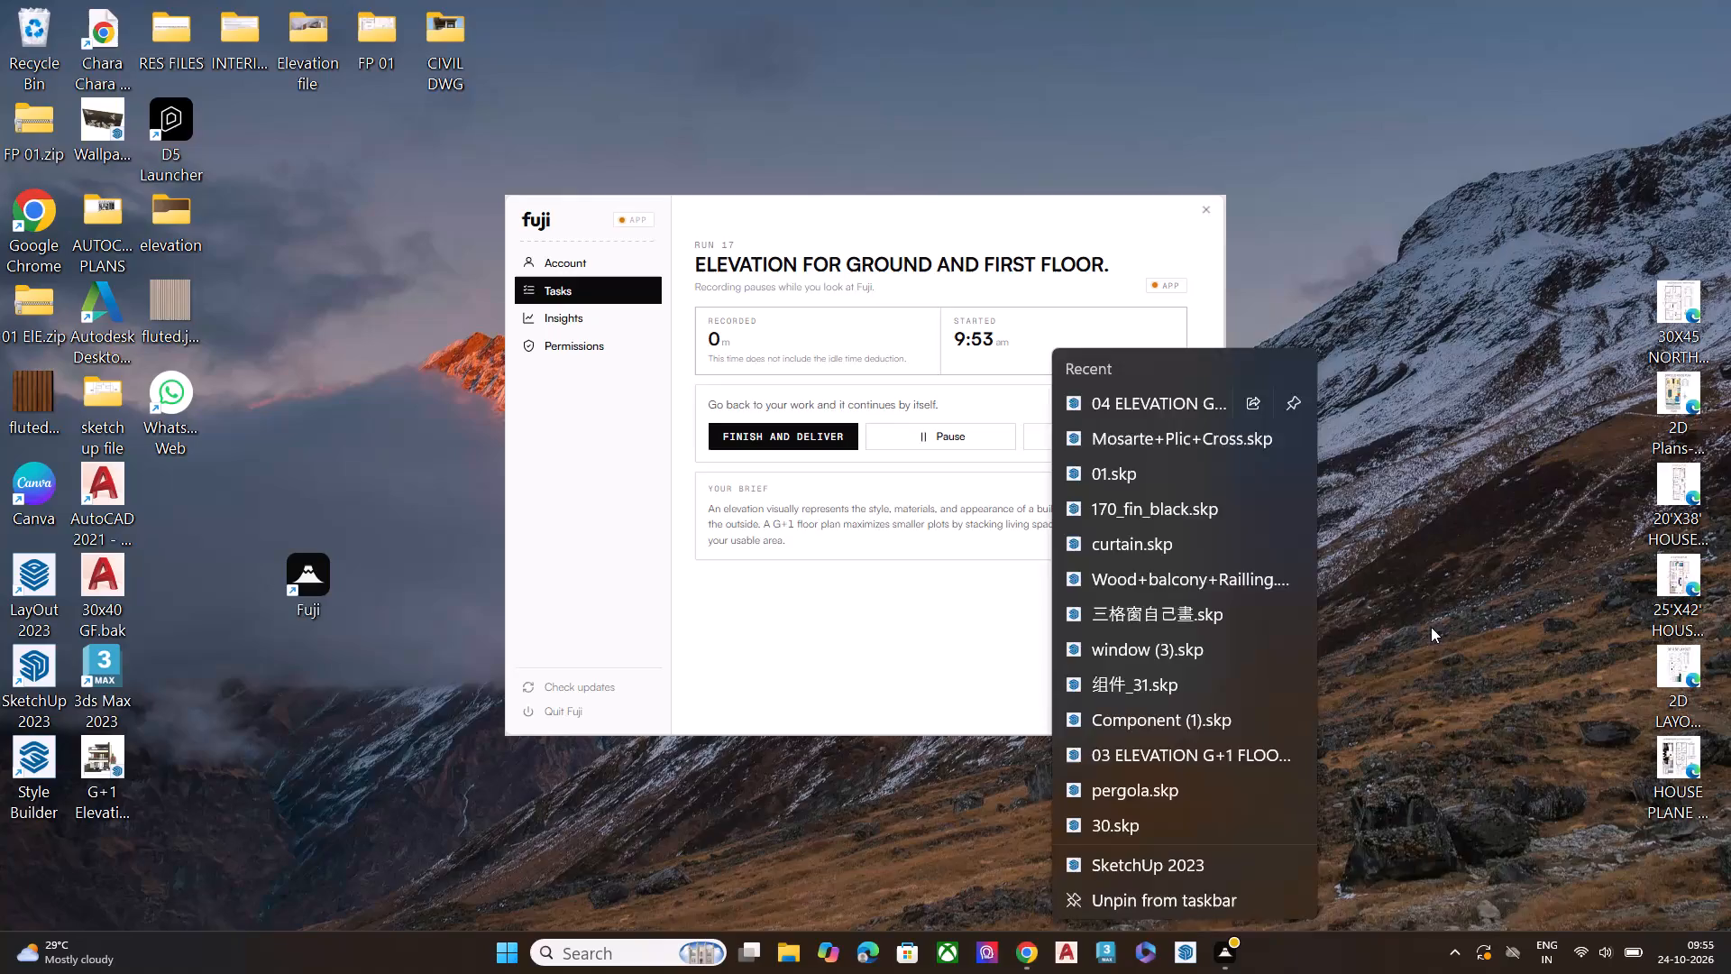
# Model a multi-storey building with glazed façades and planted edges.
# Launch SketchUp 2023 from the desktop.
pyautogui.doubleClick(38, 679)
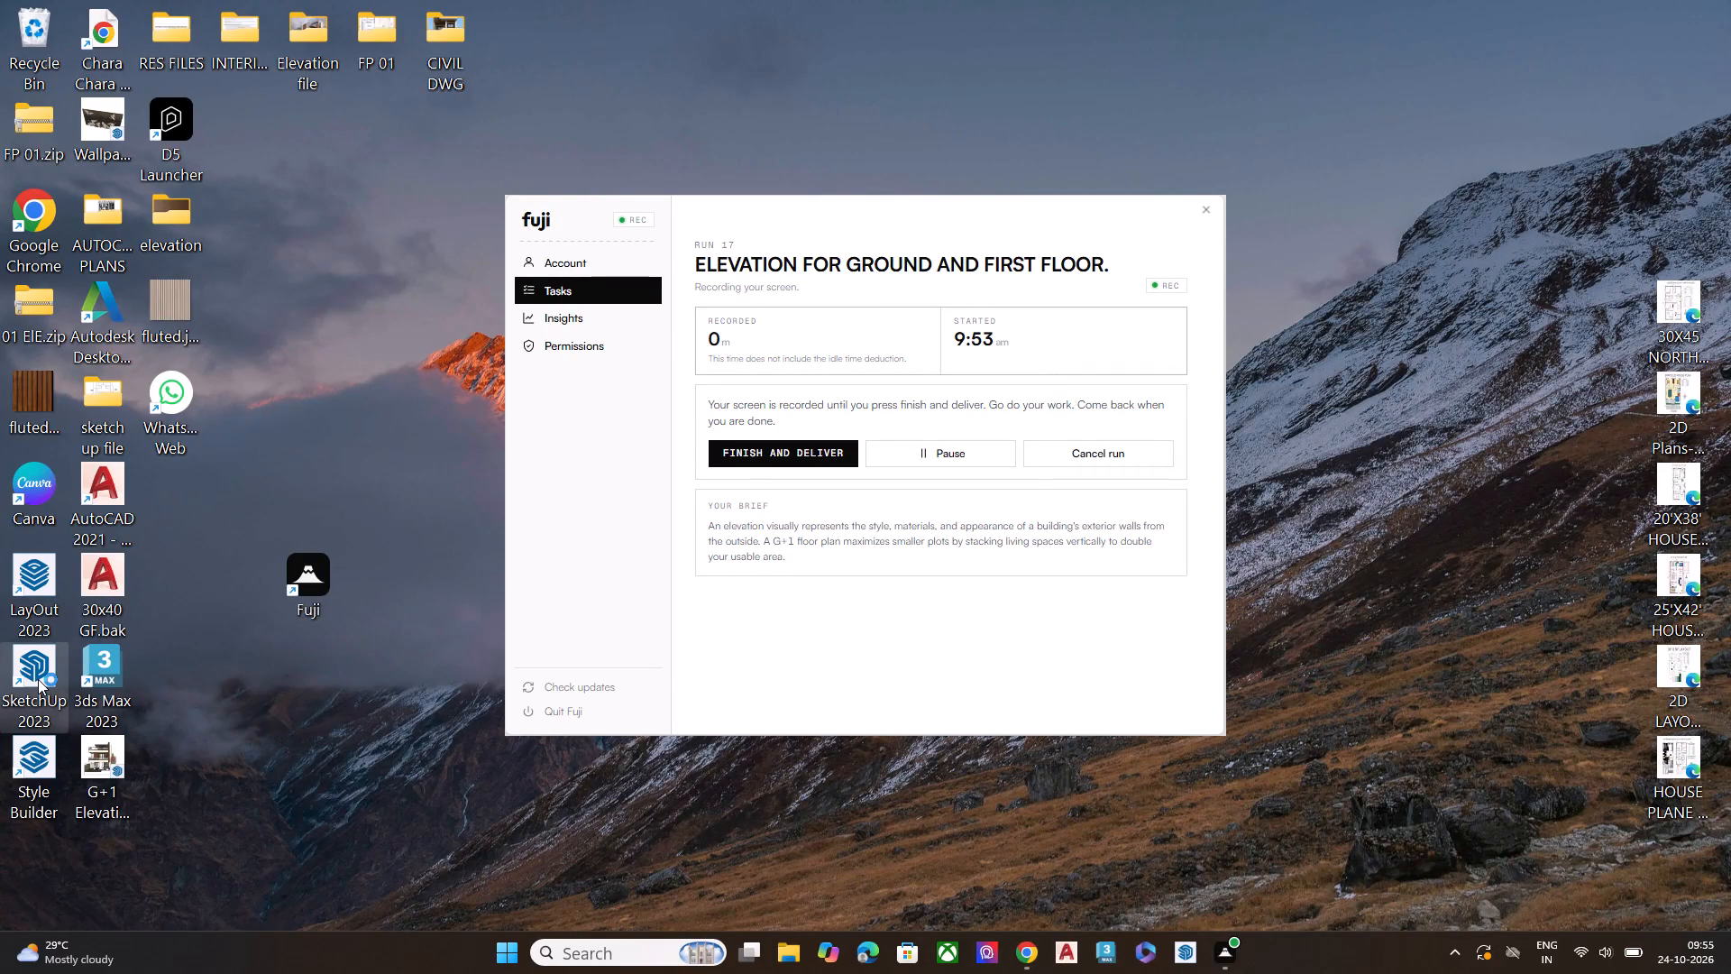
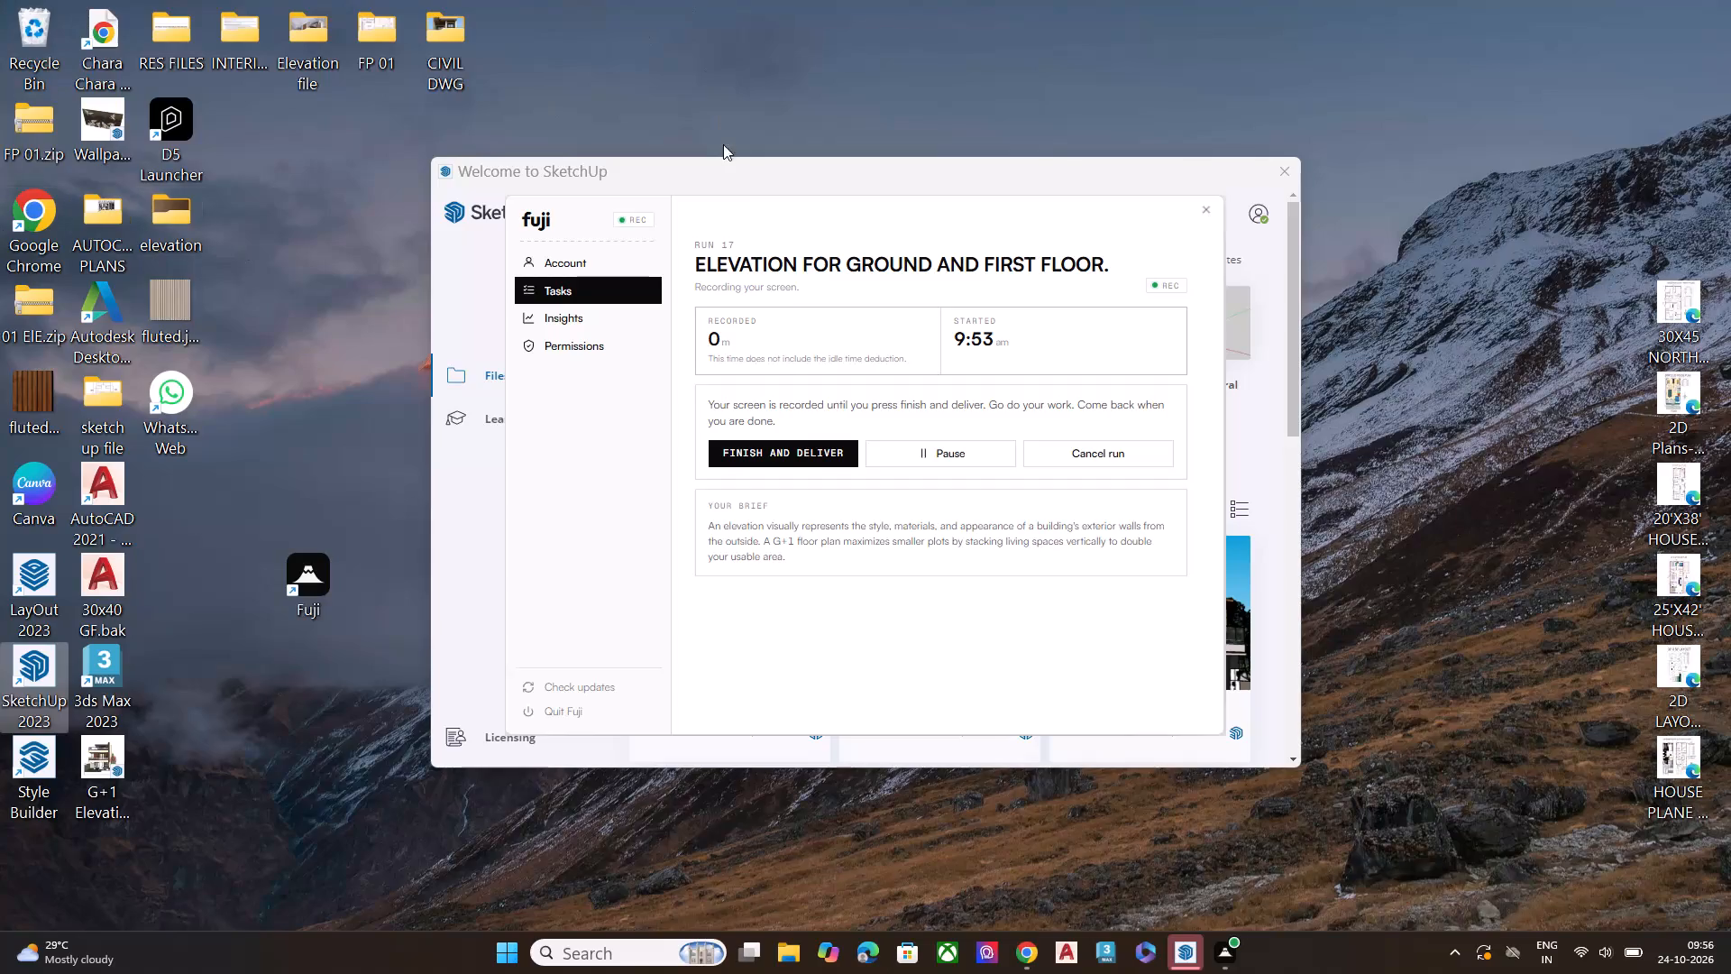
# Bring the Welcome to SketchUp window to the front and look through its model templates and recent files.
pyautogui.click(737, 171)
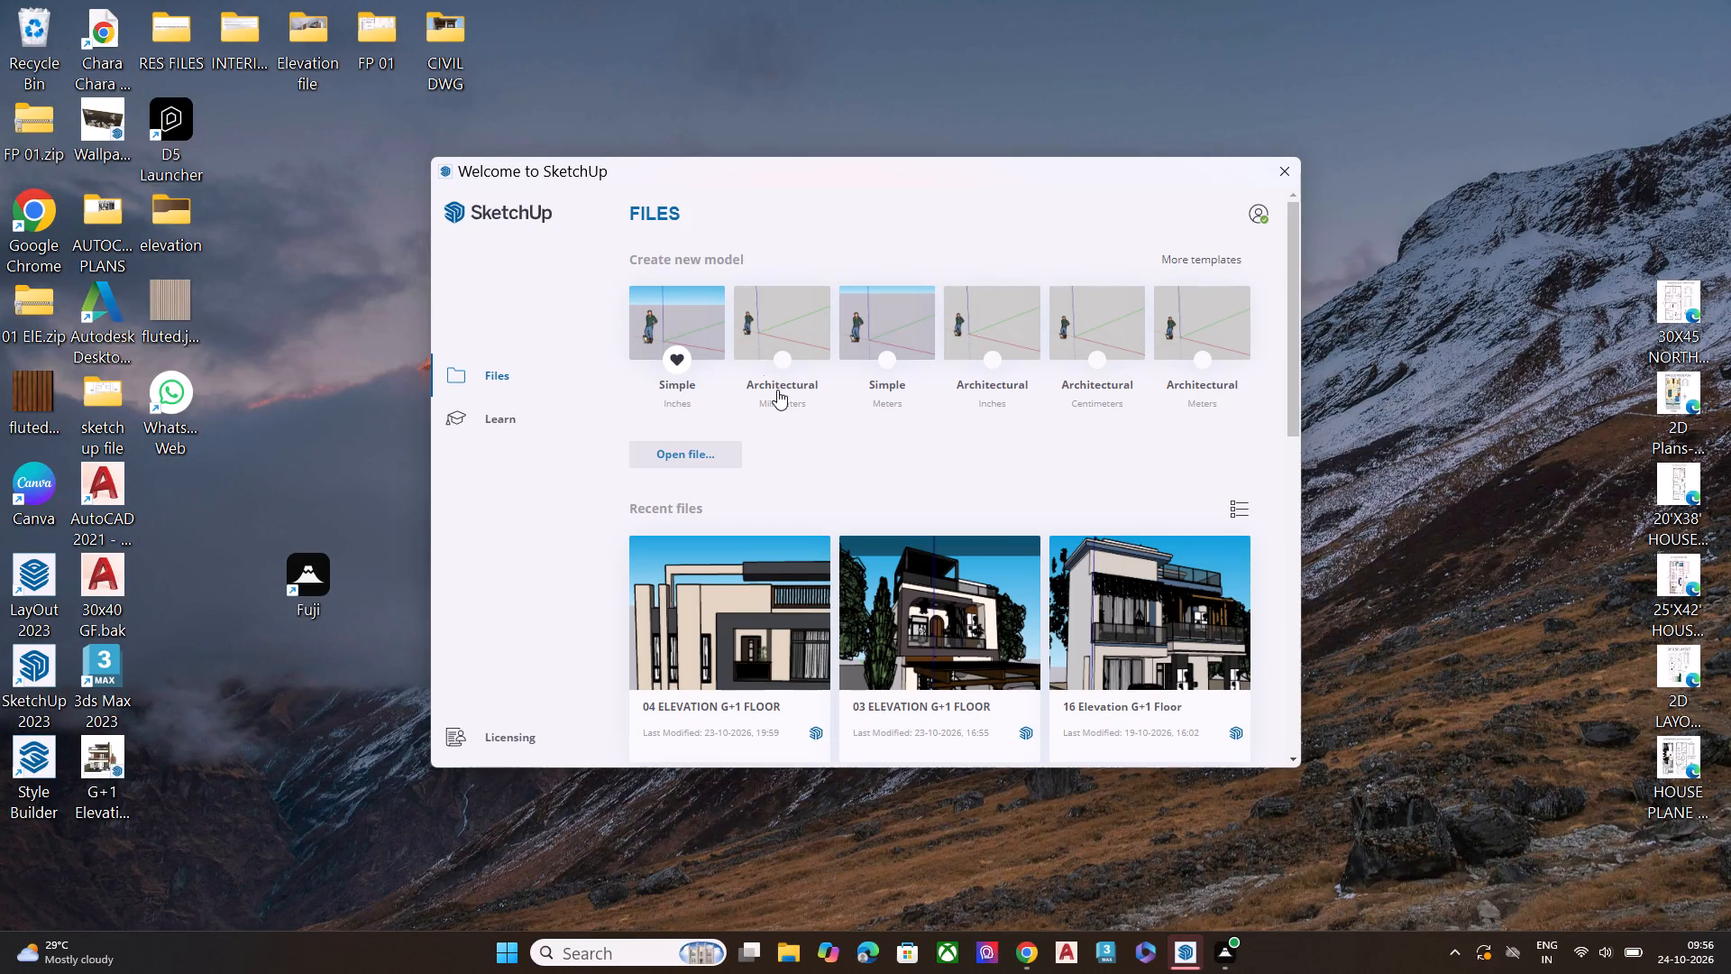
pyautogui.scroll(-1, 767, 556)
pyautogui.scroll(1, 767, 556)
pyautogui.scroll(-1, 767, 556)
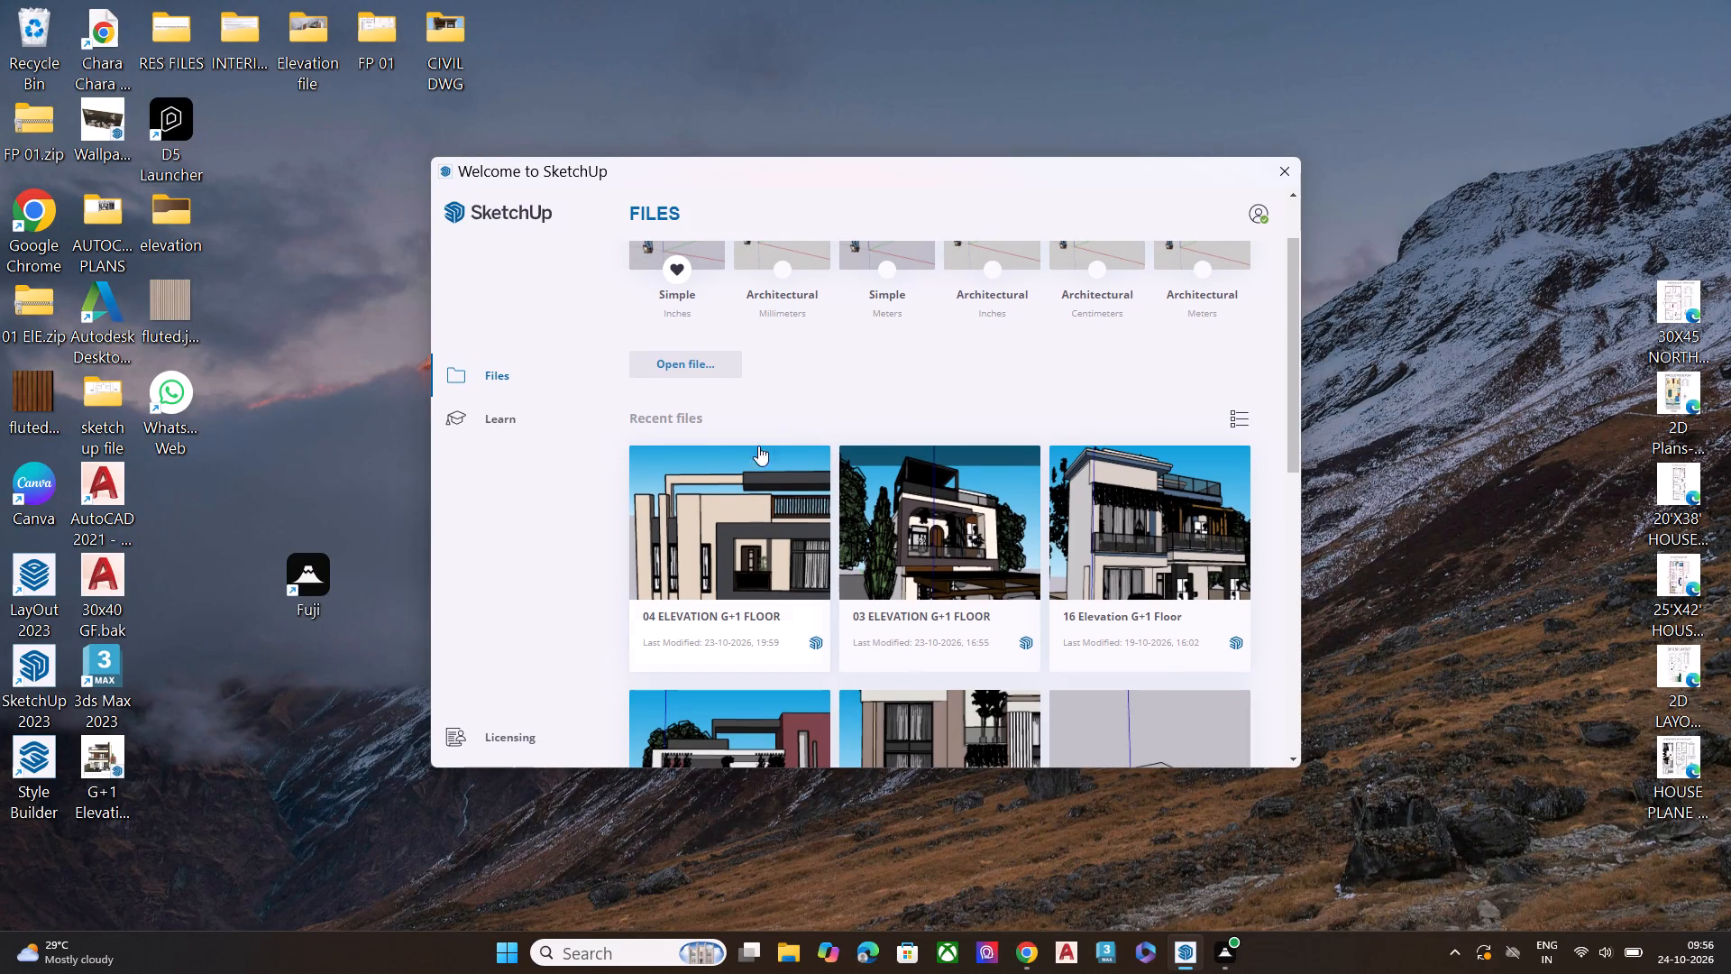
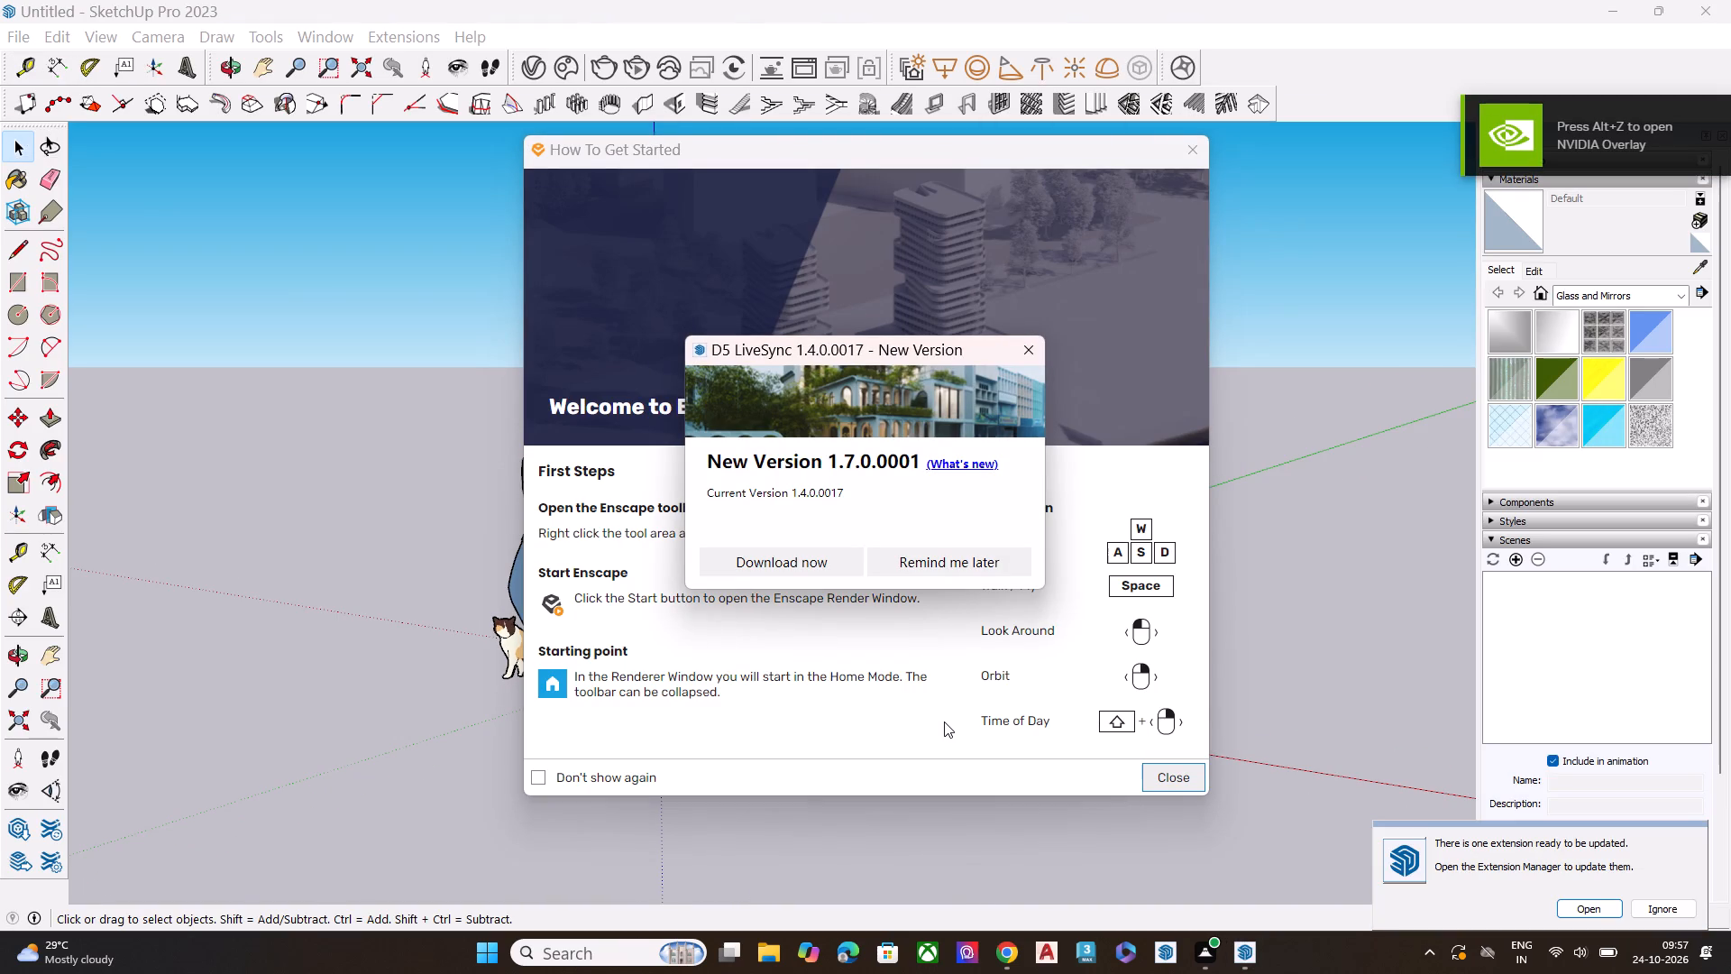
# Dismiss the D5 LiveSync new version notice by postponing the update, without downloading it.
pyautogui.click(941, 572)
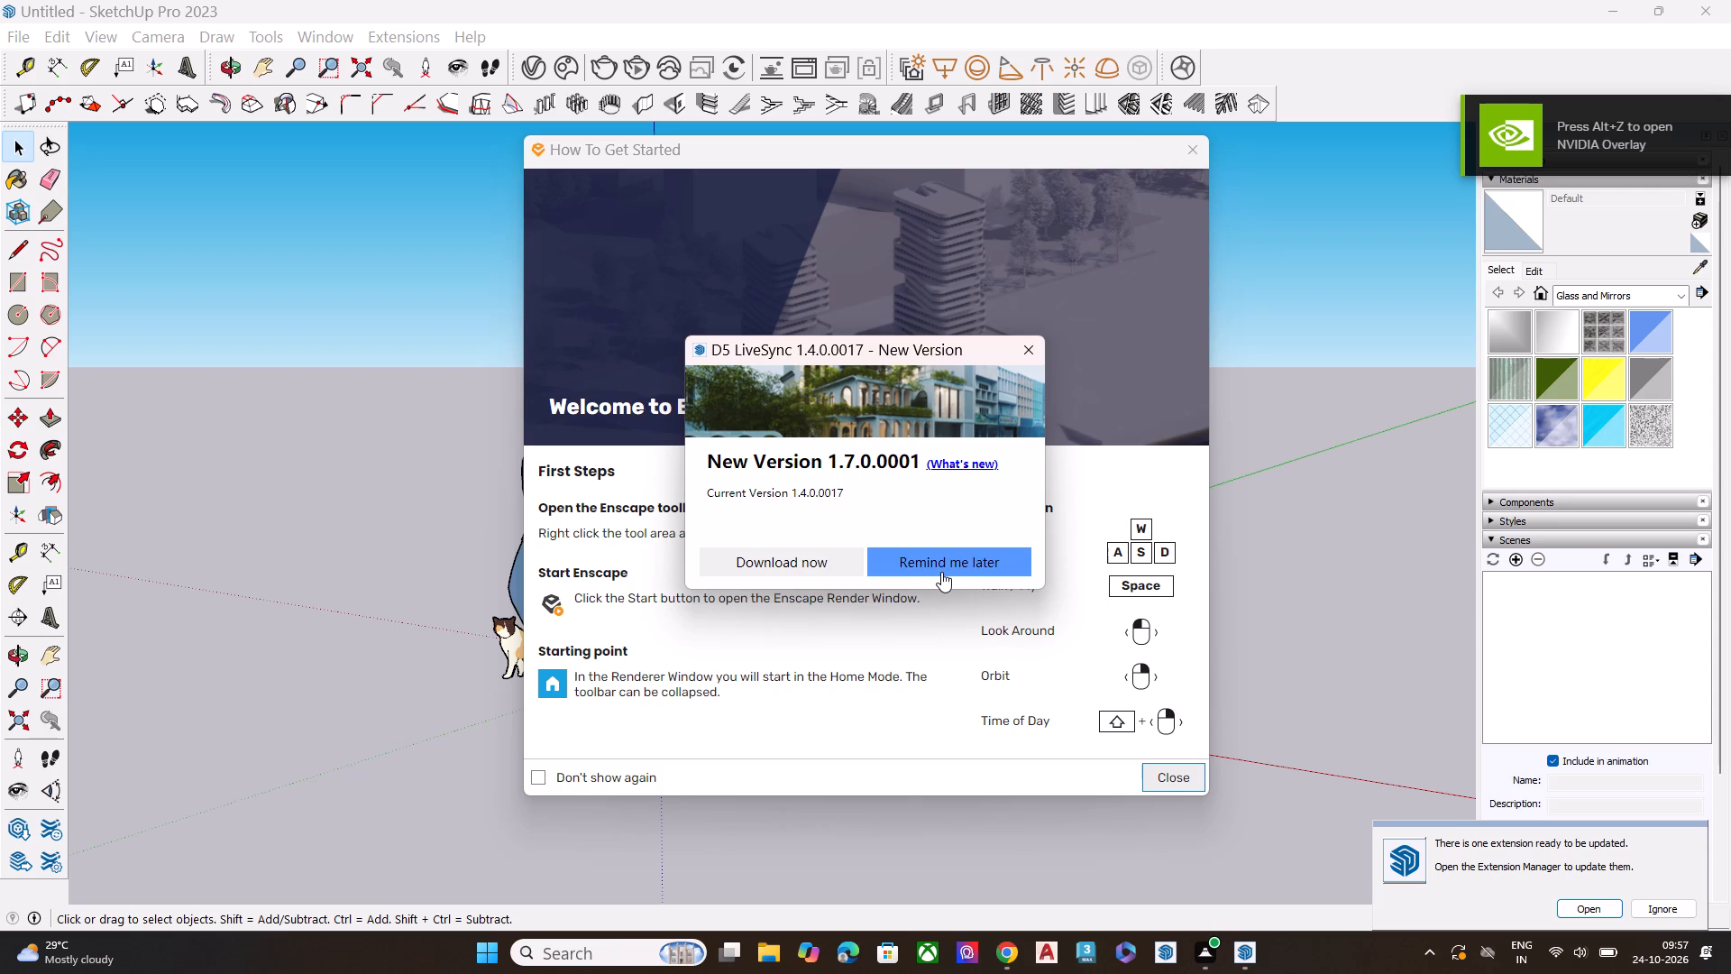
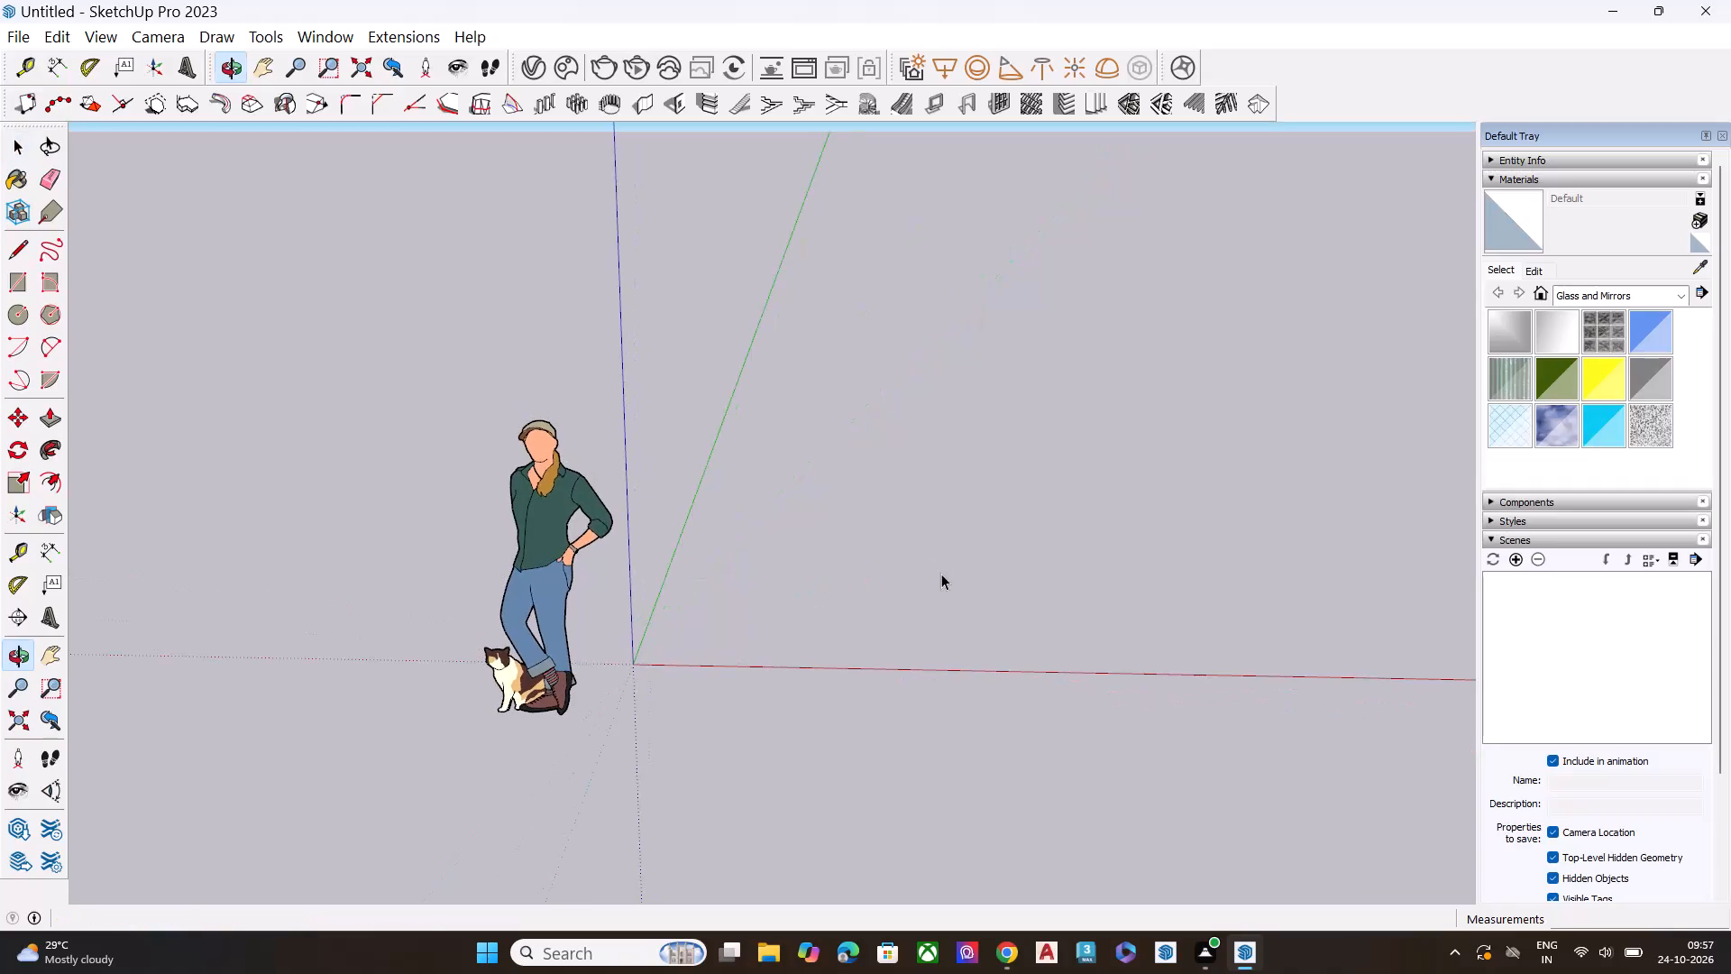
# Draw a square face on the ground plane from the origin, about 21' 4" per side.
pyautogui.press('r')
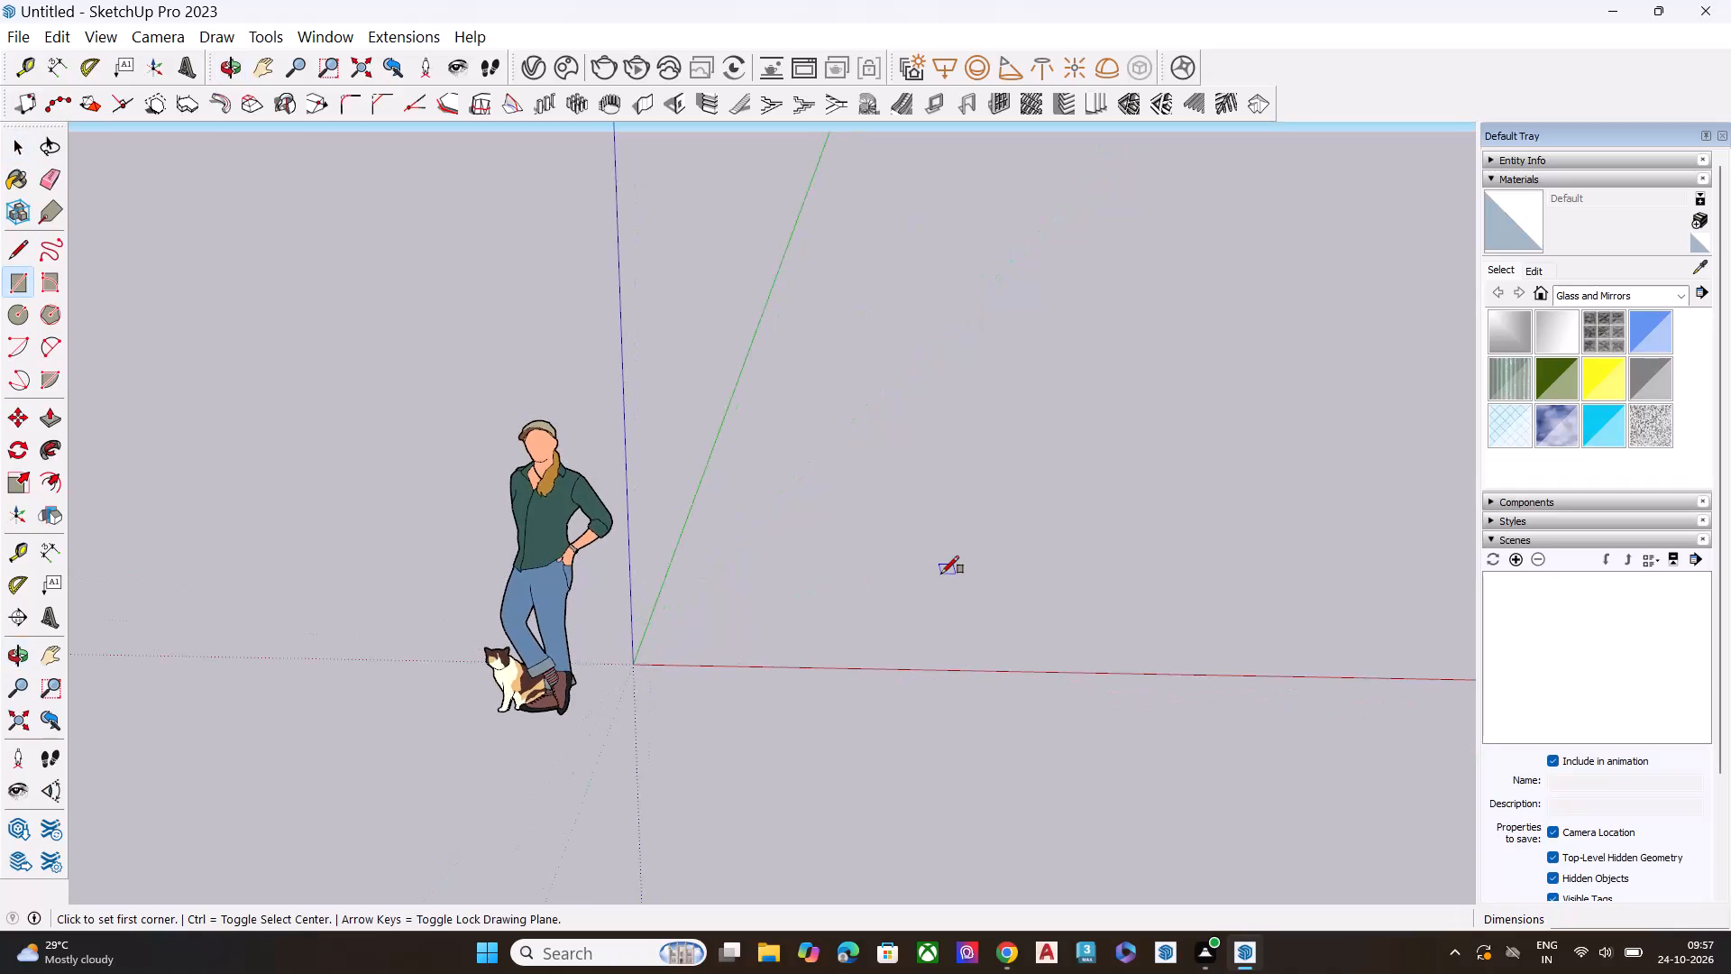
pyautogui.click(639, 666)
pyautogui.scroll(-3, 862, 656)
pyautogui.scroll(1, 829, 669)
pyautogui.scroll(-6, 825, 671)
pyautogui.scroll(3, 820, 675)
pyautogui.scroll(-3, 819, 675)
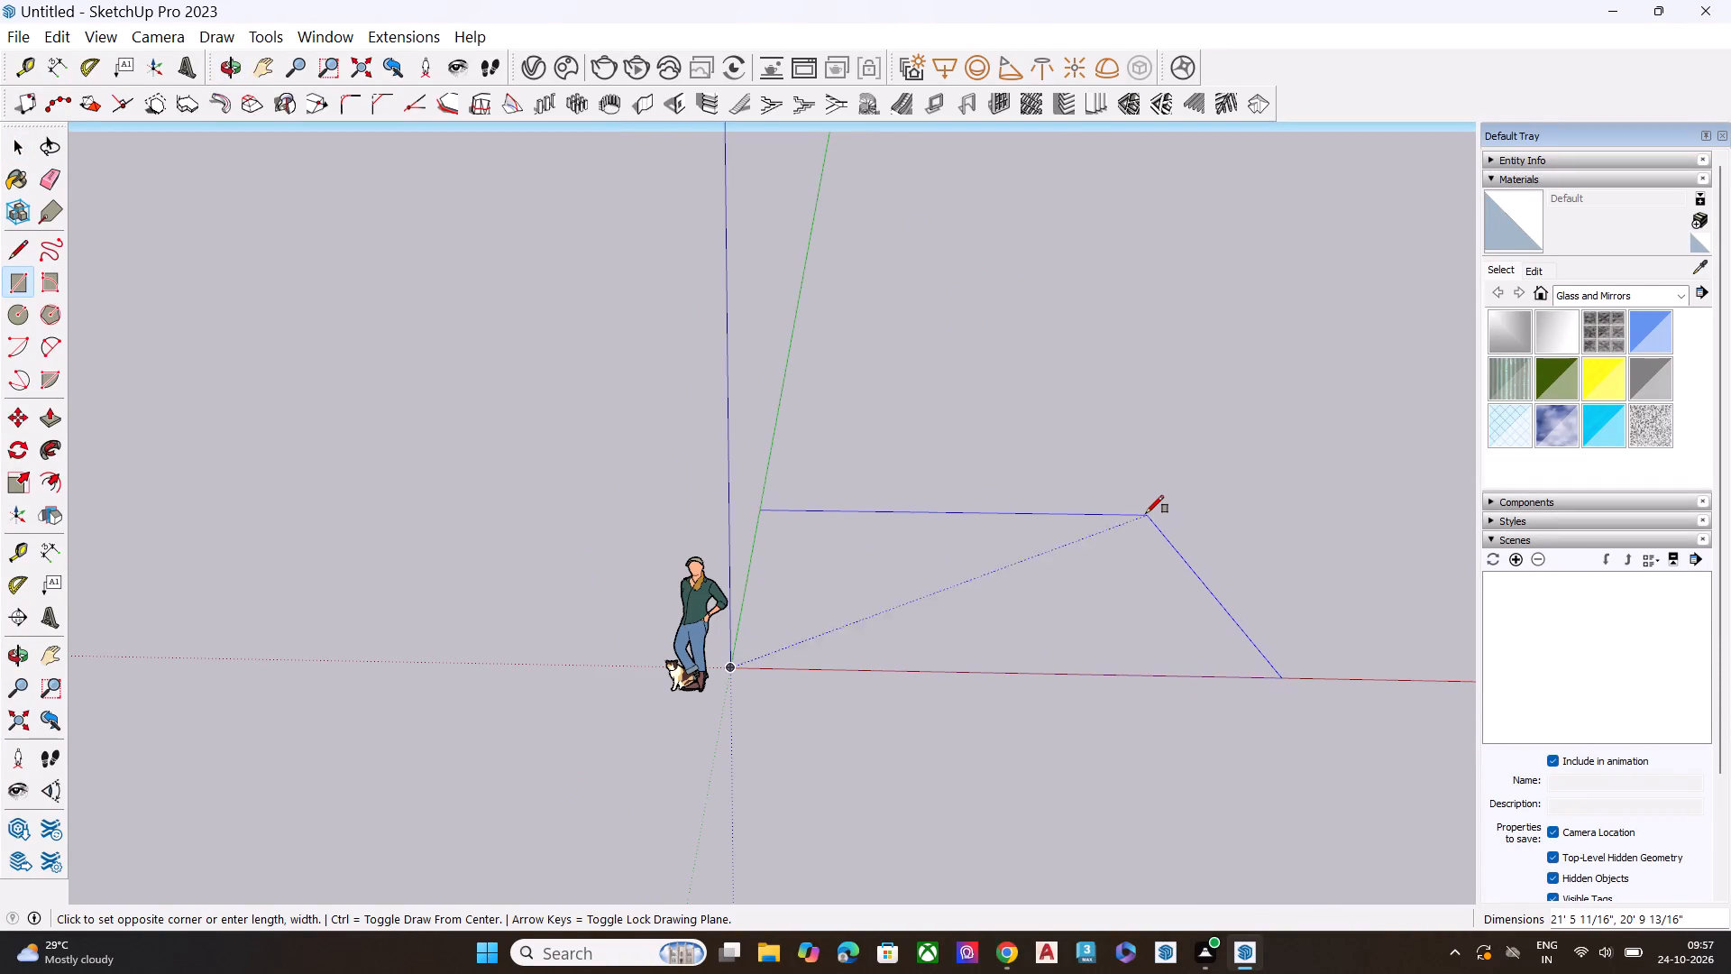
pyautogui.click(1149, 516)
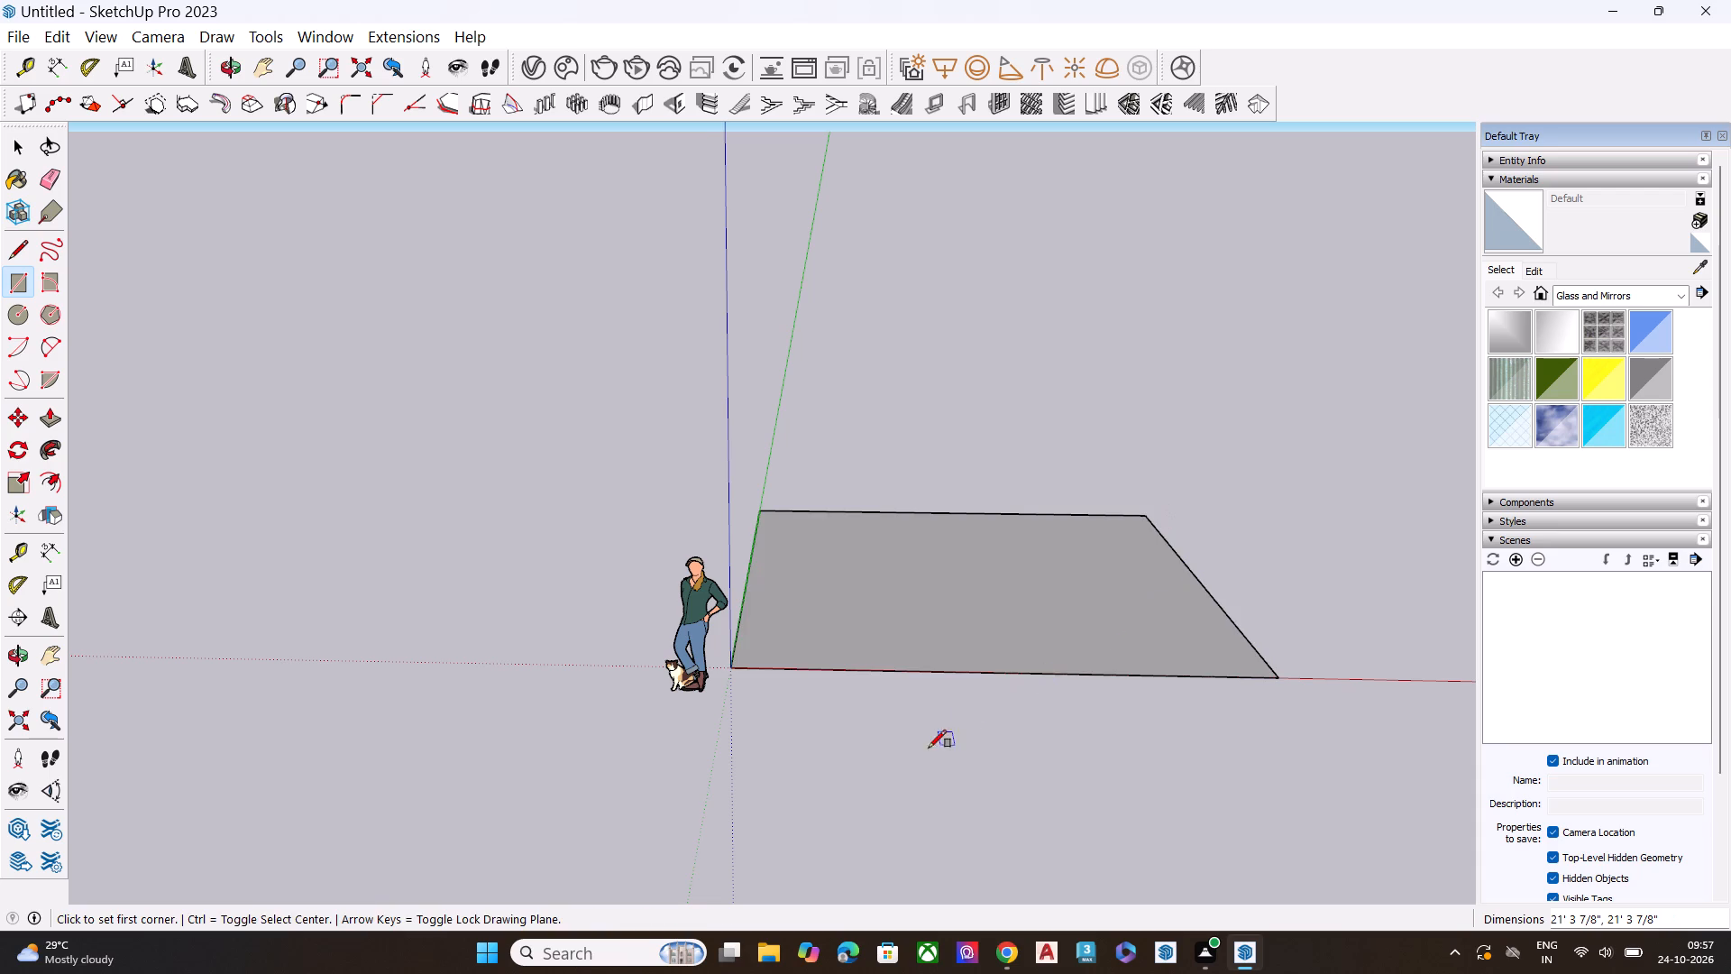
pyautogui.moveTo(891, 728); pyautogui.dragTo(892, 665, button='middle')
pyautogui.press('space')
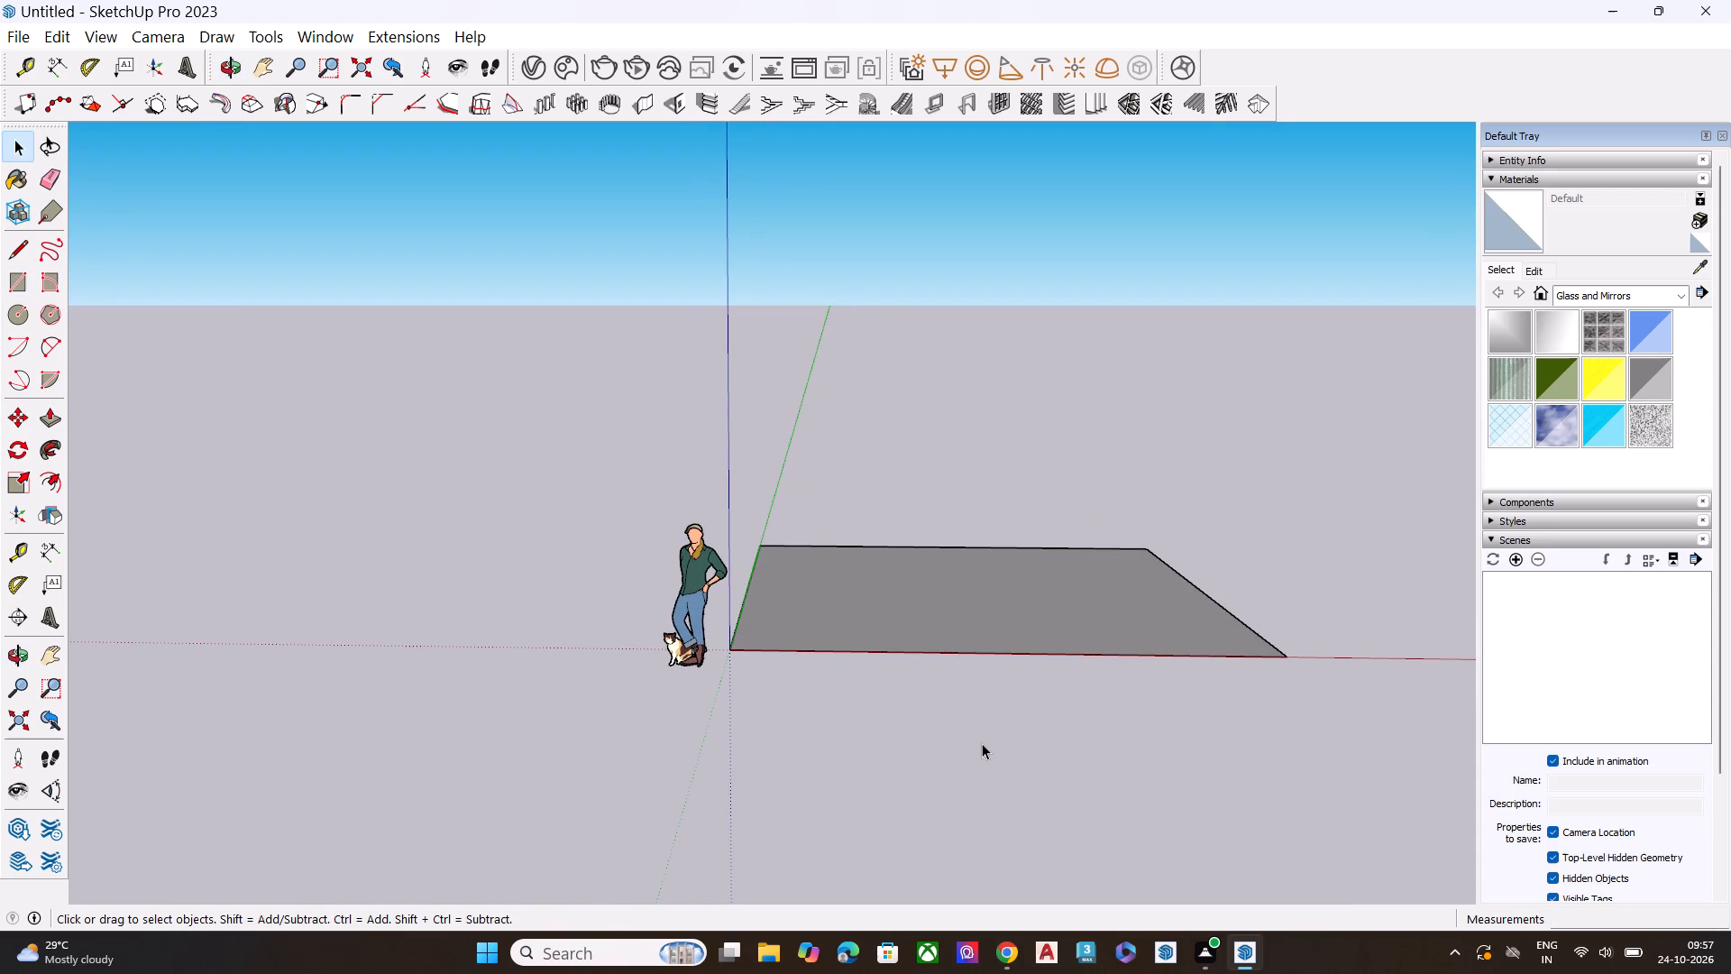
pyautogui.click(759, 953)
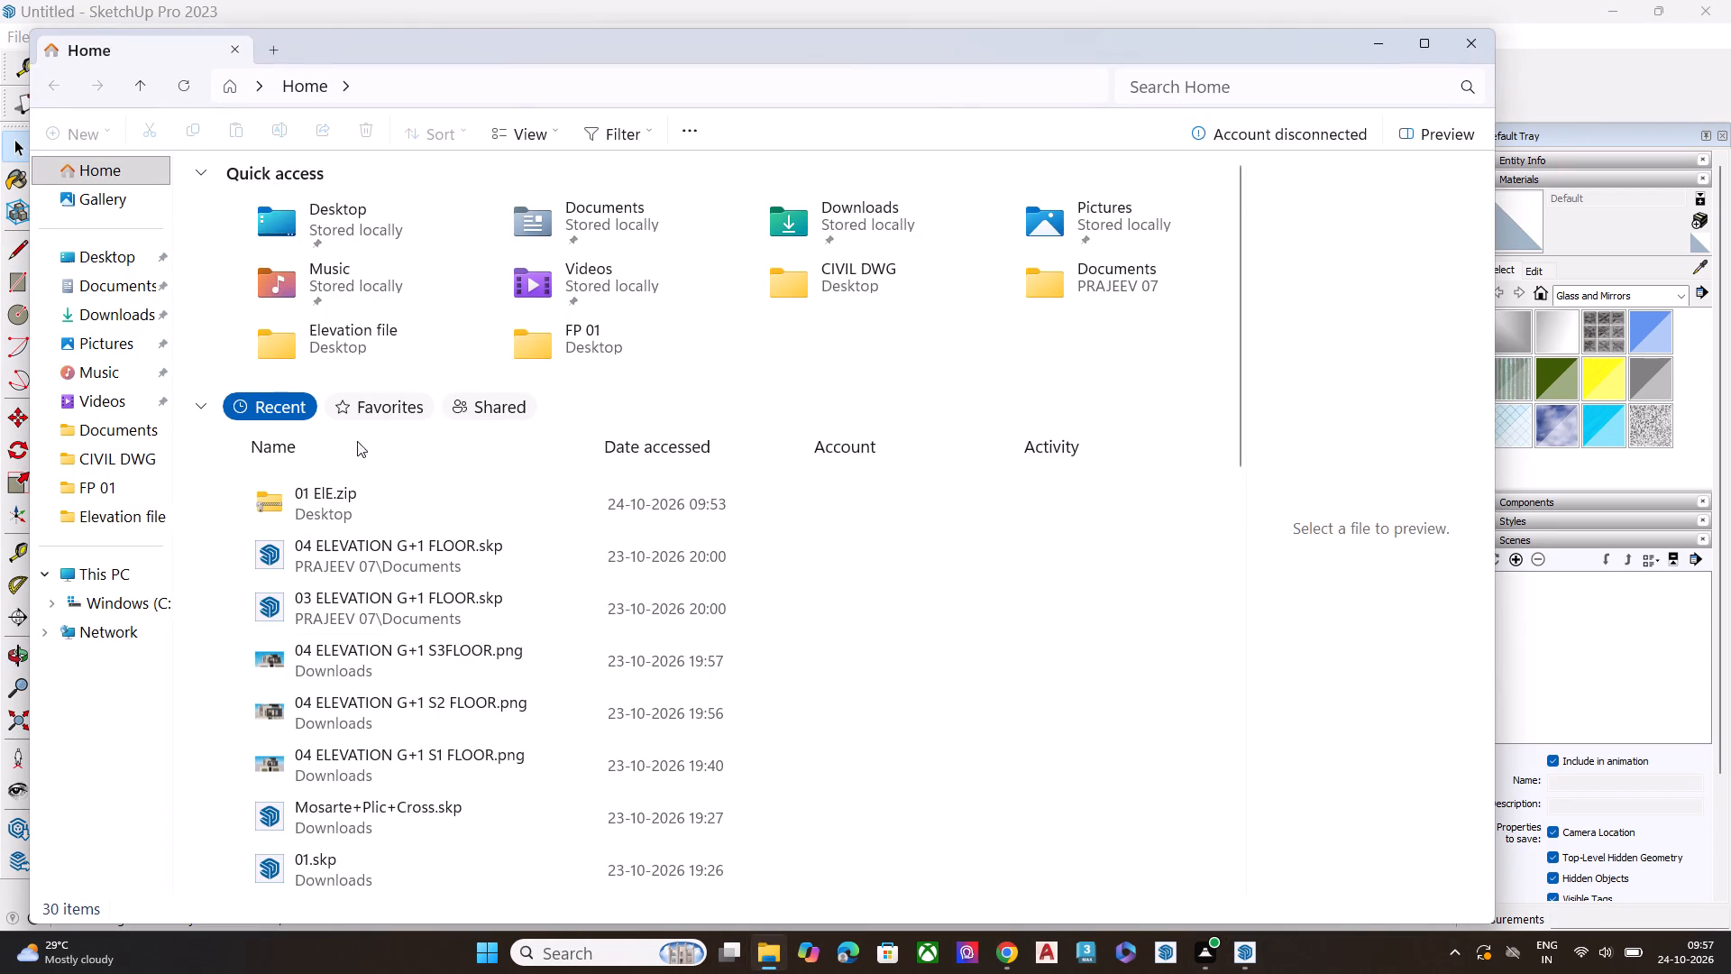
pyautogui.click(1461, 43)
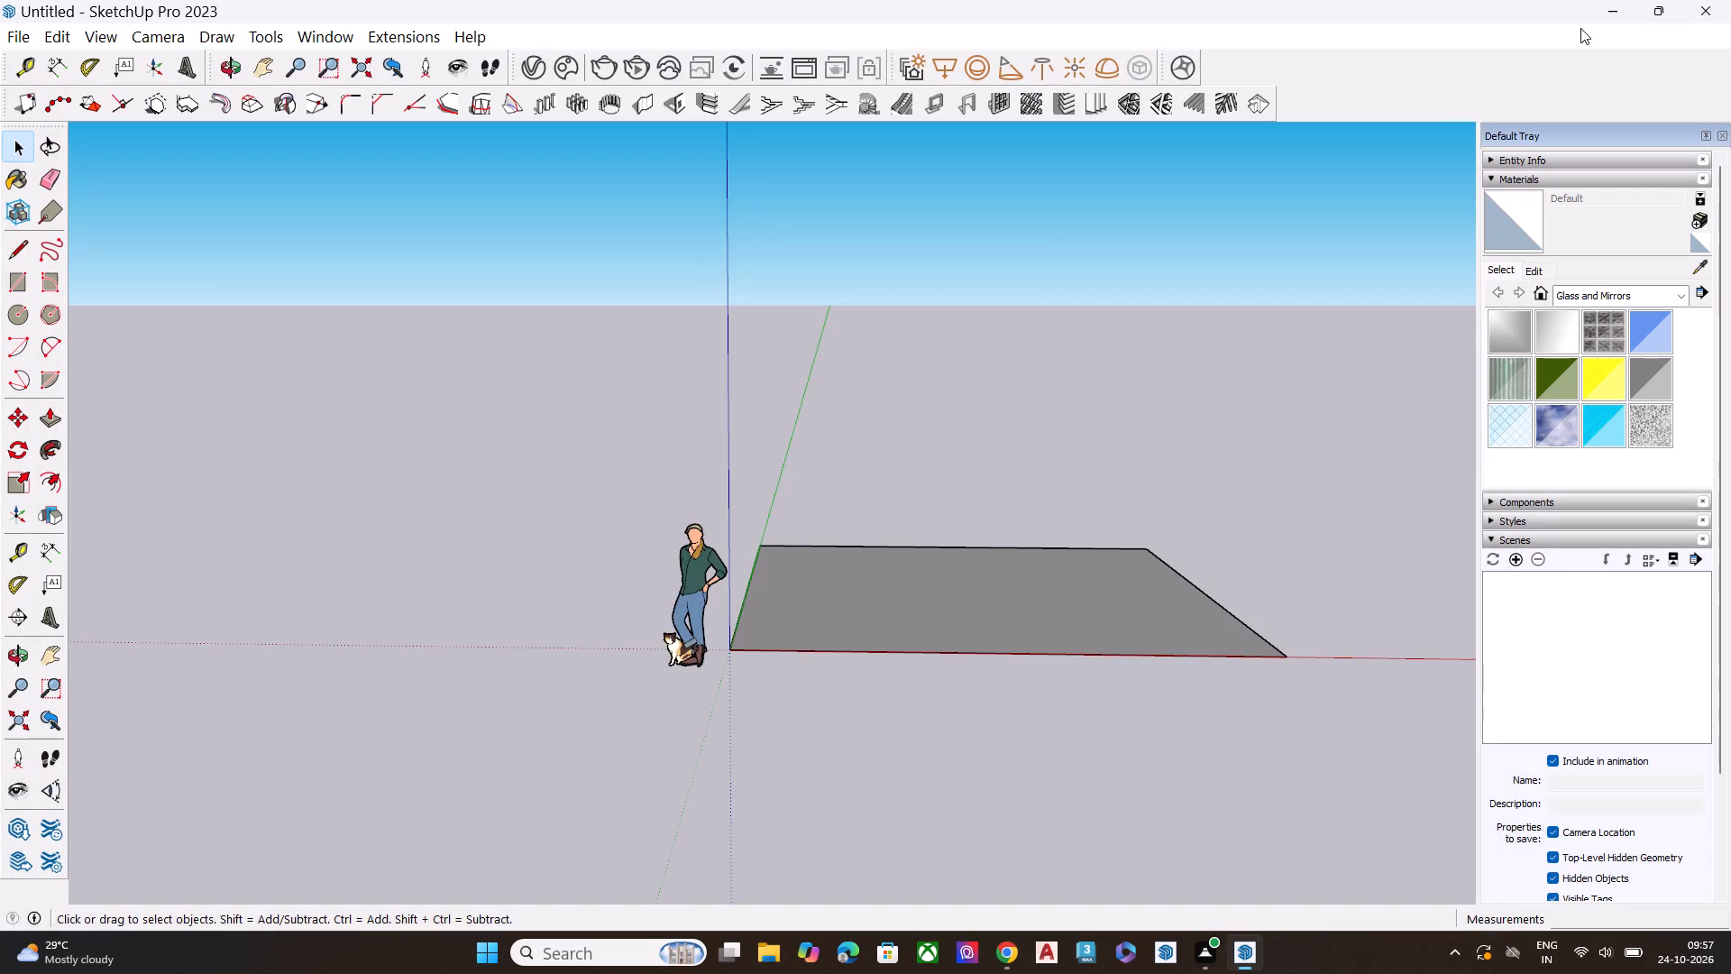
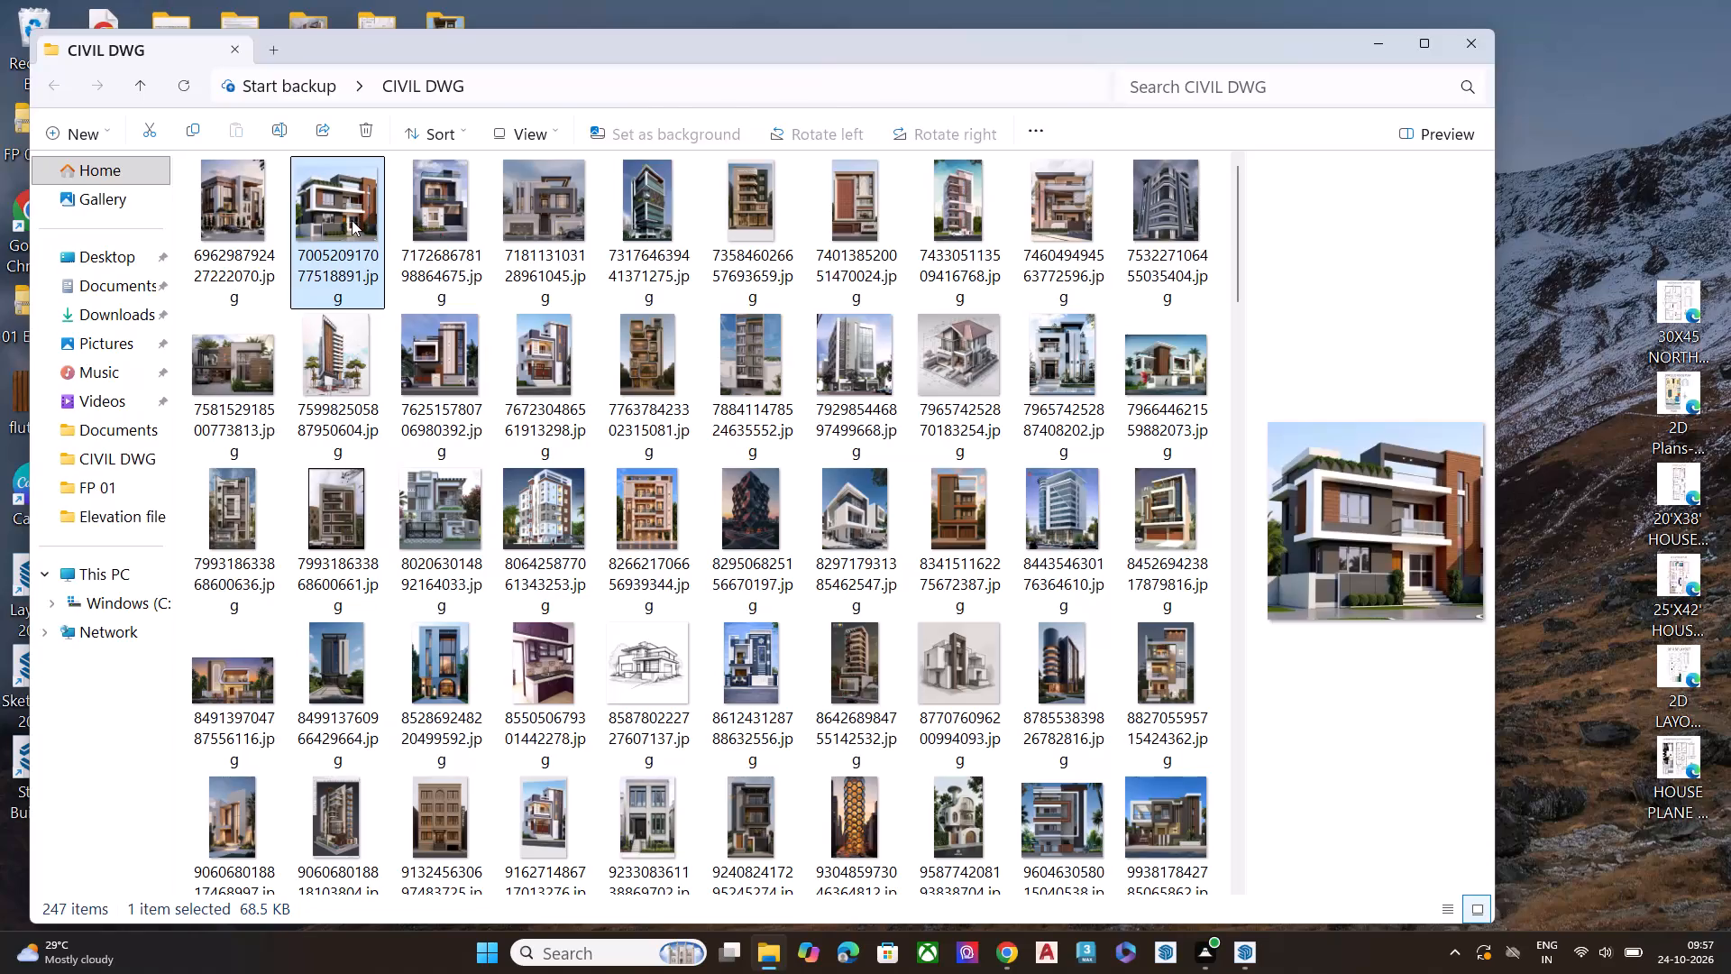
# Open the reference photo 700520917077518891.jpg from the CIVIL DWG folder and place it side by side with SketchUp.
pyautogui.click(352, 220)
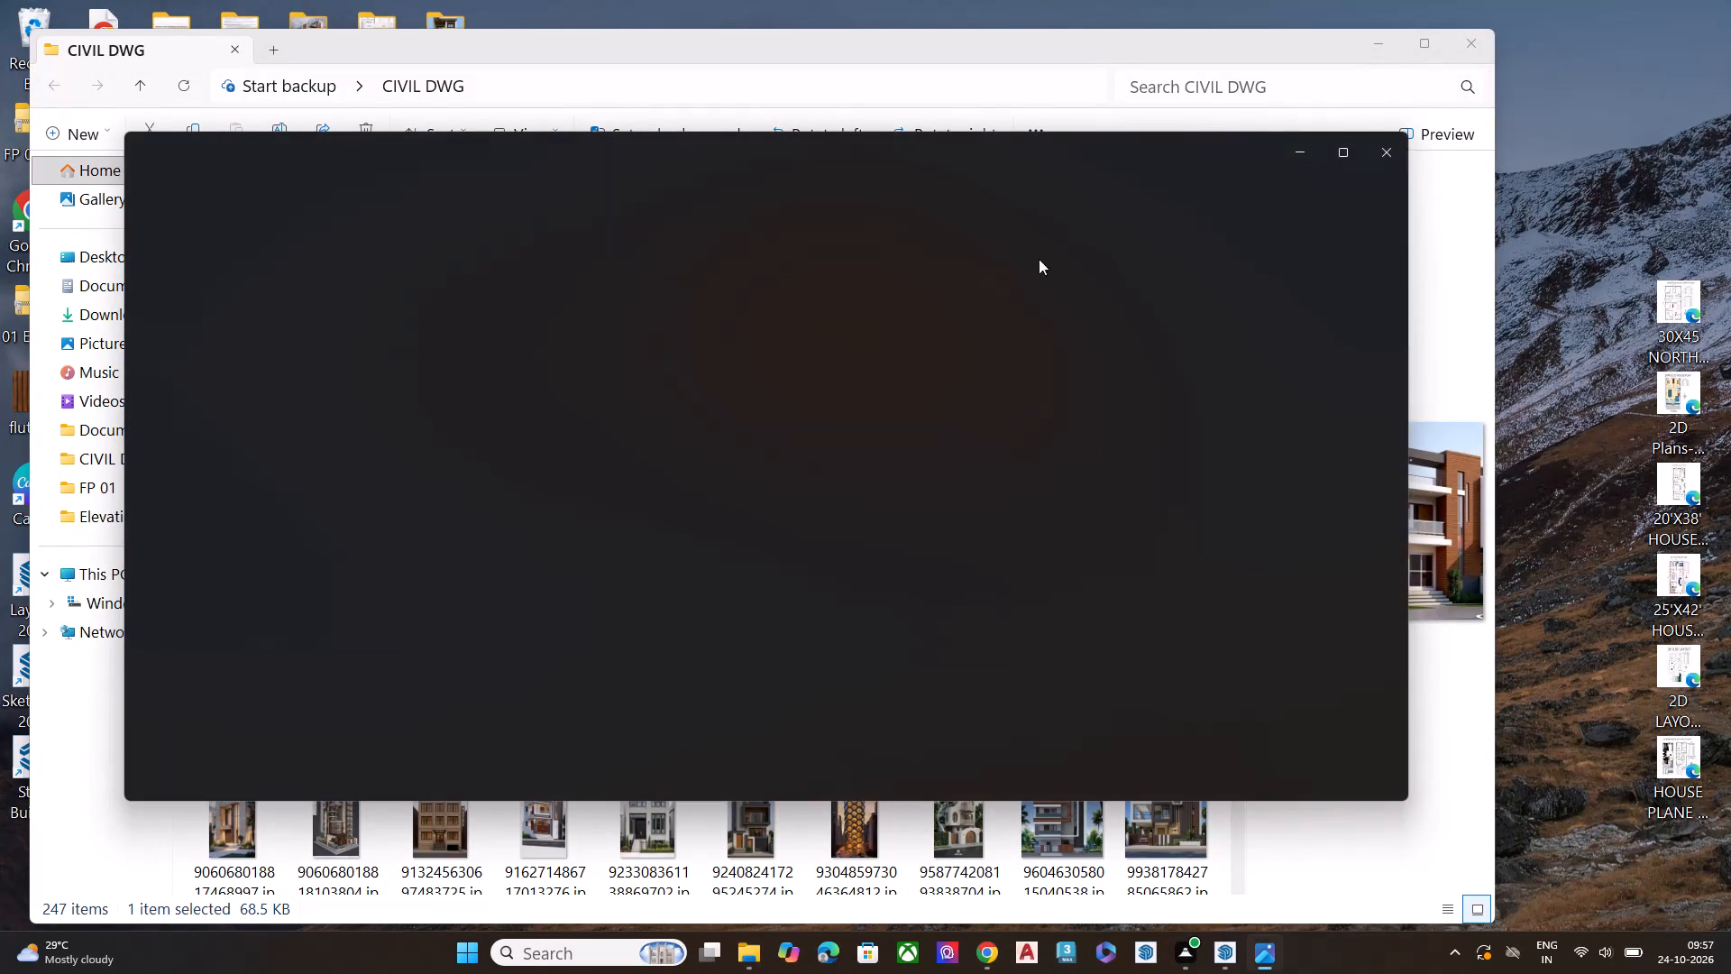
pyautogui.click(1342, 151)
pyautogui.moveTo(1078, 29); pyautogui.dragTo(1014, 69)
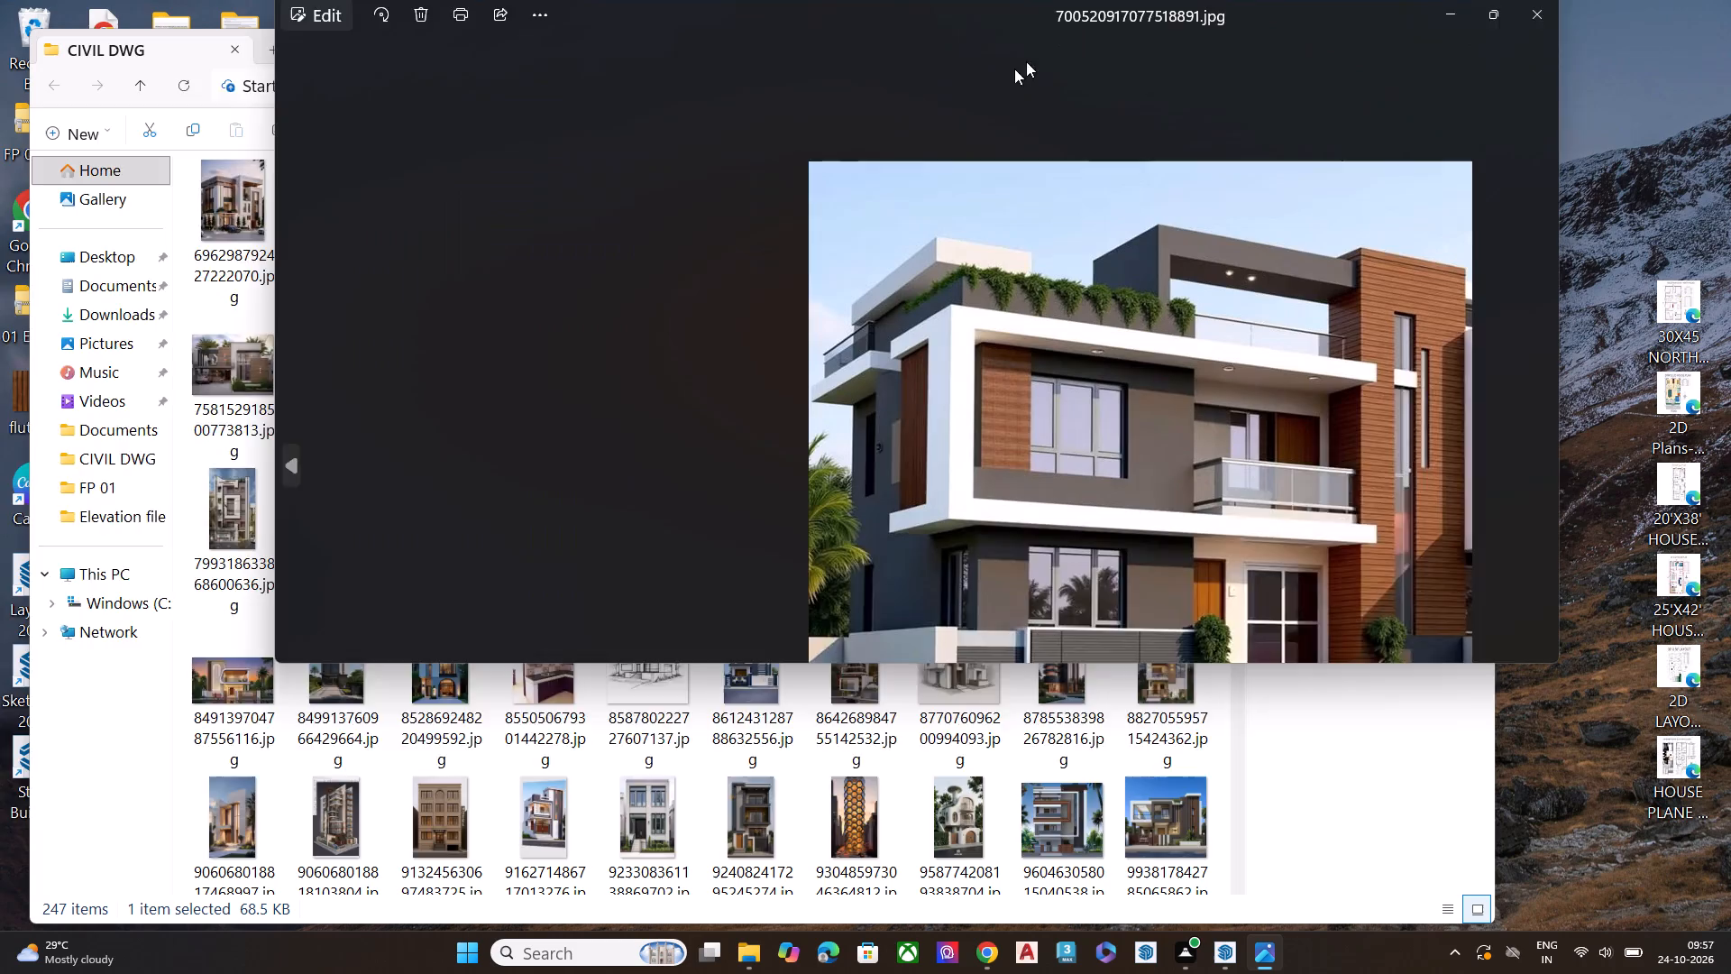
pyautogui.moveTo(1014, 69); pyautogui.dragTo(680, 62)
pyautogui.click(1238, 618)
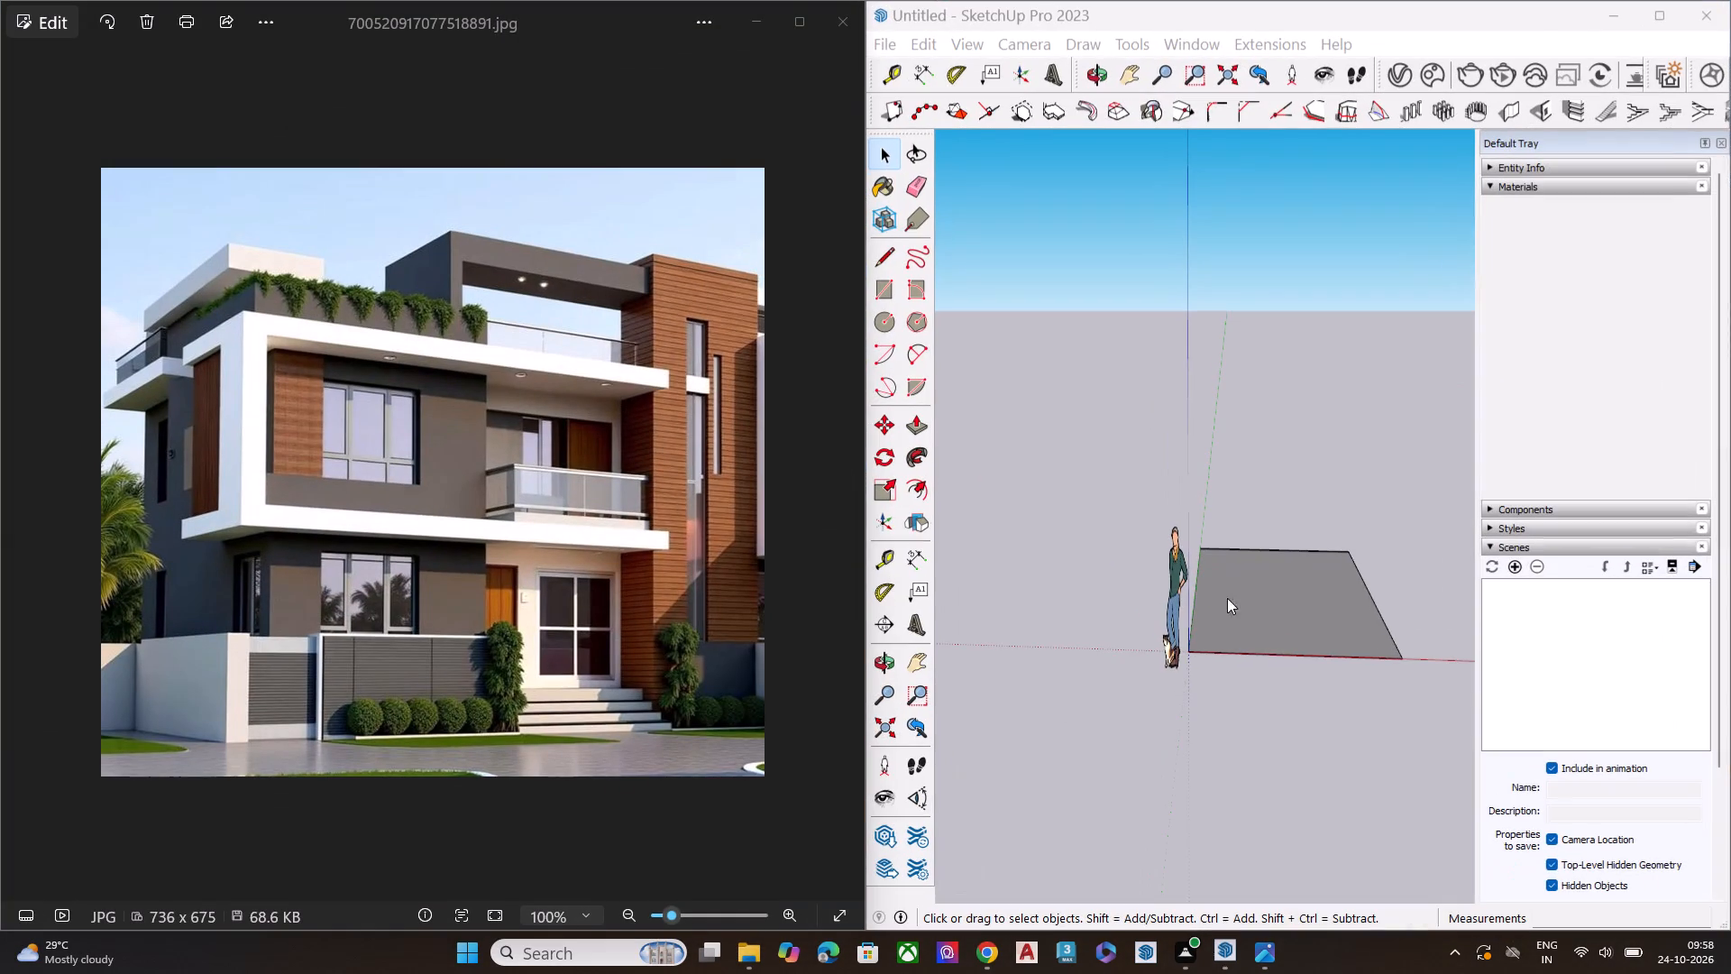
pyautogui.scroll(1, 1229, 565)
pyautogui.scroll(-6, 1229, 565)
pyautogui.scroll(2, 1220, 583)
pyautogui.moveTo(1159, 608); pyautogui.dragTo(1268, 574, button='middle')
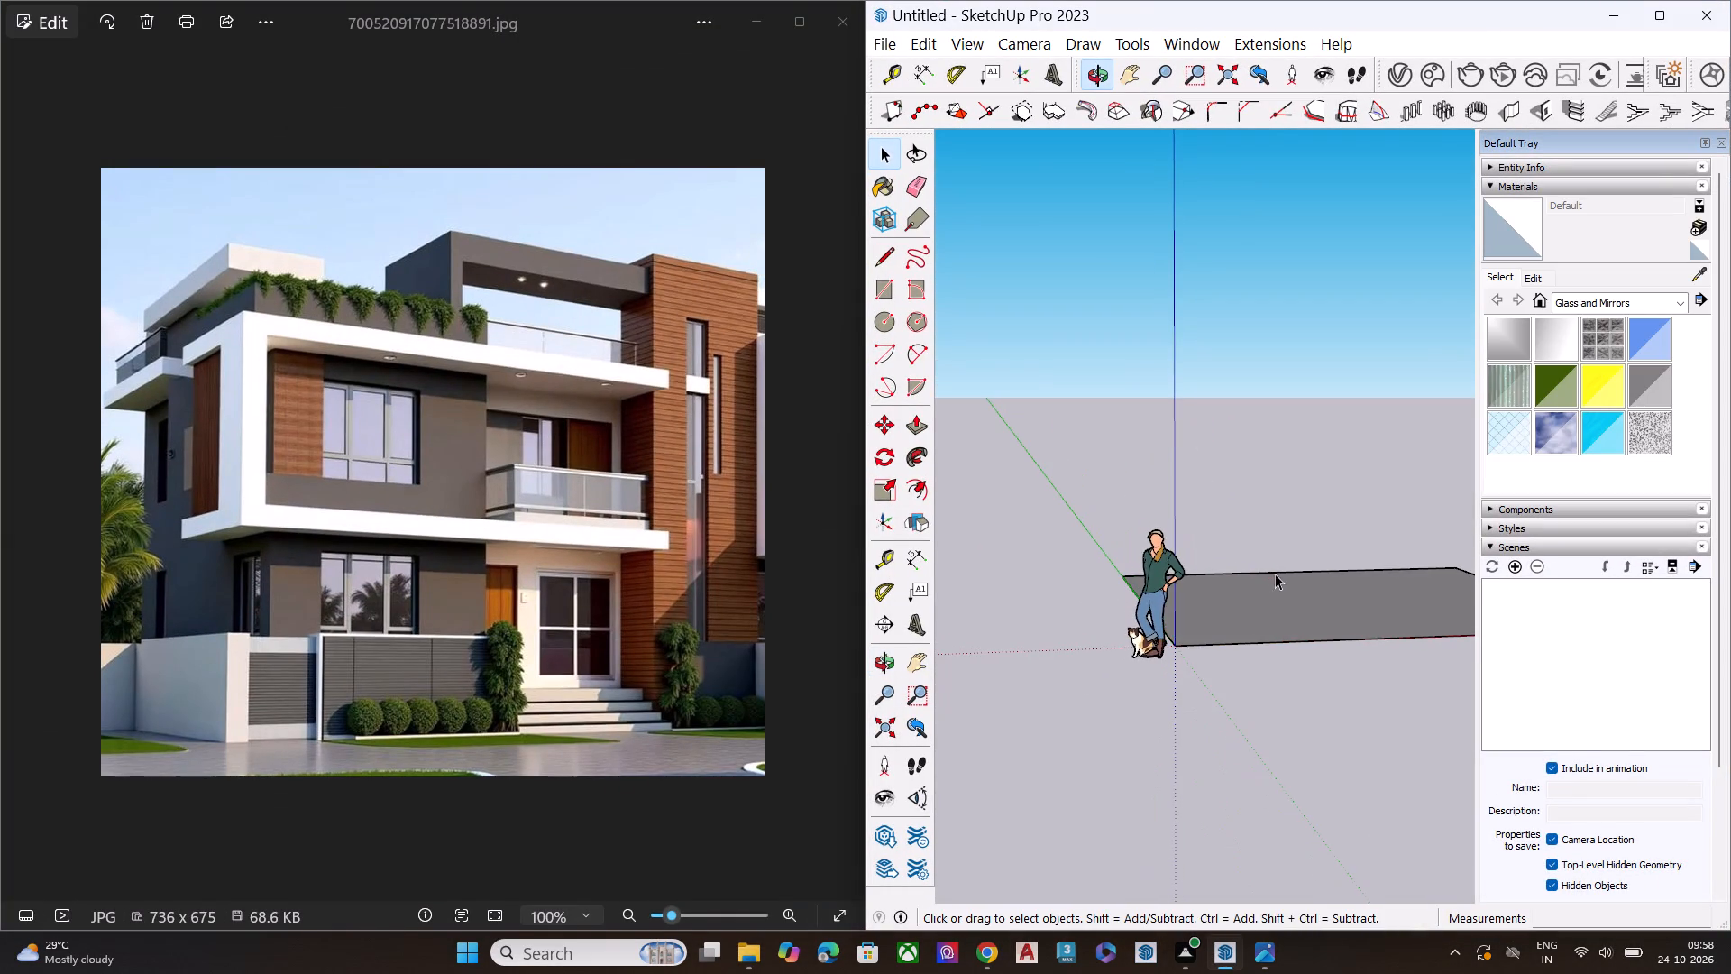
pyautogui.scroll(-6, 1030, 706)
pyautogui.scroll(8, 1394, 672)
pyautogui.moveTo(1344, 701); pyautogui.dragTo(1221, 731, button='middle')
# Move on to the multi-storey corner tower photo 731764639441371275.jpg as the reference and examine its facade.
pyautogui.click(582, 459)
pyautogui.press('Right')
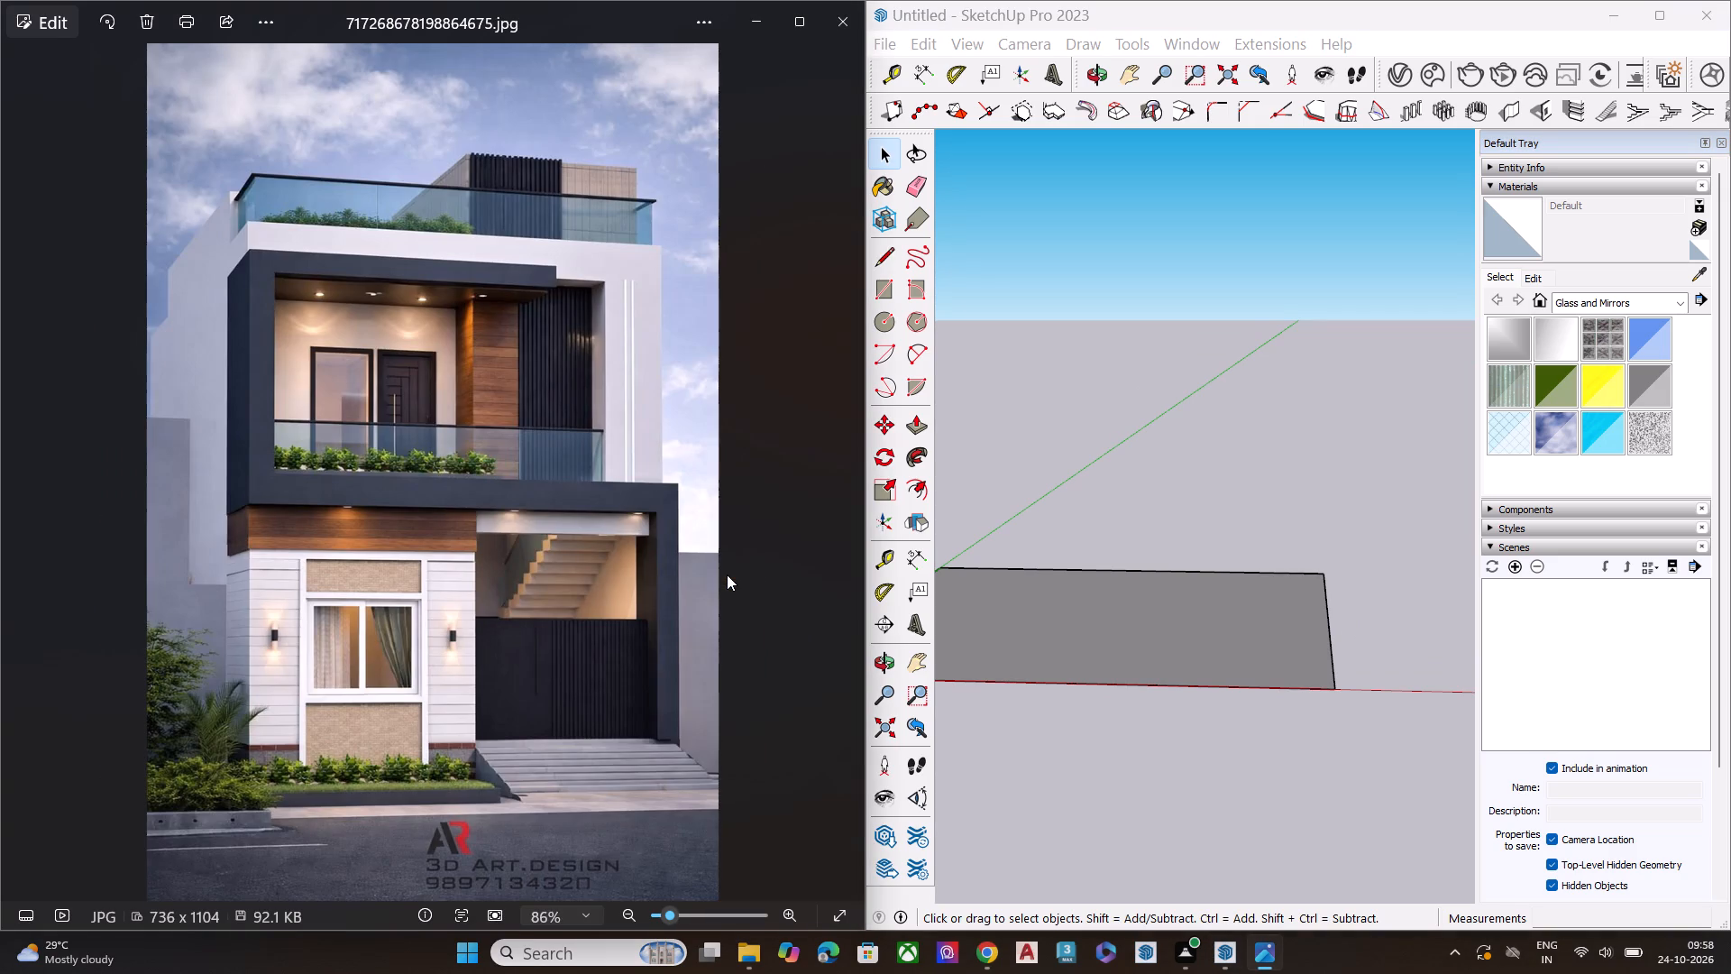
pyautogui.press('Right')
pyautogui.press('Right')
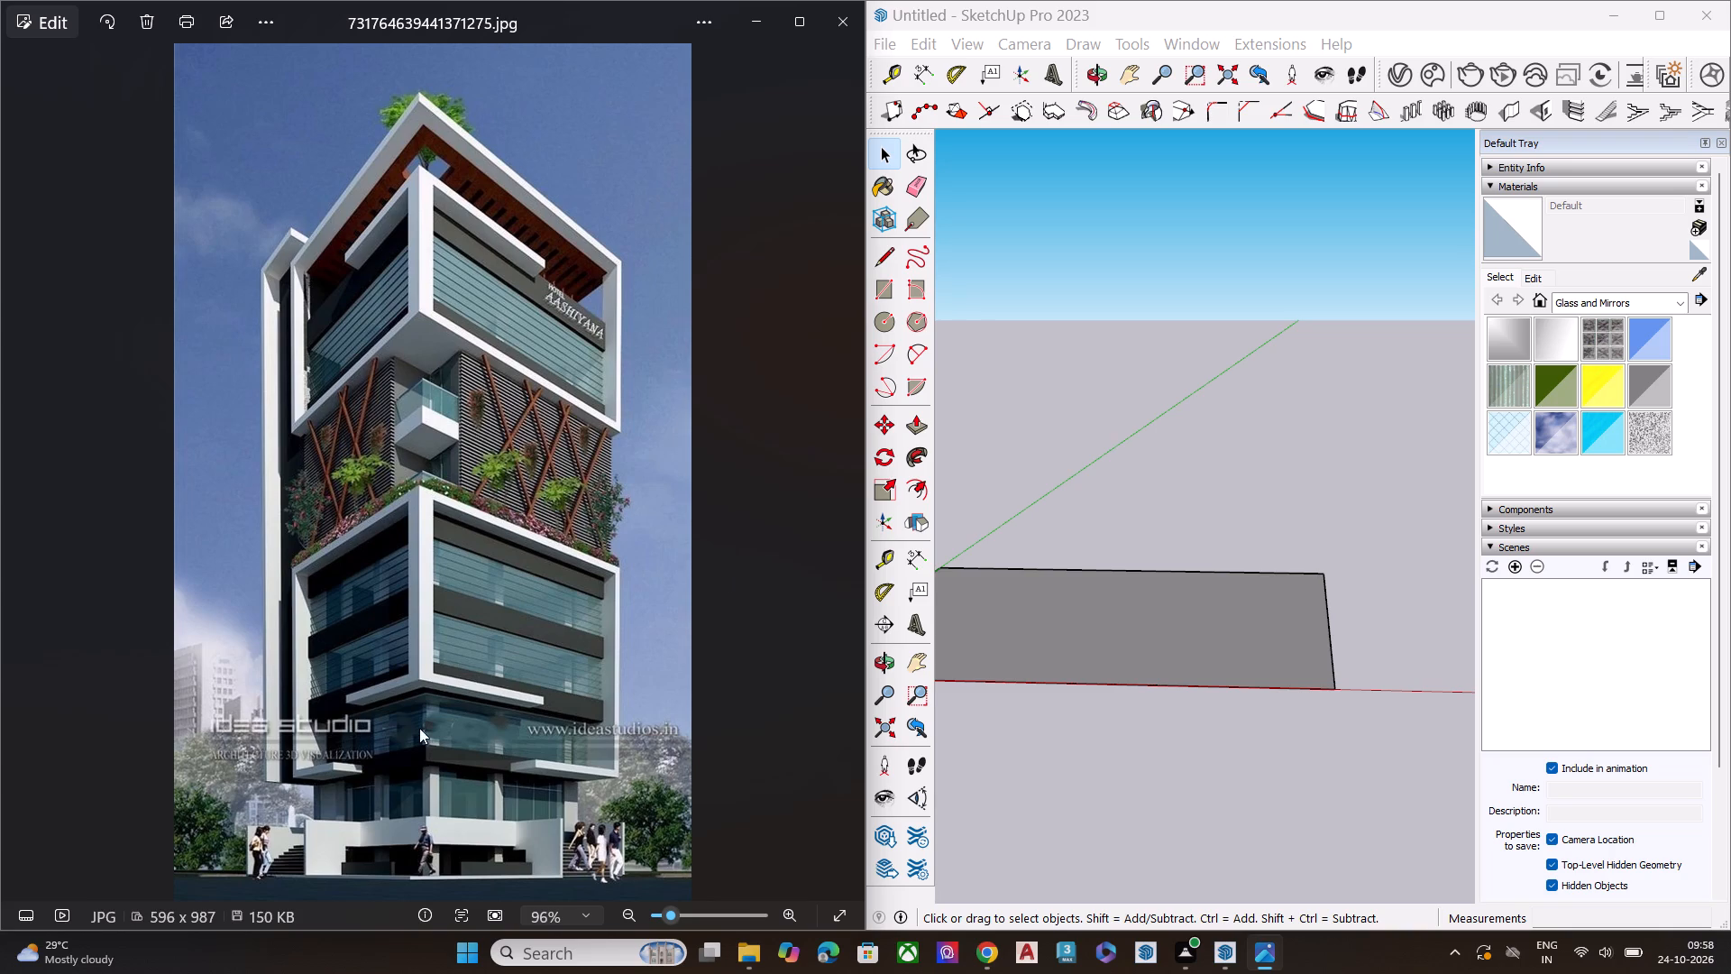
pyautogui.scroll(6, 268, 814)
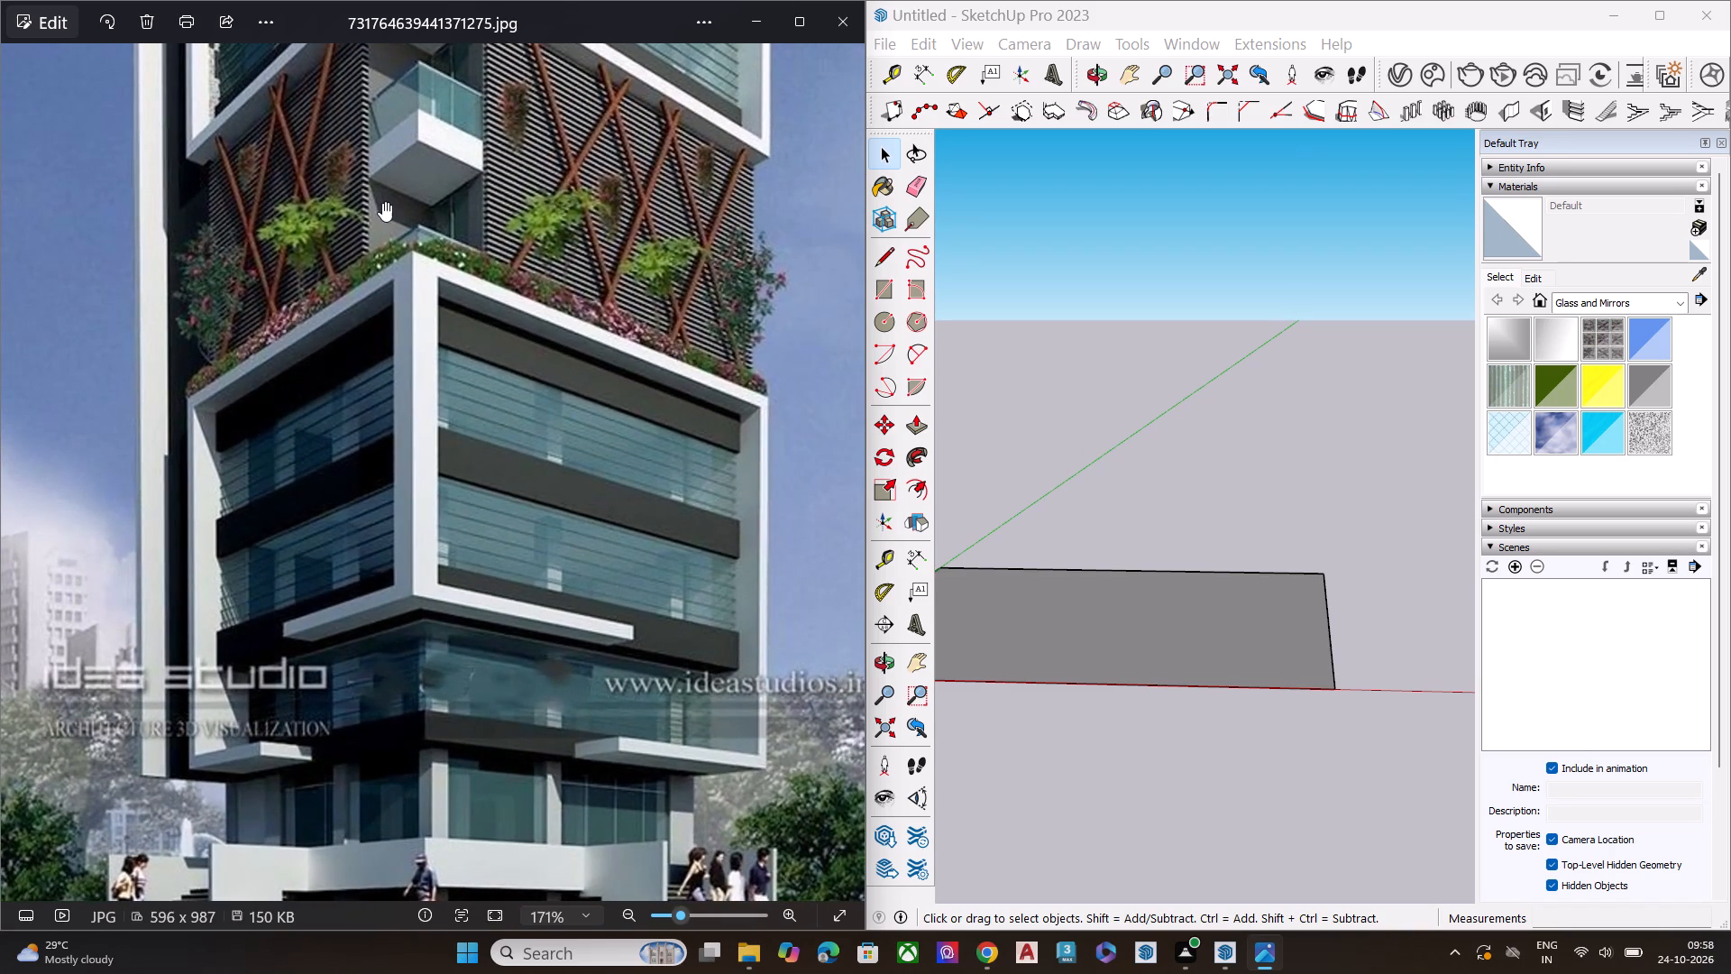
pyautogui.scroll(7, 414, 199)
pyautogui.scroll(-14, 408, 233)
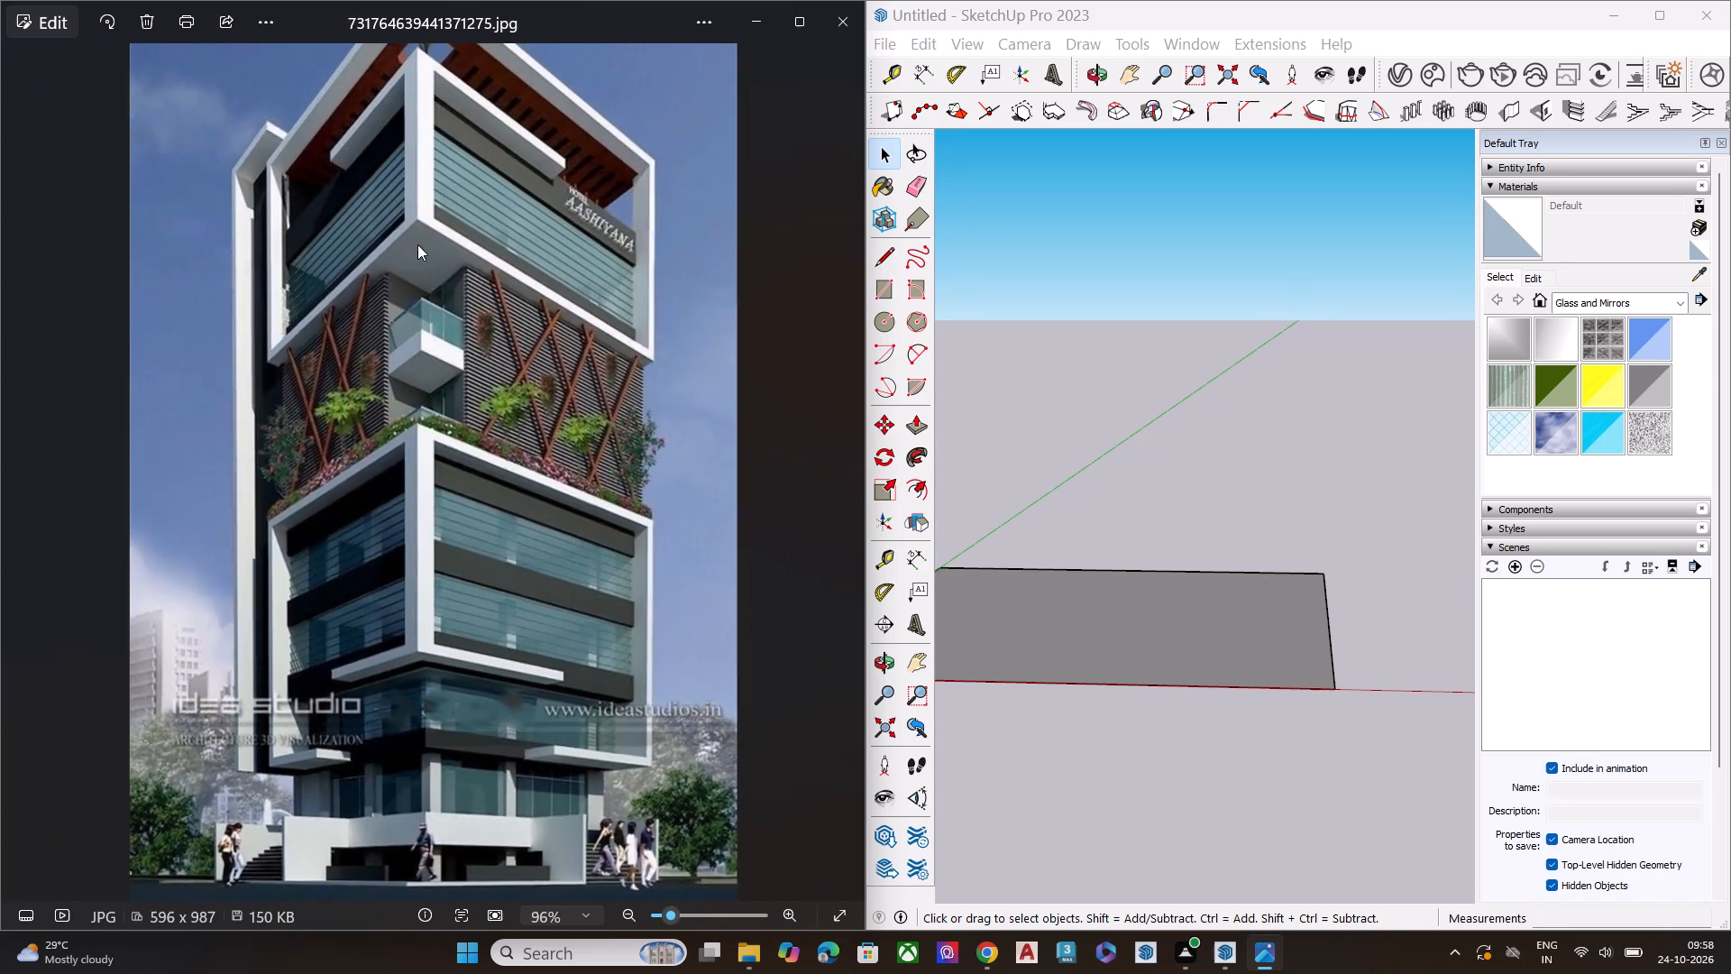
pyautogui.scroll(1, 417, 244)
pyautogui.scroll(-1, 411, 271)
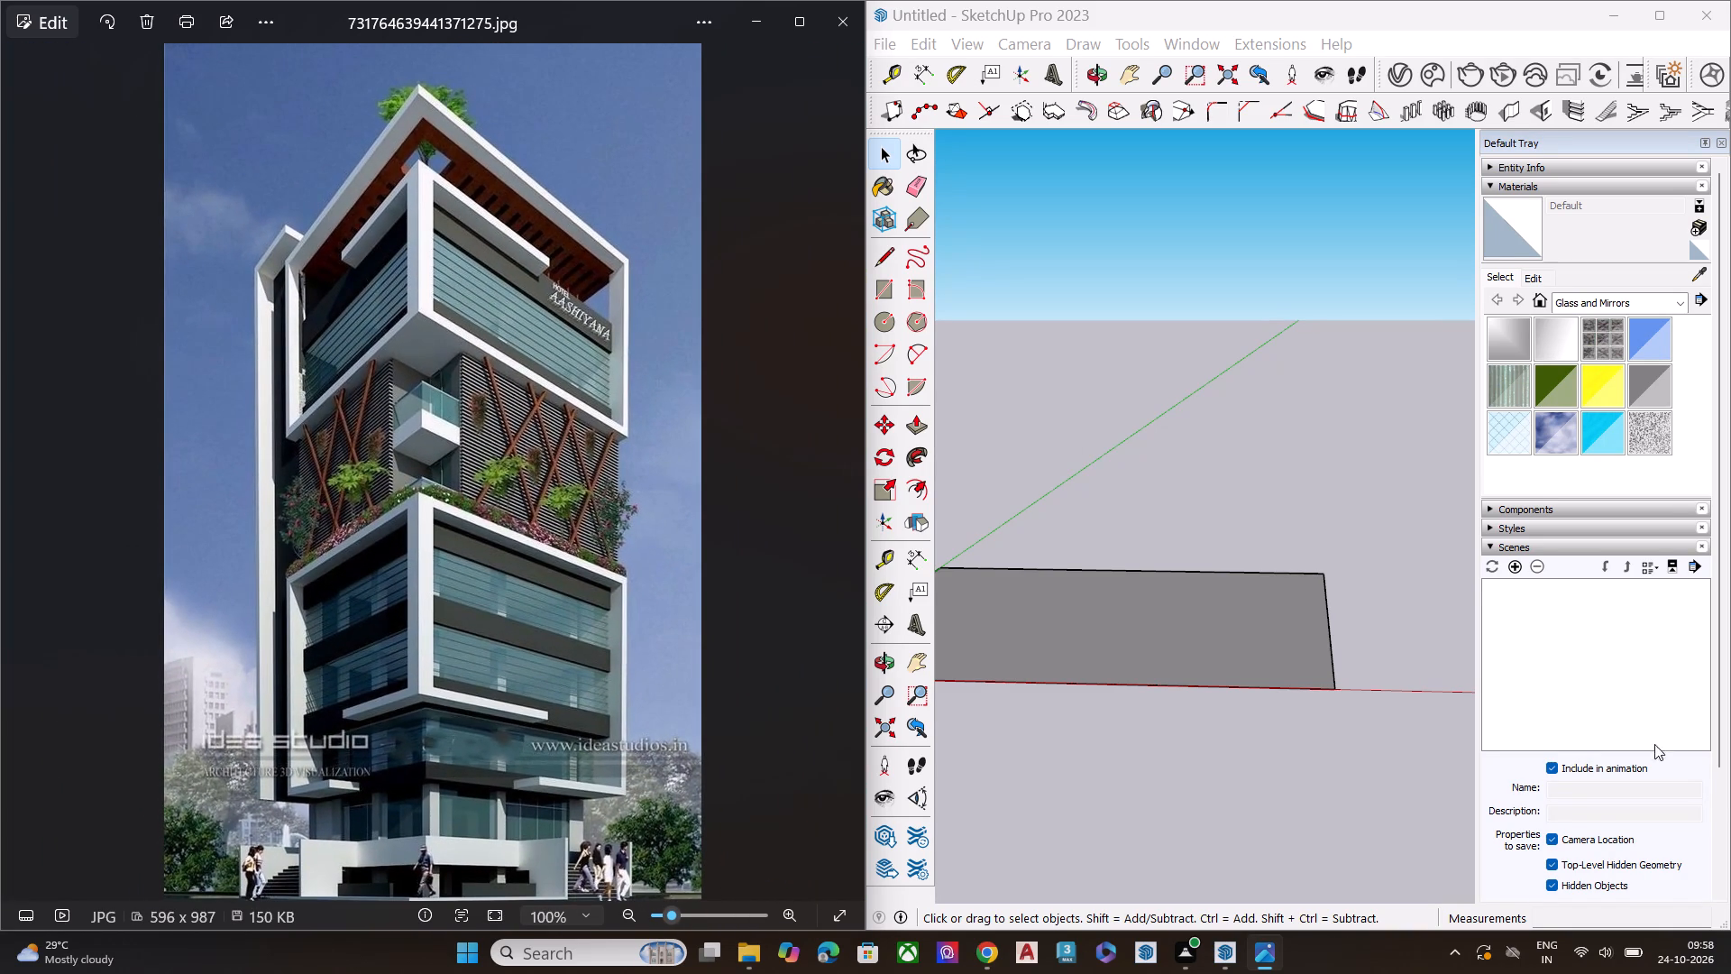
# Push/Pull the square ground face in SketchUp straight up into a tall building block.
pyautogui.scroll(-5, 1588, 726)
pyautogui.scroll(1, 1330, 724)
pyautogui.scroll(-9, 1330, 724)
pyautogui.scroll(-8, 1233, 666)
pyautogui.scroll(1, 1262, 682)
pyautogui.scroll(-1, 1260, 684)
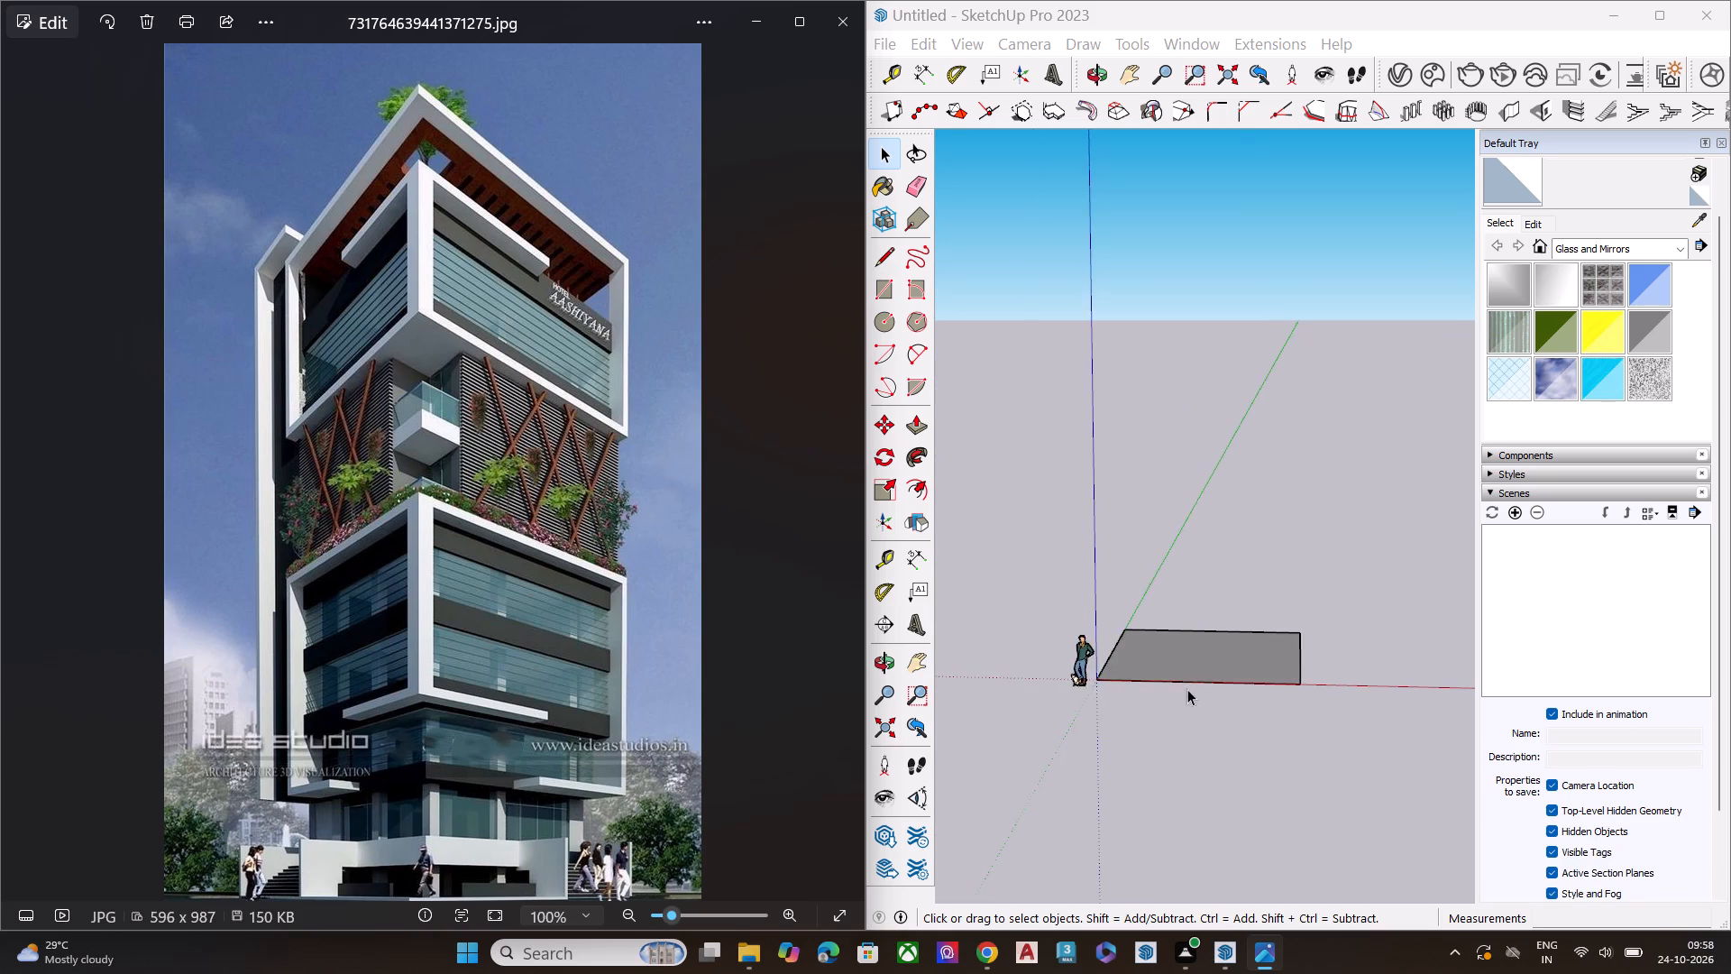
pyautogui.moveTo(1186, 688); pyautogui.dragTo(1173, 969, button='middle')
pyautogui.scroll(-1, 1173, 969)
pyautogui.scroll(1, 1195, 607)
pyautogui.scroll(-1, 1195, 605)
pyautogui.scroll(6, 1195, 605)
pyautogui.scroll(-2, 1195, 605)
pyautogui.scroll(2, 1195, 605)
pyautogui.moveTo(1195, 618); pyautogui.dragTo(1211, 882, button='middle')
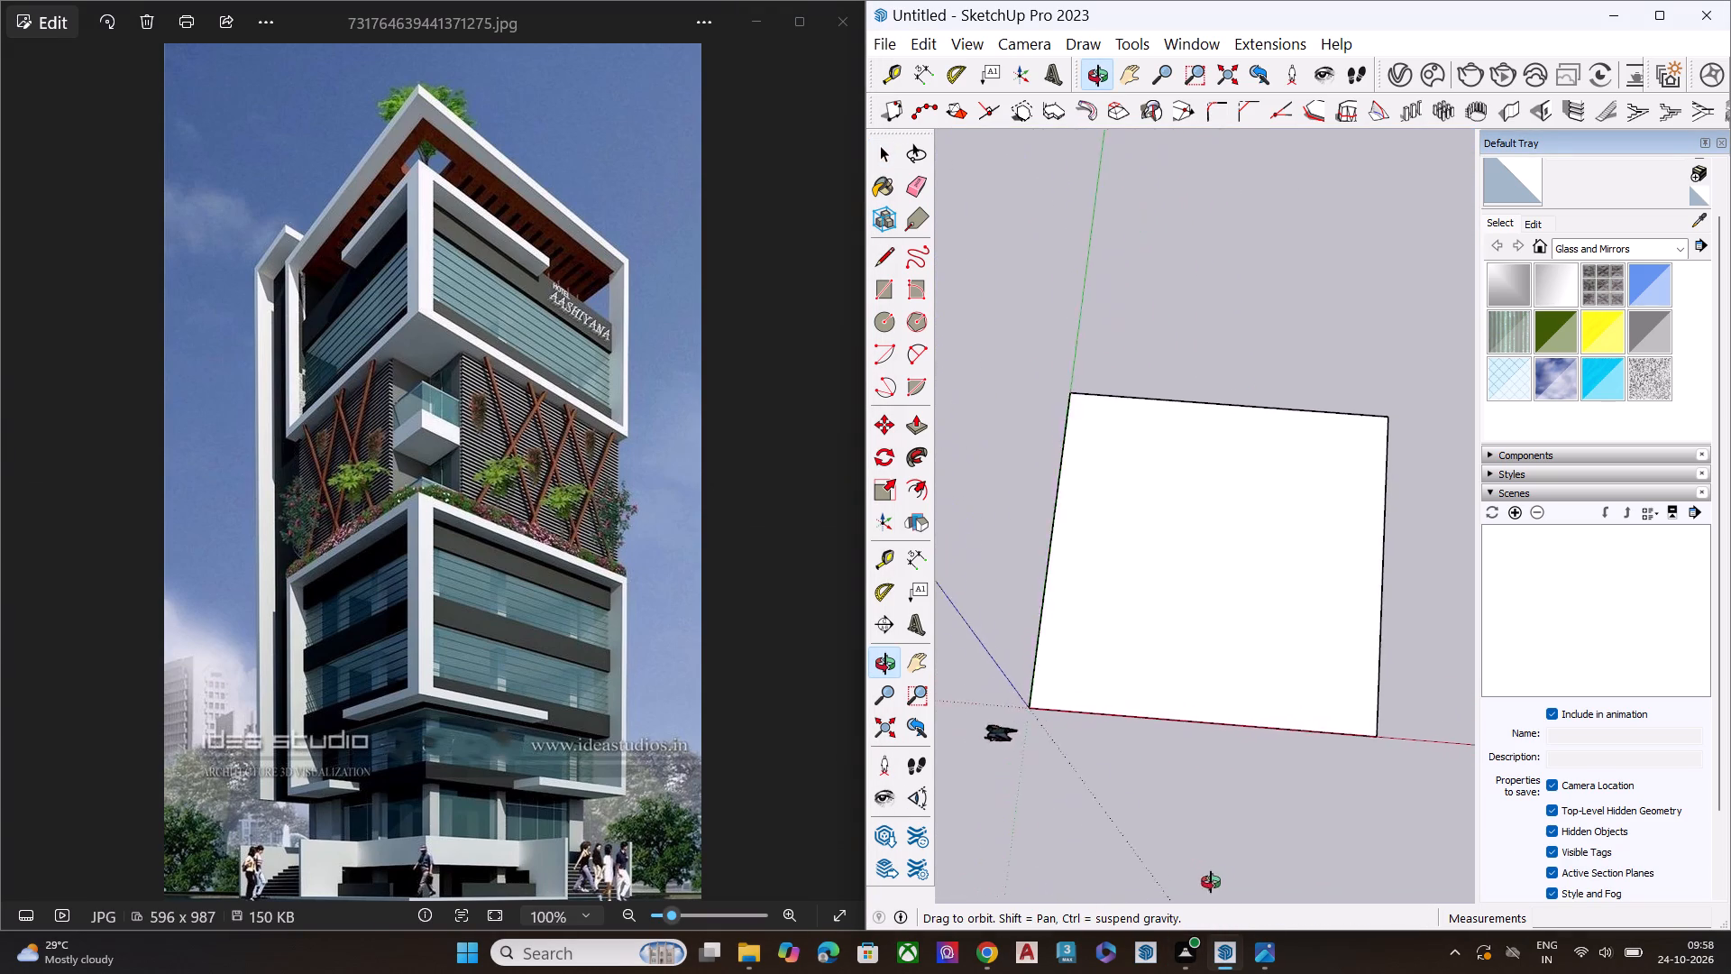
pyautogui.moveTo(1211, 882); pyautogui.dragTo(1249, 895, button='middle')
pyautogui.moveTo(1249, 894); pyautogui.dragTo(1222, 894, button='middle')
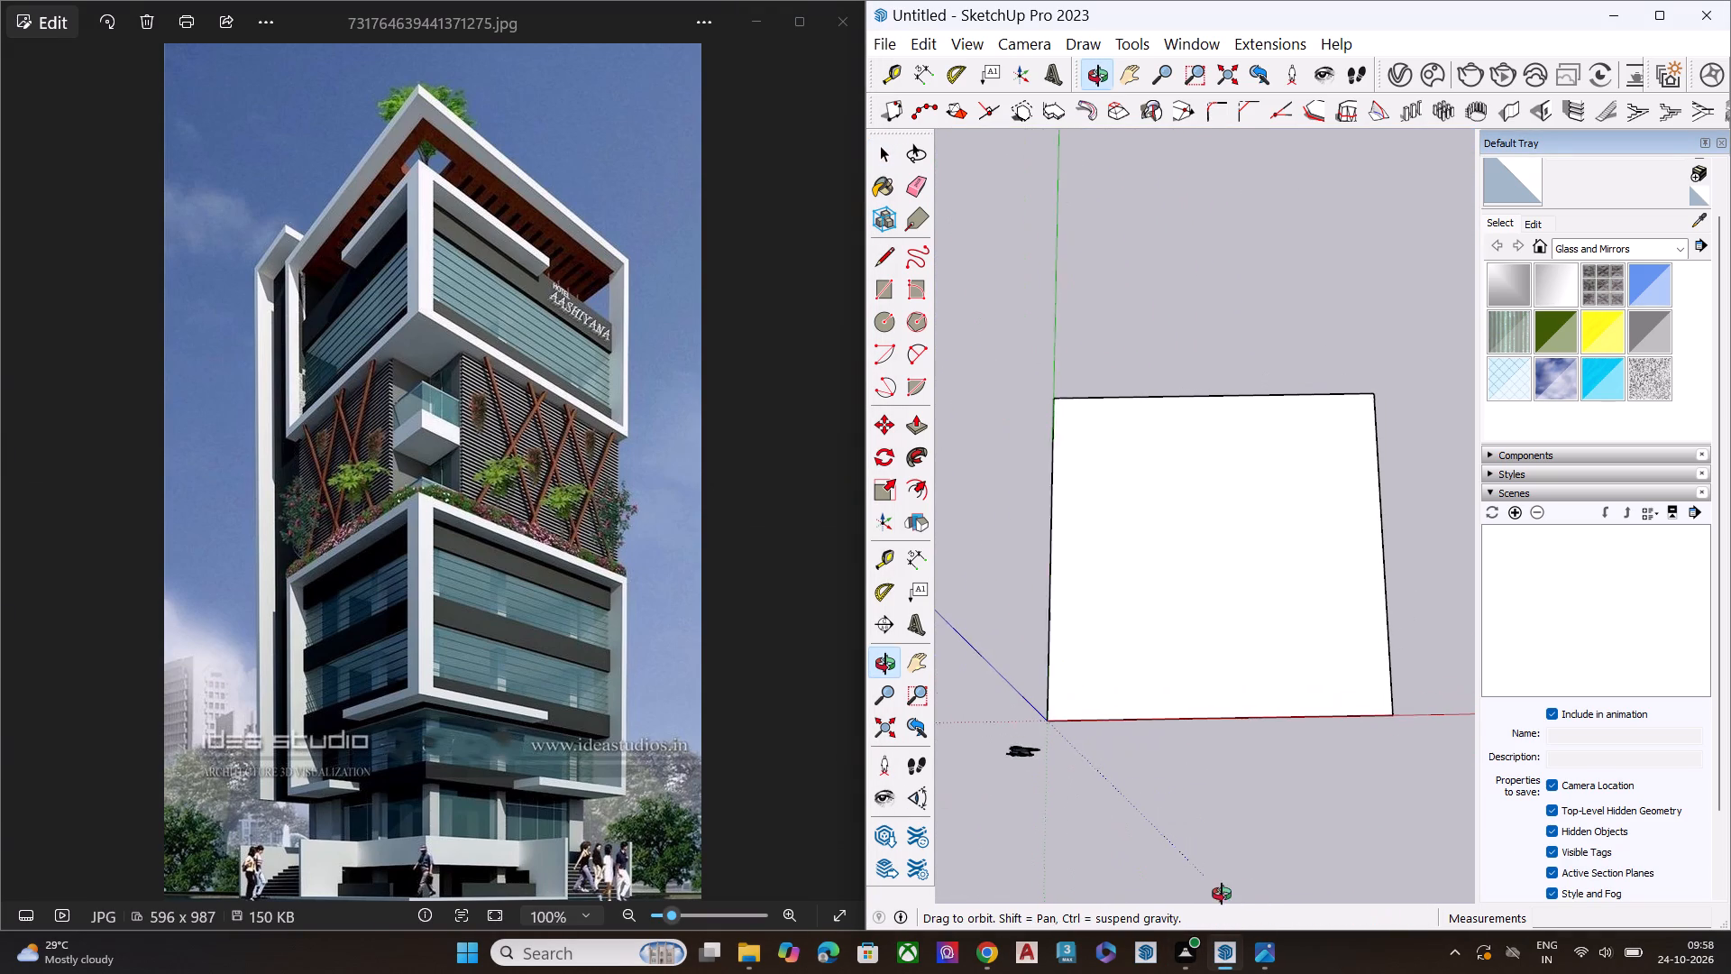
pyautogui.moveTo(1222, 894); pyautogui.dragTo(993, 591, button='middle')
pyautogui.press('space')
pyautogui.click(1177, 611)
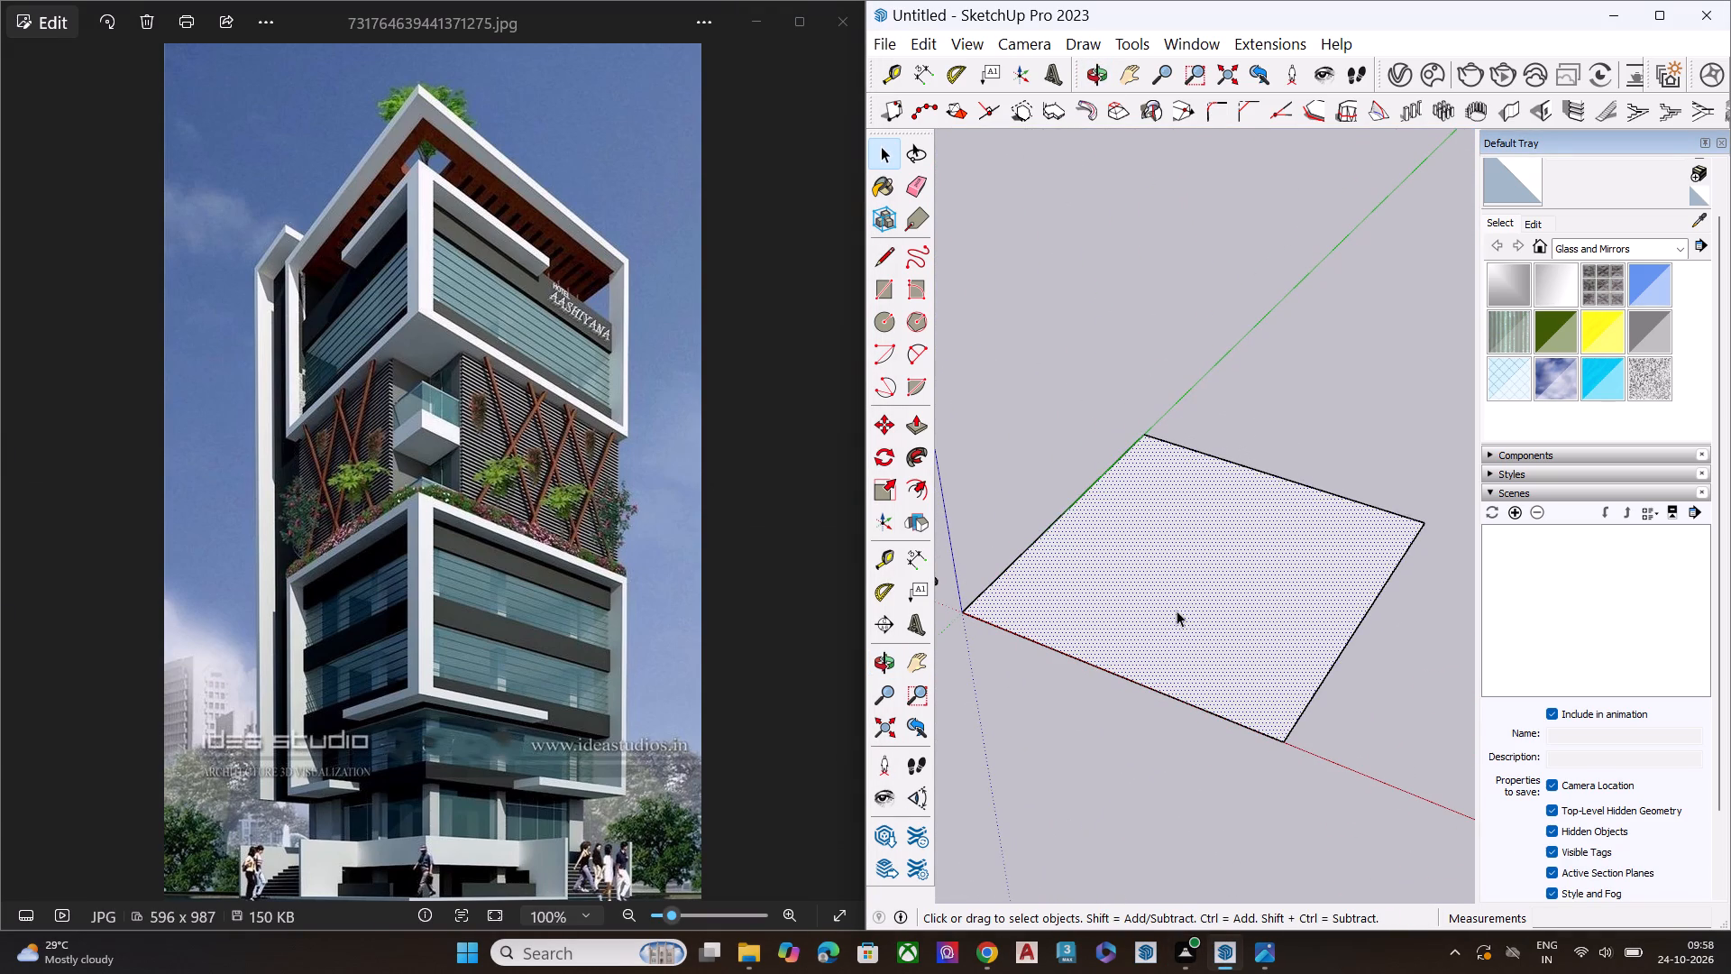
pyautogui.press('p')
pyautogui.click(1177, 611)
pyautogui.scroll(-2, 1214, 547)
pyautogui.scroll(1, 1218, 549)
pyautogui.scroll(-1, 1222, 559)
pyautogui.scroll(2, 1223, 563)
pyautogui.scroll(-2, 1225, 568)
pyautogui.scroll(3, 1231, 605)
pyautogui.scroll(-3, 1236, 613)
pyautogui.click(1192, 215)
# Pull the block's selected top face up by about a further 11' 3".
pyautogui.moveTo(1234, 778); pyautogui.dragTo(1206, 593, button='middle')
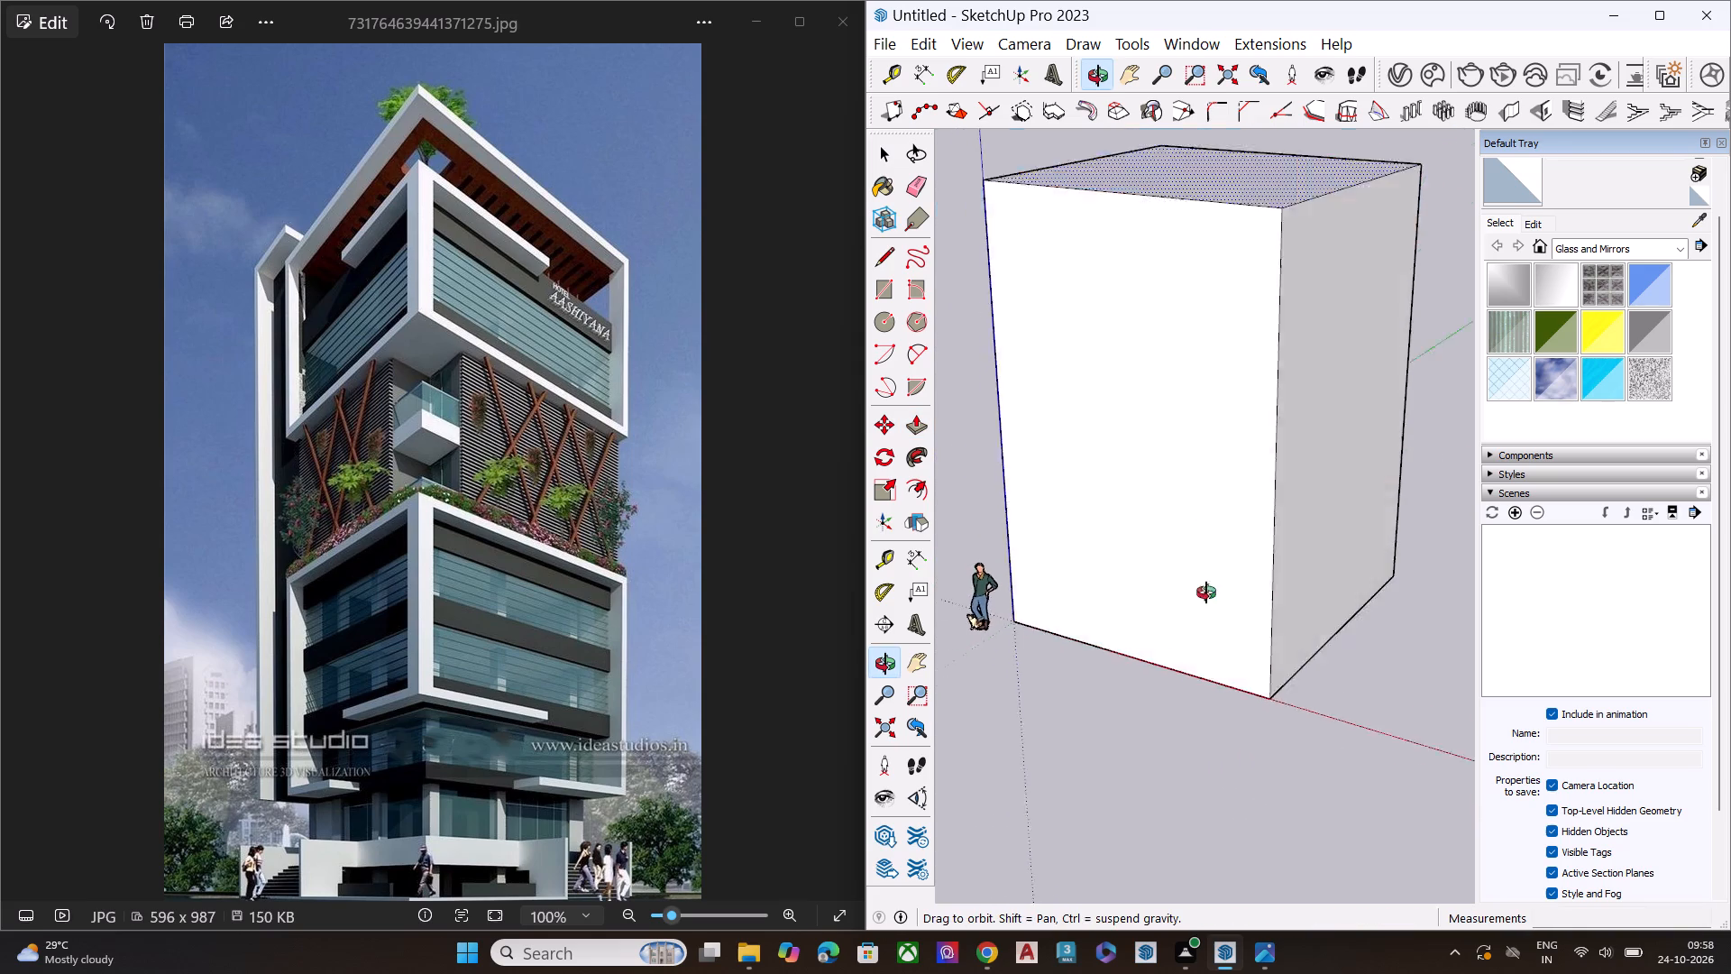
pyautogui.moveTo(1206, 593); pyautogui.dragTo(1184, 426, button='middle')
pyautogui.scroll(-7, 1155, 649)
pyautogui.moveTo(1254, 554); pyautogui.dragTo(1310, 460)
pyautogui.scroll(2, 1302, 473)
pyautogui.scroll(-1, 1312, 458)
pyautogui.scroll(5, 1312, 457)
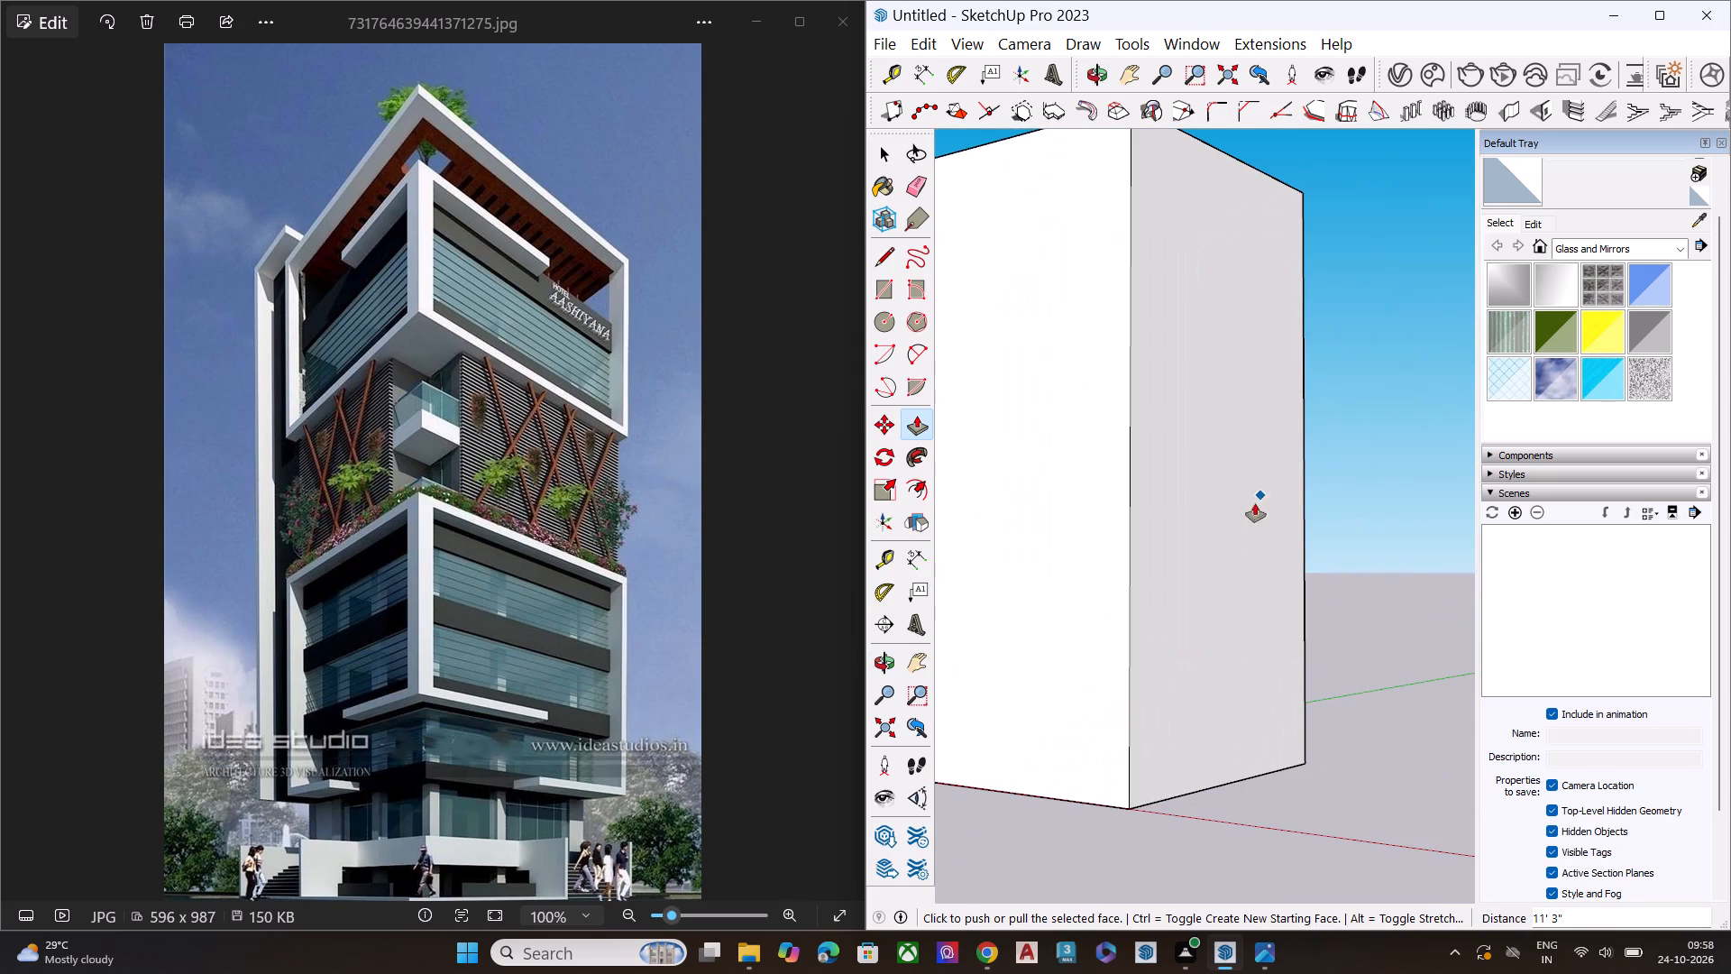
pyautogui.press('space')
# Draw a continuous horizontal line, about 21' 4" per wall, across the front and adjoining wall roughly a quarter of the way up.
pyautogui.scroll(-1, 1346, 610)
pyautogui.scroll(2, 1346, 610)
pyautogui.scroll(-5, 1346, 611)
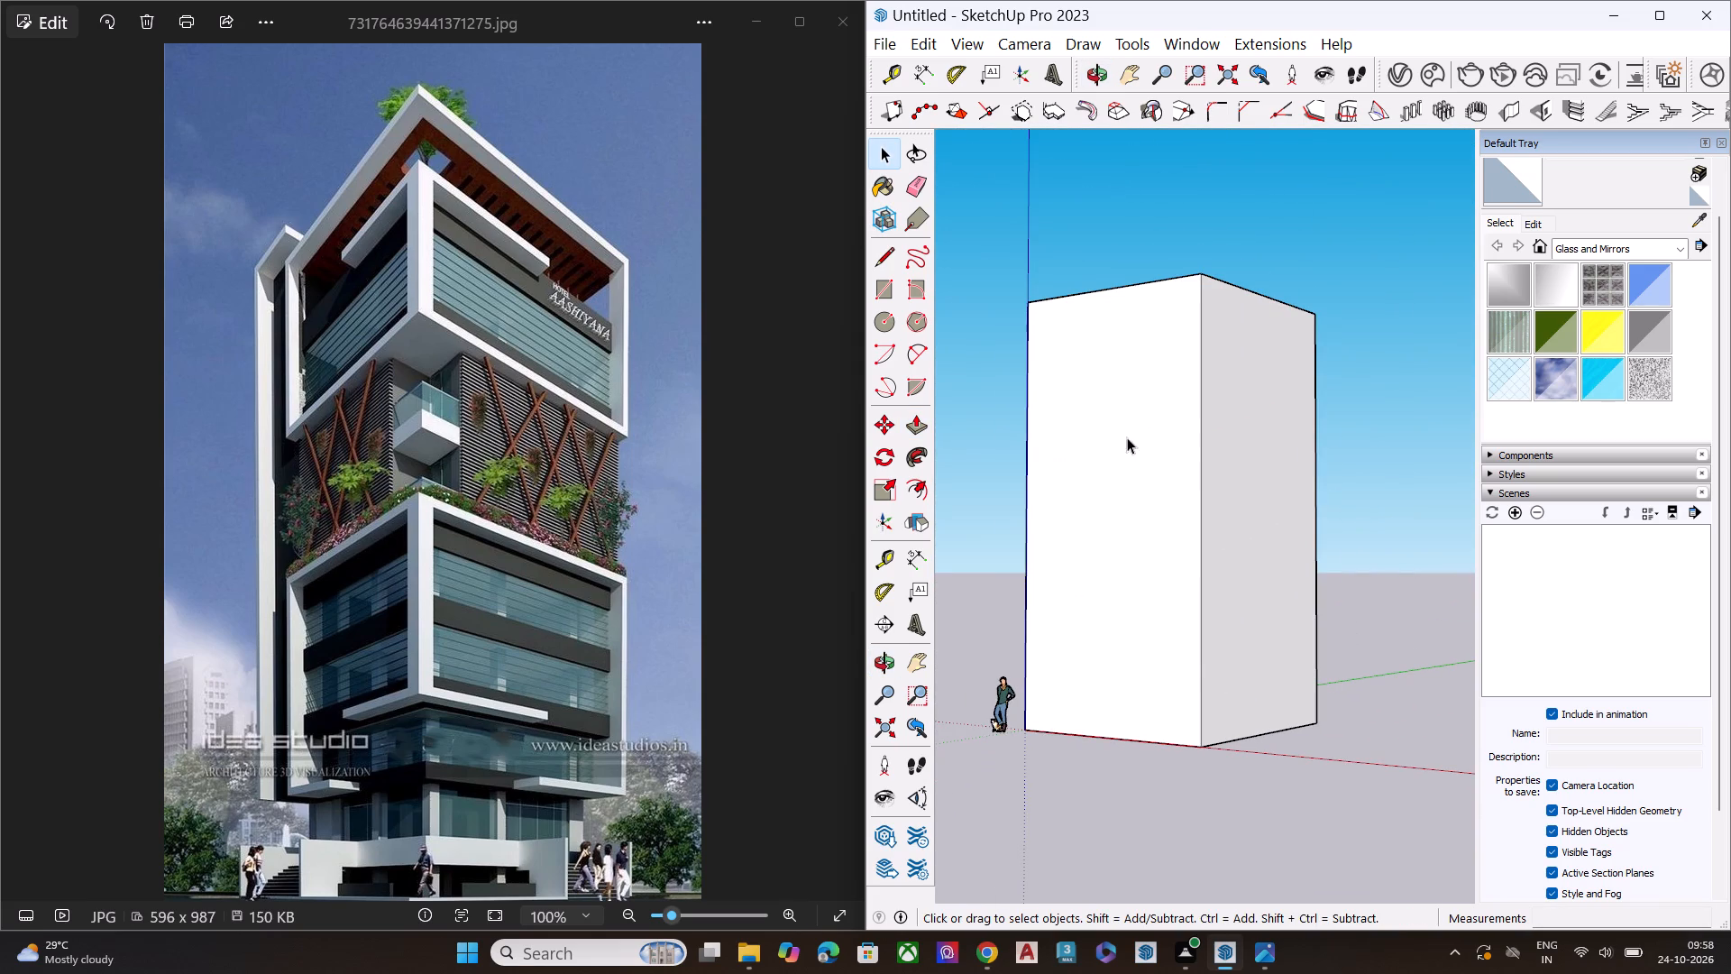
pyautogui.scroll(-6, 265, 543)
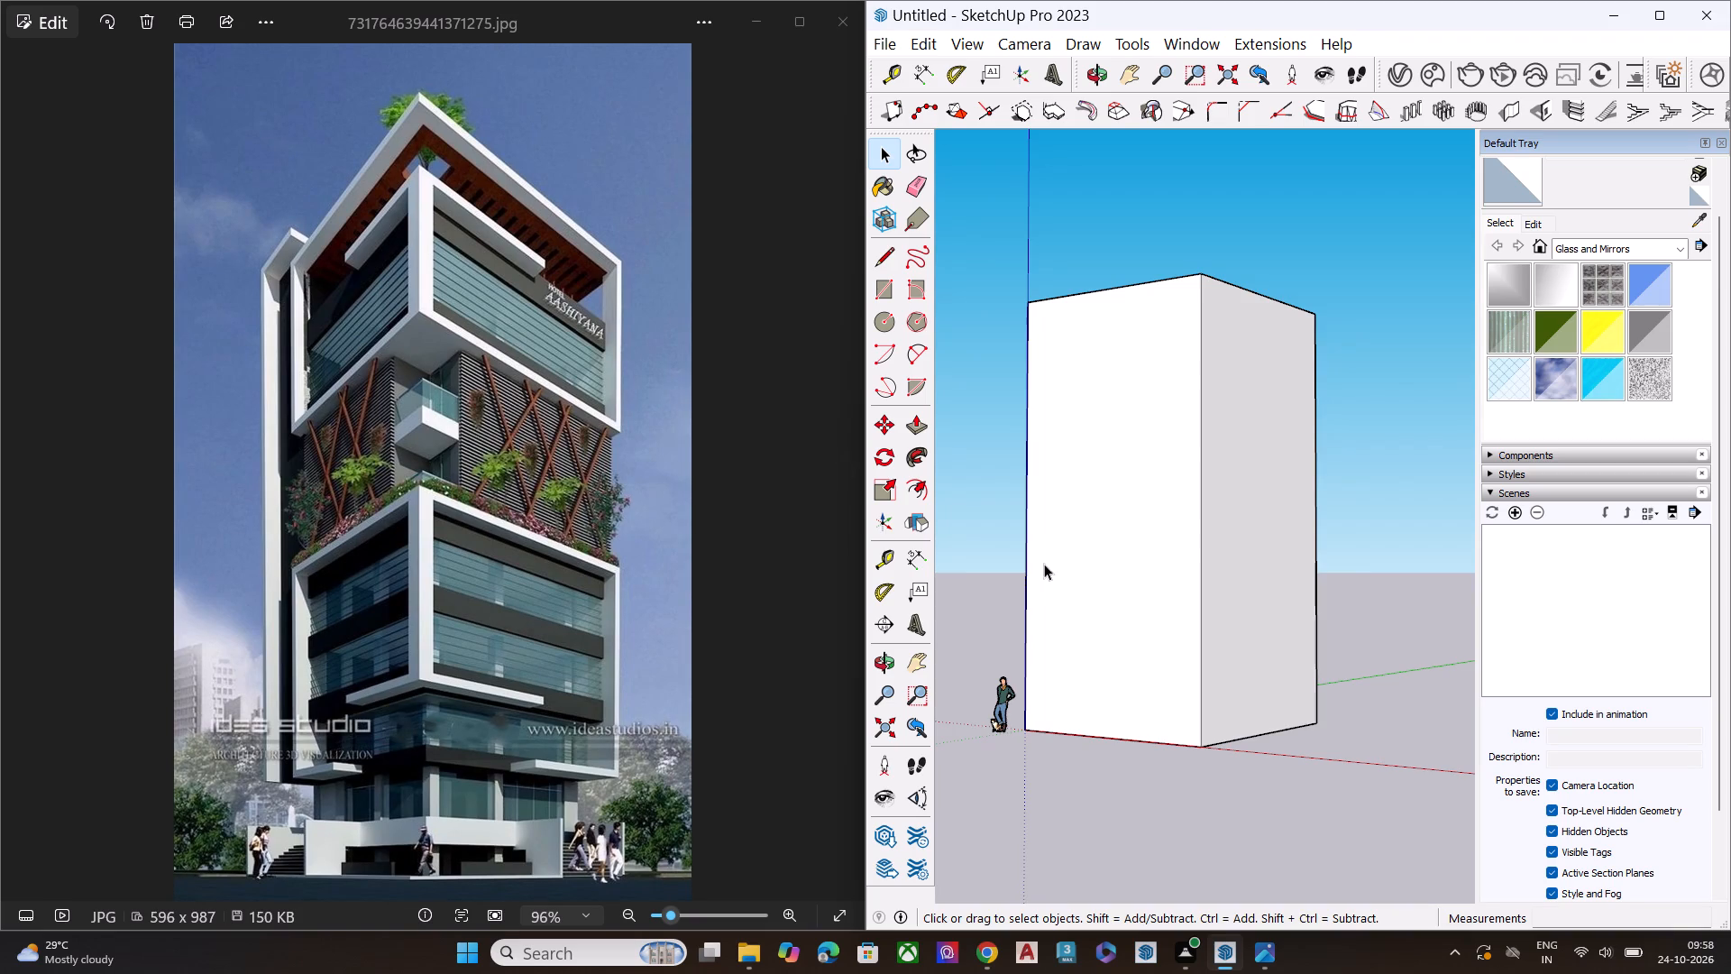
pyautogui.scroll(3, 1091, 547)
pyautogui.moveTo(1089, 593); pyautogui.dragTo(1133, 592, button='middle')
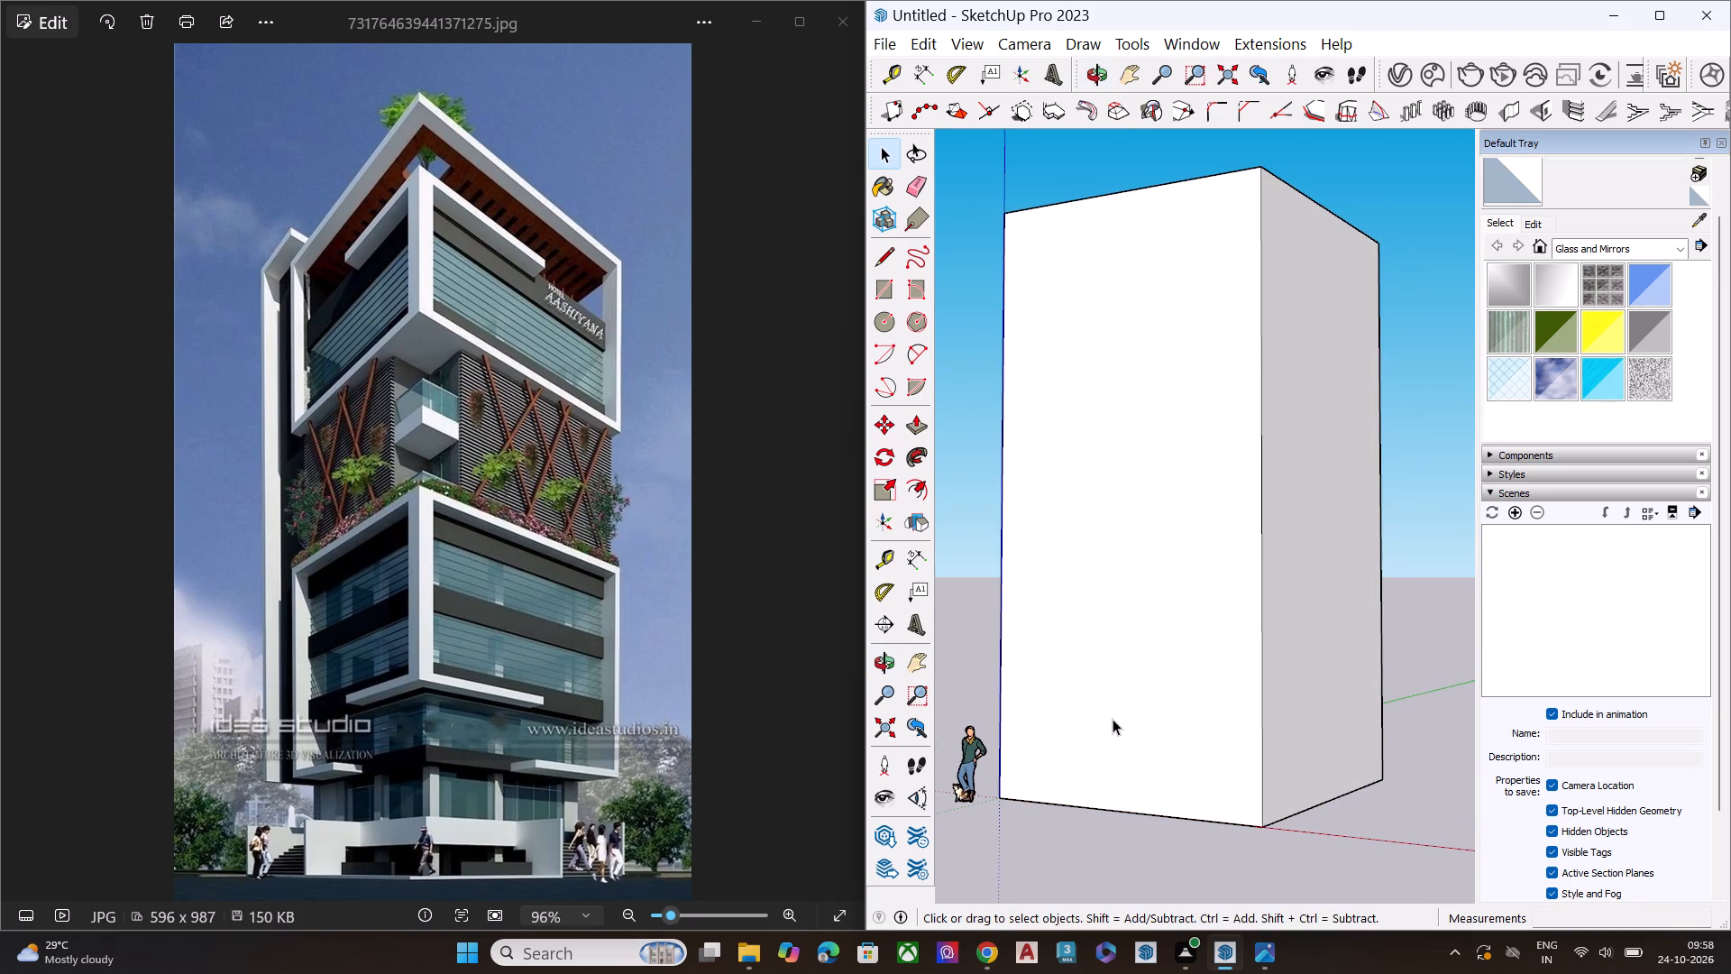
pyautogui.press('l')
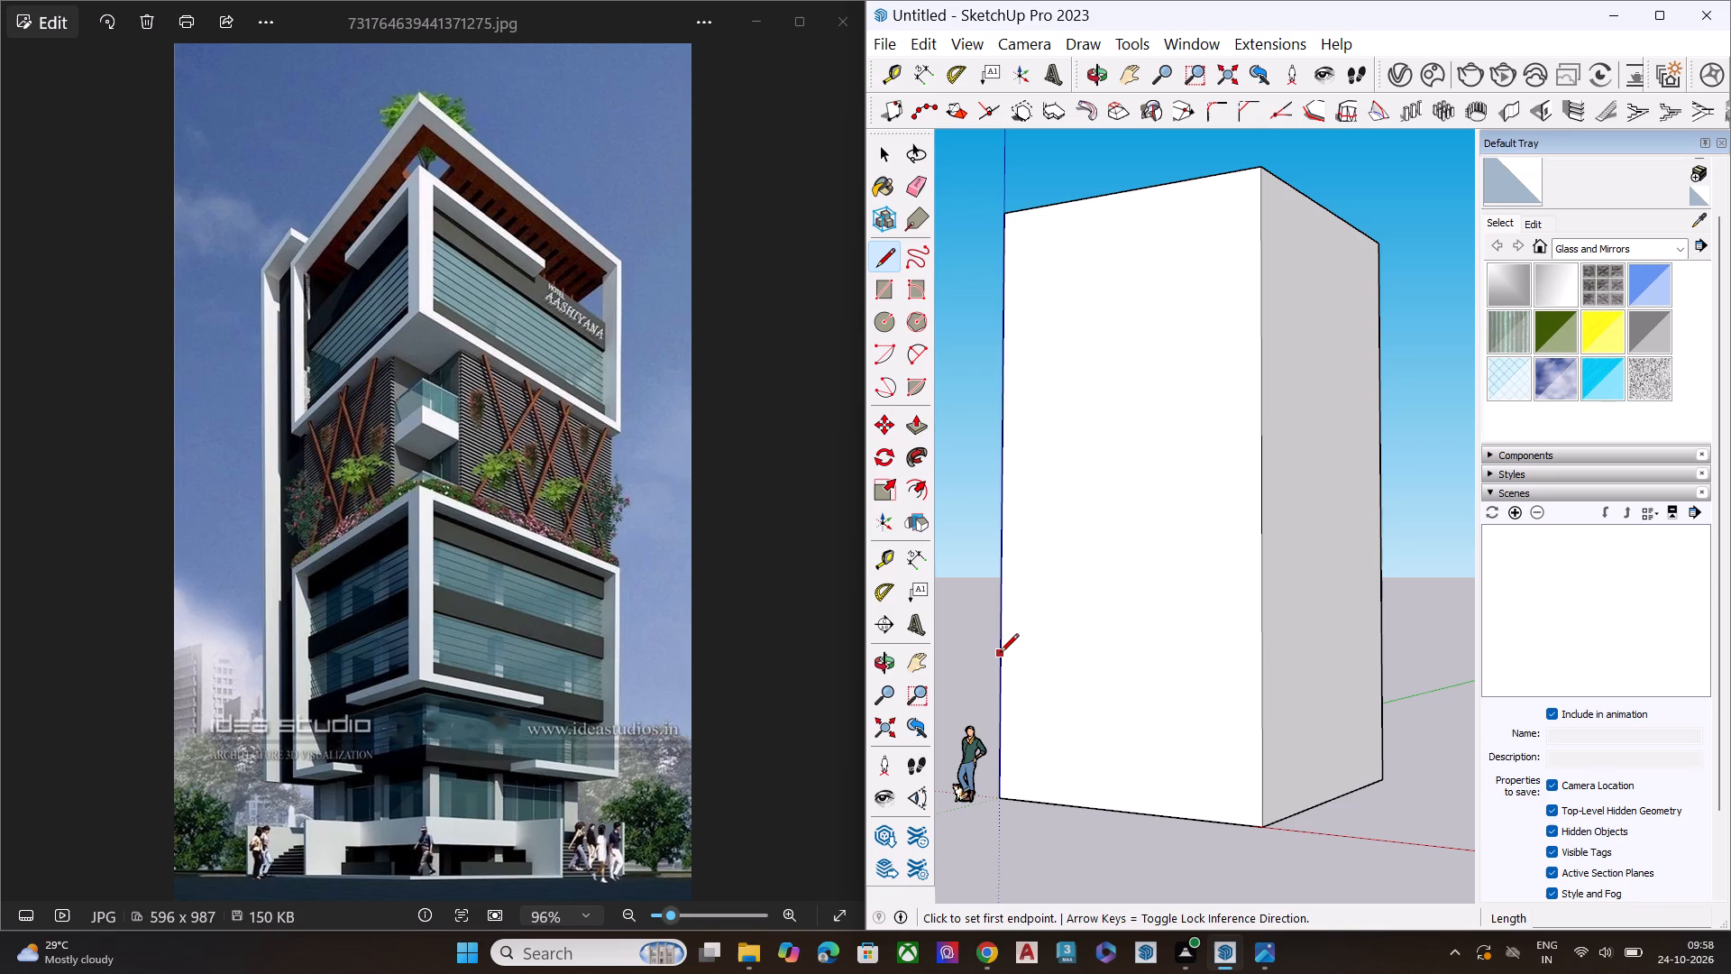
pyautogui.click(1000, 654)
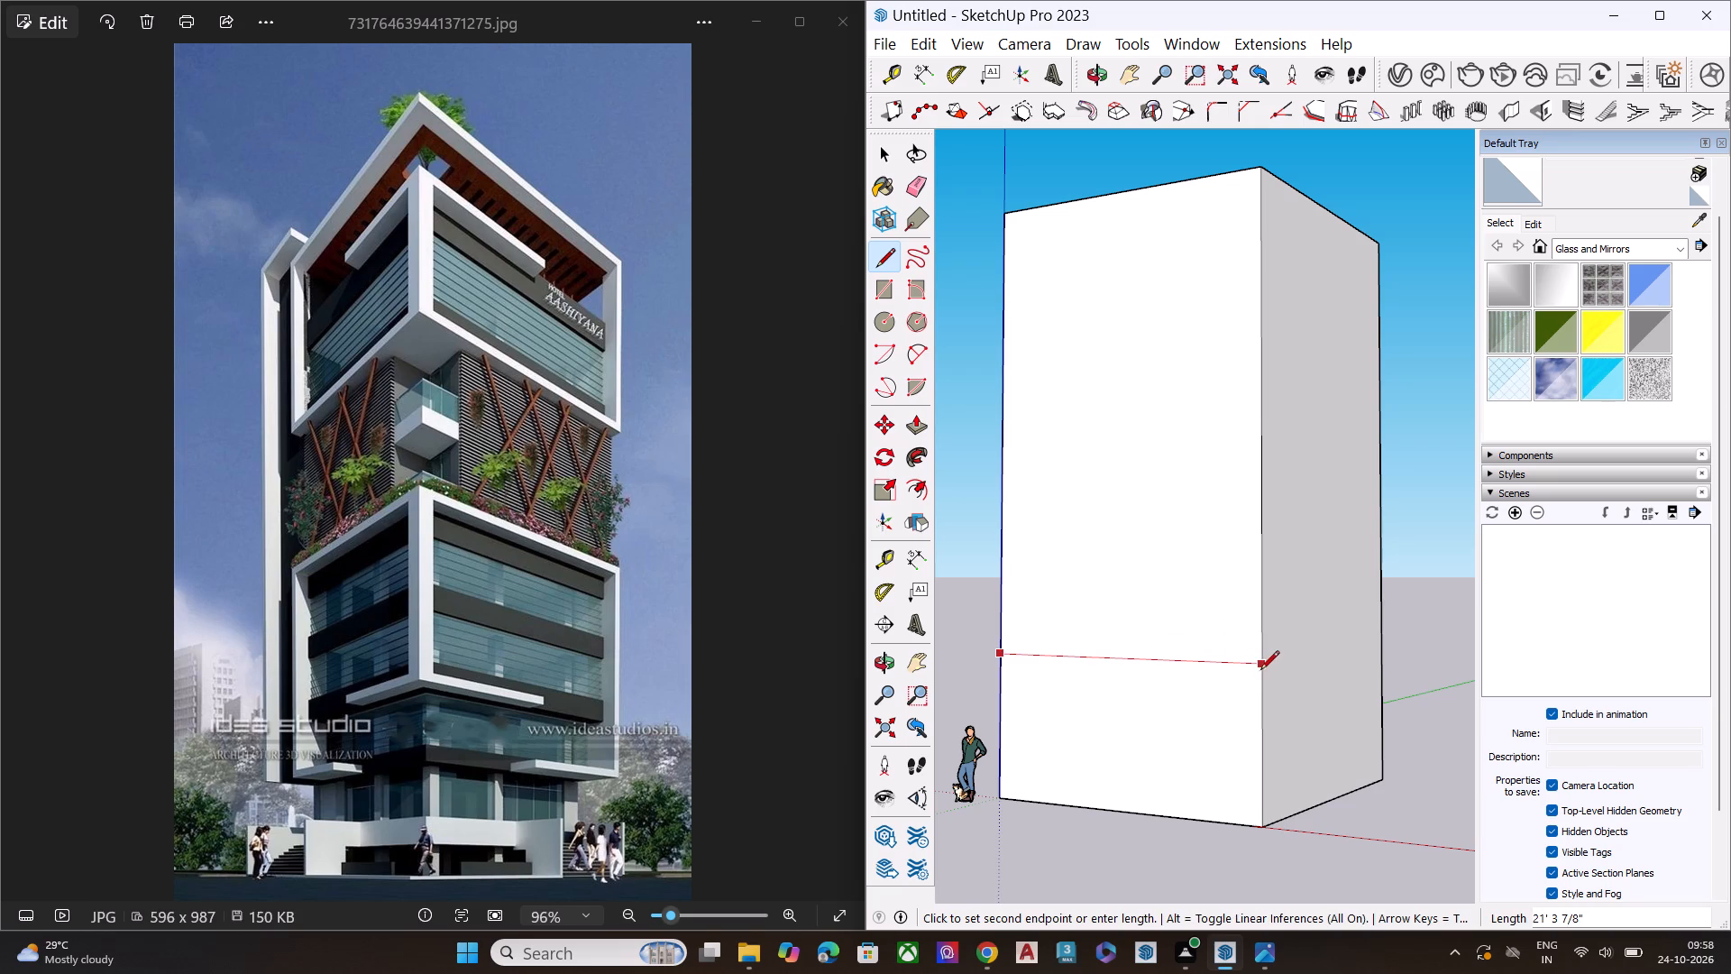
pyautogui.click(1263, 665)
pyautogui.click(1259, 666)
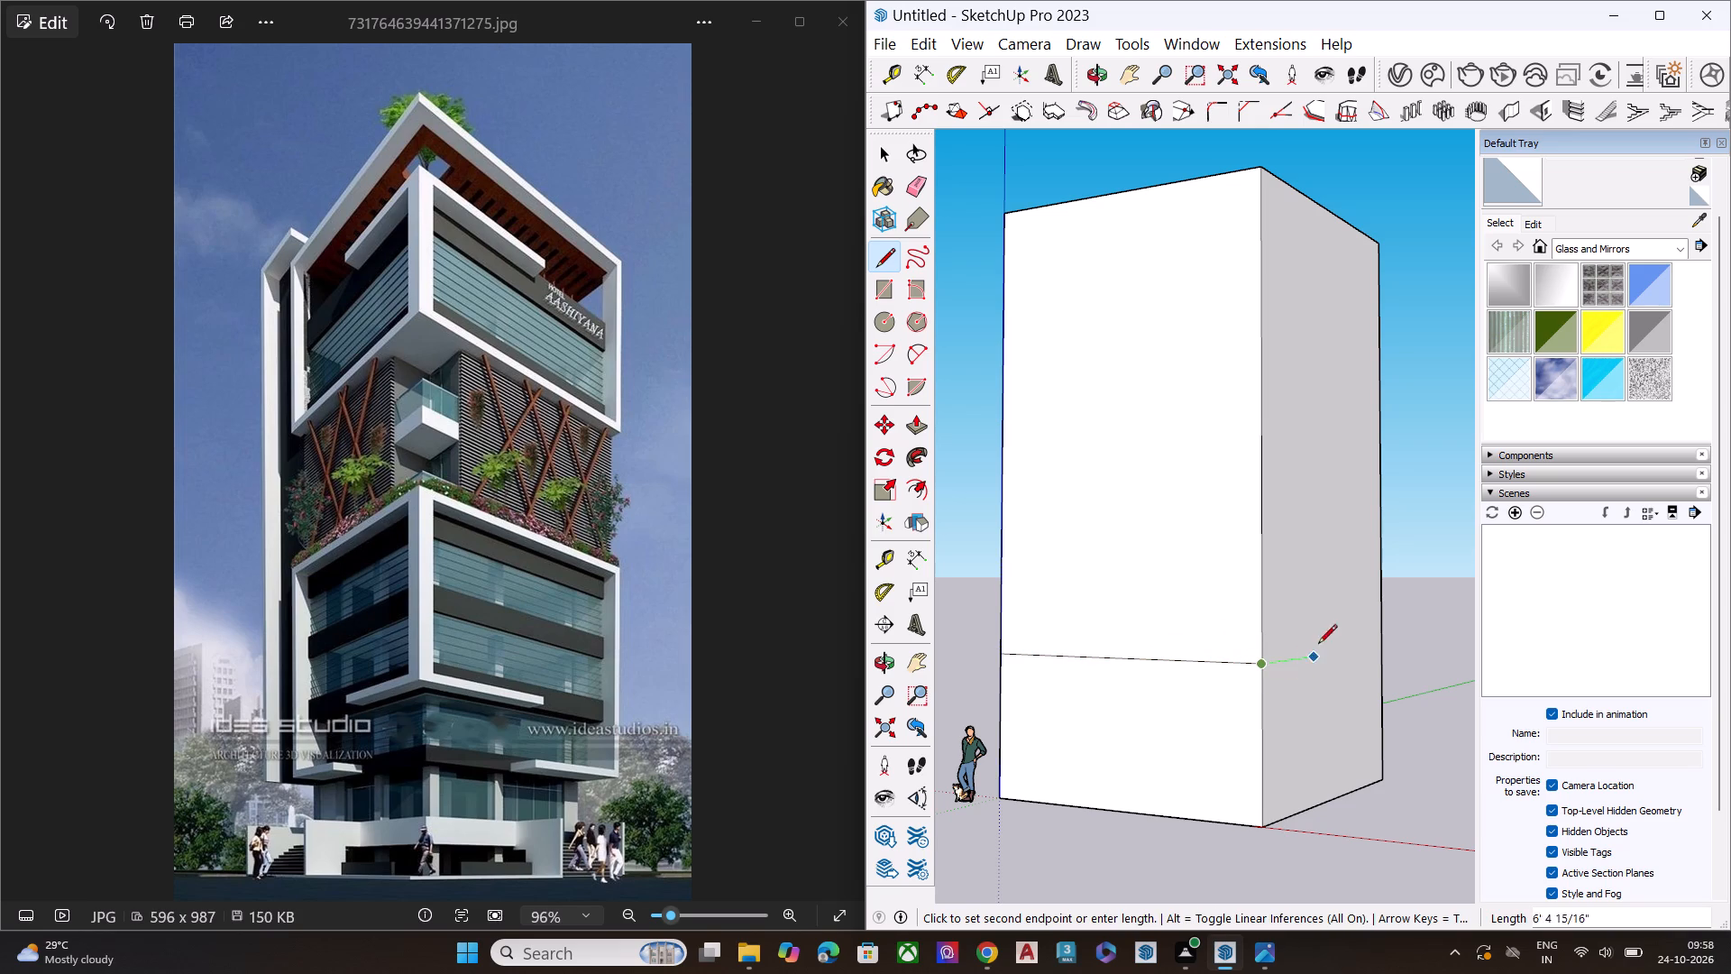
pyautogui.click(1378, 648)
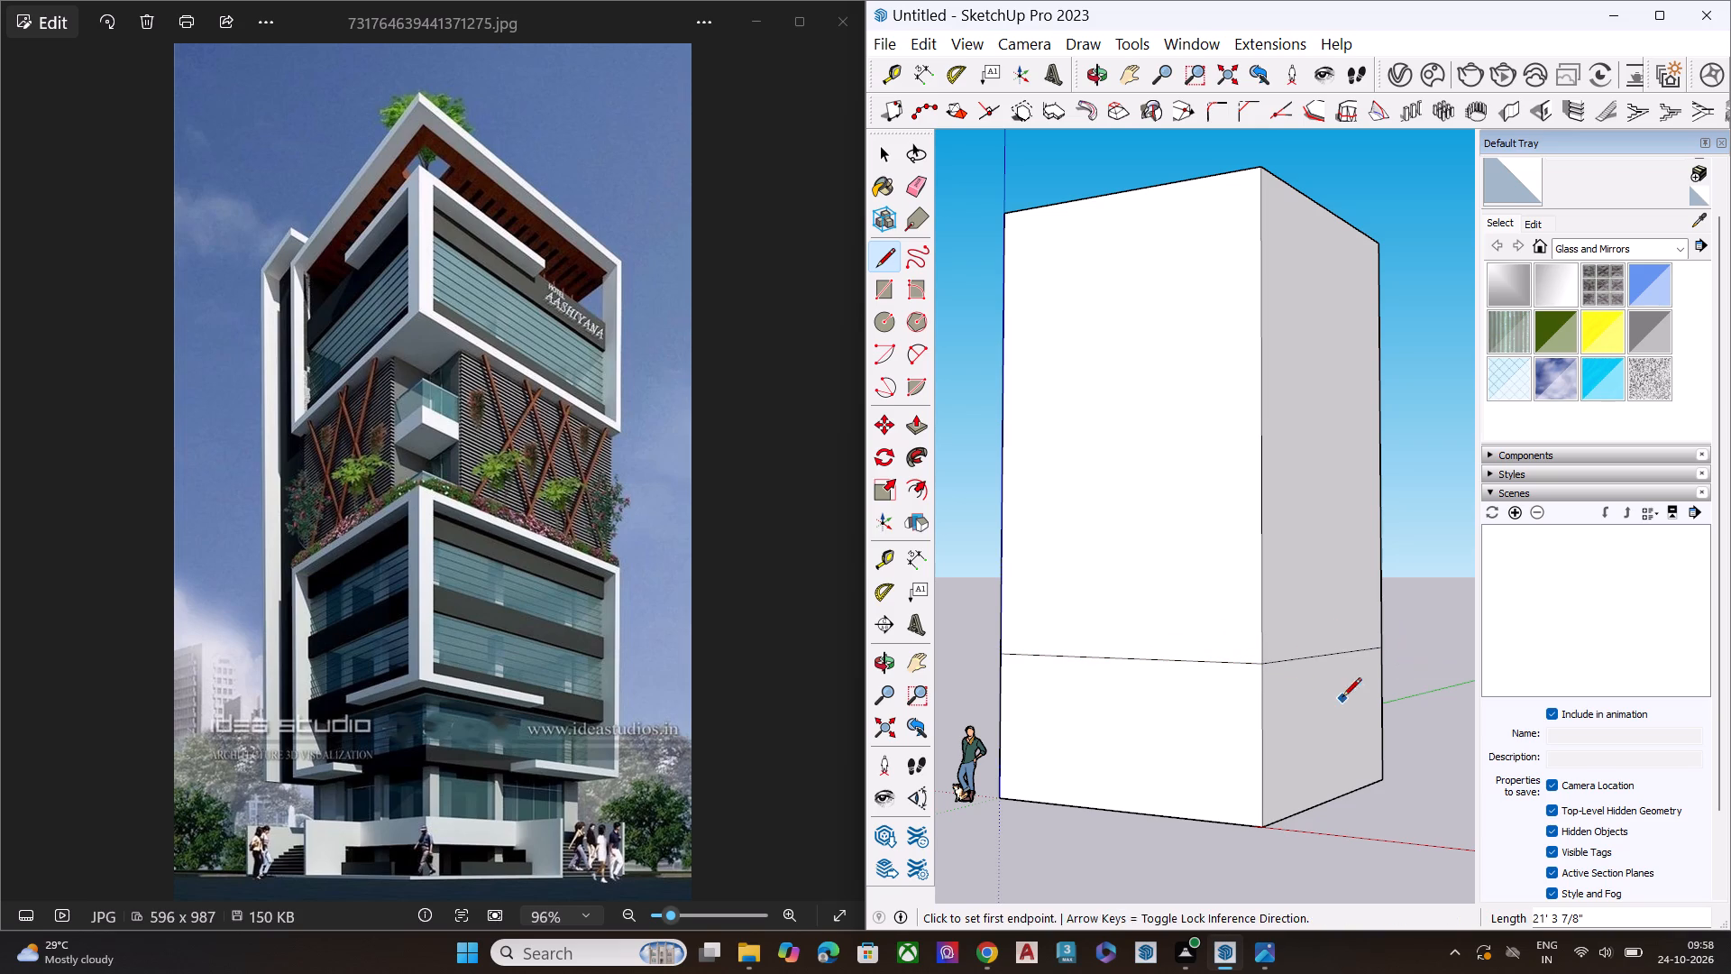
# Continue the horizontal line across the back wall, about 21' 4" from corner edge to corner edge.
pyautogui.scroll(1, 1342, 698)
pyautogui.moveTo(1342, 698); pyautogui.dragTo(879, 973, button='middle')
pyautogui.moveTo(1253, 954); pyautogui.dragTo(1180, 888, button='middle')
pyautogui.moveTo(1294, 848); pyautogui.dragTo(946, 796, button='middle')
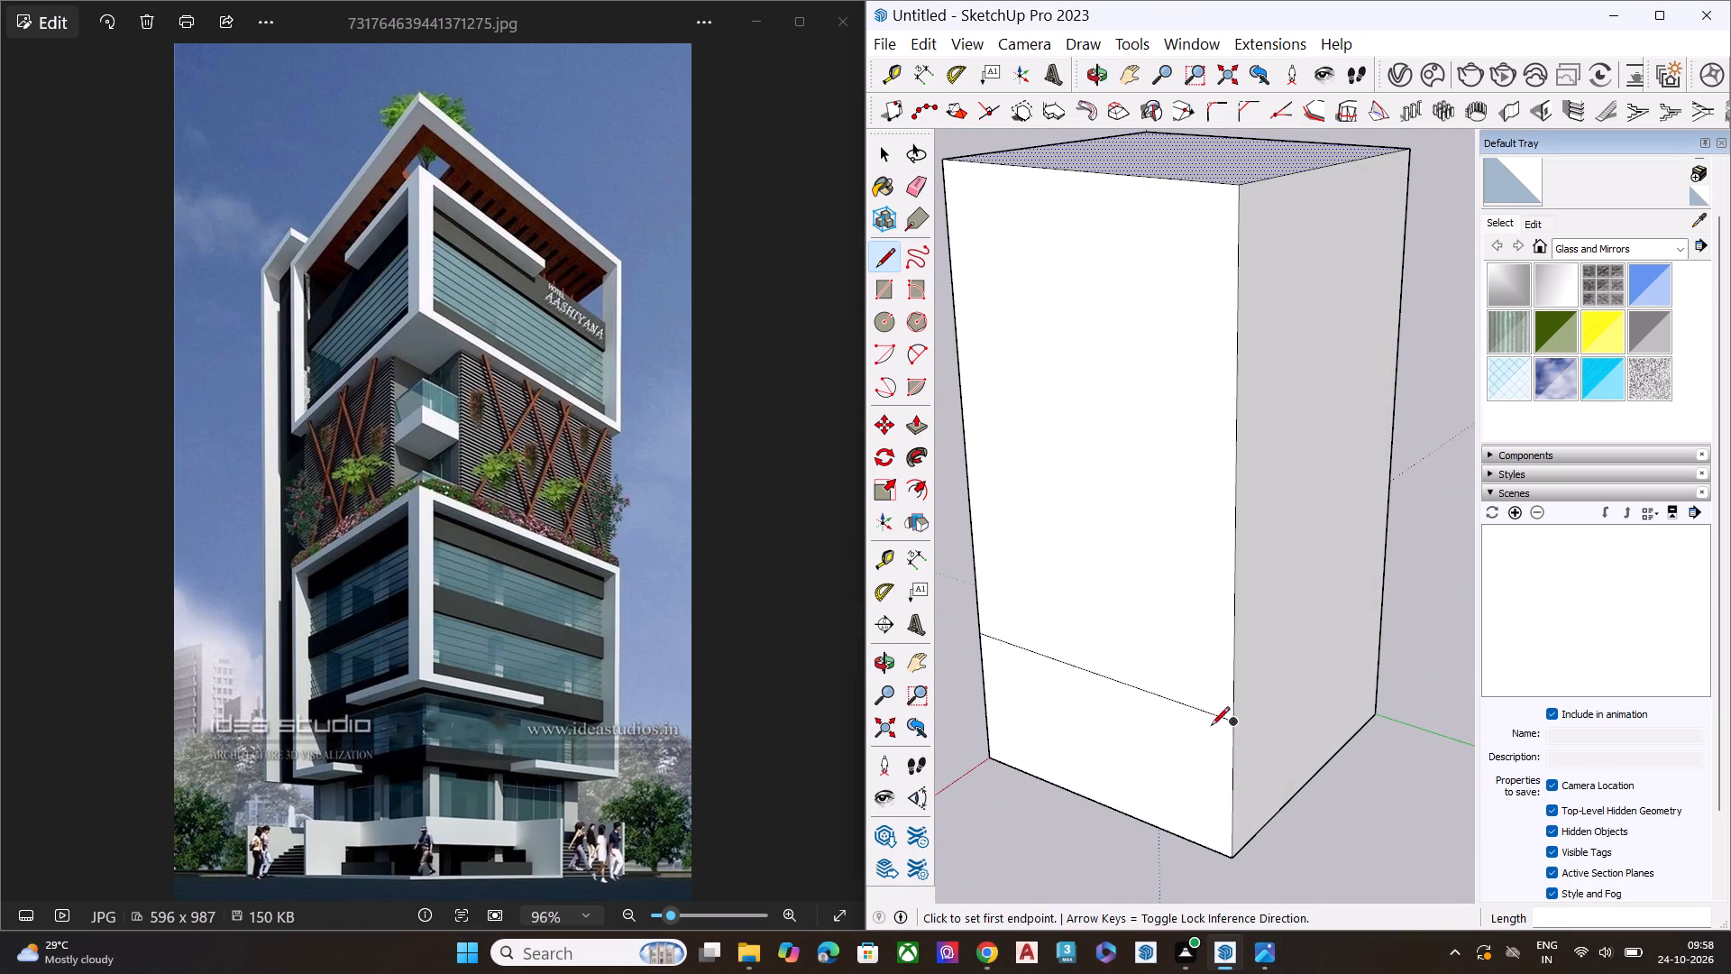
pyautogui.click(1235, 723)
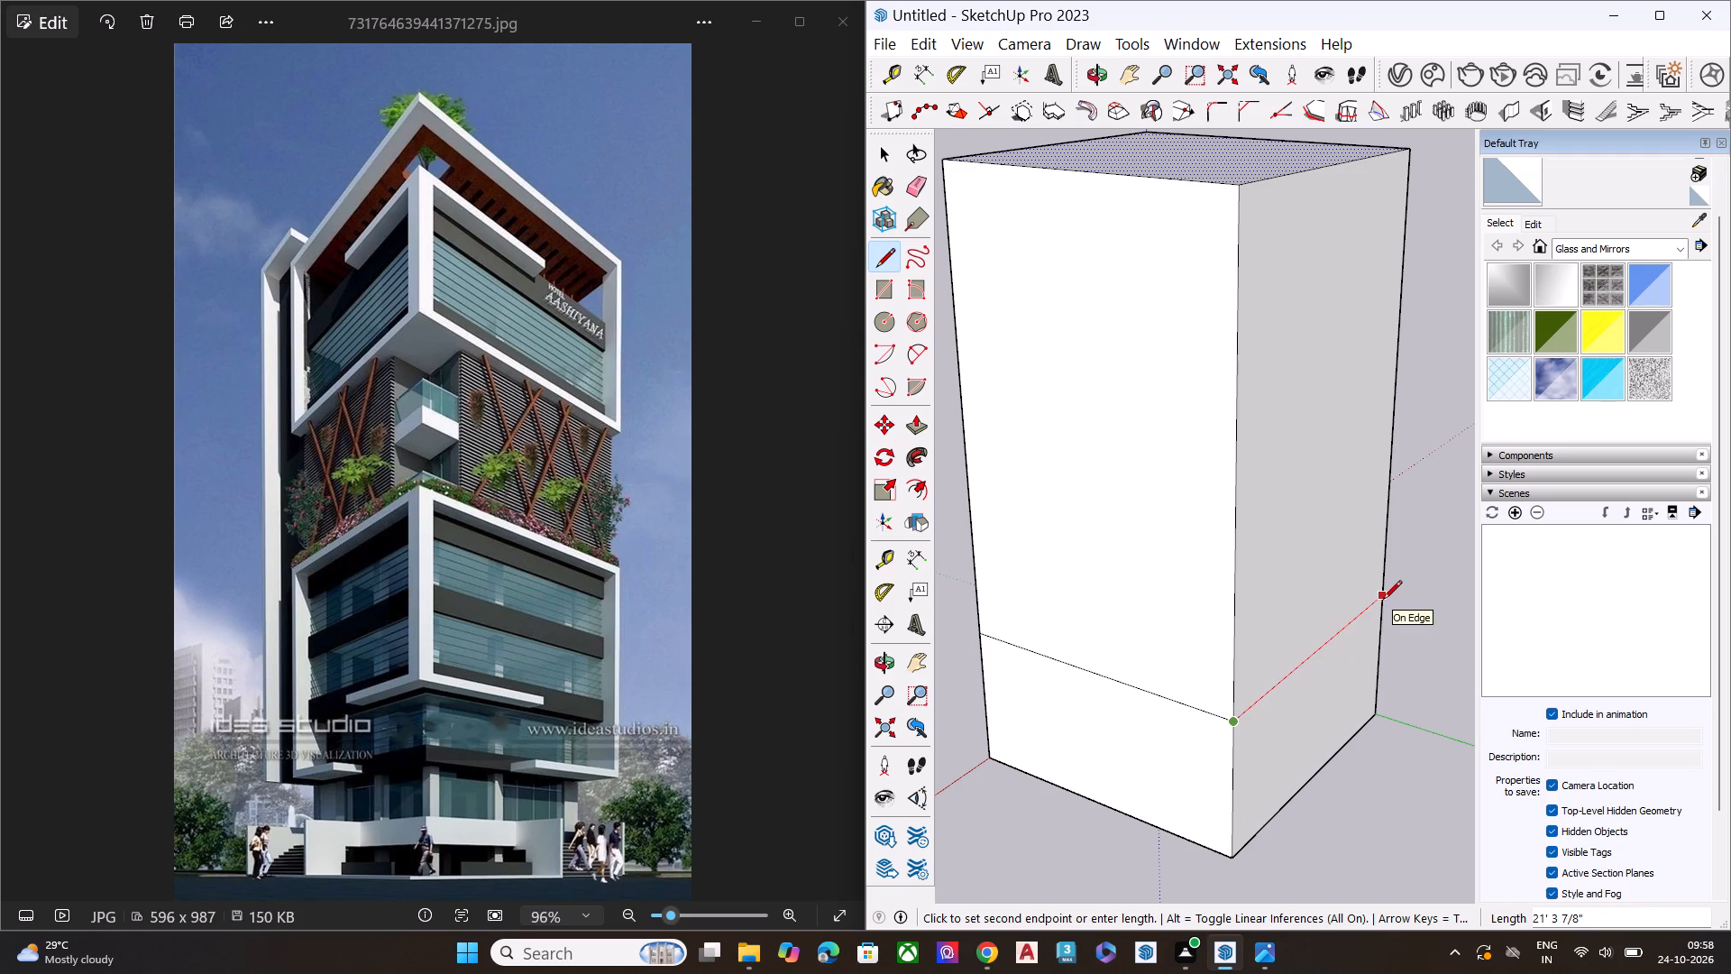
pyautogui.click(1383, 601)
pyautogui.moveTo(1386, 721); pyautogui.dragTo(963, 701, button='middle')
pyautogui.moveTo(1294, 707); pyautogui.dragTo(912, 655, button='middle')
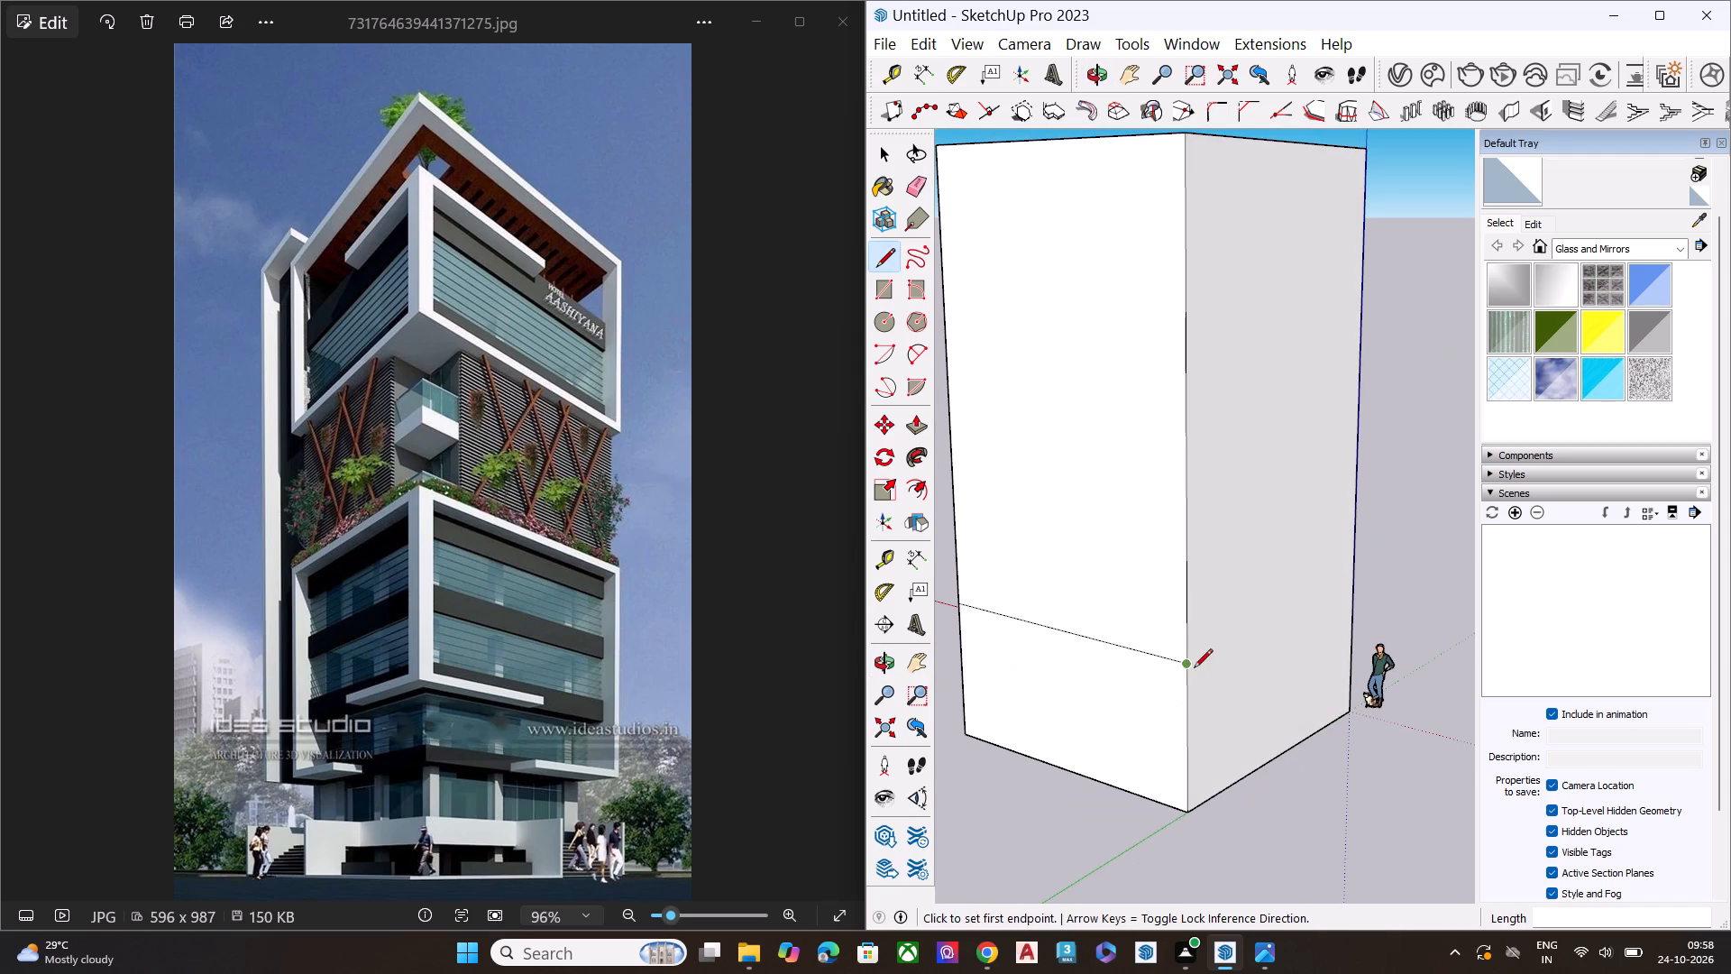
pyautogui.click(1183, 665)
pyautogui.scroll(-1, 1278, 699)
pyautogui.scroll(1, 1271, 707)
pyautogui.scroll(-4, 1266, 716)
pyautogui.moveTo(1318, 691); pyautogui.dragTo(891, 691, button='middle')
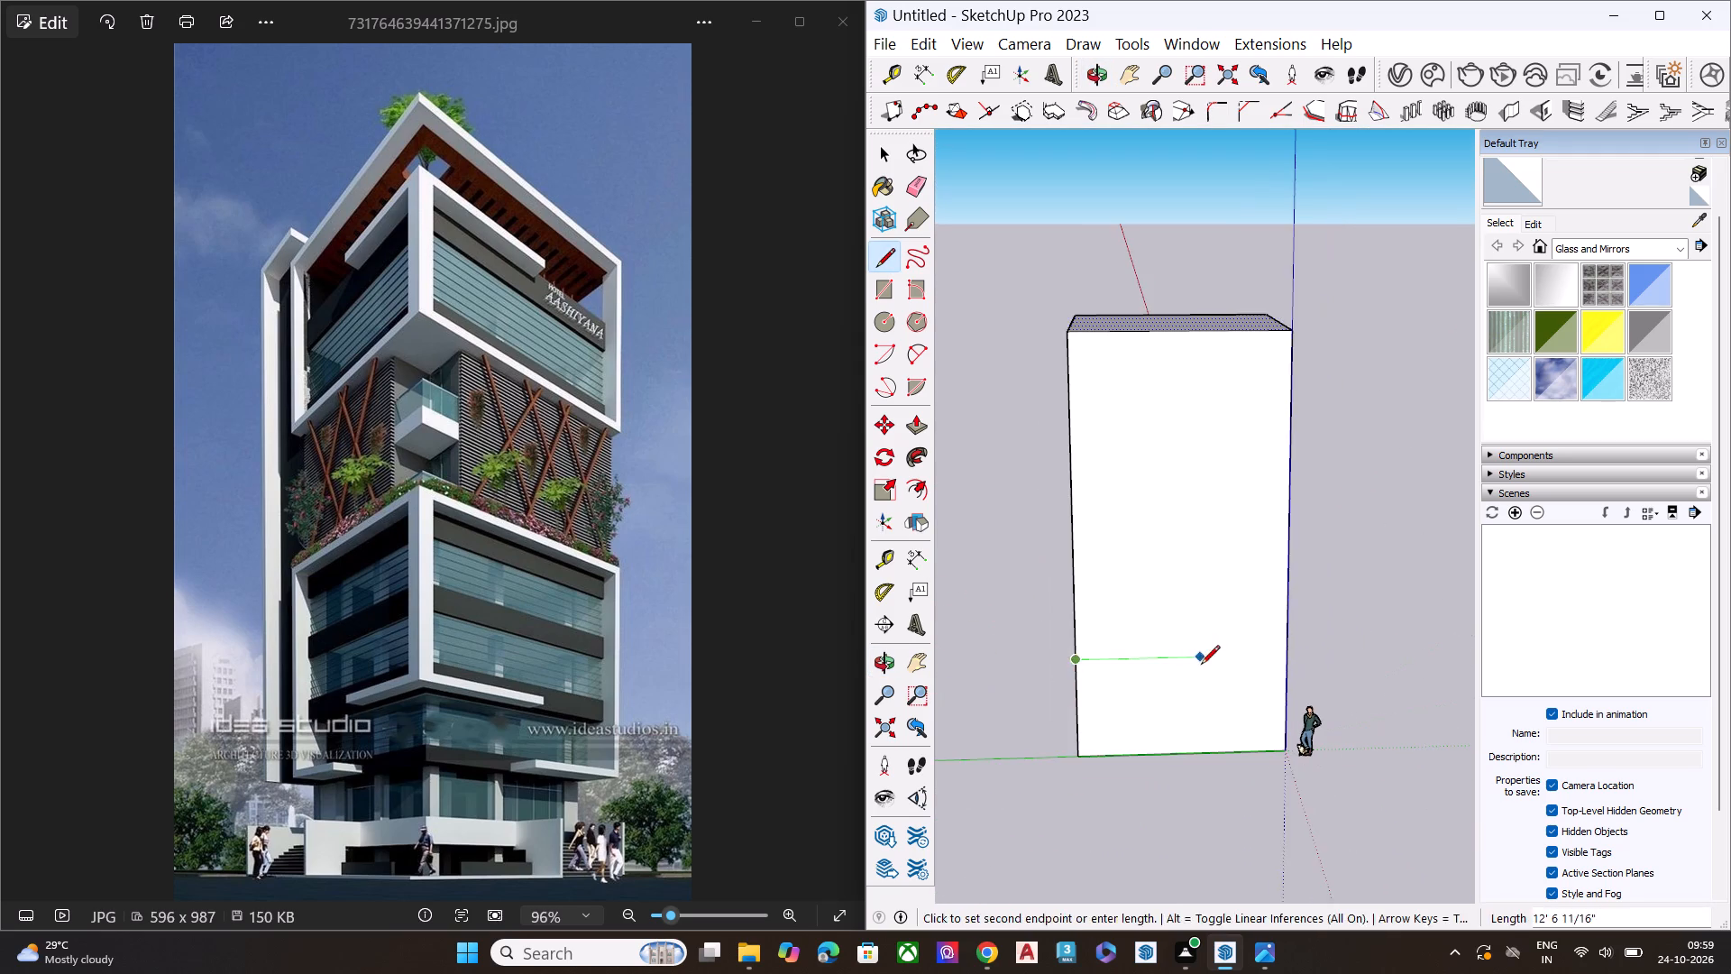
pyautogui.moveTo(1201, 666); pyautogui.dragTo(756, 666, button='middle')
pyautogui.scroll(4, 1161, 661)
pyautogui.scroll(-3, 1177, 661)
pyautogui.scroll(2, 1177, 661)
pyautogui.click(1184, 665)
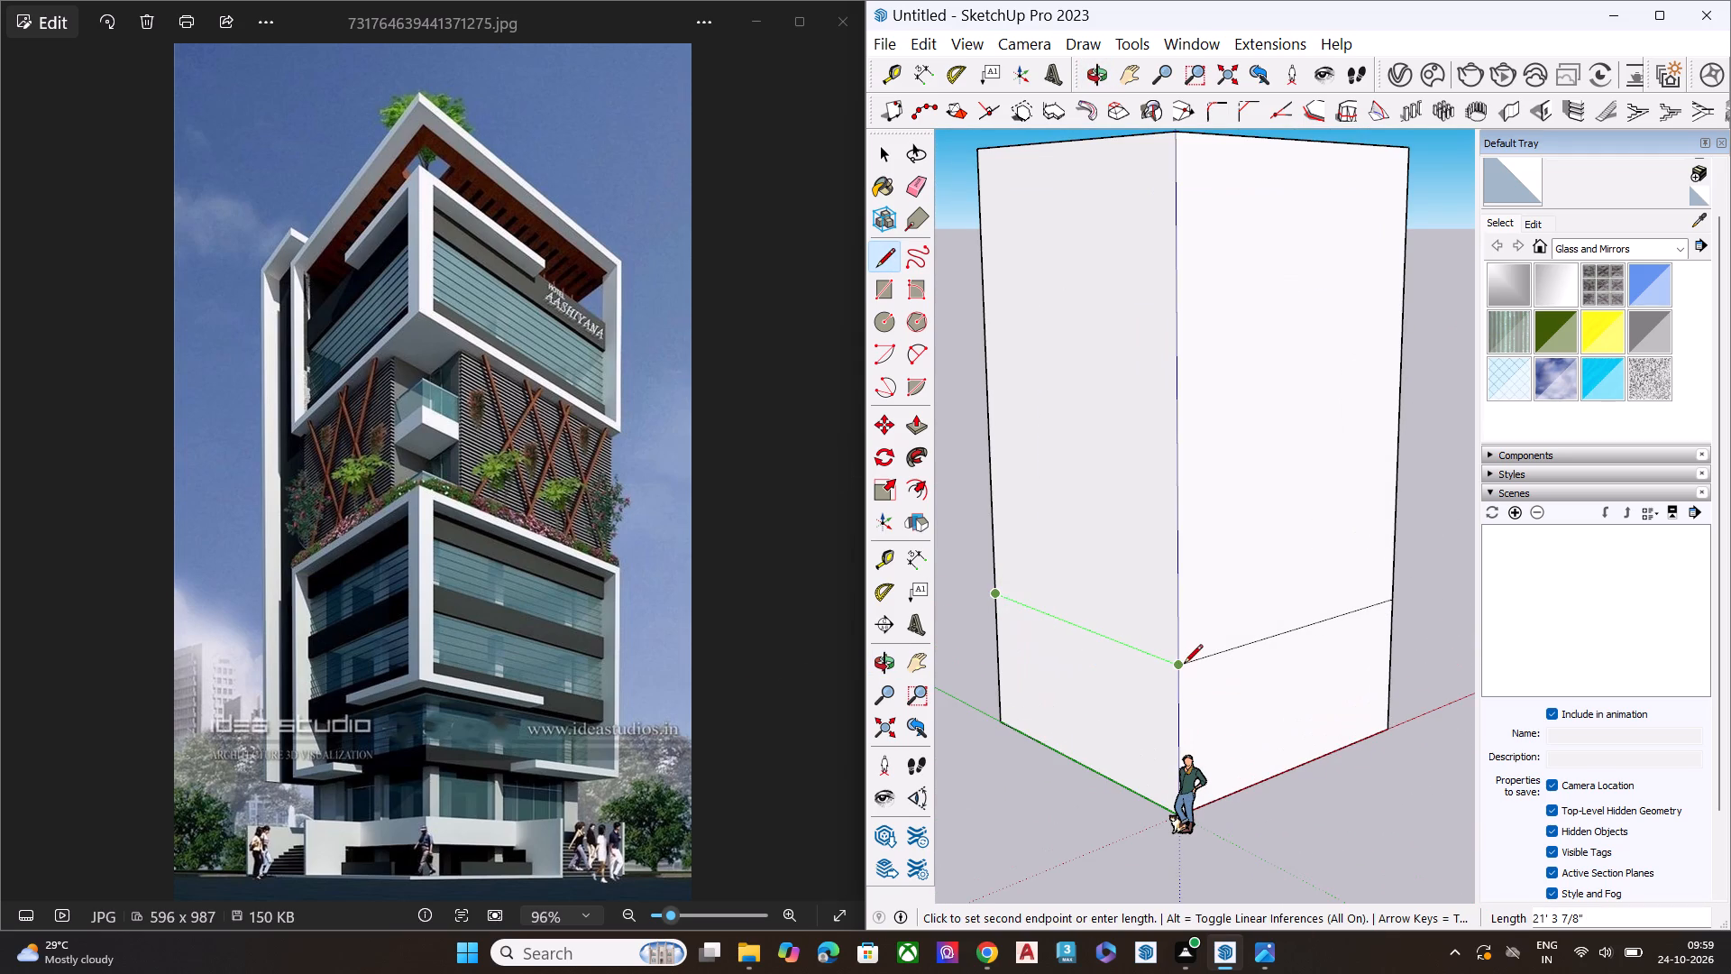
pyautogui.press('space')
# Close the horizontal line loop across the fourth wall, joining the line ends at both corners, about 21' 4" long.
pyautogui.press('l')
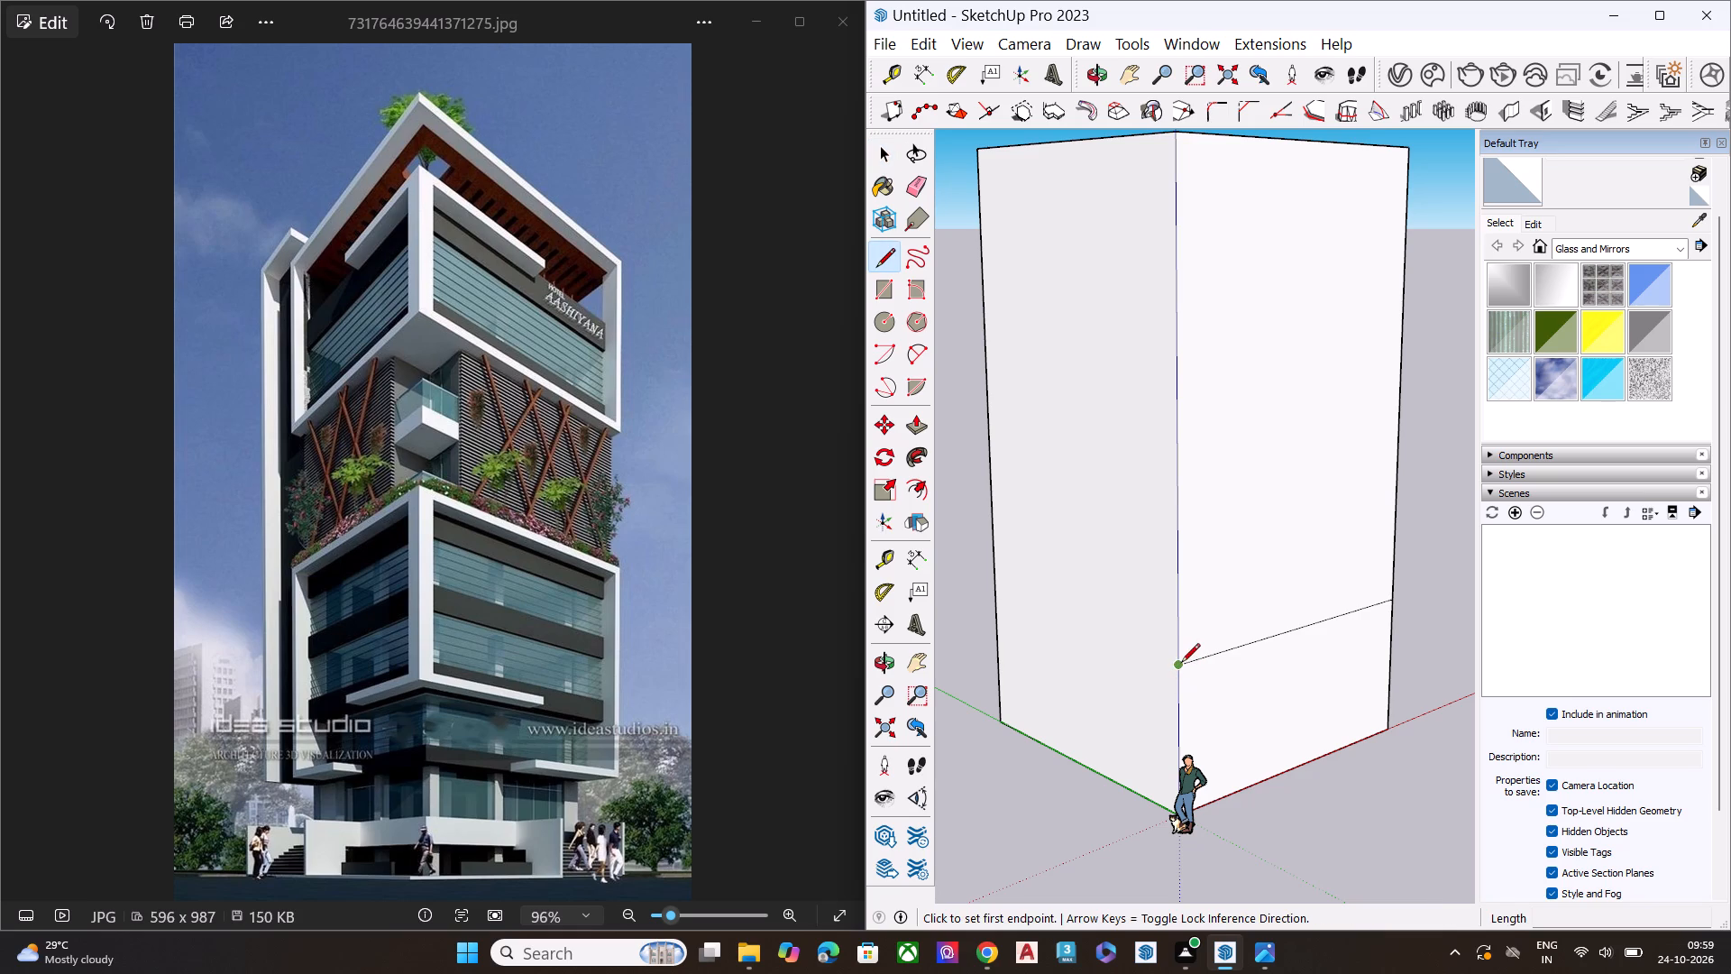
pyautogui.click(1181, 664)
pyautogui.scroll(-6, 1022, 727)
pyautogui.moveTo(1087, 707); pyautogui.dragTo(1500, 666, button='middle')
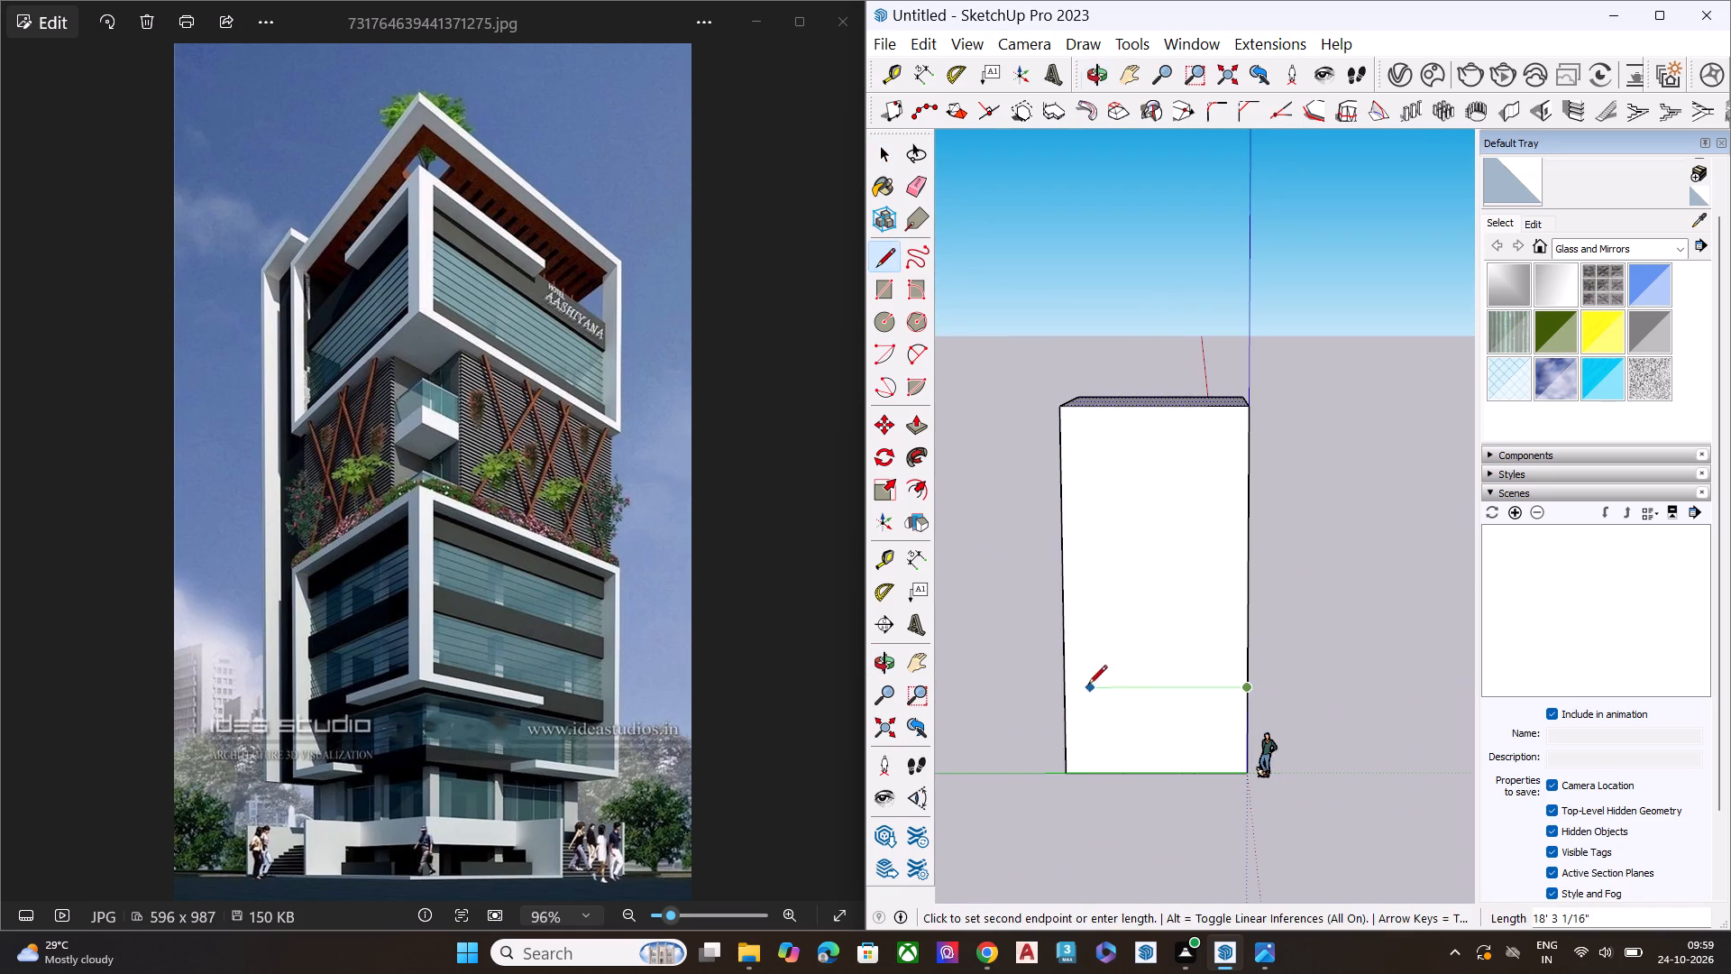
pyautogui.moveTo(1080, 685); pyautogui.dragTo(1323, 664, button='middle')
pyautogui.scroll(8, 1022, 703)
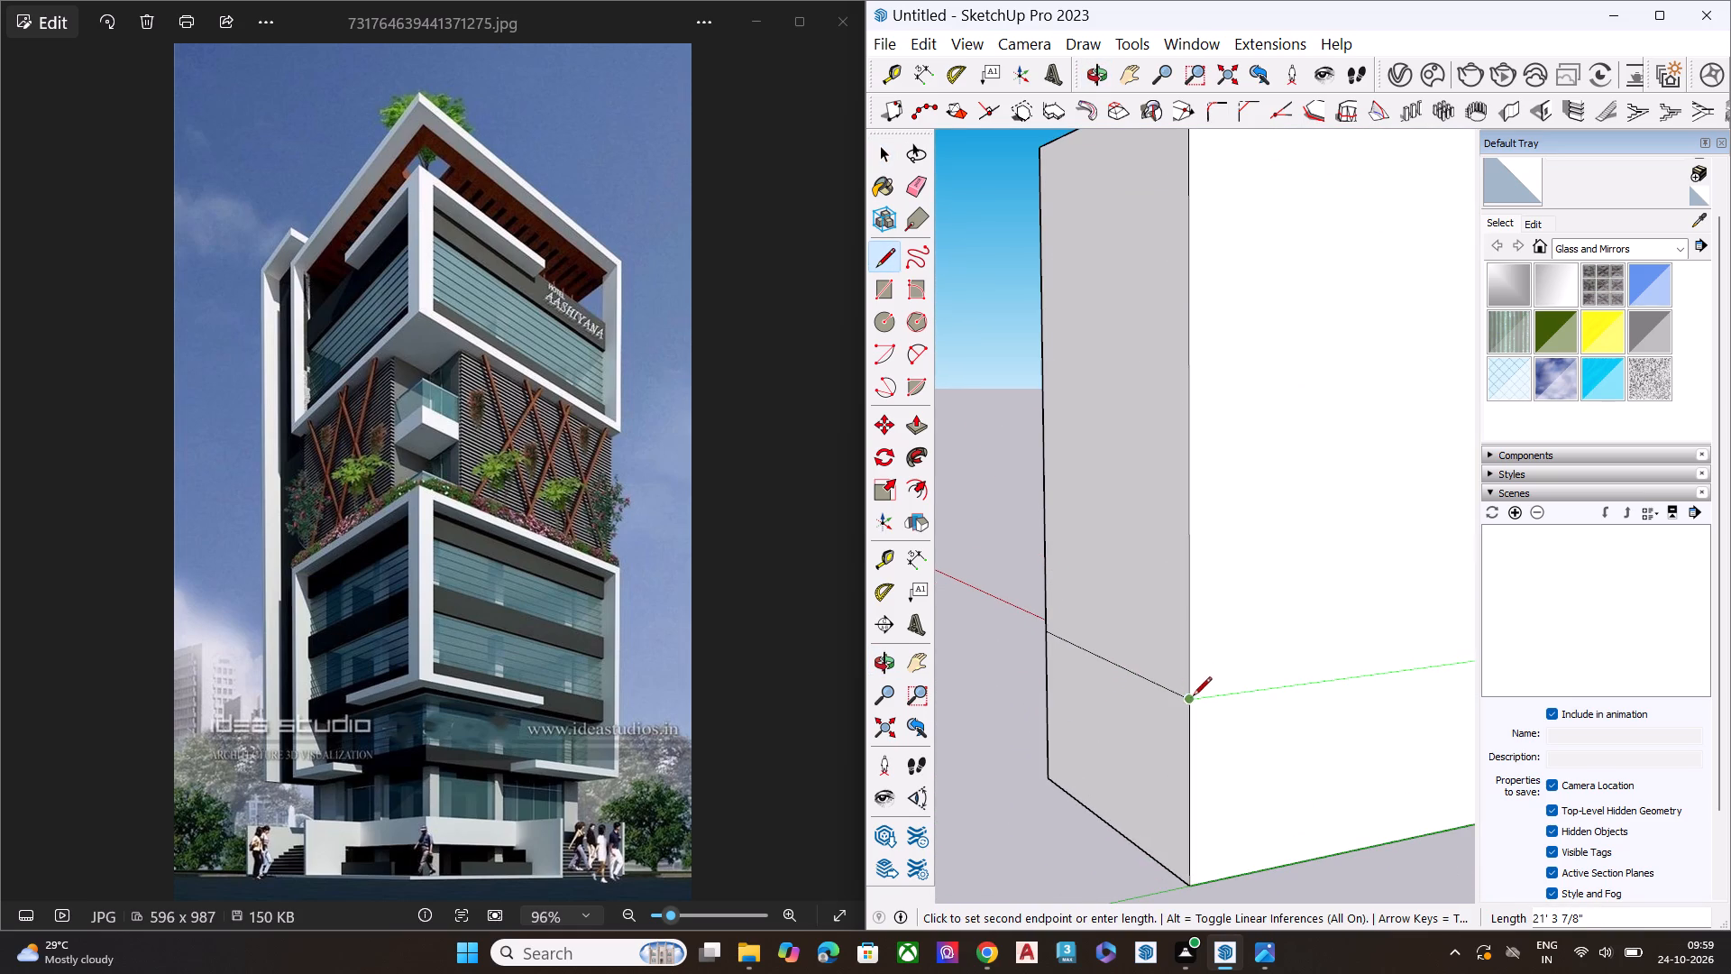
pyautogui.click(1192, 700)
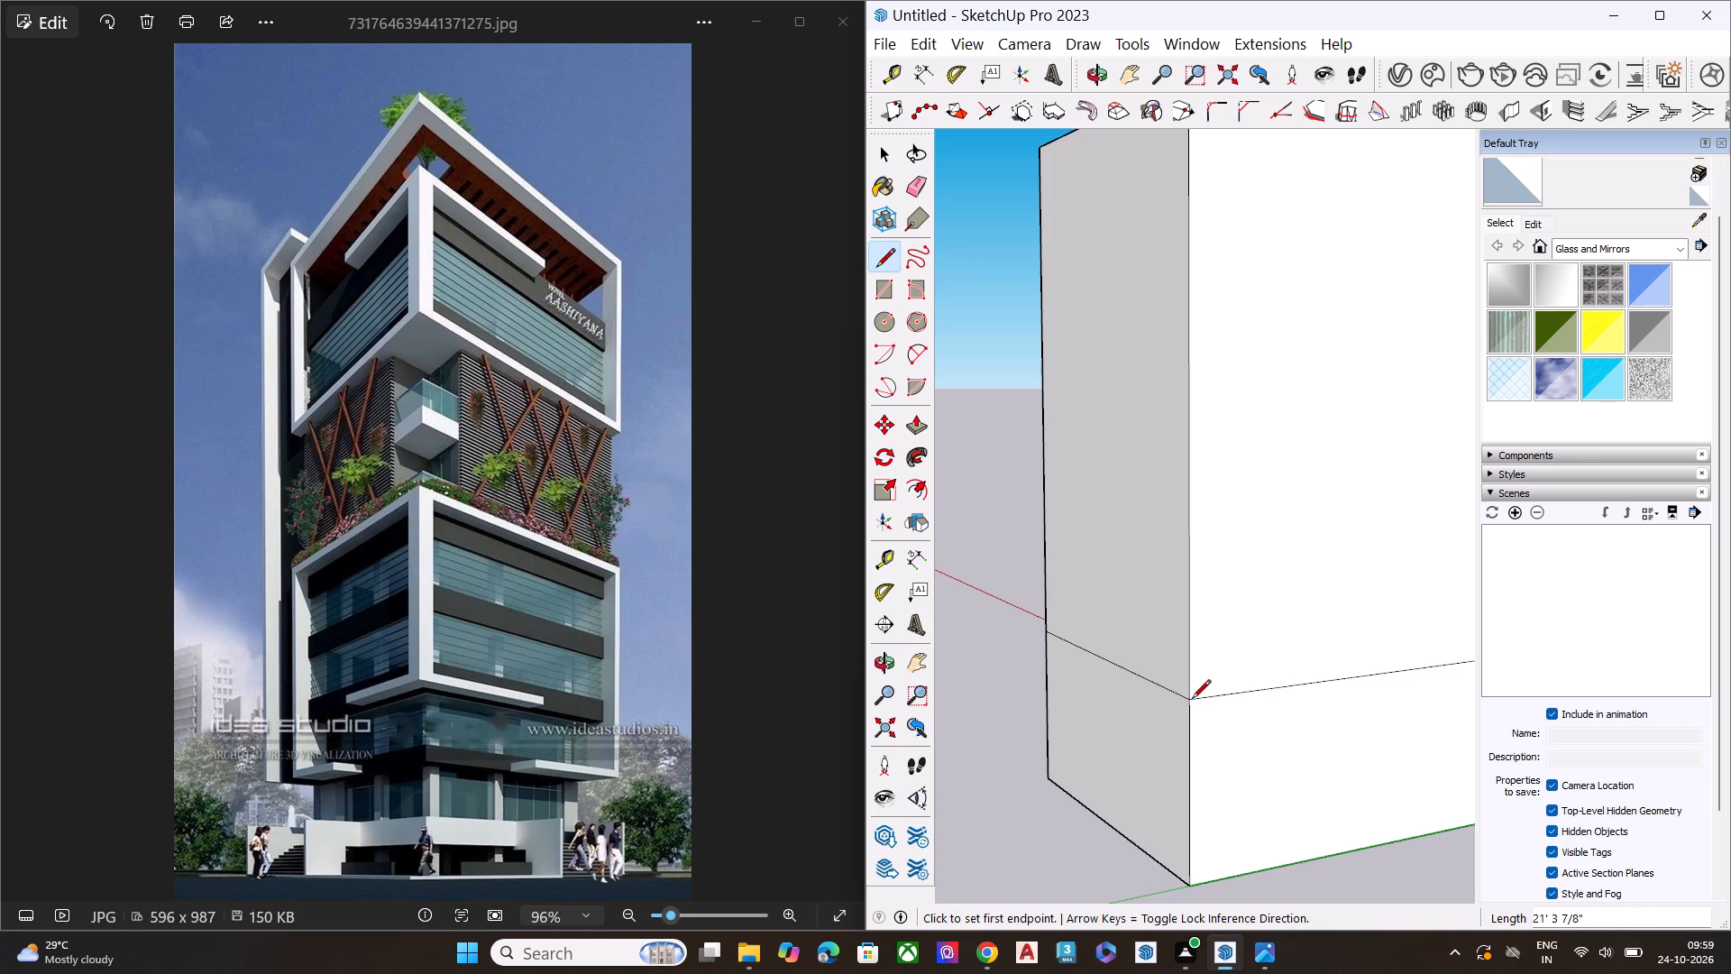
pyautogui.press('space')
# Examine the block from all sides to check the horizontal dividing line around its lower storey.
pyautogui.scroll(-1, 997, 771)
pyautogui.scroll(1, 995, 771)
pyautogui.scroll(-2, 994, 770)
pyautogui.scroll(2, 994, 770)
pyautogui.scroll(-4, 994, 770)
pyautogui.scroll(1, 994, 770)
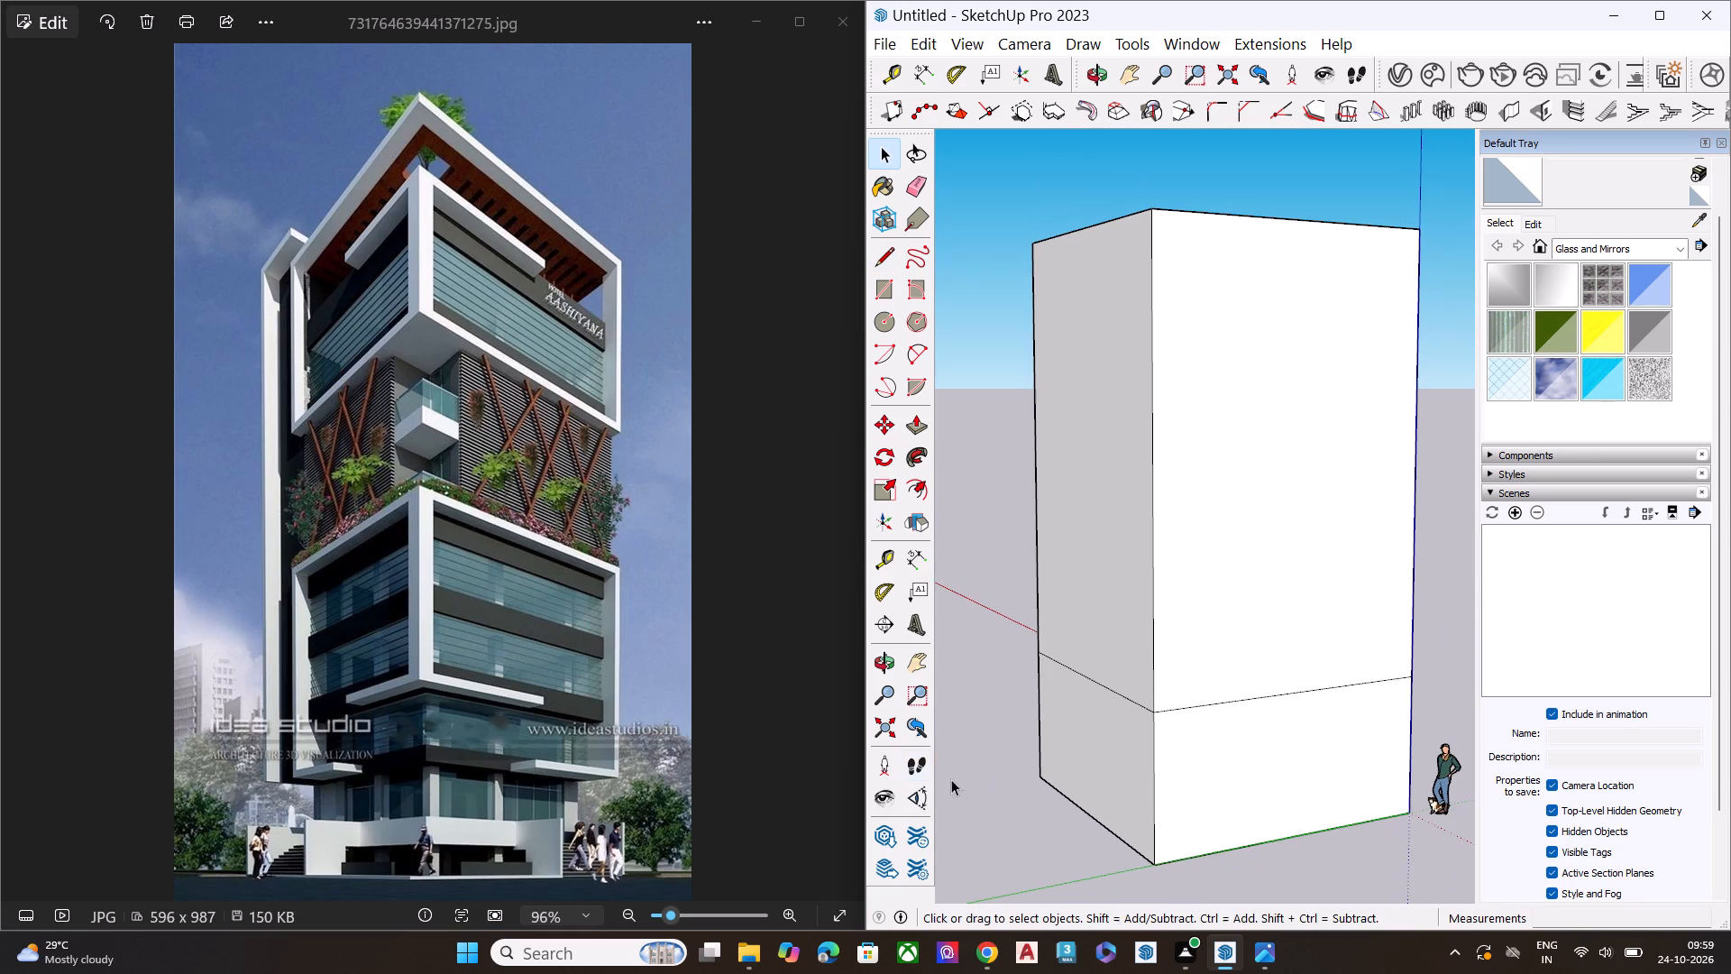
pyautogui.scroll(-7, 1275, 267)
pyautogui.moveTo(1316, 467); pyautogui.dragTo(904, 449, button='middle')
pyautogui.moveTo(1351, 435); pyautogui.dragTo(1113, 443, button='middle')
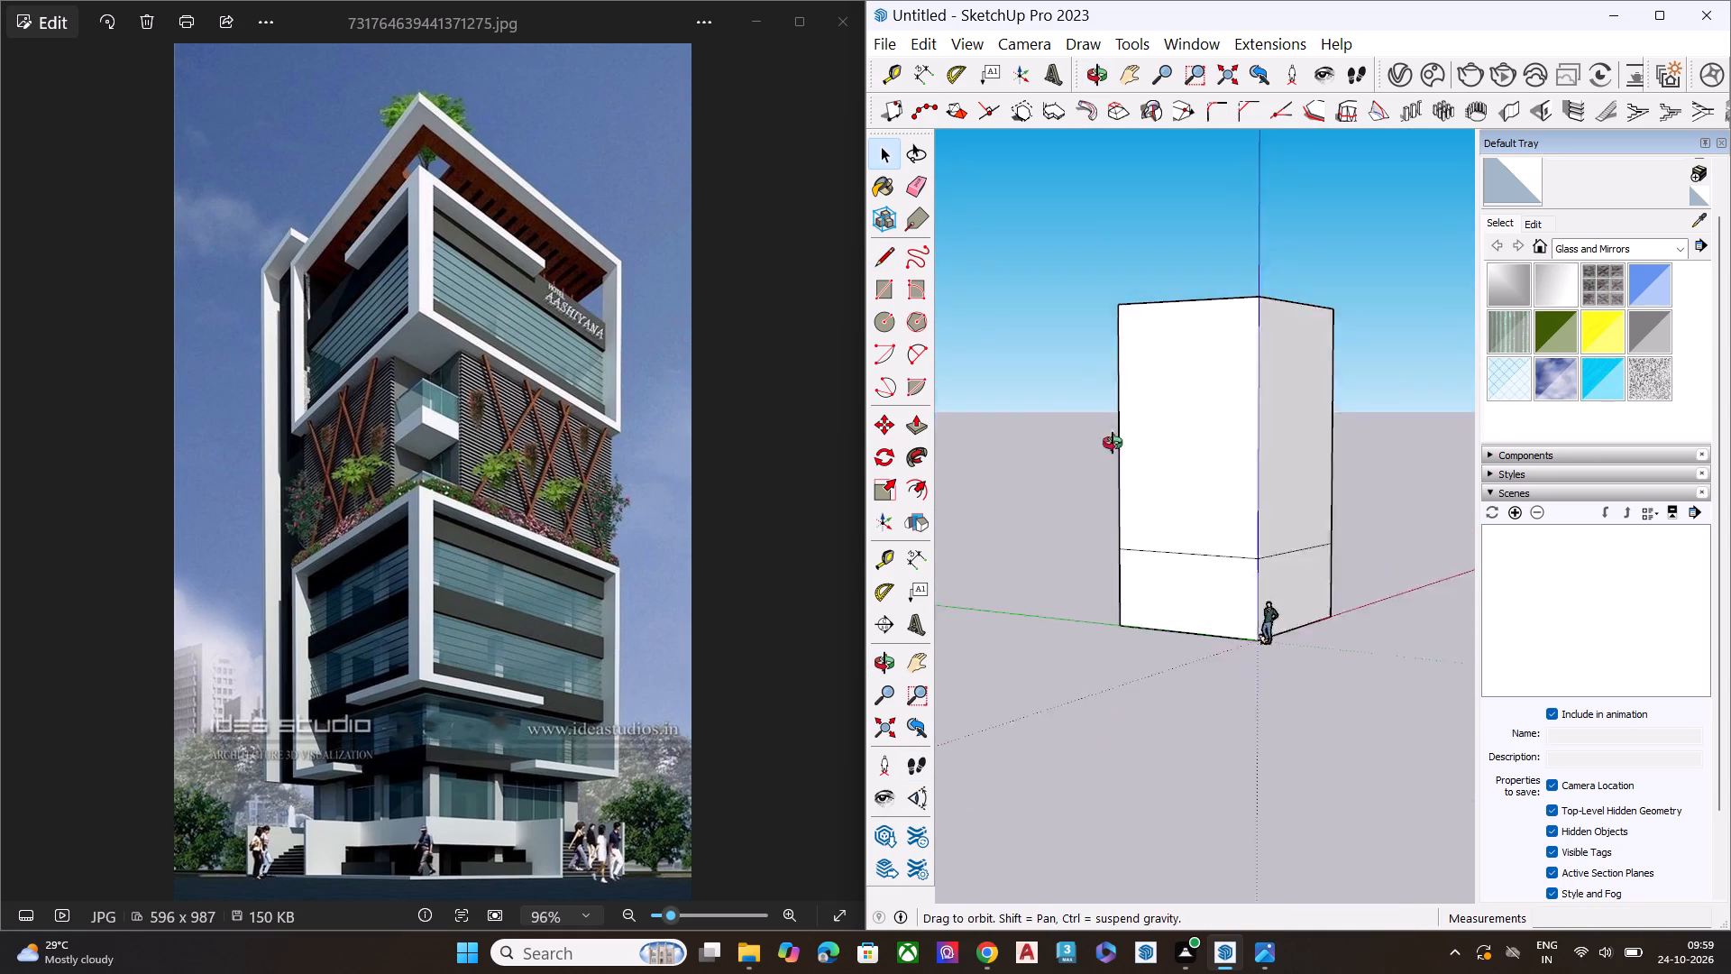
pyautogui.moveTo(1113, 443); pyautogui.dragTo(834, 450, button='middle')
pyautogui.scroll(1, 987, 443)
pyautogui.moveTo(1397, 538); pyautogui.dragTo(906, 553, button='middle')
pyautogui.moveTo(1244, 602); pyautogui.dragTo(1082, 572, button='middle')
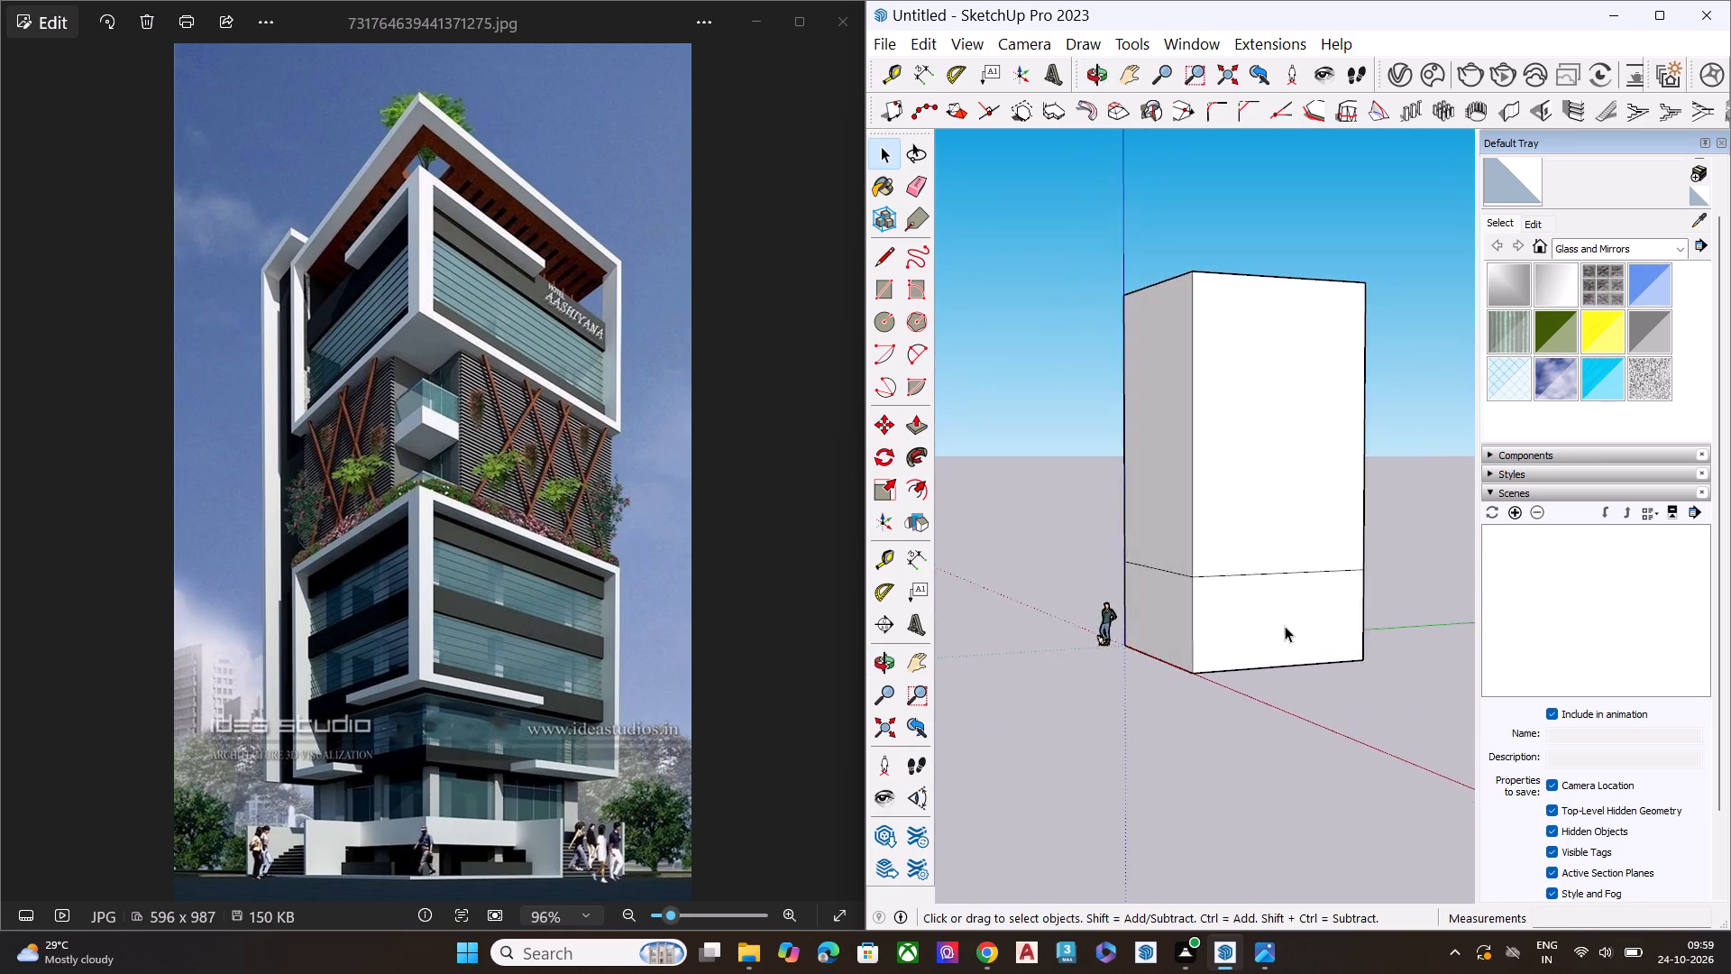
pyautogui.scroll(9, 1285, 626)
pyautogui.moveTo(1345, 592); pyautogui.dragTo(1286, 596, button='middle')
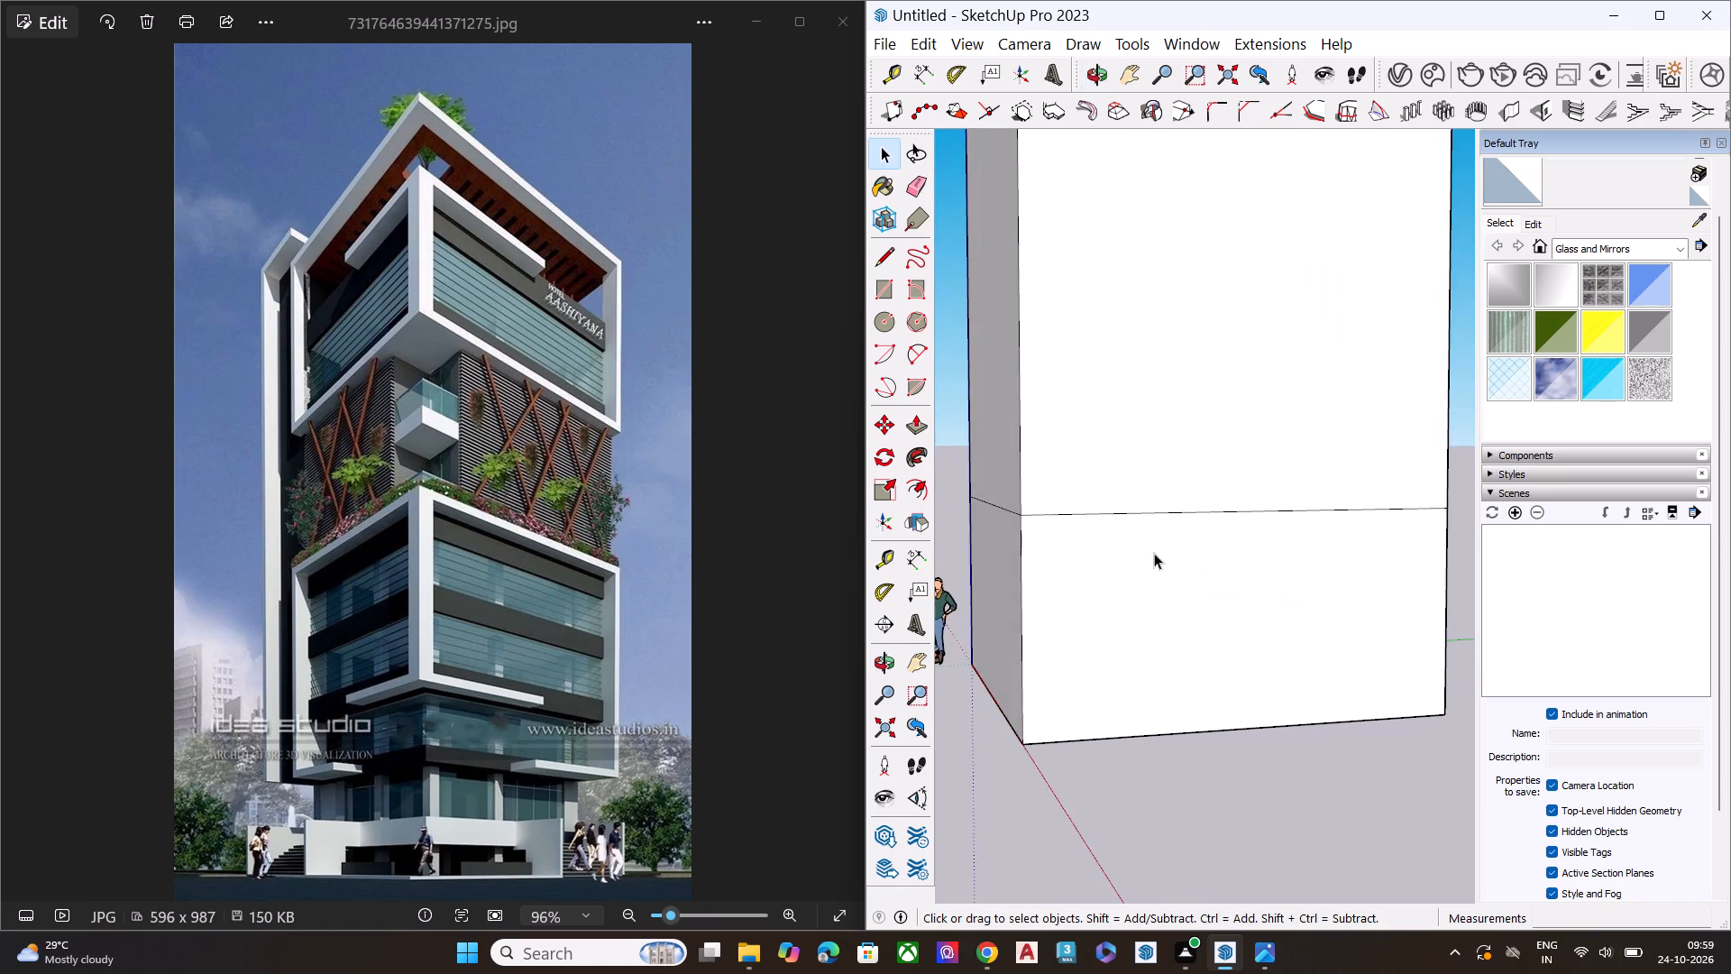
# Draw a horizontal line, about 21' 4" per wall, across the two walls away from the origin, roughly three-fifths of the way up.
pyautogui.scroll(-2, 1149, 549)
pyautogui.scroll(1, 1149, 550)
pyautogui.scroll(-10, 1149, 550)
pyautogui.scroll(2, 1177, 538)
pyautogui.scroll(-3, 1177, 538)
pyautogui.moveTo(1205, 393); pyautogui.dragTo(1130, 319, button='middle')
pyautogui.scroll(4, 1177, 289)
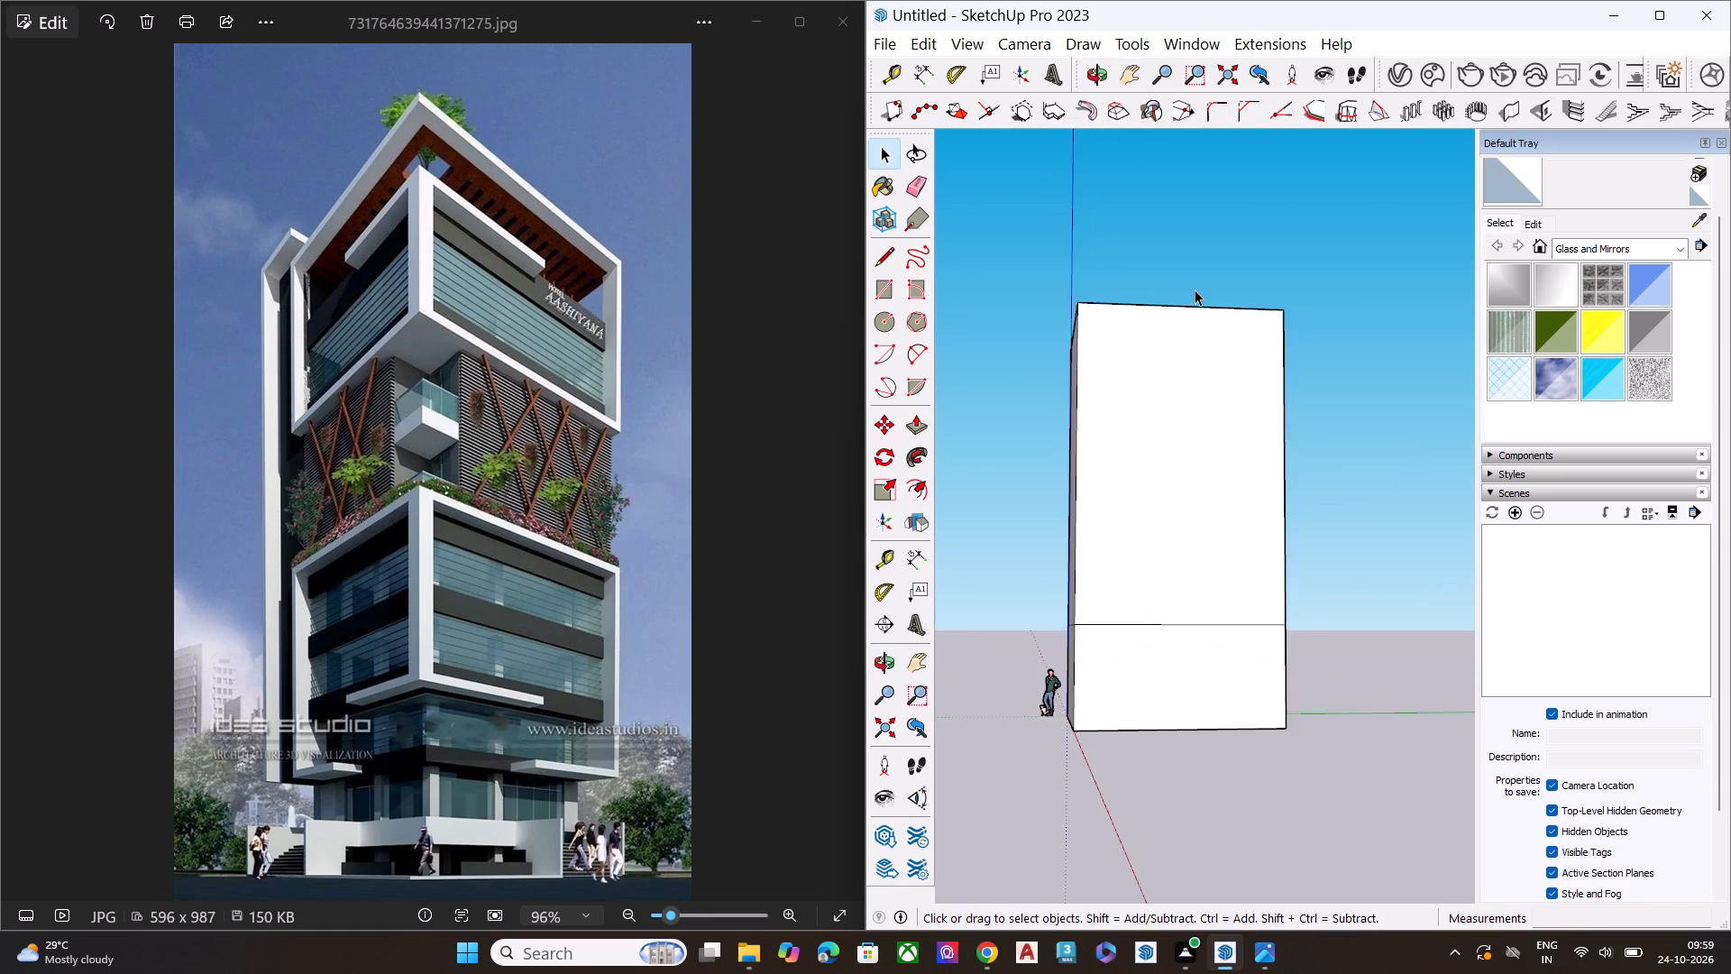
pyautogui.scroll(2, 1195, 289)
pyautogui.moveTo(1065, 620); pyautogui.dragTo(1166, 723, button='middle')
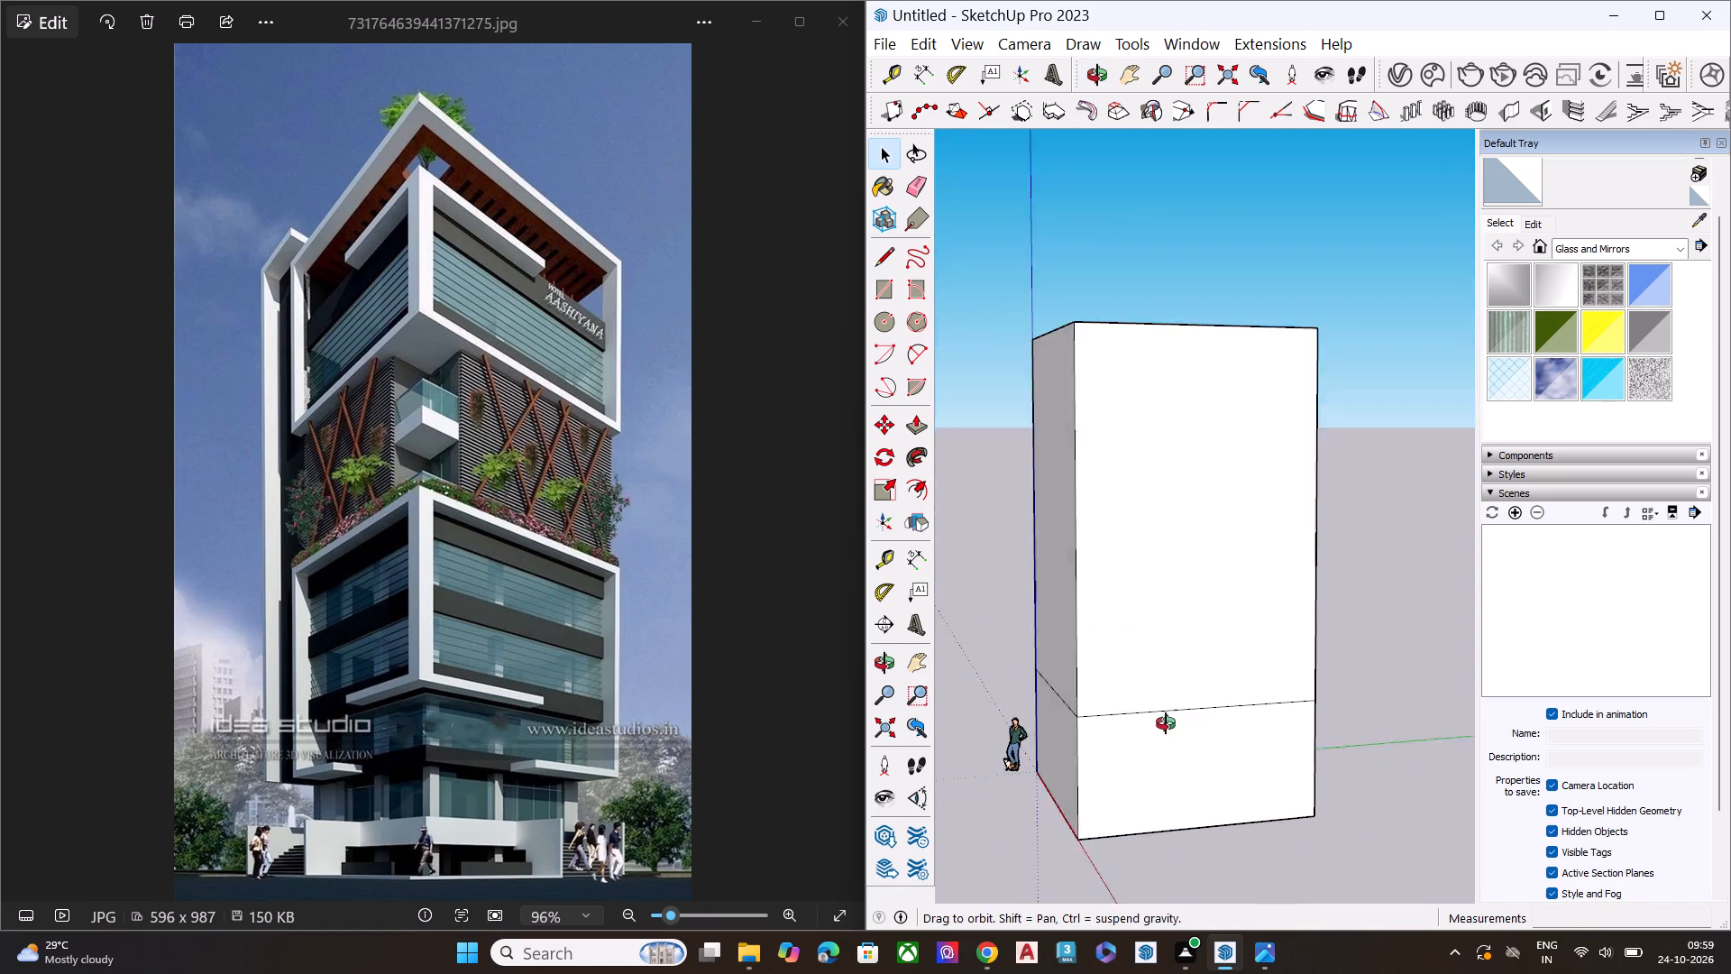
pyautogui.moveTo(1166, 723); pyautogui.dragTo(1259, 725, button='middle')
pyautogui.press('l')
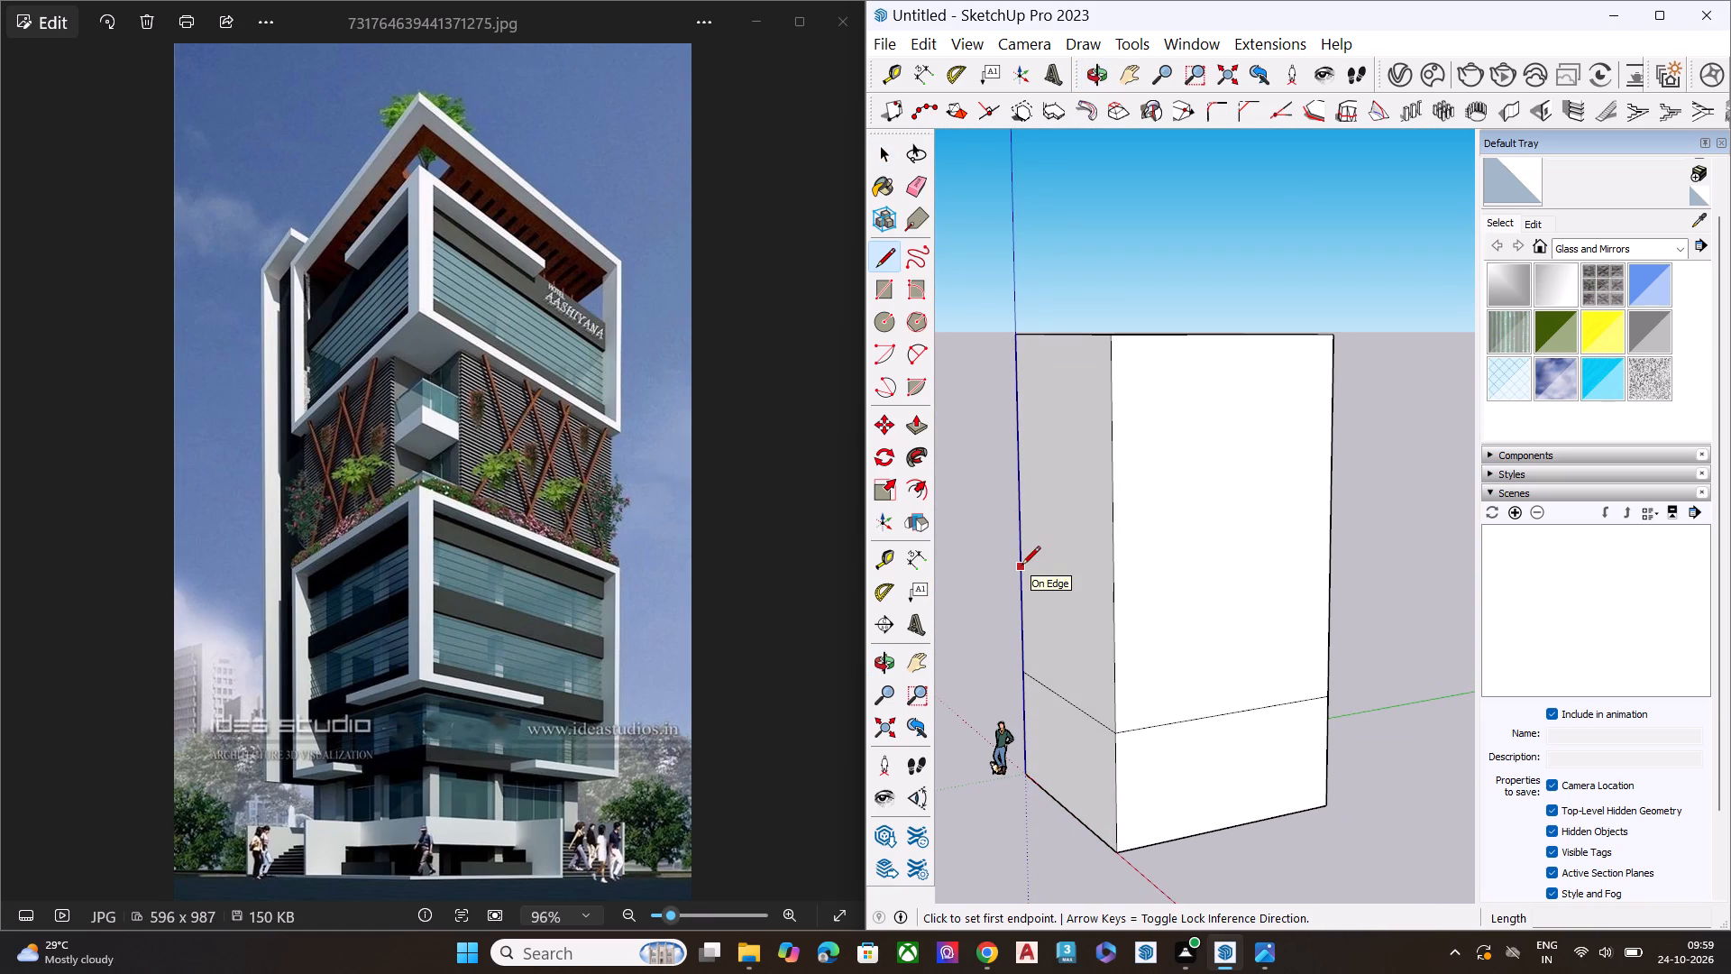
pyautogui.moveTo(1022, 529); pyautogui.dragTo(1014, 519, button='middle')
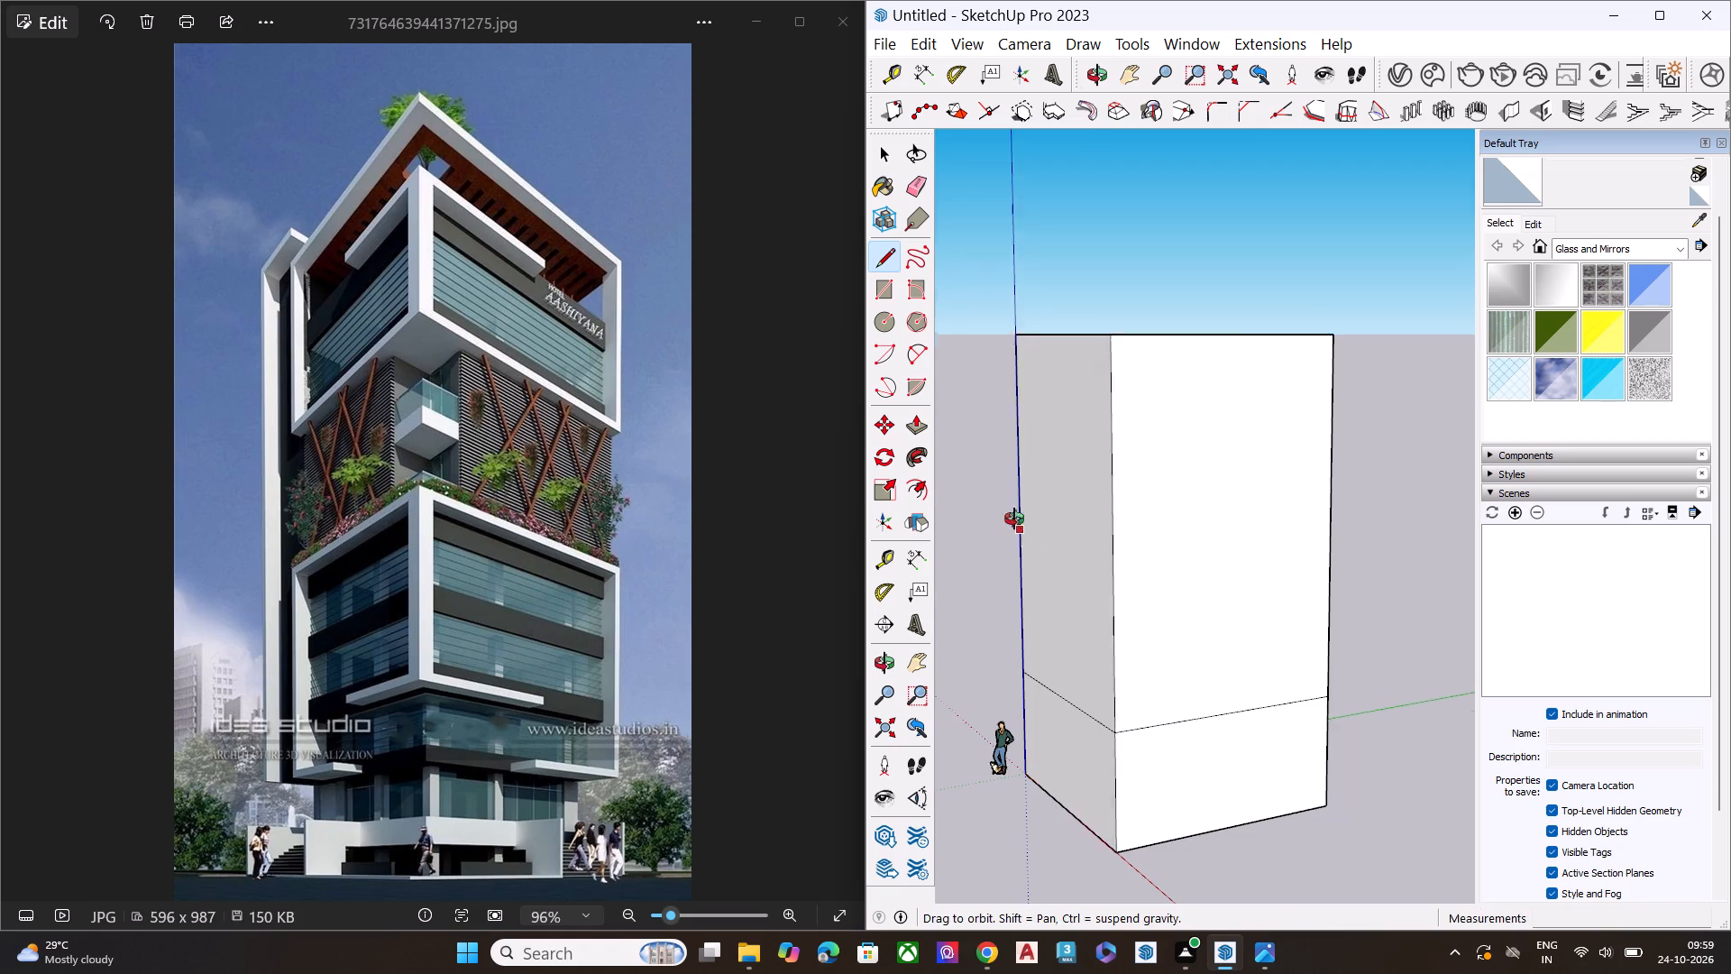
pyautogui.moveTo(1014, 519); pyautogui.dragTo(970, 376, button='middle')
pyautogui.moveTo(1308, 634); pyautogui.dragTo(930, 639, button='middle')
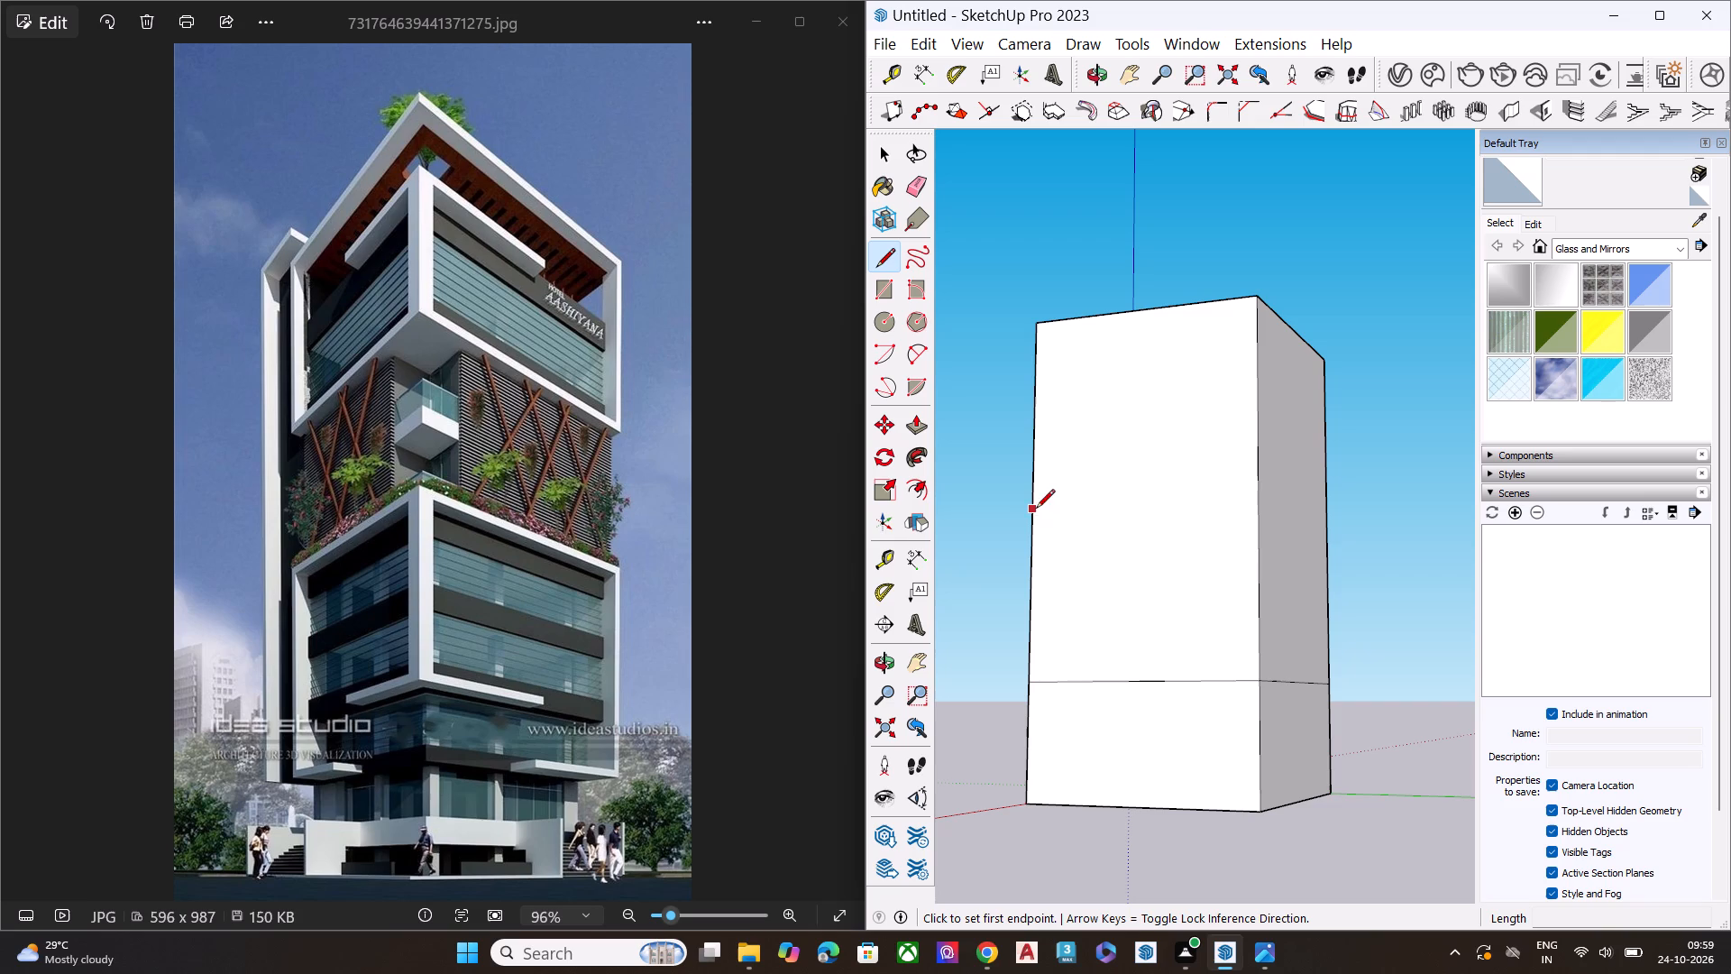
pyautogui.click(1036, 504)
pyautogui.click(1257, 484)
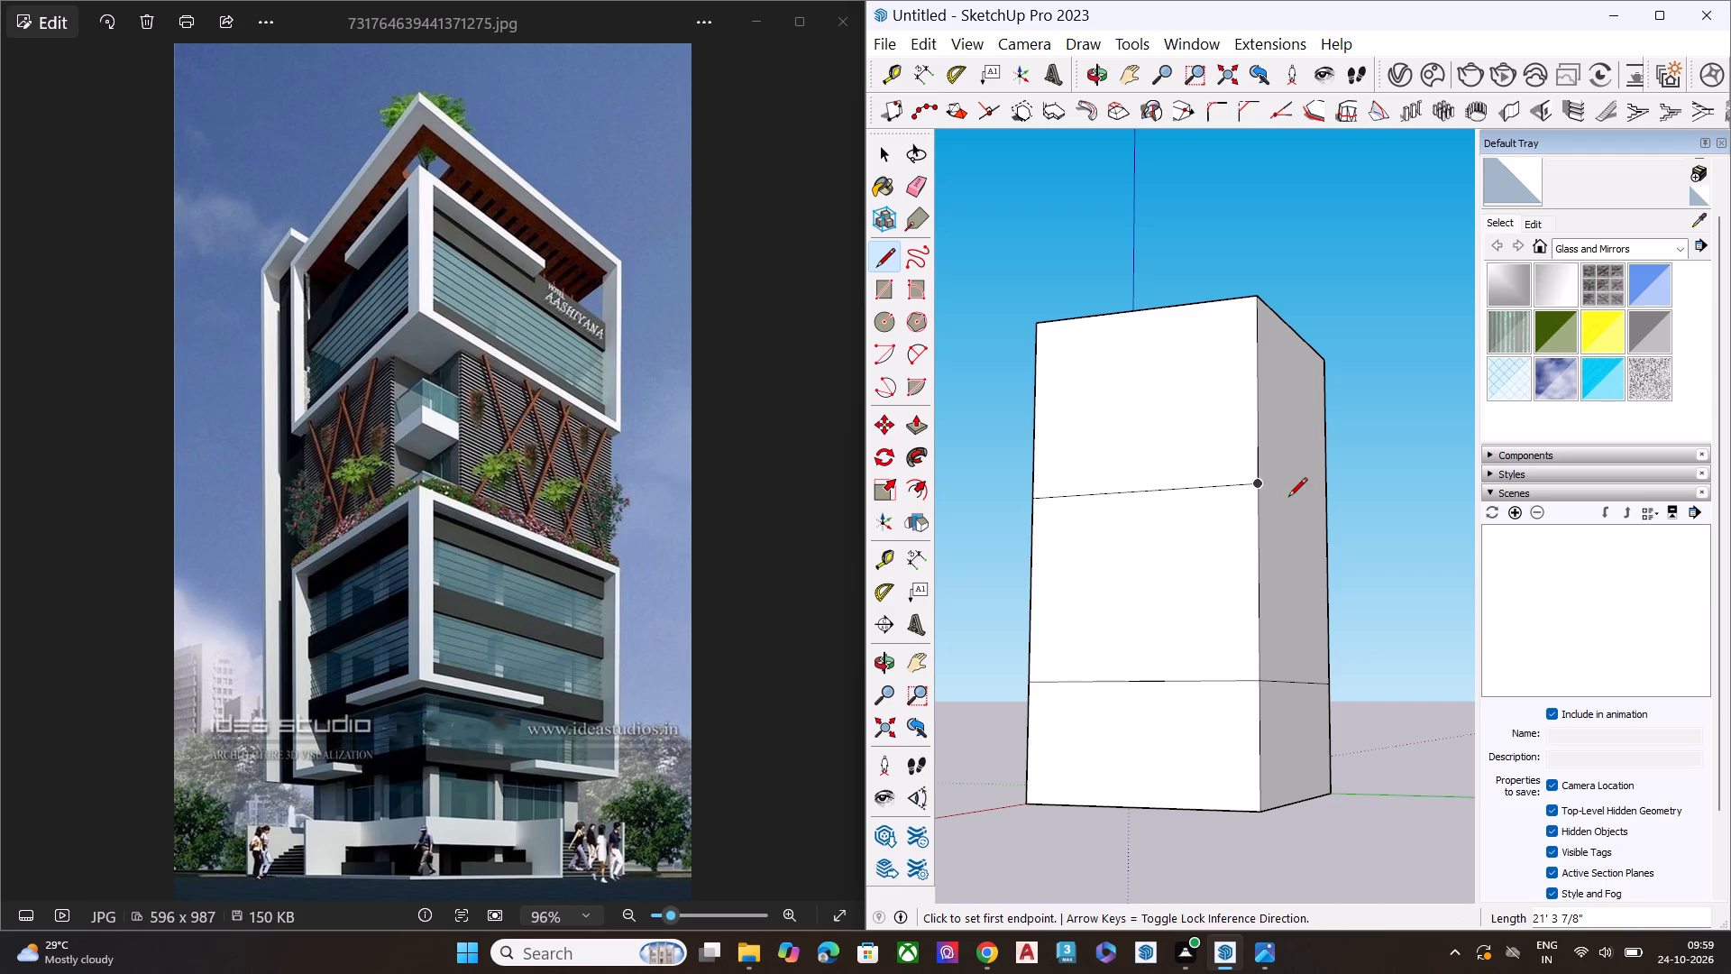
pyautogui.moveTo(1301, 505); pyautogui.dragTo(1020, 613, button='middle')
pyautogui.click(1162, 523)
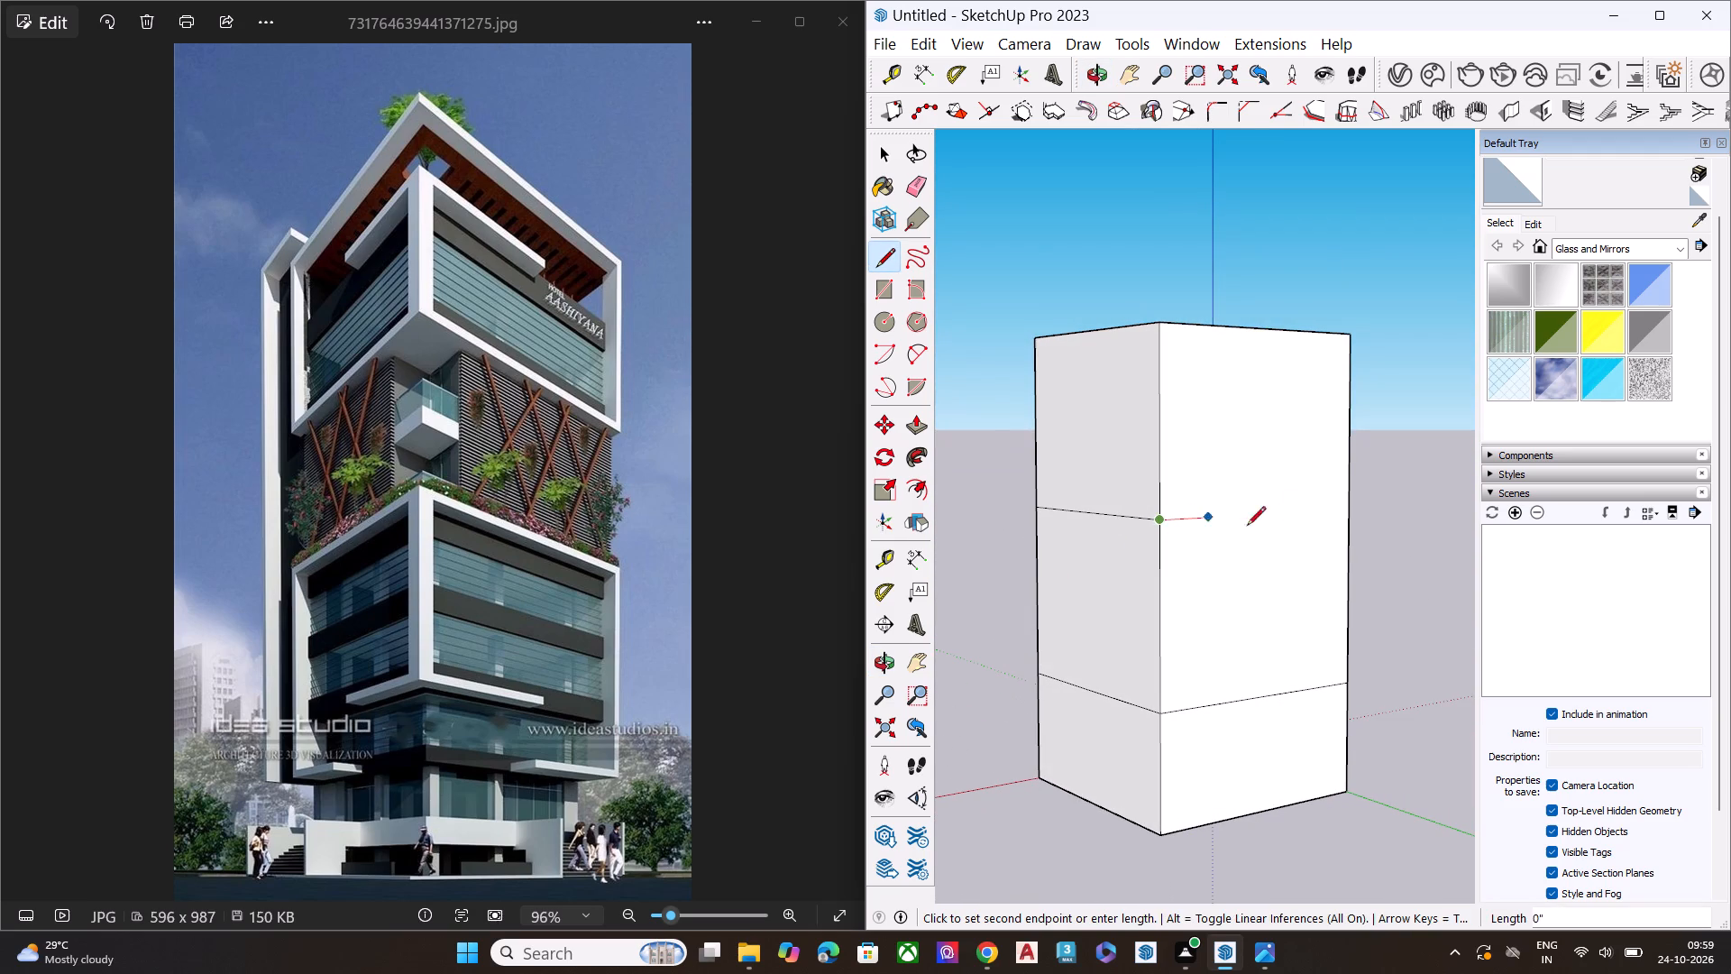
pyautogui.click(1352, 506)
# Continue the upper horizontal line across the wall along the green axis, from corner edge to corner edge.
pyautogui.moveTo(1348, 538); pyautogui.dragTo(806, 576, button='middle')
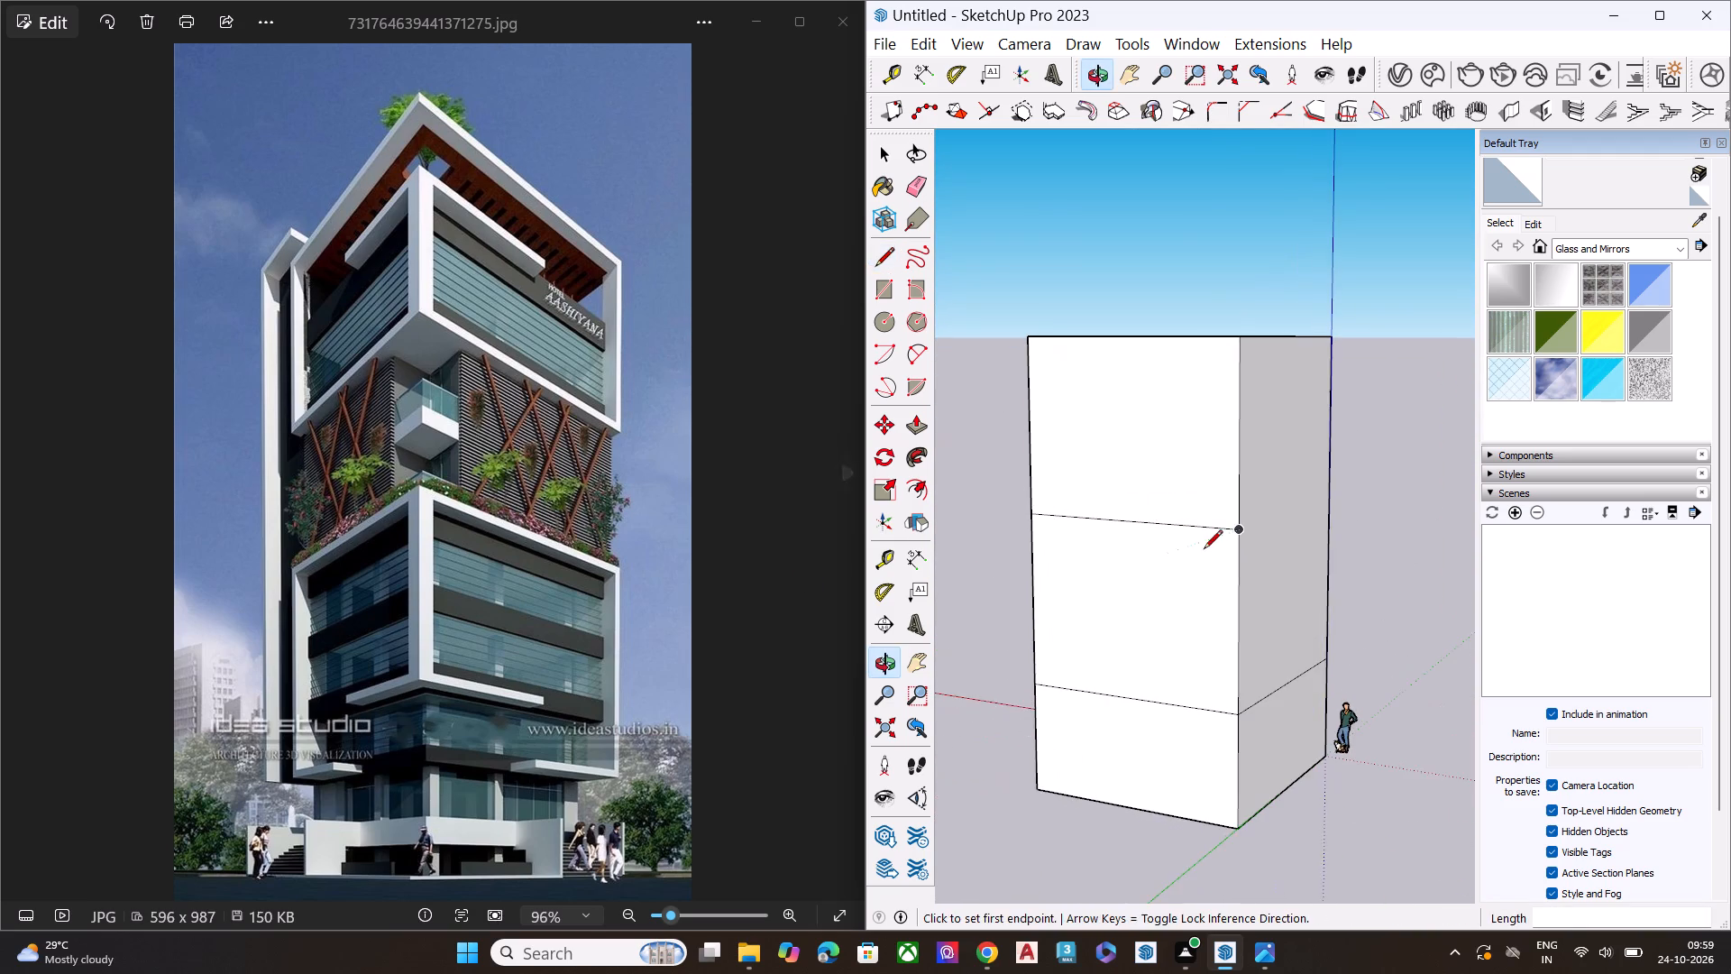
pyautogui.moveTo(1205, 548); pyautogui.dragTo(845, 552, button='middle')
pyautogui.click(1104, 528)
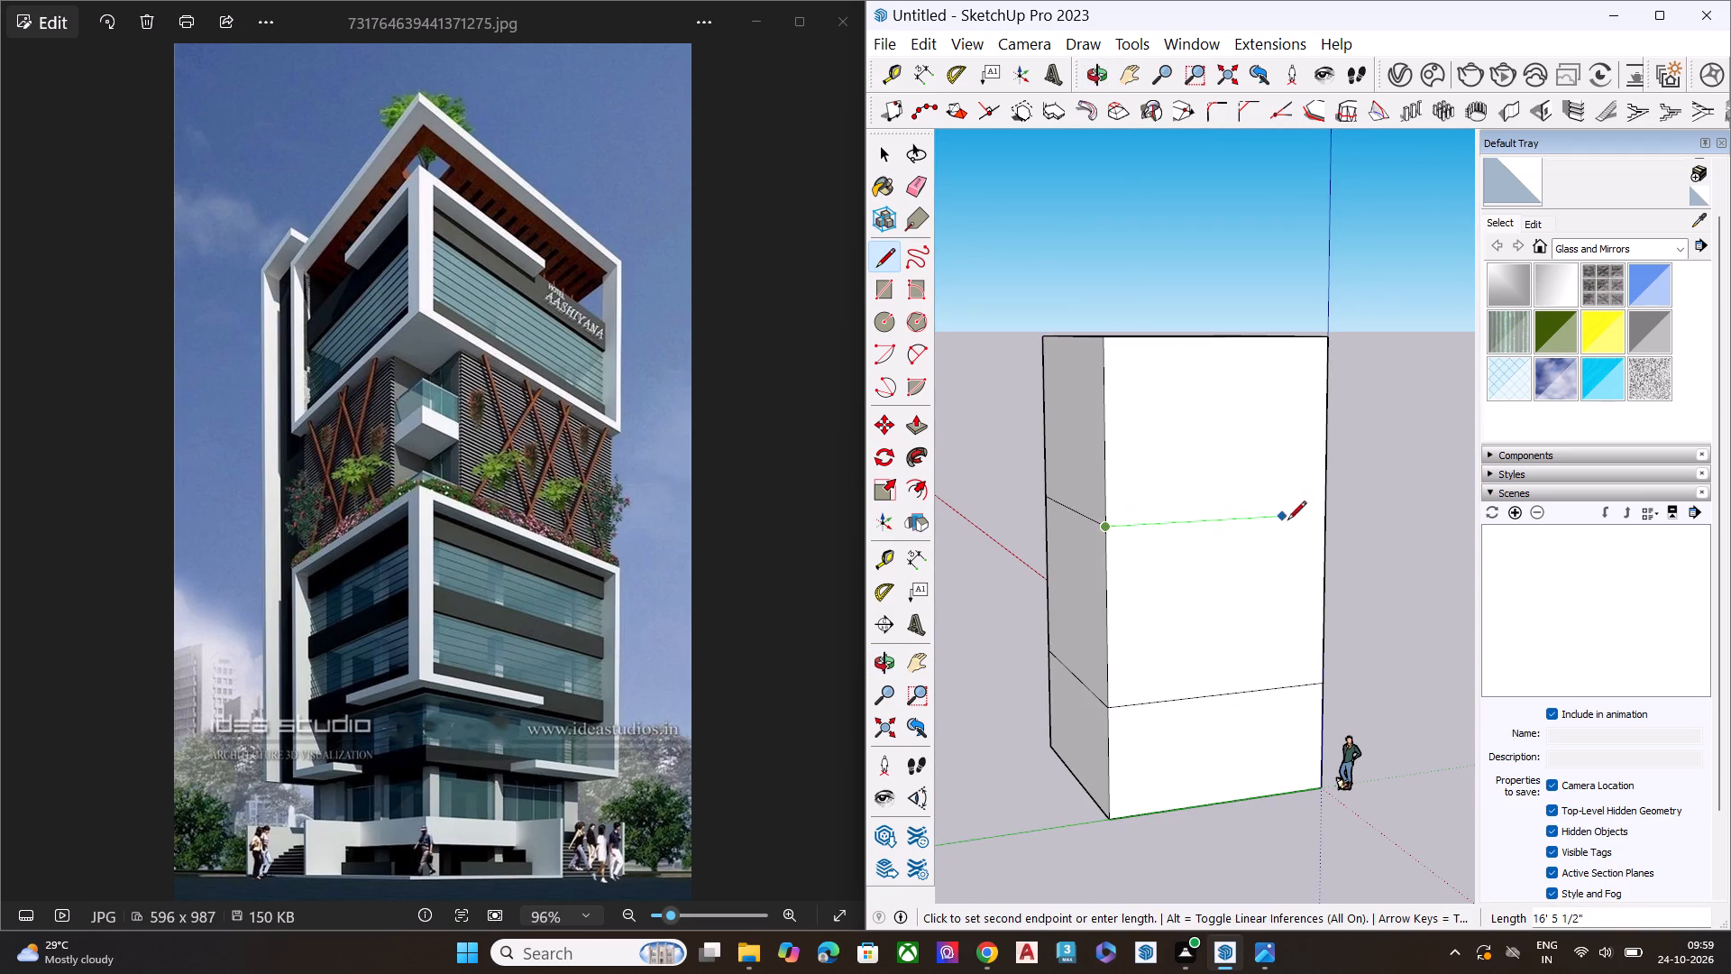
pyautogui.click(1325, 510)
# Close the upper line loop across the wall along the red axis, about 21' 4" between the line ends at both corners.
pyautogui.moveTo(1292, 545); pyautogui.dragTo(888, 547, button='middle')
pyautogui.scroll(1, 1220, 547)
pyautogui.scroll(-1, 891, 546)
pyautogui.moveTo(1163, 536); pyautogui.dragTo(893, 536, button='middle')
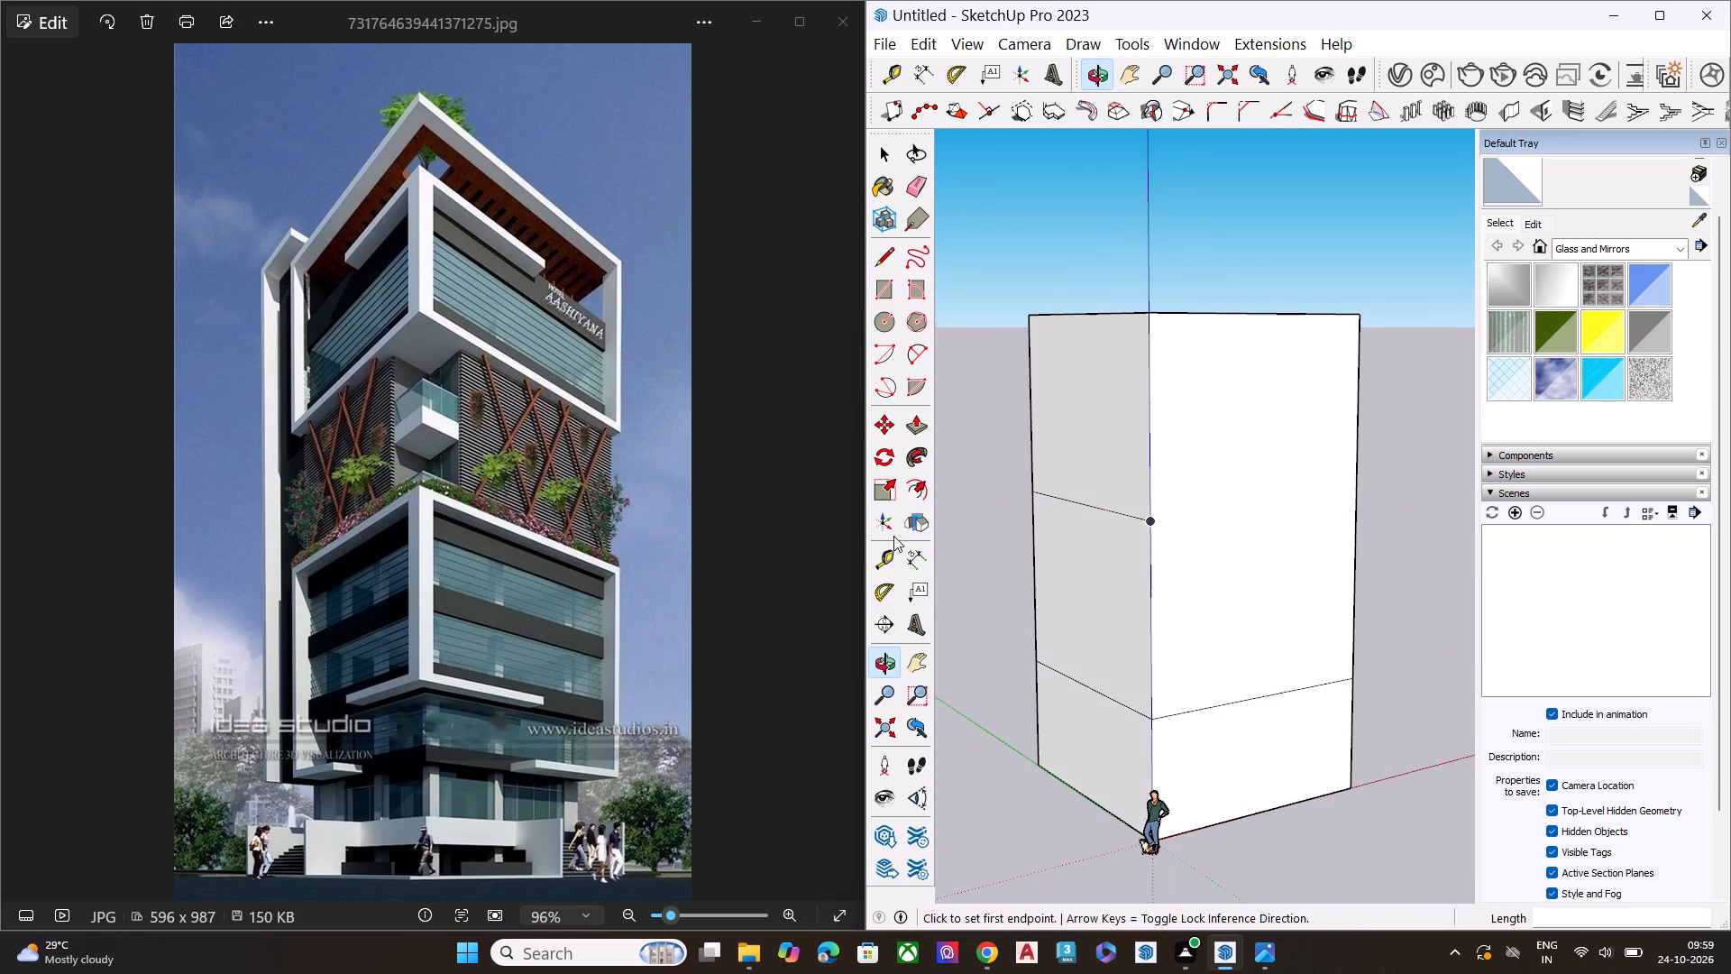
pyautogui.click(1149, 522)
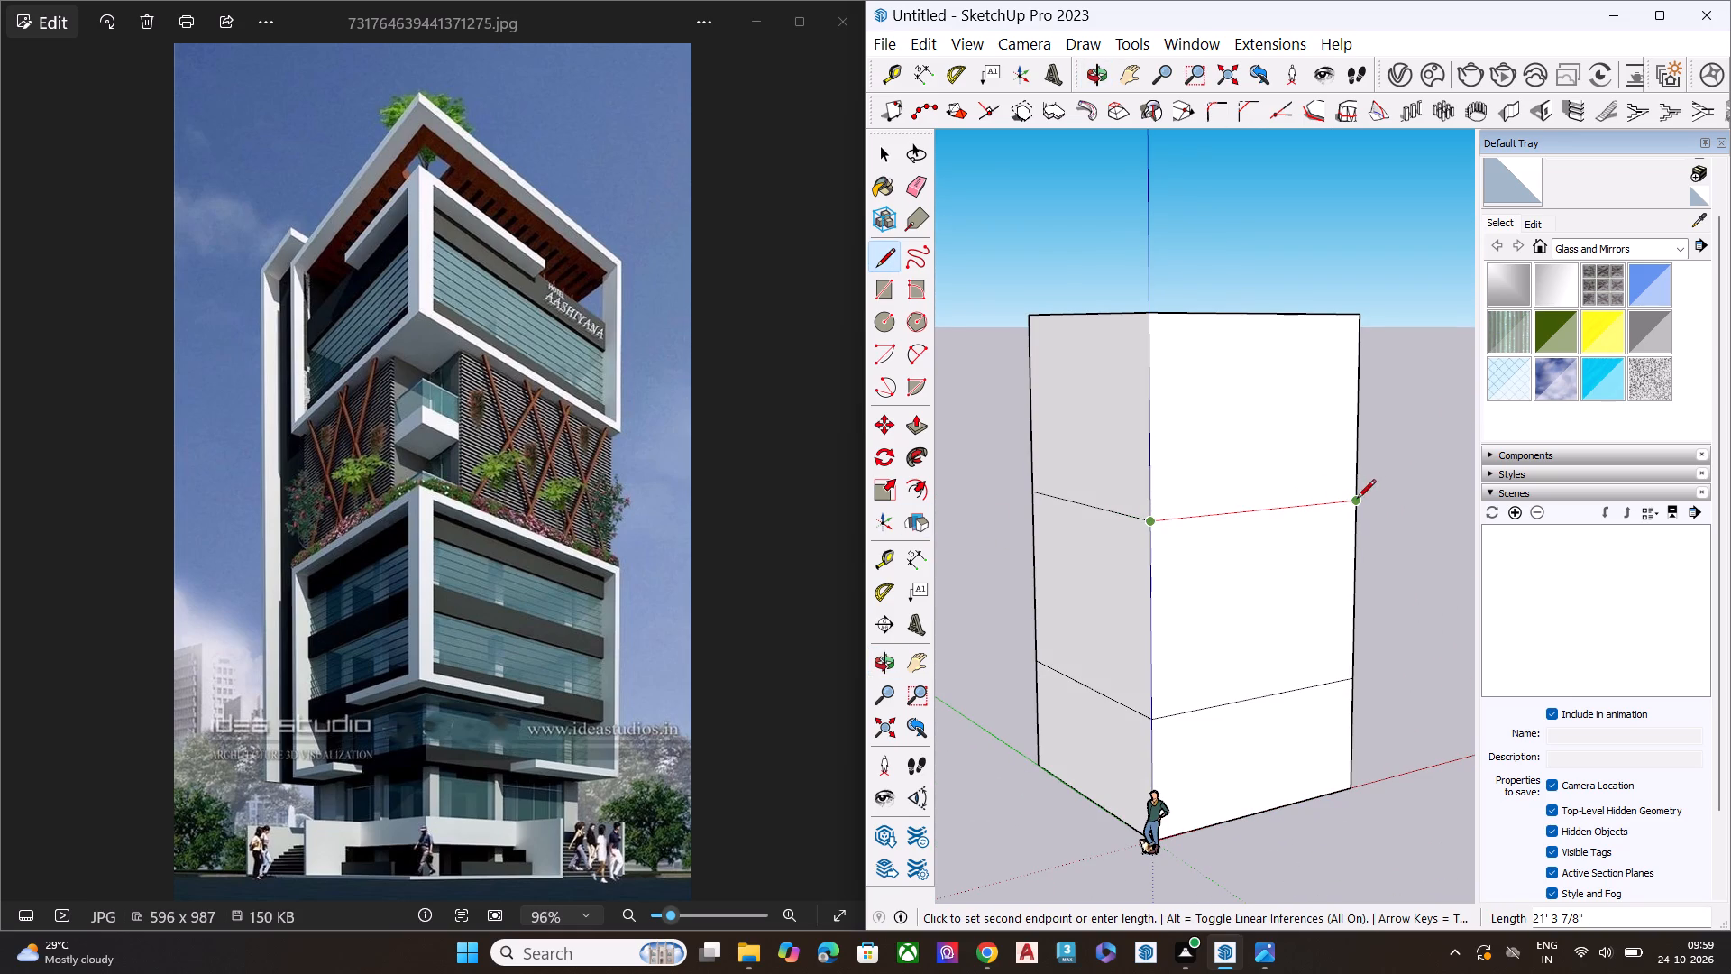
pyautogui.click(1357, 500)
# Examine the block from all sides and from above to check the horizontal dividing lines.
pyautogui.moveTo(1315, 544); pyautogui.dragTo(838, 550, button='middle')
pyautogui.moveTo(1228, 542); pyautogui.dragTo(966, 549, button='middle')
pyautogui.scroll(-6, 1260, 536)
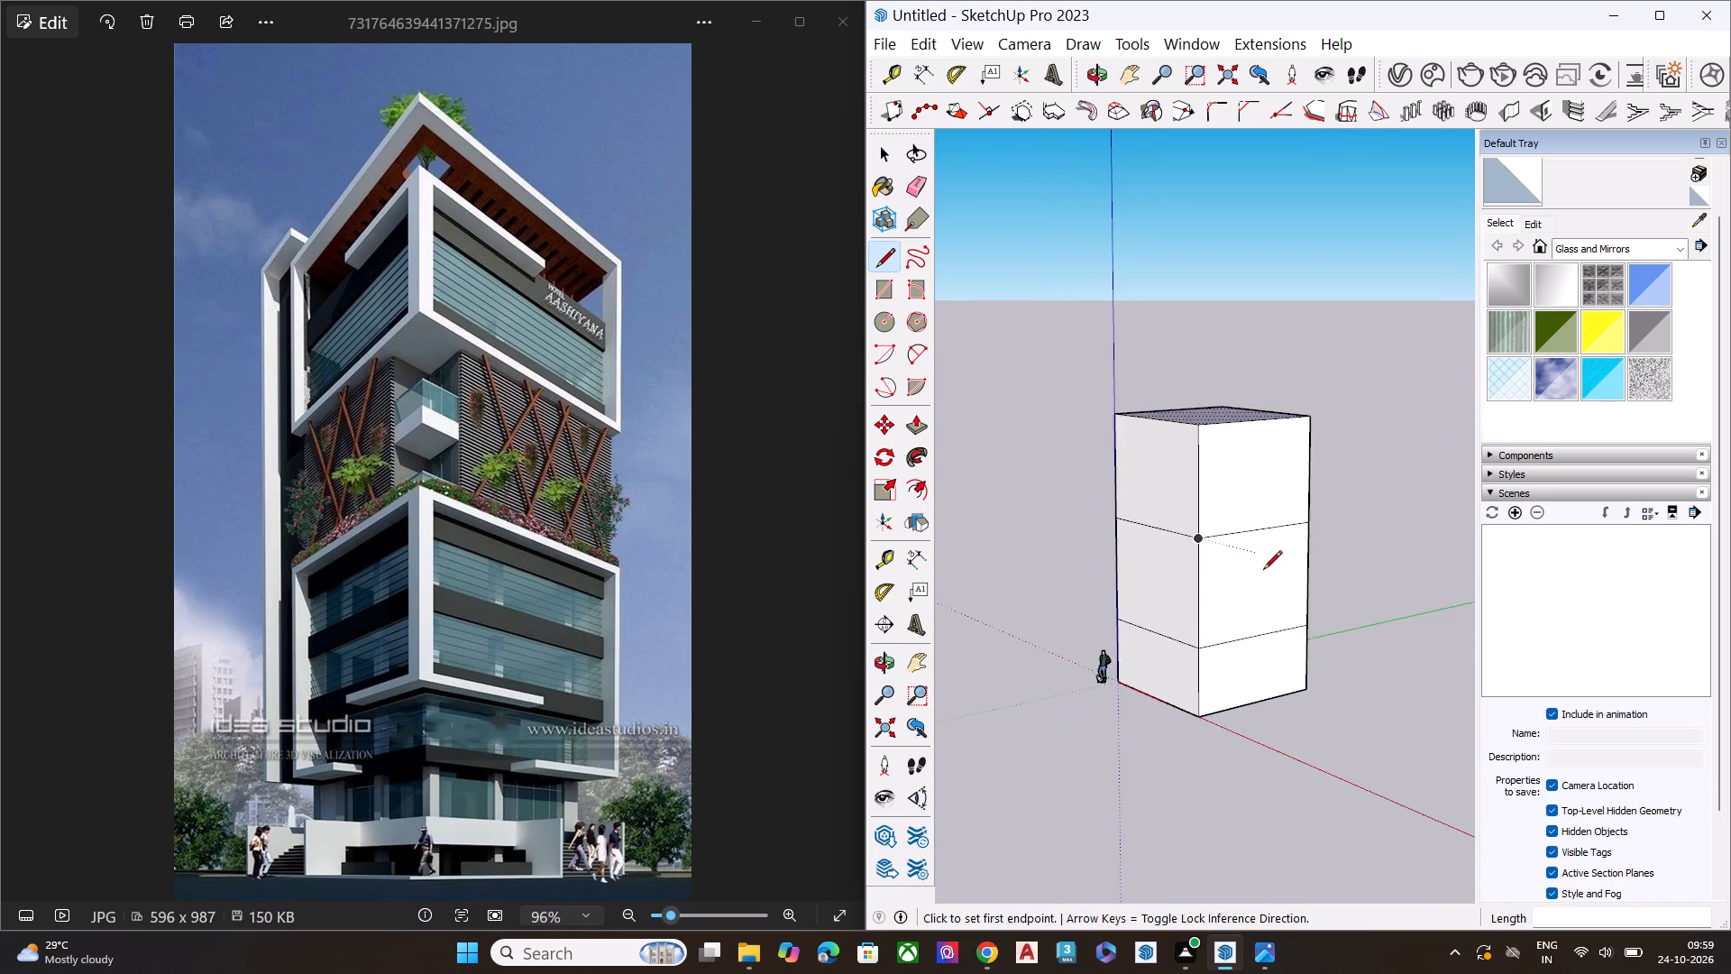
pyautogui.moveTo(1262, 572); pyautogui.dragTo(942, 546, button='middle')
pyautogui.scroll(2, 1230, 460)
pyautogui.scroll(-1, 1233, 459)
pyautogui.scroll(3, 1233, 458)
pyautogui.scroll(-1, 1242, 455)
pyautogui.scroll(3, 1242, 455)
pyautogui.moveTo(1186, 531); pyautogui.dragTo(1033, 464, button='middle')
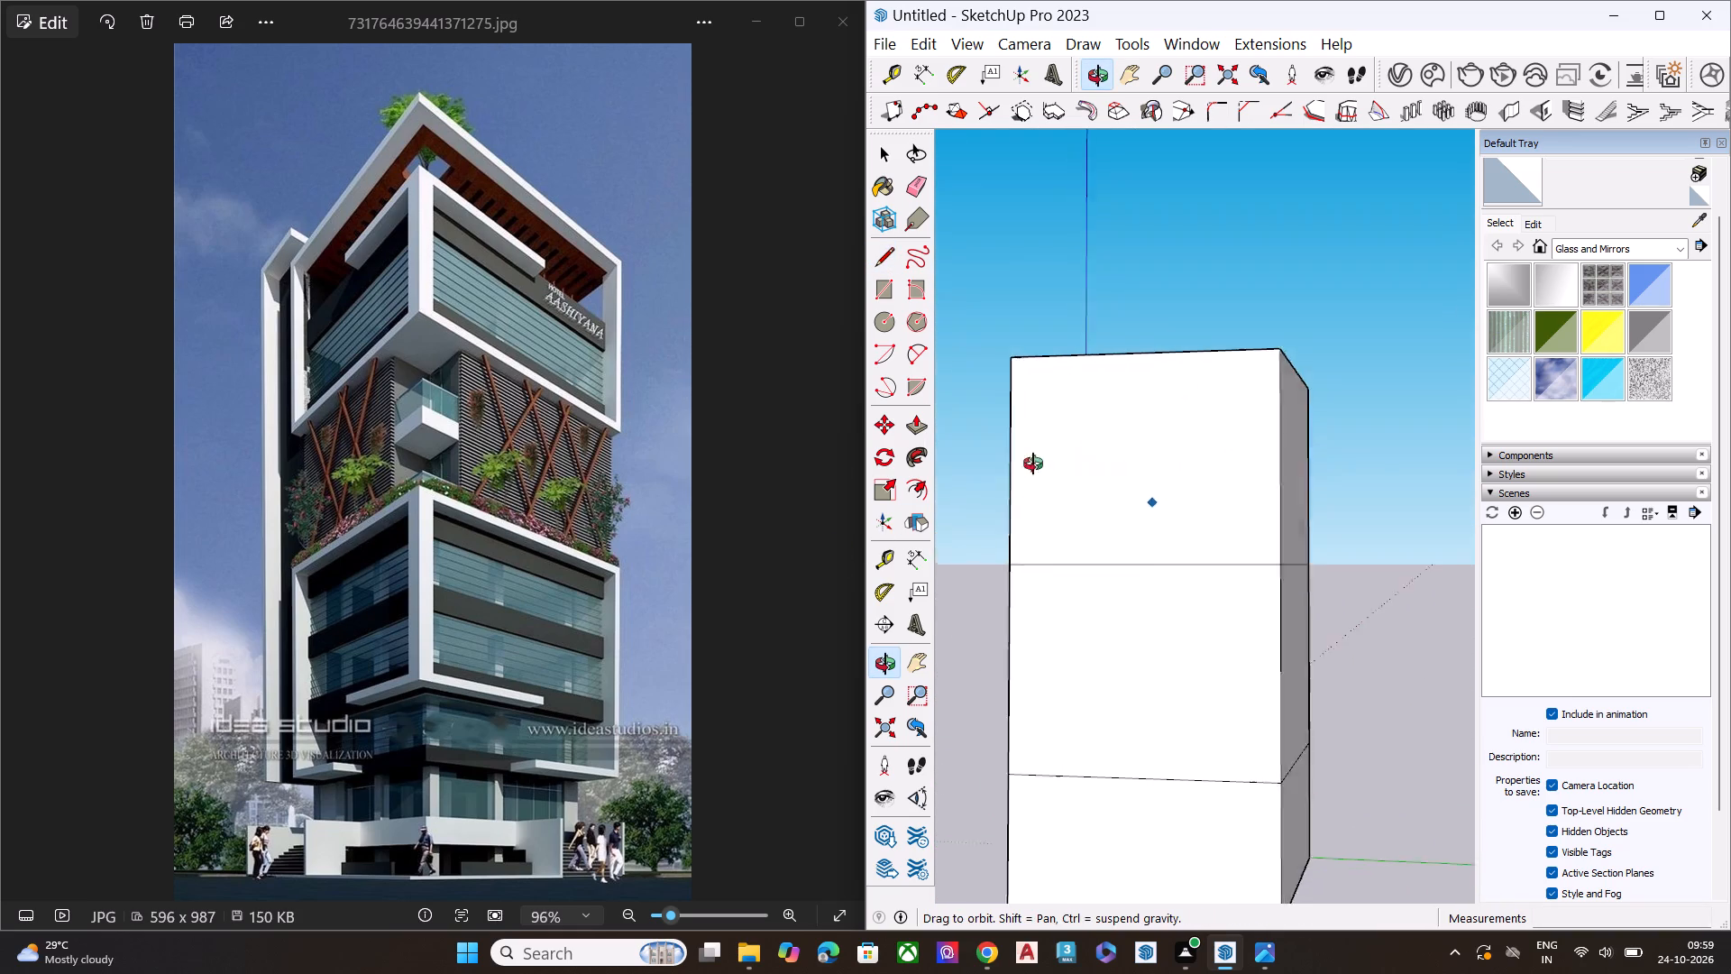
pyautogui.moveTo(1033, 464); pyautogui.dragTo(925, 486, button='middle')
pyautogui.scroll(-1, 931, 497)
pyautogui.scroll(1, 1182, 480)
pyautogui.moveTo(1182, 480); pyautogui.dragTo(1163, 610, button='middle')
pyautogui.scroll(-1, 1163, 610)
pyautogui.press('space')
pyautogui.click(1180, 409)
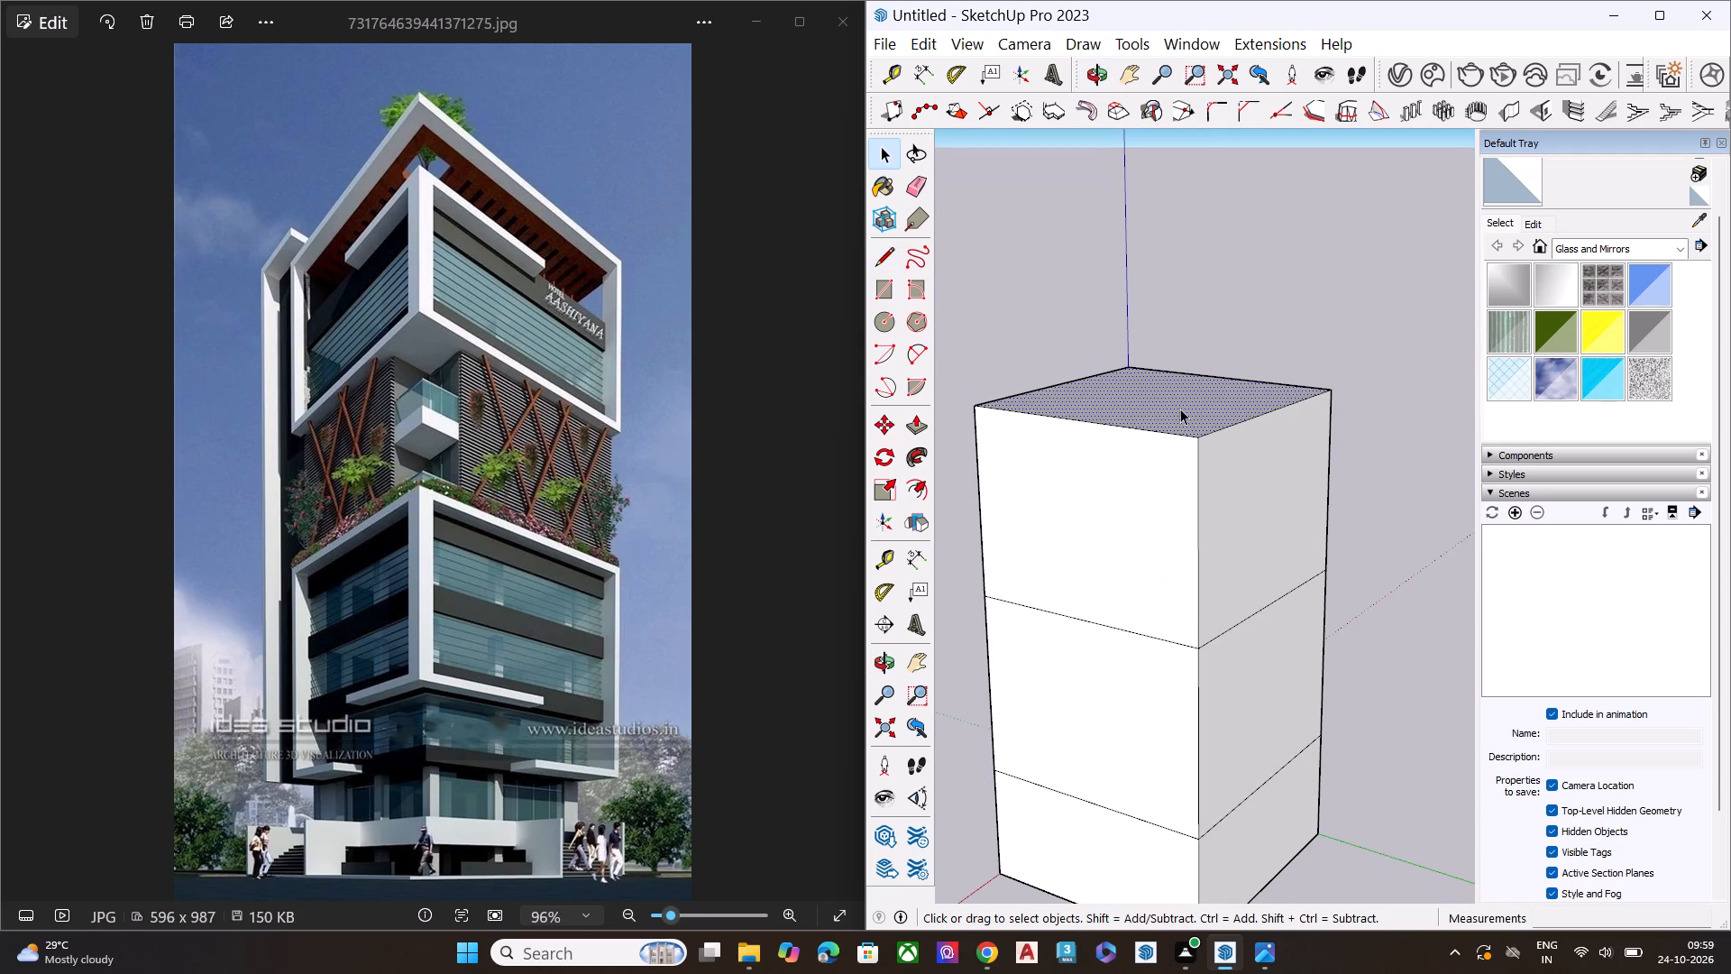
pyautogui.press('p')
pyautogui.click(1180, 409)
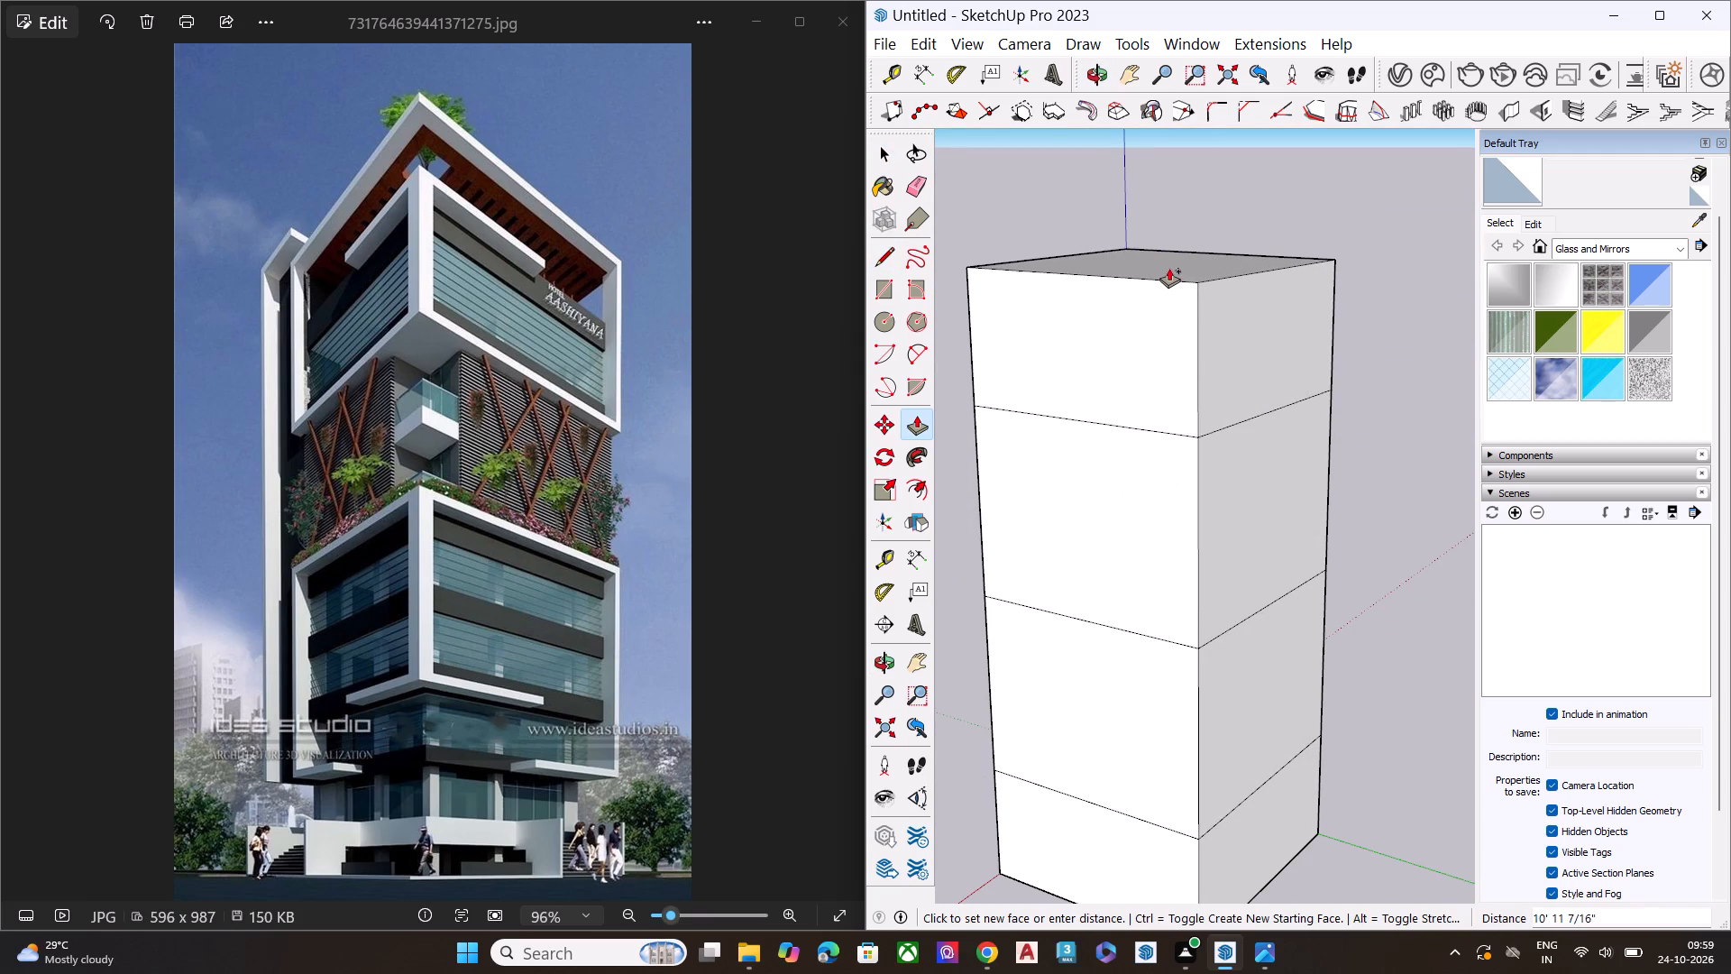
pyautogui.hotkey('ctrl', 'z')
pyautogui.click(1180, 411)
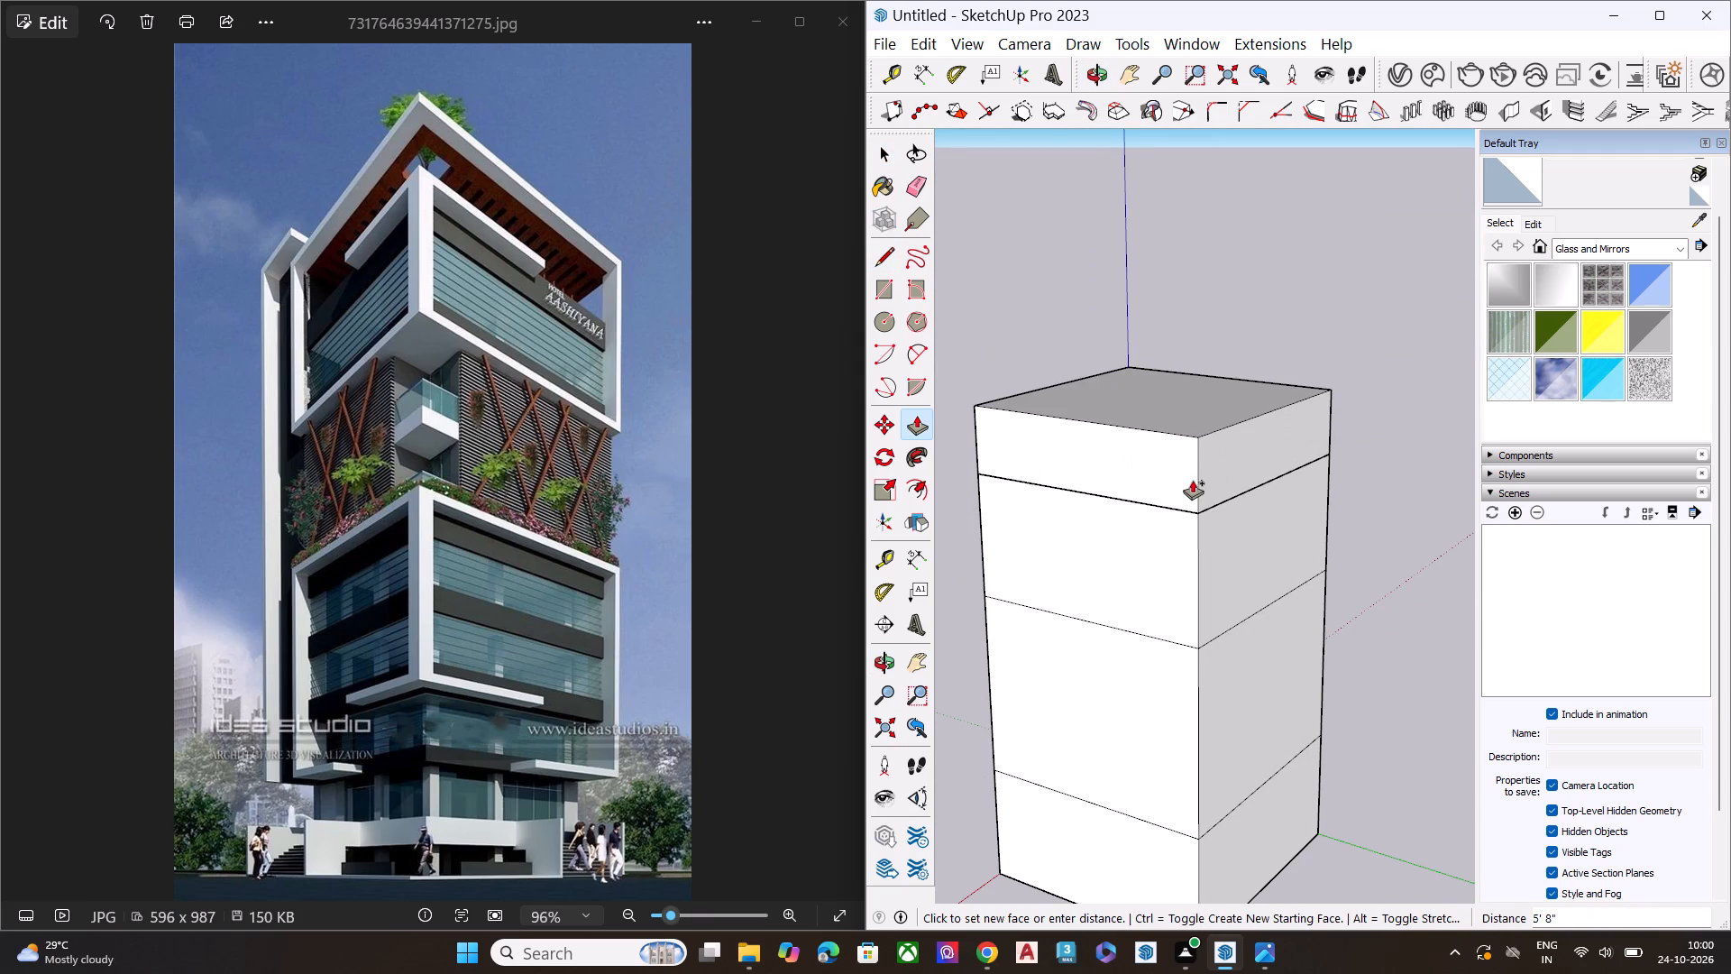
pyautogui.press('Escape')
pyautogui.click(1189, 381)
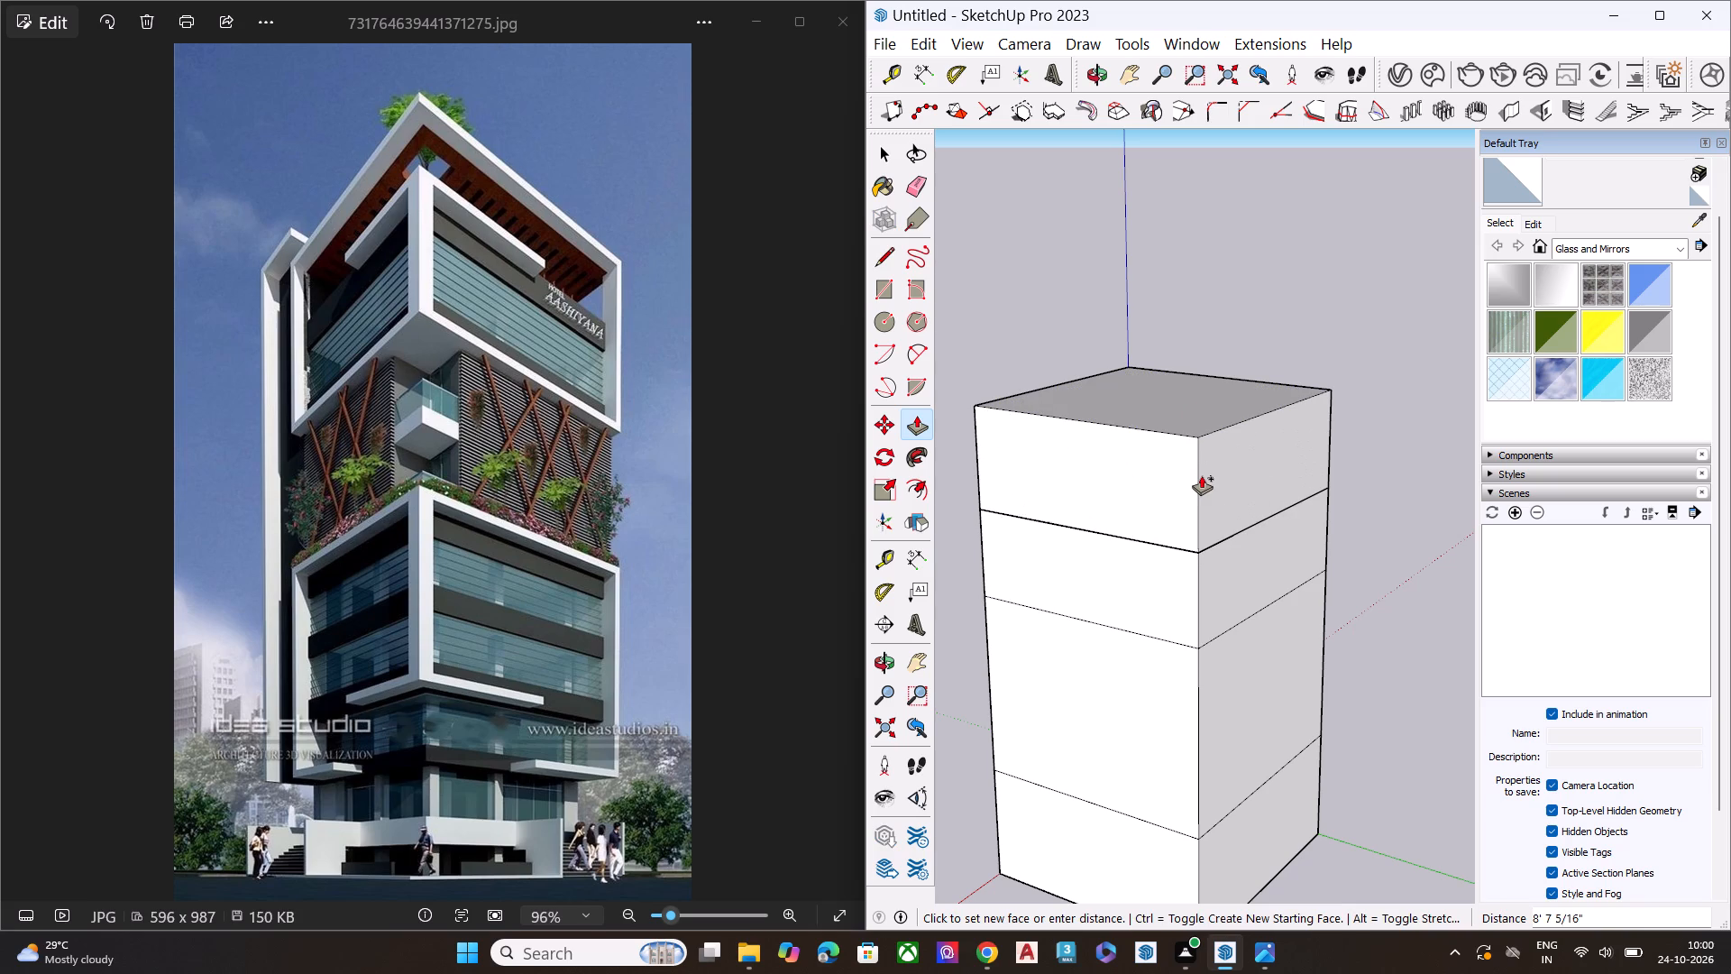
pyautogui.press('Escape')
# Push/Pull the block's top face up about 16' 4" as a new starting face, keeping the old top edges as dividing lines.
pyautogui.press('space')
pyautogui.click(1195, 411)
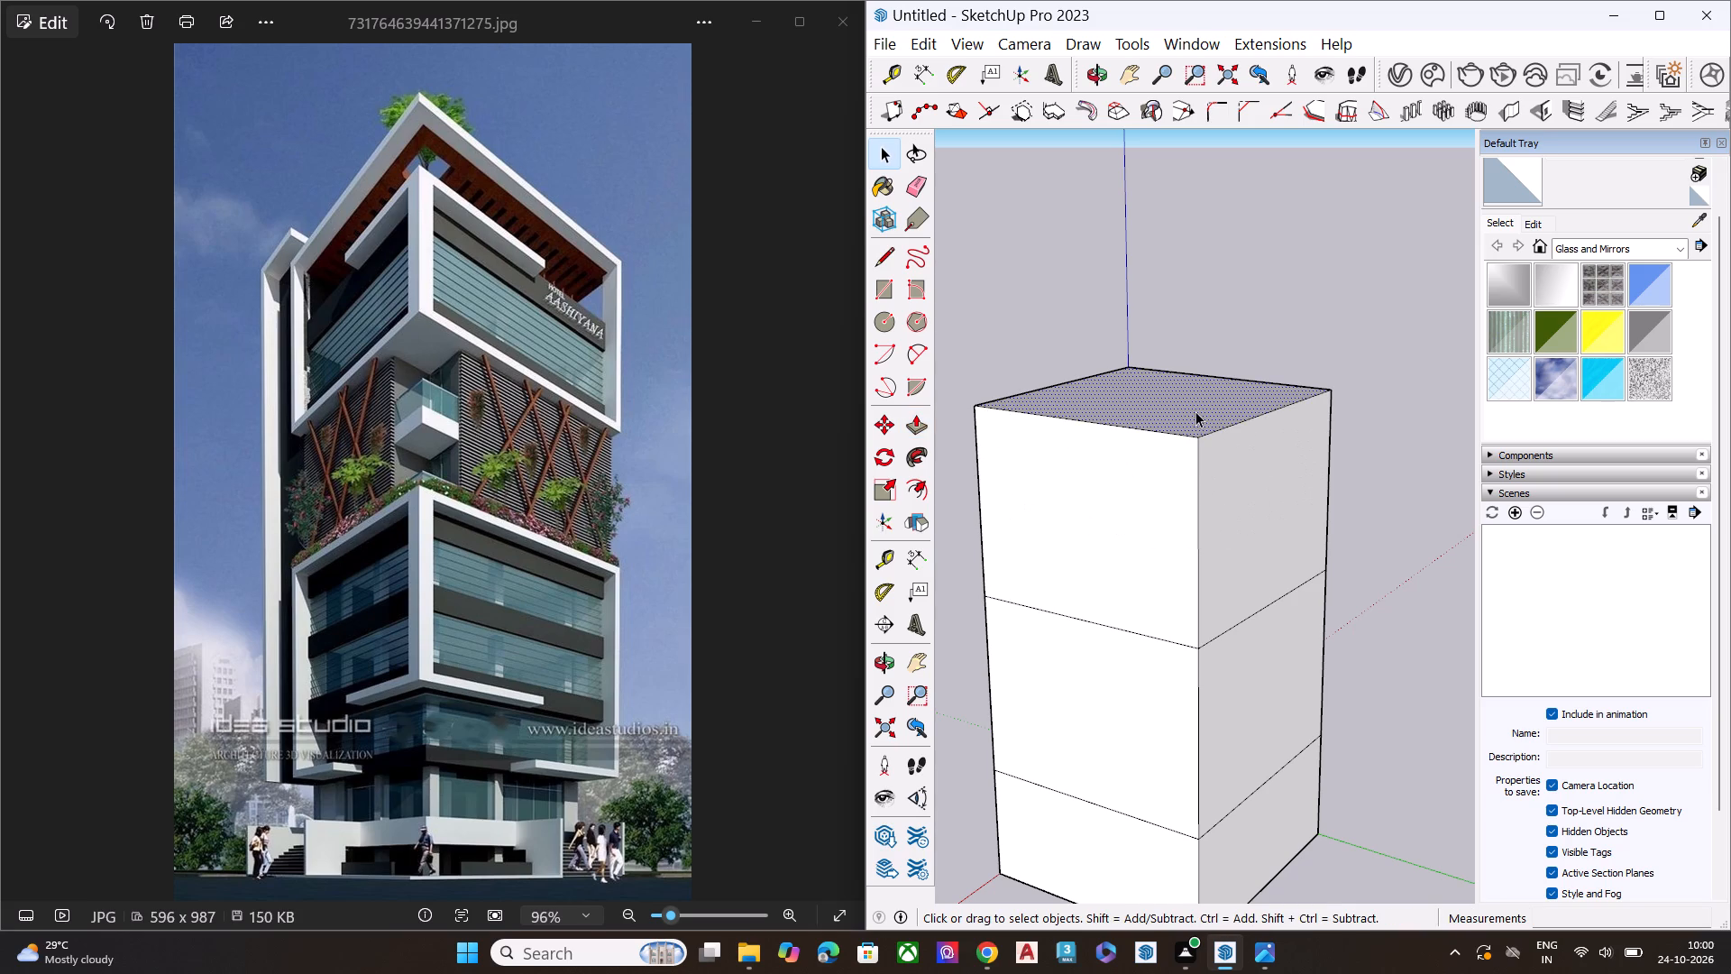
pyautogui.press('p')
pyautogui.click(1195, 412)
pyautogui.moveTo(1208, 460); pyautogui.dragTo(1157, 353, button='middle')
pyautogui.scroll(-1, 1159, 356)
pyautogui.moveTo(1157, 353); pyautogui.dragTo(1113, 215, button='middle')
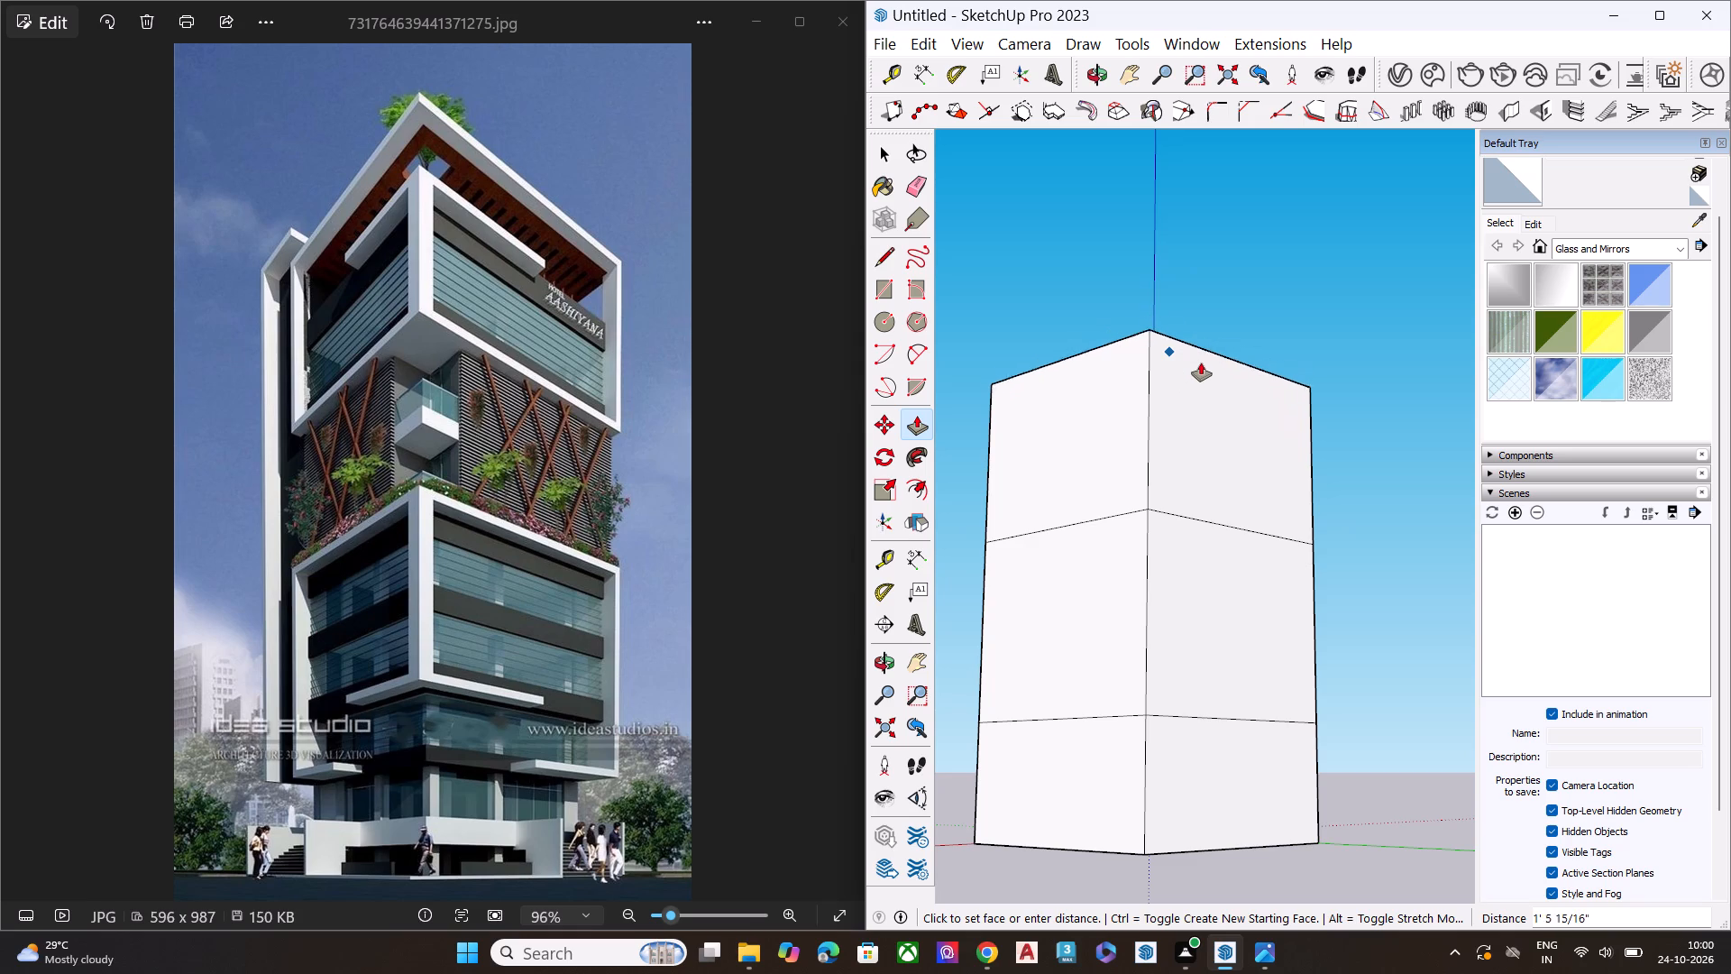
pyautogui.click(1201, 347)
pyautogui.moveTo(1163, 385); pyautogui.dragTo(1094, 666, button='middle')
pyautogui.click(1138, 356)
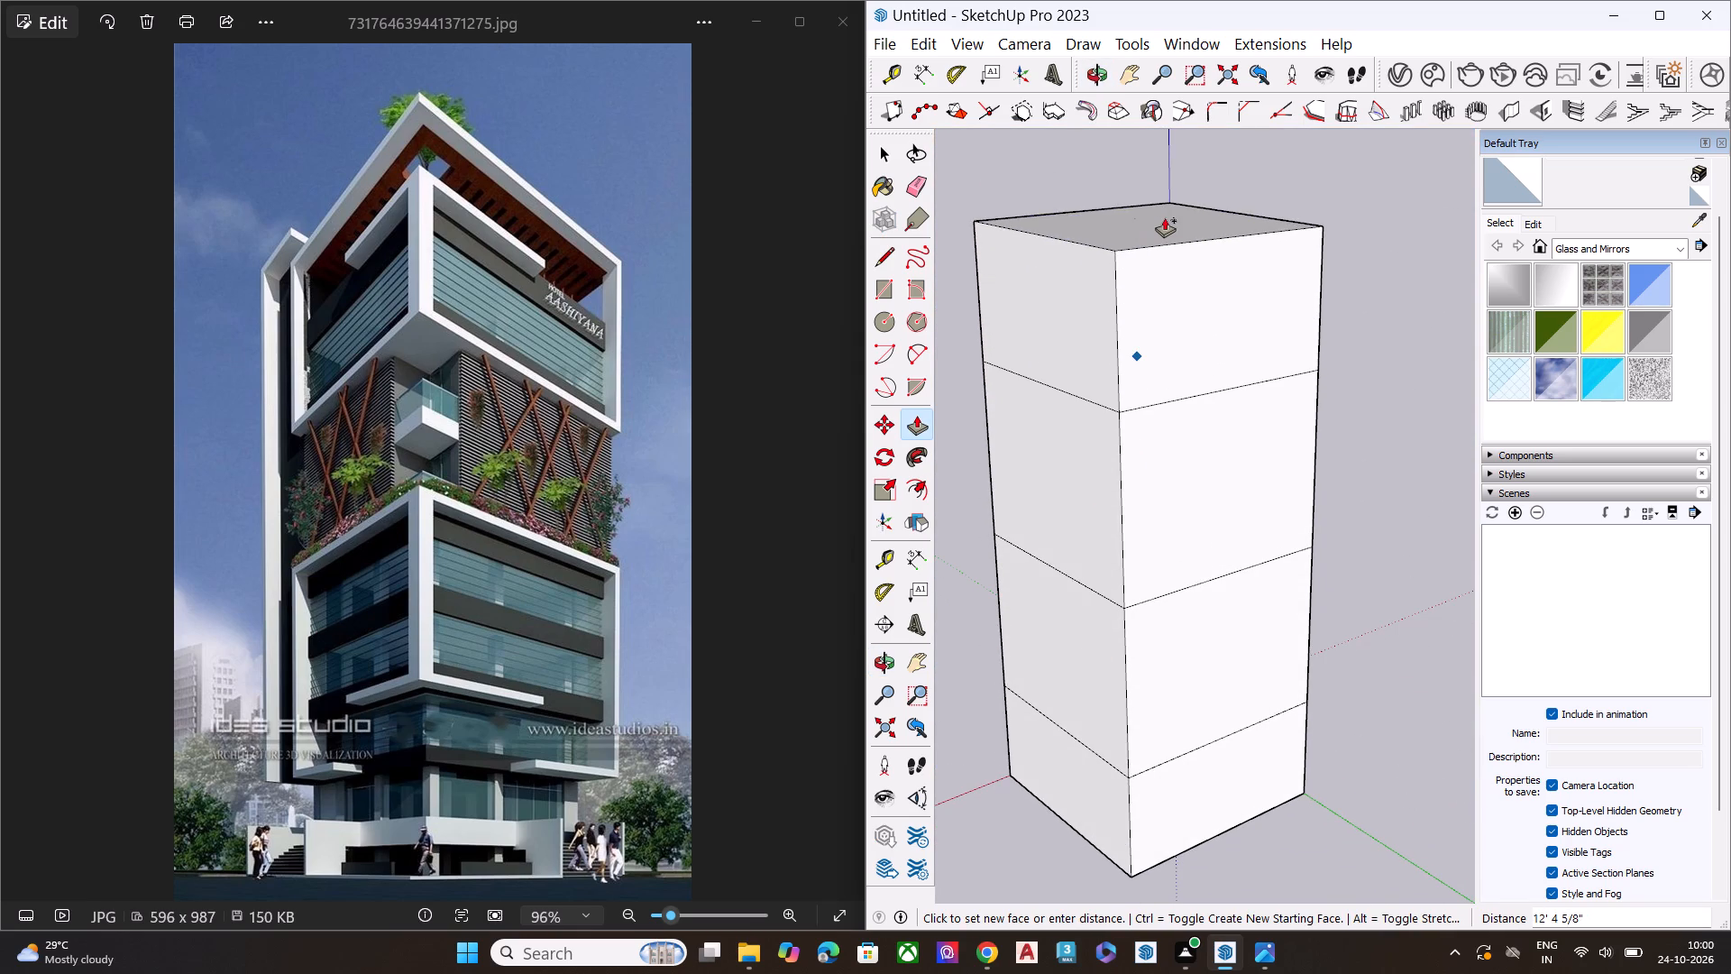
pyautogui.moveTo(1163, 227); pyautogui.dragTo(1141, 94, button='middle')
pyautogui.click(1204, 182)
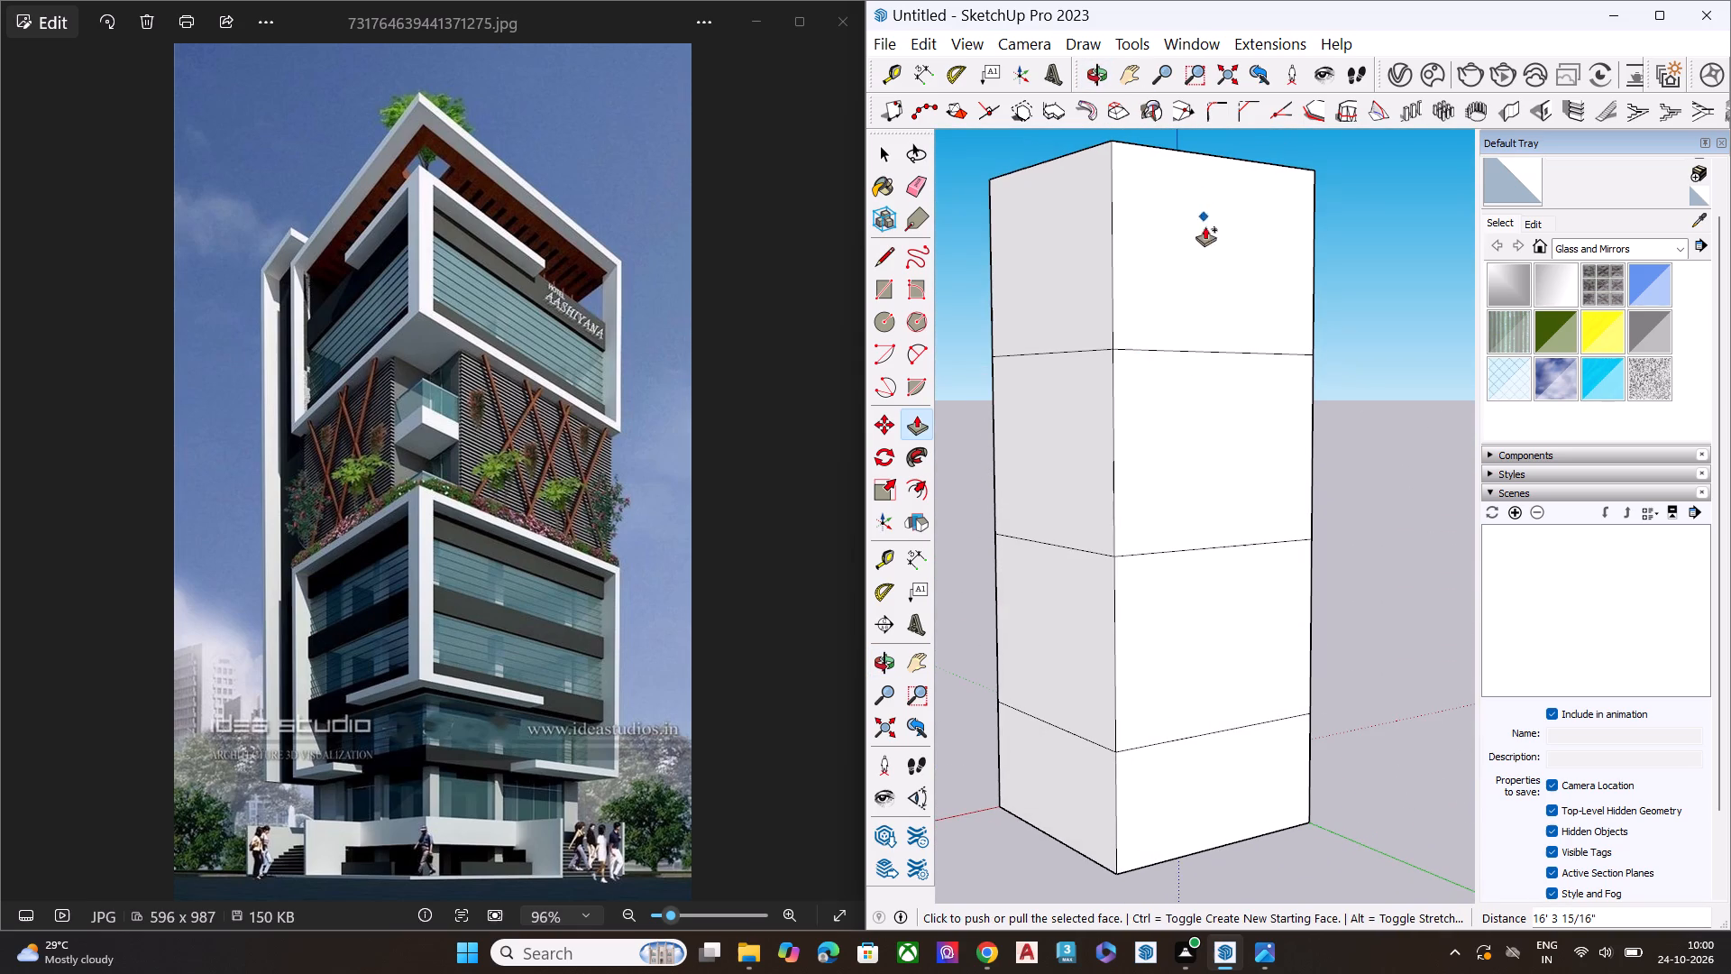
pyautogui.press('space')
# Examine all four walls of the heightened block to check that each dividing line runs completely around.
pyautogui.moveTo(1187, 354); pyautogui.dragTo(1496, 344, button='middle')
pyautogui.moveTo(1202, 467); pyautogui.dragTo(1496, 399, button='middle')
pyautogui.scroll(-1, 1479, 409)
pyautogui.moveTo(1216, 525); pyautogui.dragTo(1566, 522, button='middle')
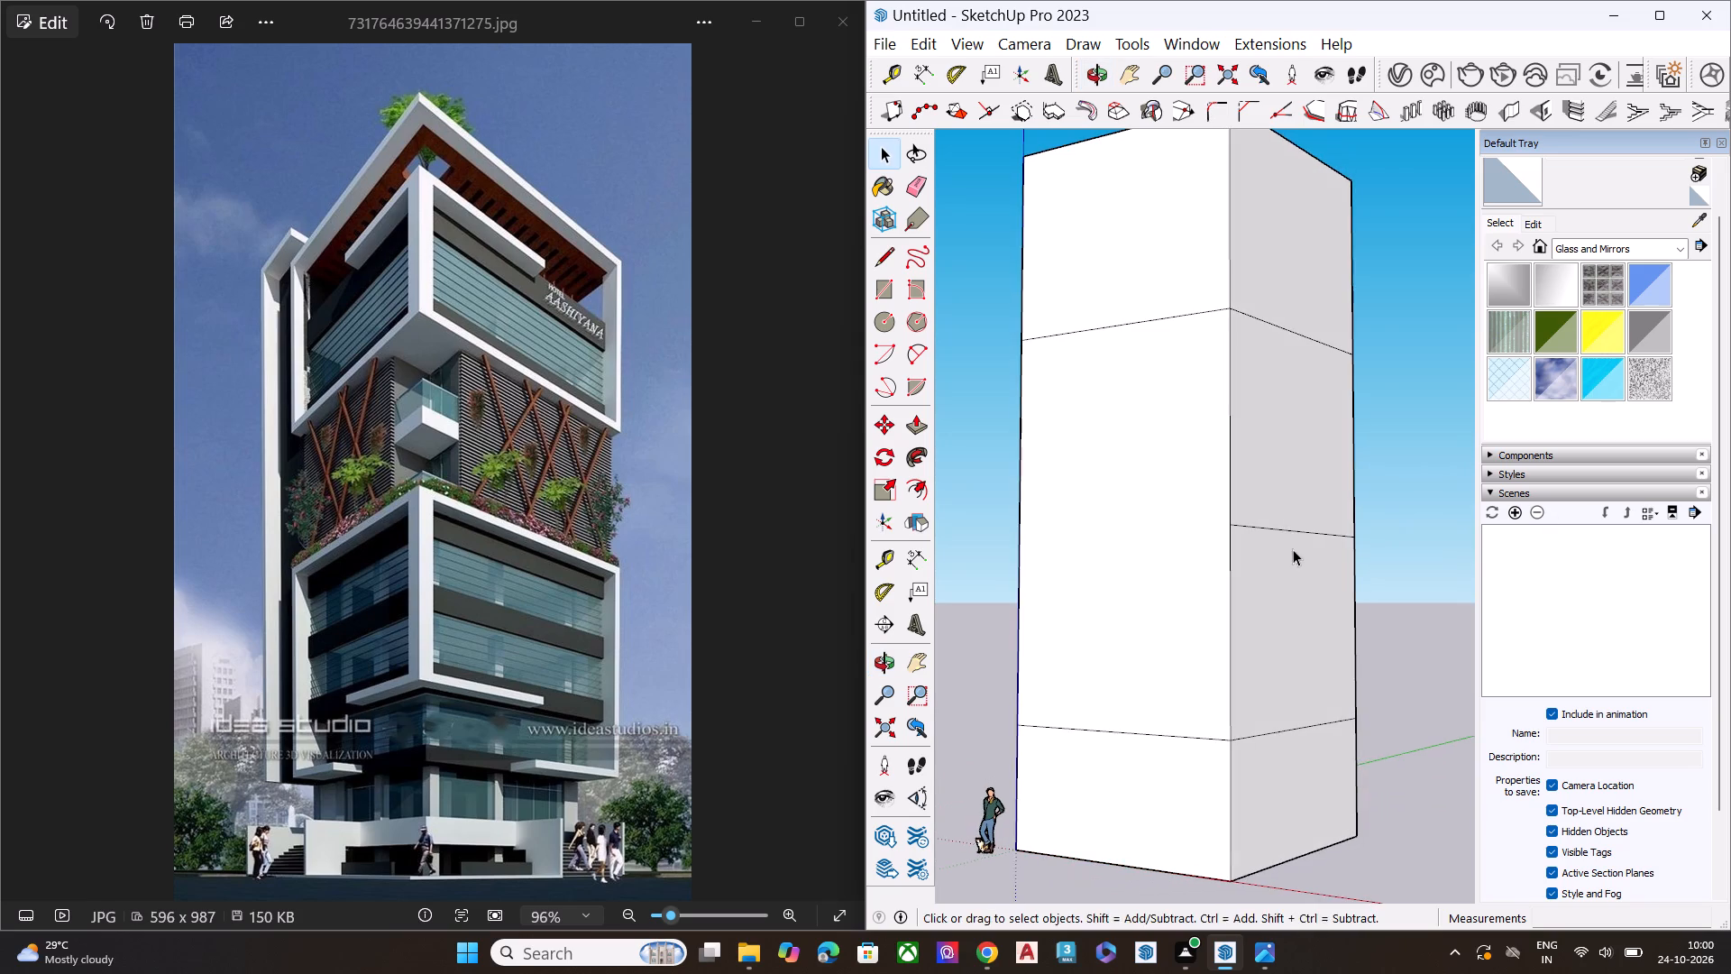
pyautogui.moveTo(1281, 554); pyautogui.dragTo(725, 589, button='middle')
pyautogui.moveTo(1487, 623); pyautogui.dragTo(824, 622, button='middle')
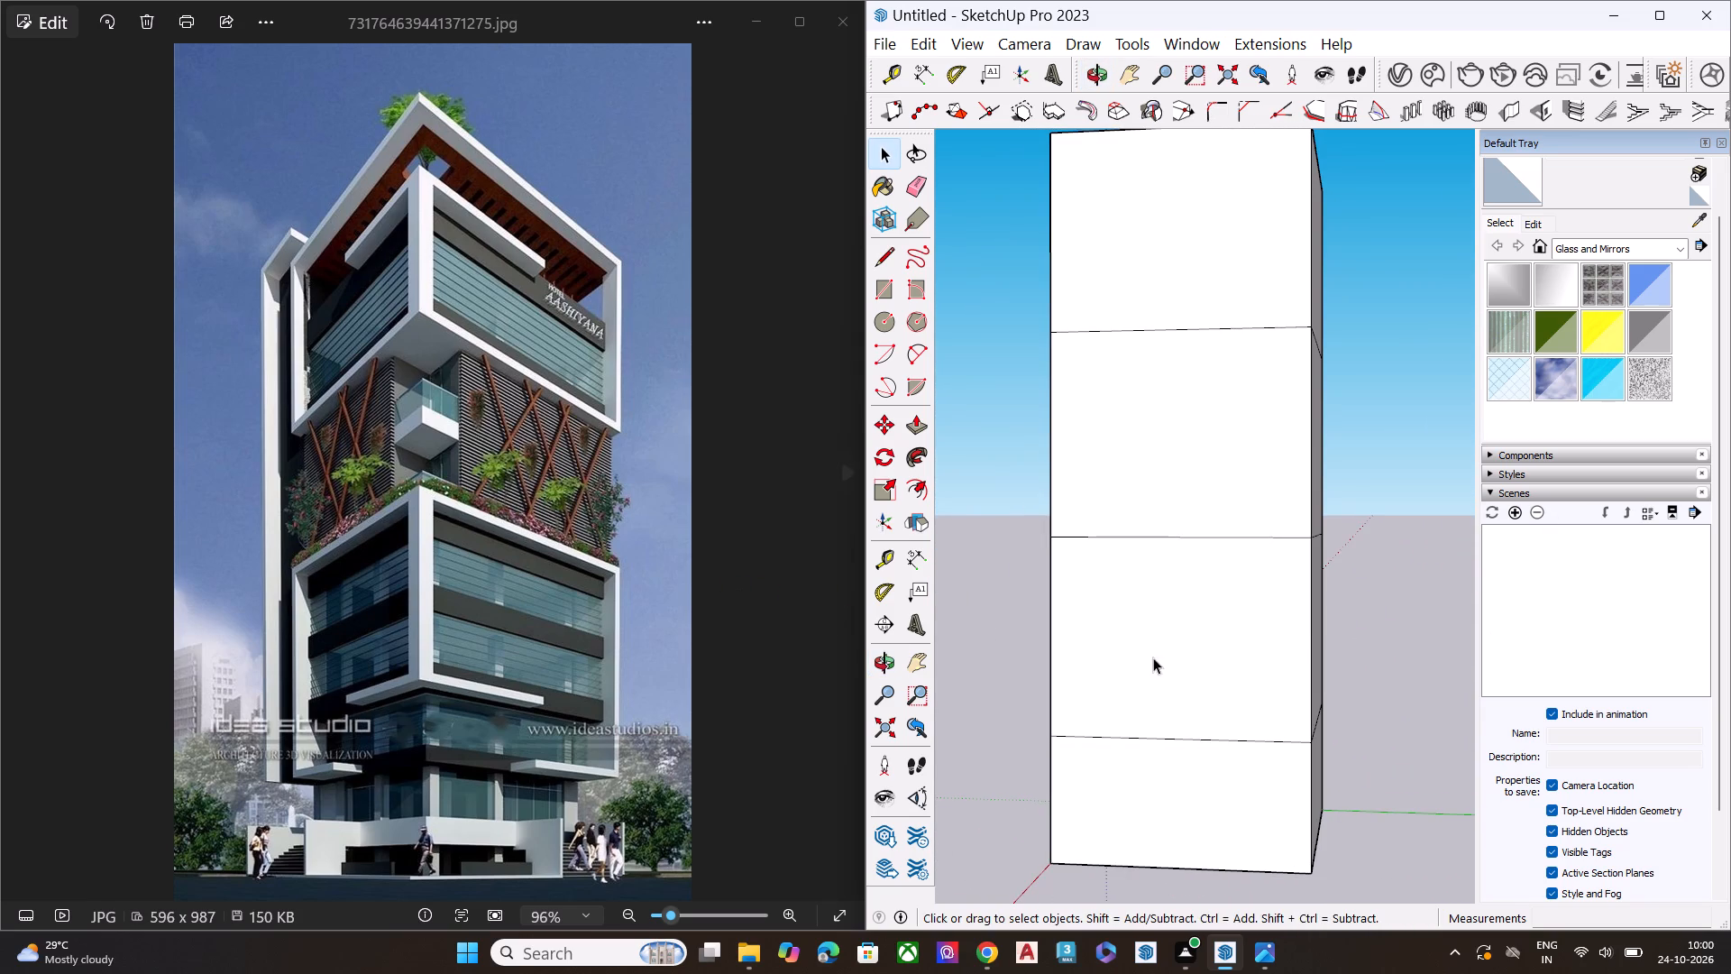
pyautogui.moveTo(1182, 654); pyautogui.dragTo(845, 657, button='middle')
pyautogui.moveTo(1311, 683); pyautogui.dragTo(974, 662, button='middle')
pyautogui.moveTo(1354, 683); pyautogui.dragTo(874, 685, button='middle')
pyautogui.moveTo(1371, 690); pyautogui.dragTo(976, 693, button='middle')
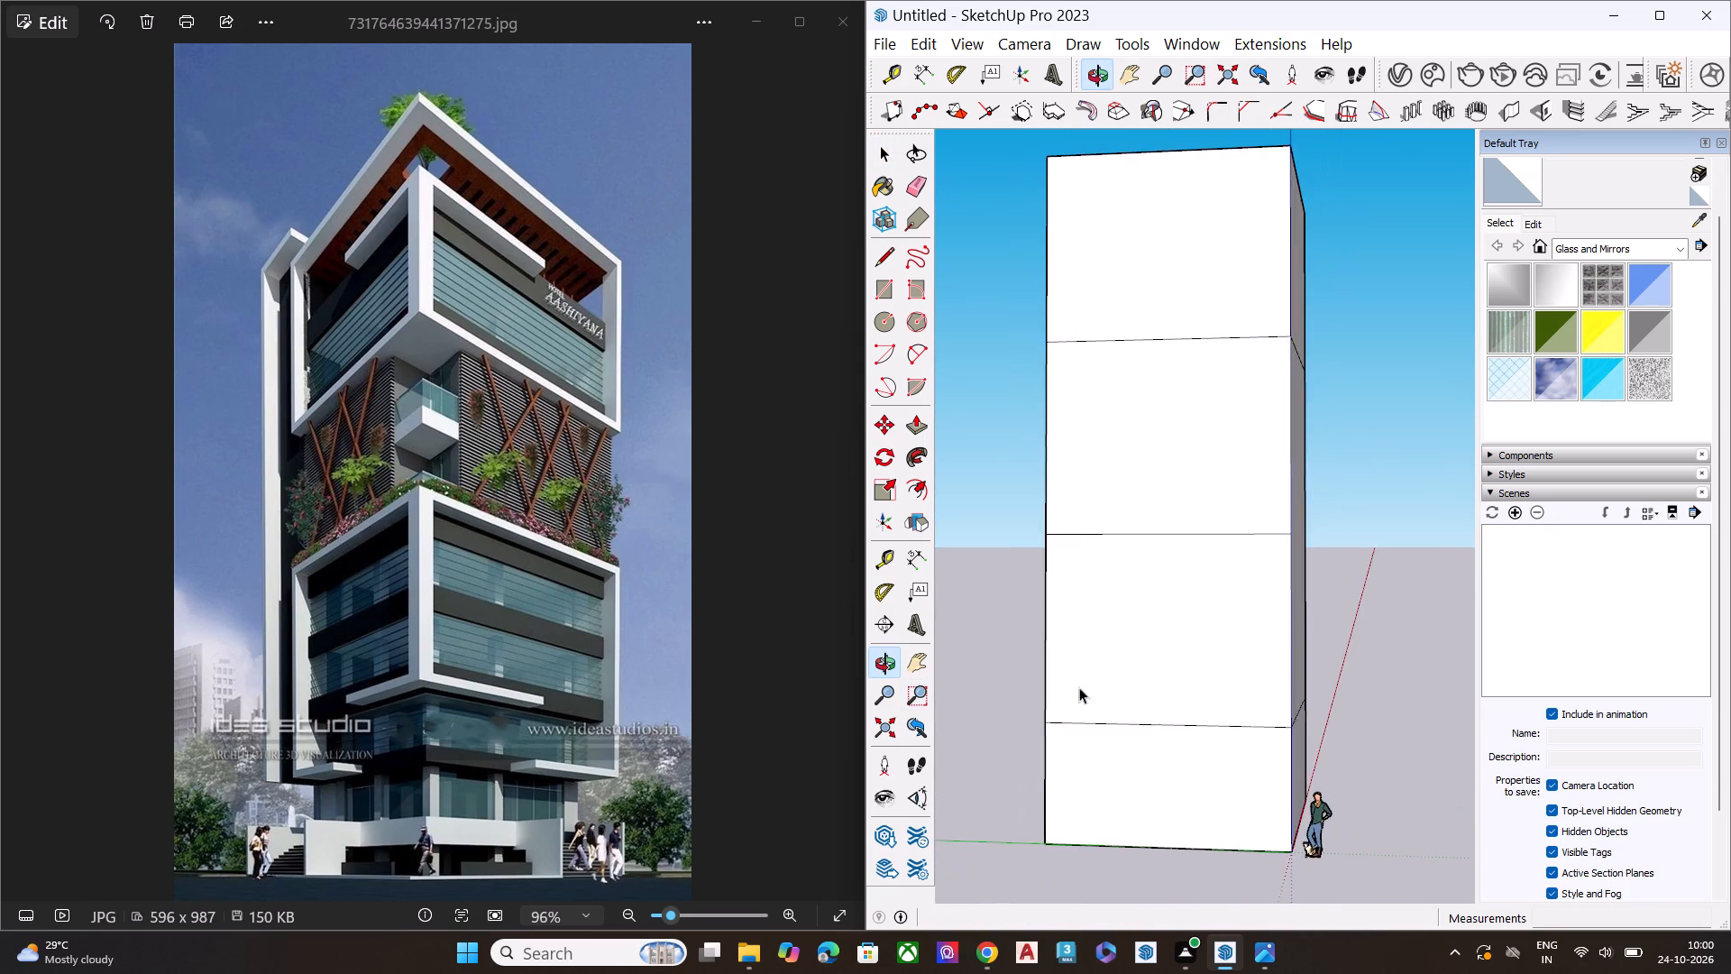
pyautogui.moveTo(1300, 701); pyautogui.dragTo(988, 695, button='middle')
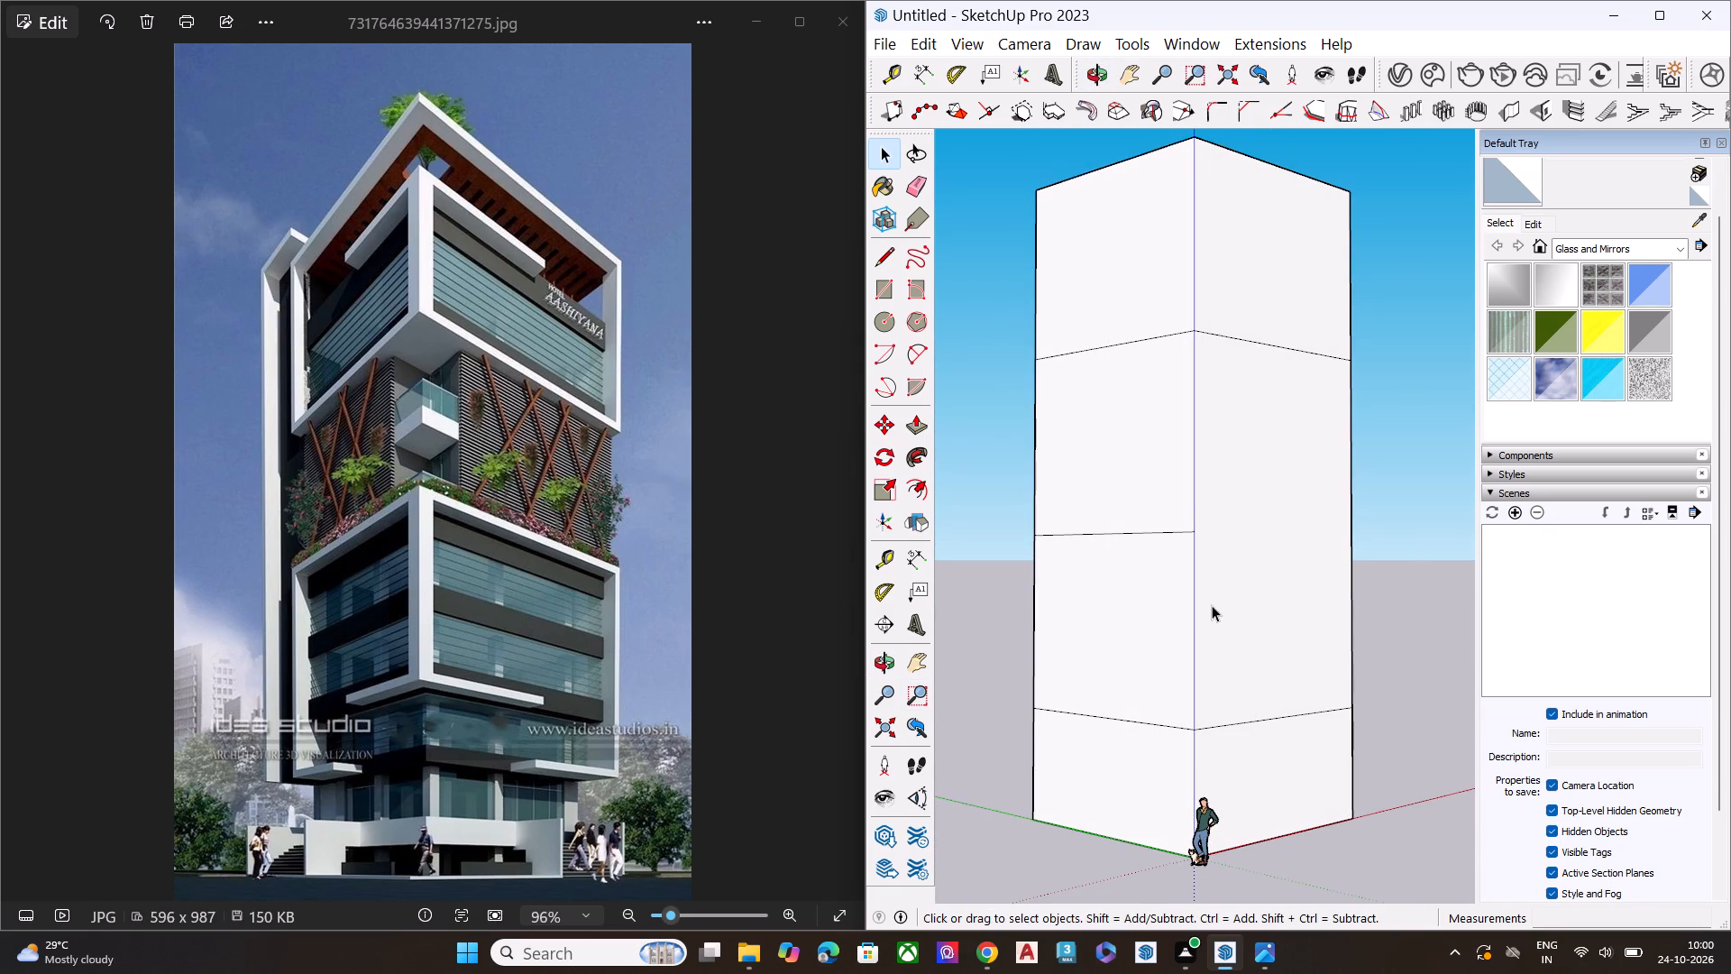
# Draw the missing middle horizontal line across the wall along the red axis, about 21' 4" from corner edge to corner edge.
pyautogui.scroll(1, 1212, 605)
pyautogui.press('l')
pyautogui.click(1181, 500)
pyautogui.scroll(-2, 1094, 611)
pyautogui.scroll(1, 1094, 611)
pyautogui.scroll(-4, 1095, 616)
pyautogui.scroll(1, 1134, 621)
pyautogui.moveTo(1279, 595); pyautogui.dragTo(853, 607, button='middle')
pyautogui.moveTo(1323, 576); pyautogui.dragTo(857, 620, button='middle')
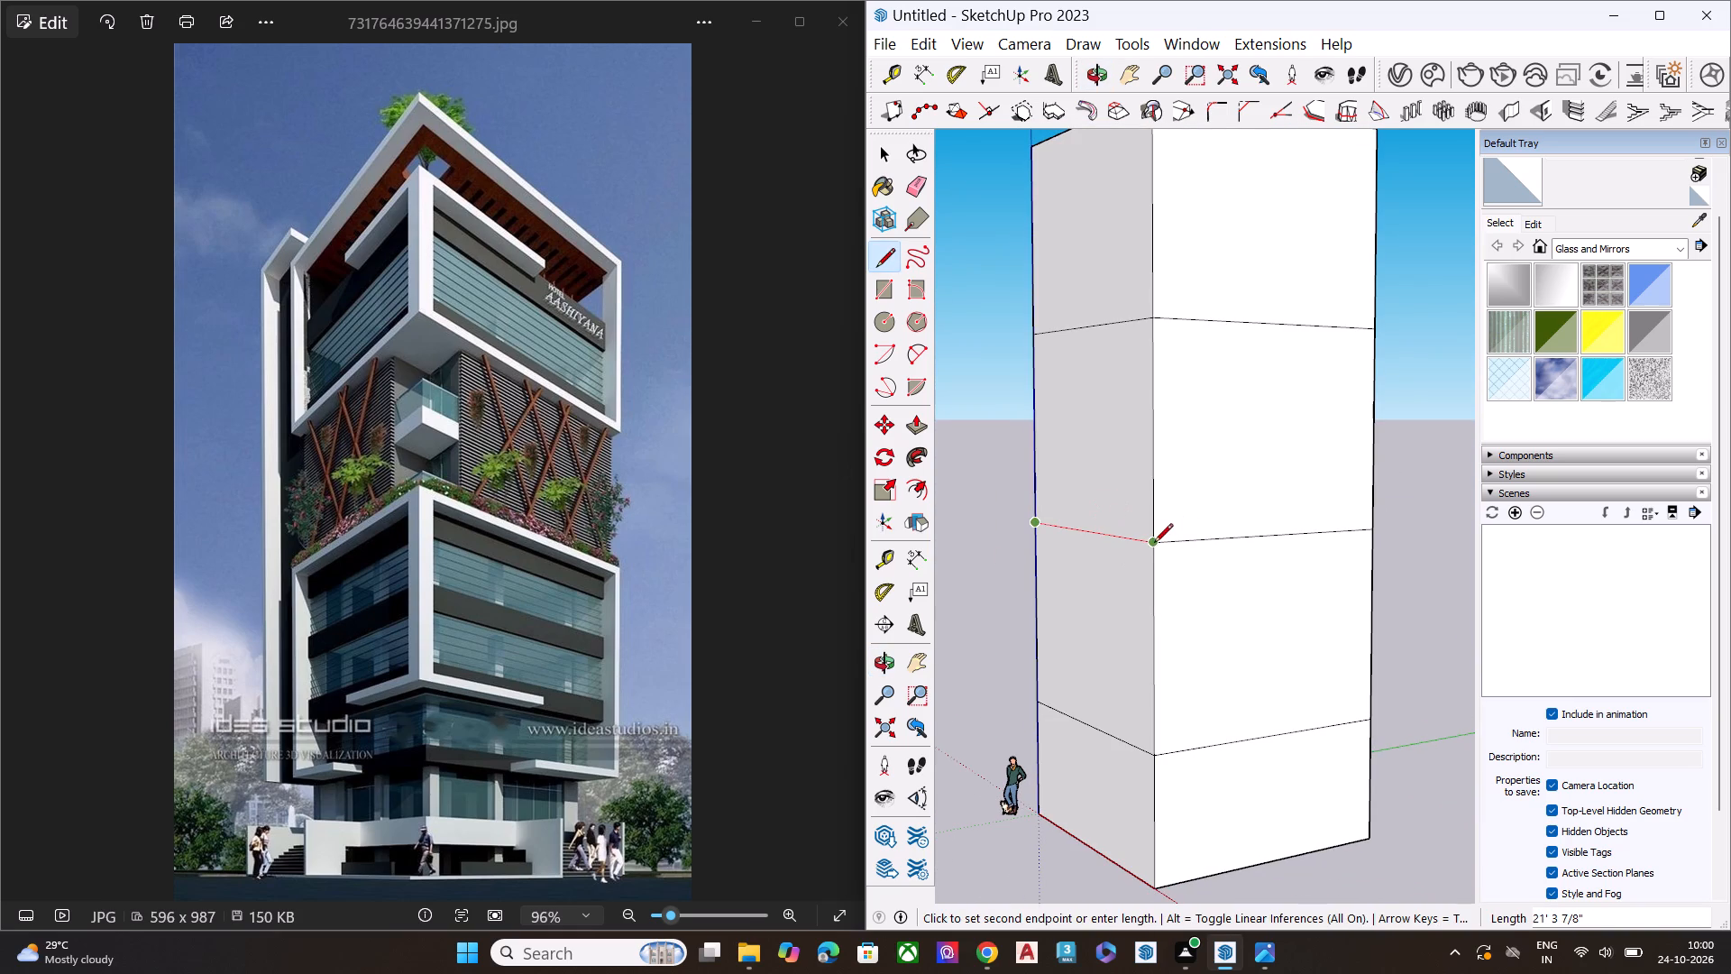
pyautogui.click(1154, 544)
pyautogui.press('space')
# Examine the block's tiers from several sides and compare their proportions with the reference tower photo.
pyautogui.scroll(-2, 1046, 702)
pyautogui.scroll(2, 1045, 703)
pyautogui.scroll(-2, 1045, 703)
pyautogui.scroll(1, 1045, 704)
pyautogui.scroll(-2, 1046, 704)
pyautogui.moveTo(1178, 720); pyautogui.dragTo(928, 625, button='middle')
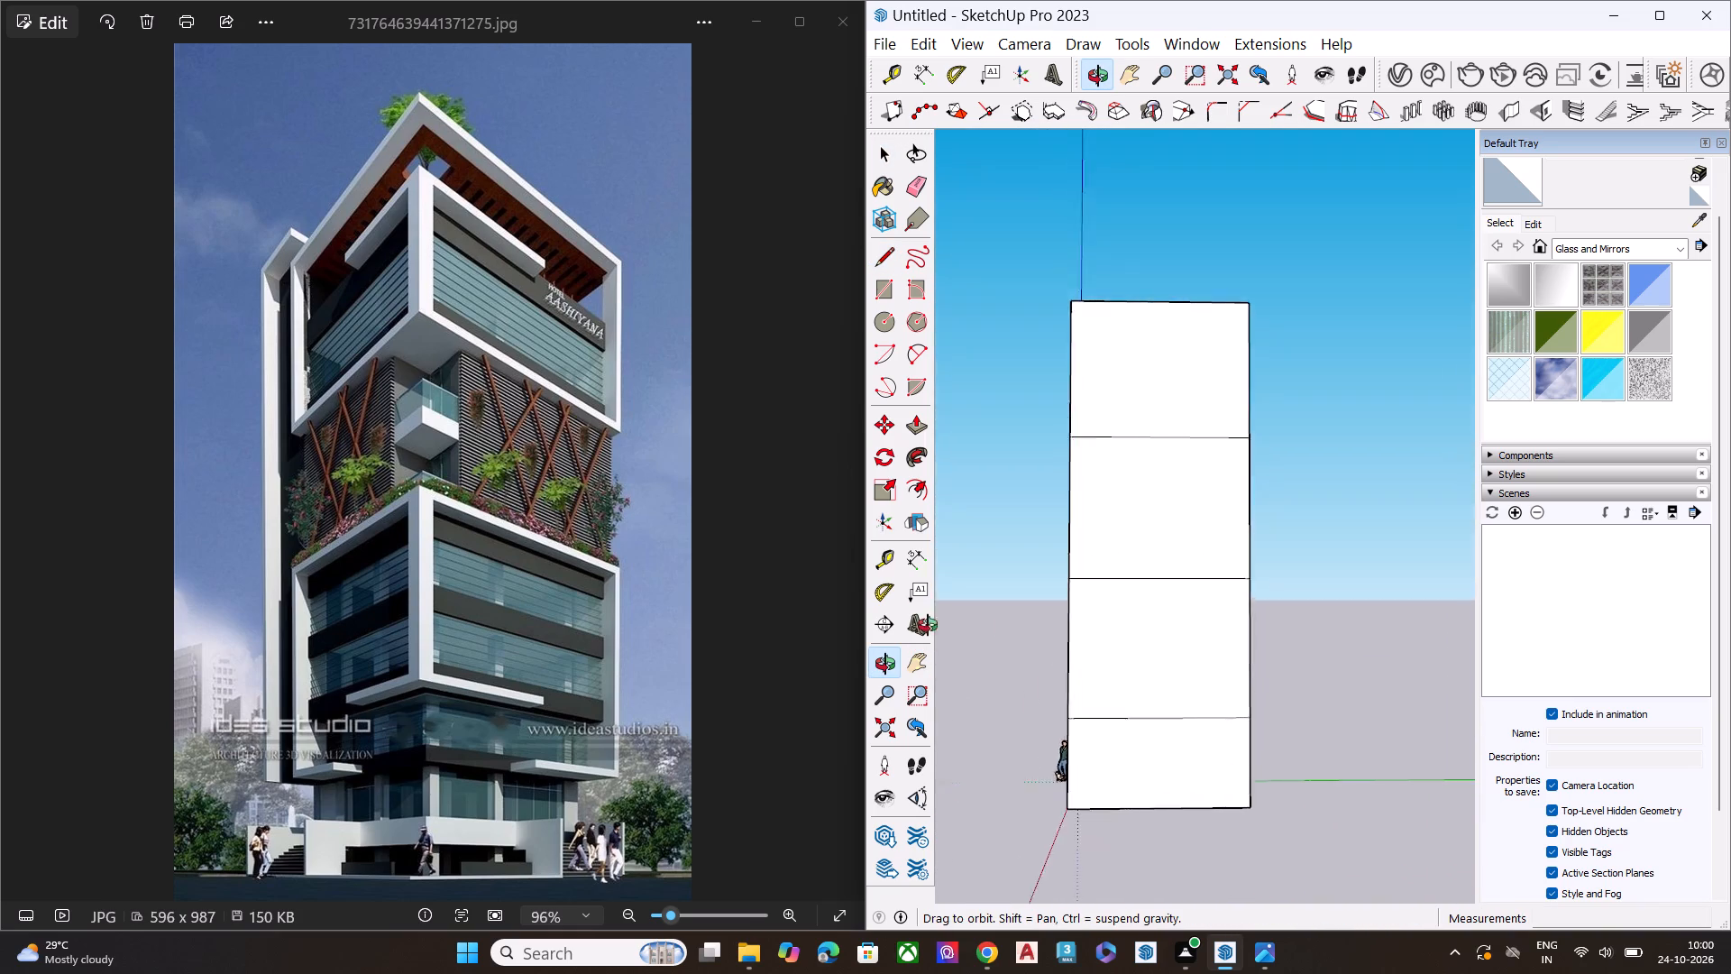
pyautogui.moveTo(928, 625); pyautogui.dragTo(1156, 613, button='middle')
pyautogui.moveTo(1144, 629); pyautogui.dragTo(1387, 647, button='middle')
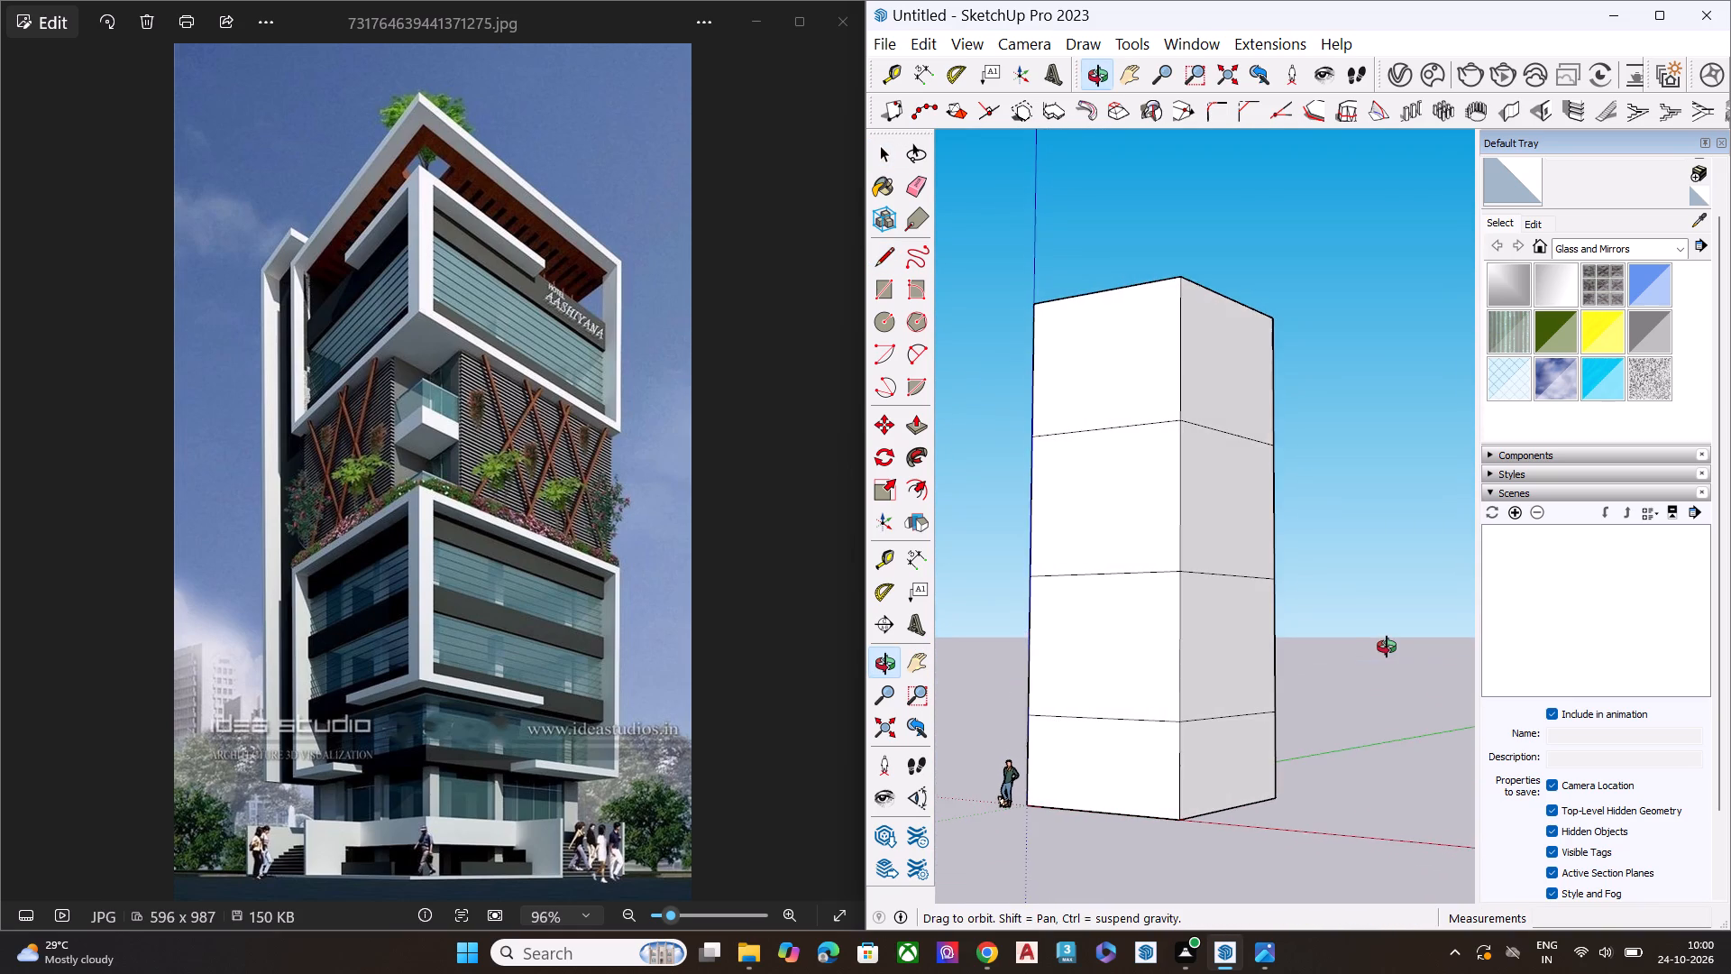
pyautogui.moveTo(1387, 647); pyautogui.dragTo(1489, 642, button='middle')
pyautogui.moveTo(1186, 684); pyautogui.dragTo(1360, 666, button='middle')
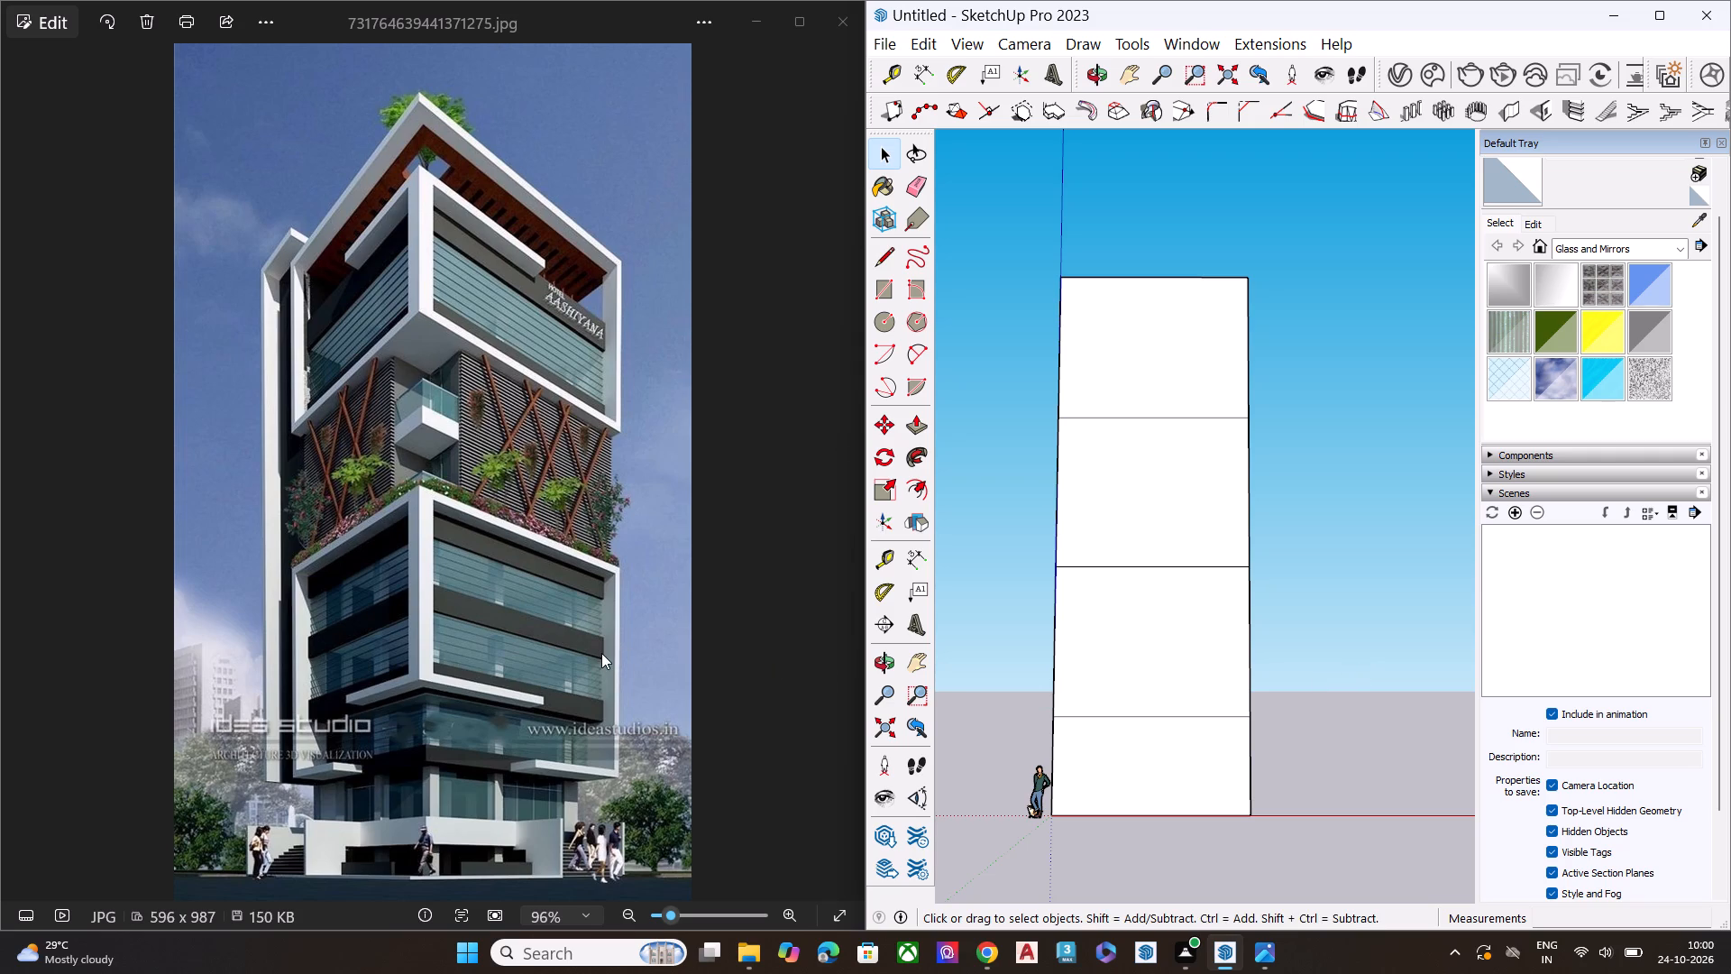
pyautogui.scroll(-2, 601, 653)
# Copy the corner edge segments of the upper three tiers a short way inward along the red axis as a vertical frame line.
pyautogui.click(1059, 342)
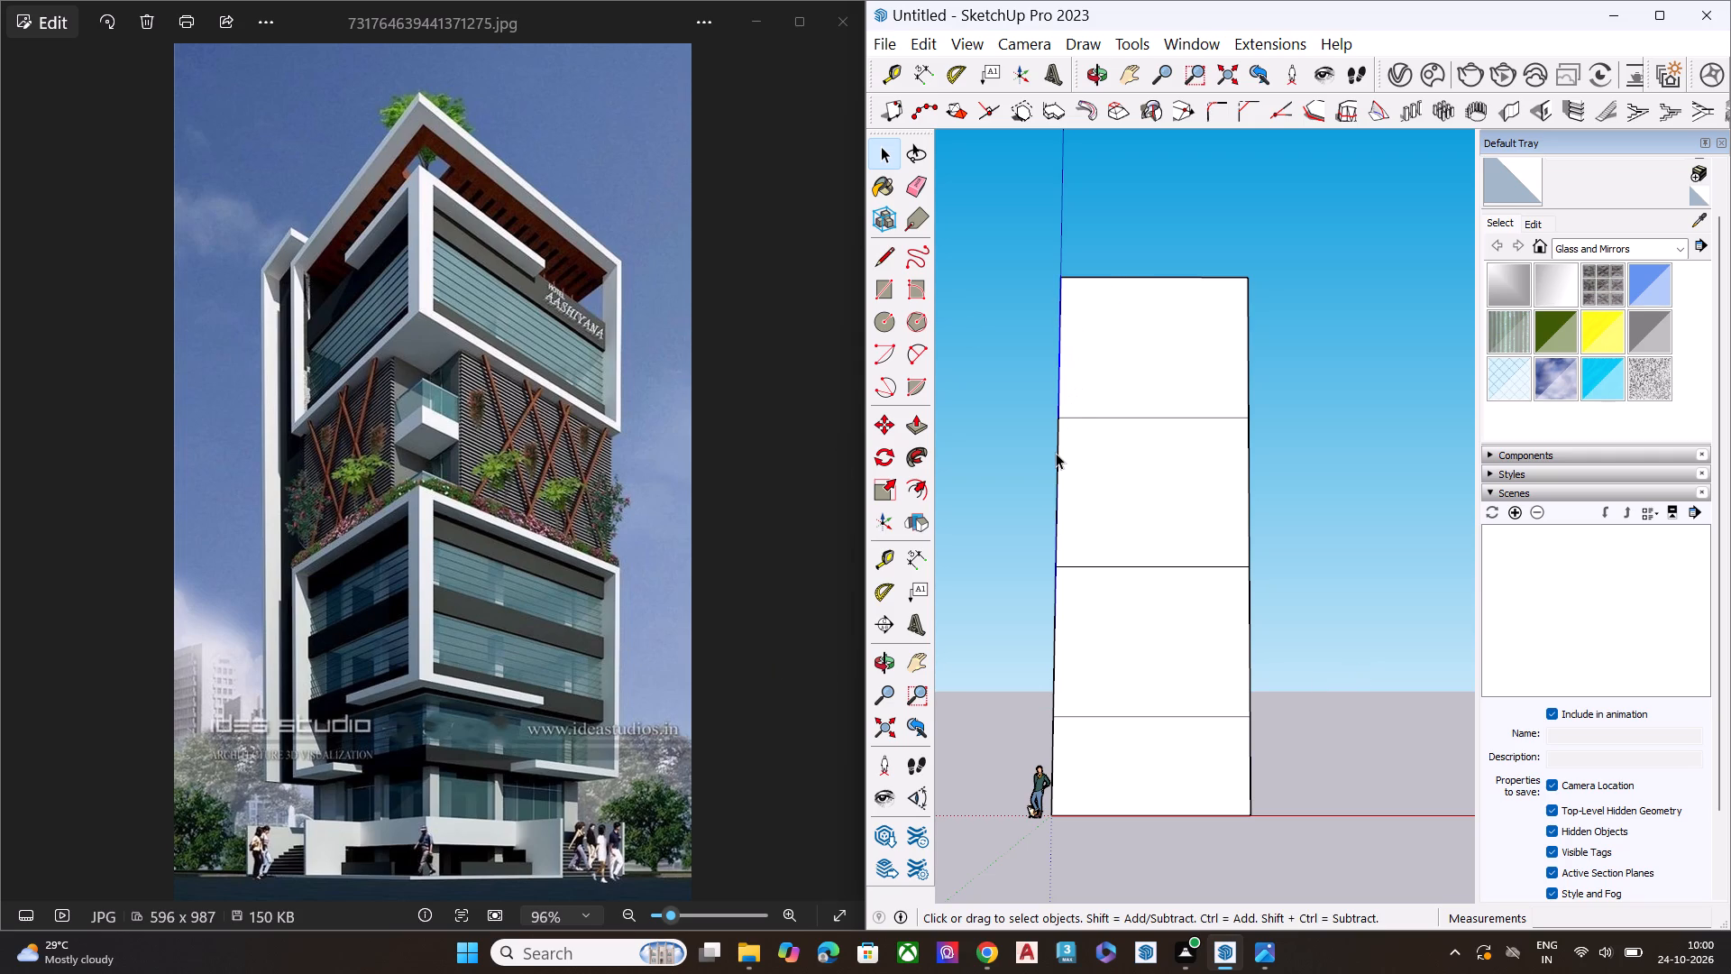
pyautogui.keyDown('ctrl'); pyautogui.click(1058, 454); pyautogui.keyUp('ctrl')
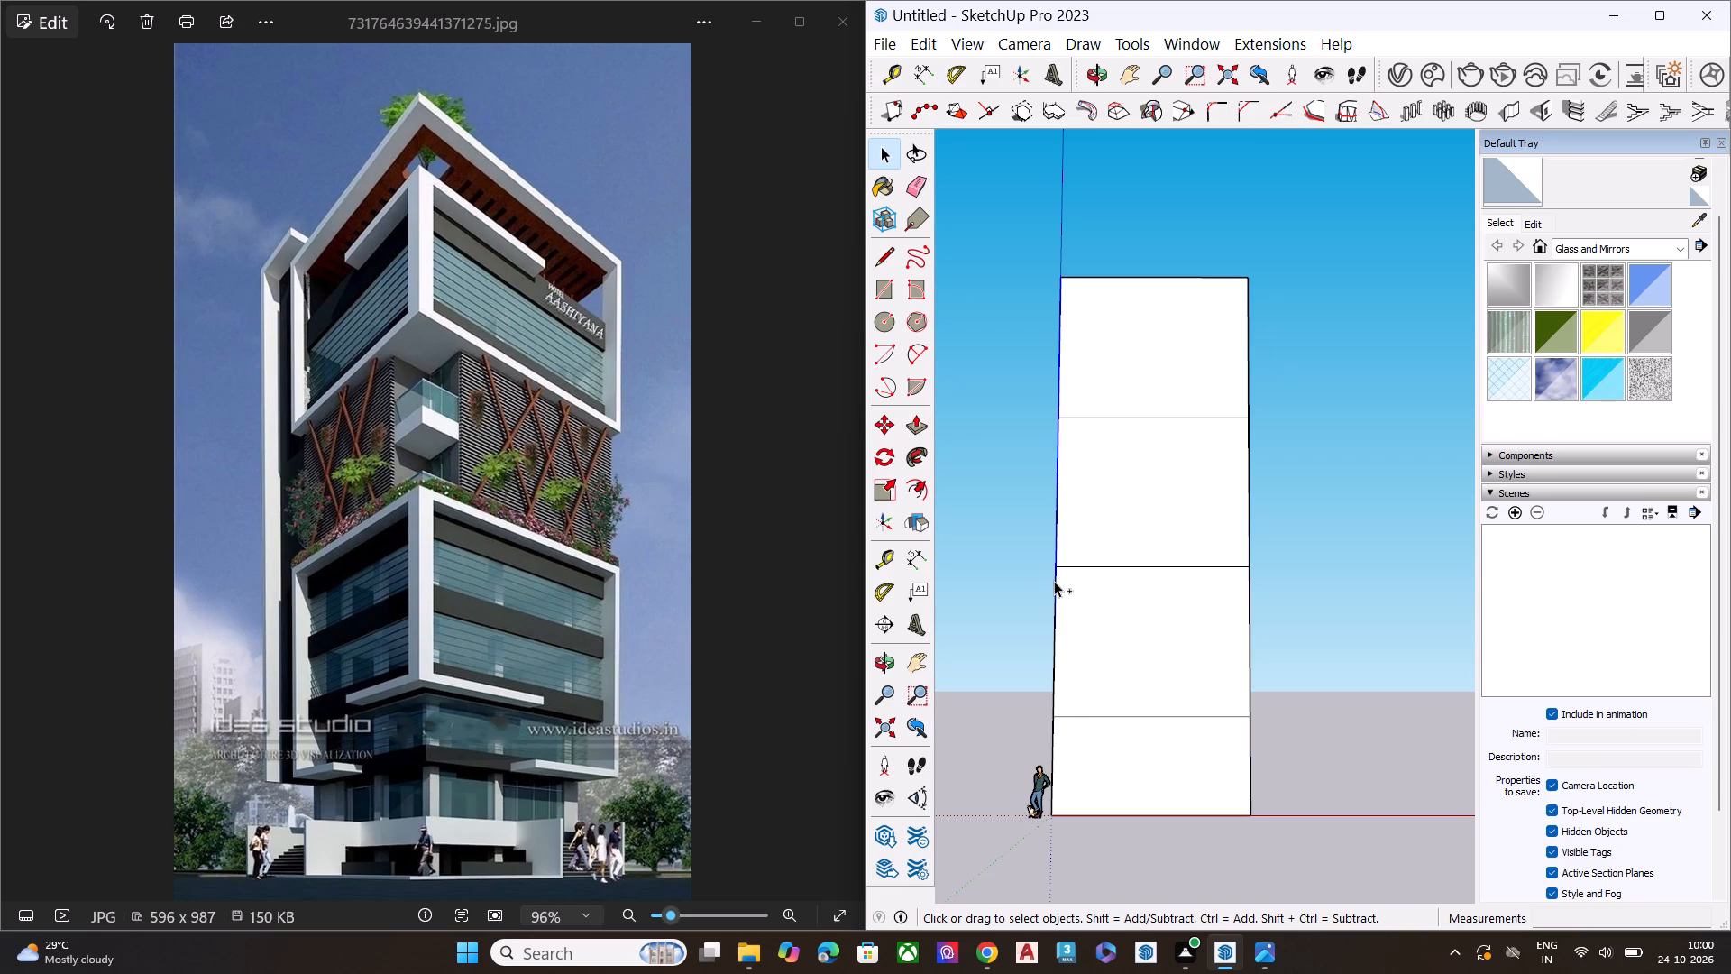
pyautogui.keyDown('ctrl'); pyautogui.click(1056, 580); pyautogui.keyUp('ctrl')
pyautogui.scroll(2, 1068, 317)
pyautogui.scroll(-1, 1068, 317)
pyautogui.scroll(9, 1068, 317)
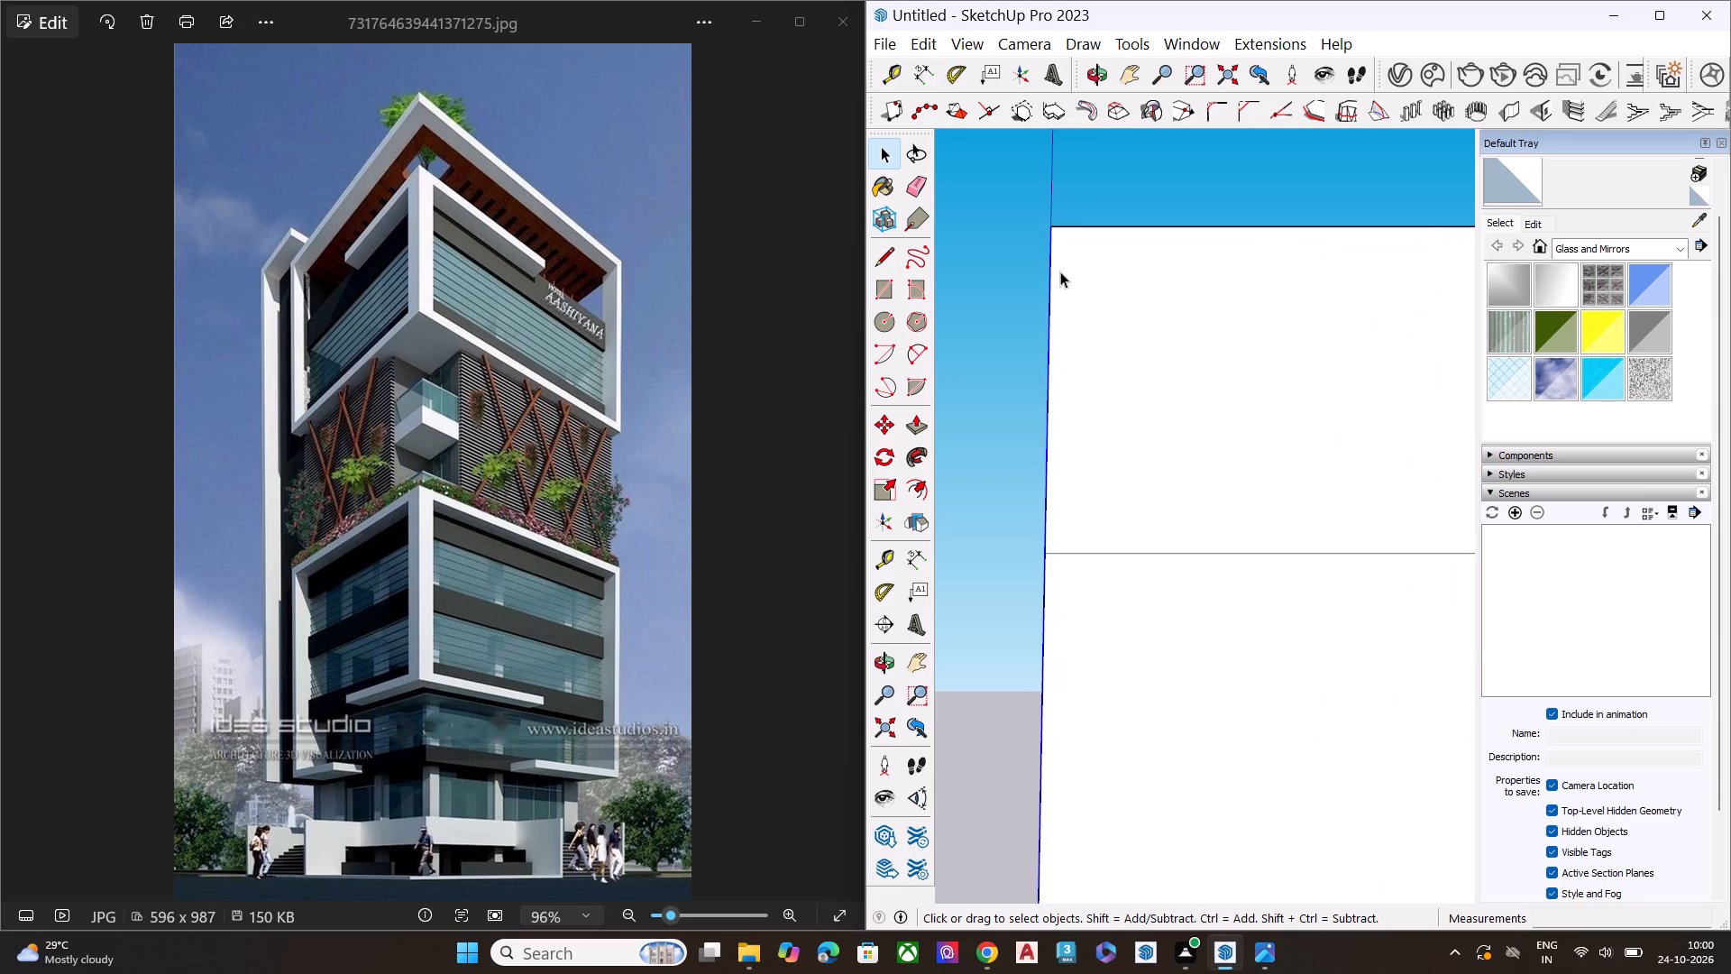
pyautogui.moveTo(1060, 271); pyautogui.dragTo(1068, 407, button='middle')
pyautogui.press('m')
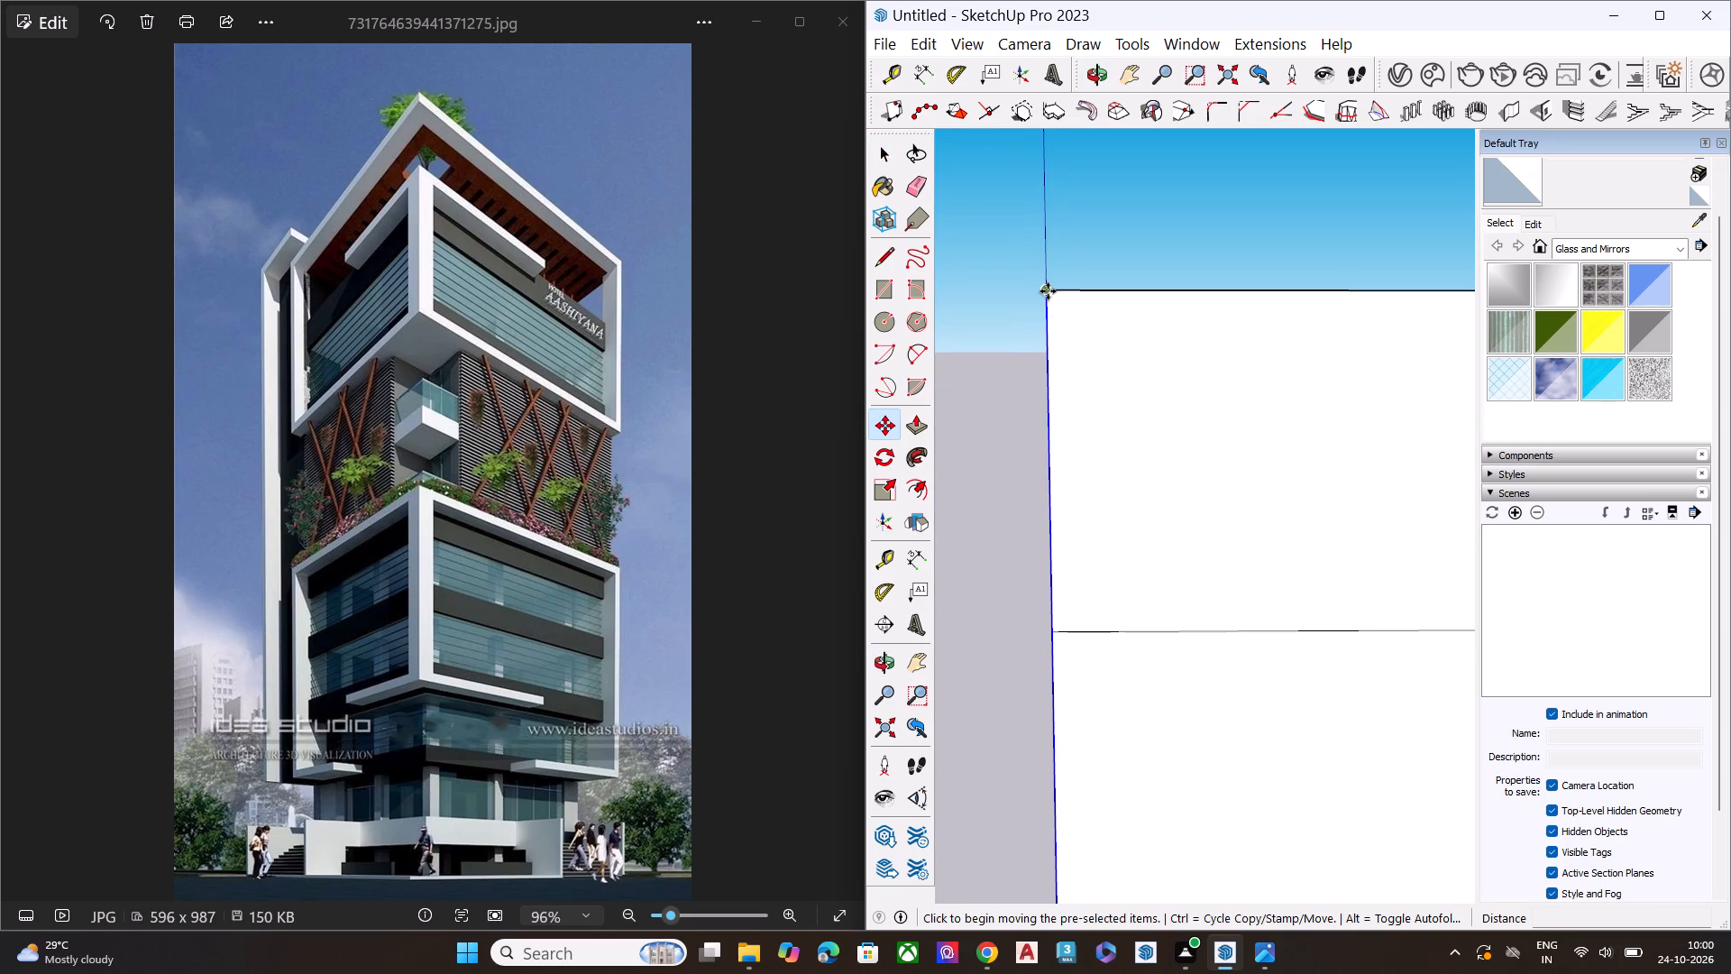
pyautogui.click(1044, 289)
pyautogui.scroll(-1, 1090, 300)
pyautogui.scroll(1, 1090, 300)
pyautogui.scroll(-2, 1090, 300)
pyautogui.scroll(1, 1090, 300)
pyautogui.scroll(-3, 1090, 300)
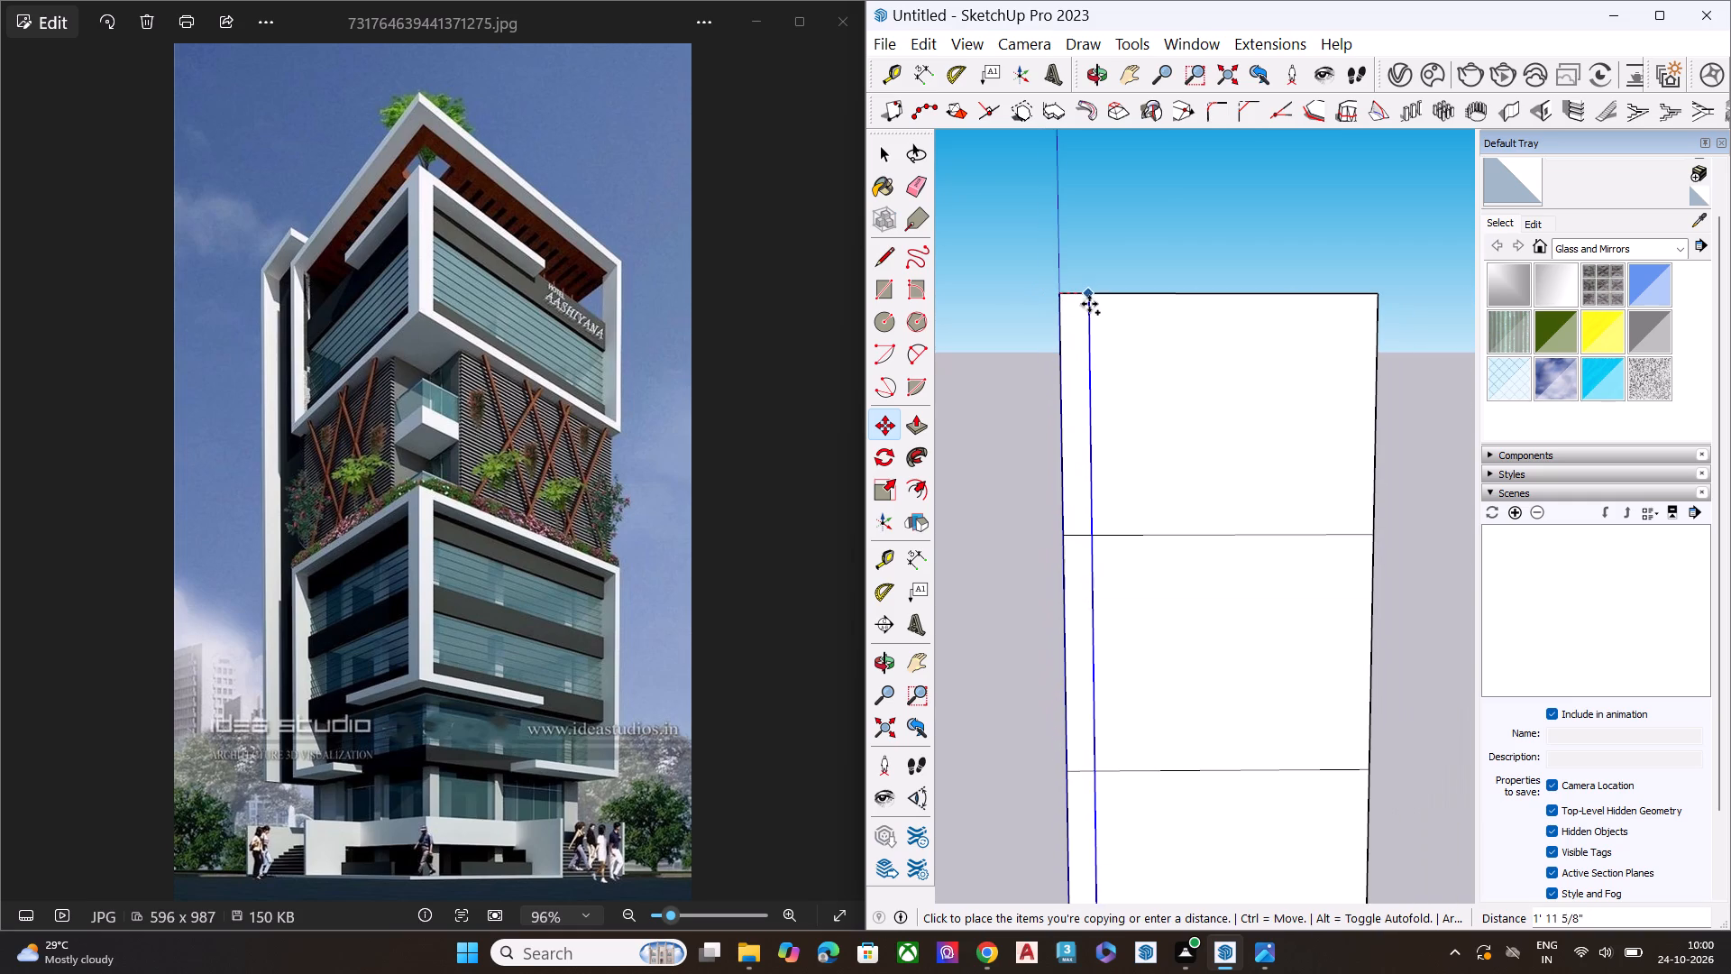
pyautogui.click(1095, 304)
pyautogui.click(1097, 299)
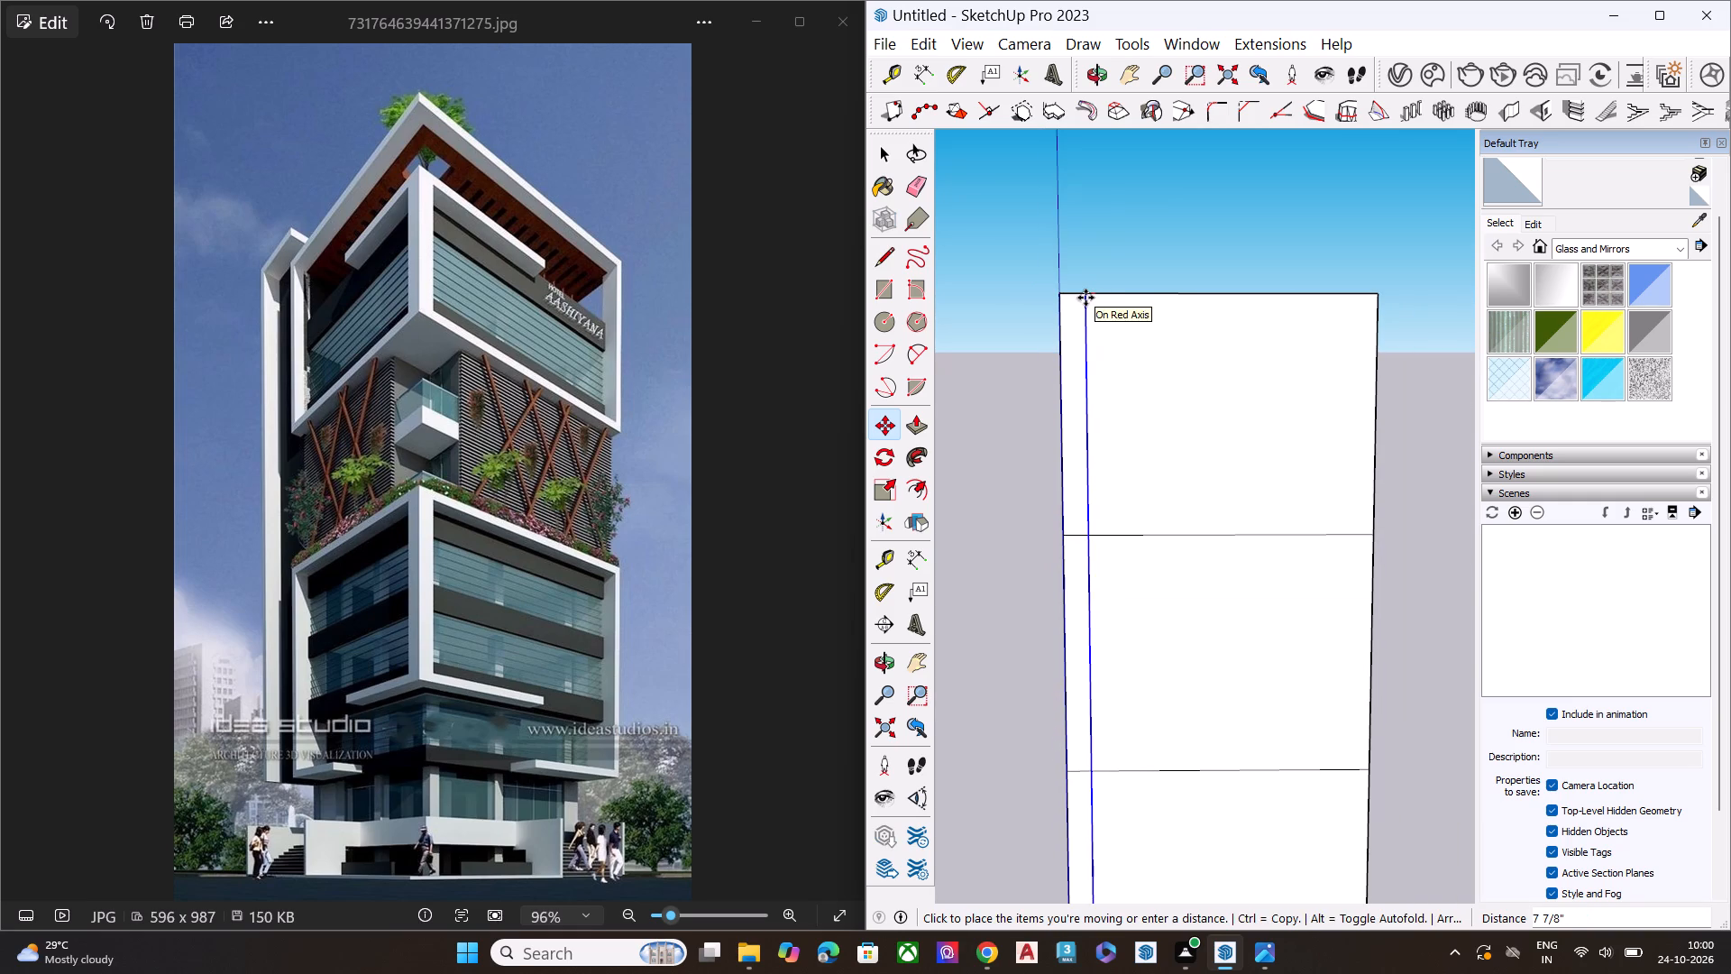
pyautogui.click(1095, 296)
# Move the copied vertical frame line 6" back toward the corner edge along the red axis.
pyautogui.moveTo(1106, 544); pyautogui.dragTo(1029, 427, button='middle')
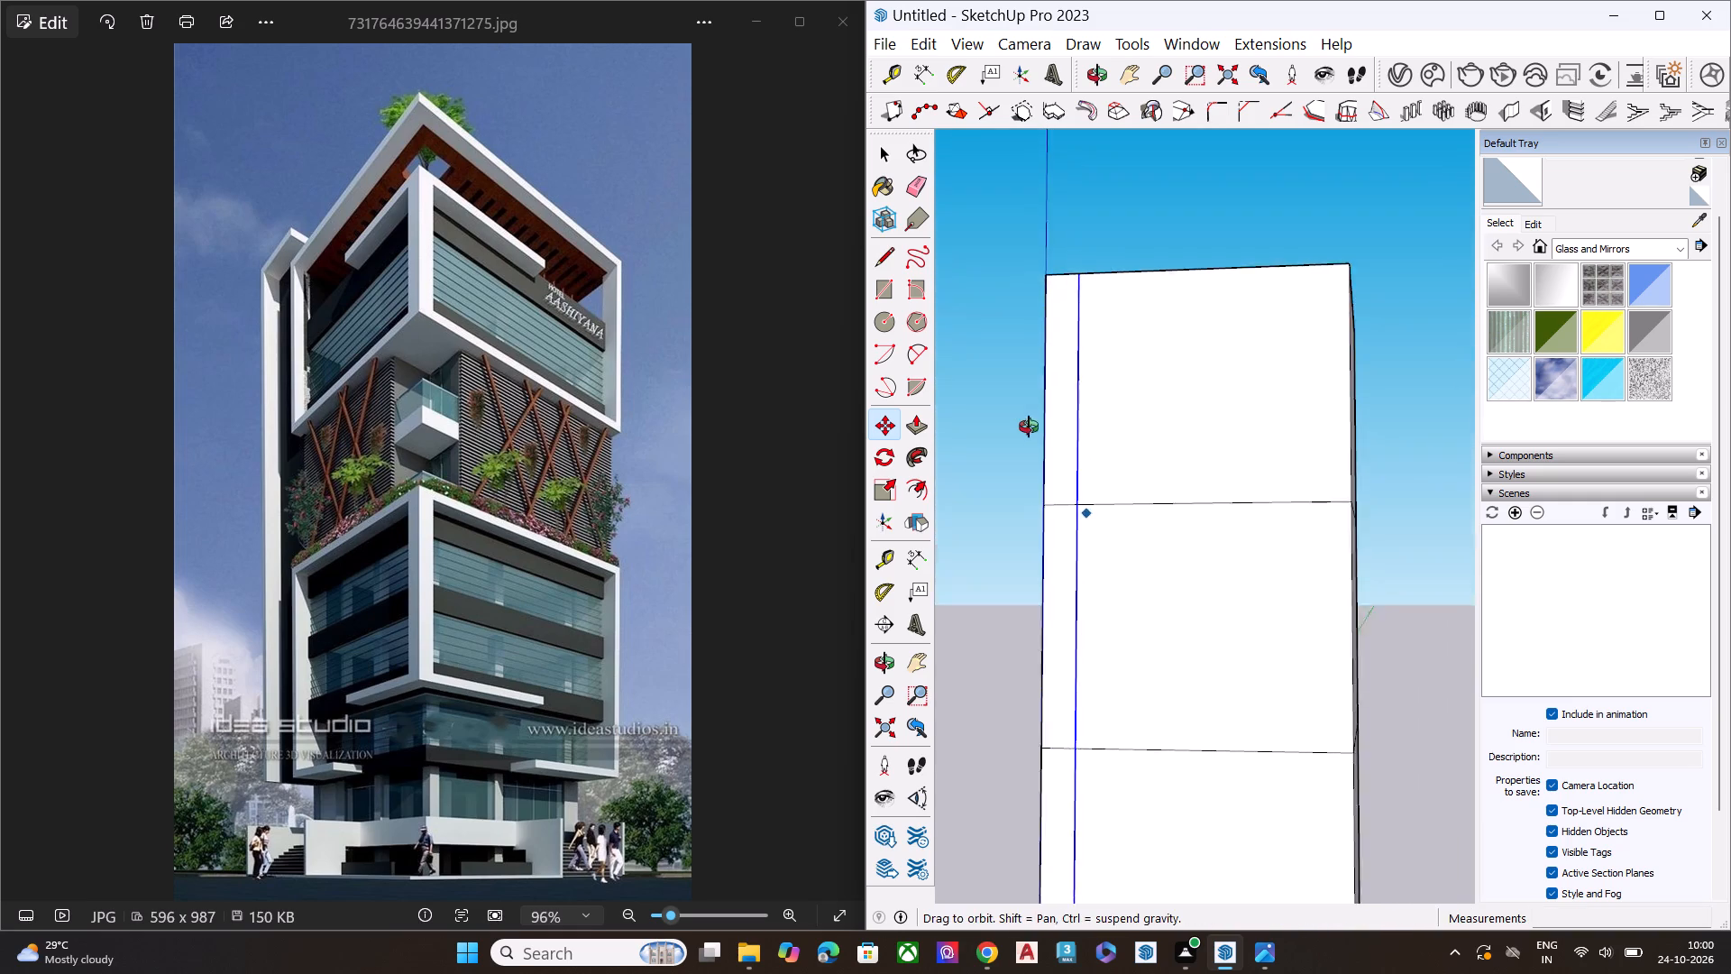
pyautogui.moveTo(1029, 427); pyautogui.dragTo(1022, 409, button='middle')
pyautogui.scroll(-9, 1091, 370)
pyautogui.moveTo(1184, 567); pyautogui.dragTo(1155, 436, button='middle')
pyautogui.moveTo(1104, 687); pyautogui.dragTo(1192, 755, button='middle')
pyautogui.scroll(1, 1104, 687)
pyautogui.press('m')
pyautogui.scroll(10, 1094, 309)
pyautogui.scroll(-1, 1092, 302)
pyautogui.scroll(4, 1092, 302)
pyautogui.moveTo(1088, 291); pyautogui.dragTo(1094, 475, button='middle')
pyautogui.scroll(3, 1048, 278)
pyautogui.scroll(-1, 1048, 266)
pyautogui.scroll(2, 1048, 266)
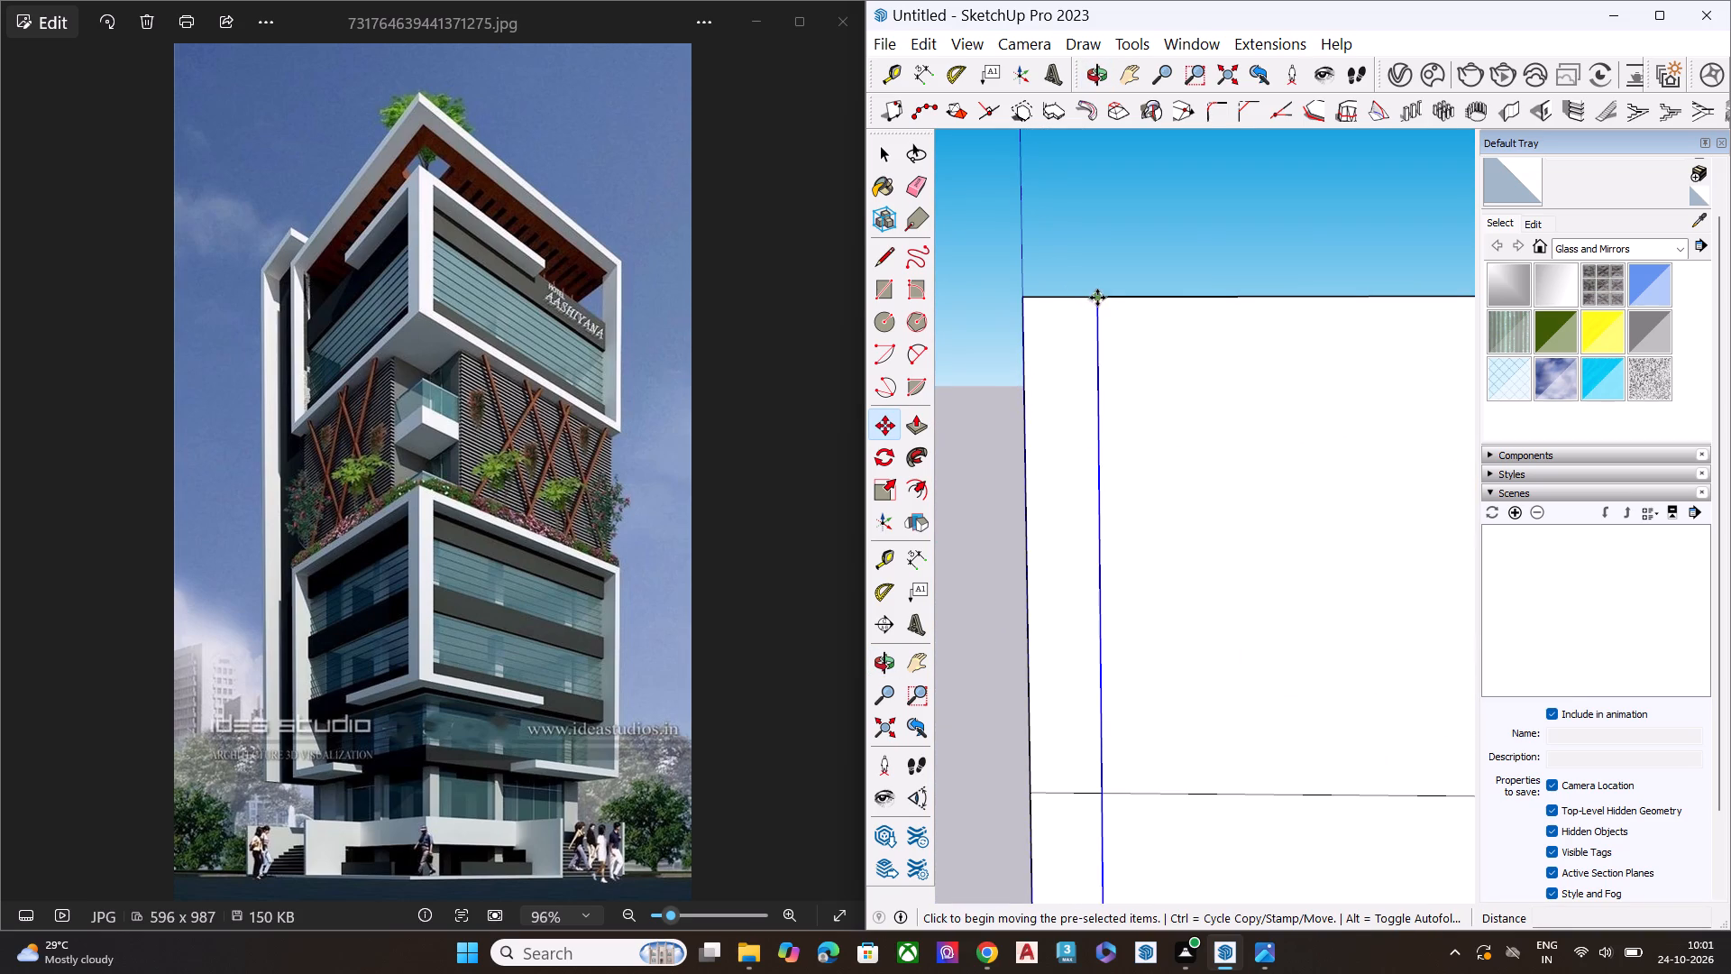
pyautogui.click(1097, 299)
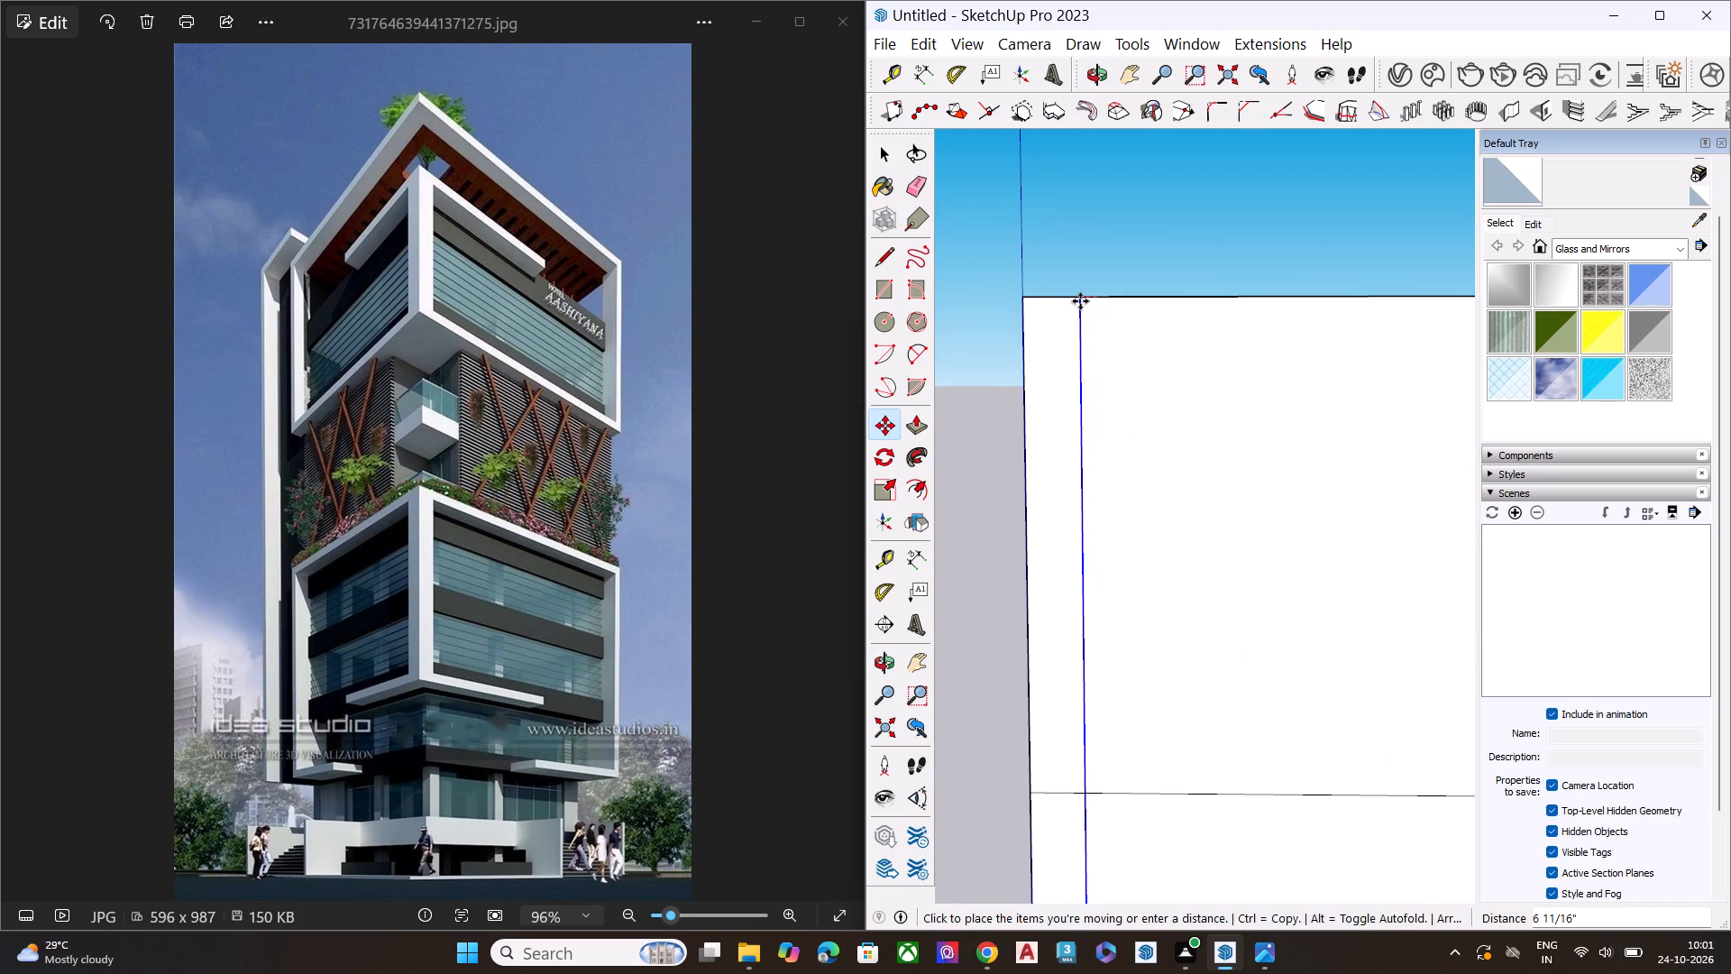
pyautogui.click(1082, 303)
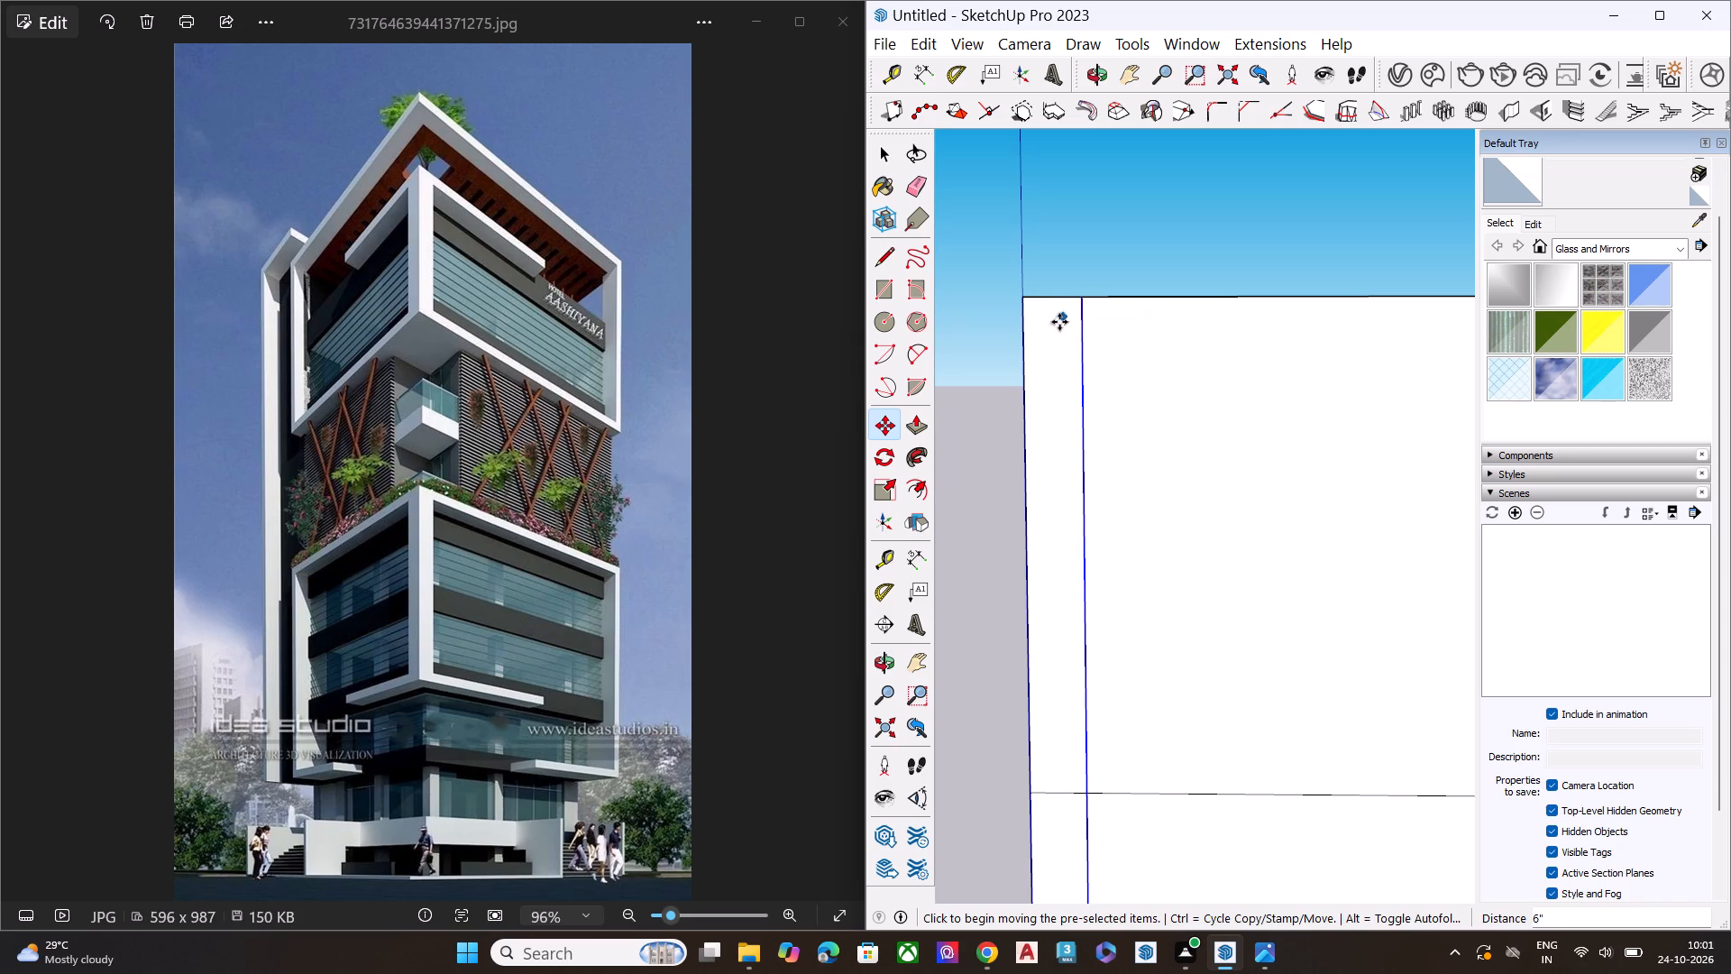
pyautogui.press('space')
# Examine the vertical frame line and the tier divisions on the block from several angles.
pyautogui.scroll(-7, 1069, 299)
pyautogui.scroll(1, 1062, 337)
pyautogui.scroll(-1, 1073, 357)
pyautogui.moveTo(1162, 435); pyautogui.dragTo(908, 416, button='middle')
pyautogui.scroll(-4, 1132, 341)
pyautogui.scroll(1, 1129, 379)
pyautogui.scroll(-2, 1129, 379)
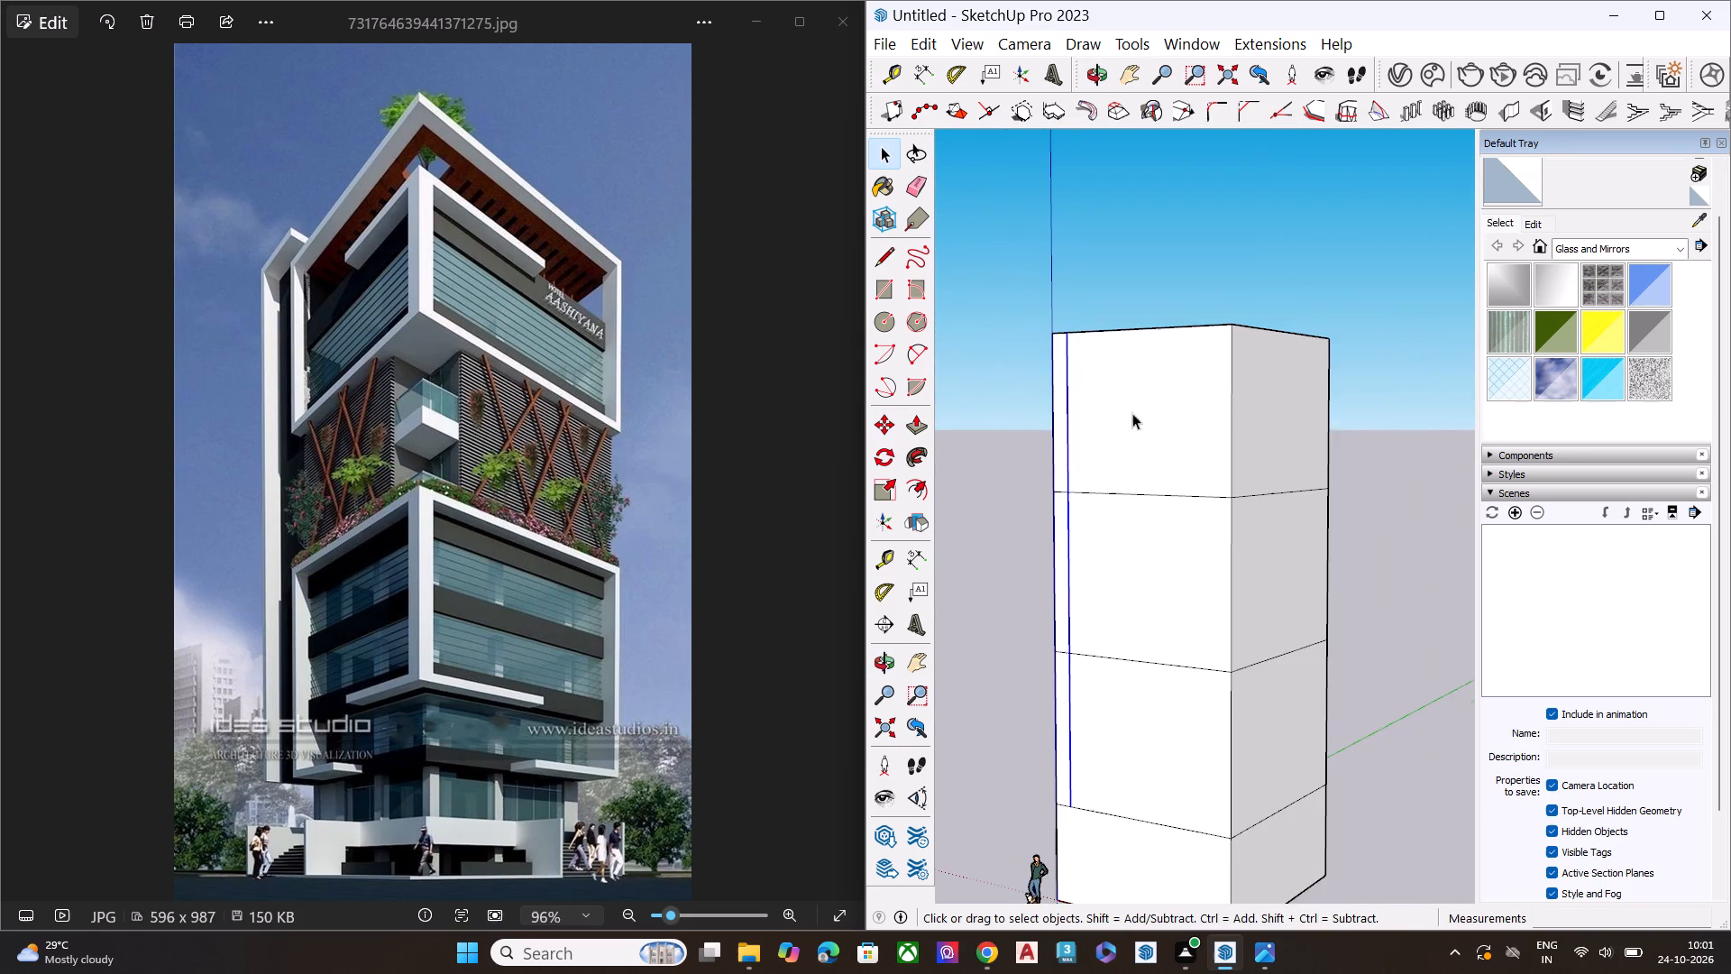
pyautogui.moveTo(1166, 485); pyautogui.dragTo(1170, 289, button='middle')
pyautogui.scroll(-5, 1154, 381)
pyautogui.moveTo(1191, 535); pyautogui.dragTo(1199, 568, button='middle')
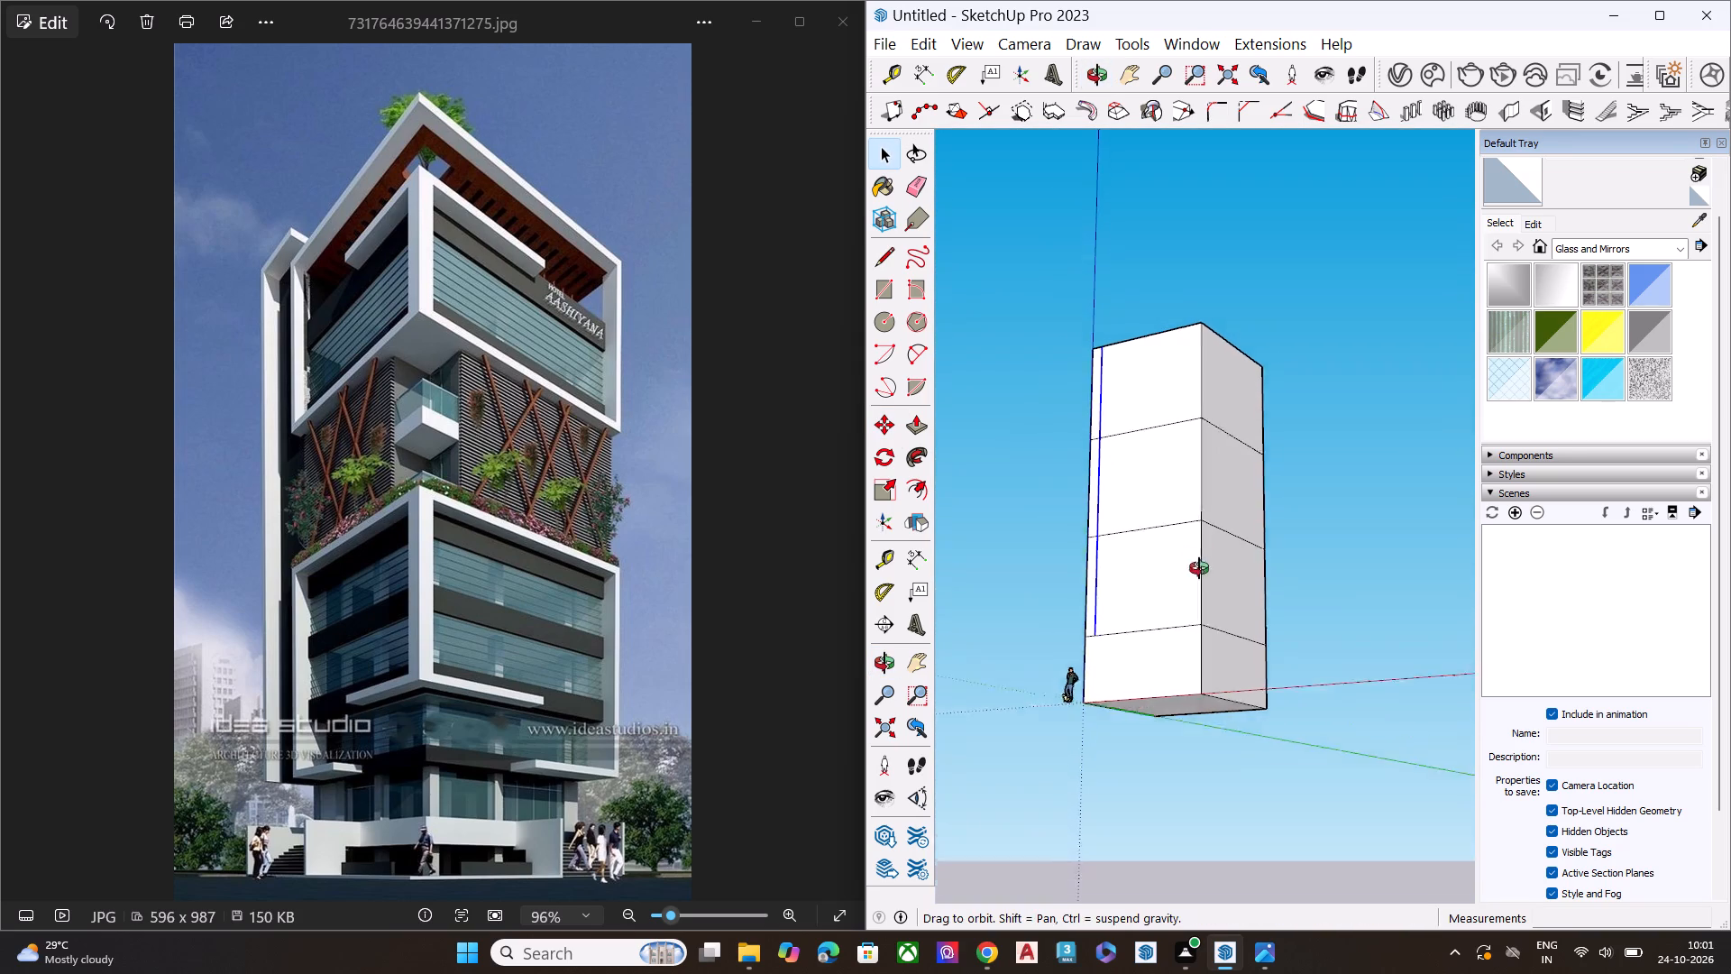
pyautogui.moveTo(1199, 568); pyautogui.dragTo(1143, 686, button='middle')
pyautogui.scroll(1, 1147, 632)
pyautogui.scroll(-1, 1150, 623)
pyautogui.scroll(4, 1151, 621)
# Examine the lower glazed box and its white frame in the reference photo and compare them with the block's lower tiers.
pyautogui.scroll(2, 442, 786)
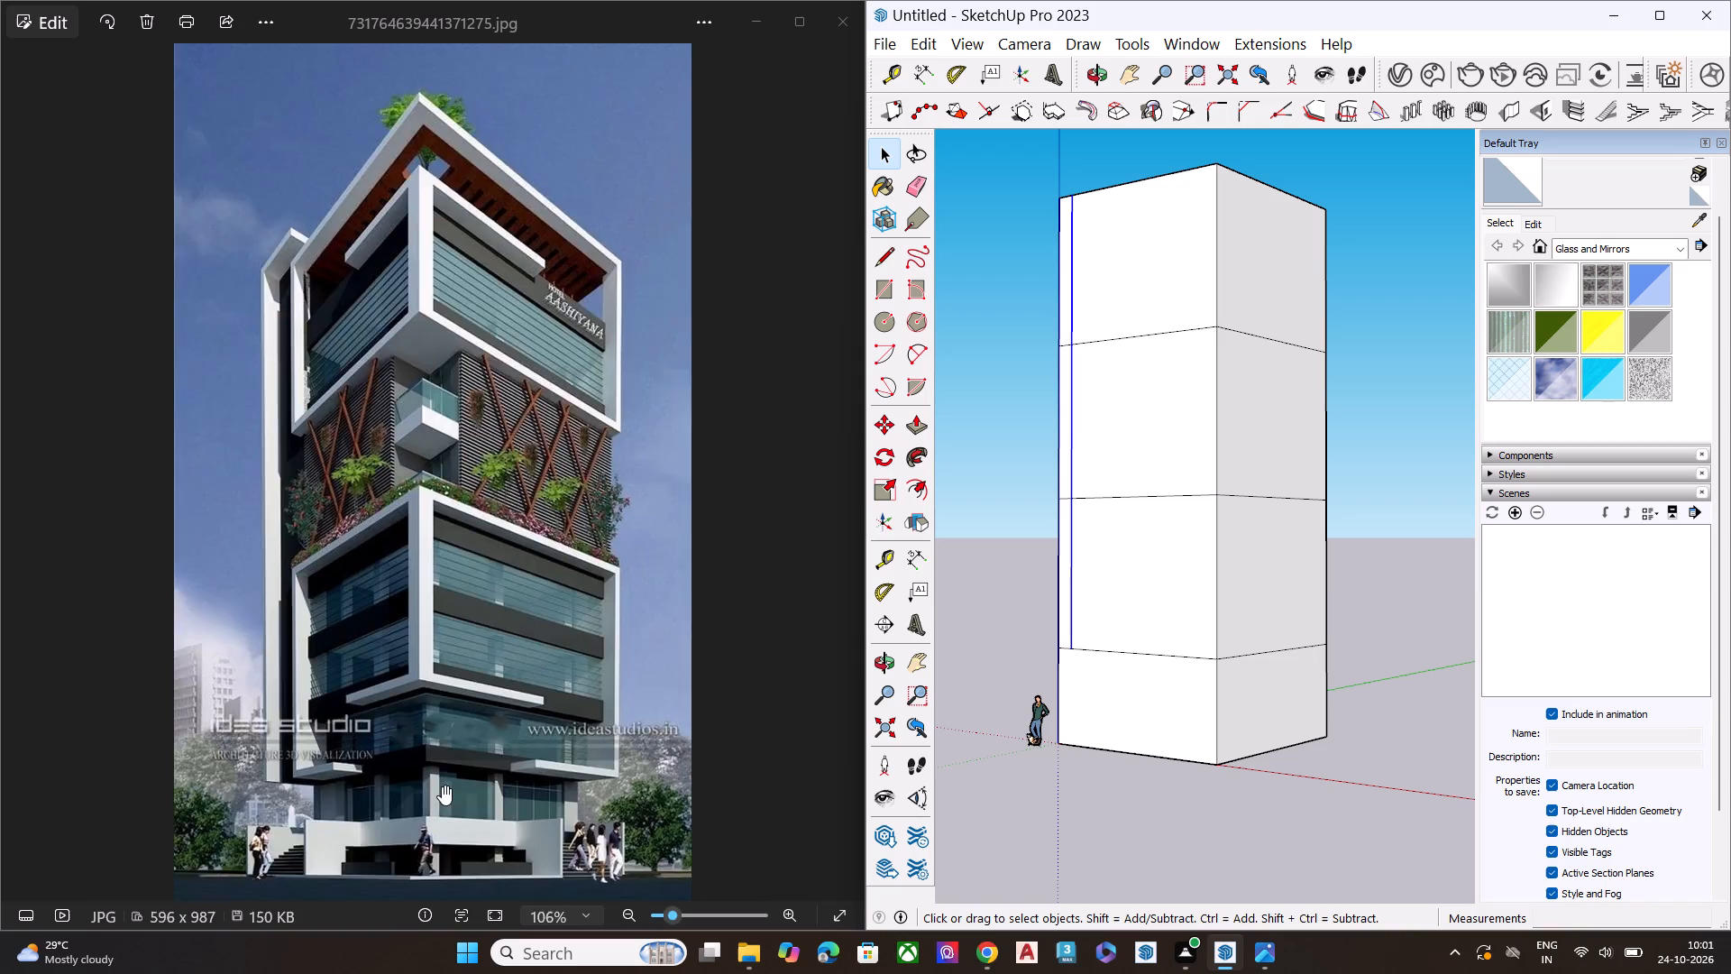
pyautogui.scroll(14, 442, 786)
pyautogui.scroll(-10, 450, 703)
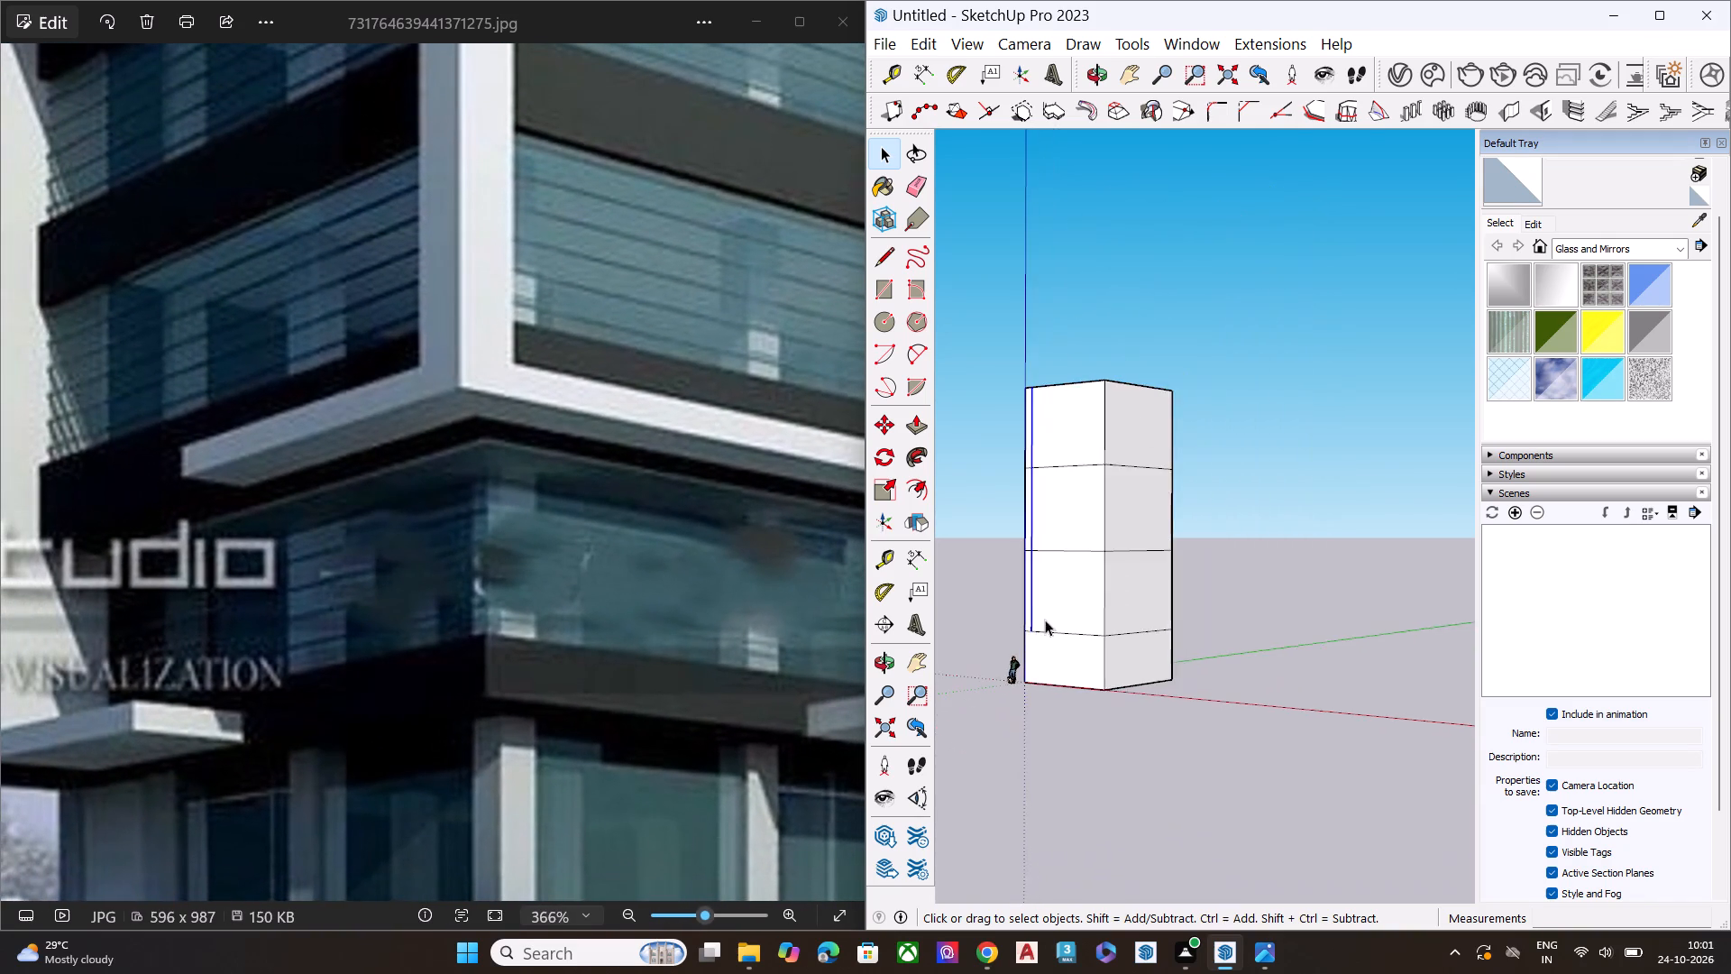
pyautogui.scroll(3, 1053, 616)
pyautogui.scroll(-2, 1058, 616)
pyautogui.scroll(9, 1061, 618)
pyautogui.click(1110, 645)
pyautogui.moveTo(1193, 658); pyautogui.dragTo(1084, 654, button='middle')
pyautogui.scroll(-8, 338, 644)
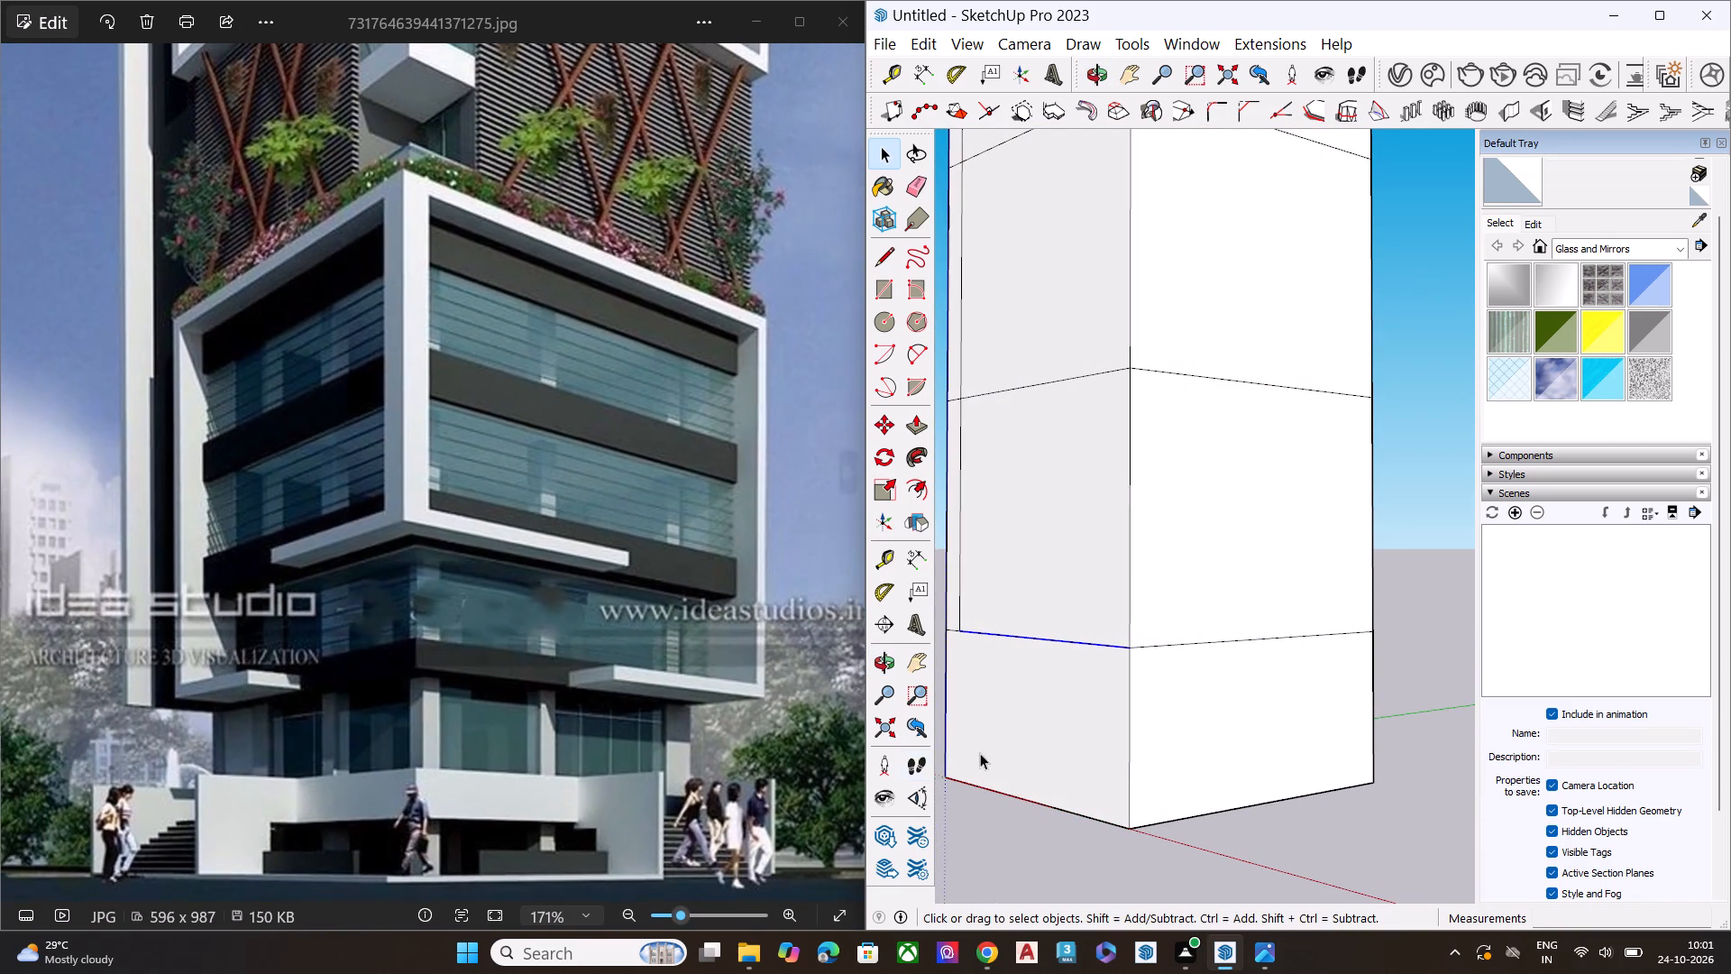
pyautogui.moveTo(1004, 671); pyautogui.dragTo(1177, 623, button='middle')
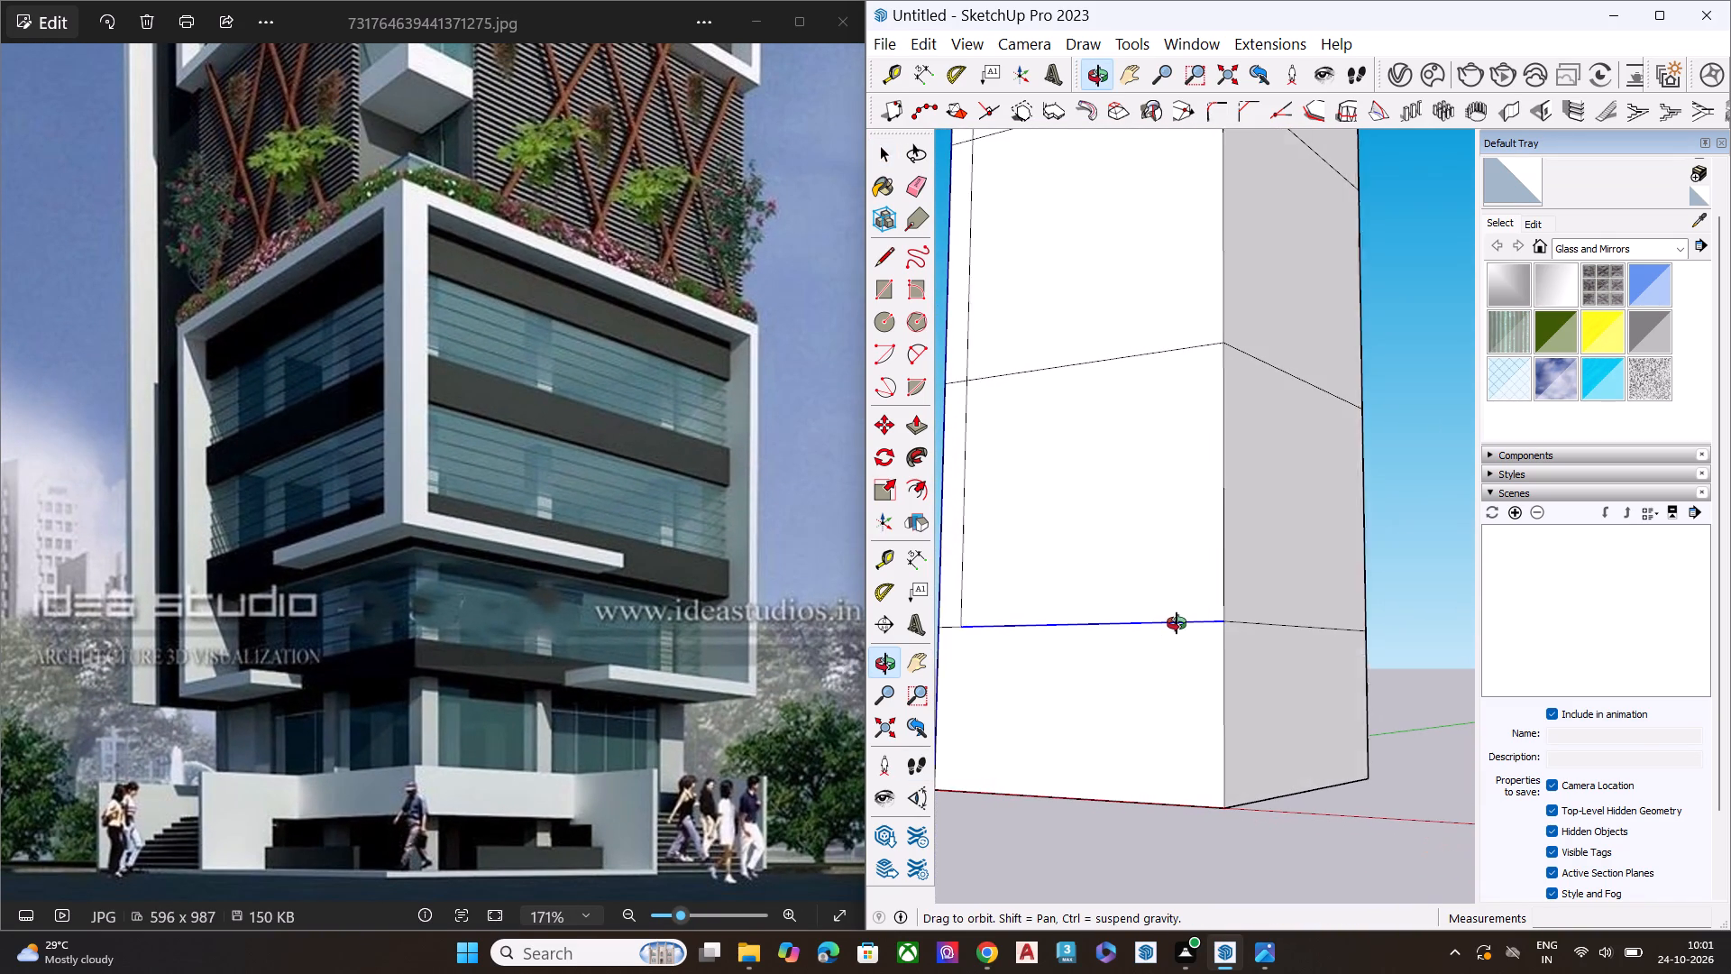
pyautogui.moveTo(1177, 623); pyautogui.dragTo(1177, 623, button='middle')
pyautogui.moveTo(1250, 637); pyautogui.dragTo(1252, 637, button='middle')
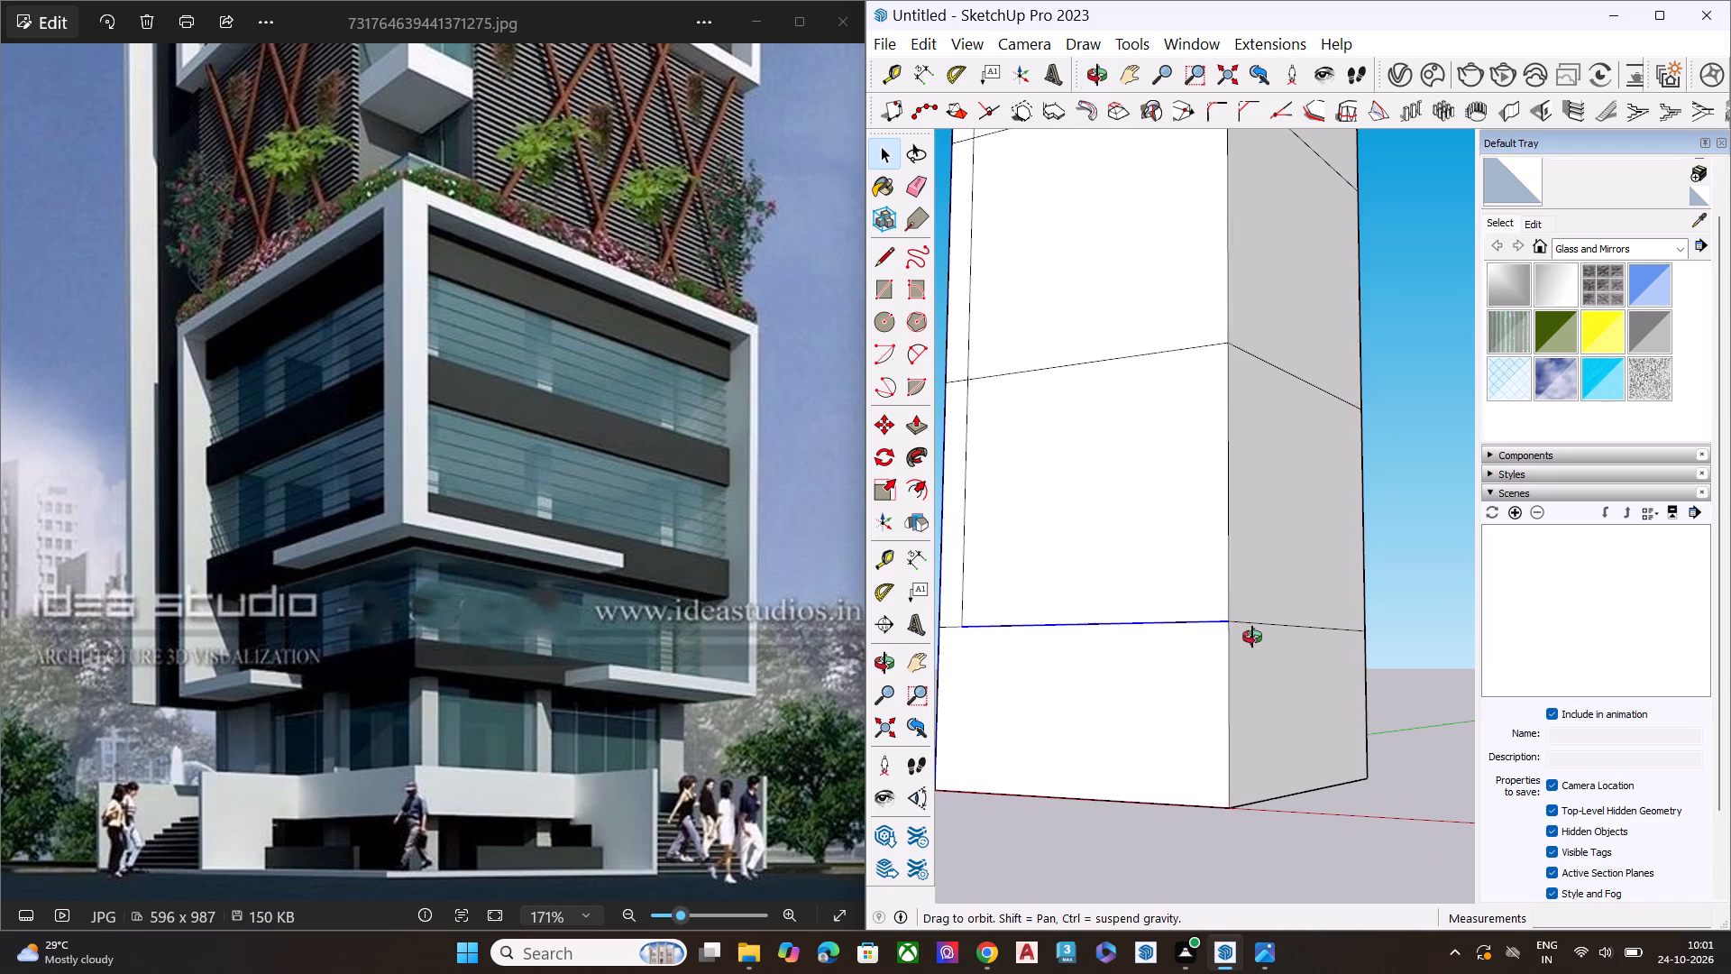
pyautogui.moveTo(1252, 637); pyautogui.dragTo(1343, 640, button='middle')
# Copy the second-lowest tier's vertical frame line inward twice along the wall, about 1' 6" and then another 1' 4".
pyautogui.click(981, 553)
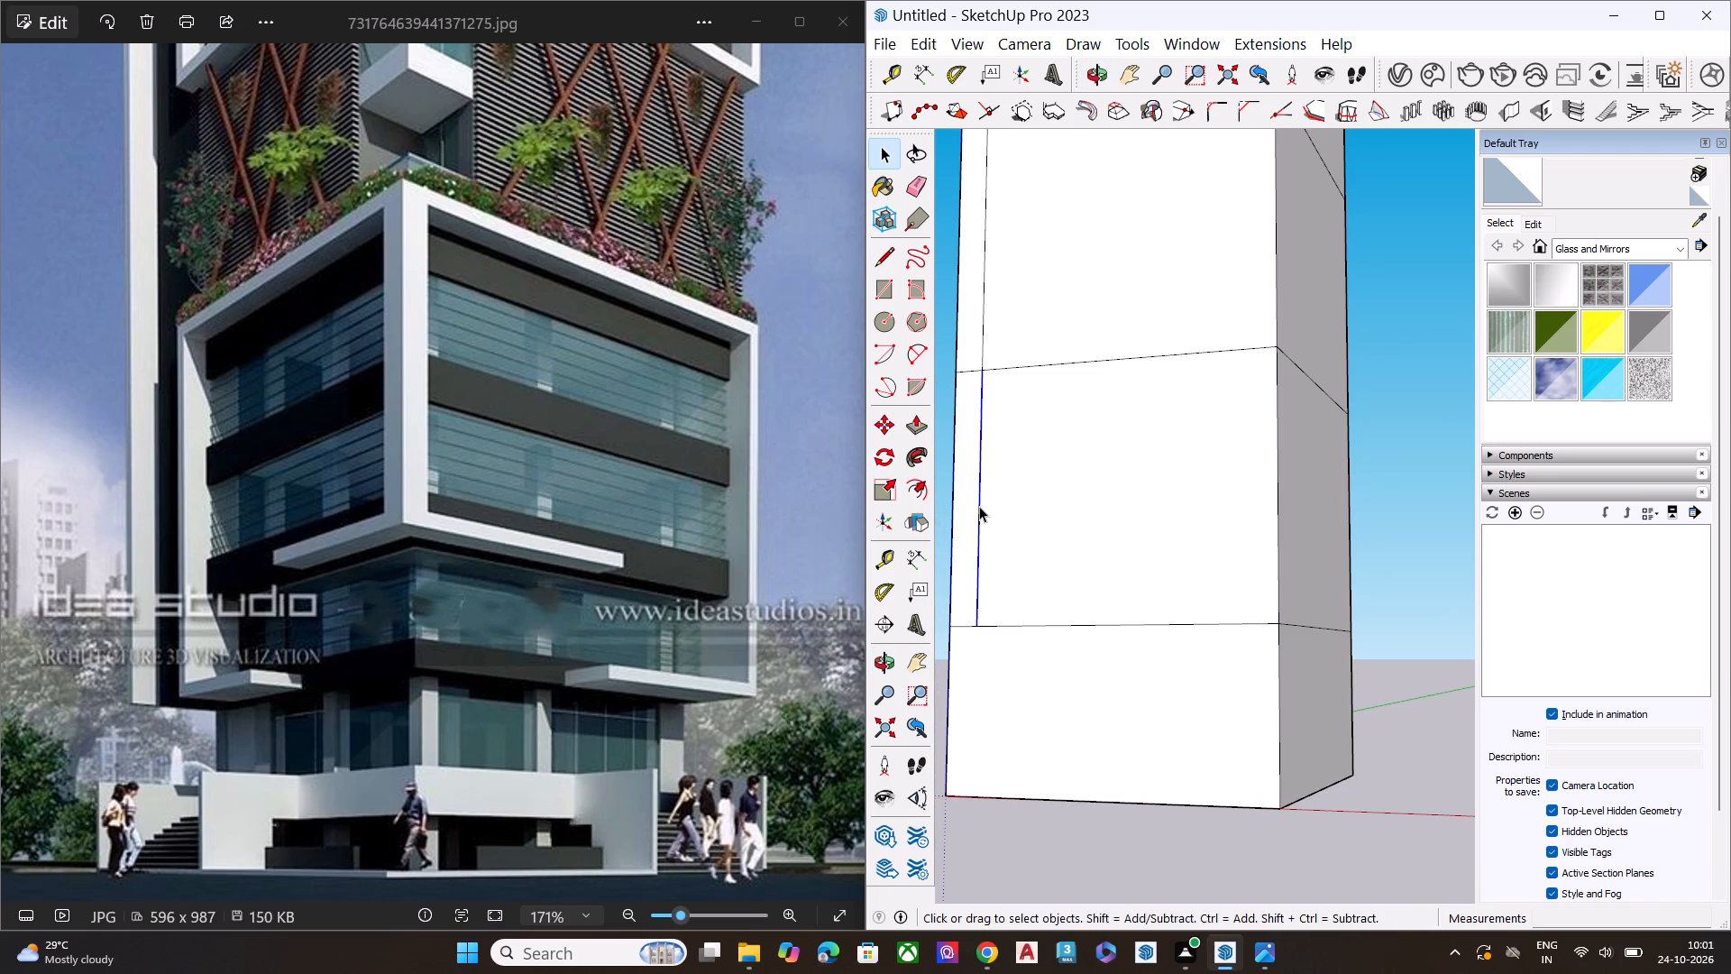
pyautogui.press('m')
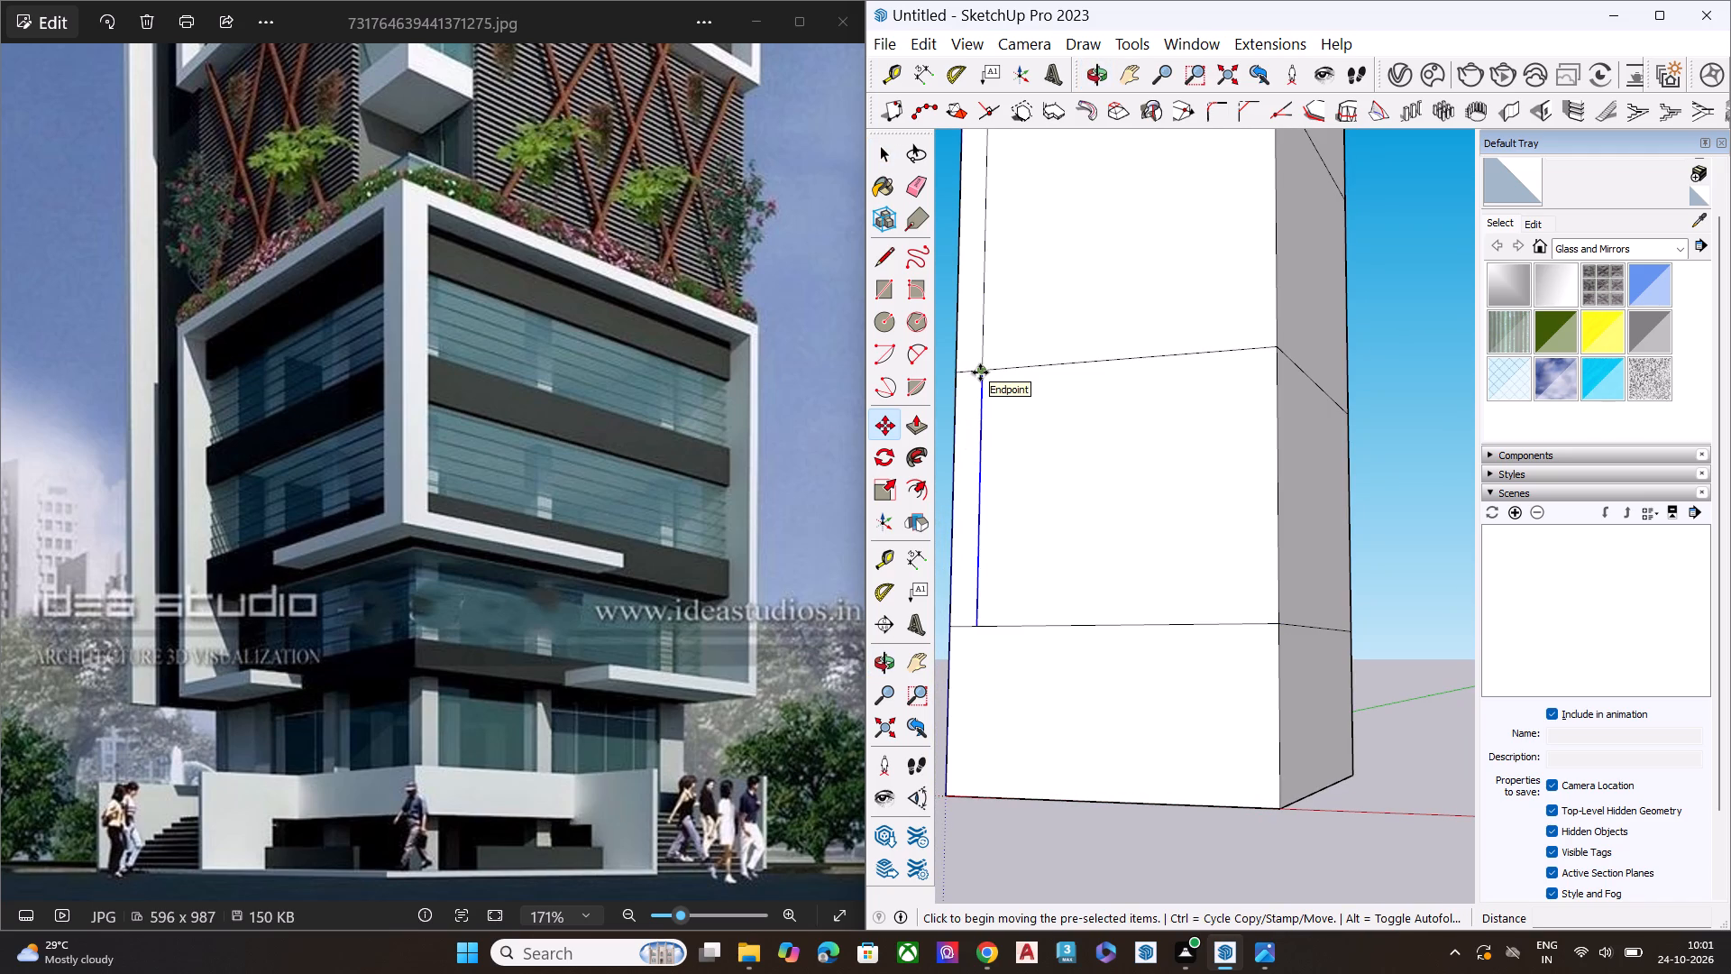
pyautogui.click(980, 372)
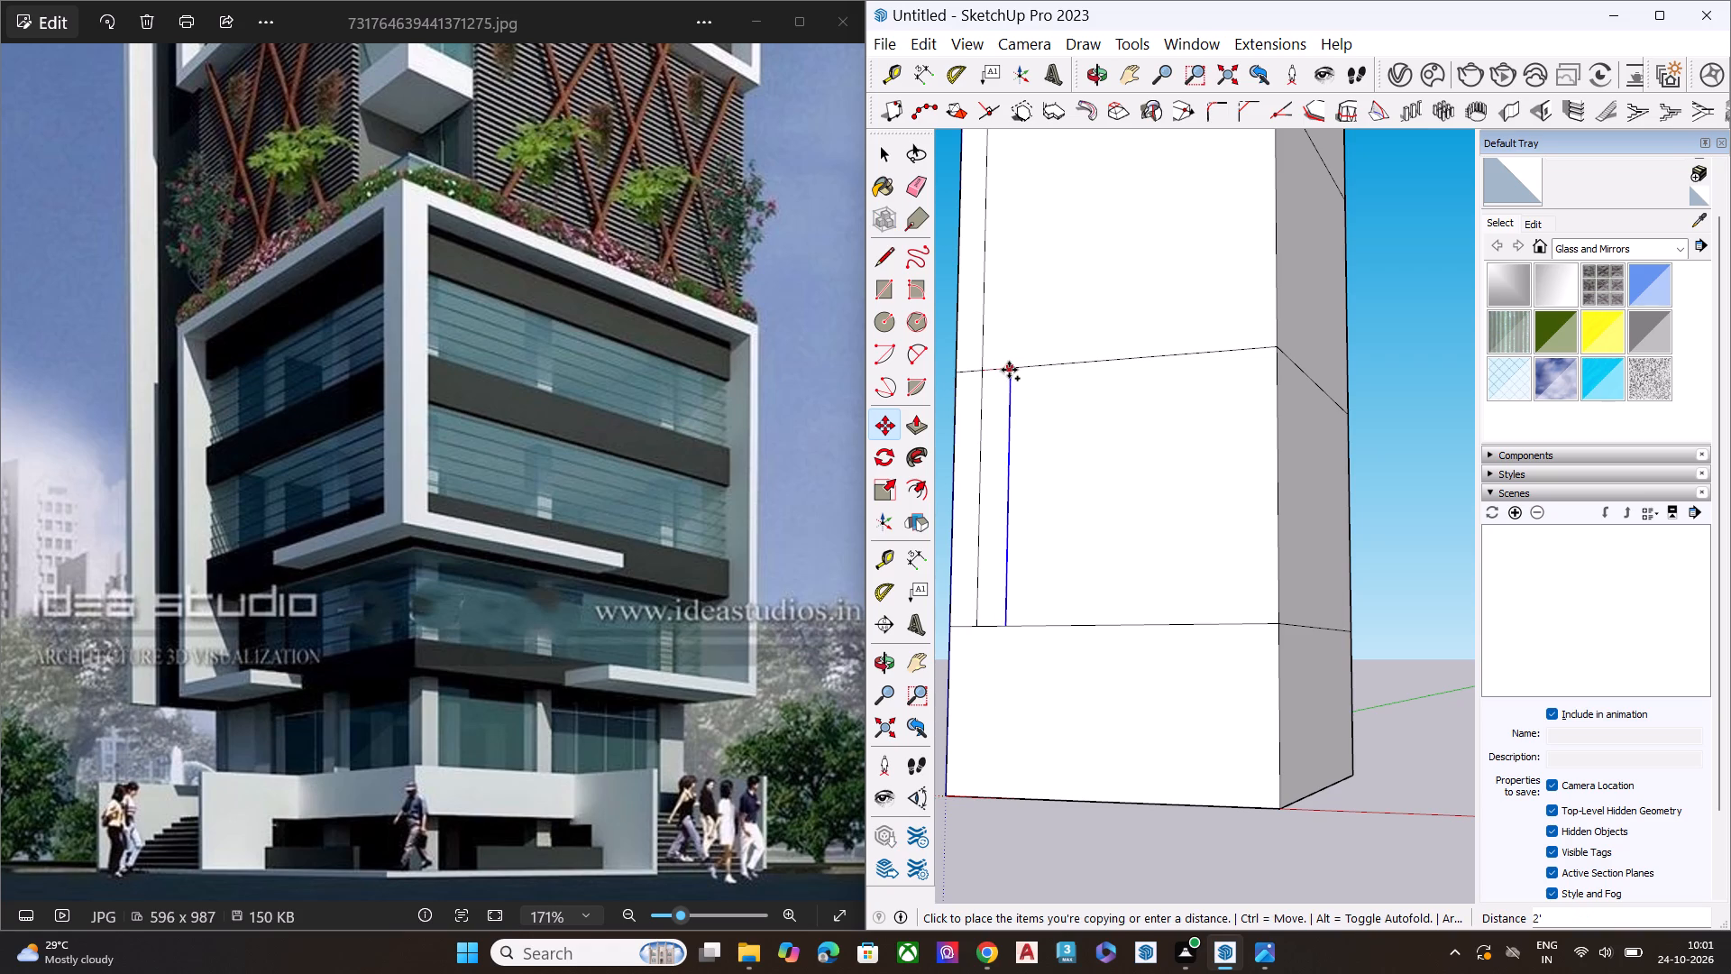
pyautogui.click(1003, 372)
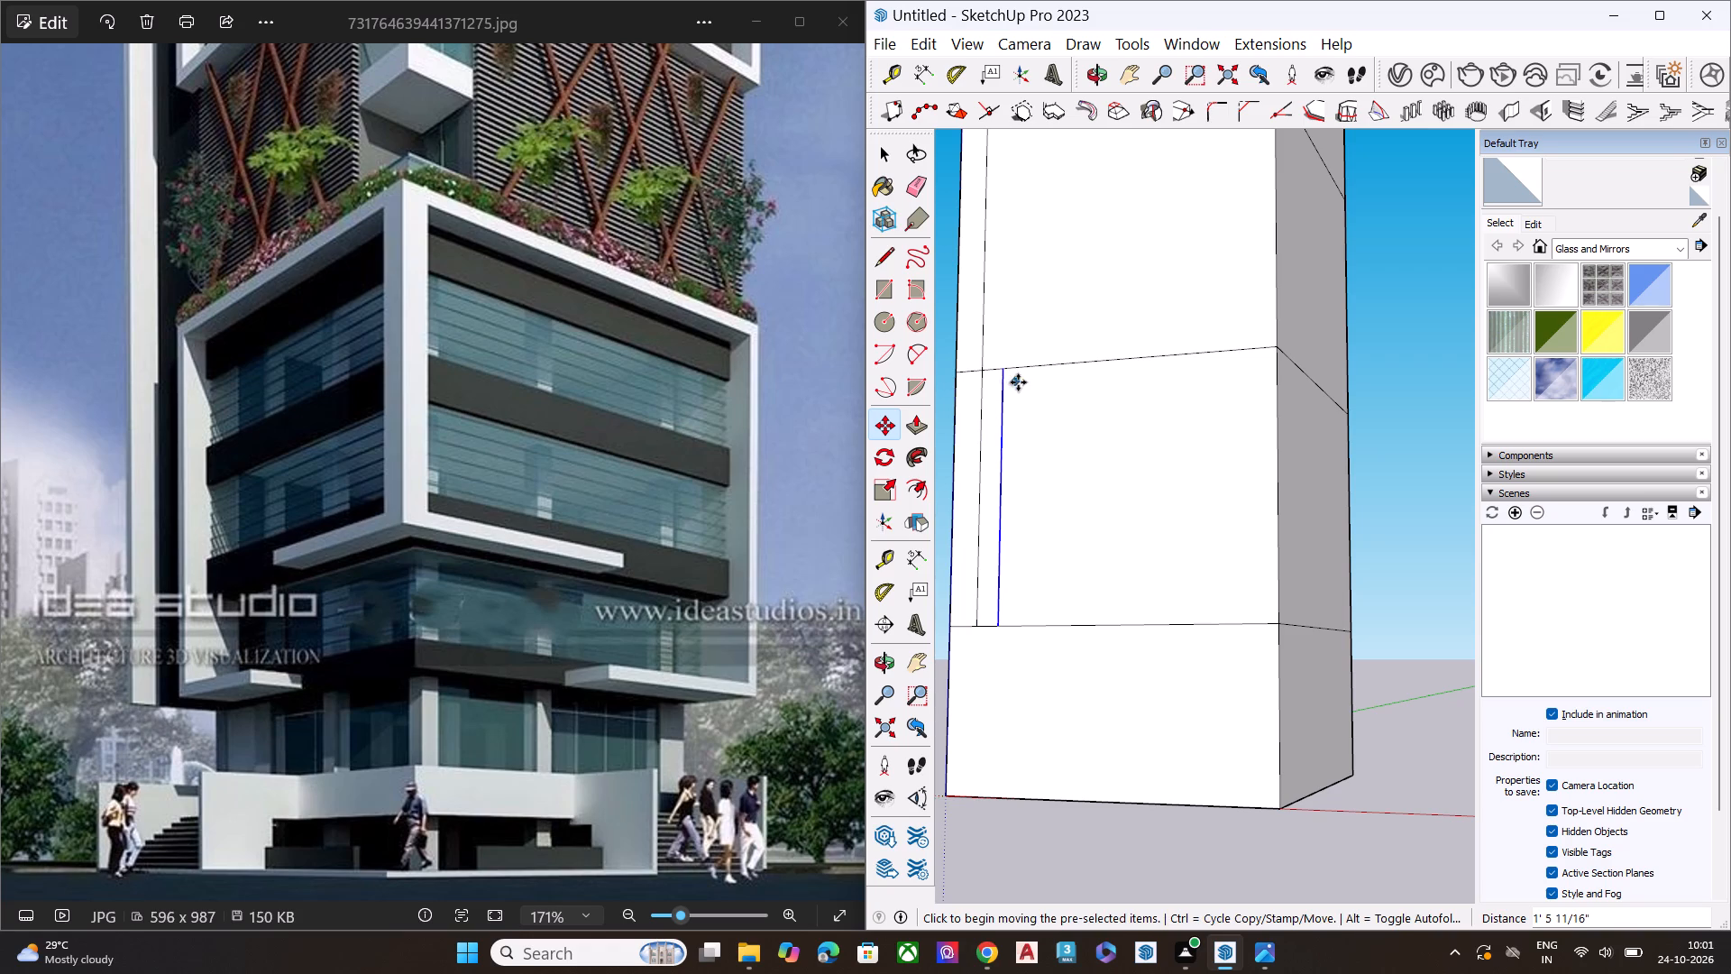
pyautogui.click(1003, 370)
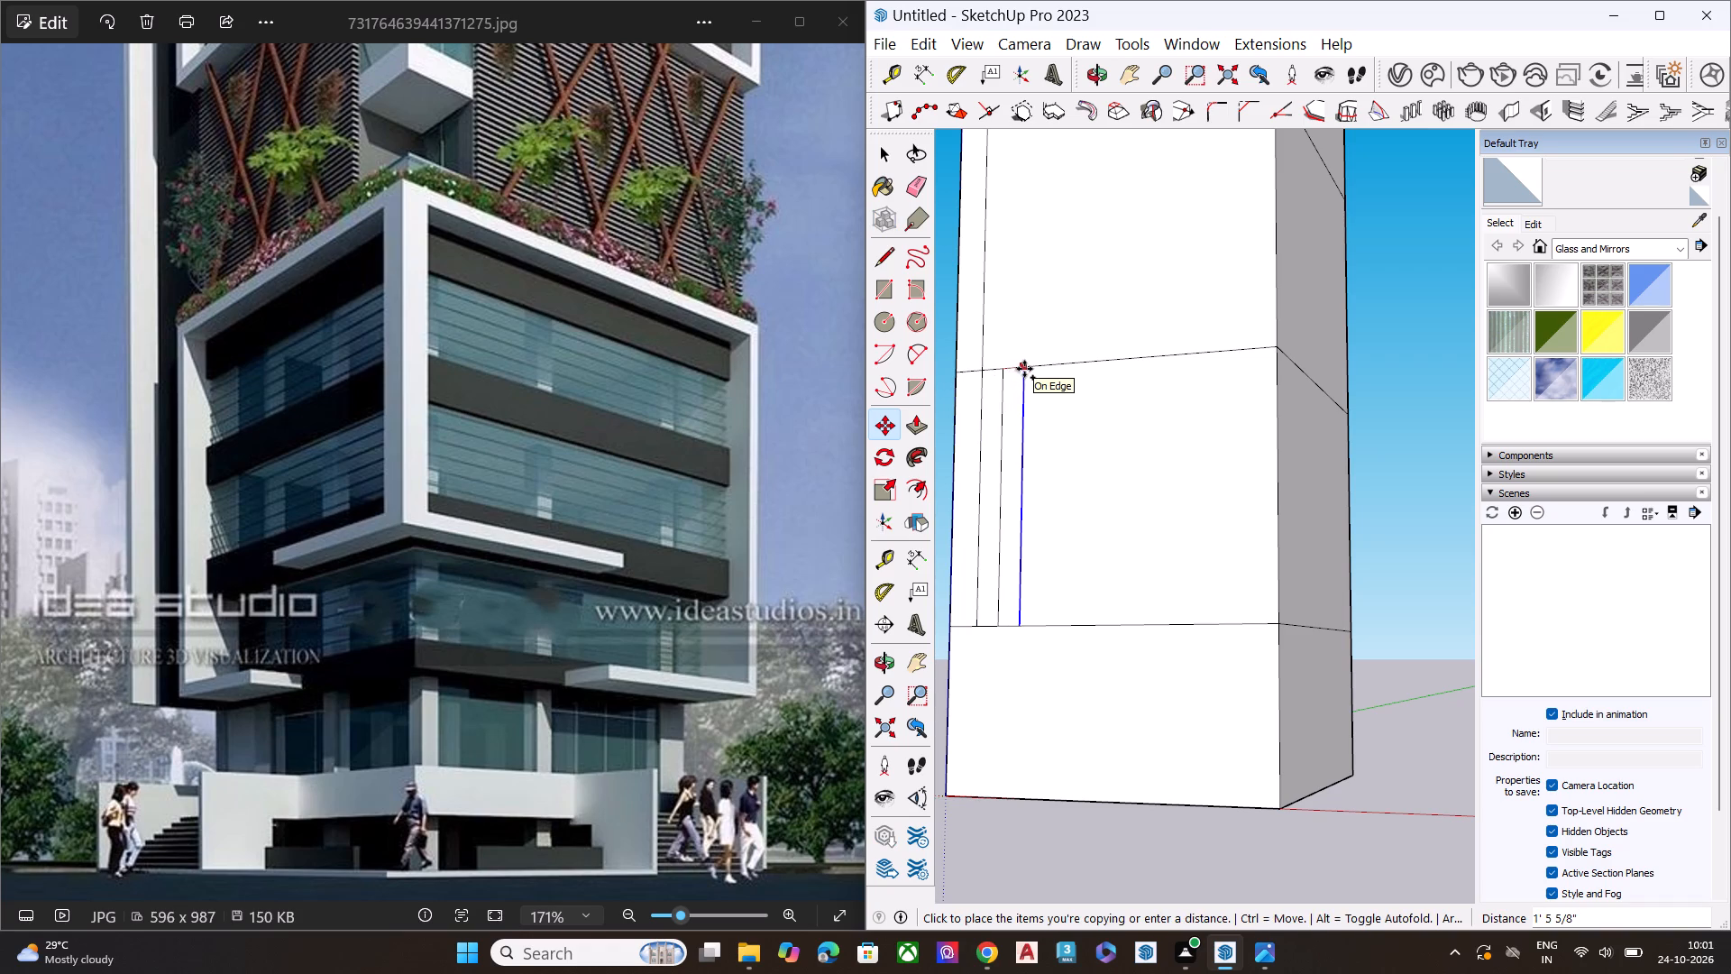
pyautogui.click(1022, 369)
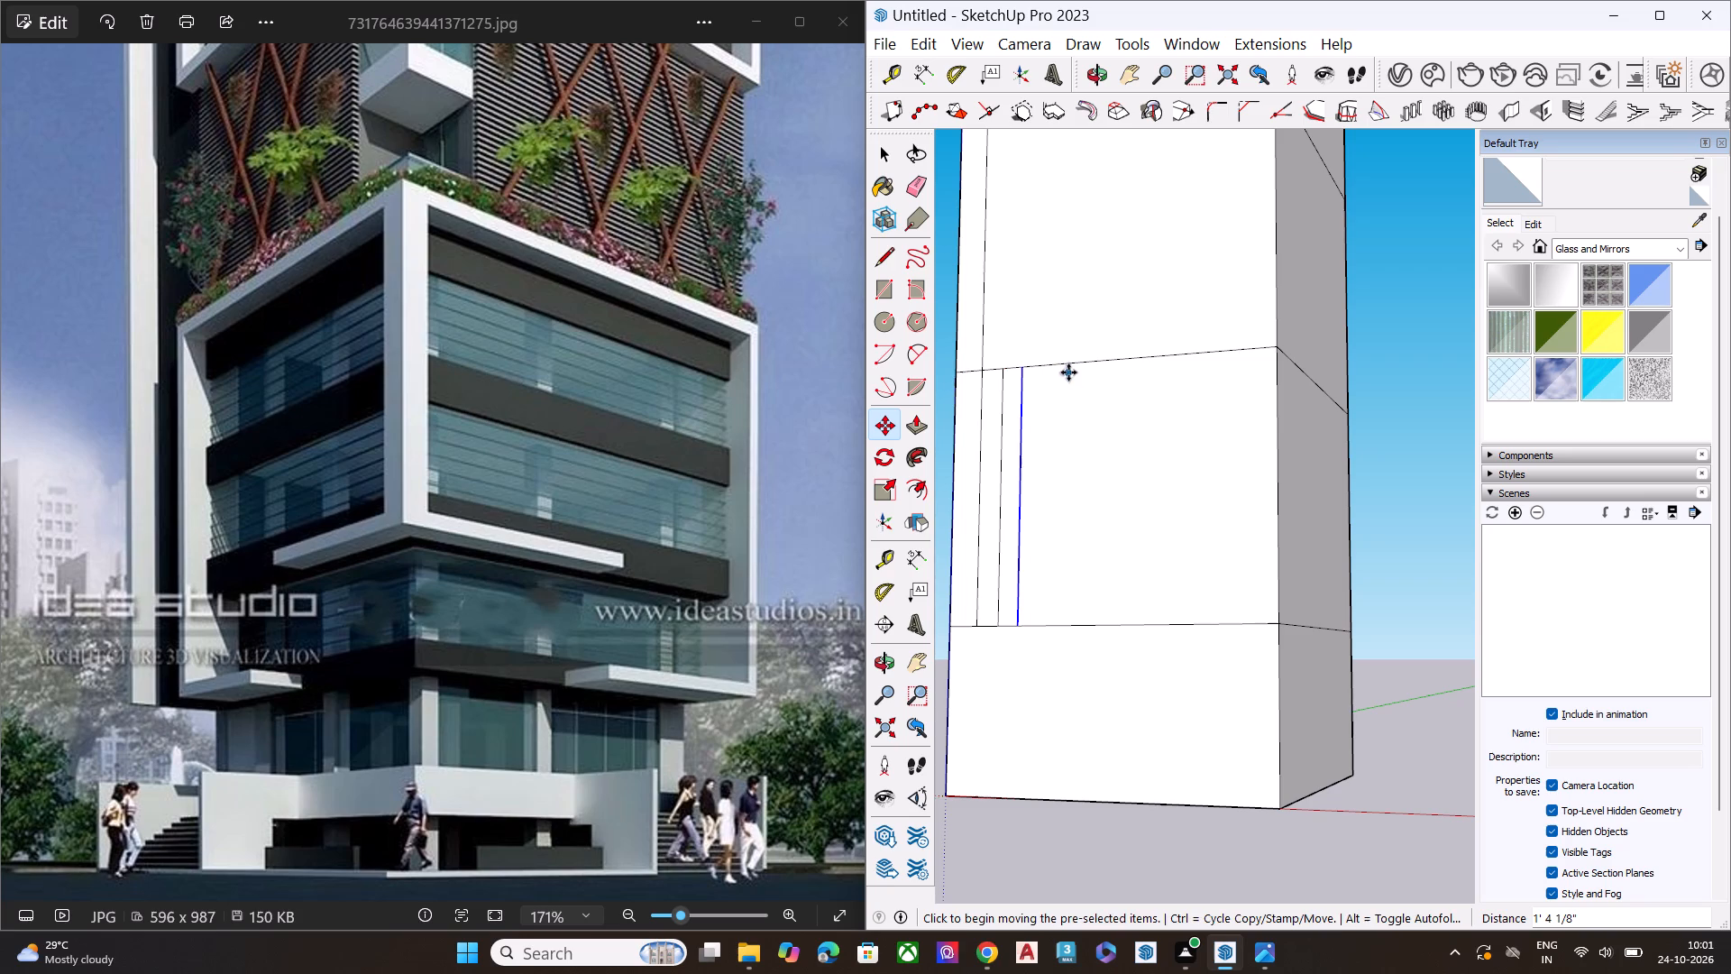
pyautogui.press('space')
# Copy the second-lowest tier's top dividing line, from the middle vertical line to the far corner, down about 1' 1 7/16".
pyautogui.doubleClick(1106, 363)
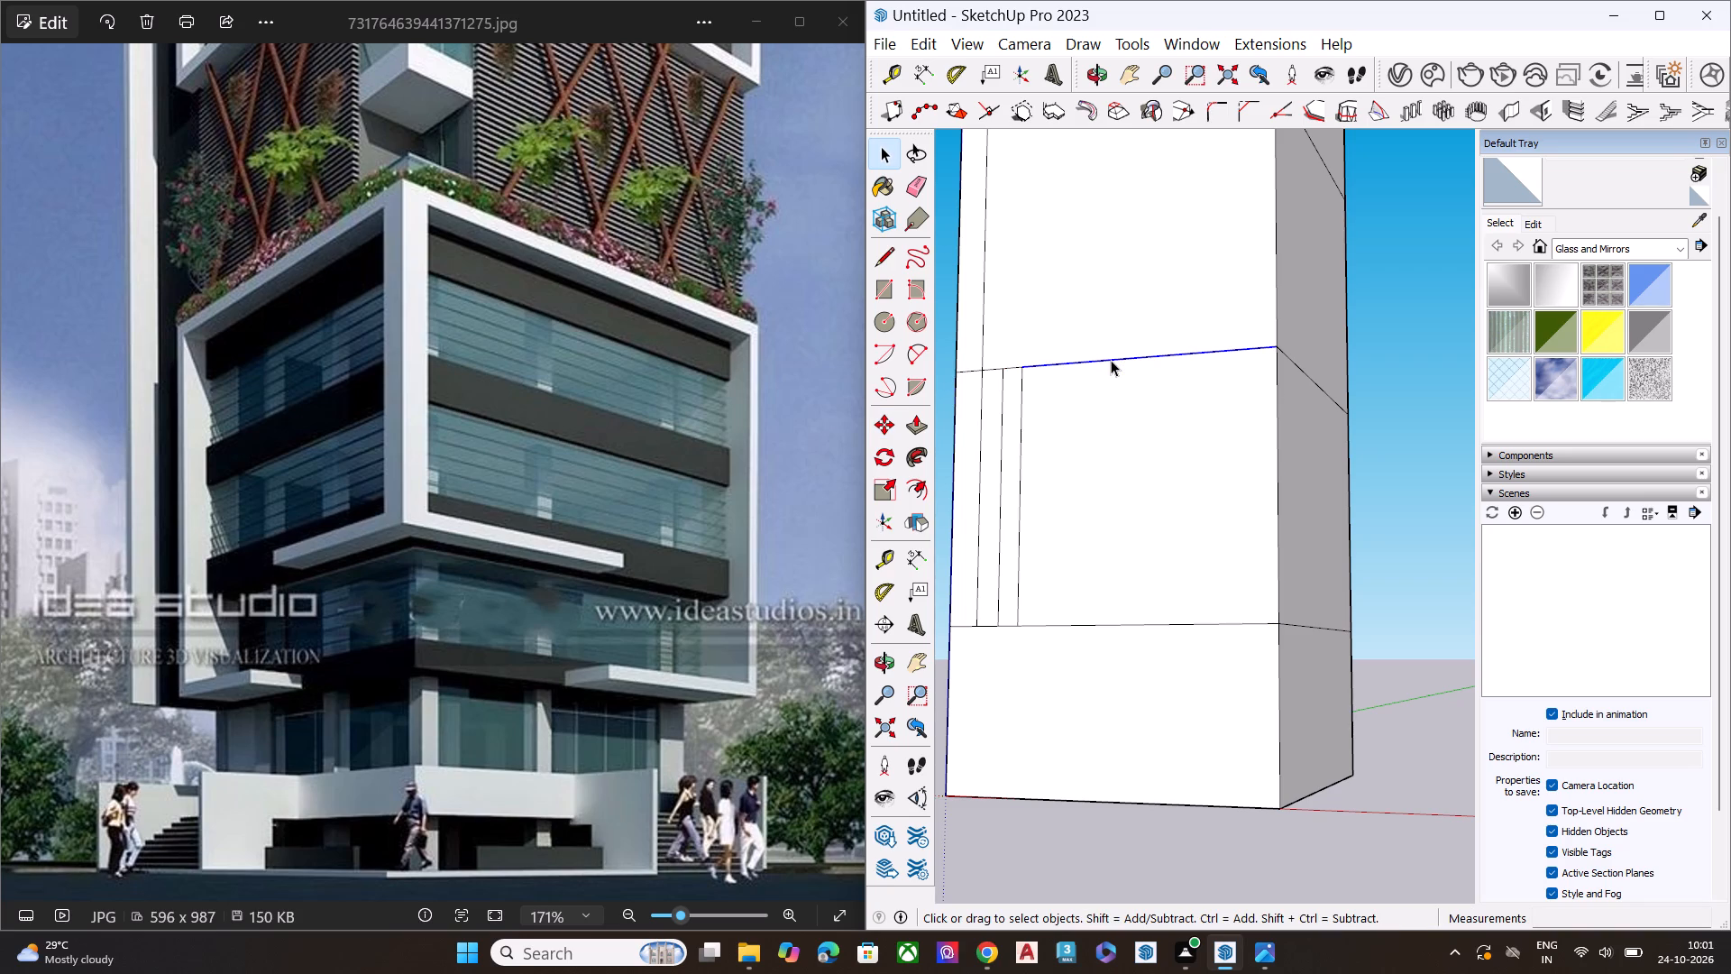
pyautogui.press('m')
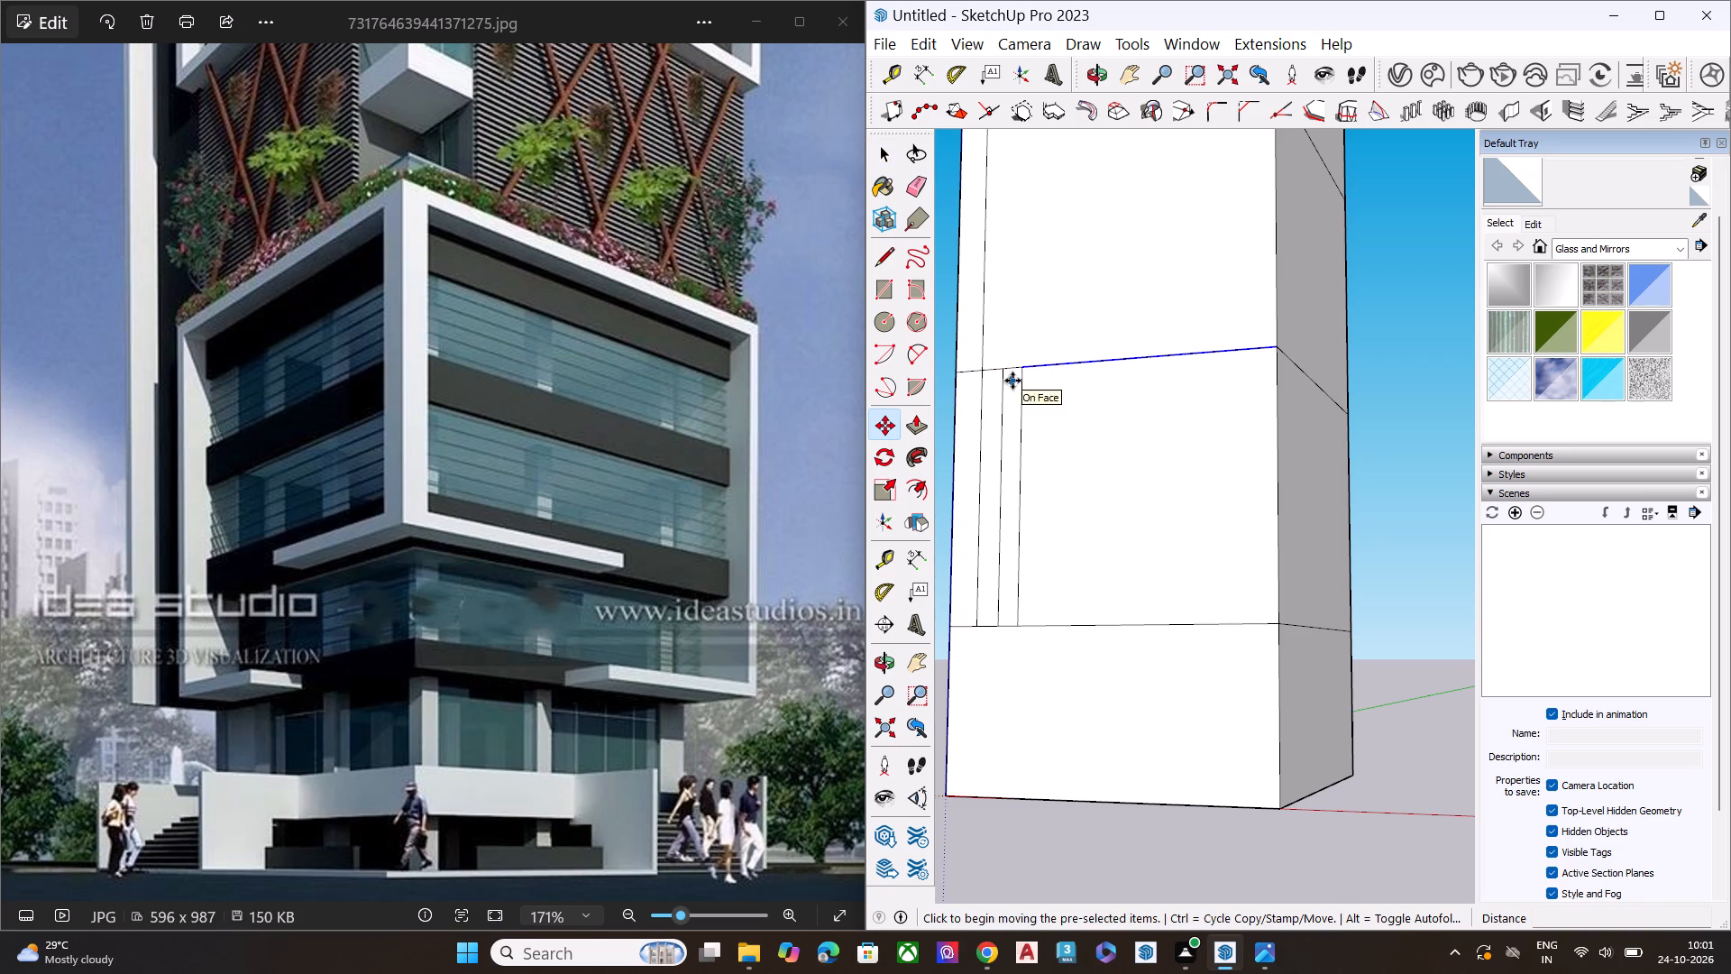
pyautogui.press('space')
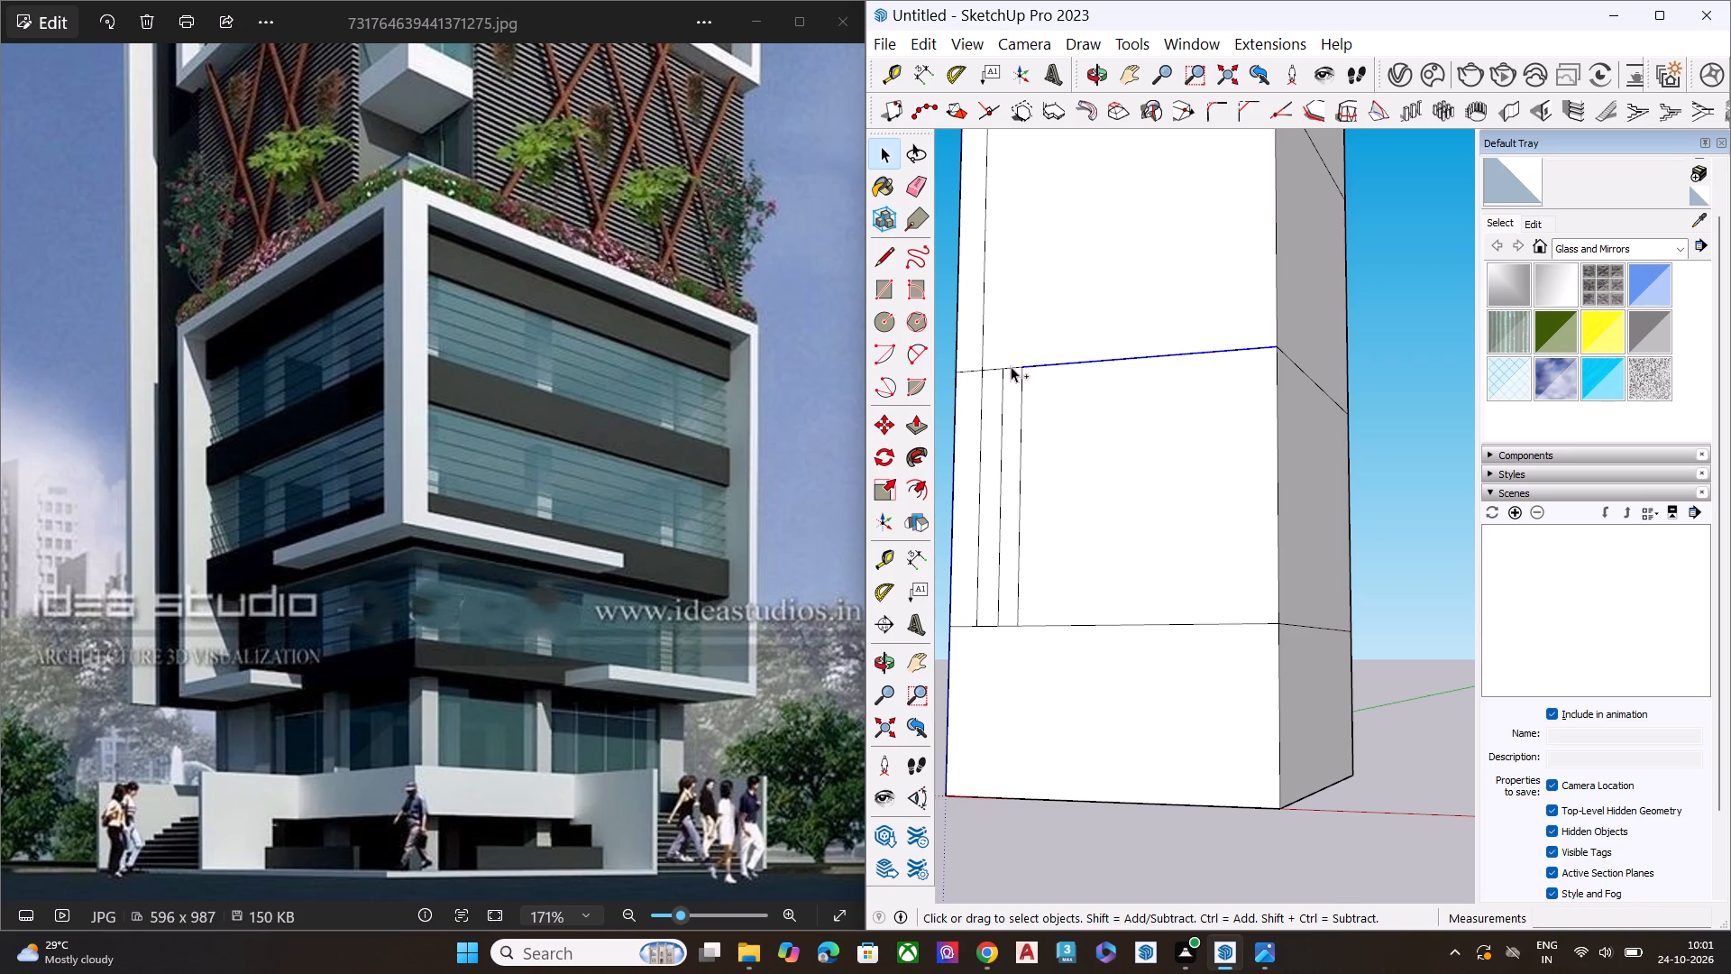
pyautogui.keyDown('ctrl'); pyautogui.click(1011, 366); pyautogui.keyUp('ctrl')
pyautogui.press('m')
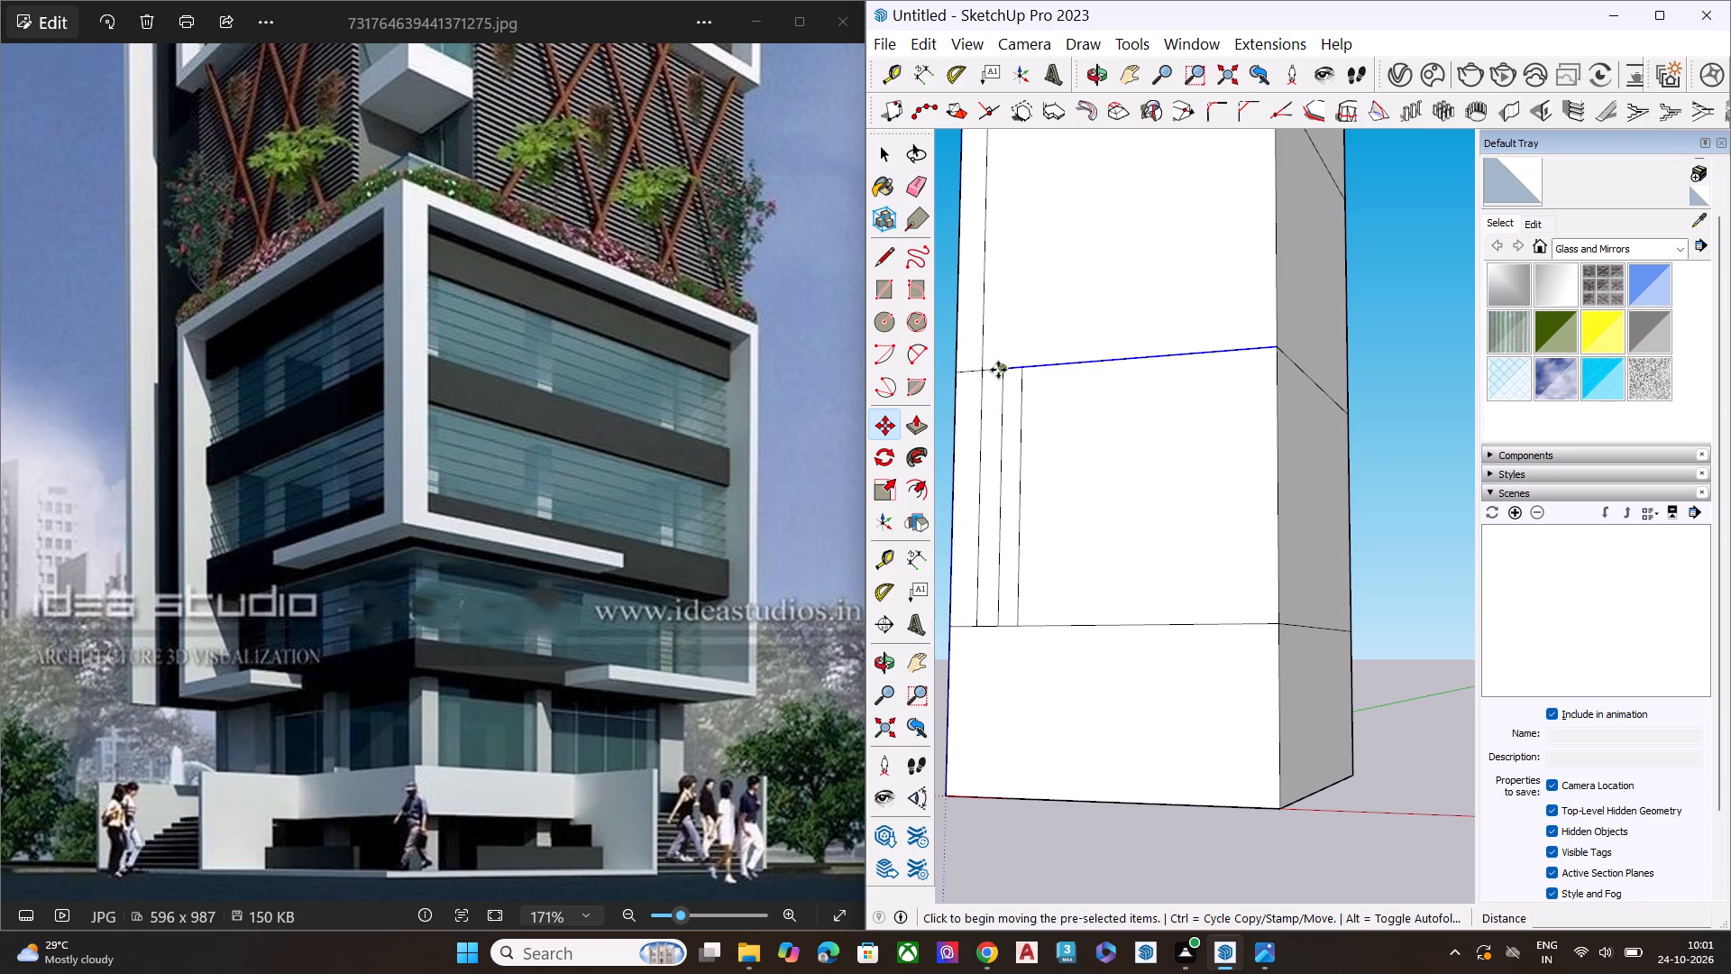
pyautogui.click(1002, 371)
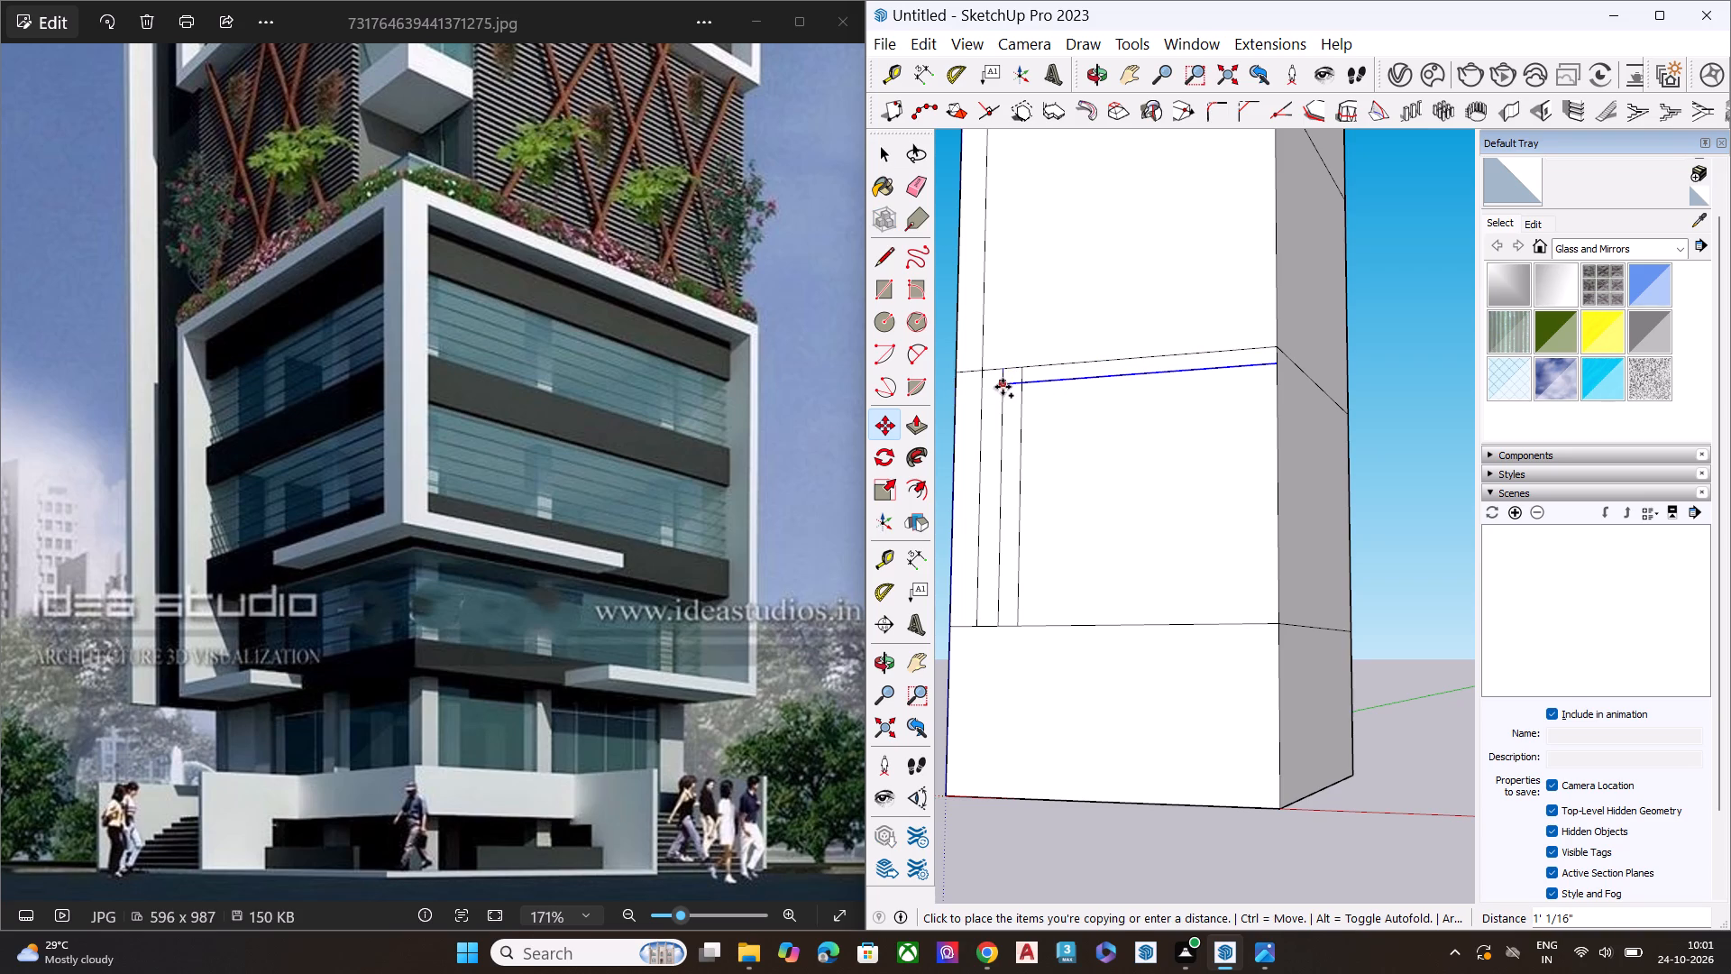
pyautogui.click(1005, 386)
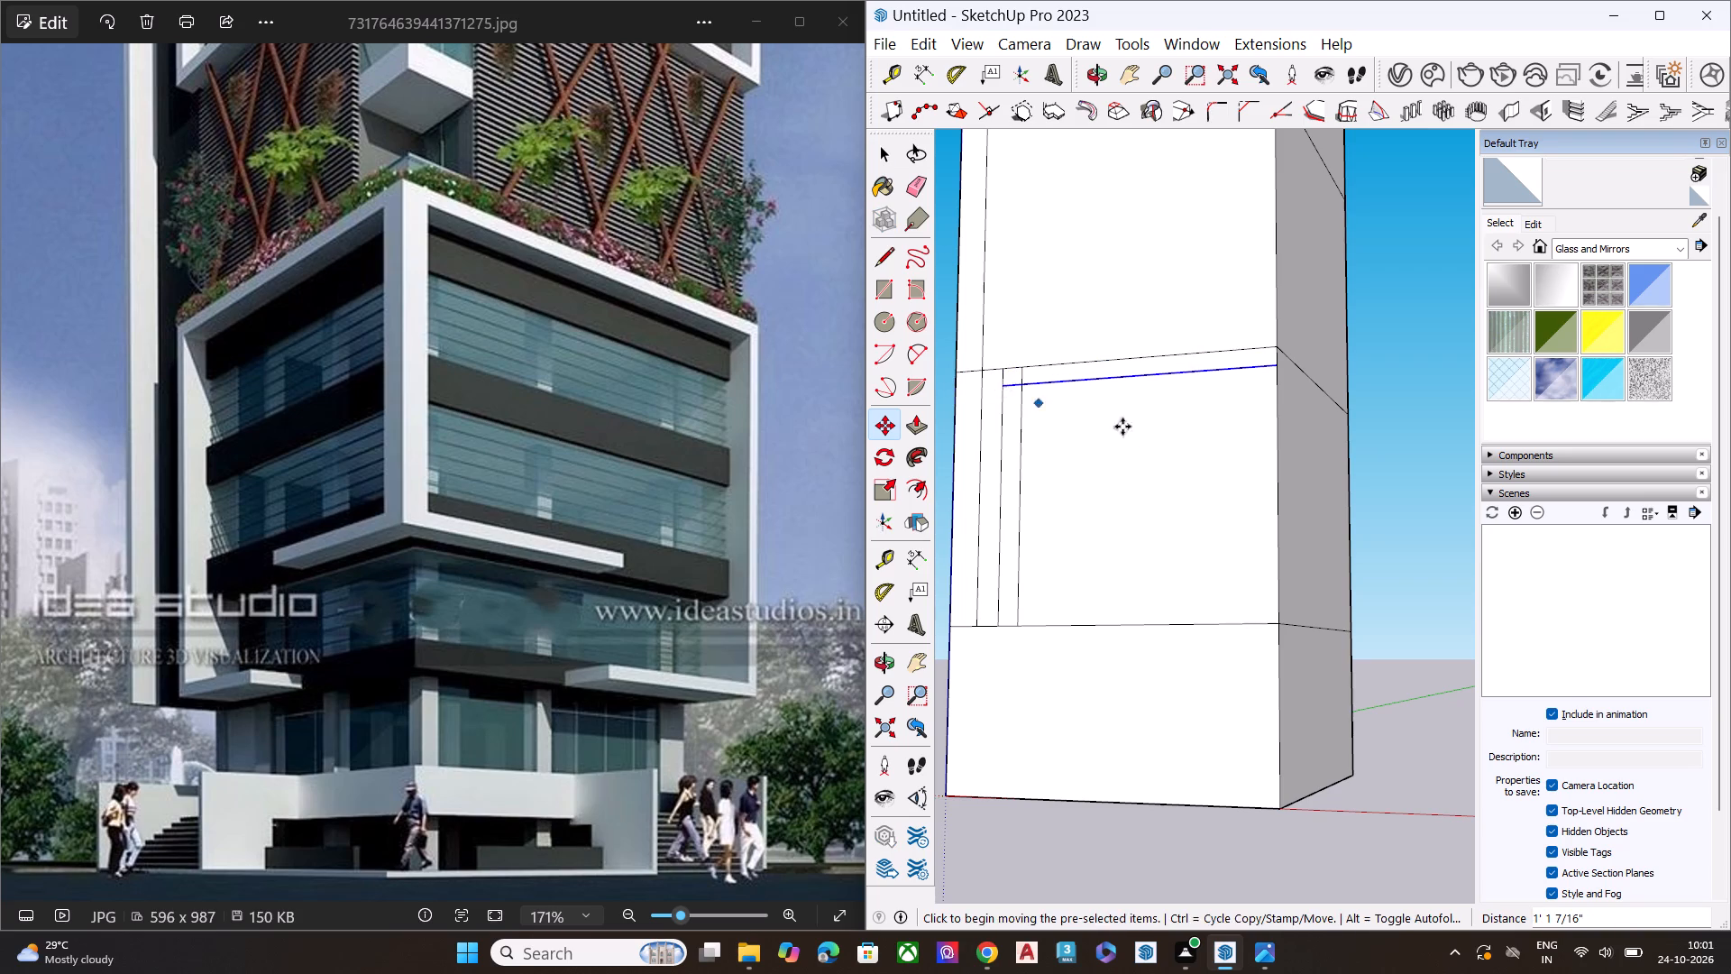
# Draw a line along the green axis across the adjacent wall, from the lowered line's corner endpoint to the opposite corner edge.
pyautogui.scroll(1, 1148, 437)
pyautogui.moveTo(1148, 437); pyautogui.dragTo(991, 540, button='middle')
pyautogui.moveTo(1191, 532); pyautogui.dragTo(1023, 508, button='middle')
pyautogui.press('l')
pyautogui.click(1126, 391)
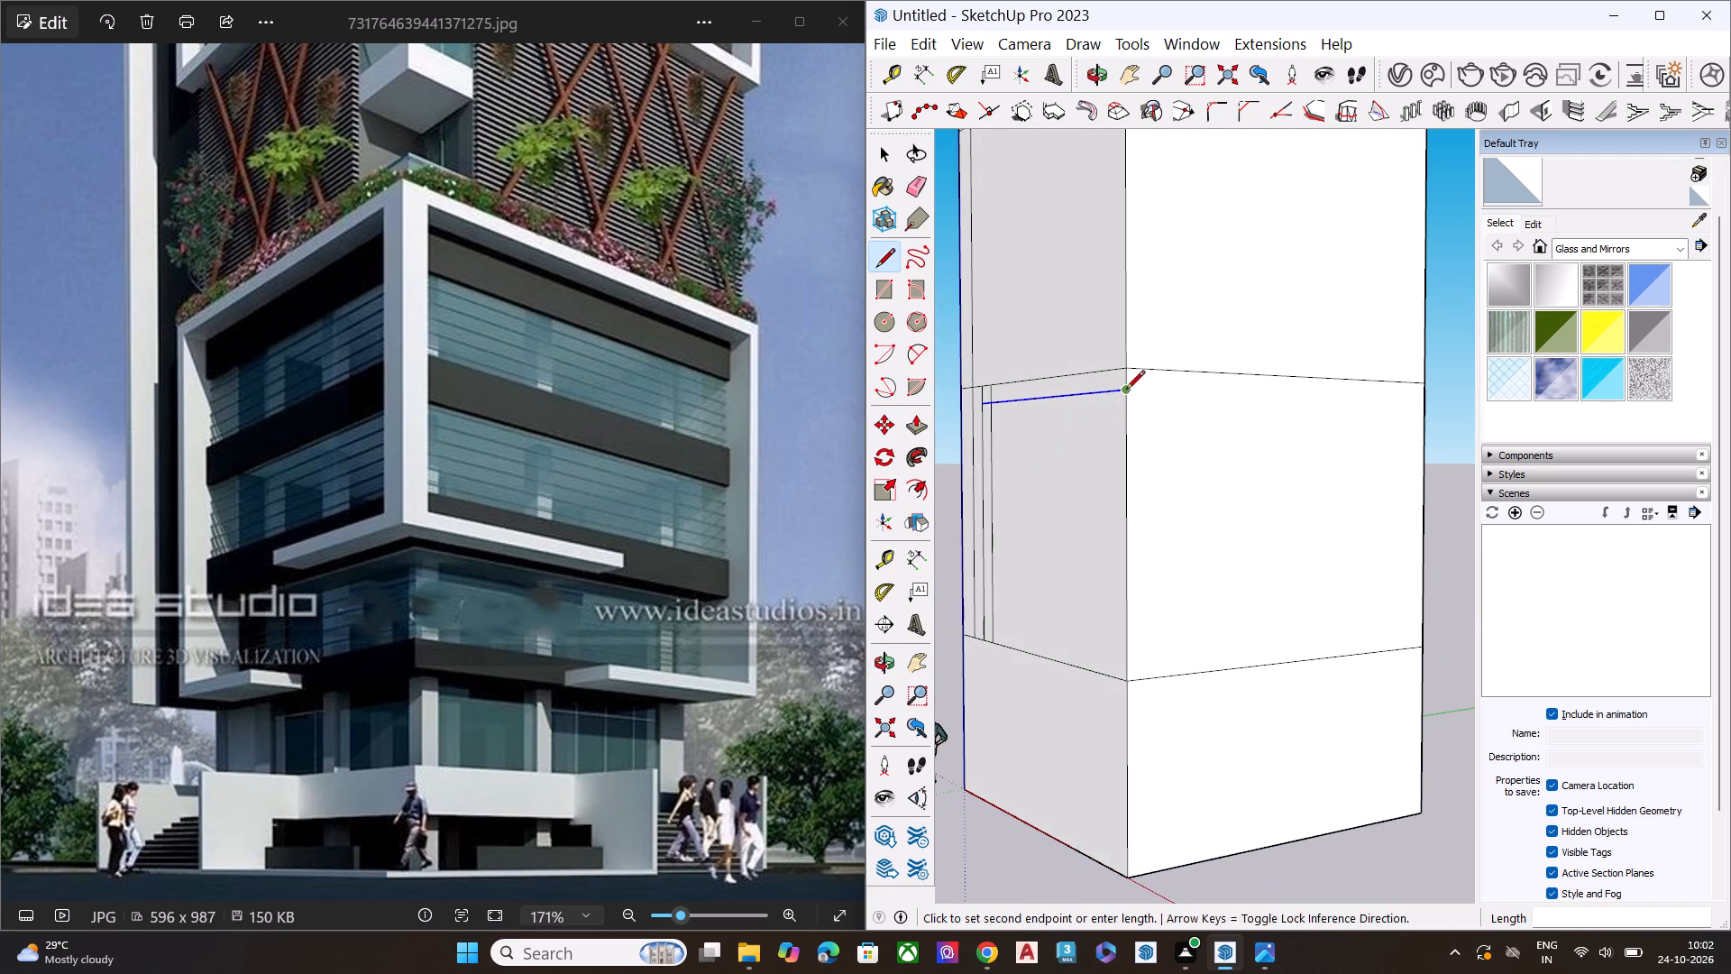
pyautogui.scroll(-1, 1330, 449)
pyautogui.moveTo(1260, 451); pyautogui.dragTo(1052, 418, button='middle')
pyautogui.scroll(2, 1345, 393)
pyautogui.scroll(-3, 1348, 393)
pyautogui.scroll(3, 1350, 393)
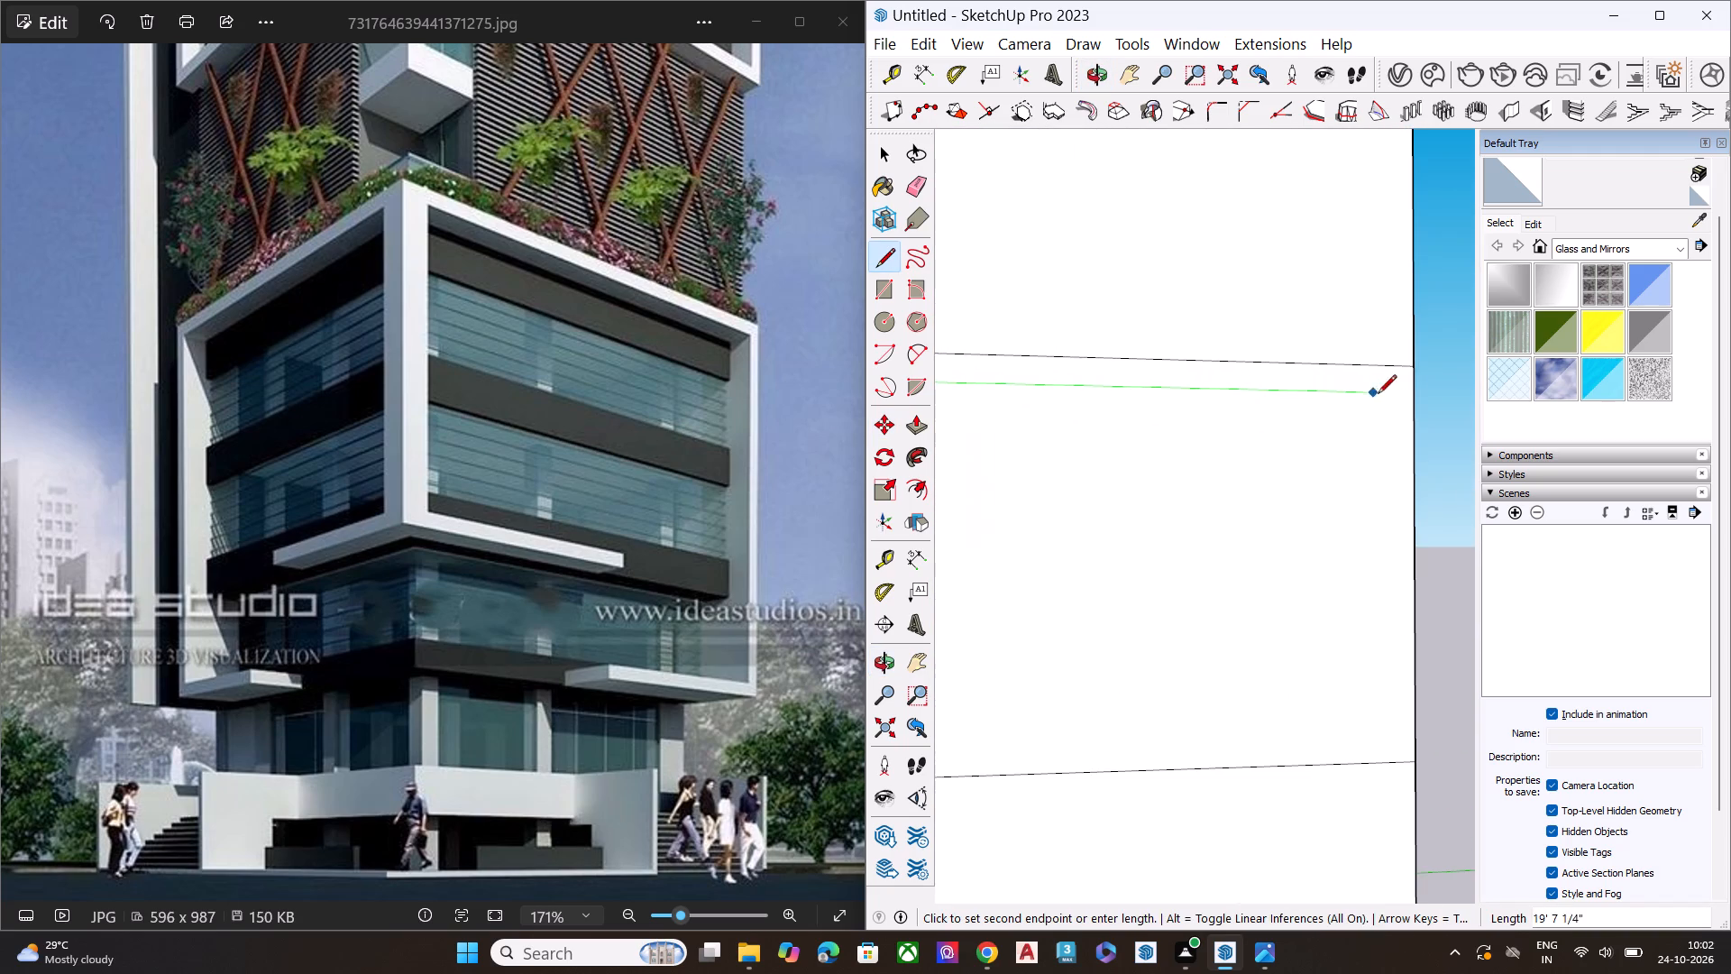
pyautogui.click(1412, 396)
pyautogui.press('space')
pyautogui.scroll(-5, 1281, 437)
pyautogui.moveTo(1338, 466); pyautogui.dragTo(1190, 468, button='middle')
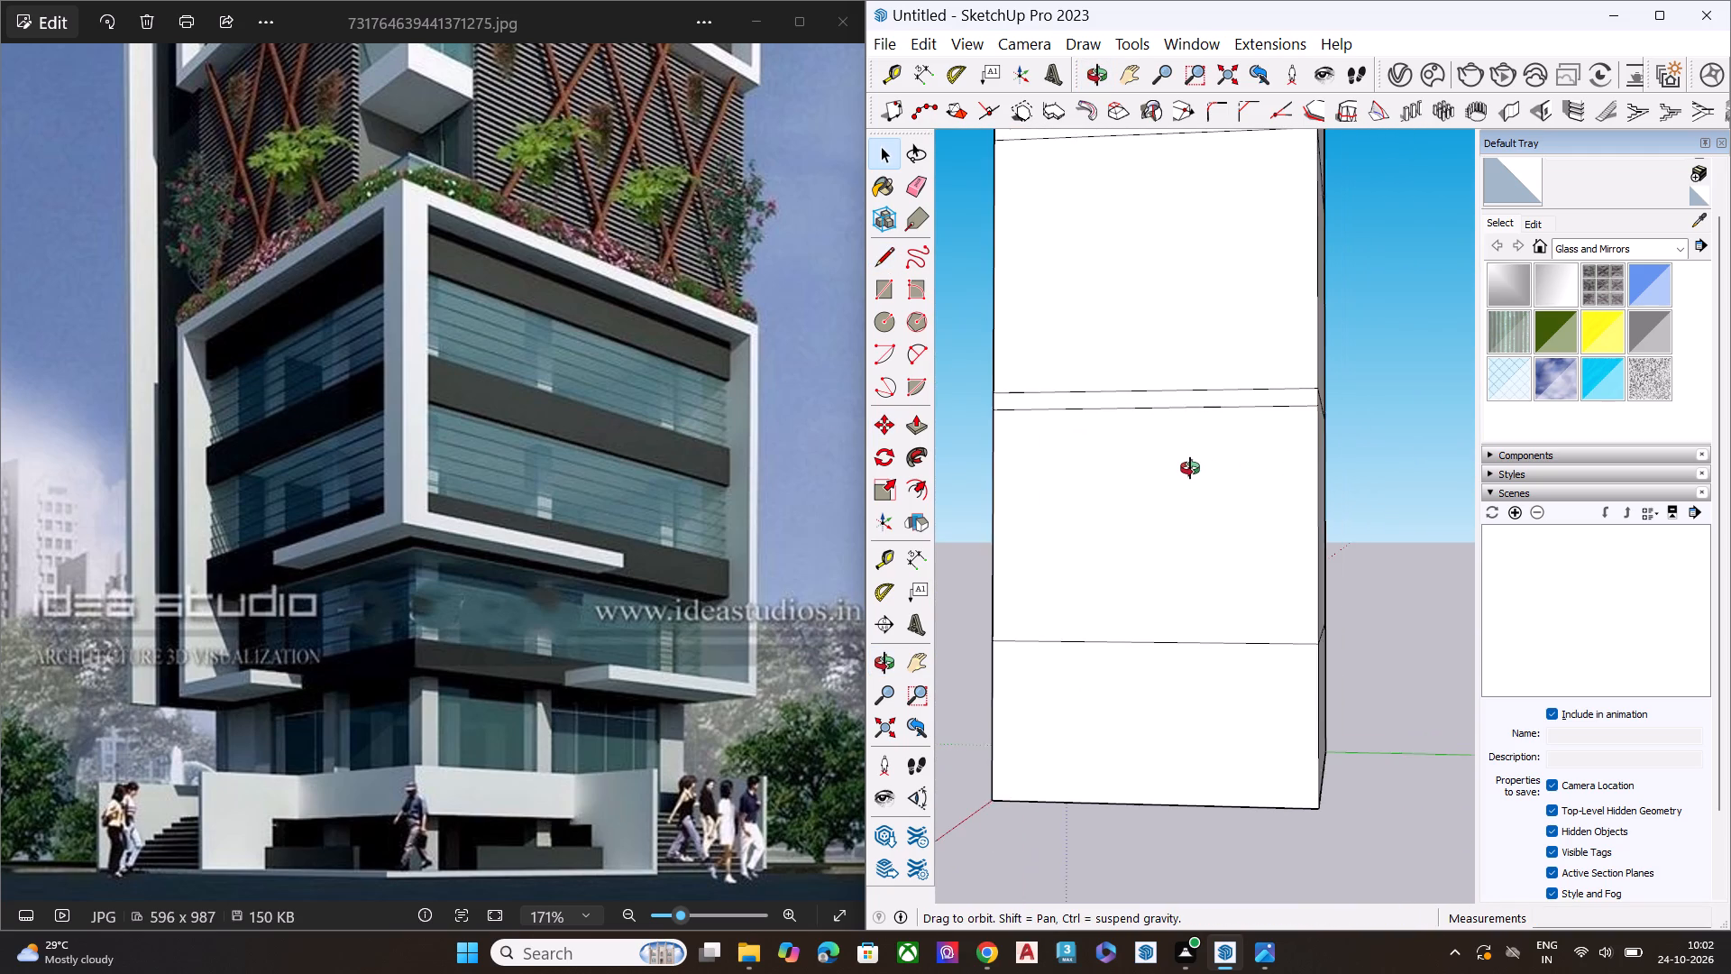
pyautogui.moveTo(1190, 468); pyautogui.dragTo(1459, 443, button='middle')
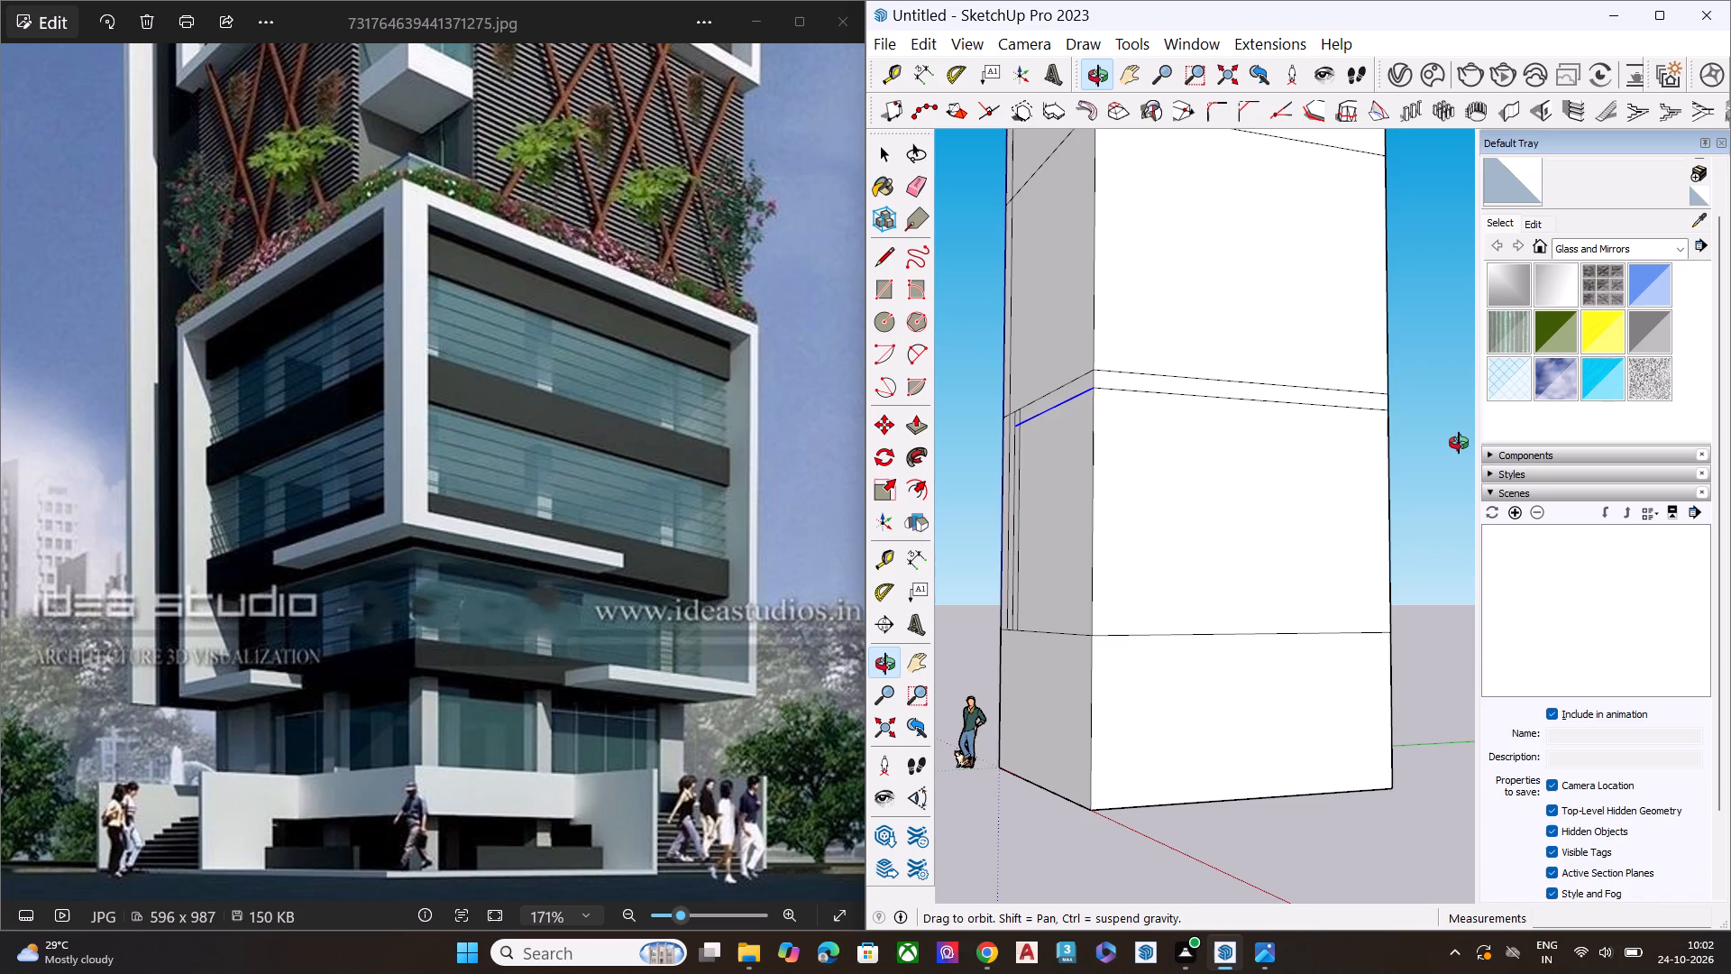
pyautogui.moveTo(1459, 443); pyautogui.dragTo(1221, 494, button='middle')
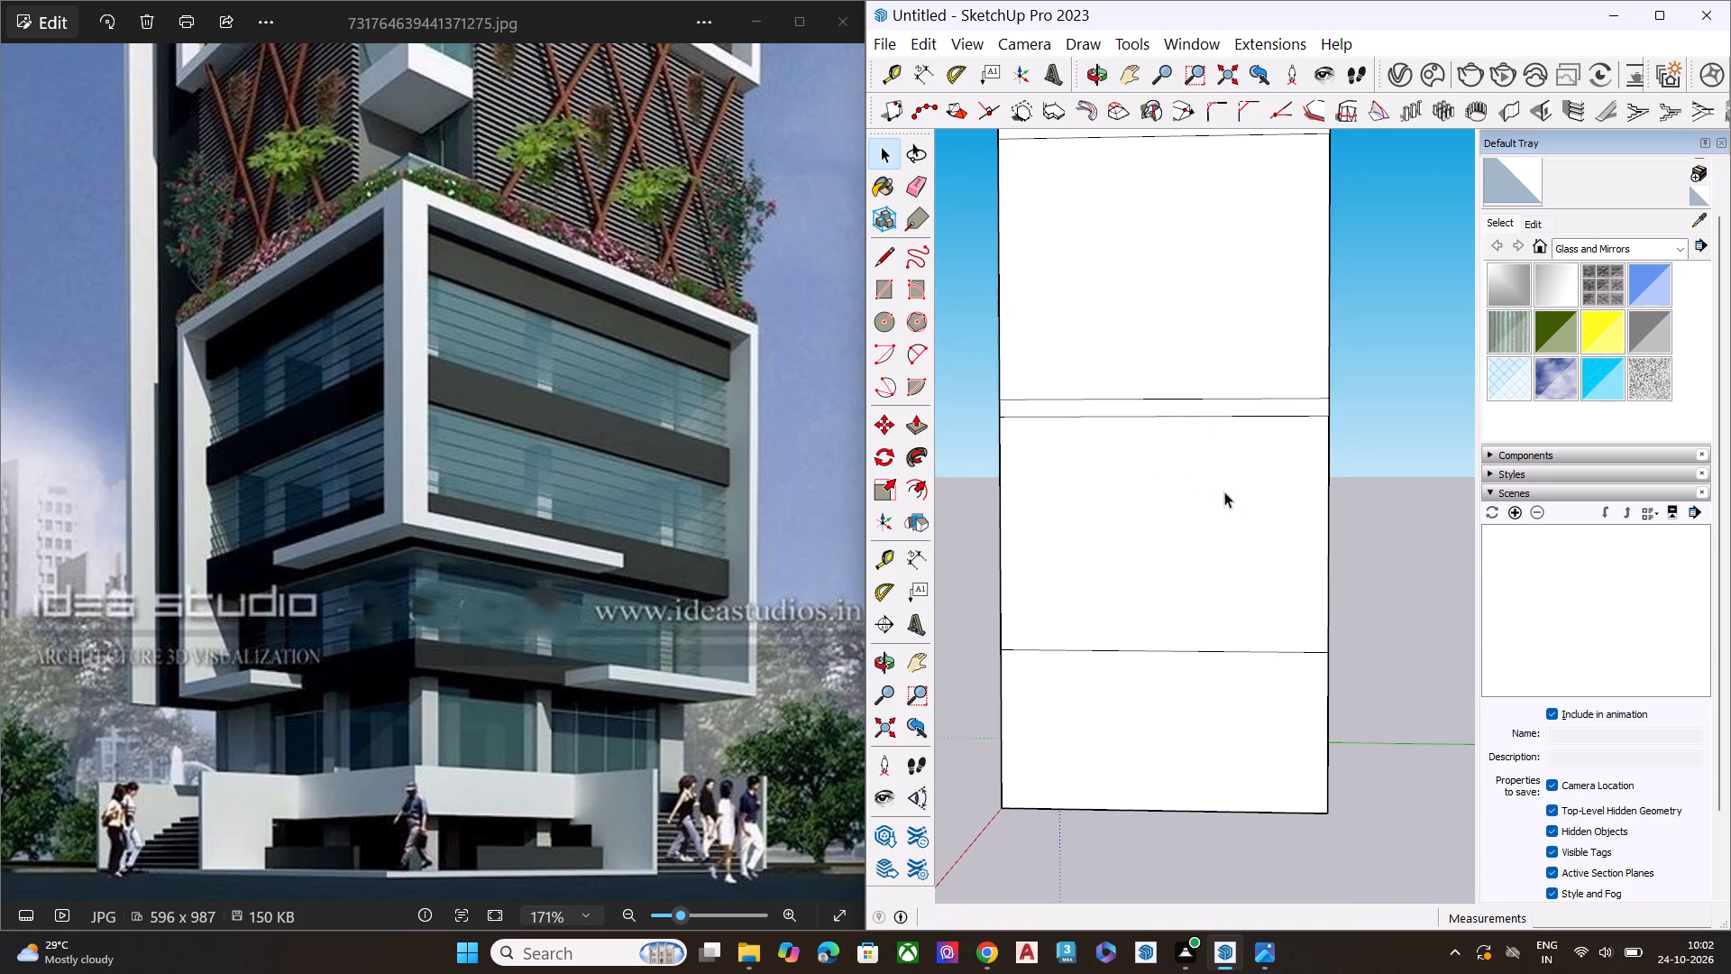
pyautogui.click(1318, 449)
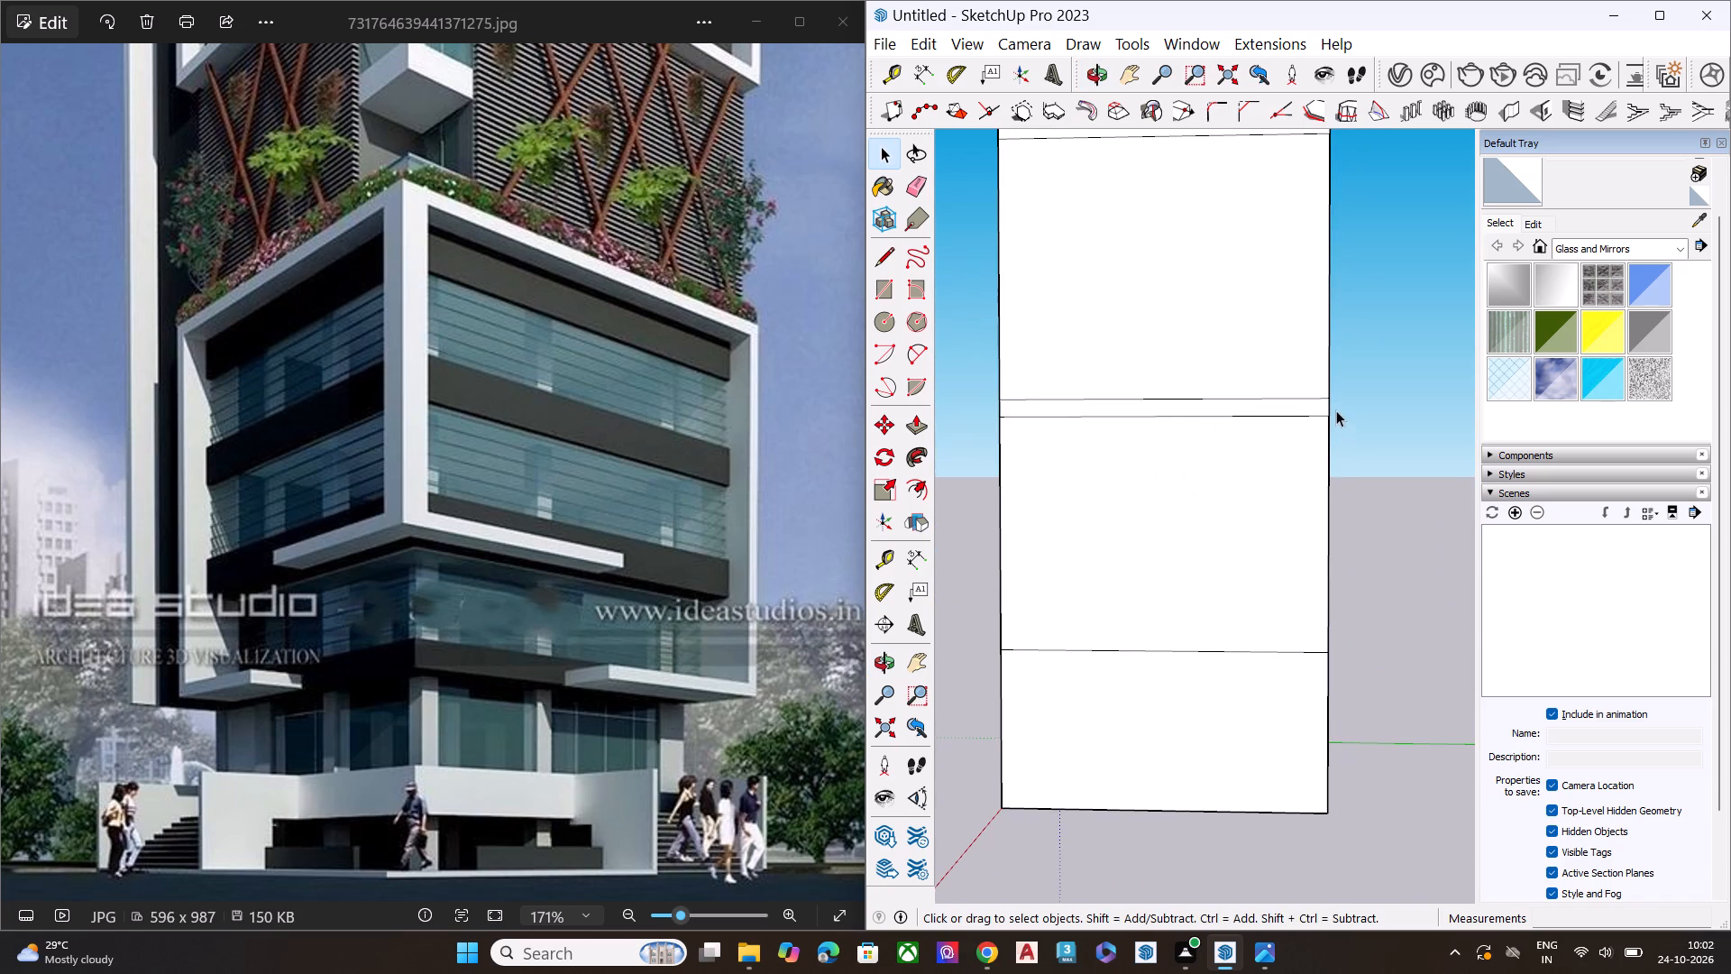
# Copy the second-lowest tier's vertical edge at the green-axis wall's far corner inward about 11 1/2".
pyautogui.click(1330, 409)
pyautogui.keyDown('ctrl'); pyautogui.click(1326, 452); pyautogui.keyUp('ctrl')
pyautogui.press('m')
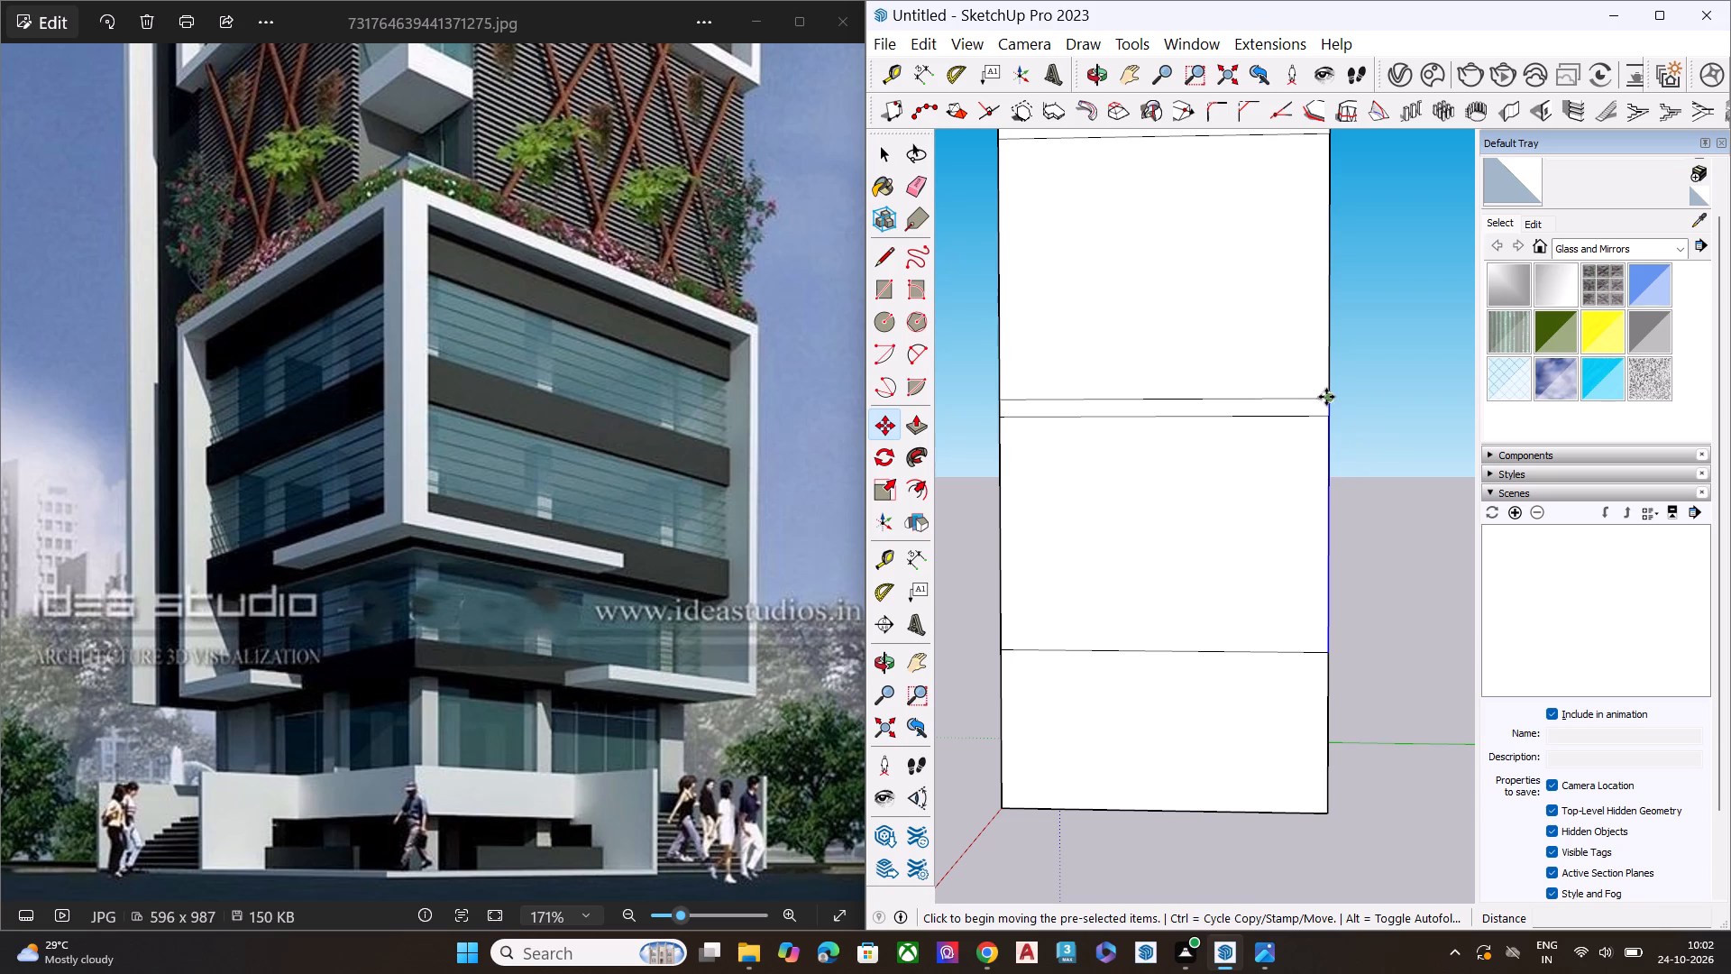
pyautogui.click(1329, 398)
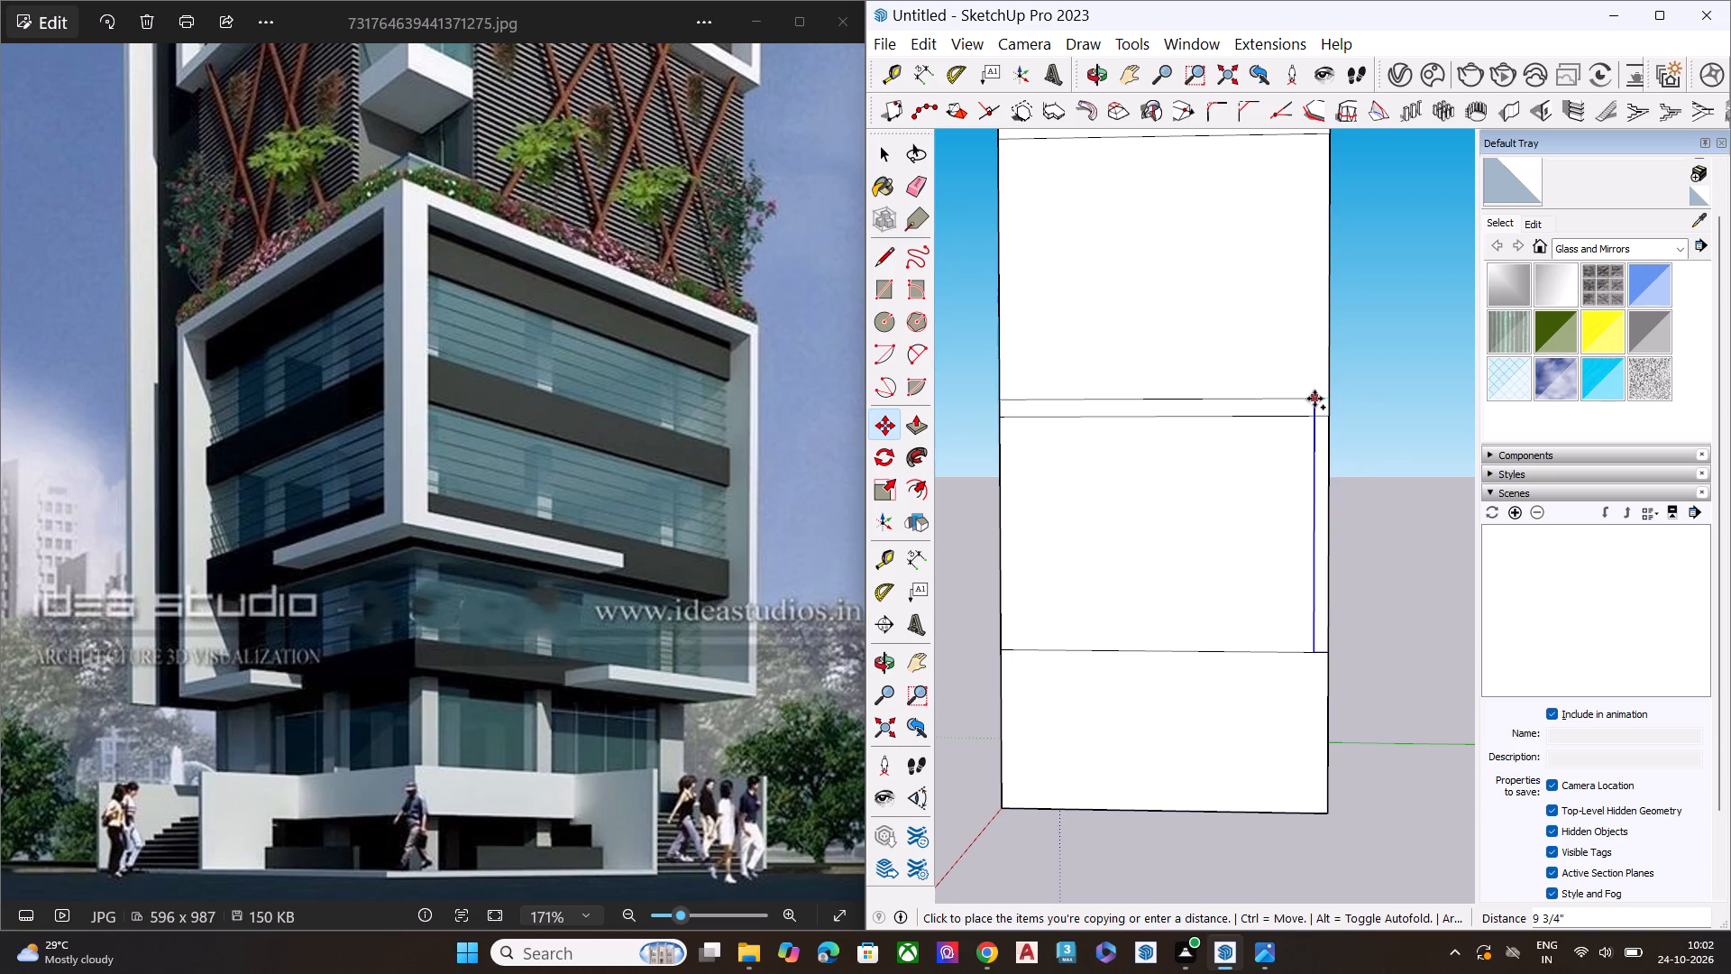
pyautogui.scroll(1, 1310, 398)
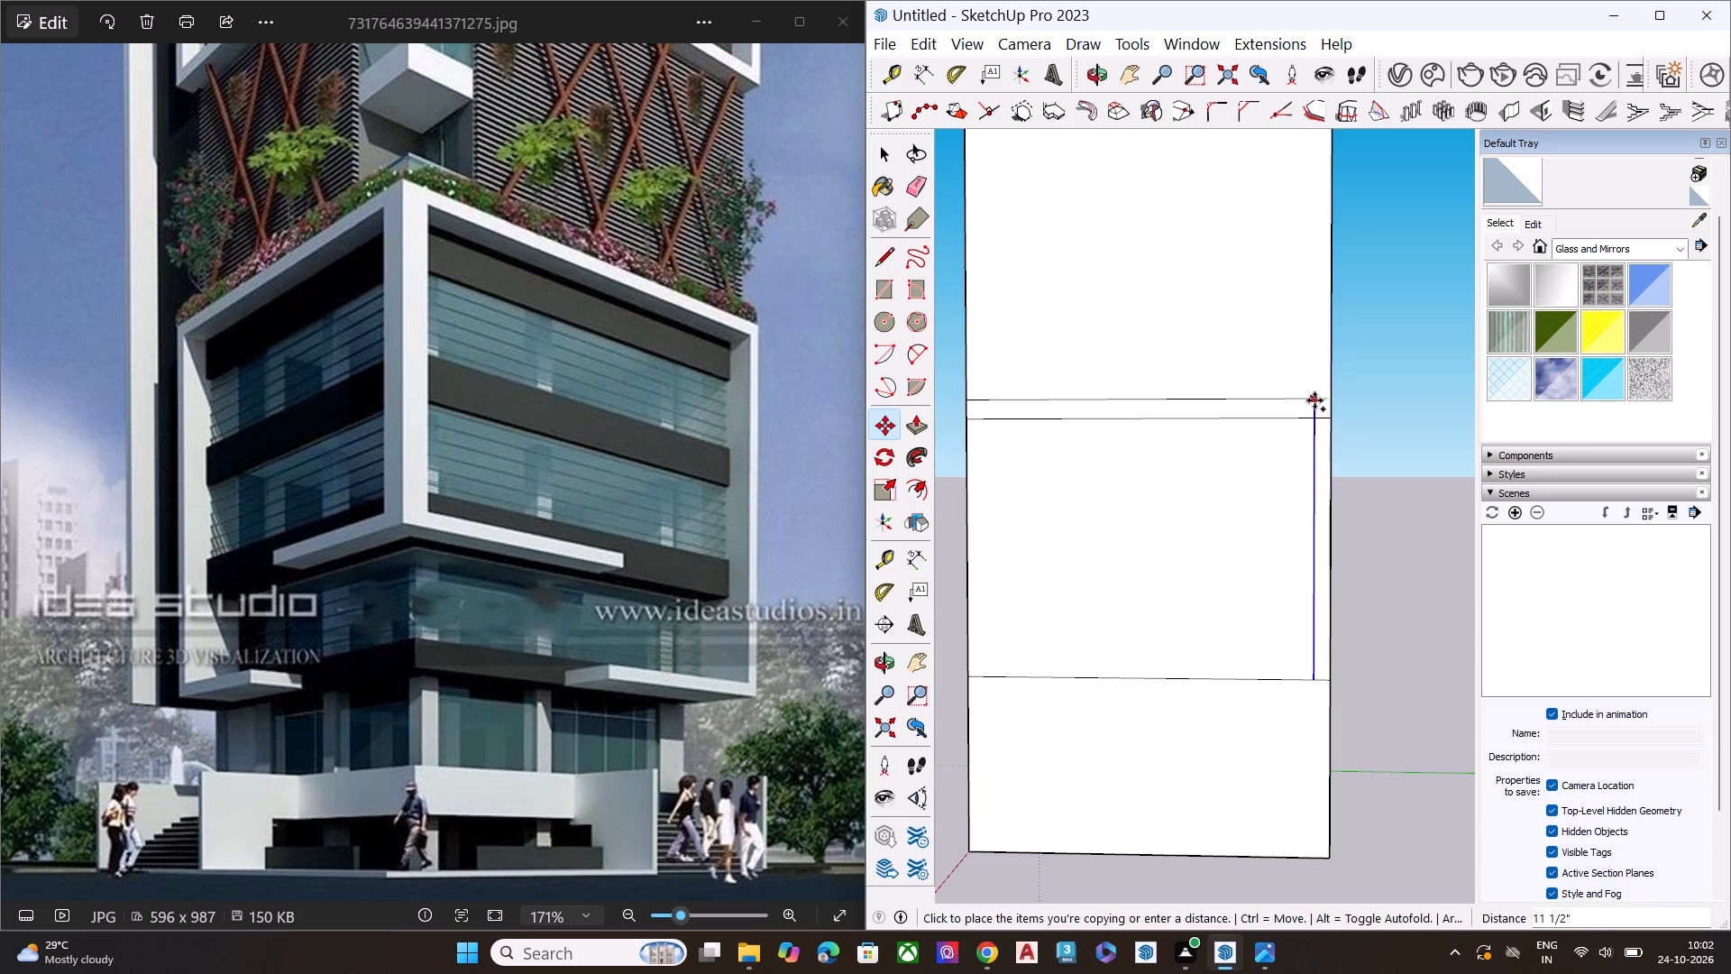
pyautogui.click(1314, 400)
pyautogui.click(1373, 420)
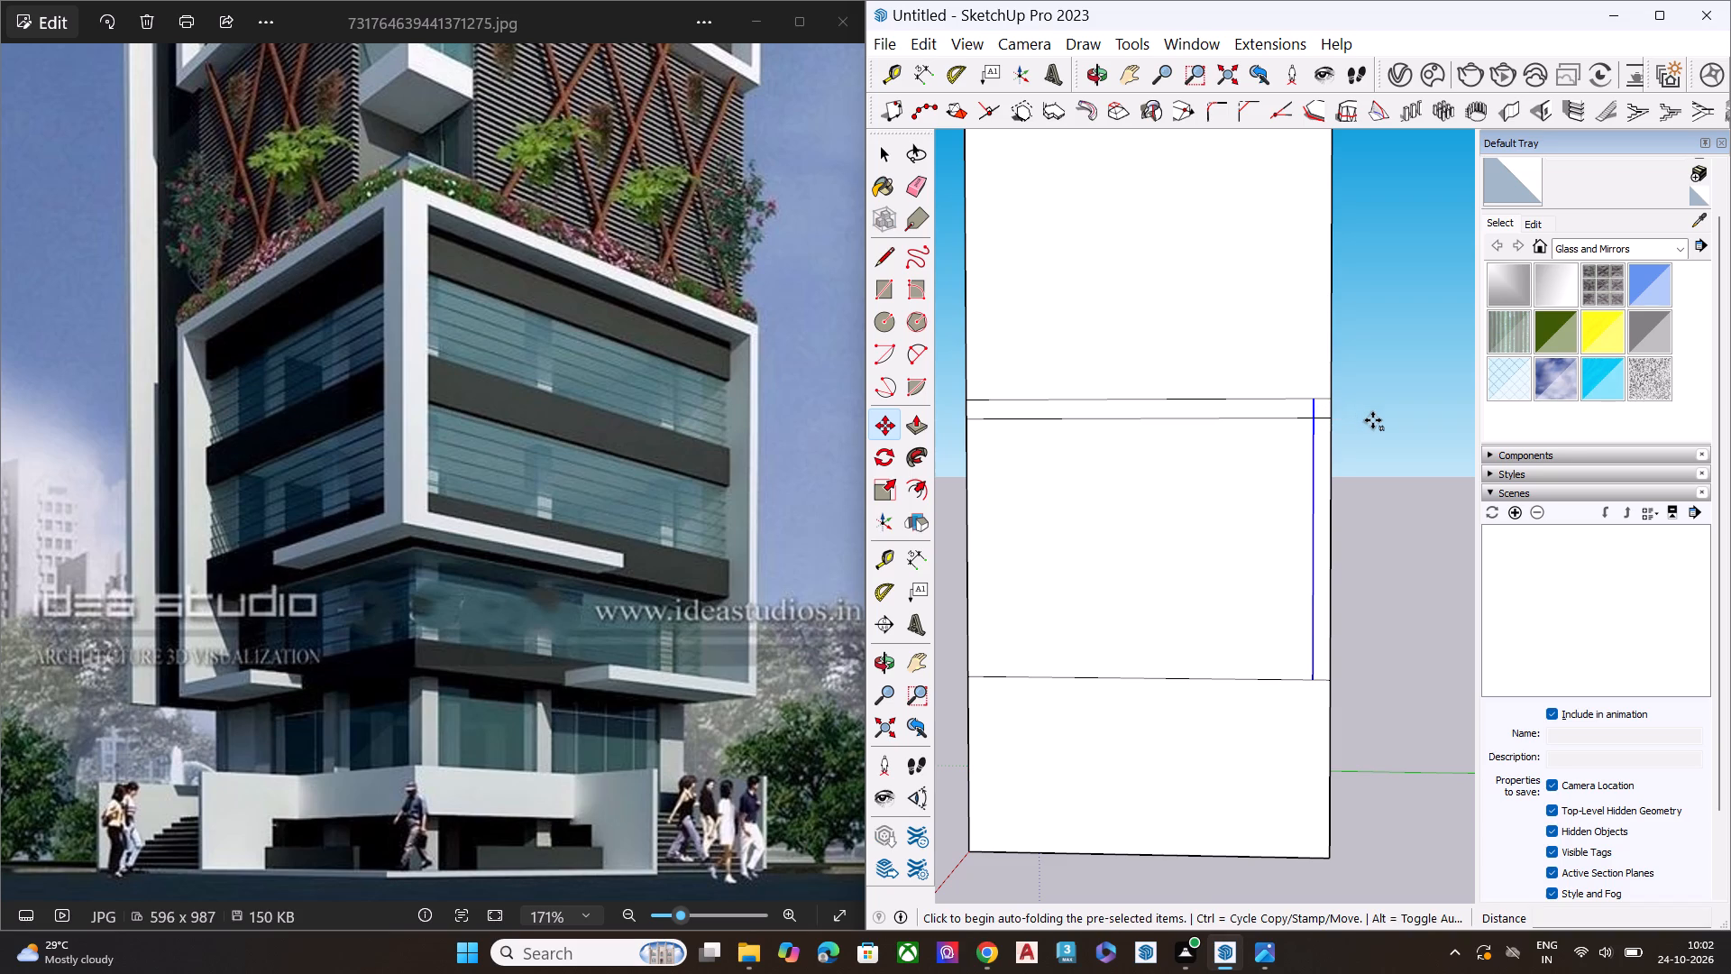
pyautogui.press('space')
# Examine the second-lowest tier's framed panel on the green-axis wall and compare it with the frame lines around the corner.
pyautogui.moveTo(1305, 477); pyautogui.dragTo(1500, 517, button='middle')
pyautogui.scroll(-1, 1140, 498)
pyautogui.scroll(1, 1140, 498)
pyautogui.scroll(-3, 1141, 501)
pyautogui.moveTo(1274, 557); pyautogui.dragTo(1269, 471, button='middle')
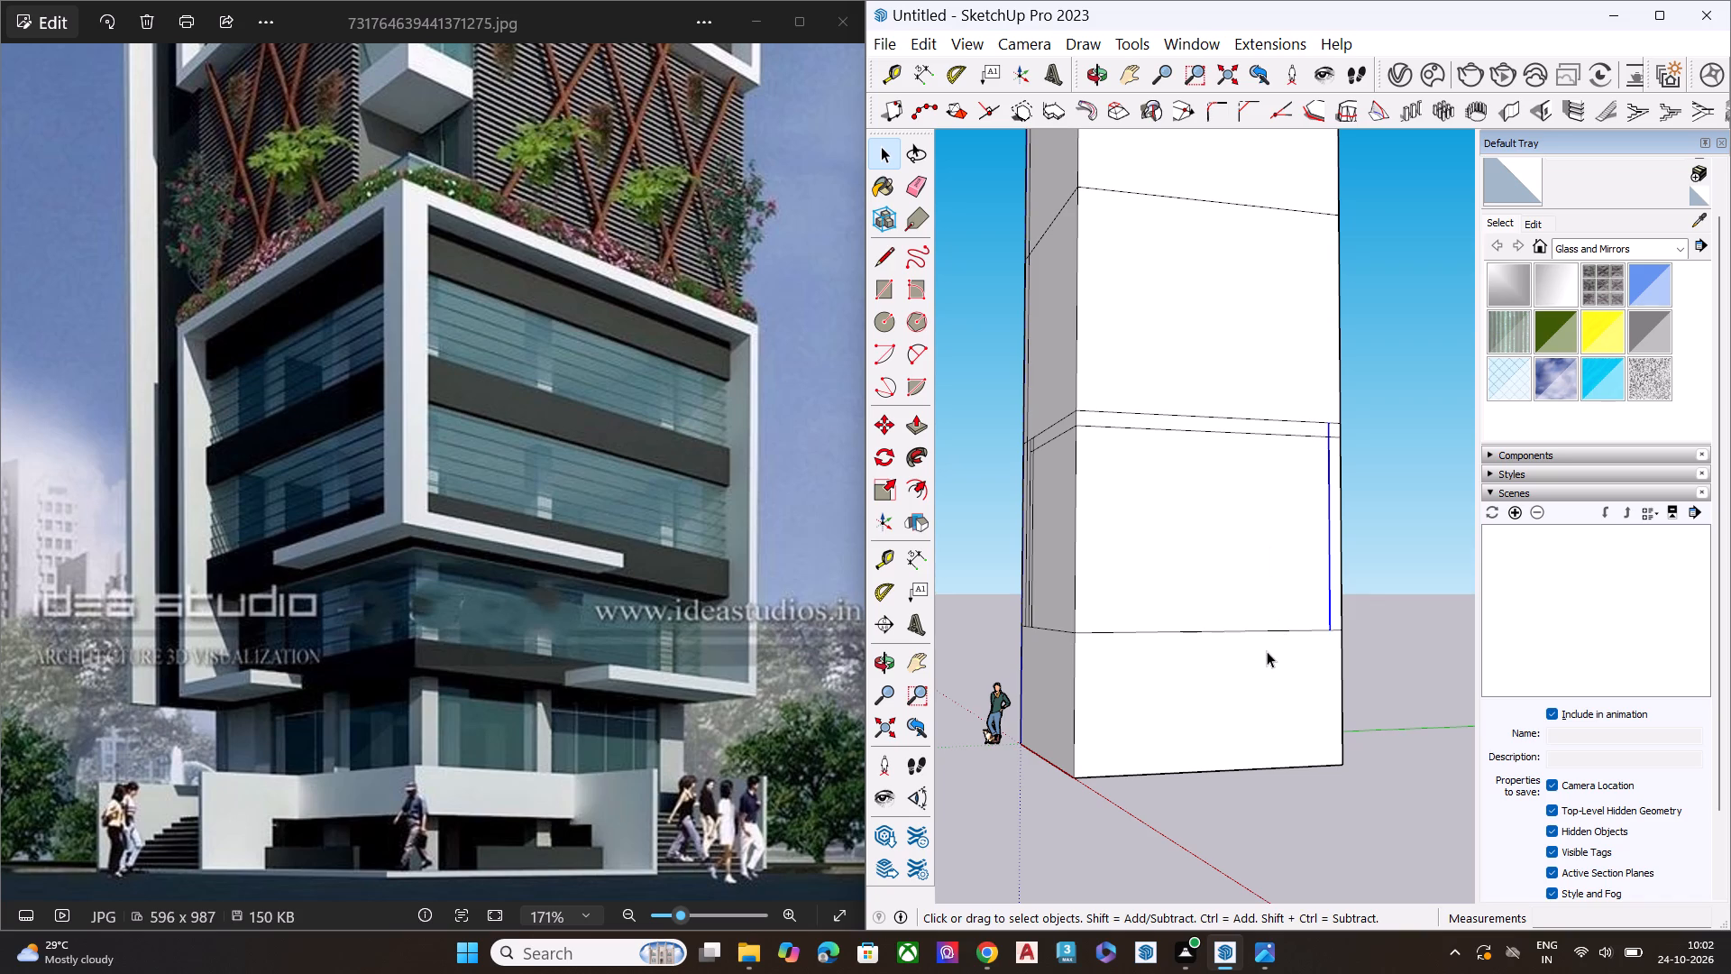
pyautogui.moveTo(1185, 660); pyautogui.dragTo(1322, 712, button='middle')
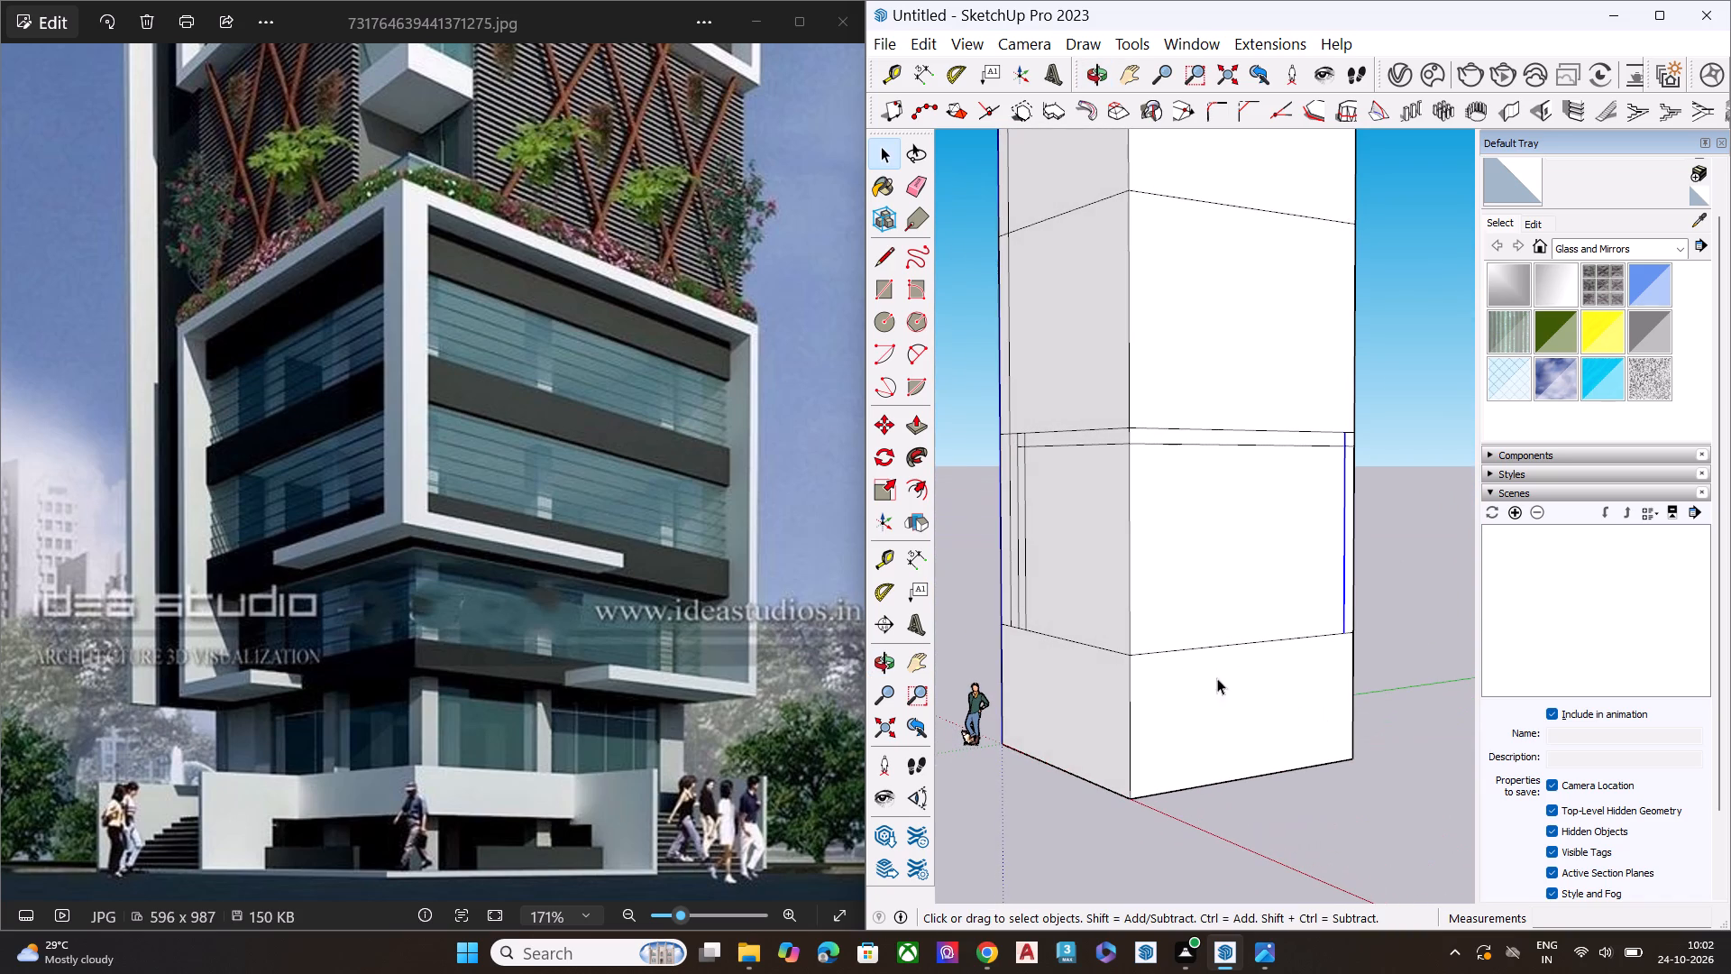
pyautogui.tripleClick(1250, 536)
pyautogui.doubleClick(1251, 536)
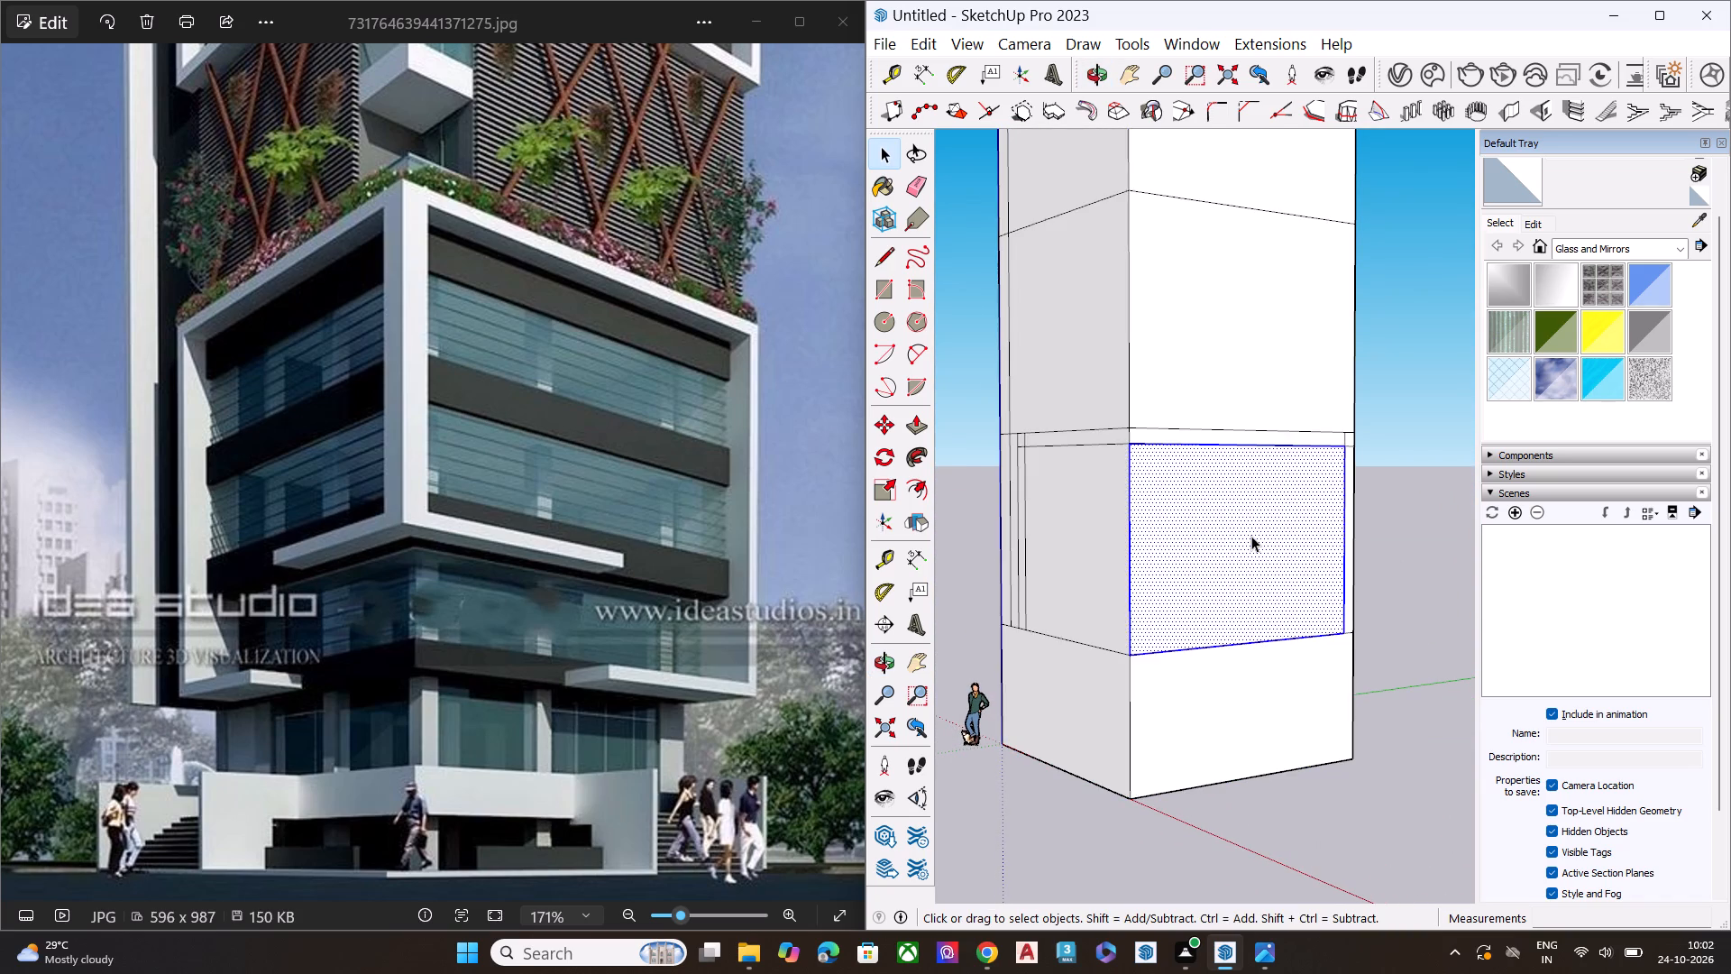
pyautogui.press('space')
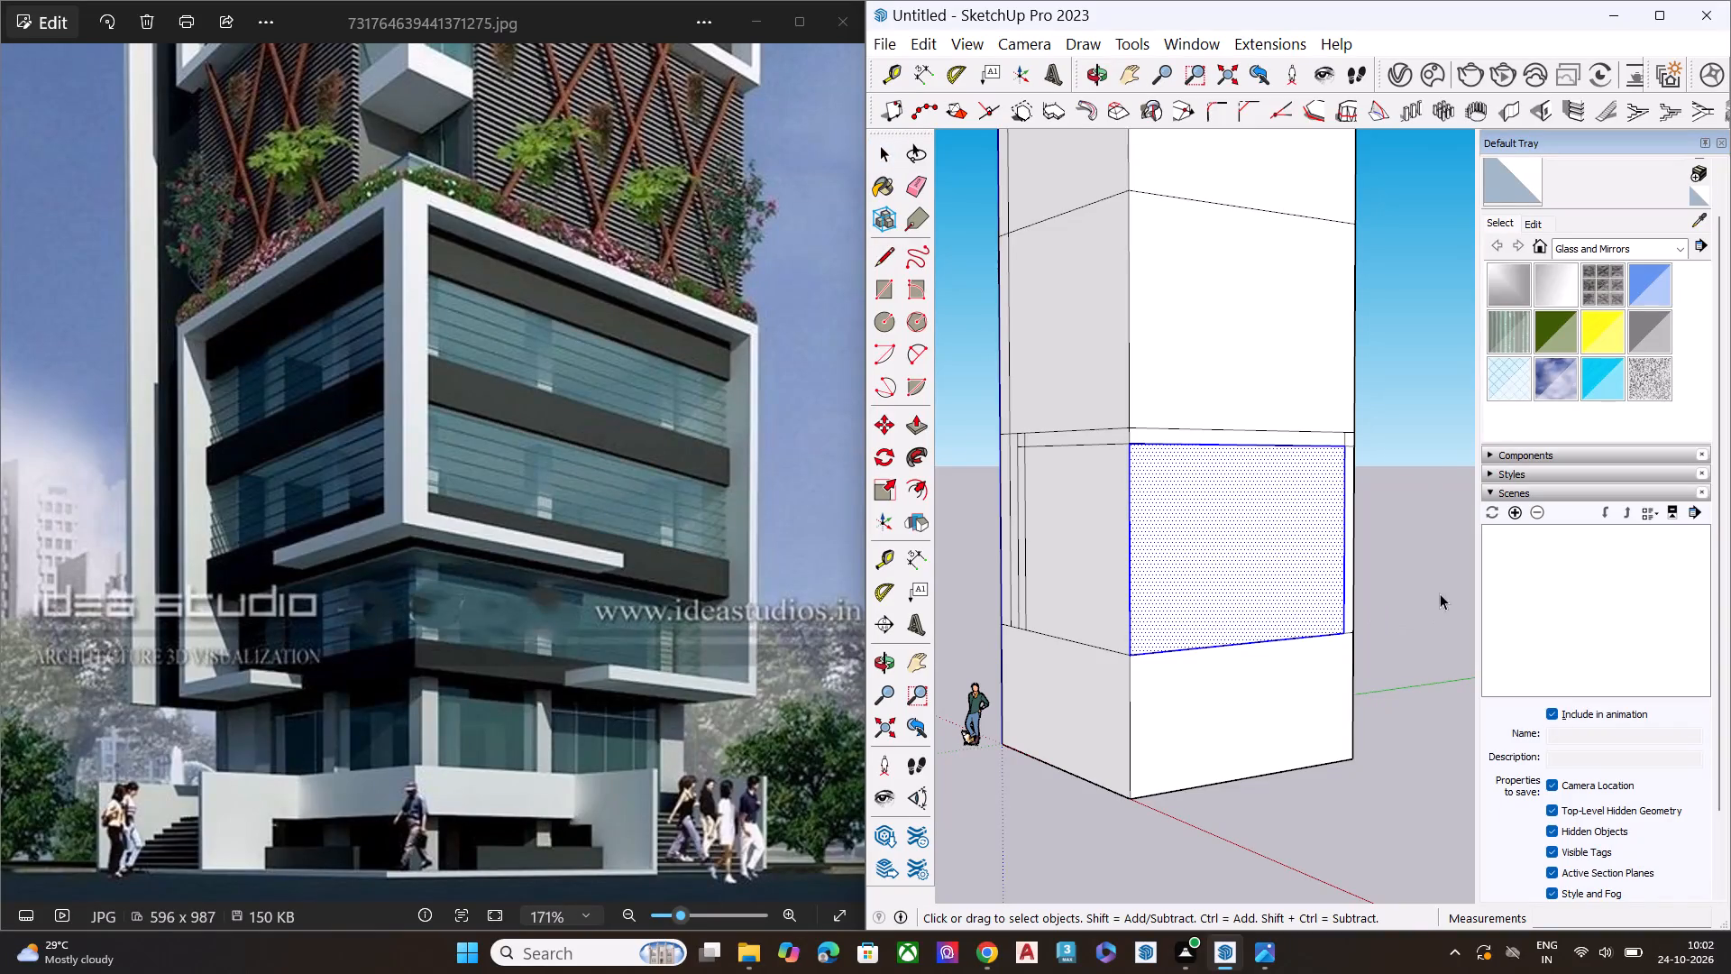
pyautogui.moveTo(1119, 557); pyautogui.dragTo(1256, 511, button='middle')
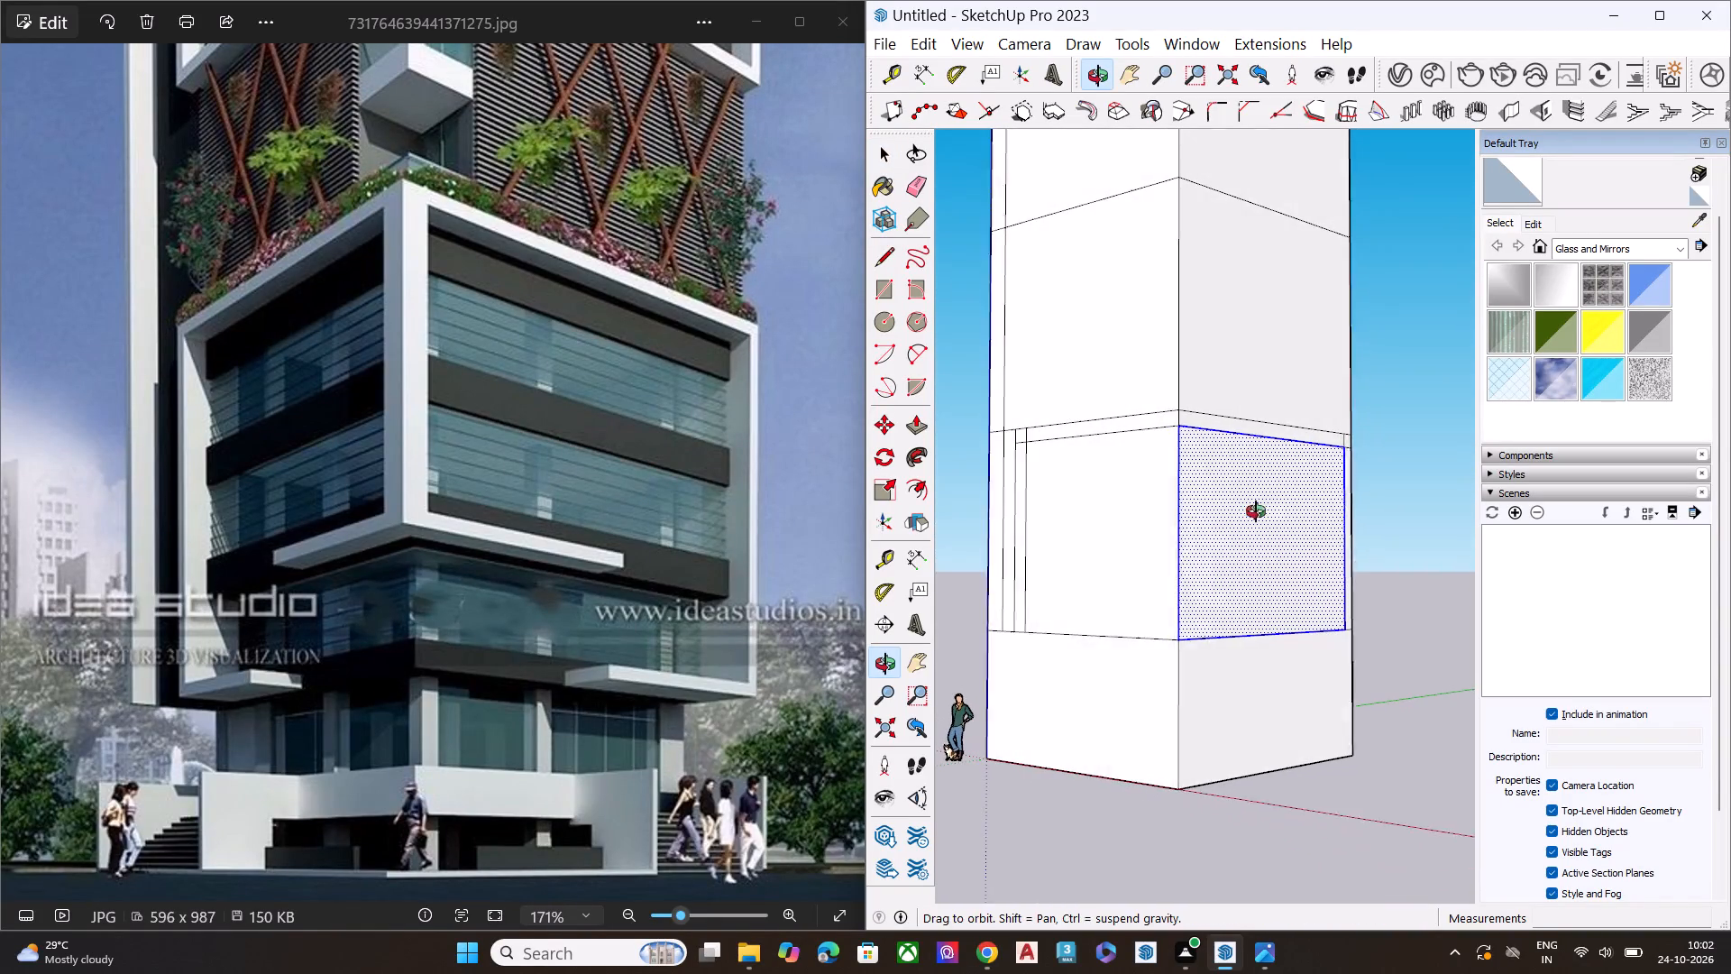
pyautogui.moveTo(1256, 511); pyautogui.dragTo(1261, 510, button='middle')
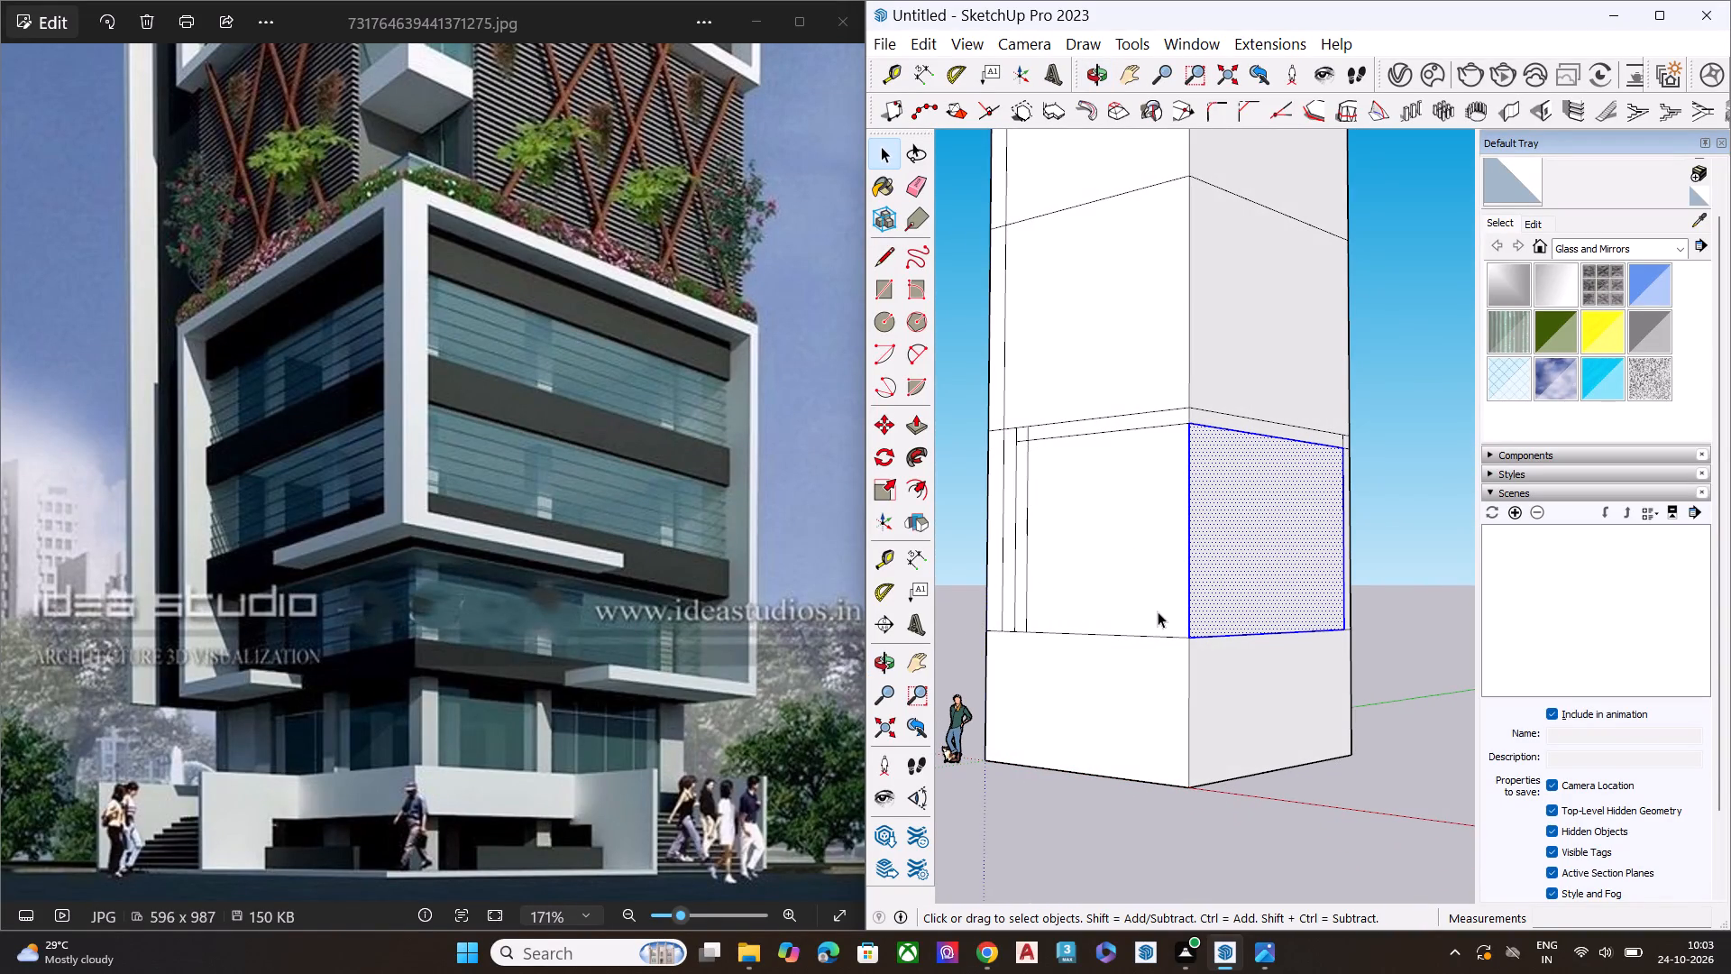
pyautogui.scroll(3, 1186, 482)
pyautogui.scroll(-2, 1192, 474)
pyautogui.scroll(1, 1192, 474)
pyautogui.click(1444, 510)
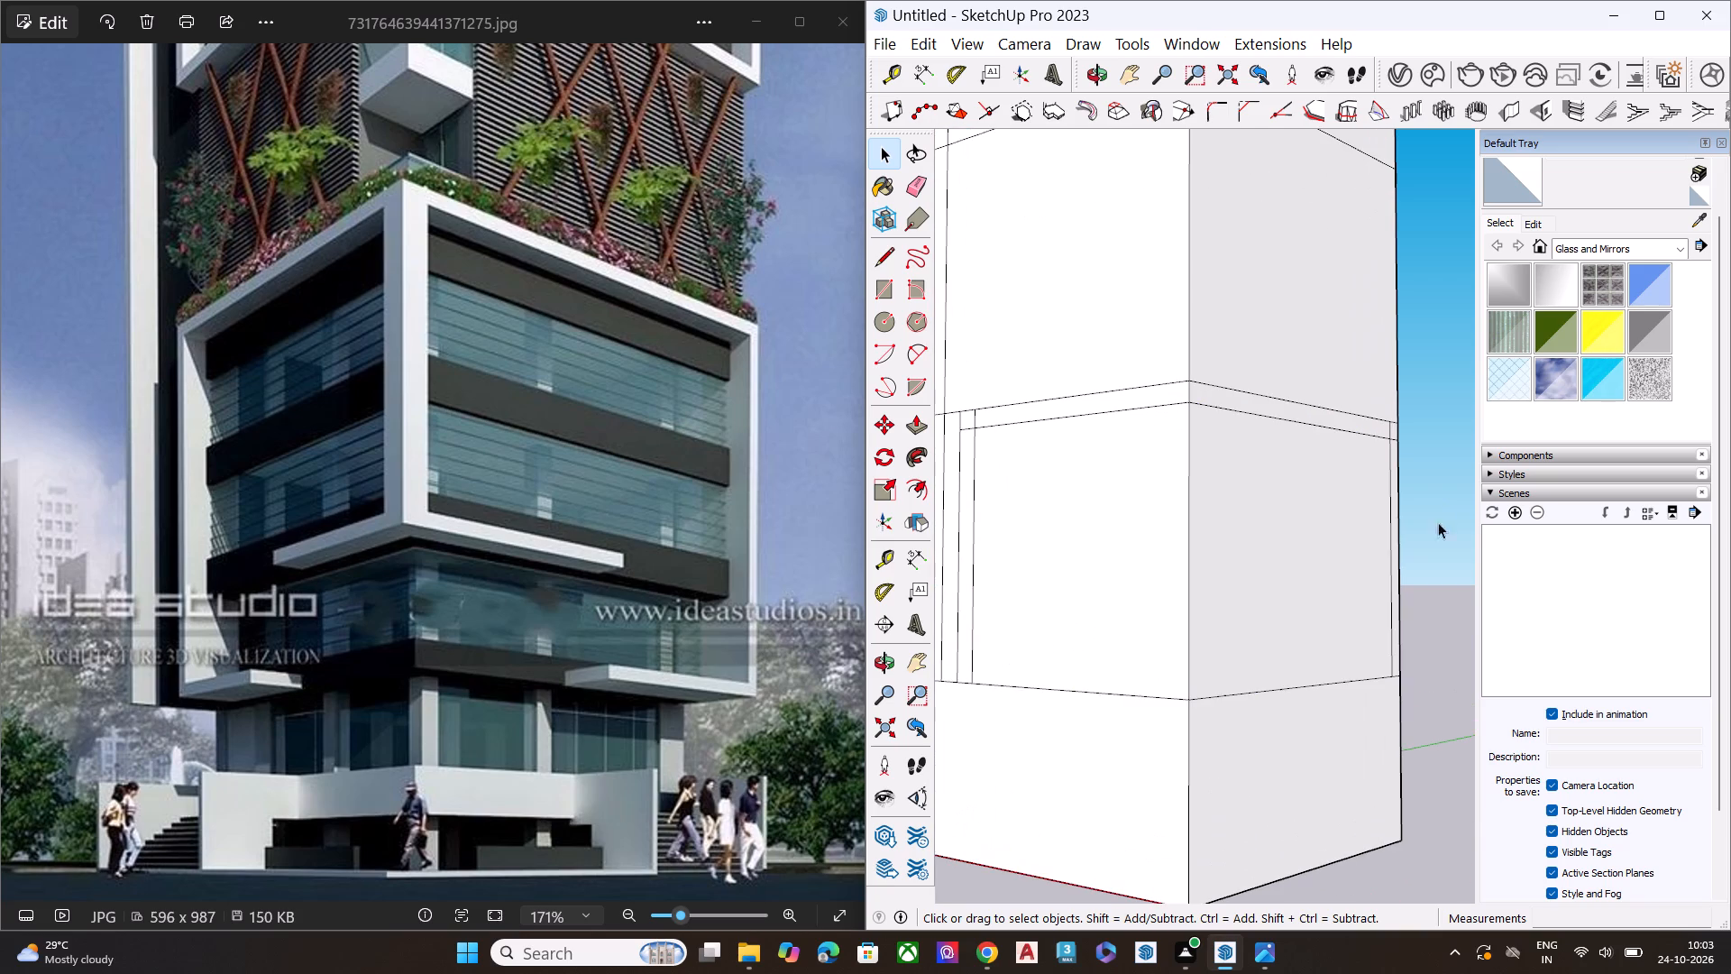
# Copy both segments of the second-lowest tier's shared corner edge inward along the green-axis wall about 1' 6".
pyautogui.moveTo(1187, 496); pyautogui.dragTo(1279, 516, button='middle')
pyautogui.click(1241, 447)
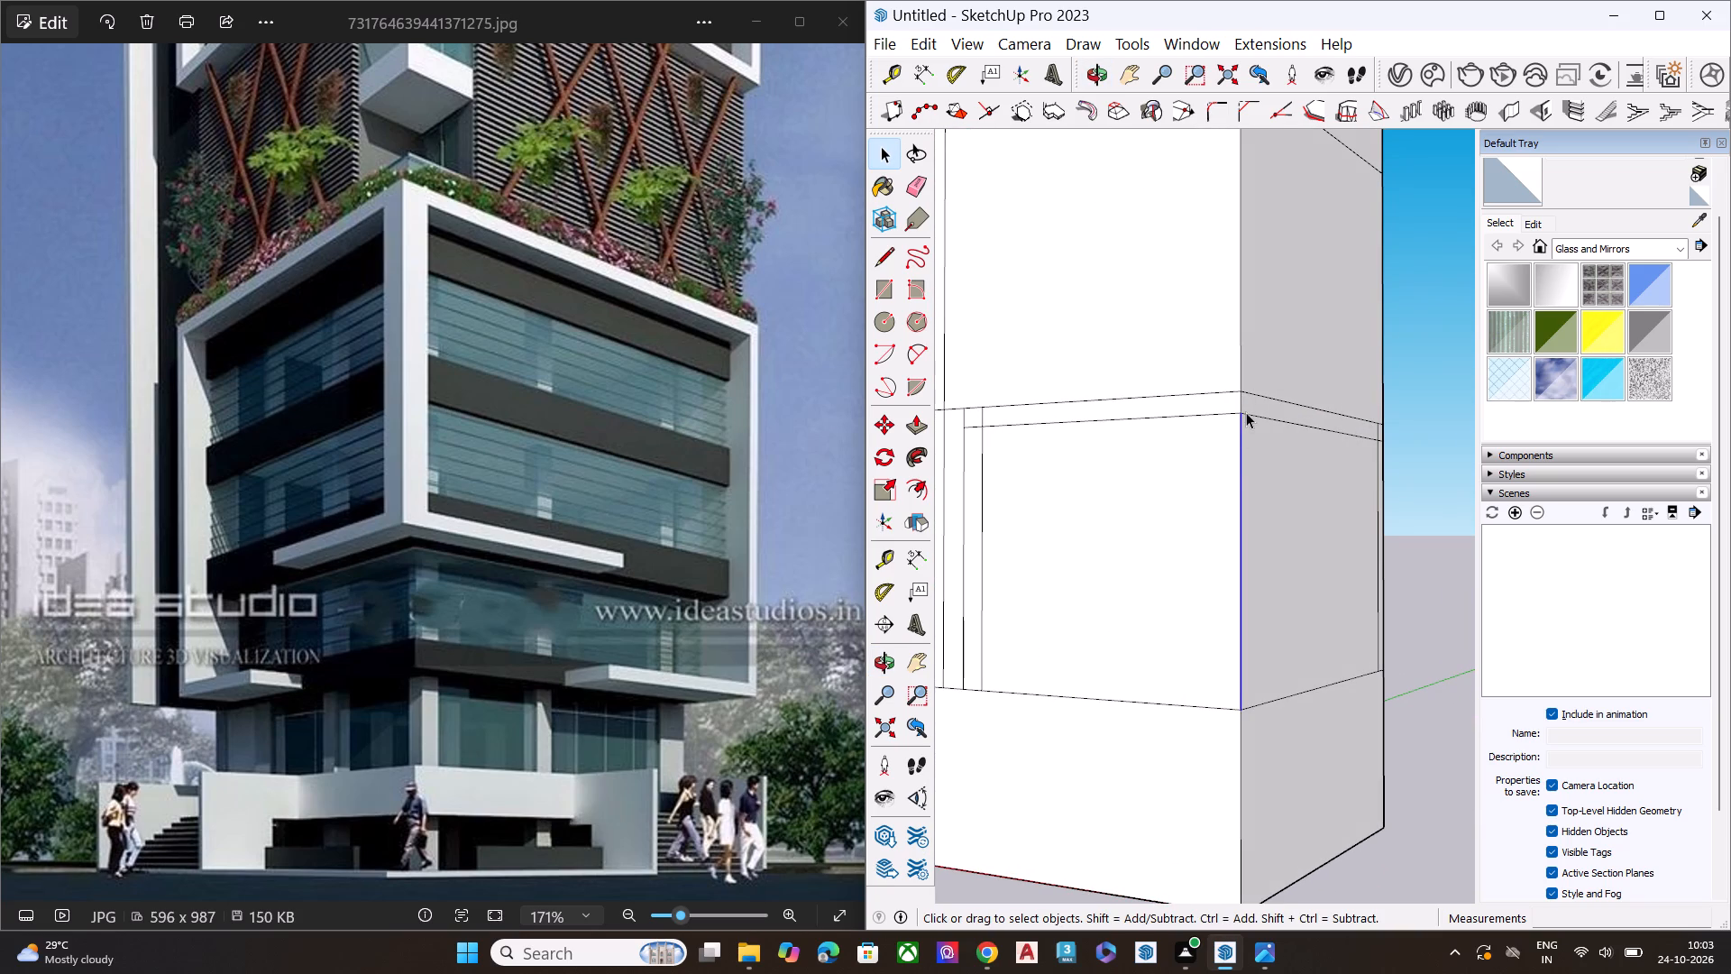
pyautogui.keyDown('ctrl'); pyautogui.click(1241, 400); pyautogui.keyUp('ctrl')
pyautogui.moveTo(1298, 469); pyautogui.dragTo(912, 451, button='middle')
pyautogui.moveTo(1153, 499); pyautogui.dragTo(1107, 508, button='middle')
pyautogui.press('m')
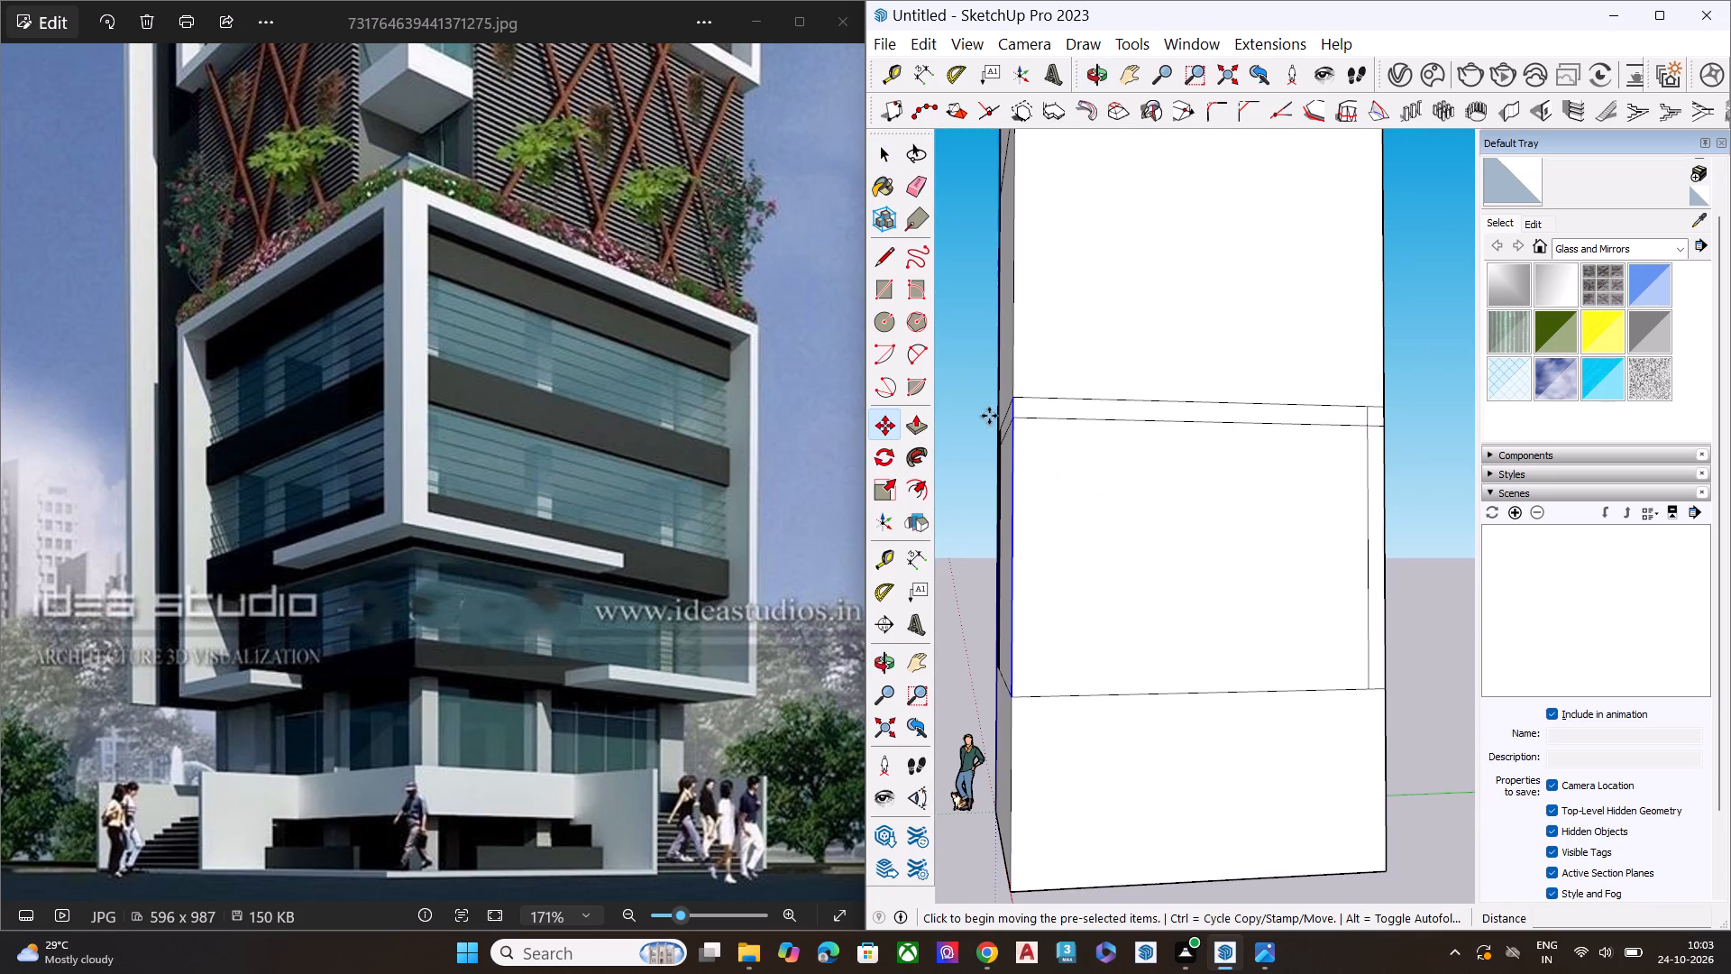
pyautogui.scroll(11, 1004, 383)
pyautogui.click(1022, 429)
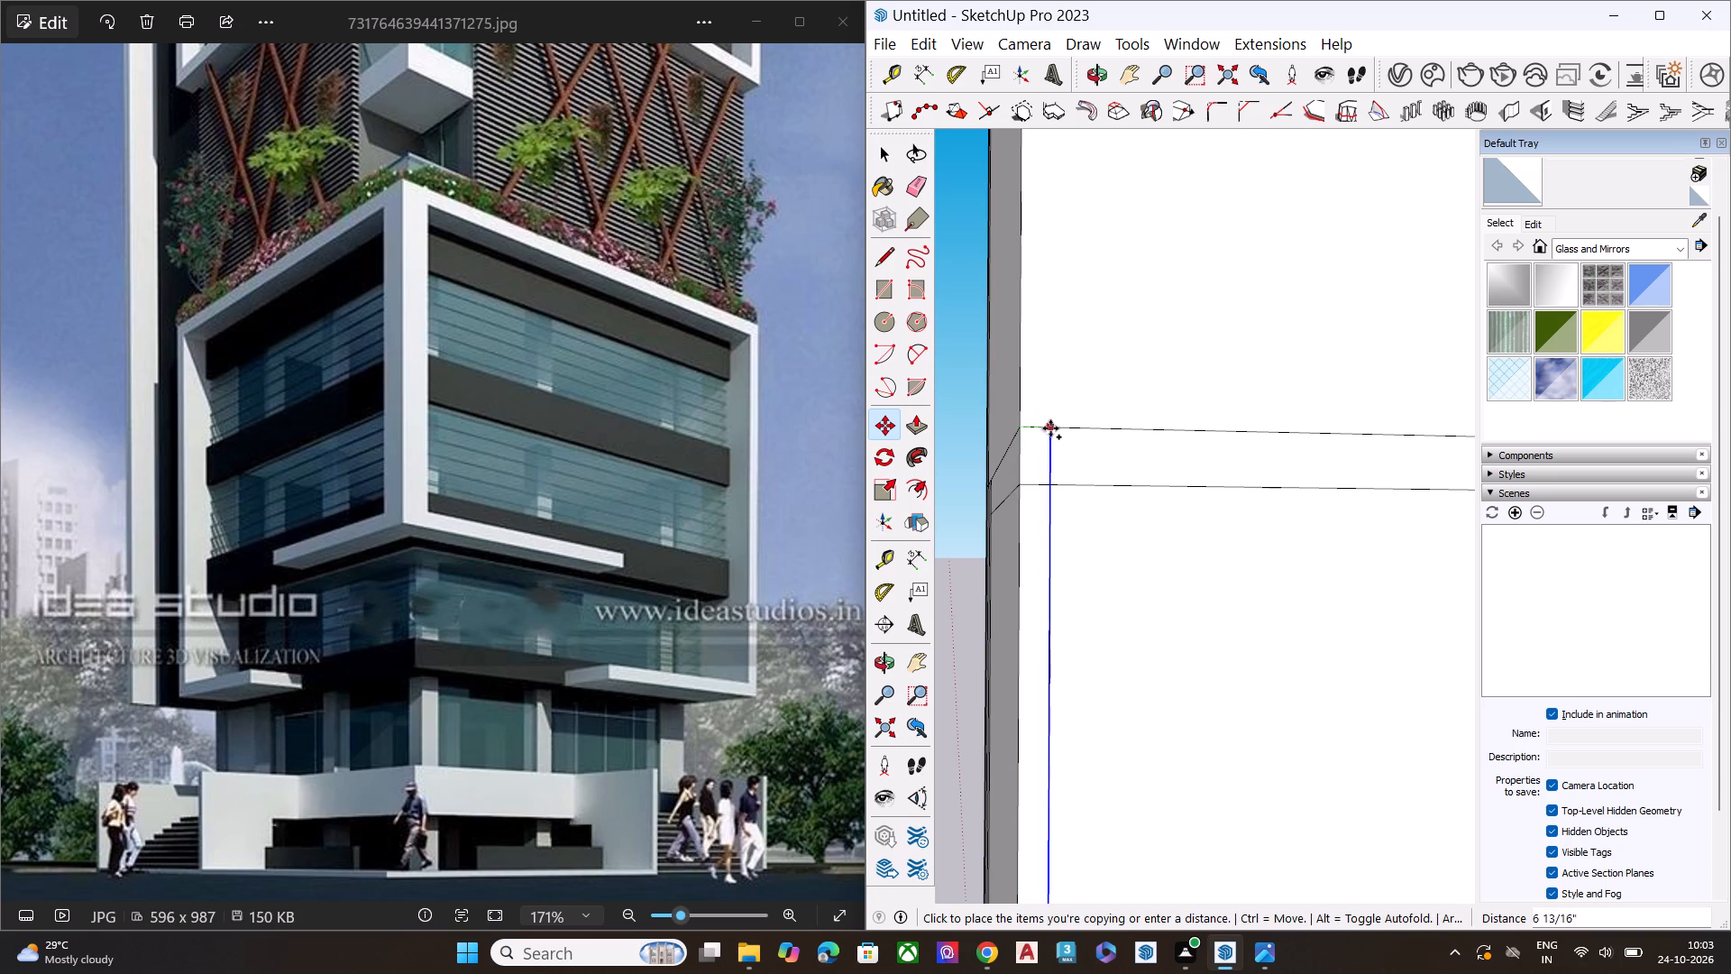
pyautogui.scroll(-4, 1055, 428)
pyautogui.scroll(2, 1055, 428)
pyautogui.scroll(-3, 1055, 428)
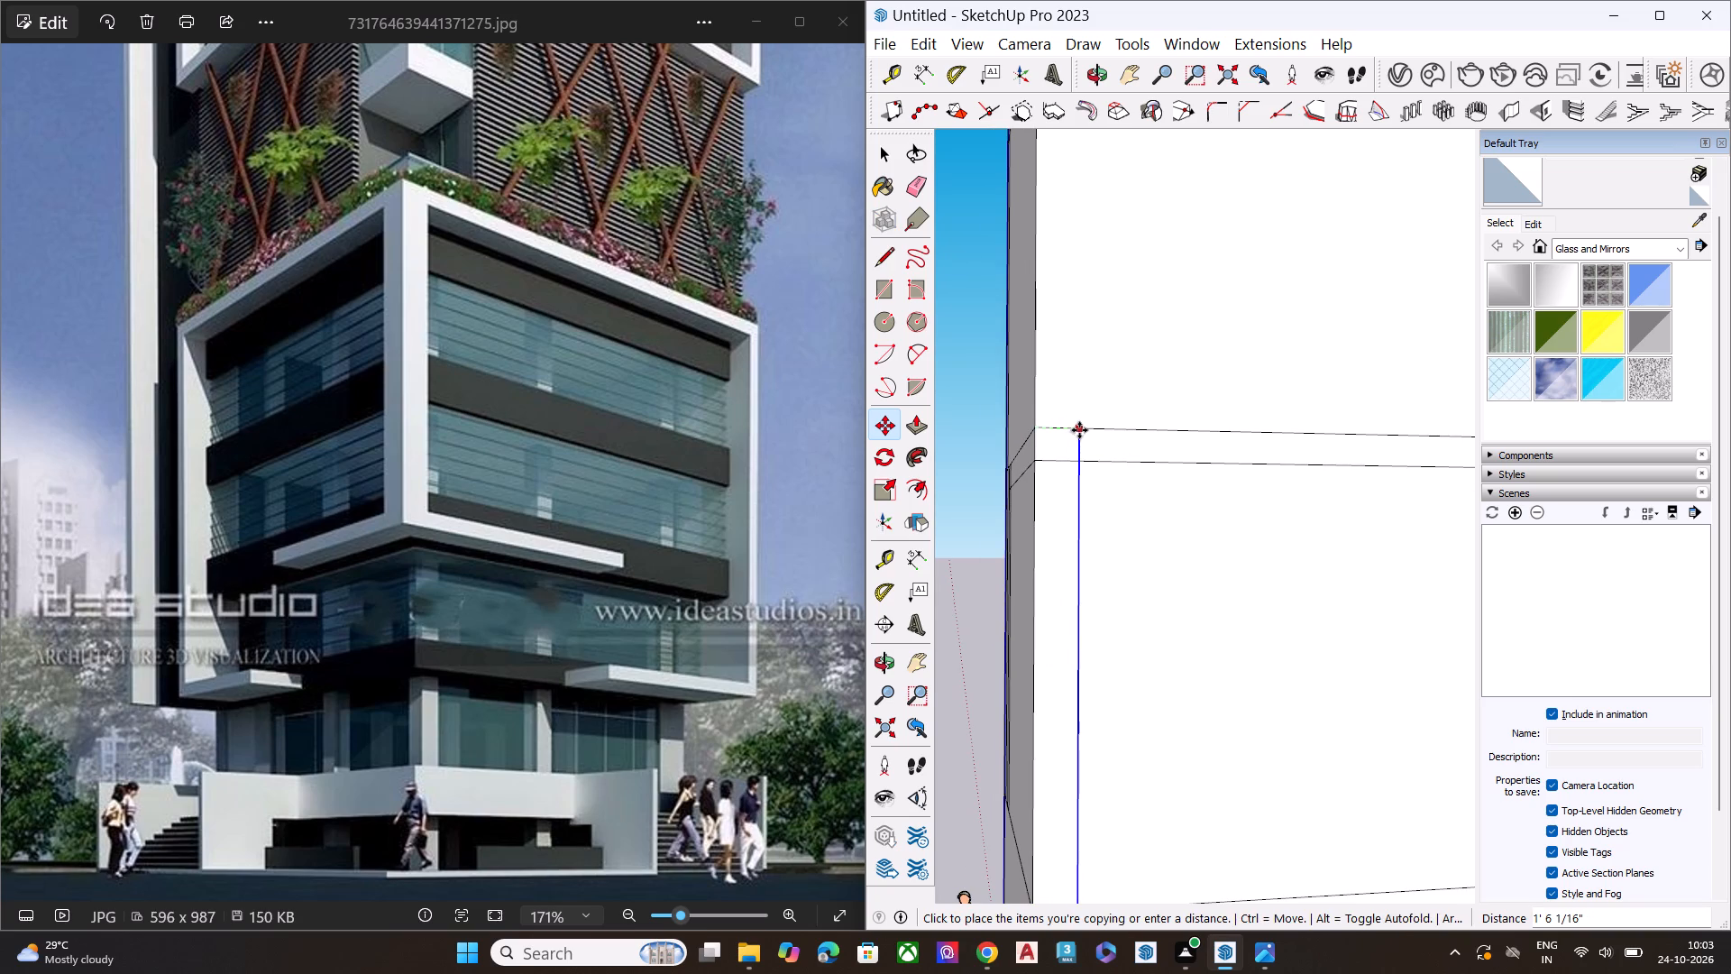
pyautogui.click(1079, 430)
# Copy both segments of the same shared corner edge inward along the red-axis wall about 1' 1 9/16".
pyautogui.scroll(3, 1035, 438)
pyautogui.scroll(-4, 1035, 437)
pyautogui.scroll(1, 1055, 431)
pyautogui.scroll(-3, 1056, 431)
pyautogui.moveTo(1074, 493); pyautogui.dragTo(1468, 492, button='middle')
pyautogui.scroll(-1, 1074, 493)
pyautogui.scroll(1, 1258, 470)
pyautogui.scroll(-1, 1253, 464)
pyautogui.scroll(1, 1251, 463)
pyautogui.scroll(-2, 1250, 462)
pyautogui.scroll(3, 1250, 462)
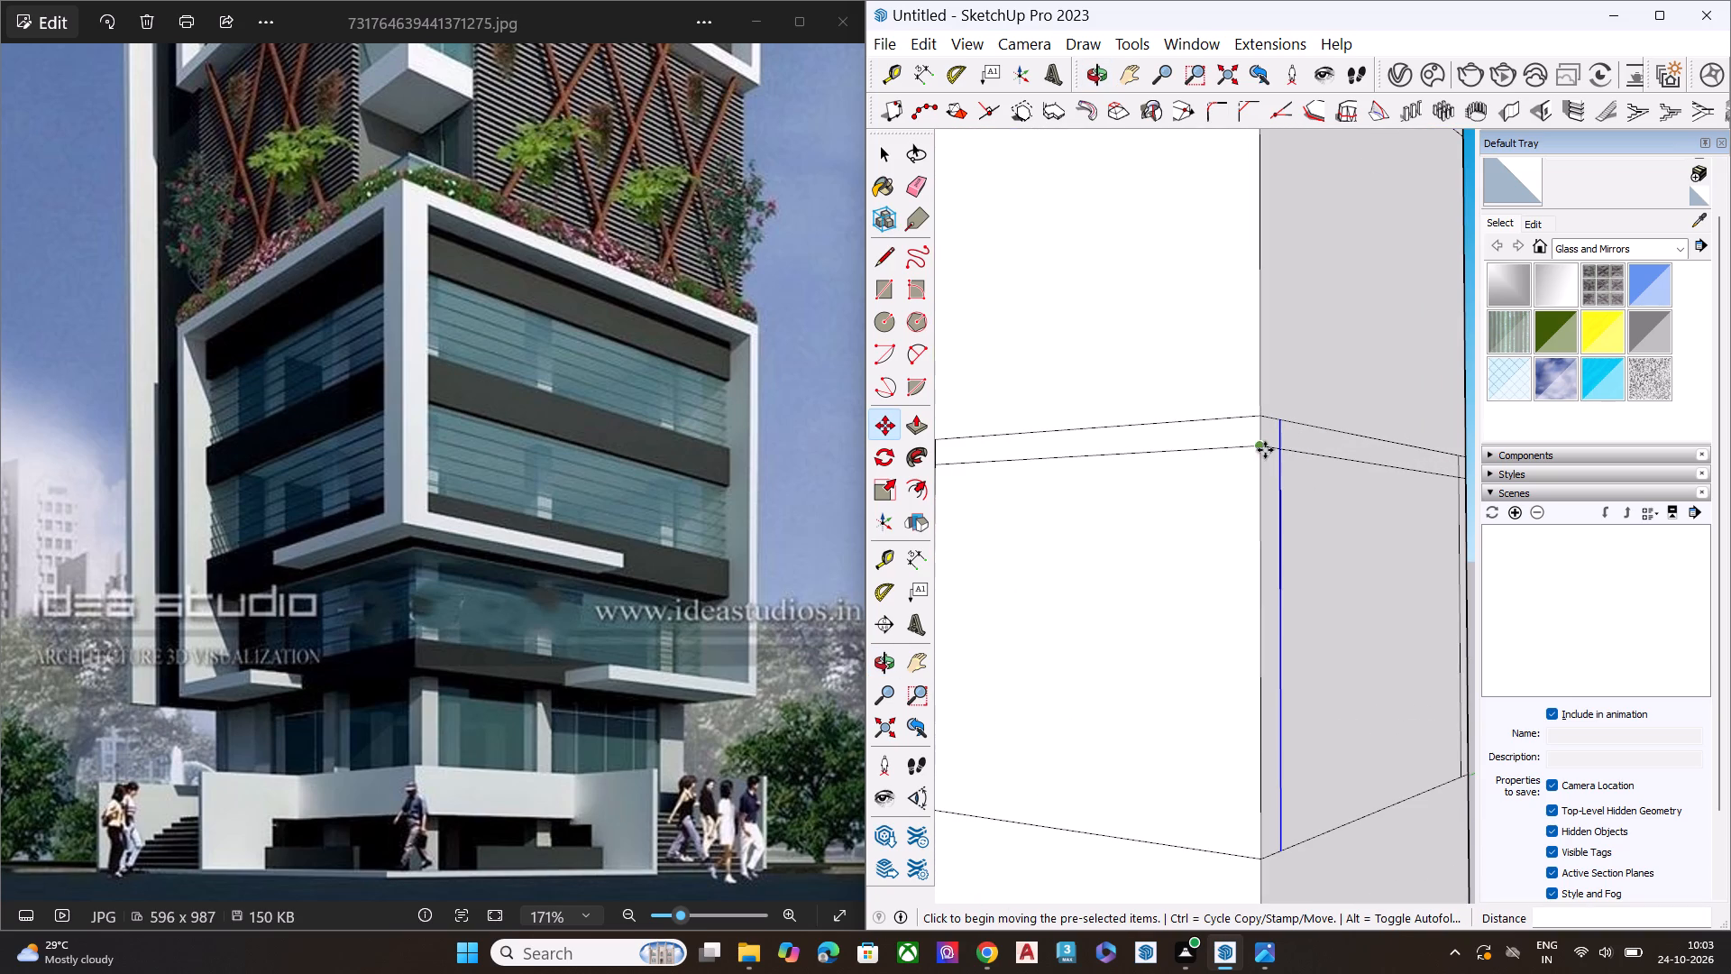
pyautogui.press('space')
pyautogui.click(1260, 427)
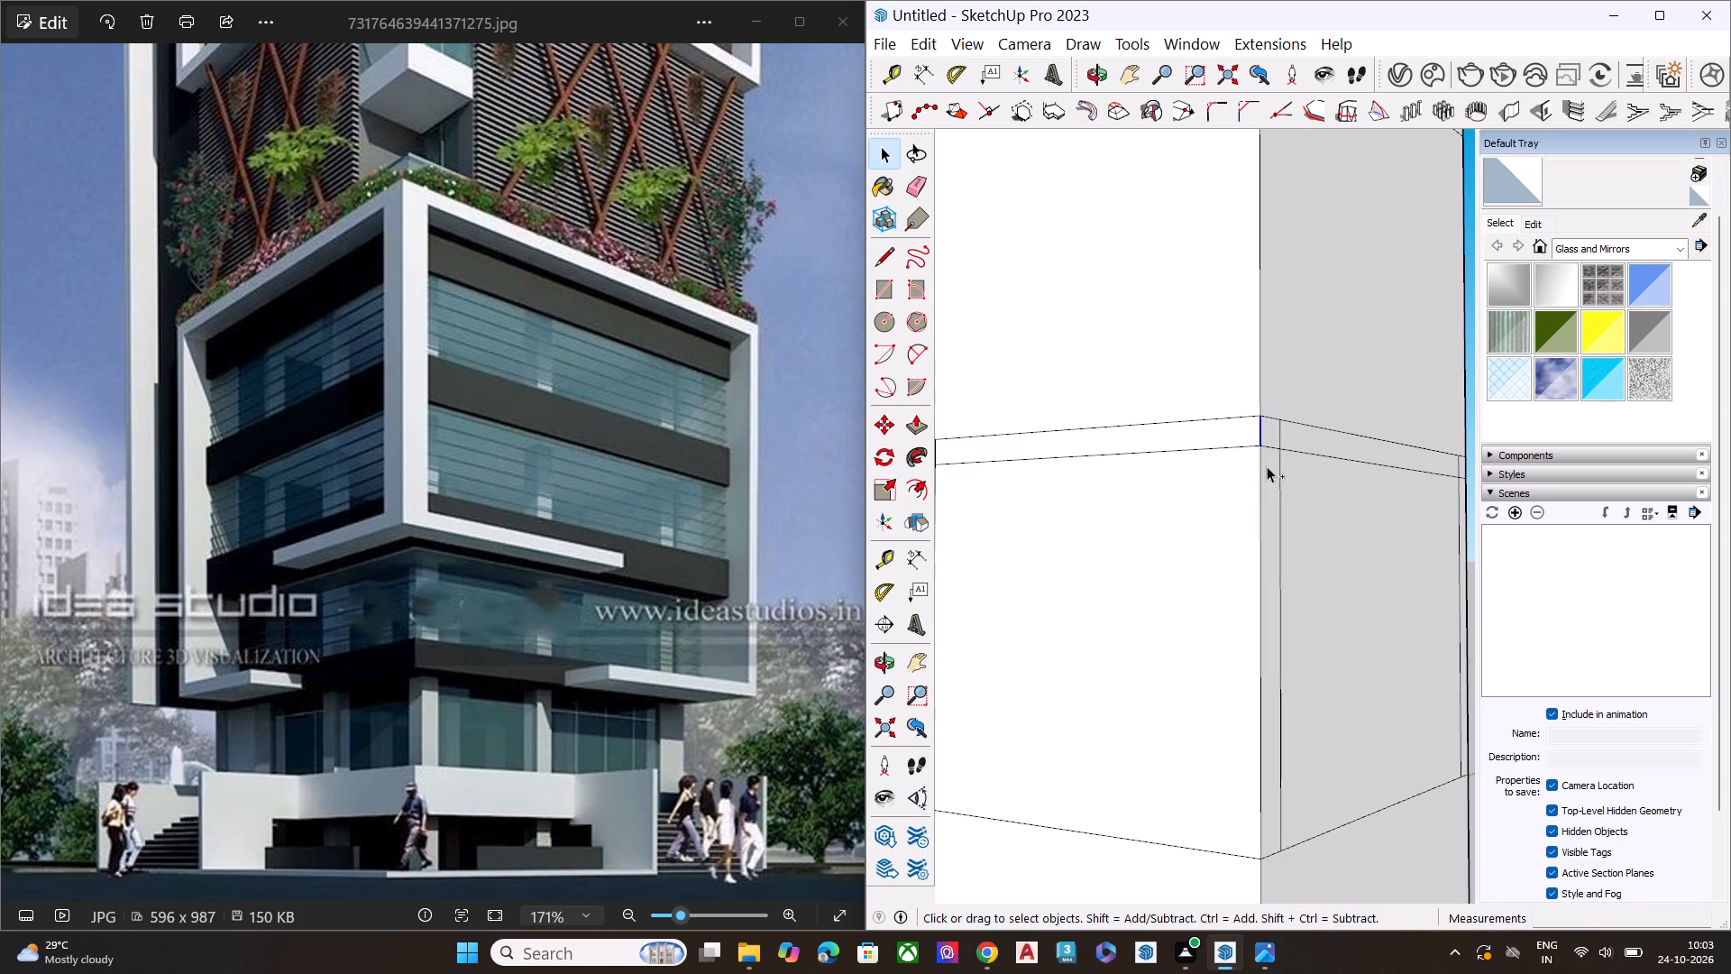
pyautogui.keyDown('ctrl'); pyautogui.click(1261, 485); pyautogui.keyUp('ctrl')
pyautogui.scroll(-5, 1218, 525)
pyautogui.moveTo(1216, 528); pyautogui.dragTo(1324, 518, button='middle')
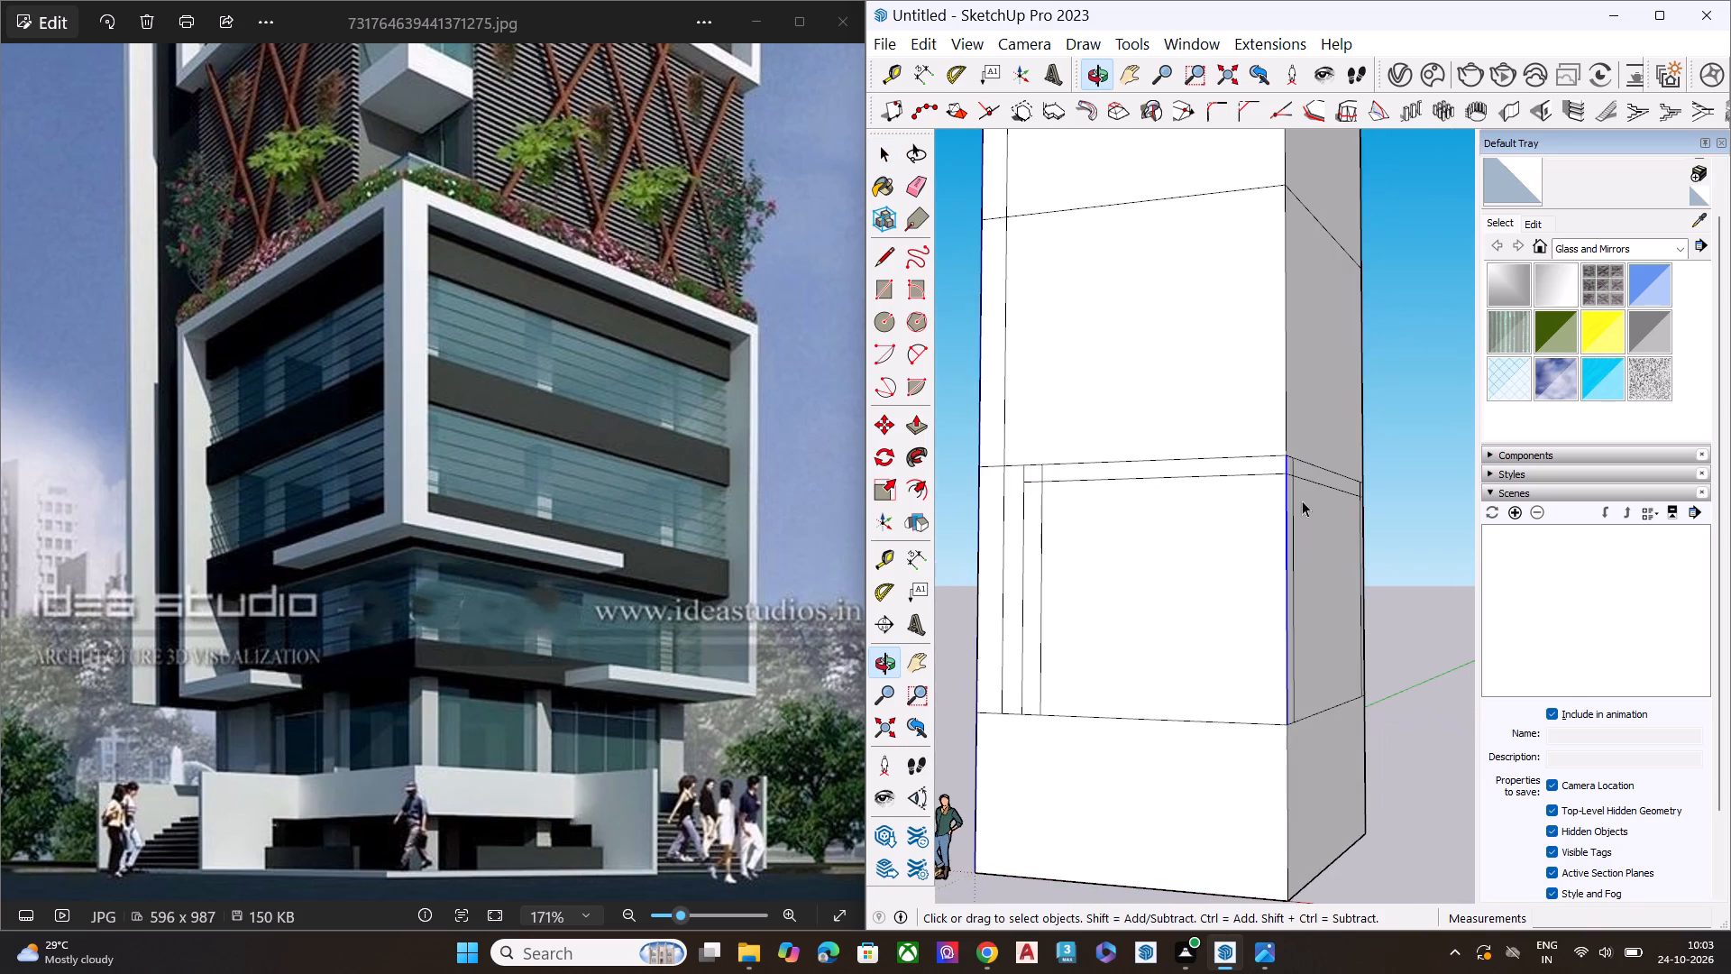
pyautogui.scroll(1, 1287, 496)
pyautogui.scroll(-1, 1287, 496)
pyautogui.scroll(1, 1287, 496)
pyautogui.press('m')
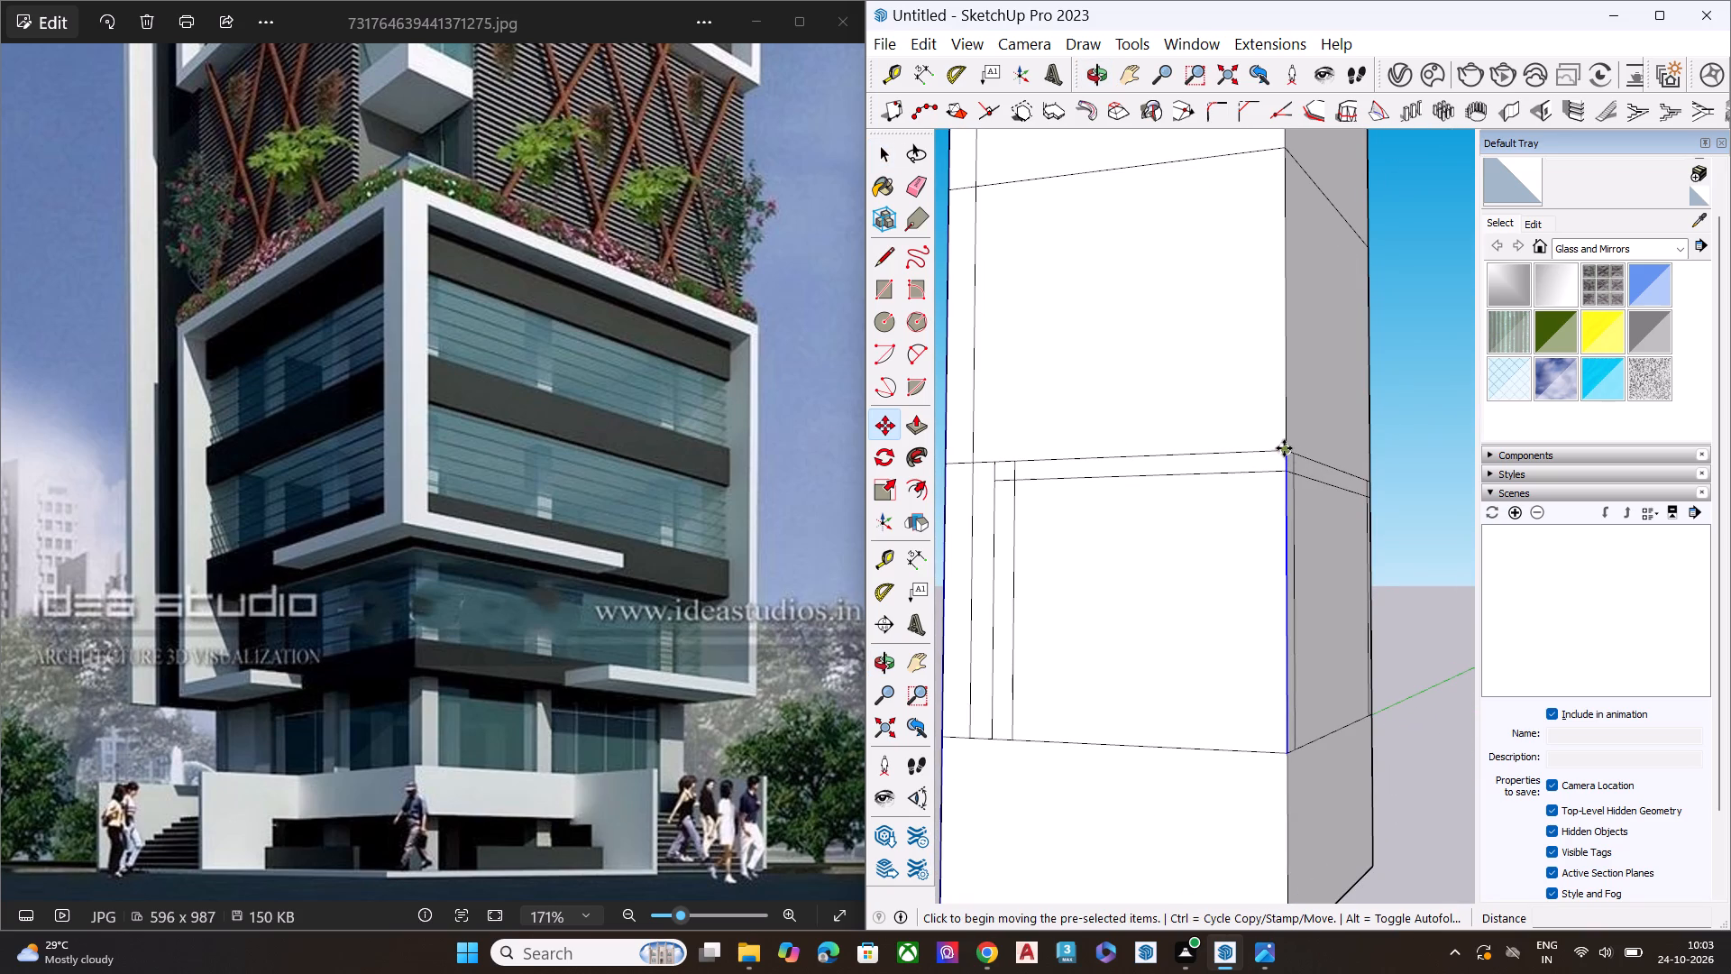
pyautogui.click(1285, 449)
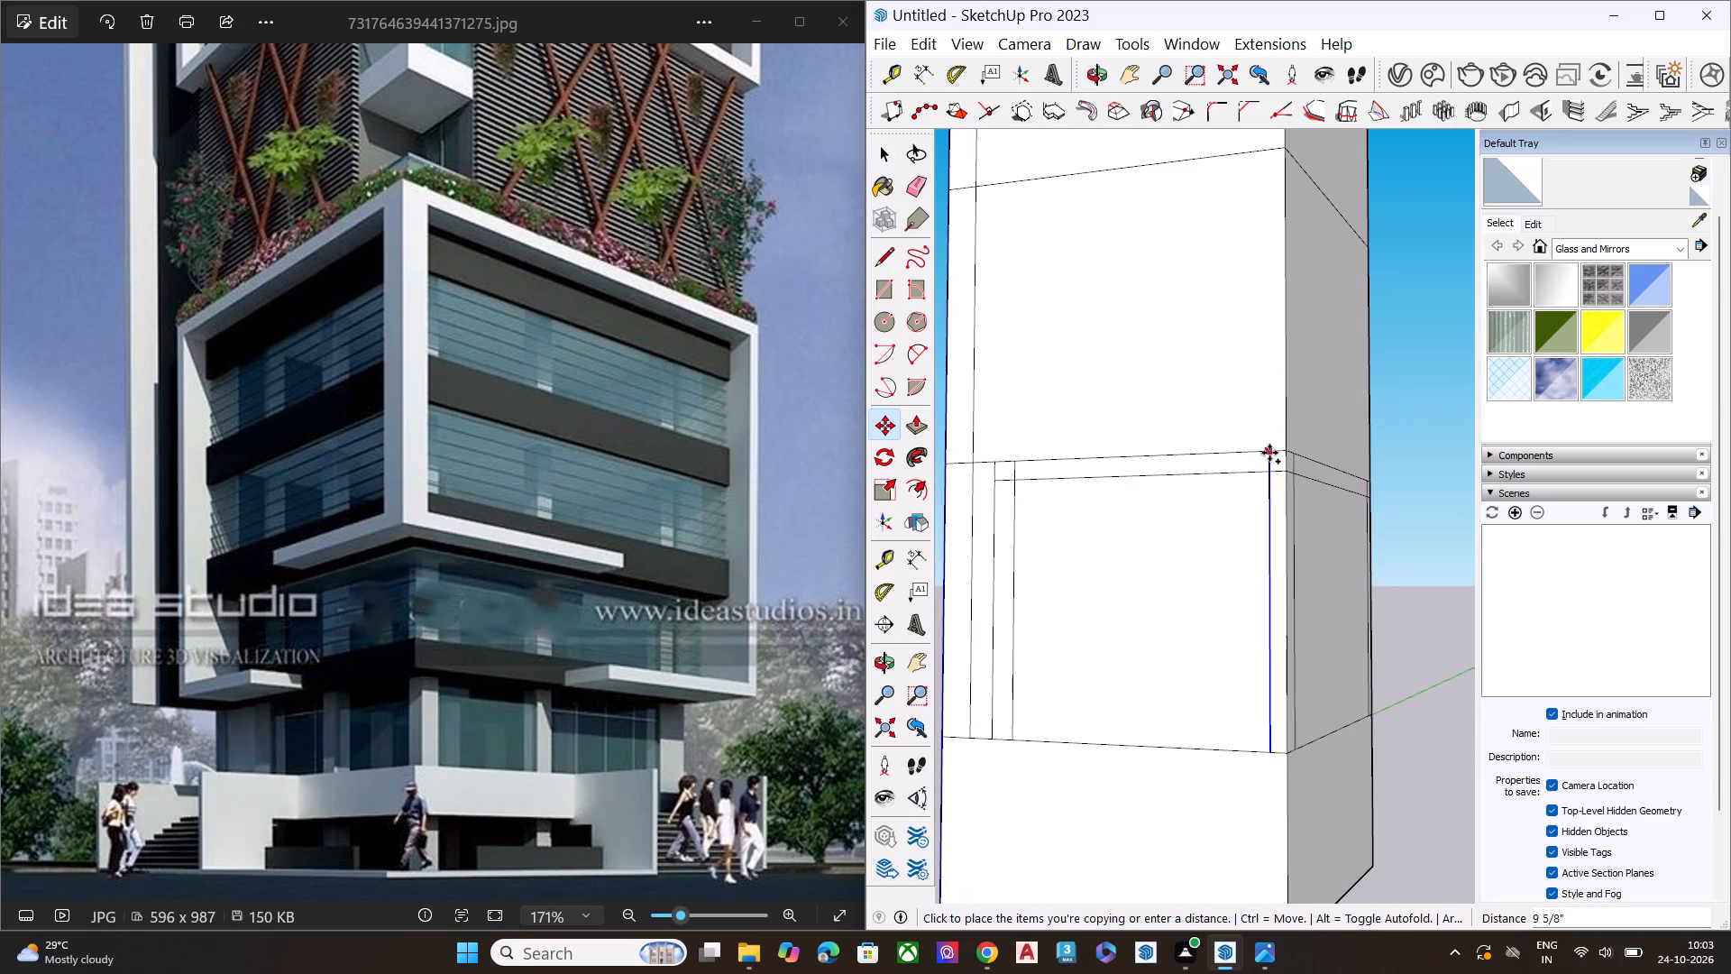
pyautogui.moveTo(1269, 453); pyautogui.dragTo(1420, 463, button='middle')
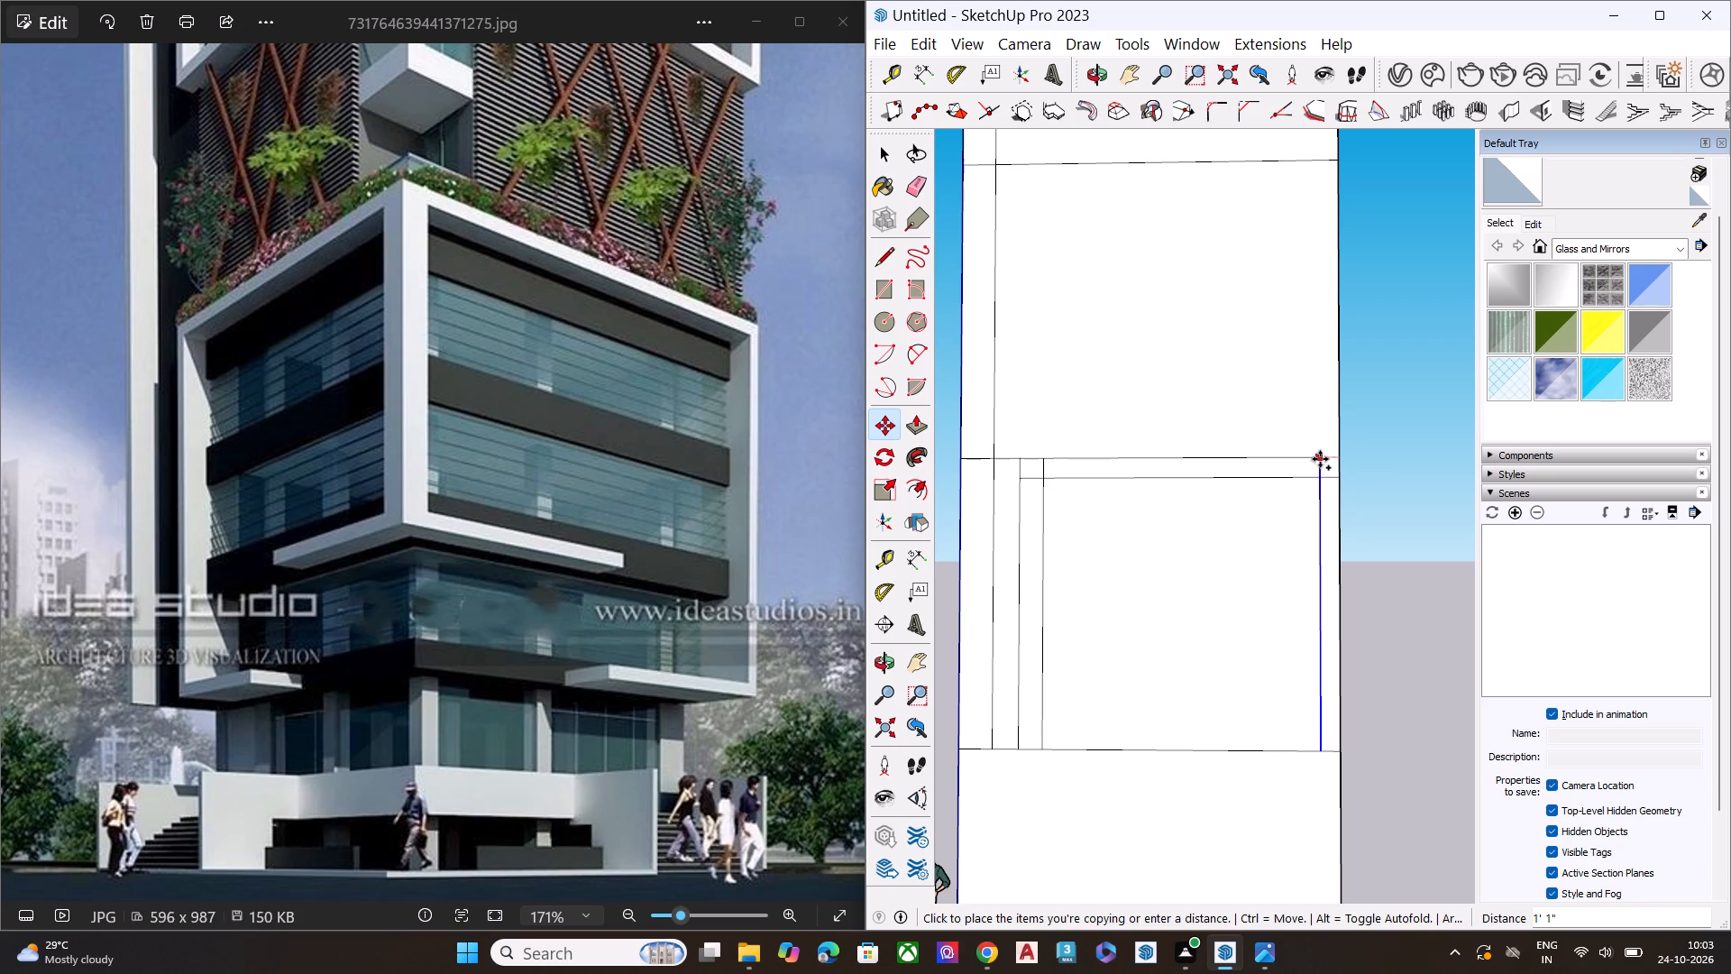
pyautogui.click(1319, 459)
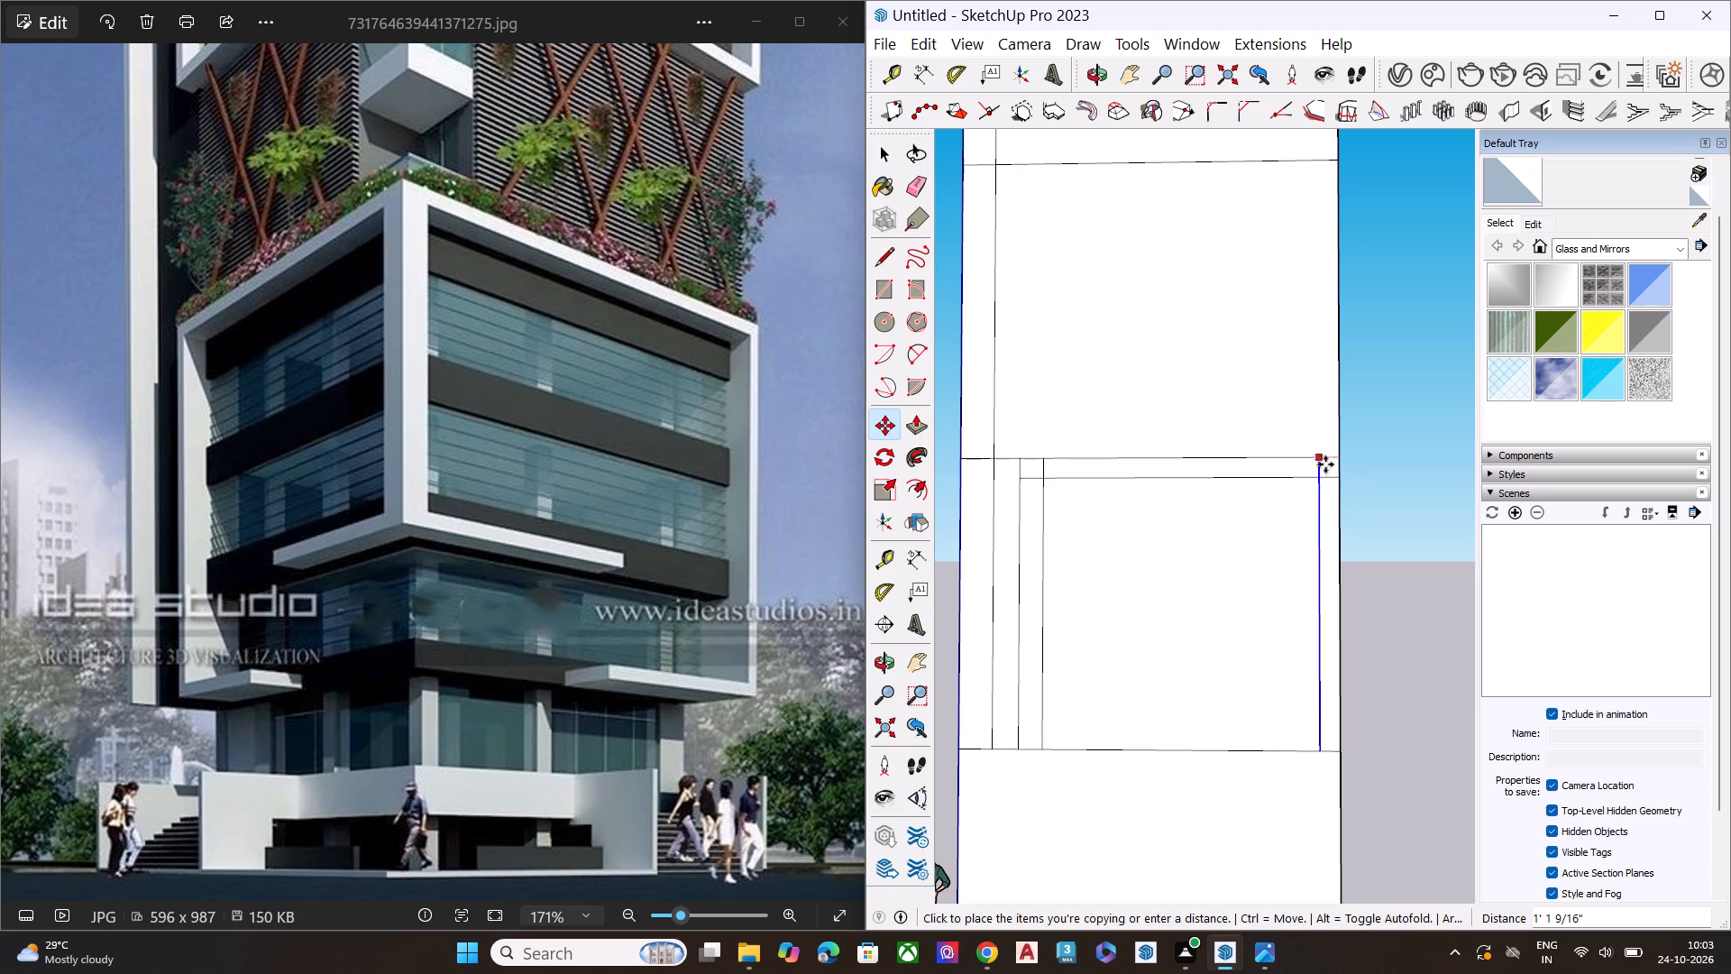
pyautogui.press('space')
pyautogui.click(1370, 488)
# Move the second-lowest tier's new vertical line on the red-axis wall, both segments, farther from the shared corner by about 4 9/16".
pyautogui.scroll(-7, 1235, 631)
pyautogui.moveTo(1273, 648); pyautogui.dragTo(1281, 604, button='middle')
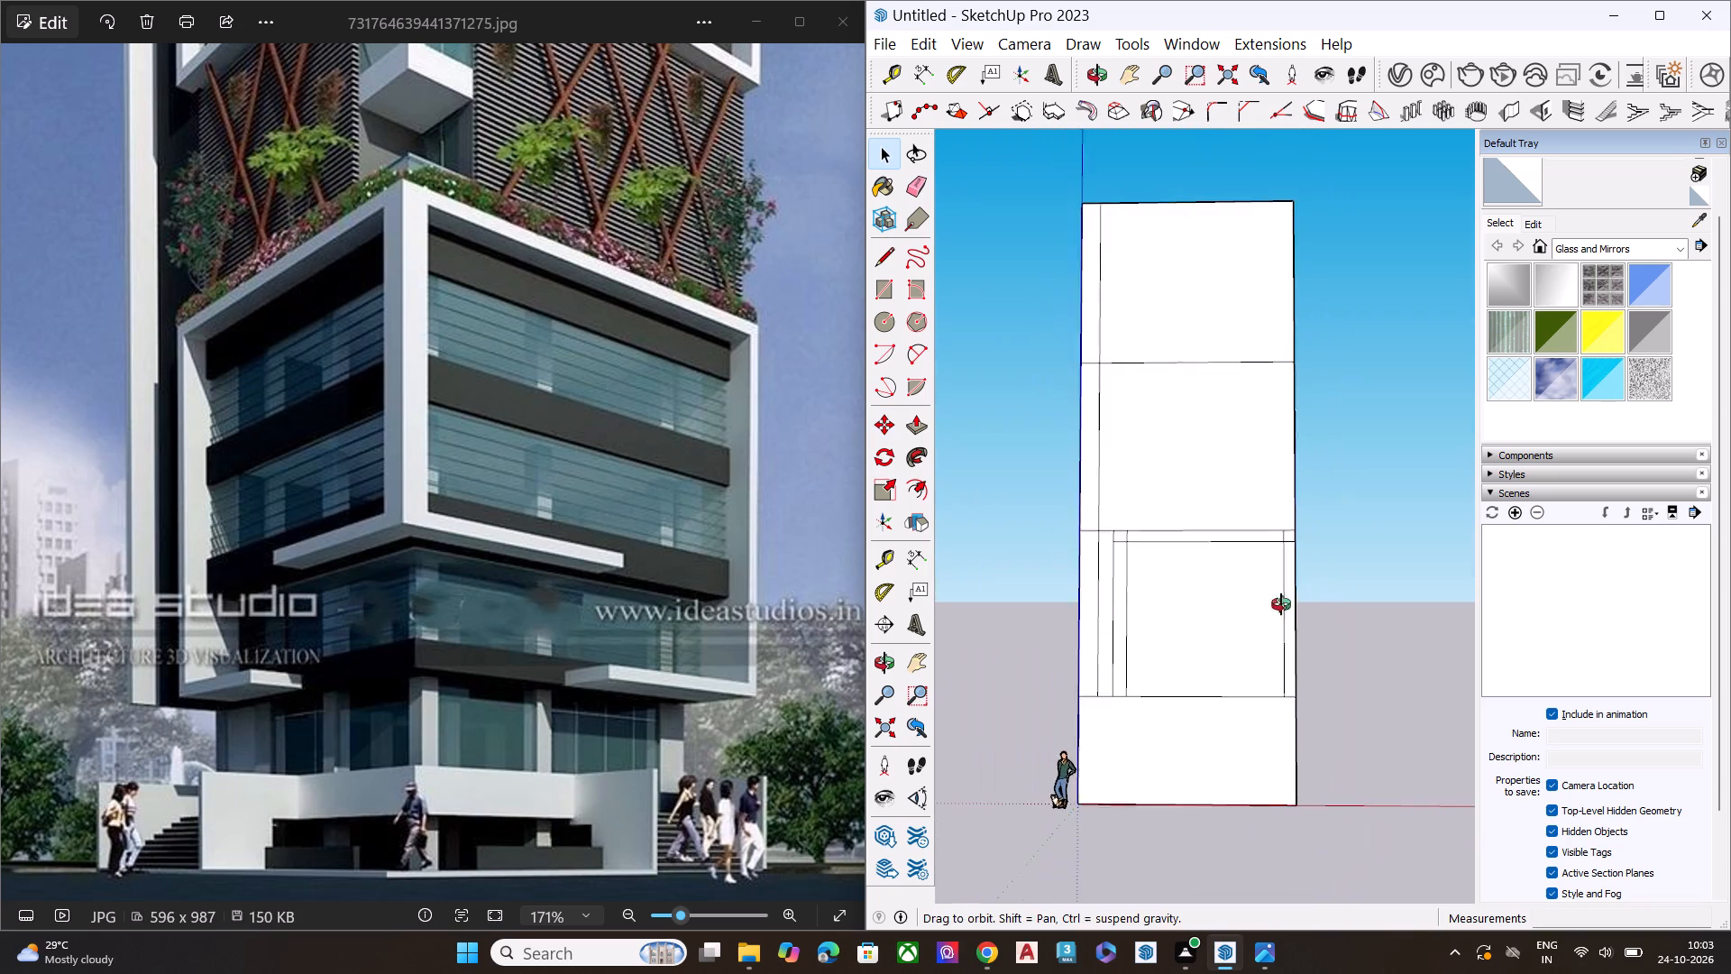
pyautogui.moveTo(1281, 604); pyautogui.dragTo(1312, 539, button='middle')
pyautogui.scroll(10, 1301, 546)
pyautogui.doubleClick(1295, 552)
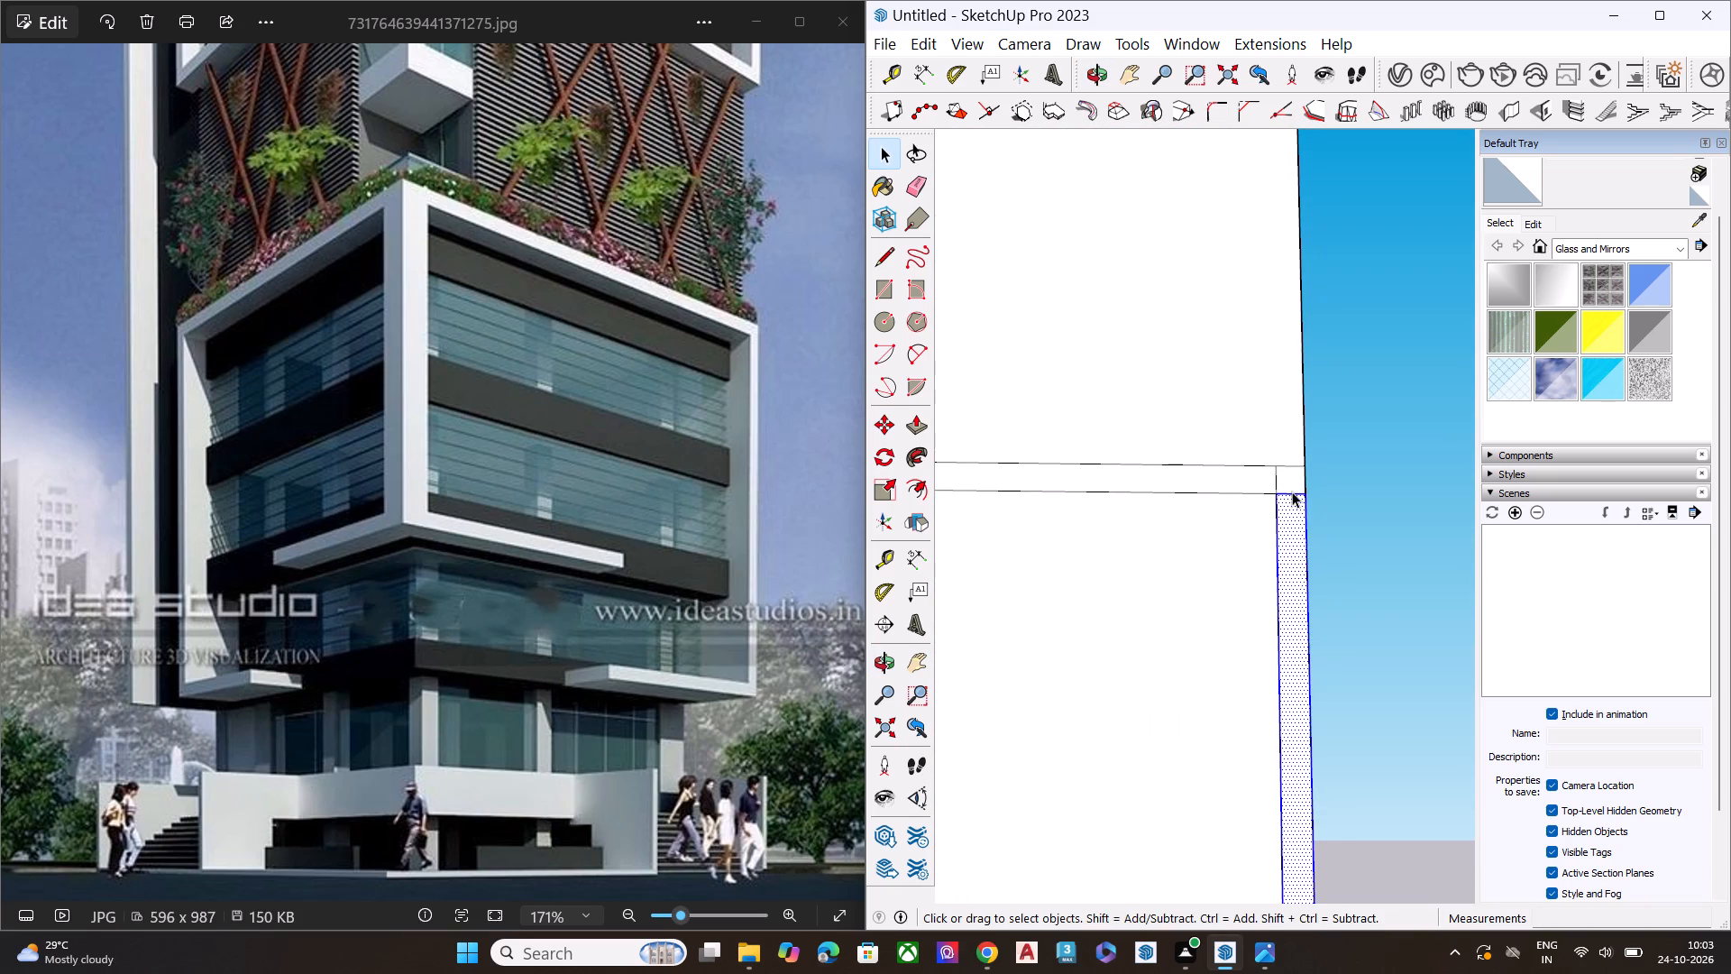
pyautogui.click(1289, 487)
pyautogui.click(1274, 479)
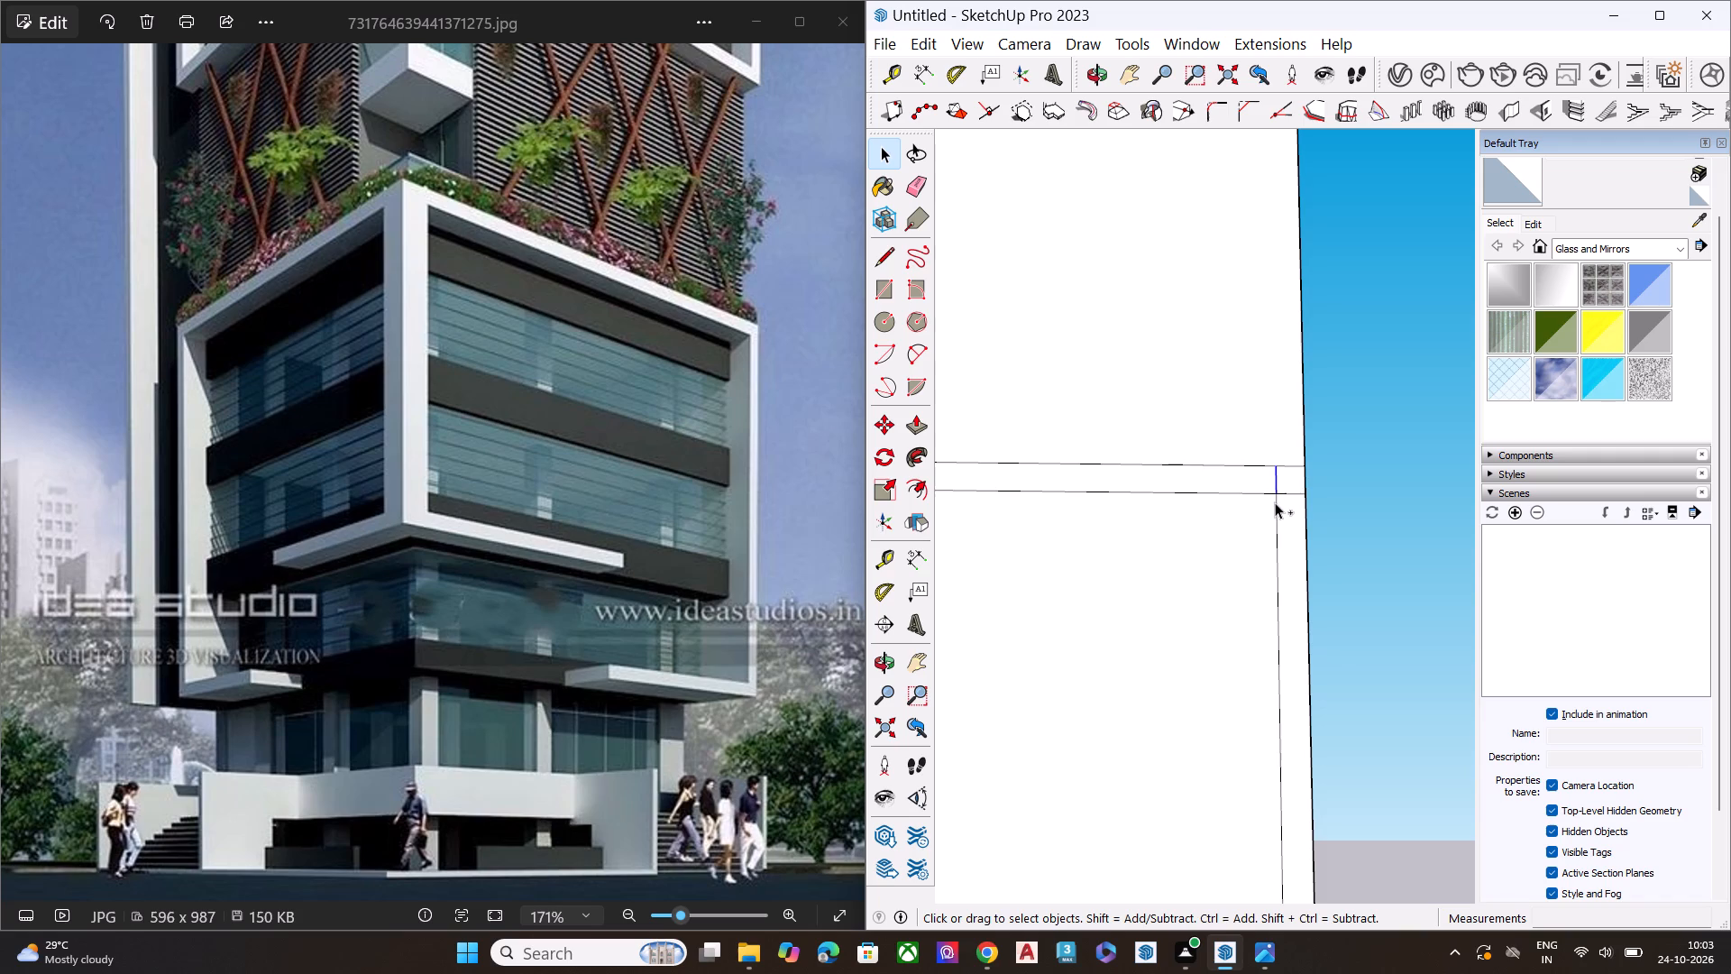
pyautogui.keyDown('ctrl'); pyautogui.click(1276, 504); pyautogui.keyUp('ctrl')
pyautogui.moveTo(1275, 494); pyautogui.dragTo(1291, 573, button='middle')
pyautogui.press('m')
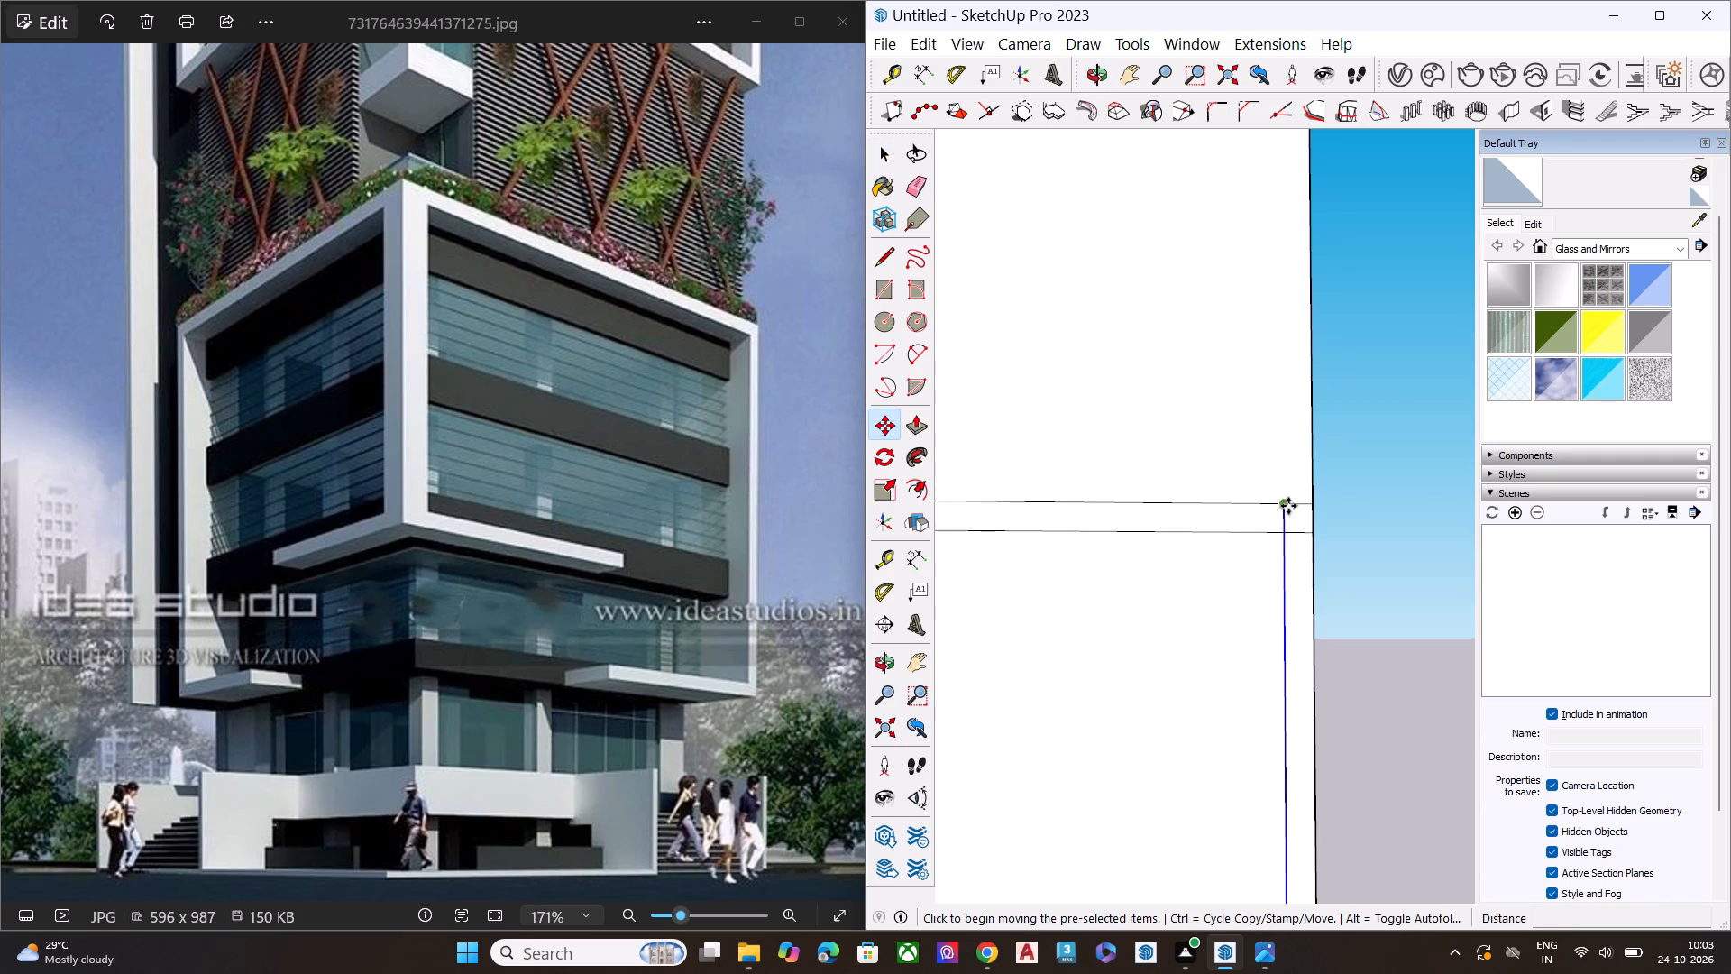
pyautogui.click(1282, 503)
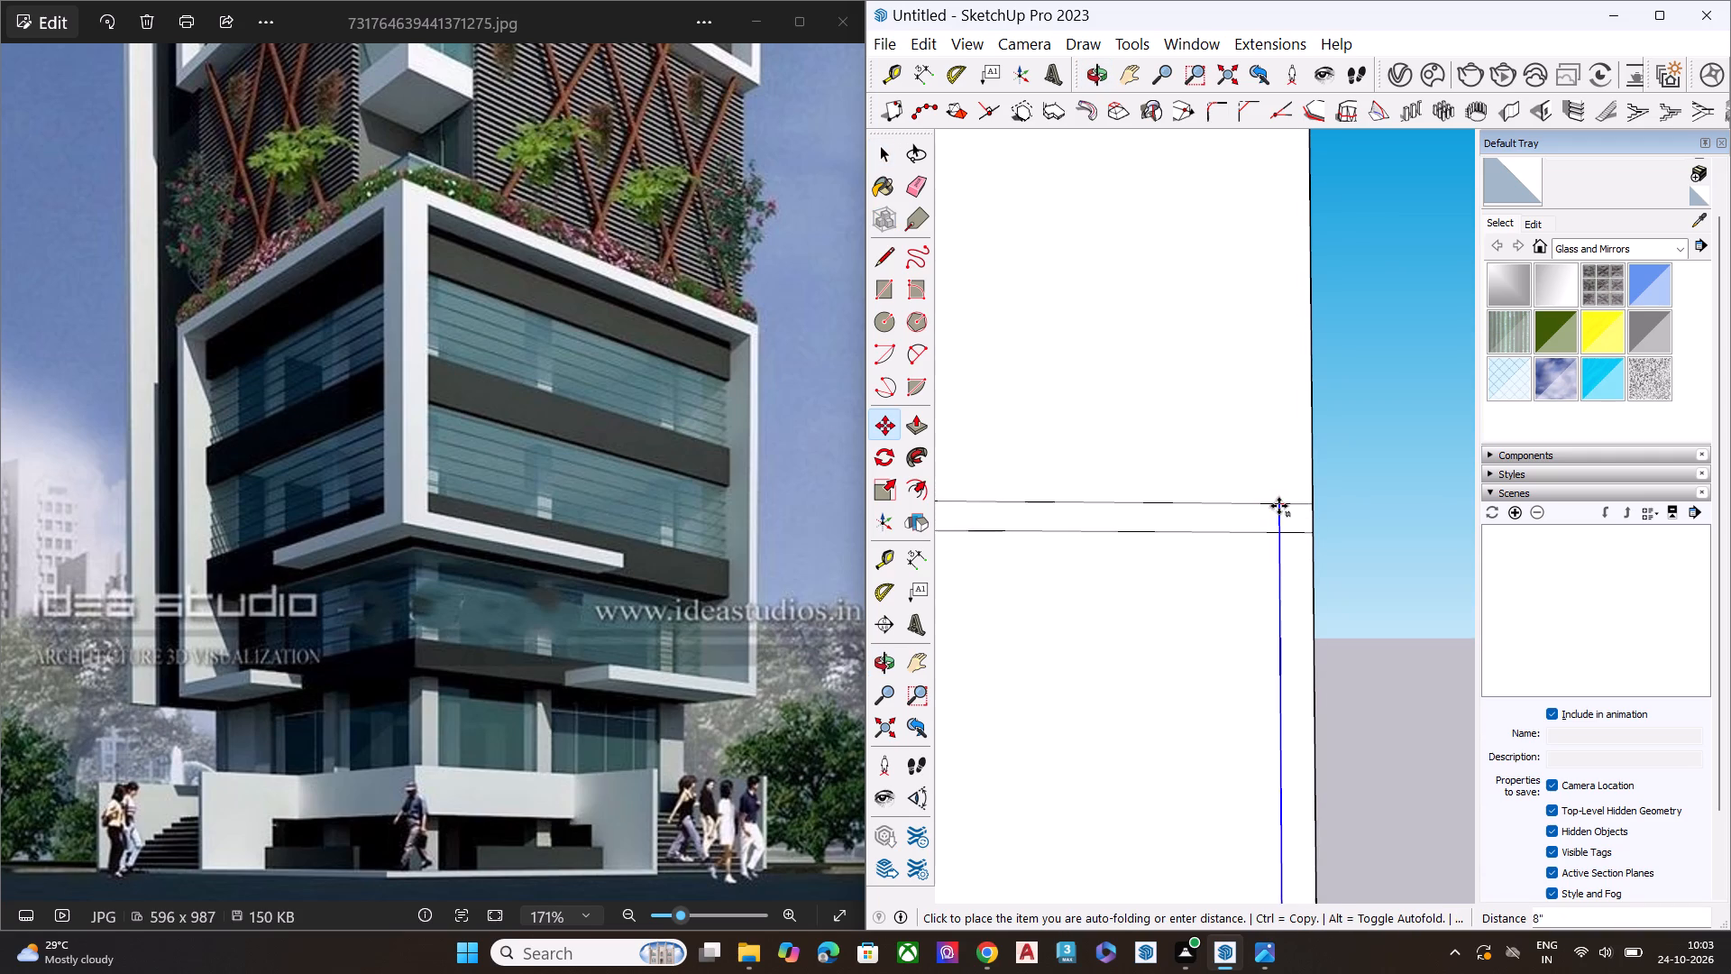
pyautogui.scroll(-8, 1279, 506)
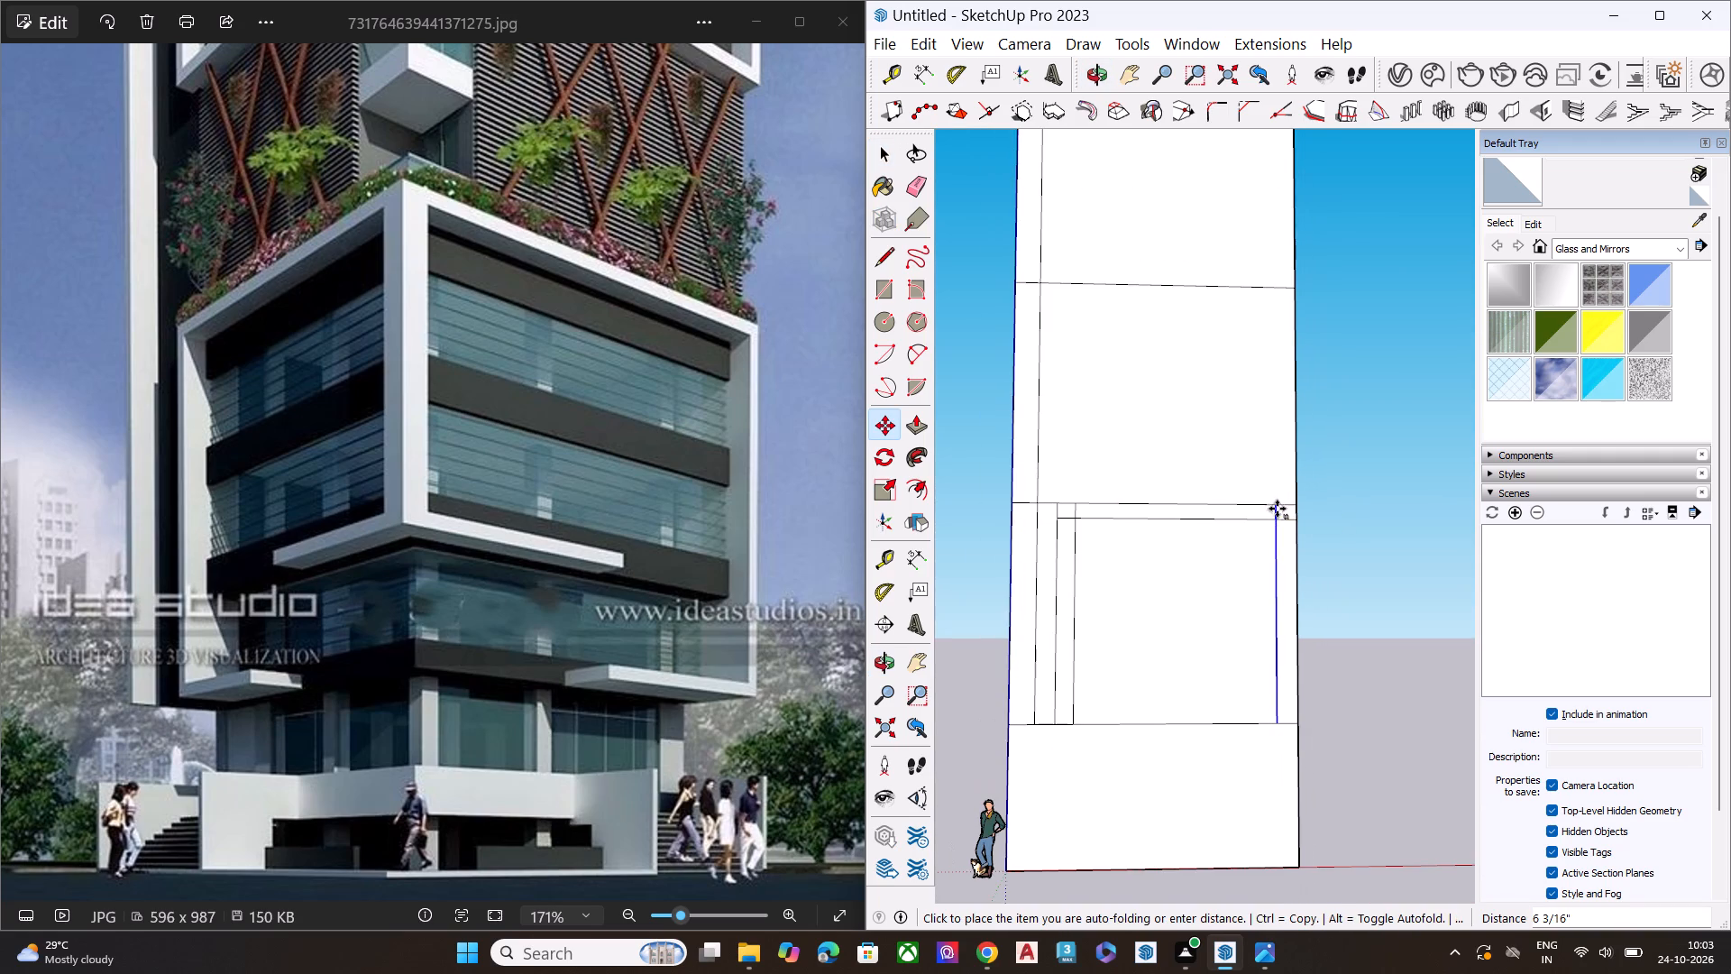
pyautogui.click(1277, 507)
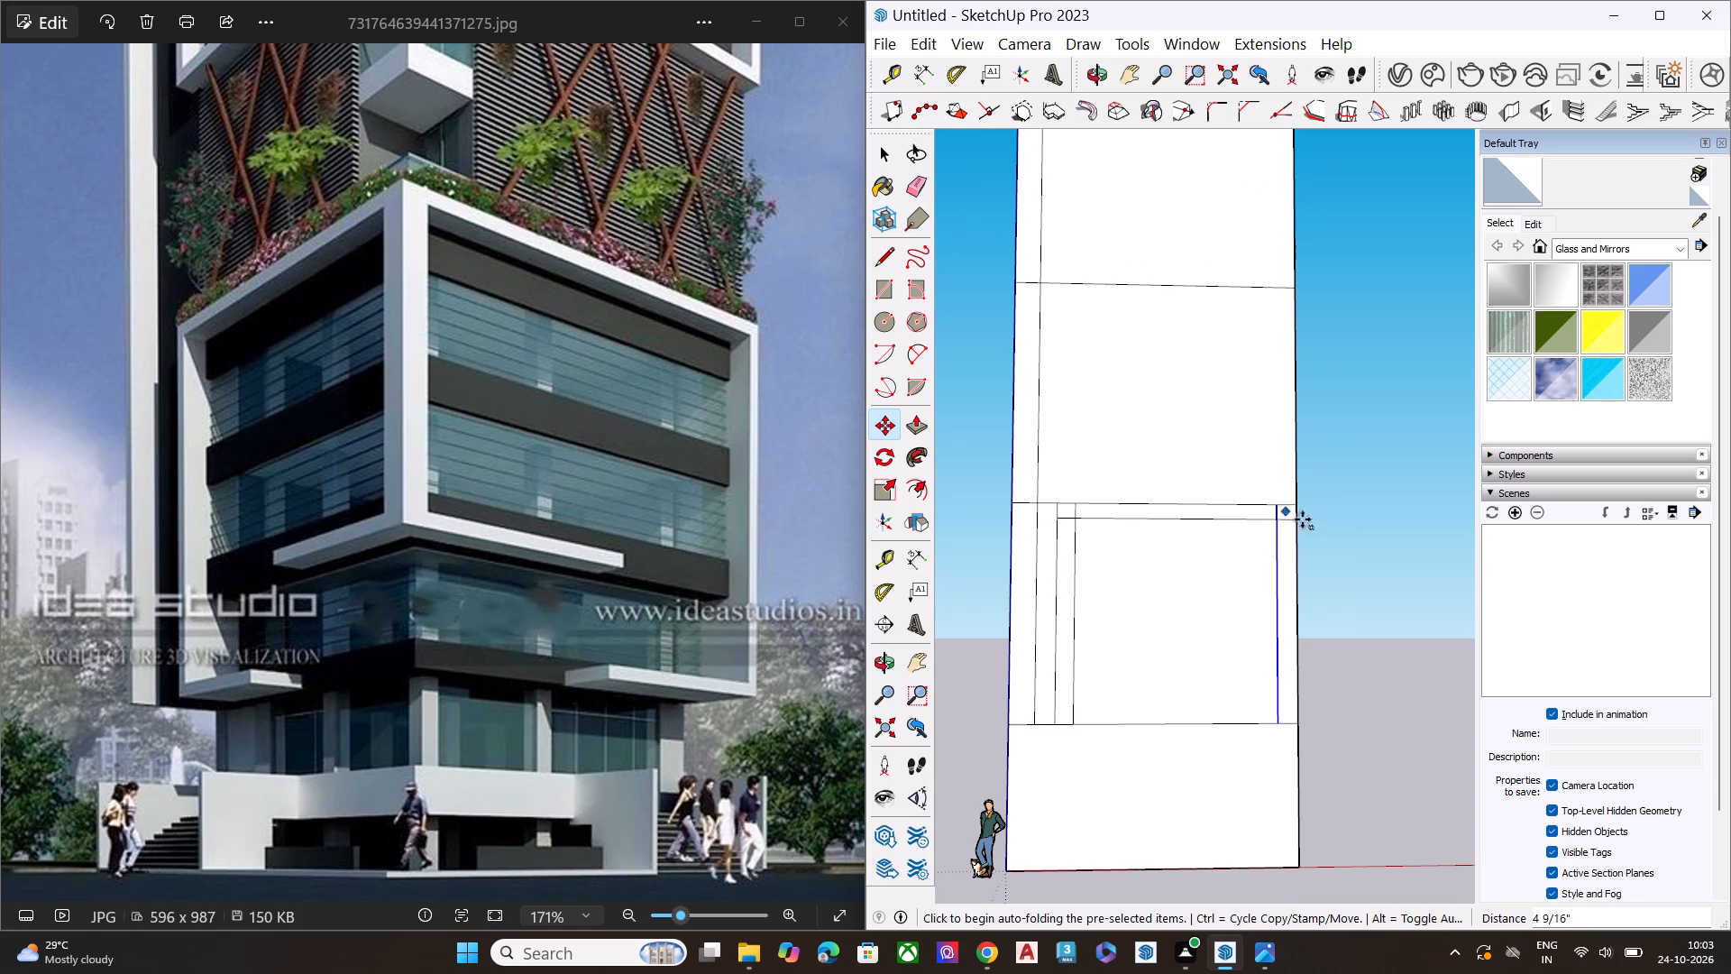
pyautogui.press('space')
pyautogui.click(1341, 568)
# Move both segments of that vertical line back toward the shared corner by about 1 15/16".
pyautogui.middleClick(1281, 601)
pyautogui.scroll(8, 1276, 574)
pyautogui.click(1268, 471)
pyautogui.keyDown('ctrl'); pyautogui.click(1270, 514); pyautogui.keyUp('ctrl')
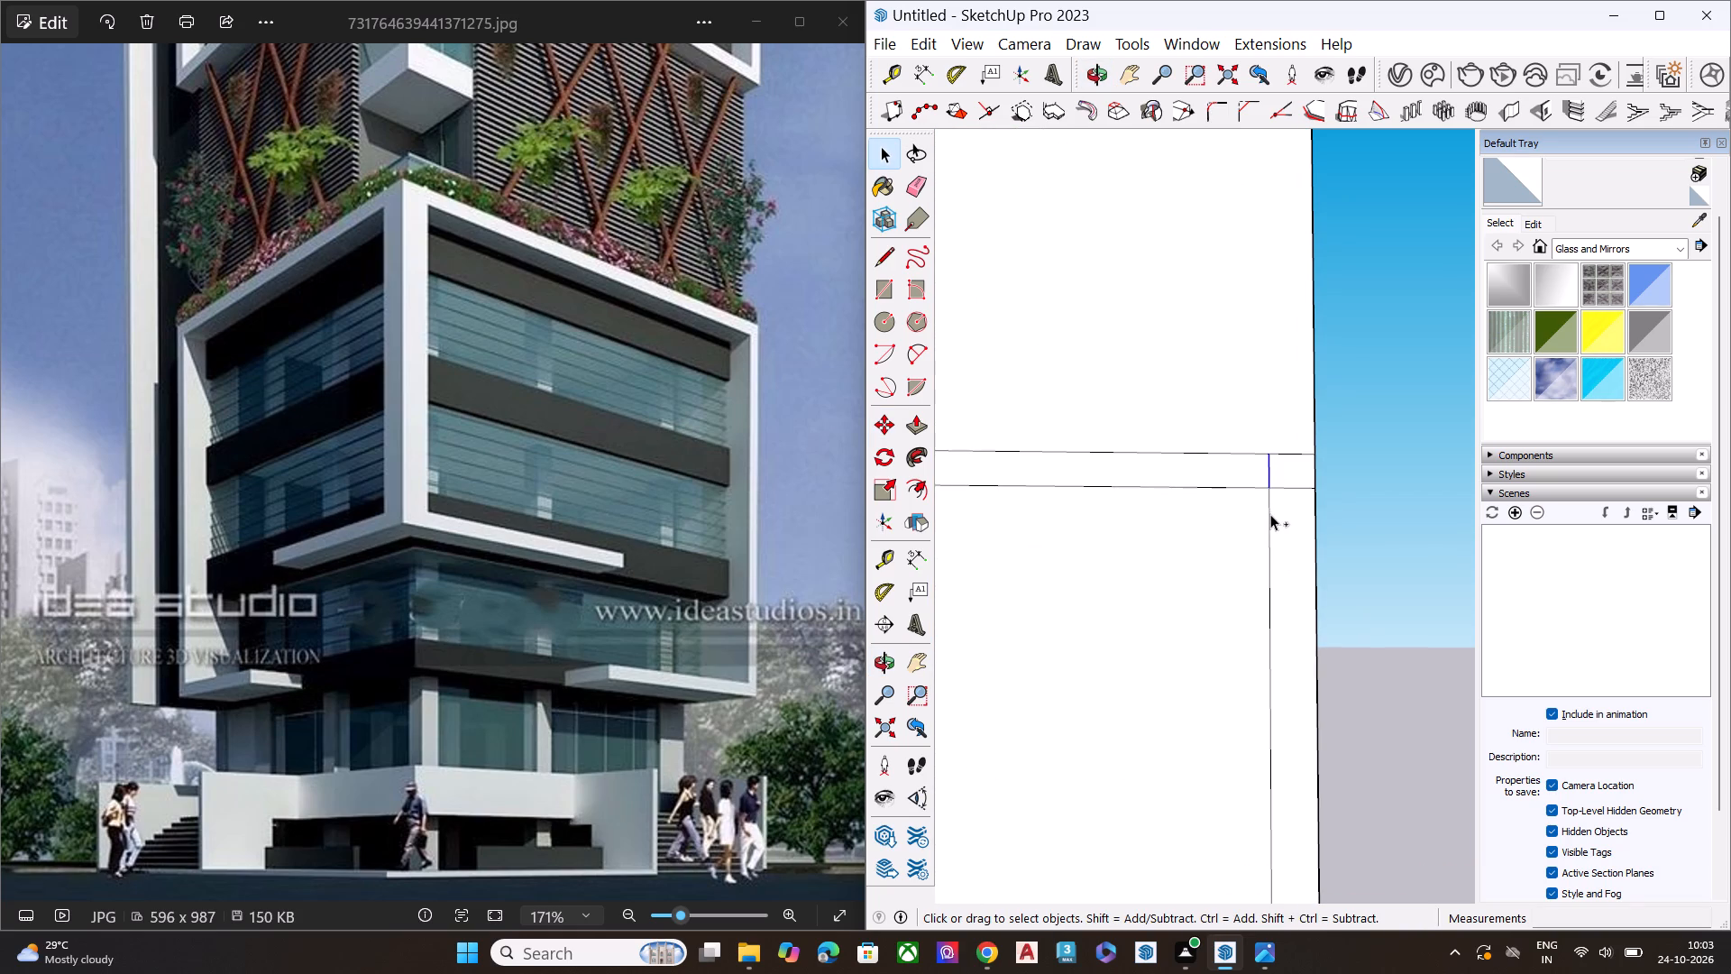
pyautogui.press('m')
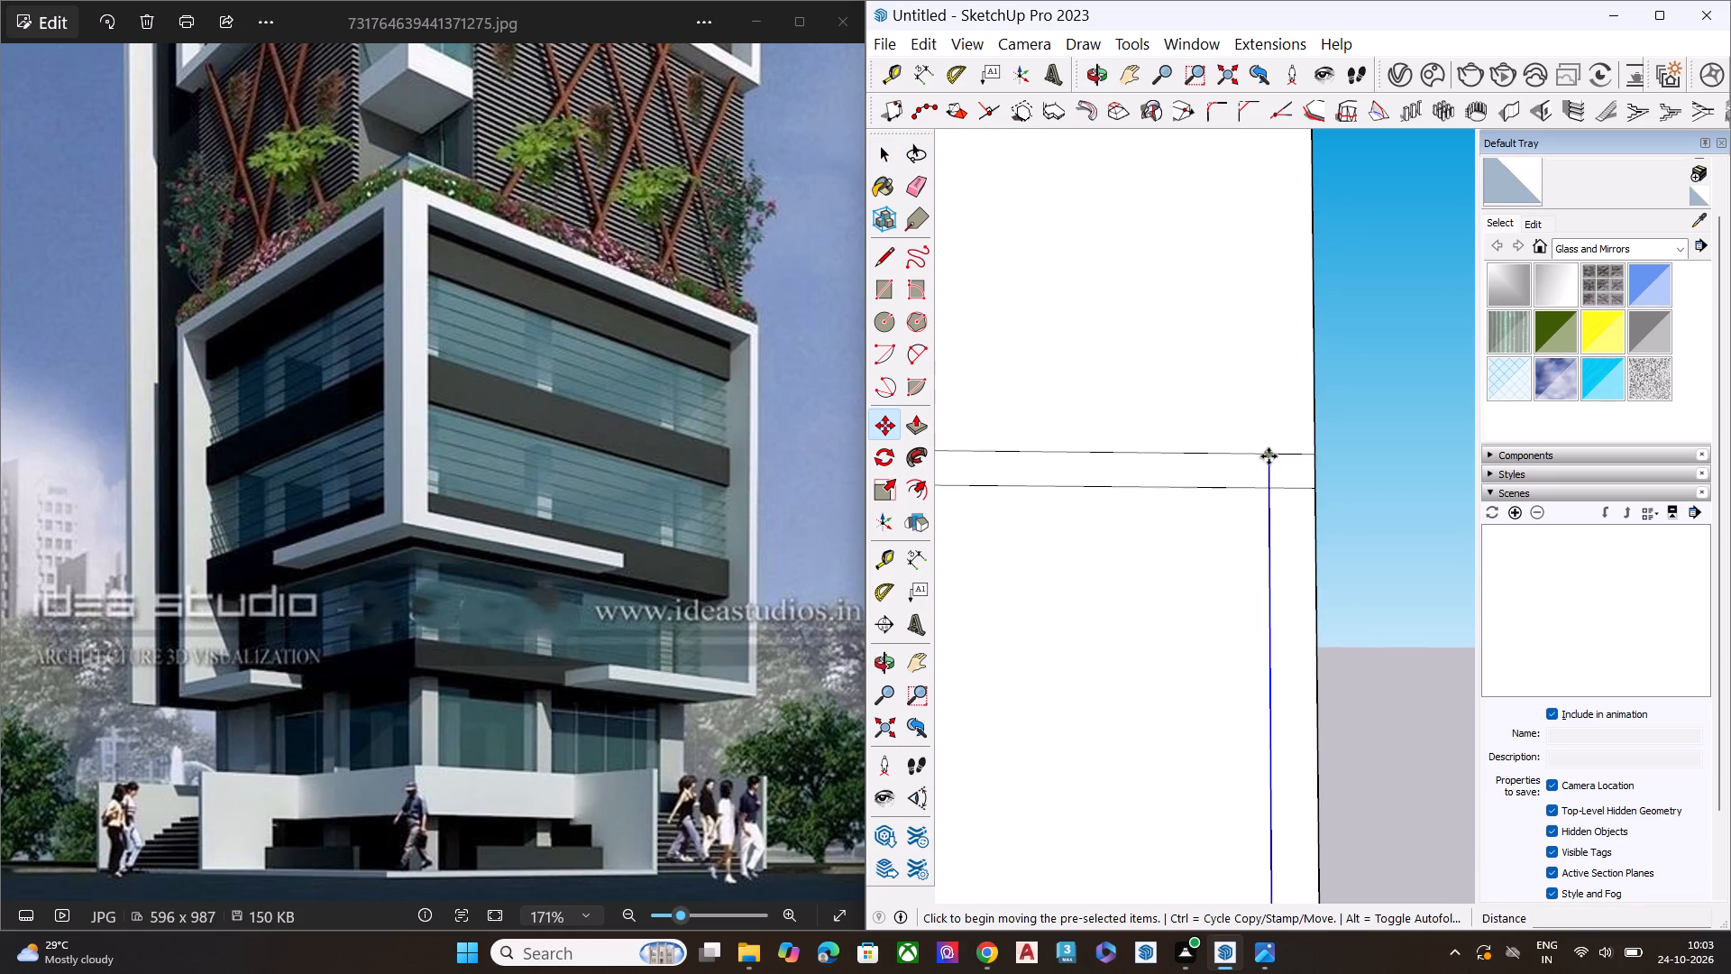
pyautogui.click(1269, 455)
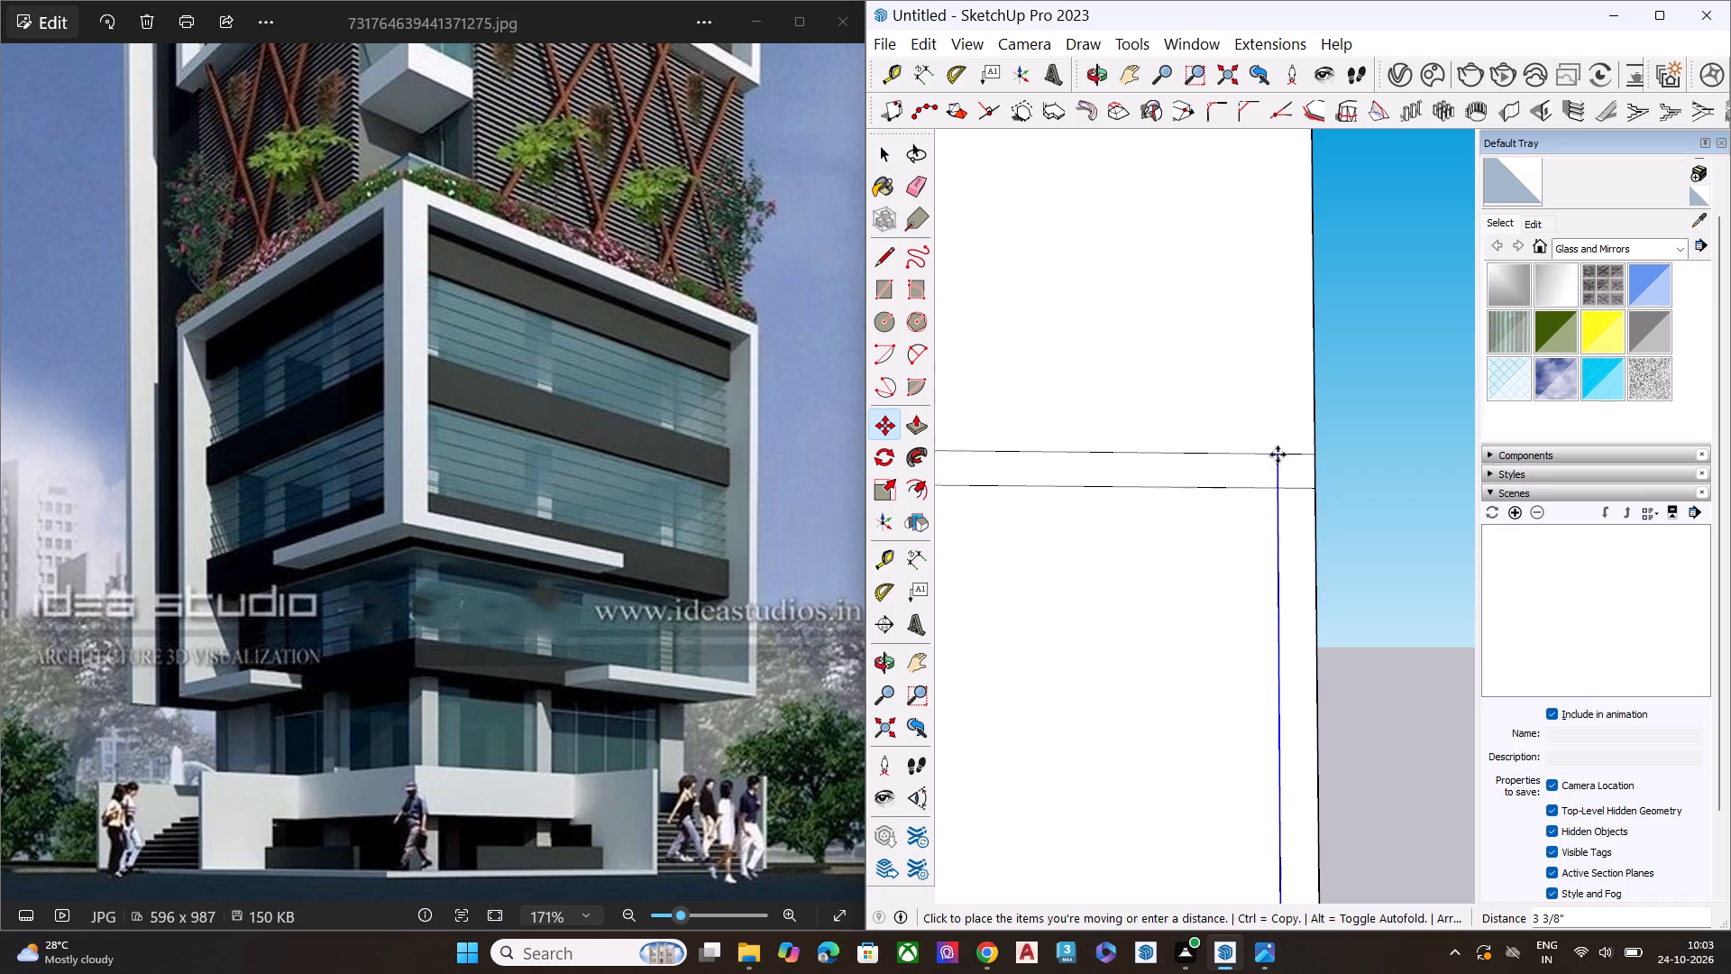
pyautogui.click(1274, 455)
pyautogui.press('space')
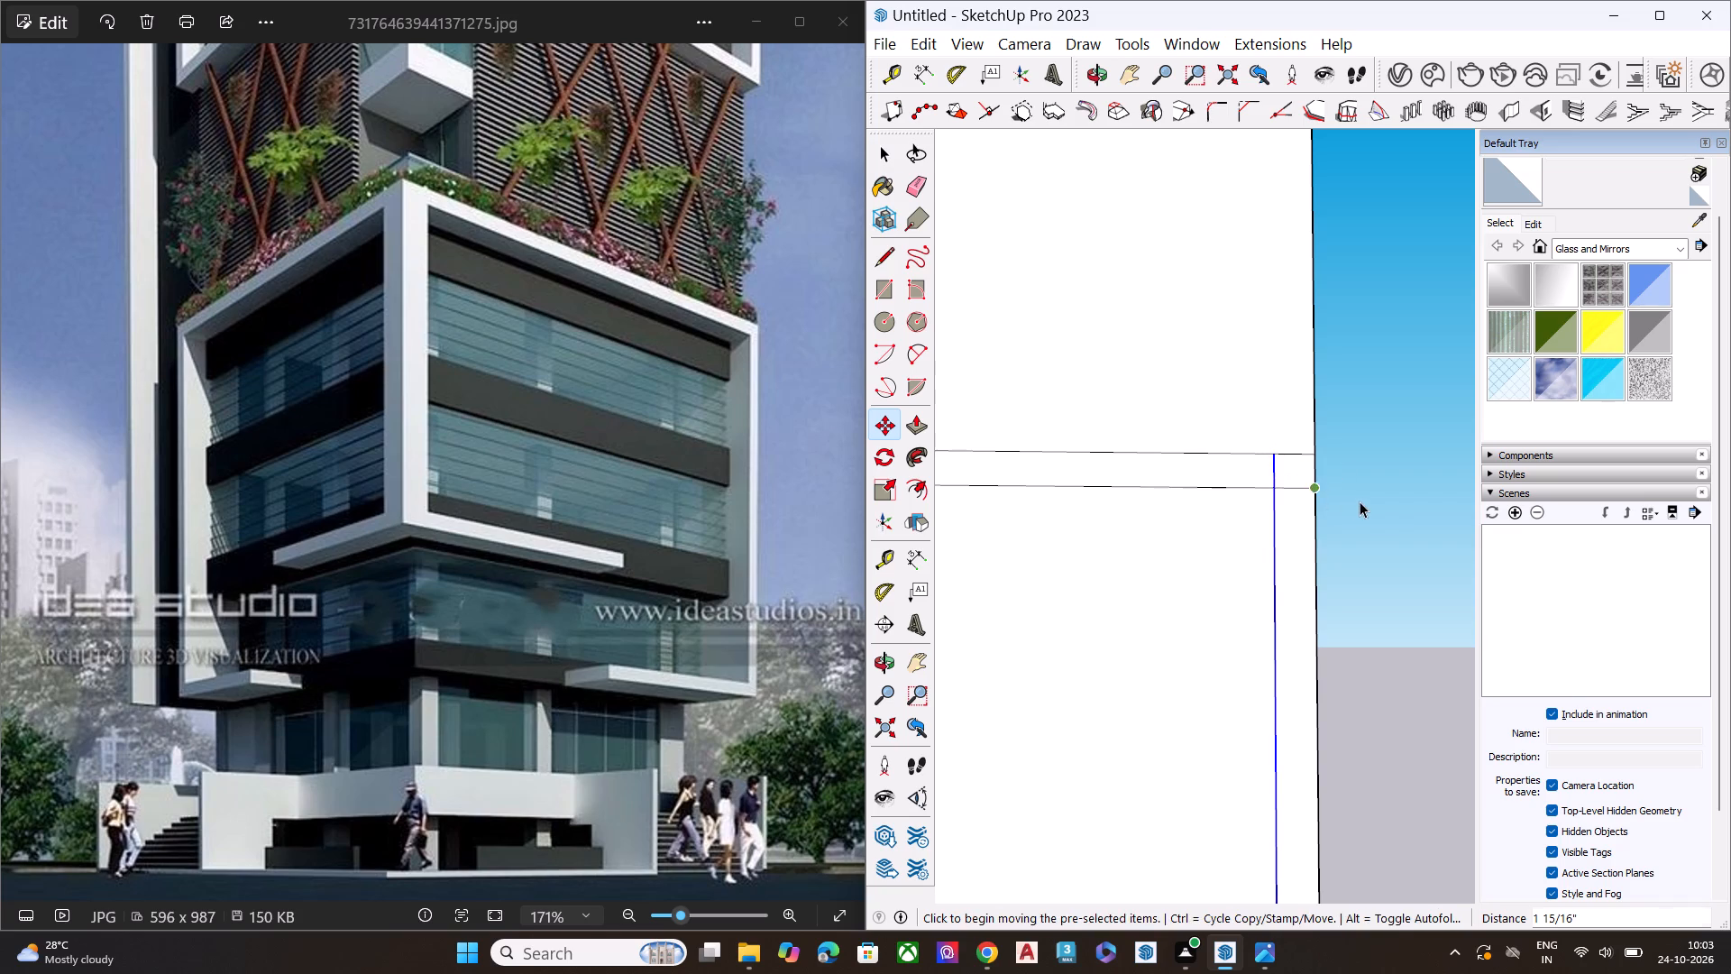
pyautogui.click(1364, 507)
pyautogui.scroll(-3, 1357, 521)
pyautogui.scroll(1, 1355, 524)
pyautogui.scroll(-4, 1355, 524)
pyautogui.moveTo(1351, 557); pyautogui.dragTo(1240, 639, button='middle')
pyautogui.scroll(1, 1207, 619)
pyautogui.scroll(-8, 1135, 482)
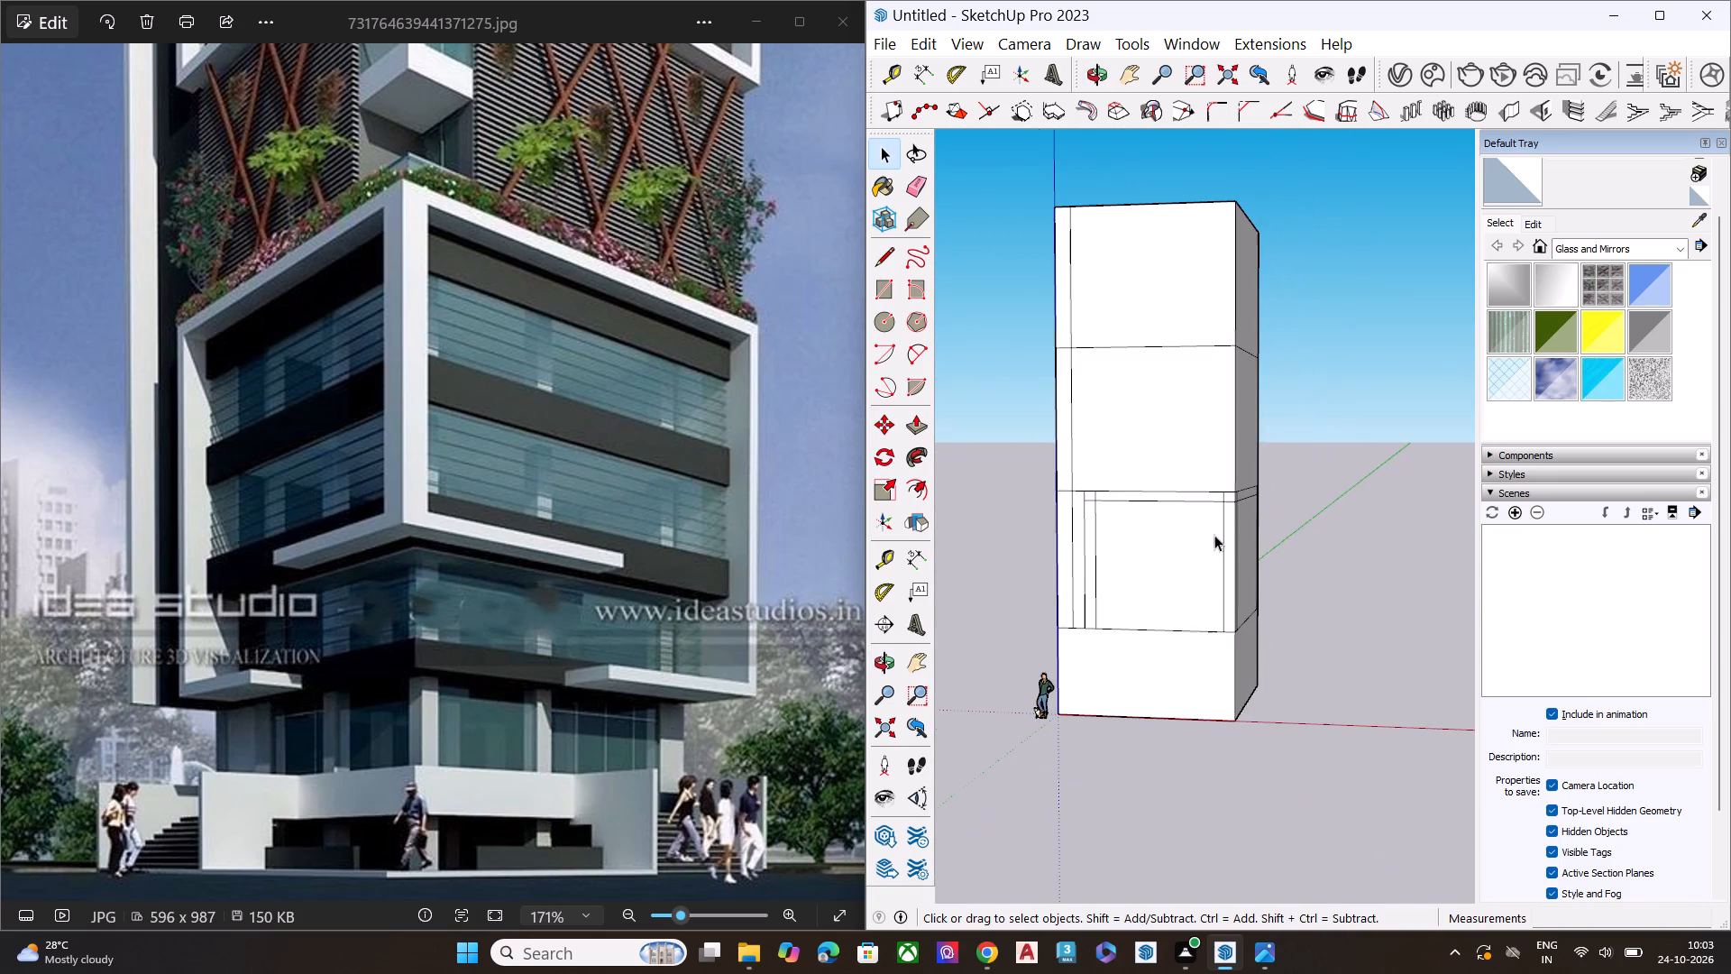
# Erase three stray line segments around the top corners of the second-lowest tier's inner frame on the red-axis wall.
pyautogui.scroll(-1, 1214, 535)
pyautogui.moveTo(1225, 638); pyautogui.dragTo(1259, 551, button='middle')
pyautogui.moveTo(1095, 599); pyautogui.dragTo(1144, 587, button='middle')
pyautogui.scroll(1, 1152, 532)
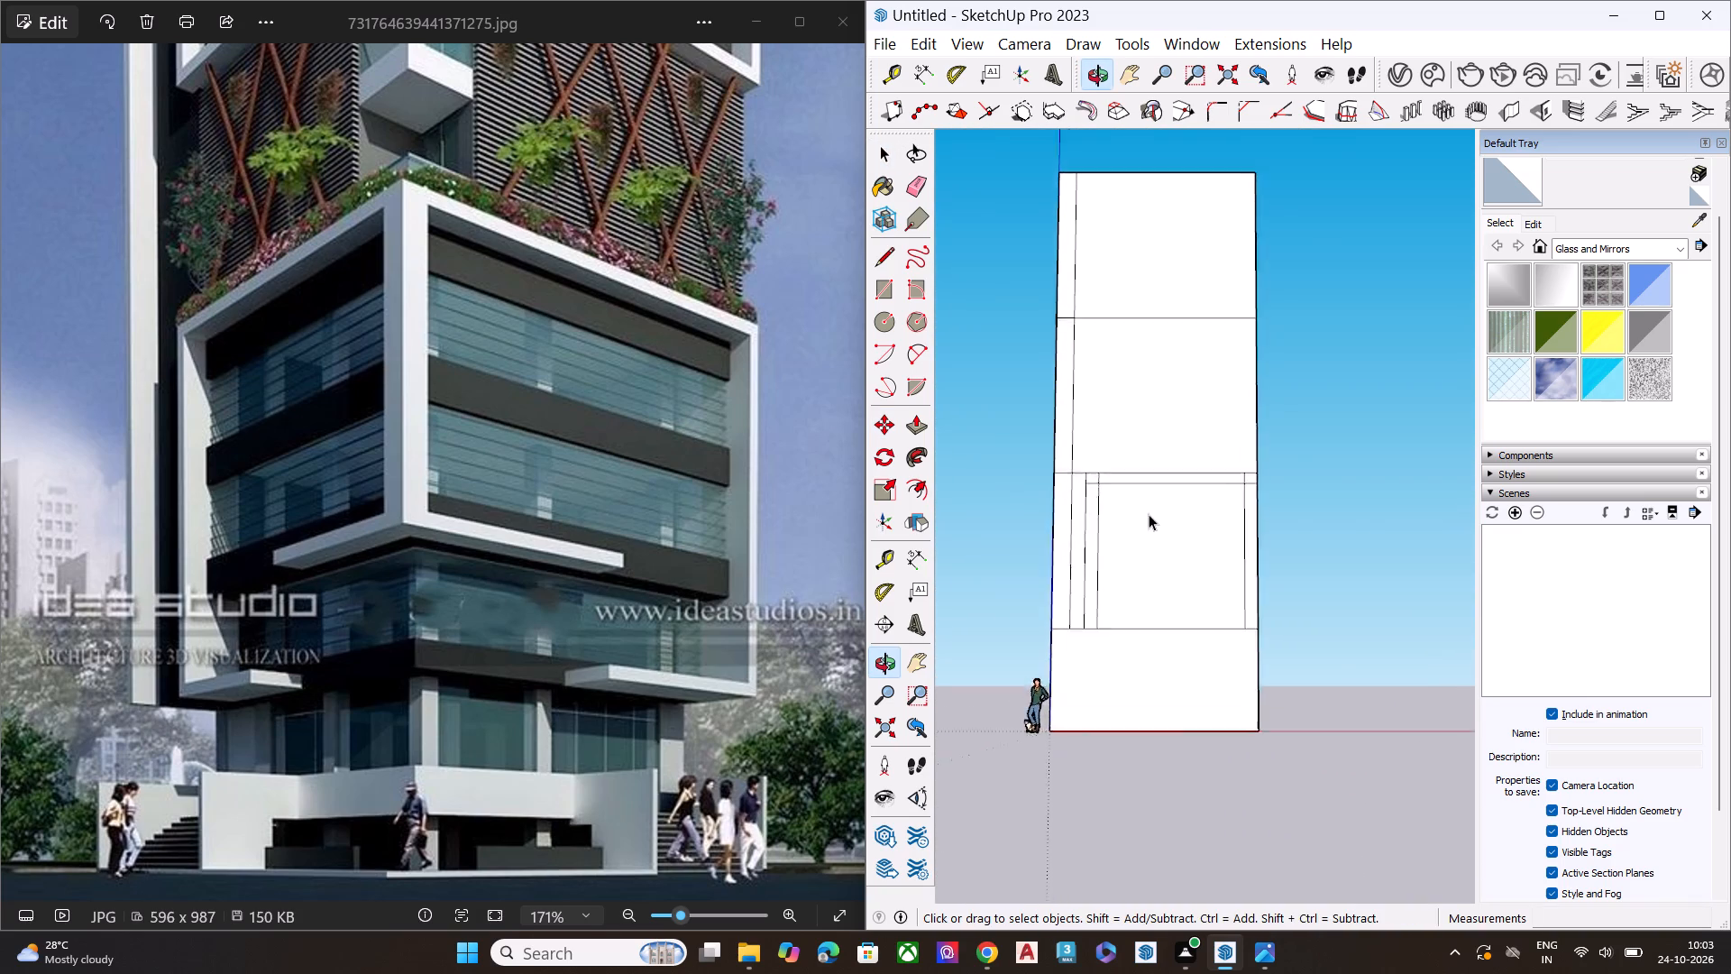
pyautogui.scroll(4, 1149, 514)
pyautogui.scroll(-1, 1144, 509)
pyautogui.scroll(2, 1144, 509)
pyautogui.scroll(-2, 1138, 511)
pyautogui.scroll(1, 1137, 511)
pyautogui.press('space')
pyautogui.moveTo(1054, 513); pyautogui.dragTo(1072, 598, button='middle')
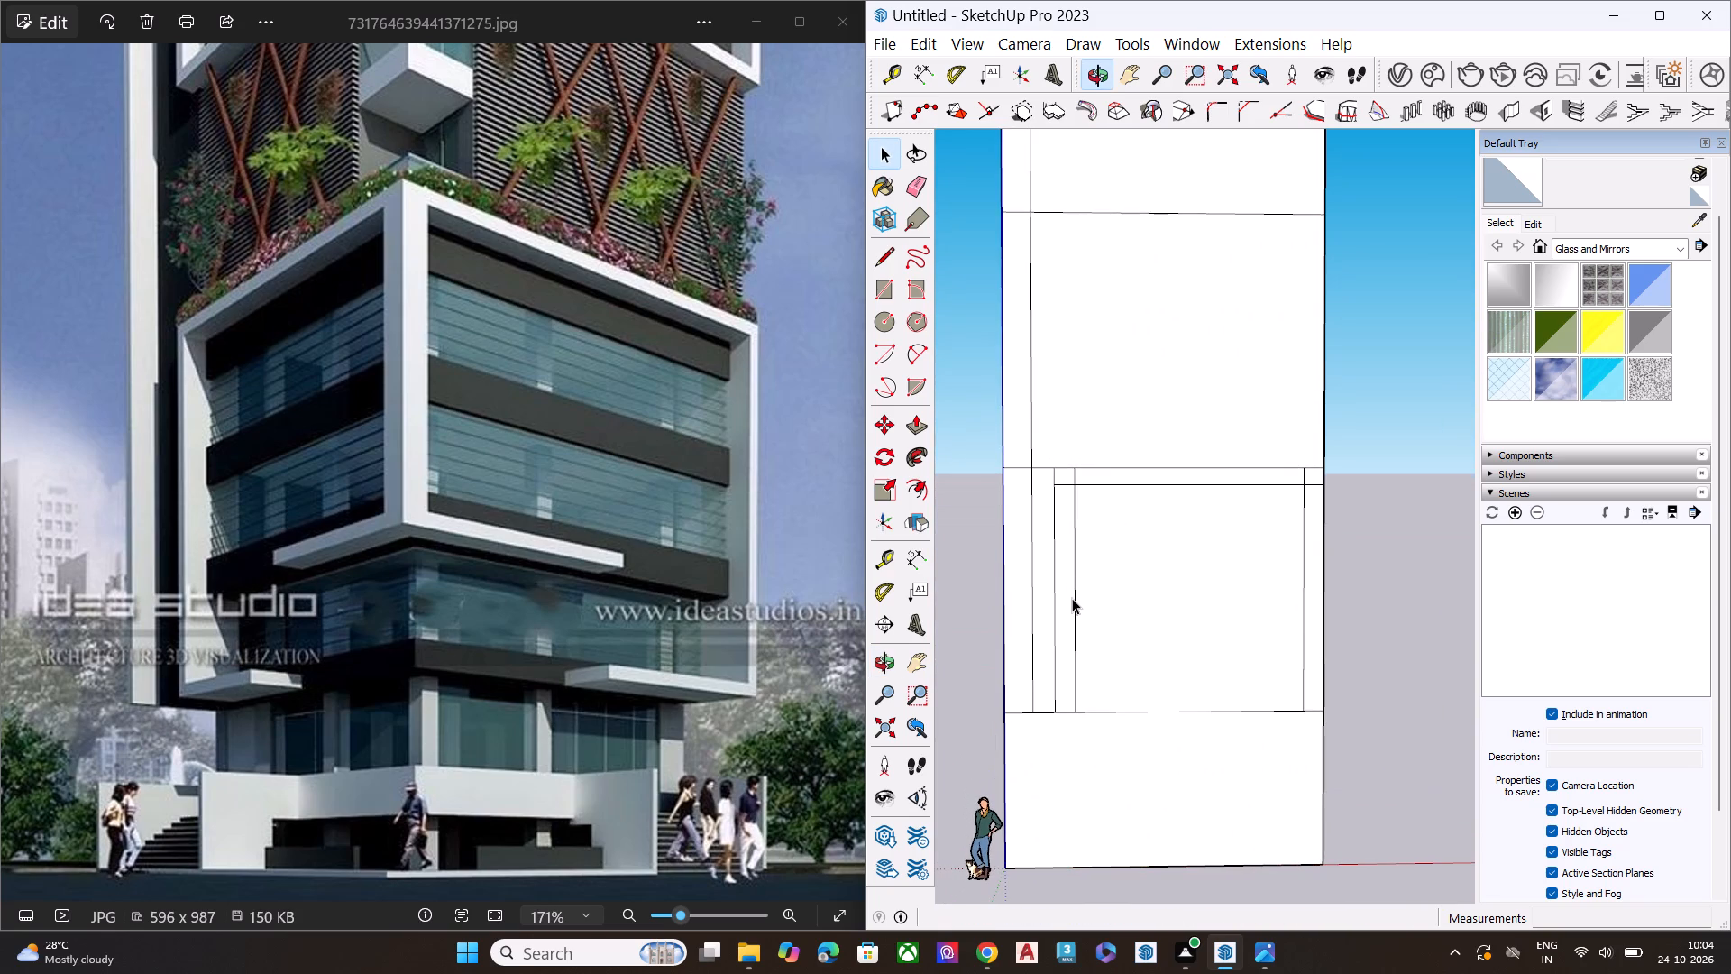
pyautogui.press('e')
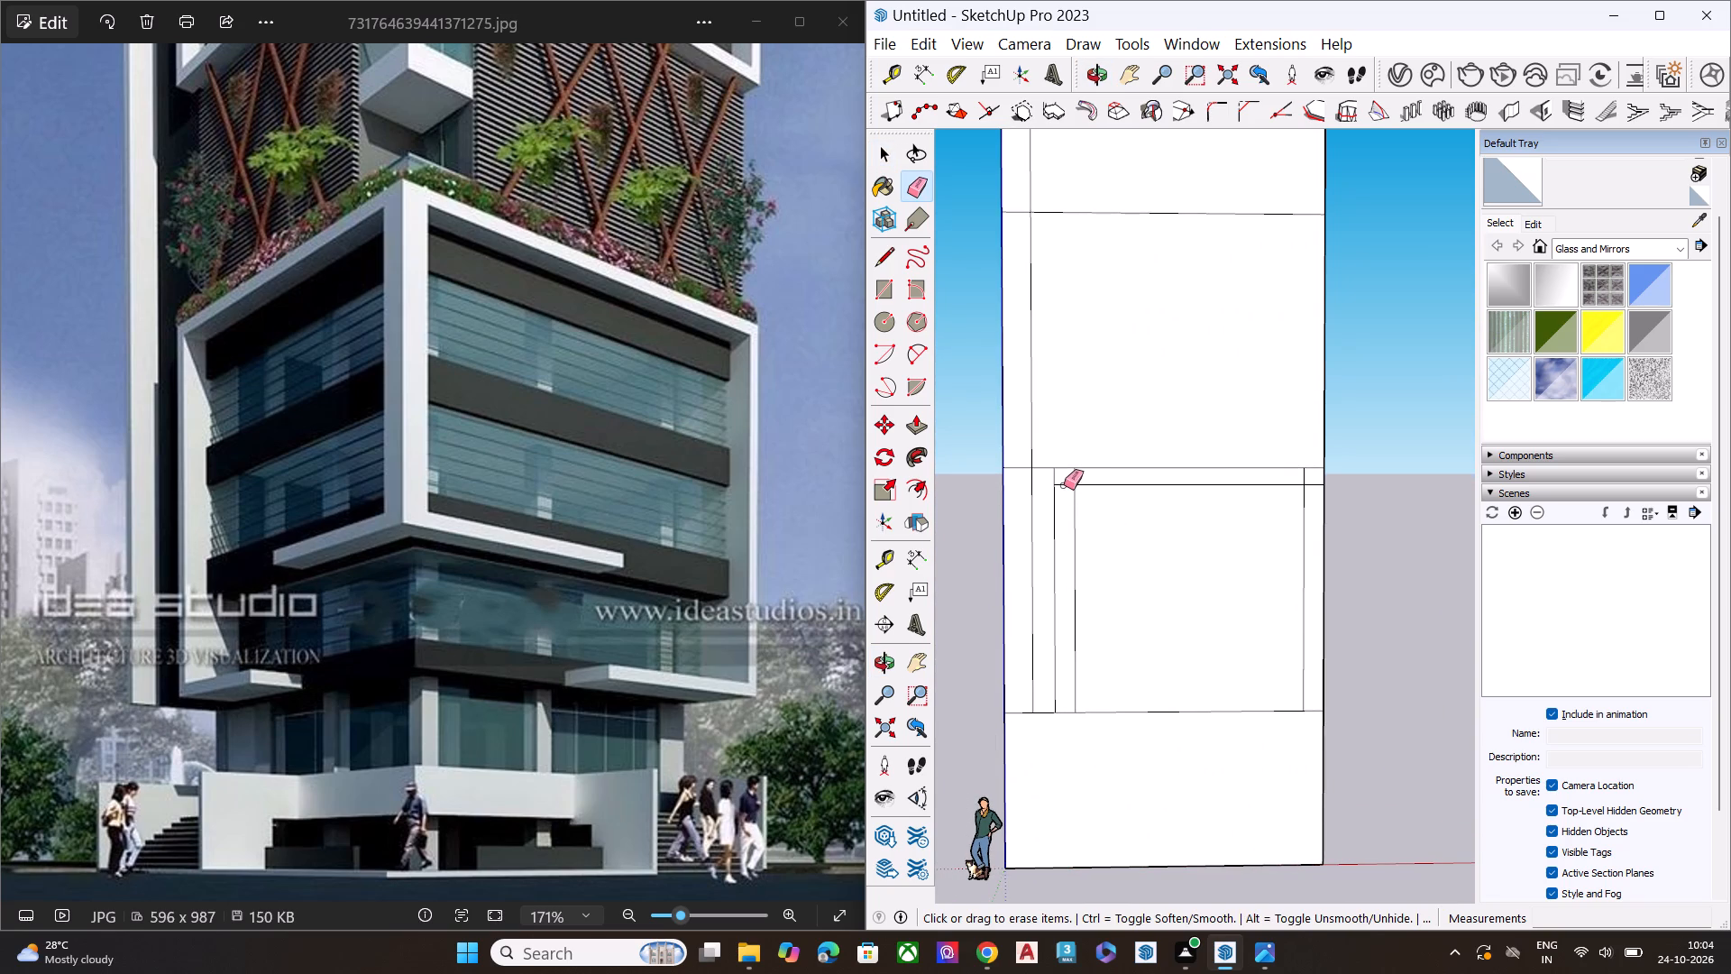
pyautogui.click(1064, 485)
pyautogui.click(1075, 473)
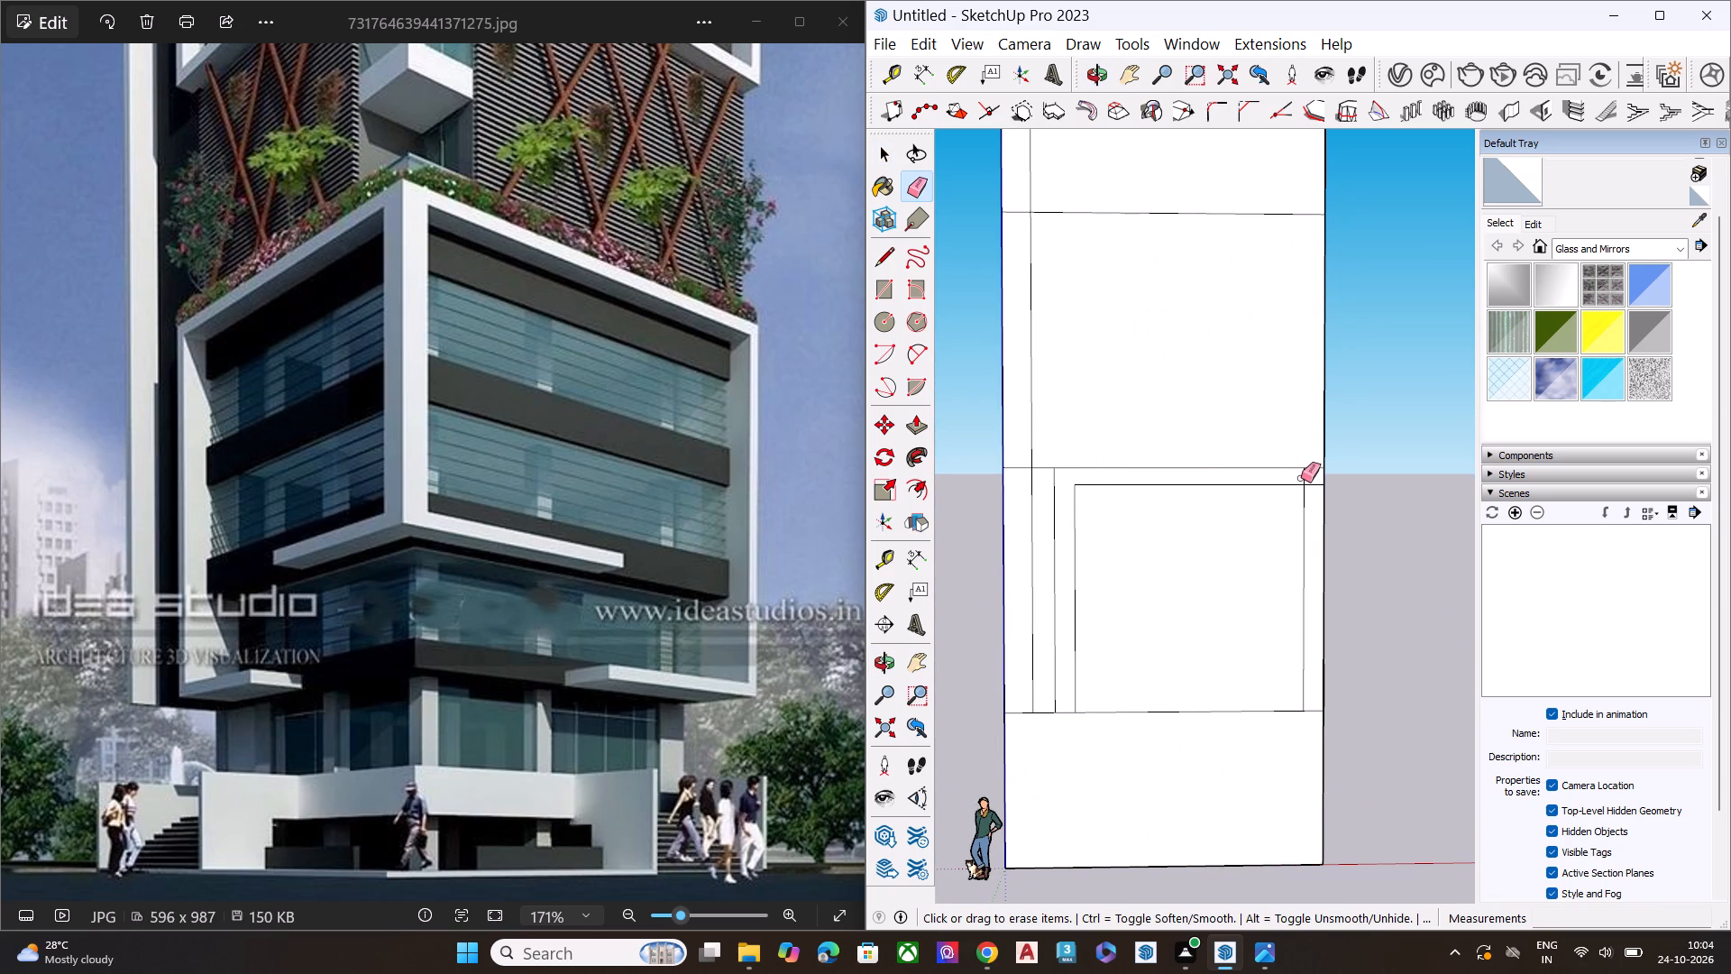
pyautogui.click(1305, 477)
# Erase the vertical stubs above the second-lowest tier's frame on the green-axis wall and the short horizontal stub at its far edge.
pyautogui.moveTo(1336, 555); pyautogui.dragTo(996, 567, button='middle')
pyautogui.scroll(5, 1192, 472)
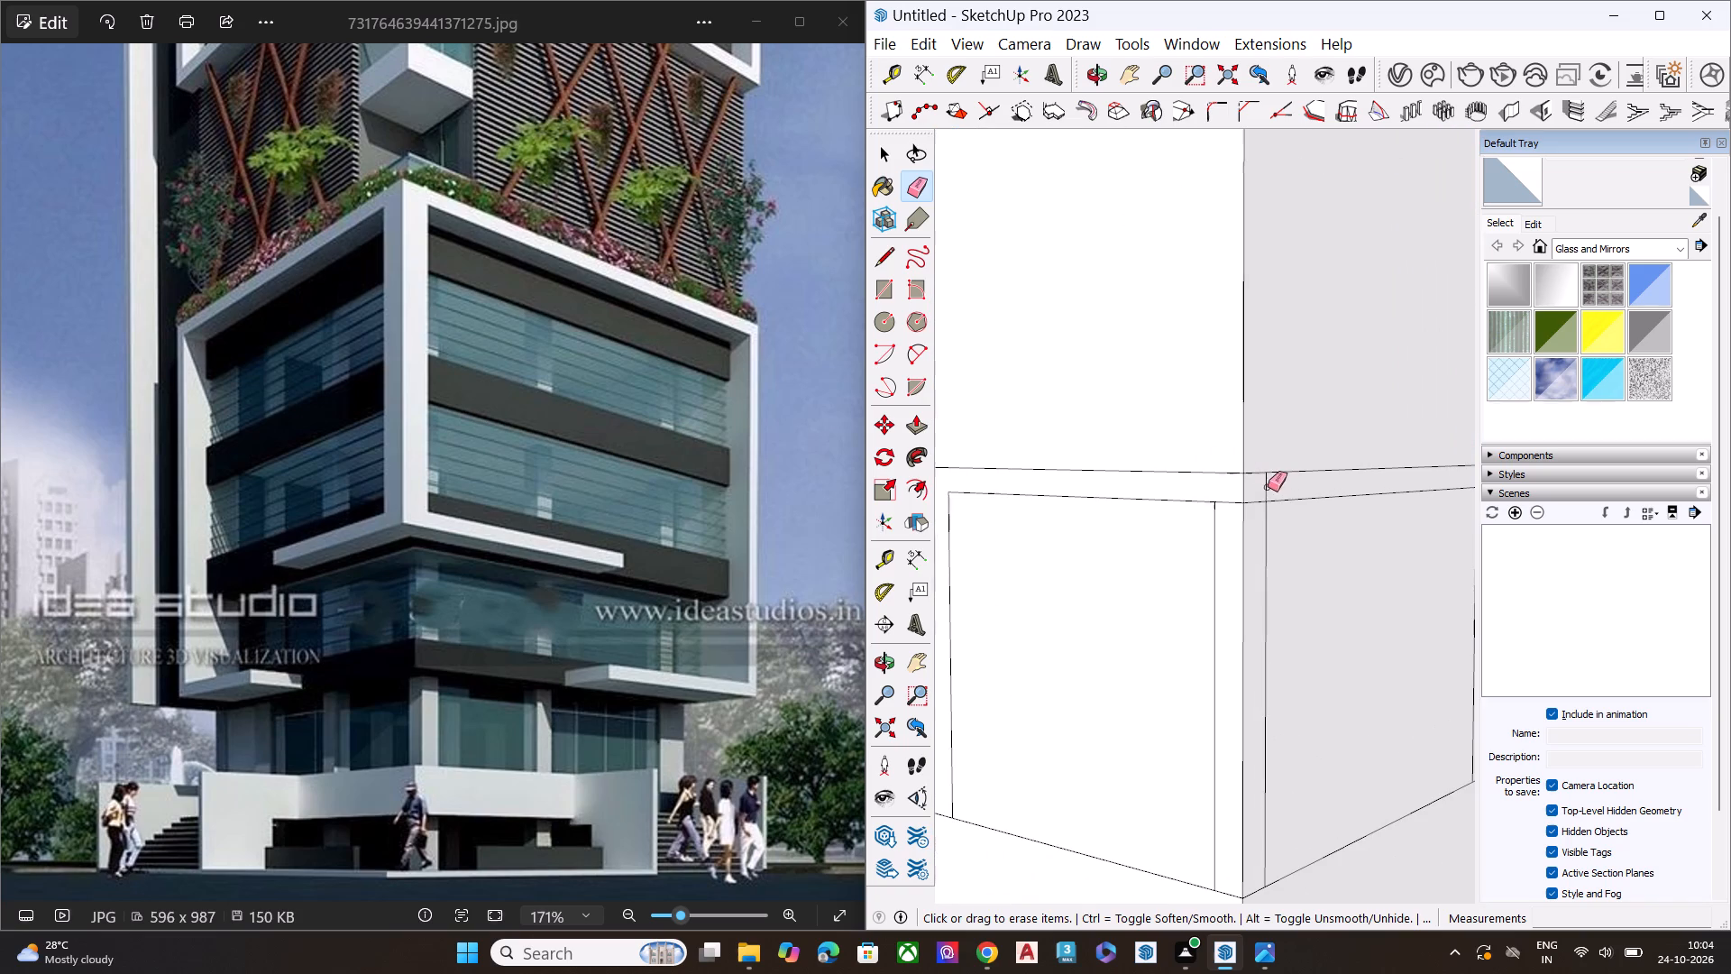
pyautogui.click(1265, 486)
pyautogui.scroll(-1, 1180, 533)
pyautogui.scroll(2, 1174, 533)
pyautogui.scroll(-7, 1170, 534)
pyautogui.scroll(5, 1333, 501)
pyautogui.scroll(-1, 1381, 500)
pyautogui.scroll(2, 1386, 500)
pyautogui.scroll(-1, 1392, 500)
pyautogui.scroll(2, 1402, 500)
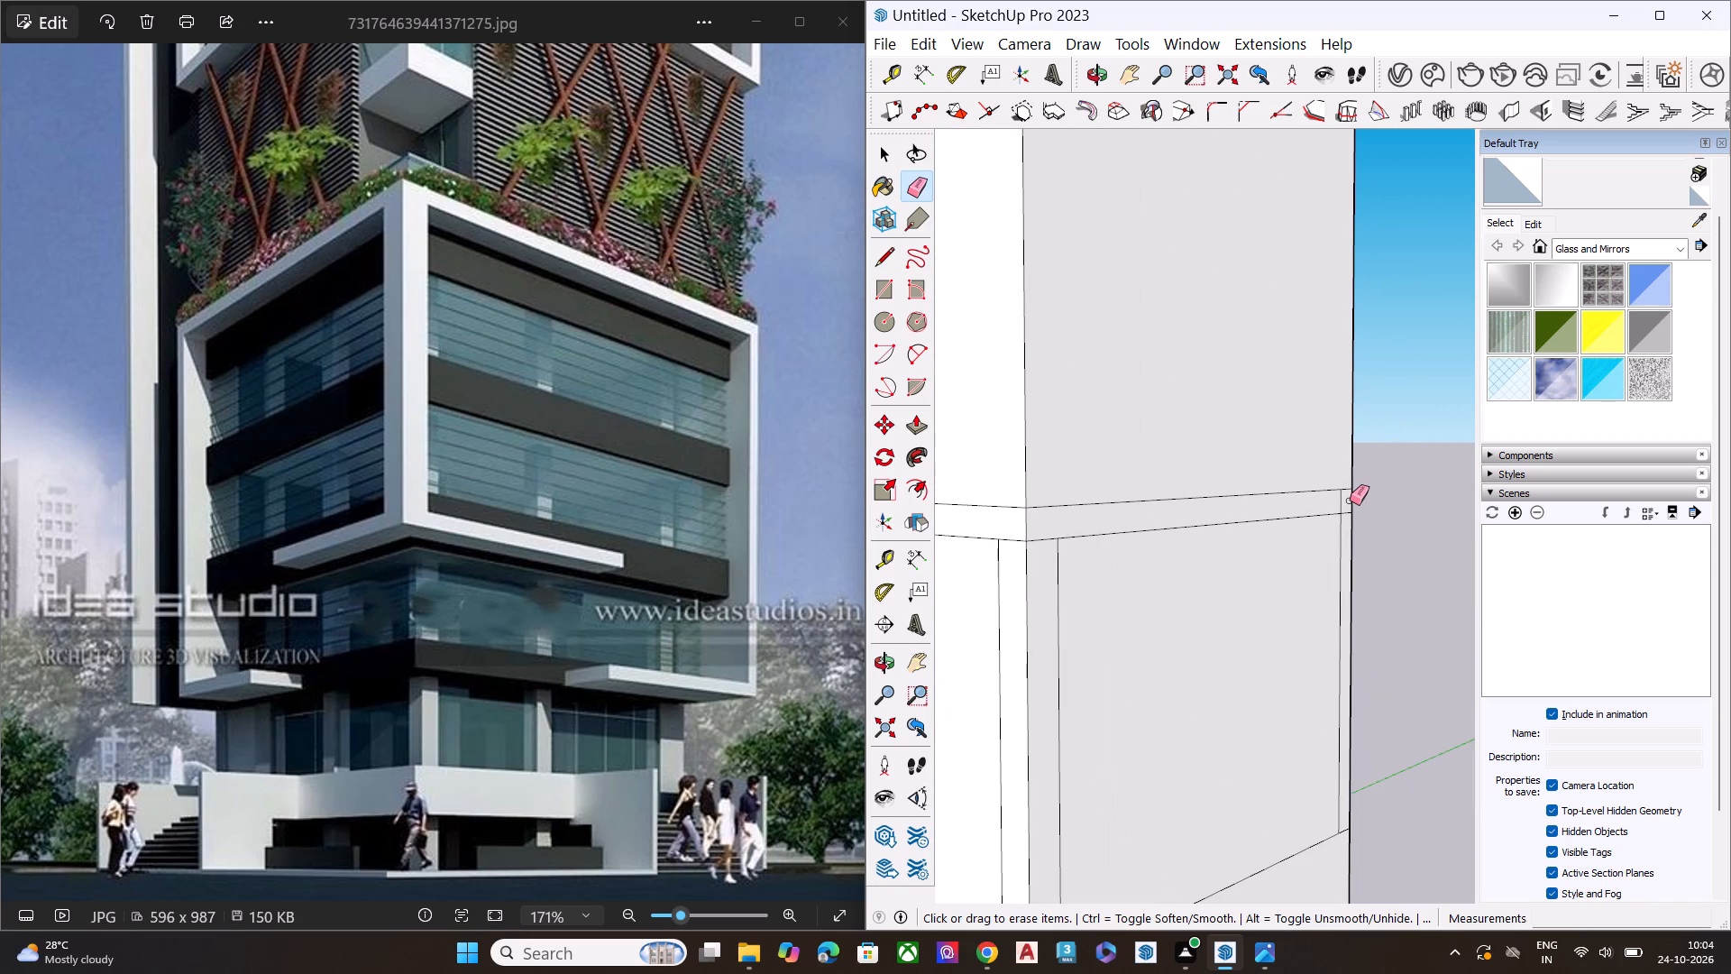
pyautogui.moveTo(1291, 531); pyautogui.dragTo(1037, 514, button='middle')
pyautogui.scroll(4, 1320, 509)
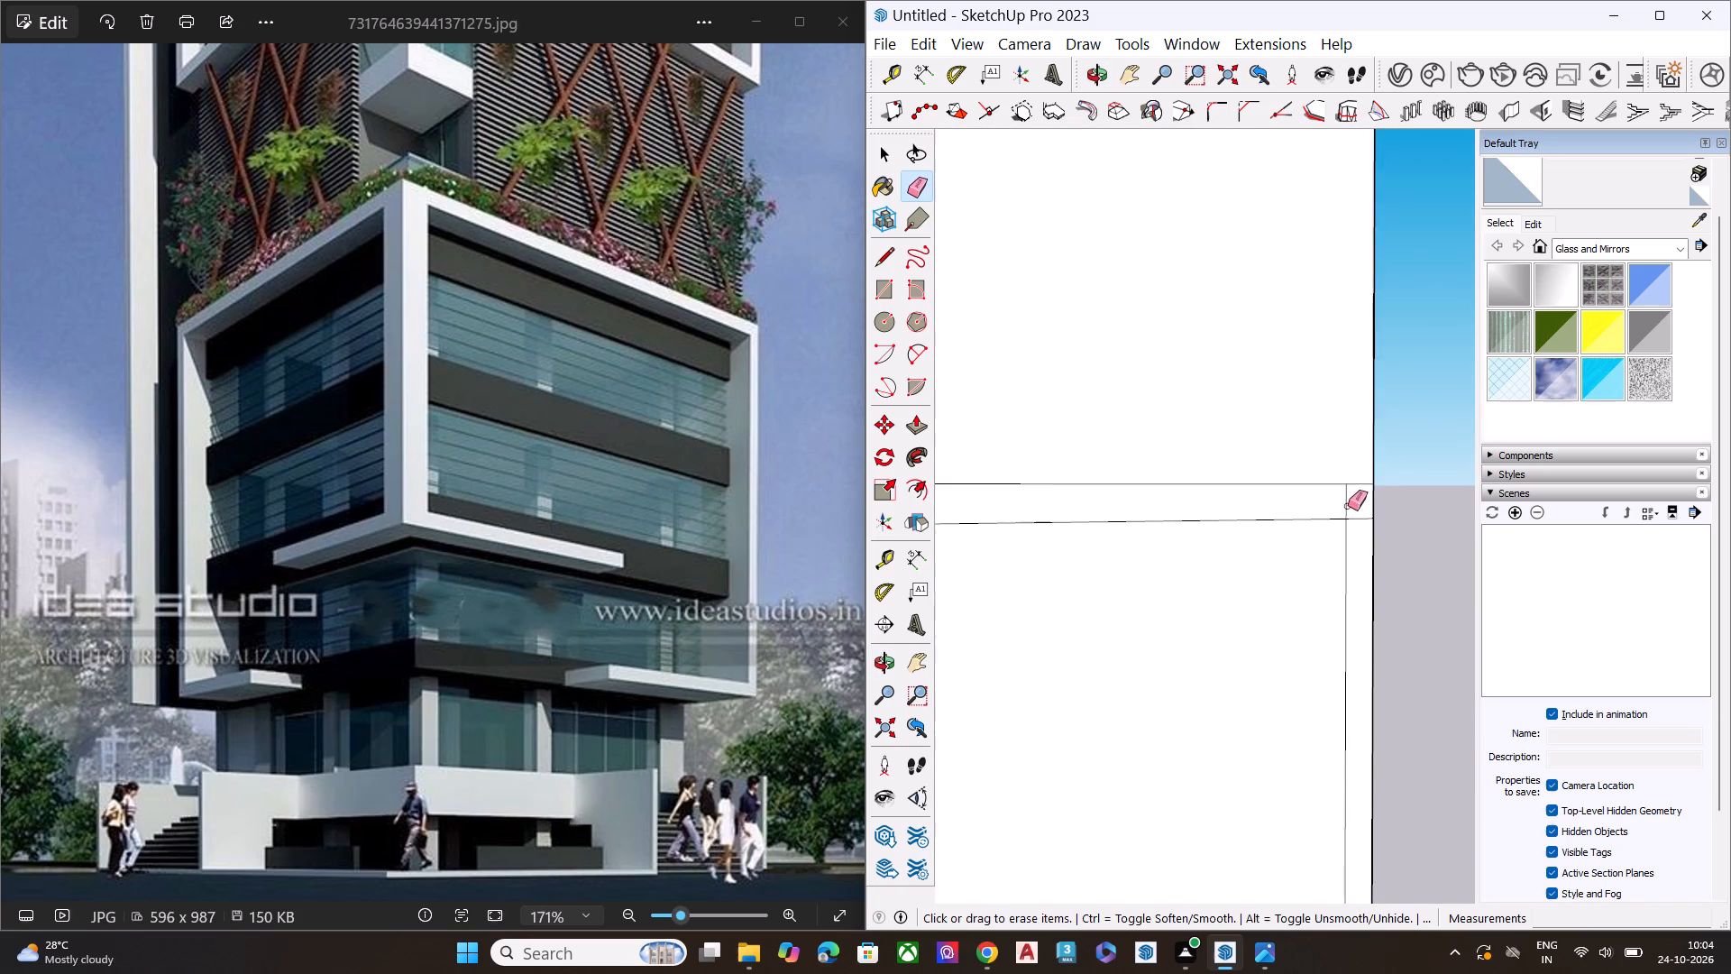
pyautogui.click(1347, 500)
pyautogui.click(1366, 519)
pyautogui.scroll(-7, 1292, 458)
pyautogui.scroll(1, 1292, 457)
pyautogui.scroll(-4, 1292, 457)
pyautogui.scroll(2, 1292, 458)
pyautogui.scroll(-2, 1292, 458)
pyautogui.scroll(1, 1292, 458)
pyautogui.scroll(-3, 1292, 458)
pyautogui.press('space')
pyautogui.click(1369, 666)
# Scale the narrow strip beside the shared corner on the second-lowest tier's red-axis wall wider, to about 1.11 times, away from the corner.
pyautogui.moveTo(1142, 674); pyautogui.dragTo(1140, 607, button='middle')
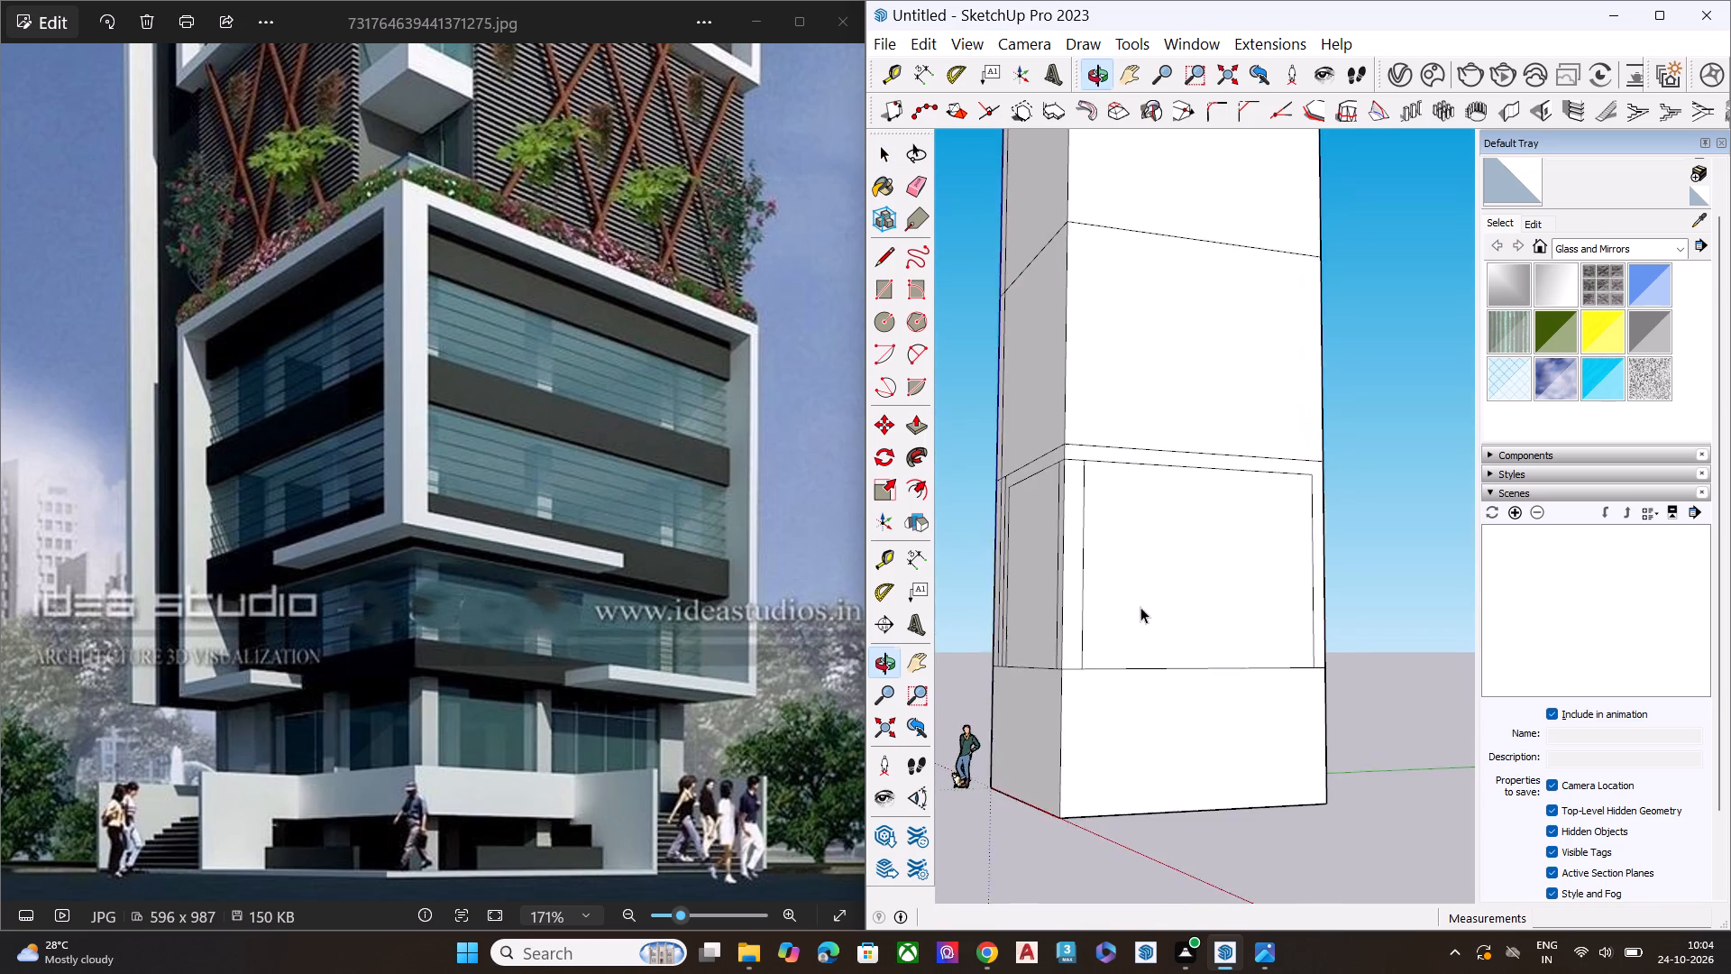
pyautogui.scroll(1, 1140, 607)
pyautogui.moveTo(1140, 607); pyautogui.dragTo(1373, 614, button='middle')
pyautogui.scroll(6, 1128, 511)
pyautogui.scroll(-1, 1140, 502)
pyautogui.scroll(4, 1140, 502)
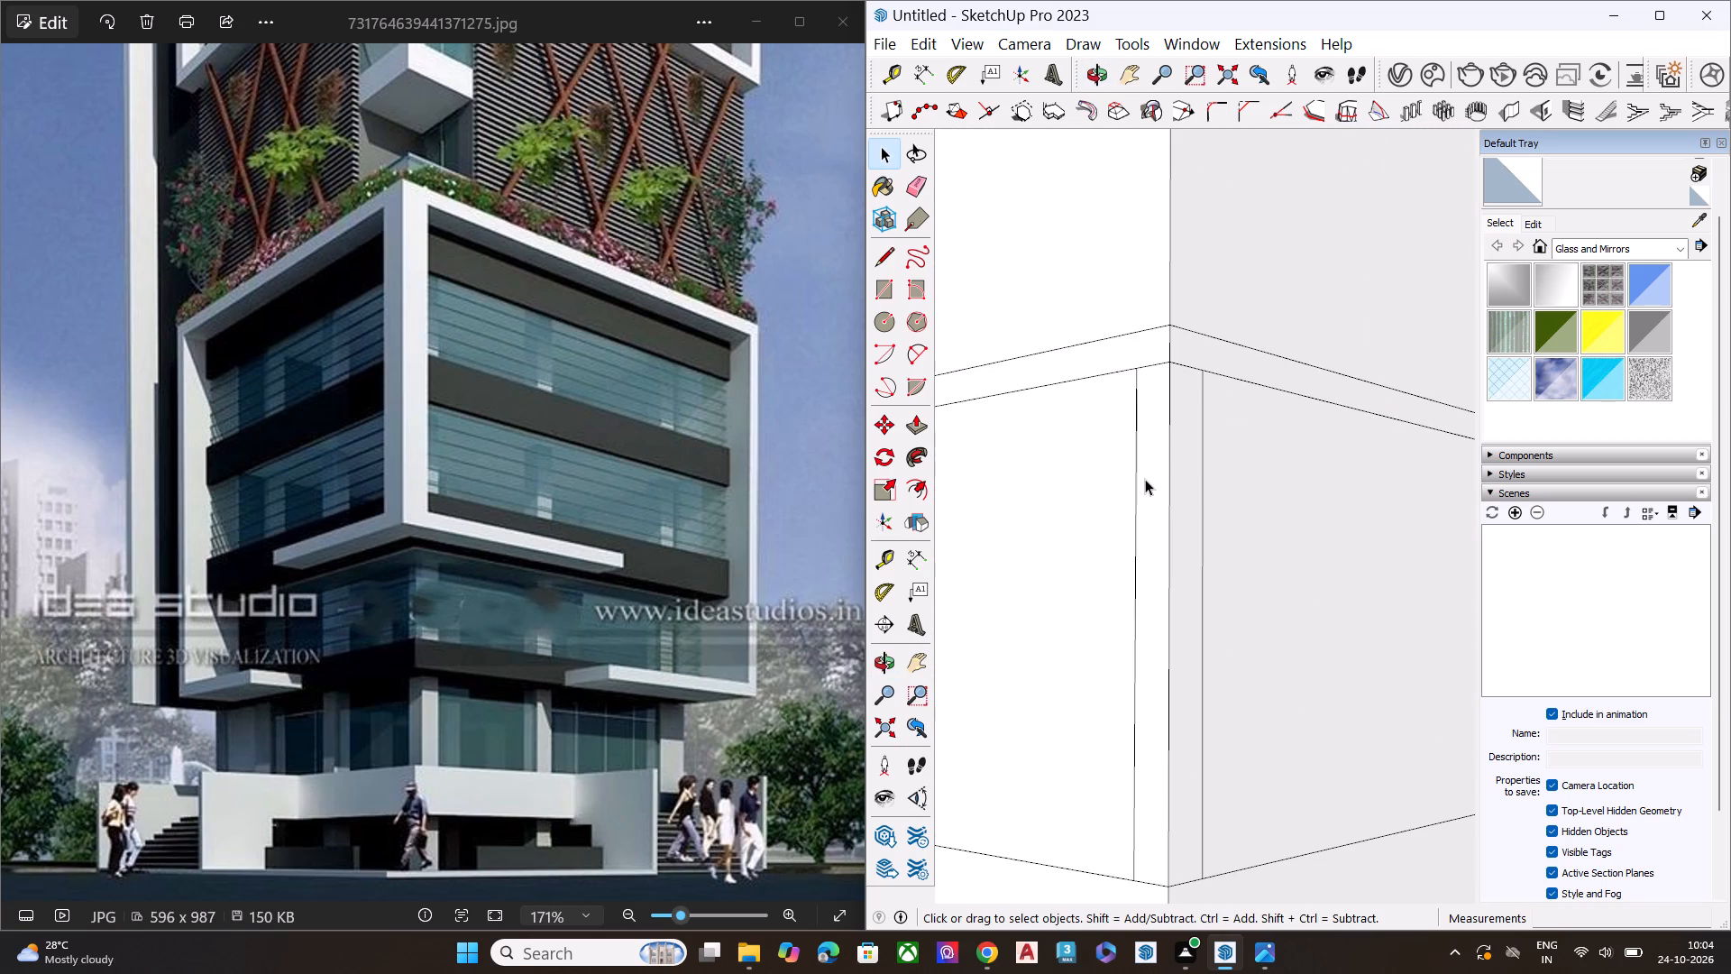
pyautogui.doubleClick(1145, 479)
pyautogui.press('s')
pyautogui.scroll(1, 1141, 565)
pyautogui.scroll(-1, 1141, 565)
pyautogui.moveTo(1149, 565); pyautogui.dragTo(1266, 533, button='middle')
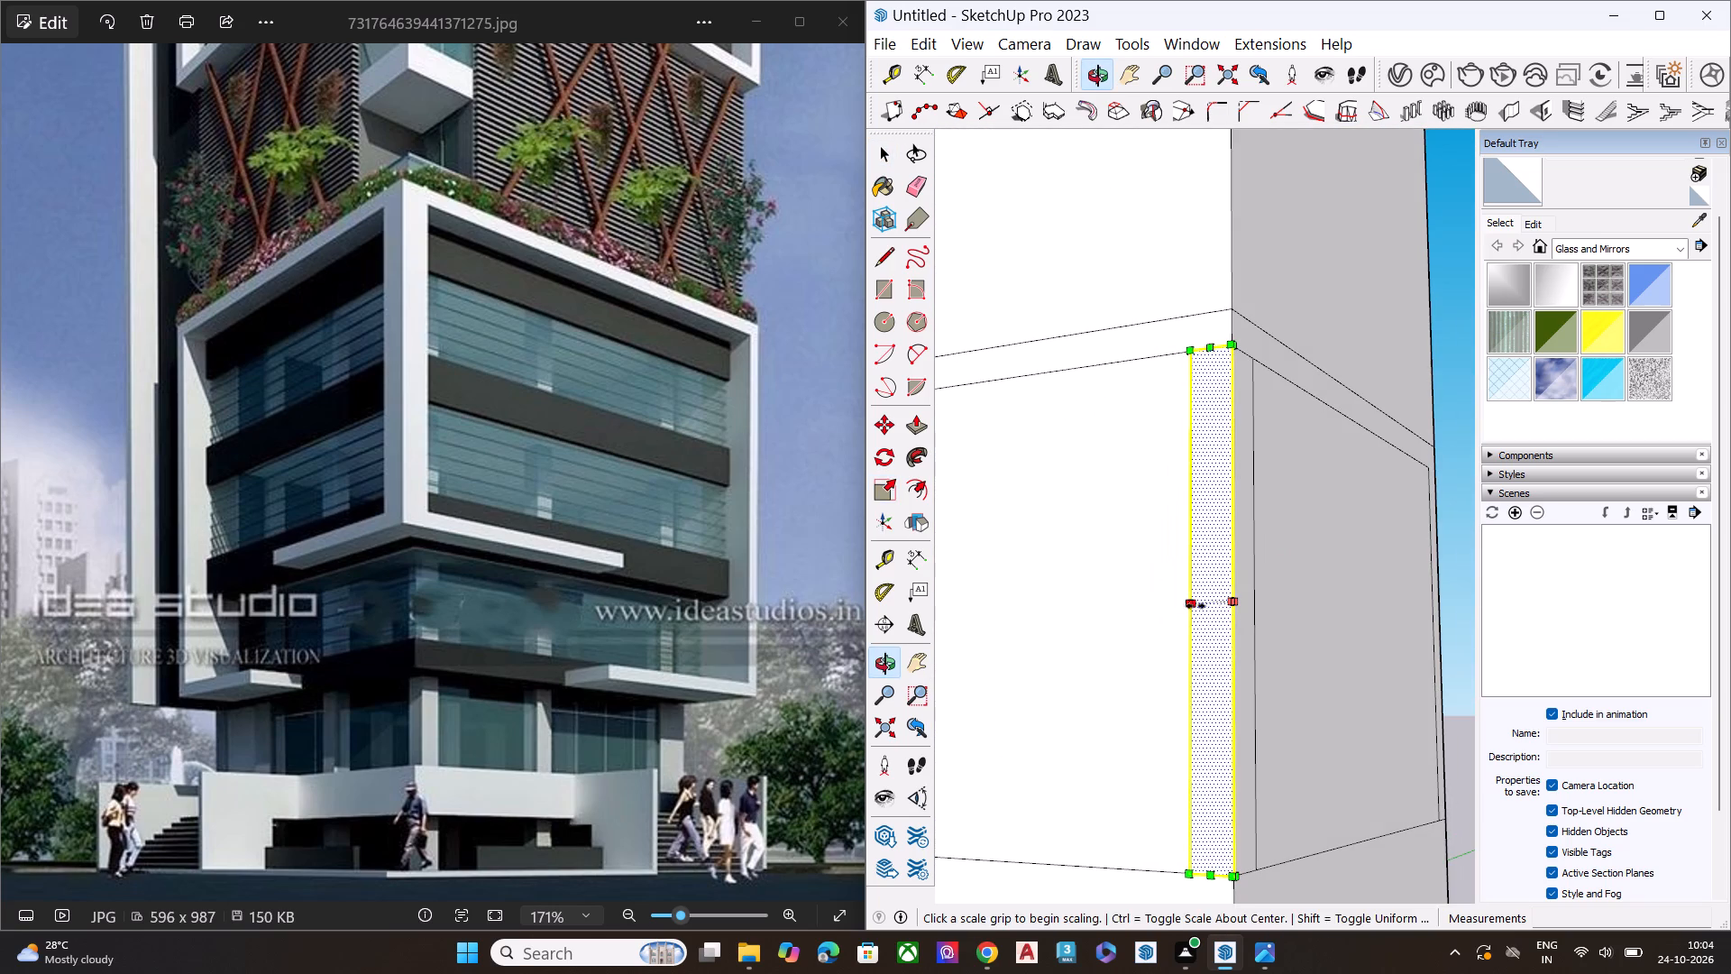
pyautogui.click(1193, 601)
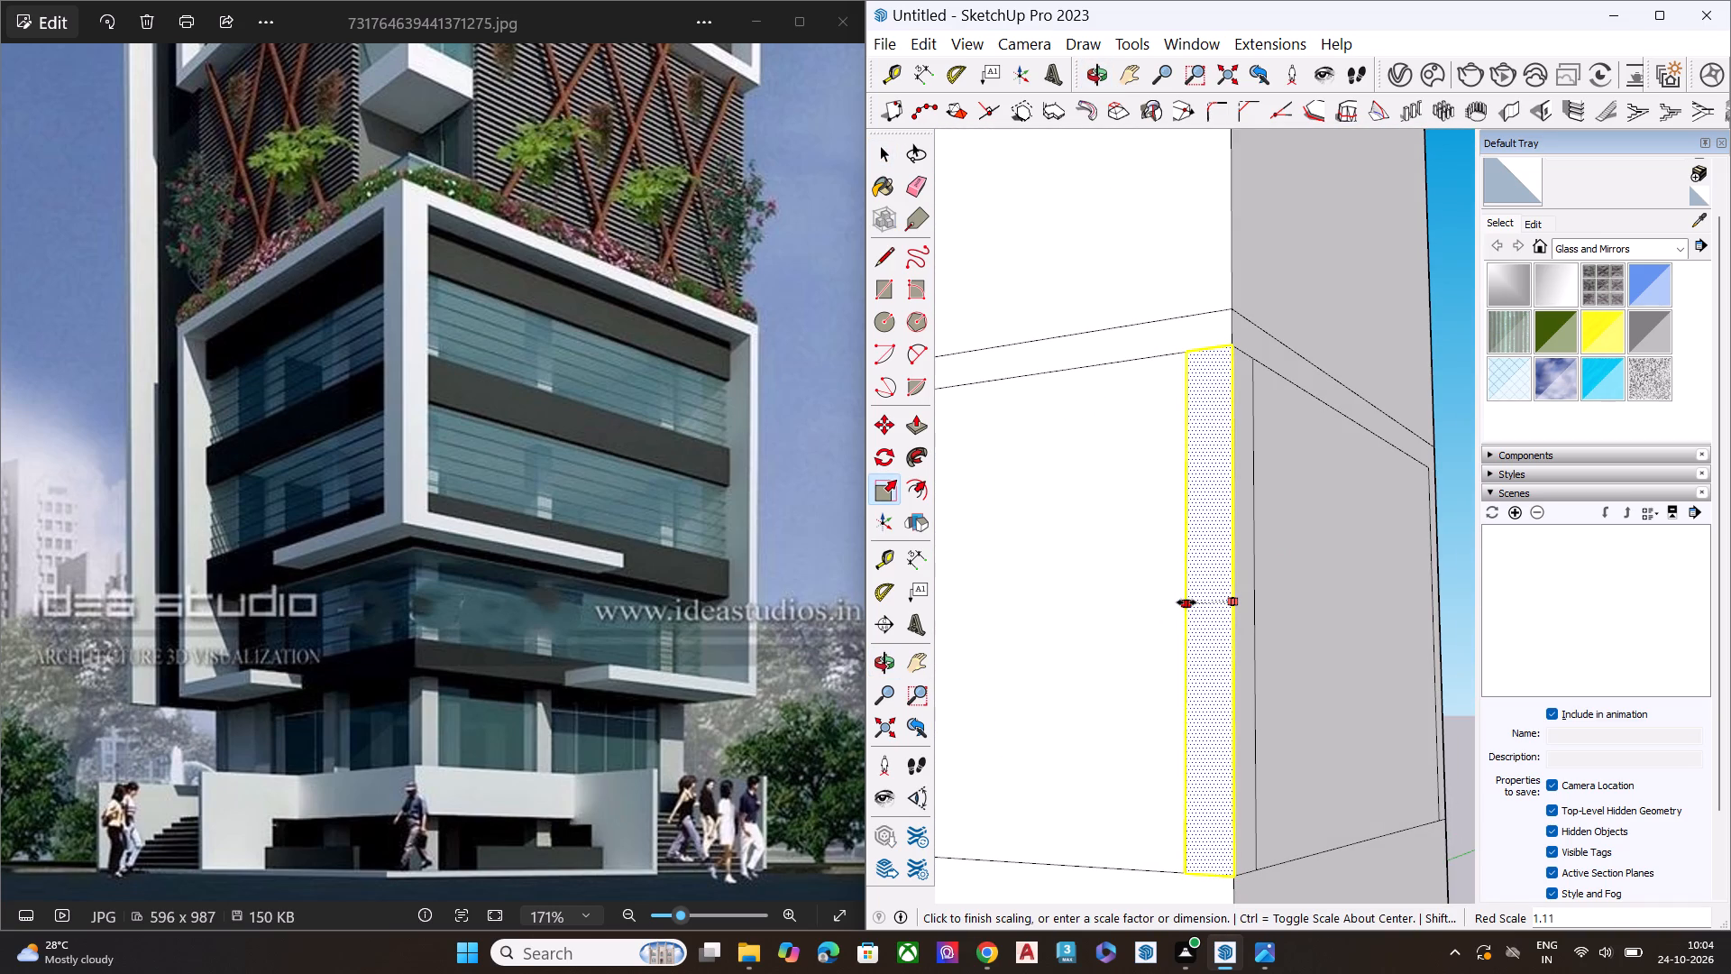
pyautogui.click(1186, 602)
pyautogui.press('space')
pyautogui.click(1451, 412)
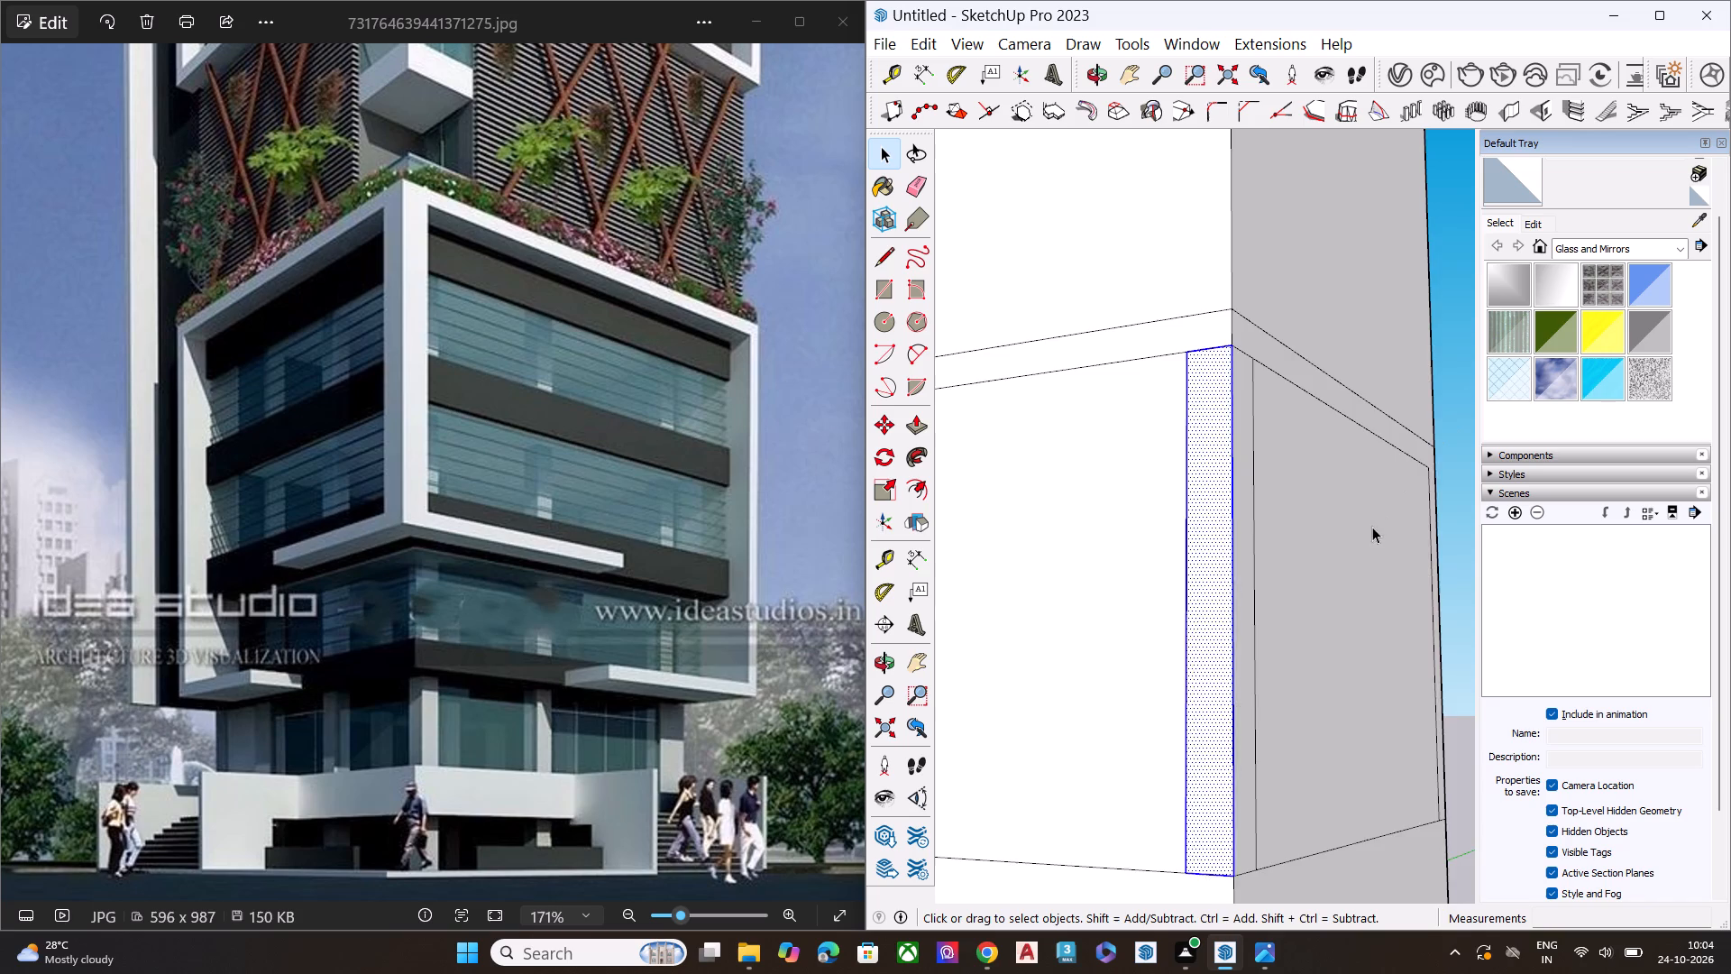
# Draw four horizontal lines about 18' 9 11/16" long between the inner vertical lines of the second-lowest tier's green-axis wall.
pyautogui.scroll(-1, 1168, 612)
pyautogui.scroll(1, 1163, 613)
pyautogui.scroll(-1, 1161, 613)
pyautogui.scroll(1, 1161, 613)
pyautogui.scroll(-5, 1159, 613)
pyautogui.moveTo(1229, 613); pyautogui.dragTo(1085, 717, button='middle')
pyautogui.moveTo(1180, 695); pyautogui.dragTo(1109, 717)
pyautogui.moveTo(1164, 593); pyautogui.dragTo(978, 610, button='middle')
pyautogui.moveTo(1230, 659); pyautogui.dragTo(1098, 624, button='middle')
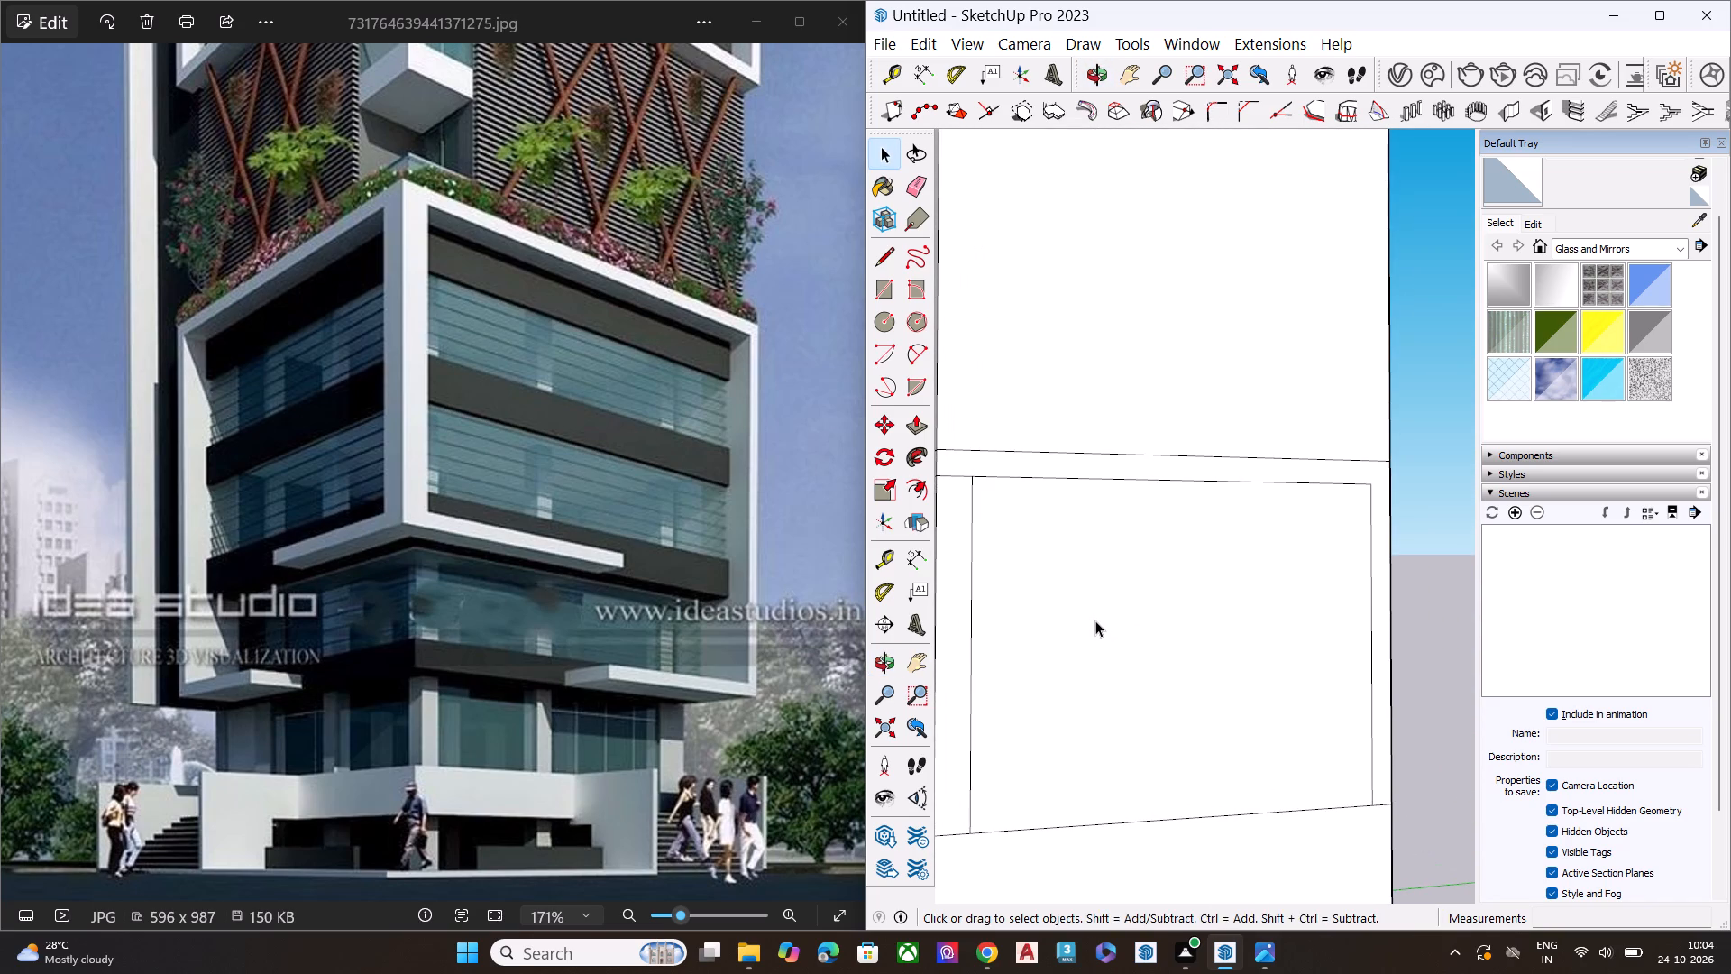
pyautogui.press('l')
pyautogui.scroll(-8, 1202, 551)
pyautogui.moveTo(1253, 586); pyautogui.dragTo(1269, 693, button='middle')
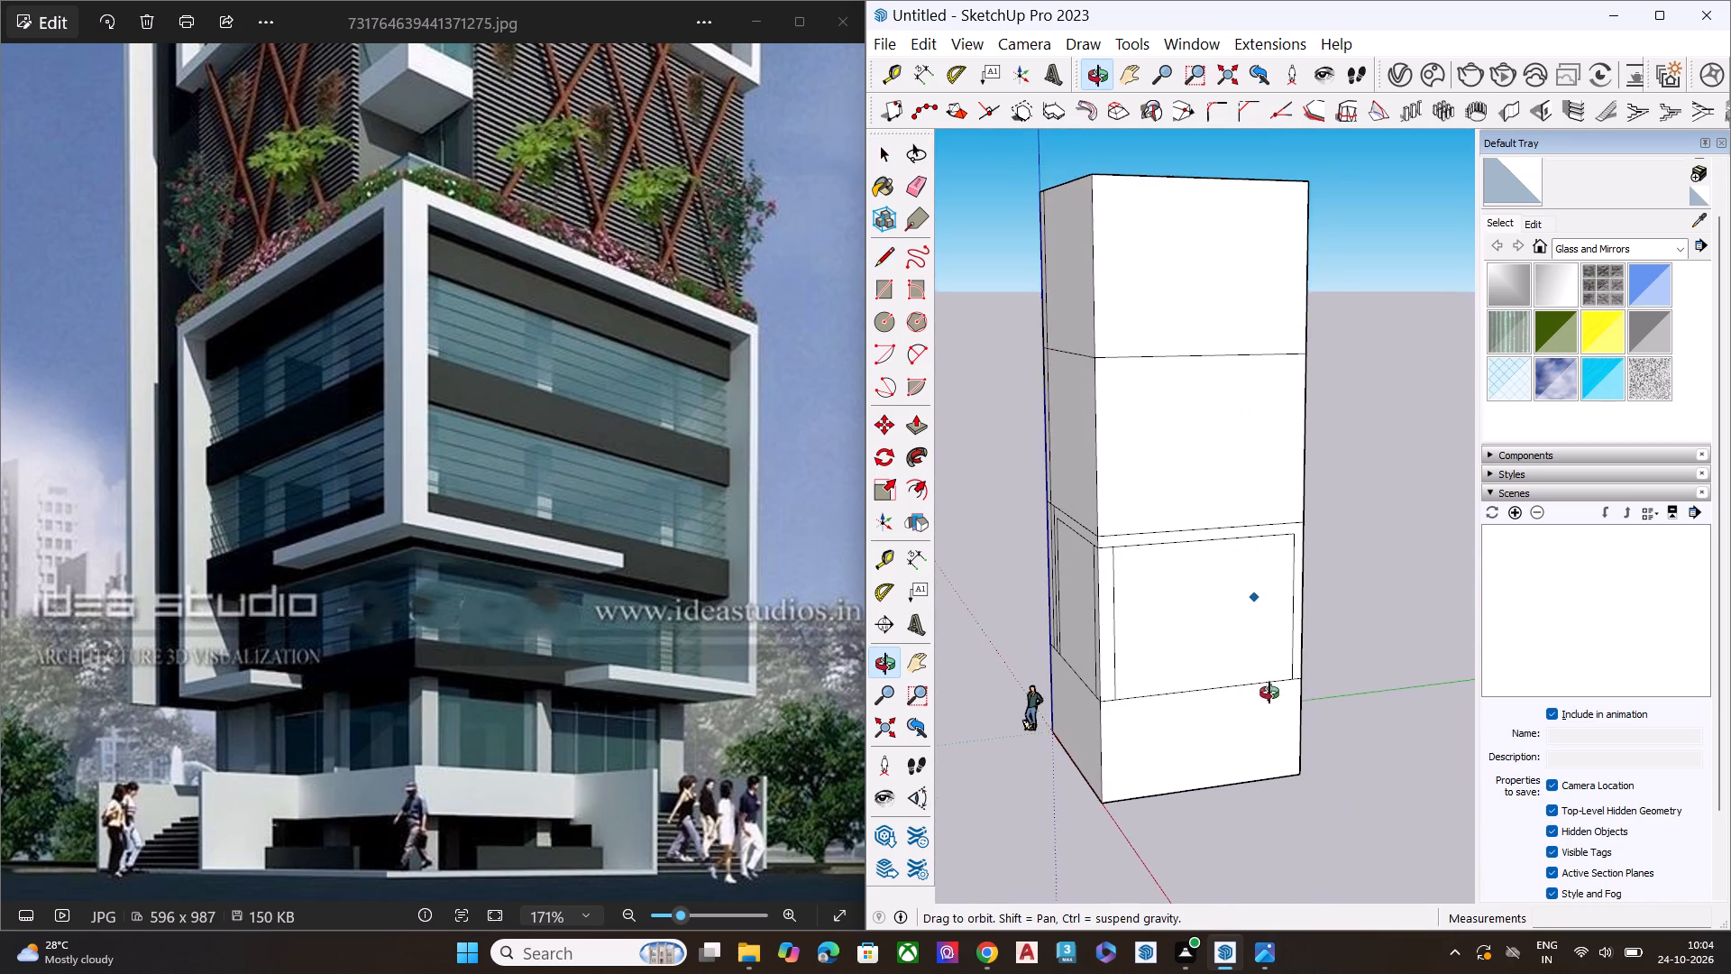
pyautogui.moveTo(1269, 693); pyautogui.dragTo(1269, 695, button='middle')
pyautogui.press('space')
pyautogui.scroll(2, 1162, 544)
pyautogui.scroll(-2, 1159, 544)
pyautogui.scroll(2, 1158, 544)
pyautogui.scroll(-1, 1131, 551)
pyautogui.moveTo(1128, 565); pyautogui.dragTo(898, 568, button='middle')
pyautogui.scroll(2, 899, 568)
pyautogui.scroll(-2, 1054, 589)
pyautogui.scroll(4, 1054, 589)
pyautogui.moveTo(1110, 607); pyautogui.dragTo(1156, 493, button='middle')
pyautogui.press('l')
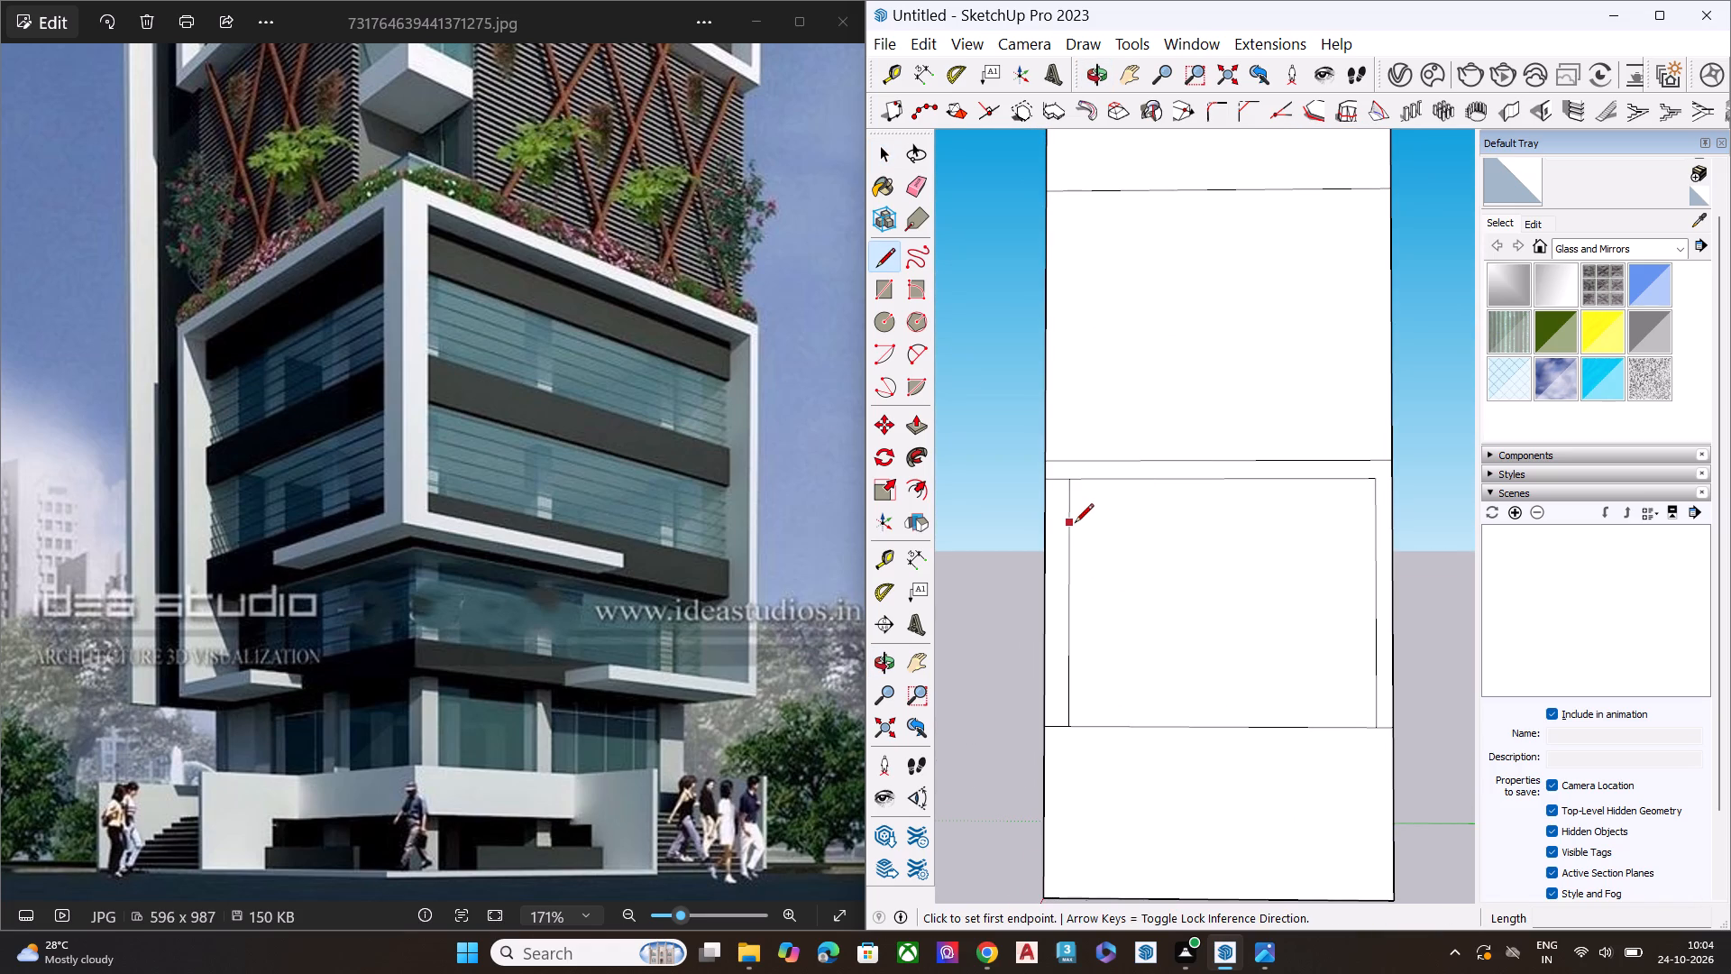
pyautogui.click(1075, 524)
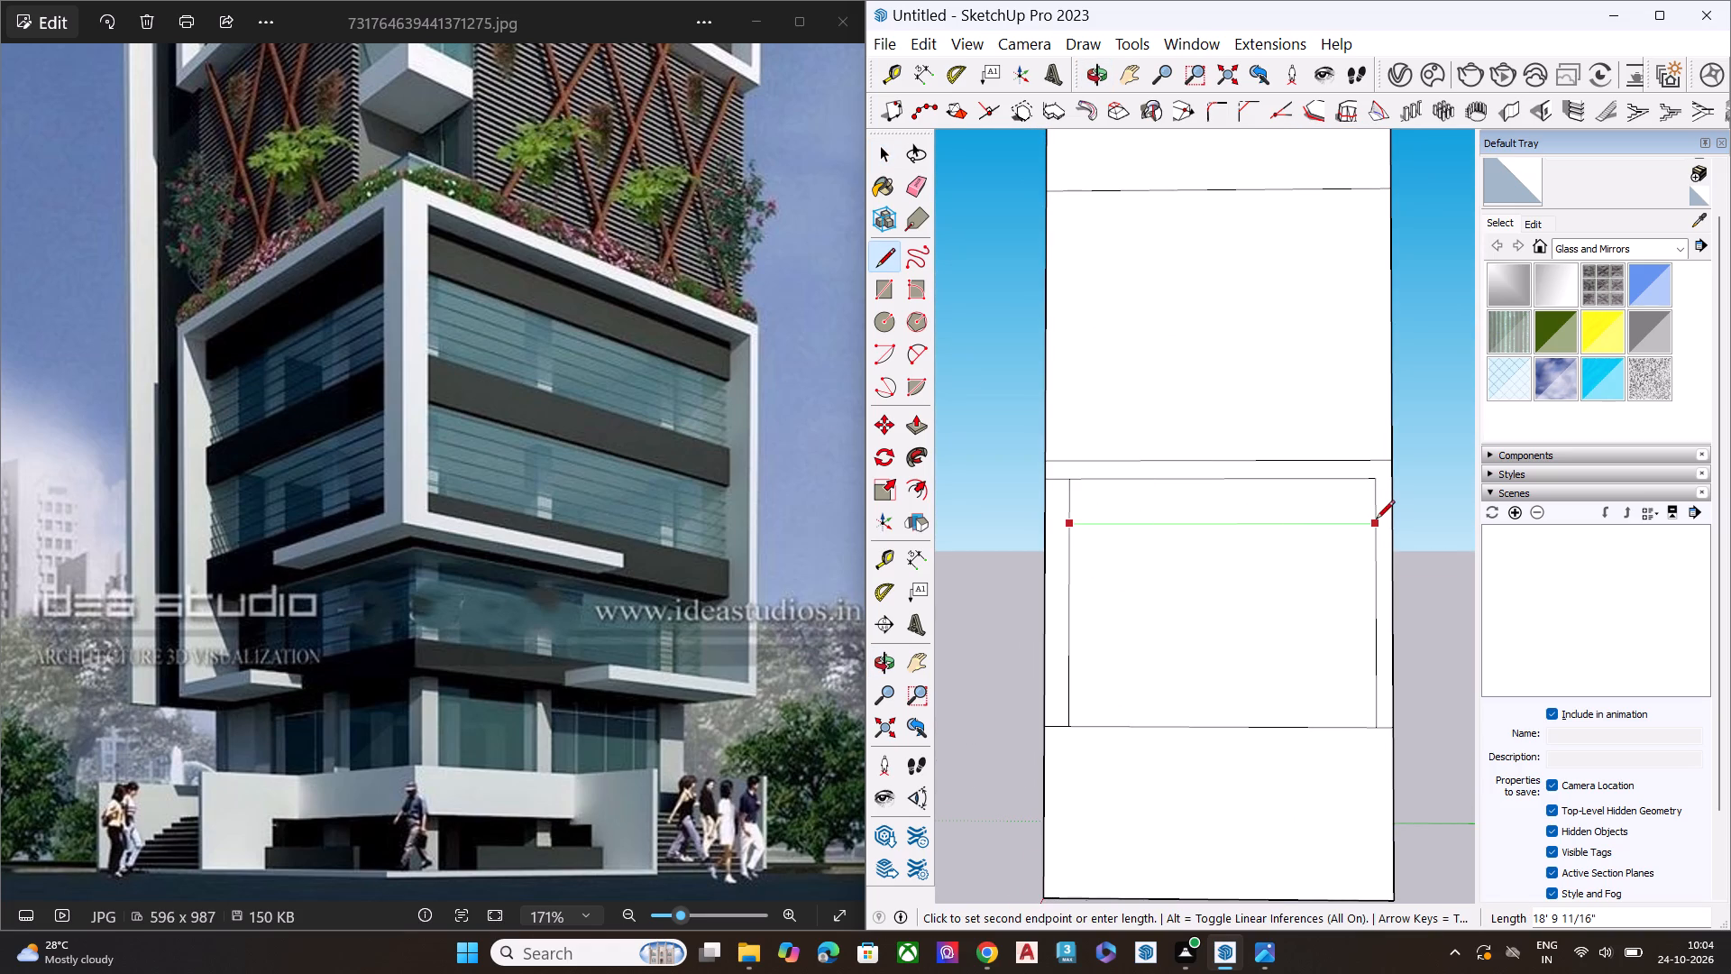
pyautogui.click(1376, 520)
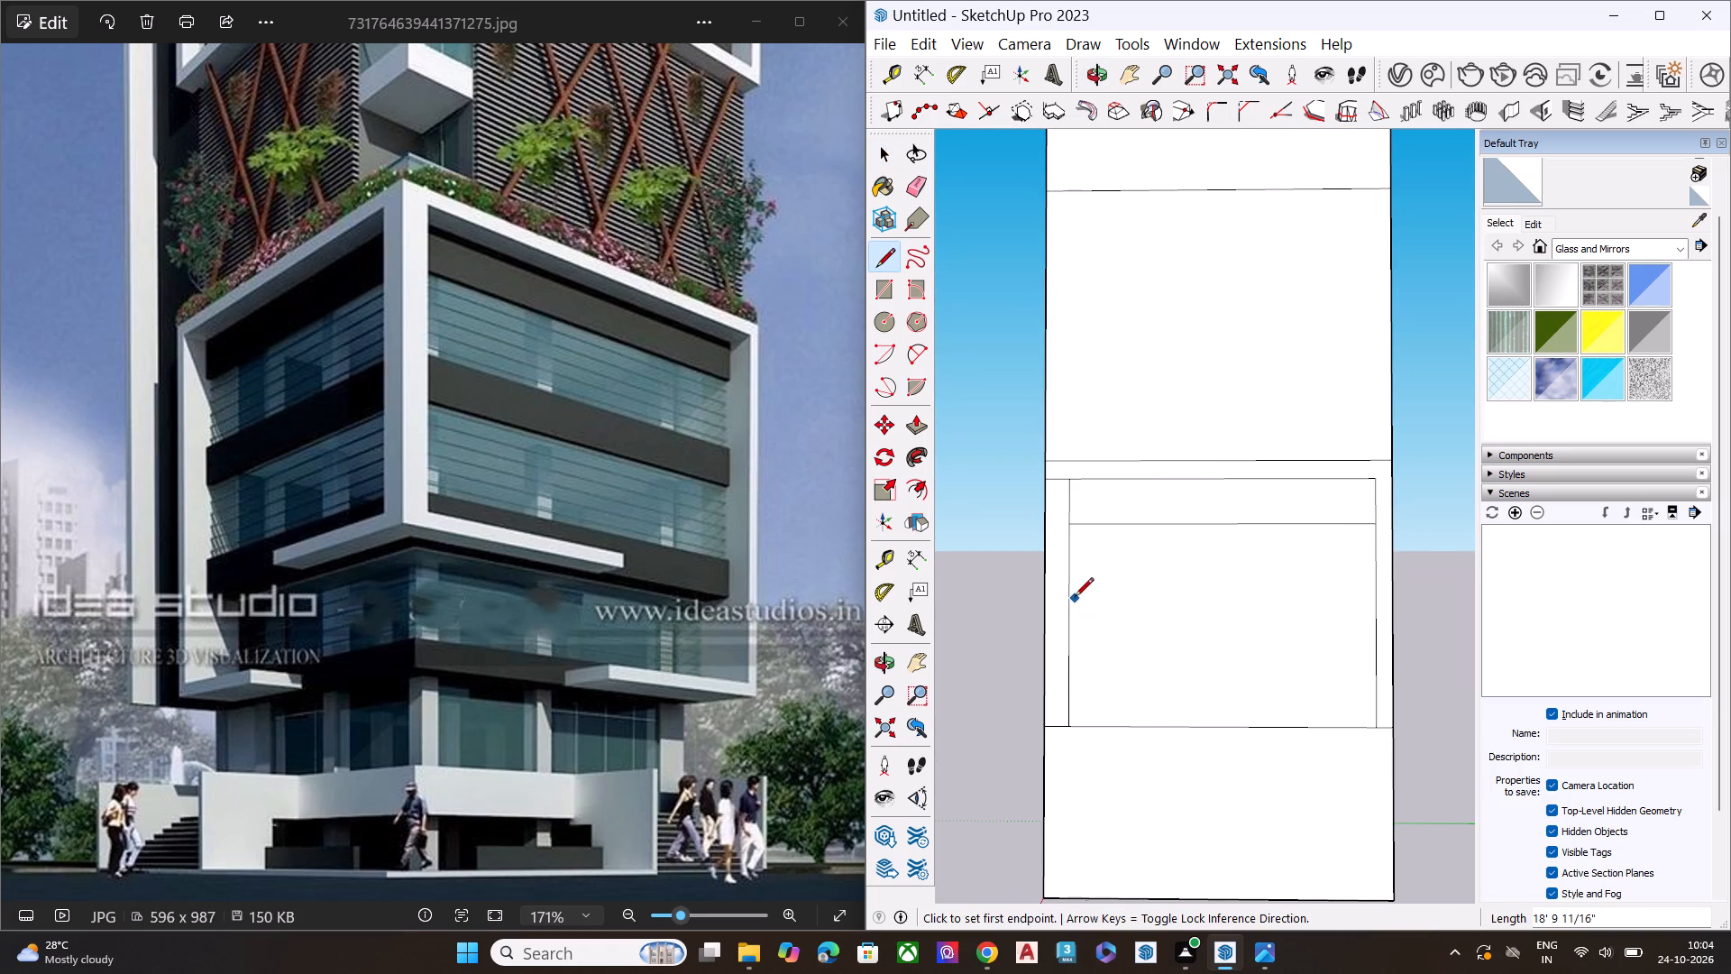
pyautogui.click(1071, 597)
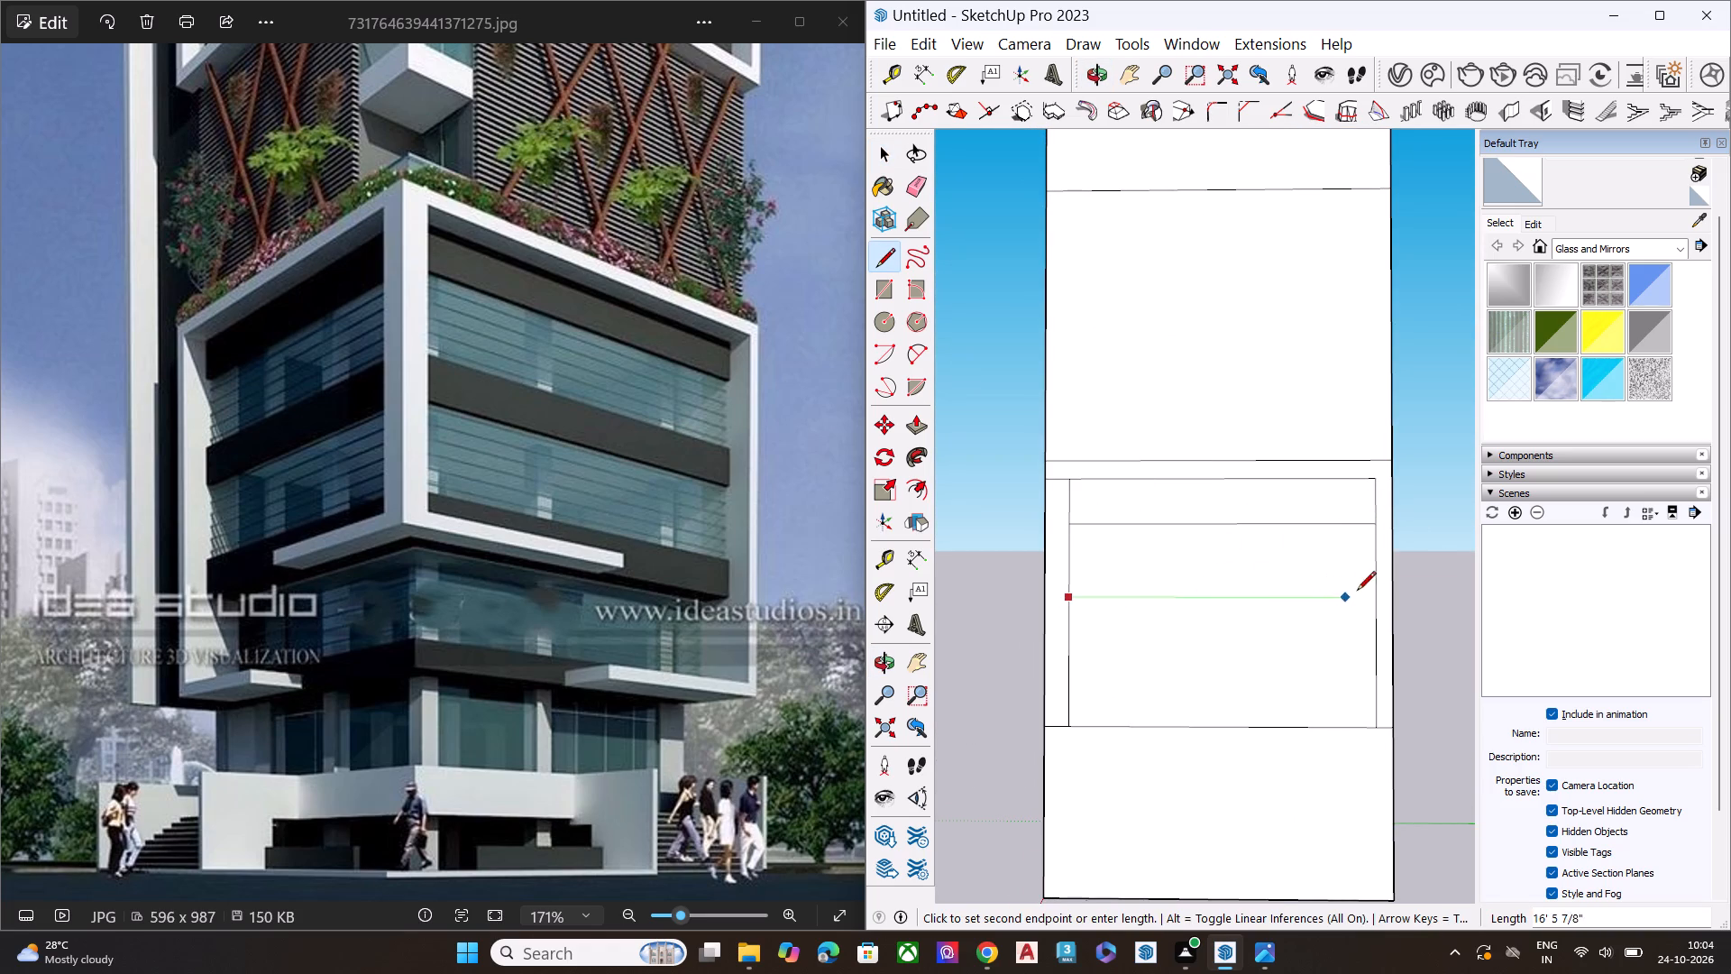
pyautogui.click(1373, 592)
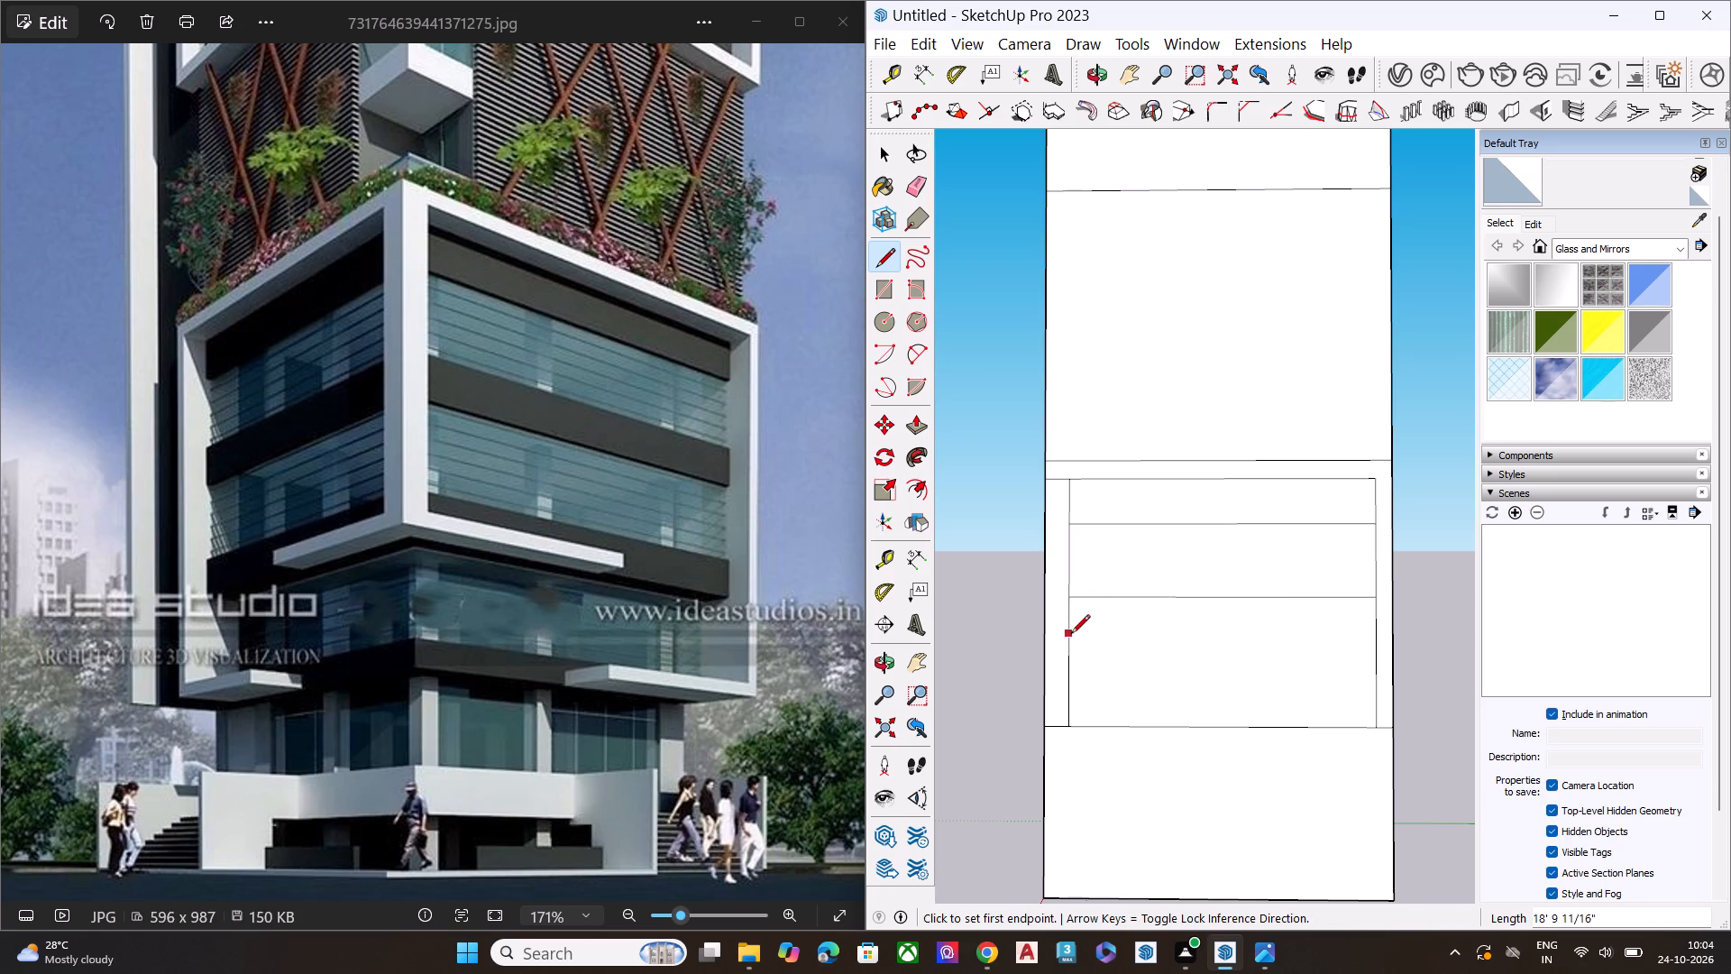
pyautogui.click(1071, 635)
pyautogui.click(1373, 634)
pyautogui.moveTo(1144, 746); pyautogui.dragTo(1143, 679, button='middle')
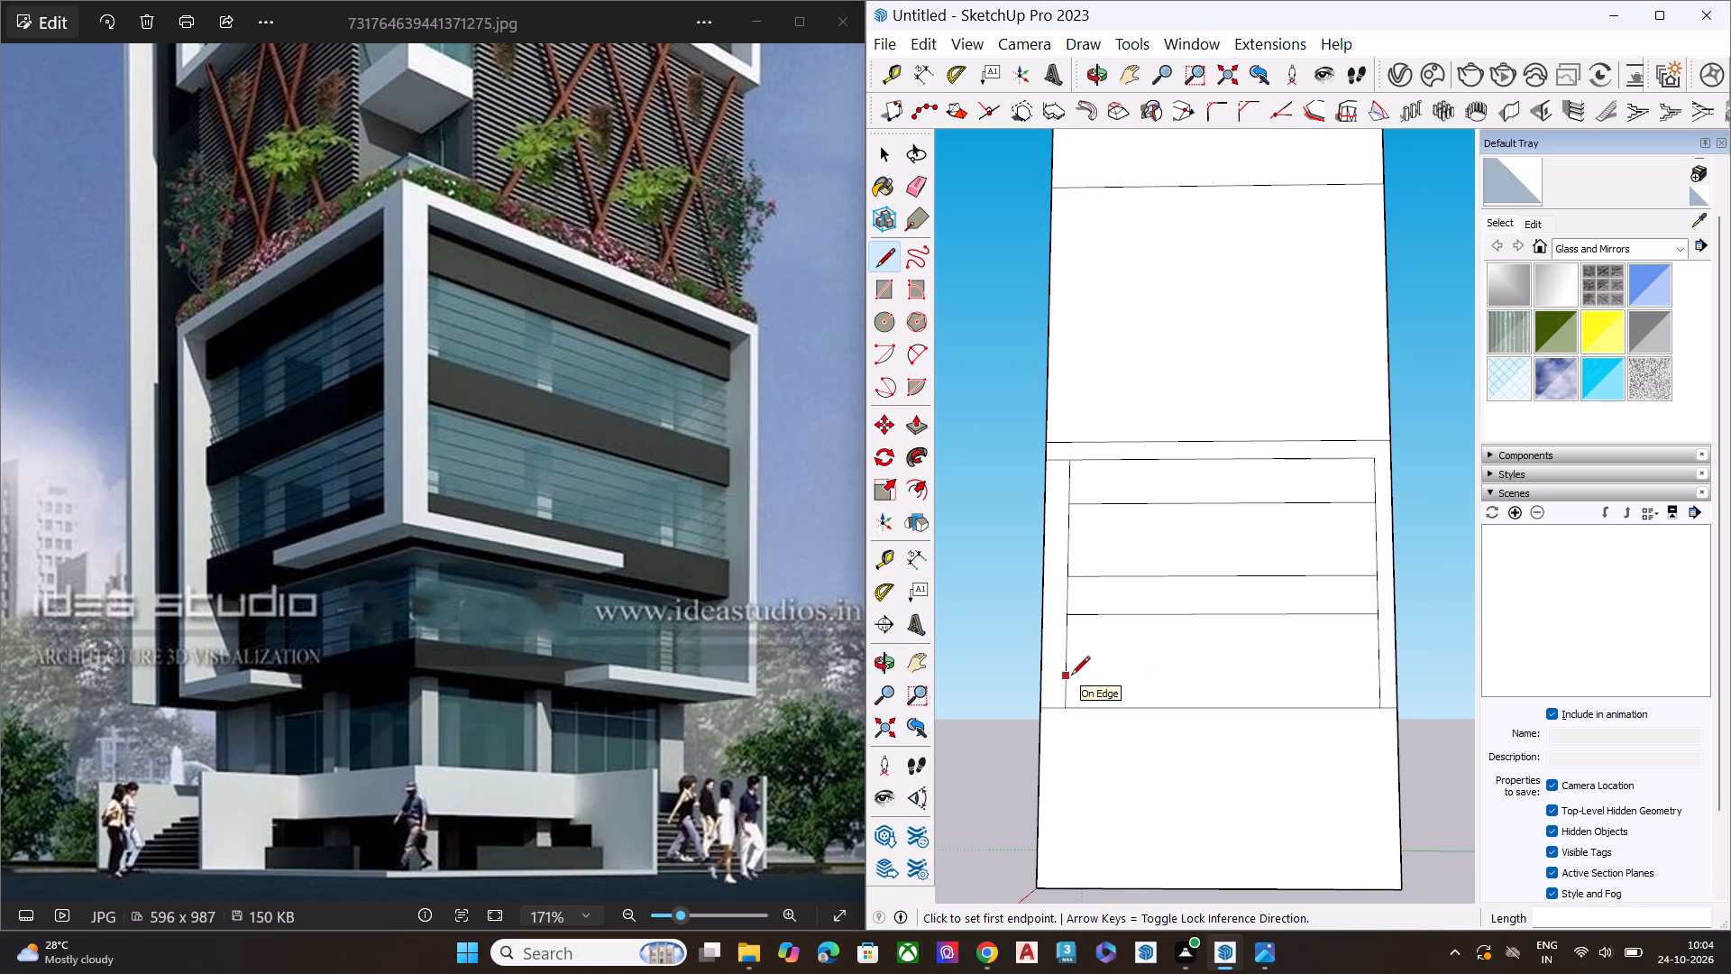
pyautogui.click(1071, 676)
pyautogui.click(1382, 684)
# Scale the bottom band of the second-lowest tier's green-axis frame upward to about 1.1 times its height.
pyautogui.moveTo(1207, 676); pyautogui.dragTo(1214, 686, button='middle')
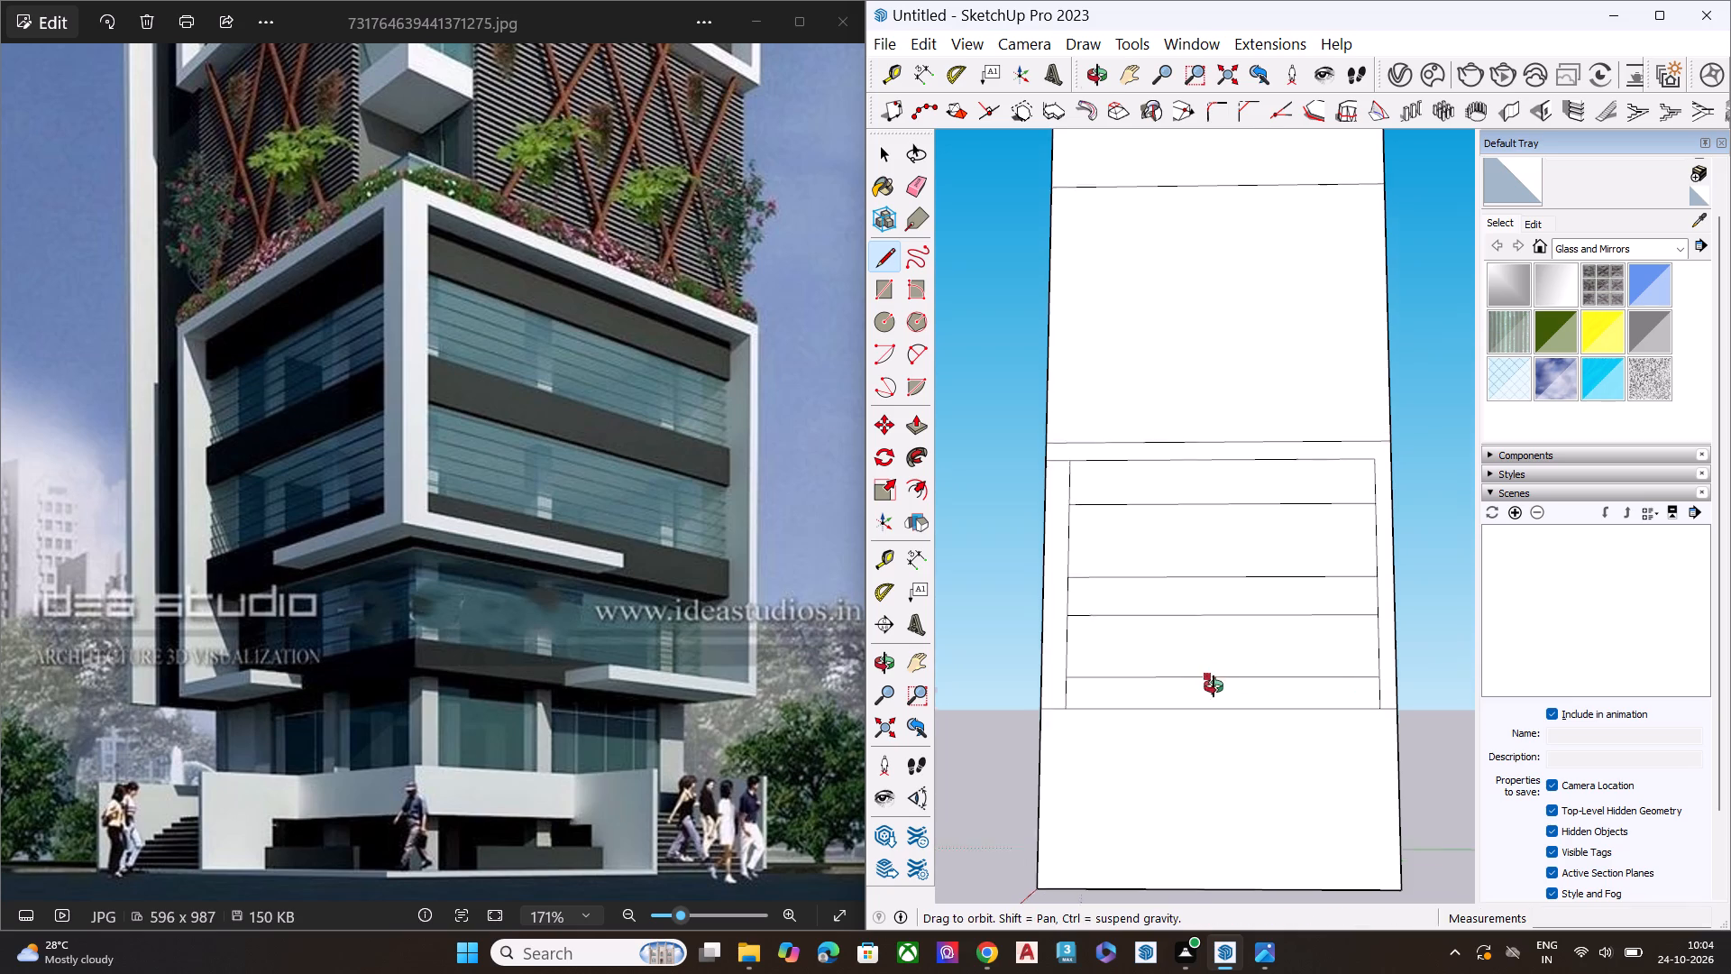
pyautogui.moveTo(1214, 686); pyautogui.dragTo(1361, 758, button='middle')
pyautogui.press('space')
pyautogui.scroll(7, 1218, 675)
pyautogui.doubleClick(1247, 735)
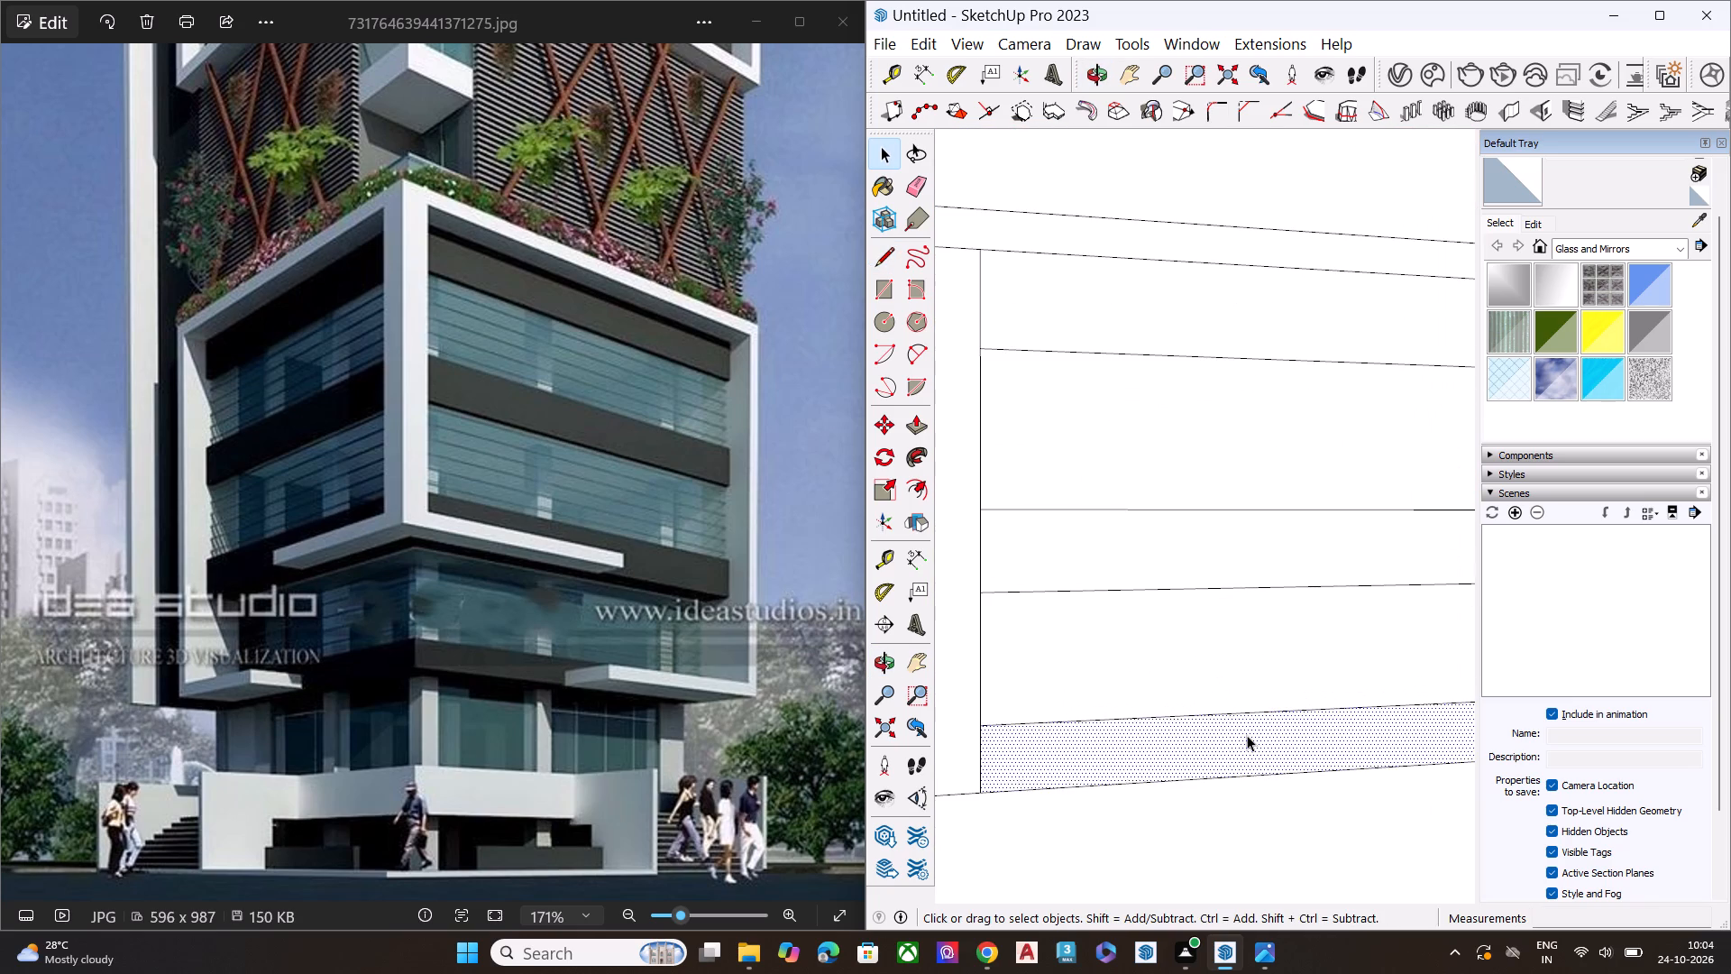
pyautogui.press('s')
pyautogui.click(1297, 705)
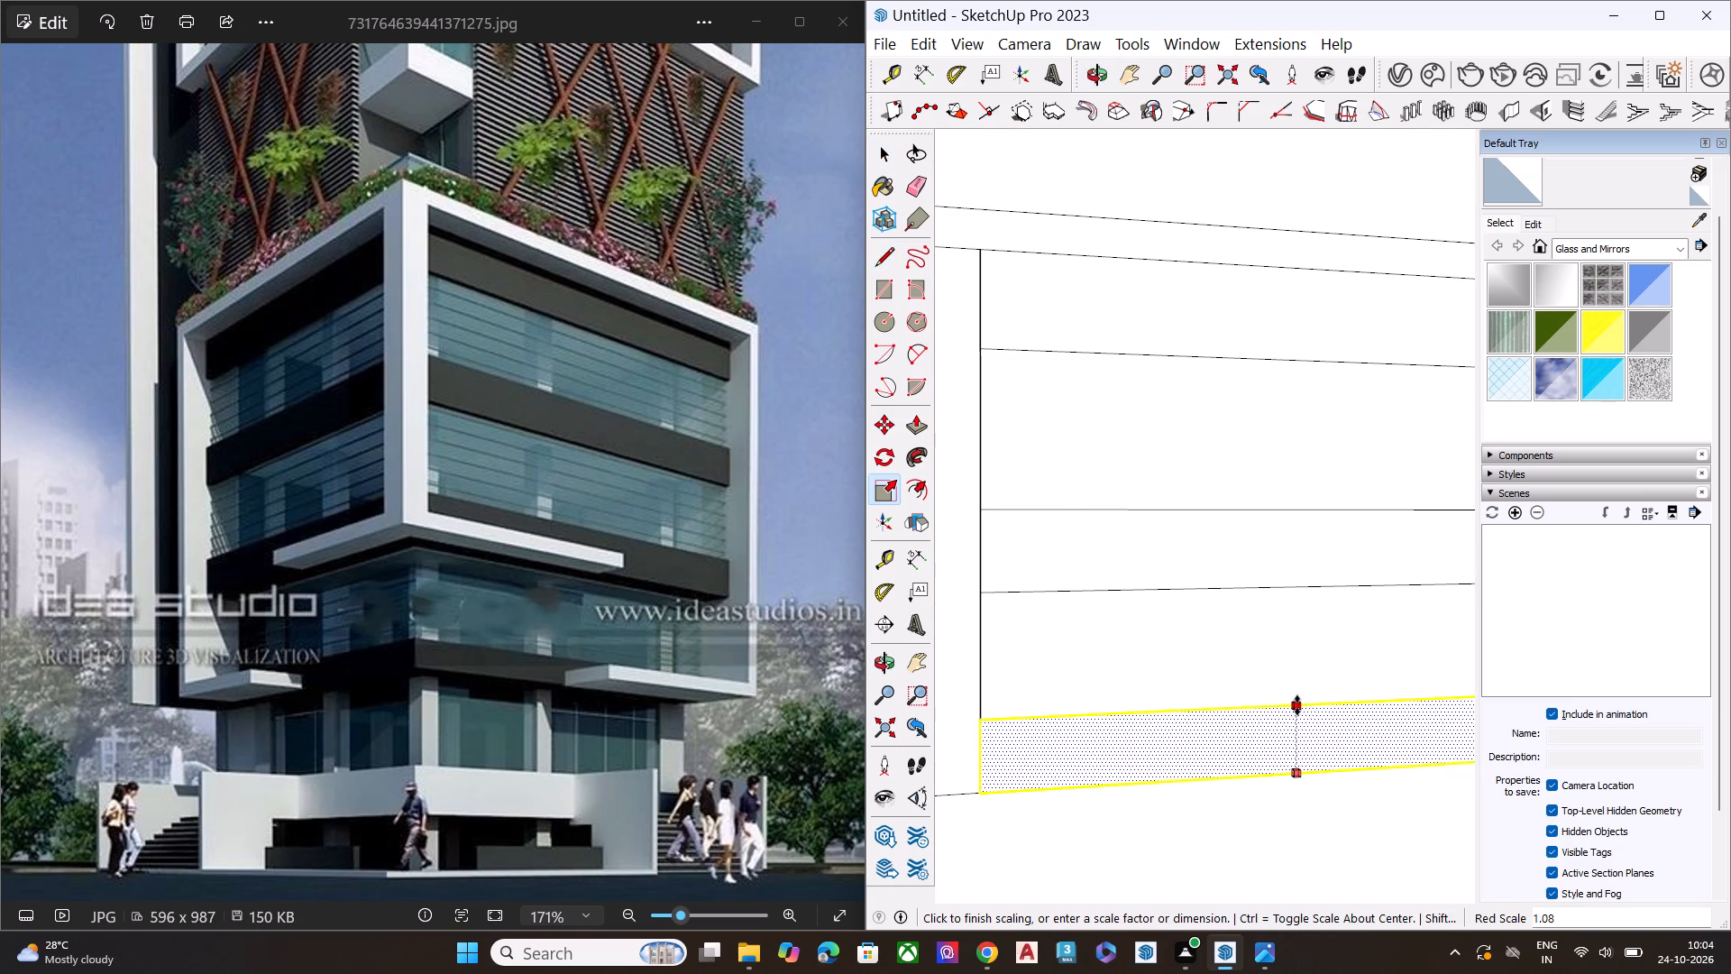
pyautogui.click(1297, 702)
pyautogui.press('space')
pyautogui.scroll(-3, 1107, 627)
pyautogui.scroll(2, 1110, 626)
pyautogui.scroll(-5, 1111, 626)
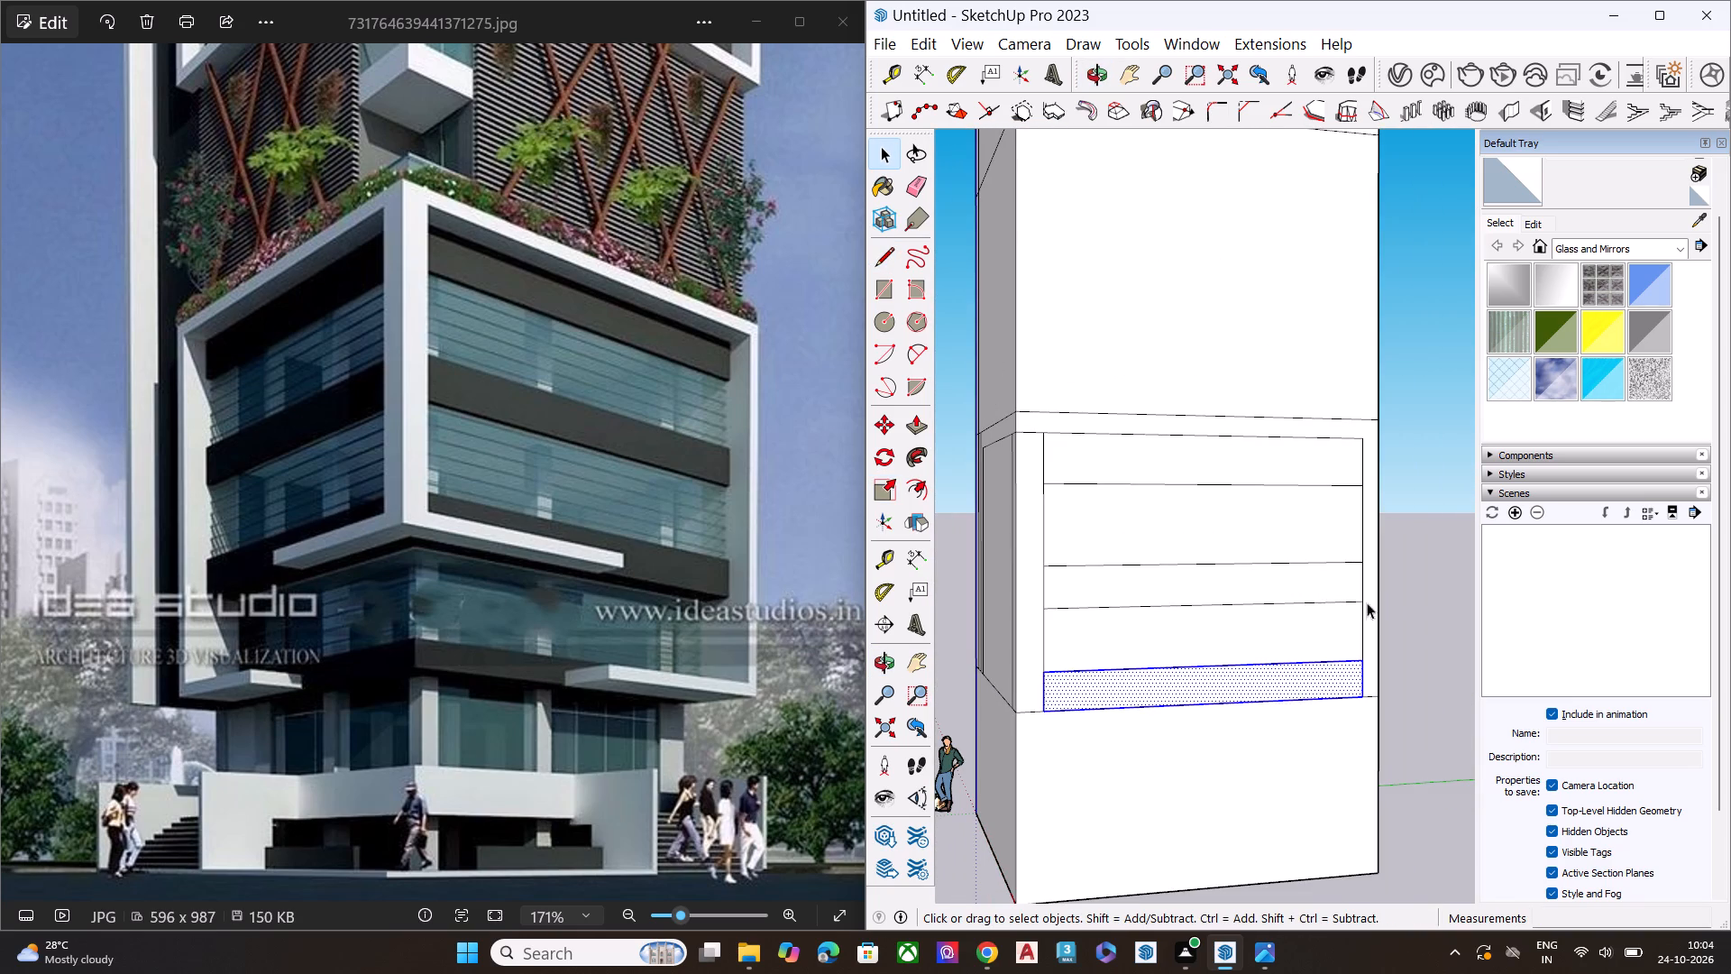
pyautogui.click(1429, 602)
# Draw two full-width horizontal lines, about 21' 4" long, across the upper part of the lowest tier's green-axis wall.
pyautogui.moveTo(1313, 646); pyautogui.dragTo(1305, 614, button='middle')
pyautogui.scroll(3, 1339, 549)
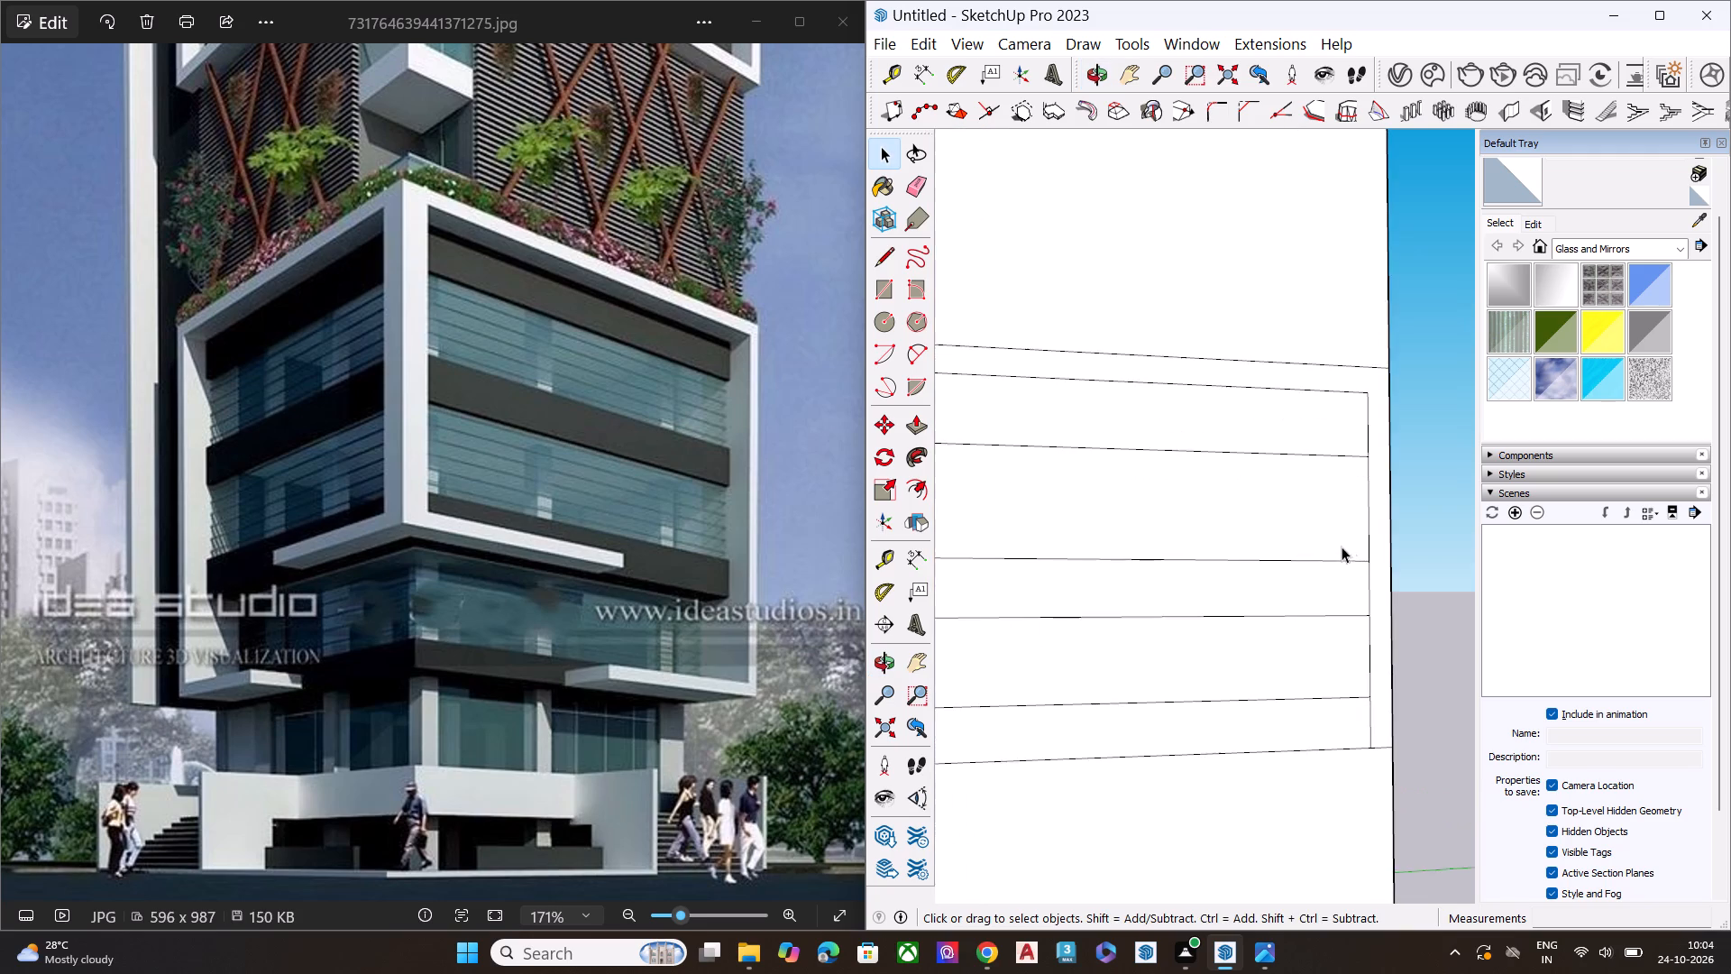
pyautogui.scroll(-8, 1342, 549)
pyautogui.moveTo(1269, 697); pyautogui.dragTo(1256, 695, button='middle')
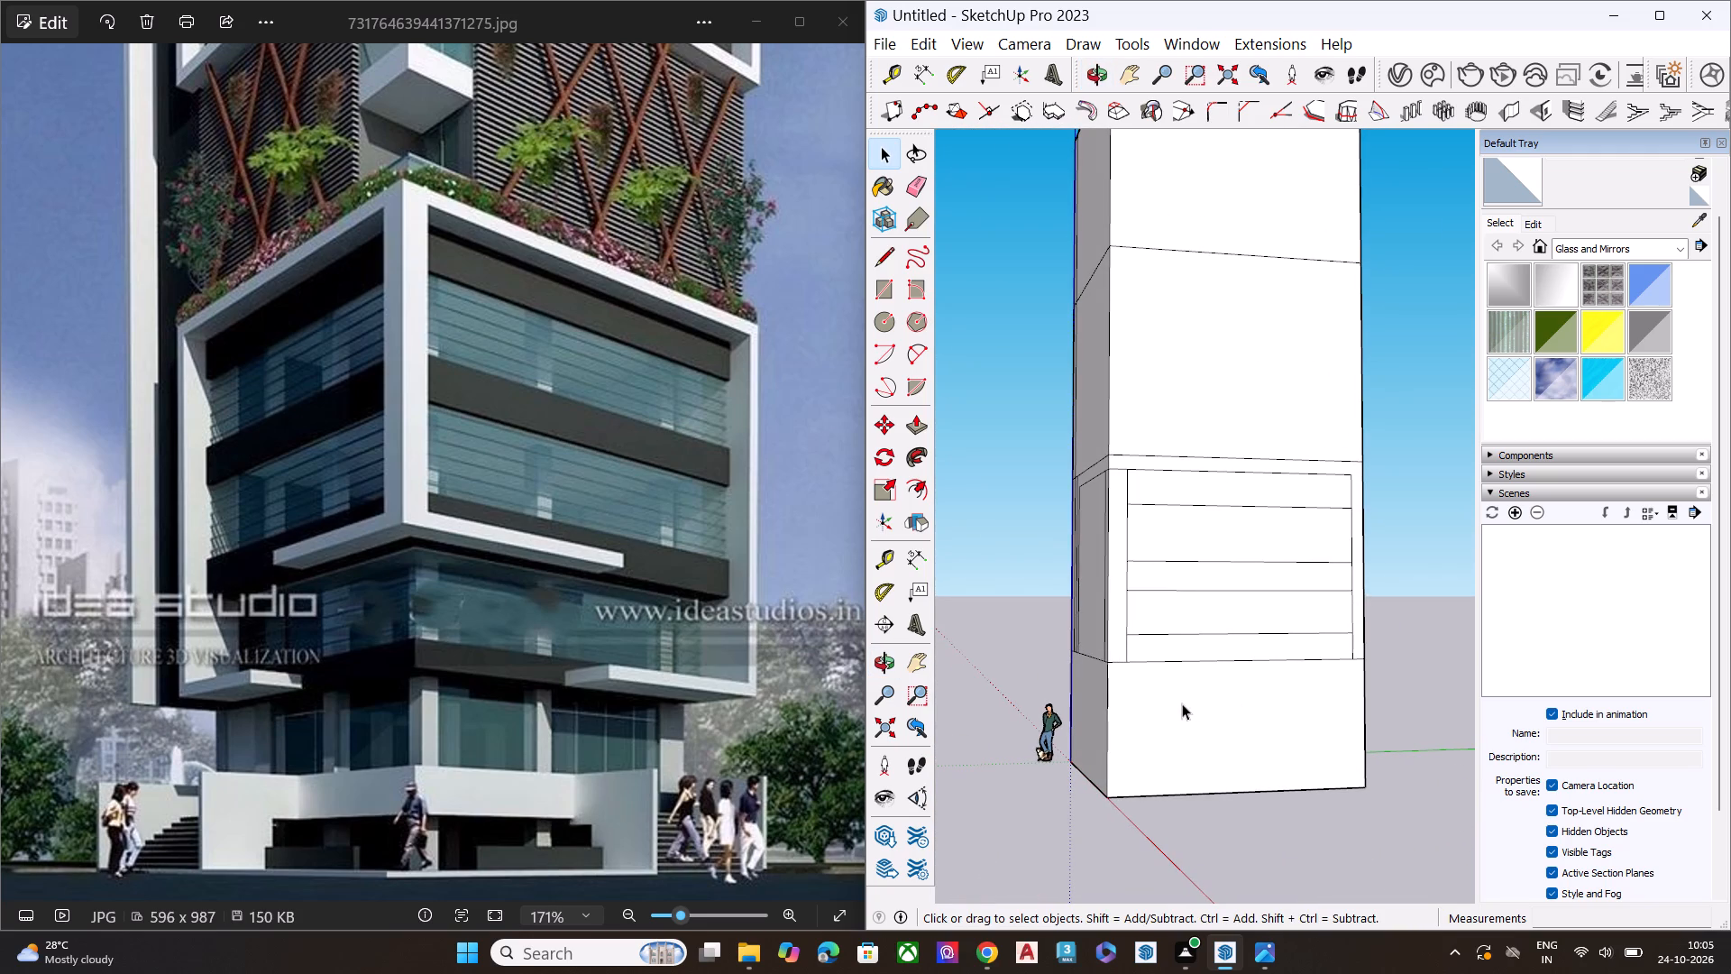
pyautogui.moveTo(1152, 703); pyautogui.dragTo(1149, 652, button='middle')
pyautogui.scroll(4, 1129, 685)
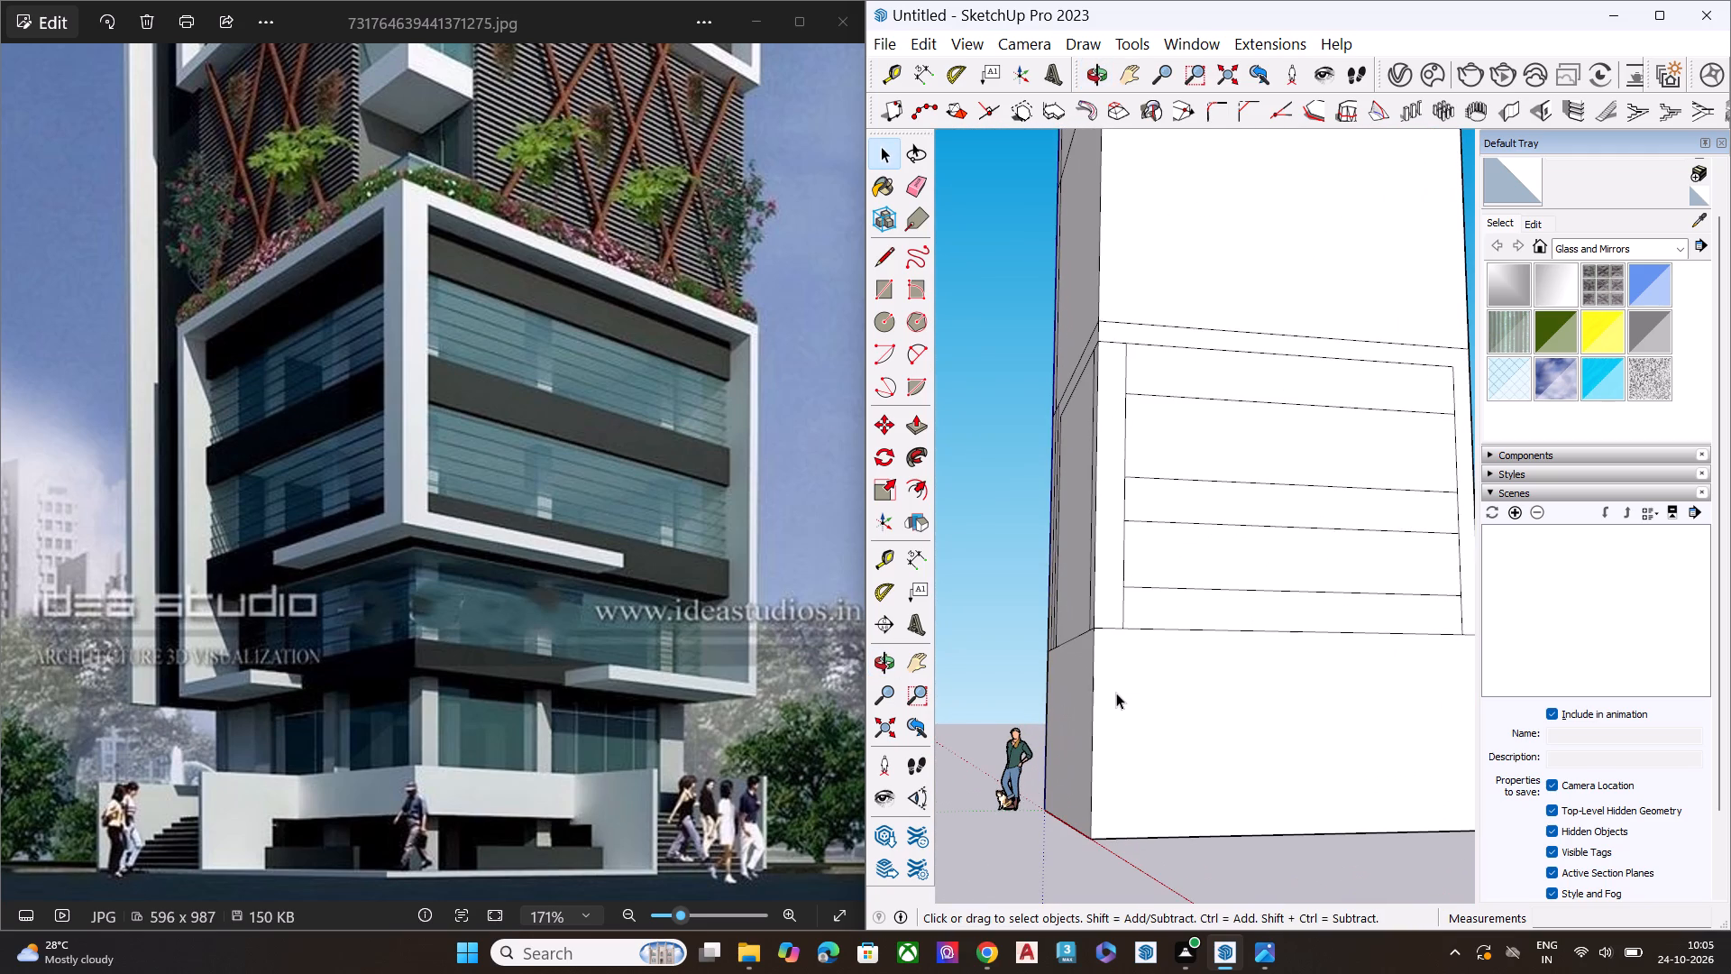
pyautogui.press('l')
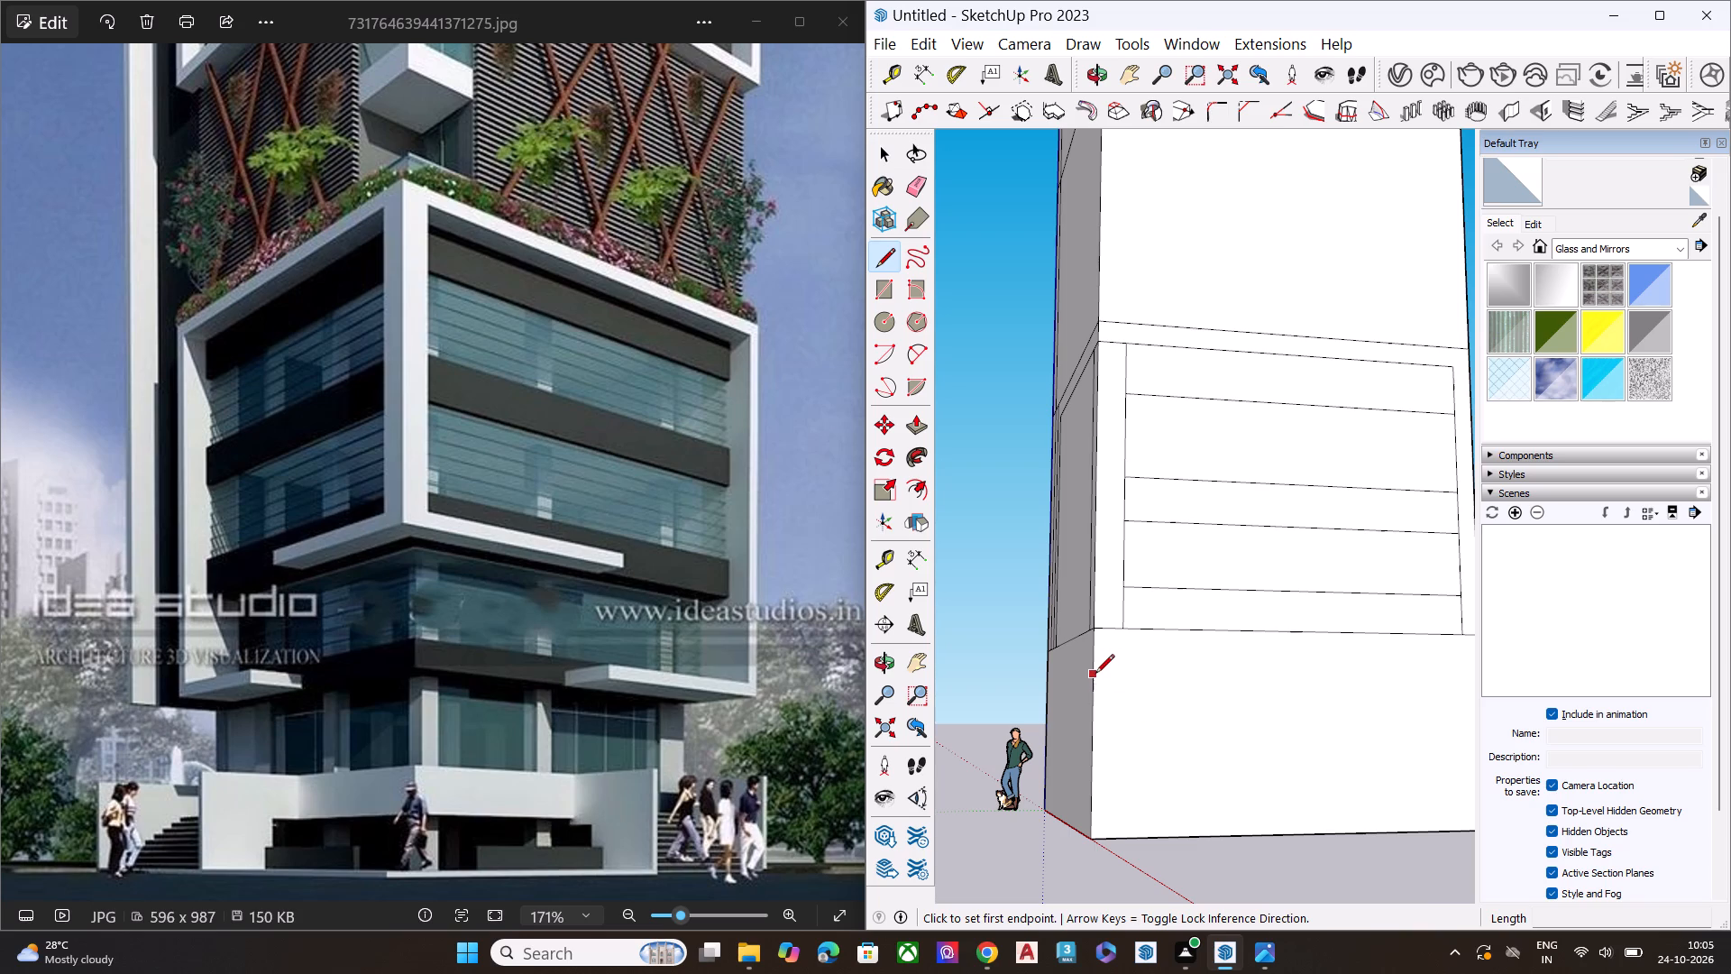
pyautogui.click(1095, 675)
pyautogui.scroll(-1, 1040, 707)
pyautogui.scroll(1, 1040, 707)
pyautogui.scroll(-2, 1040, 718)
pyautogui.scroll(1, 1046, 728)
pyautogui.scroll(-1, 1069, 733)
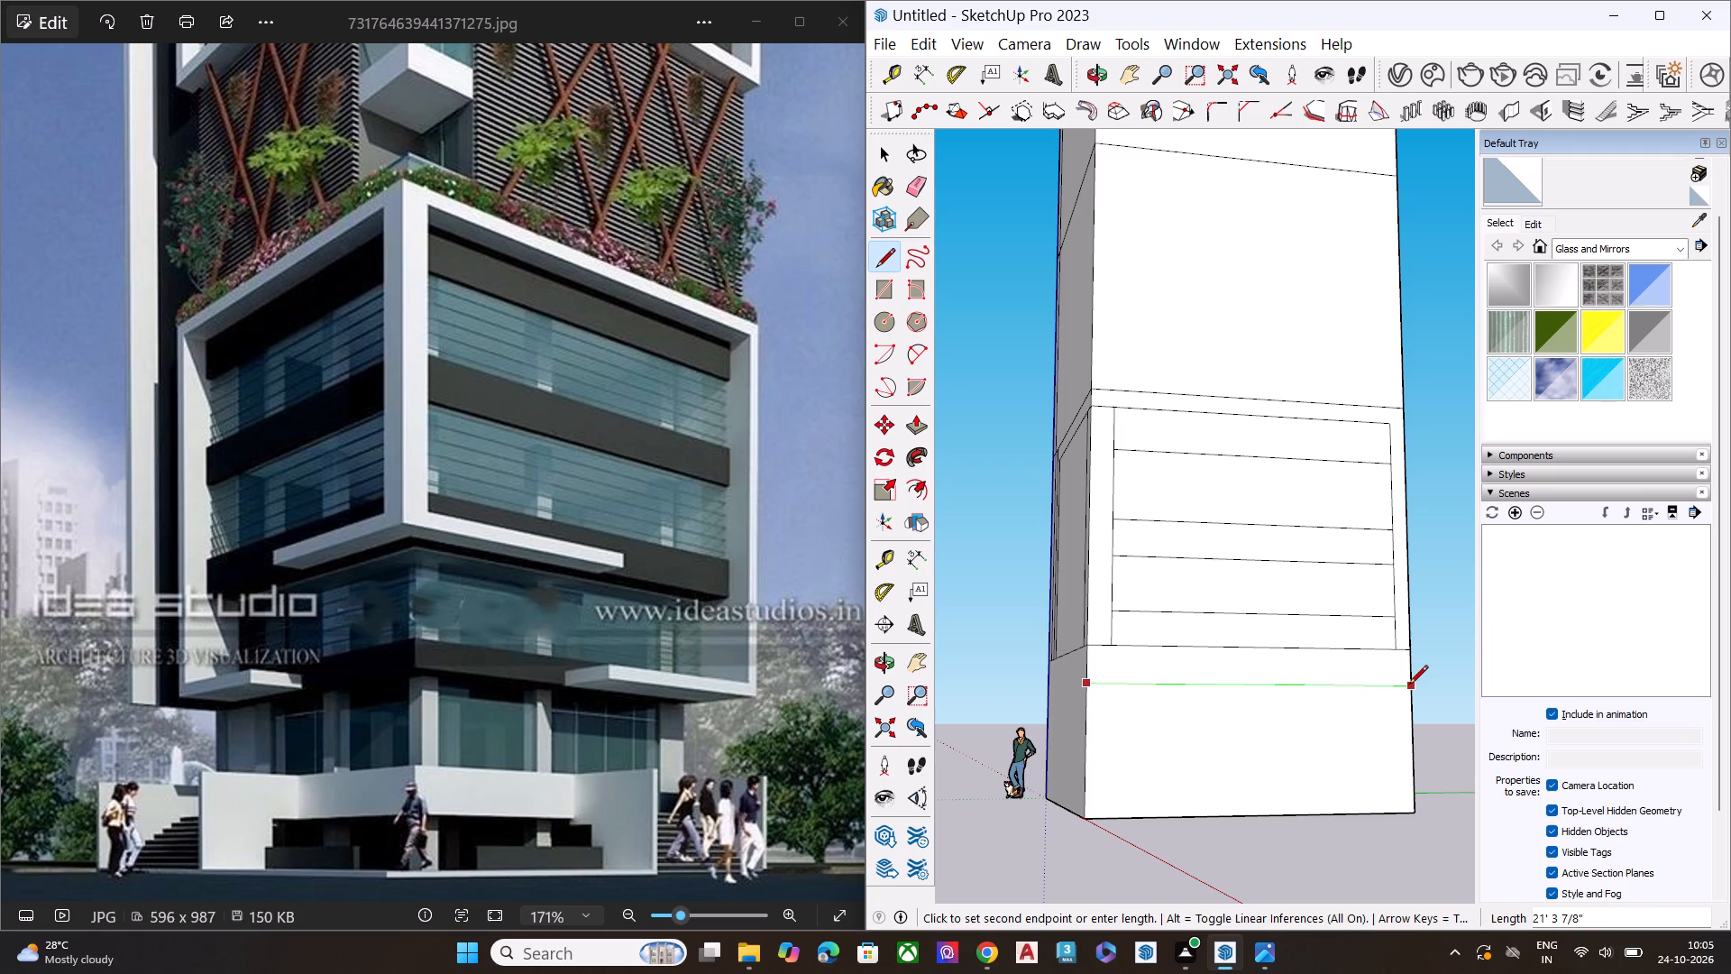
pyautogui.click(1409, 685)
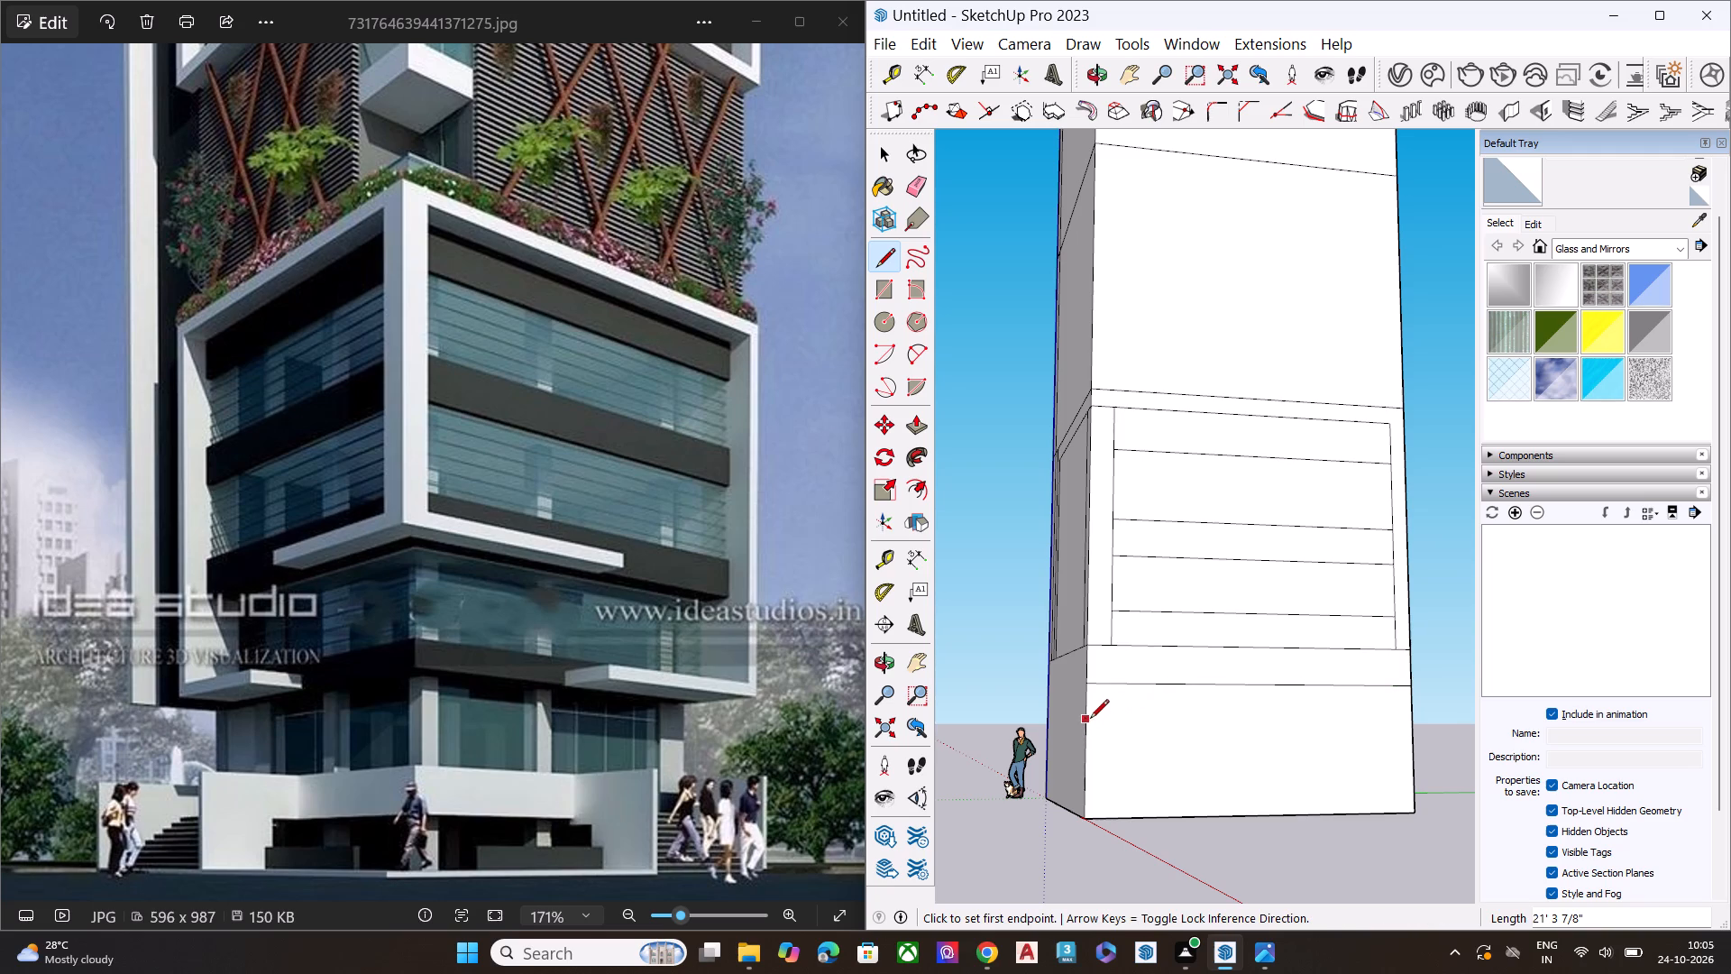
pyautogui.moveTo(1089, 716); pyautogui.dragTo(1099, 716)
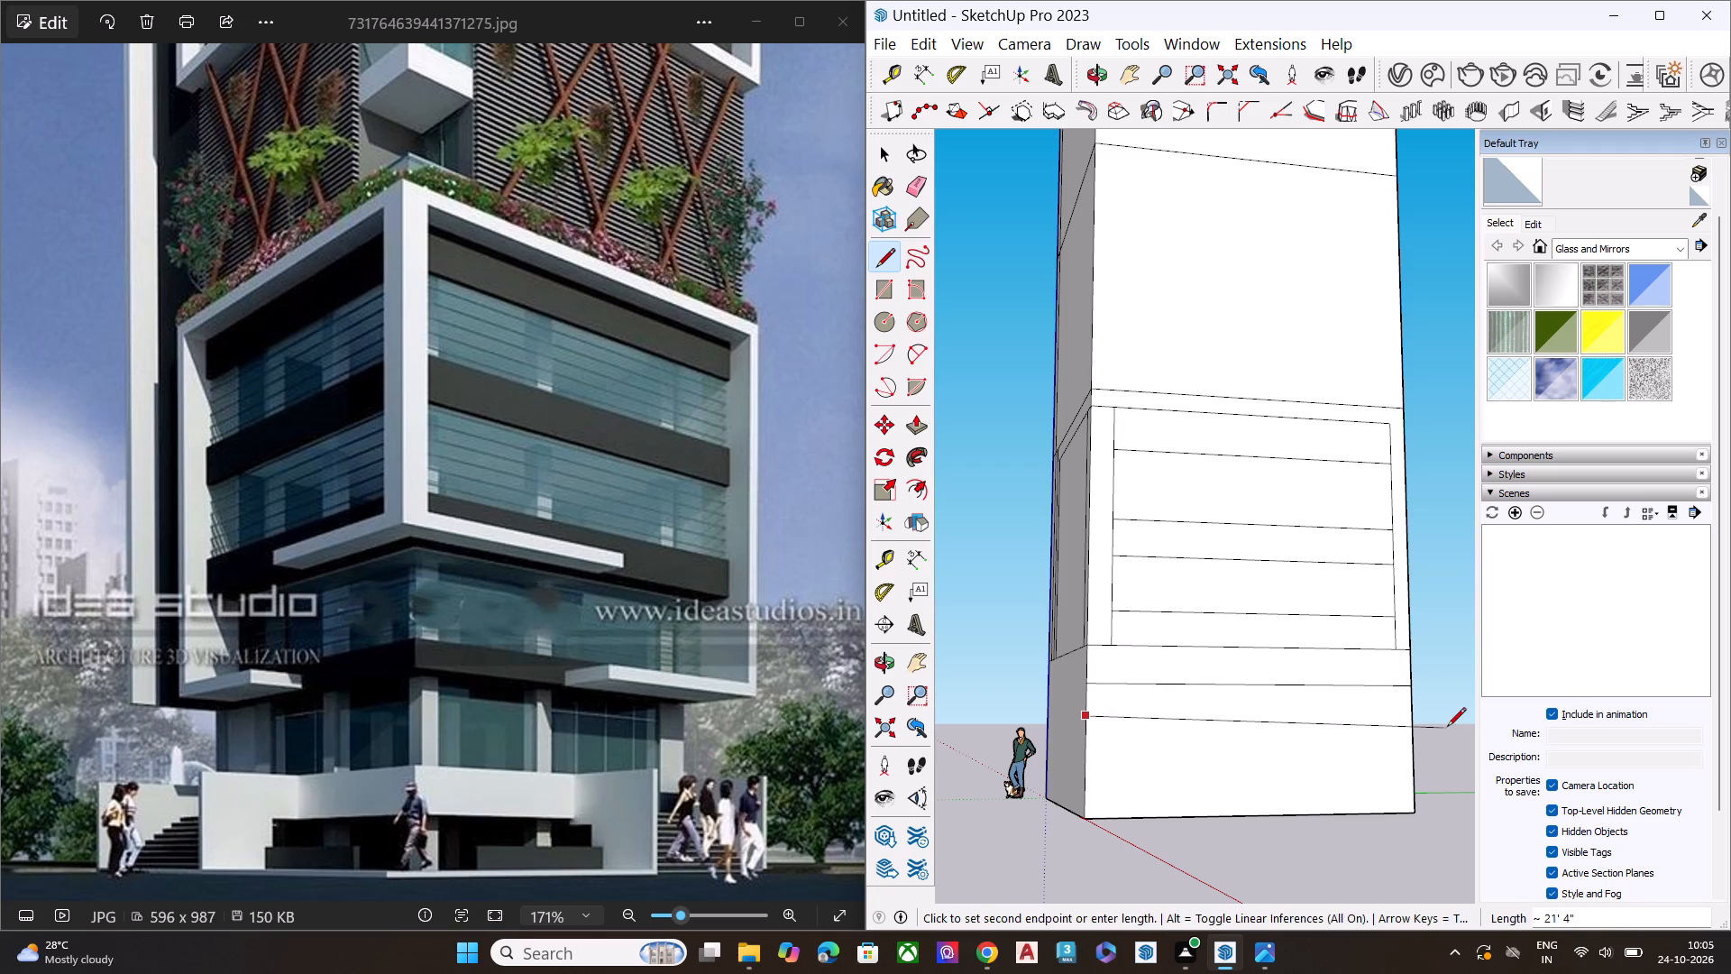
pyautogui.click(1414, 721)
# Continue the upper of these two lines around the shared corner across the lowest tier's red-axis wall, about 21' 4" long.
pyautogui.moveTo(1089, 742); pyautogui.dragTo(1544, 712, button='middle')
pyautogui.click(1259, 673)
pyautogui.scroll(-4, 1170, 738)
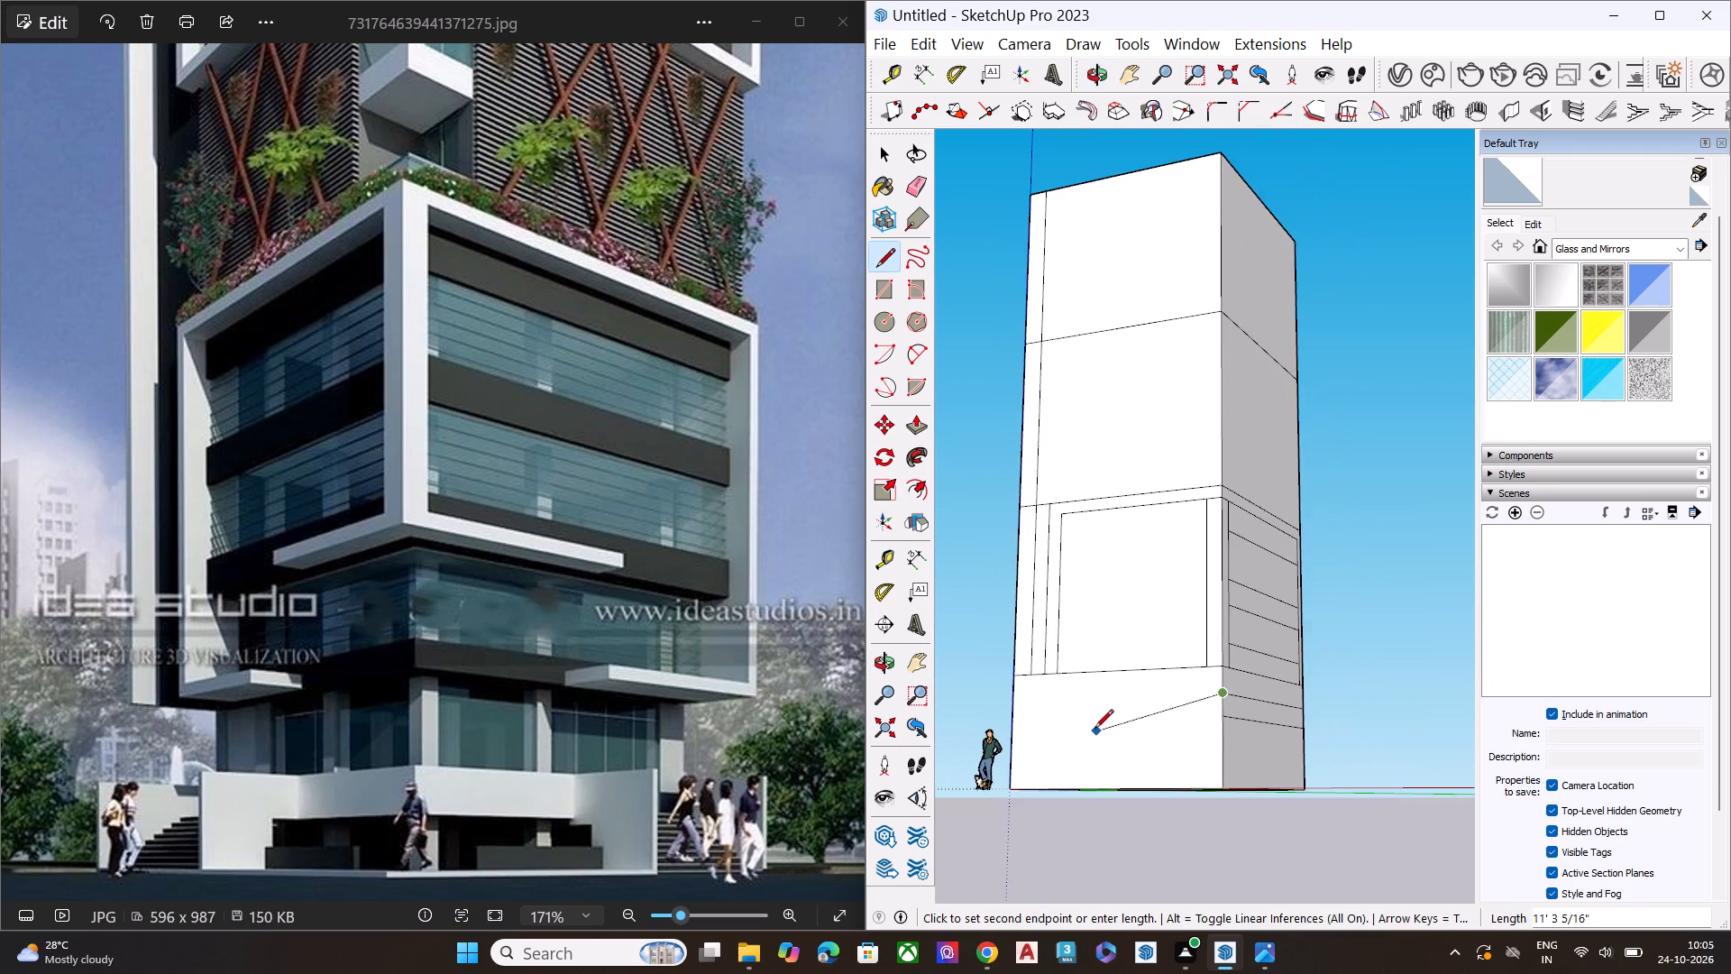
pyautogui.moveTo(1104, 725); pyautogui.dragTo(1436, 716, button='middle')
pyautogui.click(1047, 684)
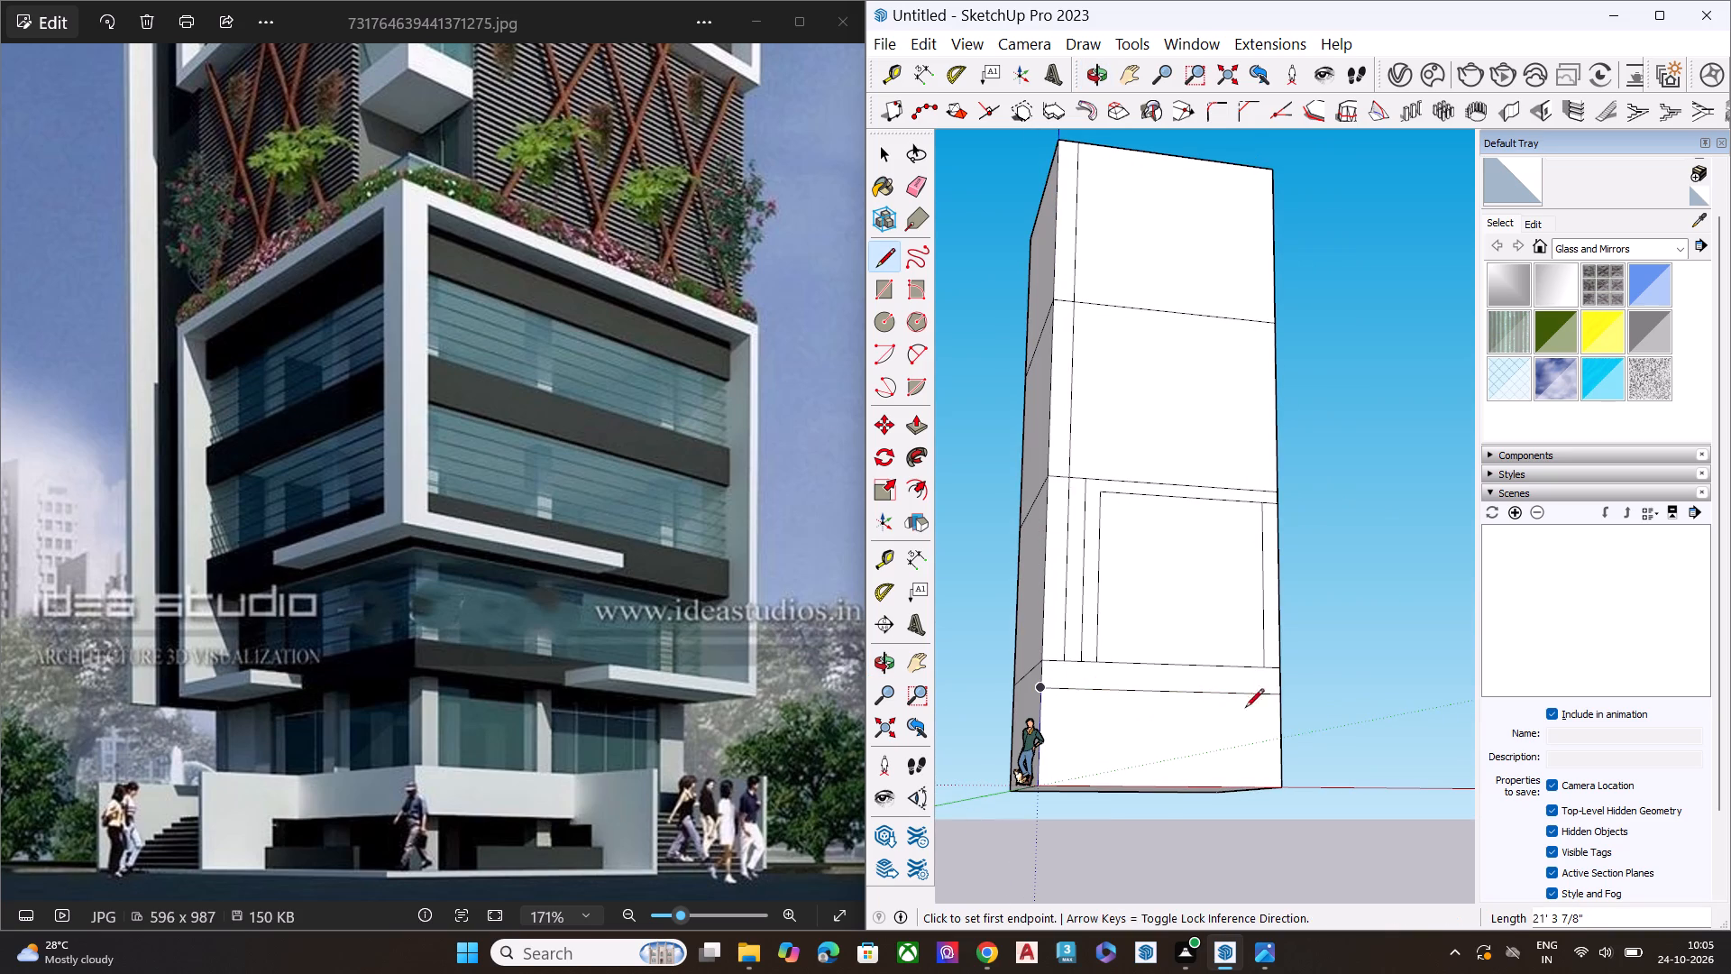
# Continue the lower of the two lines around the shared corner across the full width of the lowest tier's red-axis wall.
pyautogui.moveTo(1283, 736); pyautogui.dragTo(1032, 786, button='middle')
pyautogui.scroll(1, 1207, 740)
pyautogui.scroll(-1, 1207, 740)
pyautogui.scroll(1, 1207, 740)
pyautogui.scroll(-2, 1208, 740)
pyautogui.scroll(1, 1208, 739)
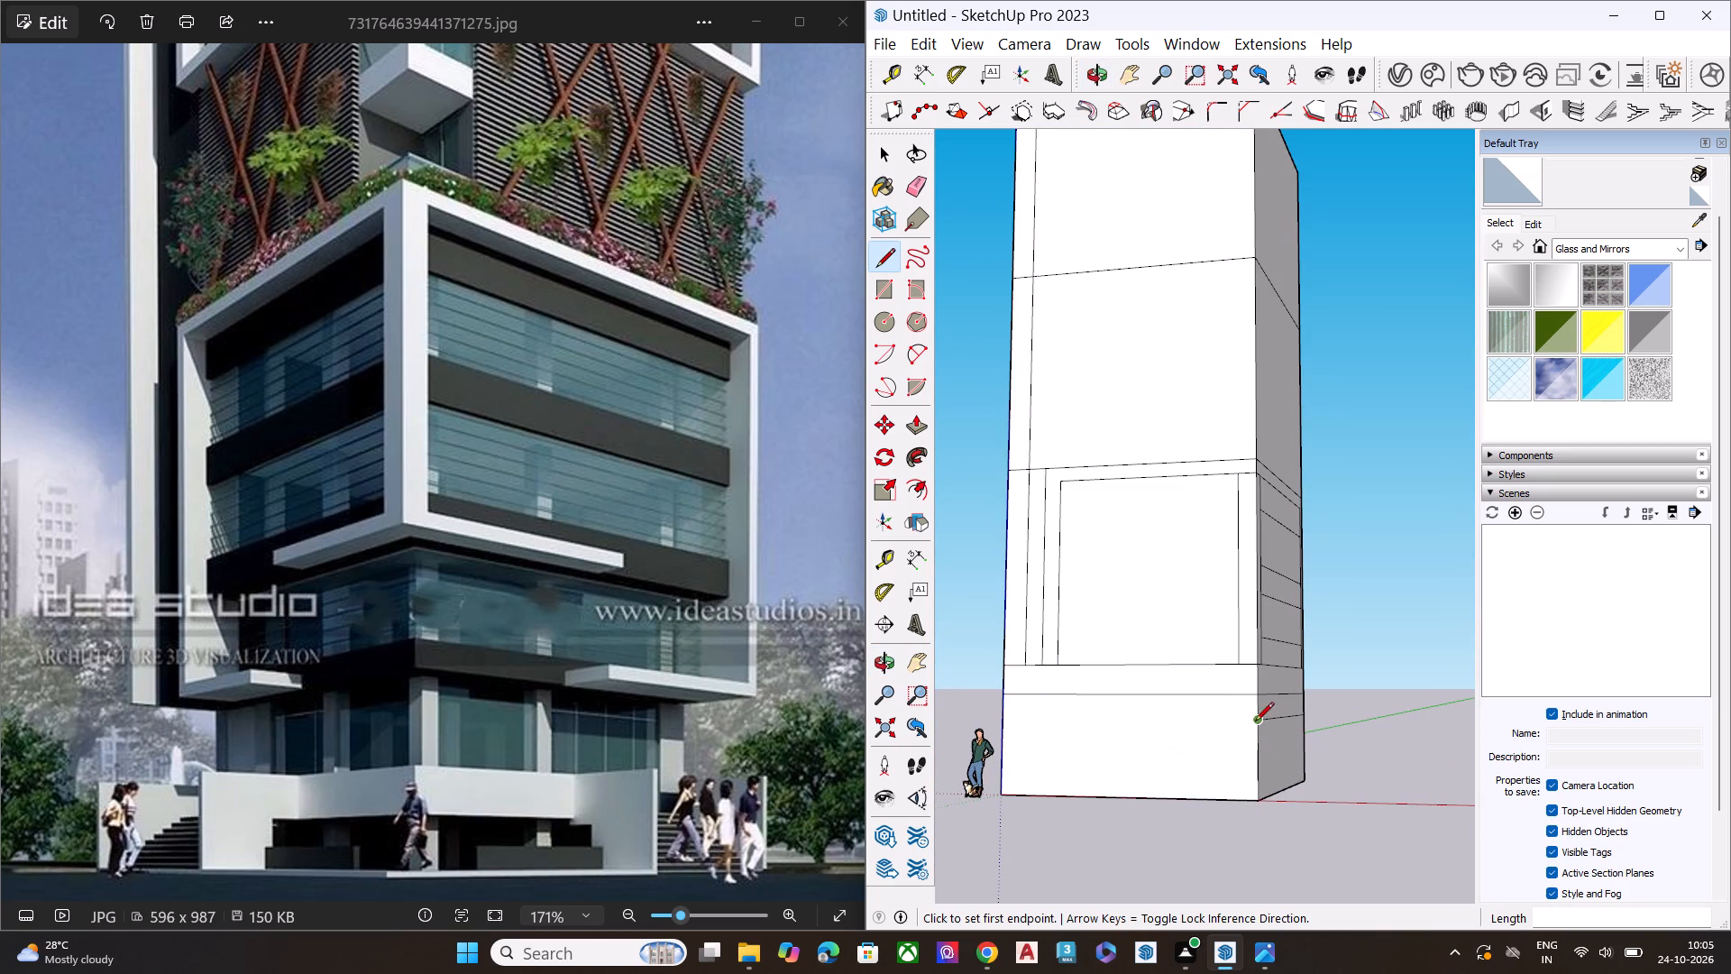
pyautogui.click(1255, 722)
pyautogui.click(1003, 722)
# Extend the three vertical lines near the red-axis wall's outer edge down about 4' 3 15/16" to the lower horizontal line.
pyautogui.moveTo(1085, 732); pyautogui.dragTo(1293, 735, button='middle')
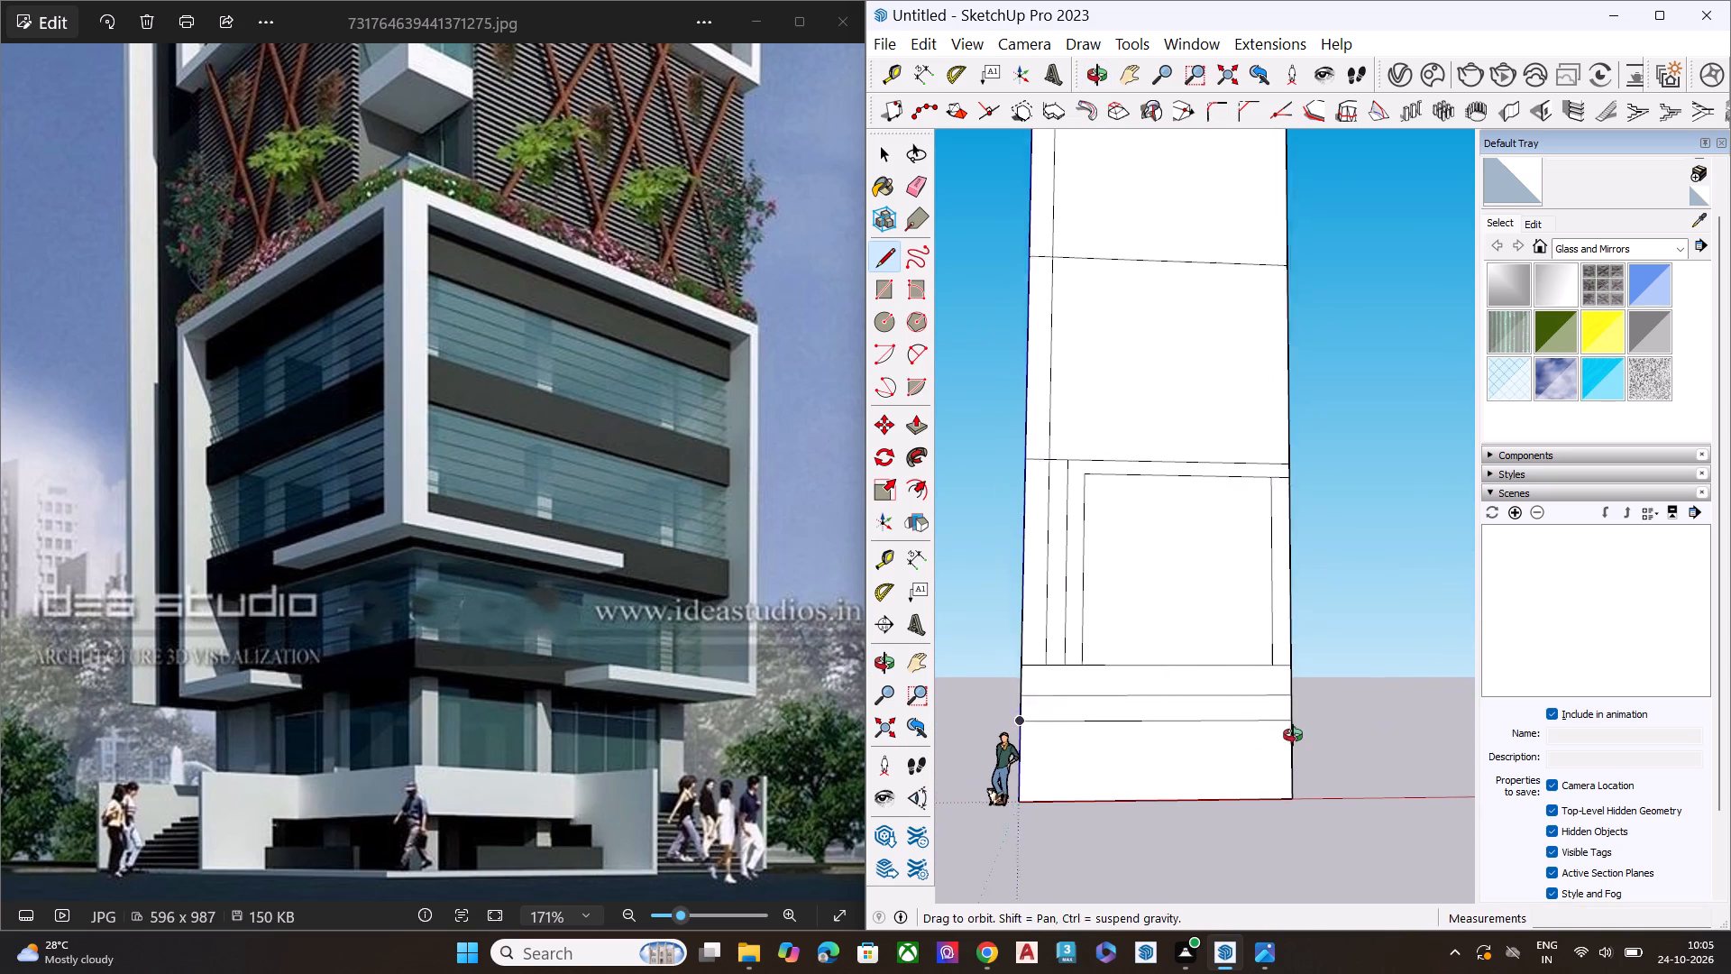
pyautogui.moveTo(1293, 735); pyautogui.dragTo(1296, 735, button='middle')
pyautogui.scroll(6, 1045, 675)
pyautogui.moveTo(1069, 675); pyautogui.dragTo(1076, 720, button='middle')
pyautogui.scroll(1, 1035, 692)
pyautogui.press('space')
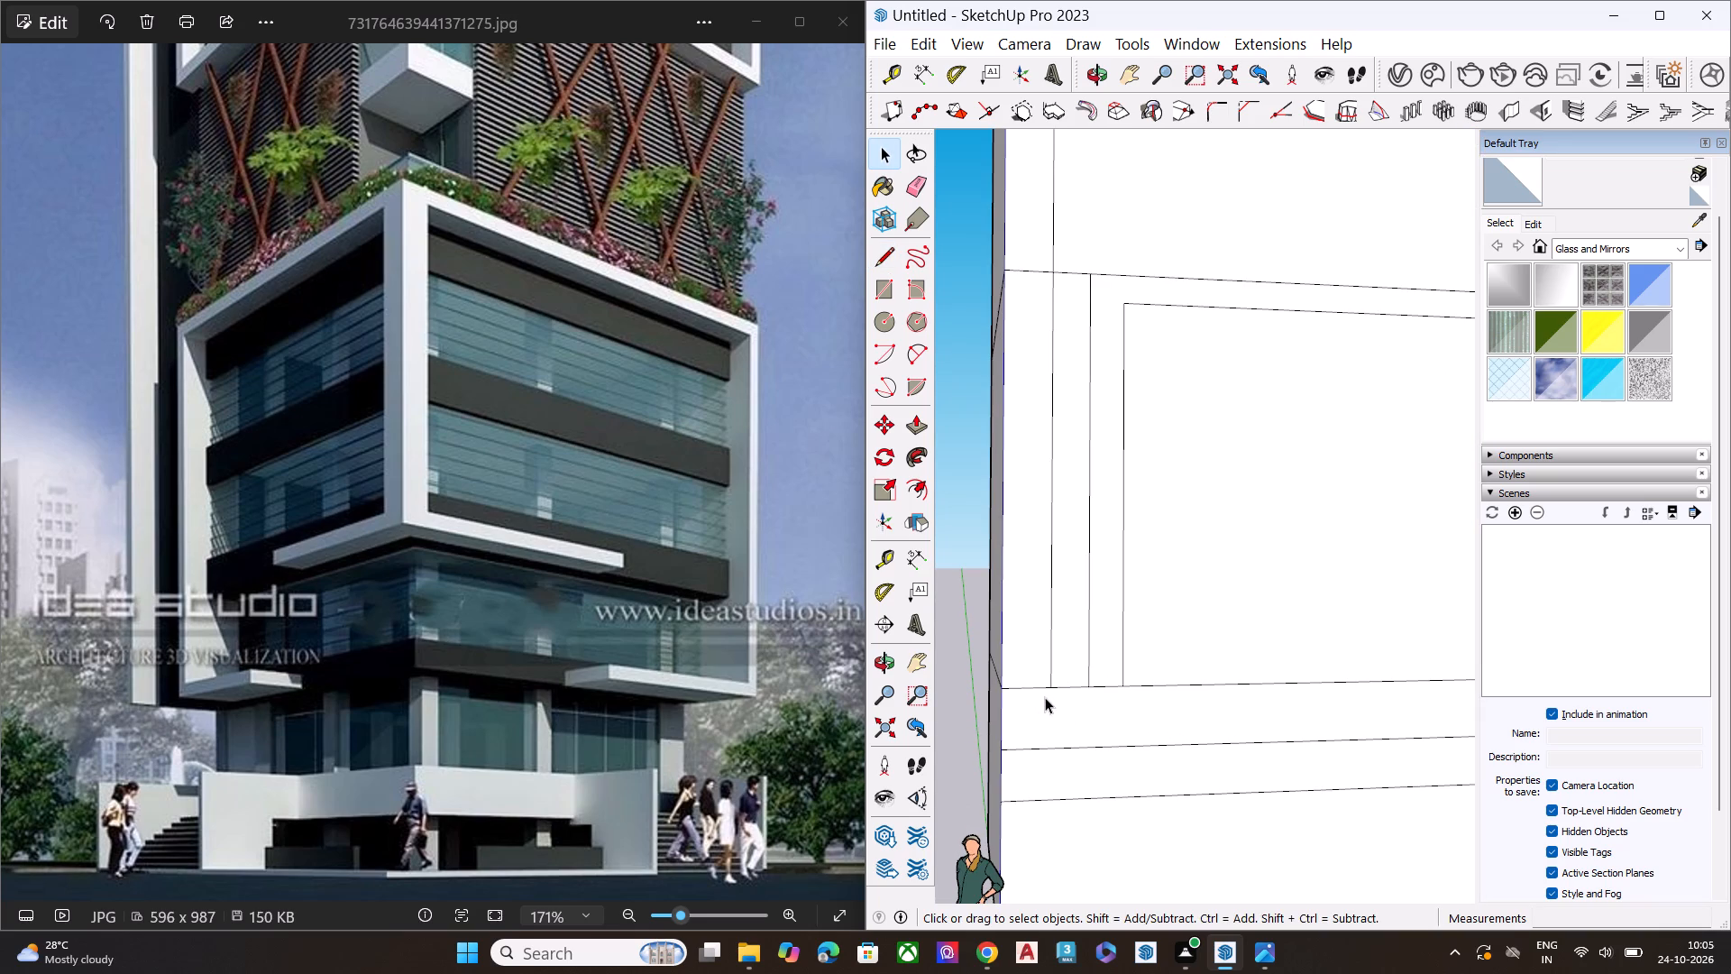
pyautogui.press('l')
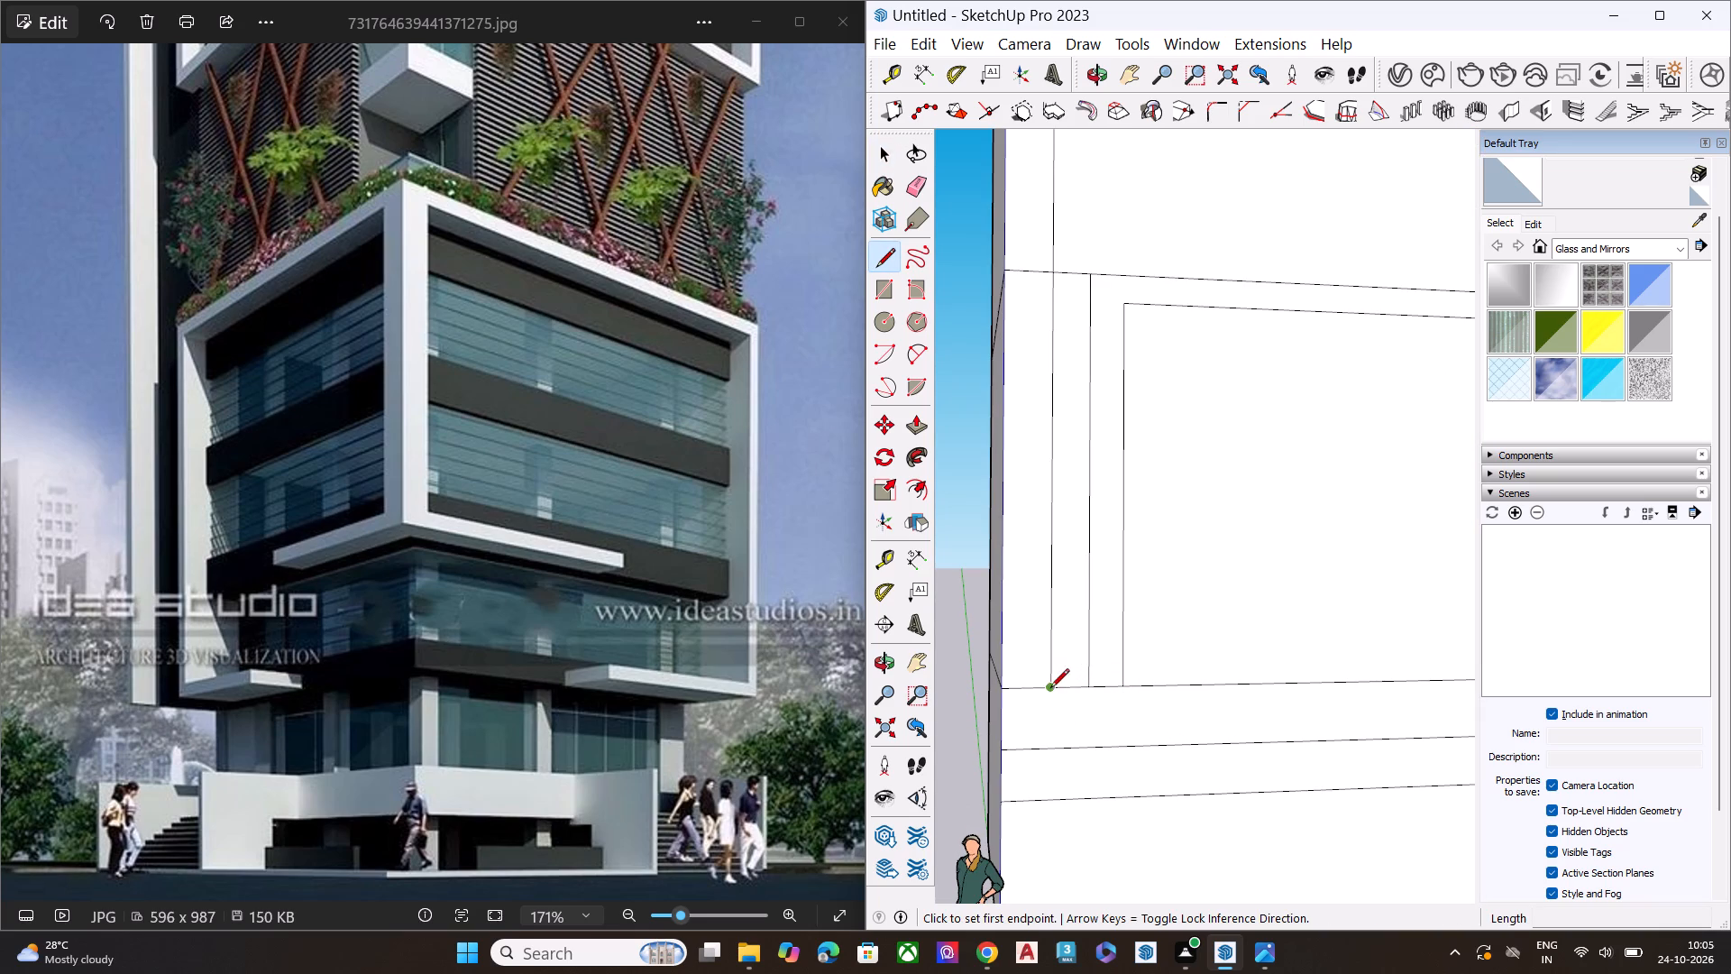
pyautogui.click(1050, 689)
pyautogui.click(1055, 799)
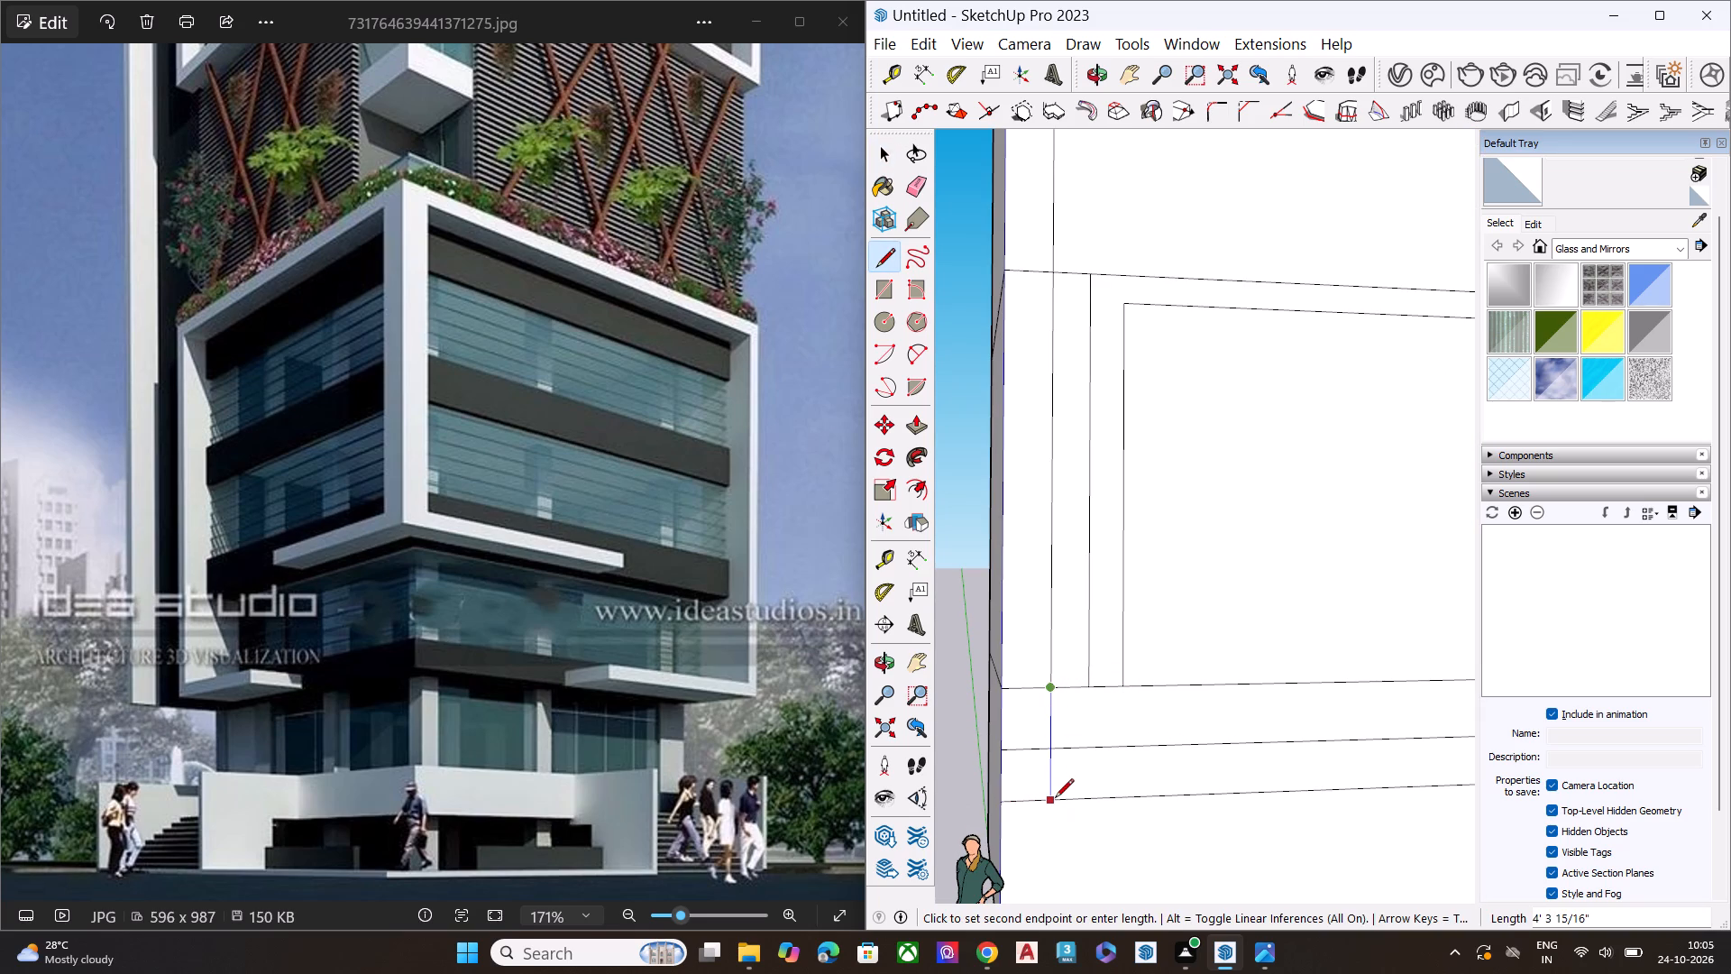
pyautogui.click(1093, 683)
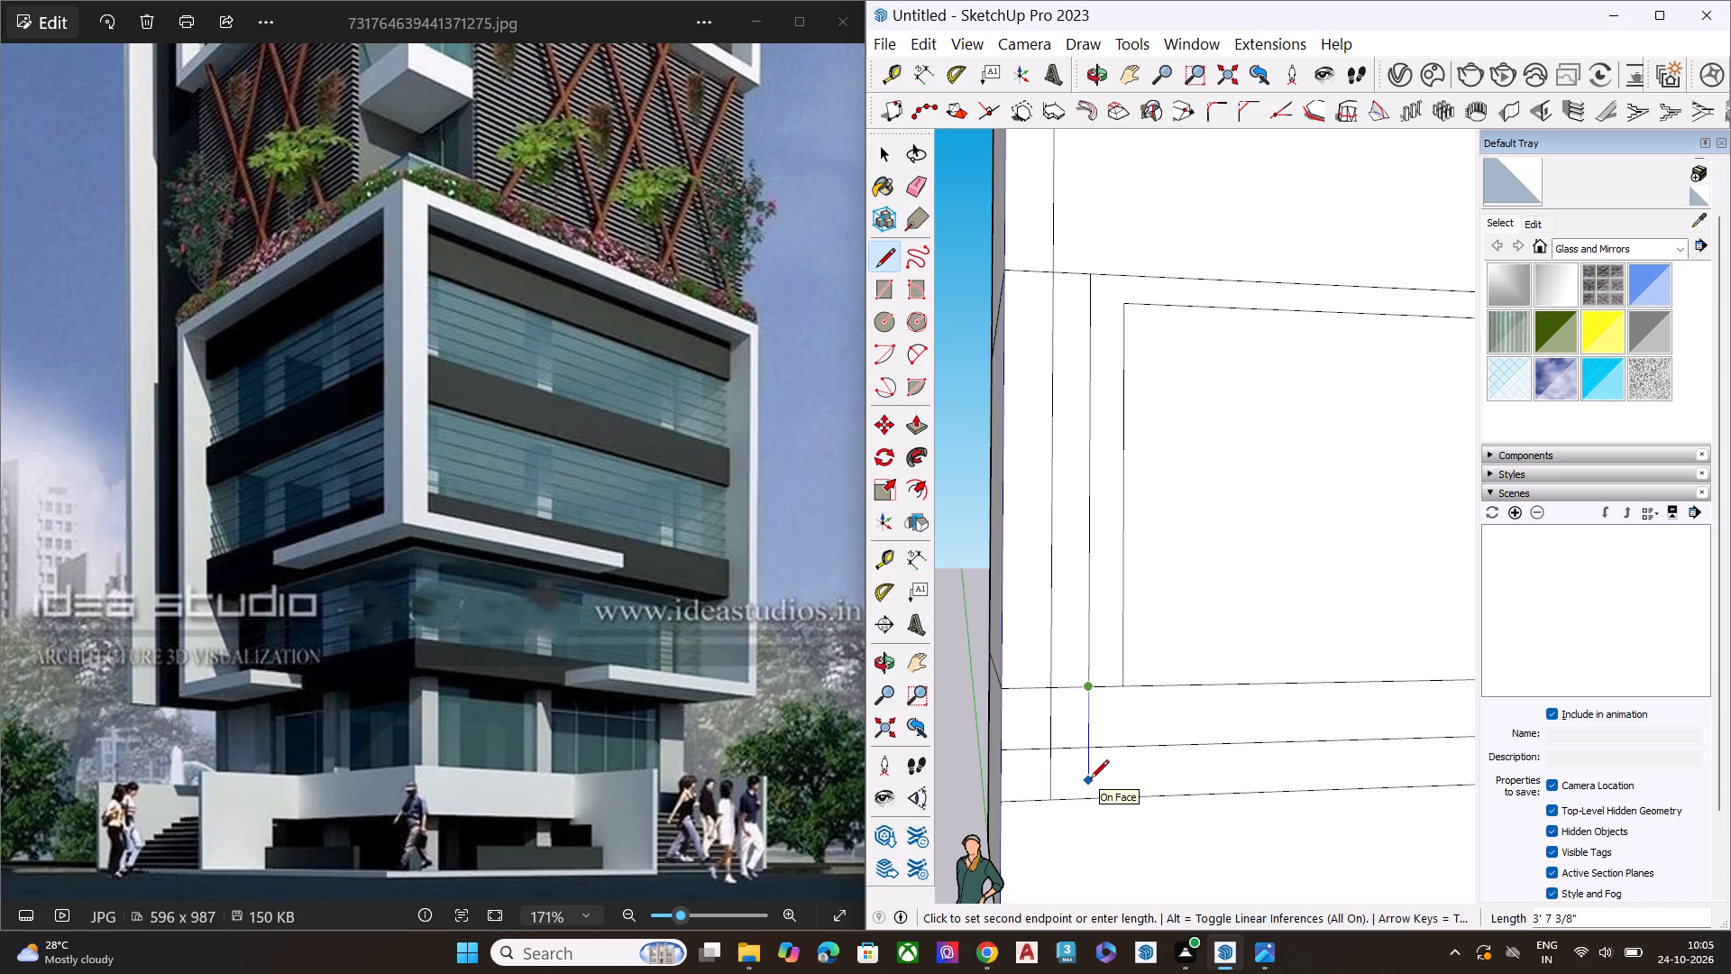
pyautogui.click(1096, 796)
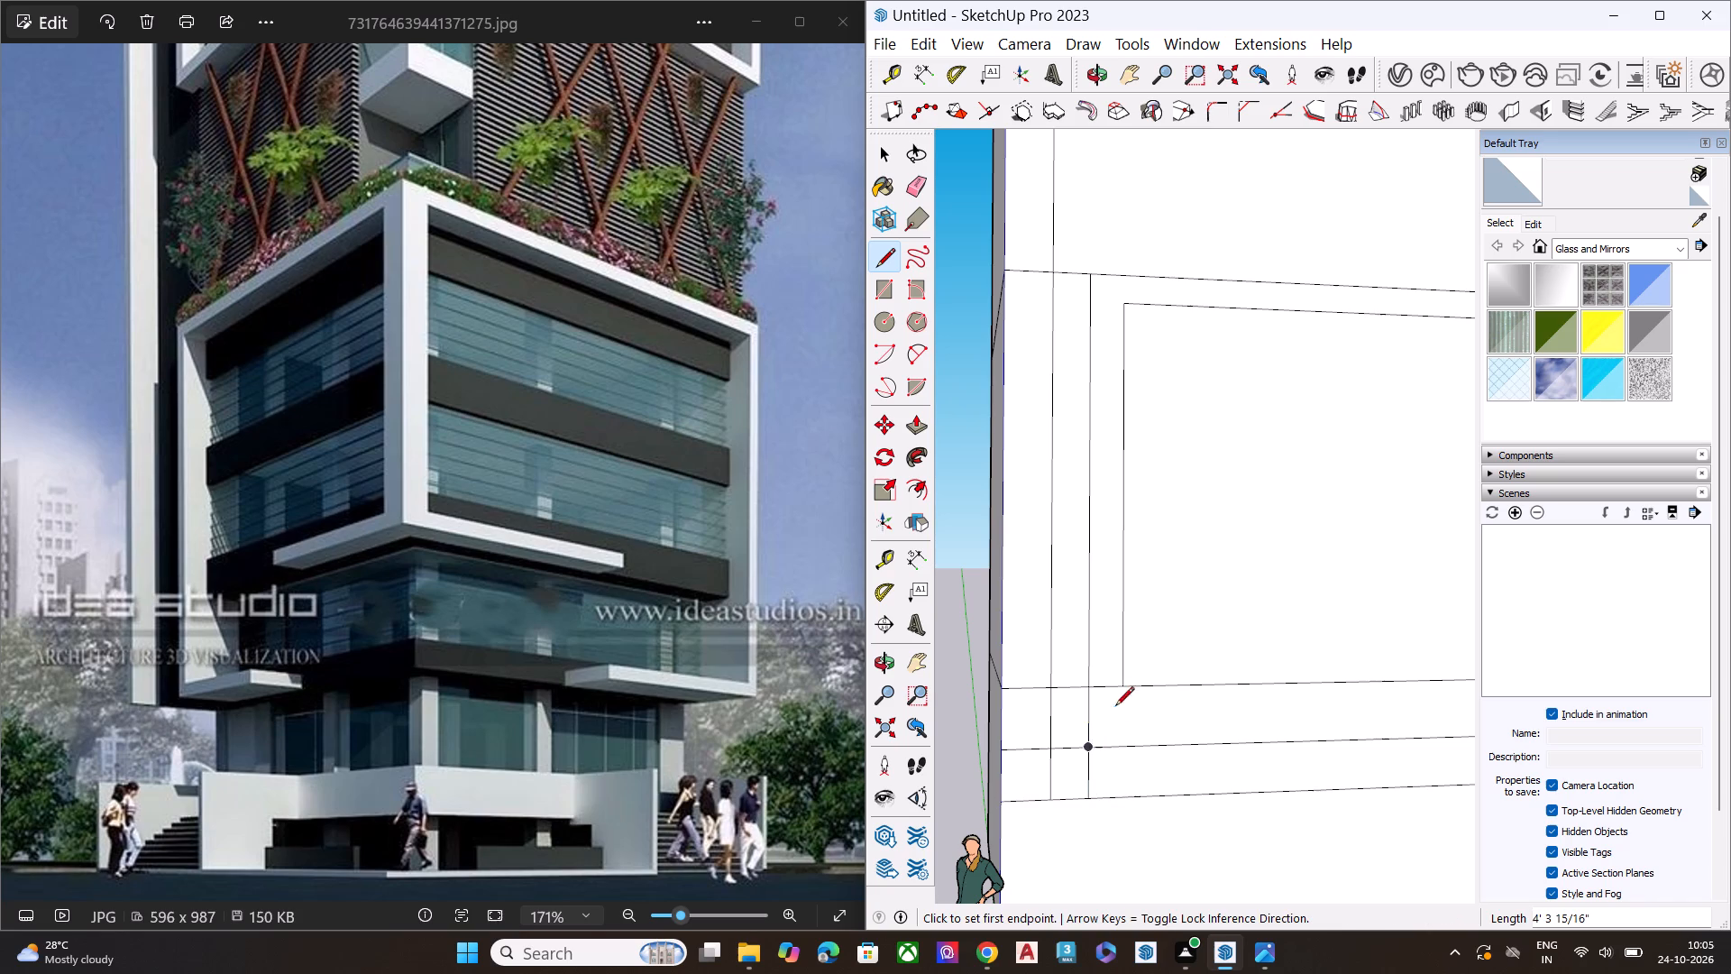
pyautogui.click(1123, 686)
pyautogui.click(1129, 793)
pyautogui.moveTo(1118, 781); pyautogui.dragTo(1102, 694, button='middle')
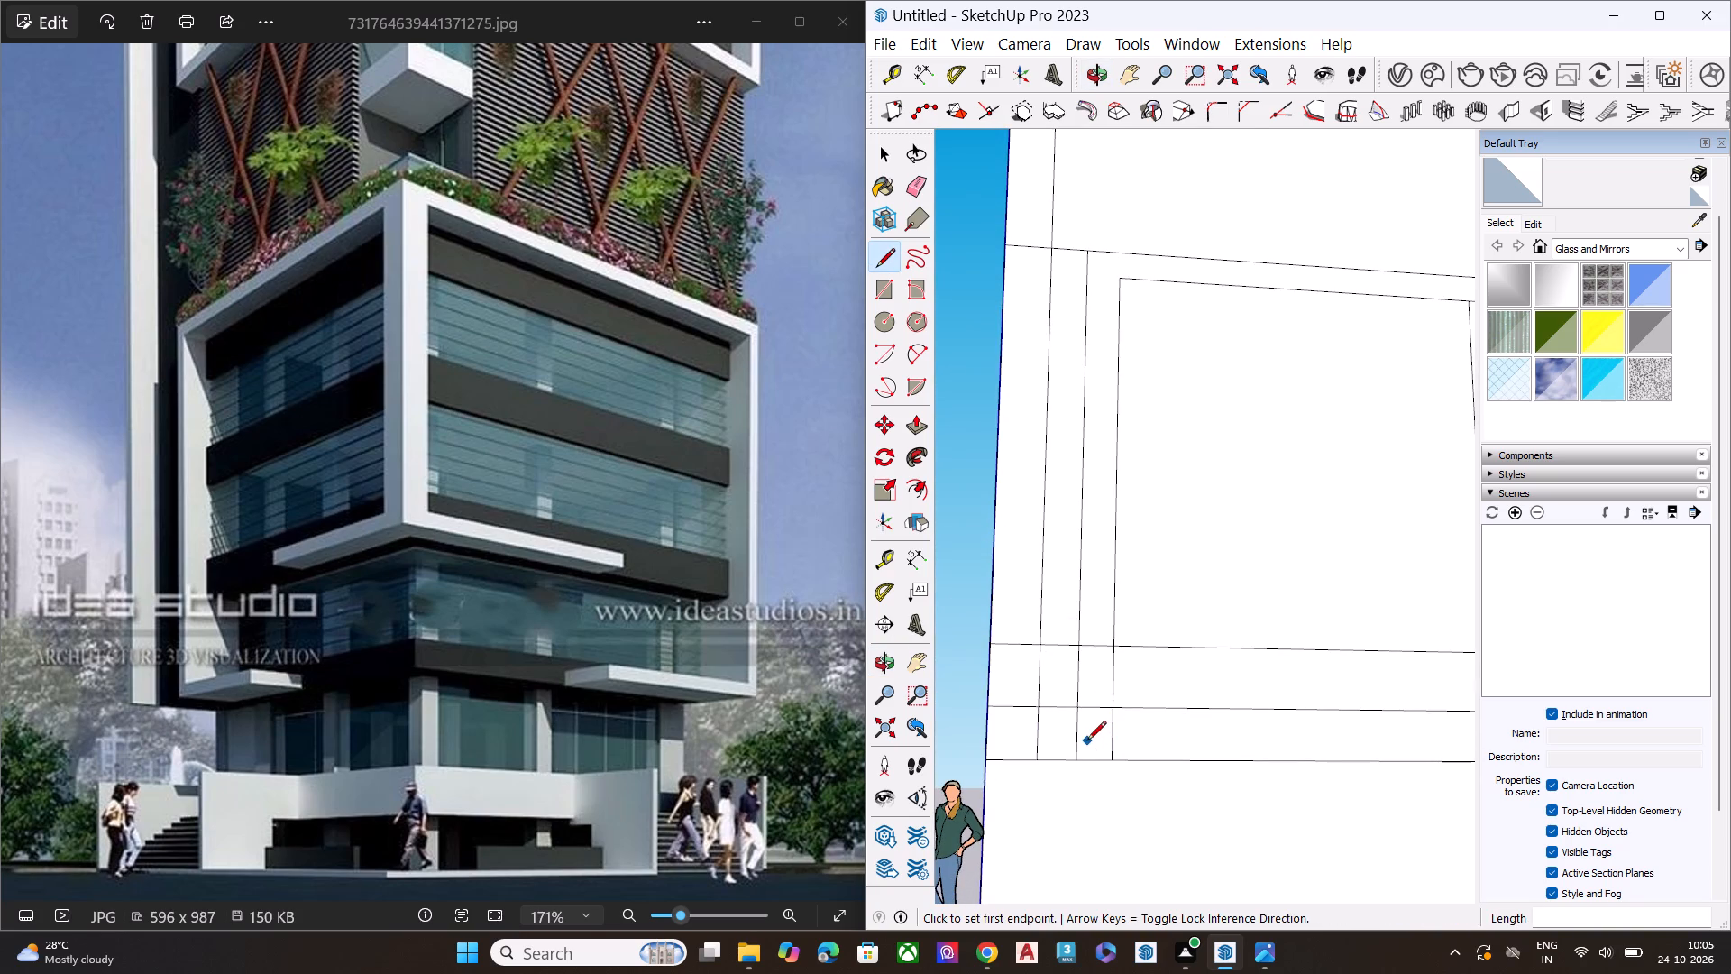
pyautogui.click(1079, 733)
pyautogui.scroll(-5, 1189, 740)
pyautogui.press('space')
# Outline a strip in the red-axis wall's lower band: about 8' 1" horizontally from the middle vertical extension's midpoint, closed down to the band's bottom line.
pyautogui.scroll(5, 1149, 750)
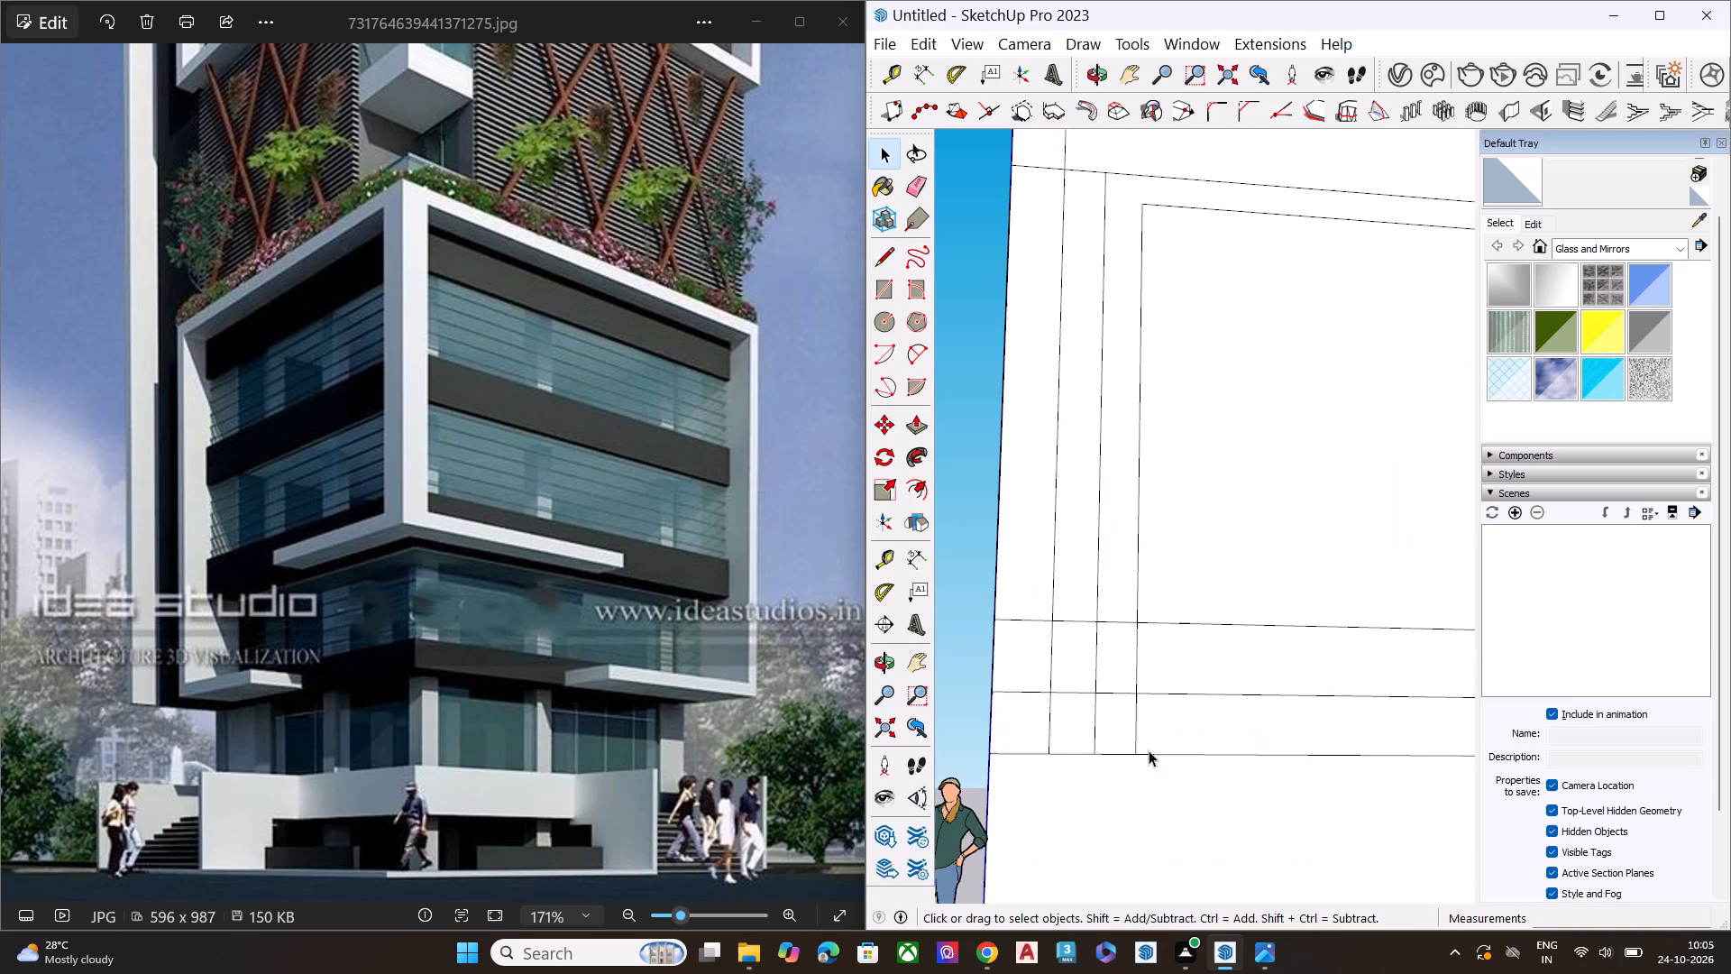
pyautogui.scroll(2, 1149, 750)
pyautogui.press('l')
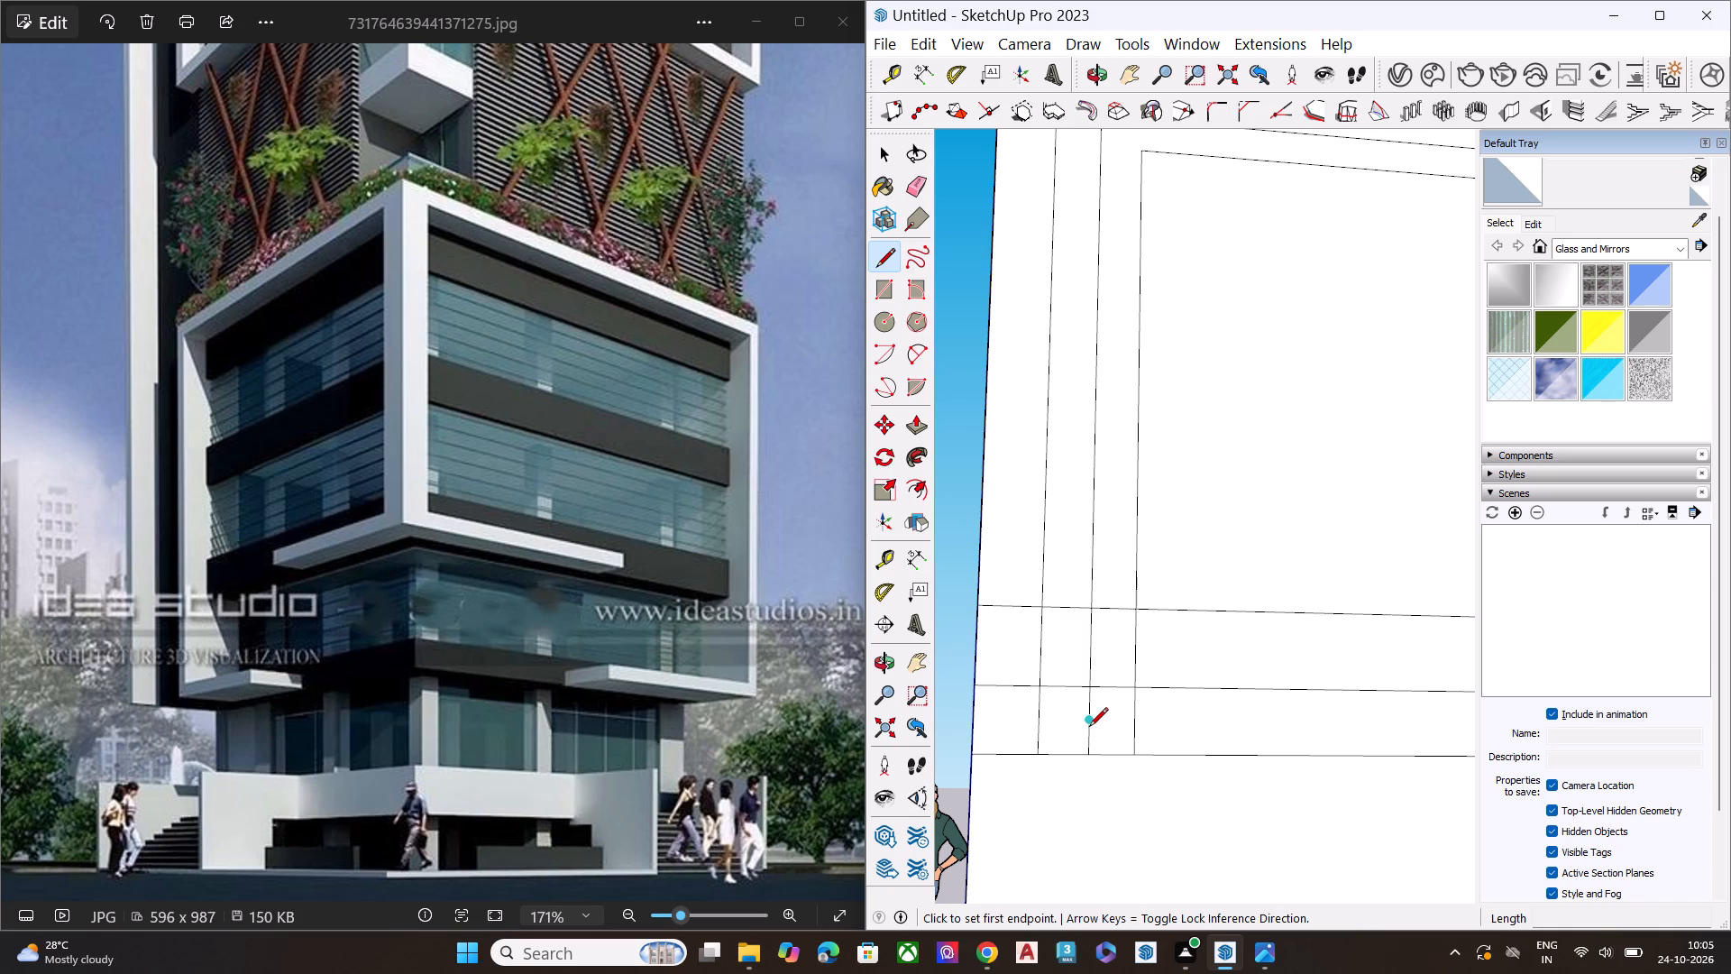
pyautogui.click(1089, 727)
pyautogui.scroll(1, 1171, 727)
pyautogui.scroll(-1, 1170, 727)
pyautogui.scroll(1, 1170, 727)
pyautogui.scroll(-2, 1170, 727)
pyautogui.scroll(1, 1170, 727)
pyautogui.scroll(-2, 1169, 727)
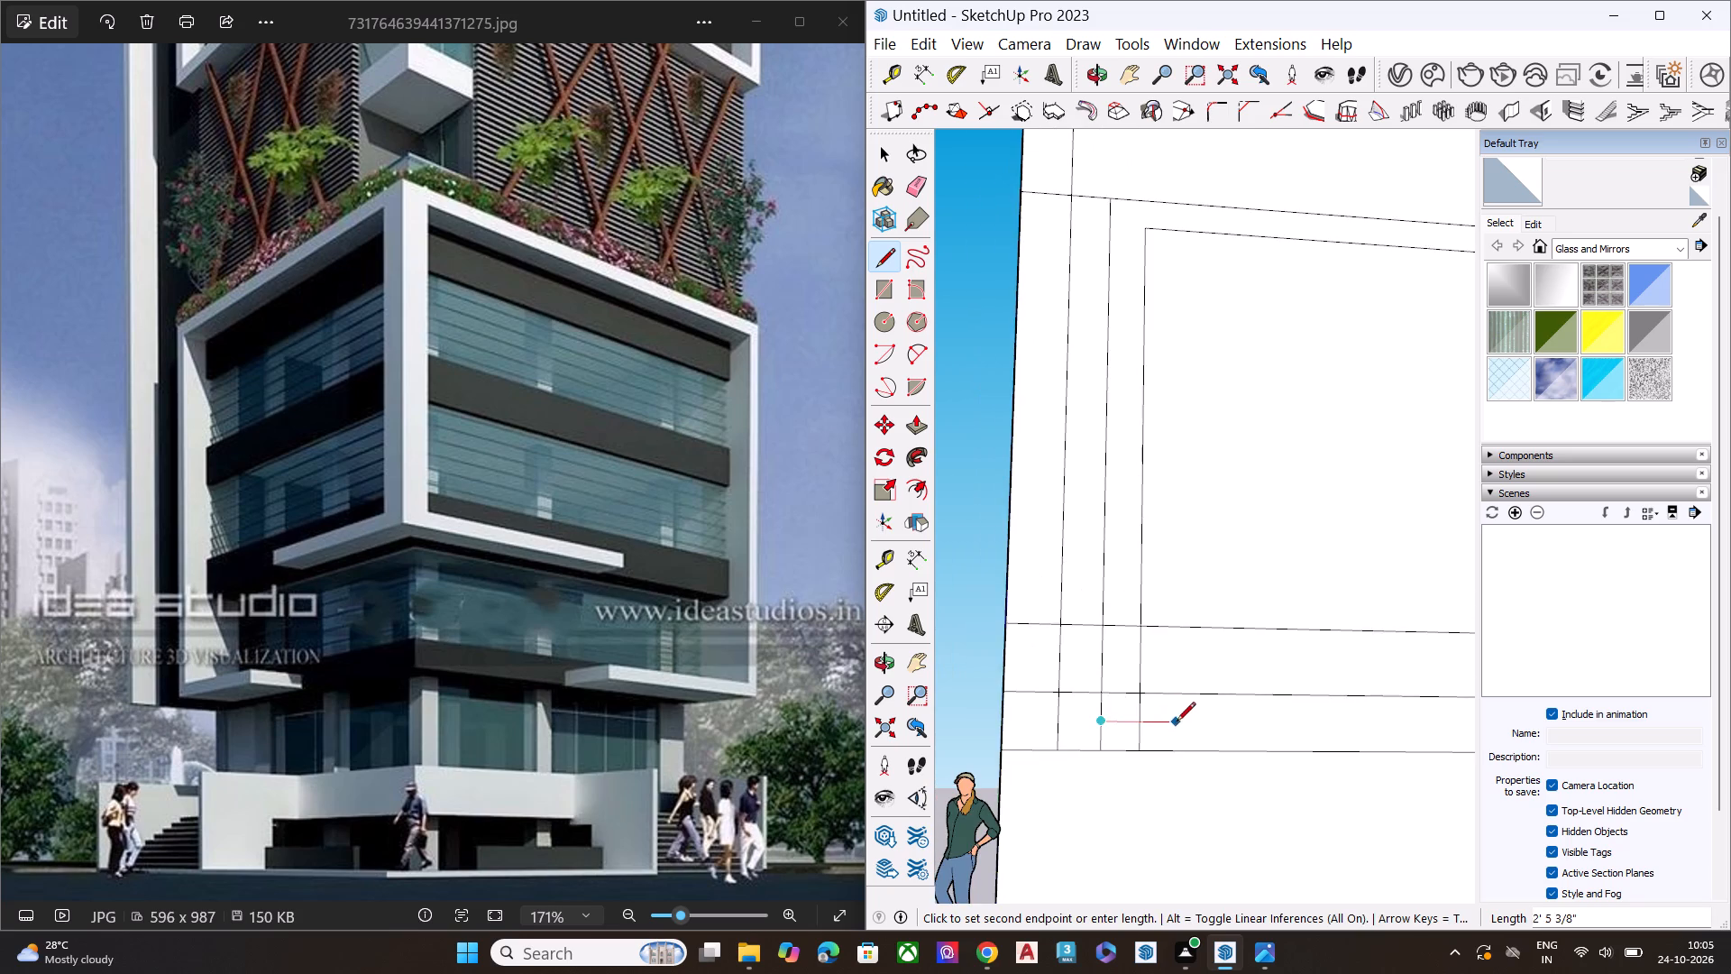
pyautogui.scroll(-1, 1165, 726)
pyautogui.scroll(1, 1137, 726)
pyautogui.scroll(-6, 1118, 726)
pyautogui.scroll(1, 1114, 726)
pyautogui.scroll(-4, 1114, 726)
pyautogui.scroll(2, 1211, 725)
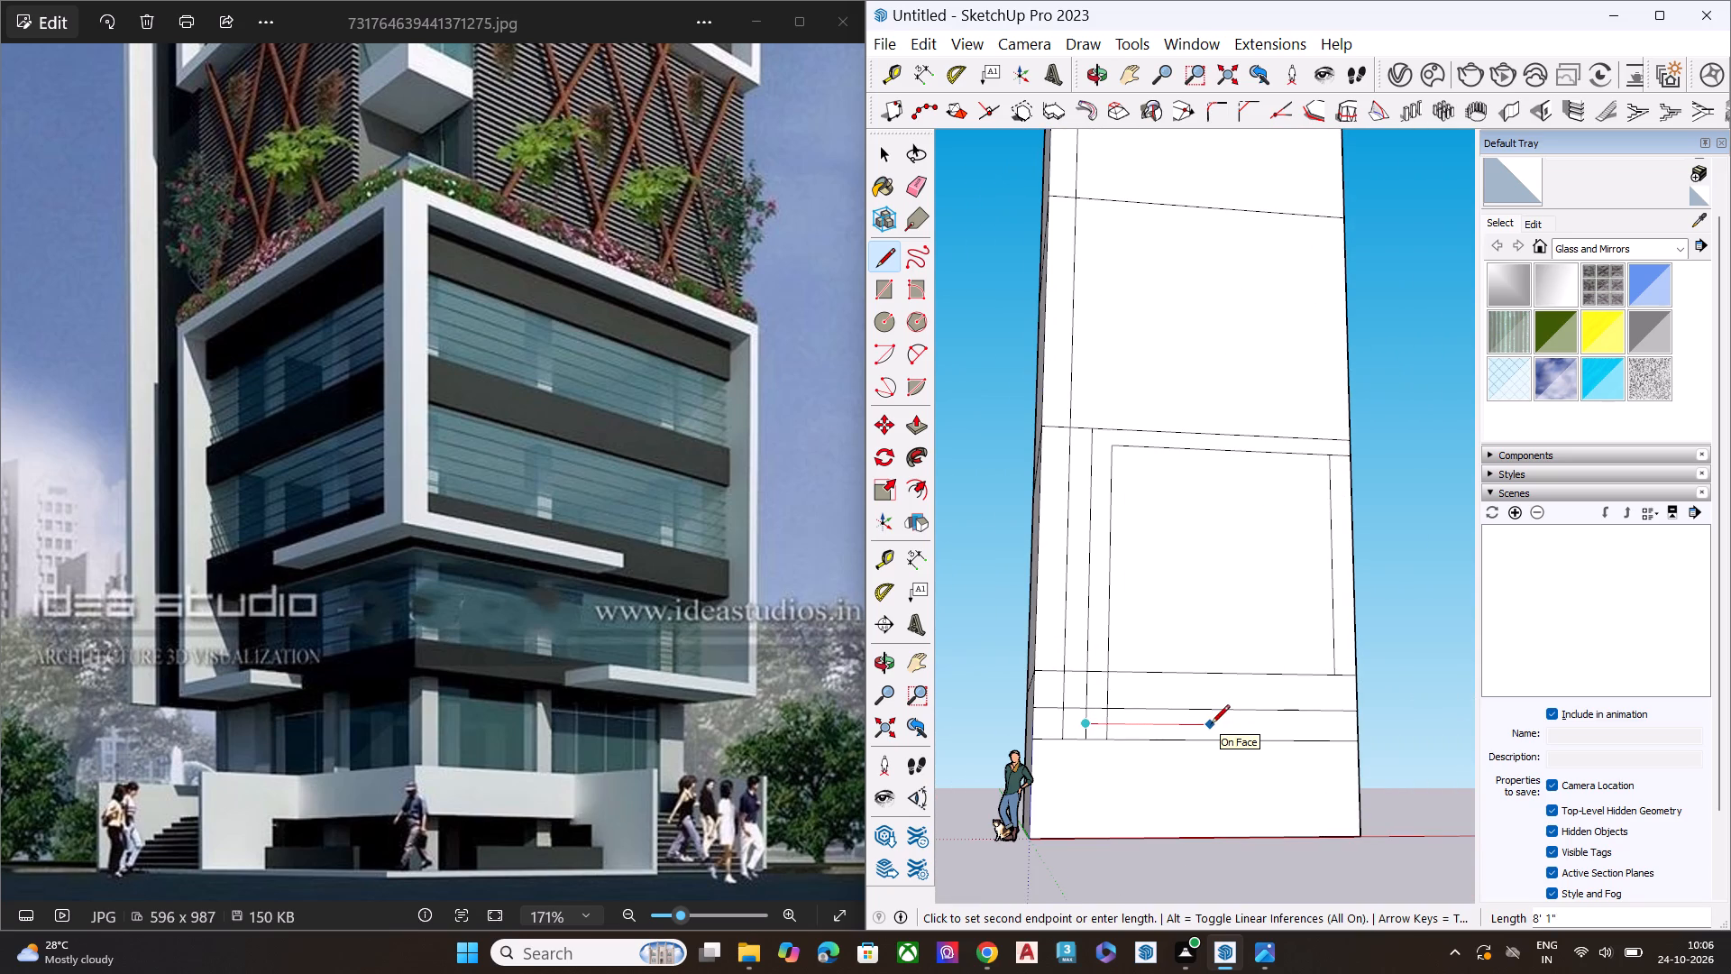
pyautogui.click(1211, 725)
pyautogui.click(1214, 738)
pyautogui.press('space')
# Extend the red-axis wall's inner vertical line near the shared corner down about 2' 4 3/16" across the upper band.
pyautogui.moveTo(1233, 730); pyautogui.dragTo(1196, 802, button='middle')
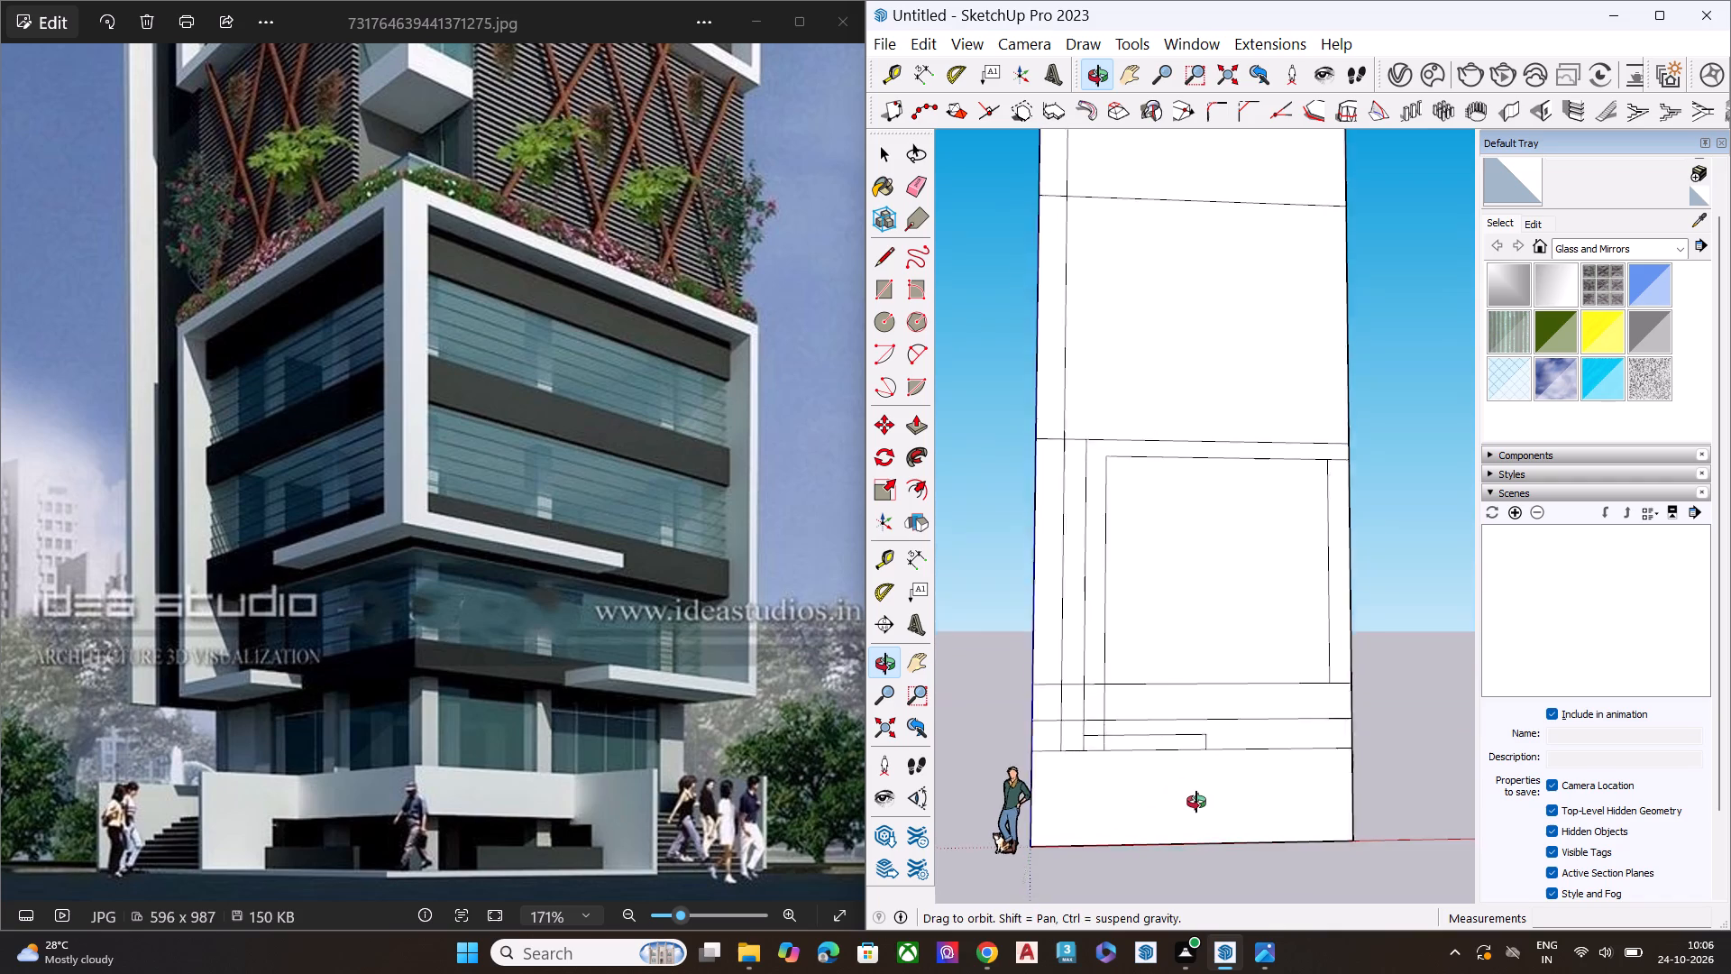
pyautogui.moveTo(1196, 802); pyautogui.dragTo(1115, 876, button='middle')
pyautogui.scroll(-4, 1408, 682)
pyautogui.scroll(1, 1408, 679)
pyautogui.scroll(-1, 1357, 664)
pyautogui.scroll(2, 1356, 664)
pyautogui.moveTo(1307, 711); pyautogui.dragTo(1315, 683, button='middle')
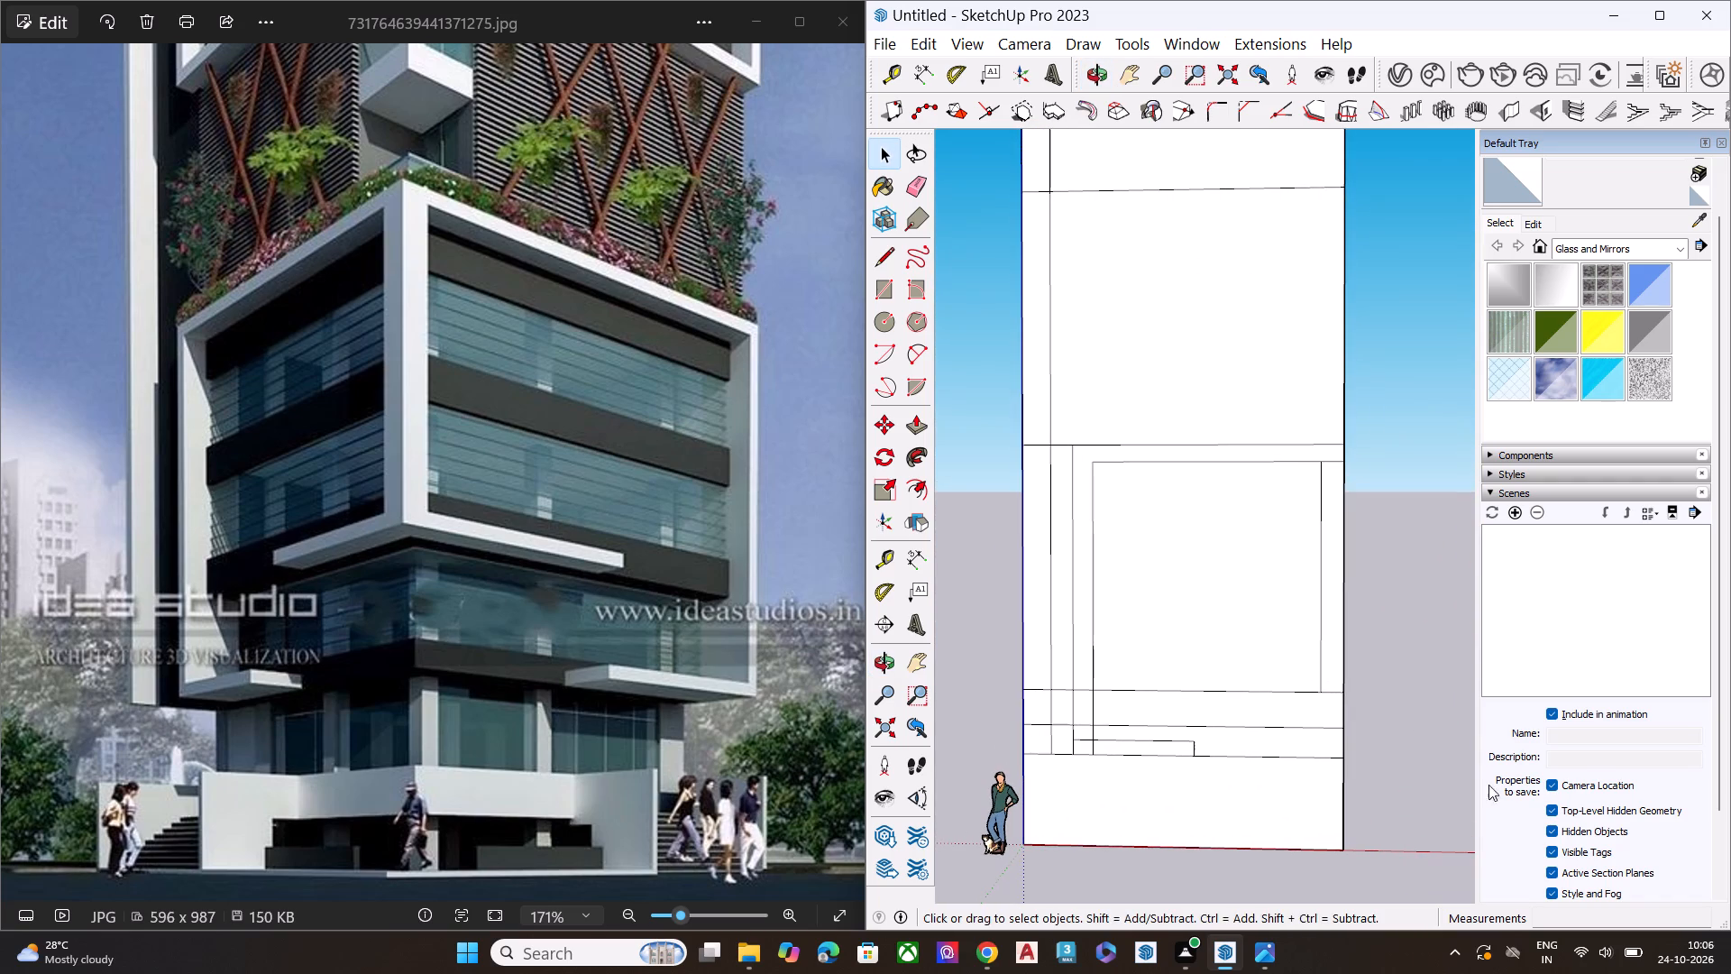
pyautogui.press('l')
pyautogui.scroll(4, 1562, 776)
pyautogui.scroll(-1, 1557, 773)
pyautogui.scroll(2, 1551, 773)
pyautogui.press('space')
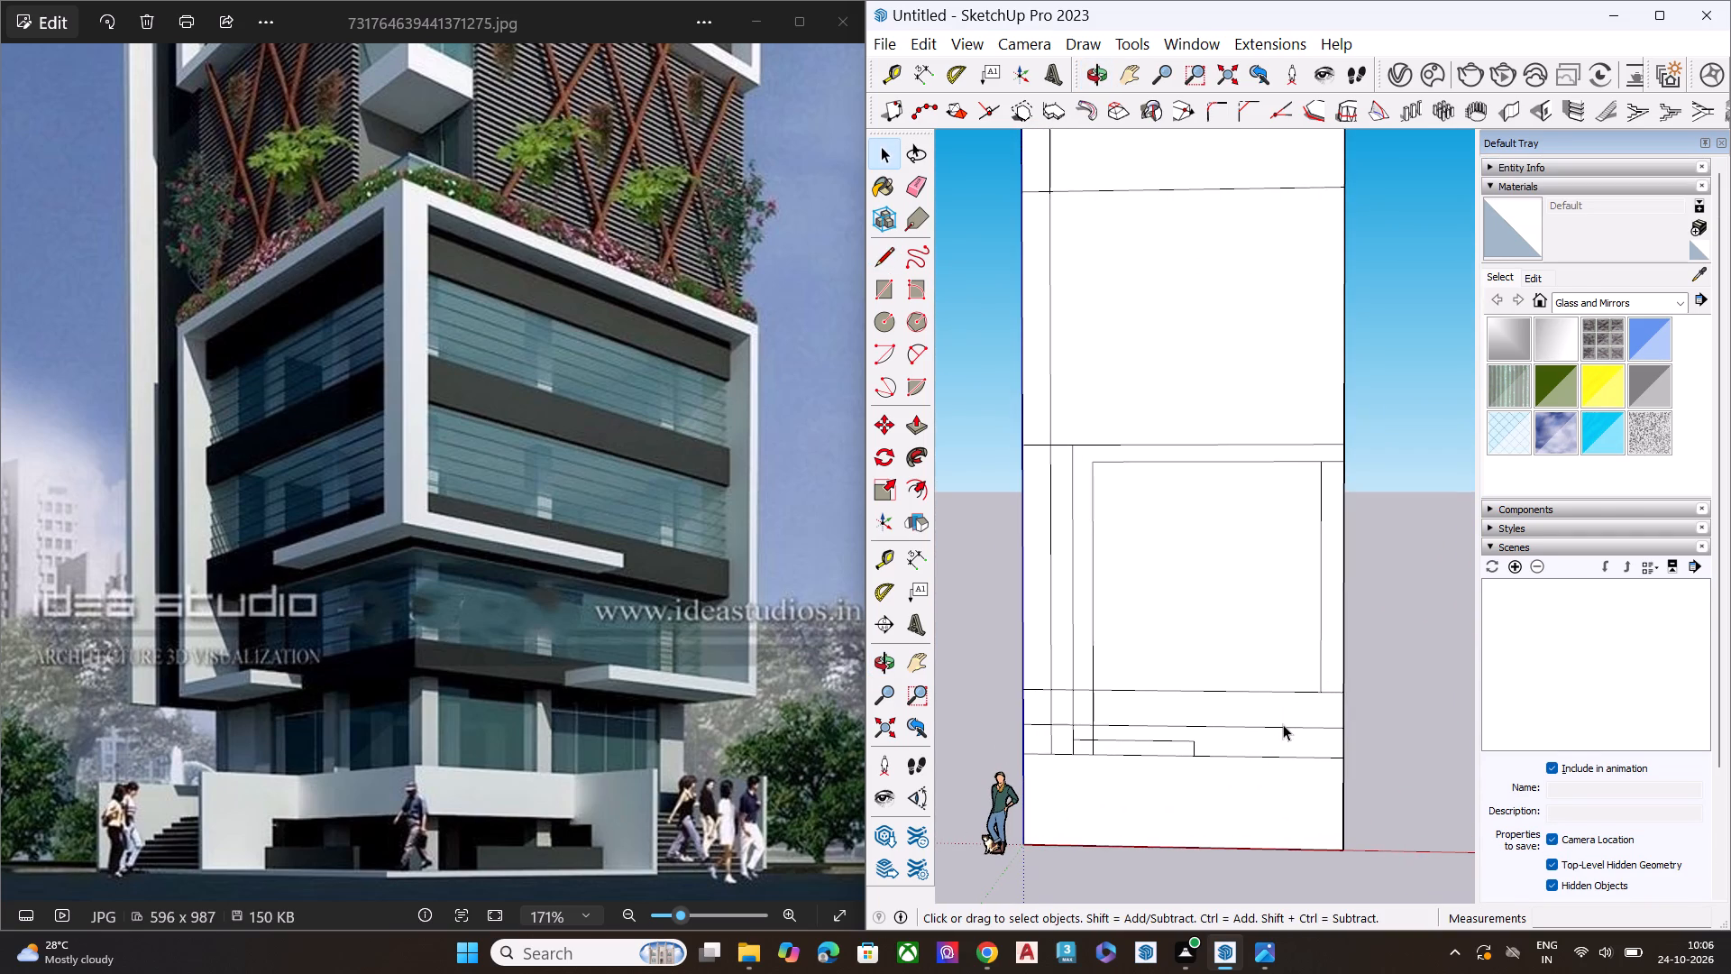
pyautogui.scroll(5, 1305, 714)
pyautogui.press('l')
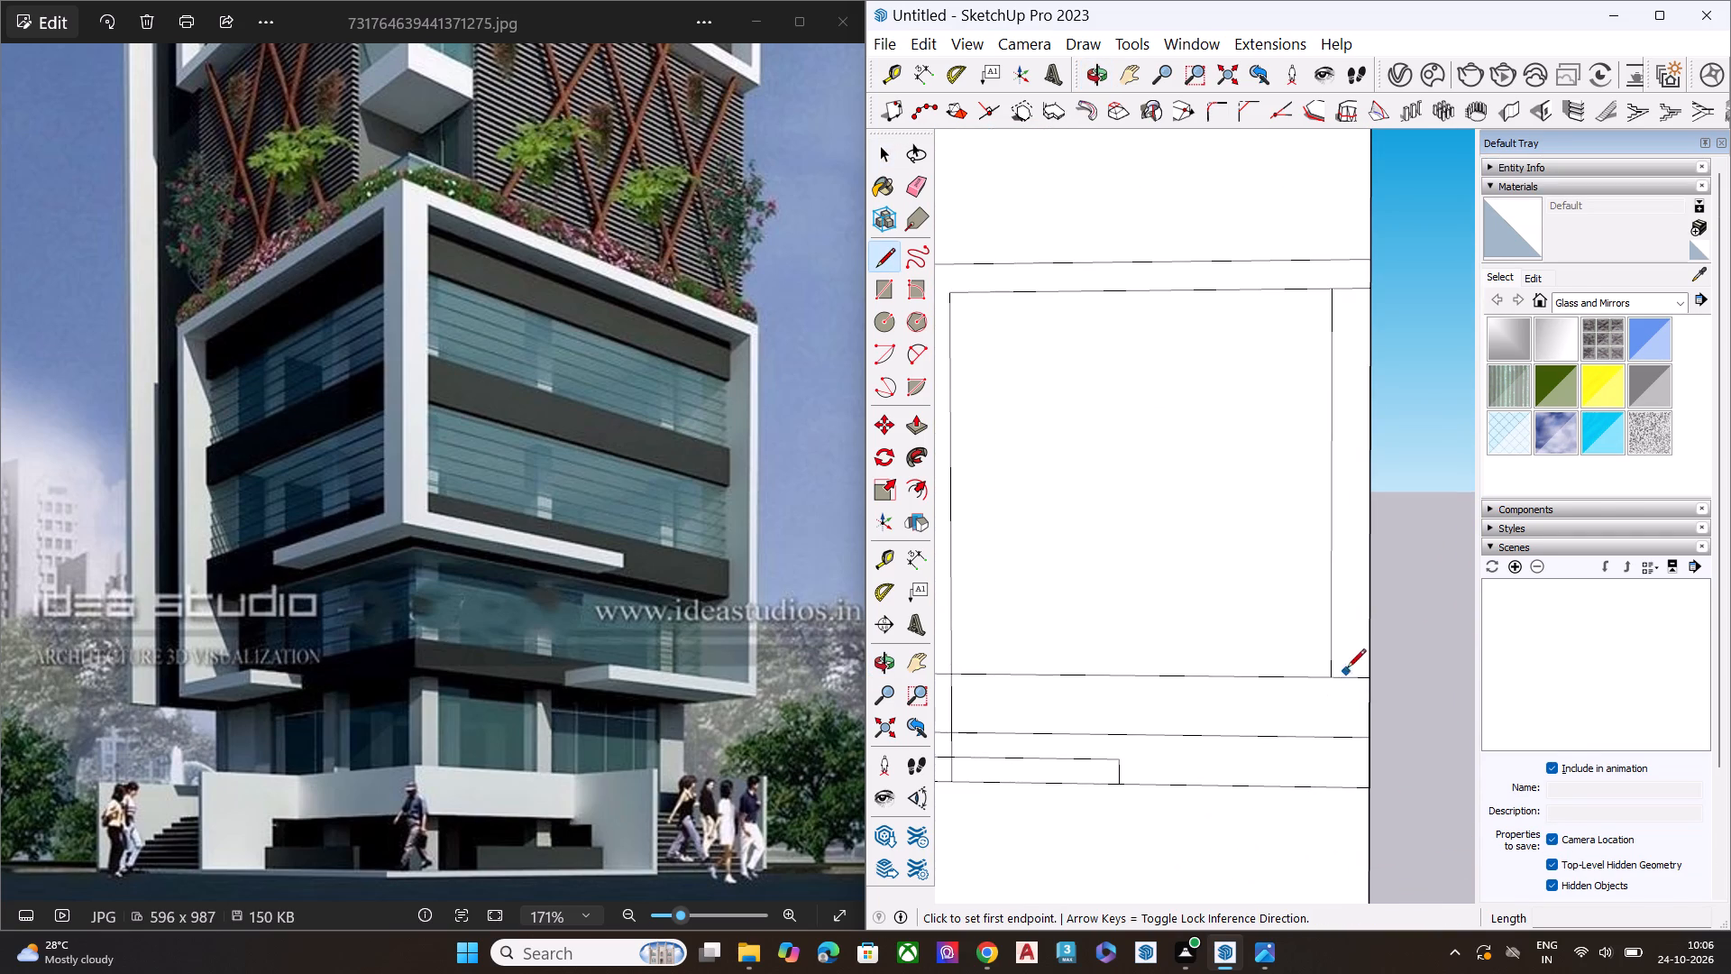
pyautogui.click(1329, 680)
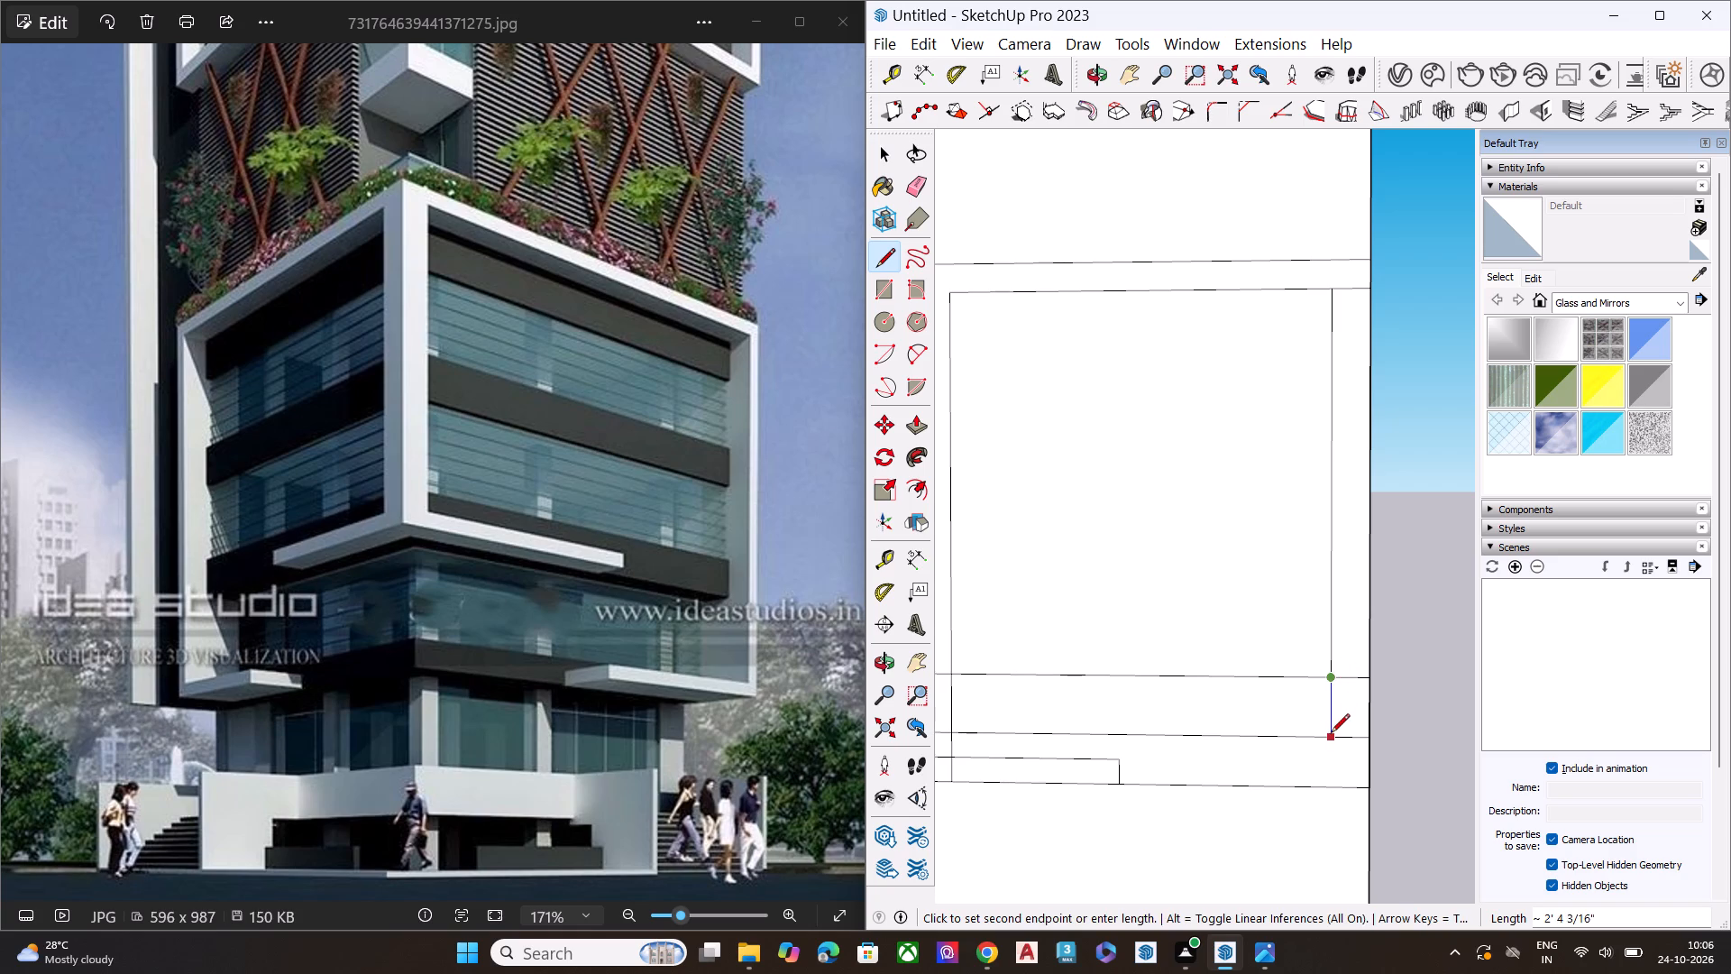
pyautogui.click(1331, 734)
# Outline a strip about 7 7/8" tall in the upper band, from the new vertical extension's midpoint to in line with the lower strip's end.
pyautogui.press('space')
pyautogui.press('l')
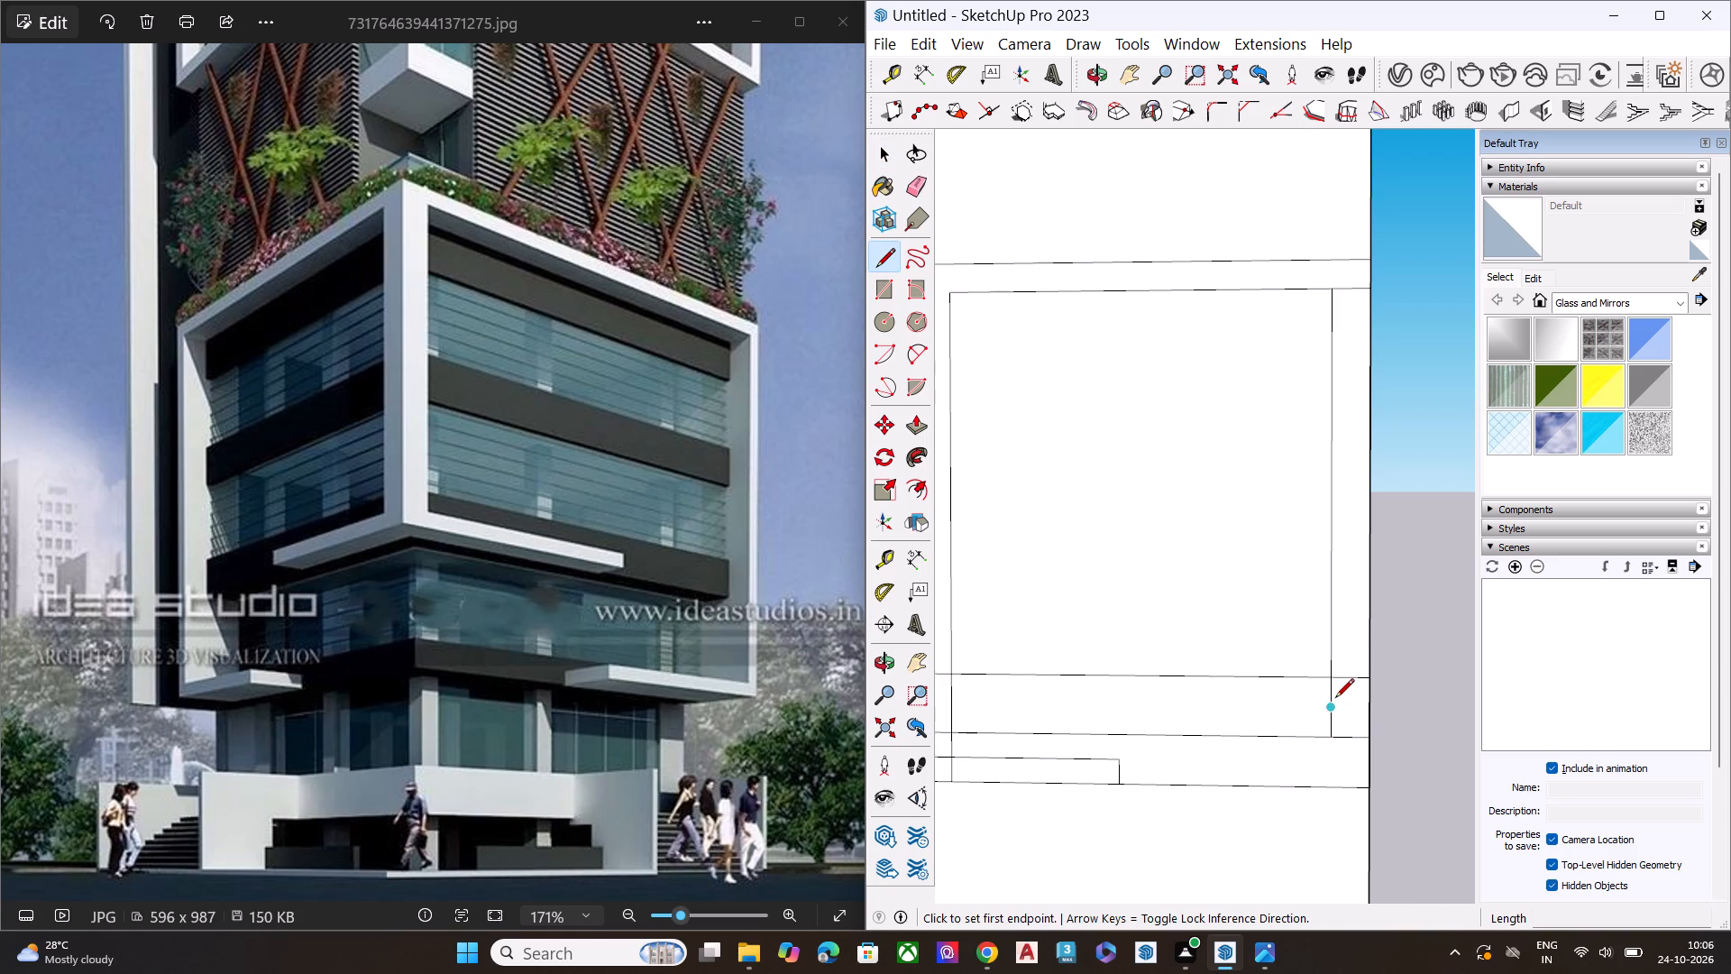
pyautogui.click(1332, 710)
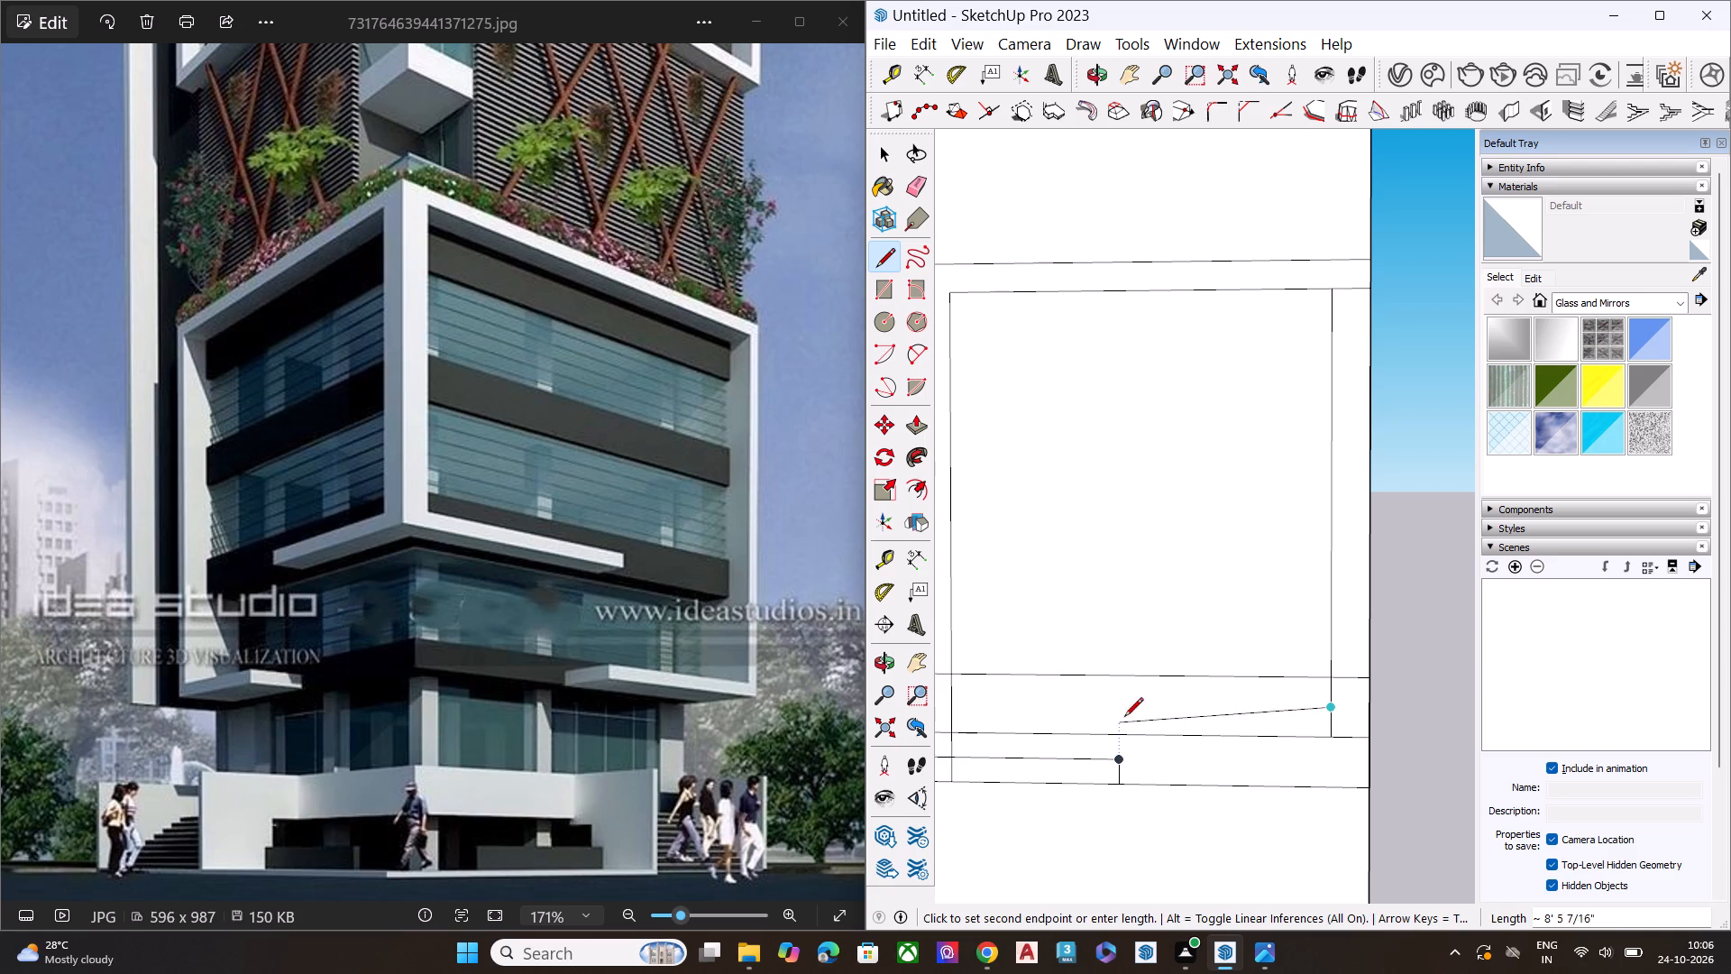
pyautogui.click(1116, 707)
pyautogui.click(1119, 721)
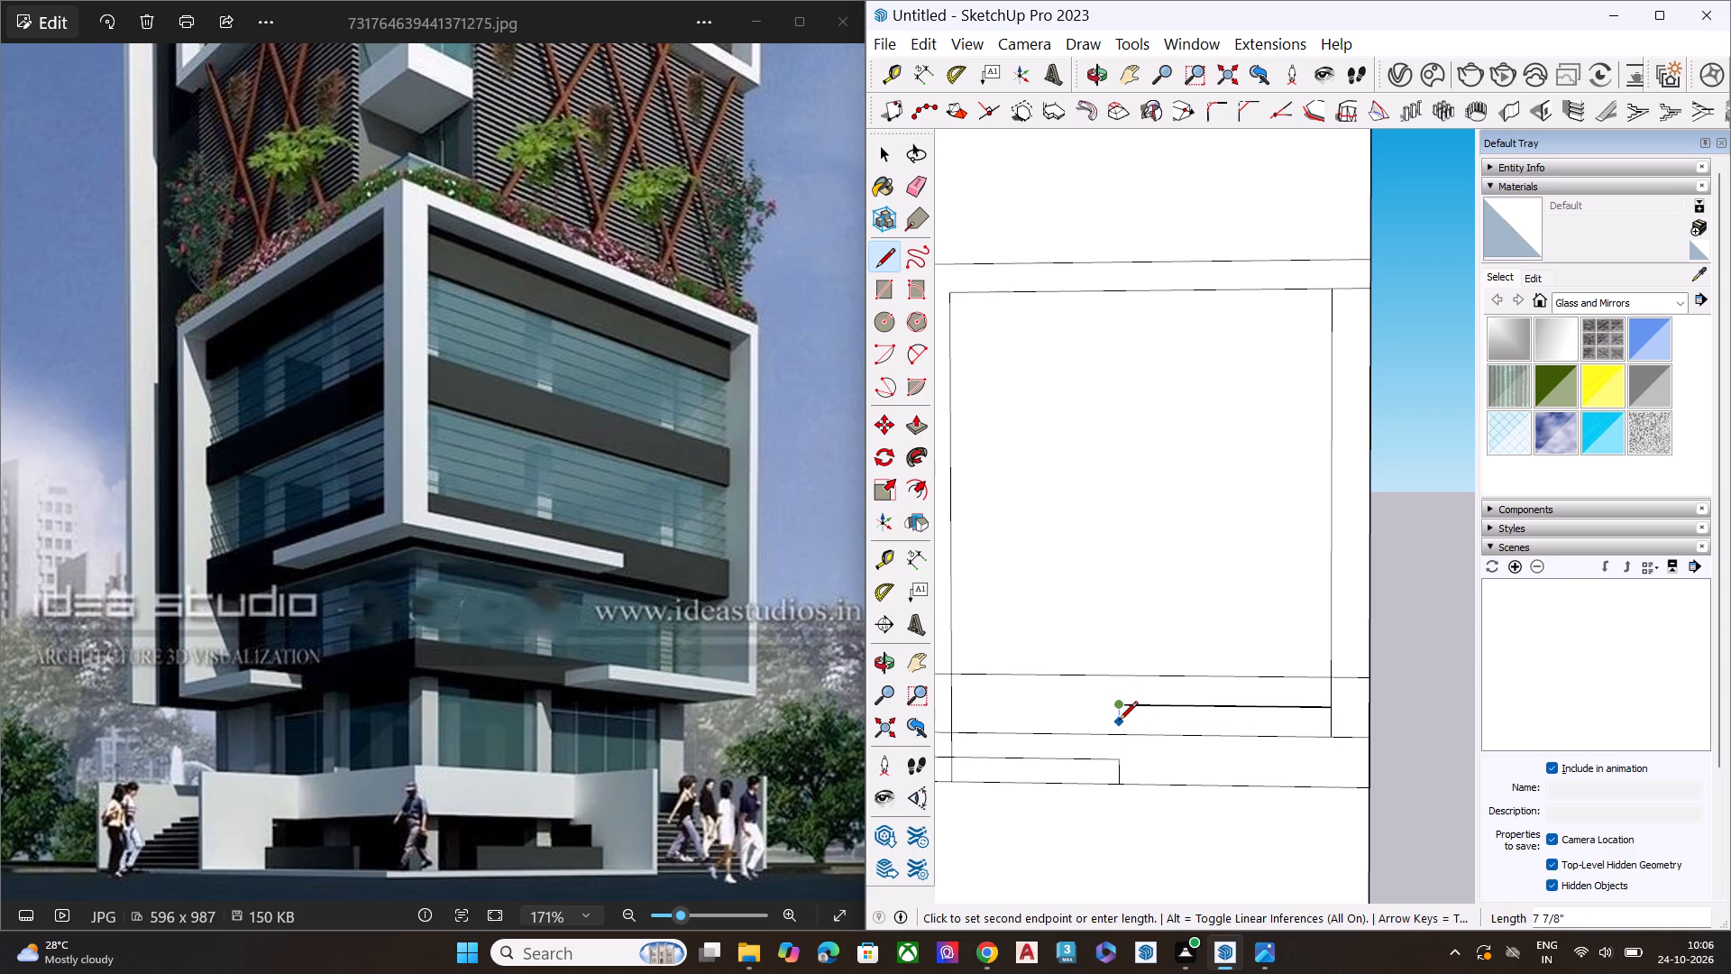
pyautogui.click(1330, 724)
pyautogui.press('space')
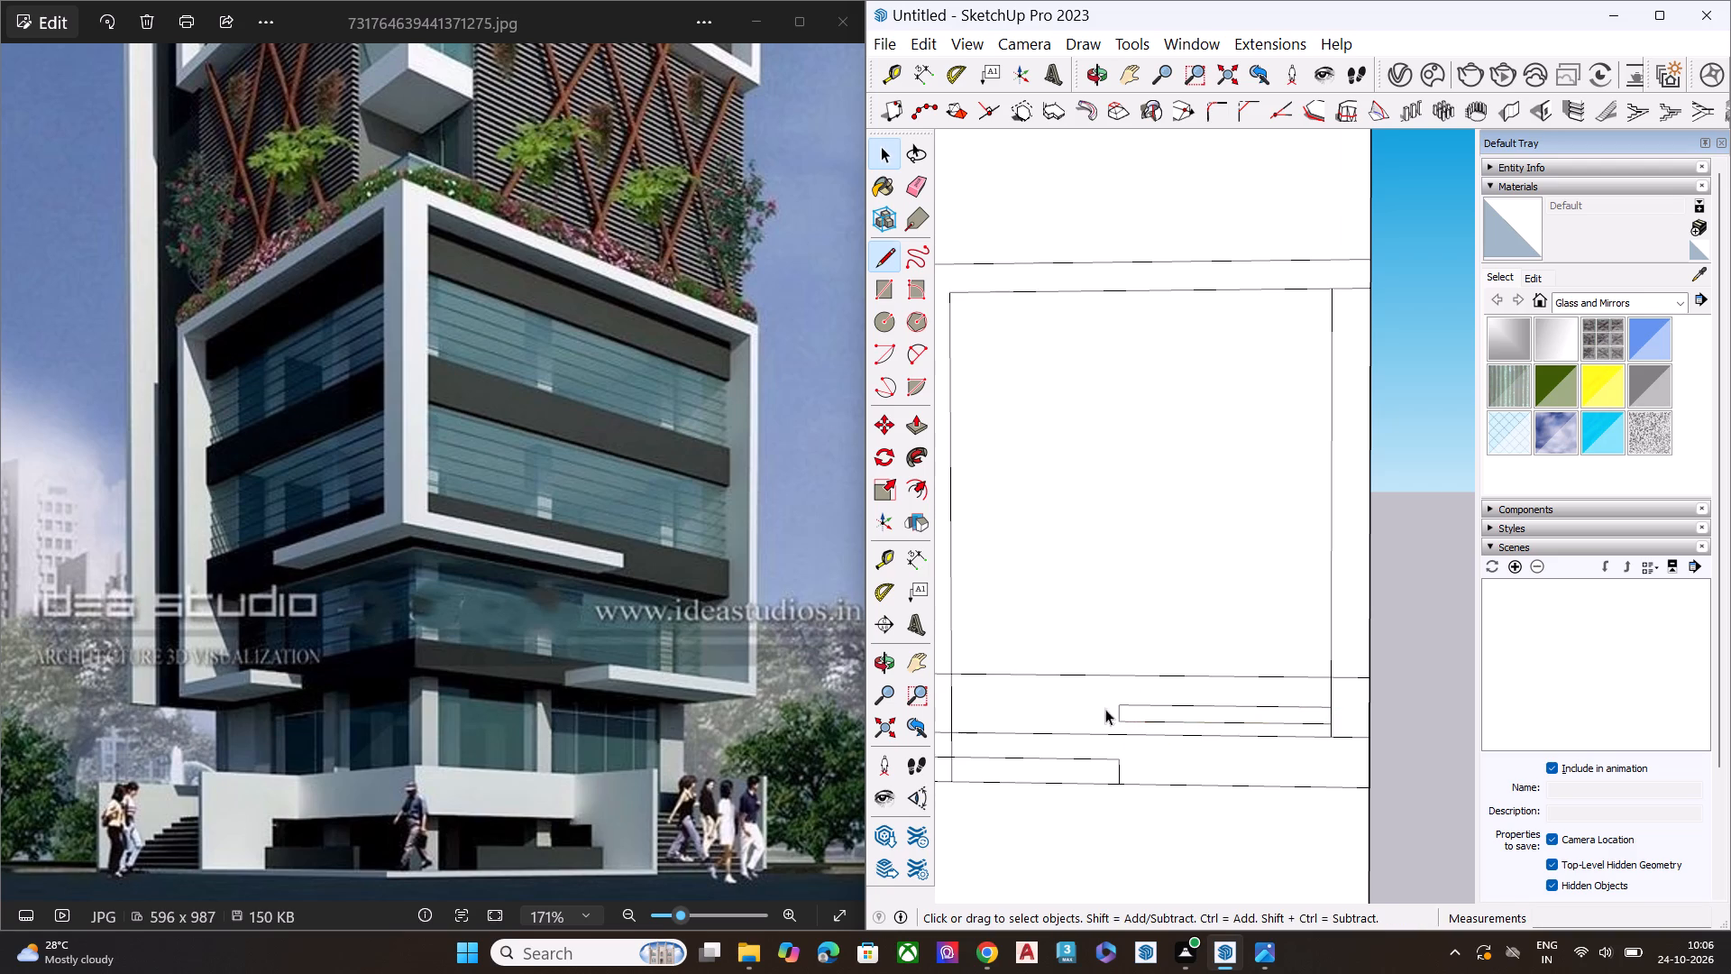
# Draw four horizontal lines about 15' 1 3/8" long across the second-lowest tier's red-axis frame, level with those on the green-axis wall.
pyautogui.scroll(-5, 1105, 709)
pyautogui.moveTo(1251, 709); pyautogui.dragTo(1173, 714, button='middle')
pyautogui.scroll(9, 1192, 745)
pyautogui.moveTo(1258, 744); pyautogui.dragTo(1159, 746, button='middle')
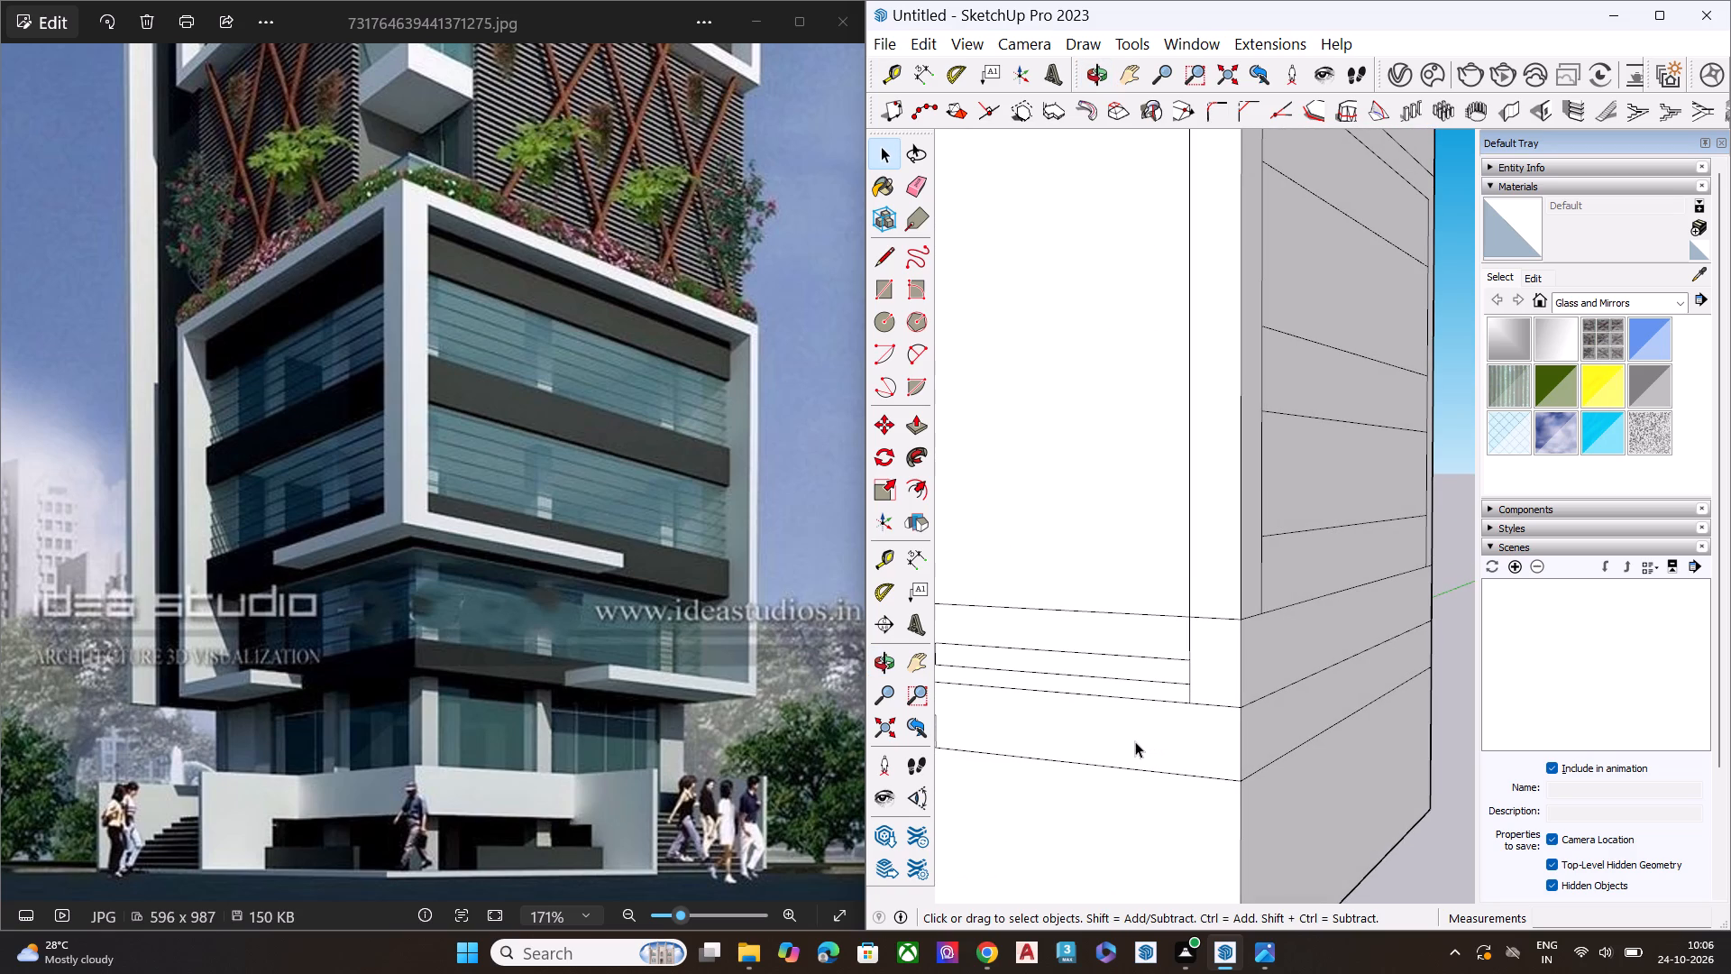
pyautogui.scroll(-2, 1306, 680)
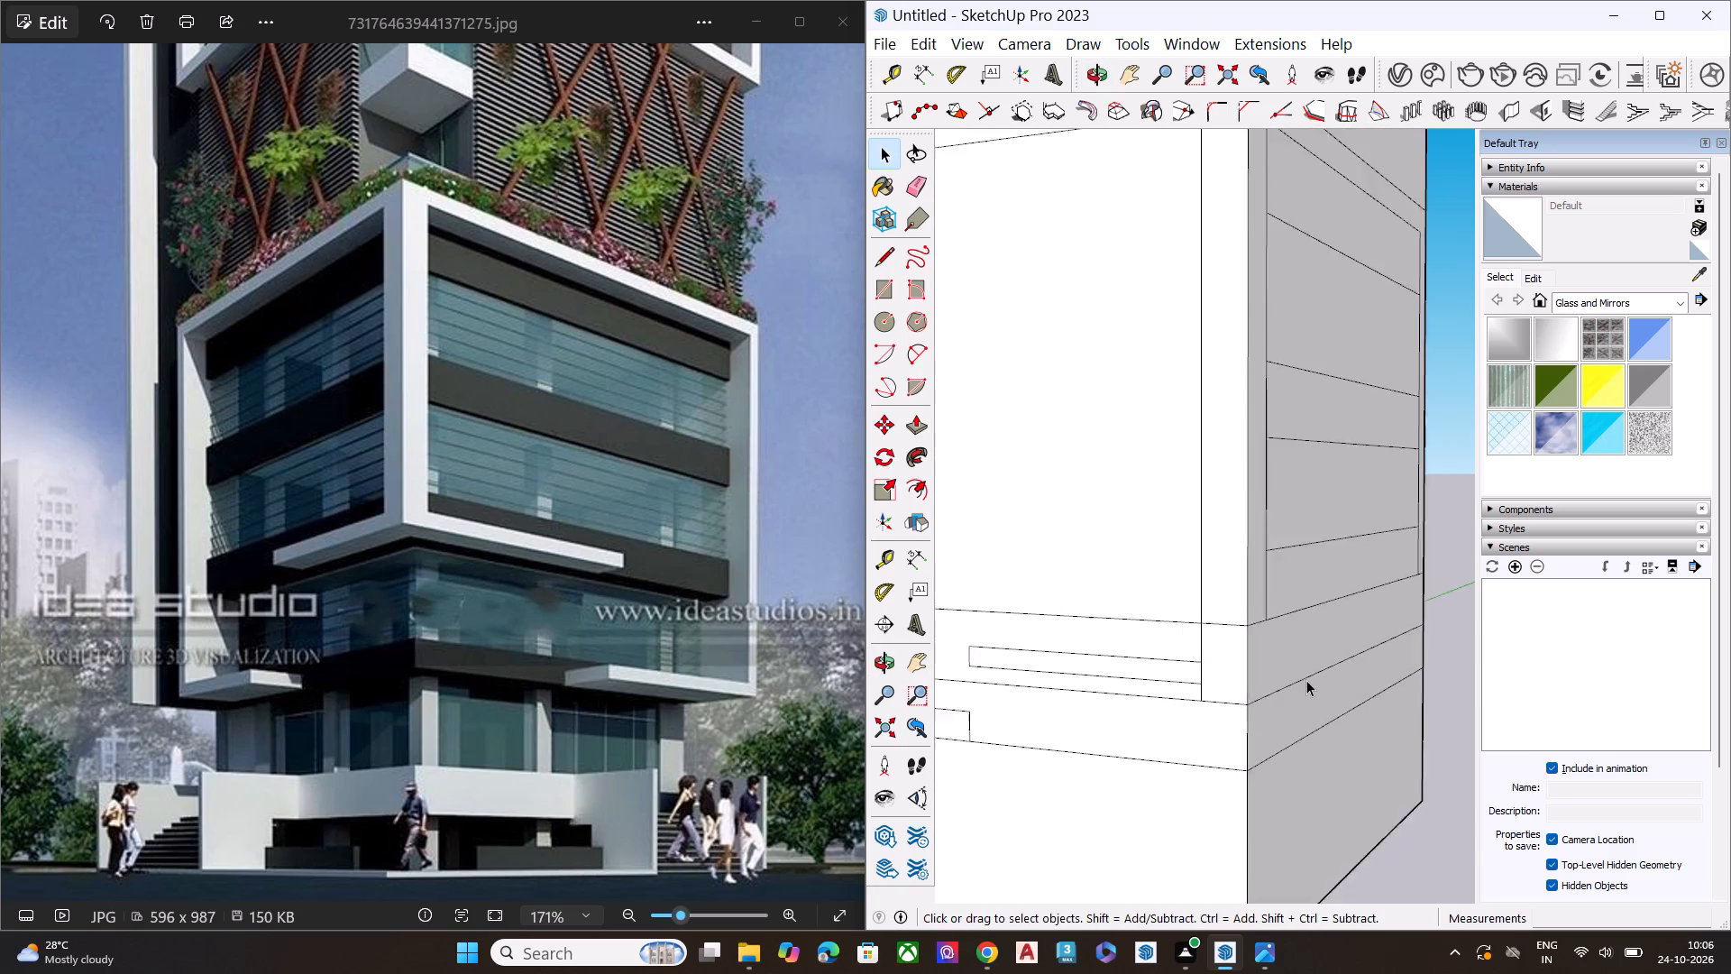
pyautogui.scroll(-3, 1306, 680)
pyautogui.scroll(1, 1306, 680)
pyautogui.scroll(-1, 1306, 680)
pyautogui.scroll(1, 1306, 680)
pyautogui.scroll(-4, 1306, 680)
pyautogui.scroll(1, 1306, 680)
pyautogui.scroll(-9, 1306, 680)
pyautogui.moveTo(1286, 684); pyautogui.dragTo(1189, 785, button='middle')
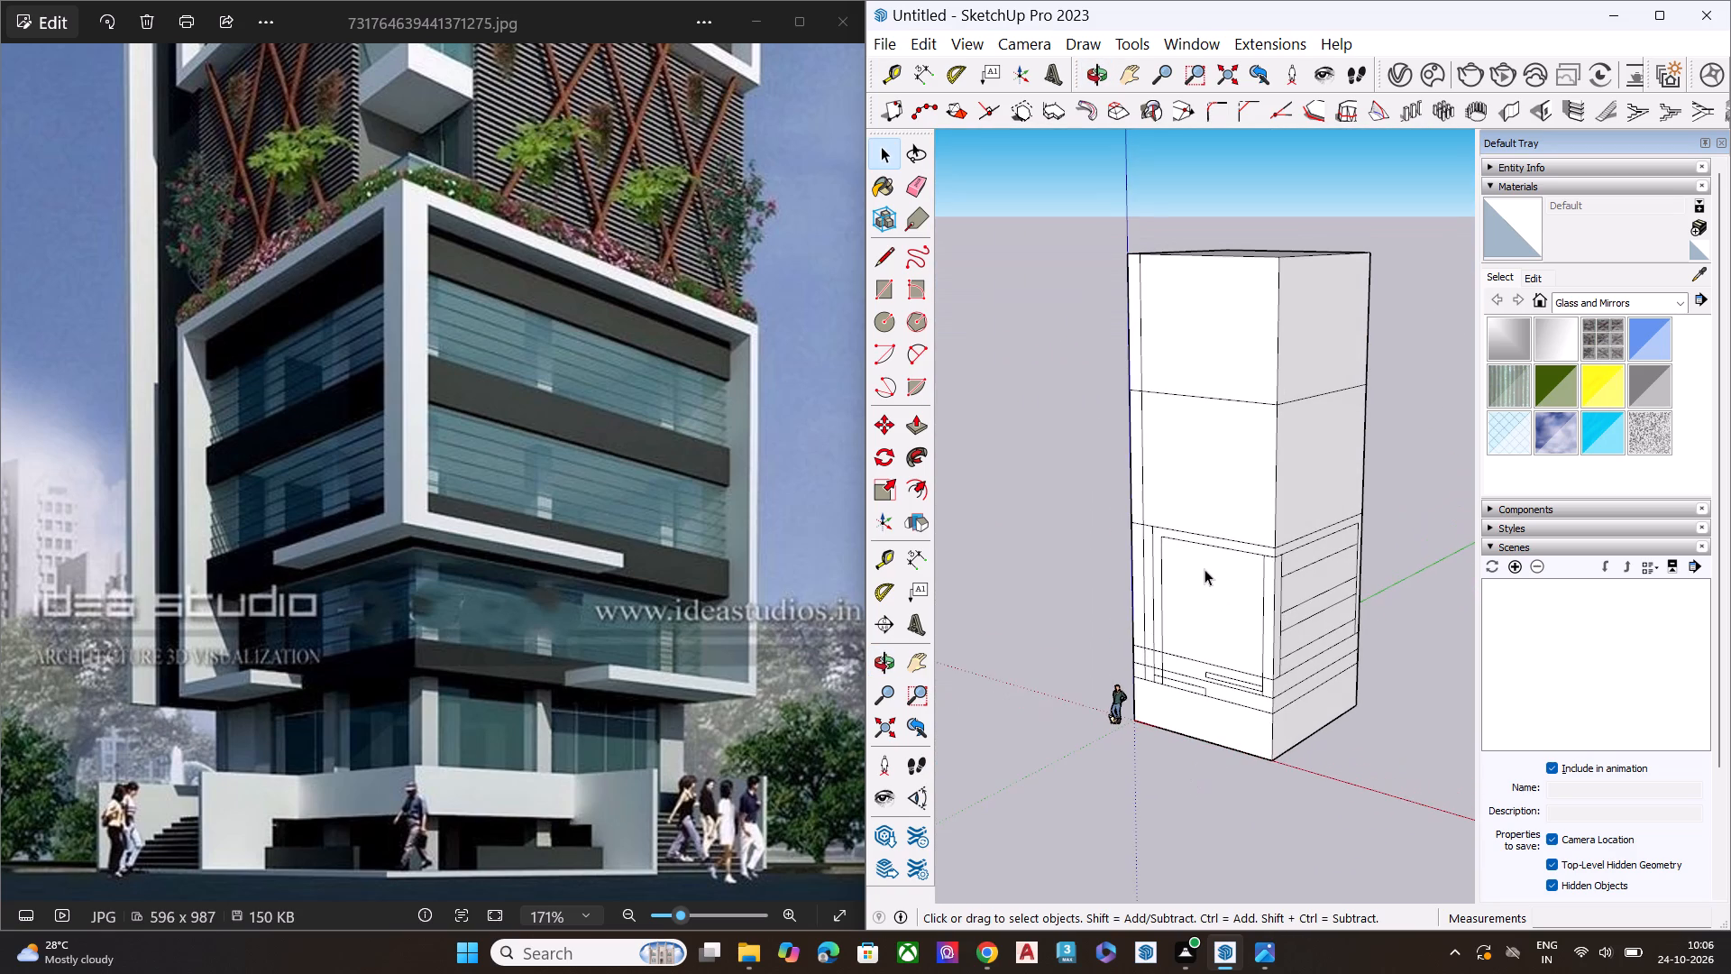
pyautogui.scroll(1, 1221, 562)
pyautogui.scroll(-2, 1222, 561)
pyautogui.scroll(1, 1222, 561)
pyautogui.moveTo(1222, 662); pyautogui.dragTo(1411, 578, button='middle')
pyautogui.scroll(4, 1329, 575)
pyautogui.scroll(-2, 1322, 569)
pyautogui.scroll(4, 1322, 569)
pyautogui.moveTo(1281, 587); pyautogui.dragTo(1235, 618, button='middle')
pyautogui.press('l')
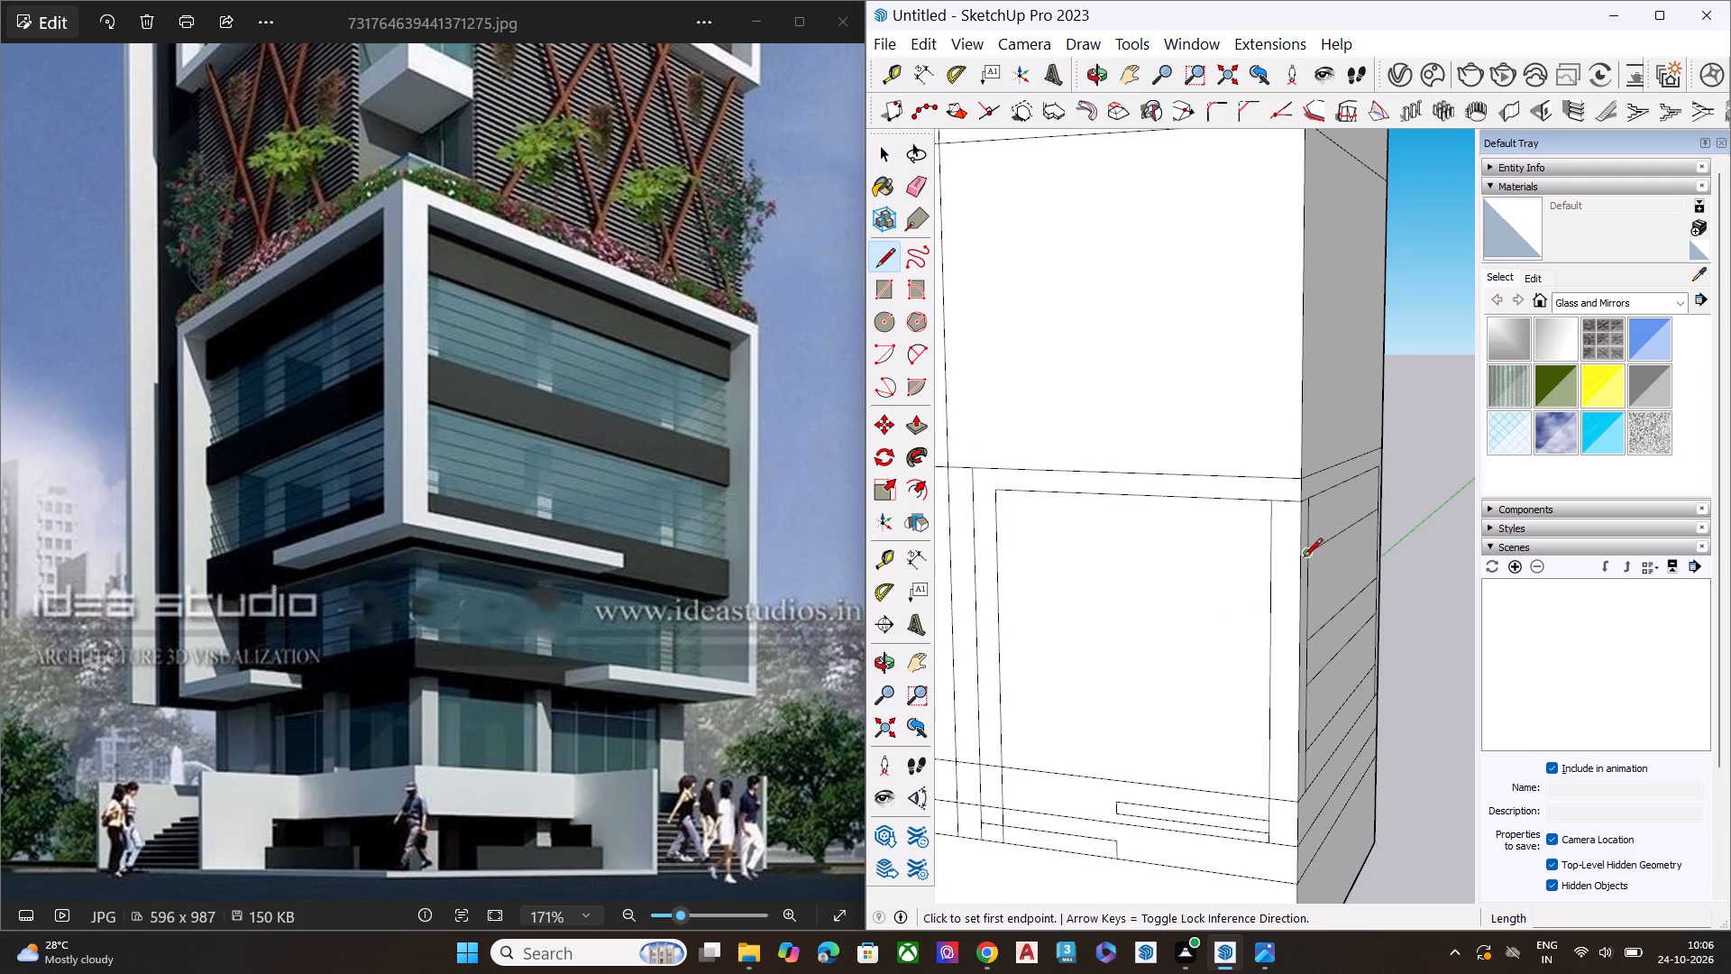
pyautogui.click(1268, 558)
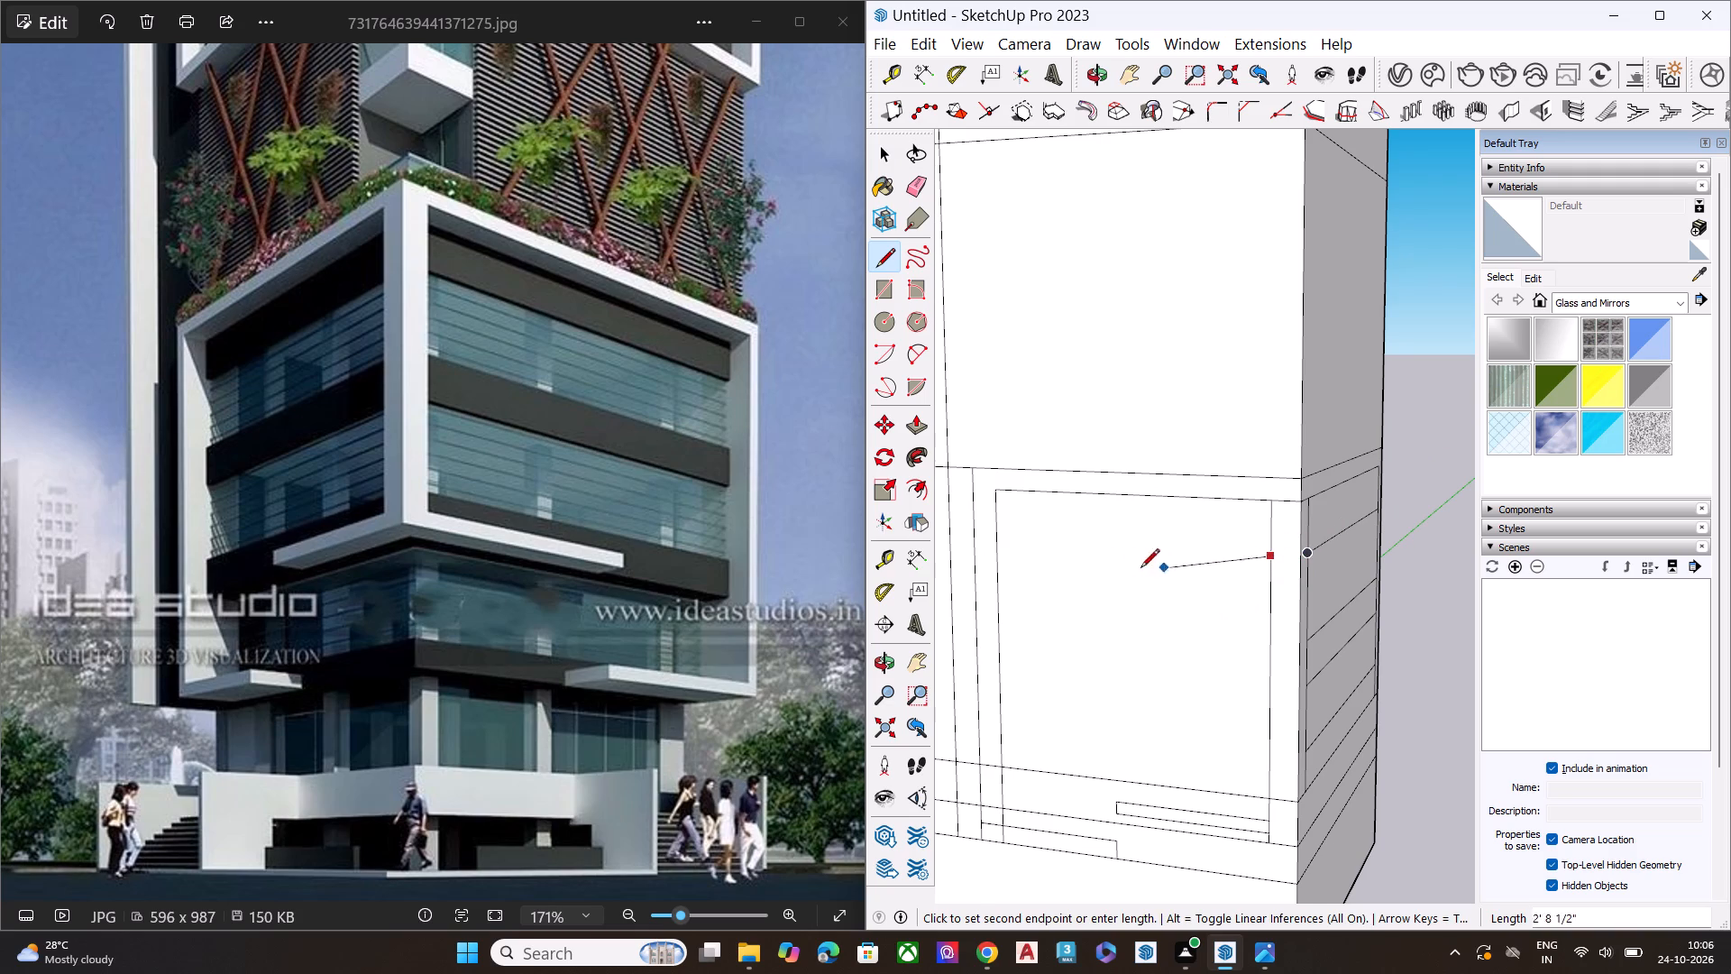
pyautogui.click(1002, 545)
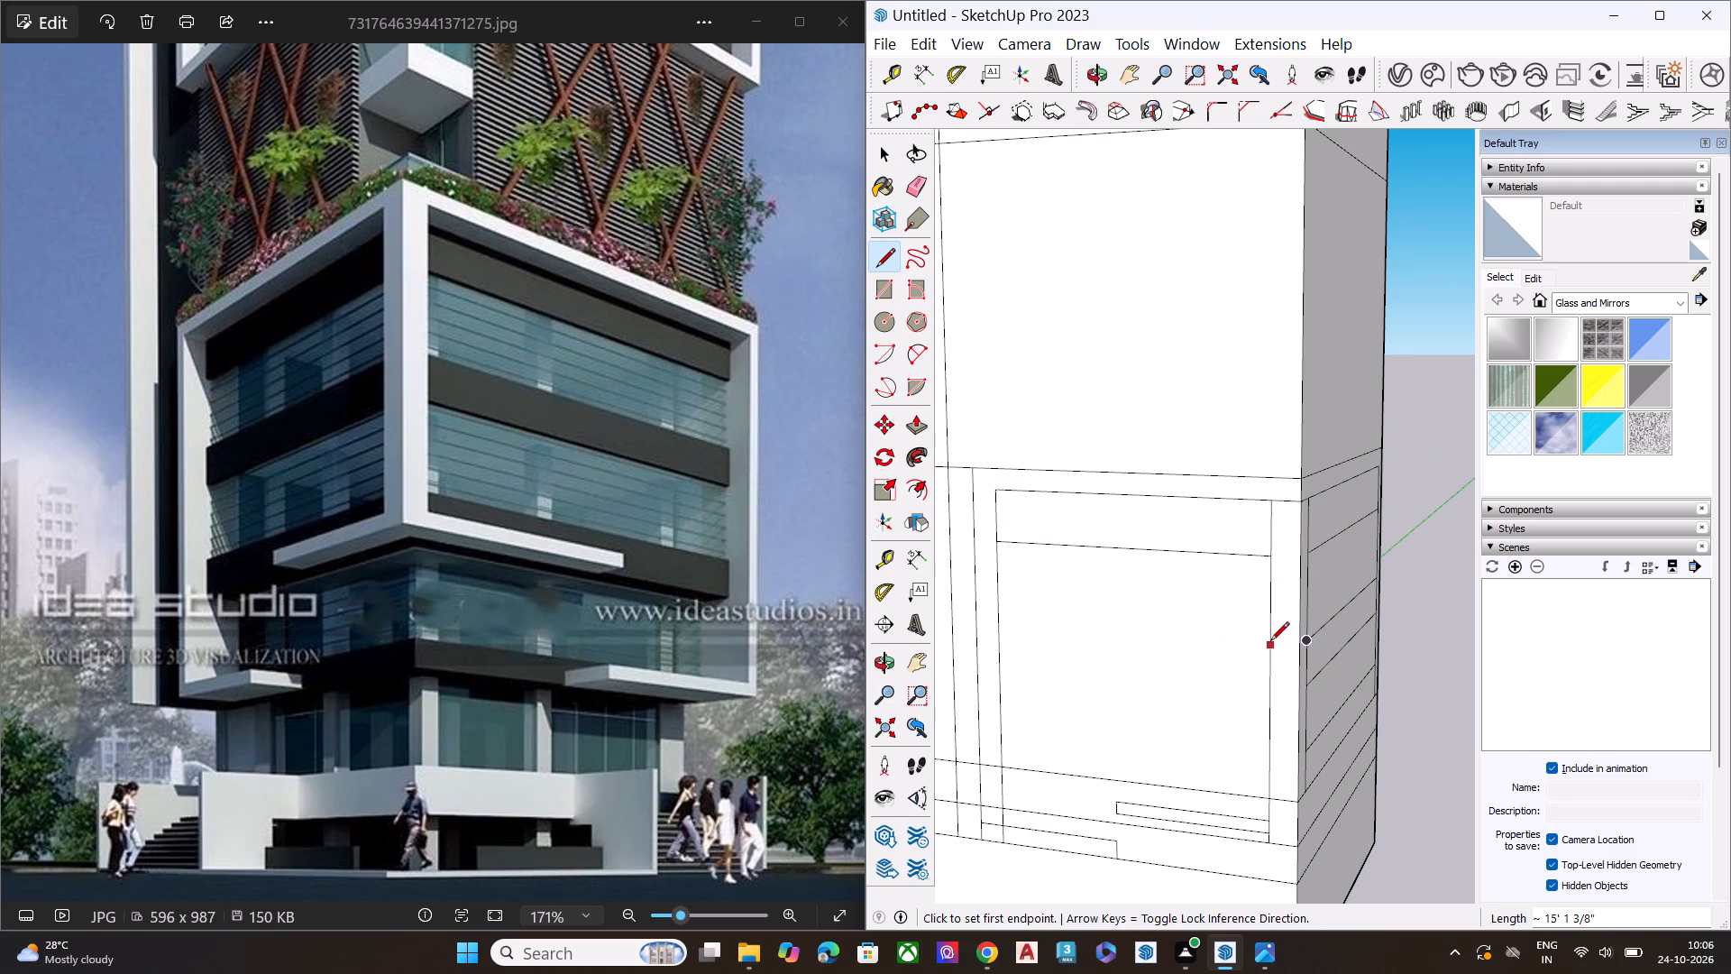
pyautogui.click(1269, 648)
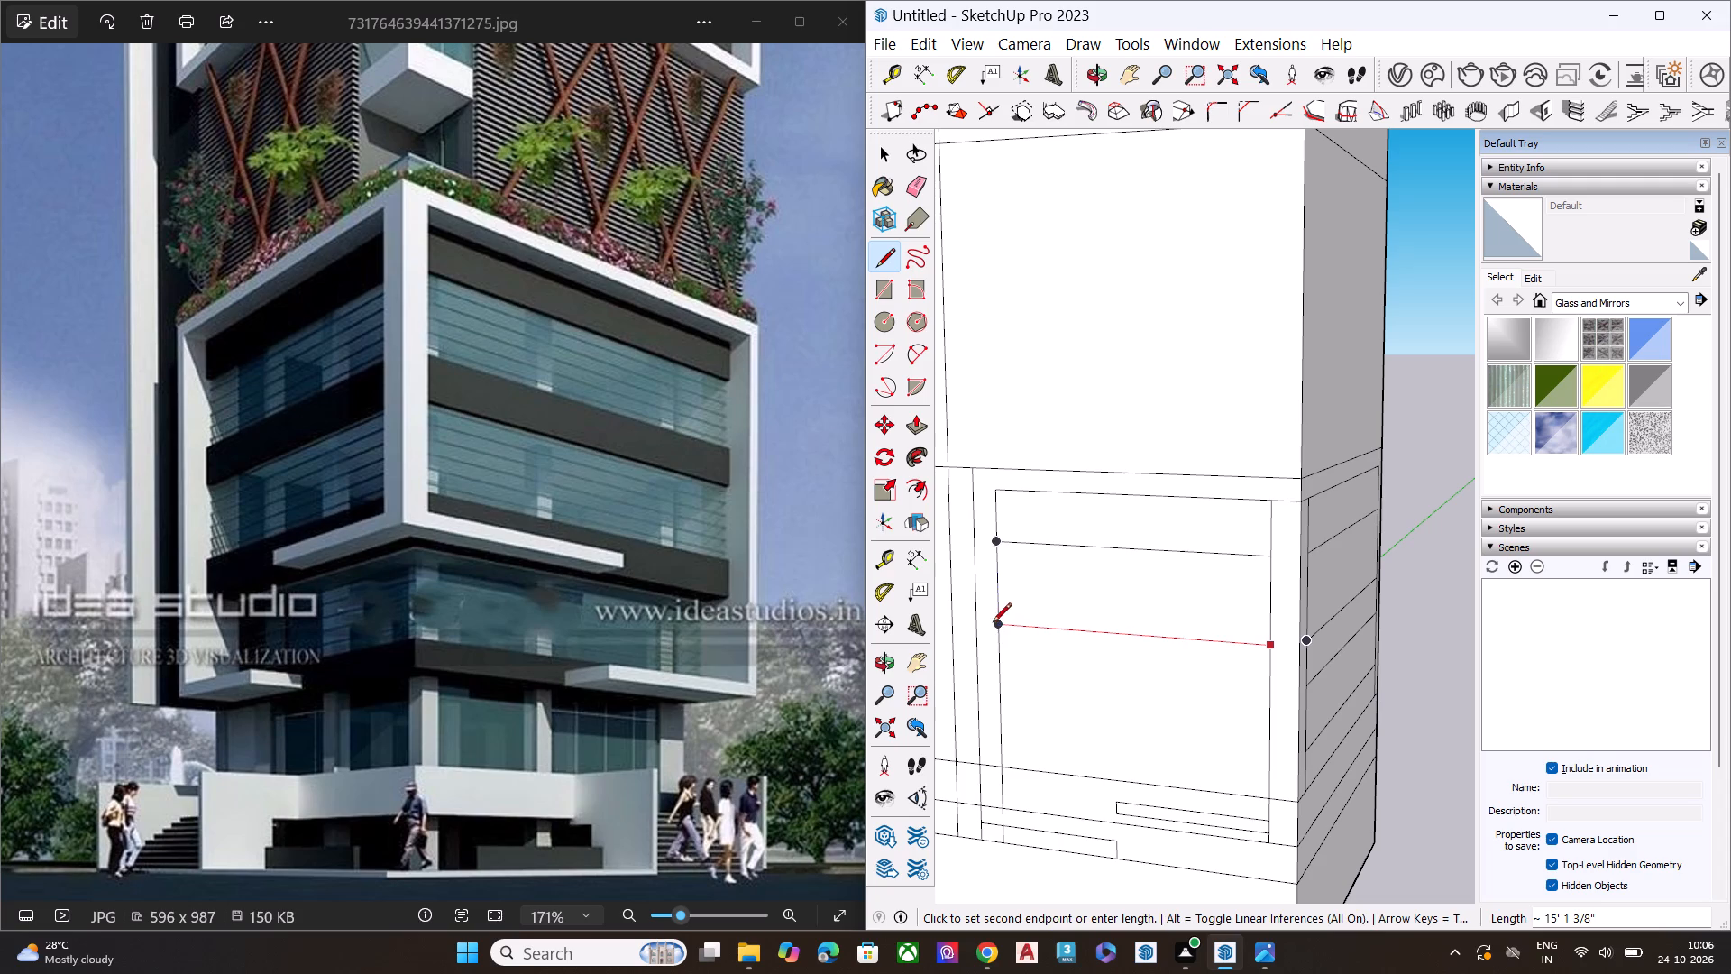
pyautogui.click(1000, 624)
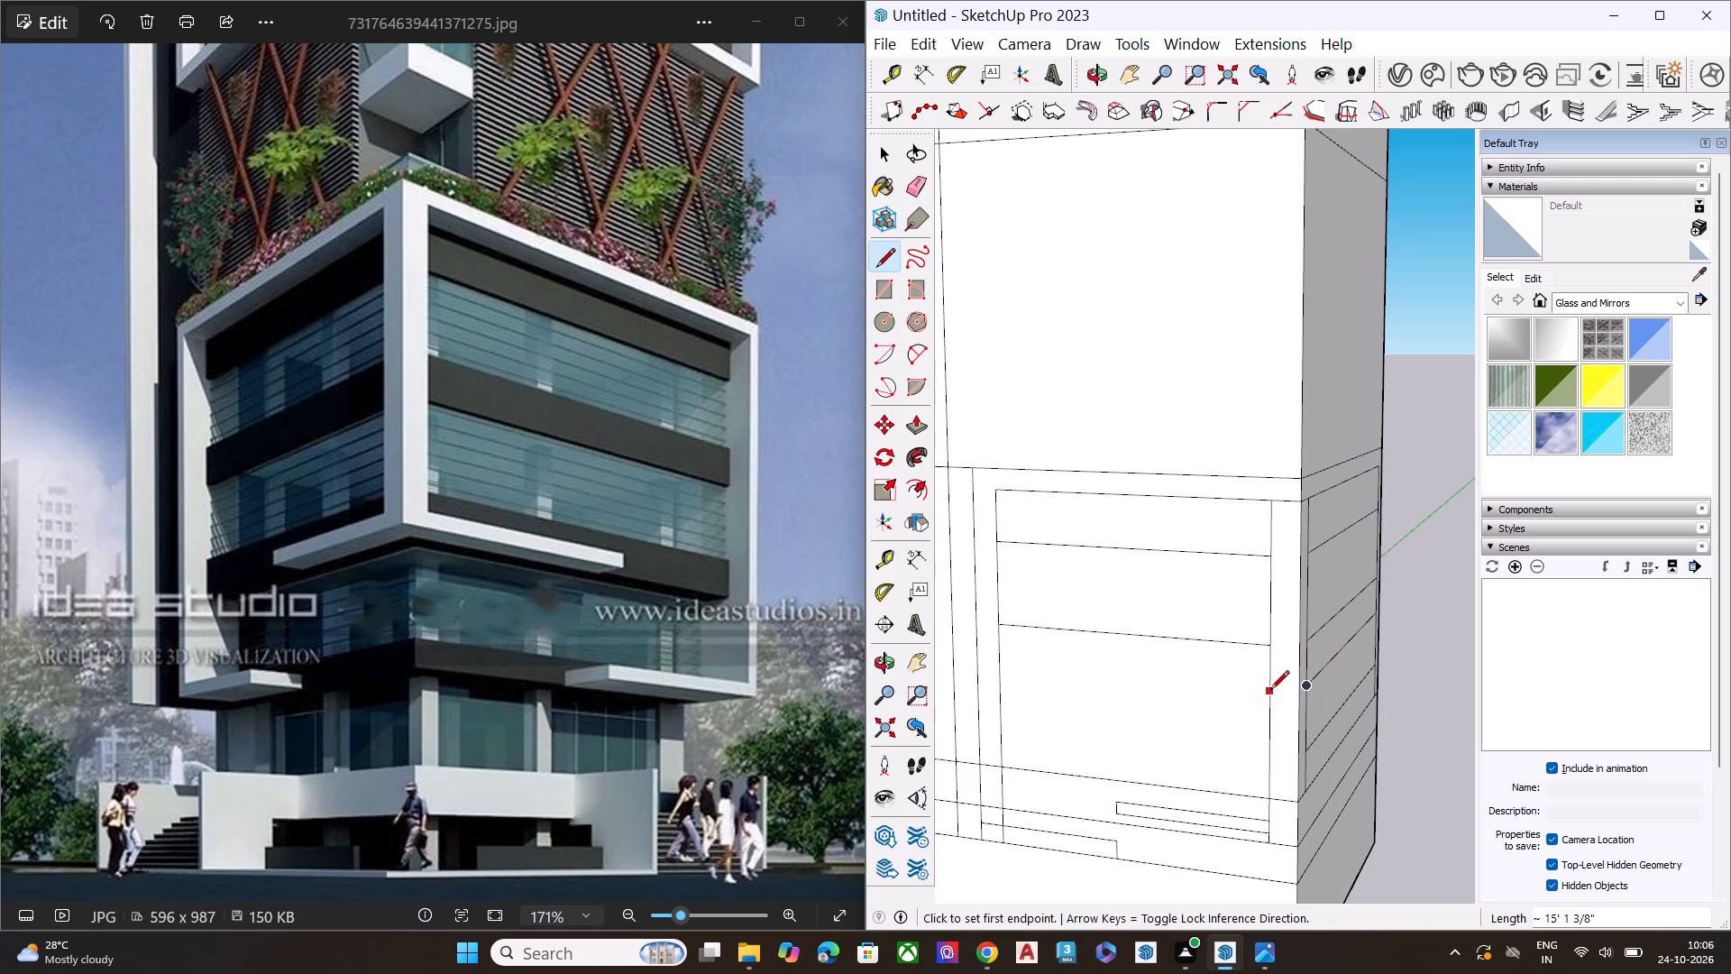
pyautogui.click(1269, 694)
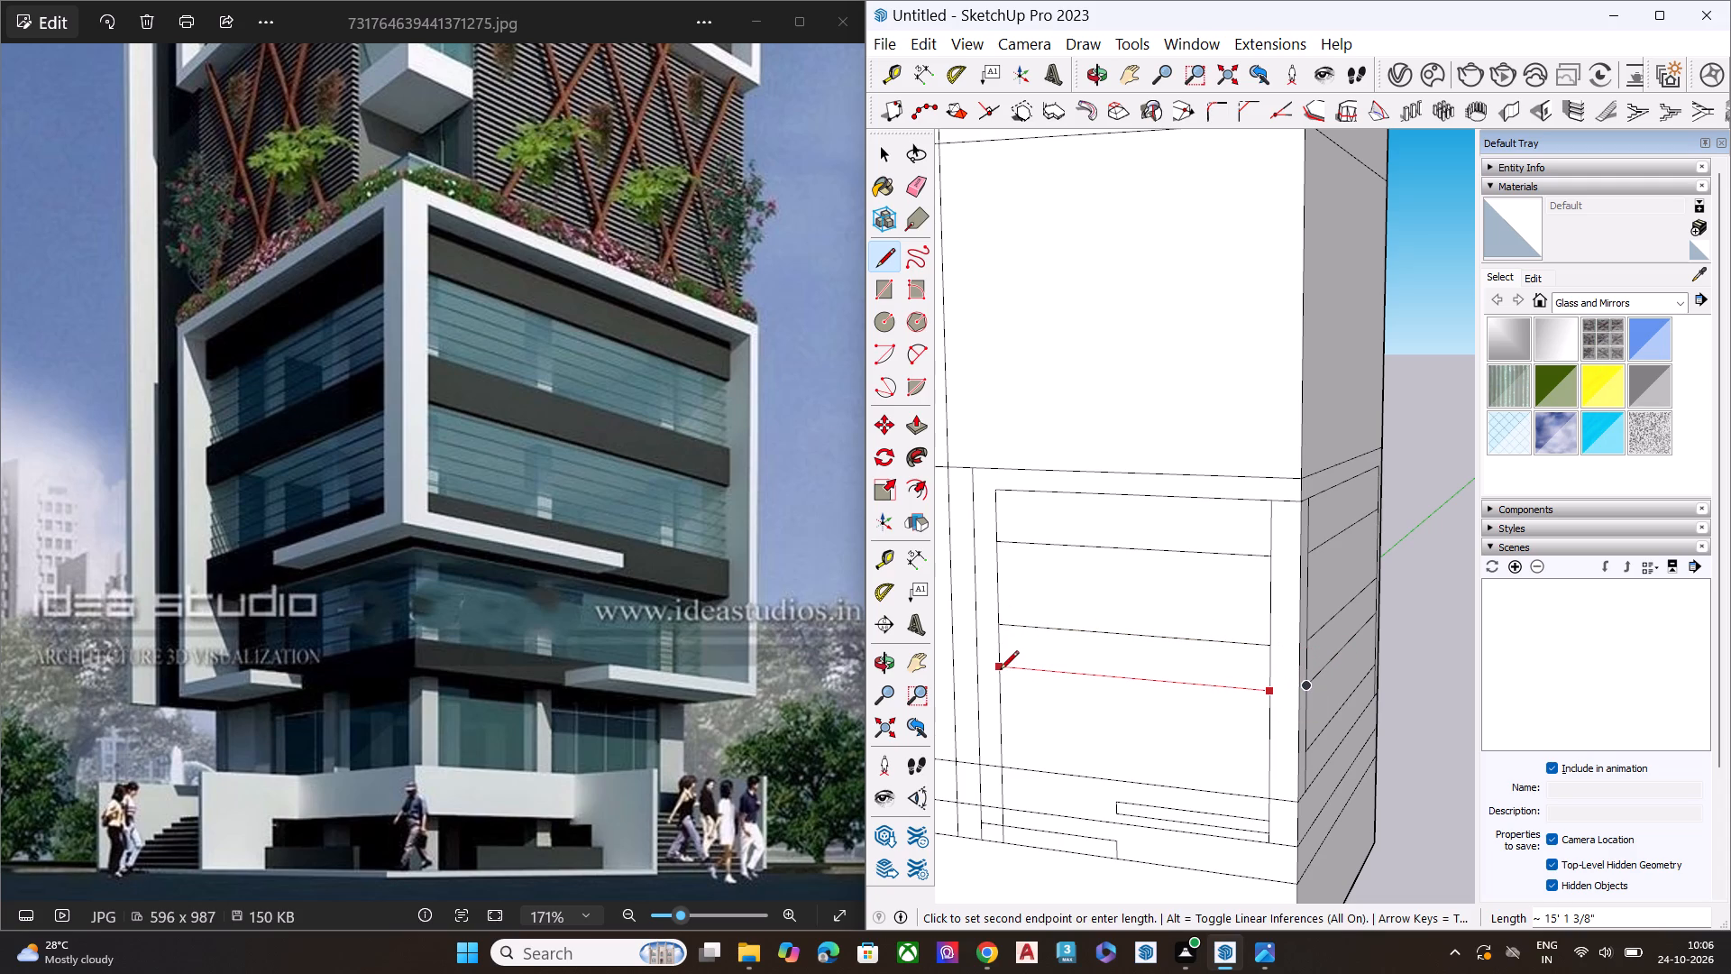
pyautogui.click(1000, 669)
pyautogui.moveTo(1154, 701); pyautogui.dragTo(1186, 575, button='middle')
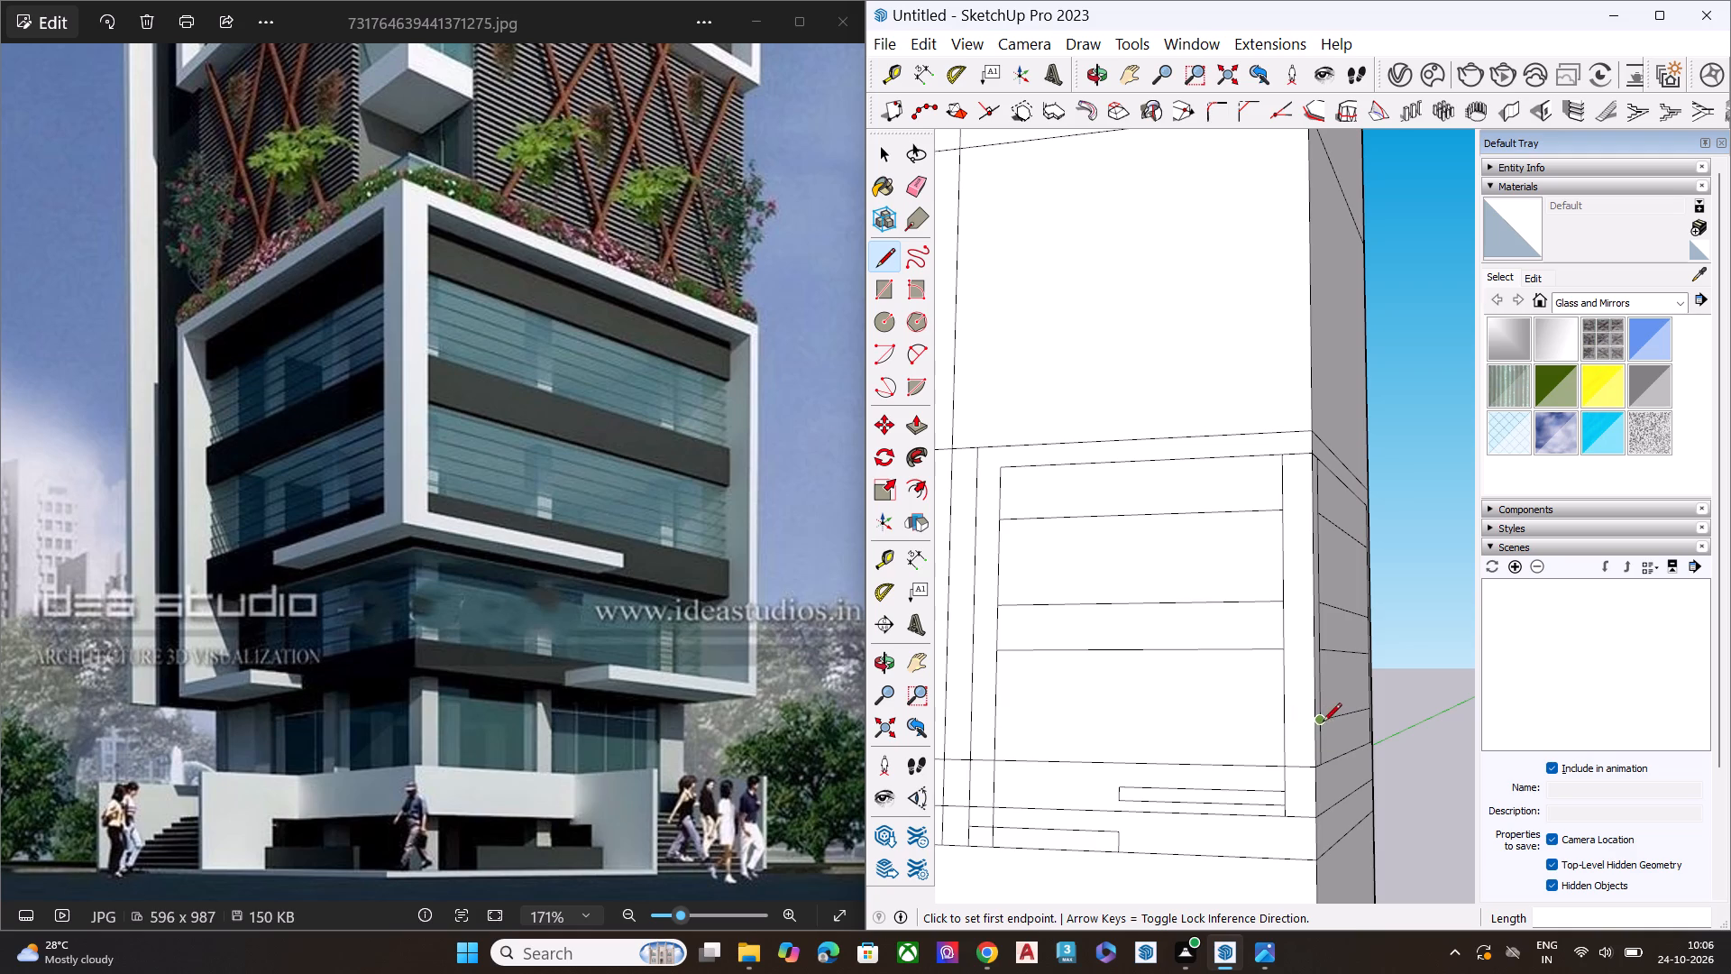
pyautogui.moveTo(1314, 723); pyautogui.dragTo(1203, 699, button='middle')
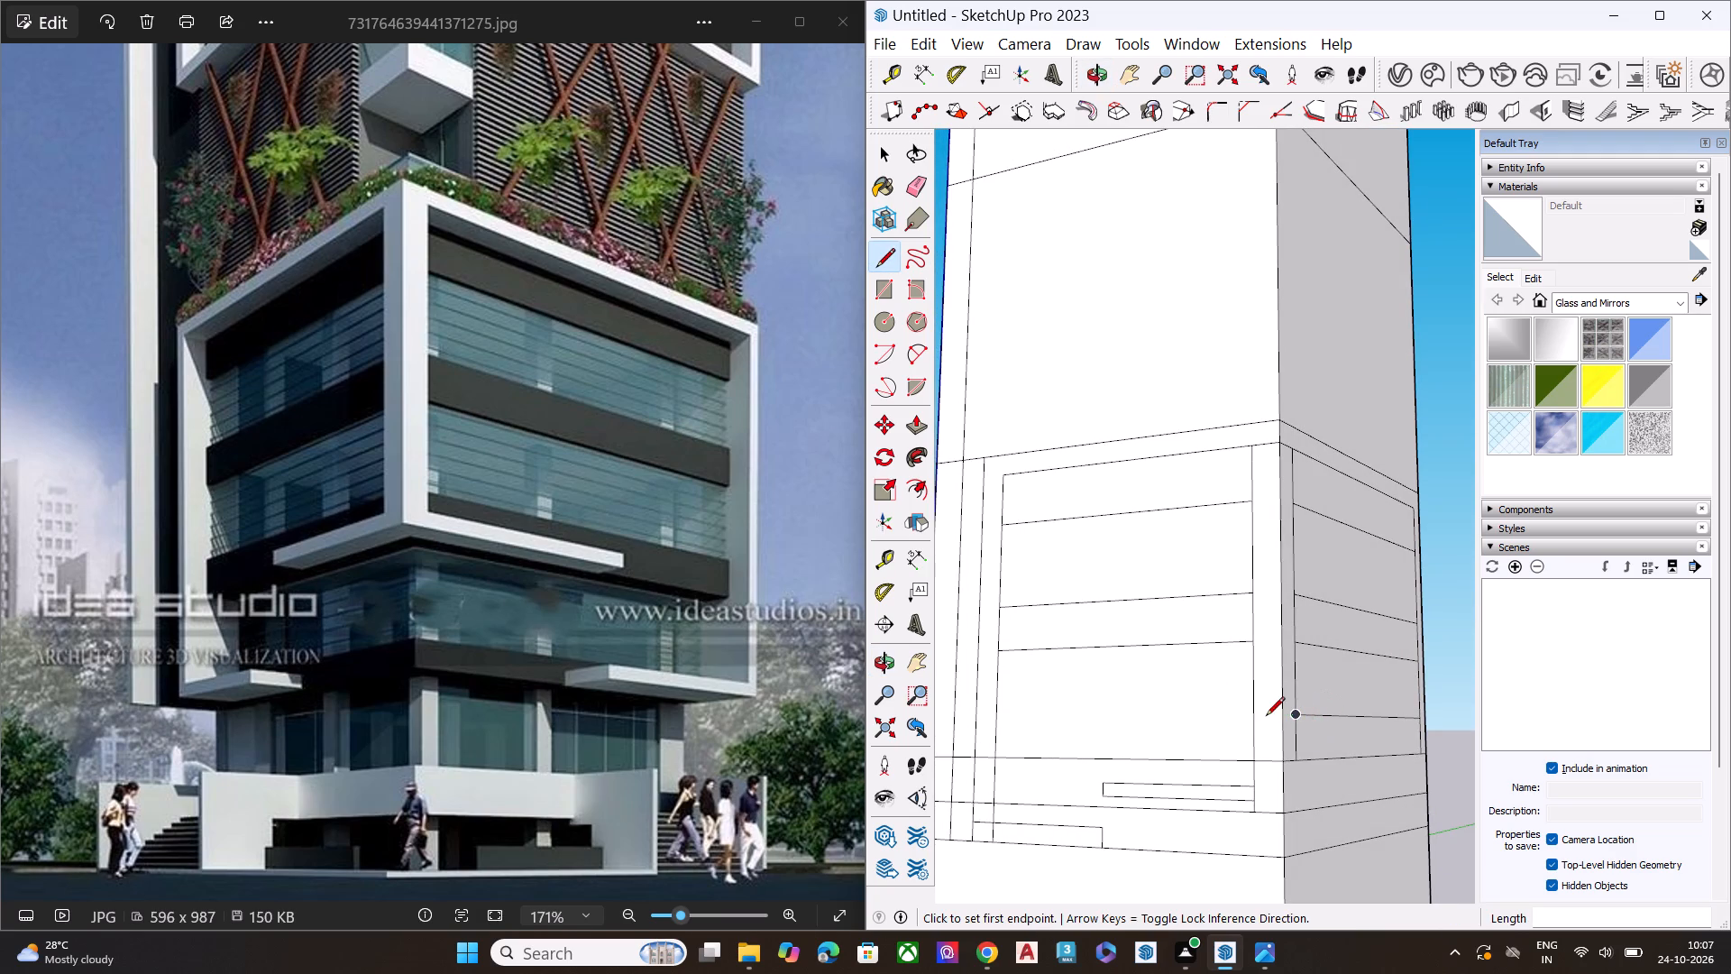
pyautogui.click(1255, 715)
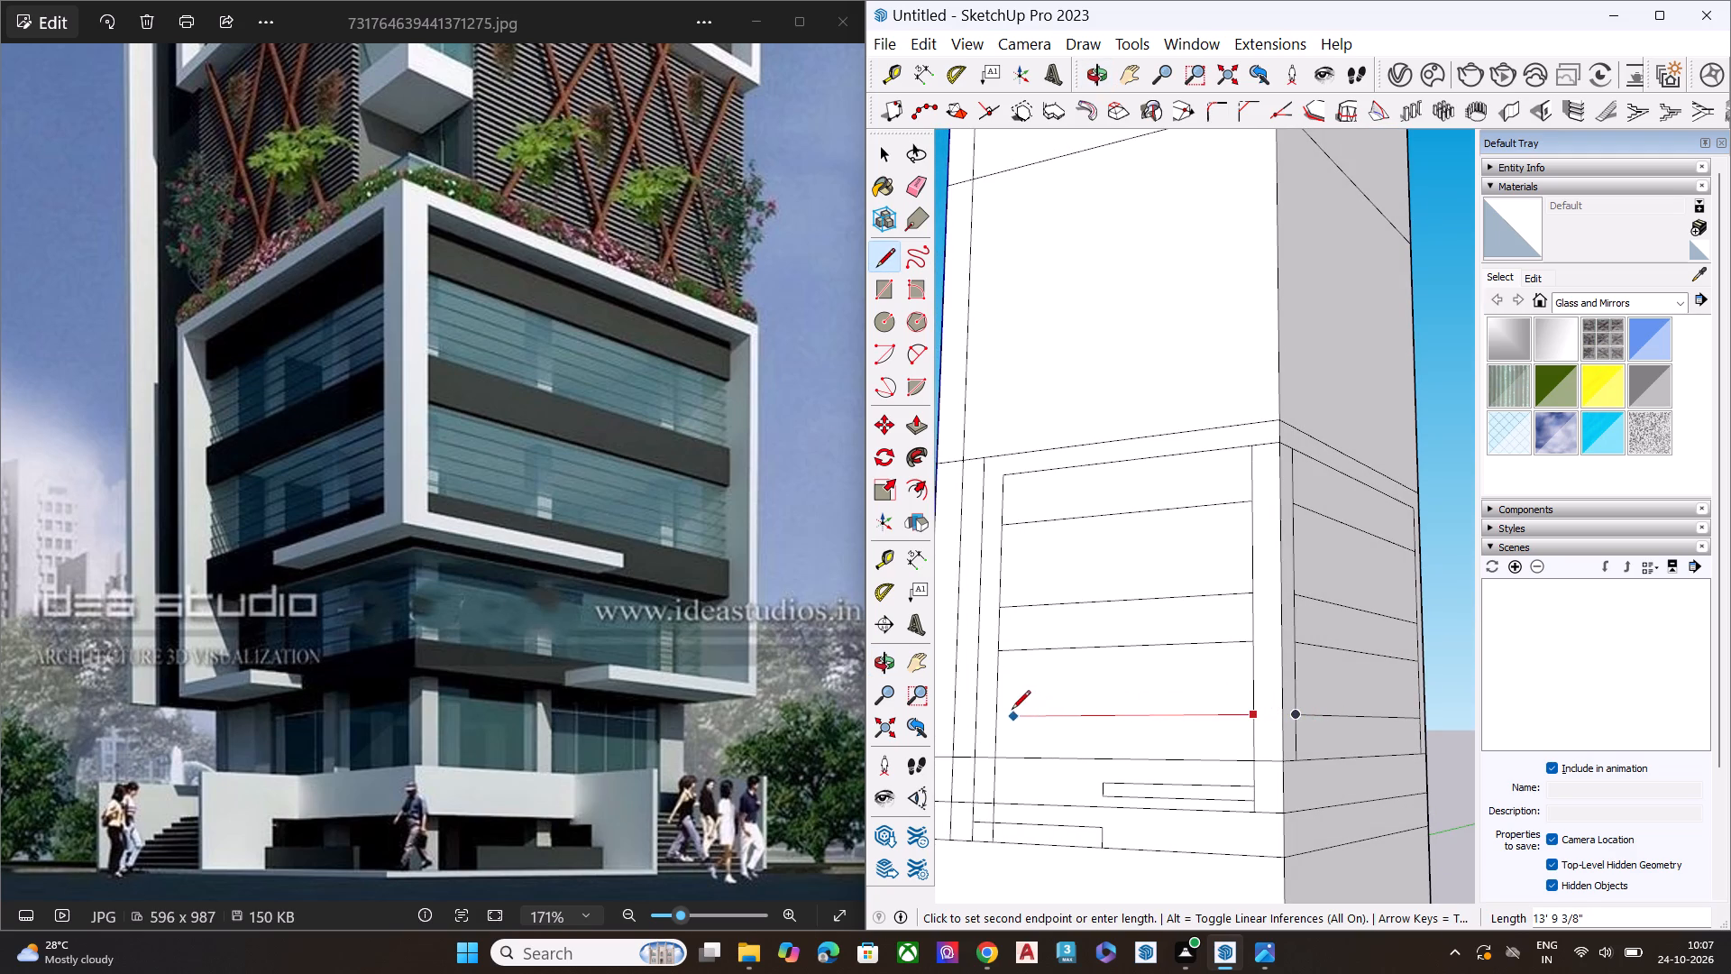
pyautogui.click(1002, 711)
pyautogui.moveTo(1125, 698); pyautogui.dragTo(1373, 695, button='middle')
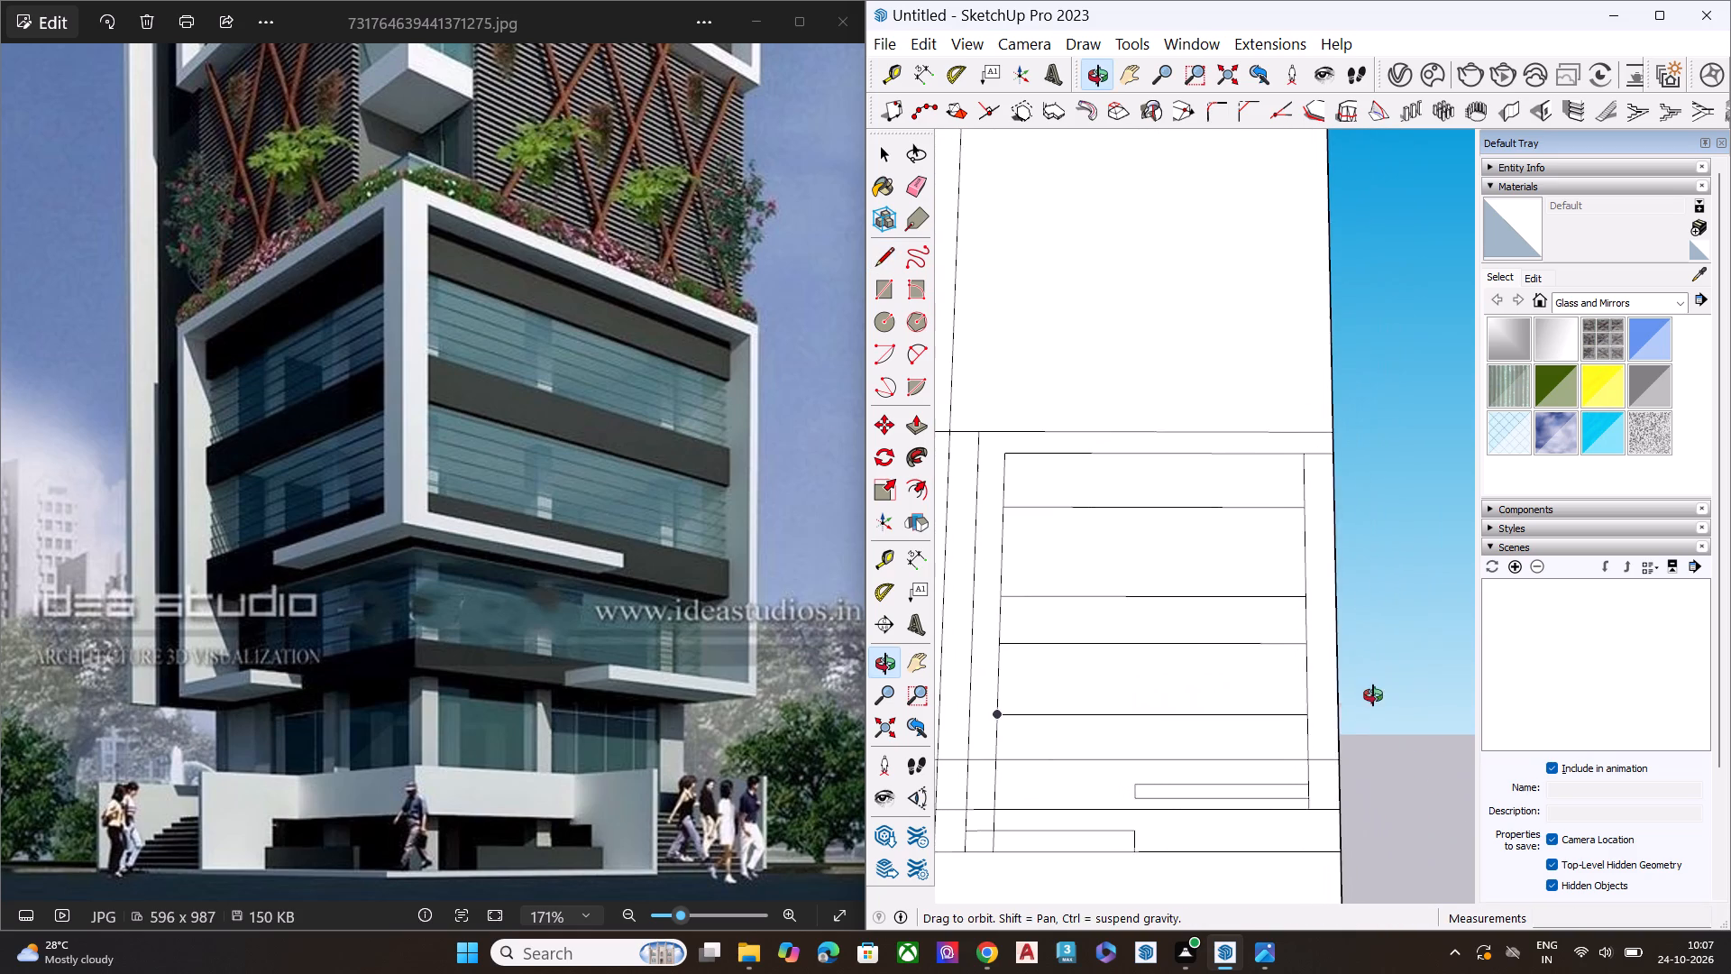
# Erase the upper-band line across the red-axis frame's leg beside the shared corner, plus the vertical segment closing off the upper strip.
pyautogui.moveTo(1373, 695); pyautogui.dragTo(1377, 694, button='middle')
pyautogui.press('space')
pyautogui.scroll(2, 1153, 710)
pyautogui.scroll(-7, 1187, 674)
pyautogui.moveTo(1164, 674); pyautogui.dragTo(1444, 776, button='middle')
pyautogui.scroll(1, 1149, 721)
pyautogui.scroll(-3, 1149, 721)
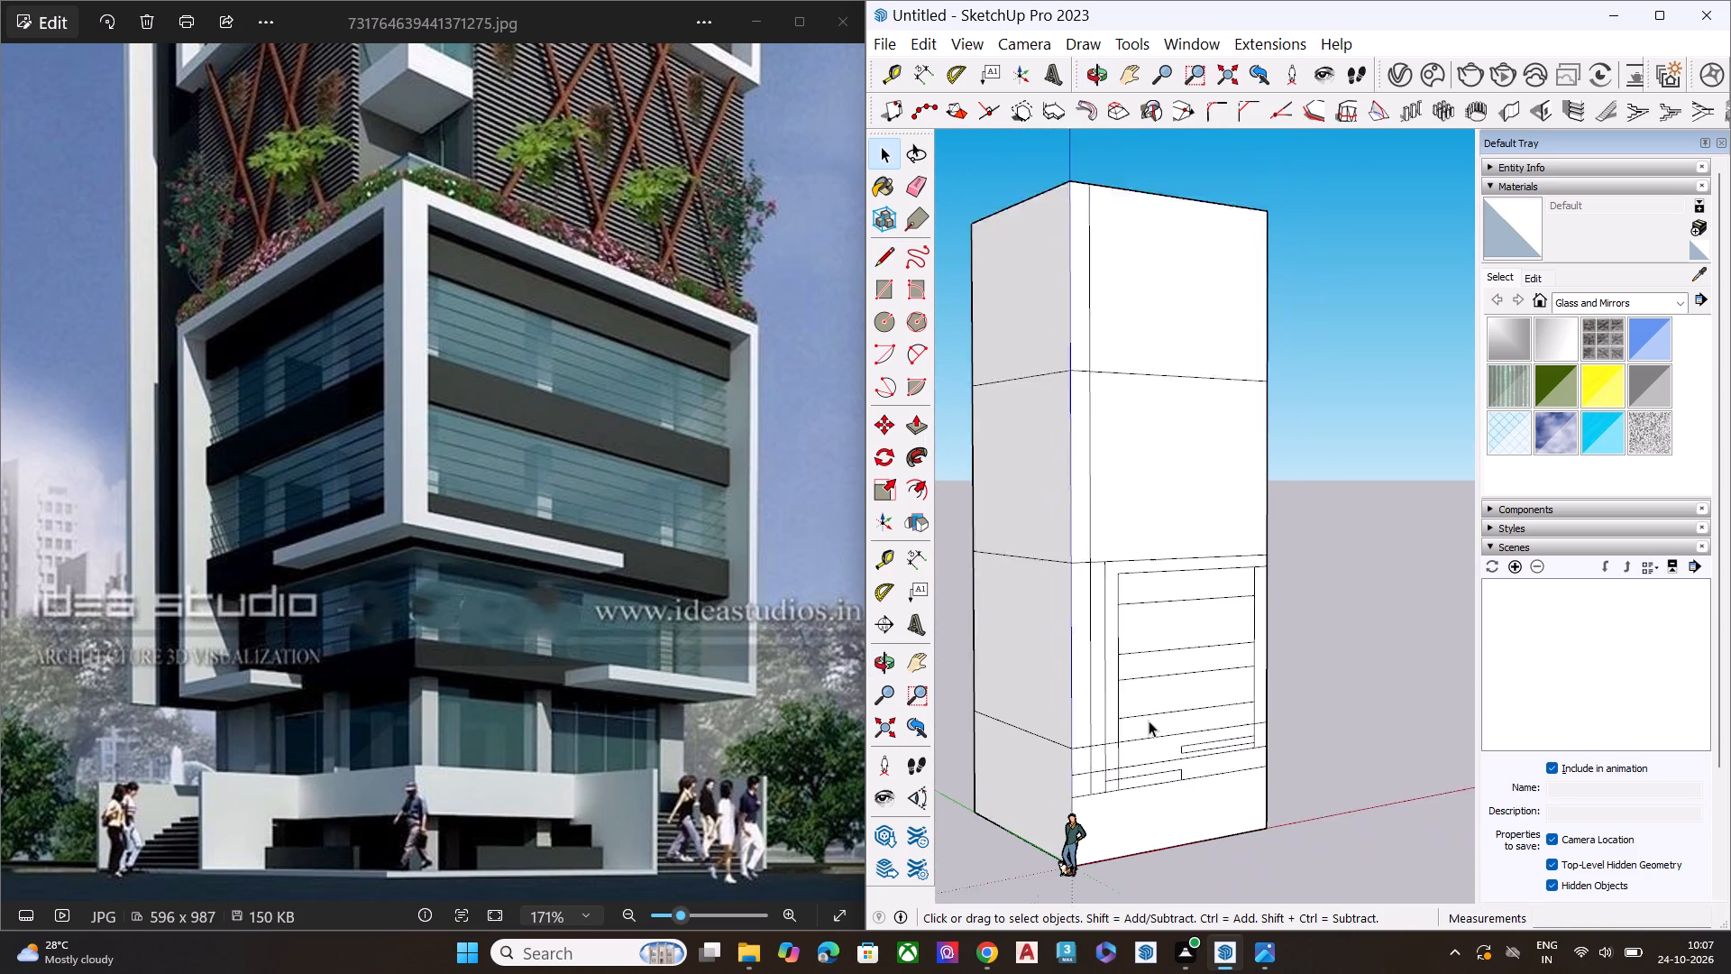
pyautogui.scroll(-2, 1149, 721)
pyautogui.scroll(1, 1149, 721)
pyautogui.scroll(-1, 1149, 721)
pyautogui.moveTo(1086, 642); pyautogui.dragTo(1100, 699, button='middle')
pyautogui.scroll(8, 1148, 608)
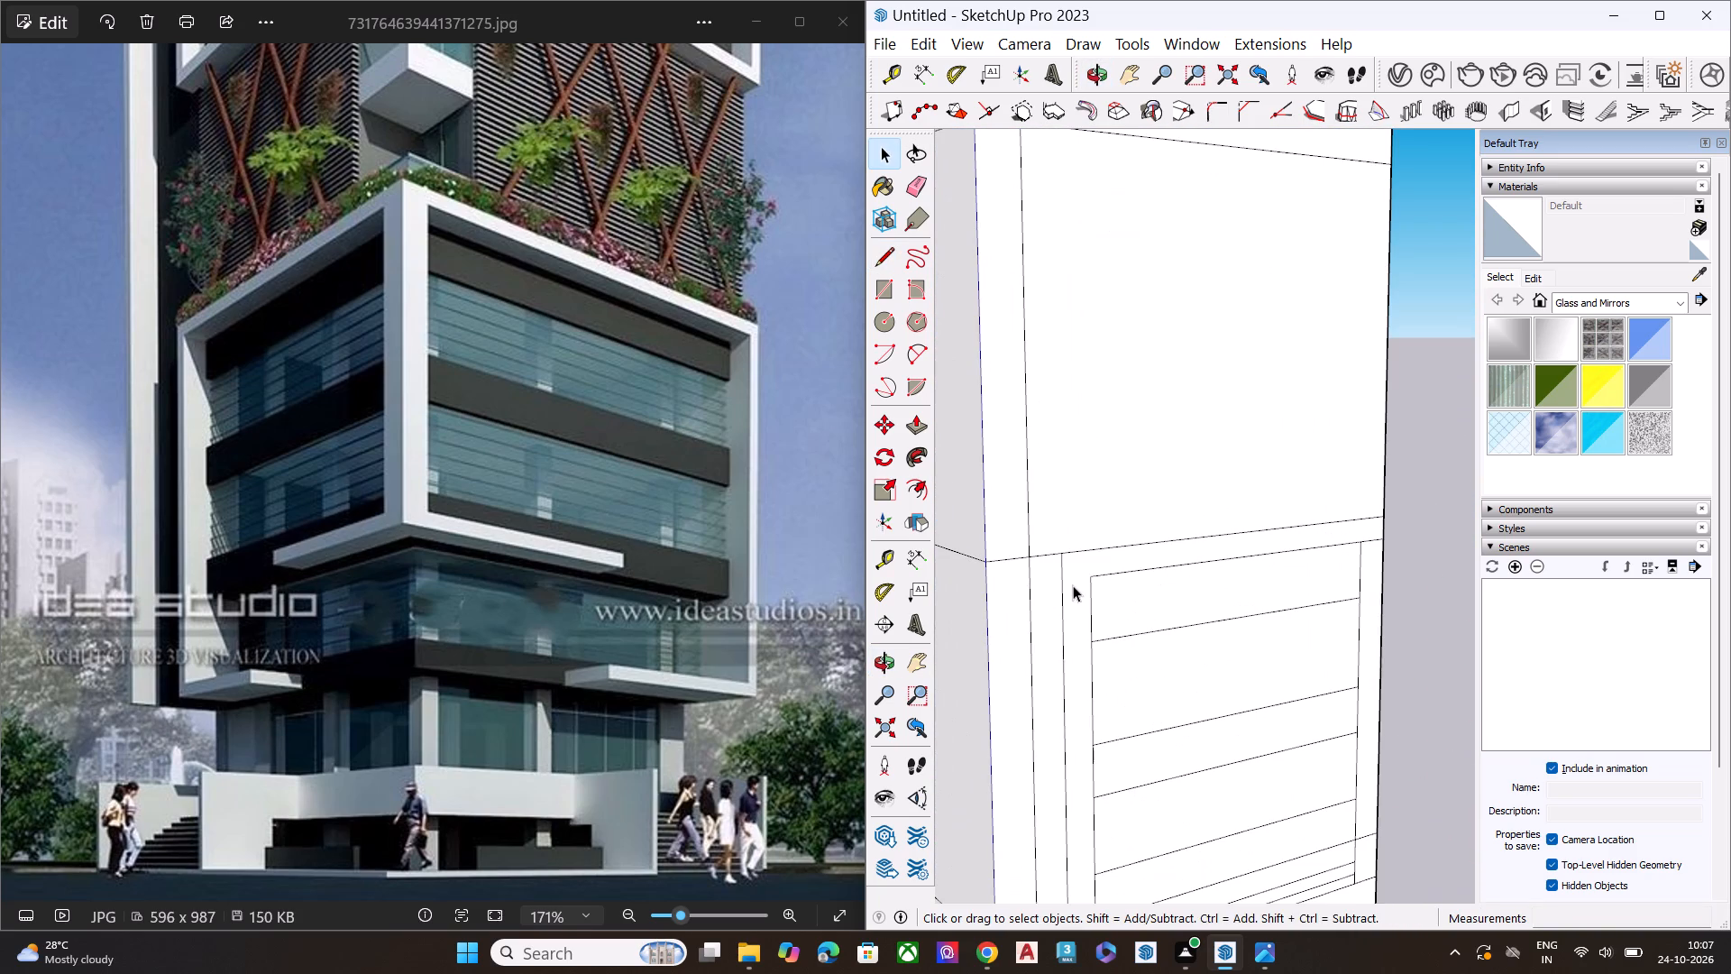
pyautogui.click(1073, 584)
pyautogui.moveTo(1273, 605); pyautogui.dragTo(894, 615, button='middle')
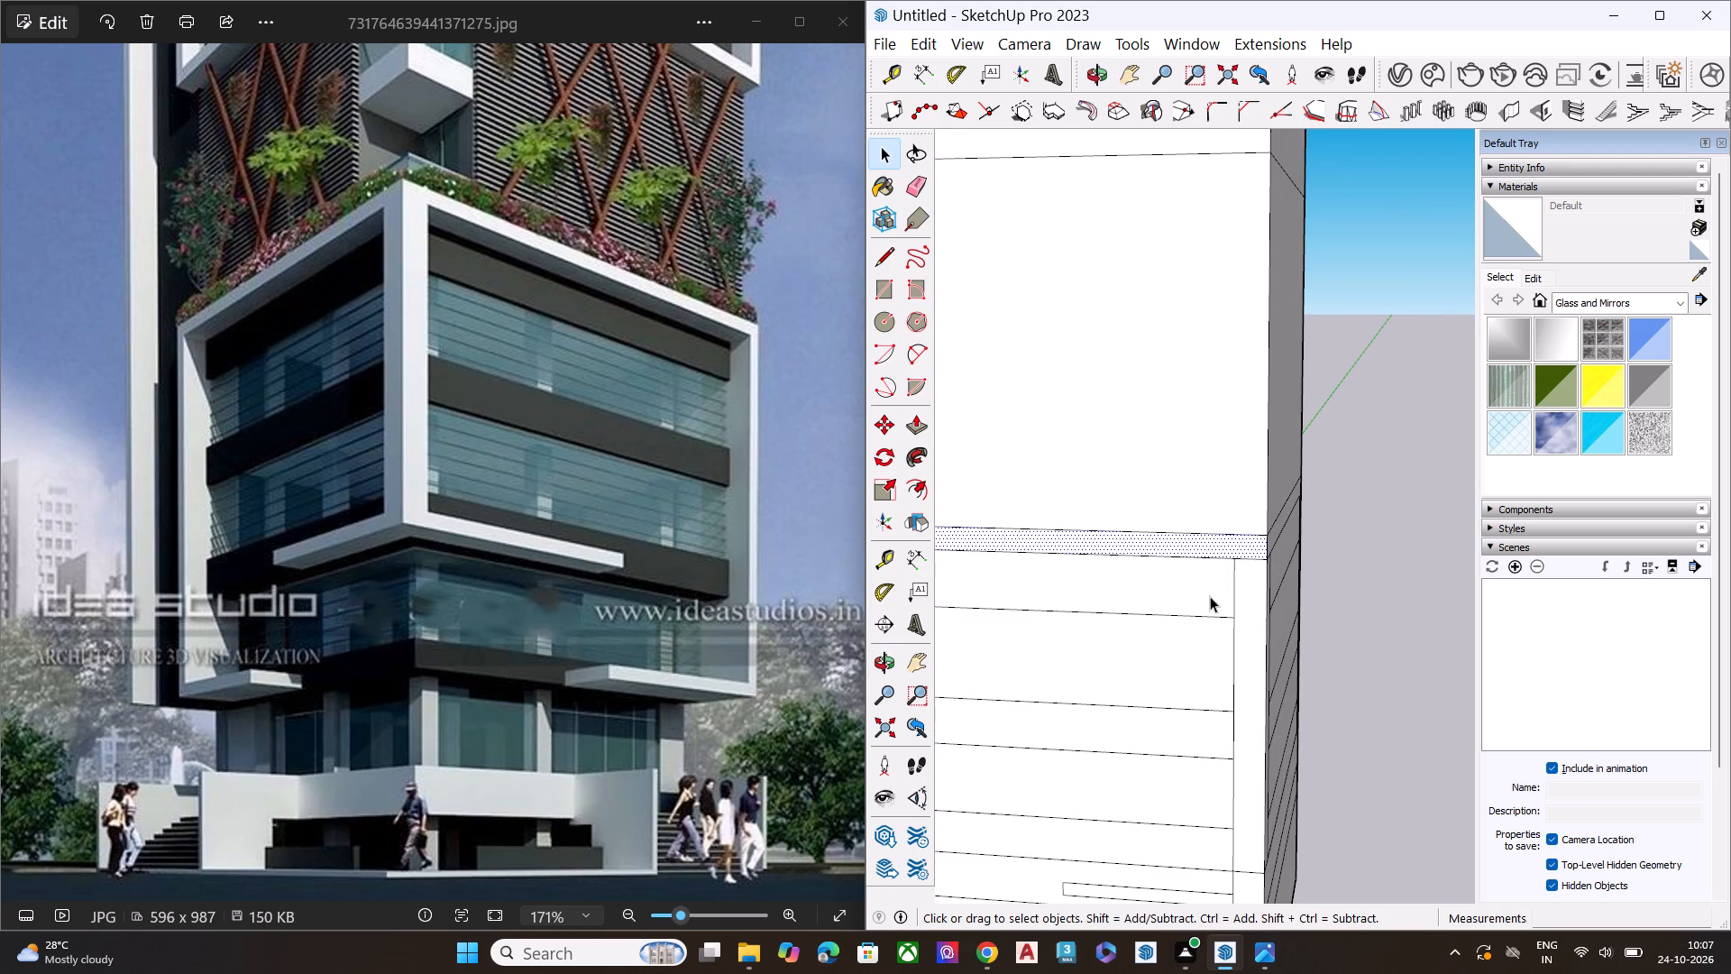
pyautogui.scroll(-1, 1213, 582)
pyautogui.scroll(1, 1213, 582)
pyautogui.scroll(-2, 1213, 582)
pyautogui.scroll(1, 1214, 580)
pyautogui.scroll(-2, 1214, 580)
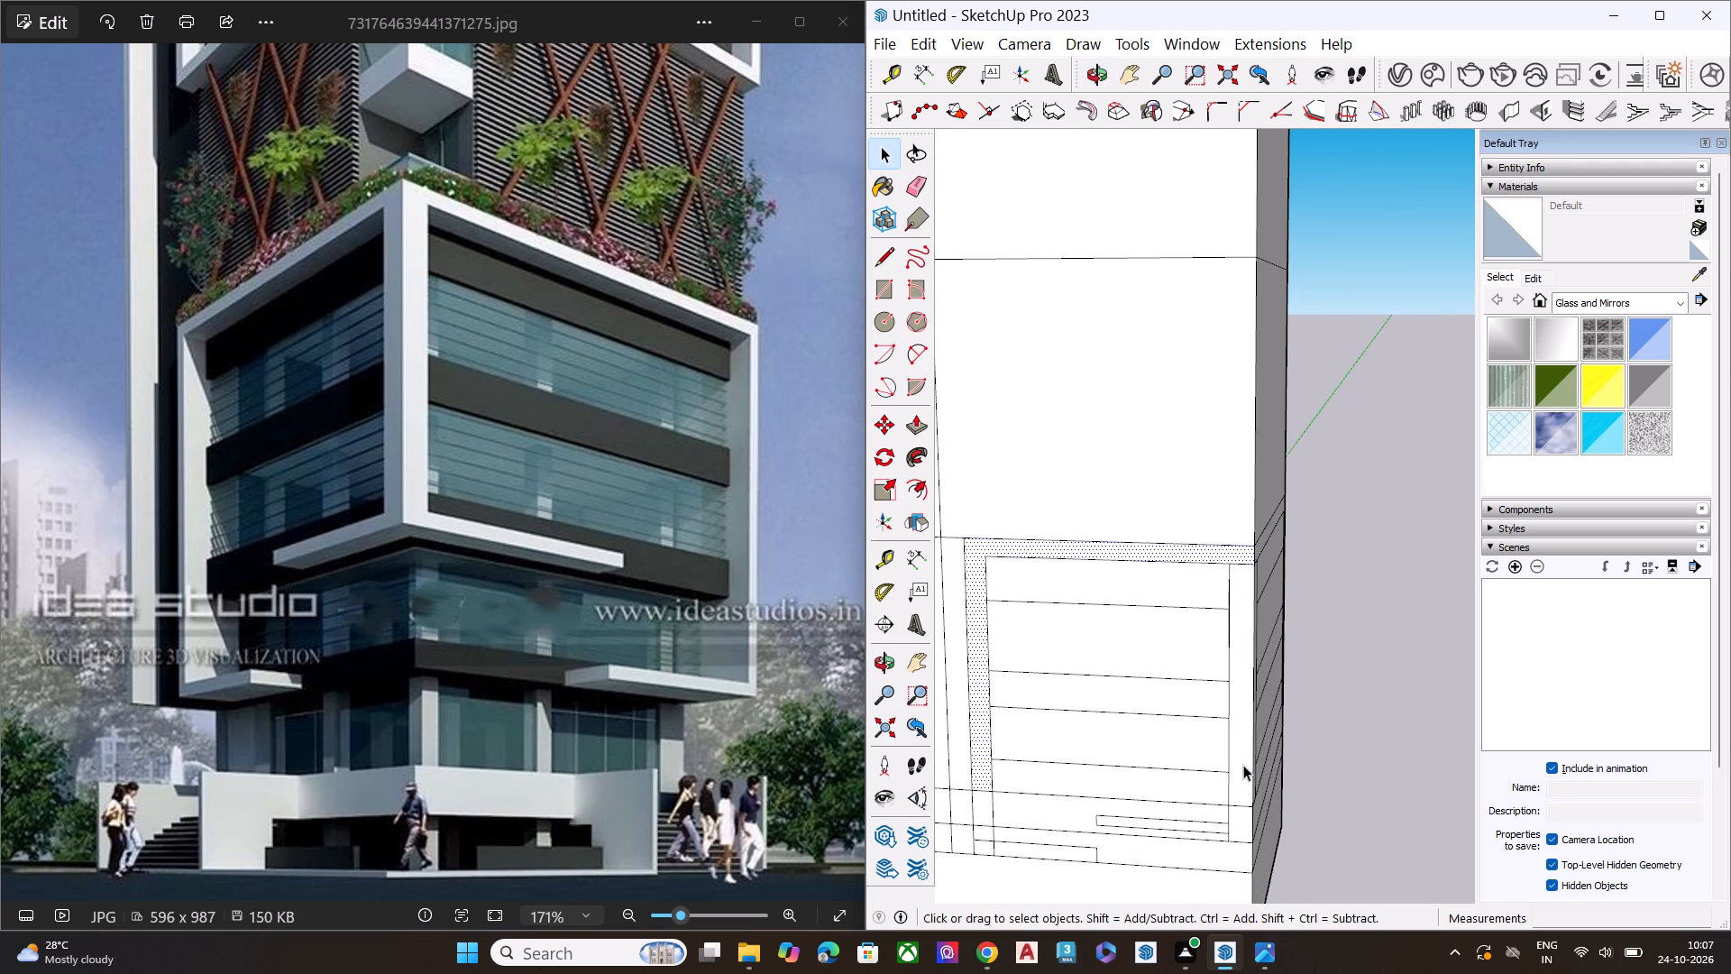
pyautogui.scroll(7, 1244, 792)
pyautogui.scroll(-1, 1241, 829)
pyautogui.moveTo(1241, 829); pyautogui.dragTo(1241, 721, button='middle')
pyautogui.scroll(1, 1232, 759)
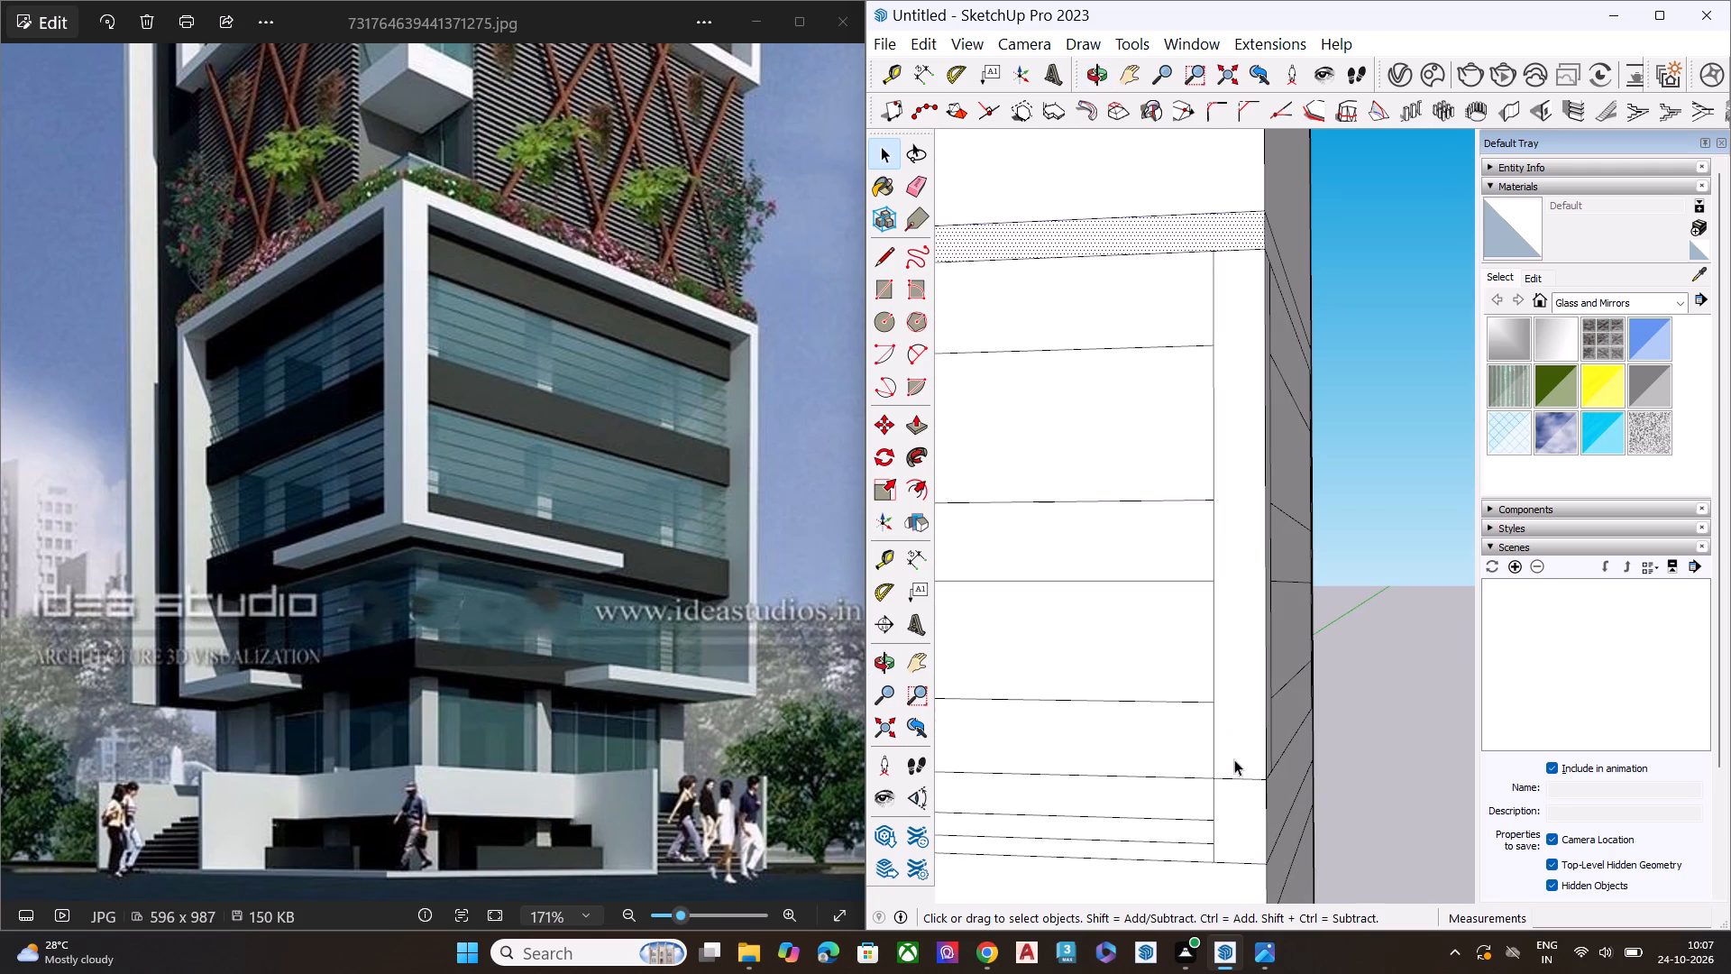
pyautogui.click(1388, 673)
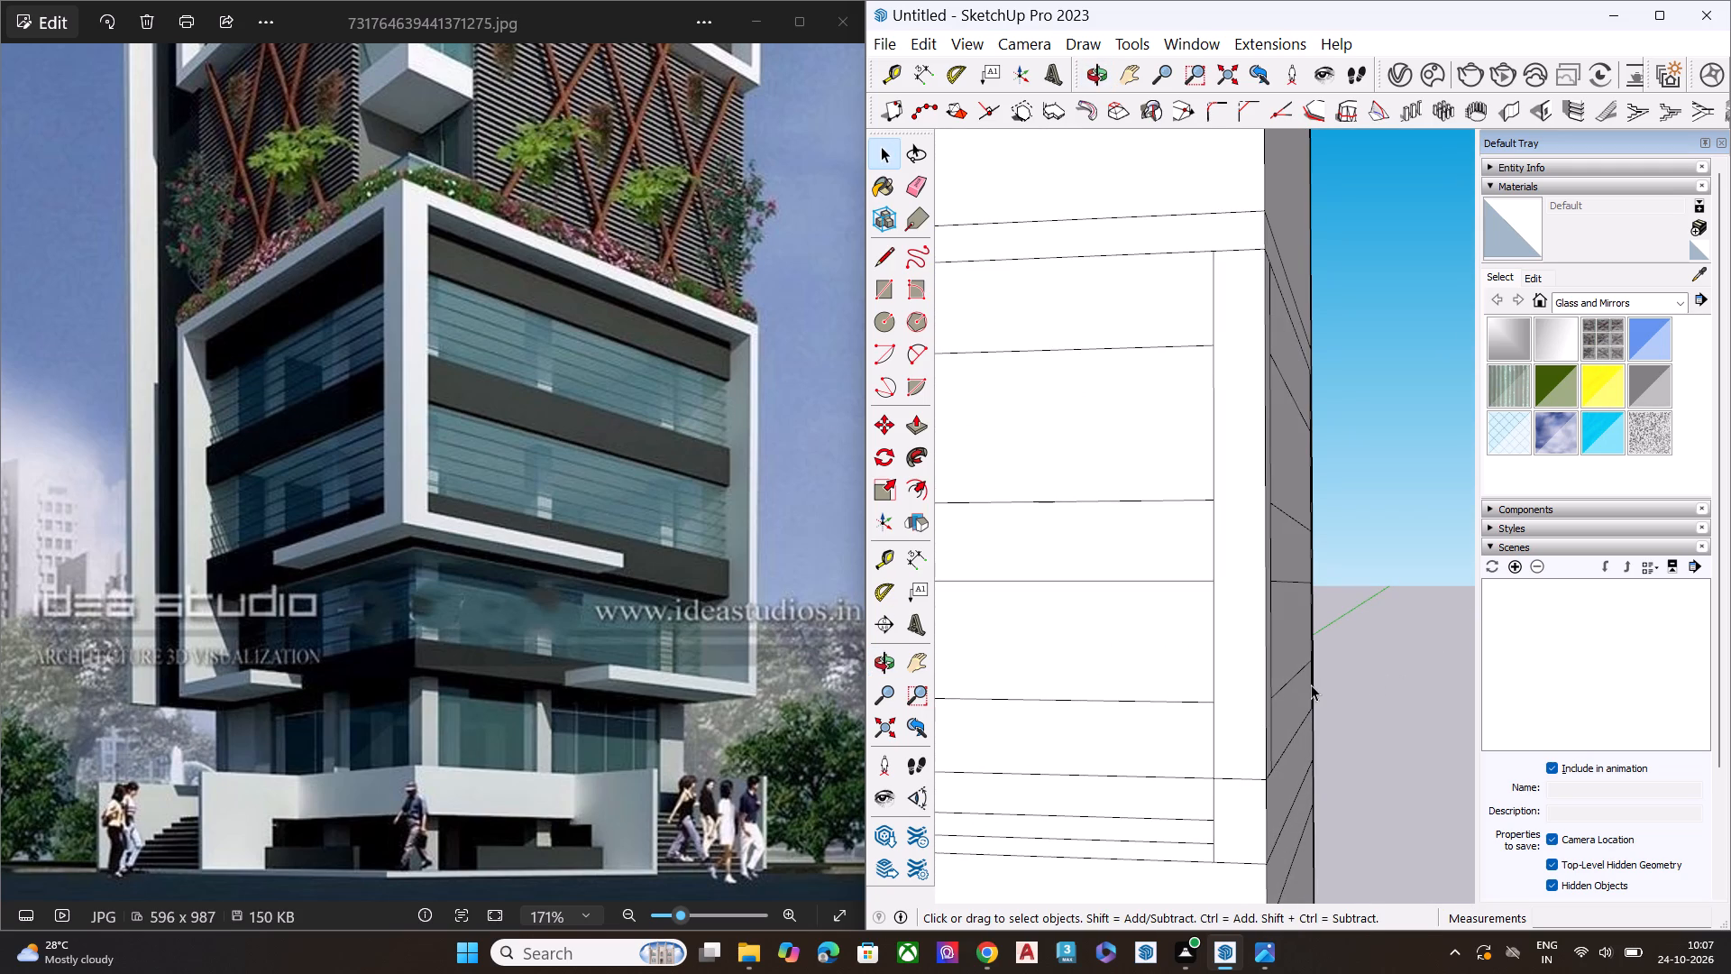
pyautogui.press('e')
pyautogui.click(1230, 778)
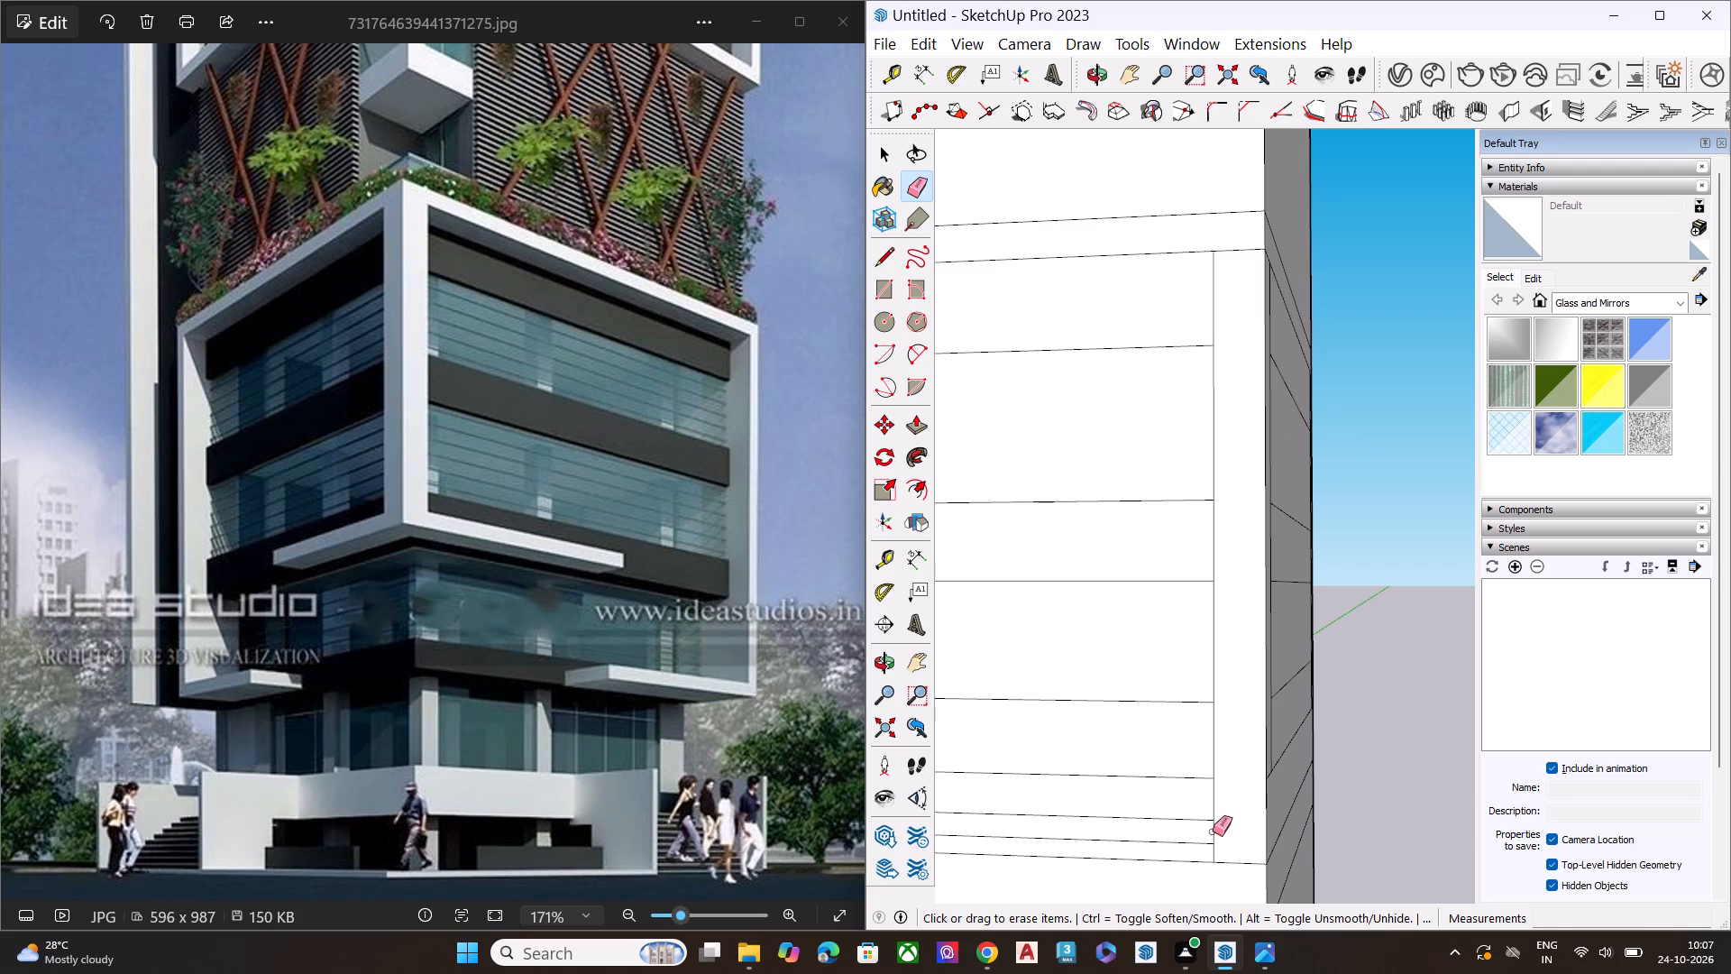
pyautogui.click(1213, 832)
# Erase the horizontal segments crossing the red-axis frame's far leg and the vertical segment separating that leg from the lower strip.
pyautogui.scroll(-6, 1310, 808)
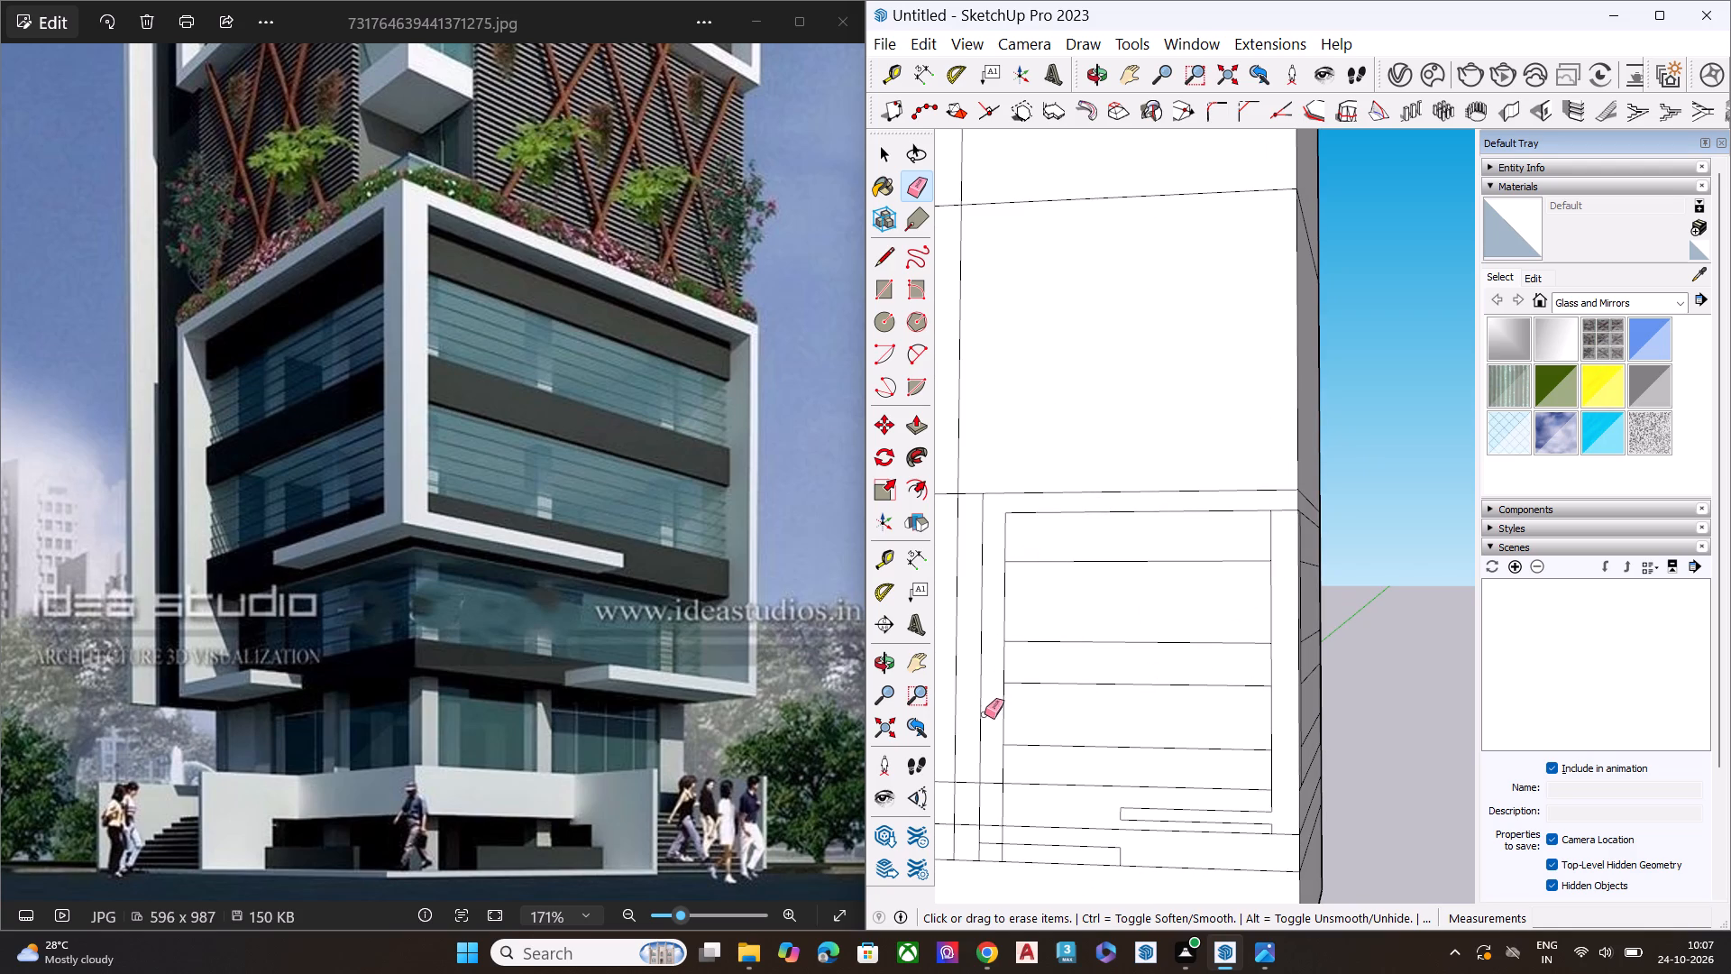
pyautogui.moveTo(1031, 767); pyautogui.dragTo(1120, 724, button='middle')
pyautogui.scroll(-6, 1092, 676)
pyautogui.scroll(1, 1092, 676)
pyautogui.scroll(-1, 1092, 676)
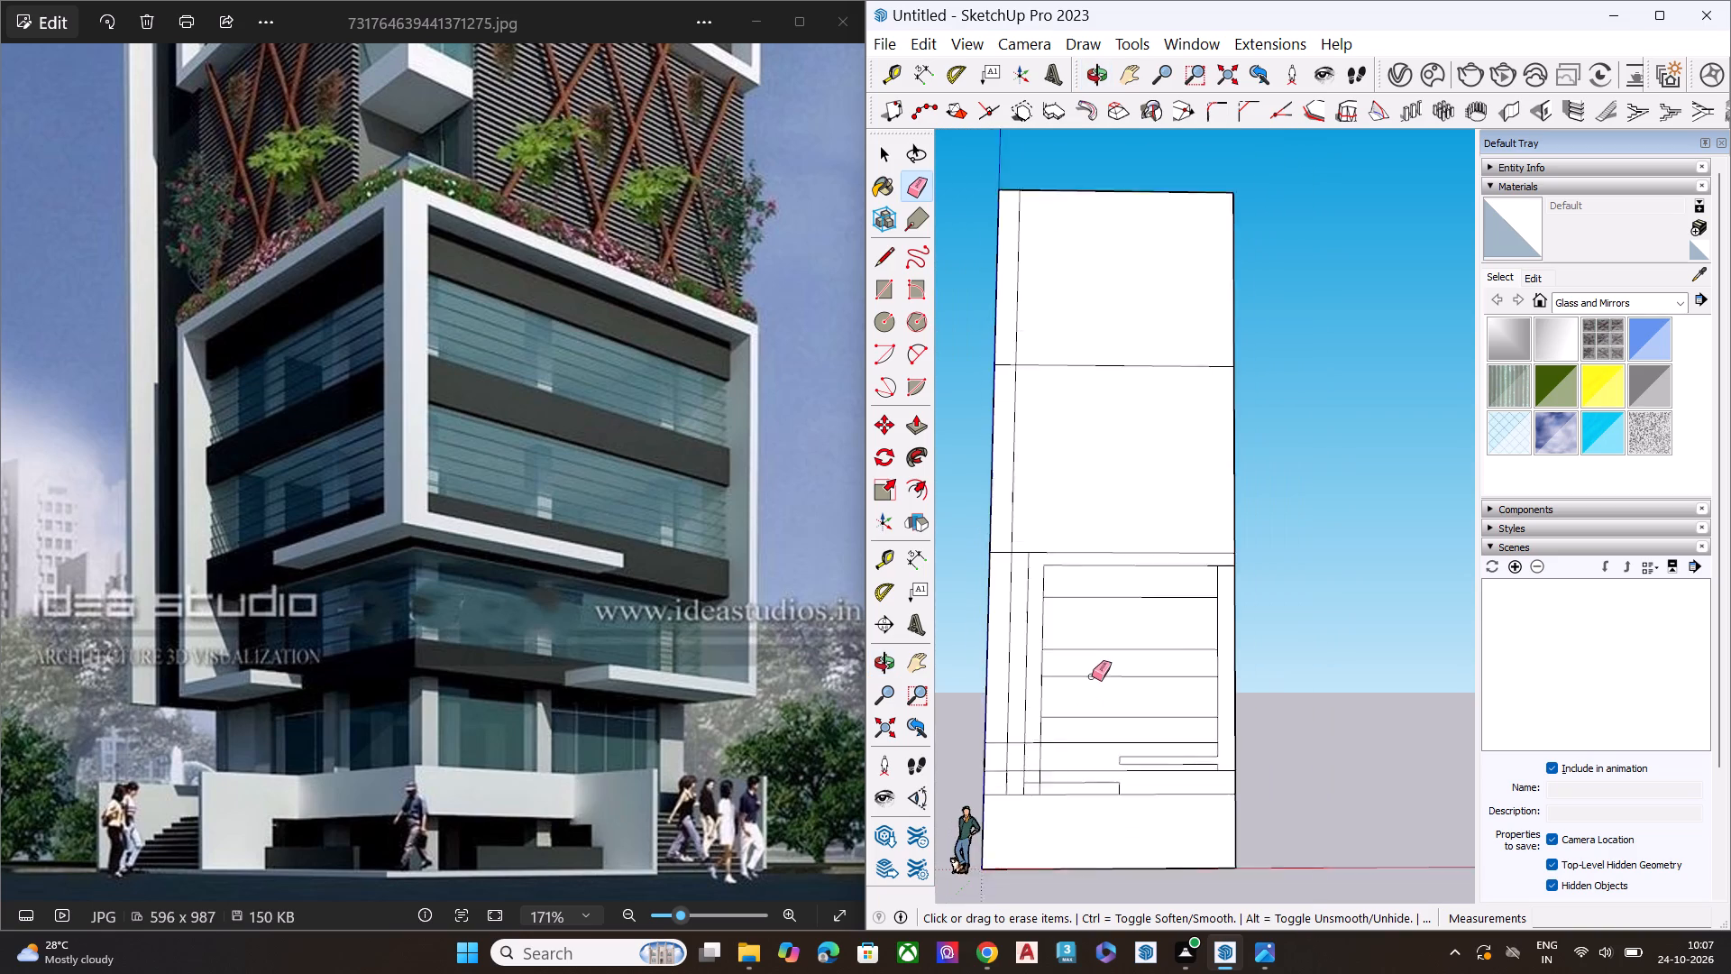
pyautogui.scroll(-1, 1092, 676)
pyautogui.moveTo(1036, 790); pyautogui.dragTo(1056, 850, button='middle')
pyautogui.scroll(6, 1049, 801)
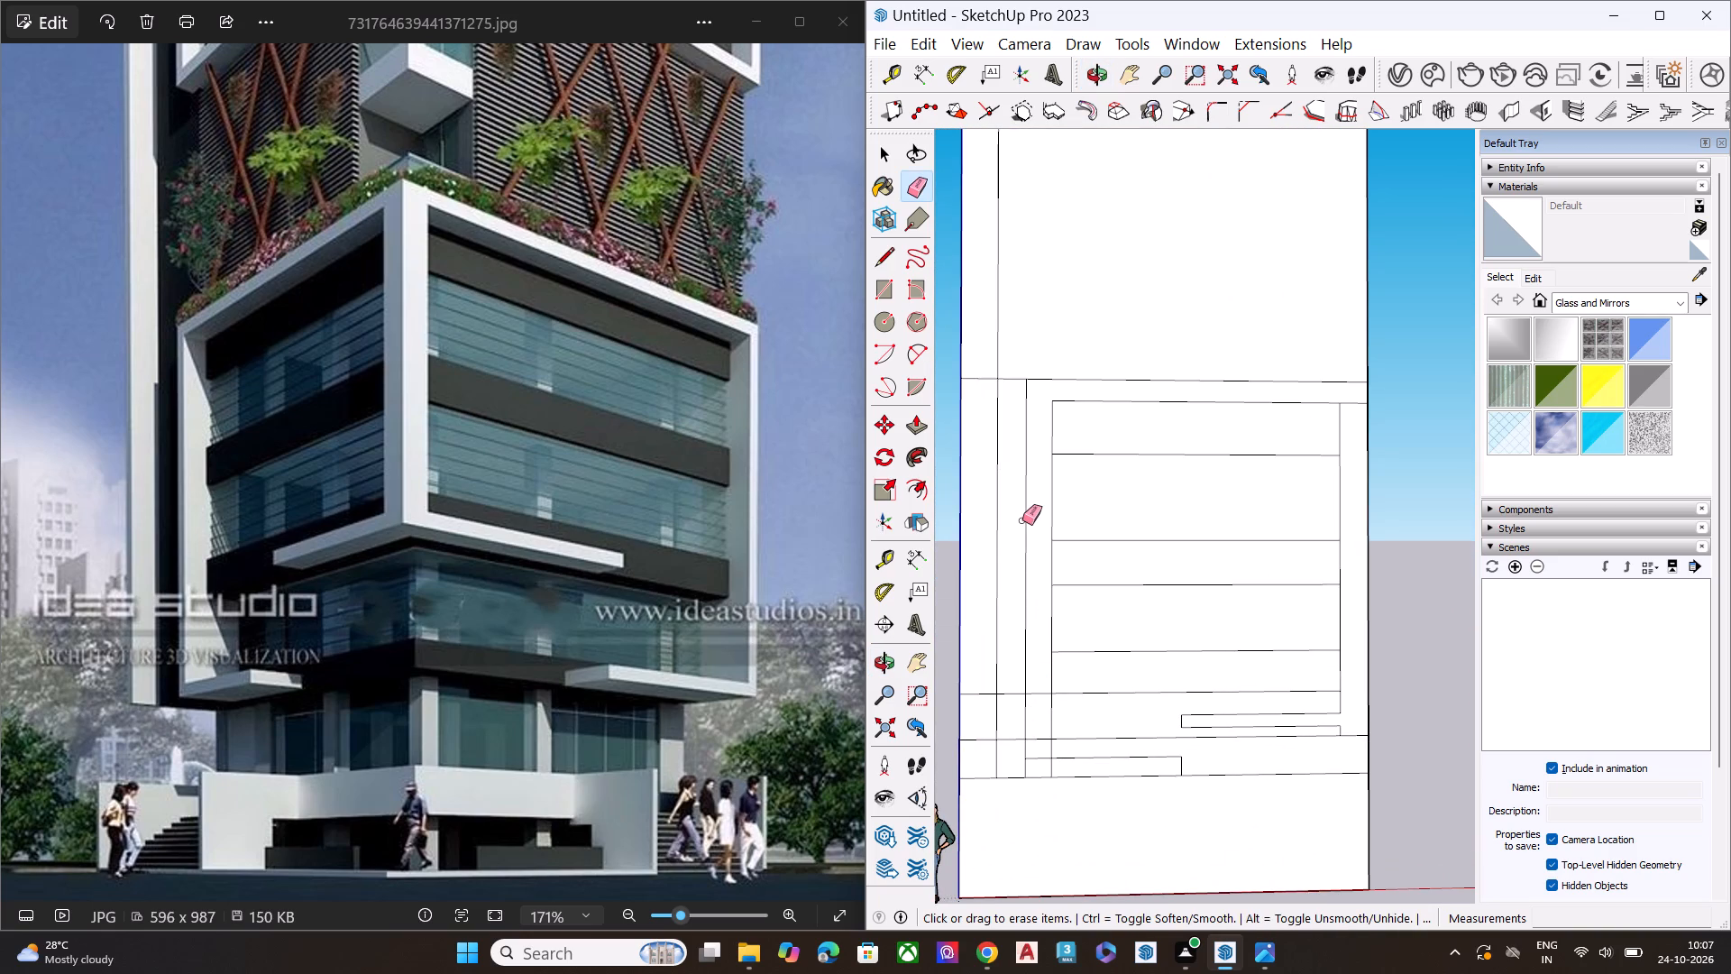
pyautogui.click(1035, 736)
pyautogui.click(1038, 694)
pyautogui.click(1040, 738)
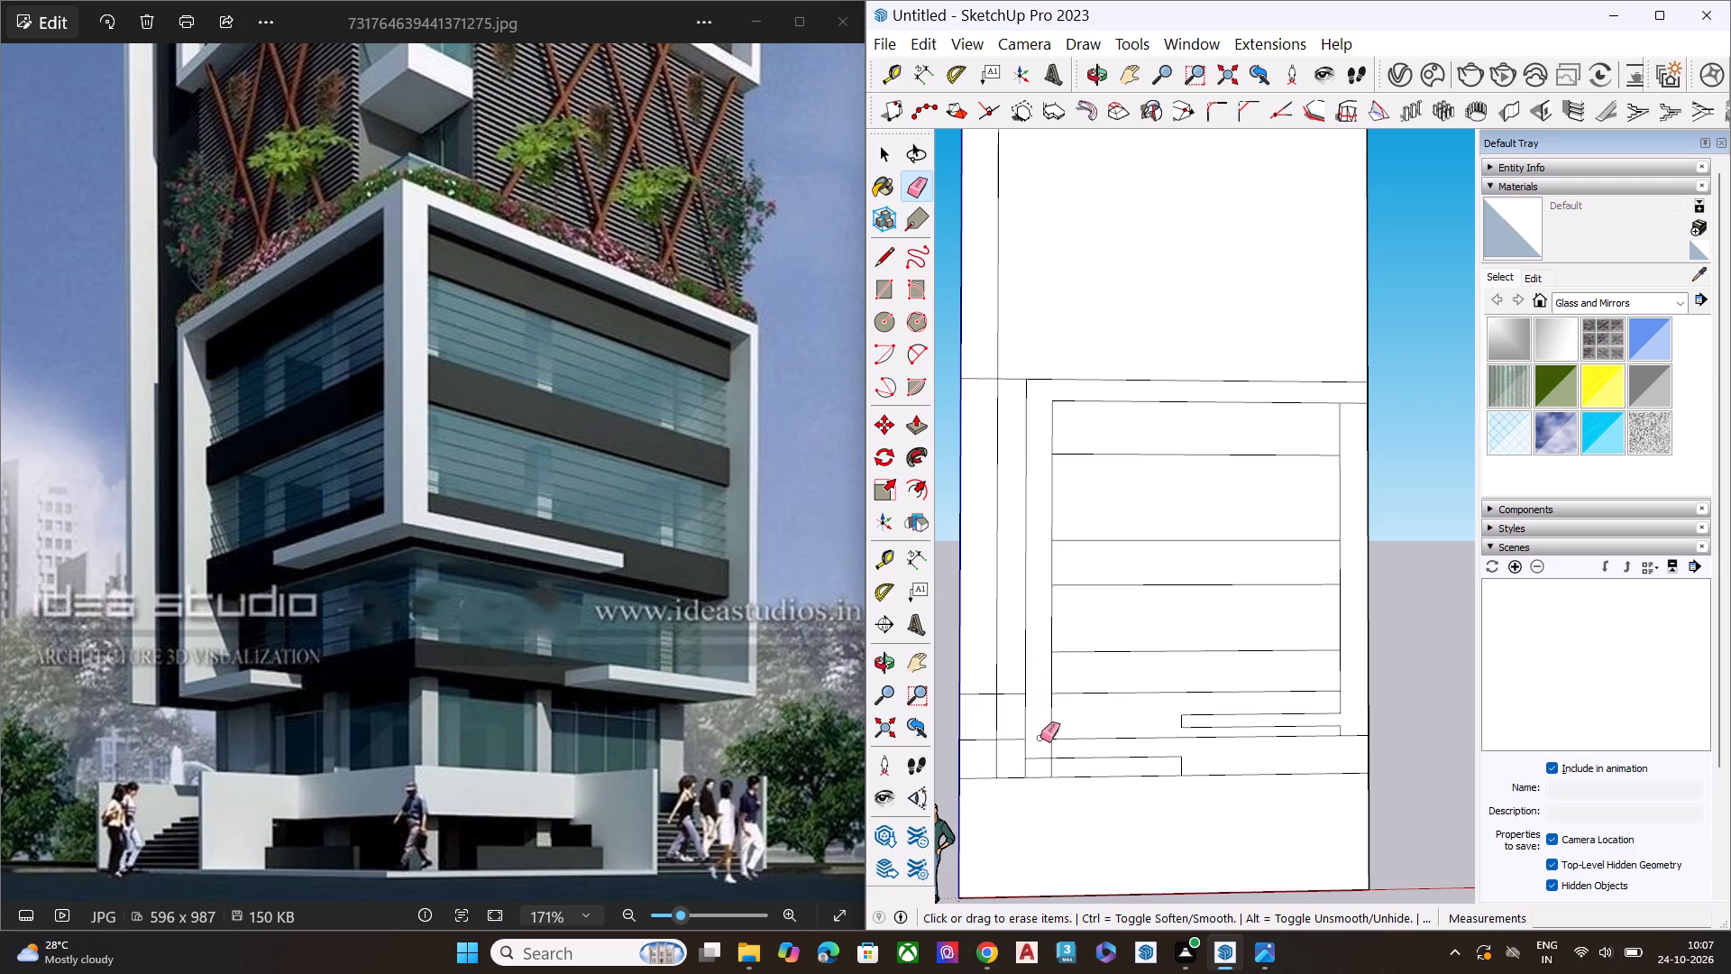
pyautogui.doubleClick(1037, 755)
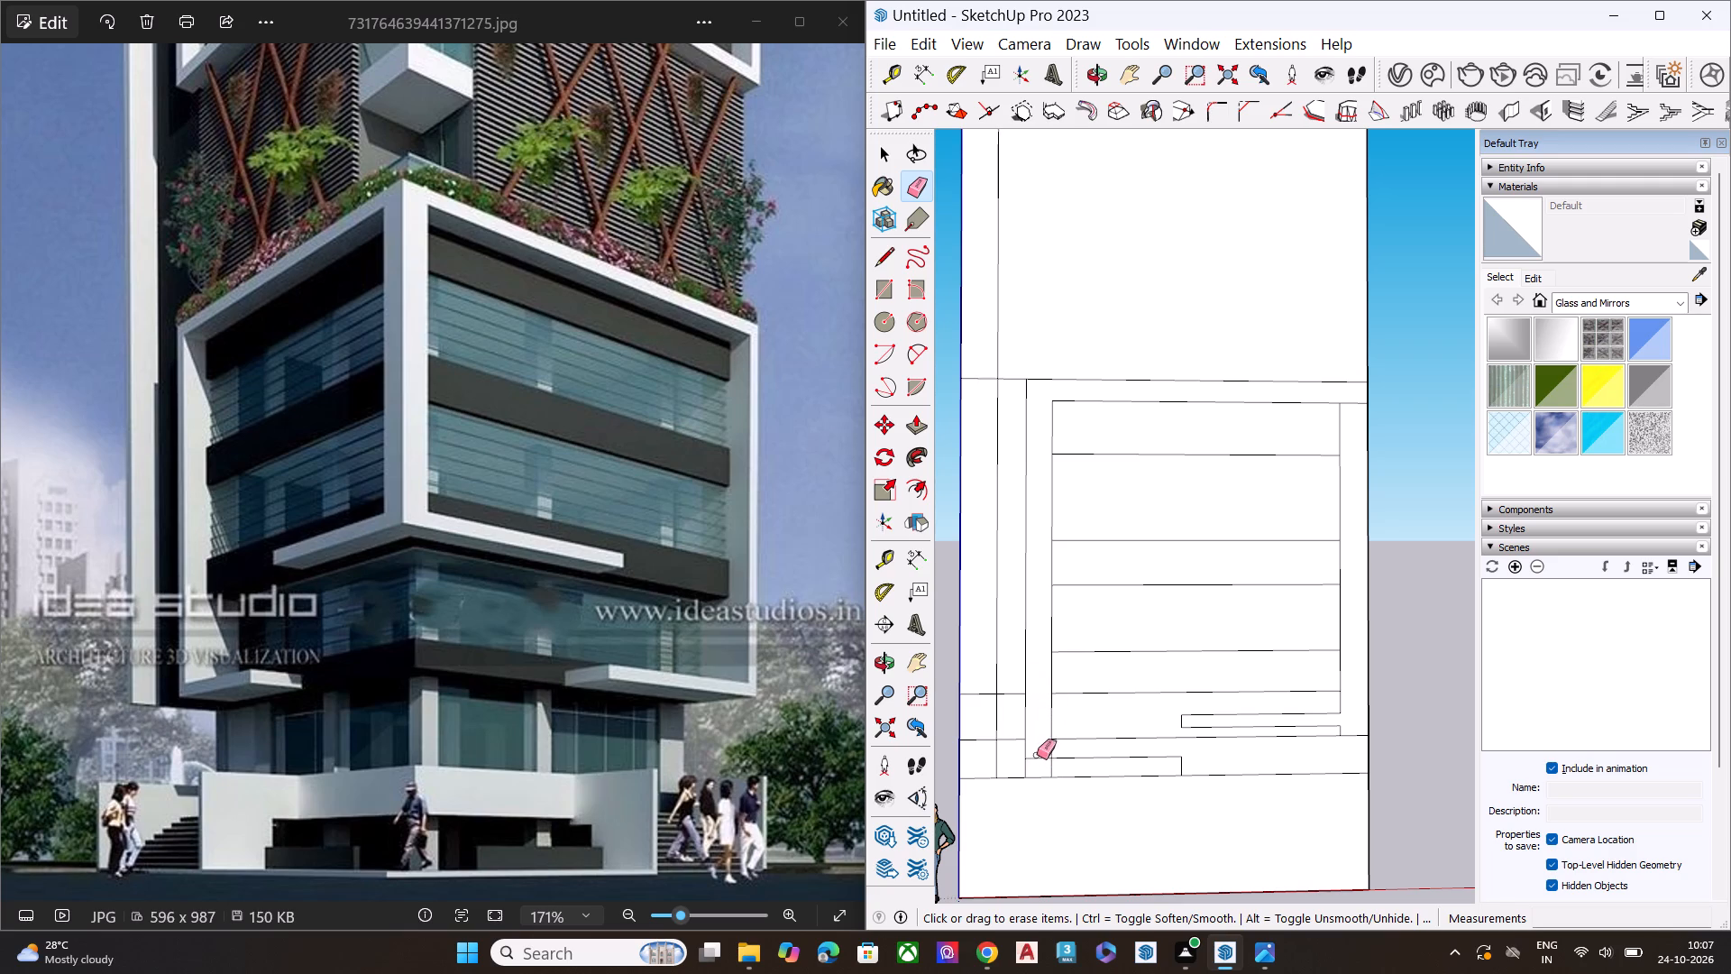
pyautogui.click(1051, 767)
# Erase the short horizontal segment between the red-axis frame's top band and its leg beside the shared corner.
pyautogui.press('space')
pyautogui.click(1043, 404)
pyautogui.moveTo(1134, 492); pyautogui.dragTo(988, 692, button='middle')
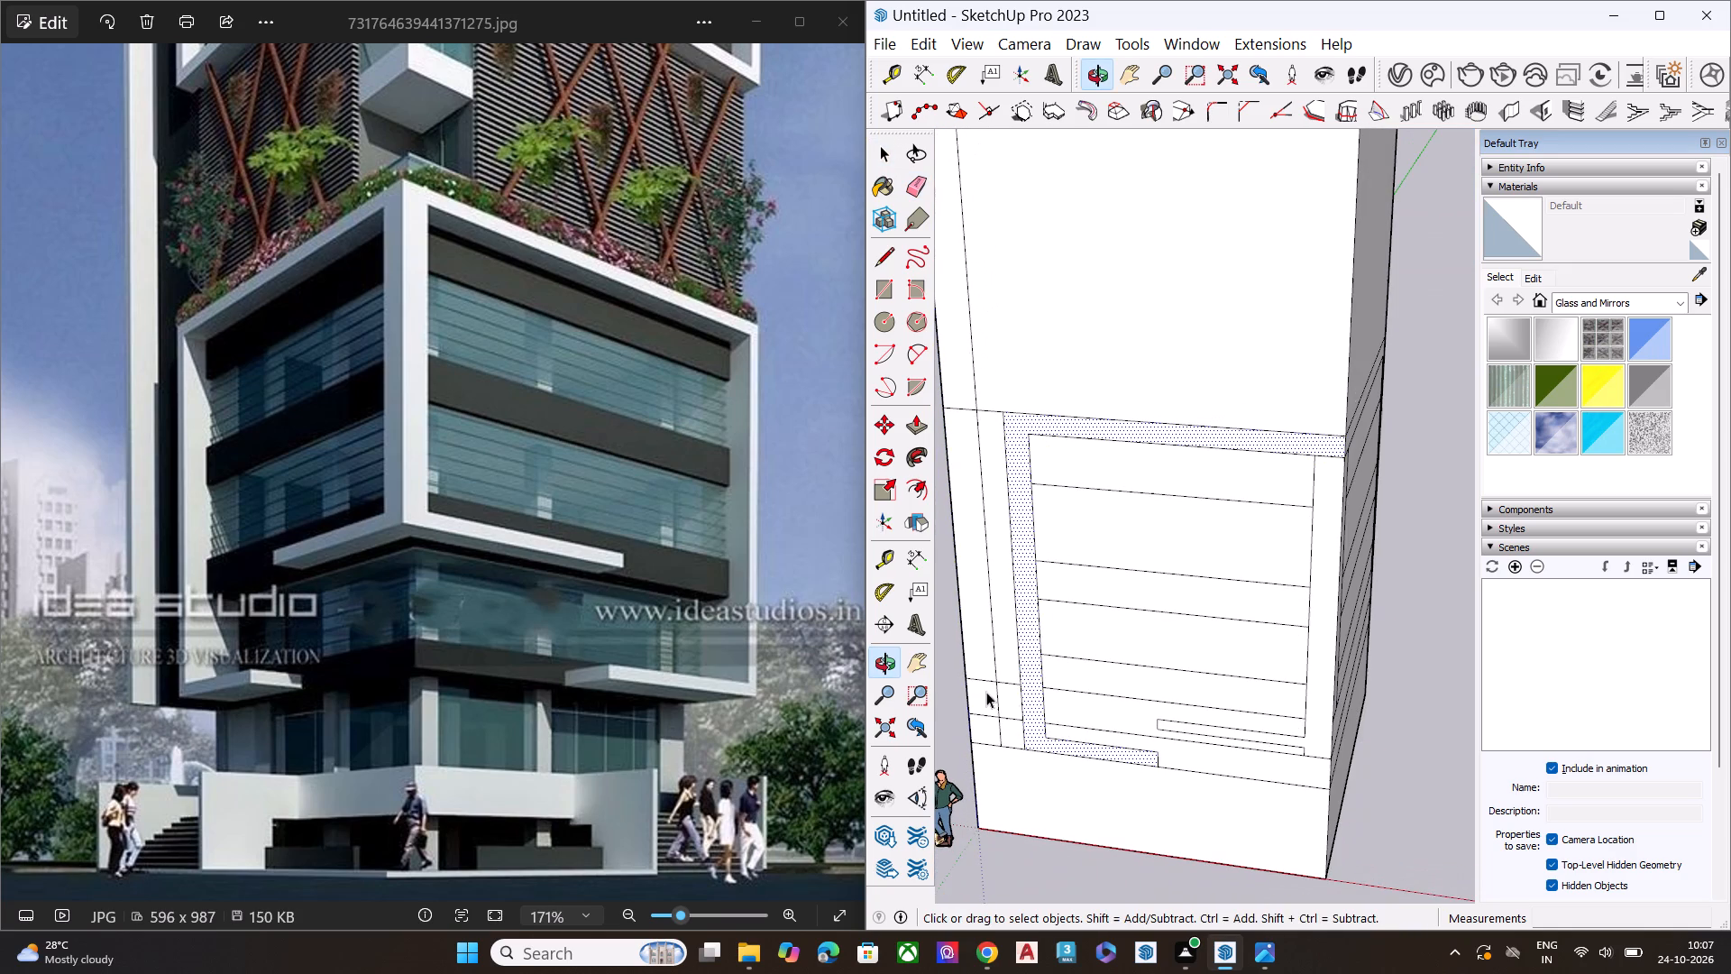
pyautogui.click(1406, 525)
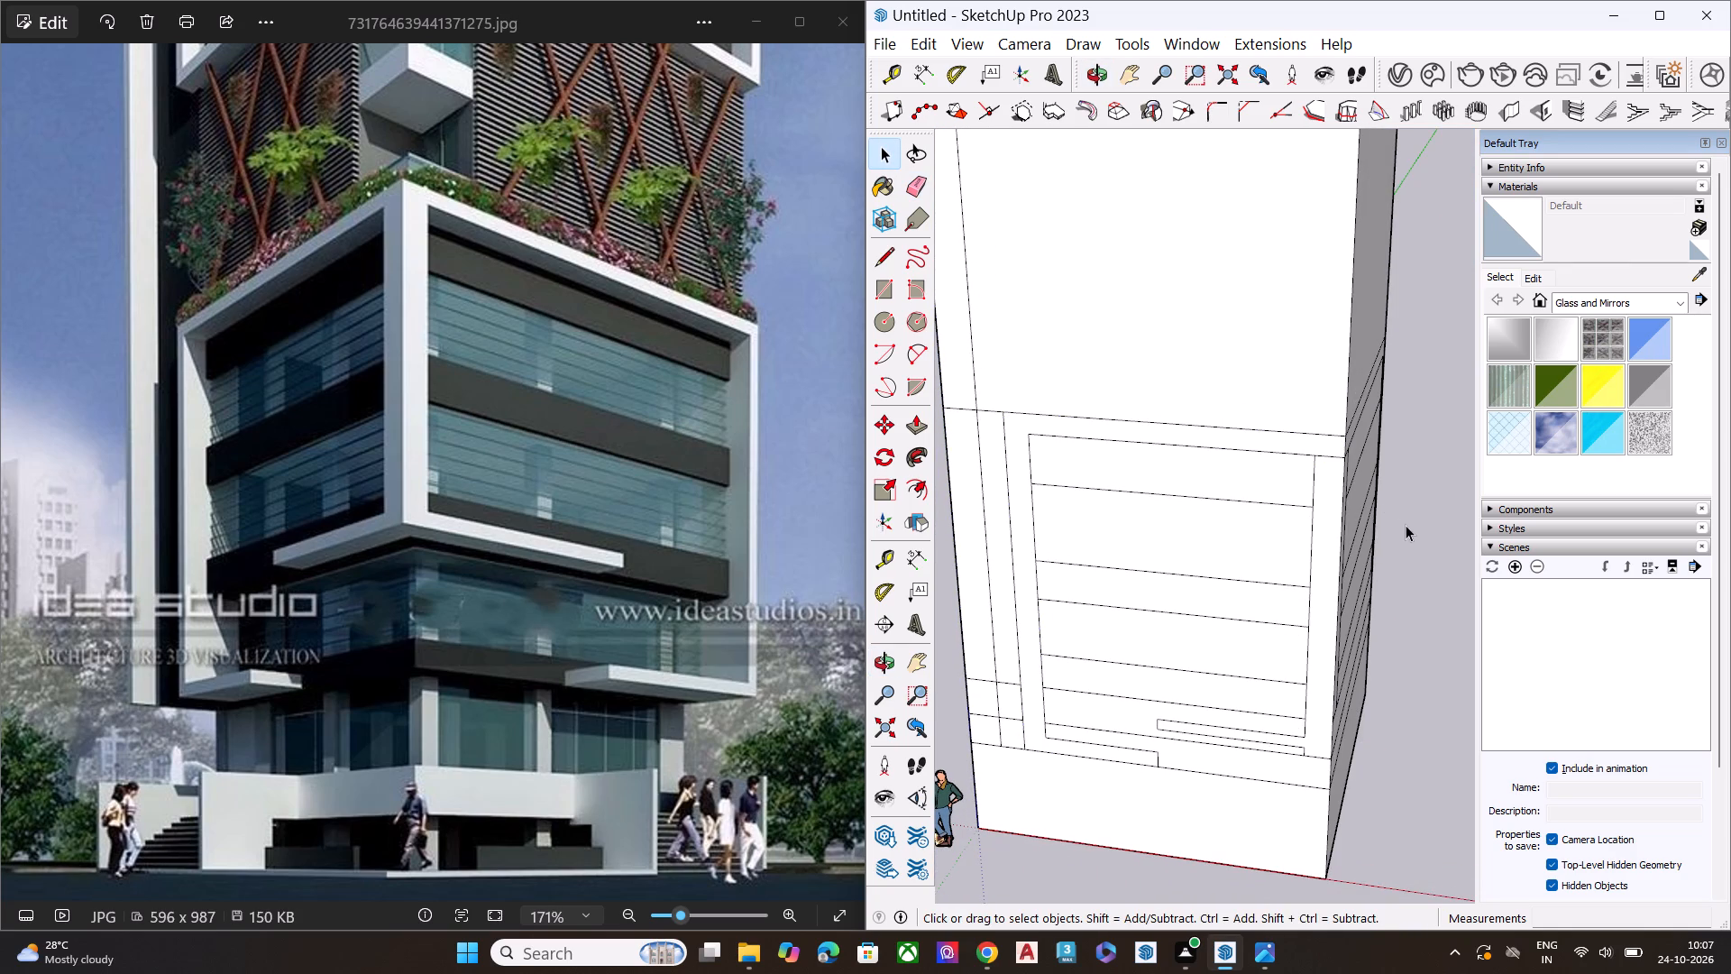
pyautogui.press('e')
pyautogui.scroll(1, 1311, 467)
pyautogui.scroll(-1, 1314, 464)
pyautogui.scroll(3, 1315, 463)
pyautogui.scroll(-1, 1322, 460)
pyautogui.scroll(1, 1323, 459)
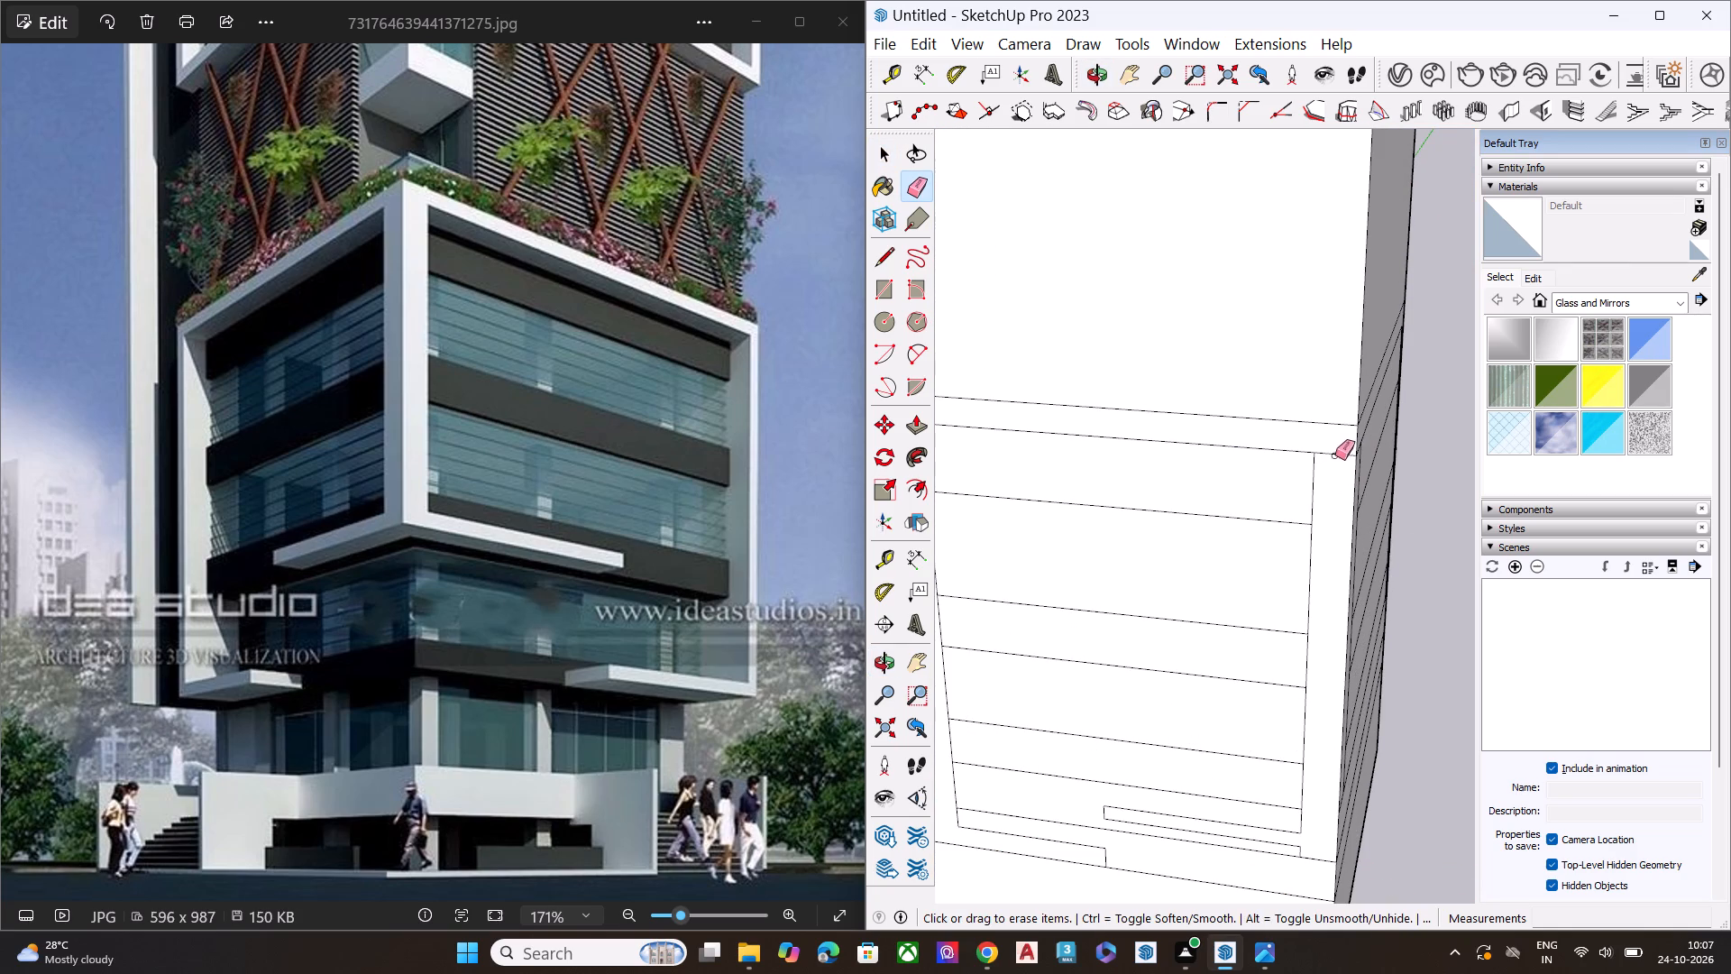
pyautogui.click(1335, 455)
pyautogui.press('space')
pyautogui.click(1432, 485)
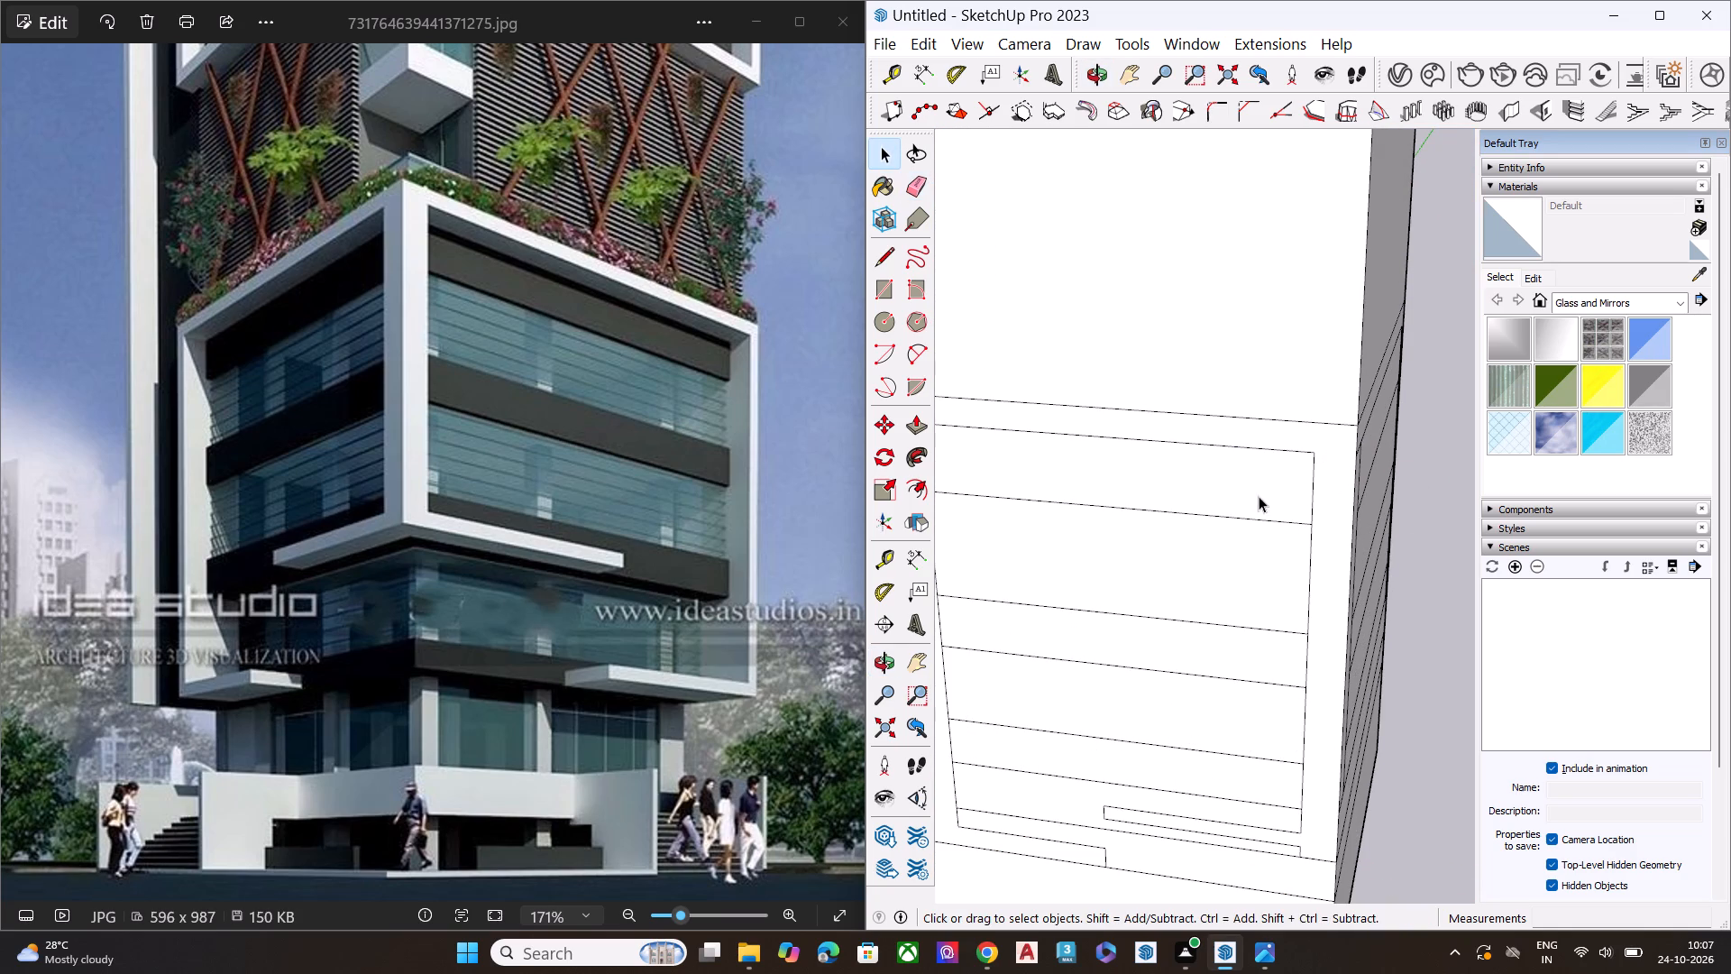
# Draw a line about 1' 5 15/16" long extending the upper strip's bottom edge across the leg to the shared corner.
pyautogui.click(1330, 455)
pyautogui.moveTo(1352, 494); pyautogui.dragTo(1285, 501, button='middle')
pyautogui.moveTo(1255, 619); pyautogui.dragTo(1289, 482, button='middle')
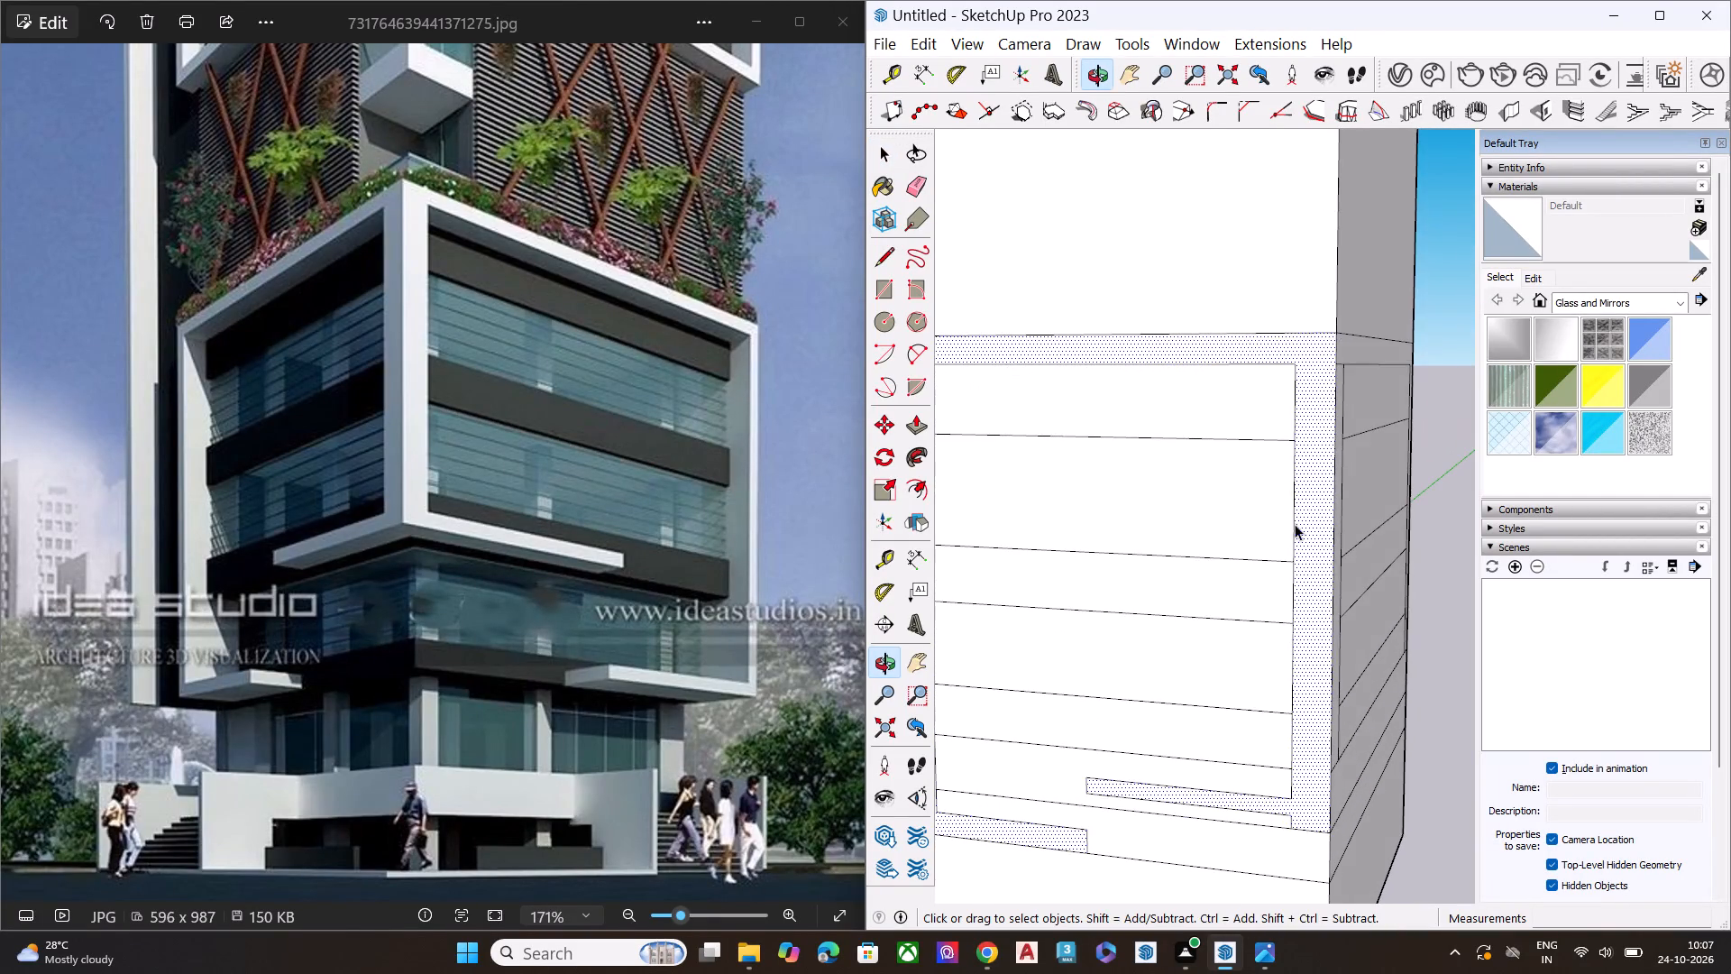
pyautogui.scroll(-4, 1420, 567)
pyautogui.moveTo(1330, 687); pyautogui.dragTo(1371, 594, button='middle')
pyautogui.scroll(8, 1371, 594)
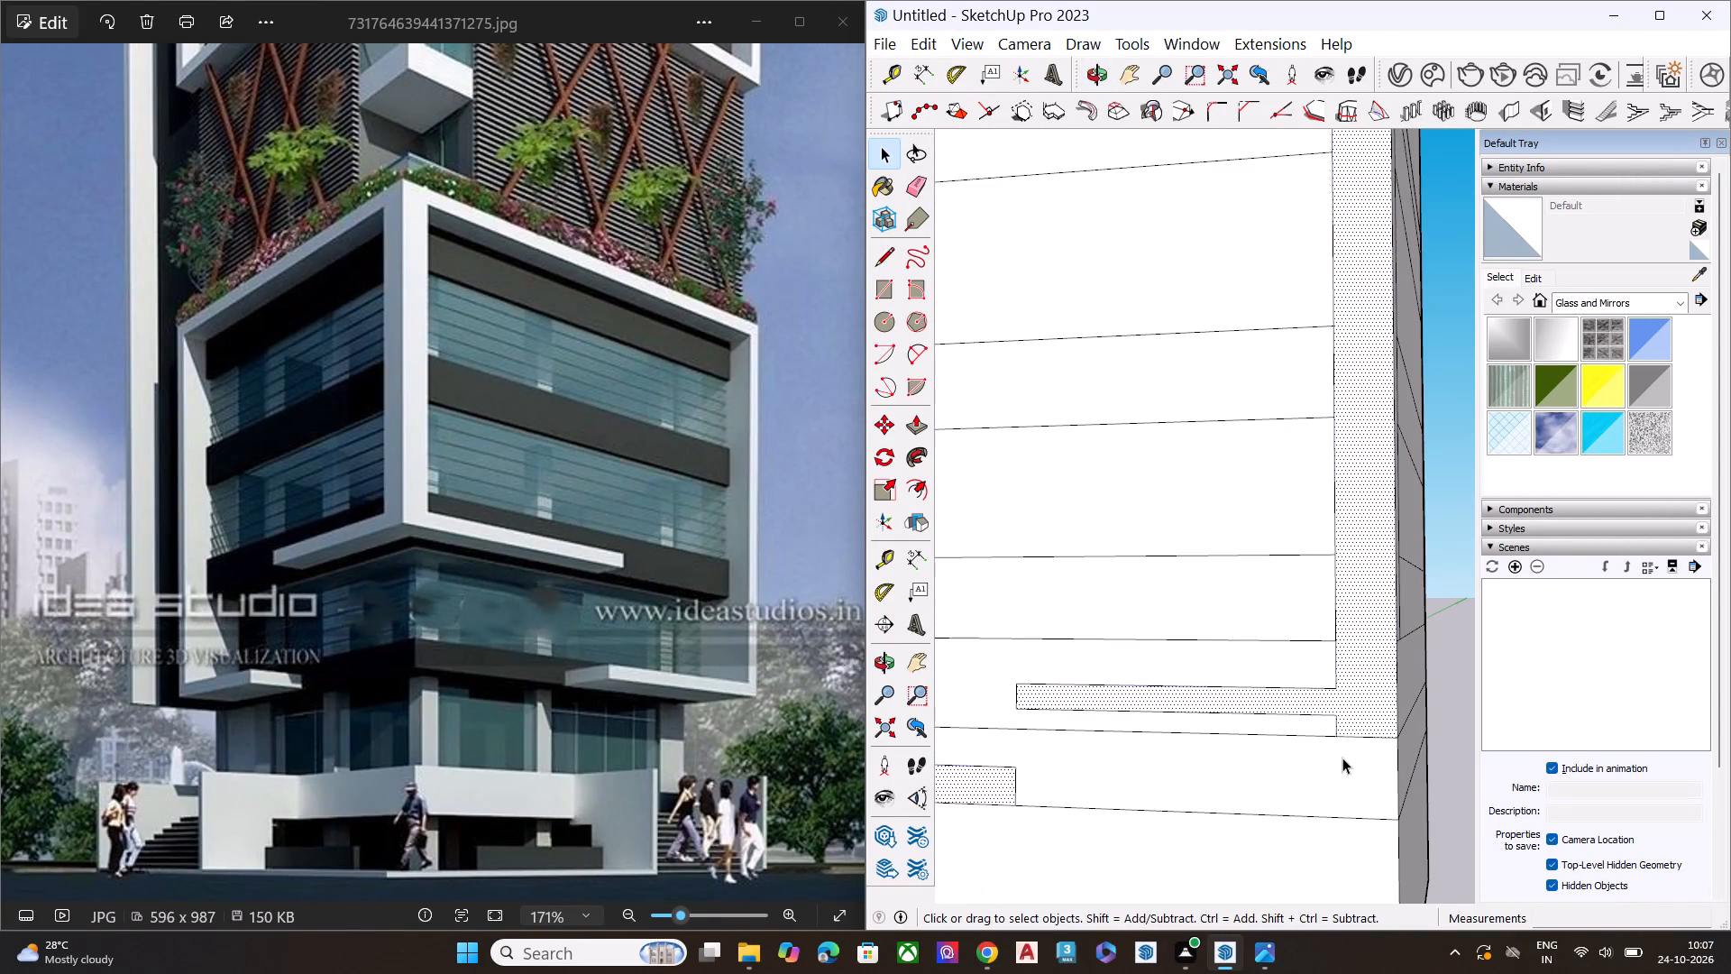
pyautogui.press('space')
pyautogui.scroll(-1, 1260, 711)
pyautogui.scroll(2, 1259, 711)
pyautogui.scroll(-4, 1257, 711)
pyautogui.click(1452, 674)
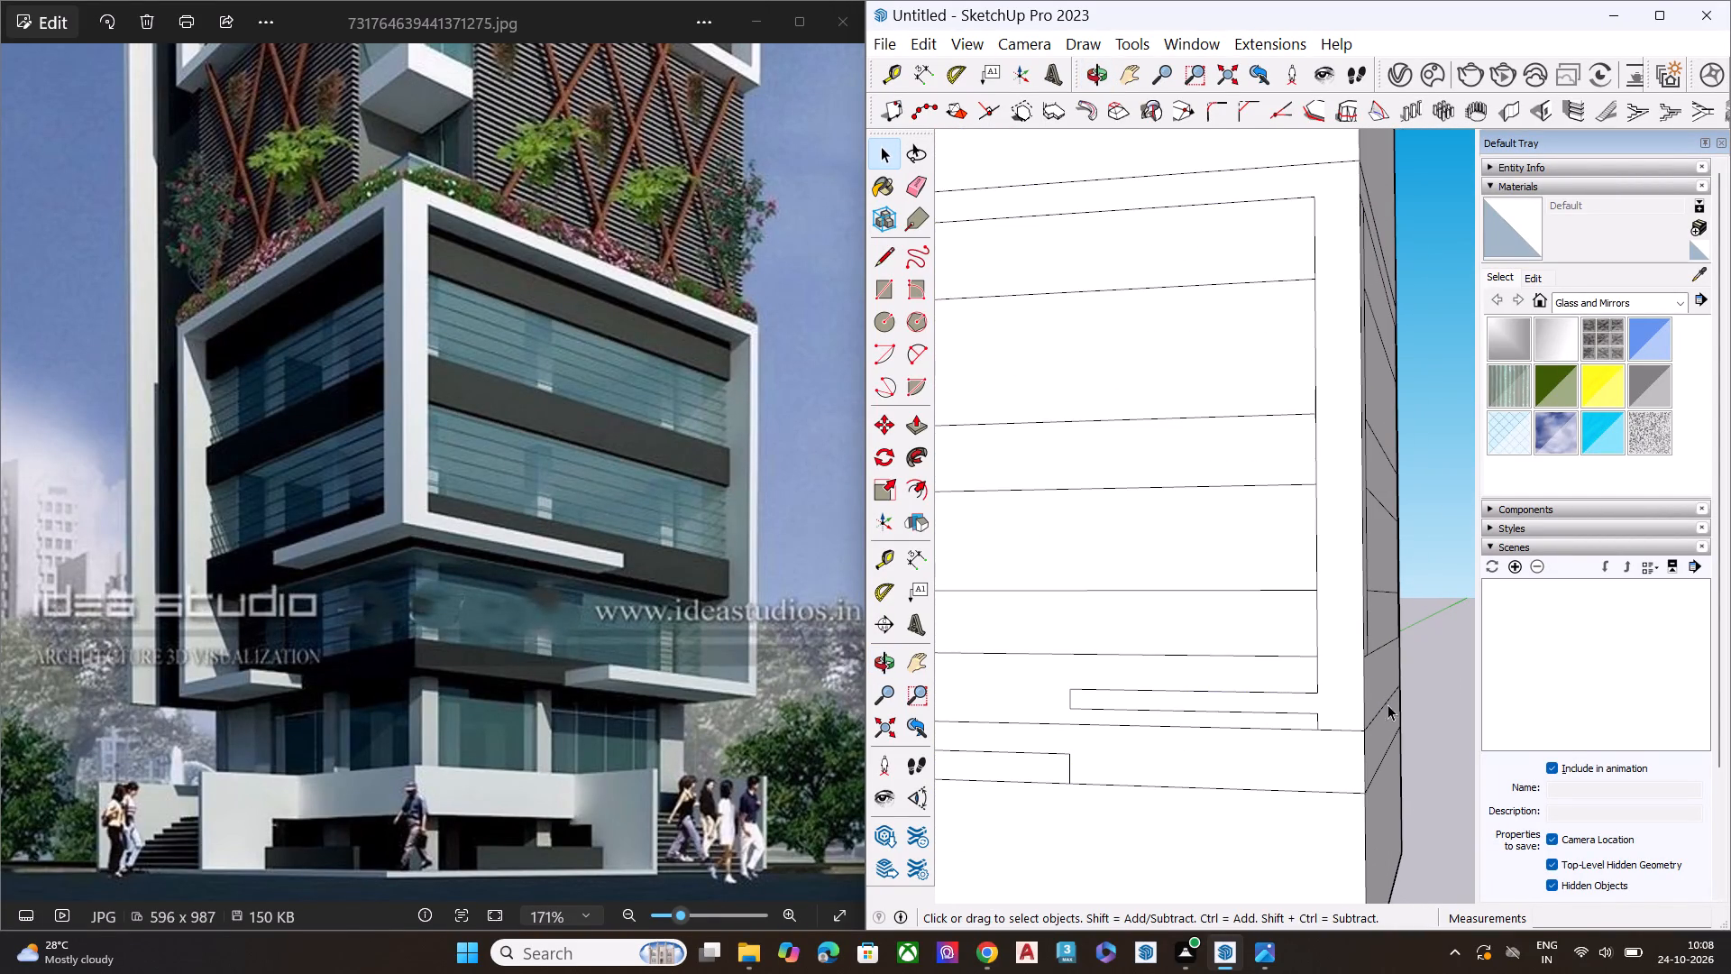
pyautogui.press('l')
pyautogui.click(1317, 714)
pyautogui.click(1360, 714)
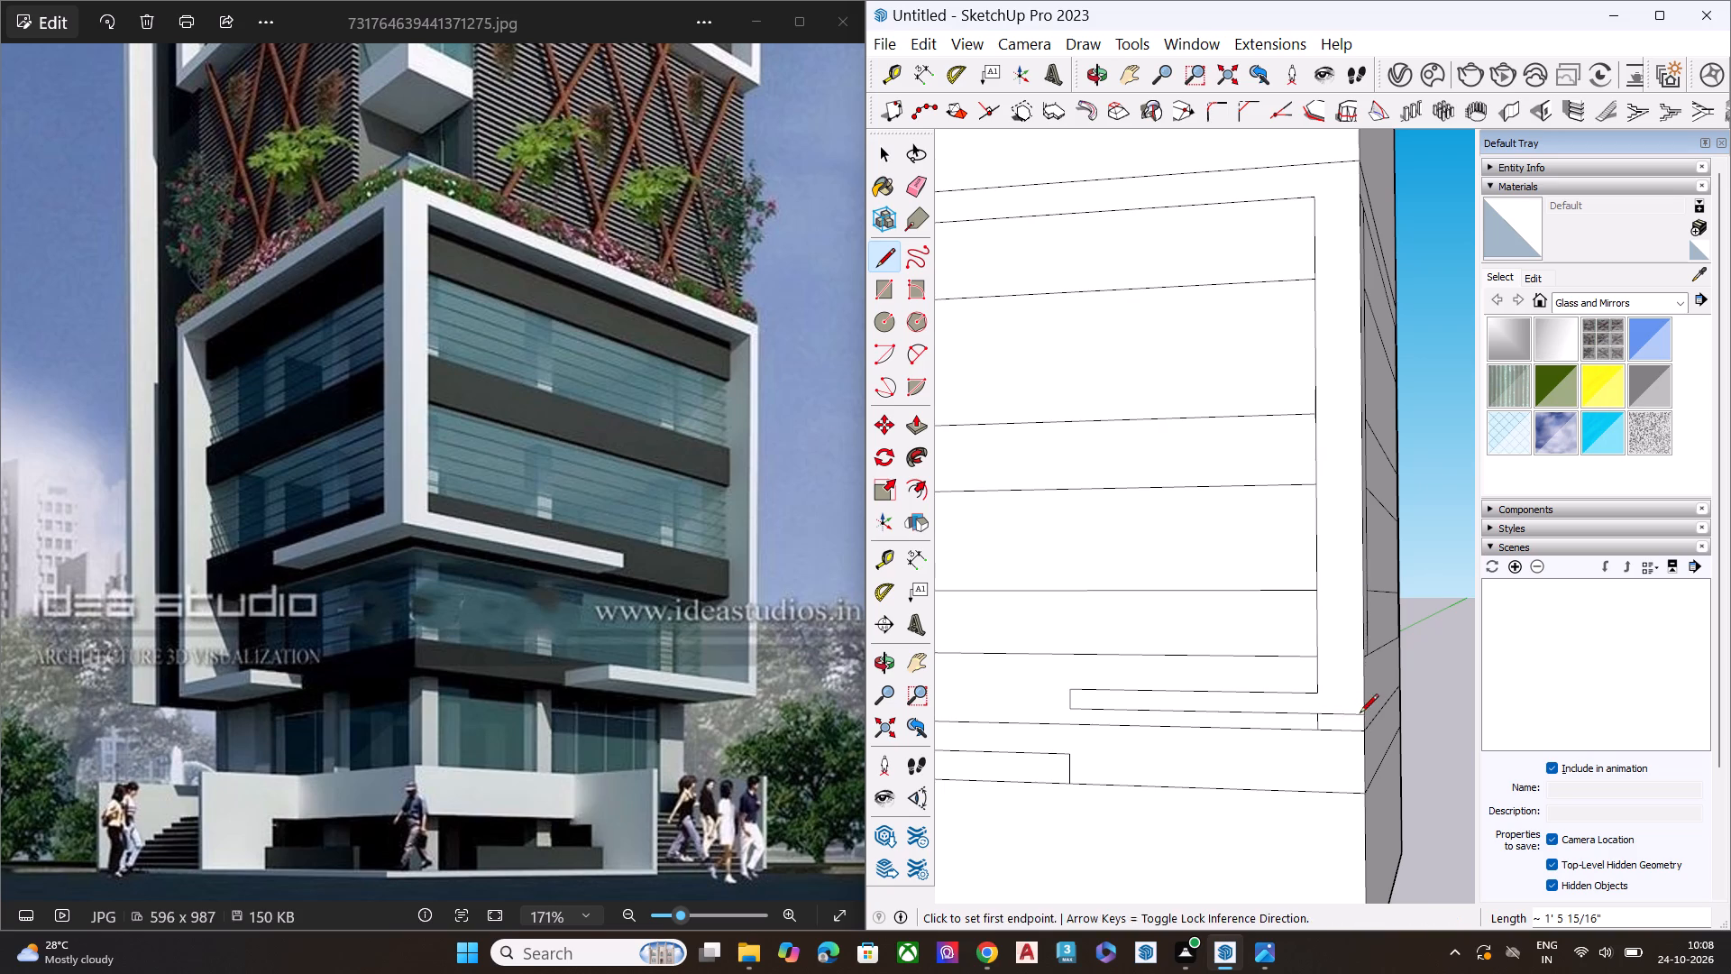
pyautogui.press('space')
# Erase the leftover short vertical stub below the upper strip at the inner side of the leg beside the shared corner.
pyautogui.scroll(-1, 1324, 729)
pyautogui.scroll(2, 1324, 729)
pyautogui.press('e')
pyautogui.scroll(1, 1310, 713)
pyautogui.scroll(-1, 1310, 713)
pyautogui.scroll(3, 1311, 713)
pyautogui.scroll(-1, 1311, 713)
pyautogui.scroll(1, 1313, 715)
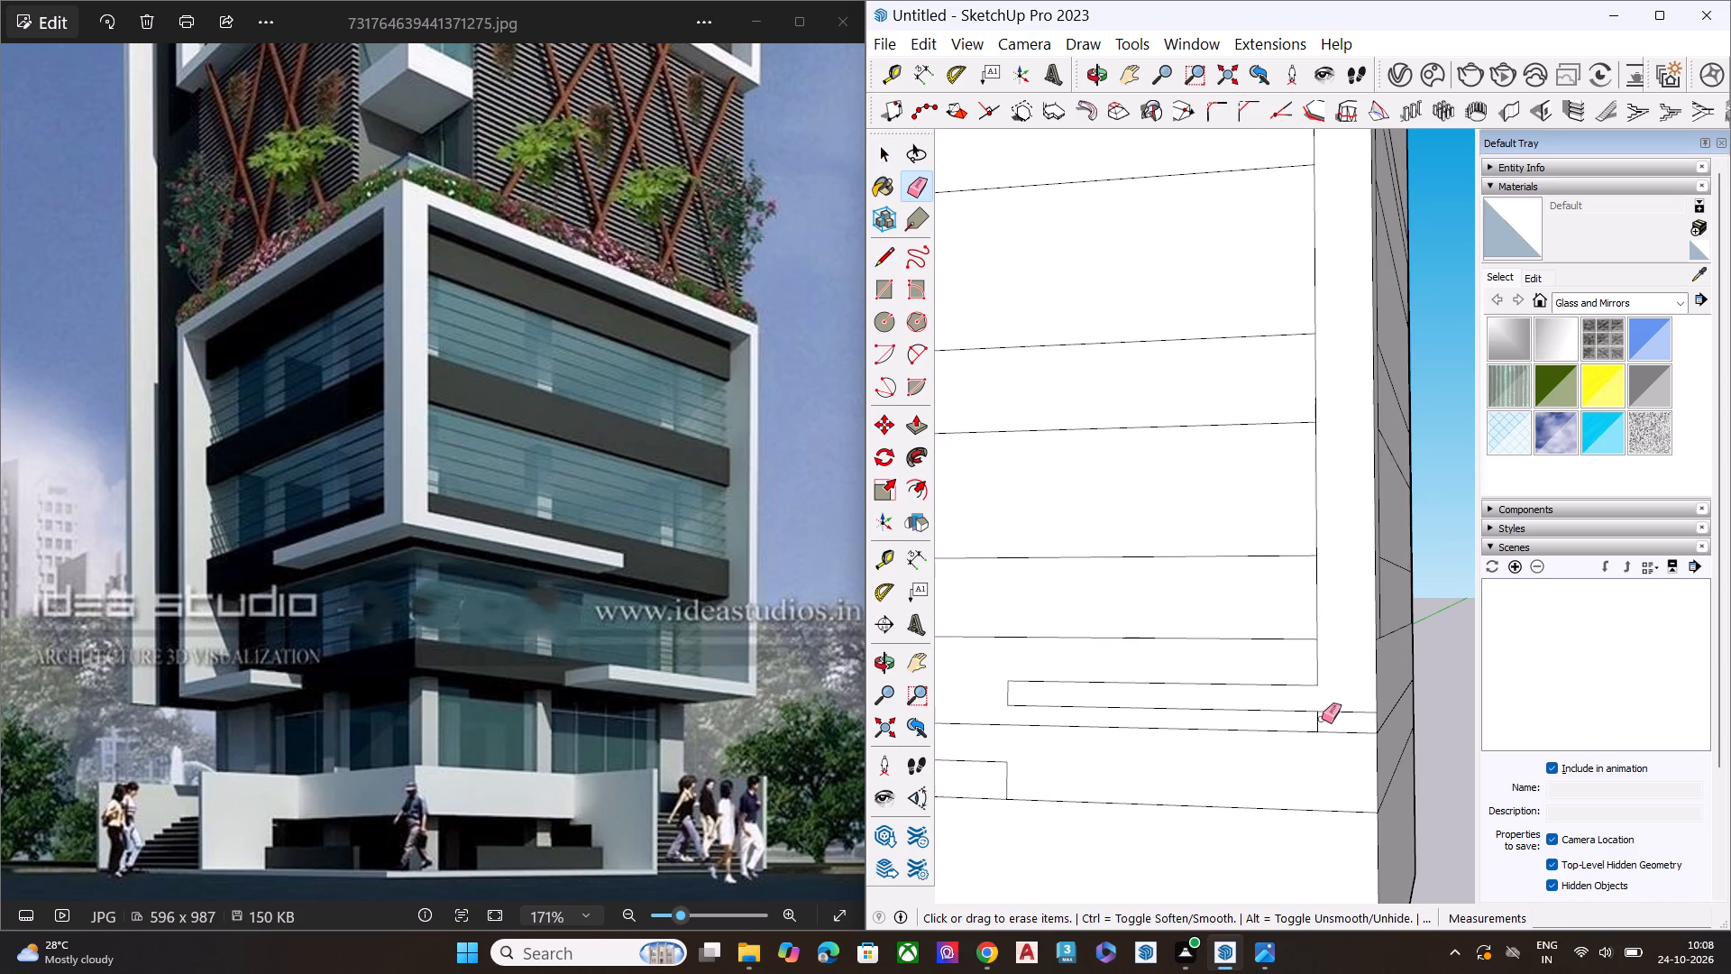
pyautogui.click(1320, 721)
pyautogui.press('space')
# Push/Pull the red-axis wall's complete frame face, including both ledge strips, outward from the wall.
pyautogui.click(1331, 702)
pyautogui.scroll(-5, 1354, 666)
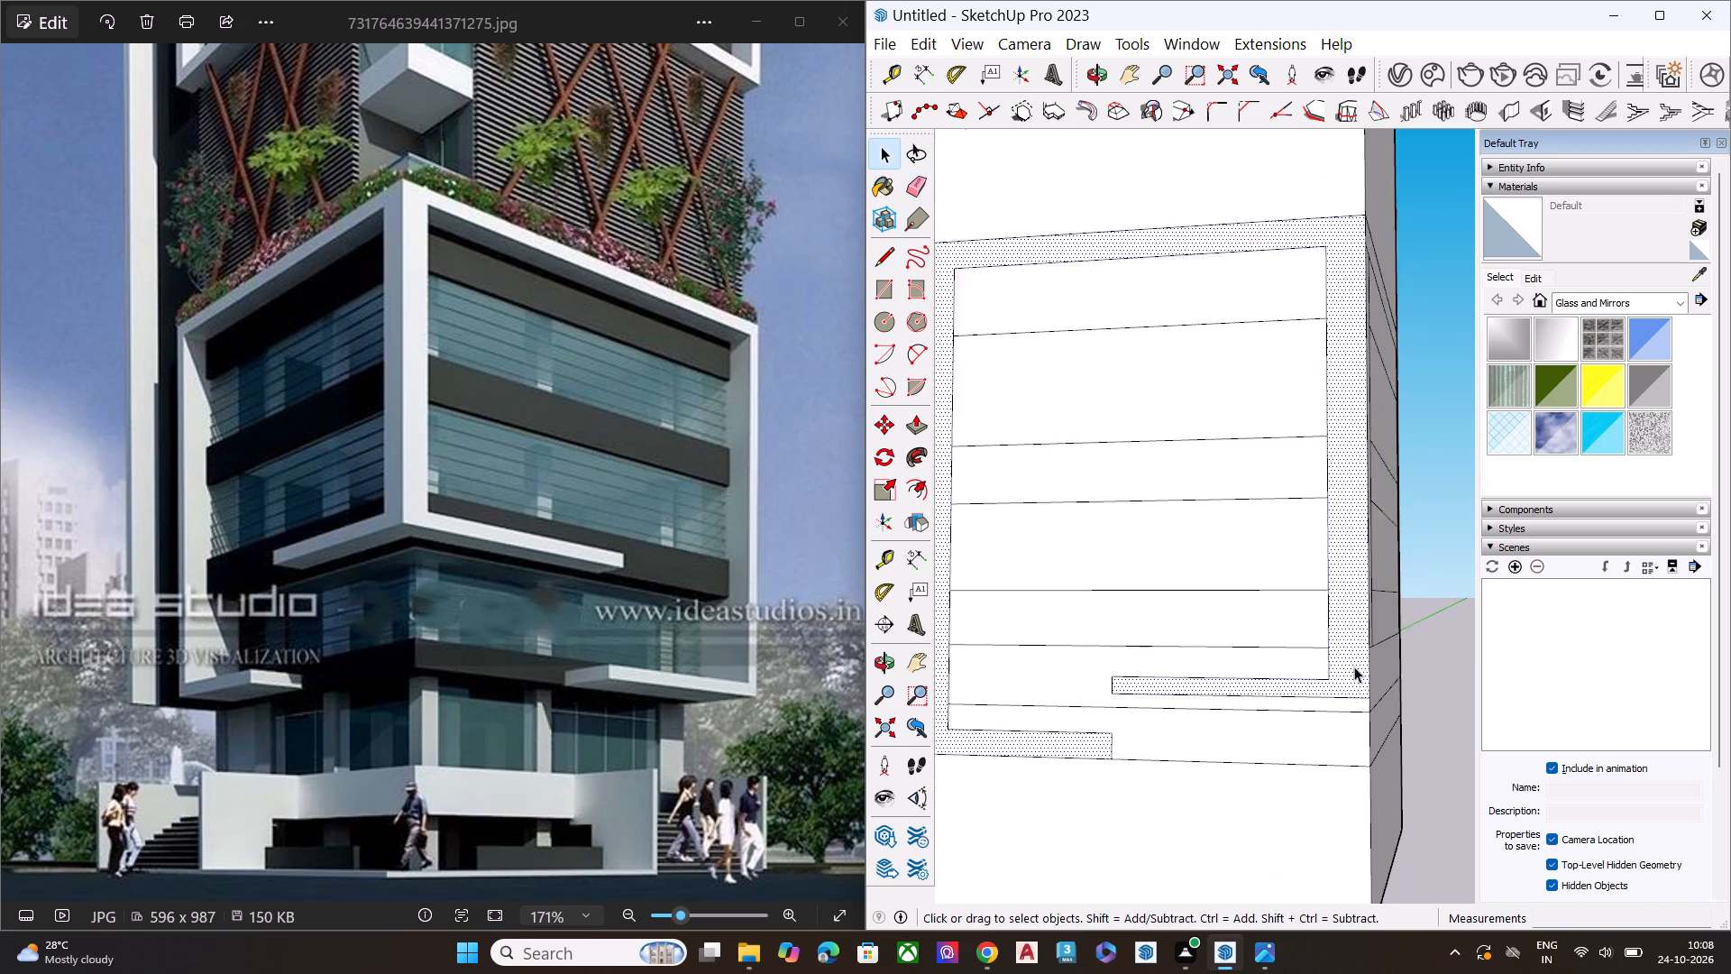
pyautogui.scroll(-3, 1354, 666)
pyautogui.moveTo(1300, 618); pyautogui.dragTo(1209, 730, button='middle')
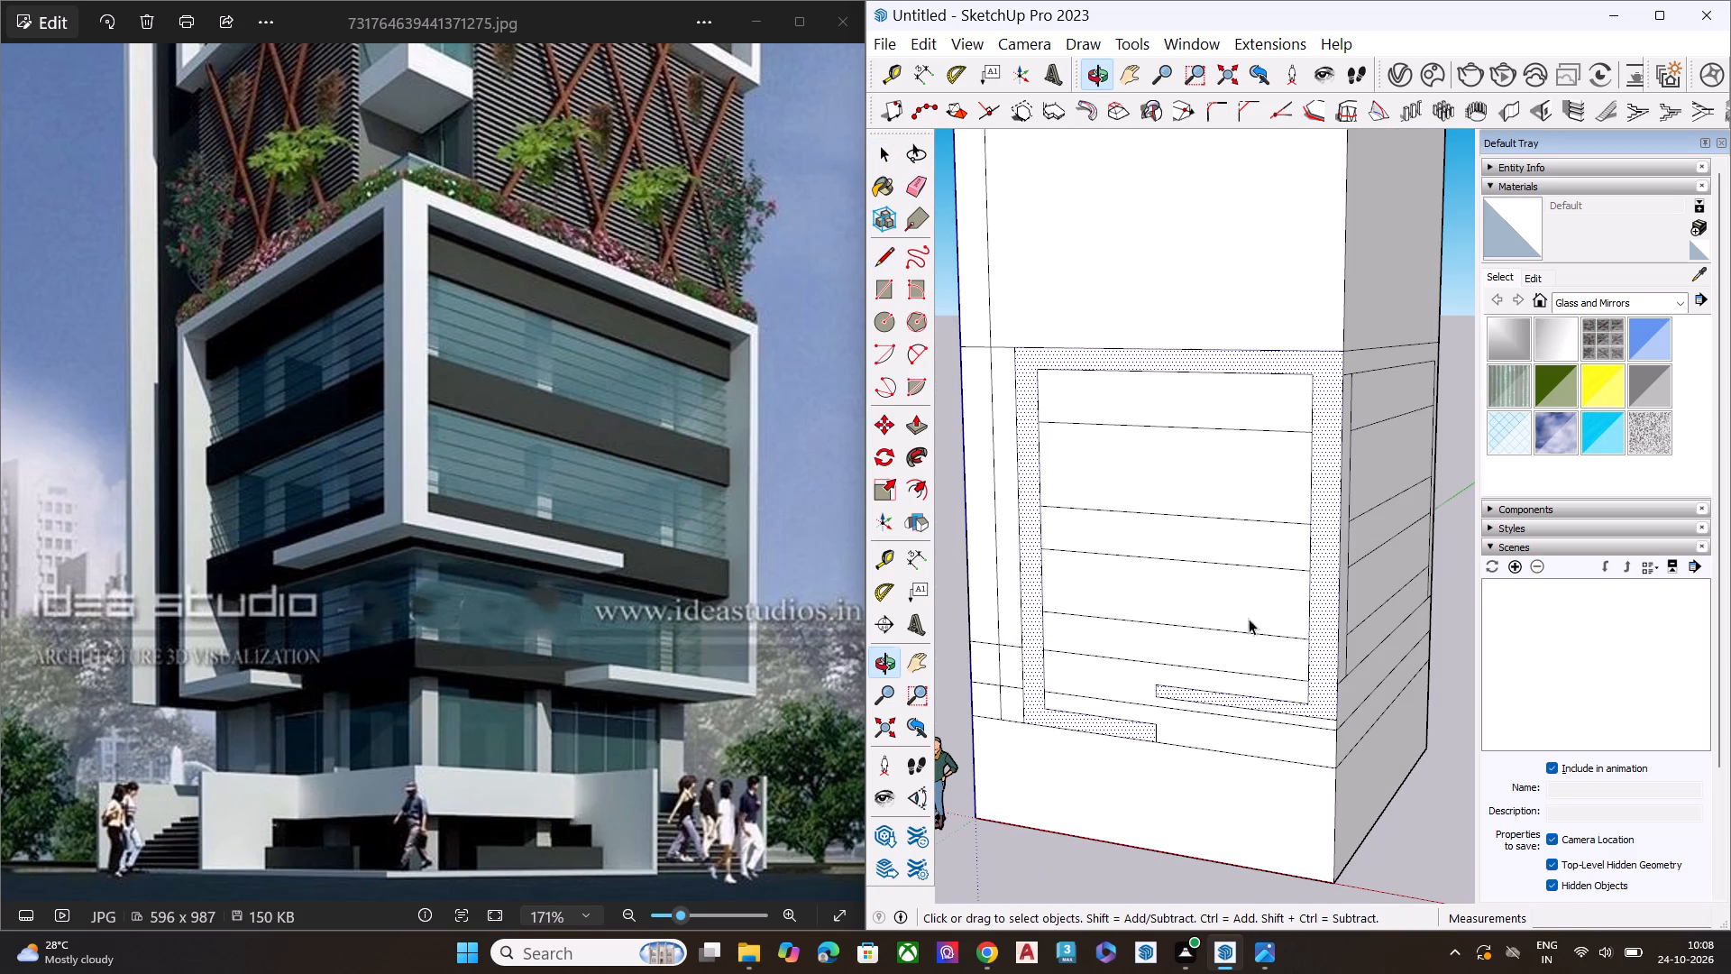
pyautogui.press('p')
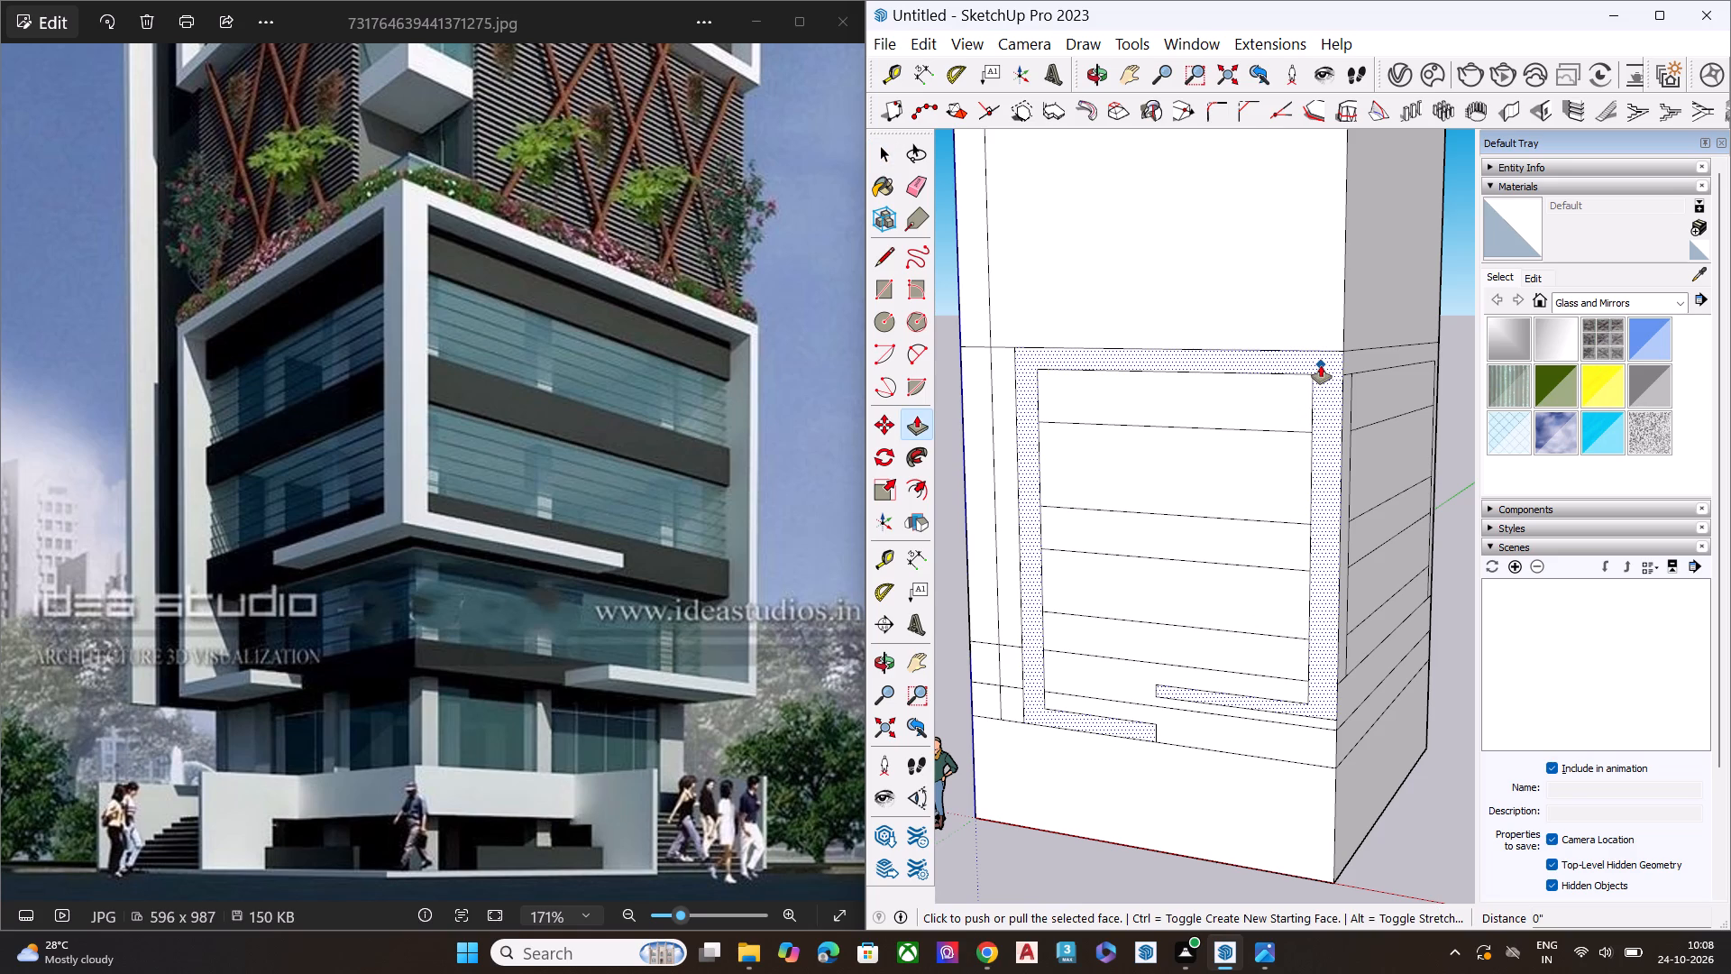
pyautogui.click(1321, 365)
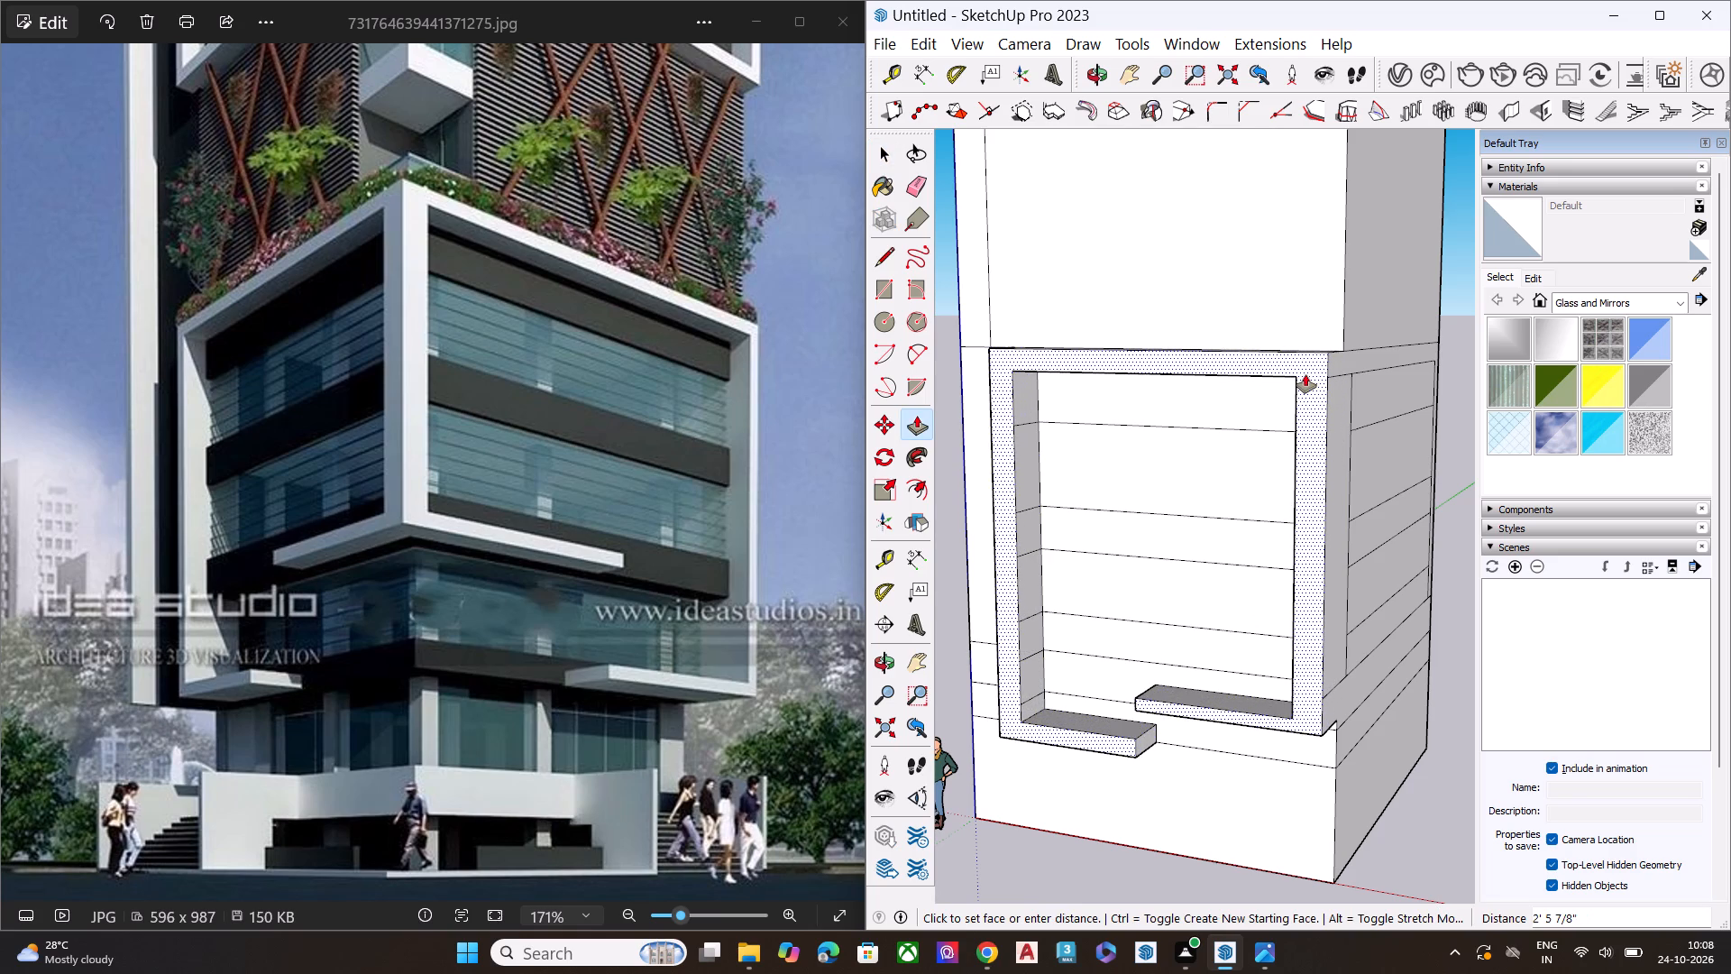
pyautogui.click(1314, 370)
pyautogui.press('space')
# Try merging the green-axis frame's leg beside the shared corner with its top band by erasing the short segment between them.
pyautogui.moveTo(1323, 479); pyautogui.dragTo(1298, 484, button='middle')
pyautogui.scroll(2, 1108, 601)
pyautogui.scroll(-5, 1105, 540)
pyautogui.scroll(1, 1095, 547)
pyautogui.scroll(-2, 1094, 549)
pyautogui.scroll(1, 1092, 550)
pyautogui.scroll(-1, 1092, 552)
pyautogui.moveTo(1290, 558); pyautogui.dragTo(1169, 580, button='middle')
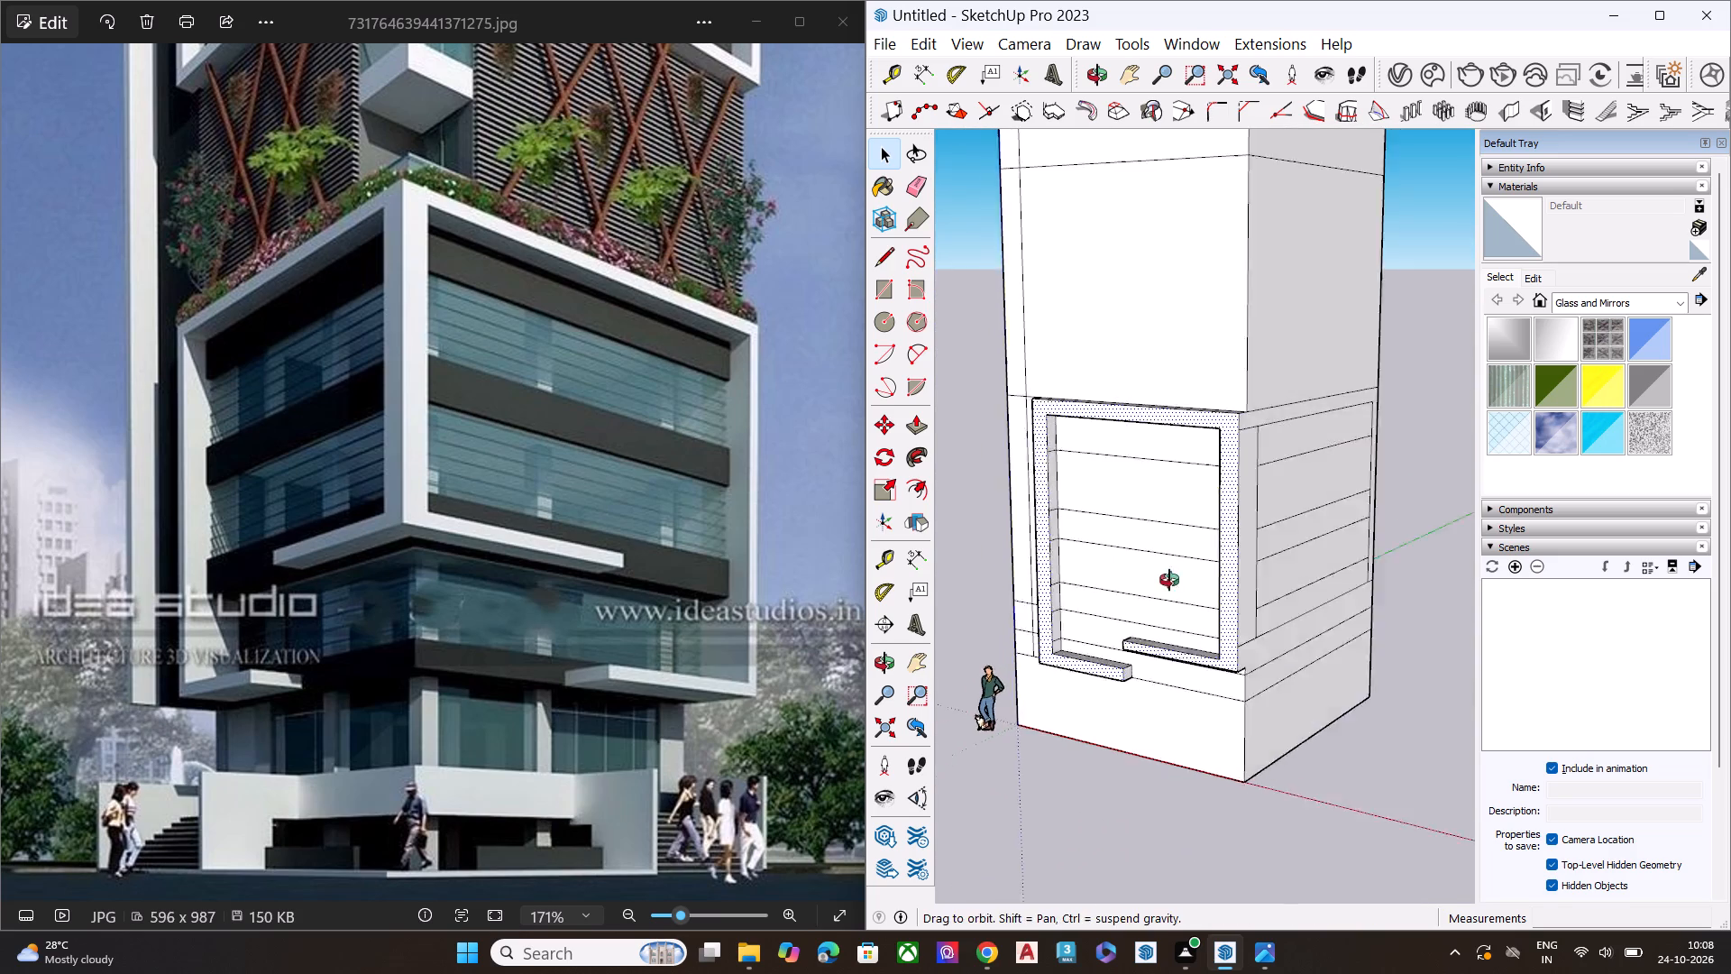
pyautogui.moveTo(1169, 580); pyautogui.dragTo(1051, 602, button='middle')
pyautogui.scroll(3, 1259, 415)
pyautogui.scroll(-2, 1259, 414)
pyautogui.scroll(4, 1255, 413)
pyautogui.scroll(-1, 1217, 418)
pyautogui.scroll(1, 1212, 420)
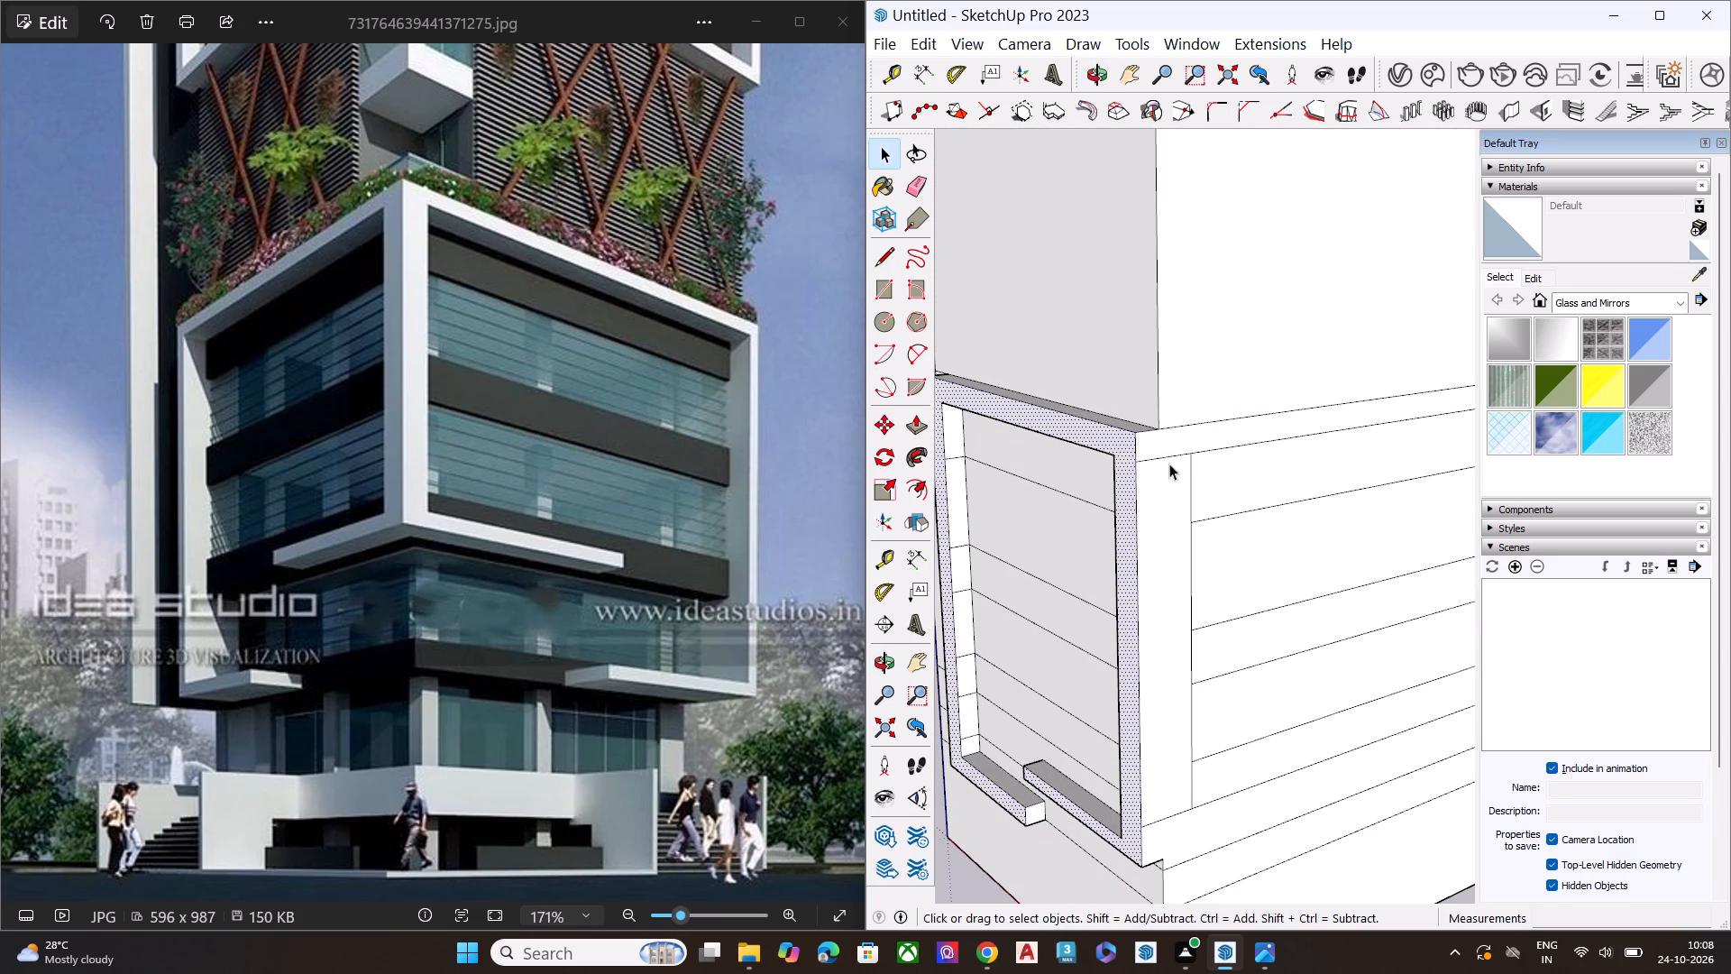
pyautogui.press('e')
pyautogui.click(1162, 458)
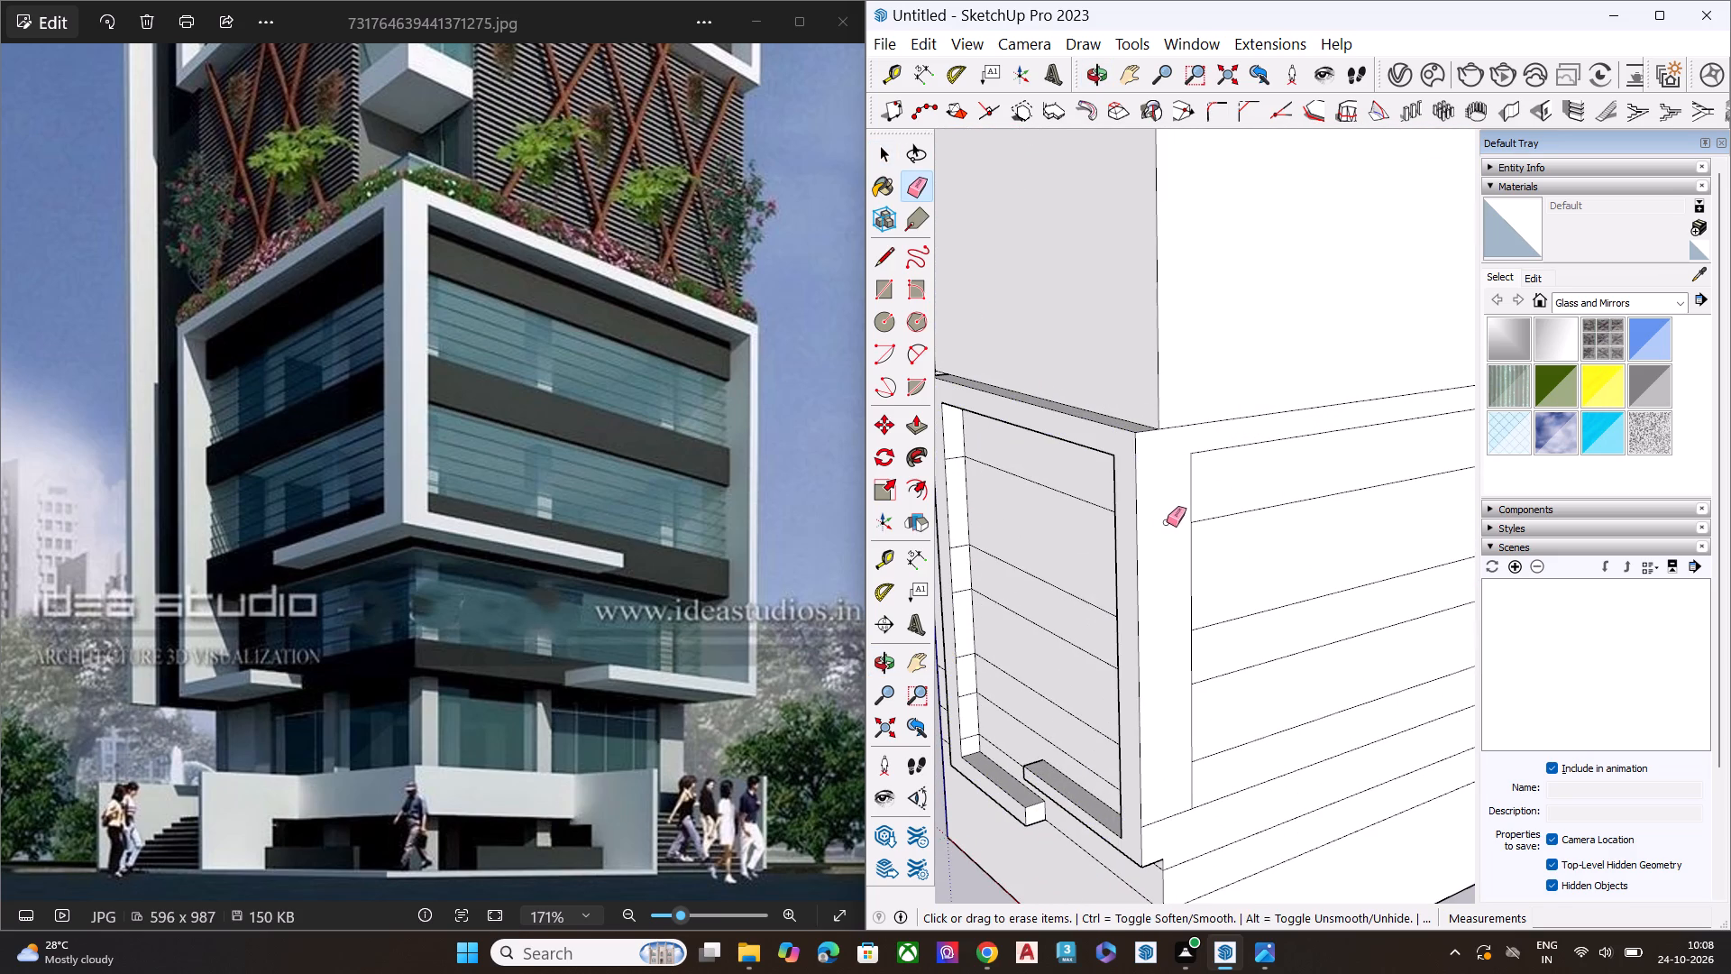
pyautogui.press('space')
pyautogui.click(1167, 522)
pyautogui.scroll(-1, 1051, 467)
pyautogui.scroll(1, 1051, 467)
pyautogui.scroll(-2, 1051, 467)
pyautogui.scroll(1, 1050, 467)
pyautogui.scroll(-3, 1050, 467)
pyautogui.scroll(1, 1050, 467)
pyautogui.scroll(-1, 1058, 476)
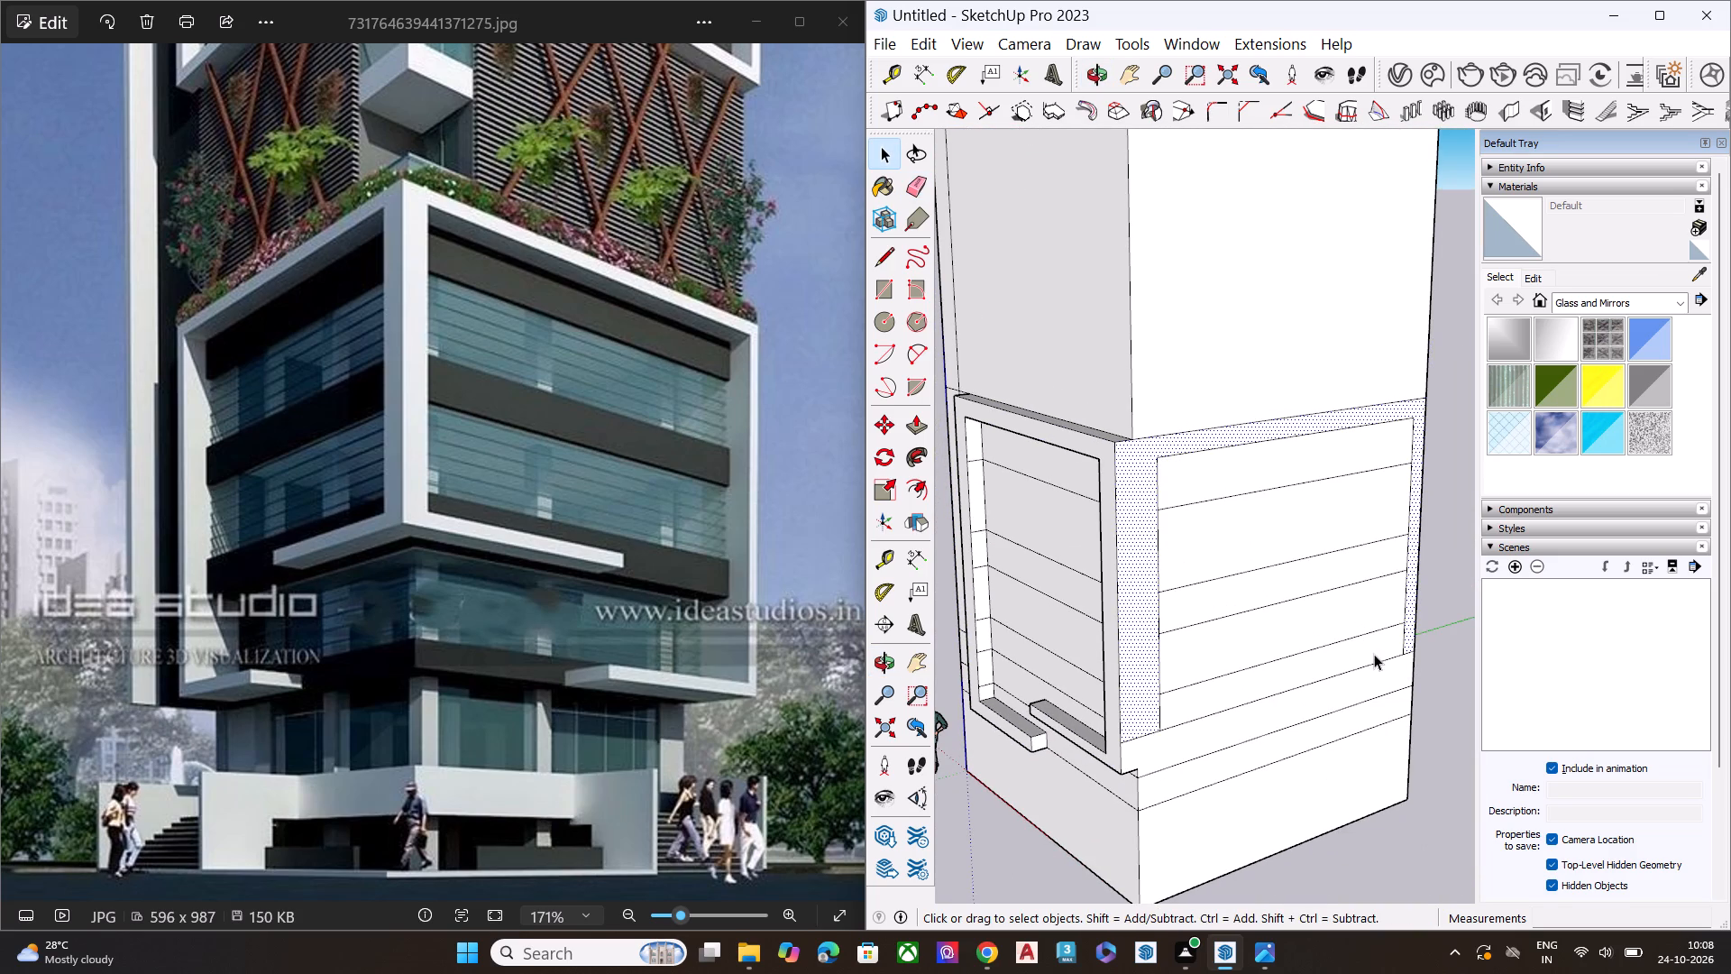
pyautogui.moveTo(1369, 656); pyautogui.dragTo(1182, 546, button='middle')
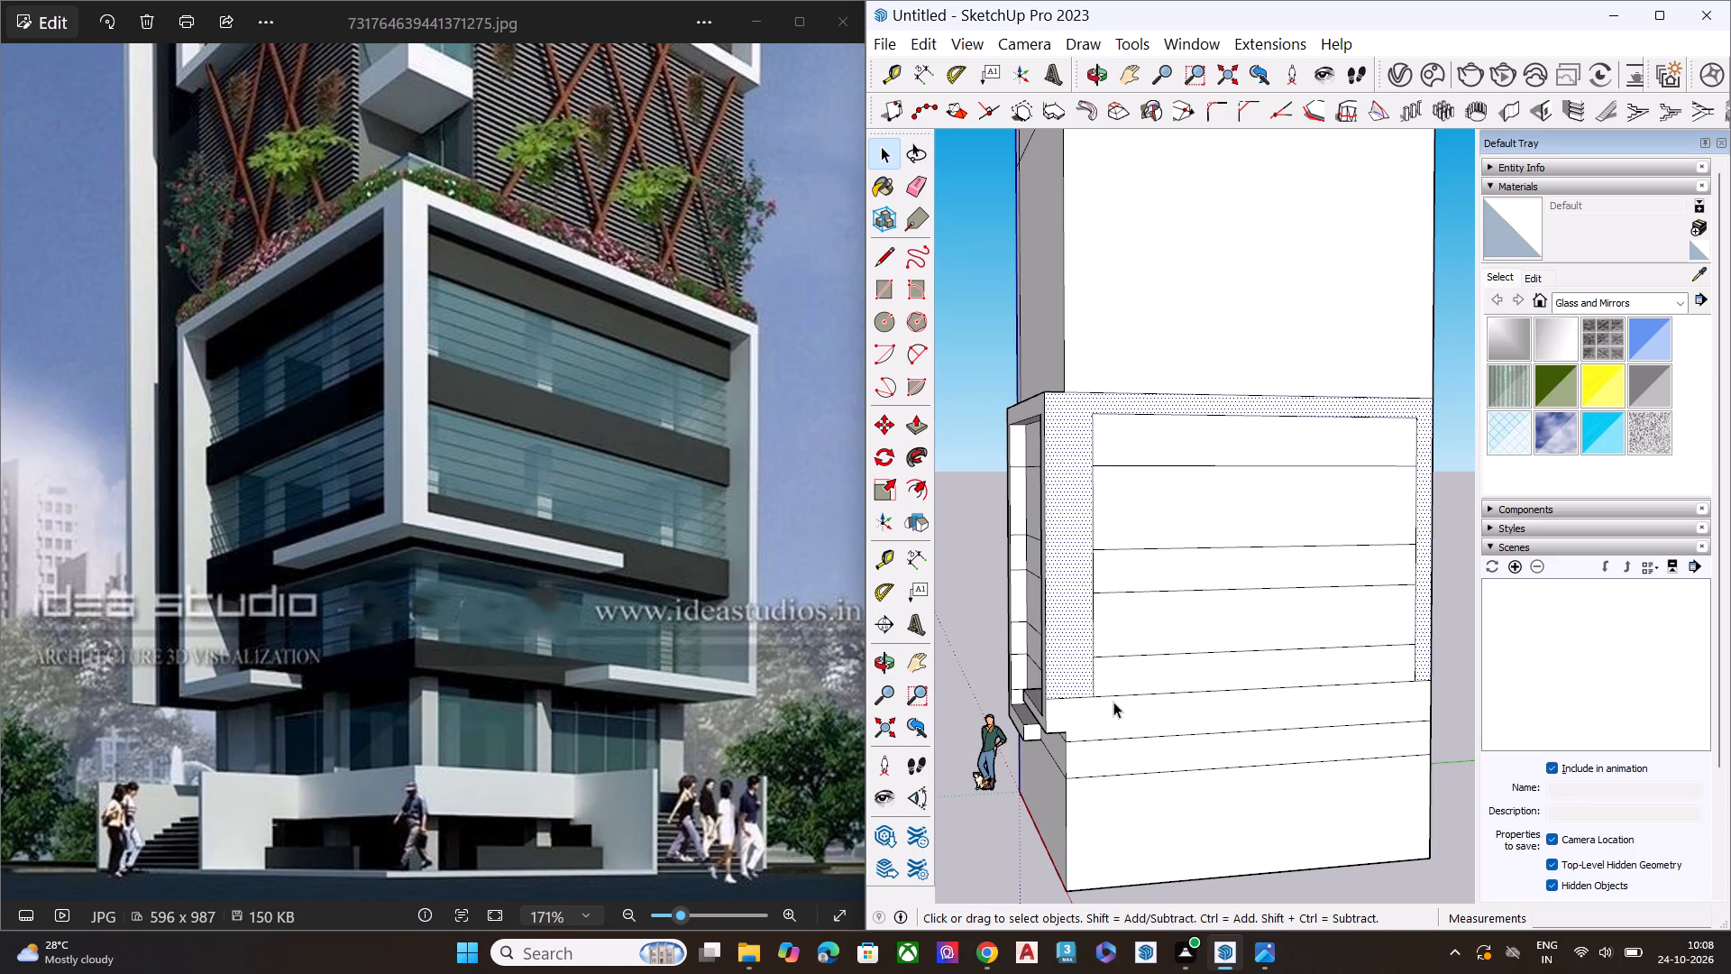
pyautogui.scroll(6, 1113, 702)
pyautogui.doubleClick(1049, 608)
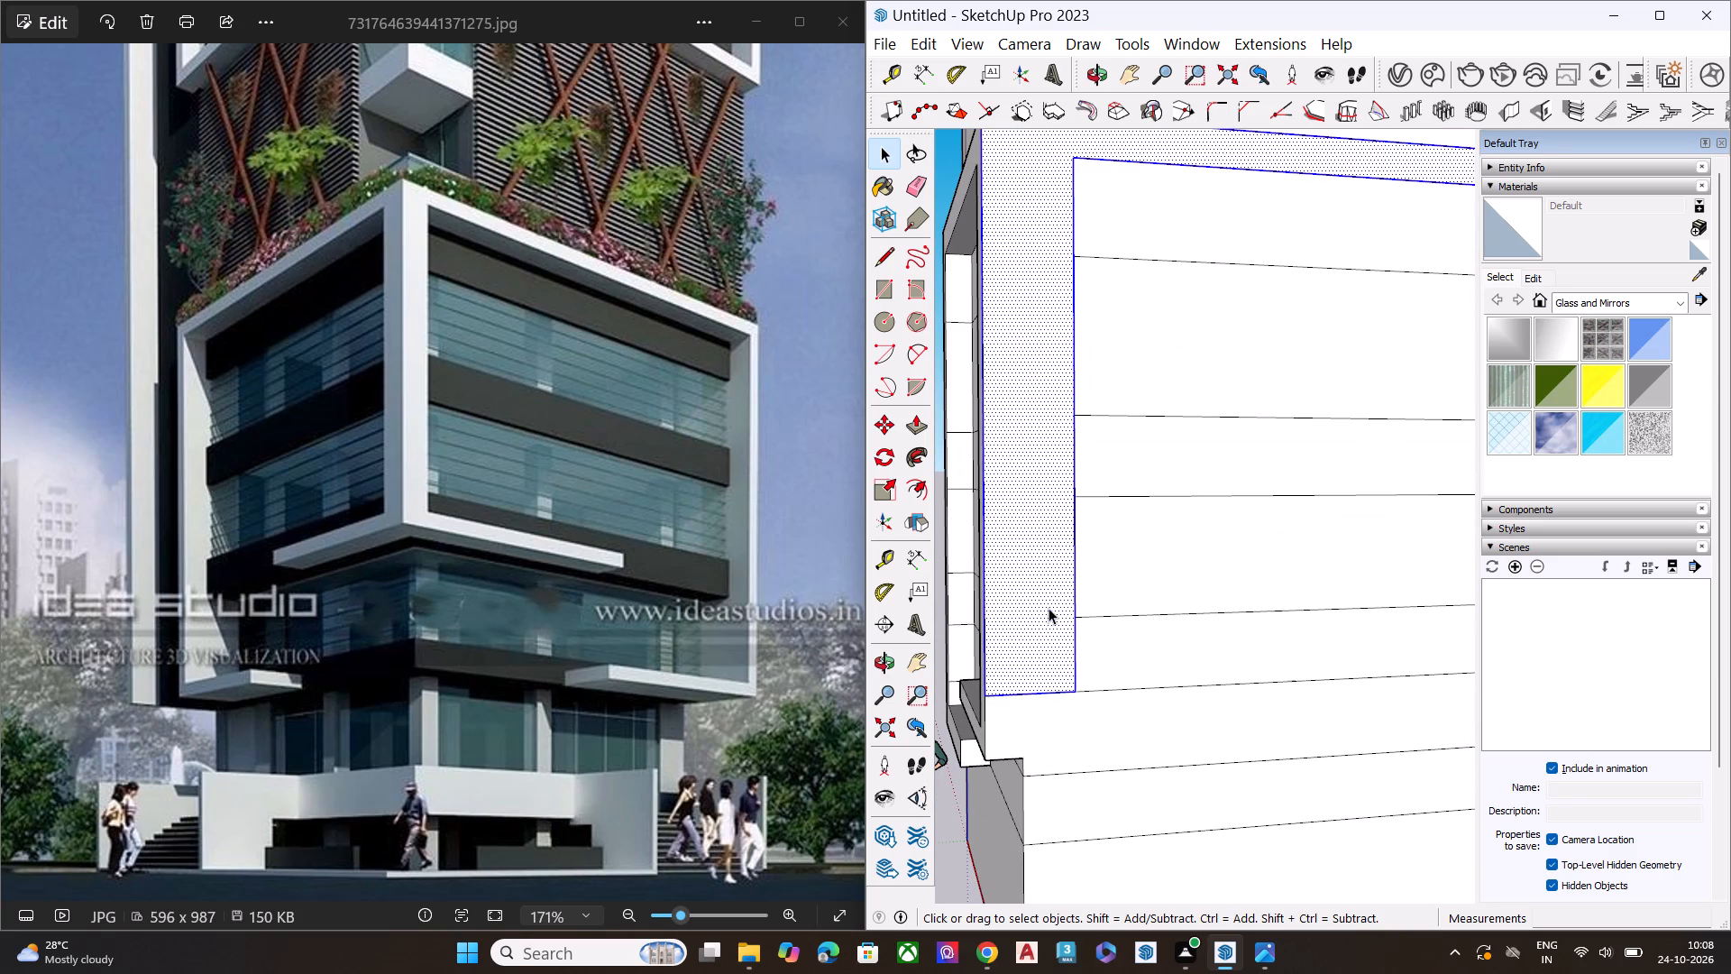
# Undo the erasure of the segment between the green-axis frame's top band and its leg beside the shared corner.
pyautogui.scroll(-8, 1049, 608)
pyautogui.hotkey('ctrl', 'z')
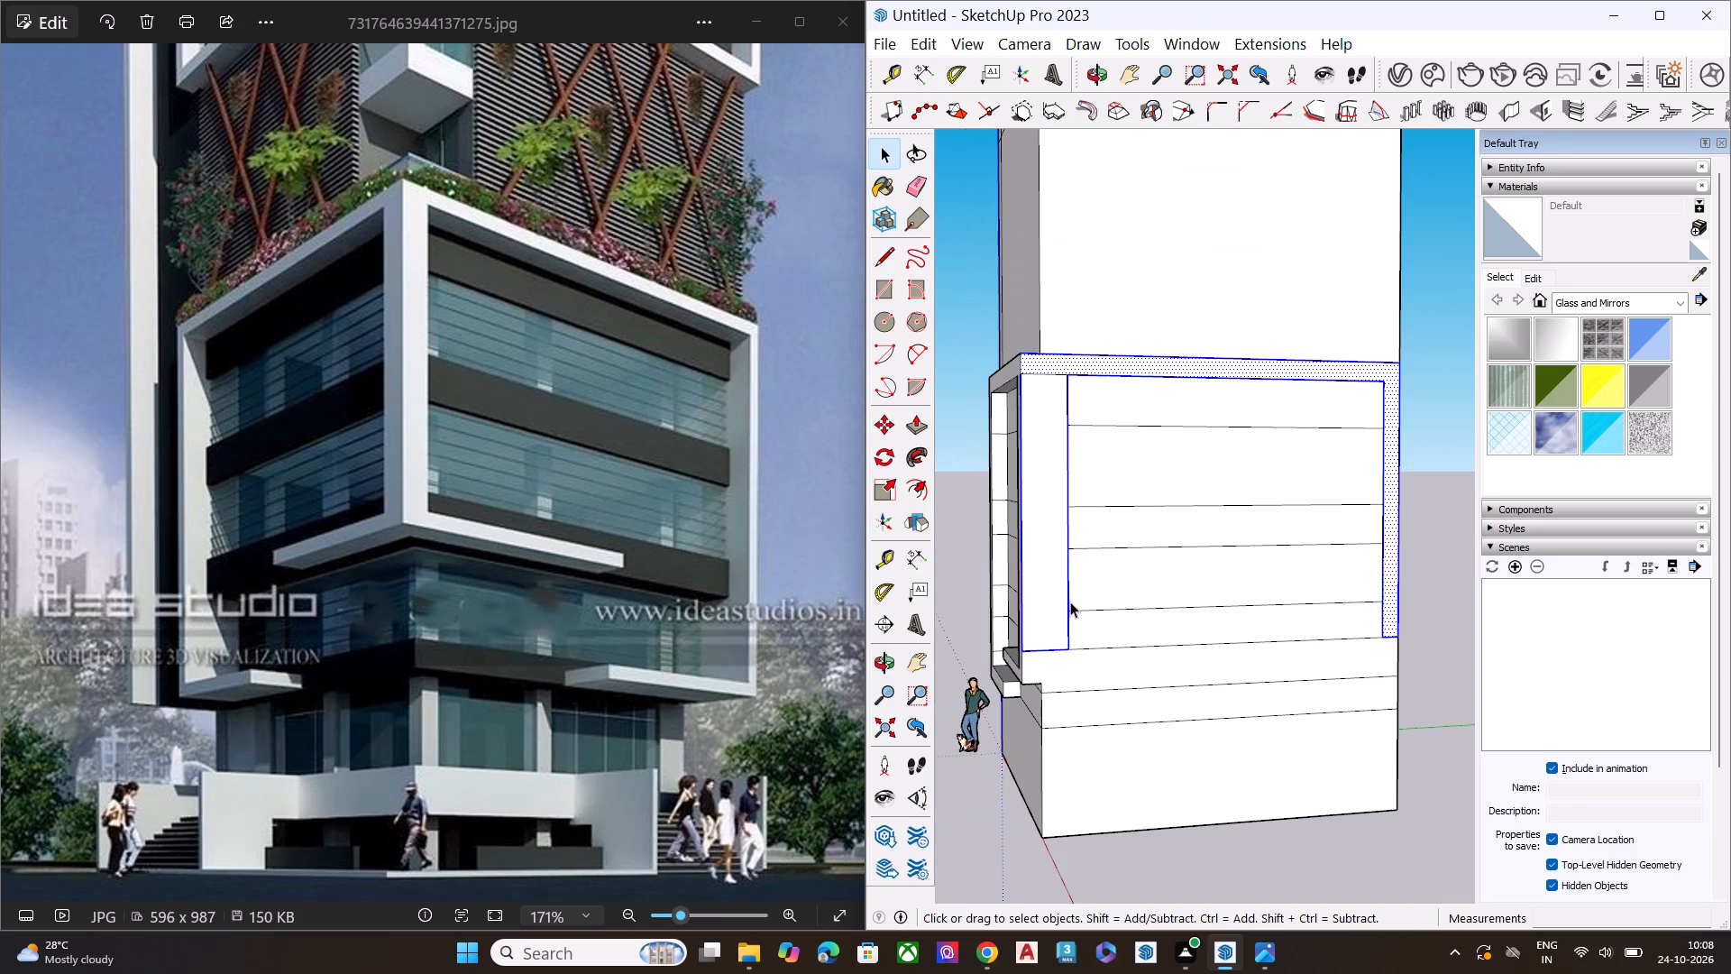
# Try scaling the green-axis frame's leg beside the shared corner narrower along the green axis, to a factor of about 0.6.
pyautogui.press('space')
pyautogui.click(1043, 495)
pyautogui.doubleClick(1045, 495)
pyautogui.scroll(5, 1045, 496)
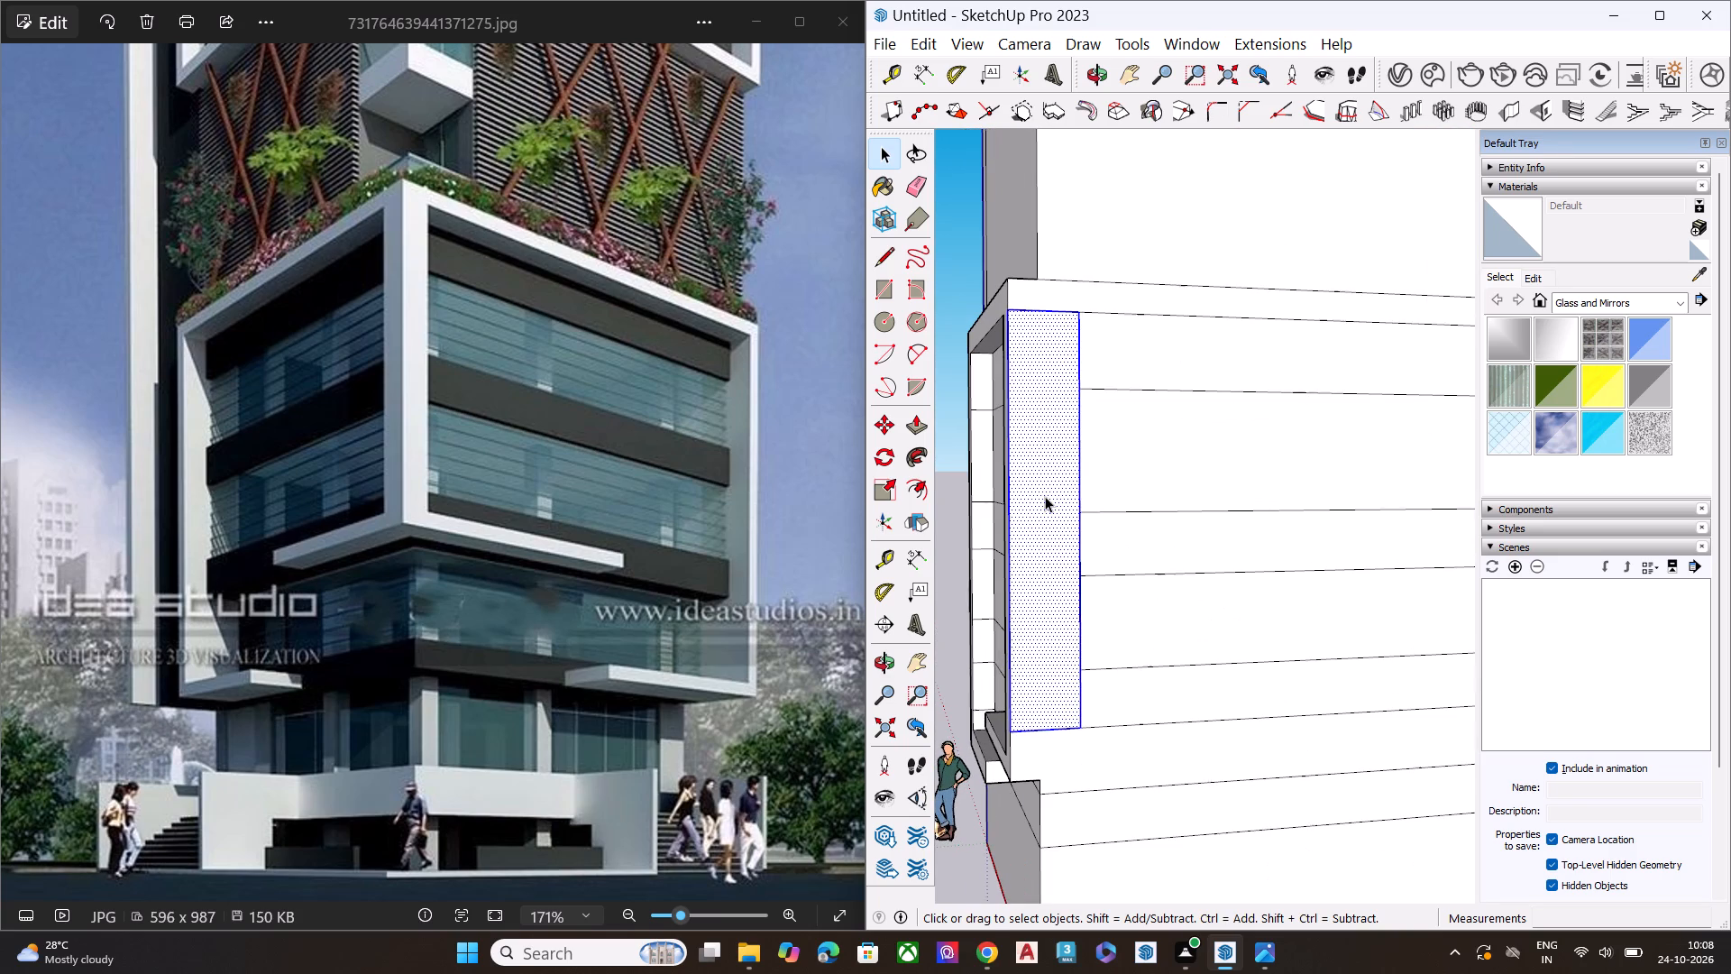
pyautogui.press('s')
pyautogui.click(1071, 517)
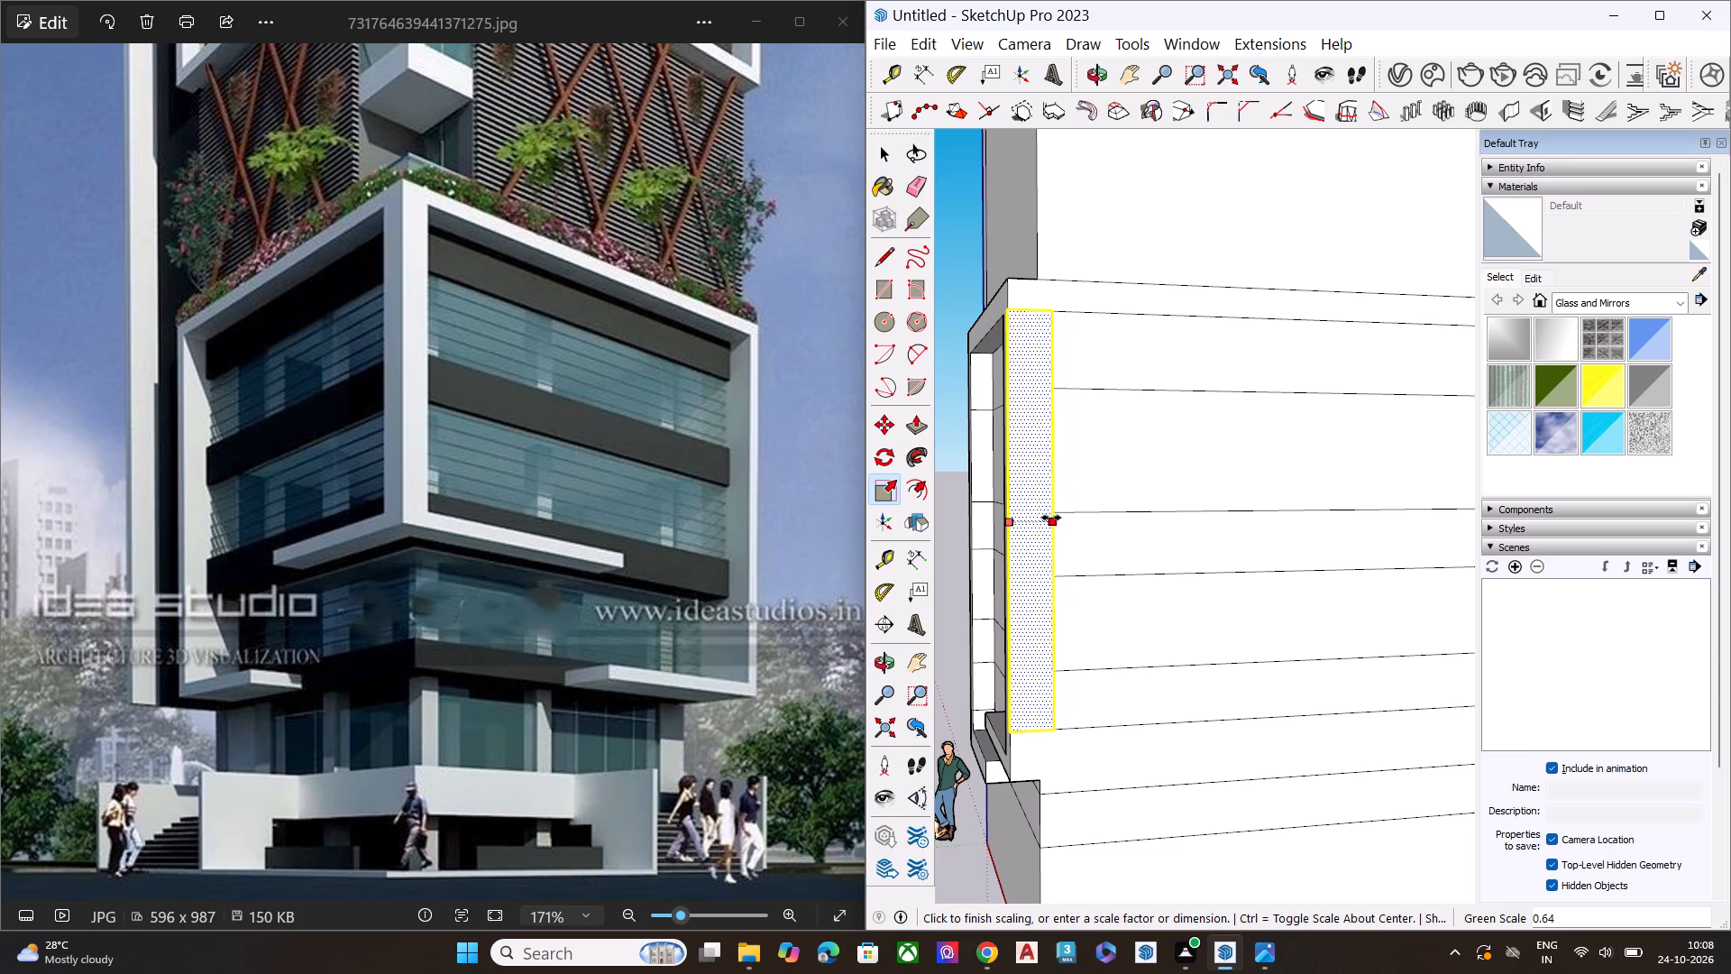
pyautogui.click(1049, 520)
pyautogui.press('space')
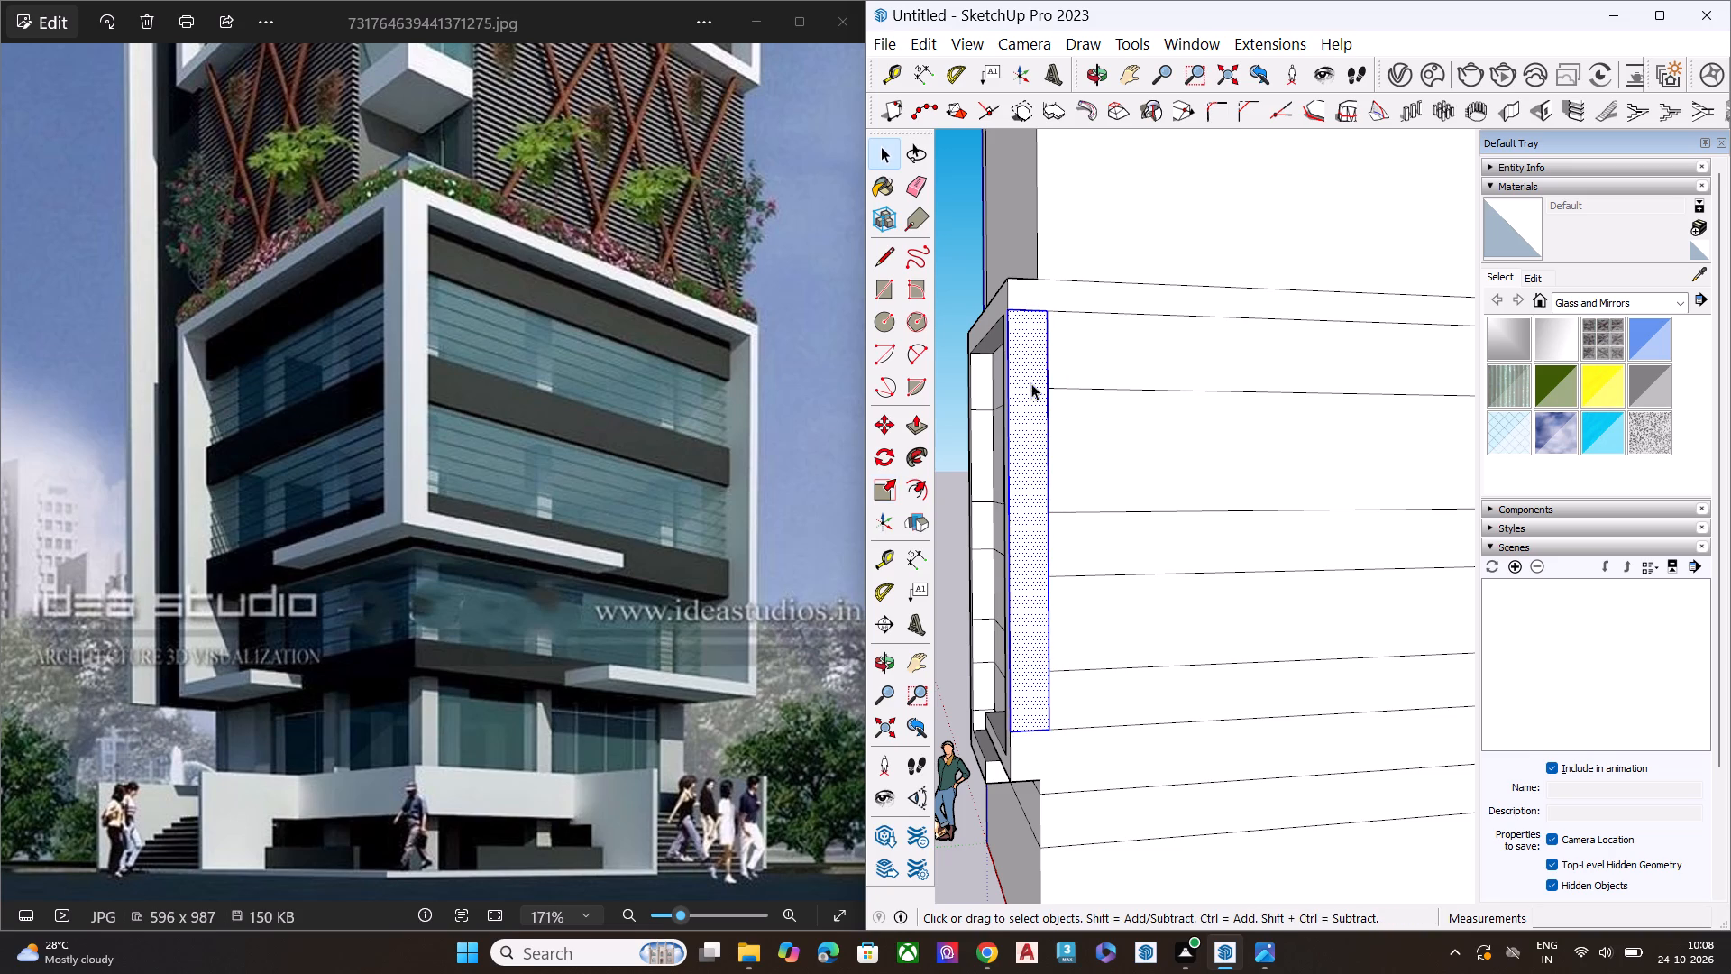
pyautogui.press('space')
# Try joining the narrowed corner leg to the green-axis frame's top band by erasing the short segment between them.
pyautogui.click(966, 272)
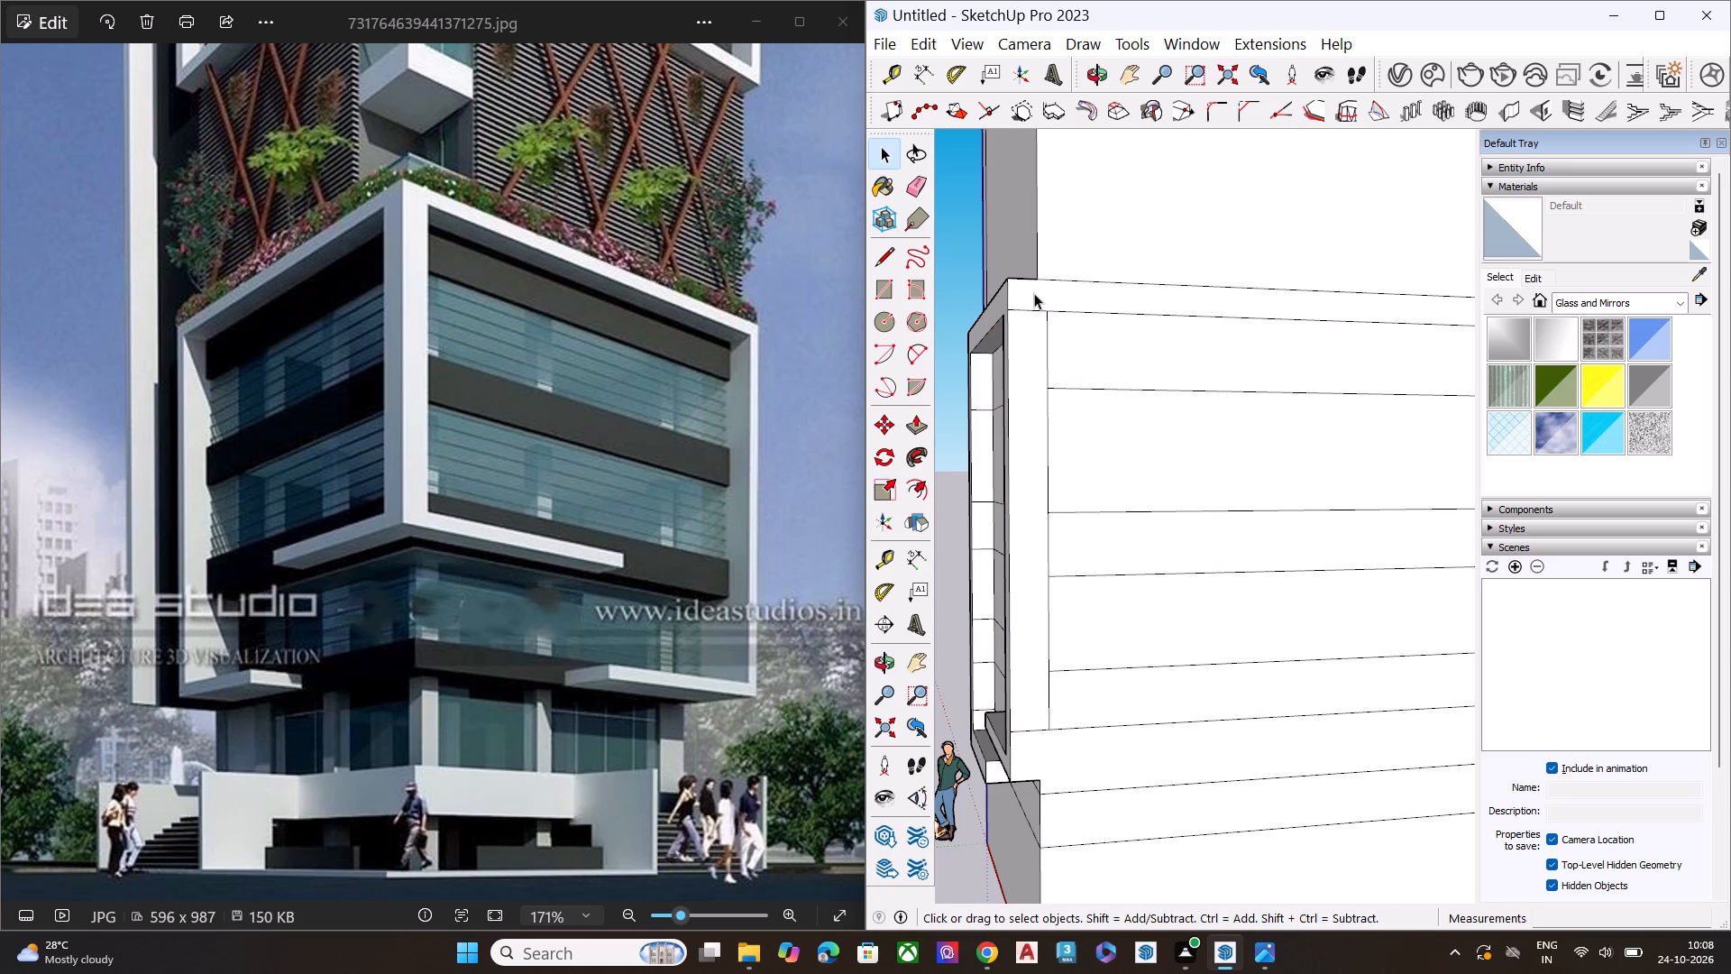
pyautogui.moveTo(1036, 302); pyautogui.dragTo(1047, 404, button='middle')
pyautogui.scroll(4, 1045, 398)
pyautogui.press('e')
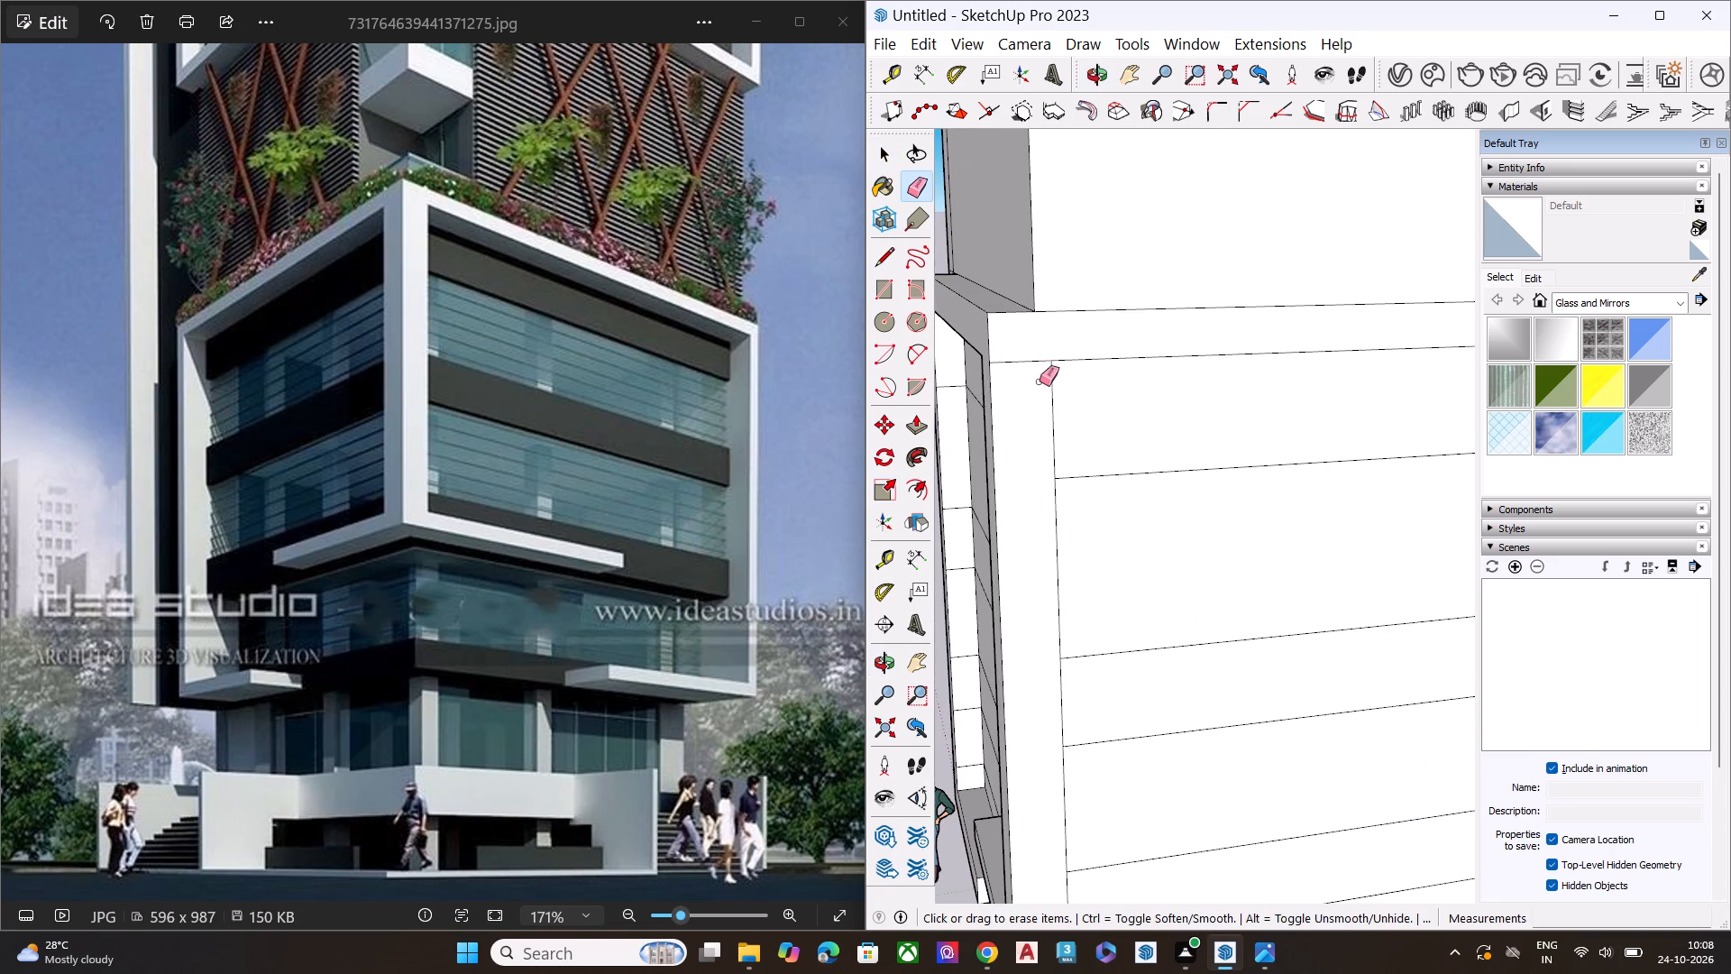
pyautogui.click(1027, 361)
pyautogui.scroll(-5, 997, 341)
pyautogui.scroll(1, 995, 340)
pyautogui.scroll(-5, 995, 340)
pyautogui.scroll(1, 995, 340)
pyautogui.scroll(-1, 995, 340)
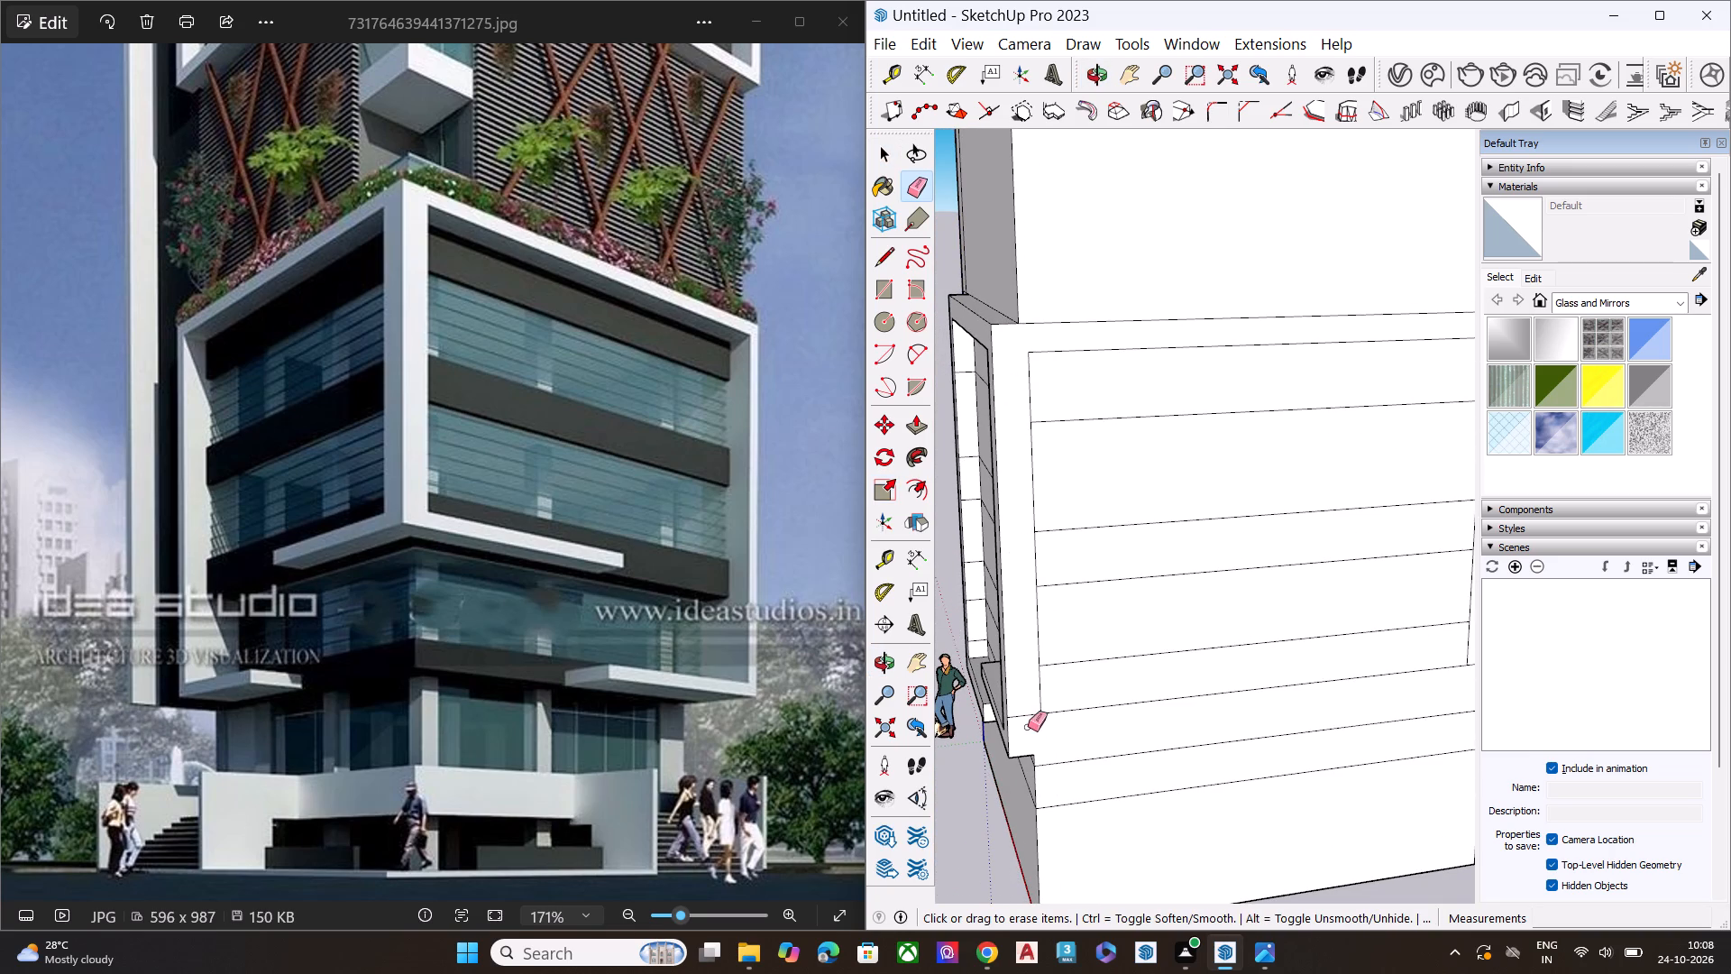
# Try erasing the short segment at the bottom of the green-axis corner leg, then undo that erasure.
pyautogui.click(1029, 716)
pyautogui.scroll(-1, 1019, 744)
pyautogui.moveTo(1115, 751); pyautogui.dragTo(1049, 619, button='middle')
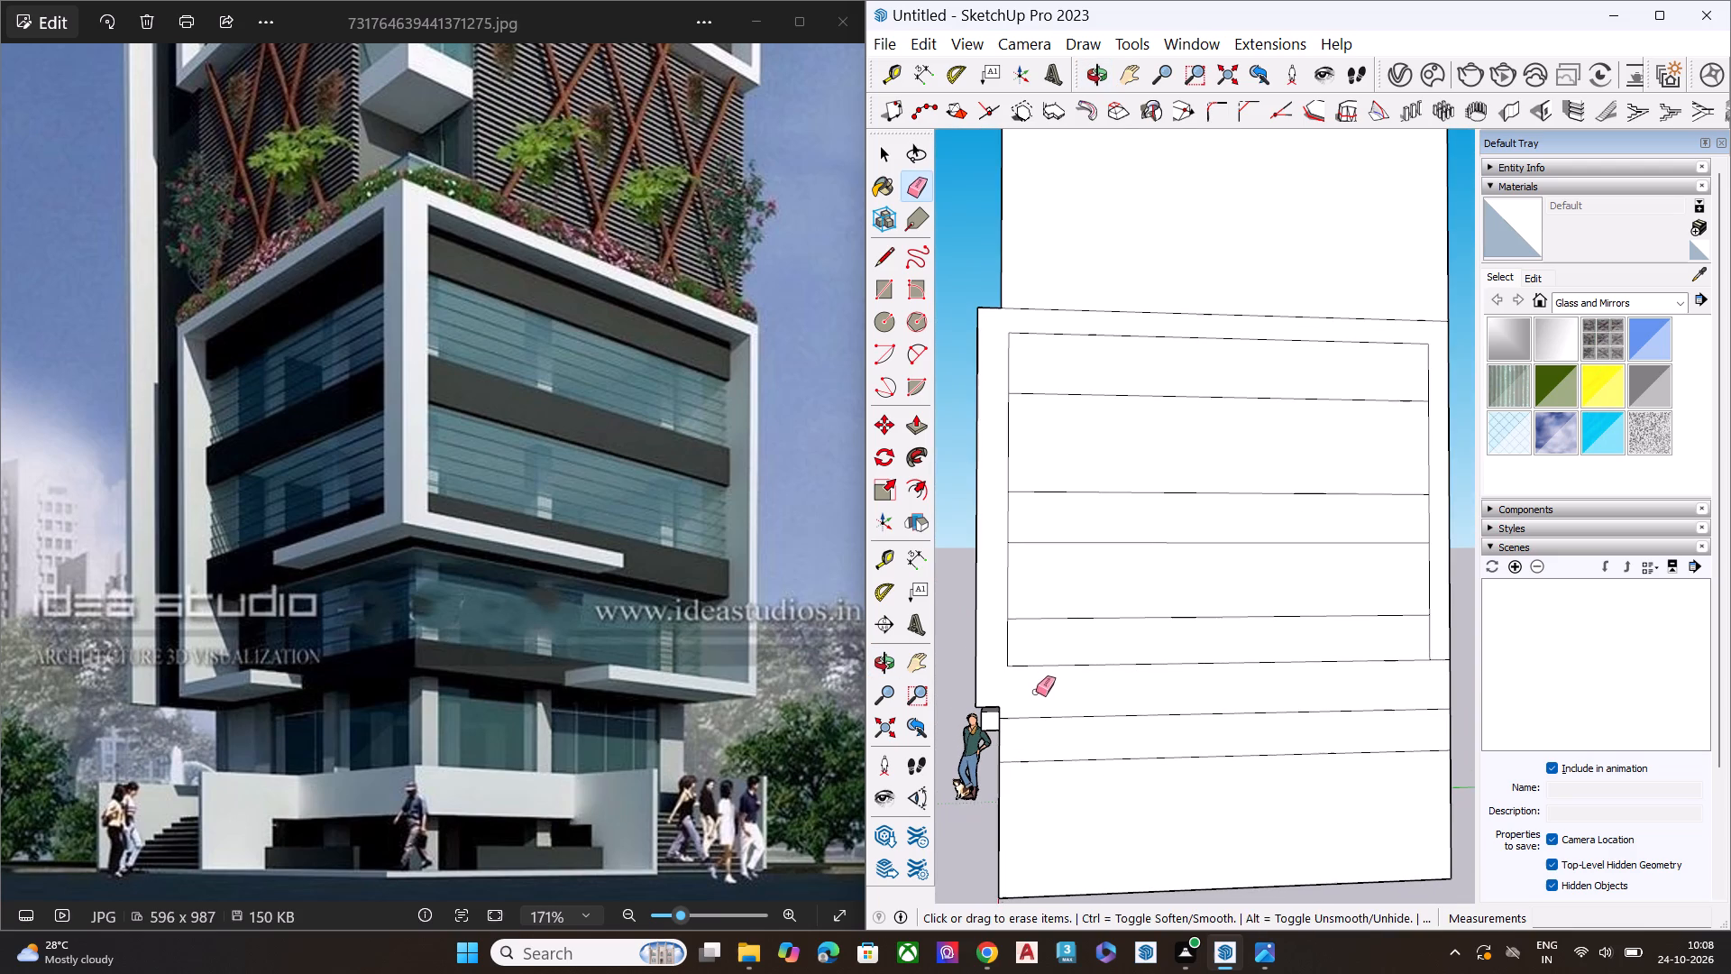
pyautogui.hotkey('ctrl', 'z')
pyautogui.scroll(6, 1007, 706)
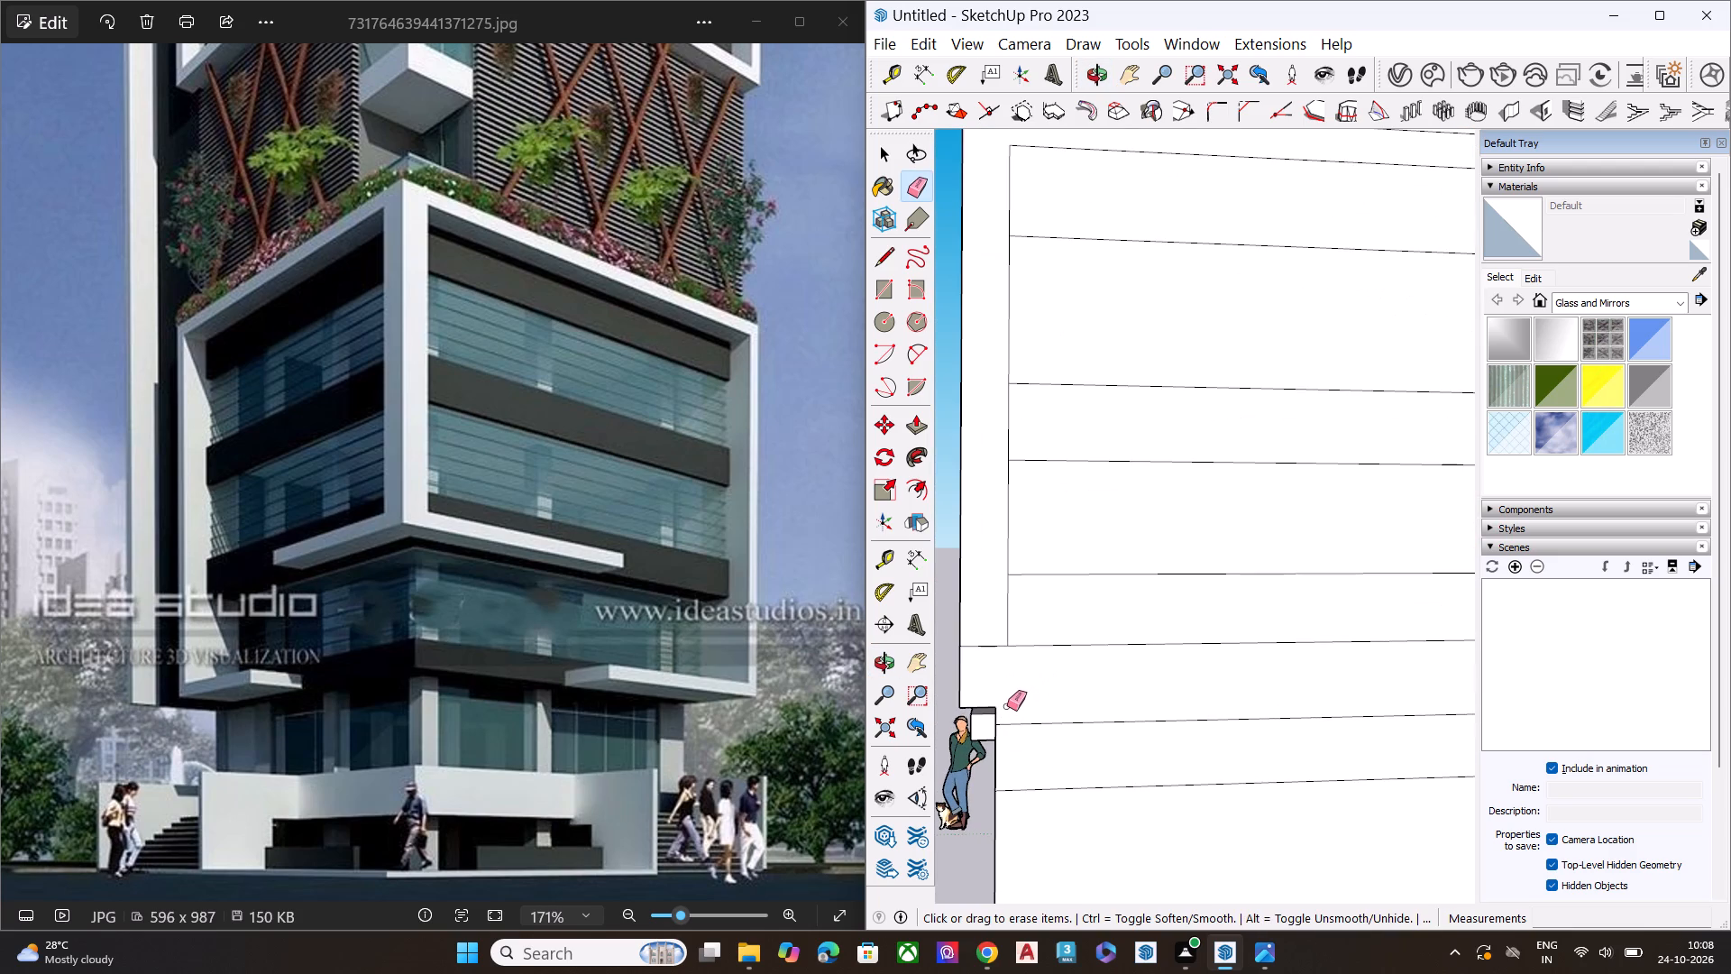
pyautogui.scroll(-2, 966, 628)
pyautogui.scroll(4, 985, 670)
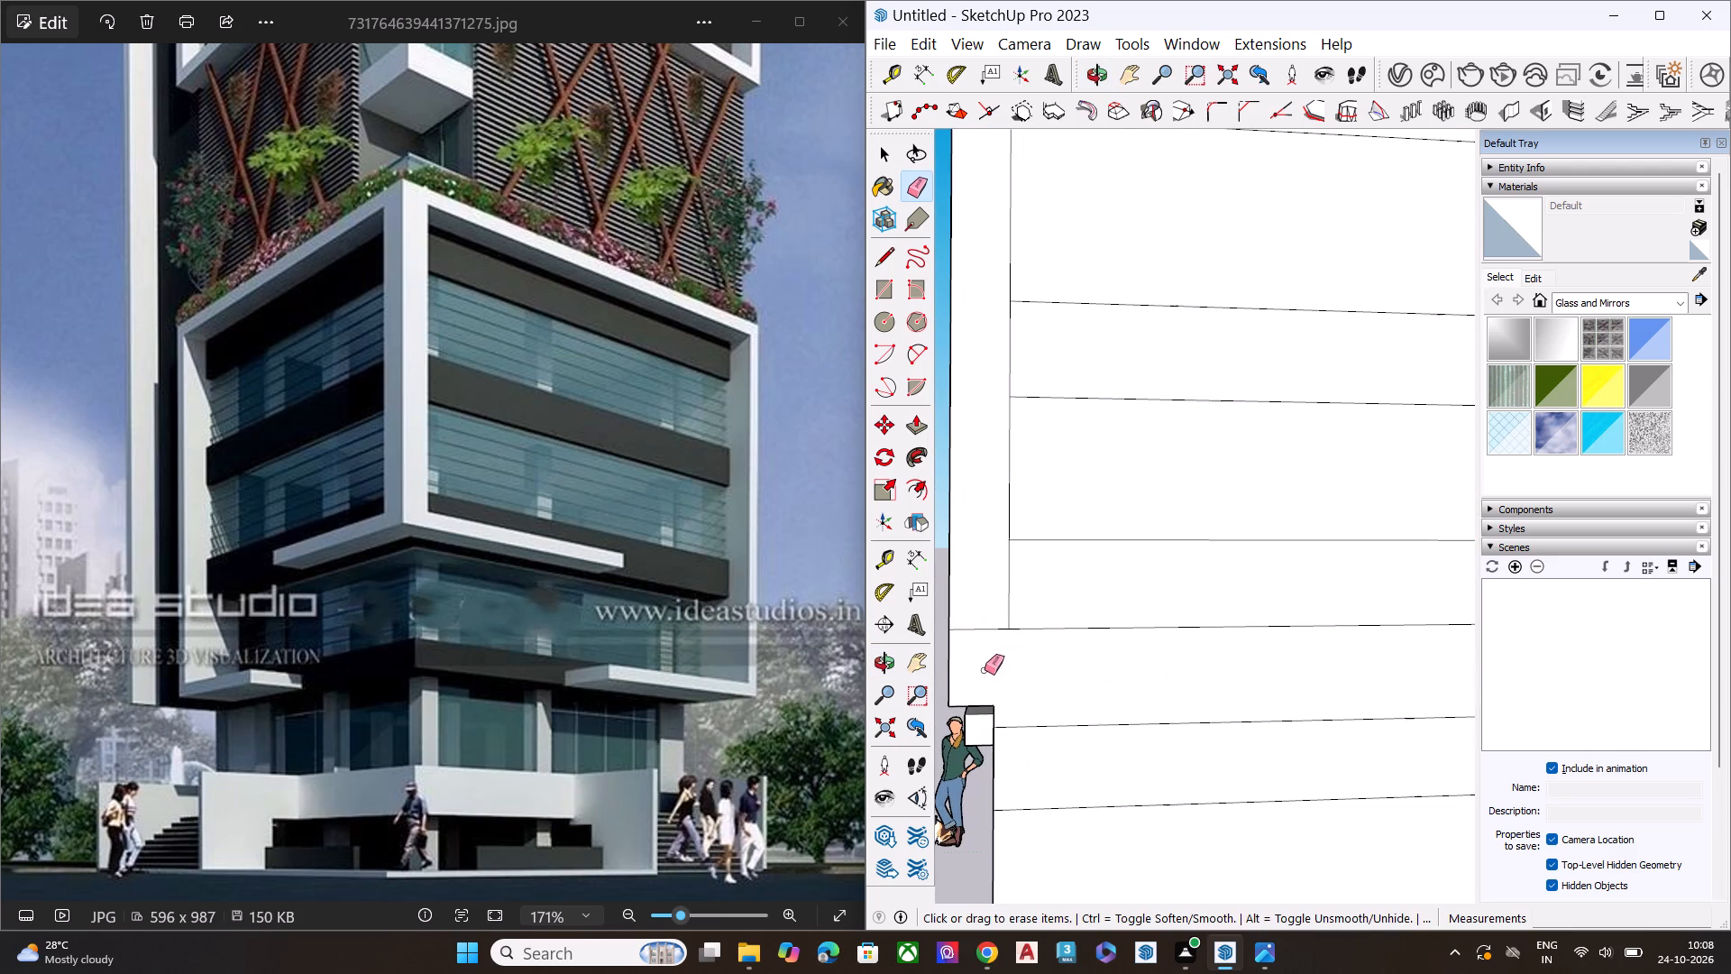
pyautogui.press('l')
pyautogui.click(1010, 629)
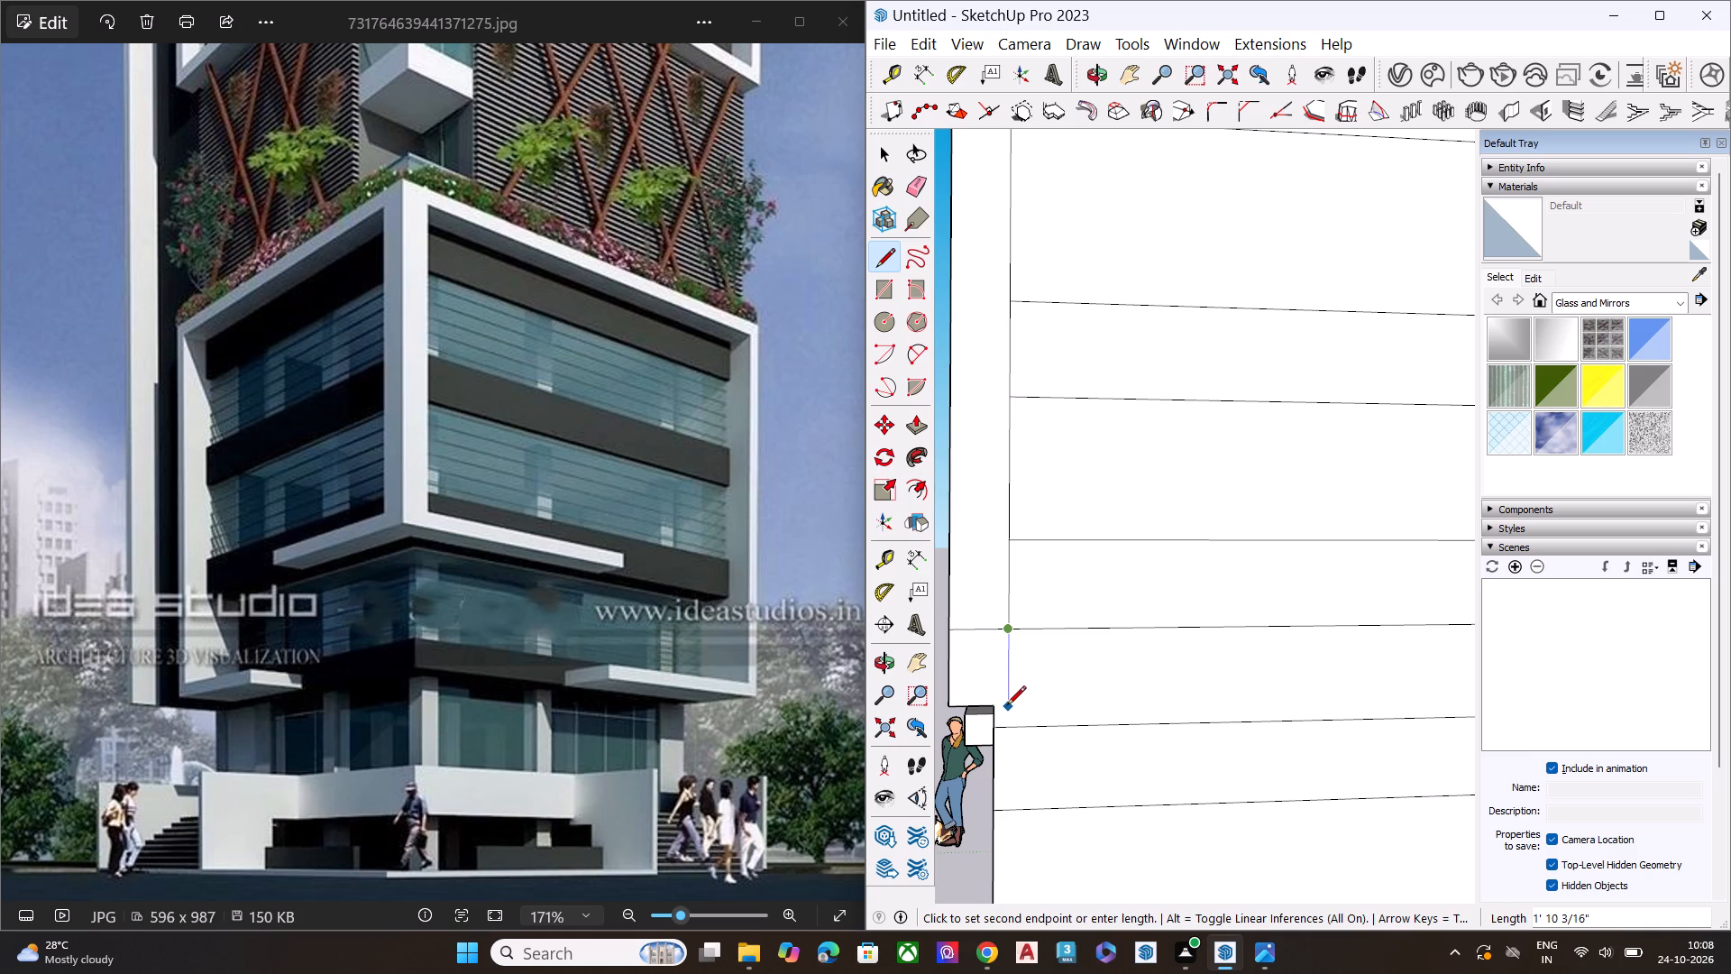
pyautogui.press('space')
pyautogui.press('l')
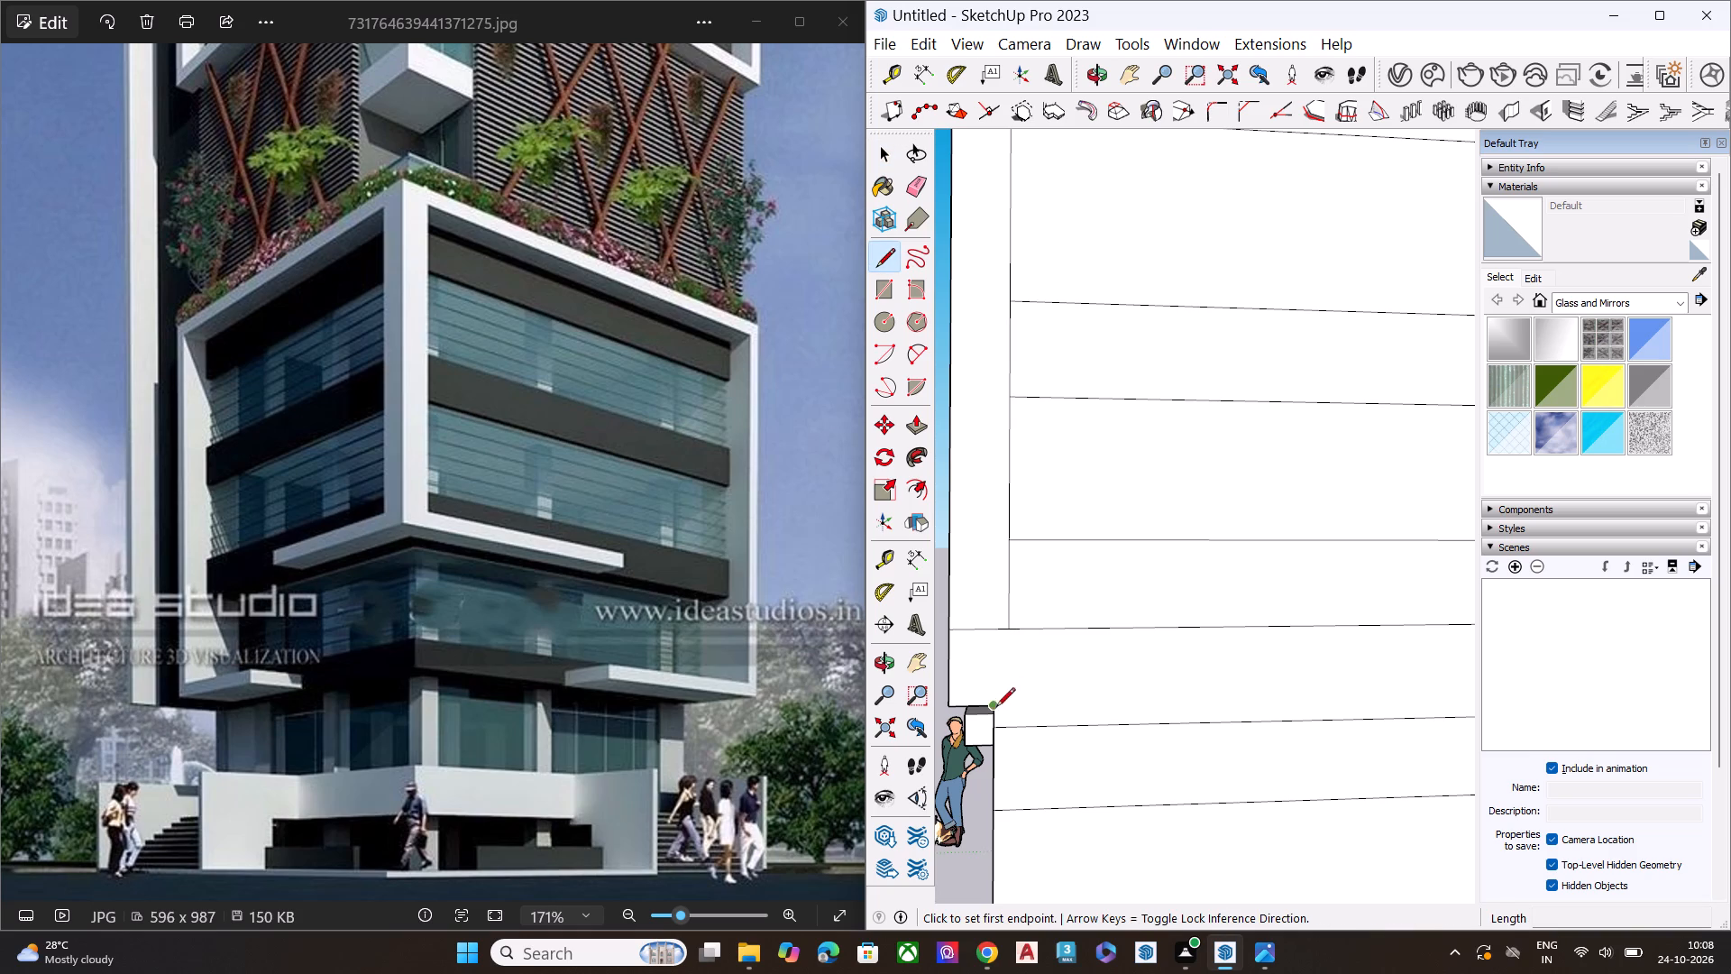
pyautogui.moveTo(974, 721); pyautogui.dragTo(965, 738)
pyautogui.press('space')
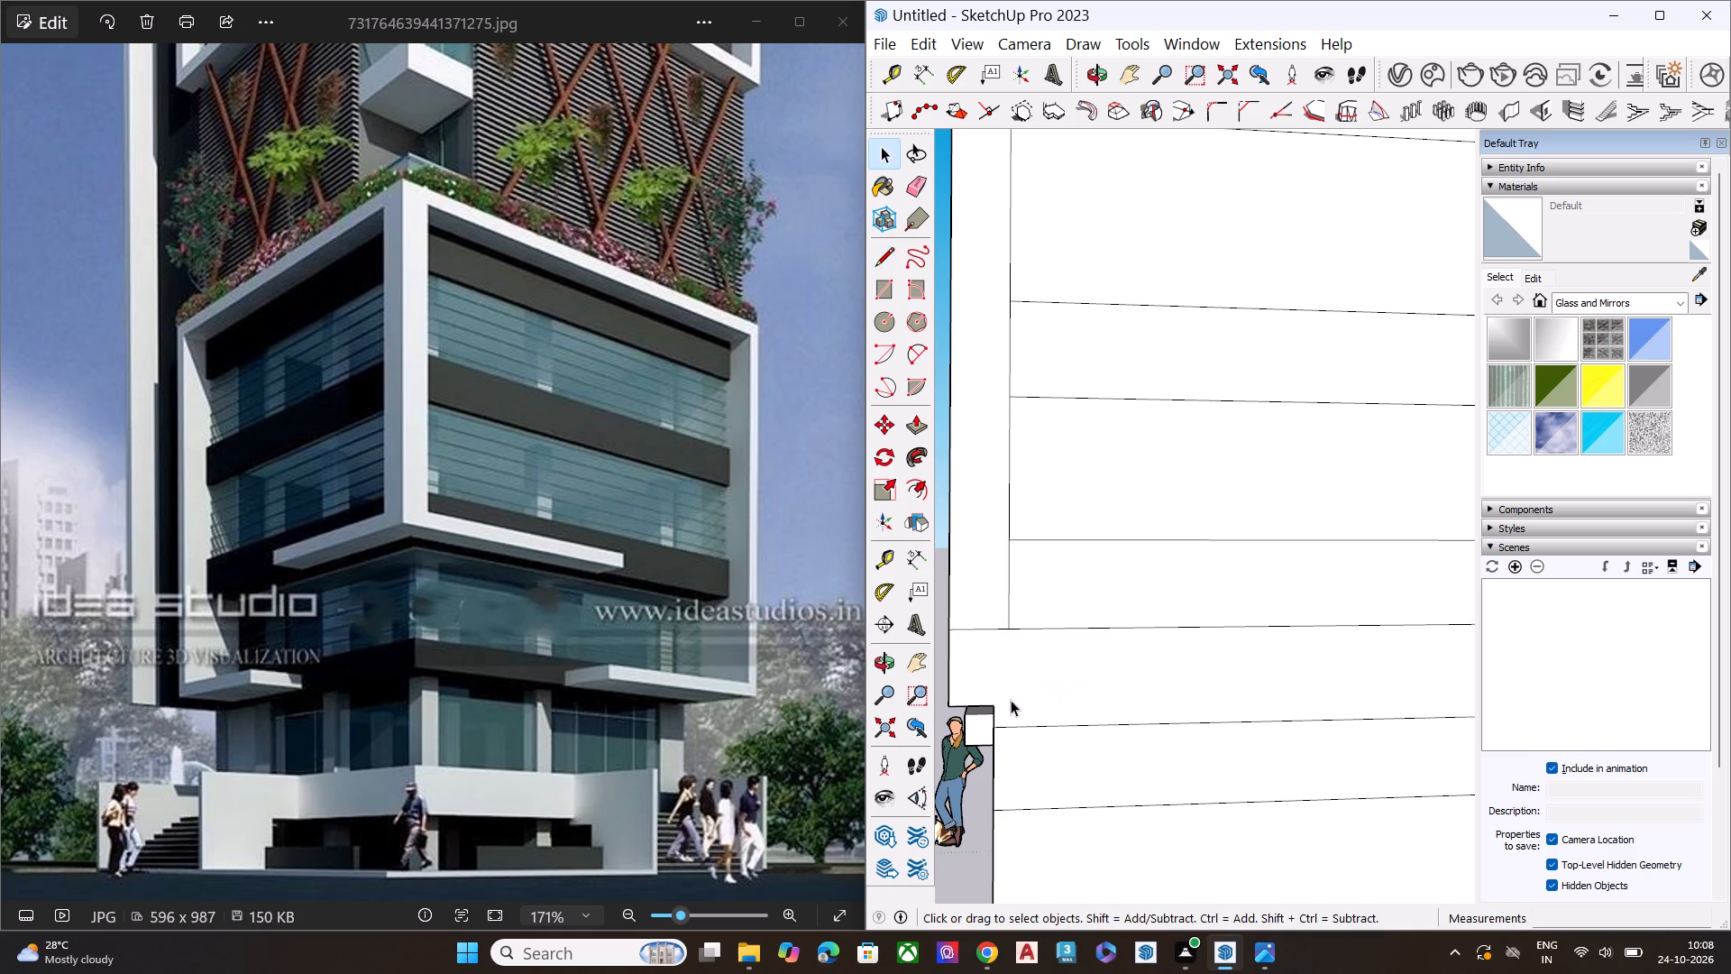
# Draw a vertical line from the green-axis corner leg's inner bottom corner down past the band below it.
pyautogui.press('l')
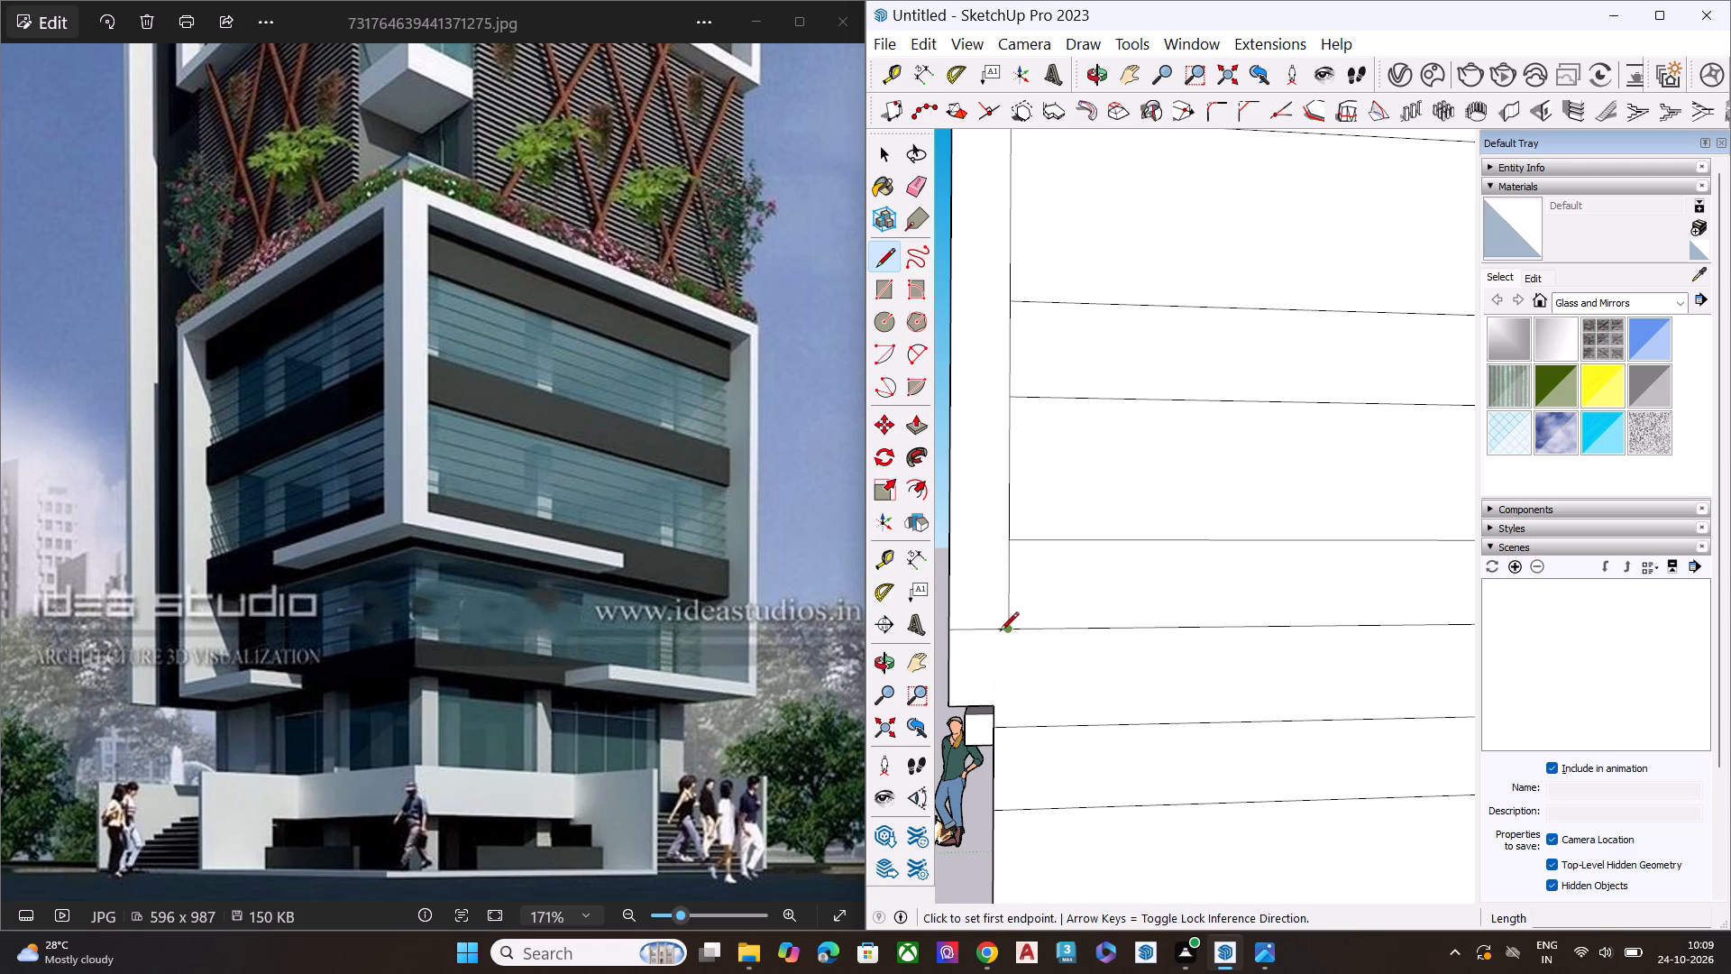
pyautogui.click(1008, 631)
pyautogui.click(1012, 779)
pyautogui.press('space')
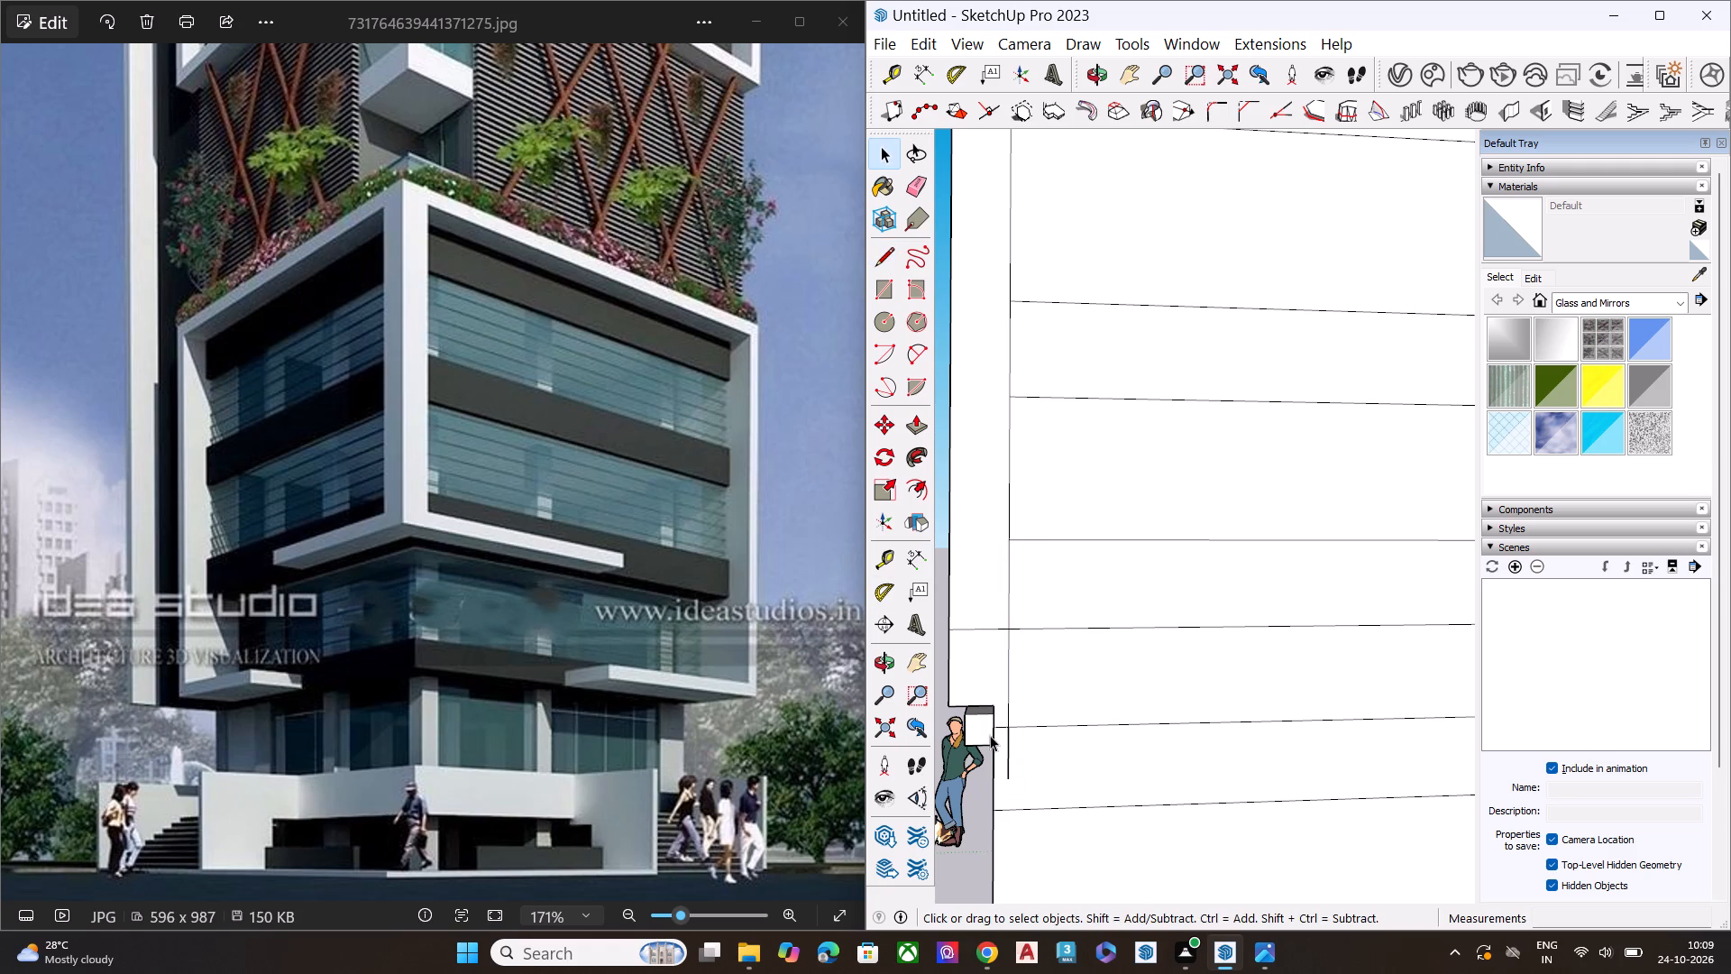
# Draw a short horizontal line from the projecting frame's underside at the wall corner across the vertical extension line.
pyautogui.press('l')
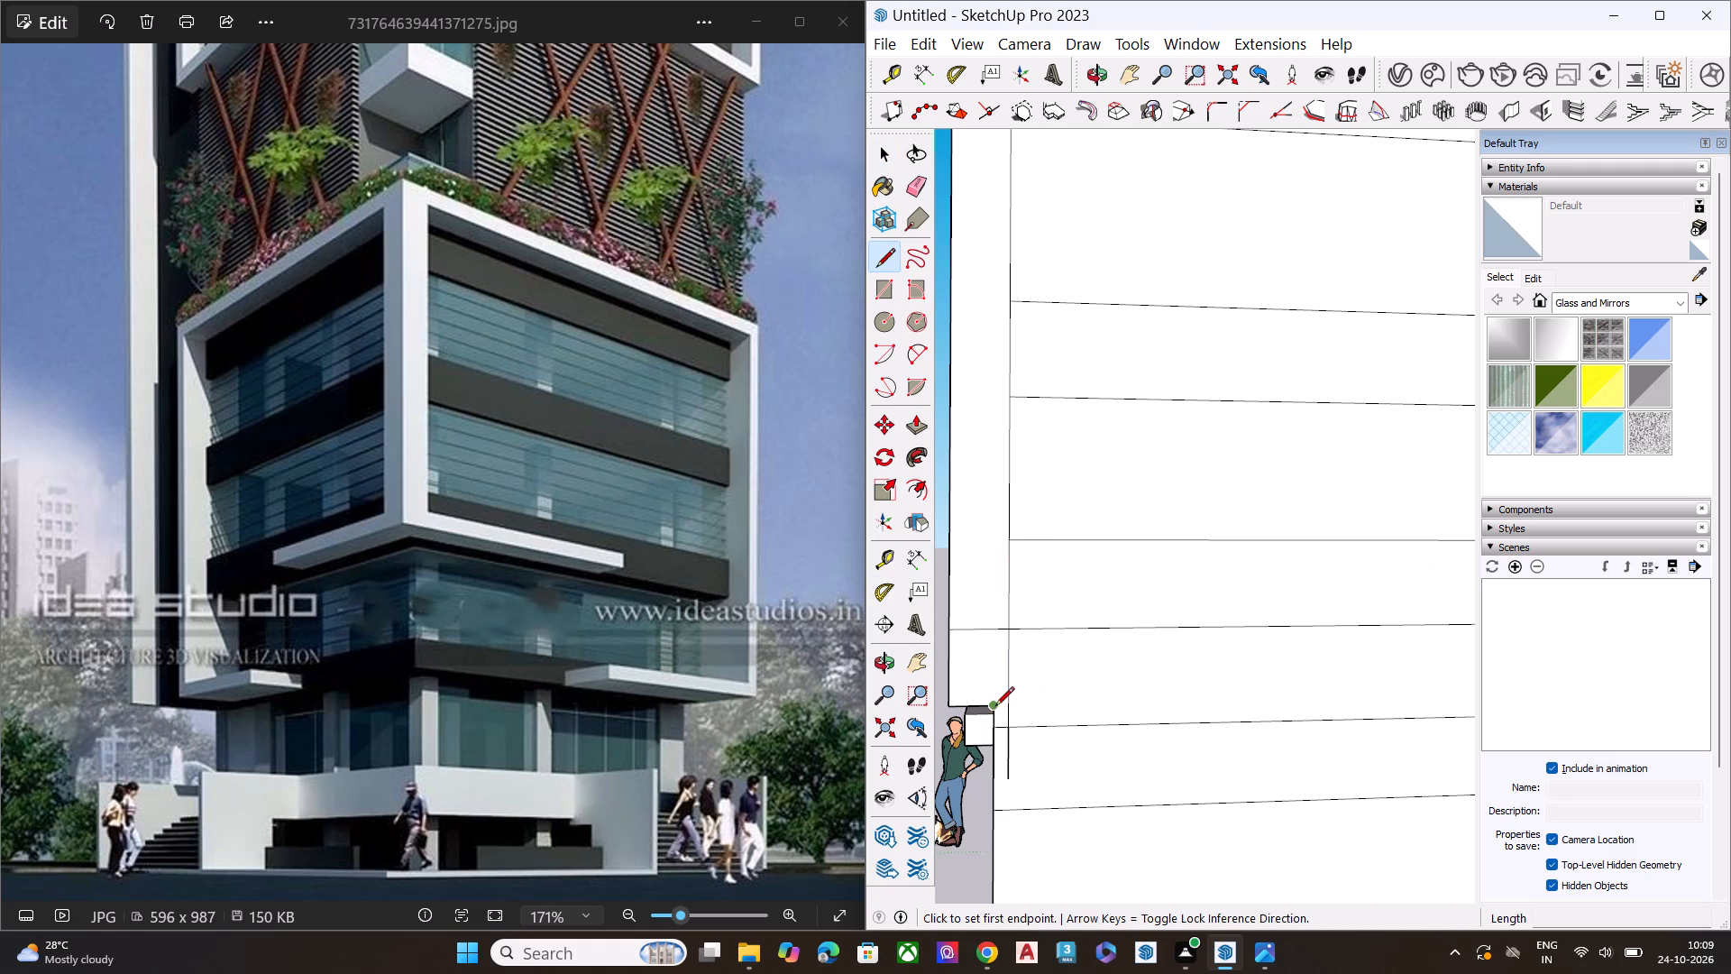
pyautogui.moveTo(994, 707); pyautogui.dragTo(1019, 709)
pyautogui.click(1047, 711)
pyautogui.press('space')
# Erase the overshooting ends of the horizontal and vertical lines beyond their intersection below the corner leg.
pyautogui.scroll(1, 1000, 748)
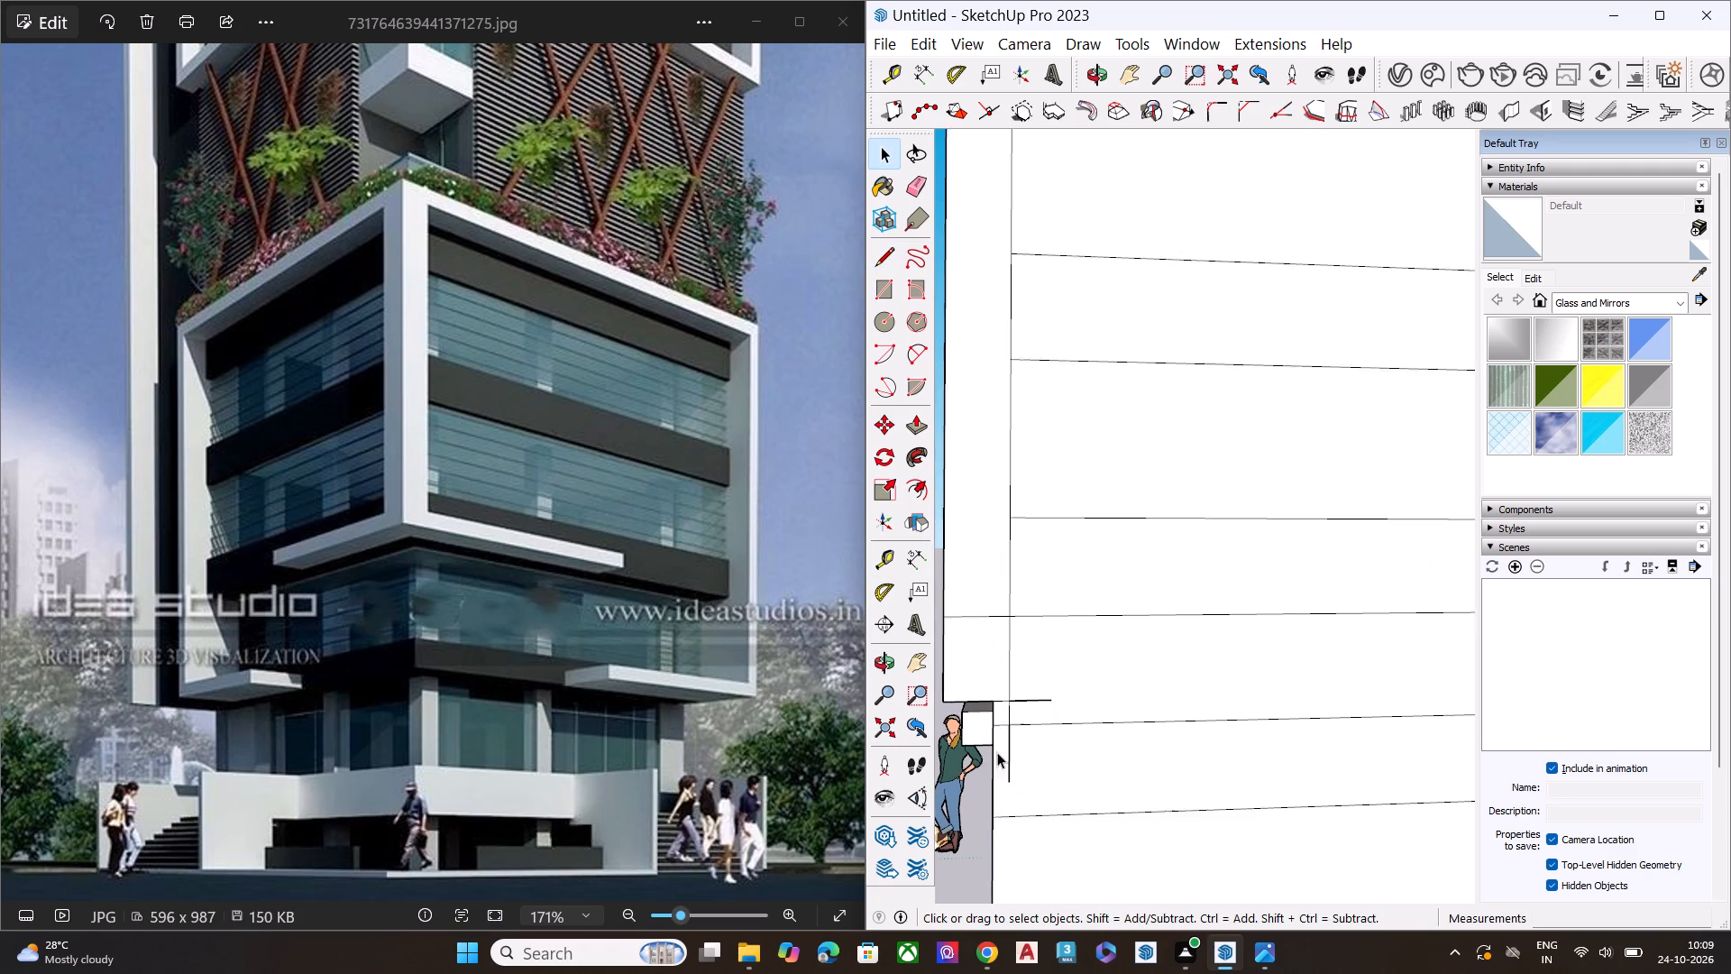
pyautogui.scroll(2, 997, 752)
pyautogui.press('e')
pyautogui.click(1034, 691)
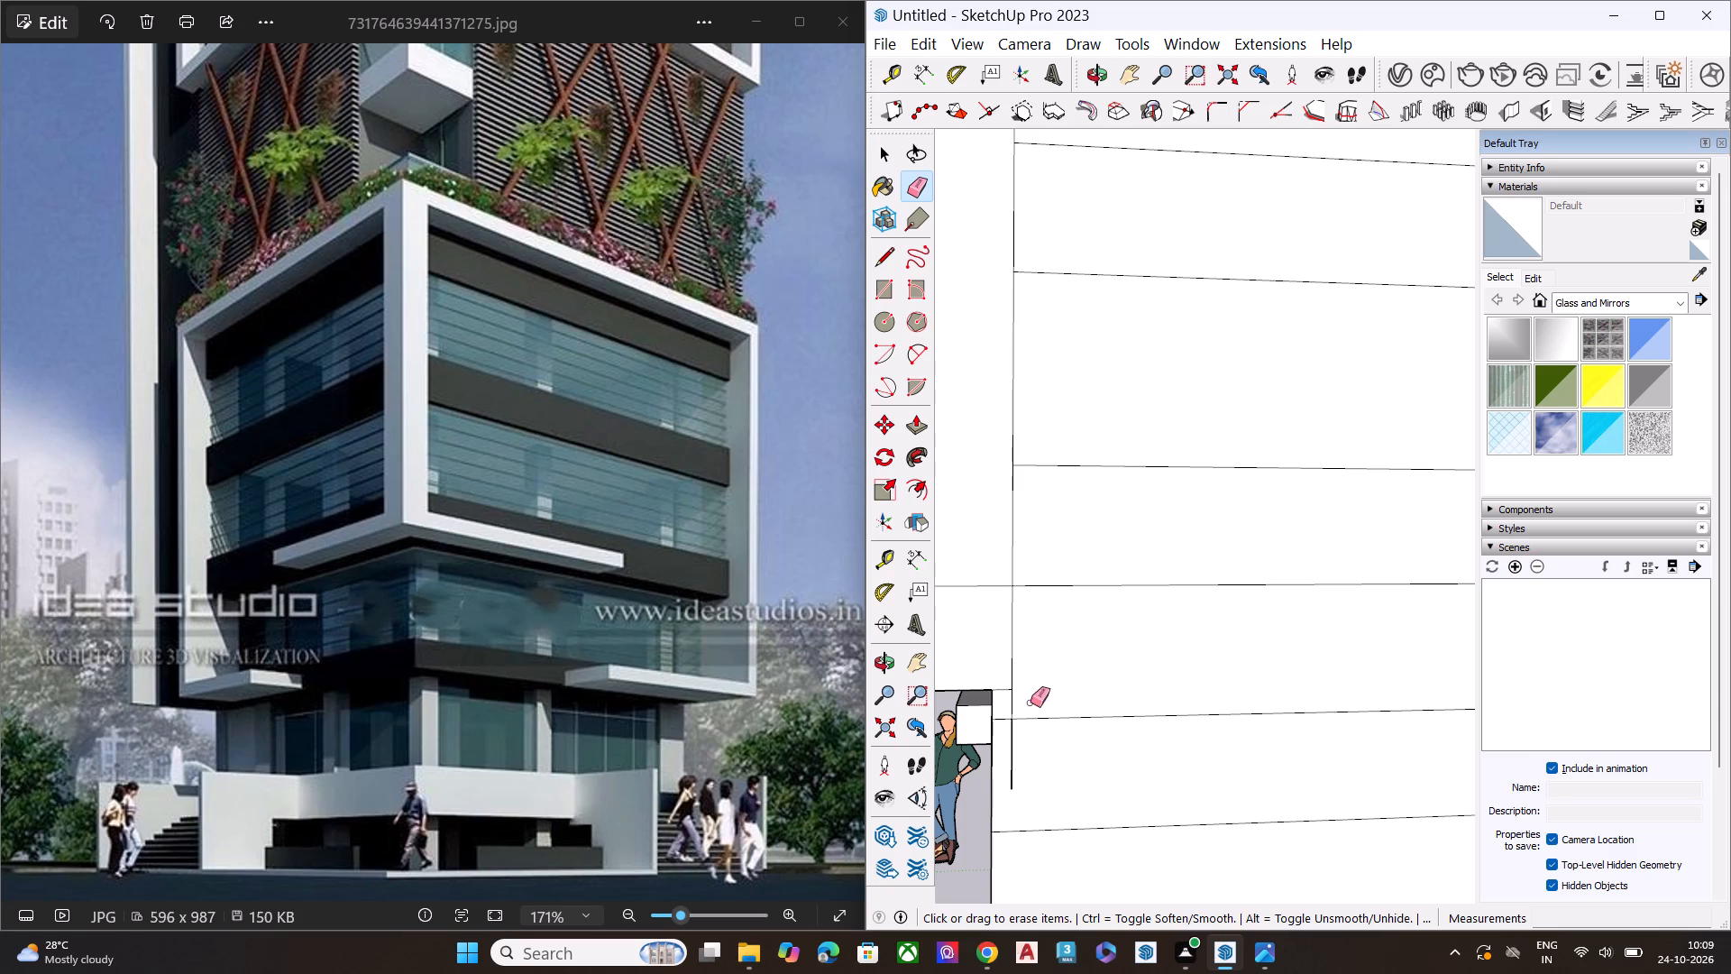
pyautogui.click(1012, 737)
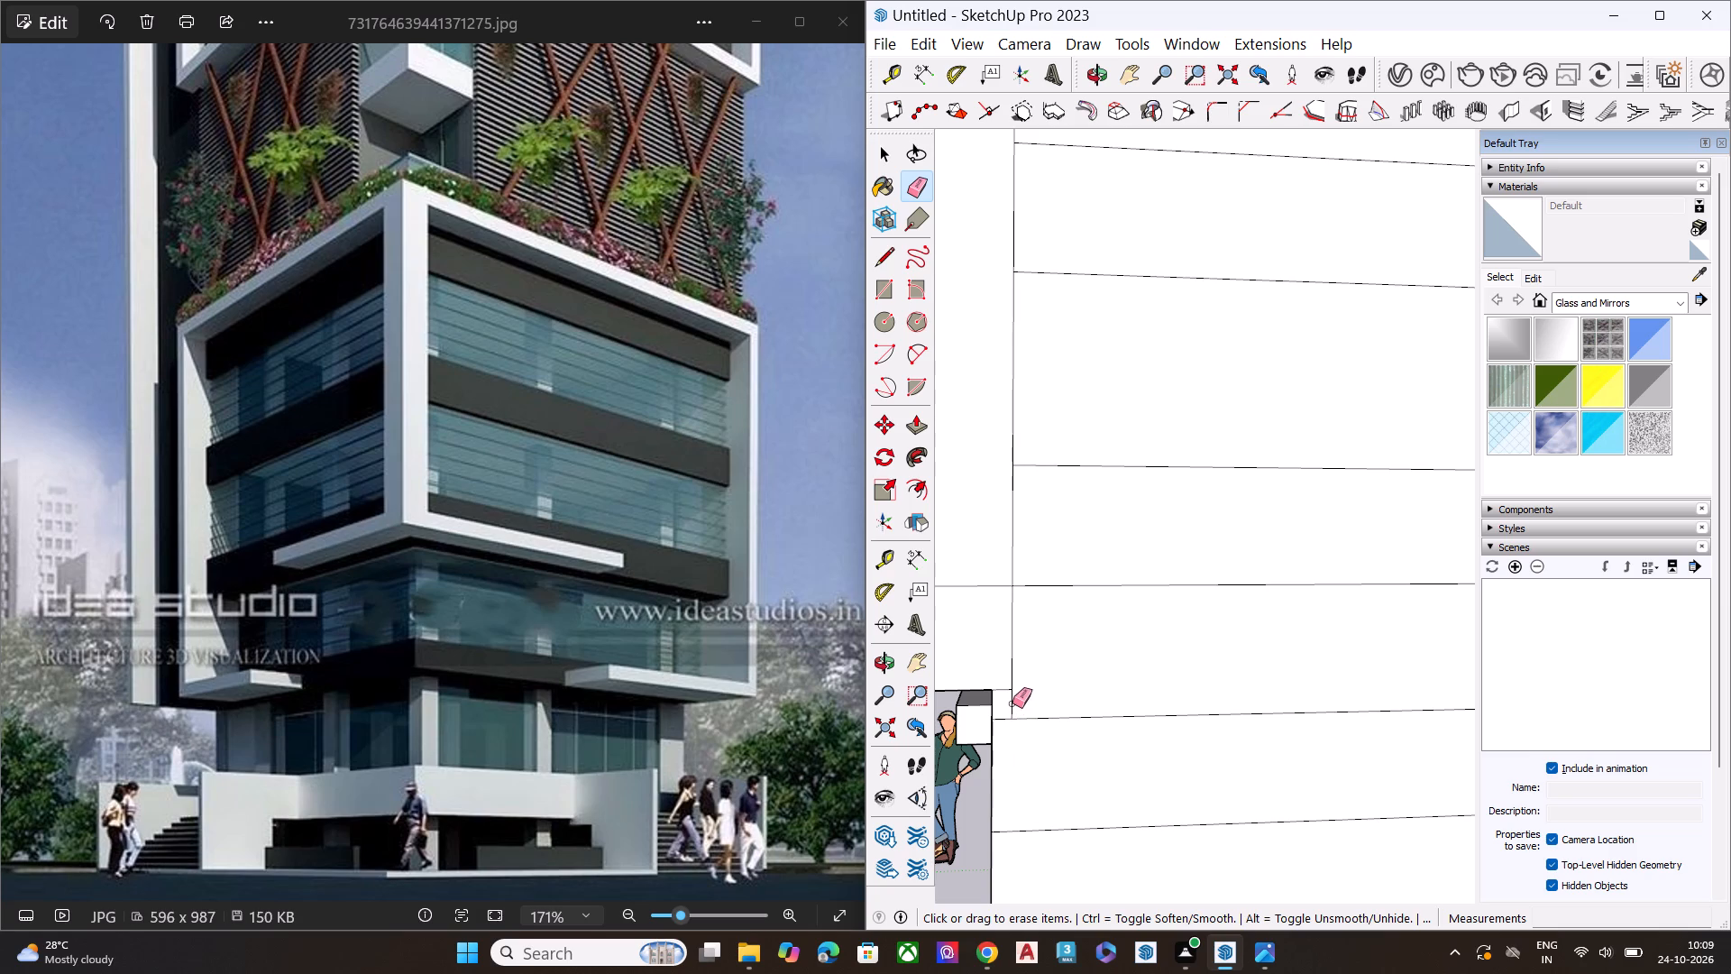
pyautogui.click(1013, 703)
# Examine the extended corner leg and how it relates to the rest of the green-axis frame.
pyautogui.scroll(-5, 1036, 696)
pyautogui.scroll(1, 1038, 705)
pyautogui.scroll(-2, 1040, 709)
pyautogui.scroll(2, 1043, 713)
pyautogui.scroll(-1, 1043, 717)
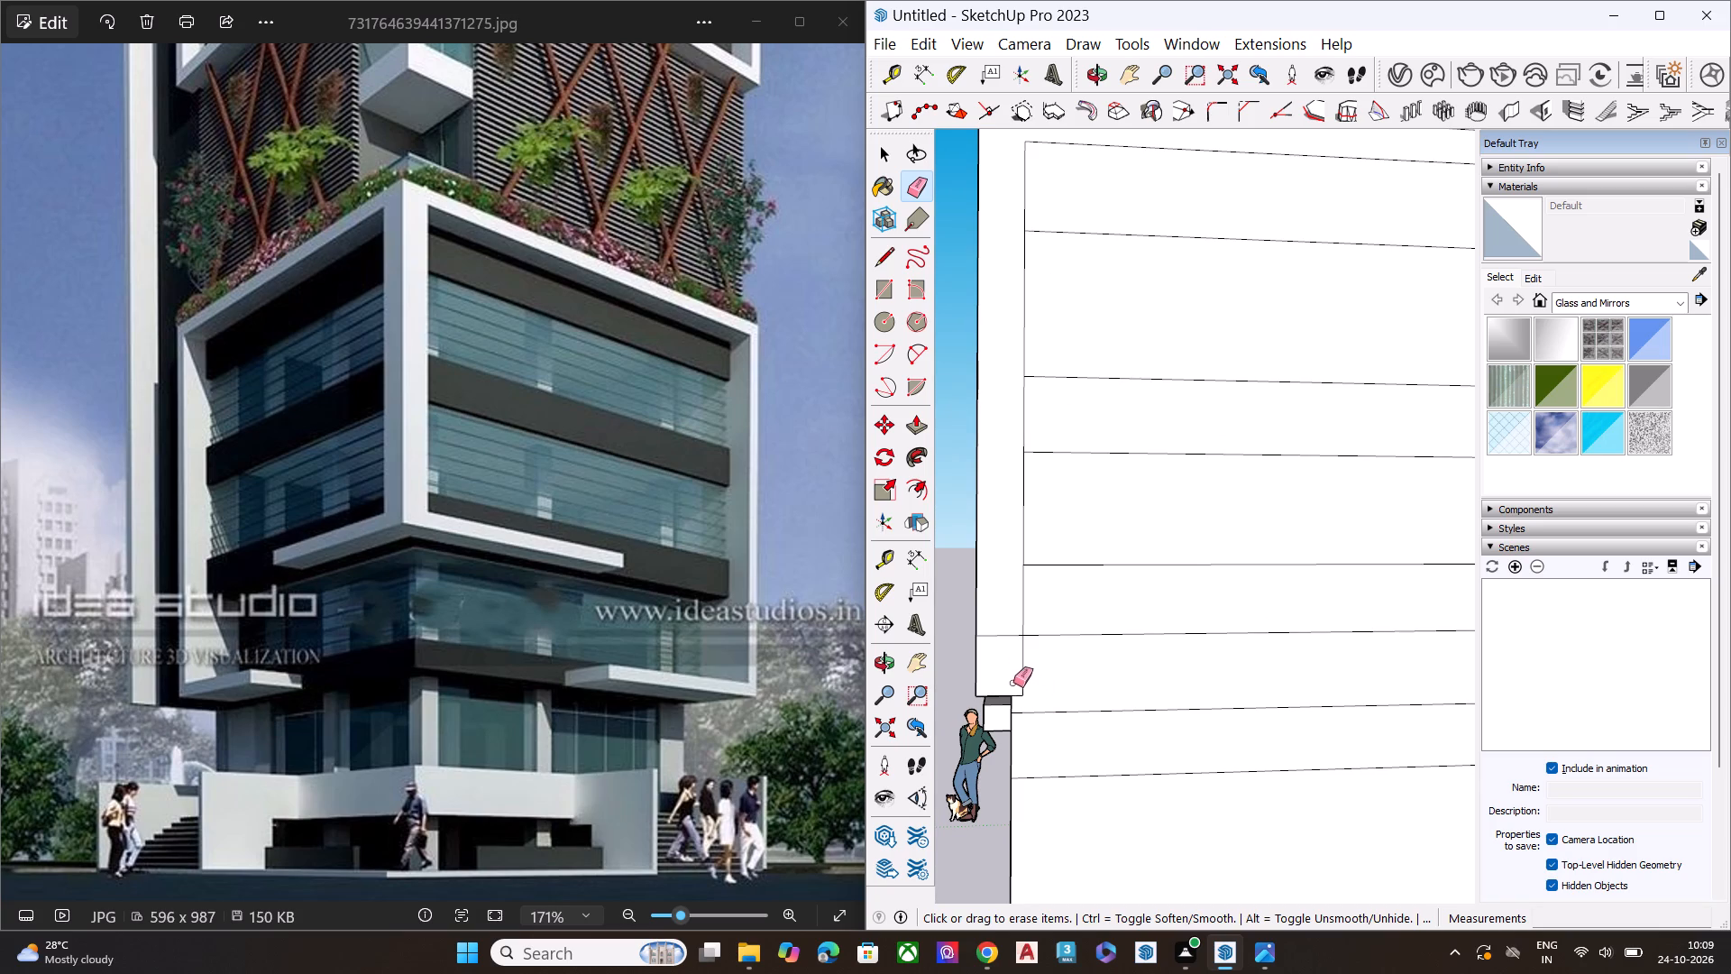
pyautogui.scroll(1, 1009, 673)
pyautogui.scroll(-1, 1009, 673)
pyautogui.scroll(6, 1009, 673)
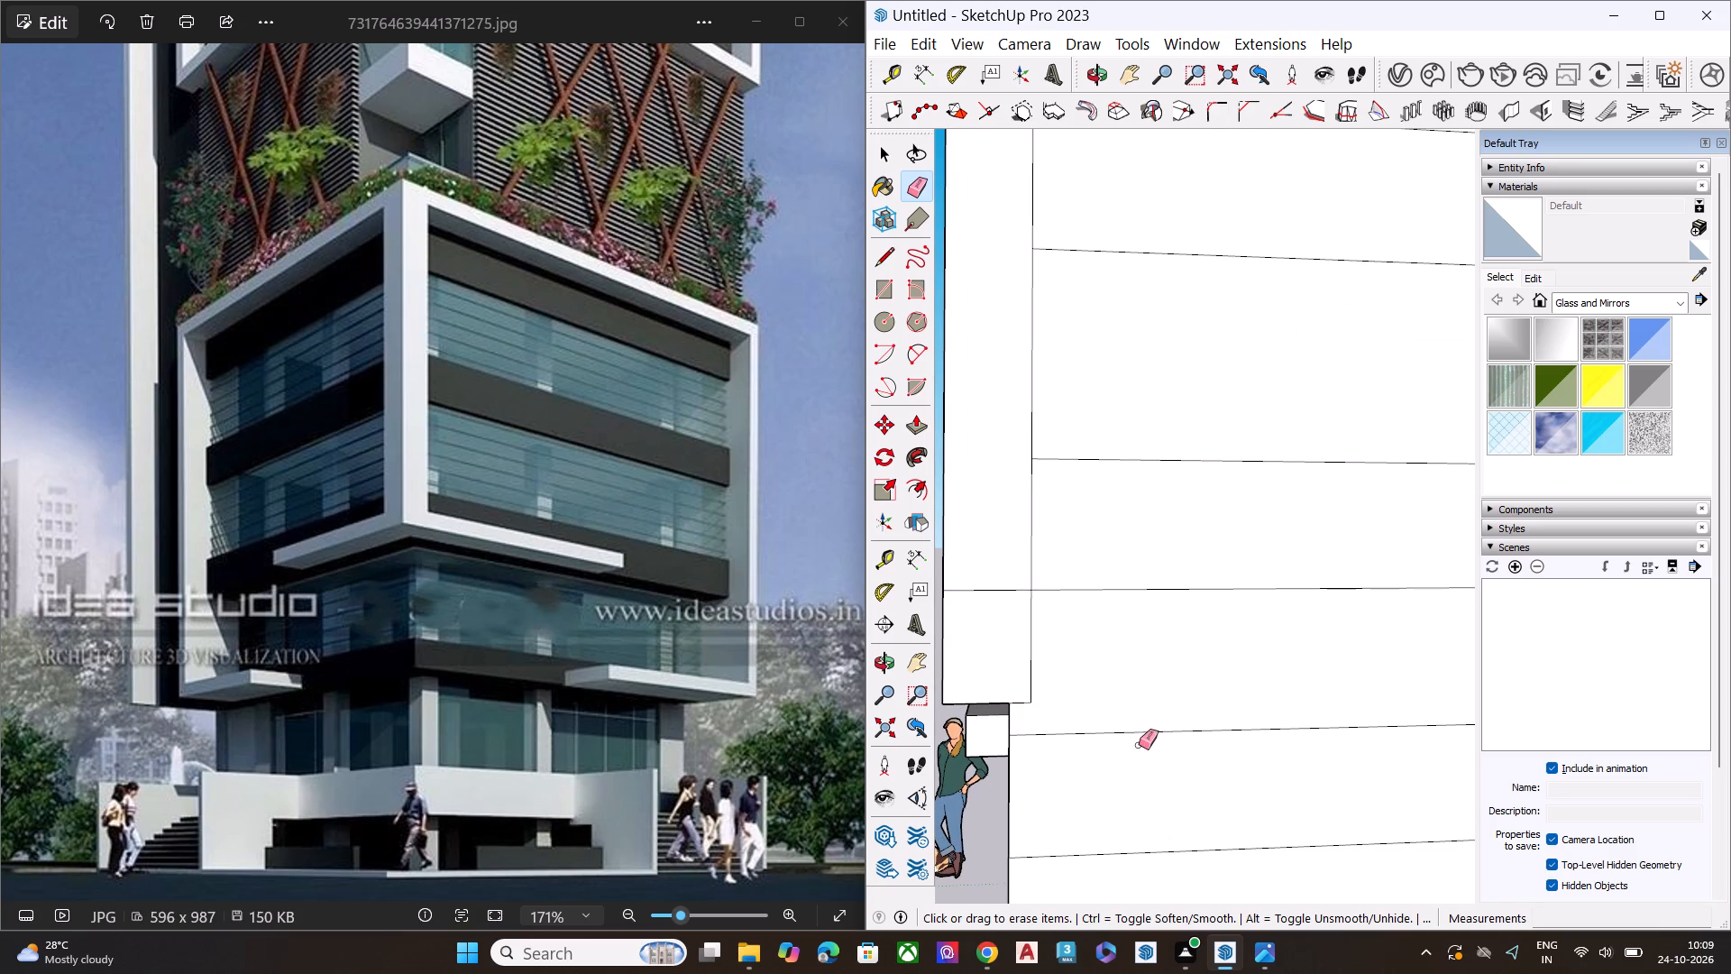
pyautogui.scroll(-6, 1139, 745)
pyautogui.scroll(-5, 1009, 683)
pyautogui.scroll(1, 968, 689)
pyautogui.scroll(-2, 967, 689)
pyautogui.moveTo(1022, 654); pyautogui.dragTo(1025, 750, button='middle')
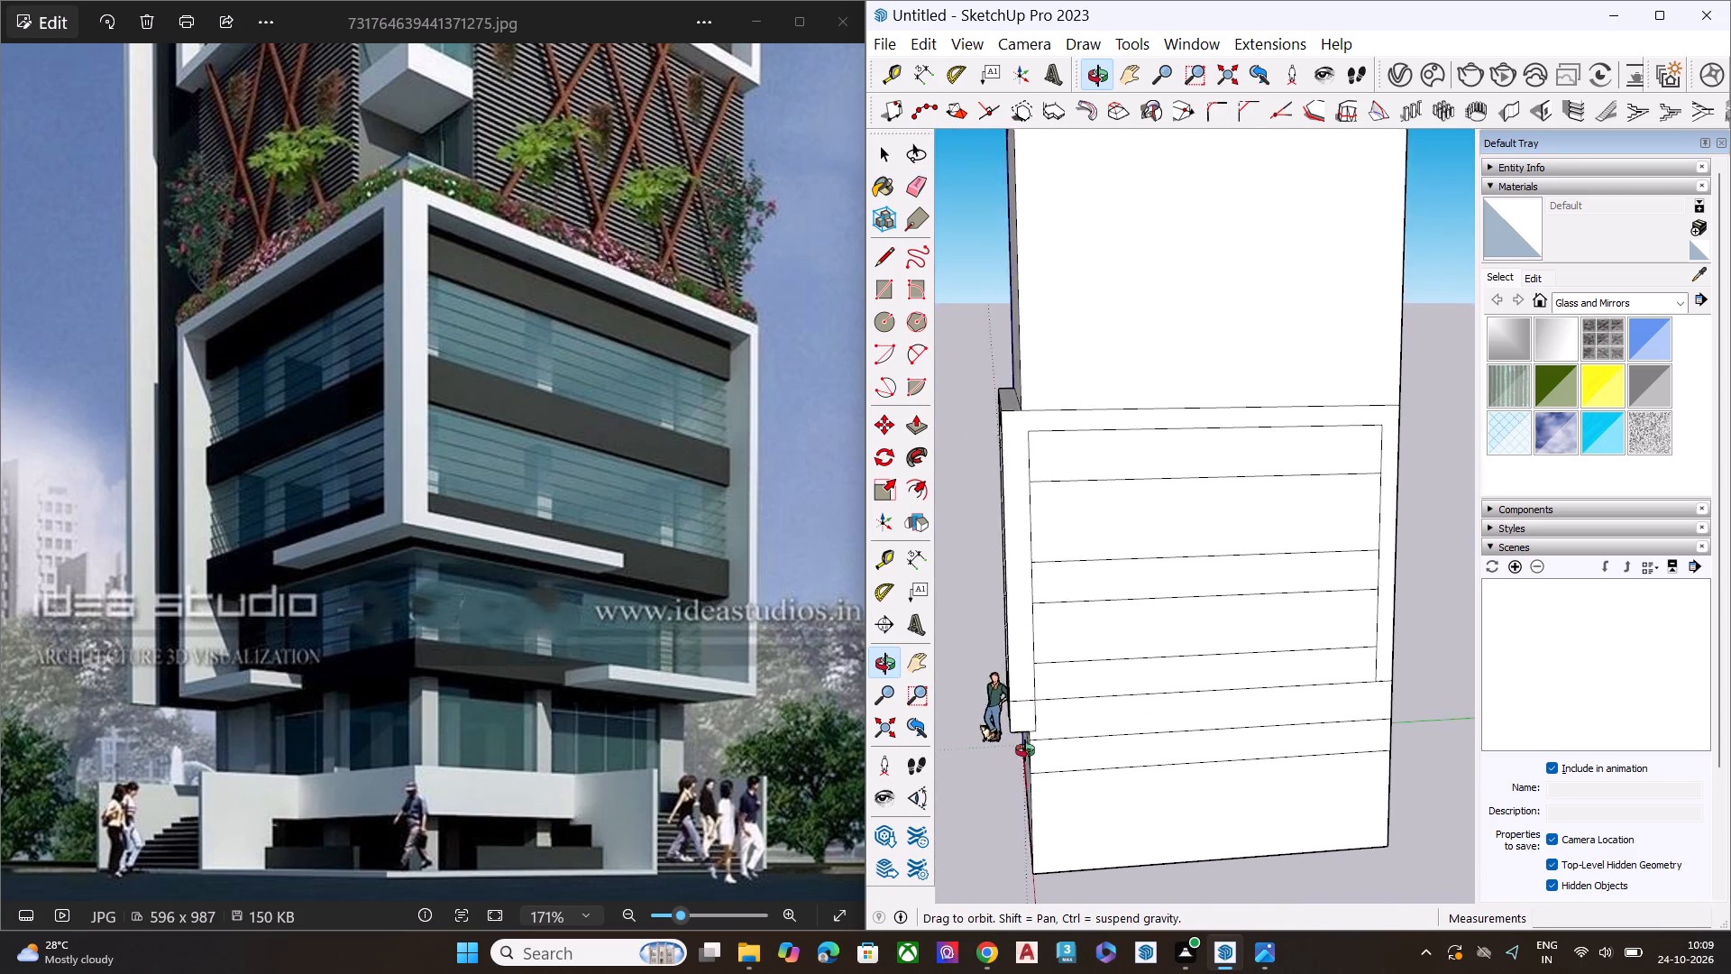
pyautogui.moveTo(1025, 750); pyautogui.dragTo(1008, 750, button='middle')
pyautogui.scroll(1, 1019, 550)
pyautogui.scroll(-1, 1019, 548)
pyautogui.scroll(7, 1022, 538)
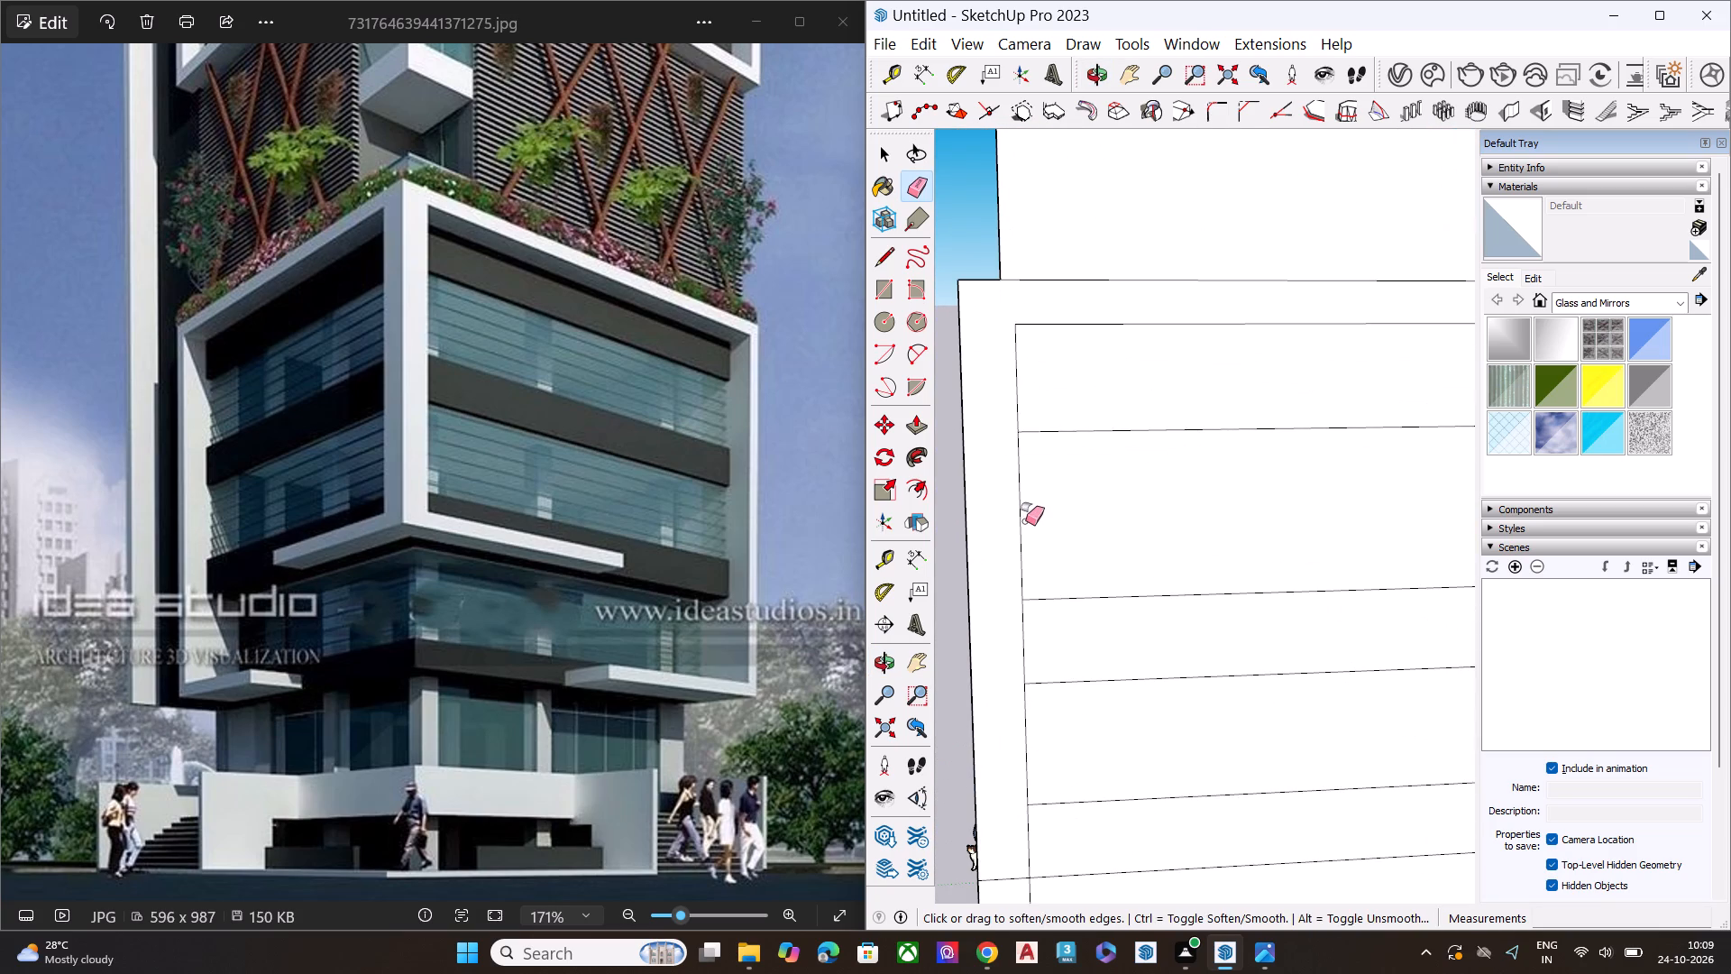
# Undo the recent edits back to the flat facade, before the red-axis wall's frame was extruded.
pyautogui.hotkey('ctrl', 'z')
pyautogui.hotkey('ctrl', 'z')
pyautogui.hotkey('ctrl', 'z')
pyautogui.hotkey('ctrl', 'z')
pyautogui.keyDown('ctrl'); pyautogui.scroll(-3, 1031, 382); pyautogui.keyUp('ctrl')
pyautogui.keyDown('ctrl'); pyautogui.scroll(1, 1031, 382); pyautogui.keyUp('ctrl')
pyautogui.keyDown('ctrl'); pyautogui.scroll(-2, 1031, 382); pyautogui.keyUp('ctrl')
pyautogui.keyDown('ctrl'); pyautogui.scroll(1, 1031, 382); pyautogui.keyUp('ctrl')
pyautogui.keyDown('ctrl'); pyautogui.scroll(-6, 1031, 381); pyautogui.keyUp('ctrl')
pyautogui.hotkey('ctrl', 'z')
pyautogui.hotkey('ctrl', 'z')
pyautogui.hotkey('ctrl', 'z')
pyautogui.hotkey('ctrl', 'z')
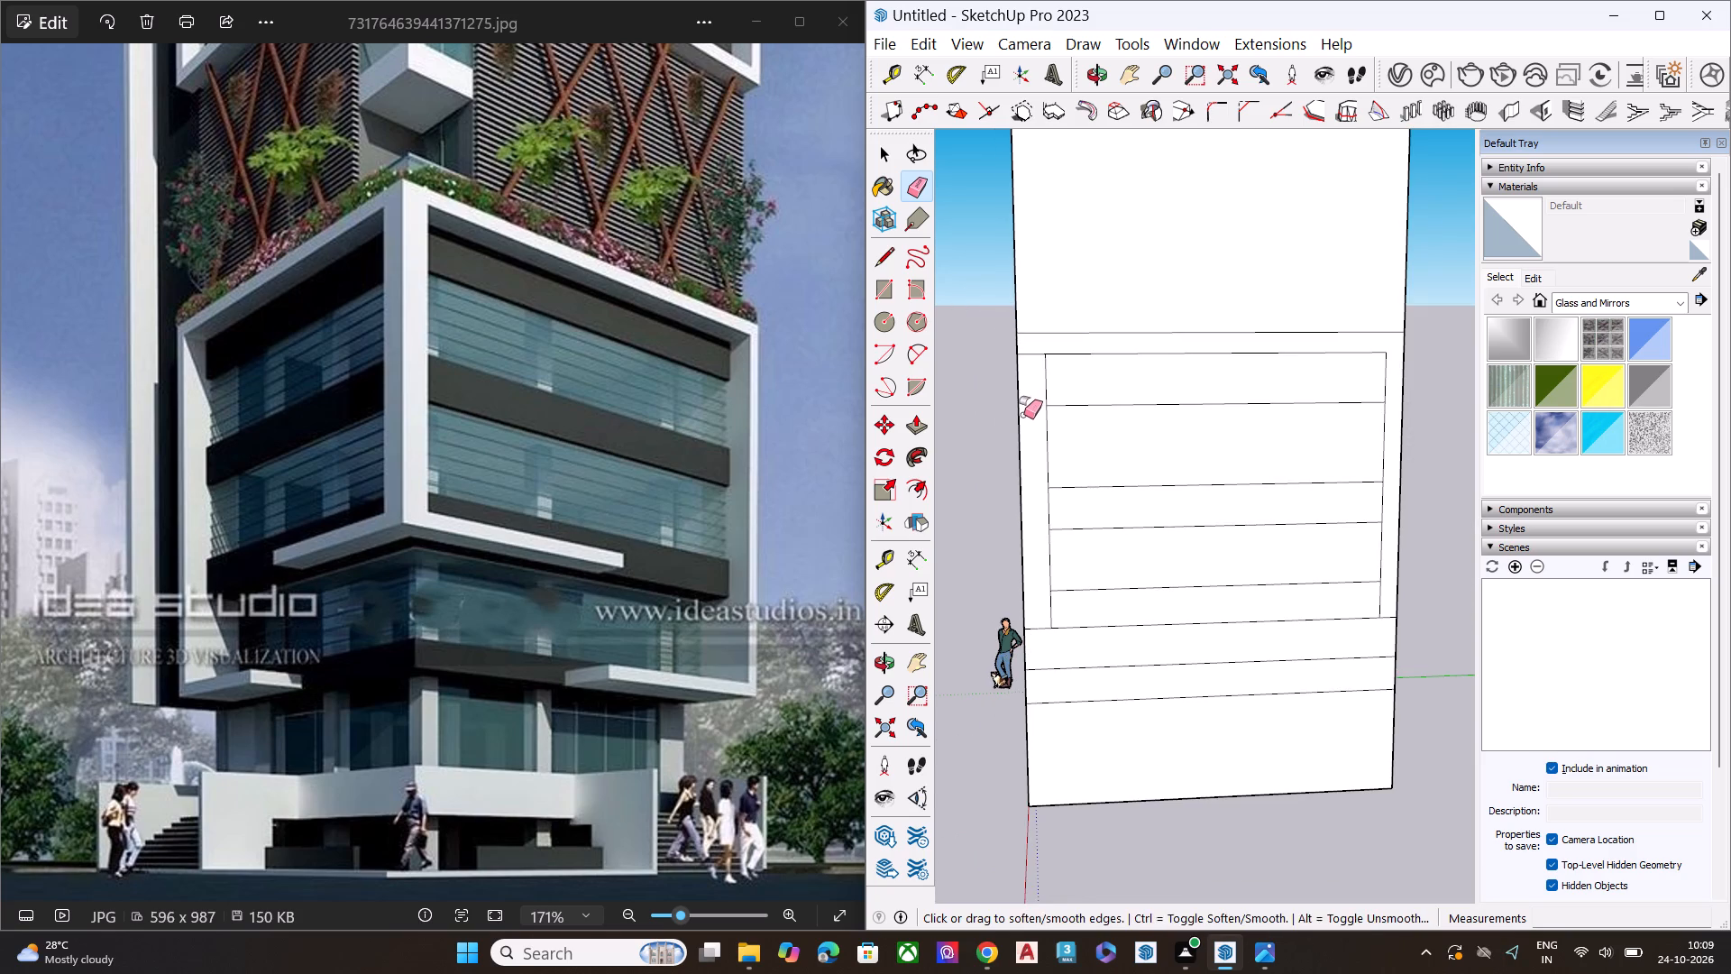
# Draw a thin horizontal ledge strip about 9'7" long and 6" high in the green-axis wall's lowest bay, starting at the corner leg's inner edge.
pyautogui.moveTo(1025, 495); pyautogui.dragTo(1183, 412, button='middle')
pyautogui.scroll(1, 1175, 420)
pyautogui.press('space')
pyautogui.scroll(11, 1121, 269)
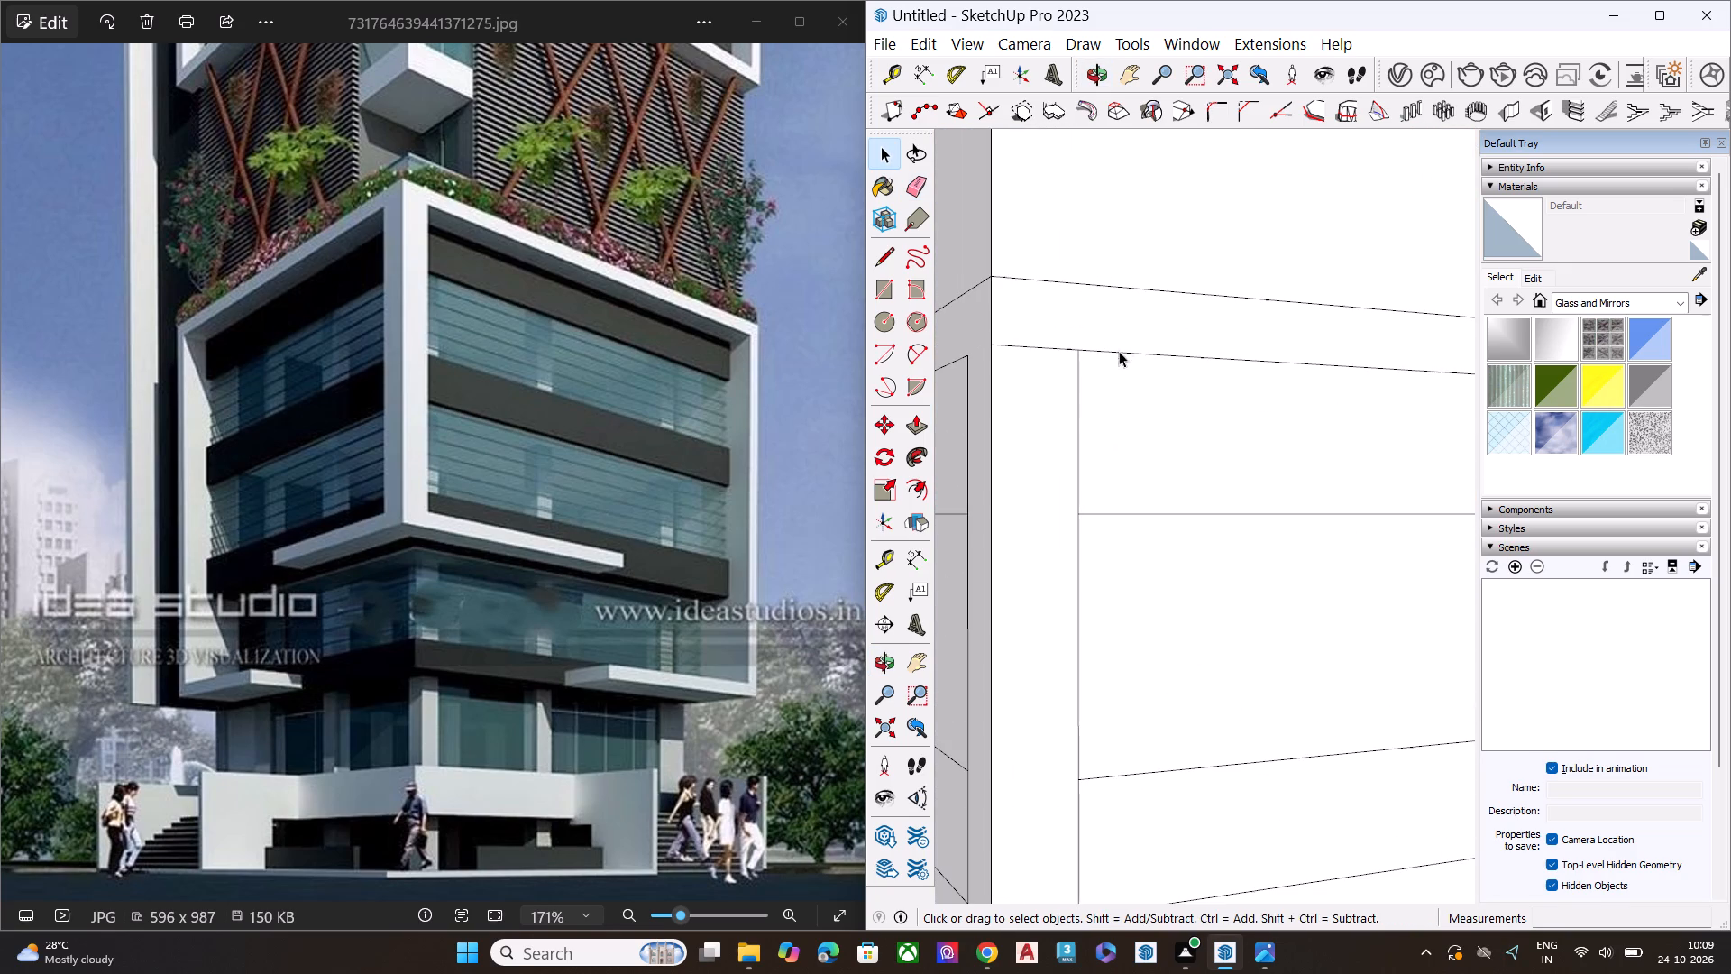
pyautogui.press('space')
pyautogui.moveTo(1102, 453); pyautogui.dragTo(1001, 483, button='middle')
pyautogui.scroll(-8, 1035, 430)
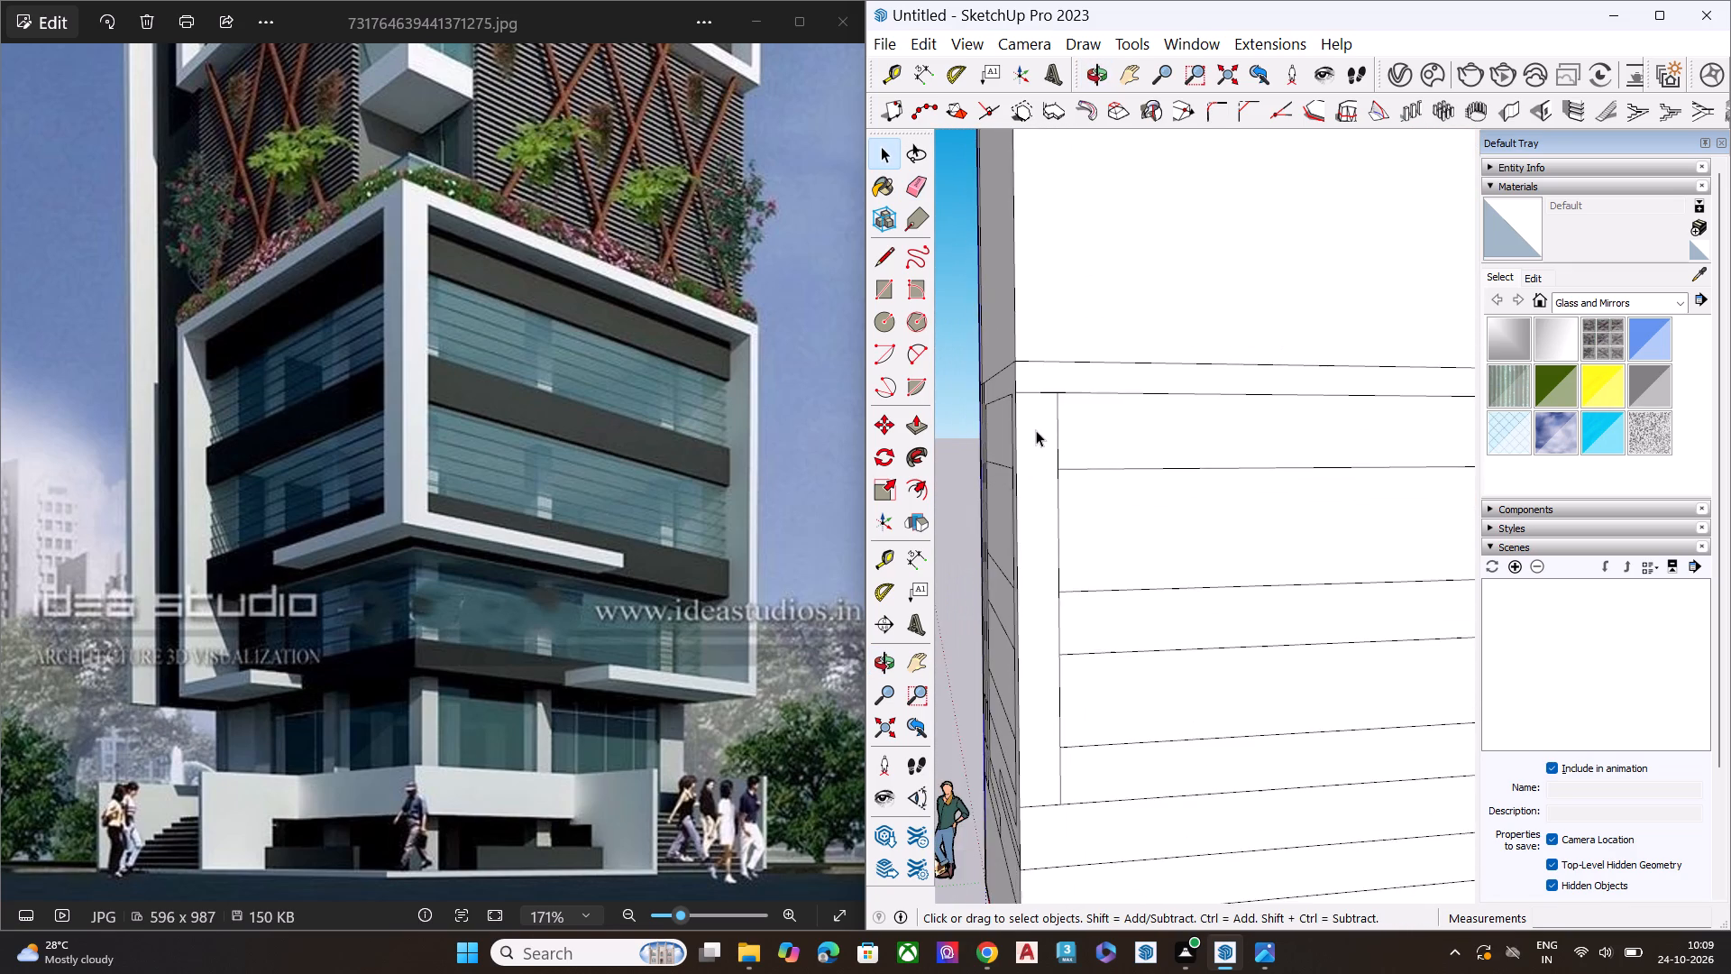
pyautogui.scroll(-4, 1036, 430)
pyautogui.moveTo(1050, 714); pyautogui.dragTo(1030, 651, button='middle')
pyautogui.scroll(3, 1034, 657)
pyautogui.scroll(-2, 1040, 675)
pyautogui.scroll(1, 1040, 677)
pyautogui.scroll(-2, 1040, 681)
pyautogui.scroll(1, 1040, 681)
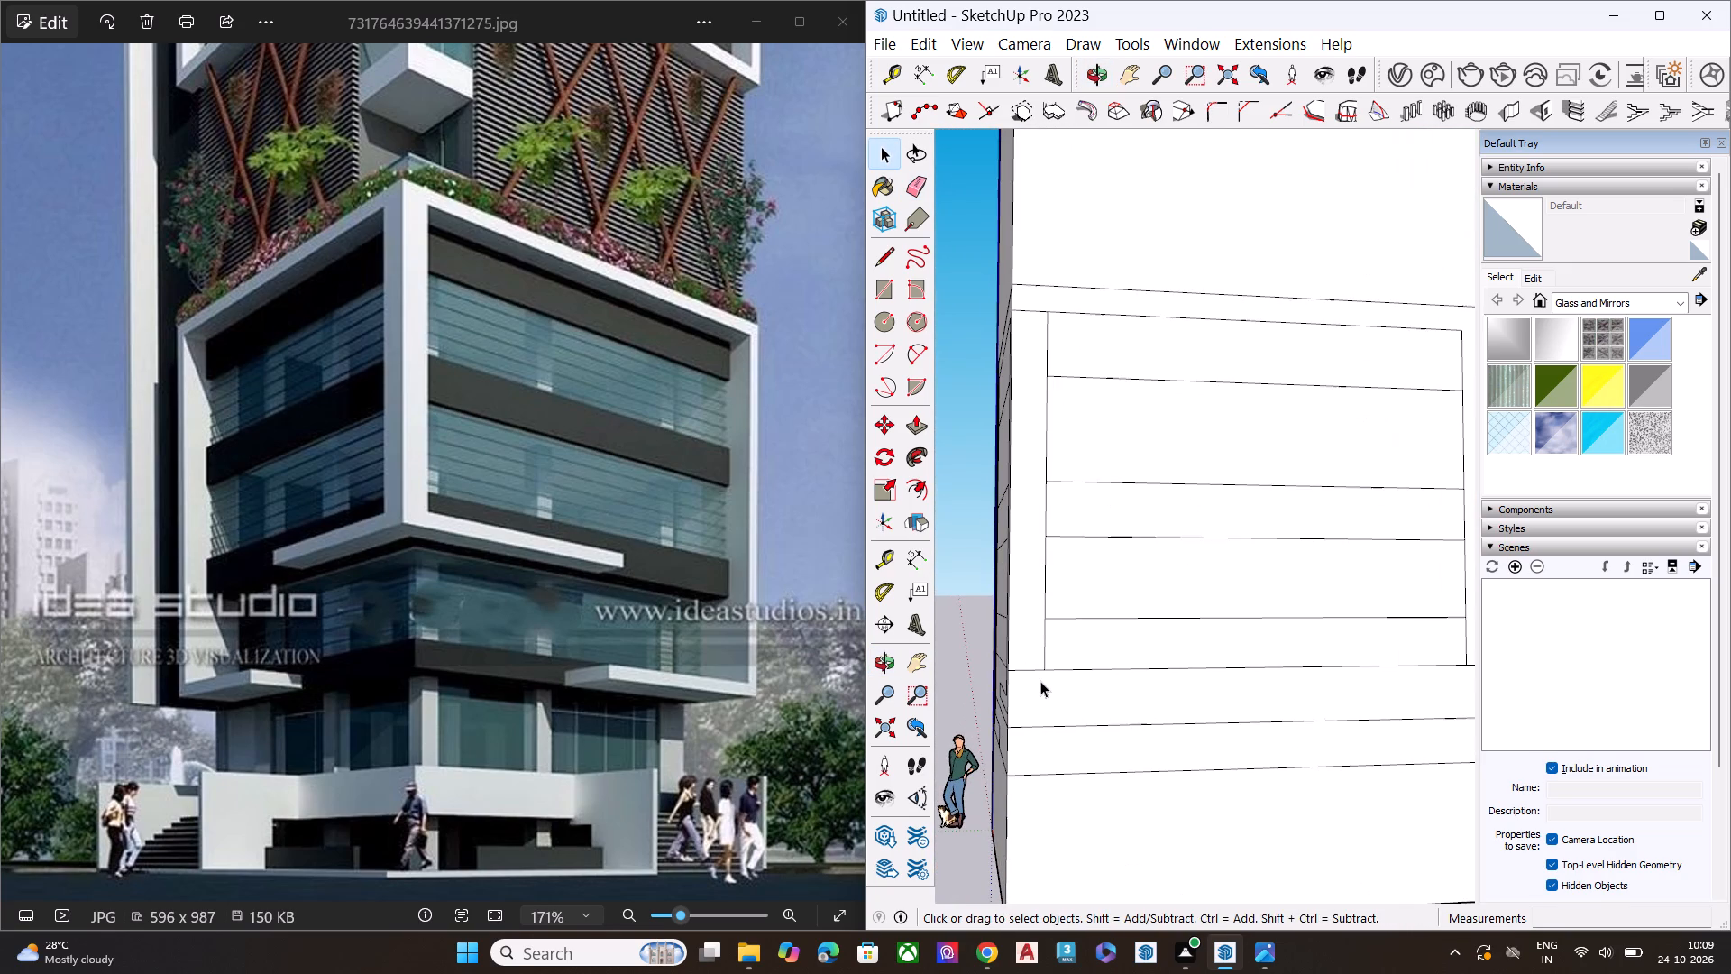
pyautogui.press('l')
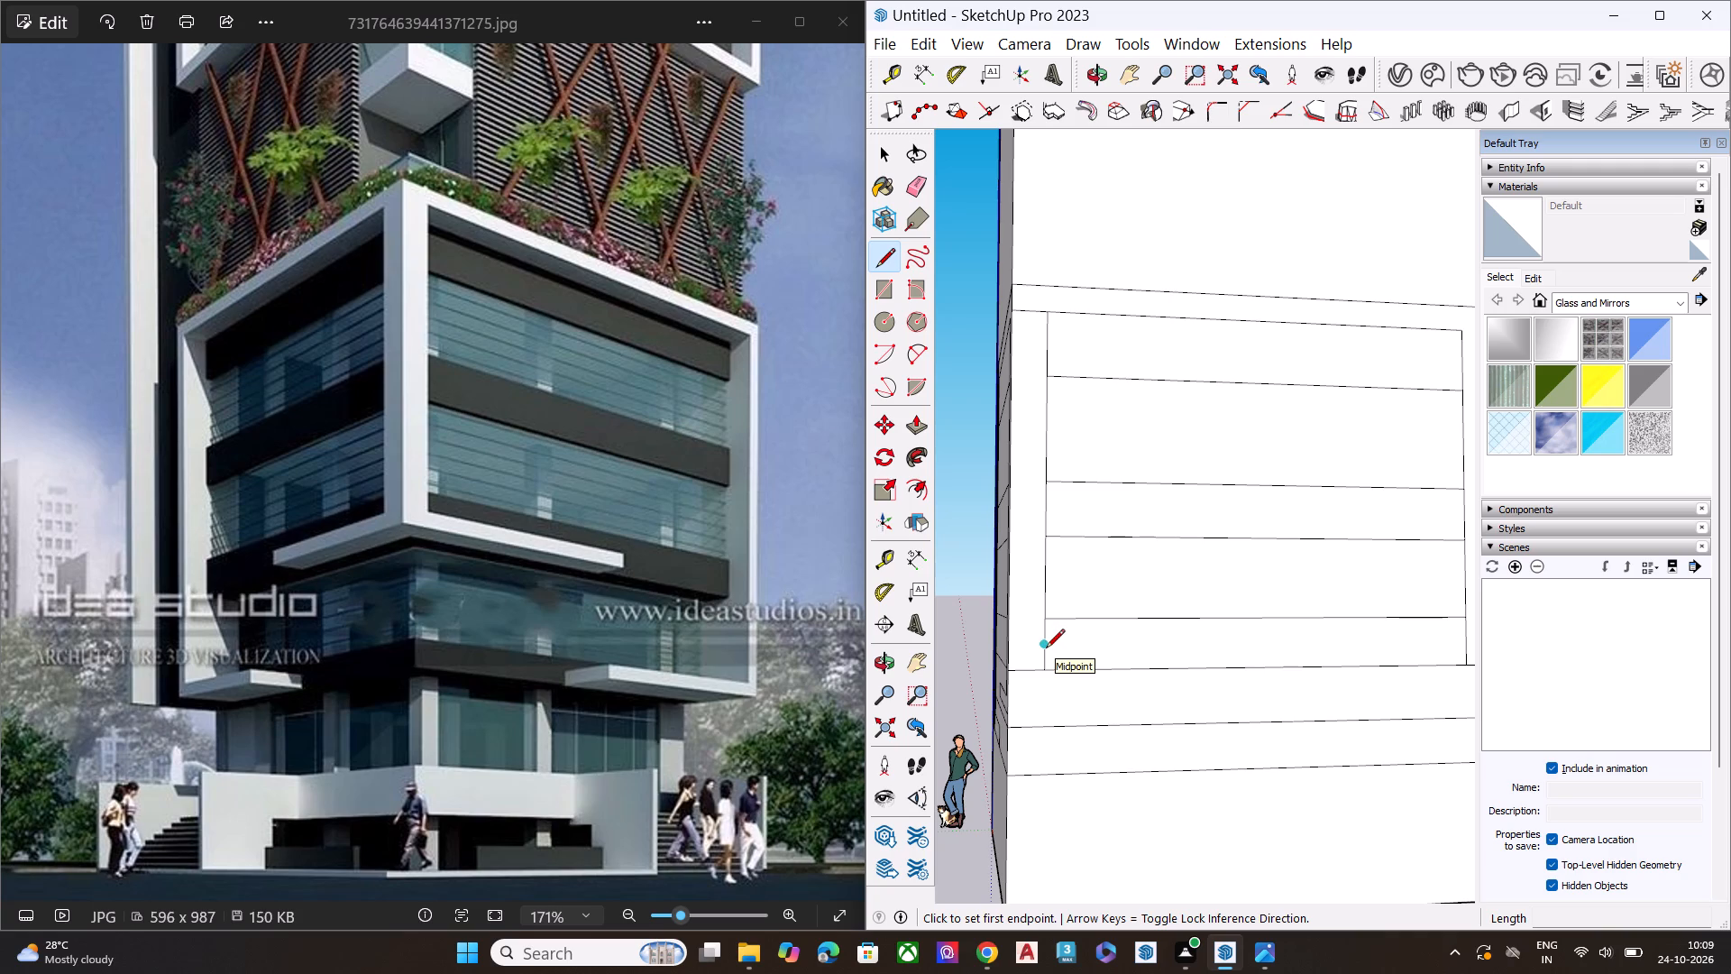
pyautogui.click(1043, 637)
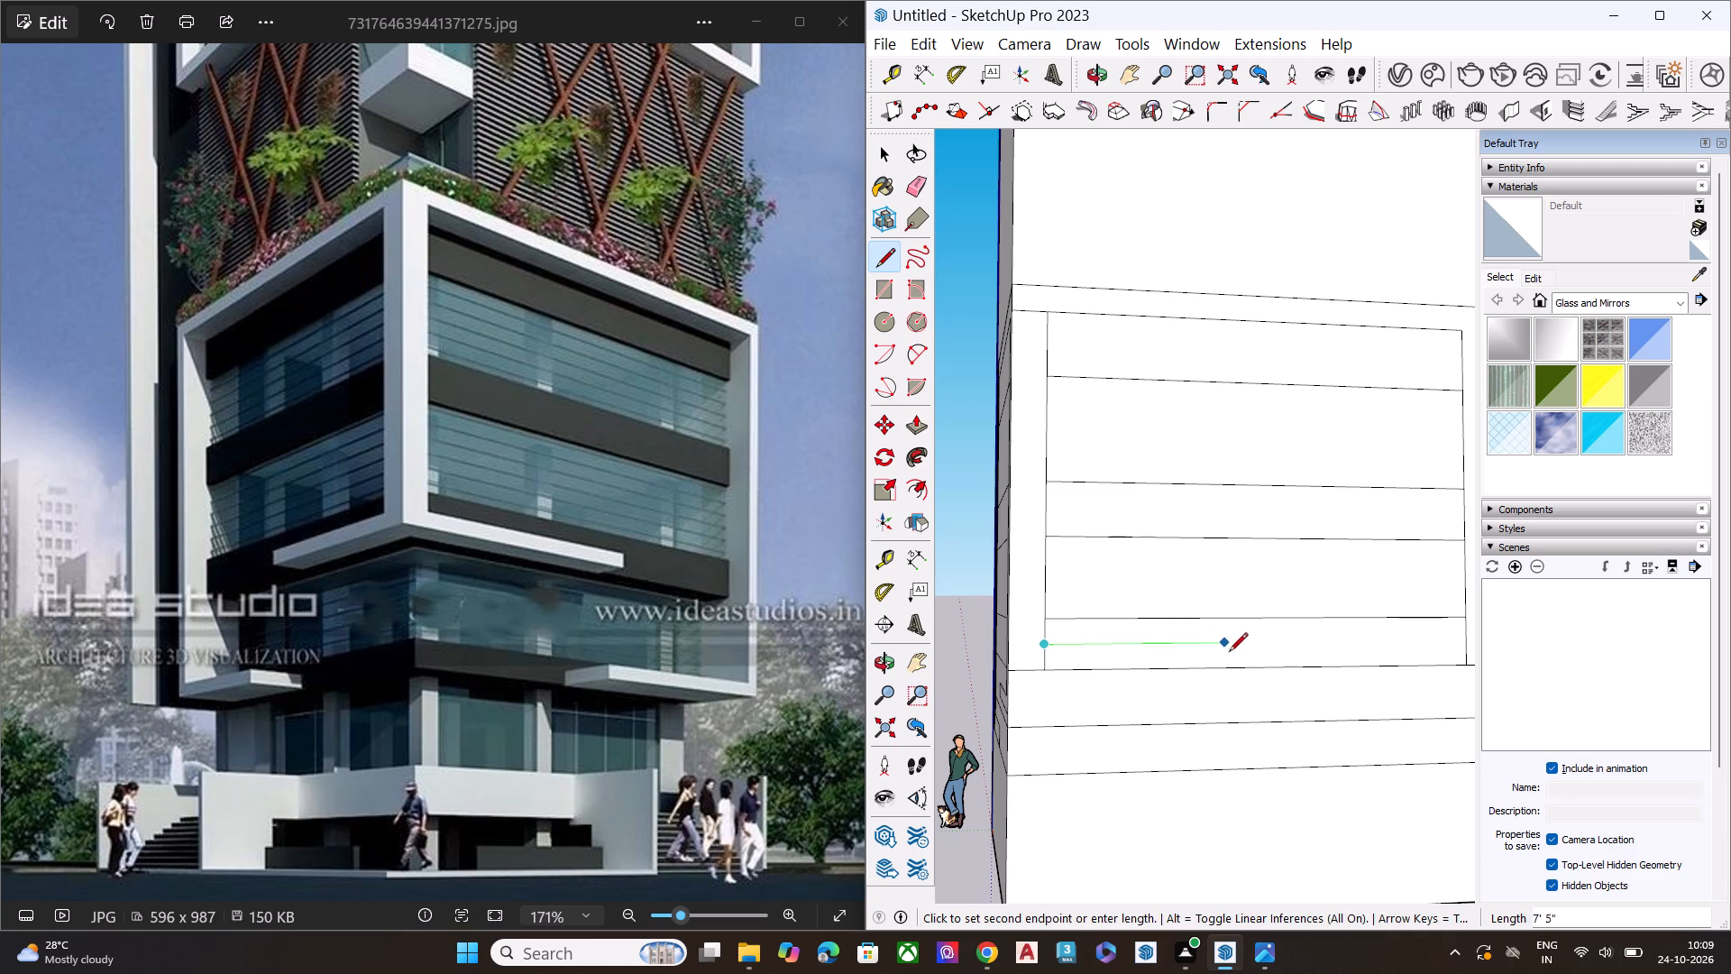
pyautogui.click(1268, 646)
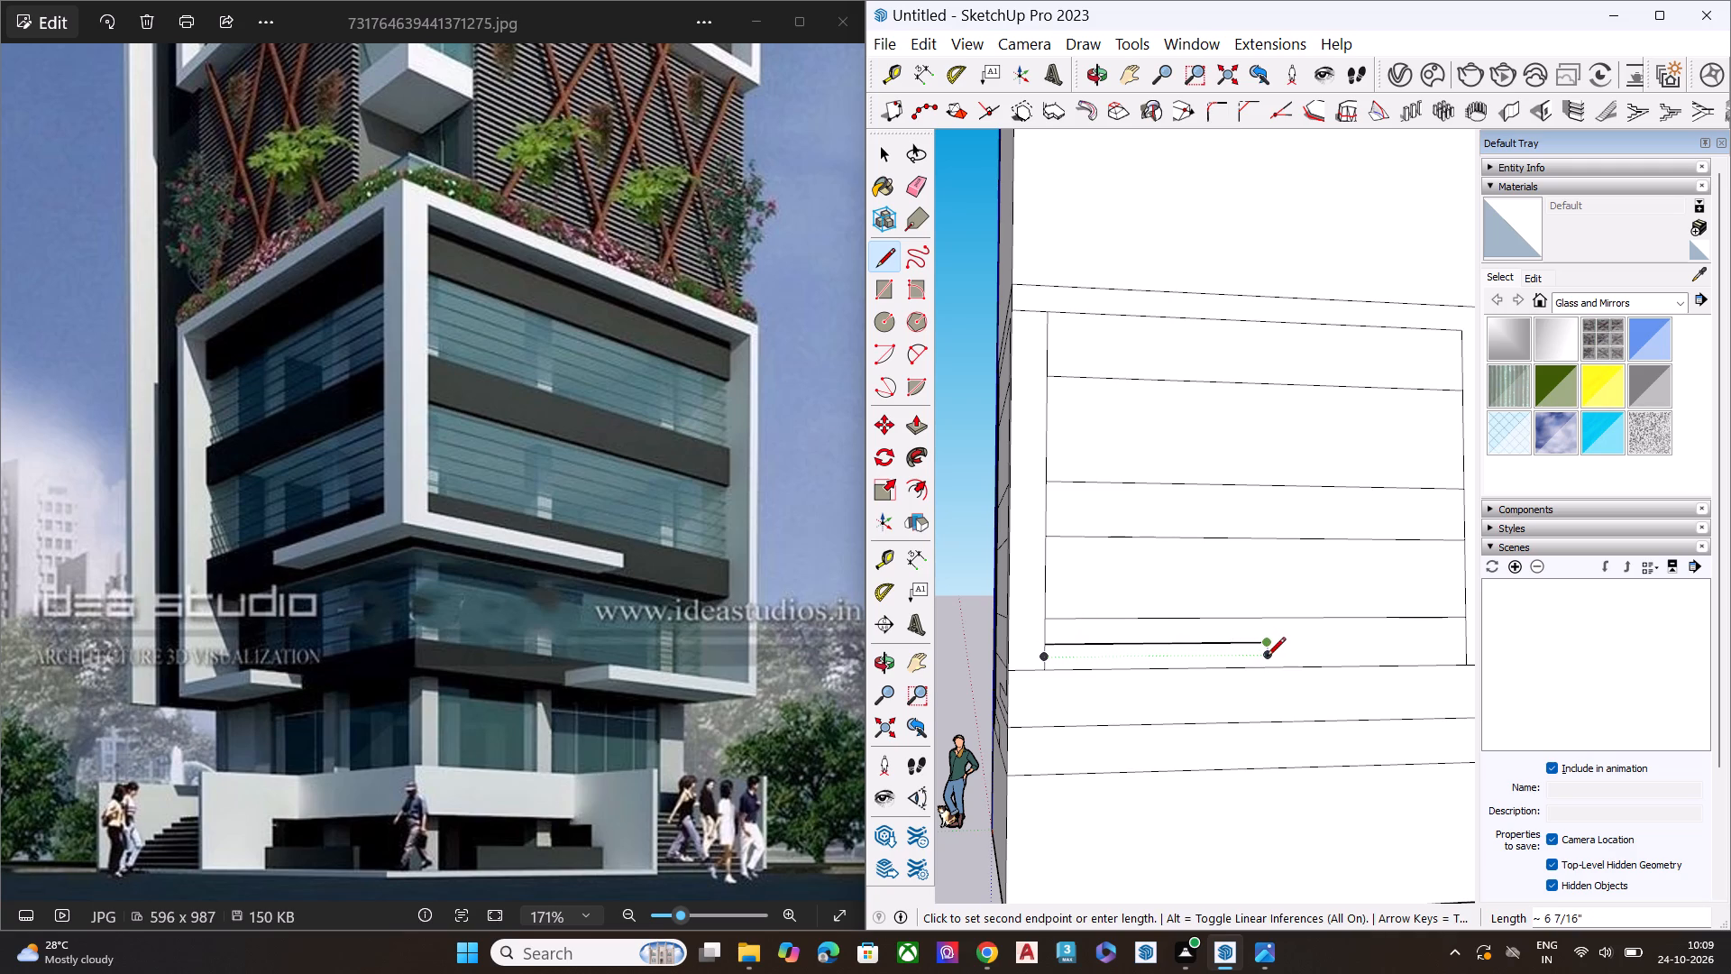
pyautogui.click(1267, 659)
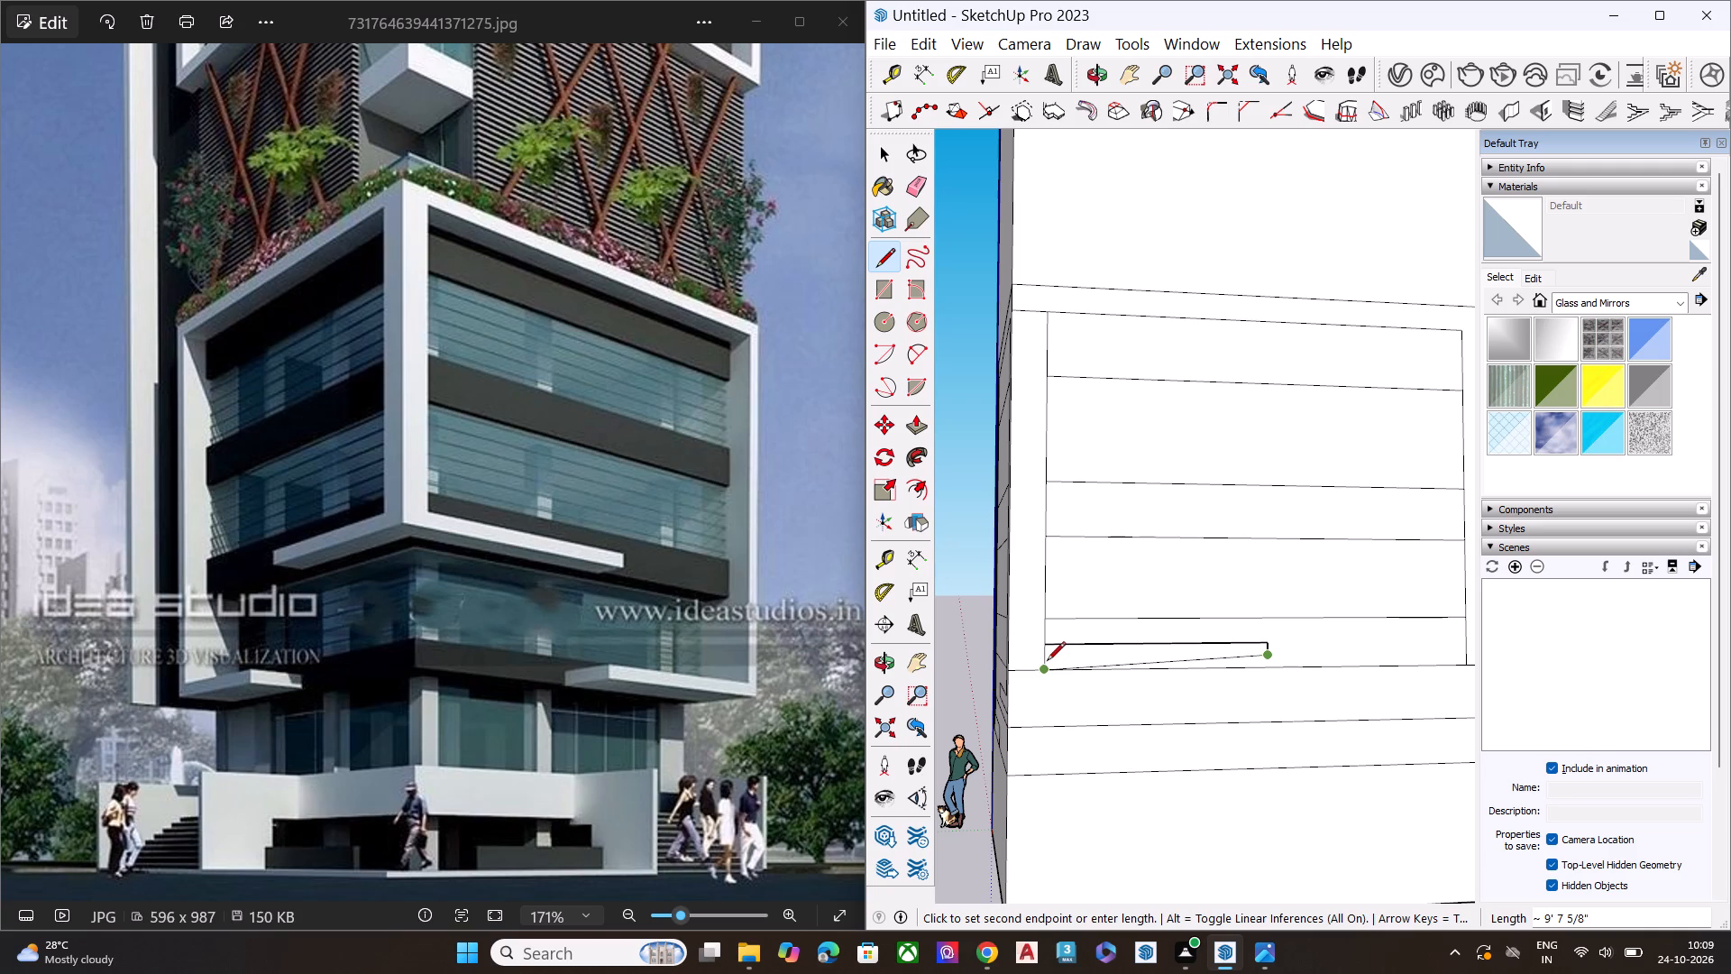
pyautogui.click(1046, 657)
pyautogui.press('space')
# Erase the corner leg's inner-edge segments across the new ledge strip's end and directly below the strip.
pyautogui.scroll(-1, 1050, 672)
pyautogui.scroll(4, 1050, 672)
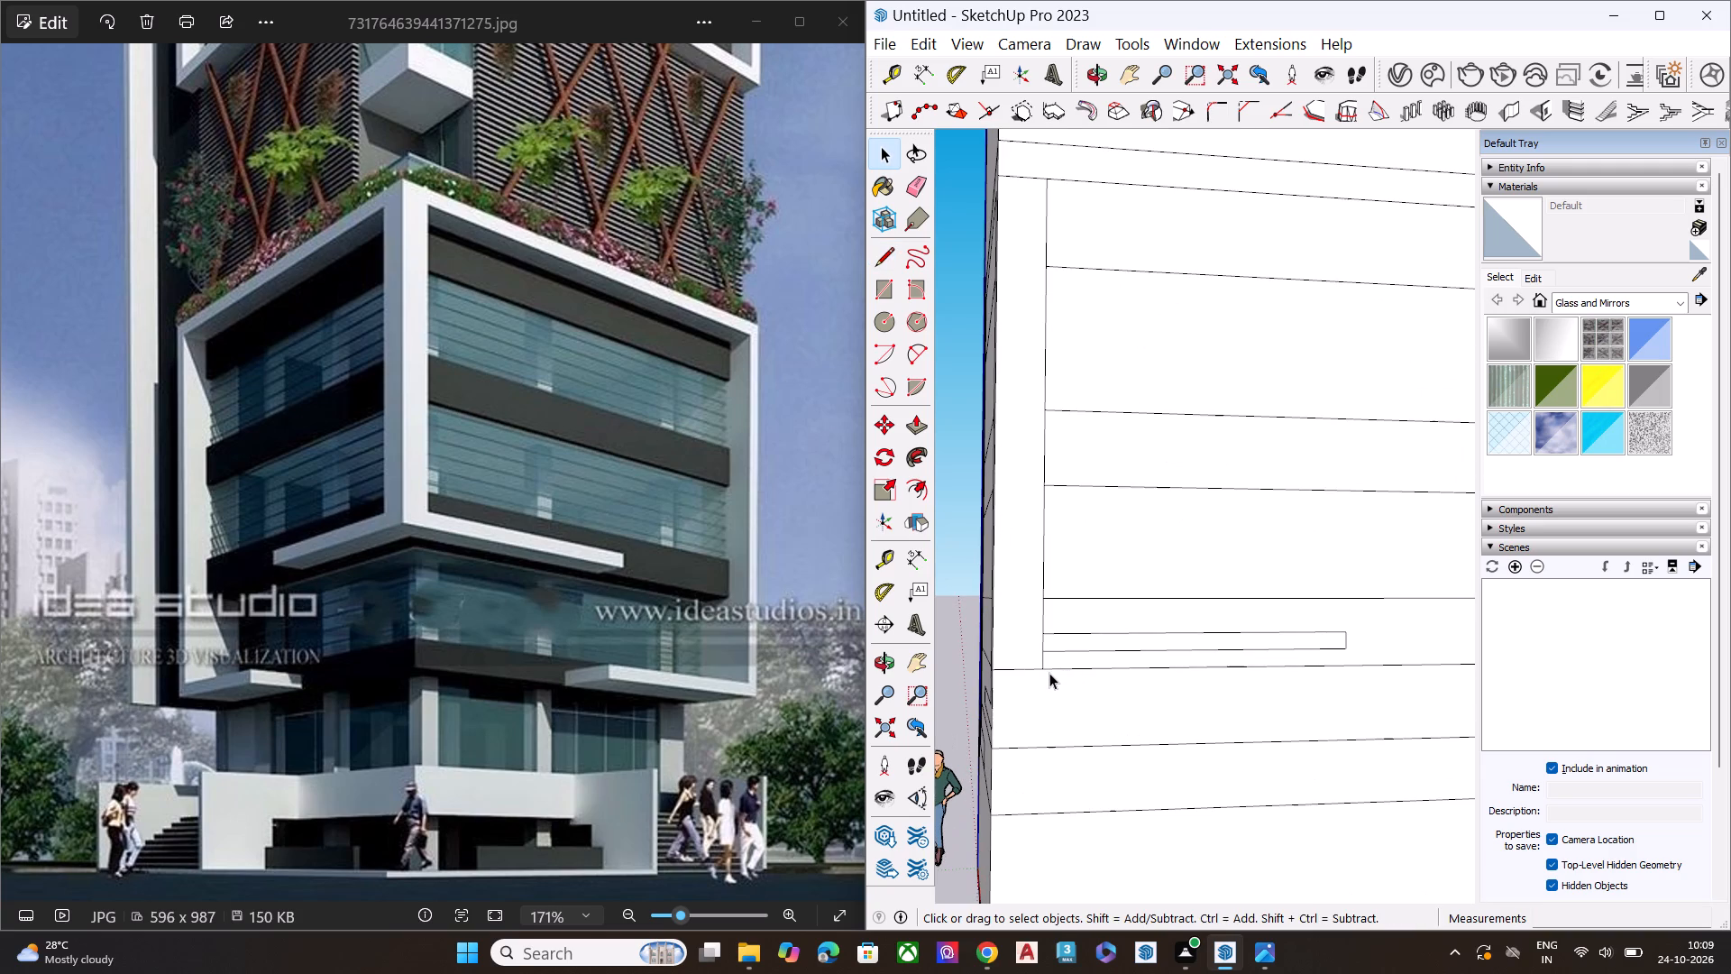
pyautogui.moveTo(1039, 683); pyautogui.dragTo(1049, 701, button='middle')
pyautogui.press('e')
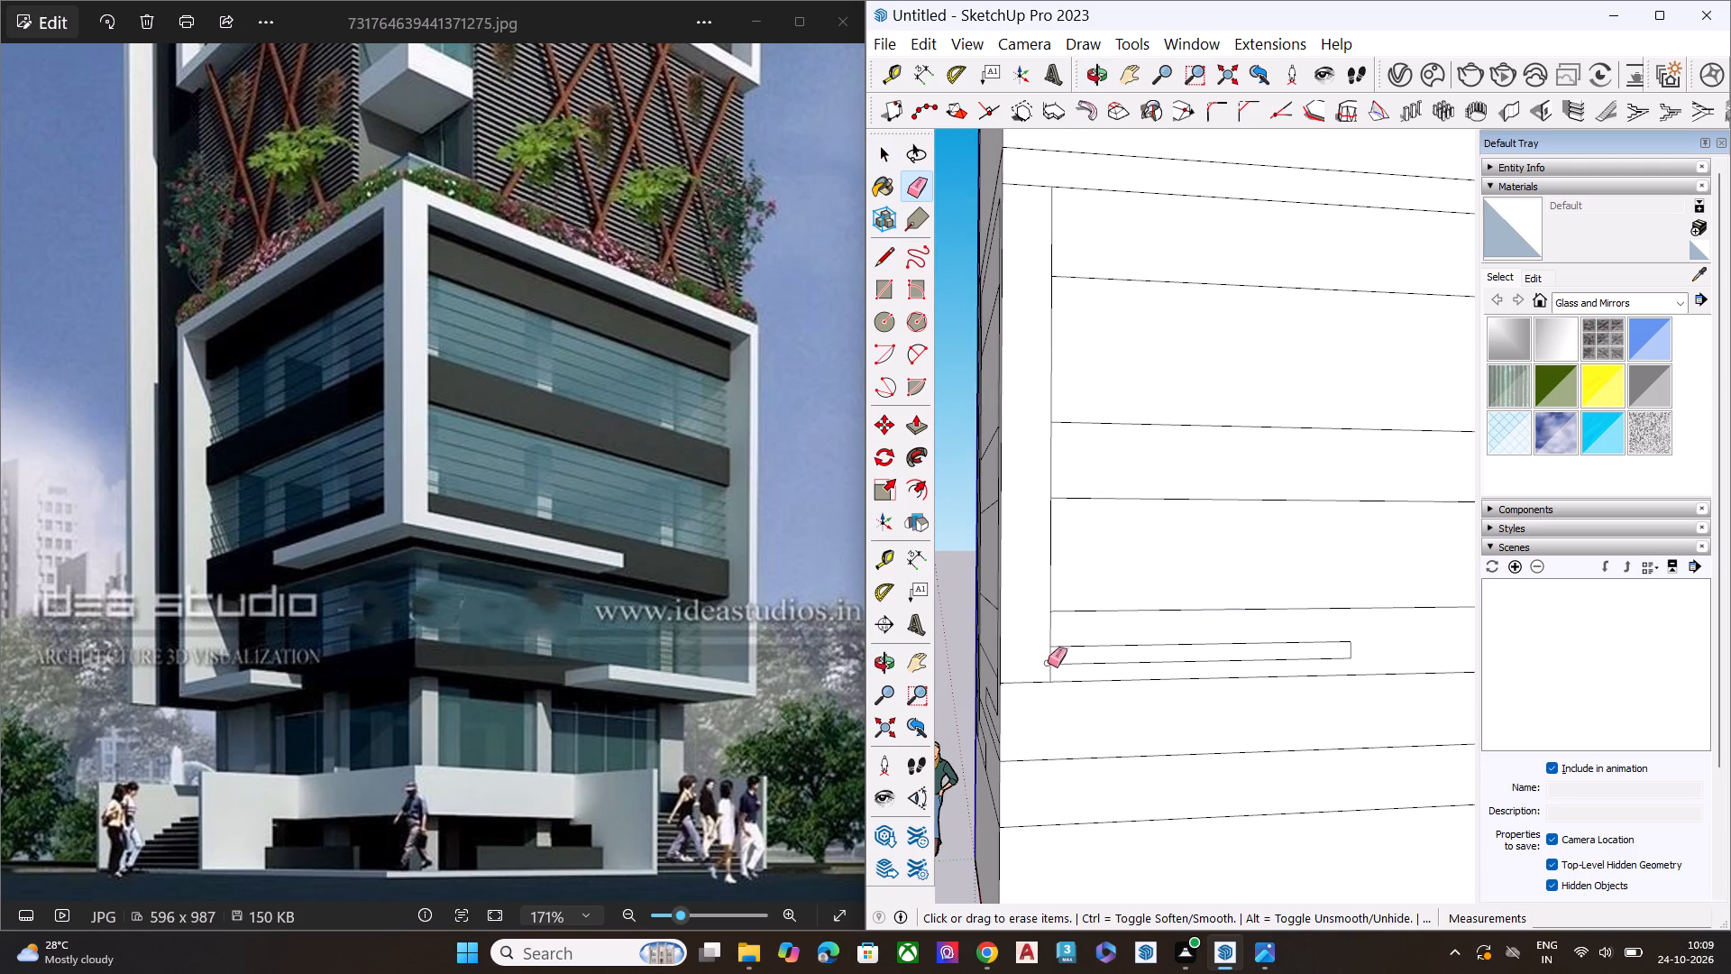
pyautogui.scroll(4, 1049, 657)
pyautogui.click(1050, 658)
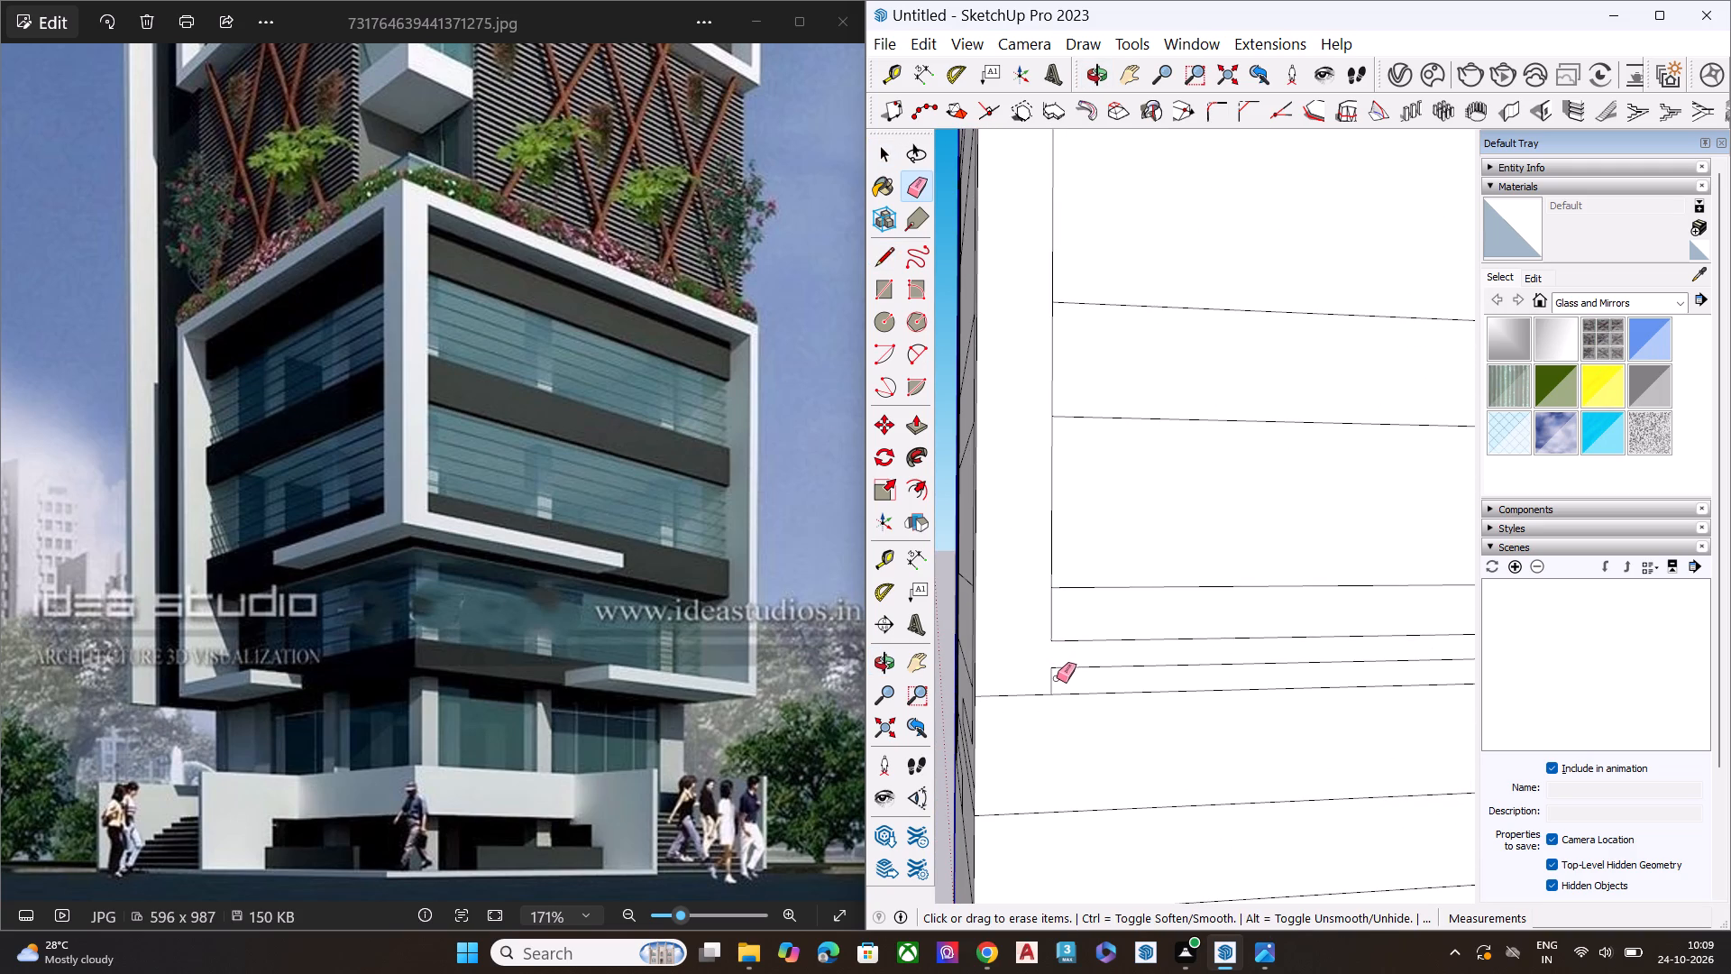
pyautogui.click(1053, 677)
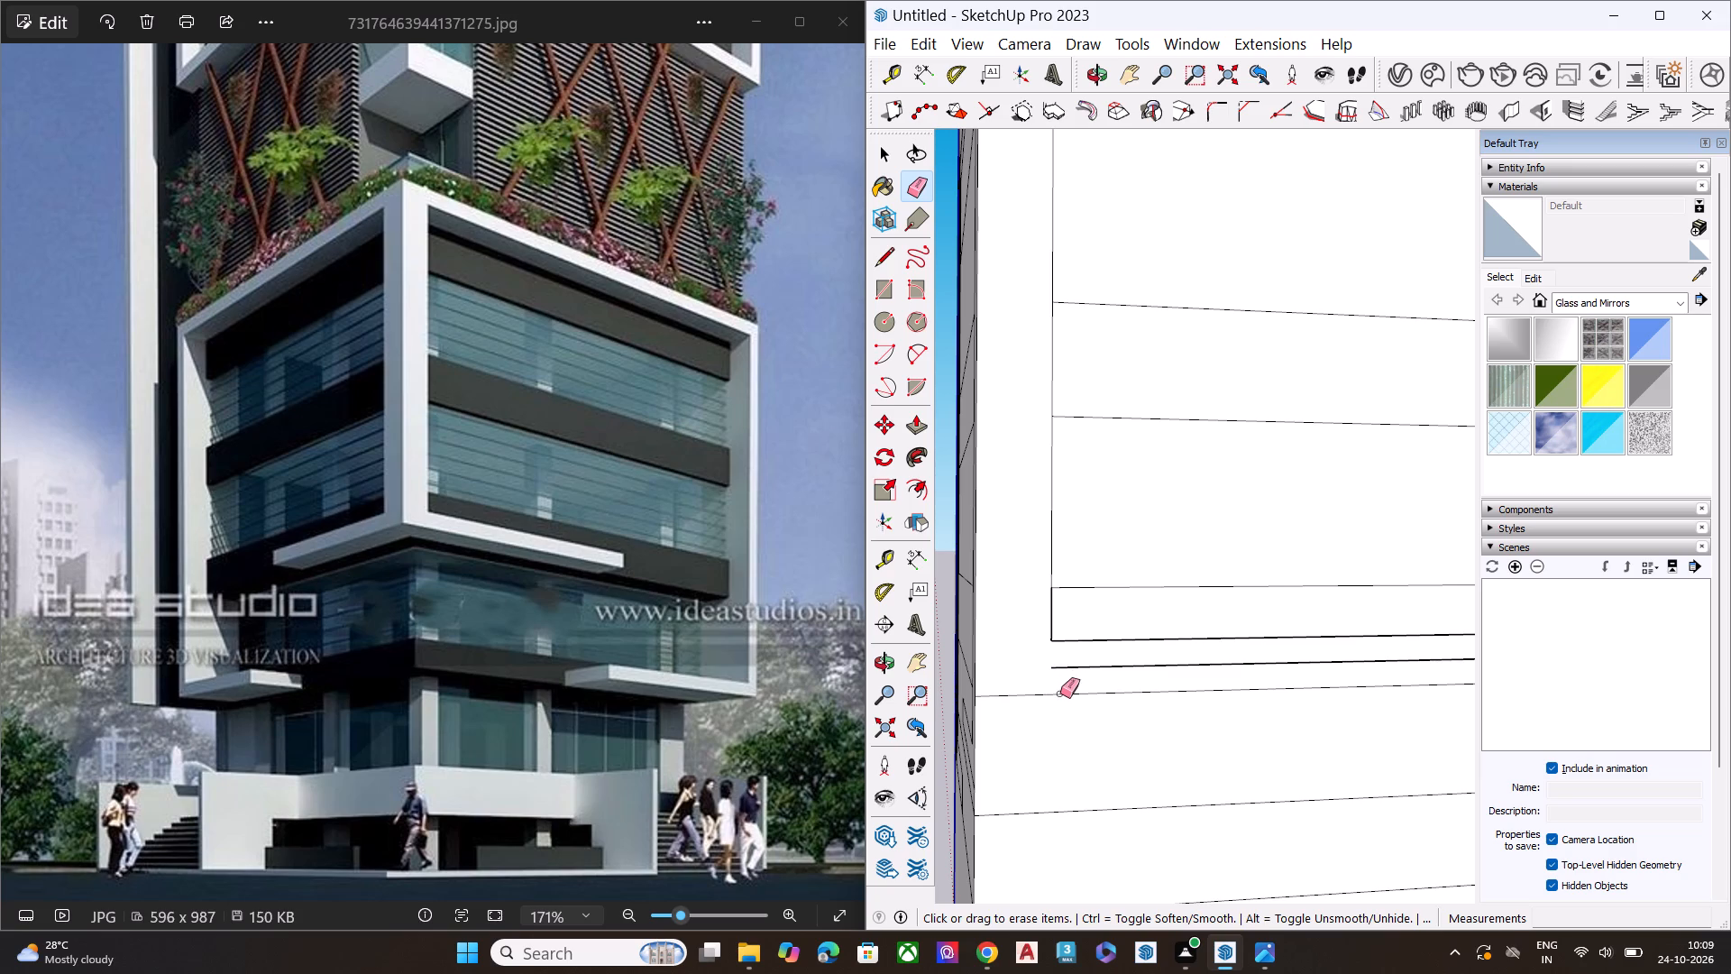
# Draw a line about 1'6" long extending the green-axis wall's ledge strip bottom edge across the corner leg to the building corner.
pyautogui.press('l')
pyautogui.click(1056, 667)
pyautogui.click(979, 671)
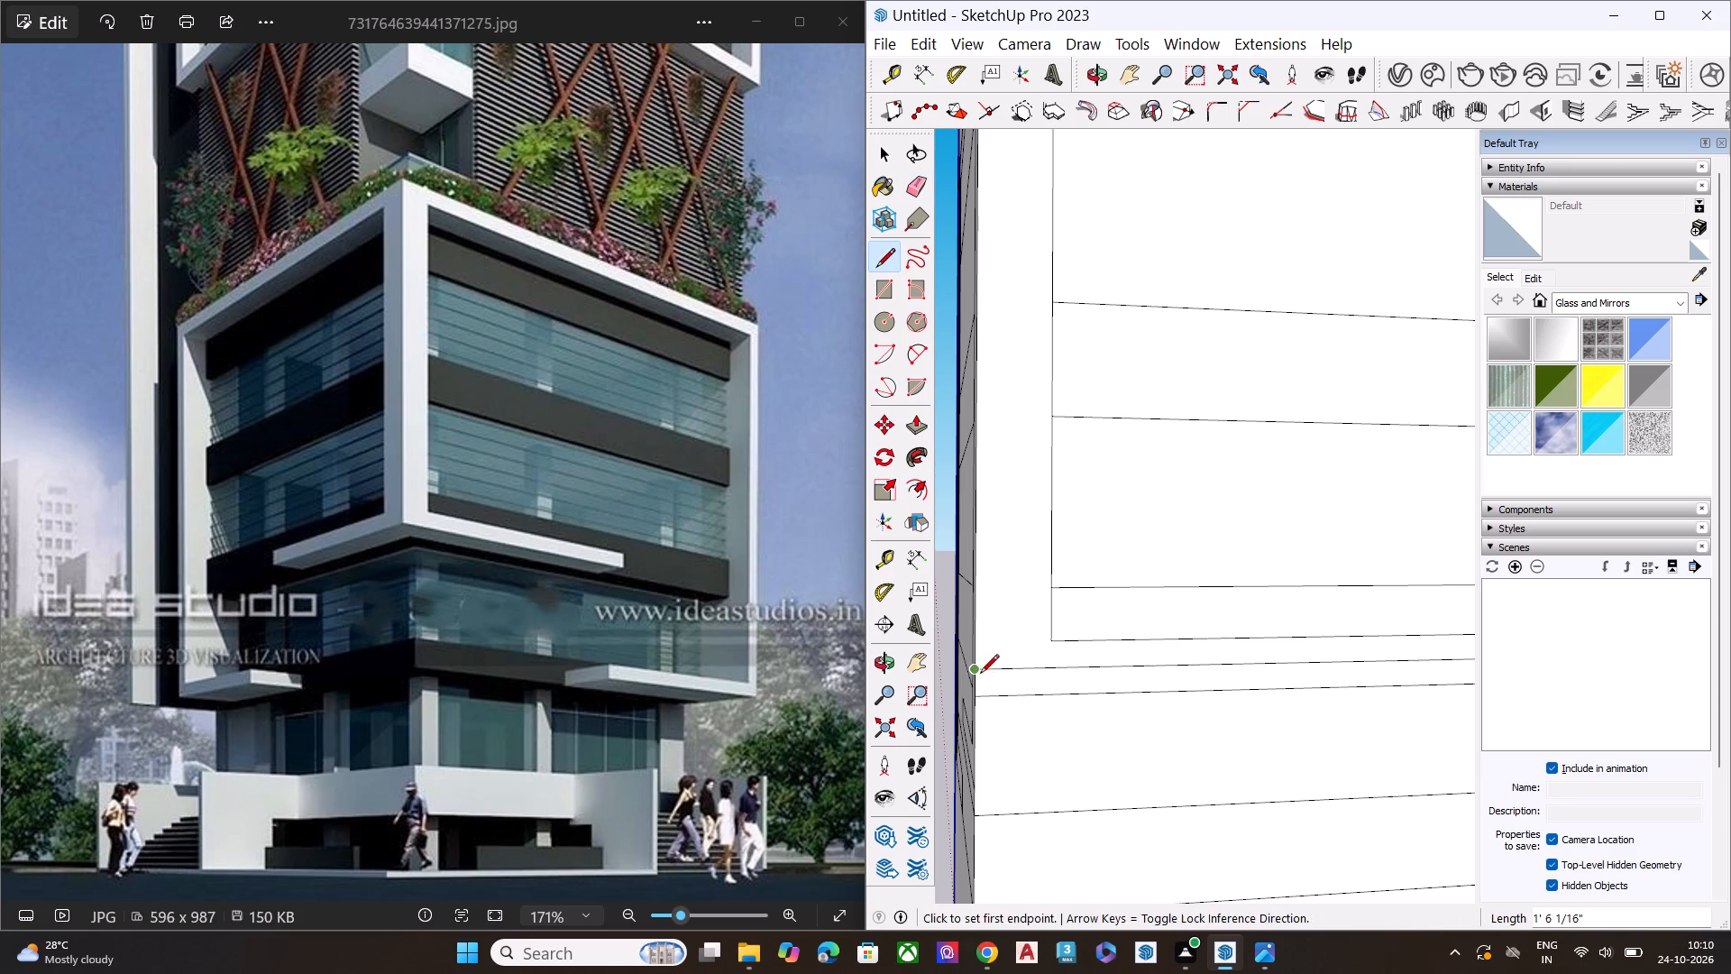
# Examine how the corner legs and ledge strips on the two walls line up at the building corner.
pyautogui.scroll(1, 1001, 676)
pyautogui.moveTo(1012, 670); pyautogui.dragTo(1122, 604, button='middle')
pyautogui.press('space')
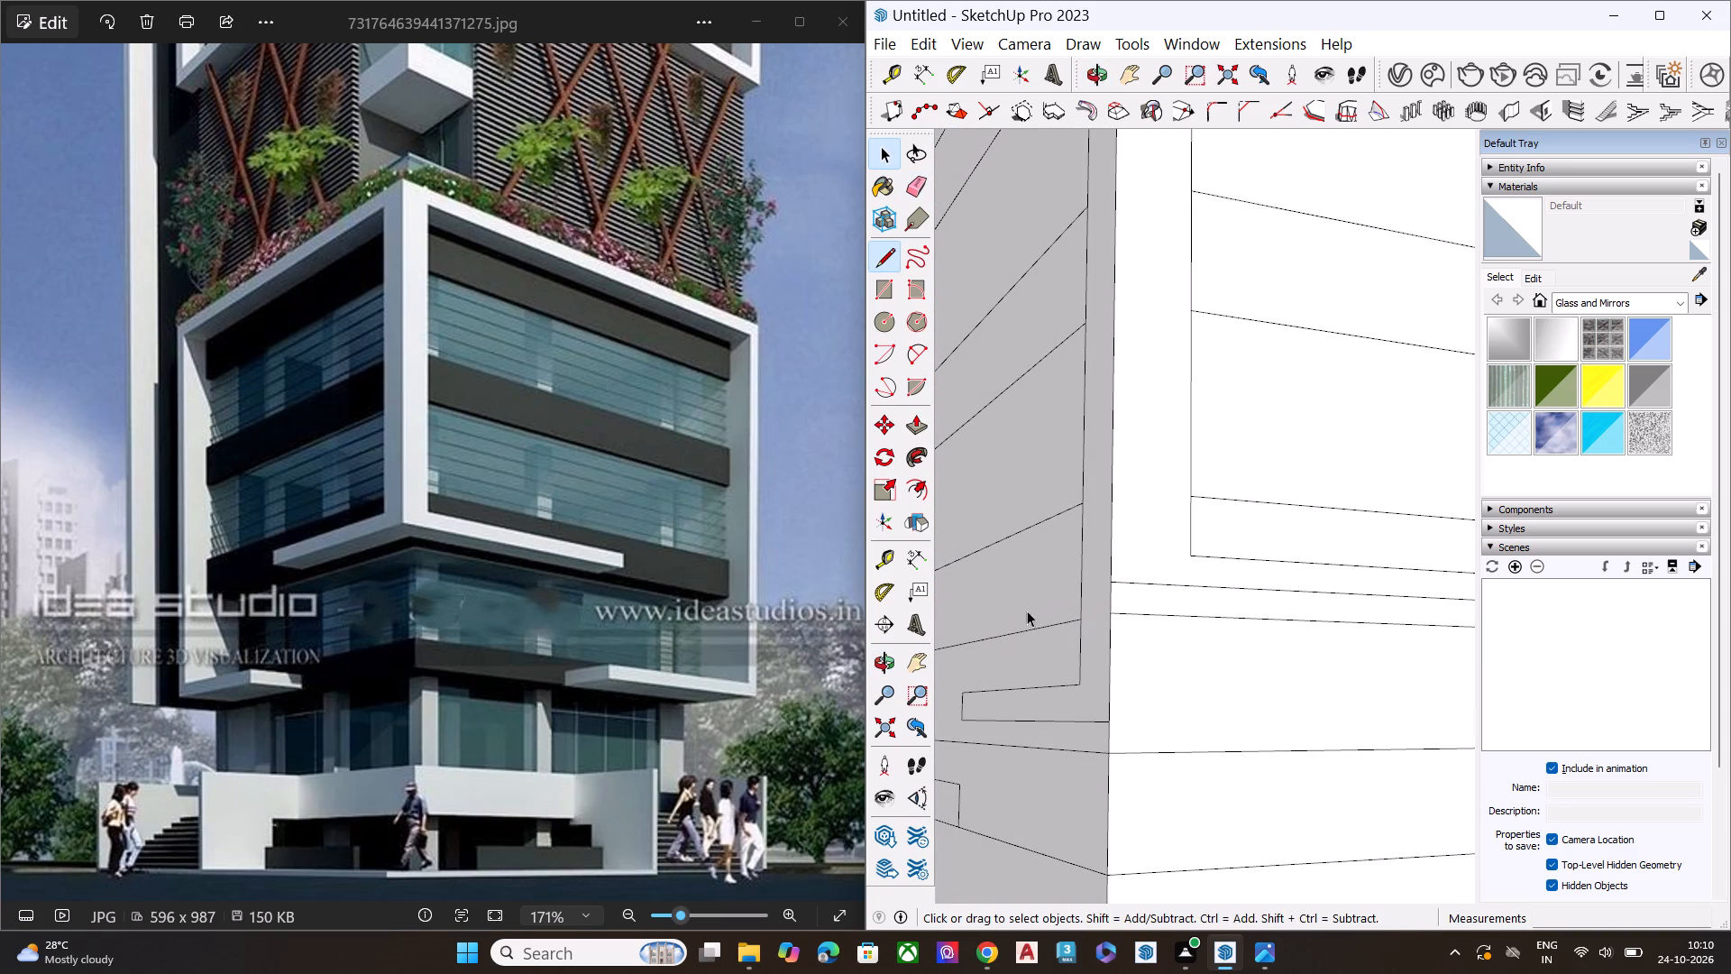
pyautogui.scroll(-8, 1040, 608)
pyautogui.scroll(1, 1088, 623)
pyautogui.moveTo(1104, 647); pyautogui.dragTo(1320, 699, button='middle')
pyautogui.moveTo(1128, 679); pyautogui.dragTo(1239, 666, button='middle')
pyautogui.scroll(6, 1227, 672)
pyautogui.press('l')
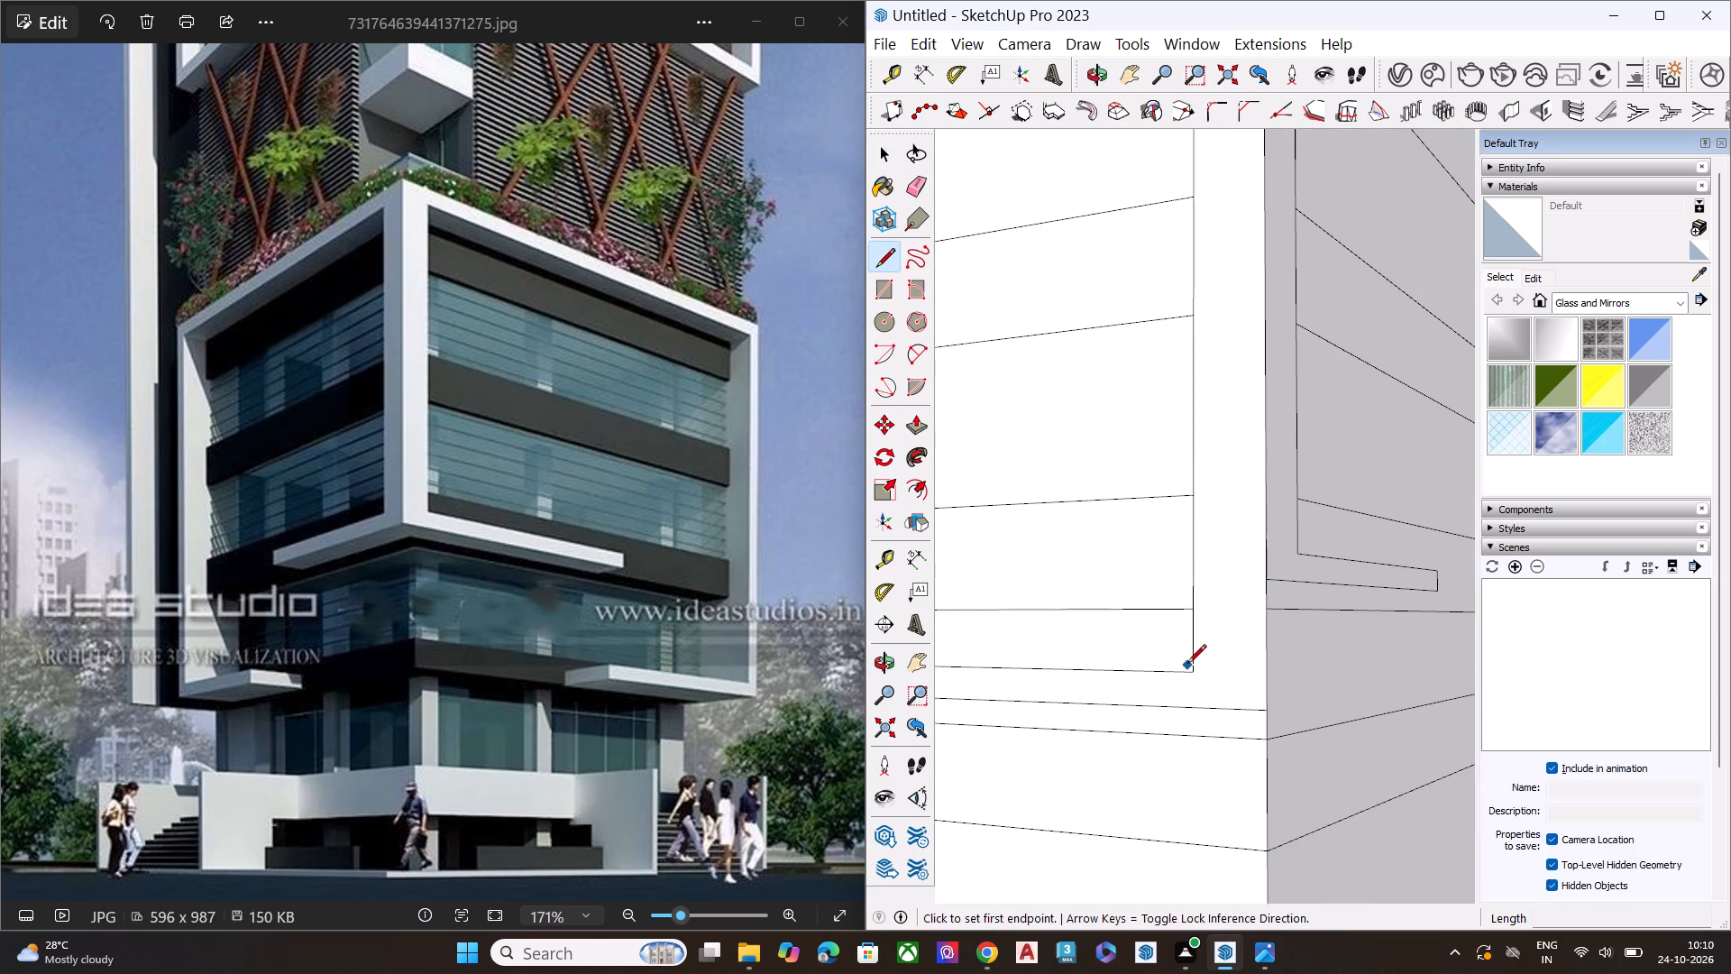
pyautogui.scroll(-4, 1186, 637)
pyautogui.scroll(4, 1196, 626)
pyautogui.scroll(-2, 1197, 625)
pyautogui.scroll(1, 1203, 622)
pyautogui.scroll(-3, 1207, 619)
pyautogui.scroll(3, 1245, 609)
pyautogui.scroll(-4, 1281, 606)
pyautogui.scroll(3, 1289, 614)
pyautogui.scroll(-5, 1289, 614)
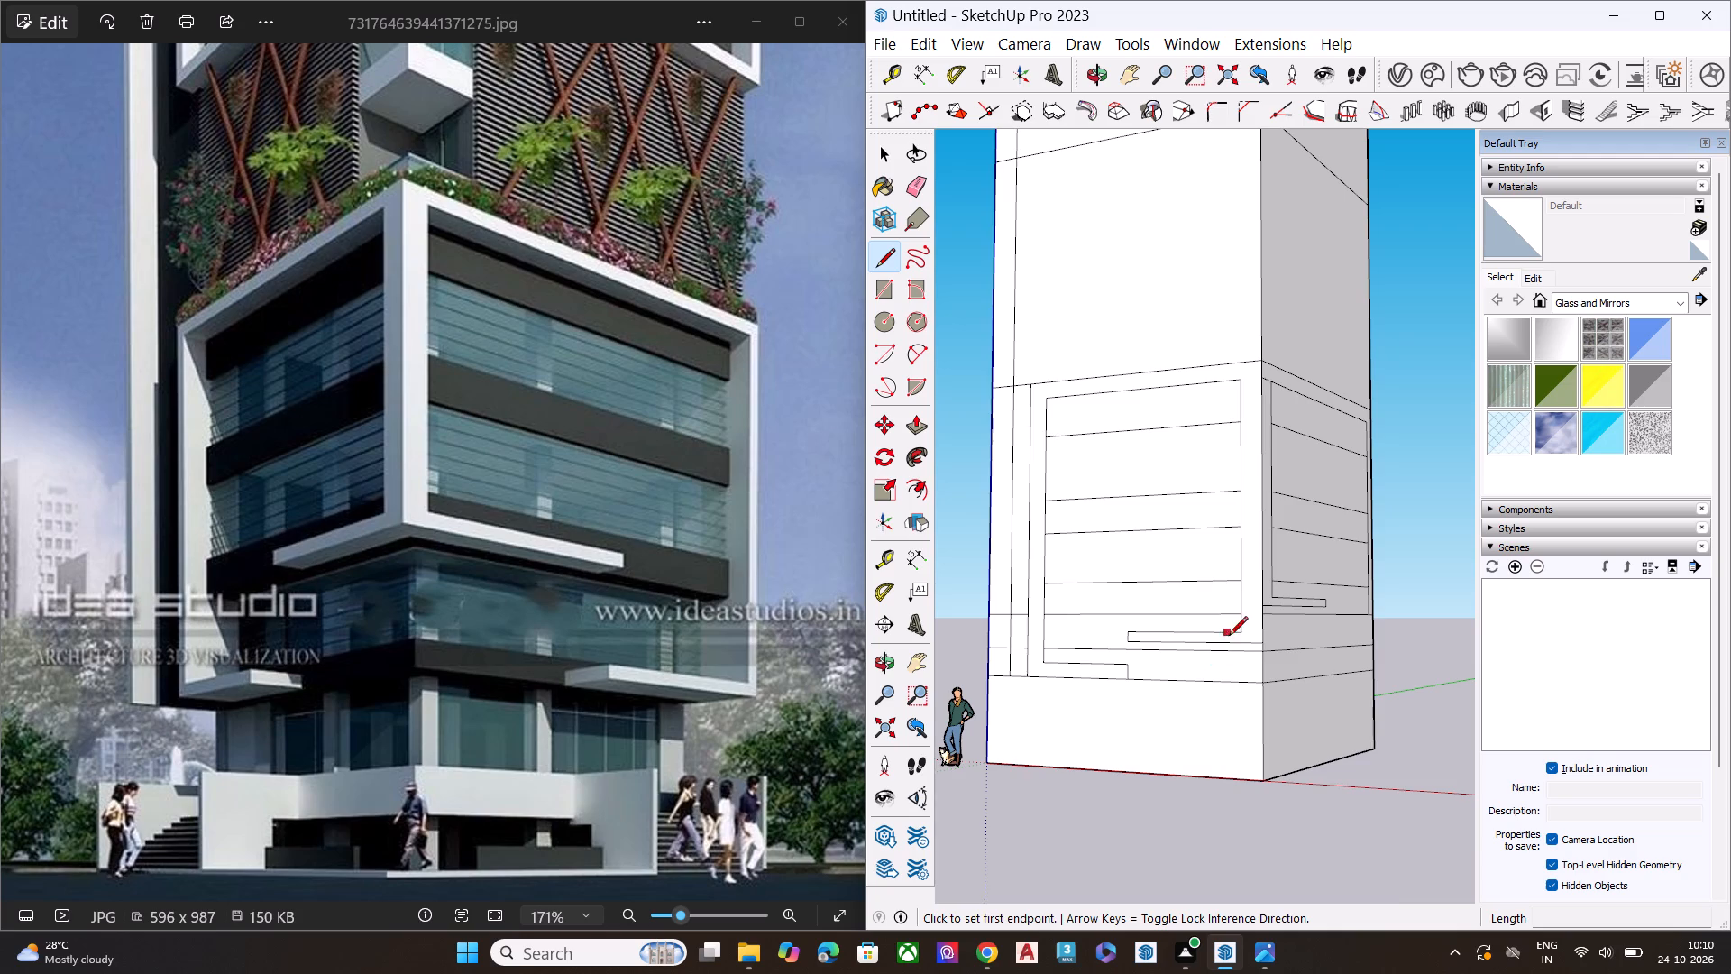
pyautogui.scroll(1, 1239, 620)
pyautogui.scroll(-2, 1239, 620)
pyautogui.scroll(8, 1239, 620)
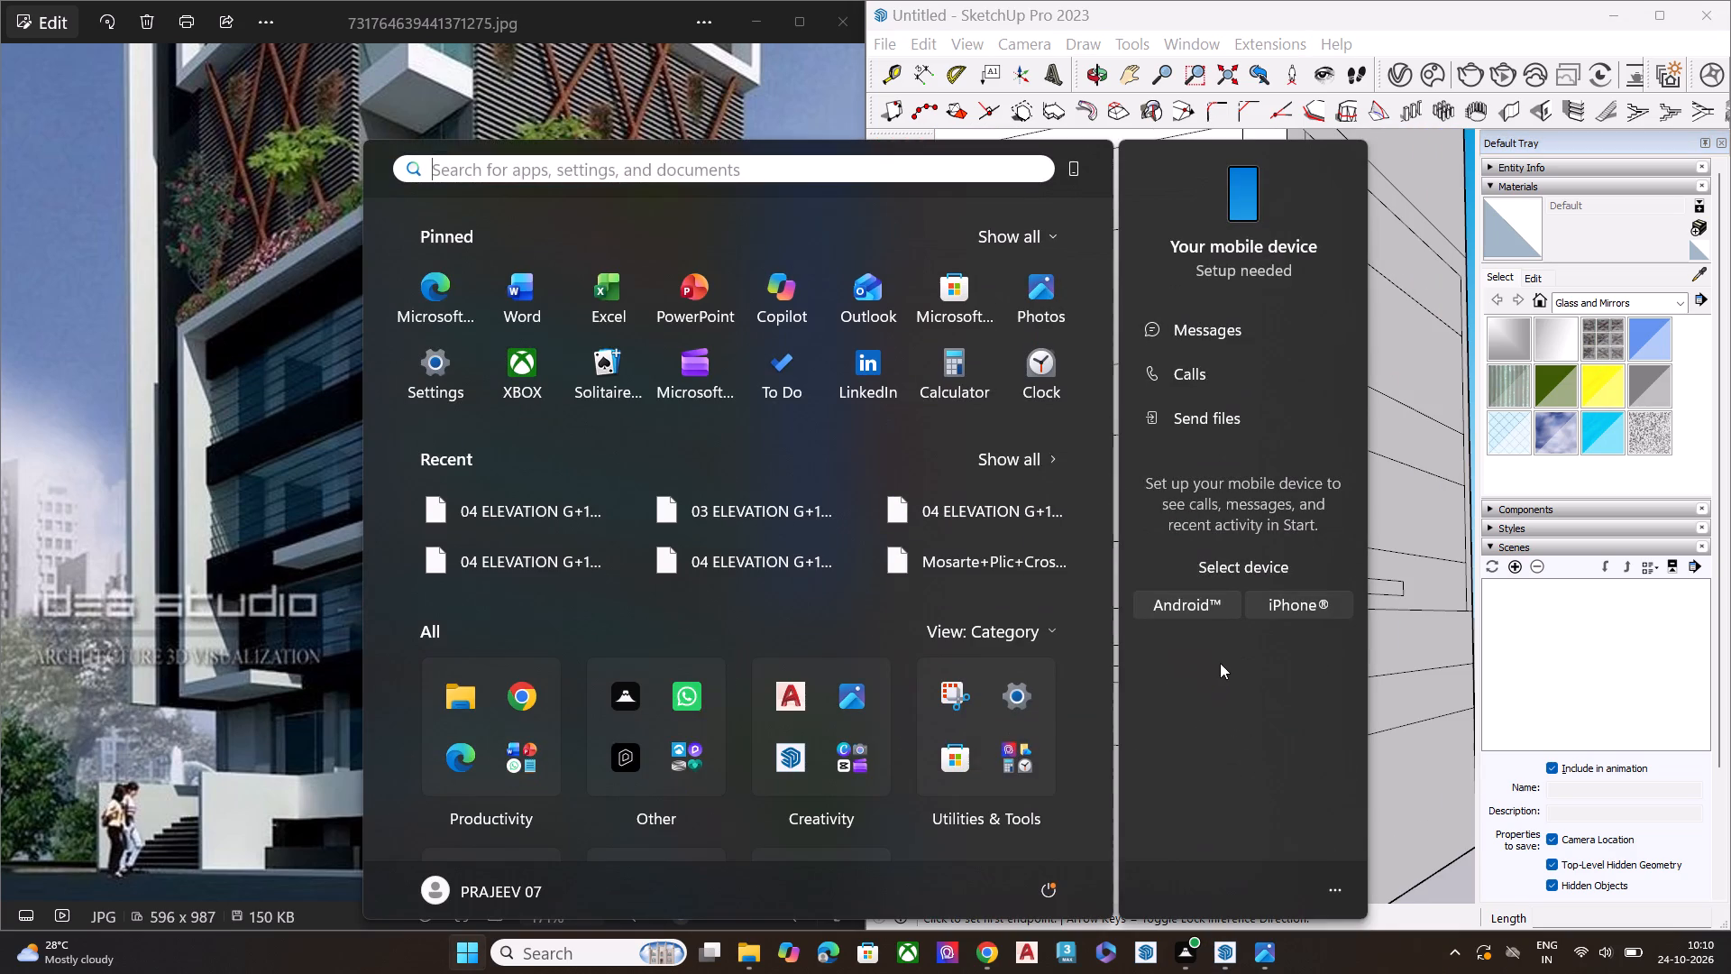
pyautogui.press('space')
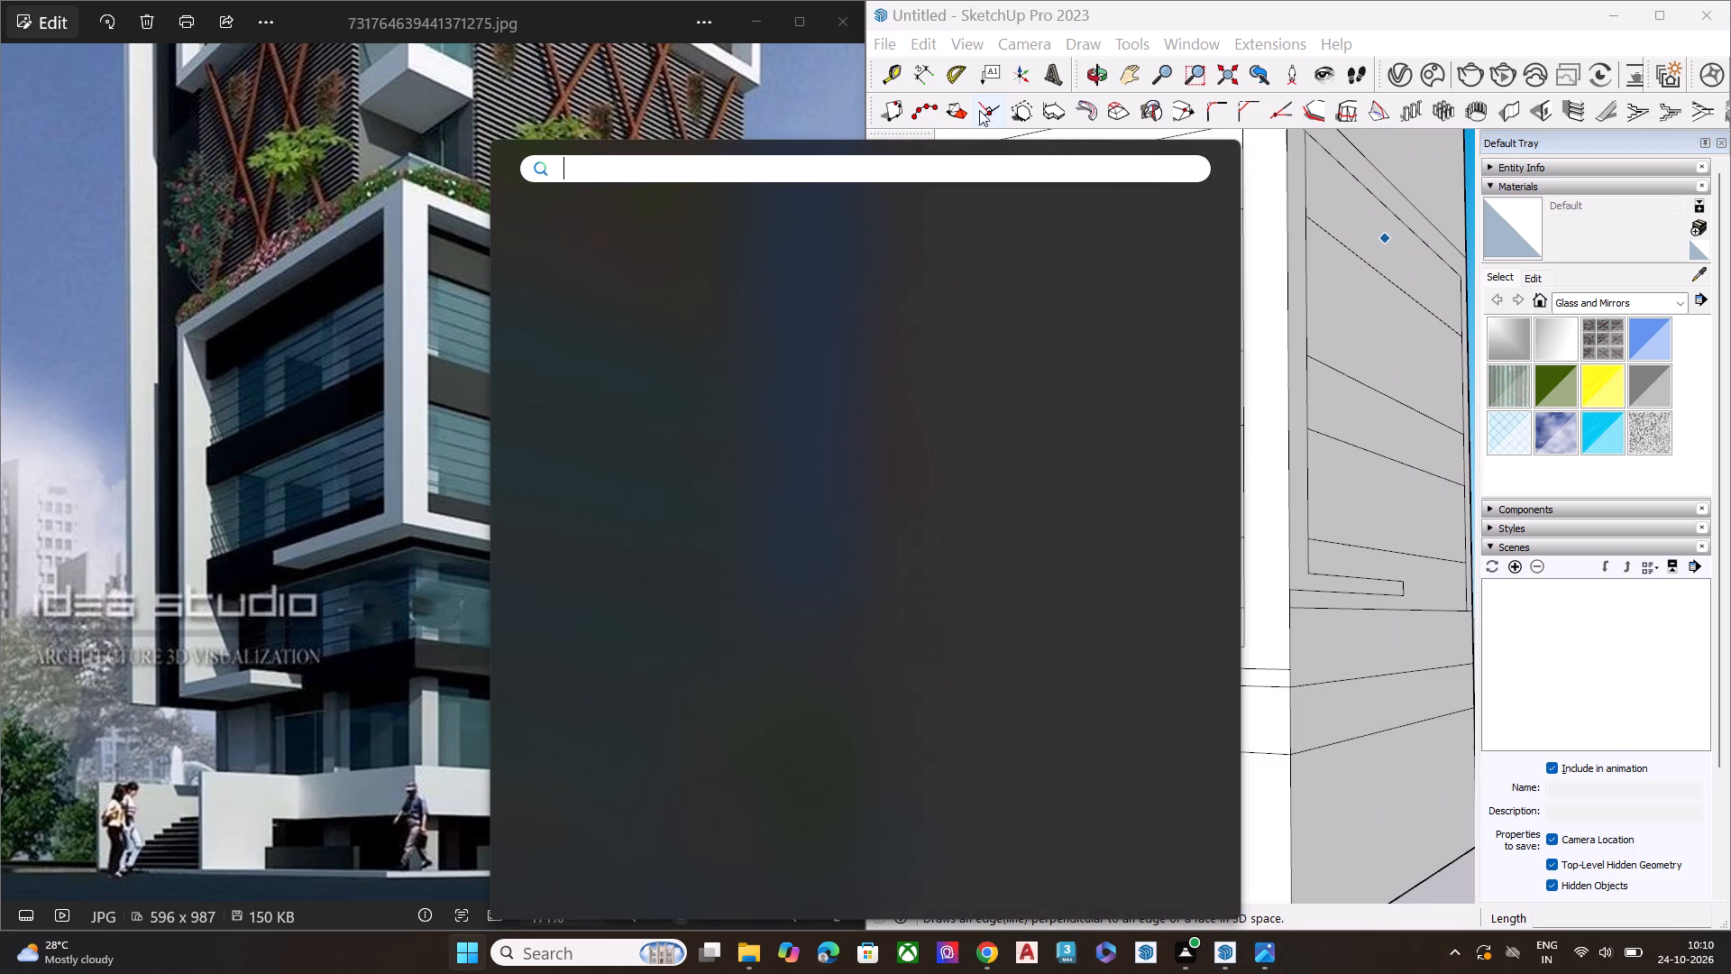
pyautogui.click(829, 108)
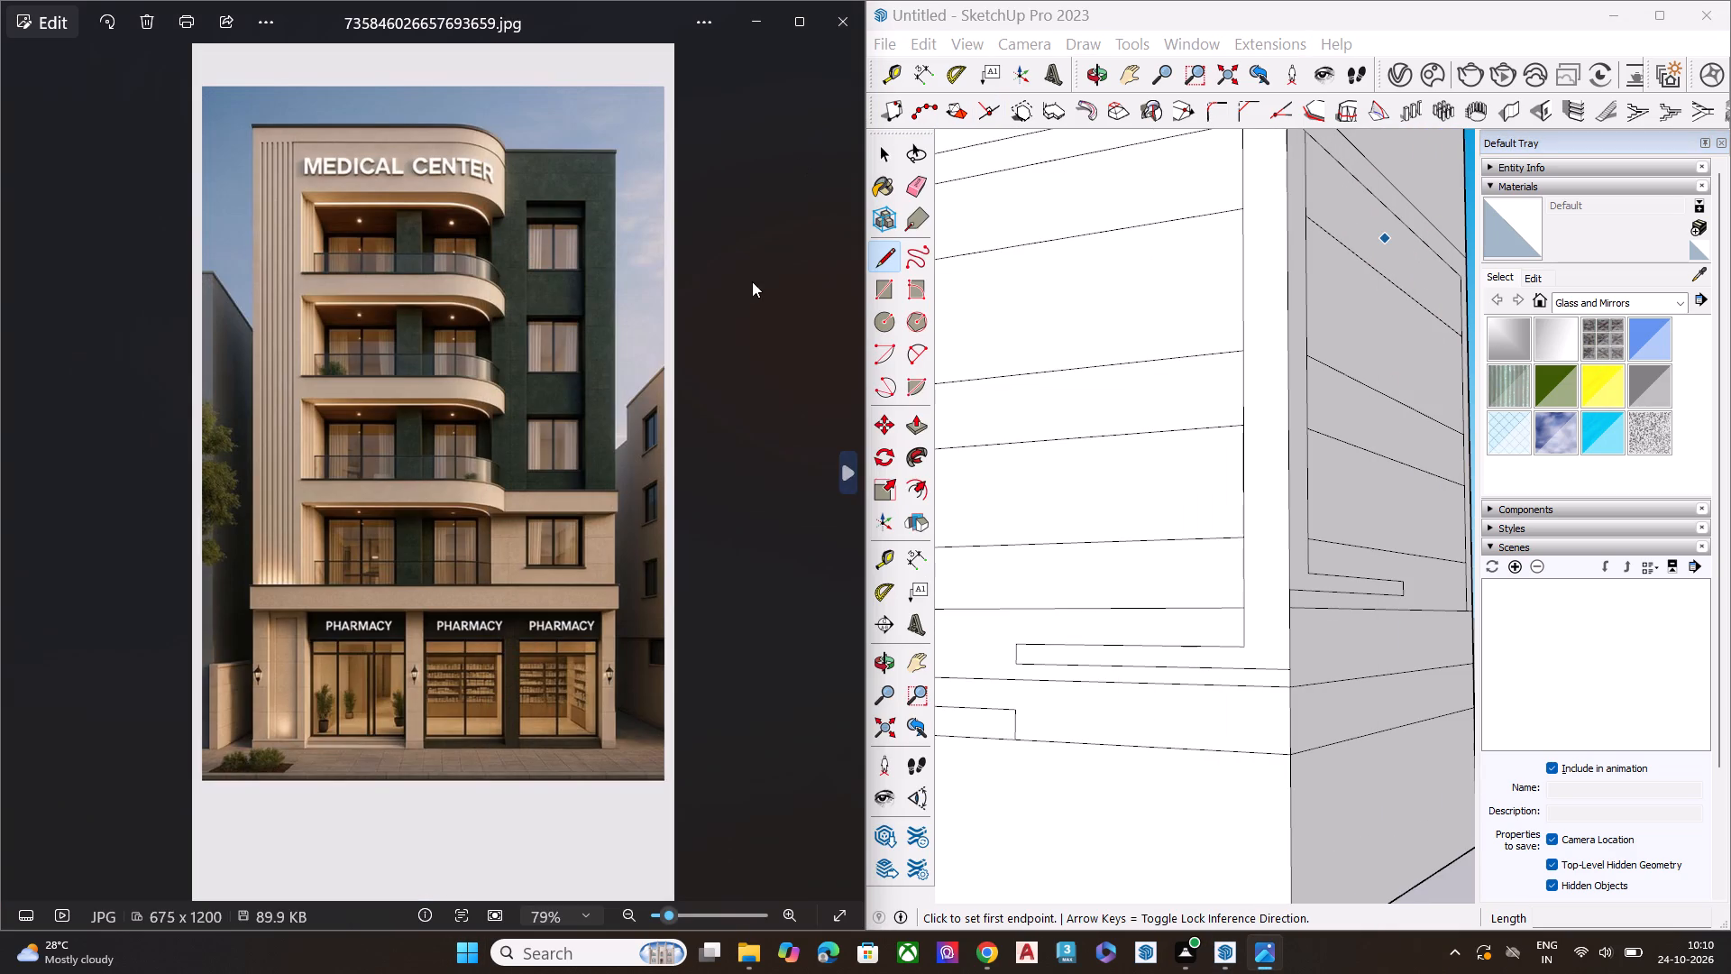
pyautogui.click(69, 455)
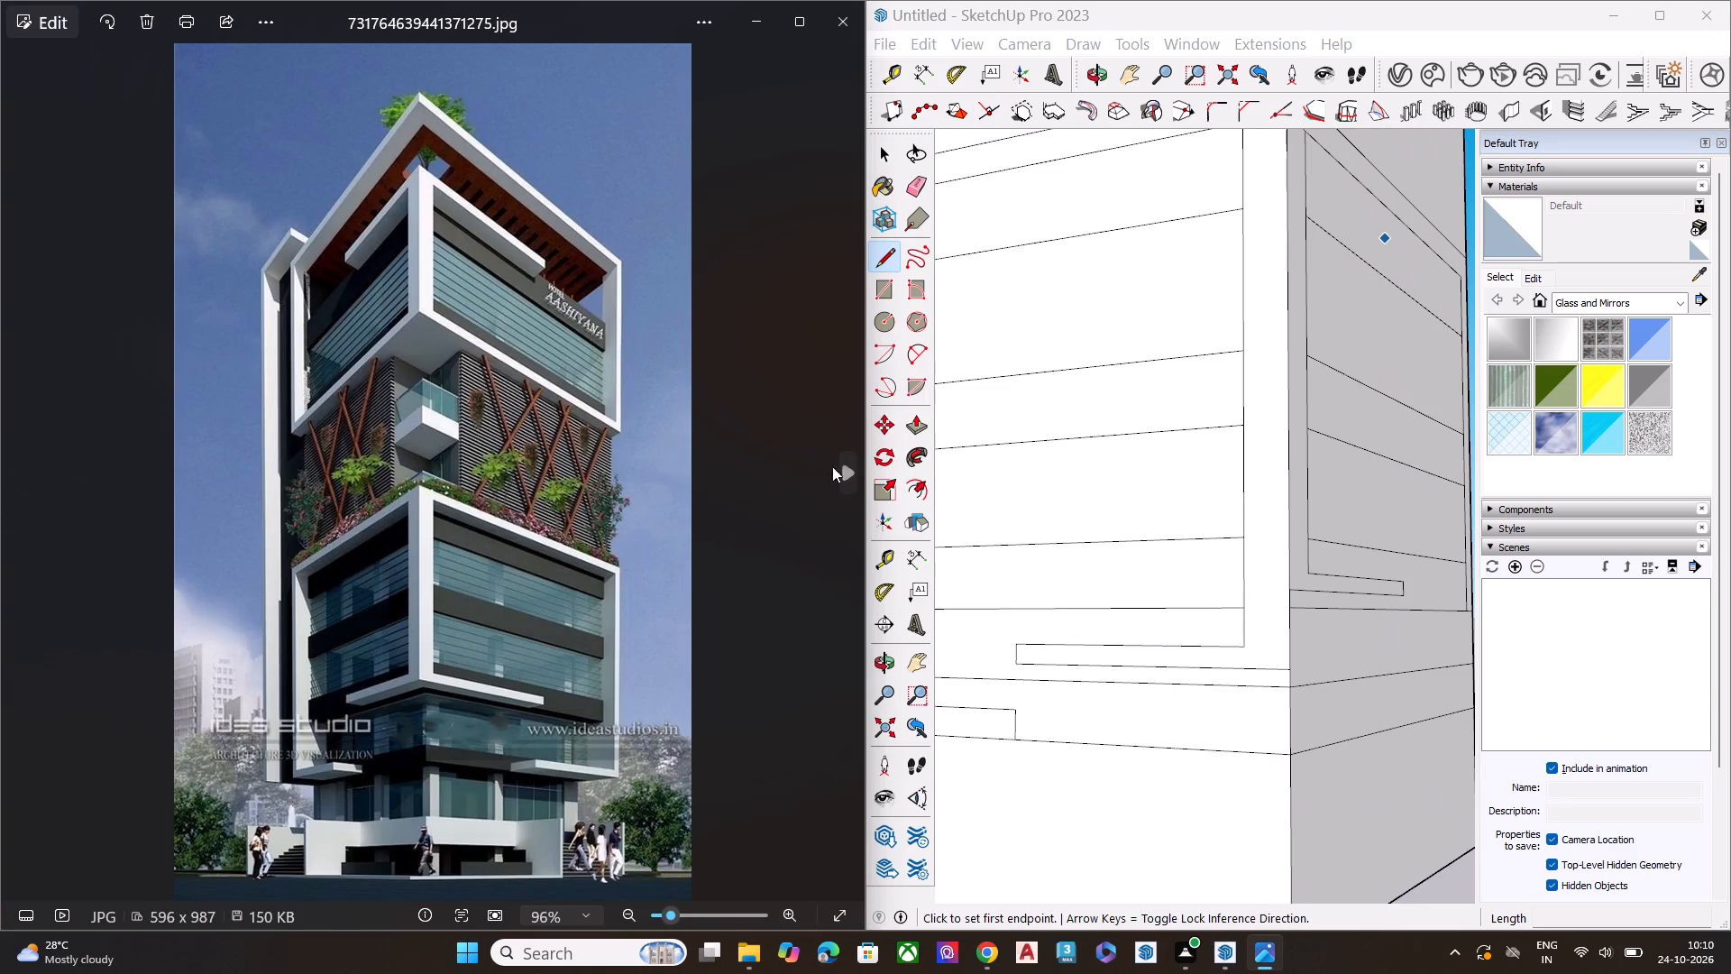
# Extend the corner leg's inner edge on the red-axis wall down across the ledge strip's end to the horizontal line below.
pyautogui.scroll(-6, 914, 473)
pyautogui.moveTo(1283, 638); pyautogui.dragTo(1261, 666, button='middle')
pyautogui.scroll(4, 1261, 666)
pyautogui.press('space')
pyautogui.scroll(-3, 1188, 661)
pyautogui.scroll(3, 1185, 658)
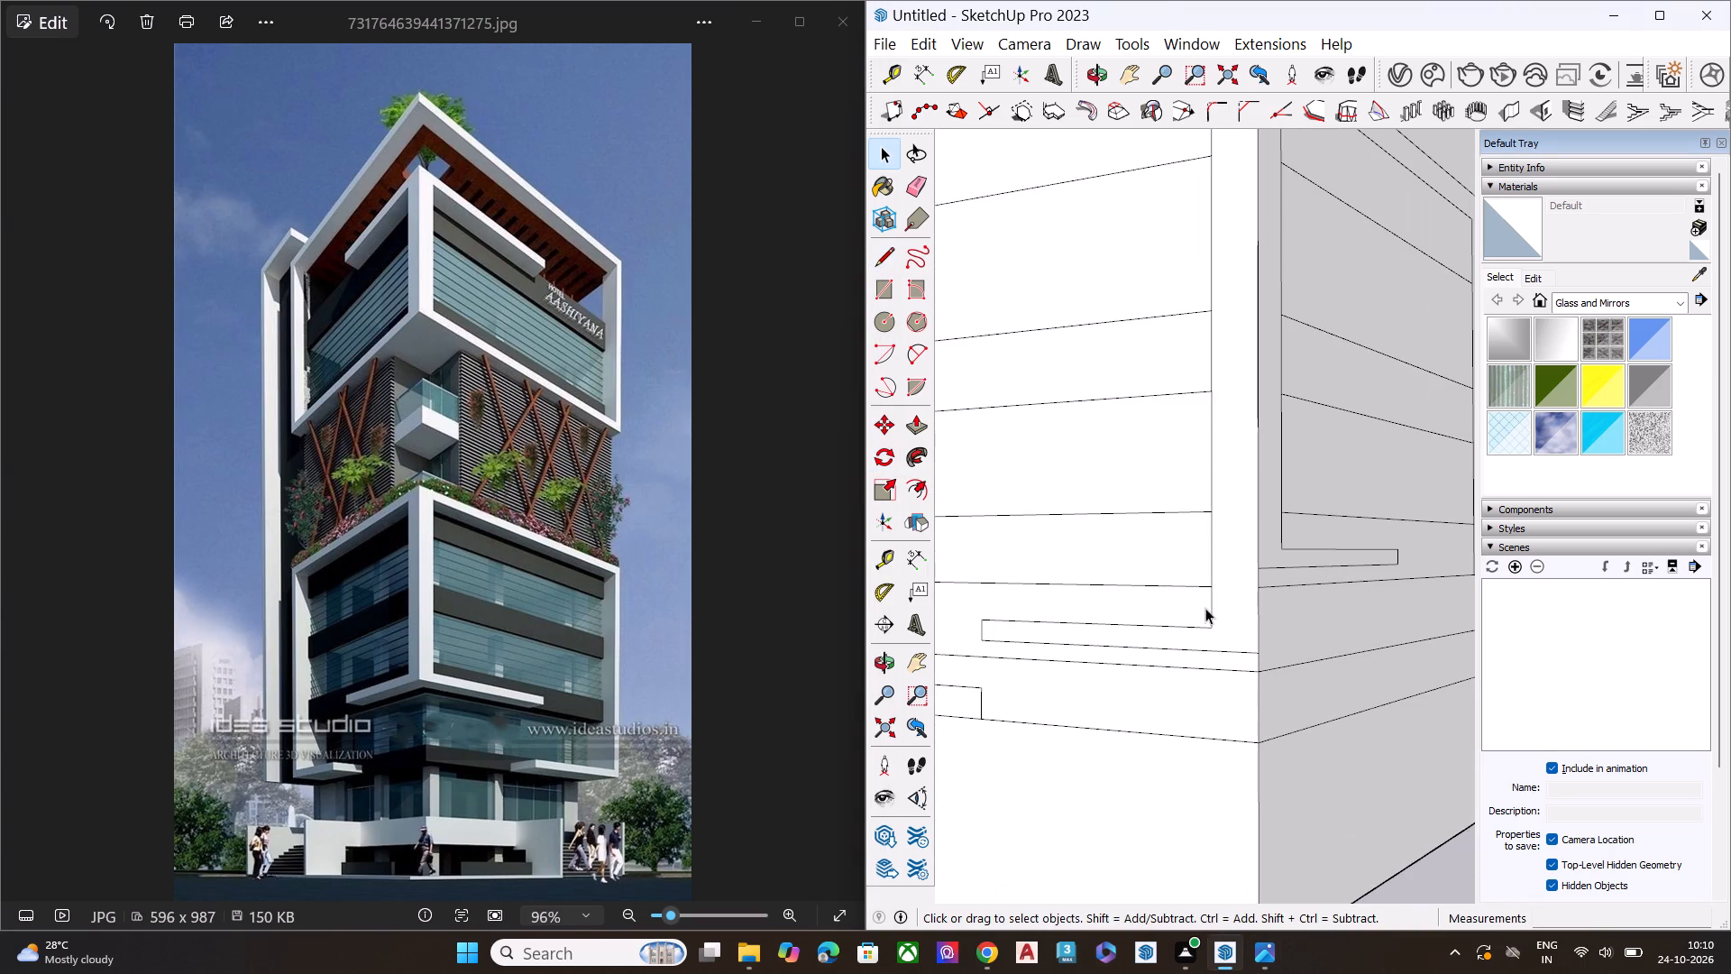
pyautogui.press('l')
pyautogui.click(1213, 629)
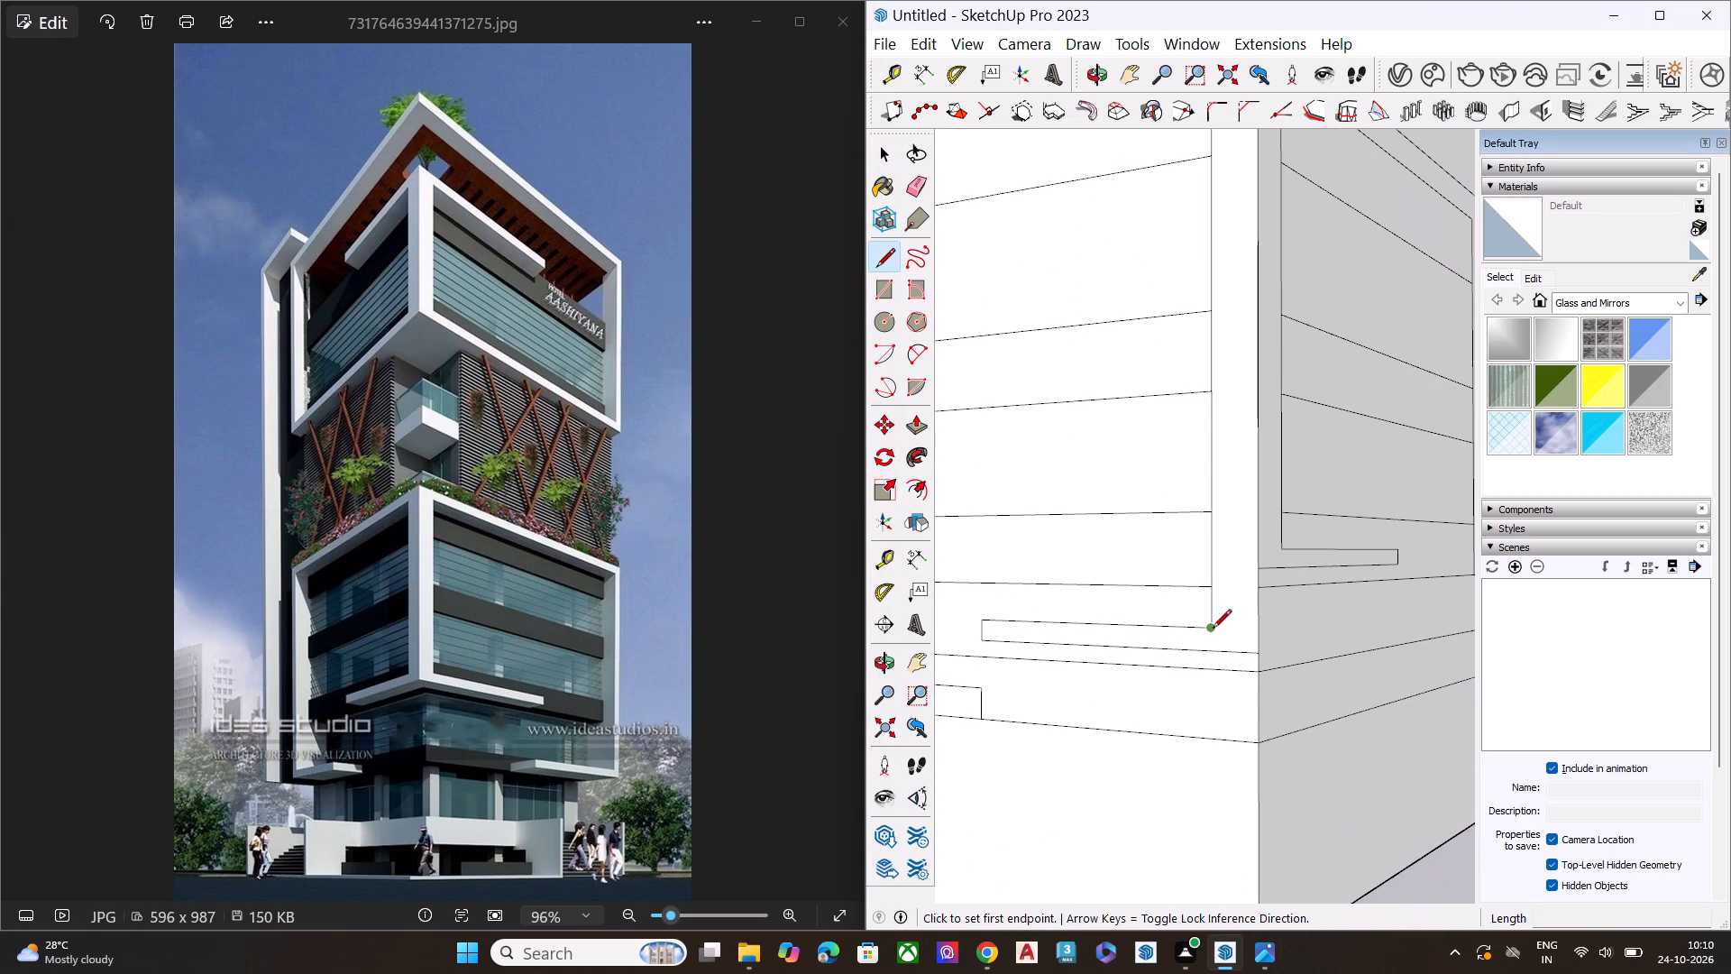
pyautogui.click(1218, 669)
pyautogui.press('space')
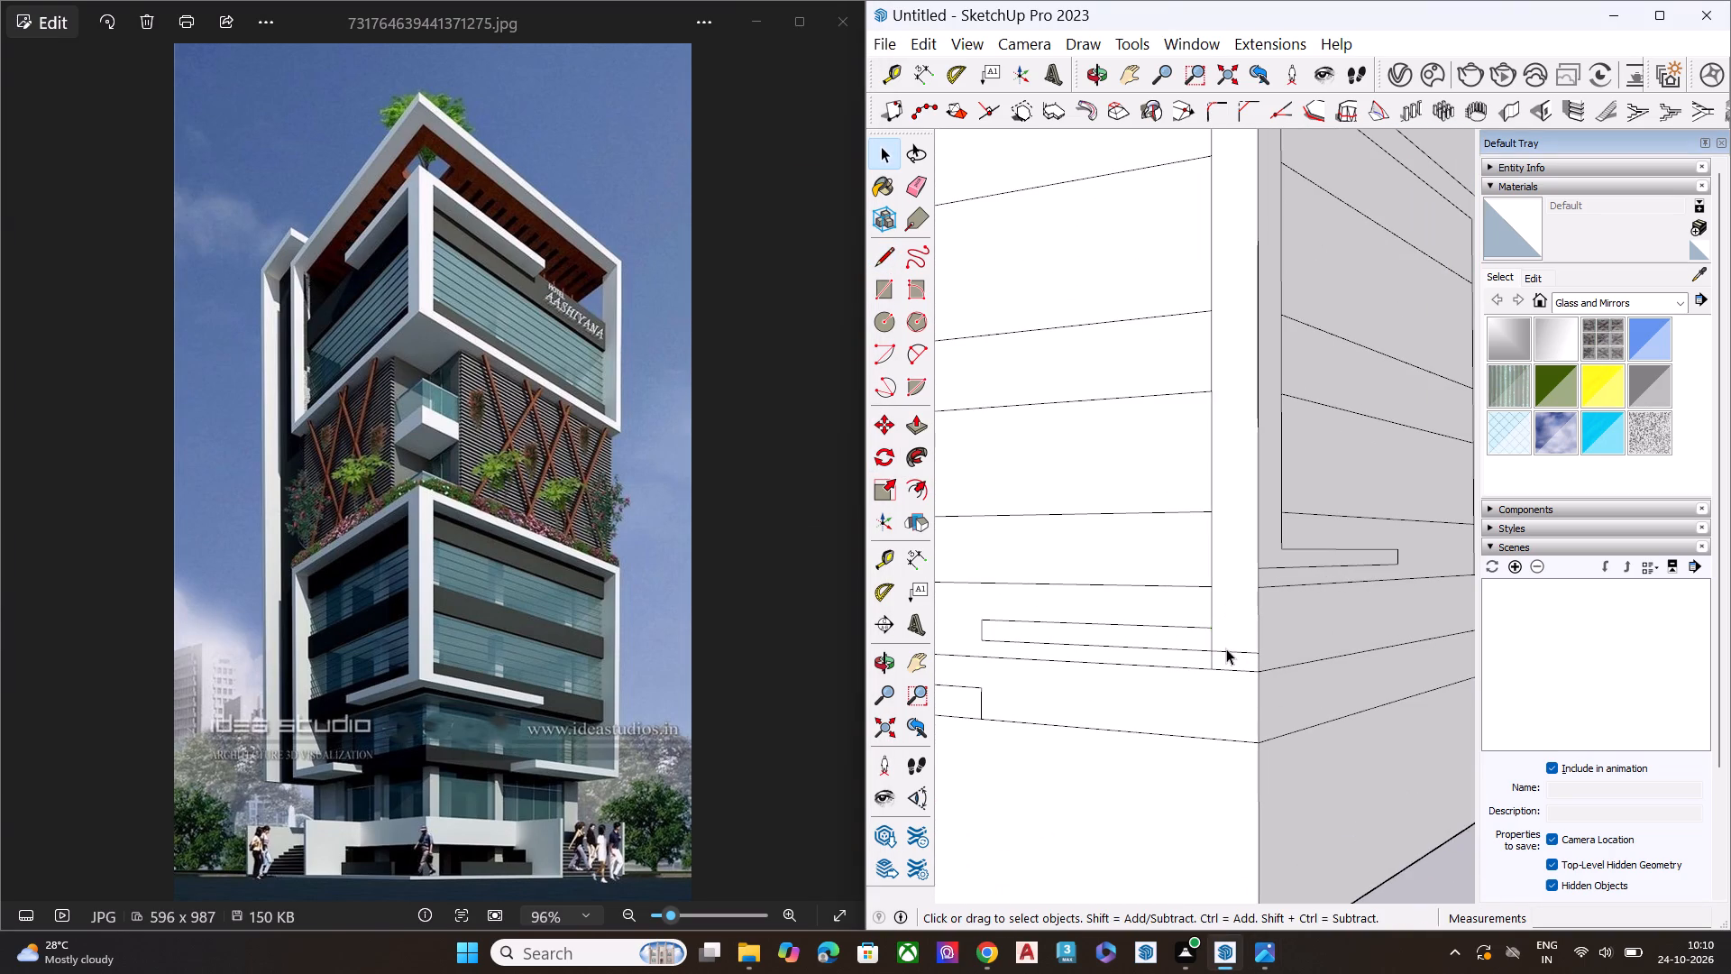
# Erase the red-axis wall's existing upper ledge strip, including its bottom edge's extension across the corner leg.
pyautogui.press('e')
pyautogui.click(1226, 649)
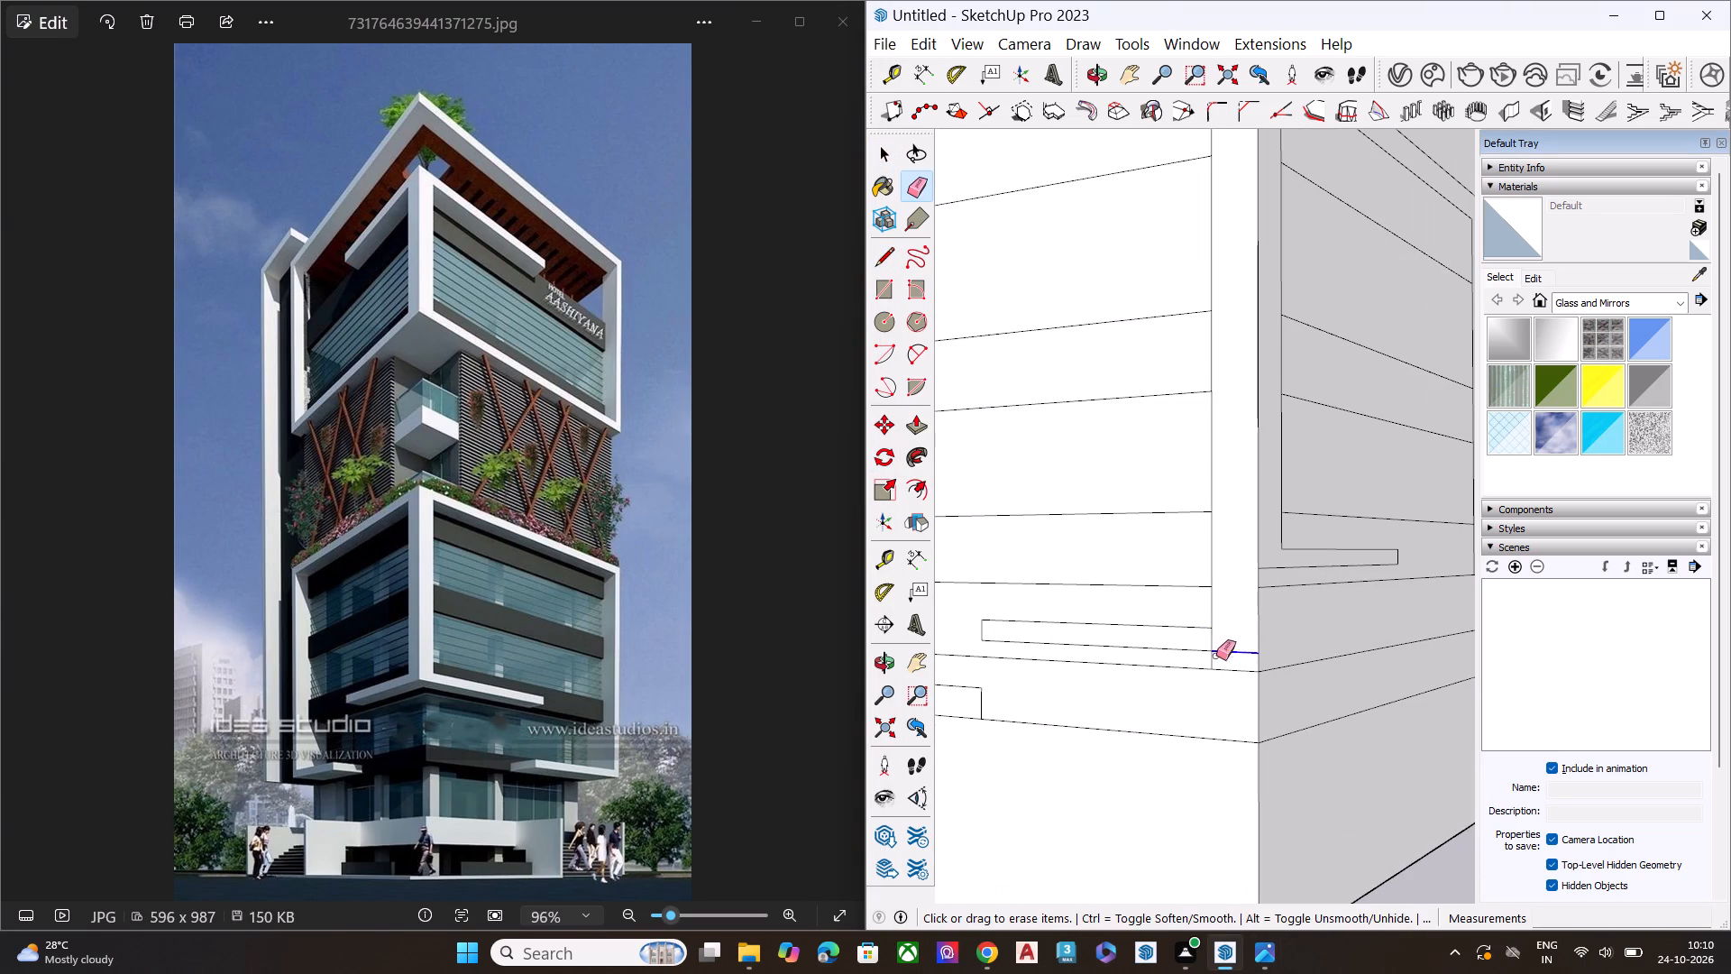
pyautogui.click(1182, 646)
pyautogui.click(1184, 648)
pyautogui.click(1186, 629)
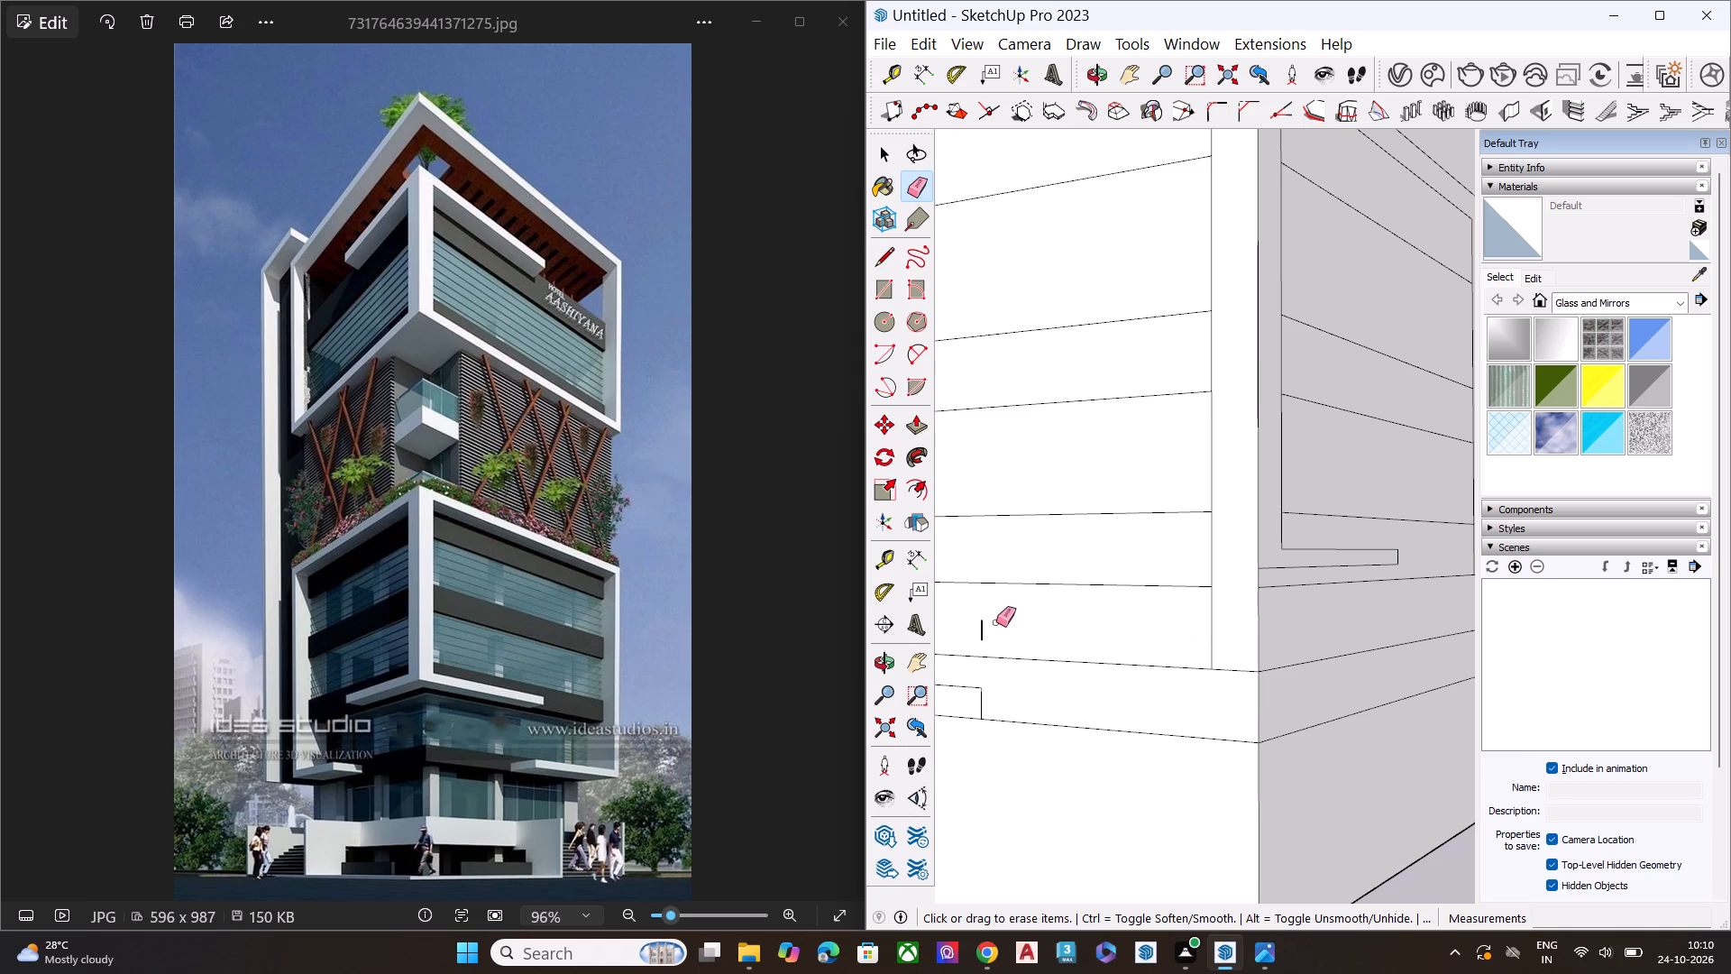
pyautogui.click(982, 629)
# Draw a ledge strip about 8'4" long and 7" high on the red-axis wall, its bottom edge level with the green-axis strip's.
pyautogui.moveTo(1155, 614); pyautogui.dragTo(1160, 611, button='middle')
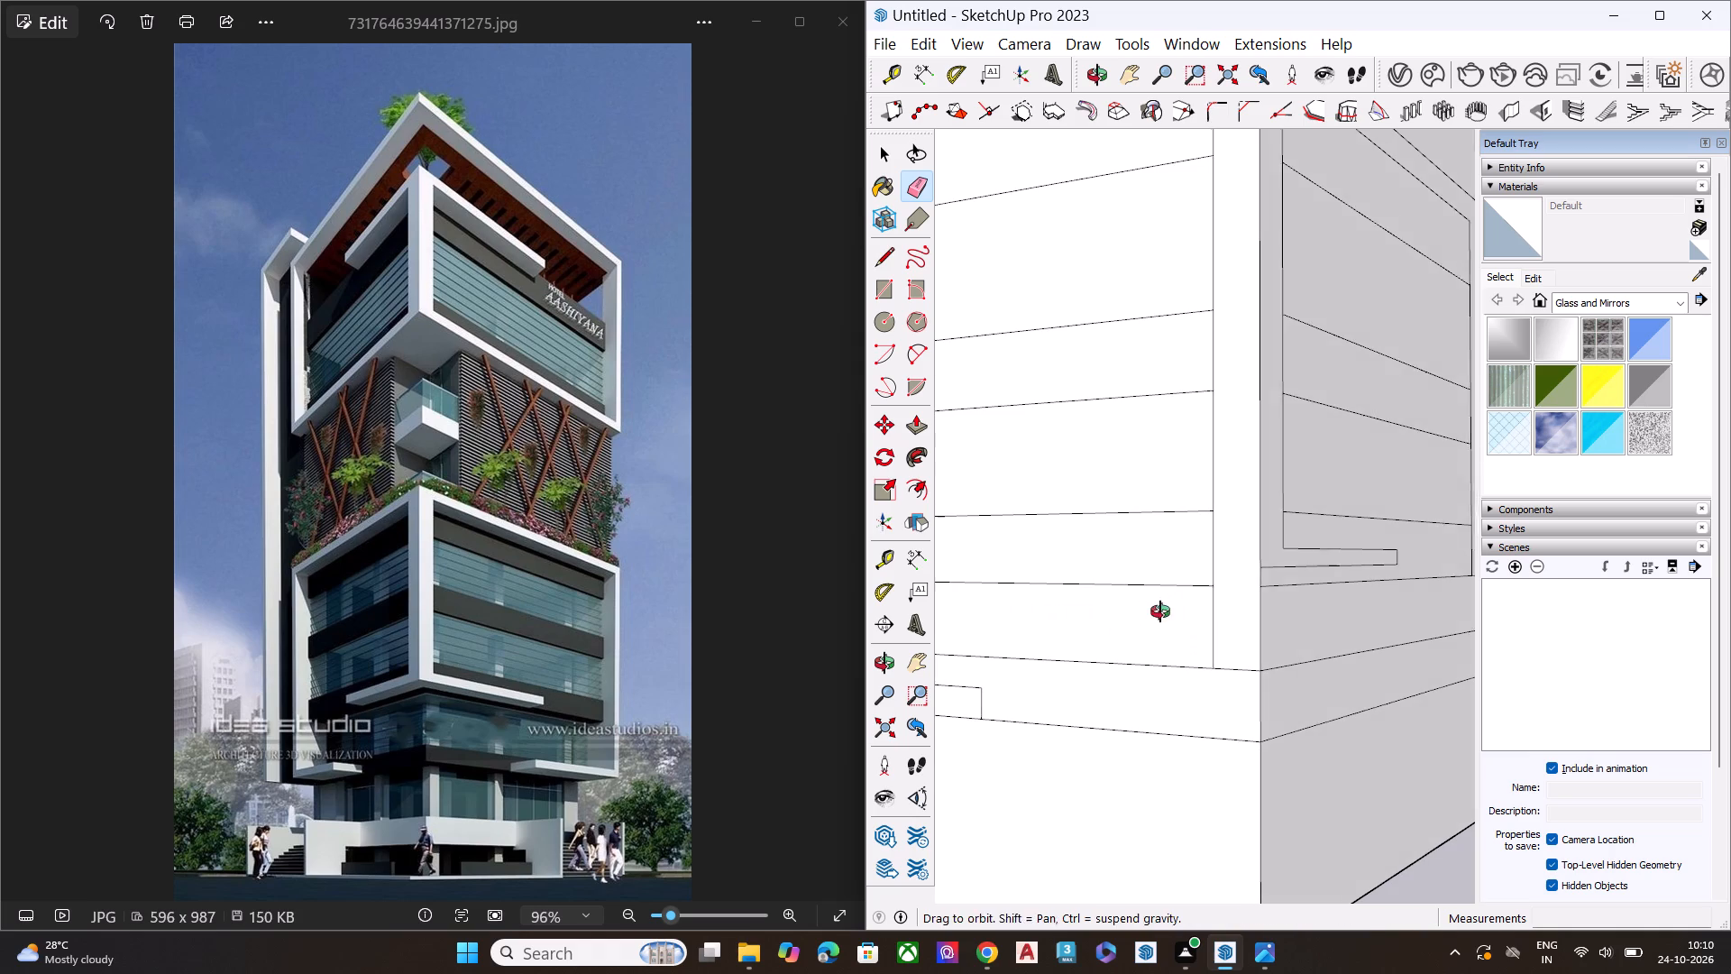
pyautogui.moveTo(1160, 611); pyautogui.dragTo(1173, 608, button='middle')
pyautogui.moveTo(1223, 599); pyautogui.dragTo(1239, 629, button='middle')
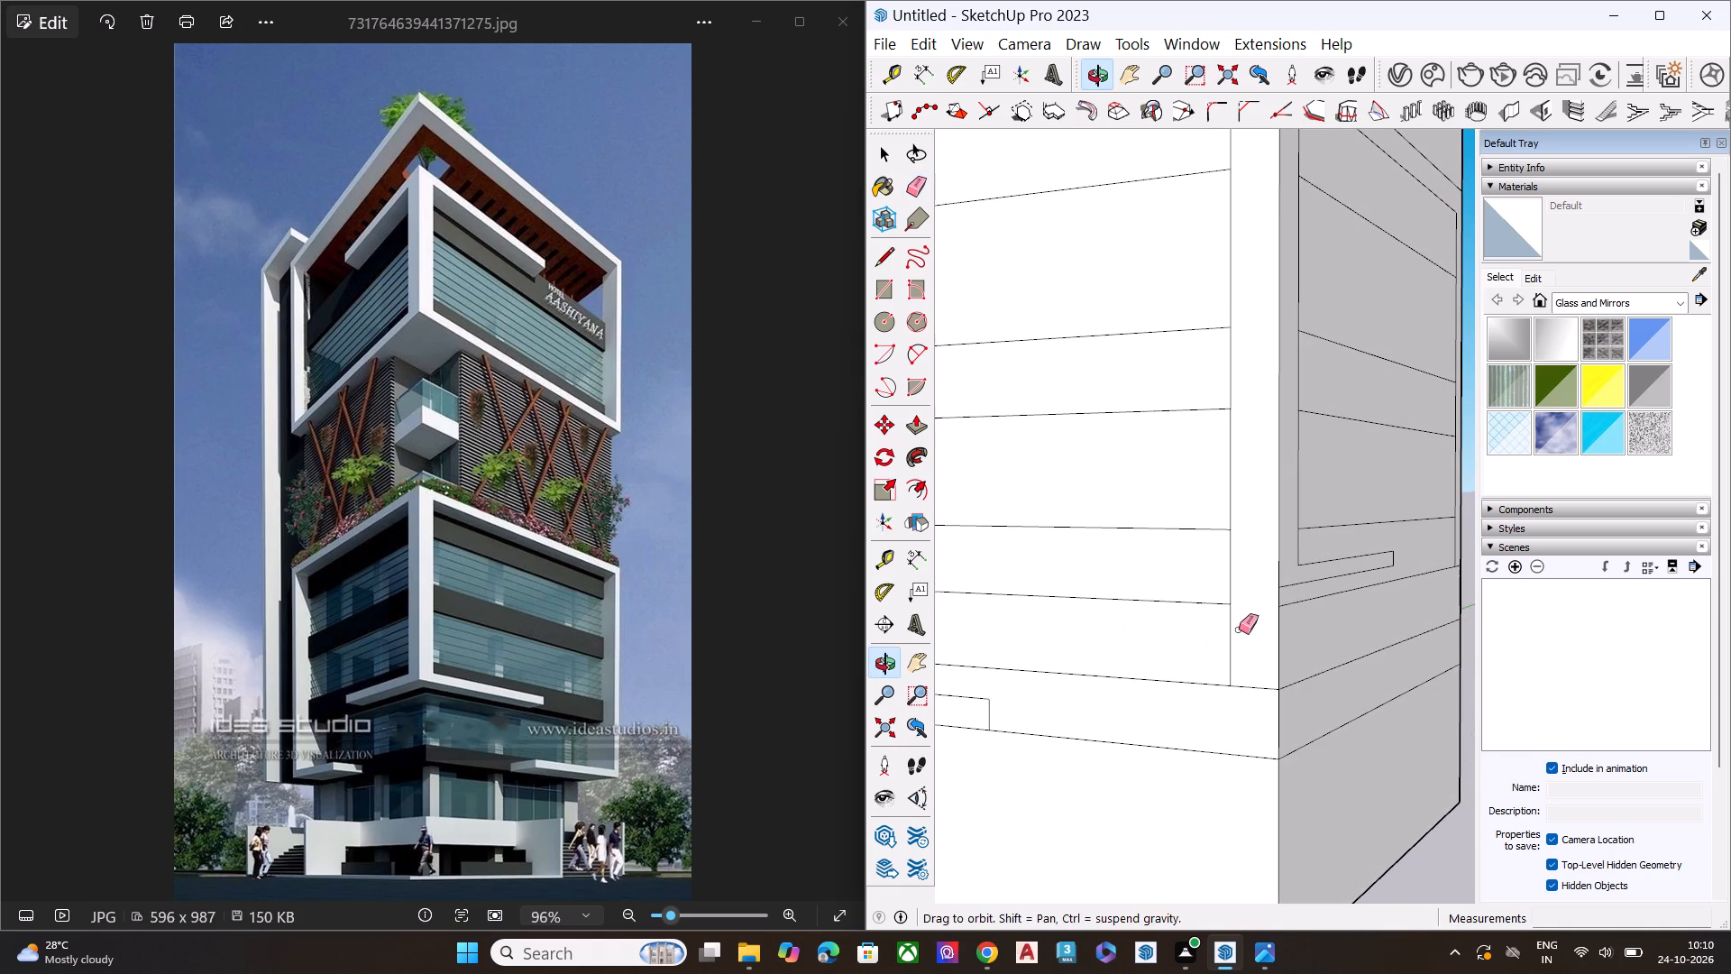
pyautogui.press('l')
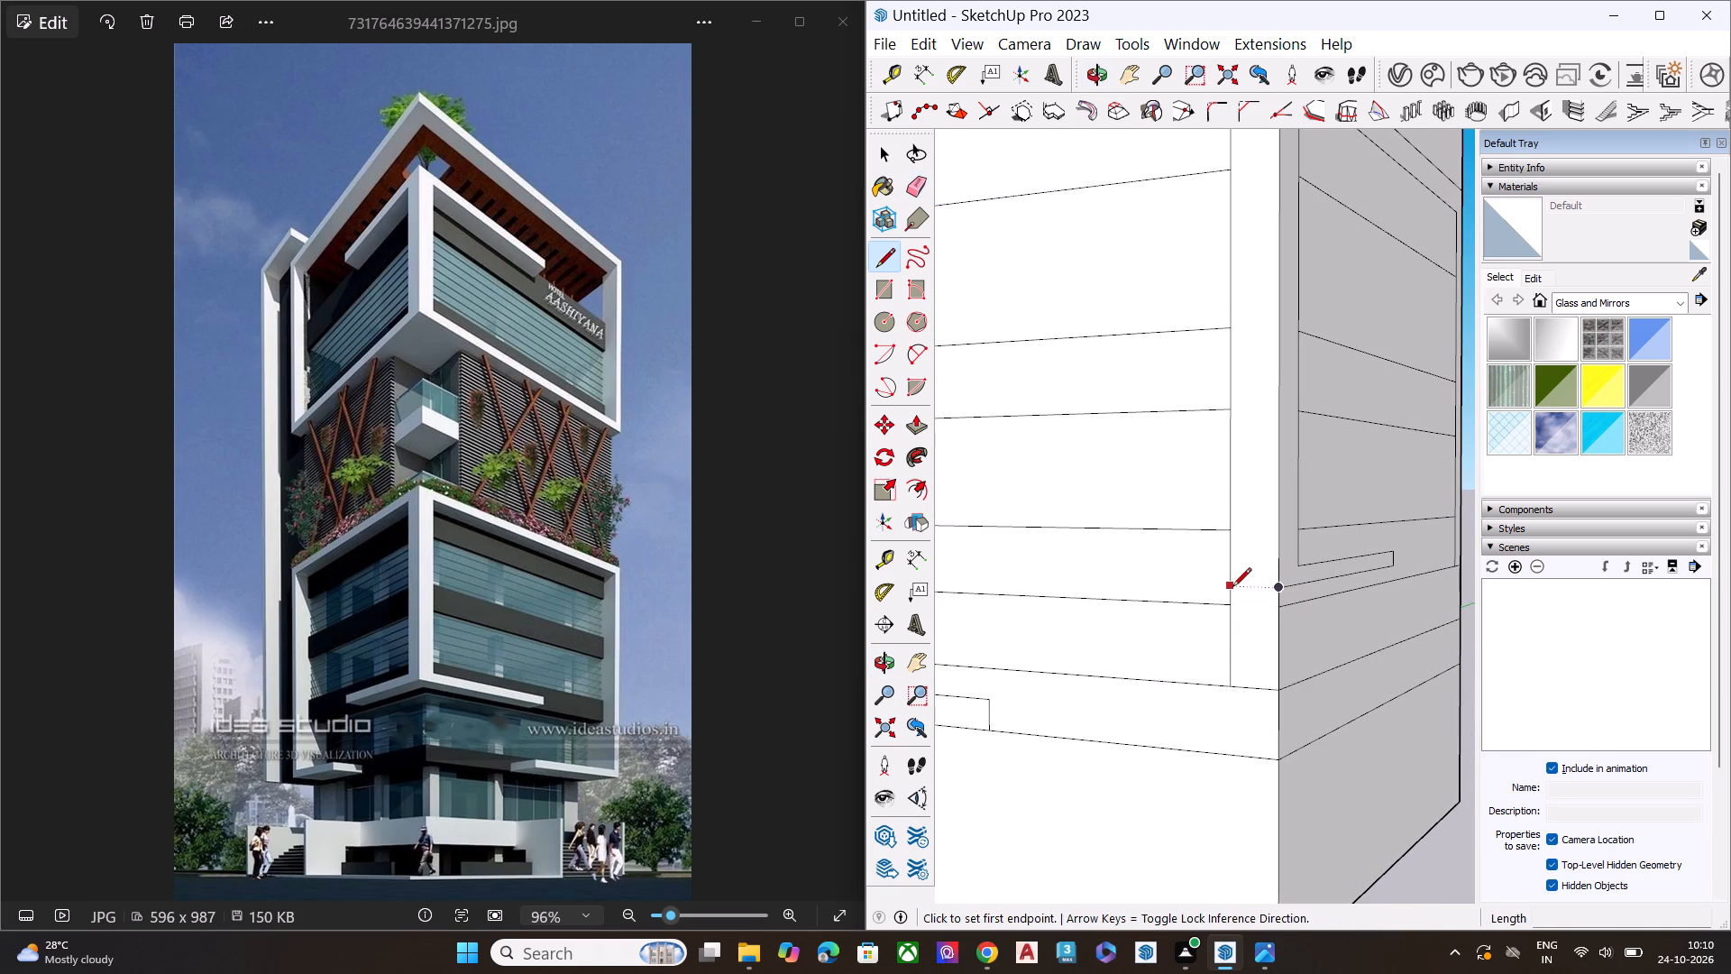
pyautogui.click(1232, 588)
pyautogui.scroll(-2, 1161, 584)
pyautogui.scroll(1, 1161, 584)
pyautogui.scroll(-4, 1162, 584)
pyautogui.moveTo(1175, 591); pyautogui.dragTo(1393, 592, button='middle')
pyautogui.scroll(9, 1281, 586)
pyautogui.scroll(-1, 1177, 588)
pyautogui.scroll(1, 1168, 590)
pyautogui.scroll(-5, 1167, 596)
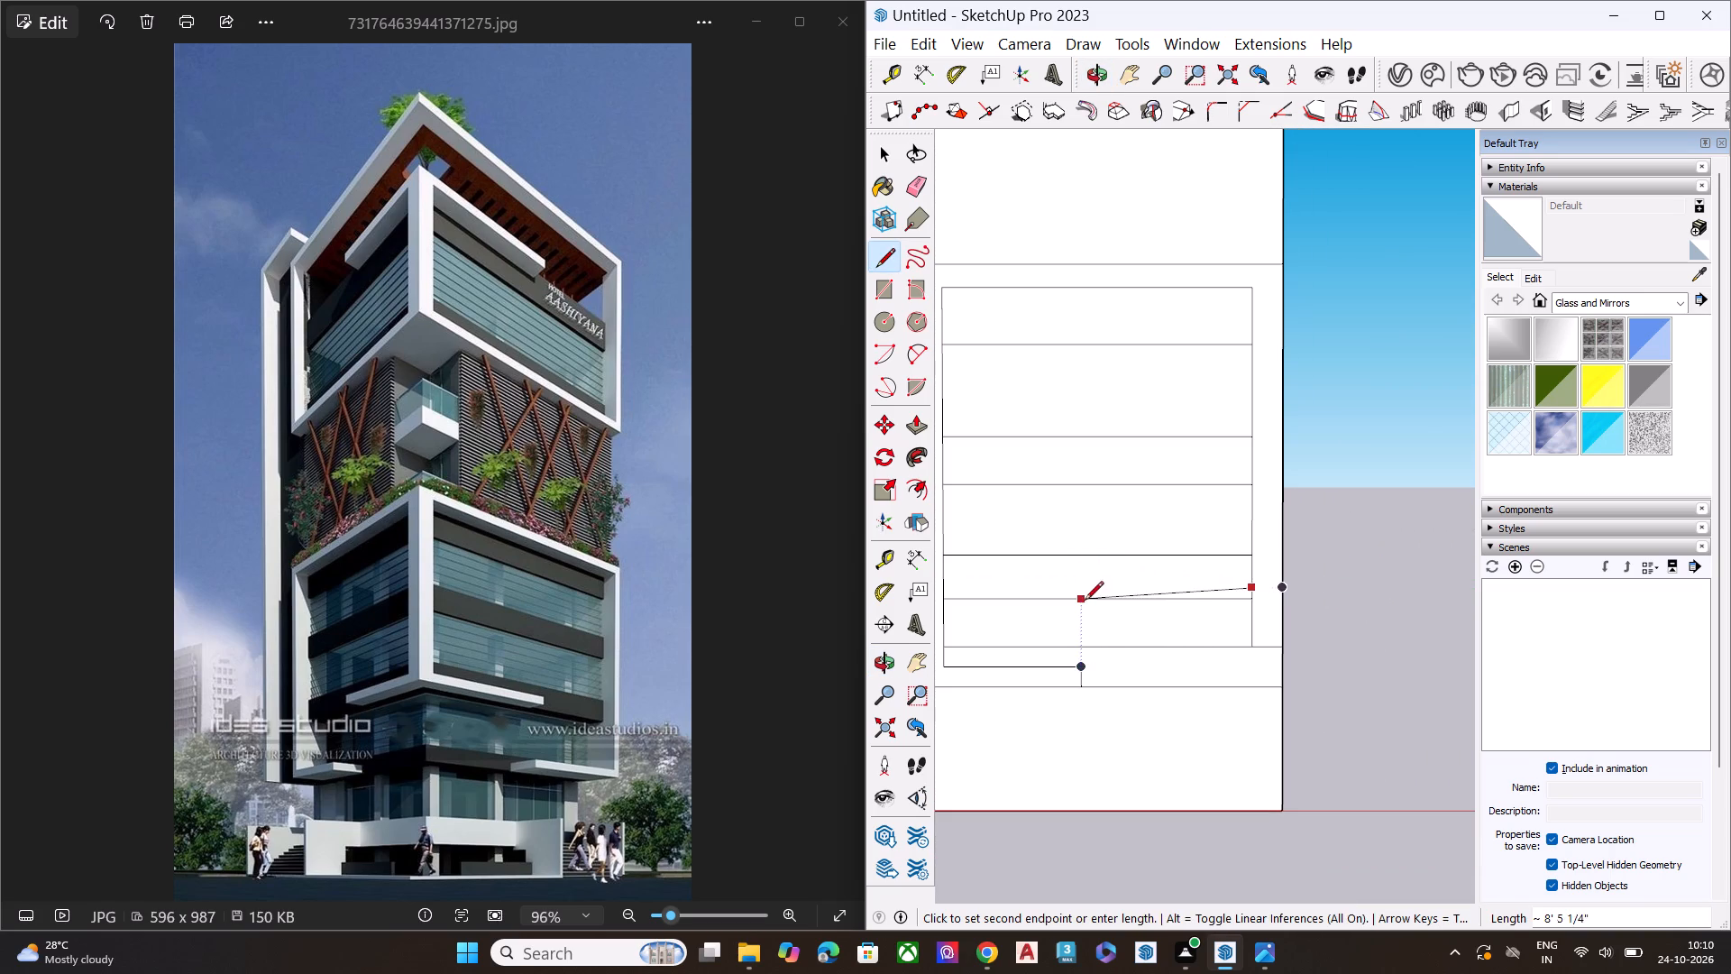
pyautogui.click(1081, 584)
pyautogui.scroll(8, 1081, 577)
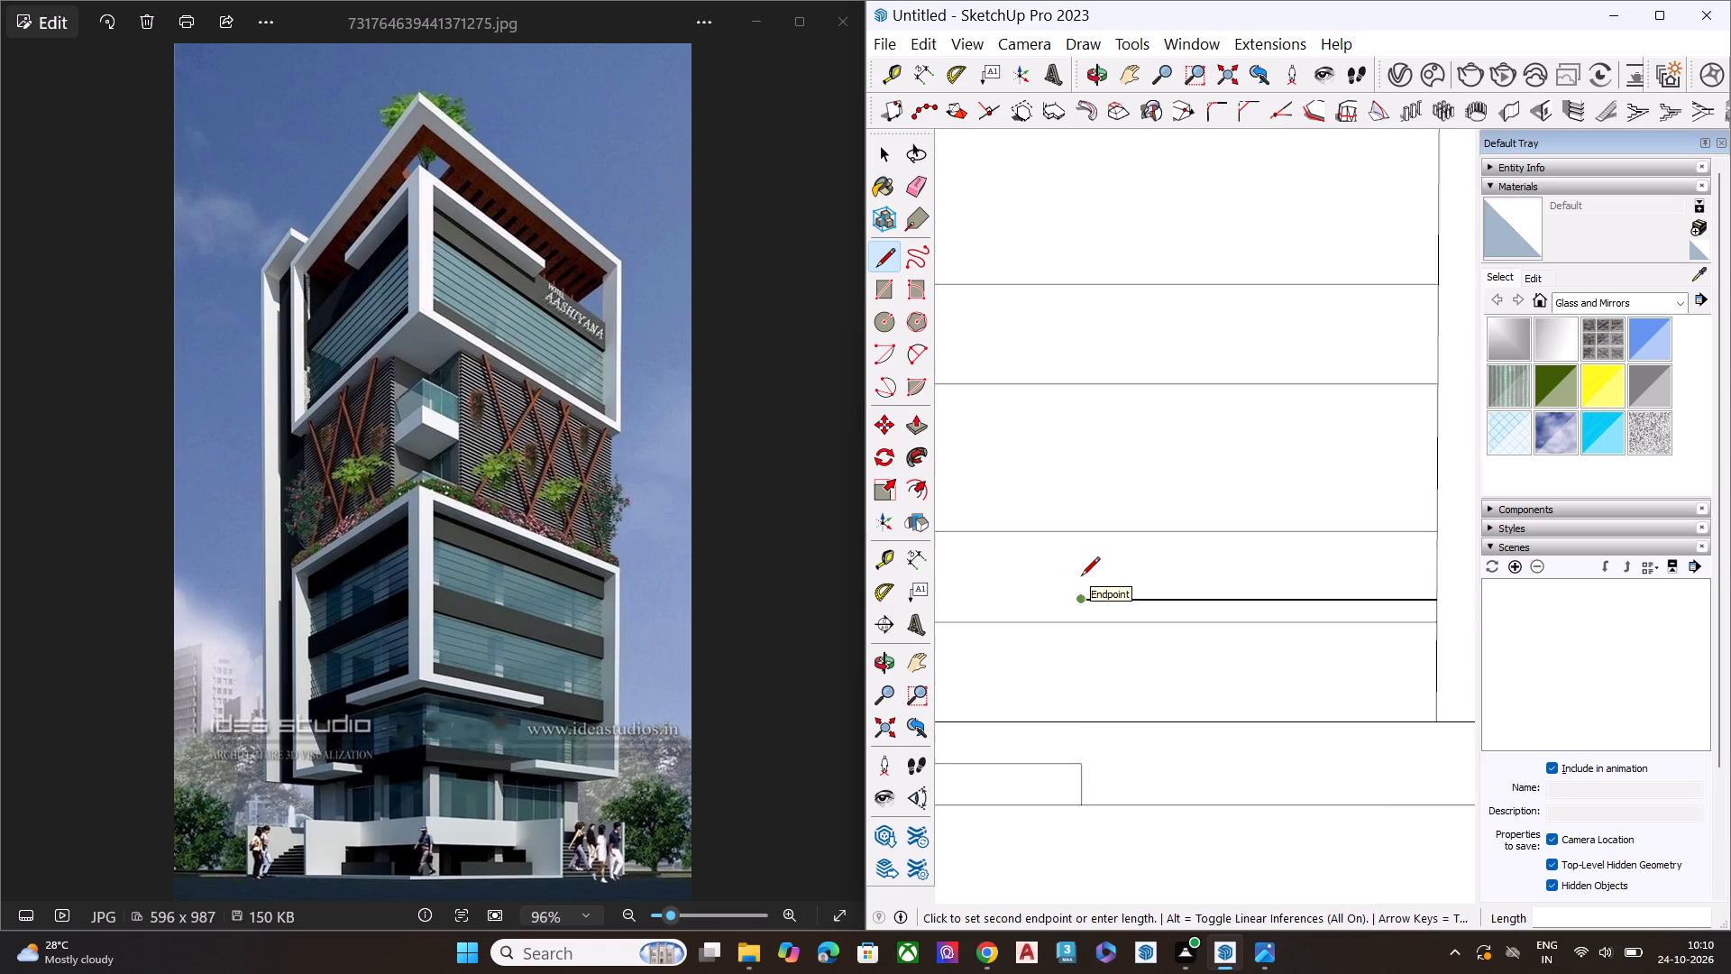
pyautogui.scroll(2, 1081, 577)
pyautogui.click(1081, 604)
pyautogui.scroll(-3, 1086, 582)
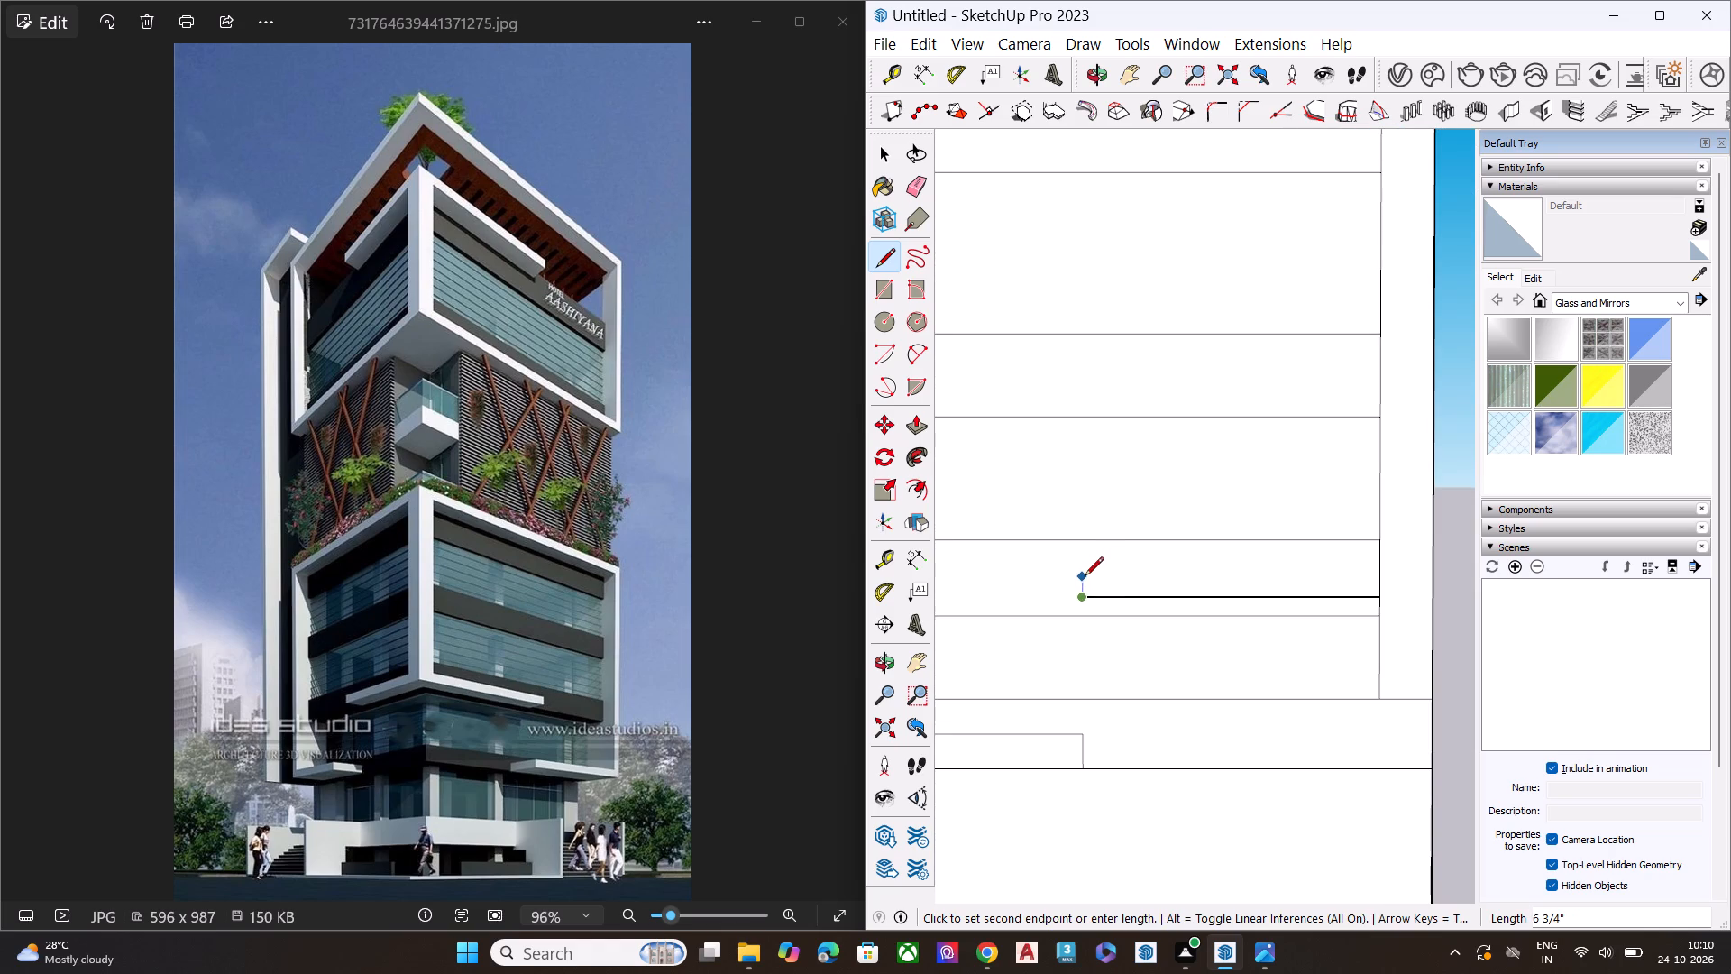
pyautogui.click(1085, 577)
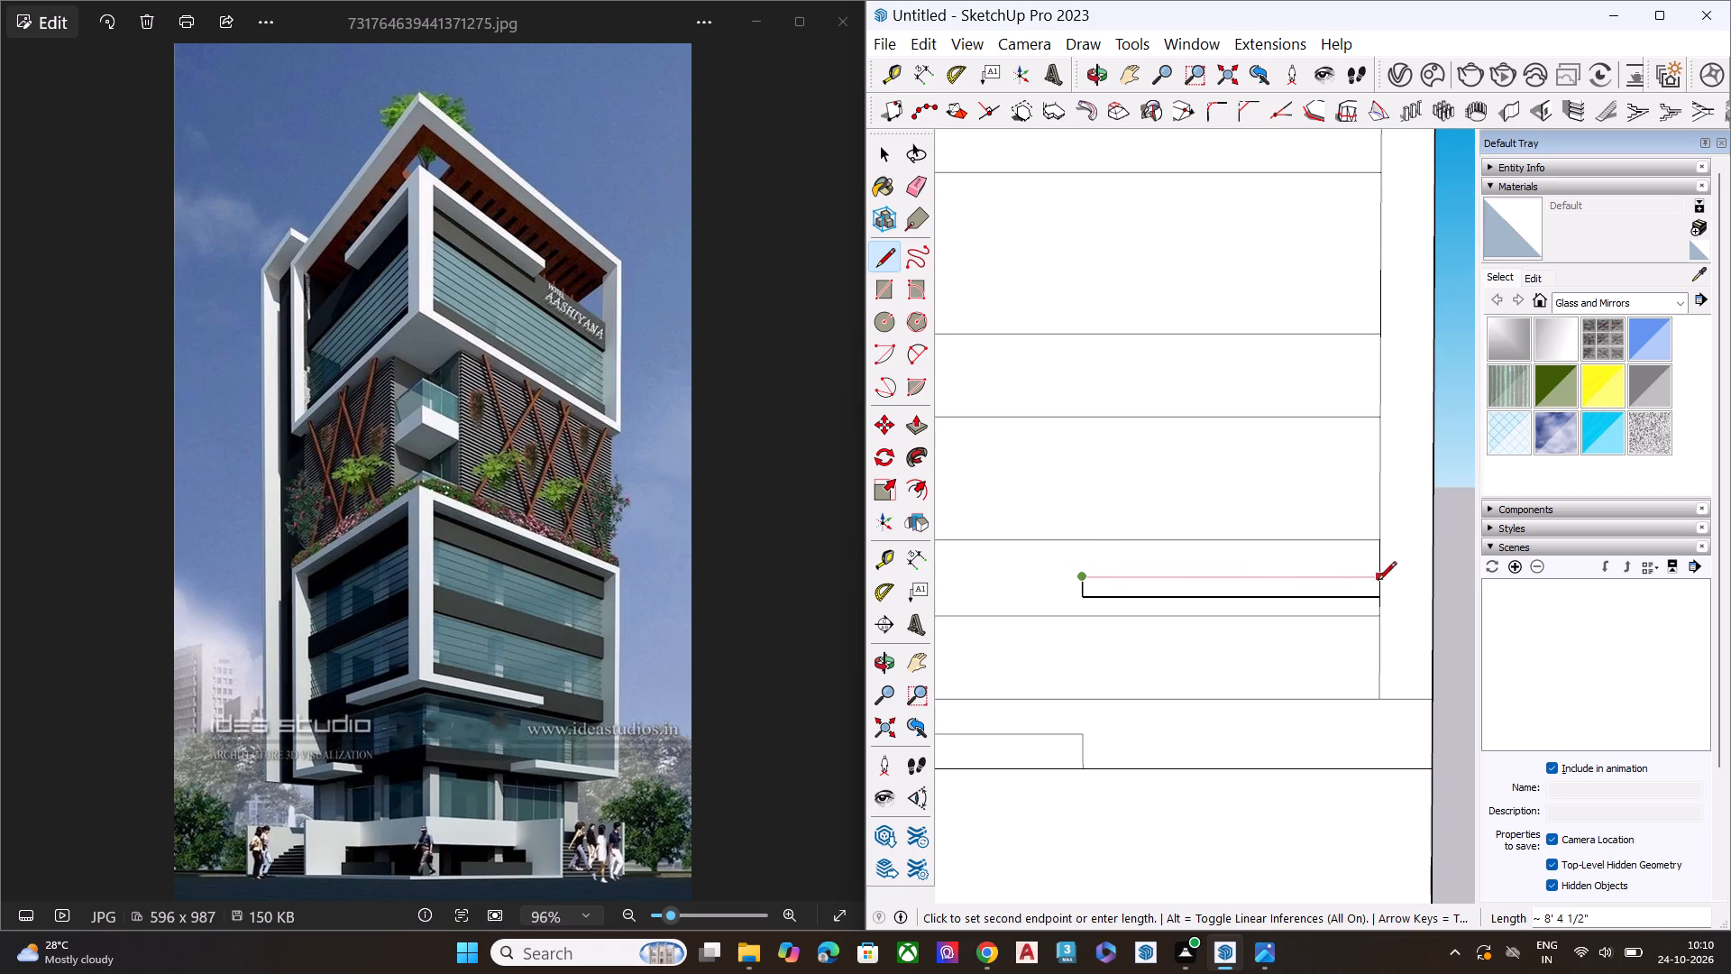
pyautogui.click(1378, 581)
pyautogui.press('space')
# Draw a line about 1'6" long extending the red-axis wall's new ledge strip bottom edge across the corner leg to the building corner.
pyautogui.press('e')
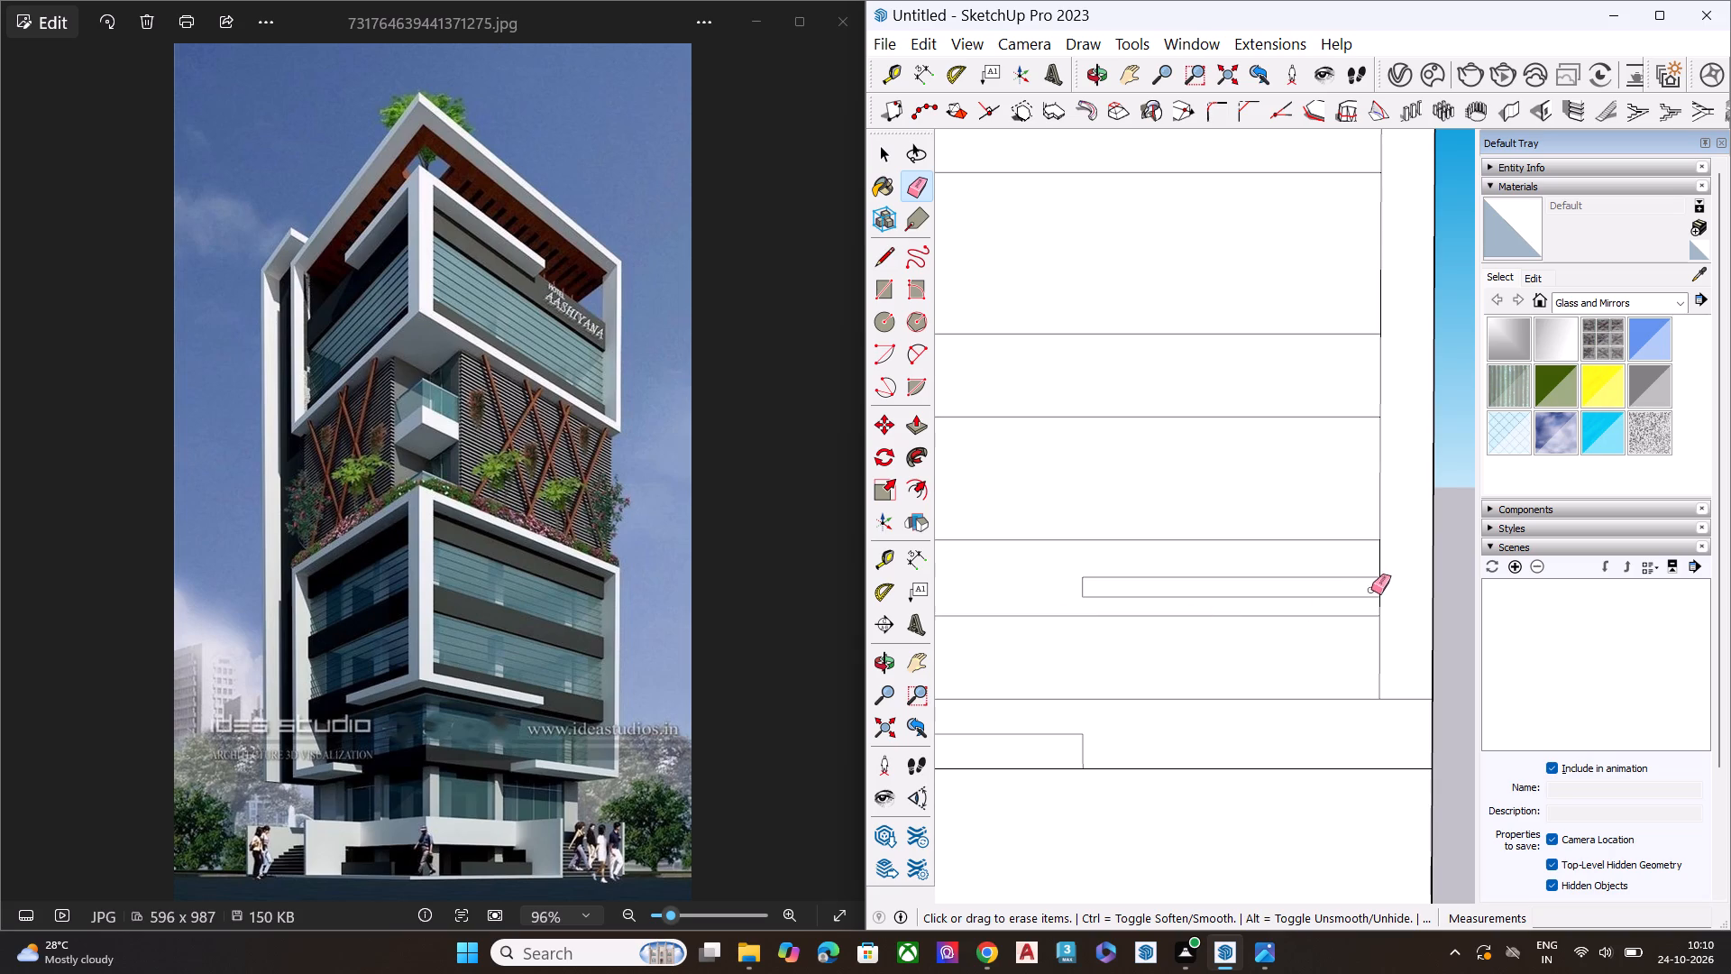
pyautogui.scroll(1, 1374, 592)
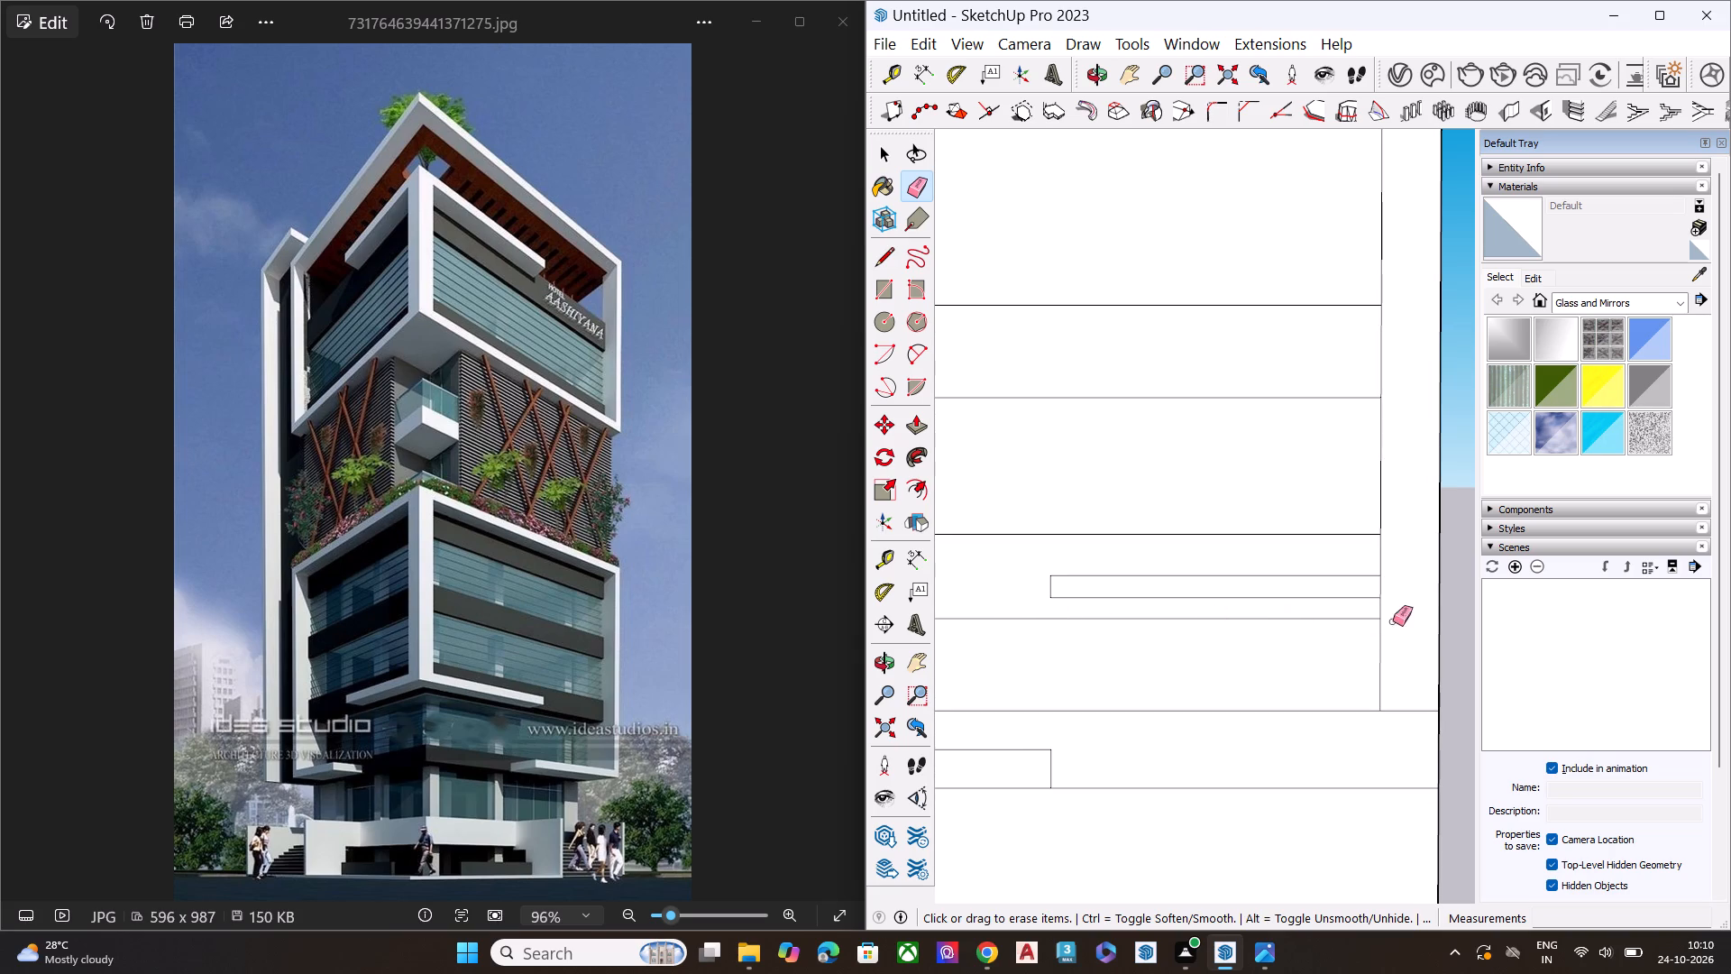
pyautogui.scroll(5, 1437, 607)
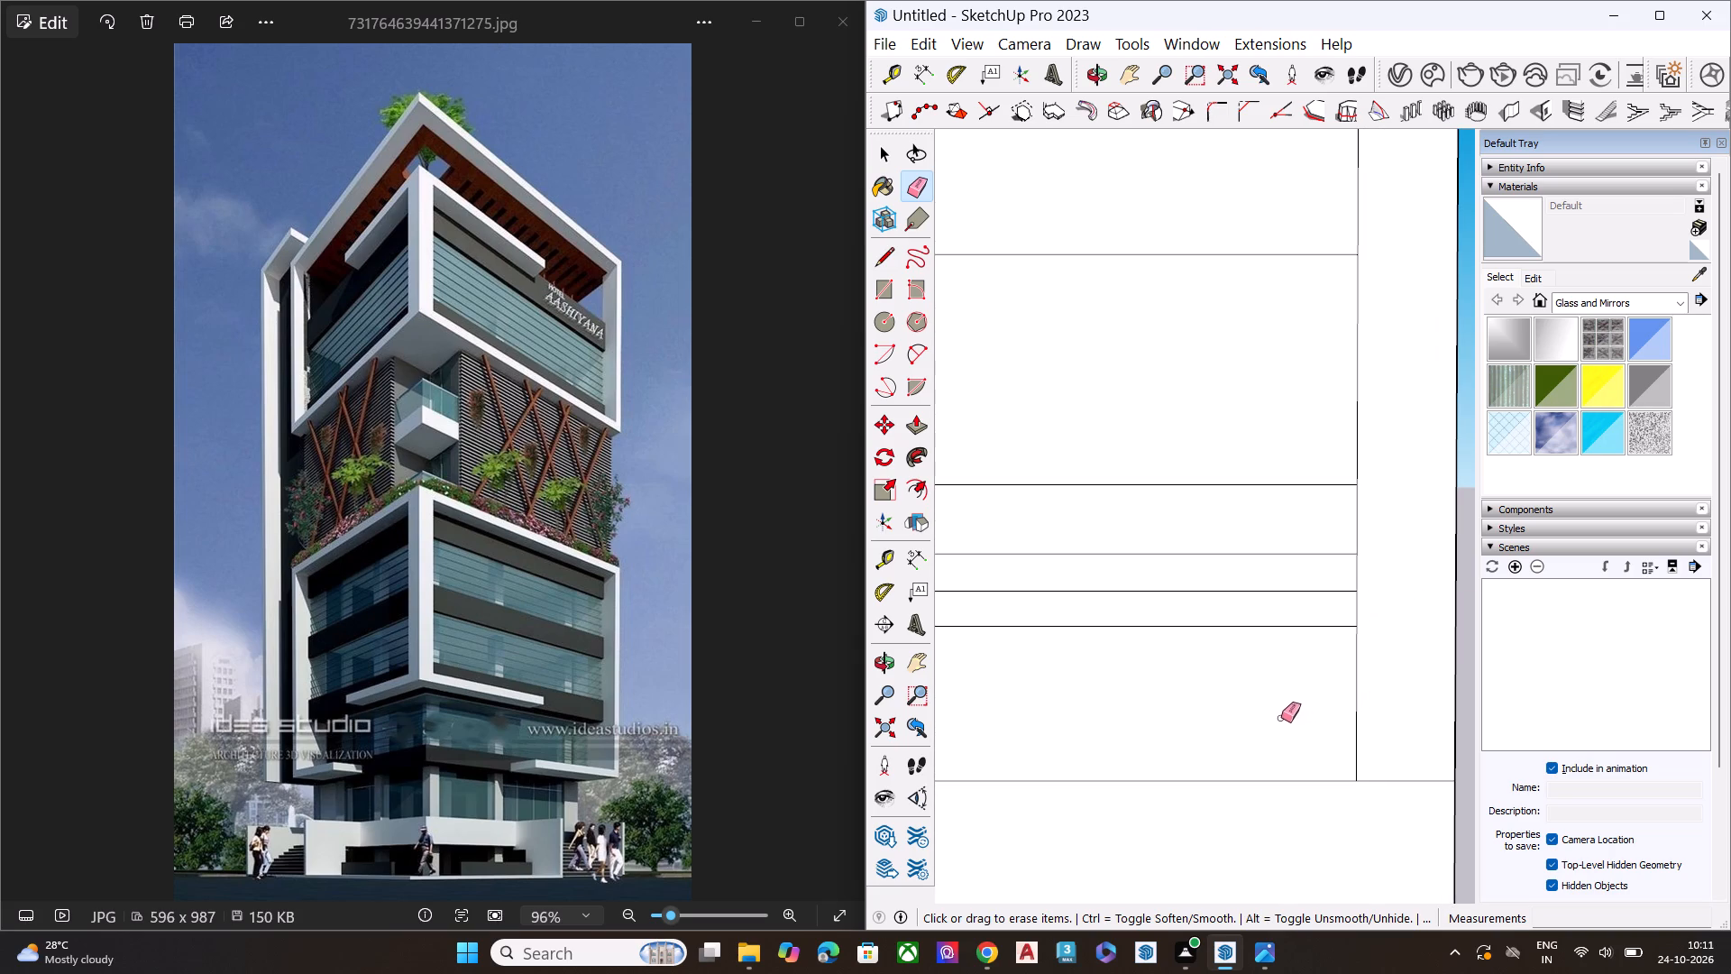
pyautogui.press('l')
pyautogui.click(1355, 595)
pyautogui.scroll(-2, 1127, 634)
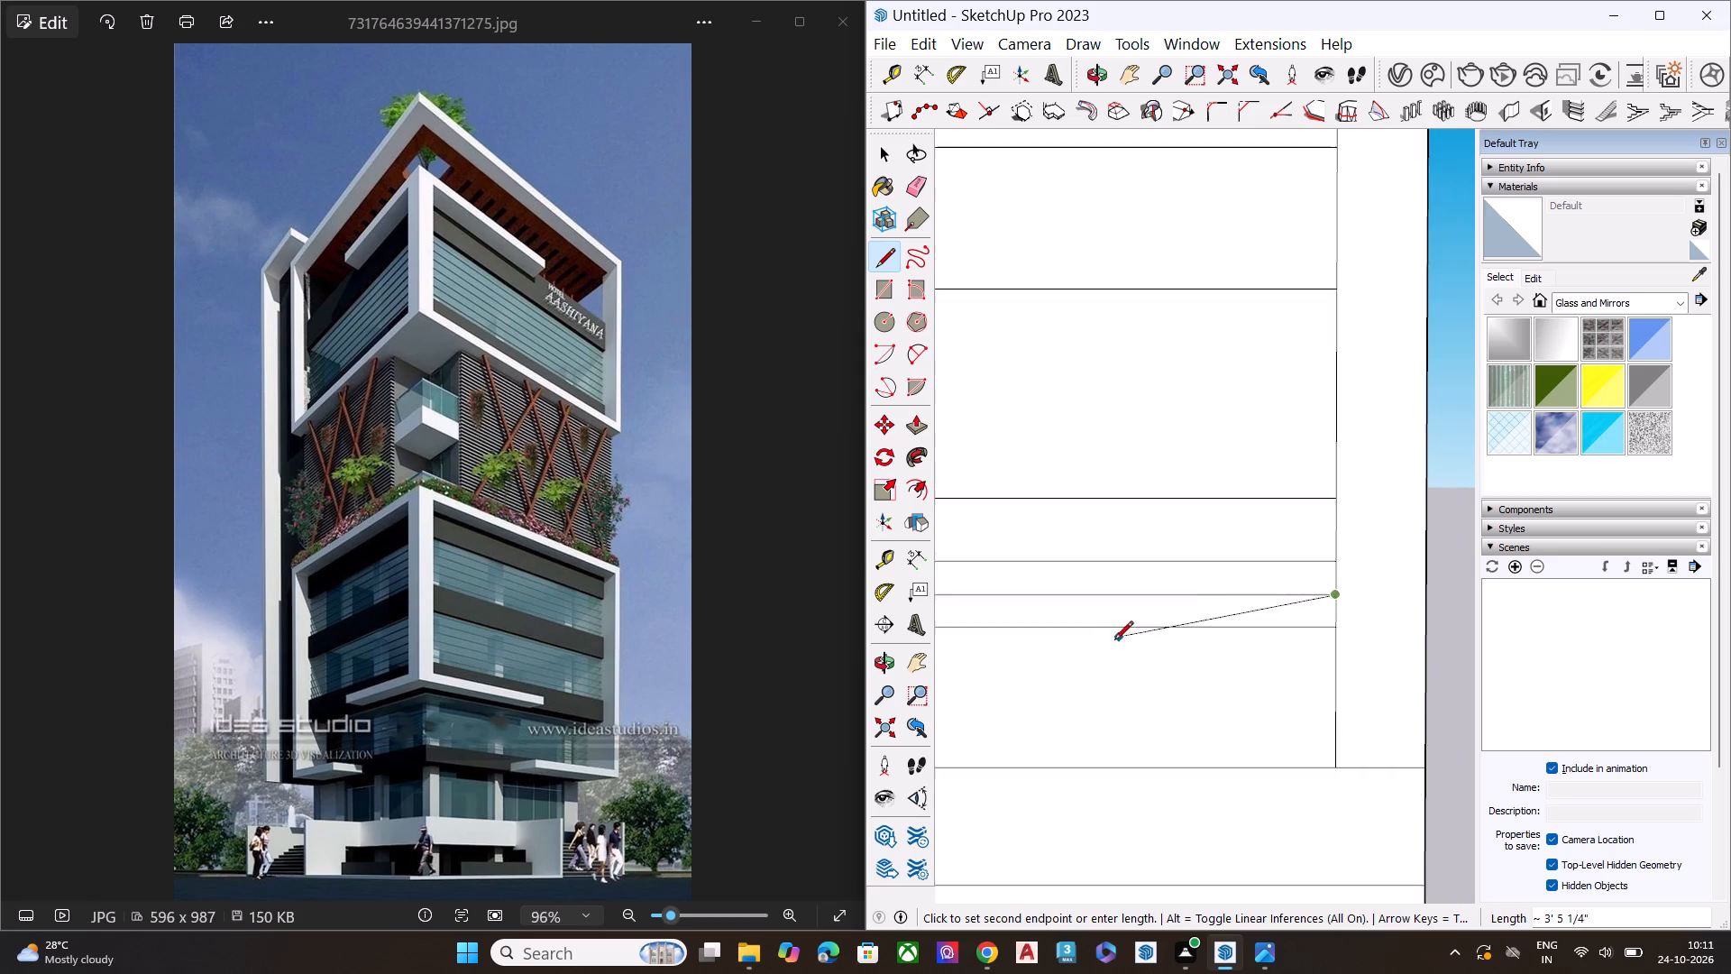
pyautogui.scroll(-5, 1114, 641)
pyautogui.moveTo(1278, 626); pyautogui.dragTo(967, 651, button='middle')
pyautogui.scroll(10, 1101, 608)
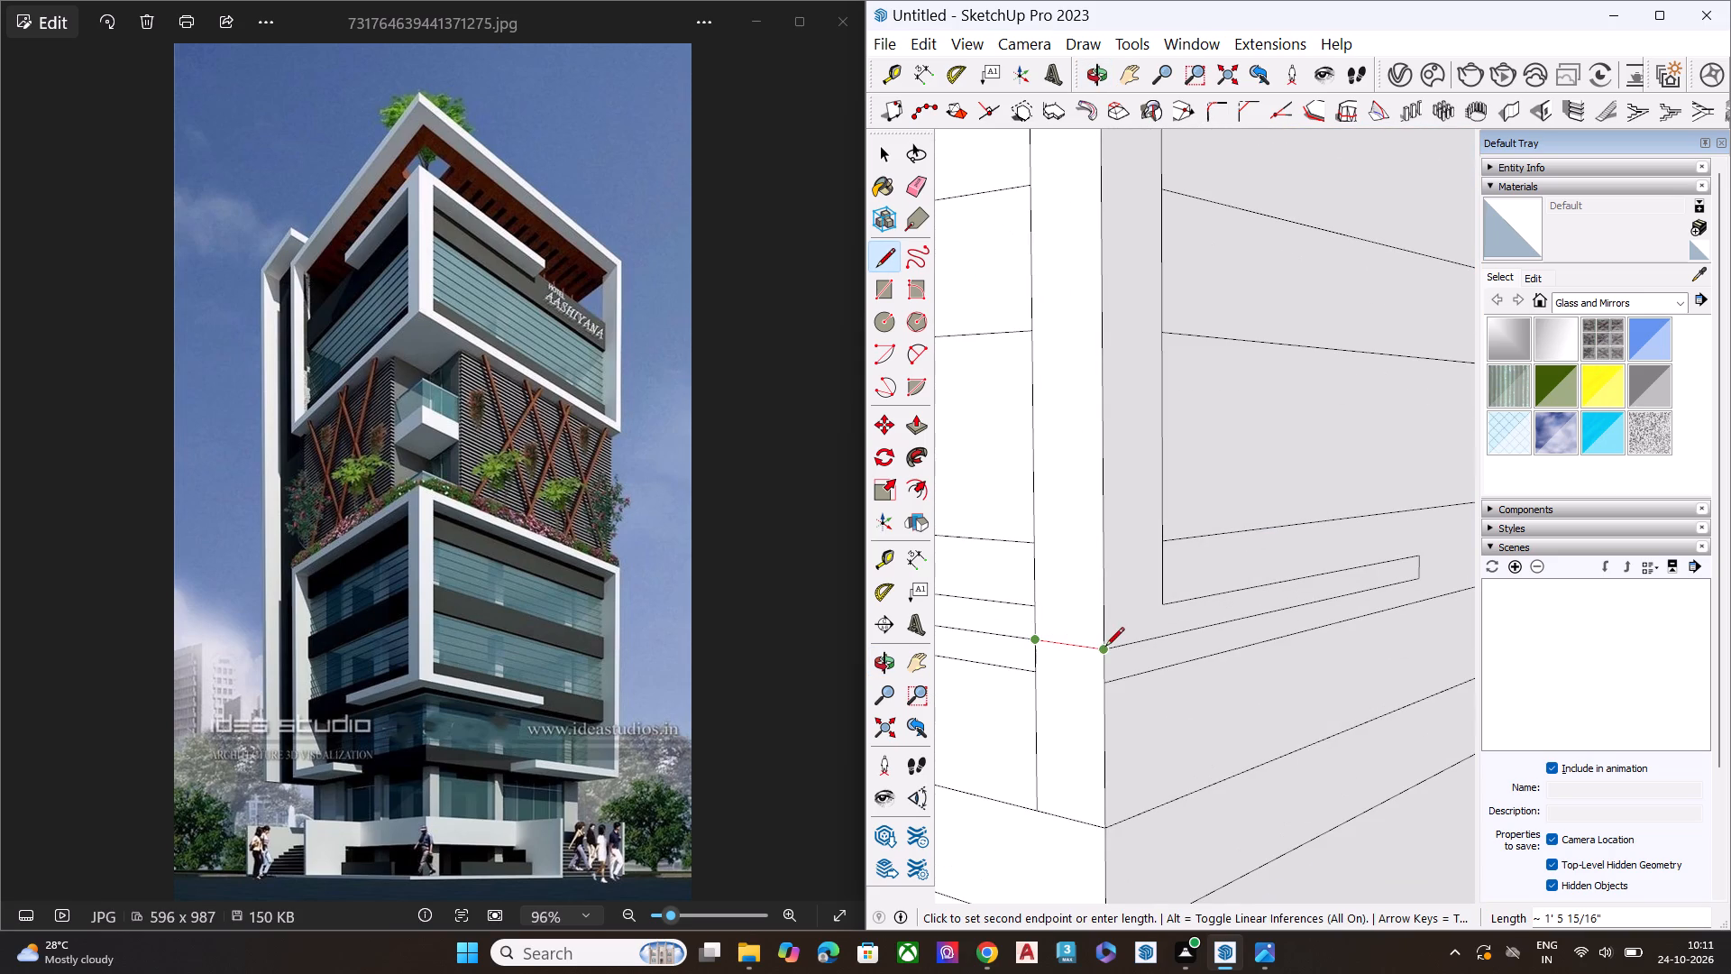
pyautogui.click(1105, 648)
pyautogui.press('space')
# Erase the corner leg's inner-edge segment across the end of the red-axis wall's new ledge strip.
pyautogui.press('e')
pyautogui.click(1032, 623)
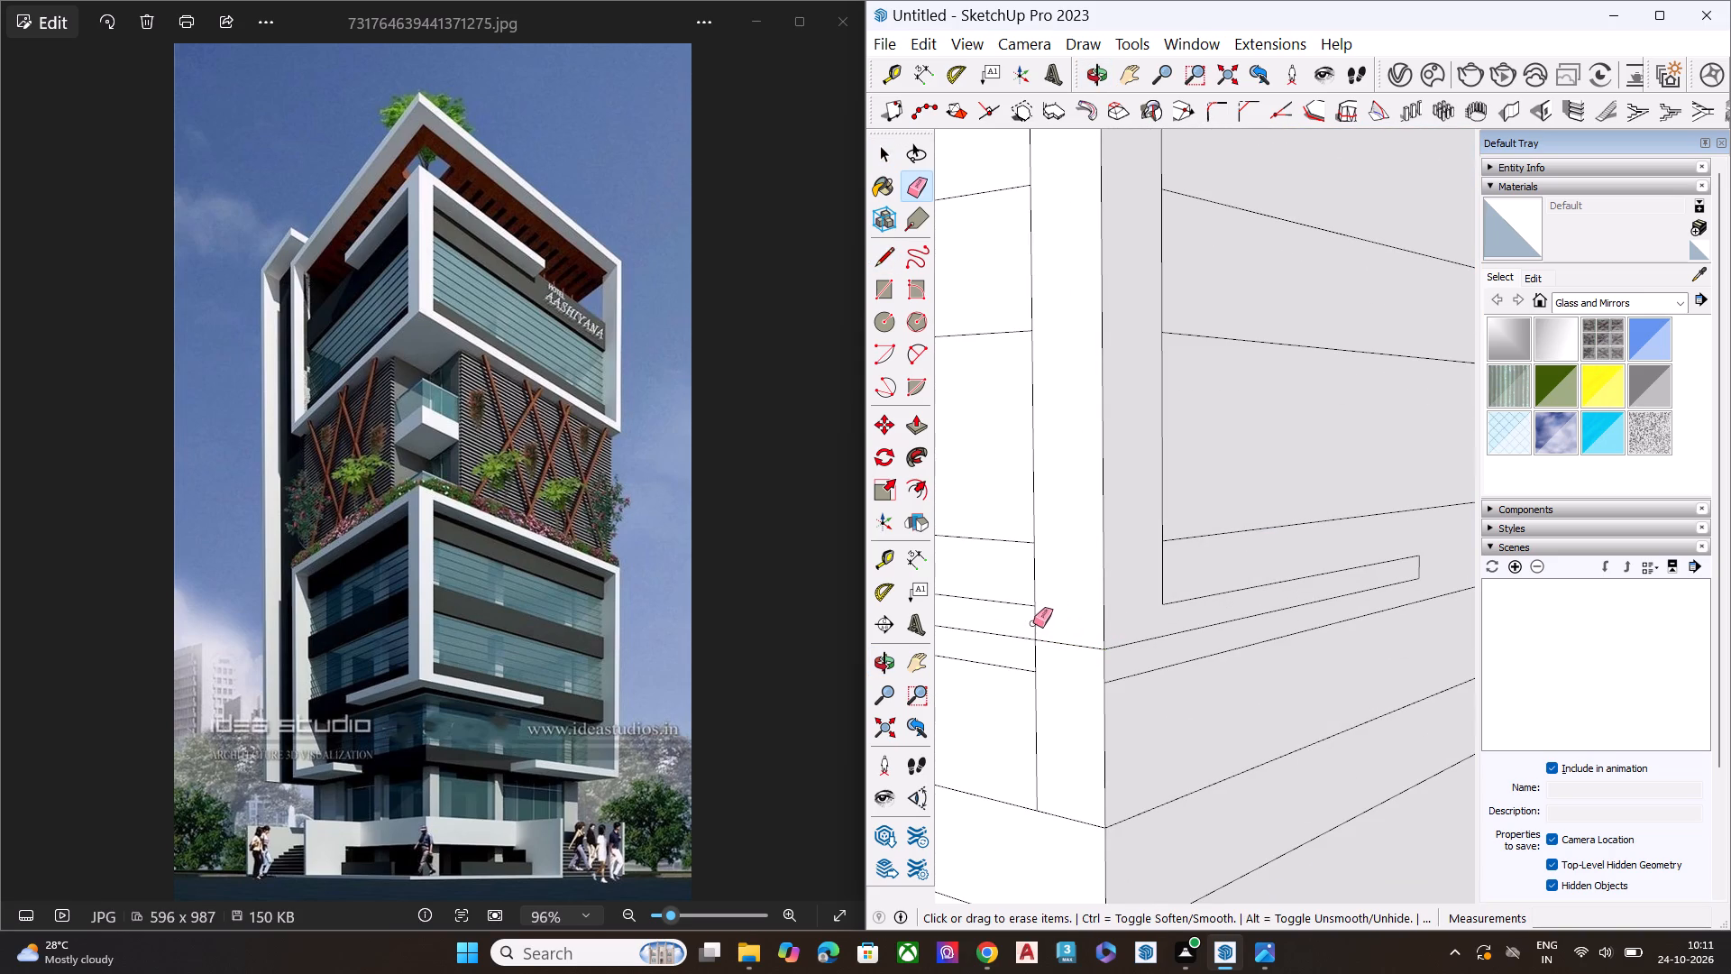
pyautogui.click(1035, 623)
# Examine the frames and ledge strips on both walls around the building corner and the red-axis wall's outer leg.
pyautogui.scroll(-4, 1119, 637)
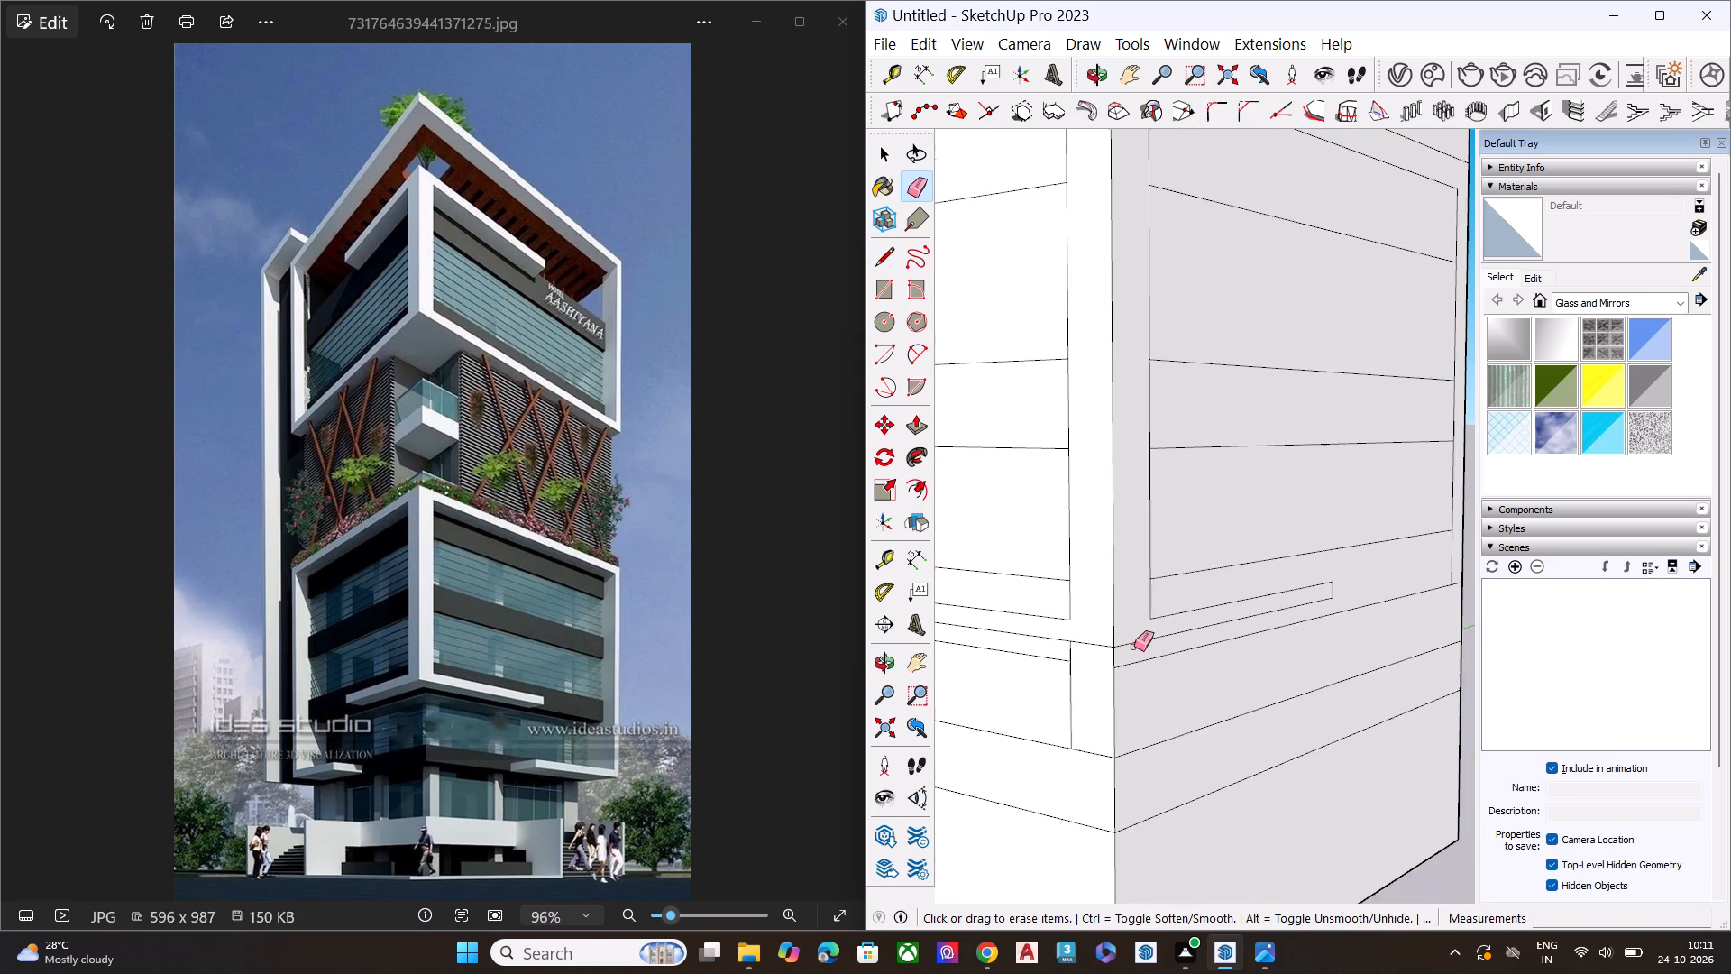
pyautogui.scroll(-2, 1134, 647)
pyautogui.moveTo(1107, 641); pyautogui.dragTo(1135, 696, button='middle')
pyautogui.moveTo(1102, 703); pyautogui.dragTo(1152, 633, button='middle')
pyautogui.scroll(5, 1139, 668)
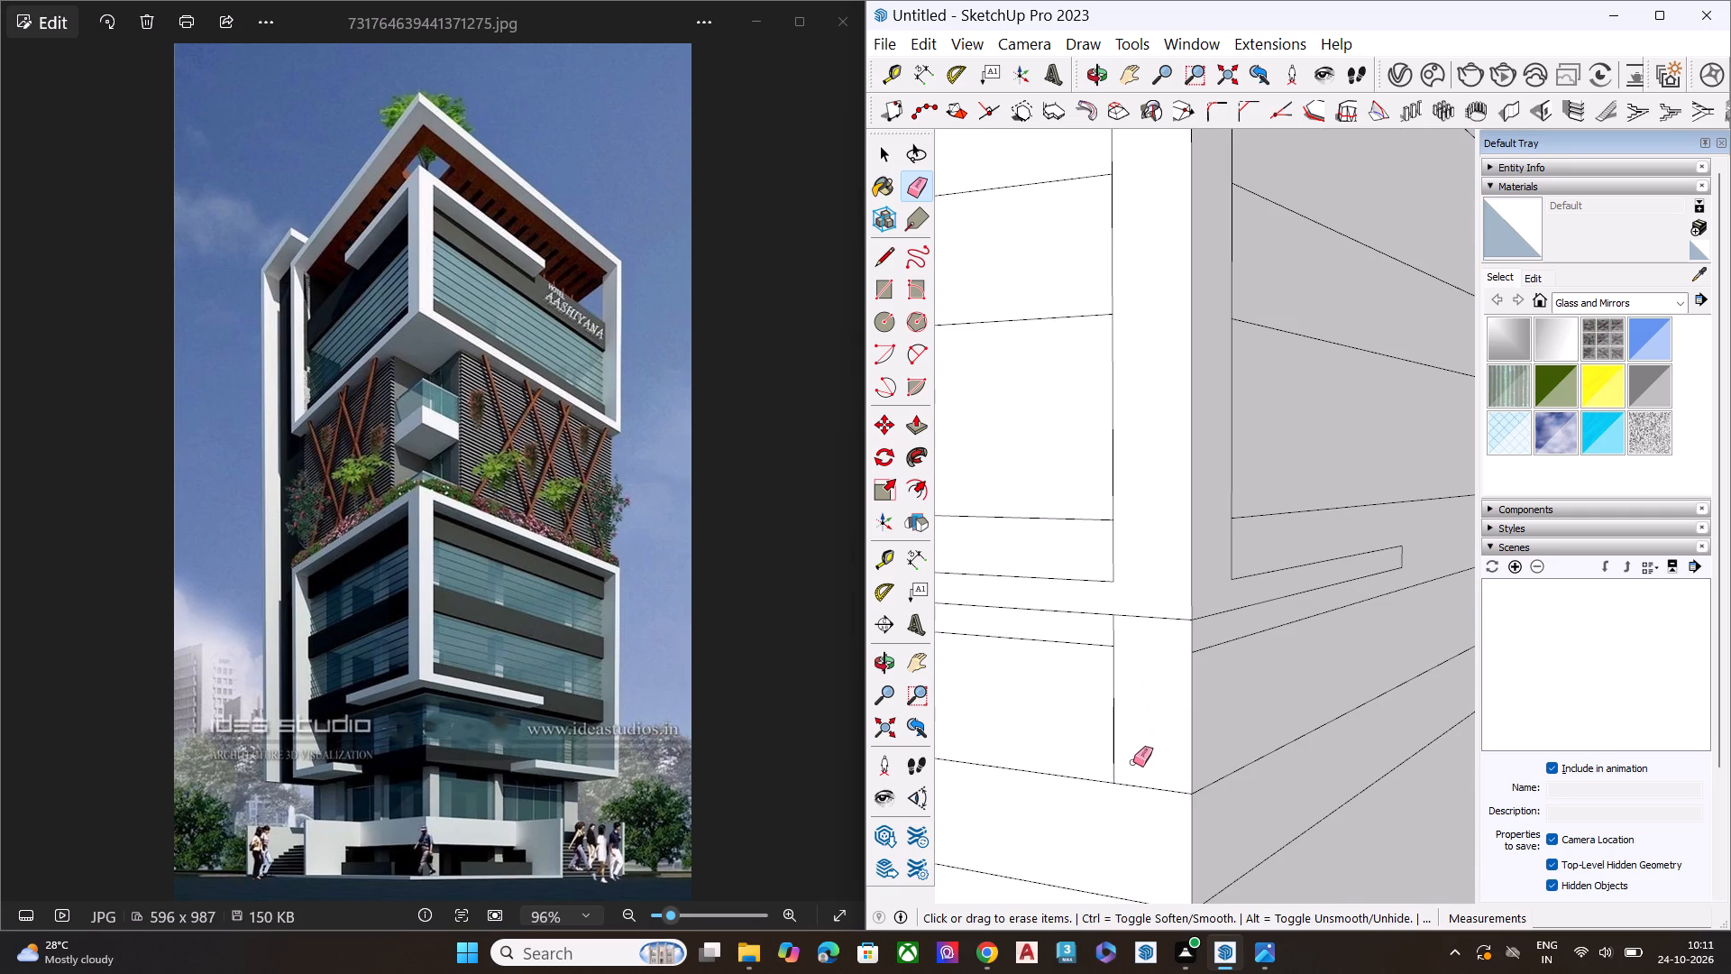
pyautogui.scroll(-7, 1242, 663)
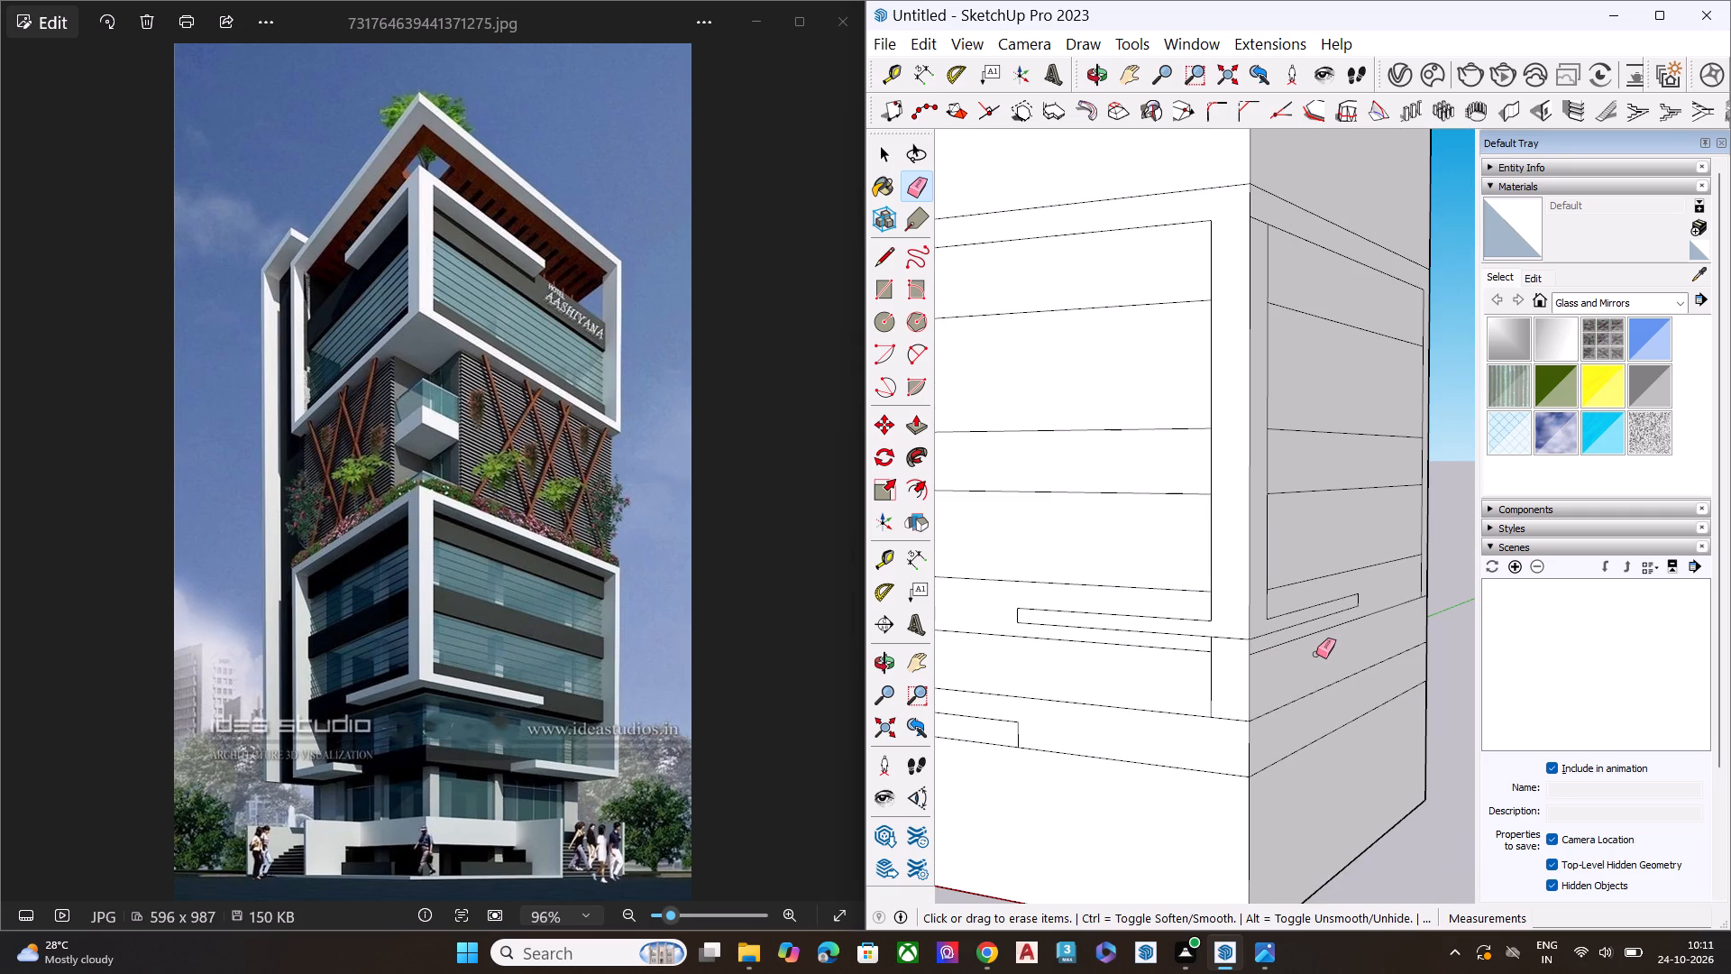
pyautogui.scroll(-1, 1277, 685)
pyautogui.scroll(1, 1277, 685)
pyautogui.scroll(-8, 1275, 686)
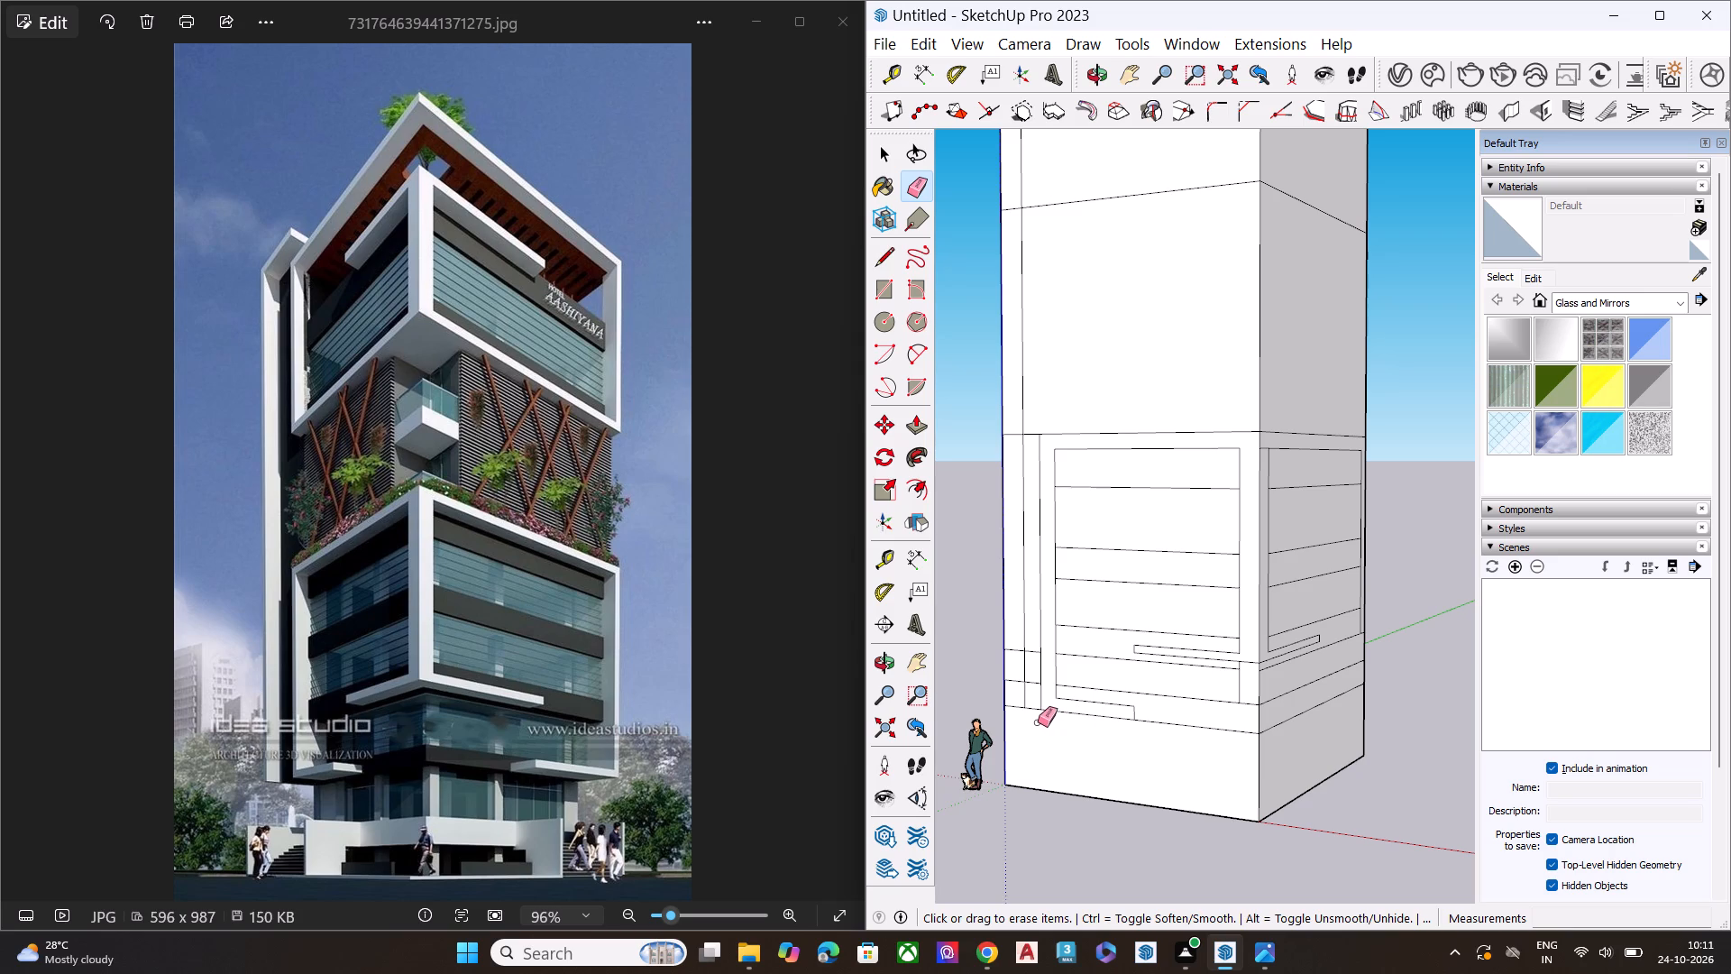
pyautogui.moveTo(1173, 720); pyautogui.dragTo(1186, 627, button='middle')
pyautogui.scroll(3, 1174, 682)
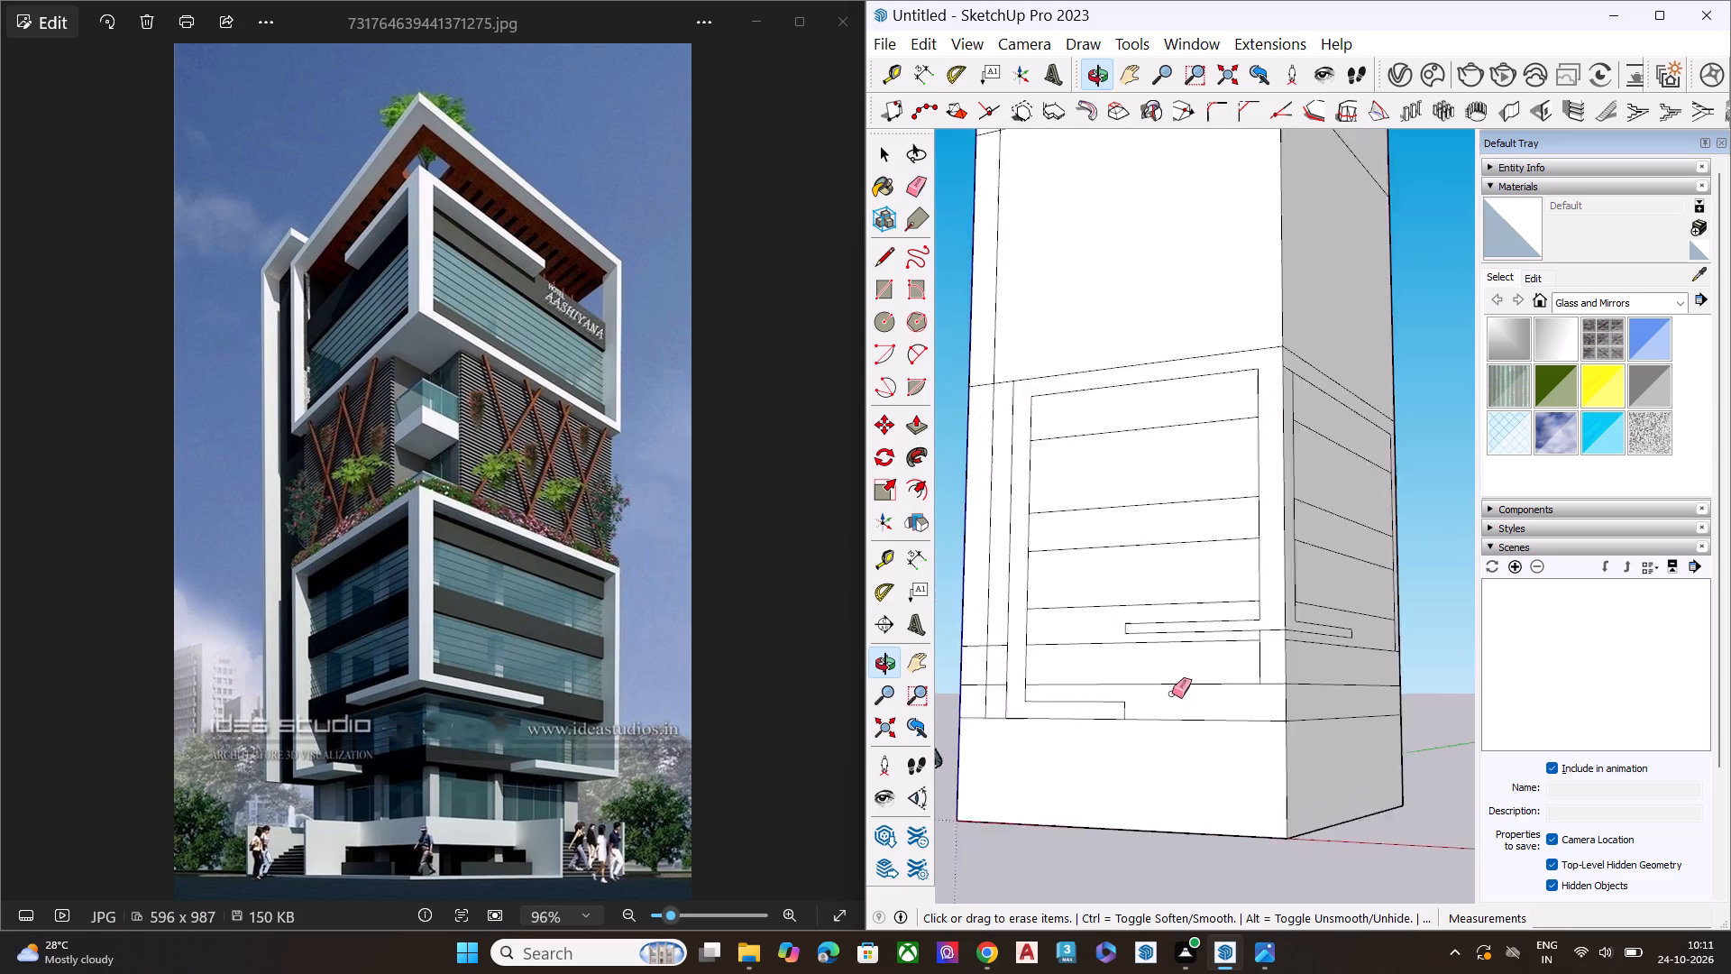
pyautogui.scroll(3, 1172, 694)
pyautogui.scroll(-6, 1165, 696)
# Extend the outer leg's inner edge on the red-axis wall about 1' down, from the lowest ledge strip's top to the line below.
pyautogui.press('space')
pyautogui.moveTo(1002, 725); pyautogui.dragTo(1119, 743, button='middle')
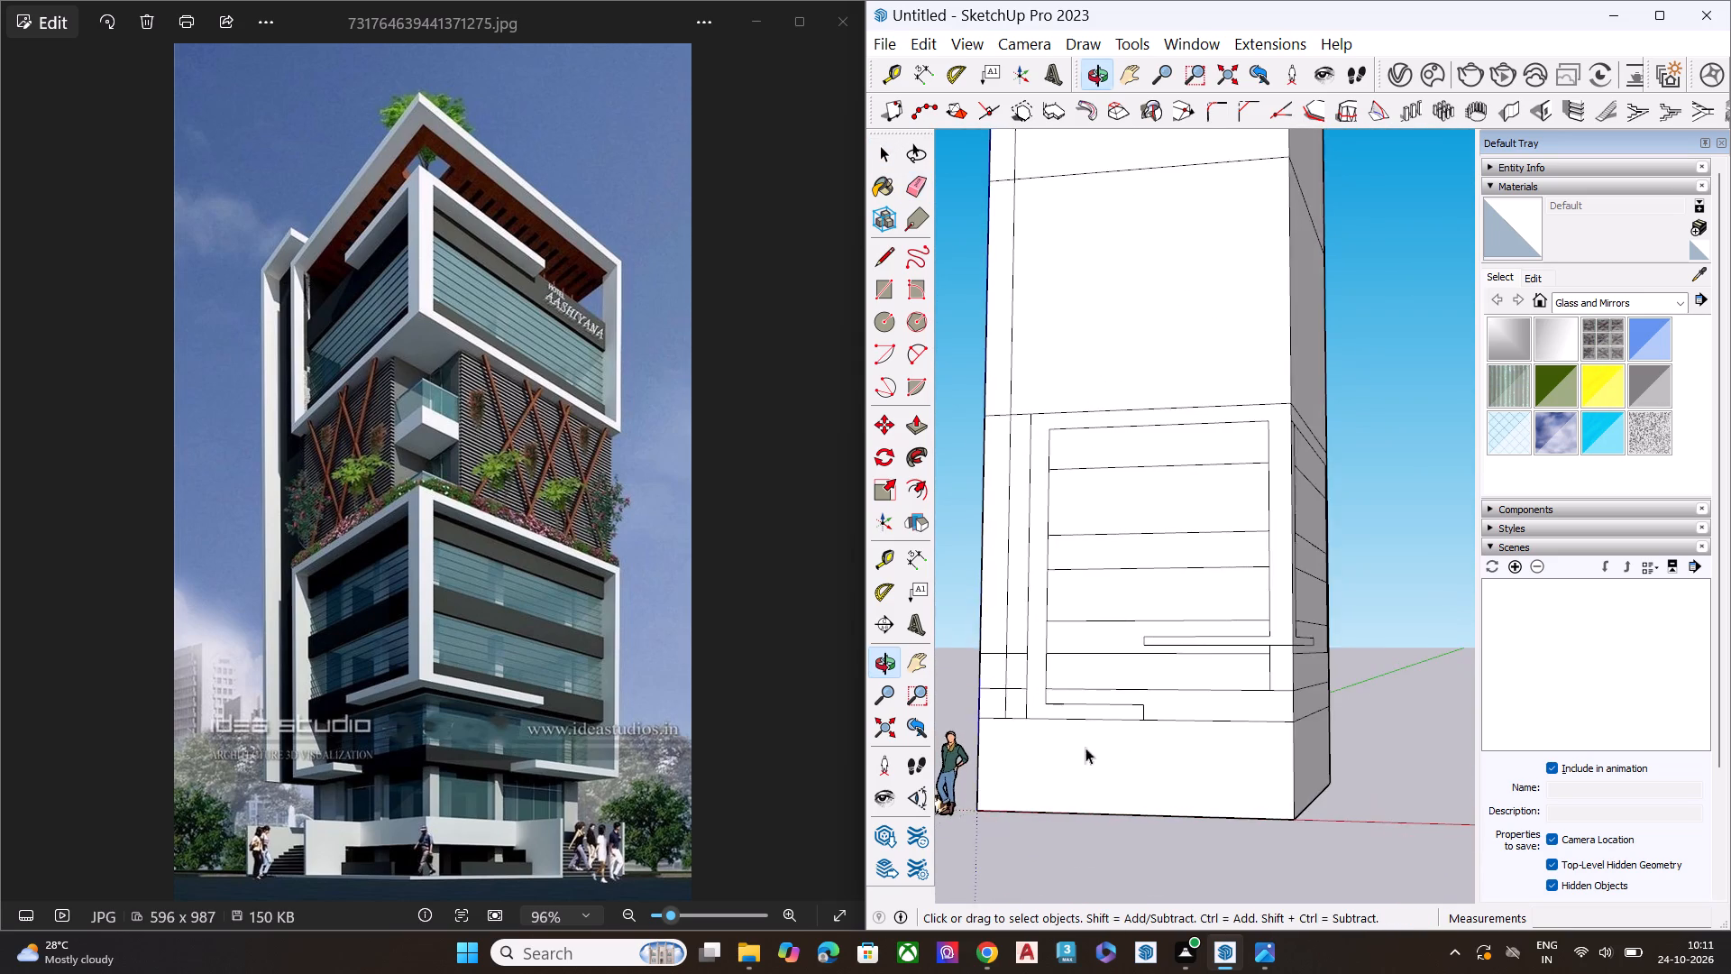
pyautogui.scroll(1, 1050, 745)
pyautogui.scroll(-1, 1039, 742)
pyautogui.scroll(7, 1039, 742)
pyautogui.press('l')
pyautogui.moveTo(1046, 673); pyautogui.dragTo(1046, 683)
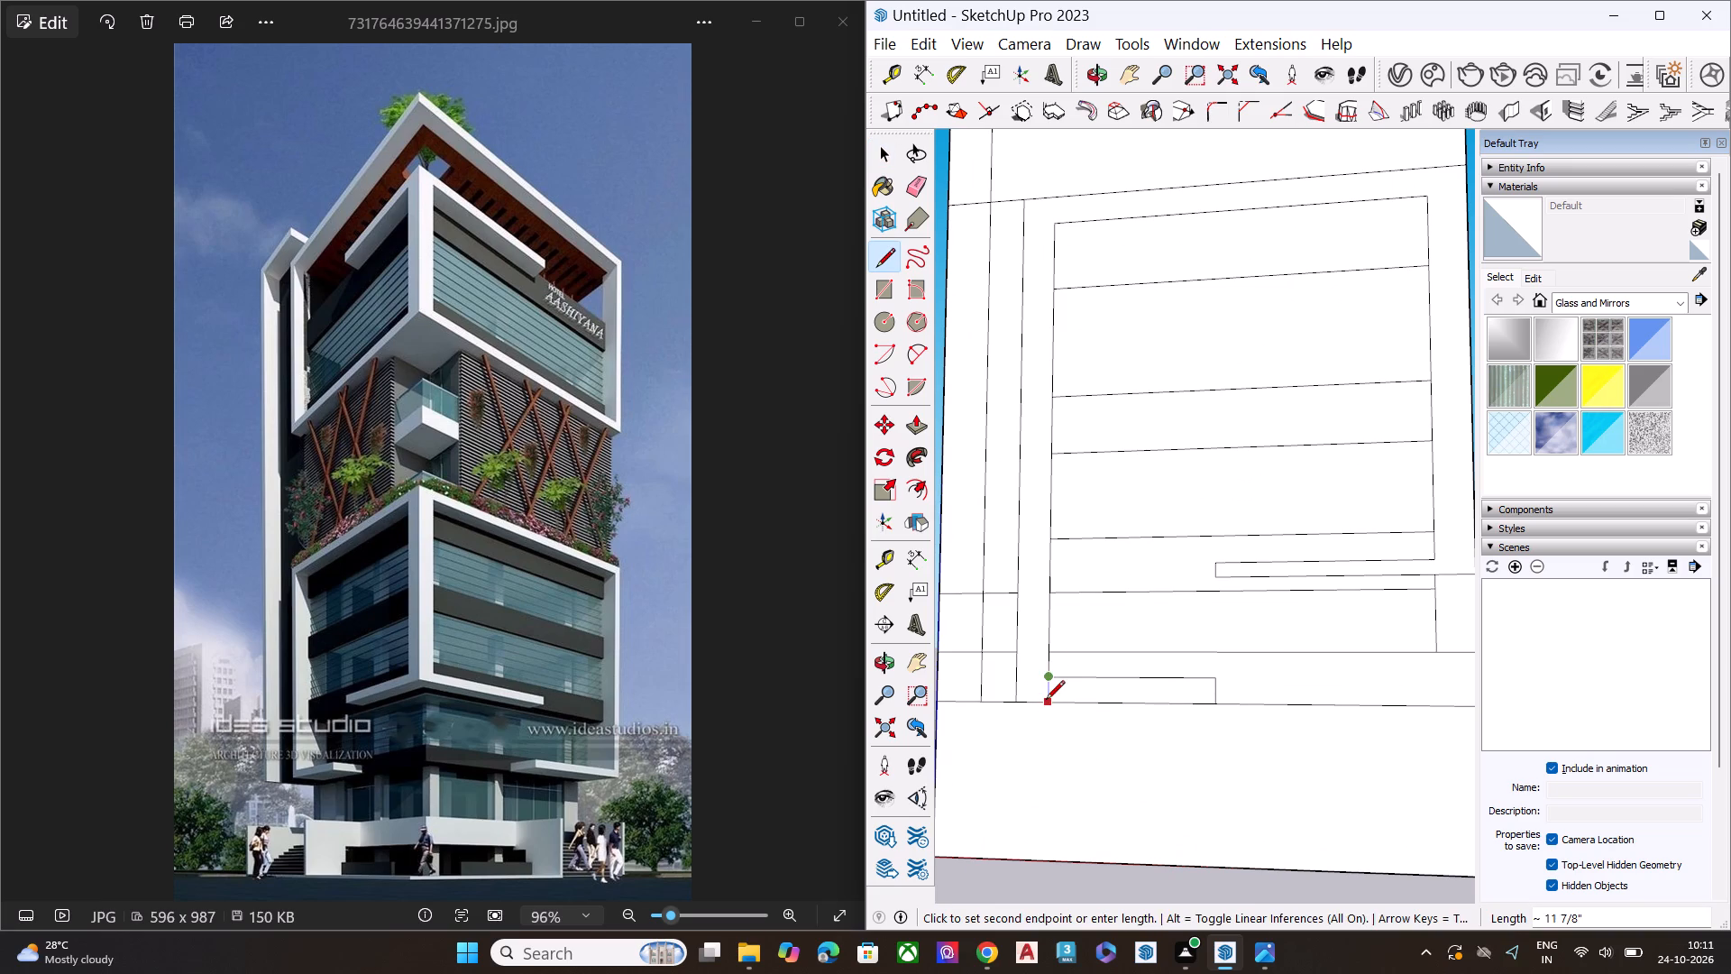
pyautogui.click(1046, 702)
pyautogui.press('space')
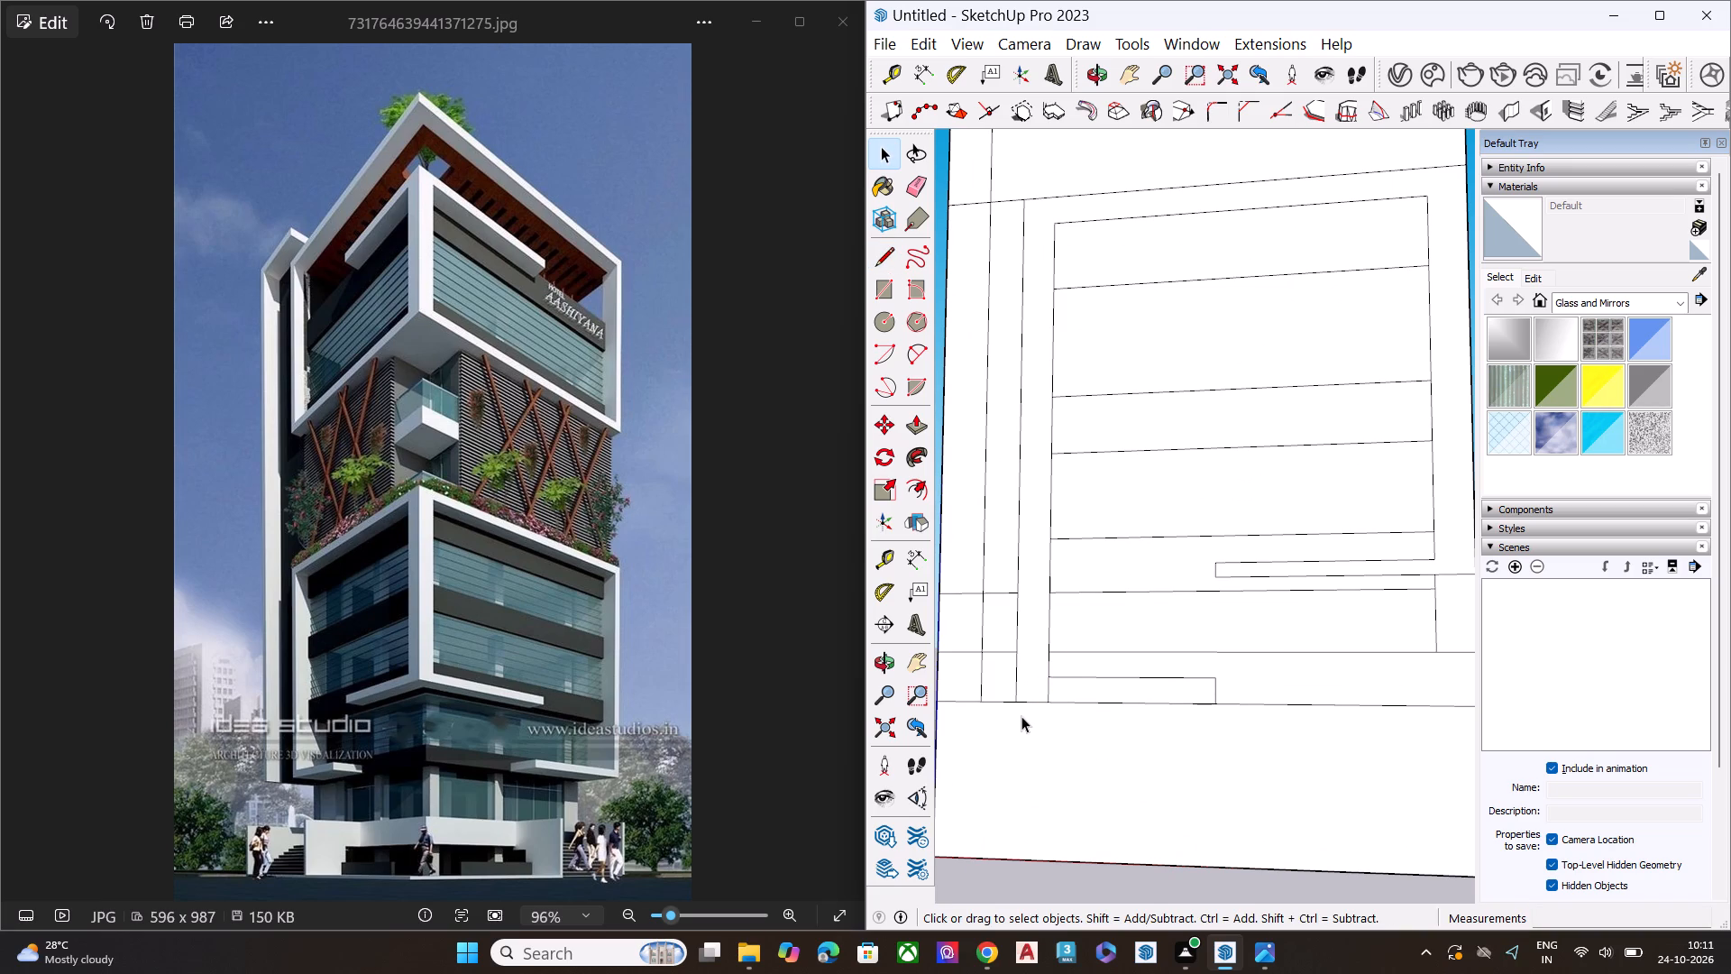
# Erase the top and end edges of the lowest ledge strip beside the red-axis wall's outer leg.
pyautogui.press('e')
pyautogui.click(1094, 678)
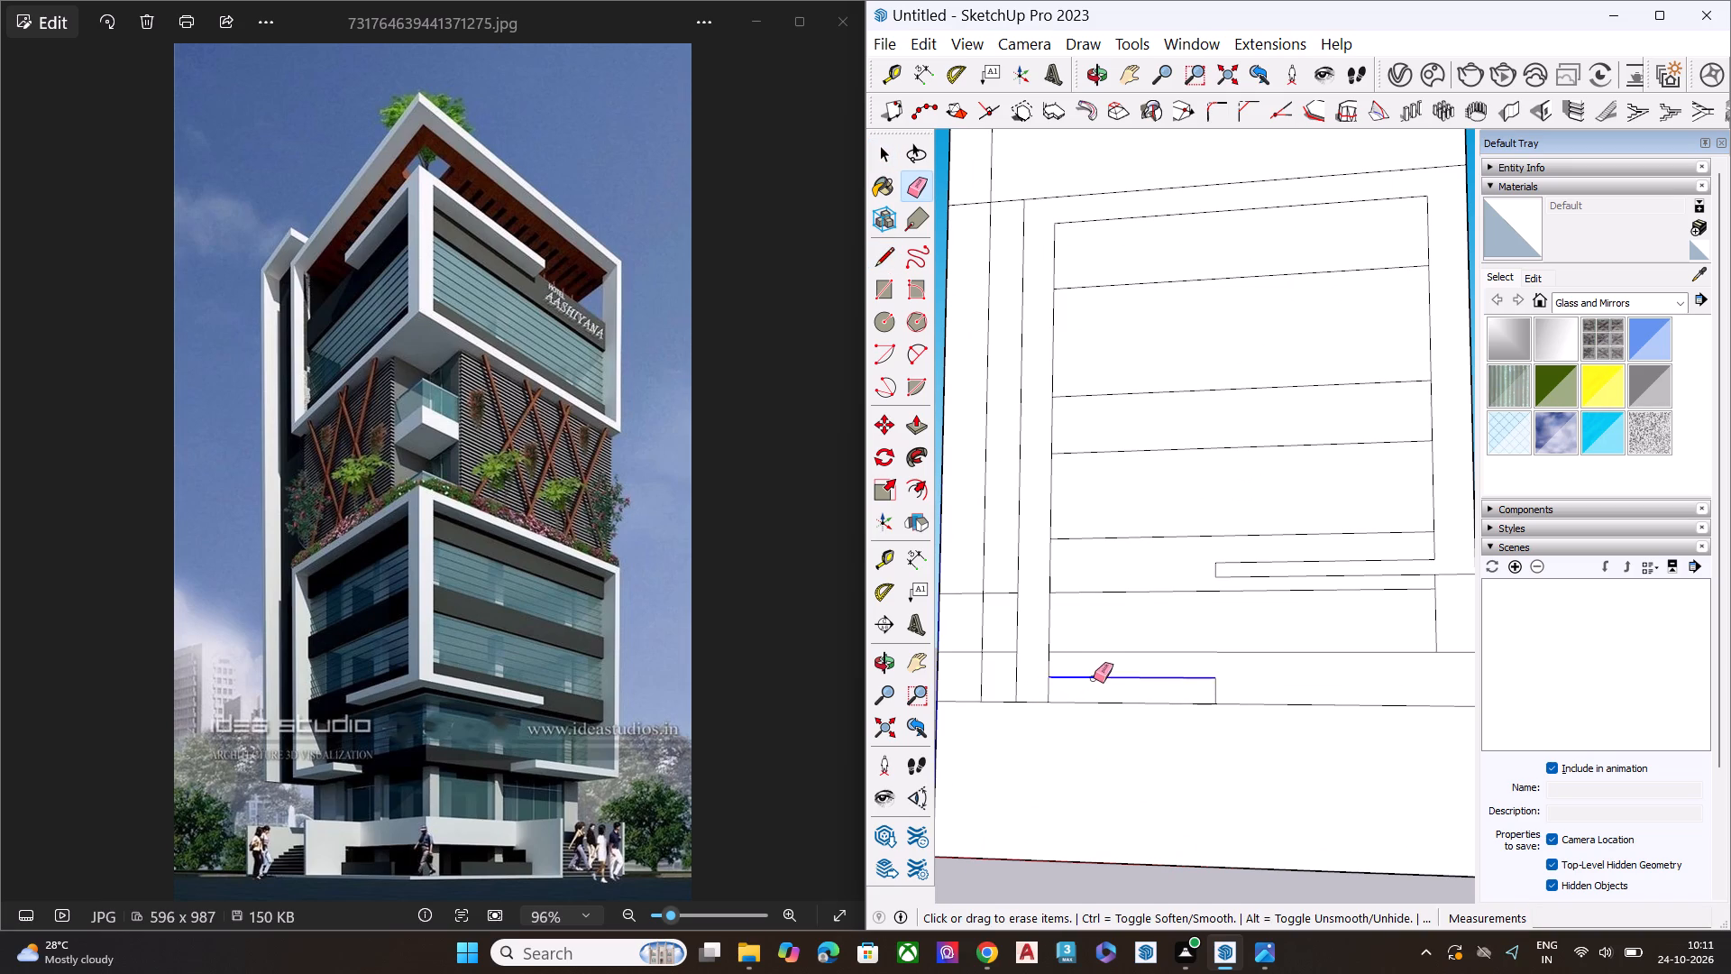
pyautogui.click(1216, 686)
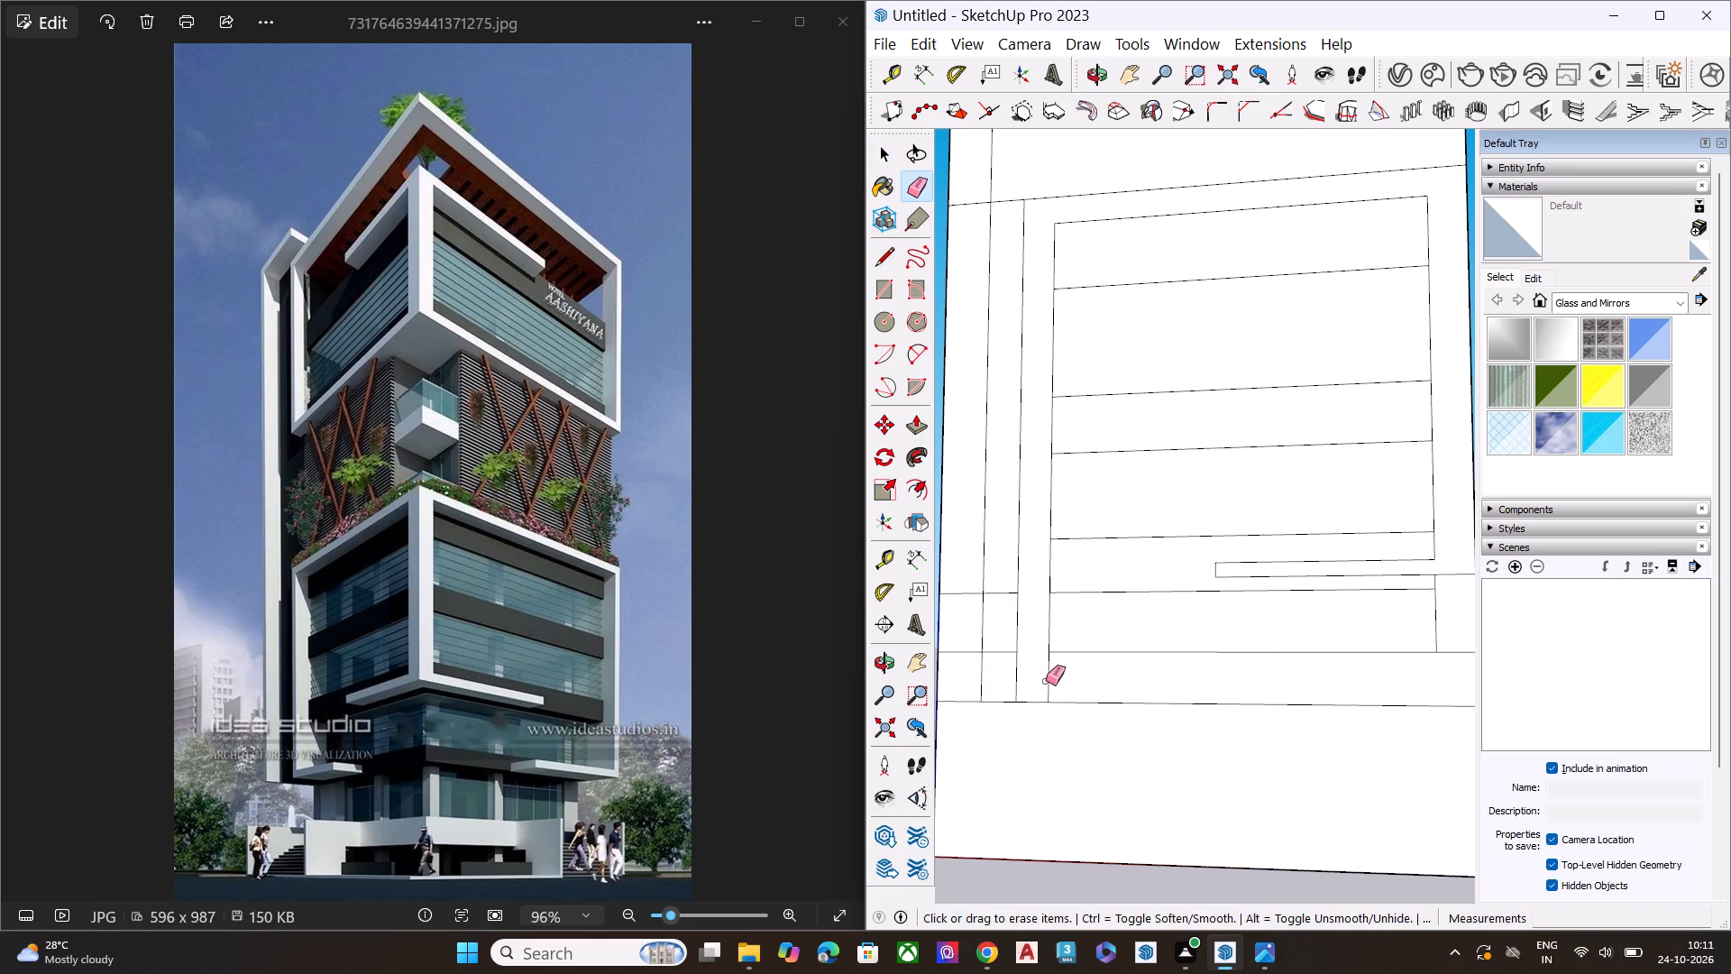
# Draw two lines across the red-axis wall's outer leg, continuing the two horizontal lines below the panels across it.
pyautogui.scroll(-7, 1031, 633)
pyautogui.moveTo(1112, 687); pyautogui.dragTo(1128, 760, button='middle')
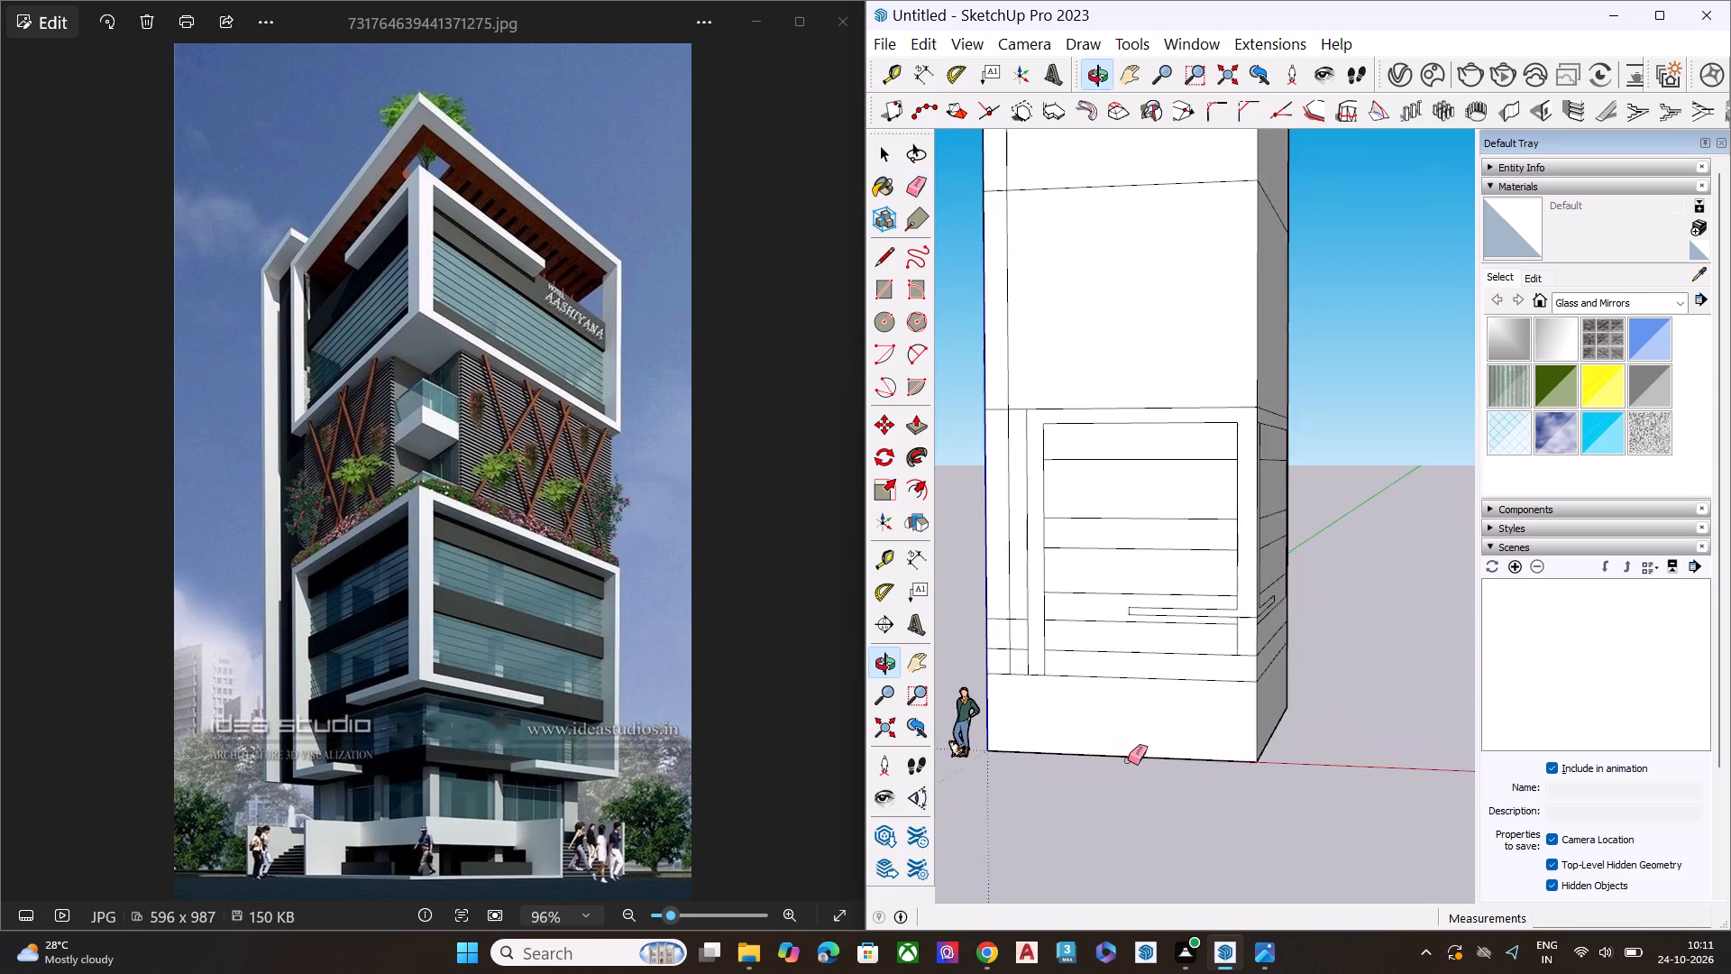
pyautogui.scroll(1, 1026, 682)
pyautogui.scroll(-1, 1026, 680)
pyautogui.scroll(3, 1026, 680)
pyautogui.scroll(-1, 1026, 680)
pyautogui.scroll(1, 1026, 680)
pyautogui.moveTo(1284, 687); pyautogui.dragTo(1267, 697, button='middle')
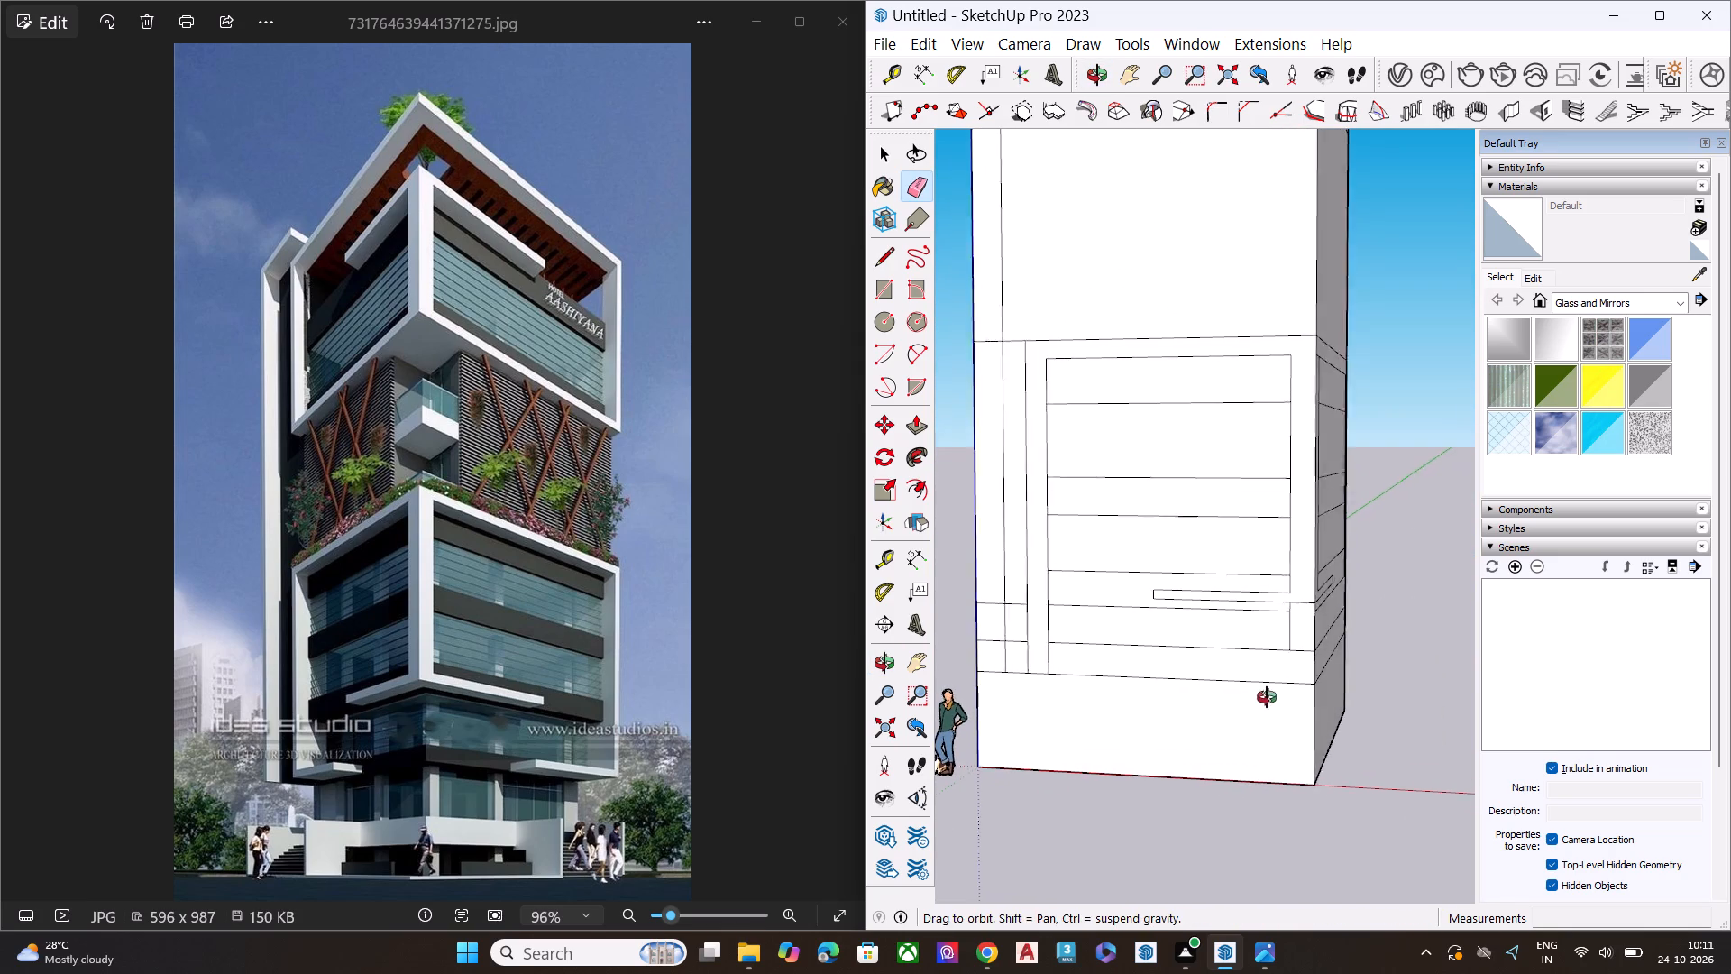
pyautogui.moveTo(1267, 697); pyautogui.dragTo(1214, 701, button='middle')
pyautogui.scroll(3, 1210, 653)
pyautogui.scroll(-6, 1210, 653)
pyautogui.scroll(2, 1210, 653)
pyautogui.scroll(-1, 1210, 653)
pyautogui.scroll(2, 1210, 653)
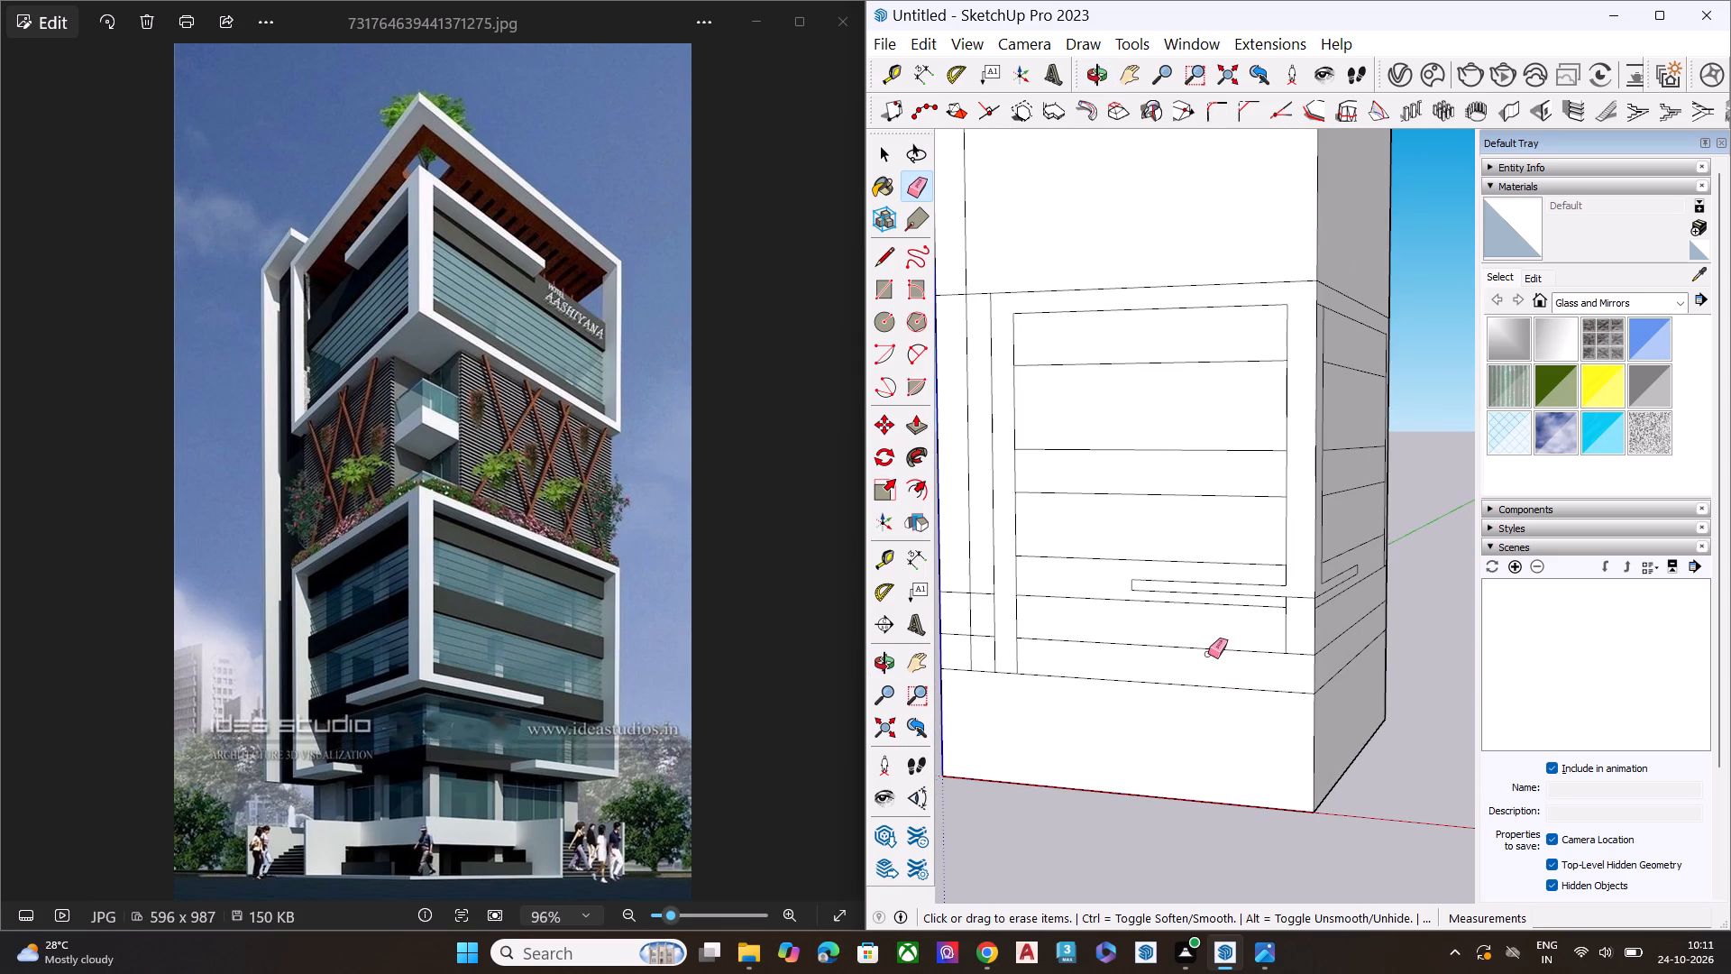
pyautogui.press('l')
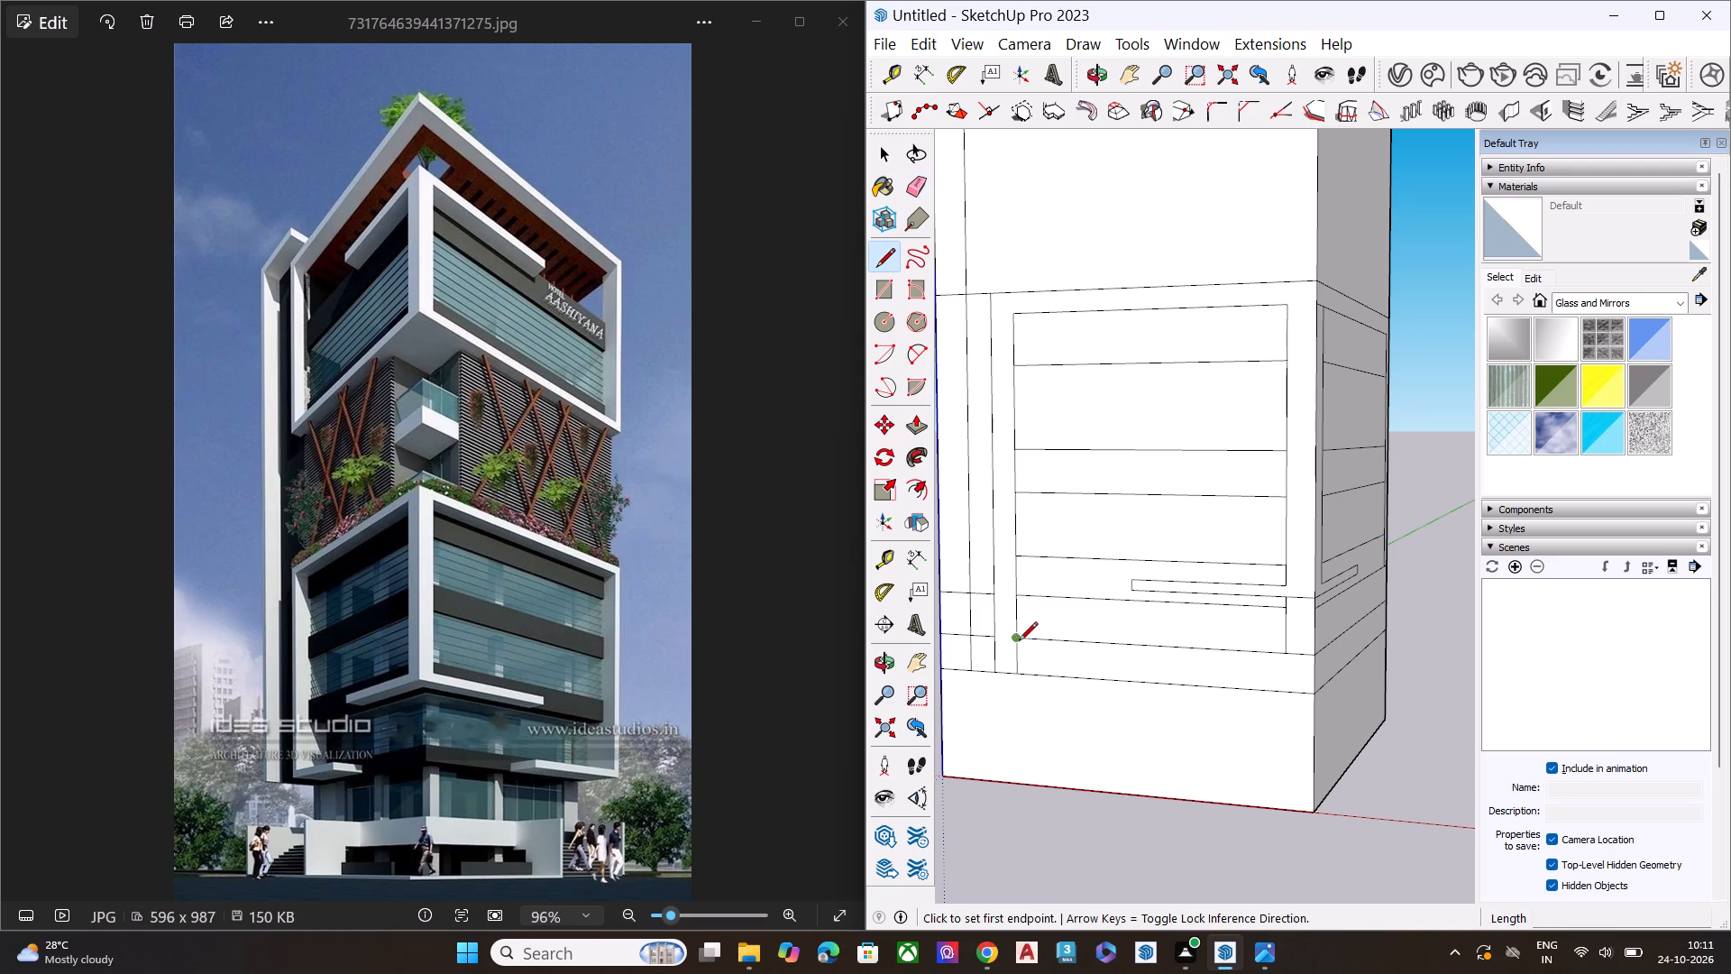
pyautogui.click(1014, 638)
pyautogui.click(987, 639)
pyautogui.click(1017, 600)
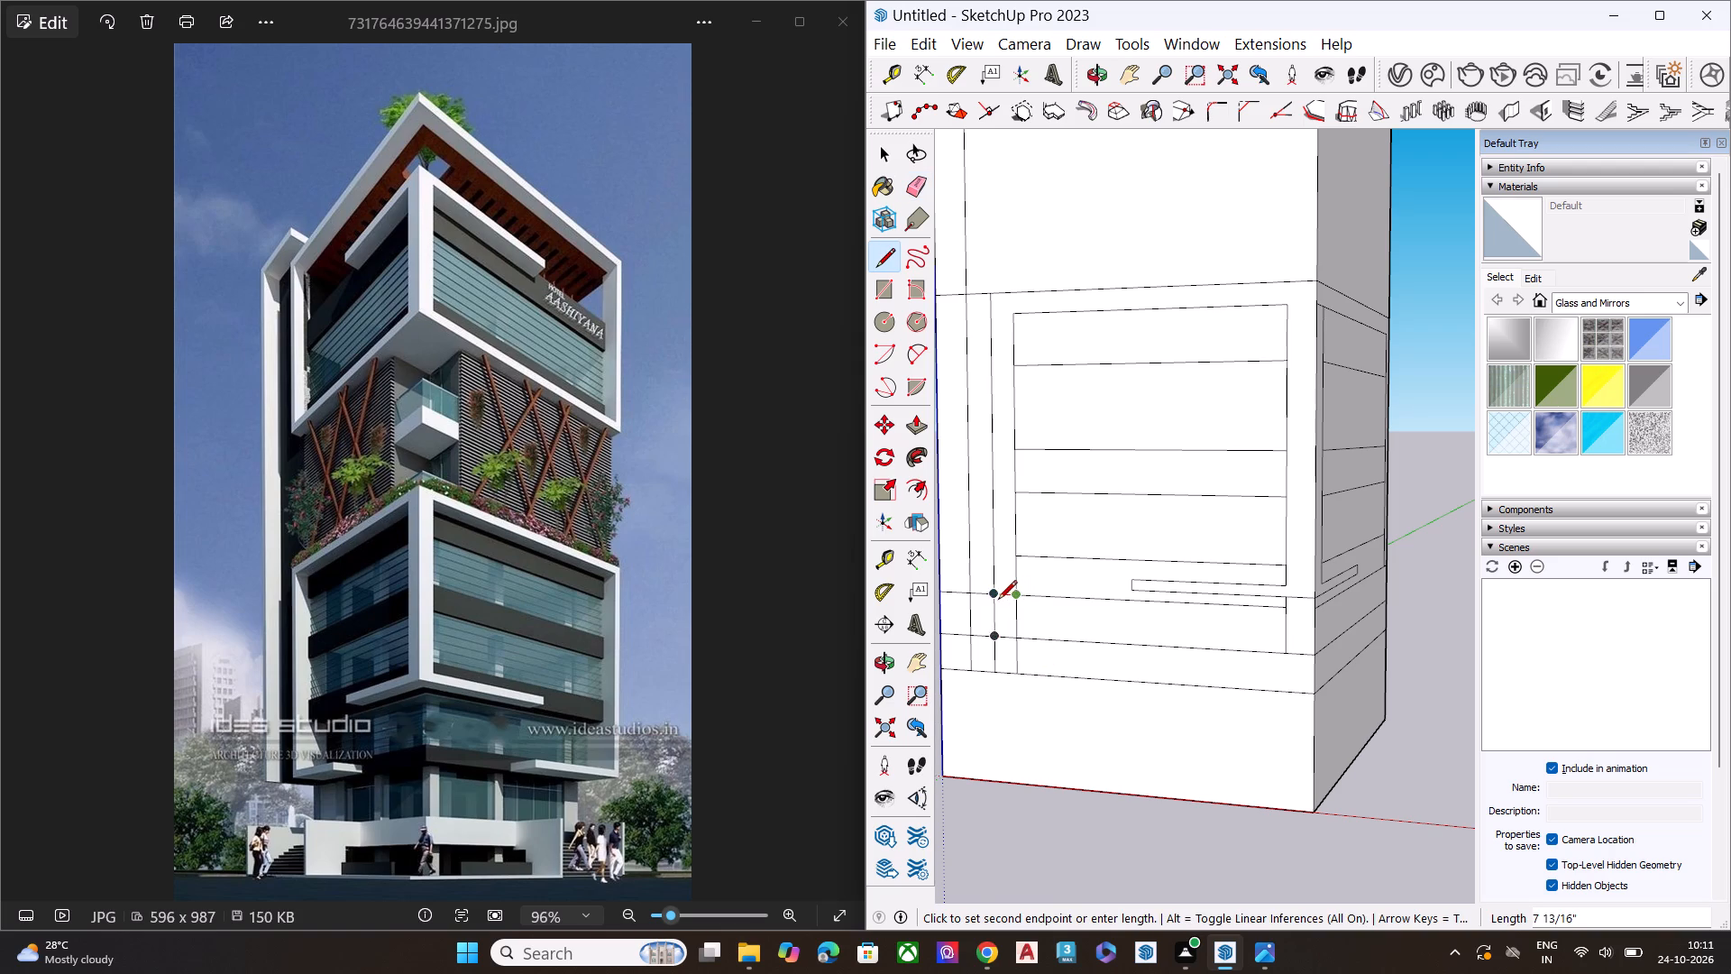
pyautogui.click(993, 599)
pyautogui.press('space')
# Draw a line about 1'6" long across the red-axis wall's corner leg to the building corner, continuing the line just below the ledge strip.
pyautogui.moveTo(1070, 690); pyautogui.dragTo(1140, 562, button='middle')
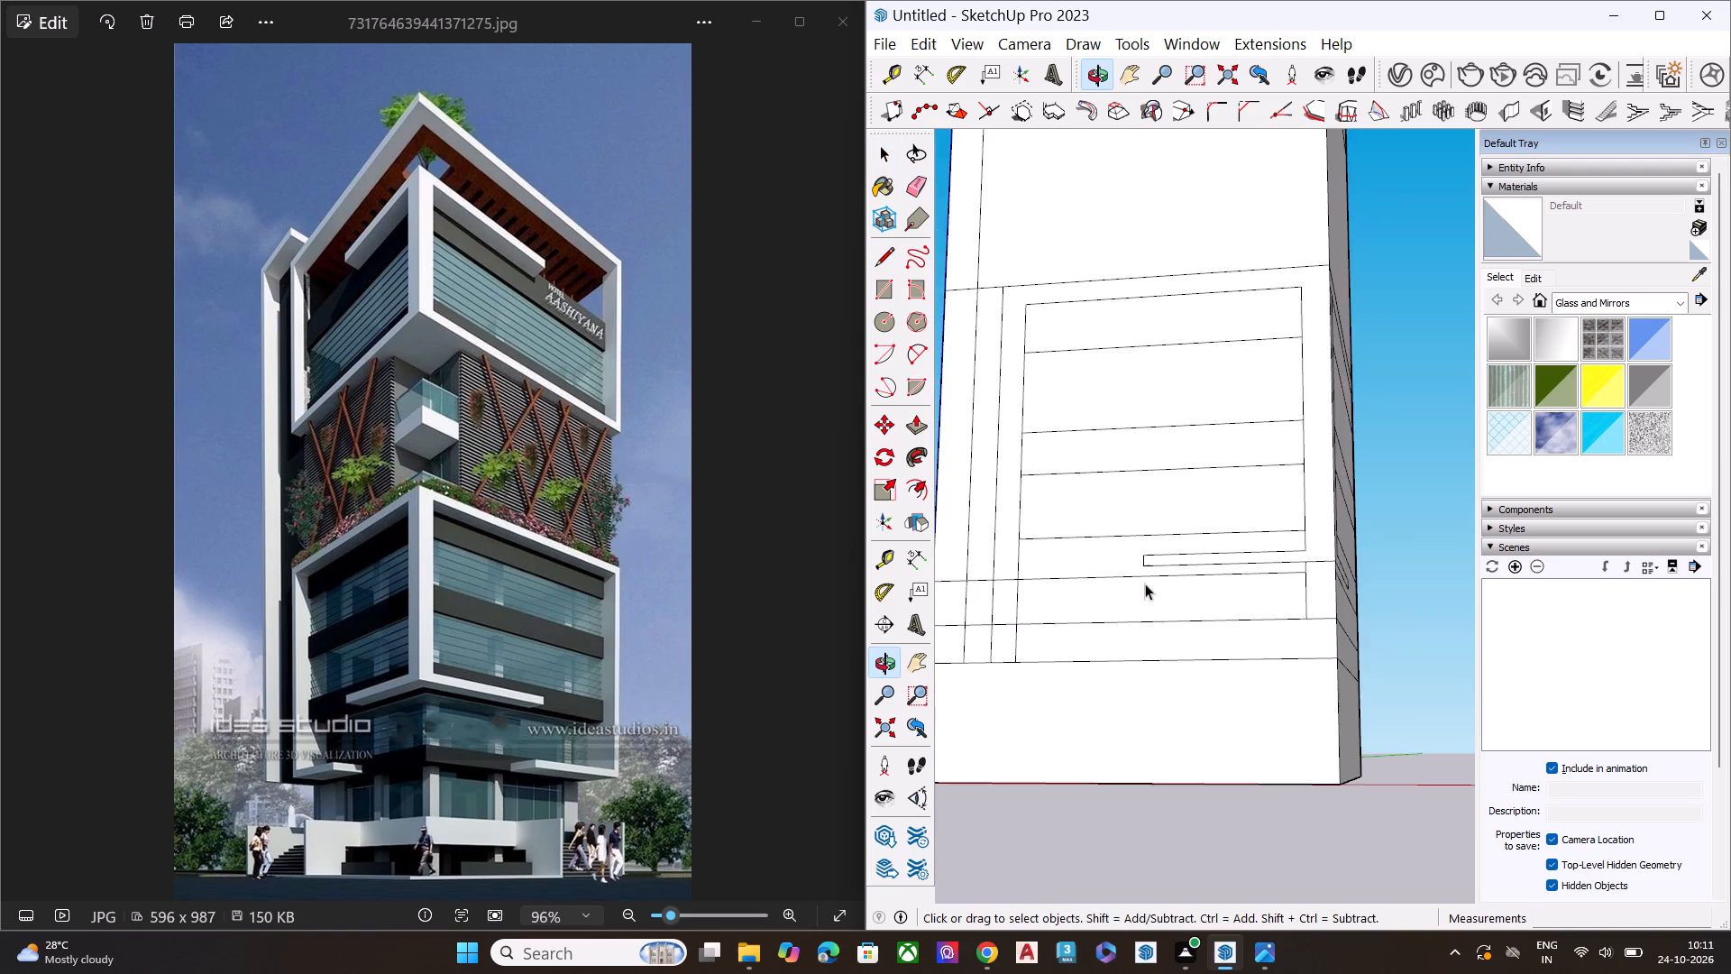
pyautogui.scroll(2, 1159, 631)
pyautogui.scroll(-2, 1163, 636)
pyautogui.scroll(2, 1163, 636)
pyautogui.scroll(-2, 1204, 630)
pyautogui.scroll(2, 1207, 630)
pyautogui.scroll(-2, 1224, 630)
pyautogui.scroll(1, 1229, 630)
pyautogui.scroll(-3, 1261, 633)
pyautogui.scroll(1, 1277, 638)
pyautogui.moveTo(1209, 665); pyautogui.dragTo(1290, 738, button='middle')
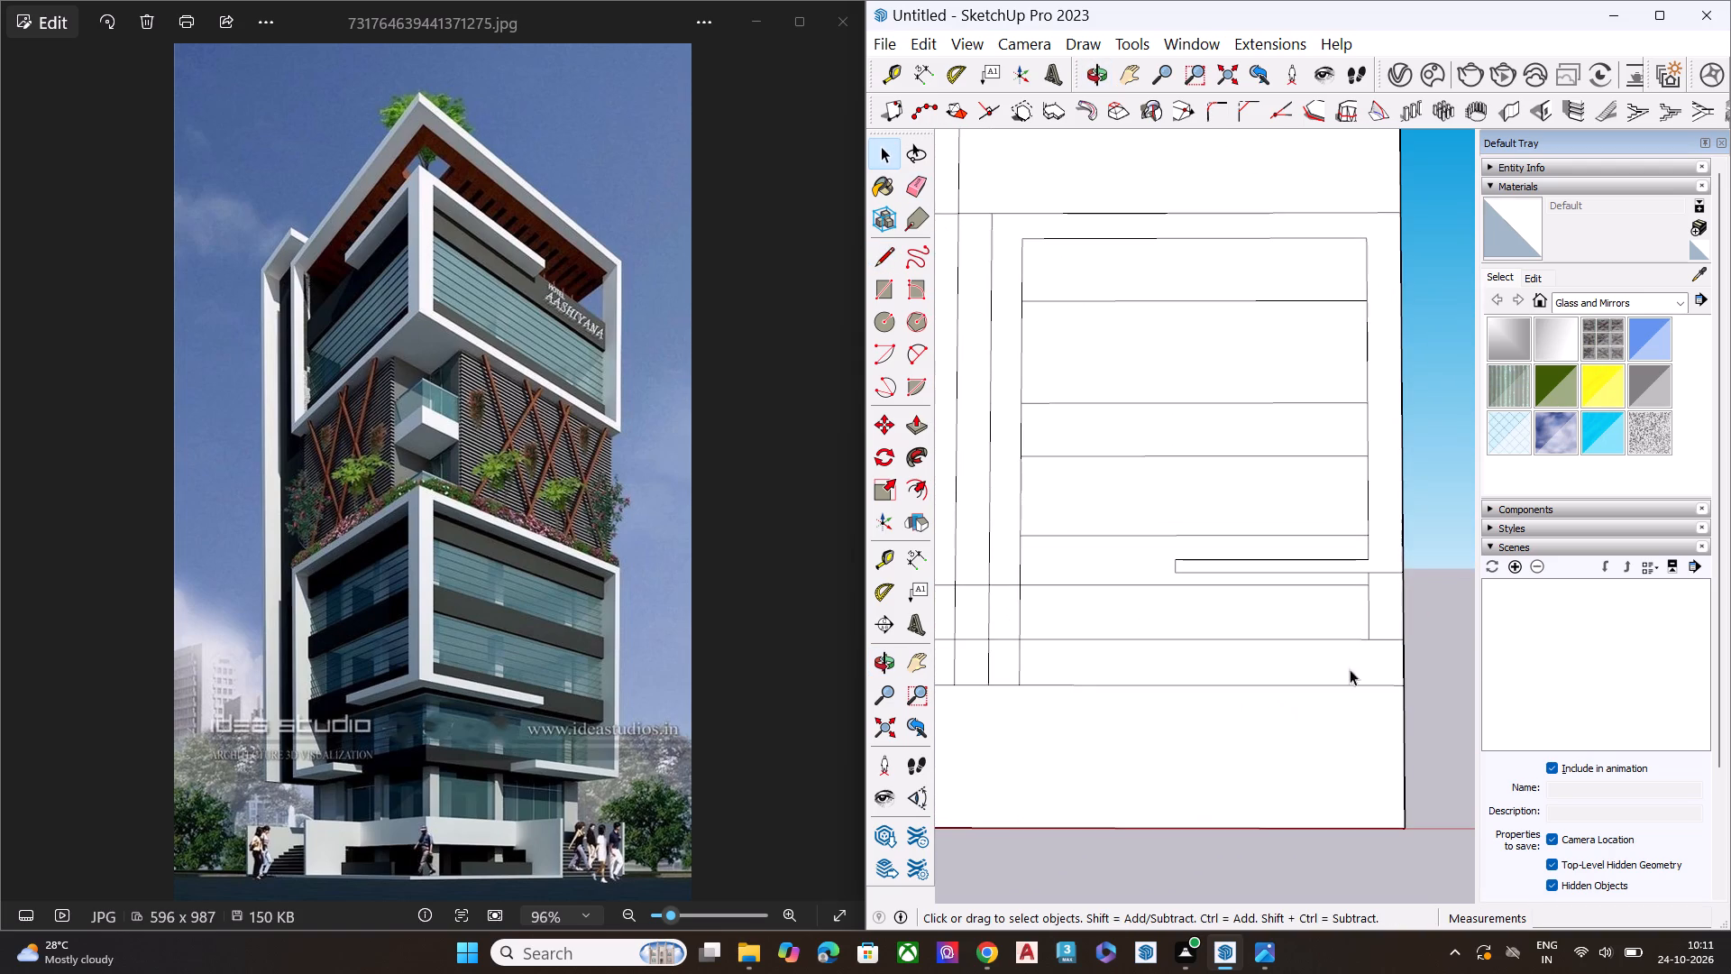
pyautogui.press('l')
pyautogui.click(1371, 587)
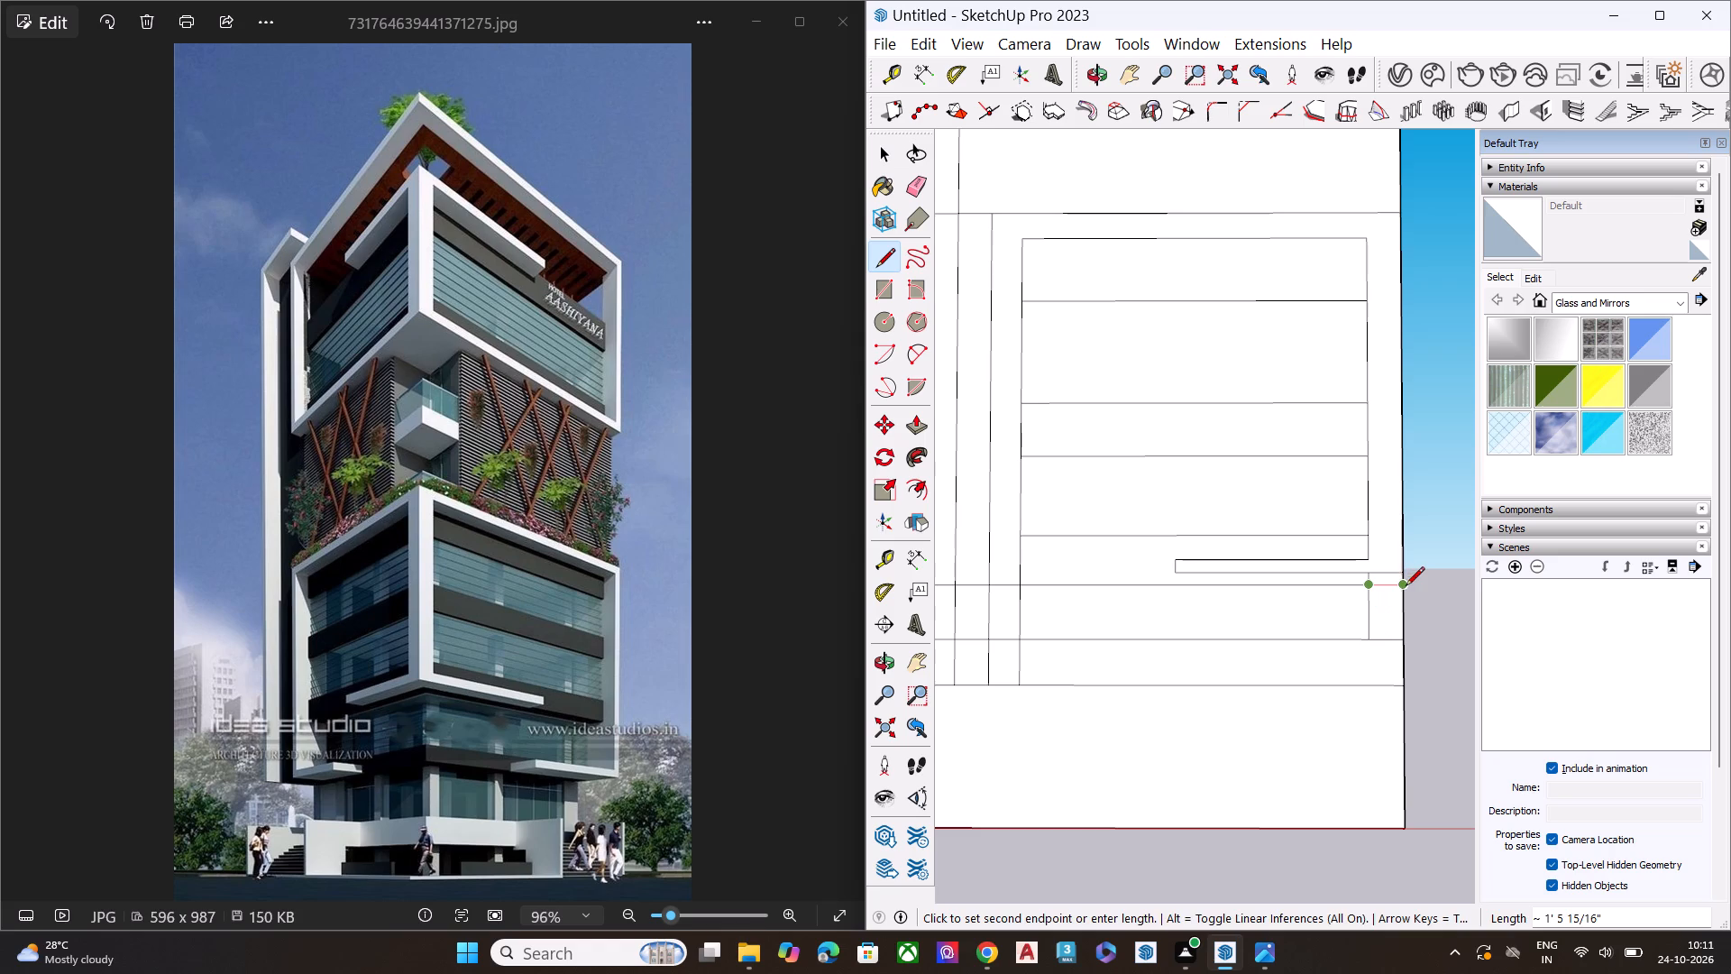
pyautogui.click(1407, 587)
pyautogui.press('space')
# Erase the lower horizontal line across the panel and corner leg of the red-axis wall, plus the corner leg's inner edge above it.
pyautogui.press('e')
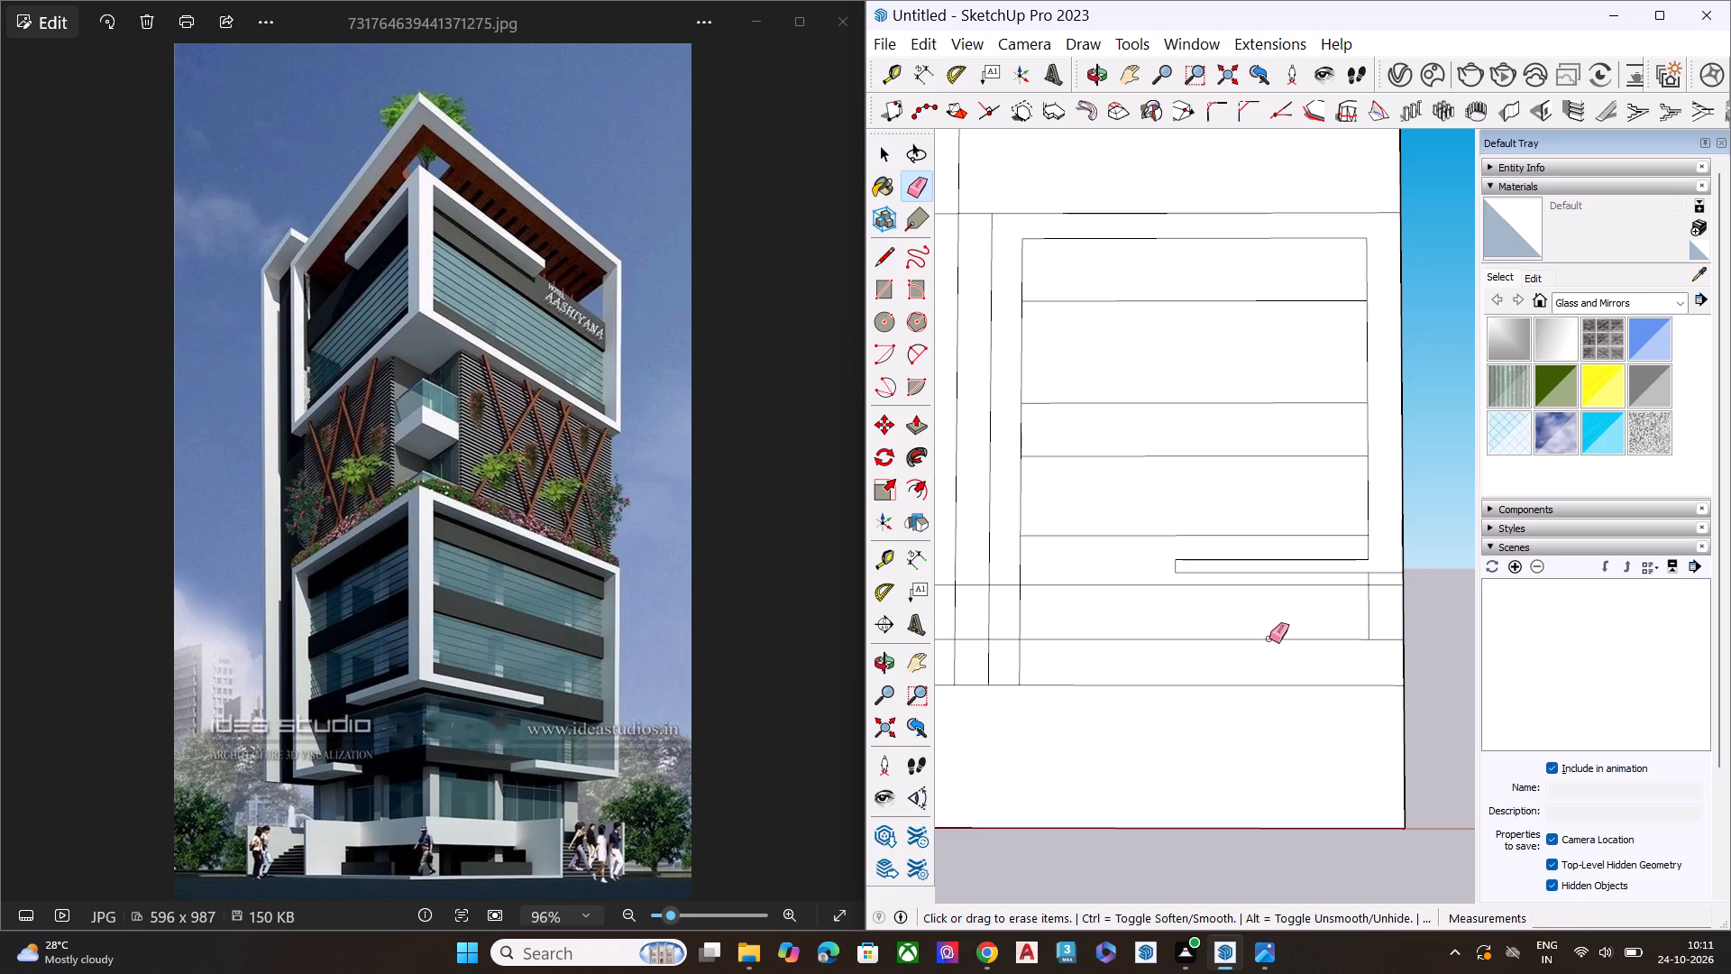
pyautogui.click(1269, 639)
pyautogui.click(1386, 639)
pyautogui.click(1369, 623)
# Erase the outer leg's leftover vertical and horizontal segments and the lowest horizontal line beneath the red-axis wall's frame bottom.
pyautogui.scroll(-1, 1164, 639)
pyautogui.scroll(2, 1164, 639)
pyautogui.scroll(-2, 1164, 639)
pyautogui.click(1042, 622)
pyautogui.click(1016, 622)
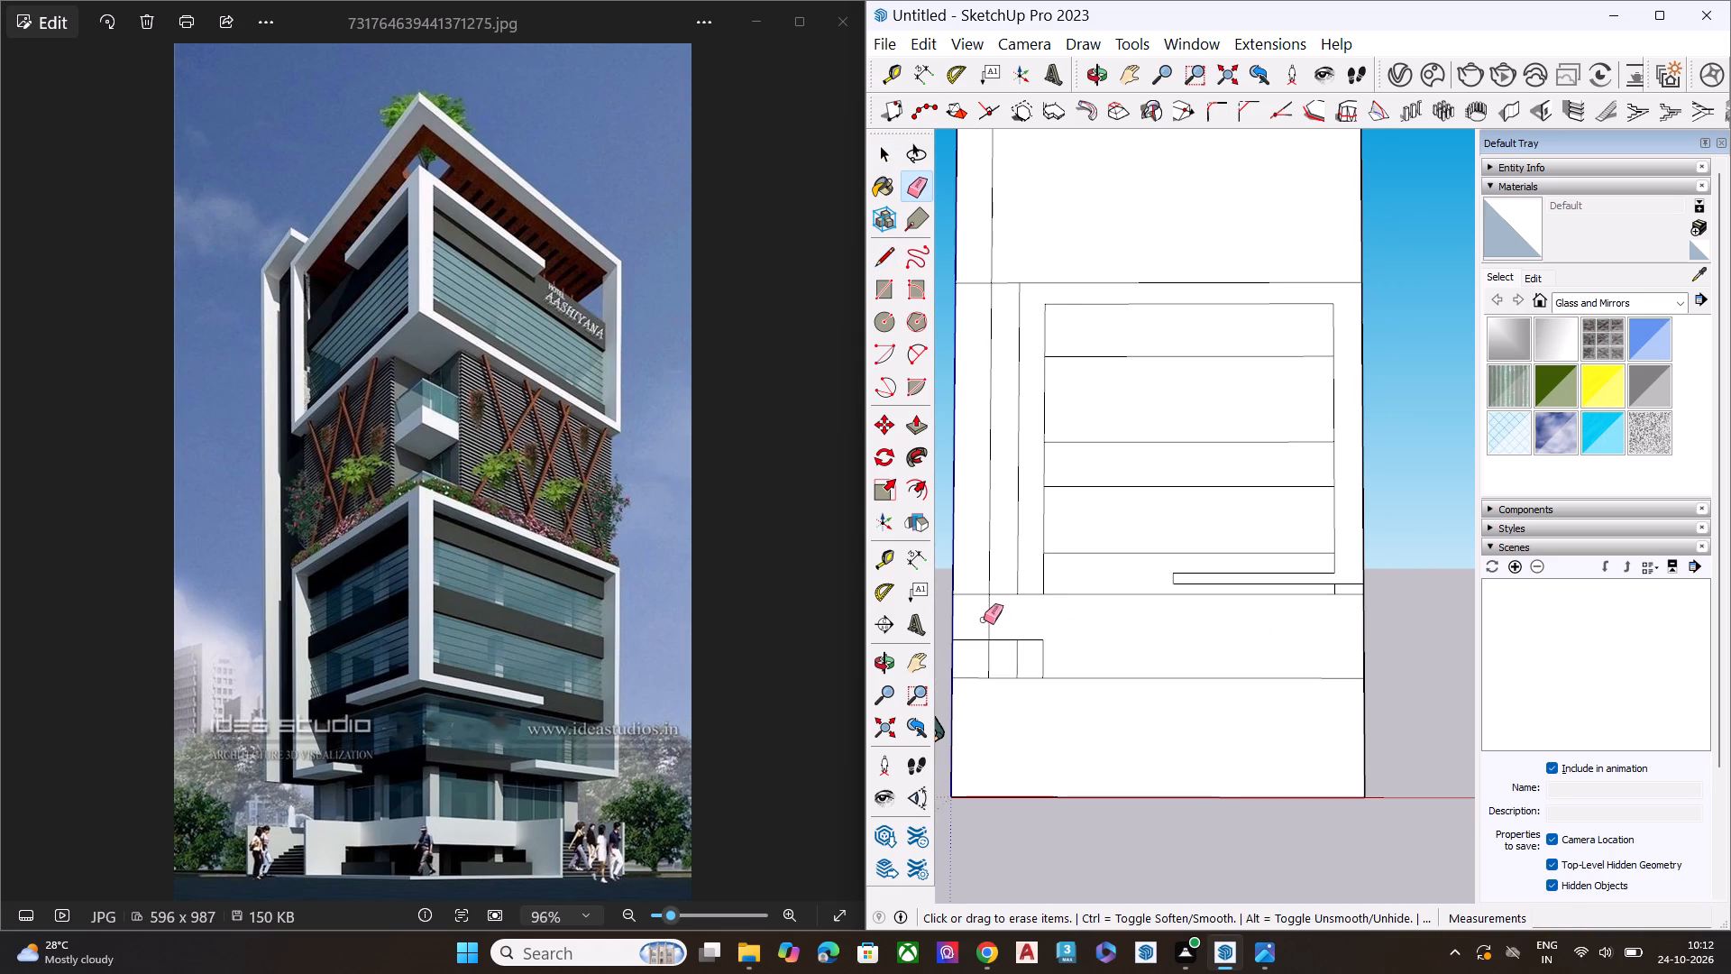
pyautogui.click(990, 616)
pyautogui.click(976, 638)
pyautogui.click(989, 639)
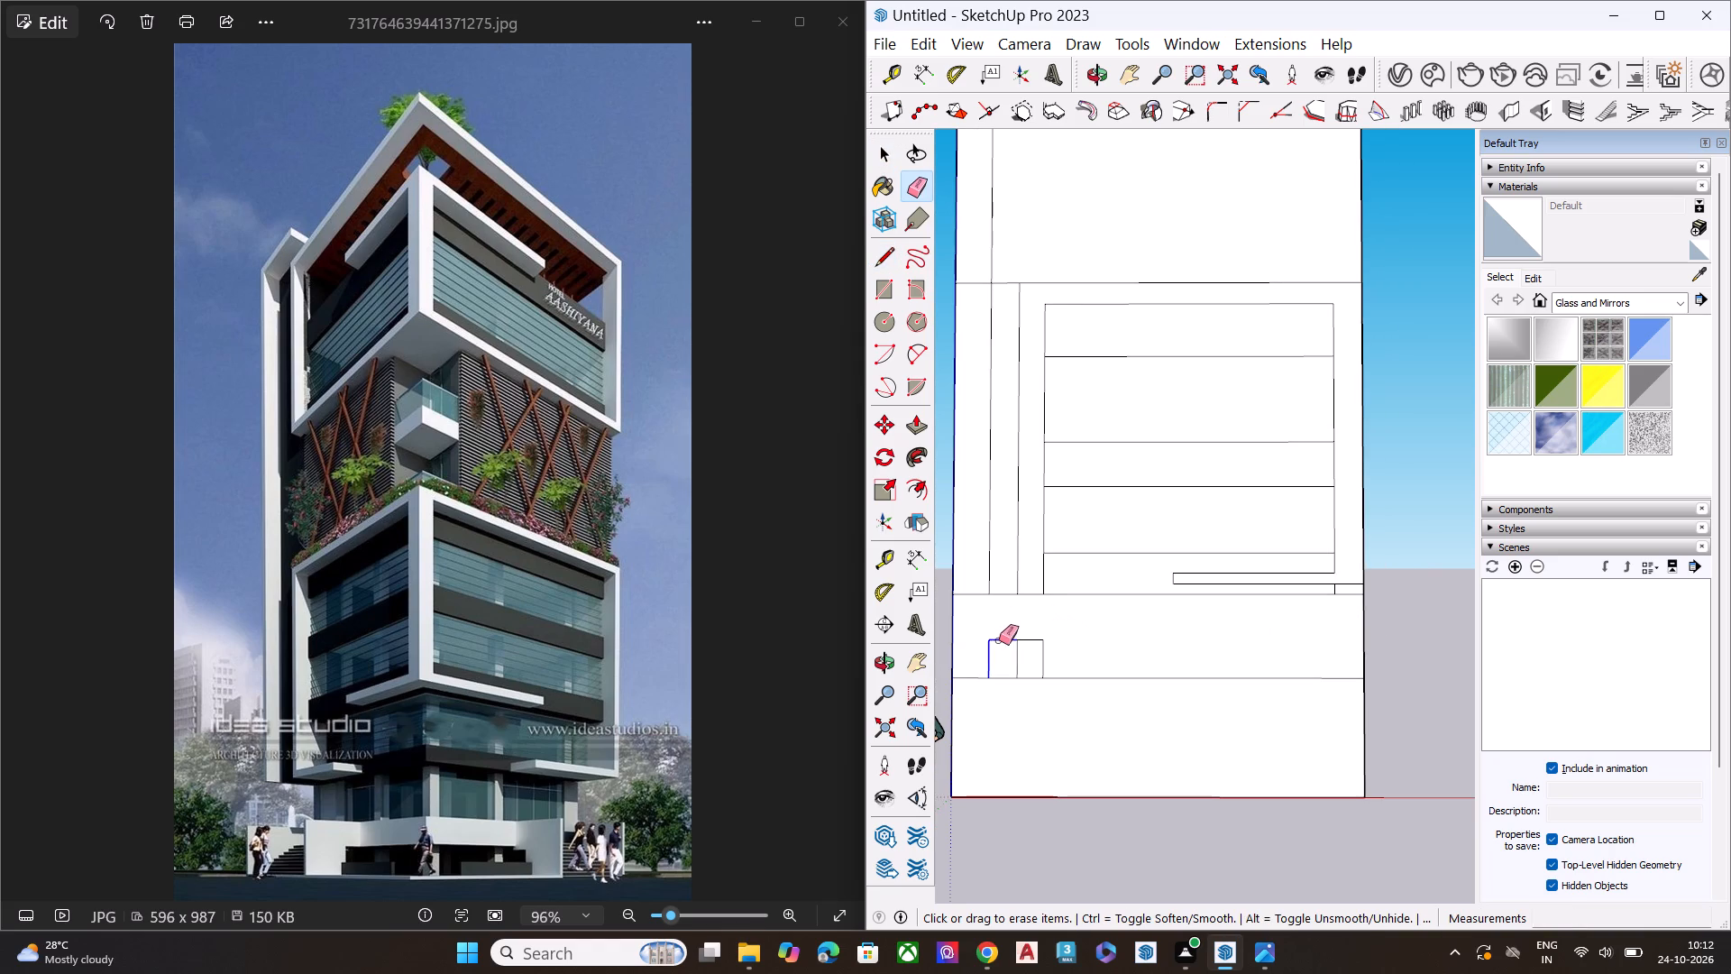
pyautogui.click(1021, 643)
pyautogui.click(1018, 640)
pyautogui.click(1043, 641)
pyautogui.click(1058, 679)
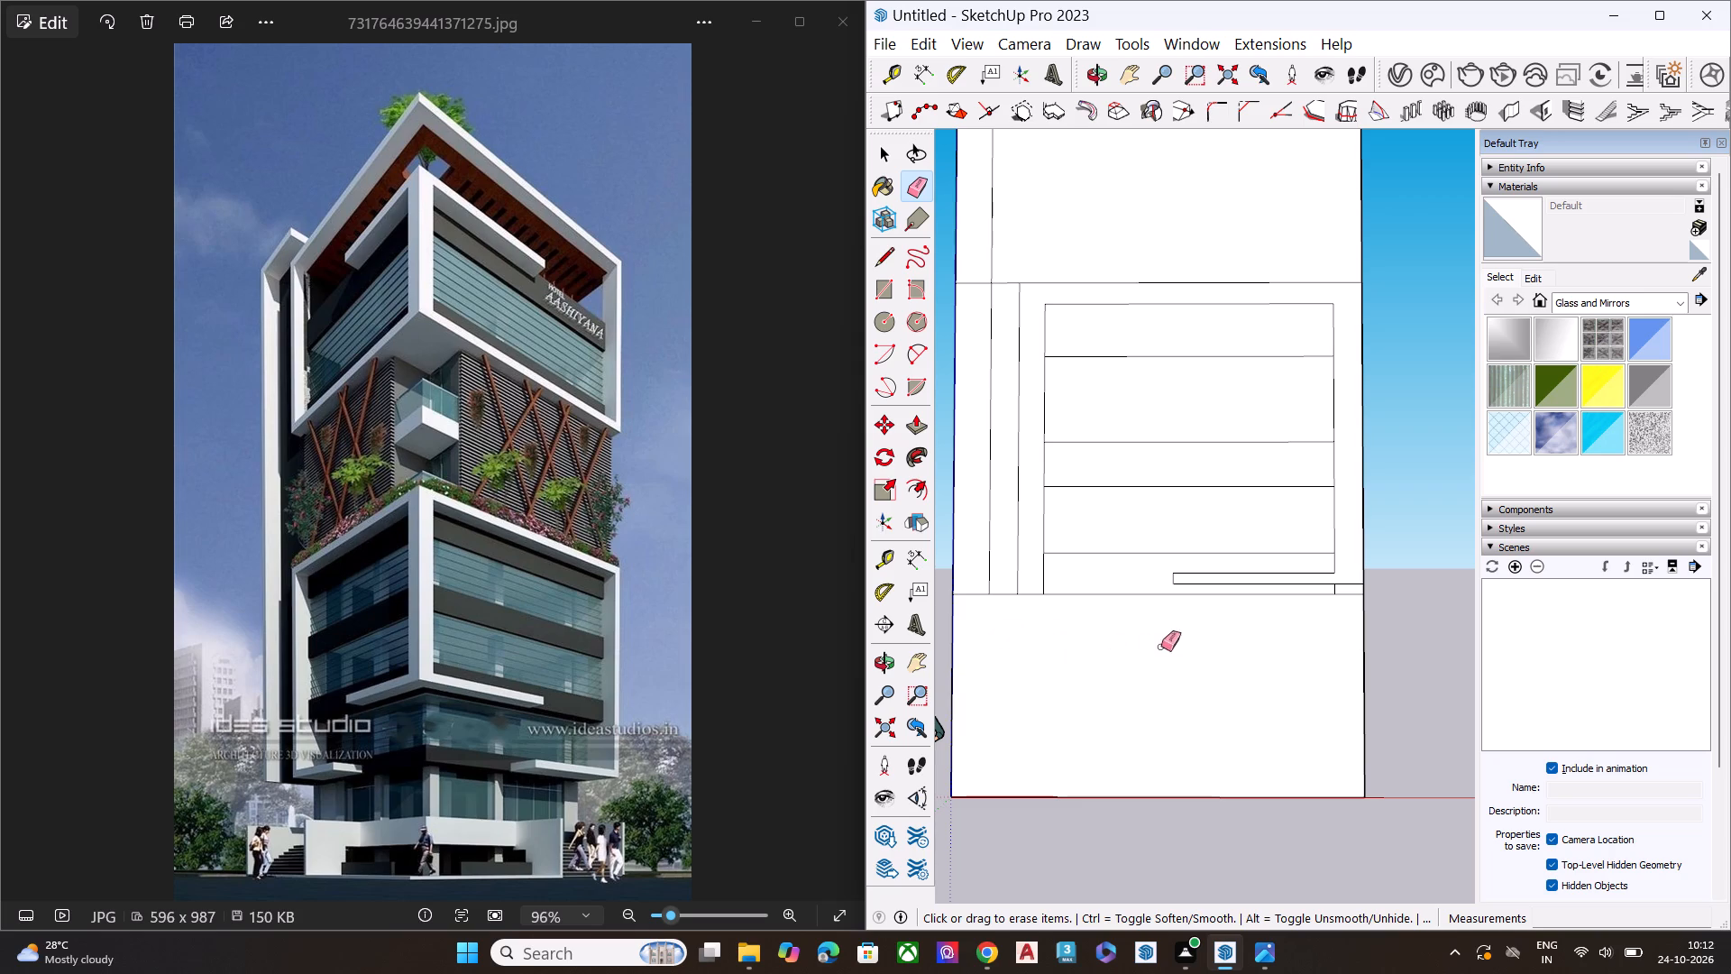
# Erase the two leftover horizontal lines beneath the frame on the green-axis wall.
pyautogui.scroll(-6, 1163, 648)
pyautogui.moveTo(1264, 693); pyautogui.dragTo(1012, 712, button='middle')
pyautogui.scroll(4, 1161, 725)
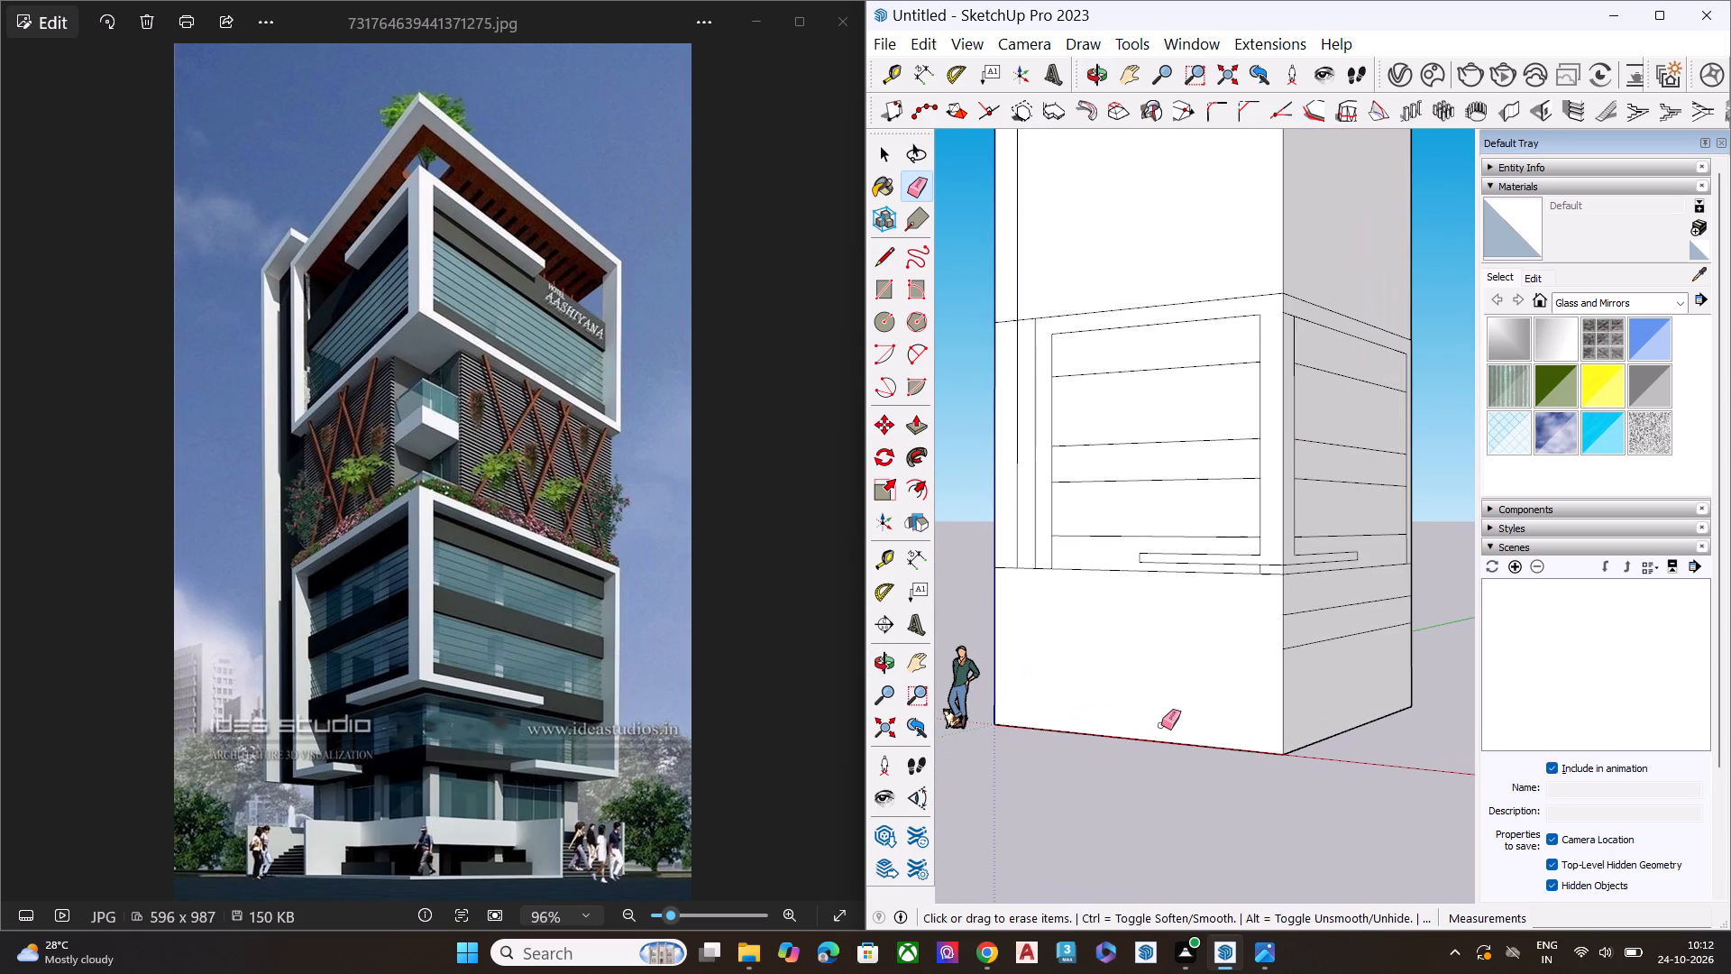
pyautogui.click(1318, 611)
pyautogui.click(1330, 643)
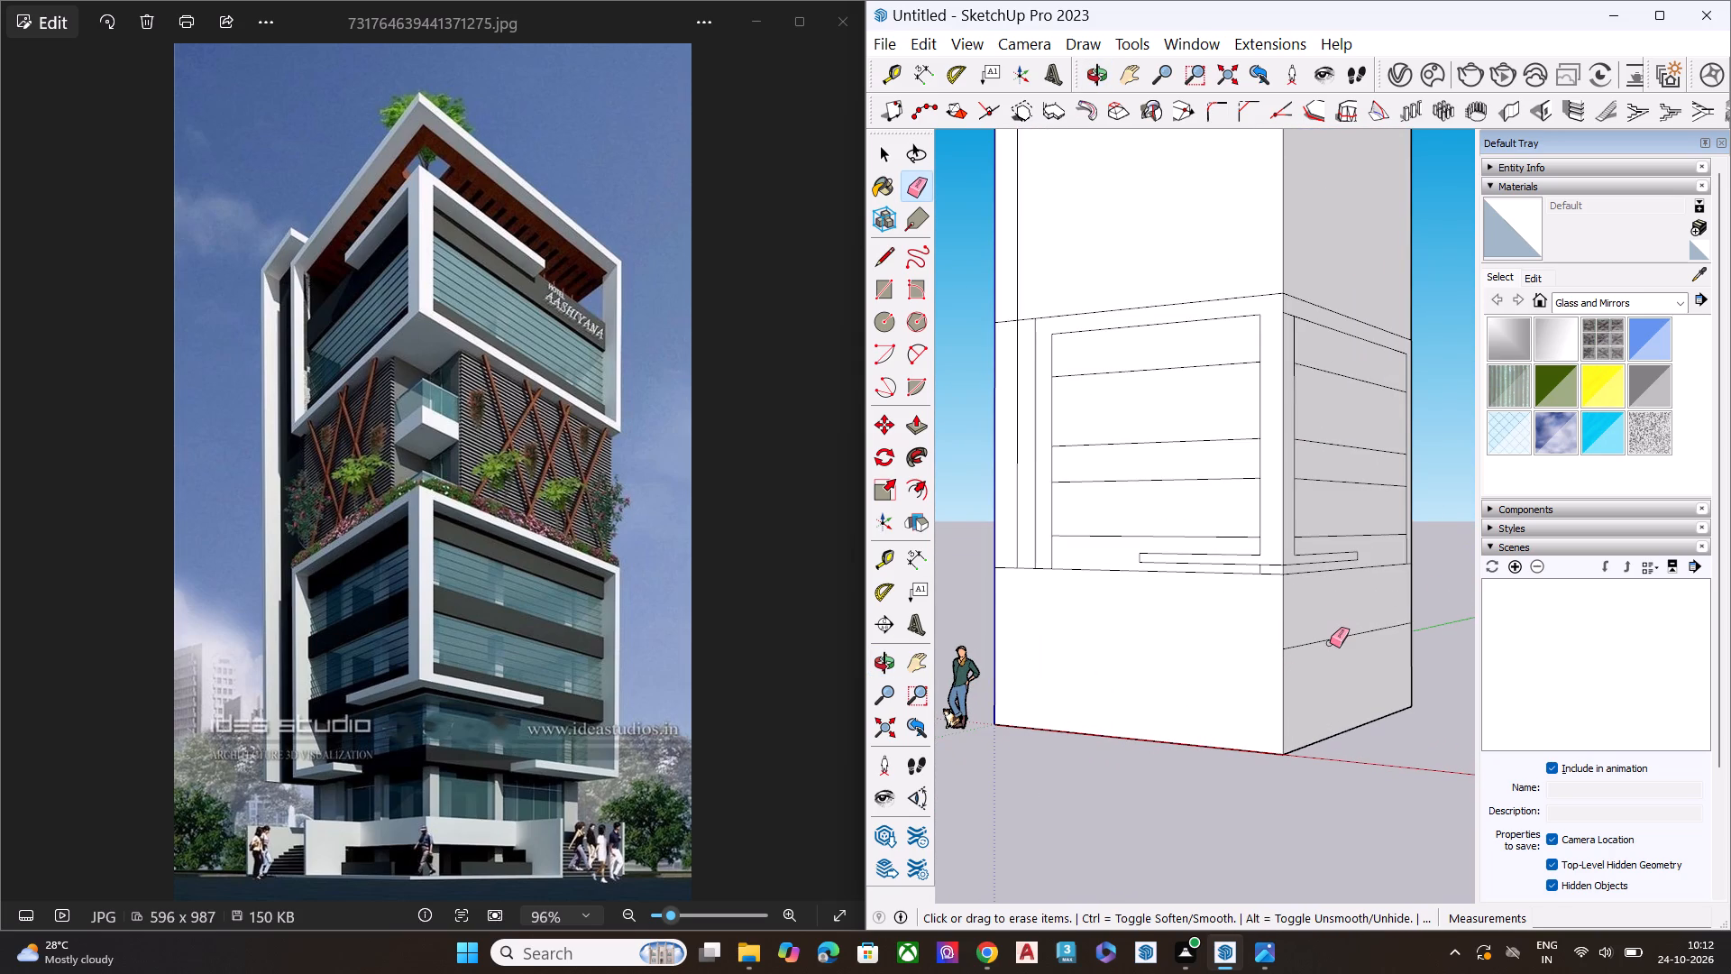
pyautogui.click(1330, 639)
# Erase the short vertical segment below the ledge strip at the red-axis wall's corner leg.
pyautogui.scroll(-6, 1128, 692)
pyautogui.moveTo(1296, 664); pyautogui.dragTo(1223, 663, button='middle')
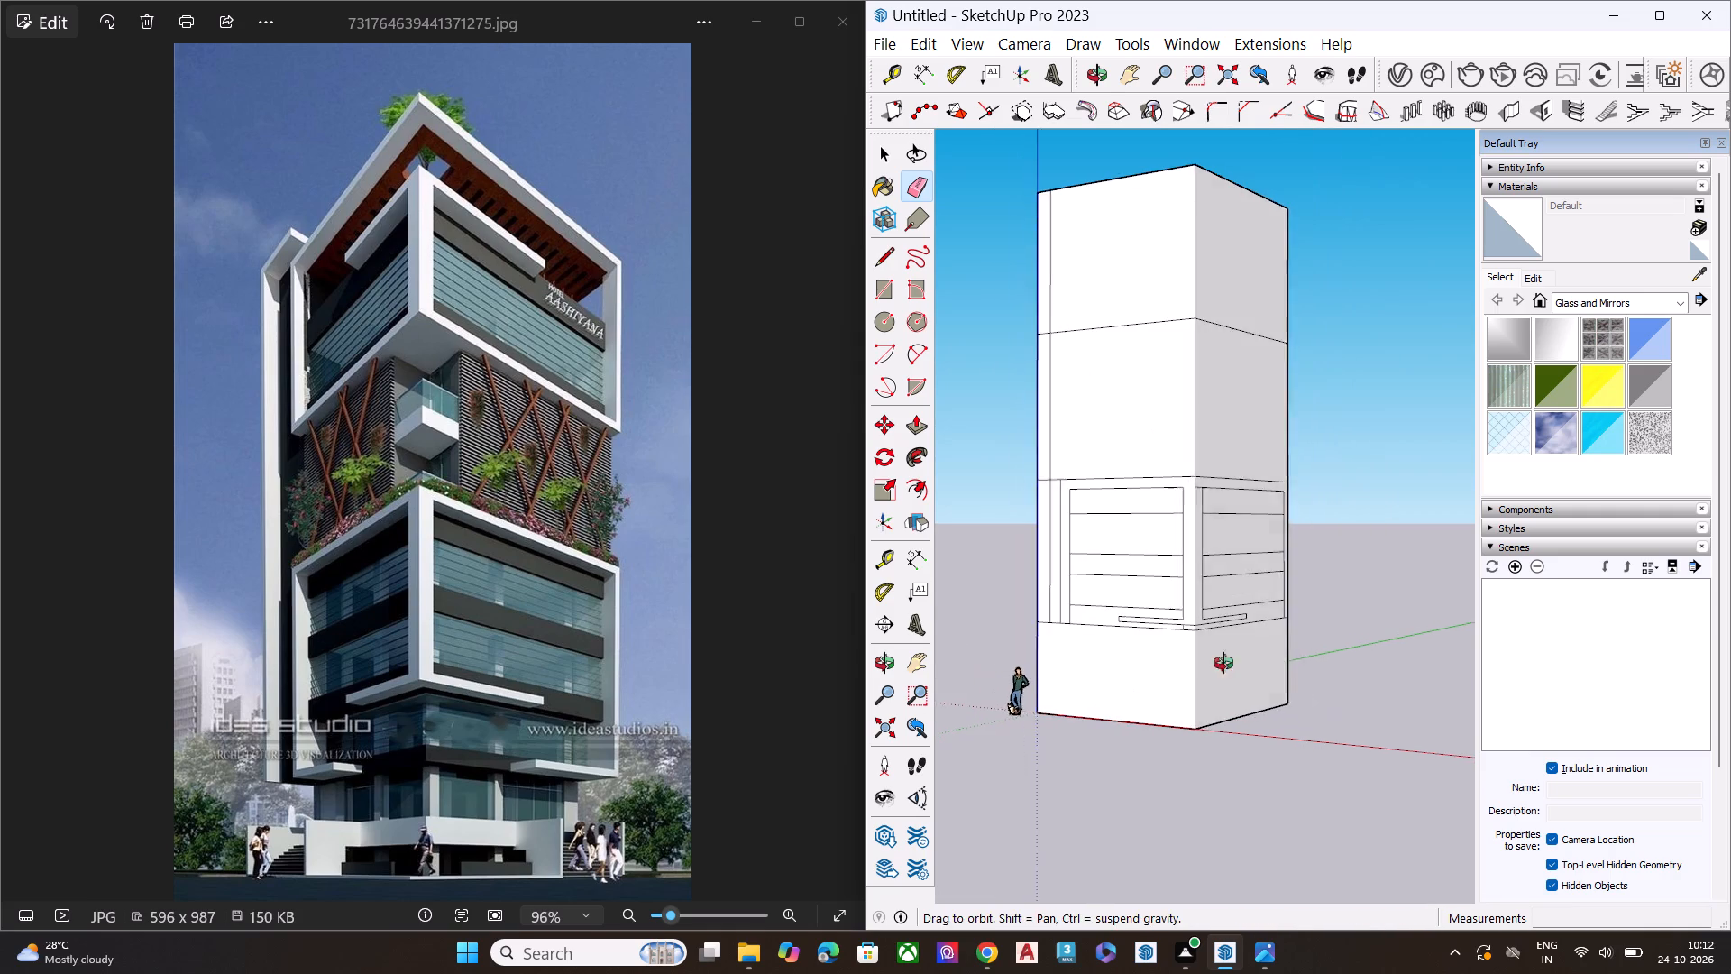
pyautogui.moveTo(1223, 663); pyautogui.dragTo(1167, 663, button='middle')
pyautogui.scroll(6, 1156, 594)
pyautogui.scroll(2, 1167, 666)
pyautogui.scroll(-1, 1168, 663)
pyautogui.scroll(2, 1168, 663)
pyautogui.scroll(-1, 1168, 663)
pyautogui.scroll(3, 1168, 663)
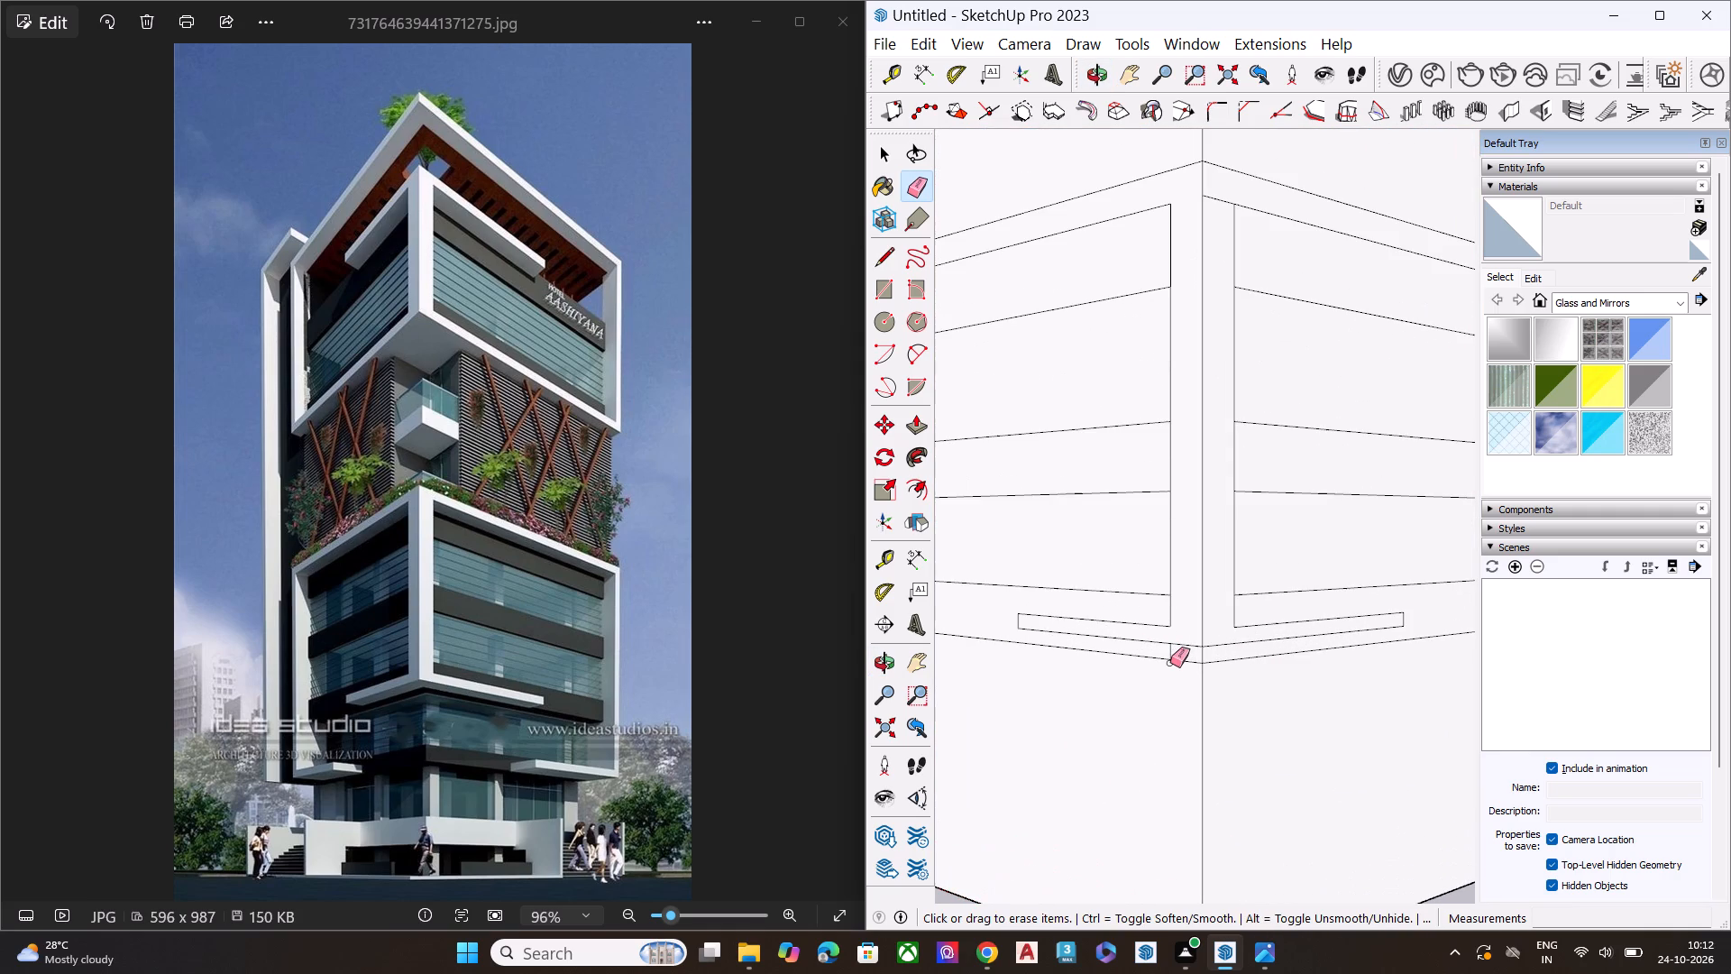
pyautogui.scroll(7, 1171, 664)
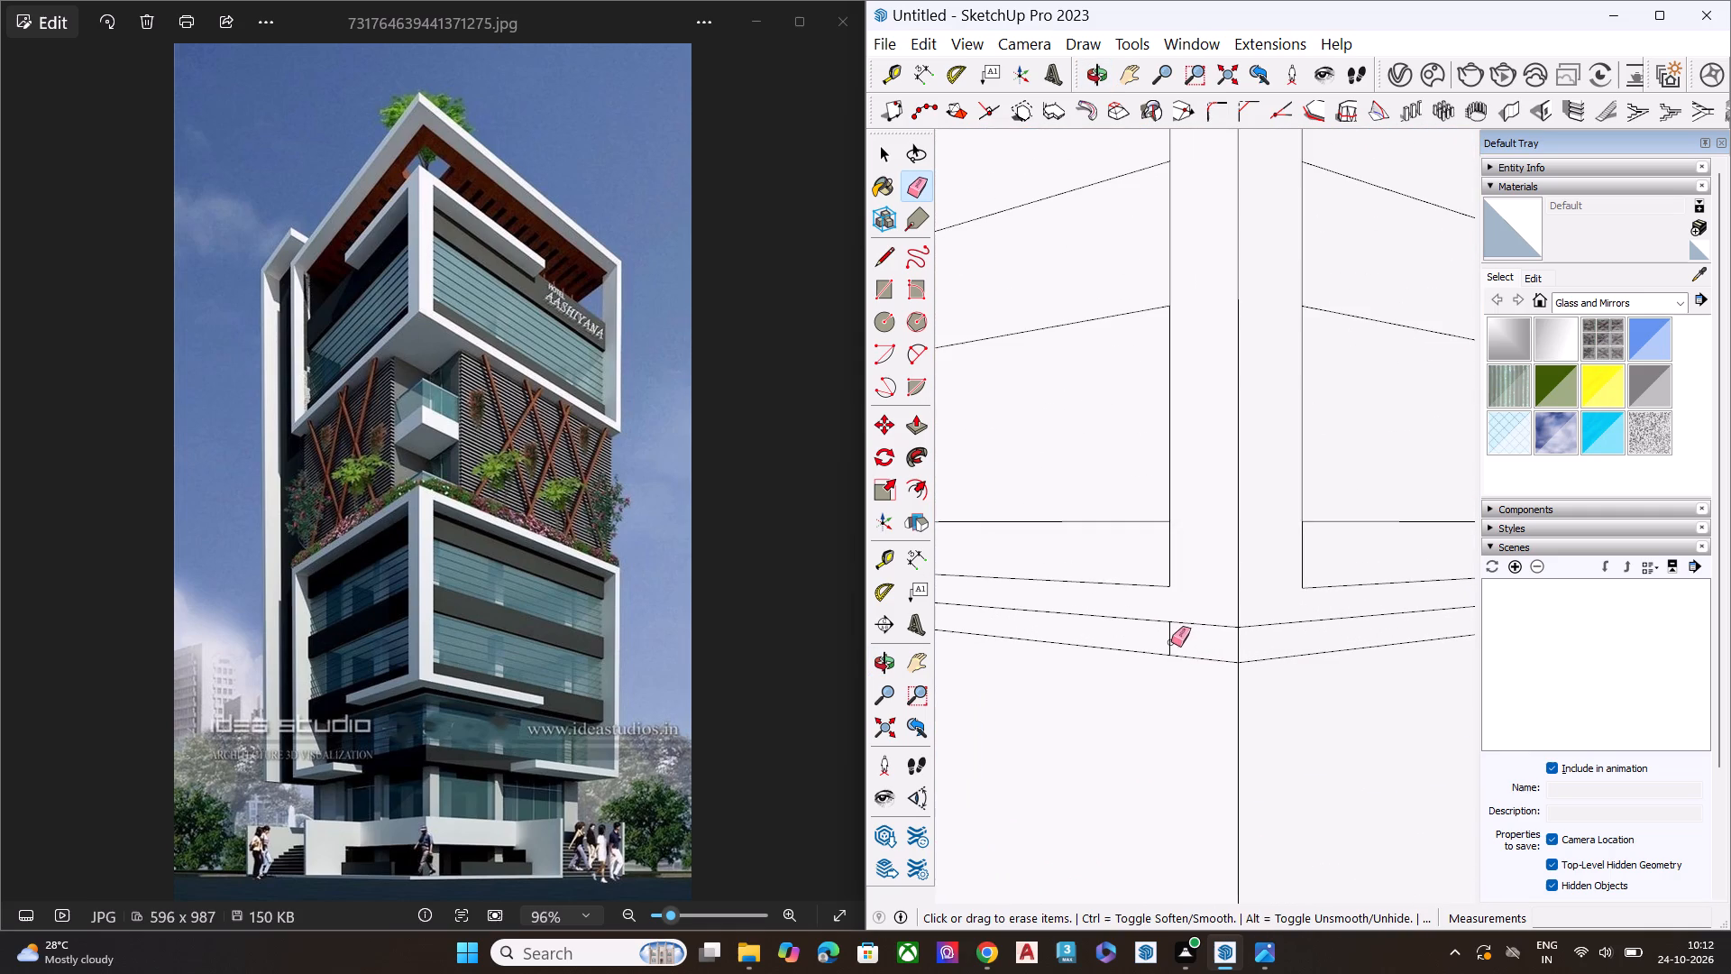
pyautogui.click(1168, 641)
# Erase the panel's top line segment crossing the corner leg on the green-axis wall.
pyautogui.scroll(-10, 1226, 670)
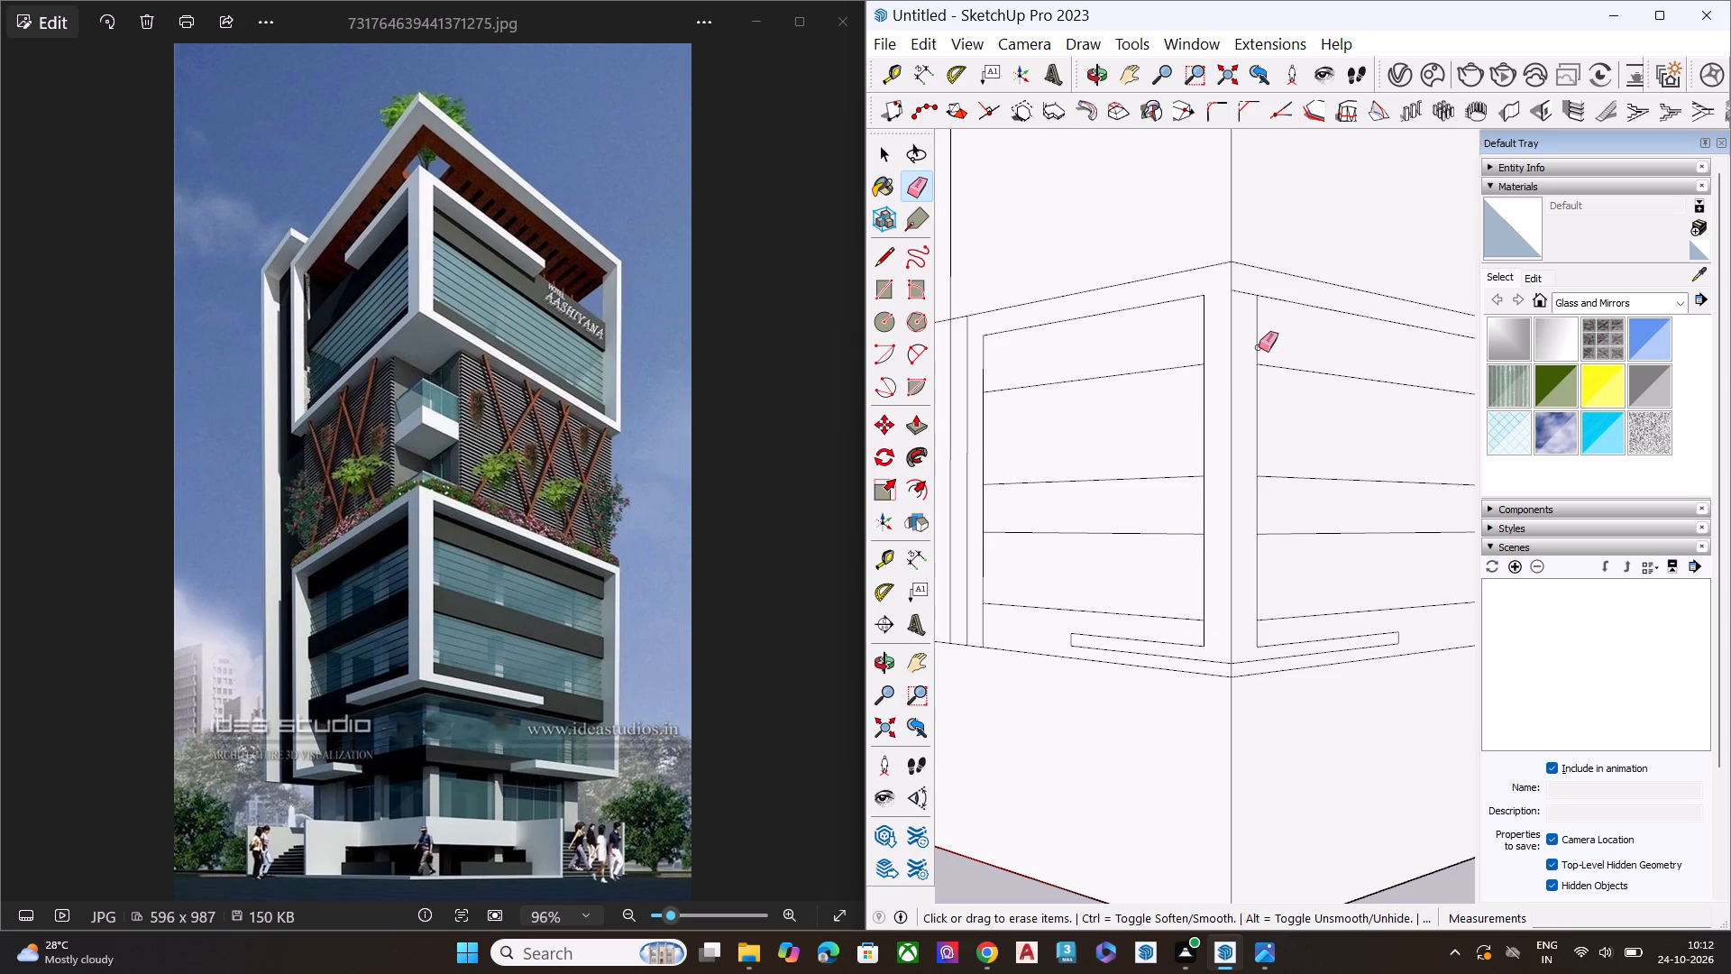
pyautogui.click(1247, 290)
# Push/Pull the red-axis wall's frame face with its connected ledge strip outward from the wall.
pyautogui.scroll(-9, 1178, 484)
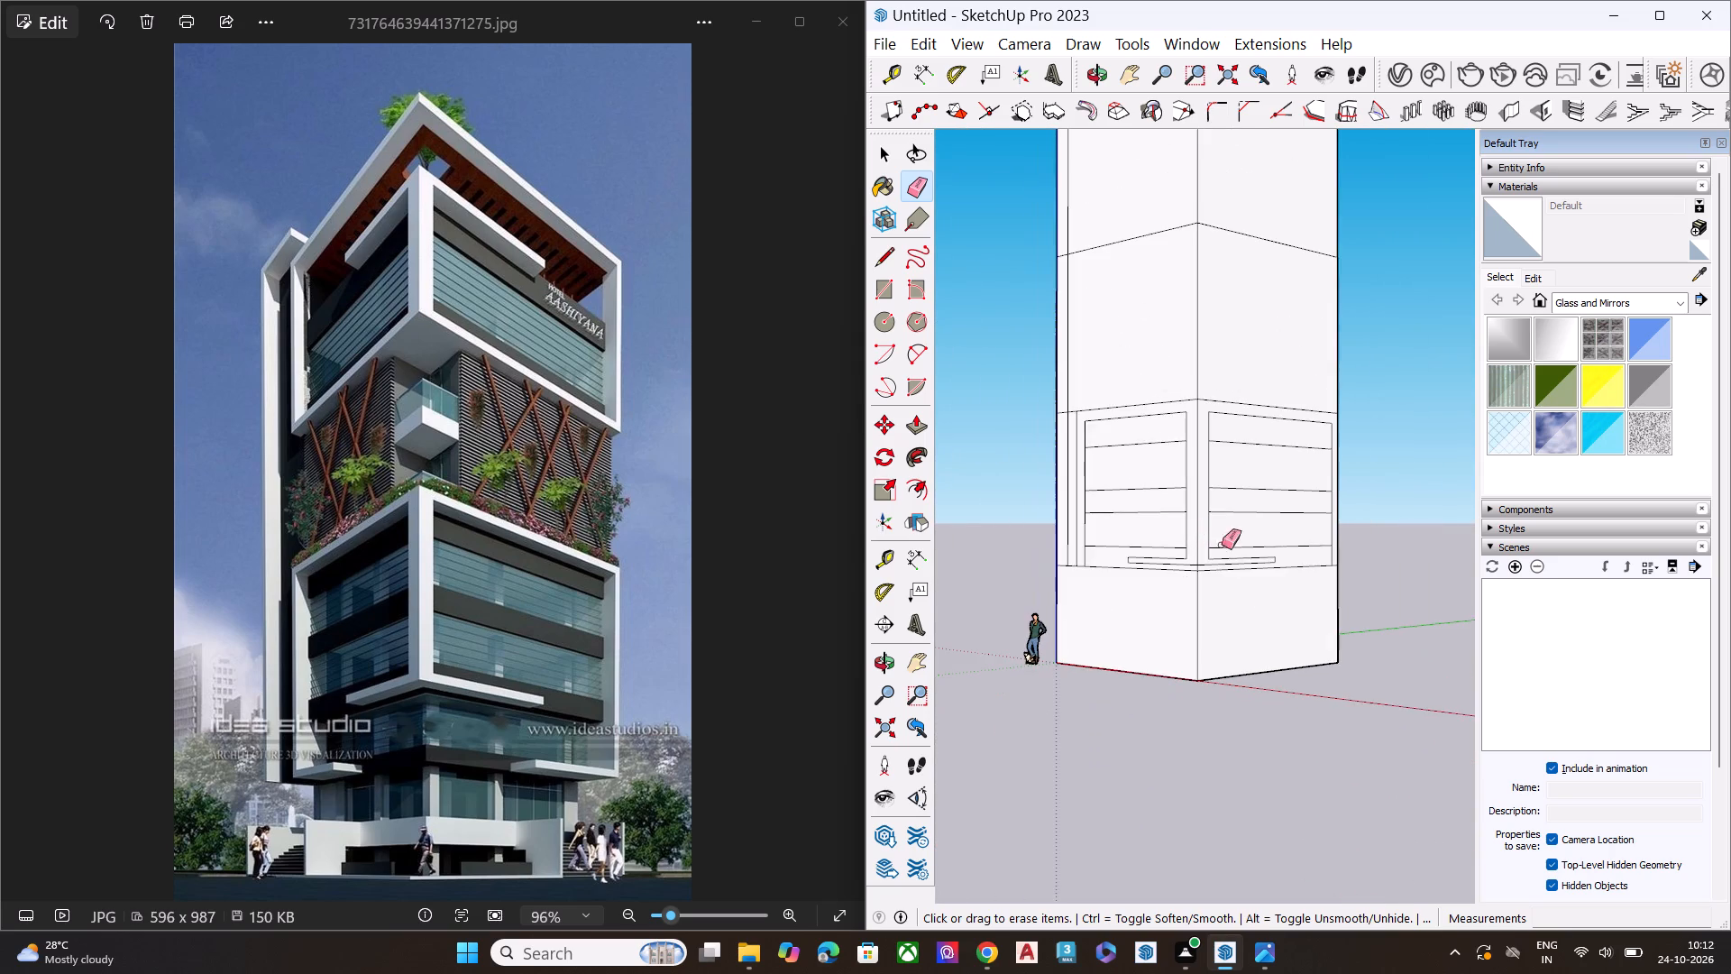
pyautogui.scroll(2, 1324, 493)
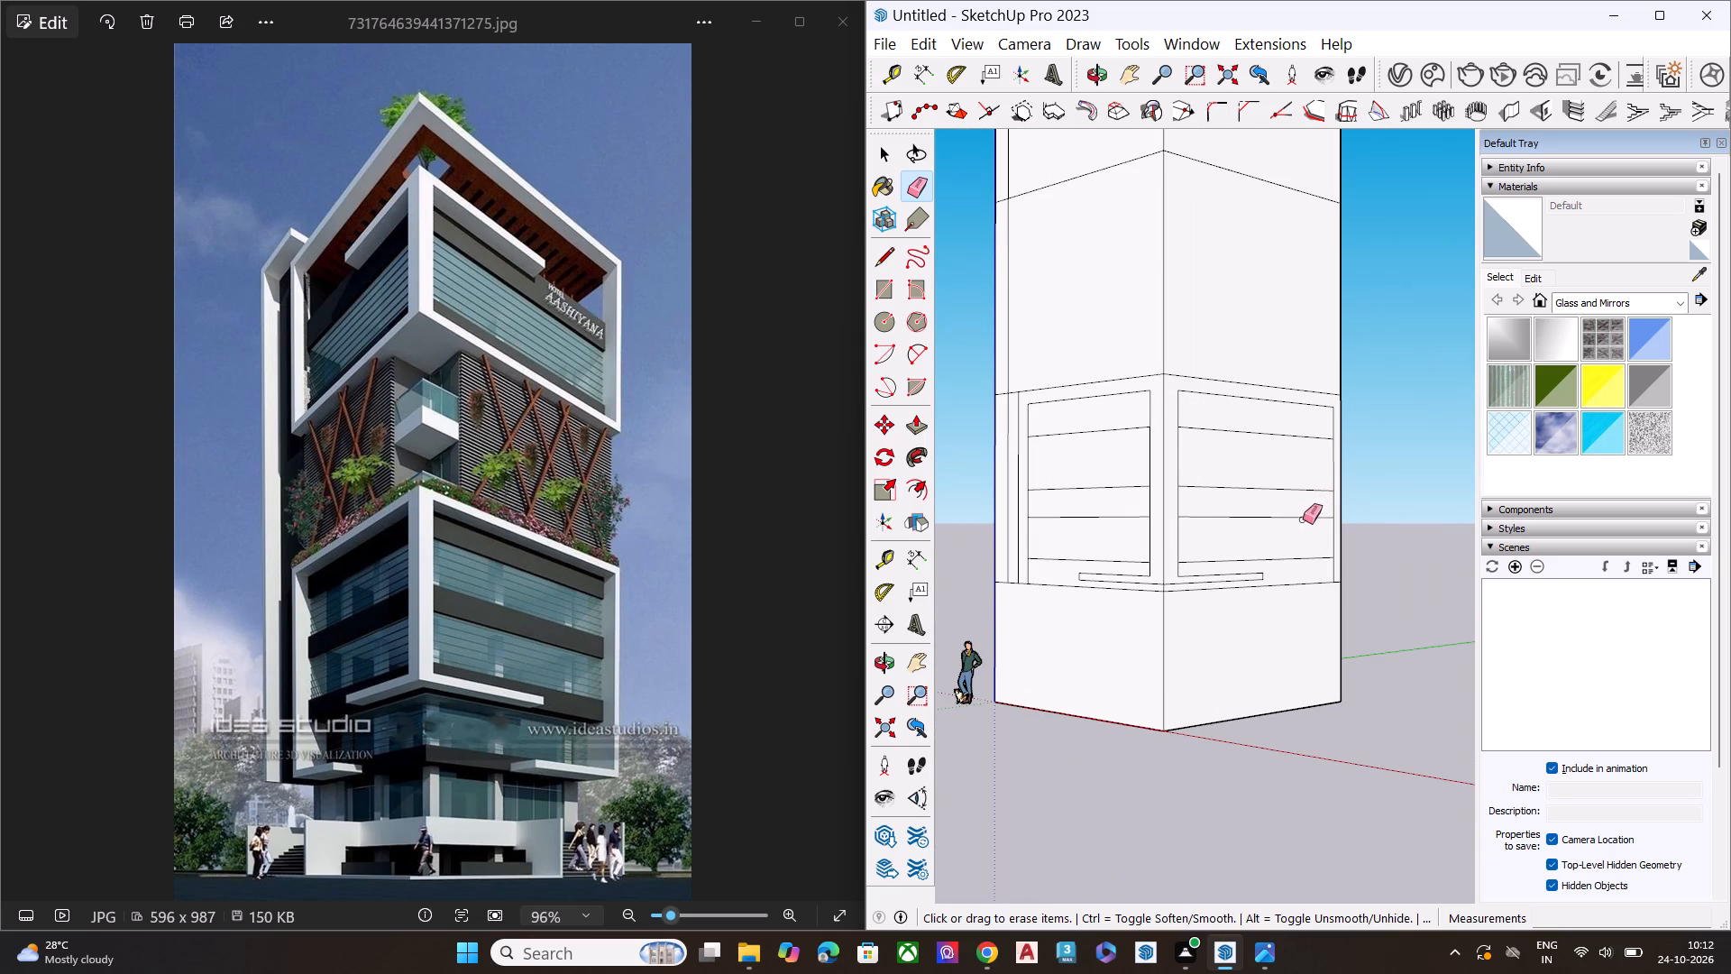
pyautogui.moveTo(1212, 547); pyautogui.dragTo(1237, 595, button='middle')
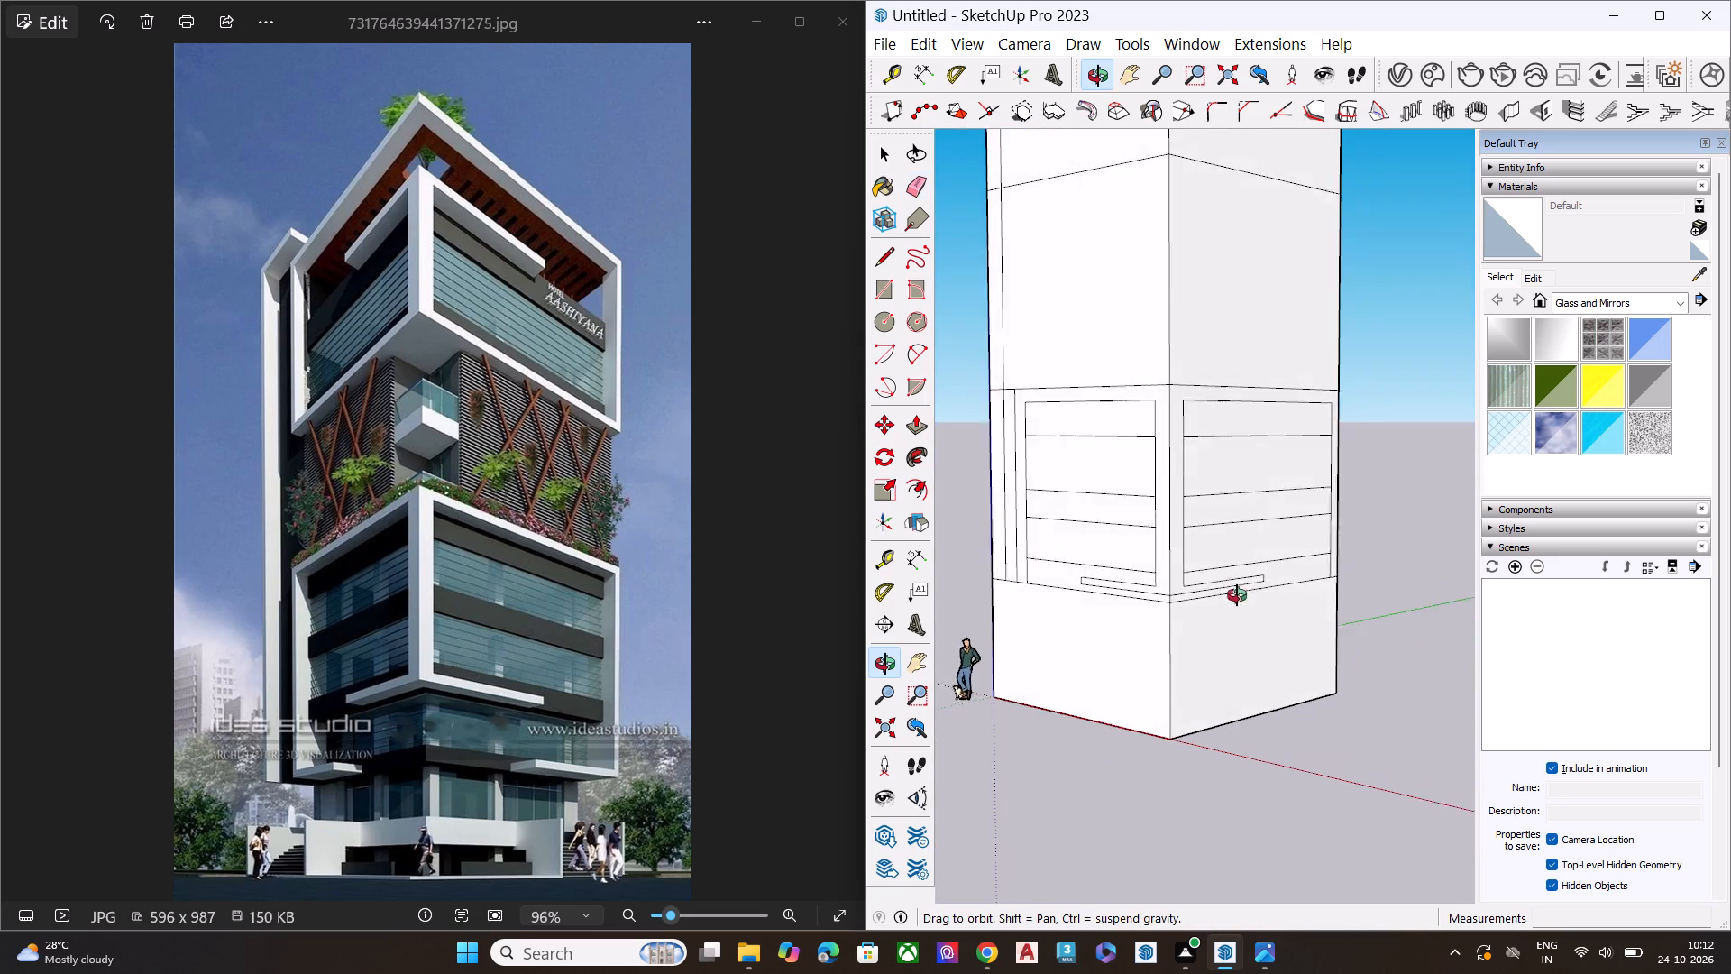
pyautogui.moveTo(1237, 595); pyautogui.dragTo(1250, 691, button='middle')
pyautogui.scroll(7, 1149, 619)
pyautogui.scroll(-9, 1150, 618)
pyautogui.moveTo(1178, 623); pyautogui.dragTo(1204, 698, button='middle')
pyautogui.scroll(8, 1149, 628)
pyautogui.press('space')
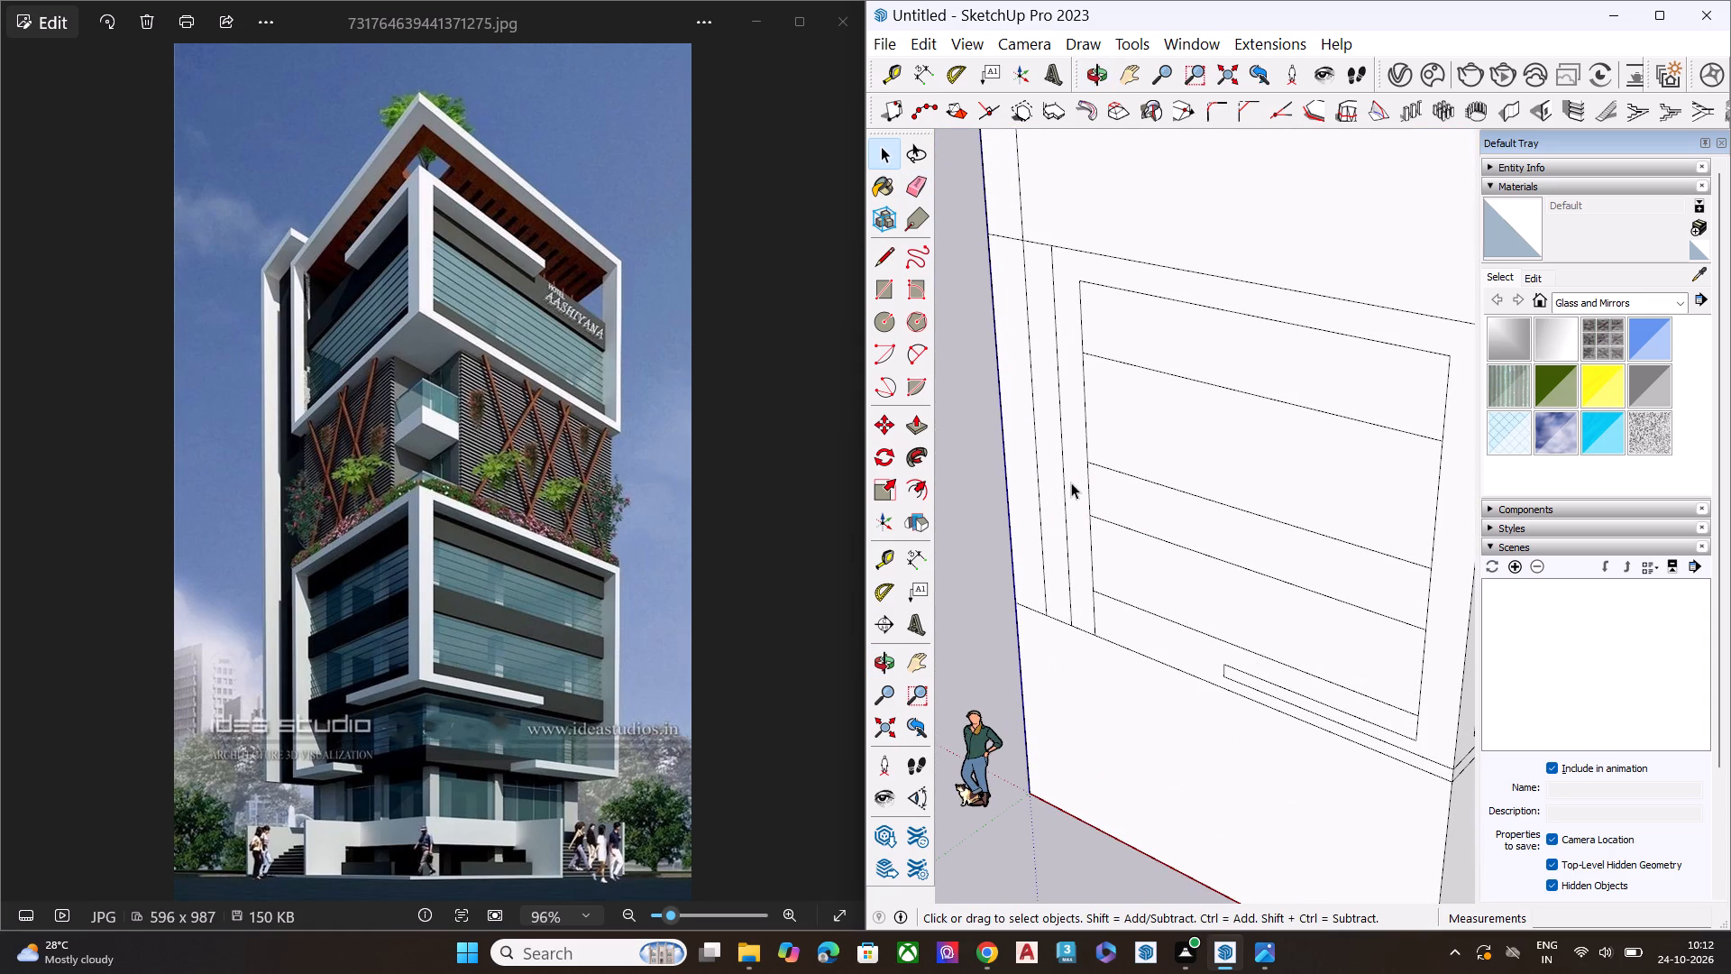
pyautogui.moveTo(1073, 482); pyautogui.dragTo(1360, 354, button='middle')
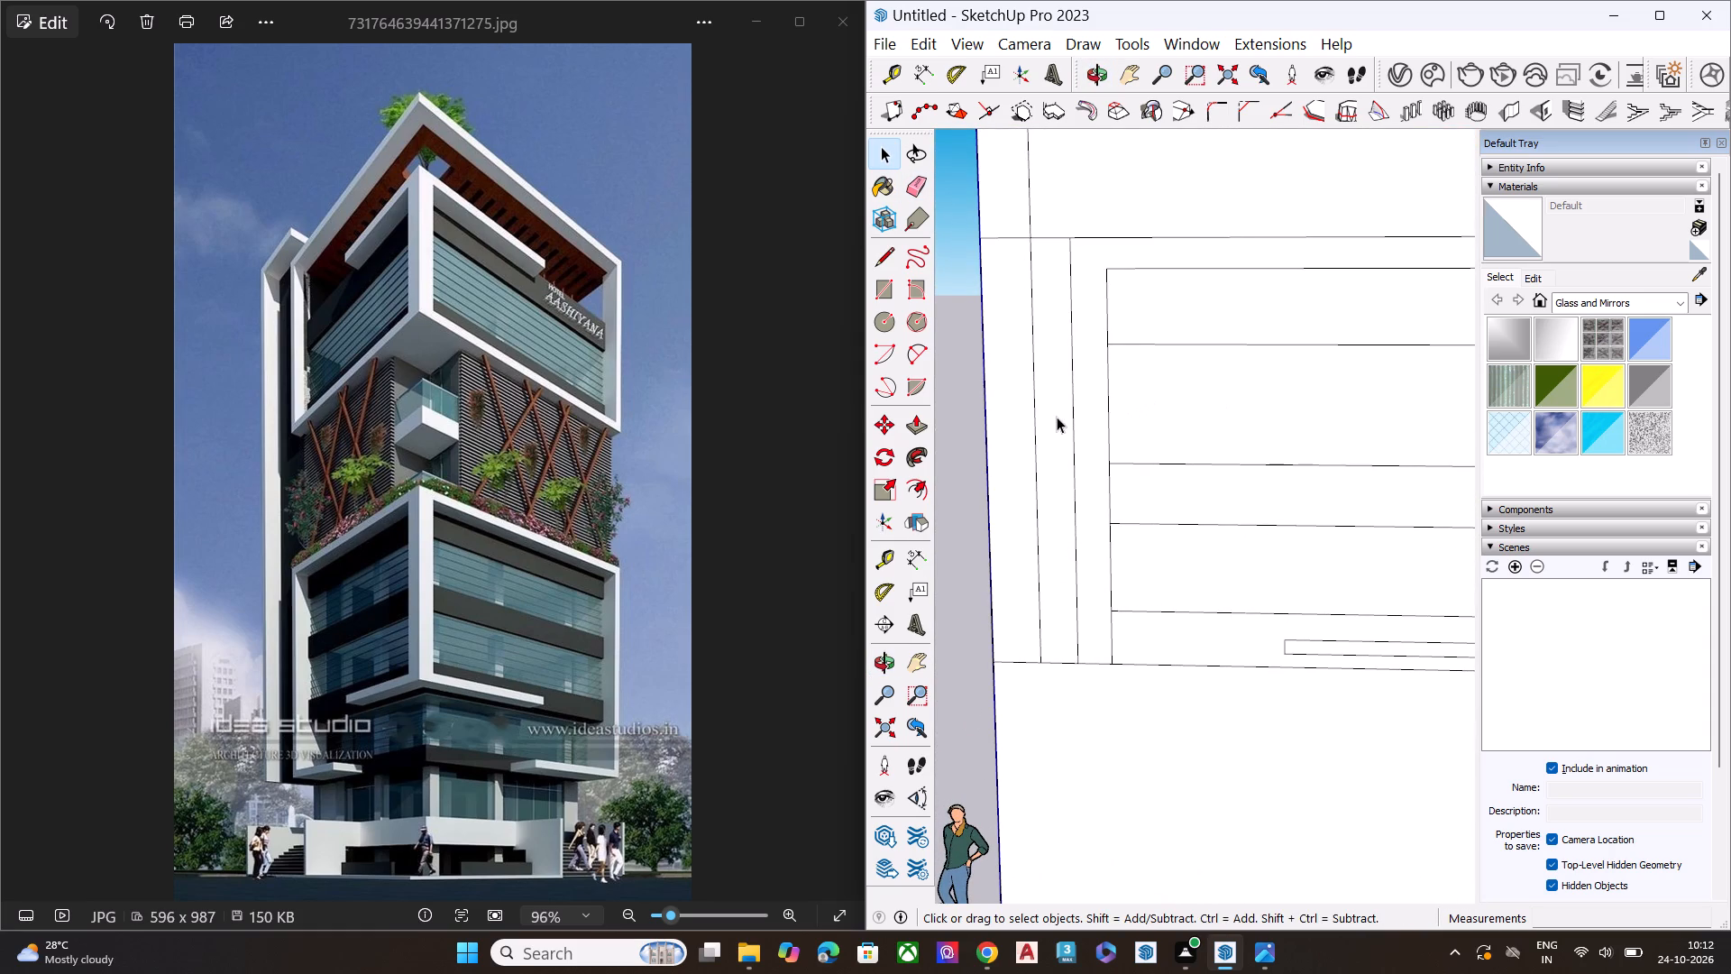
pyautogui.doubleClick(1080, 404)
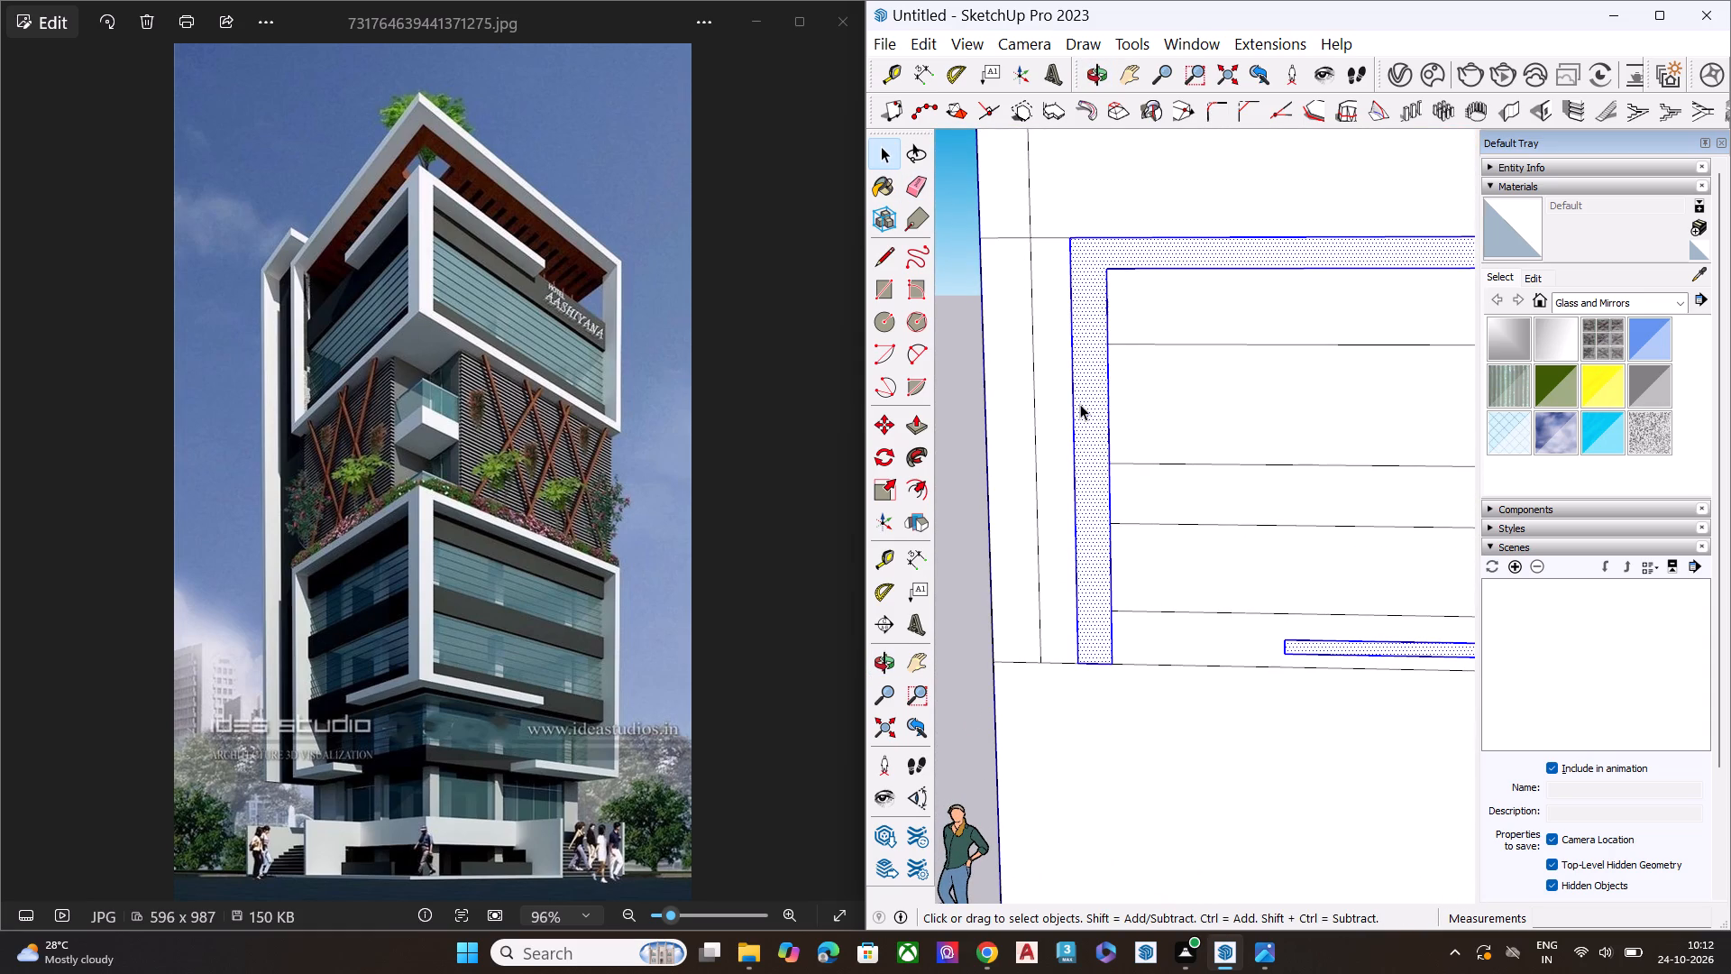
pyautogui.press('space')
pyautogui.scroll(-1, 1056, 470)
pyautogui.scroll(1, 1056, 470)
pyautogui.scroll(-5, 1056, 470)
pyautogui.press('p')
pyautogui.moveTo(1309, 434); pyautogui.dragTo(958, 504, button='middle')
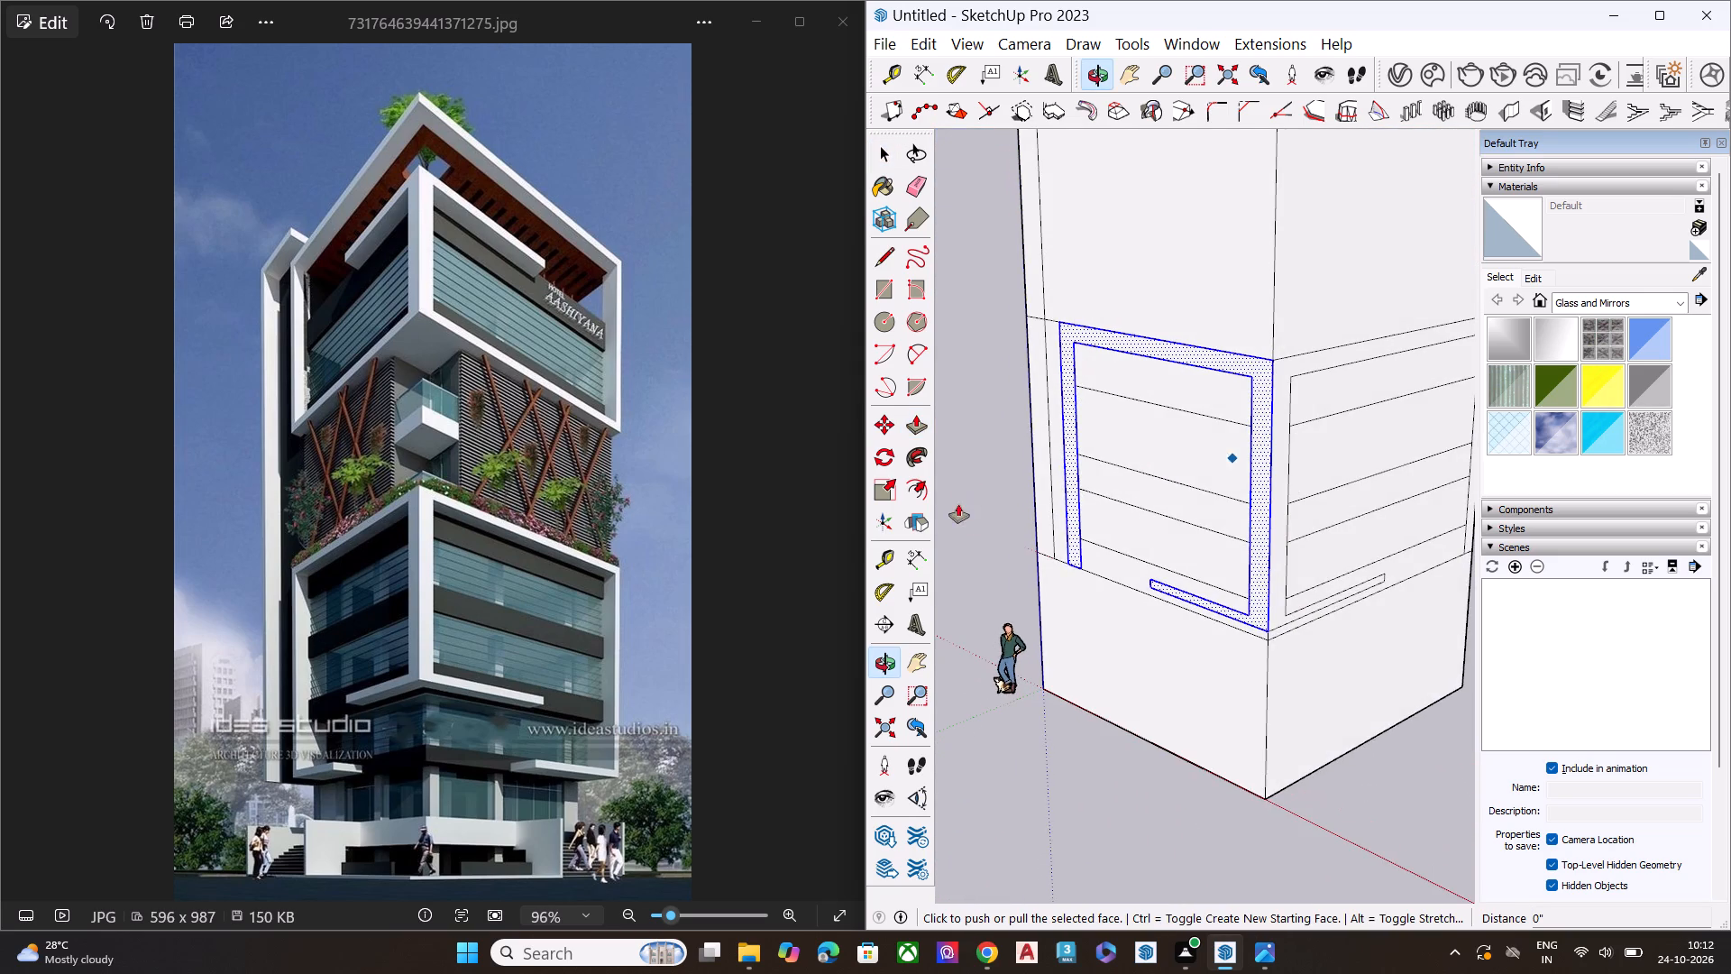
pyautogui.scroll(5, 1261, 358)
pyautogui.click(1268, 379)
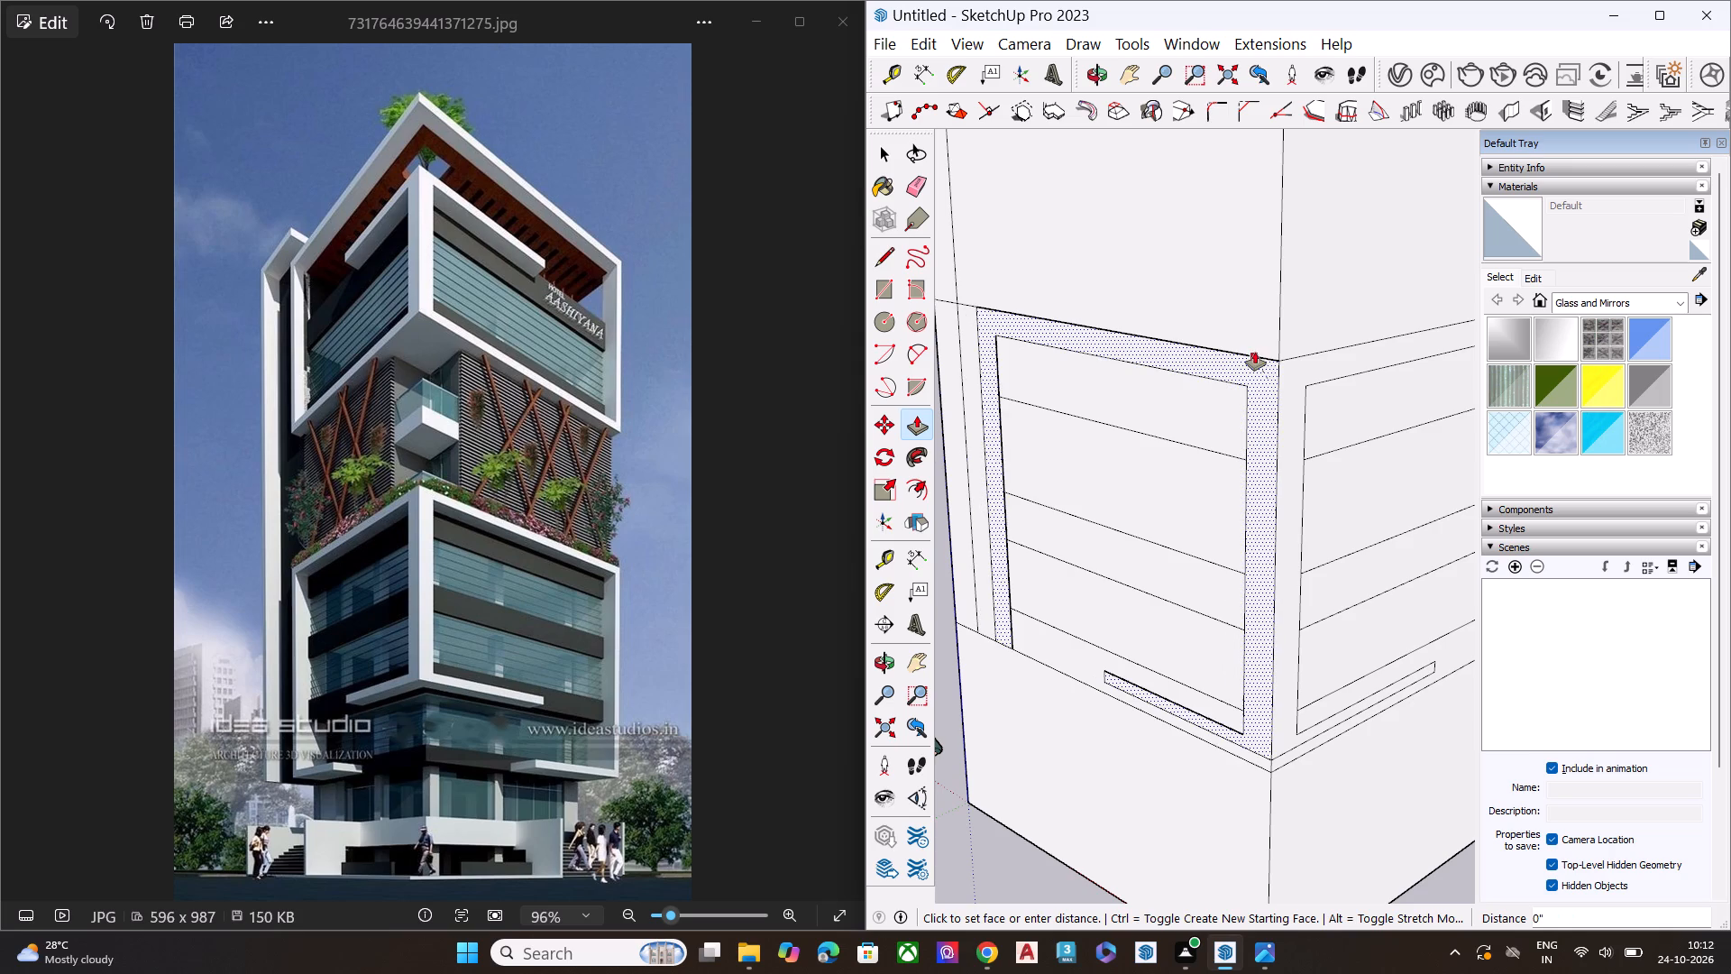
pyautogui.moveTo(1217, 427); pyautogui.dragTo(966, 627, button='middle')
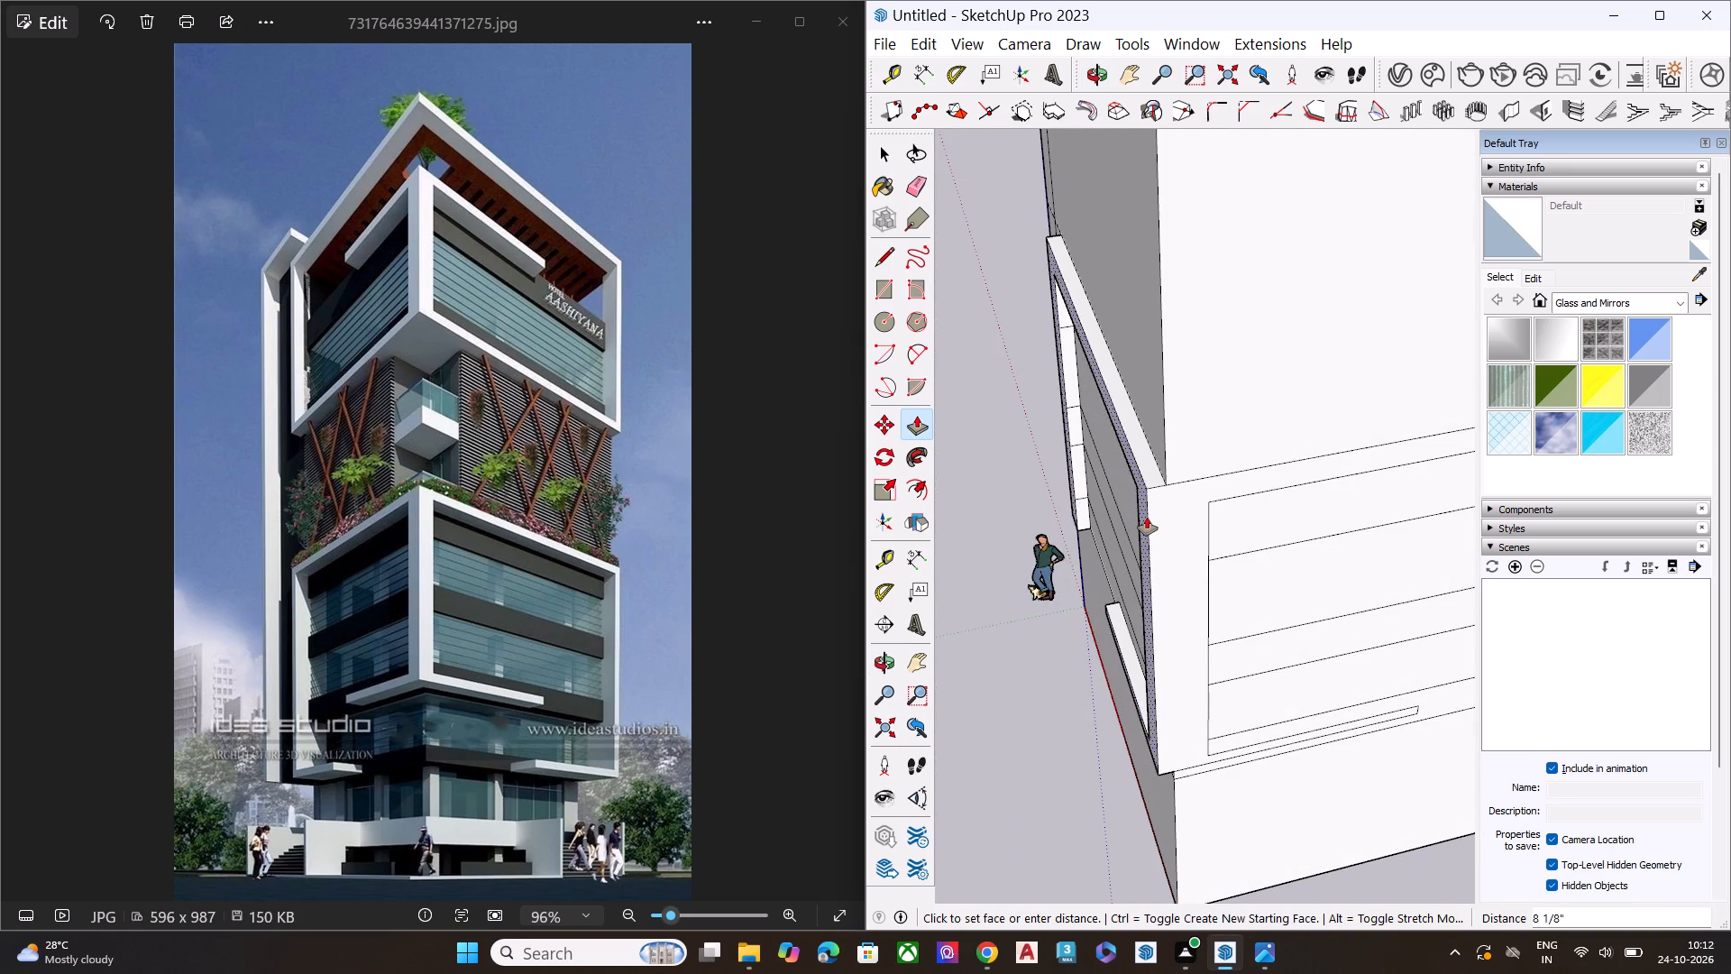
pyautogui.click(1125, 522)
pyautogui.press('space')
# Push/Pull the green-axis wall's frame face with its connected ledge strip outward about 1' 9/16".
pyautogui.click(1175, 501)
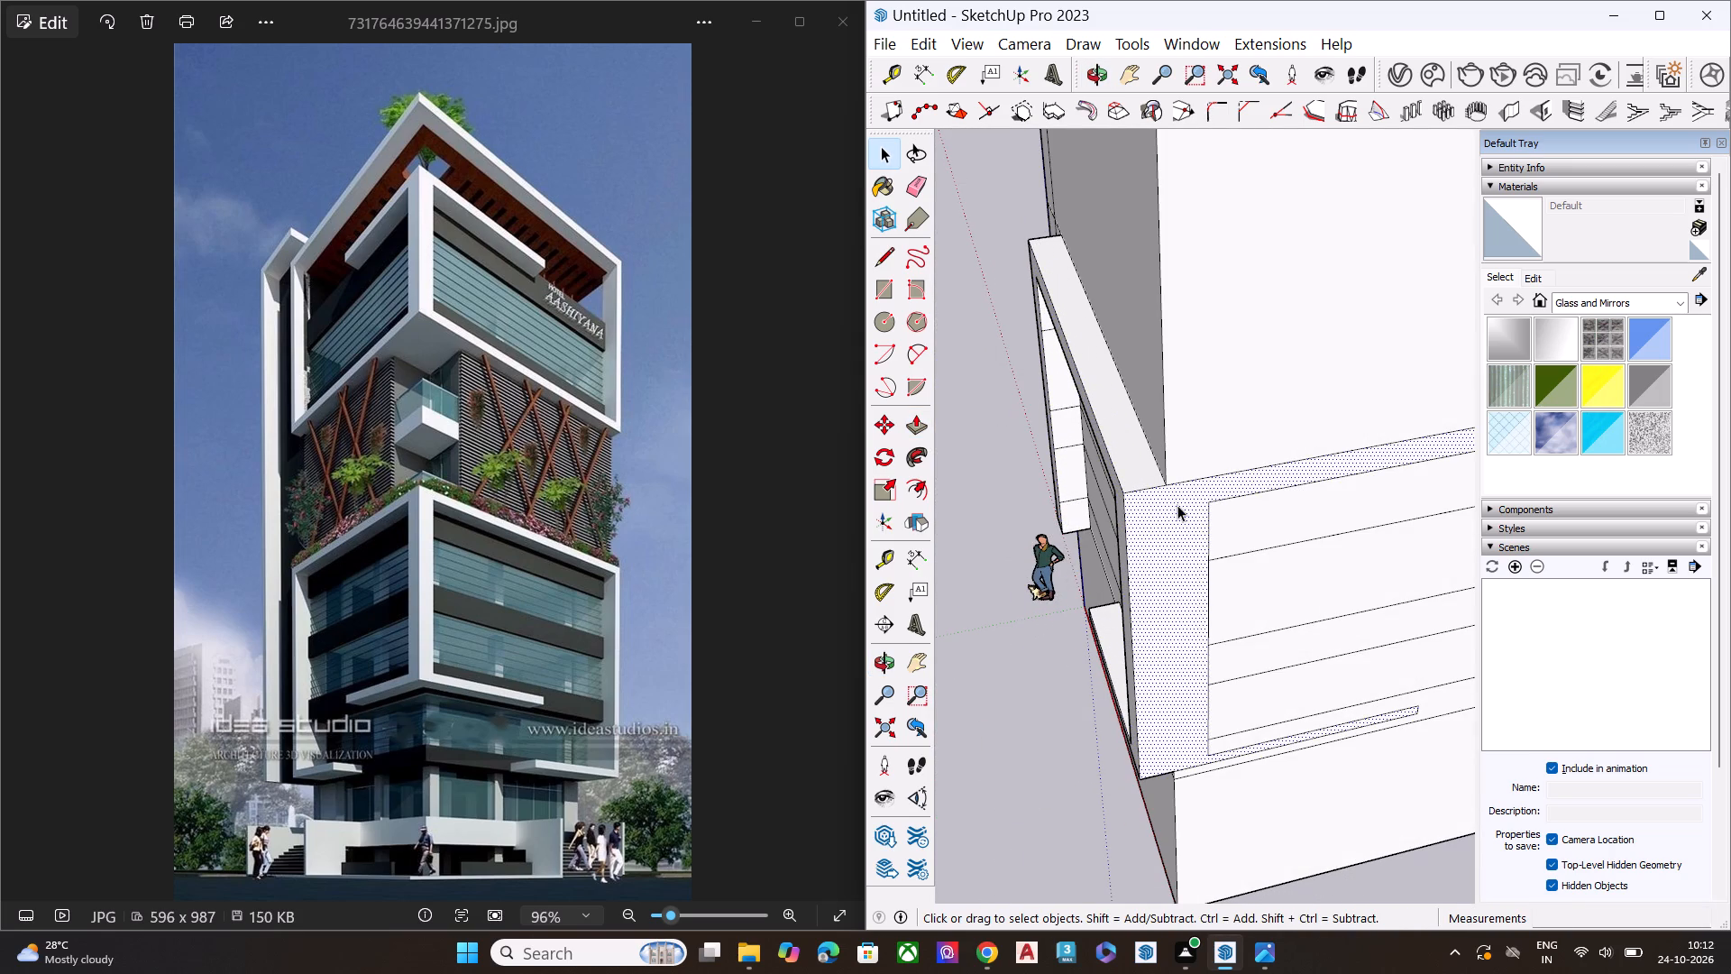
pyautogui.press('p')
pyautogui.click(1177, 505)
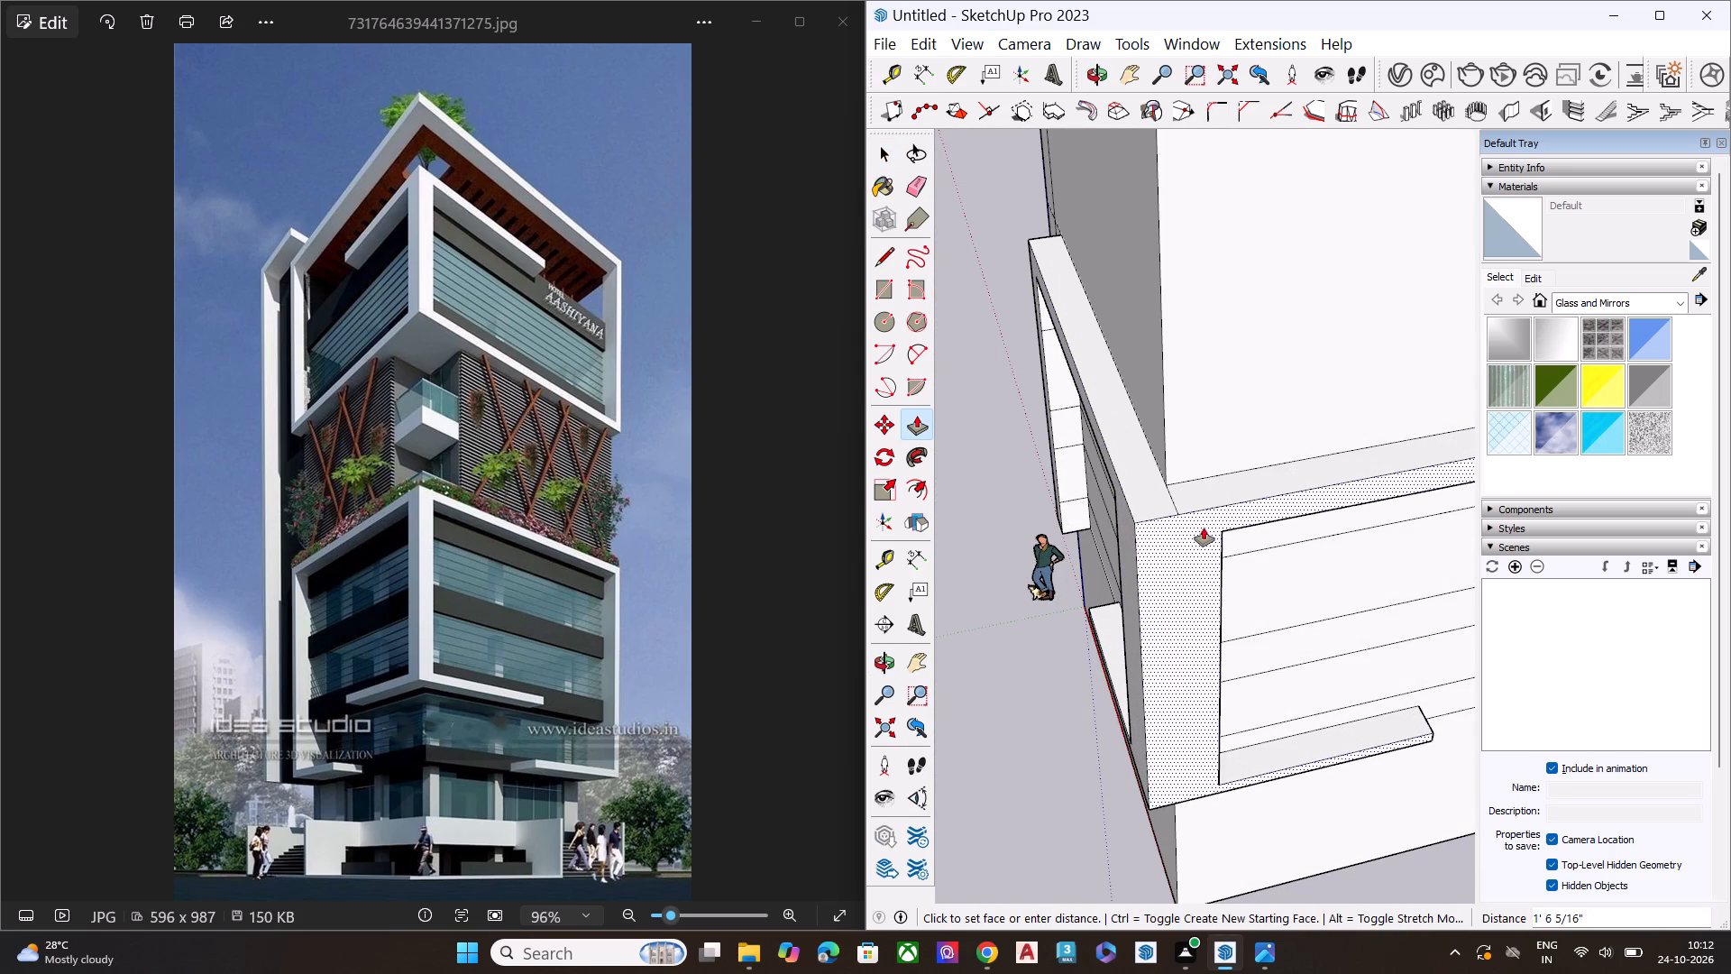
pyautogui.moveTo(1204, 528); pyautogui.dragTo(1406, 403, button='middle')
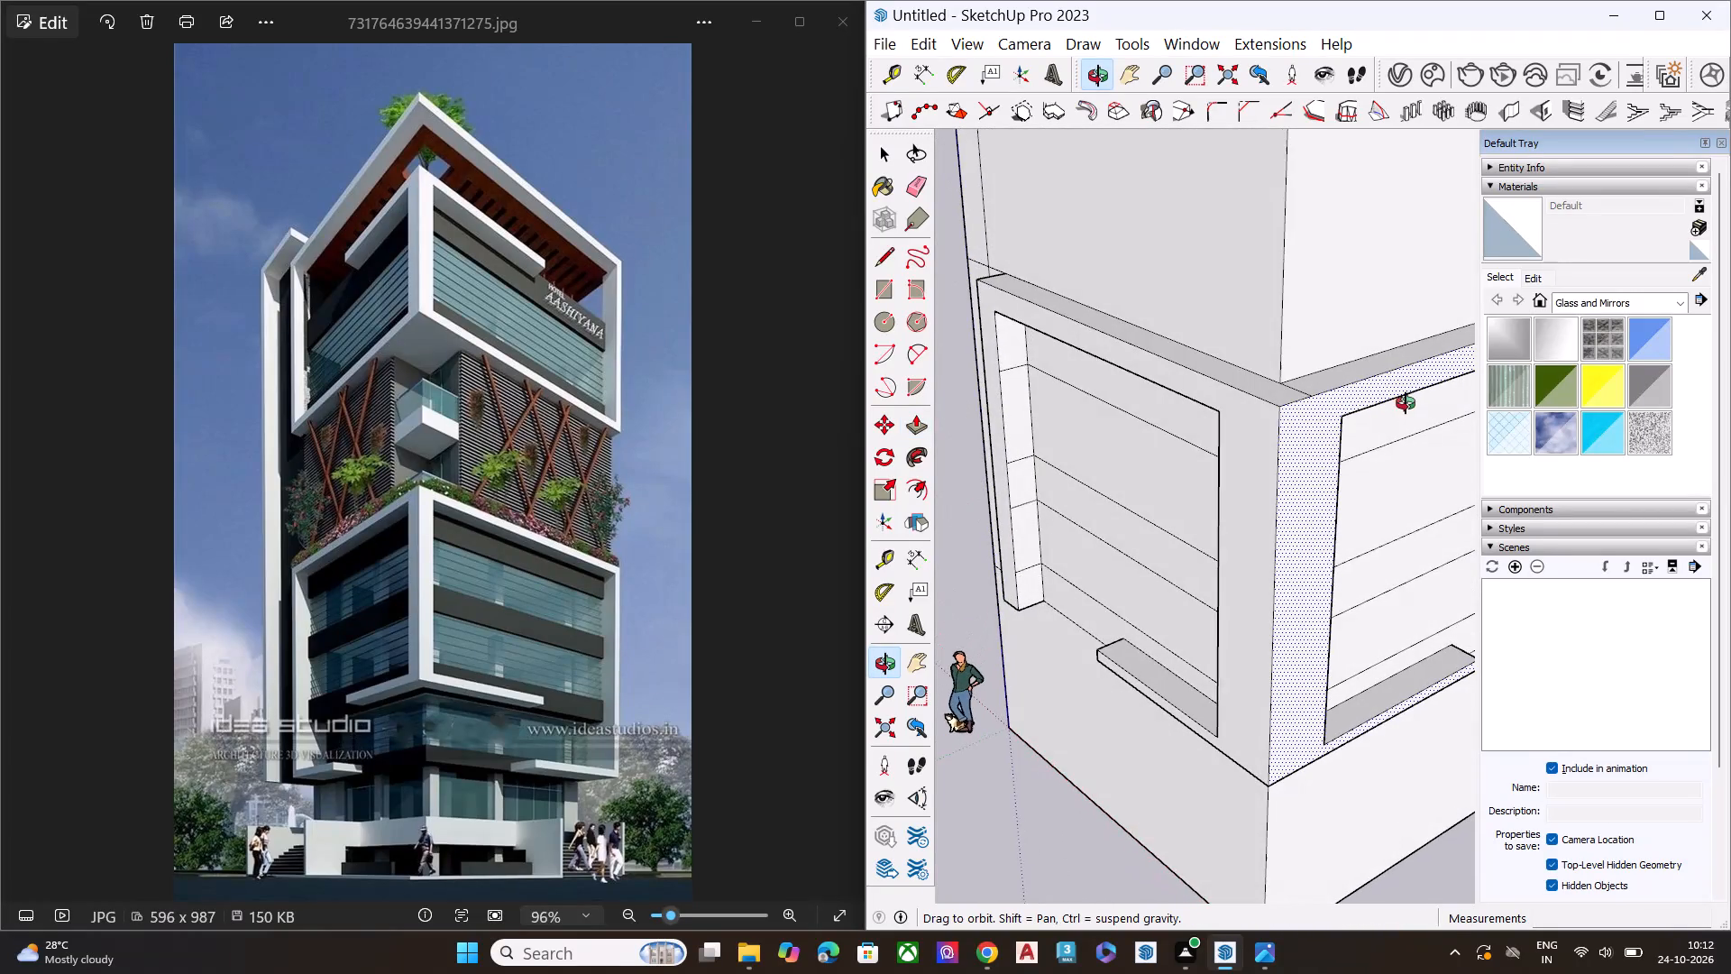
pyautogui.moveTo(1406, 403); pyautogui.dragTo(1398, 400, button='middle')
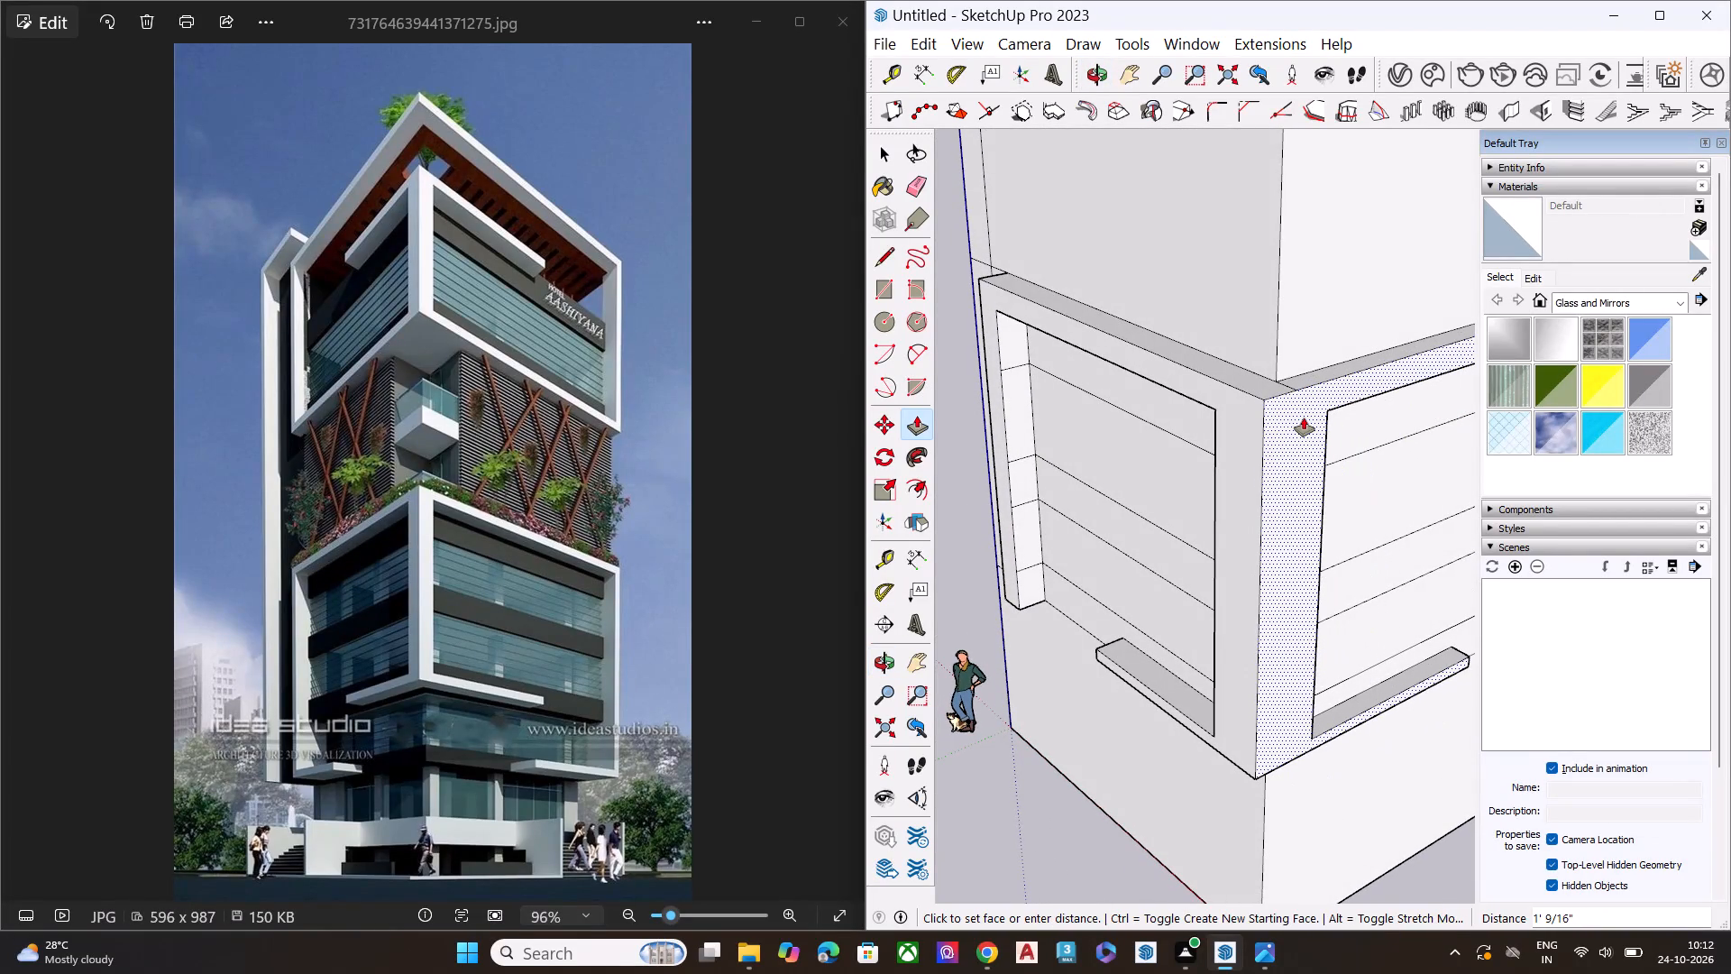
pyautogui.click(1304, 418)
# Erase the leftover horizontal lines crossing the inner side face of the corner leg on the green-axis wall's frame.
pyautogui.press('space')
pyautogui.moveTo(1291, 548); pyautogui.dragTo(1318, 411, button='middle')
pyautogui.scroll(-9, 1259, 446)
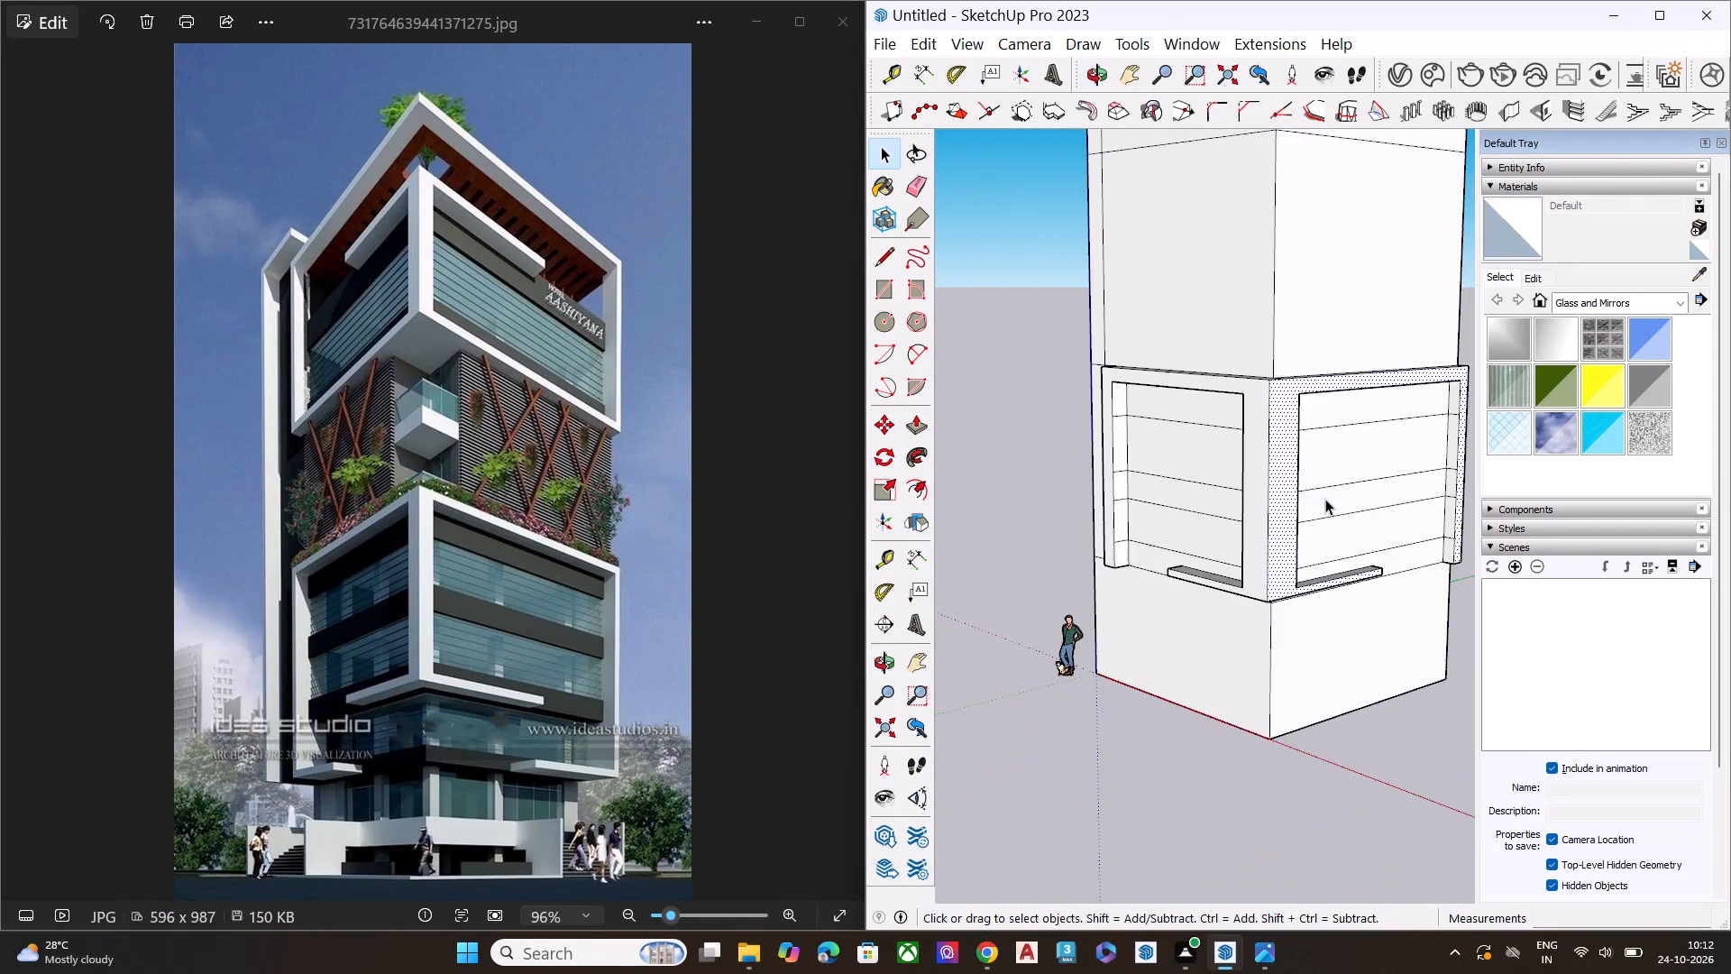
pyautogui.moveTo(1325, 499); pyautogui.dragTo(1040, 534, button='middle')
pyautogui.scroll(3, 1260, 506)
pyautogui.scroll(-1, 1239, 493)
pyautogui.scroll(3, 1232, 492)
pyautogui.scroll(-1, 1152, 476)
pyautogui.scroll(3, 1133, 473)
pyautogui.moveTo(1299, 494); pyautogui.dragTo(988, 646, button='middle')
pyautogui.scroll(1, 992, 578)
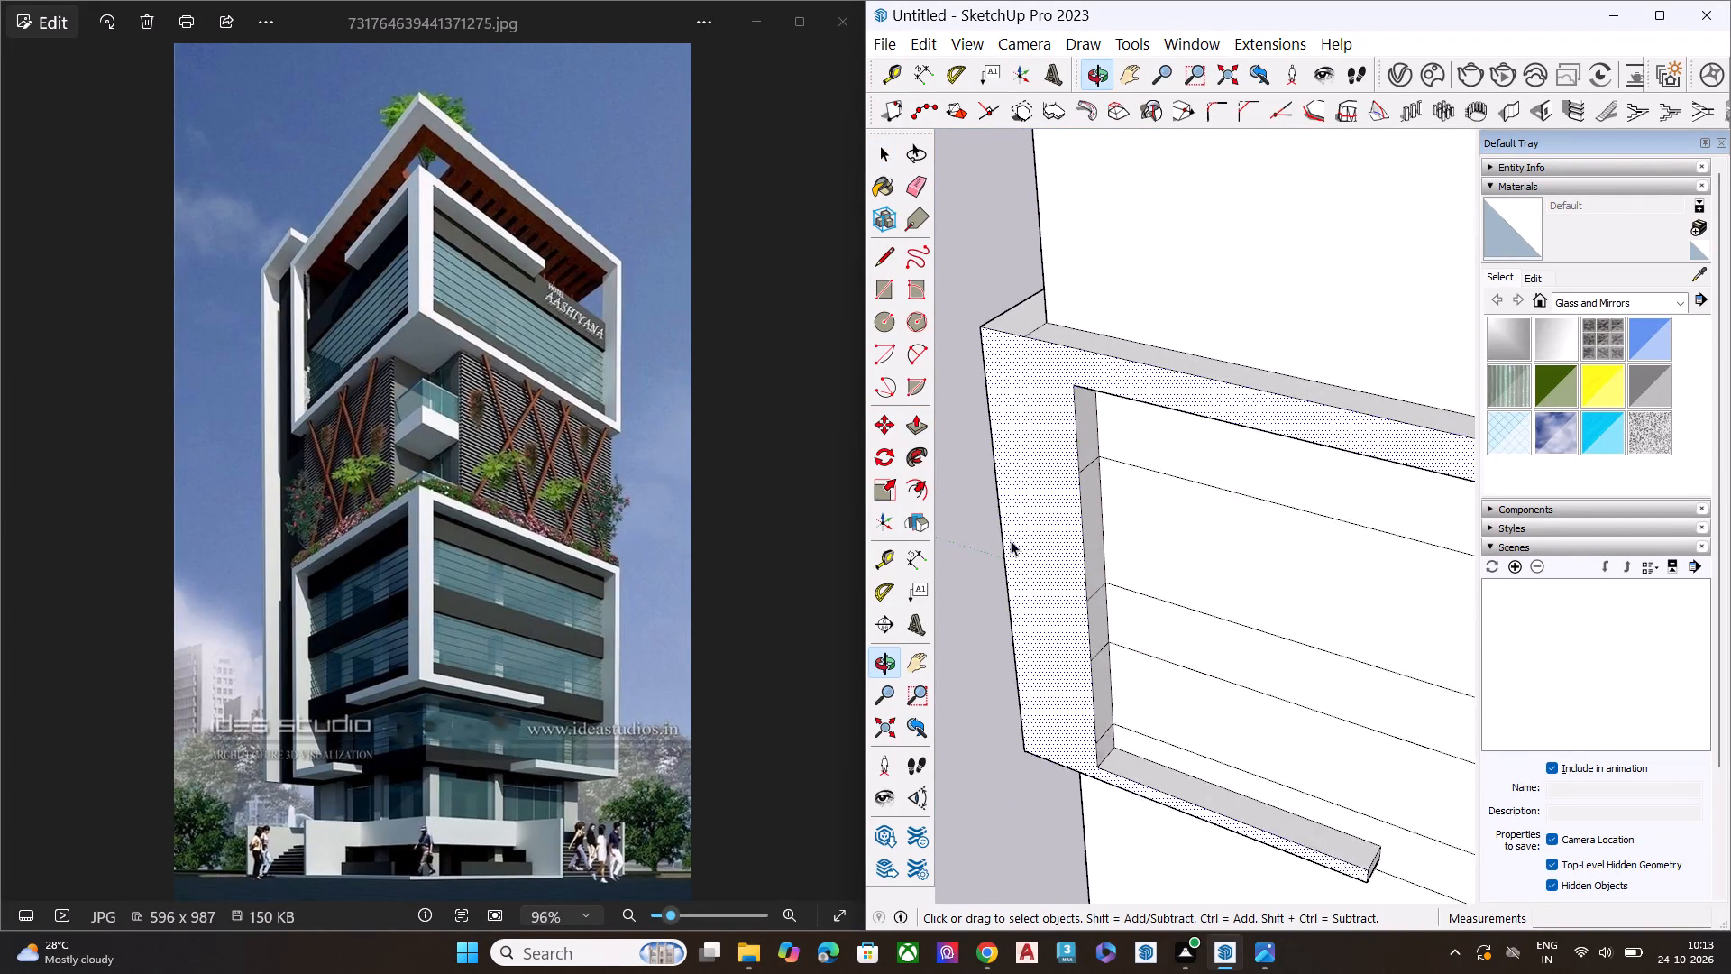
pyautogui.scroll(5, 1011, 540)
pyautogui.press('e')
pyautogui.click(1116, 448)
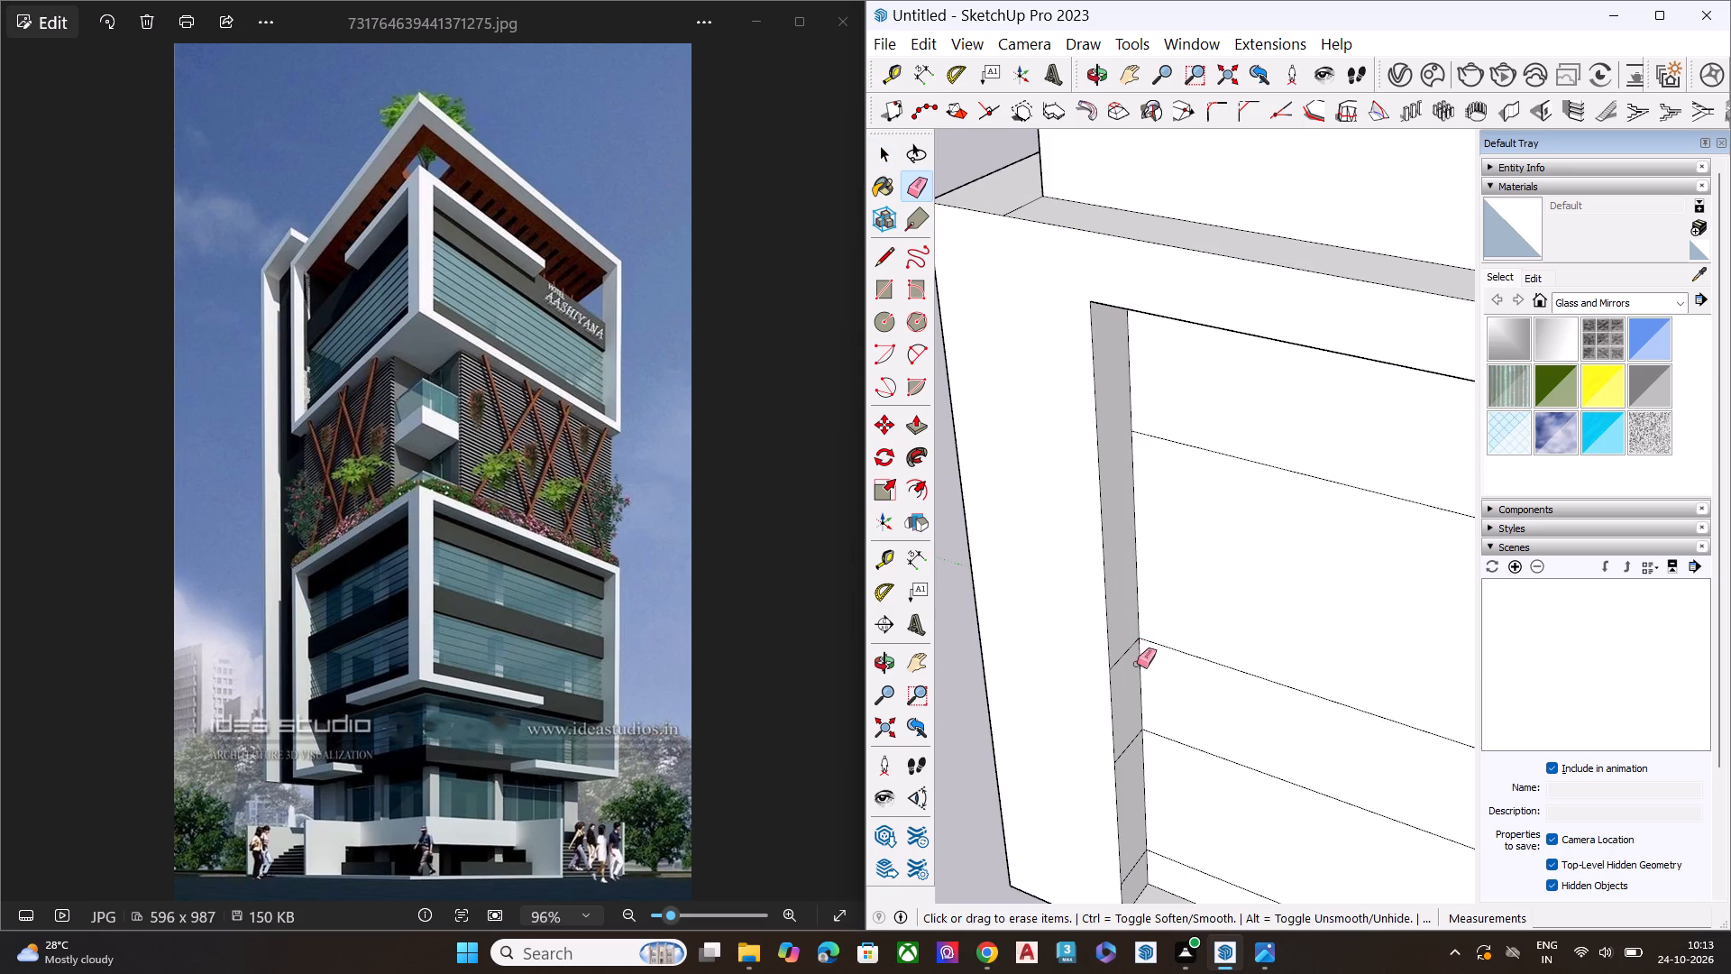
pyautogui.click(1128, 650)
pyautogui.click(1136, 742)
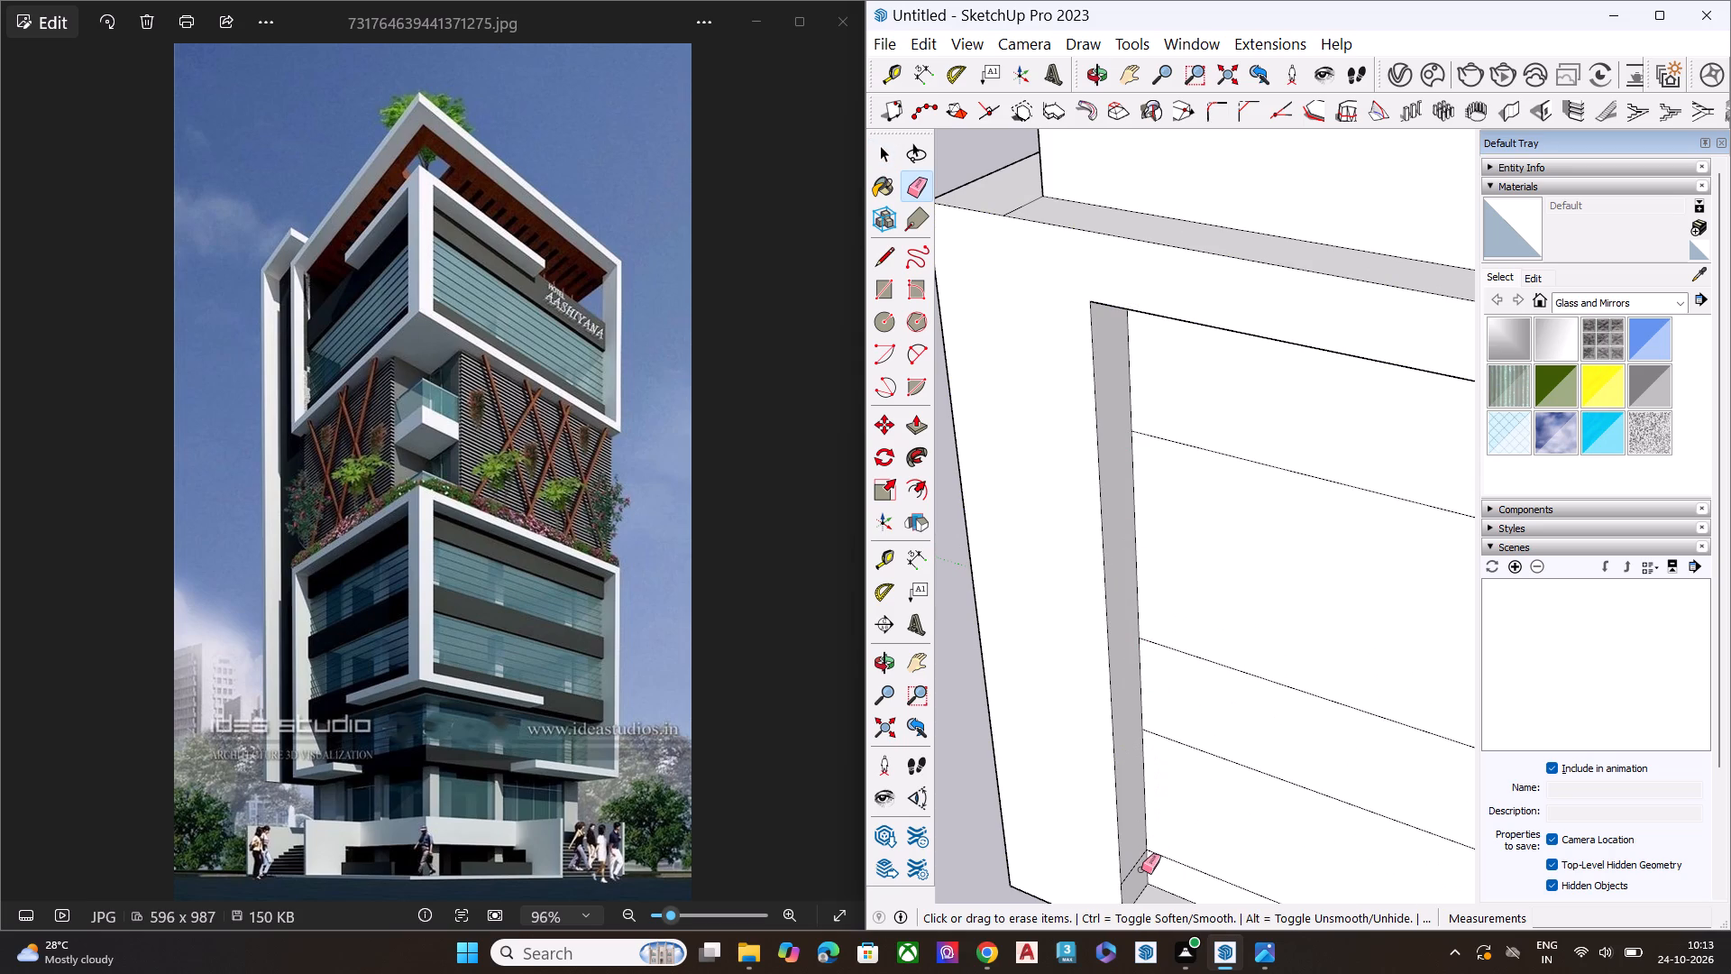
pyautogui.click(1139, 868)
pyautogui.click(1136, 865)
# Push/Pull the green-axis wall's corner-leg inner side face about 1' 8 1/2" into the leg to thin it.
pyautogui.press('space')
pyautogui.click(1132, 739)
pyautogui.press('p')
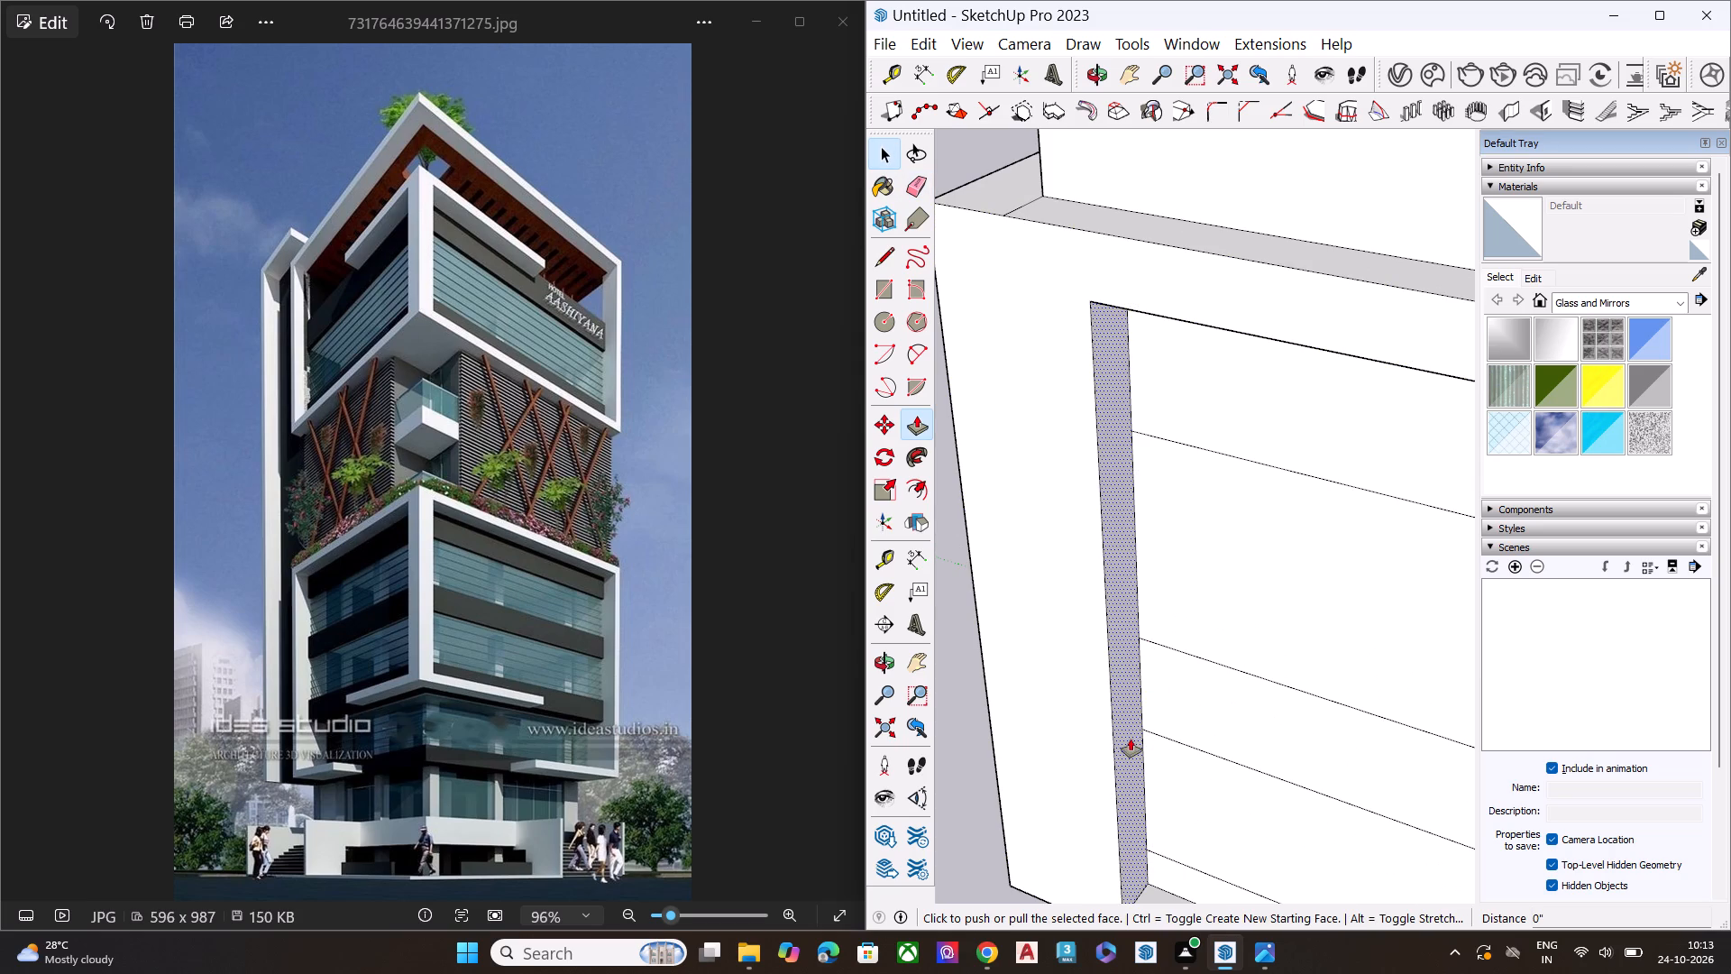
pyautogui.click(1127, 740)
pyautogui.scroll(-3, 1039, 758)
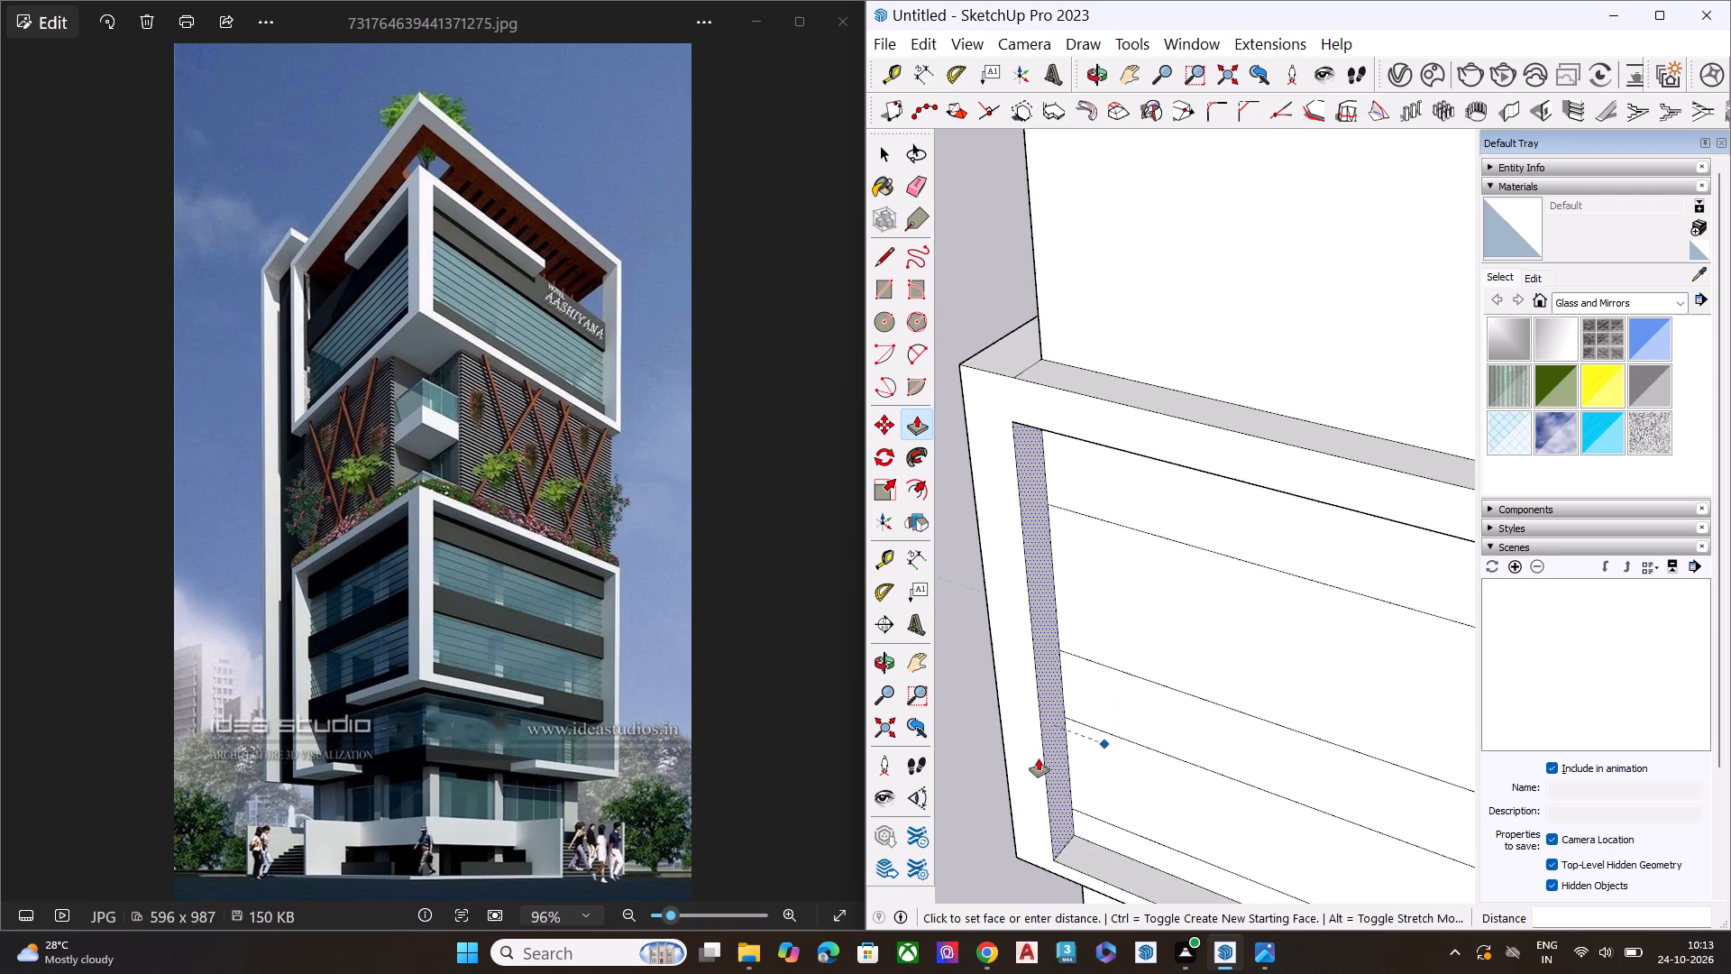
pyautogui.moveTo(1048, 745); pyautogui.dragTo(1229, 526, button='middle')
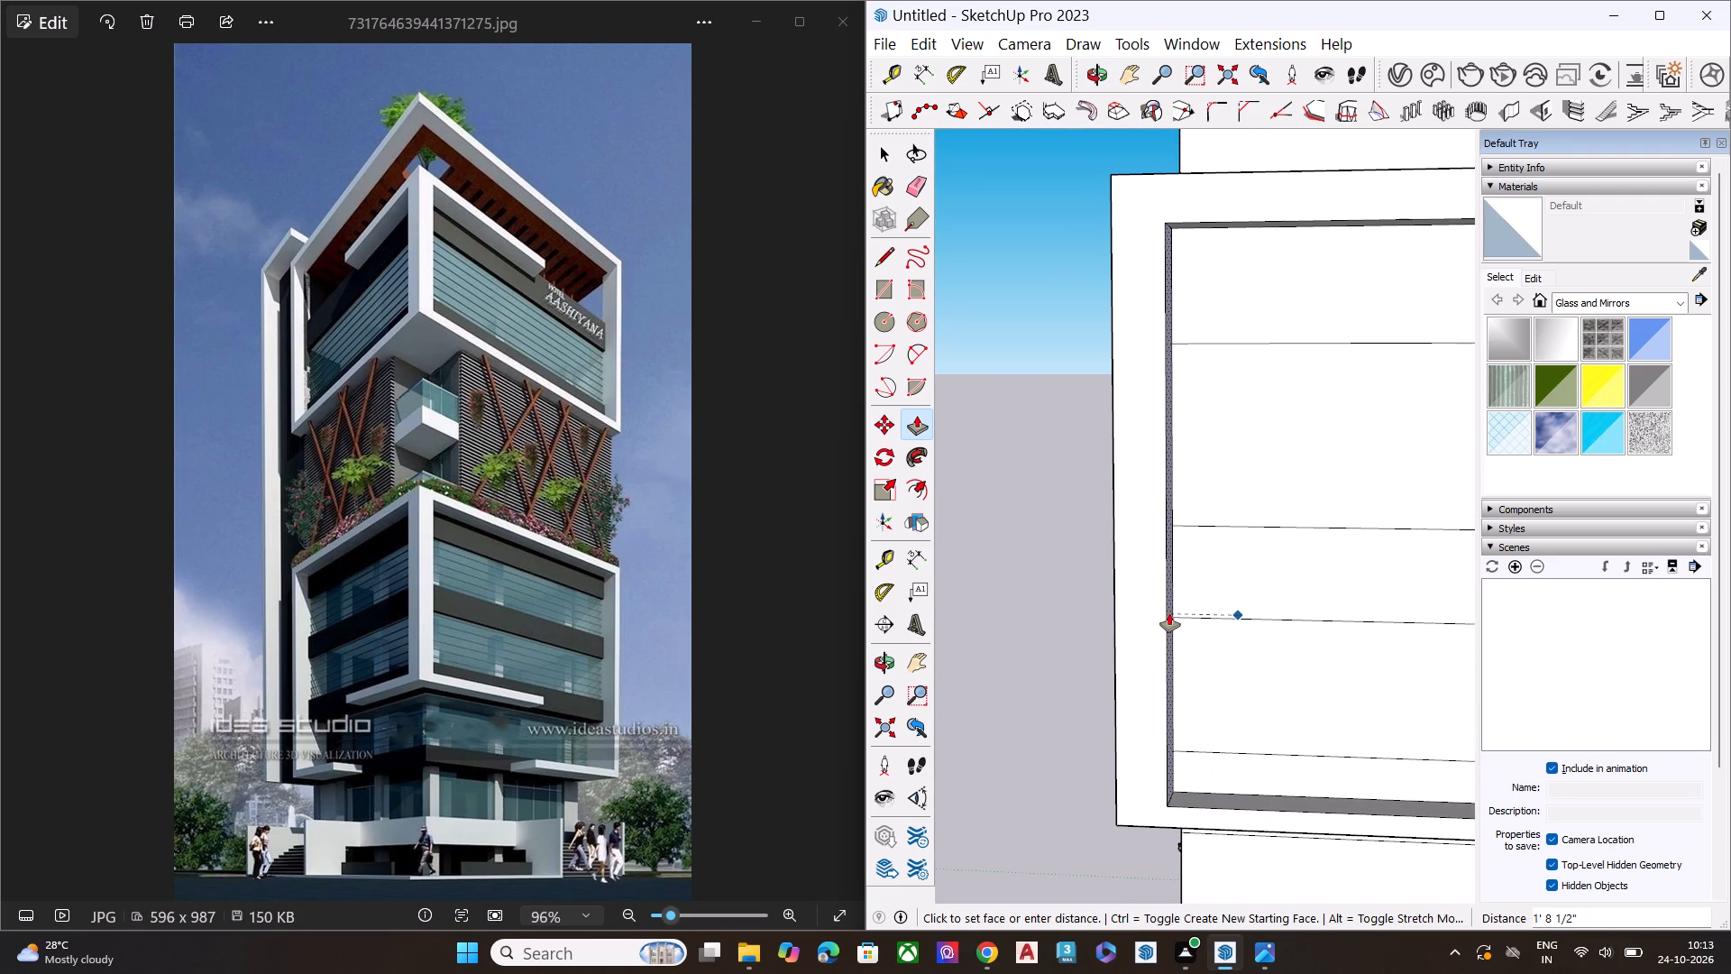
pyautogui.click(1168, 613)
pyautogui.press('c')
# Erase the leftover horizontal lines crossing the inner side face of the corner leg on the red-axis wall's frame.
pyautogui.moveTo(1148, 639); pyautogui.dragTo(1525, 658, button='middle')
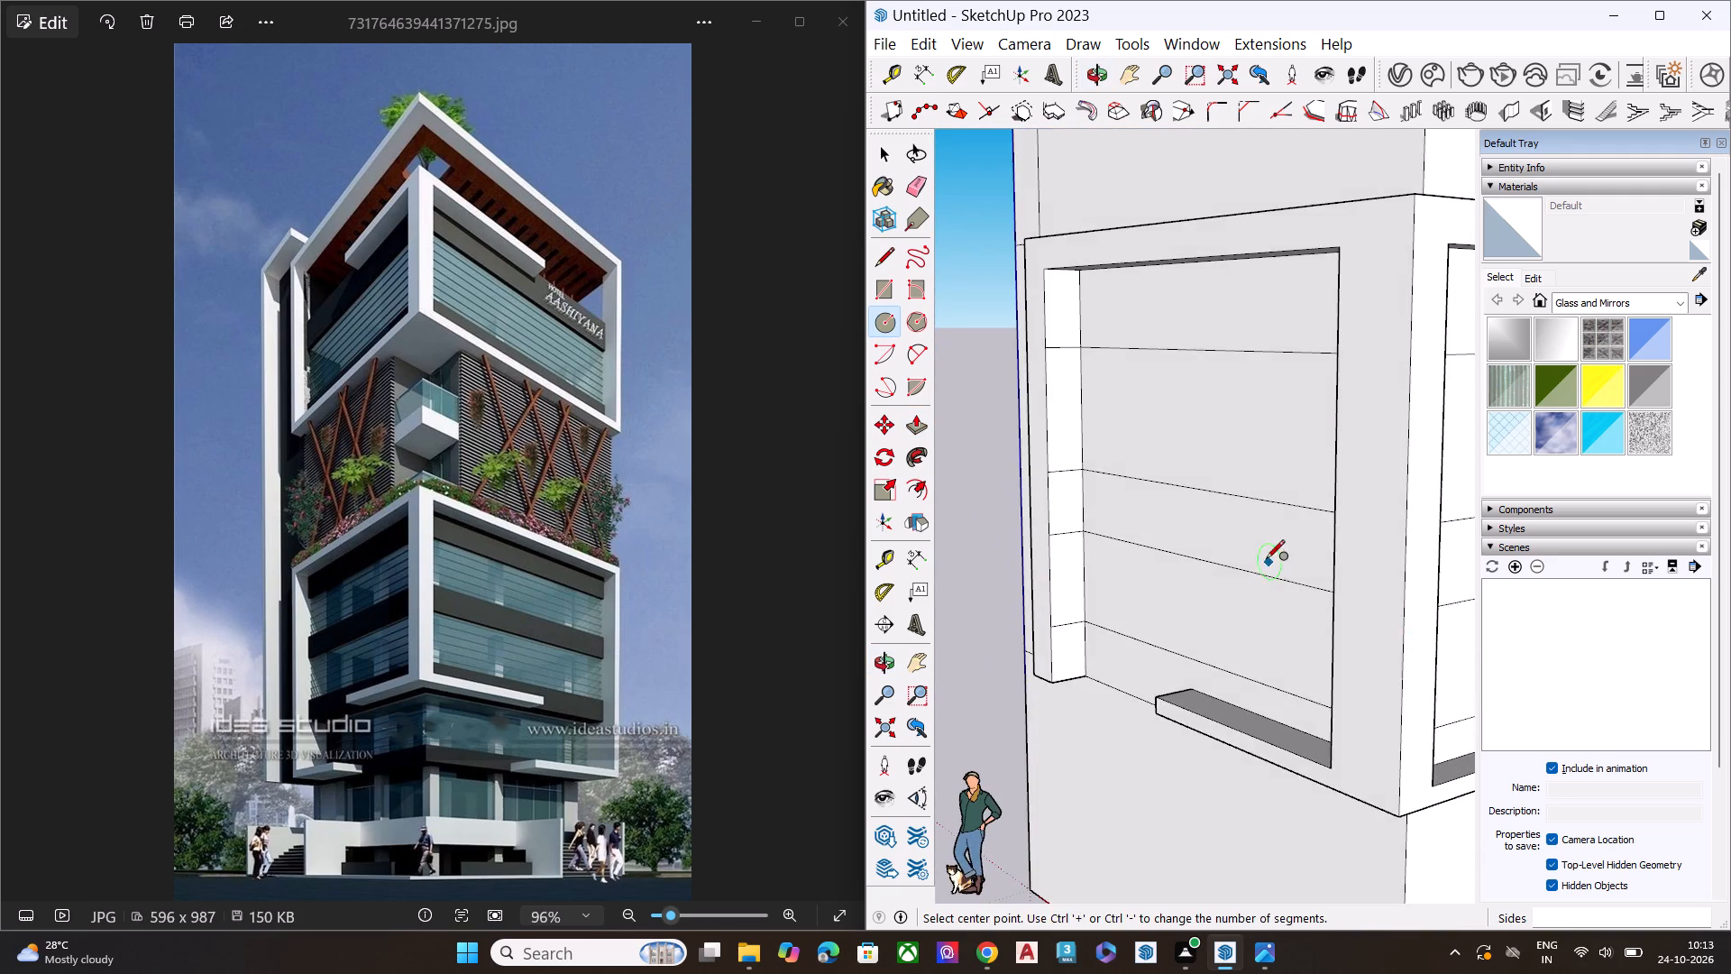
pyautogui.scroll(-5, 1224, 580)
pyautogui.moveTo(1195, 612); pyautogui.dragTo(1535, 566, button='middle')
pyautogui.scroll(-1, 1178, 519)
pyautogui.scroll(2, 1175, 519)
pyautogui.scroll(-4, 1166, 522)
pyautogui.moveTo(1181, 574); pyautogui.dragTo(1590, 539, button='middle')
pyautogui.press('space')
pyautogui.scroll(3, 1406, 471)
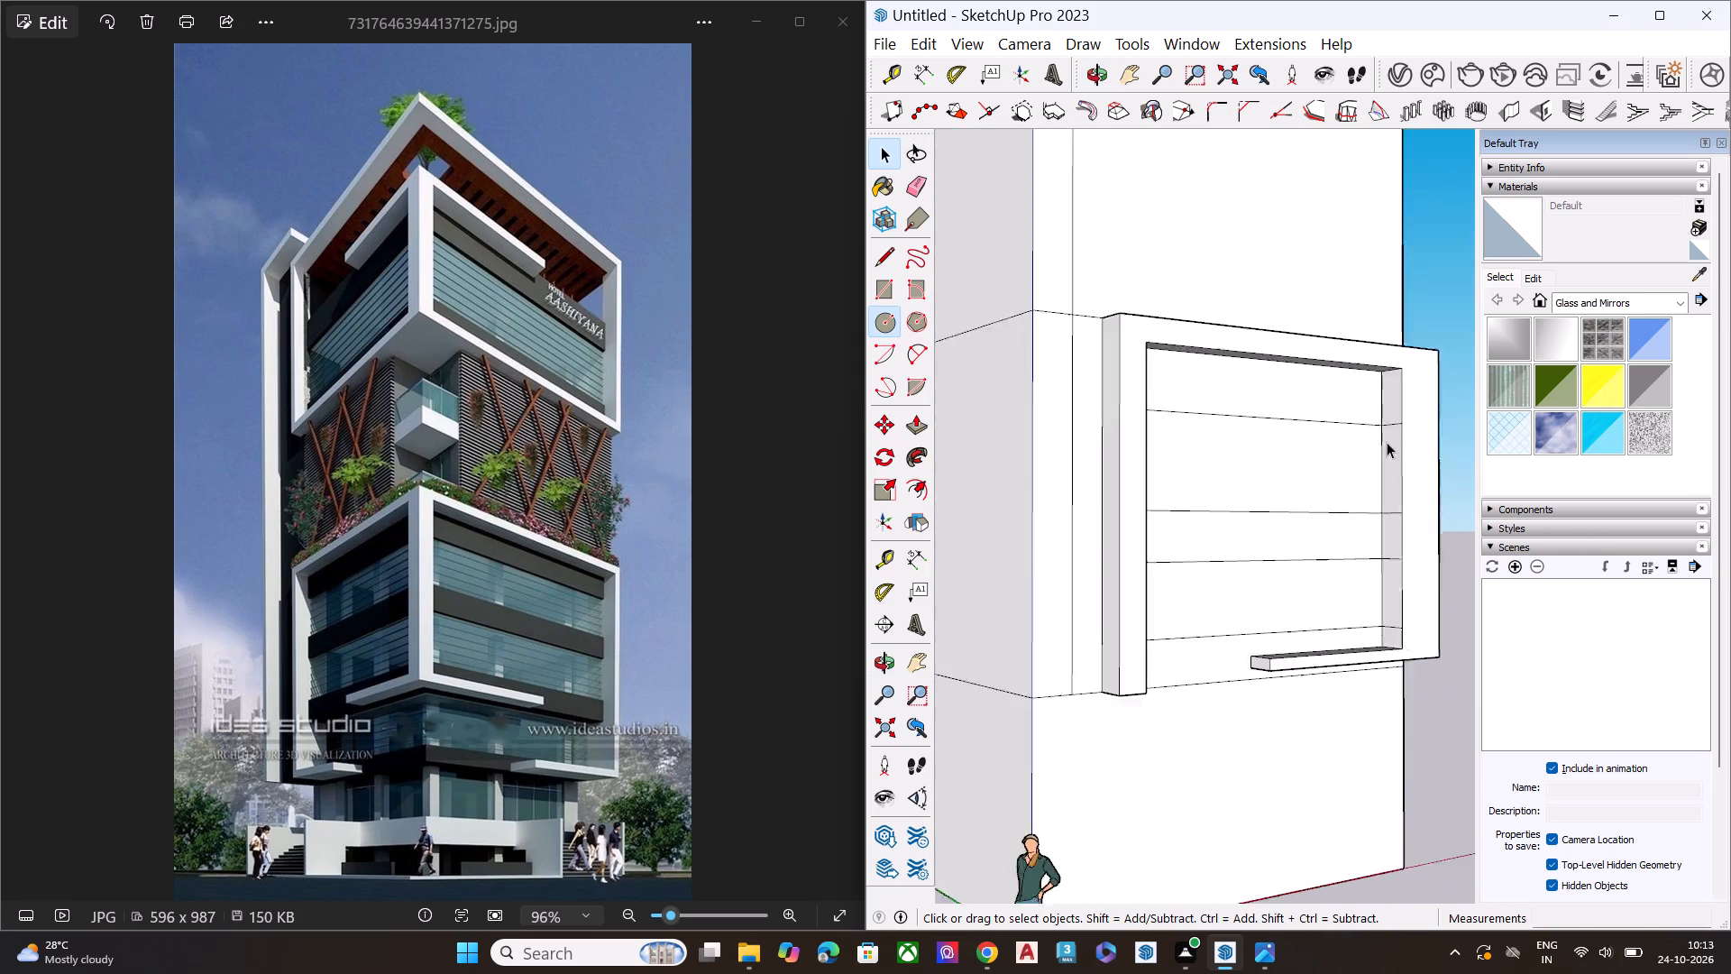
pyautogui.scroll(3, 1387, 442)
pyautogui.scroll(-1, 1385, 436)
pyautogui.scroll(4, 1386, 436)
pyautogui.press('e')
pyautogui.click(1408, 406)
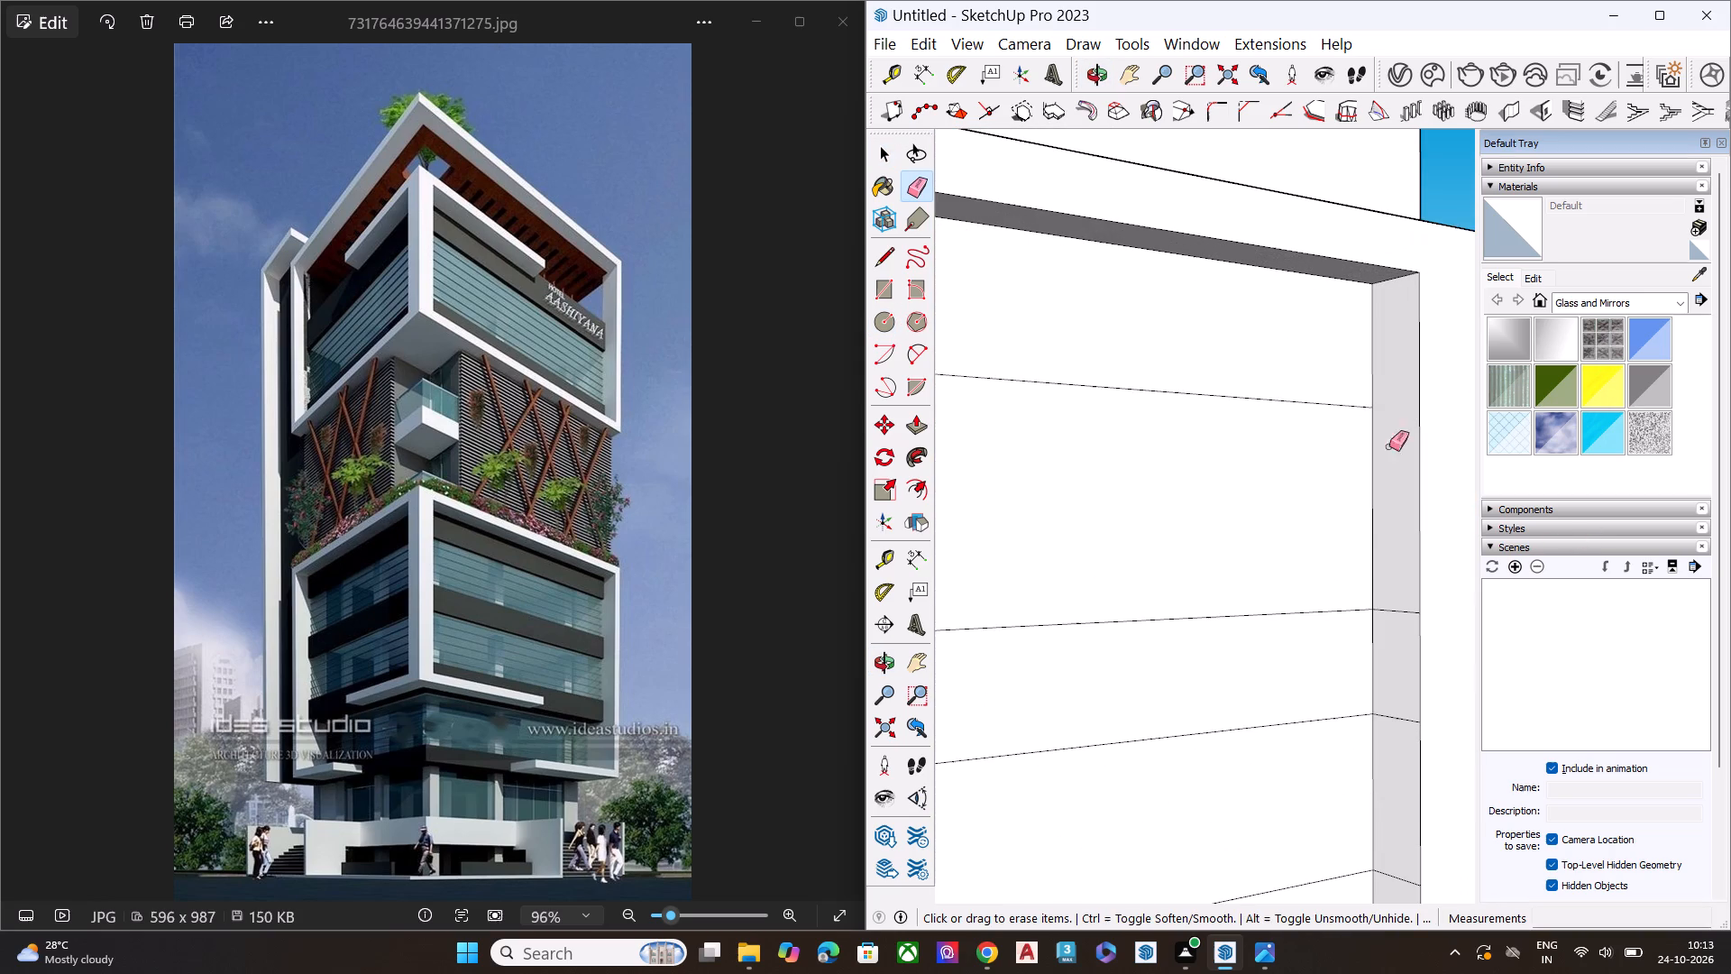
pyautogui.click(1392, 610)
pyautogui.click(1391, 719)
pyautogui.scroll(-3, 1347, 451)
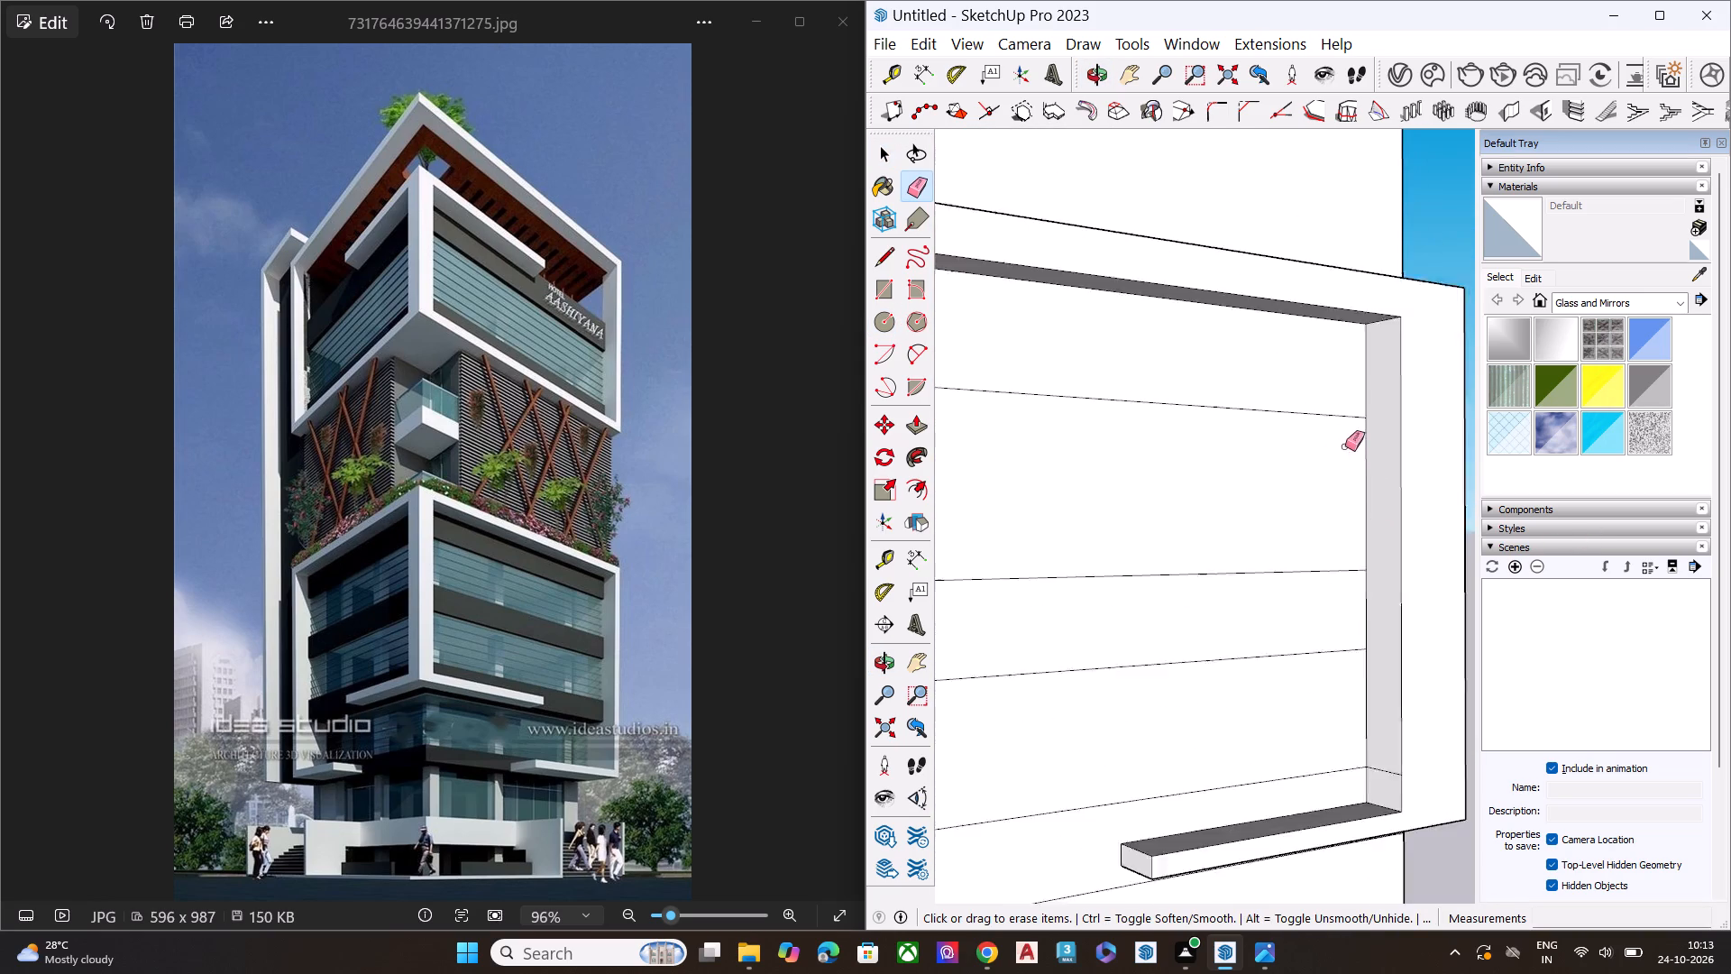
pyautogui.scroll(-5, 1345, 446)
pyautogui.scroll(7, 1330, 680)
pyautogui.click(1404, 685)
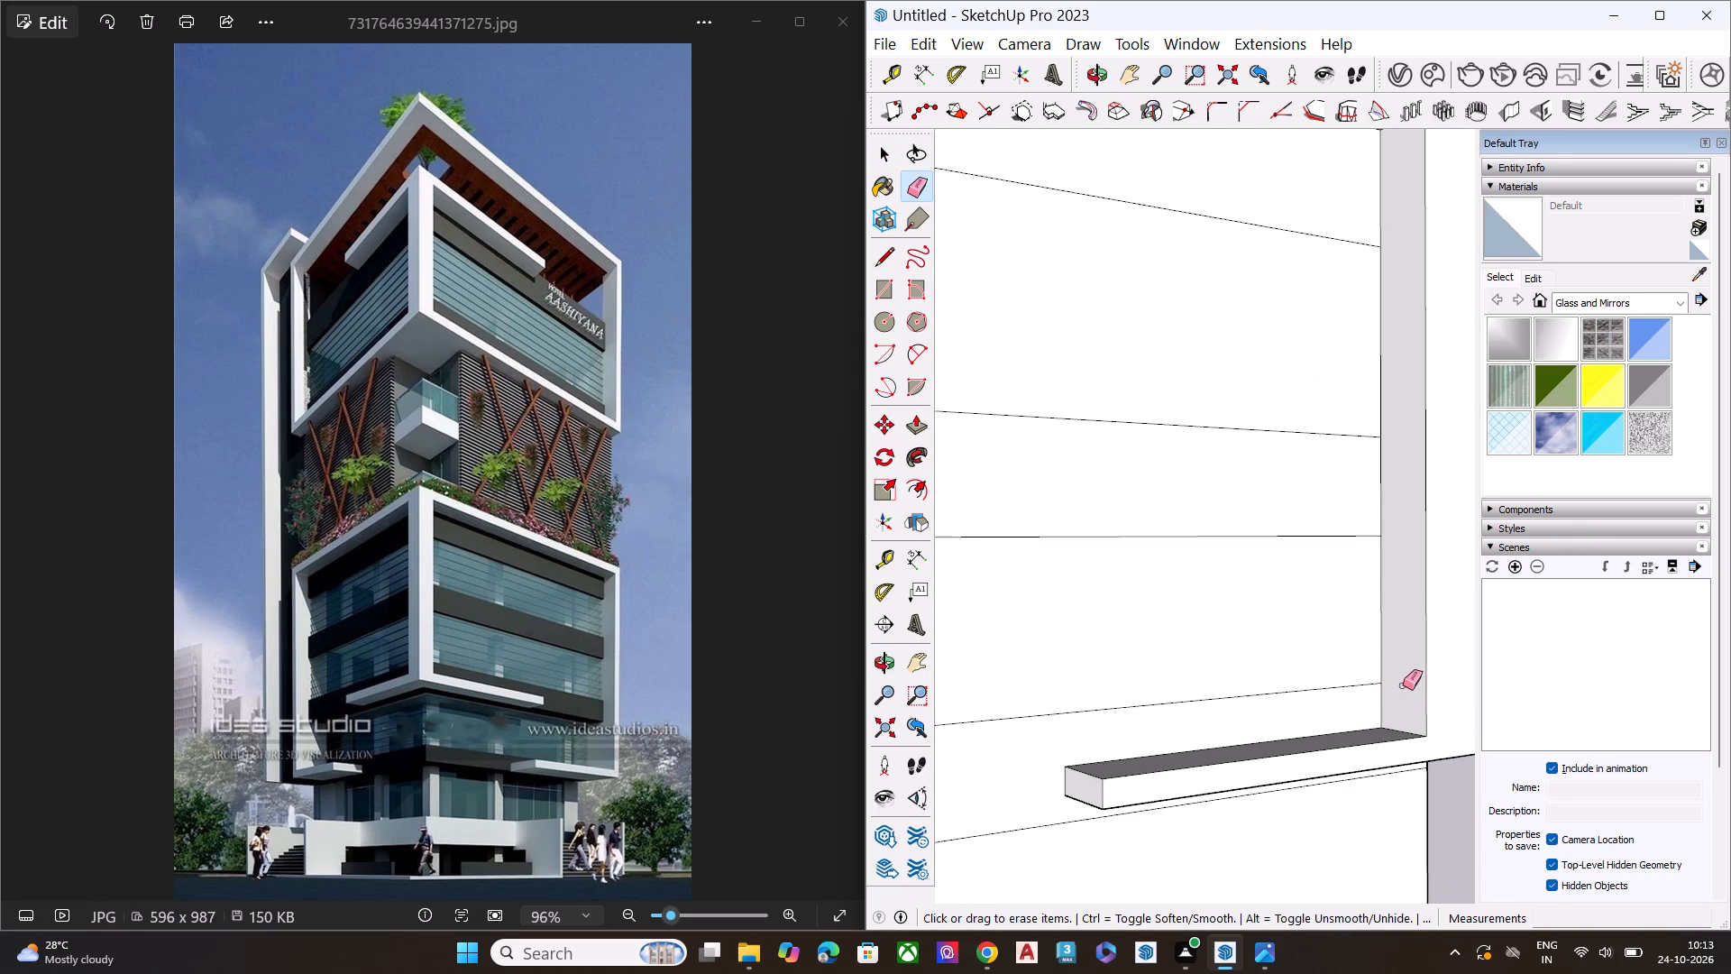
# Push/Pull the red-axis wall's corner-leg inner side face about 1' 6 11/16" into the leg to thin it.
pyautogui.scroll(-9, 1082, 602)
pyautogui.moveTo(1246, 591); pyautogui.dragTo(917, 639, button='middle')
pyautogui.moveTo(1168, 595); pyautogui.dragTo(1176, 699, button='middle')
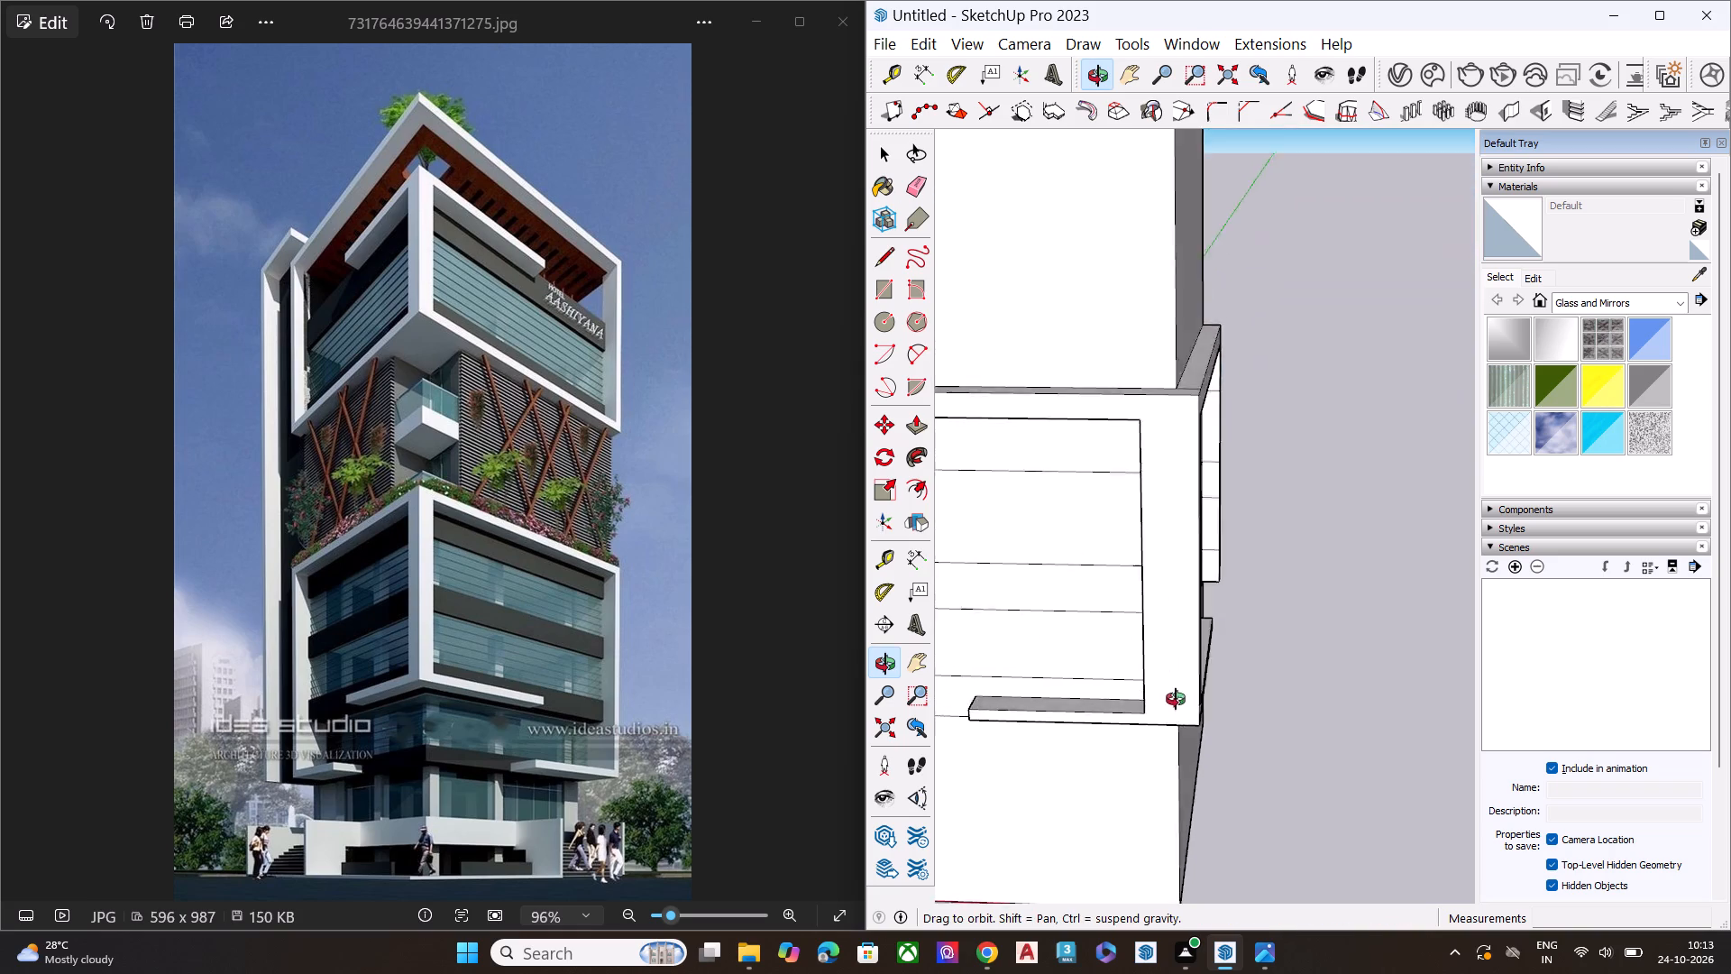
pyautogui.moveTo(1176, 699); pyautogui.dragTo(1451, 602, button='middle')
pyautogui.scroll(7, 1146, 371)
pyautogui.press('space')
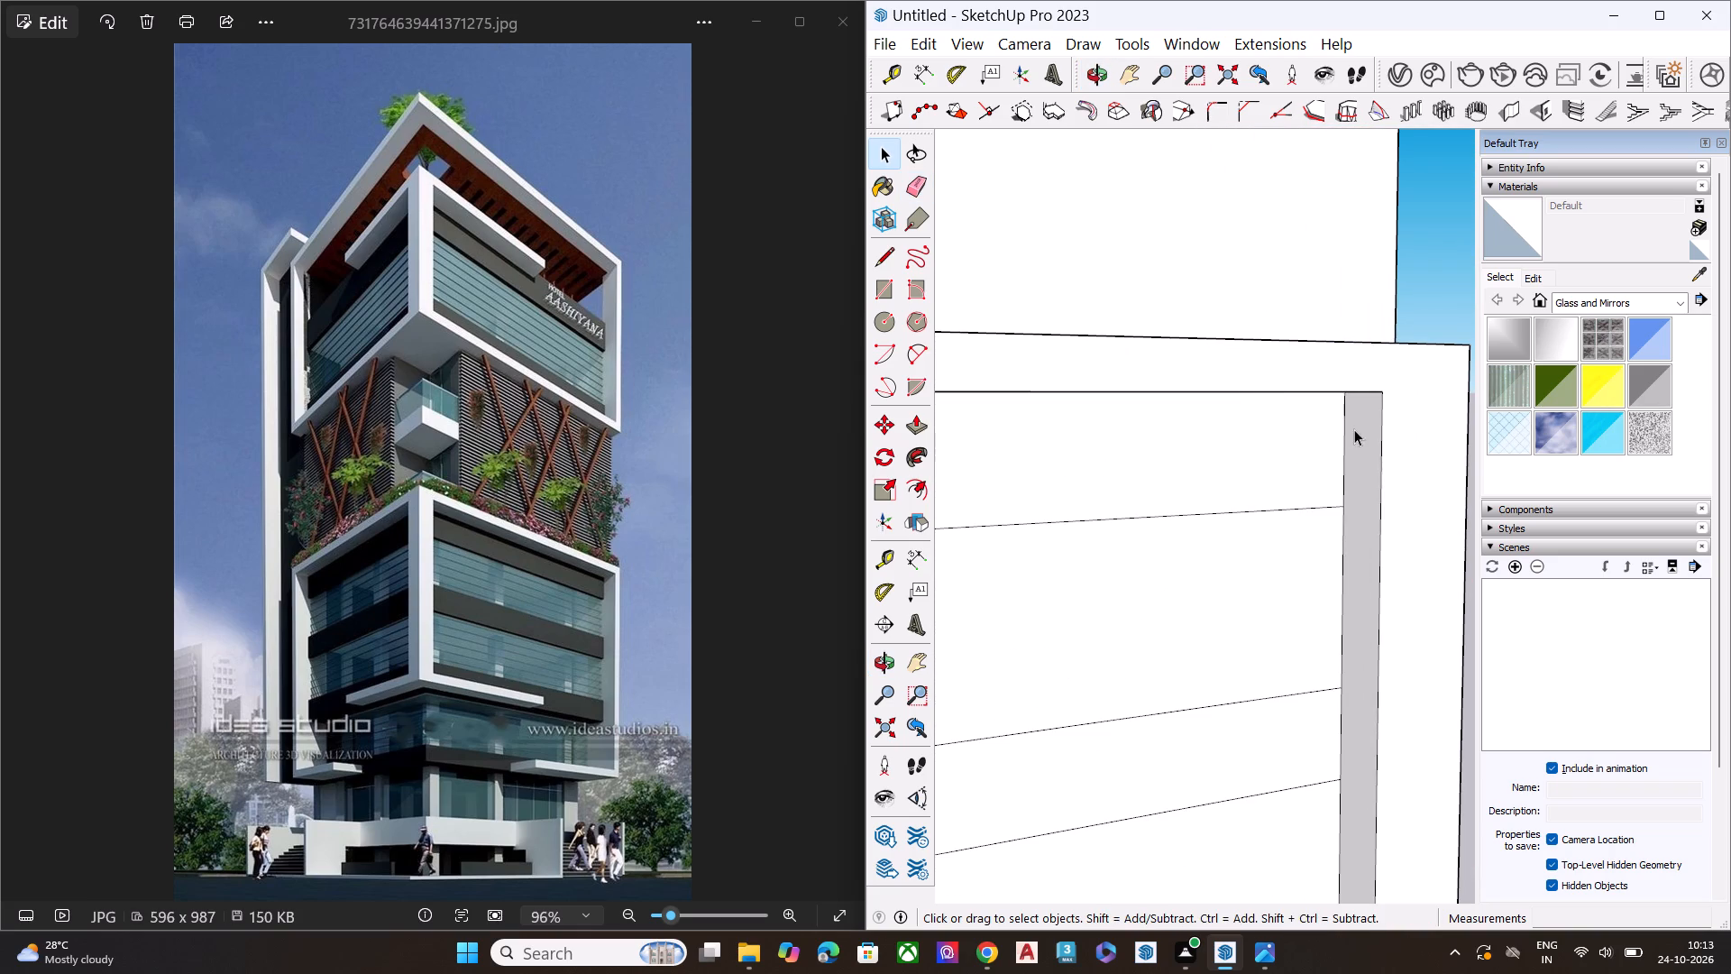
pyautogui.click(1355, 431)
pyautogui.press('p')
pyautogui.click(1358, 462)
pyautogui.moveTo(1378, 455); pyautogui.dragTo(1366, 464, button='middle')
pyautogui.scroll(1, 1372, 460)
pyautogui.moveTo(1366, 464); pyautogui.dragTo(939, 620, button='middle')
pyautogui.scroll(-1, 1023, 562)
pyautogui.scroll(1, 1023, 562)
pyautogui.scroll(-8, 1024, 562)
pyautogui.scroll(2, 1038, 540)
pyautogui.scroll(-3, 1038, 545)
pyautogui.moveTo(1045, 547); pyautogui.dragTo(1094, 521, button='middle')
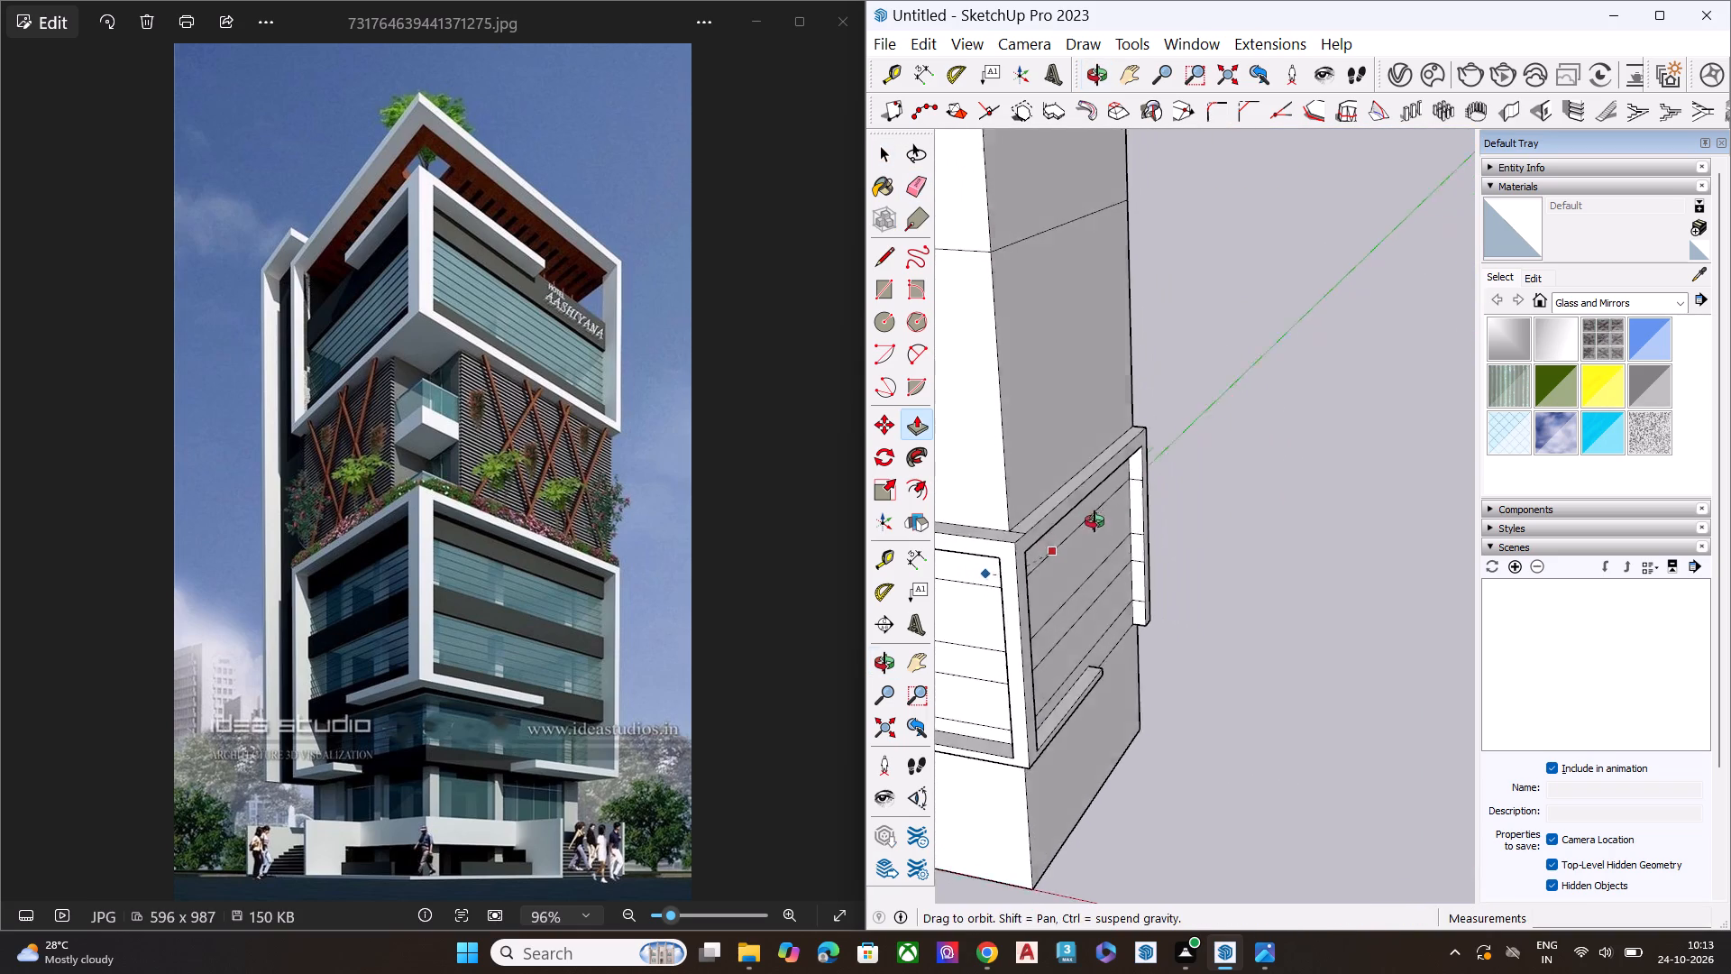
pyautogui.moveTo(1094, 521); pyautogui.dragTo(1135, 511, button='middle')
pyautogui.scroll(2, 1076, 551)
pyautogui.scroll(-1, 1054, 561)
pyautogui.scroll(2, 1052, 560)
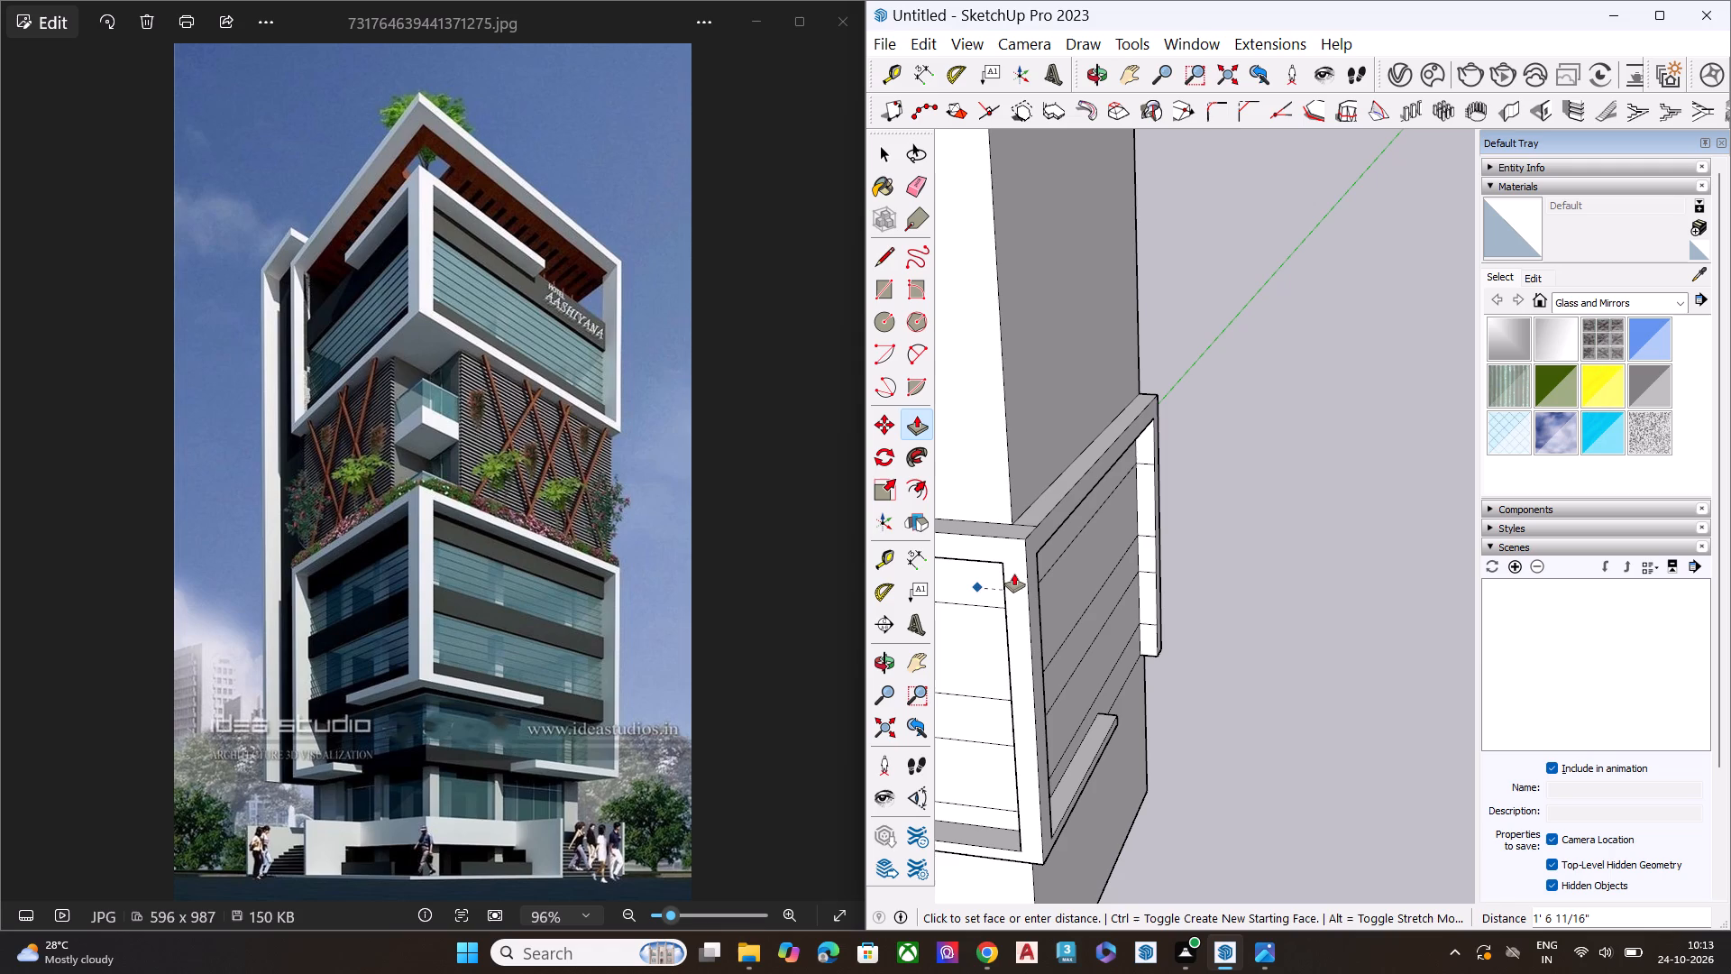
pyautogui.click(1014, 574)
pyautogui.press('space')
pyautogui.click(1300, 519)
# Push/Pull the red-axis wall's corner-leg inner side face back about 7/8" to close the sliver gap at the tower's corner.
pyautogui.moveTo(1132, 491); pyautogui.dragTo(1333, 272, button='middle')
pyautogui.scroll(-3, 1300, 346)
pyautogui.scroll(2, 1298, 354)
pyautogui.scroll(-5, 1298, 355)
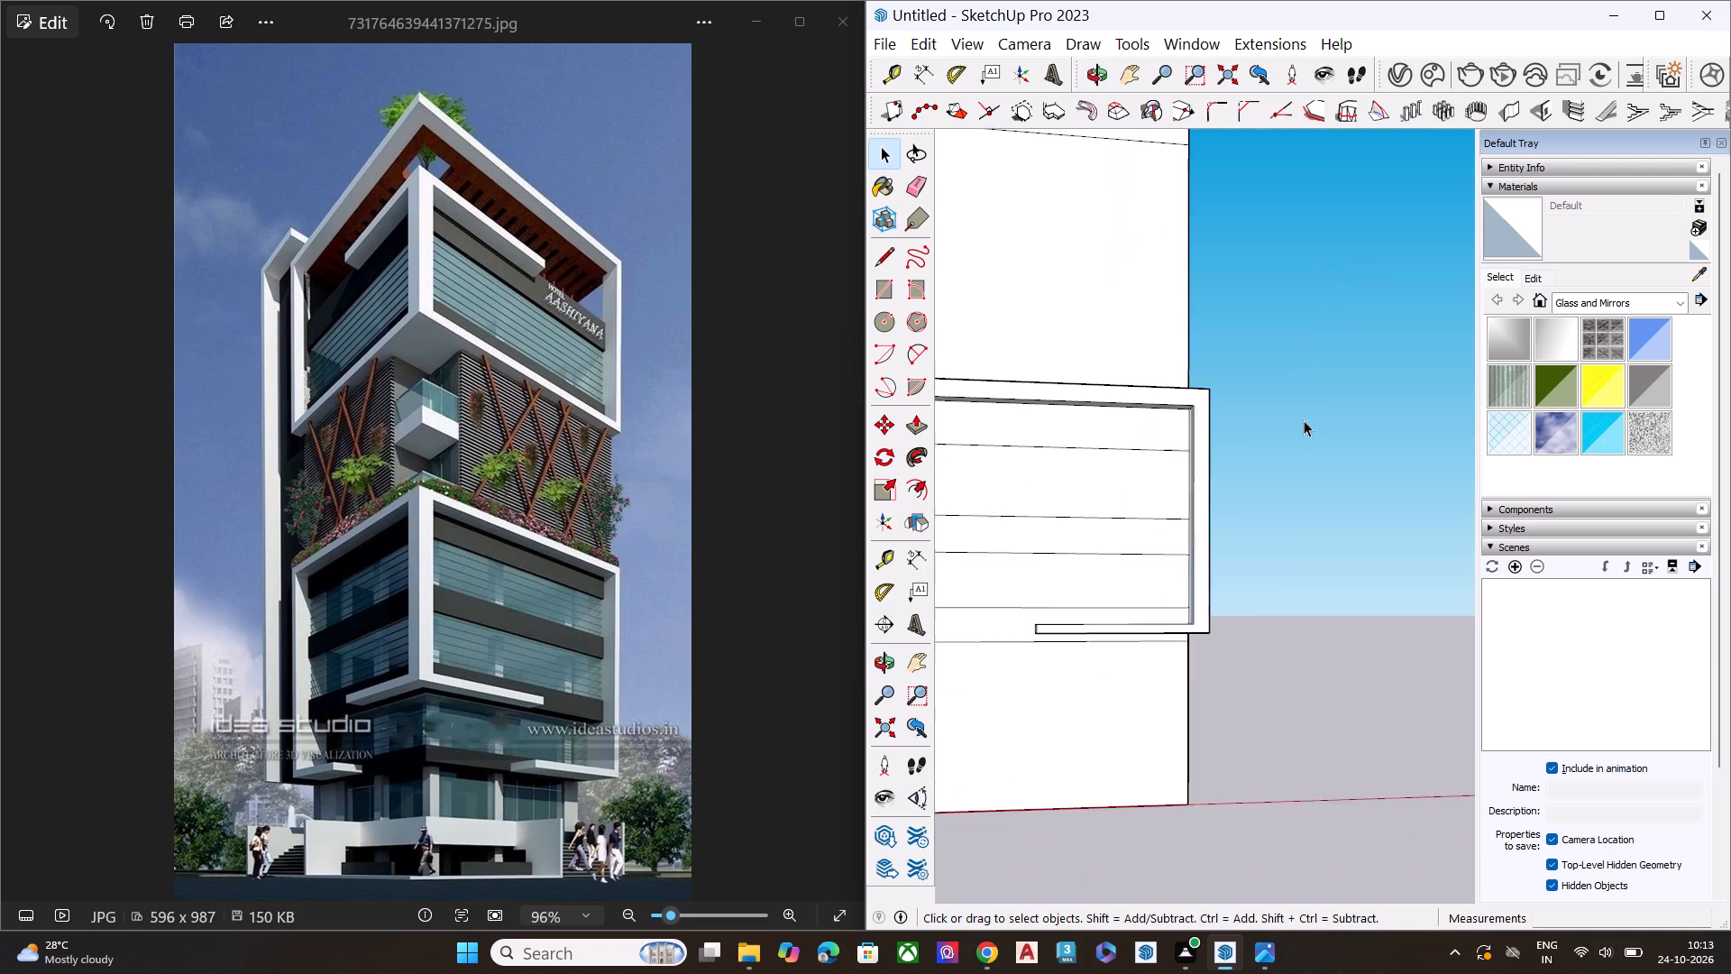
pyautogui.moveTo(1279, 445); pyautogui.dragTo(1432, 380, button='middle')
pyautogui.scroll(6, 1258, 425)
pyautogui.moveTo(1226, 482); pyautogui.dragTo(1427, 523, button='middle')
pyautogui.scroll(1, 1271, 539)
pyautogui.scroll(-1, 1257, 534)
pyautogui.scroll(5, 1256, 533)
pyautogui.moveTo(1266, 440); pyautogui.dragTo(1105, 480, button='middle')
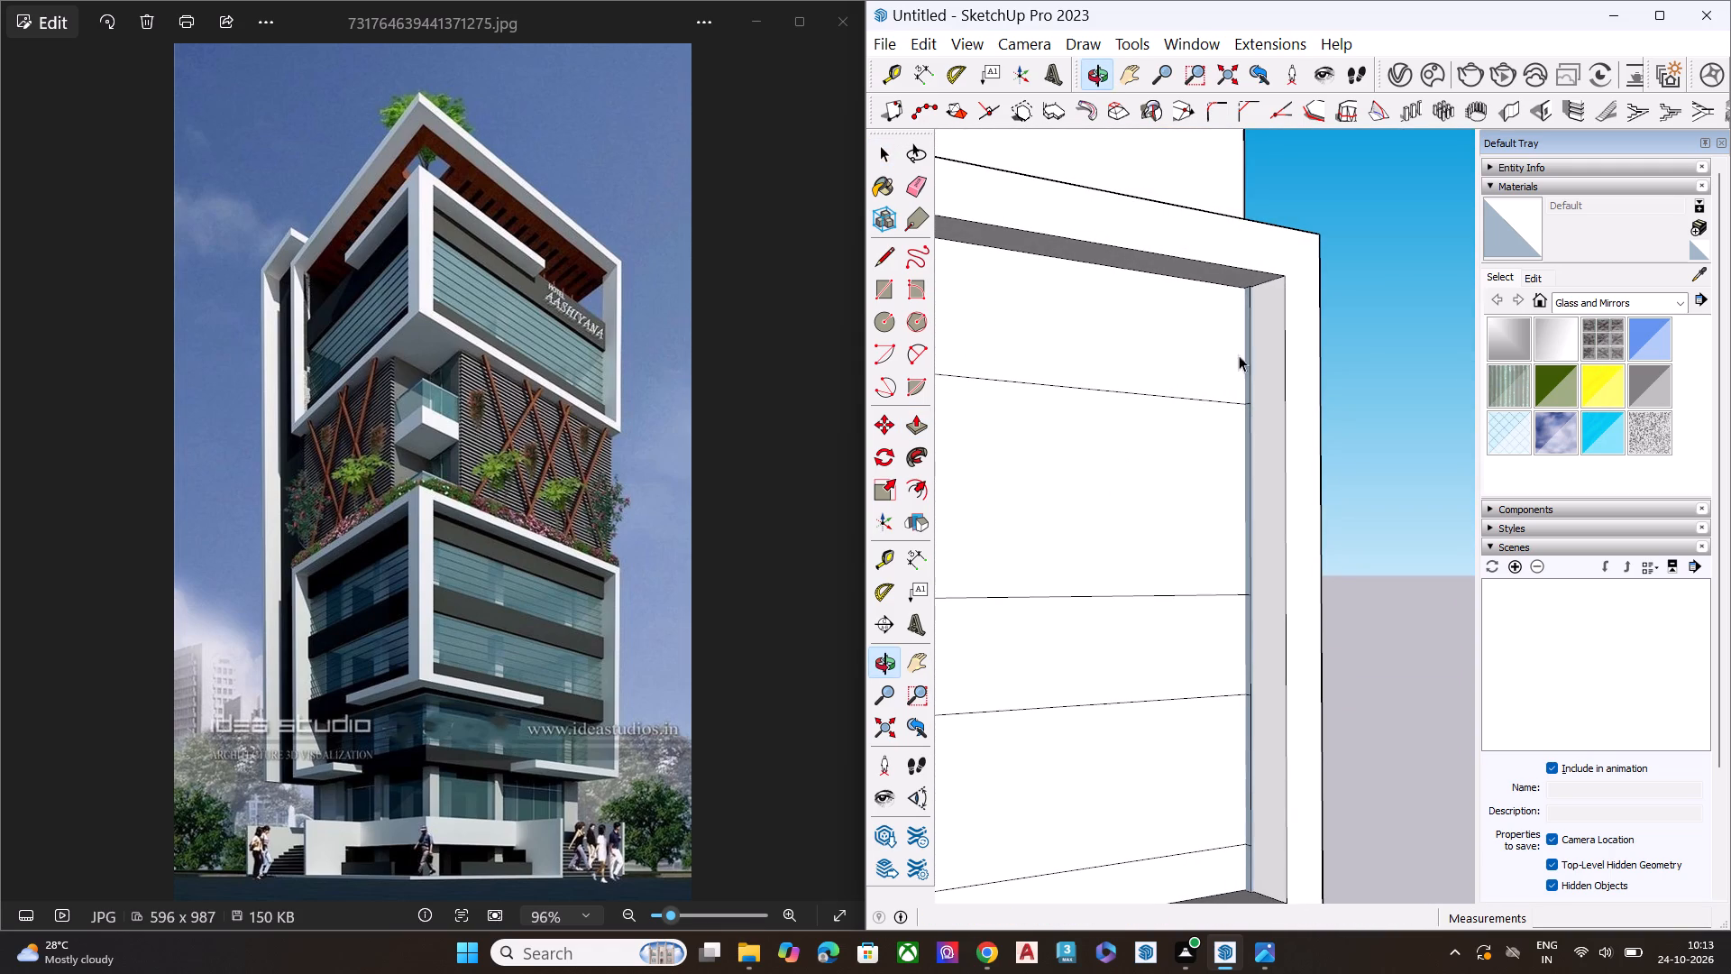
pyautogui.click(1268, 326)
pyautogui.press('p')
pyautogui.click(1268, 326)
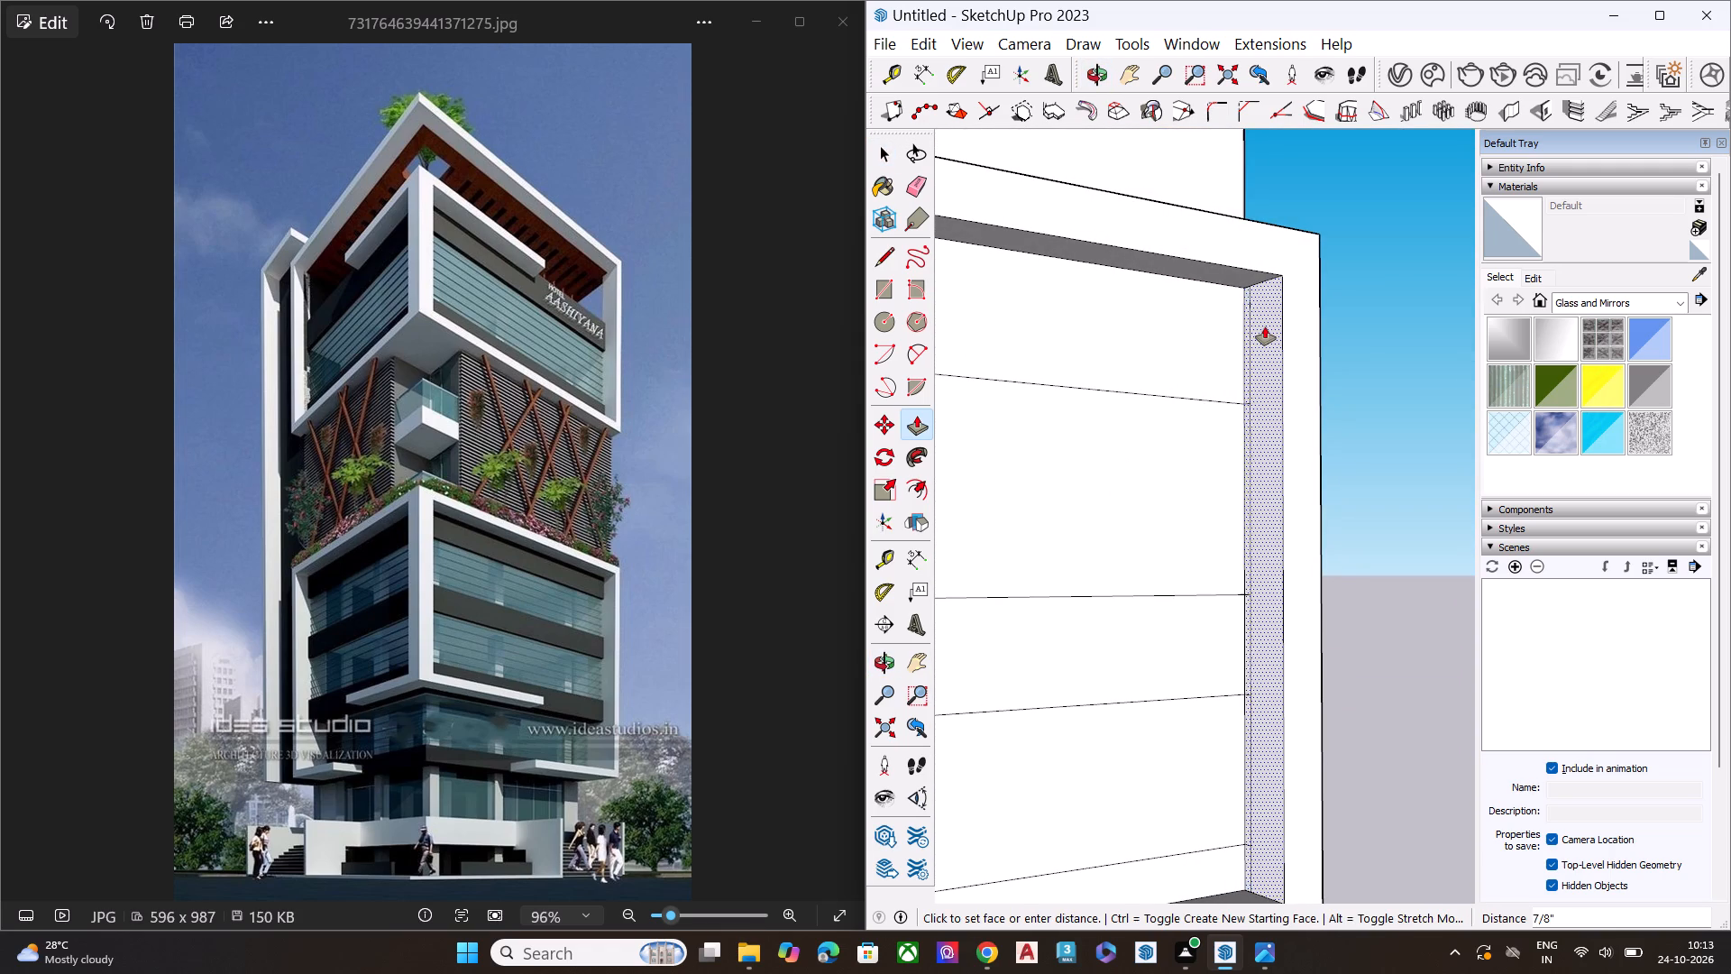
pyautogui.click(1263, 328)
pyautogui.press('space')
pyautogui.click(1361, 345)
# Examine the extruded frames and ledge strips on both walls around the tower's corner.
pyautogui.moveTo(1339, 324); pyautogui.dragTo(1147, 407, button='middle')
pyautogui.scroll(-9, 1192, 298)
pyautogui.moveTo(1287, 446); pyautogui.dragTo(930, 506, button='middle')
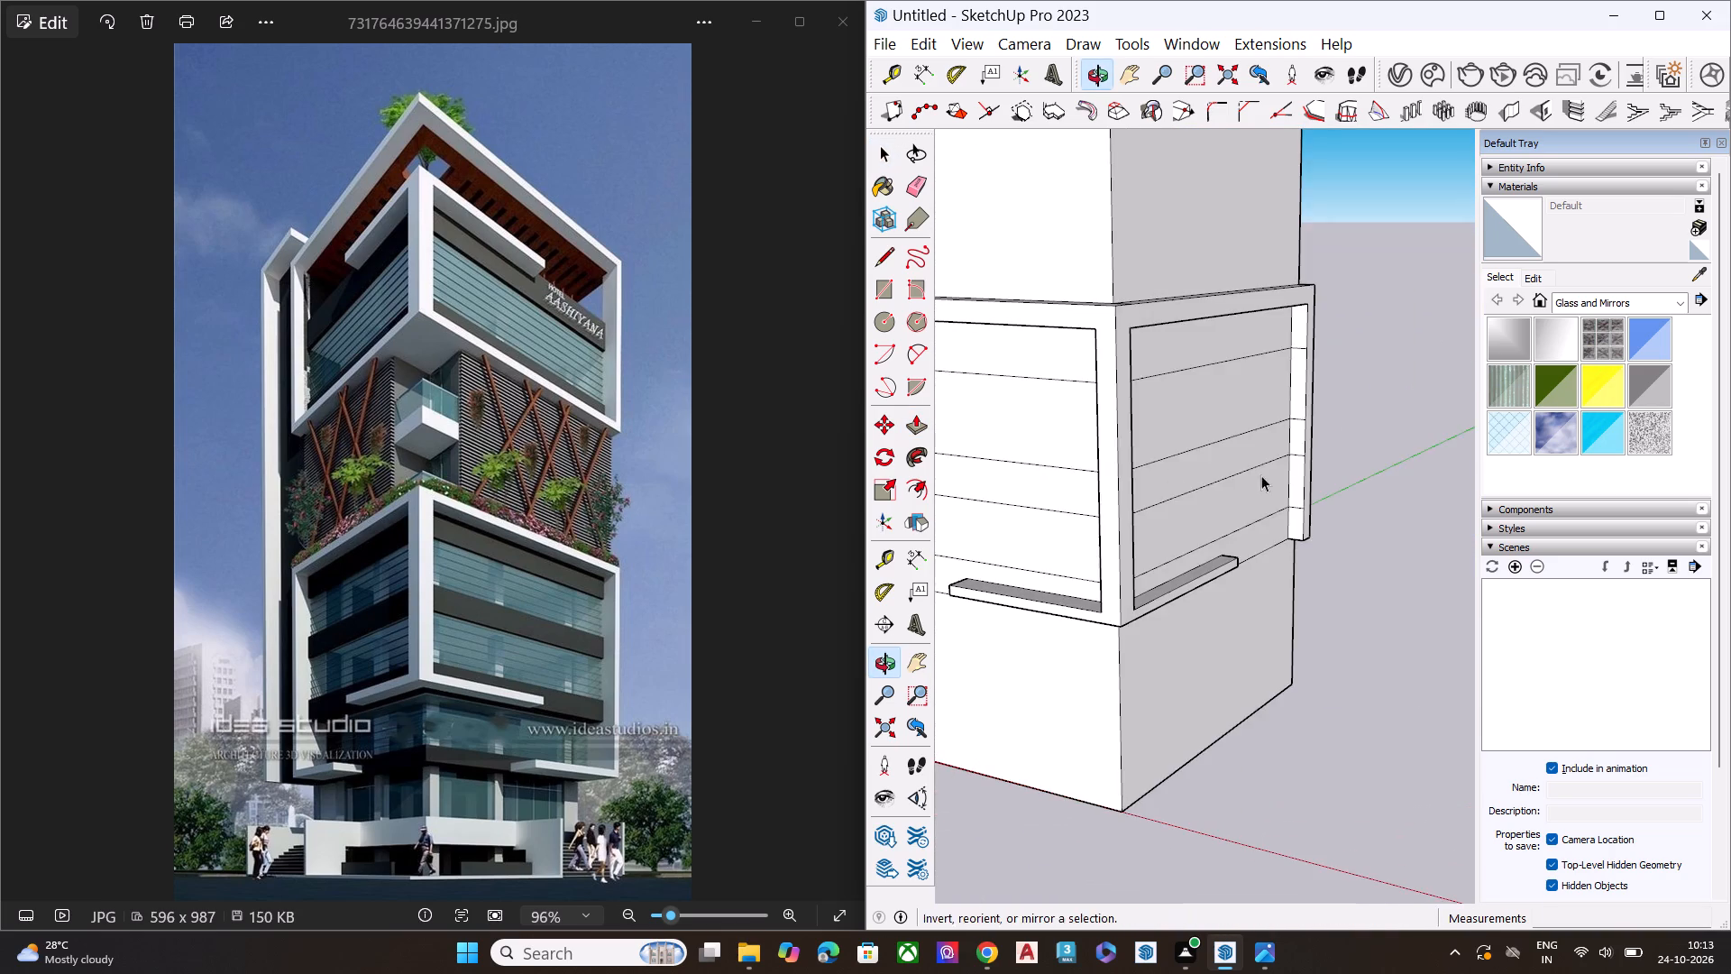
pyautogui.moveTo(1261, 475); pyautogui.dragTo(1154, 420, button='middle')
pyautogui.scroll(2, 1292, 319)
pyautogui.scroll(-1, 1311, 320)
pyautogui.scroll(2, 1312, 321)
pyautogui.scroll(-1, 1312, 321)
pyautogui.scroll(3, 1312, 321)
pyautogui.moveTo(1349, 382); pyautogui.dragTo(1223, 309, button='middle')
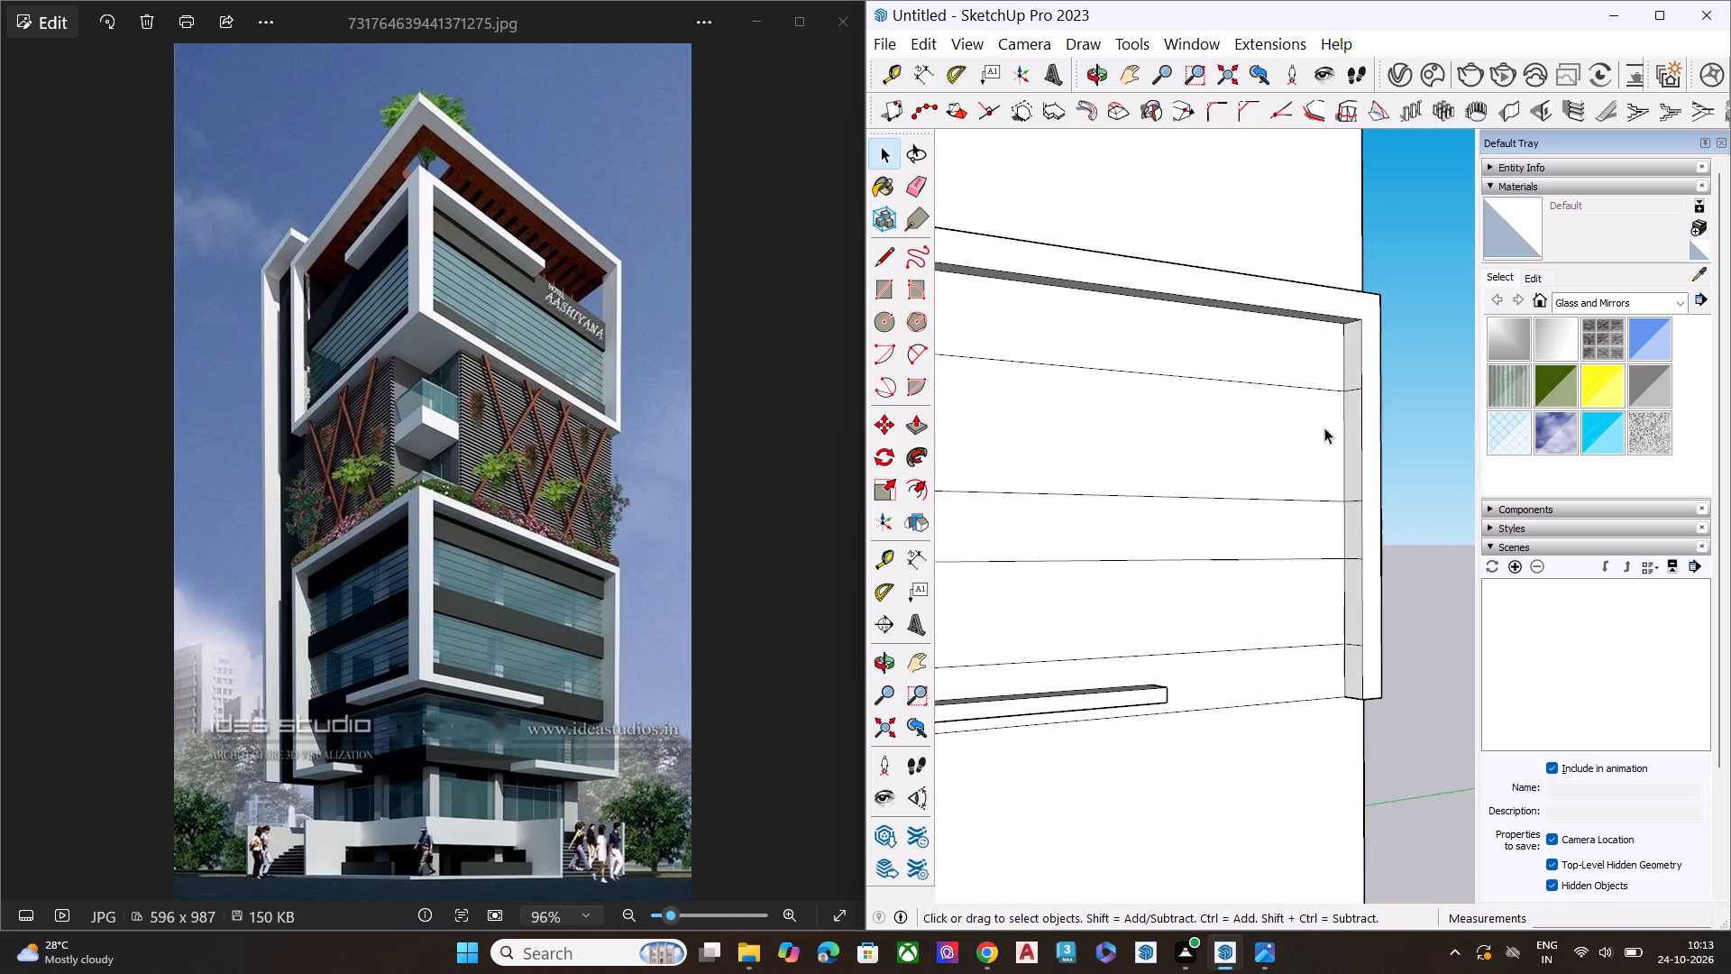
pyautogui.scroll(-1, 1360, 393)
pyautogui.scroll(2, 1360, 393)
pyautogui.scroll(-3, 1360, 393)
pyautogui.scroll(-2, 1314, 487)
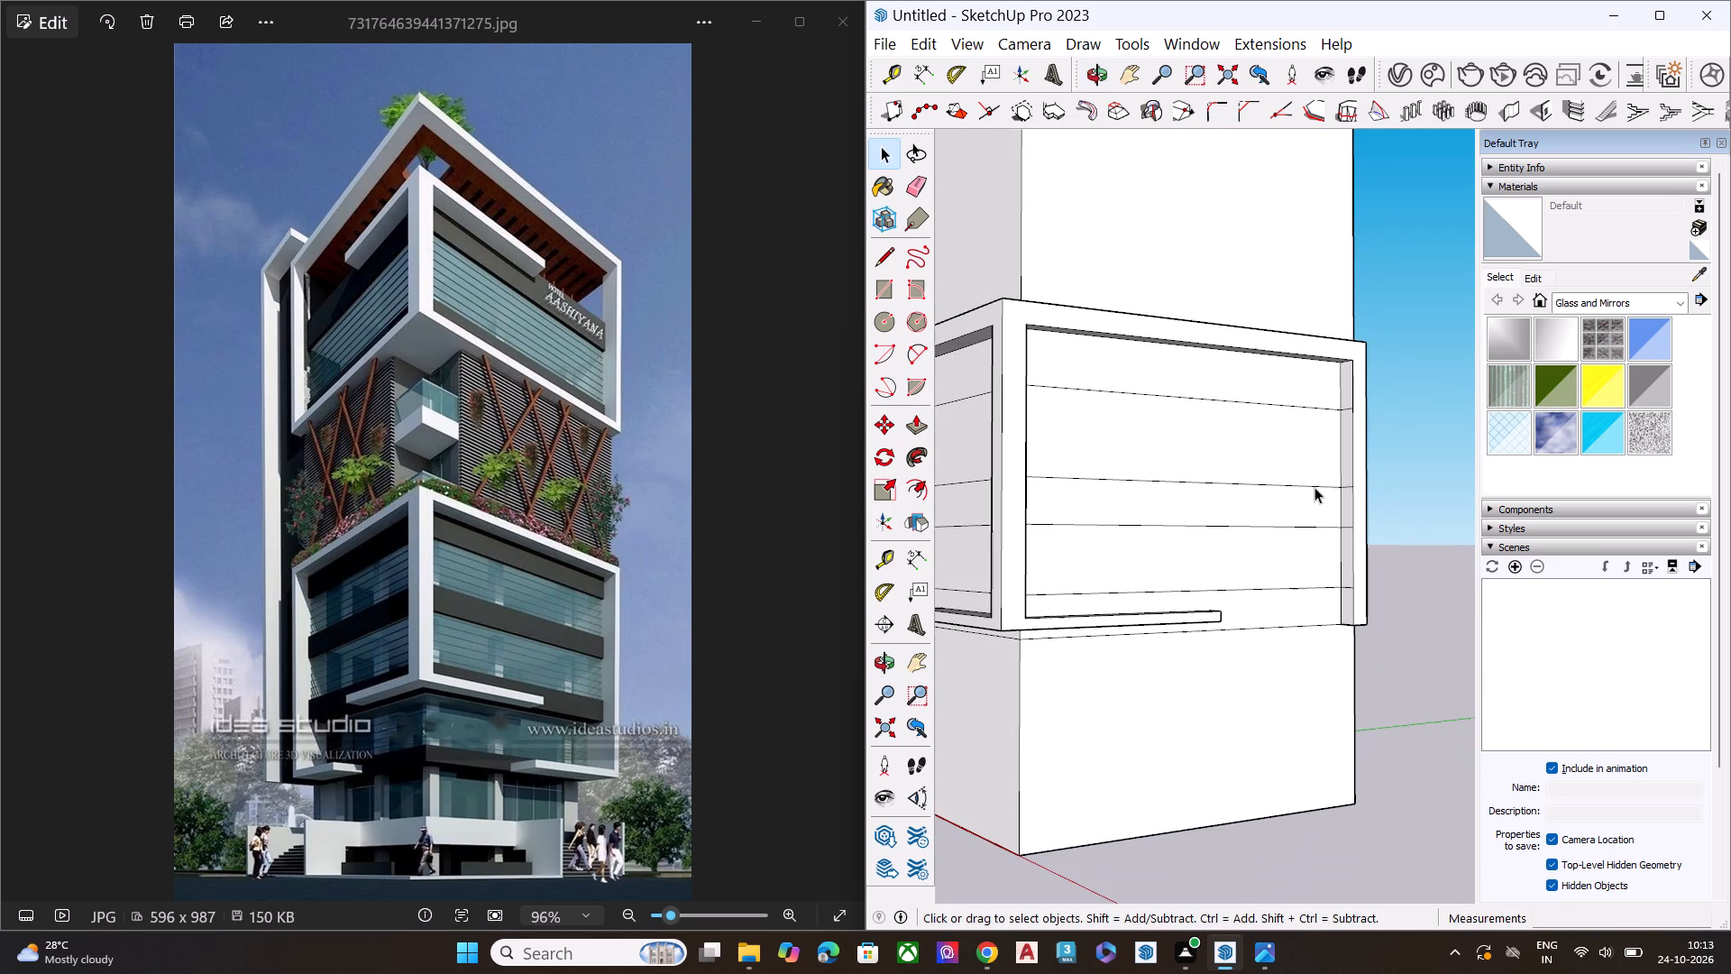
pyautogui.moveTo(1101, 591); pyautogui.dragTo(1342, 619, button='middle')
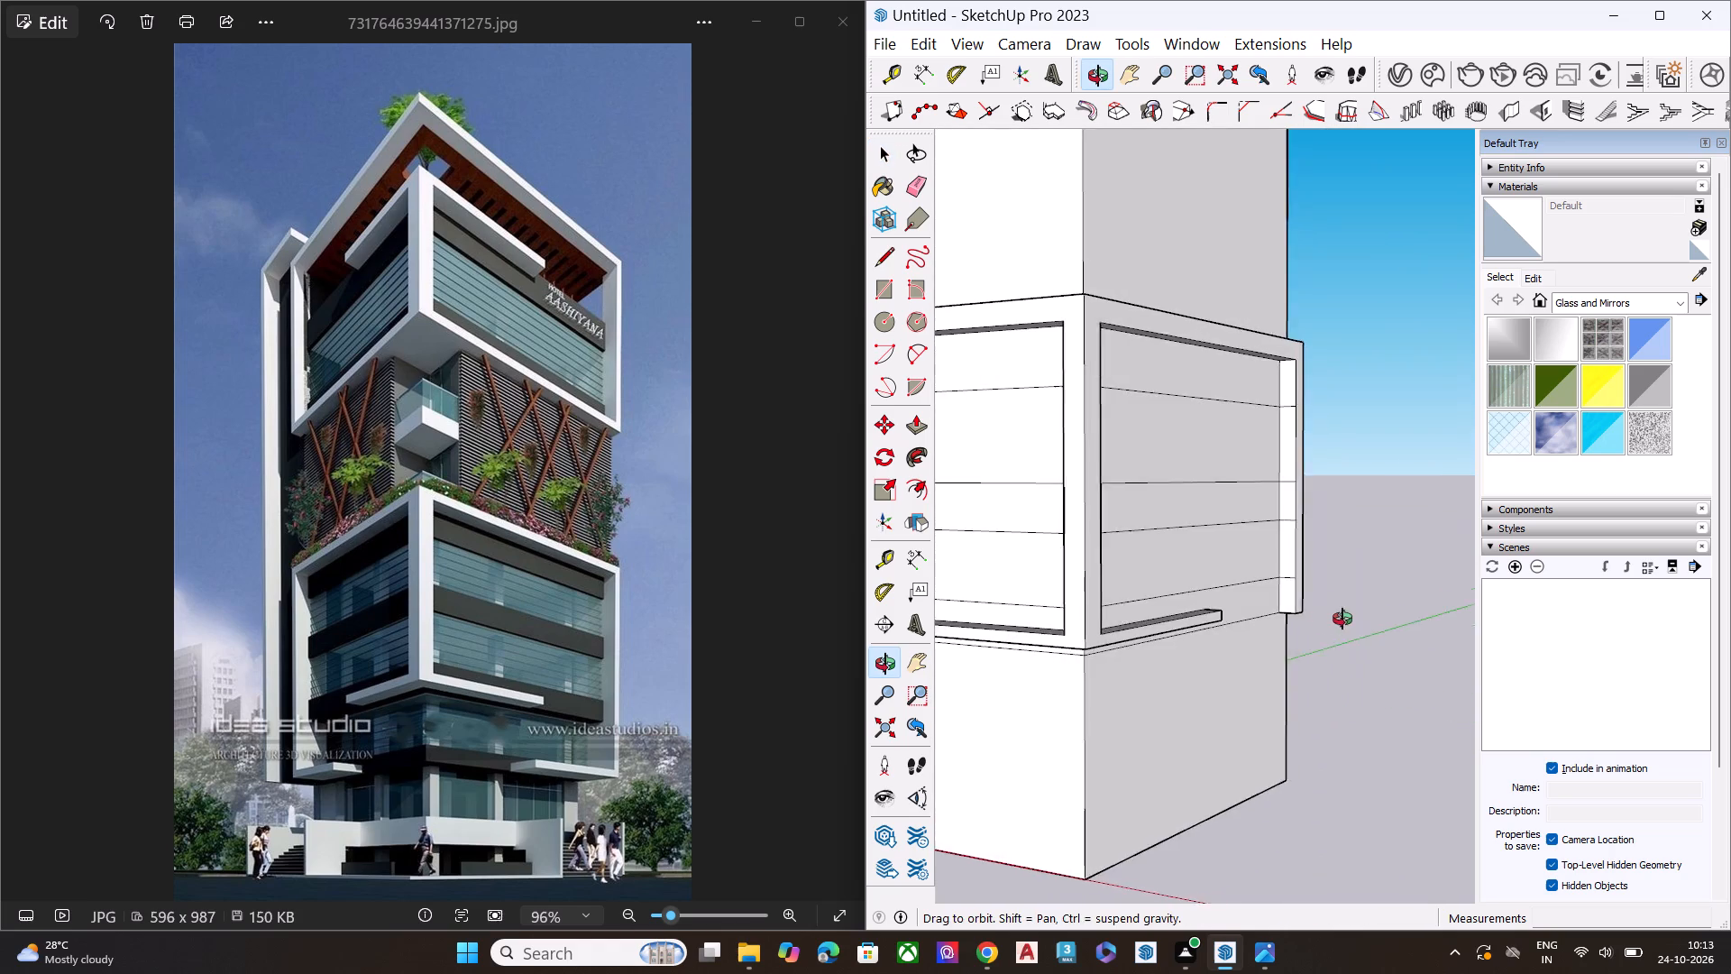
pyautogui.moveTo(1342, 619); pyautogui.dragTo(1415, 619, button='middle')
pyautogui.scroll(-2, 1266, 473)
pyautogui.scroll(1, 1275, 476)
pyautogui.scroll(-4, 1280, 478)
pyautogui.scroll(4, 1035, 479)
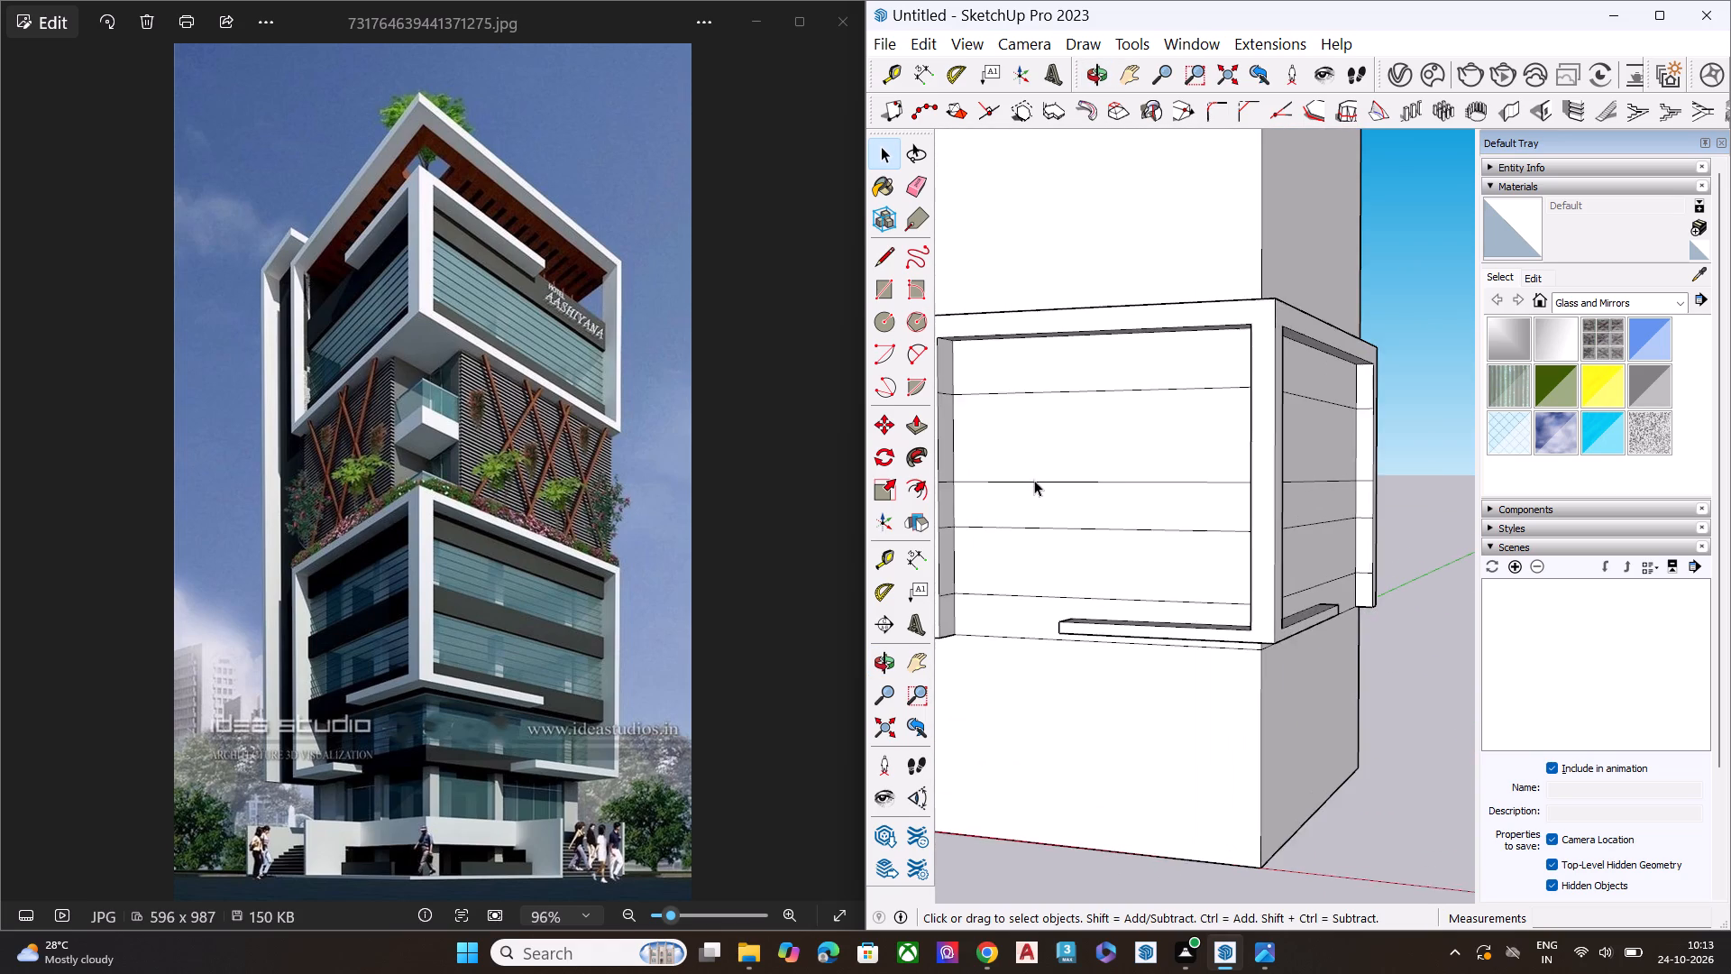
pyautogui.scroll(-3, 1140, 492)
pyautogui.scroll(2, 1099, 510)
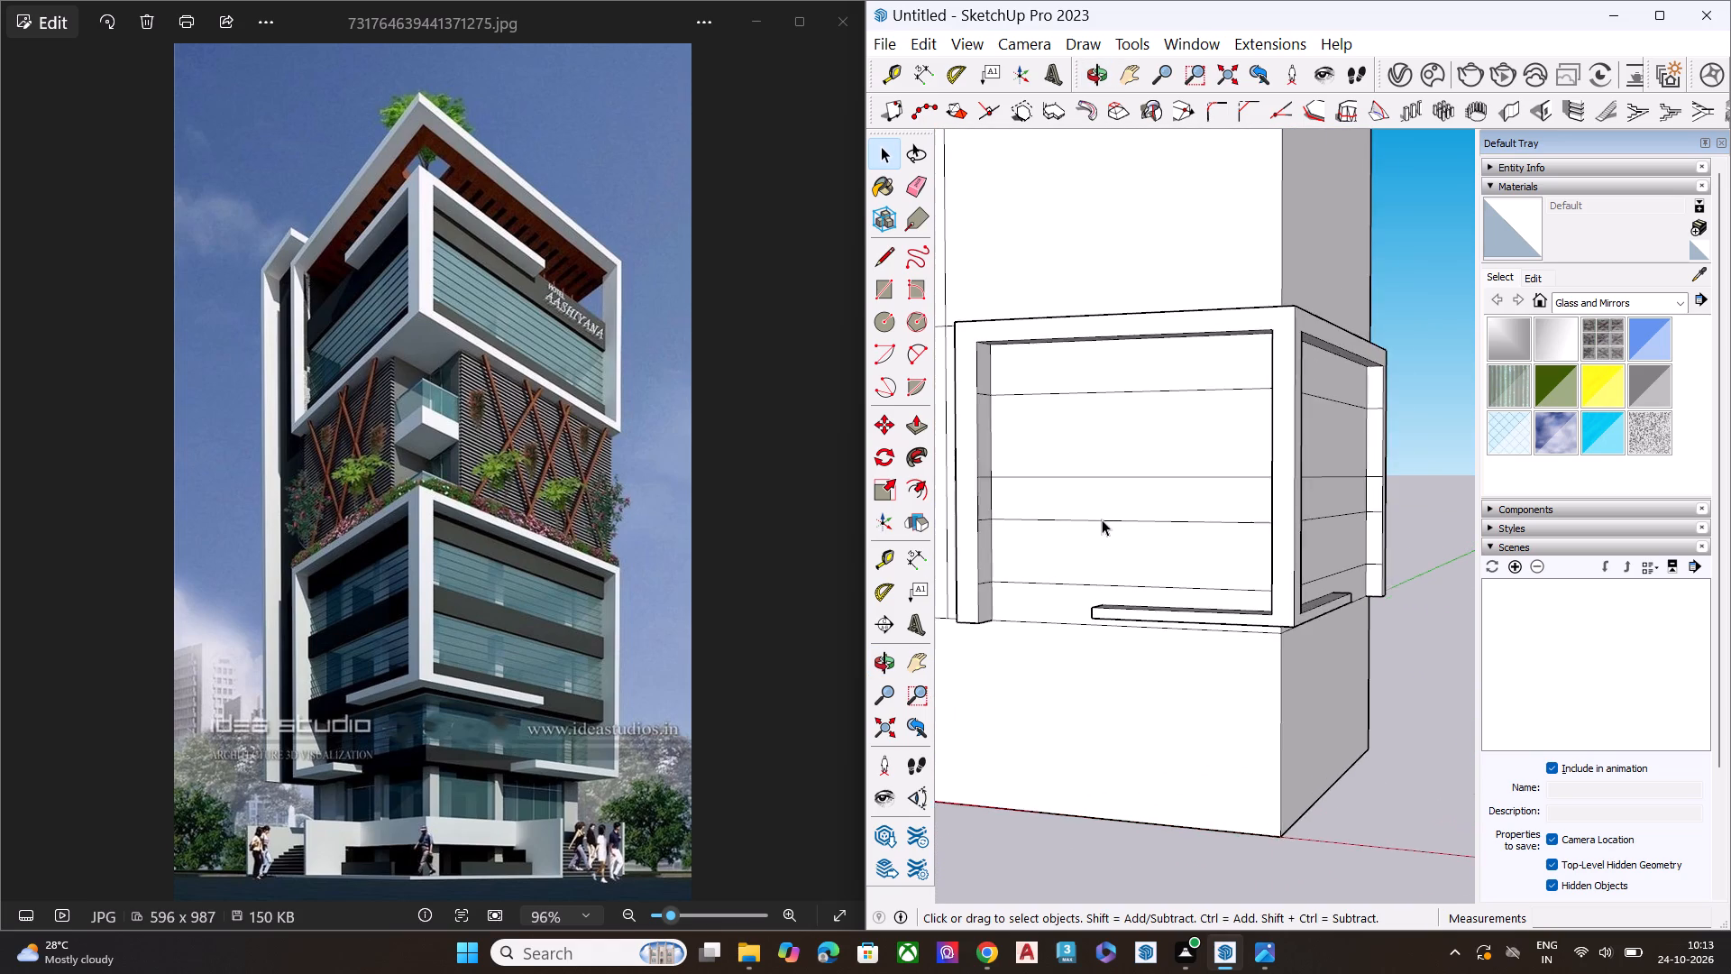
pyautogui.scroll(2, 1102, 519)
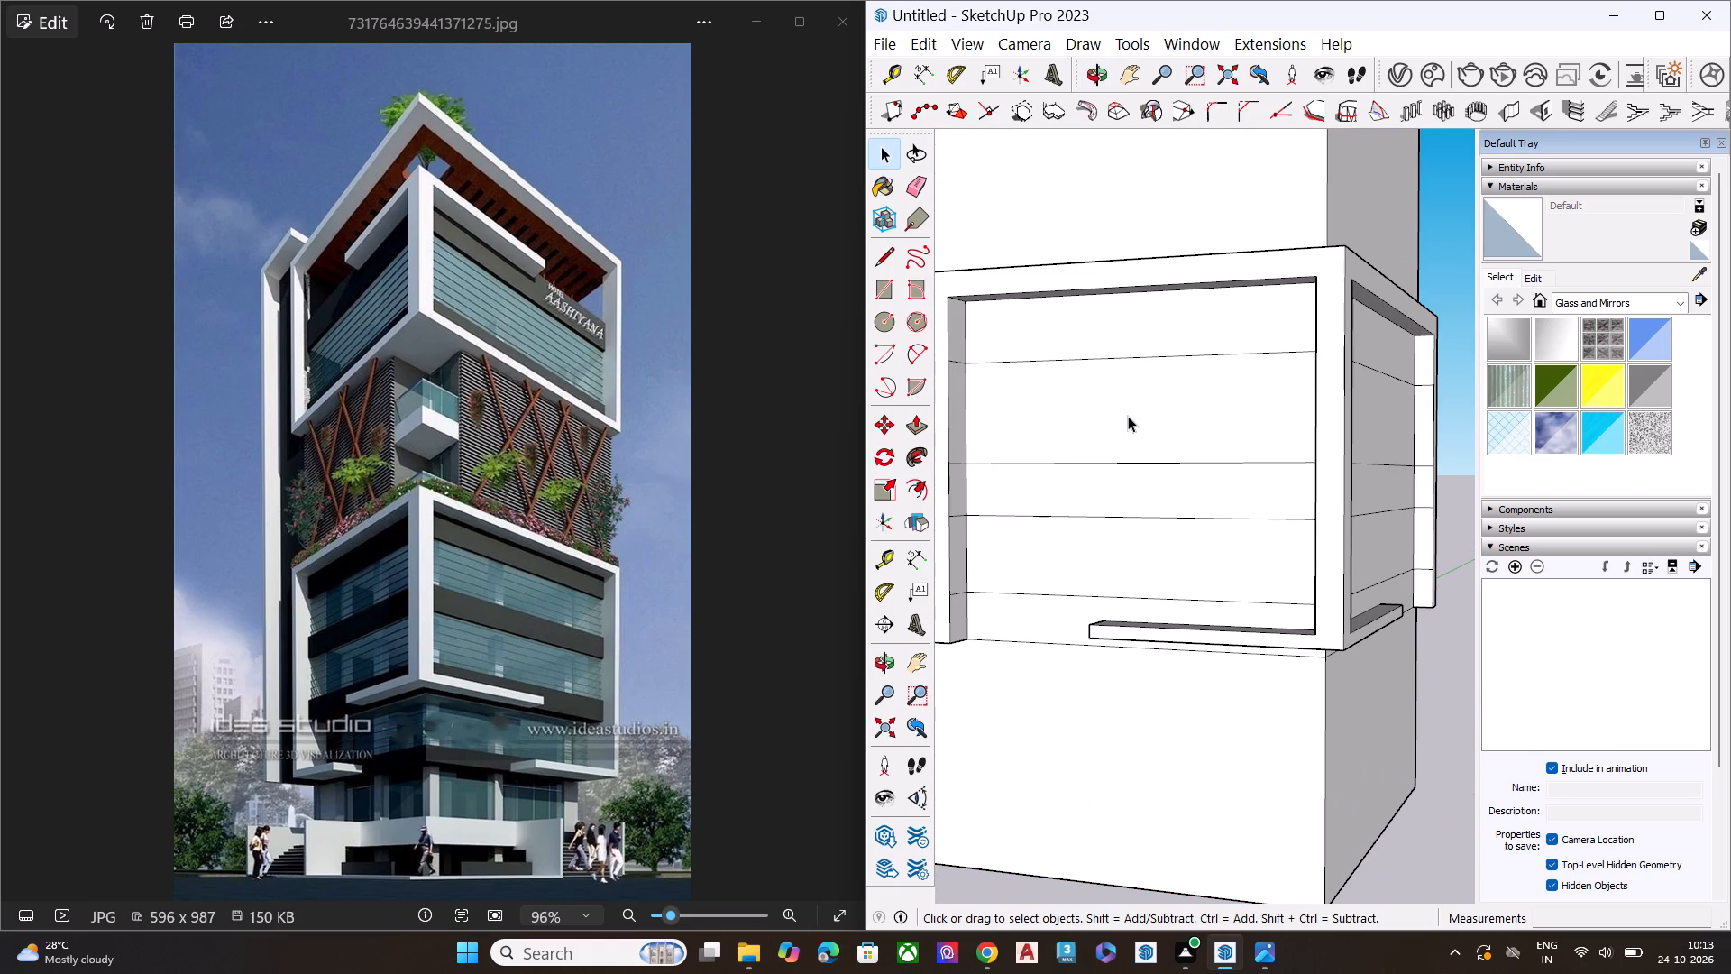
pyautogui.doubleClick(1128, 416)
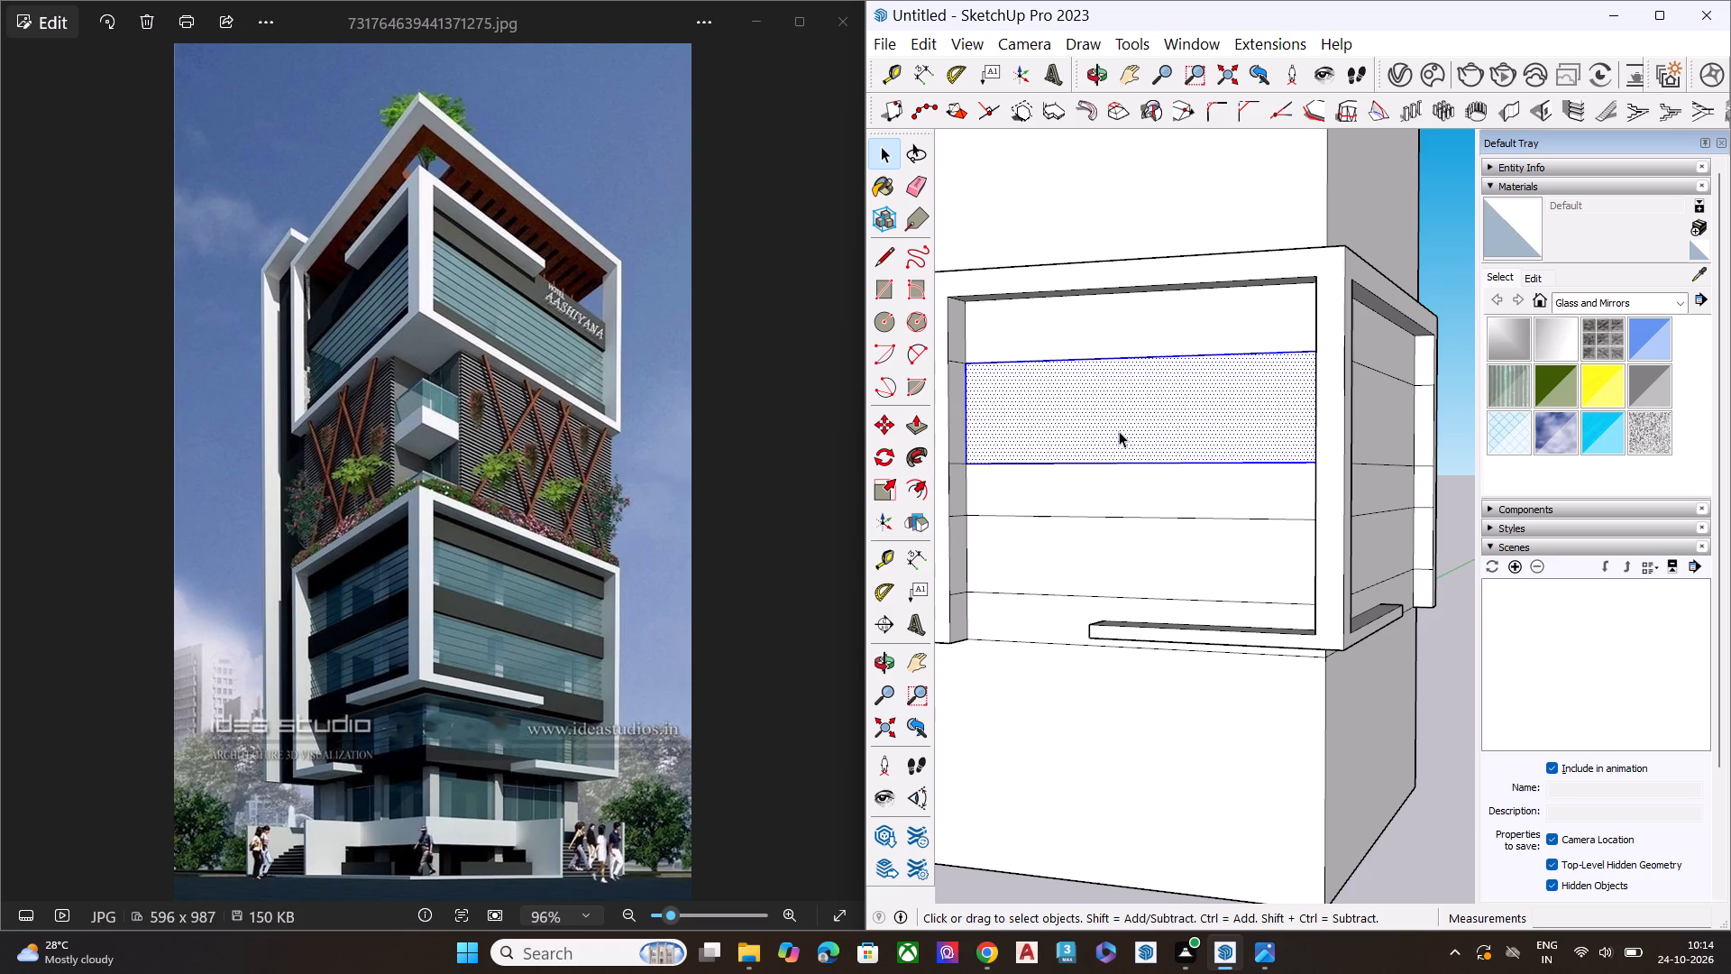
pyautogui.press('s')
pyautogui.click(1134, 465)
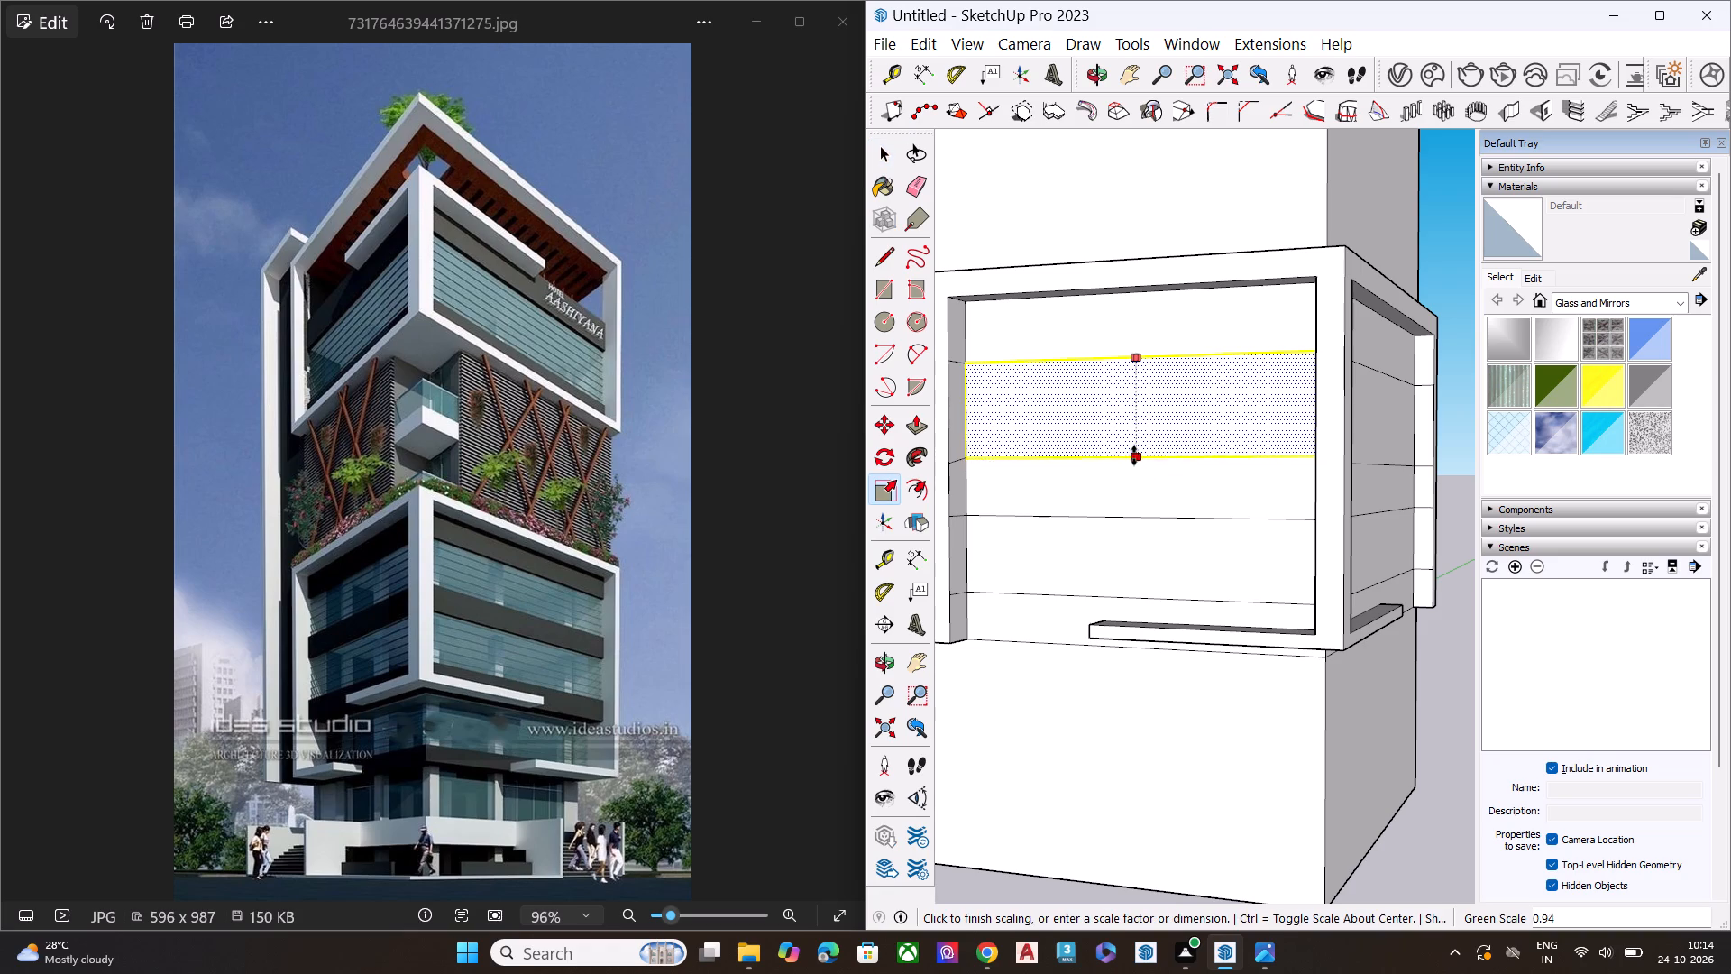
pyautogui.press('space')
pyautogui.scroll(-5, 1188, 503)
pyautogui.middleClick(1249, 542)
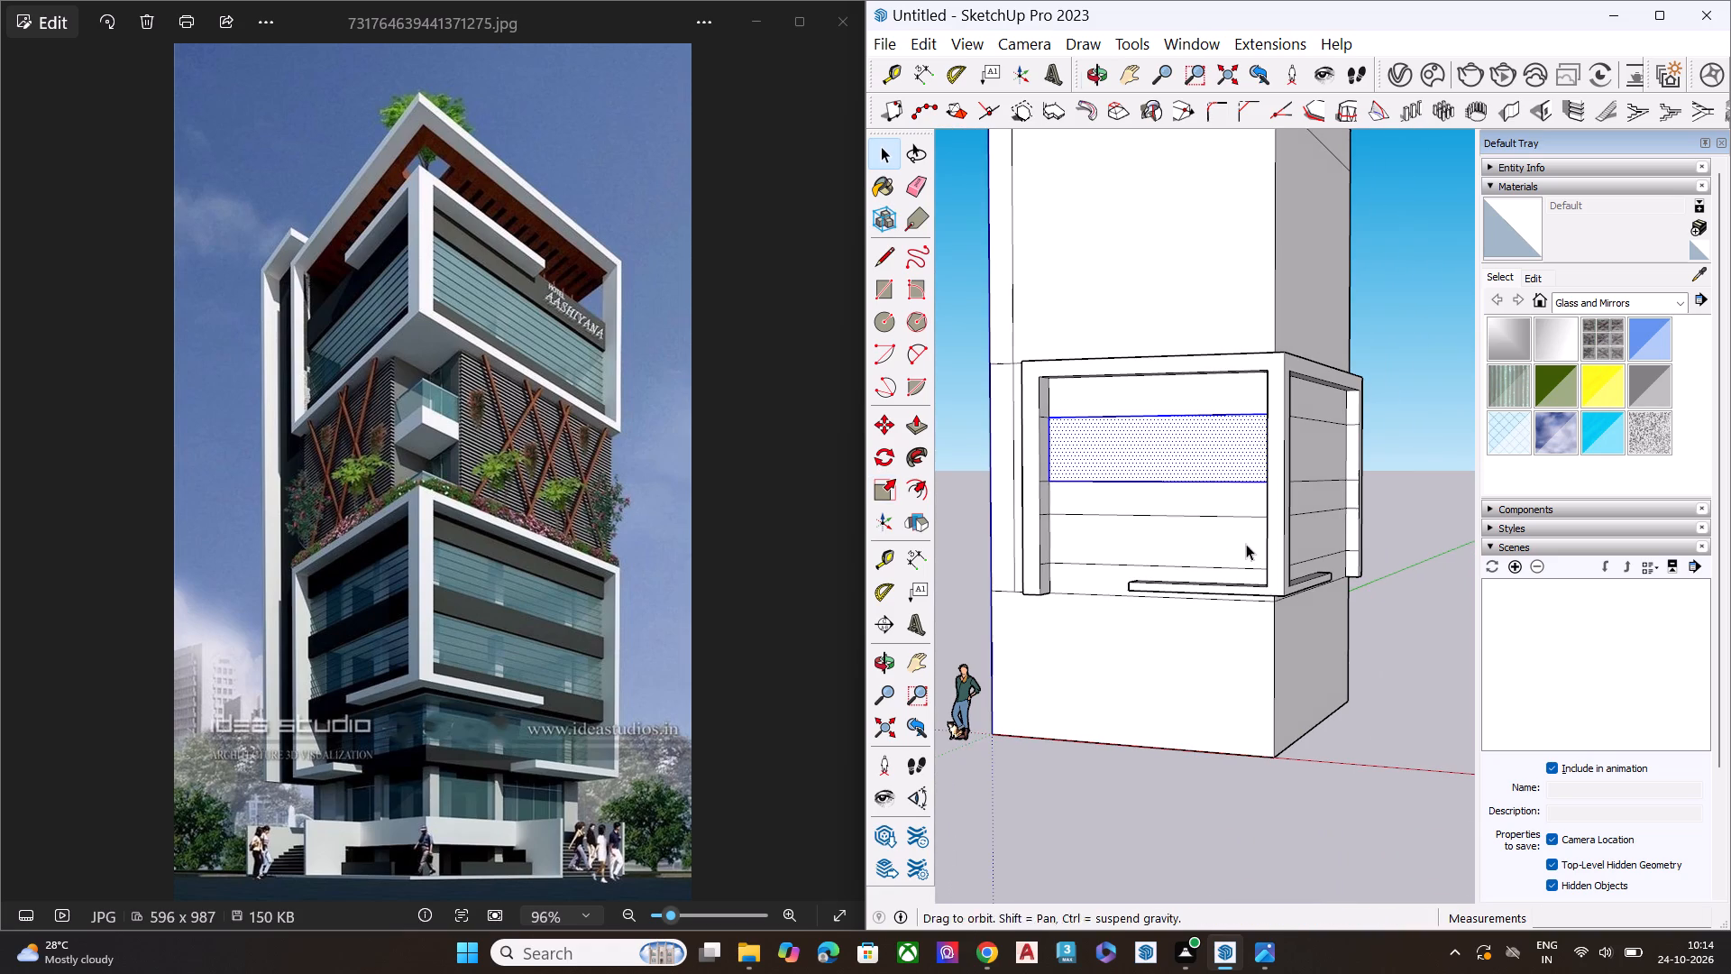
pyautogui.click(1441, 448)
# Erase the leftover horizontal lines crossing the inner side face of the outer leg on the red-axis wall's frame.
pyautogui.moveTo(1399, 502); pyautogui.dragTo(1101, 566, button='middle')
pyautogui.scroll(6, 1050, 539)
pyautogui.press('e')
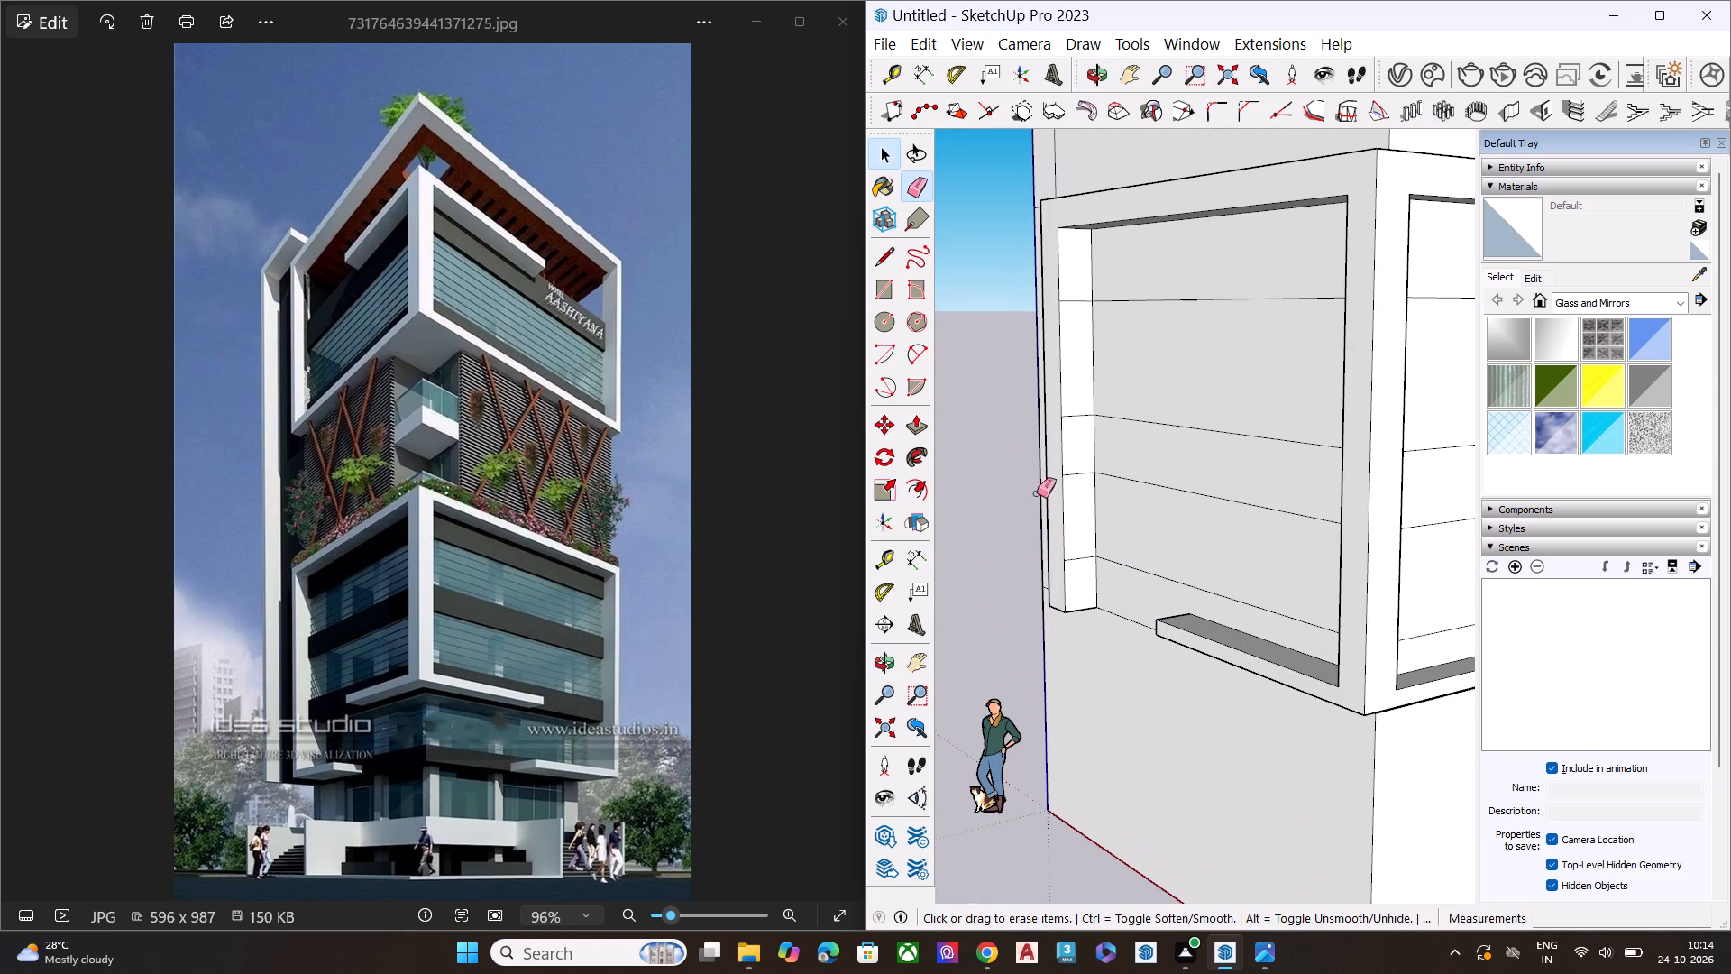
pyautogui.click(1075, 300)
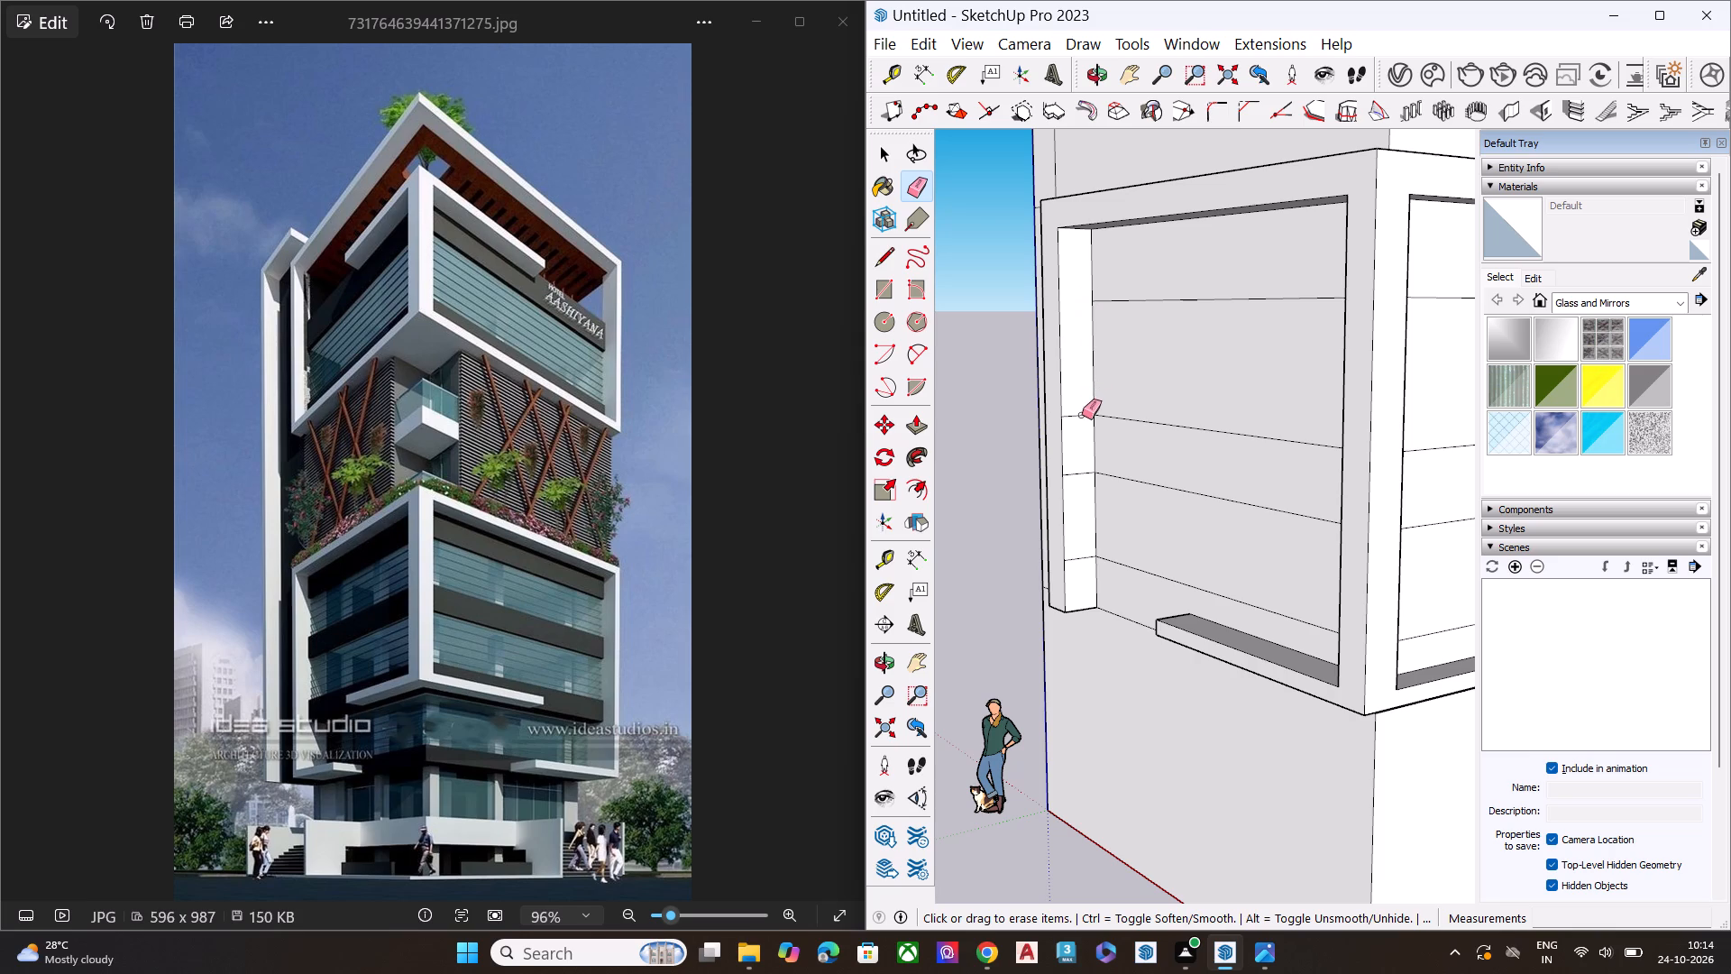
pyautogui.click(1080, 417)
pyautogui.click(1081, 475)
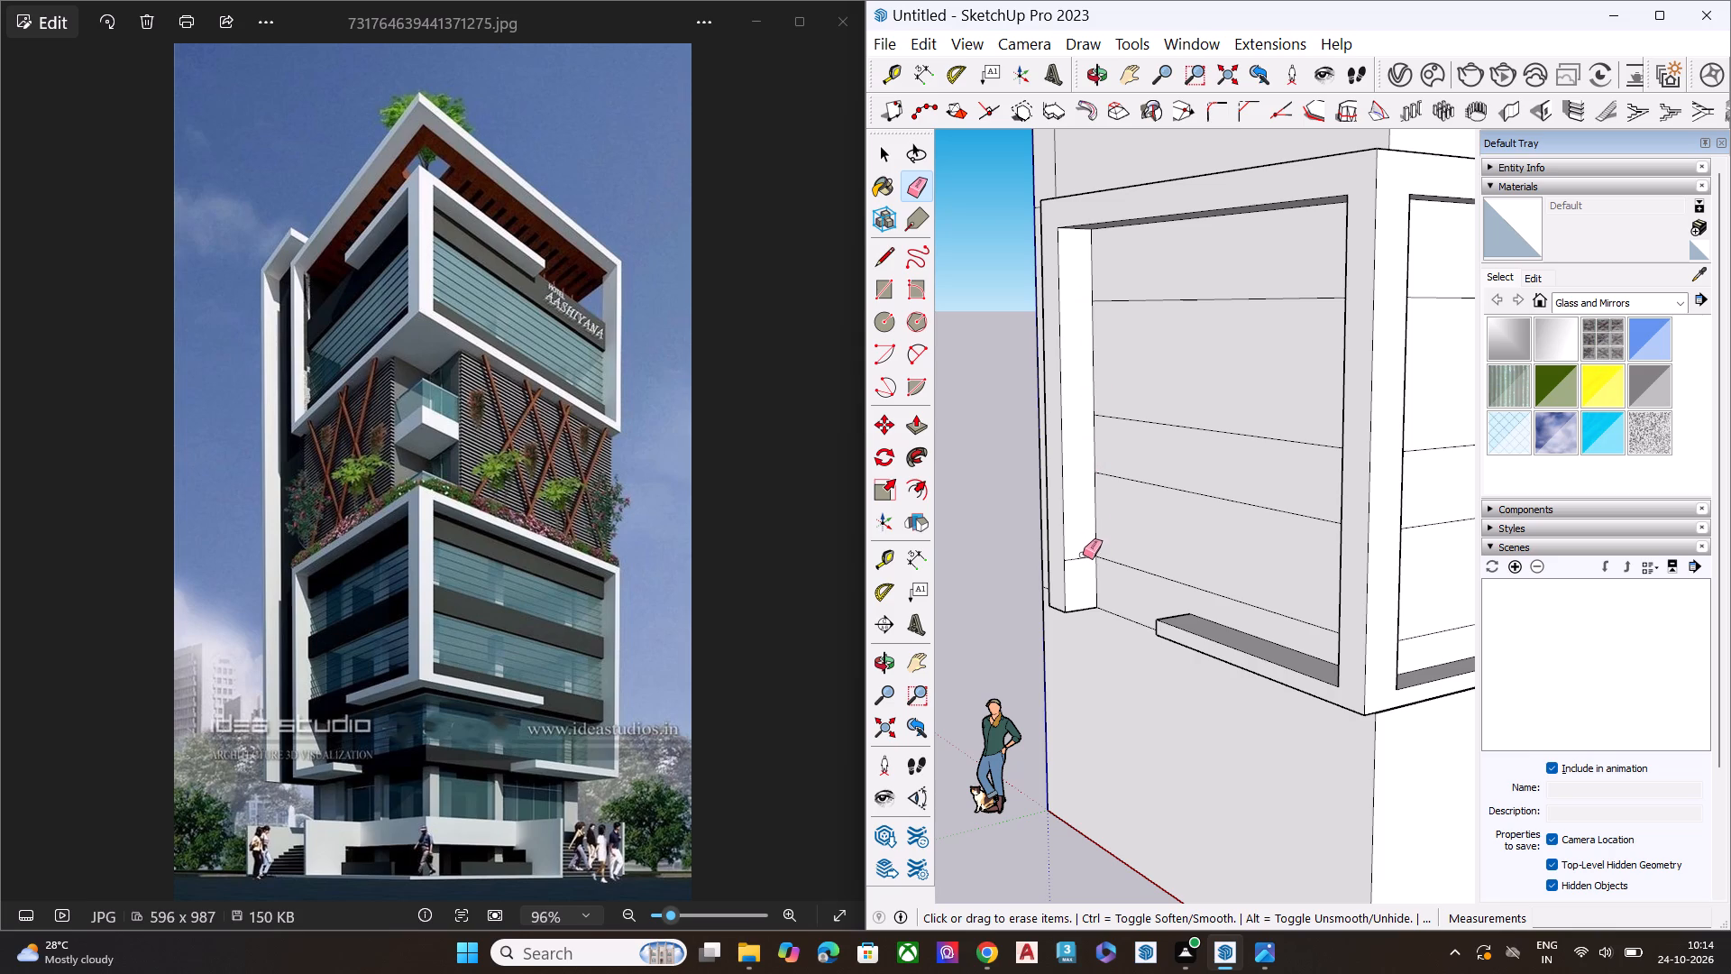
pyautogui.click(1083, 558)
pyautogui.press('space')
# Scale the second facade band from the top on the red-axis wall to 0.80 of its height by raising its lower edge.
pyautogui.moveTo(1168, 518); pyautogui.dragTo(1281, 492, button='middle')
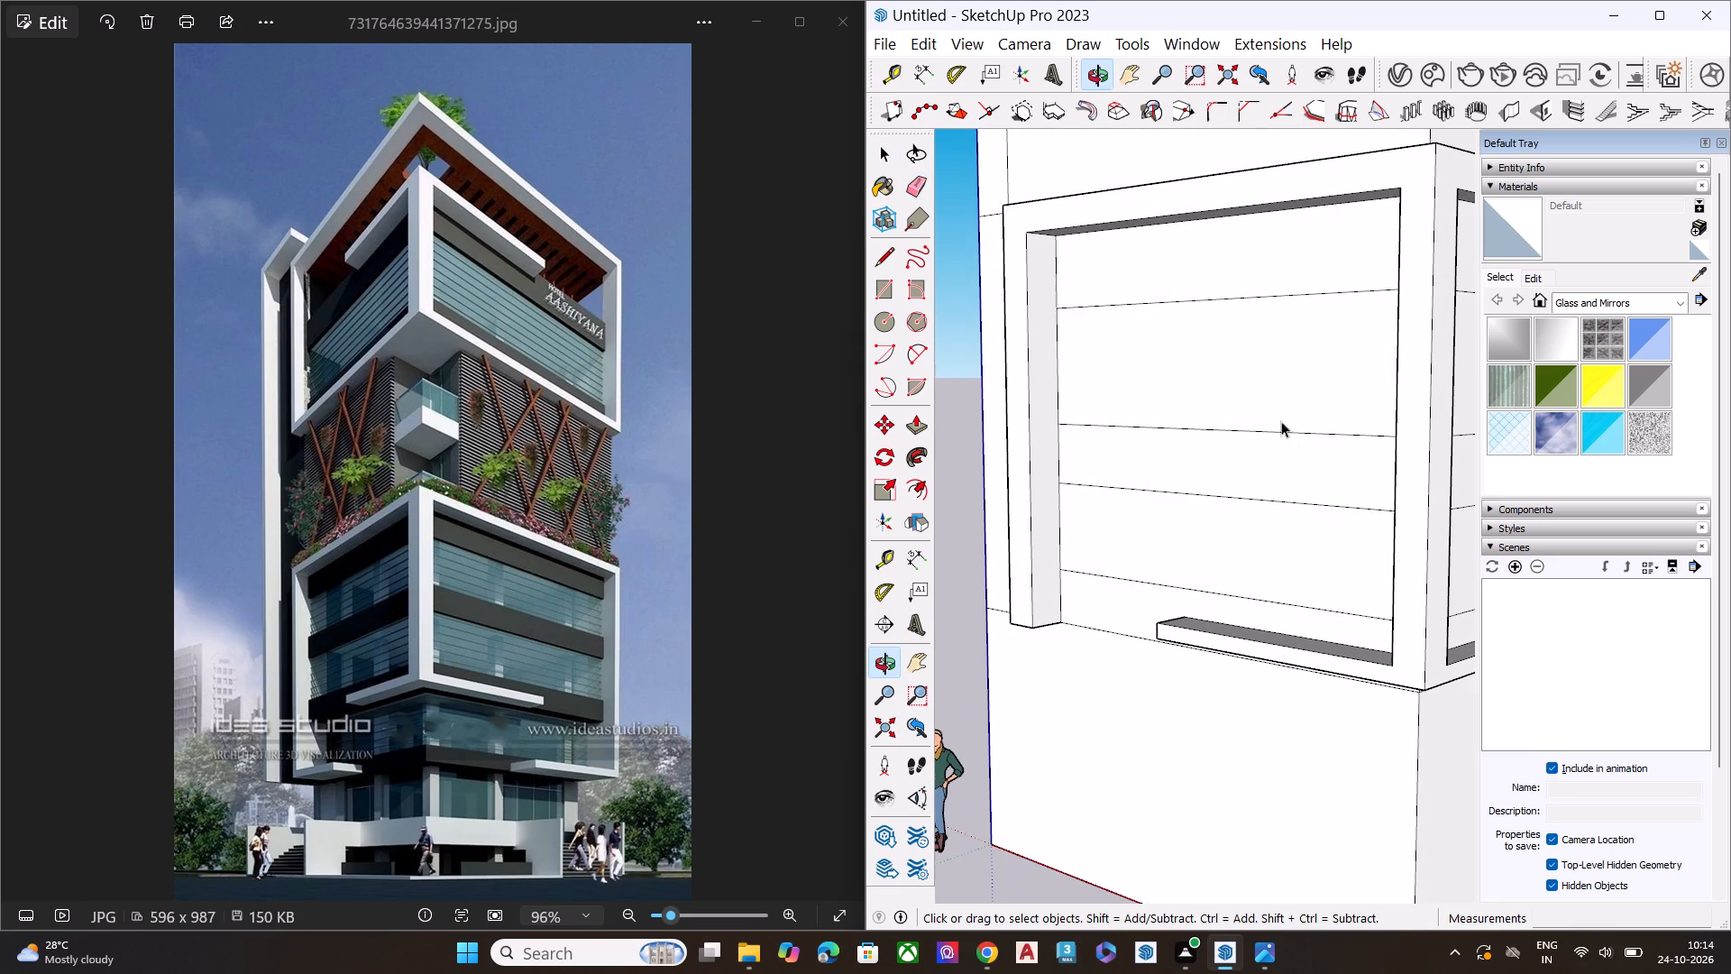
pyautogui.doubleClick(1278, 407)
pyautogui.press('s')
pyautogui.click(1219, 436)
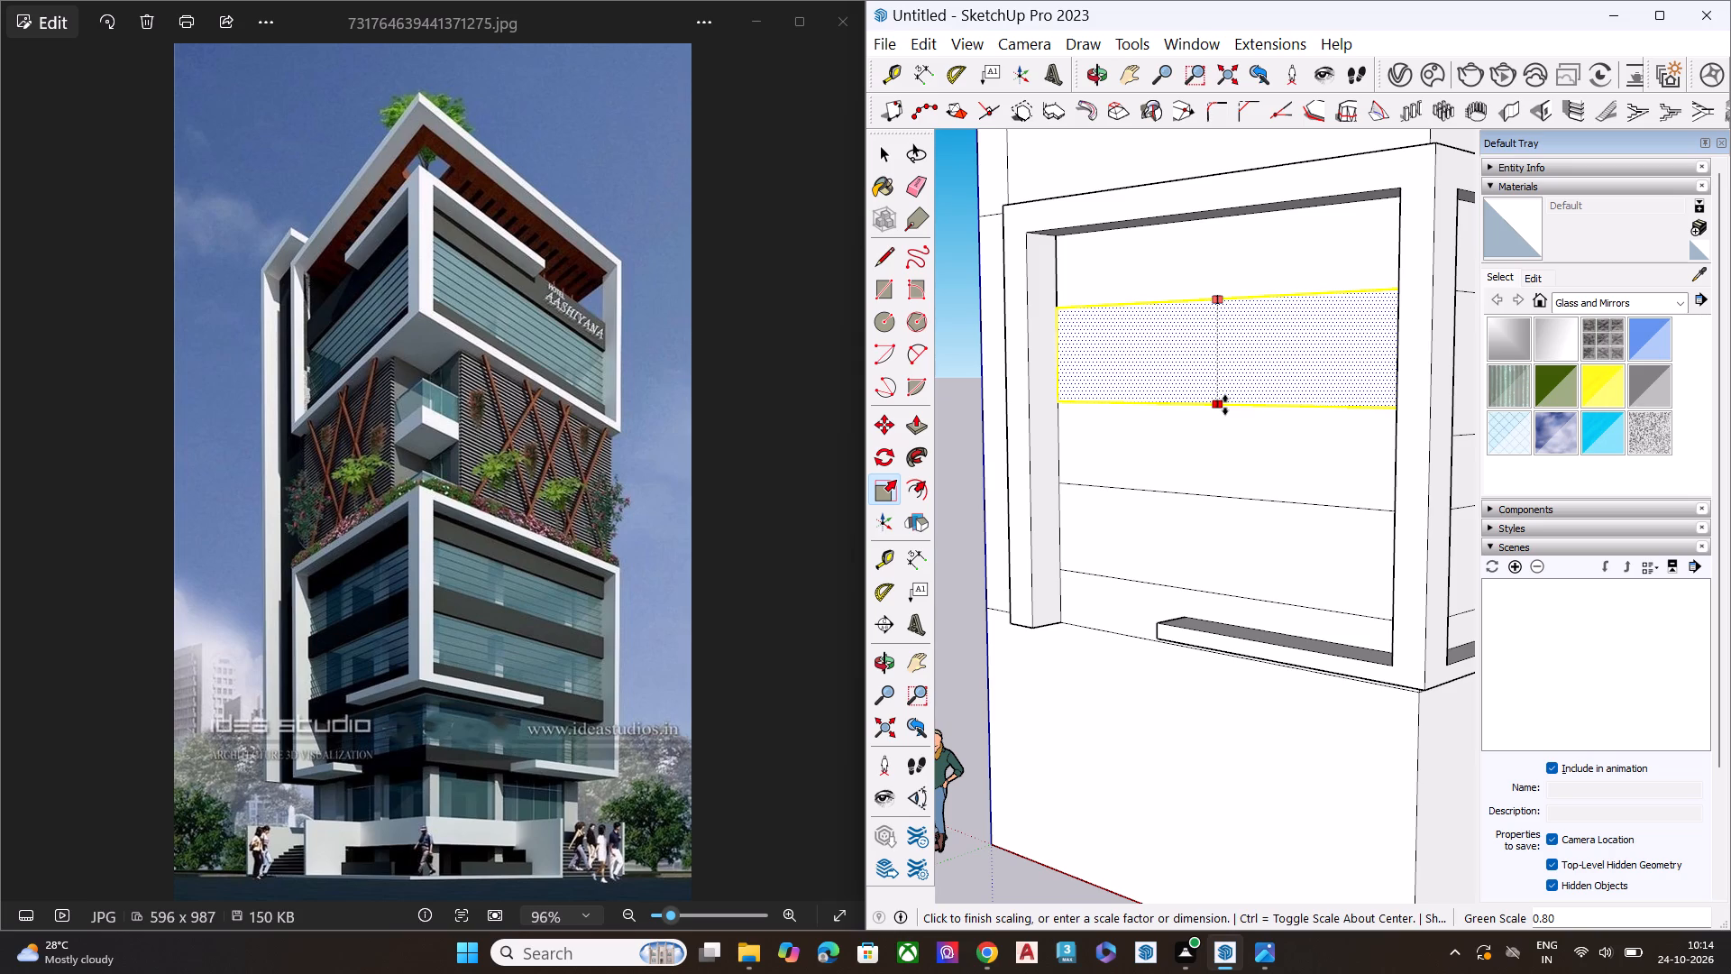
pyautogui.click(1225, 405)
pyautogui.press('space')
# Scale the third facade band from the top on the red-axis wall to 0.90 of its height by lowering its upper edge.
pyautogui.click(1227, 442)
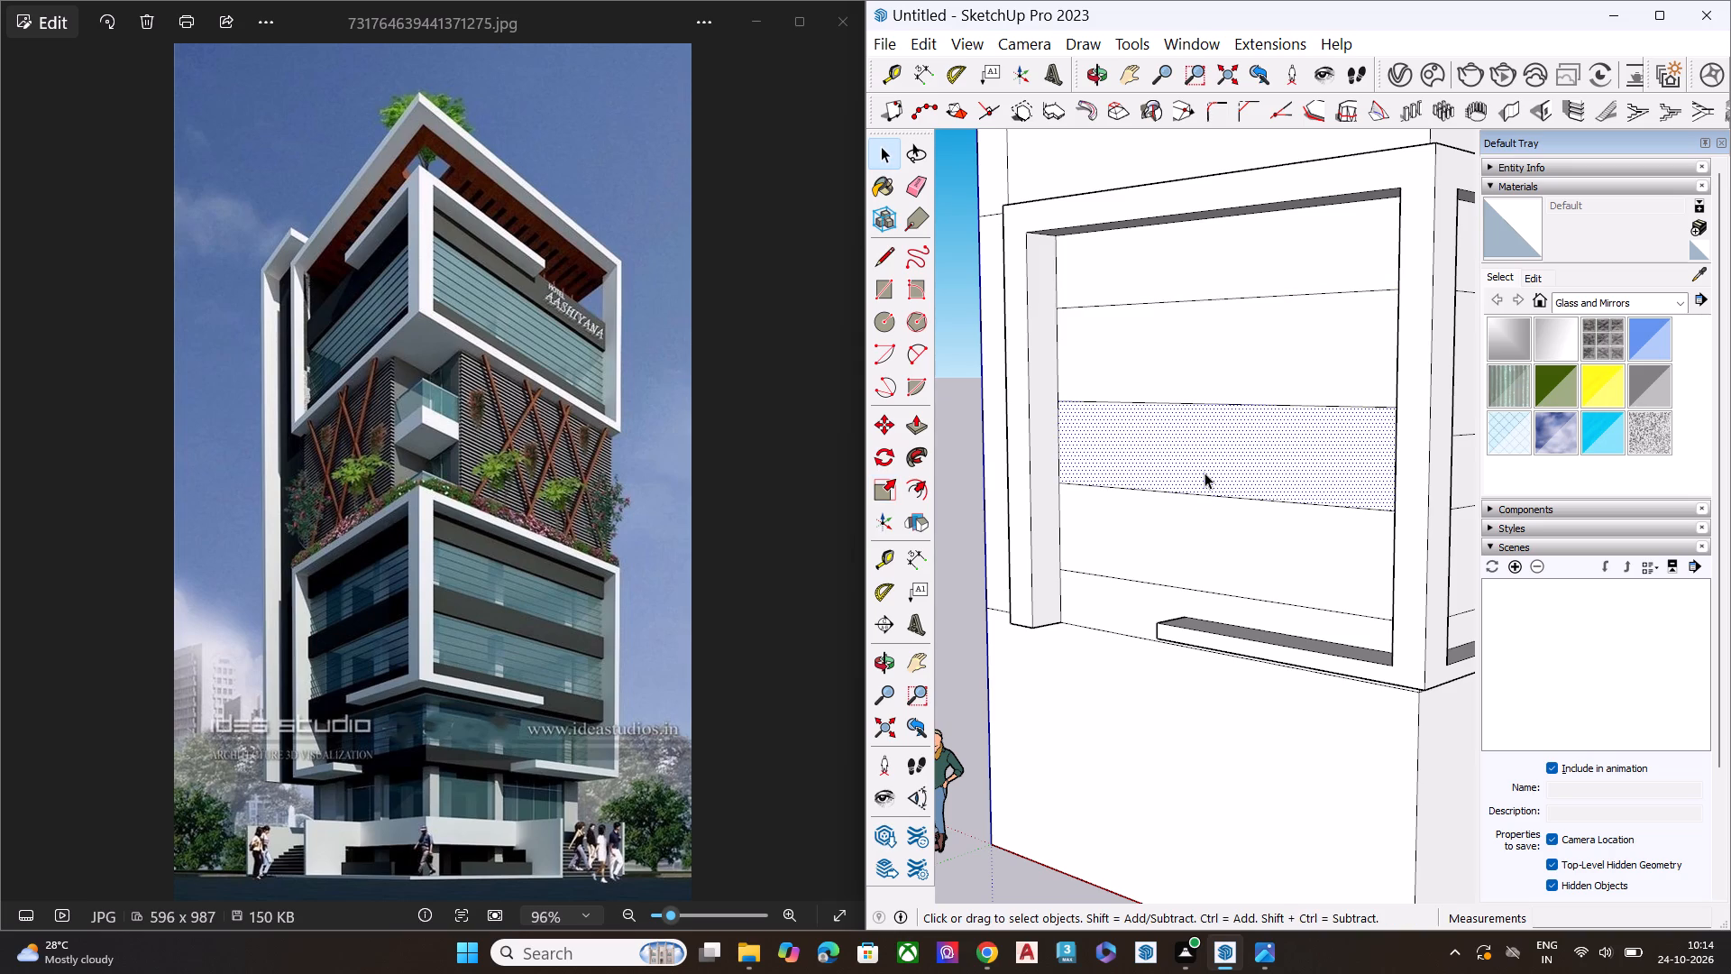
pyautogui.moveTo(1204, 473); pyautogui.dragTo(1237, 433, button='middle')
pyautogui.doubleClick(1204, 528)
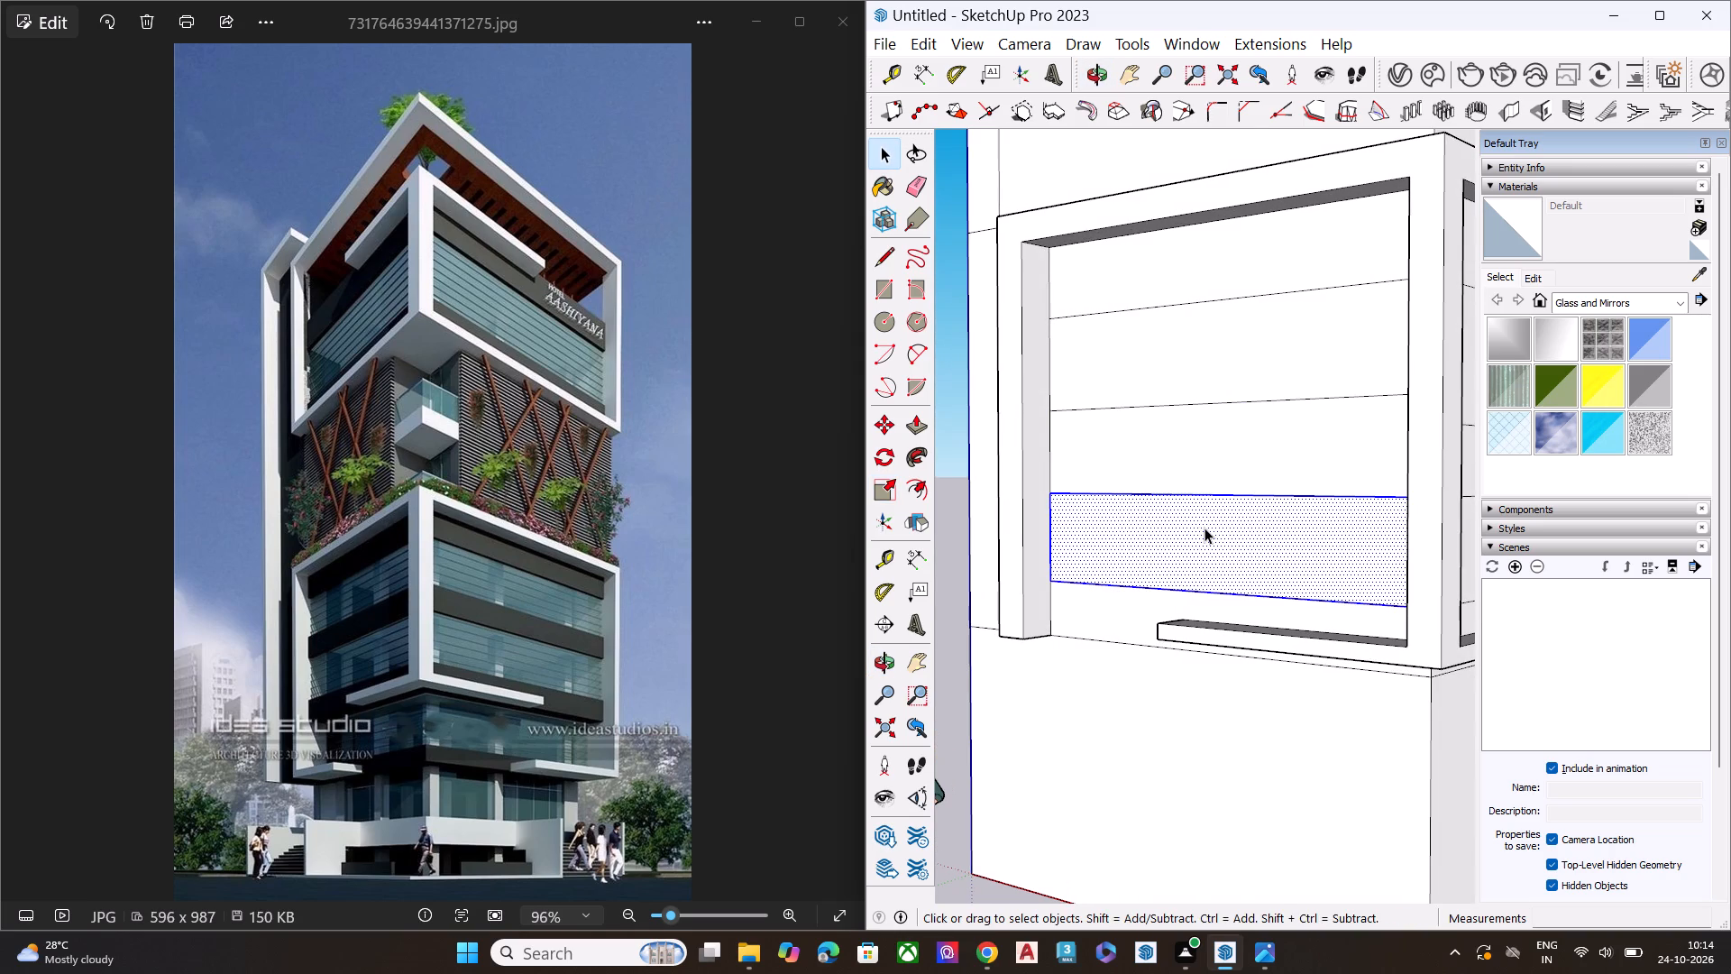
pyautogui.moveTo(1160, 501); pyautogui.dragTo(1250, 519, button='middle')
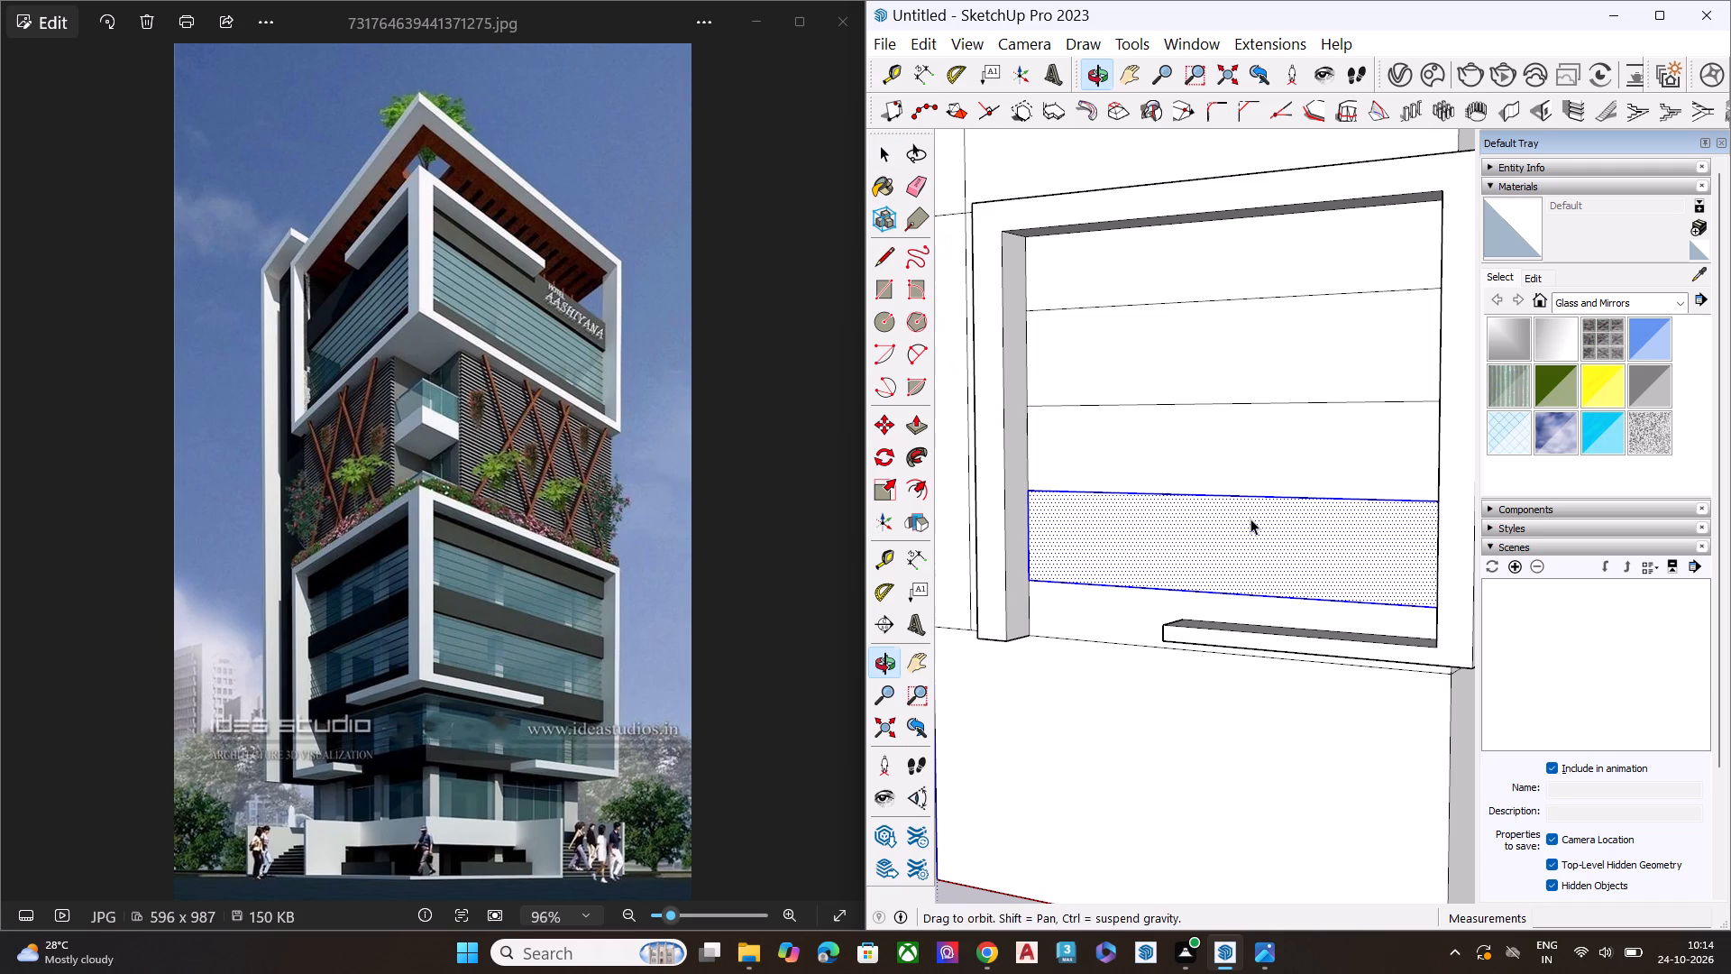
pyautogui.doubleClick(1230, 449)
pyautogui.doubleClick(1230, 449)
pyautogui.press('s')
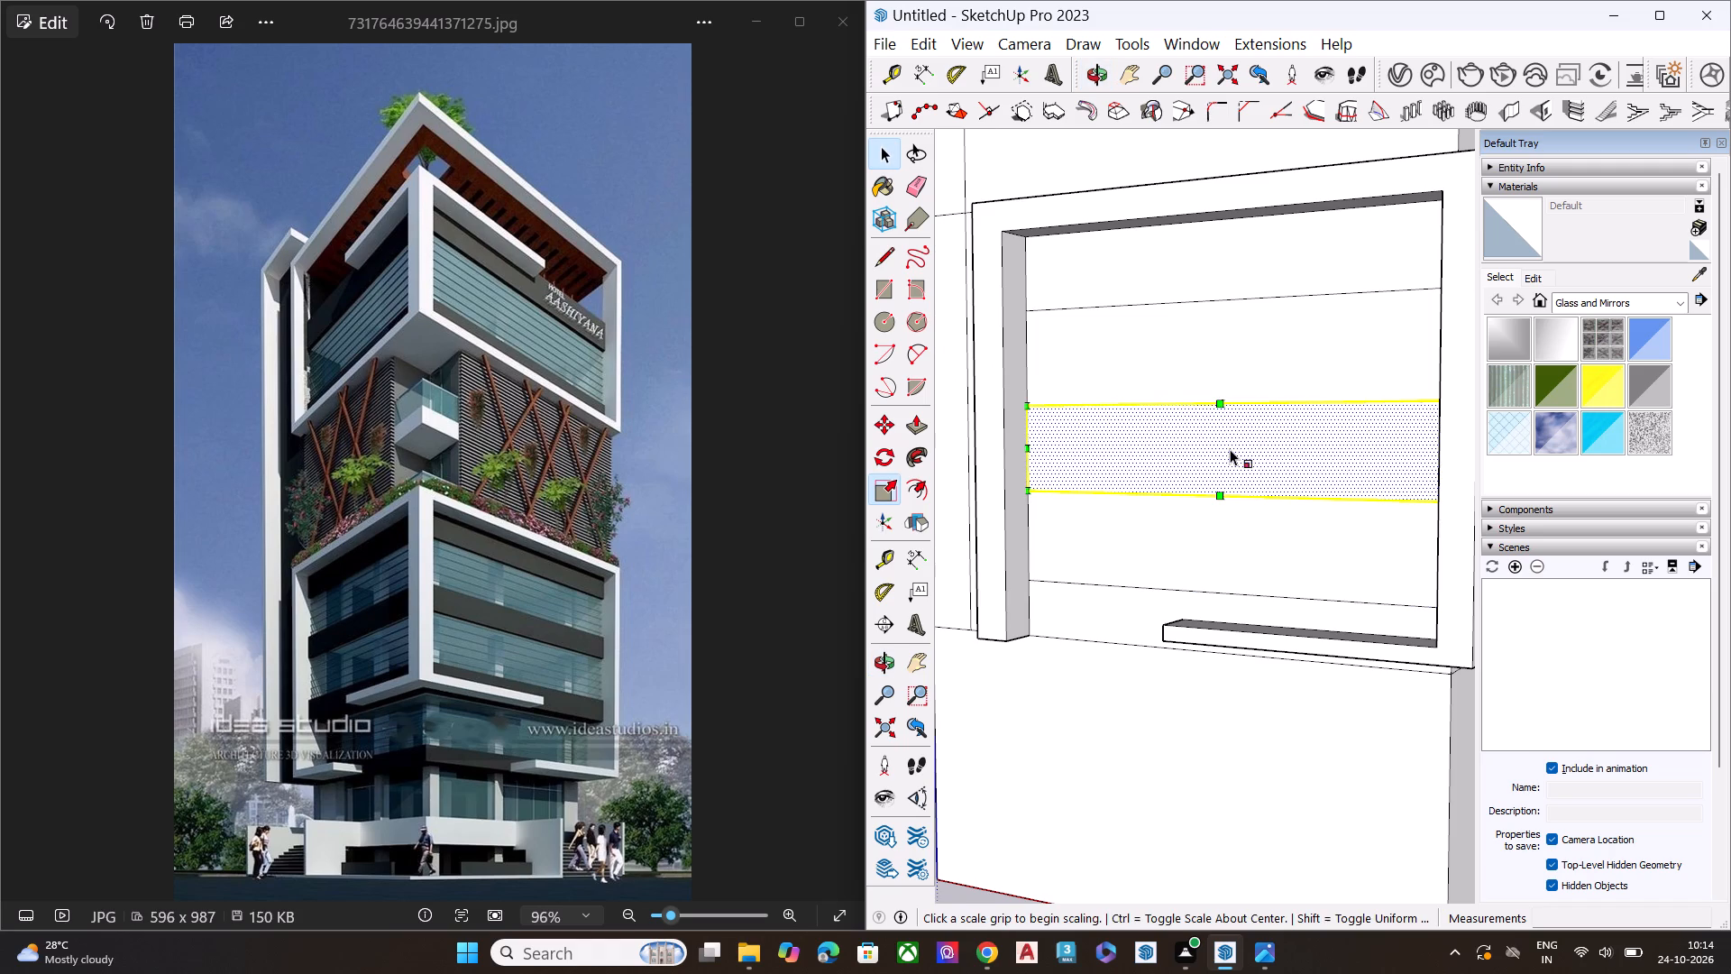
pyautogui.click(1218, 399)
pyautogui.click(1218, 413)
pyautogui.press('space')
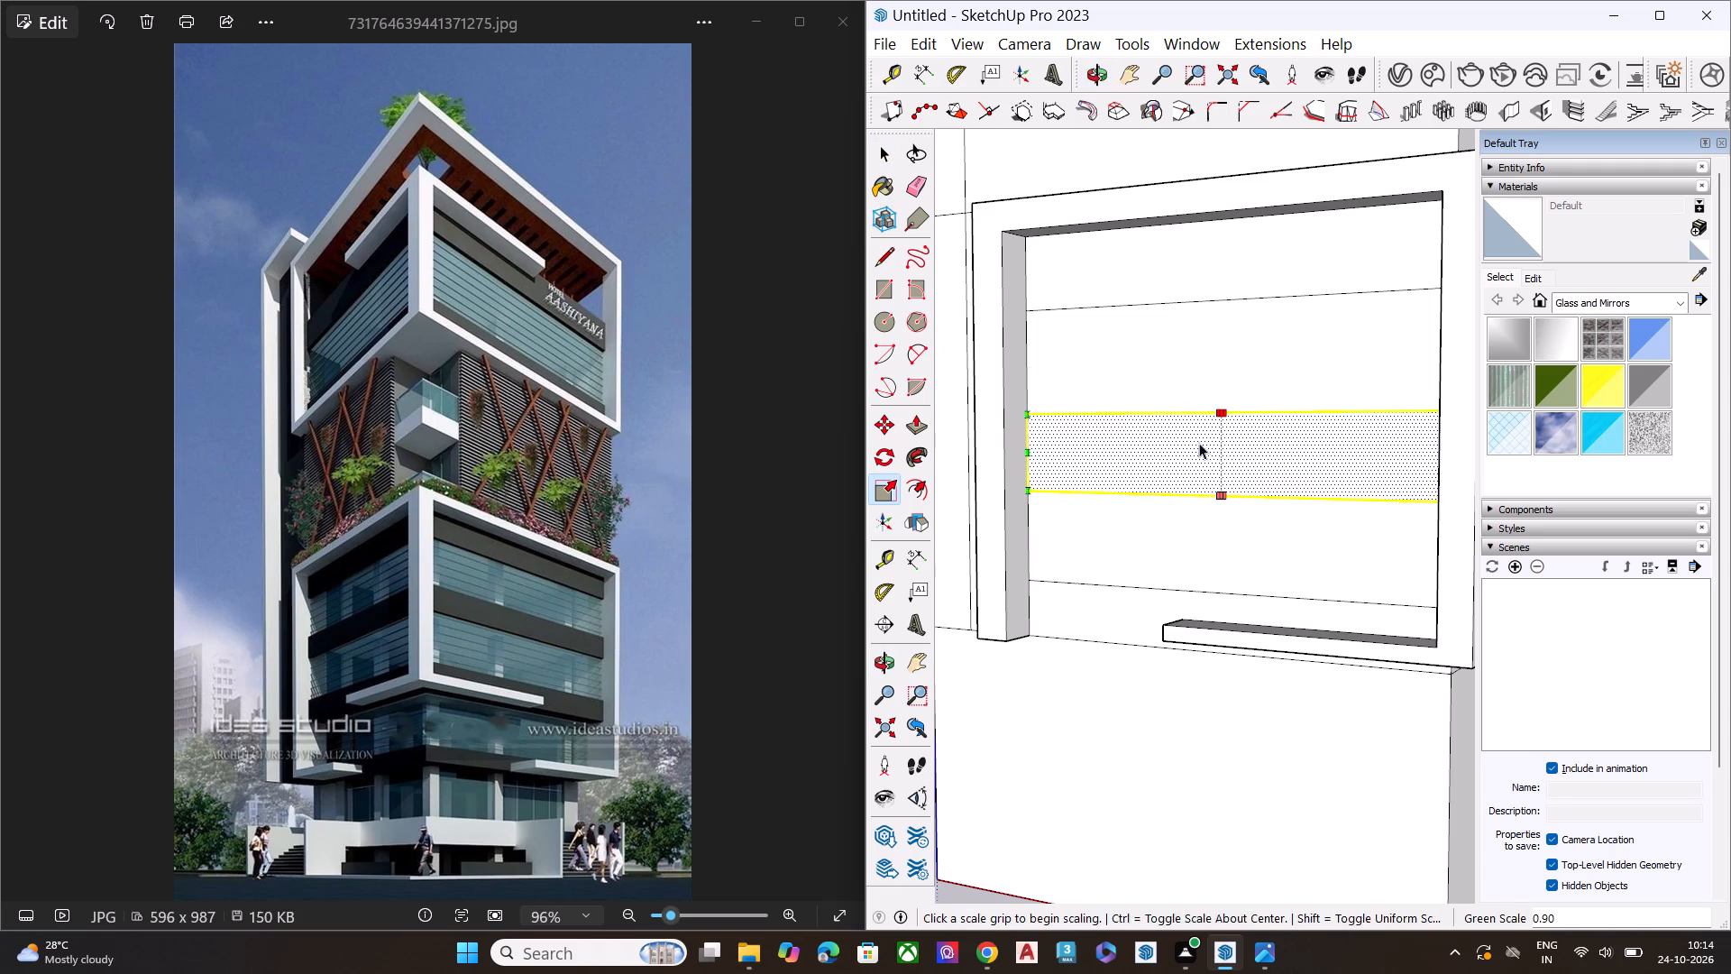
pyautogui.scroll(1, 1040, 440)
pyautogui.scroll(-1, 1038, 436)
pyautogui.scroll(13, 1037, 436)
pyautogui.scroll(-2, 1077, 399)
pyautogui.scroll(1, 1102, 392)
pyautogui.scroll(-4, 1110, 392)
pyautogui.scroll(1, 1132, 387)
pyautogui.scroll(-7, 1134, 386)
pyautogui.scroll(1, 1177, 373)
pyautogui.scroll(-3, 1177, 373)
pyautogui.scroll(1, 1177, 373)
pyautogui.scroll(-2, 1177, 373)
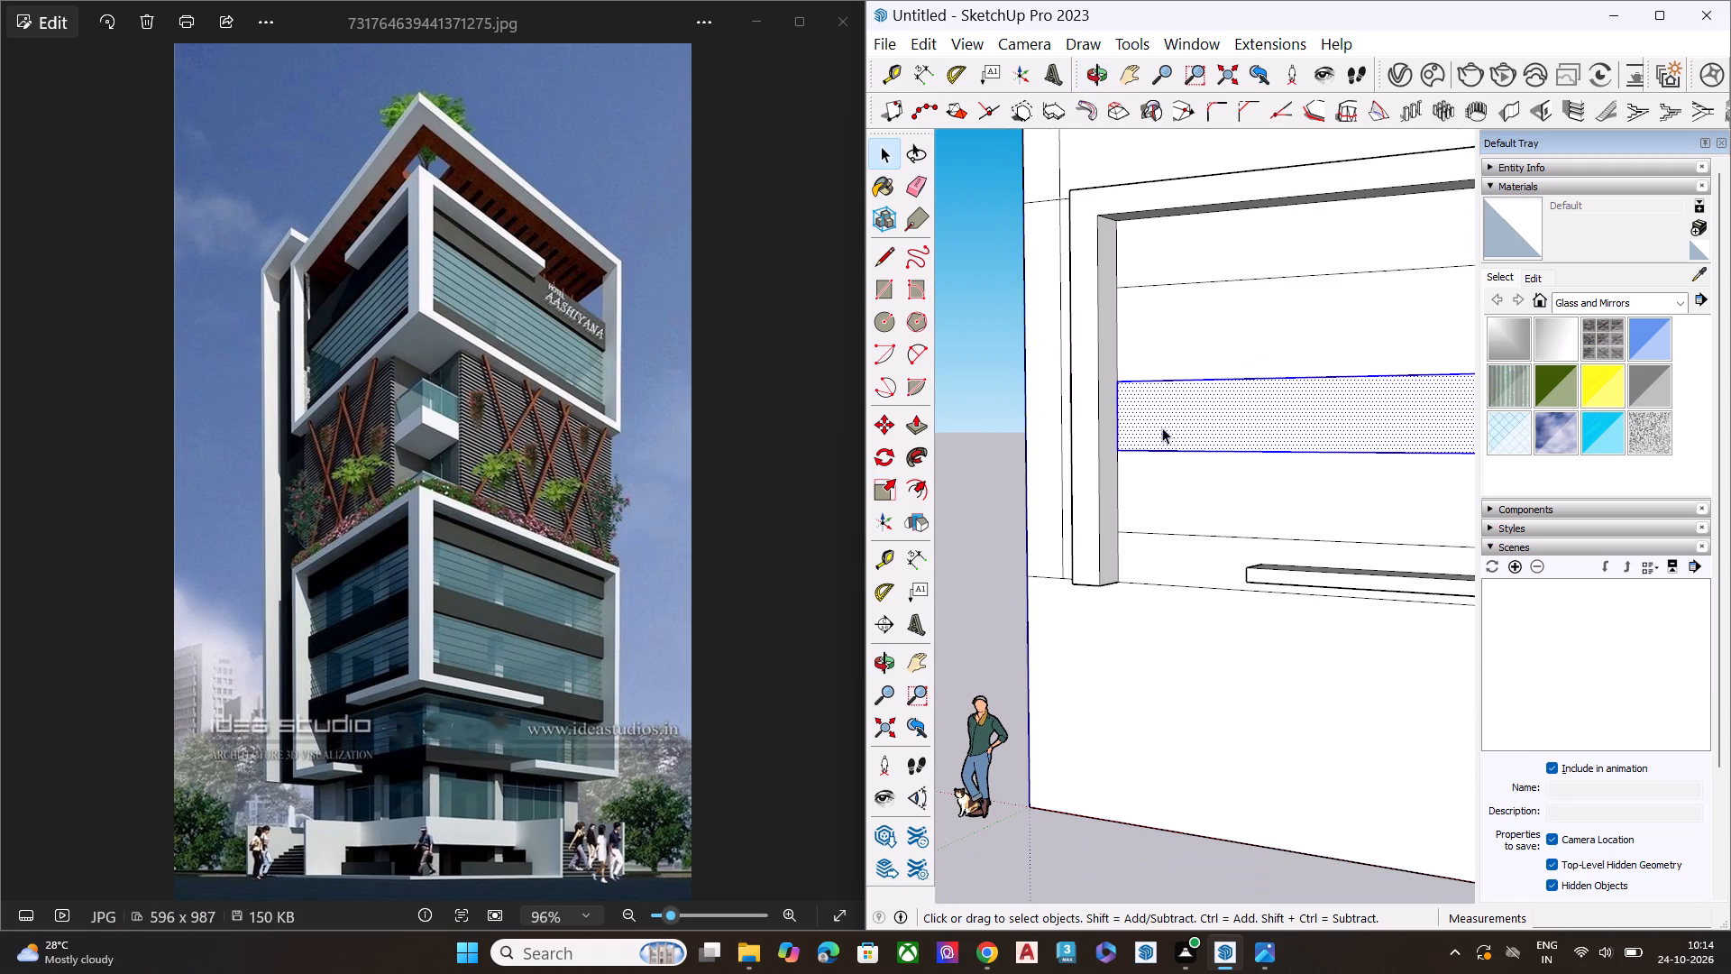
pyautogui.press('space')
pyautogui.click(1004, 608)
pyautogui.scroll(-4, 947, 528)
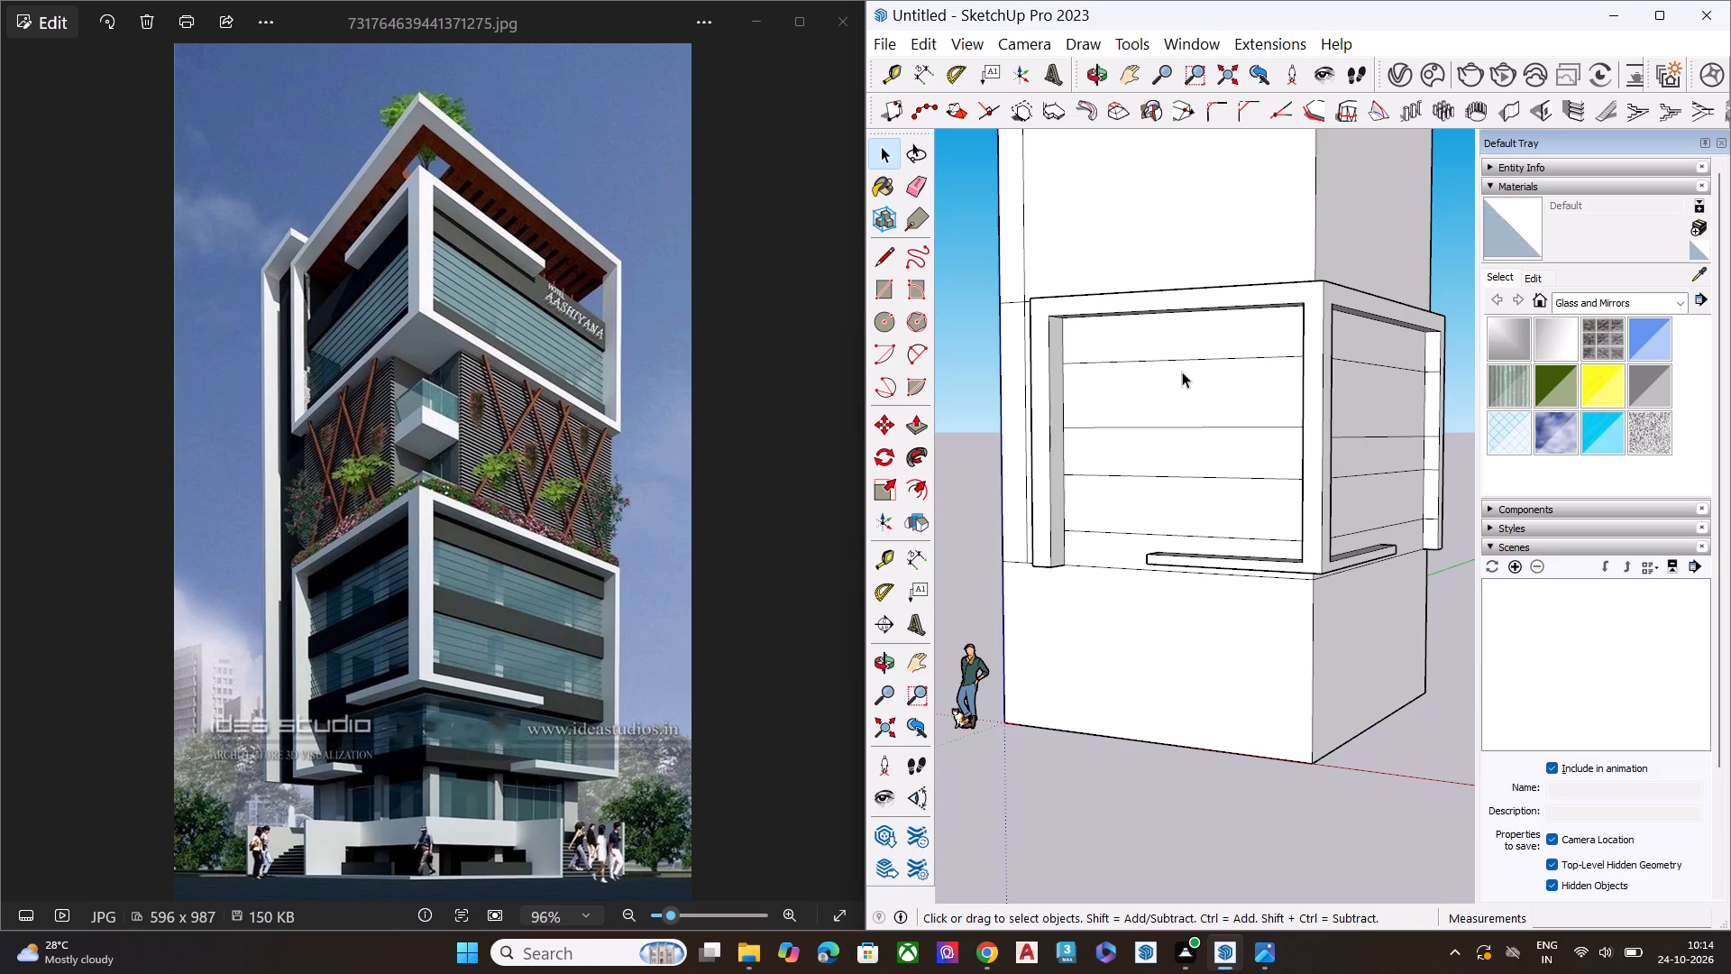
# Scale the top facade band on the red-axis wall to 0.76 of its height by raising its lower edge.
pyautogui.scroll(6, 1260, 338)
pyautogui.scroll(3, 1177, 334)
pyautogui.doubleClick(1177, 334)
pyautogui.moveTo(1223, 370); pyautogui.dragTo(1170, 392, button='middle')
pyautogui.press('s')
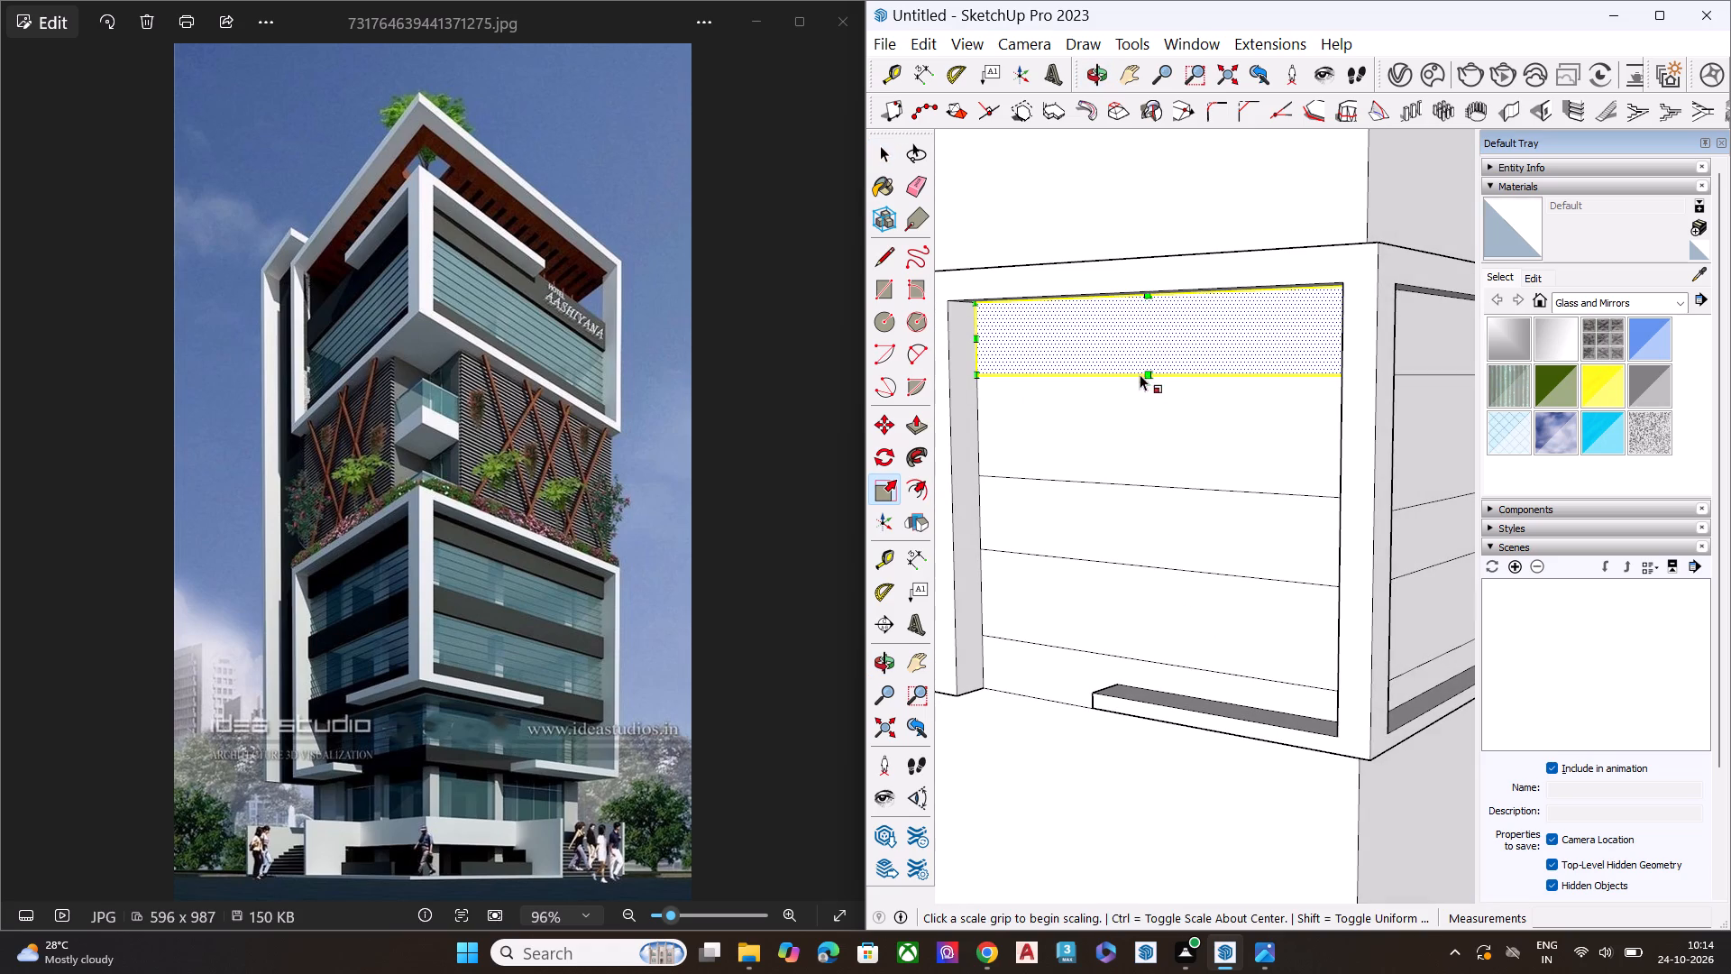
pyautogui.click(1147, 373)
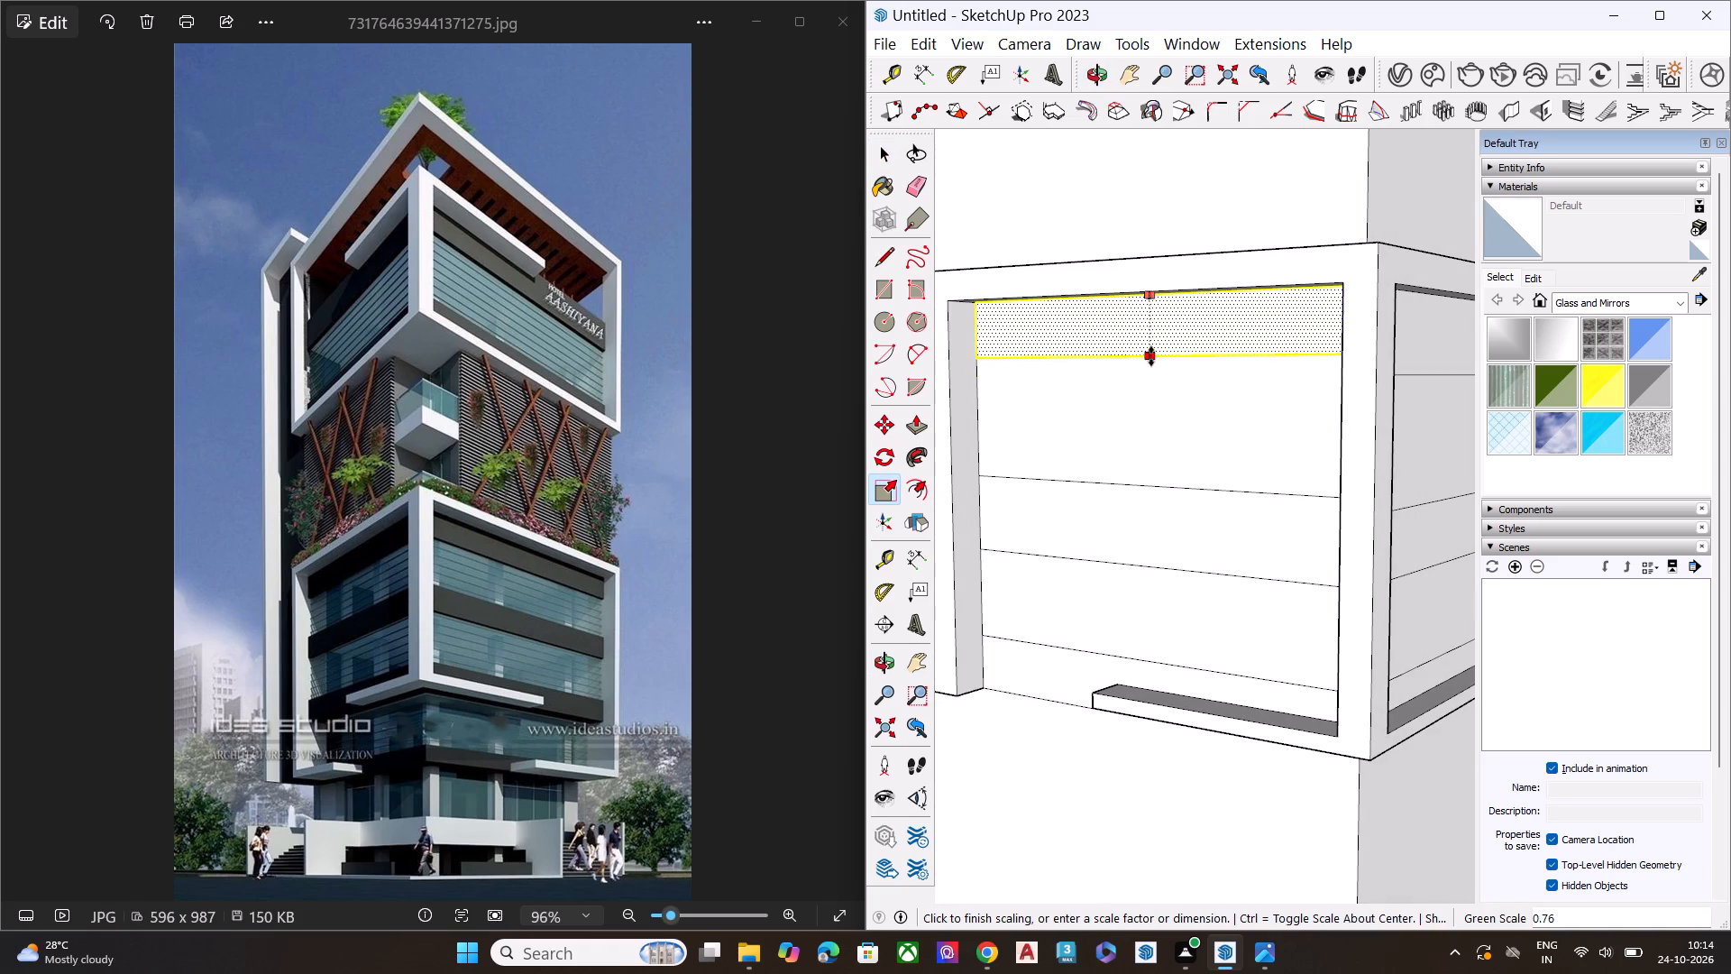
pyautogui.click(1151, 356)
pyautogui.press('space')
pyautogui.scroll(-8, 1094, 392)
pyautogui.click(1409, 322)
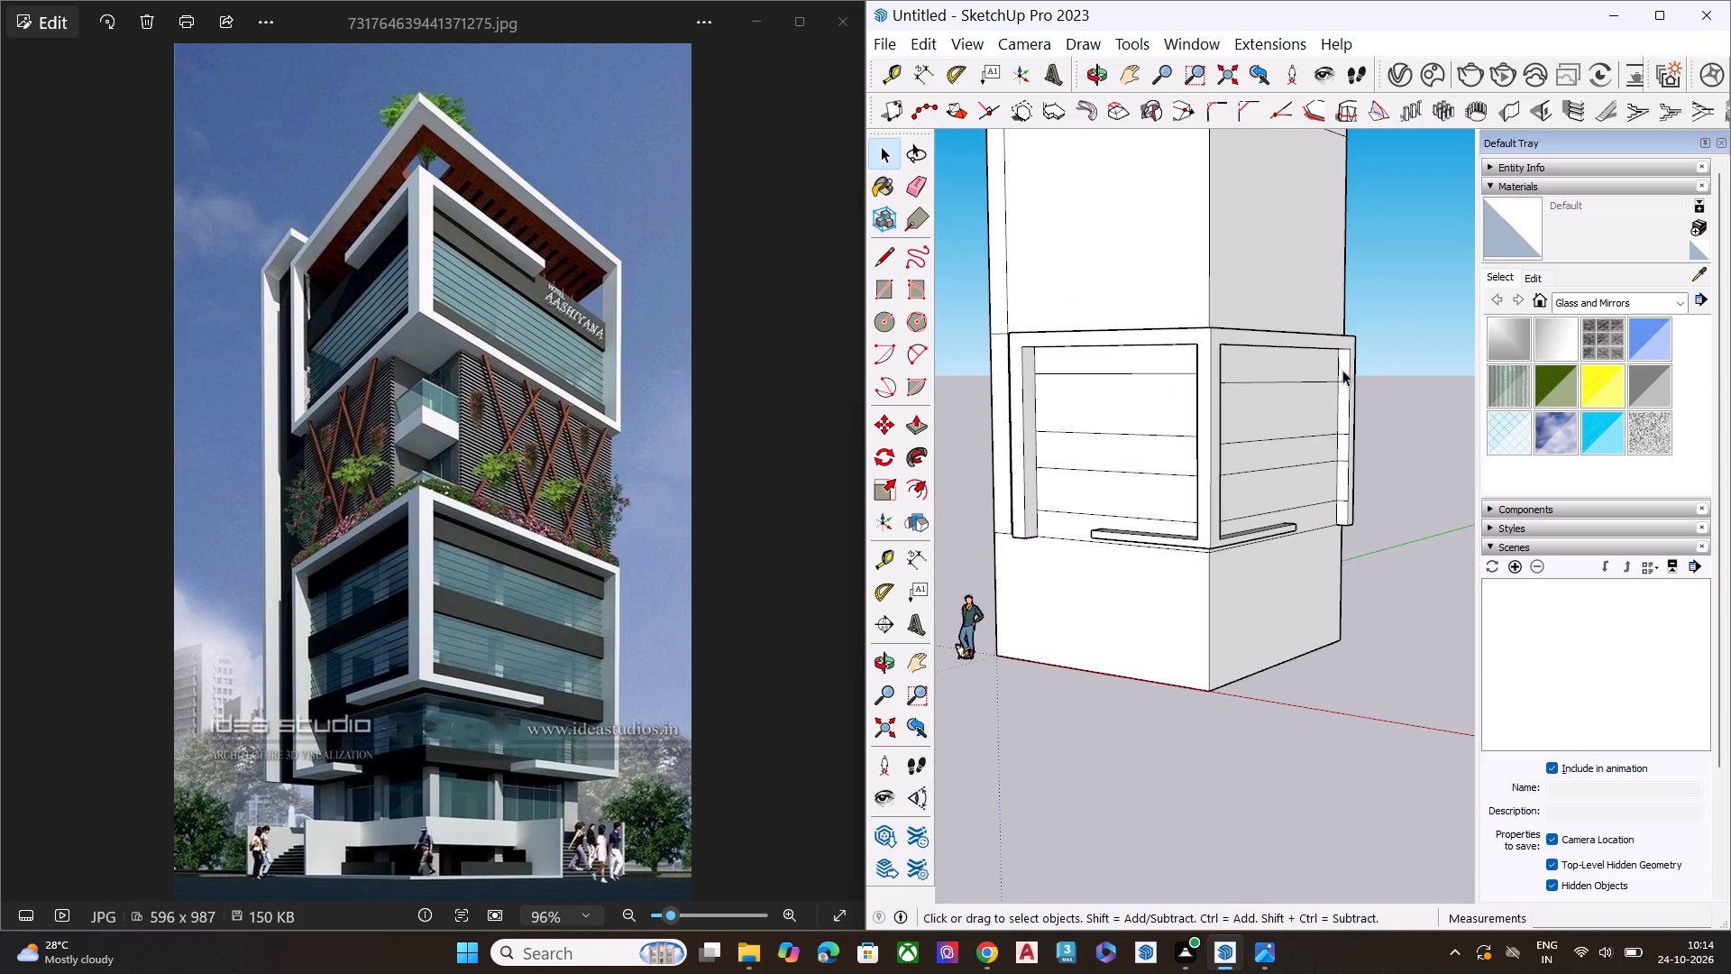
# Scale the green-axis wall's top facade band to 0.76 of its height, aligning its lower edge with the red-axis wall's top band.
pyautogui.scroll(1, 1271, 362)
pyautogui.scroll(-1, 1268, 362)
pyautogui.scroll(5, 1268, 362)
pyautogui.doubleClick(1266, 376)
pyautogui.scroll(1, 1306, 411)
pyautogui.moveTo(1306, 411); pyautogui.dragTo(1169, 436, button='middle')
pyautogui.press('s')
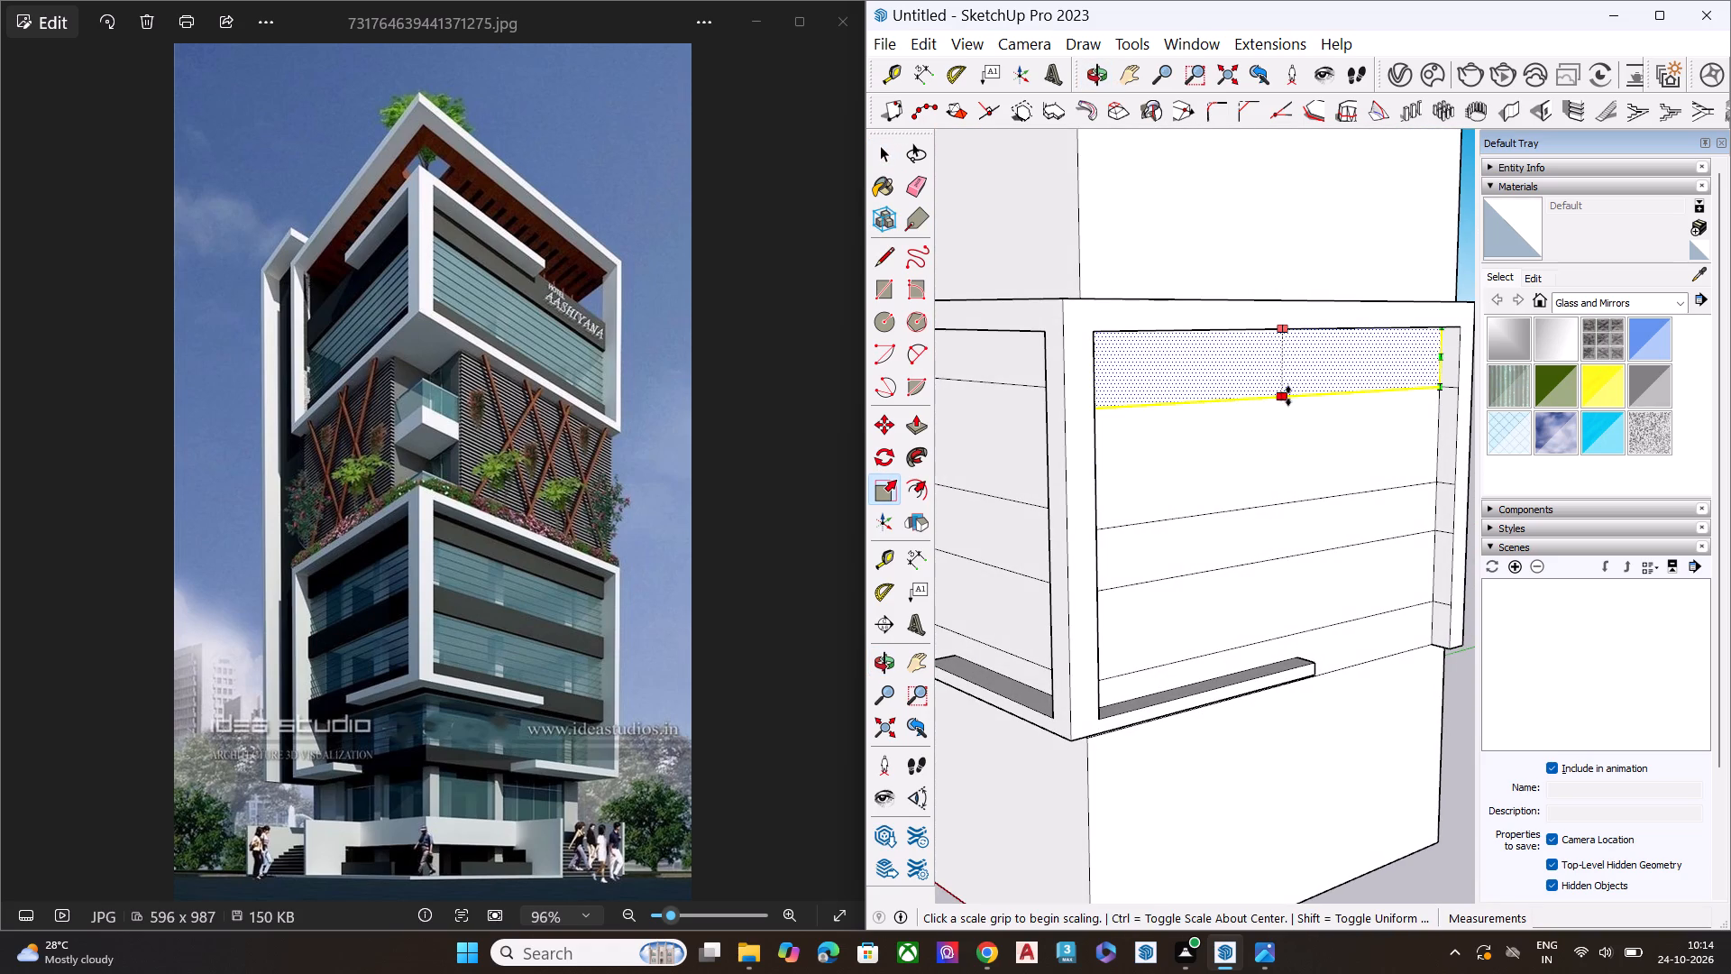
pyautogui.click(1282, 396)
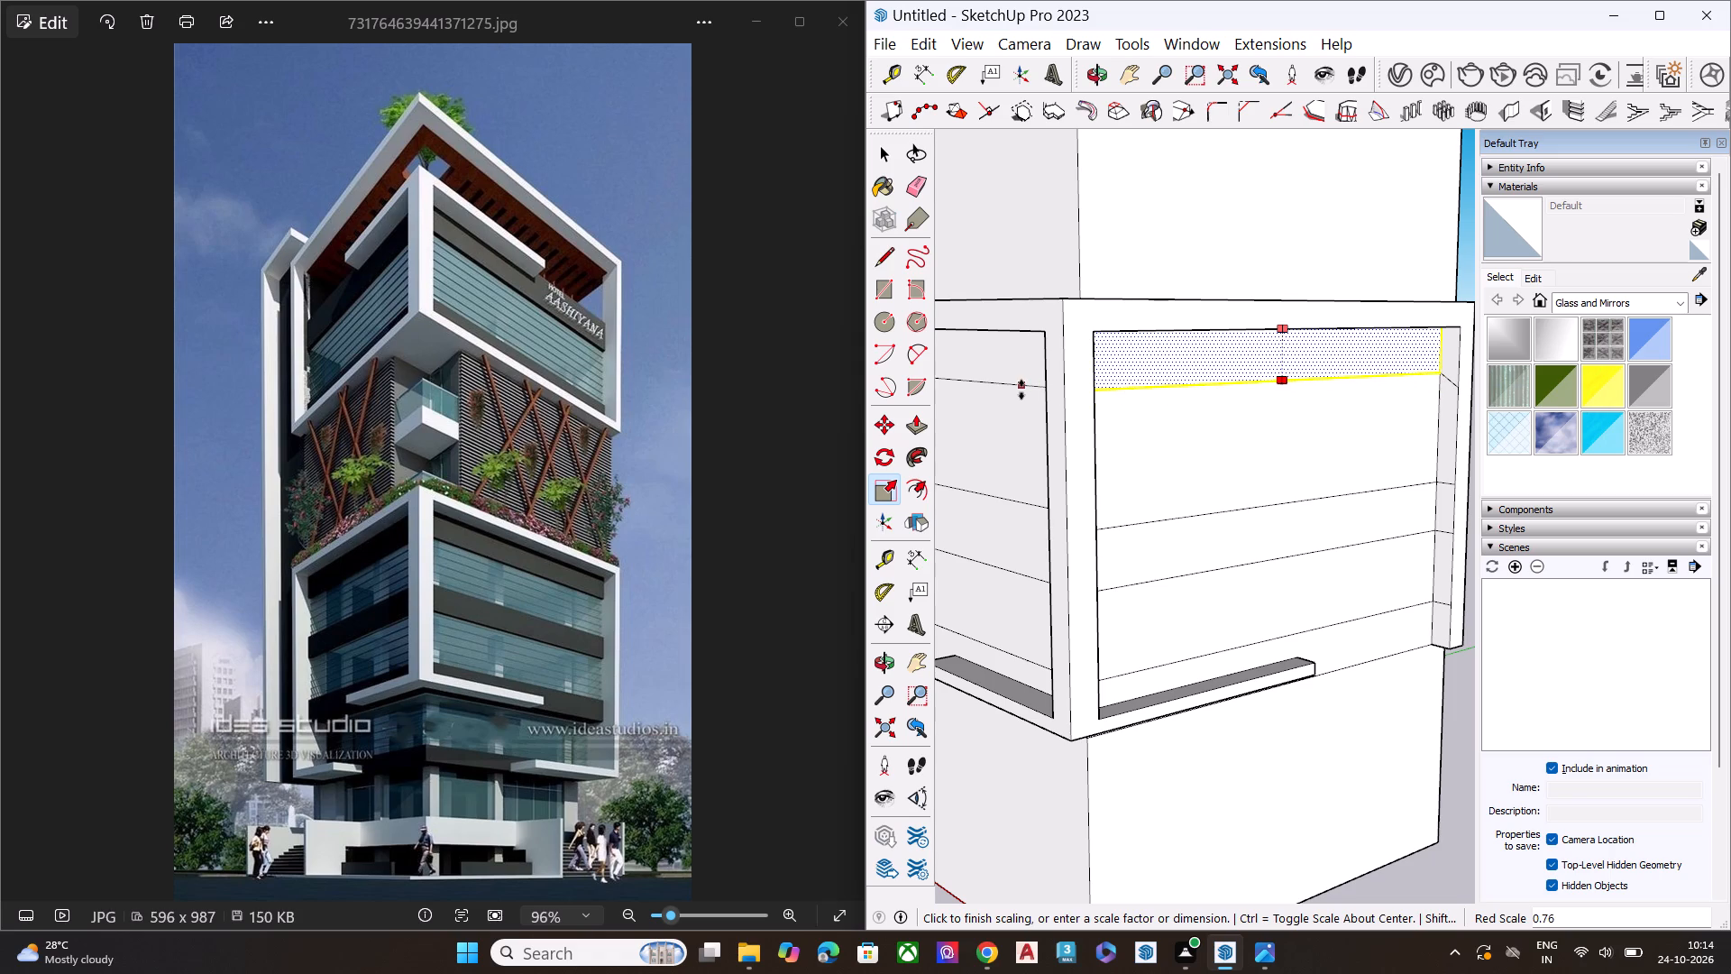
pyautogui.click(1021, 386)
pyautogui.press('space')
# Erase the leftover horizontal lines crossing the inner side face of the outer leg on the green-axis wall's frame.
pyautogui.scroll(-2, 1331, 380)
pyautogui.scroll(1, 1331, 380)
pyautogui.scroll(-4, 1331, 381)
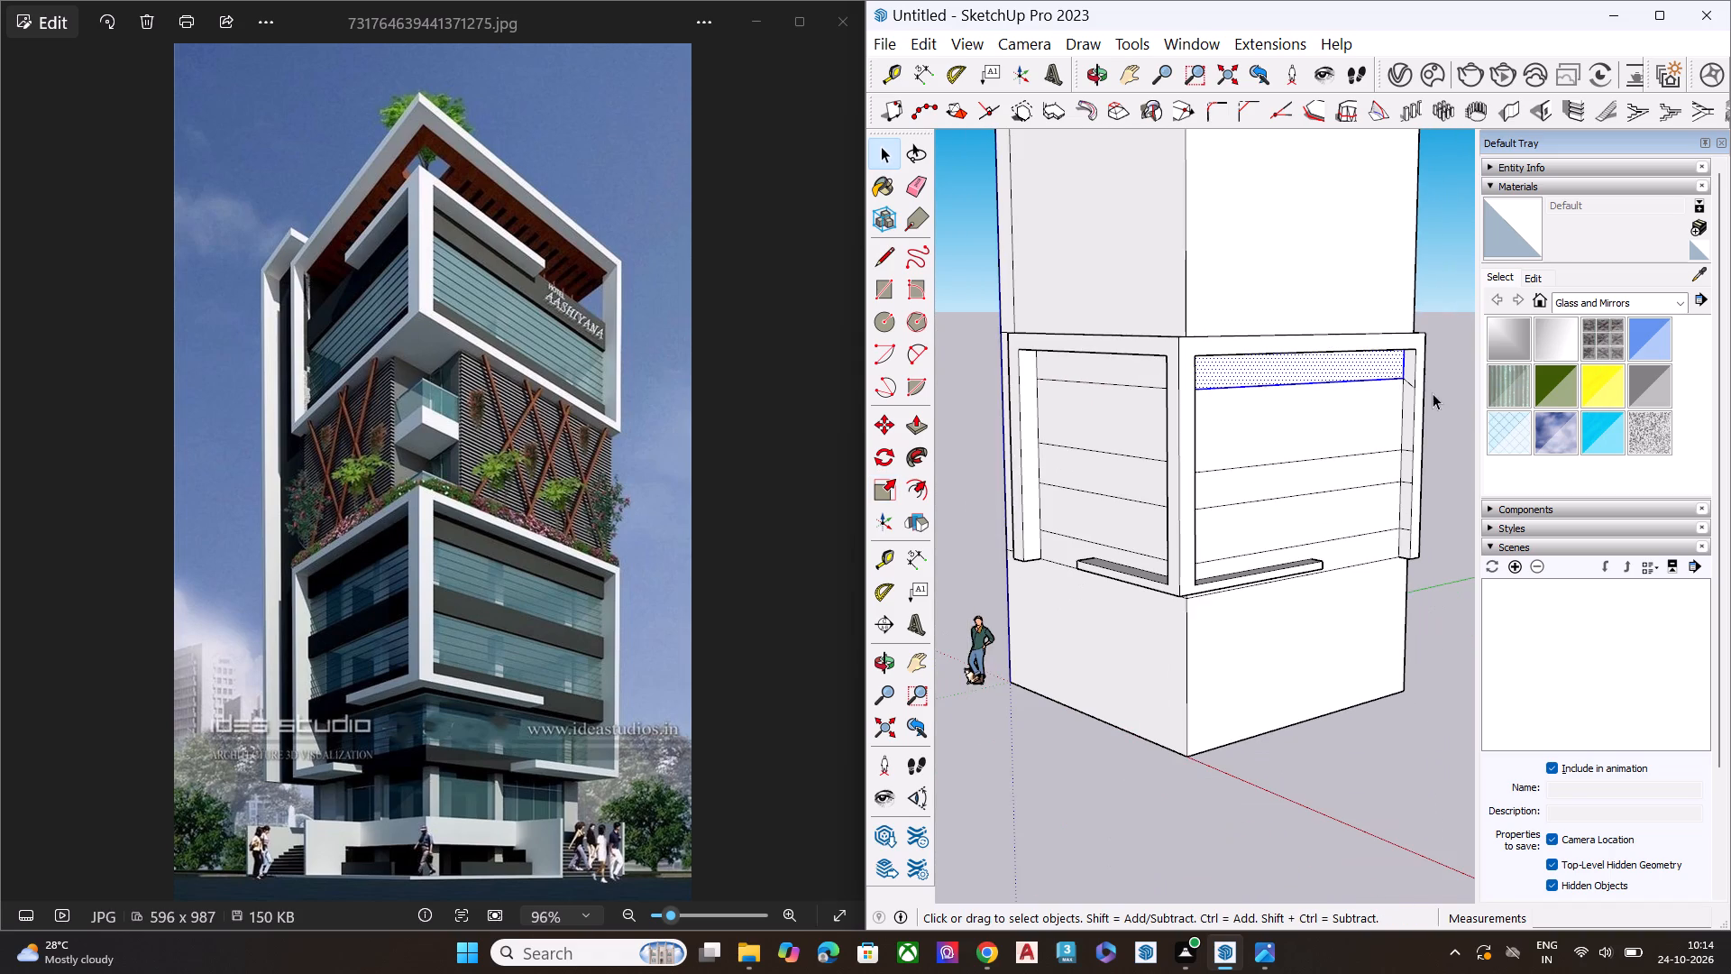
pyautogui.scroll(3, 1424, 398)
pyautogui.moveTo(1358, 457); pyautogui.dragTo(1452, 431, button='middle')
pyautogui.press('e')
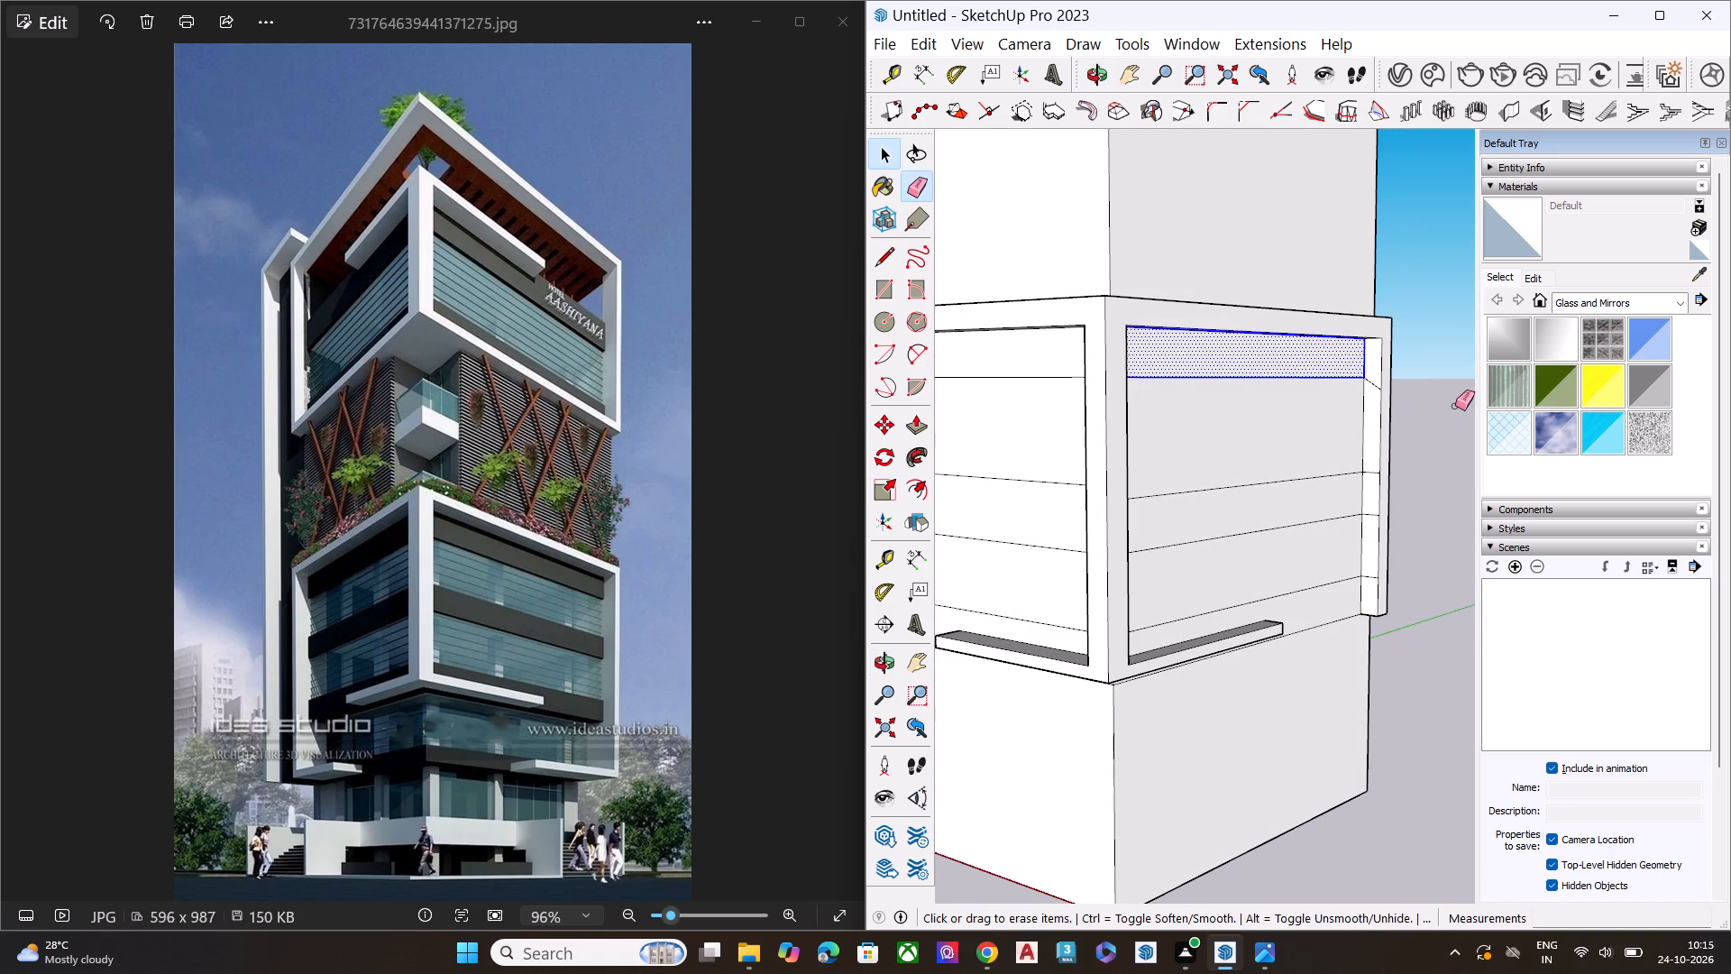
pyautogui.click(1374, 385)
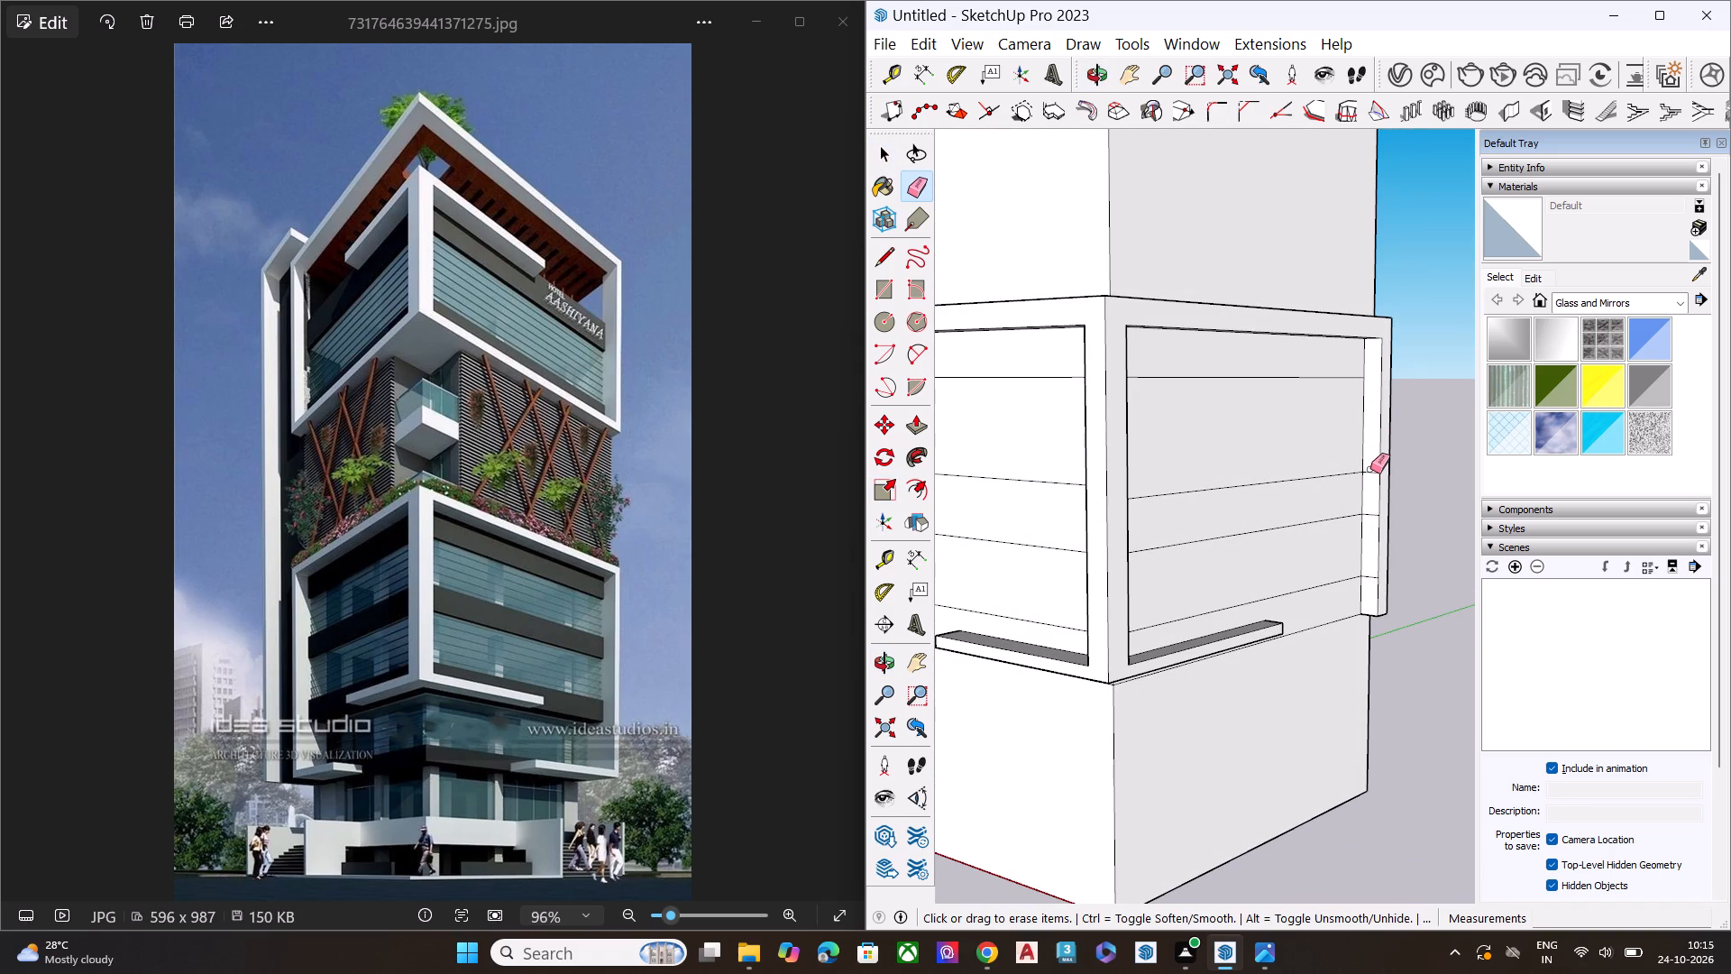
pyautogui.click(1370, 469)
pyautogui.click(1371, 471)
pyautogui.click(1372, 514)
pyautogui.click(1371, 578)
# Push/Pull the red-axis wall's corner-leg inner side face about 3/16" to close the remaining sliver beside the facade bands.
pyautogui.scroll(-8, 1195, 473)
pyautogui.moveTo(1126, 495); pyautogui.dragTo(1462, 427, button='middle')
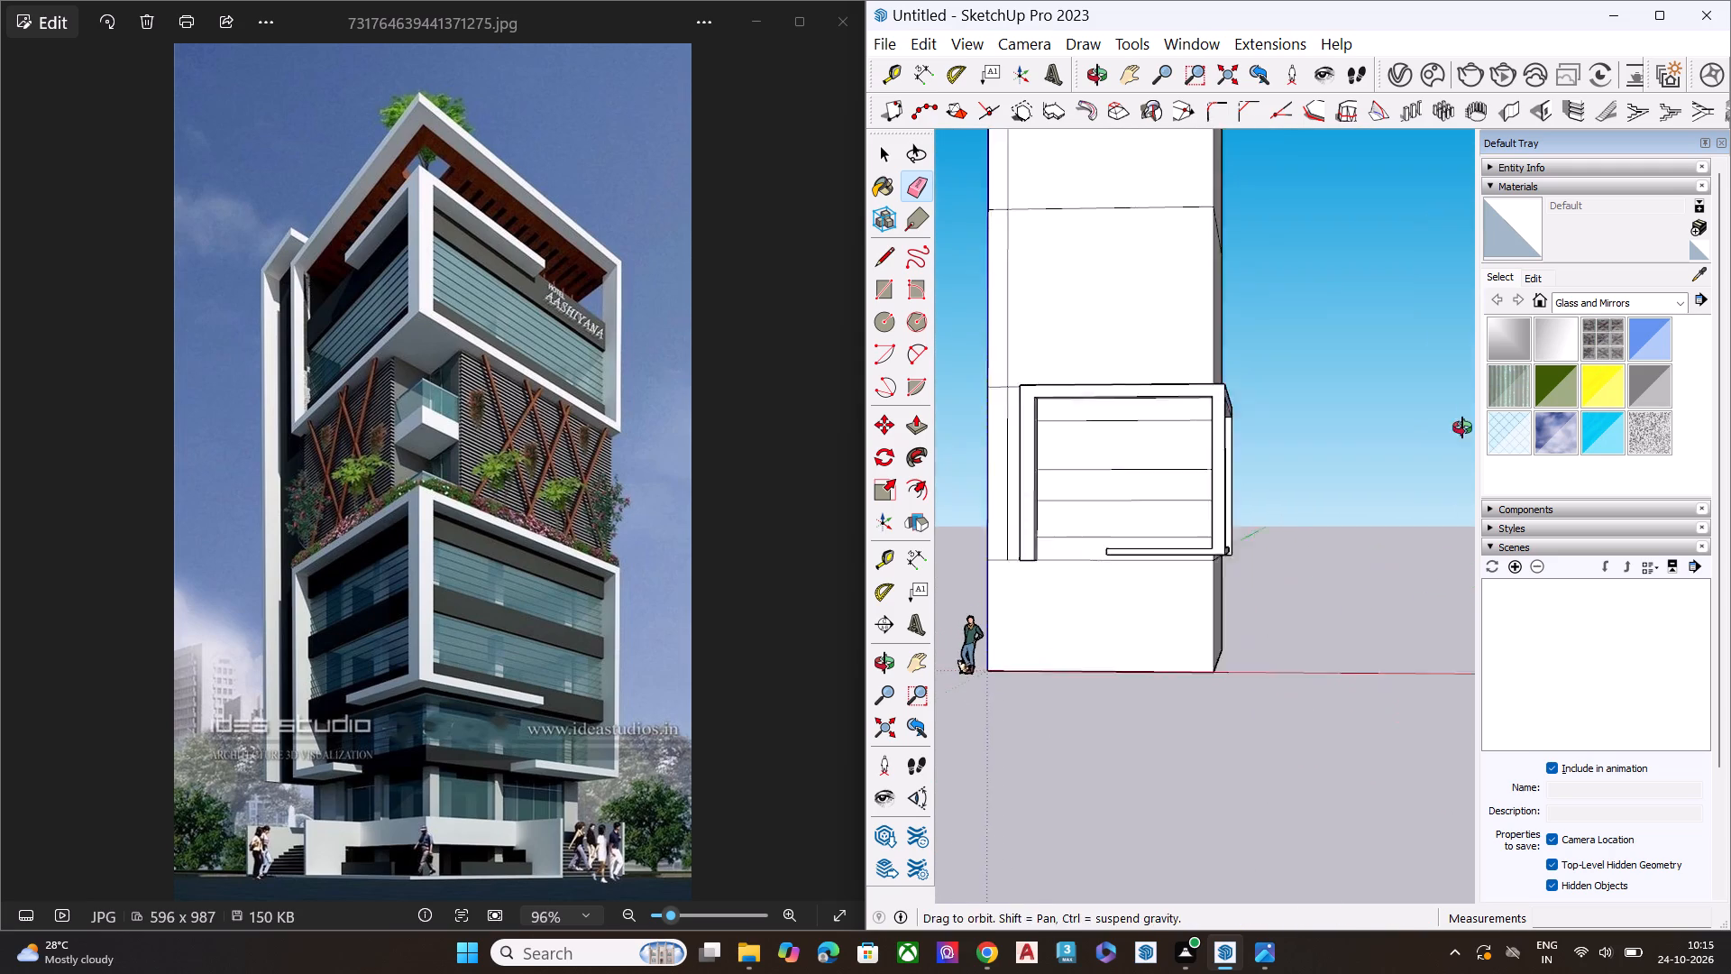
pyautogui.moveTo(1462, 427); pyautogui.dragTo(1463, 426, button='middle')
pyautogui.moveTo(1158, 459); pyautogui.dragTo(1414, 452, button='middle')
pyautogui.moveTo(1292, 454); pyautogui.dragTo(1294, 520, button='middle')
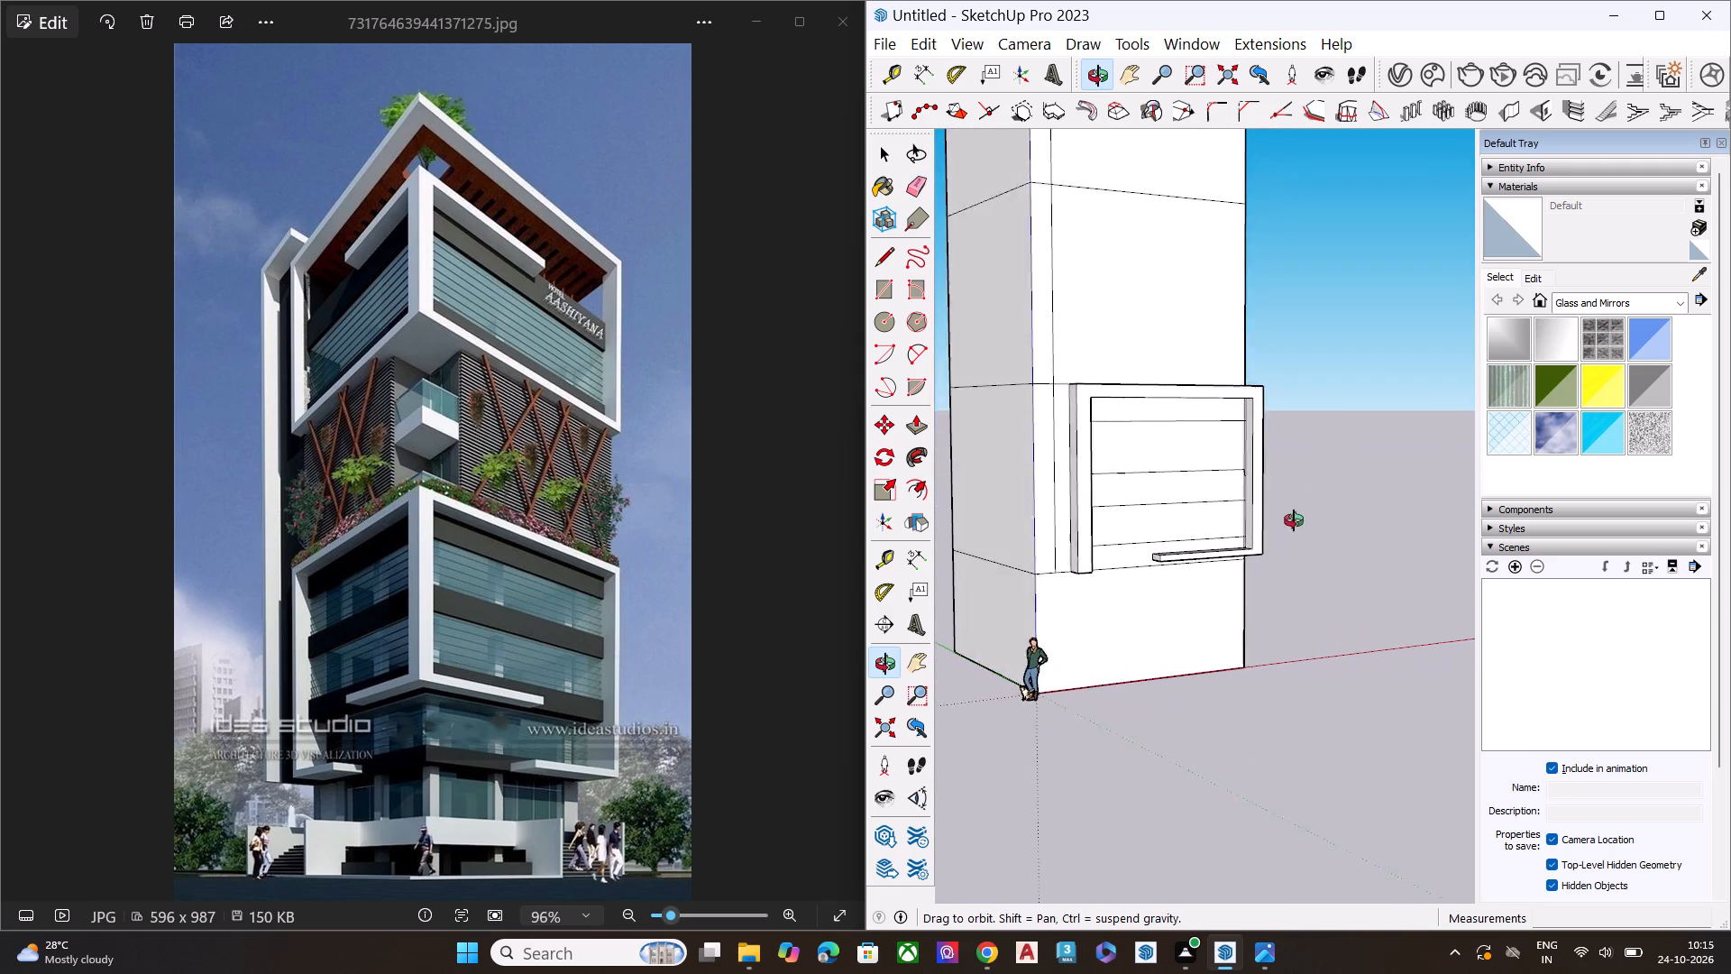
pyautogui.moveTo(1294, 520); pyautogui.dragTo(1310, 574, button='middle')
pyautogui.scroll(9, 1294, 513)
pyautogui.scroll(1, 1234, 462)
pyautogui.scroll(-1, 1225, 441)
pyautogui.scroll(8, 1224, 439)
pyautogui.scroll(-1, 1193, 437)
pyautogui.scroll(3, 1191, 437)
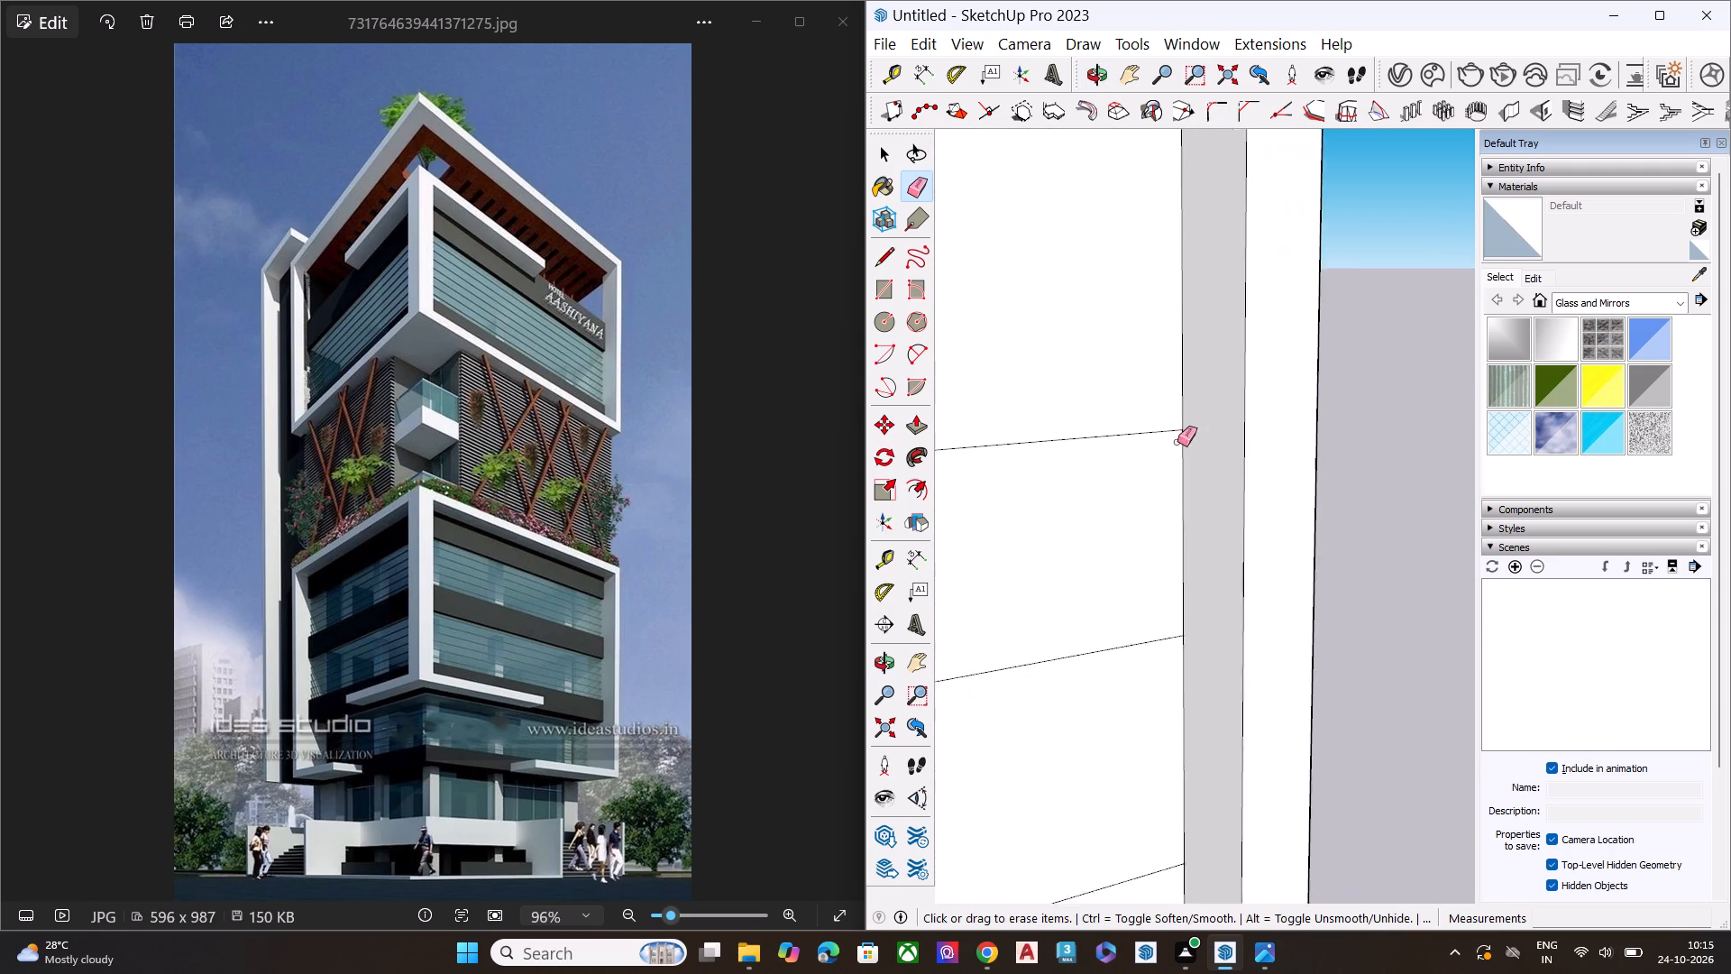
pyautogui.scroll(8, 1177, 442)
pyautogui.moveTo(1117, 472); pyautogui.dragTo(1313, 345, button='middle')
pyautogui.scroll(8, 1248, 387)
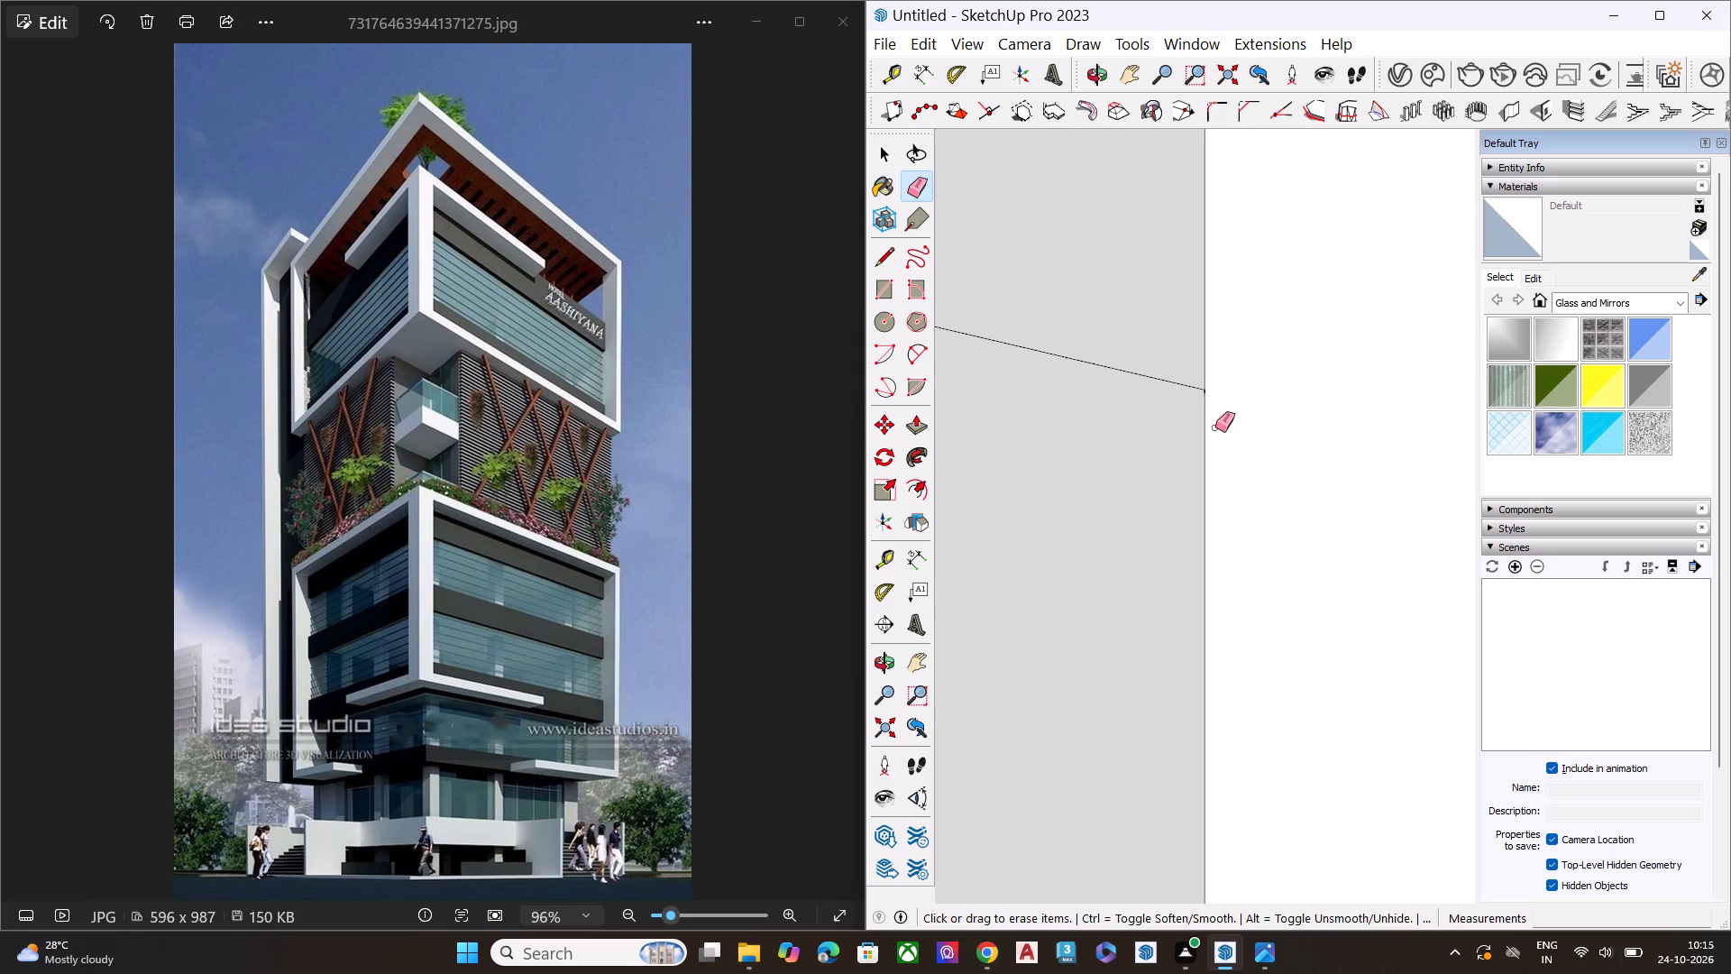
pyautogui.press('space')
pyautogui.click(1262, 427)
pyautogui.press('p')
pyautogui.click(1264, 427)
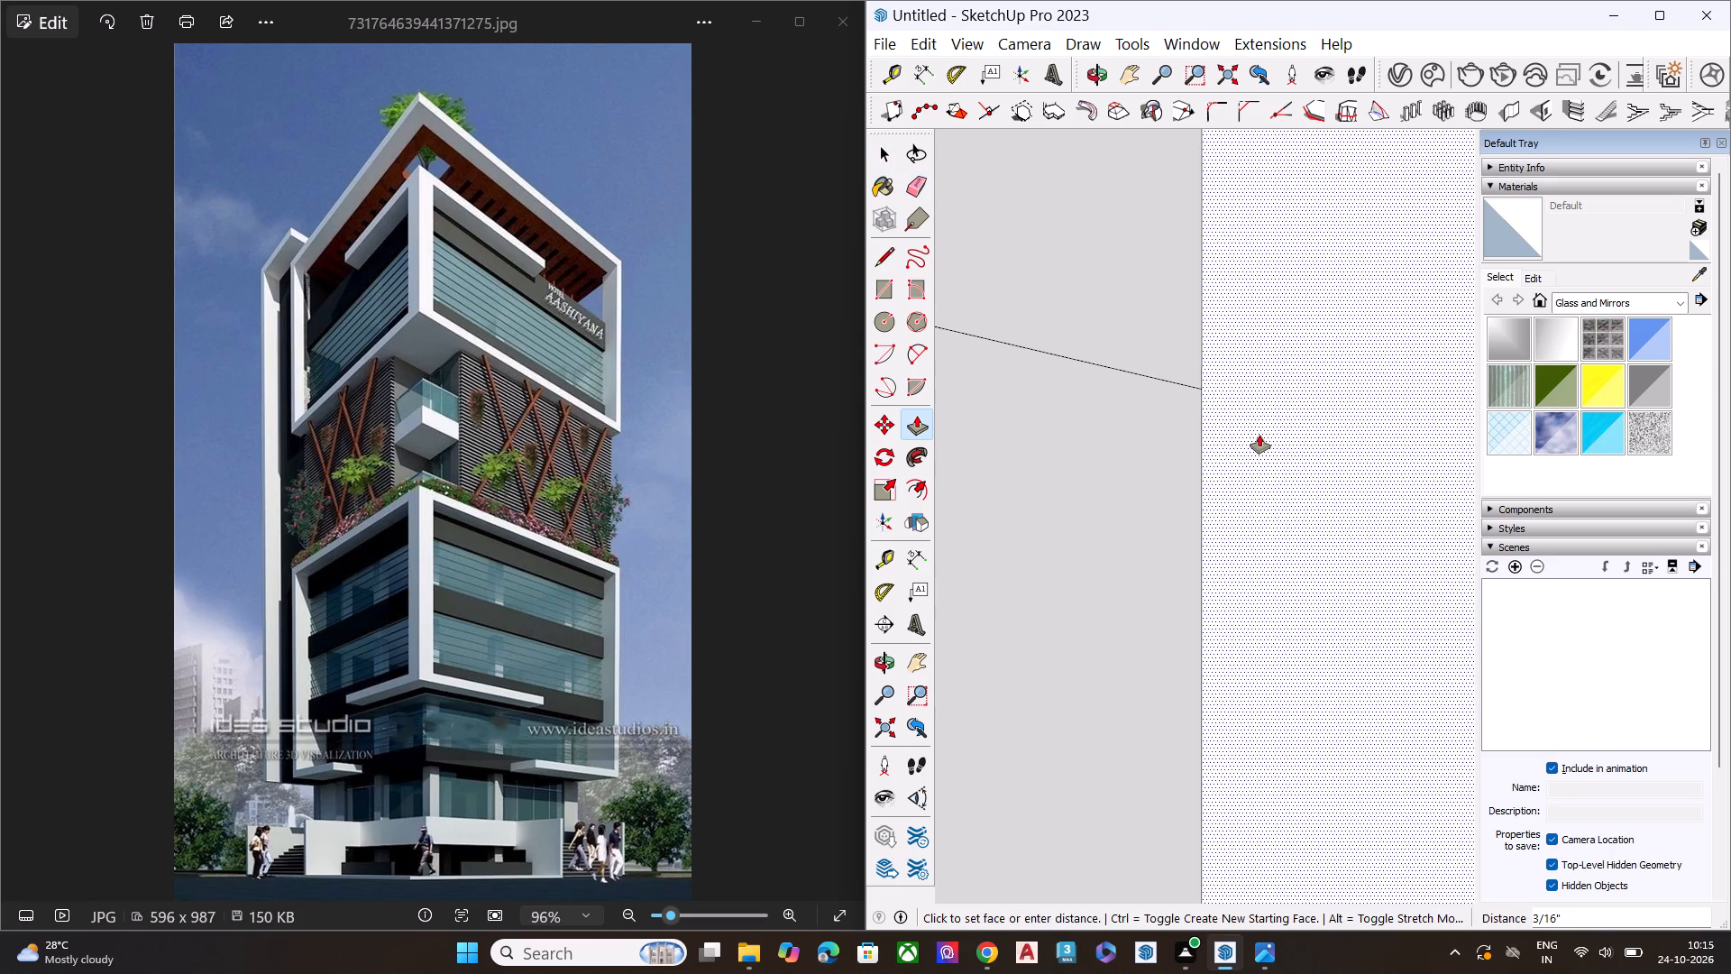
pyautogui.click(1259, 435)
pyautogui.press('space')
# Examine the adjusted corner leg, the frames and the facade bands on both walls around the tower's corner.
pyautogui.scroll(-5, 1094, 337)
pyautogui.scroll(1, 1092, 338)
pyautogui.scroll(-3, 1092, 343)
pyautogui.scroll(1, 1094, 345)
pyautogui.scroll(-1, 1099, 345)
pyautogui.scroll(2, 1101, 345)
pyautogui.scroll(-4, 1107, 345)
pyautogui.scroll(1, 1152, 344)
pyautogui.scroll(-4, 1152, 344)
pyautogui.scroll(1, 1152, 345)
pyautogui.scroll(-10, 1151, 345)
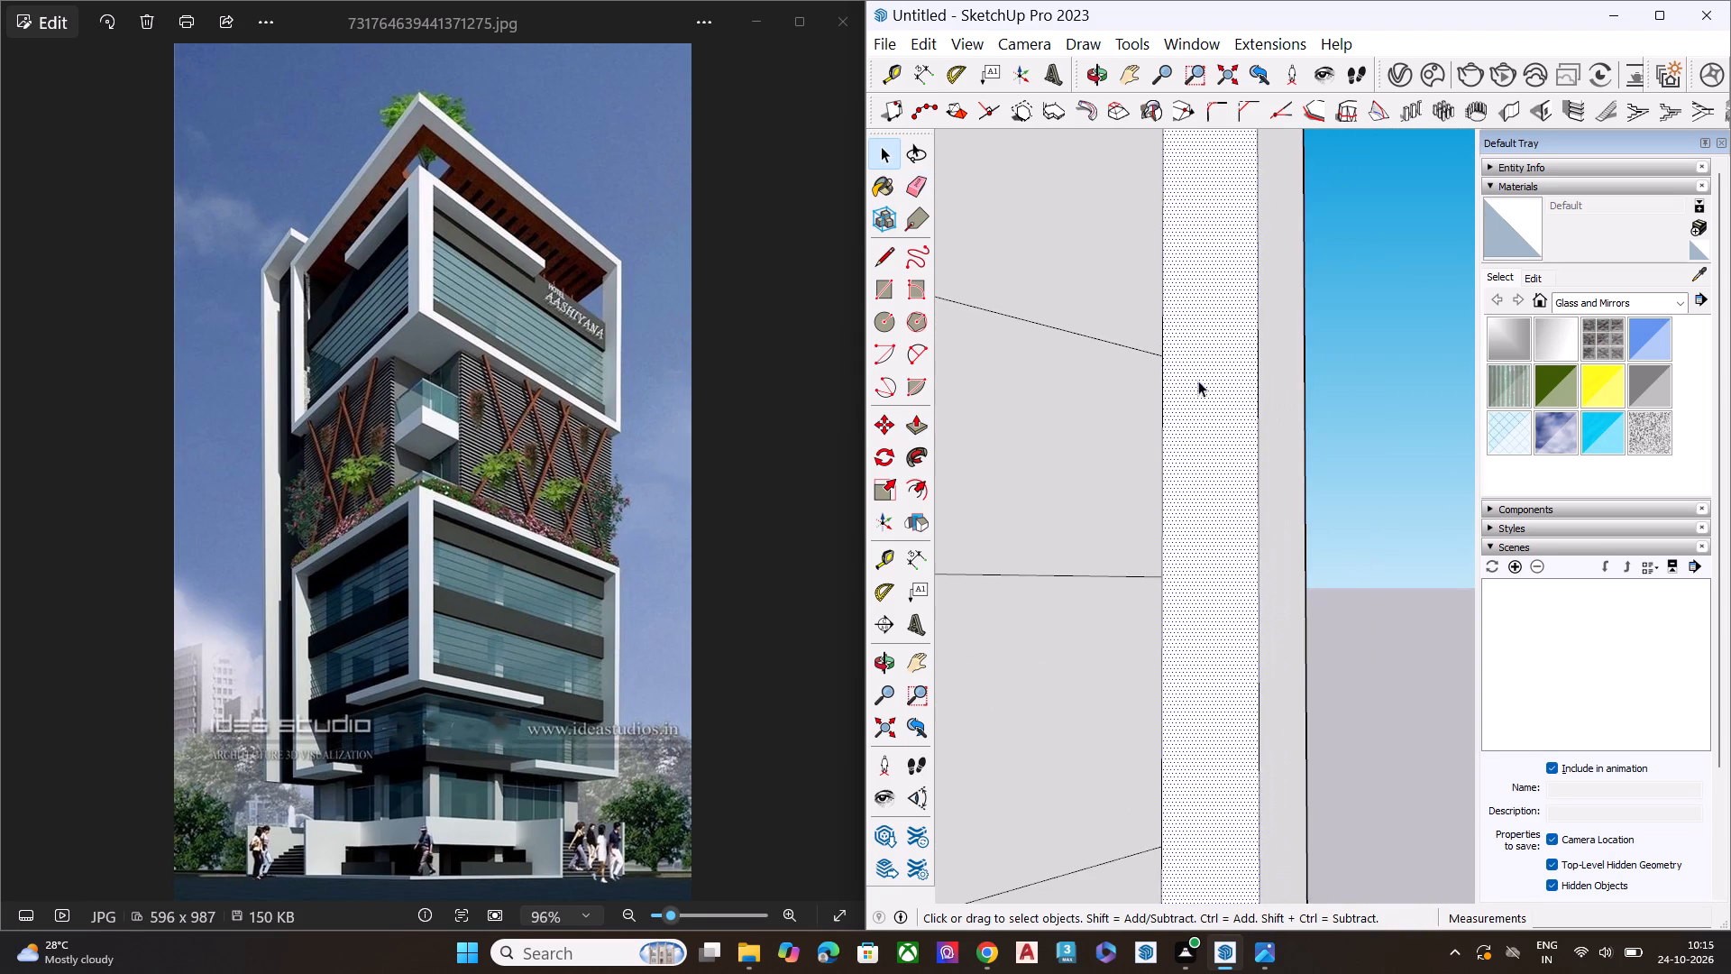
pyautogui.scroll(-1, 1259, 363)
pyautogui.scroll(2, 1261, 363)
pyautogui.scroll(-4, 1267, 368)
pyautogui.scroll(1, 1269, 371)
pyautogui.scroll(-5, 1269, 372)
pyautogui.moveTo(1271, 391); pyautogui.dragTo(1174, 553, button='middle')
pyautogui.click(1371, 476)
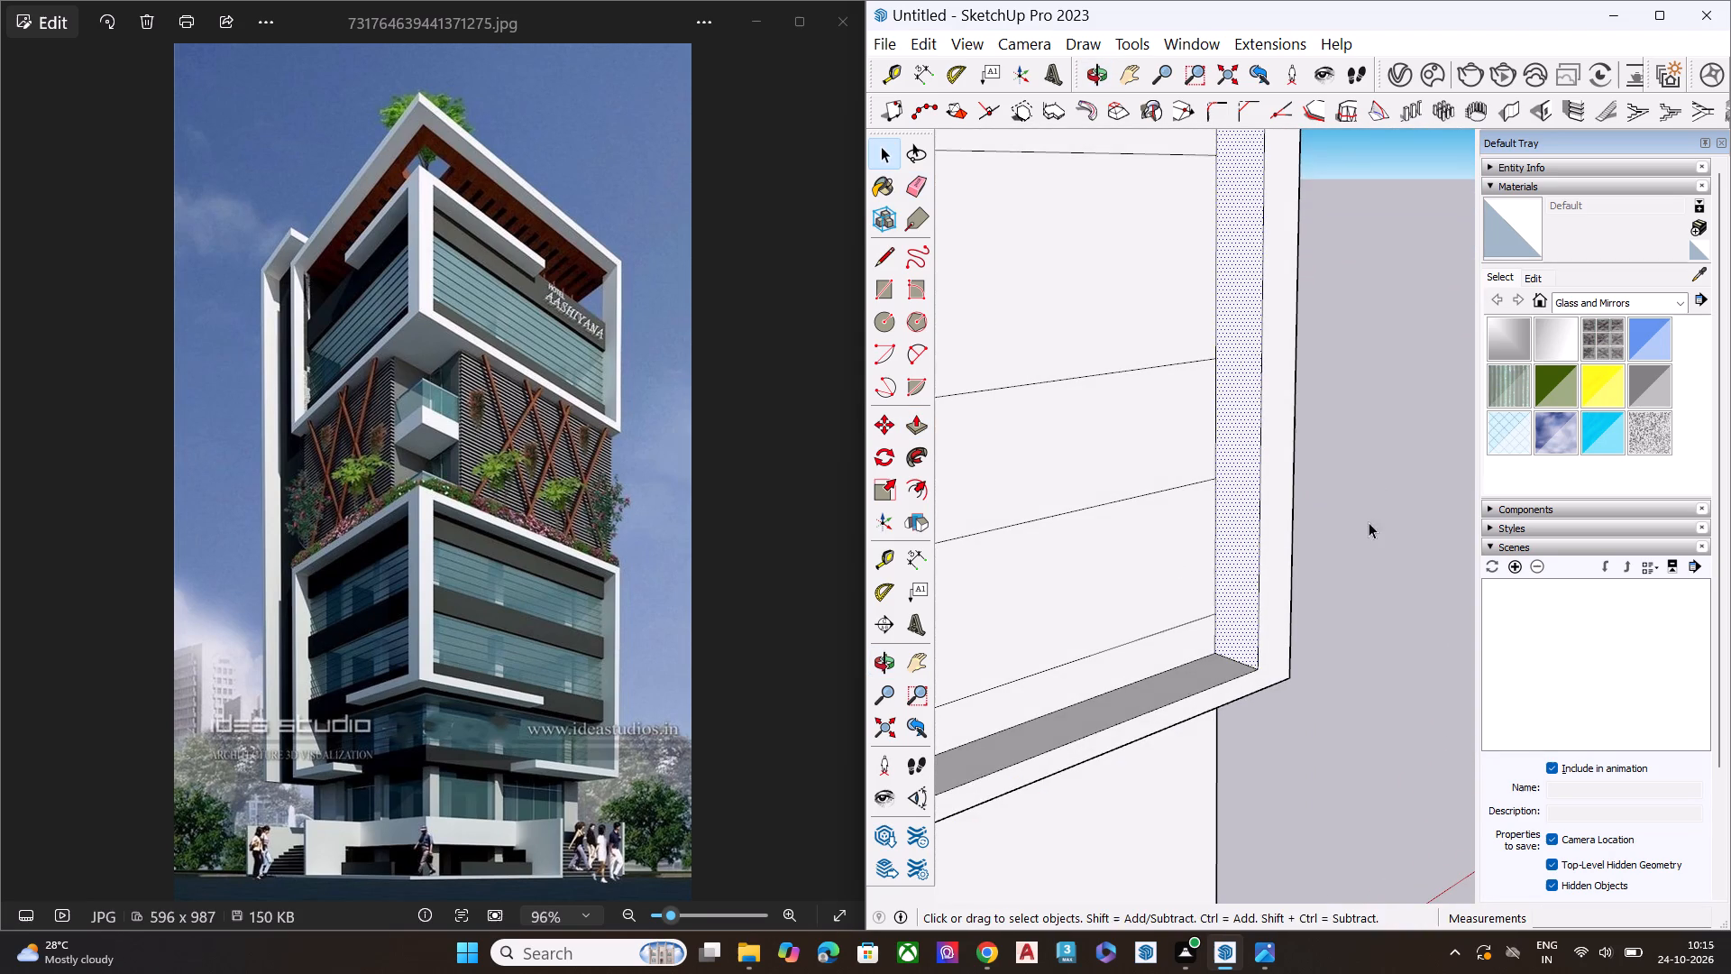
pyautogui.moveTo(1320, 529); pyautogui.dragTo(1128, 521, button='middle')
pyautogui.scroll(-1, 1290, 403)
pyautogui.scroll(1, 1290, 409)
pyautogui.scroll(-6, 1290, 411)
pyautogui.moveTo(1291, 459); pyautogui.dragTo(1096, 456, button='middle')
pyautogui.scroll(-4, 1198, 385)
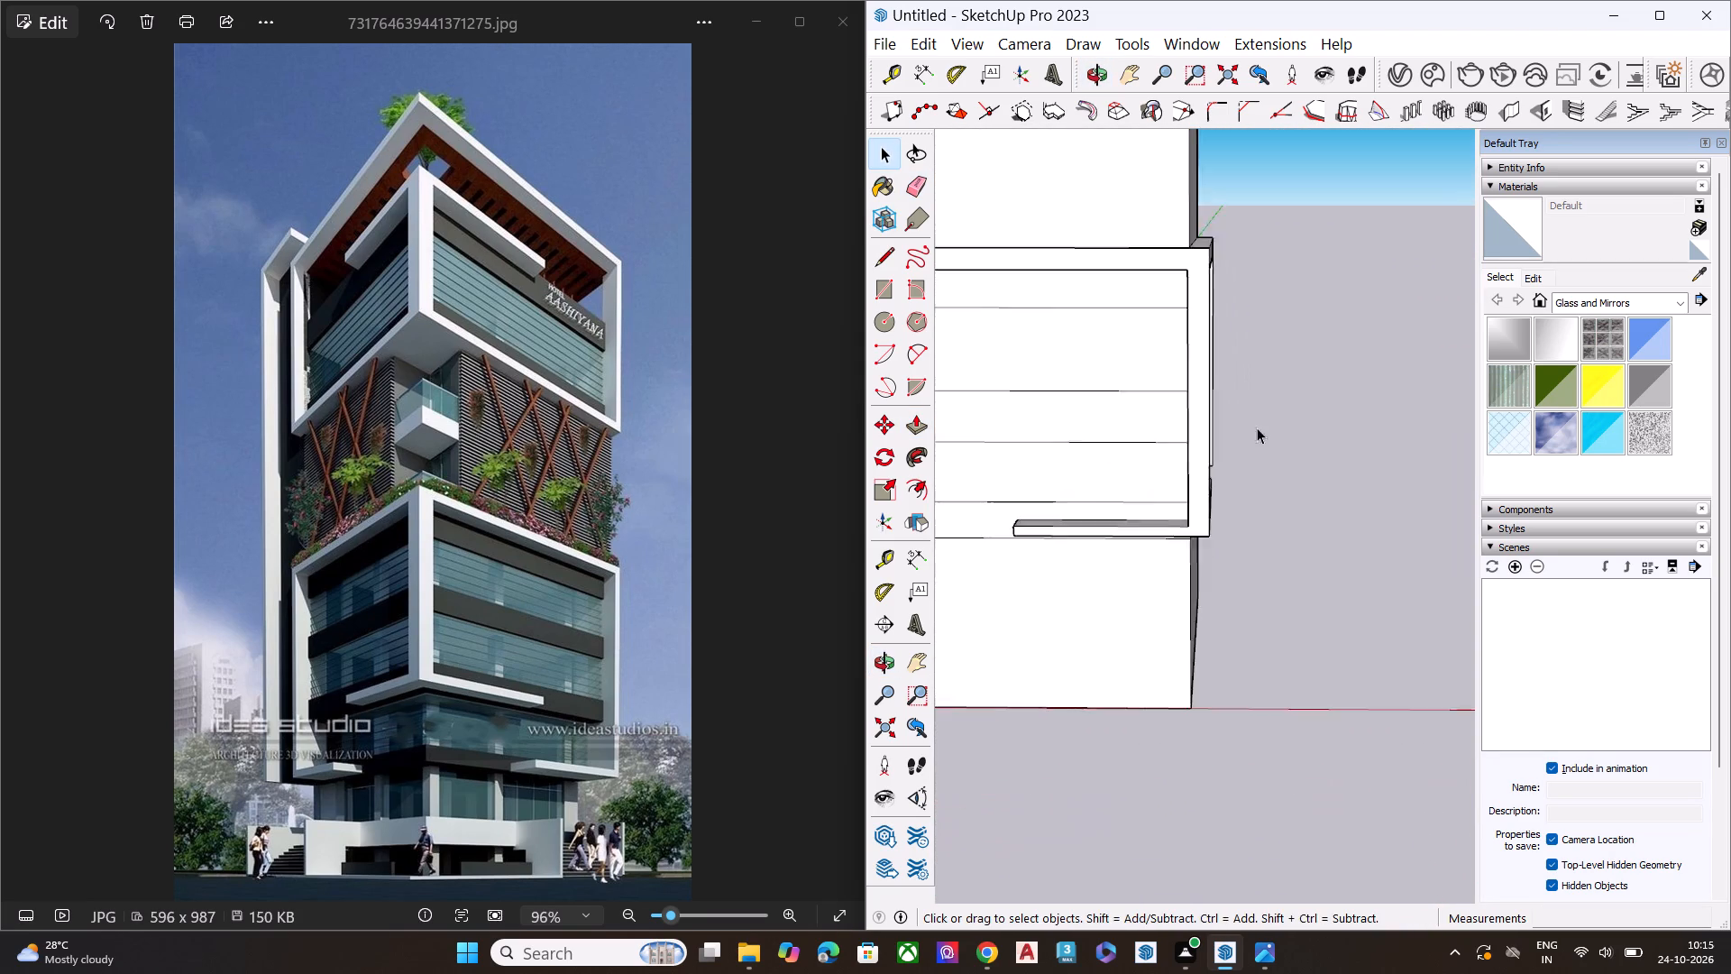
pyautogui.moveTo(1268, 419); pyautogui.dragTo(906, 419, button='middle')
pyautogui.scroll(1, 1197, 336)
pyautogui.scroll(-1, 1198, 336)
pyautogui.scroll(2, 1201, 333)
pyautogui.scroll(-1, 1224, 326)
pyautogui.moveTo(1262, 372); pyautogui.dragTo(1224, 306, button='middle')
pyautogui.scroll(1, 1223, 312)
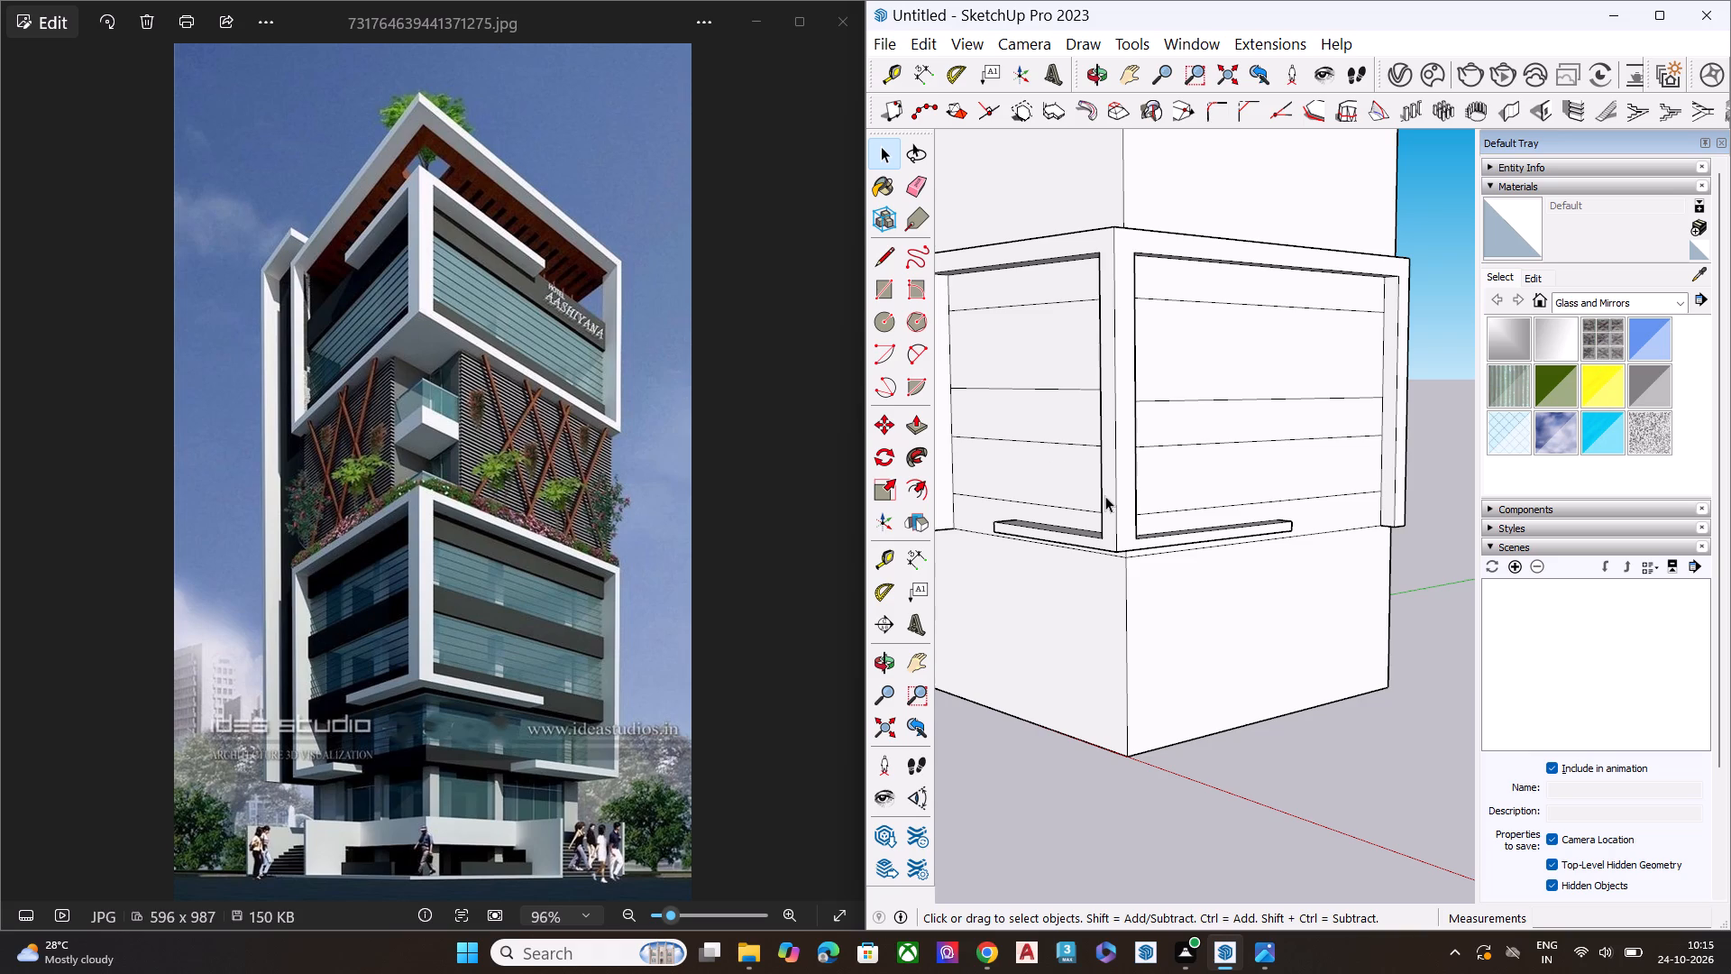
# Scale the red-axis wall's third facade band from the top so its upper edge aligns with the matching line on the green-axis wall.
pyautogui.moveTo(1297, 477); pyautogui.dragTo(1328, 419, button='middle')
pyautogui.scroll(4, 1131, 433)
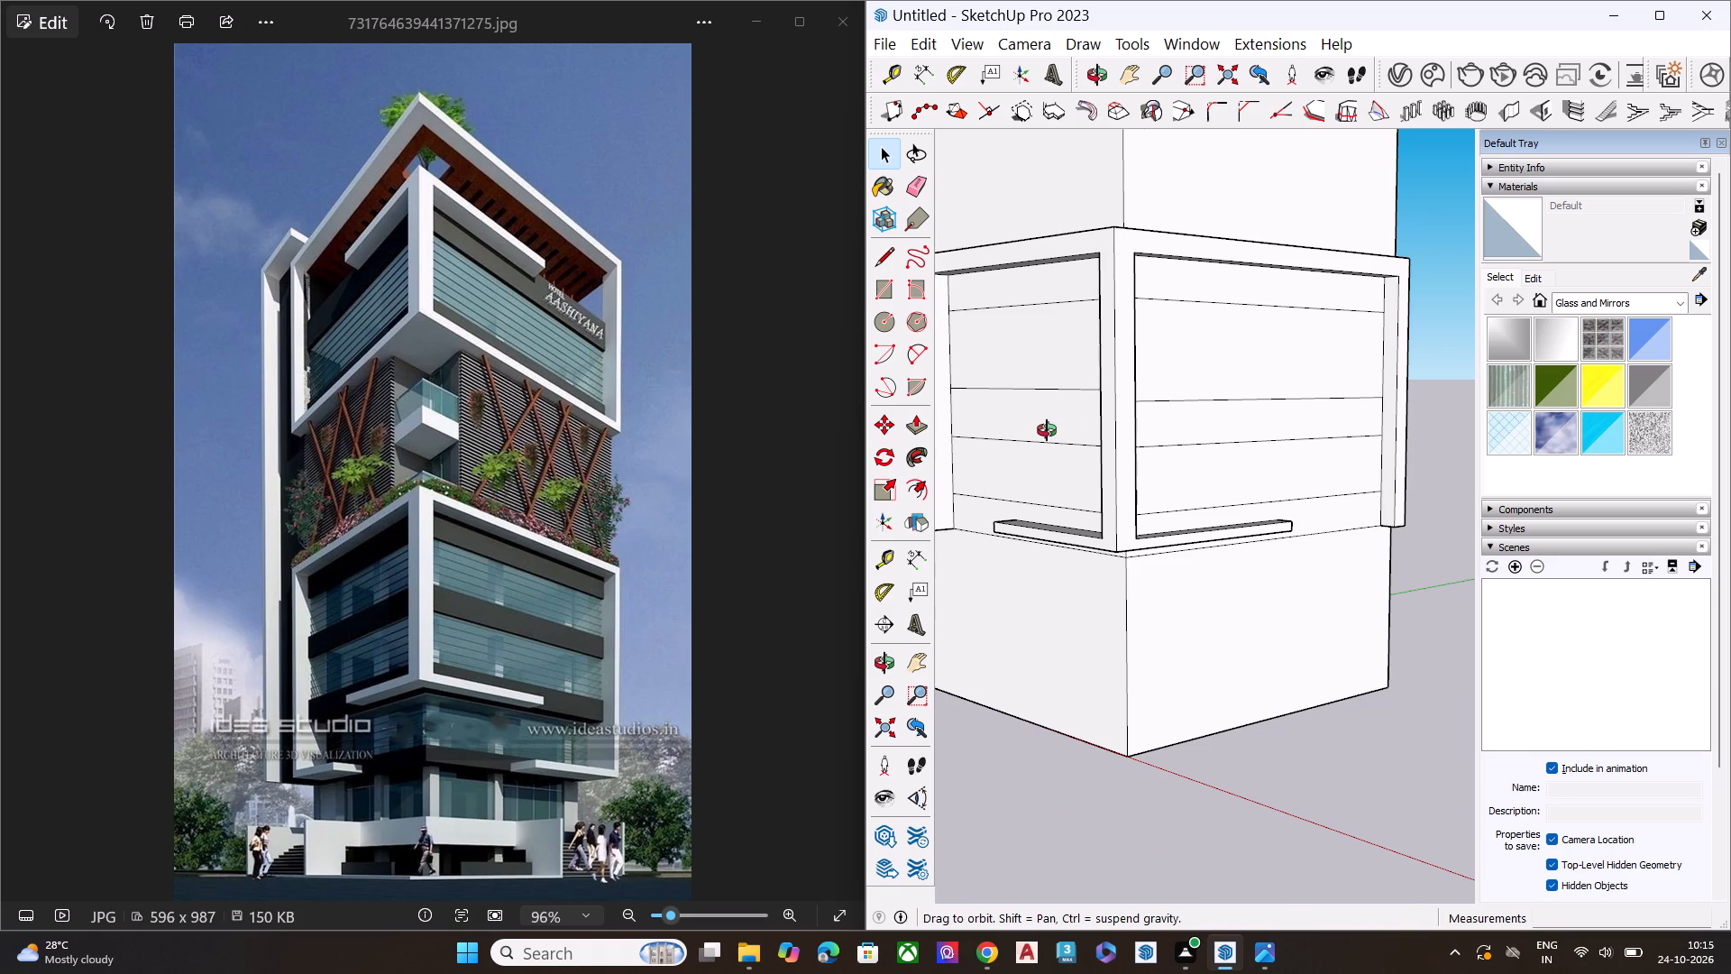
pyautogui.scroll(4, 1047, 430)
pyautogui.press('space')
pyautogui.doubleClick(1075, 418)
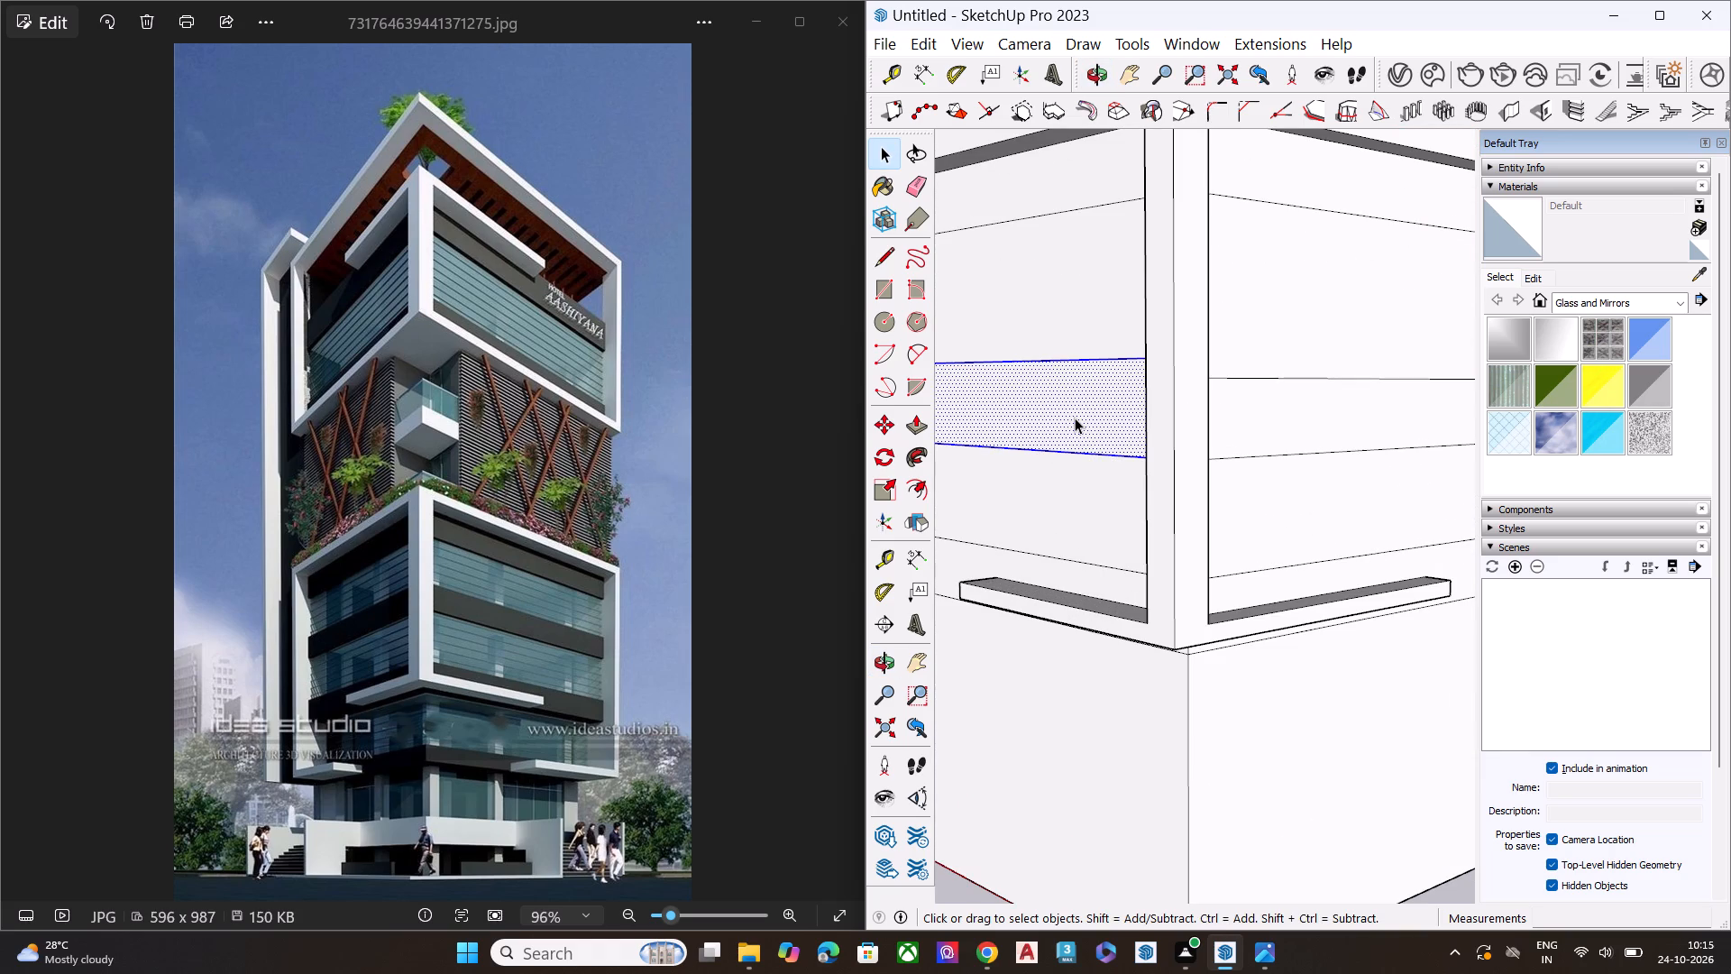
pyautogui.tripleClick(1075, 418)
pyautogui.doubleClick(1075, 418)
pyautogui.press('s')
pyautogui.click(1015, 358)
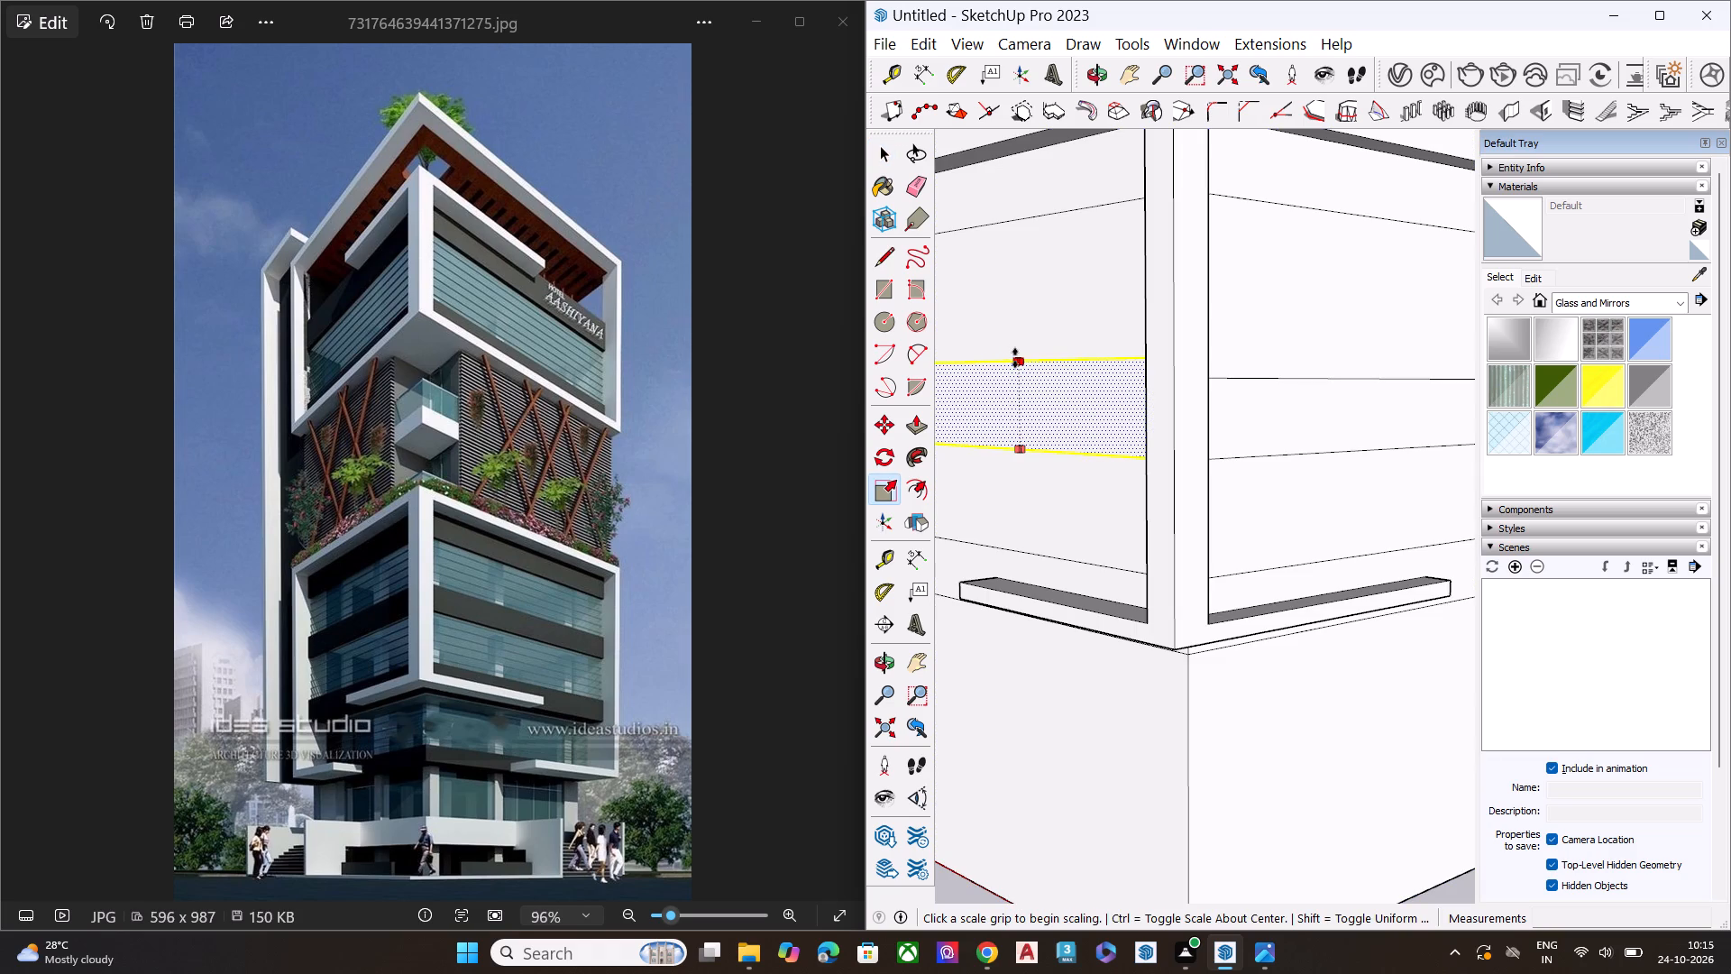
pyautogui.click(1257, 381)
pyautogui.press('space')
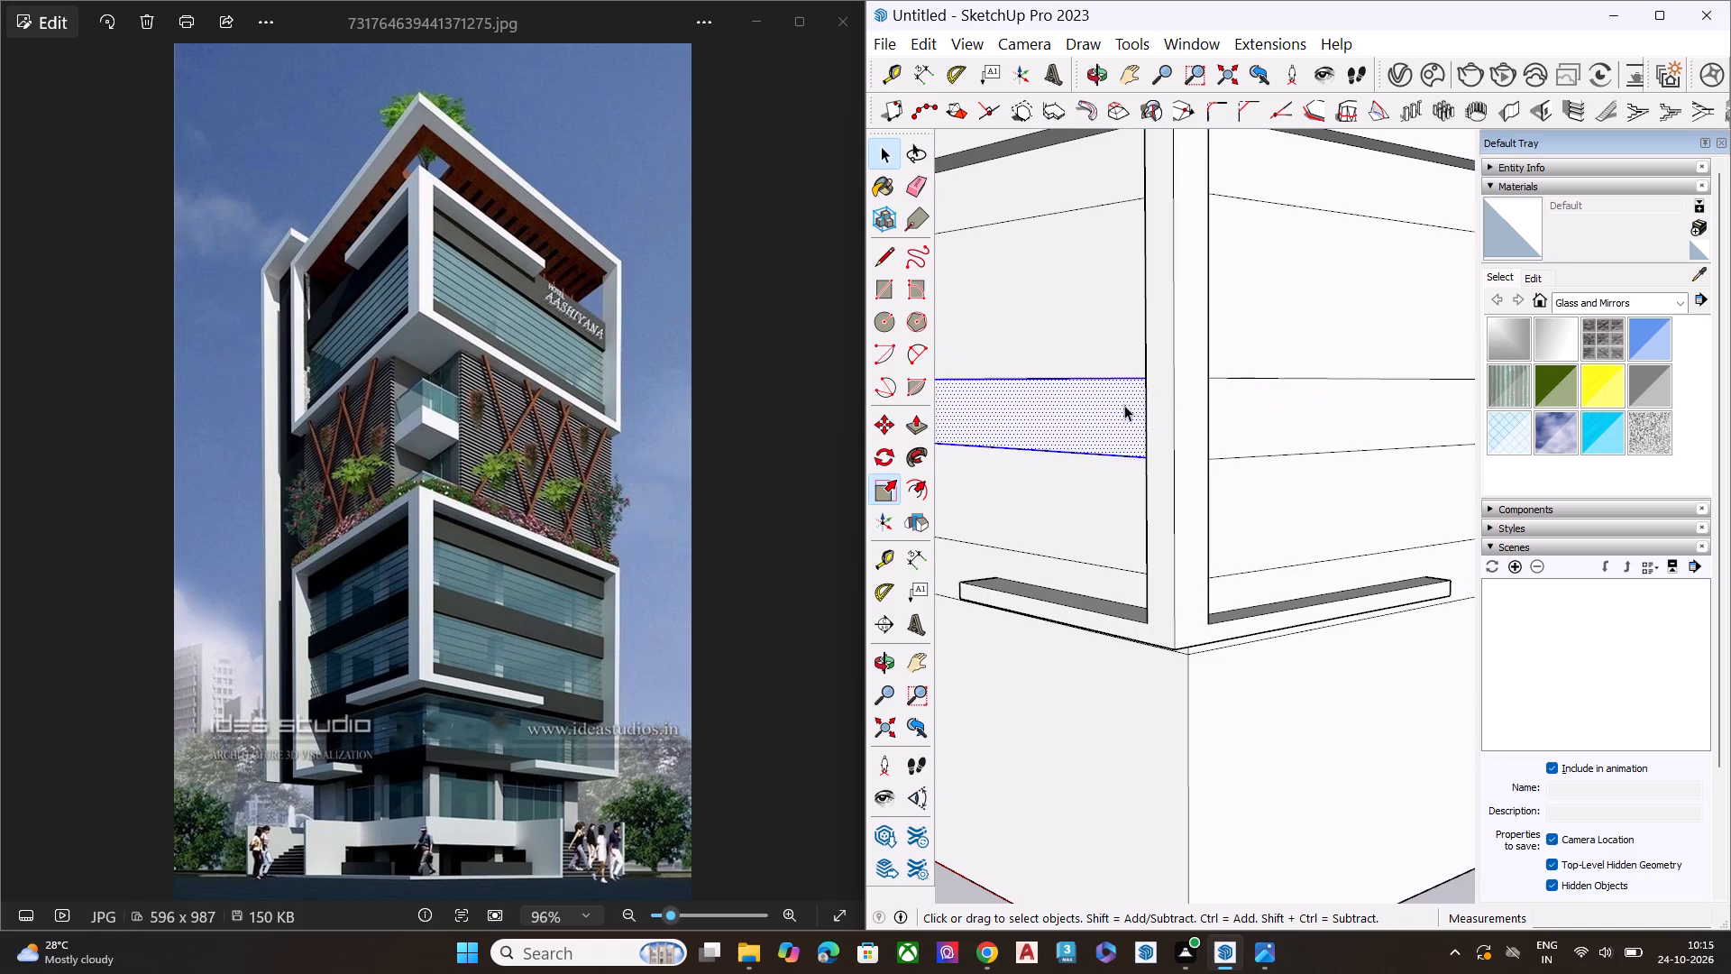
# Erase the leftover horizontal line running below the lower frame ledge on the red-axis wall.
pyautogui.scroll(-9, 1141, 390)
pyautogui.scroll(1, 1141, 389)
pyautogui.scroll(-3, 1141, 389)
pyautogui.moveTo(1185, 446); pyautogui.dragTo(1186, 363, button='middle')
pyautogui.press('space')
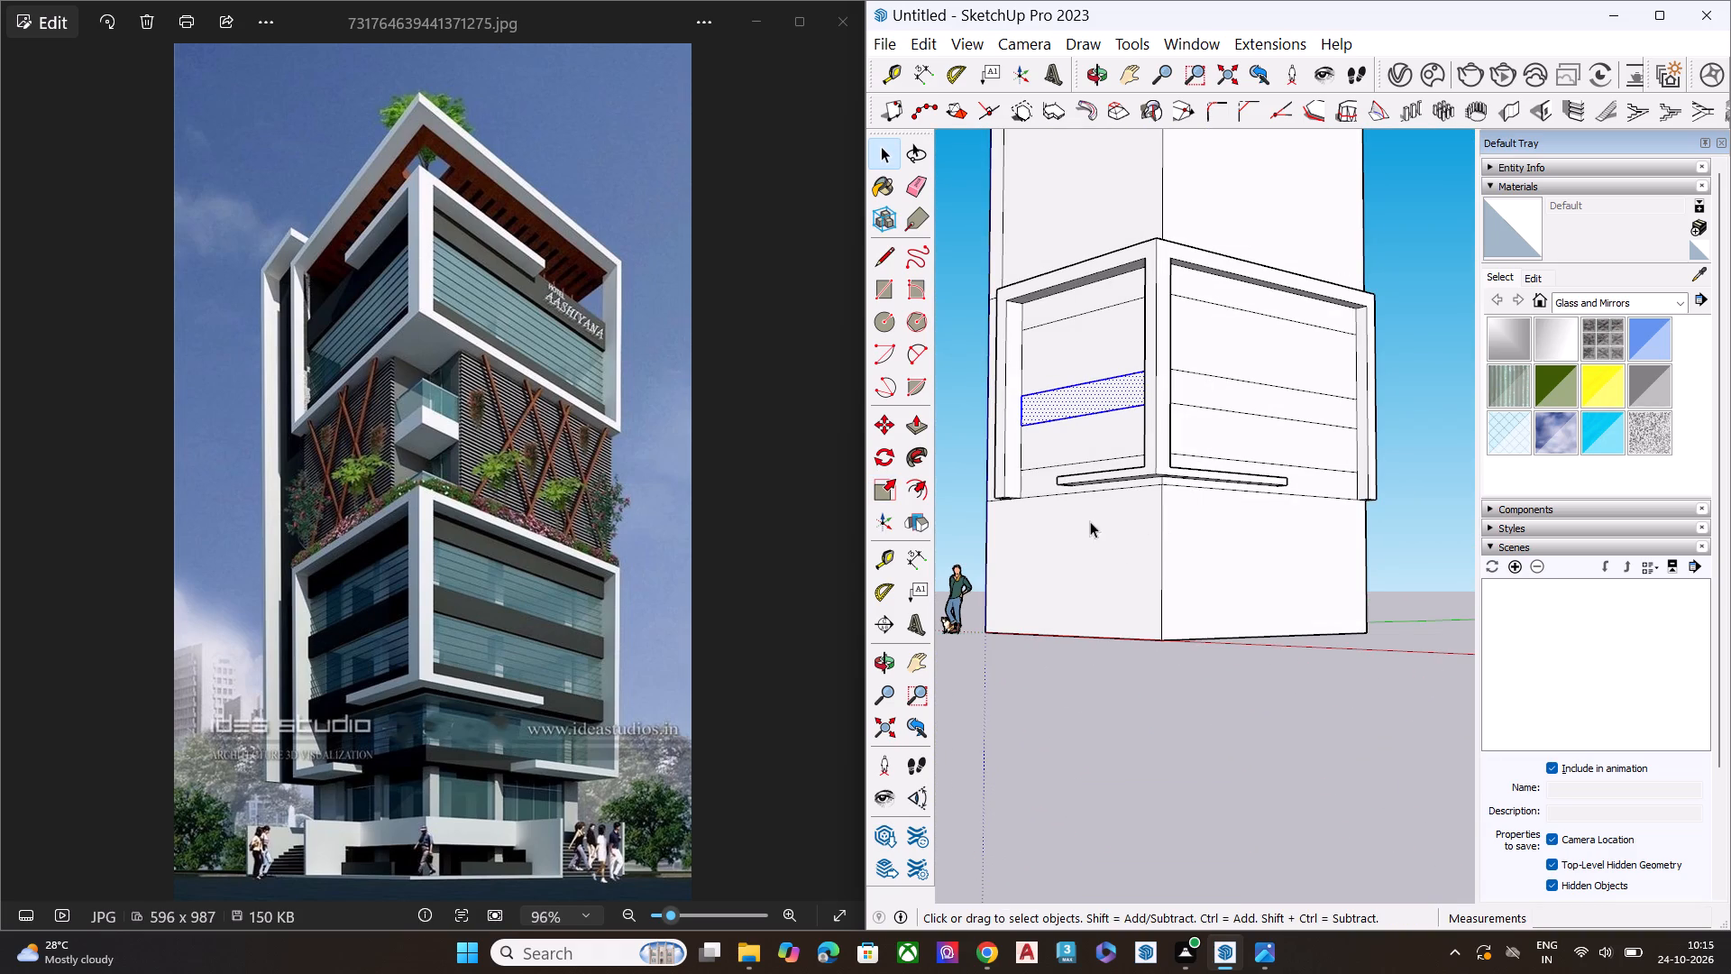
pyautogui.moveTo(1088, 510); pyautogui.dragTo(1116, 282, button='middle')
pyautogui.scroll(8, 1080, 453)
pyautogui.click(1147, 417)
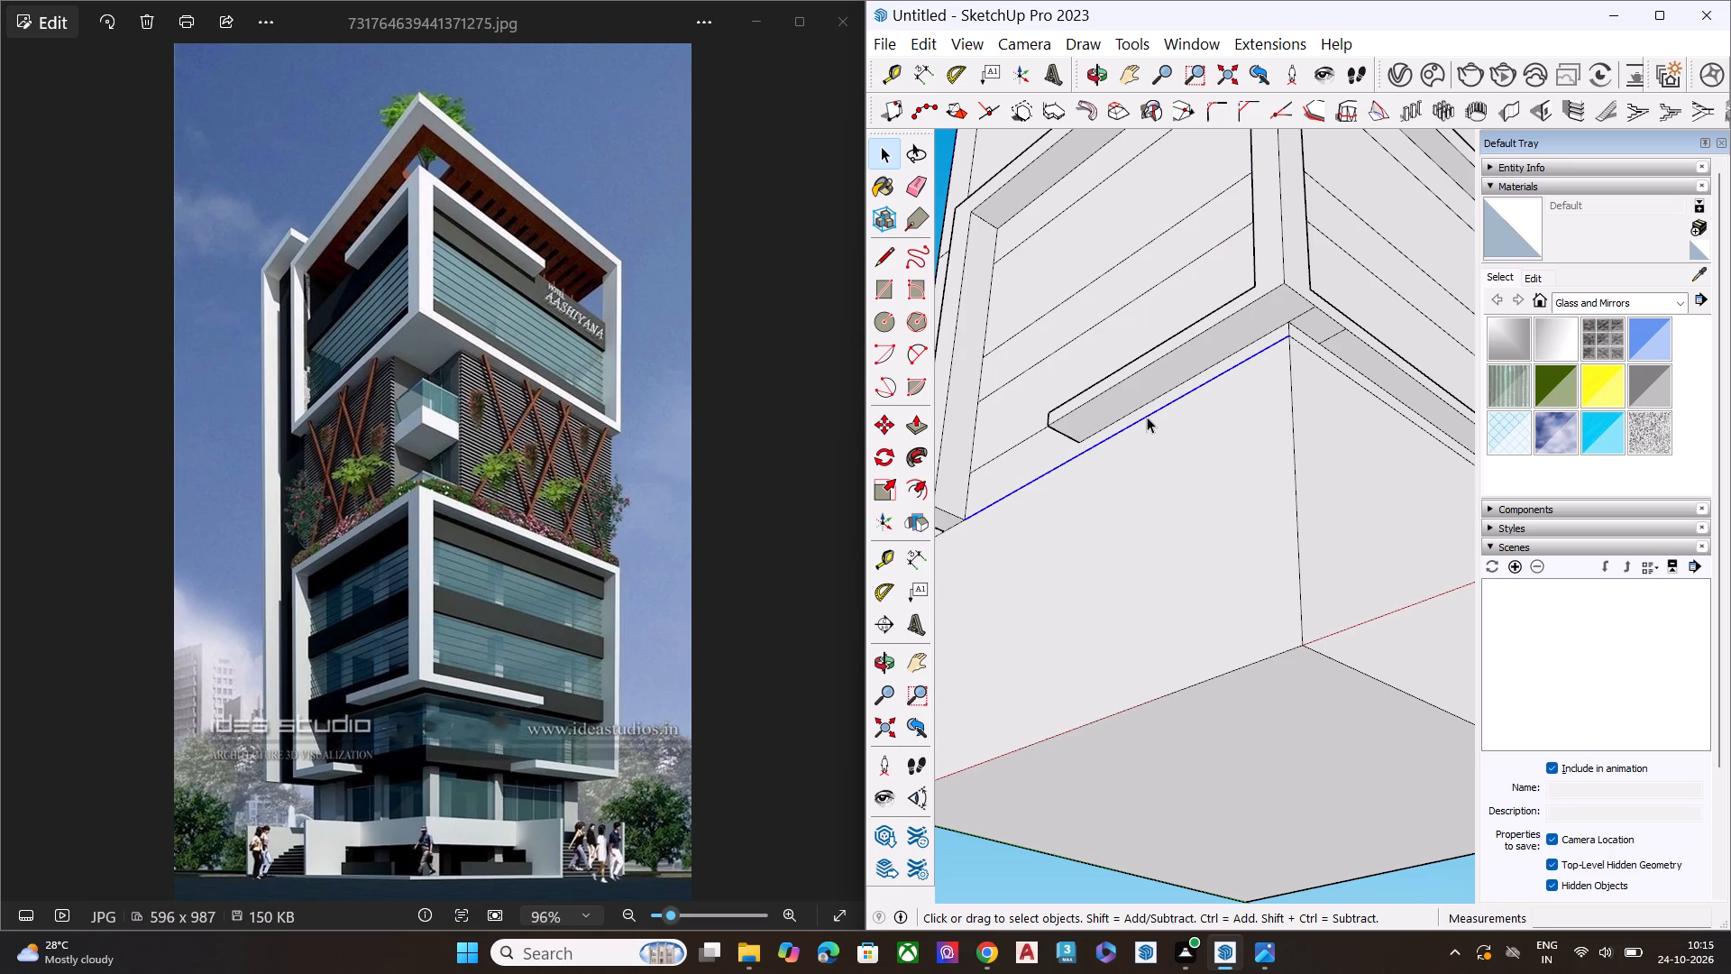
pyautogui.press('Delete')
# Push/Pull the bottom face of the red-axis wall's outer frame leg down about 11 1/2".
pyautogui.scroll(-5, 964, 531)
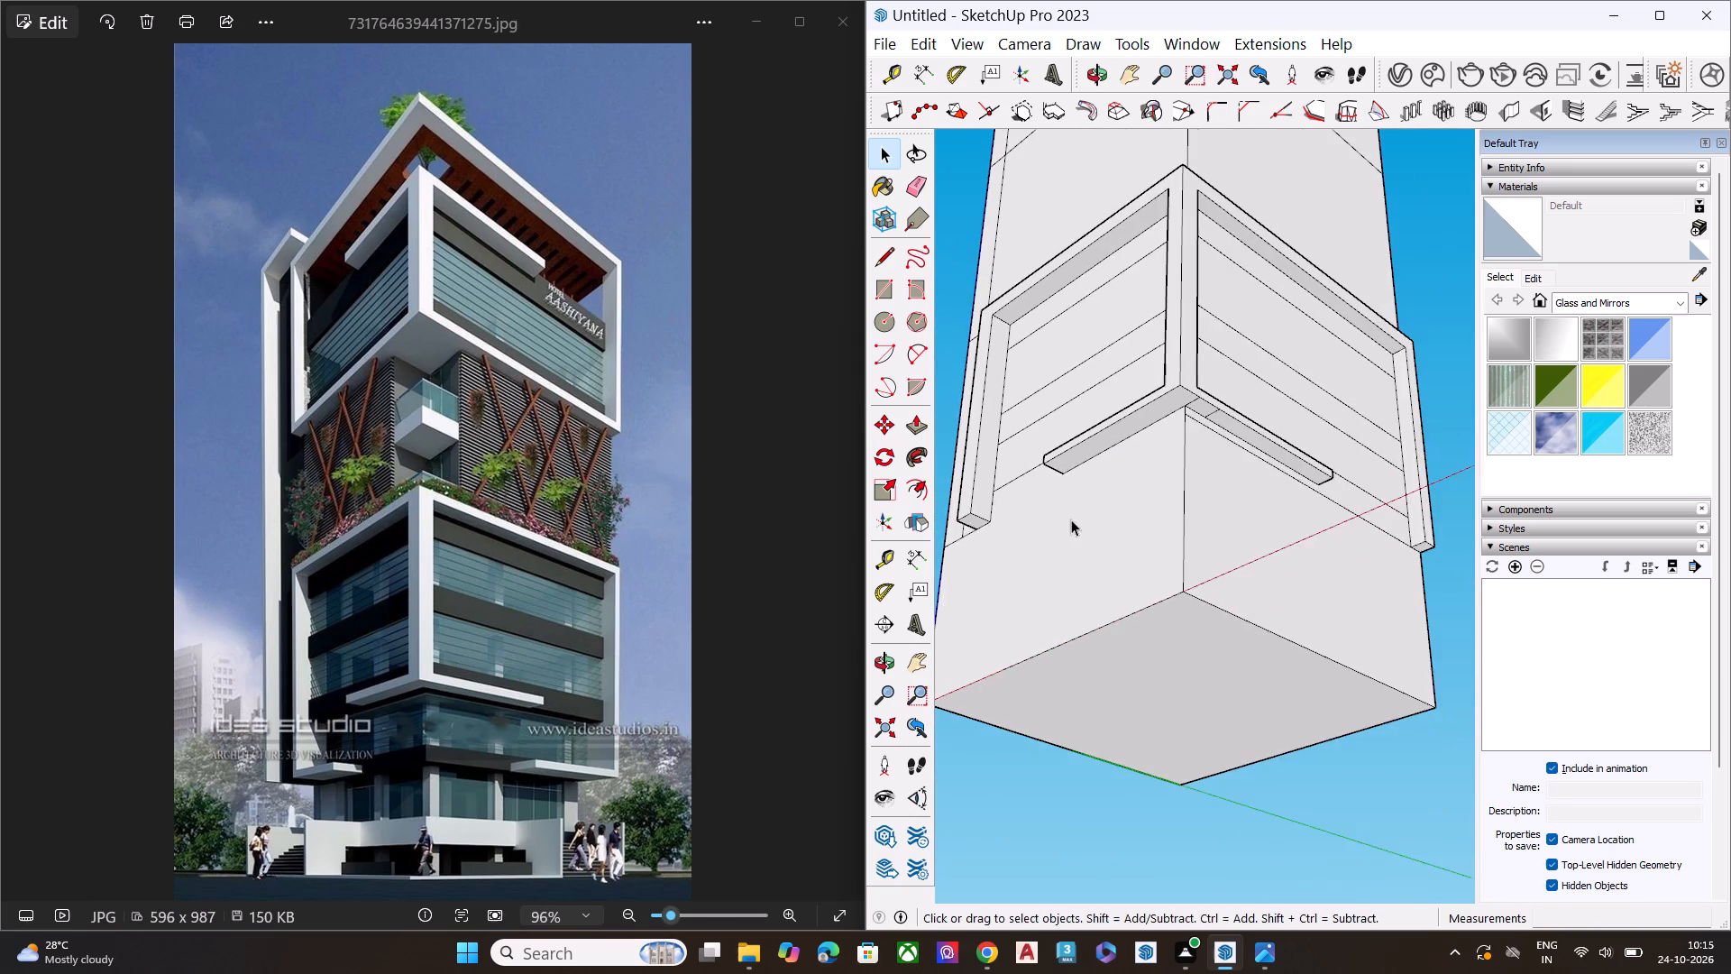
pyautogui.moveTo(1050, 524); pyautogui.dragTo(1162, 519, button='middle')
pyautogui.scroll(6, 1021, 533)
pyautogui.click(971, 481)
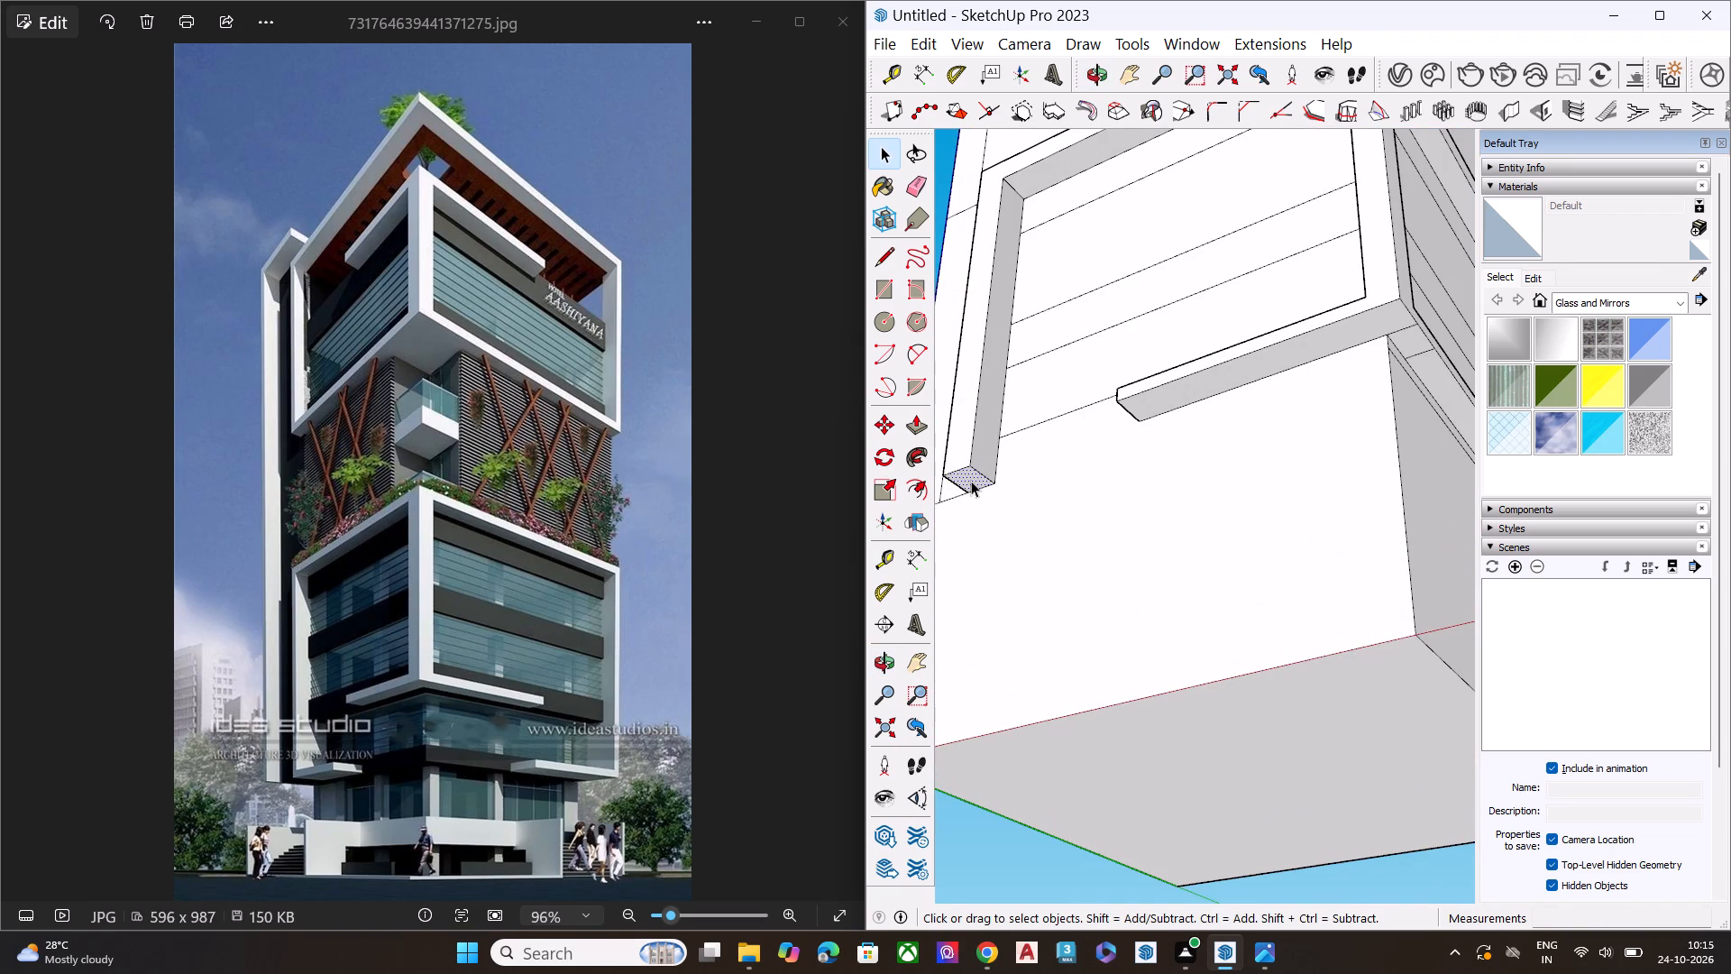
pyautogui.press('p')
pyautogui.click(971, 481)
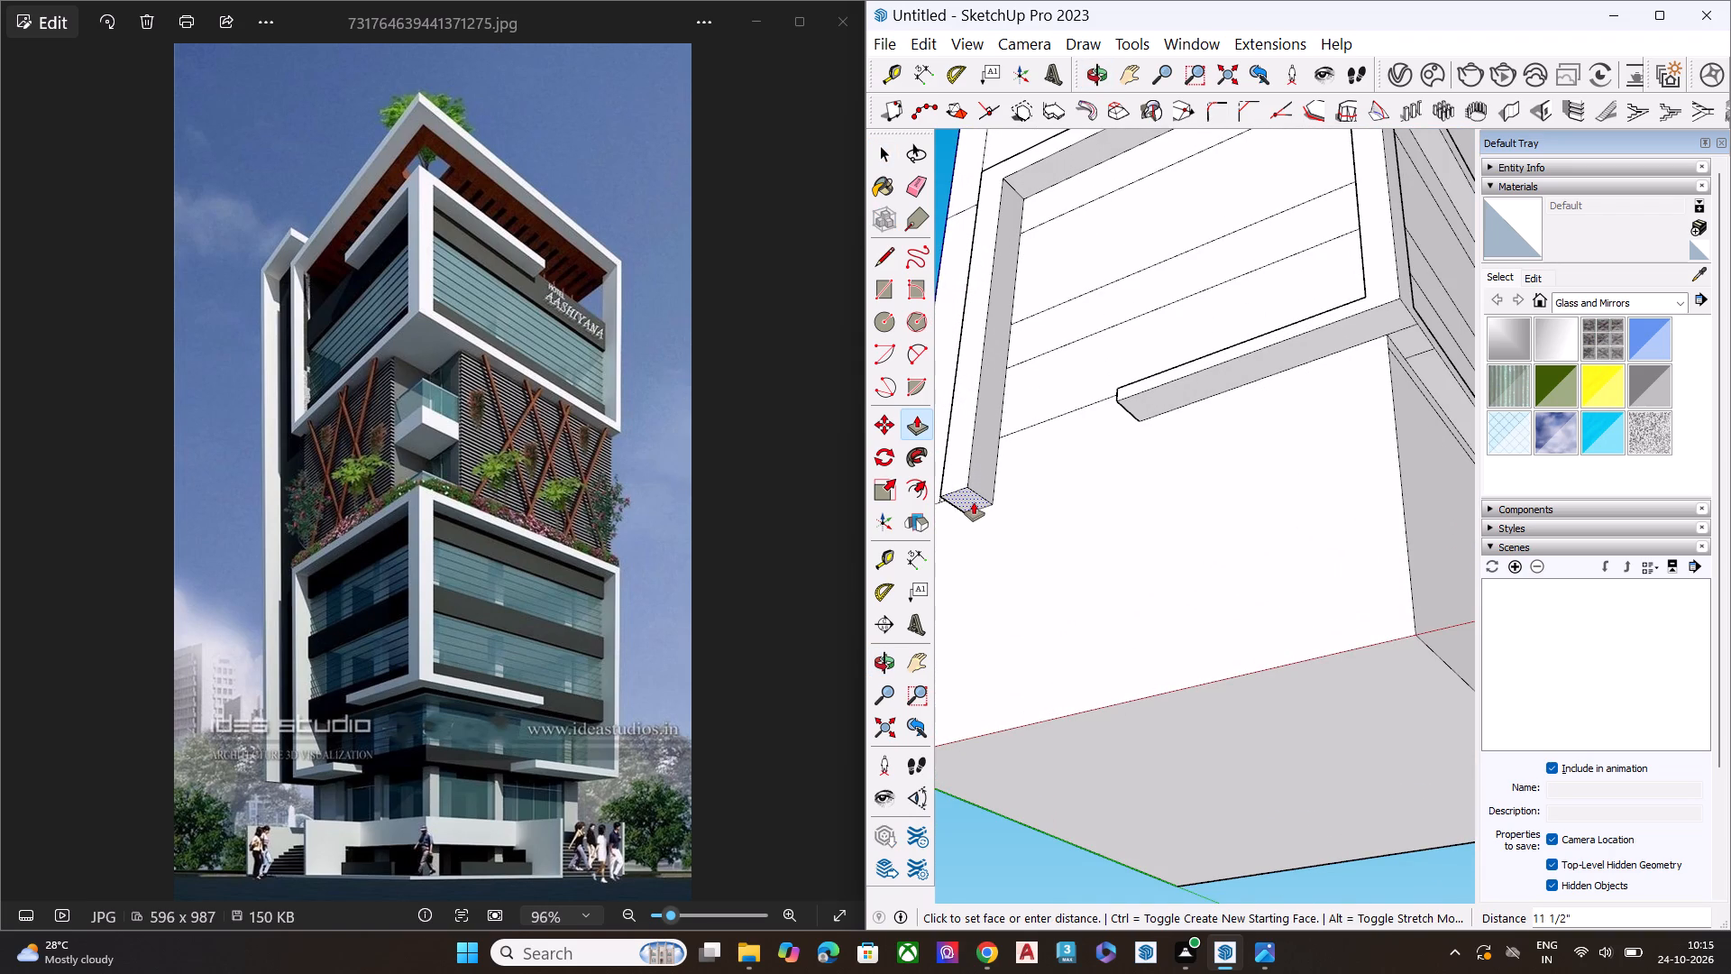
pyautogui.click(974, 502)
pyautogui.press('space')
# Erase the leftover seam lines on the ledge's underside at the corner and the horizontal line below the green-axis wall's ledge.
pyautogui.scroll(-4, 1013, 531)
pyautogui.moveTo(1211, 446); pyautogui.dragTo(1153, 675, button='middle')
pyautogui.moveTo(1368, 523); pyautogui.dragTo(1348, 482, button='middle')
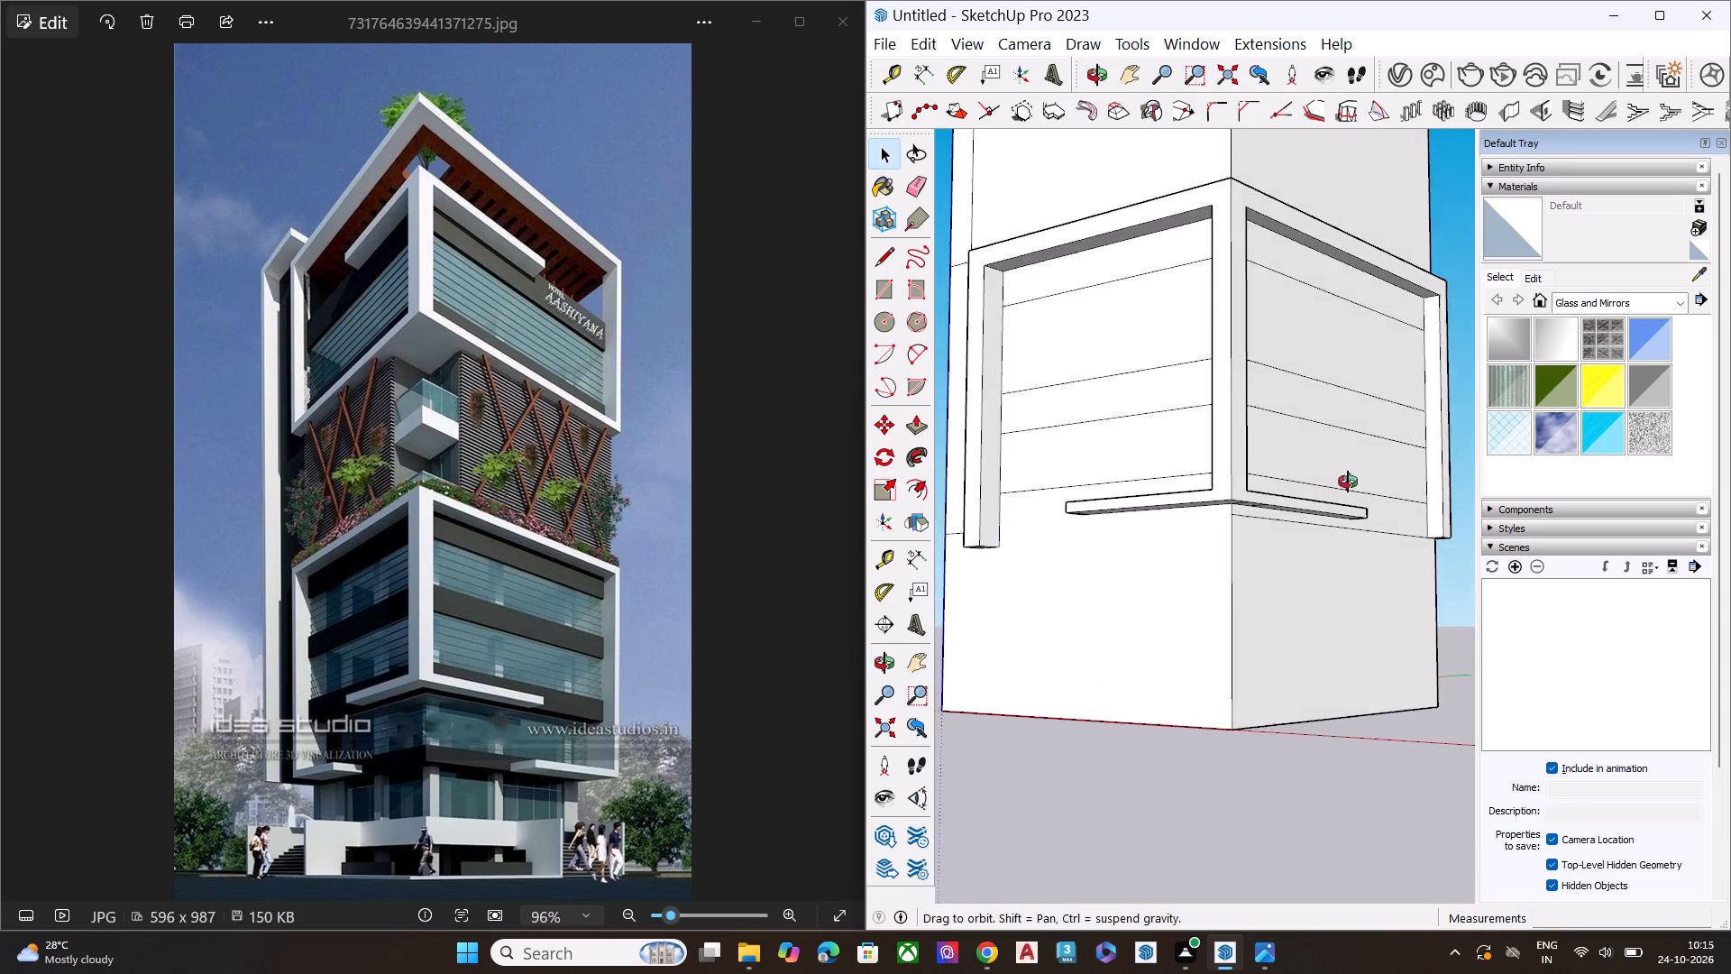
pyautogui.moveTo(1348, 482); pyautogui.dragTo(1259, 320, button='middle')
pyautogui.scroll(5, 1234, 451)
pyautogui.scroll(-3, 1229, 473)
pyautogui.scroll(3, 1224, 476)
pyautogui.scroll(-2, 1223, 476)
pyautogui.scroll(2, 1218, 482)
pyautogui.moveTo(1214, 488); pyautogui.dragTo(1202, 418, button='middle')
pyautogui.press('e')
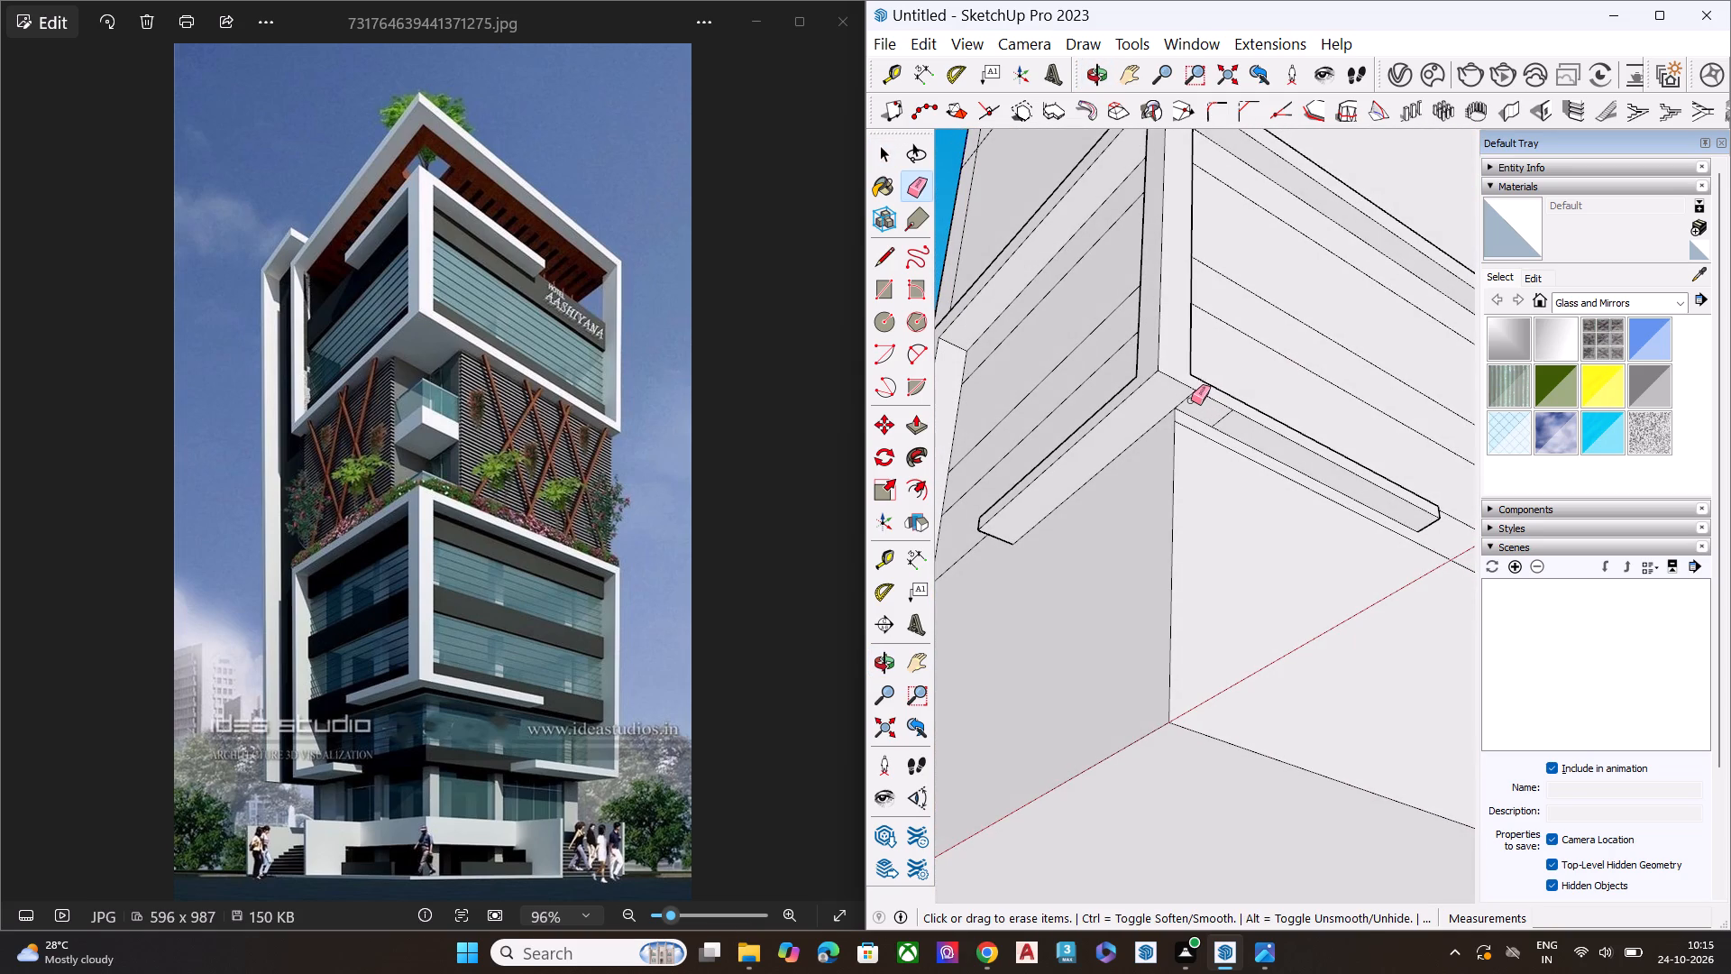
pyautogui.click(1187, 398)
pyautogui.click(1222, 418)
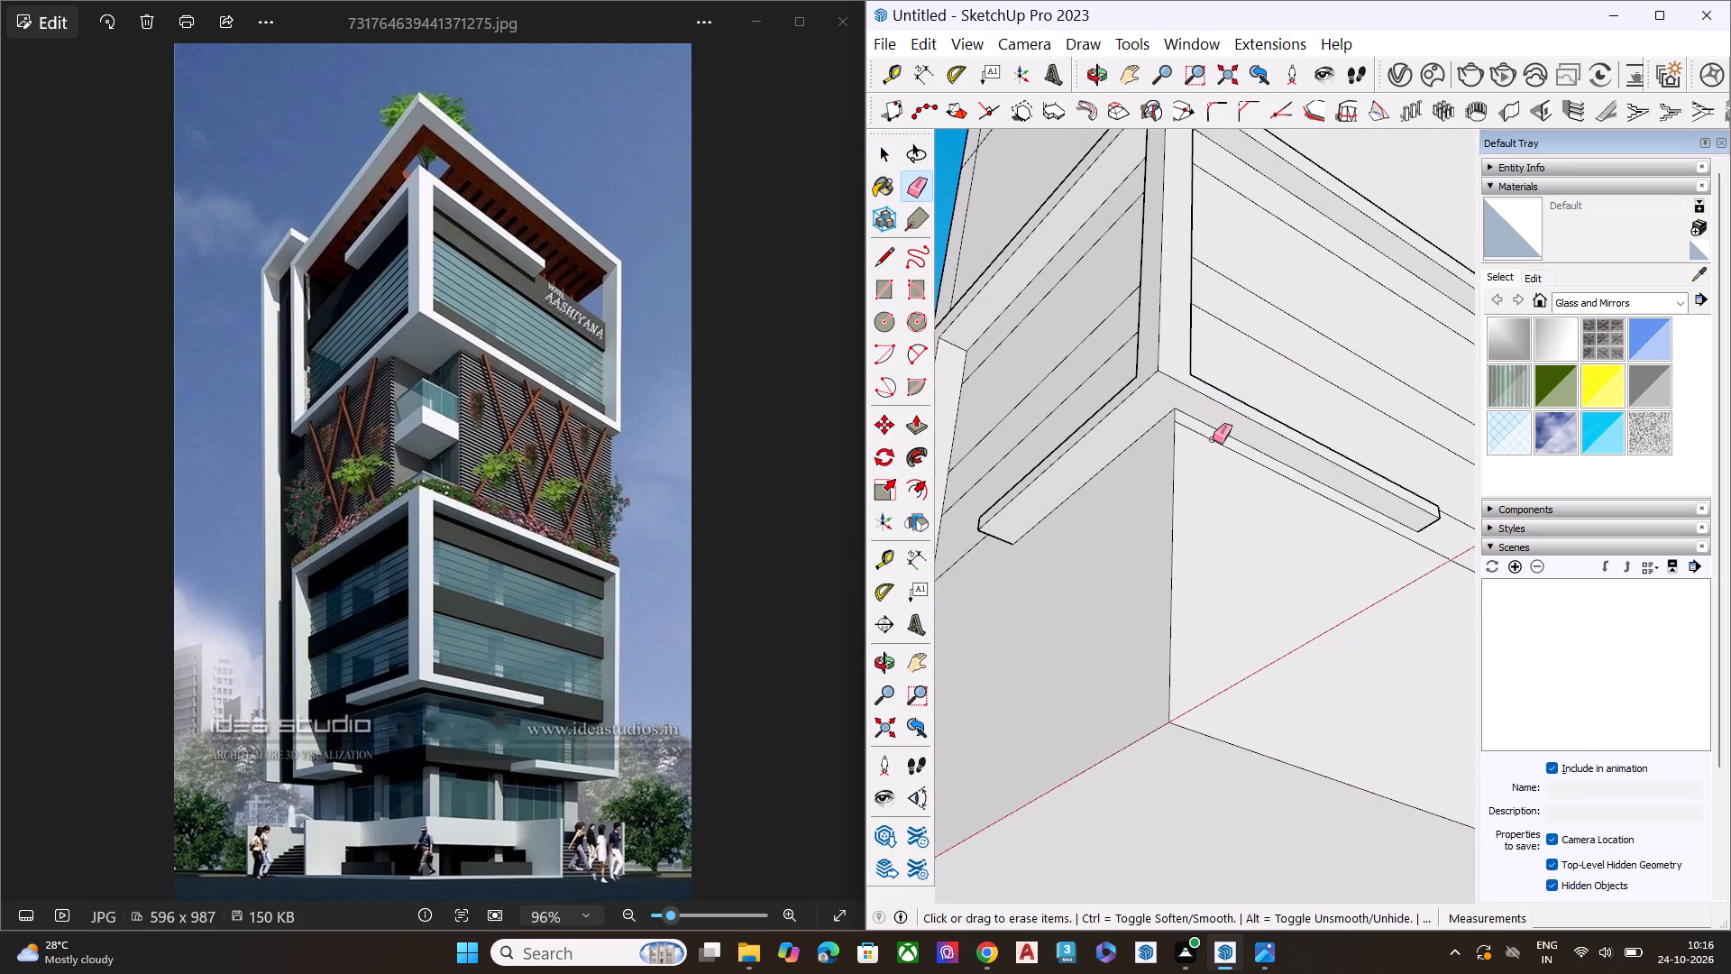
pyautogui.click(1213, 439)
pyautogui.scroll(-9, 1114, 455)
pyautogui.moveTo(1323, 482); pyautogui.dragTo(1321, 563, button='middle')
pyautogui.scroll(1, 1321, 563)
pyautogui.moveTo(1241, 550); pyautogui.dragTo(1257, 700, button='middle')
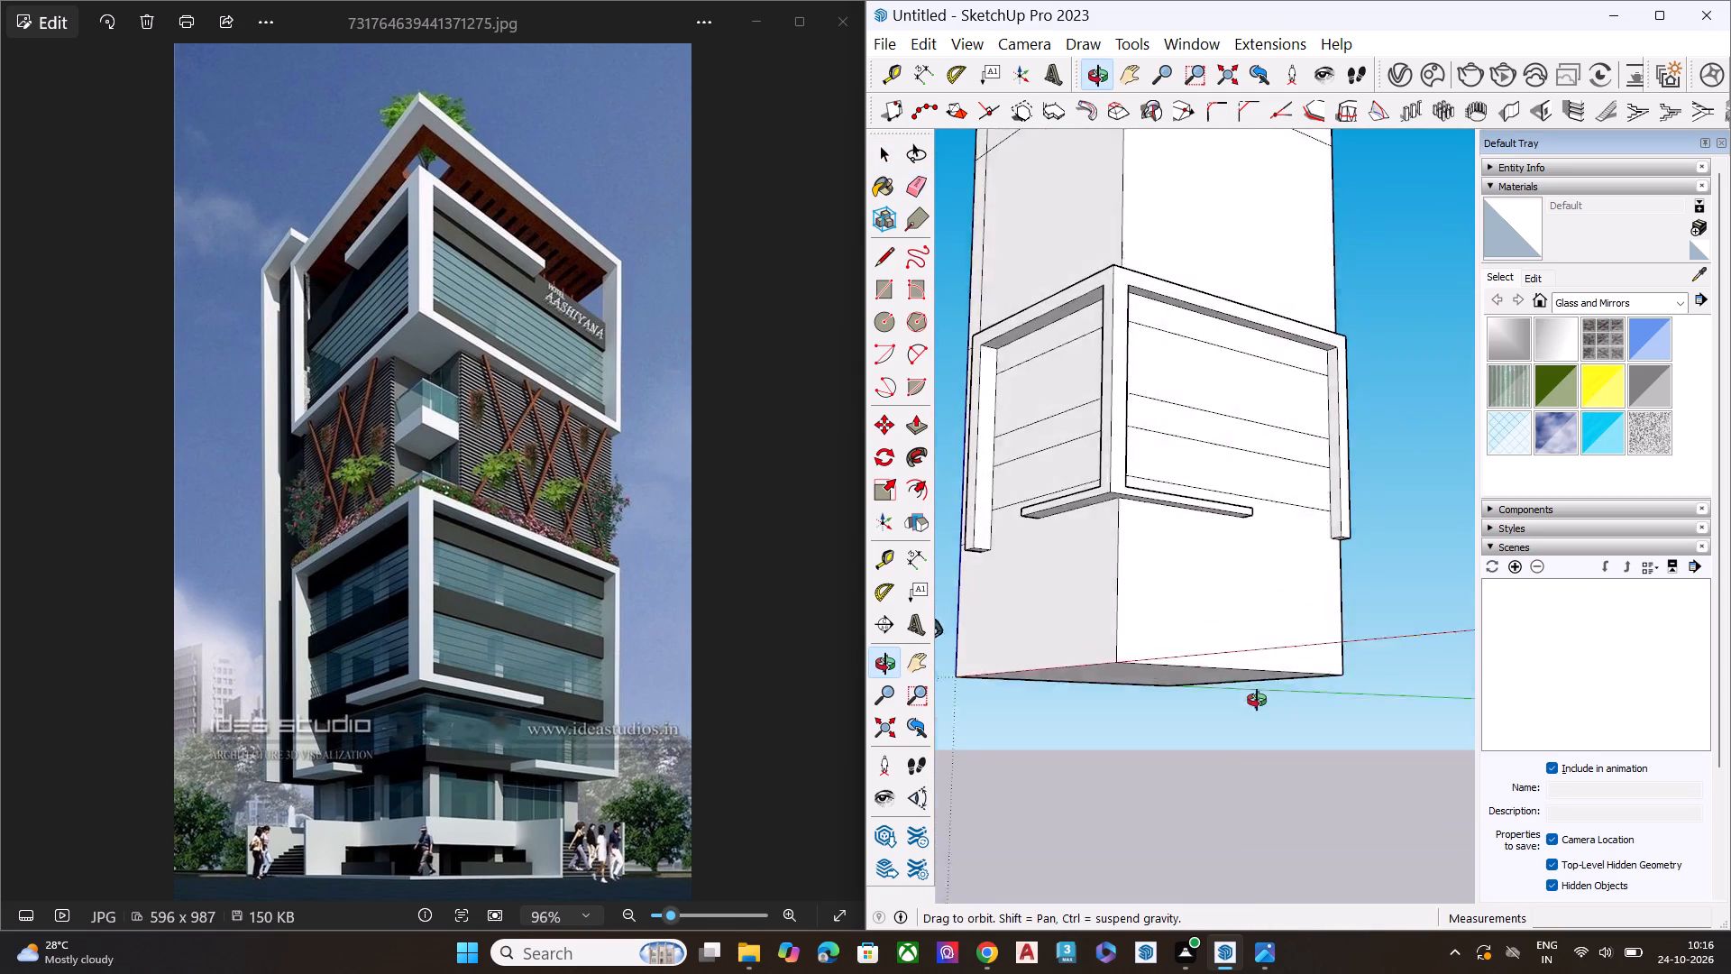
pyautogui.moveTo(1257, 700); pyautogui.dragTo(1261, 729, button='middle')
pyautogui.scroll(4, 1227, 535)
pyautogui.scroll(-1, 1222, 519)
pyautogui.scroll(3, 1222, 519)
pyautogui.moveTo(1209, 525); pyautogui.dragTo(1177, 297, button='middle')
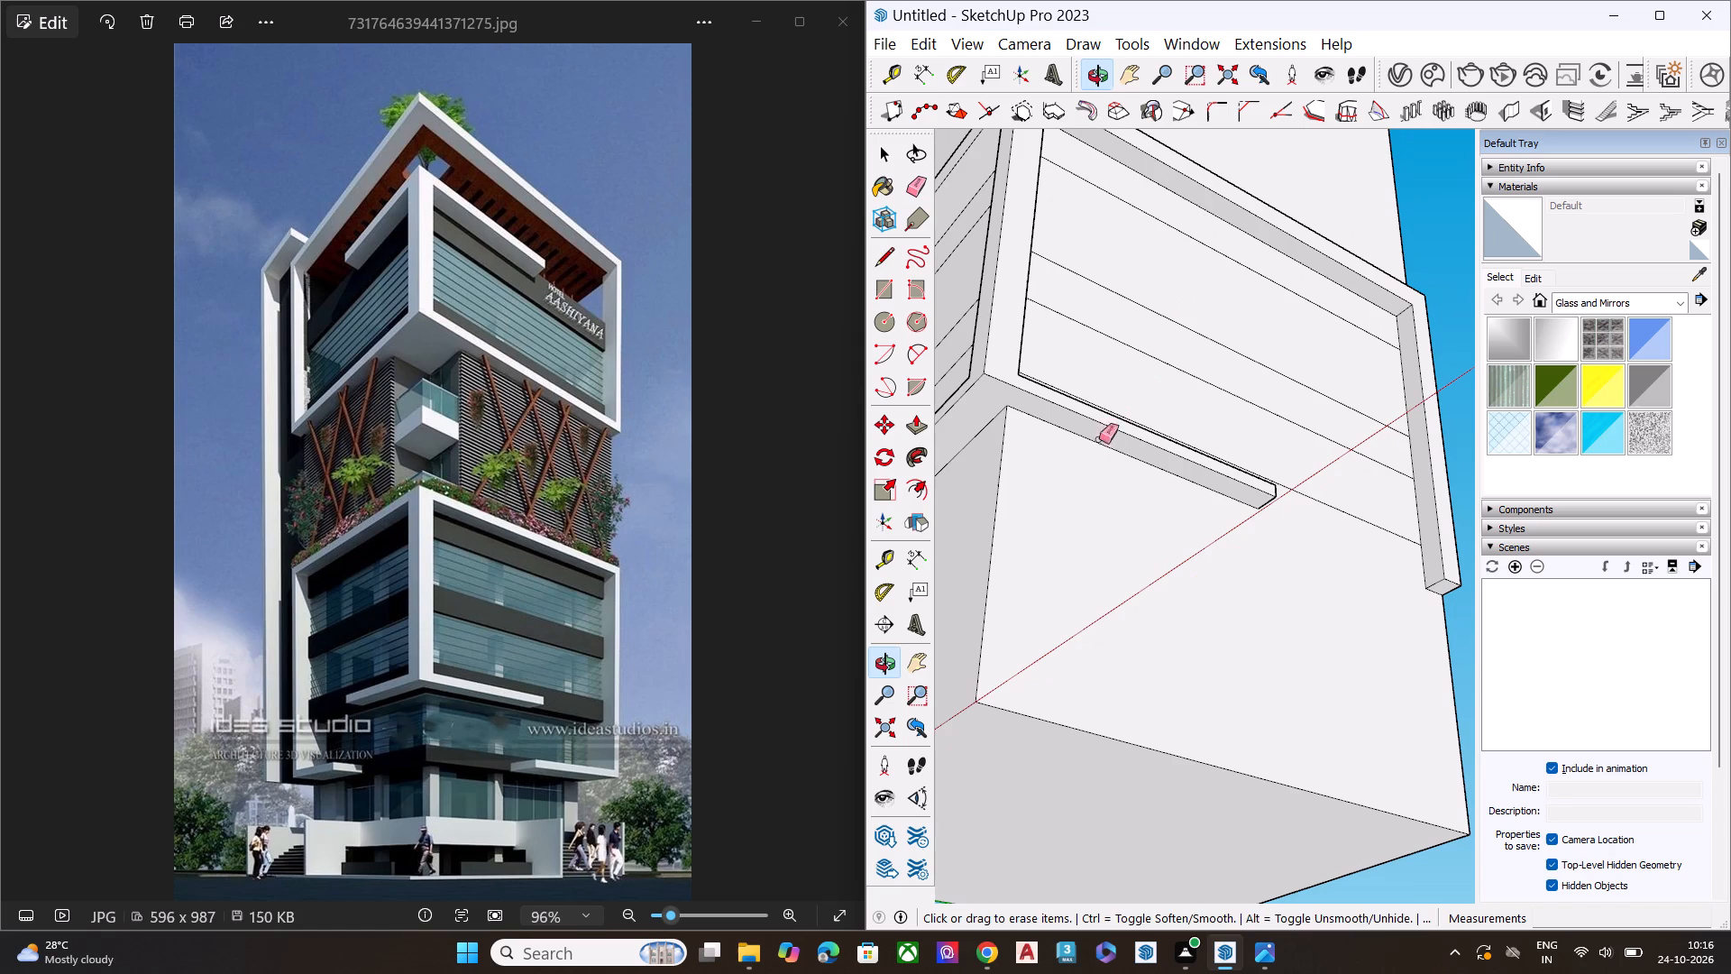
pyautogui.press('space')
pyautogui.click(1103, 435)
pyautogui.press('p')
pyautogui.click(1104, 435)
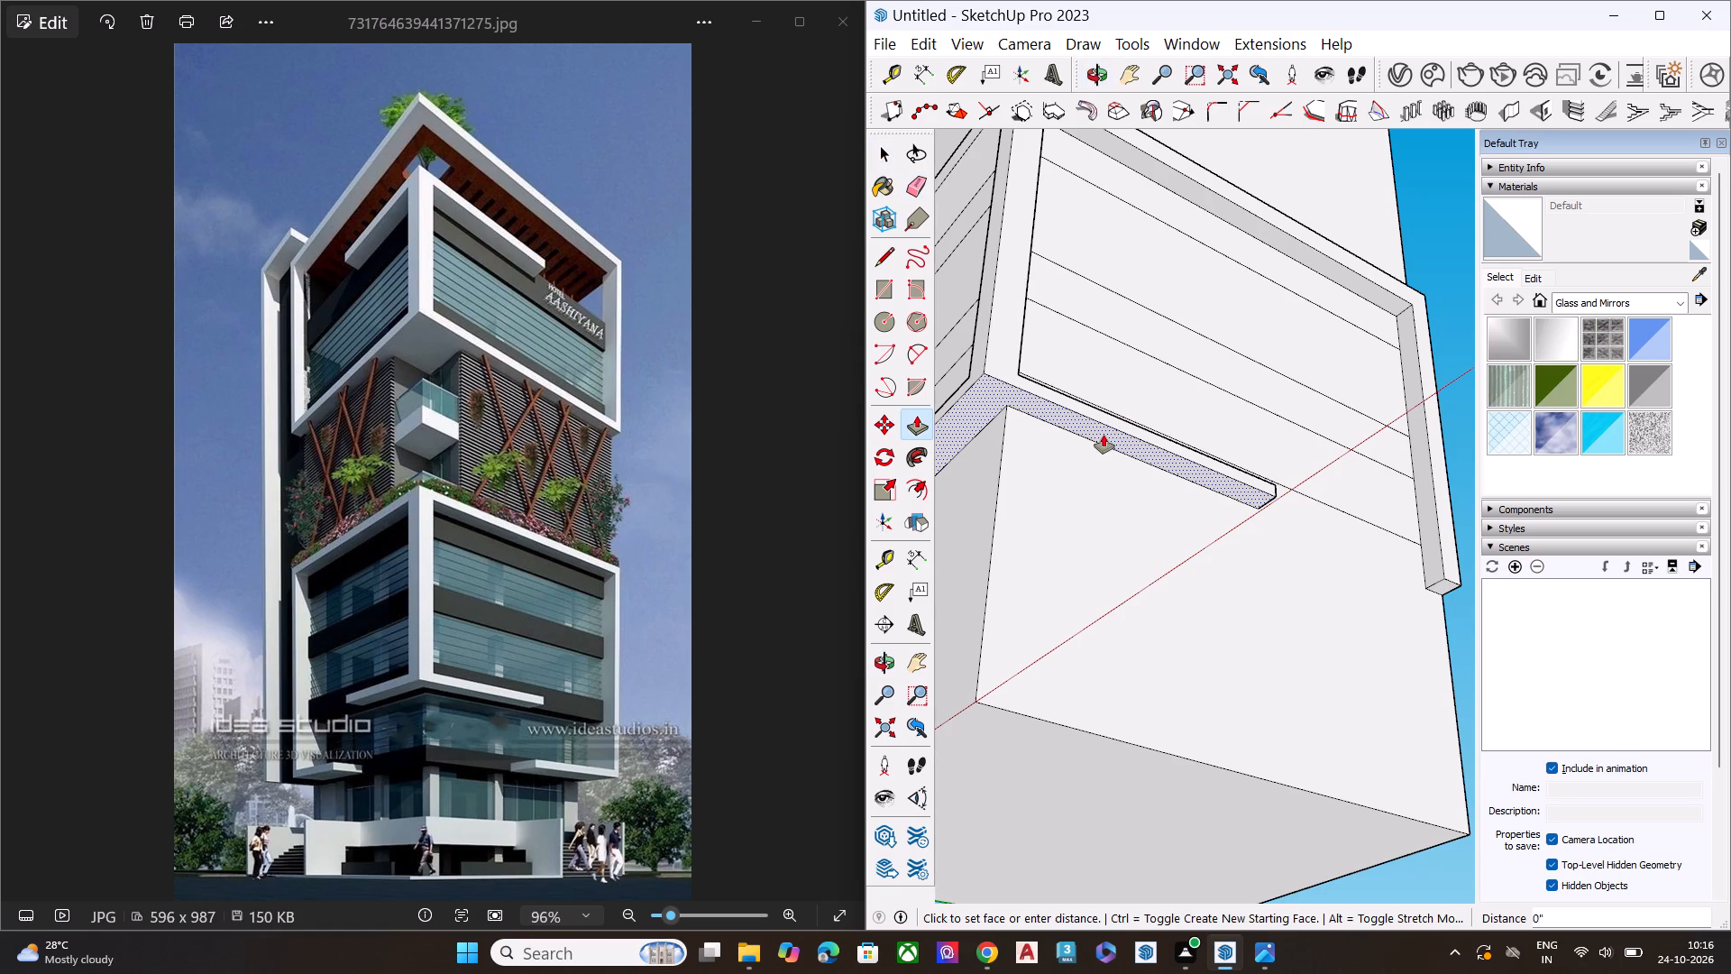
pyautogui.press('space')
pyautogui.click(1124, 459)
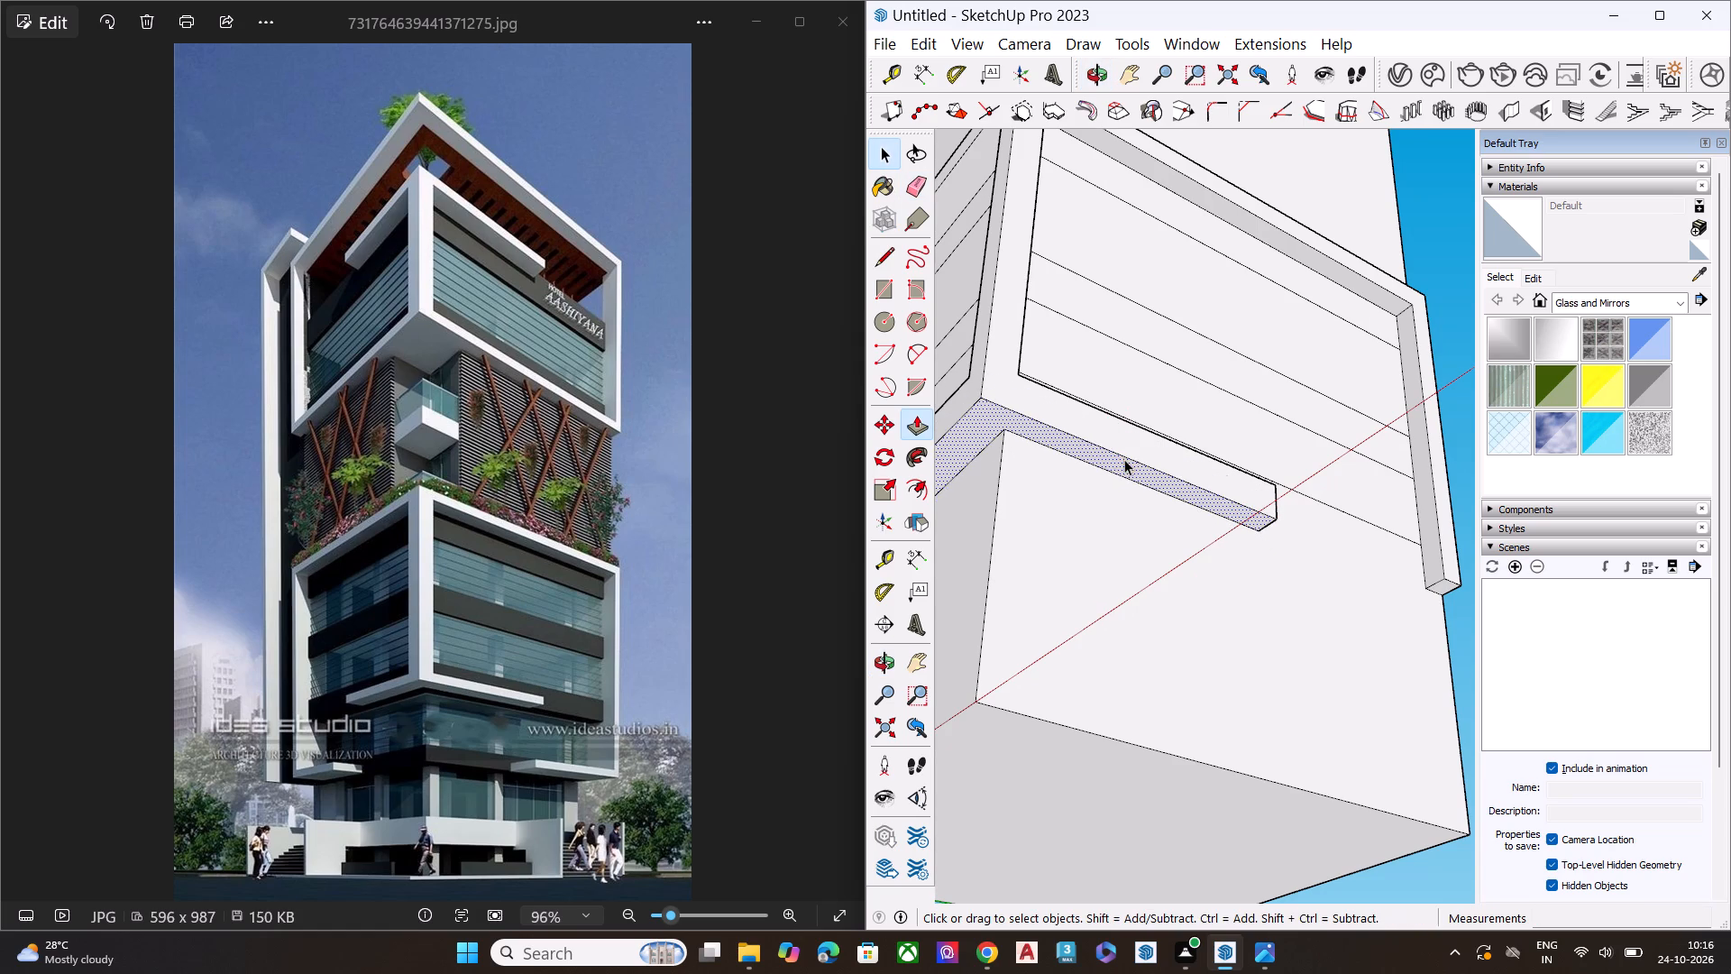
# Erase the lowest horizontal facade line on the green-axis wall, just above the frame's ledge.
pyautogui.scroll(-4, 1145, 424)
pyautogui.scroll(1, 1145, 427)
pyautogui.scroll(-2, 1145, 431)
pyautogui.click(1385, 572)
pyautogui.moveTo(1201, 490); pyautogui.dragTo(1185, 751, button='middle')
pyautogui.scroll(6, 1259, 538)
pyautogui.click(1281, 471)
pyautogui.press('Delete')
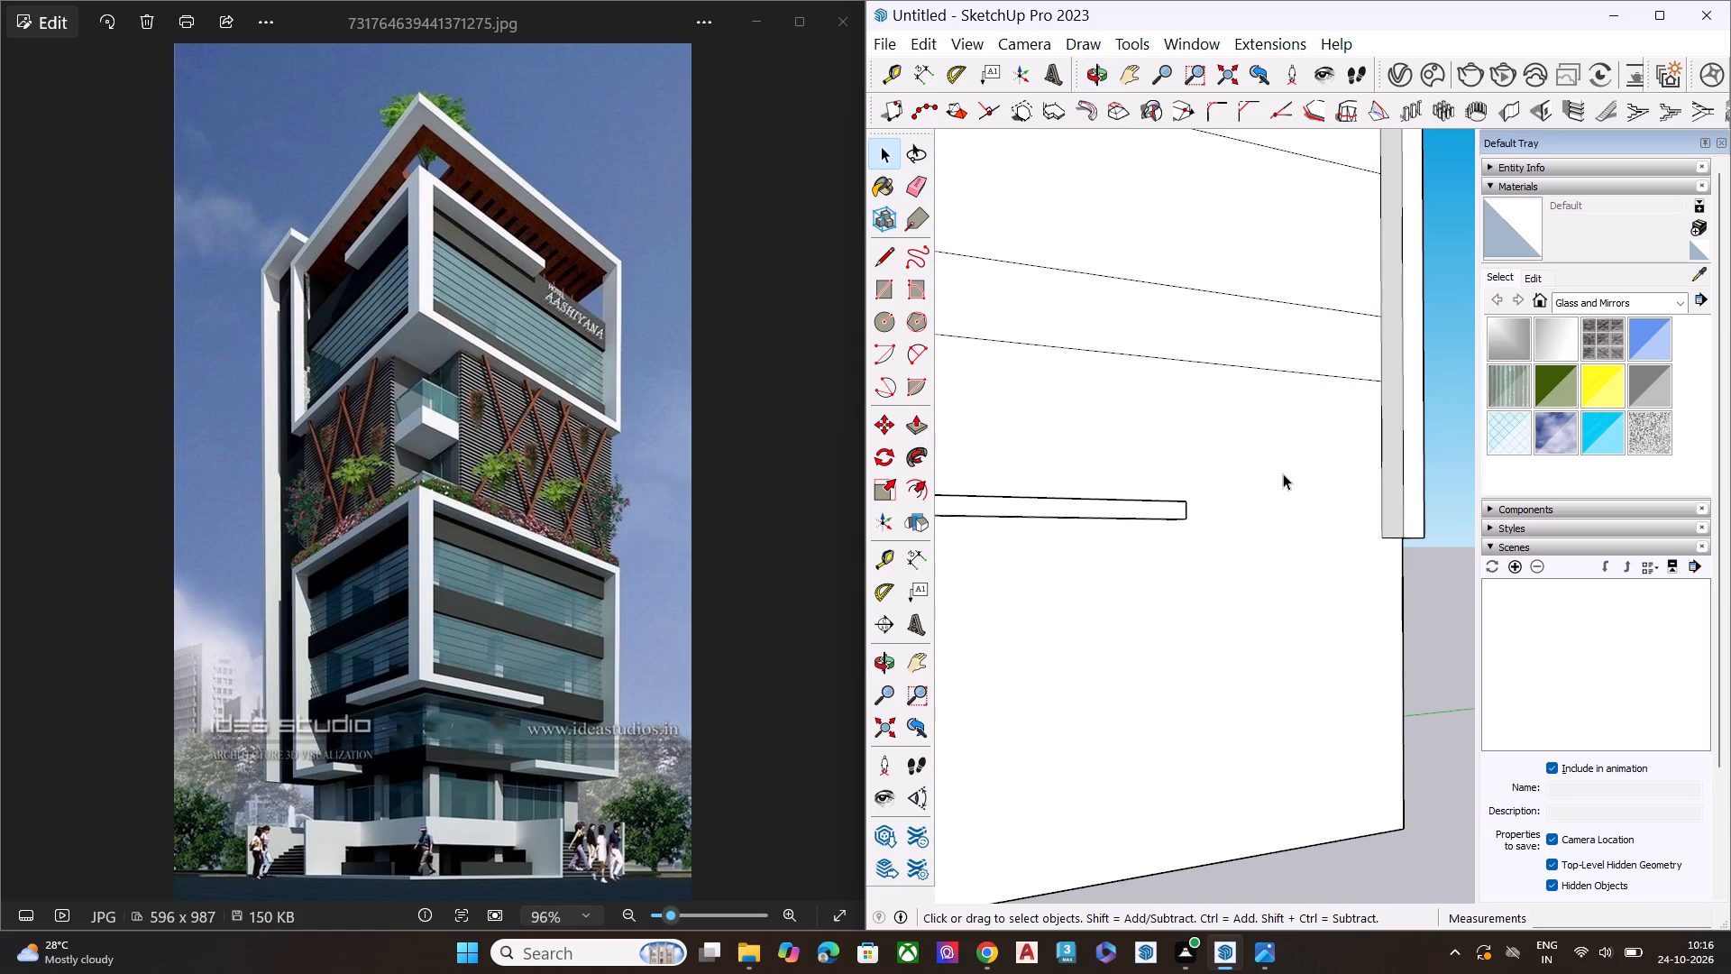
# Erase the matching lowest horizontal facade line just above the ledge on the red-axis wall.
pyautogui.scroll(-8, 1284, 442)
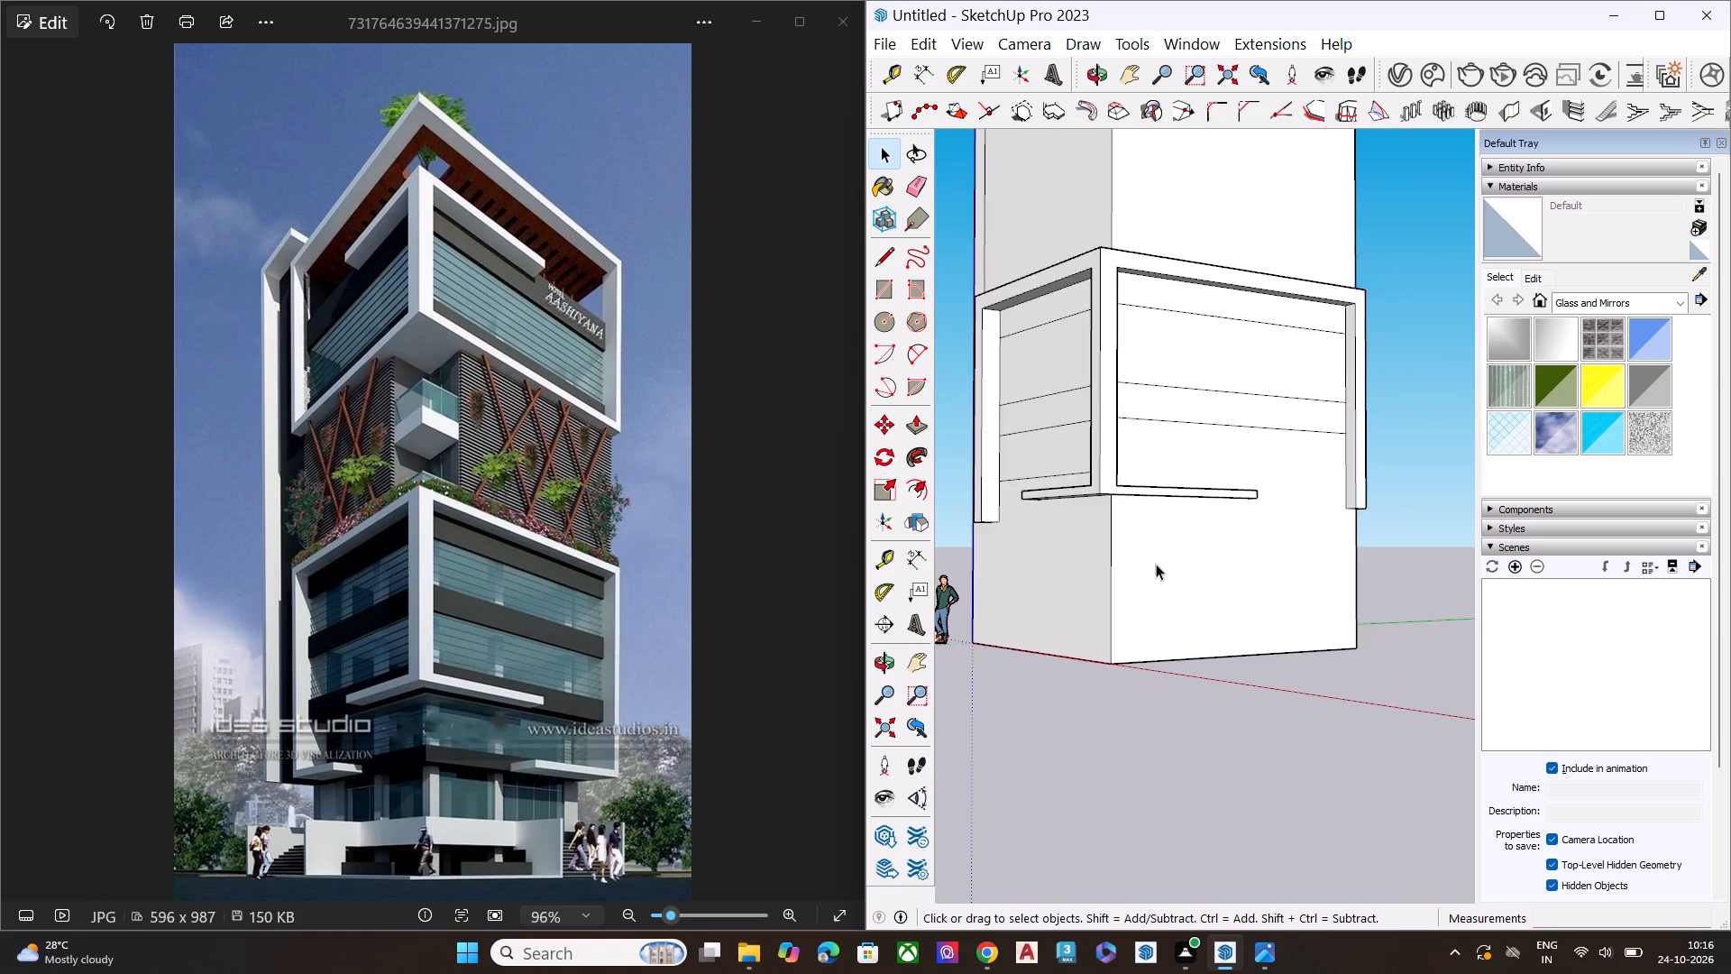
pyautogui.moveTo(1151, 562); pyautogui.dragTo(1157, 459, button='middle')
pyautogui.moveTo(1022, 473); pyautogui.dragTo(1187, 556, button='middle')
pyautogui.scroll(4, 1172, 545)
pyautogui.click(1121, 460)
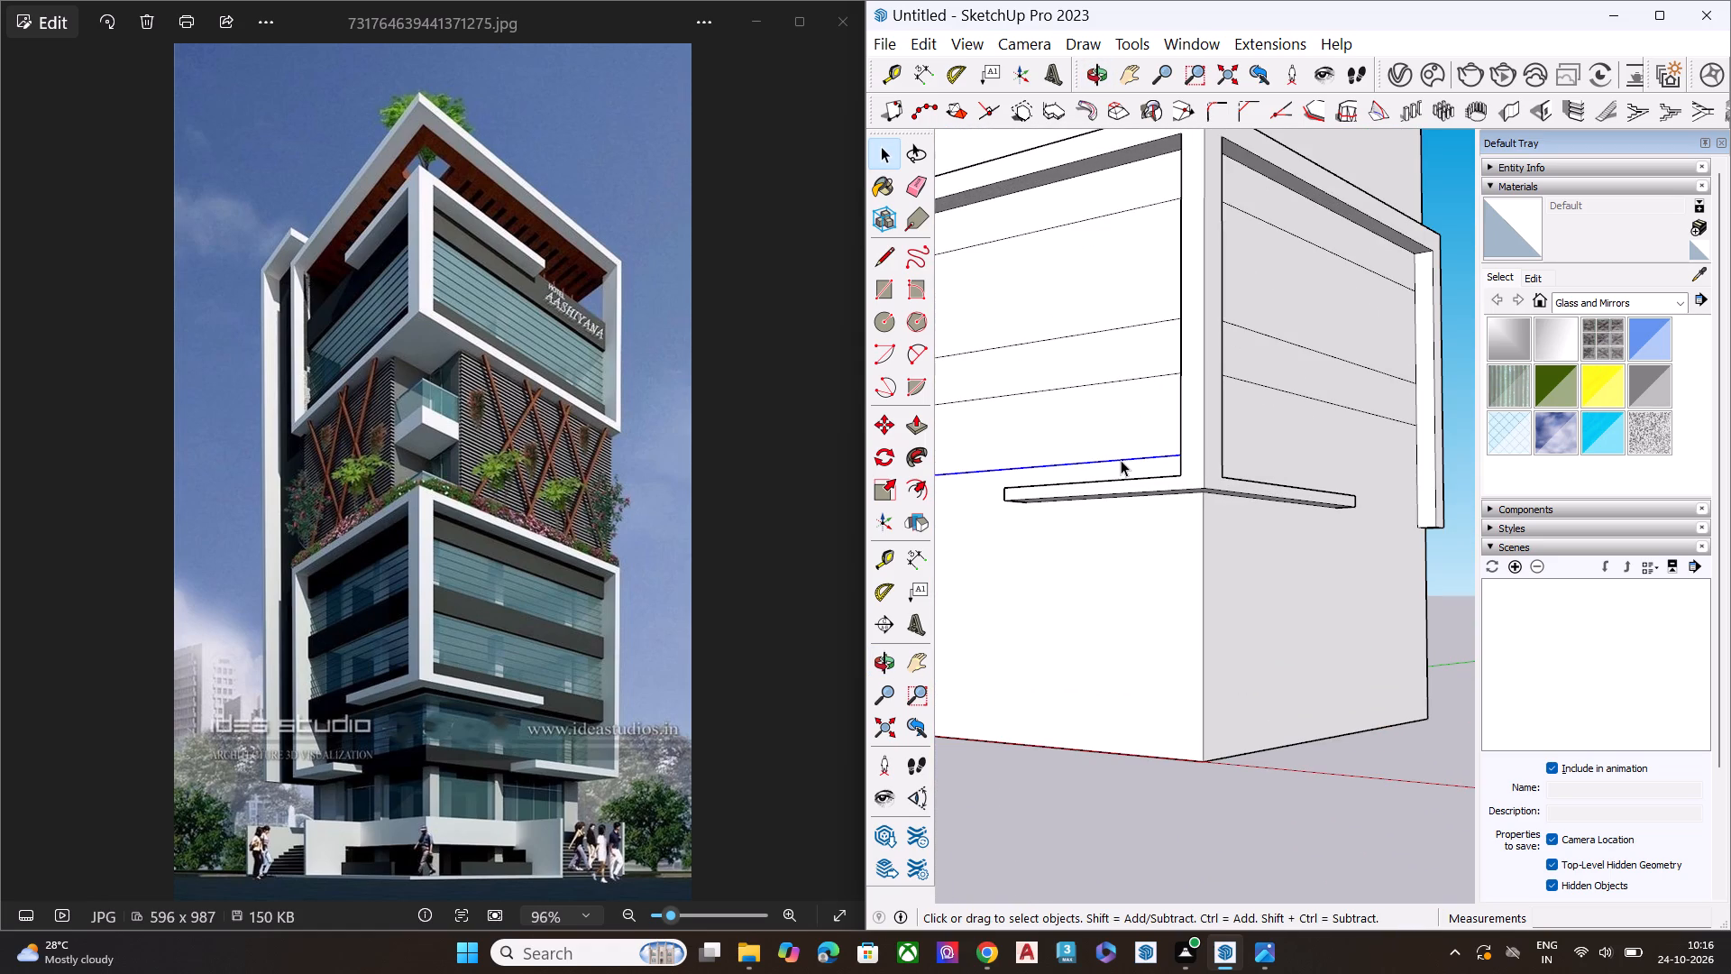
pyautogui.press('Delete')
# Push/Pull the underside of the L-shaped corner ledge down about 1' 11 5/8".
pyautogui.scroll(-6, 1194, 442)
pyautogui.moveTo(1179, 490); pyautogui.dragTo(1294, 408, button='middle')
pyautogui.moveTo(1232, 469); pyautogui.dragTo(1214, 445, button='middle')
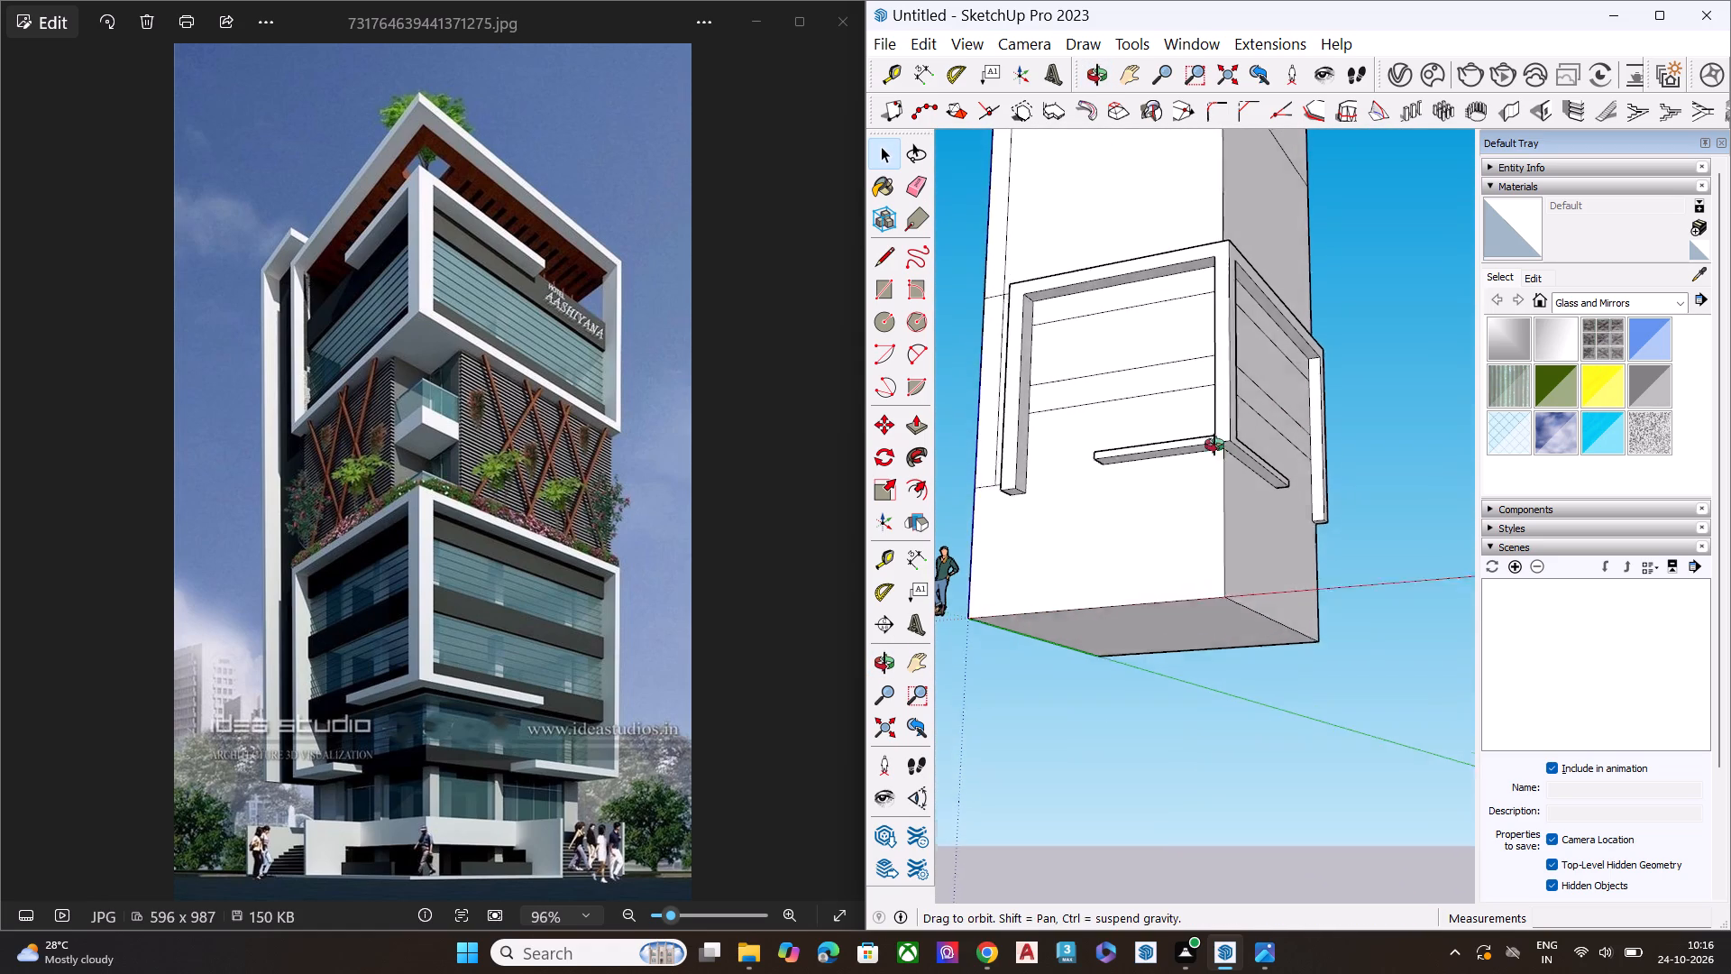
pyautogui.moveTo(1214, 445); pyautogui.dragTo(1160, 365, button='middle')
pyautogui.scroll(7, 1163, 399)
pyautogui.click(1255, 454)
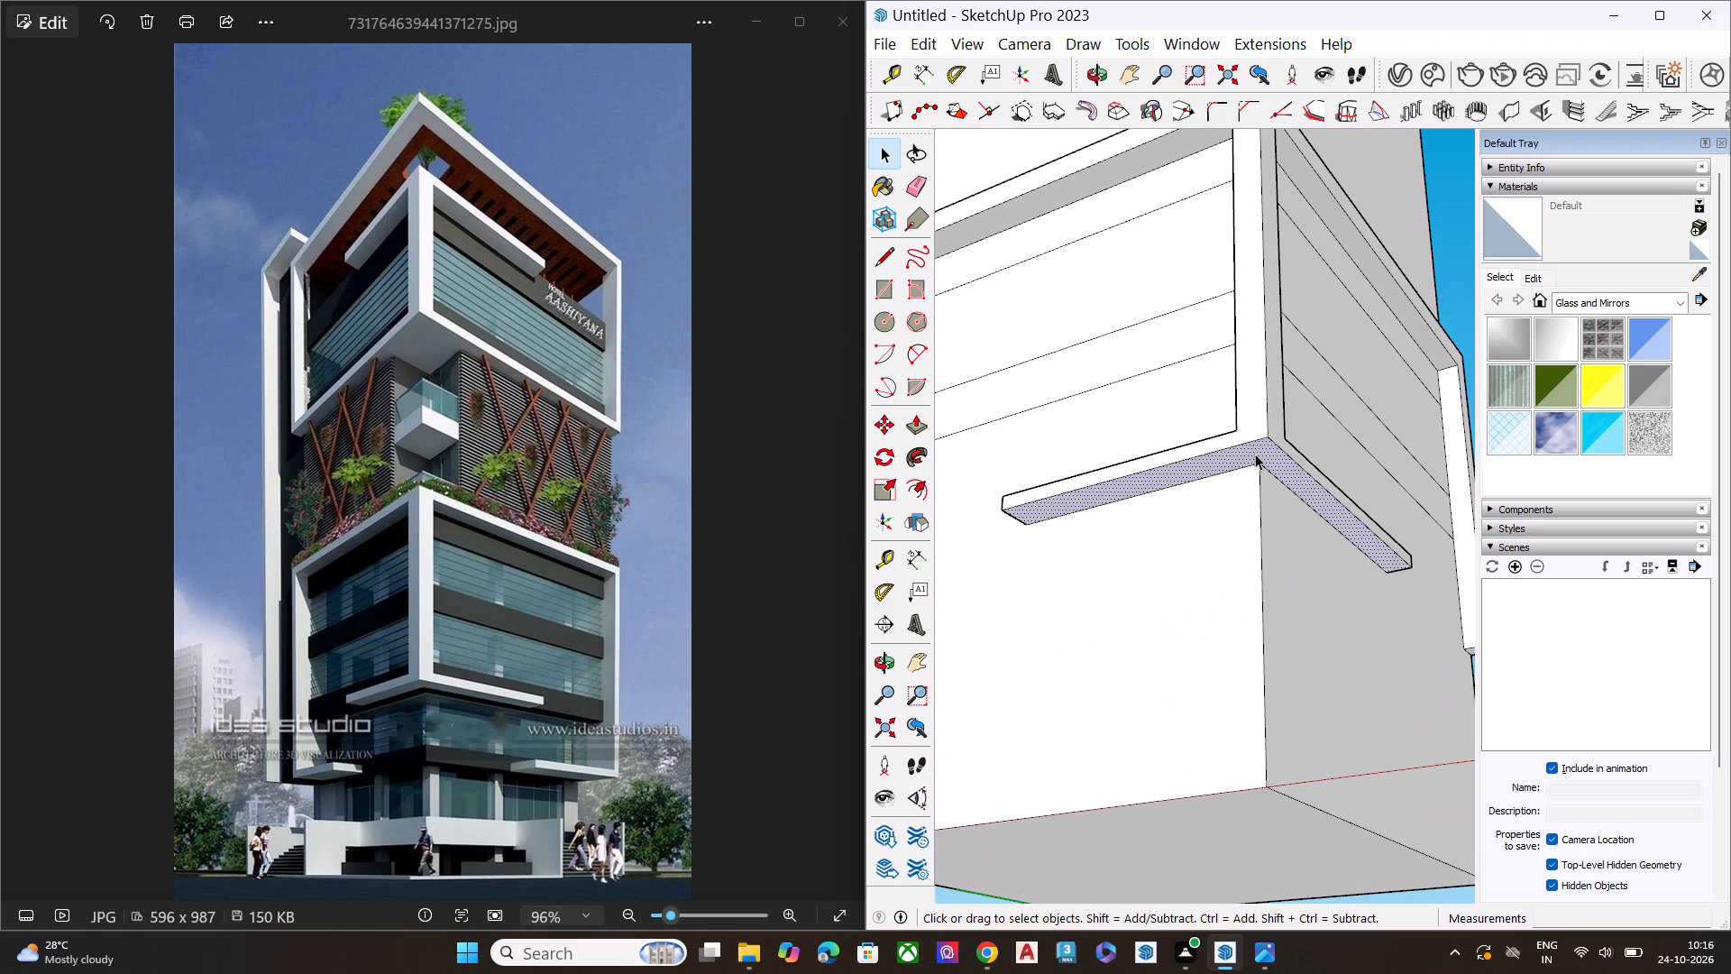
pyautogui.press('p')
pyautogui.click(1255, 454)
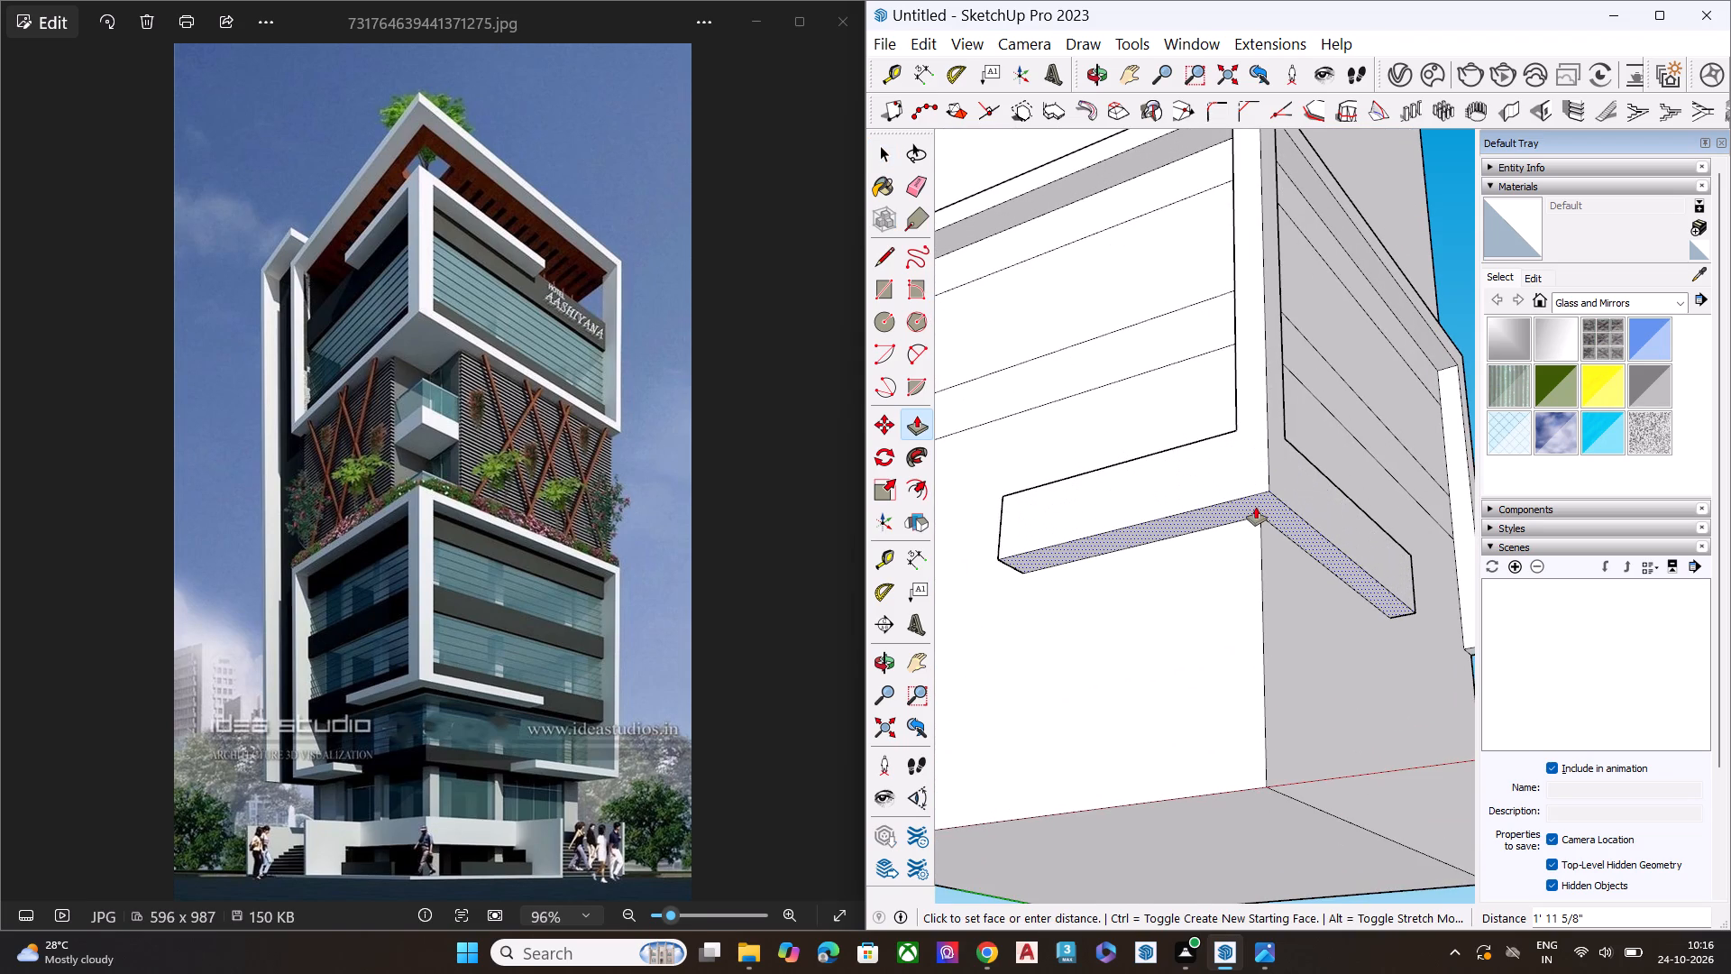
pyautogui.click(1256, 507)
pyautogui.moveTo(1273, 427); pyautogui.dragTo(1307, 732, button='middle')
pyautogui.press('space')
# Push/Pull the top face of the red-axis wall's ledge down about 2', leaving a thin ledge.
pyautogui.moveTo(1264, 409); pyautogui.dragTo(1290, 594, button='middle')
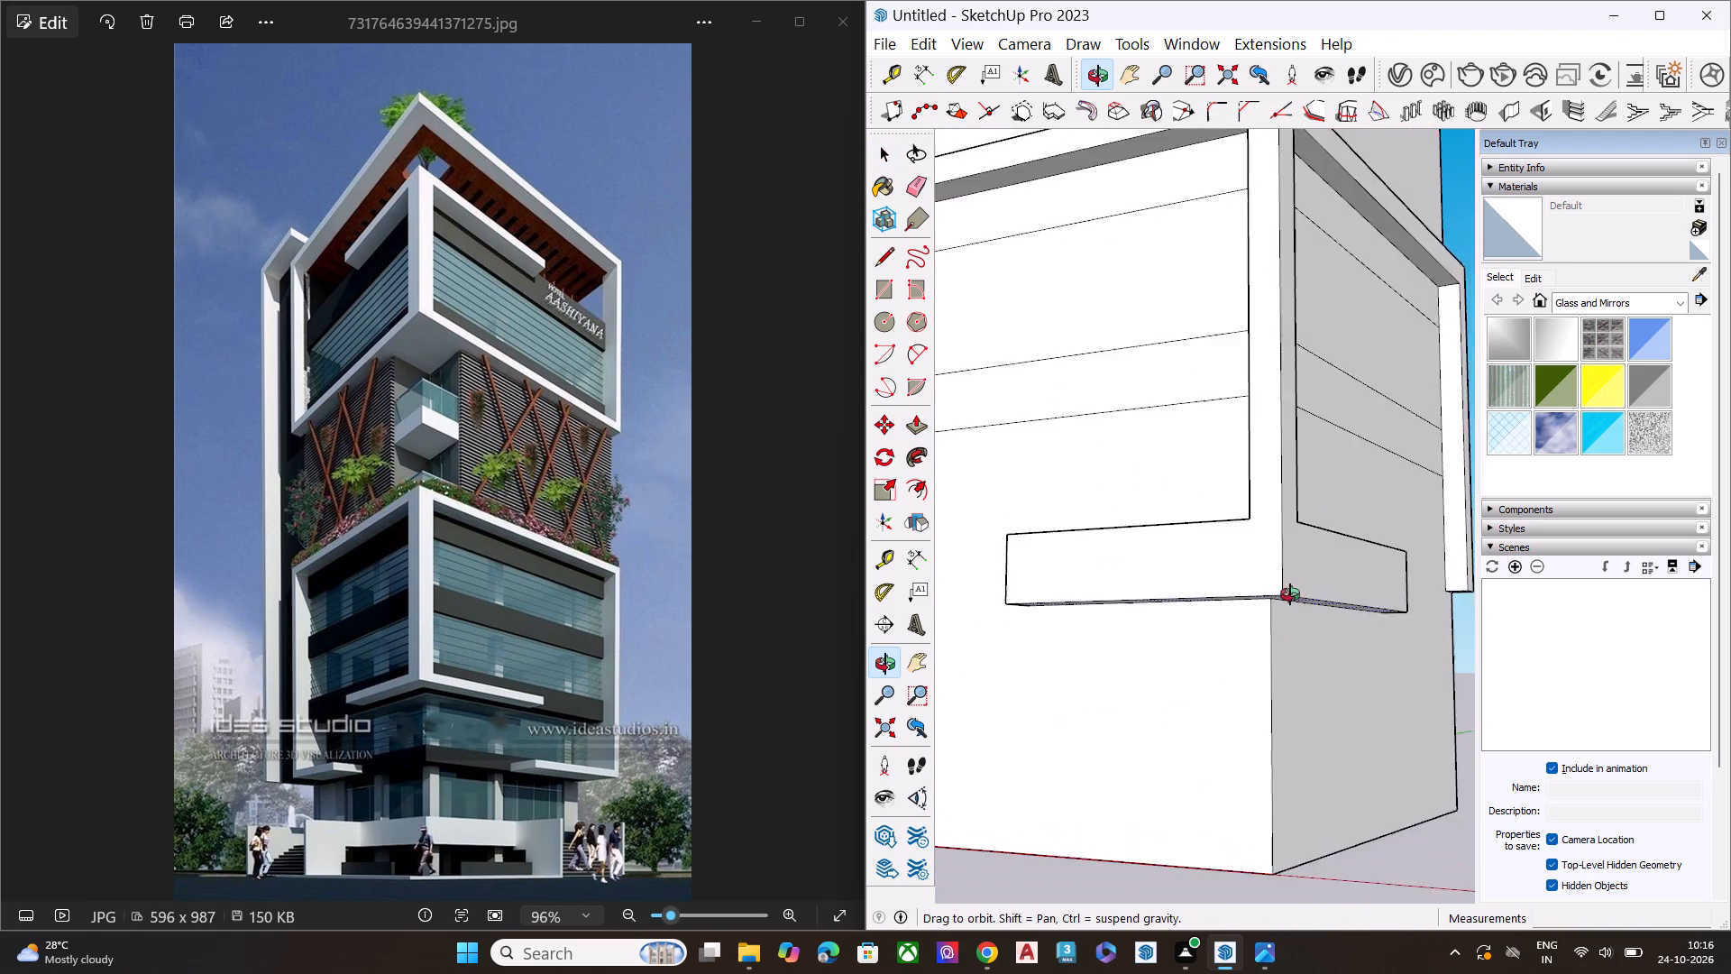
pyautogui.moveTo(1290, 594); pyautogui.dragTo(1296, 679, button='middle')
pyautogui.moveTo(1250, 539); pyautogui.dragTo(1297, 794, button='middle')
pyautogui.scroll(1, 1246, 715)
pyautogui.scroll(-2, 1231, 691)
pyautogui.scroll(2, 1230, 689)
pyautogui.click(1229, 657)
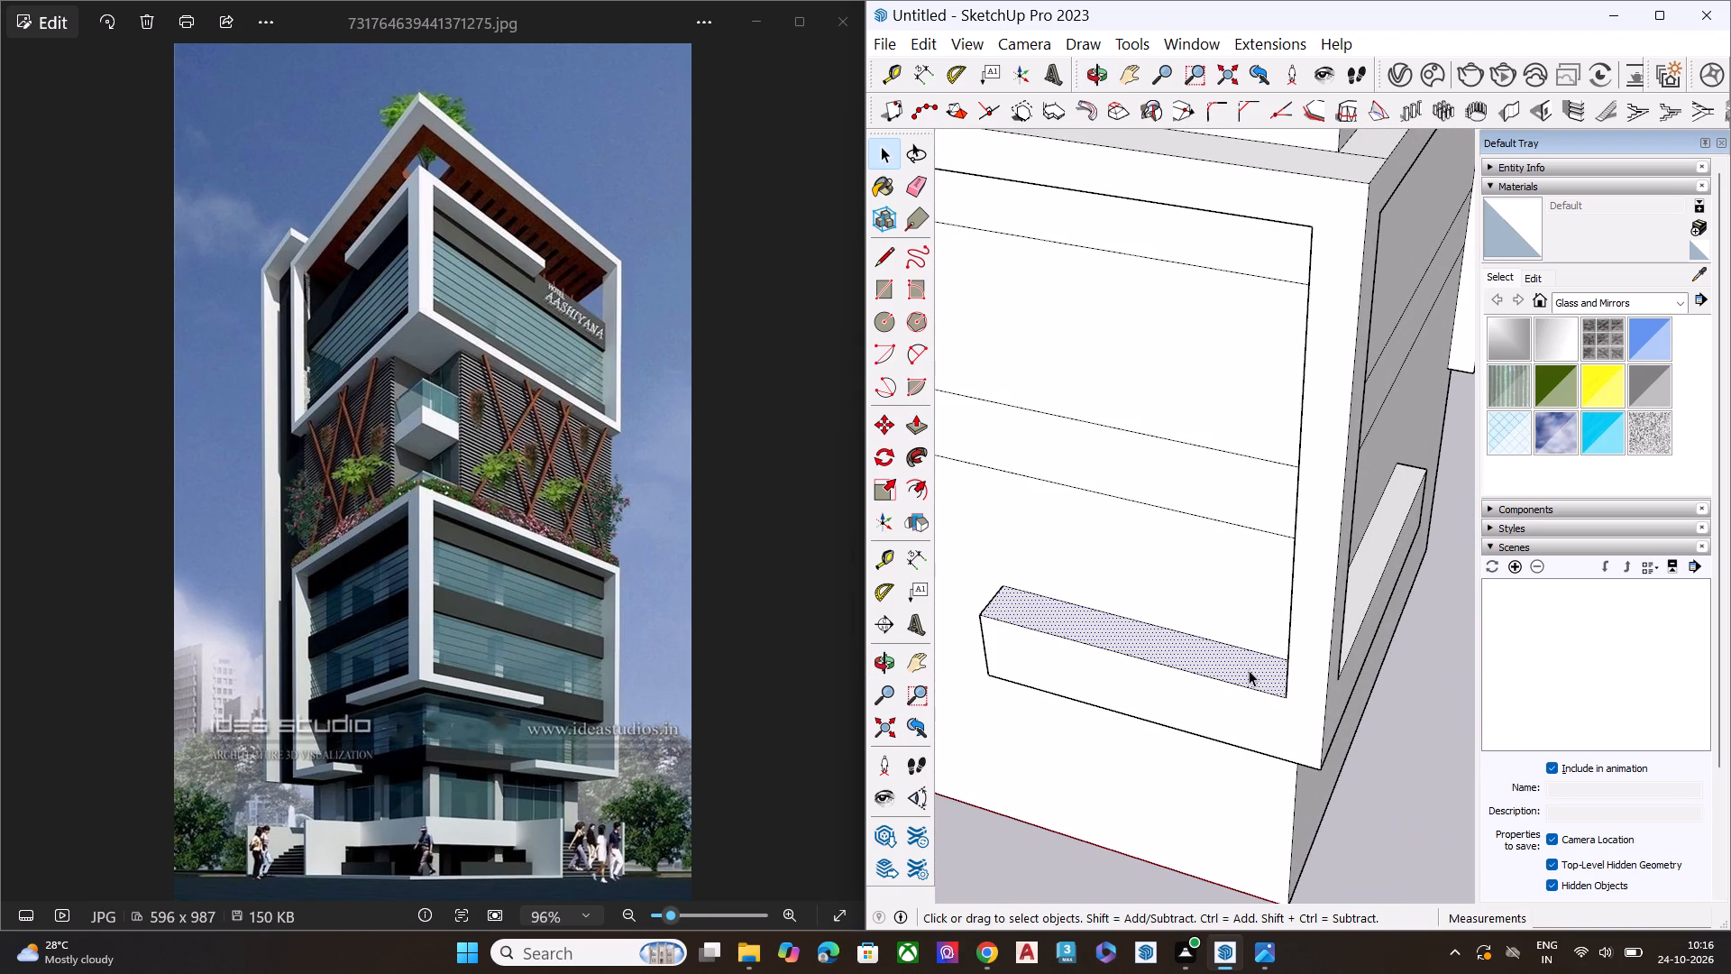
pyautogui.press('p')
pyautogui.click(1249, 670)
pyautogui.moveTo(1259, 722); pyautogui.dragTo(1255, 705, button='middle')
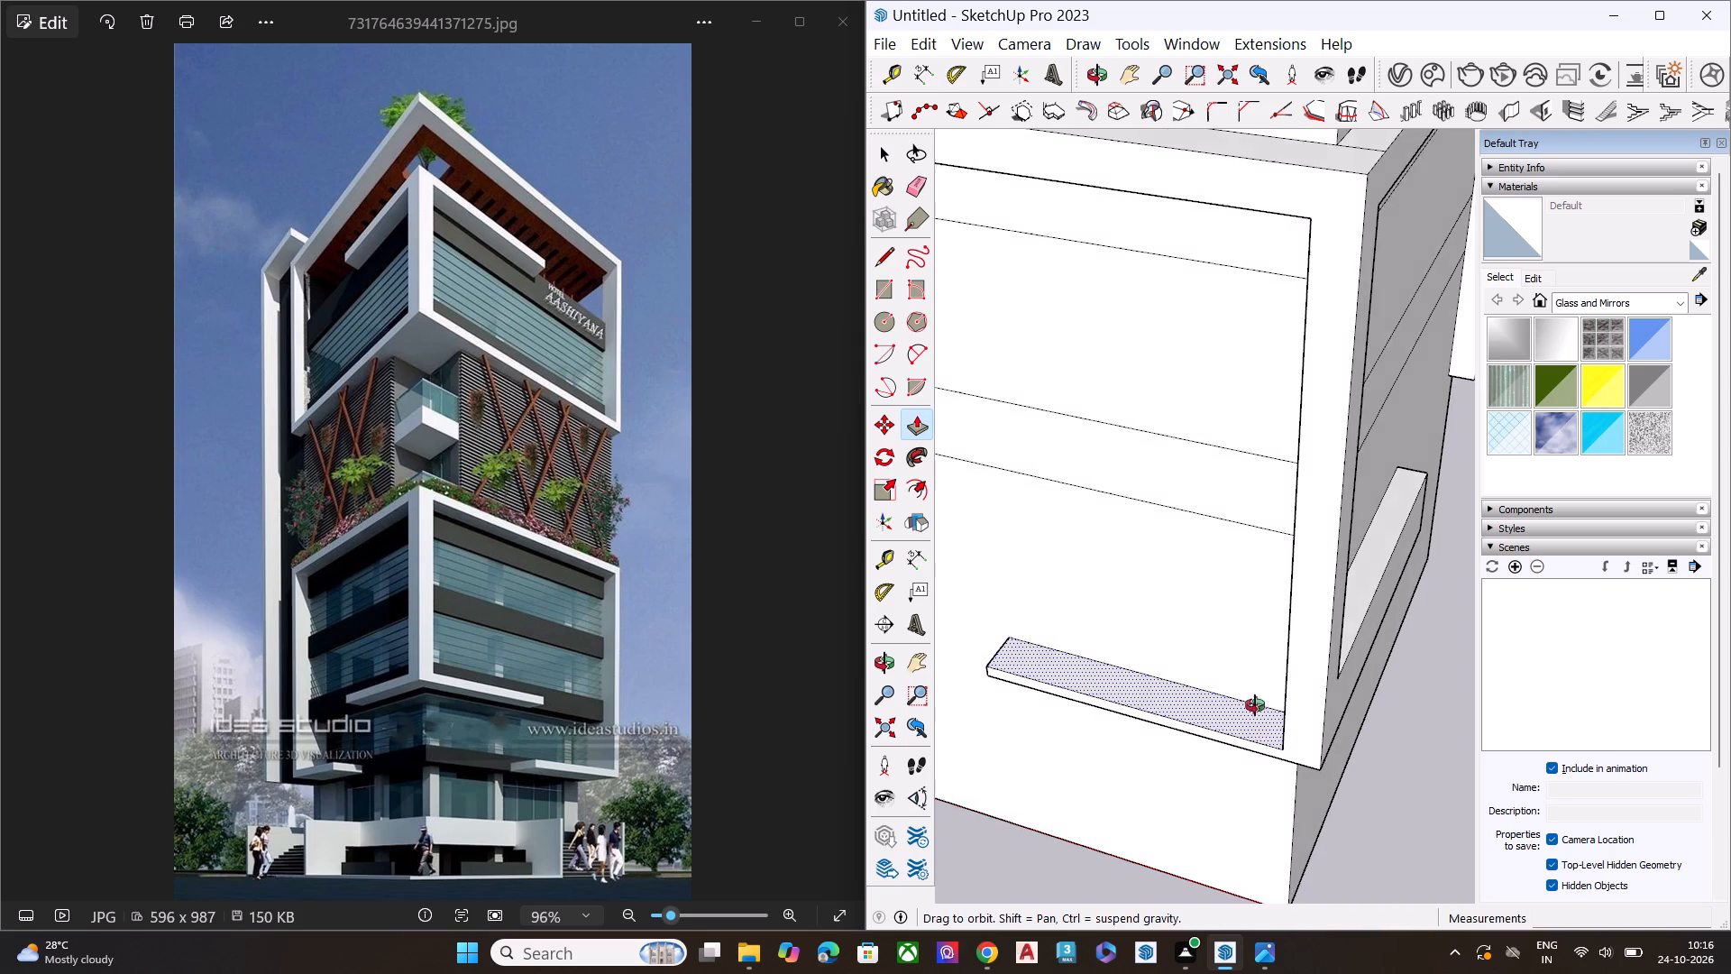
pyautogui.moveTo(1255, 705); pyautogui.dragTo(1314, 317, button='middle')
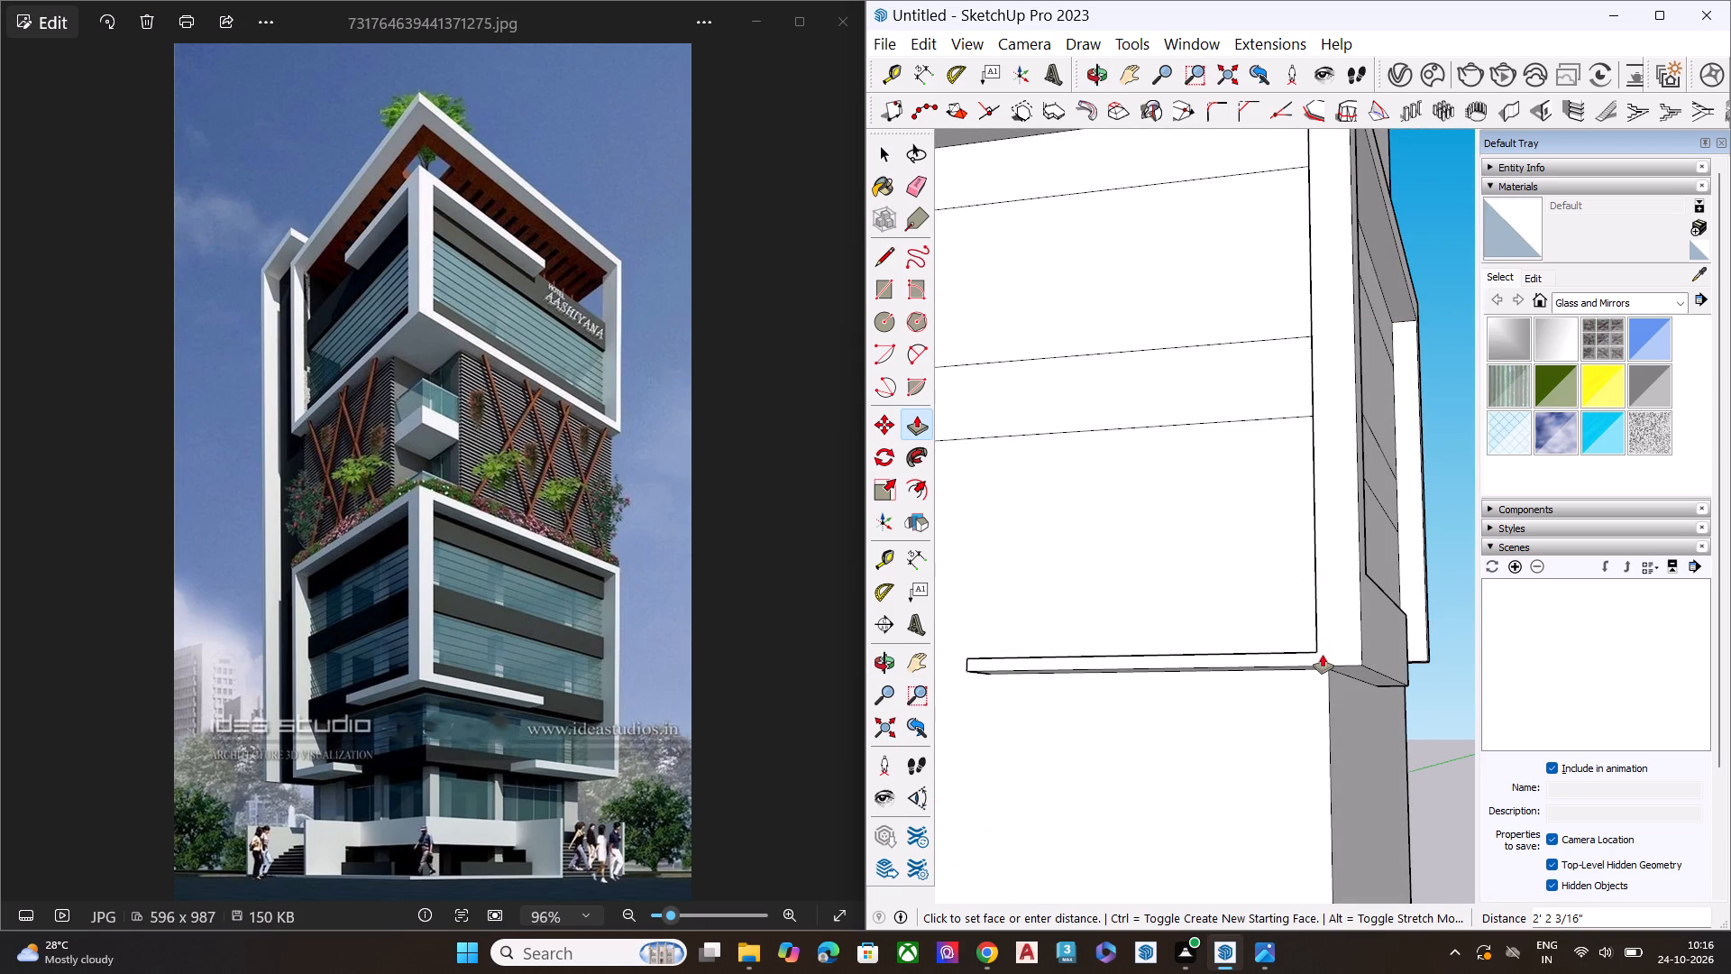
pyautogui.click(1323, 650)
pyautogui.press('space')
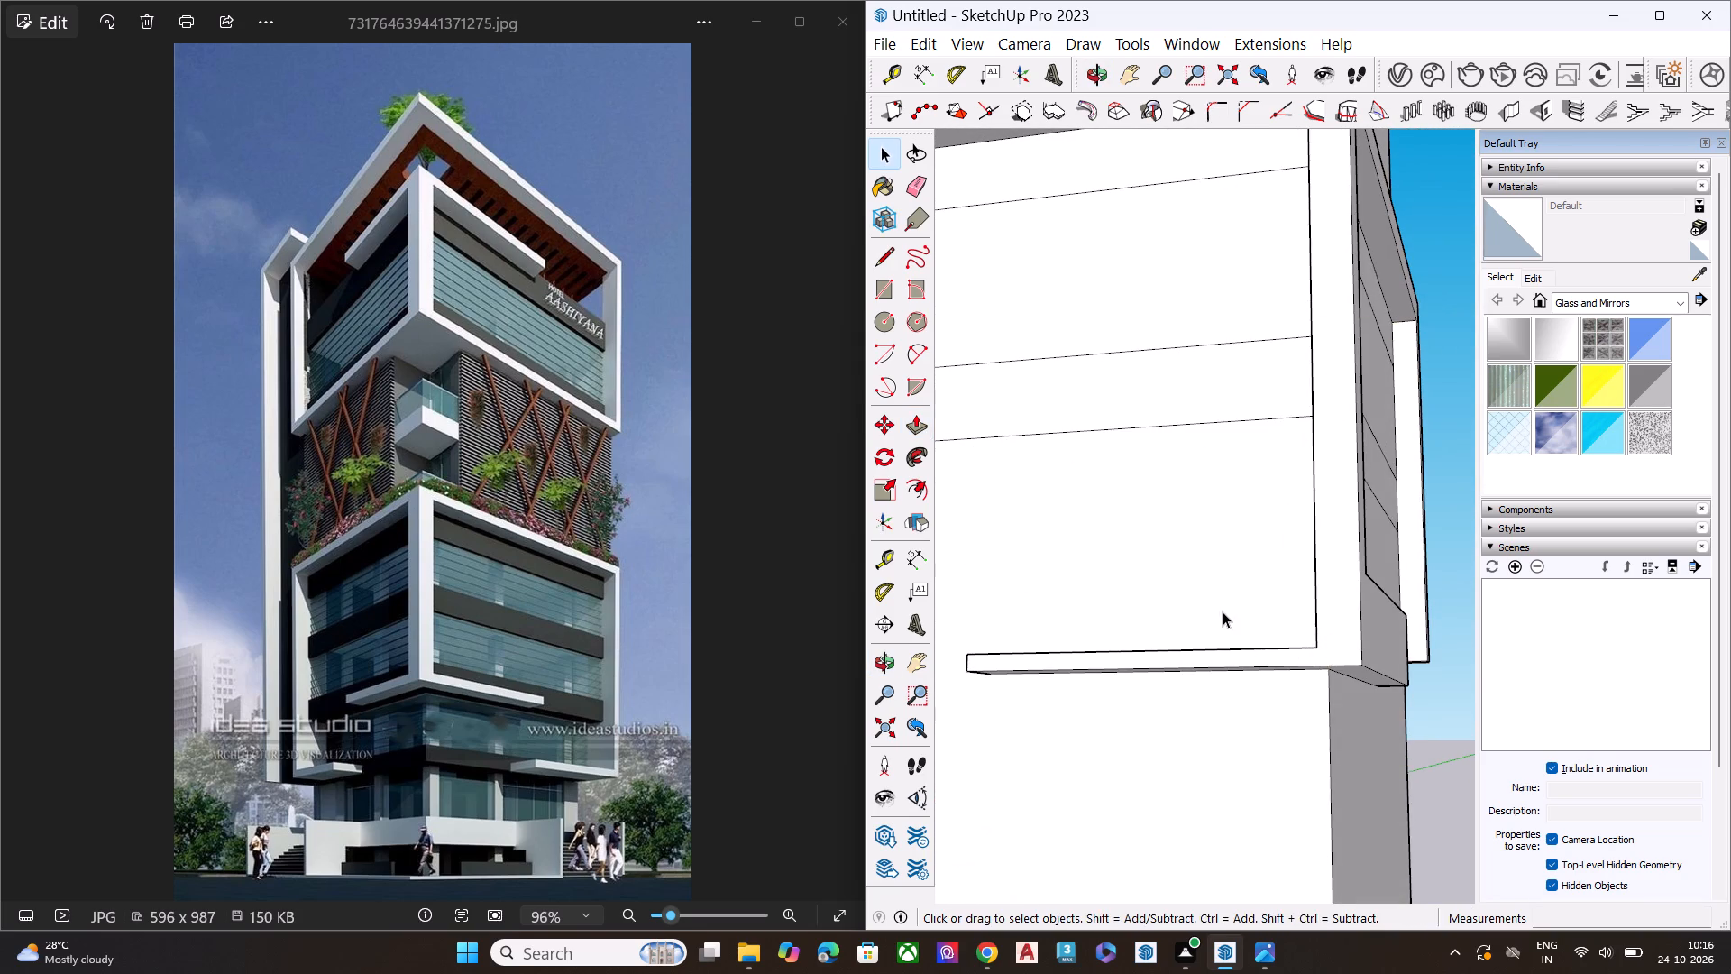
# Push/Pull the top face of the green-axis wall's ledge down to align with the red-axis wall's ledge top.
pyautogui.scroll(-2, 1220, 621)
pyautogui.moveTo(1350, 633); pyautogui.dragTo(1052, 748, button='middle')
pyautogui.moveTo(1172, 666); pyautogui.dragTo(1205, 789, button='middle')
pyautogui.scroll(5, 1205, 777)
pyautogui.click(1242, 607)
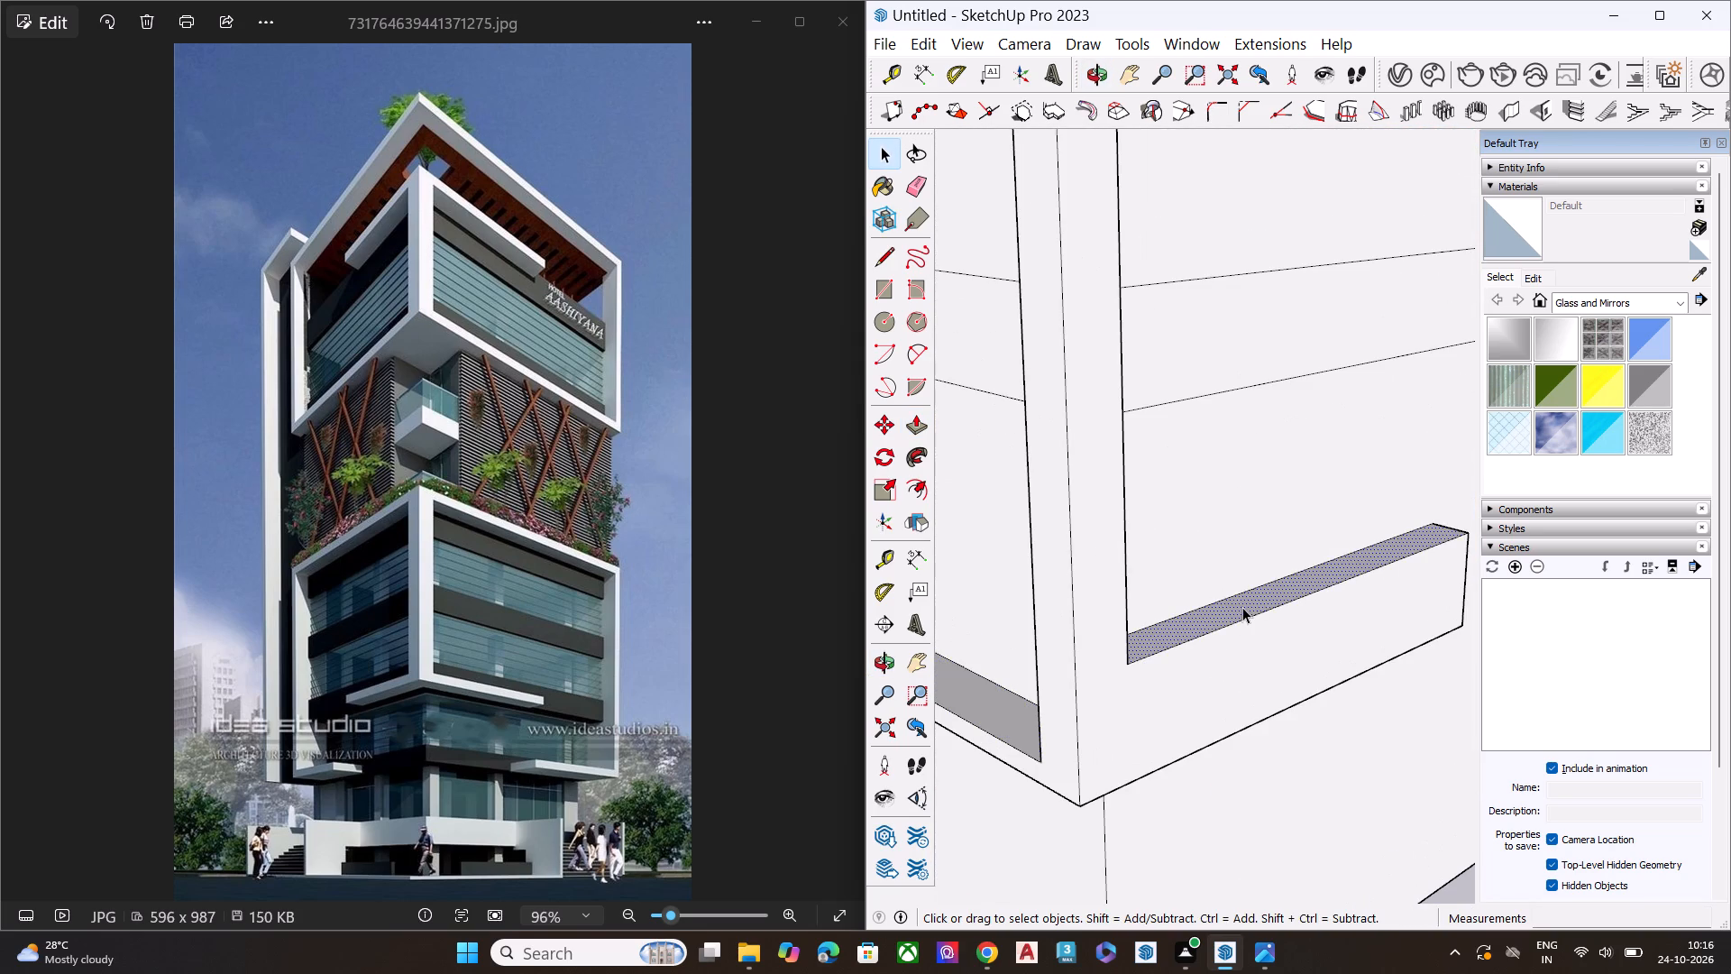
pyautogui.press('p')
pyautogui.click(1230, 595)
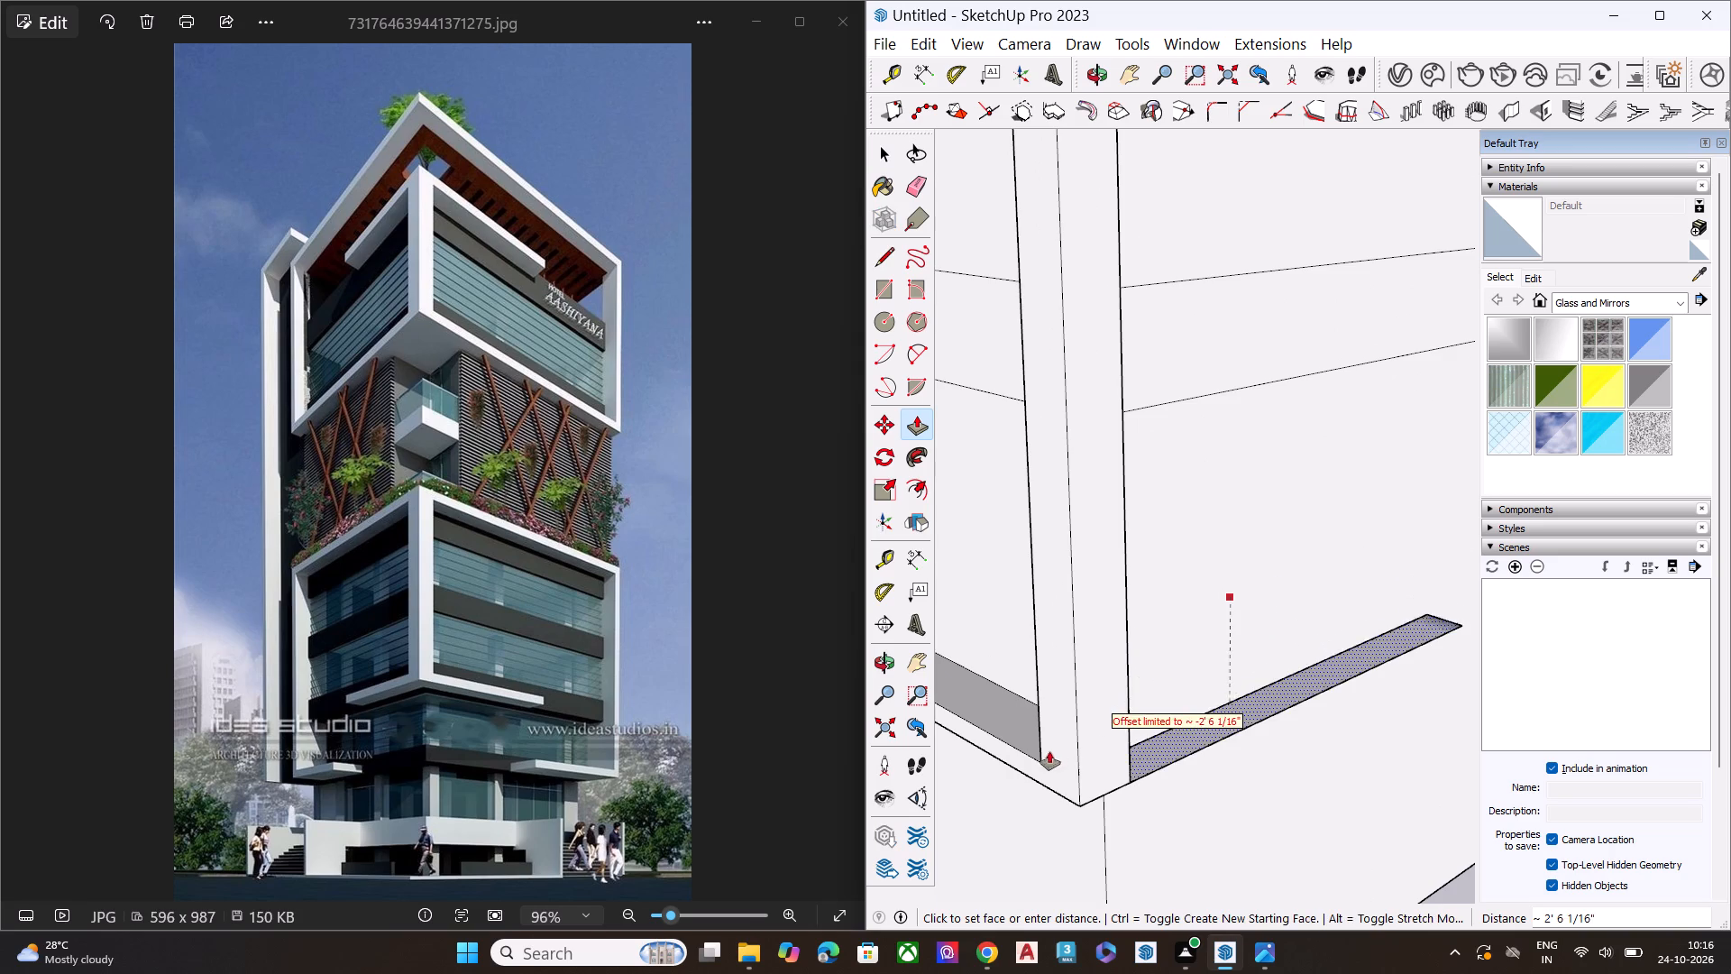
pyautogui.click(1026, 758)
pyautogui.press('space')
# Erase the small leftover line stub beside the corner leg's inner edge on the green-axis wall.
pyautogui.scroll(-6, 1127, 659)
pyautogui.moveTo(1152, 677); pyautogui.dragTo(1075, 577, button='middle')
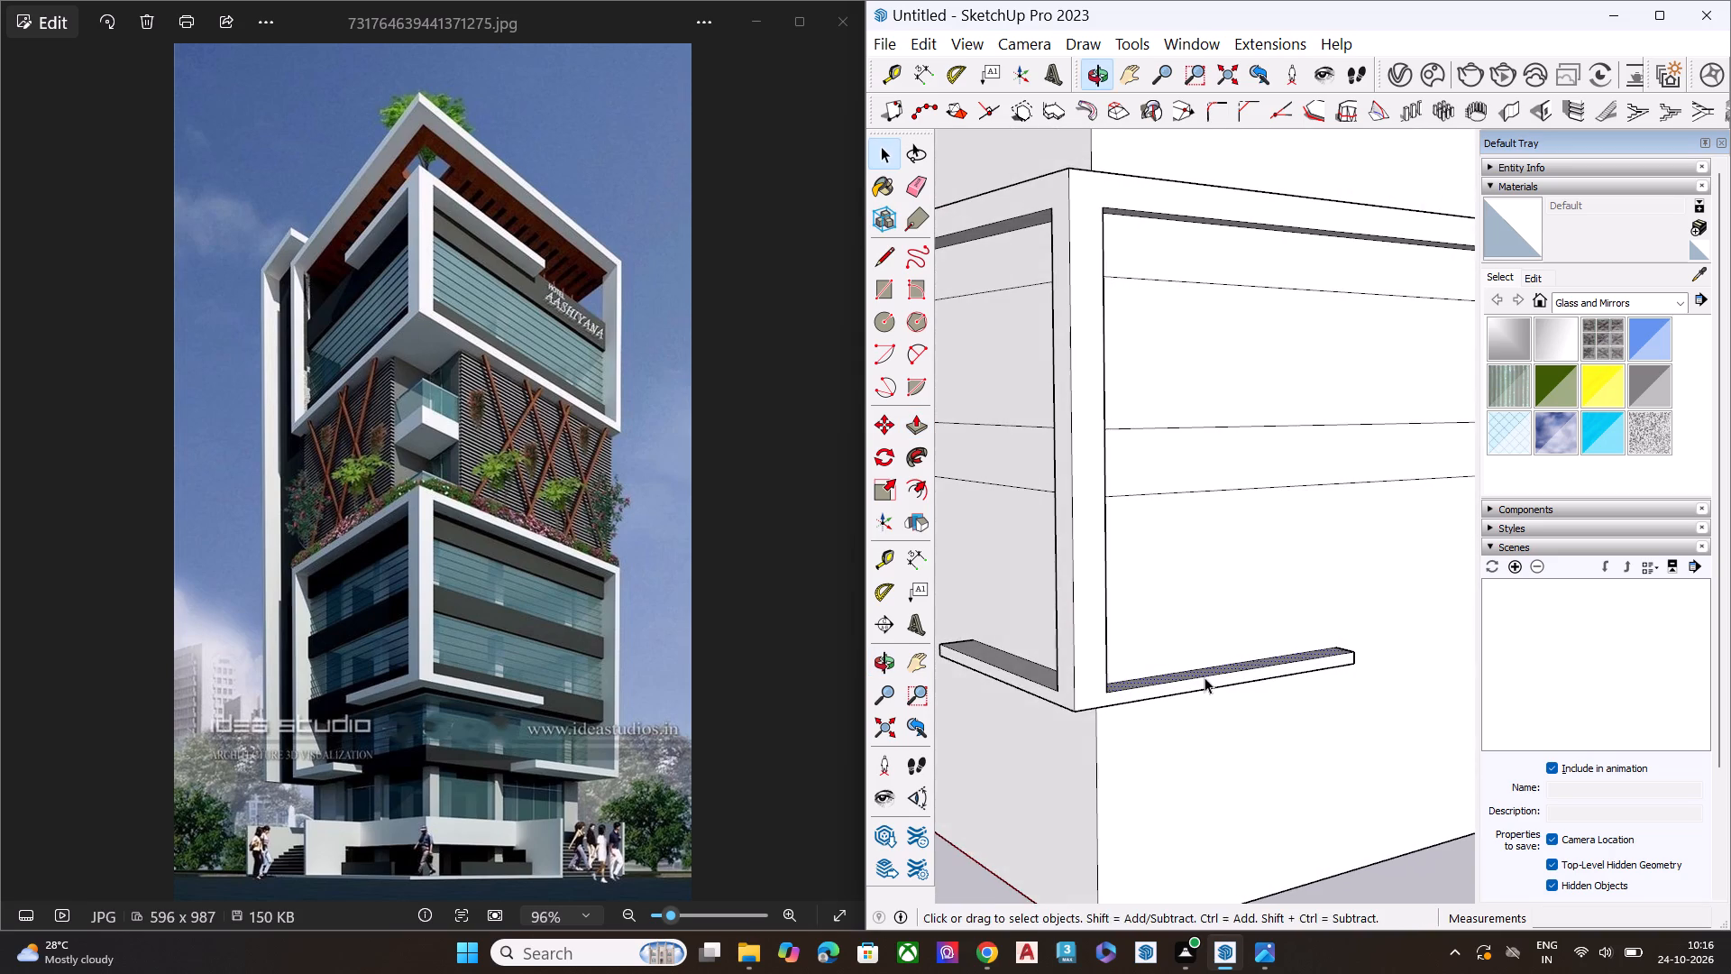
pyautogui.moveTo(1199, 681); pyautogui.dragTo(871, 660, button='middle')
pyautogui.middleClick(1104, 690)
pyautogui.scroll(8, 1060, 587)
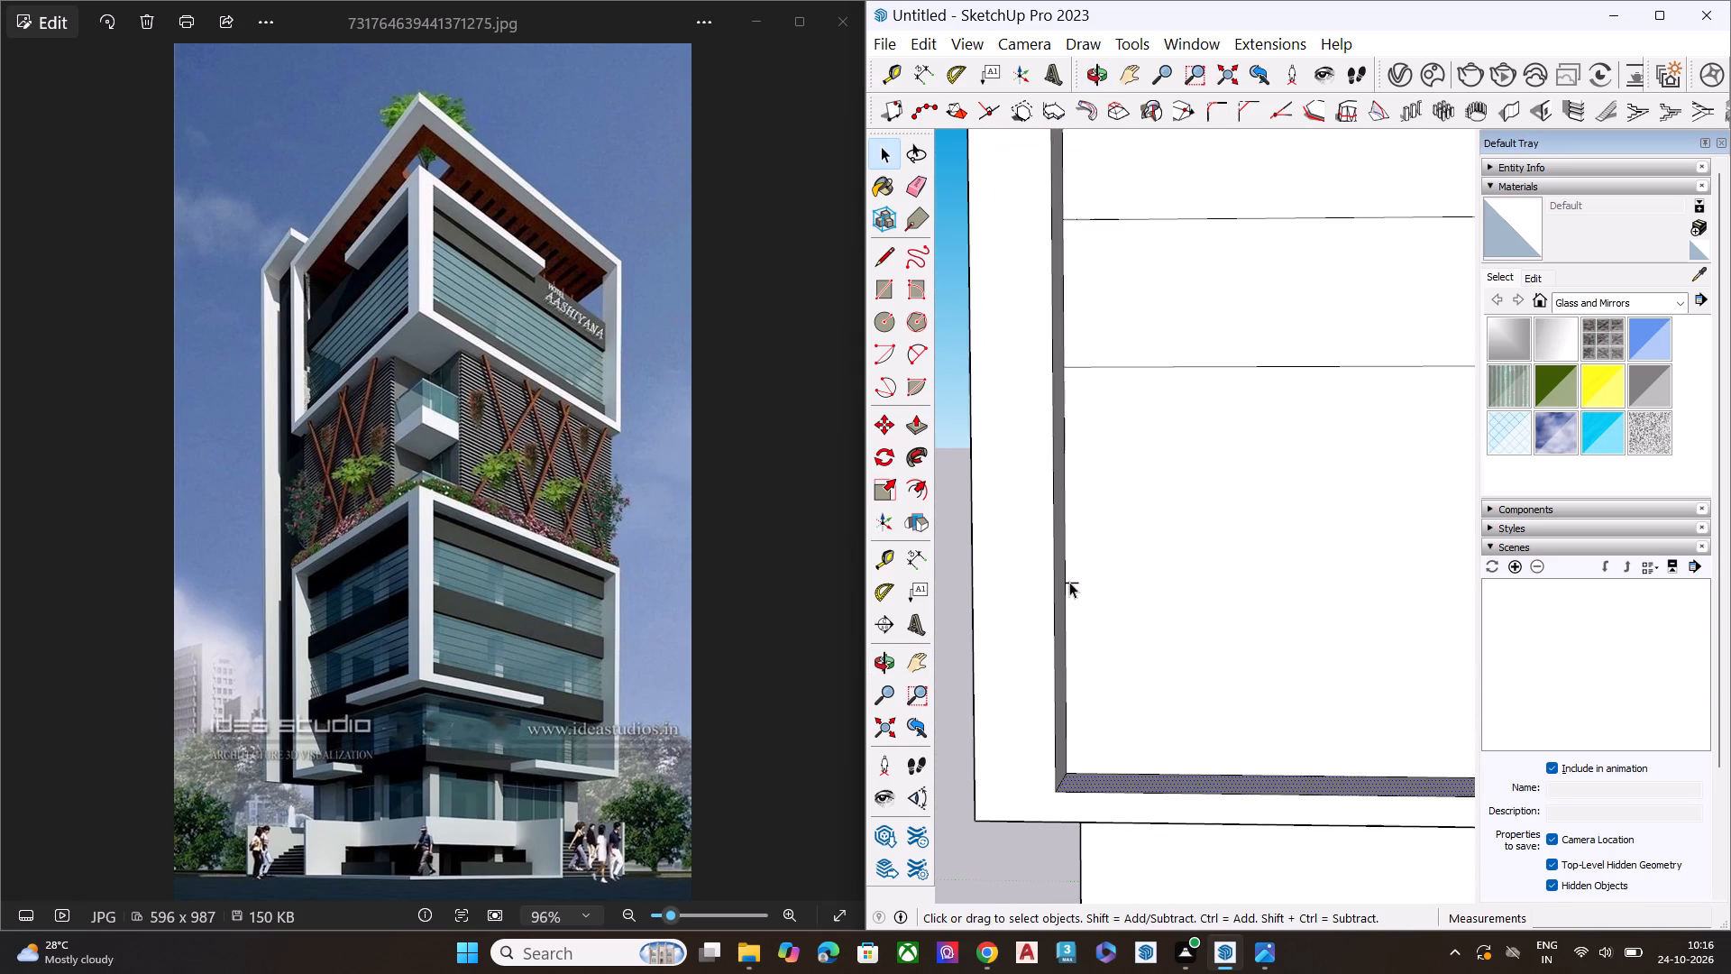
pyautogui.scroll(-1, 1069, 582)
pyautogui.scroll(4, 1069, 582)
pyautogui.press('e')
pyautogui.click(1076, 583)
pyautogui.press('space')
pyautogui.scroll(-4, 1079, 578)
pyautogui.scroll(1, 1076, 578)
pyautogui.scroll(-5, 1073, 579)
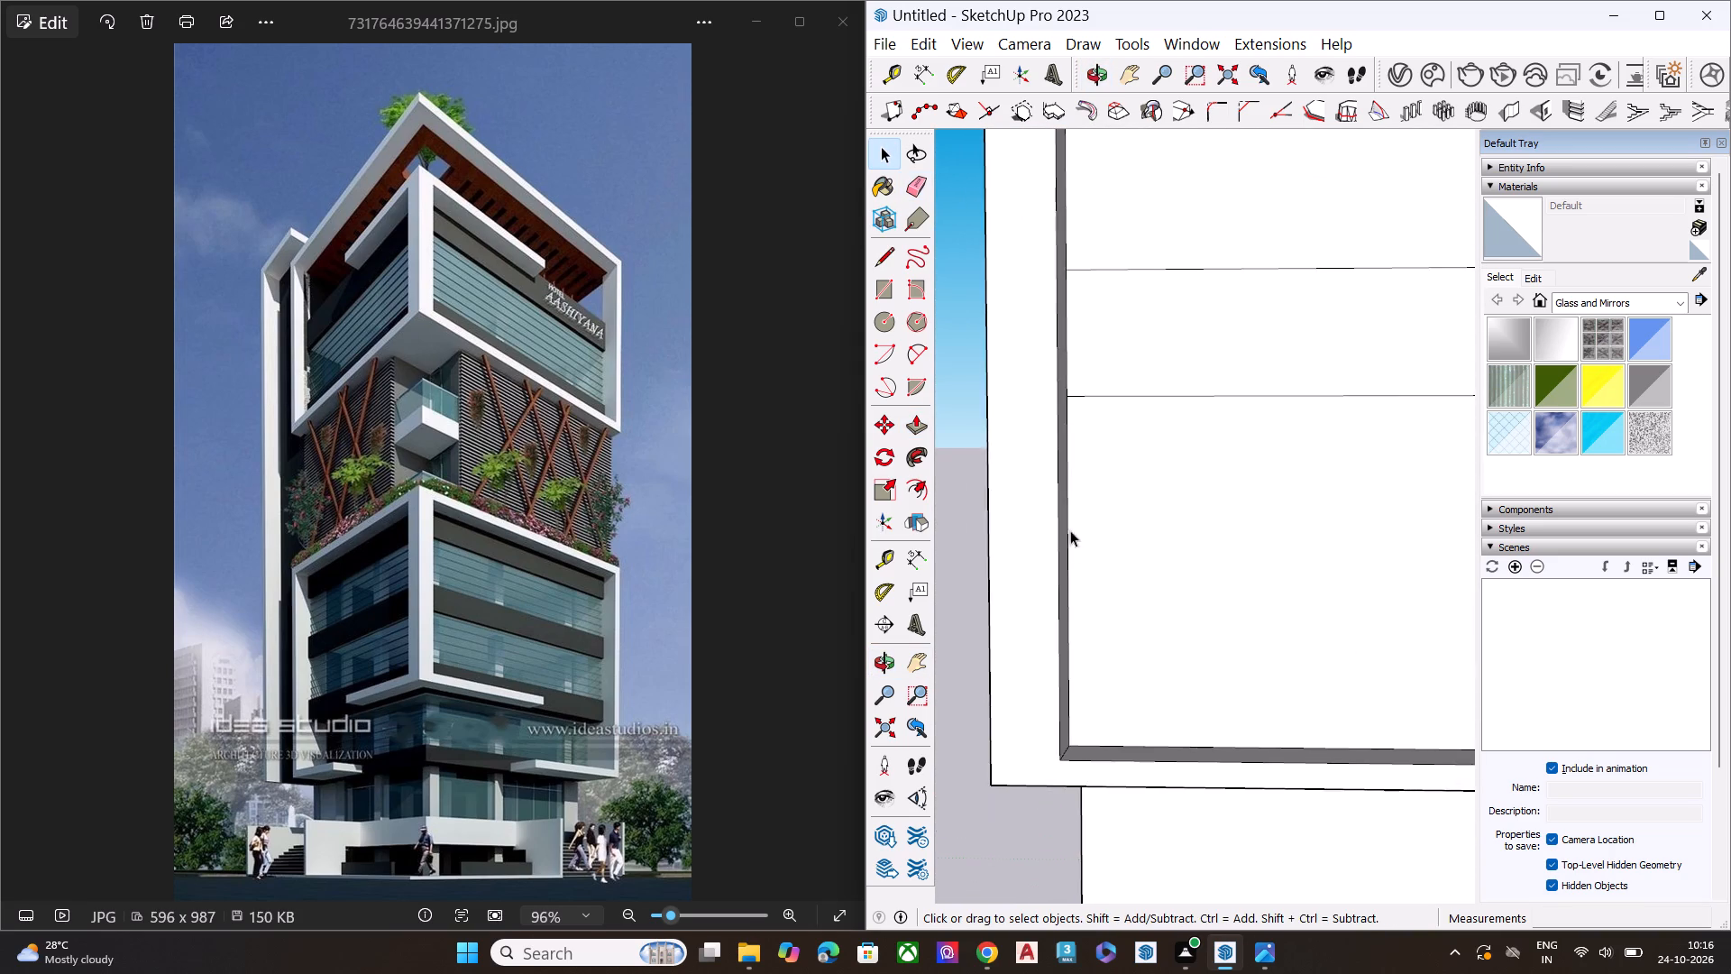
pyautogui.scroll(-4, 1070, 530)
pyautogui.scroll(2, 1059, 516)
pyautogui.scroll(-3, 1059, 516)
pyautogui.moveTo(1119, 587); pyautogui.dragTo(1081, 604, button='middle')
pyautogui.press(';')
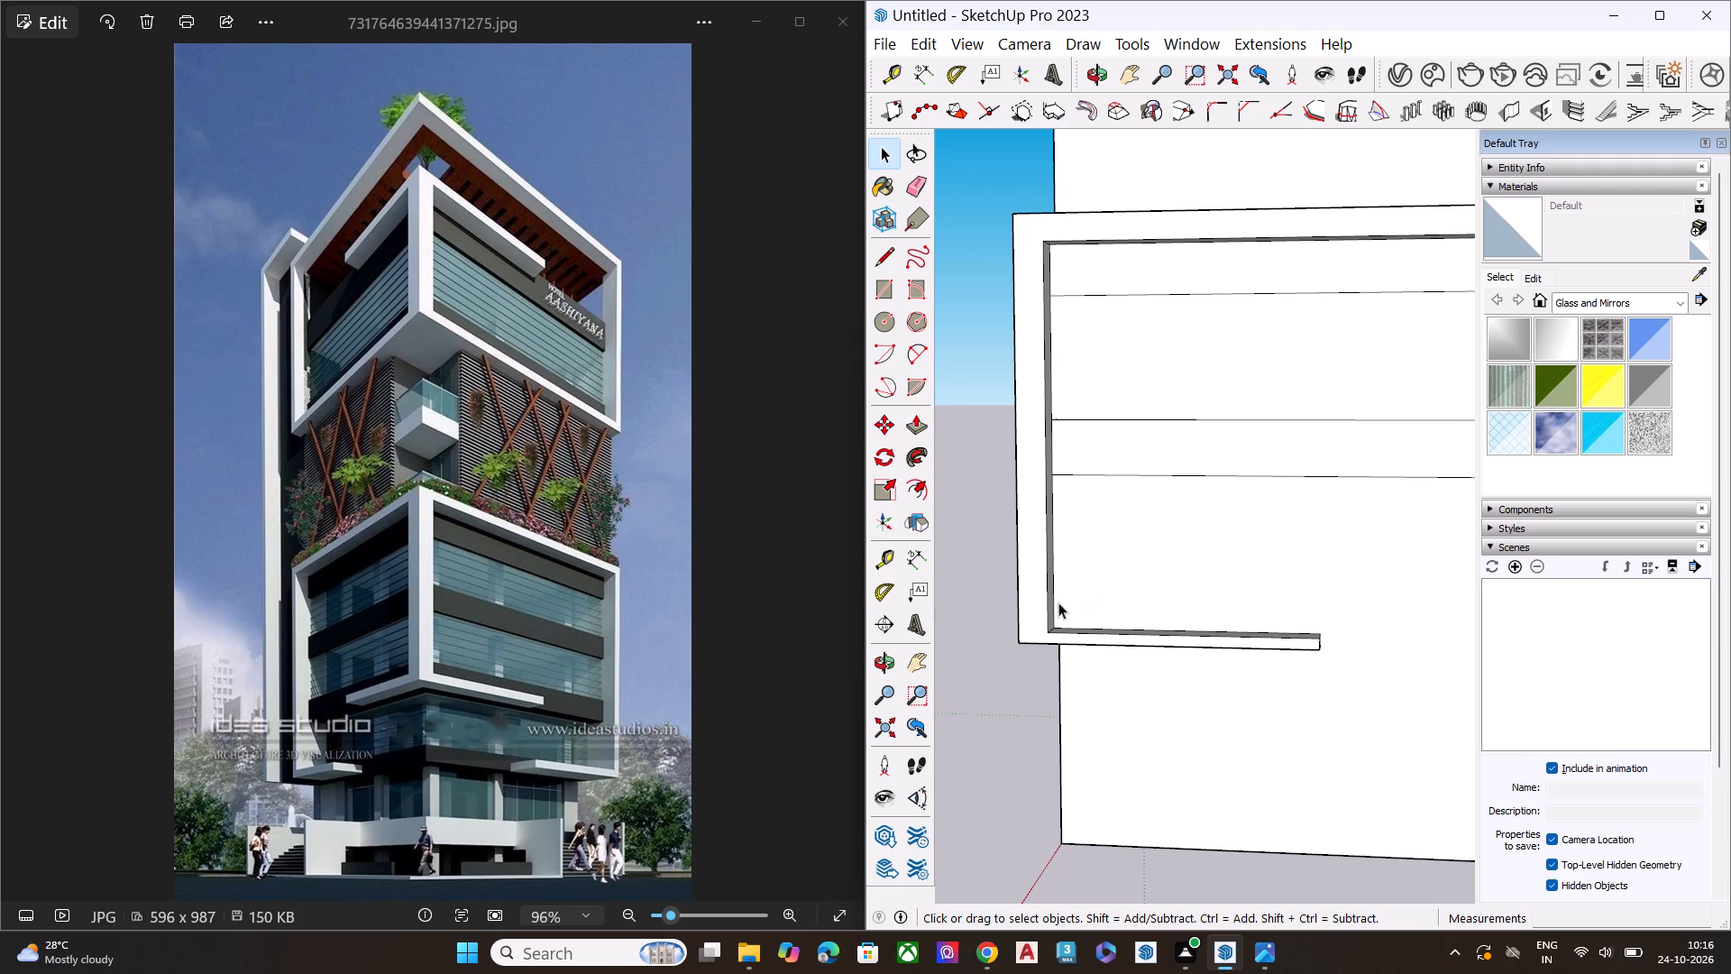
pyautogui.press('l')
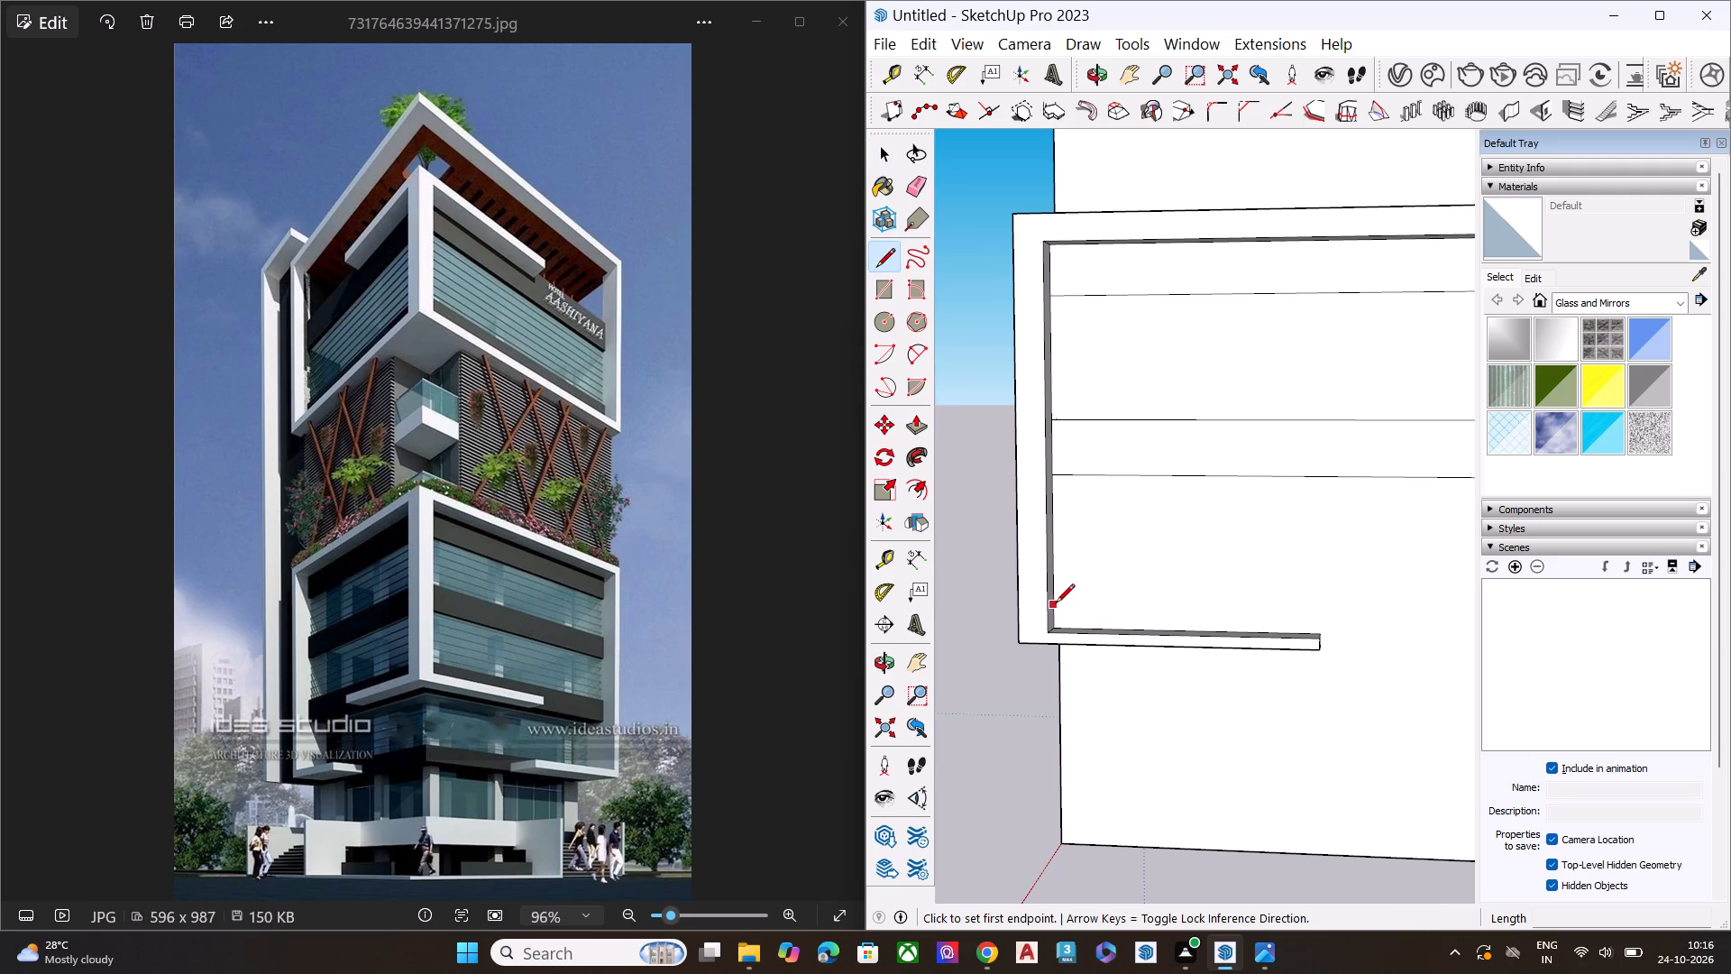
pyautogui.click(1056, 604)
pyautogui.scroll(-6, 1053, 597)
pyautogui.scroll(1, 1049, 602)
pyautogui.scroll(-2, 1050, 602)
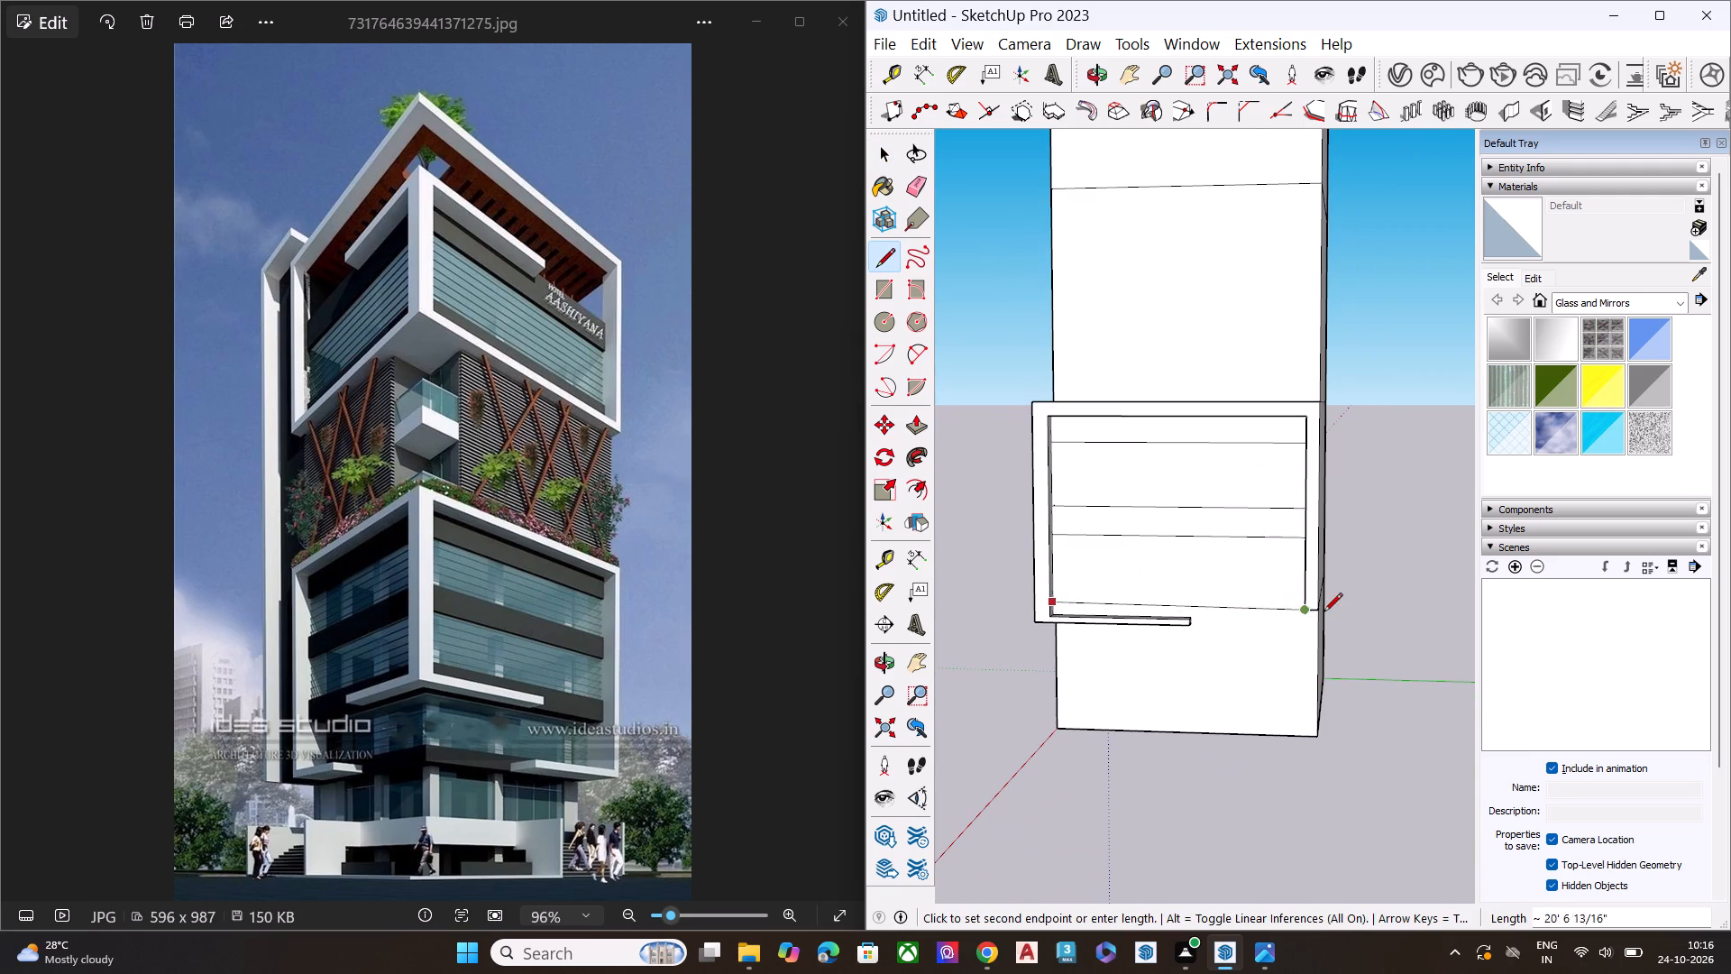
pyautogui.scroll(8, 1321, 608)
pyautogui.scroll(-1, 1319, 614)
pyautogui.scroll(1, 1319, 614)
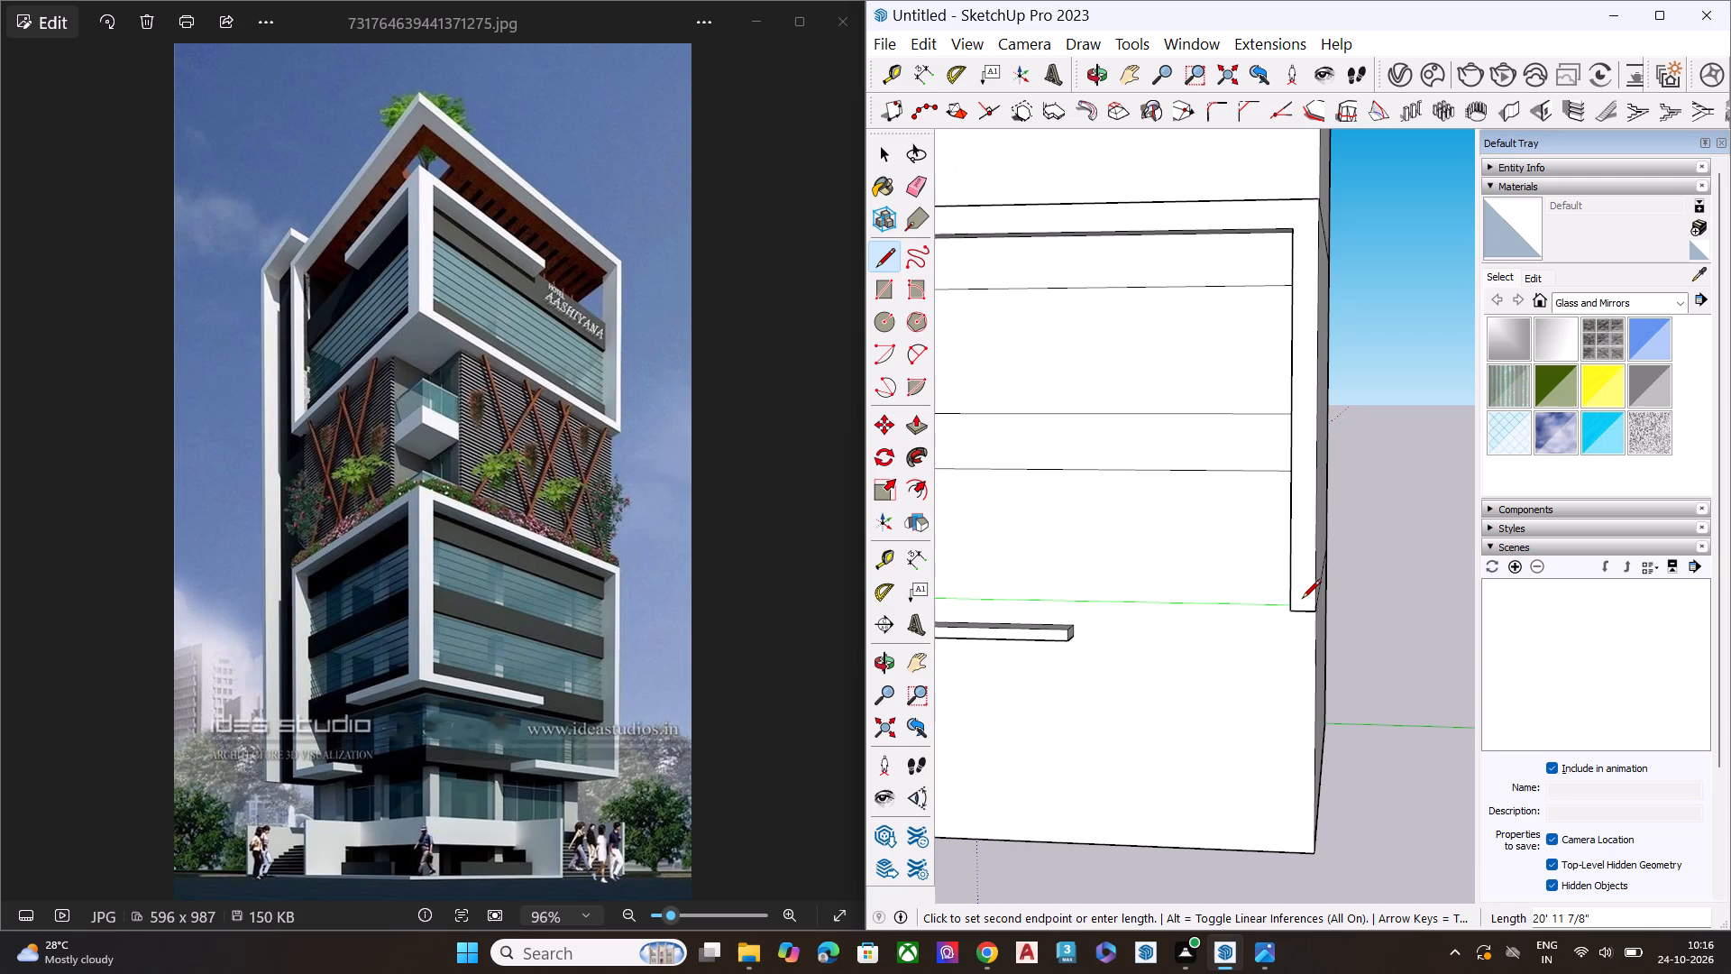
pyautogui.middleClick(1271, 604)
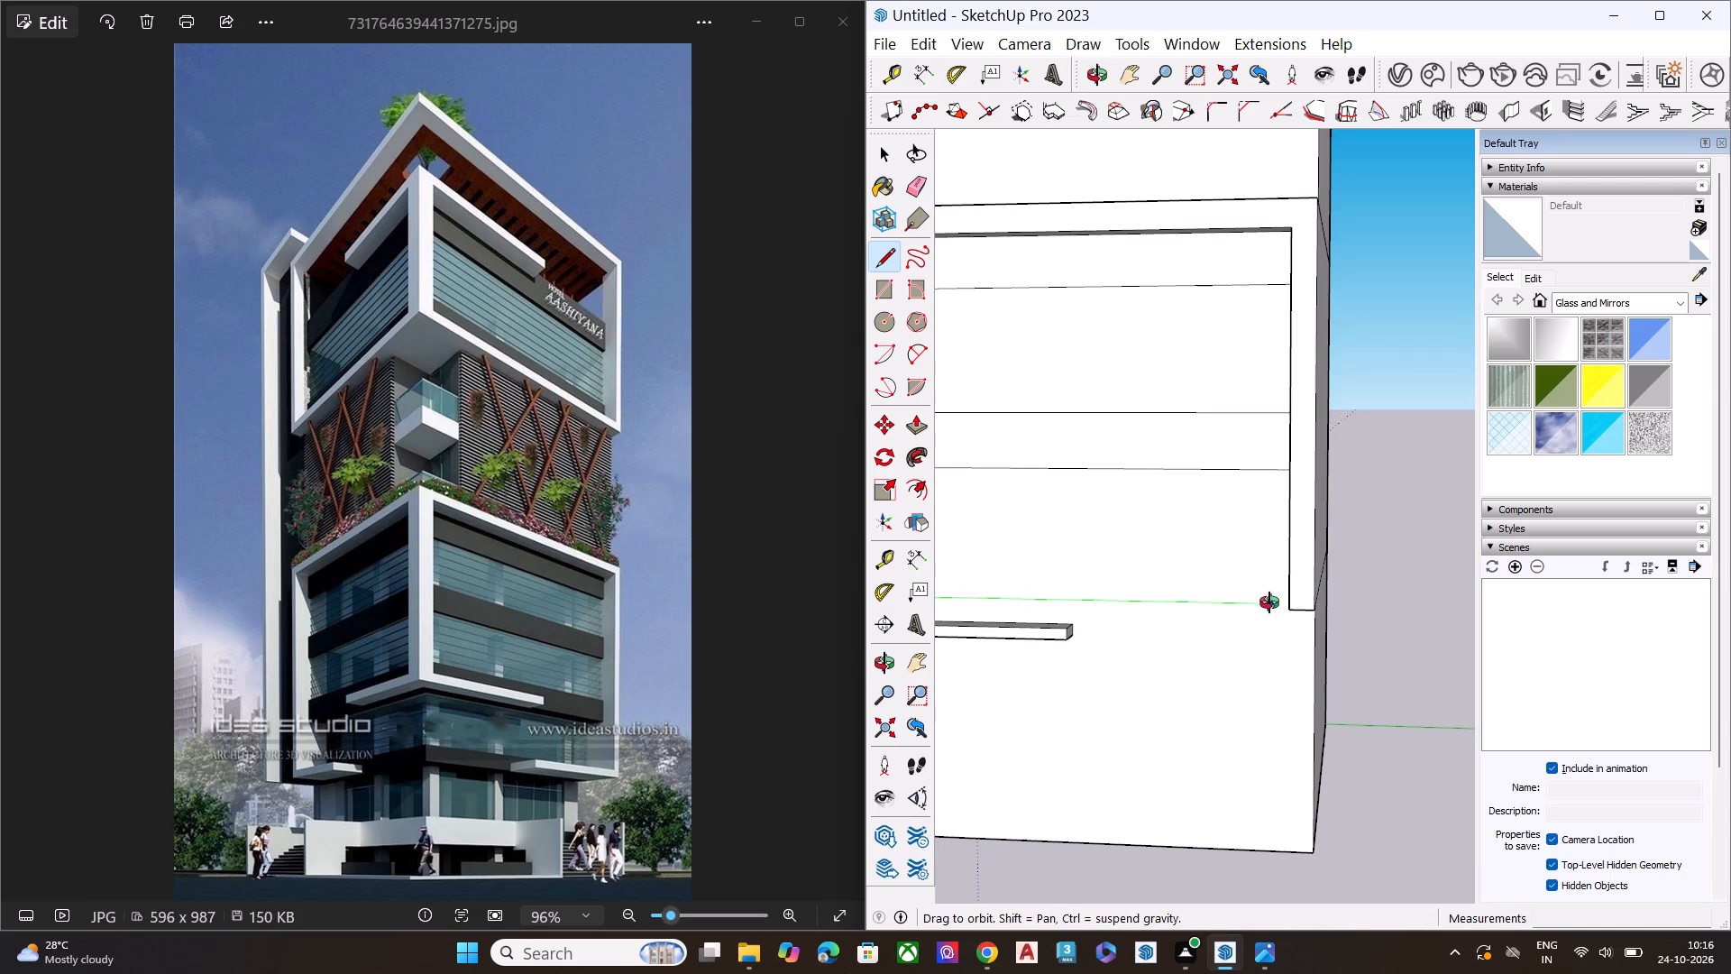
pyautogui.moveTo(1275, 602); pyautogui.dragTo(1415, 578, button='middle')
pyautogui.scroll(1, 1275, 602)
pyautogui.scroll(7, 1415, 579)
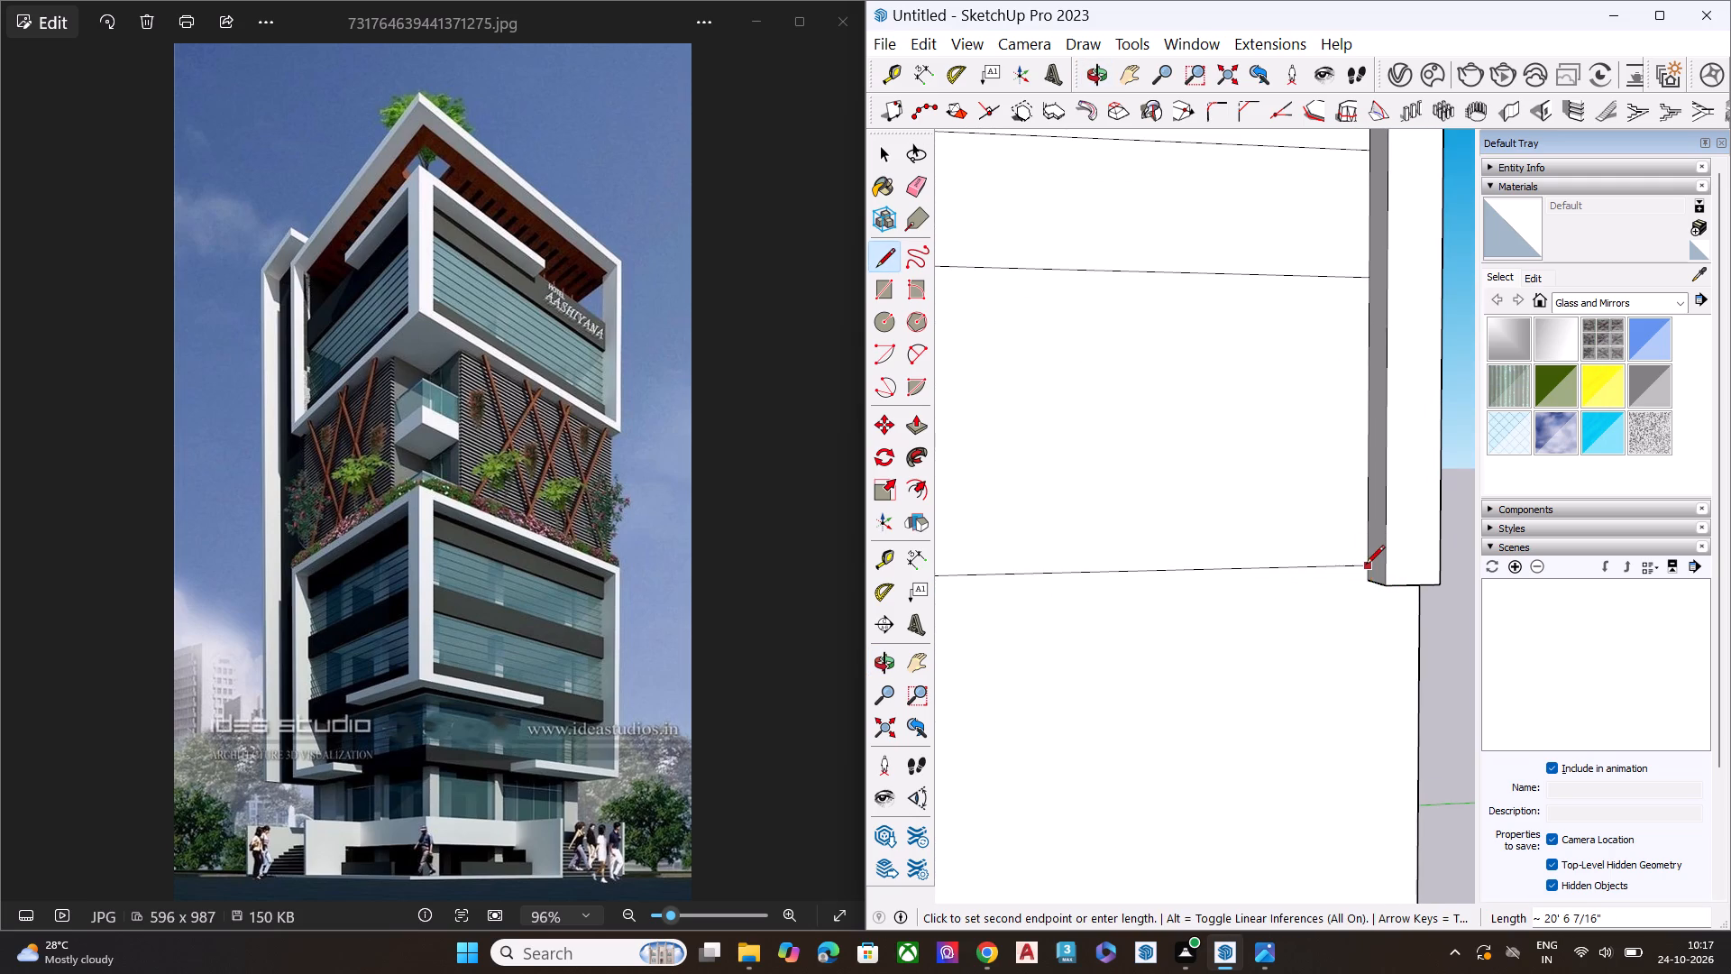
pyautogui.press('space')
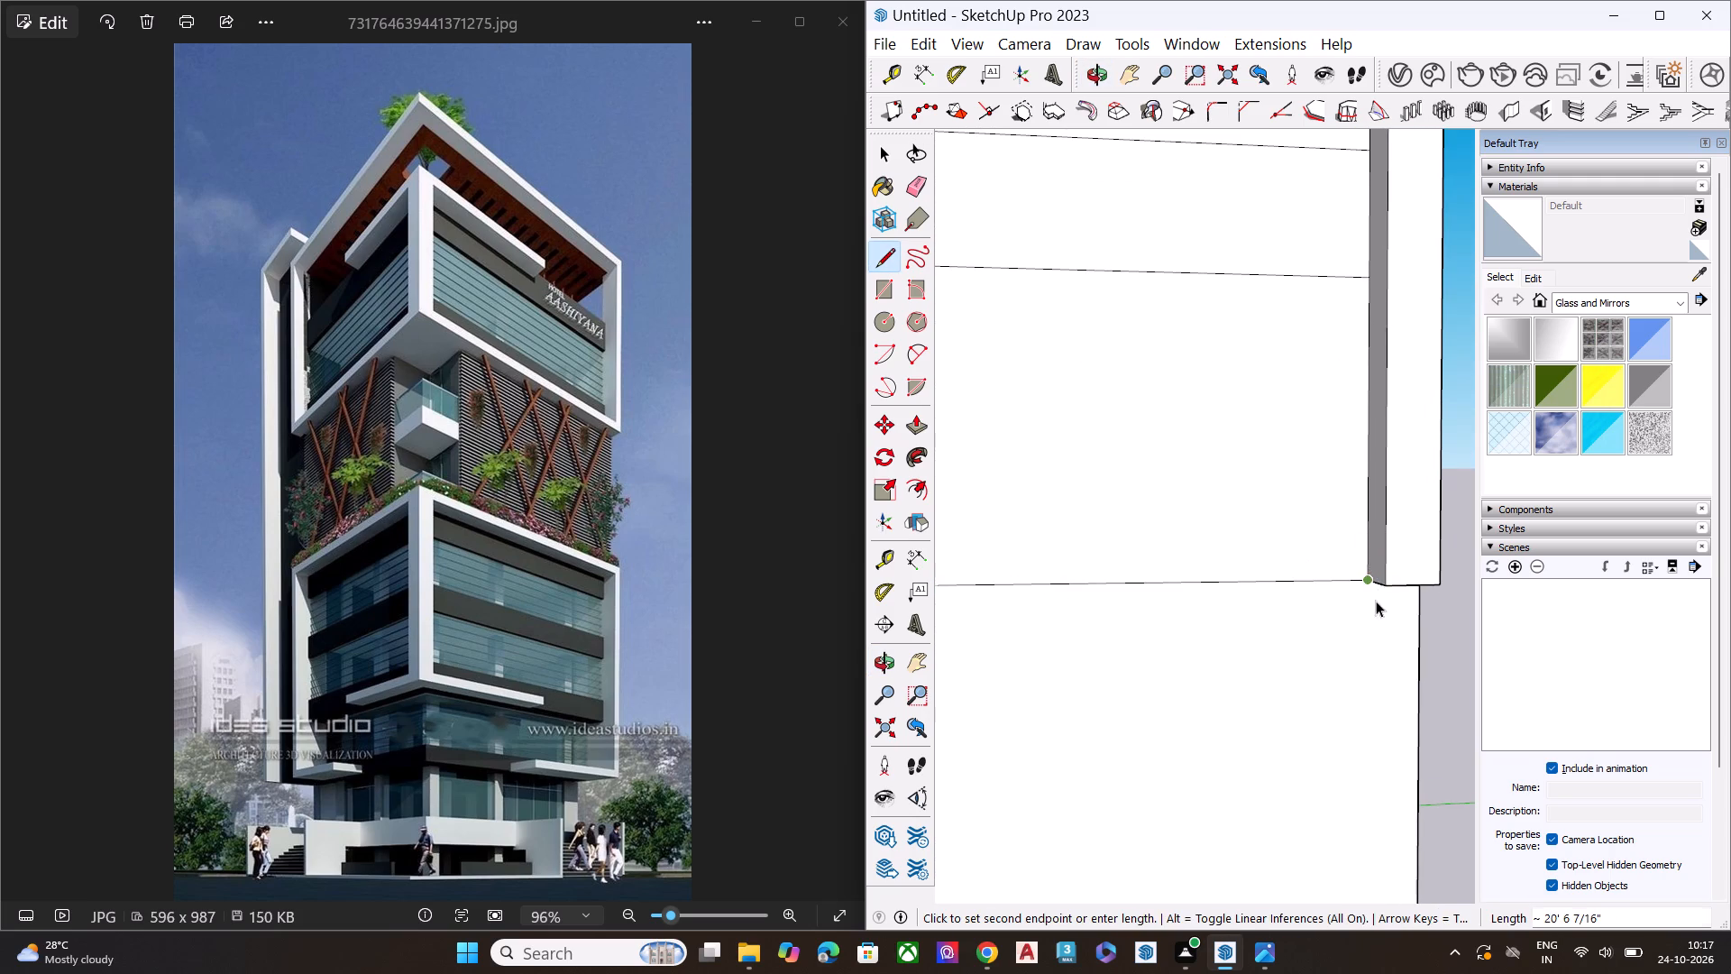
# Push/Pull the bottom face of the green-axis wall's far end leg down to slightly below the ledge.
pyautogui.moveTo(1375, 596); pyautogui.dragTo(1342, 335, button='middle')
pyautogui.scroll(1, 1342, 335)
pyautogui.click(1375, 393)
pyautogui.press('p')
pyautogui.click(1379, 391)
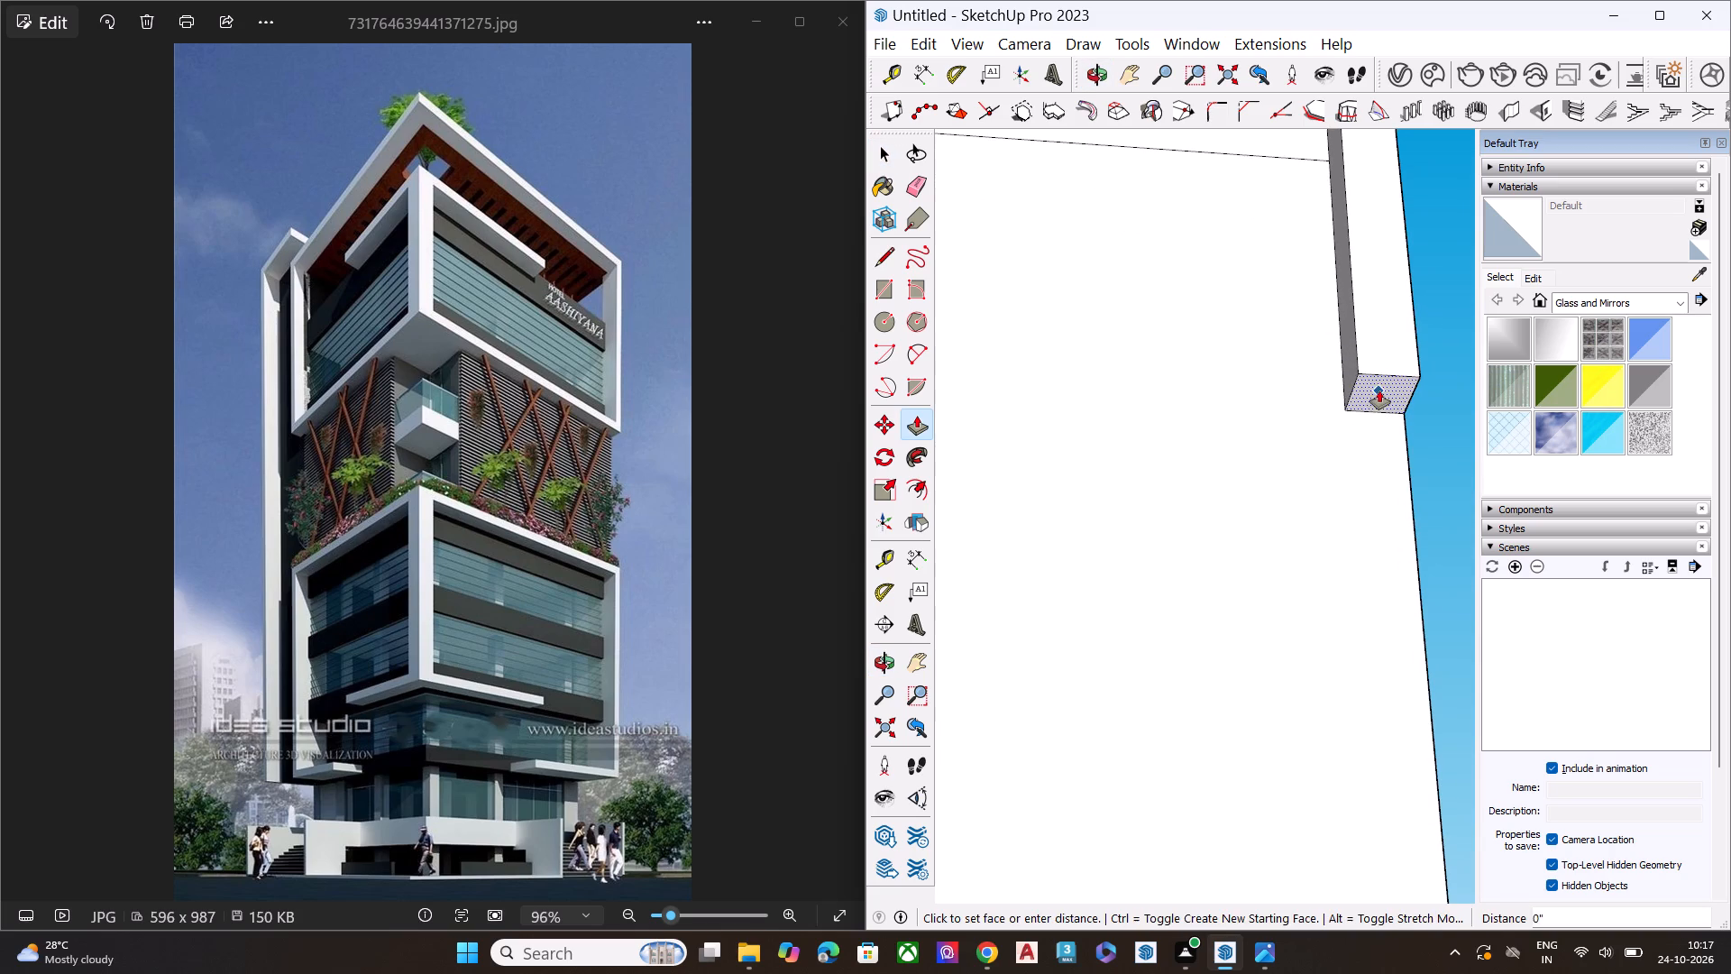
pyautogui.moveTo(1392, 513); pyautogui.dragTo(1393, 524)
pyautogui.press('space')
# Draw a horizontal line about 16' 6 1/2" across the red-axis wall above the ledge, from the far leg to the corner leg.
pyautogui.scroll(-3, 1310, 380)
pyautogui.scroll(1, 1333, 430)
pyautogui.scroll(-2, 1333, 430)
pyautogui.scroll(1, 1338, 438)
pyautogui.scroll(-5, 1341, 442)
pyautogui.scroll(1, 1370, 497)
pyautogui.scroll(-2, 1373, 503)
pyautogui.scroll(1, 1369, 425)
pyautogui.scroll(-3, 1369, 425)
pyautogui.scroll(2, 1369, 437)
pyautogui.scroll(-2, 1370, 440)
pyautogui.scroll(1, 1373, 452)
pyautogui.scroll(-2, 1373, 453)
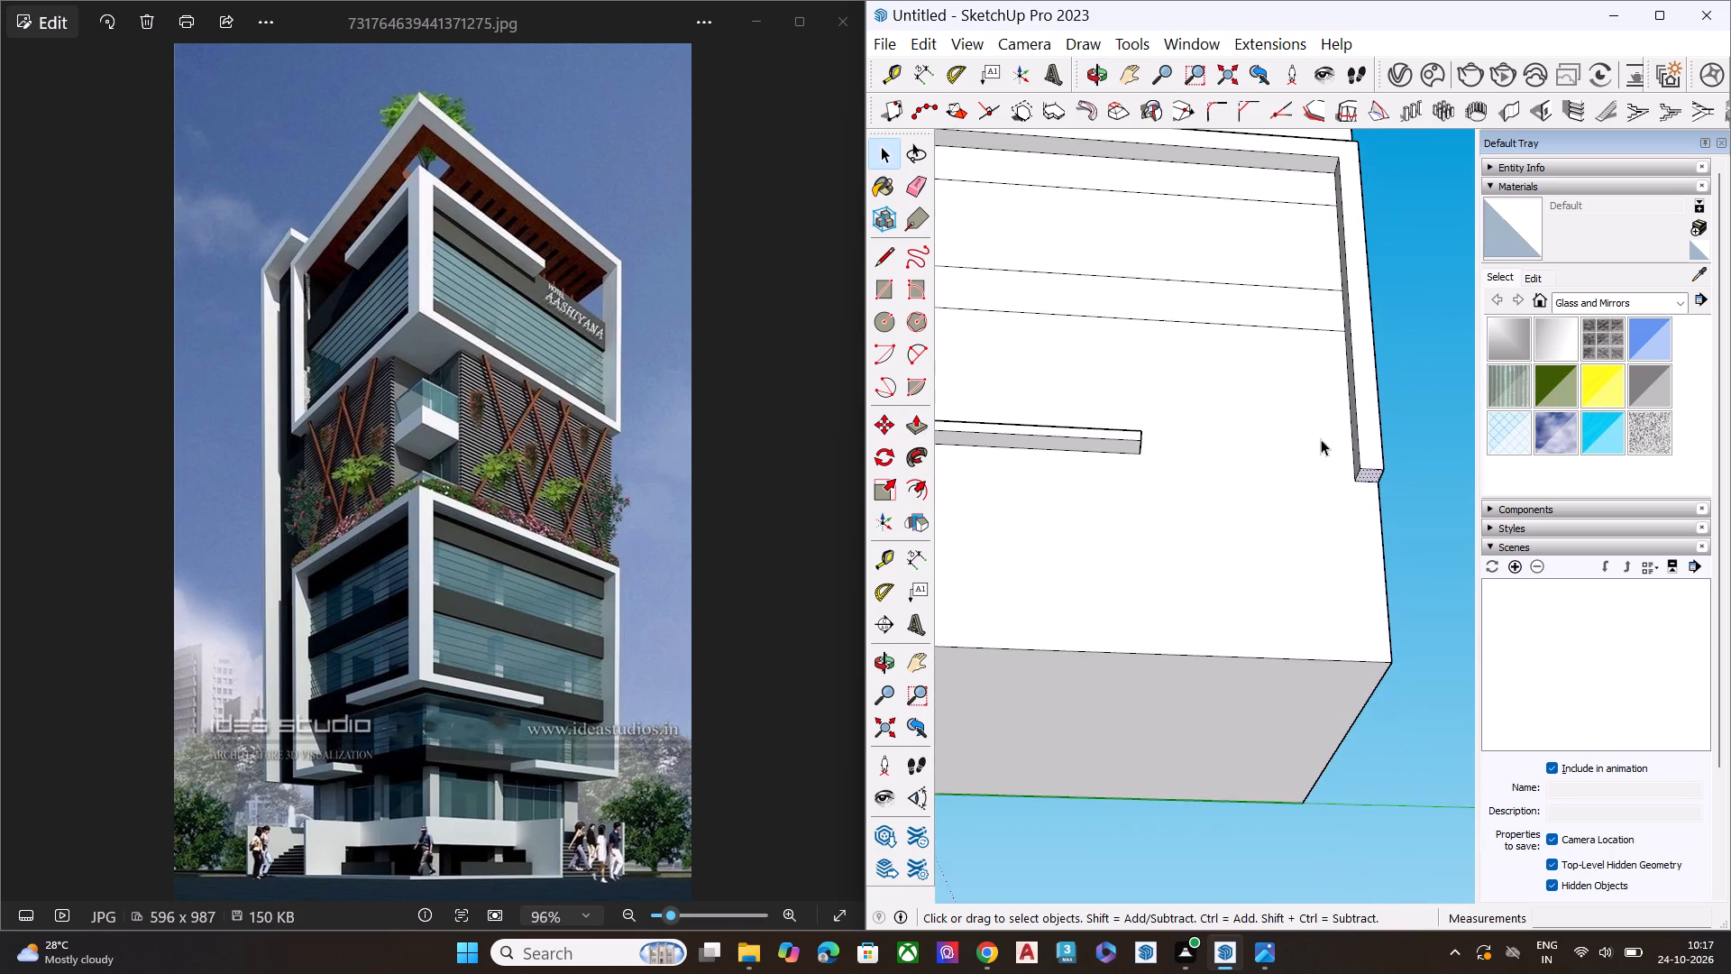
pyautogui.moveTo(1321, 445); pyautogui.dragTo(1350, 576, button='middle')
pyautogui.scroll(-1, 1375, 436)
pyautogui.scroll(1, 1376, 436)
pyautogui.scroll(-6, 1381, 436)
pyautogui.moveTo(1240, 465); pyautogui.dragTo(1276, 638, button='middle')
pyautogui.moveTo(1298, 629); pyautogui.dragTo(1406, 632, button='middle')
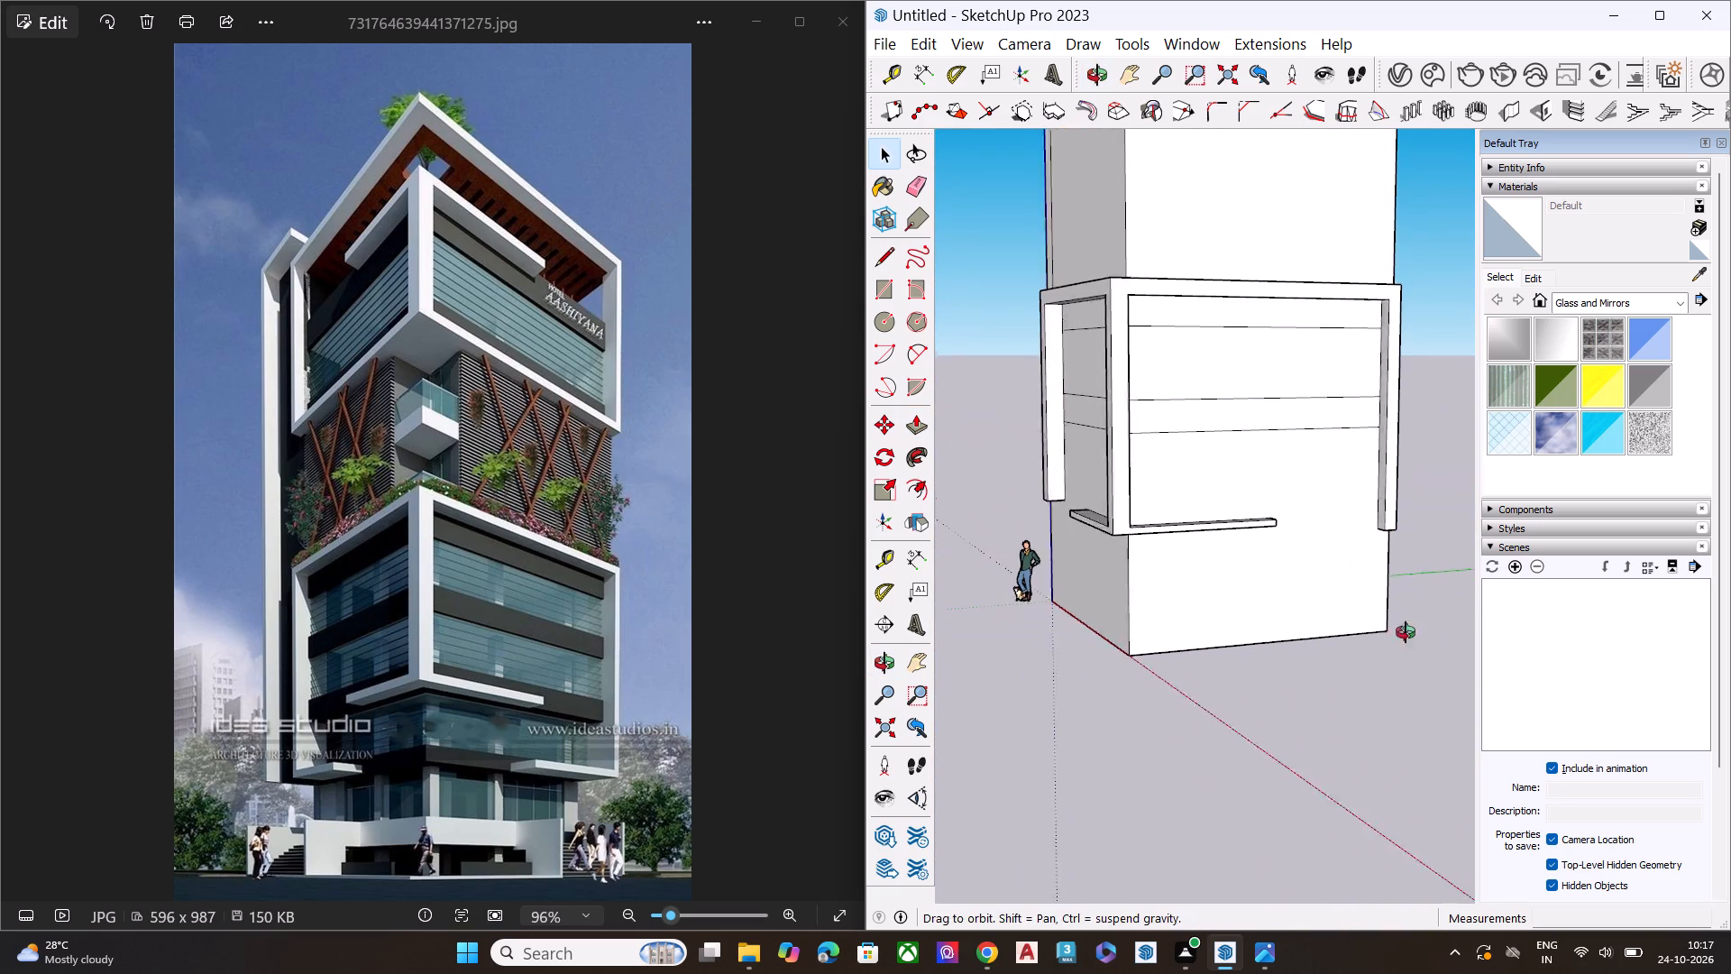
pyautogui.moveTo(1406, 632); pyautogui.dragTo(1479, 630, button='middle')
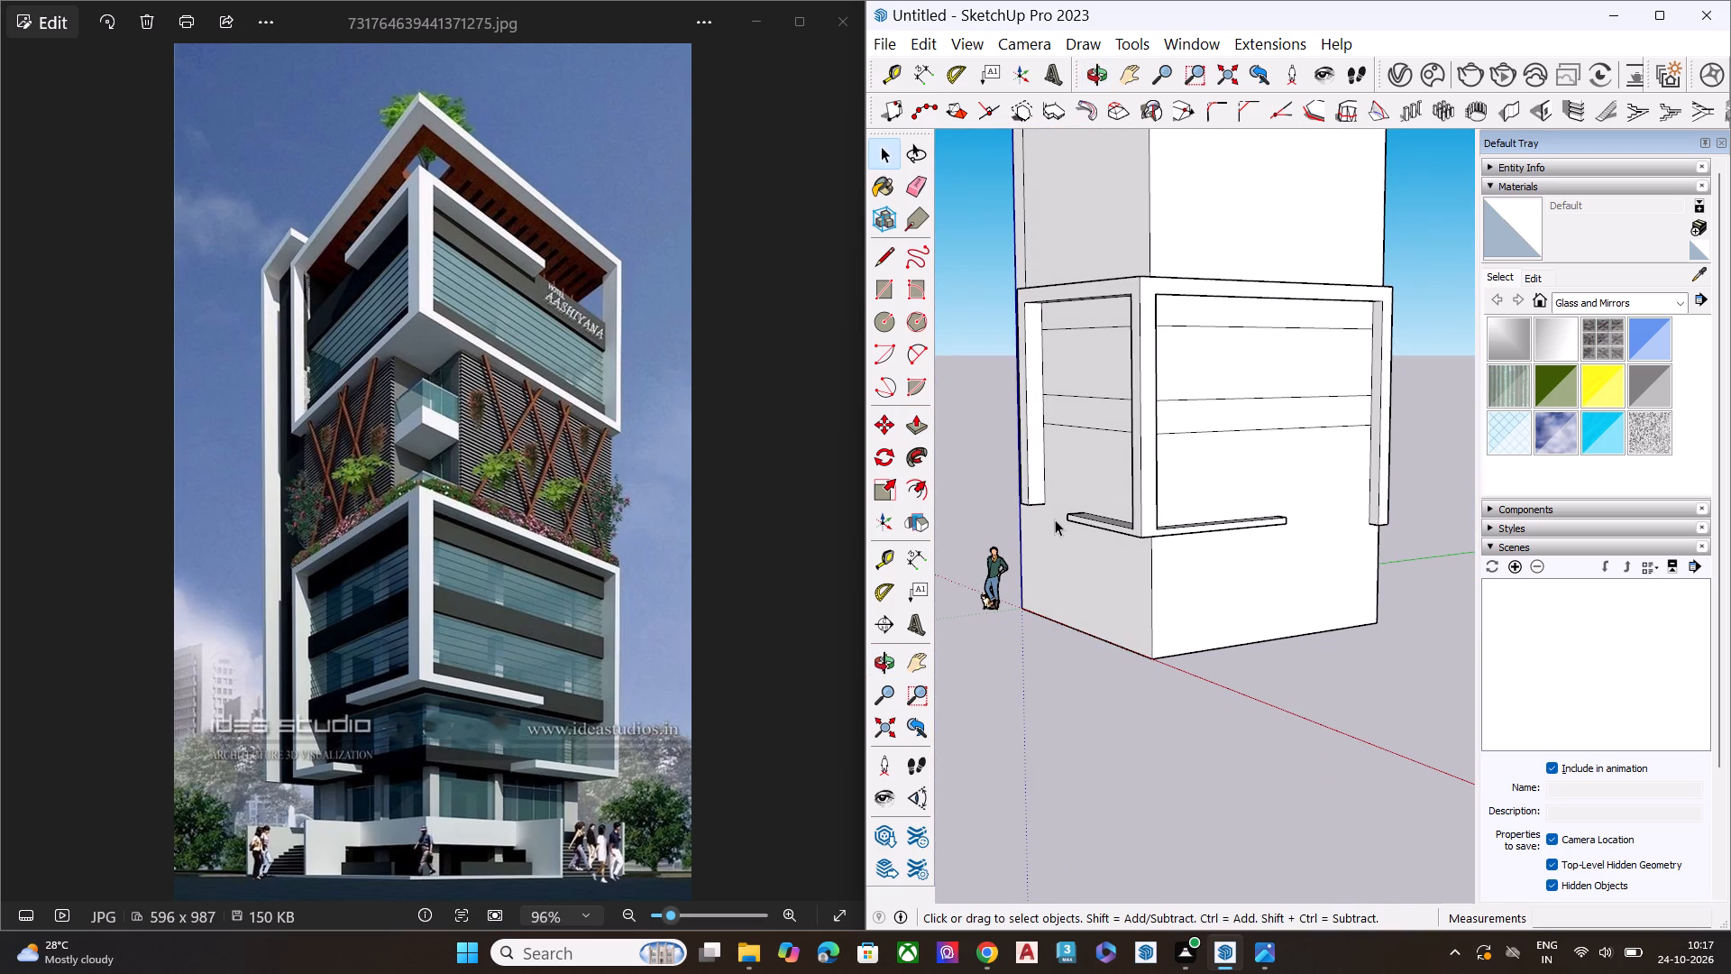
pyautogui.scroll(2, 1045, 536)
pyautogui.scroll(-1, 1042, 538)
pyautogui.scroll(2, 1042, 538)
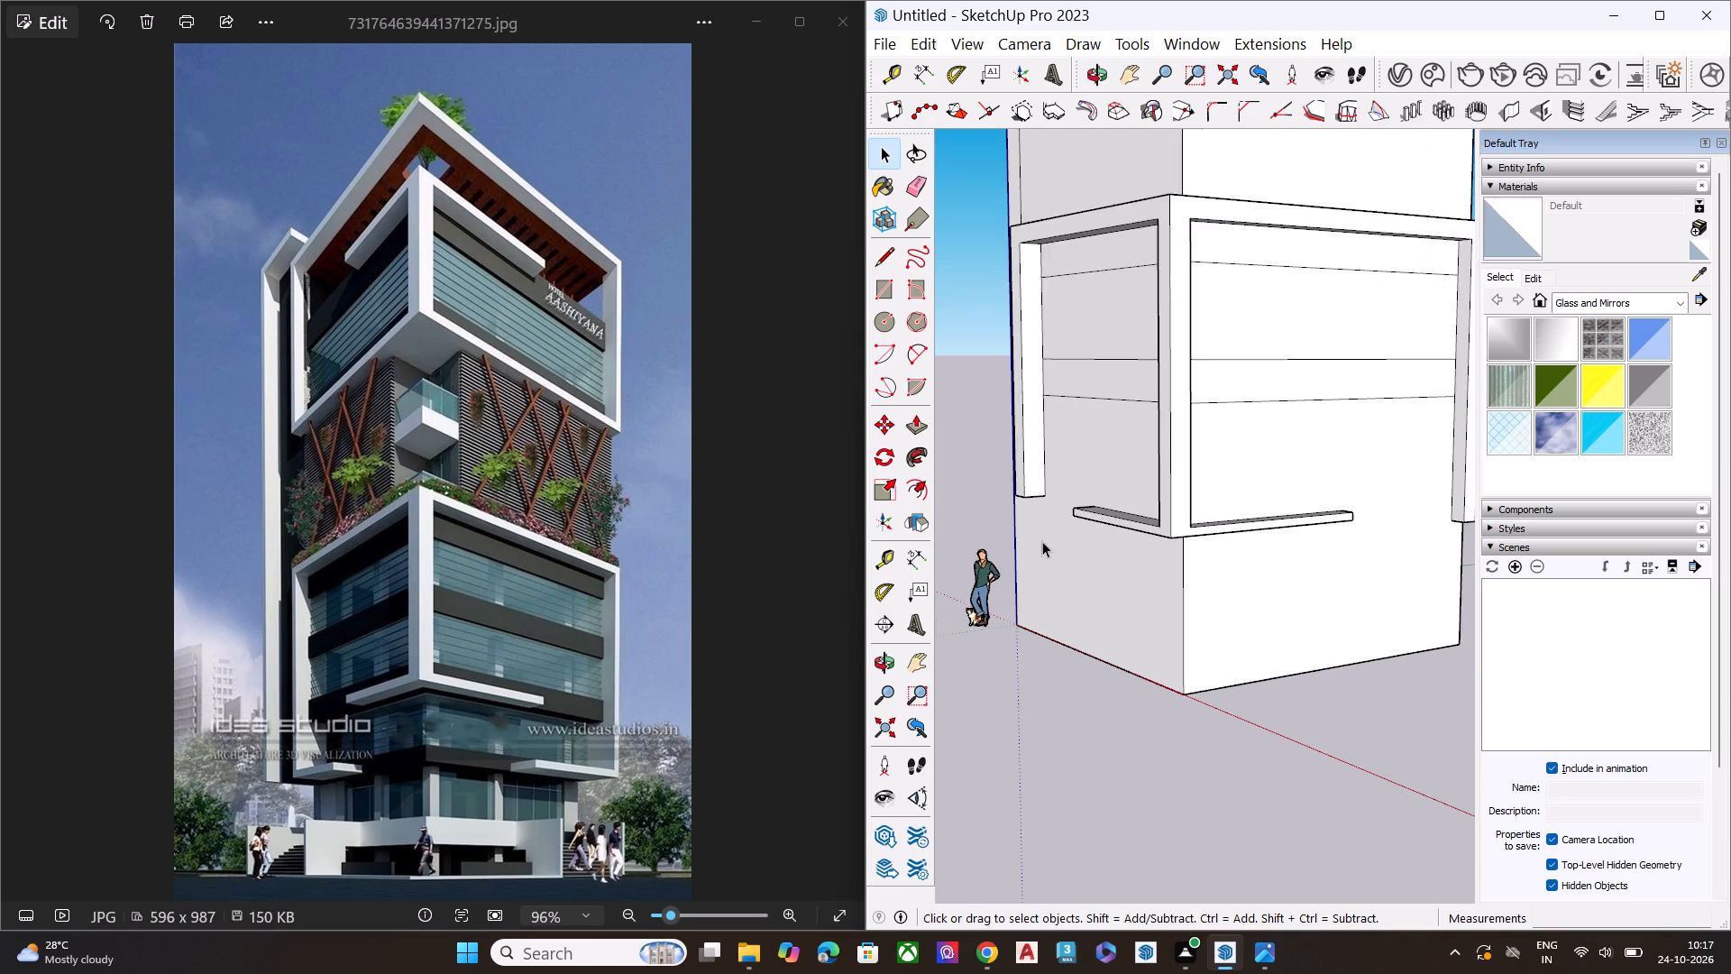
pyautogui.press('l')
pyautogui.click(1045, 469)
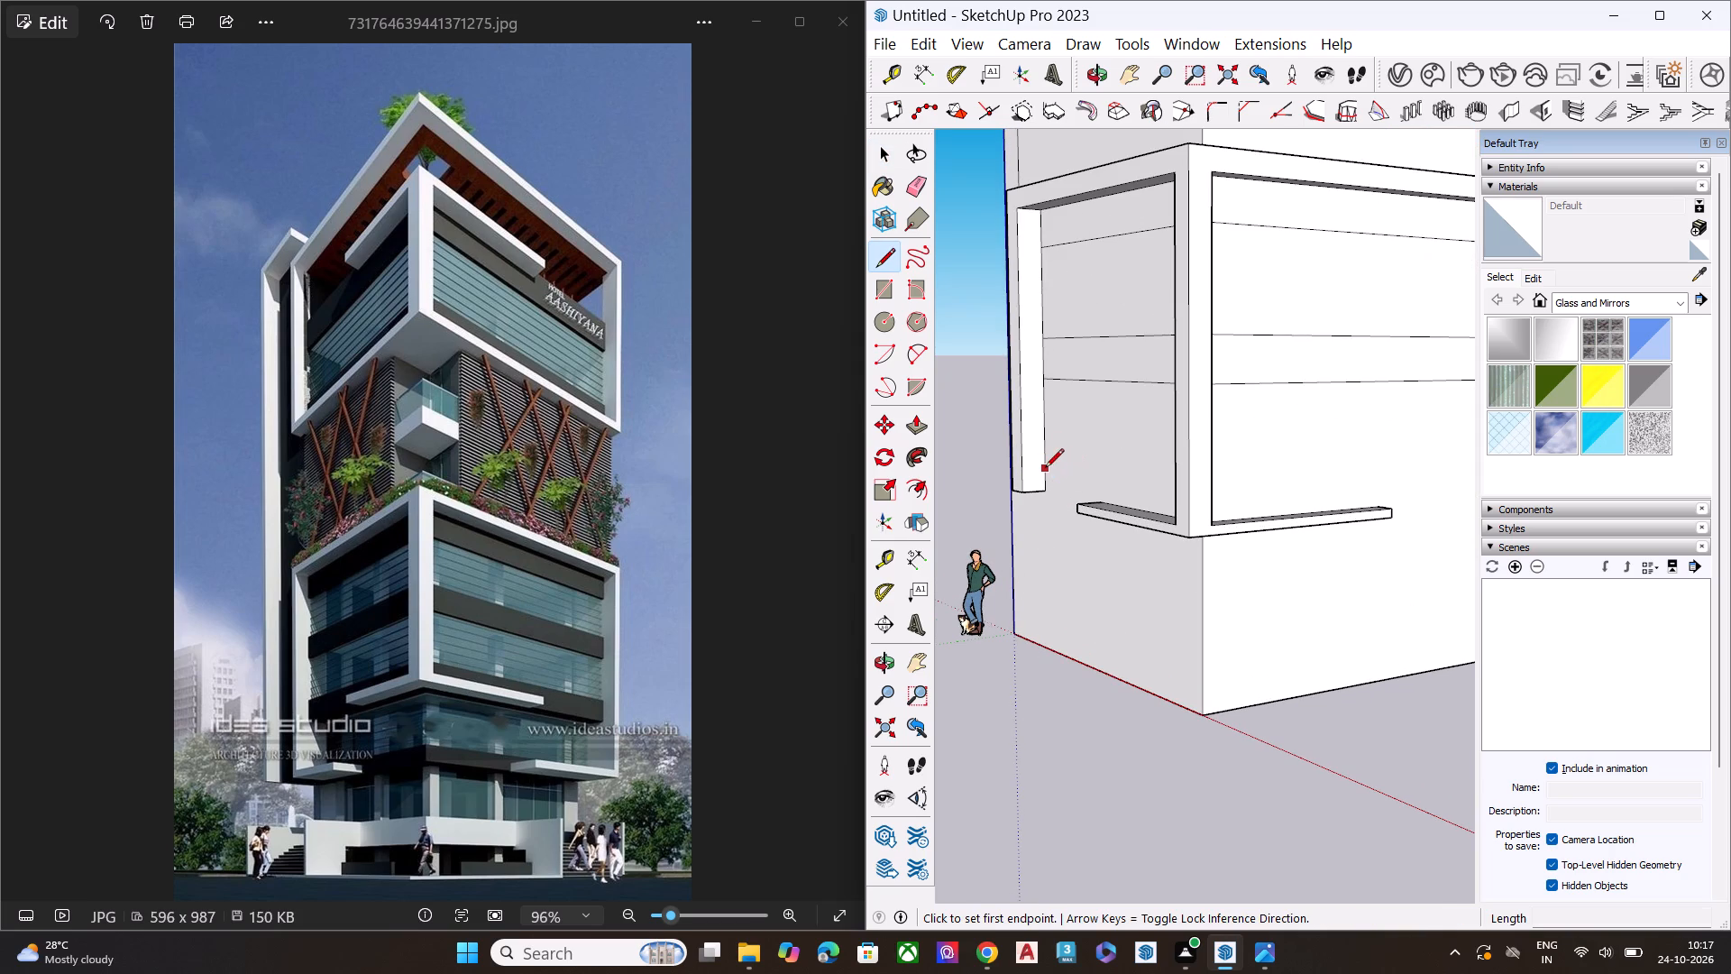
pyautogui.moveTo(1168, 498); pyautogui.dragTo(1730, 558, button='middle')
pyautogui.scroll(2, 1296, 518)
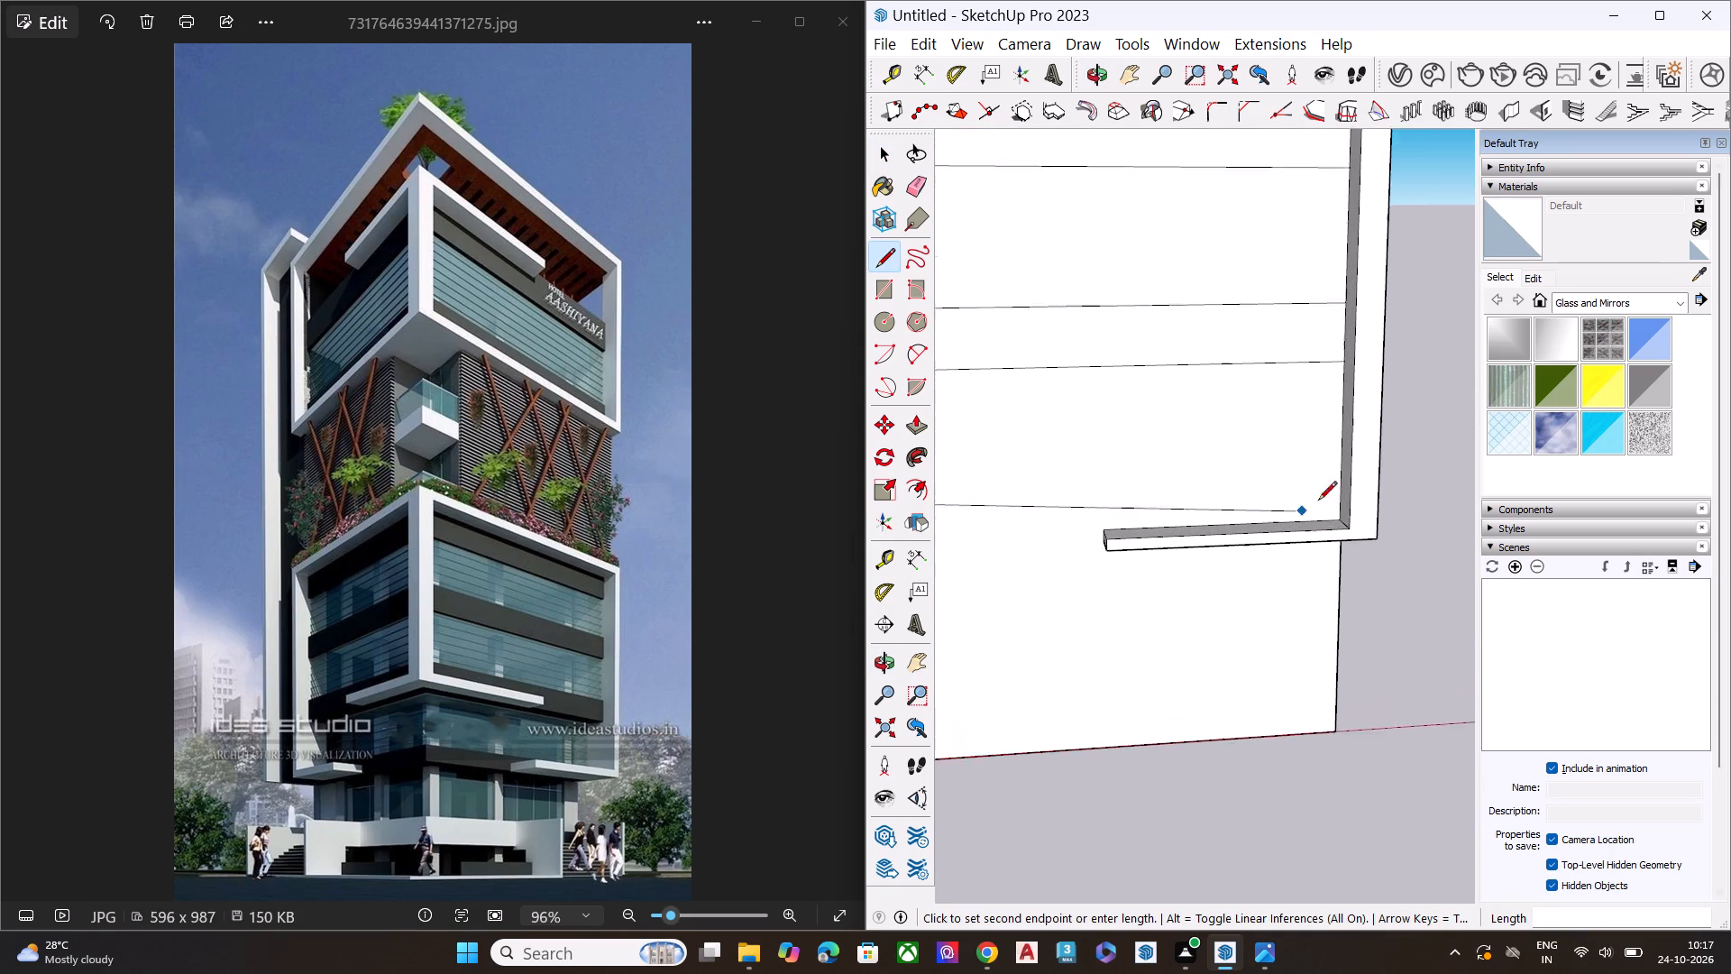
pyautogui.scroll(2, 1318, 501)
pyautogui.scroll(-1, 1327, 496)
pyautogui.scroll(2, 1327, 496)
pyautogui.click(1348, 489)
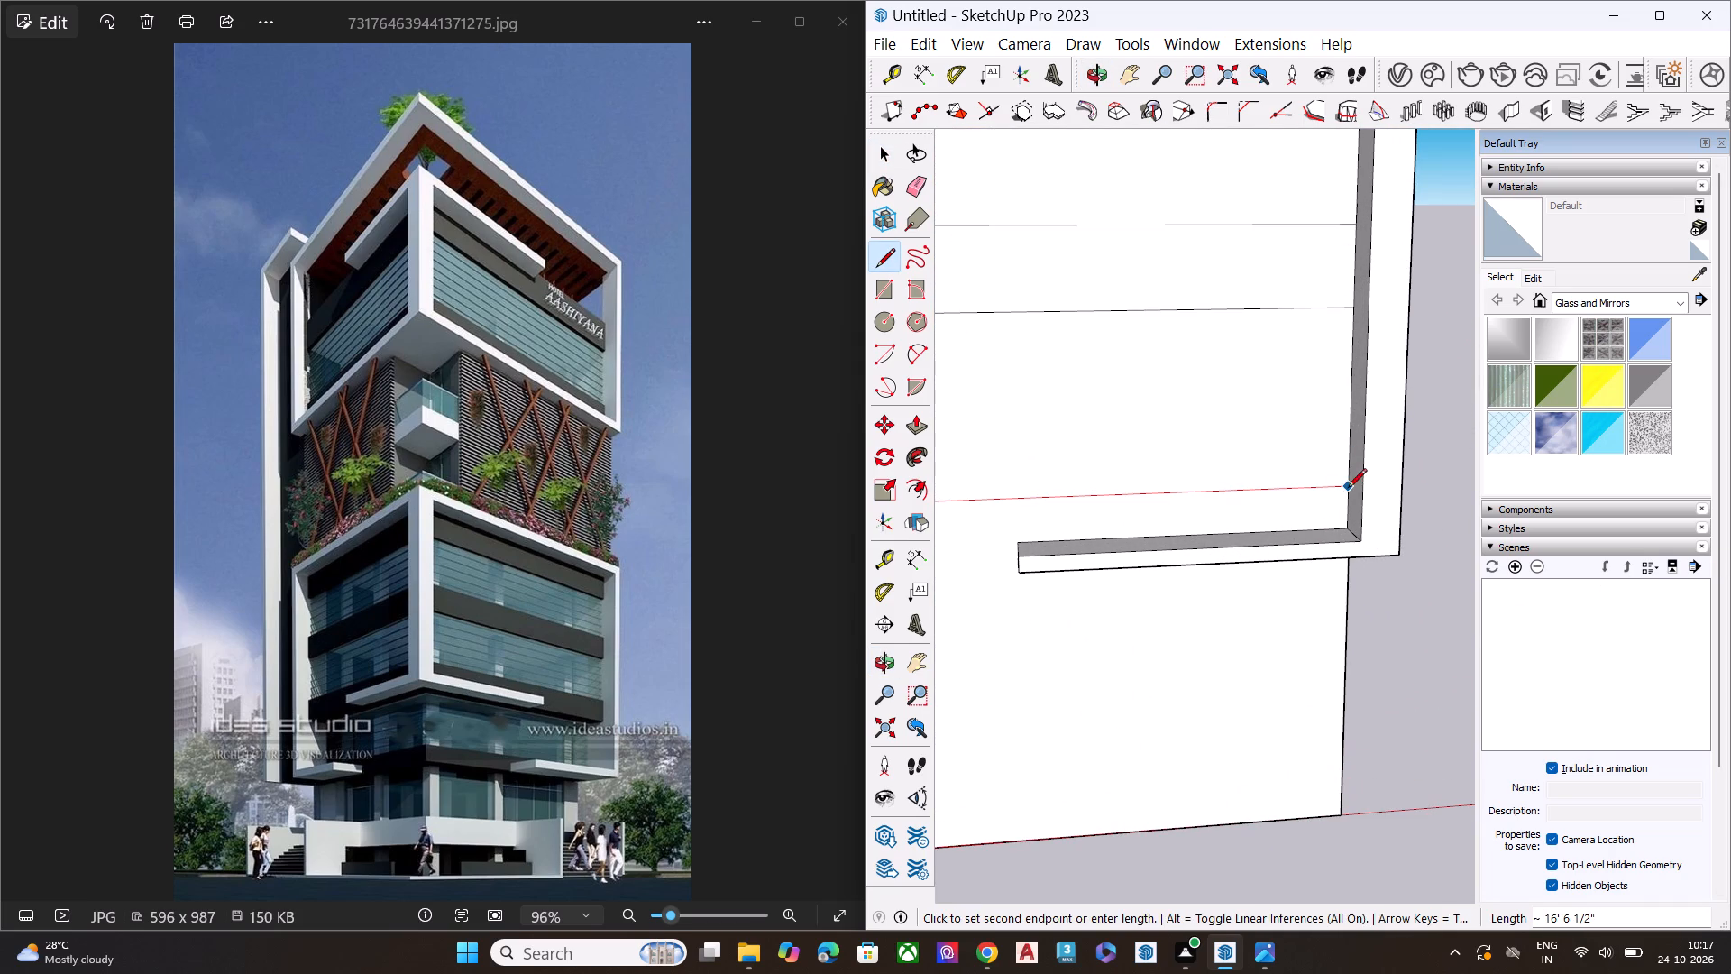
# Draw a matching horizontal line across the green-axis wall above the ledge, from the corner leg's inner edge to the far leg.
pyautogui.scroll(-7, 1231, 492)
pyautogui.moveTo(1296, 565); pyautogui.dragTo(1008, 565, button='middle')
pyautogui.moveTo(1289, 544); pyautogui.dragTo(779, 529, button='middle')
pyautogui.scroll(5, 1089, 510)
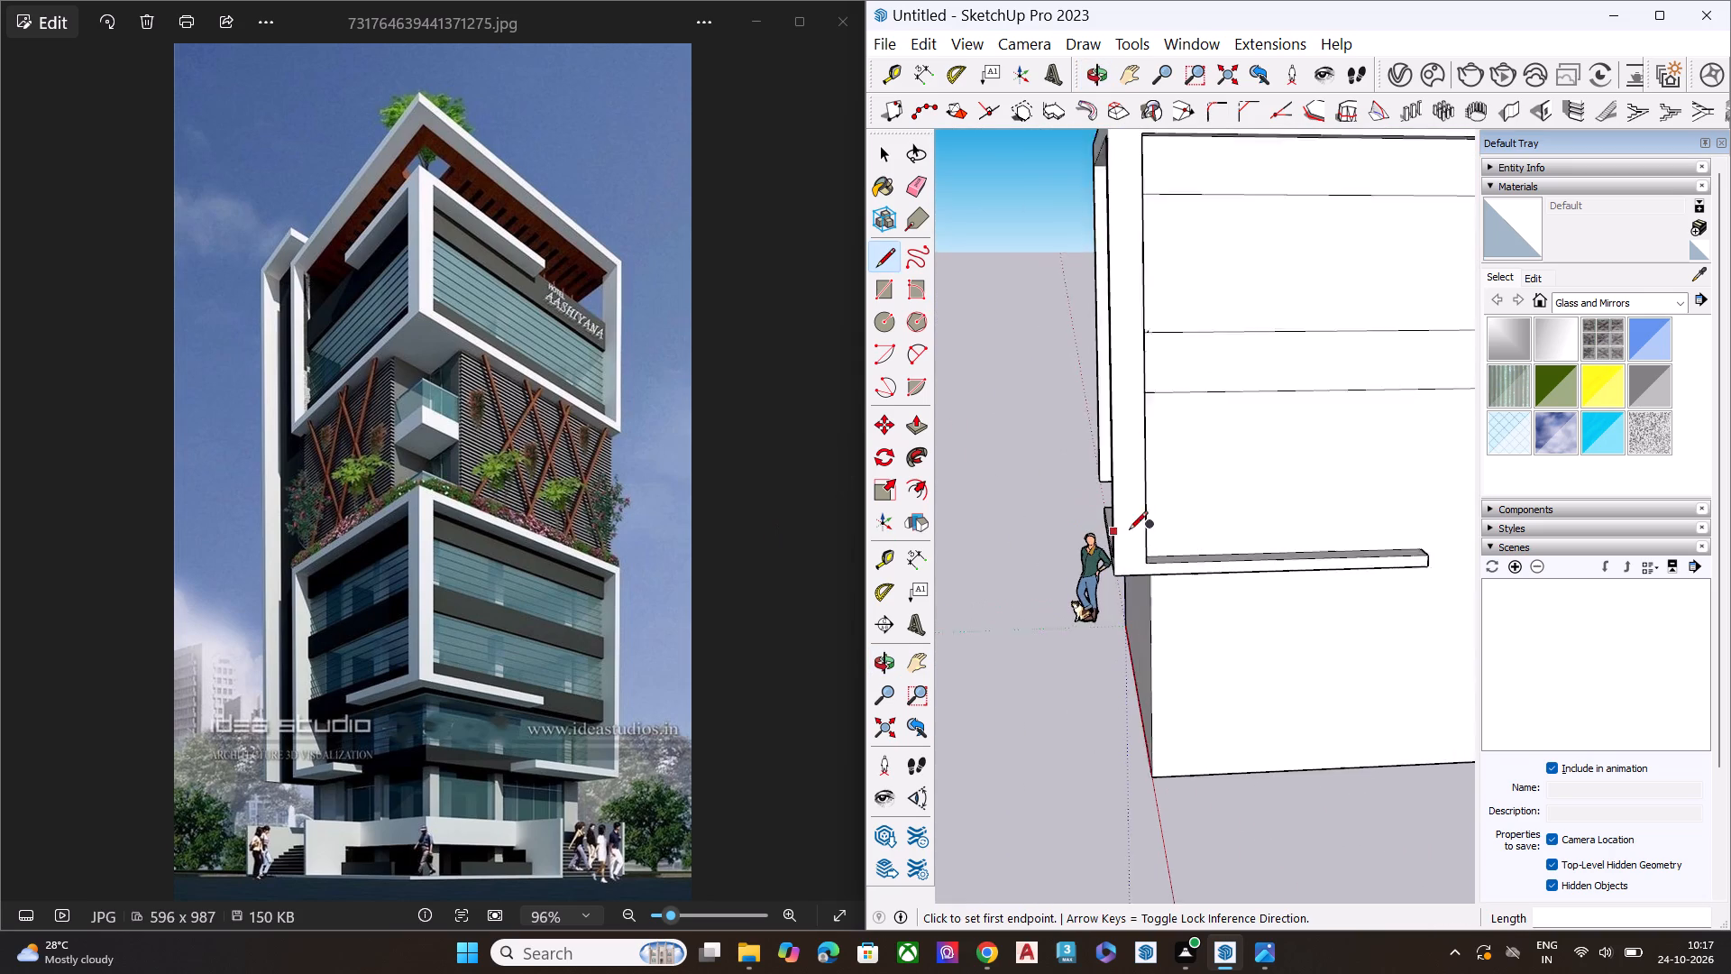
pyautogui.scroll(1, 1129, 531)
pyautogui.moveTo(1134, 532); pyautogui.dragTo(1417, 547, button='middle')
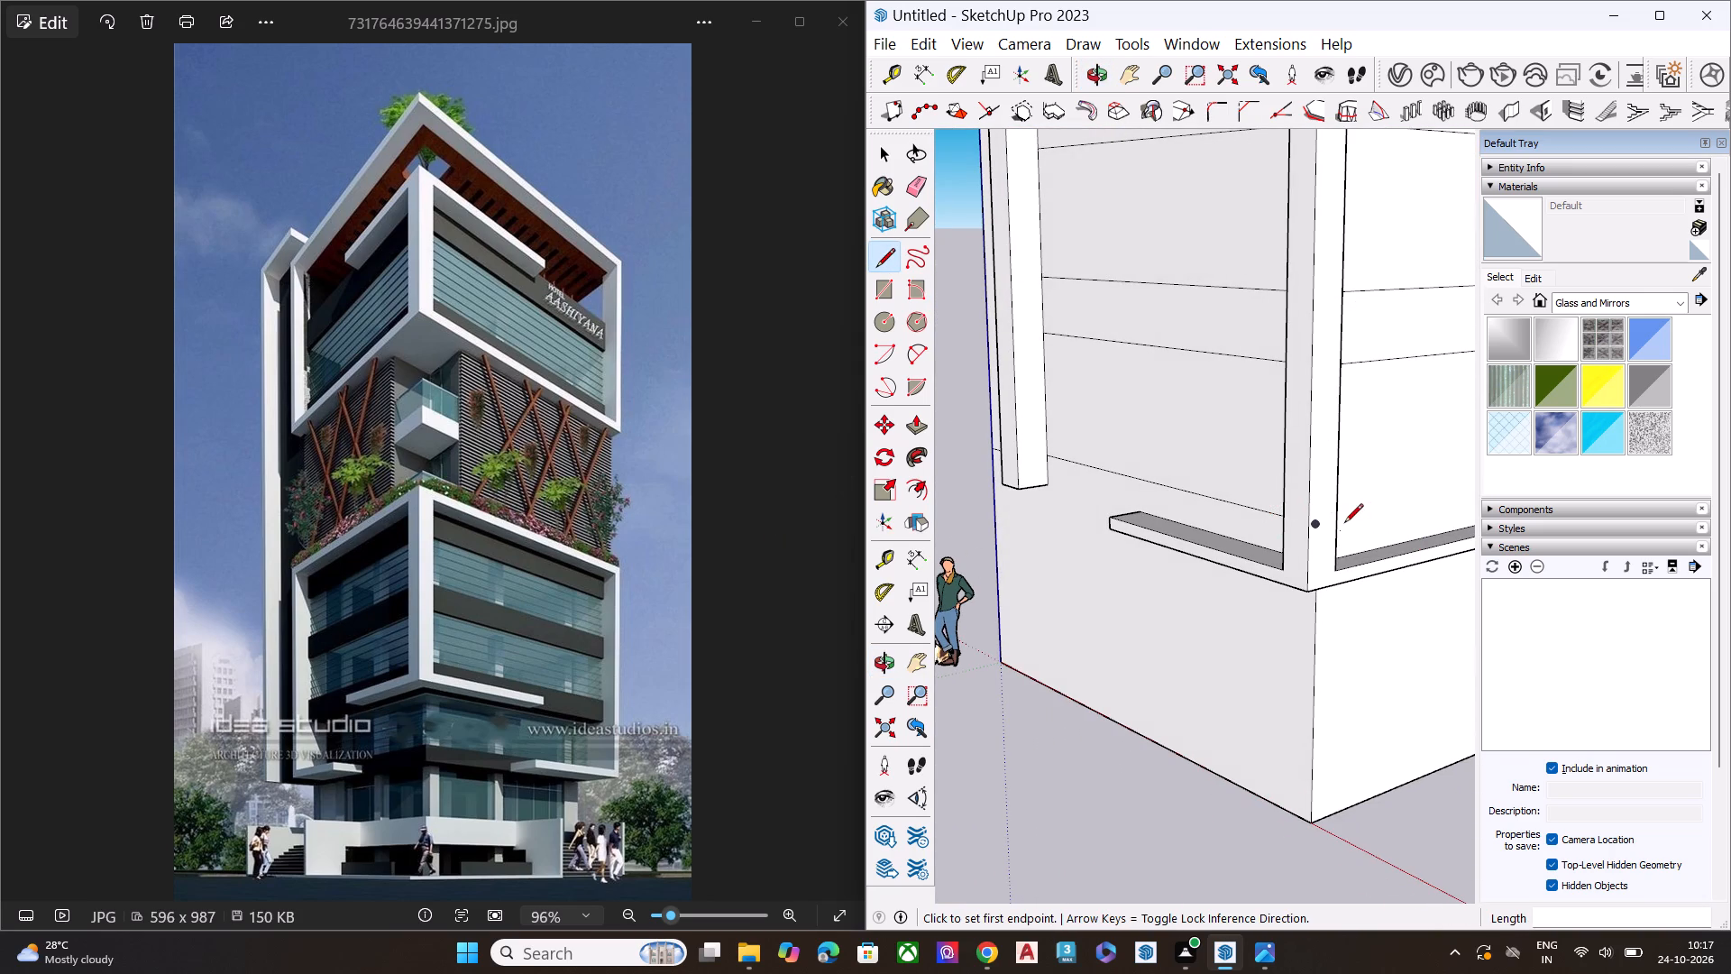
pyautogui.moveTo(1343, 525); pyautogui.dragTo(1117, 537, button='middle')
pyautogui.scroll(3, 1189, 532)
pyautogui.moveTo(1207, 529); pyautogui.dragTo(1051, 514, button='middle')
pyautogui.scroll(1, 1202, 529)
pyautogui.scroll(2, 1103, 510)
pyautogui.scroll(-1, 1103, 510)
pyautogui.scroll(1, 1094, 514)
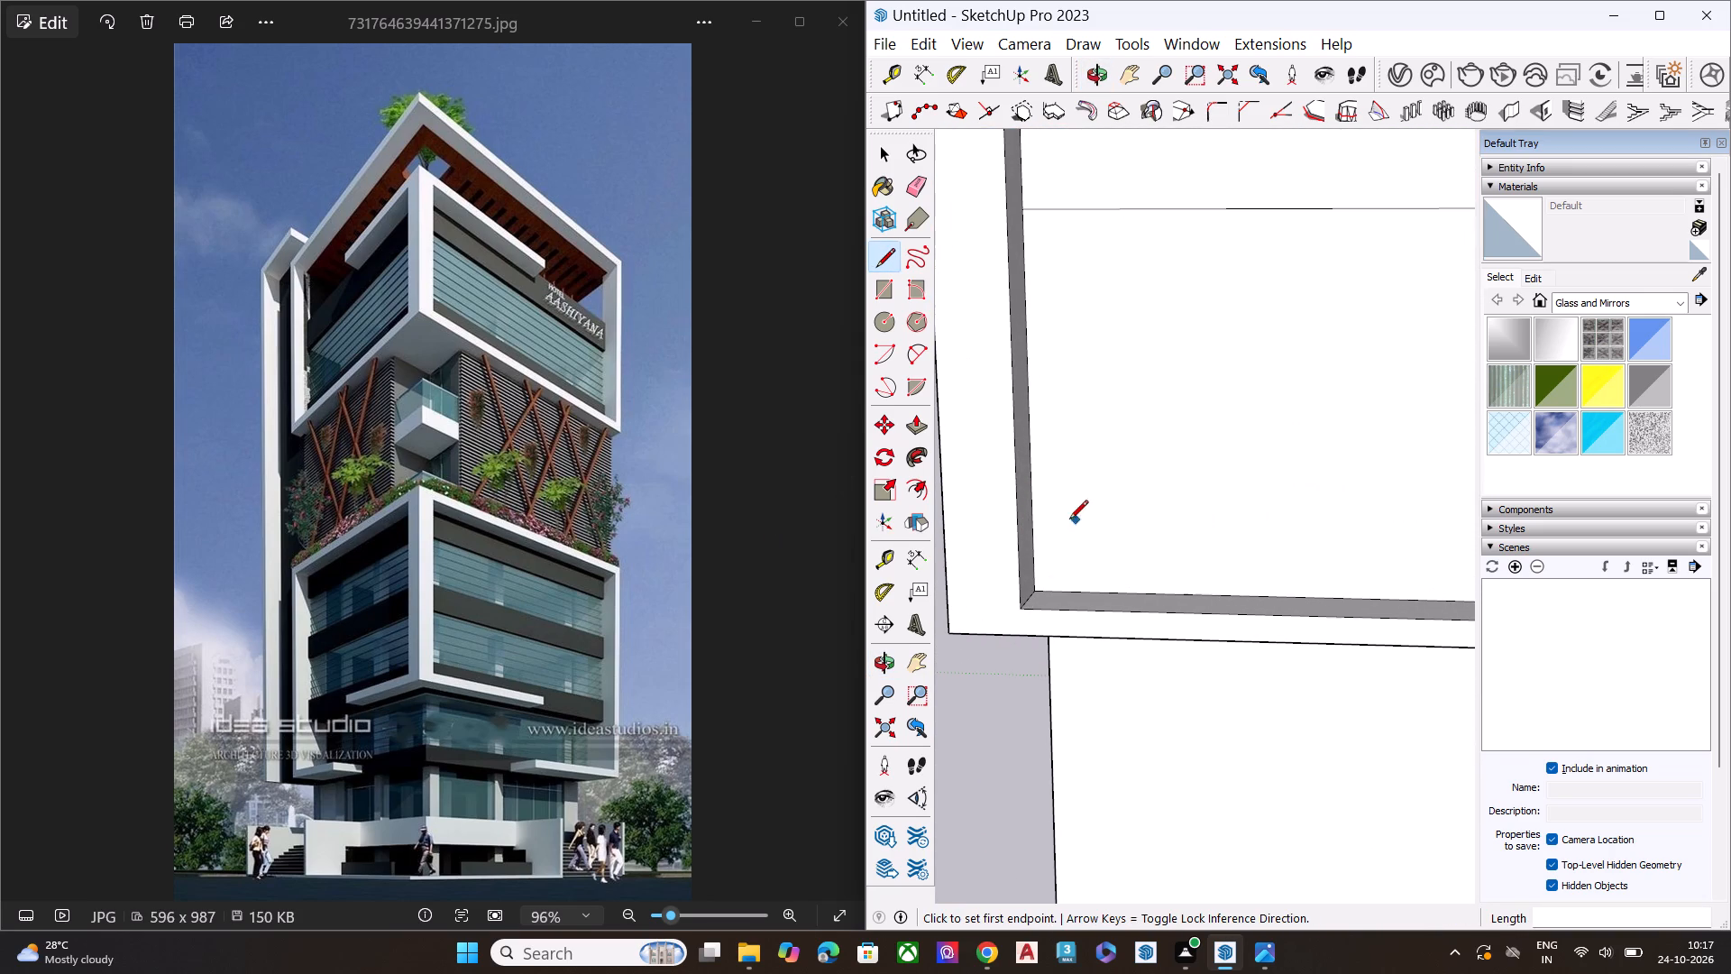
pyautogui.click(1030, 525)
pyautogui.scroll(-5, 1042, 589)
pyautogui.scroll(1, 1032, 593)
pyautogui.scroll(-1, 1034, 592)
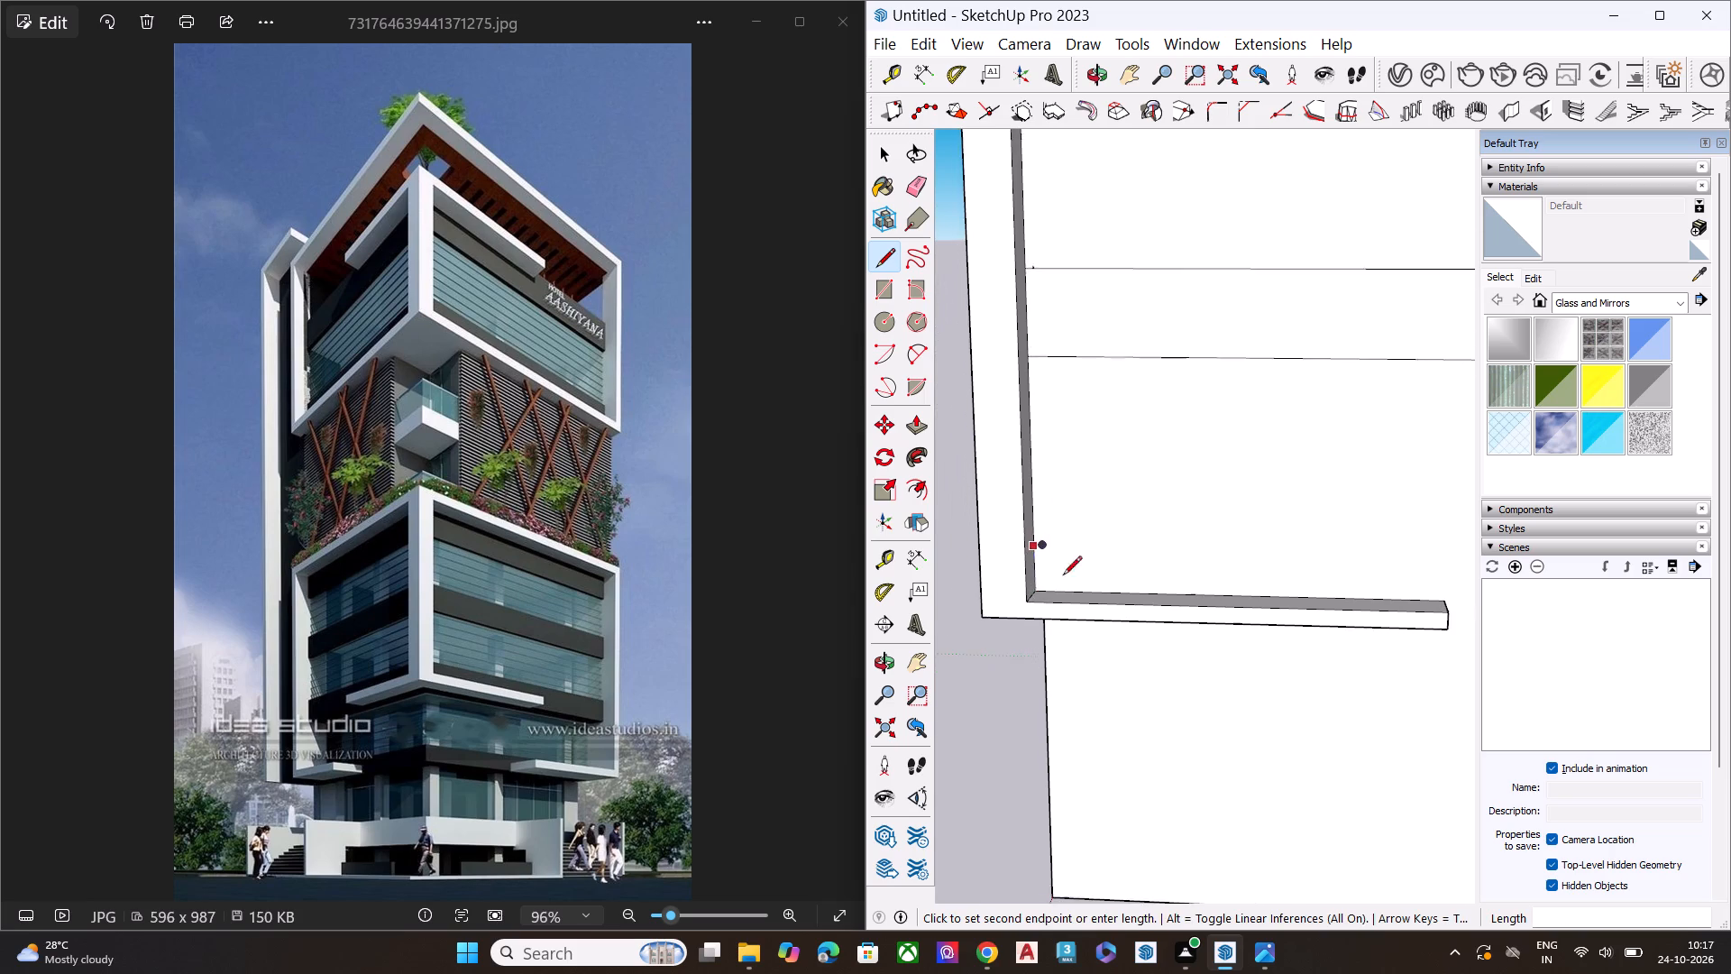
pyautogui.scroll(-1, 1063, 576)
pyautogui.scroll(-3, 1177, 539)
pyautogui.scroll(1, 1176, 539)
pyautogui.scroll(-1, 1176, 539)
pyautogui.scroll(1, 1177, 540)
pyautogui.scroll(-12, 1177, 540)
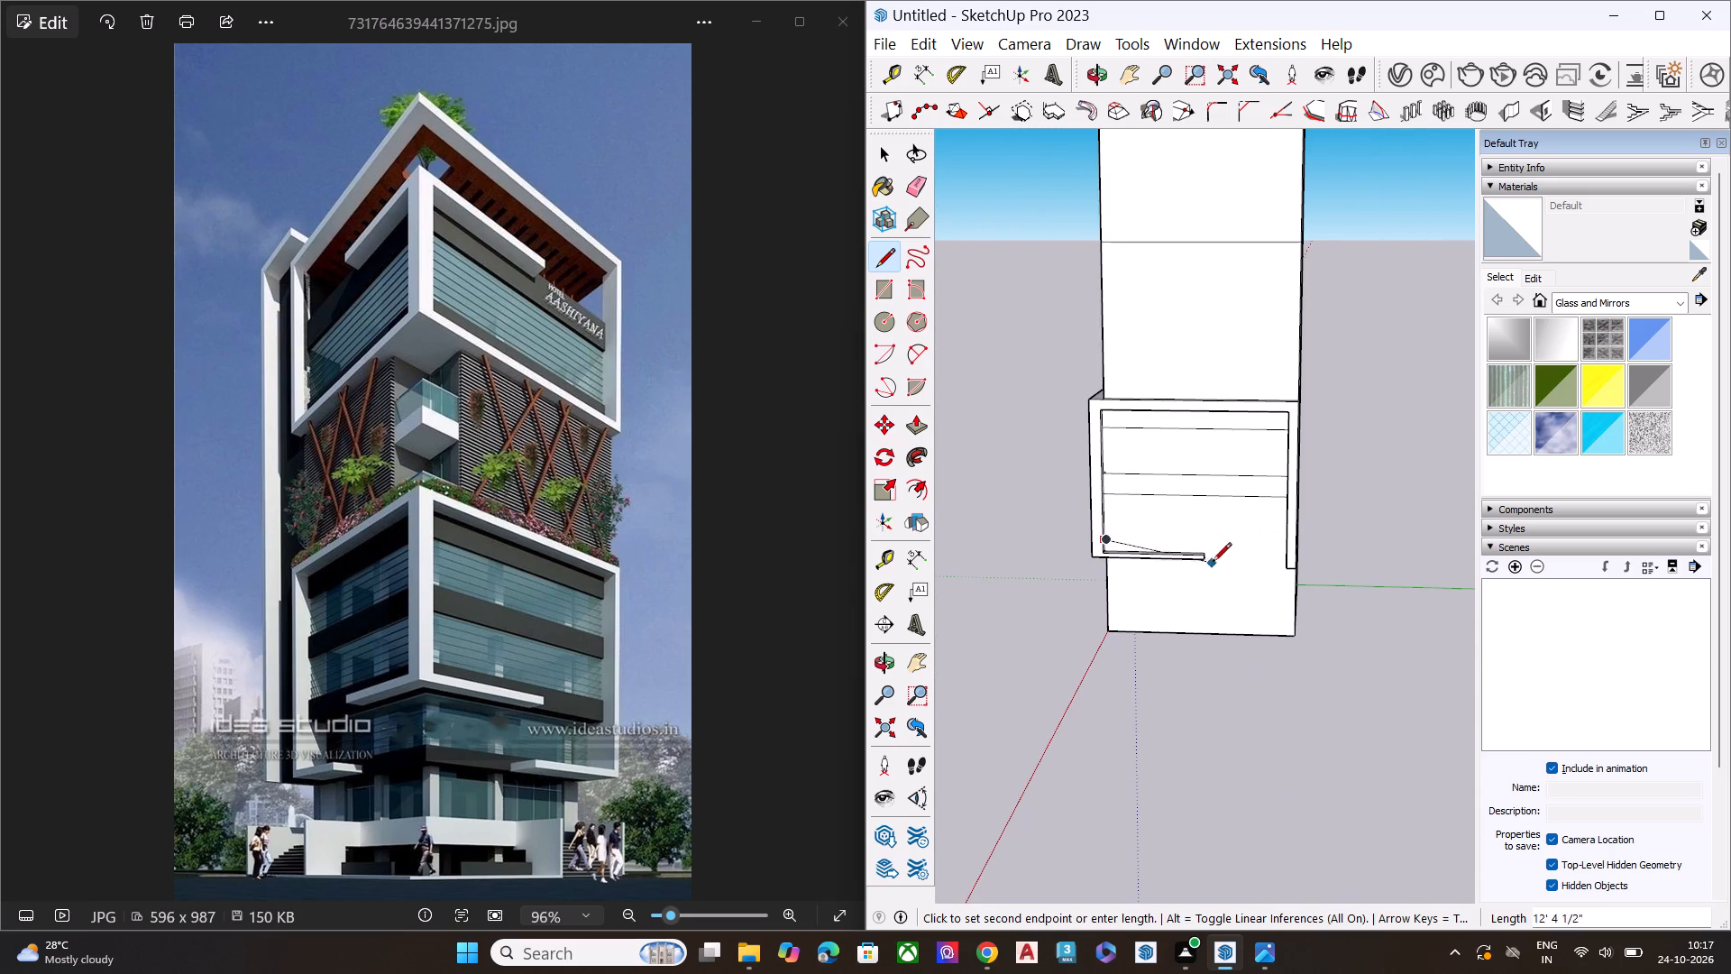
pyautogui.scroll(1, 1230, 559)
pyautogui.scroll(-2, 1232, 559)
pyautogui.scroll(5, 1235, 559)
pyautogui.moveTo(1280, 528); pyautogui.dragTo(1388, 510, button='middle')
pyautogui.scroll(2, 1323, 536)
pyautogui.scroll(-1, 1287, 538)
pyautogui.scroll(4, 1287, 538)
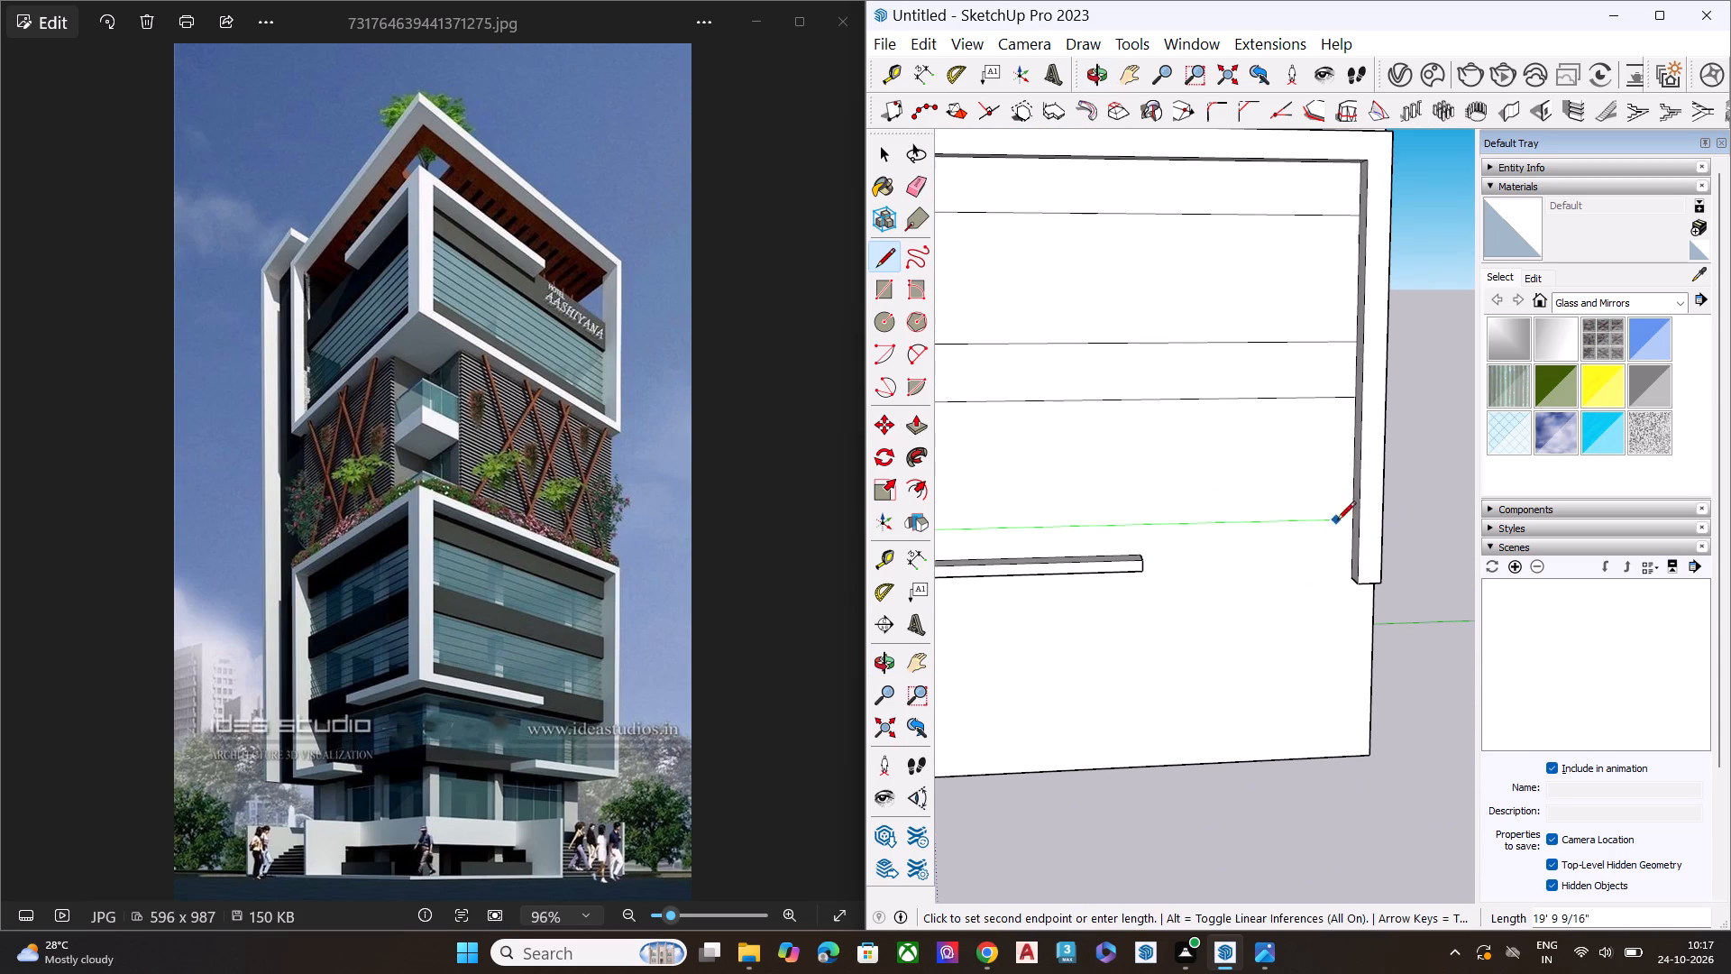
pyautogui.click(1353, 523)
pyautogui.press('space')
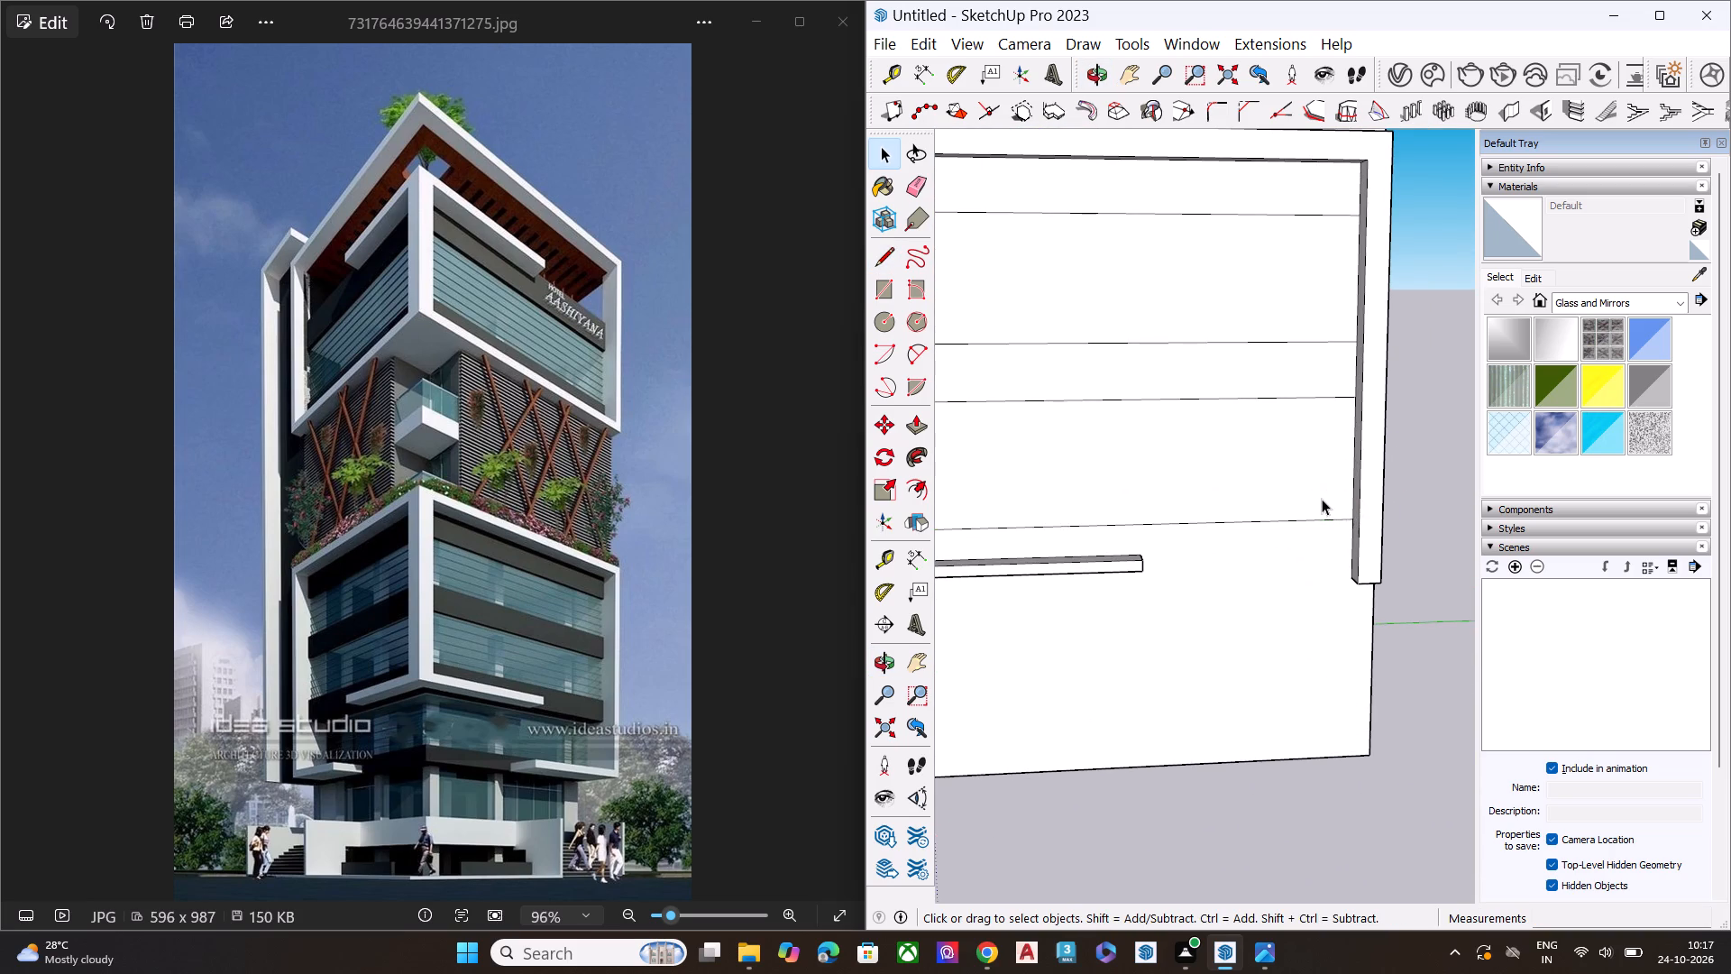
# Push/Pull the top face of the green-axis wall's ledge up slightly.
pyautogui.scroll(-6, 1322, 499)
pyautogui.moveTo(1172, 564); pyautogui.dragTo(1194, 476, button='middle')
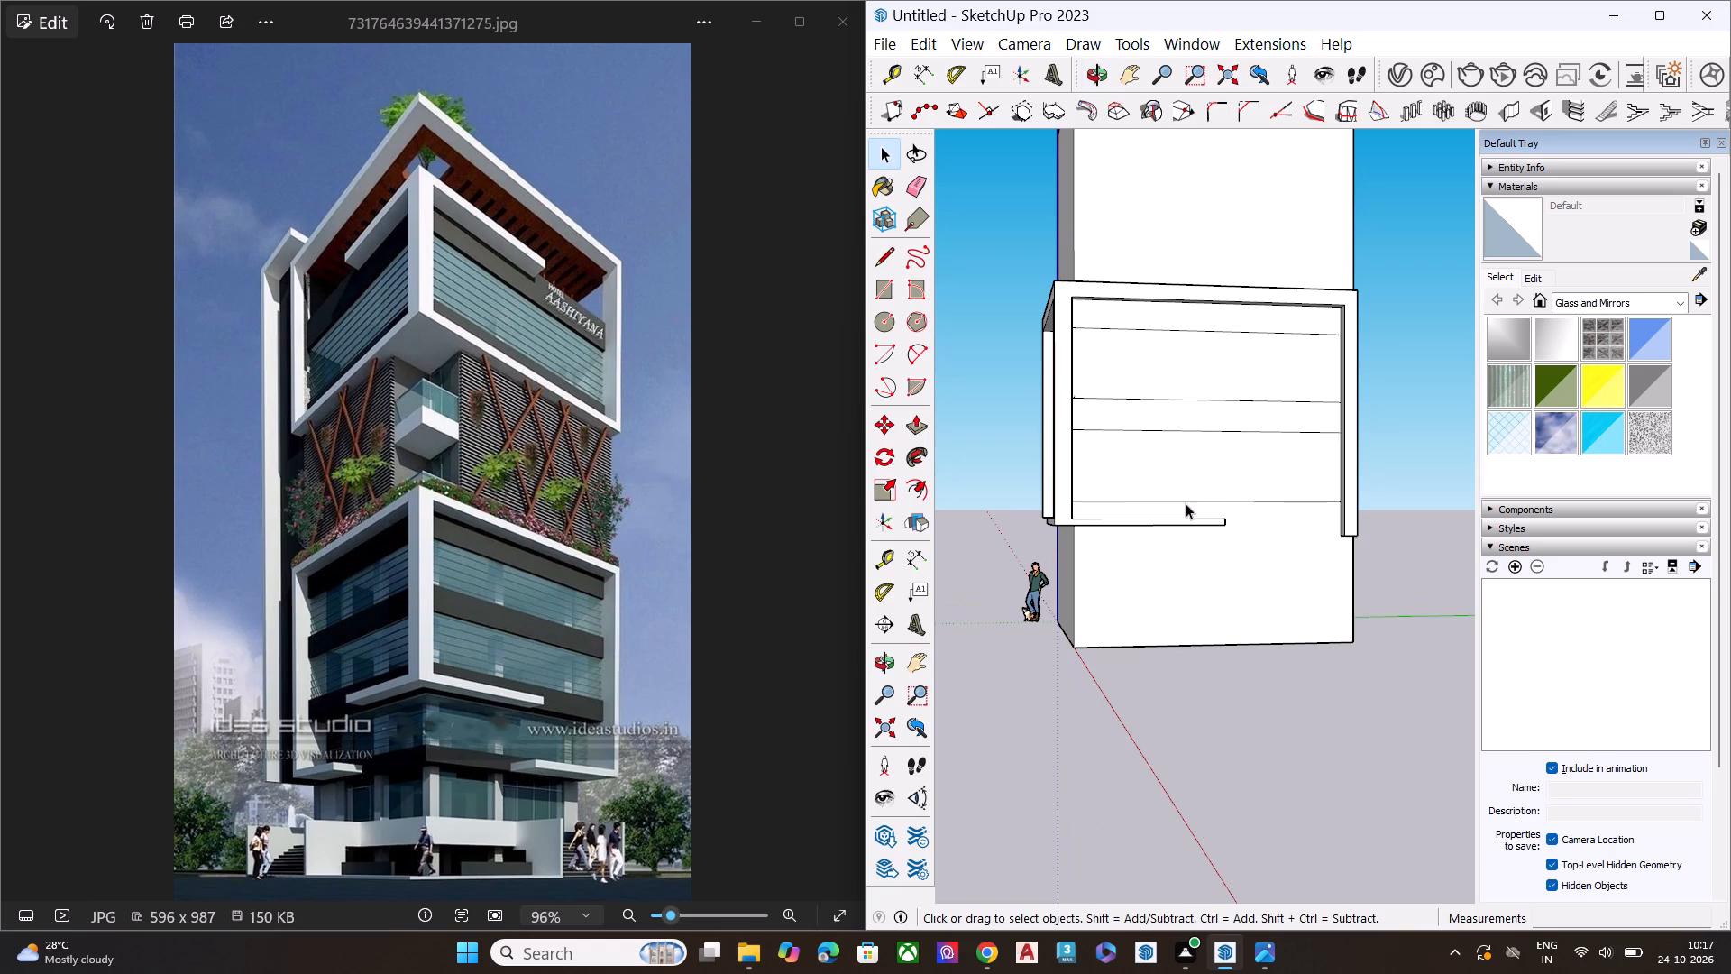
pyautogui.scroll(5, 1176, 514)
pyautogui.scroll(-1, 1142, 523)
pyautogui.scroll(2, 1140, 523)
pyautogui.moveTo(1116, 537); pyautogui.dragTo(1145, 718, button='middle')
pyautogui.scroll(4, 1131, 553)
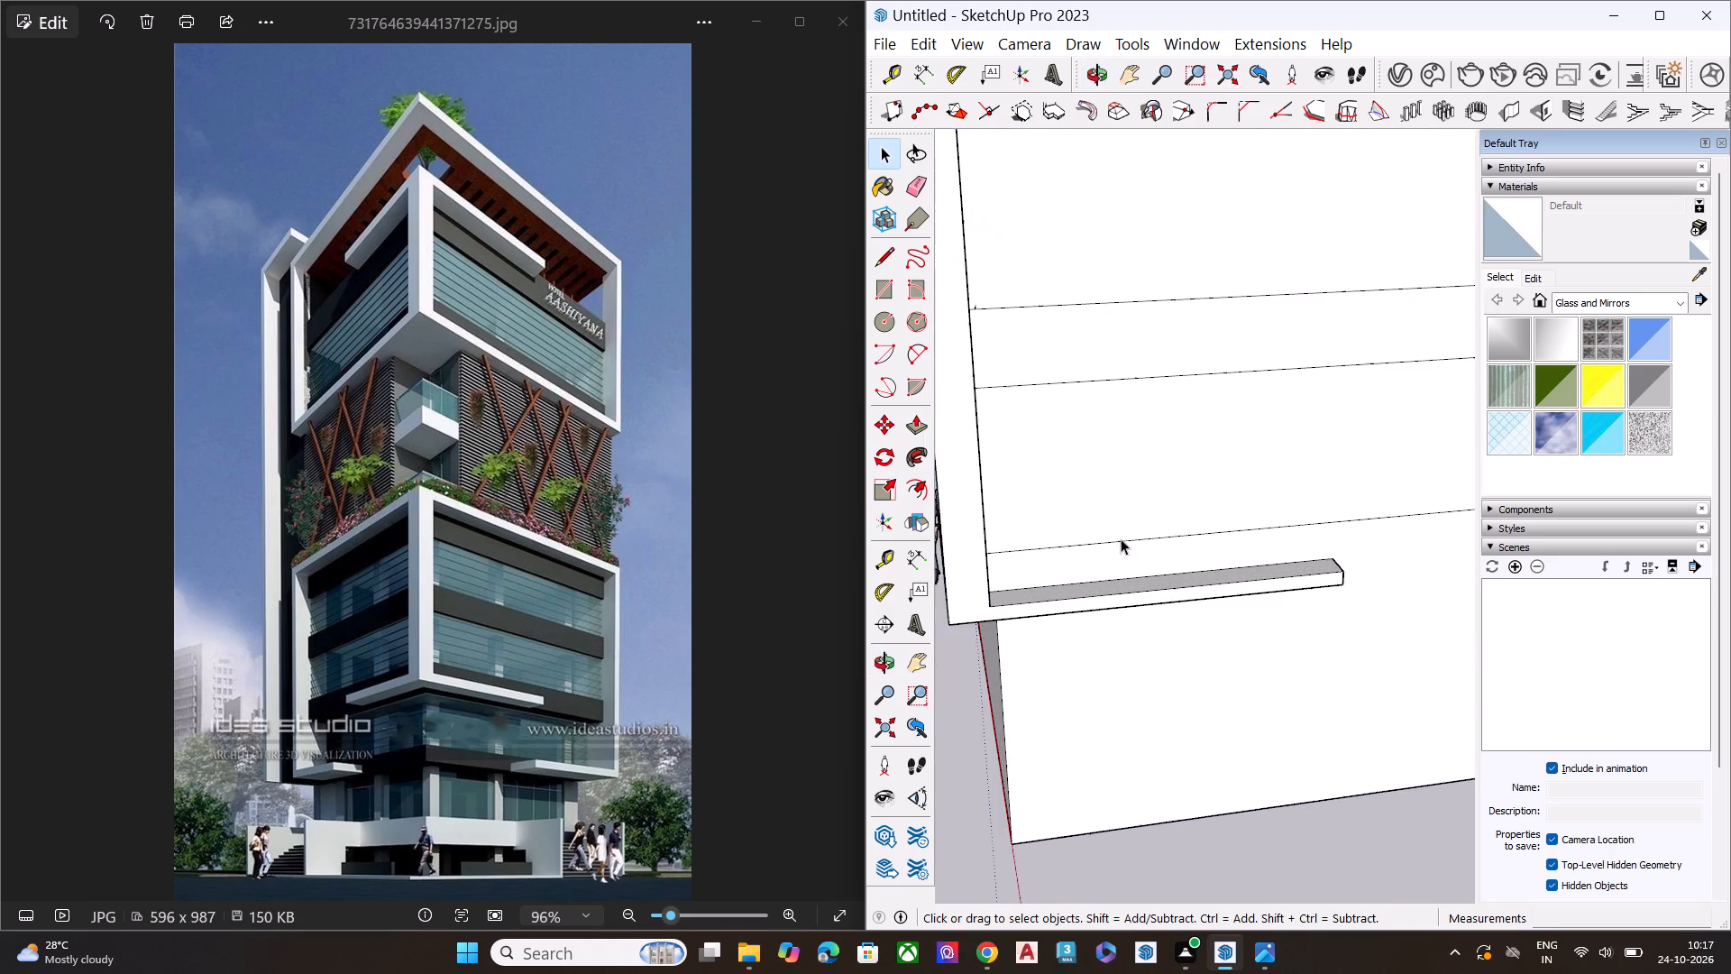
pyautogui.scroll(-1, 1122, 538)
pyautogui.scroll(3, 1121, 538)
pyautogui.click(1127, 587)
pyautogui.press('p')
pyautogui.click(1127, 587)
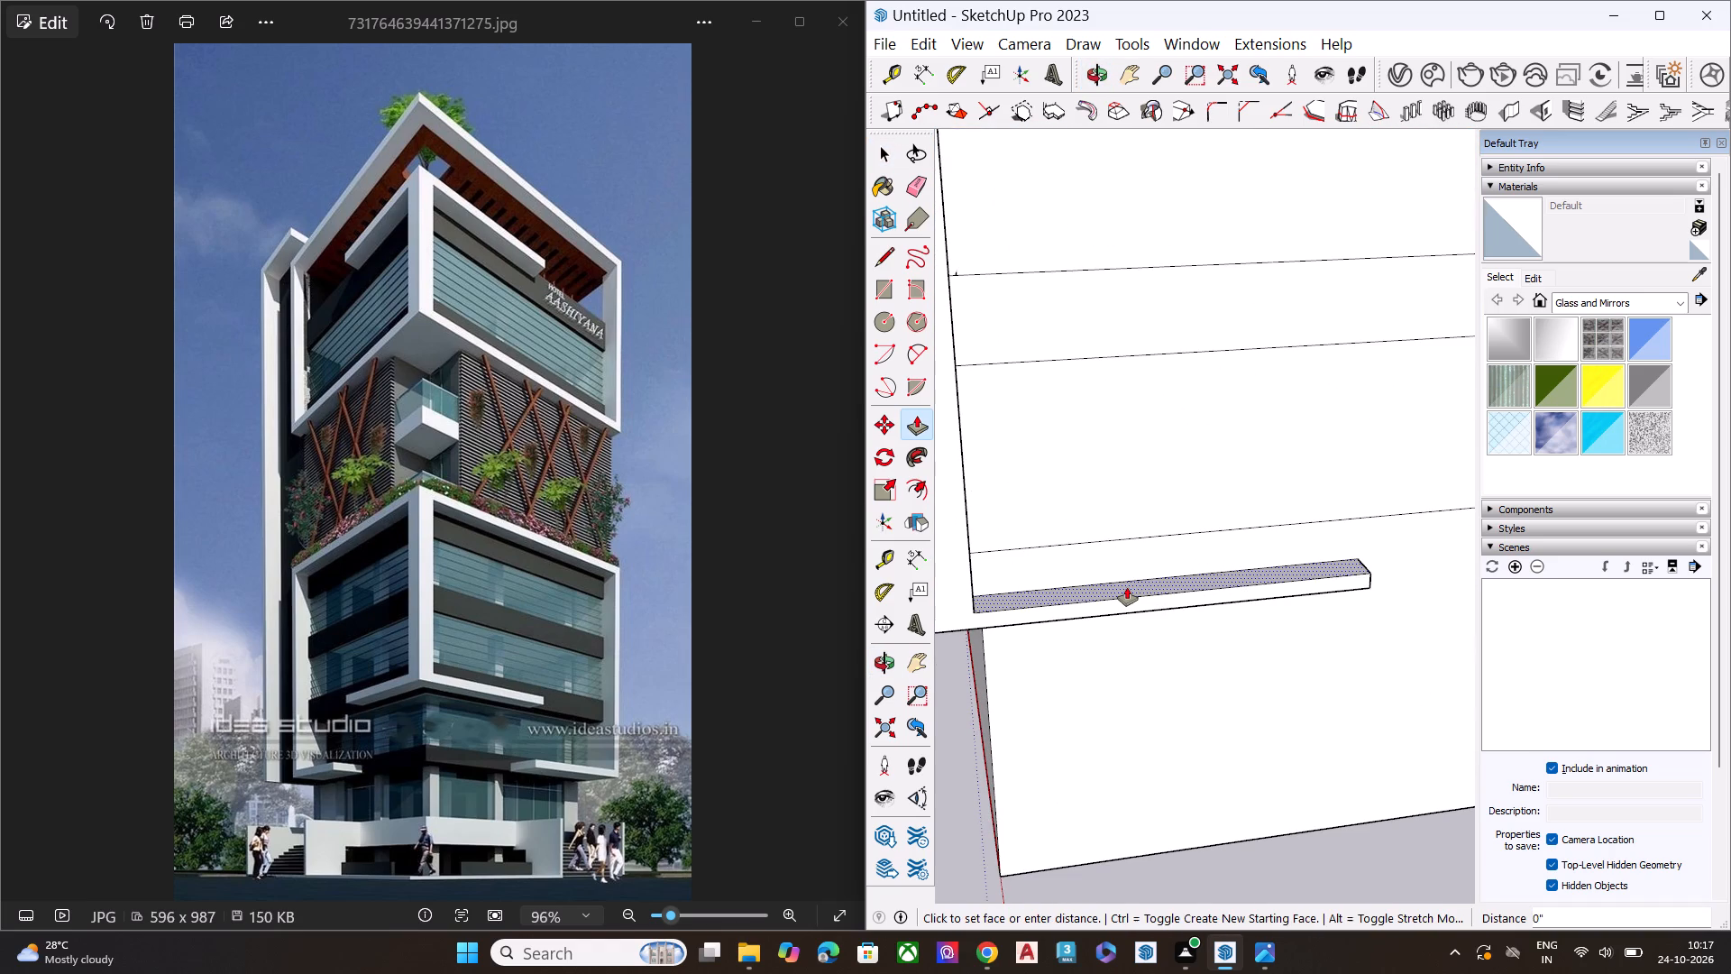
pyautogui.click(1131, 583)
pyautogui.press('space')
# Draw a horizontal line about 20' 3 3/4" across the green-axis wall just below the ledge, from the tower corner to the far leg.
pyautogui.moveTo(1149, 596); pyautogui.dragTo(1050, 367, button='middle')
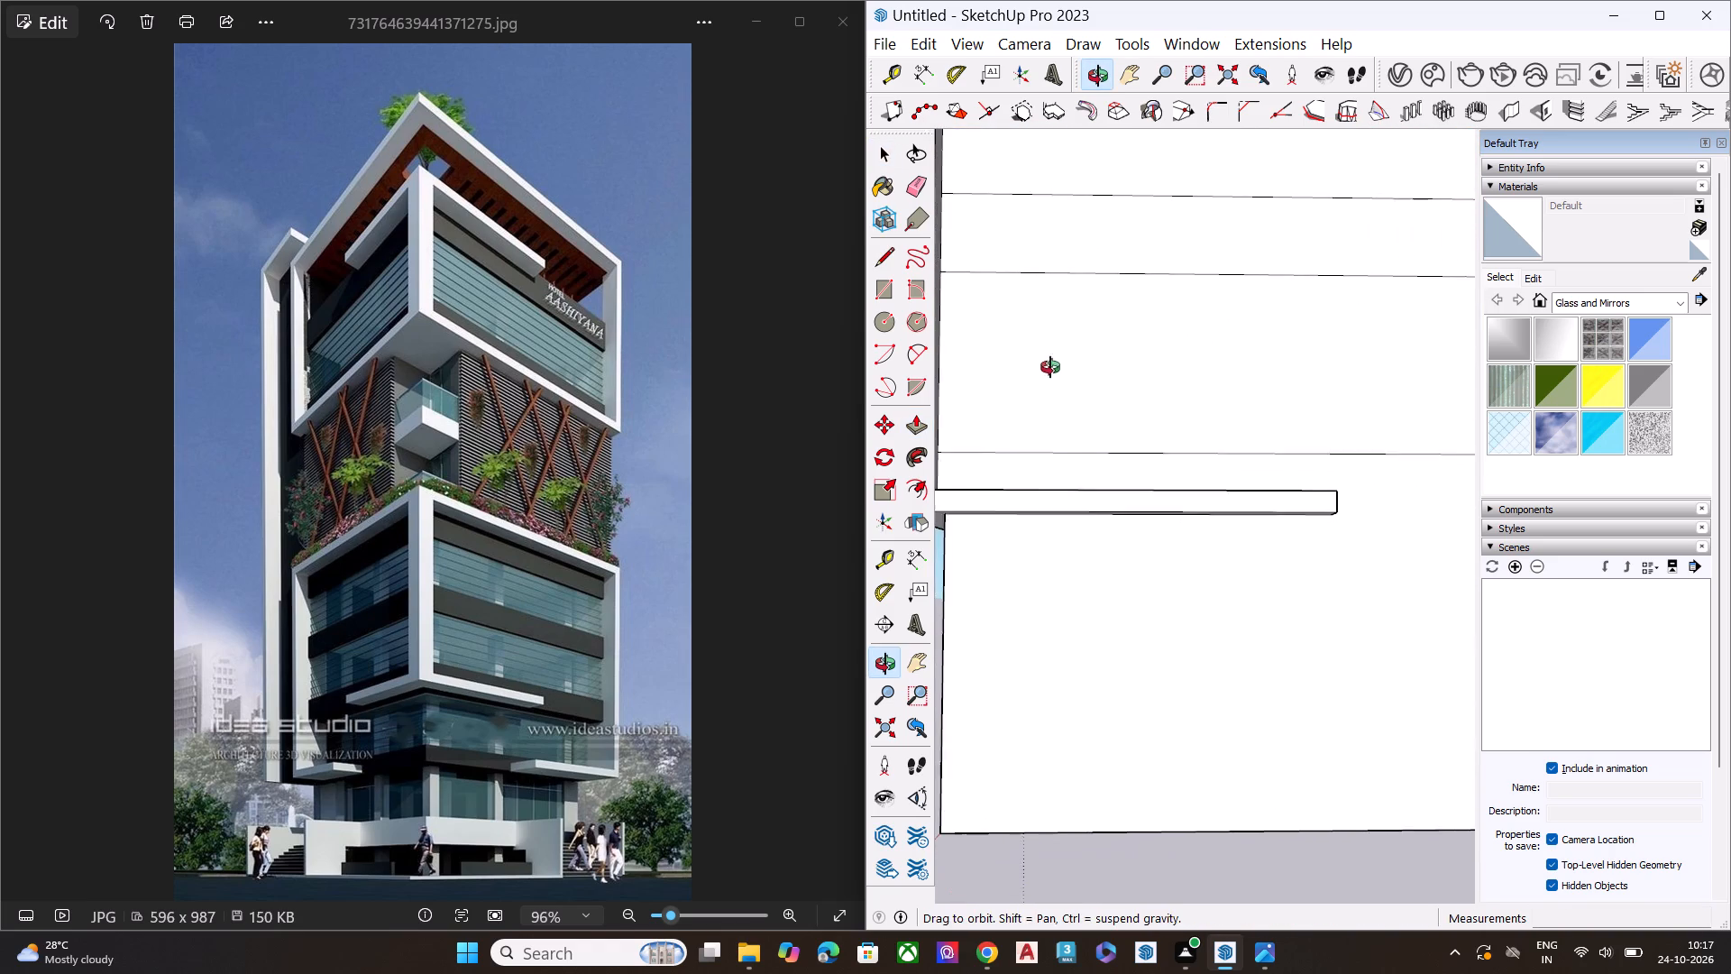
pyautogui.moveTo(1050, 367); pyautogui.dragTo(1051, 362, button='middle')
pyautogui.moveTo(1072, 464); pyautogui.dragTo(1073, 412, button='middle')
pyautogui.press('space')
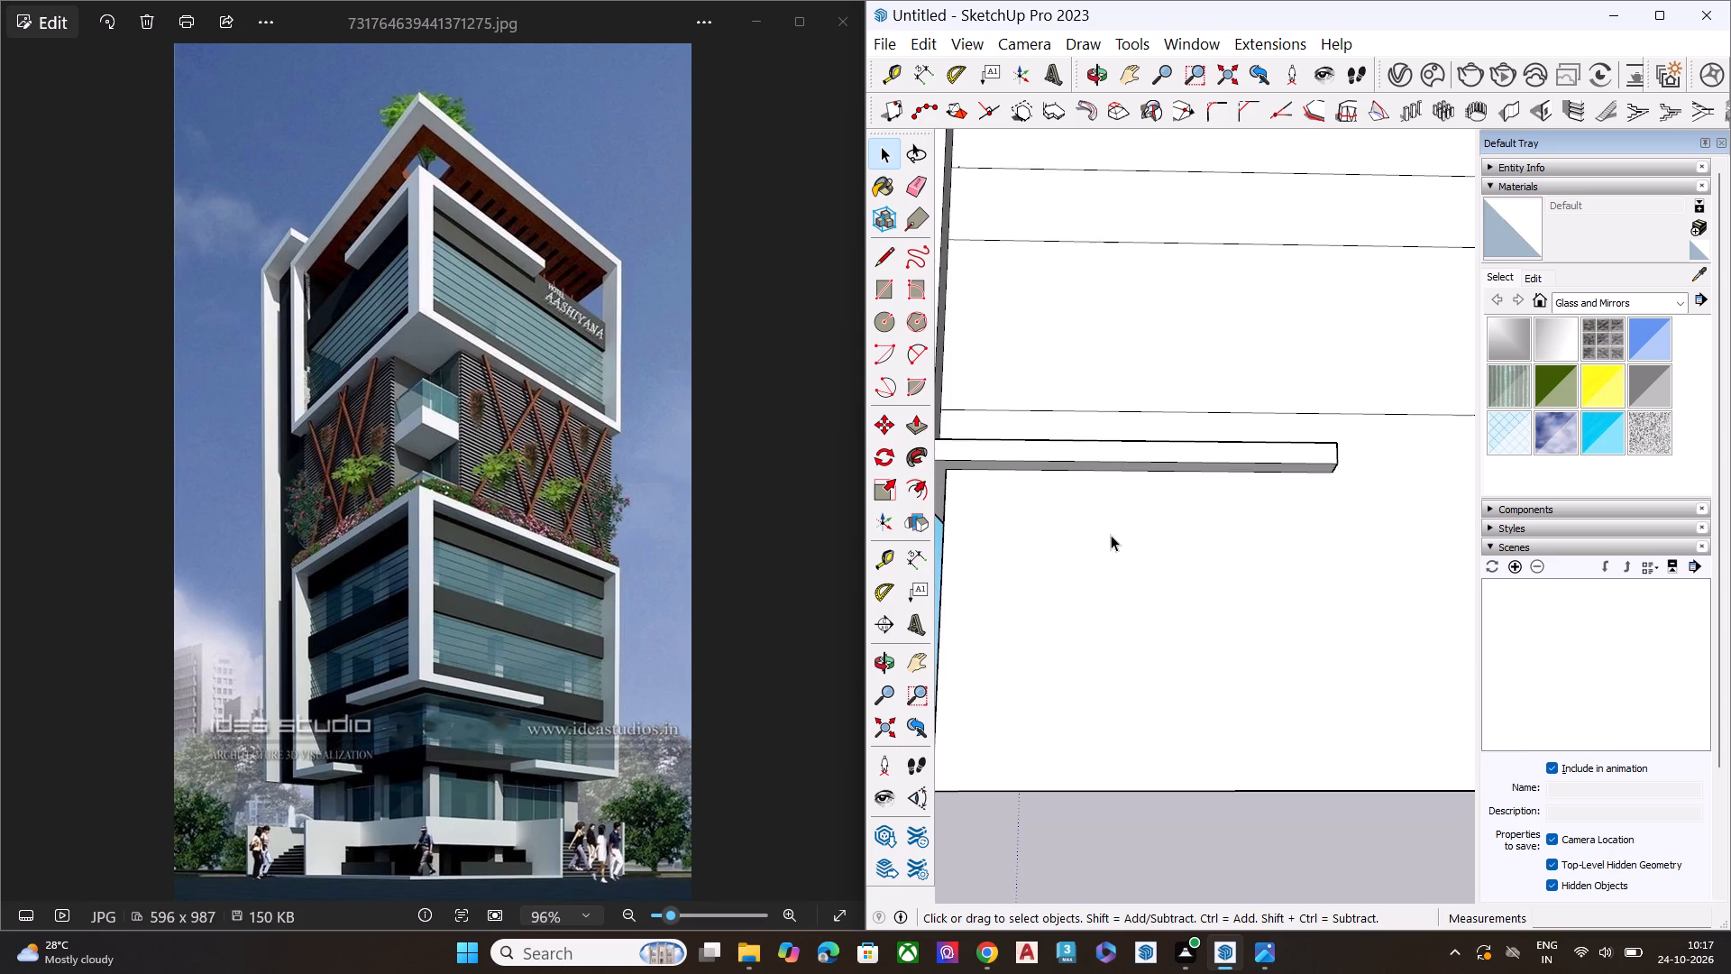
pyautogui.scroll(-2, 1113, 535)
pyautogui.scroll(1, 1114, 535)
pyautogui.scroll(-2, 1115, 535)
pyautogui.click(1053, 790)
pyautogui.press('l')
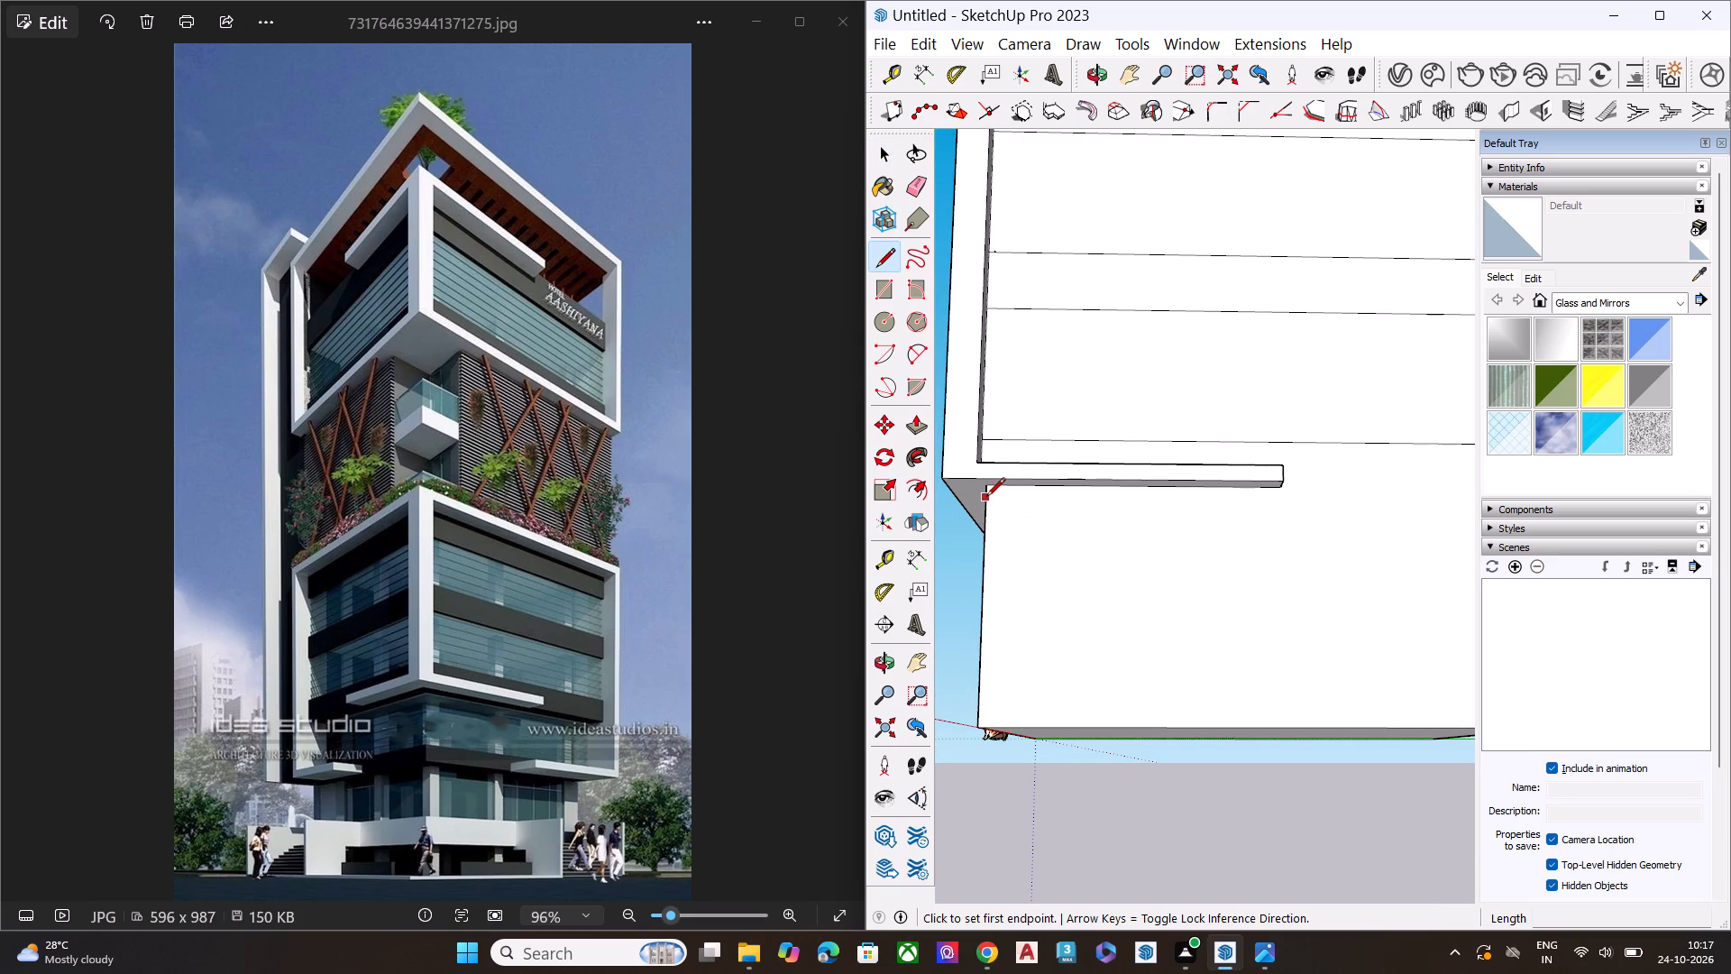
pyautogui.click(986, 498)
pyautogui.scroll(-6, 920, 561)
pyautogui.scroll(-7, 1014, 558)
pyautogui.scroll(5, 1306, 561)
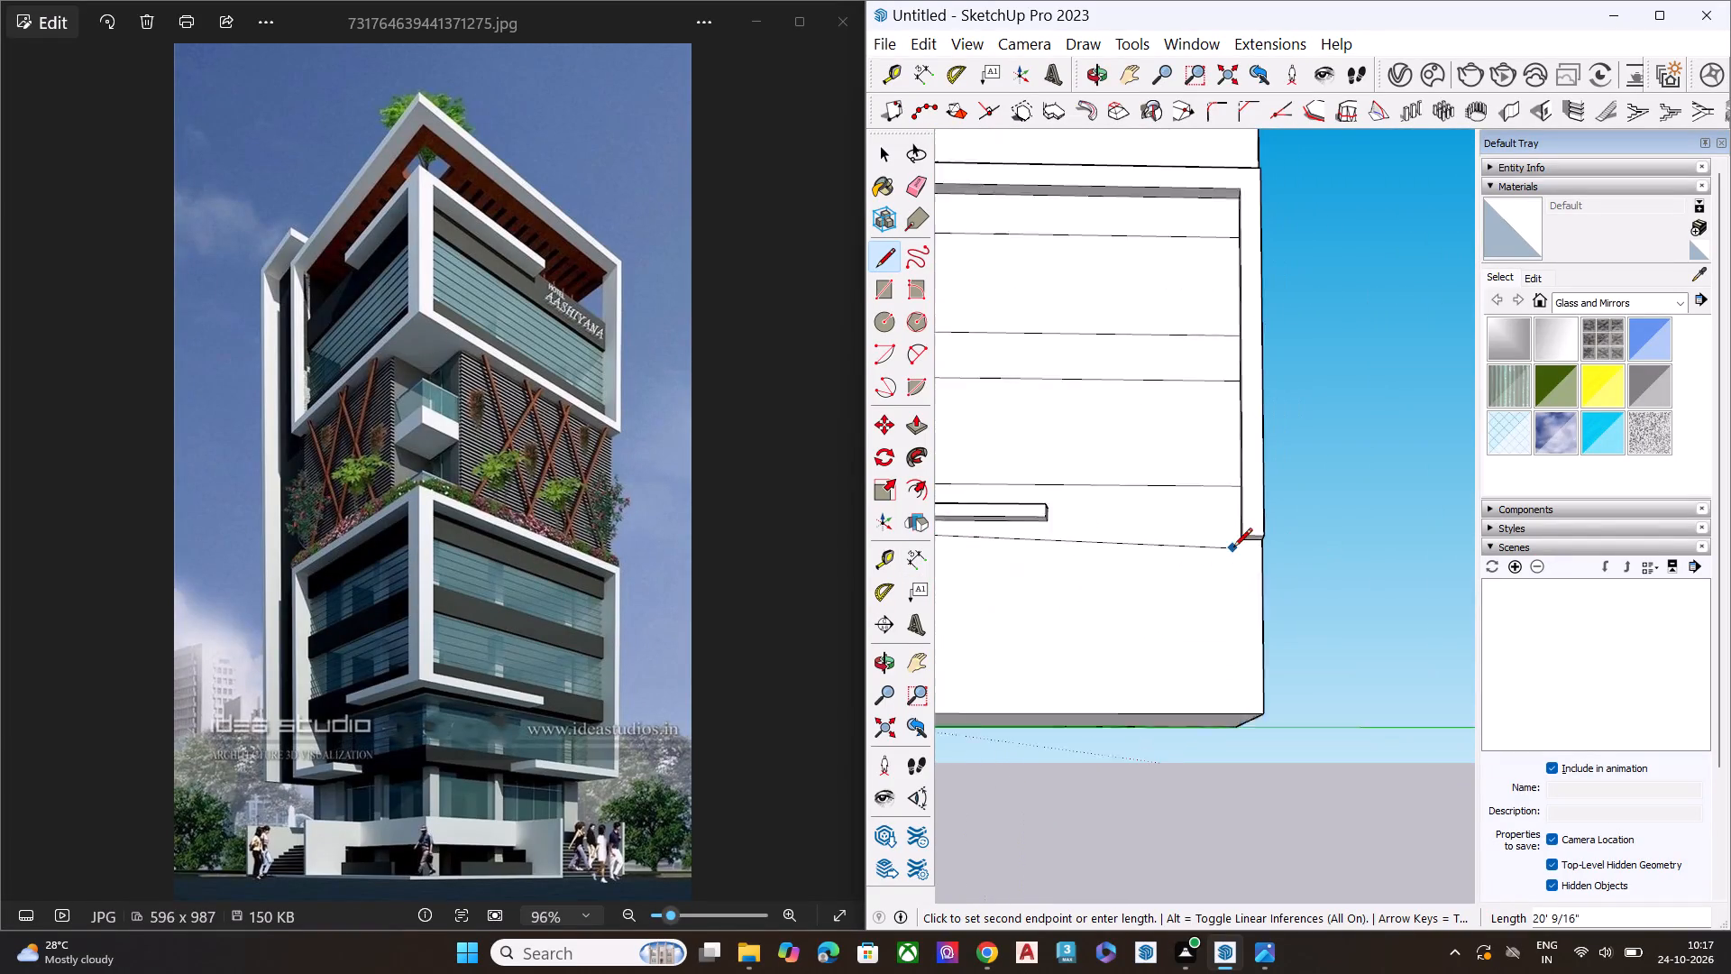
pyautogui.scroll(8, 1233, 548)
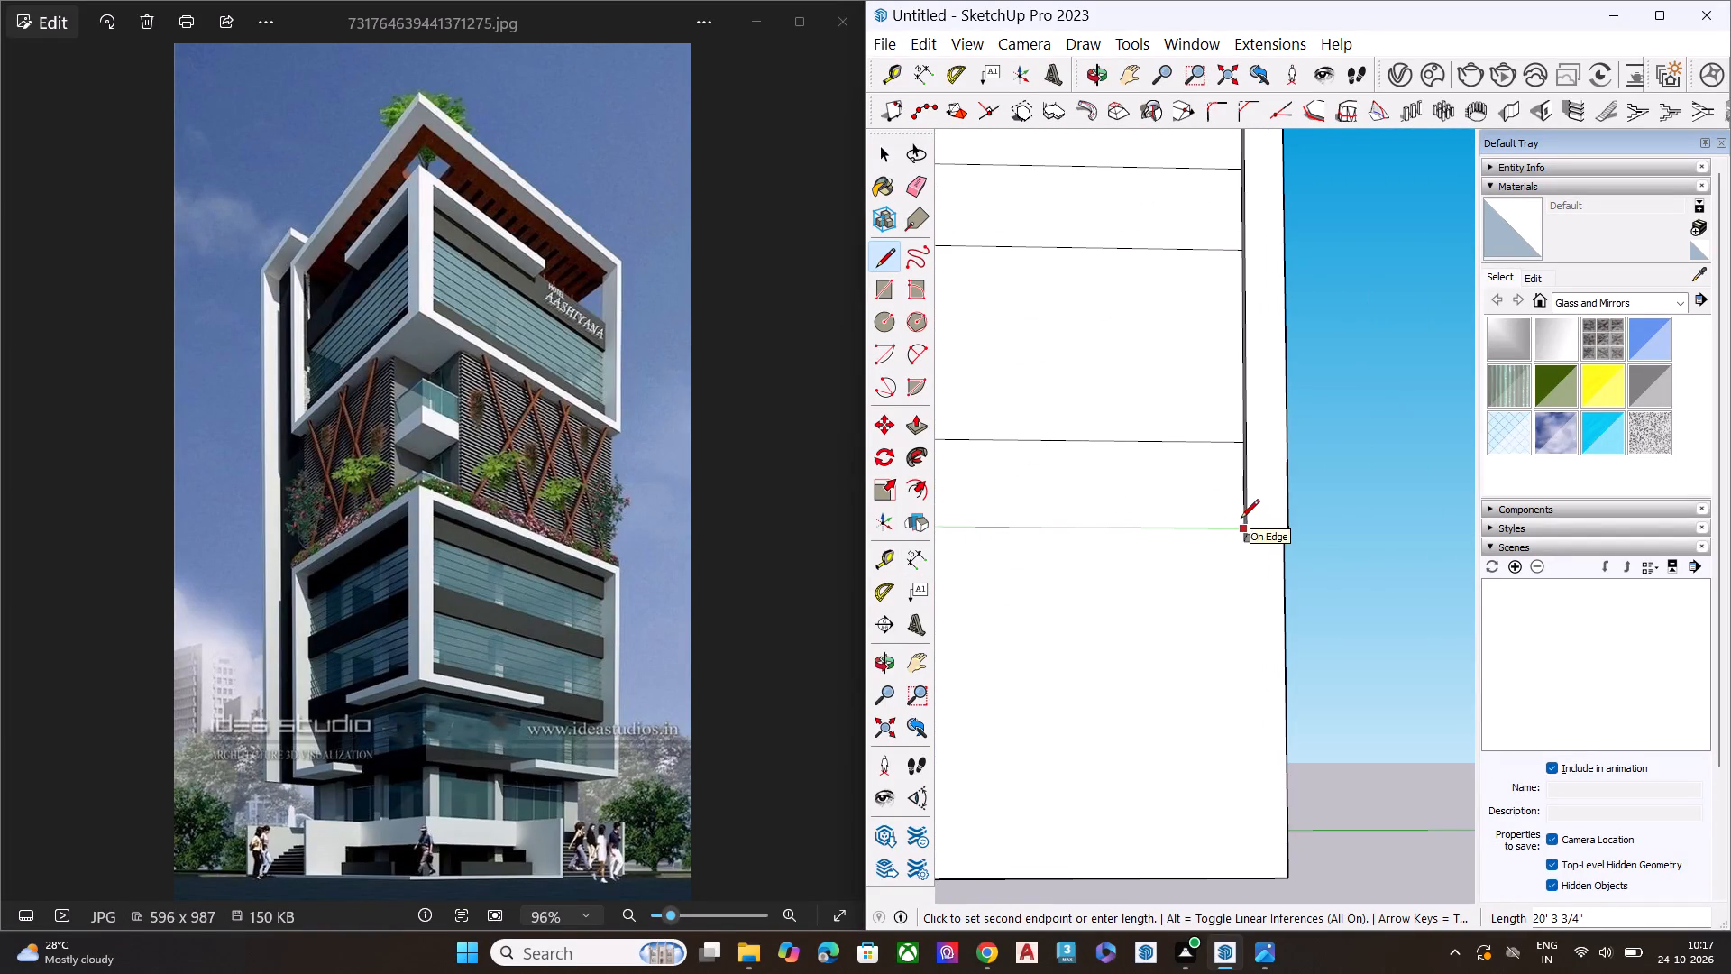
pyautogui.click(1241, 519)
pyautogui.press('space')
# Push/Pull the inner face of the green-axis wall's far leg outward about 7 3/8" to thin the leg.
pyautogui.moveTo(1251, 532); pyautogui.dragTo(1351, 598, button='middle')
pyautogui.scroll(3, 1306, 617)
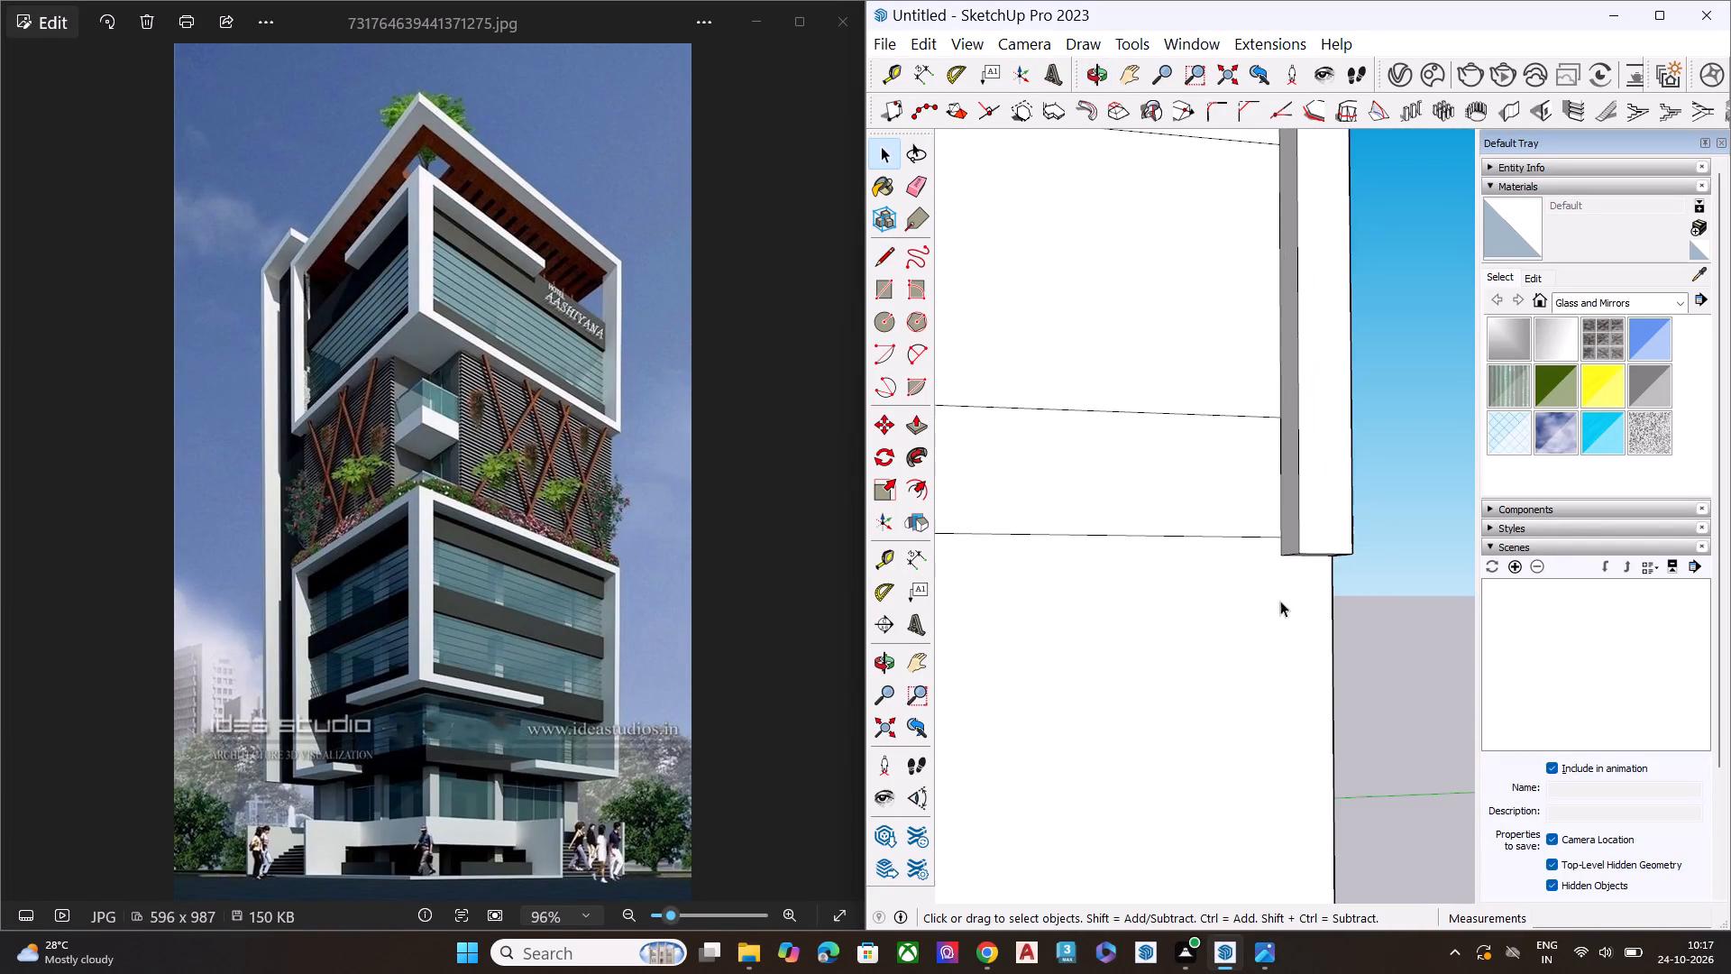
pyautogui.scroll(-3, 1324, 573)
pyautogui.scroll(1, 1325, 574)
pyautogui.scroll(-6, 1325, 574)
pyautogui.scroll(1, 1333, 566)
pyautogui.scroll(-4, 1334, 566)
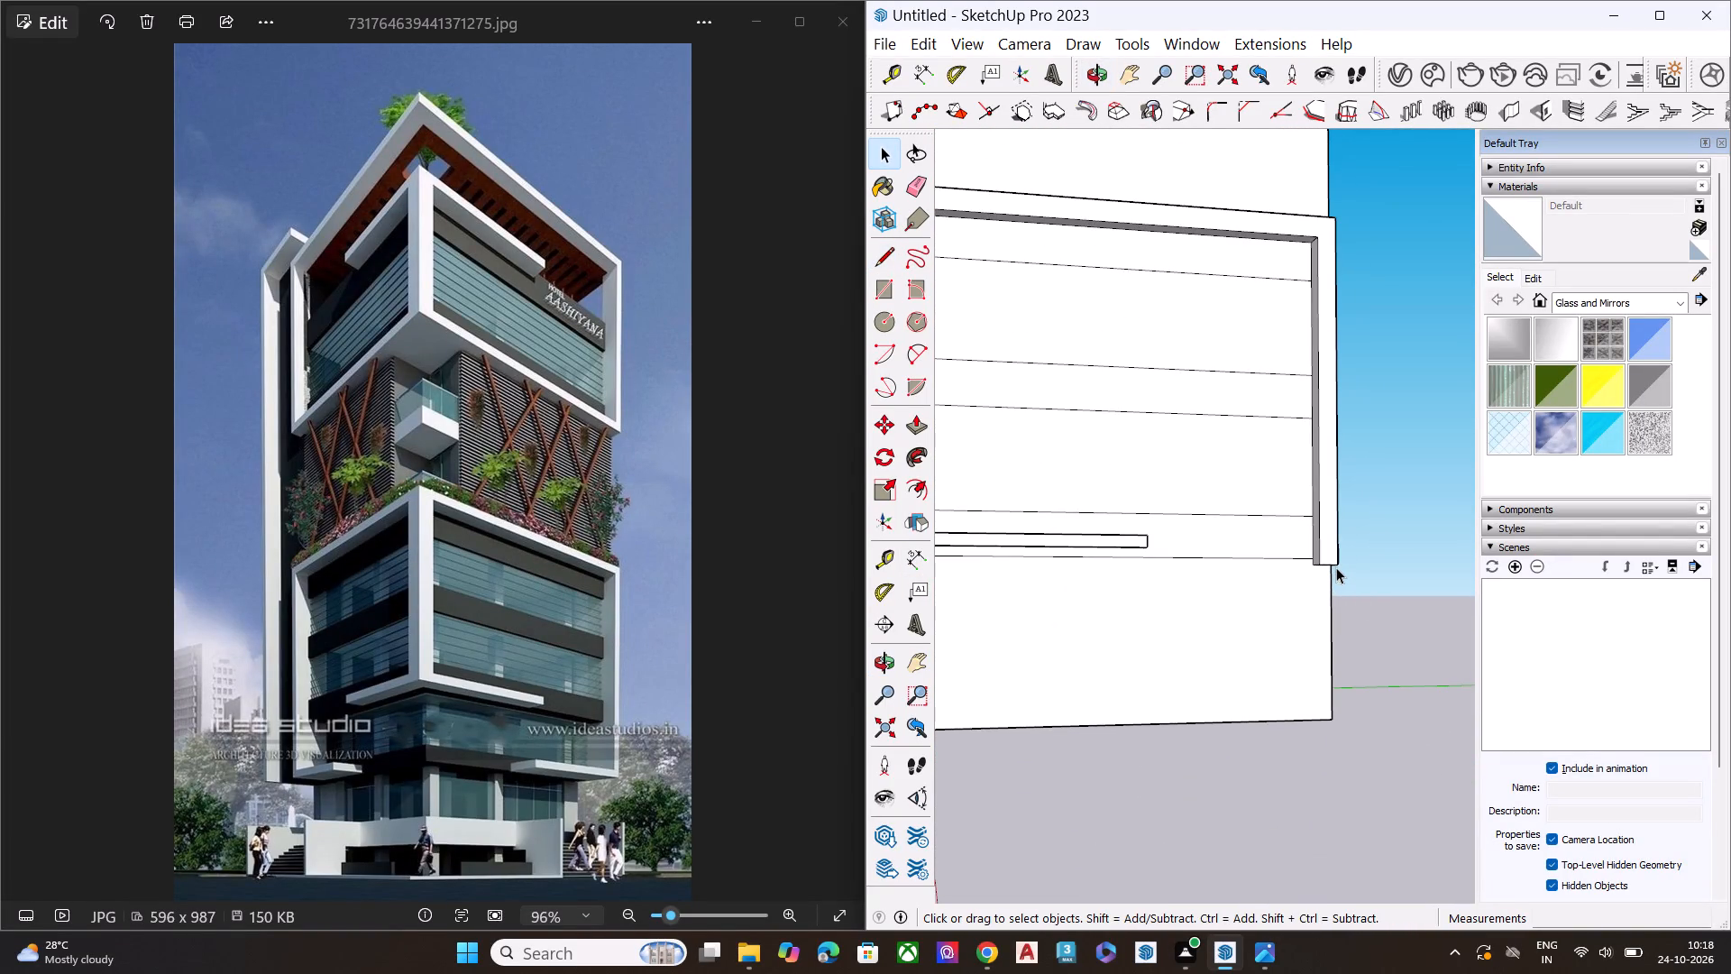
pyautogui.moveTo(1331, 271); pyautogui.dragTo(1401, 263, button='middle')
pyautogui.scroll(7, 1352, 272)
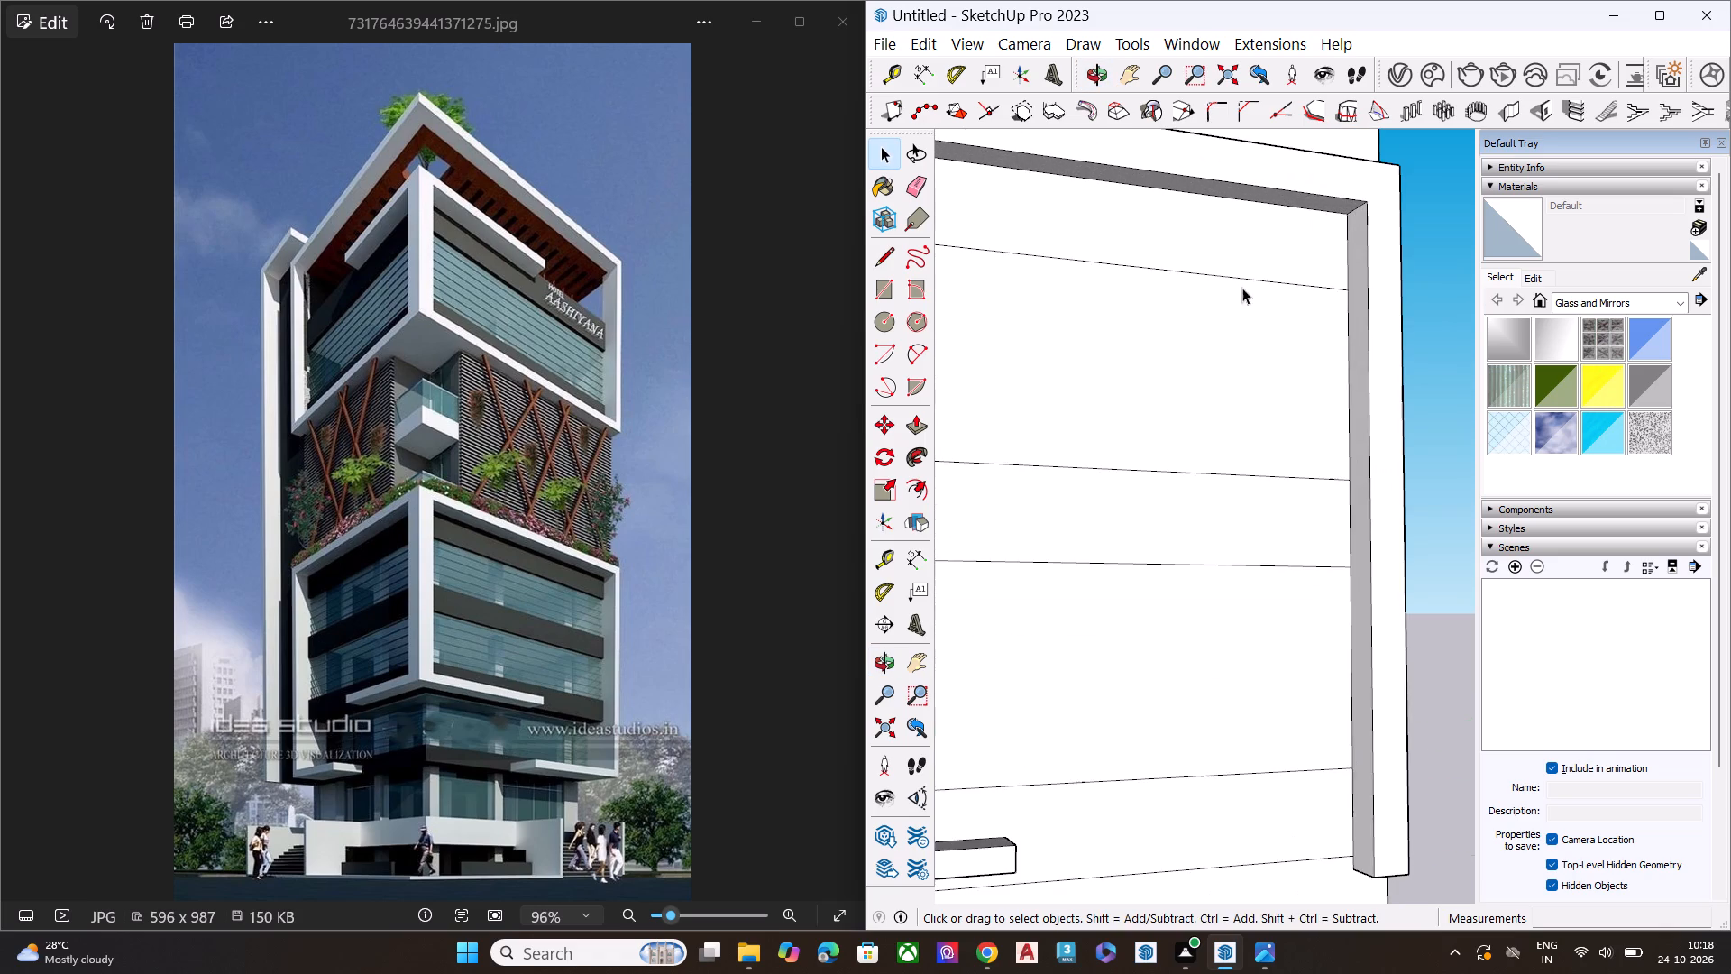
pyautogui.scroll(2, 1352, 265)
pyautogui.scroll(-1, 1353, 264)
pyautogui.scroll(2, 1353, 264)
pyautogui.click(1355, 264)
pyautogui.press('p')
pyautogui.click(1355, 264)
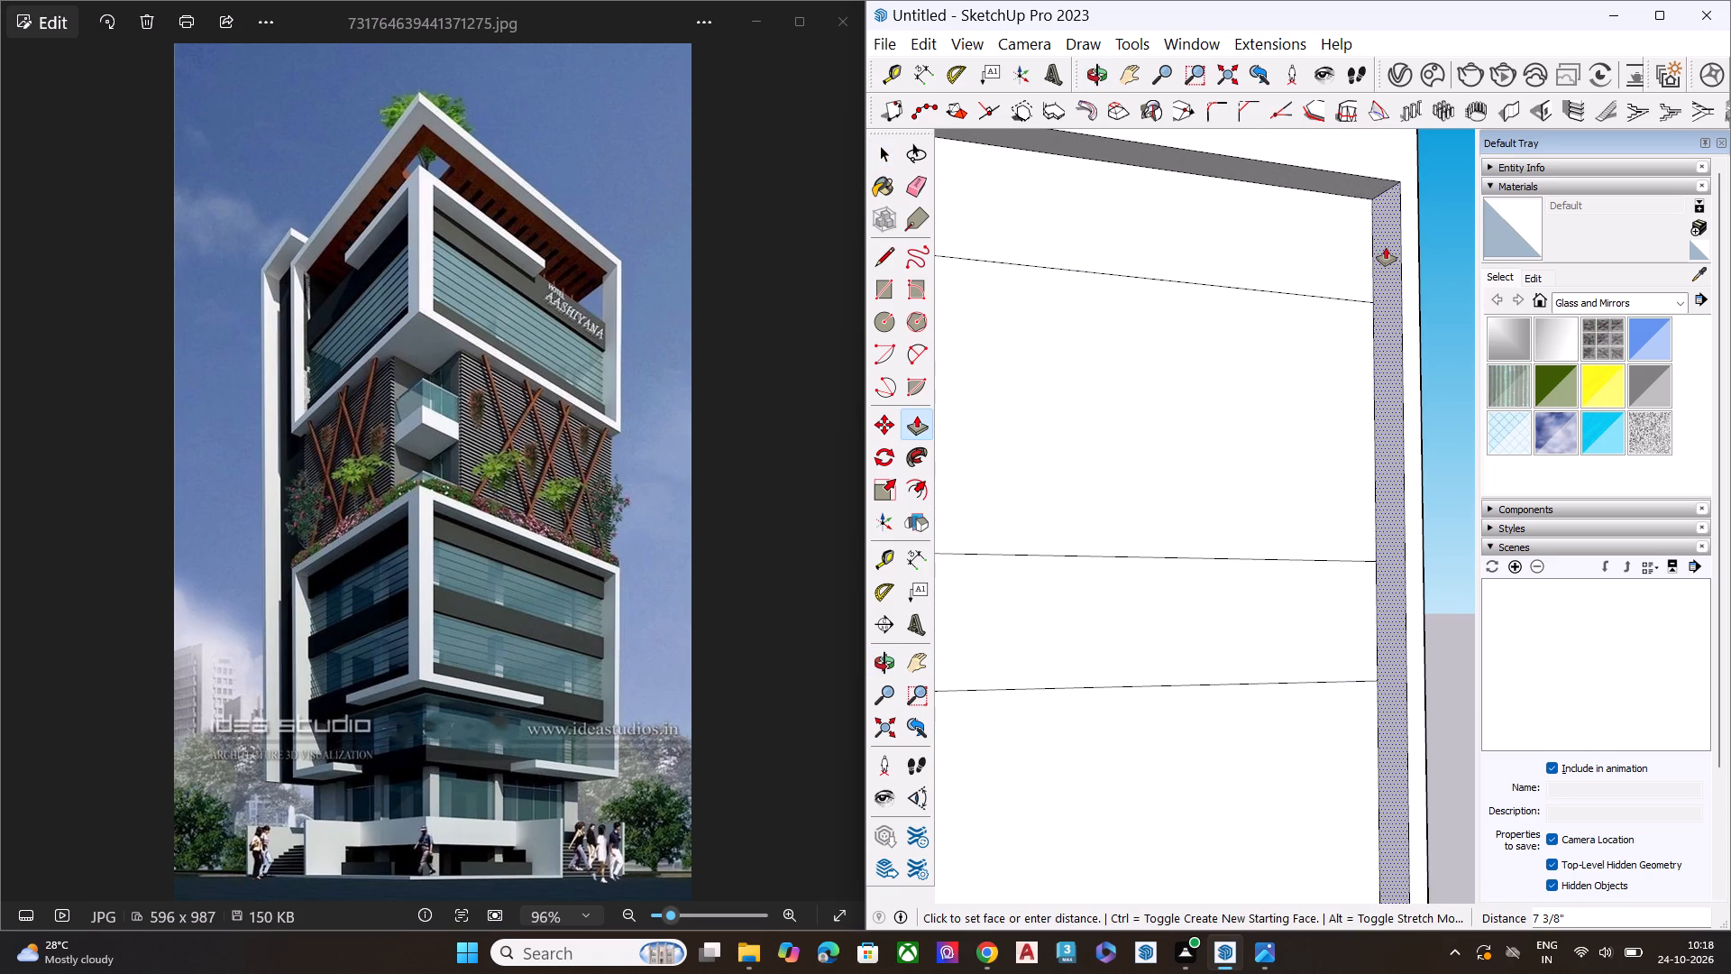
pyautogui.click(1386, 247)
pyautogui.press('space')
# Push/Pull the underside of the green-axis wall's top frame band up about 7 3/16" to thin the band.
pyautogui.scroll(-7, 1362, 274)
pyautogui.scroll(-6, 1159, 362)
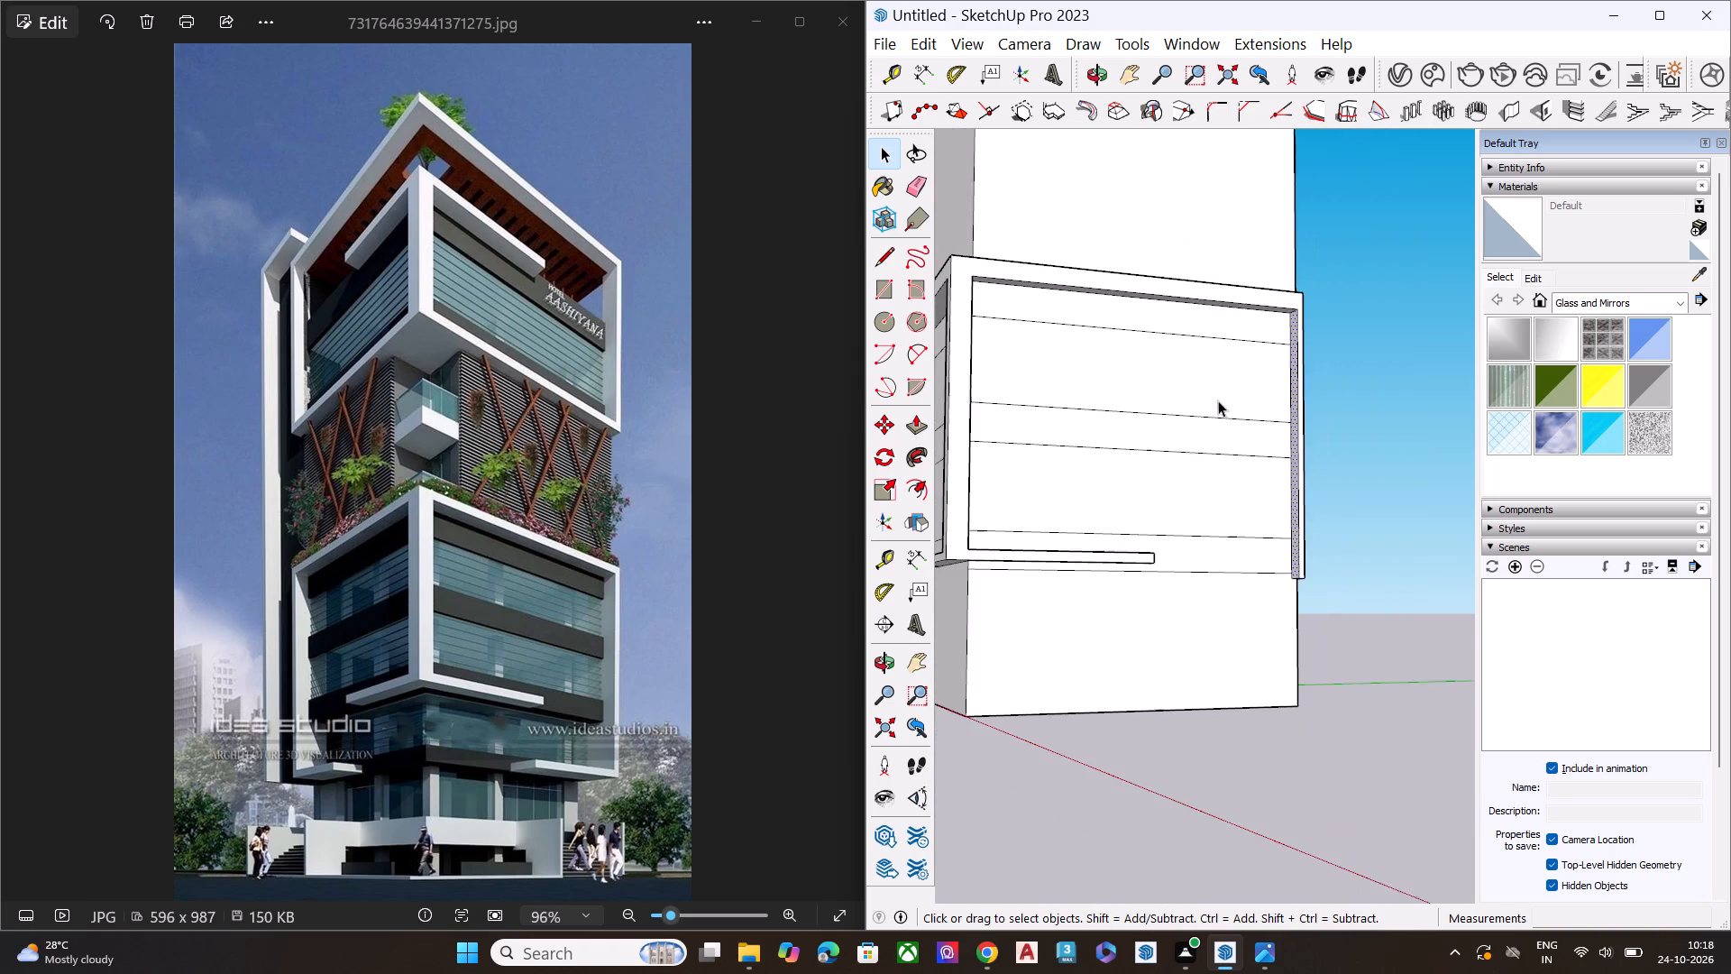
pyautogui.moveTo(1074, 391); pyautogui.dragTo(1296, 366, button='middle')
pyautogui.scroll(9, 1054, 254)
pyautogui.click(1033, 253)
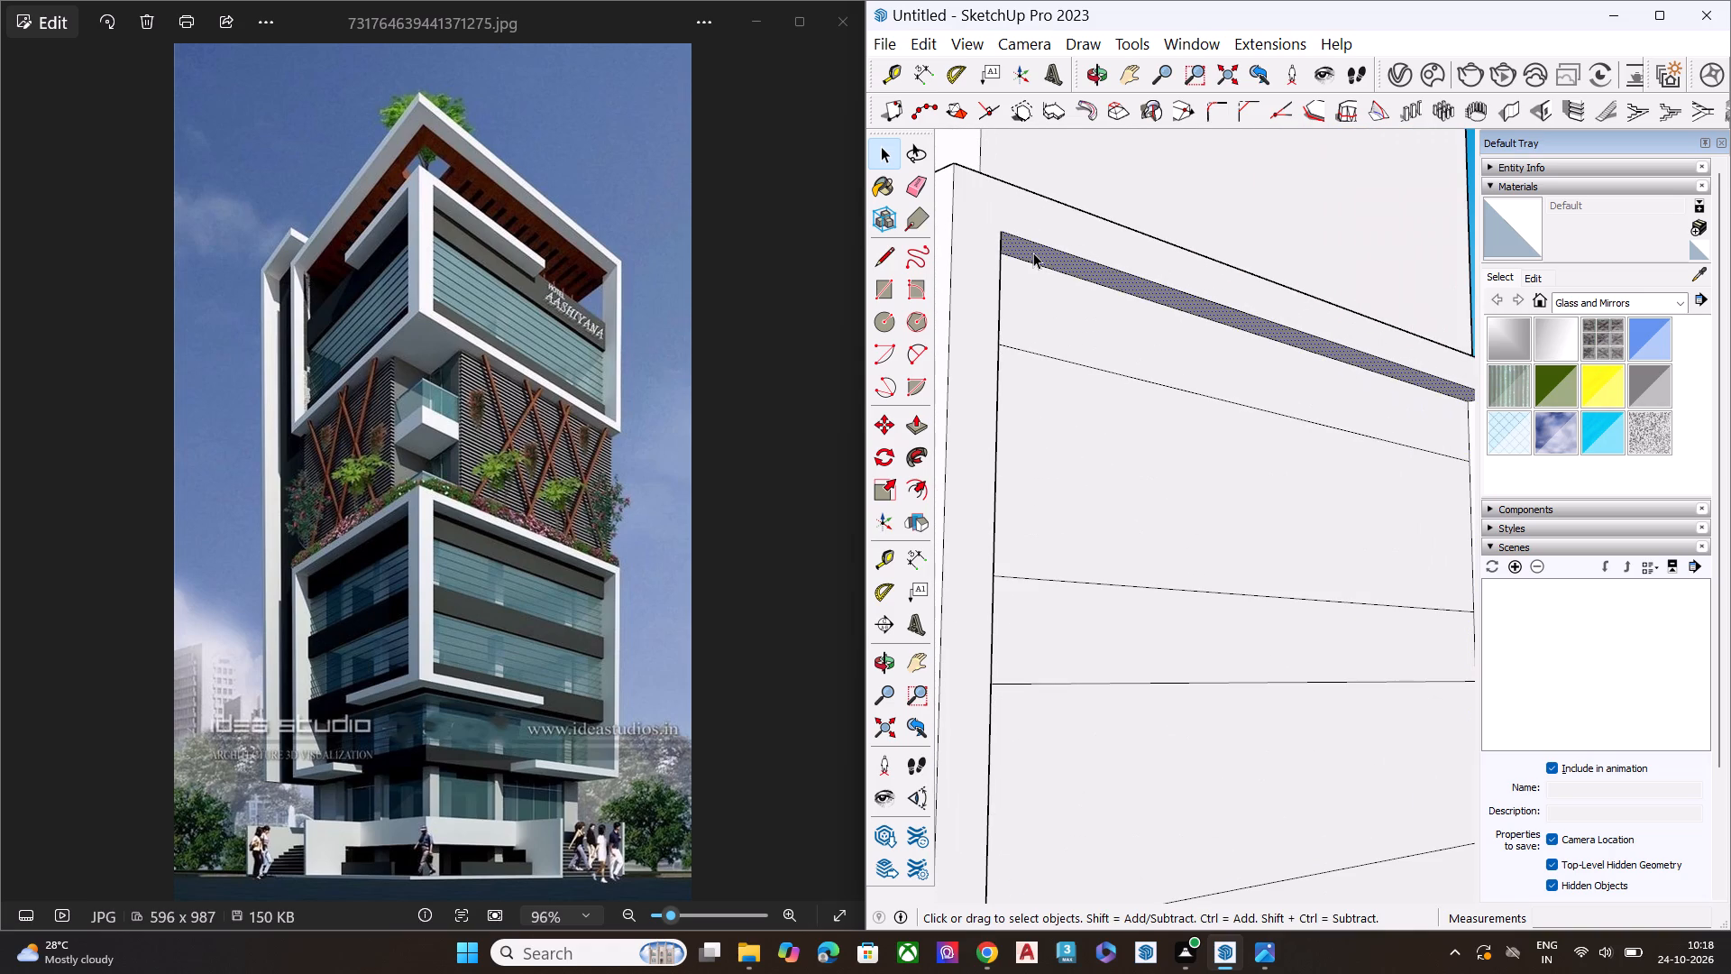
pyautogui.press('p')
pyautogui.click(1033, 253)
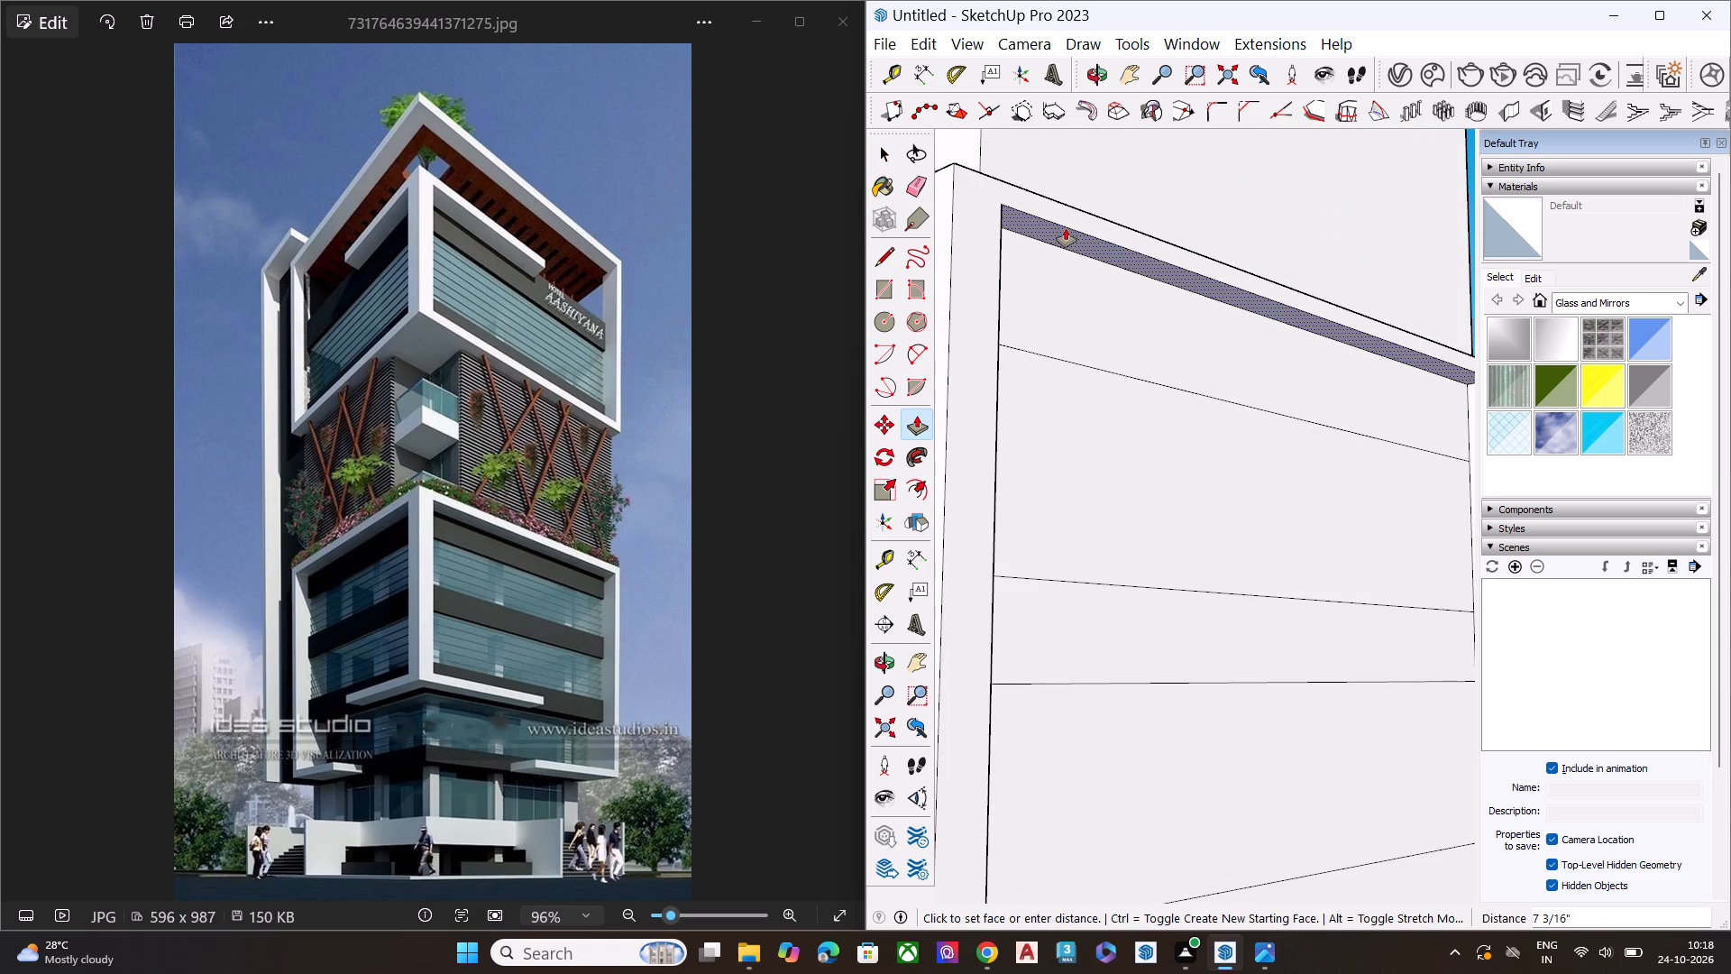
pyautogui.click(1066, 226)
pyautogui.press('space')
# Push/Pull the underside of the red-axis wall's top frame band up to align with the green-axis wall's band.
pyautogui.scroll(1, 1159, 252)
pyautogui.scroll(-4, 1162, 255)
pyautogui.scroll(2, 1170, 270)
pyautogui.scroll(-12, 1172, 271)
pyautogui.moveTo(1086, 289); pyautogui.dragTo(1145, 276, button='middle')
pyautogui.scroll(-1, 1086, 289)
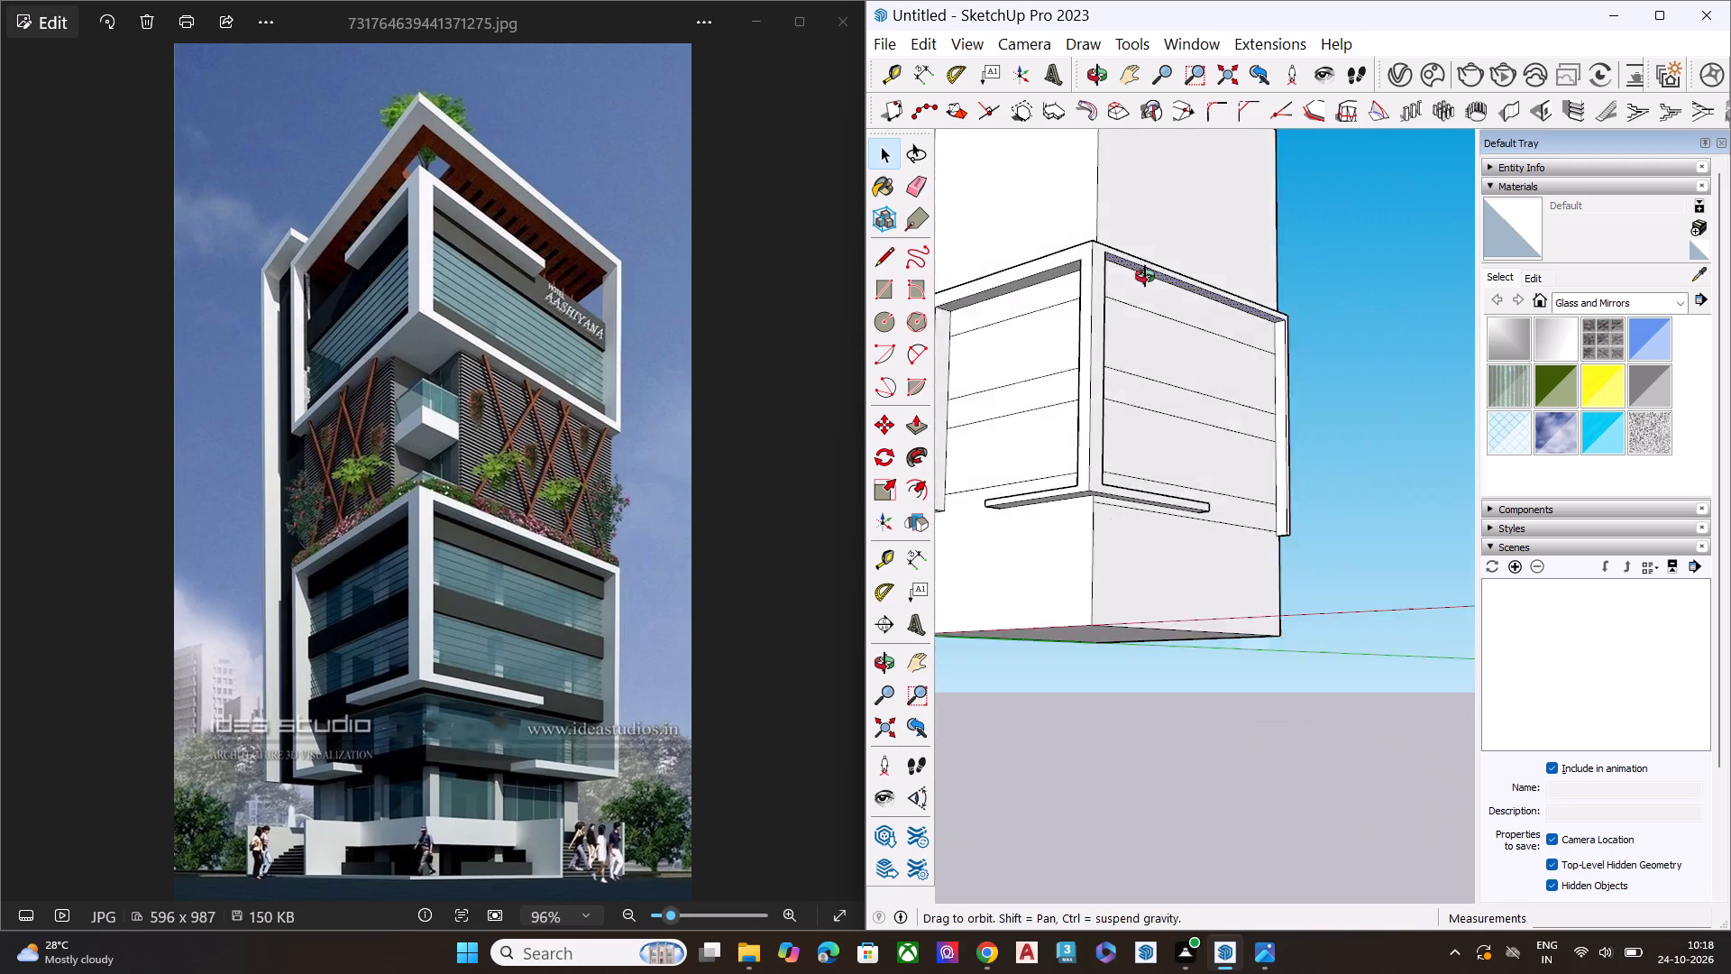
pyautogui.moveTo(1145, 276); pyautogui.dragTo(1159, 270, button='middle')
pyautogui.scroll(-3, 1145, 276)
pyautogui.scroll(2, 1100, 270)
pyautogui.scroll(-1, 1097, 270)
pyautogui.scroll(4, 1097, 270)
pyautogui.click(1080, 261)
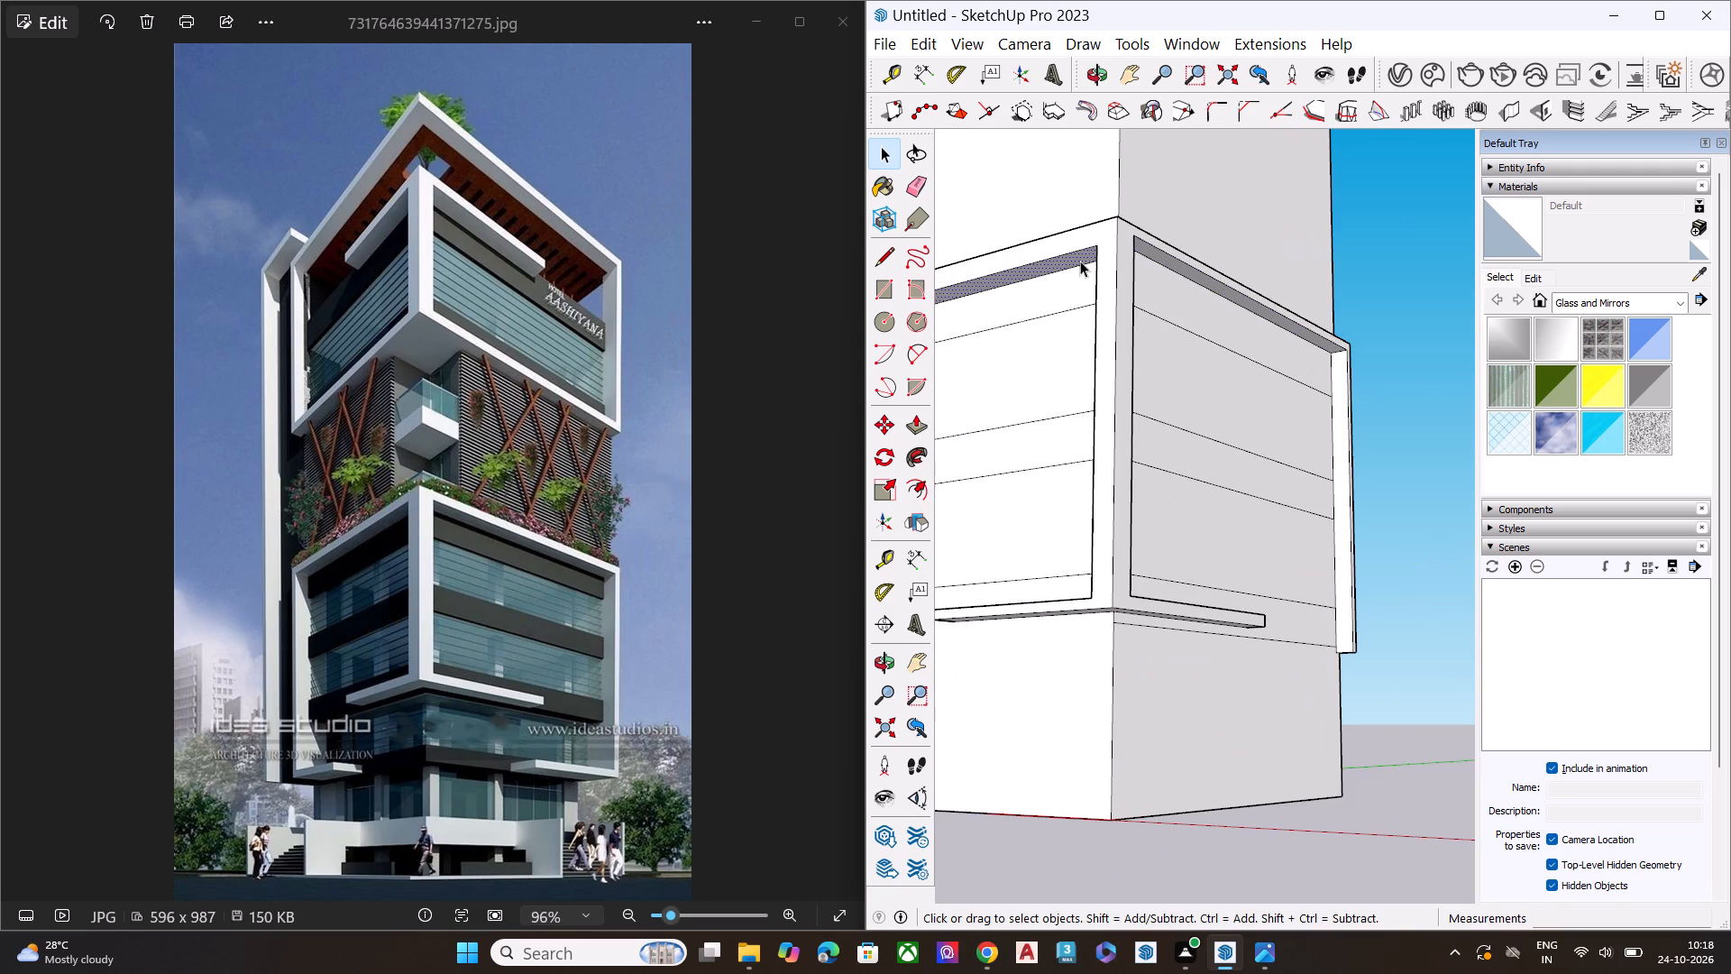
pyautogui.press('p')
pyautogui.click(1076, 253)
pyautogui.click(1147, 242)
pyautogui.press('space')
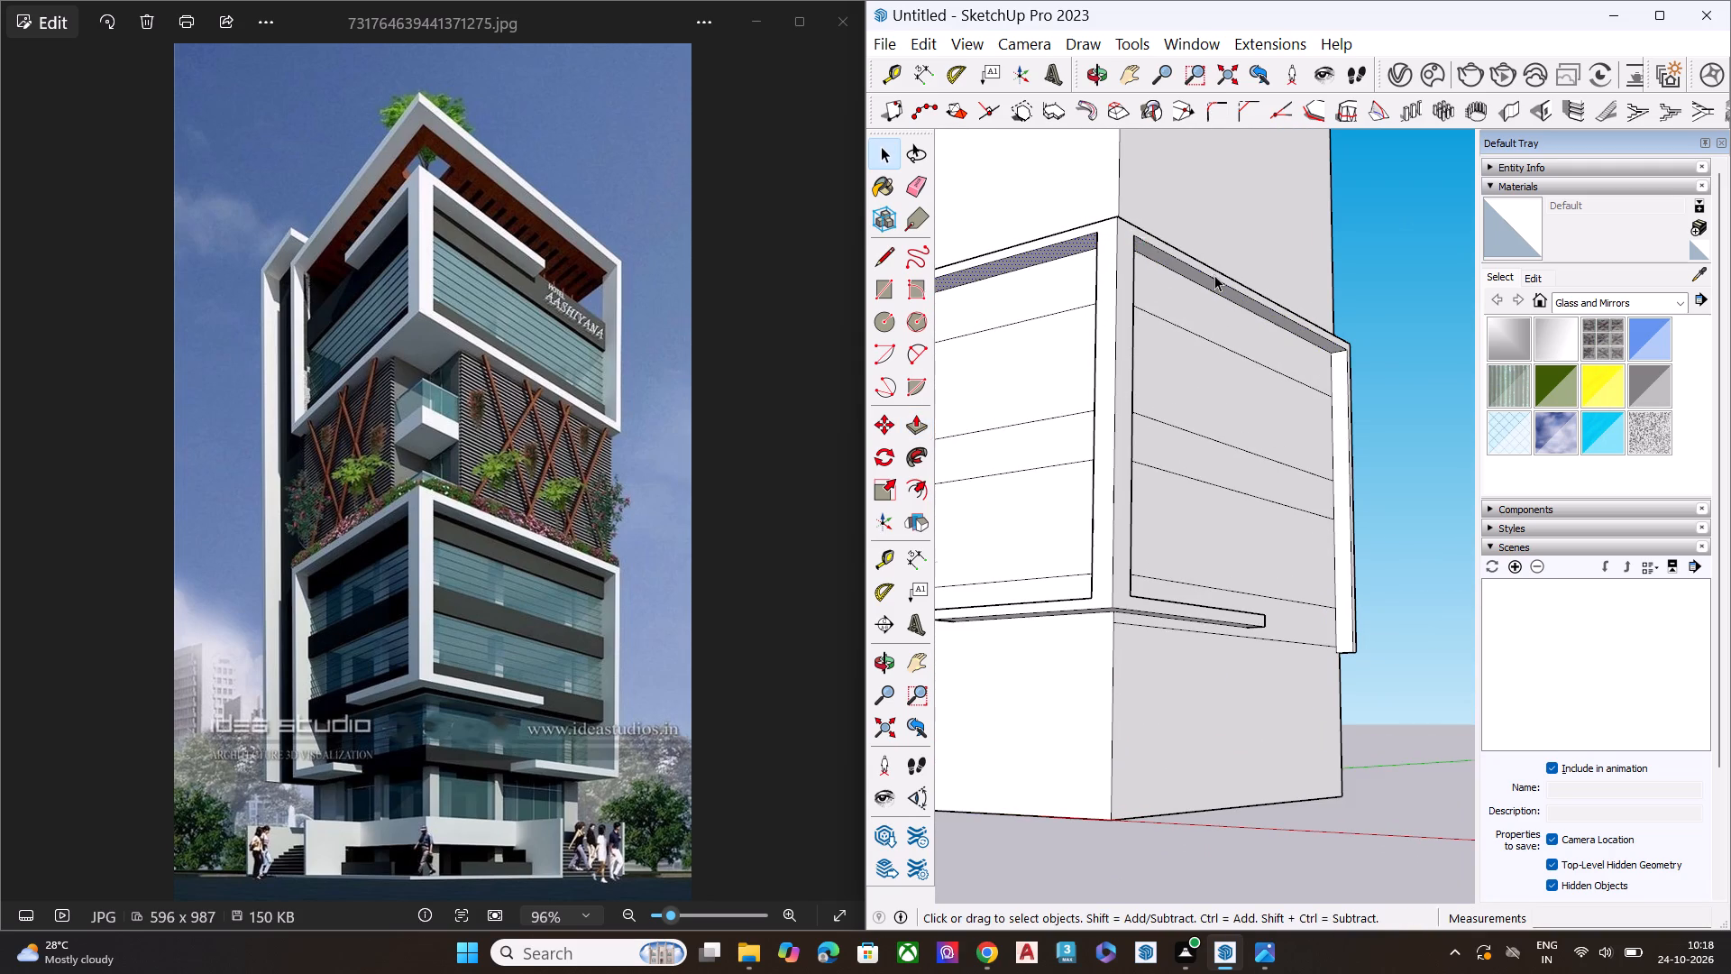
# Erase the two stray edges at the top of the corner leg's inner face on the red-axis wall frame.
pyautogui.scroll(-8, 1218, 280)
pyautogui.moveTo(1266, 374); pyautogui.dragTo(1251, 547, button='middle')
pyautogui.moveTo(1104, 340); pyautogui.dragTo(1508, 364, button='middle')
pyautogui.scroll(6, 990, 379)
pyautogui.scroll(-8, 897, 345)
pyautogui.scroll(6, 1343, 307)
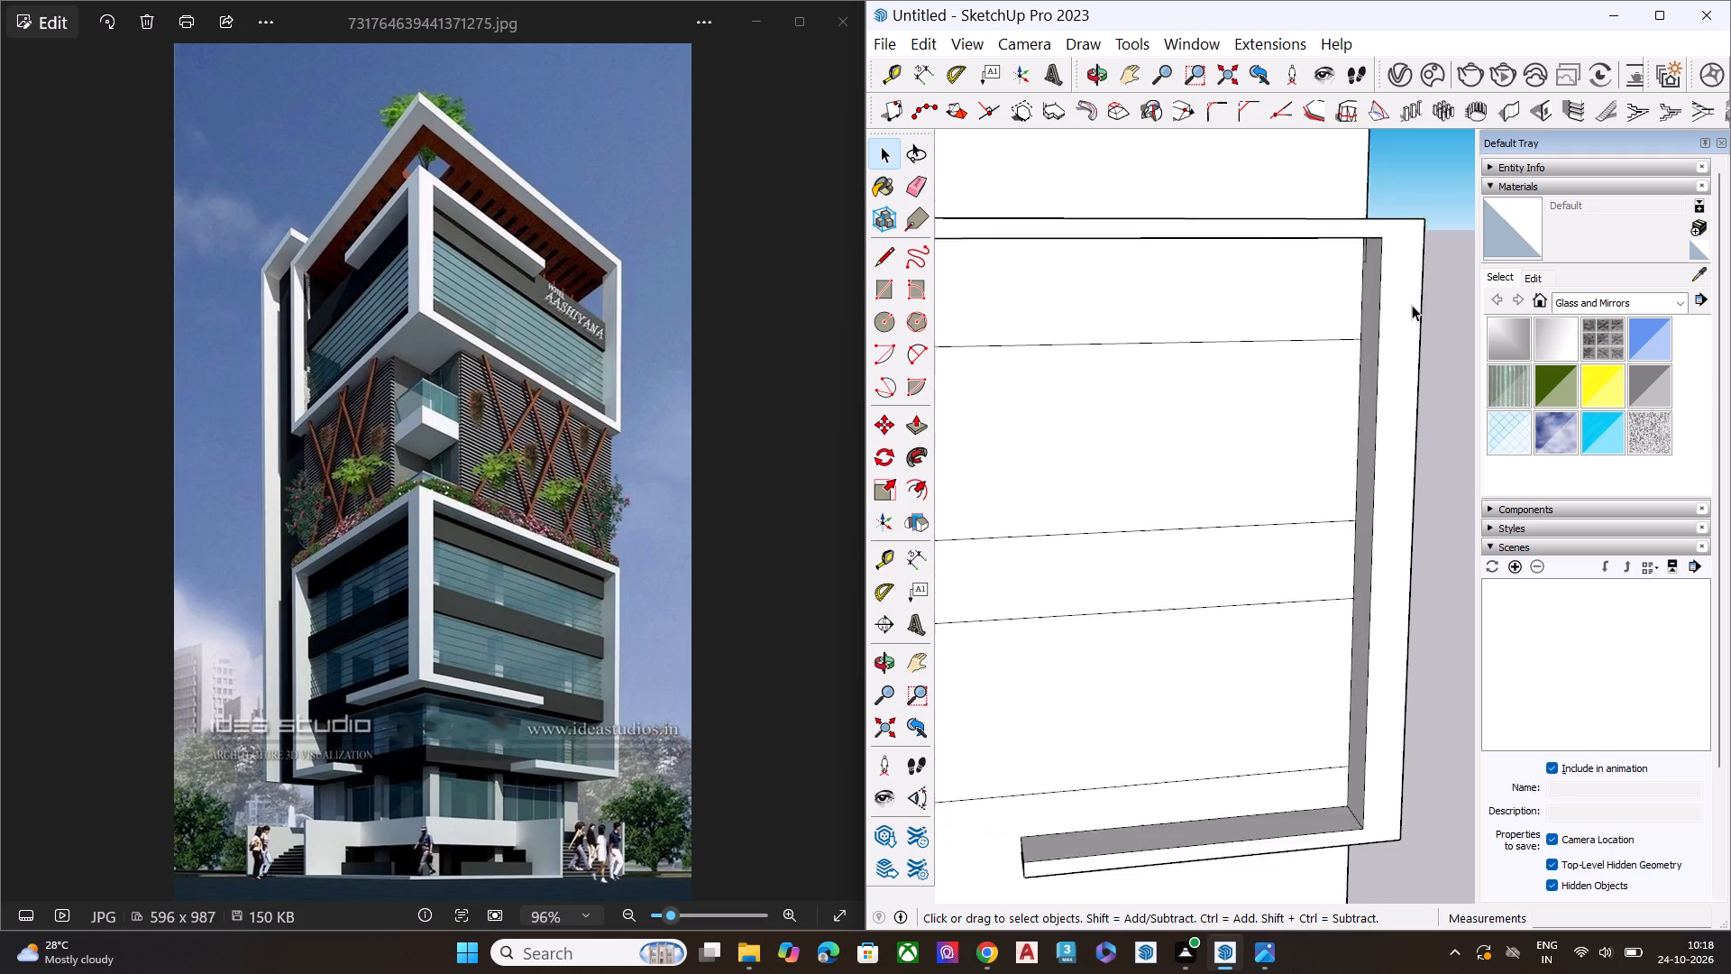
pyautogui.scroll(11, 1412, 305)
pyautogui.moveTo(1321, 245); pyautogui.dragTo(1376, 220, button='middle')
pyautogui.scroll(5, 1323, 245)
pyautogui.moveTo(1299, 272); pyautogui.dragTo(1363, 253, button='middle')
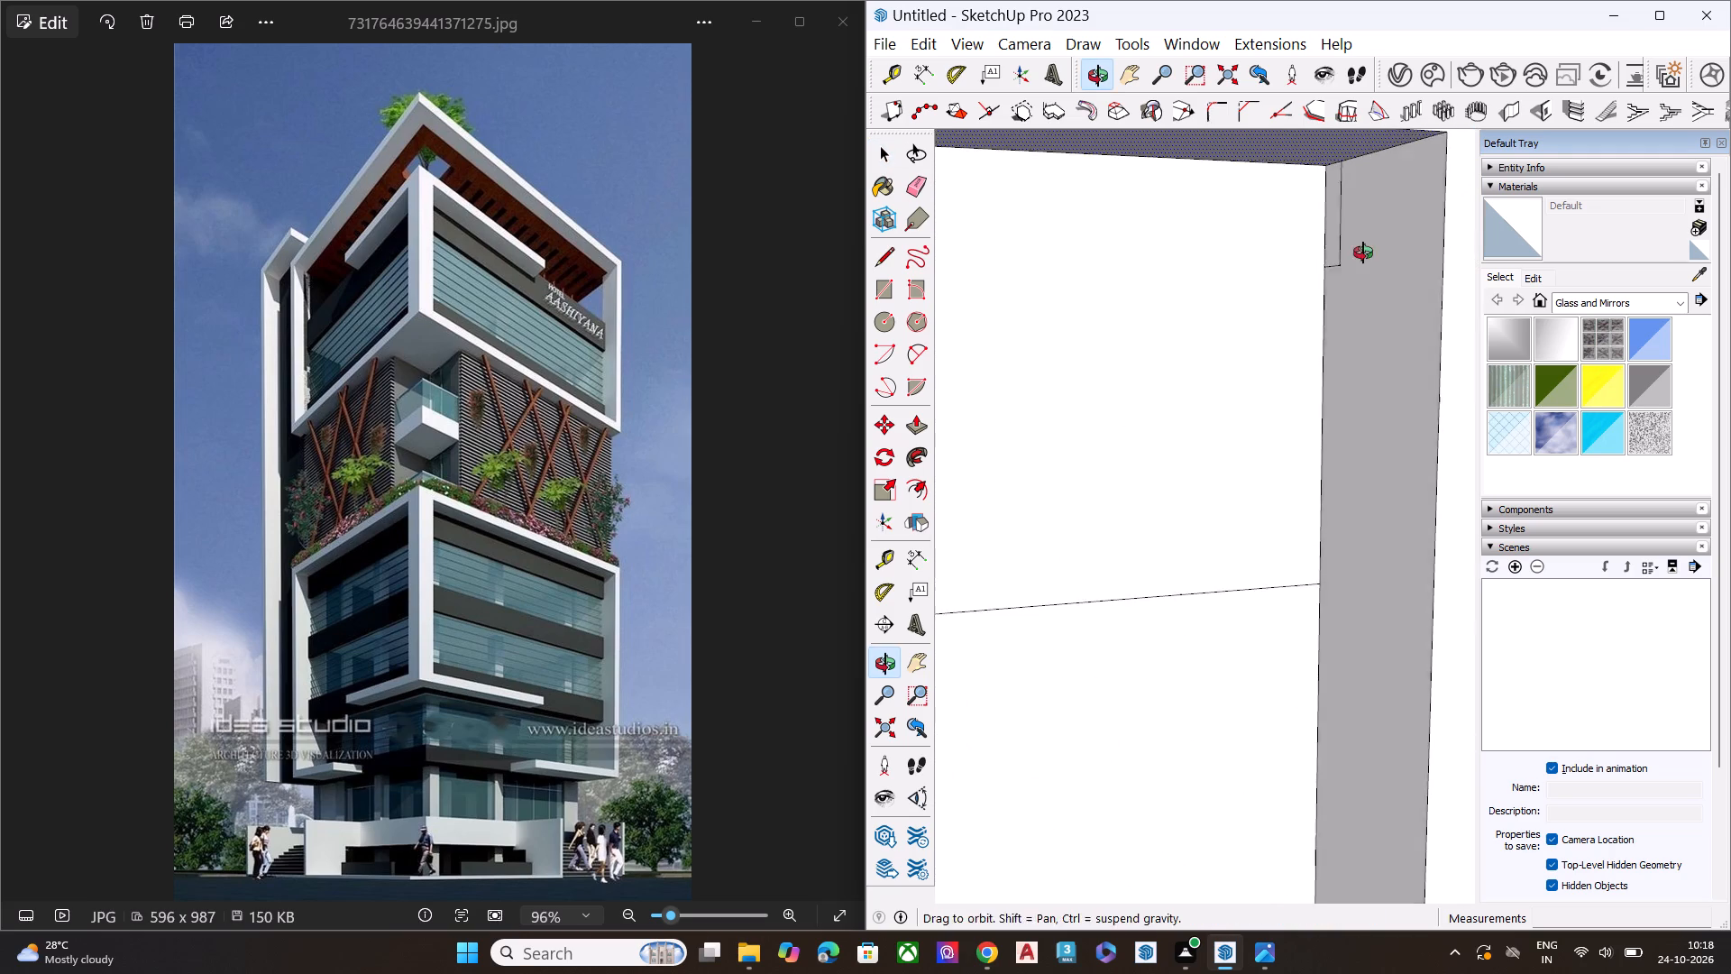
pyautogui.moveTo(1363, 253); pyautogui.dragTo(1376, 248, button='middle')
pyautogui.scroll(-2, 1376, 248)
pyautogui.scroll(3, 1366, 248)
pyautogui.scroll(-1, 1362, 249)
pyautogui.scroll(1, 1362, 249)
pyautogui.scroll(-2, 1214, 307)
pyautogui.scroll(1, 1212, 307)
pyautogui.scroll(-6, 1210, 307)
pyautogui.scroll(3, 1204, 308)
pyautogui.scroll(-5, 1204, 312)
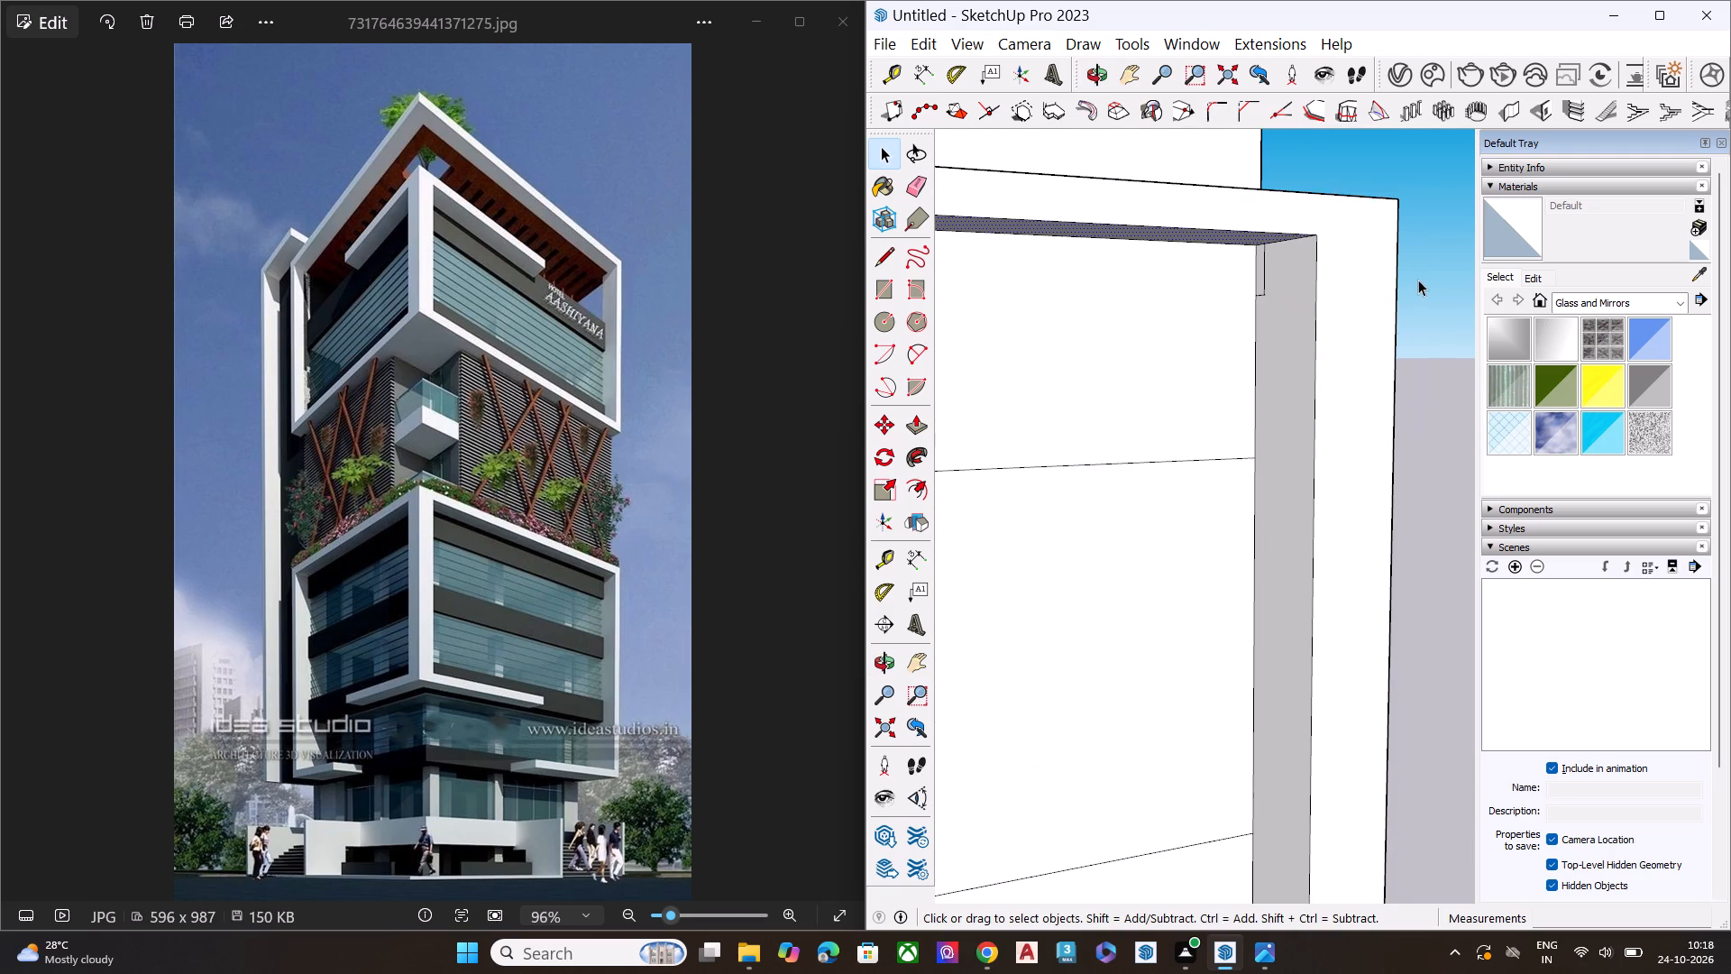
pyautogui.click(1419, 280)
pyautogui.scroll(8, 1263, 332)
pyautogui.press('e')
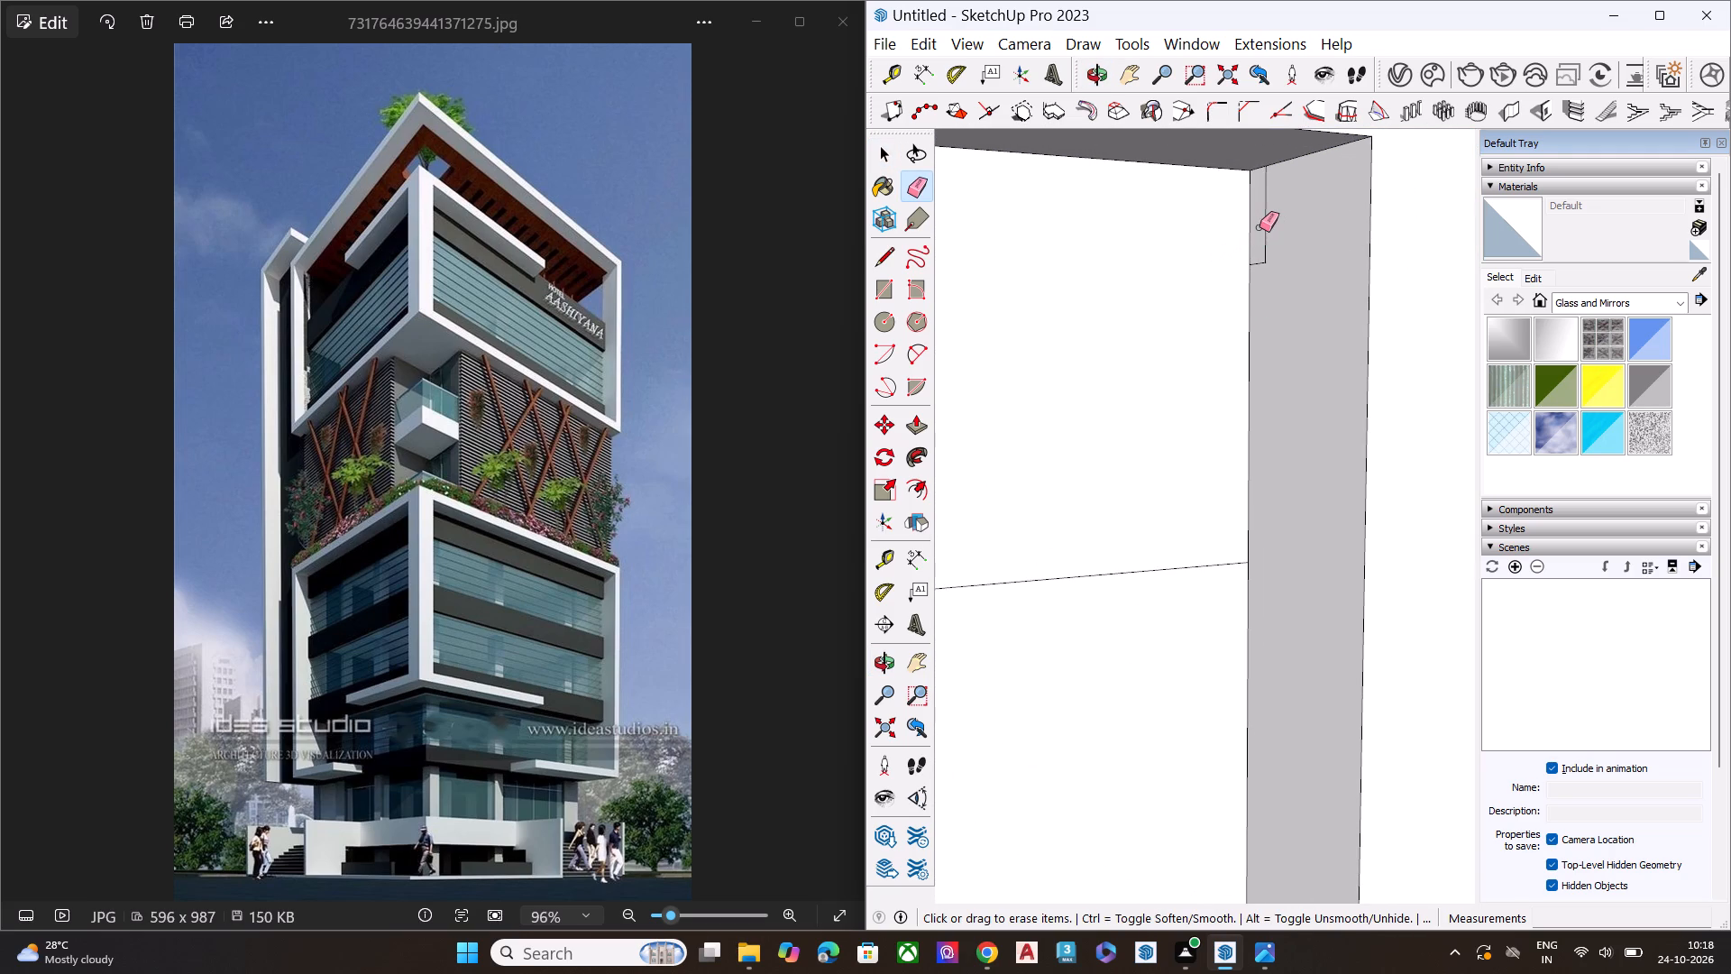
pyautogui.click(1265, 222)
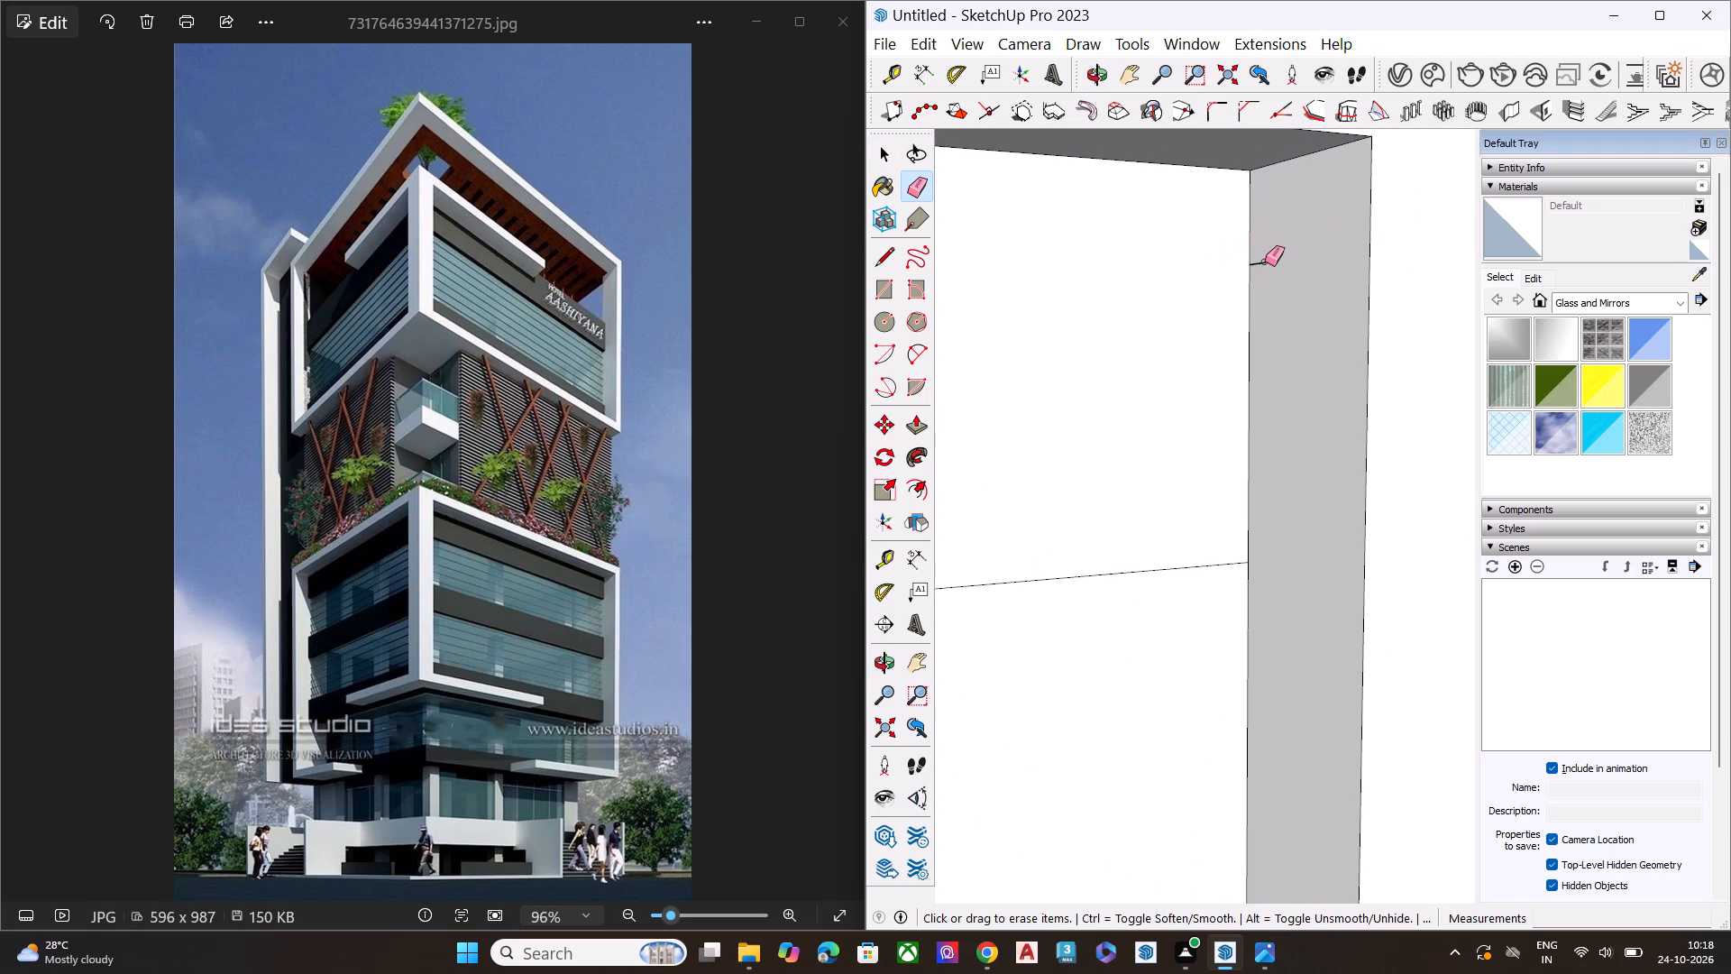
pyautogui.click(1265, 262)
pyautogui.press('space')
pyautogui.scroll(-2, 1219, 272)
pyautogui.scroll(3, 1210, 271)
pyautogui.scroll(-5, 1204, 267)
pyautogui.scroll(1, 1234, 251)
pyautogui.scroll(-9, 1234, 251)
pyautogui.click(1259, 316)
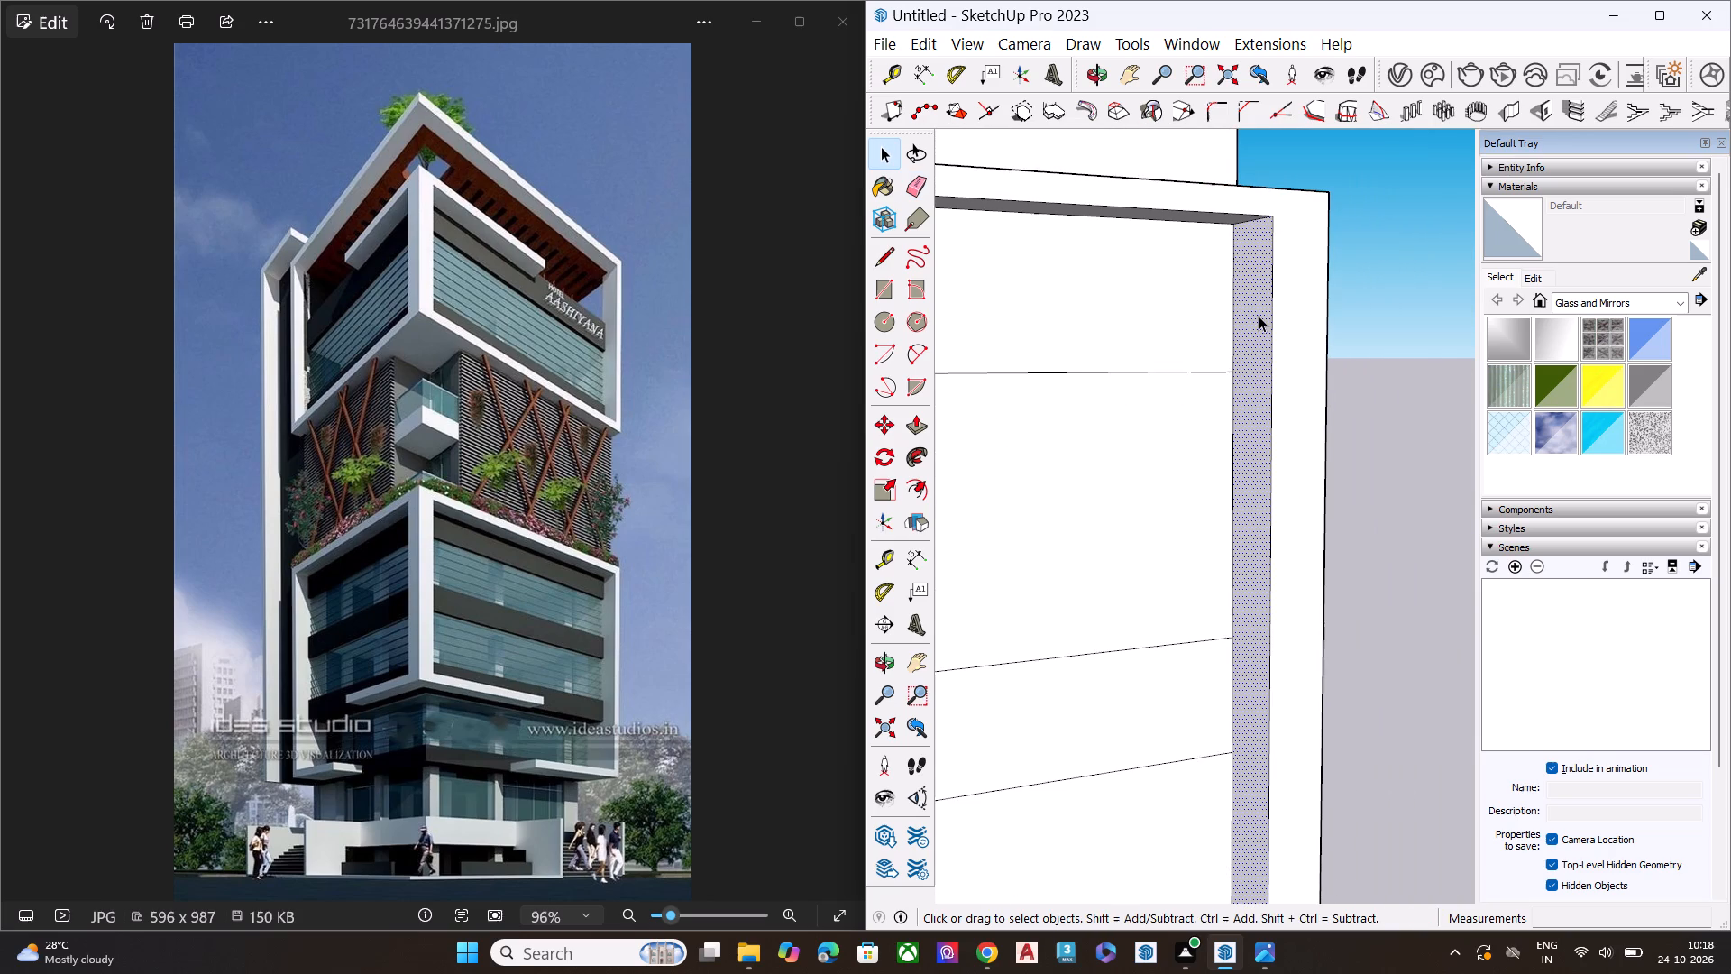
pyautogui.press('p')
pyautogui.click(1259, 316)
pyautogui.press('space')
# Erase the leftover edge across the frame's top face where the red-axis and green-axis walls meet at the corner.
pyautogui.moveTo(1276, 319); pyautogui.dragTo(982, 439, button='middle')
pyautogui.scroll(4, 1089, 315)
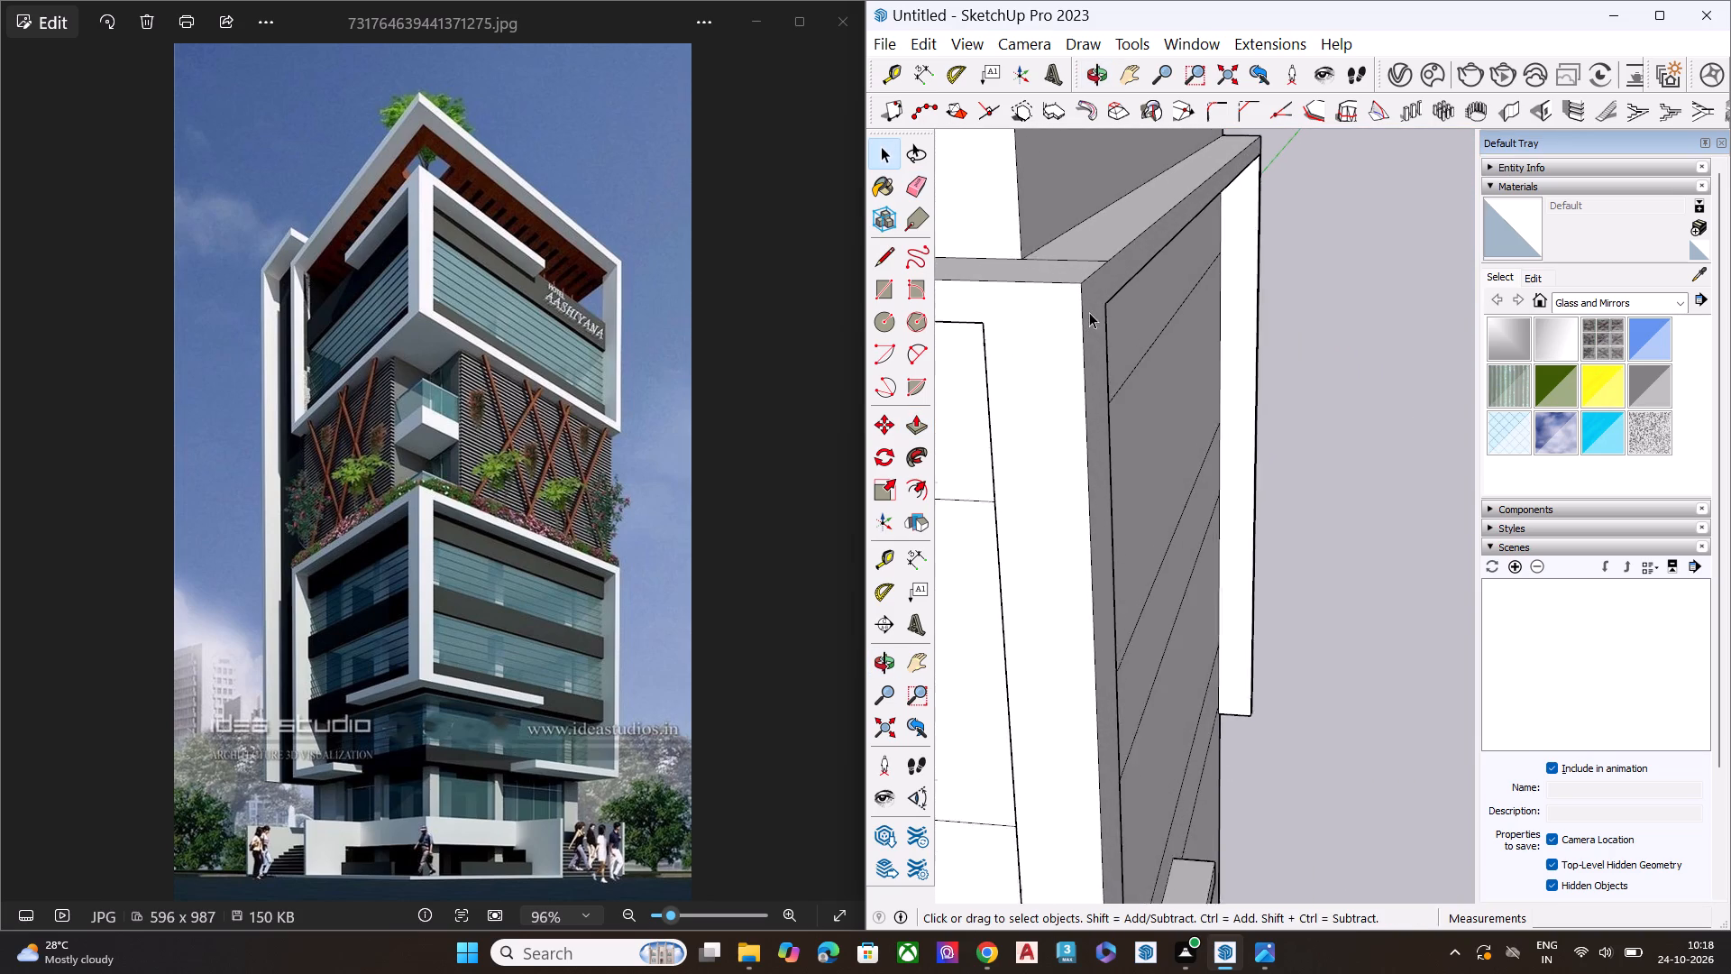
pyautogui.scroll(3, 1089, 312)
pyautogui.moveTo(1083, 335); pyautogui.dragTo(1078, 472, button='middle')
pyautogui.press('e')
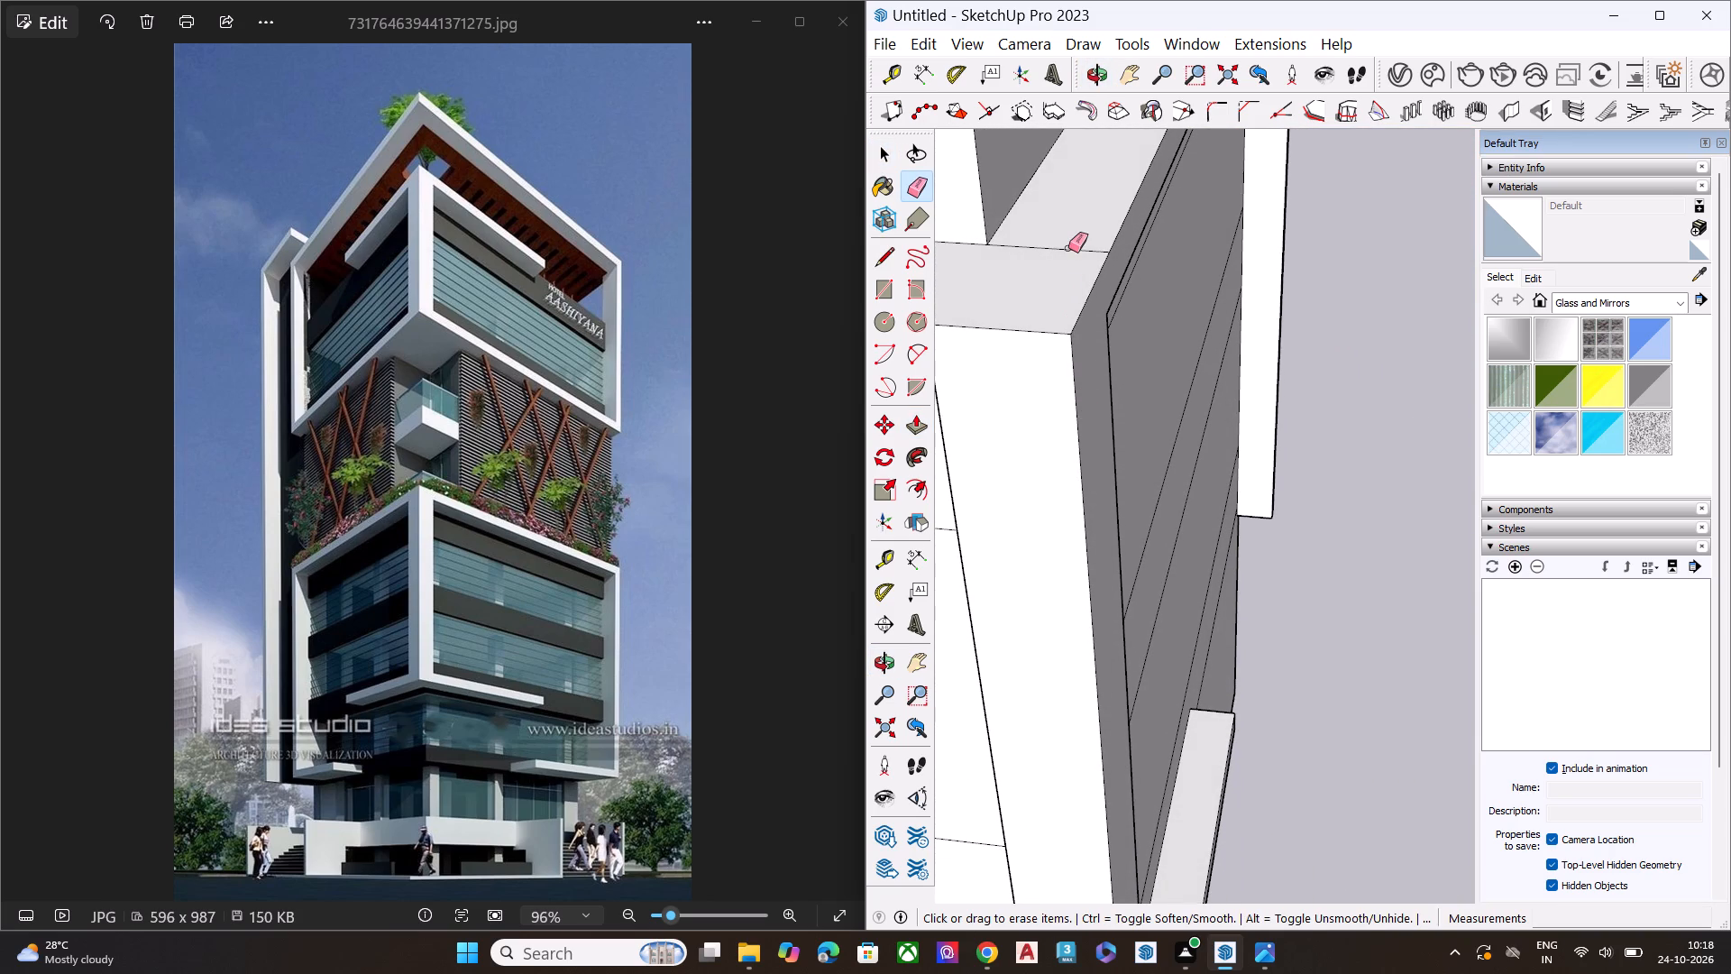
pyautogui.click(1071, 253)
pyautogui.press('space')
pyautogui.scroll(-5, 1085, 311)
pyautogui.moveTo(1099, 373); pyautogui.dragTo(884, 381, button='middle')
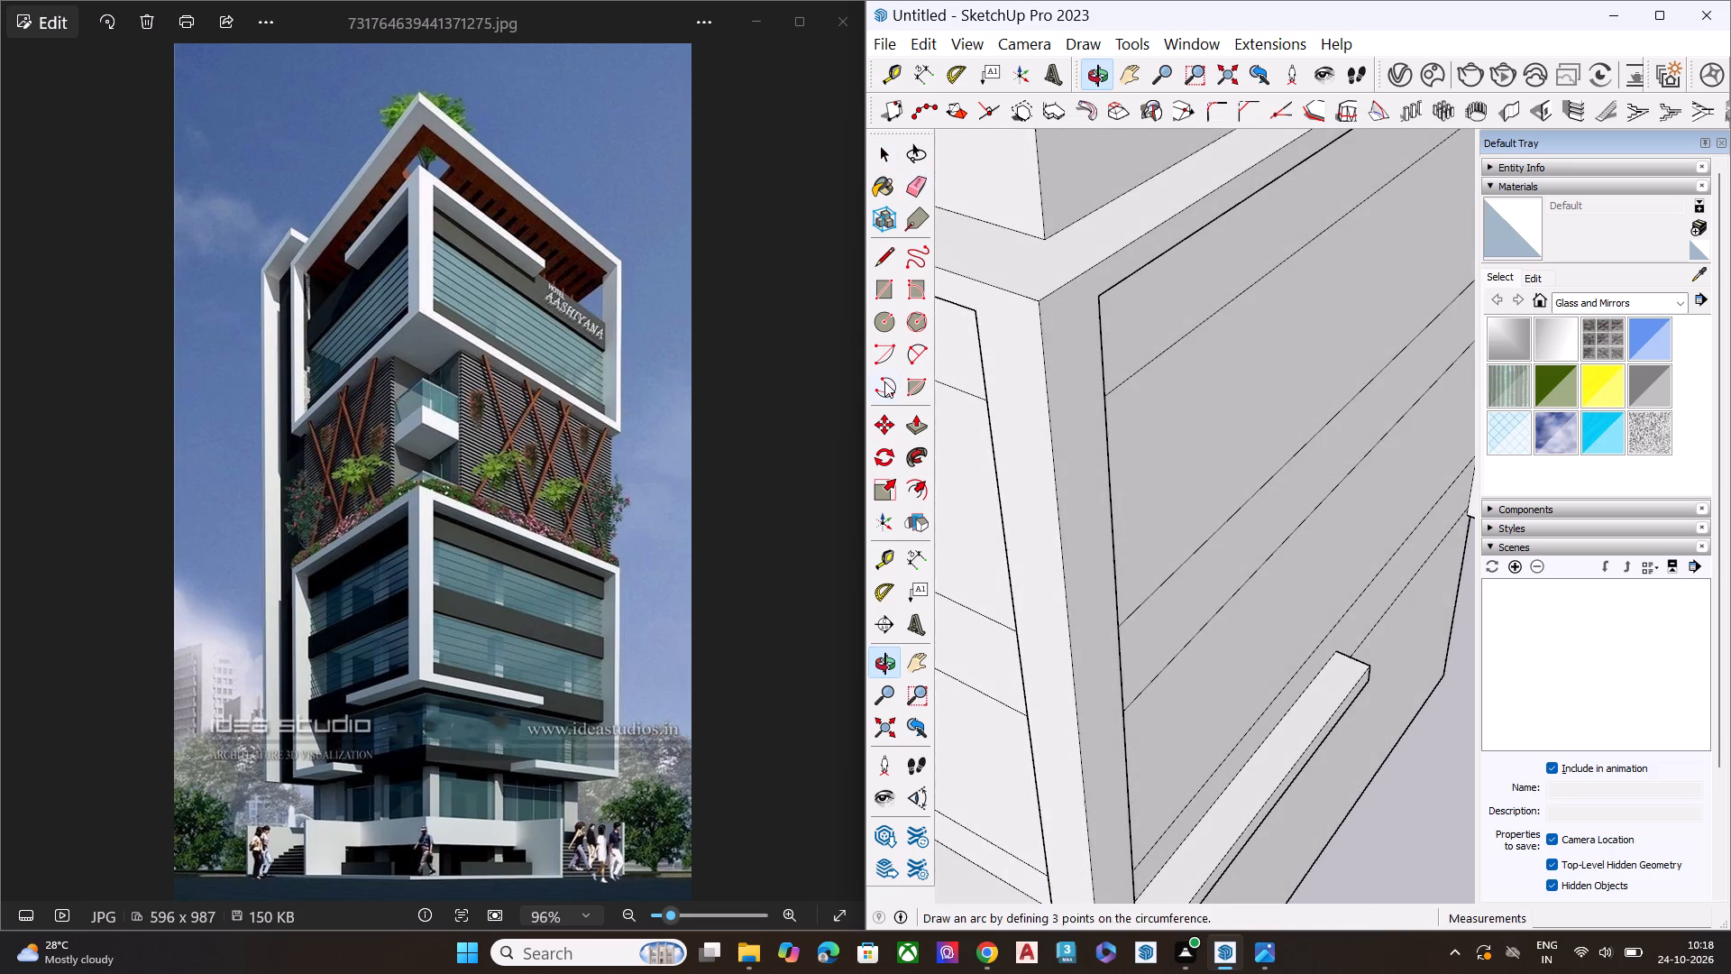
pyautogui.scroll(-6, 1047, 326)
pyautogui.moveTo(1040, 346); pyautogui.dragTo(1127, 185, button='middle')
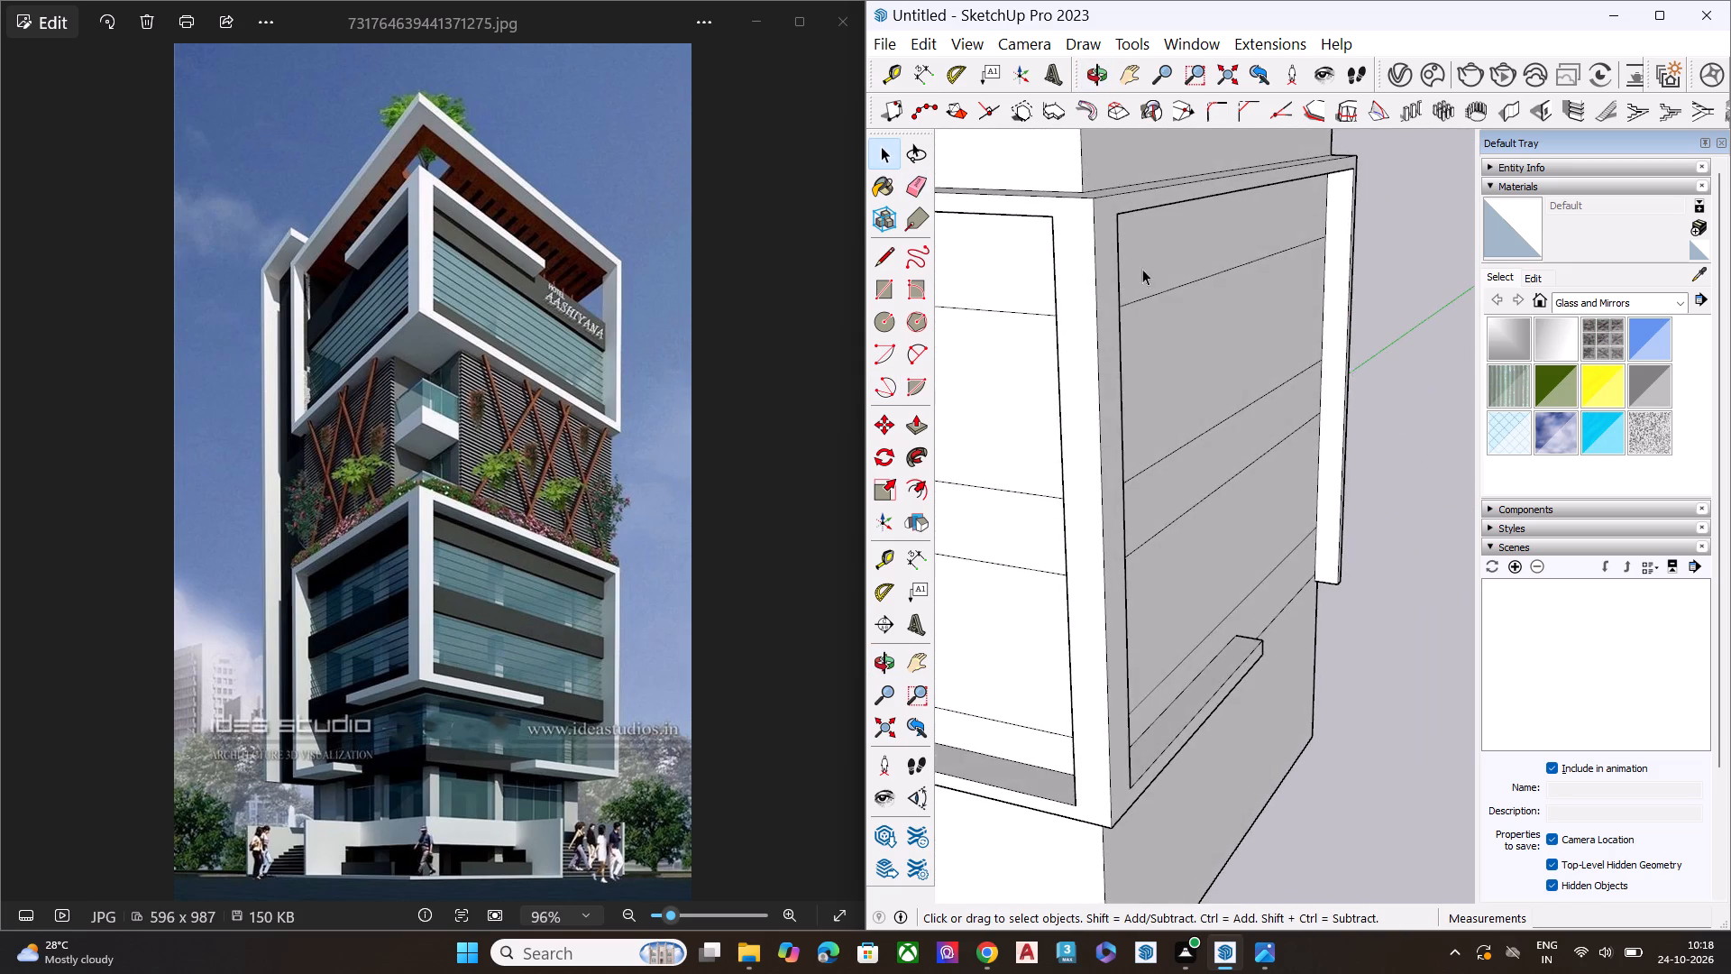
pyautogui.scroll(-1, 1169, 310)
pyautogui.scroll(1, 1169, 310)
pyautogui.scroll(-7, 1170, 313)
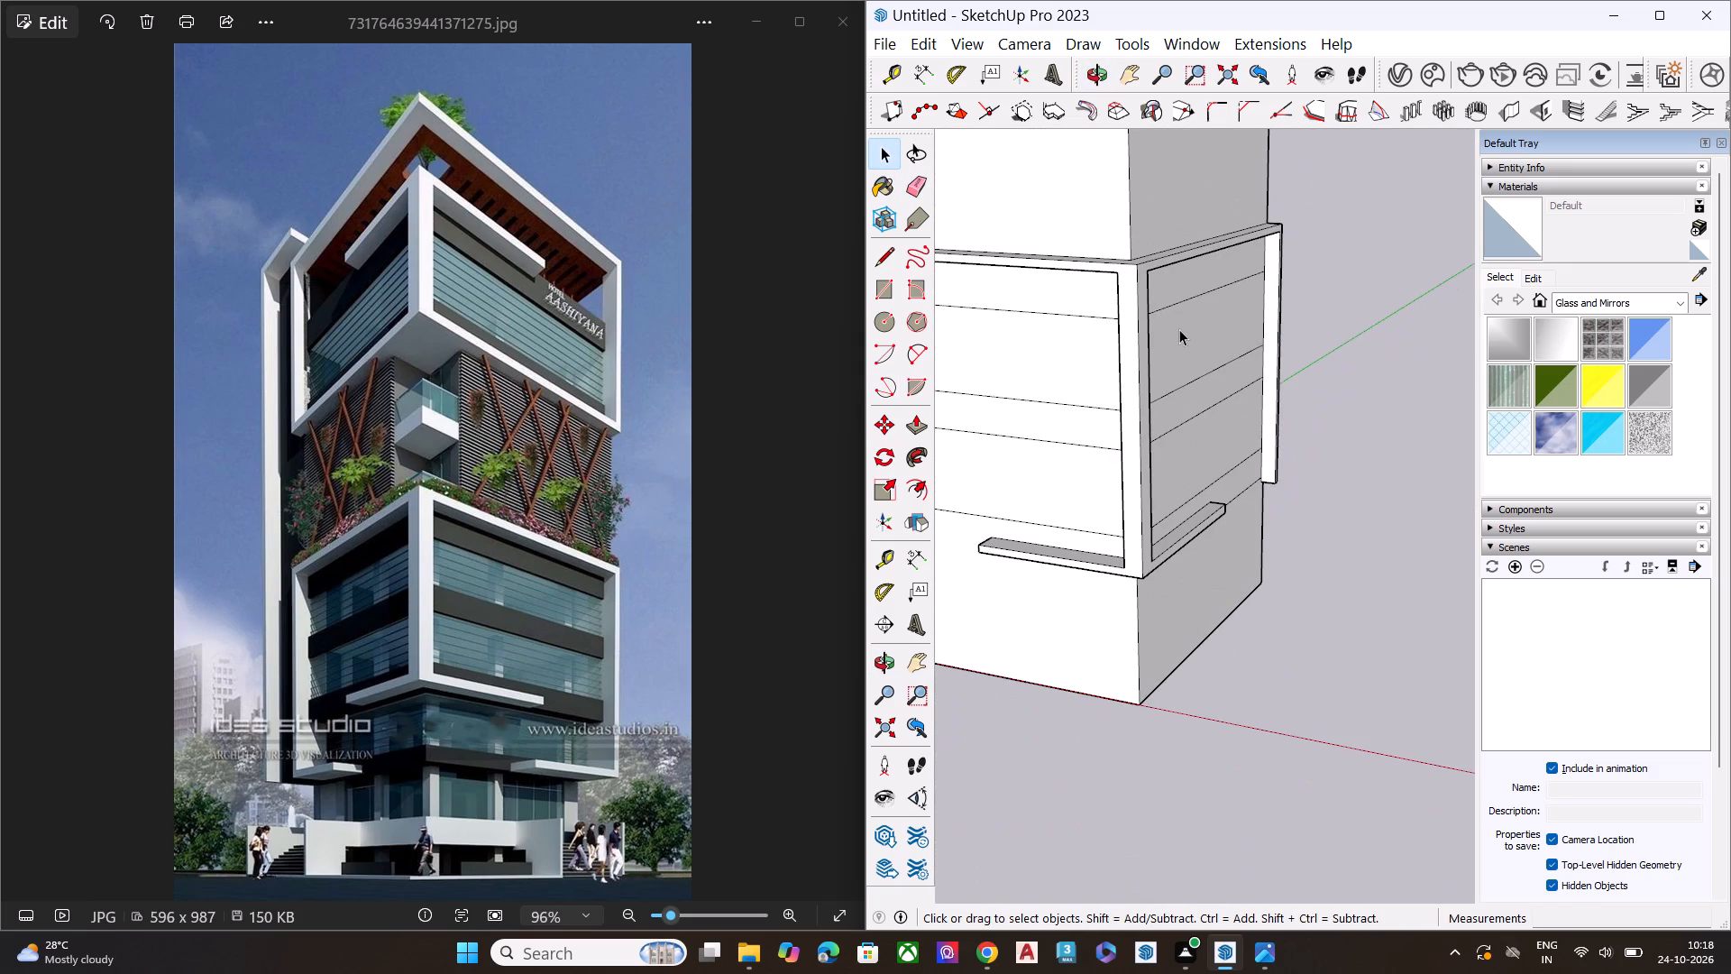
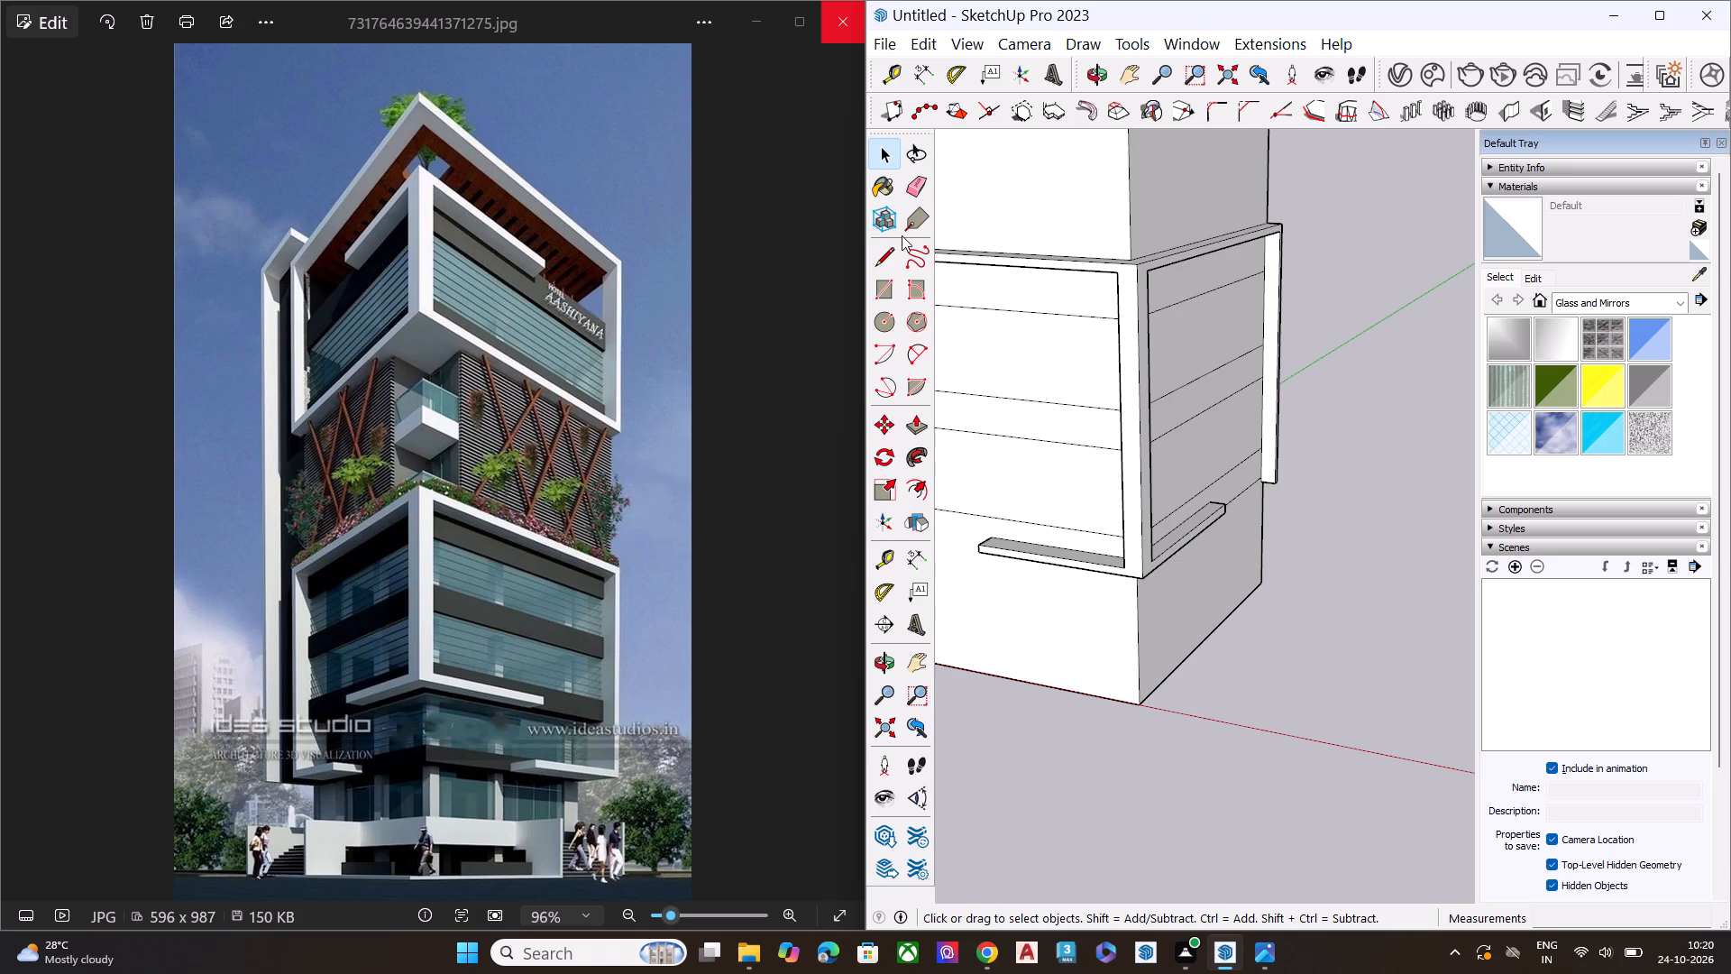
# Push/Pull the inner side face of the outer leg on the red-axis wall frame outward to narrow the leg.
pyautogui.scroll(-12, 1216, 401)
pyautogui.moveTo(1204, 518); pyautogui.dragTo(1060, 358, button='middle')
pyautogui.scroll(1, 1060, 358)
pyautogui.scroll(-1, 1060, 358)
pyautogui.scroll(3, 1060, 358)
pyautogui.scroll(-1, 1060, 358)
pyautogui.scroll(5, 1060, 358)
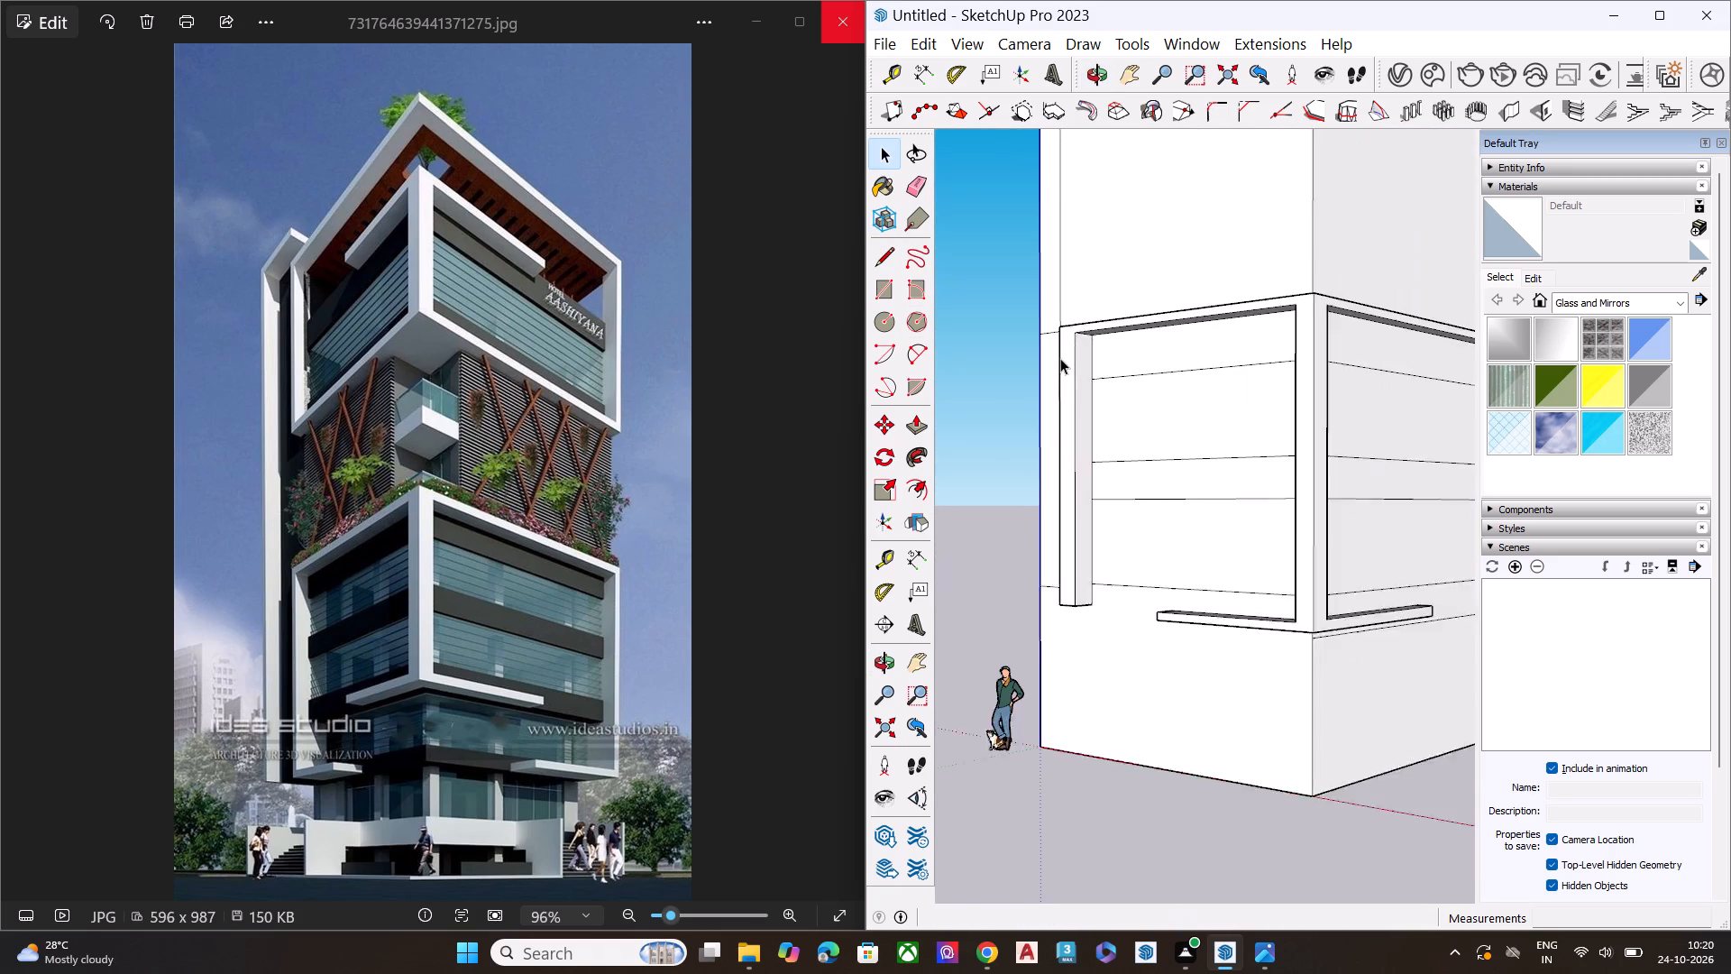
pyautogui.scroll(4, 1060, 358)
pyautogui.scroll(-1, 1085, 362)
pyautogui.scroll(5, 1085, 362)
pyautogui.click(1089, 387)
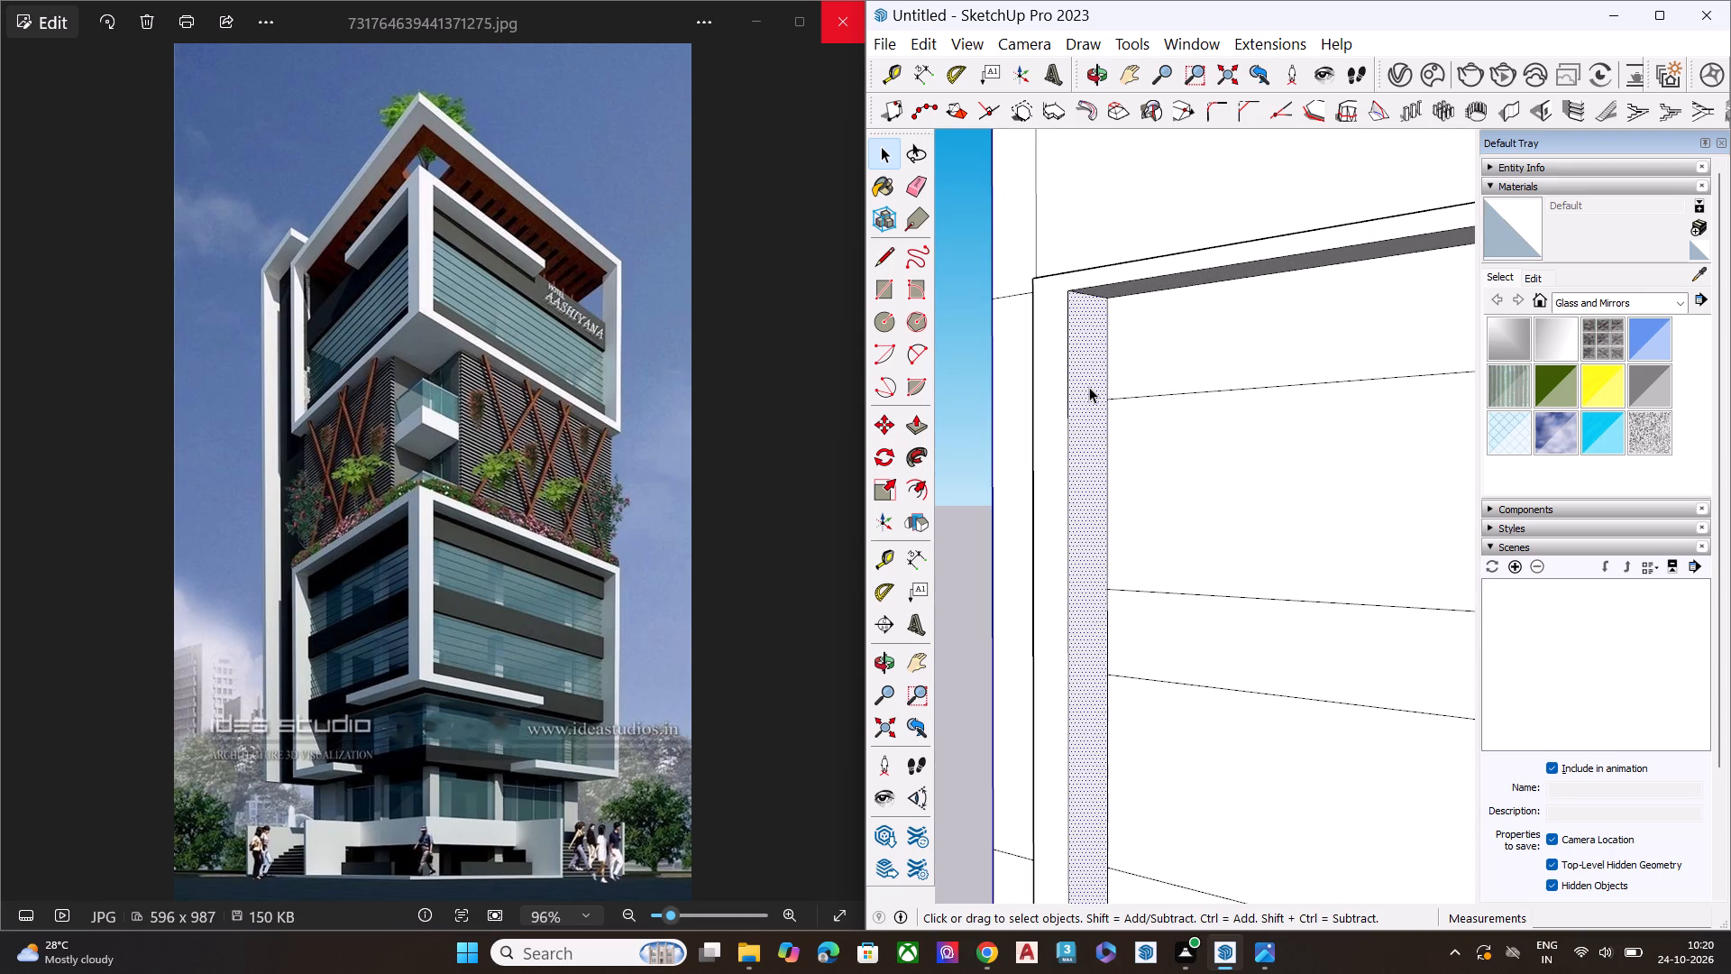
pyautogui.press('p')
pyautogui.click(1089, 387)
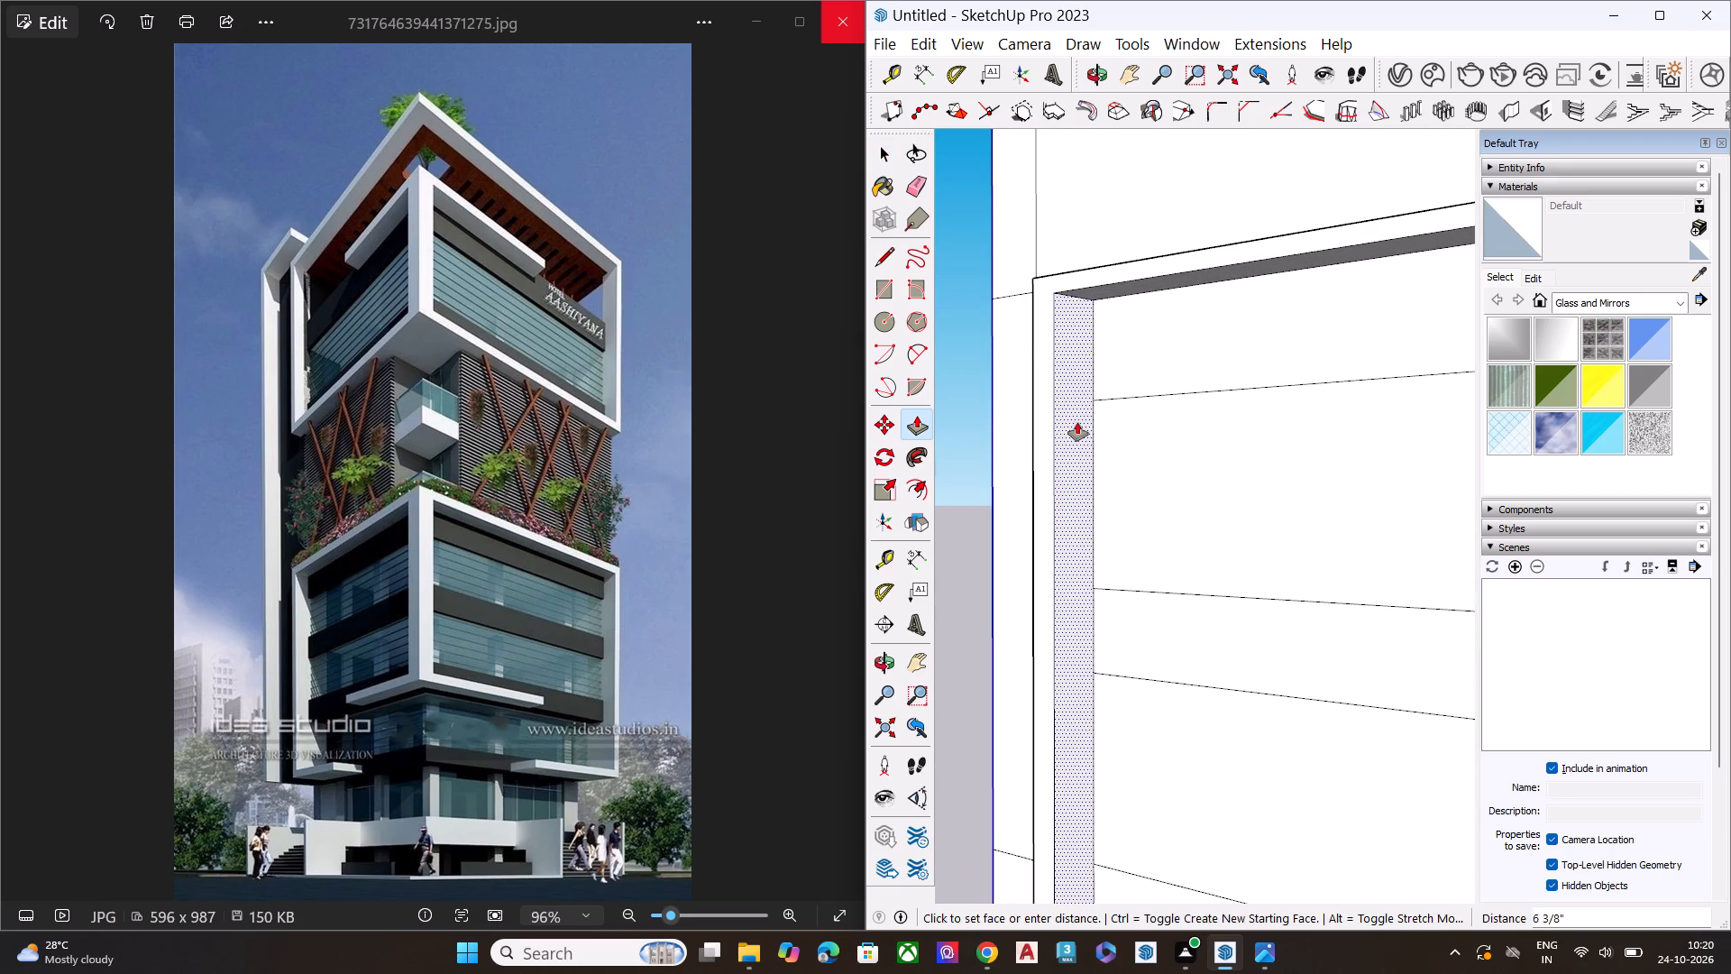
pyautogui.click(1072, 422)
pyautogui.press('space')
pyautogui.click(977, 399)
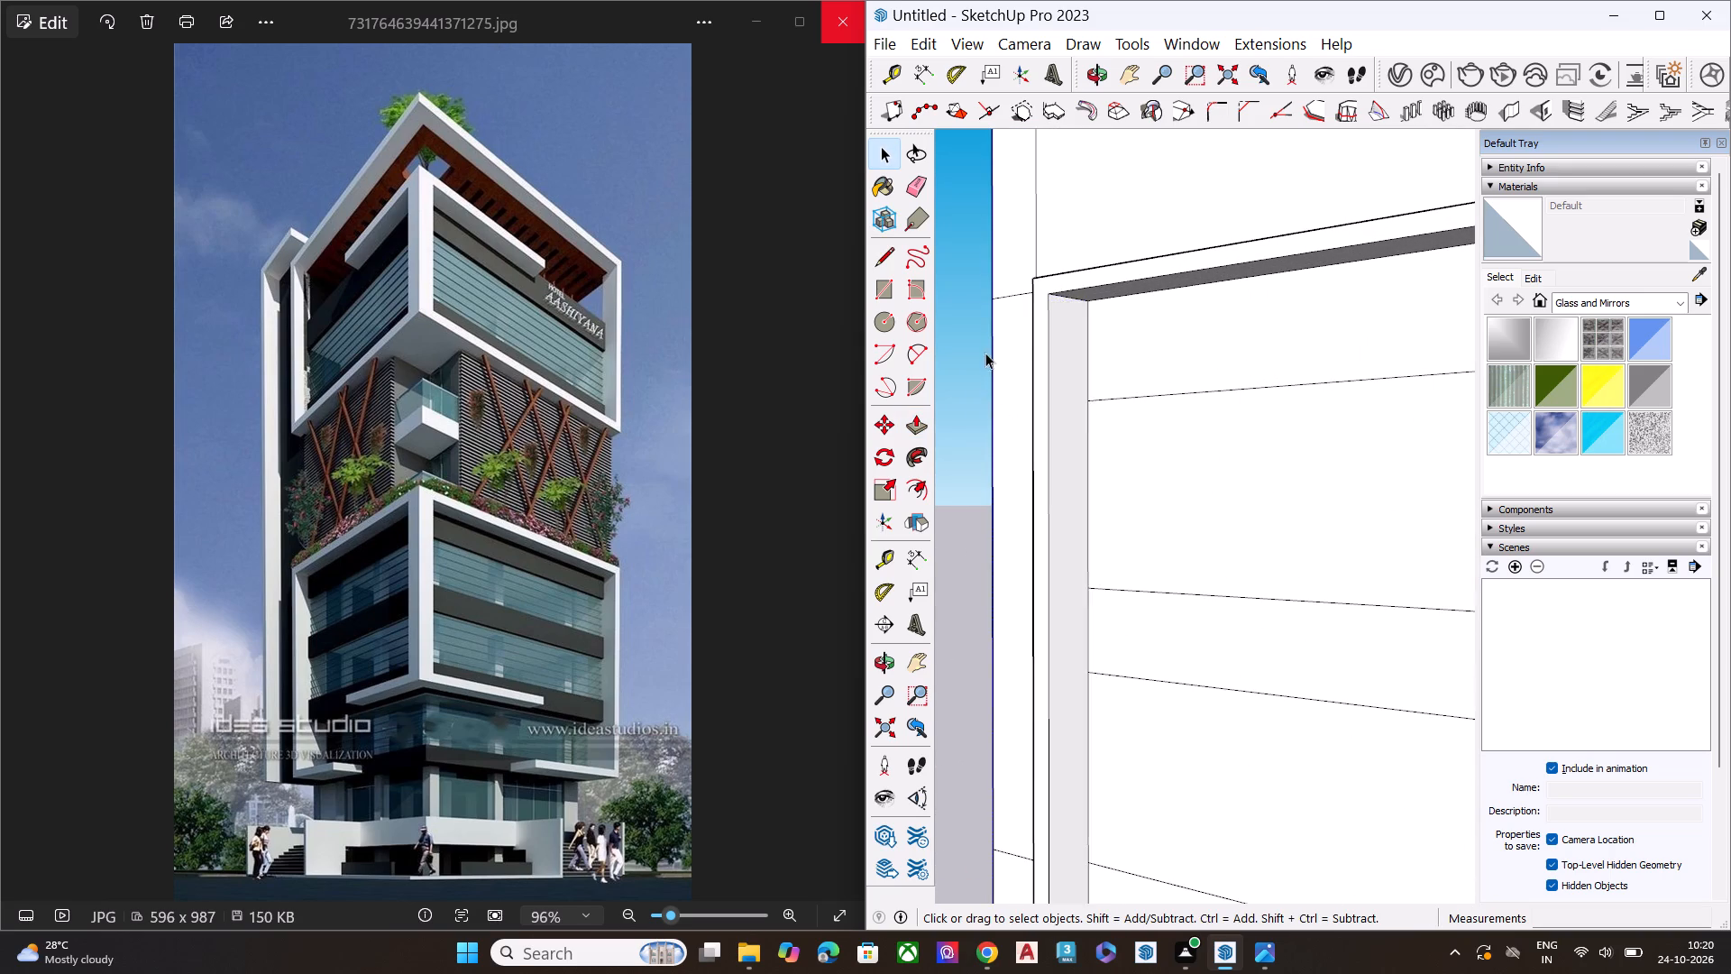
# Push/Pull the underside of the green-axis wall's top frame band down about 1 7/8" to thicken the band slightly.
pyautogui.scroll(-4, 986, 352)
pyautogui.scroll(3, 987, 352)
pyautogui.scroll(-4, 994, 352)
pyautogui.moveTo(1013, 356); pyautogui.dragTo(1296, 319, button='middle')
pyautogui.scroll(-1, 1273, 326)
pyautogui.scroll(1, 1273, 327)
pyautogui.scroll(-6, 1273, 327)
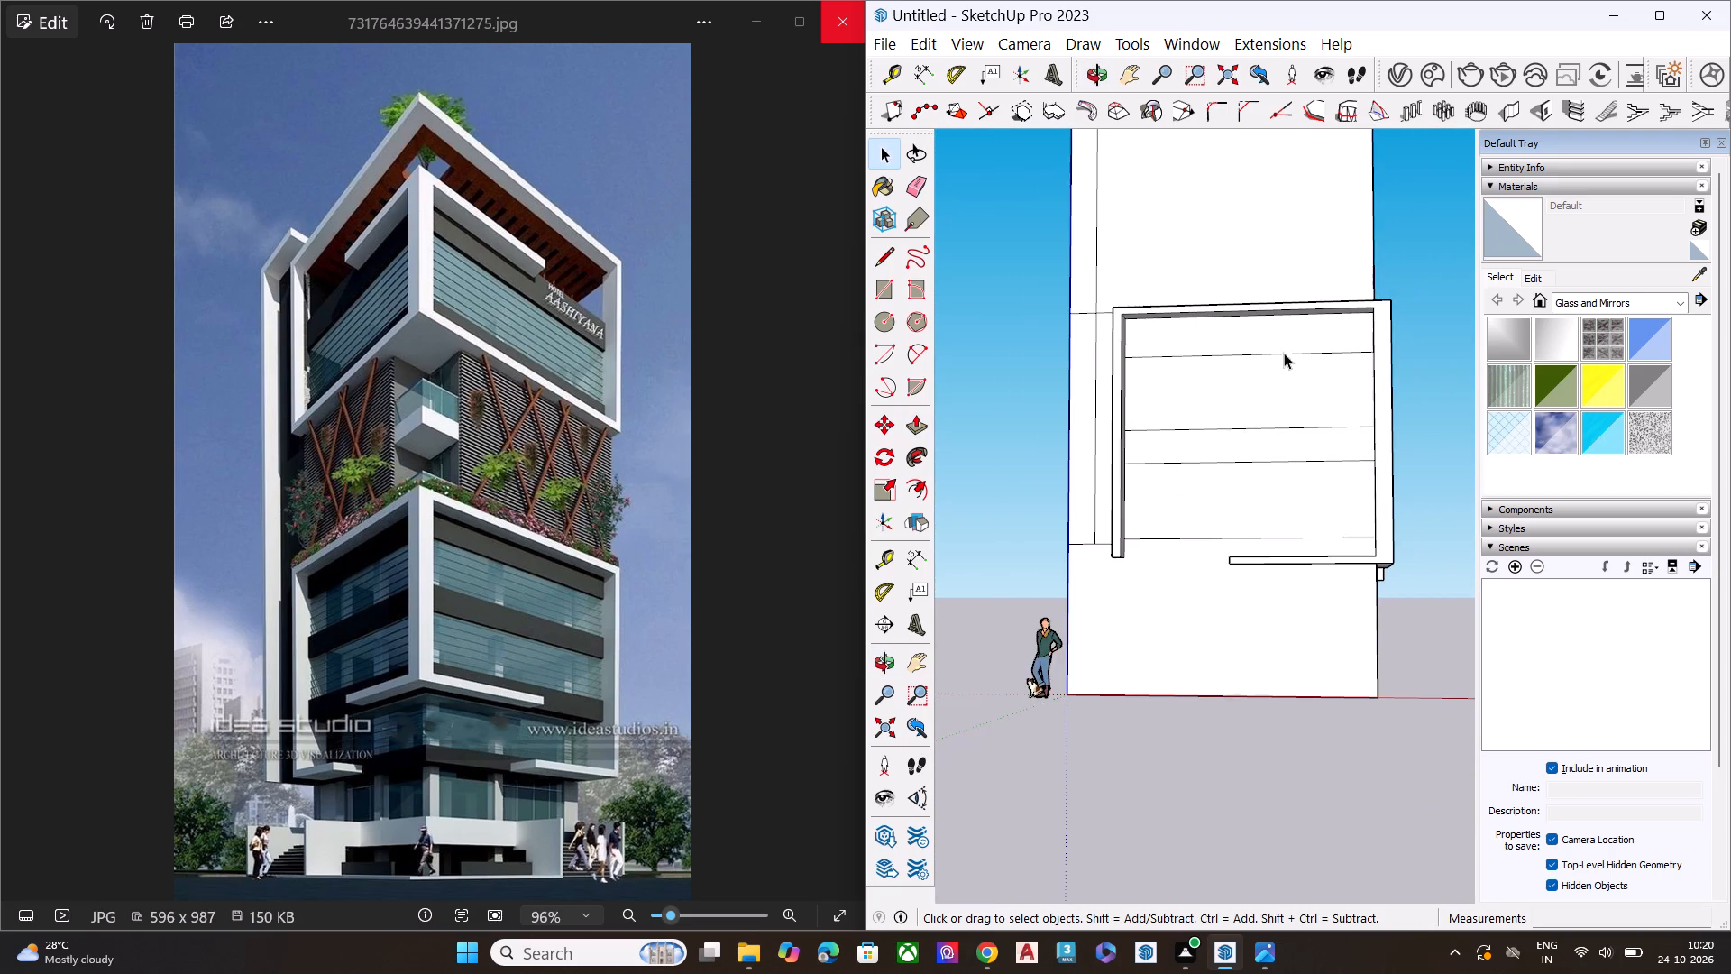
pyautogui.scroll(-5, 1126, 352)
pyautogui.scroll(3, 1100, 383)
pyautogui.scroll(-2, 1097, 387)
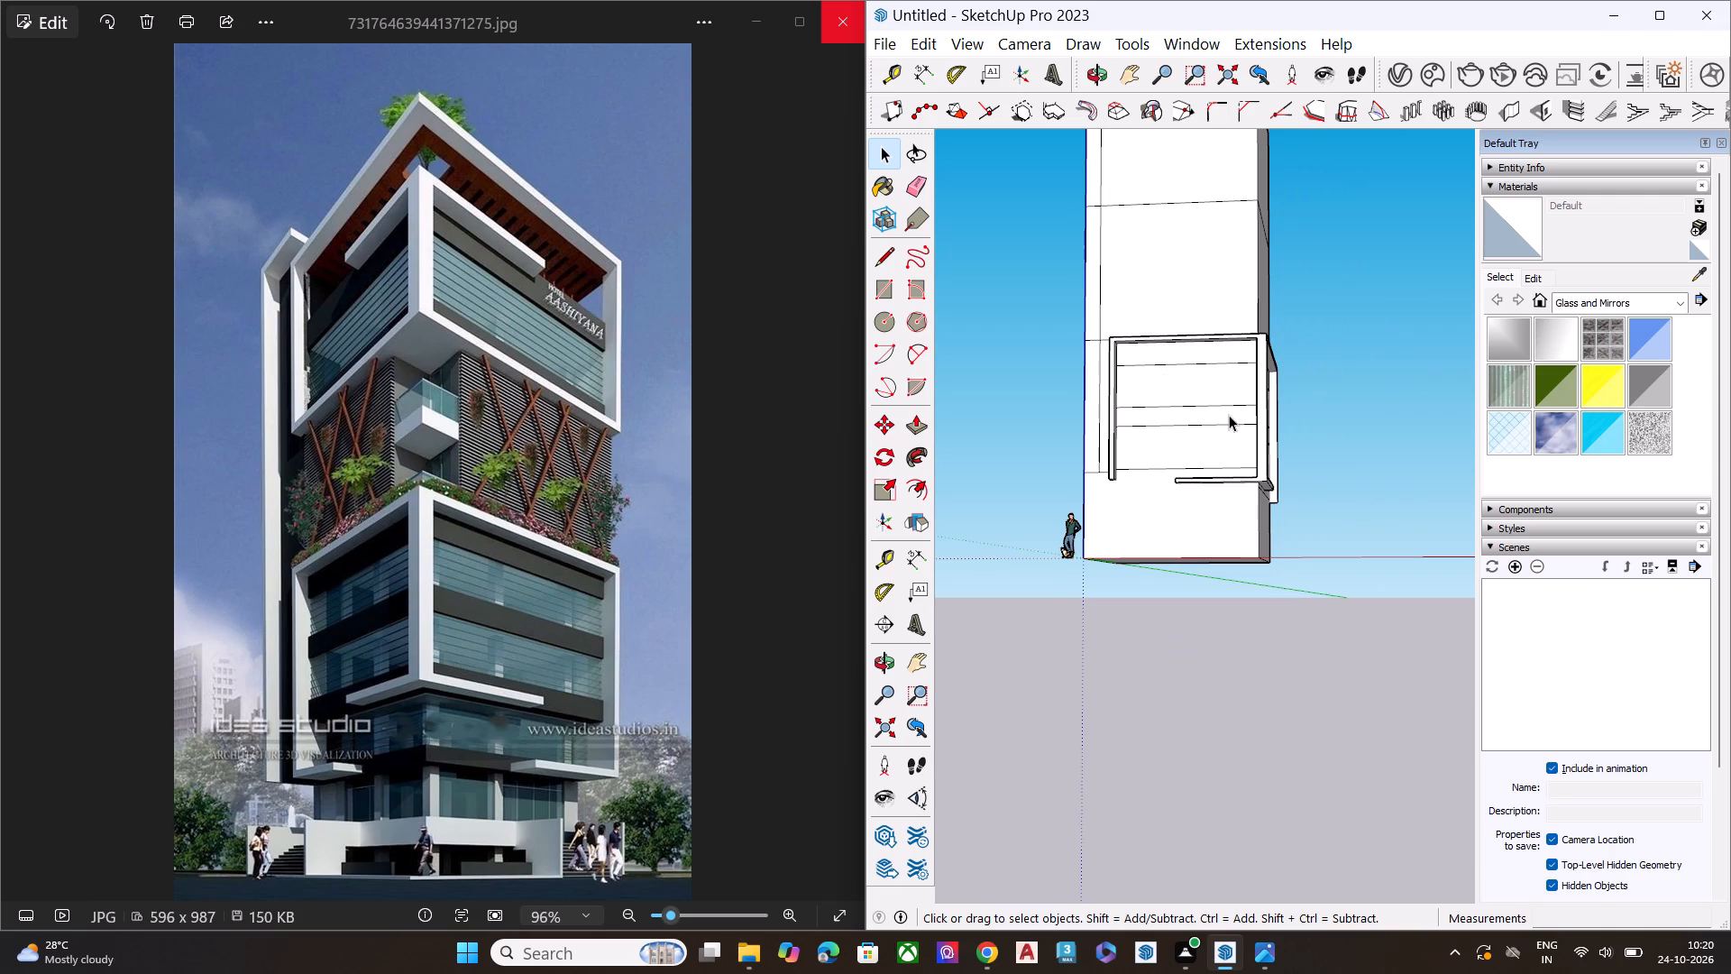
pyautogui.moveTo(1229, 415); pyautogui.dragTo(990, 562, button='middle')
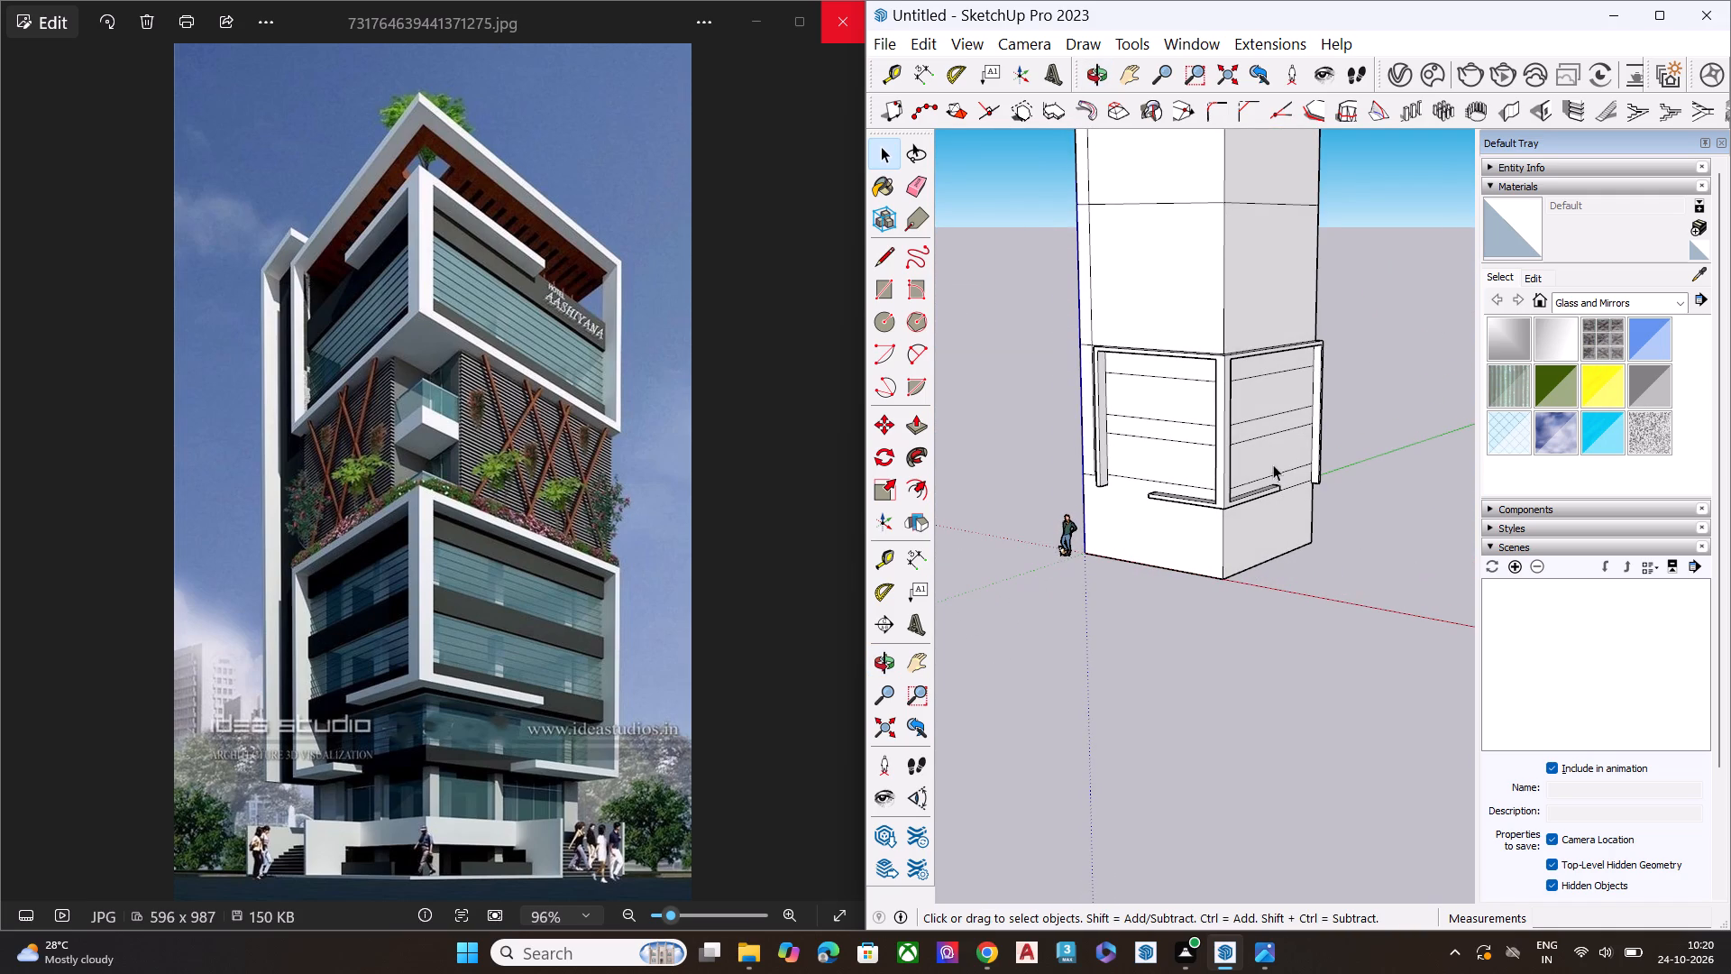
pyautogui.moveTo(1279, 359); pyautogui.dragTo(1273, 268, button='middle')
pyautogui.scroll(2, 1273, 274)
pyautogui.scroll(-1, 1255, 358)
pyautogui.scroll(6, 1246, 386)
pyautogui.moveTo(1259, 372); pyautogui.dragTo(1261, 313, button='middle')
pyautogui.scroll(1, 1259, 317)
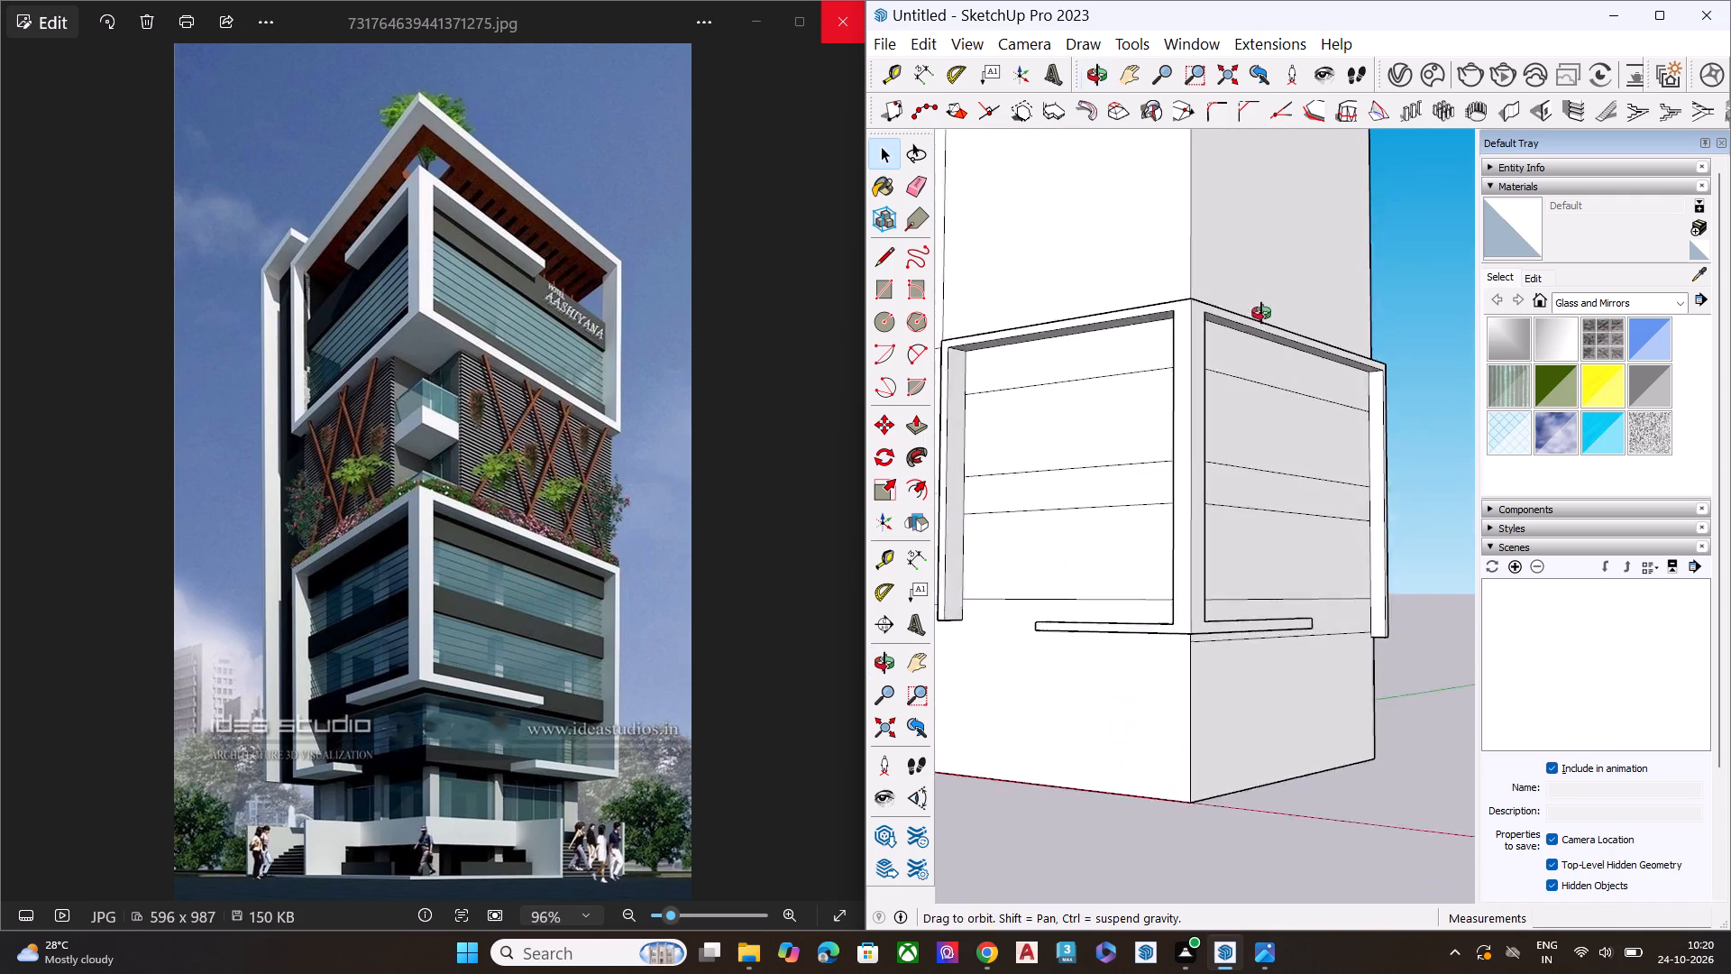
pyautogui.moveTo(1261, 313); pyautogui.dragTo(1261, 312, button='middle')
pyautogui.scroll(1, 1261, 313)
pyautogui.scroll(-2, 1264, 309)
pyautogui.scroll(2, 1264, 309)
pyautogui.click(1251, 342)
pyautogui.click(1258, 338)
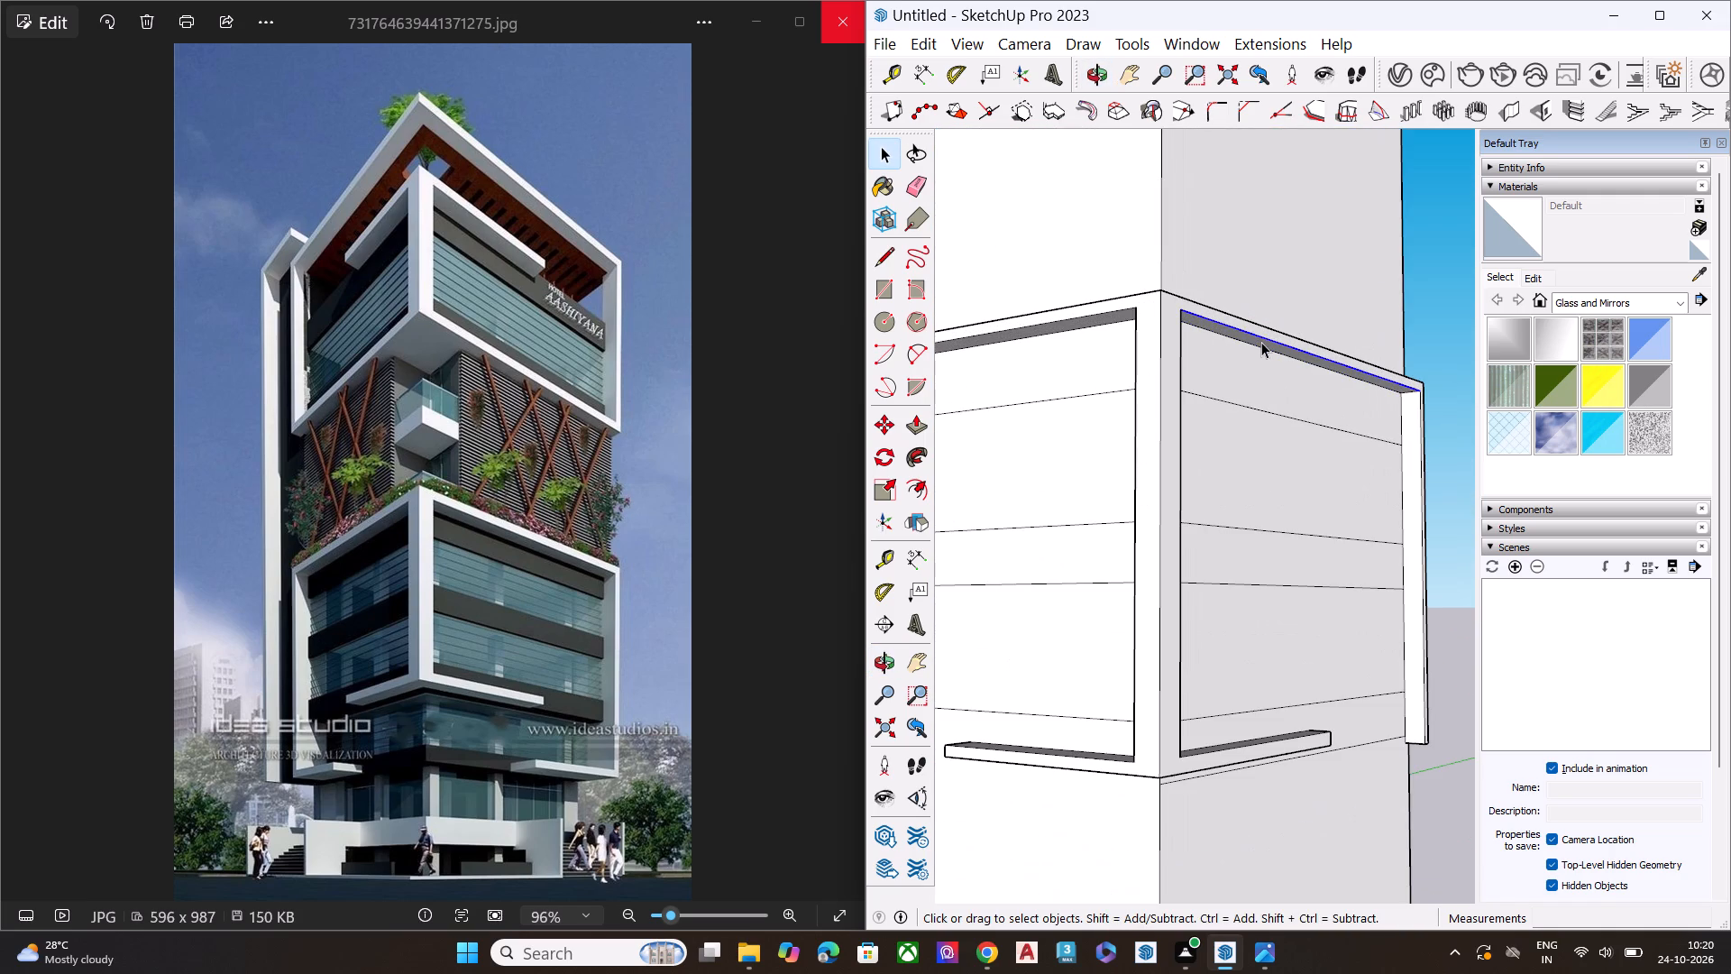
pyautogui.click(1261, 342)
pyautogui.press('p')
pyautogui.click(1263, 345)
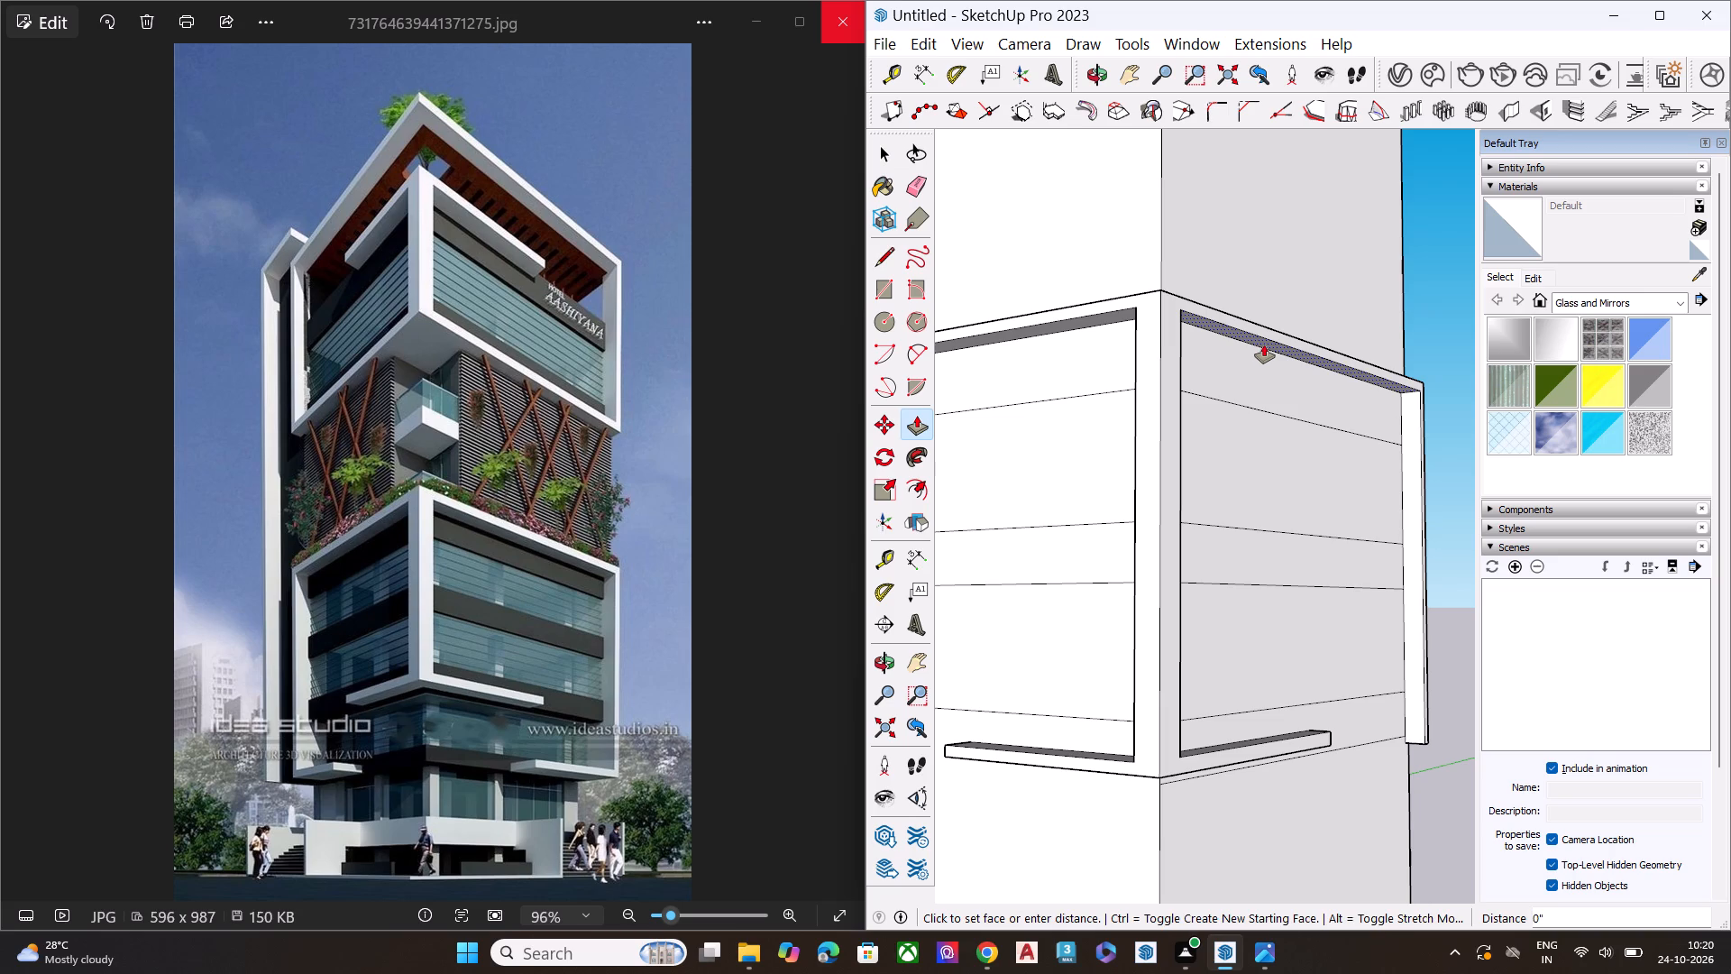
pyautogui.click(1269, 348)
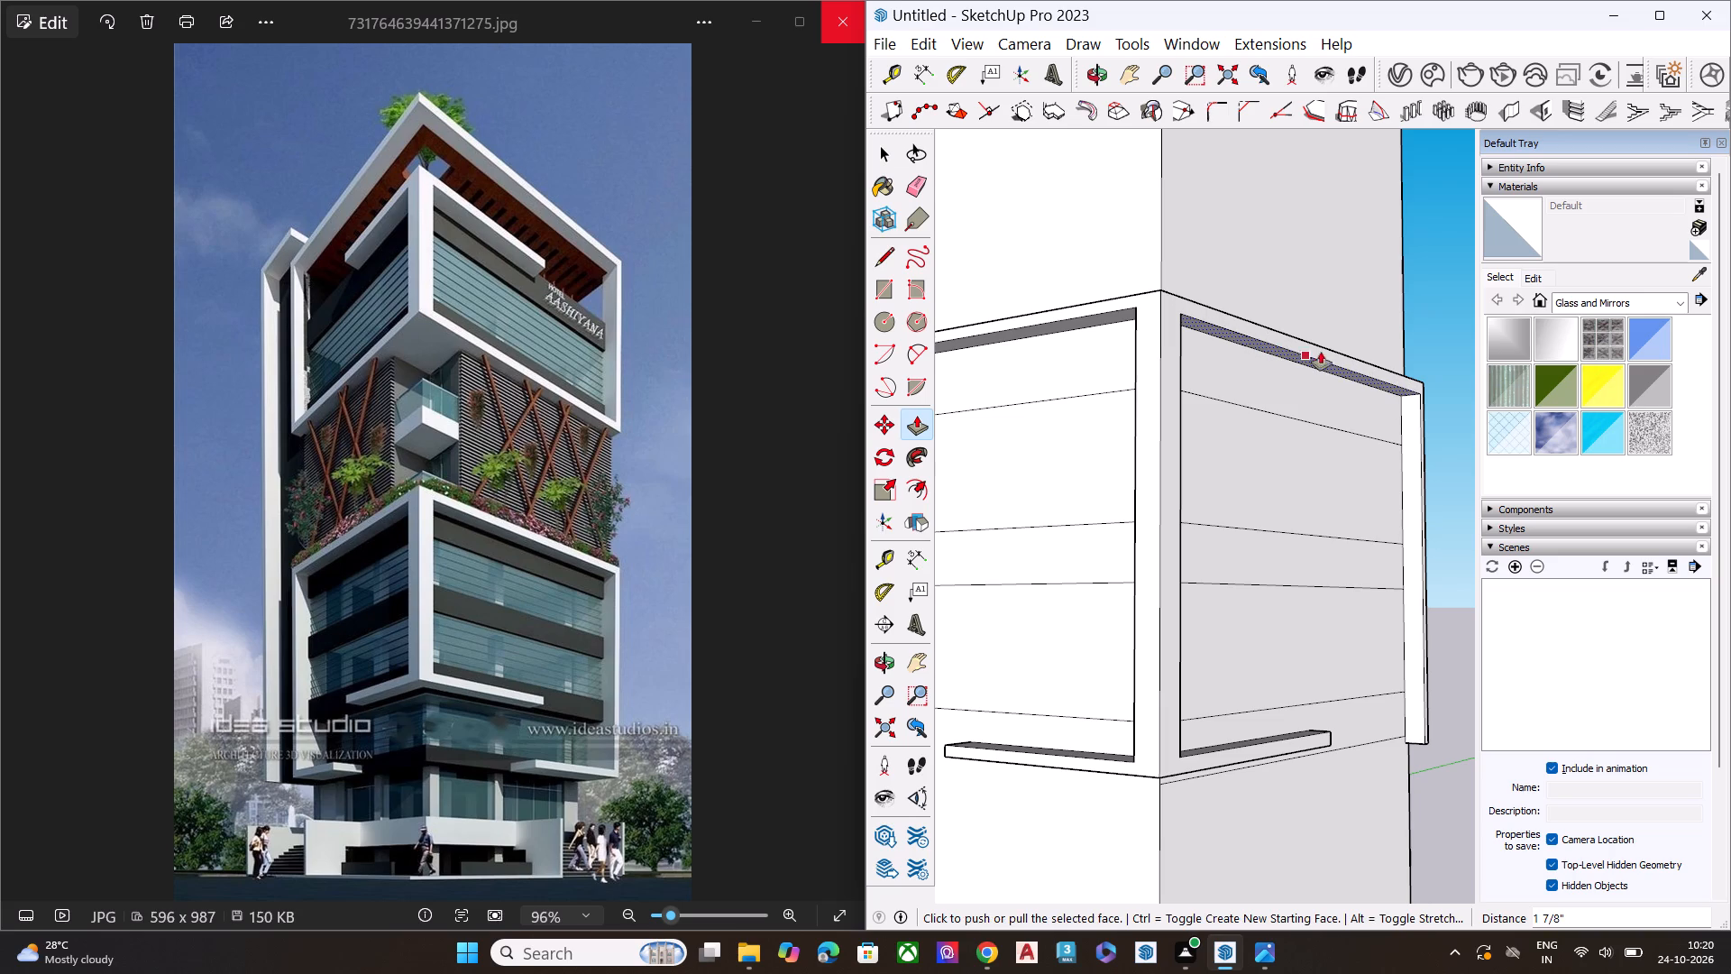
pyautogui.press('space')
pyautogui.press('space')
pyautogui.click(1439, 346)
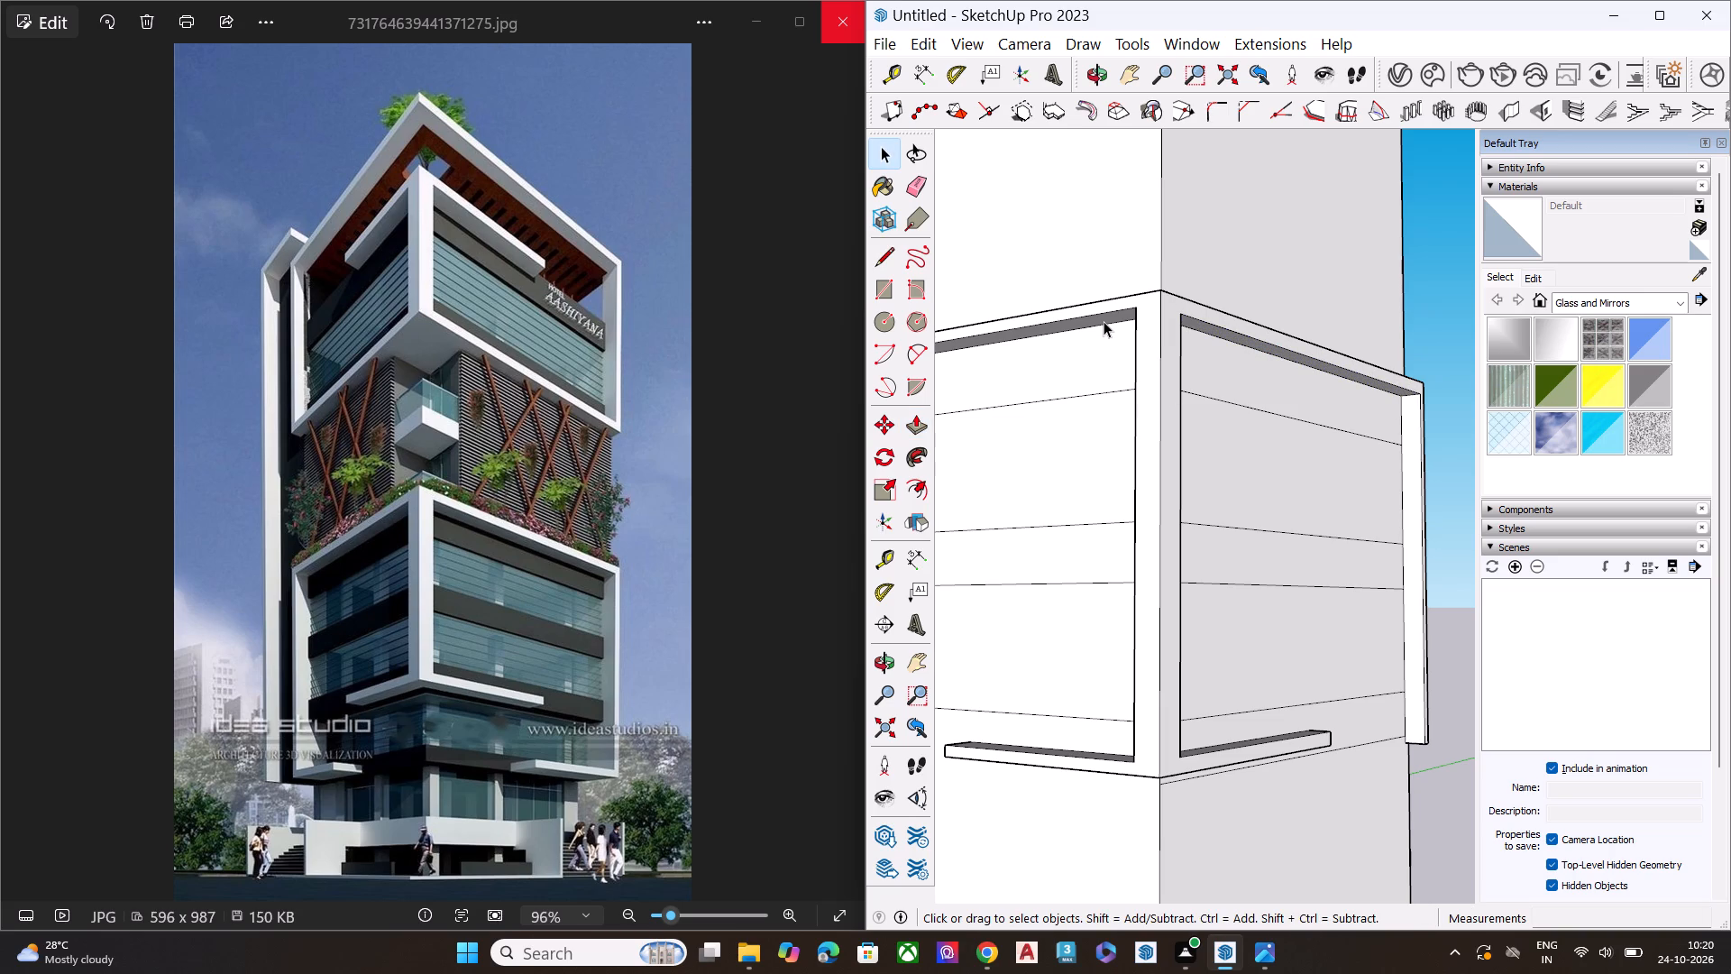
# Push/Pull the underside of the red-axis wall's top frame band down to align with the green-axis wall's band.
pyautogui.click(1104, 321)
pyautogui.press('p')
pyautogui.click(1113, 315)
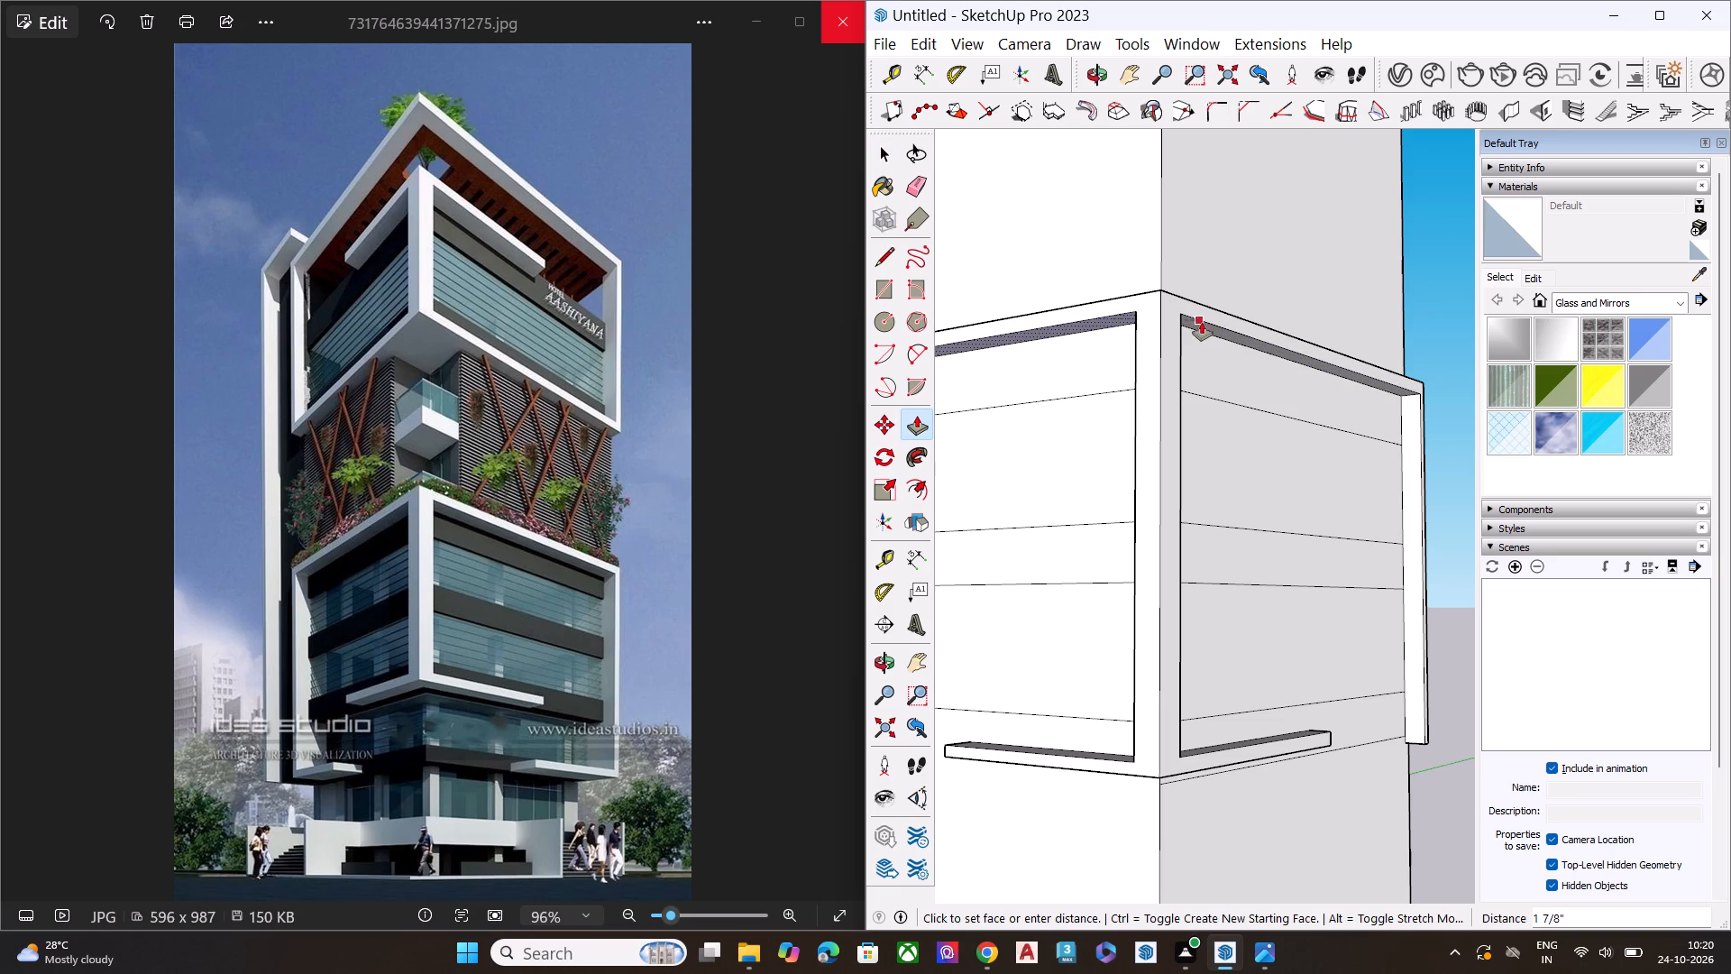
pyautogui.click(1205, 322)
pyautogui.press('space')
# Push/Pull the top face of the lower ledge on the green-axis wall slightly down to thin the ledge.
pyautogui.scroll(-6, 1244, 365)
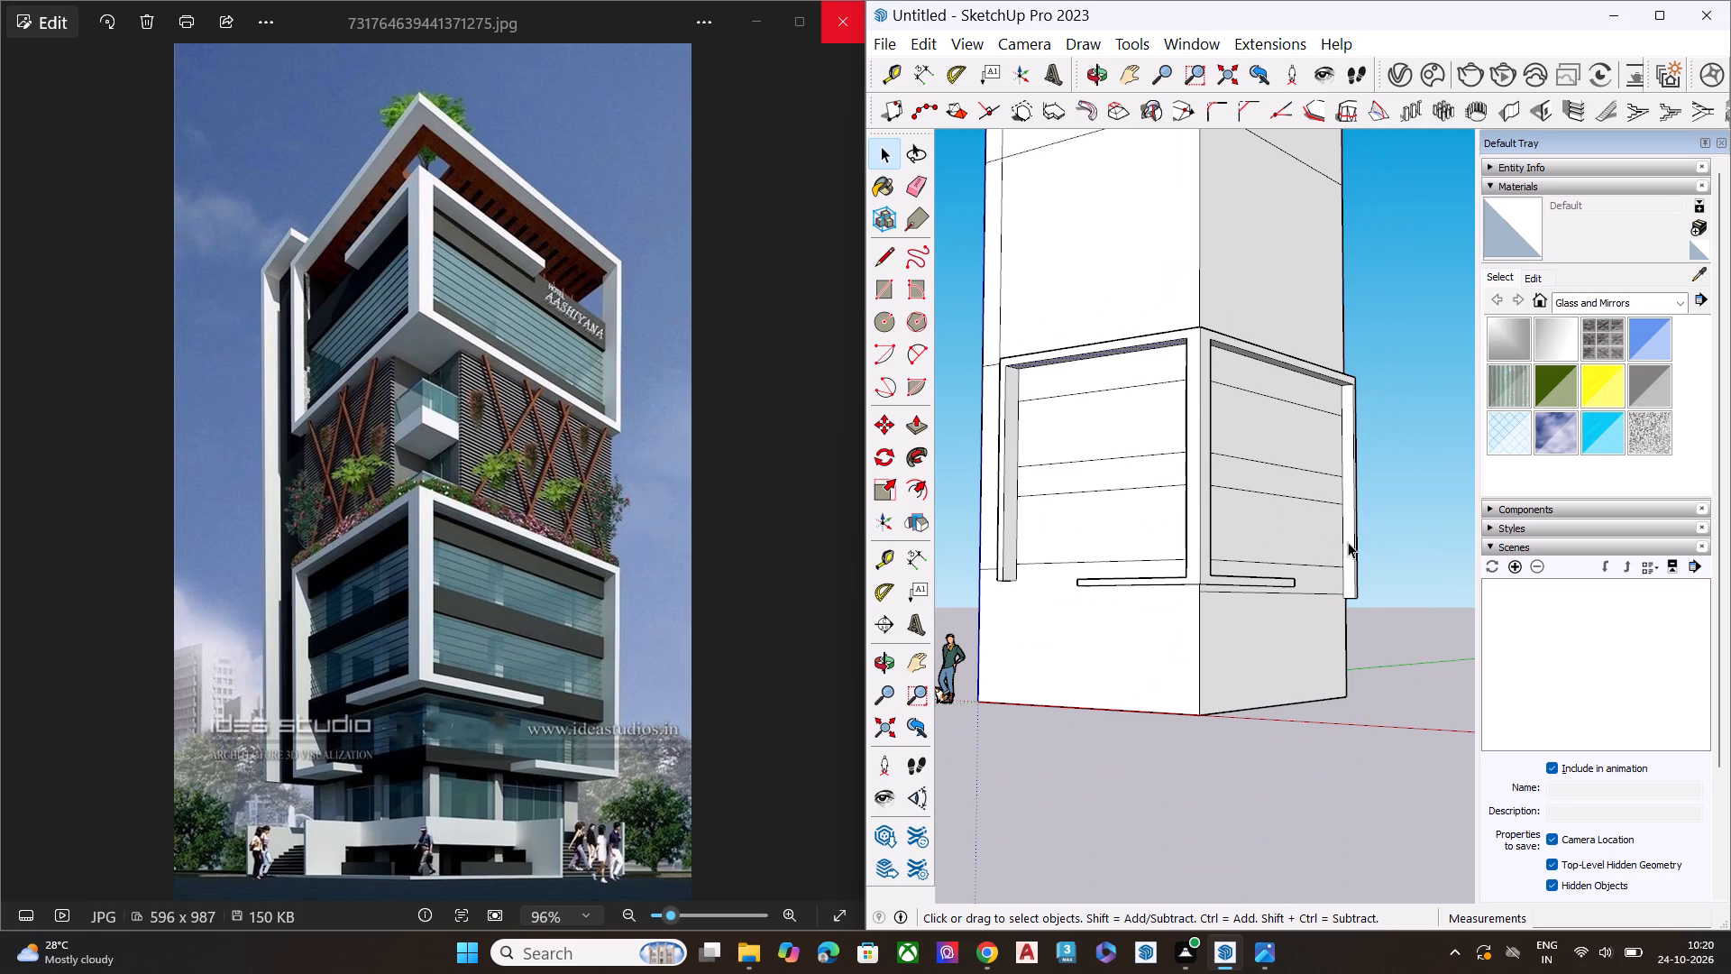
pyautogui.moveTo(1357, 566); pyautogui.dragTo(1121, 607, button='middle')
pyautogui.scroll(1, 1361, 590)
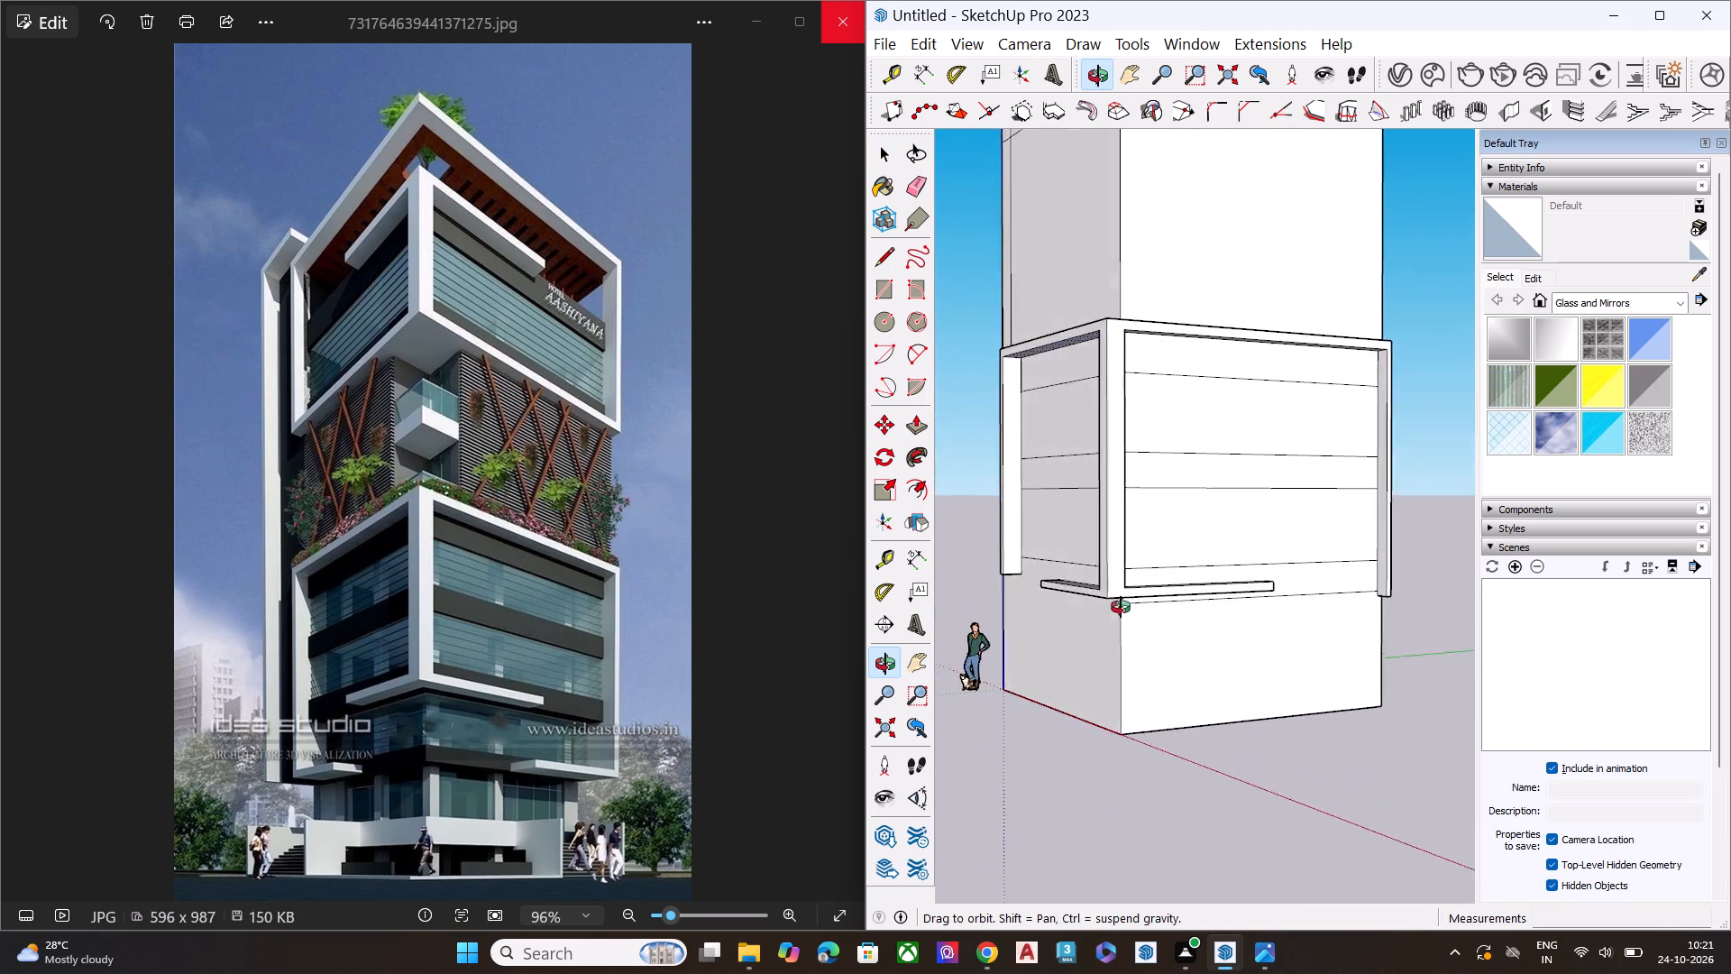
pyautogui.moveTo(1121, 607); pyautogui.dragTo(1296, 506, button='middle')
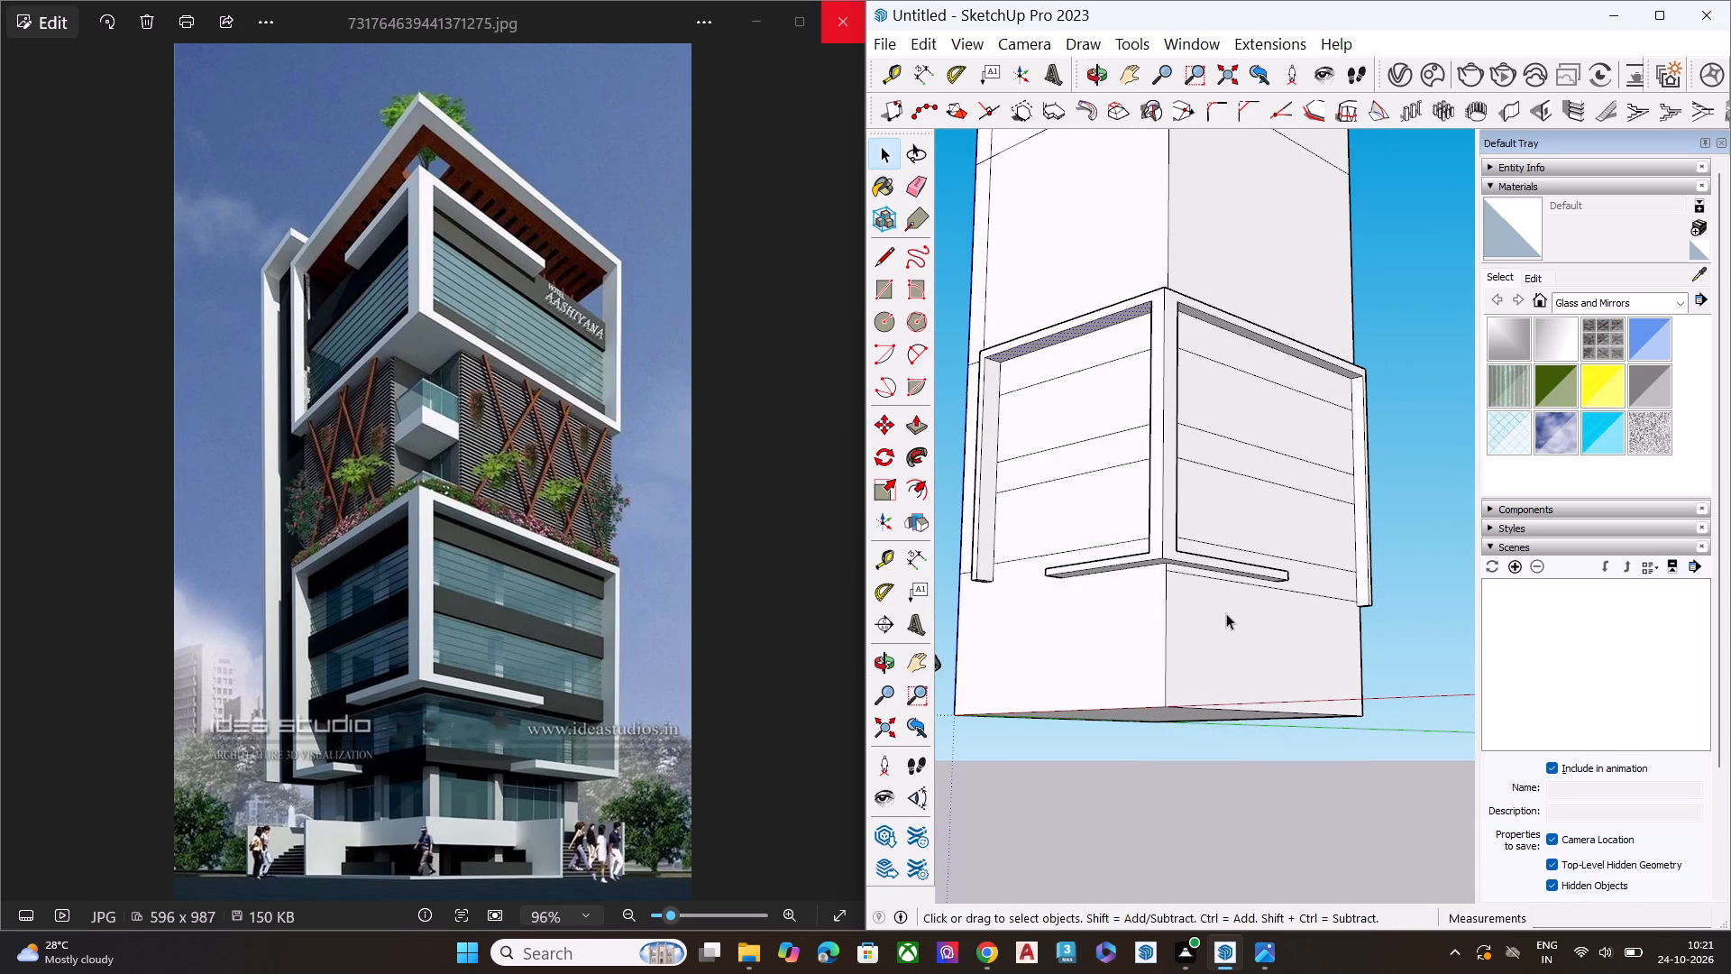
pyautogui.scroll(-3, 1230, 580)
pyautogui.scroll(8, 1230, 580)
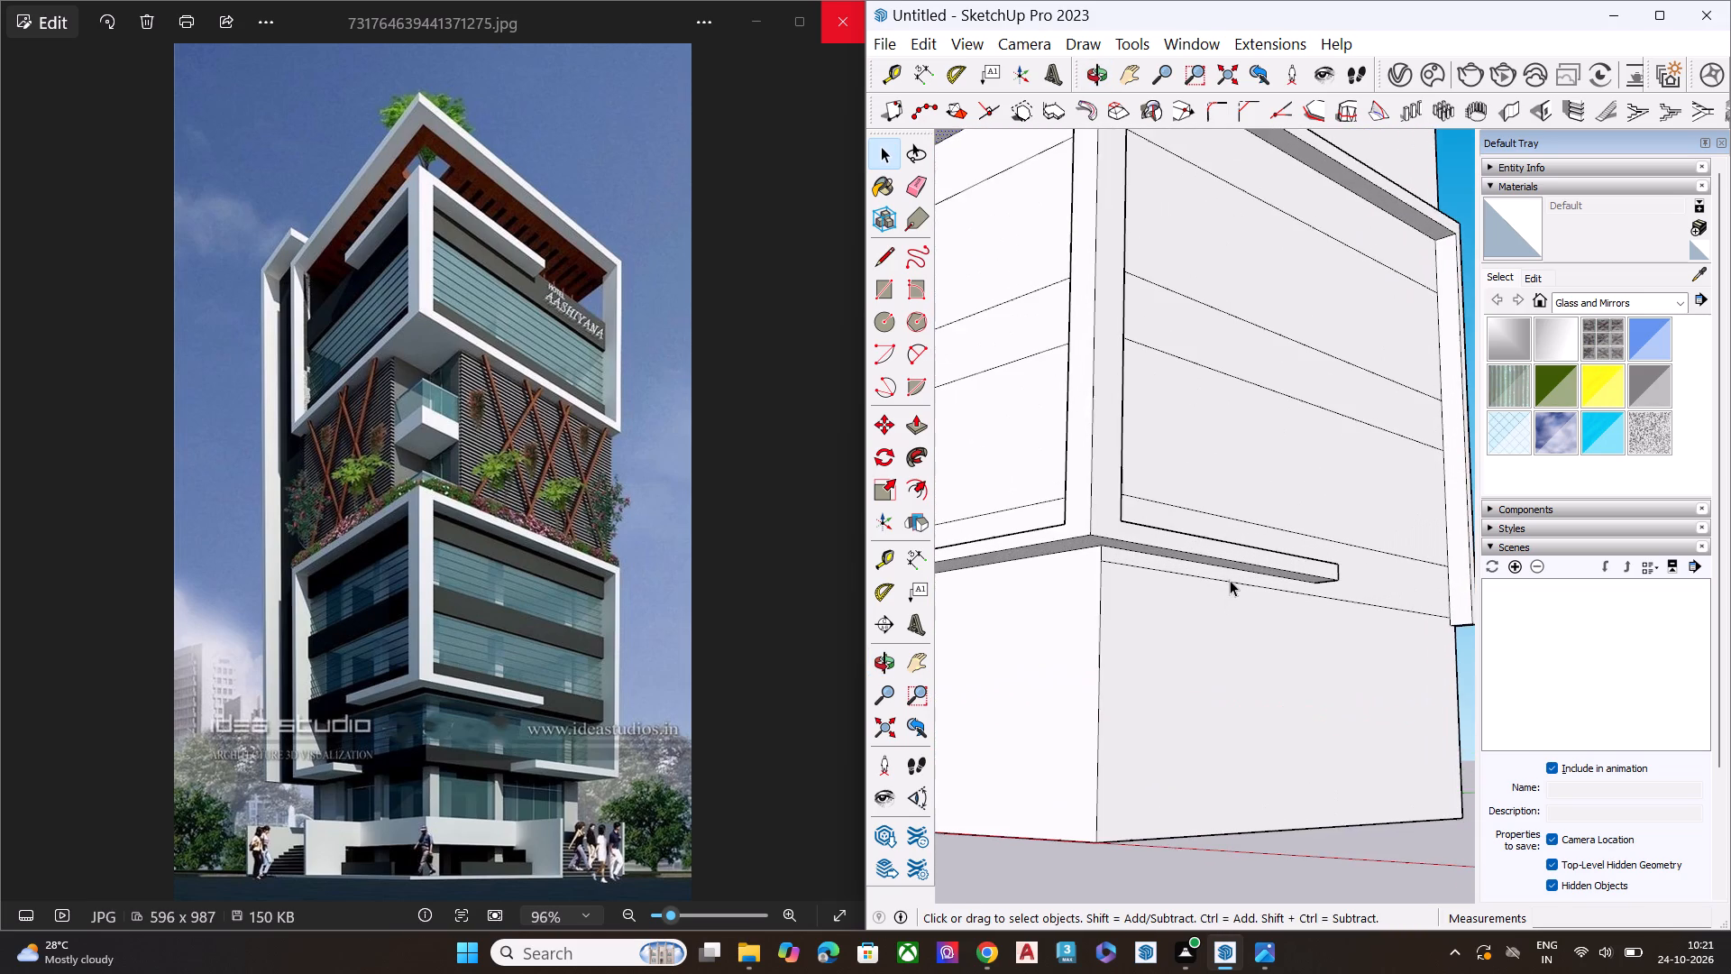
pyautogui.moveTo(1256, 565); pyautogui.dragTo(1263, 764, button='middle')
pyautogui.scroll(8, 1272, 620)
pyautogui.click(1286, 576)
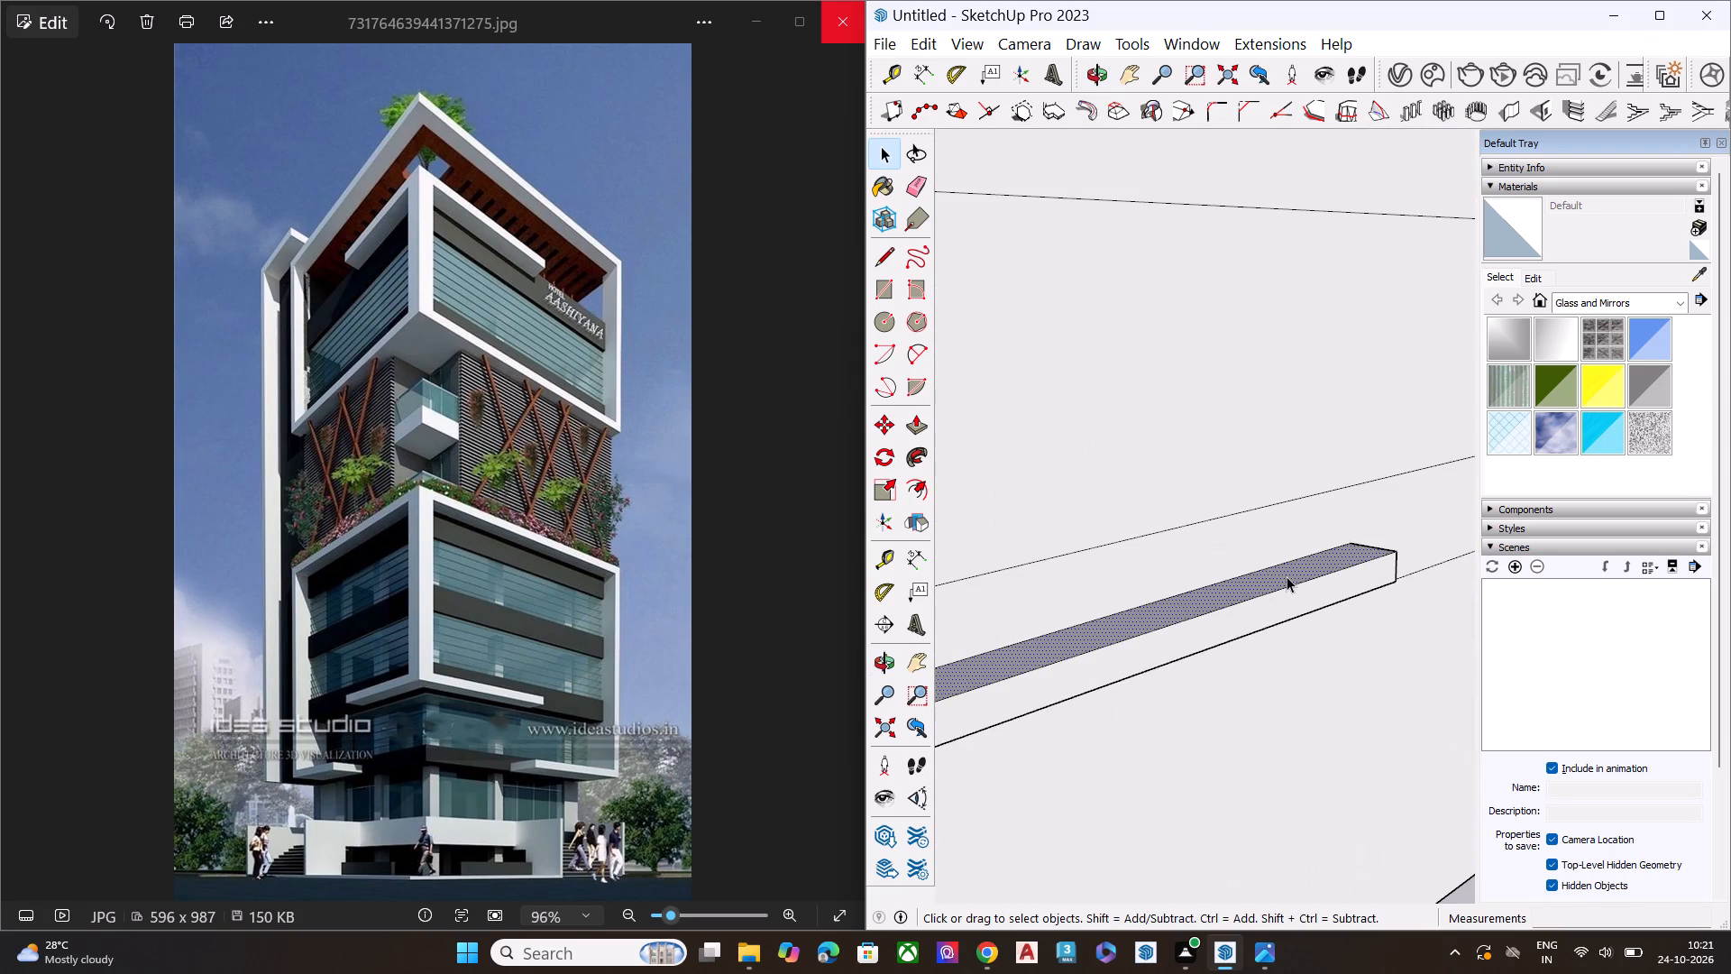
pyautogui.press('p')
pyautogui.click(1287, 576)
pyautogui.click(1287, 586)
pyautogui.press('space')
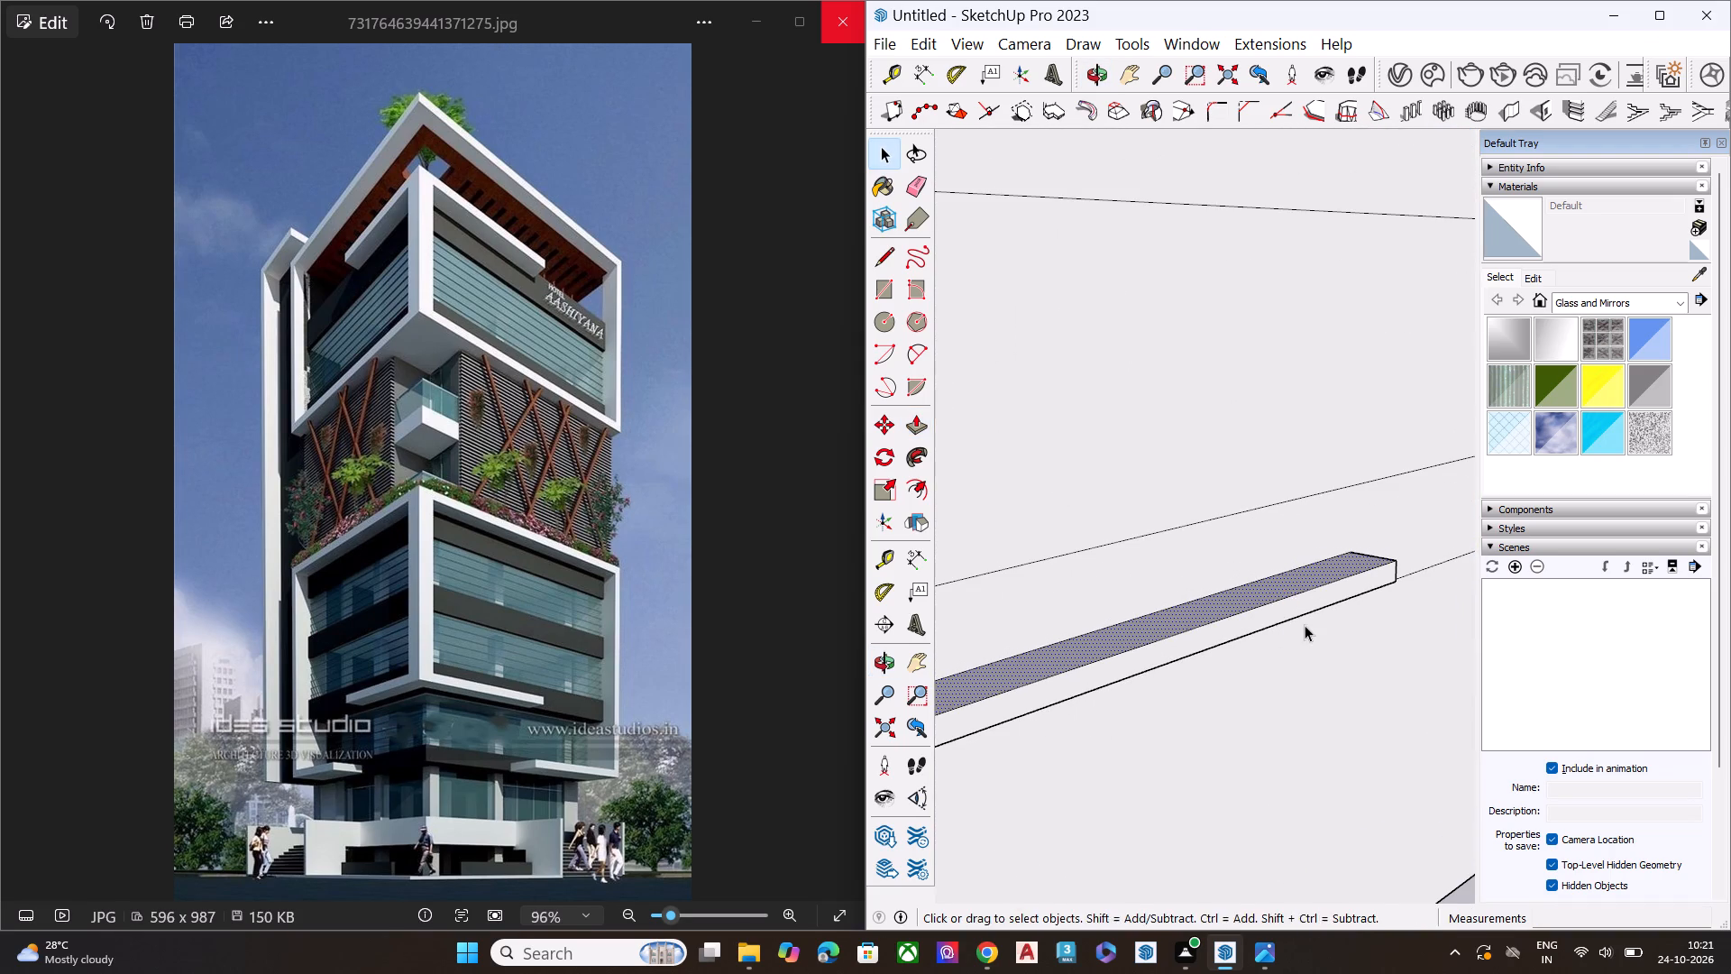
# Push/Pull the underside of the lower corner ledge slightly to fine-tune its thickness.
pyautogui.moveTo(1295, 617); pyautogui.dragTo(1311, 343, button='middle')
pyautogui.scroll(1, 1311, 344)
pyautogui.click(1301, 561)
pyautogui.press('p')
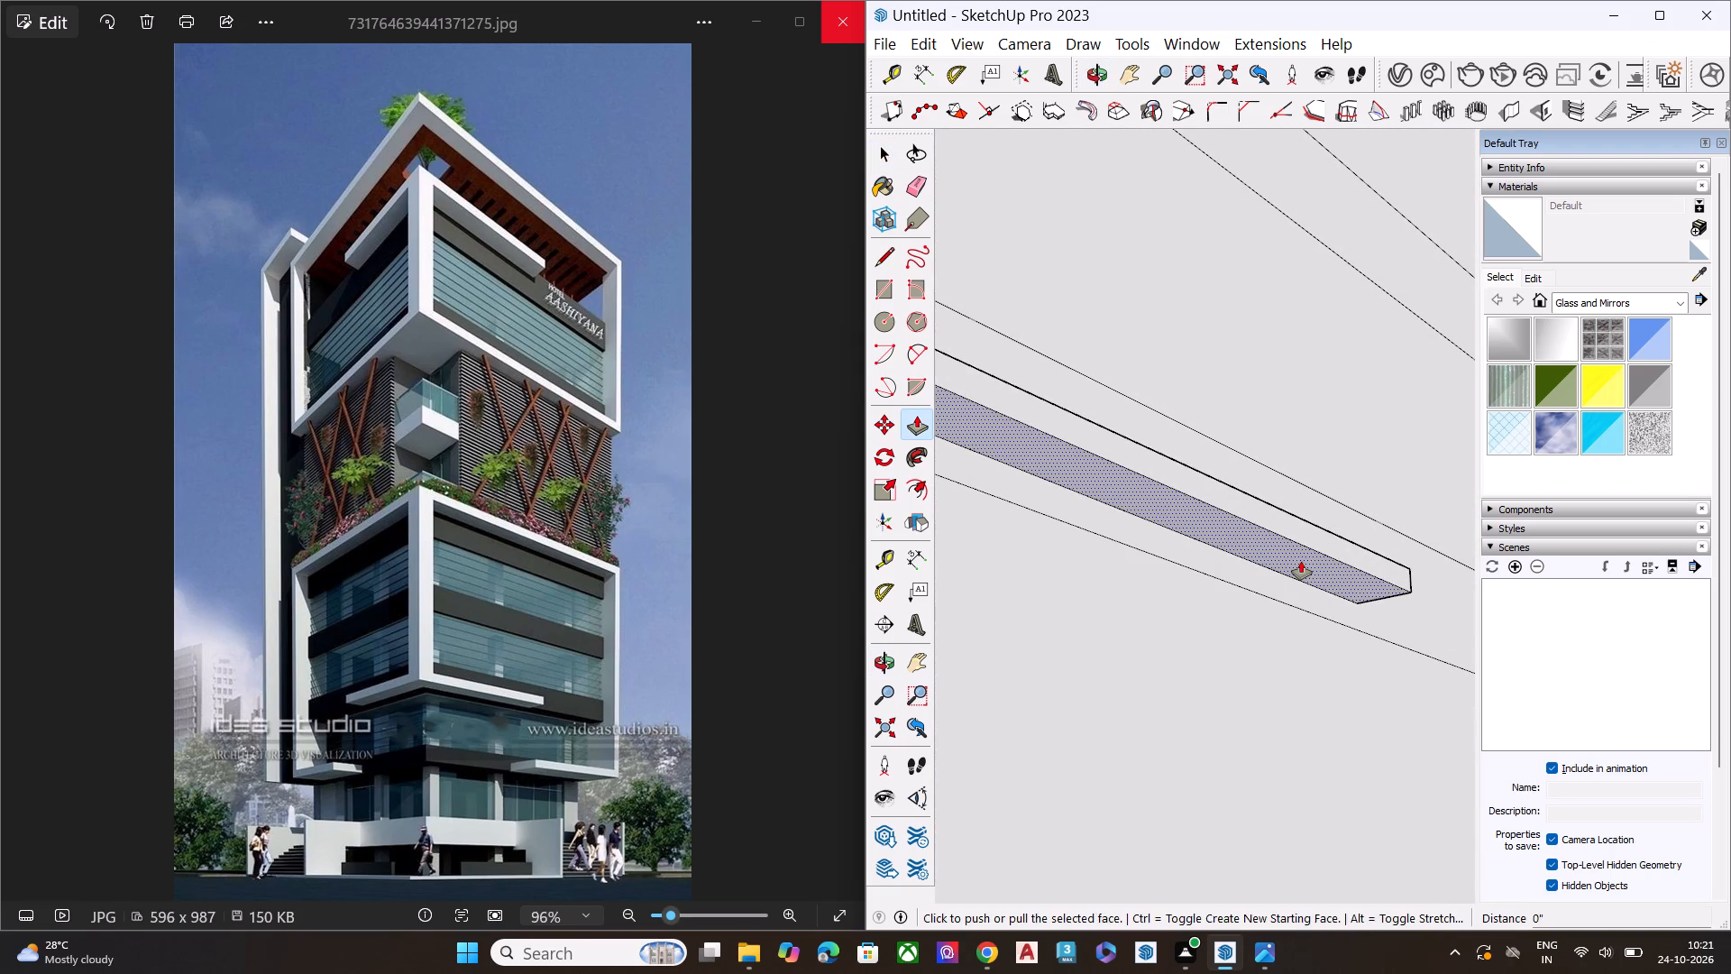
pyautogui.click(1301, 561)
pyautogui.click(1303, 568)
pyautogui.press('space')
# Draw a line below the ledge across the red-axis wall, from the building's corner edge to the wall's far vertical edge.
pyautogui.scroll(-5, 1283, 584)
pyautogui.scroll(1, 1286, 584)
pyautogui.scroll(-4, 1287, 584)
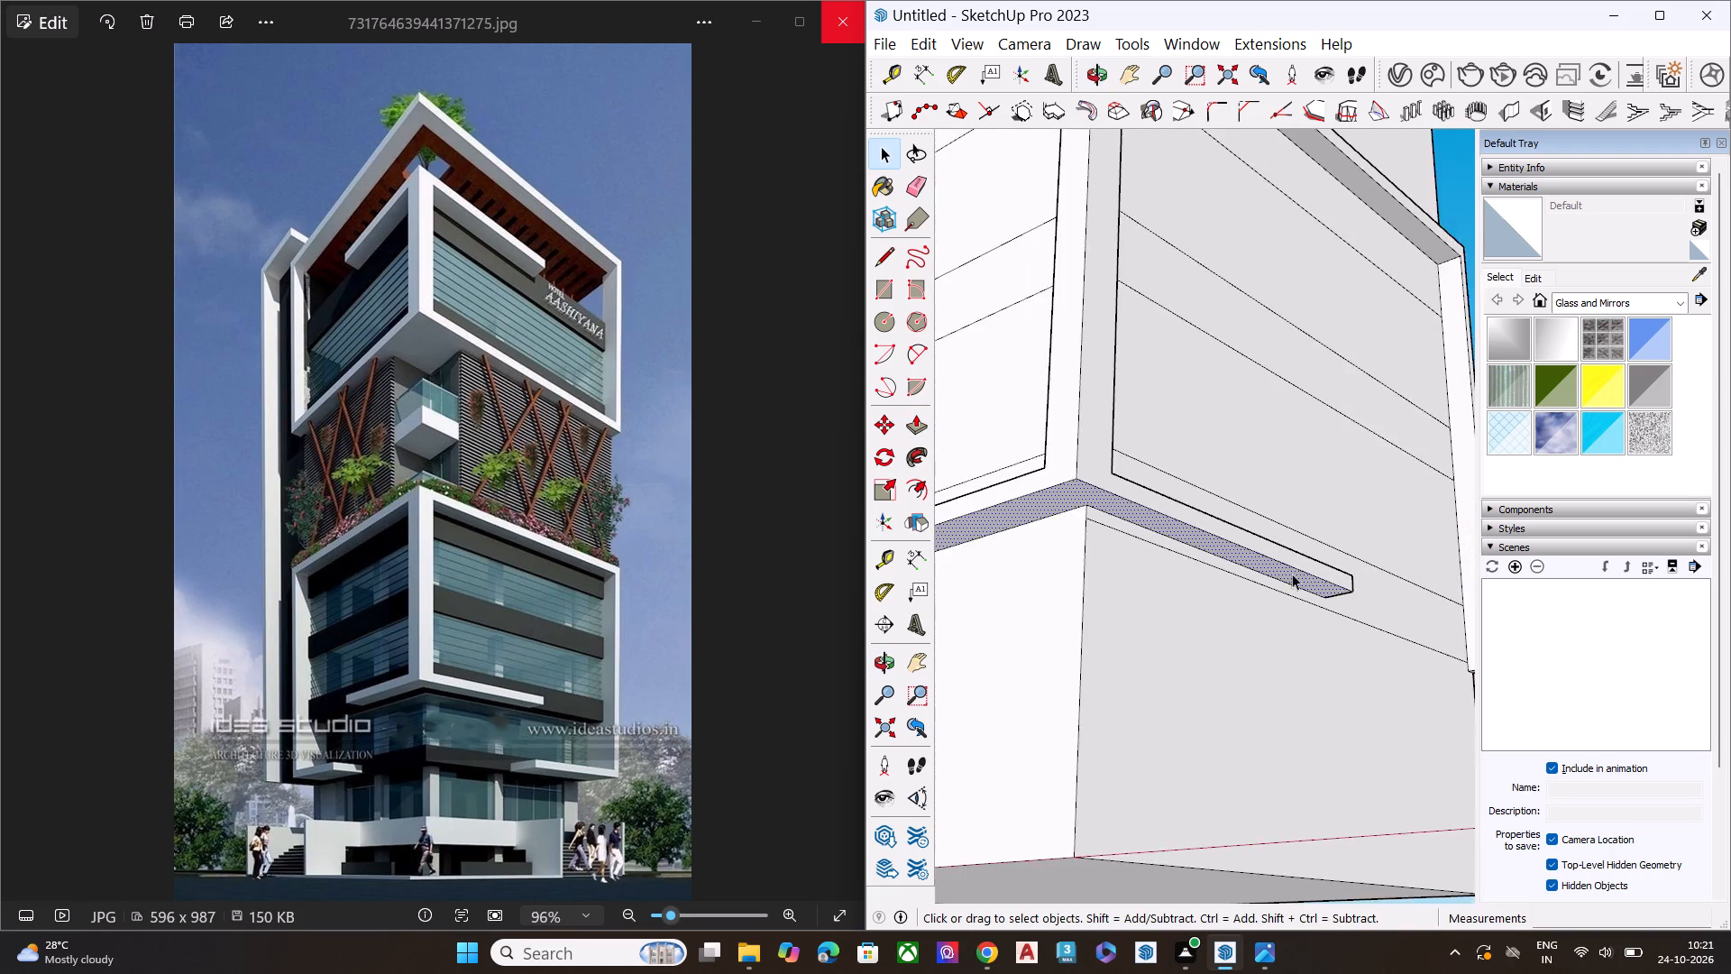
pyautogui.moveTo(1262, 535); pyautogui.dragTo(1423, 578, button='middle')
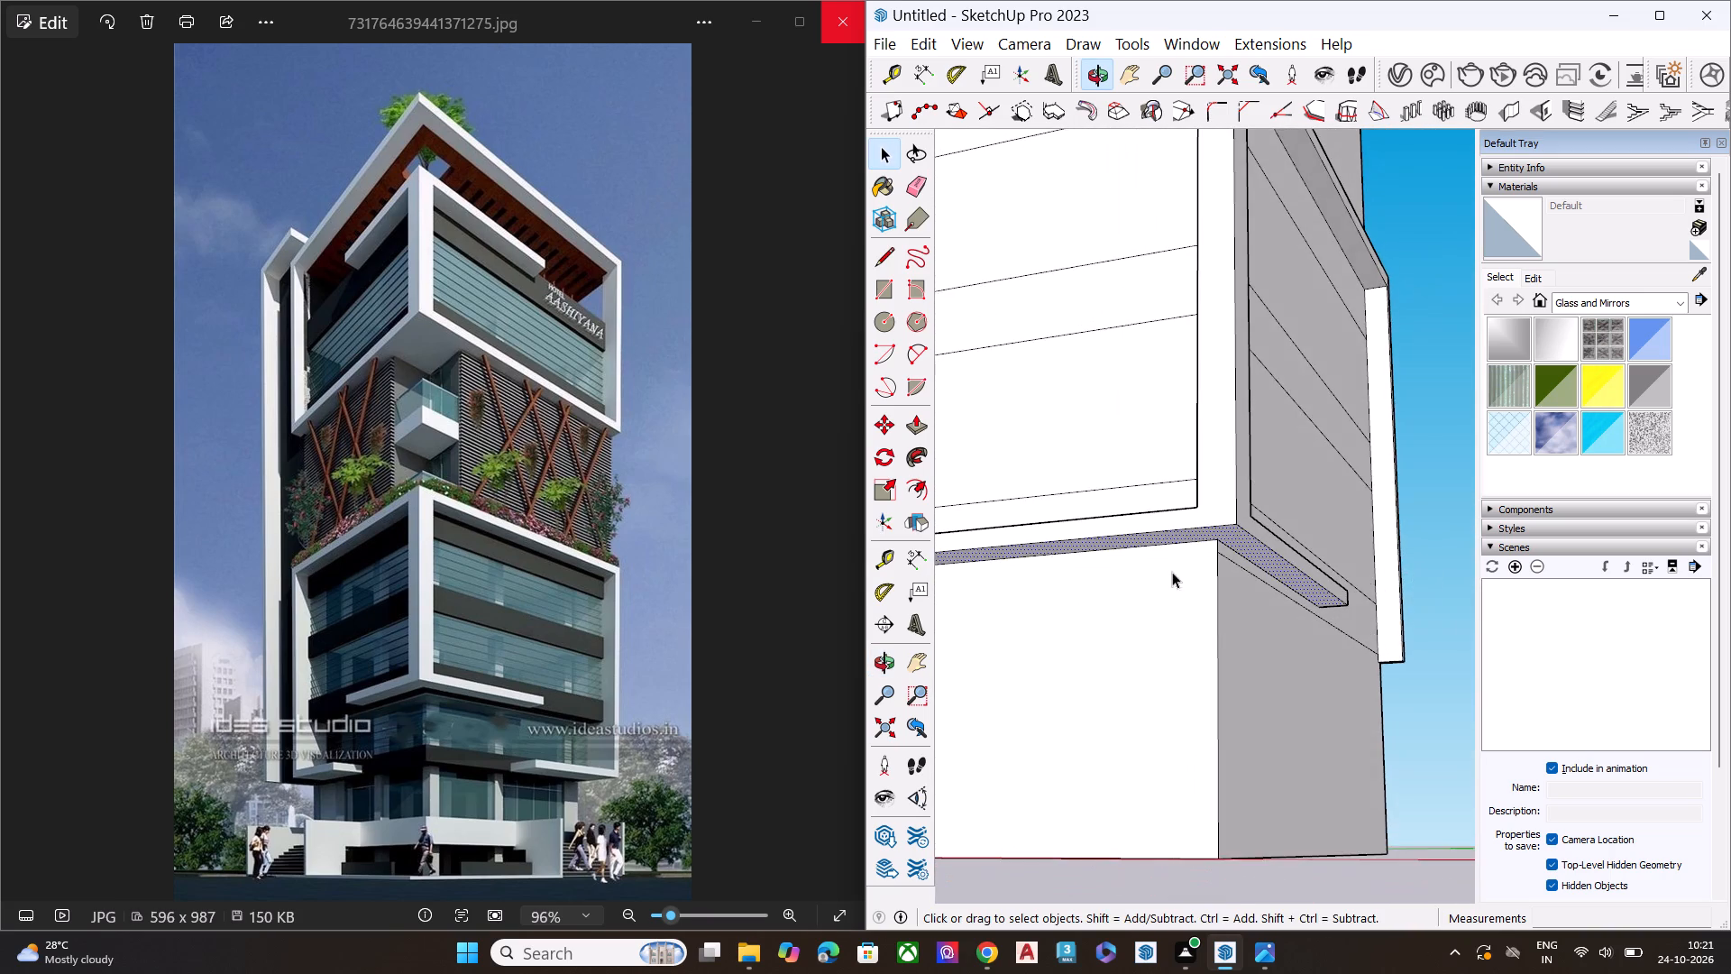
pyautogui.scroll(4, 1142, 556)
pyautogui.scroll(-7, 1125, 549)
pyautogui.click(1440, 708)
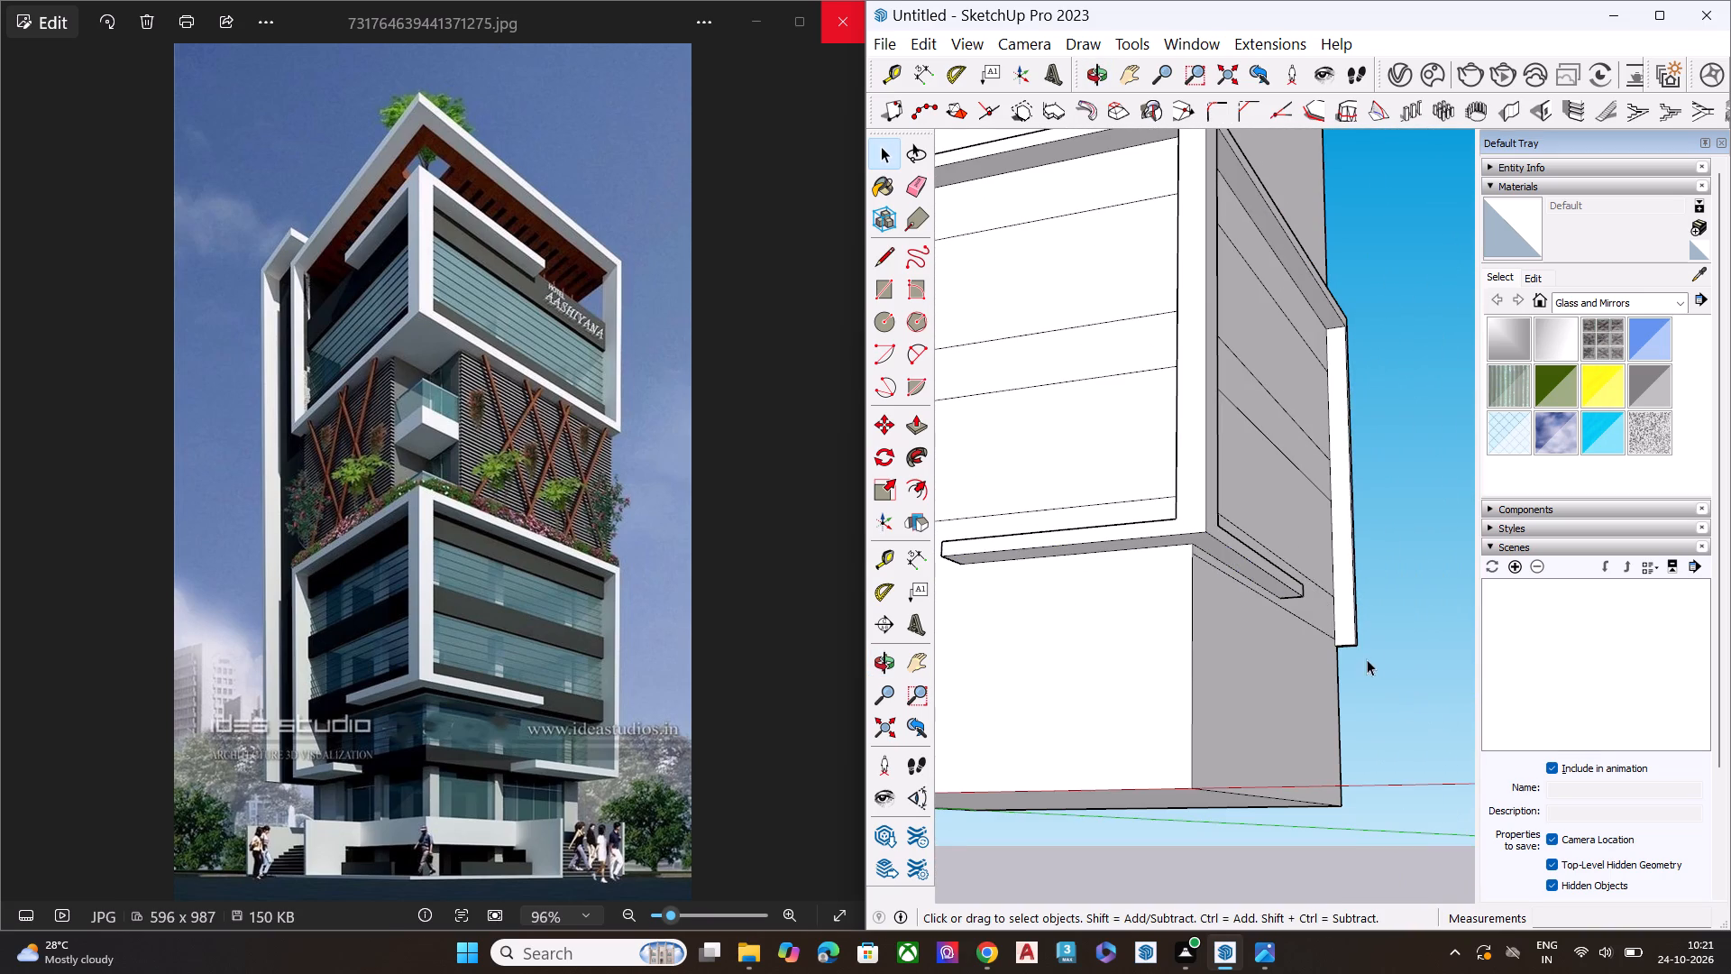
pyautogui.scroll(5, 1182, 571)
pyautogui.press('l')
pyautogui.click(1200, 540)
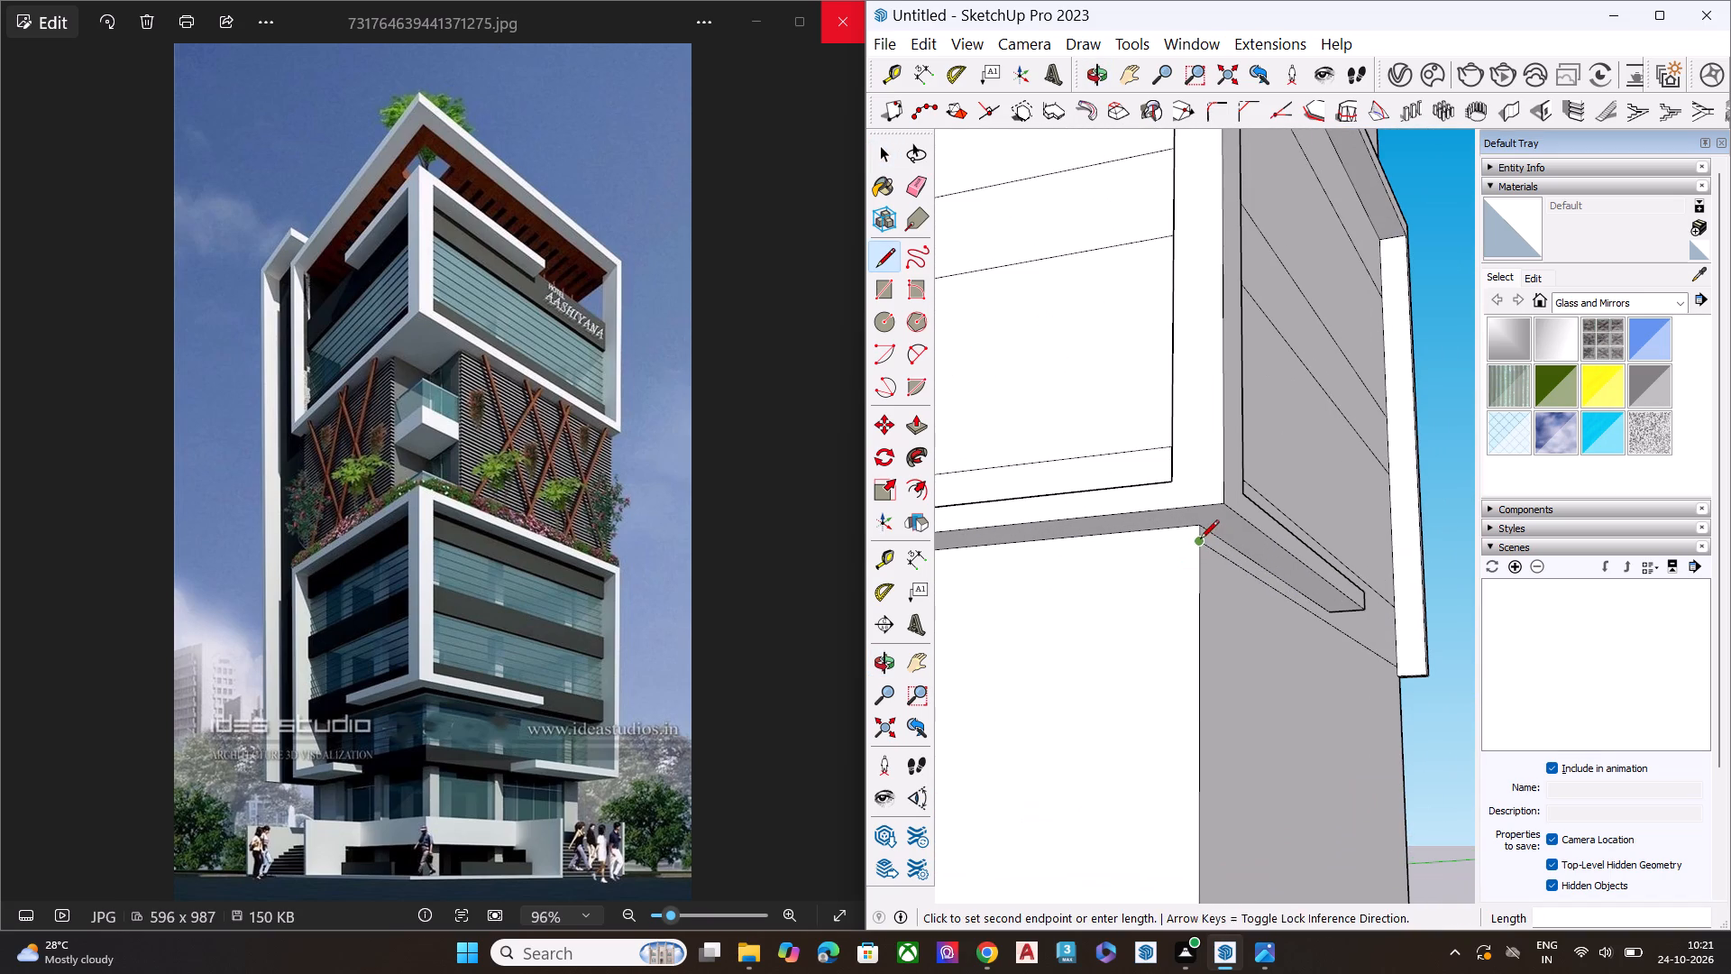
pyautogui.scroll(-3, 1332, 565)
pyautogui.scroll(1, 1351, 586)
pyautogui.scroll(-9, 1354, 588)
pyautogui.scroll(2, 1074, 589)
pyautogui.scroll(-1, 1073, 589)
pyautogui.scroll(2, 1068, 589)
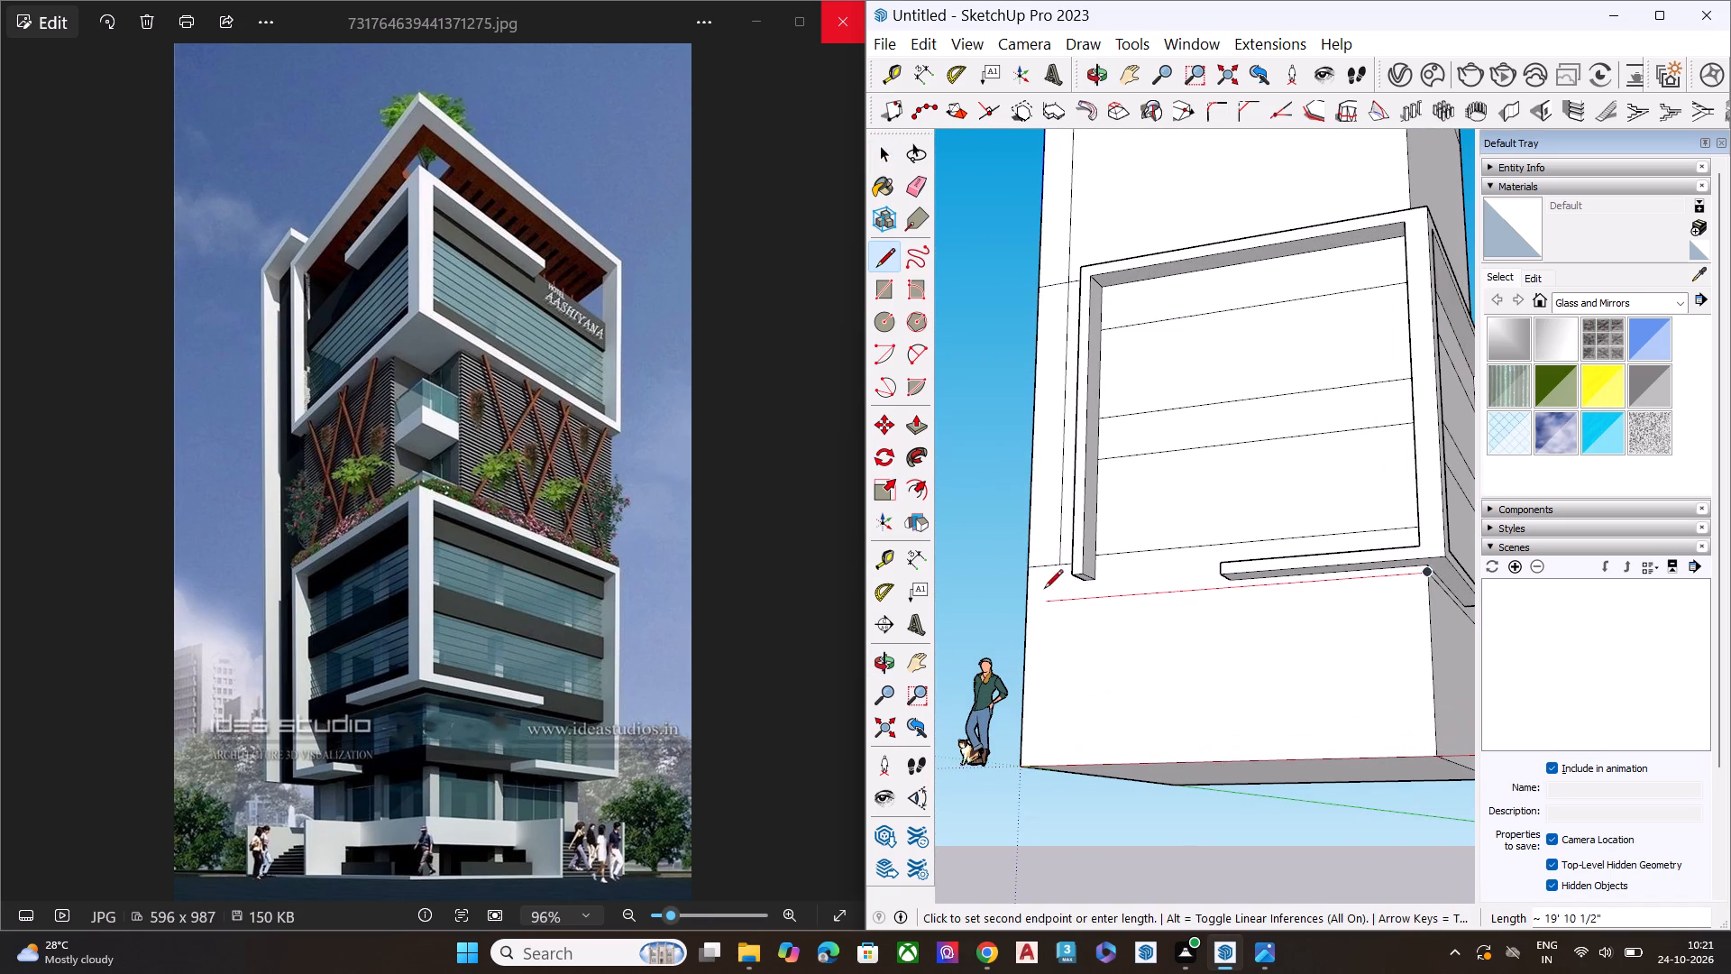
pyautogui.click(1031, 594)
pyautogui.press('space')
# Delete the short horizontal edge between the red-axis wall's outer edge and the vertical division line near the outer leg's foot.
pyautogui.click(1049, 565)
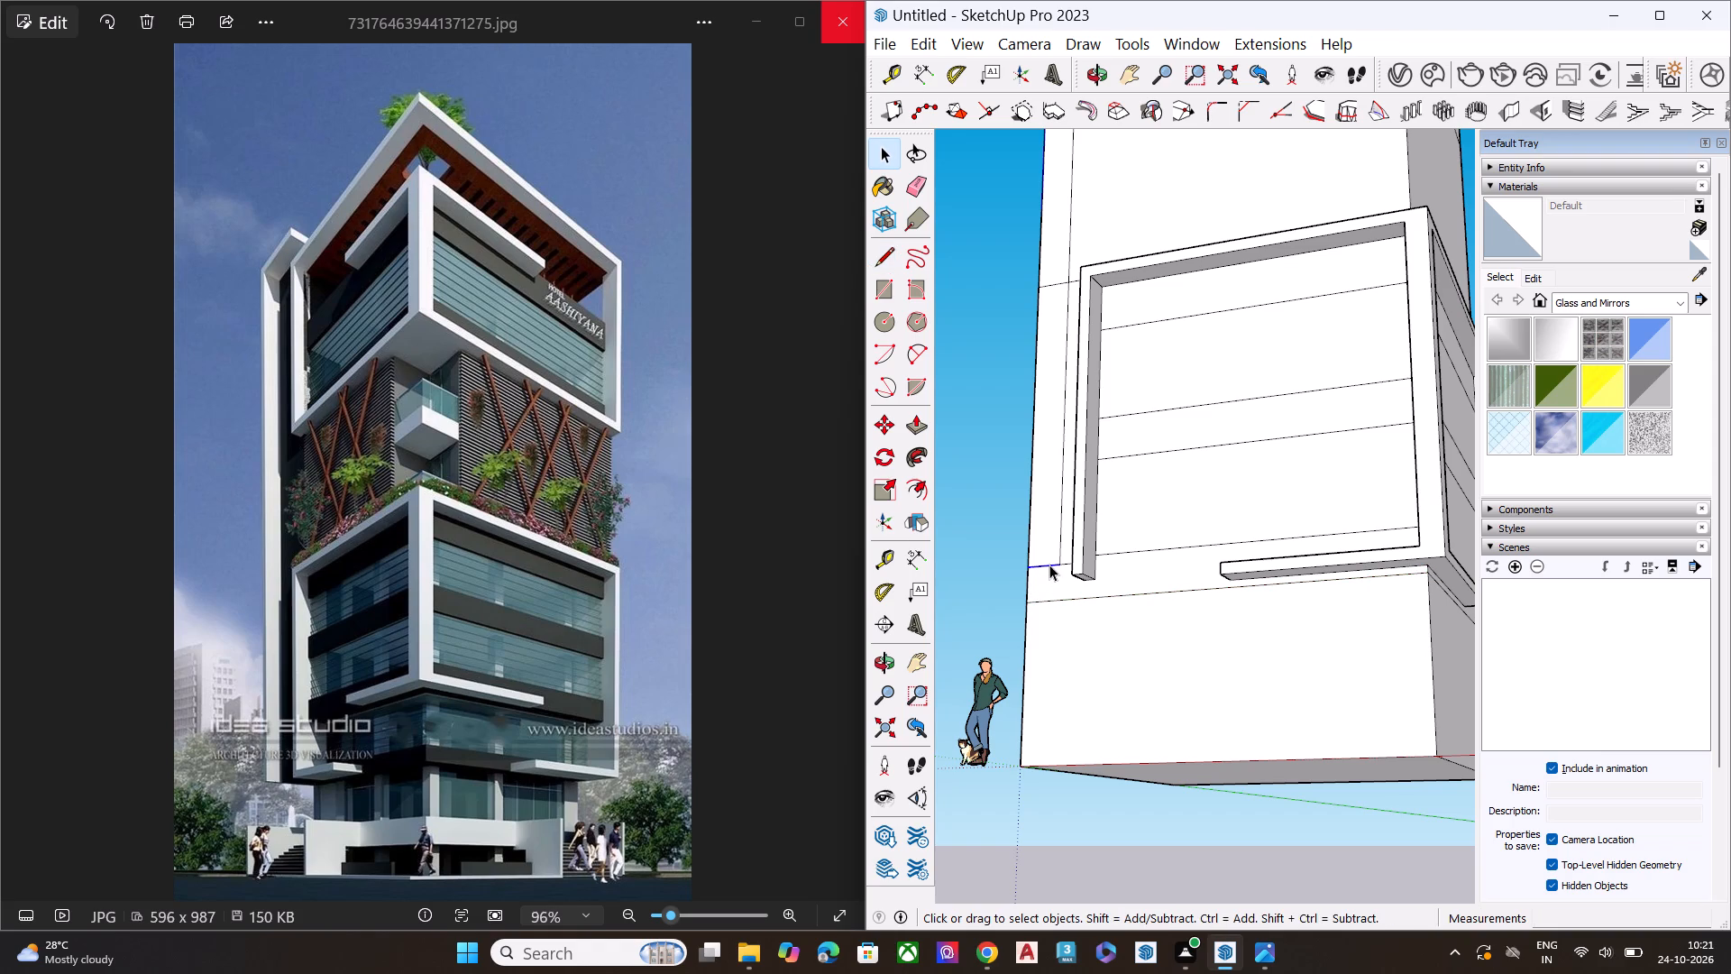
pyautogui.press('Delete')
# Draw a vertical line of about 1' 11" extending the red-axis wall's division line down to the new horizontal line.
pyautogui.press('l')
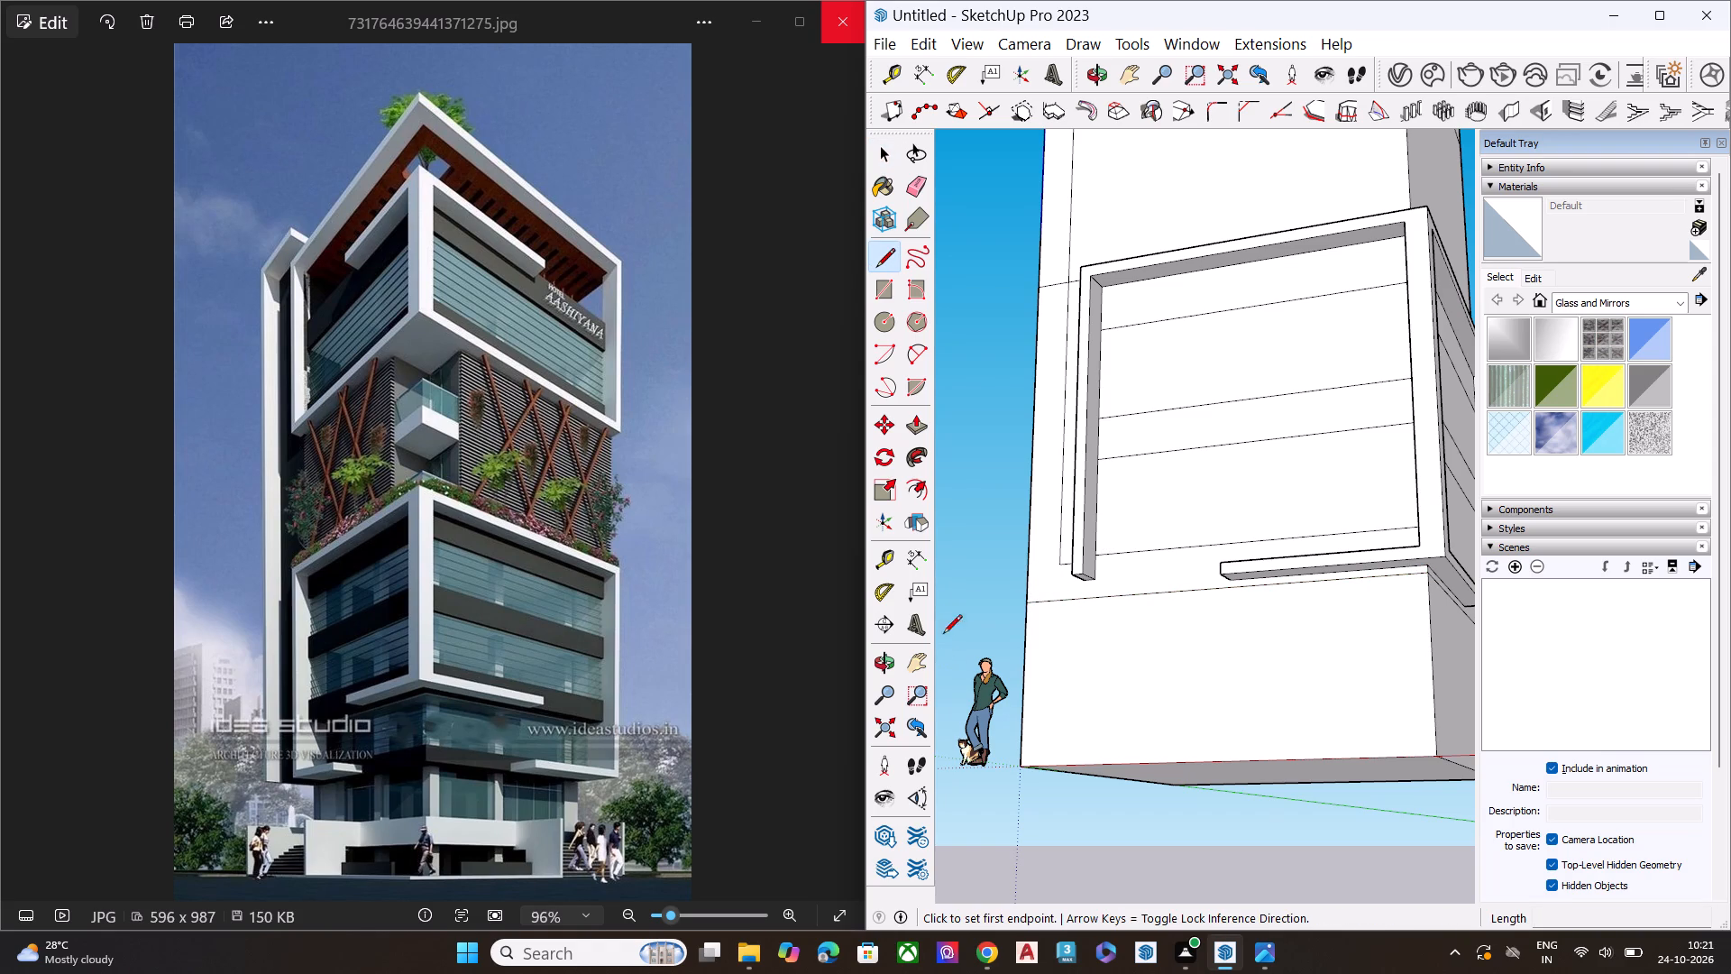
pyautogui.click(1057, 565)
pyautogui.click(1055, 599)
pyautogui.press('space')
# Erase the leftover short edge between the vertical division line and the outer leg's foot on the red-axis wall.
pyautogui.moveTo(1073, 556); pyautogui.dragTo(1133, 633, button='middle')
pyautogui.scroll(3, 1128, 632)
pyautogui.scroll(-1, 1056, 587)
pyautogui.scroll(7, 1053, 584)
pyautogui.press('e')
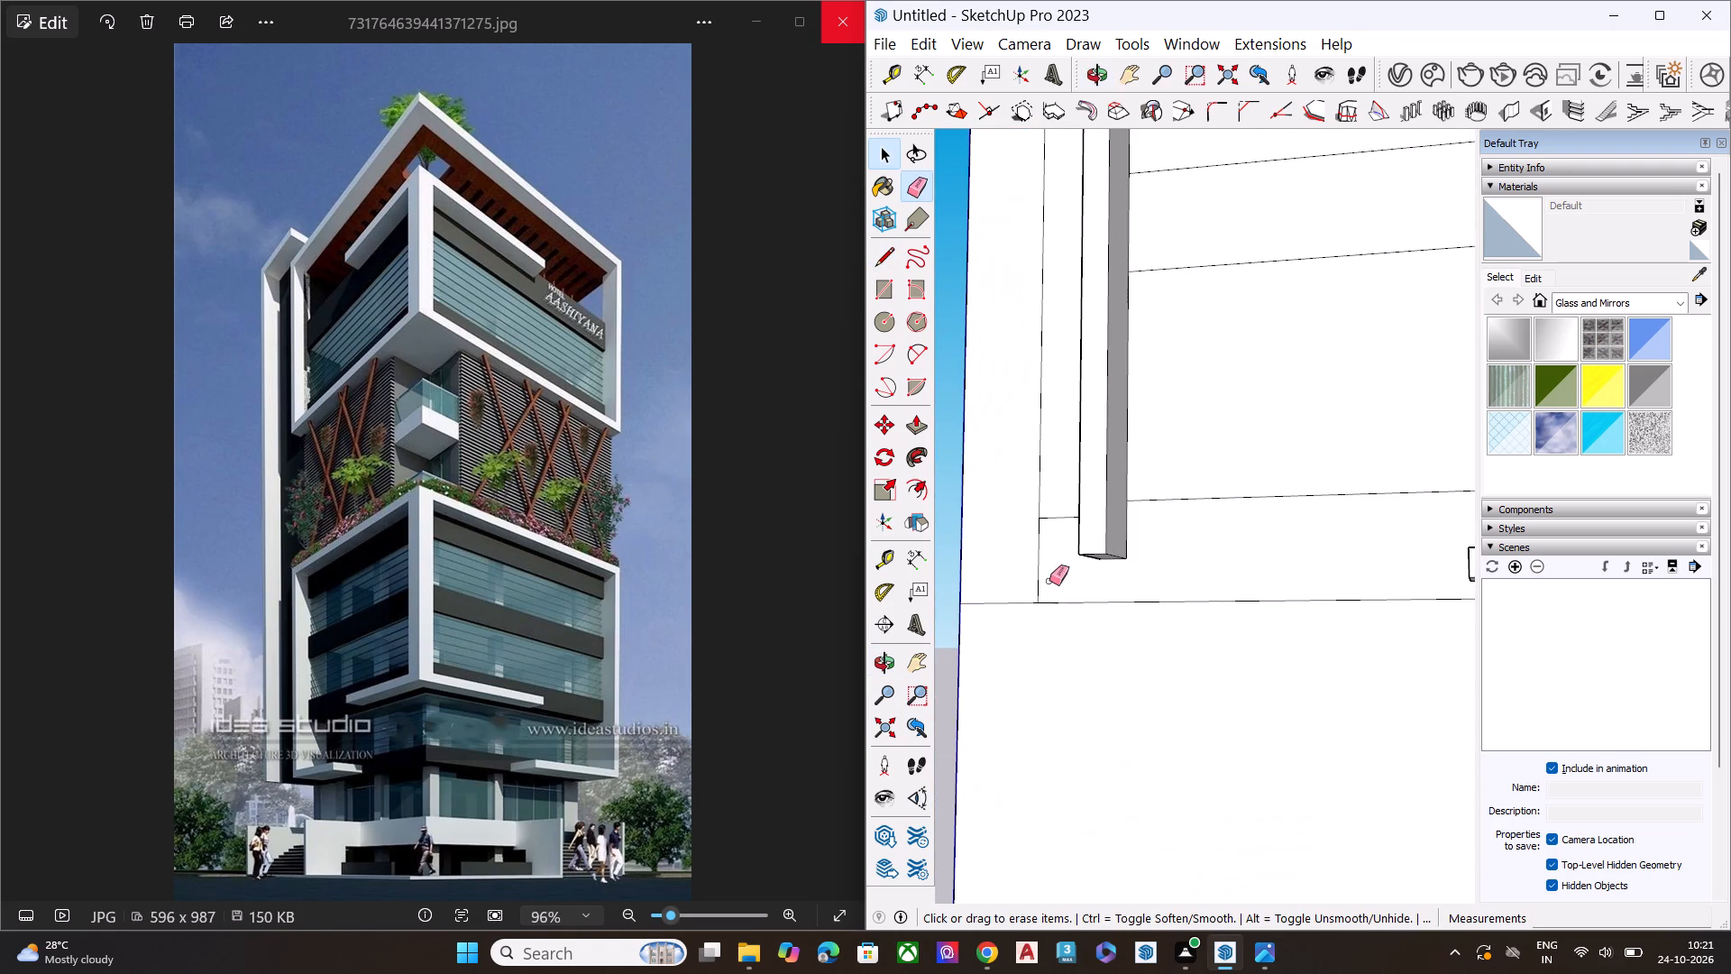
pyautogui.click(1054, 518)
pyautogui.scroll(-6, 1016, 530)
pyautogui.scroll(1, 1015, 531)
pyautogui.scroll(-1, 1017, 532)
pyautogui.press('space')
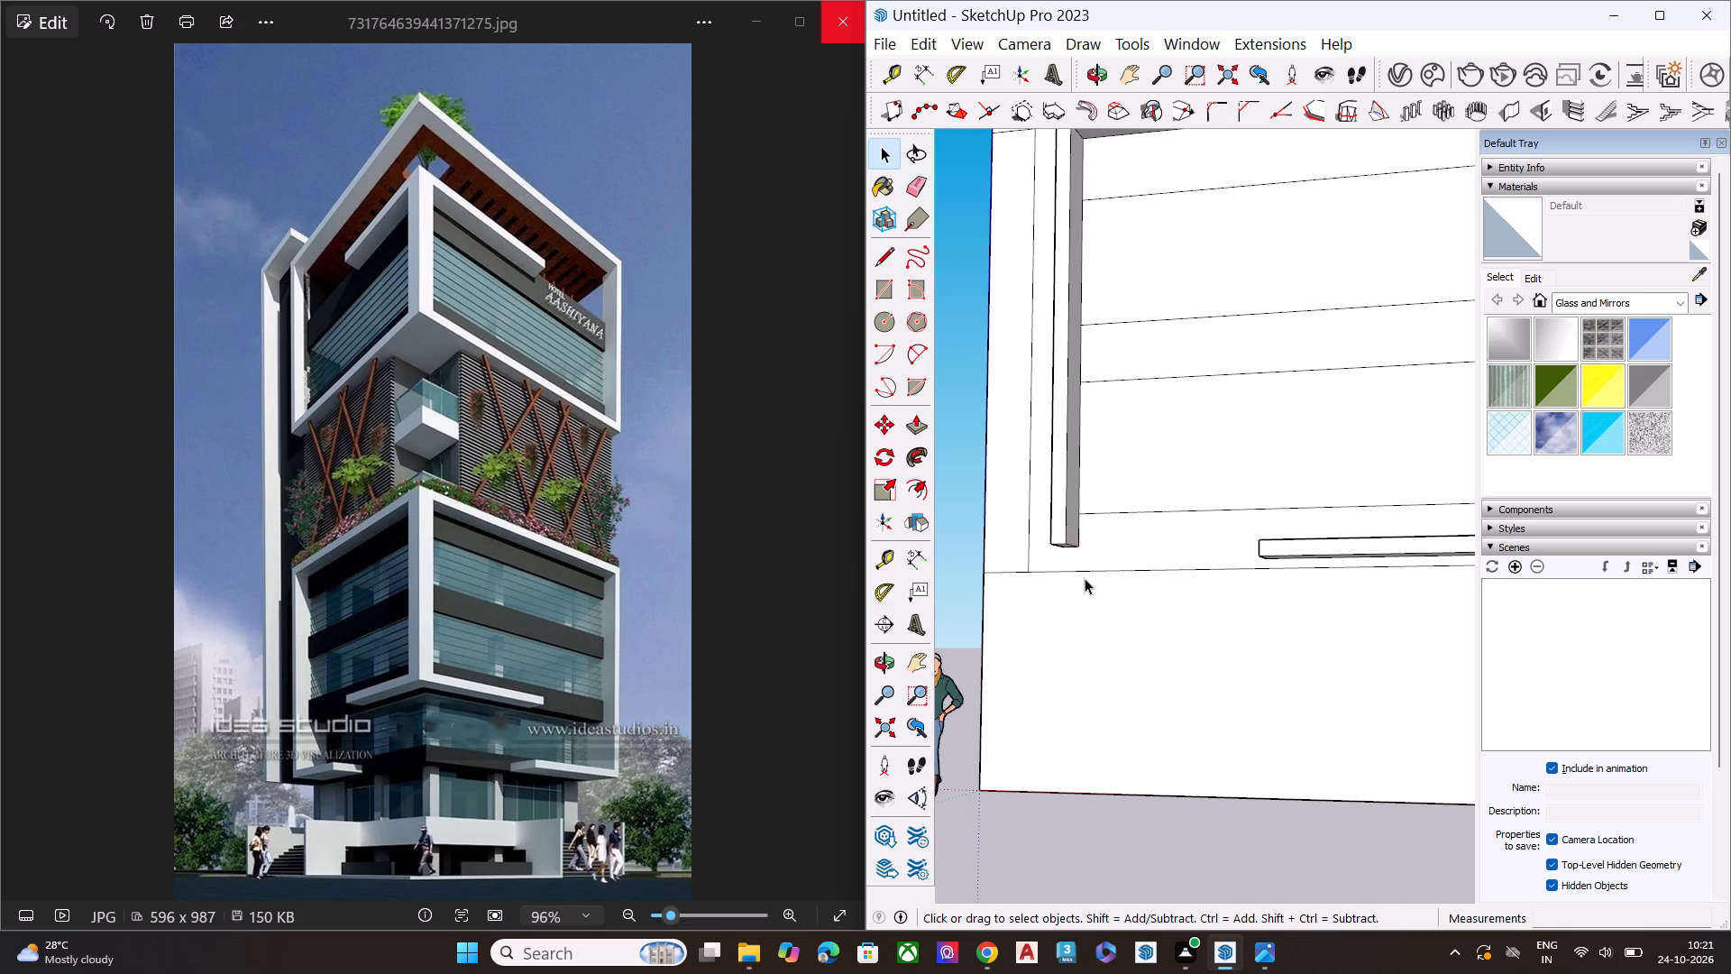
# Draw a horizontal line about 21' 3 7/8" long across the green-axis wall's base level, from the building's corner edge to the far edge.
pyautogui.moveTo(1085, 578); pyautogui.dragTo(1085, 454, button='middle')
pyautogui.scroll(-2, 1035, 560)
pyautogui.scroll(1, 1035, 560)
pyautogui.scroll(-3, 1035, 560)
pyautogui.moveTo(1341, 585); pyautogui.dragTo(1327, 631, button='middle')
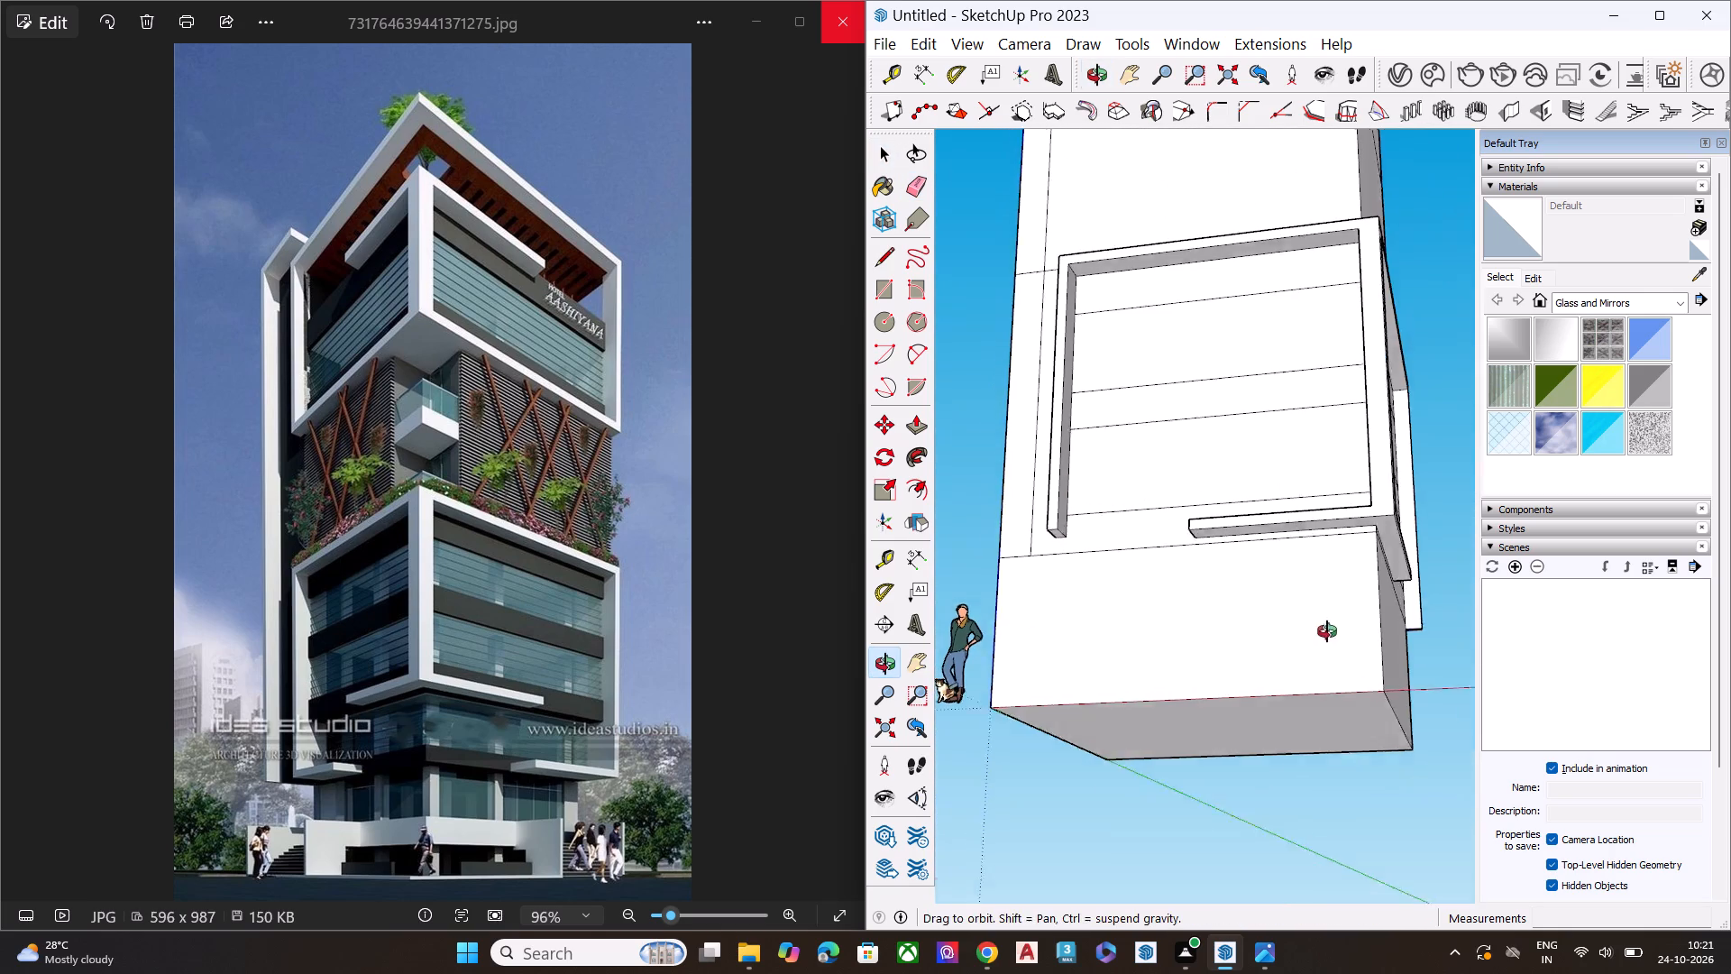
pyautogui.moveTo(1327, 631); pyautogui.dragTo(1096, 672, button='middle')
pyautogui.scroll(-9, 1118, 511)
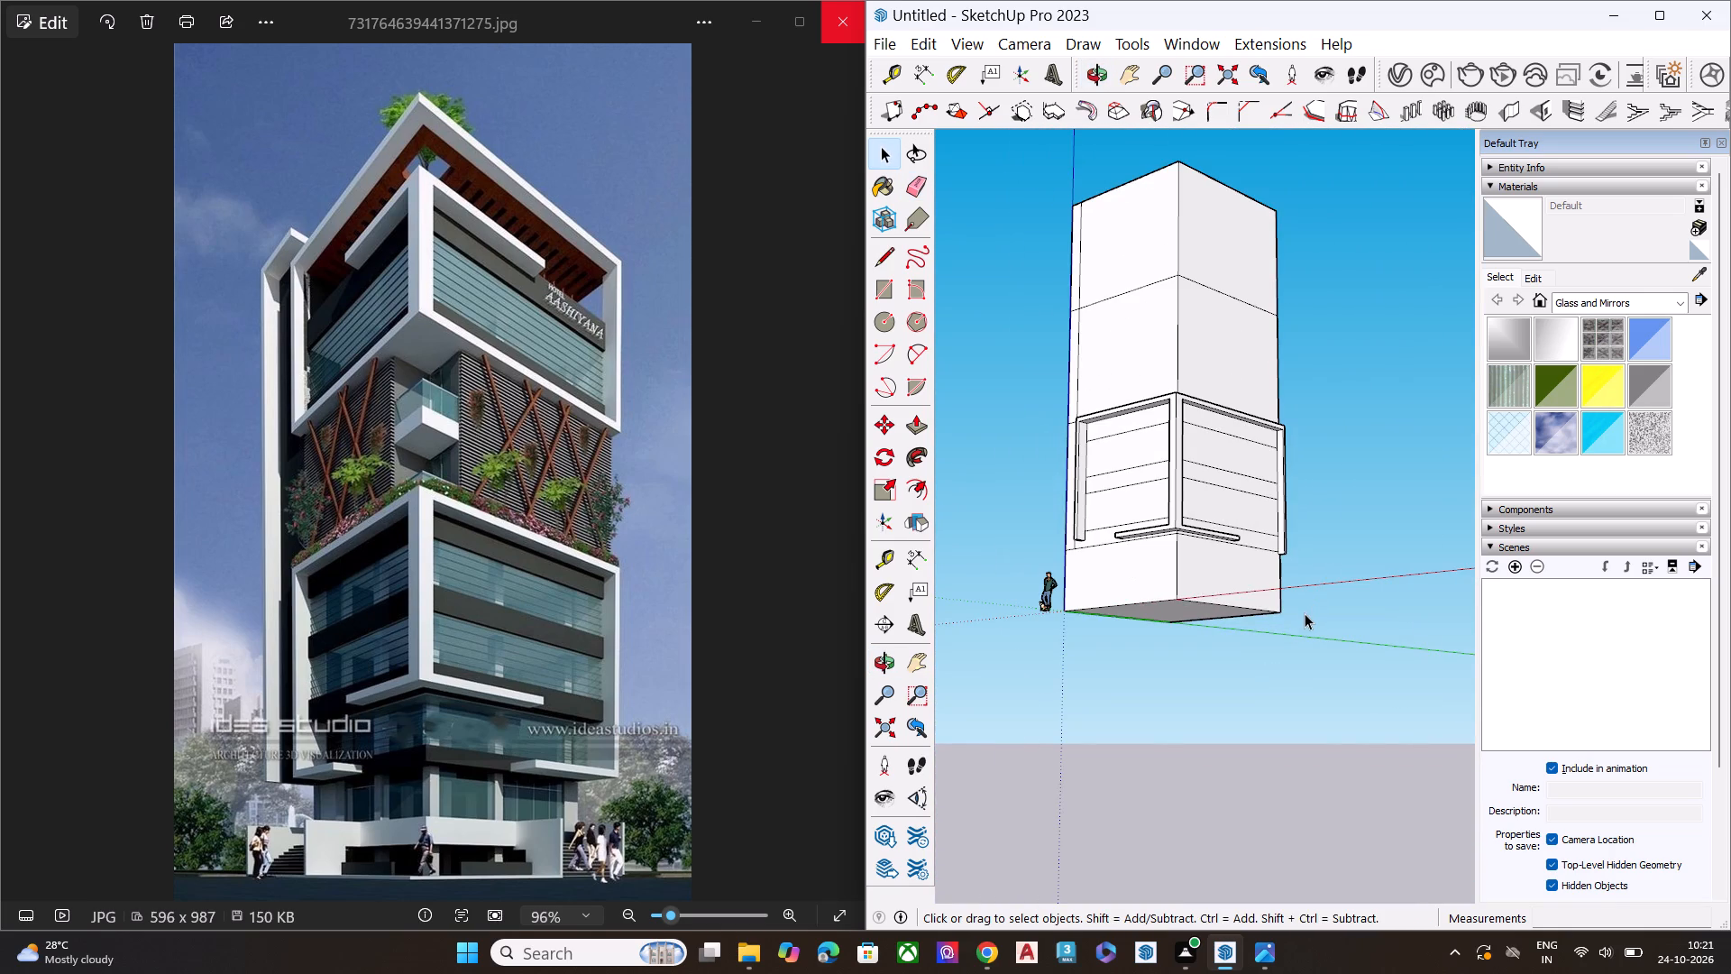
pyautogui.scroll(-1, 1242, 621)
pyautogui.scroll(3, 1236, 621)
pyautogui.scroll(1, 1198, 557)
pyautogui.scroll(-2, 1199, 556)
pyautogui.scroll(1, 1203, 556)
pyautogui.scroll(-1, 1204, 556)
pyautogui.scroll(5, 1204, 556)
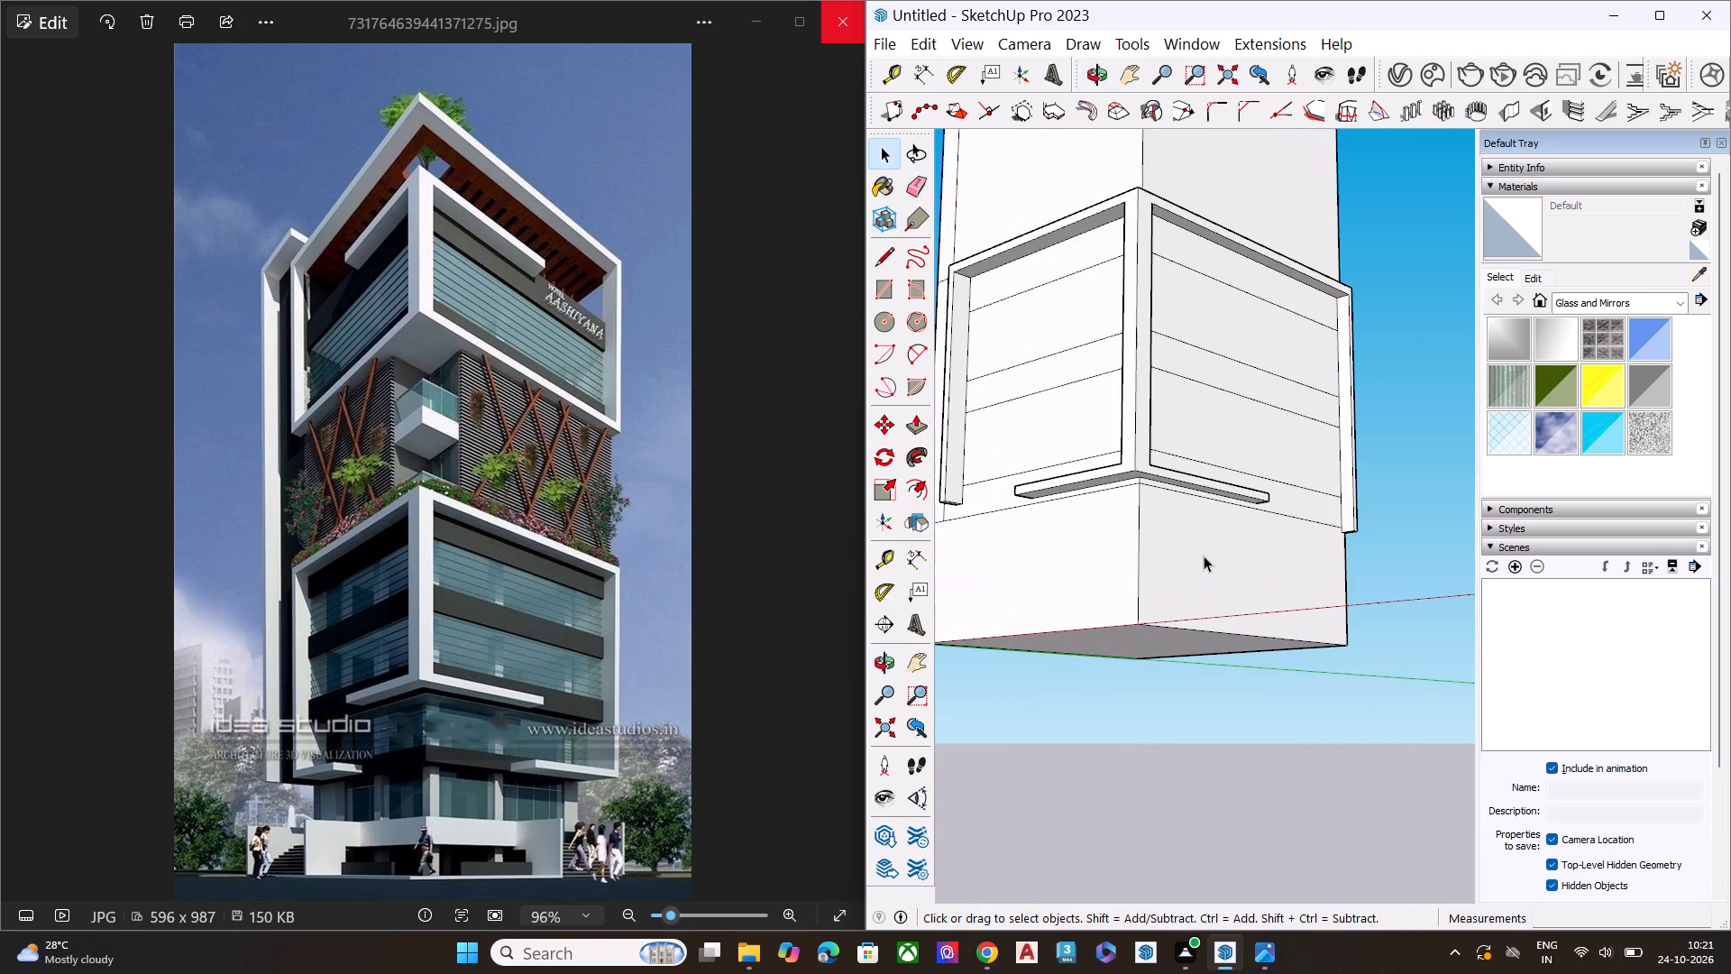
pyautogui.press('l')
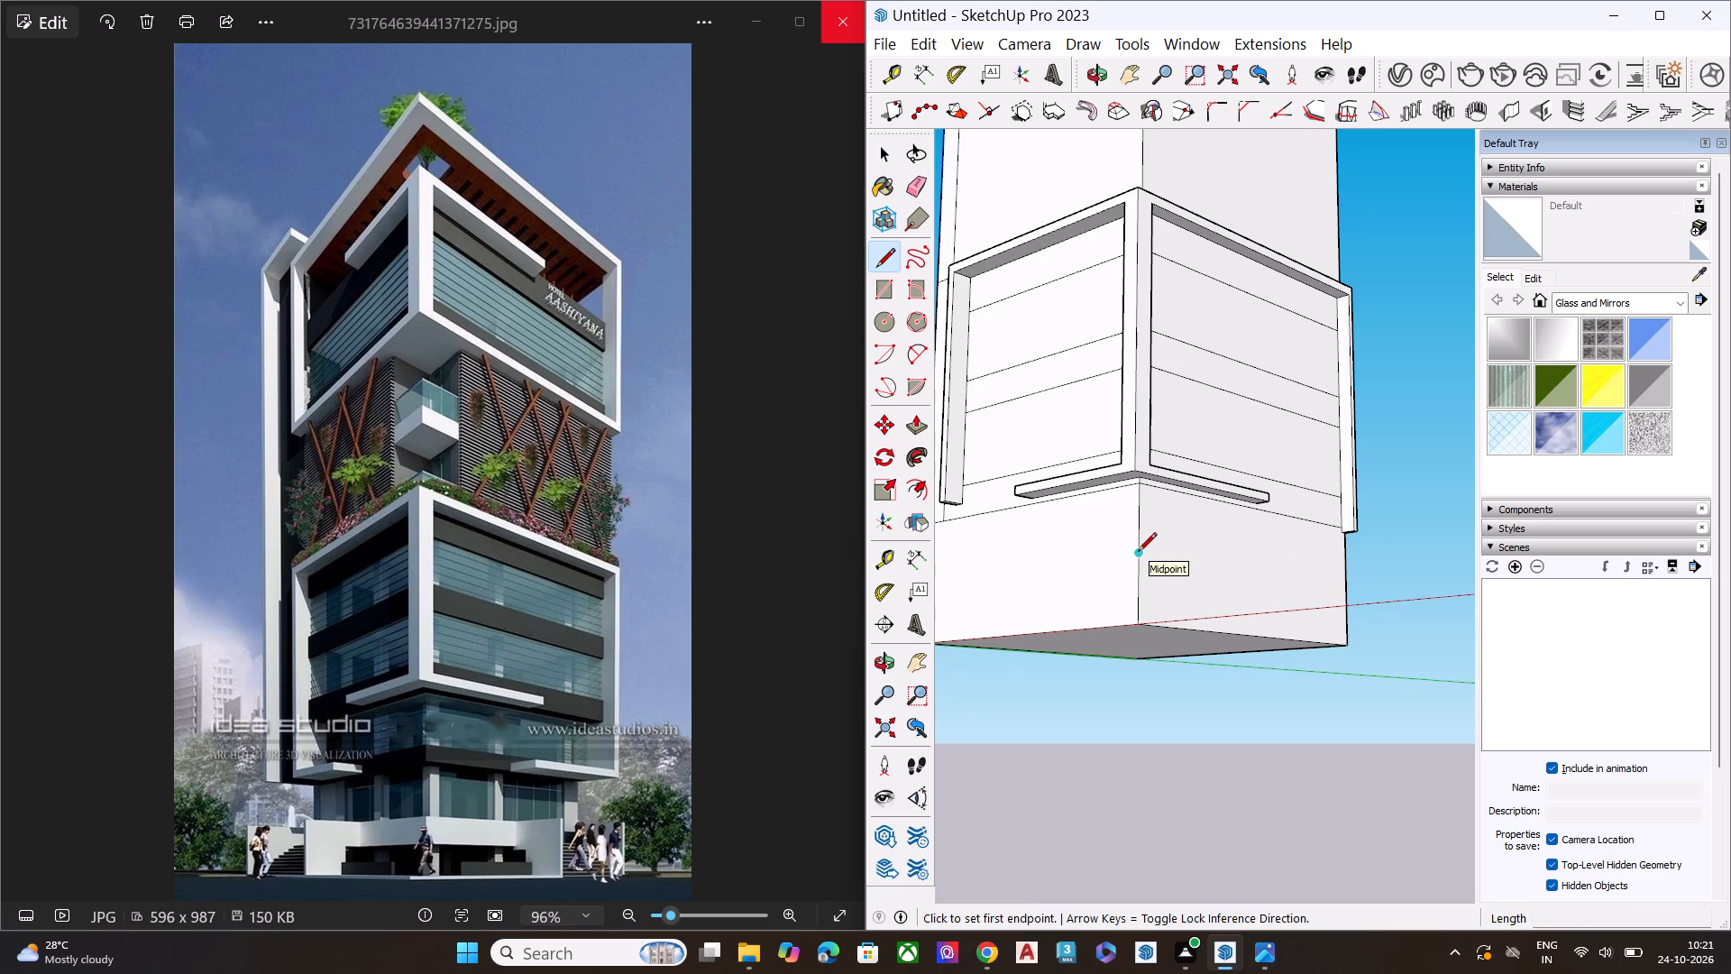
pyautogui.click(1140, 566)
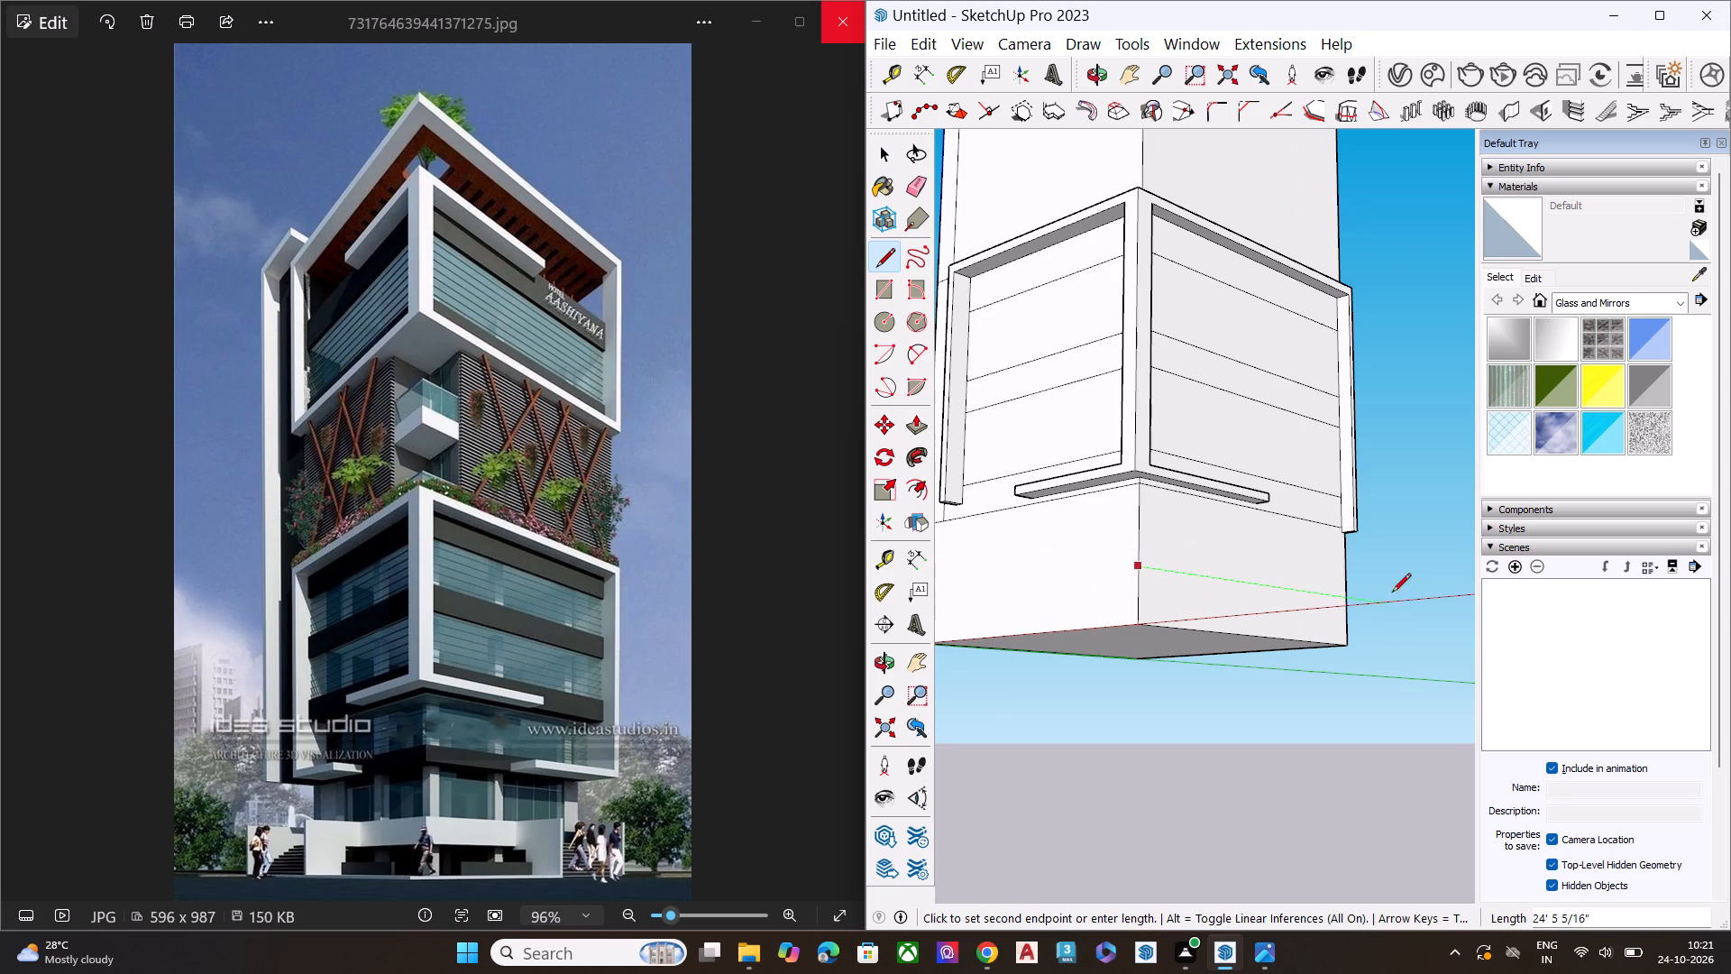
pyautogui.click(1348, 598)
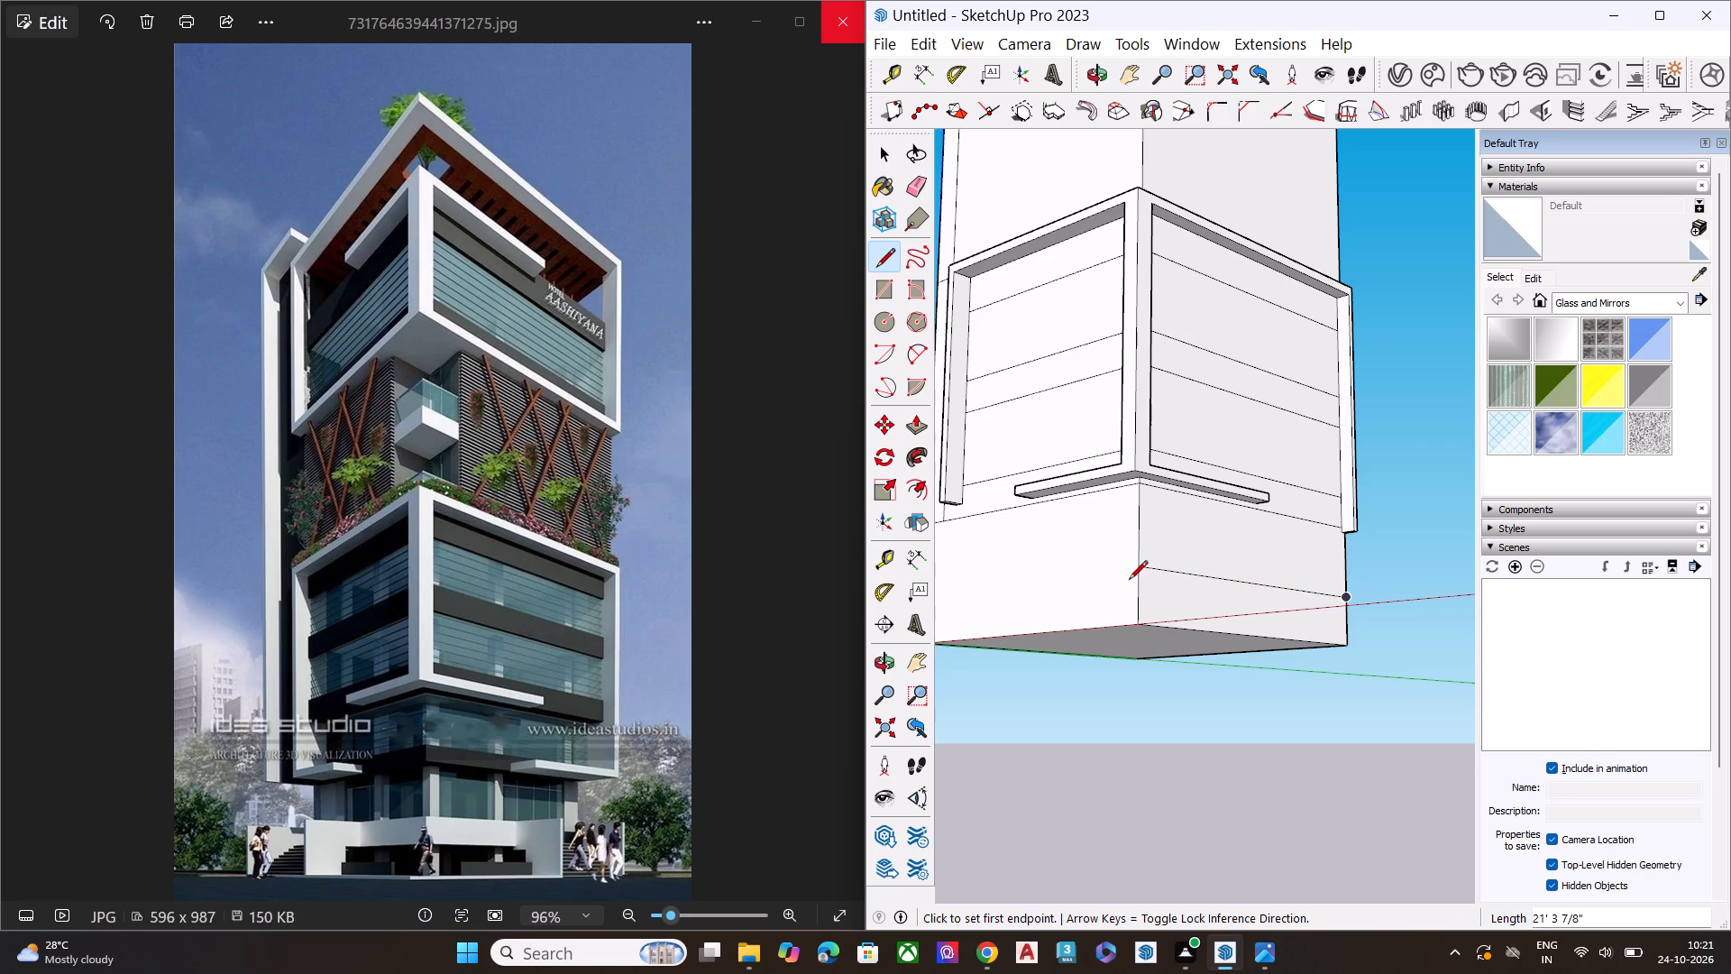
# Draw a second full-width line across the green-axis wall, midway between the new base-level line and the wall's bottom edge.
pyautogui.scroll(-10, 1104, 519)
pyautogui.scroll(4, 1159, 616)
pyautogui.scroll(-1, 1159, 618)
pyautogui.scroll(2, 1159, 618)
pyautogui.scroll(1, 1127, 544)
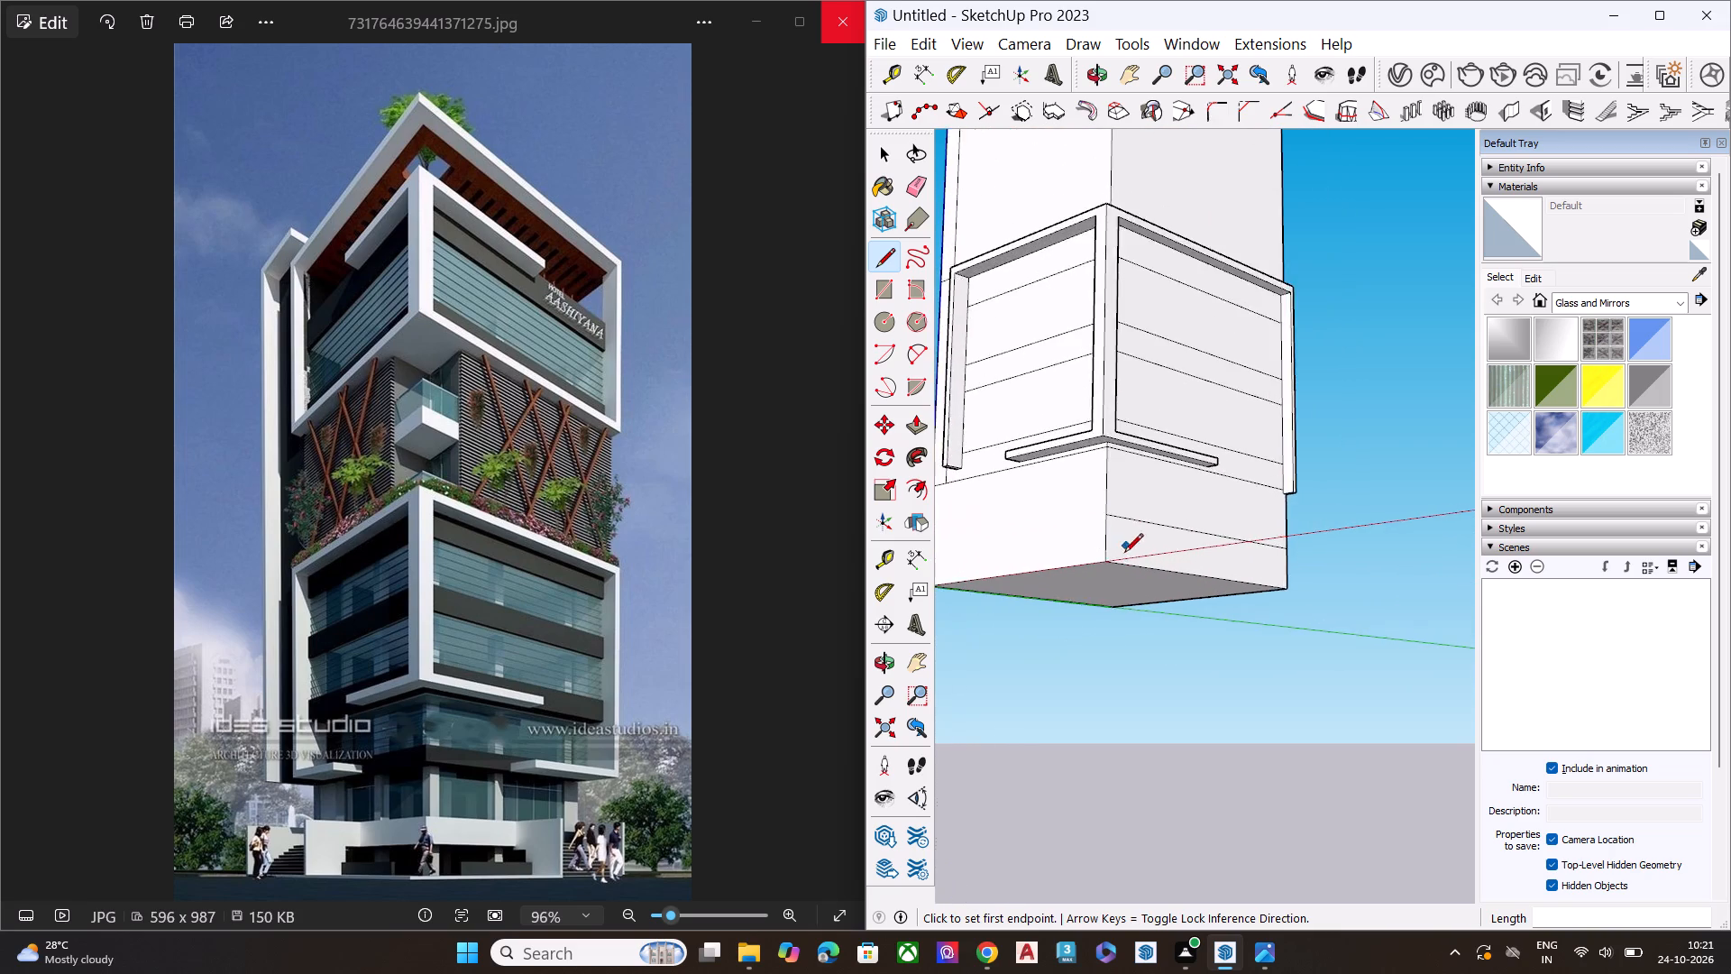
pyautogui.scroll(2, 1124, 554)
pyautogui.moveTo(1120, 593); pyautogui.dragTo(1121, 703, button='middle')
pyautogui.scroll(-1, 1121, 565)
pyautogui.scroll(5, 1121, 565)
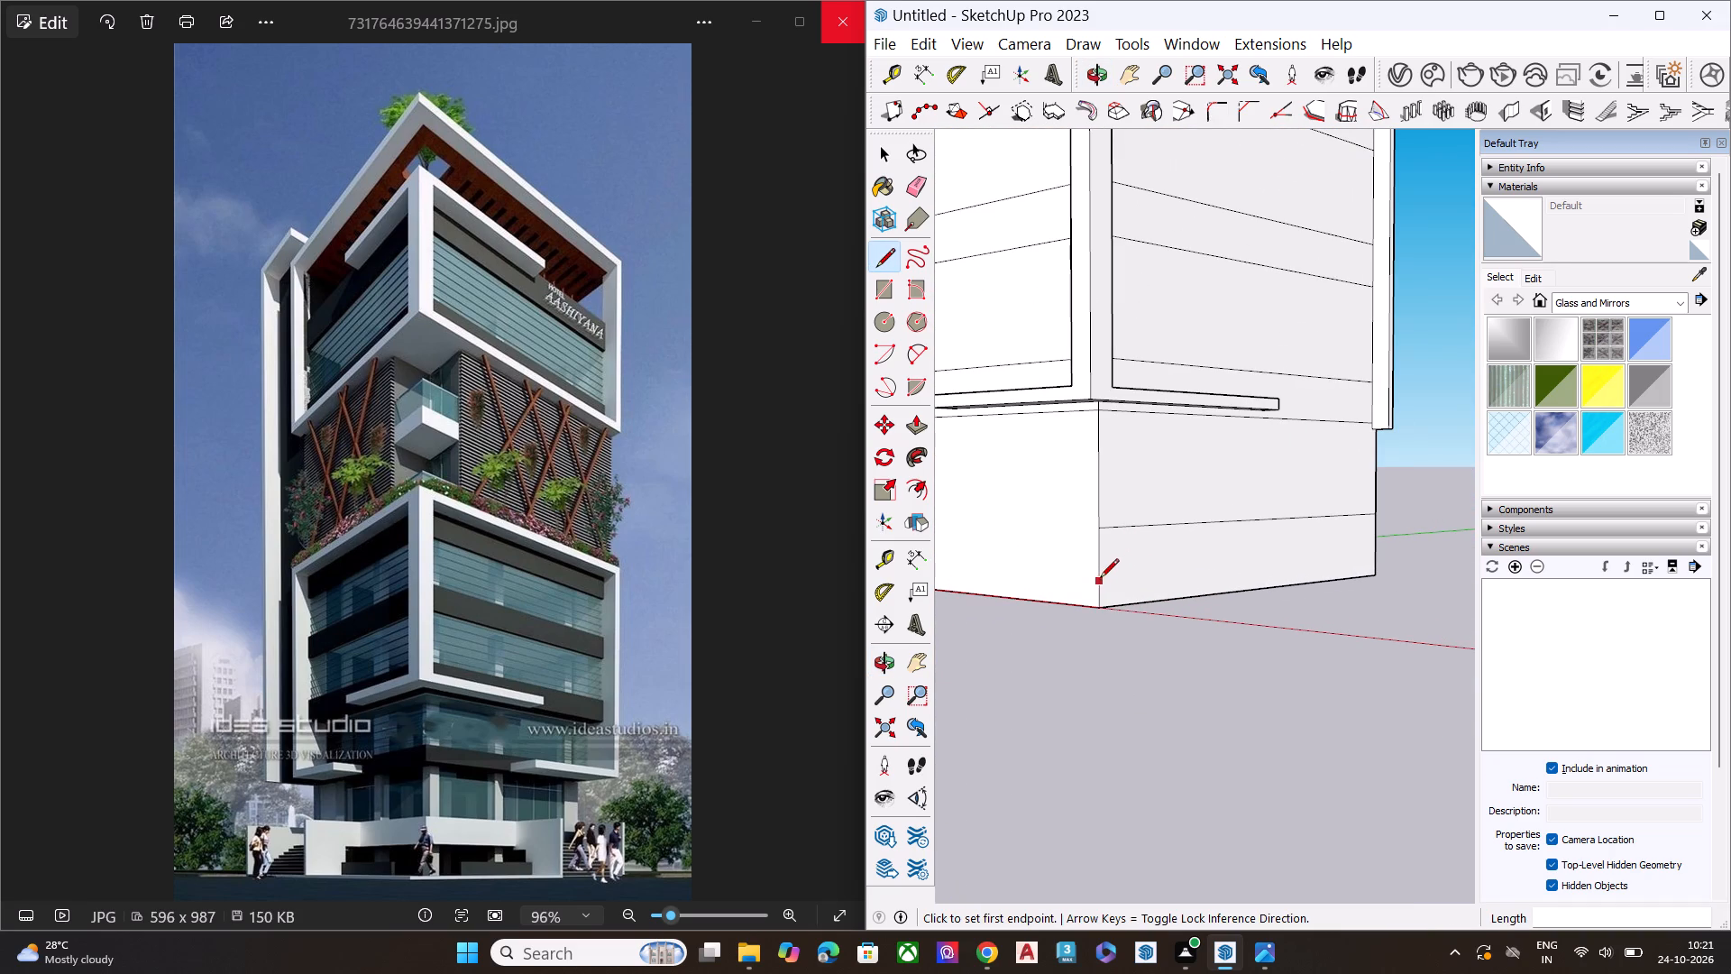
pyautogui.click(1100, 573)
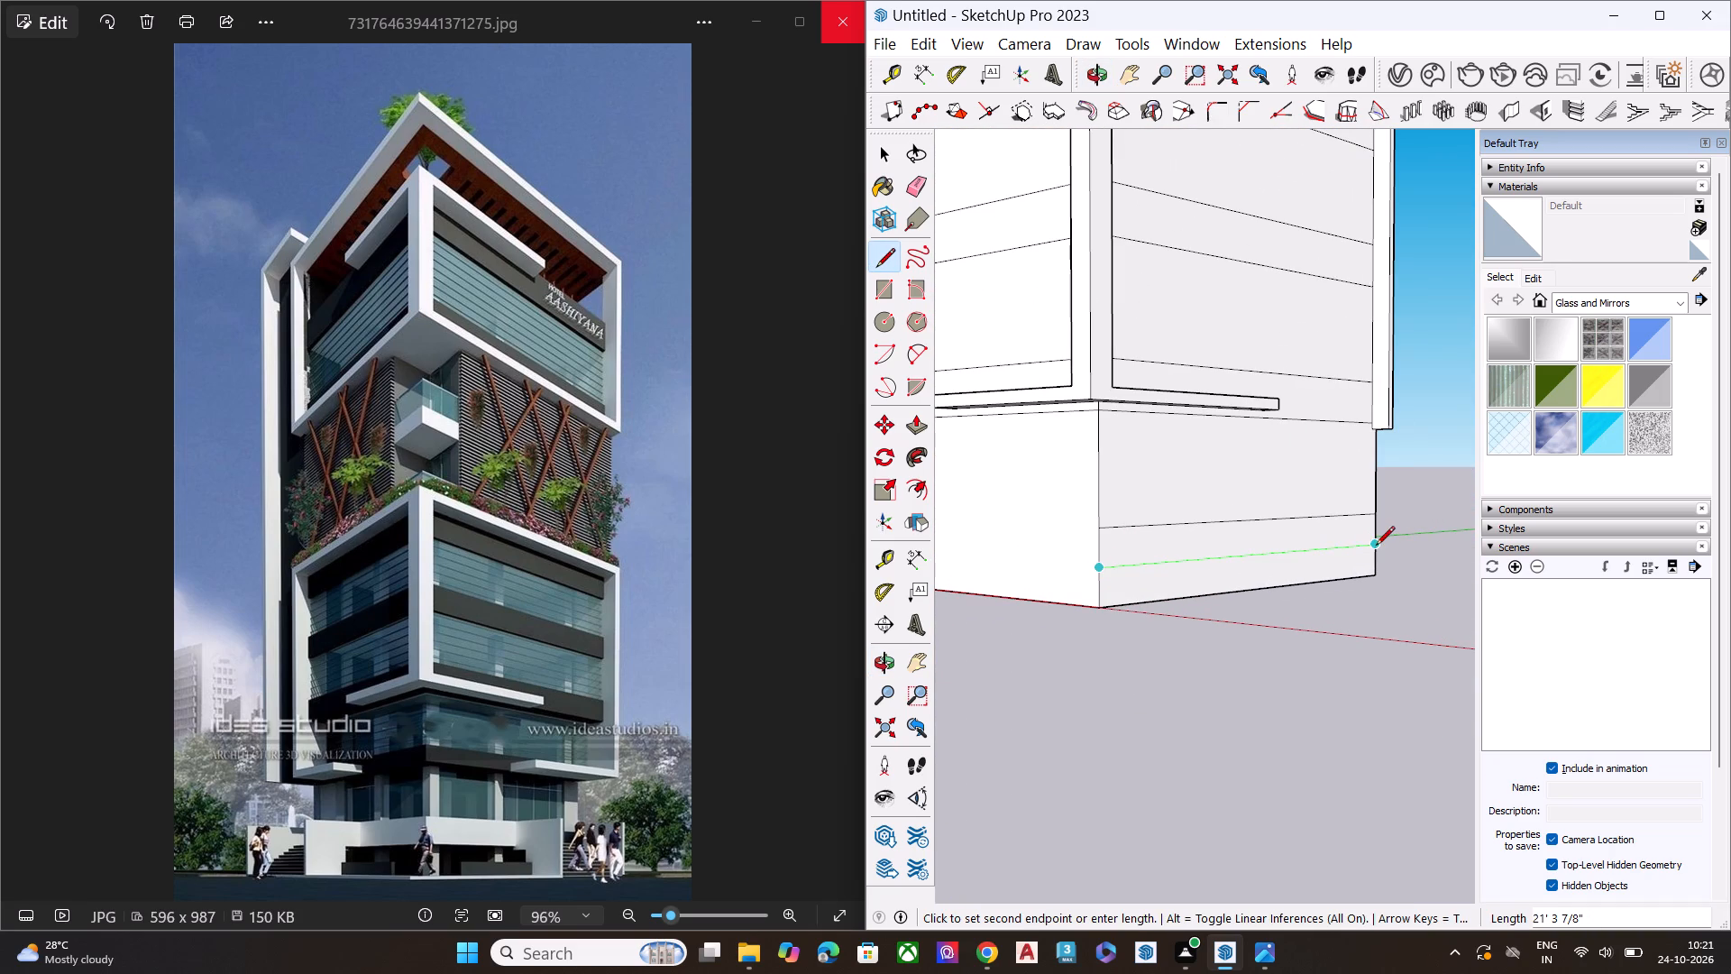
pyautogui.click(1376, 547)
pyautogui.press('space')
# Push/Pull the foot of the frame's outer leg on the green-axis wall down about 4' 8 3/4" to the upper base-level line.
pyautogui.moveTo(1308, 551); pyautogui.dragTo(1246, 466, button='middle')
pyautogui.scroll(-5, 1122, 478)
pyautogui.moveTo(1397, 509); pyautogui.dragTo(1124, 613, button='middle')
pyautogui.moveTo(1371, 574); pyautogui.dragTo(1362, 492, button='middle')
pyautogui.scroll(8, 1337, 508)
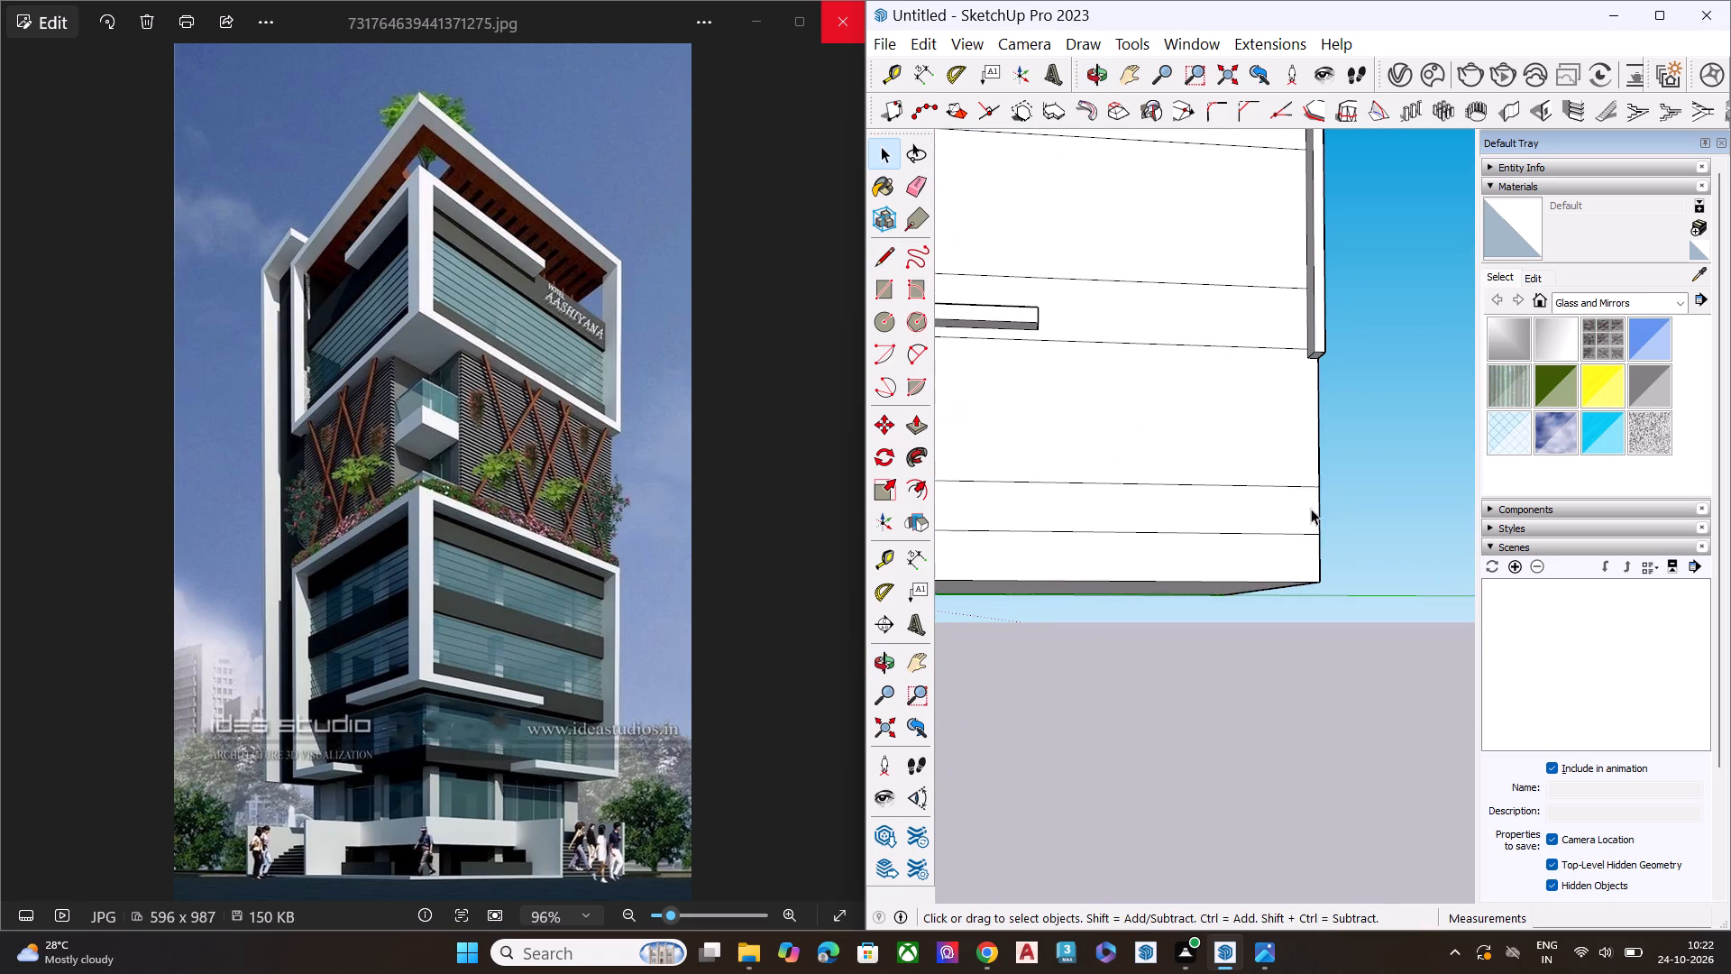
pyautogui.moveTo(1308, 492); pyautogui.dragTo(1080, 597, button='middle')
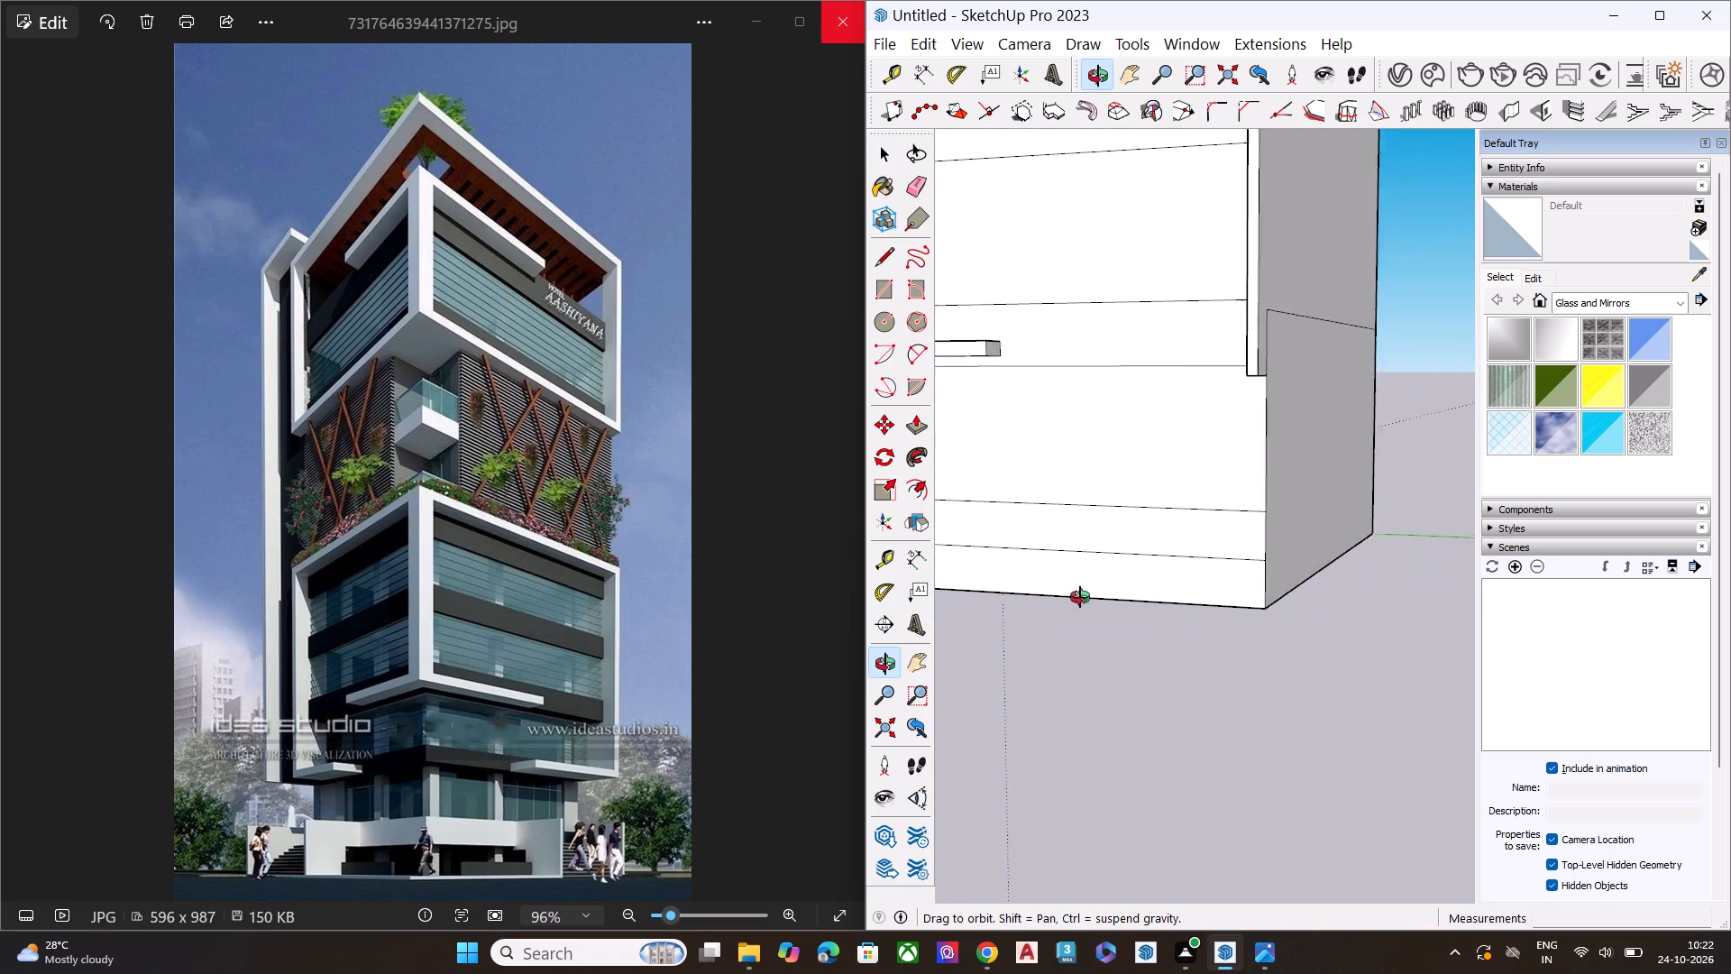
pyautogui.moveTo(1080, 597); pyautogui.dragTo(1181, 293, button='middle')
pyautogui.scroll(3, 1223, 328)
pyautogui.scroll(-1, 1259, 331)
pyautogui.scroll(1, 1269, 325)
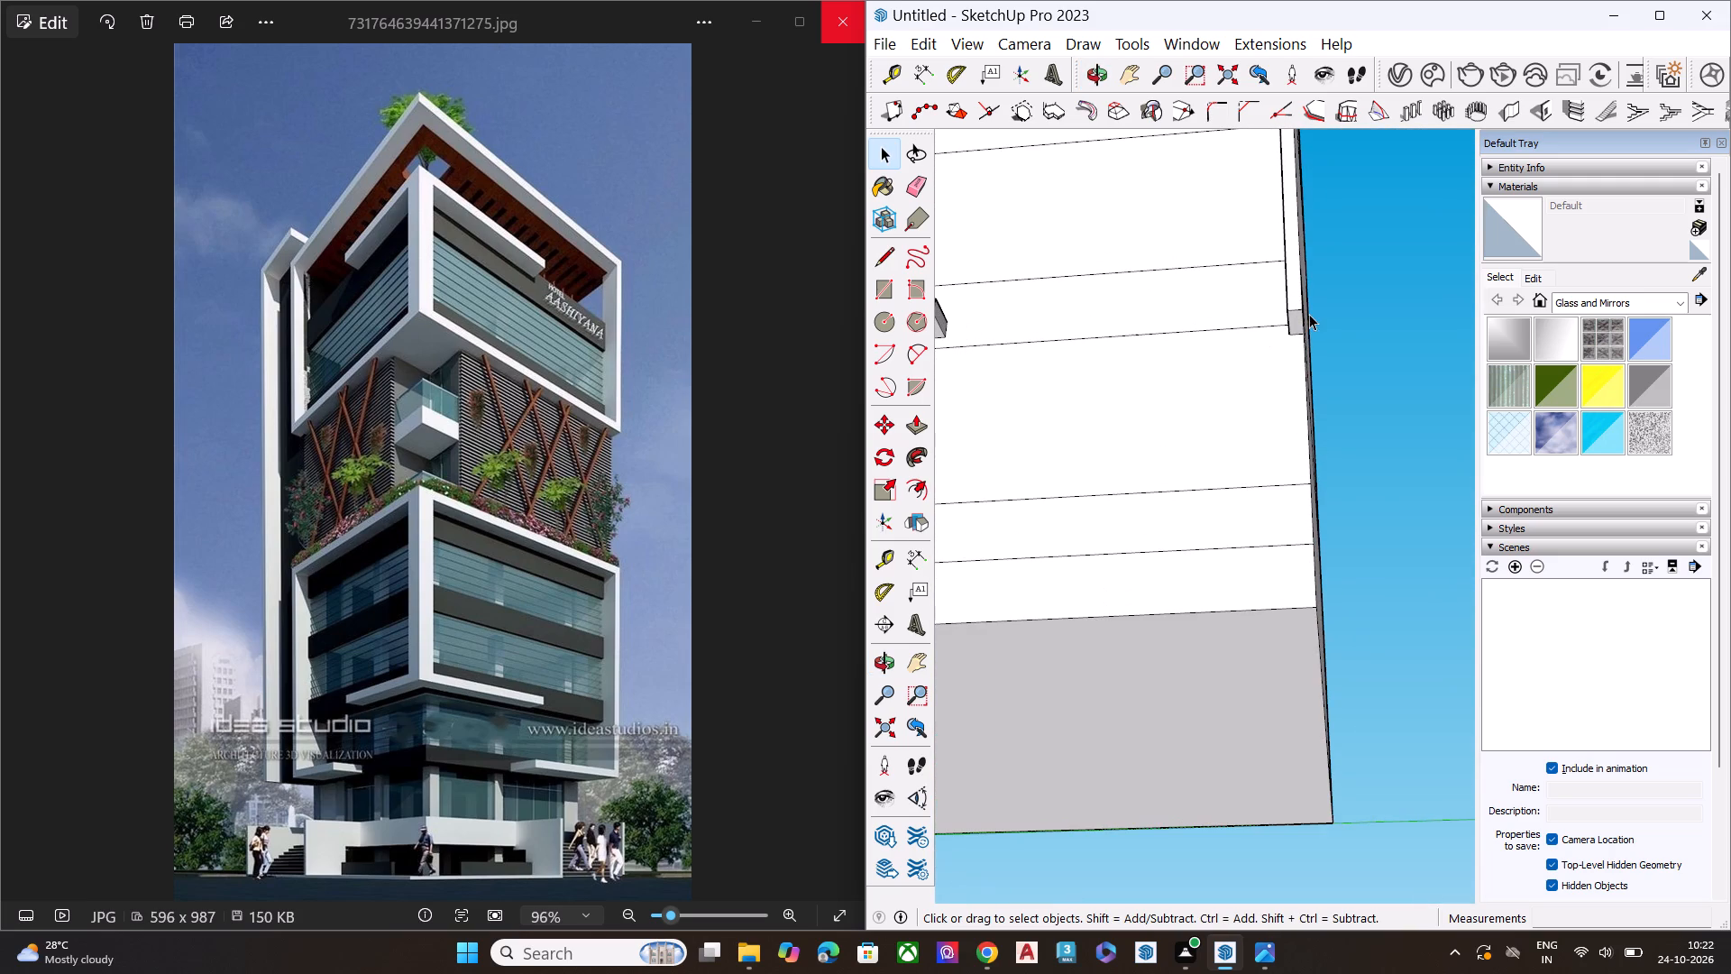
pyautogui.click(1297, 325)
pyautogui.press('p')
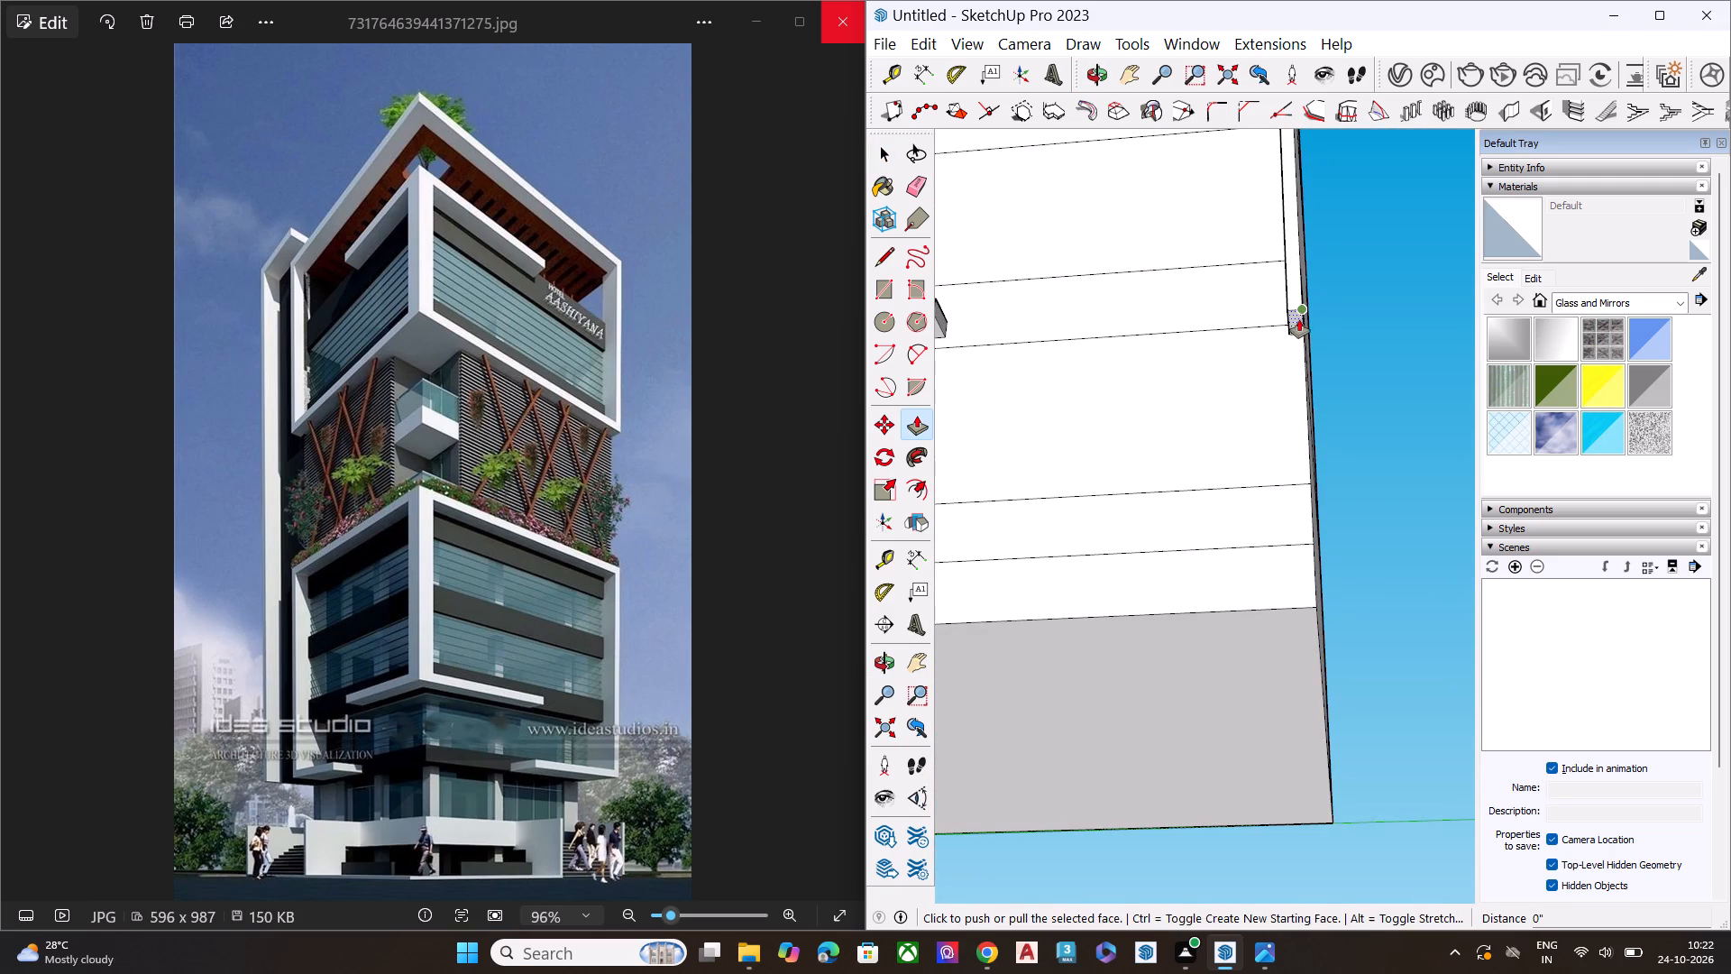
pyautogui.click(1300, 317)
pyautogui.scroll(3, 1296, 499)
pyautogui.moveTo(1298, 505); pyautogui.dragTo(1314, 528, button='middle')
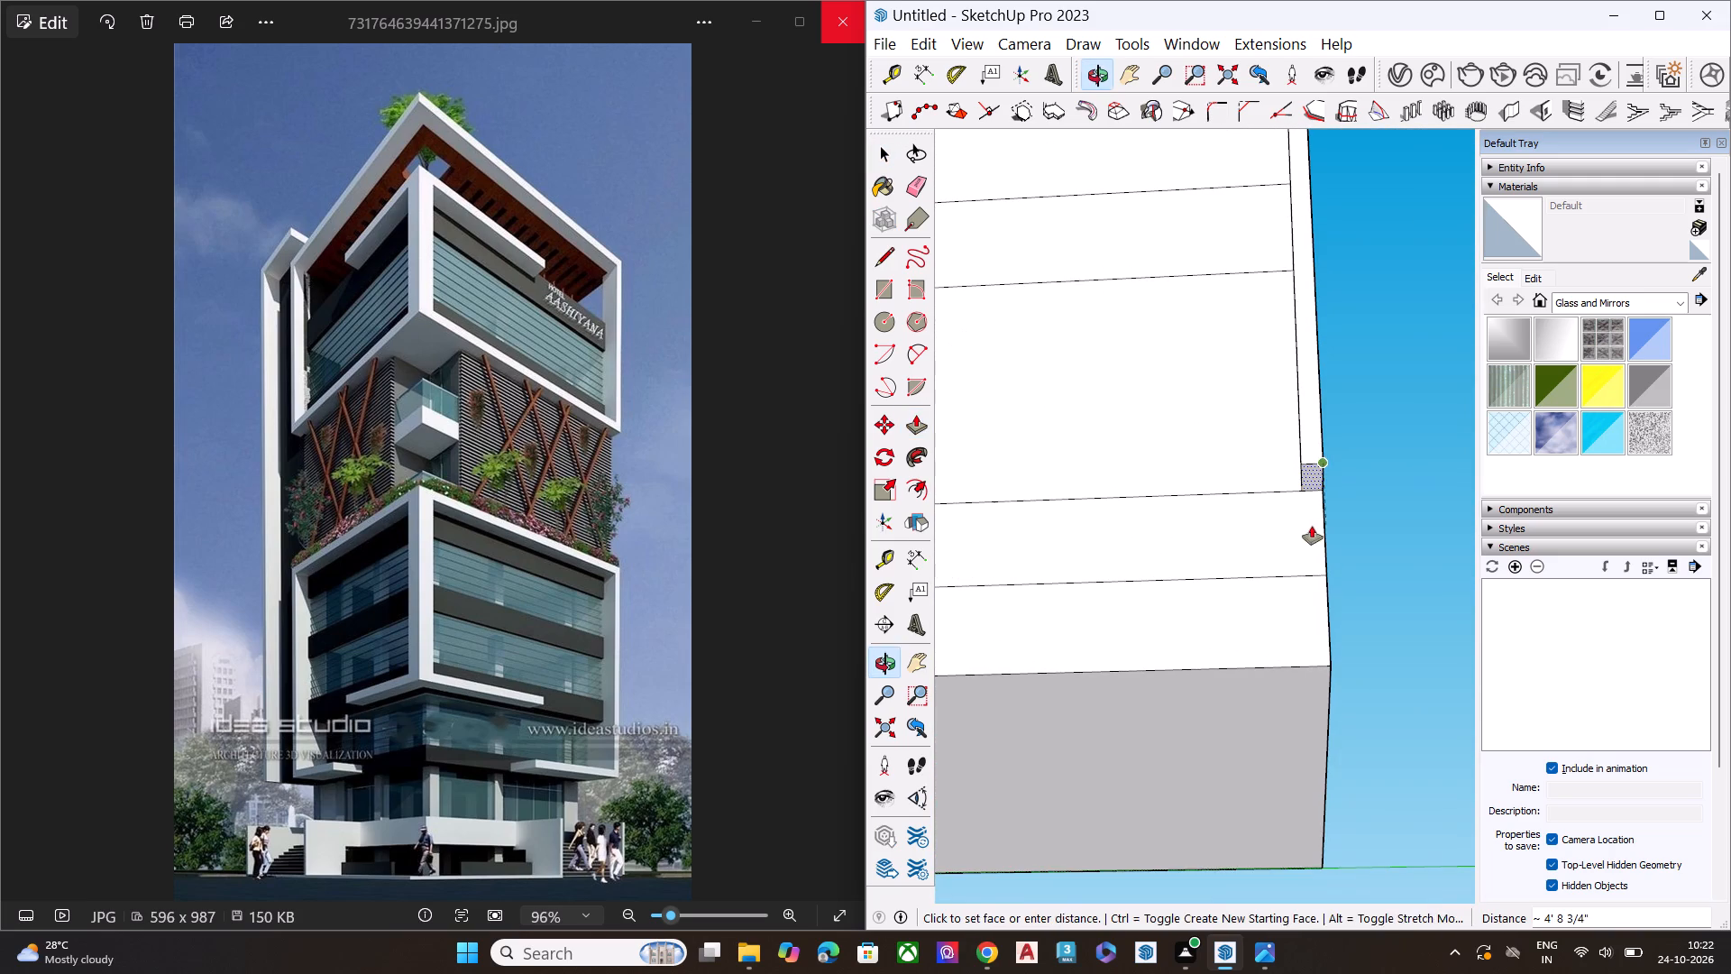
pyautogui.click(1312, 526)
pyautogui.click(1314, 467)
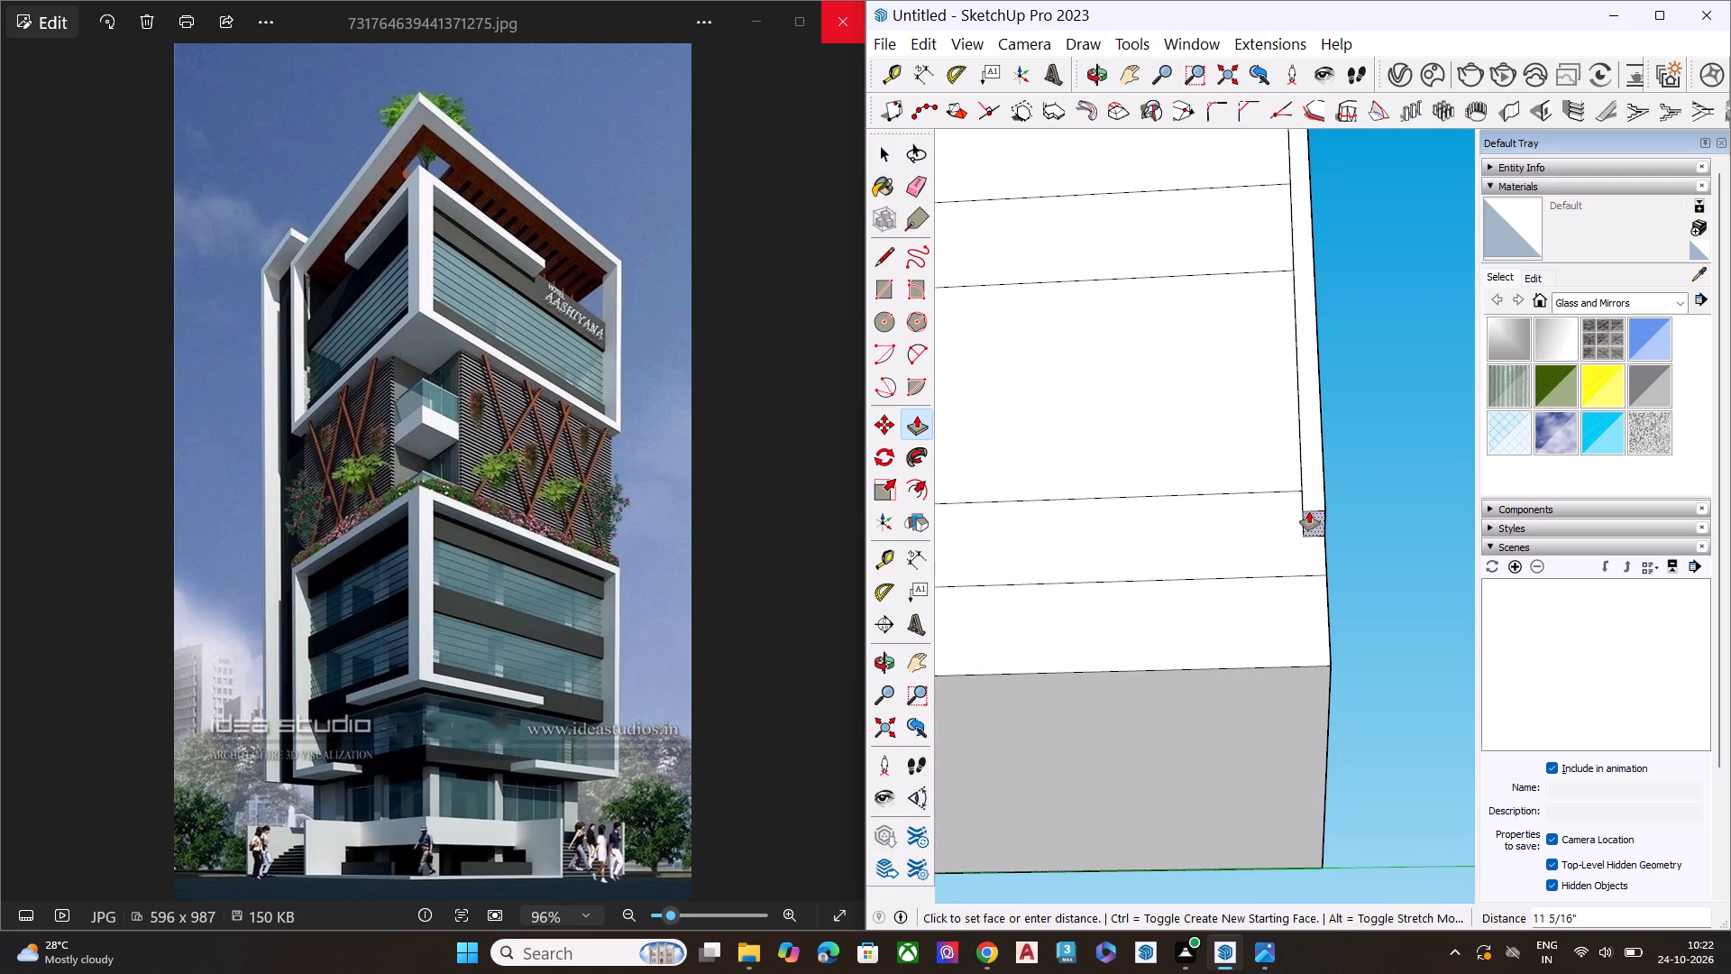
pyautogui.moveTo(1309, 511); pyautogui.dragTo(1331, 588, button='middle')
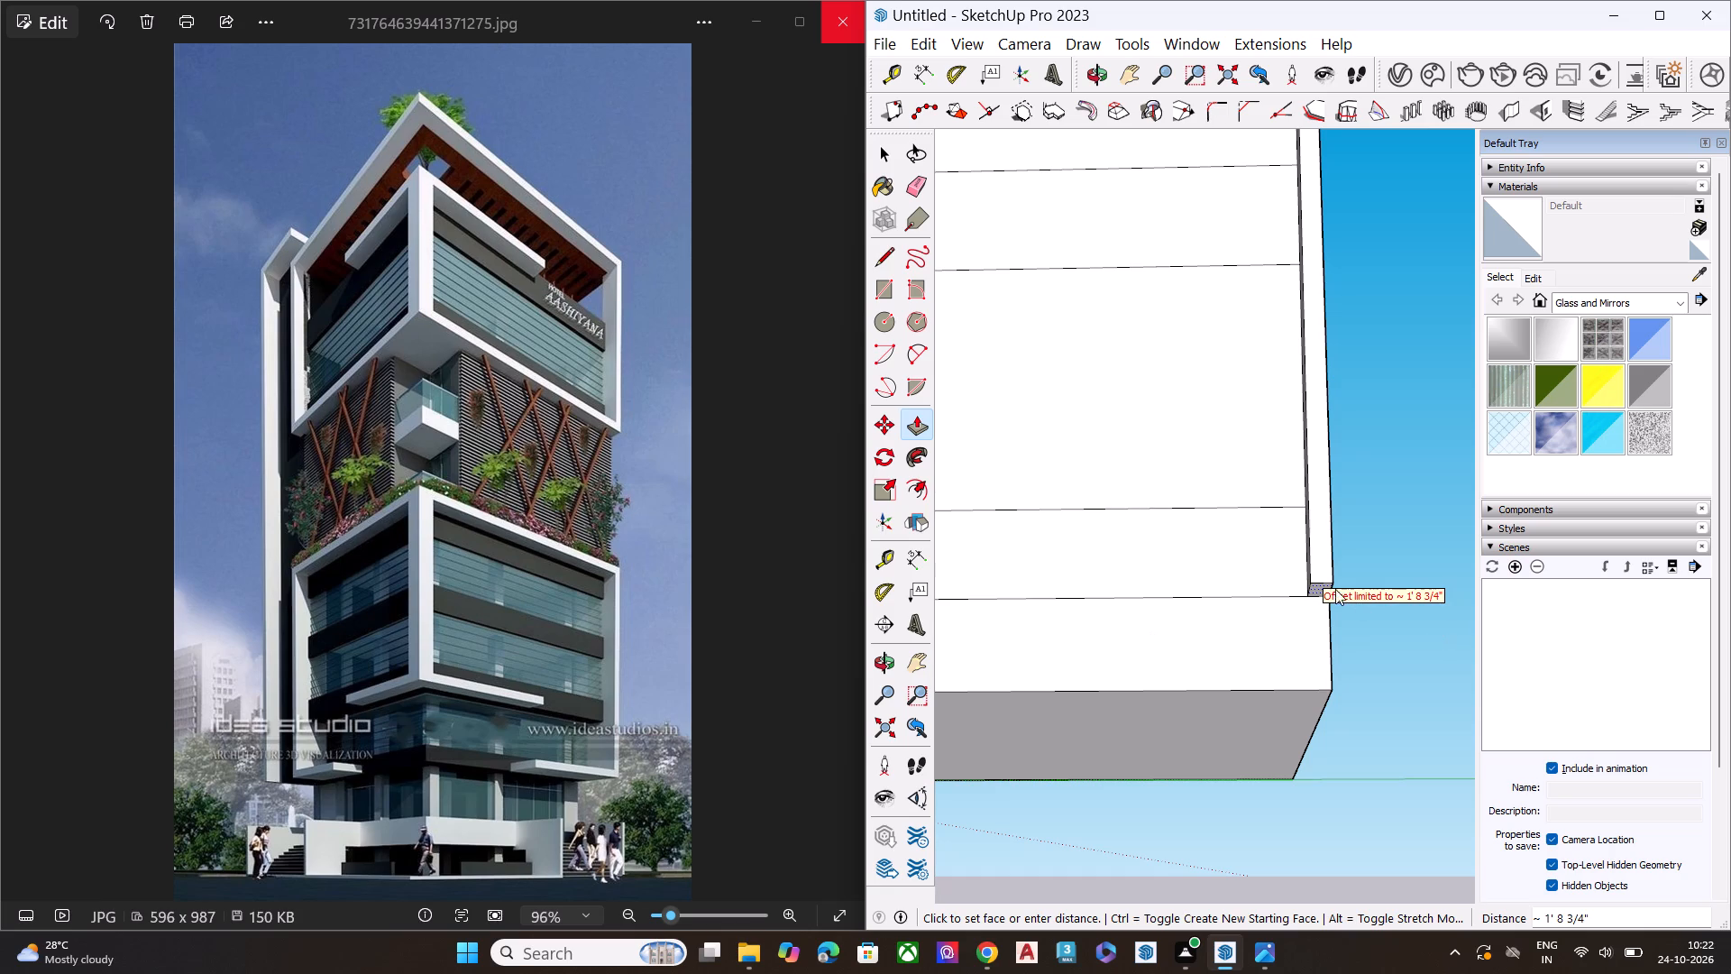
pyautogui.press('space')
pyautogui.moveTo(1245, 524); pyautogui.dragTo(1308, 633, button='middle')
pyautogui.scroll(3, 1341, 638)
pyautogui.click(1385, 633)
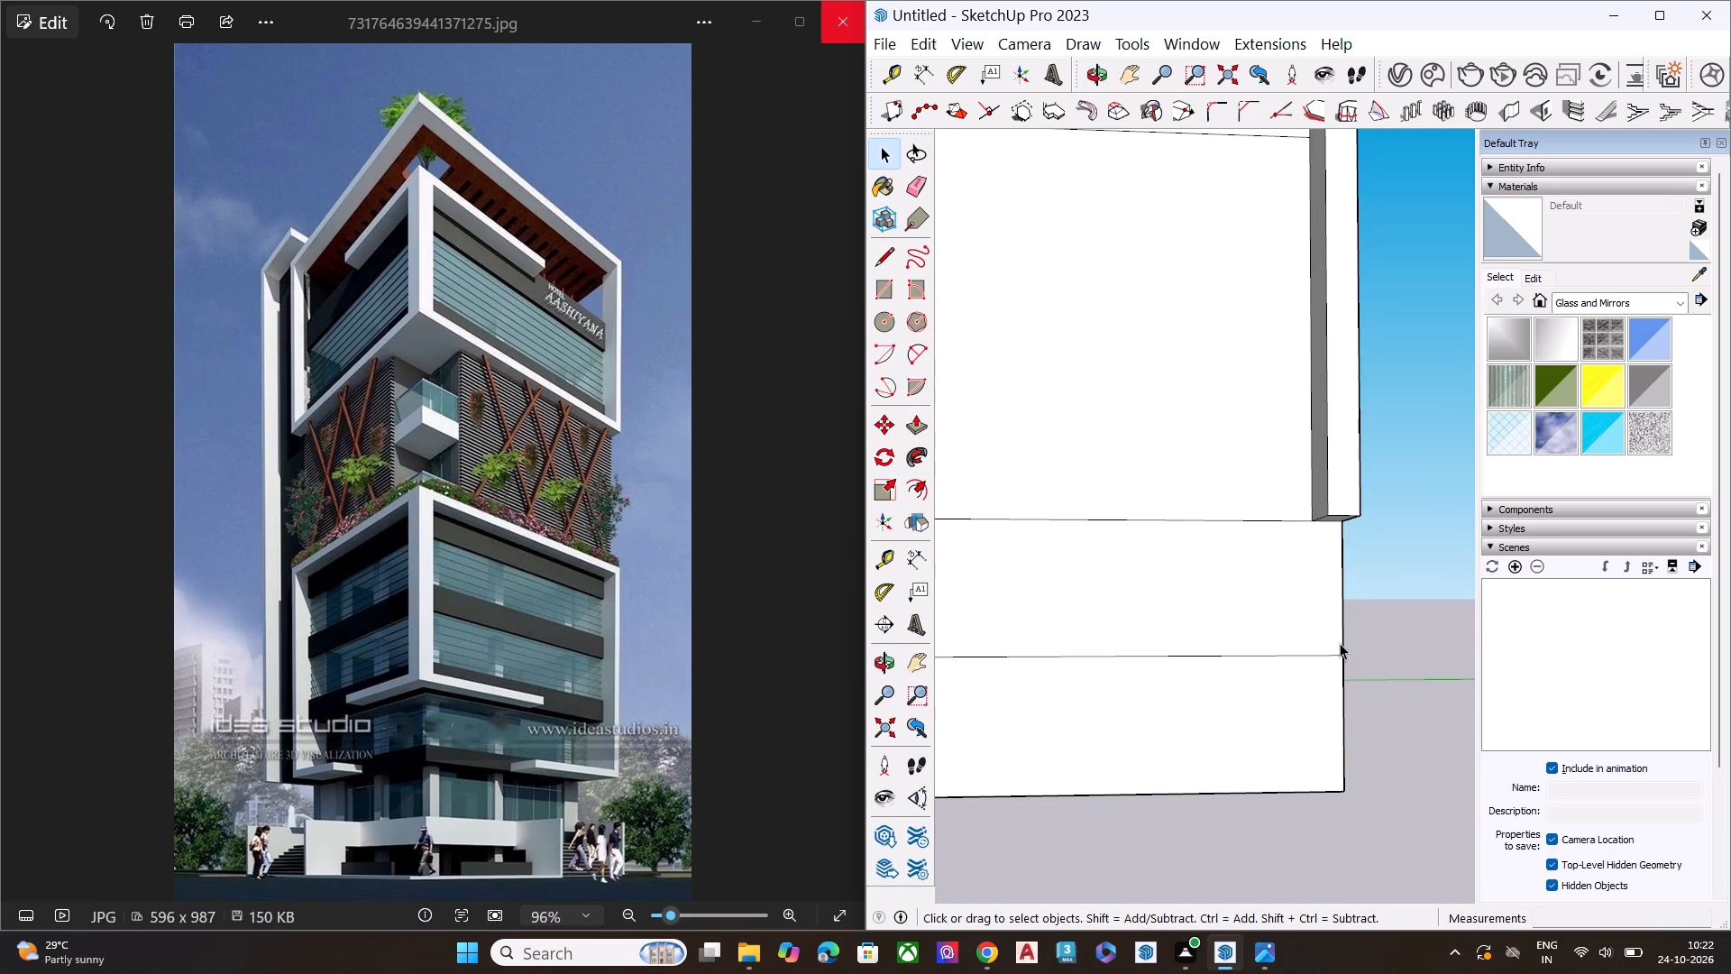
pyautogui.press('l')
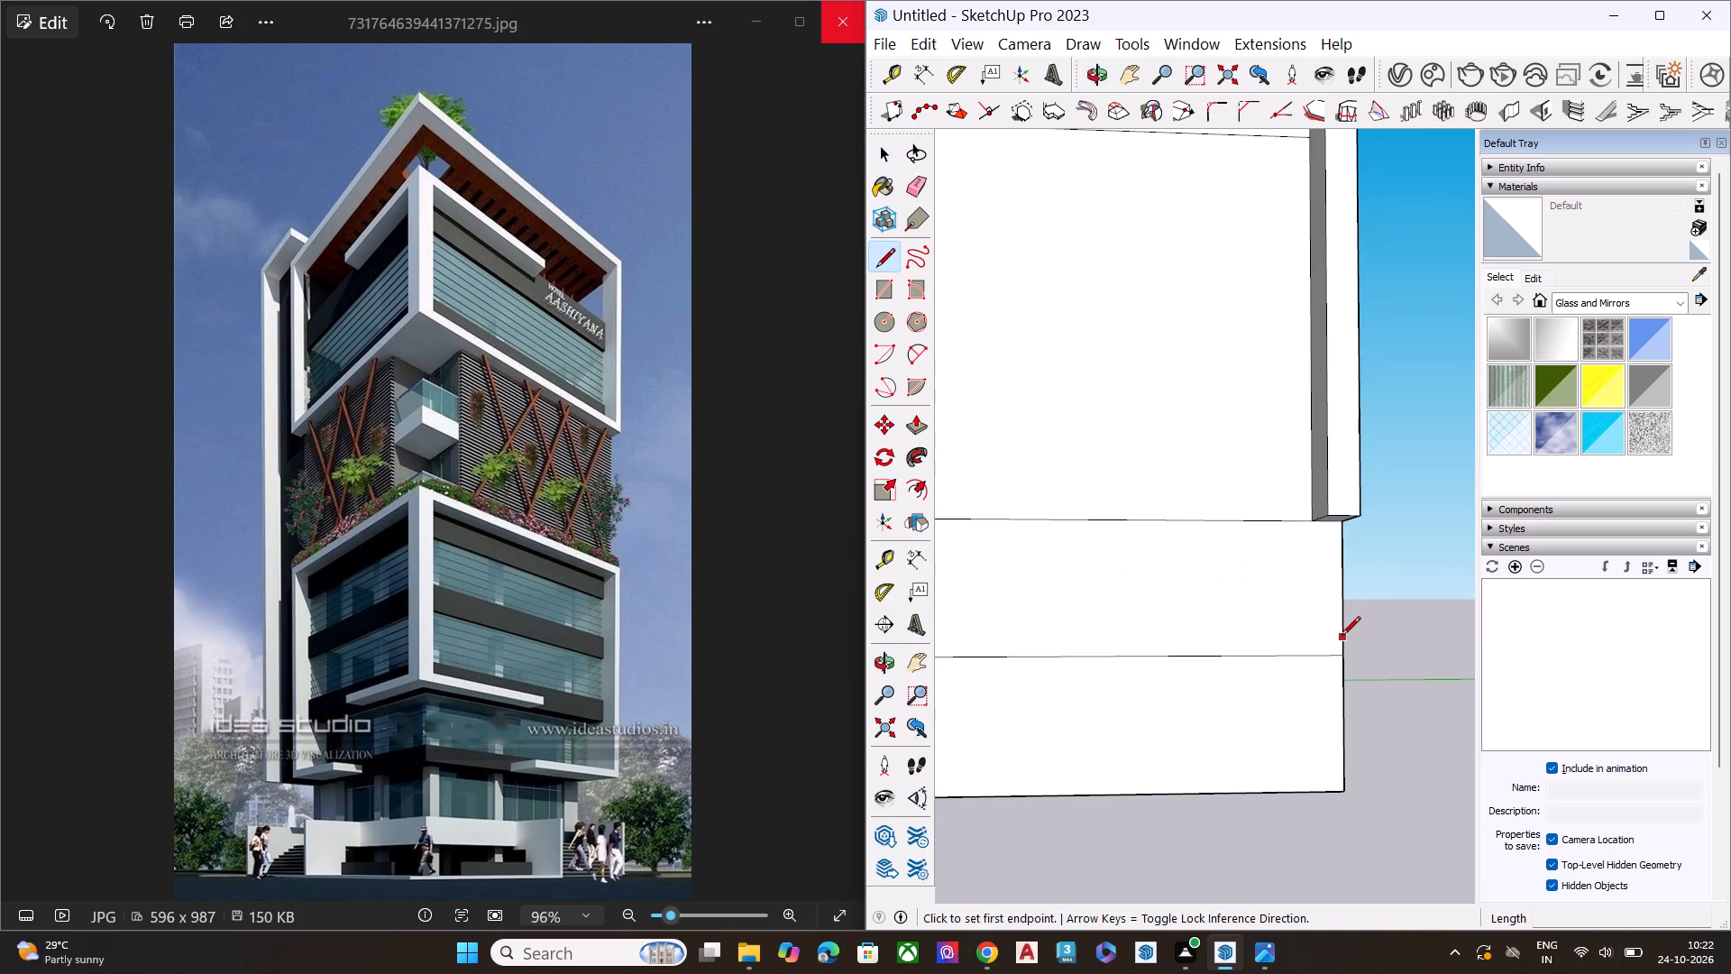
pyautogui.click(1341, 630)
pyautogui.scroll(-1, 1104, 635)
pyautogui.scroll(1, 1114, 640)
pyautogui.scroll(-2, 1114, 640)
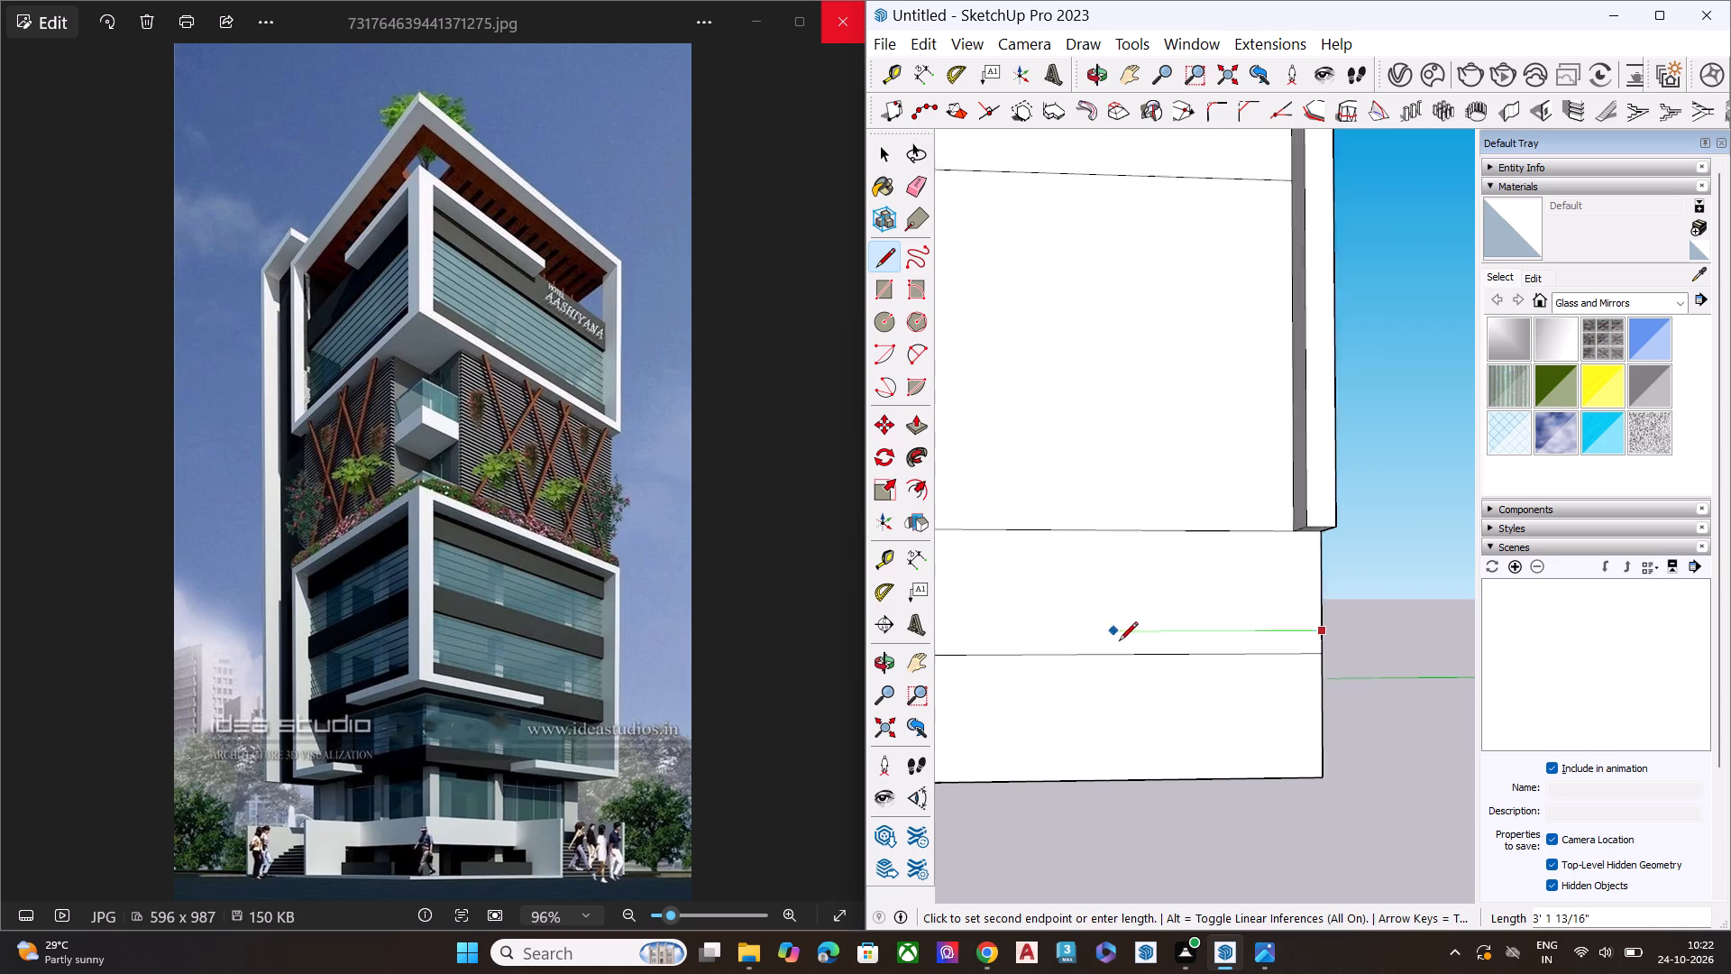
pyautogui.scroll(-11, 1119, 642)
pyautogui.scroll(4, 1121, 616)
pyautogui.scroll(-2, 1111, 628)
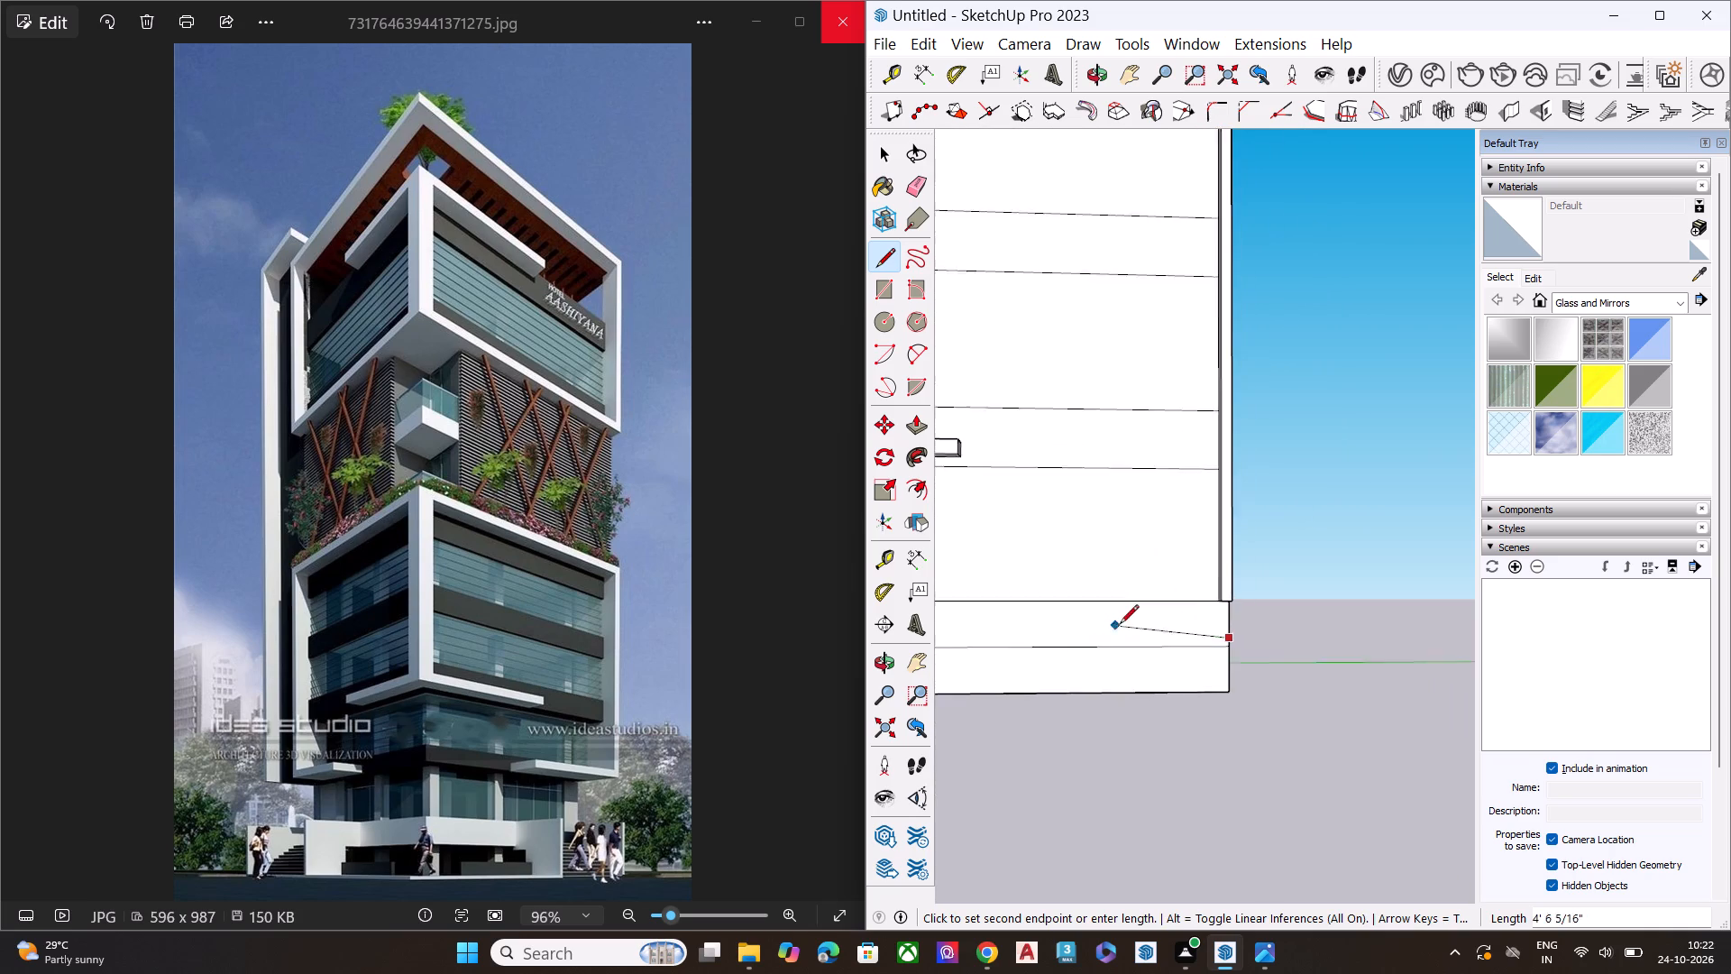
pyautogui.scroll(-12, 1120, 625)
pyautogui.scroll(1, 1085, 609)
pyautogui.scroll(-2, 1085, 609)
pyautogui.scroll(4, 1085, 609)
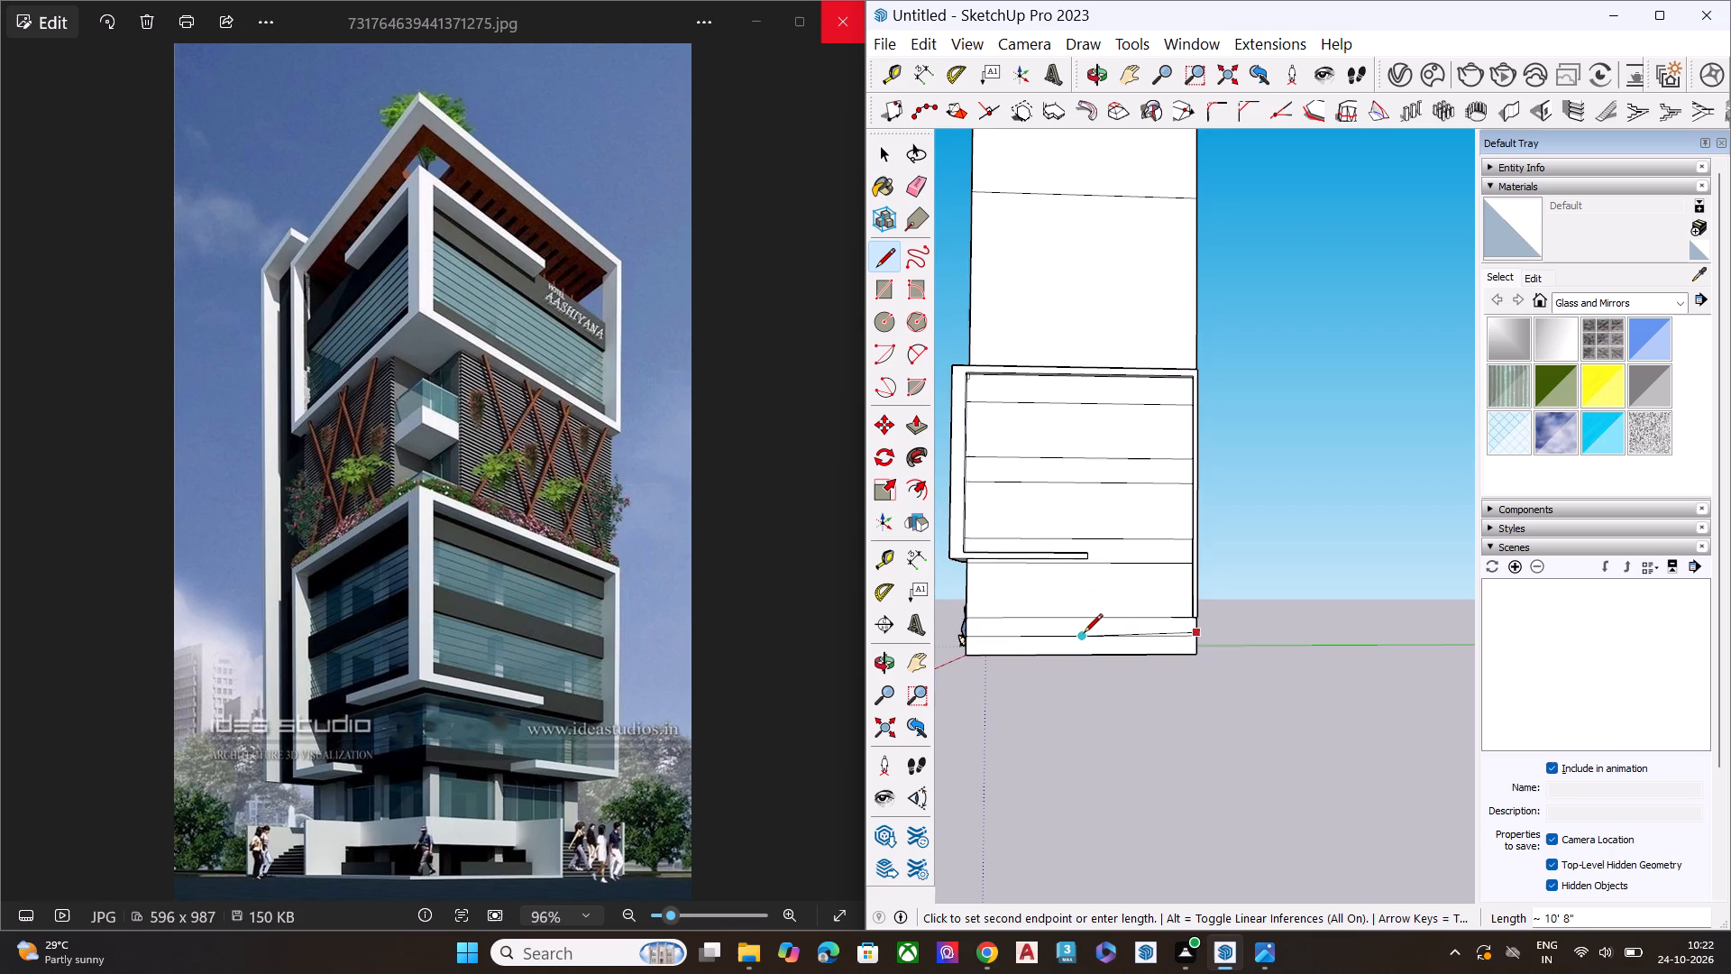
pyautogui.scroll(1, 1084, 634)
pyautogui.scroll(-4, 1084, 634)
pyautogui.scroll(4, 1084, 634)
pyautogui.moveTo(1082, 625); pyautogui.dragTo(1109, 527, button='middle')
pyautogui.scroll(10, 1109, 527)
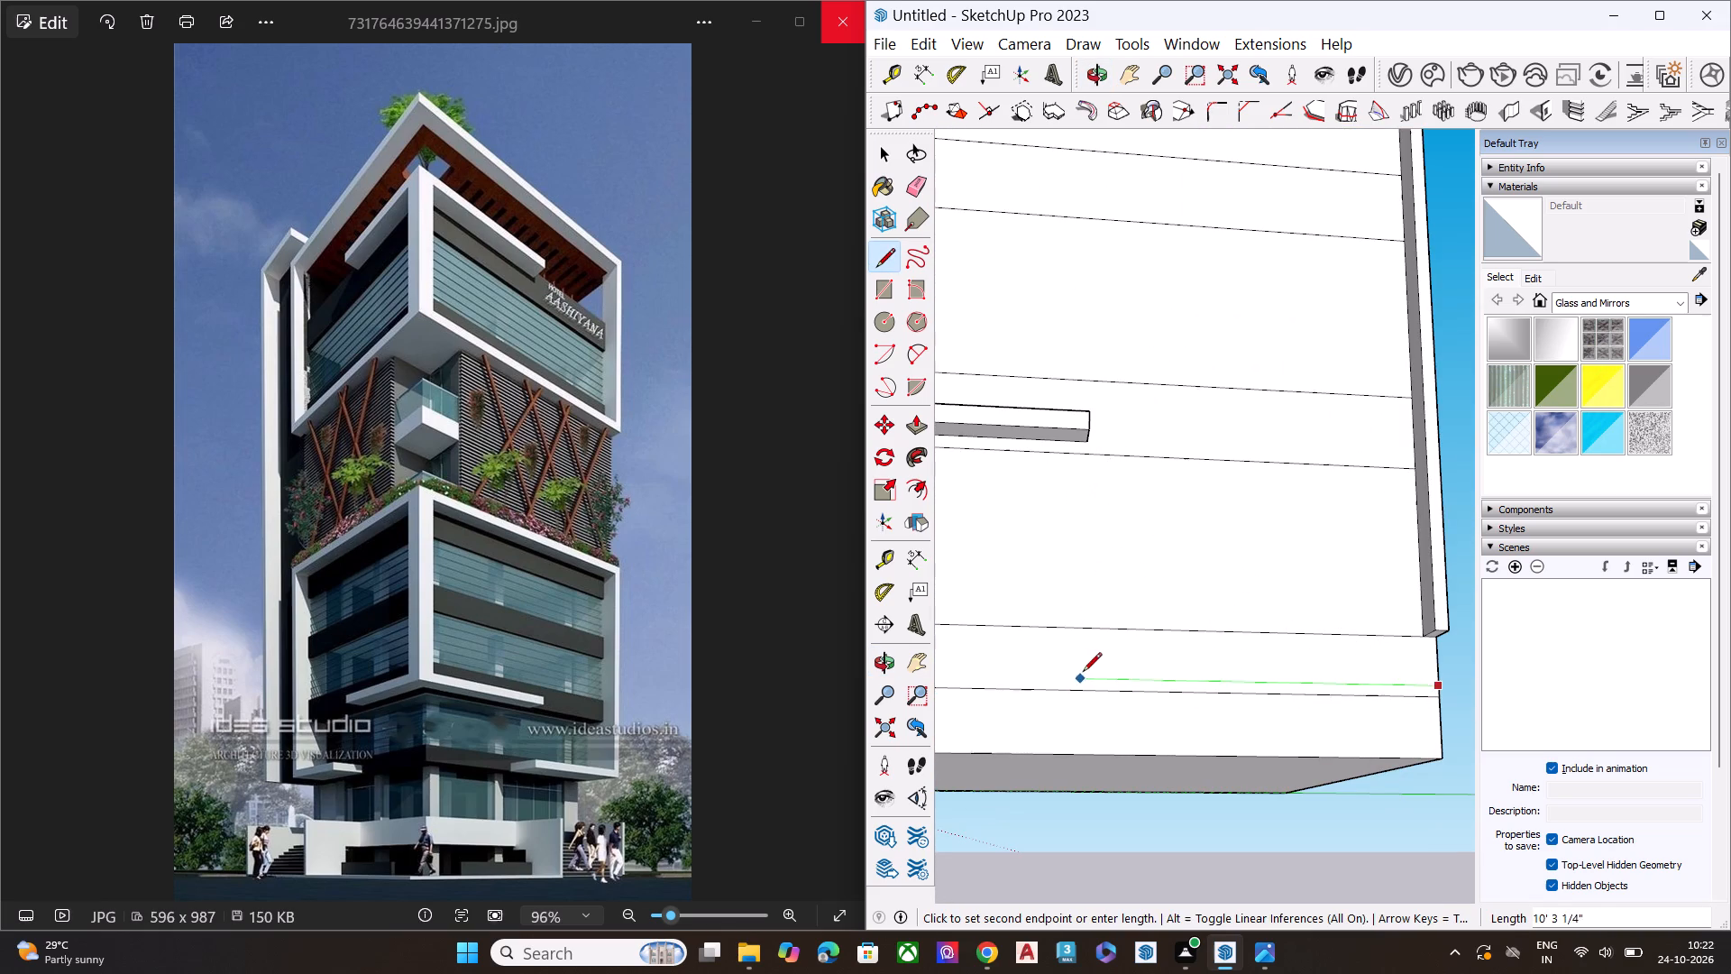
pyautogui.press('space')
# Draw a vertical line from the ledge end's lower corner down to the lower base-level line on the green-axis wall.
pyautogui.press('l')
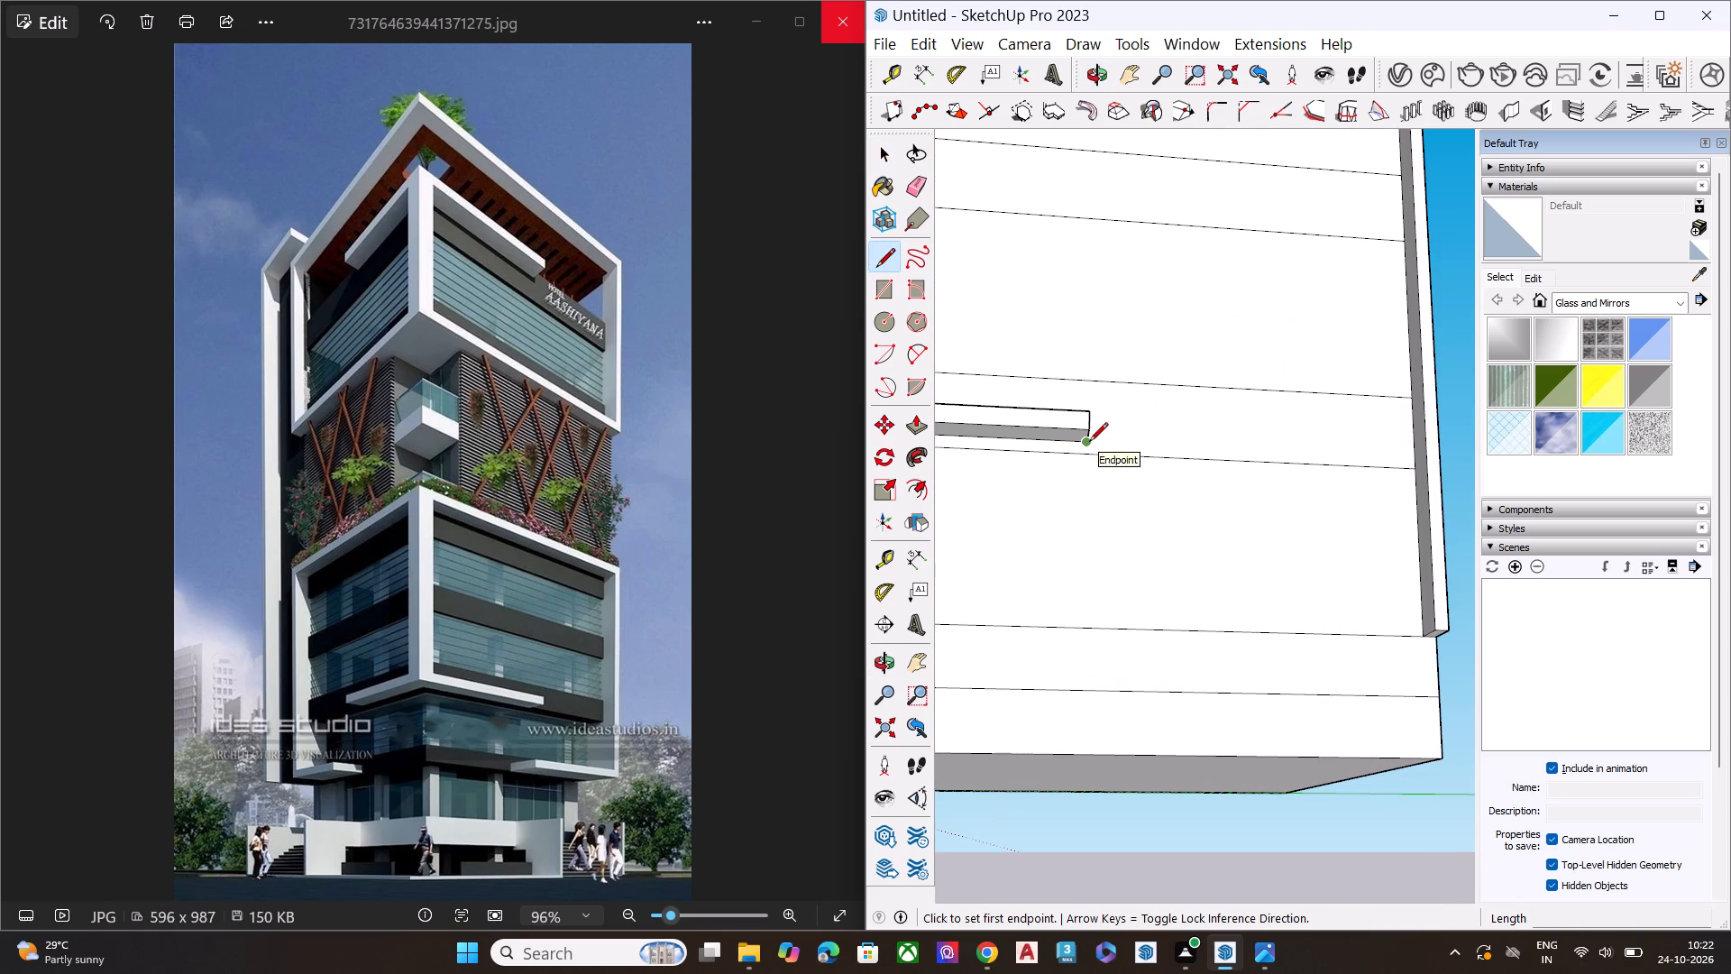
pyautogui.click(1089, 443)
pyautogui.click(1076, 694)
pyautogui.press('space')
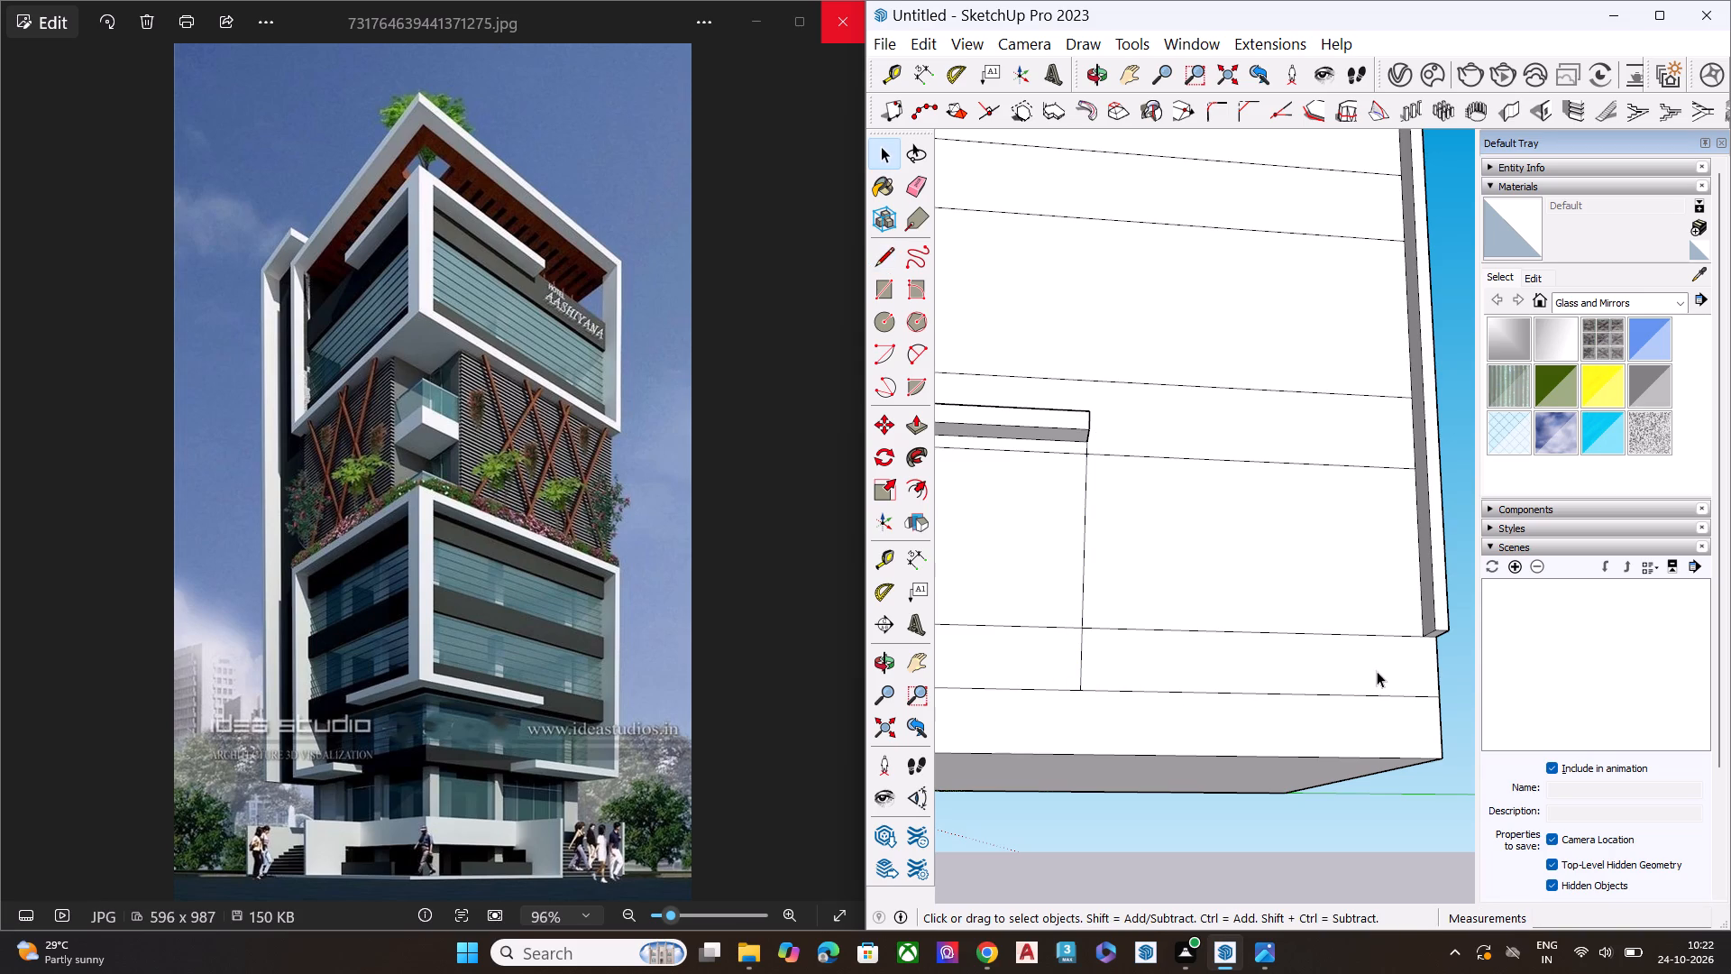
# Draw two parallel horizontal lines about 10' 2 3/8" long between the vertical line and the wall's far edge, forming a narrow strip below the outer leg.
pyautogui.press('l')
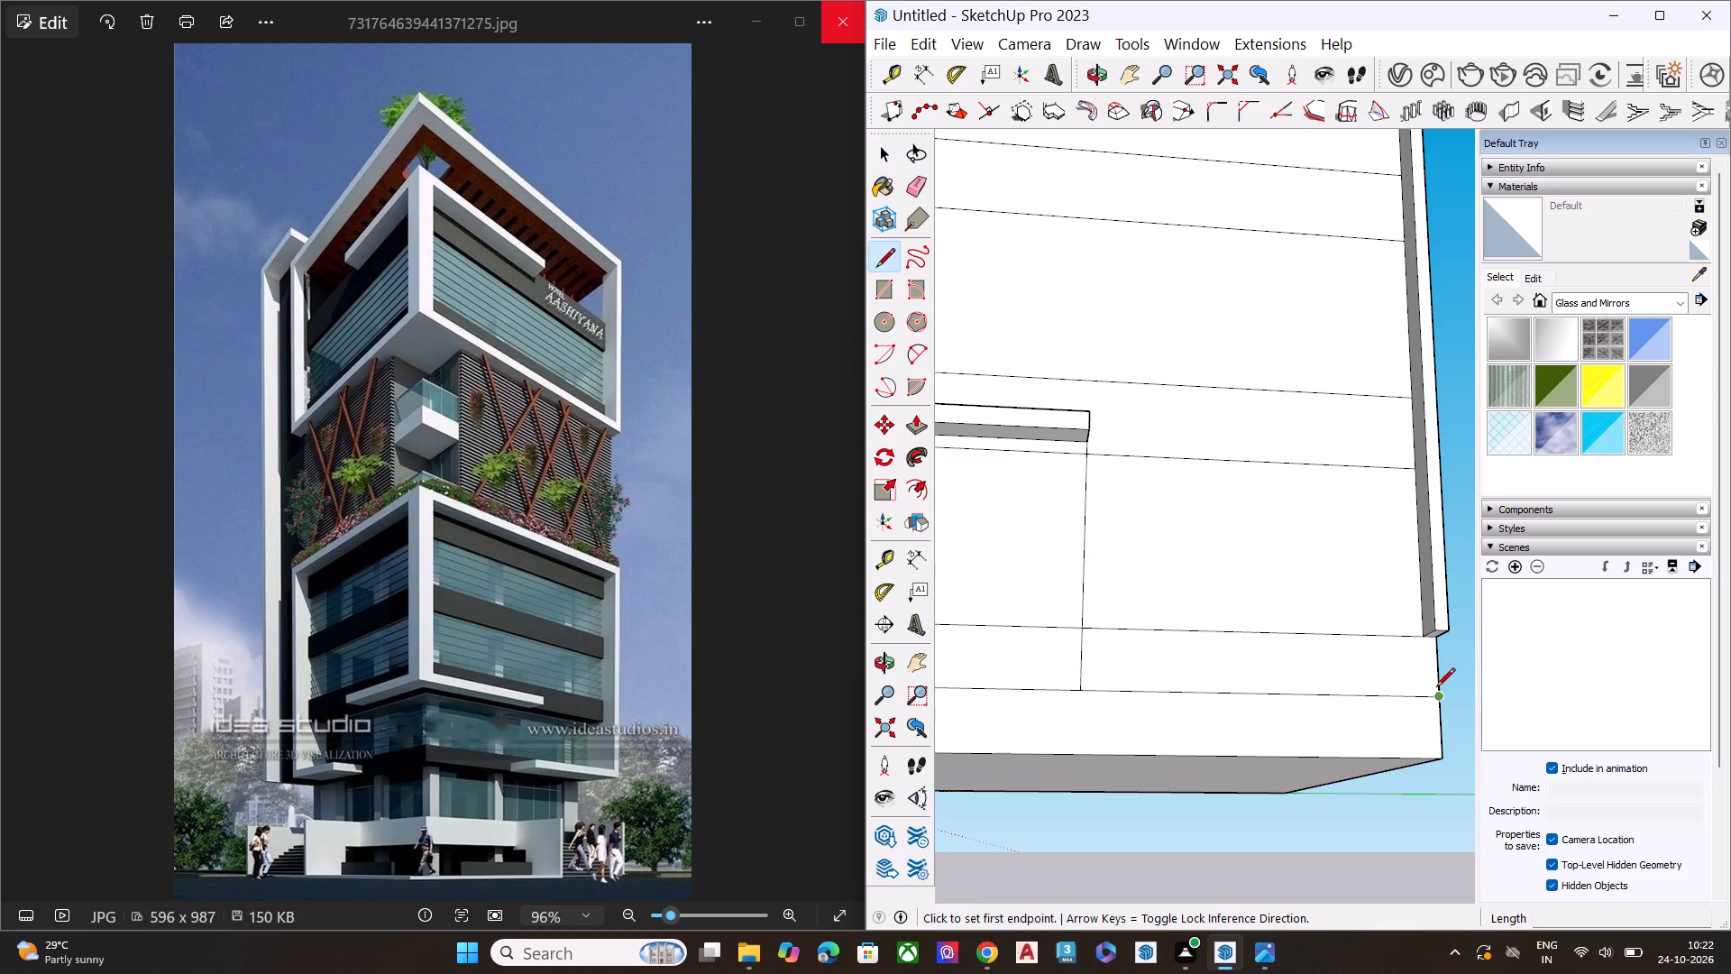
pyautogui.click(1437, 680)
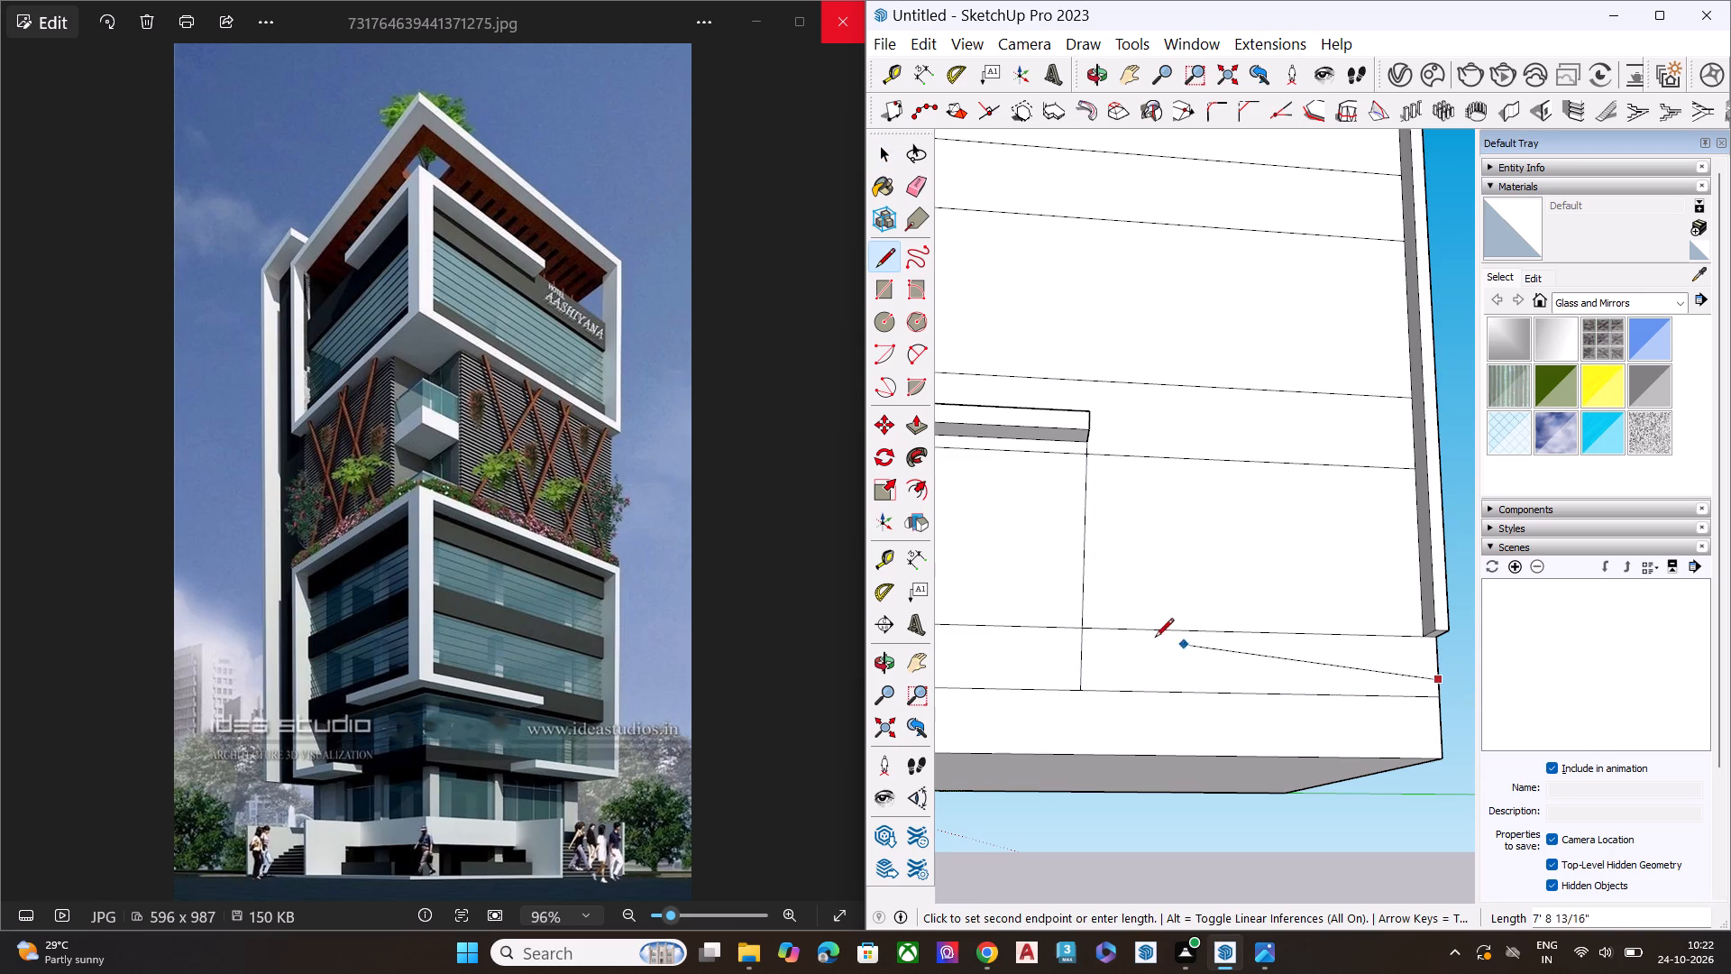
pyautogui.click(1081, 672)
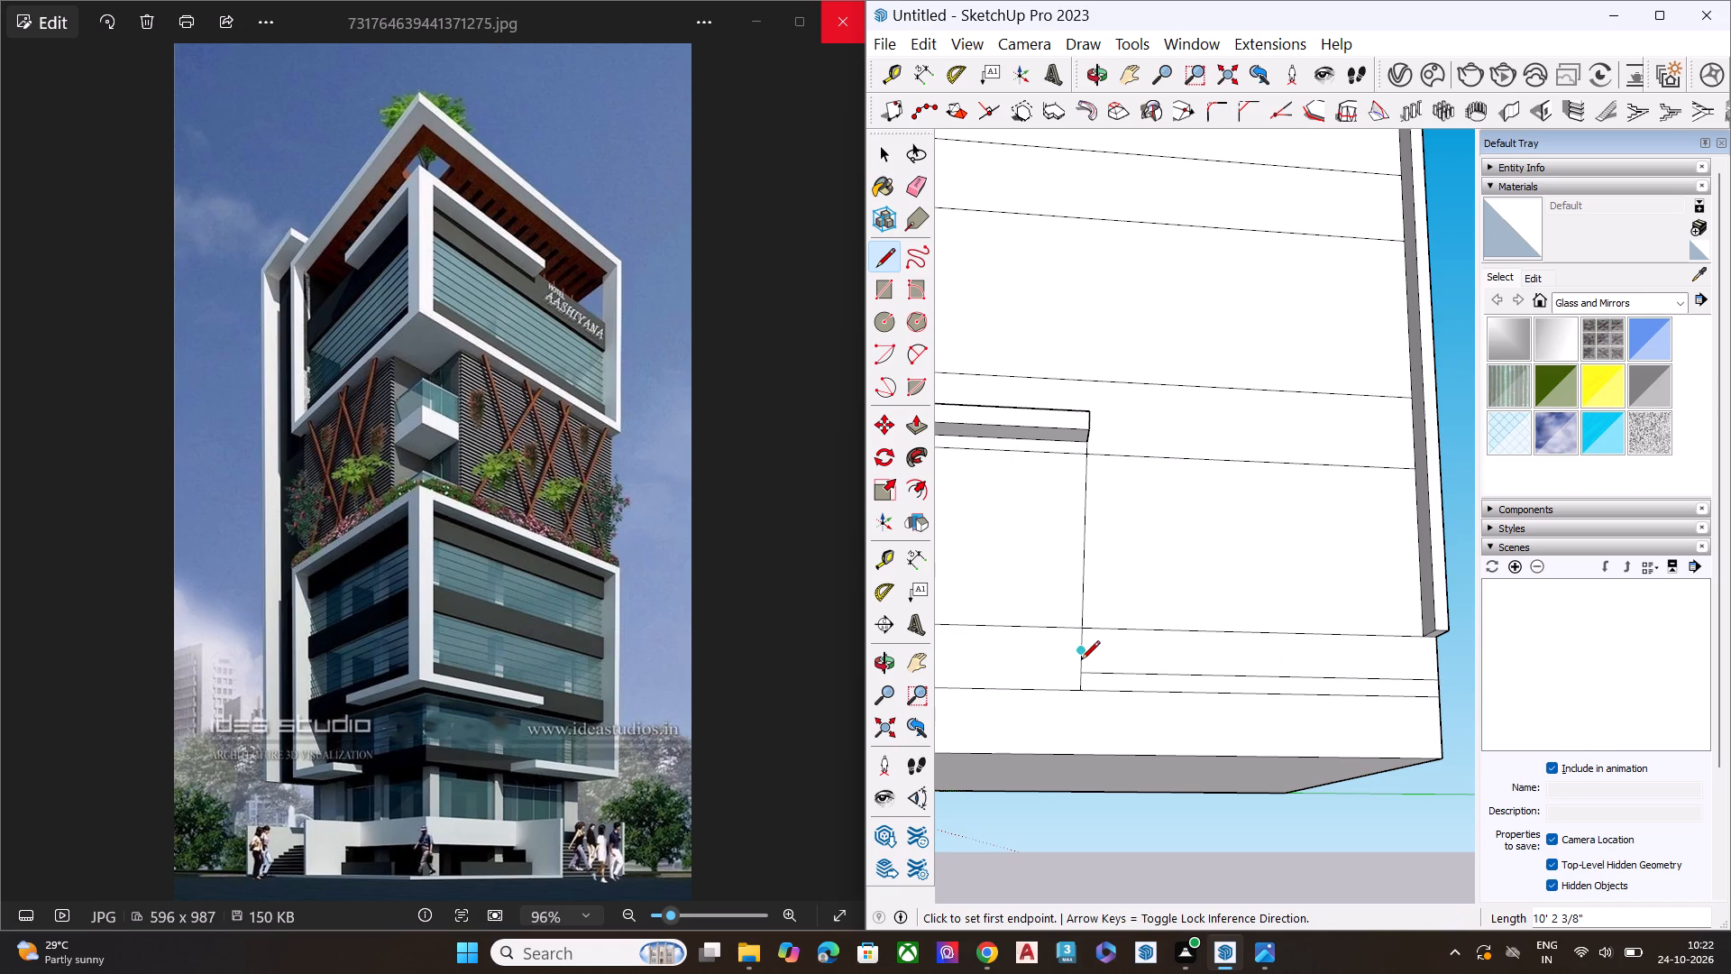
pyautogui.click(1081, 661)
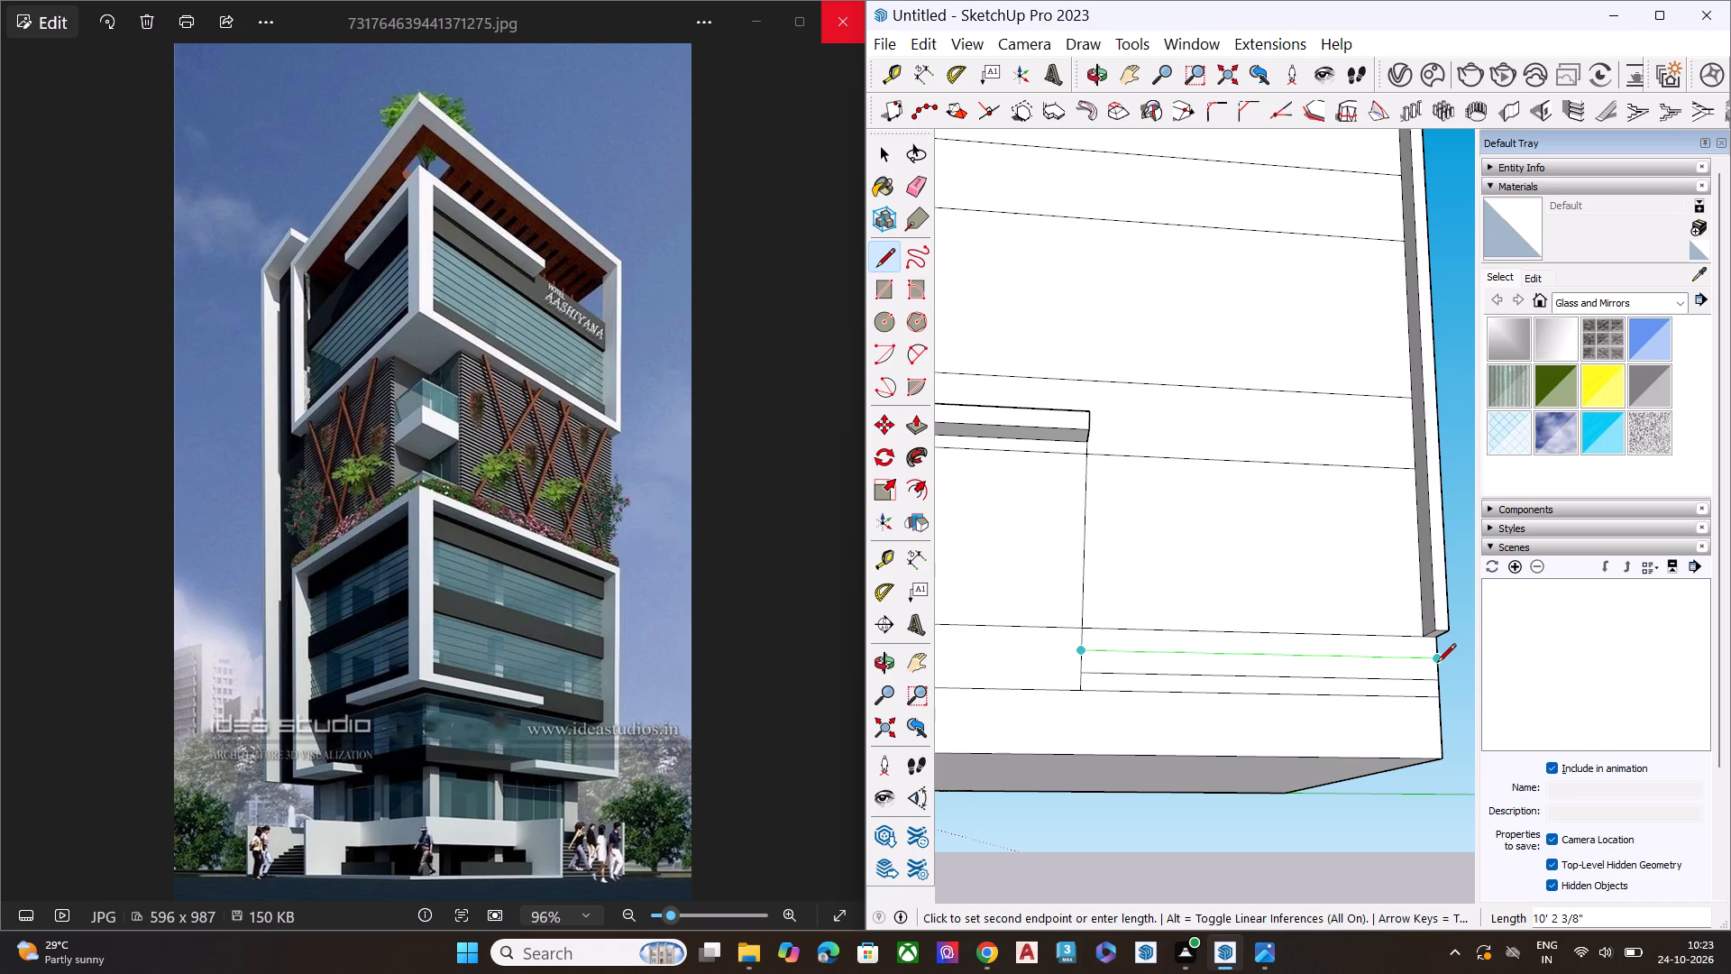
pyautogui.click(1437, 664)
pyautogui.press('space')
# Push/Pull the narrow strip outward to the depth of the frame's outer leg, forming a projecting slab.
pyautogui.moveTo(1431, 666); pyautogui.dragTo(1439, 570, button='middle')
pyautogui.scroll(2, 1439, 566)
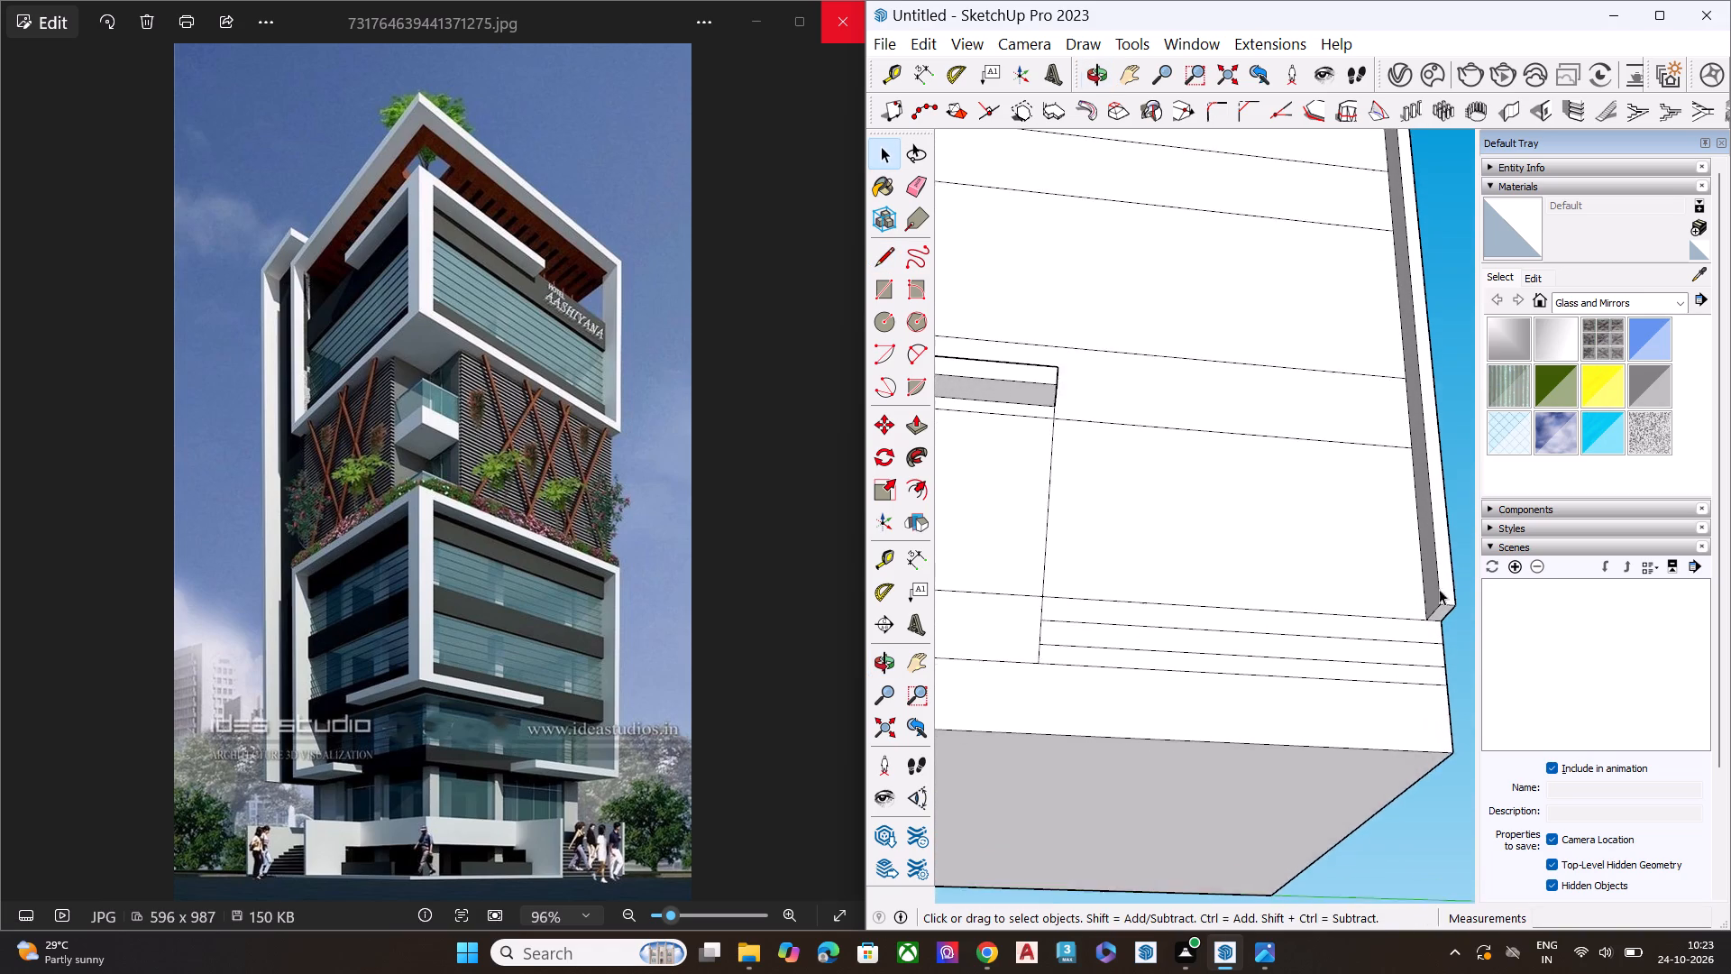
pyautogui.scroll(-1, 1434, 624)
pyautogui.scroll(1, 1416, 641)
pyautogui.click(1360, 650)
pyautogui.press('p')
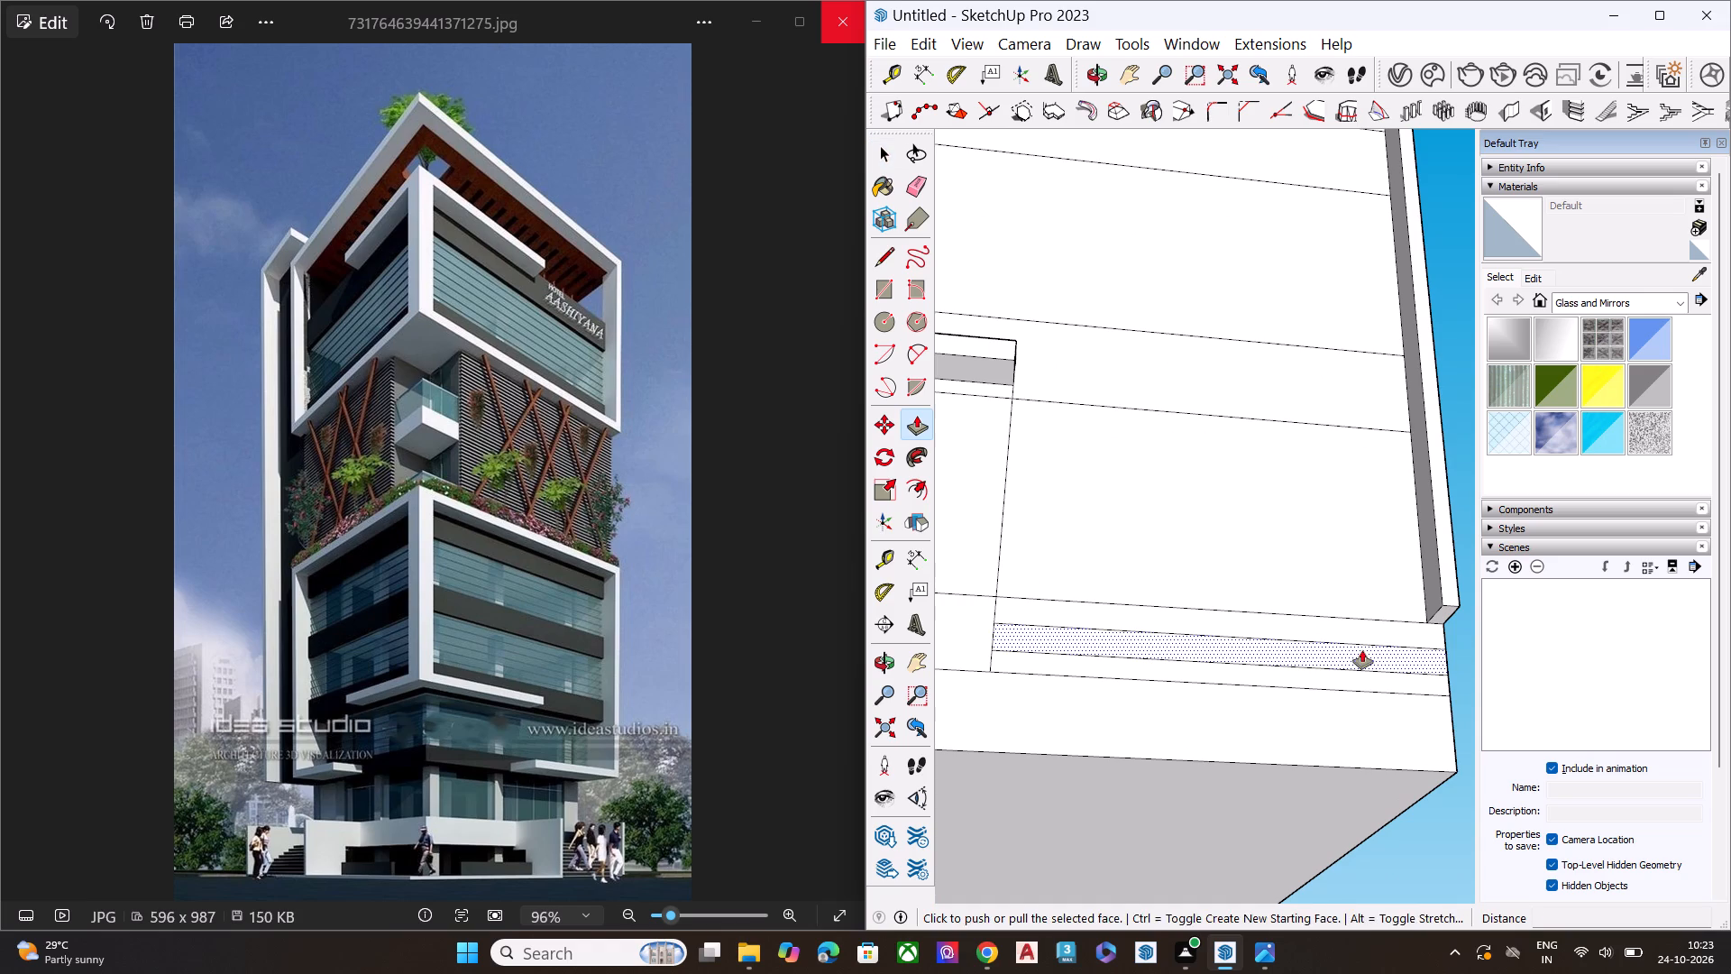
pyautogui.click(1362, 650)
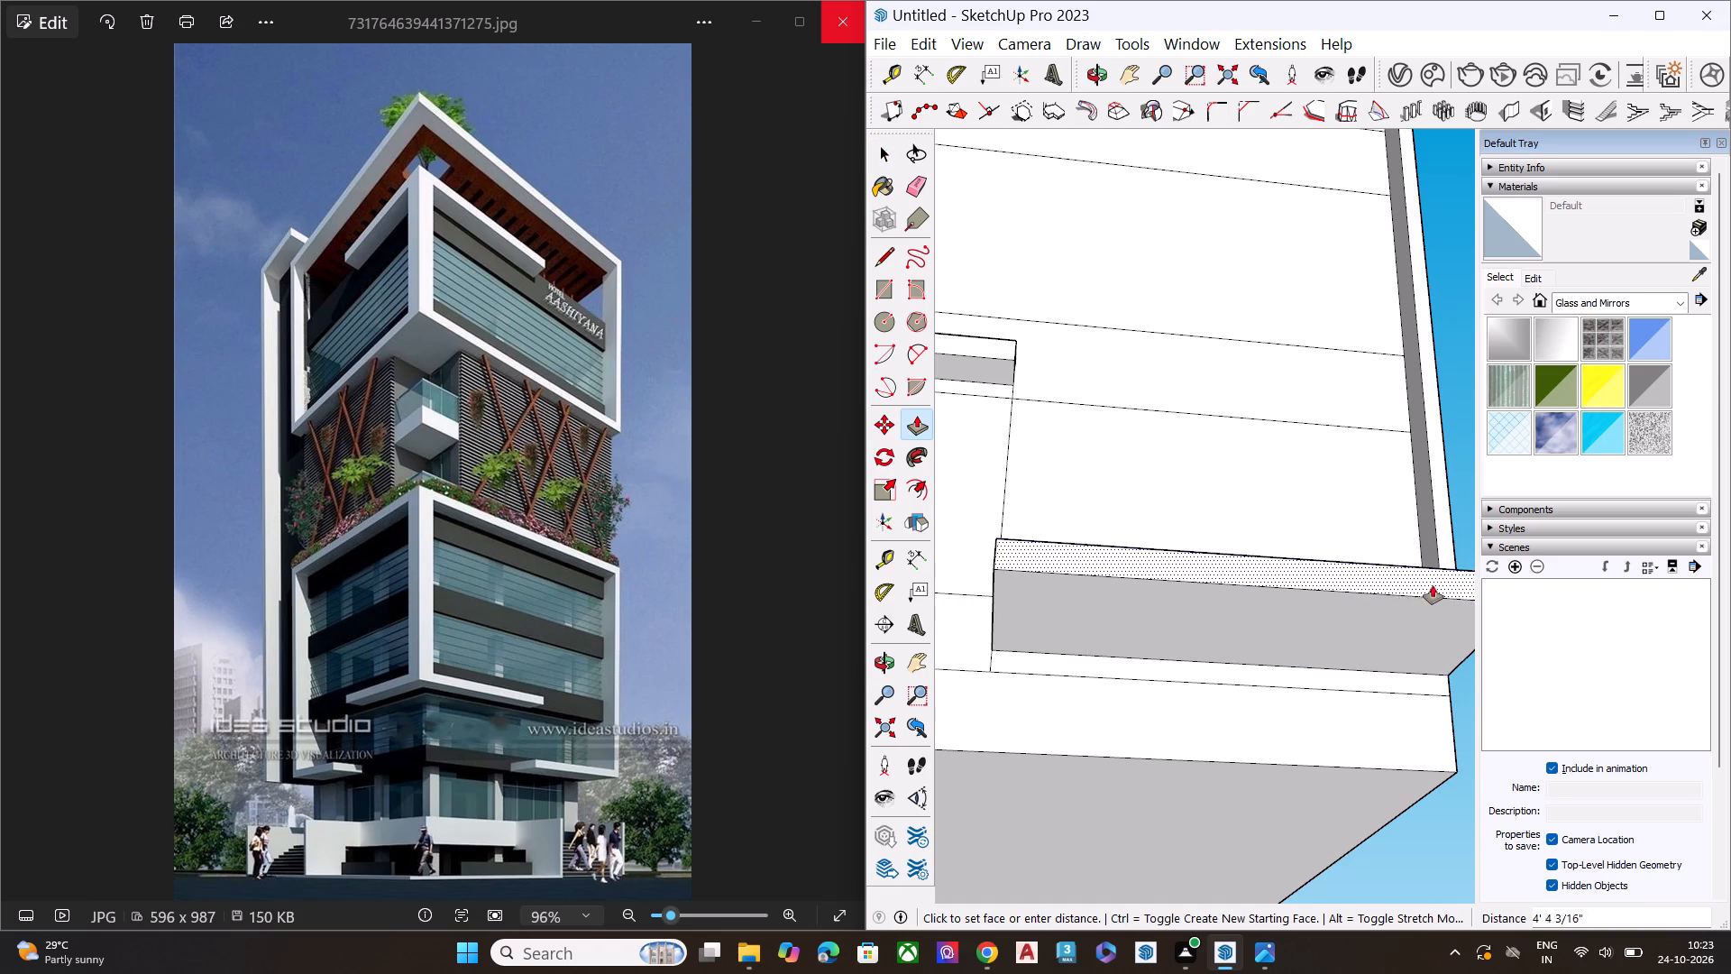
pyautogui.click(1434, 484)
pyautogui.press('space')
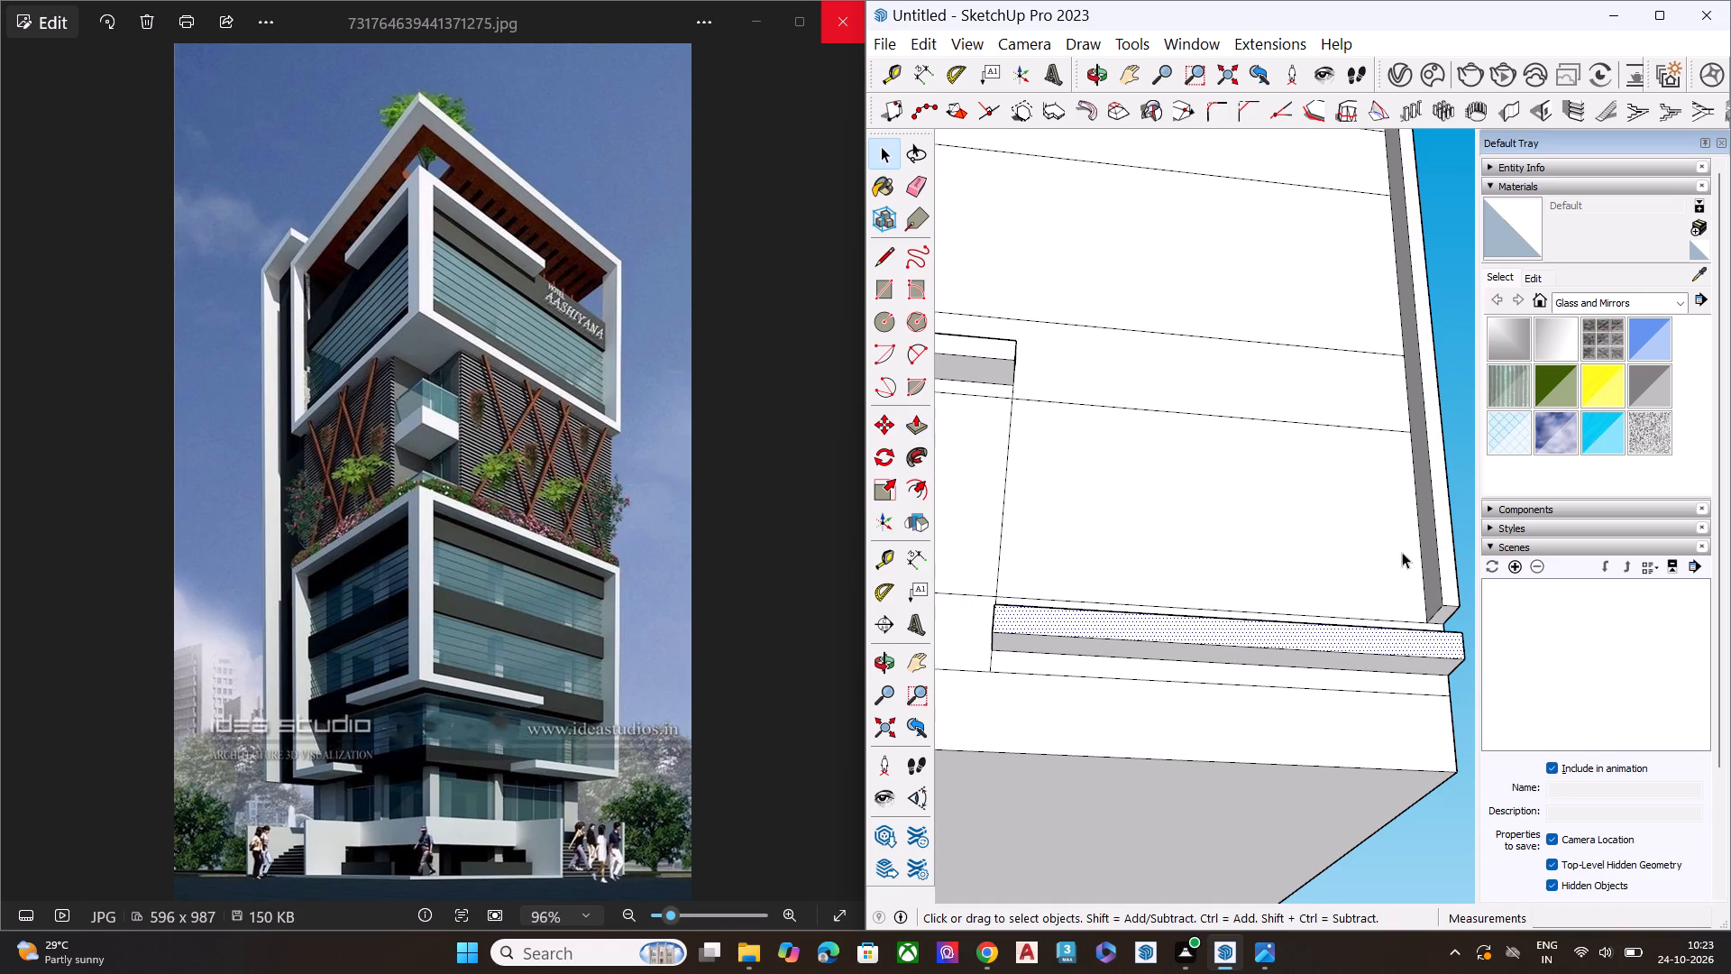
# Push/Pull the underside of the projecting slab on the green-axis wall down about 2 3/16".
pyautogui.moveTo(1294, 637); pyautogui.dragTo(1272, 859, button='middle')
pyautogui.moveTo(1409, 684); pyautogui.dragTo(1351, 802, button='middle')
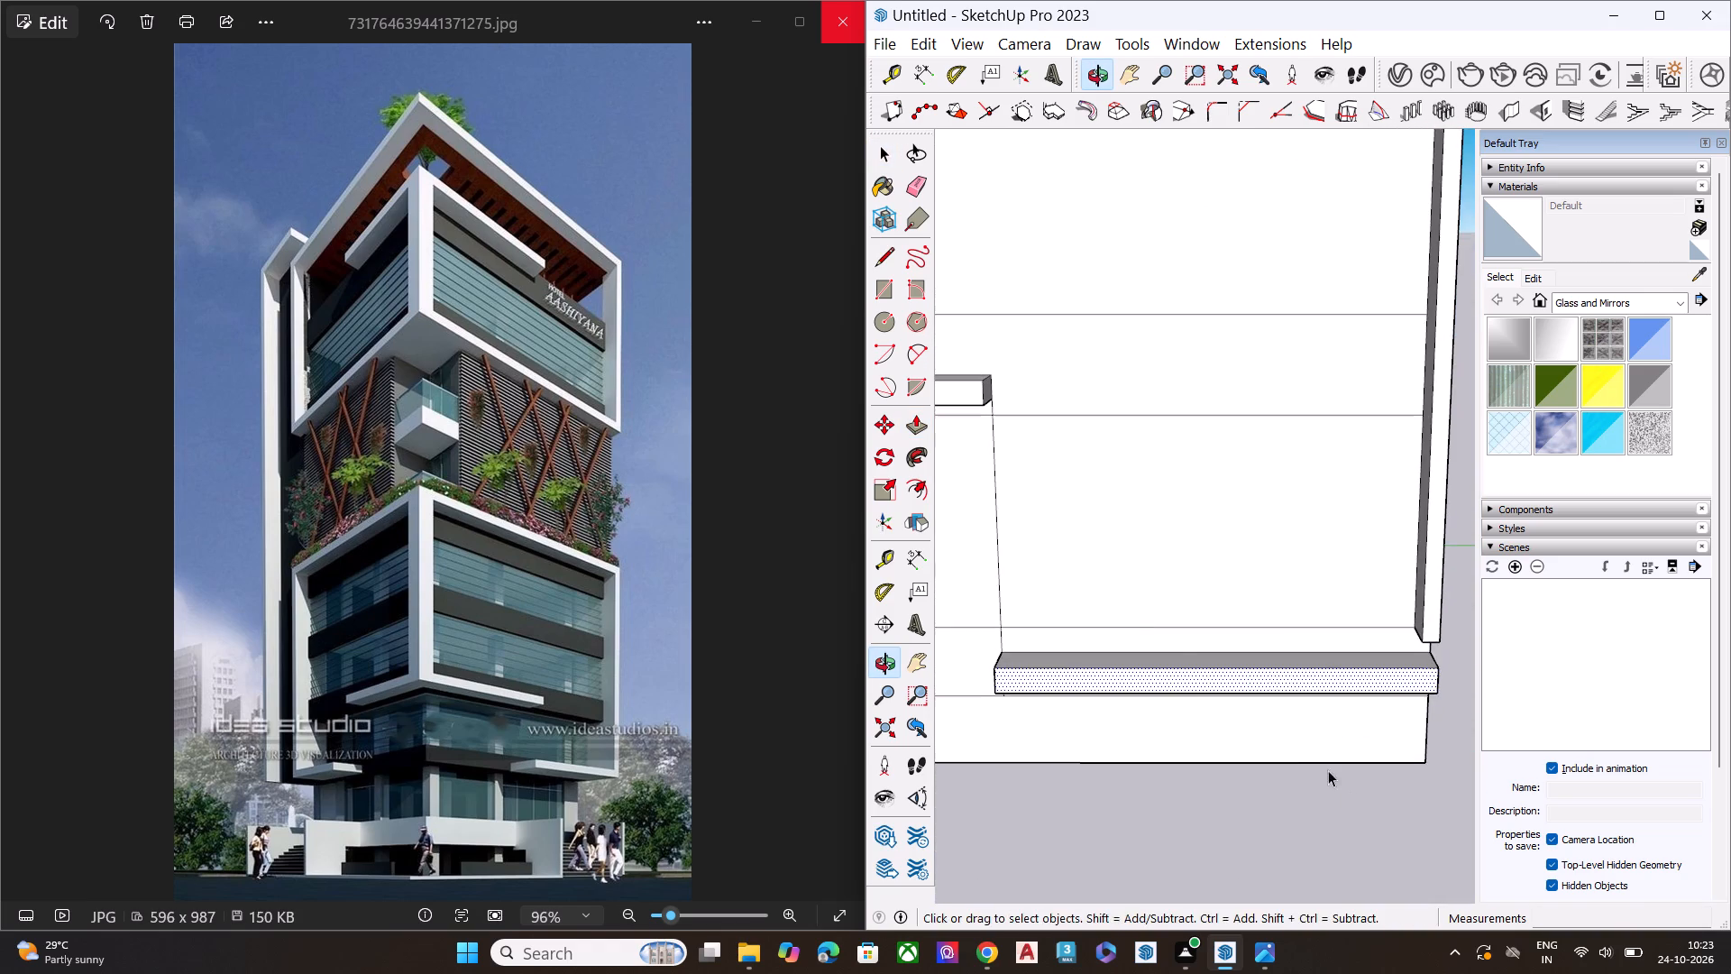
pyautogui.moveTo(1173, 681); pyautogui.dragTo(1329, 523, button='middle')
pyautogui.scroll(-1, 1244, 553)
pyautogui.scroll(1, 1326, 548)
pyautogui.moveTo(1250, 654); pyautogui.dragTo(1340, 507, button='middle')
pyautogui.scroll(3, 1304, 597)
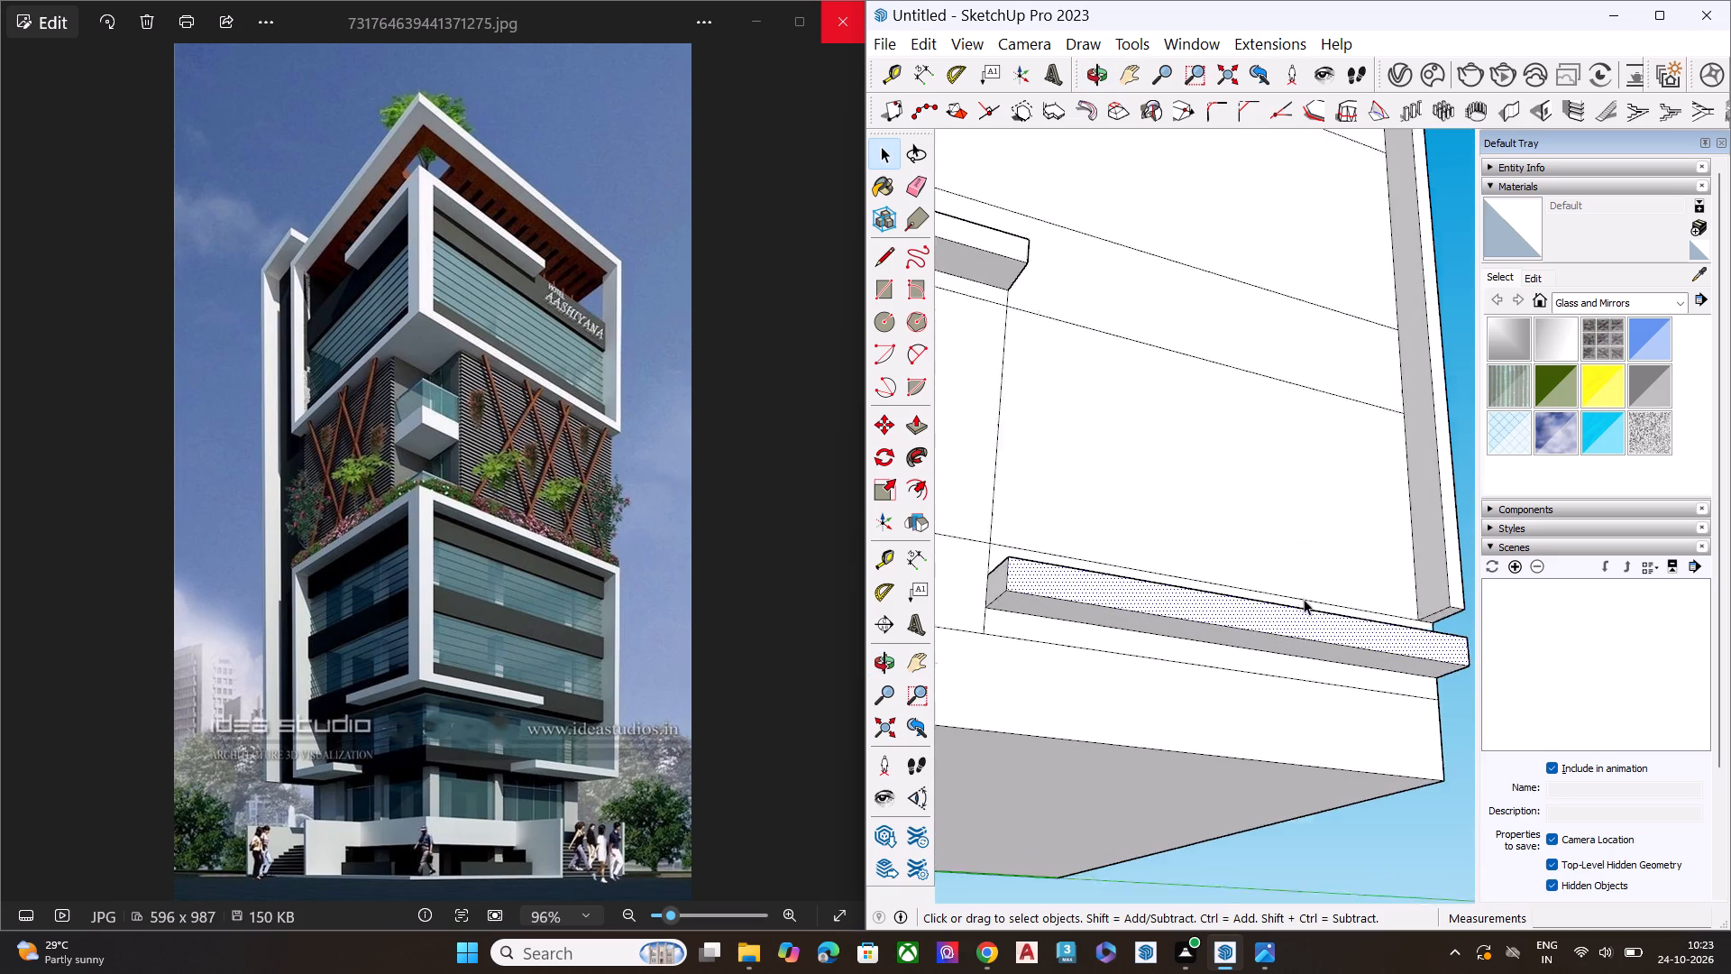
pyautogui.scroll(-1, 1304, 599)
pyautogui.scroll(2, 1304, 599)
pyautogui.click(1251, 668)
pyautogui.press('p')
pyautogui.click(1252, 668)
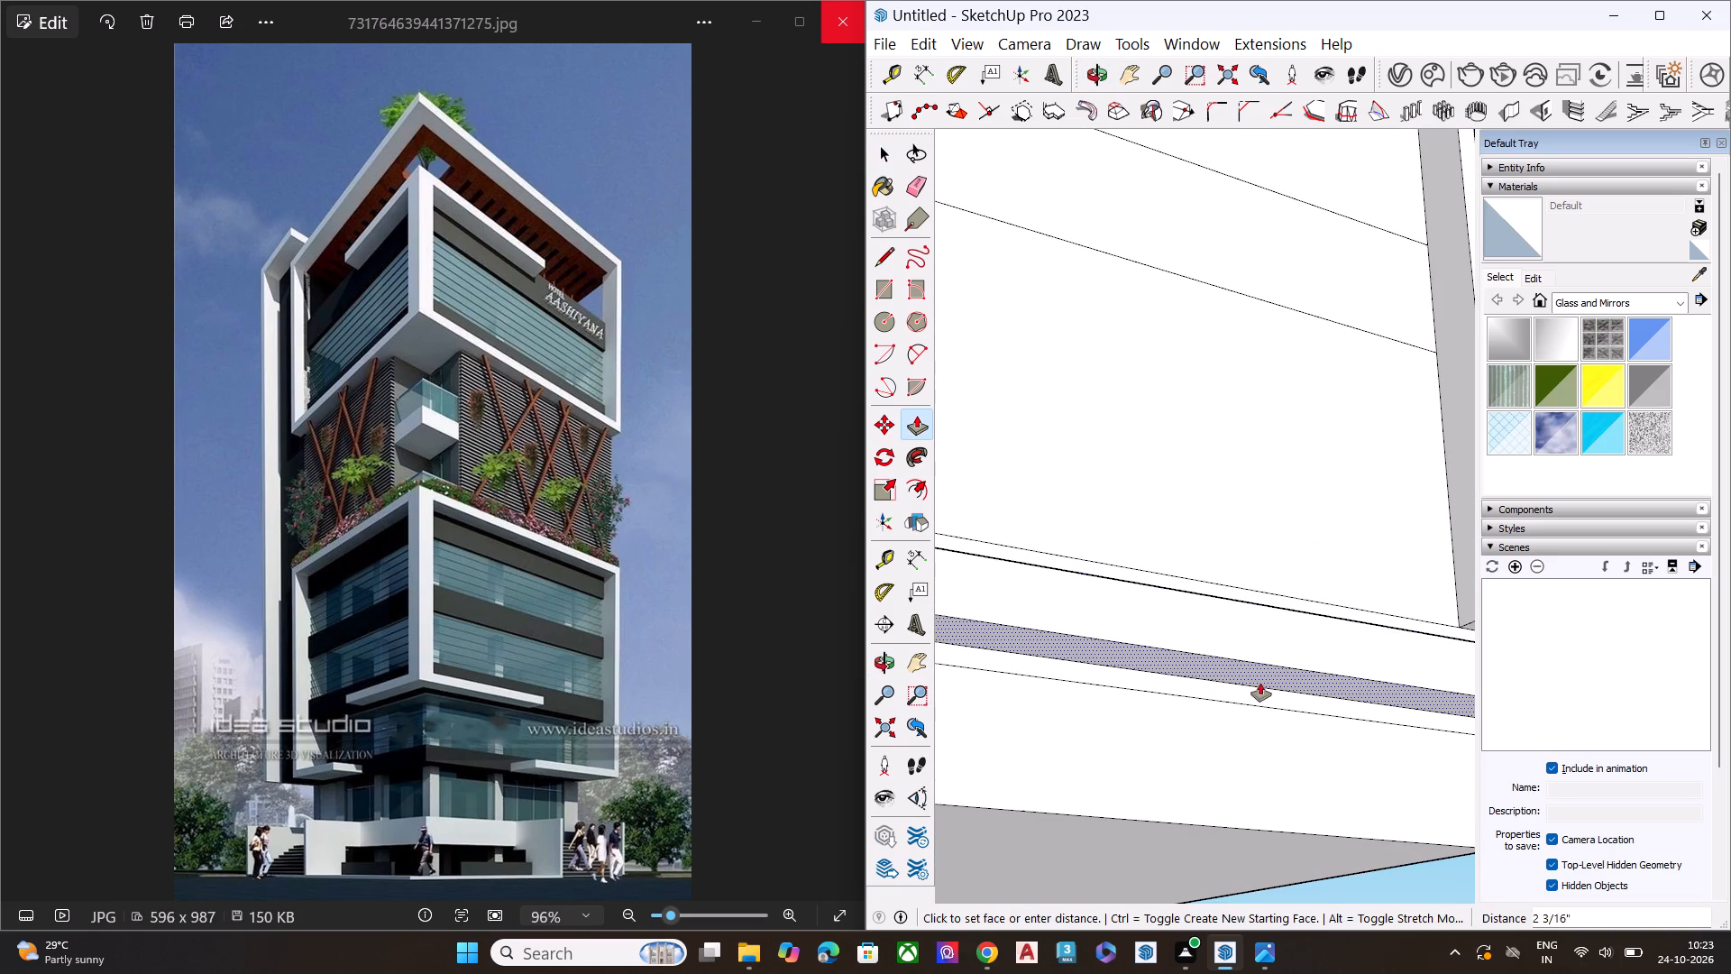
pyautogui.click(1261, 681)
pyautogui.press('space')
# Push/Pull the top face of the projecting slab down about 4 9/16" to make it thinner.
pyautogui.moveTo(1233, 629); pyautogui.dragTo(1250, 786, button='middle')
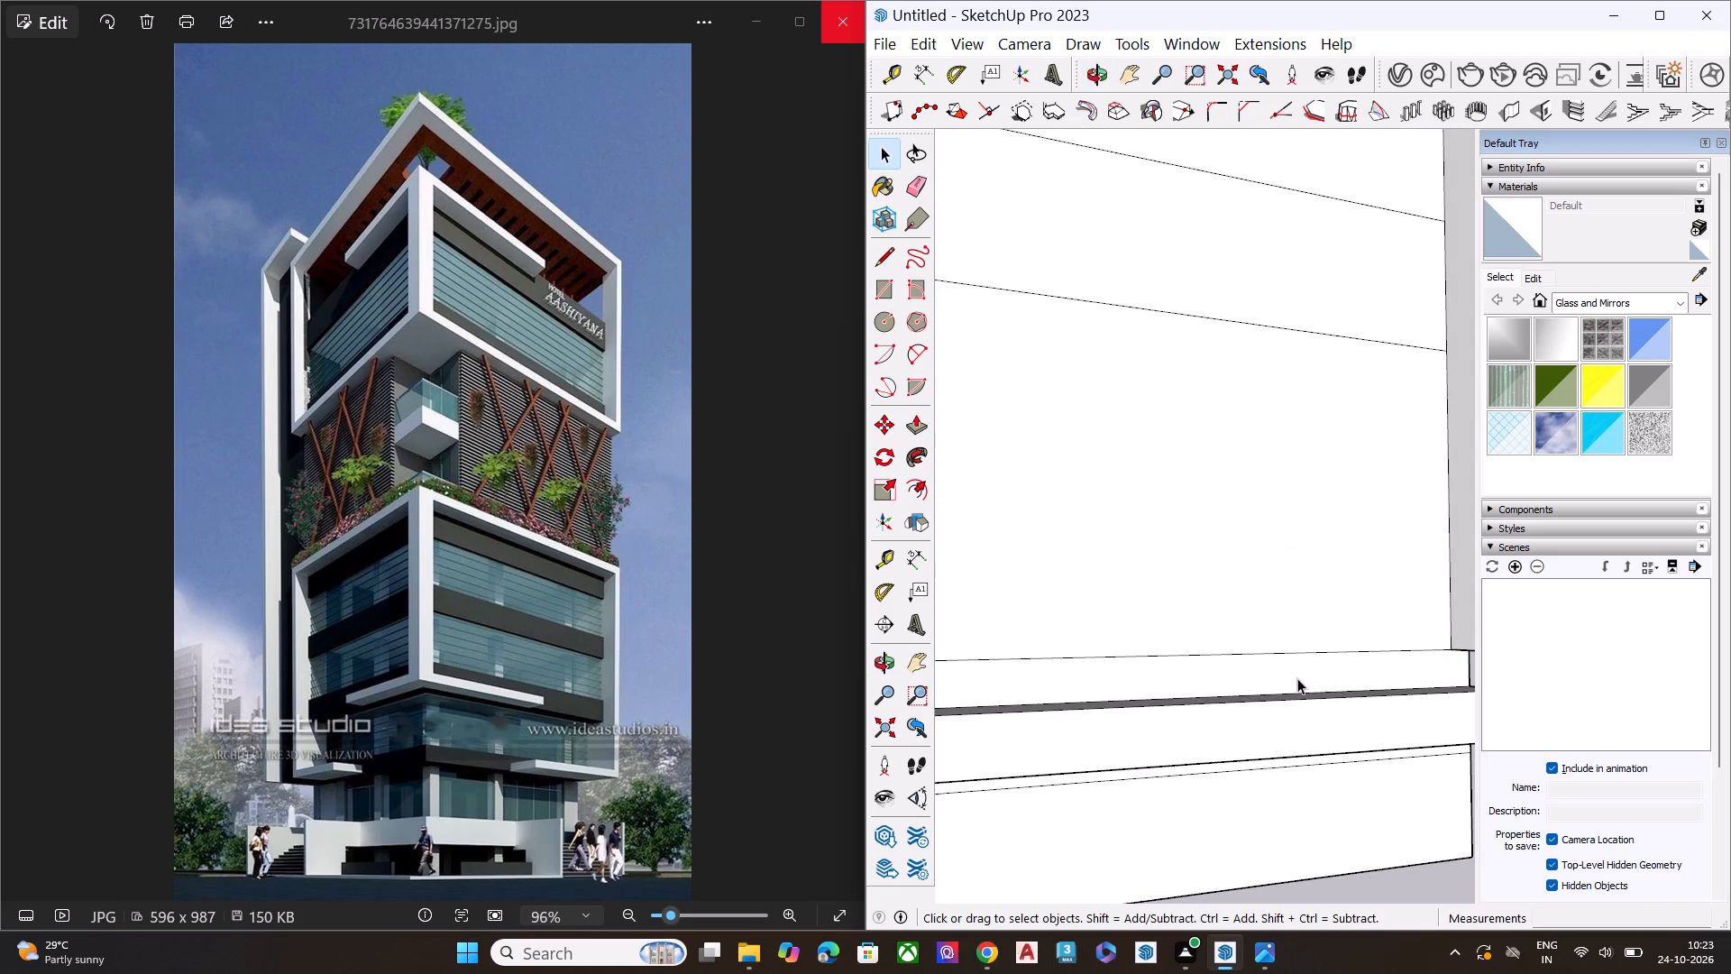
pyautogui.scroll(-2, 1297, 678)
pyautogui.scroll(1, 1297, 678)
pyautogui.scroll(-8, 1297, 678)
pyautogui.moveTo(1245, 695); pyautogui.dragTo(1263, 815, button='middle')
pyautogui.scroll(4, 1278, 713)
pyautogui.click(1286, 691)
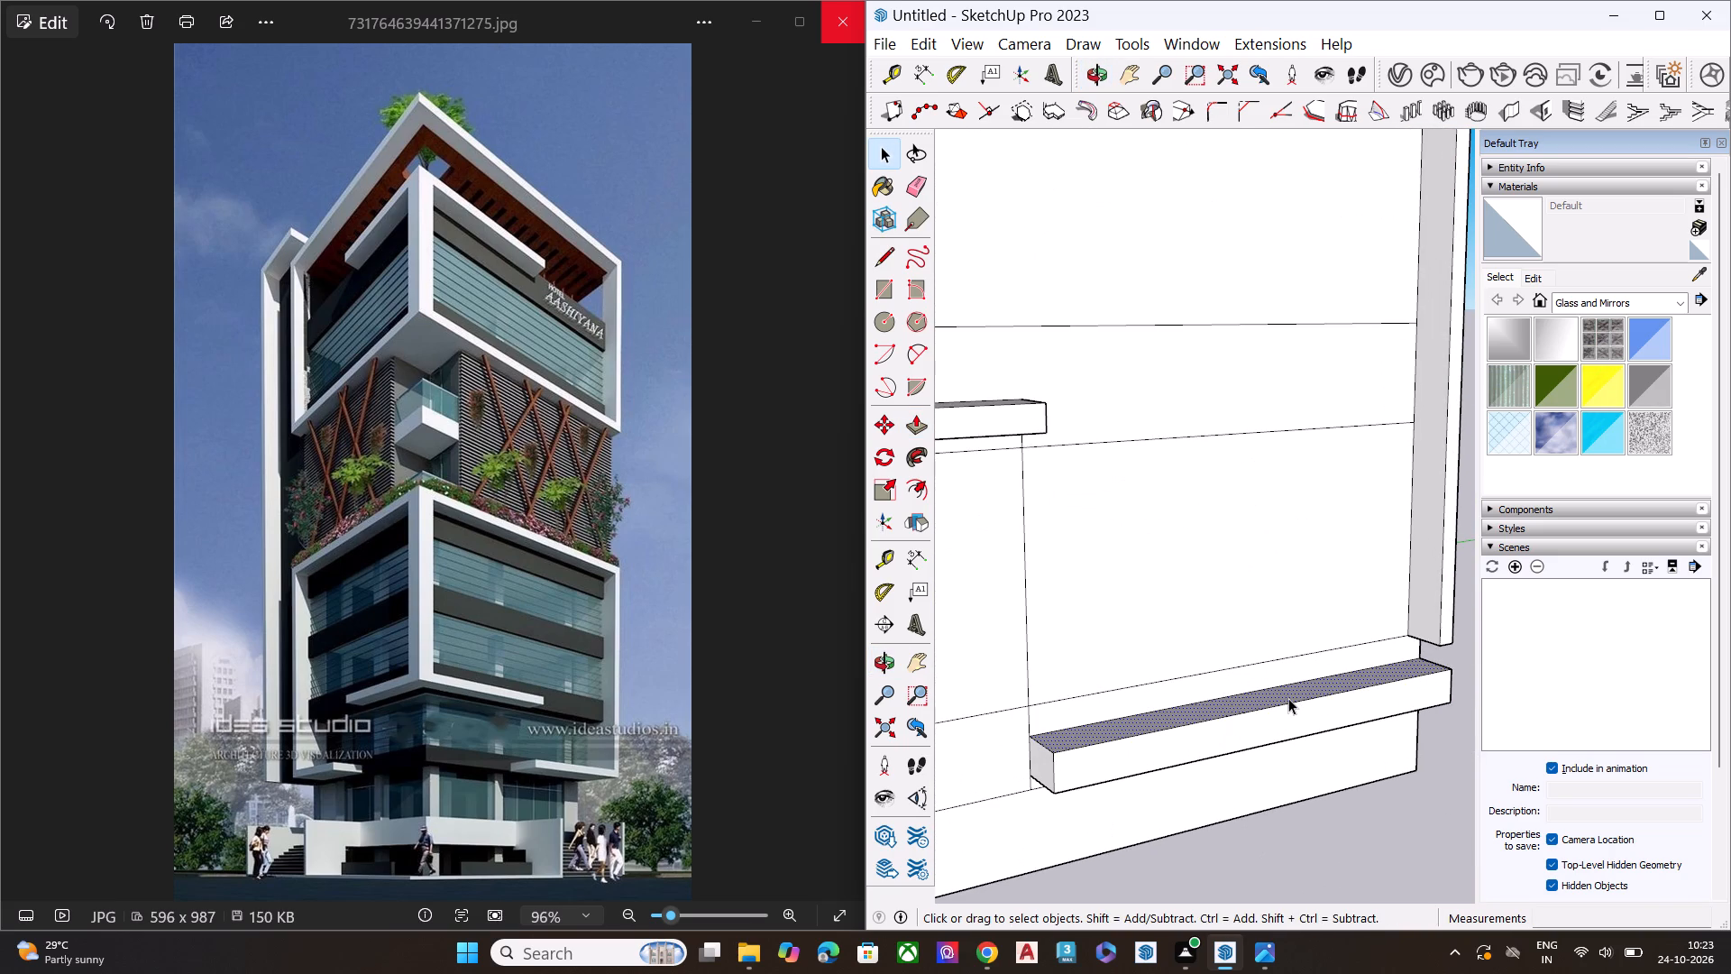
pyautogui.press('p')
pyautogui.click(1287, 697)
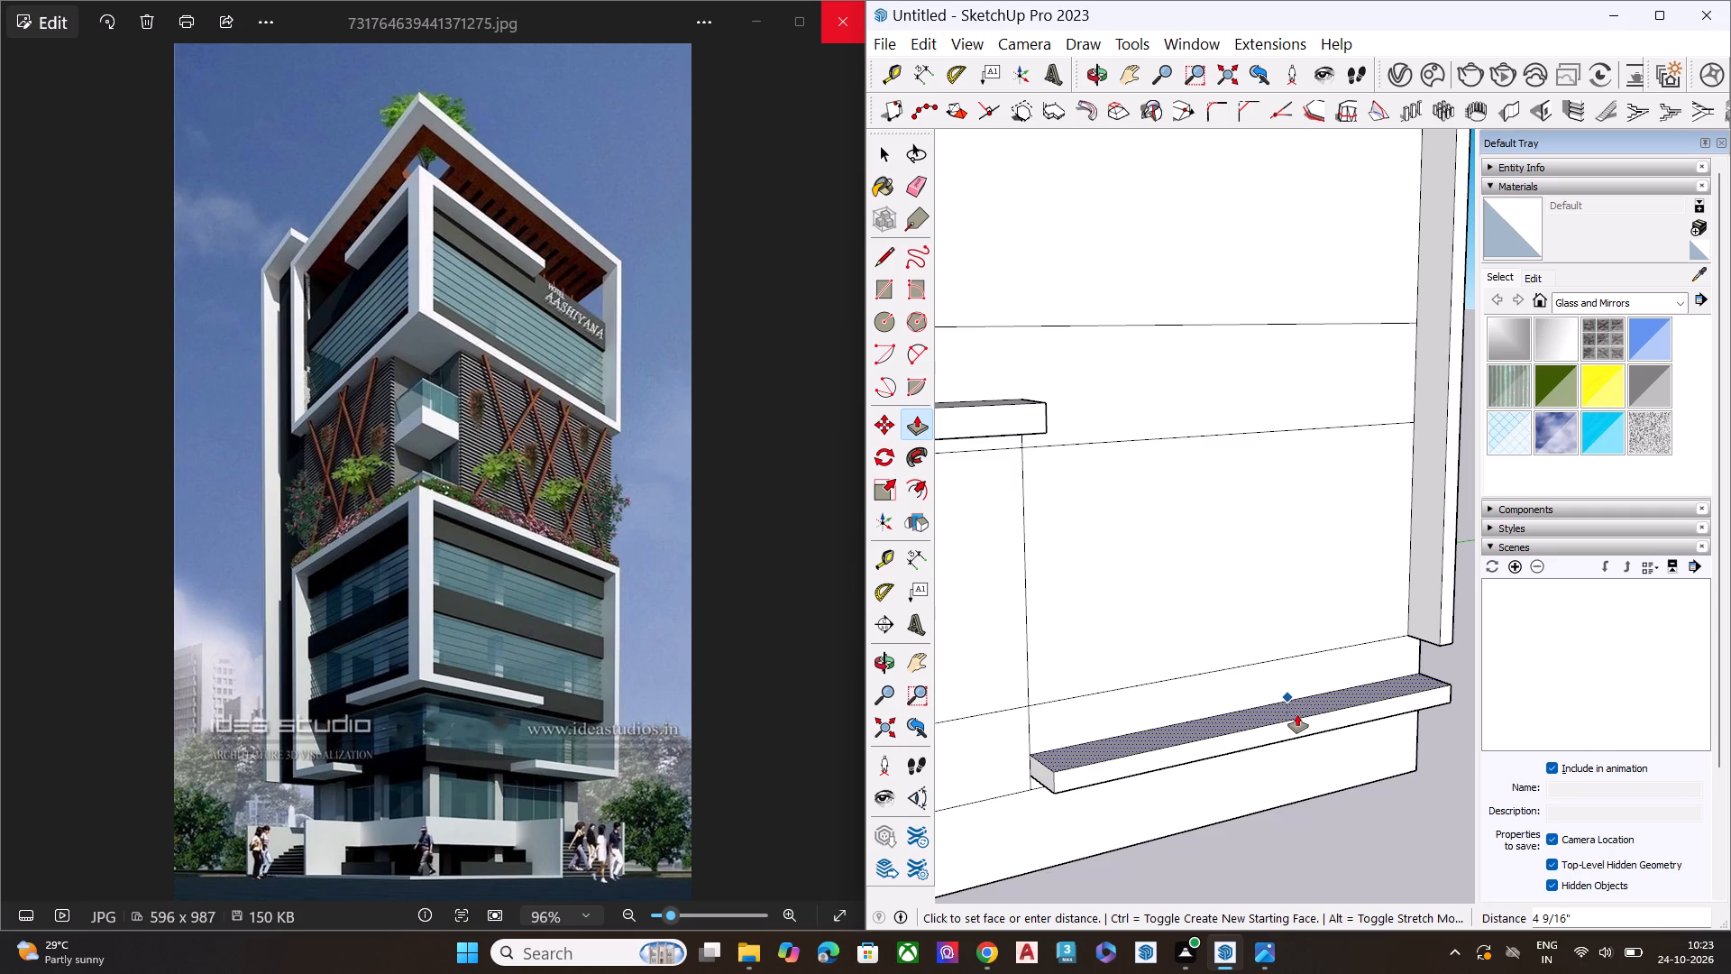
pyautogui.click(1297, 714)
pyautogui.press('space')
# Push/Pull the top face of the frame's lower ledge on the green-axis wall slightly down to thin it.
pyautogui.scroll(1, 1356, 606)
pyautogui.scroll(-2, 1349, 593)
pyautogui.scroll(1, 1349, 593)
pyautogui.scroll(-13, 1349, 593)
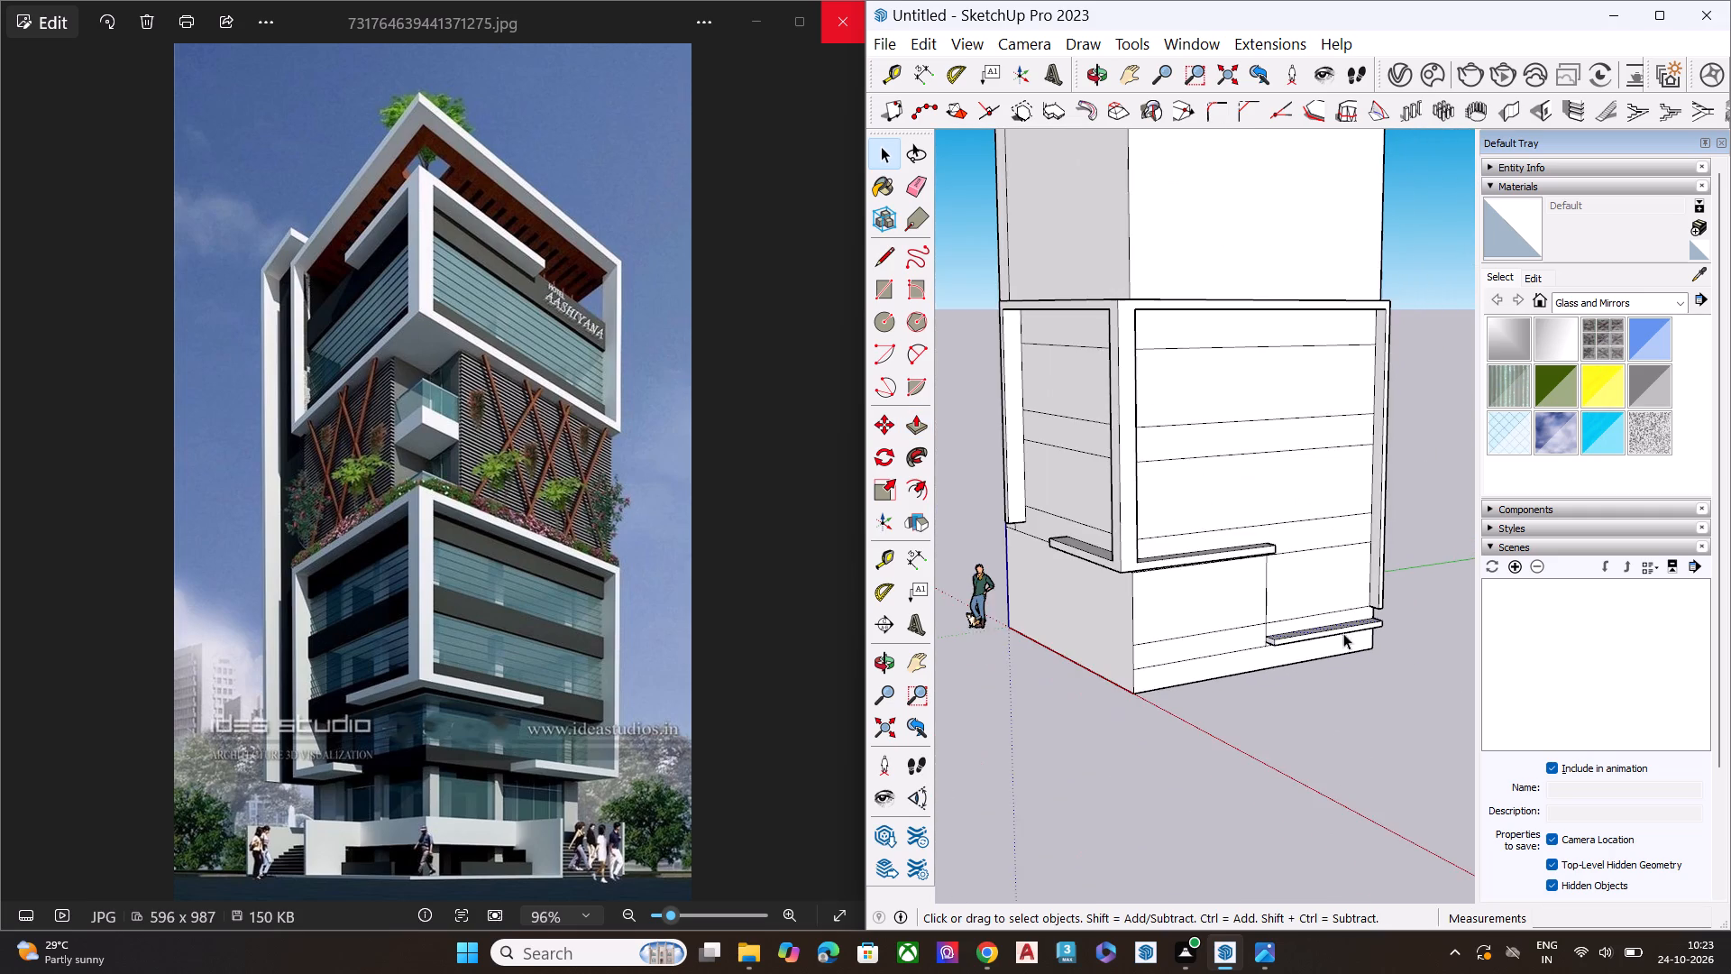
pyautogui.moveTo(1161, 629); pyautogui.dragTo(1186, 572, button='middle')
pyautogui.scroll(9, 1188, 567)
pyautogui.scroll(-1, 1149, 543)
pyautogui.scroll(1, 1149, 543)
pyautogui.scroll(-1, 1149, 543)
pyautogui.scroll(3, 1149, 543)
pyautogui.scroll(-1, 1149, 543)
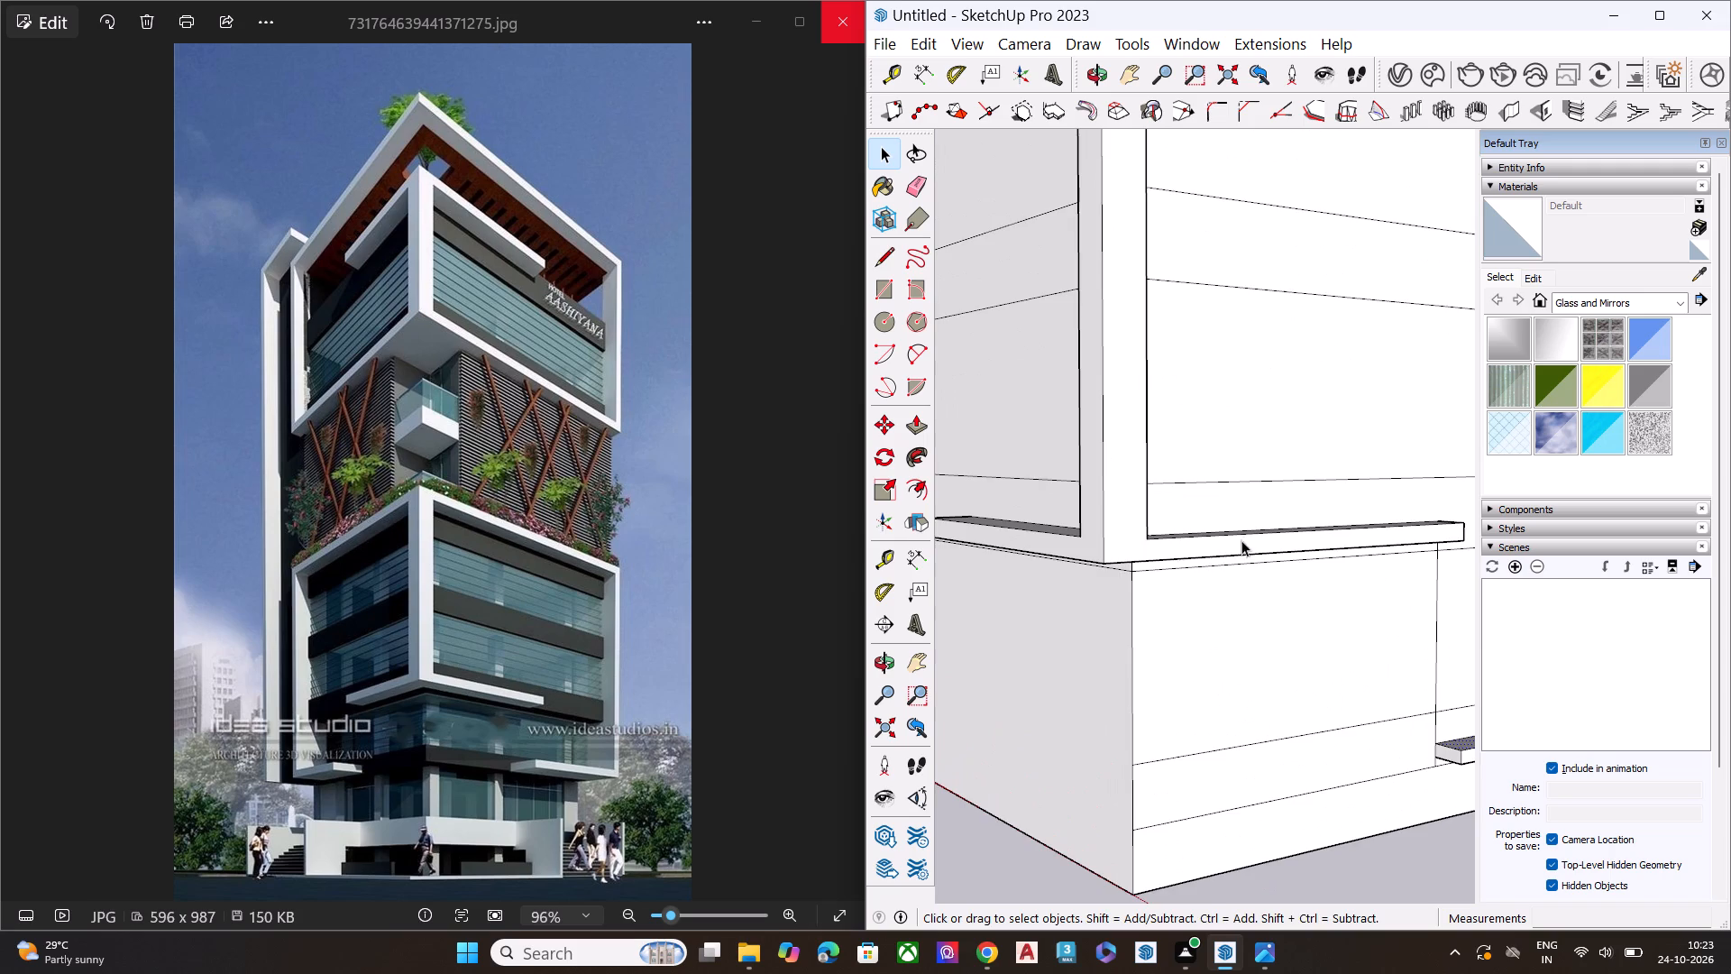
pyautogui.scroll(1, 1241, 540)
pyautogui.moveTo(1241, 540); pyautogui.dragTo(1248, 624, button='middle')
pyautogui.scroll(6, 1248, 624)
pyautogui.click(1268, 492)
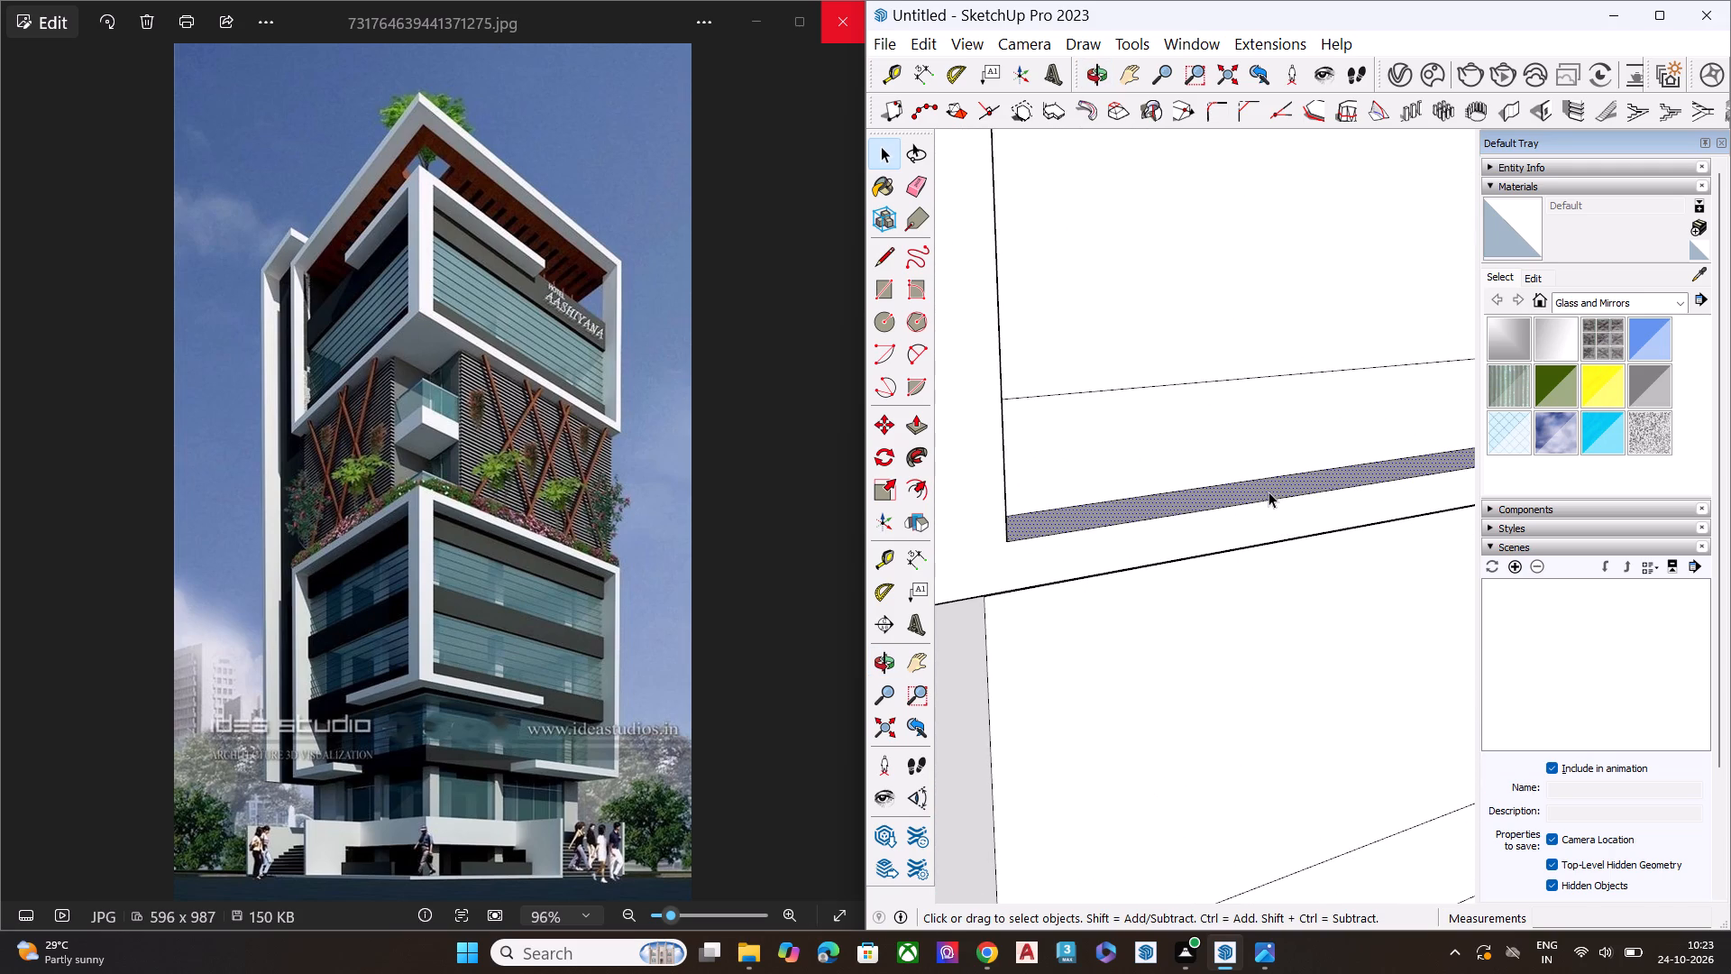
pyautogui.press('p')
pyautogui.click(1268, 492)
pyautogui.click(1268, 502)
pyautogui.press('space')
# Push/Pull the top face of the red-axis wall's ledge down about 5 15/16", level with the green-axis ledge.
pyautogui.scroll(-8, 1300, 541)
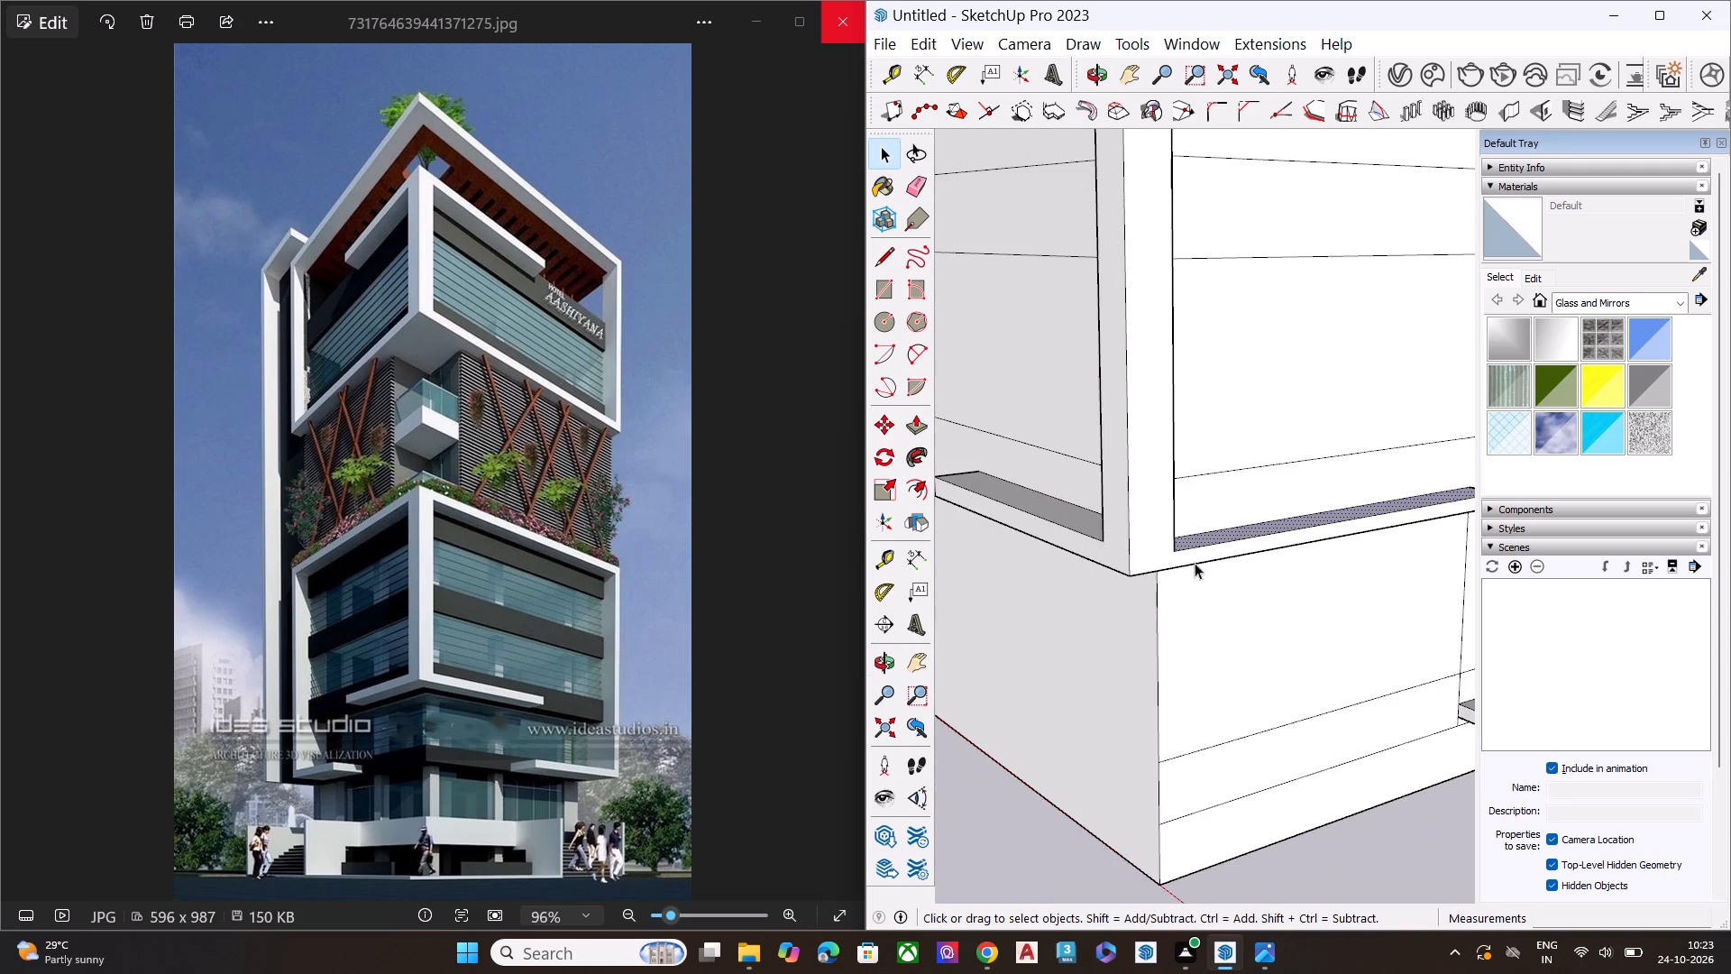
pyautogui.scroll(3, 1094, 536)
pyautogui.click(1089, 521)
pyautogui.press('p')
pyautogui.click(1089, 521)
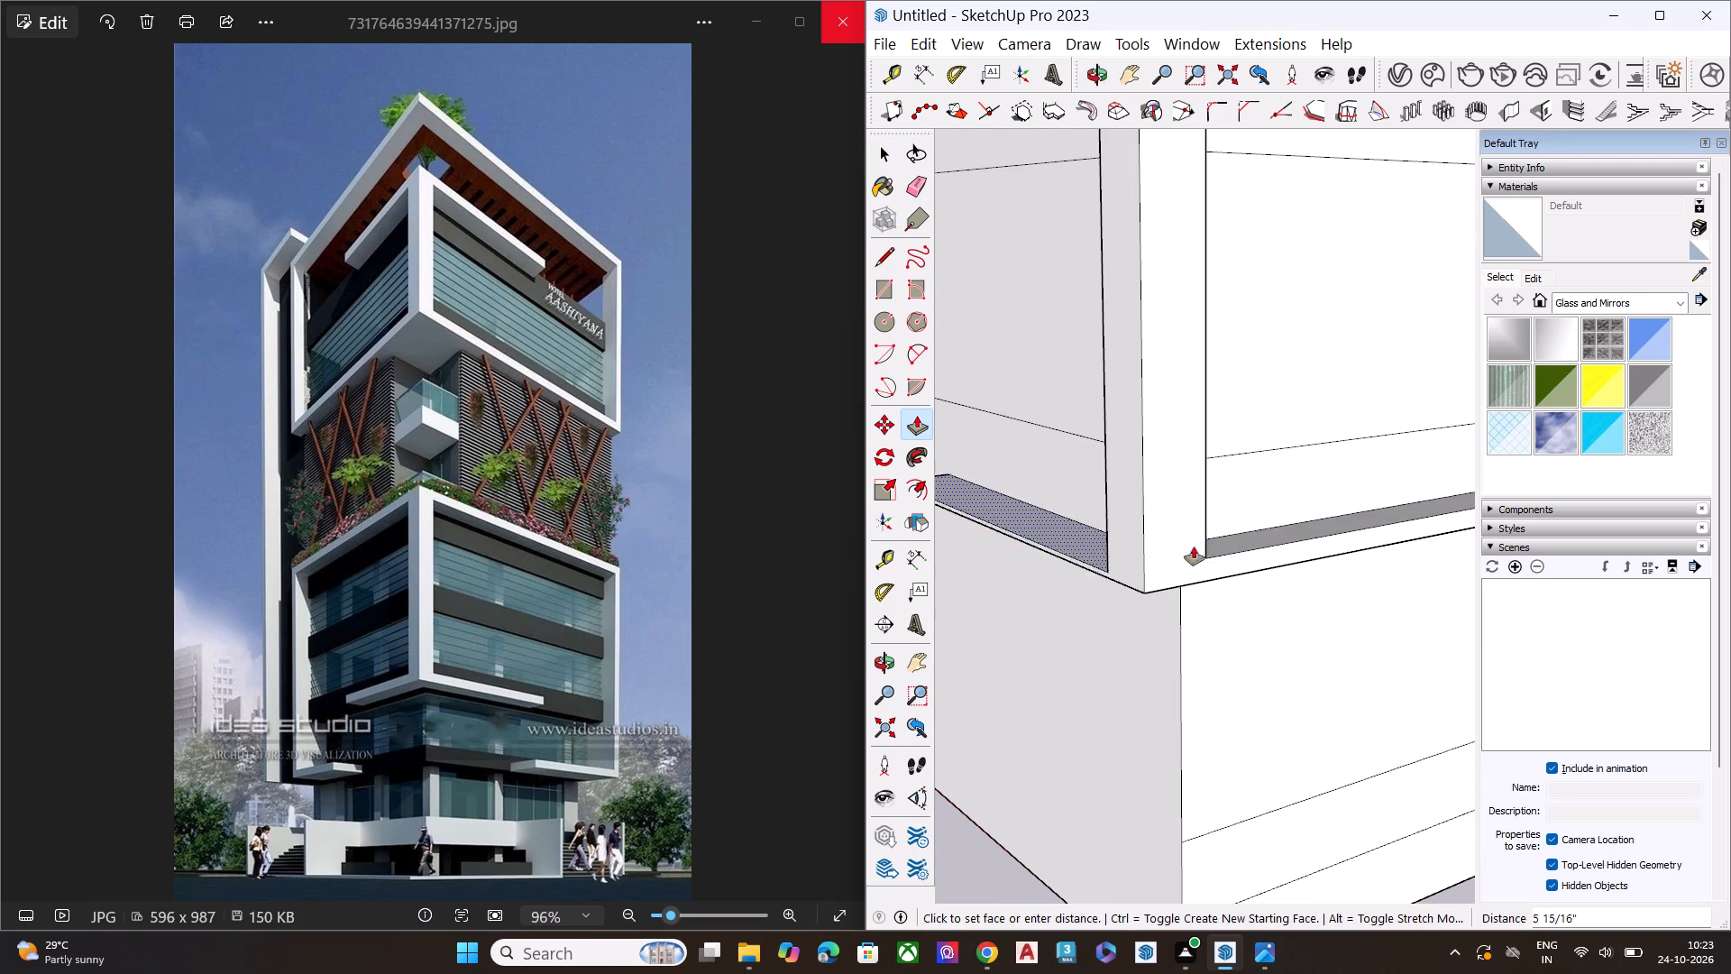
pyautogui.click(1217, 553)
pyautogui.press('space')
# Push/Pull the top face of the lower projecting slab slightly further down on the green-axis wall.
pyautogui.scroll(-2, 1008, 539)
pyautogui.scroll(1, 1008, 539)
pyautogui.scroll(-2, 1008, 539)
pyautogui.scroll(1, 1008, 539)
pyautogui.scroll(-4, 1008, 539)
pyautogui.scroll(1, 1097, 519)
pyautogui.scroll(-7, 1101, 520)
pyautogui.scroll(1, 1125, 529)
pyautogui.scroll(-3, 1131, 534)
pyautogui.scroll(1, 1212, 595)
pyautogui.moveTo(1321, 641); pyautogui.dragTo(1315, 614, button='middle')
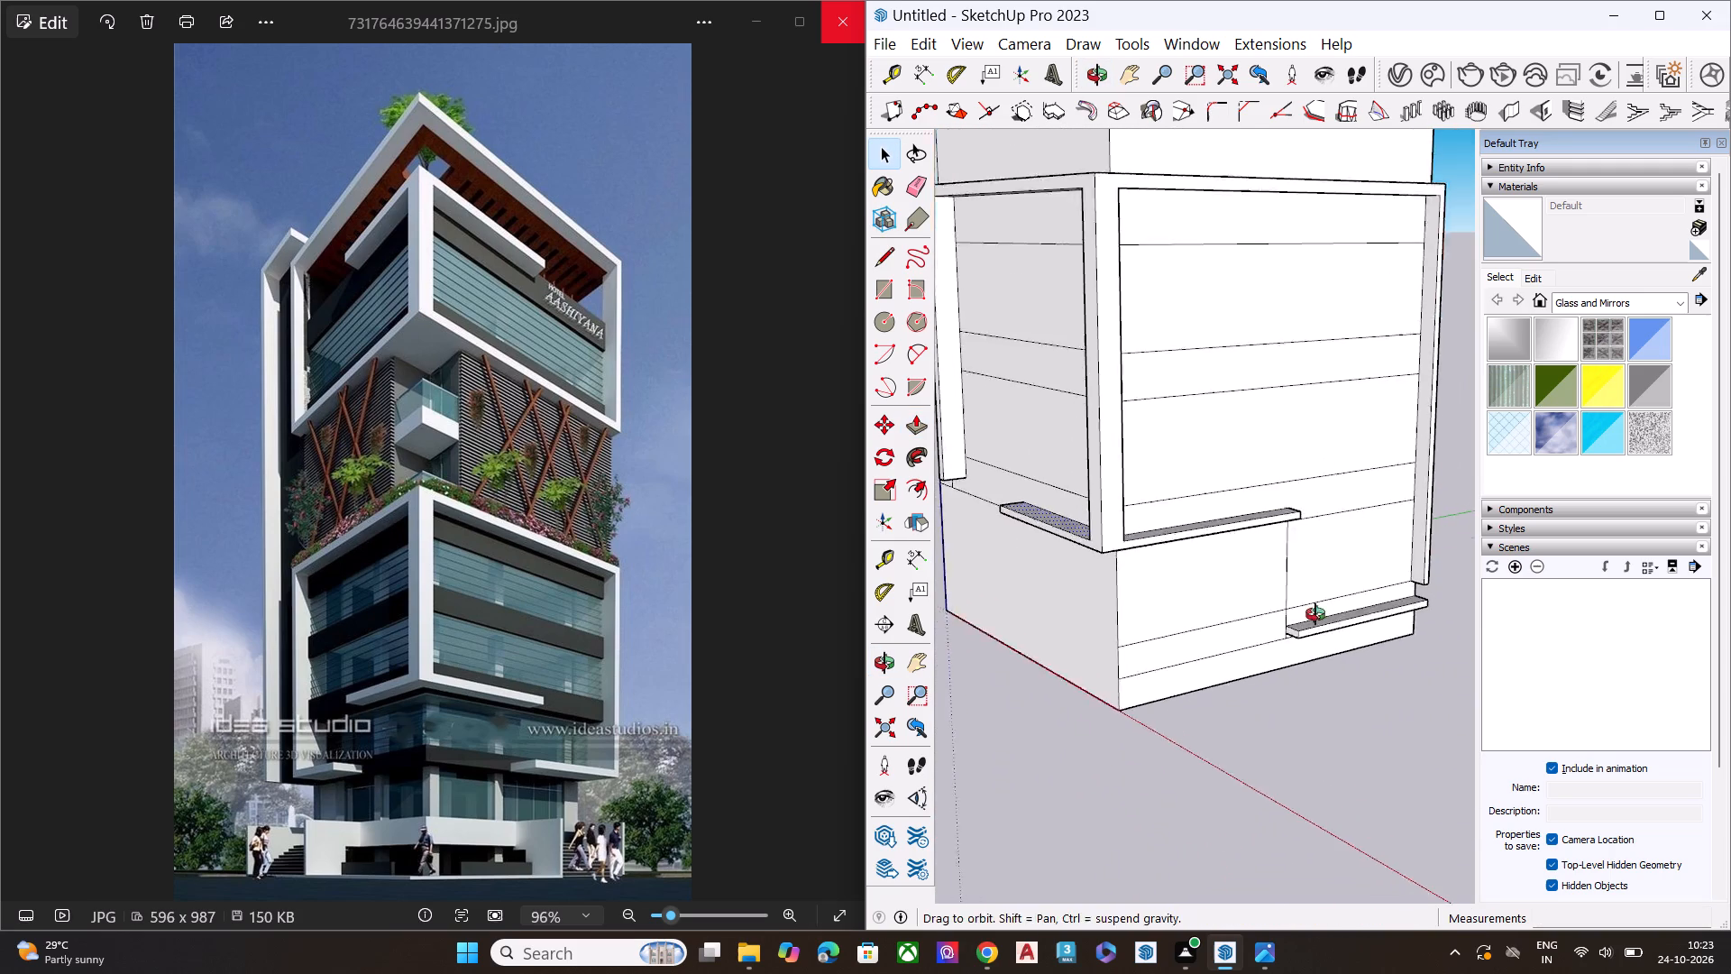
pyautogui.moveTo(1315, 614); pyautogui.dragTo(1293, 517, button='middle')
pyautogui.scroll(8, 1292, 512)
pyautogui.scroll(-1, 1116, 560)
pyautogui.moveTo(1104, 541); pyautogui.dragTo(1092, 522, button='middle')
pyautogui.scroll(-4, 1089, 505)
pyautogui.scroll(1, 1089, 505)
pyautogui.scroll(-3, 1089, 505)
pyautogui.scroll(2, 1089, 505)
pyautogui.scroll(-1, 1089, 505)
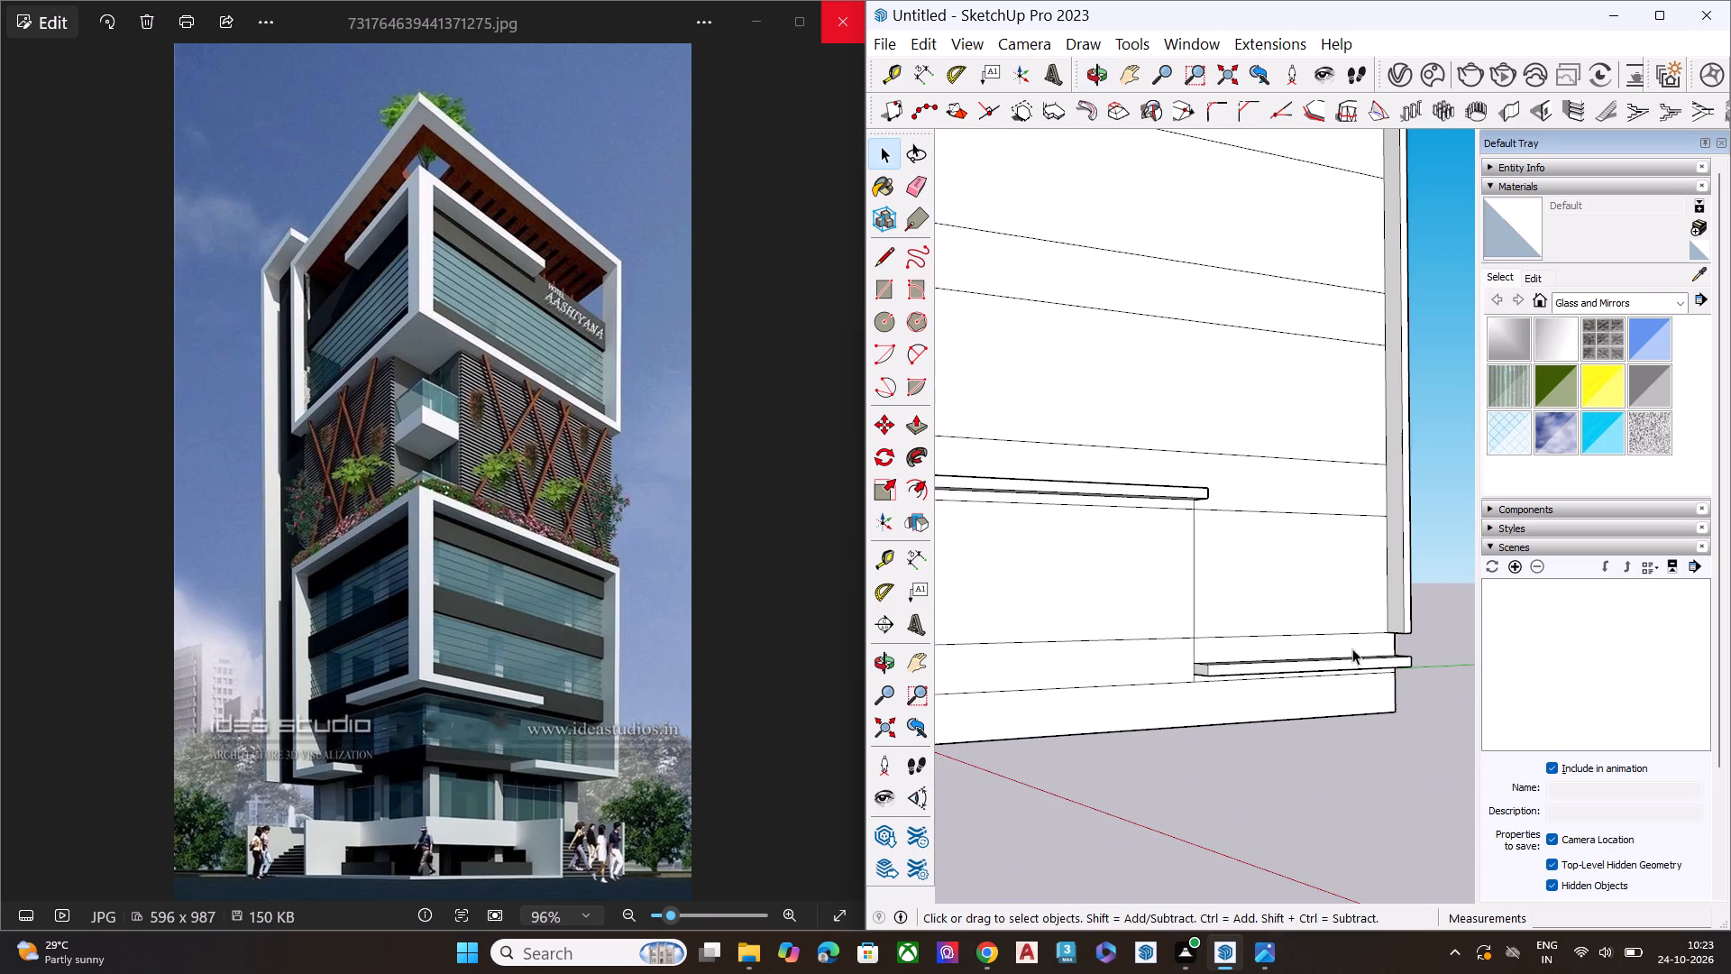
pyautogui.moveTo(1350, 661); pyautogui.dragTo(1306, 802, button='middle')
pyautogui.scroll(1, 1280, 711)
pyautogui.moveTo(1241, 658); pyautogui.dragTo(1203, 524, button='middle')
pyautogui.scroll(11, 1255, 670)
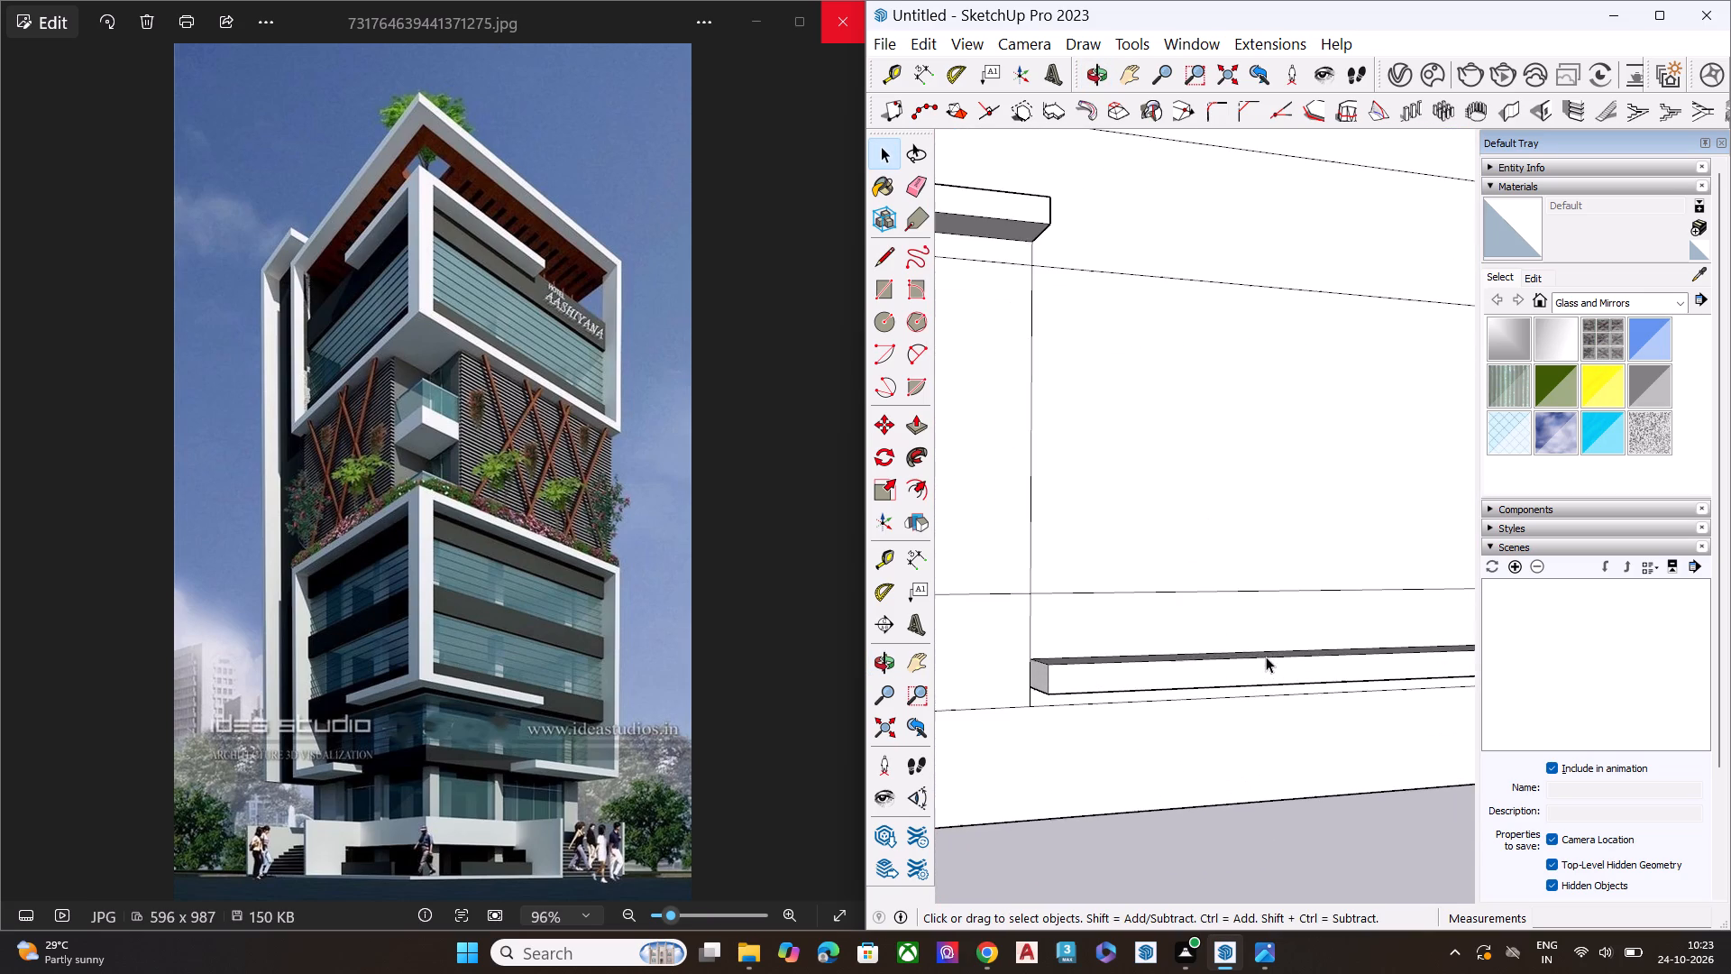
pyautogui.moveTo(1223, 665); pyautogui.dragTo(1242, 749, button='middle')
pyautogui.click(1241, 641)
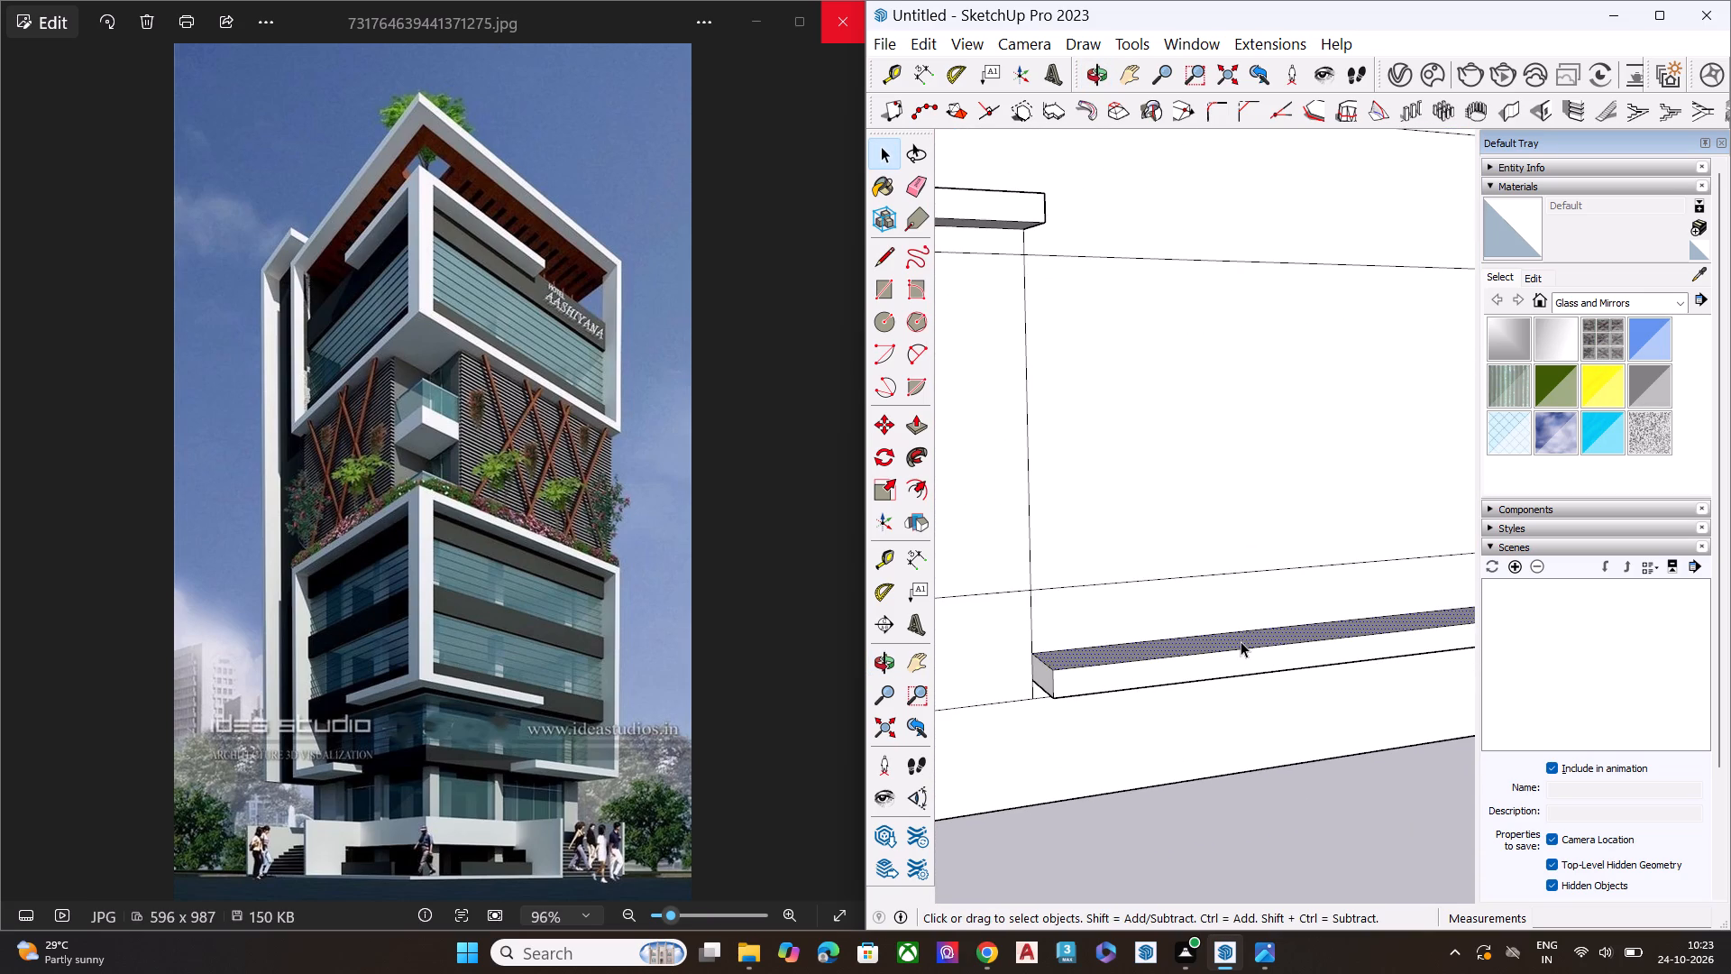
pyautogui.press('p')
pyautogui.click(1241, 641)
pyautogui.click(1241, 644)
pyautogui.press('space')
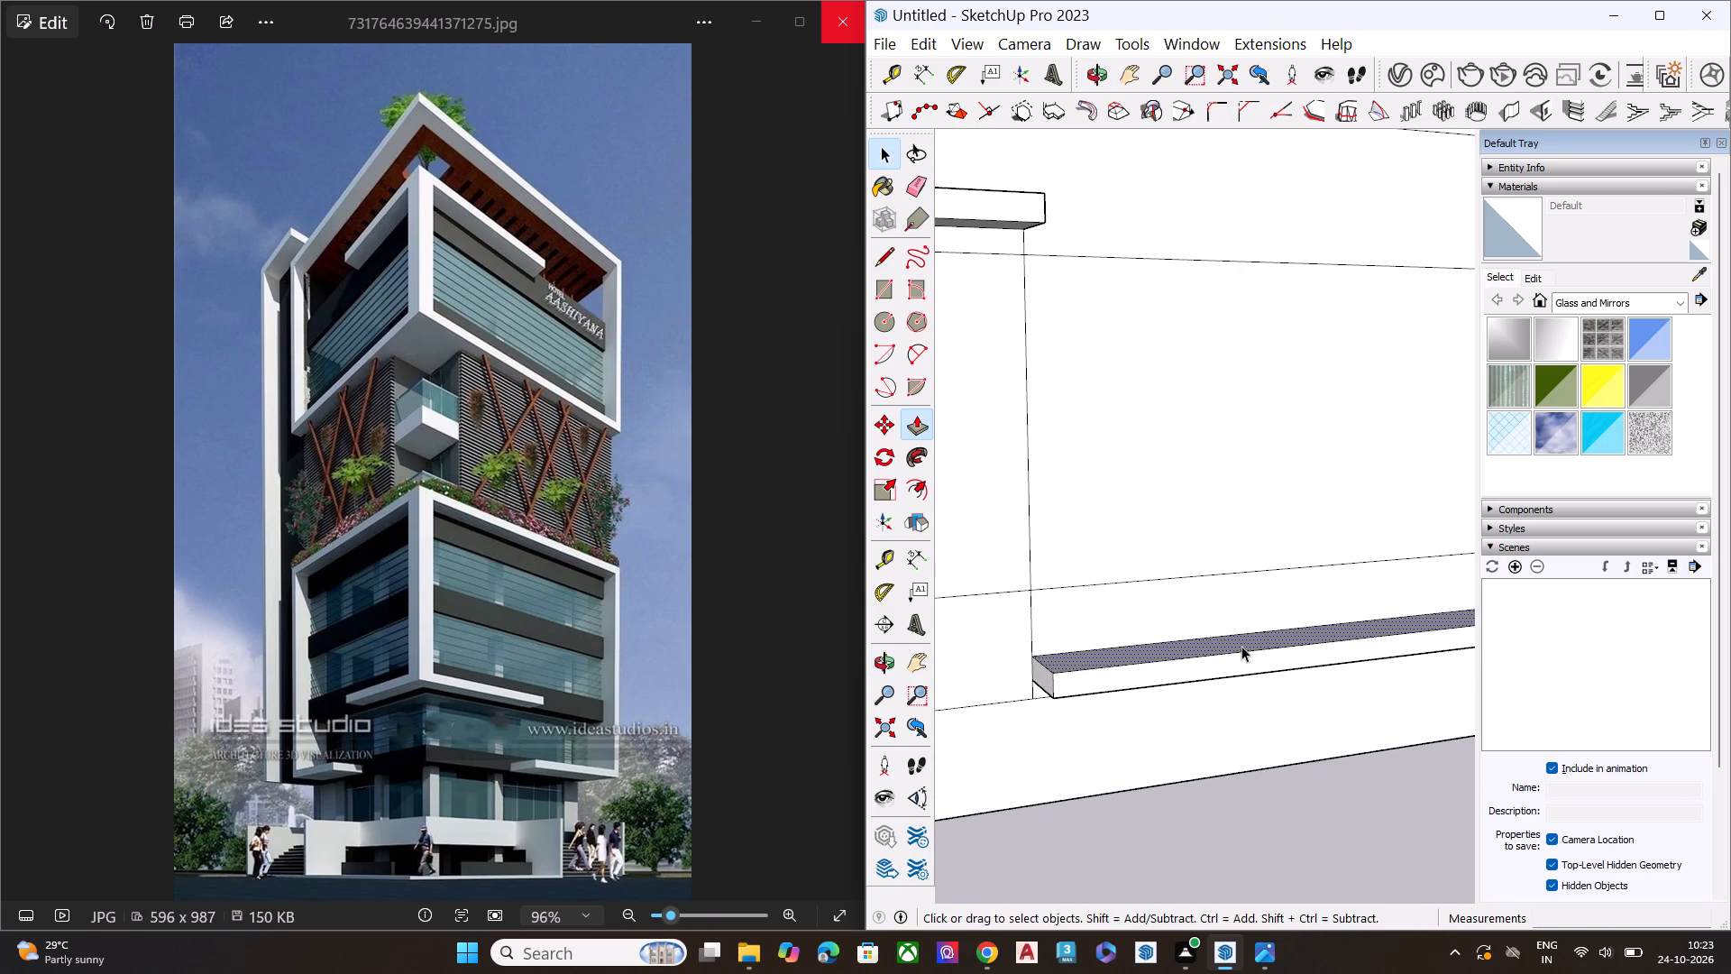
# Erase the vertical line segments between the ledge end and the lower base-level line, above and below the slab.
pyautogui.press('e')
pyautogui.click(1031, 634)
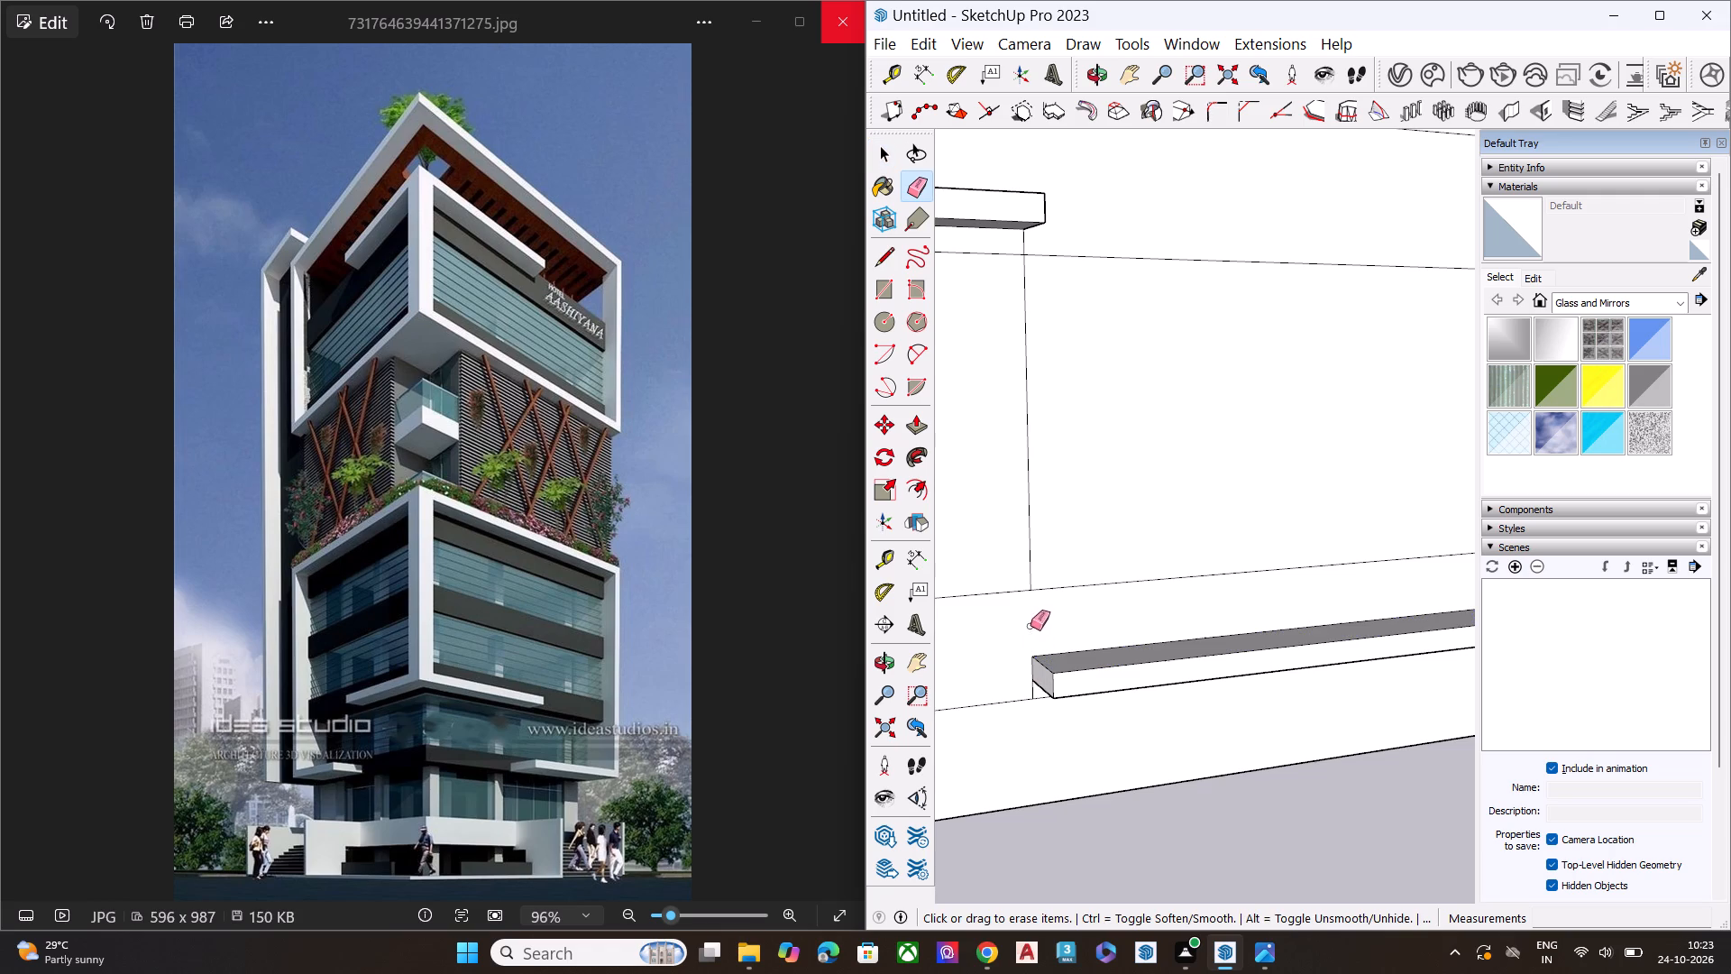
pyautogui.click(1032, 537)
pyautogui.moveTo(1035, 711); pyautogui.dragTo(1027, 667, button='middle')
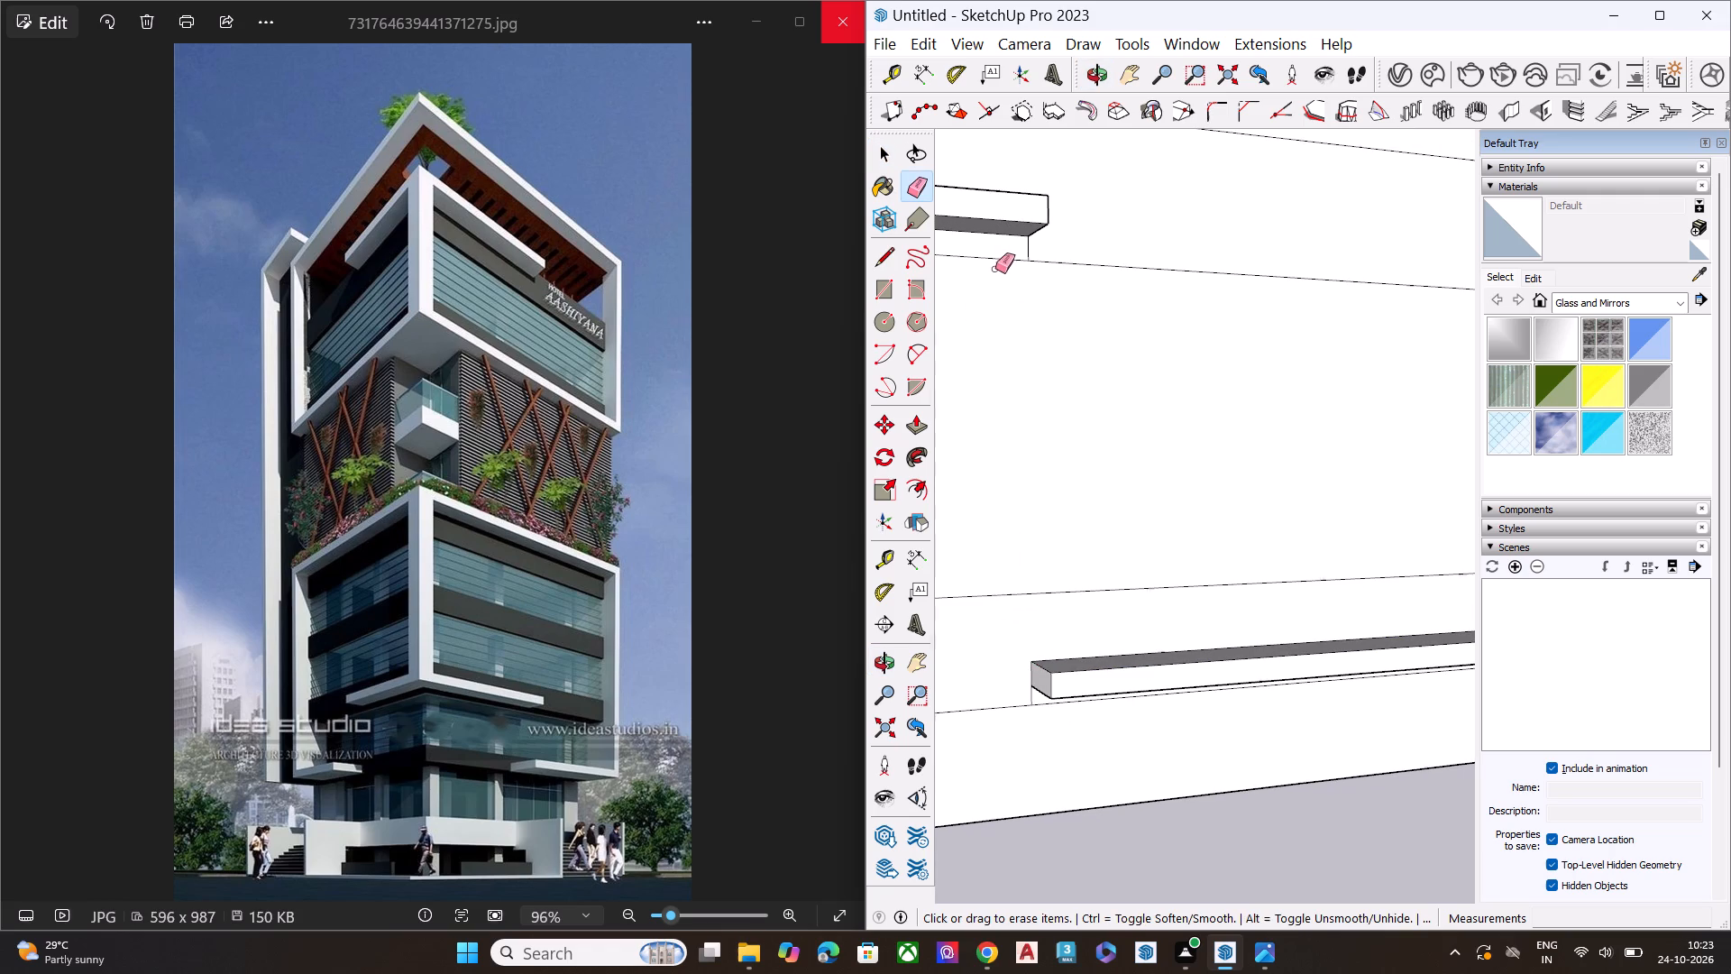
pyautogui.click(1030, 246)
pyautogui.scroll(-4, 1040, 570)
pyautogui.scroll(1, 1058, 641)
pyautogui.moveTo(1057, 661); pyautogui.dragTo(1083, 421, button='middle')
pyautogui.scroll(2, 1087, 486)
pyautogui.scroll(-1, 1070, 572)
pyautogui.scroll(3, 1068, 577)
pyautogui.scroll(-1, 1060, 592)
pyautogui.scroll(4, 1060, 592)
pyautogui.click(991, 649)
pyautogui.scroll(-14, 975, 551)
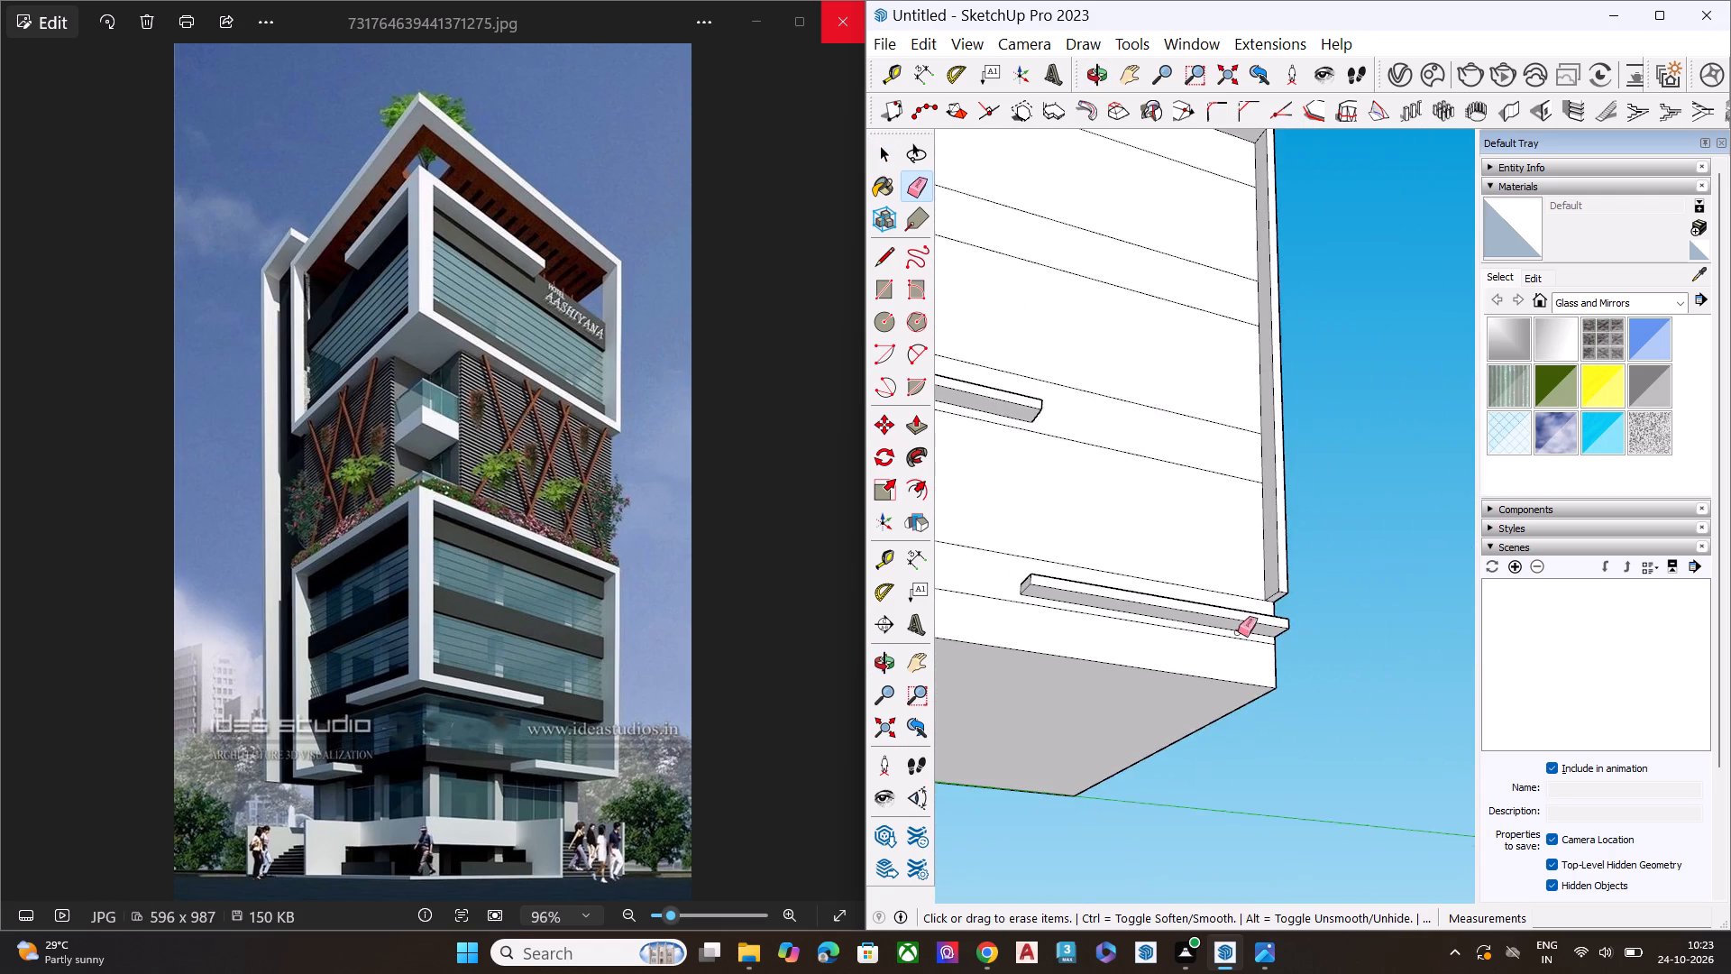
# Push/Pull the foot of the frame's outer leg down about 1' 9/16" to meet the top of the projecting slab.
pyautogui.moveTo(1238, 633); pyautogui.dragTo(1206, 858, button='middle')
pyautogui.scroll(1, 1270, 683)
pyautogui.scroll(-2, 1259, 678)
pyautogui.scroll(6, 1258, 678)
pyautogui.press('space')
pyautogui.click(1326, 638)
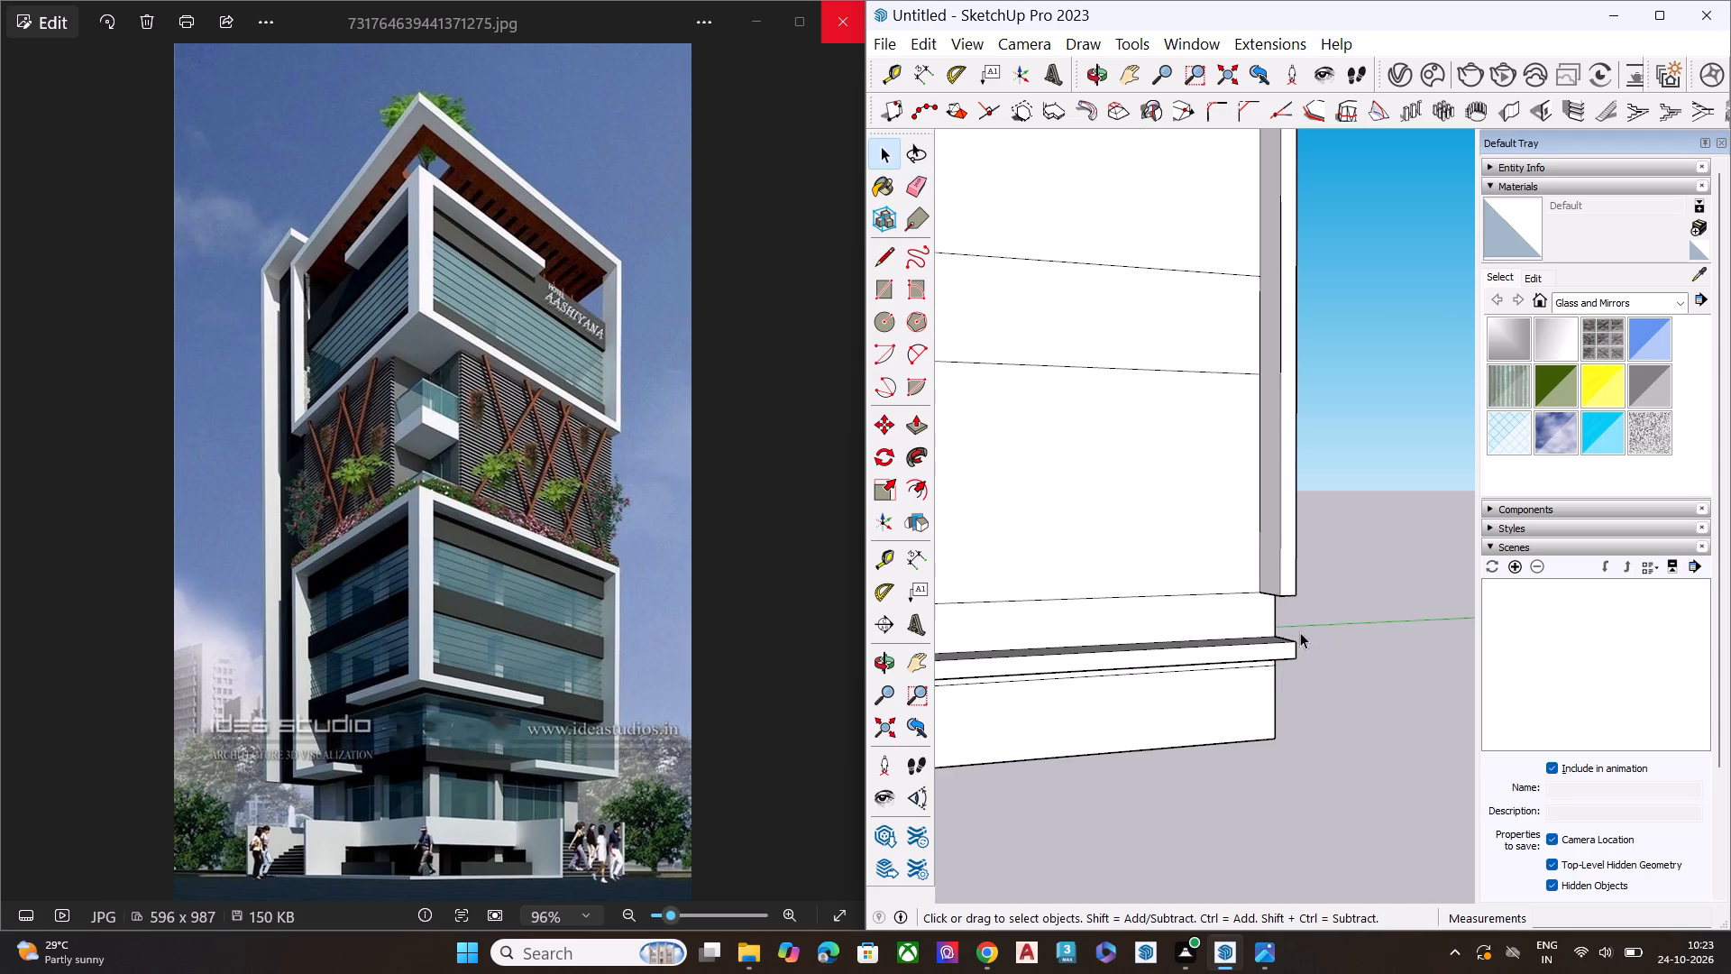
pyautogui.scroll(1, 1281, 574)
pyautogui.scroll(-1, 1281, 574)
pyautogui.scroll(5, 1281, 574)
pyautogui.moveTo(1278, 616); pyautogui.dragTo(1180, 474, button='middle')
pyautogui.scroll(4, 1212, 496)
pyautogui.scroll(-1, 1286, 628)
pyautogui.scroll(2, 1303, 623)
pyautogui.click(1298, 602)
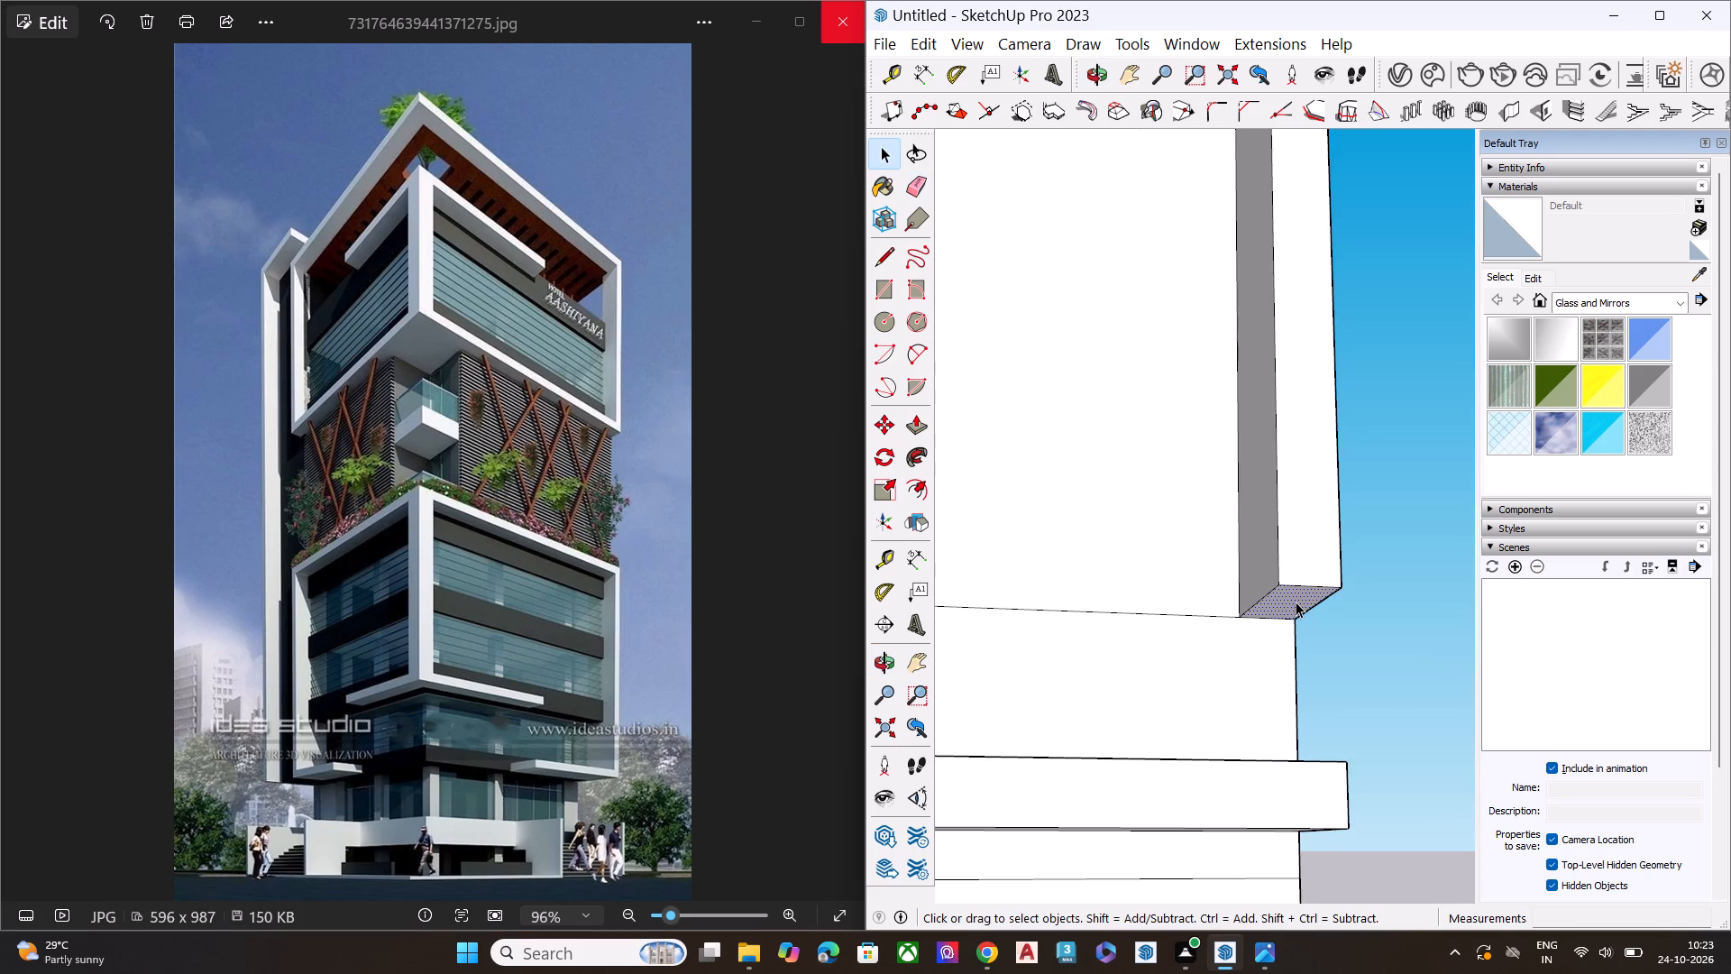
pyautogui.press('p')
pyautogui.click(1341, 583)
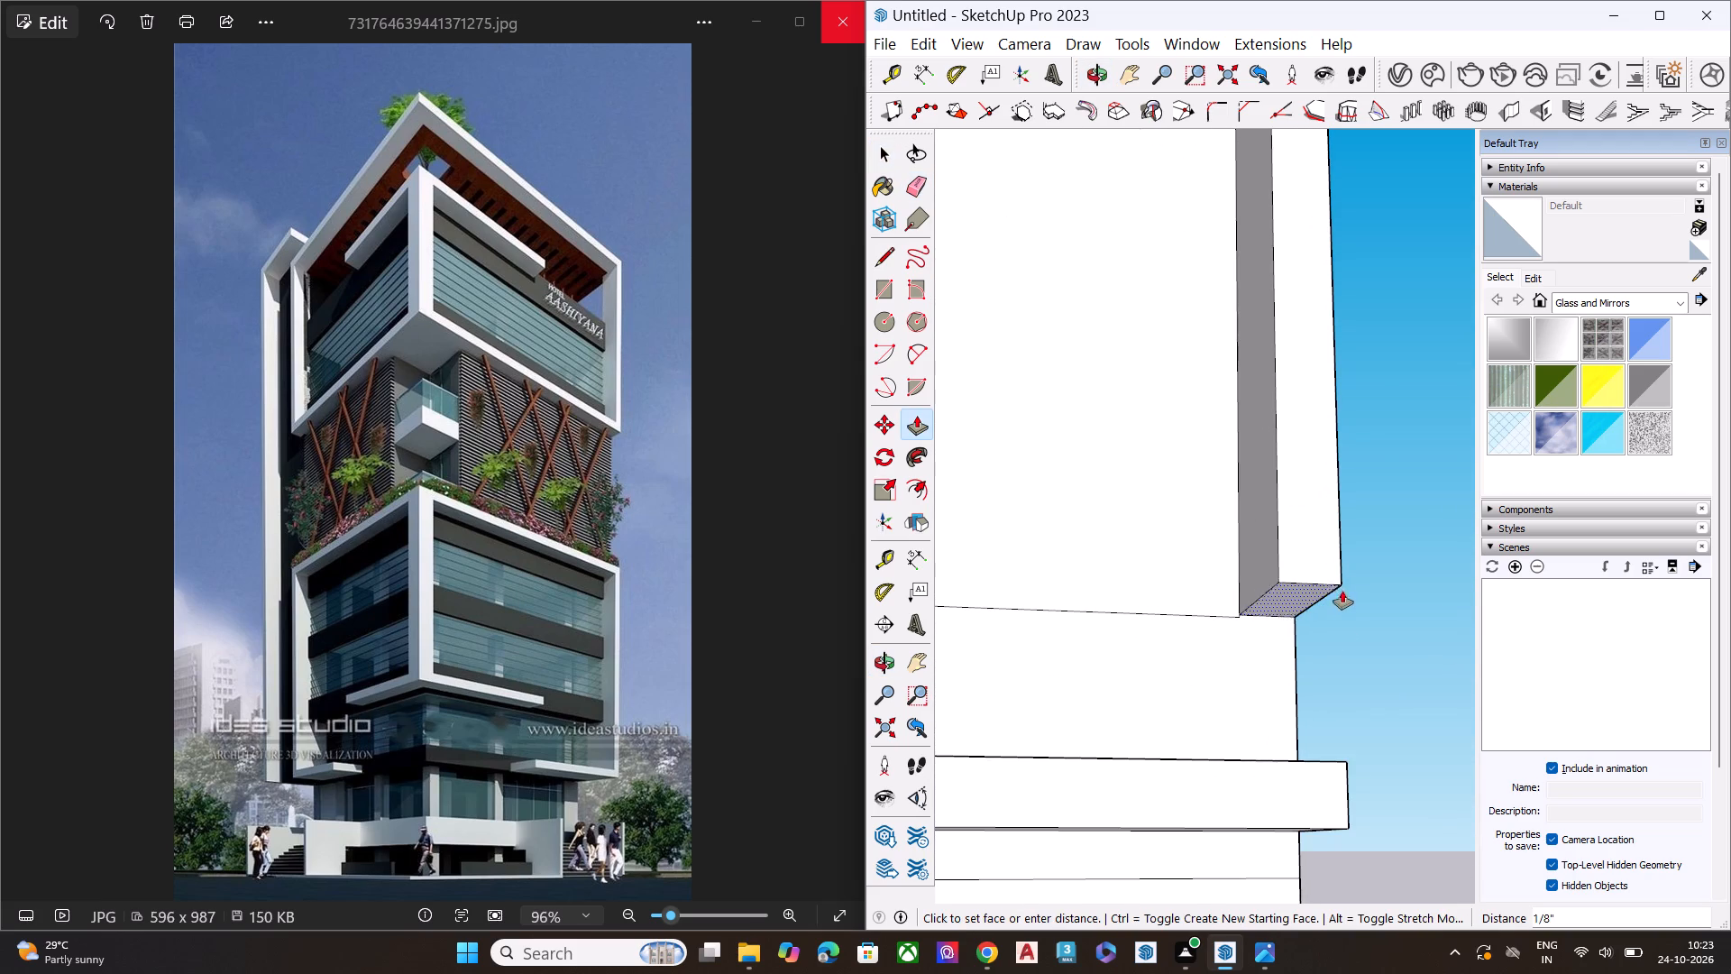
pyautogui.click(1351, 772)
# Erase the seam line where the outer leg's front face meets the slab's front face.
pyautogui.press('space')
pyautogui.click(1384, 659)
pyautogui.moveTo(1327, 533); pyautogui.dragTo(1363, 822, button='middle')
pyautogui.scroll(-10, 1361, 558)
pyautogui.scroll(8, 1342, 629)
pyautogui.press('e')
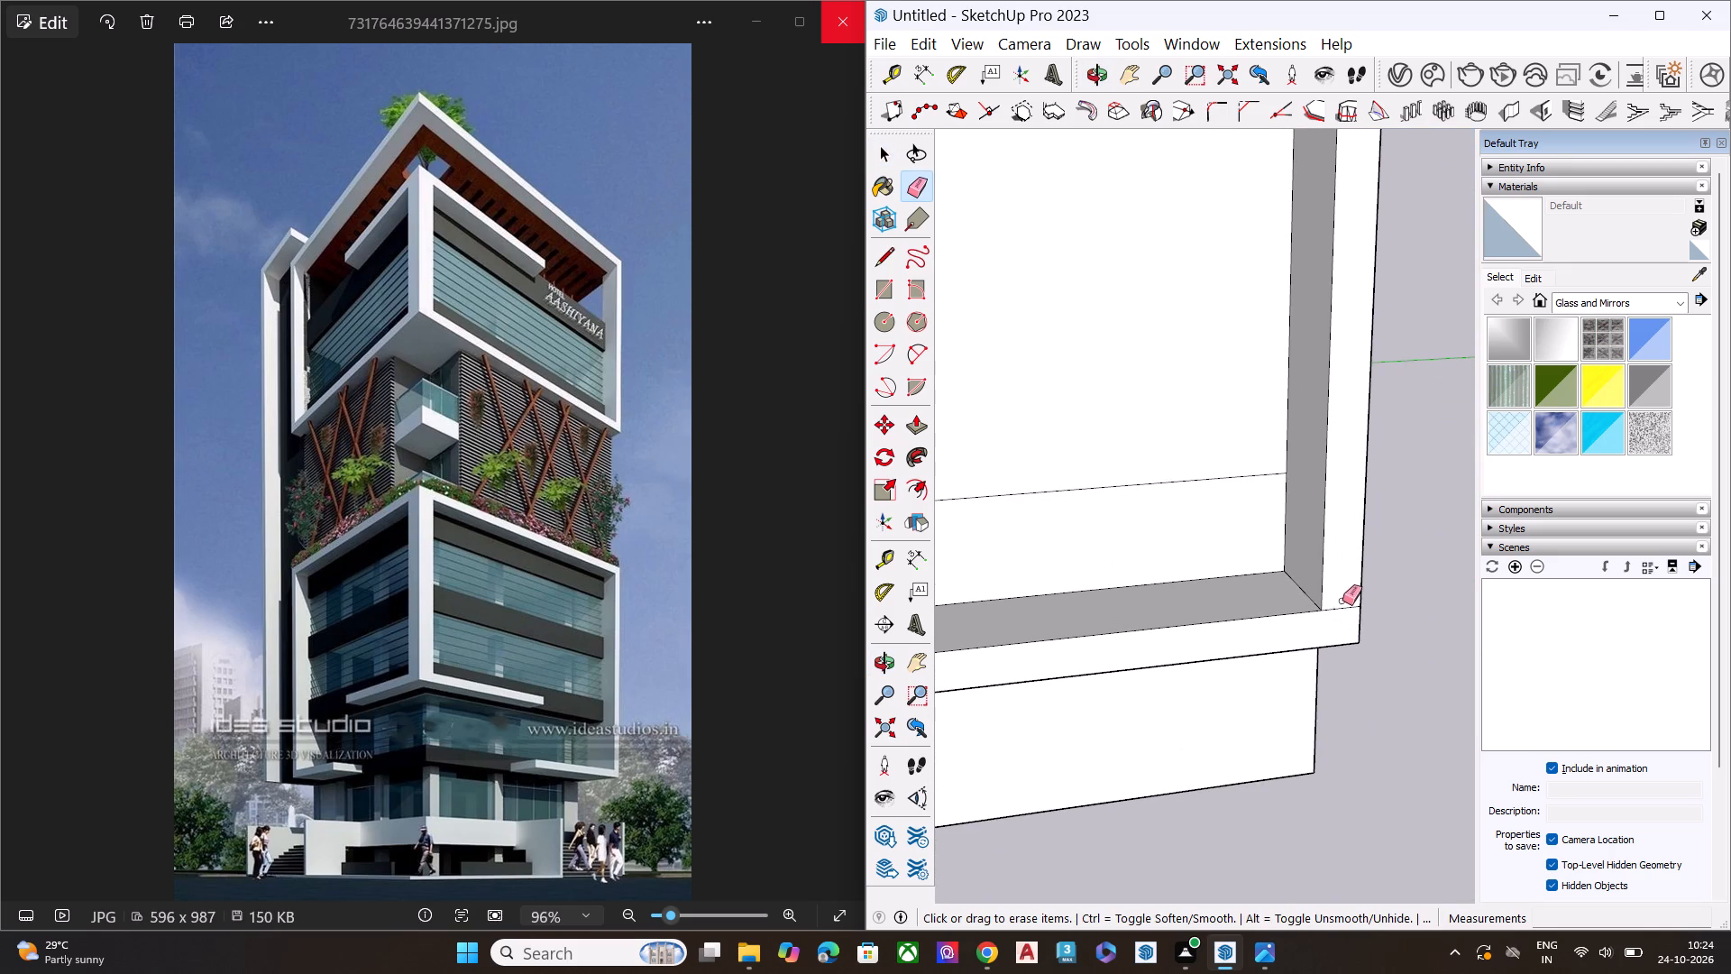
pyautogui.click(1345, 607)
pyautogui.press('space')
pyautogui.click(1372, 602)
# Draw two horizontal lines across the full width of the red-axis wall, continuing the two base-level lines from the corner.
pyautogui.scroll(-6, 1313, 615)
pyautogui.scroll(2, 1321, 622)
pyautogui.scroll(-1, 1321, 622)
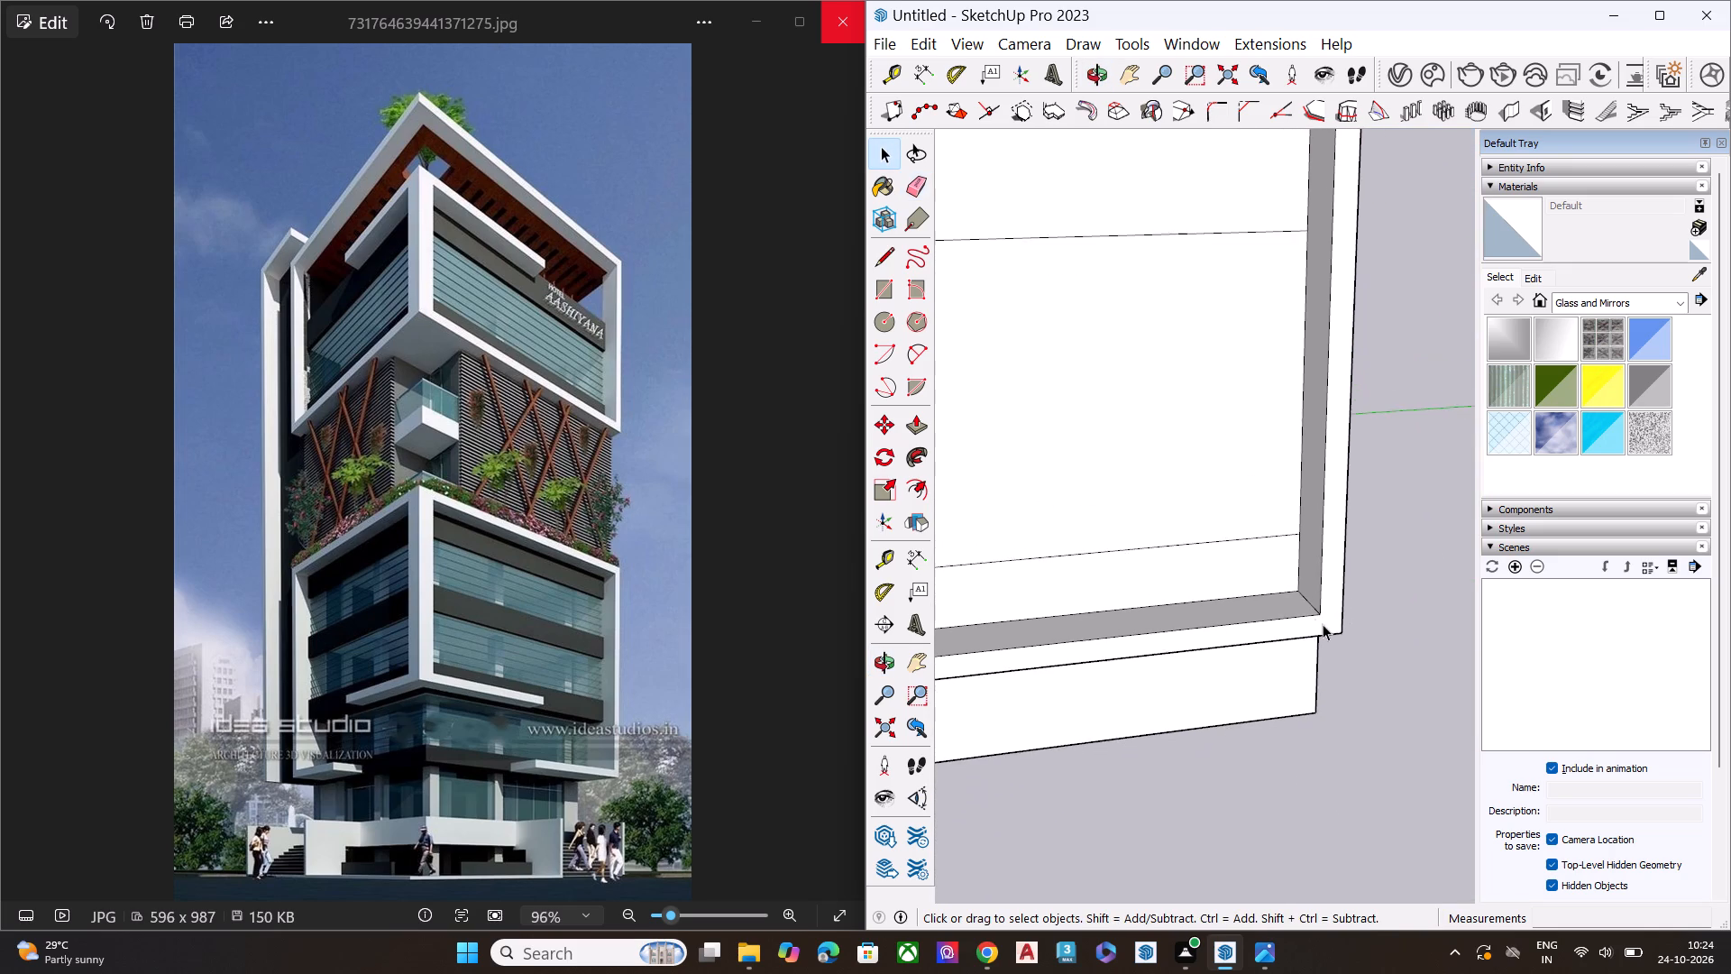
pyautogui.moveTo(1304, 581); pyautogui.dragTo(1341, 362, button='middle')
pyautogui.scroll(1, 1338, 338)
pyautogui.scroll(-8, 1337, 339)
pyautogui.moveTo(1322, 487); pyautogui.dragTo(1296, 315, button='middle')
pyautogui.scroll(6, 1301, 391)
pyautogui.scroll(-13, 1332, 492)
pyautogui.moveTo(1233, 468); pyautogui.dragTo(1489, 669, button='middle')
pyautogui.scroll(-1, 1245, 492)
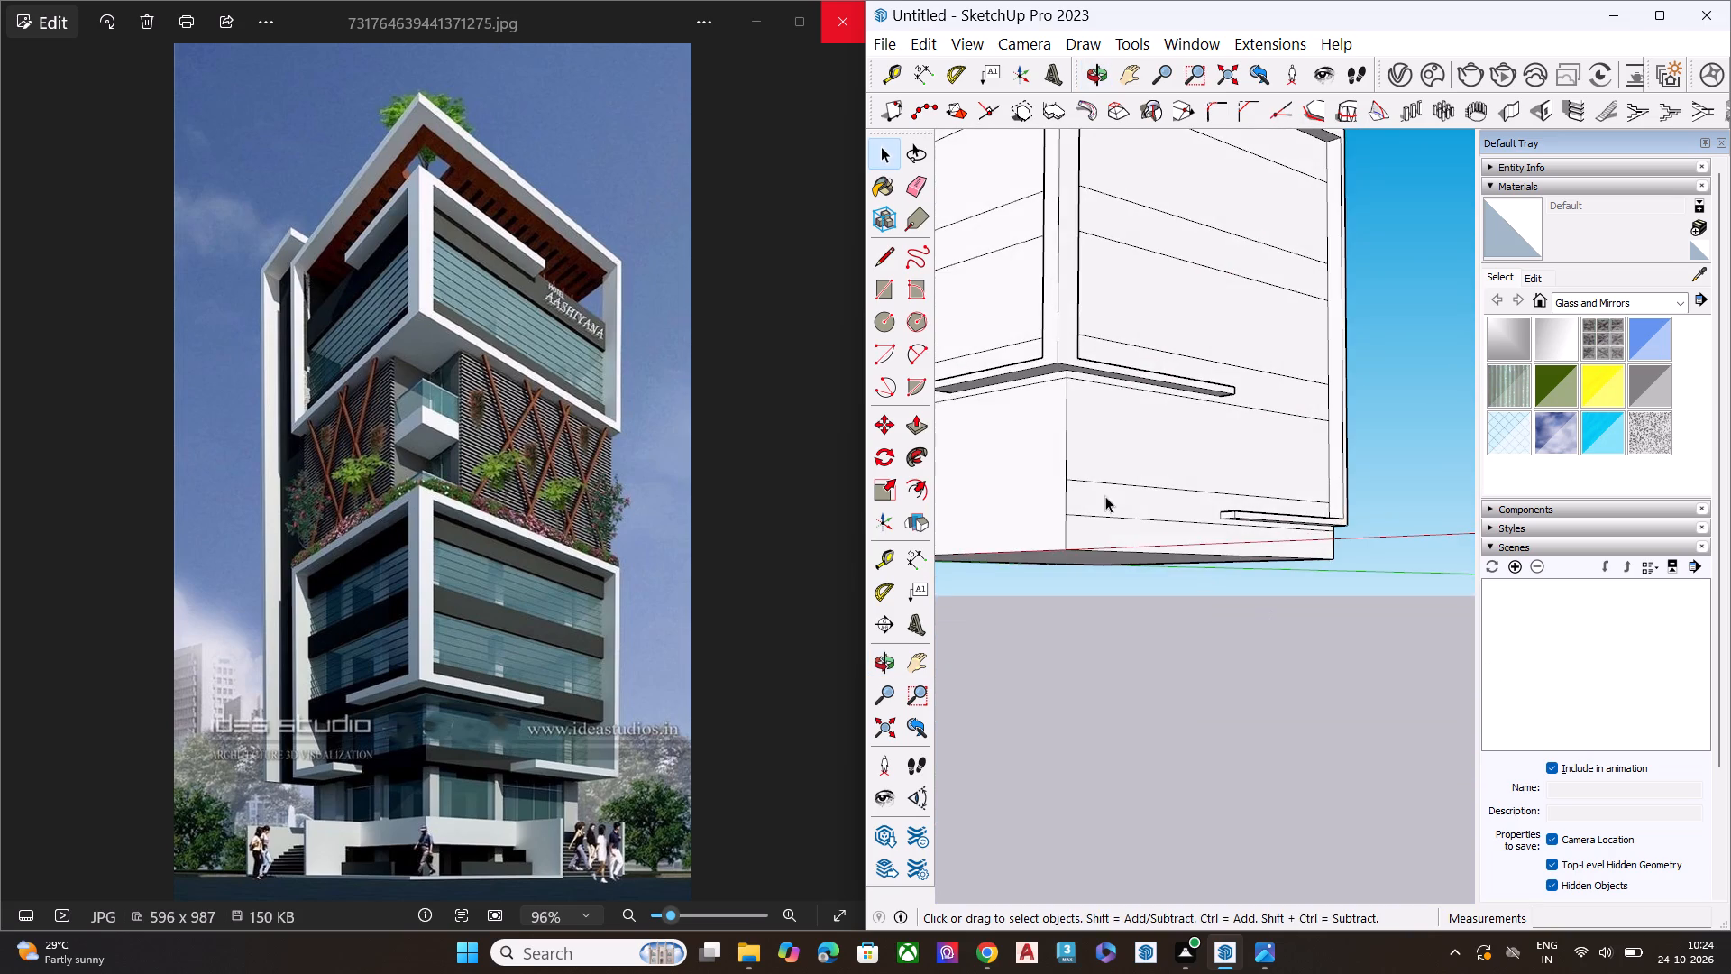
pyautogui.moveTo(1105, 496); pyautogui.dragTo(1422, 620, button='middle')
pyautogui.scroll(1, 1217, 588)
pyautogui.moveTo(1215, 588); pyautogui.dragTo(1159, 507, button='middle')
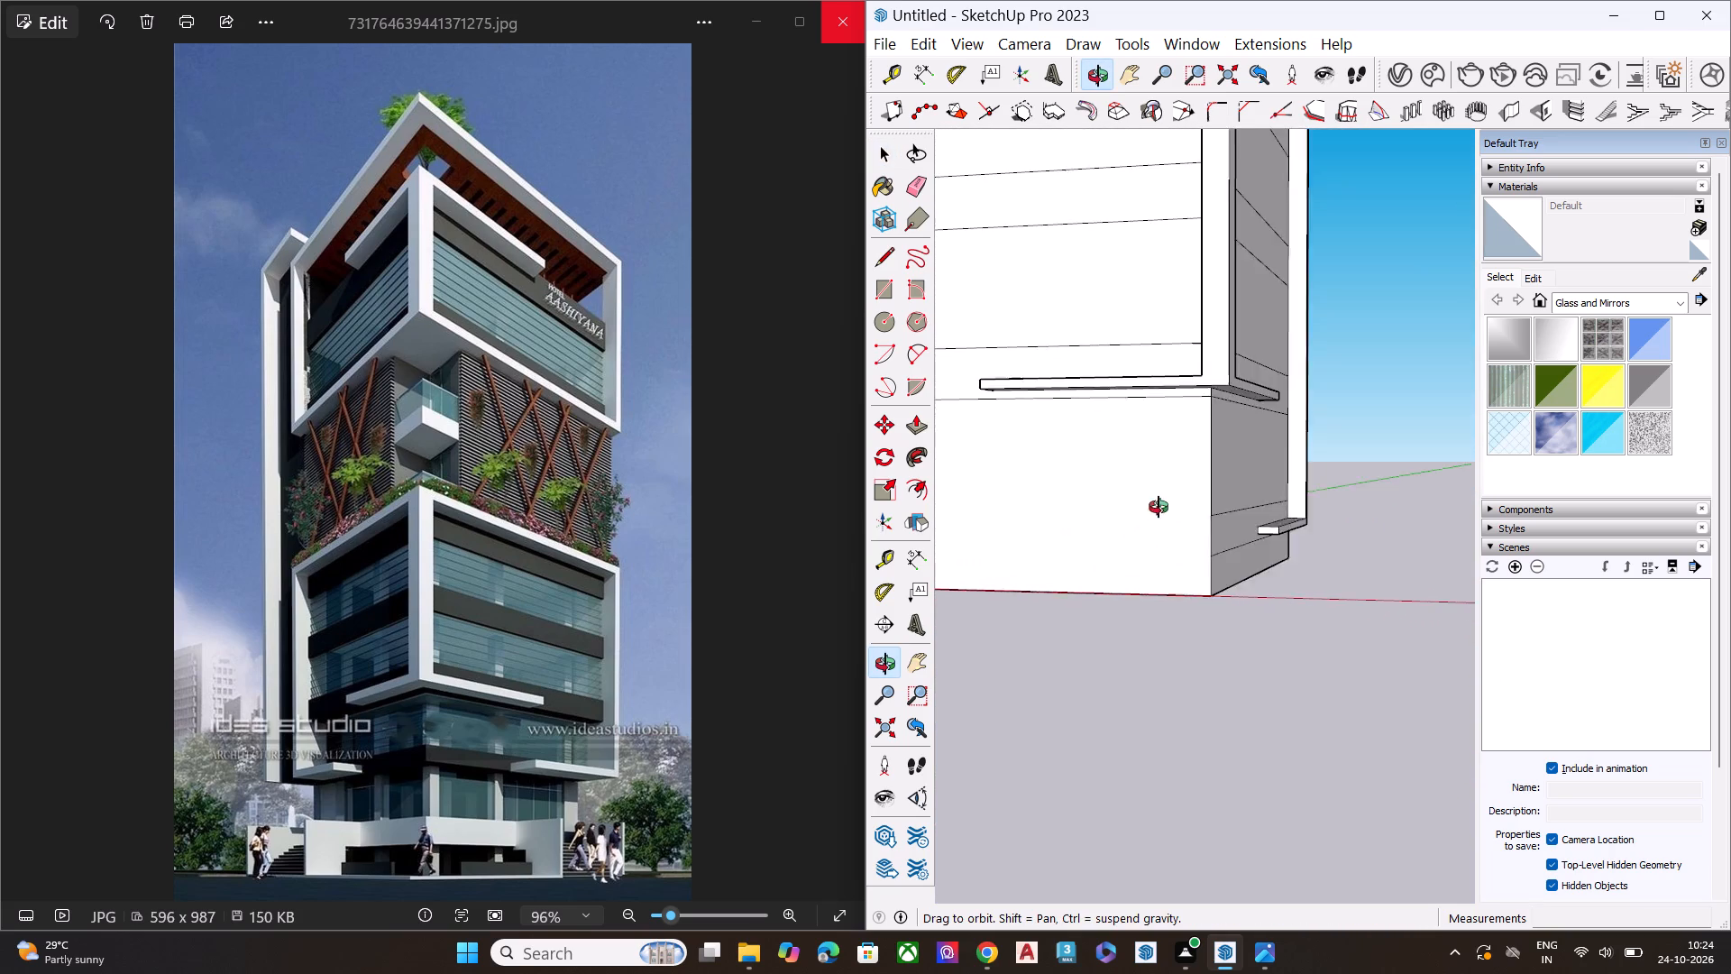
pyautogui.moveTo(1159, 507); pyautogui.dragTo(1136, 498, button='middle')
pyautogui.press('l')
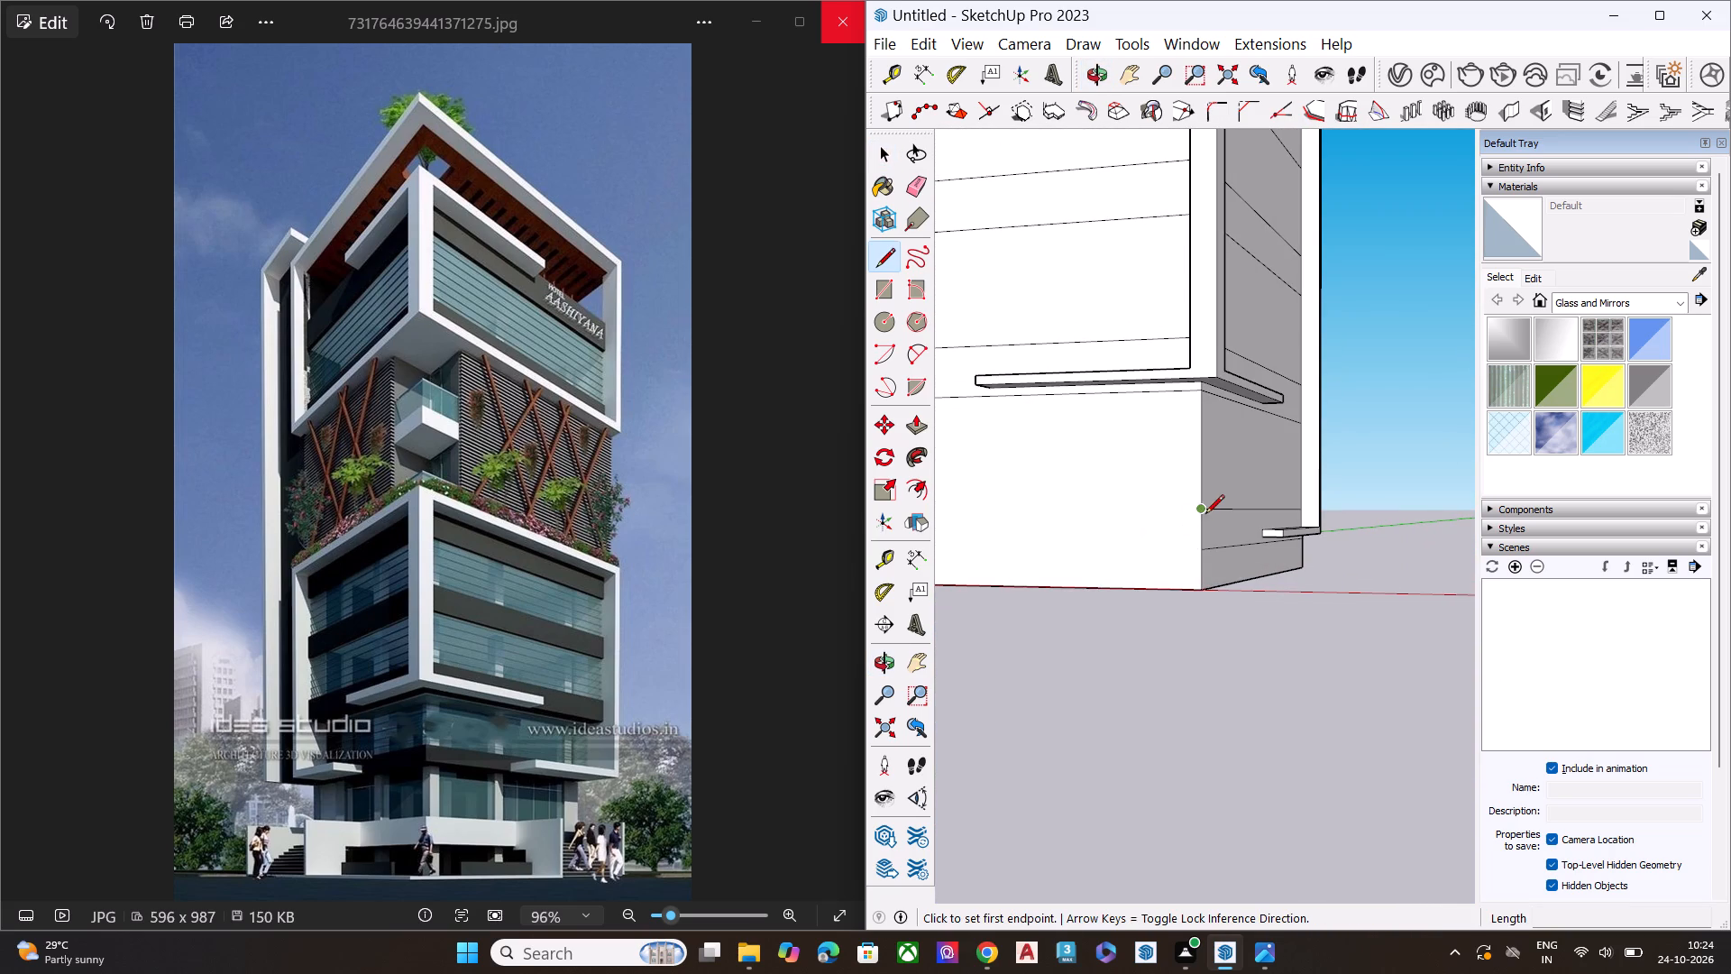
pyautogui.click(1198, 511)
pyautogui.scroll(-6, 1280, 505)
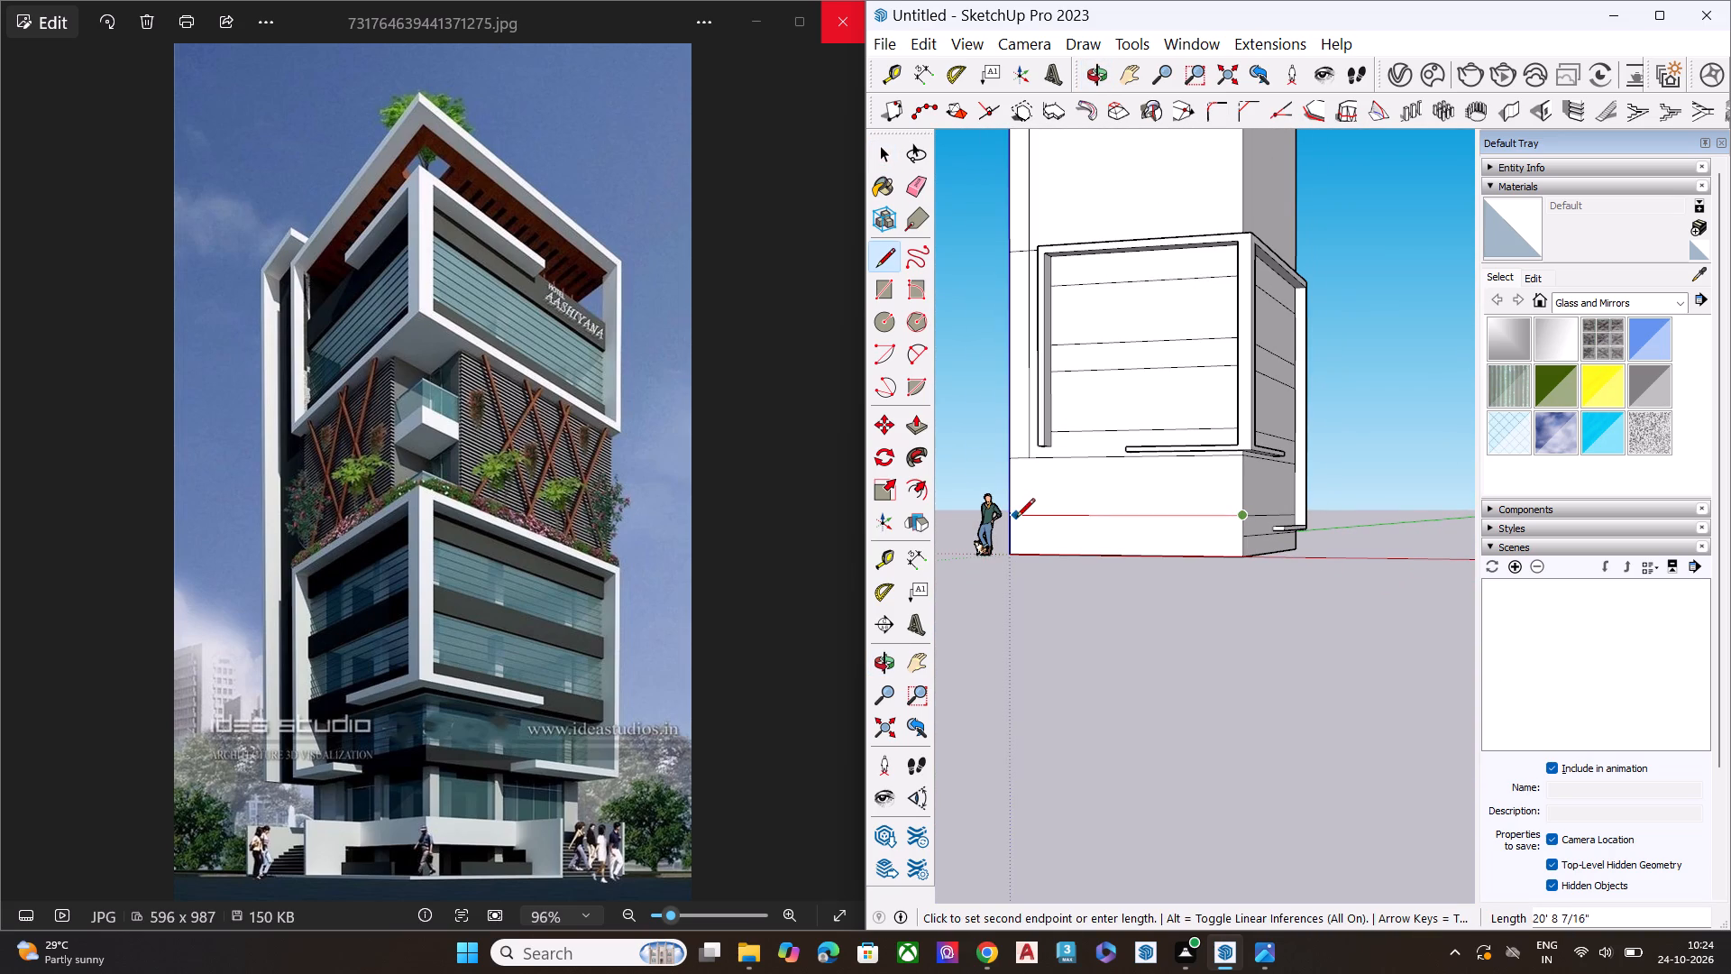
pyautogui.click(1012, 519)
pyautogui.click(1241, 538)
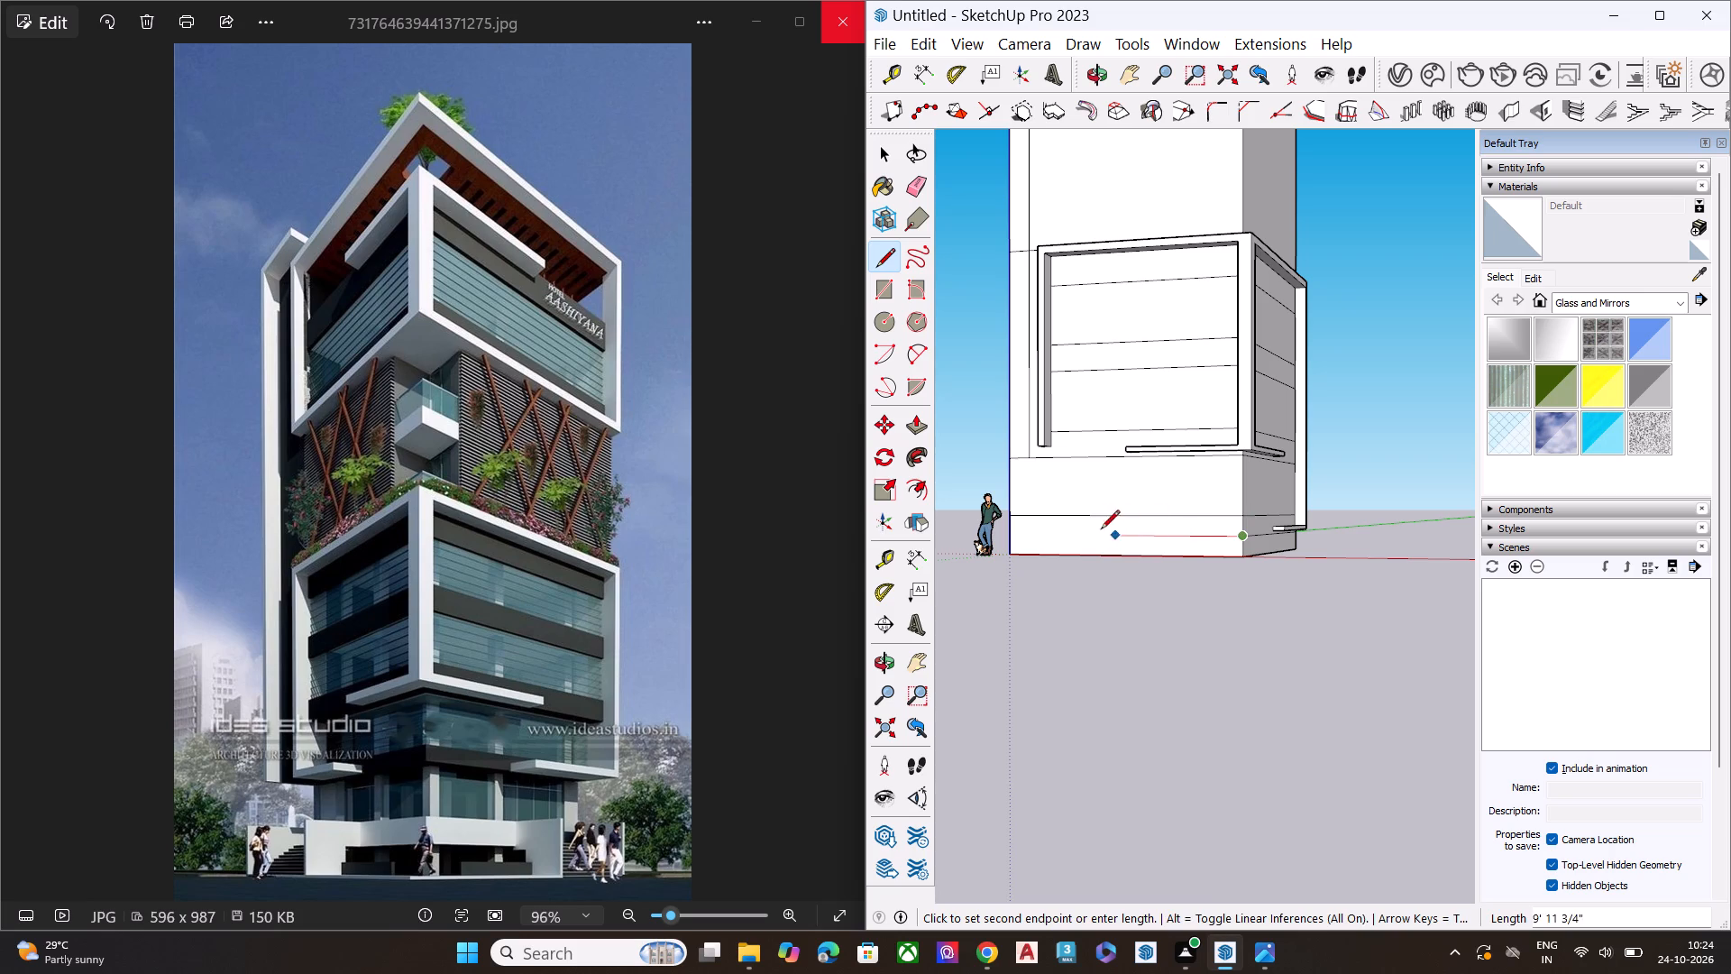
pyautogui.click(1013, 529)
pyautogui.press('space')
# Scale the whole tower along the red axis by about 1.12, stretching it away from the origin.
pyautogui.scroll(-4, 1161, 531)
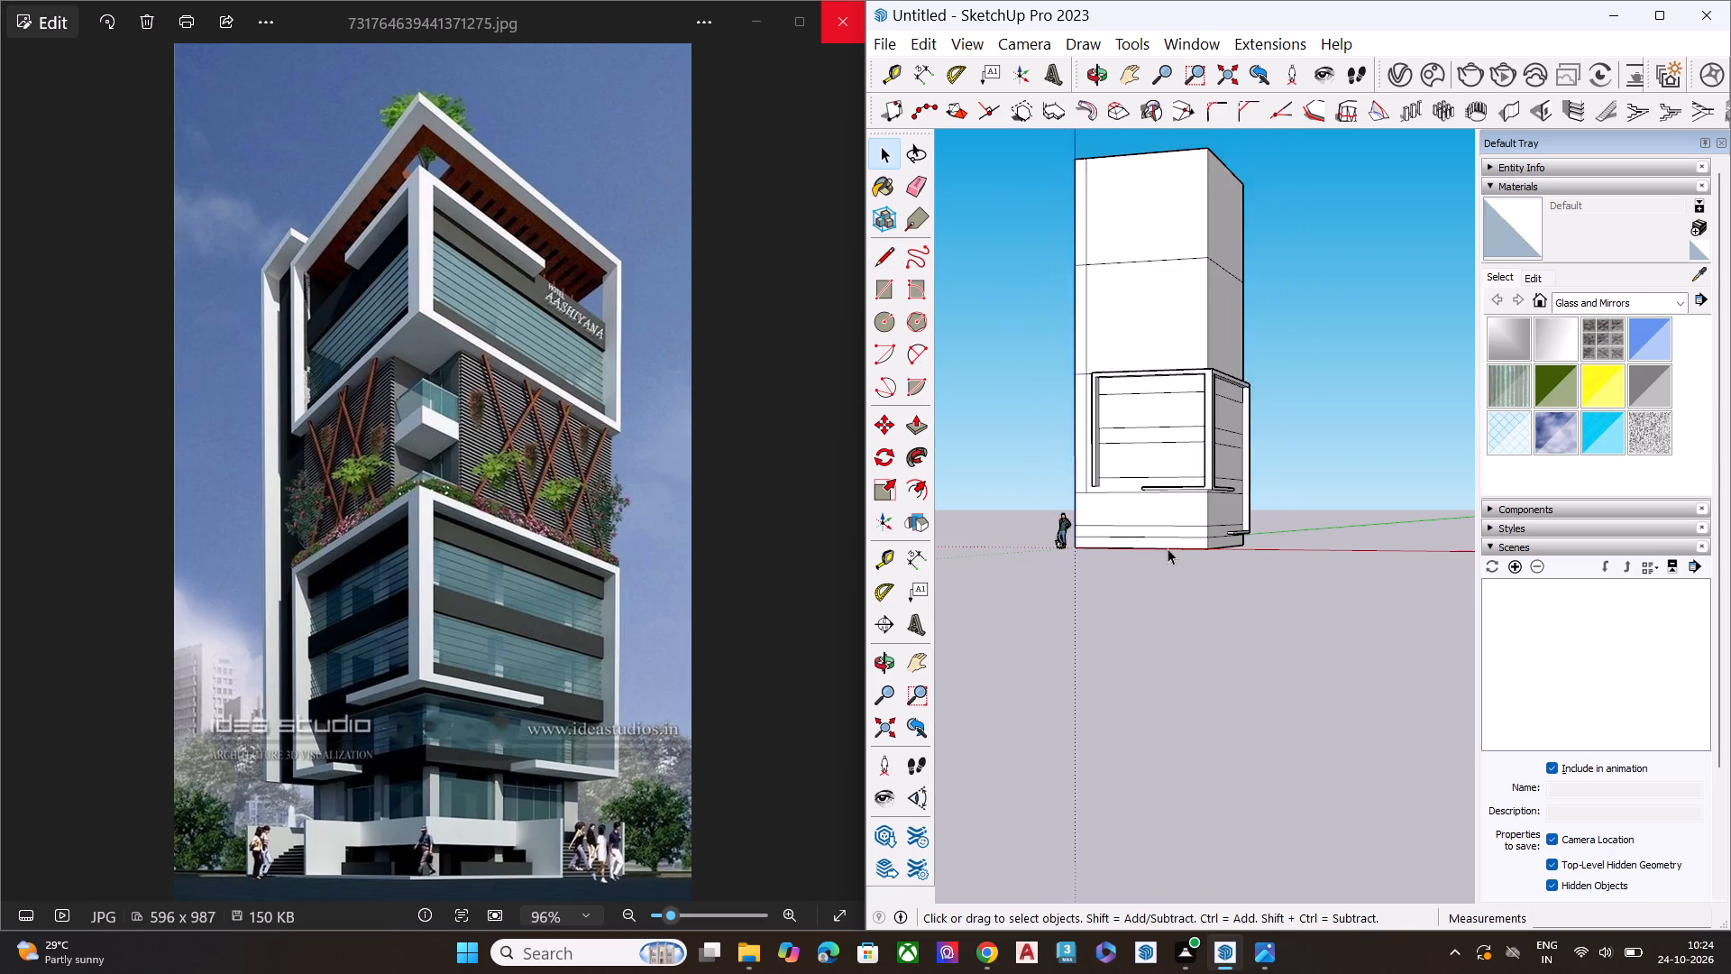
pyautogui.scroll(-3, 1168, 548)
pyautogui.moveTo(1168, 547); pyautogui.dragTo(1186, 519, button='middle')
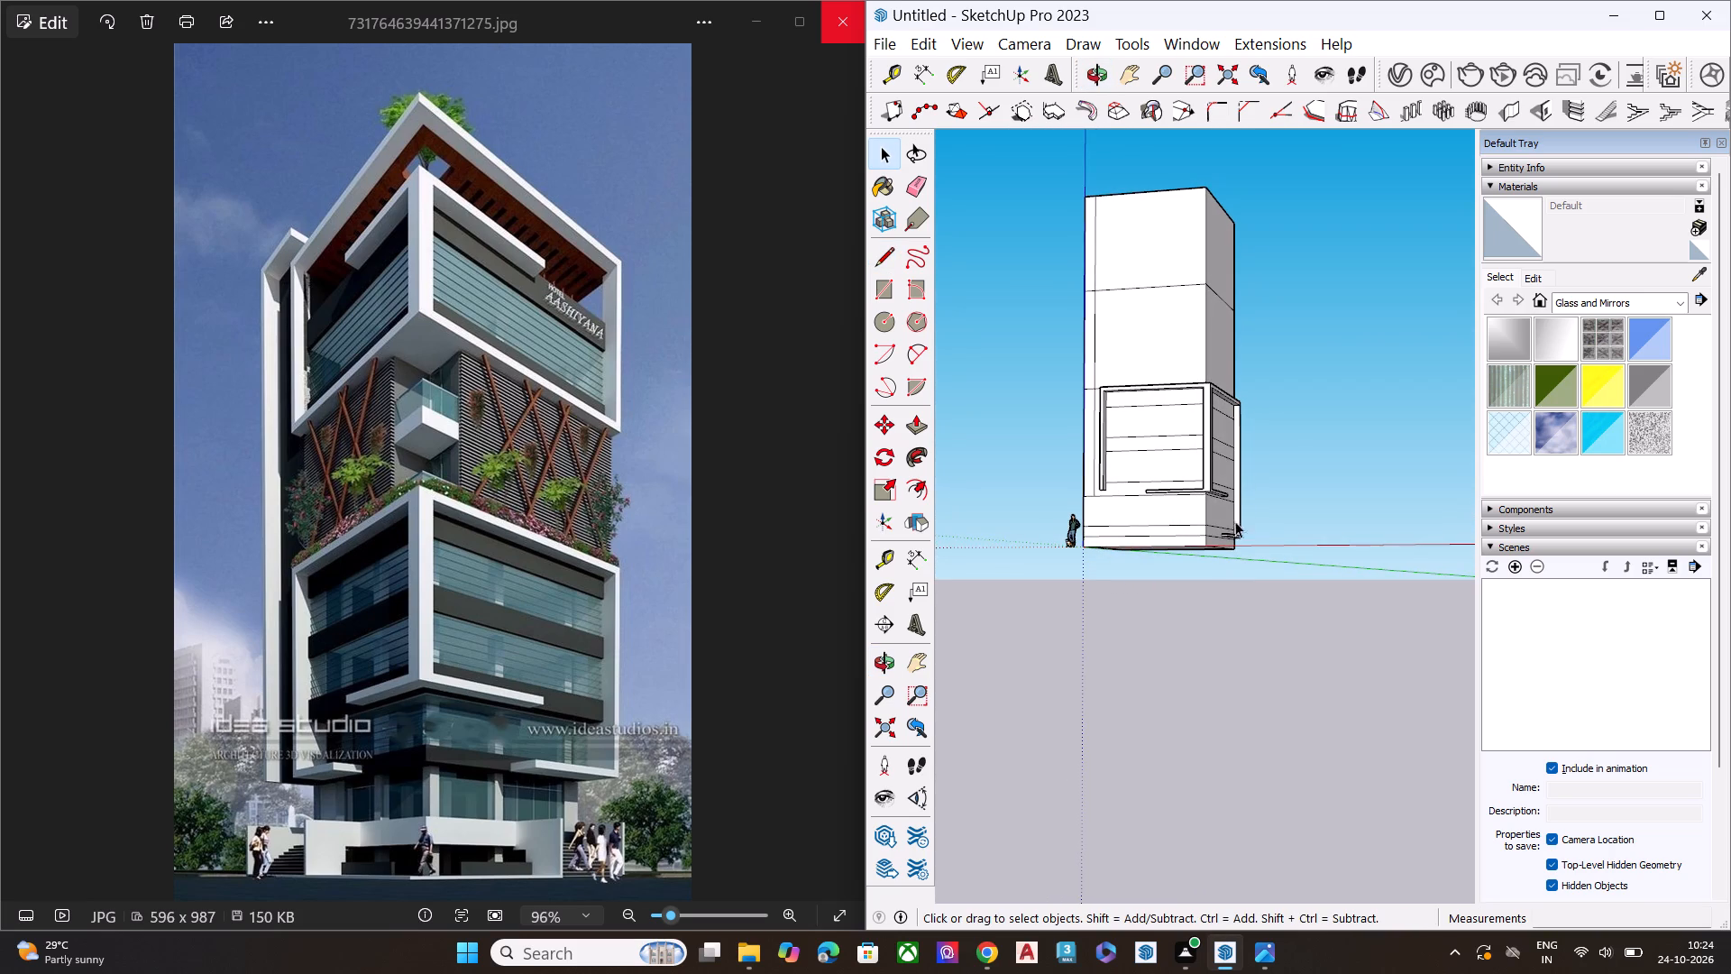
pyautogui.scroll(-6, 1223, 561)
pyautogui.moveTo(1178, 551); pyautogui.dragTo(1170, 845, button='middle')
pyautogui.scroll(5, 1193, 405)
pyautogui.scroll(-1, 1163, 382)
pyautogui.scroll(2, 1163, 382)
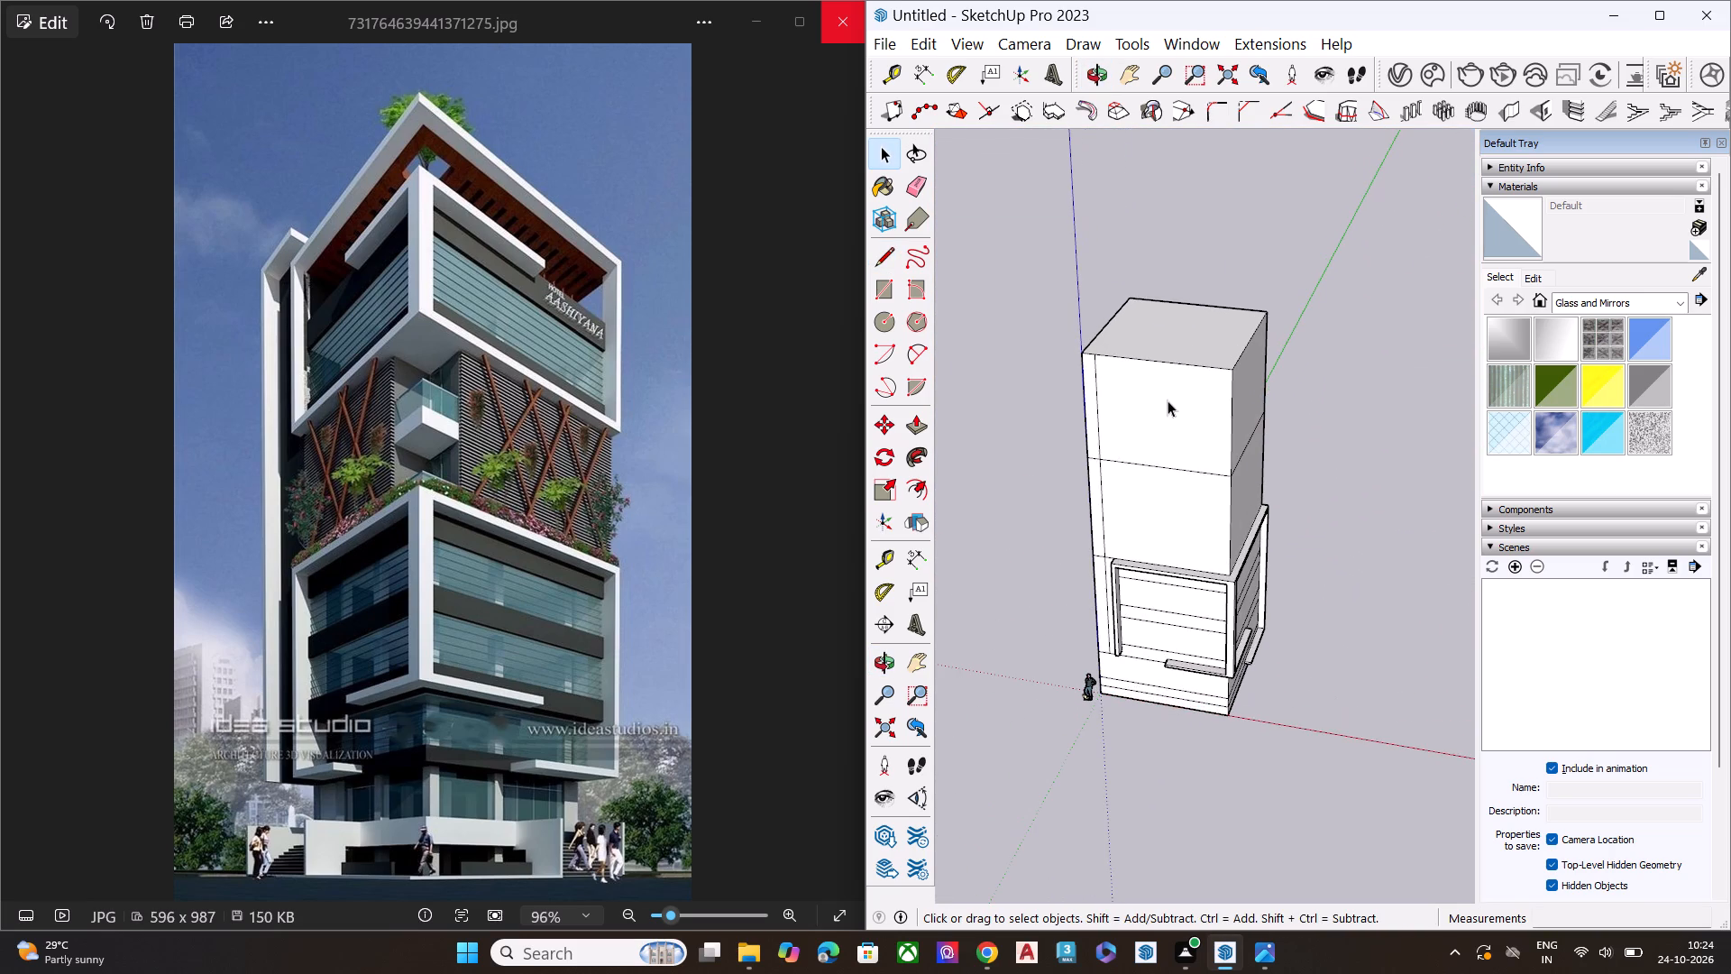
pyautogui.tripleClick(1168, 409)
pyautogui.press('s')
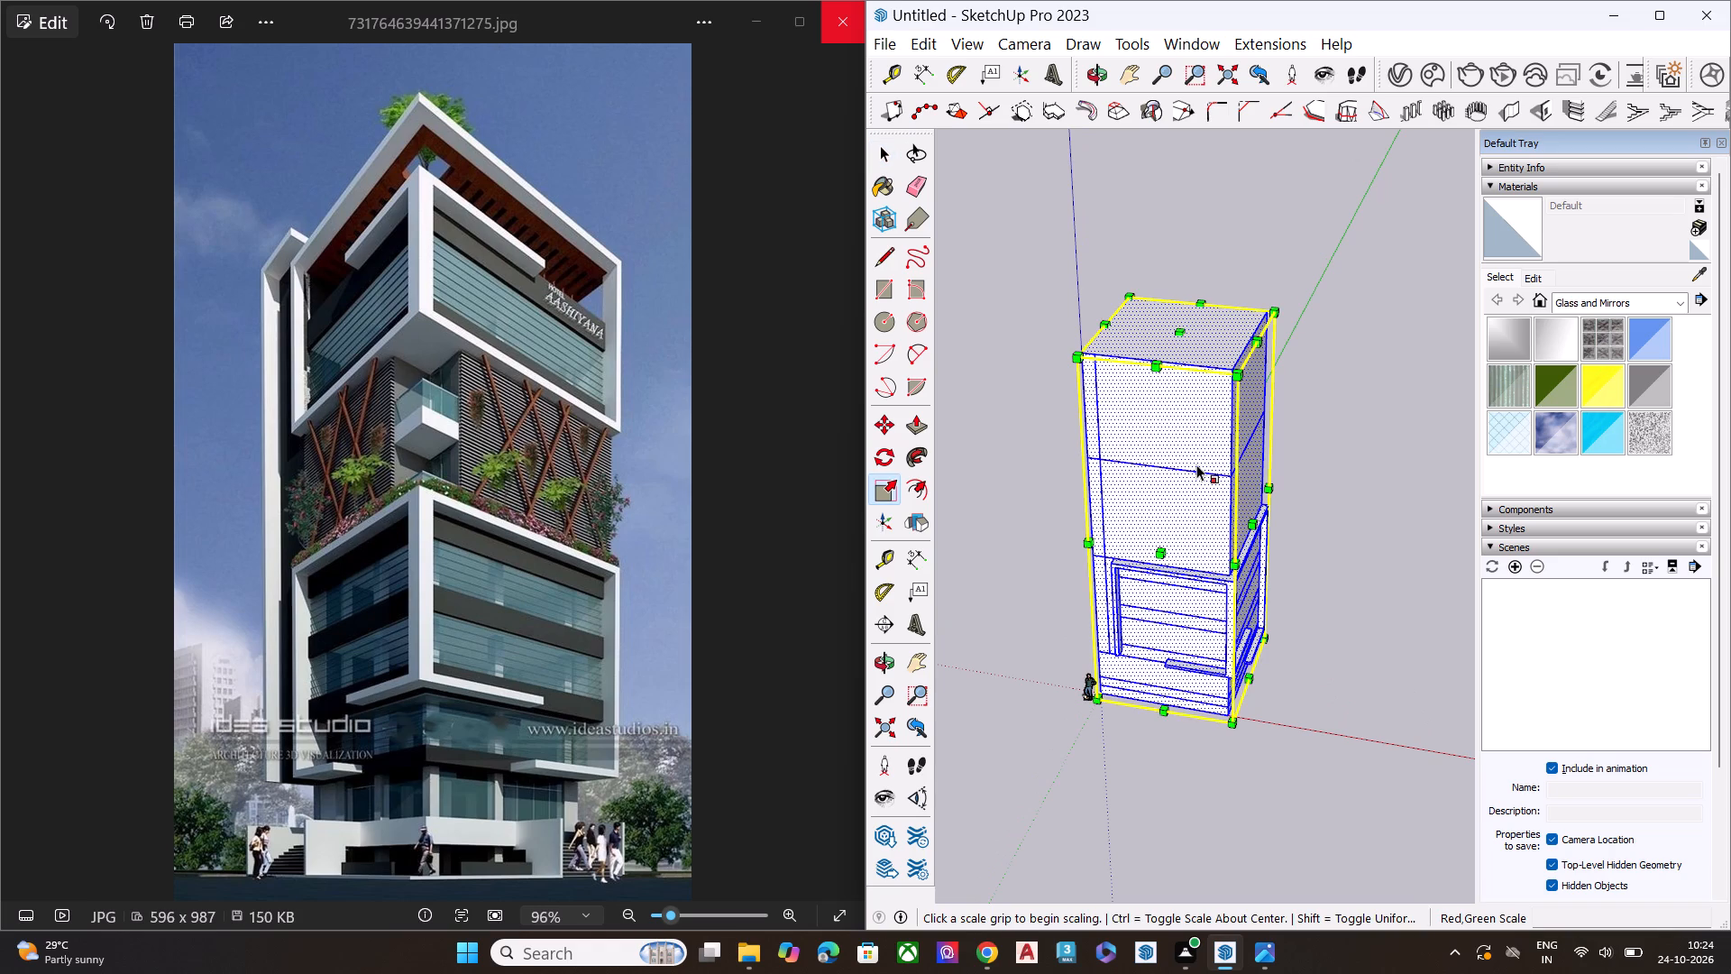
pyautogui.click(1256, 517)
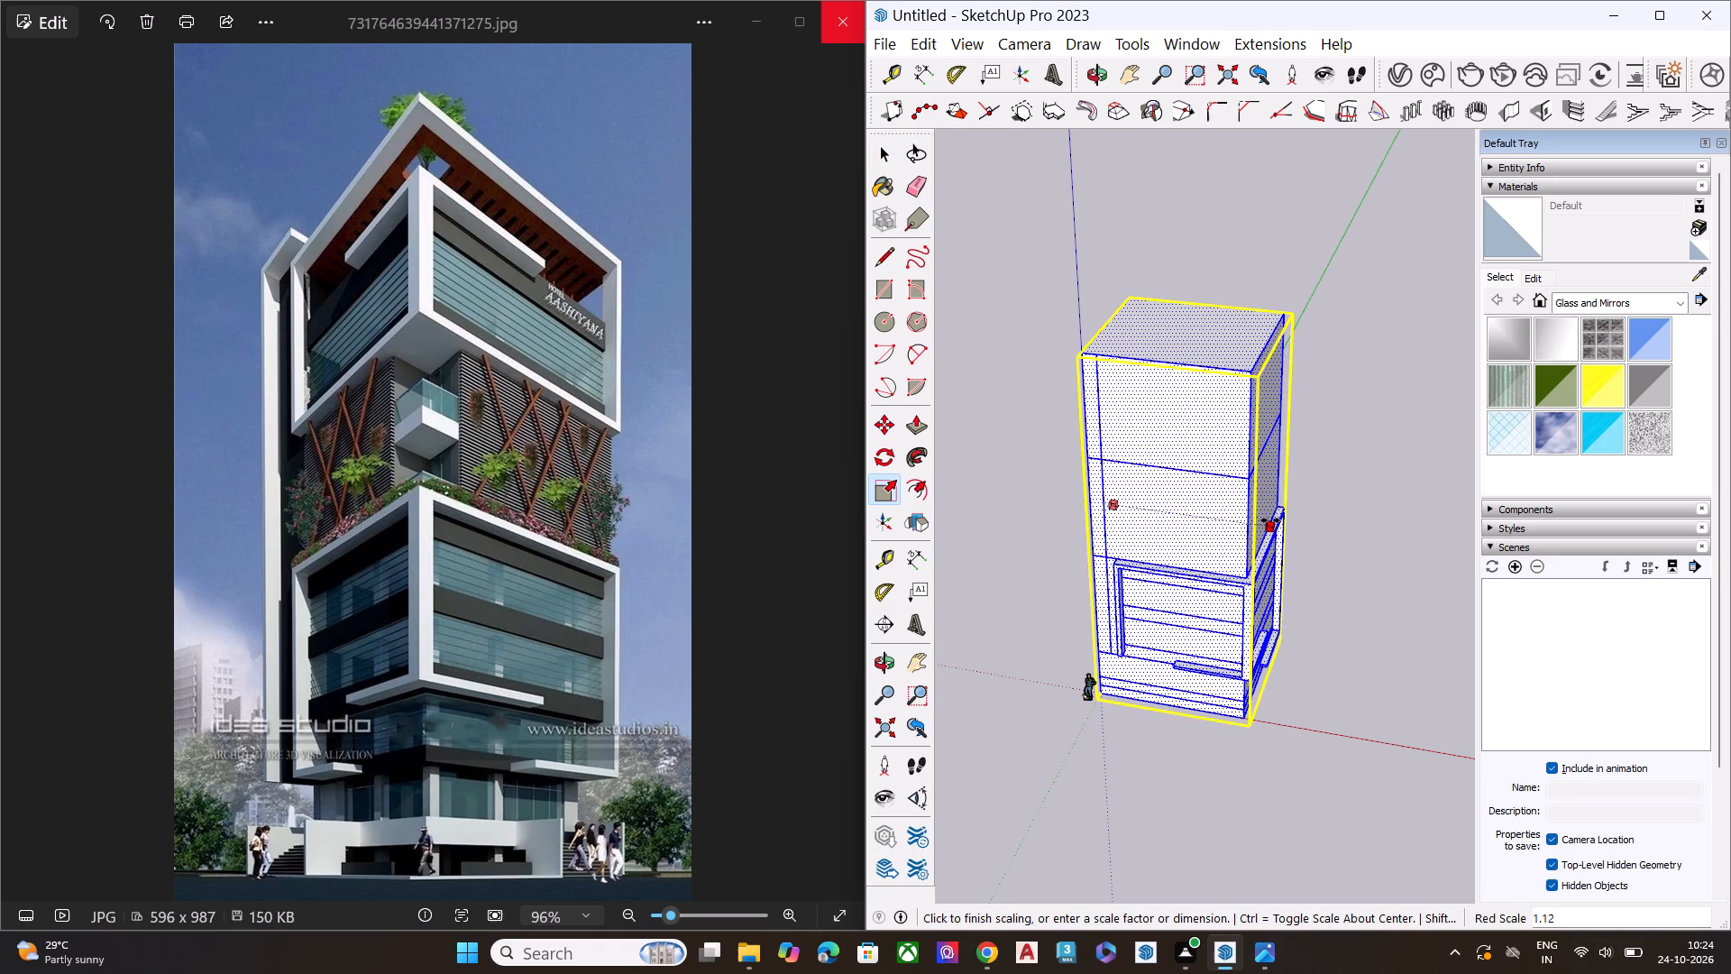
pyautogui.click(1275, 524)
# Scale the whole tower along the green axis by about 1.29 to deepen it, and clear the selection.
pyautogui.moveTo(1288, 549); pyautogui.dragTo(836, 567, button='middle')
pyautogui.moveTo(1186, 576); pyautogui.dragTo(955, 465, button='middle')
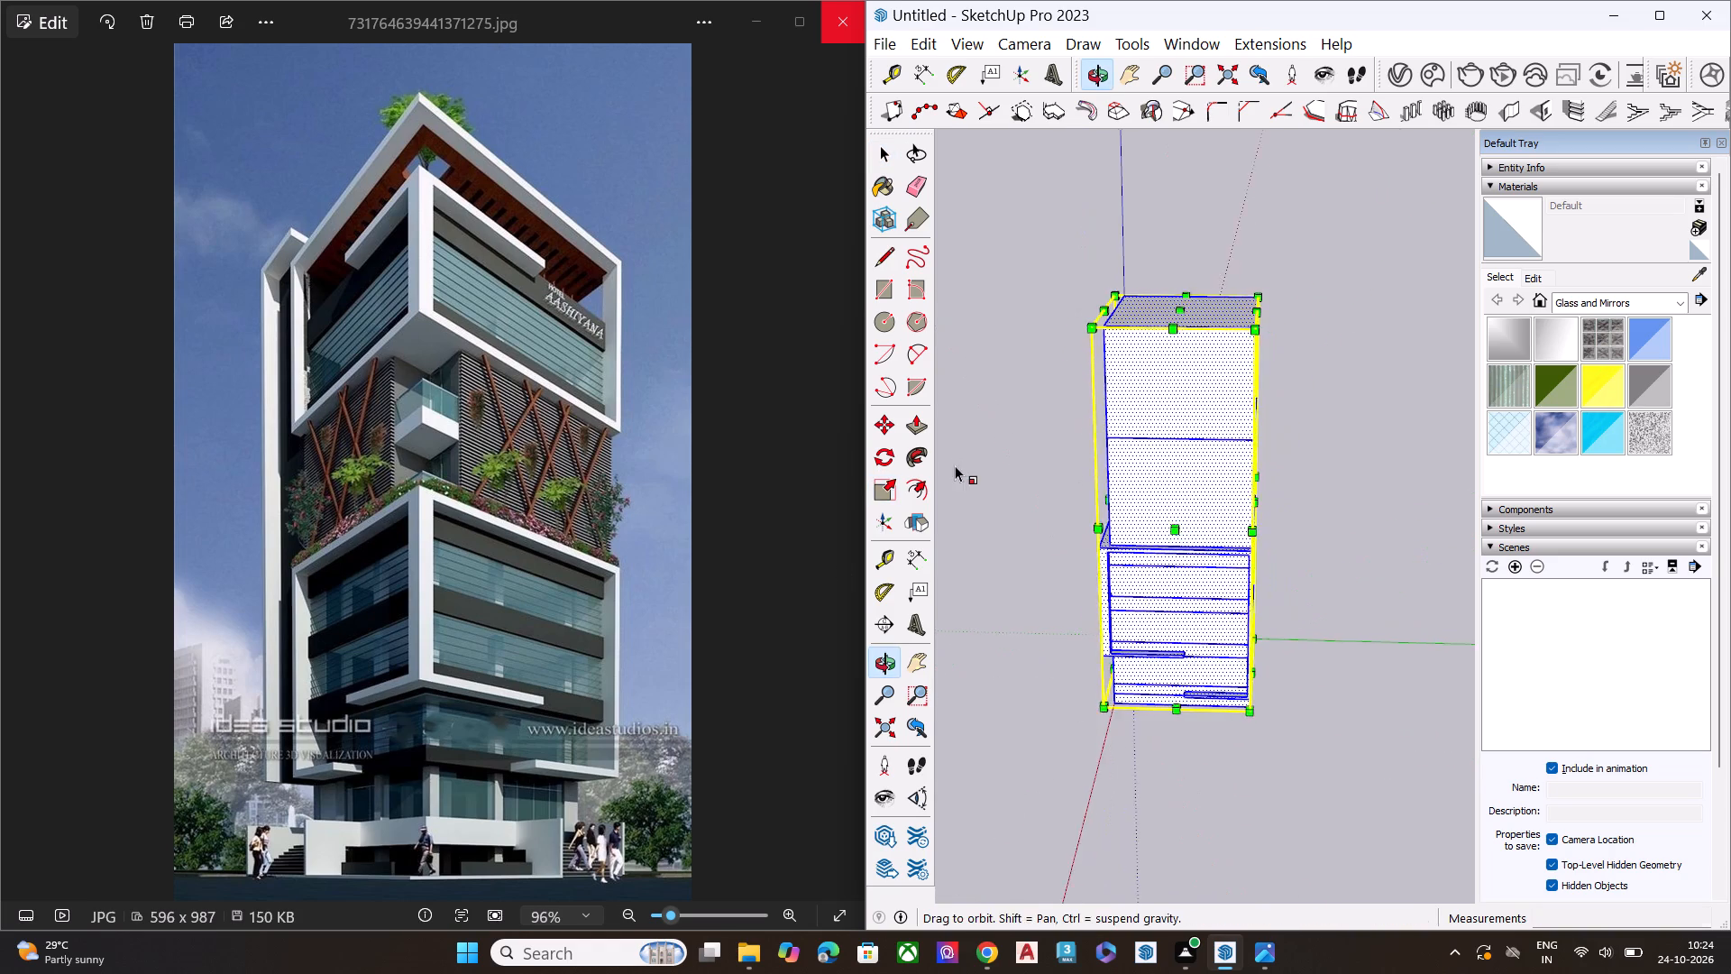
pyautogui.scroll(2, 1346, 517)
pyautogui.click(1239, 498)
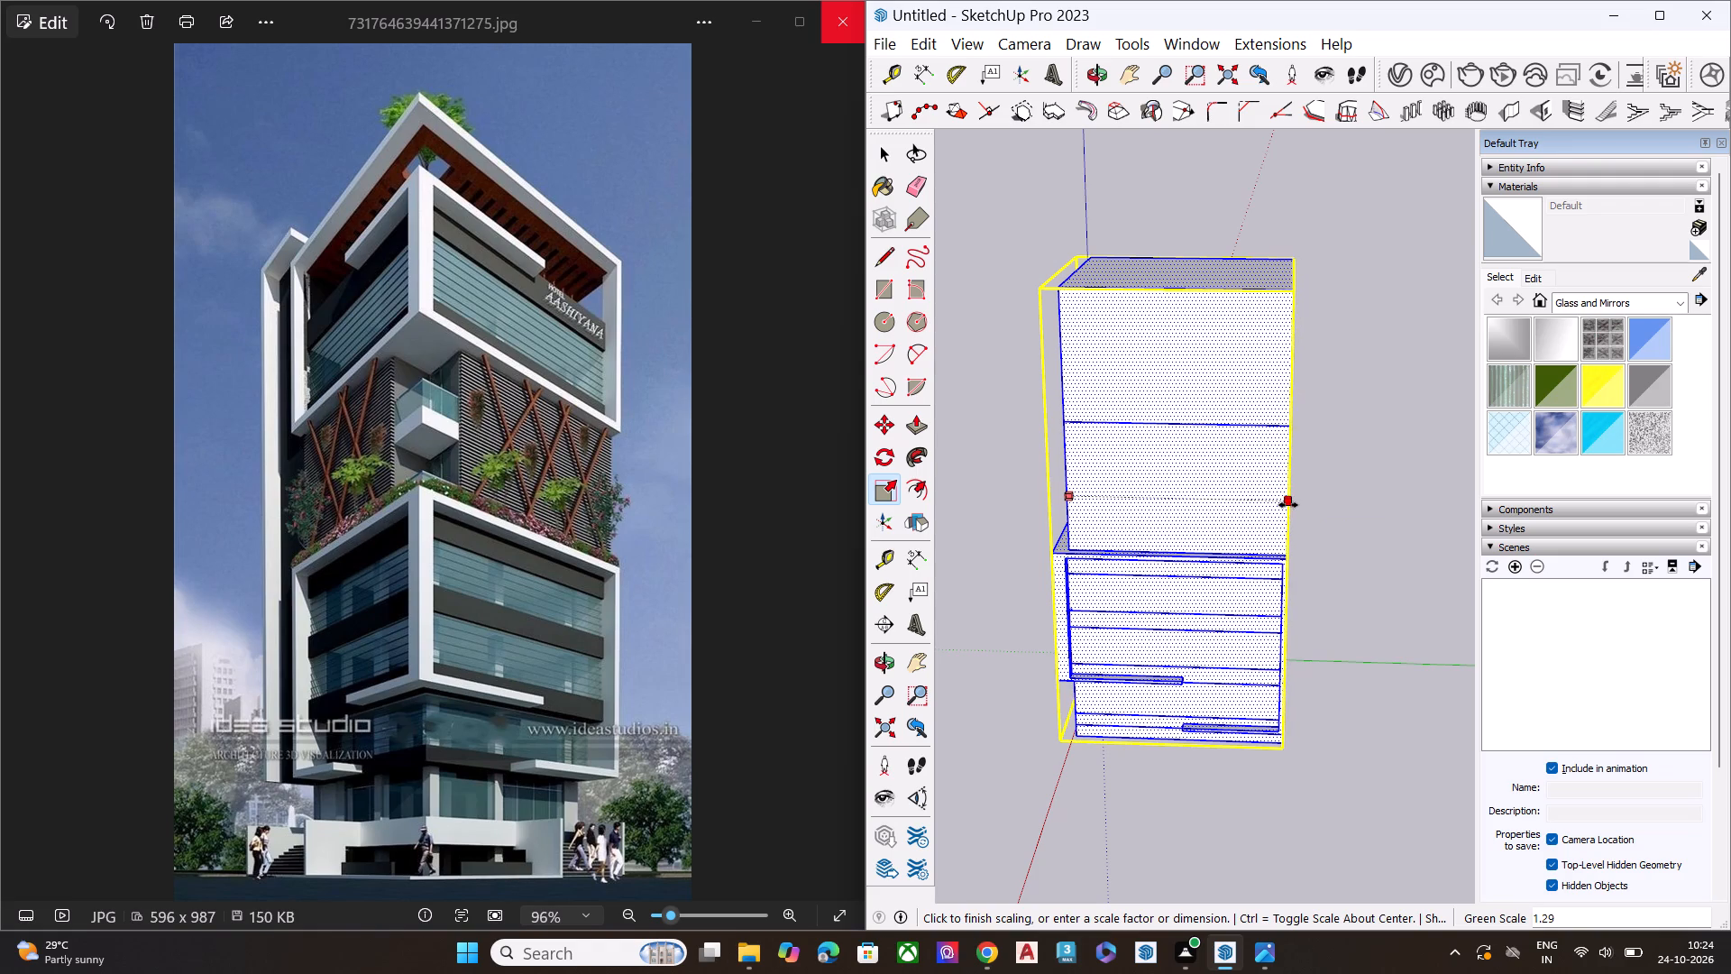
pyautogui.click(1288, 505)
pyautogui.press('space')
pyautogui.click(1335, 637)
# Scale the whole tower again along the red axis by about 1.11, stretching its origin-side wall outward.
pyautogui.moveTo(1092, 643); pyautogui.dragTo(1500, 396, button='middle')
pyautogui.moveTo(1272, 525); pyautogui.dragTo(1451, 488, button='middle')
pyautogui.moveTo(1164, 558); pyautogui.dragTo(1393, 962, button='middle')
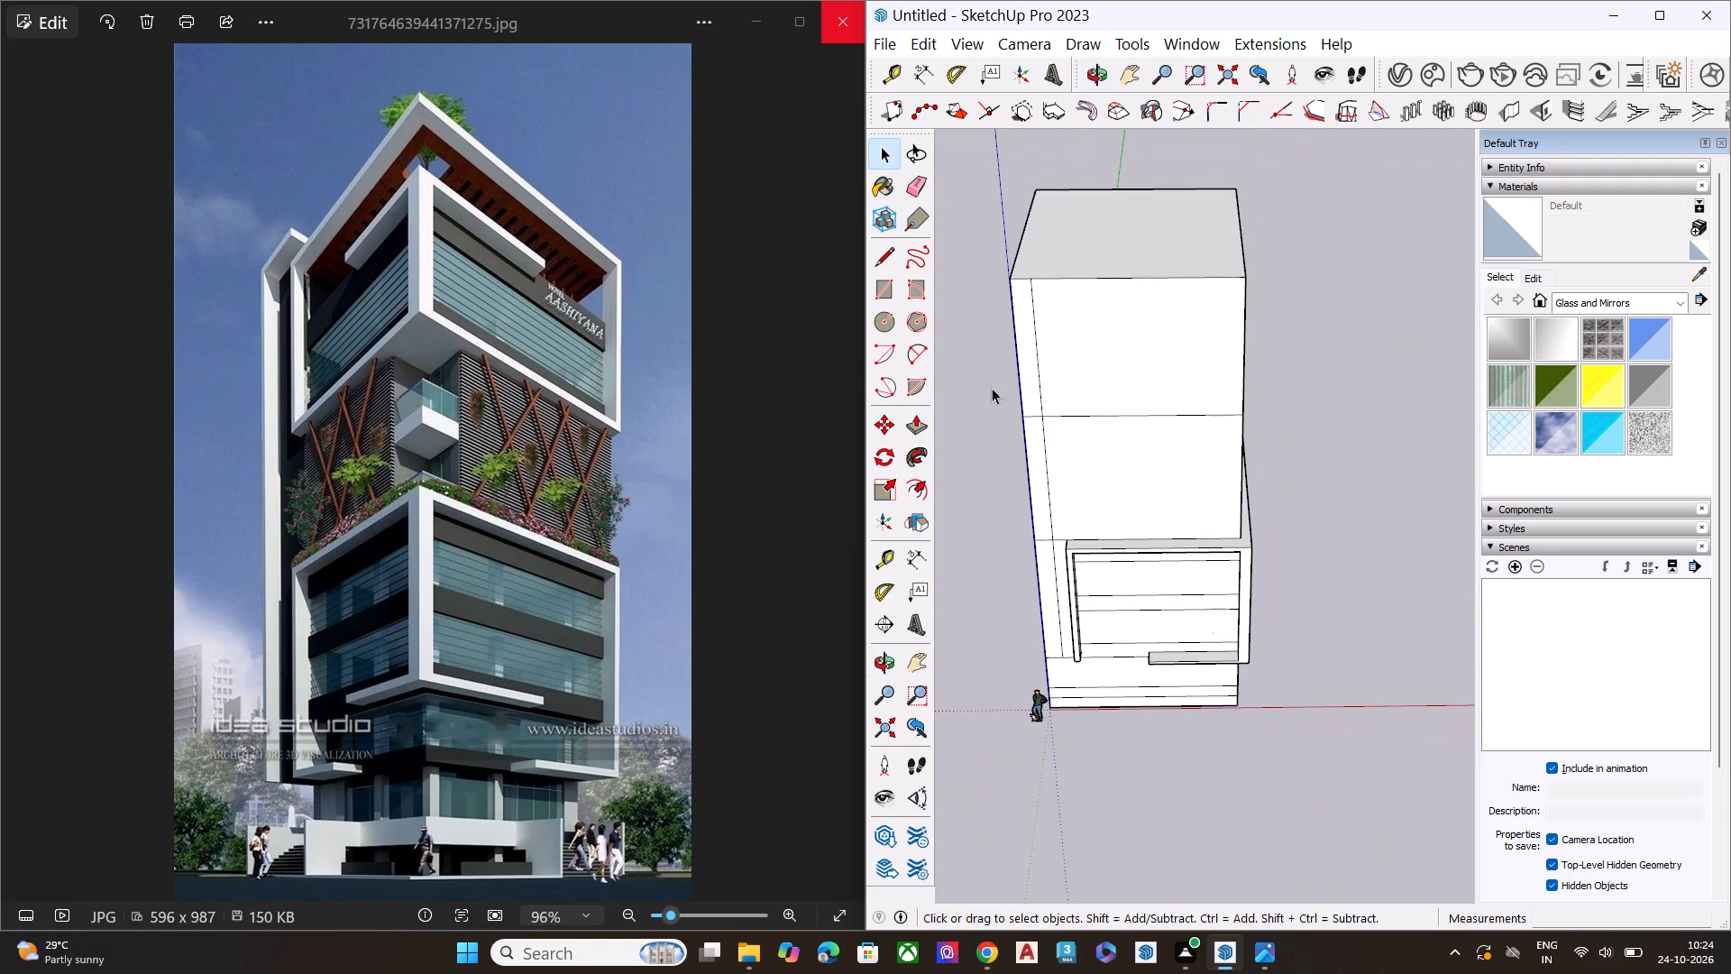
pyautogui.scroll(-5, 1077, 344)
pyautogui.doubleClick(1121, 422)
pyautogui.tripleClick(1139, 368)
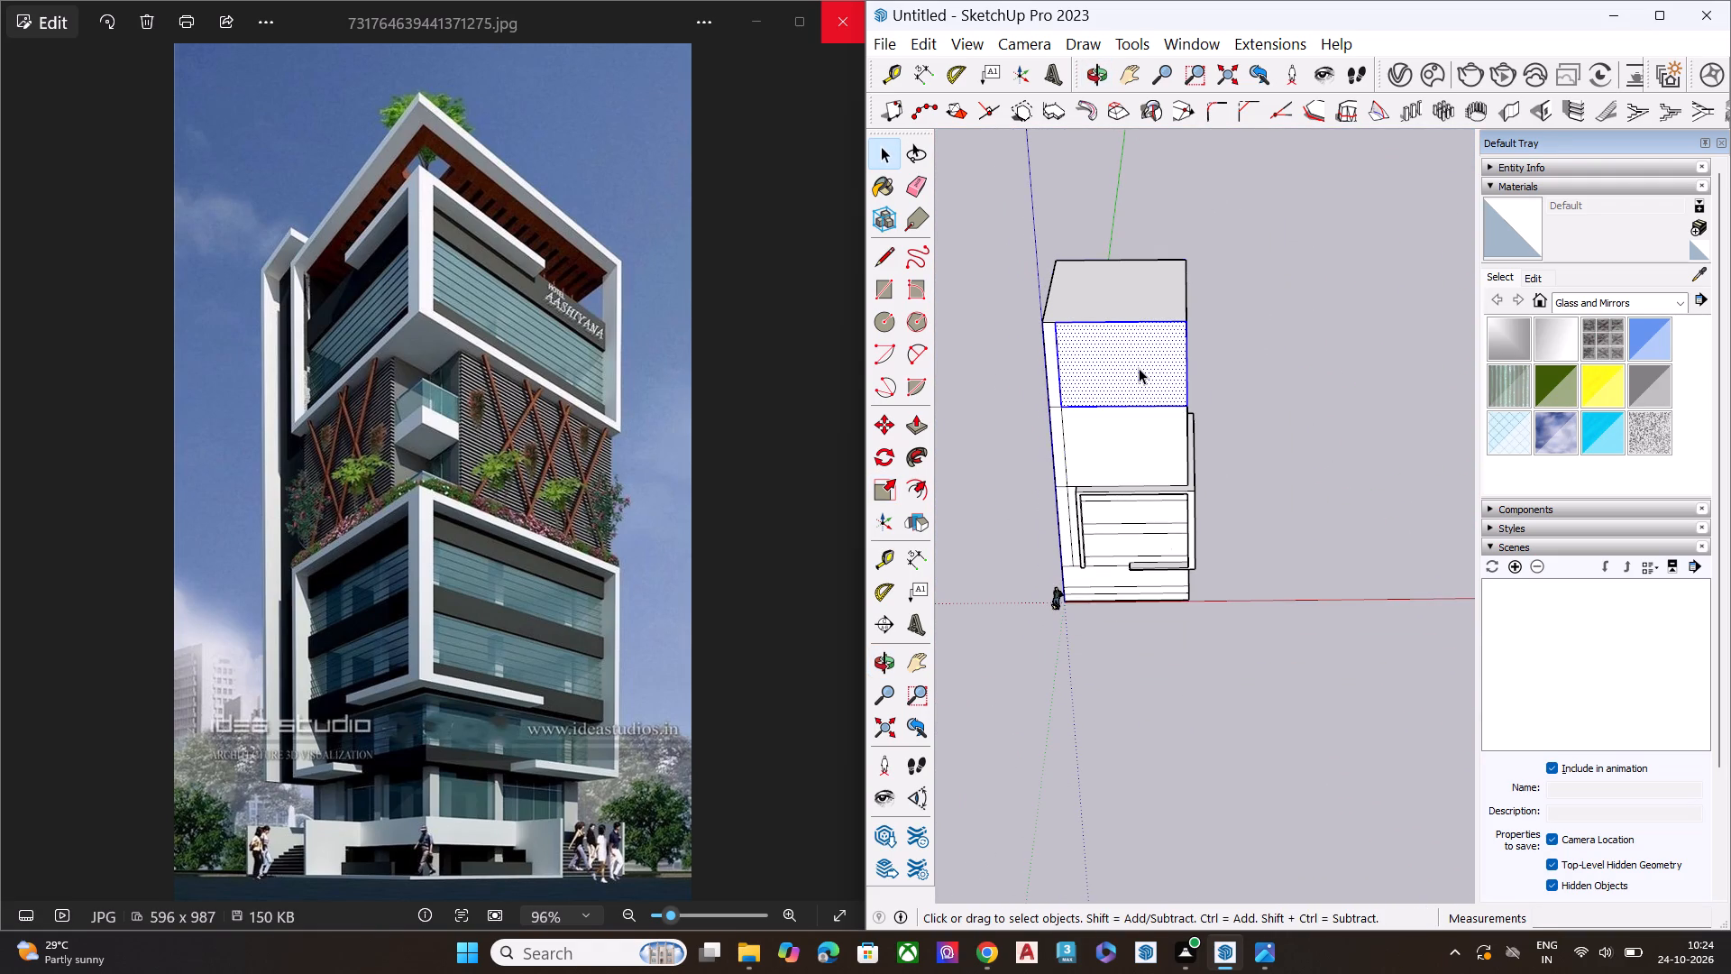
pyautogui.click(1139, 368)
pyautogui.press('s')
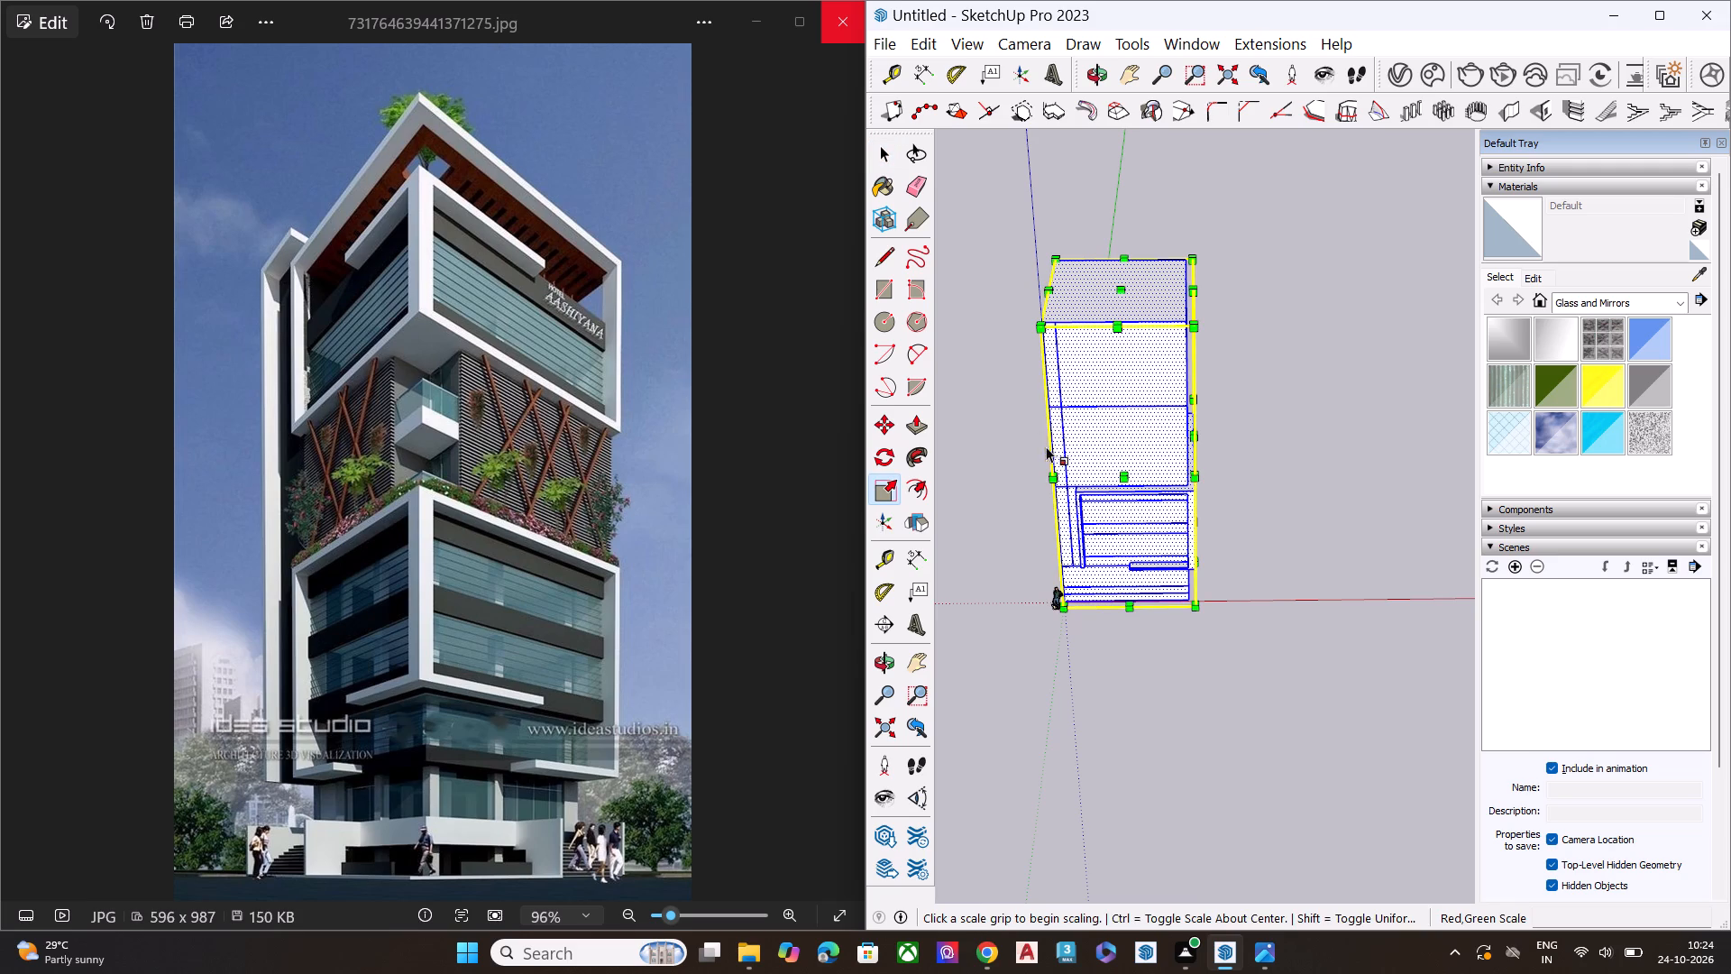
pyautogui.scroll(-1, 1079, 454)
pyautogui.moveTo(1084, 456); pyautogui.dragTo(1204, 436, button='middle')
pyautogui.click(1055, 454)
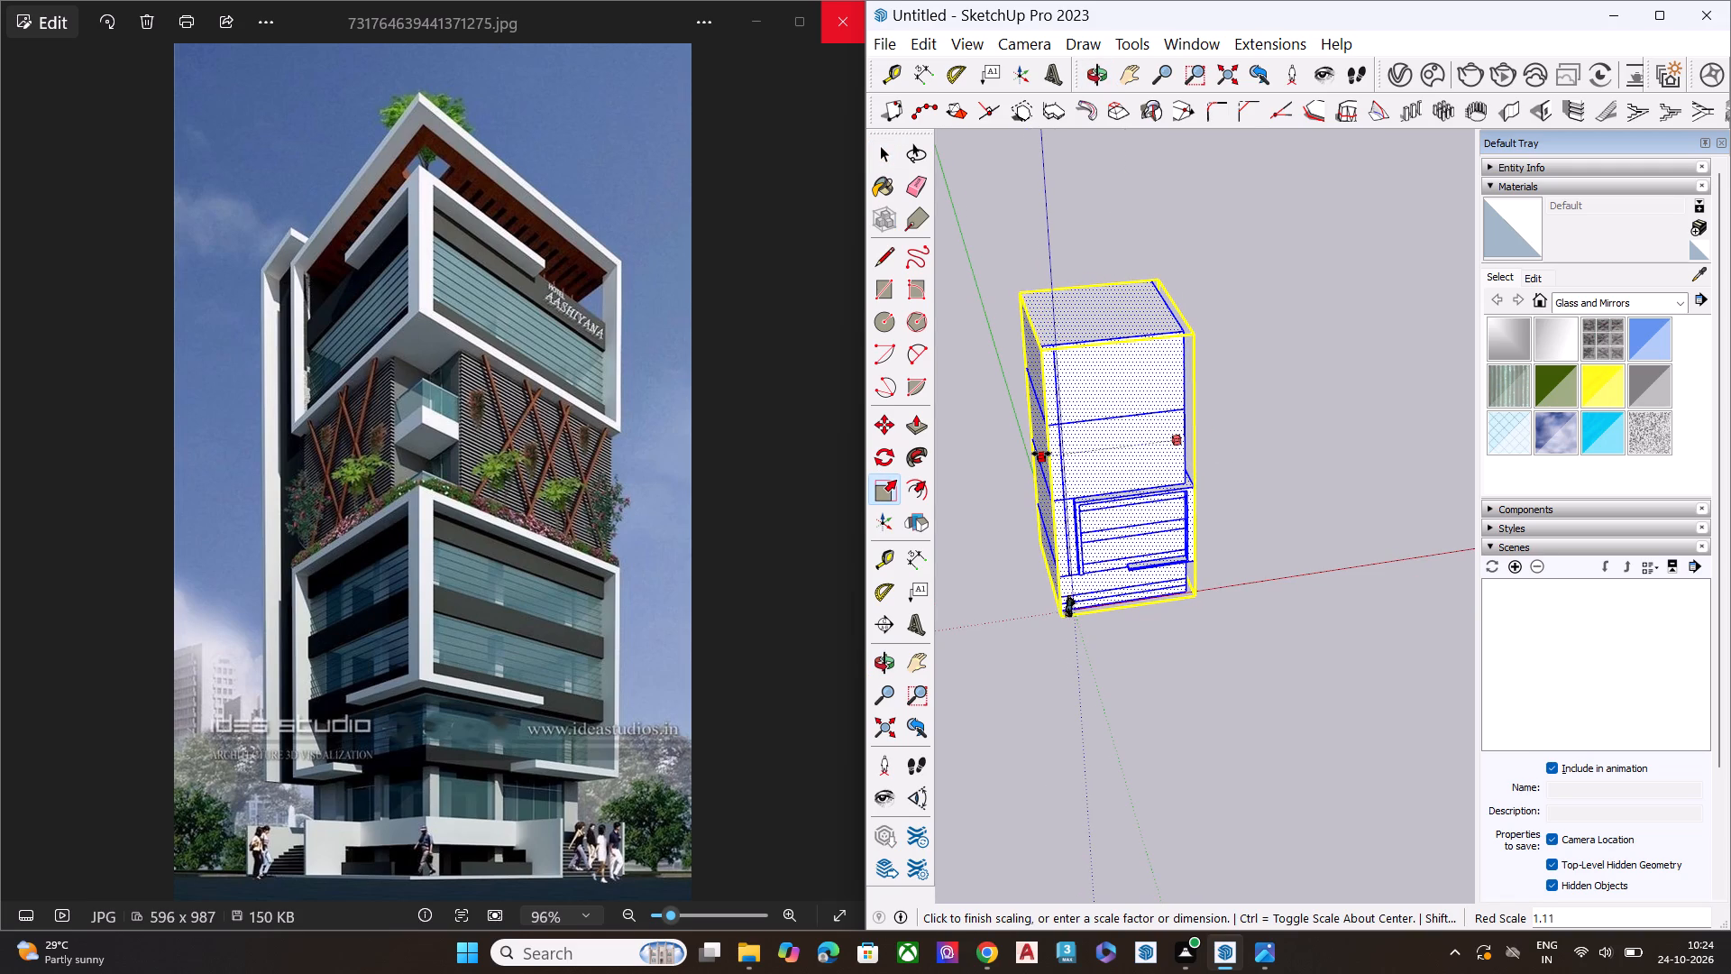
pyautogui.click(1041, 454)
pyautogui.press('space')
# Move the tower about 2' 10 7/16" along the red axis to place its base corner back at the origin.
pyautogui.press('m')
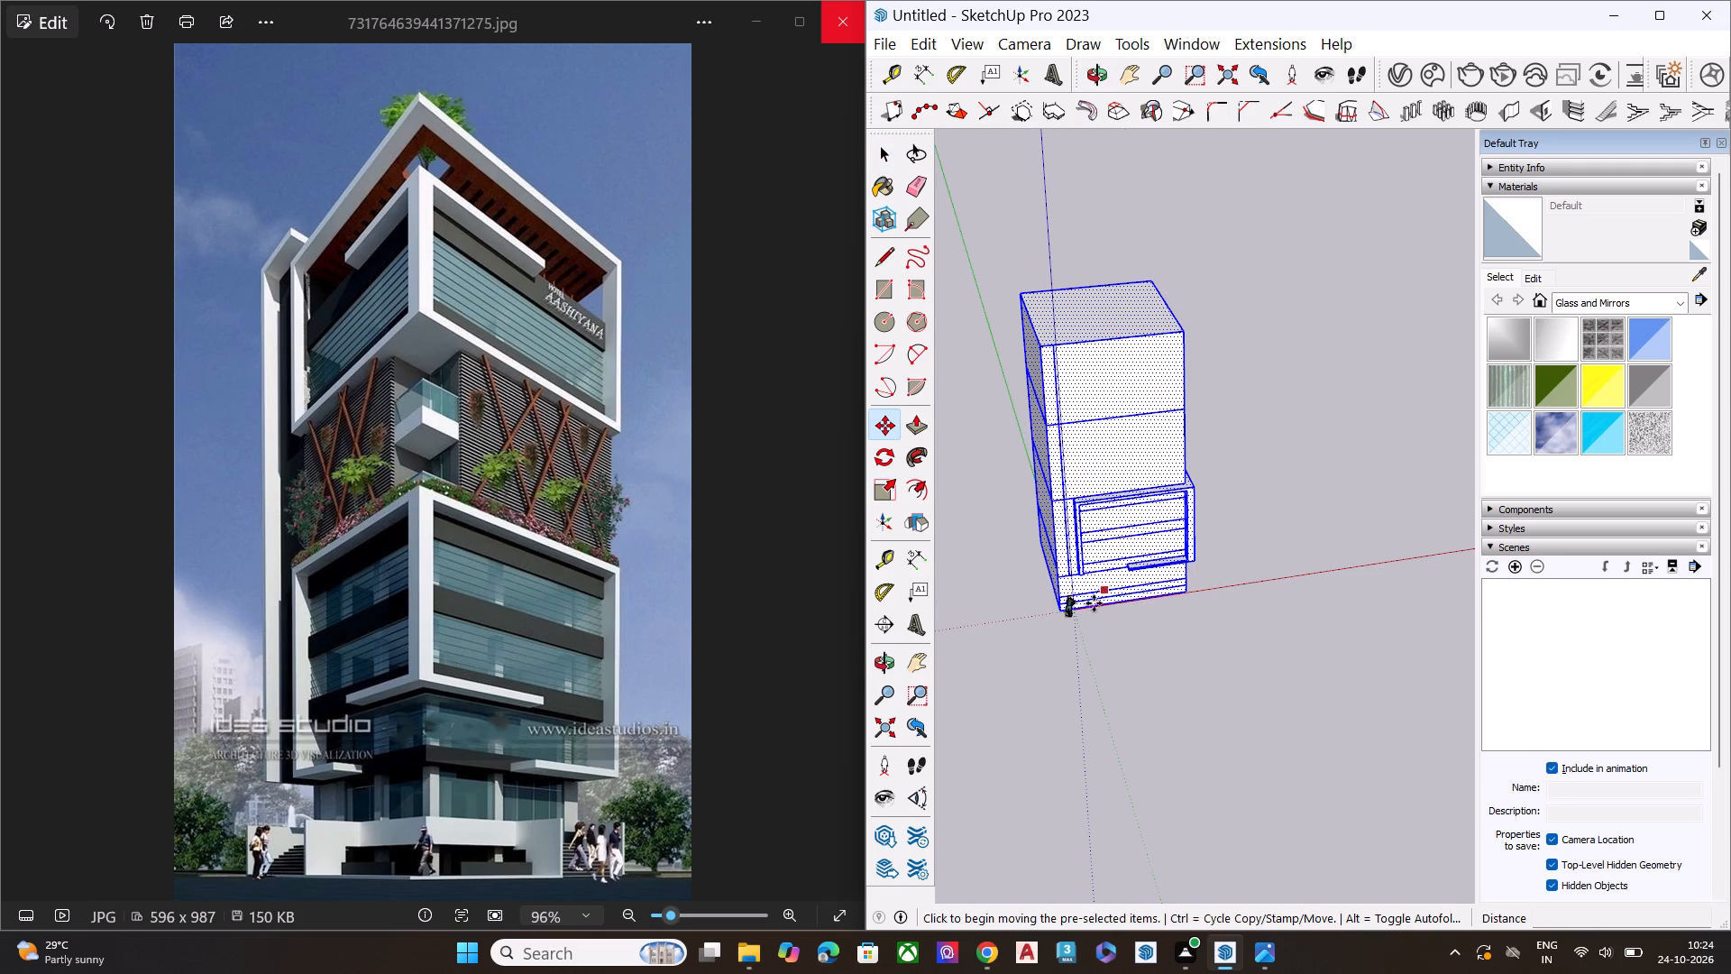
pyautogui.scroll(4, 1050, 615)
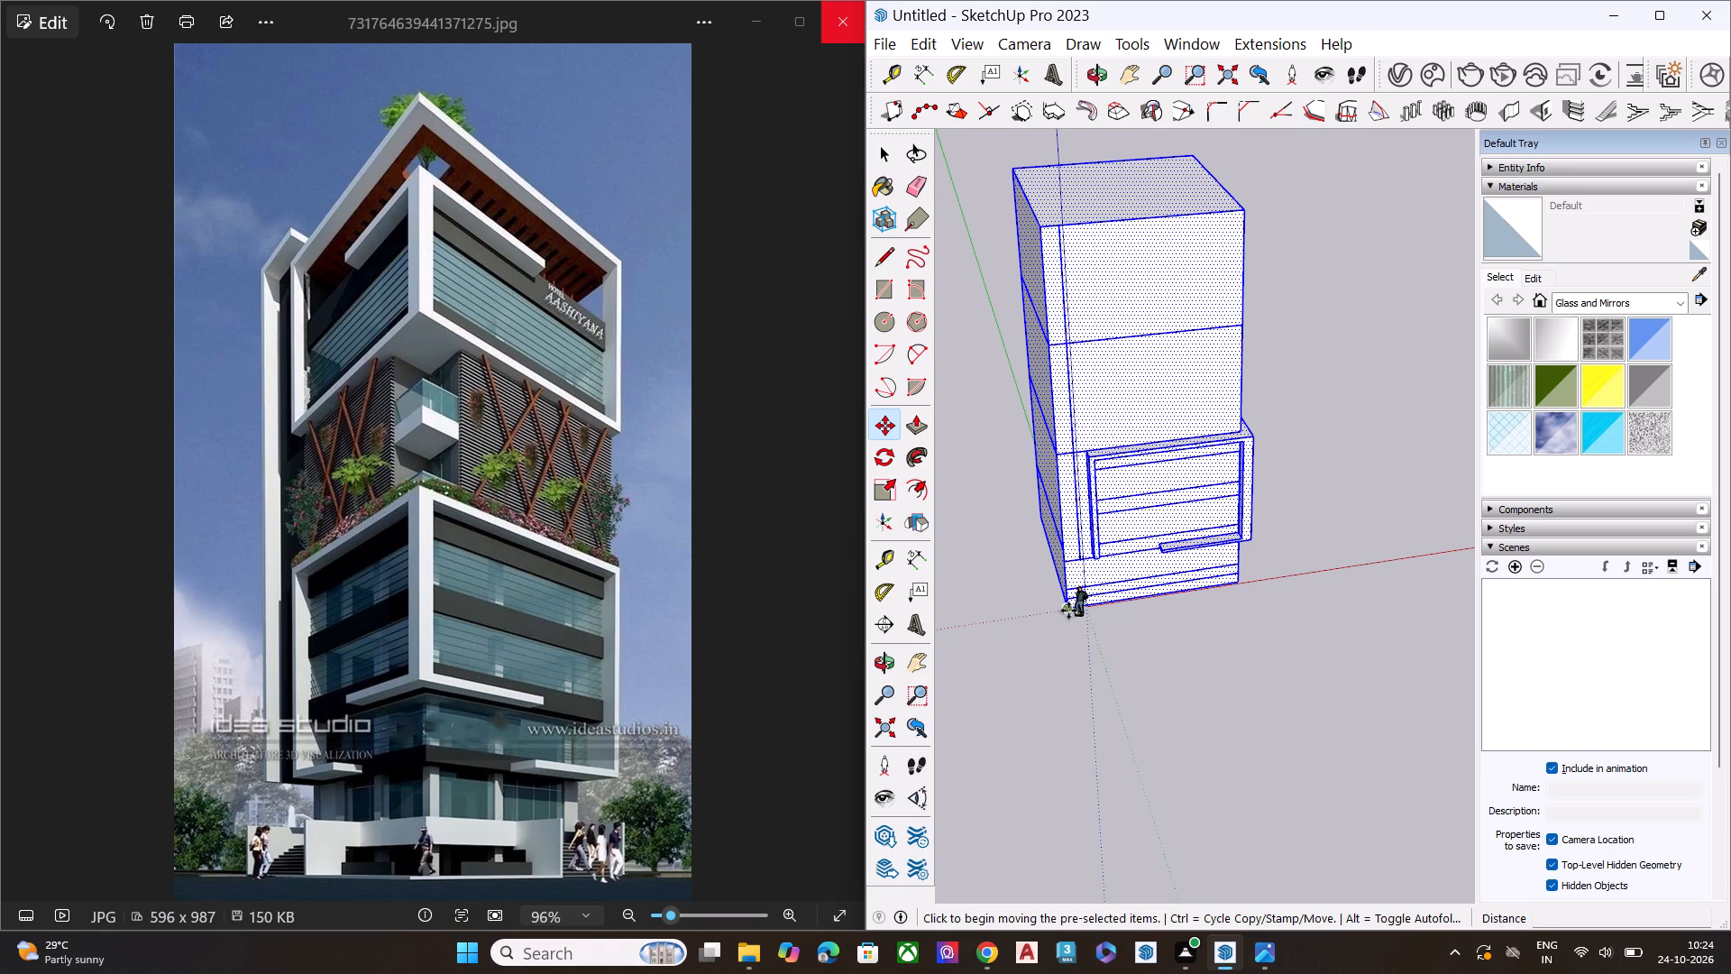
pyautogui.click(1068, 611)
pyautogui.click(1094, 609)
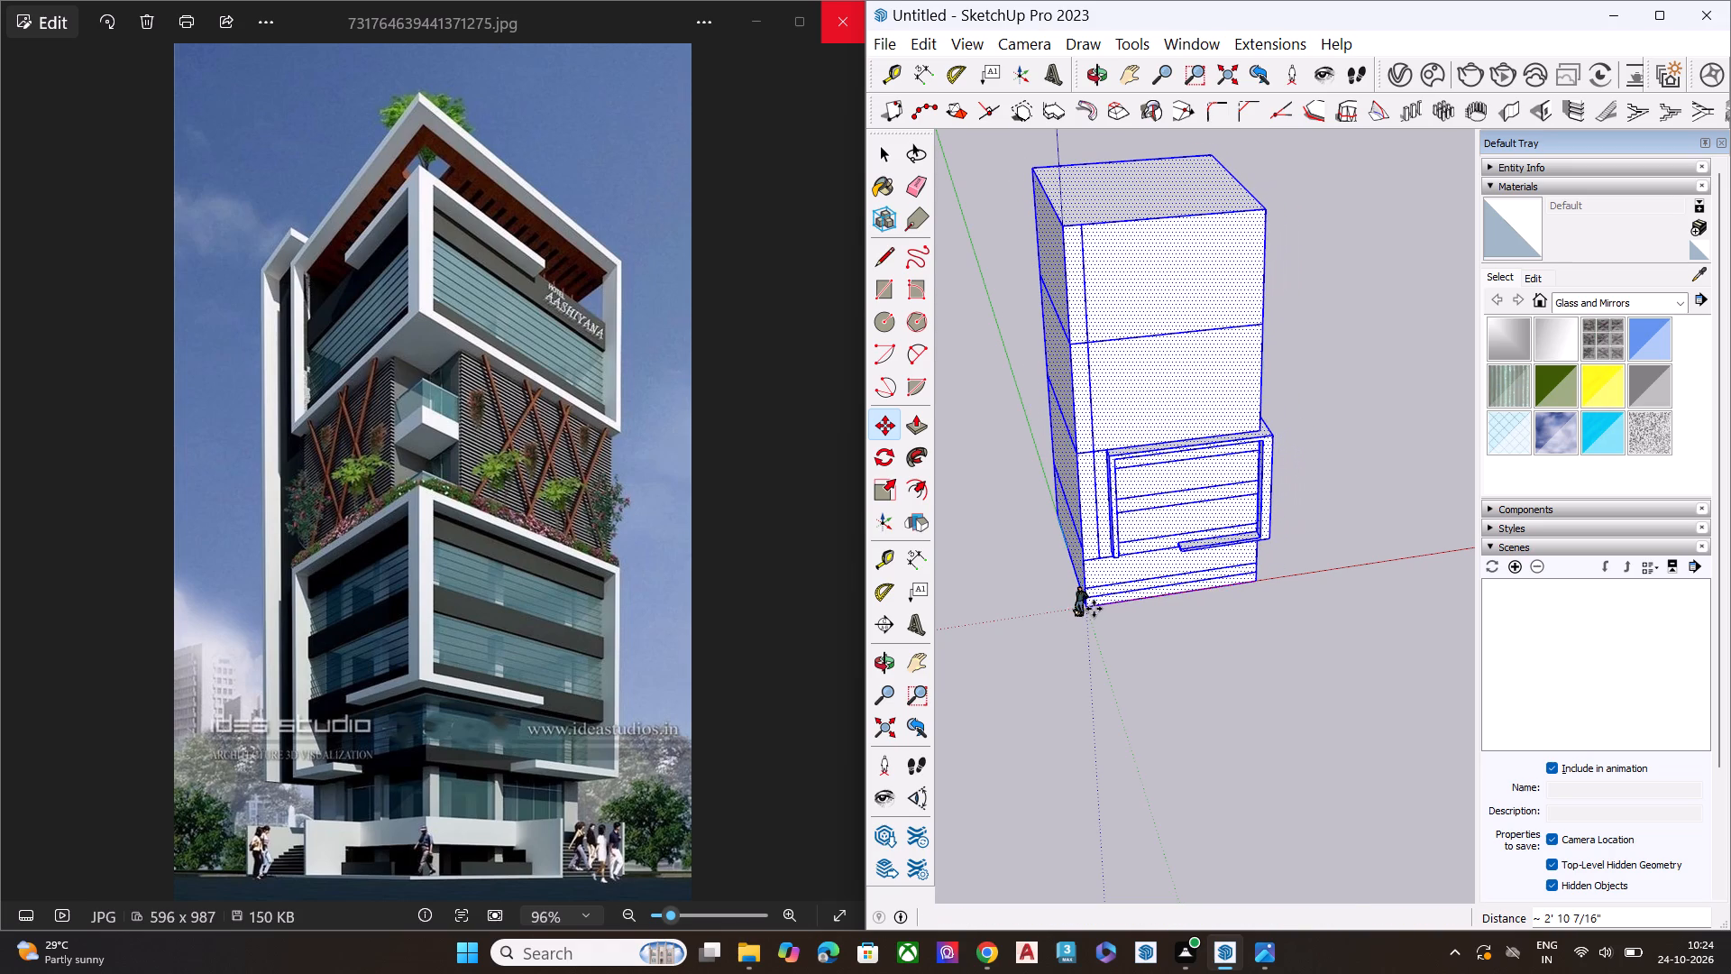
pyautogui.press('space')
pyautogui.click(1160, 653)
# Examine the rescaled tower's frame, ledges and base level from several angles, including from below.
pyautogui.moveTo(1230, 618); pyautogui.dragTo(1039, 388, button='middle')
pyautogui.scroll(1, 1040, 375)
pyautogui.scroll(-2, 1041, 373)
pyautogui.scroll(-7, 1135, 317)
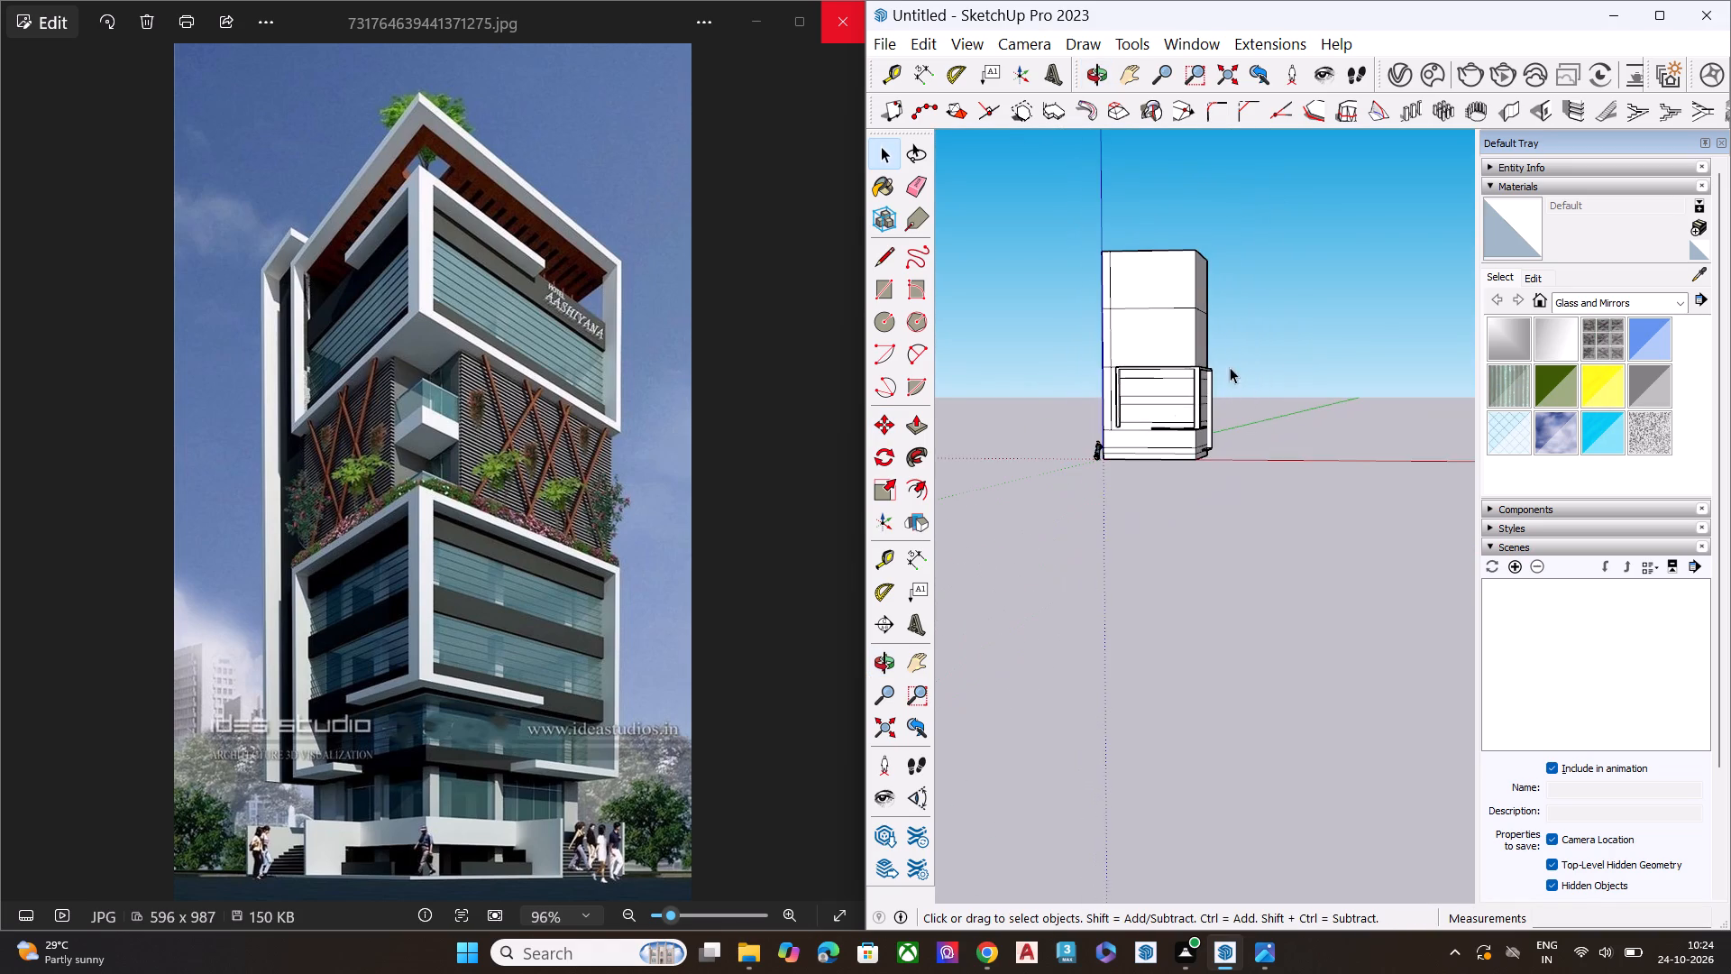
pyautogui.moveTo(1219, 371); pyautogui.dragTo(1147, 391, button='middle')
pyautogui.scroll(2, 1148, 391)
pyautogui.scroll(-1, 1152, 388)
pyautogui.scroll(4, 1173, 370)
pyautogui.scroll(-1, 1200, 352)
pyautogui.scroll(3, 1200, 352)
pyautogui.moveTo(1209, 439); pyautogui.dragTo(1216, 338, button='middle')
pyautogui.scroll(5, 1157, 409)
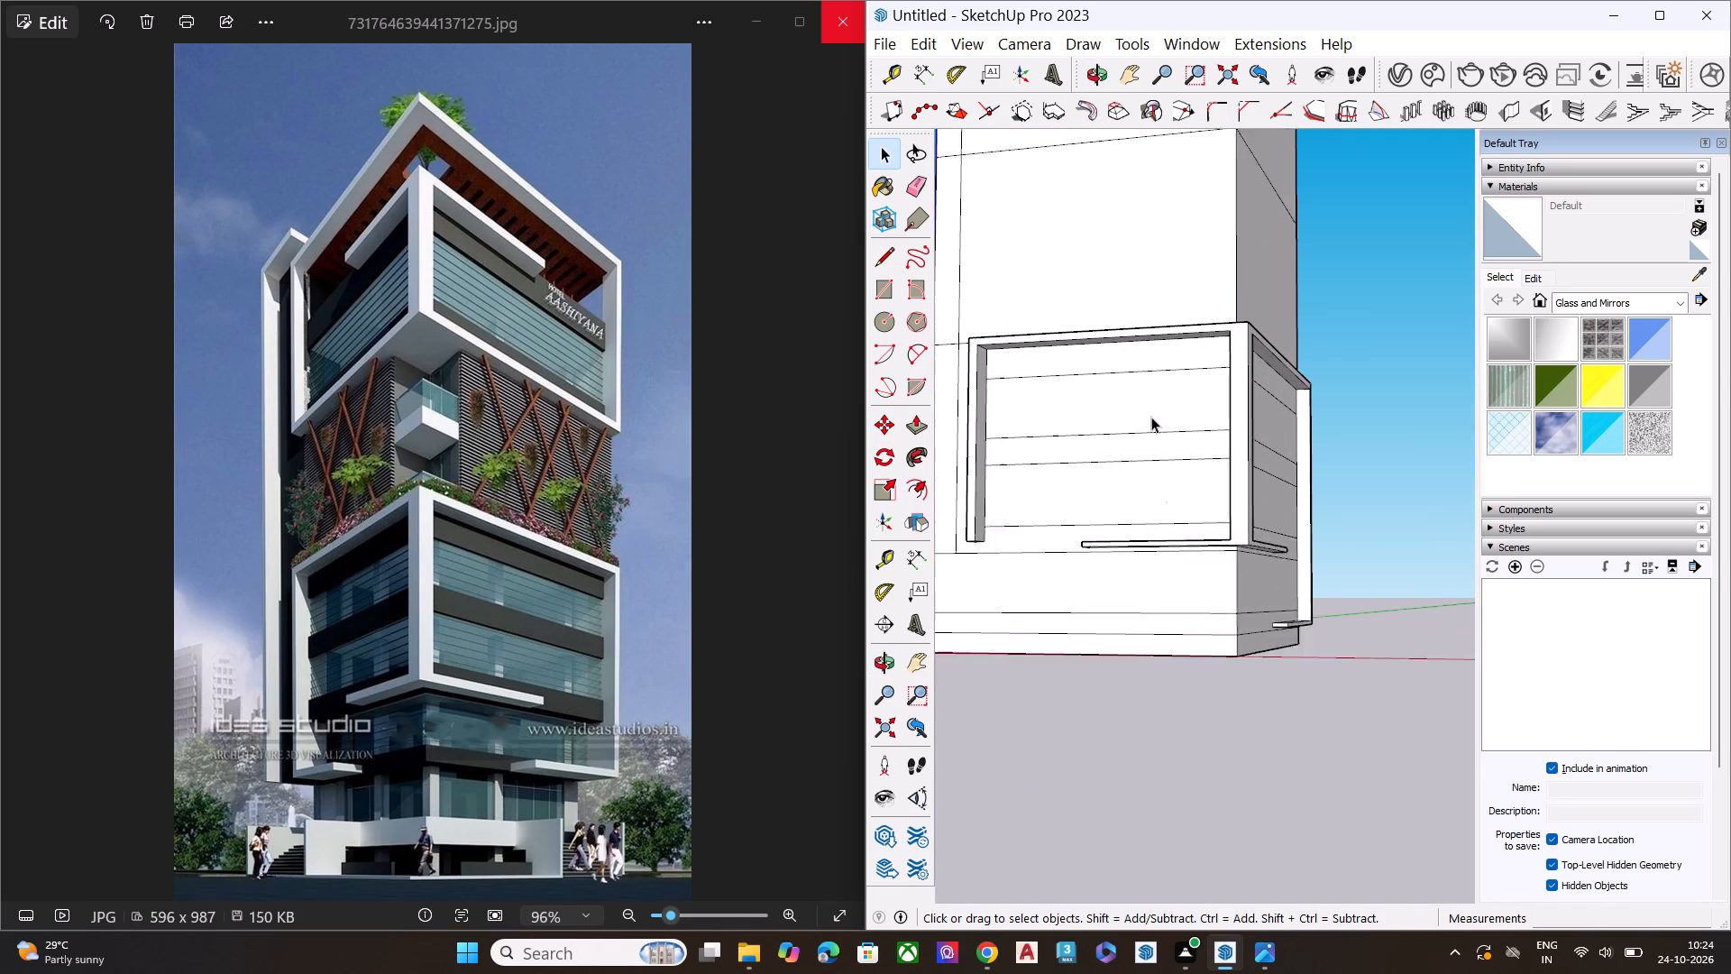
pyautogui.scroll(1, 1151, 417)
pyautogui.scroll(1, 1053, 430)
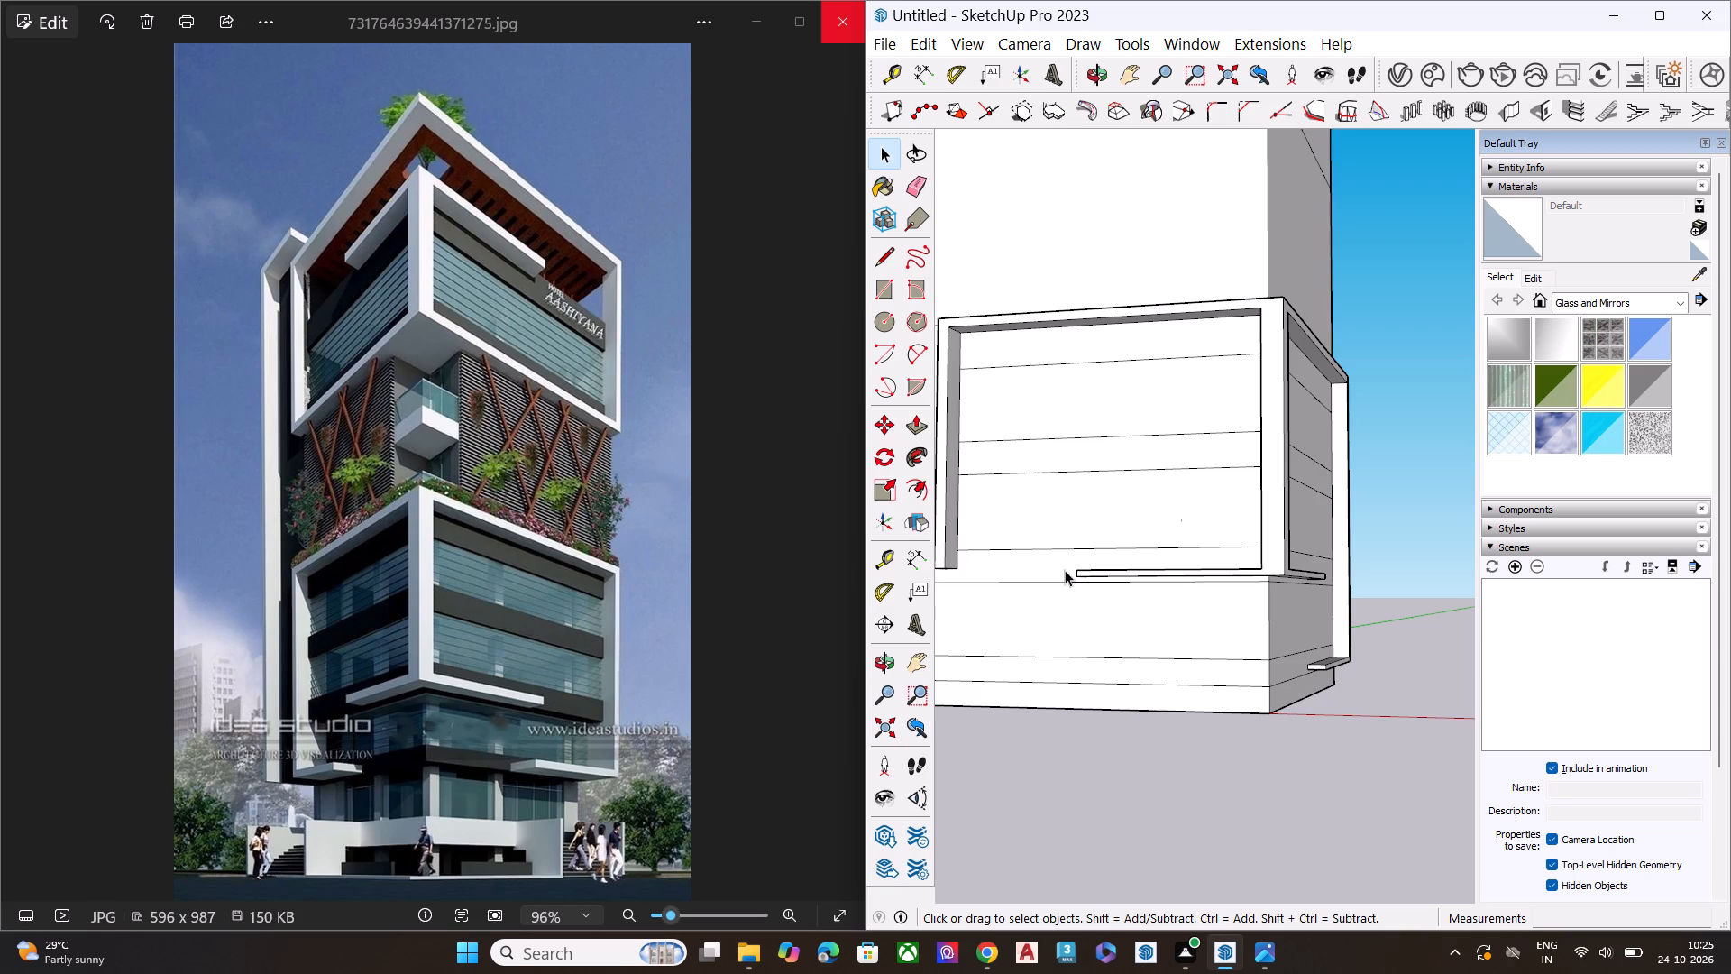
pyautogui.moveTo(1081, 563); pyautogui.dragTo(1287, 550, button='middle')
pyautogui.moveTo(985, 572); pyautogui.dragTo(1009, 310, button='middle')
pyautogui.scroll(6, 1004, 418)
pyautogui.scroll(-3, 995, 469)
pyautogui.scroll(2, 995, 469)
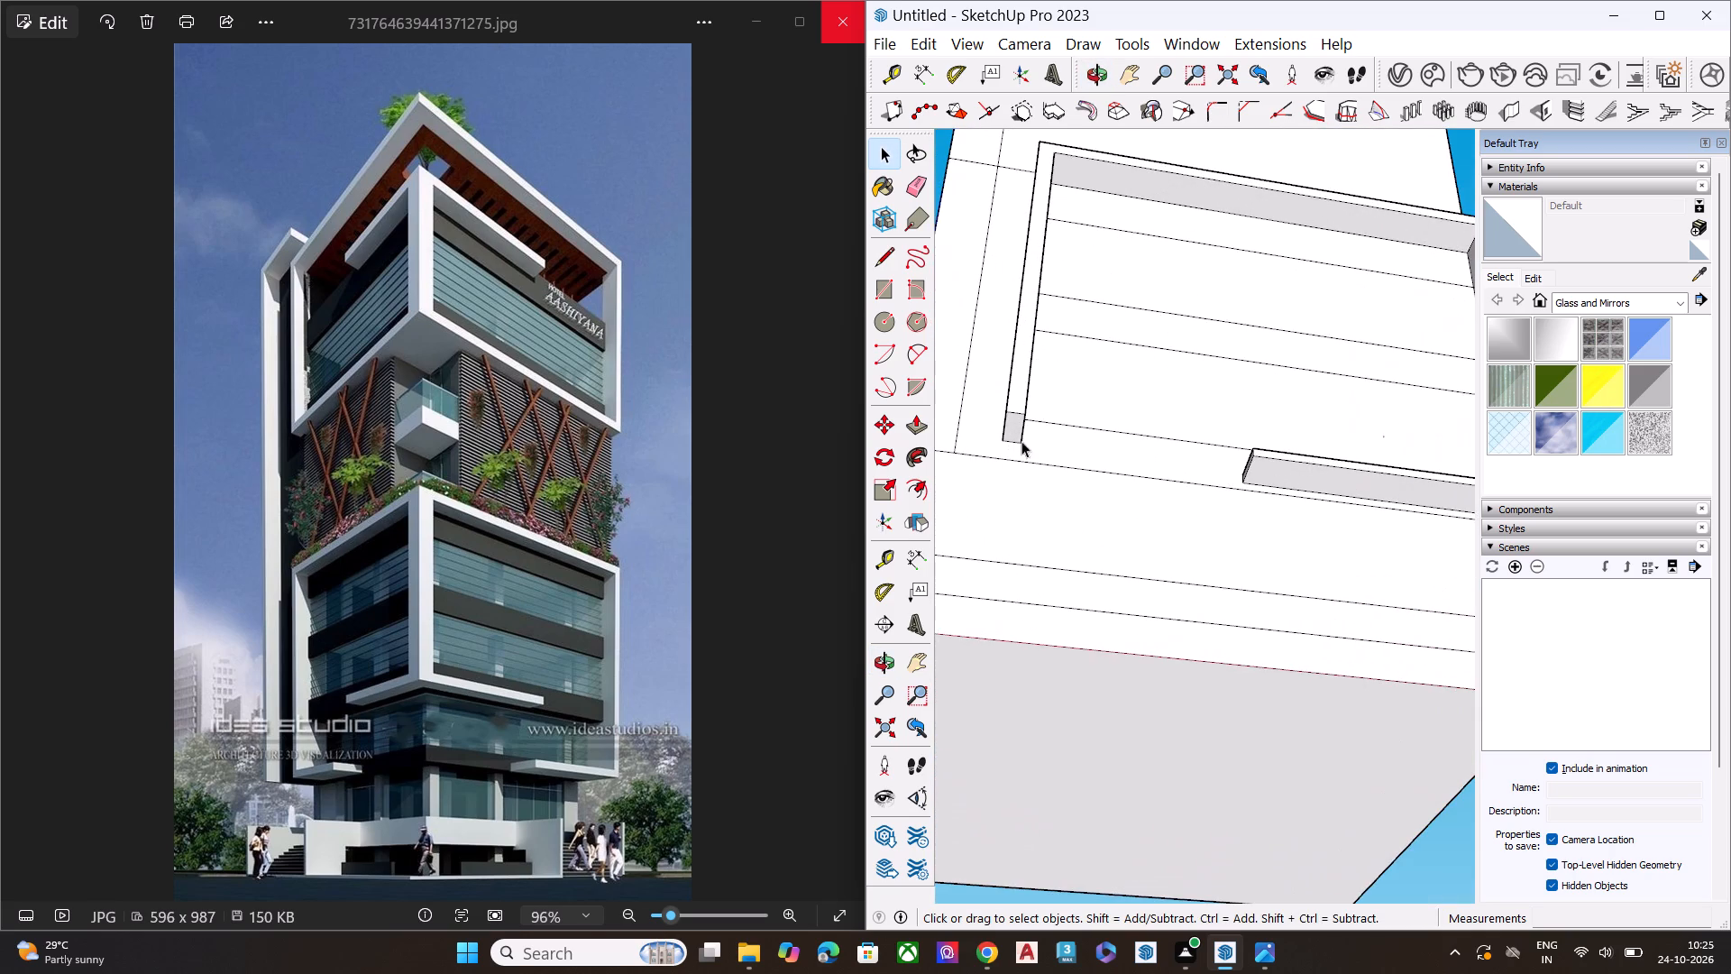
pyautogui.scroll(-2, 1012, 431)
pyautogui.scroll(1, 1012, 431)
pyautogui.scroll(-4, 1012, 431)
pyautogui.moveTo(1265, 570); pyautogui.dragTo(1004, 798, button='middle')
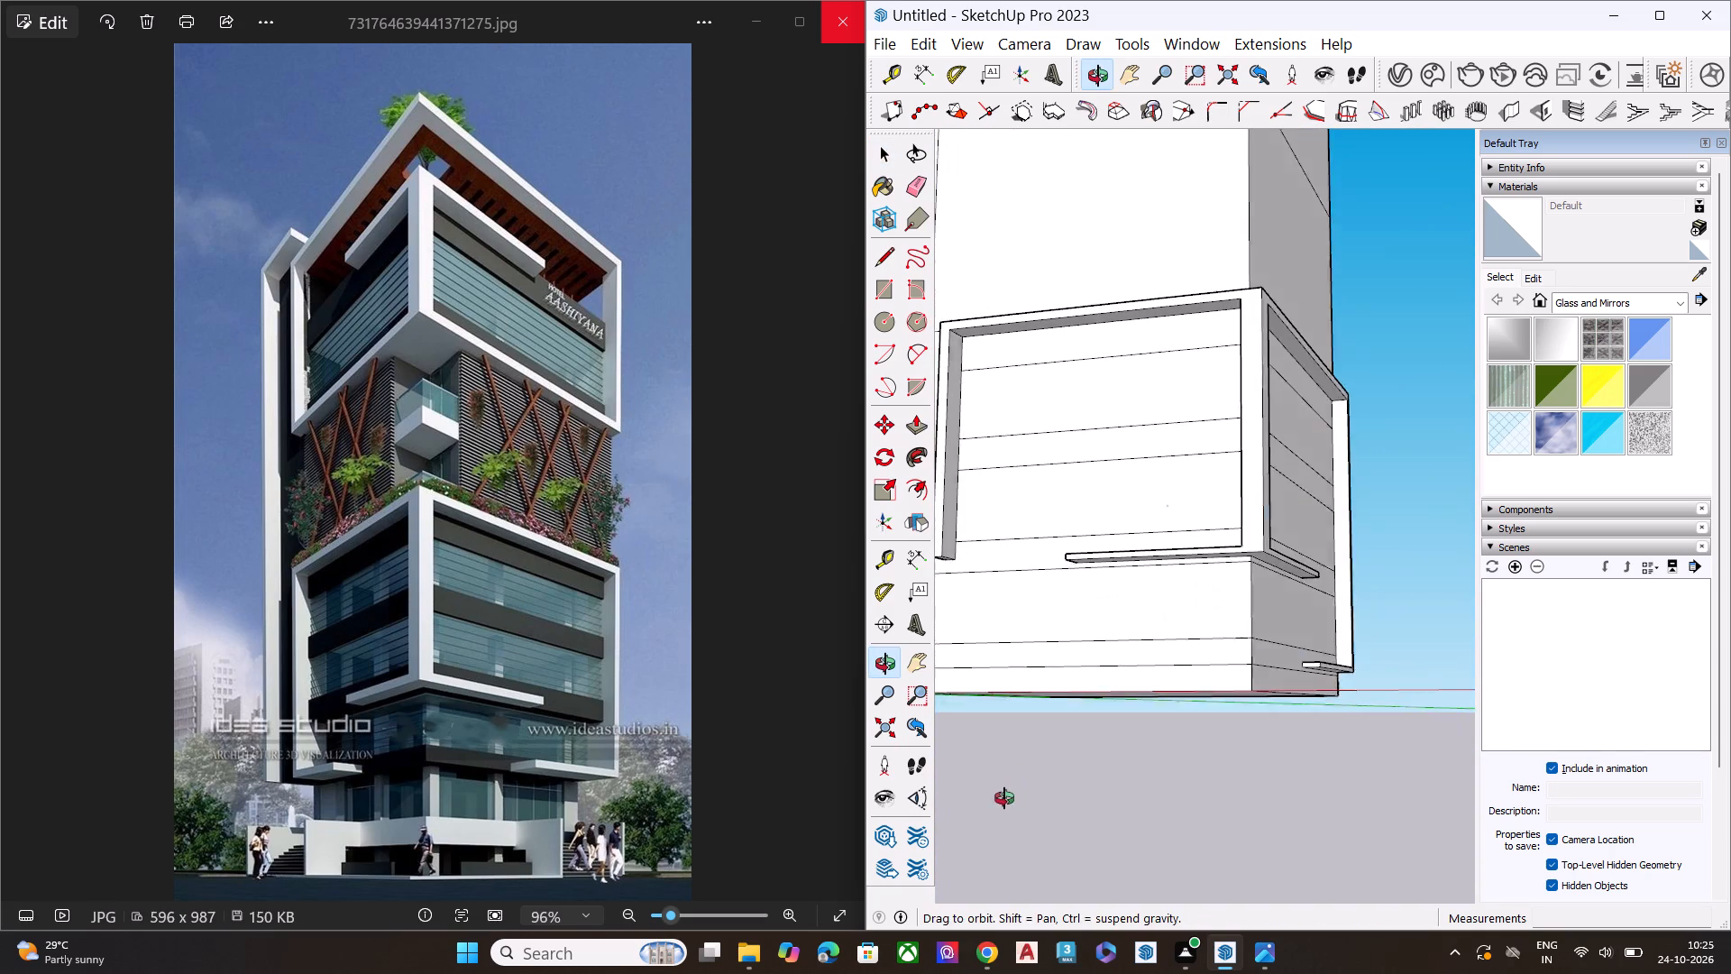
pyautogui.moveTo(1004, 798); pyautogui.dragTo(987, 801, button='middle')
pyautogui.moveTo(1134, 723); pyautogui.dragTo(930, 527, button='middle')
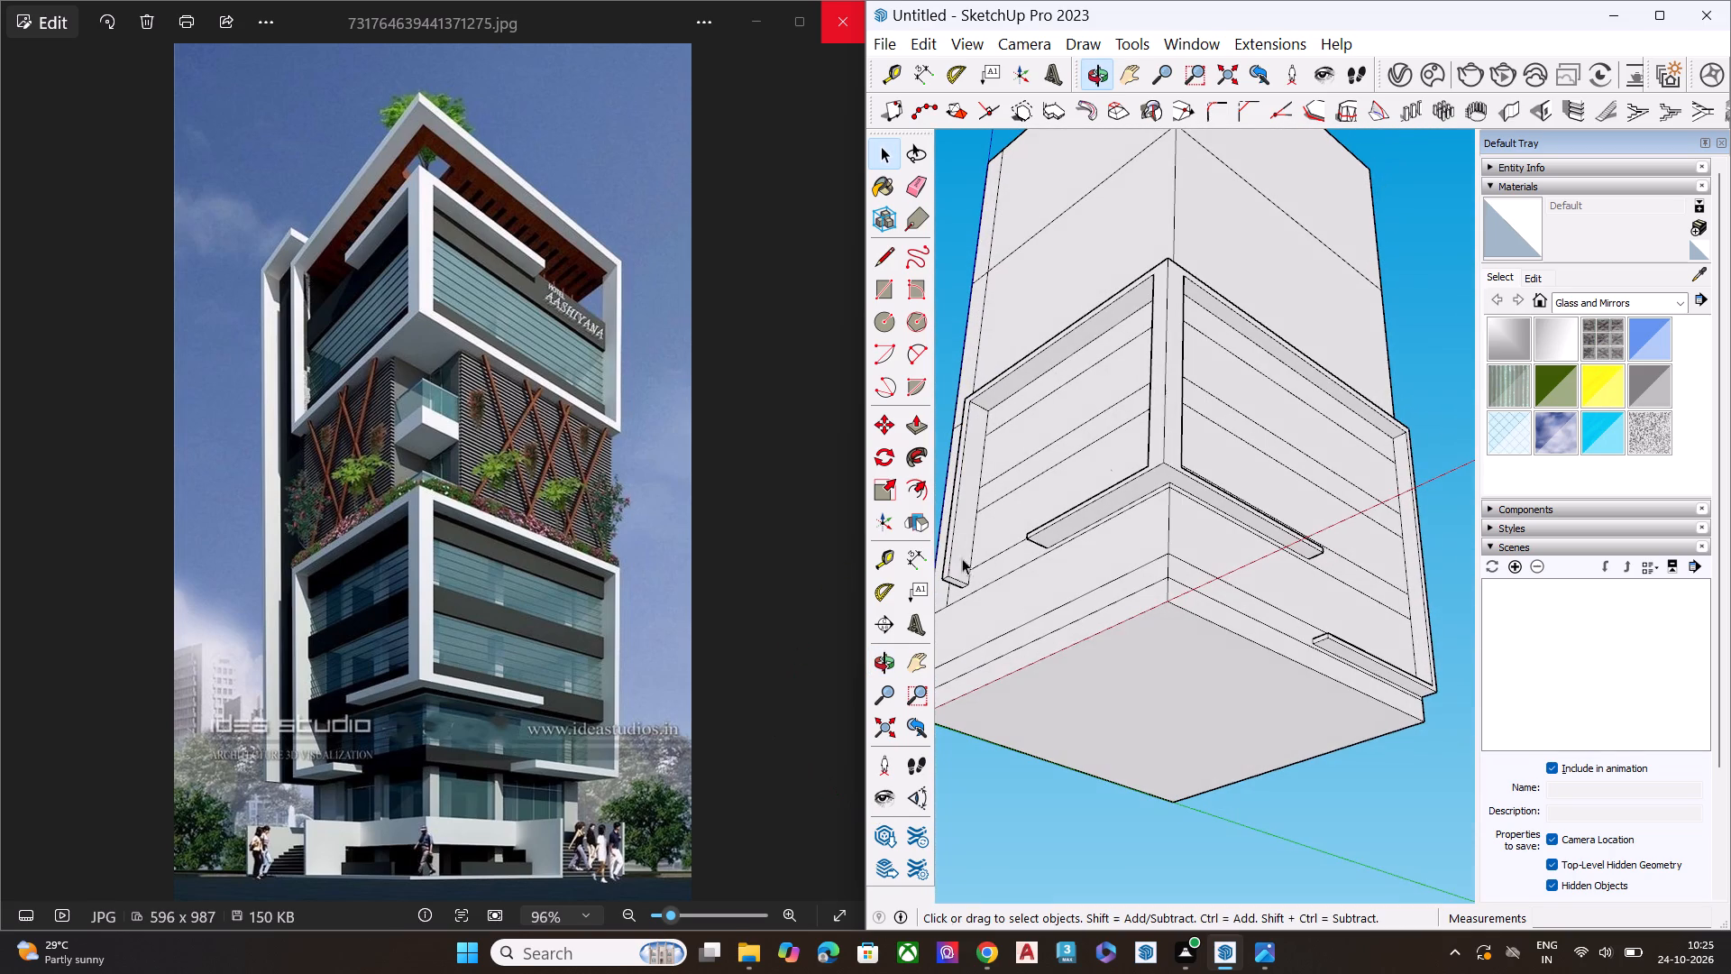
pyautogui.moveTo(1186, 581); pyautogui.dragTo(1186, 763, button='middle')
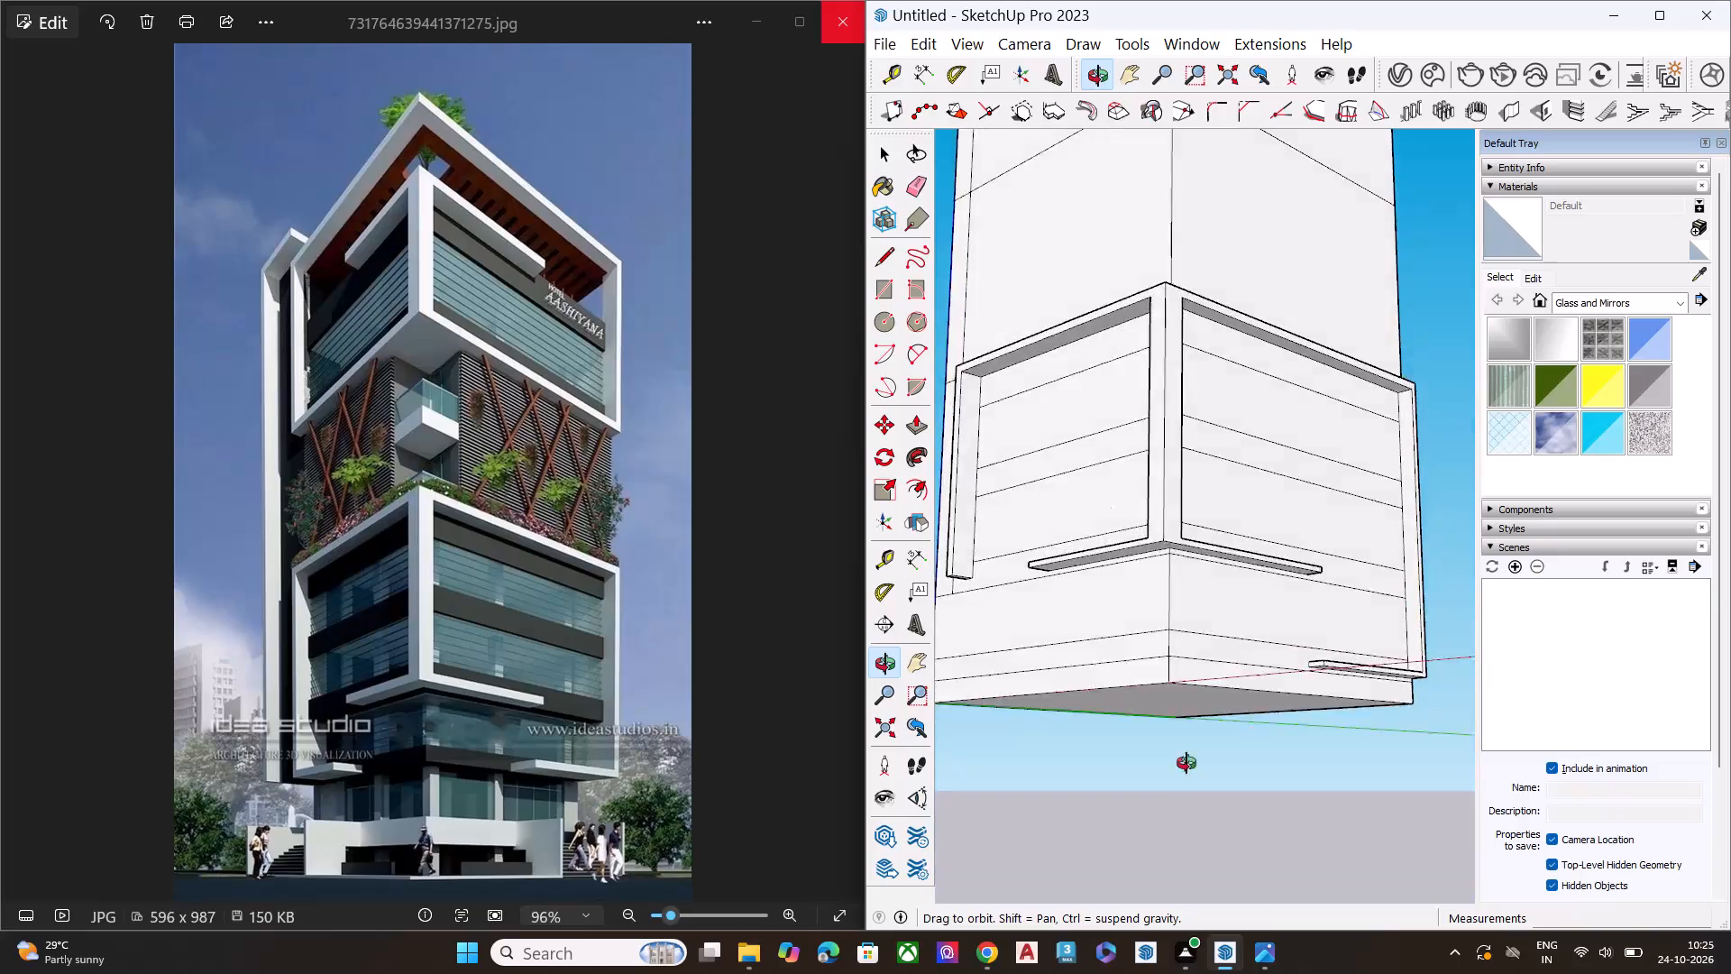
pyautogui.moveTo(1186, 763); pyautogui.dragTo(1209, 878, button='middle')
pyautogui.scroll(7, 1220, 685)
pyautogui.scroll(-7, 1120, 602)
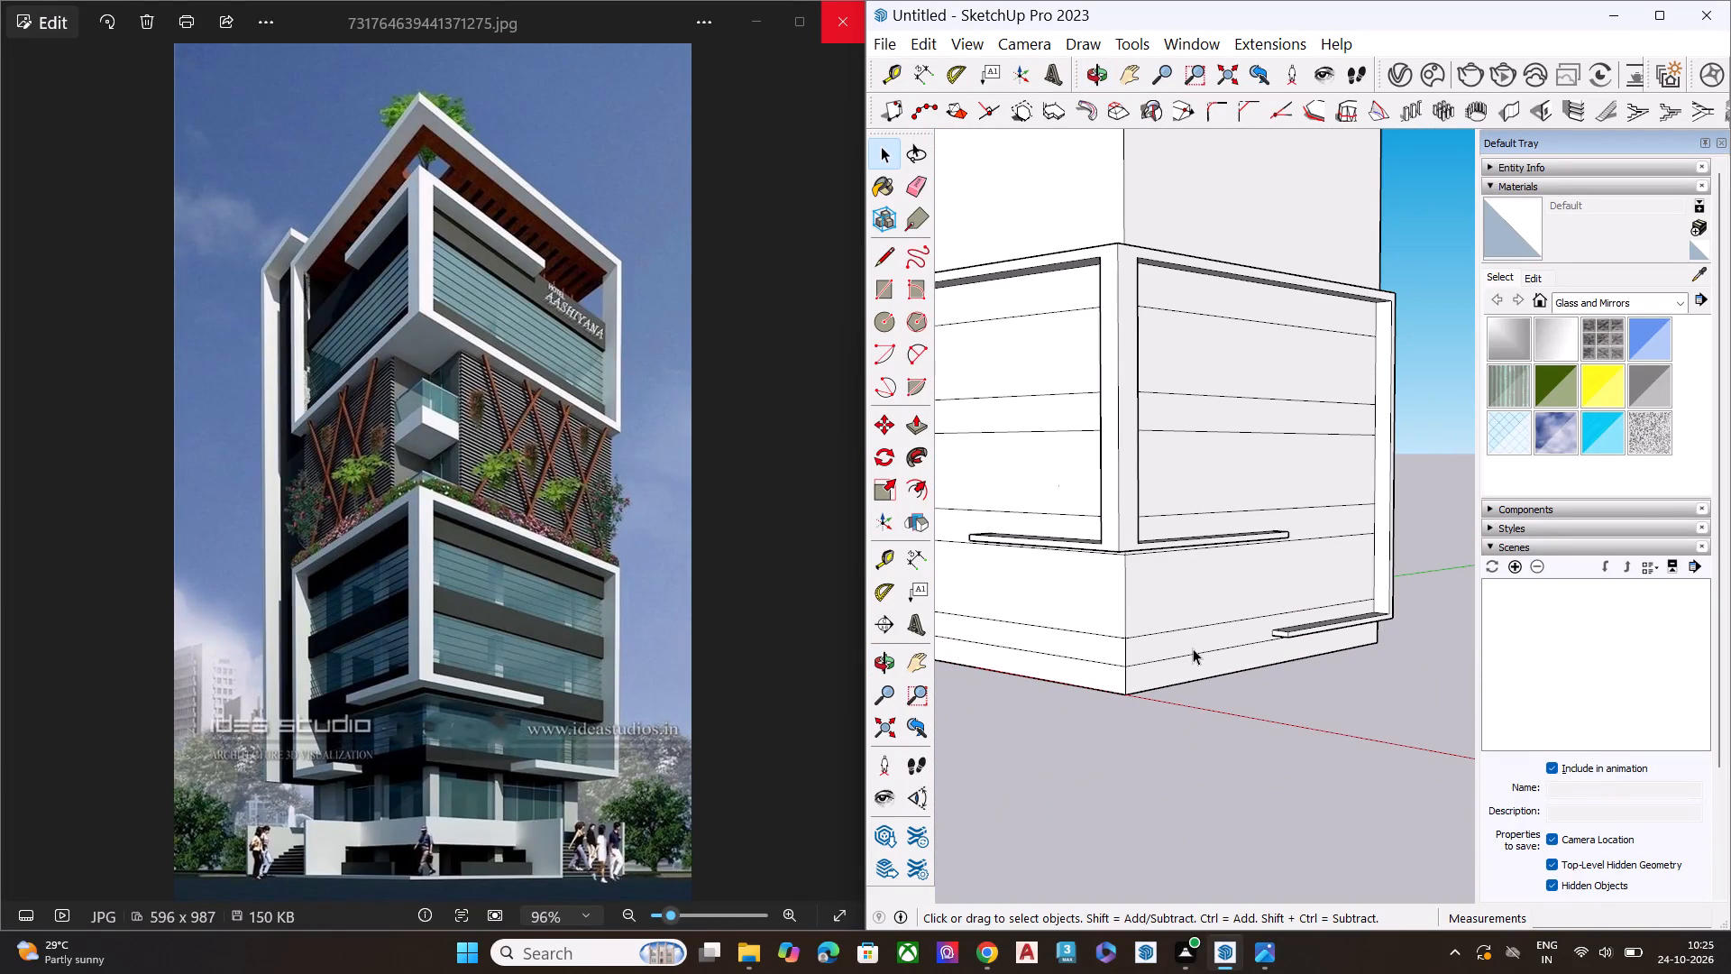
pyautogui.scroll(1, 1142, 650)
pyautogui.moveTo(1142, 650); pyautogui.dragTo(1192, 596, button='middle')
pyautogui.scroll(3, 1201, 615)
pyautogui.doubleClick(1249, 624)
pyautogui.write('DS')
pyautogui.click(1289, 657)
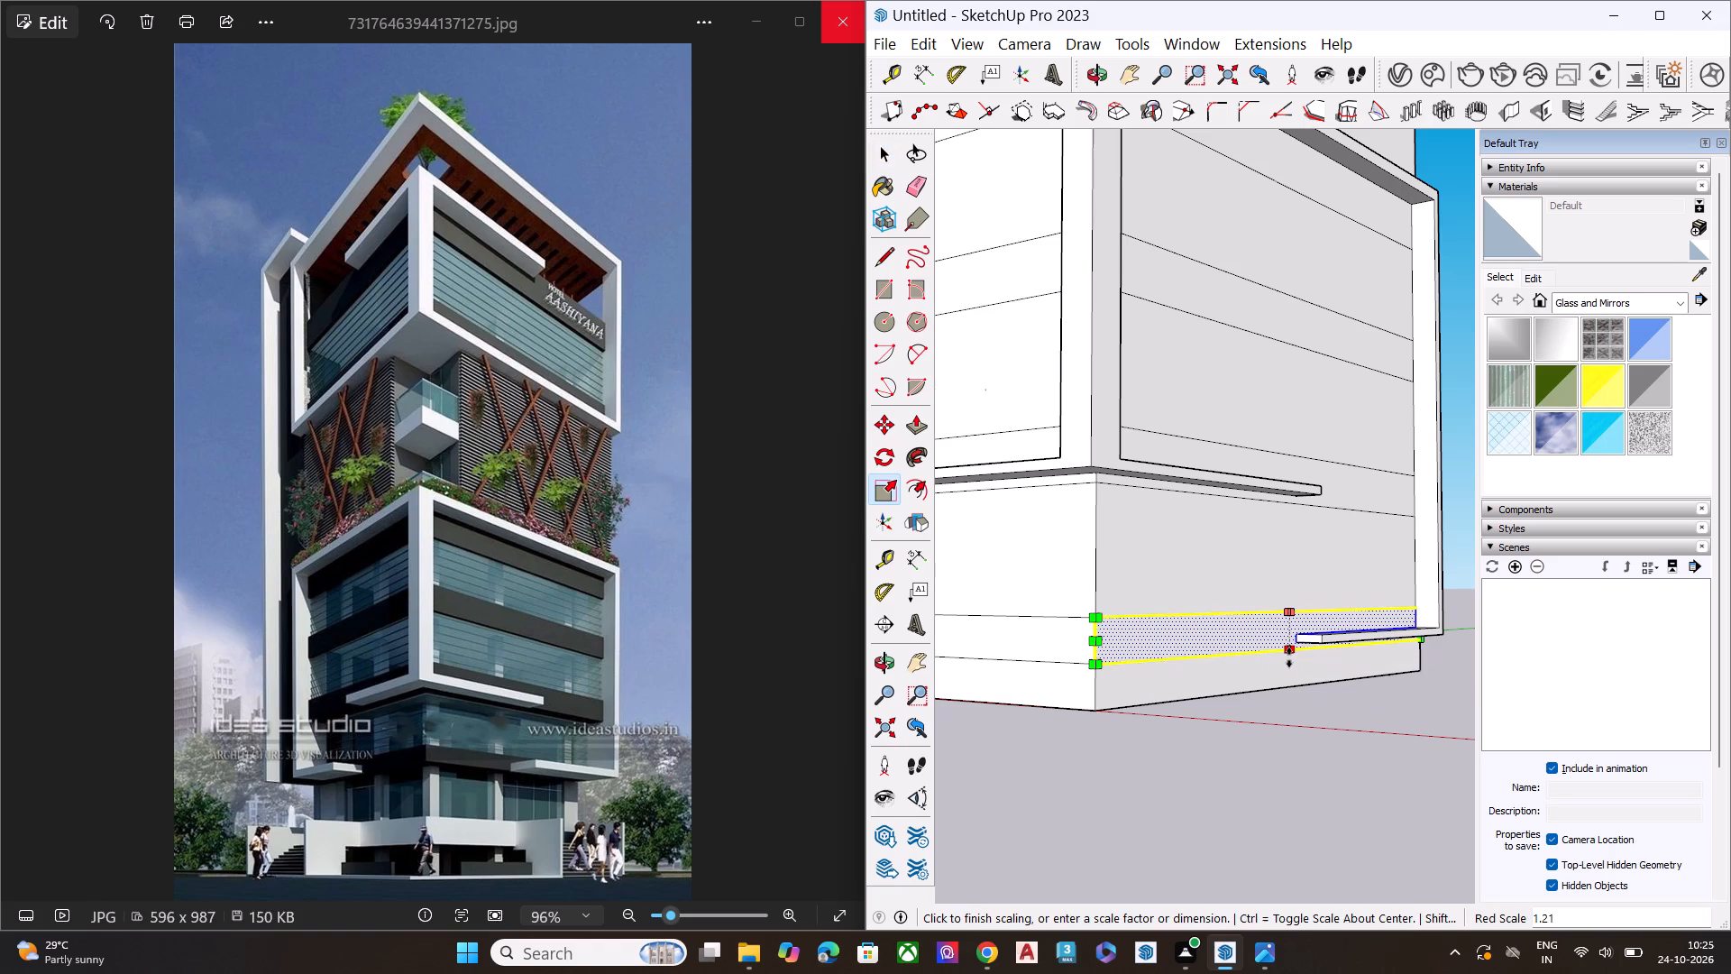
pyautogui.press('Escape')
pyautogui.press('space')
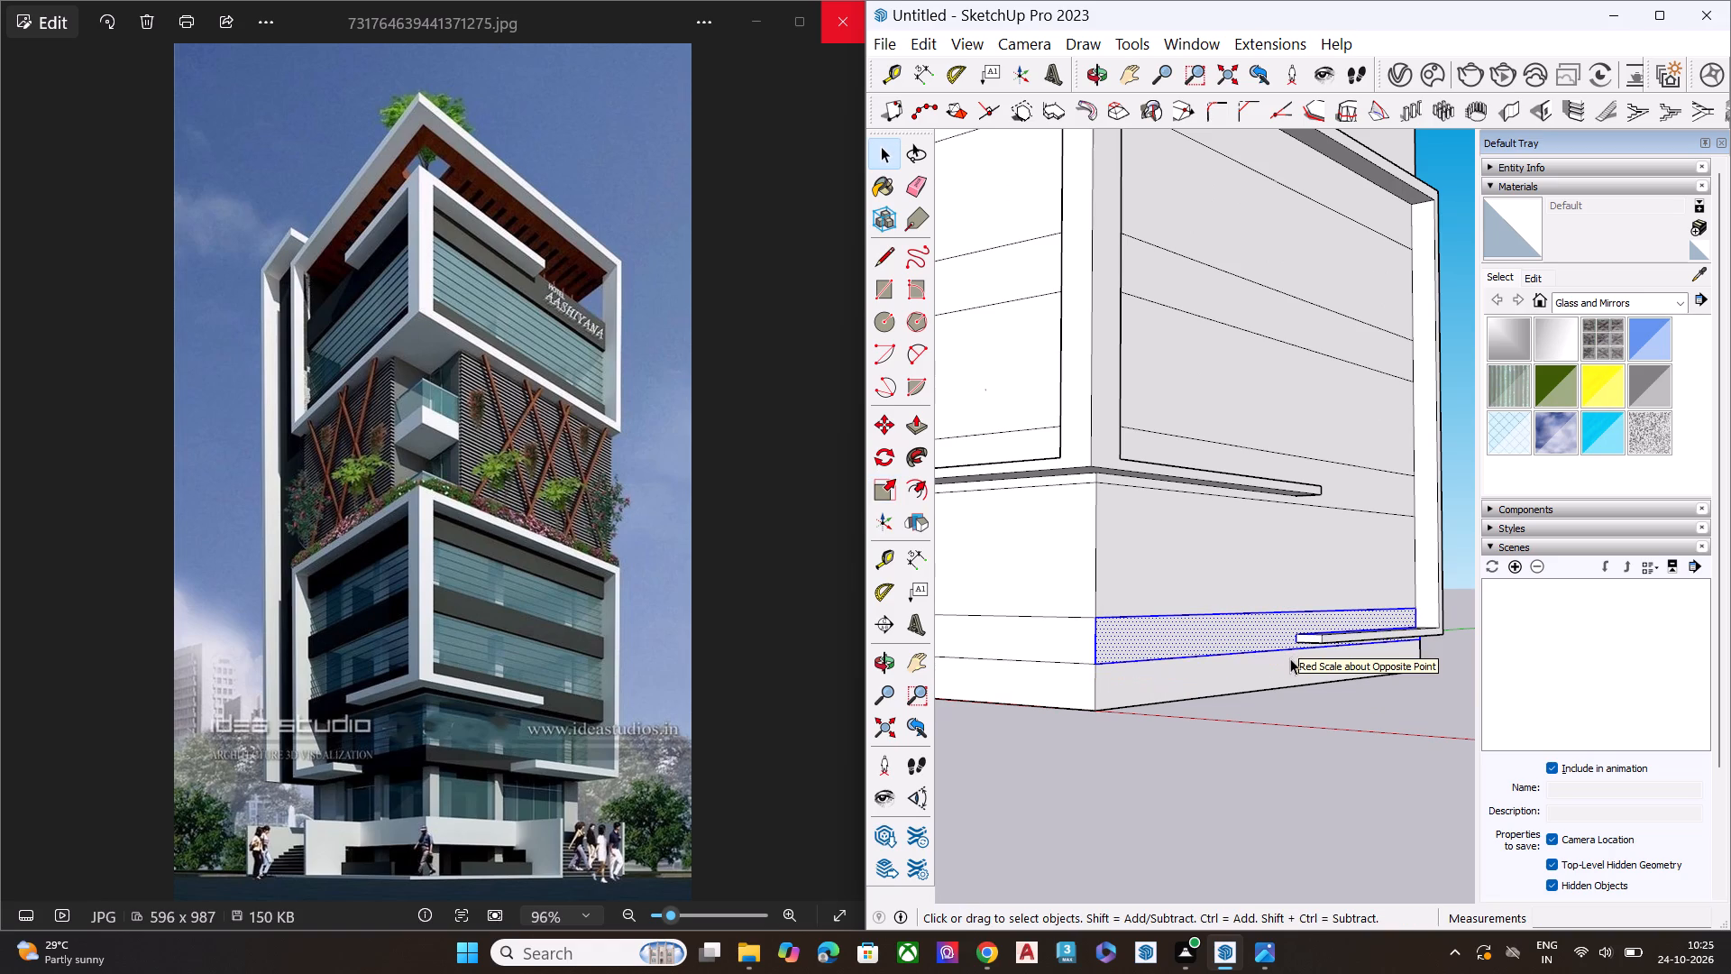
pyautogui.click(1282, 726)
# Delete the lower of the two base-level lines on both the green-axis wall and the red-axis wall.
pyautogui.click(1118, 663)
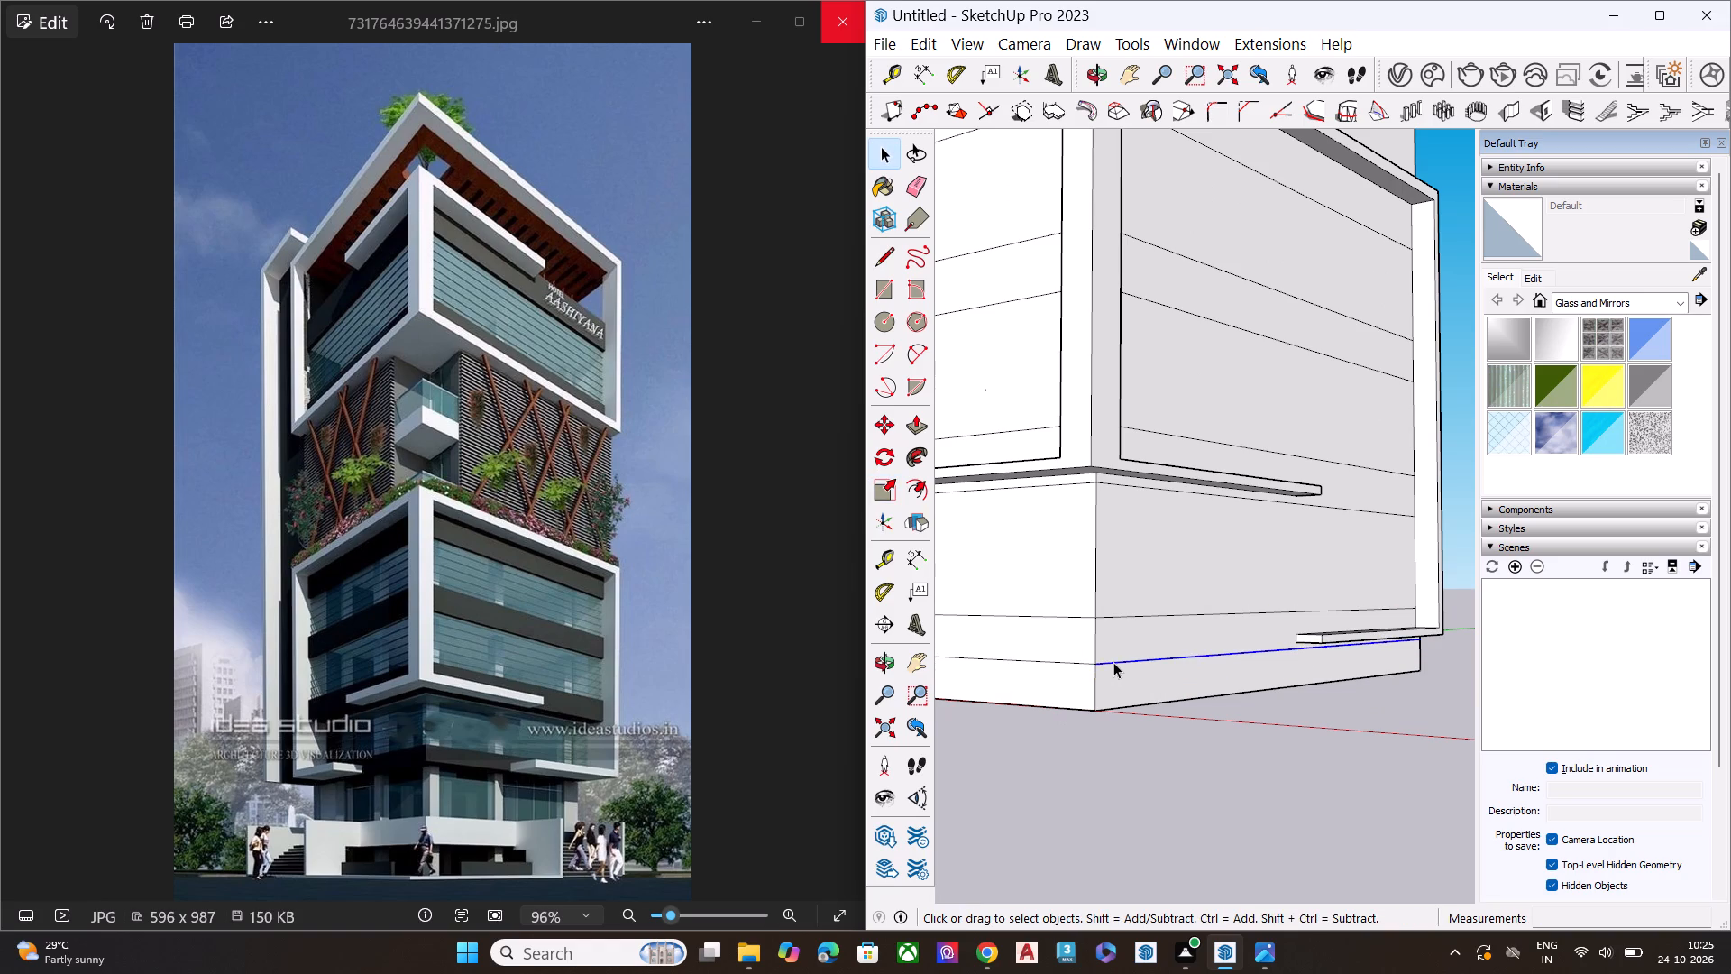
pyautogui.press('Delete')
pyautogui.scroll(-2, 1195, 579)
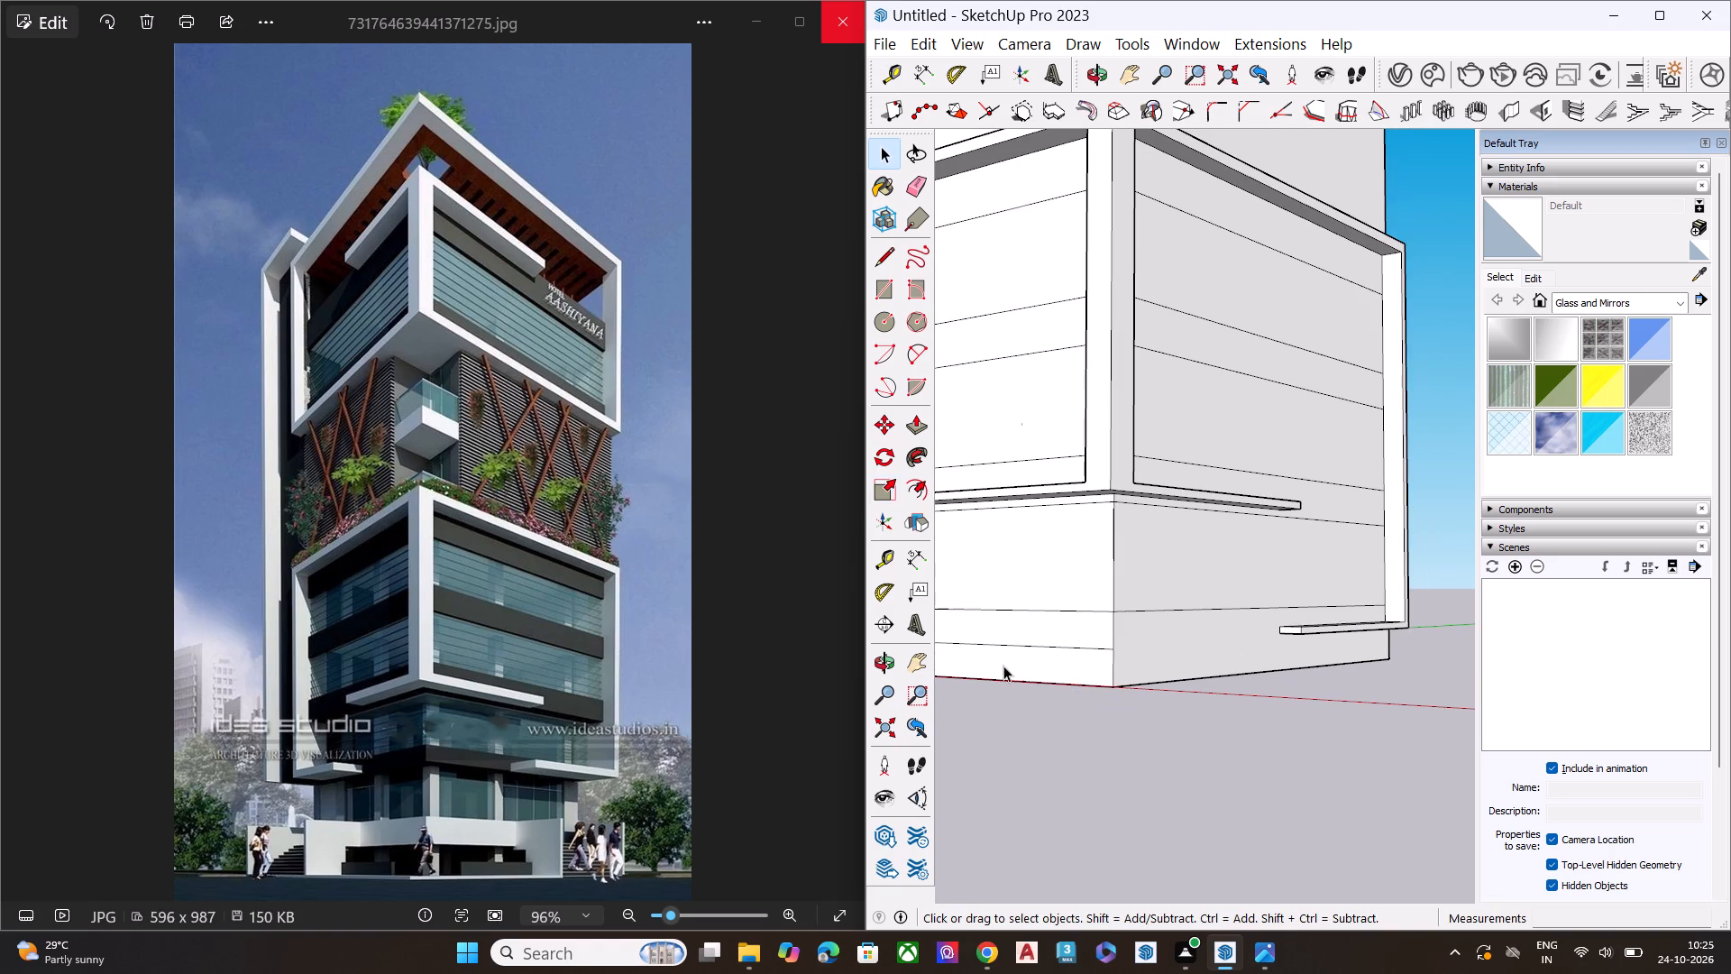
pyautogui.click(1031, 646)
pyautogui.press('Delete')
# Draw a horizontal line about 27' long across the green-axis wall below the projecting slab, from its far edge to the front corner.
pyautogui.moveTo(1328, 708); pyautogui.dragTo(963, 556, button='middle')
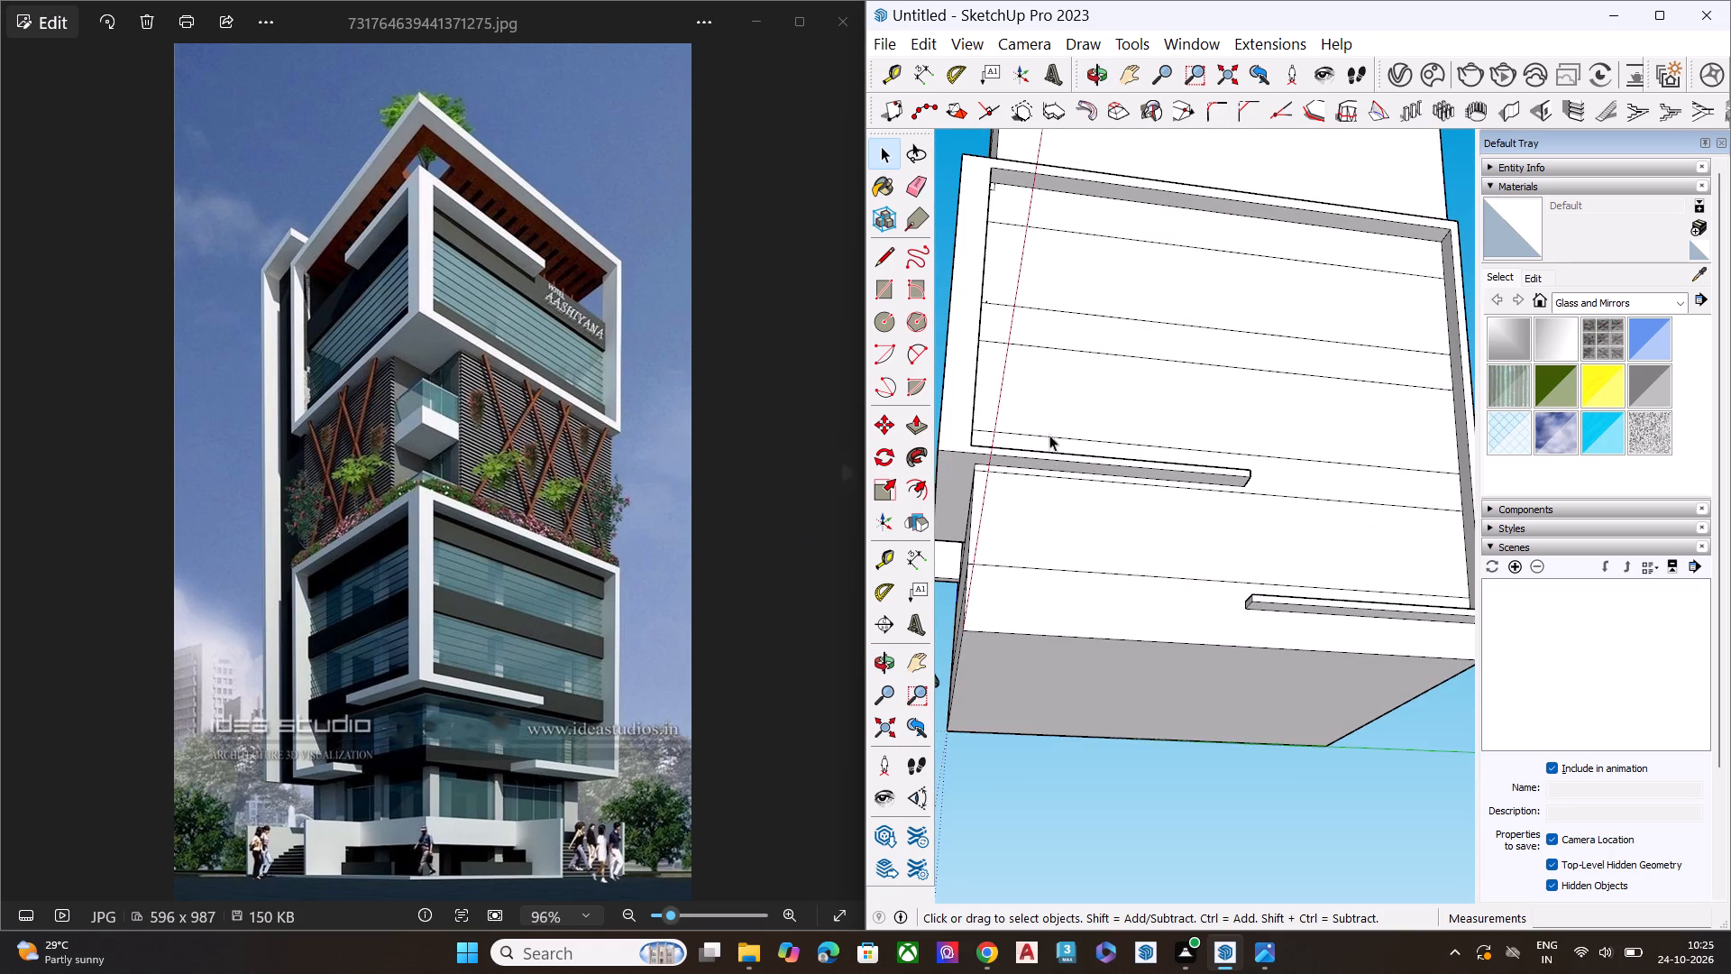
pyautogui.scroll(-2, 1043, 423)
pyautogui.scroll(2, 1043, 423)
pyautogui.scroll(-6, 1043, 423)
pyautogui.moveTo(1259, 598); pyautogui.dragTo(1278, 662, button='middle')
pyautogui.scroll(5, 1277, 586)
pyautogui.scroll(-2, 1281, 560)
pyautogui.scroll(4, 1281, 560)
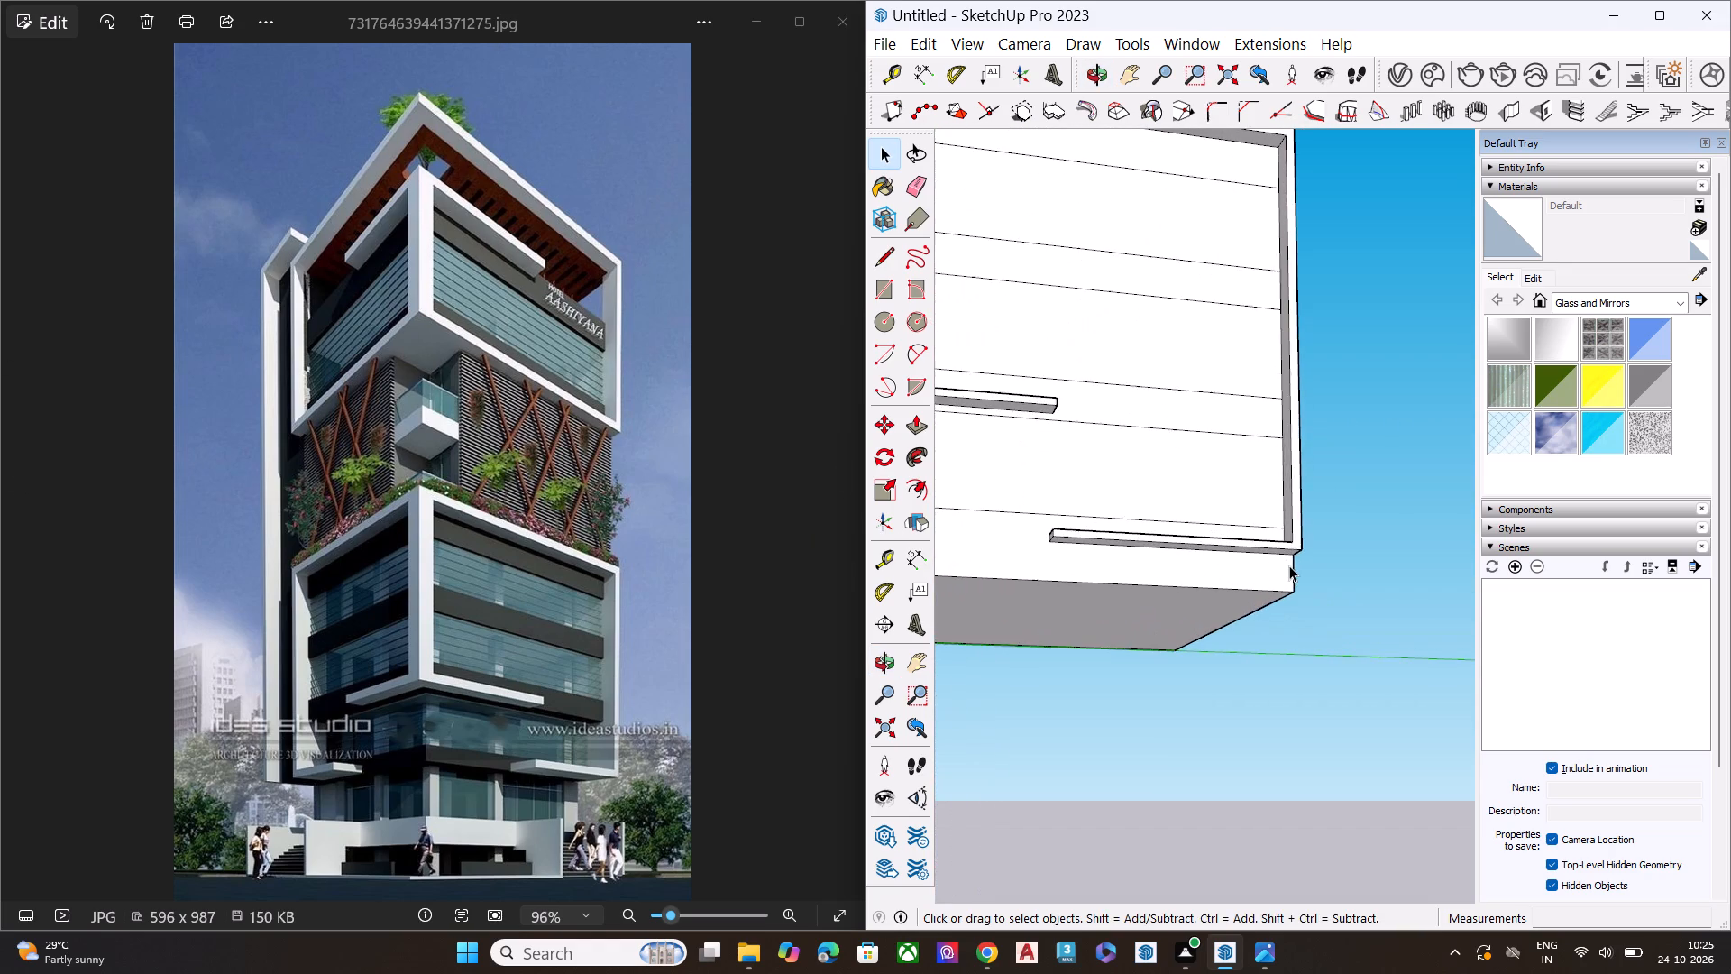
pyautogui.scroll(5, 1289, 565)
pyautogui.moveTo(1286, 575); pyautogui.dragTo(1305, 627, button='middle')
pyautogui.press('l')
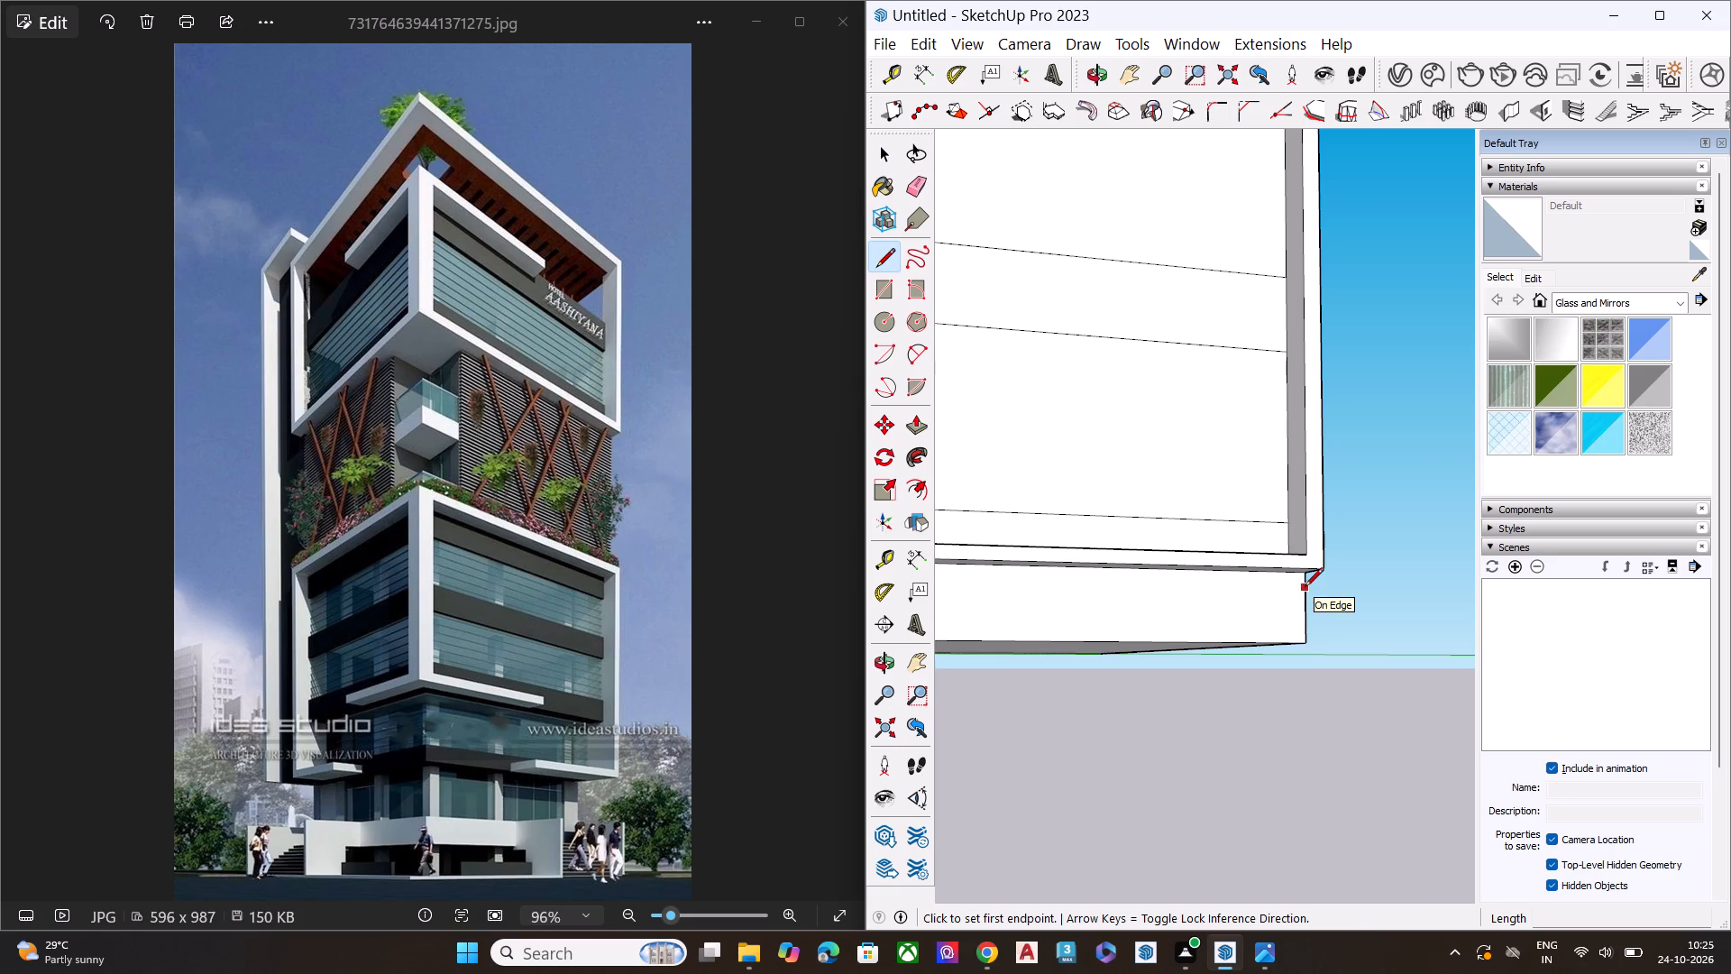
pyautogui.click(1309, 611)
pyautogui.scroll(-9, 1351, 631)
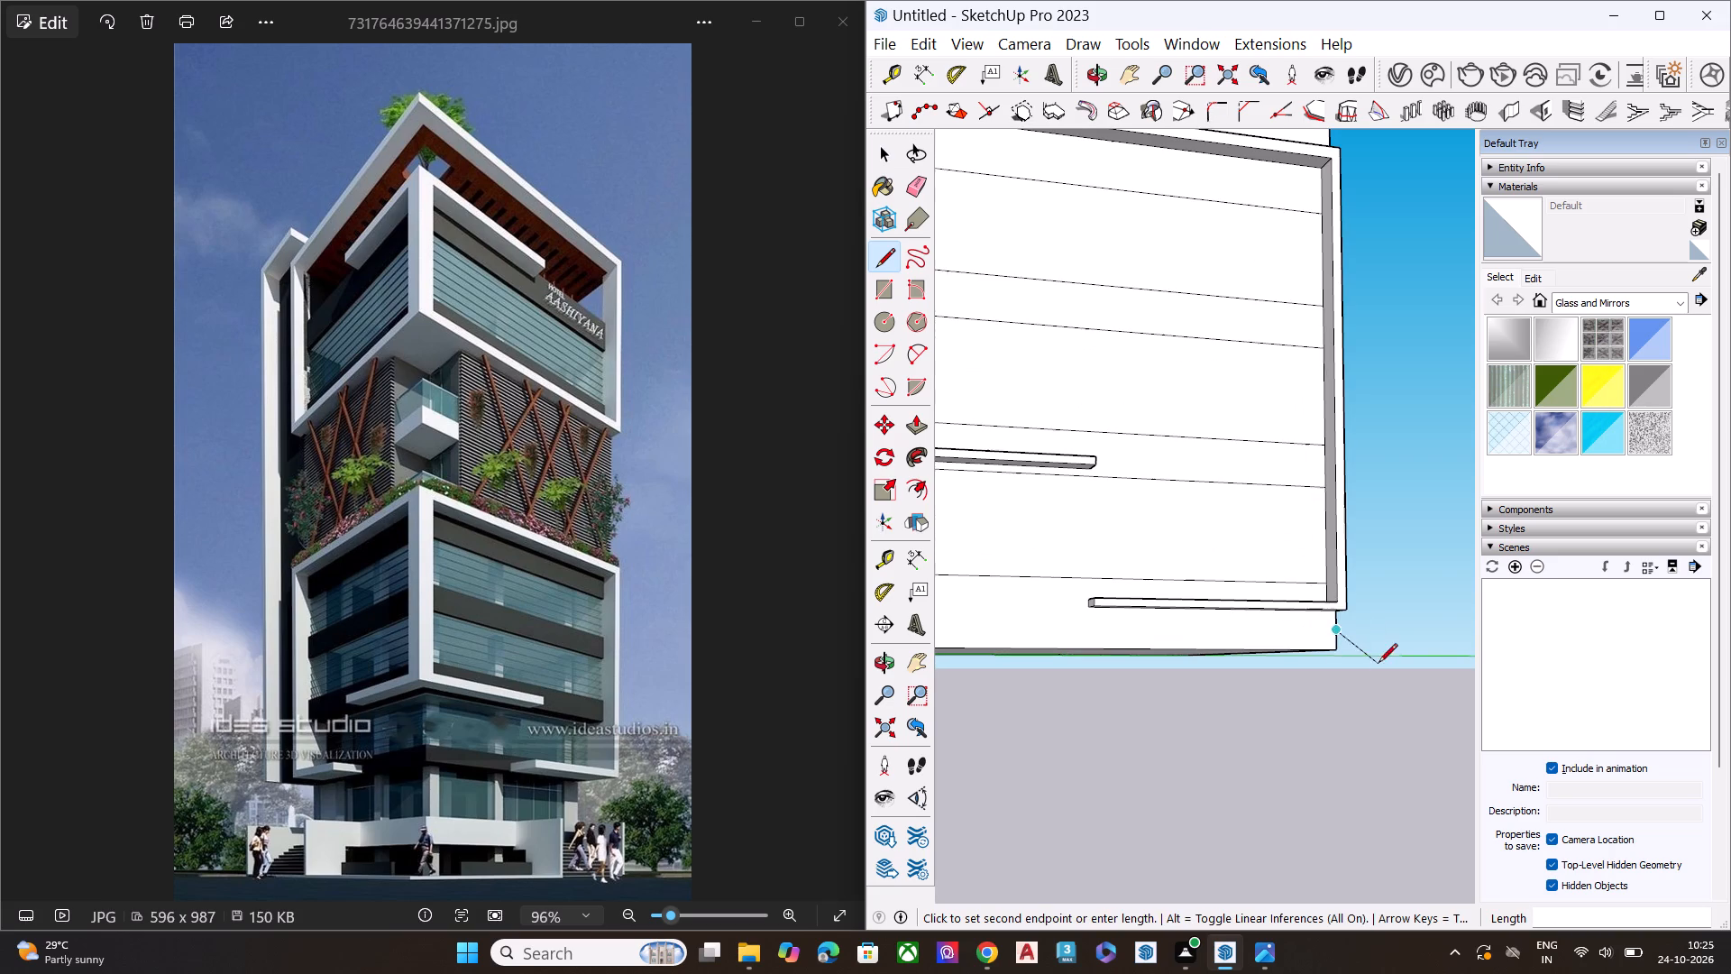
pyautogui.scroll(-10, 1310, 654)
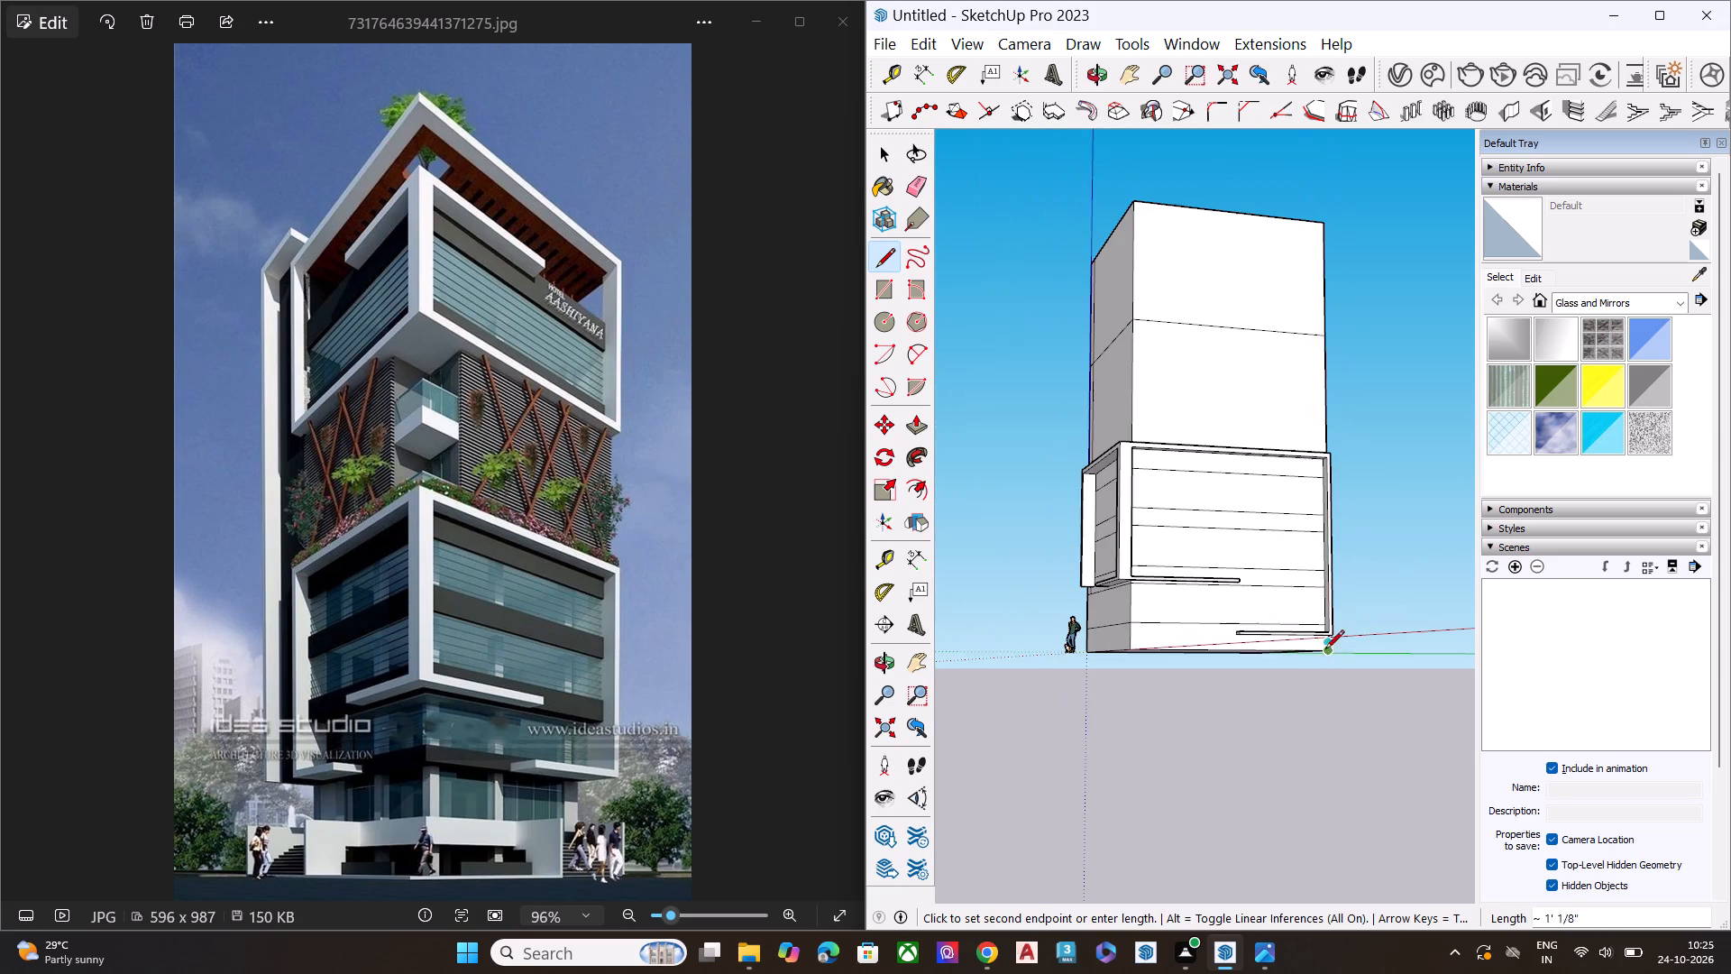
pyautogui.moveTo(1244, 664); pyautogui.dragTo(1426, 709, button='middle')
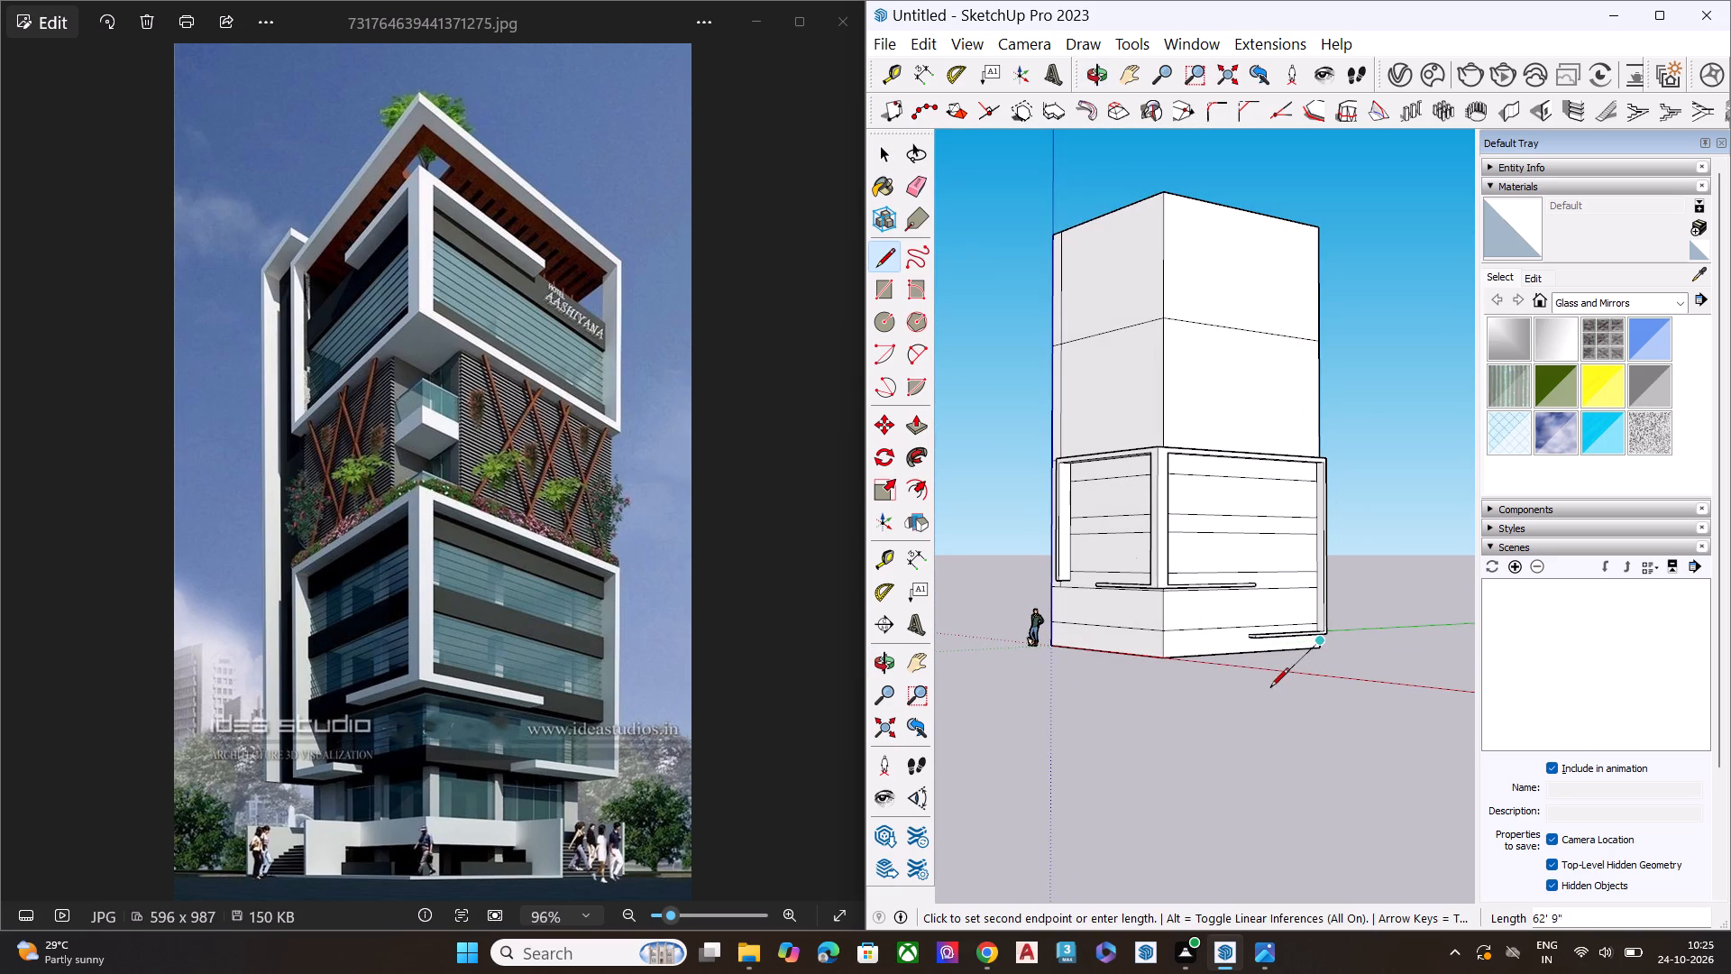
pyautogui.scroll(1, 1176, 660)
pyautogui.scroll(-1, 1176, 660)
pyautogui.scroll(6, 1176, 660)
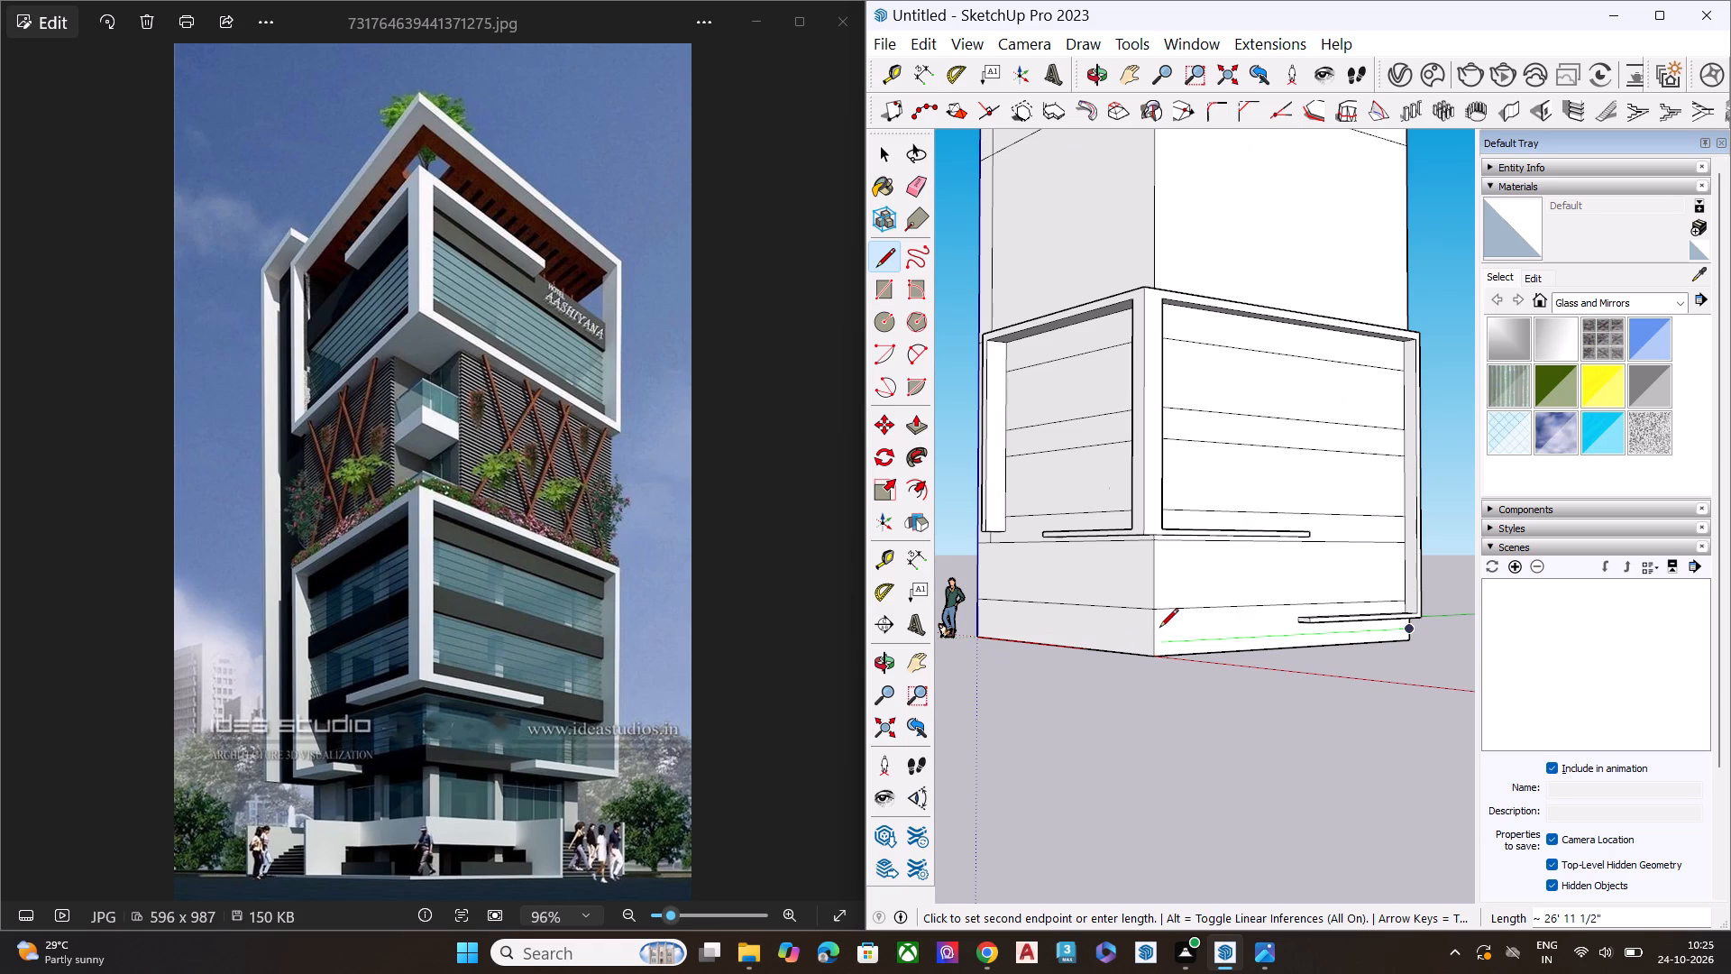
pyautogui.click(1153, 644)
pyautogui.moveTo(1056, 649); pyautogui.dragTo(1387, 666, button='middle')
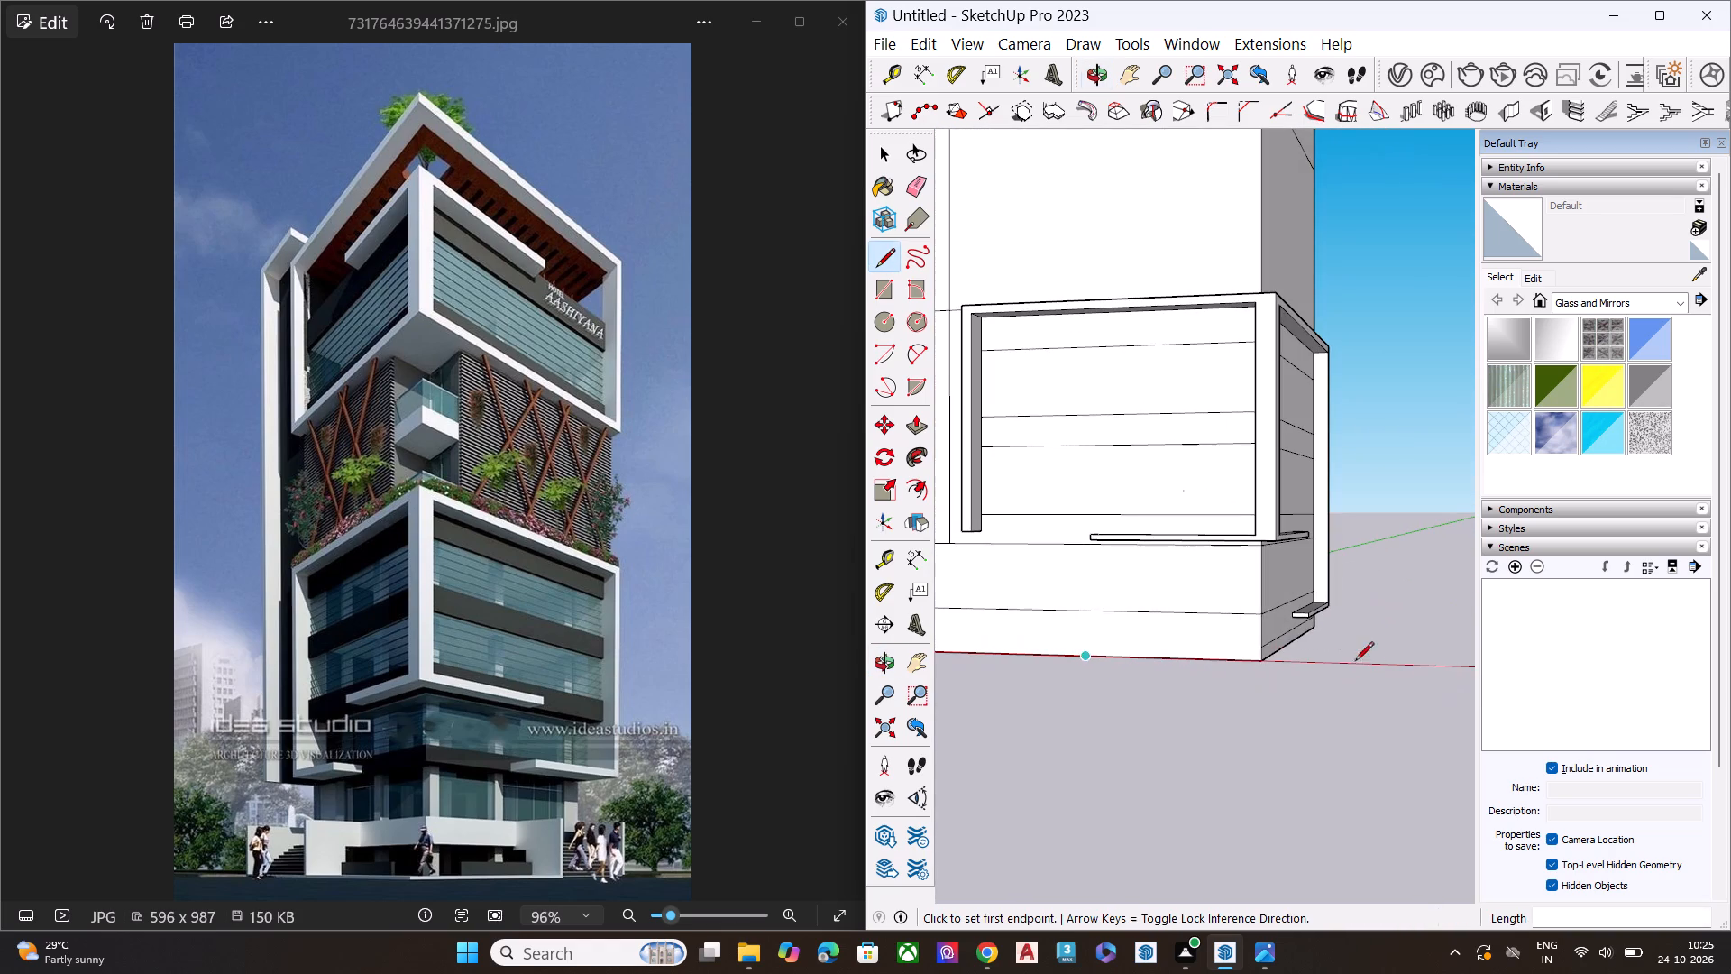
# Draw a horizontal line about 27' 2 5/8" long across the base of the red-axis wall, from the front corner to the far corner.
pyautogui.click(1262, 648)
pyautogui.scroll(-6, 1343, 639)
pyautogui.scroll(12, 1035, 648)
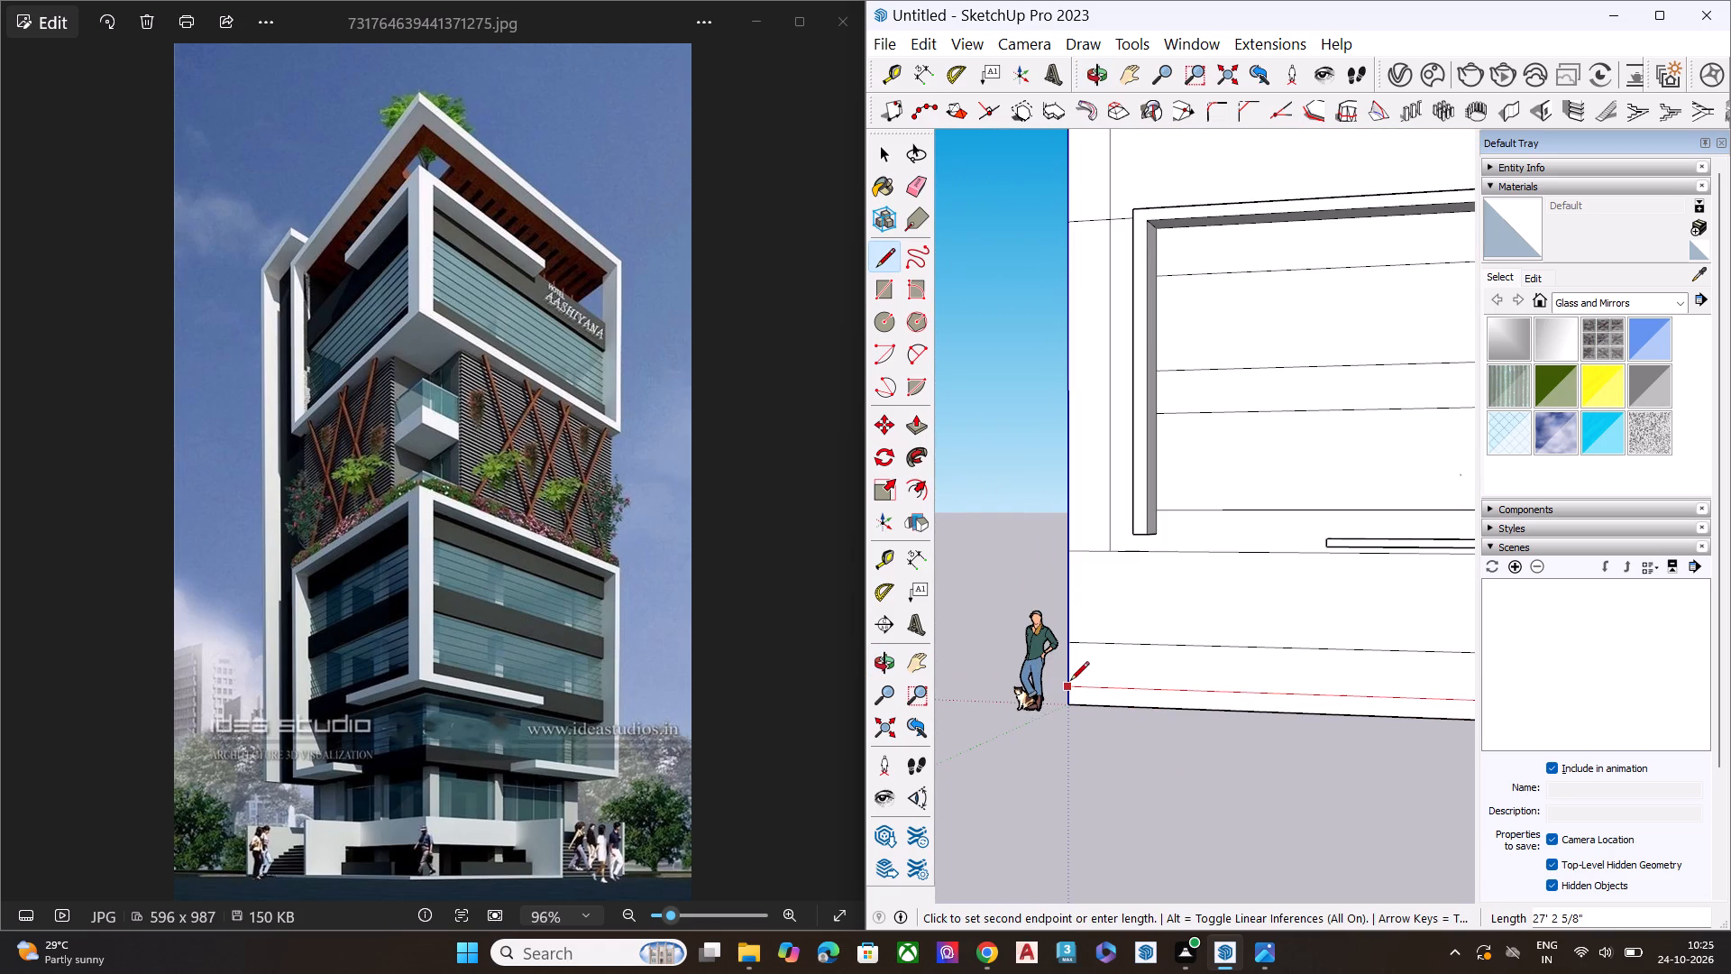
pyautogui.click(1070, 682)
pyautogui.press('space')
# Push/Pull the underside of the lower ledge on the green-axis wall down about 7 1/4".
pyautogui.scroll(1, 1053, 657)
pyautogui.scroll(-12, 1053, 657)
pyautogui.moveTo(1276, 675); pyautogui.dragTo(1296, 563, button='middle')
pyautogui.scroll(8, 1312, 579)
pyautogui.scroll(-1, 1324, 647)
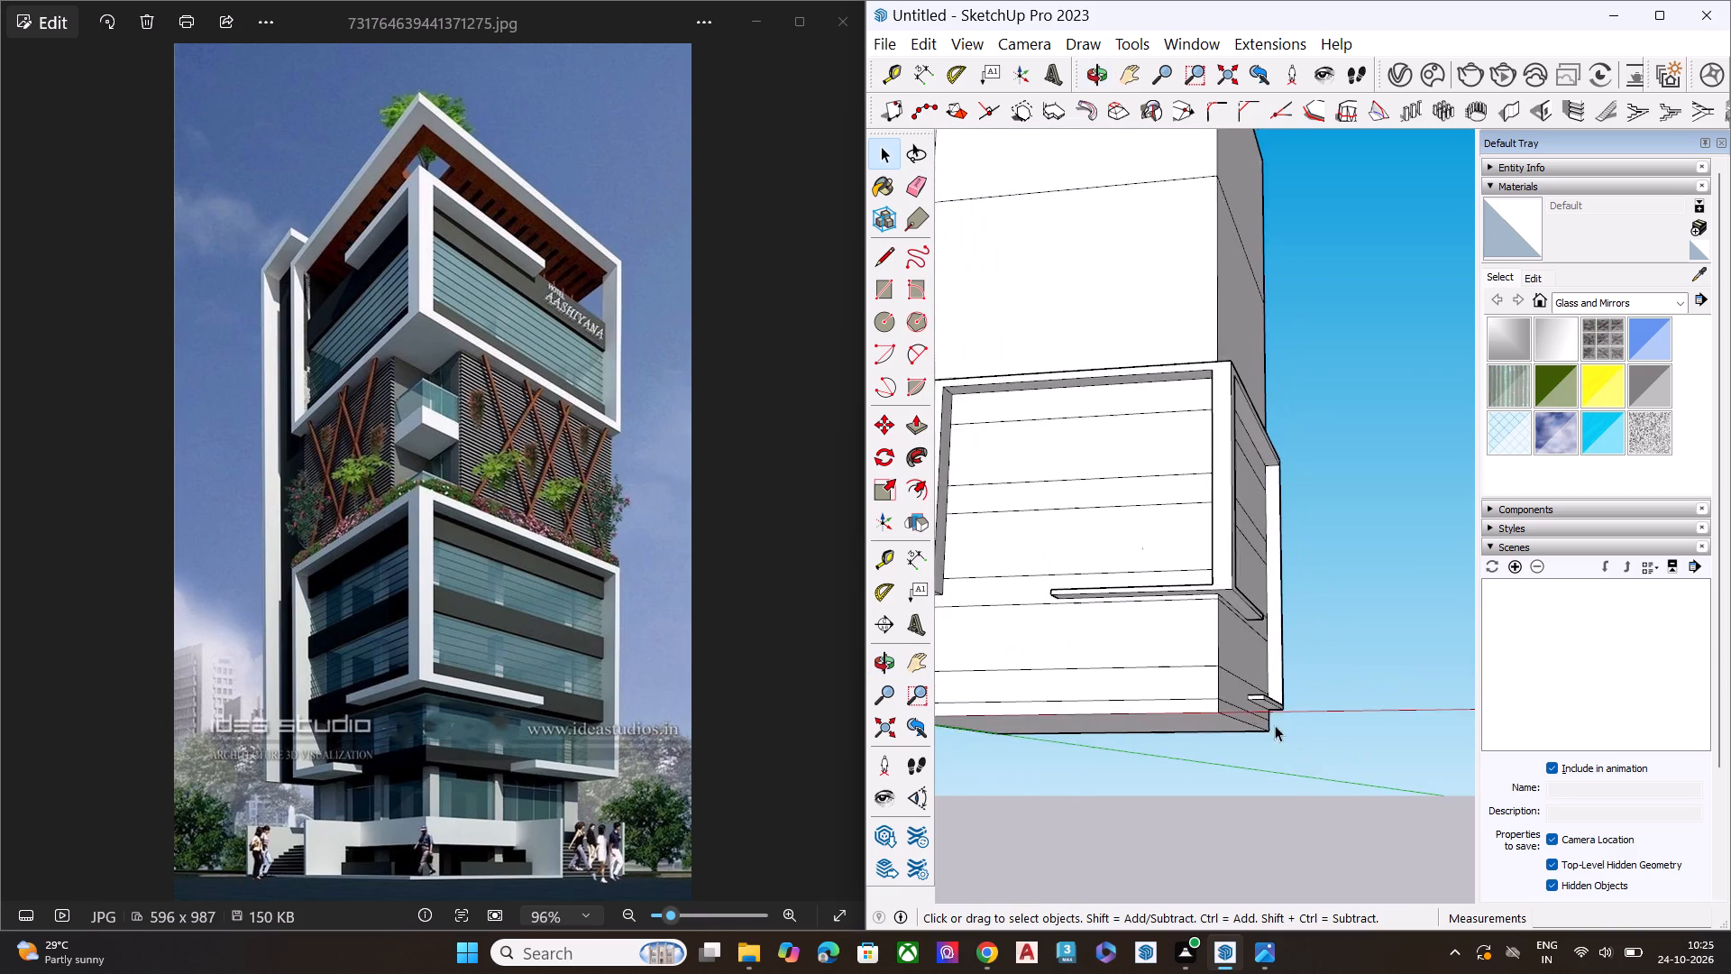
pyautogui.moveTo(1272, 725); pyautogui.dragTo(1086, 732, button='middle')
pyautogui.scroll(9, 1095, 735)
pyautogui.scroll(-1, 1316, 643)
pyautogui.scroll(3, 1316, 643)
pyautogui.scroll(-1, 1313, 648)
pyautogui.scroll(2, 1313, 648)
pyautogui.click(1304, 654)
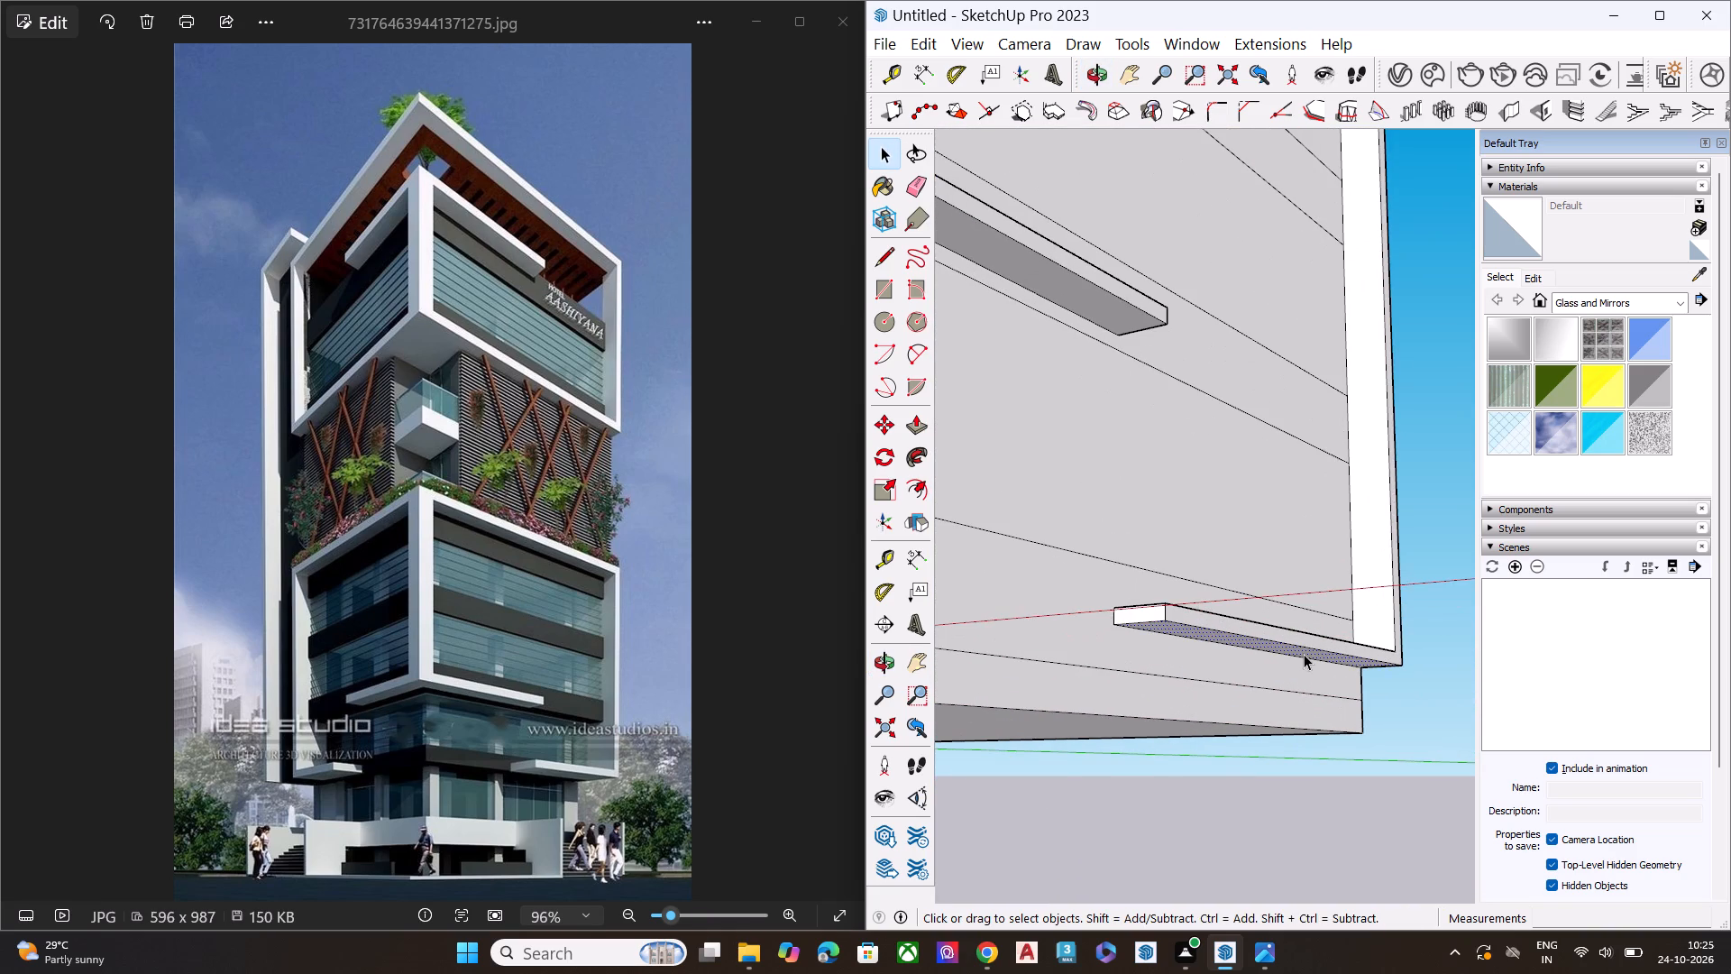
pyautogui.press('p')
pyautogui.click(1304, 654)
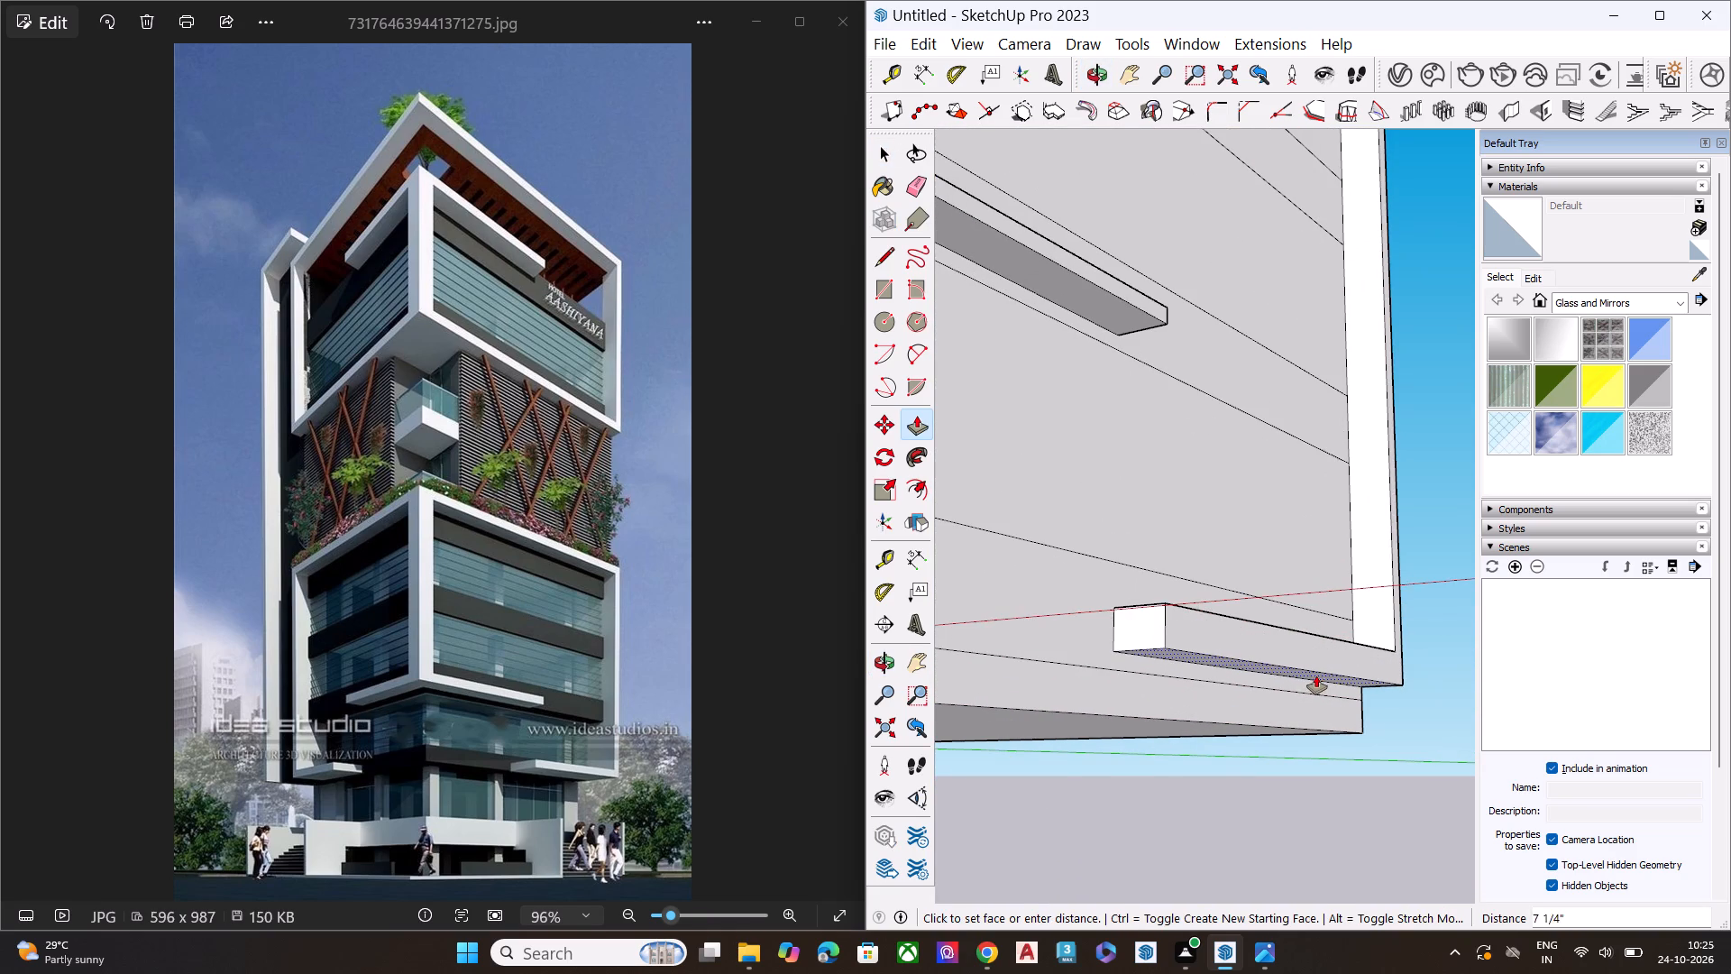
pyautogui.click(1316, 675)
pyautogui.press('space')
# Push/Pull the top face of the same ledge down about 7 1/16".
pyautogui.moveTo(1234, 640); pyautogui.dragTo(1253, 794, button='middle')
pyautogui.scroll(4, 1273, 646)
pyautogui.click(1275, 646)
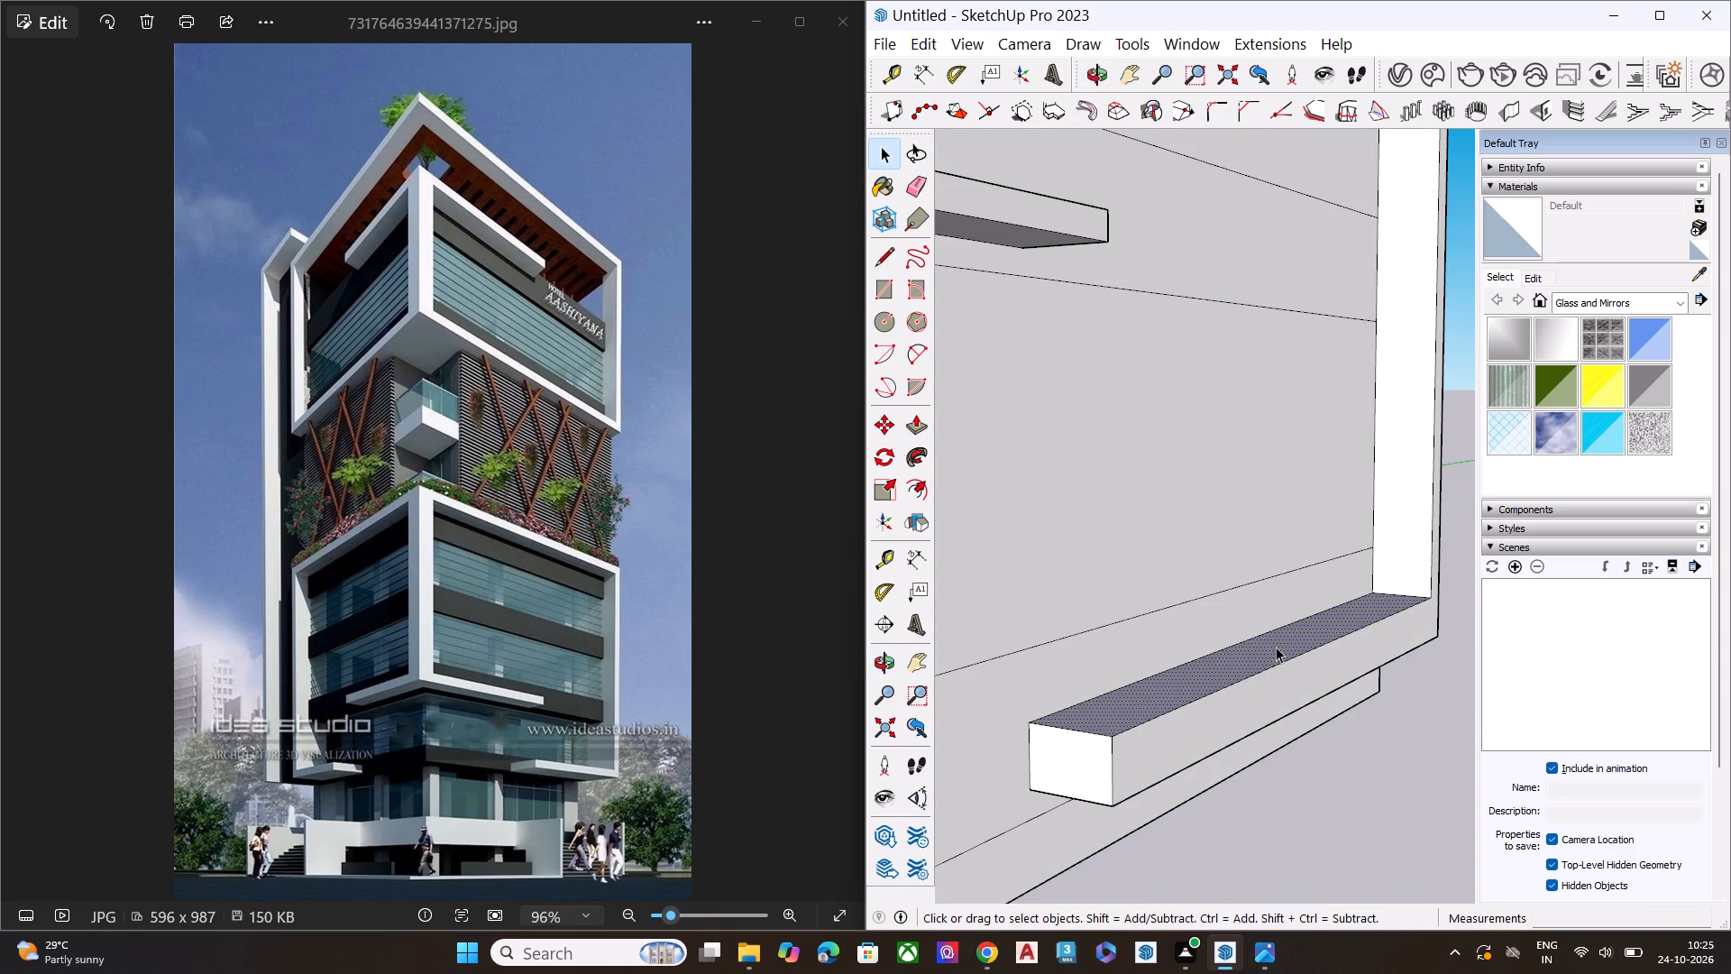
pyautogui.press('p')
pyautogui.click(1276, 647)
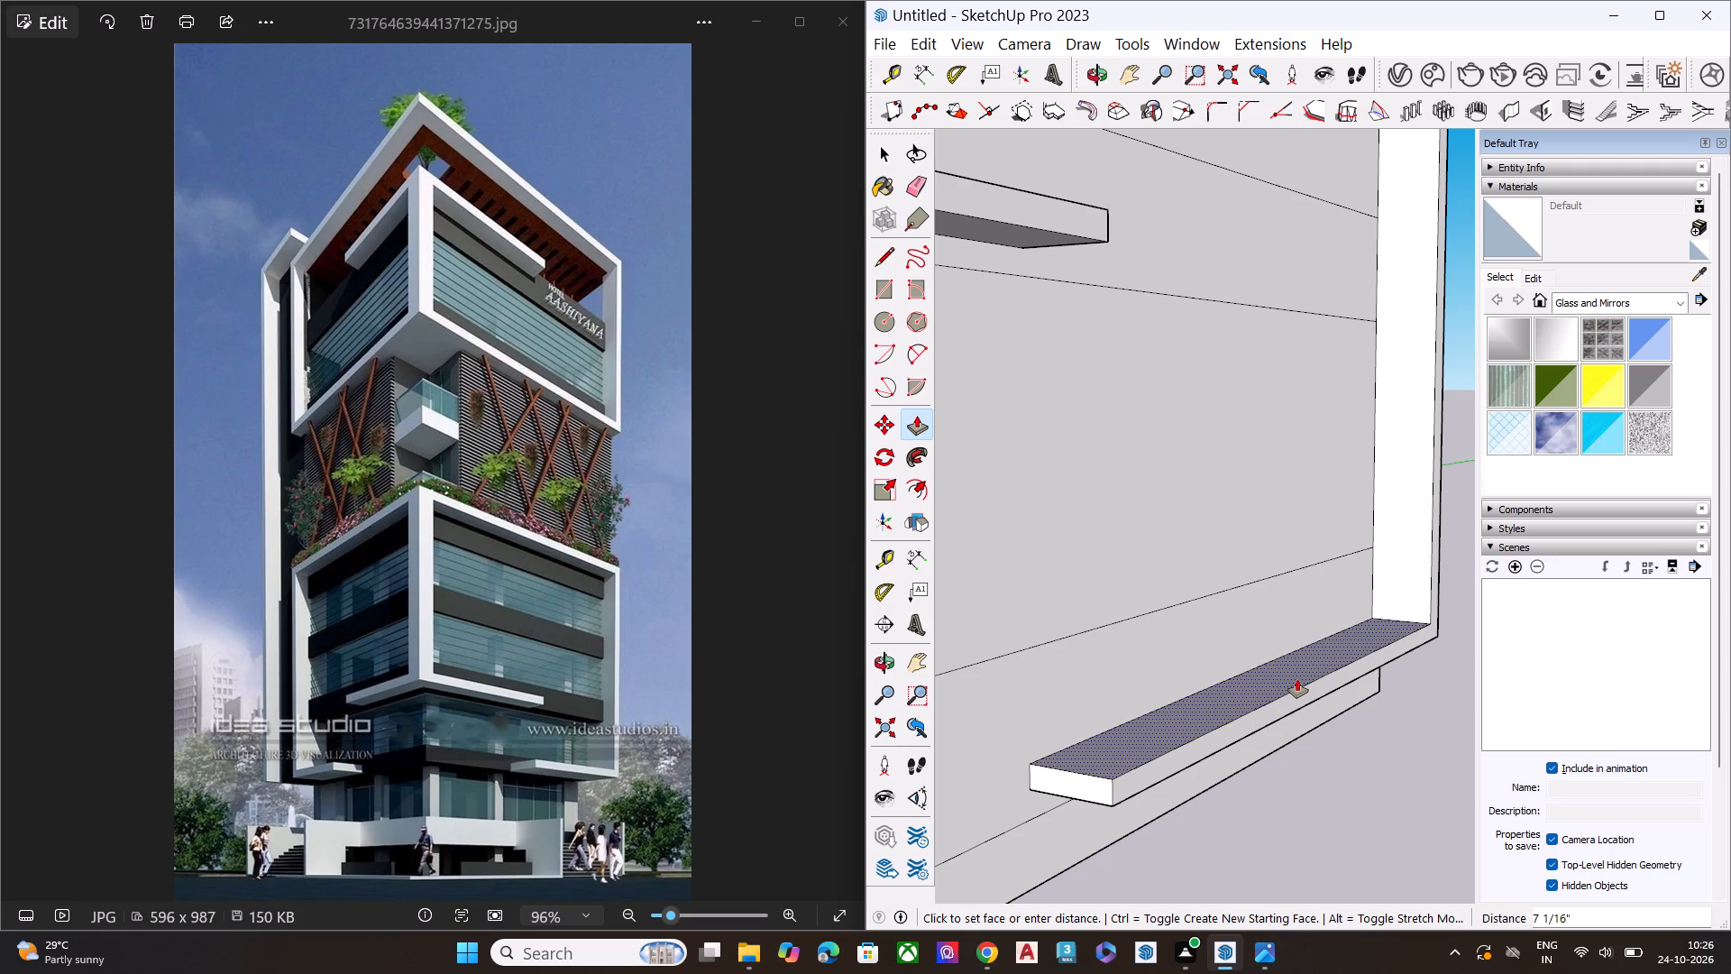
pyautogui.click(1297, 679)
pyautogui.press('space')
pyautogui.click(1335, 759)
# Examine the reshaped ledge and the base levels along the green-axis and red-axis walls.
pyautogui.scroll(-2, 1272, 611)
pyautogui.scroll(1, 1290, 611)
pyautogui.scroll(-7, 1299, 611)
pyautogui.moveTo(1311, 675); pyautogui.dragTo(1449, 588, button='middle')
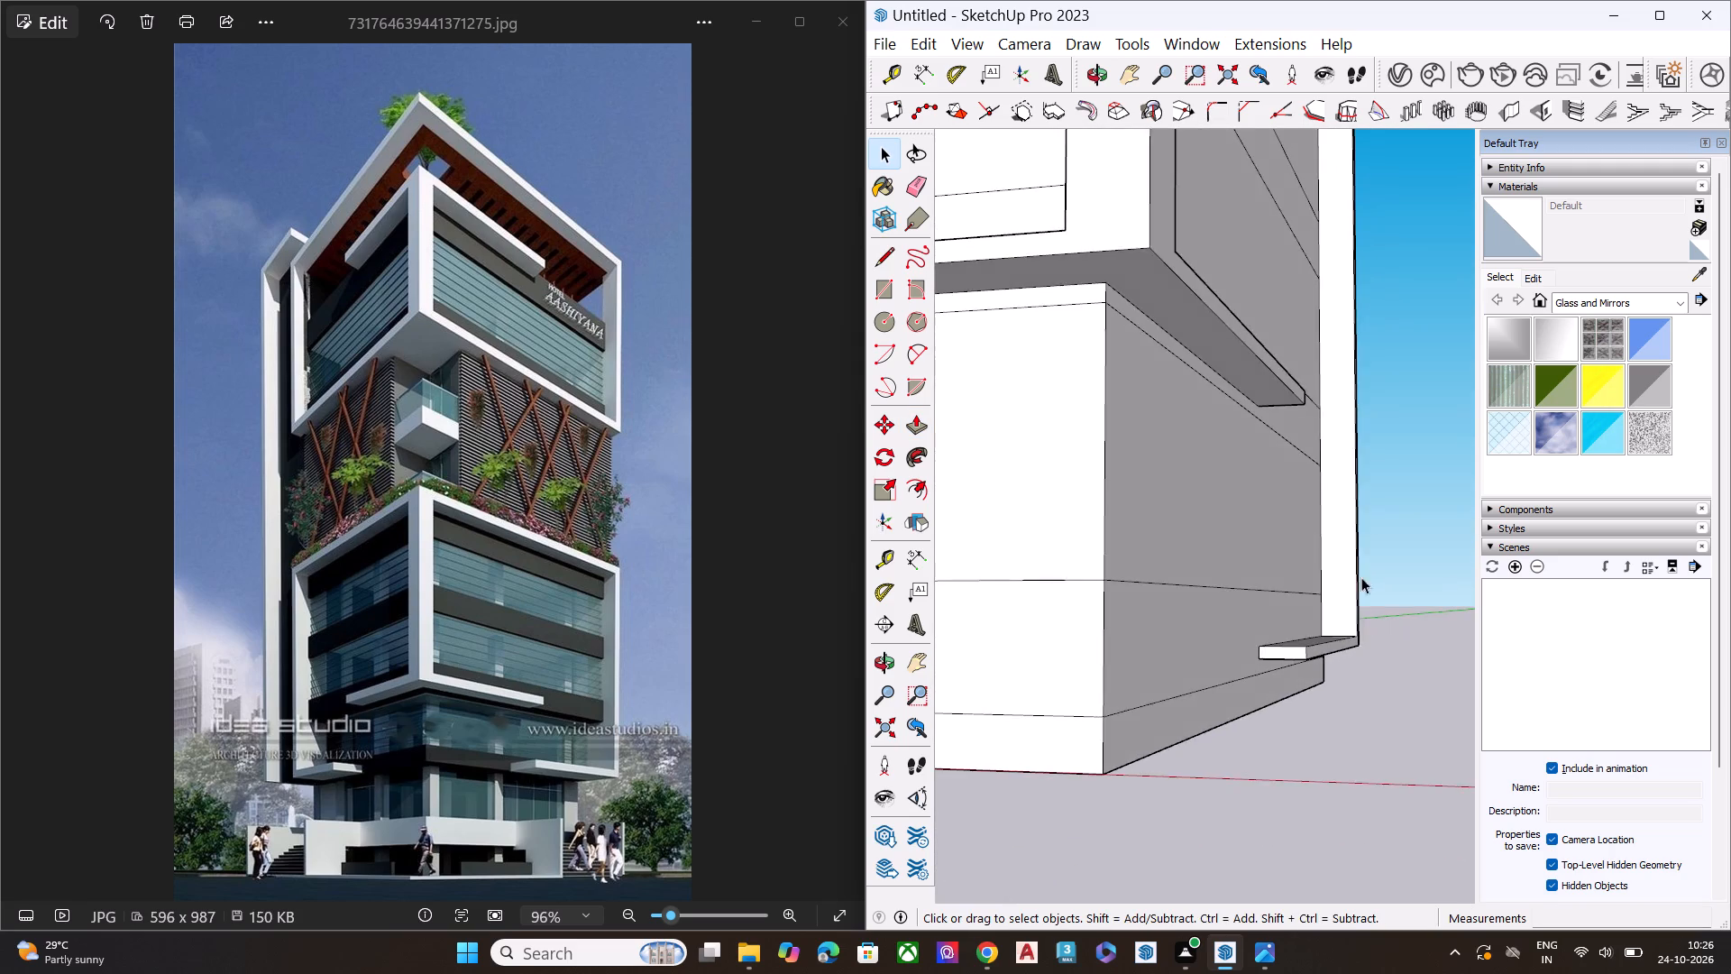
pyautogui.scroll(-15, 1371, 583)
pyautogui.moveTo(1010, 621); pyautogui.dragTo(1240, 624, button='middle')
pyautogui.scroll(1, 1219, 579)
pyautogui.scroll(-1, 1203, 565)
pyautogui.scroll(5, 1194, 561)
pyautogui.moveTo(1138, 551); pyautogui.dragTo(1126, 510, button='middle')
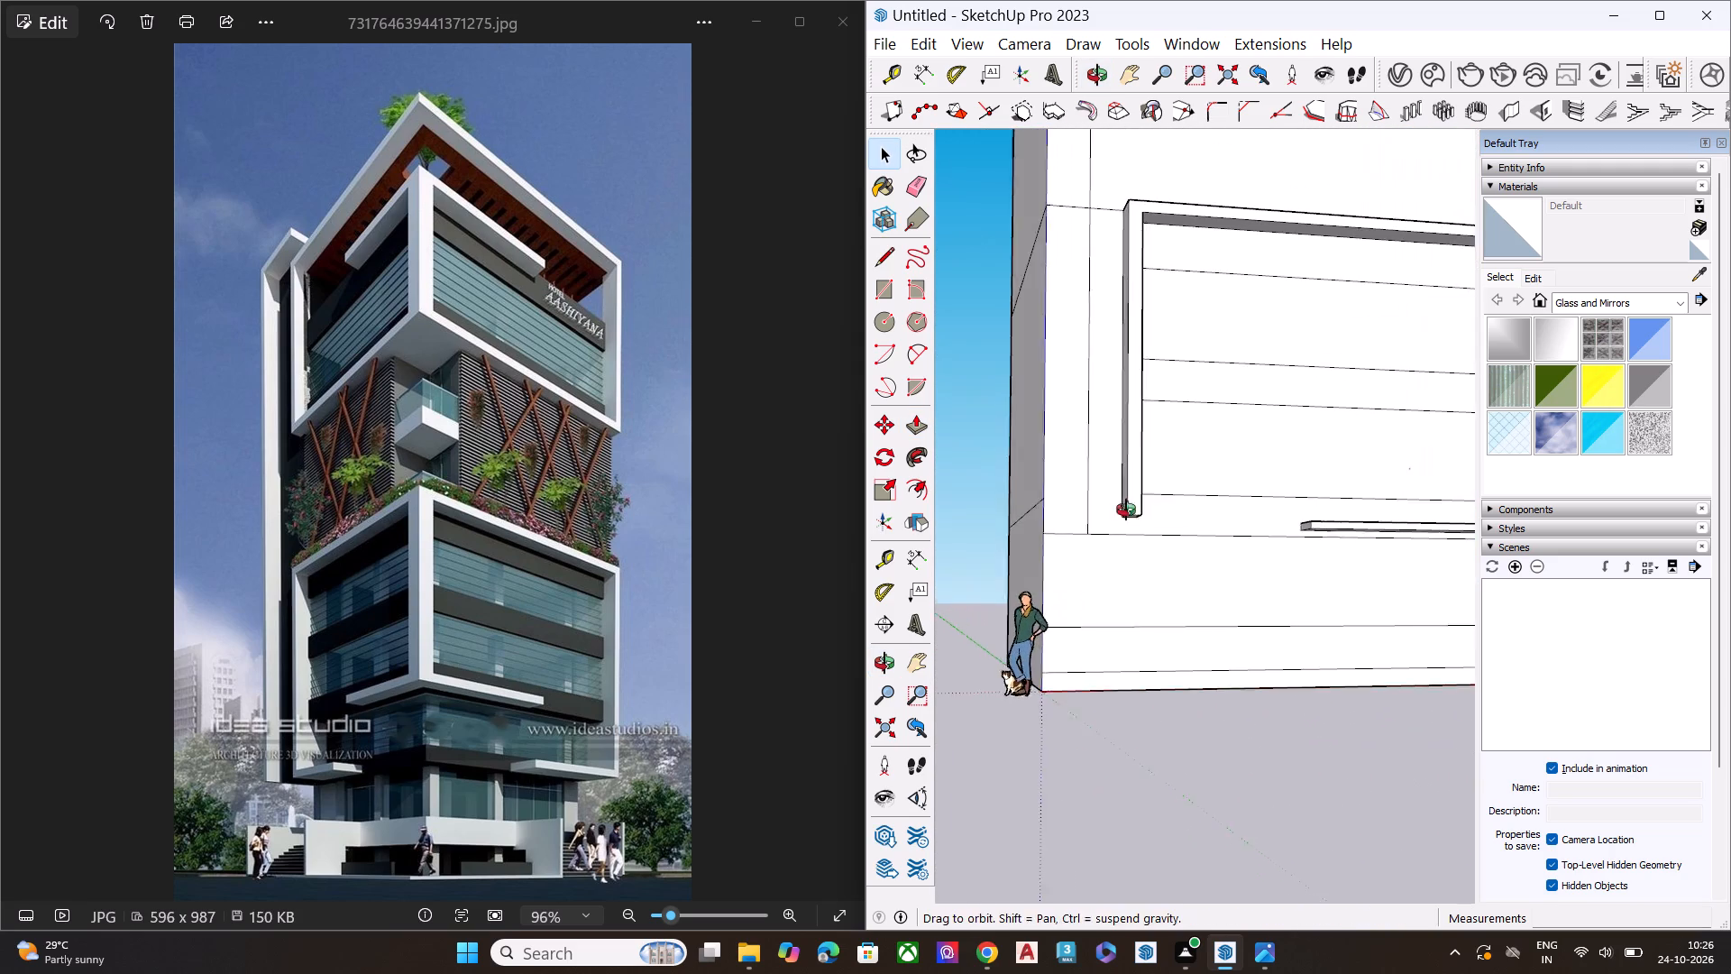
pyautogui.moveTo(1126, 510); pyautogui.dragTo(1113, 409, button='middle')
pyautogui.scroll(1, 1113, 405)
pyautogui.scroll(-7, 1113, 532)
pyautogui.moveTo(1131, 594); pyautogui.dragTo(991, 738, button='middle')
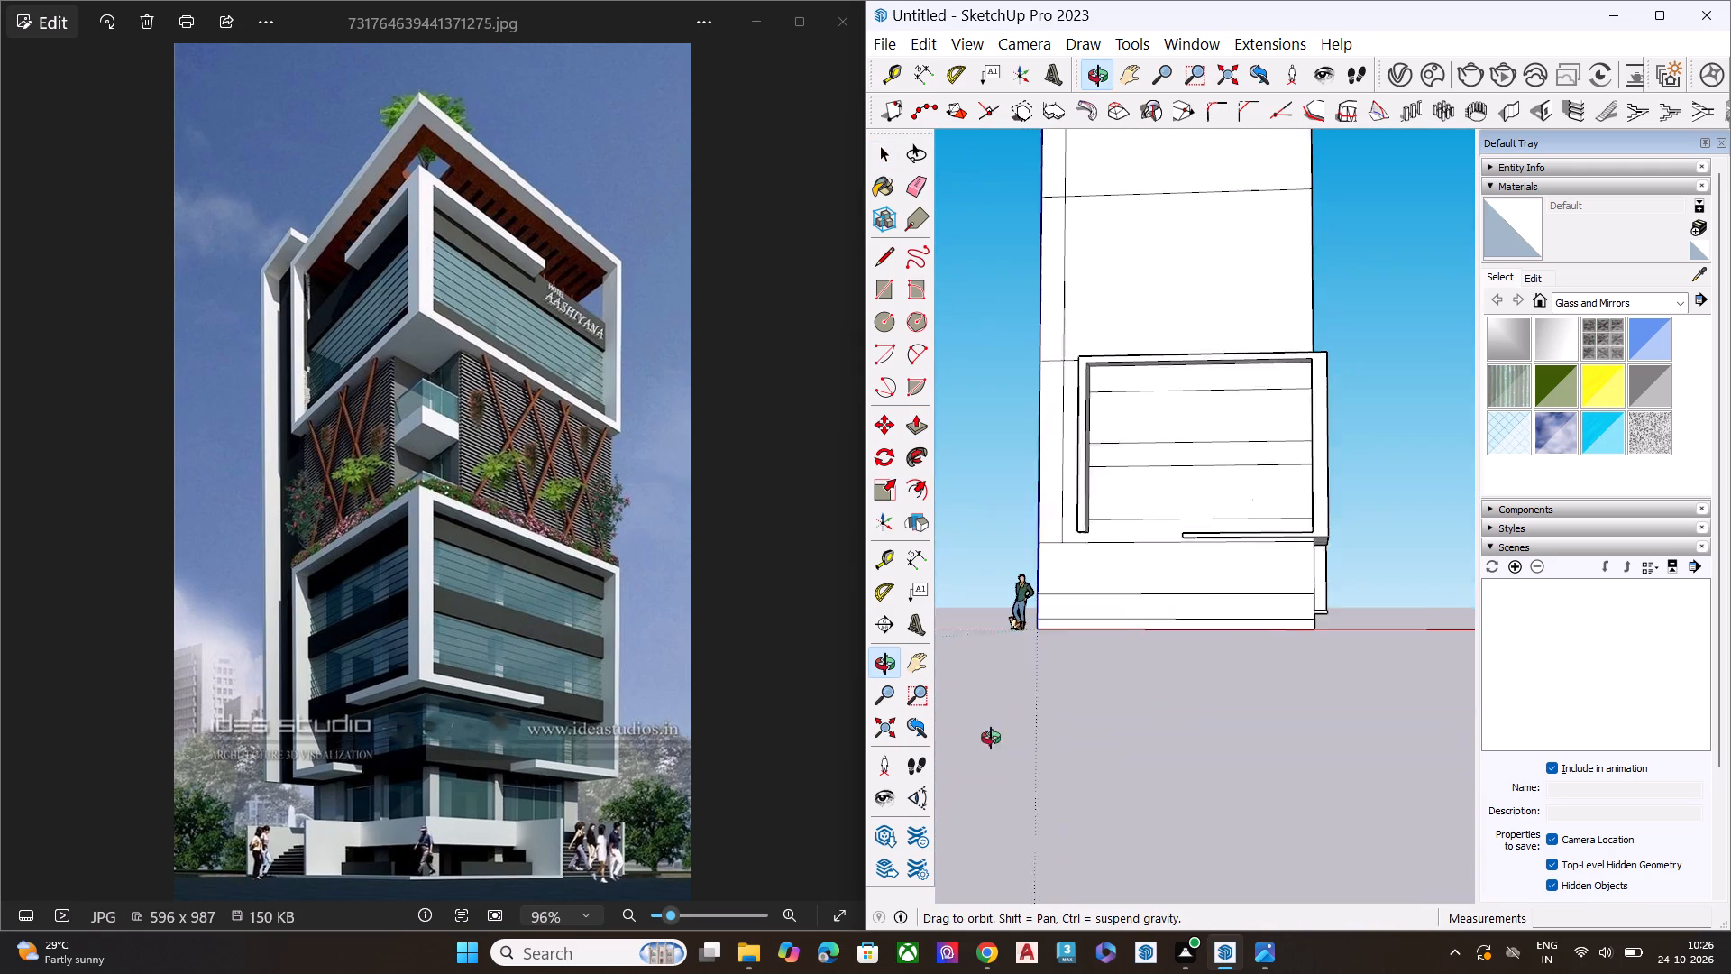
pyautogui.moveTo(991, 738); pyautogui.dragTo(975, 746, button='middle')
# Draw a line about 14' 4 3/16" long on the green-axis wall from the ledge end's lower corner to the front corner edge.
pyautogui.moveTo(1398, 654); pyautogui.dragTo(1237, 710, button='middle')
pyautogui.scroll(1, 1279, 639)
pyautogui.scroll(-1, 1280, 638)
pyautogui.scroll(1, 1285, 634)
pyautogui.scroll(-1, 1291, 632)
pyautogui.scroll(4, 1293, 632)
pyautogui.press('l')
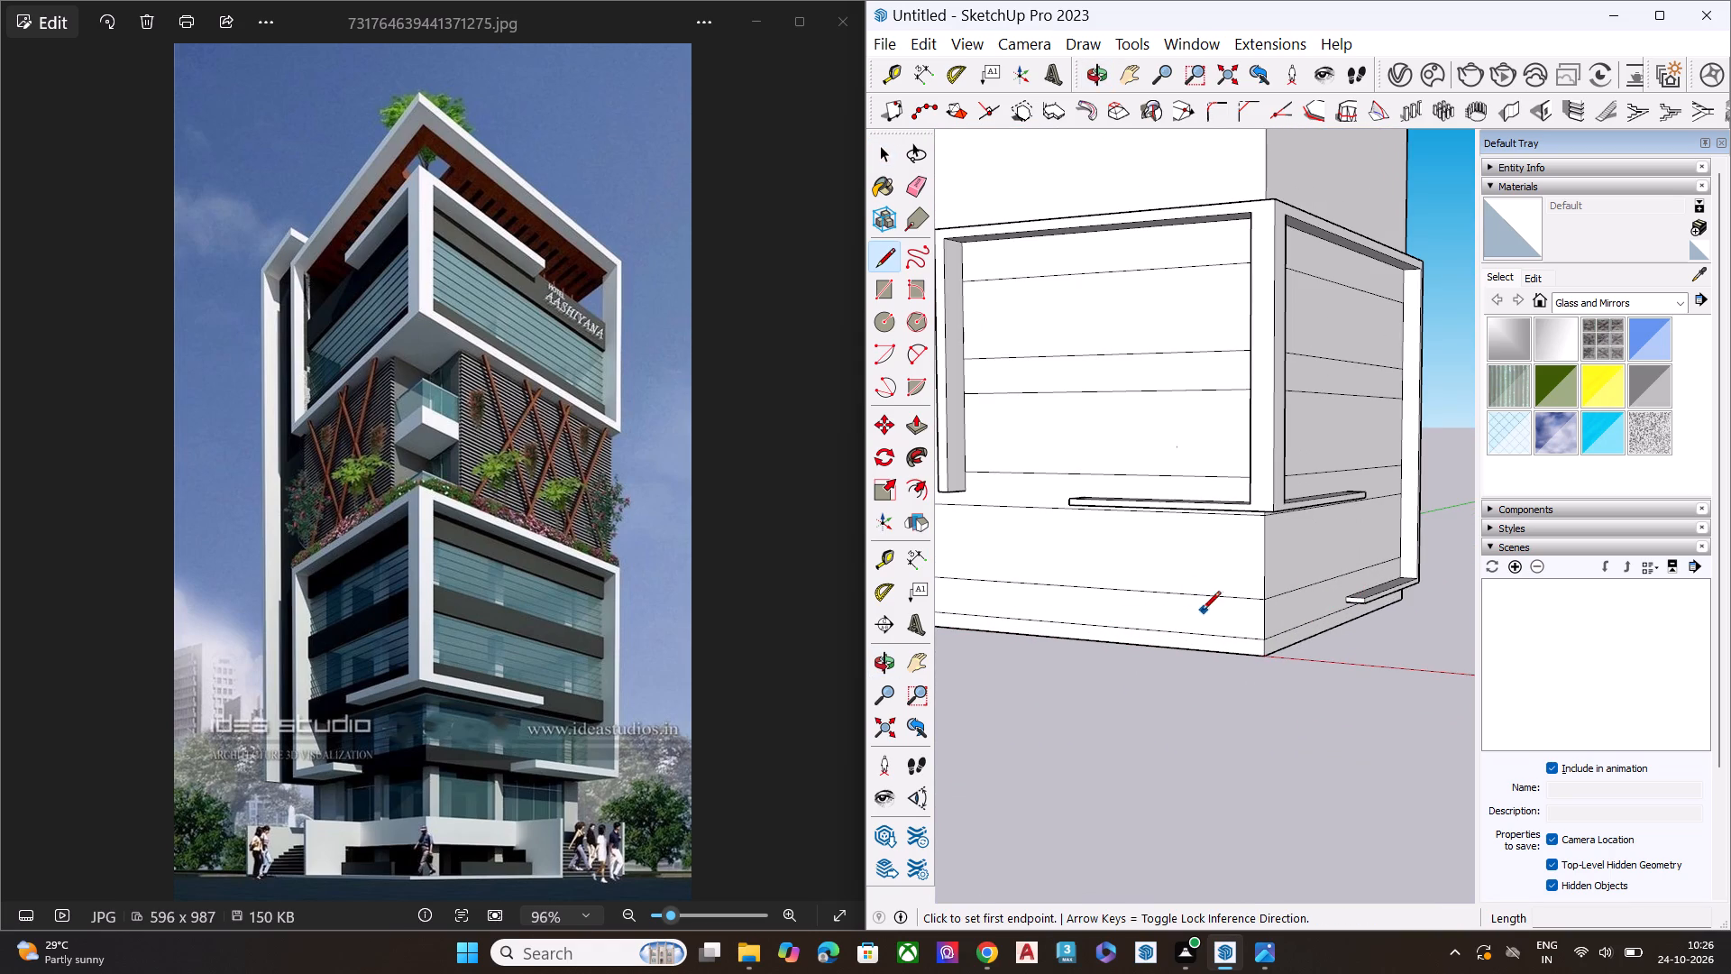
pyautogui.scroll(3, 1353, 610)
pyautogui.scroll(-2, 1353, 610)
pyautogui.scroll(5, 1353, 610)
pyautogui.click(1343, 598)
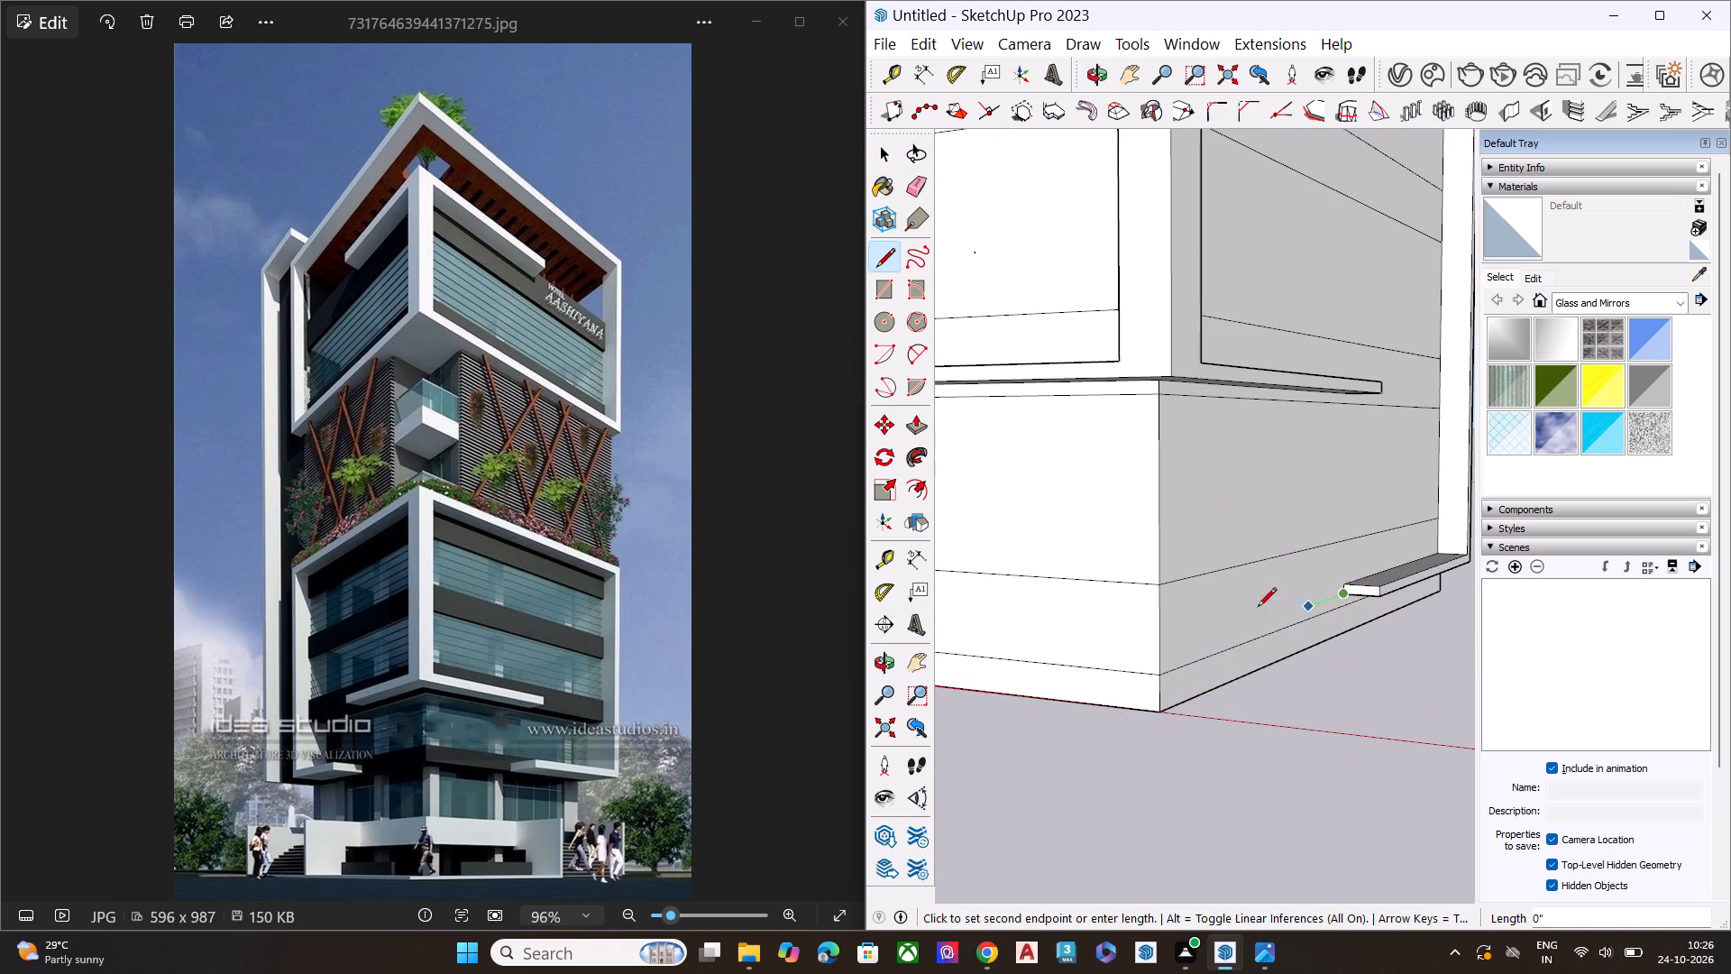
pyautogui.click(1163, 663)
# Continue that line about 27' 2 5/8" across the red-axis wall, from the front corner to the far corner.
pyautogui.scroll(-2, 1209, 593)
pyautogui.scroll(2, 1212, 597)
pyautogui.scroll(-3, 1213, 599)
pyautogui.moveTo(1100, 630); pyautogui.dragTo(1404, 628, button='middle')
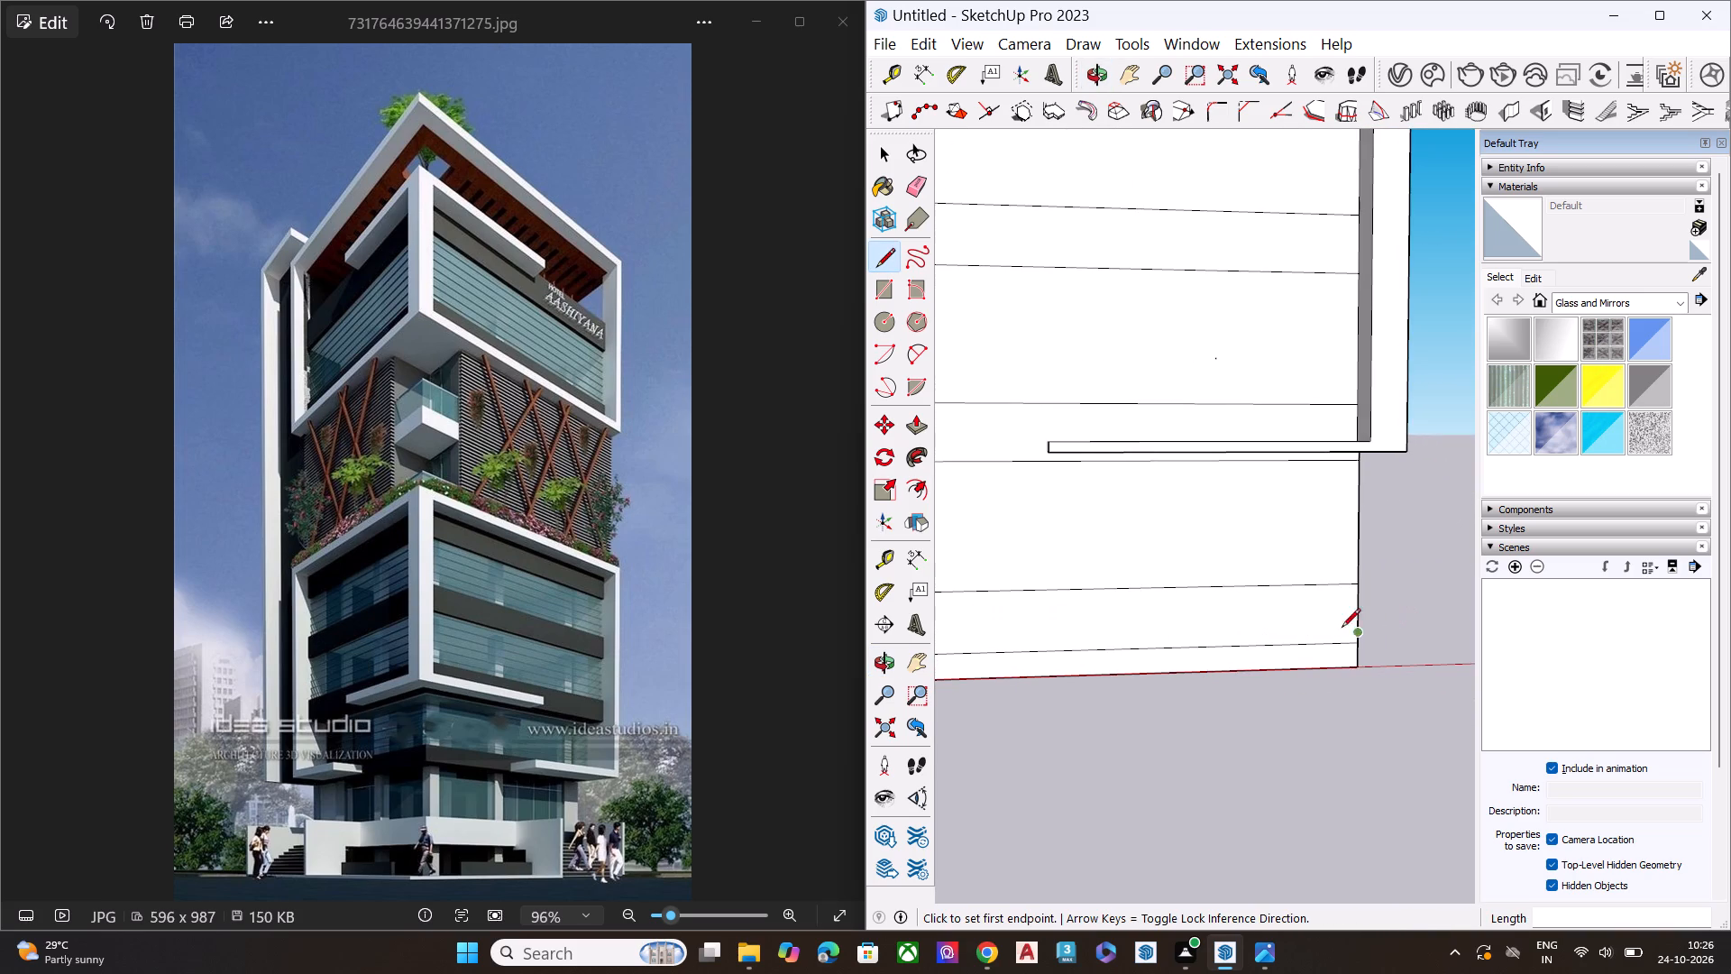
pyautogui.click(1360, 634)
pyautogui.scroll(-3, 1341, 629)
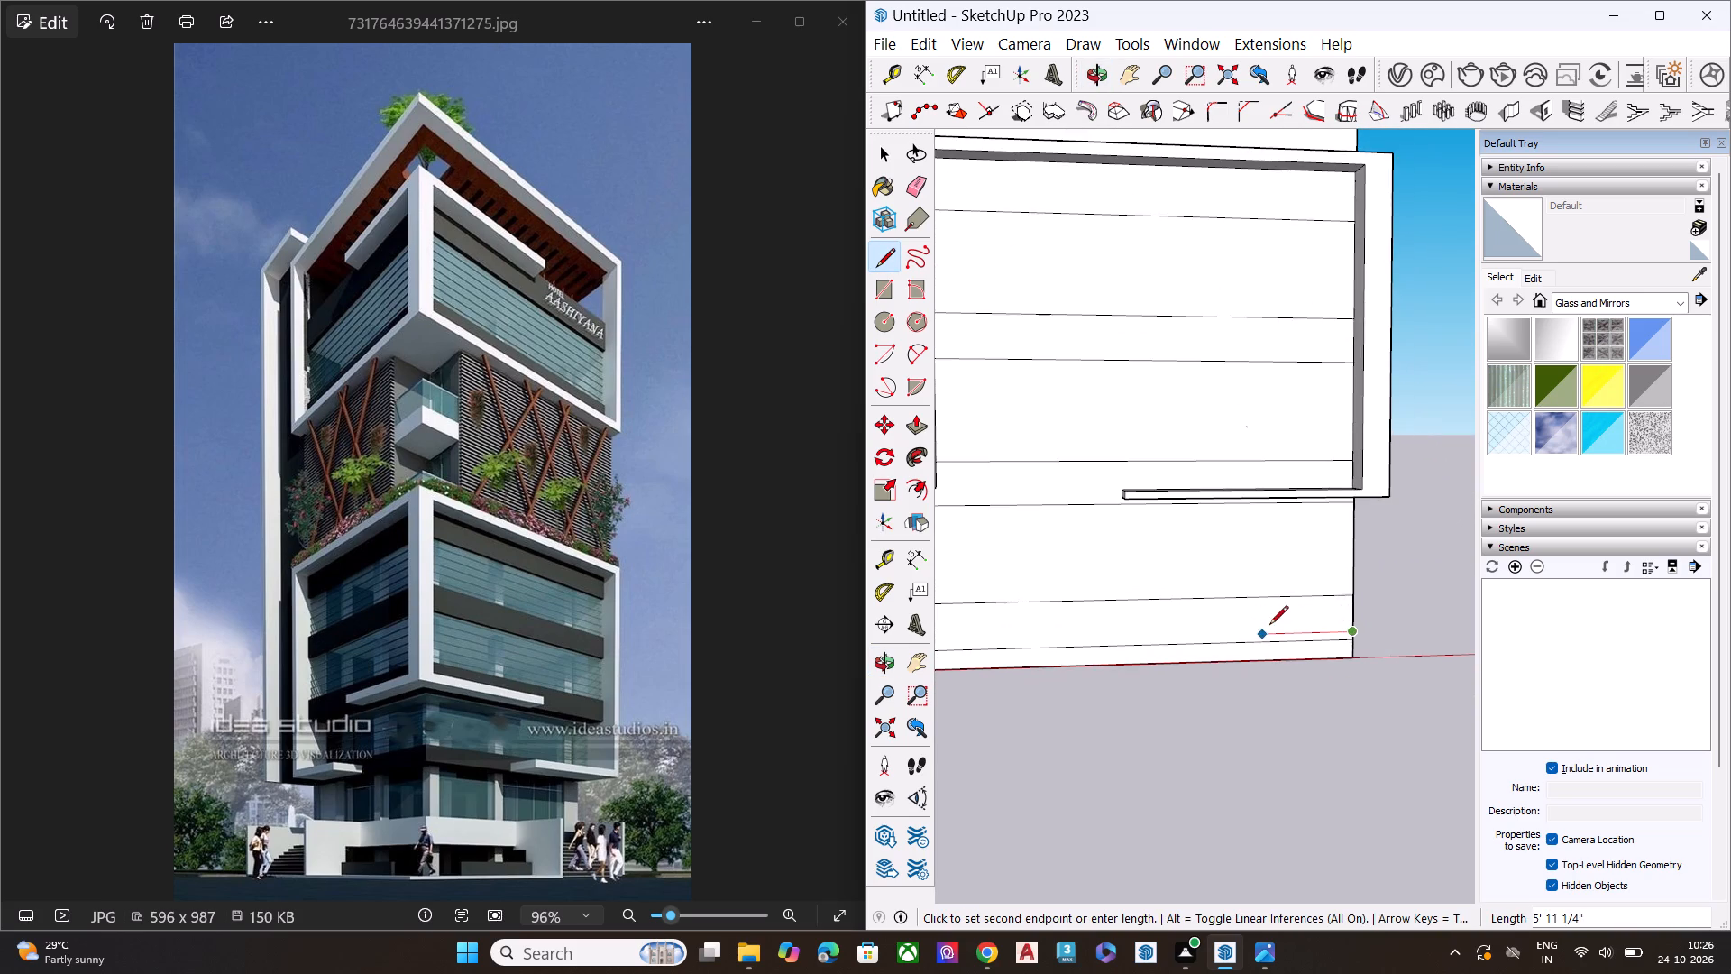
pyautogui.scroll(-5, 1275, 626)
pyautogui.click(1009, 630)
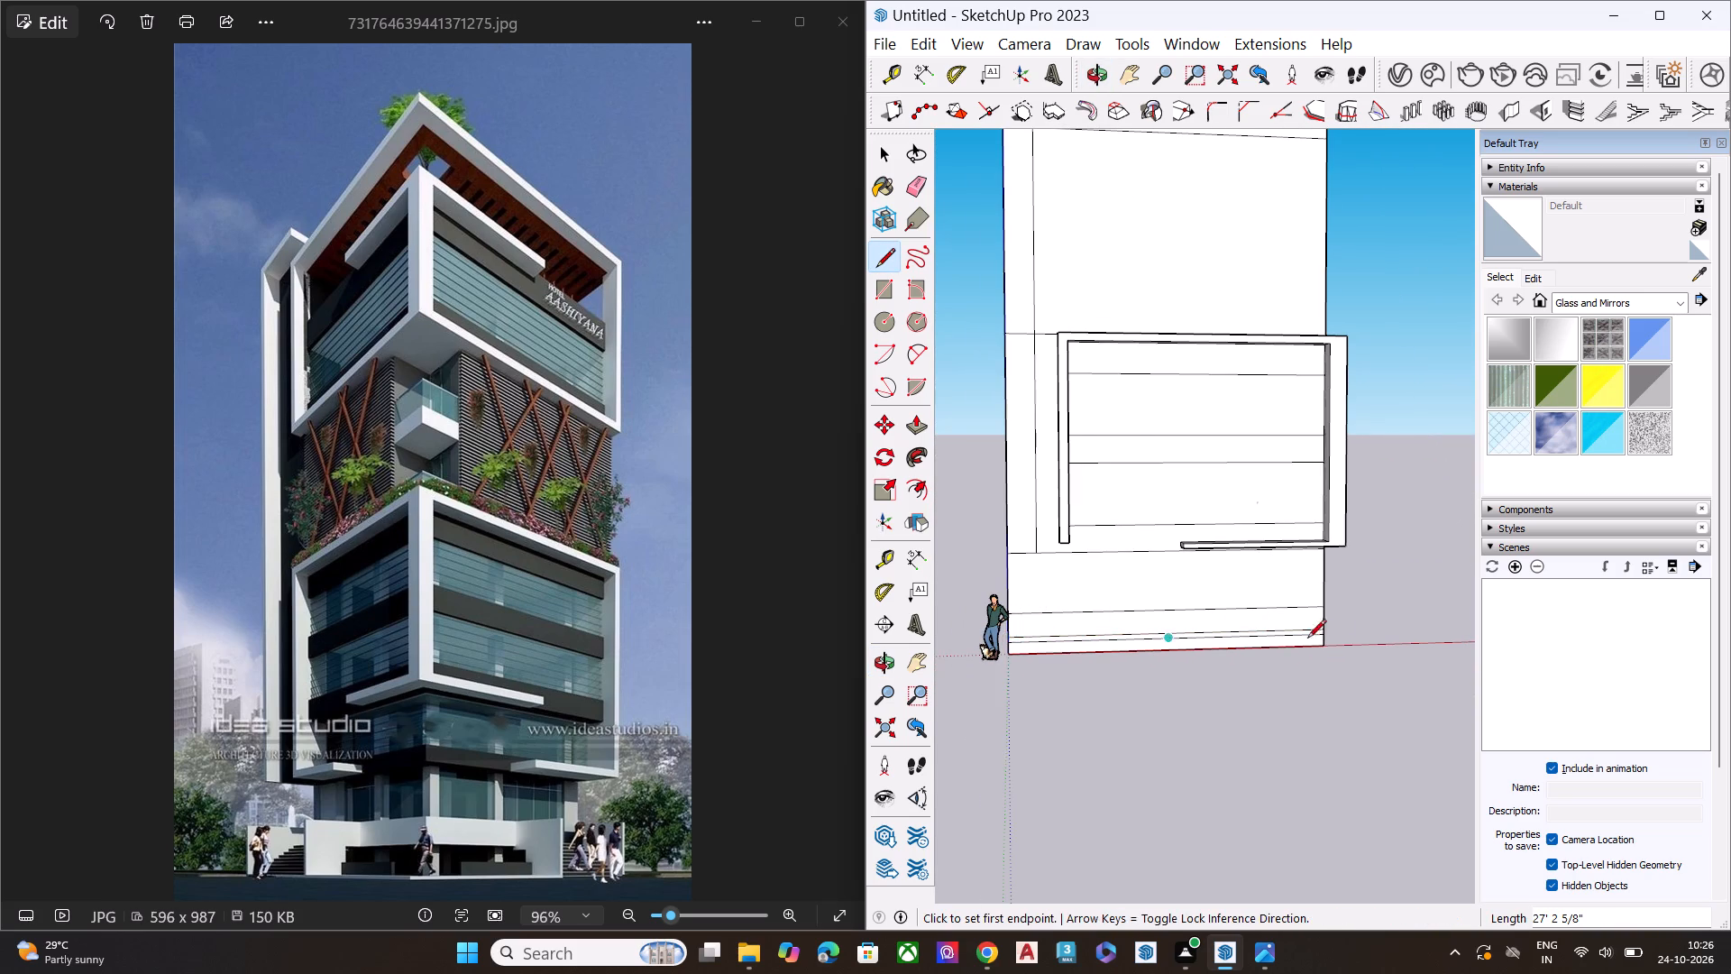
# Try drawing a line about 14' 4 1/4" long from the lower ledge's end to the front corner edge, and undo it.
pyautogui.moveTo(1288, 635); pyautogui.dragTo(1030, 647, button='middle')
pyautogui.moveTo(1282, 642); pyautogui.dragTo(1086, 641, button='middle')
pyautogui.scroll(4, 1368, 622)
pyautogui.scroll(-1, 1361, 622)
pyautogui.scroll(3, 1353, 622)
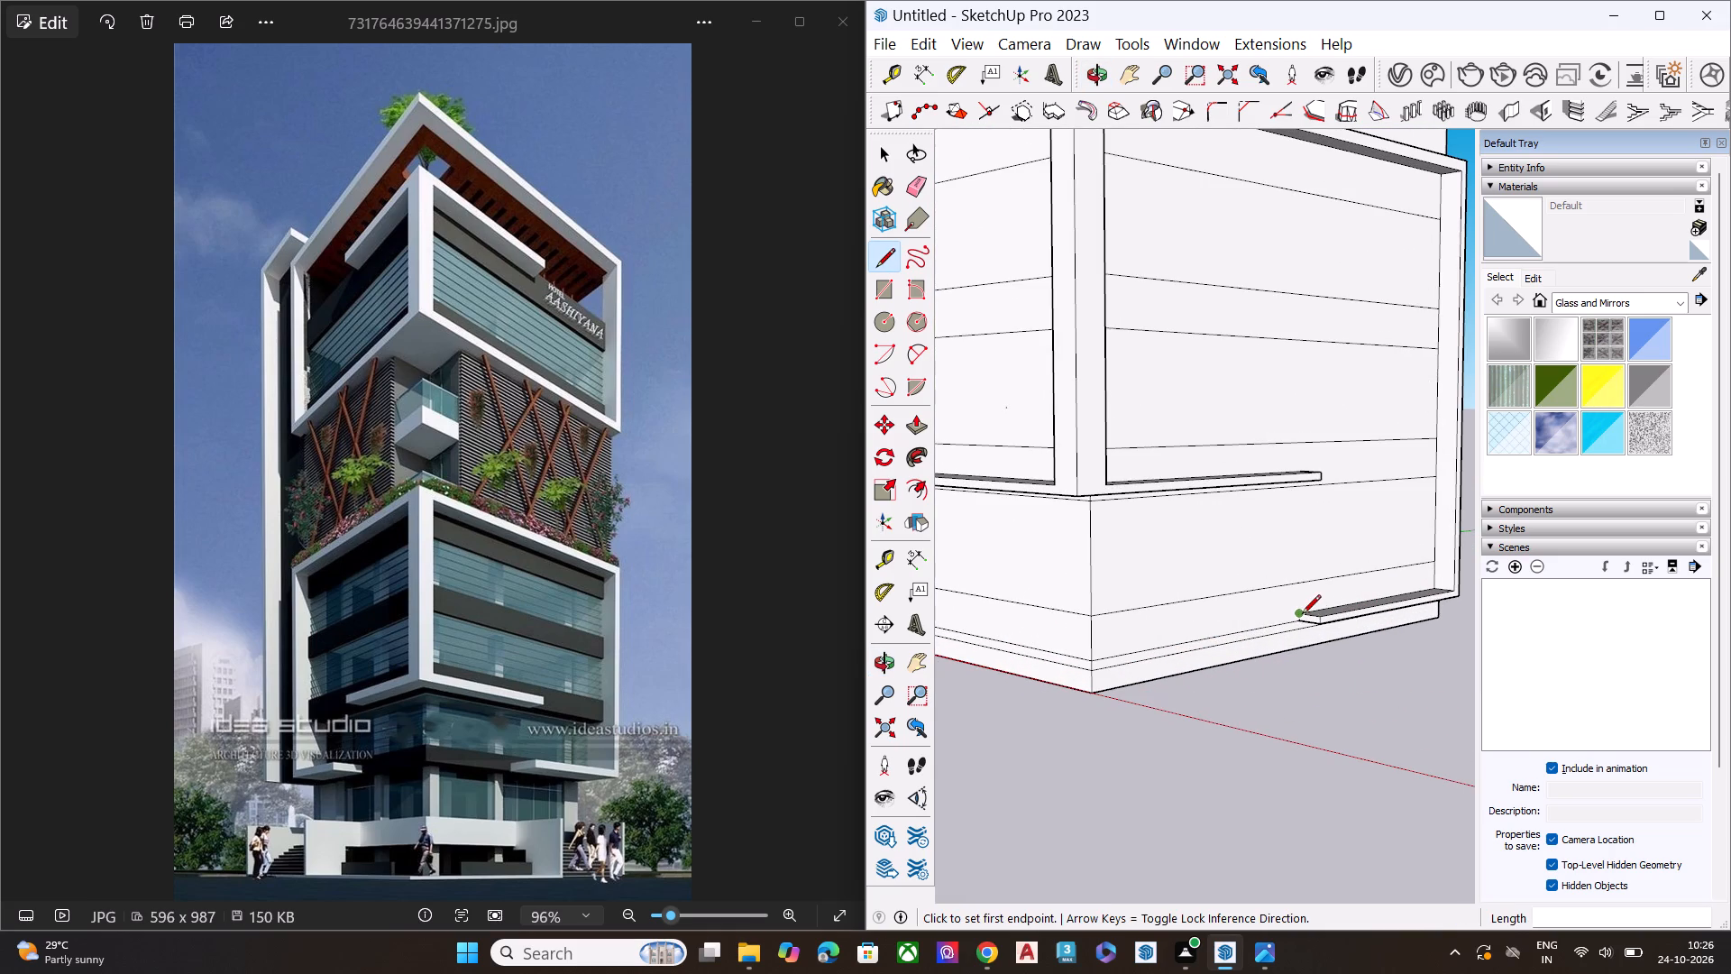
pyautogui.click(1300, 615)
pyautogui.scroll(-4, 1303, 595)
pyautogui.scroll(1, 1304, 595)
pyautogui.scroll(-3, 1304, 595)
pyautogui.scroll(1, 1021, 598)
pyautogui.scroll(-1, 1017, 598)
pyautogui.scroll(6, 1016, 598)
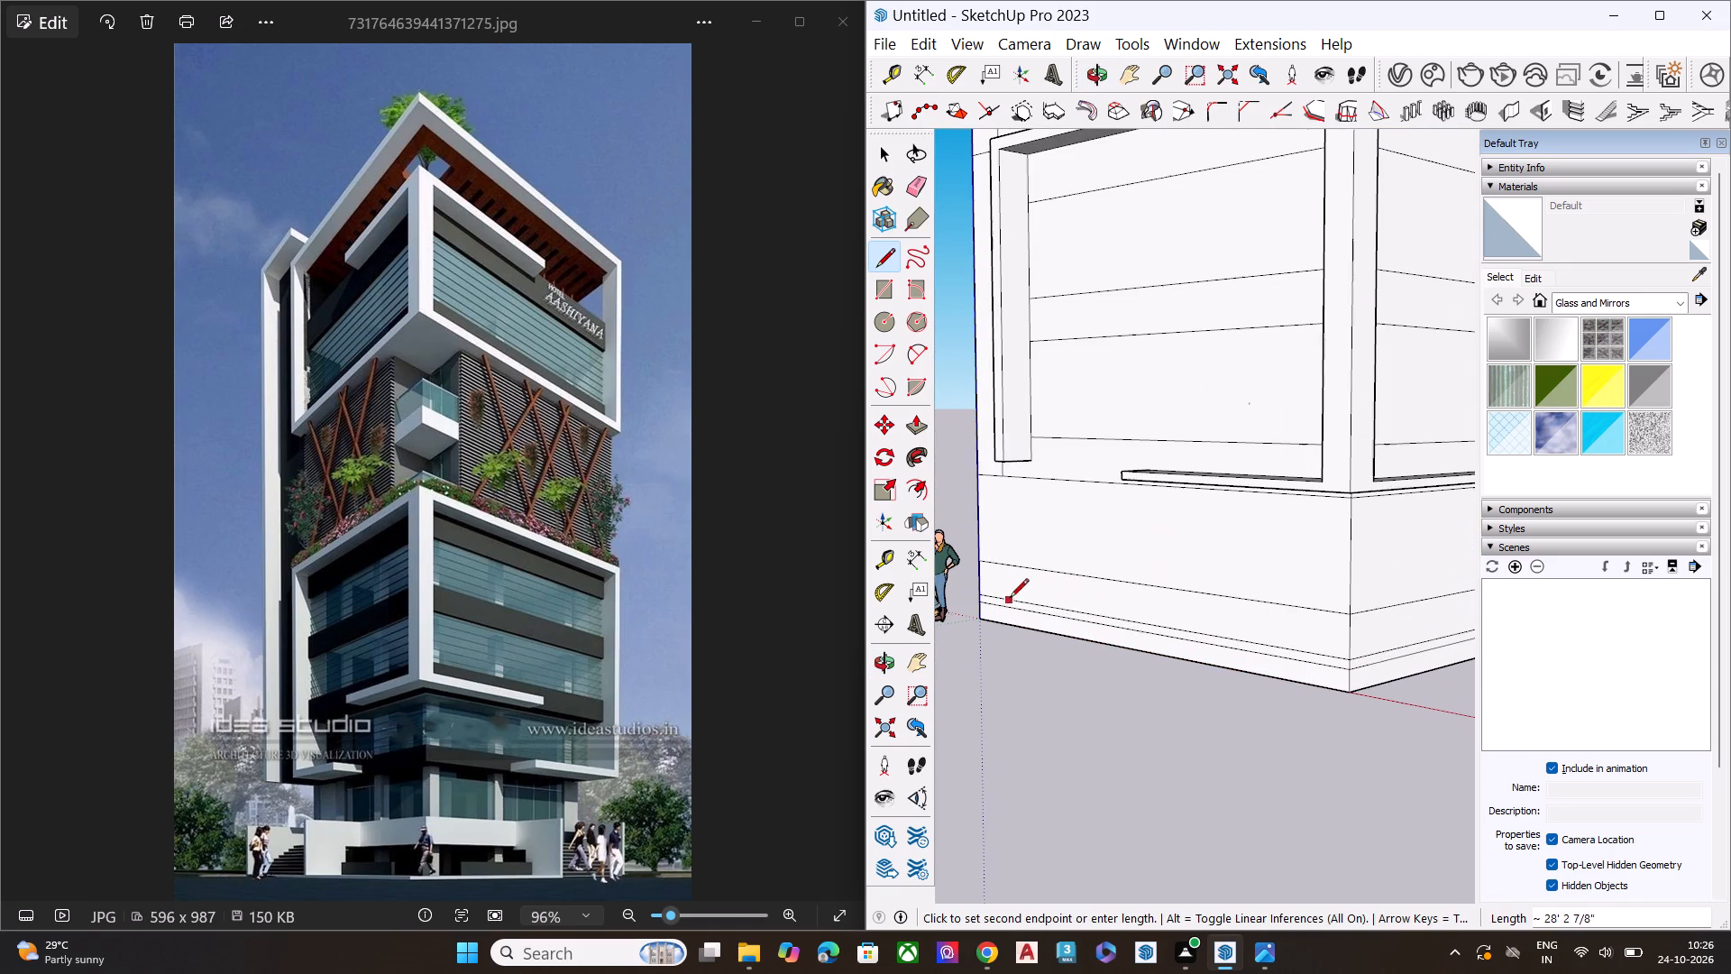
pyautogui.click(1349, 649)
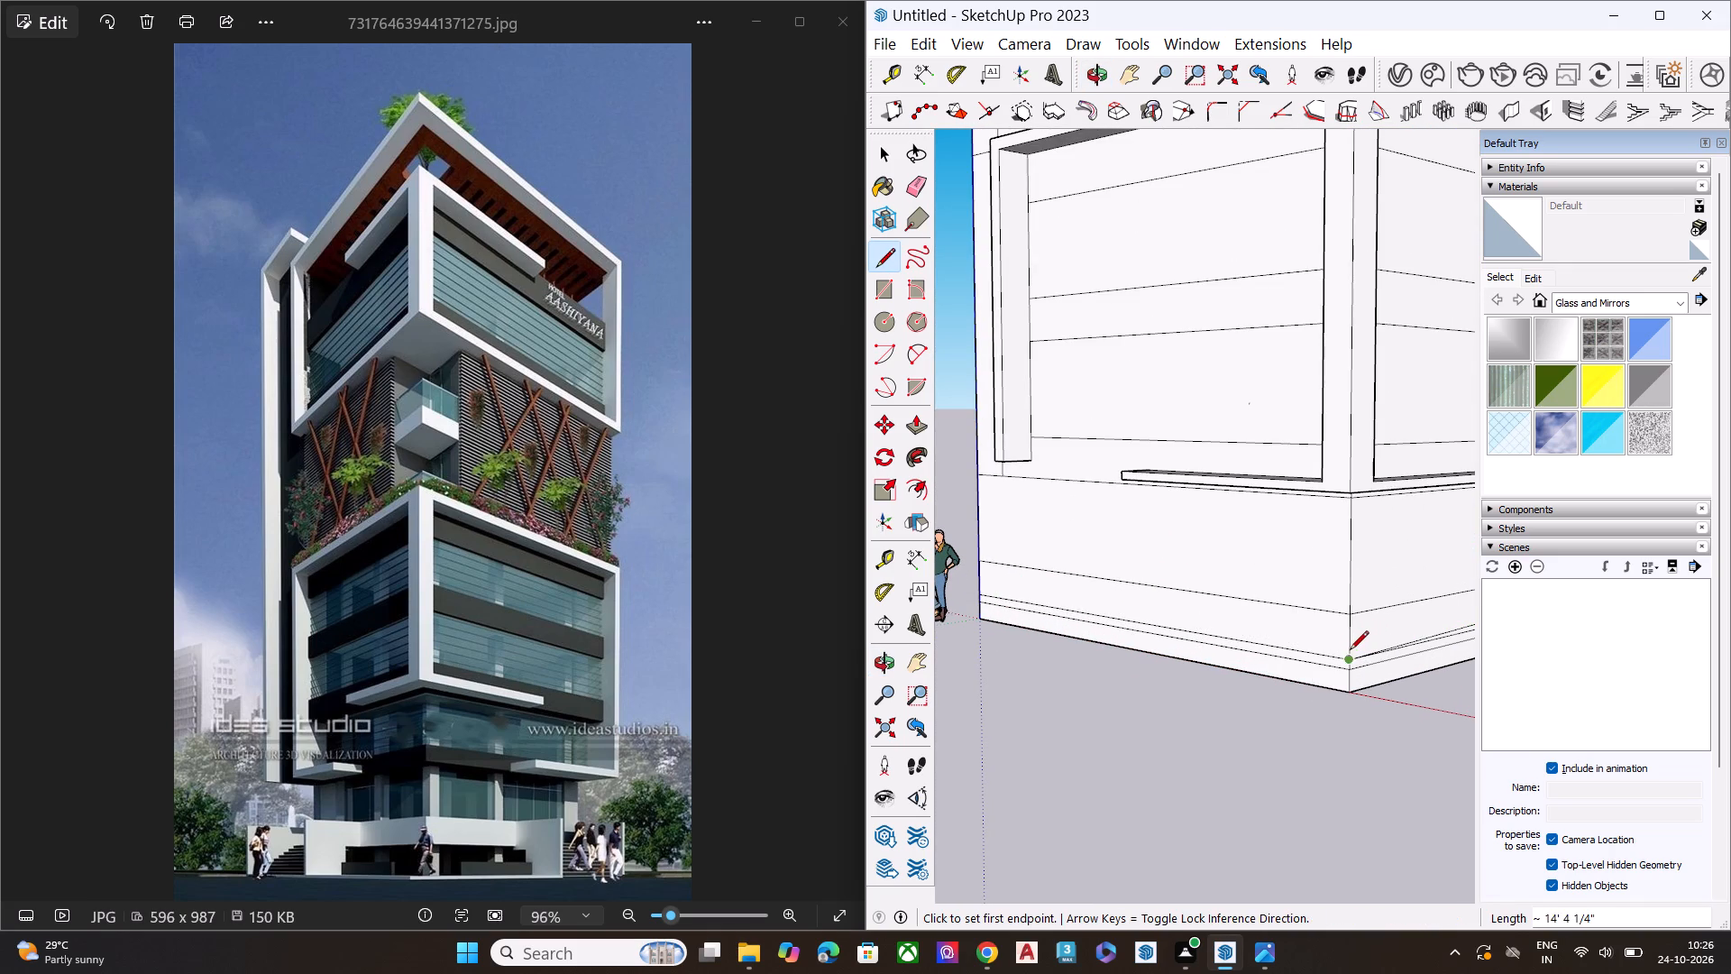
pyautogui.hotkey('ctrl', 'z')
# Draw a line about 14' 4 3/16" long on the green-axis wall from the ledge end's upper corner to the front corner edge.
pyautogui.scroll(-7, 1100, 591)
pyautogui.scroll(-1, 1314, 611)
pyautogui.scroll(1, 1314, 611)
pyautogui.scroll(-6, 1314, 611)
pyautogui.scroll(10, 1314, 611)
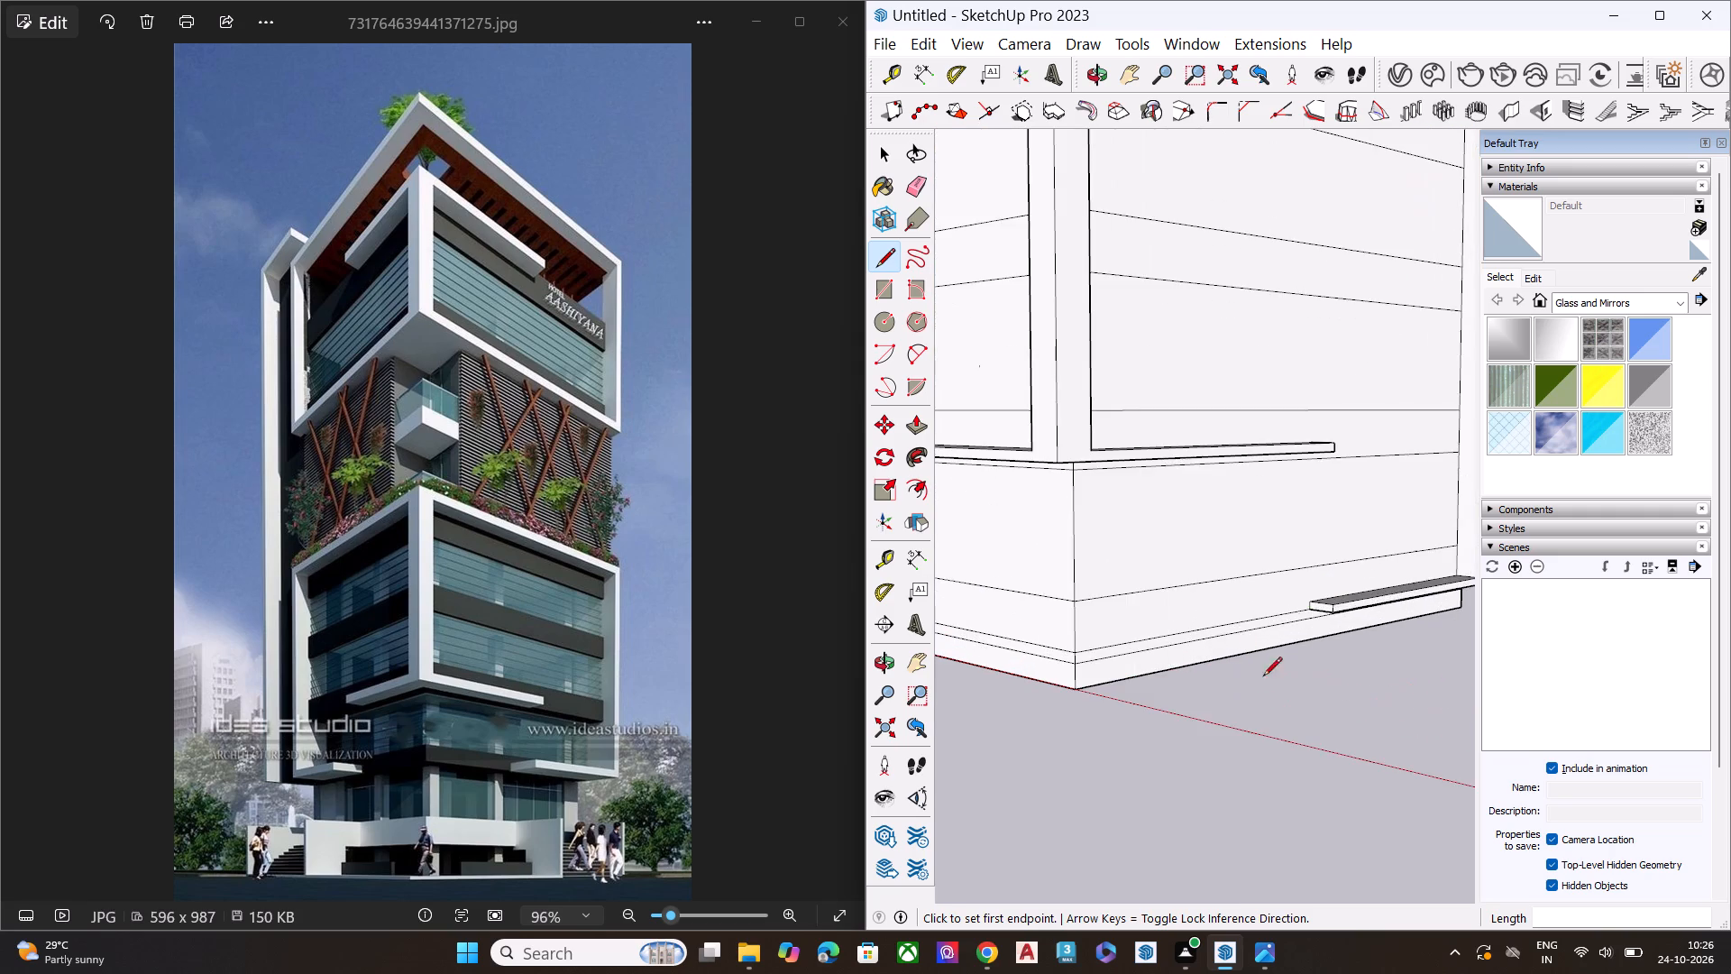
pyautogui.scroll(1, 1312, 622)
pyautogui.scroll(-2, 1312, 622)
pyautogui.scroll(4, 1312, 622)
pyautogui.scroll(-1, 1312, 621)
pyautogui.scroll(3, 1312, 621)
pyautogui.click(1312, 588)
pyautogui.scroll(-5, 1382, 564)
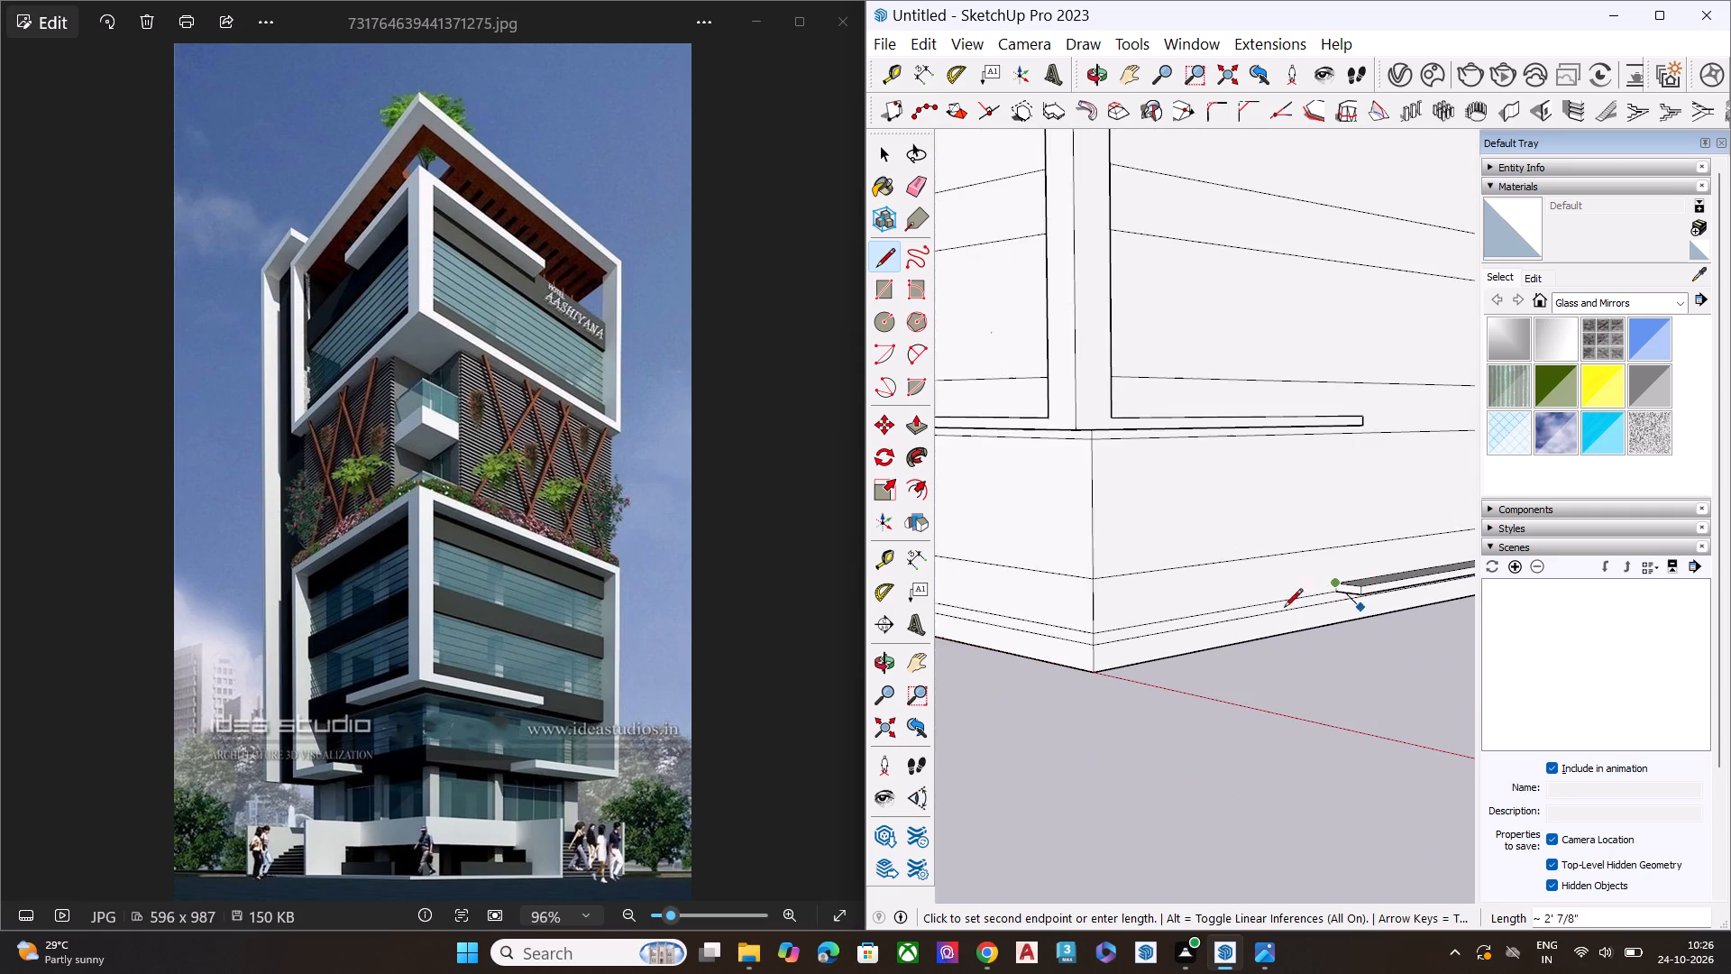
pyautogui.scroll(1, 1100, 593)
pyautogui.scroll(-1, 1100, 593)
pyautogui.scroll(4, 1099, 593)
pyautogui.click(1089, 640)
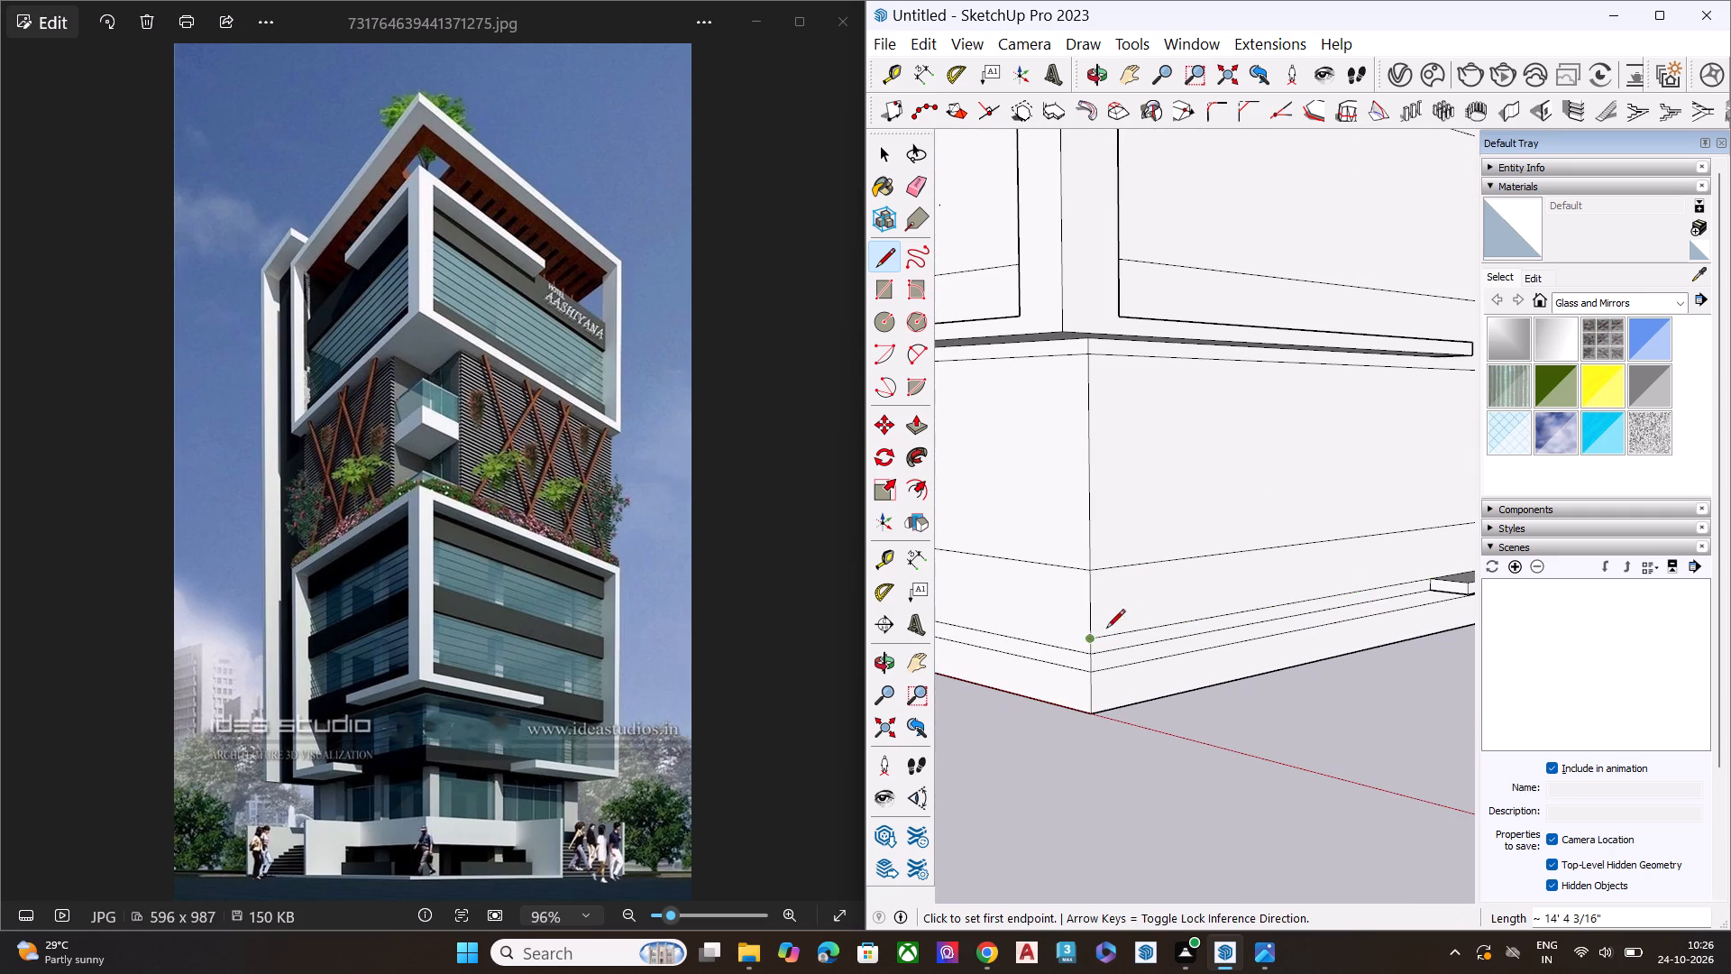
# Continue the upper ledge-level line about 27' 2 5/8" across the red-axis wall, from the front corner to the far corner.
pyautogui.scroll(-3, 1154, 615)
pyautogui.scroll(1, 1168, 626)
pyautogui.scroll(-6, 1174, 630)
pyautogui.moveTo(993, 640); pyautogui.dragTo(1379, 645, button='middle')
pyautogui.scroll(5, 1293, 623)
pyautogui.scroll(-1, 1289, 624)
pyautogui.scroll(3, 1282, 630)
pyautogui.moveTo(1214, 651); pyautogui.dragTo(1111, 651, button='middle')
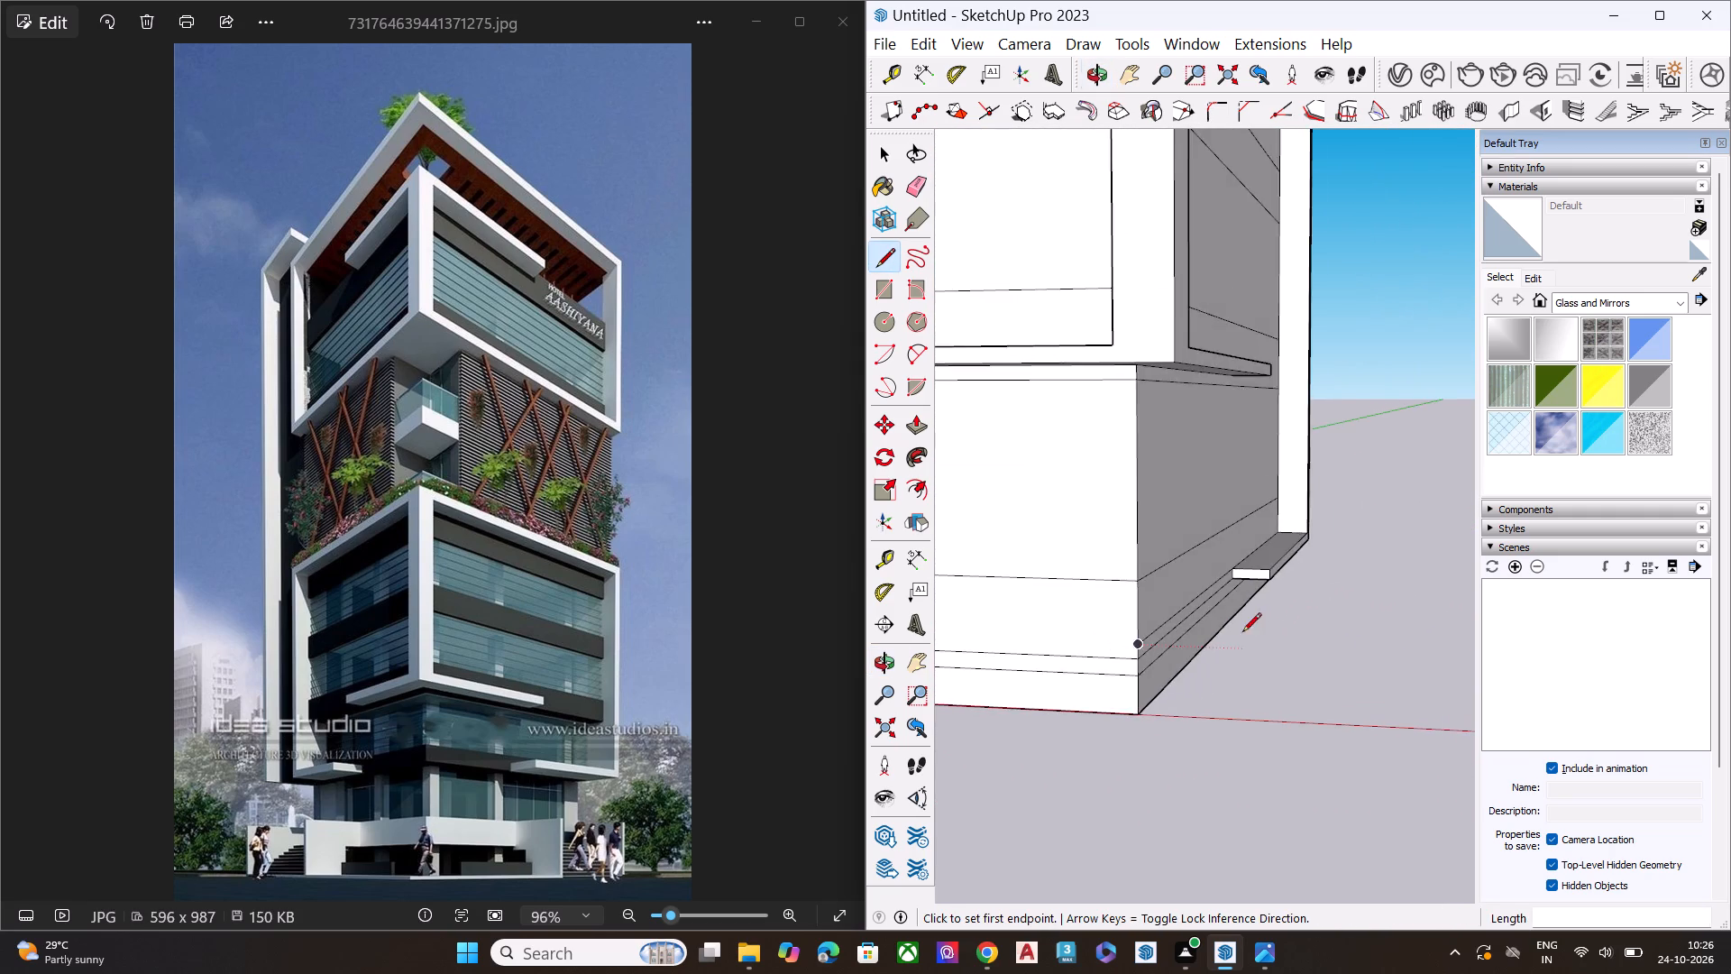
pyautogui.scroll(3, 1237, 633)
pyautogui.scroll(-1, 1186, 640)
pyautogui.click(1126, 648)
pyautogui.scroll(-7, 1287, 639)
pyautogui.scroll(2, 1323, 678)
pyautogui.scroll(-5, 1323, 679)
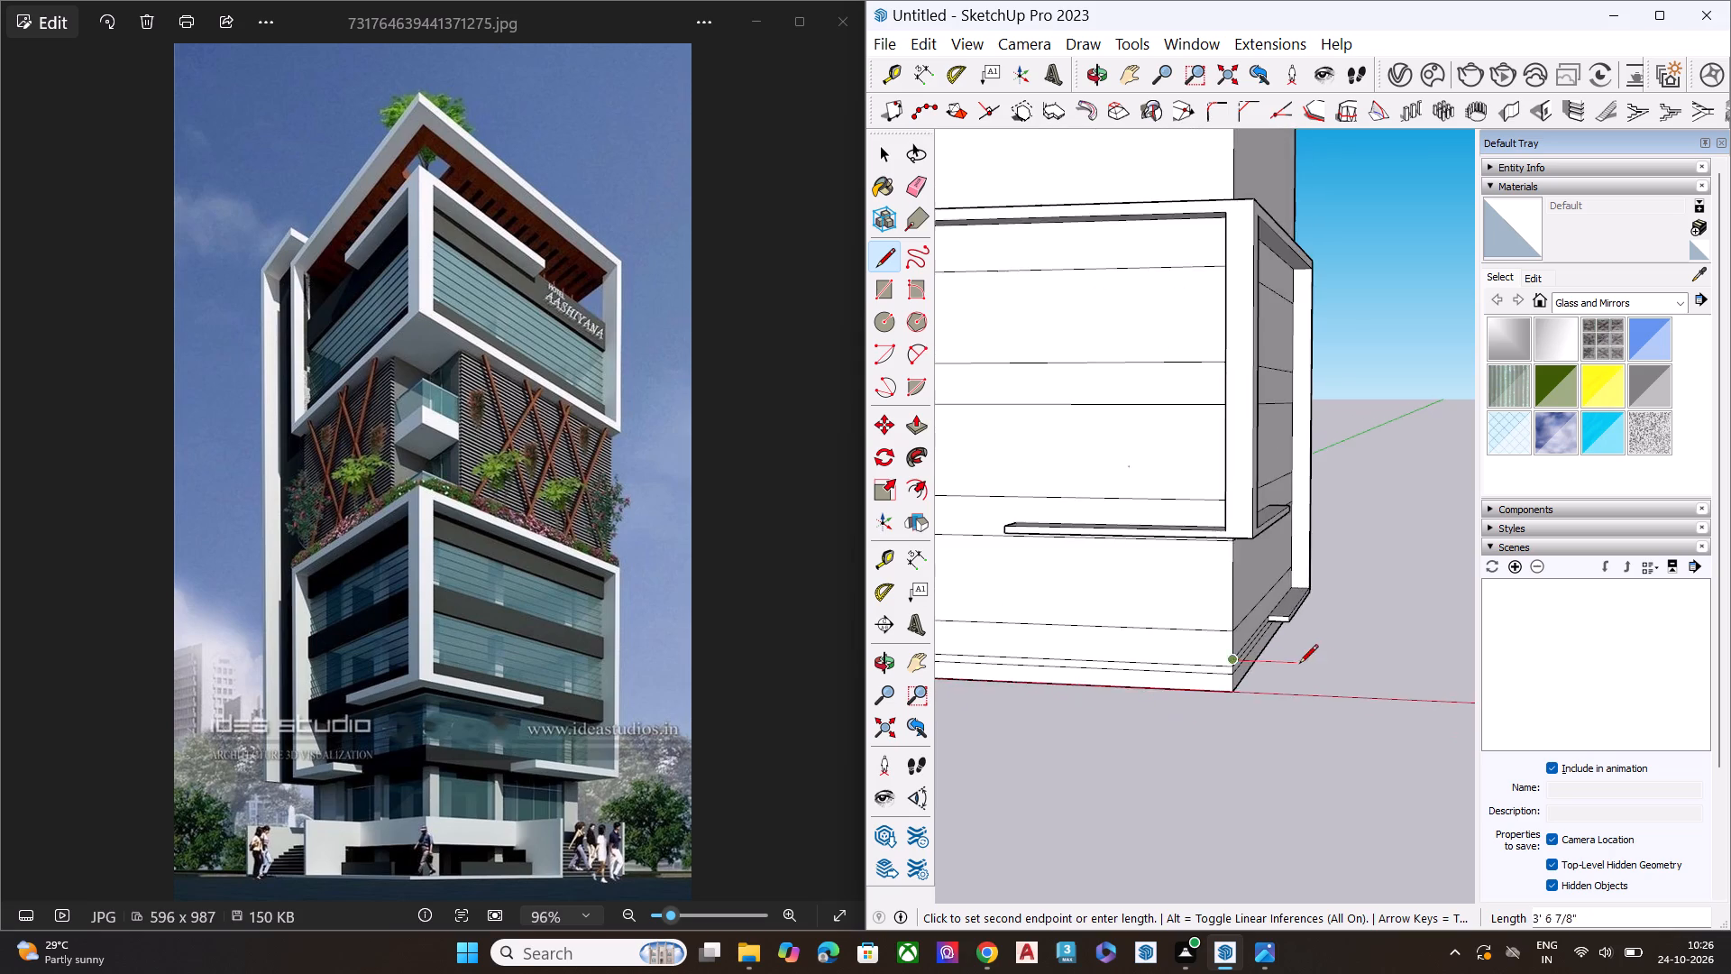
pyautogui.scroll(-3, 1299, 665)
pyautogui.scroll(1, 1287, 677)
pyautogui.scroll(-3, 1283, 678)
pyautogui.scroll(1, 1063, 647)
pyautogui.scroll(-1, 1061, 647)
pyautogui.scroll(8, 1059, 646)
pyautogui.scroll(-5, 1037, 661)
pyautogui.scroll(1, 1037, 661)
pyautogui.scroll(-3, 1036, 662)
pyautogui.scroll(3, 1034, 664)
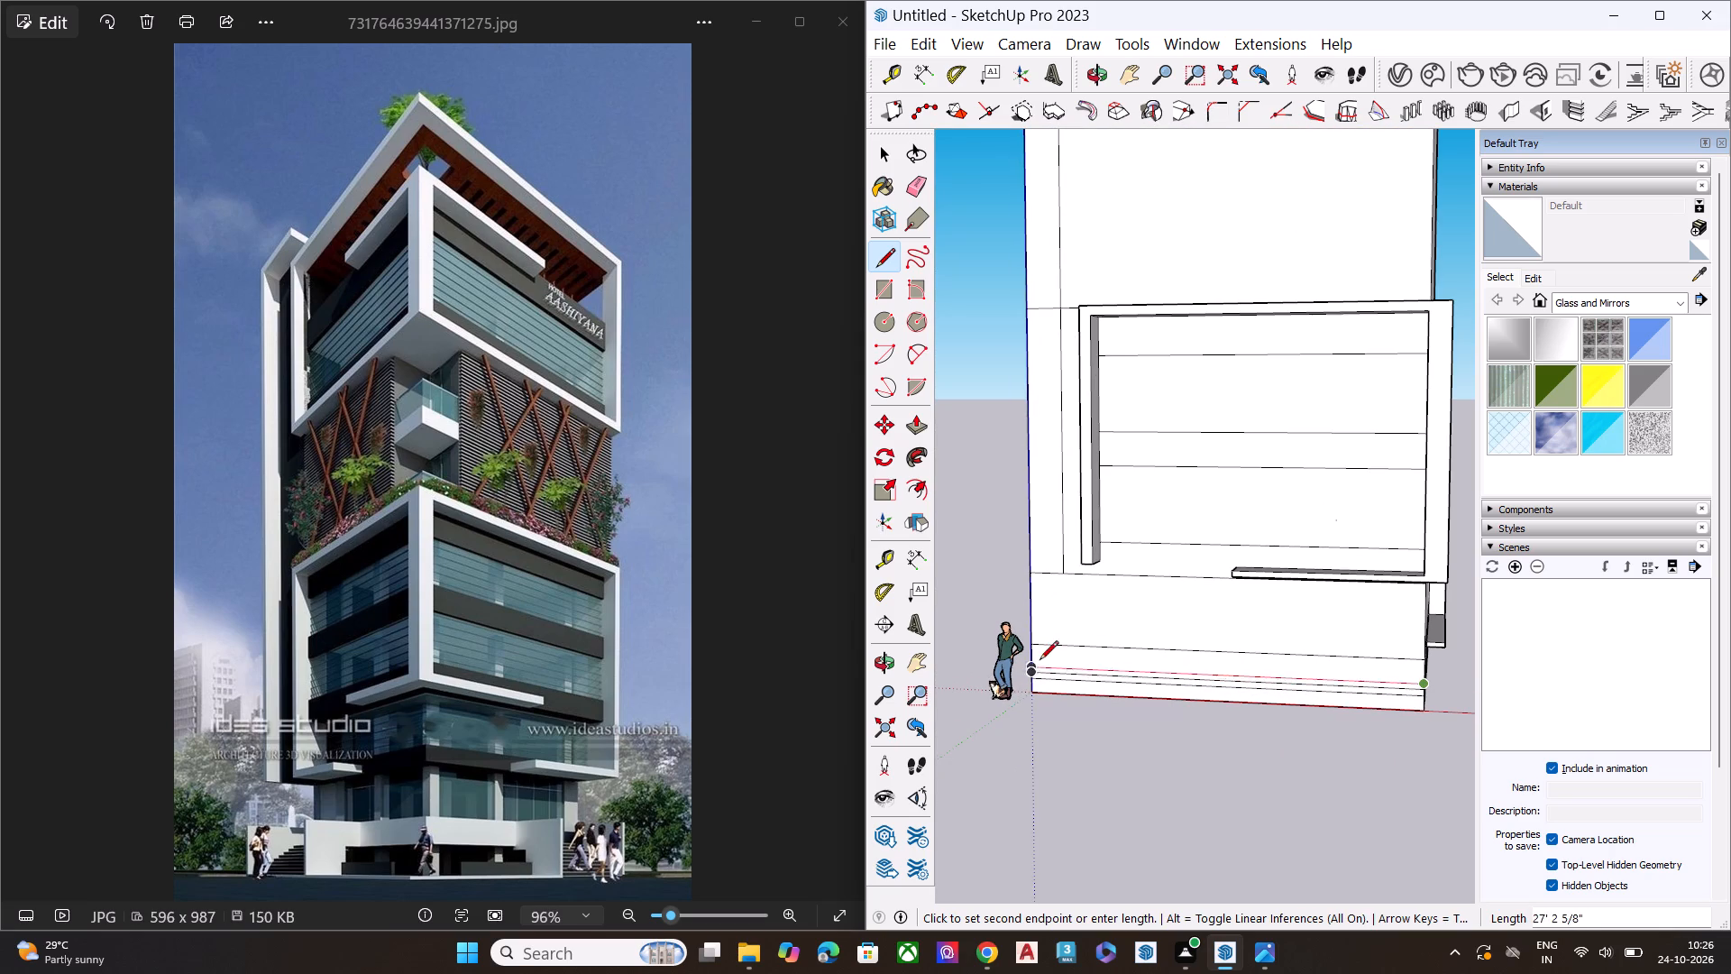
pyautogui.scroll(3, 1036, 663)
pyautogui.scroll(-2, 1036, 663)
pyautogui.scroll(3, 1036, 663)
pyautogui.click(1029, 666)
pyautogui.press('space')
# Draw a short vertical line about 4 7/16" long between the two ledge-level lines on the red-axis wall, beneath the projecting slab's free end.
pyautogui.scroll(-5, 1046, 602)
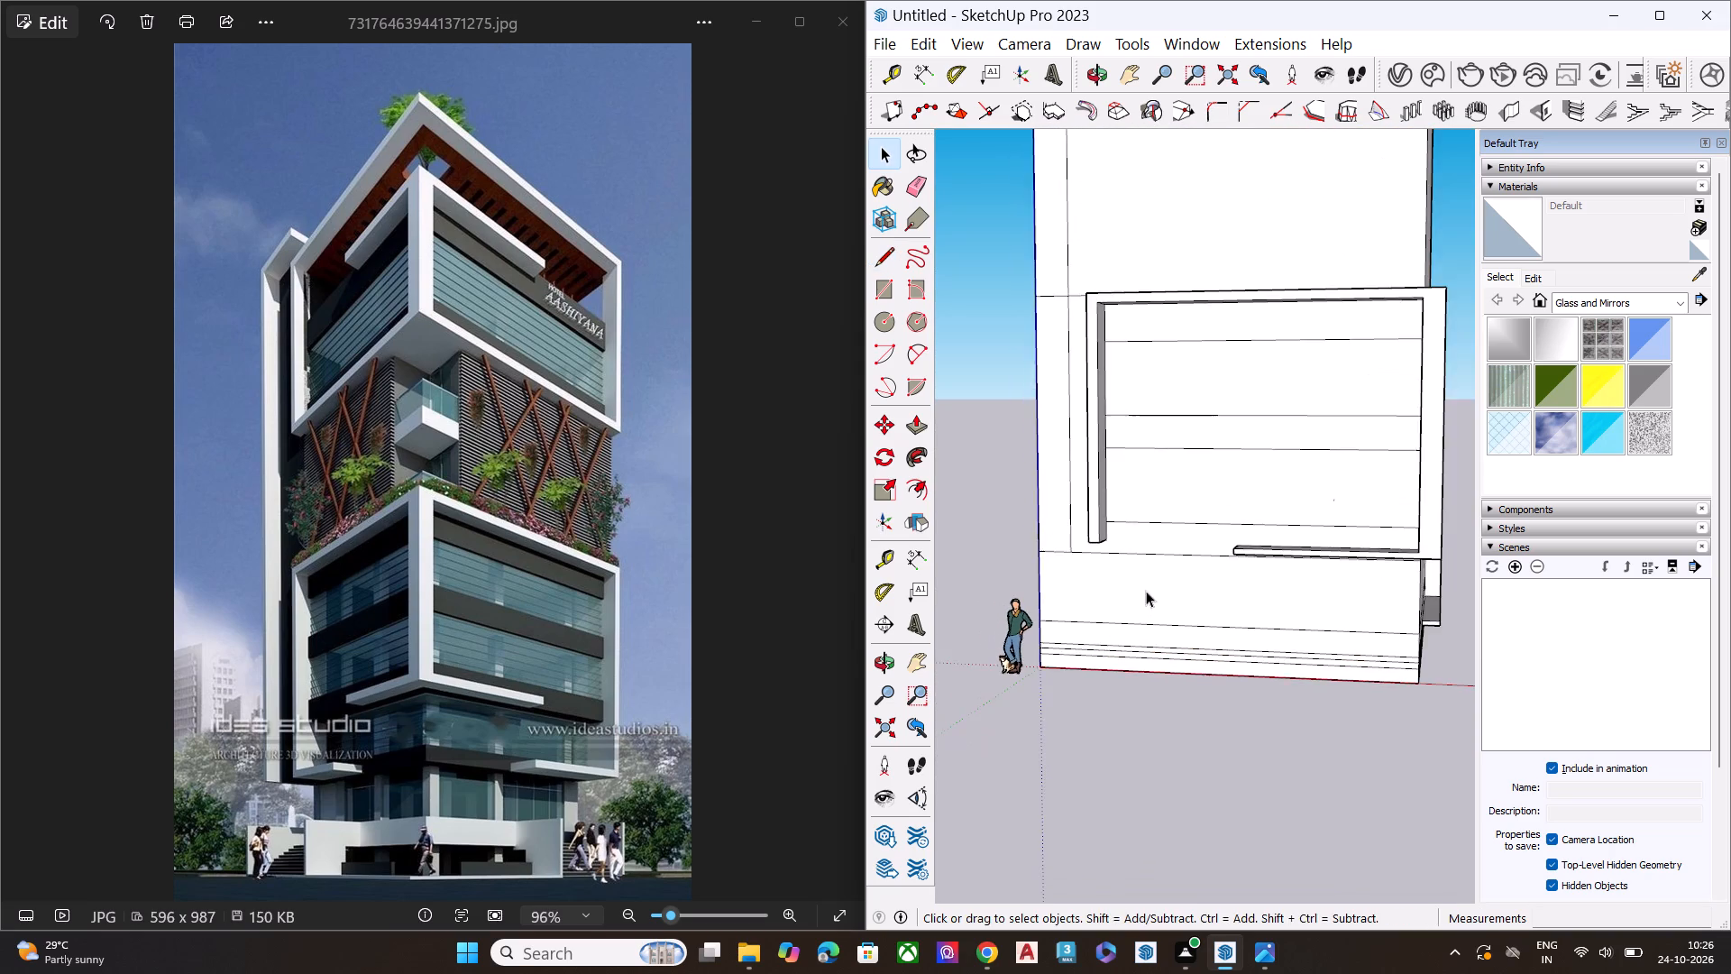
pyautogui.moveTo(1148, 588); pyautogui.dragTo(1207, 518, button='middle')
pyautogui.scroll(2, 1241, 580)
pyautogui.click(1242, 579)
pyautogui.press('l')
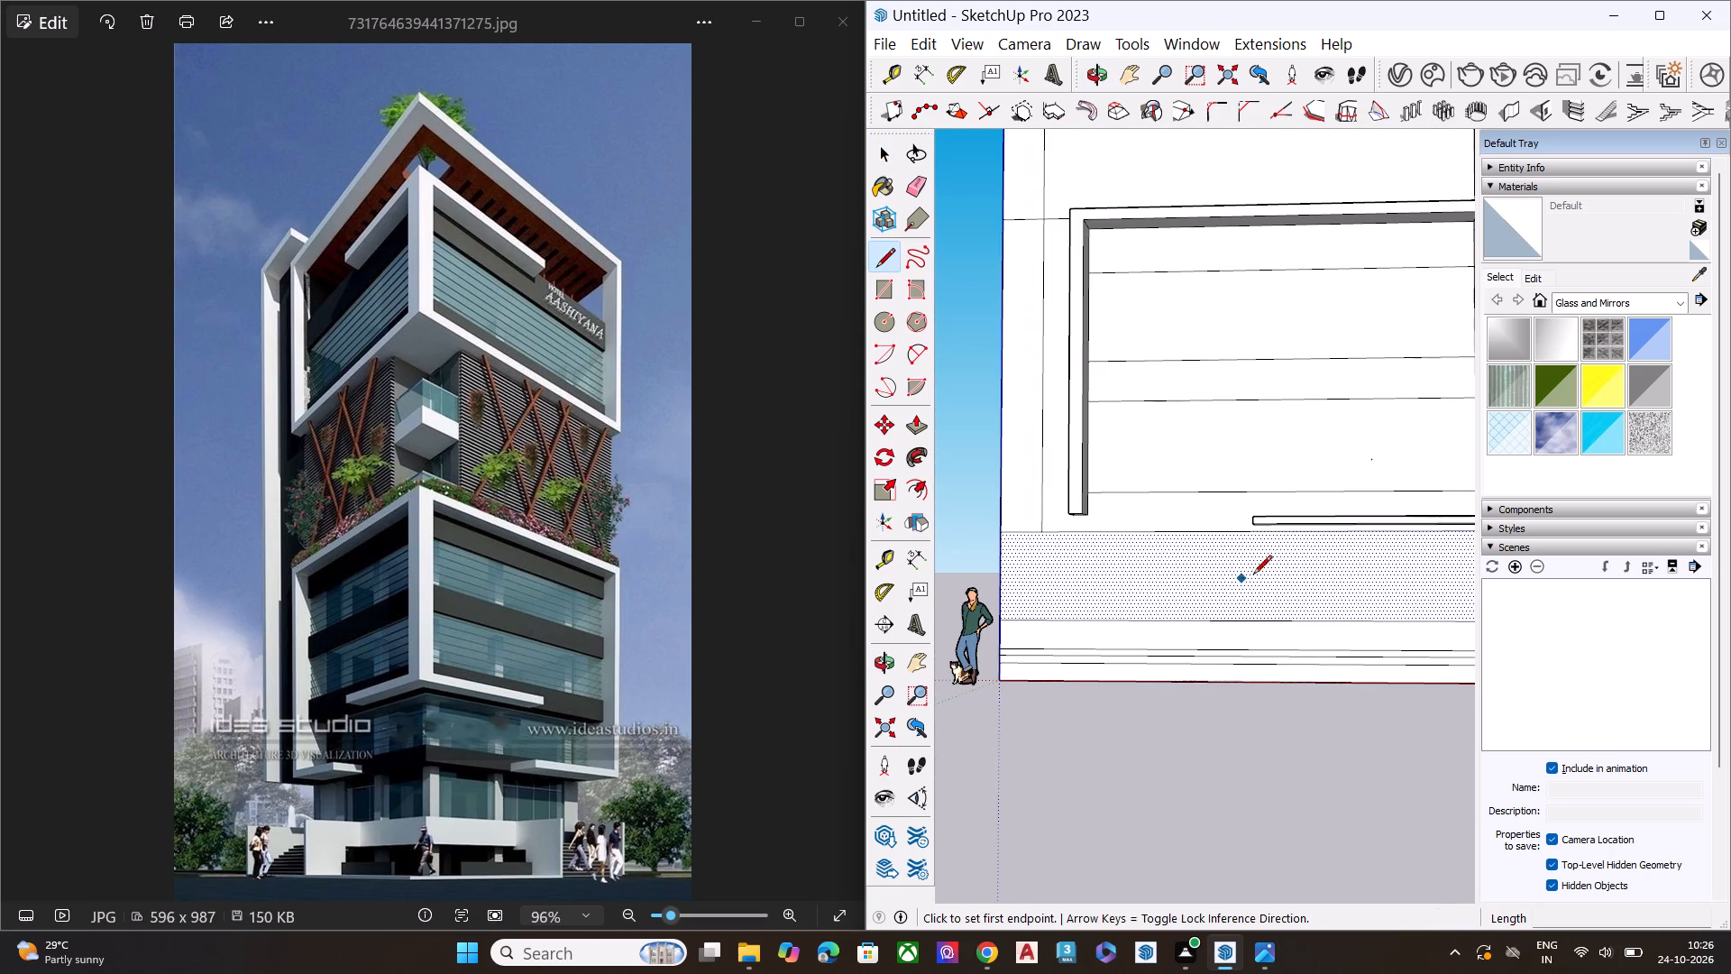
pyautogui.moveTo(1278, 538); pyautogui.dragTo(1296, 418, button='middle')
pyautogui.moveTo(1296, 418); pyautogui.dragTo(1231, 707)
pyautogui.press('space')
pyautogui.click(1231, 767)
pyautogui.press('l')
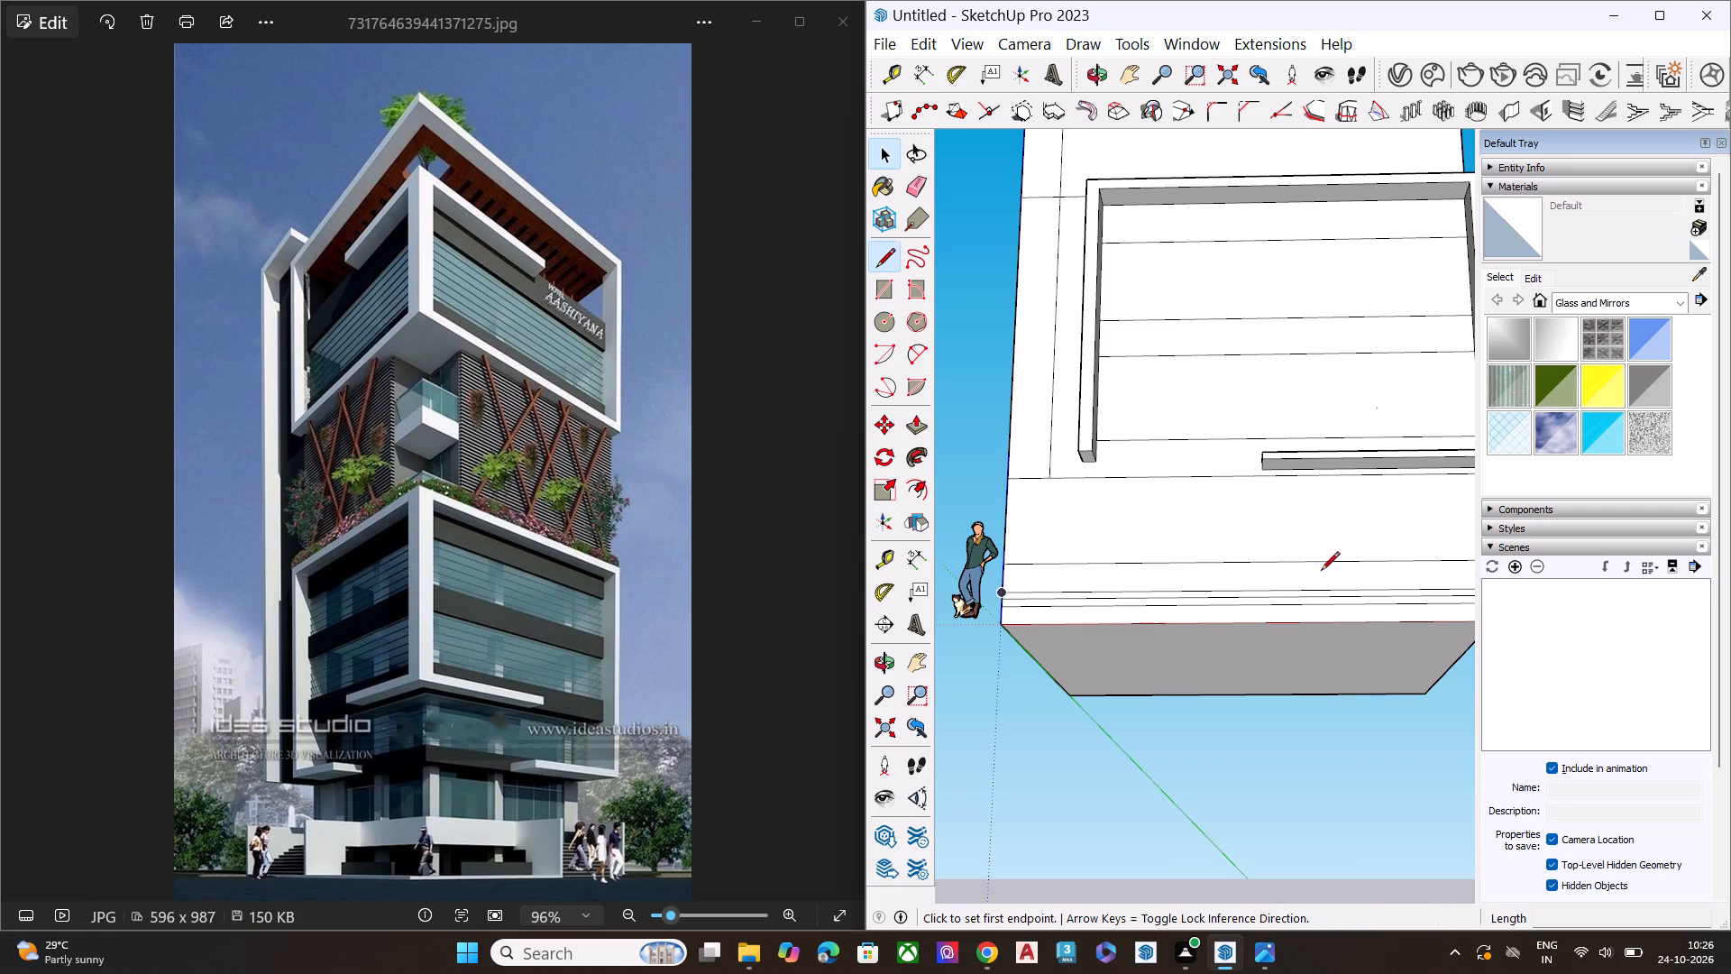
pyautogui.scroll(5, 1268, 499)
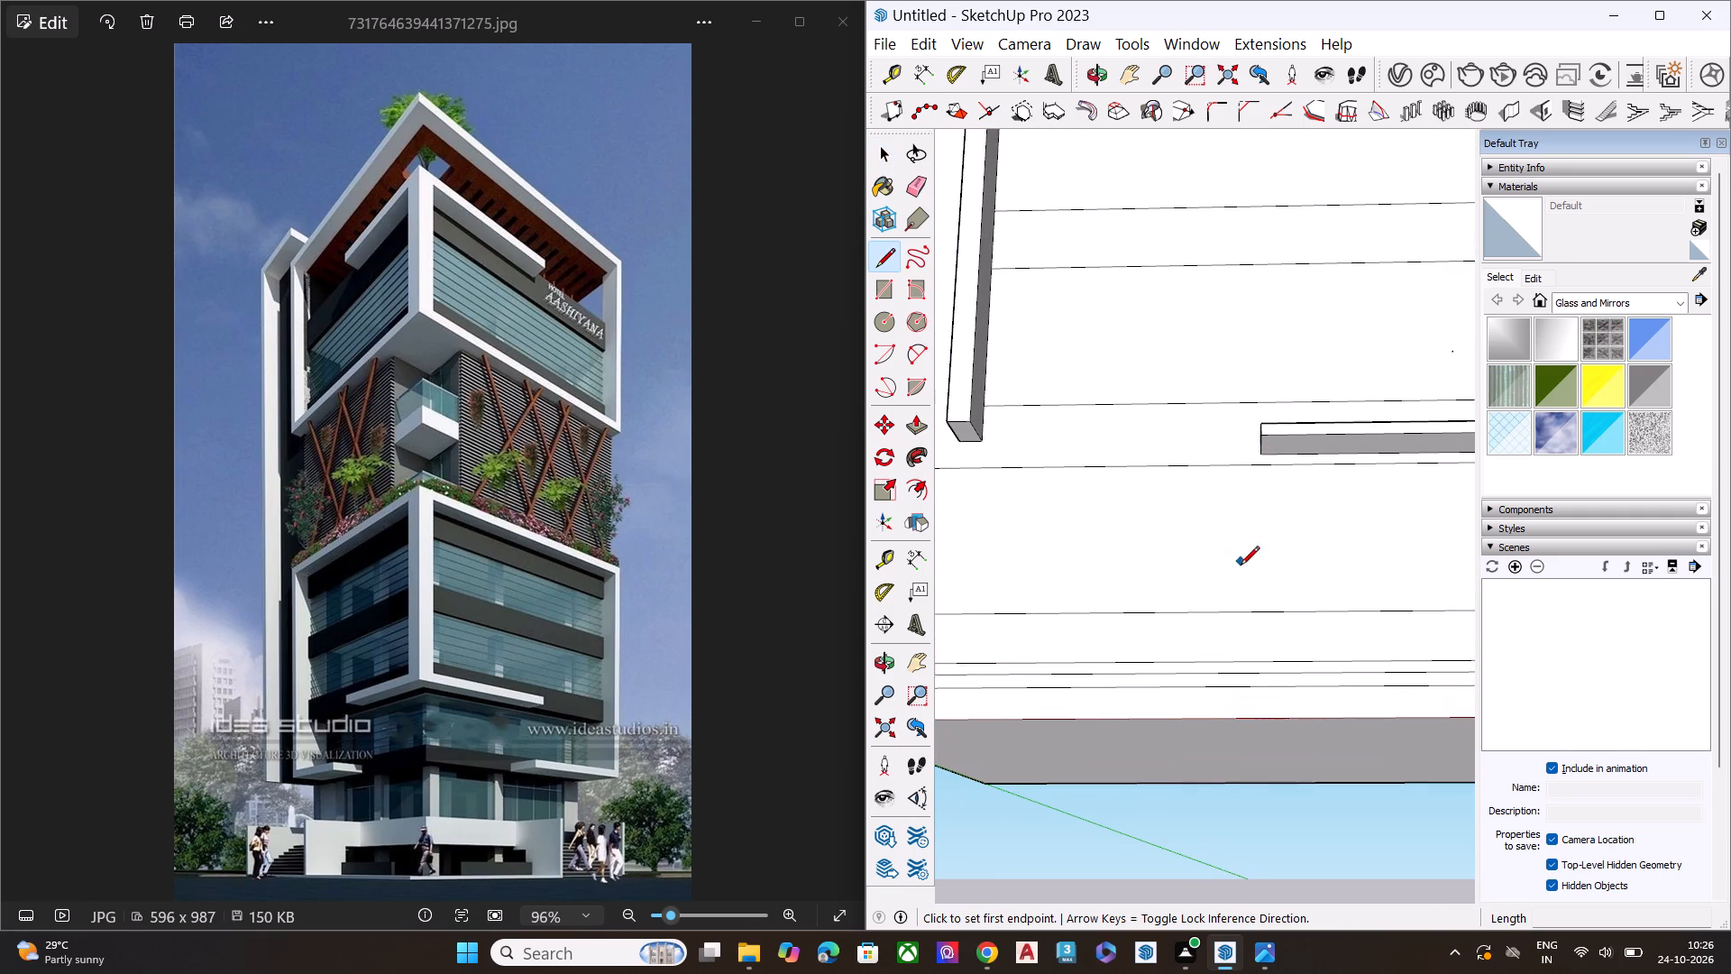
pyautogui.click(1264, 664)
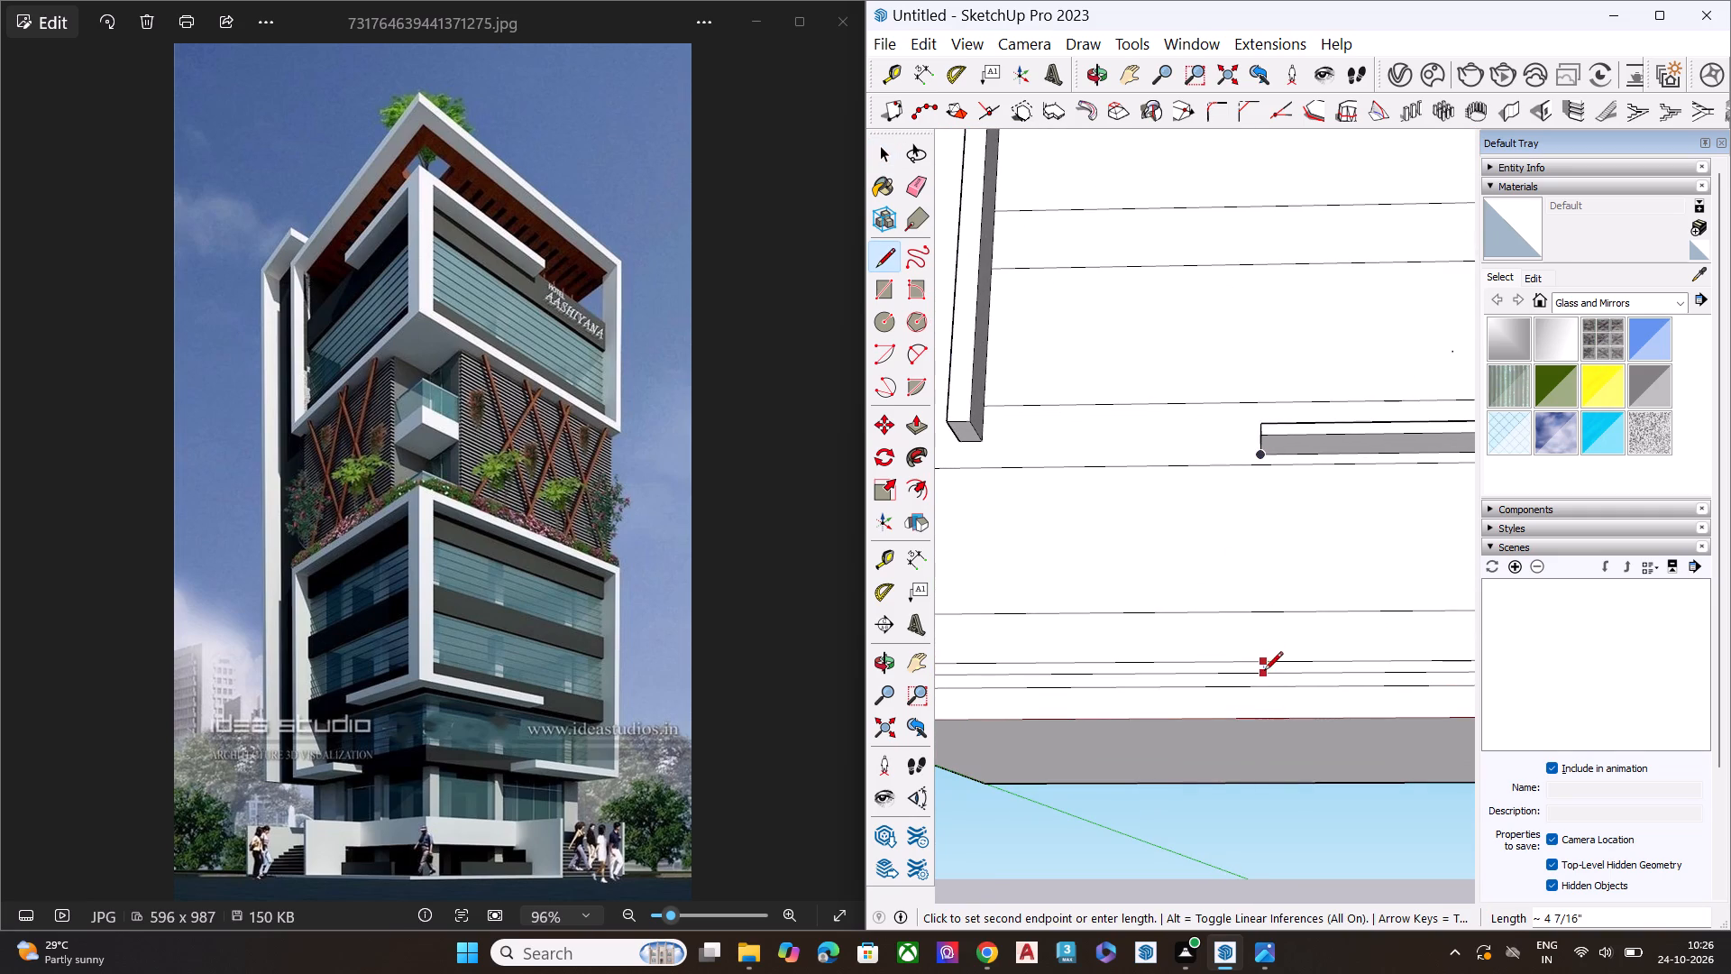
pyautogui.click(1264, 672)
pyautogui.press('space')
# Push/pull the bottom face of the vertical frame strip on the red-axis wall down to the upper ledge-level line.
pyautogui.scroll(-7, 1221, 642)
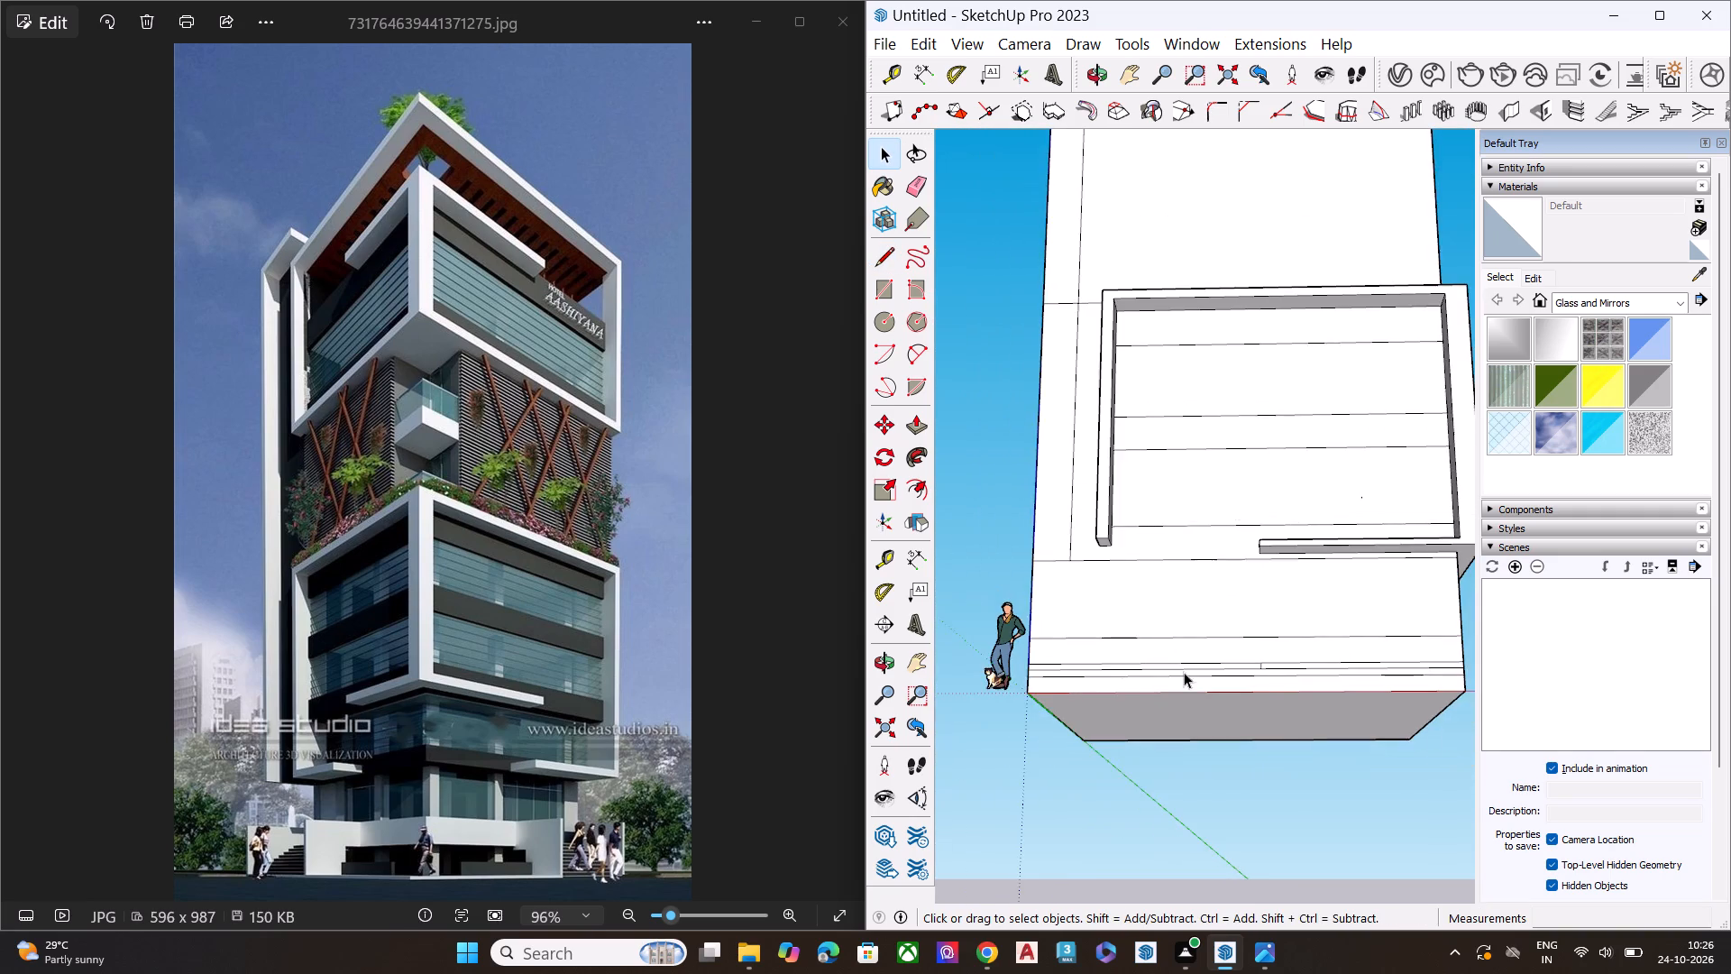
pyautogui.moveTo(1103, 659); pyautogui.dragTo(1114, 723, button='middle')
pyautogui.scroll(5, 1044, 700)
pyautogui.moveTo(1158, 683); pyautogui.dragTo(1122, 515, button='middle')
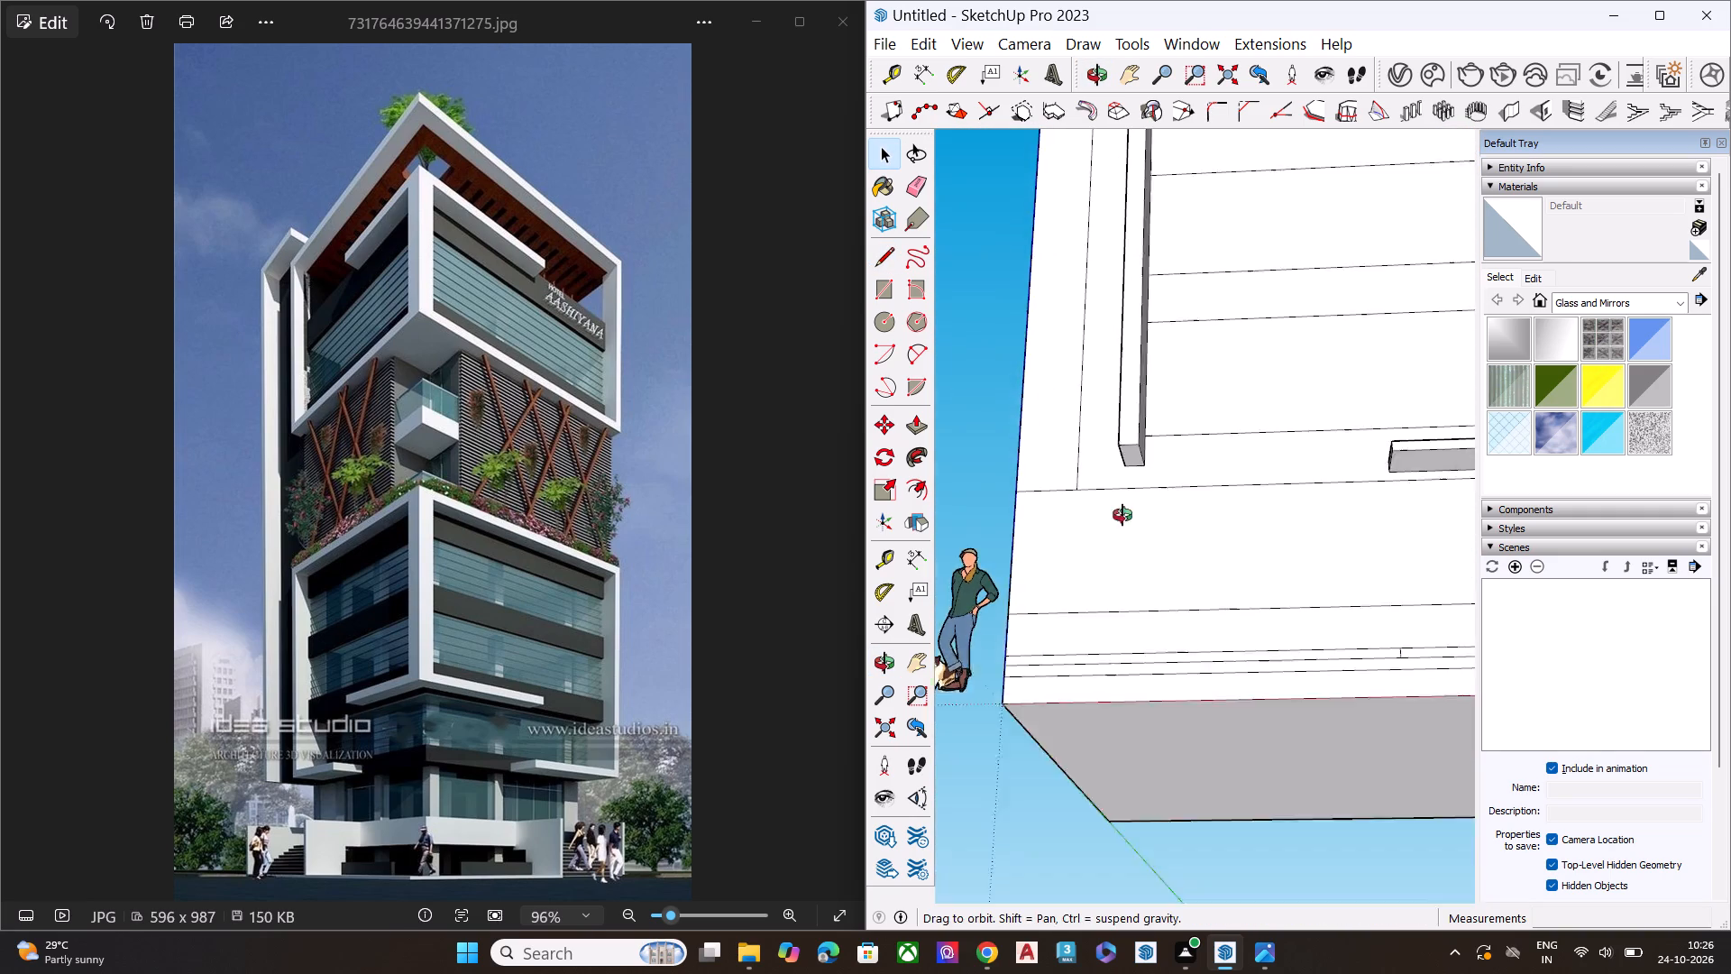
pyautogui.moveTo(1122, 515); pyautogui.dragTo(1121, 463, button='middle')
pyautogui.press('l')
pyautogui.scroll(1, 1118, 442)
pyautogui.press('space')
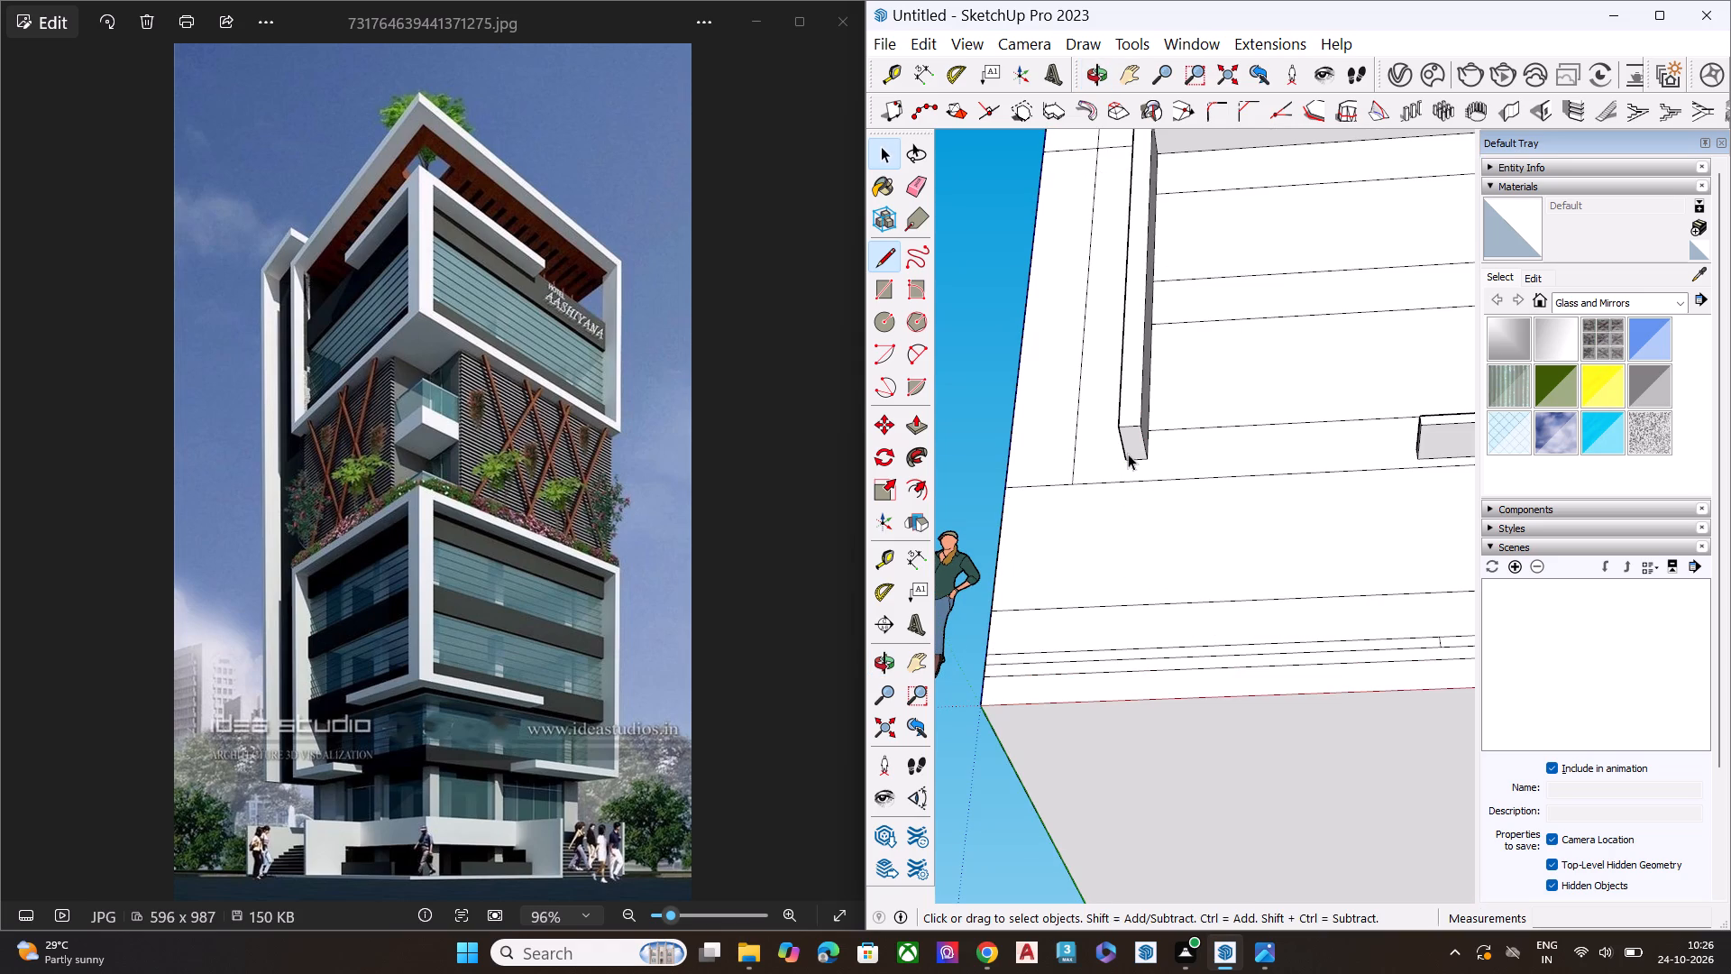
pyautogui.click(1129, 451)
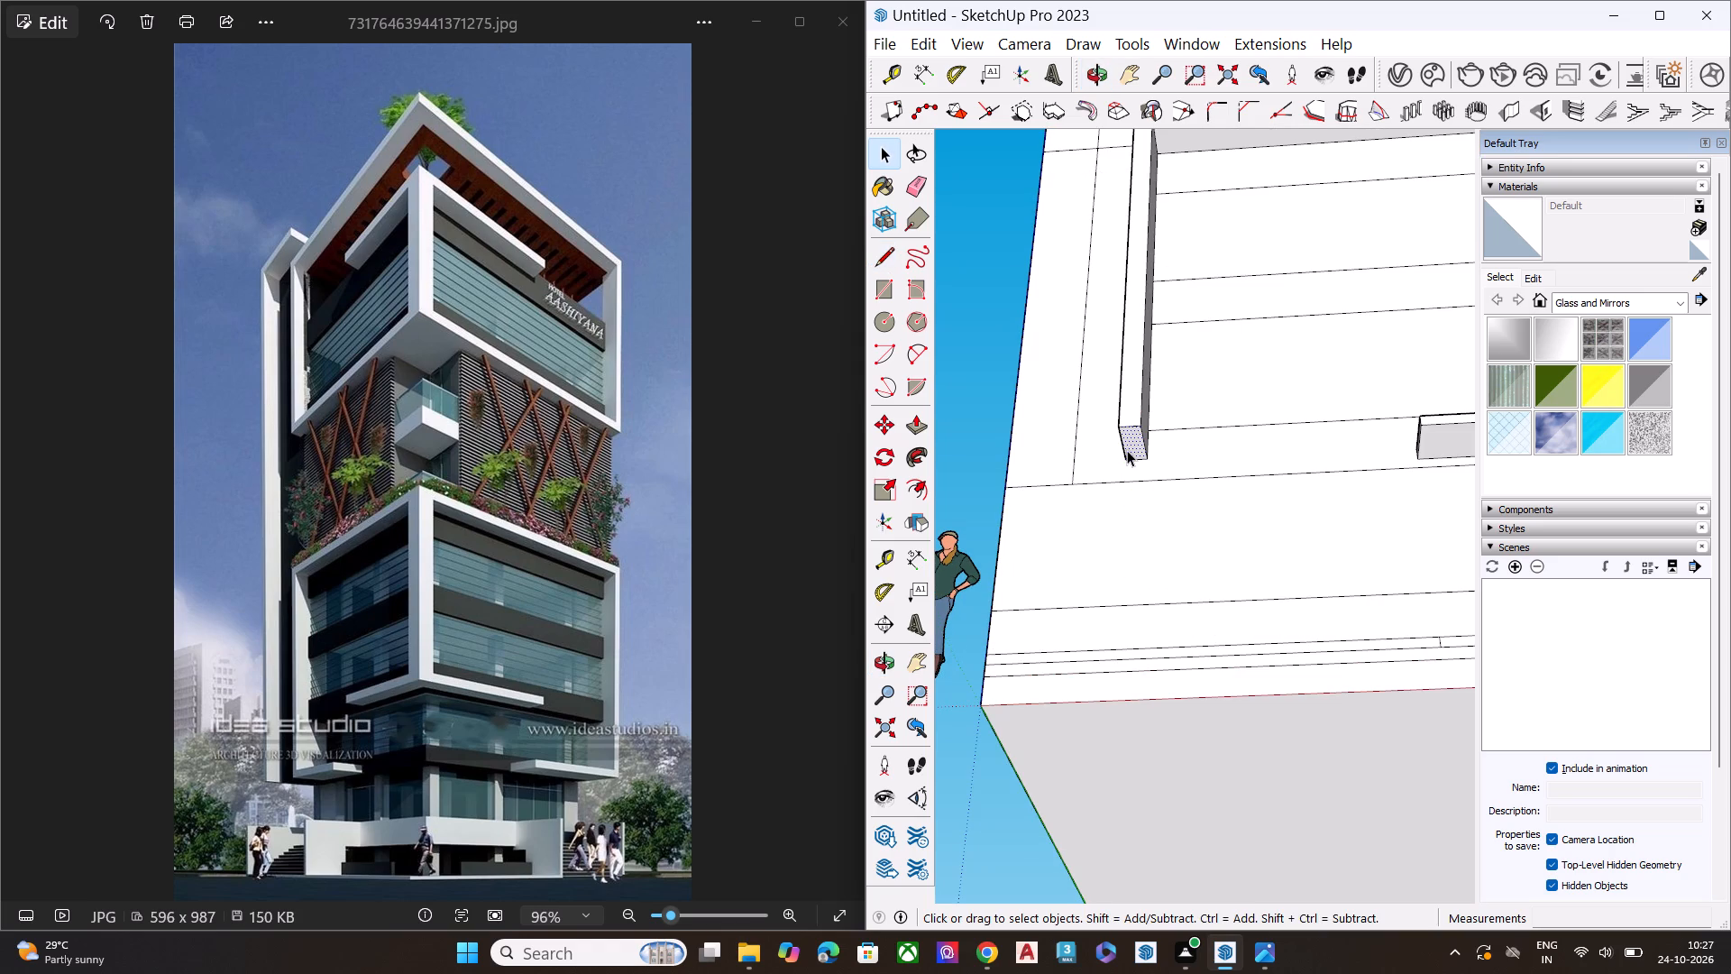
pyautogui.press('l')
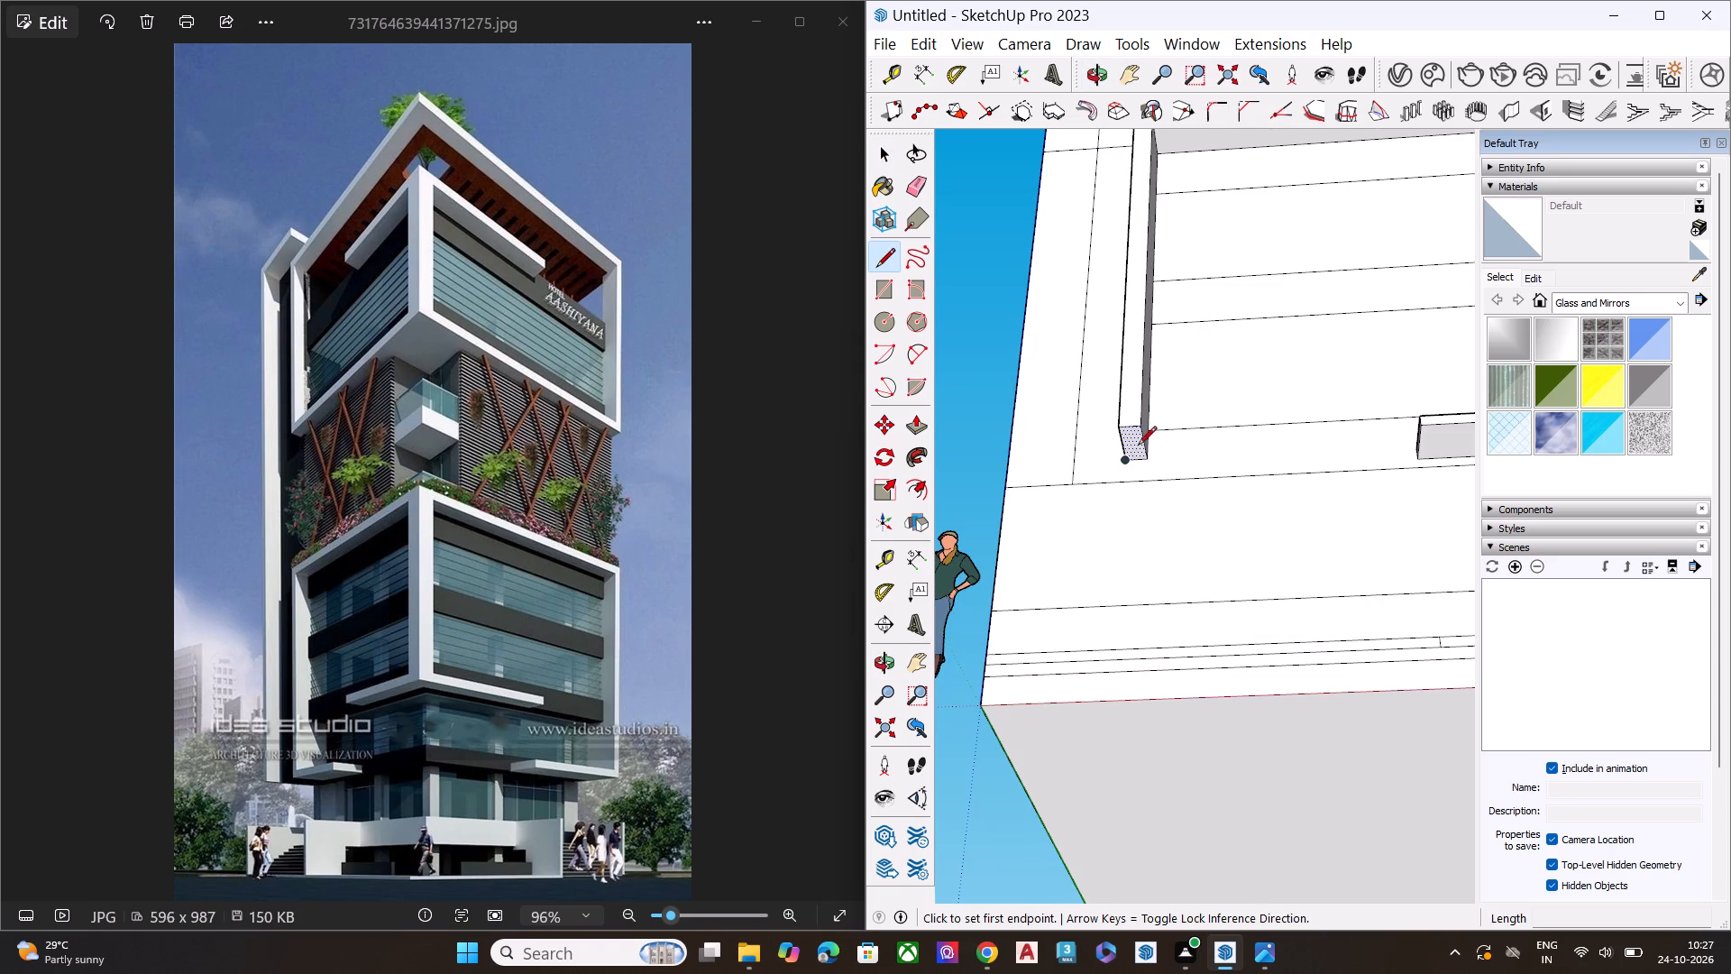
pyautogui.press('space')
pyautogui.press('p')
pyautogui.click(1139, 446)
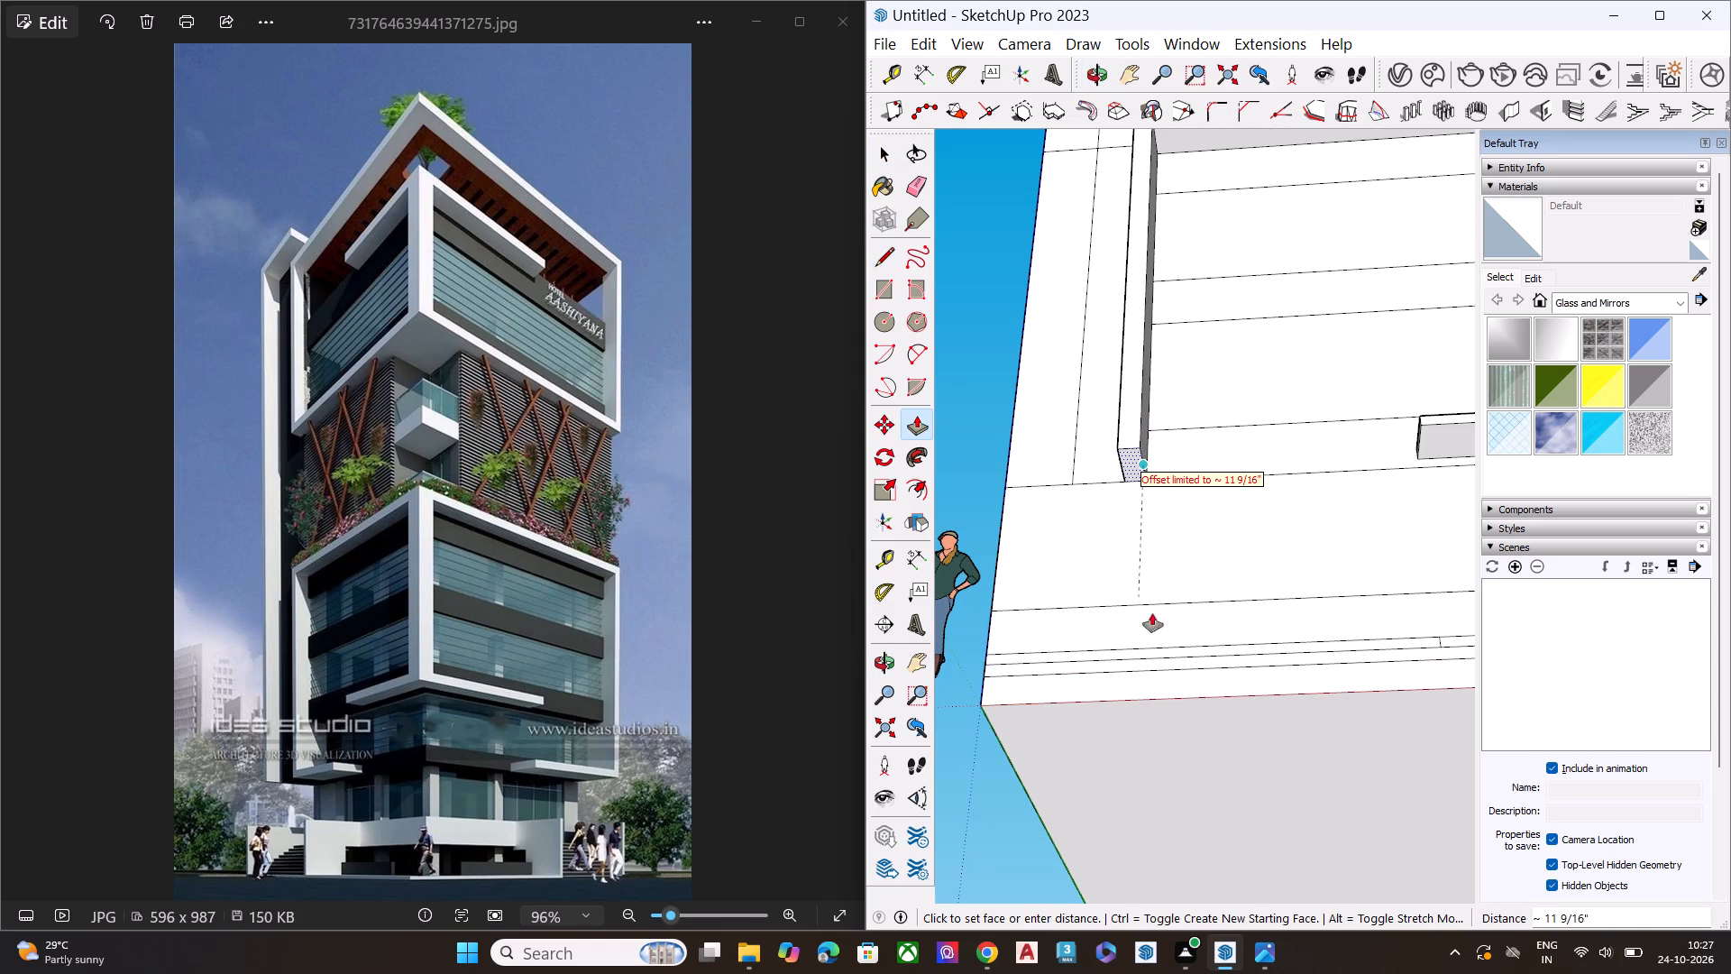
pyautogui.click(1154, 625)
pyautogui.click(1133, 457)
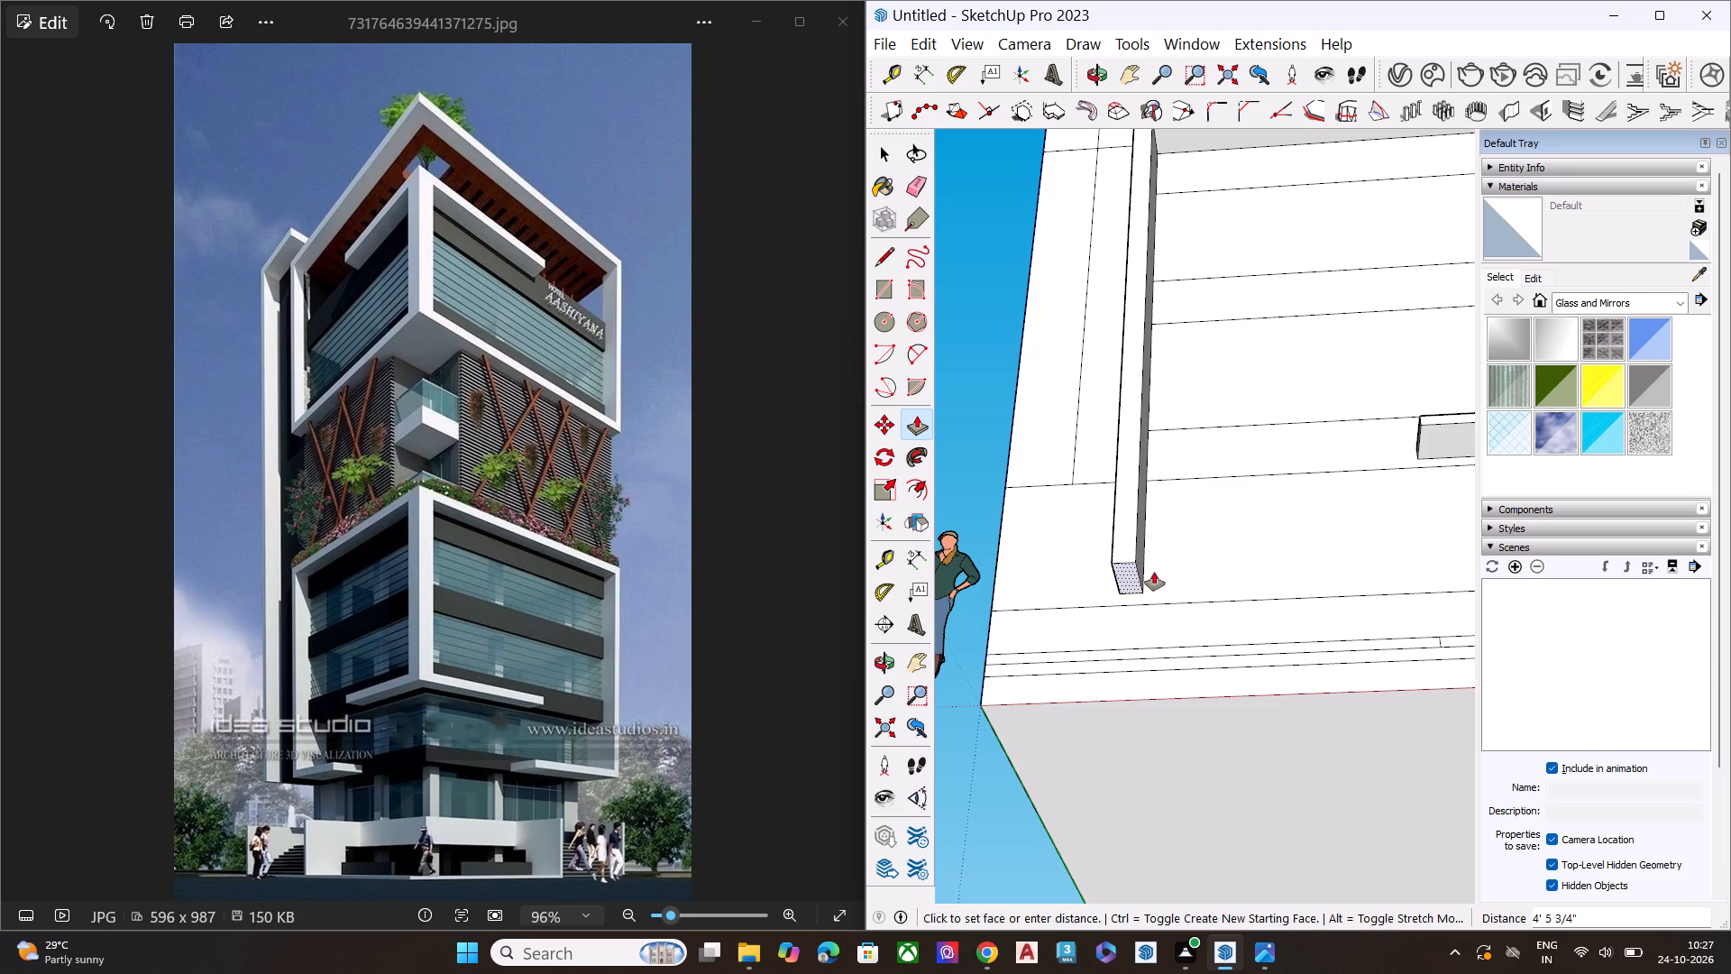
pyautogui.click(1150, 620)
pyautogui.click(1131, 585)
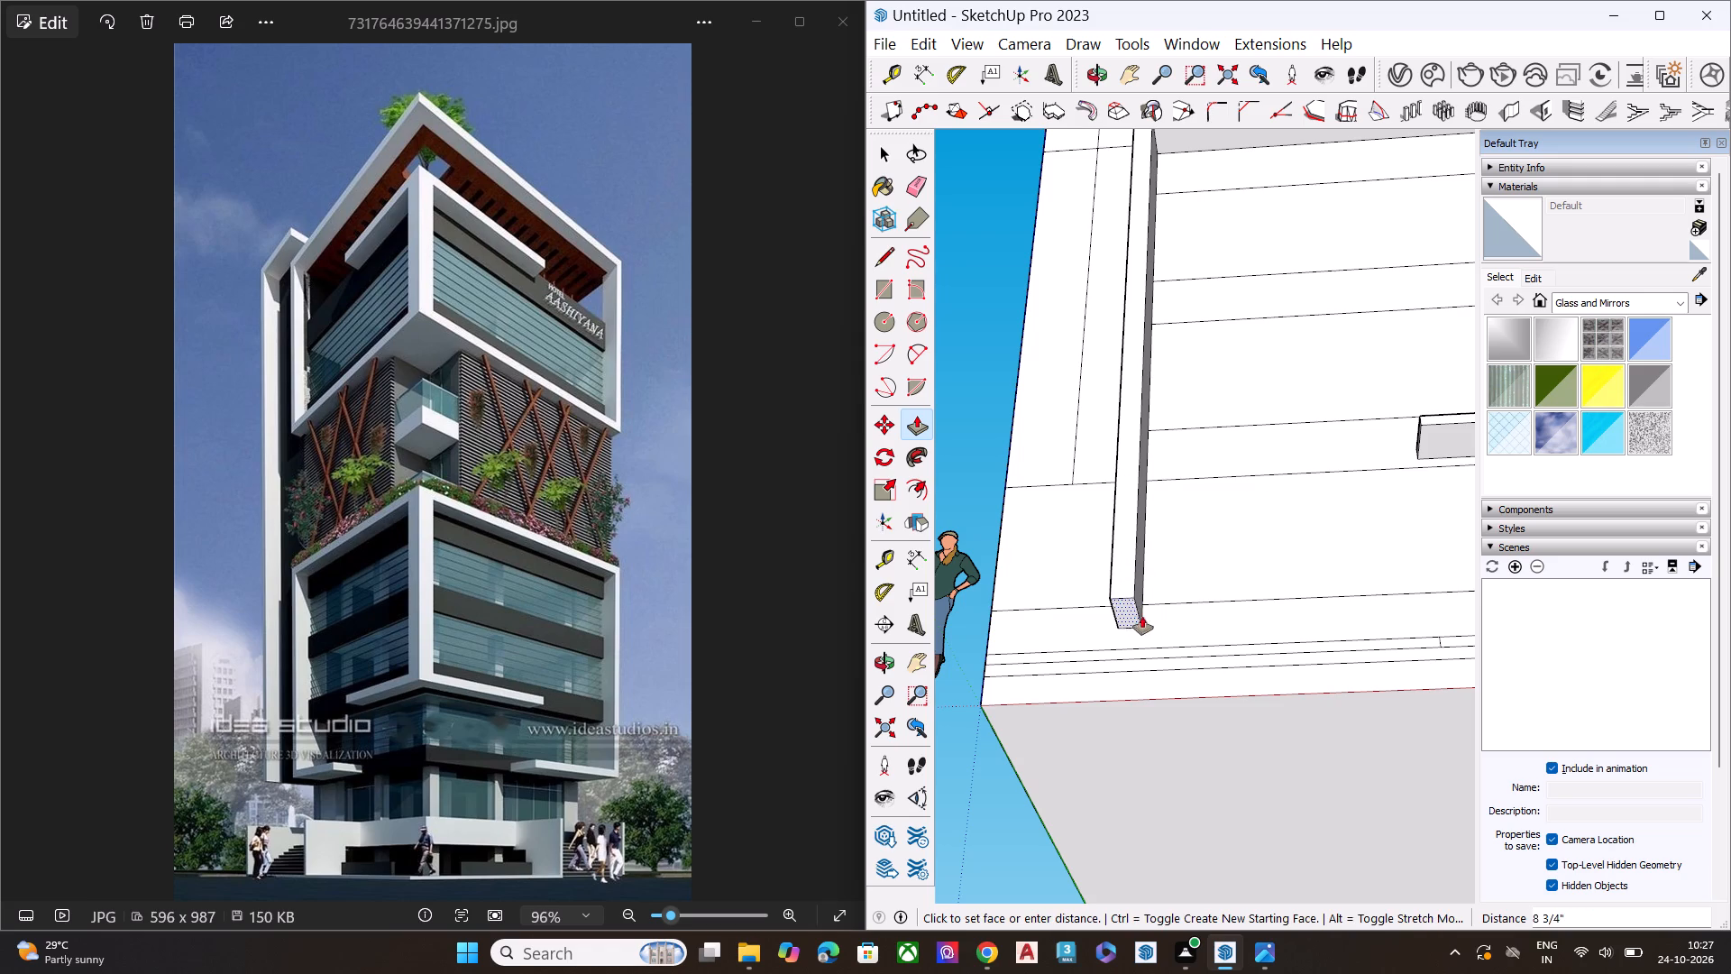
pyautogui.click(1154, 644)
pyautogui.click(1133, 629)
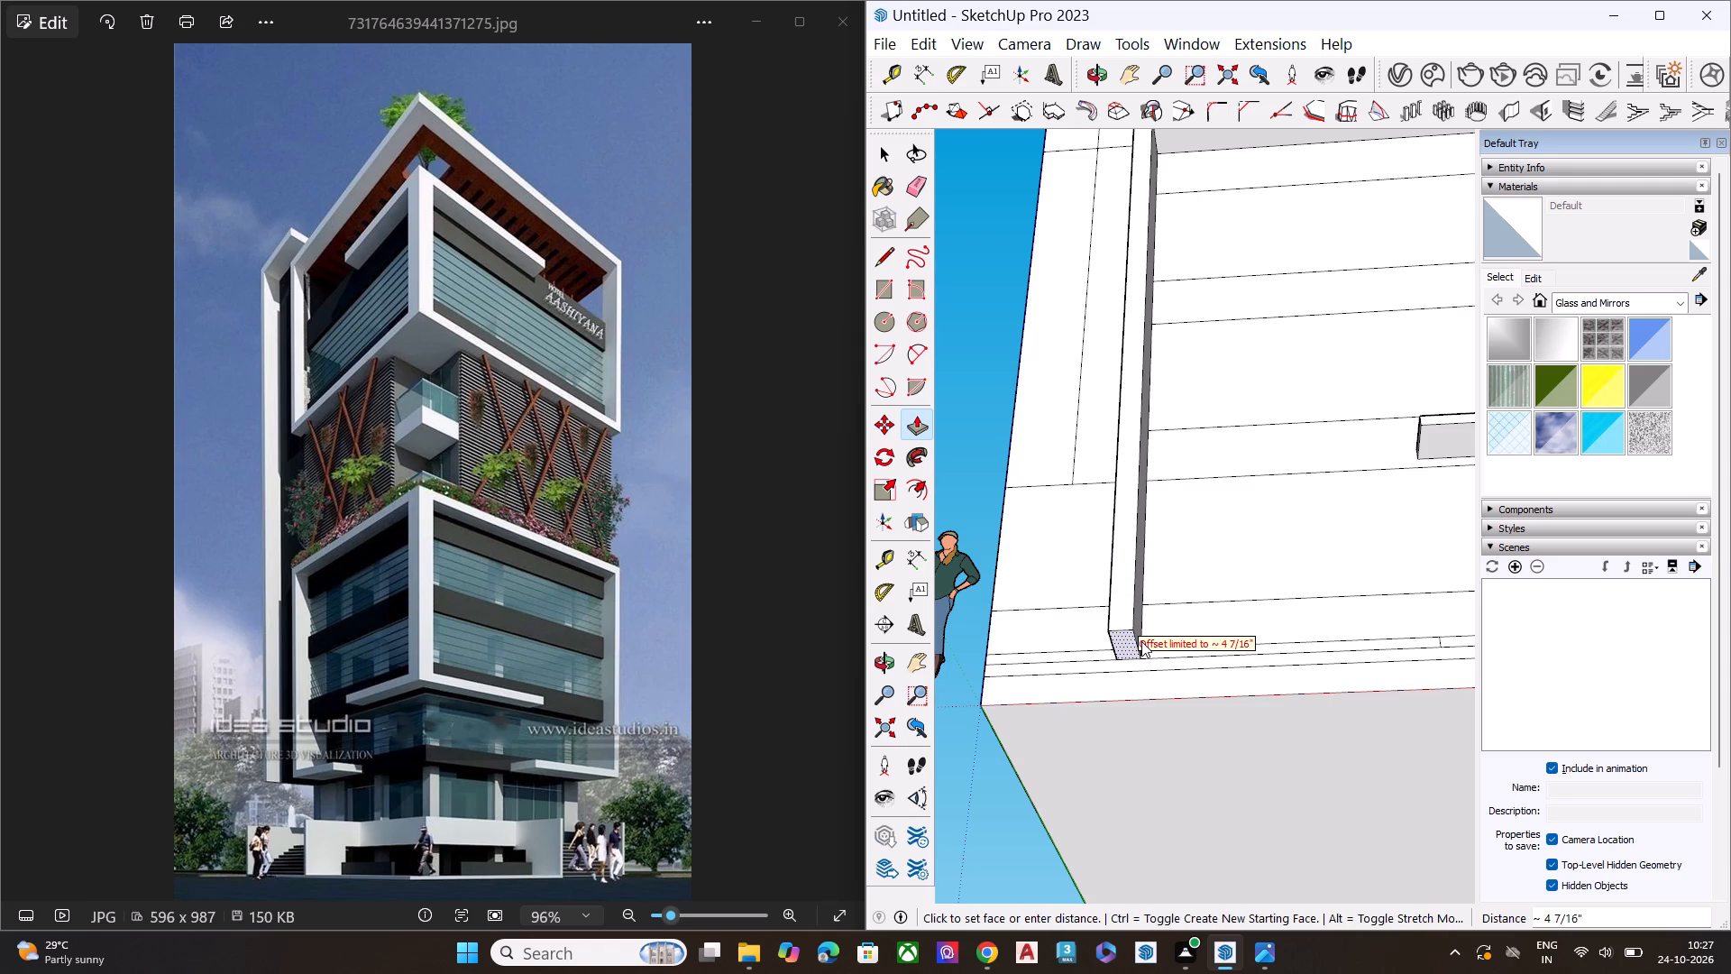
pyautogui.click(1141, 641)
# Erase the upper ledge-level line segment between the extended frame strip and the far corner of the red-axis wall.
pyautogui.press('space')
pyautogui.moveTo(1122, 669); pyautogui.dragTo(1172, 776, button='middle')
pyautogui.scroll(2, 1168, 766)
pyautogui.scroll(-1, 1154, 758)
pyautogui.scroll(1, 1148, 750)
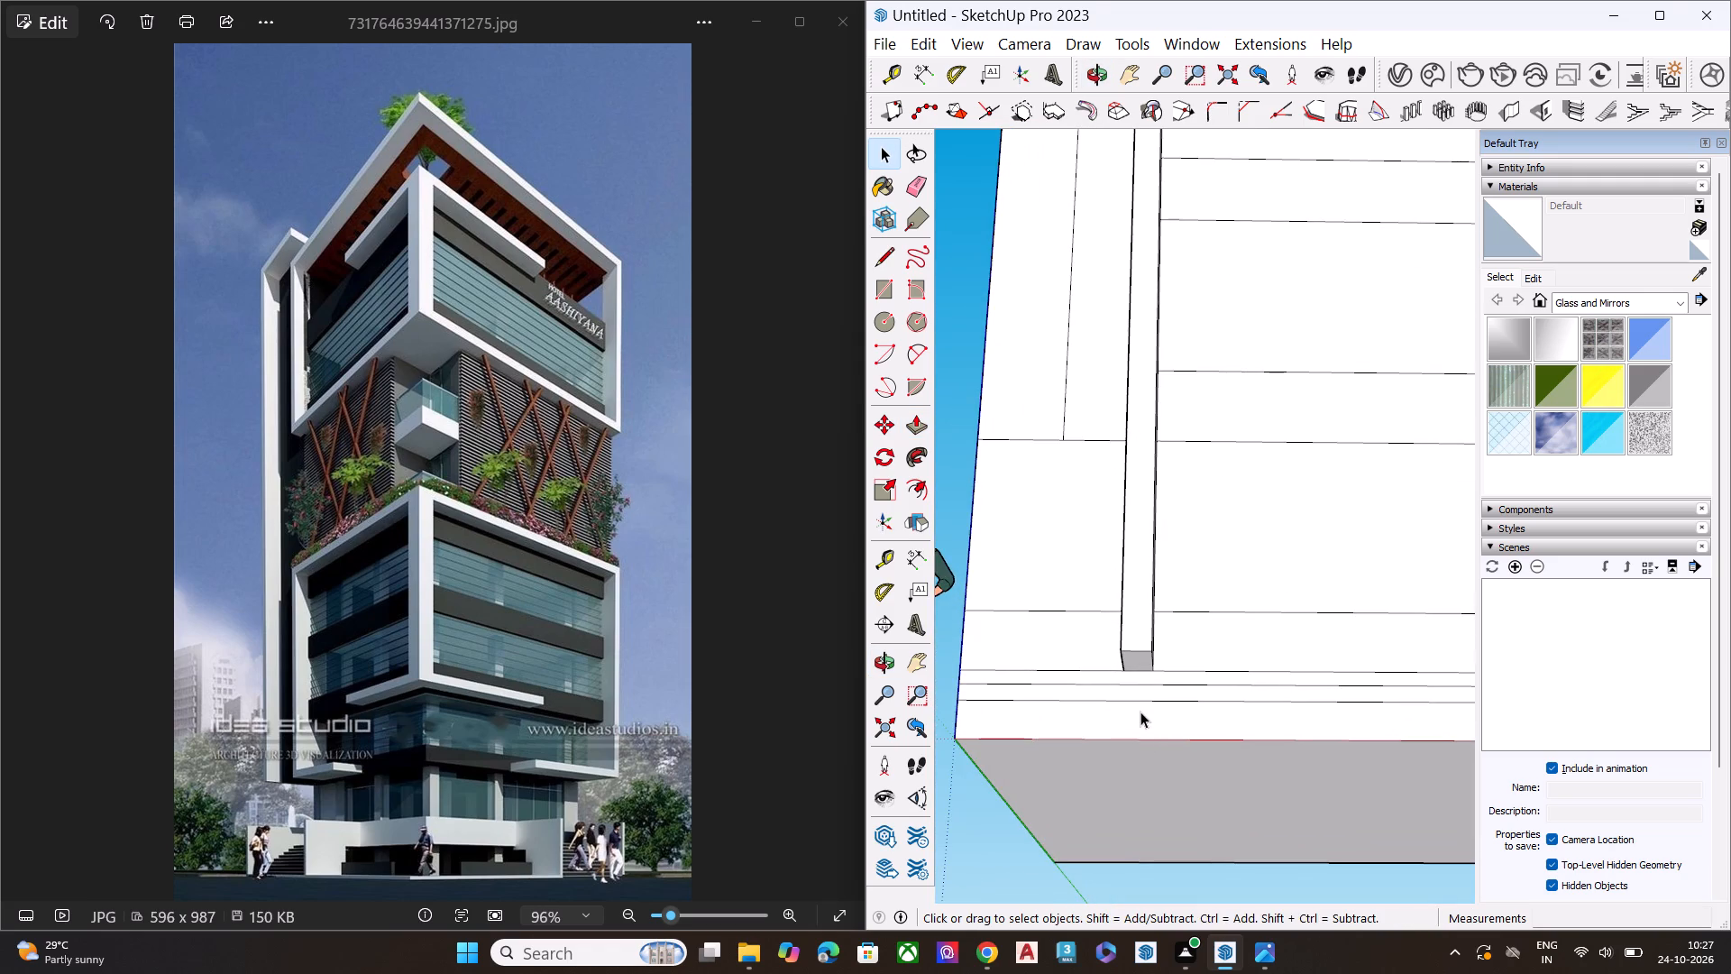
pyautogui.scroll(5, 1140, 712)
pyautogui.scroll(-2, 1140, 712)
pyautogui.scroll(2, 1140, 712)
pyautogui.press('e')
pyautogui.click(1070, 647)
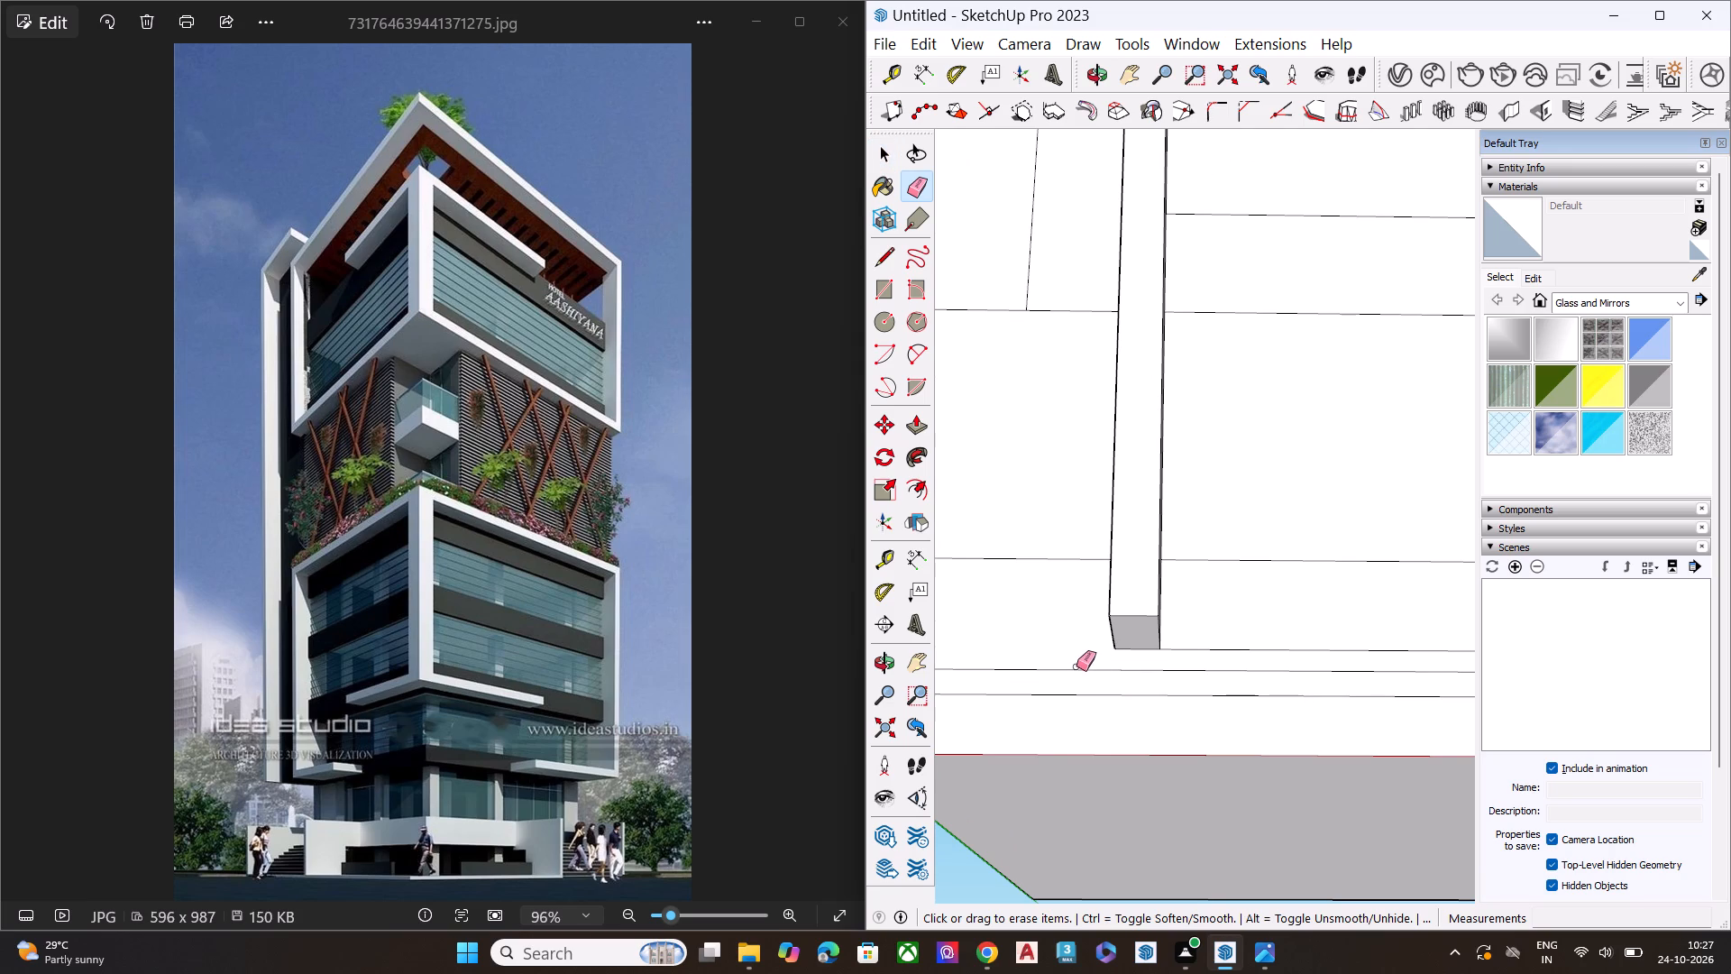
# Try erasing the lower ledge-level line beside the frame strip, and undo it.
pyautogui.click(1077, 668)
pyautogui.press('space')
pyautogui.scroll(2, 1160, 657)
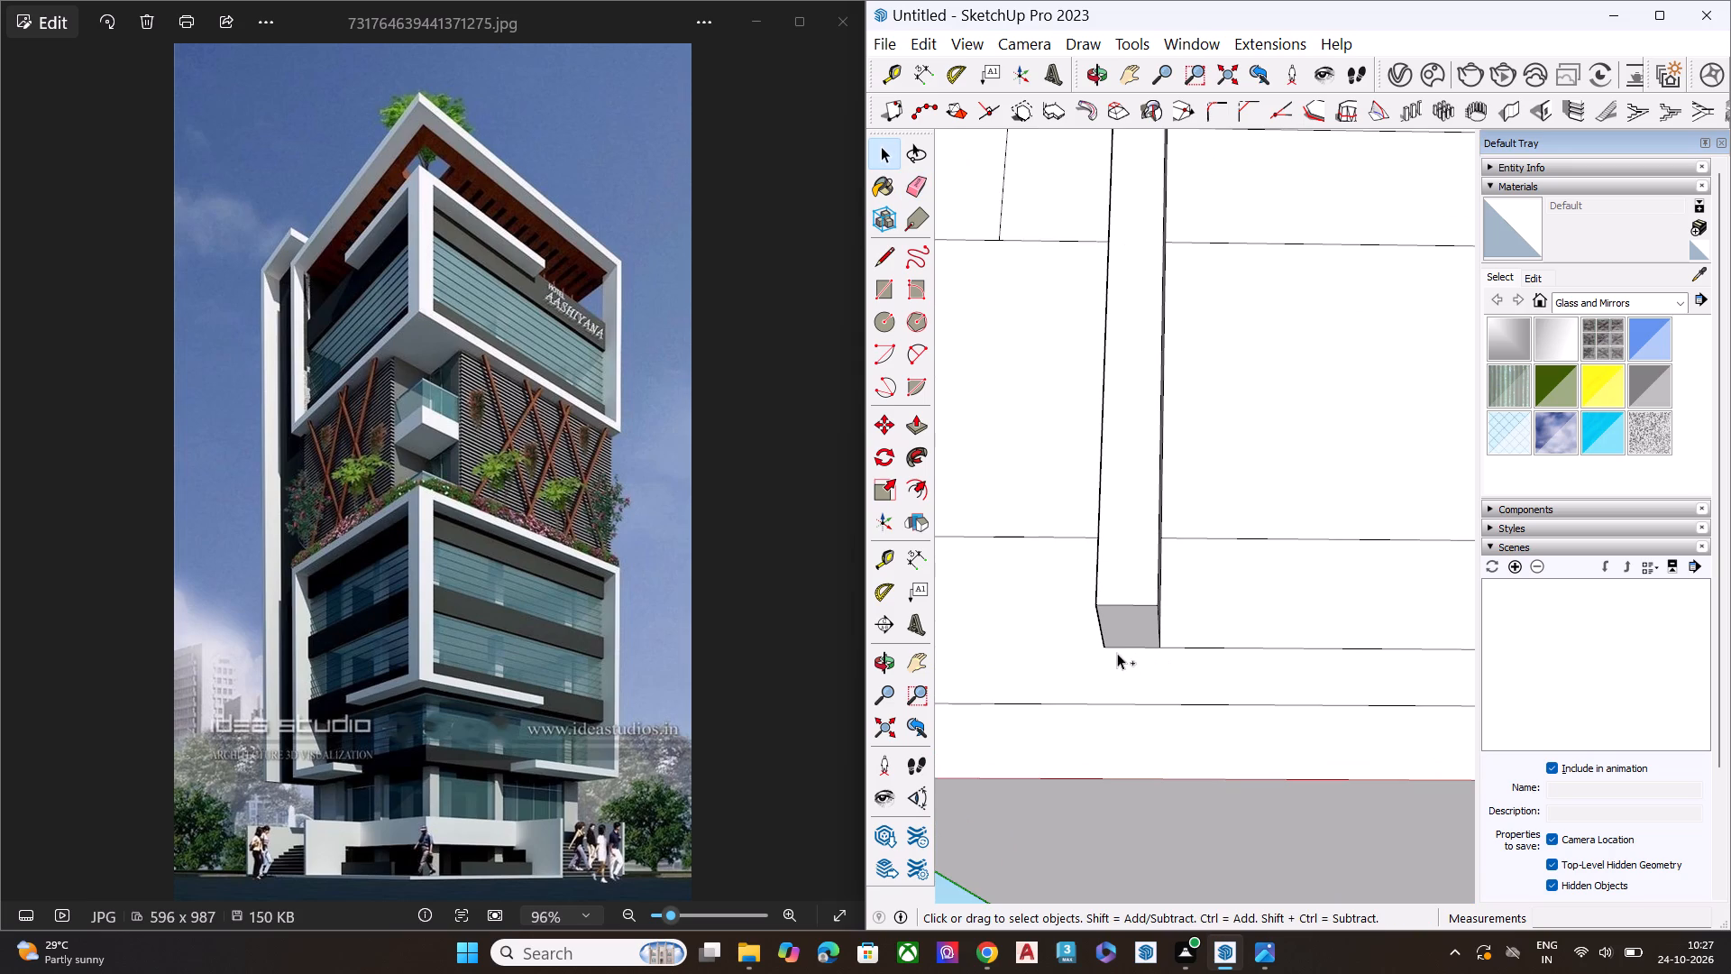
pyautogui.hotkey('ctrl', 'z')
# Draw a short vertical line from the frame strip's outer bottom corner down to the lower ledge-level line on the red-axis wall.
pyautogui.scroll(-3, 1173, 666)
pyautogui.moveTo(1186, 675); pyautogui.dragTo(1178, 718, button='middle')
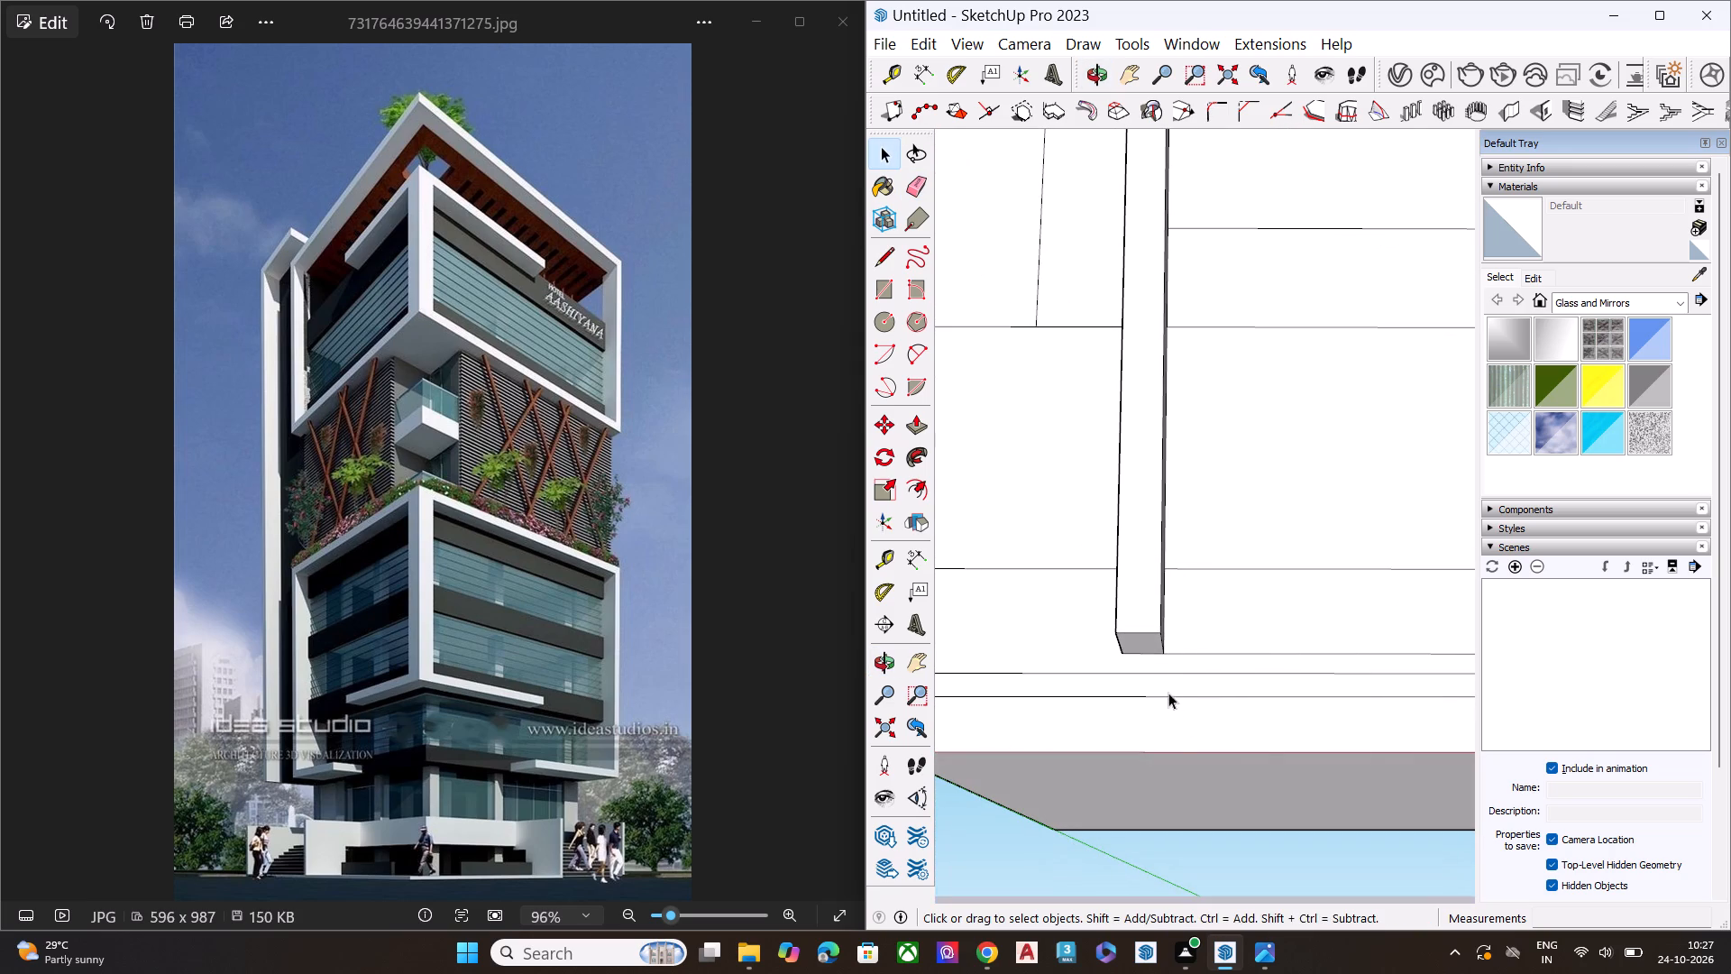
pyautogui.press('l')
pyautogui.moveTo(1145, 657); pyautogui.dragTo(1187, 592, button='middle')
pyautogui.scroll(5, 1187, 592)
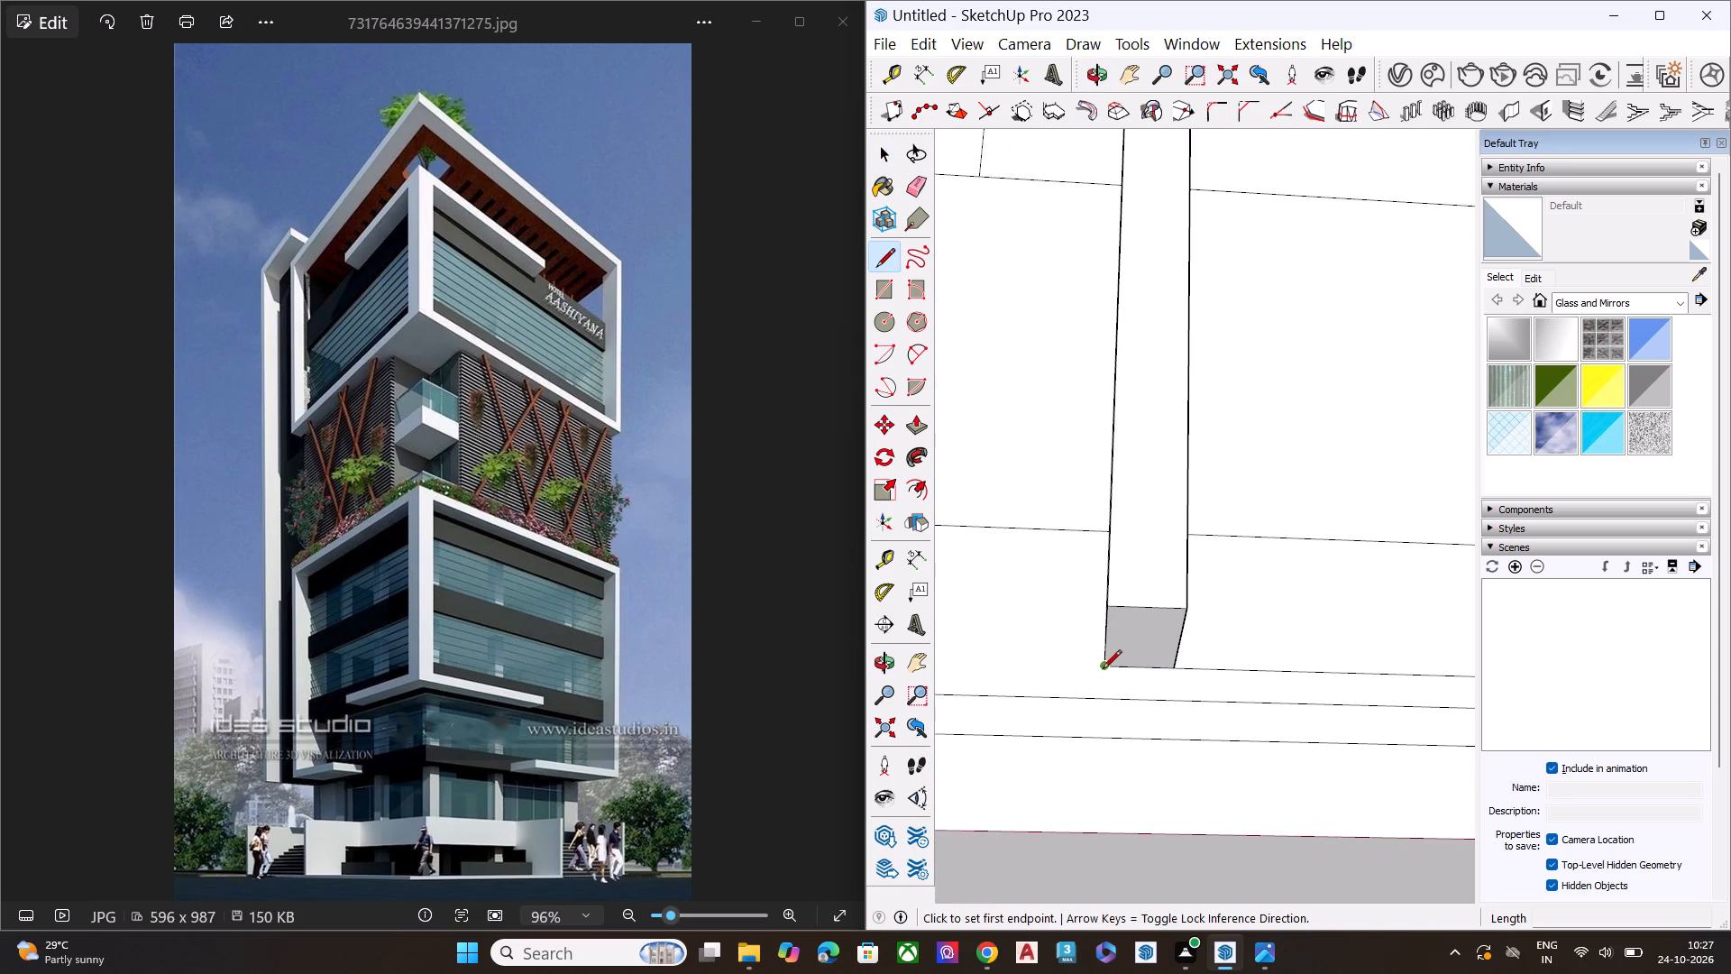
pyautogui.click(1103, 670)
pyautogui.click(1100, 699)
pyautogui.press('space')
# Push/pull the frame strip's bottom face down about 4 7/16" to the lower ledge-level line.
pyautogui.middleClick(1163, 644)
pyautogui.click(1158, 644)
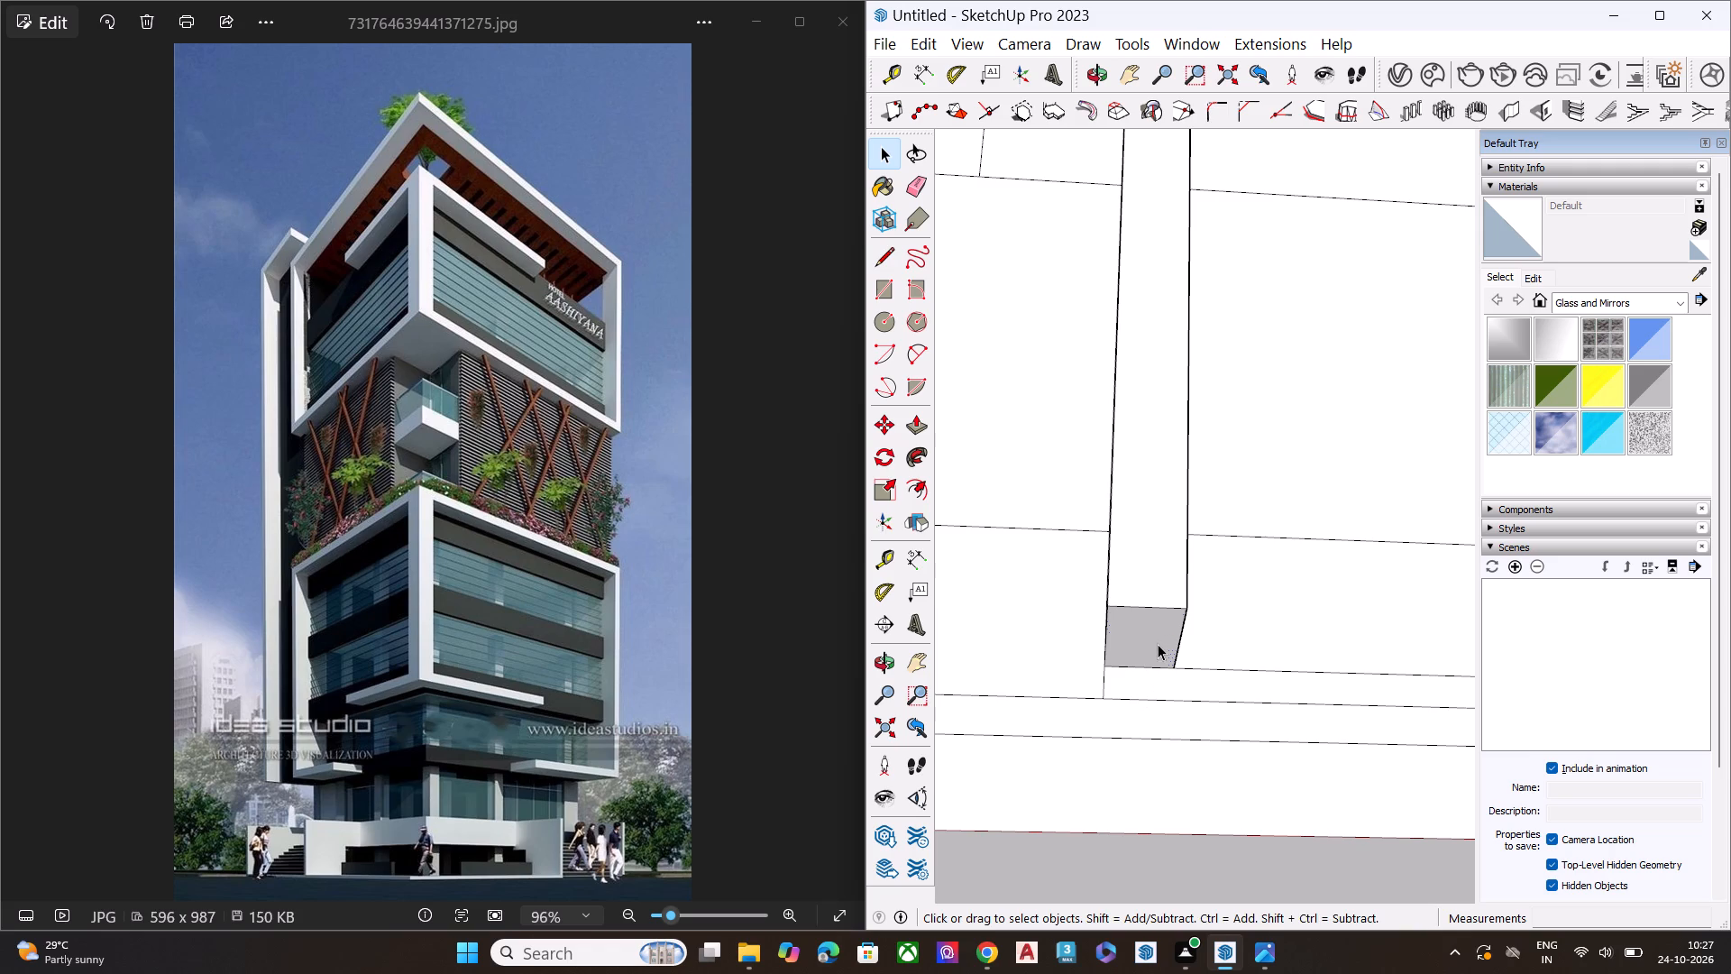
pyautogui.press('p')
pyautogui.click(1155, 641)
pyautogui.click(1215, 693)
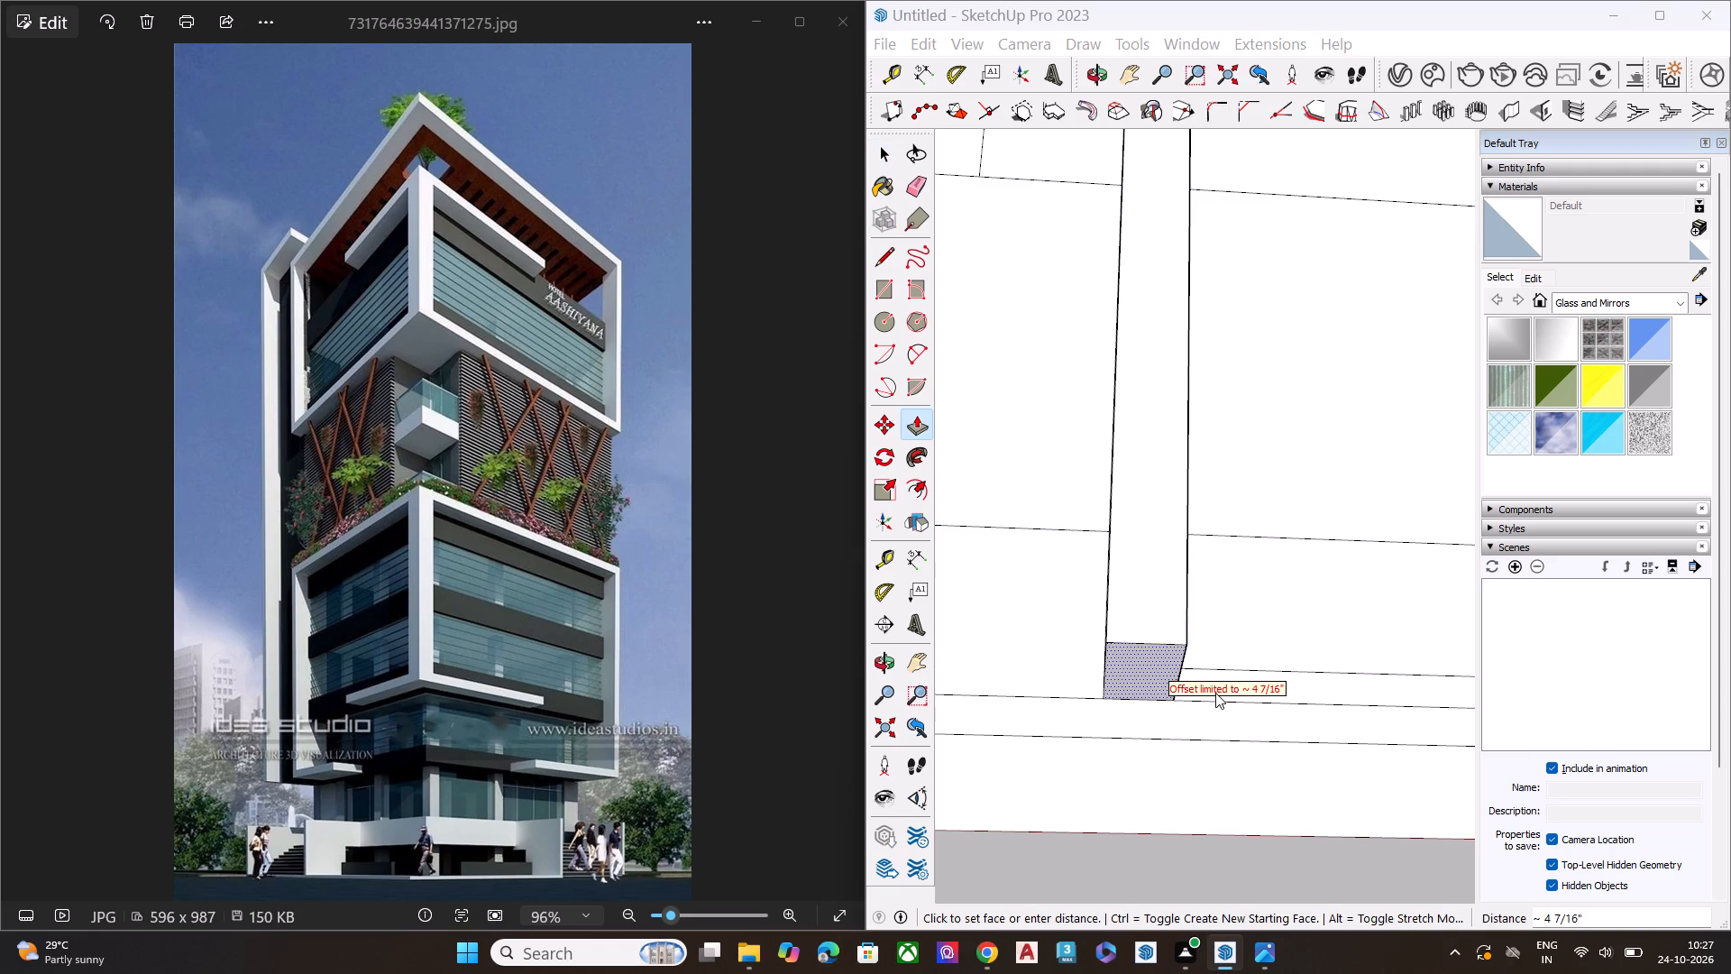
pyautogui.press('space')
pyautogui.click(1137, 657)
pyautogui.press('p')
pyautogui.click(1151, 653)
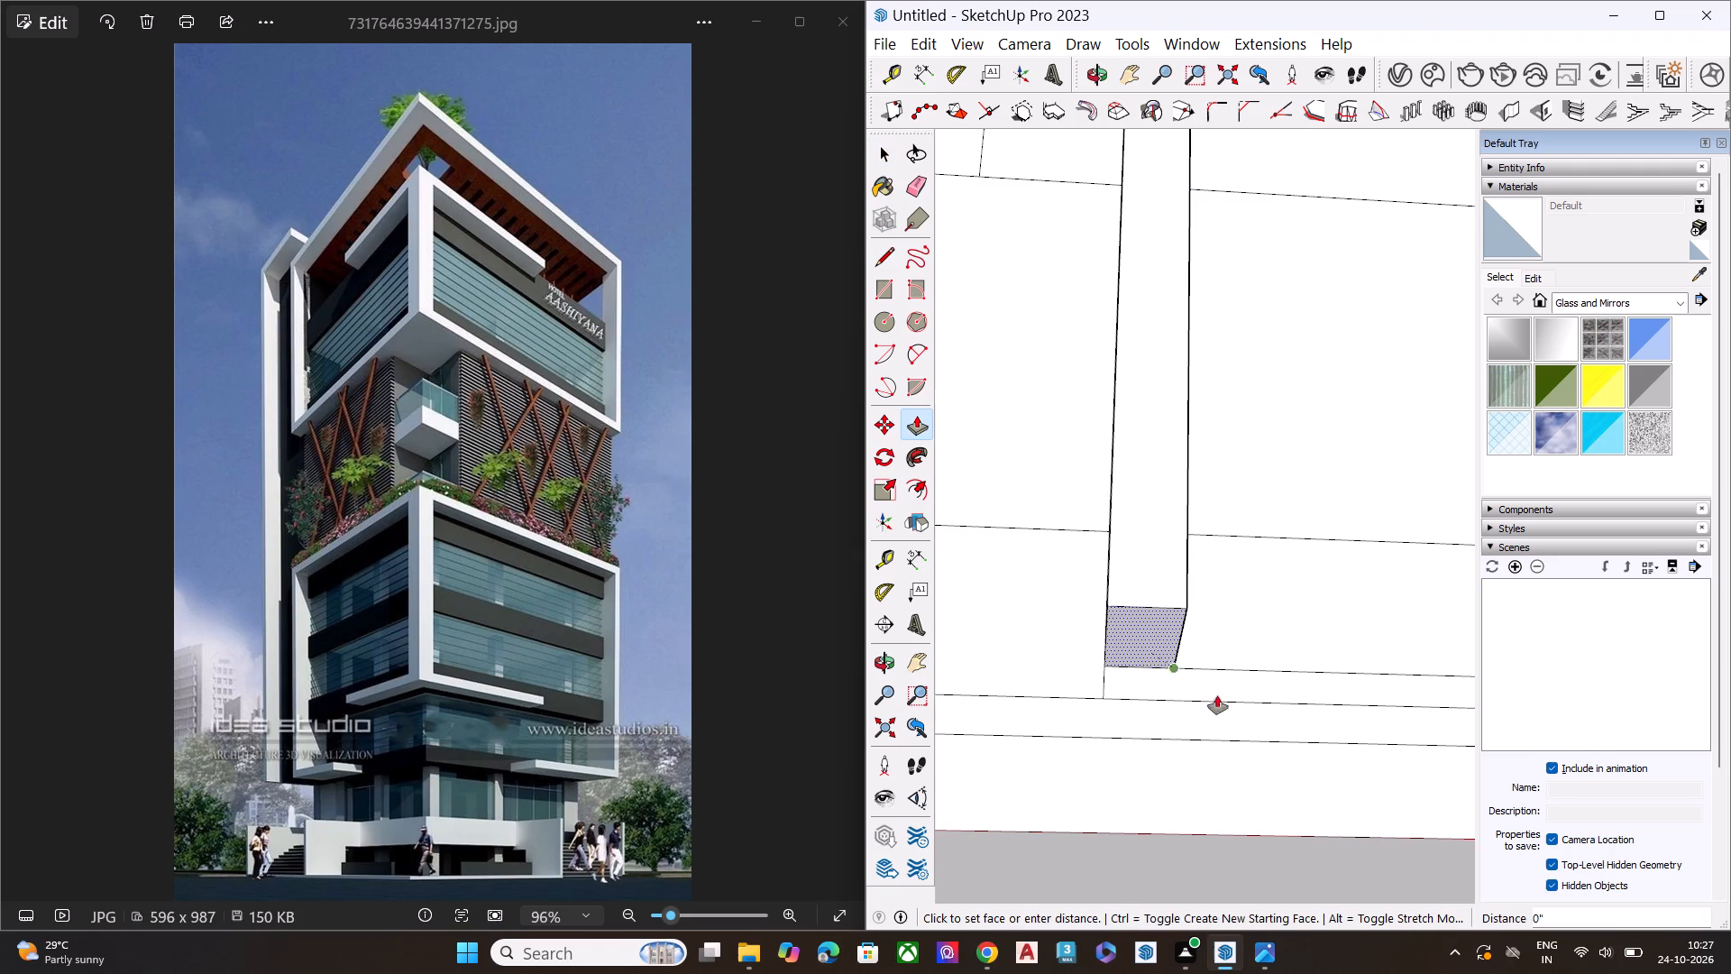
pyautogui.click(1242, 700)
pyautogui.click(1360, 706)
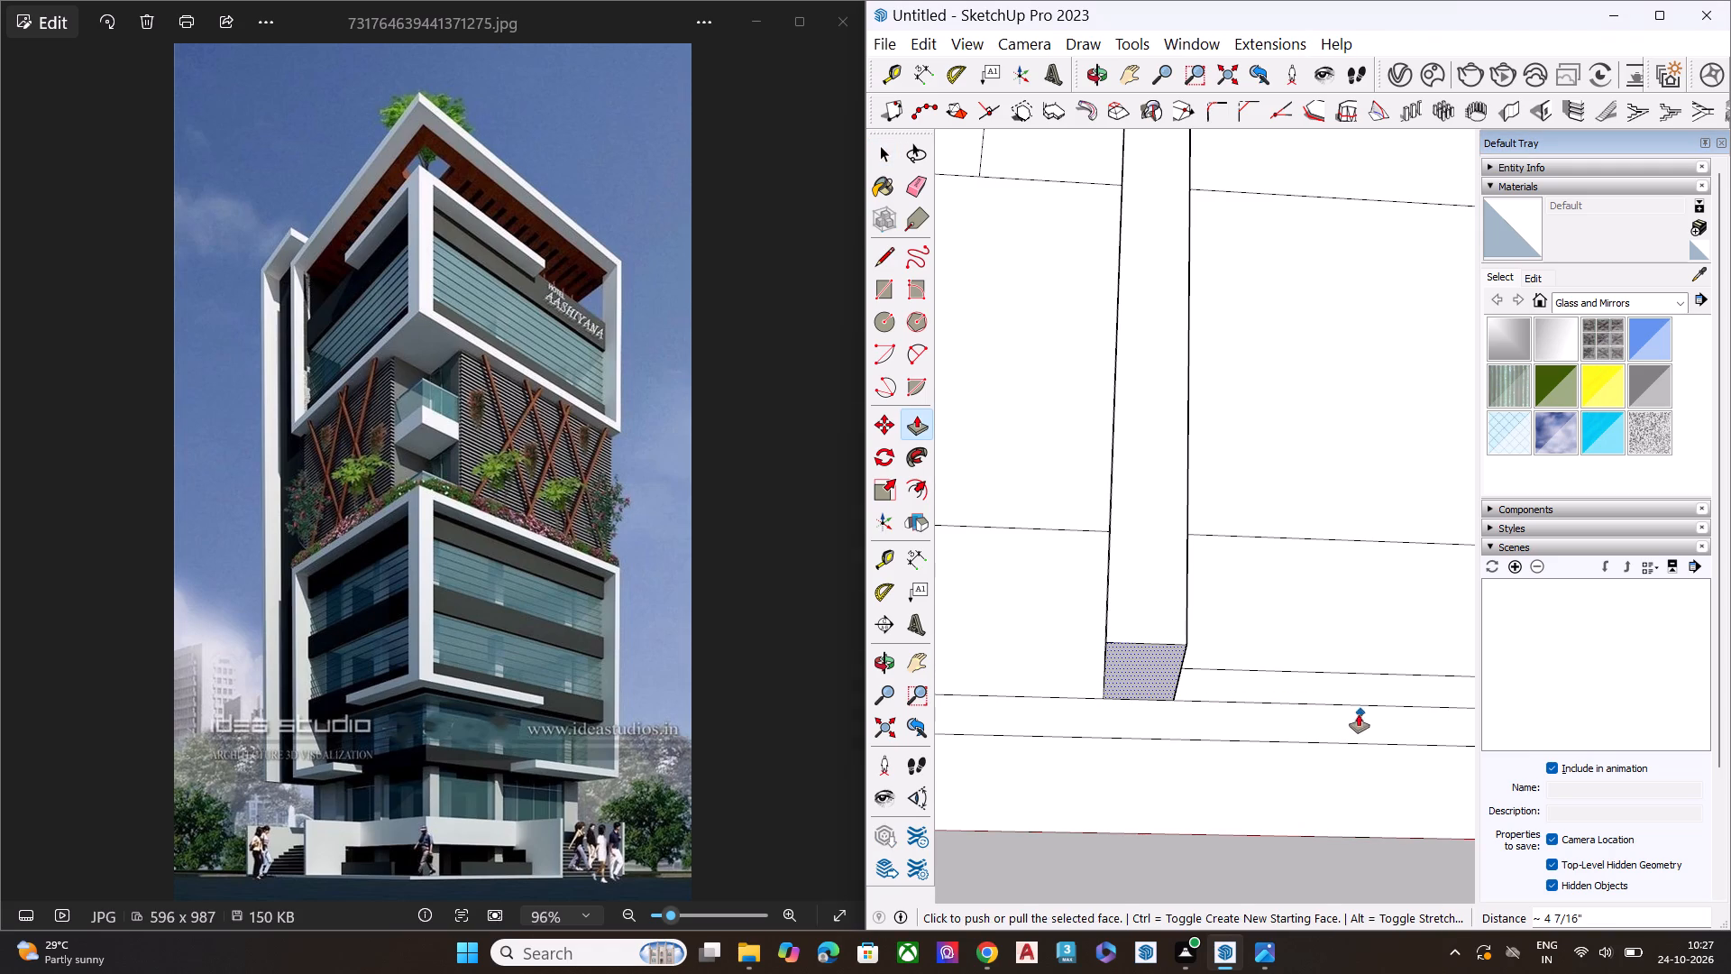
pyautogui.press('space')
# Erase the lower ledge-level line segment between the frame strip and the far corner of the red-axis wall.
pyautogui.press('e')
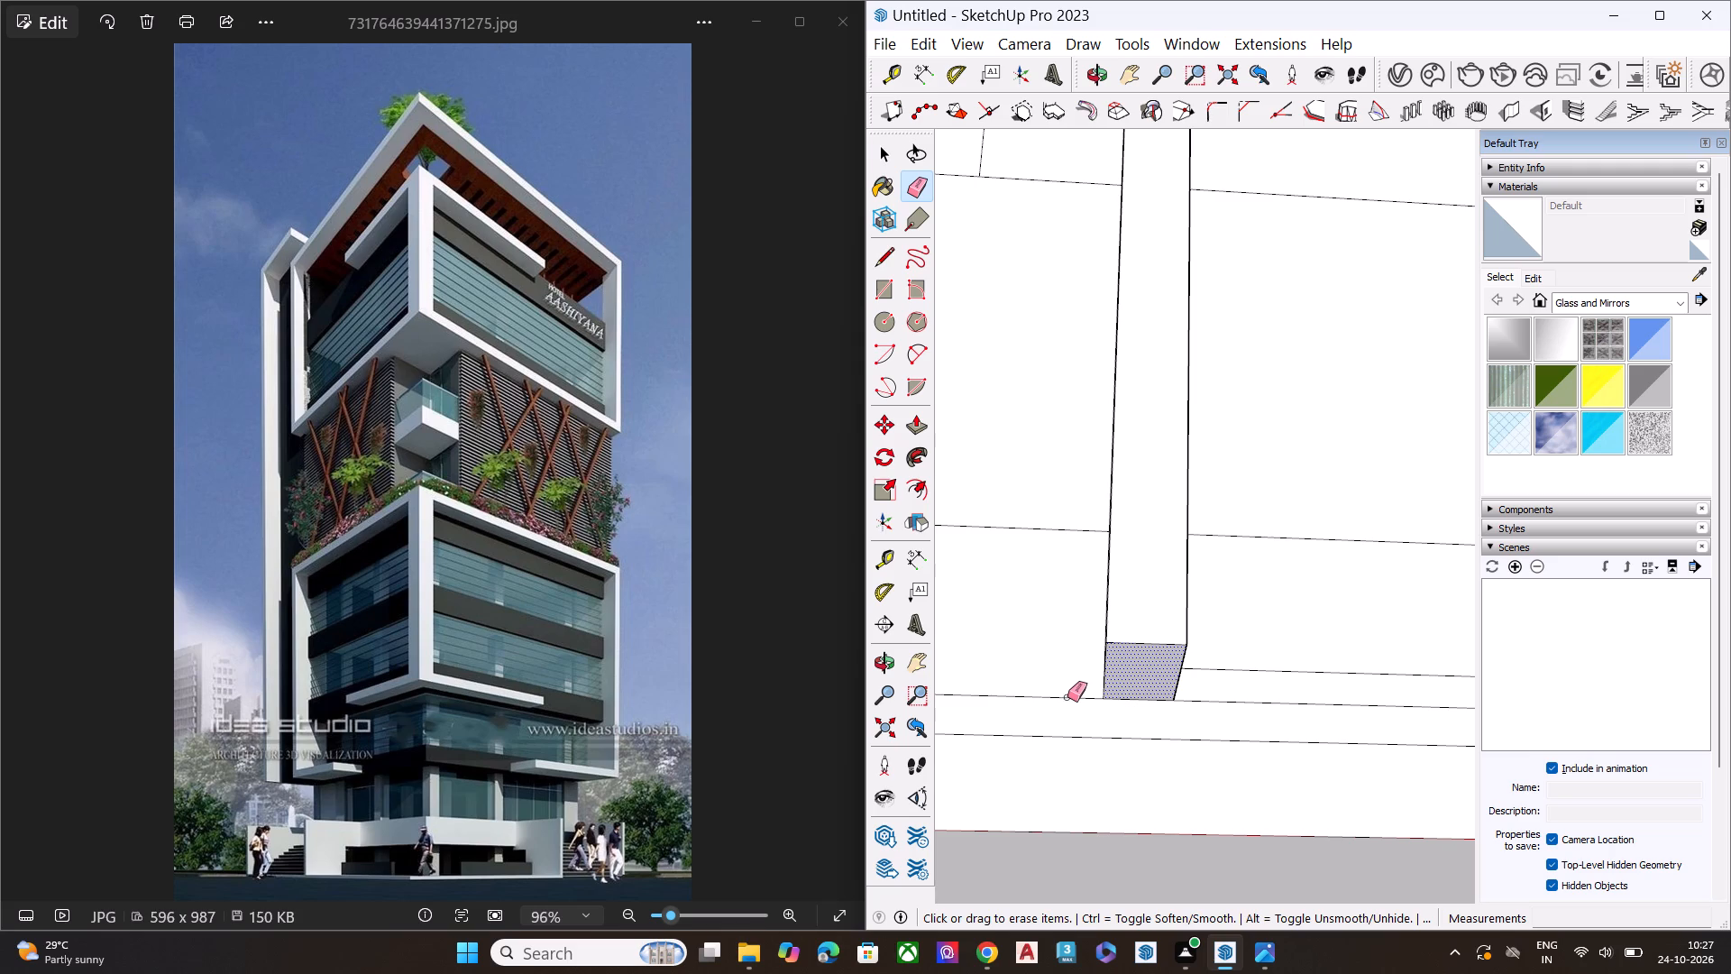
pyautogui.click(1067, 697)
pyautogui.press('space')
# Erase both ledge-level line segments on the red-axis wall between the short vertical divider and the front corner.
pyautogui.scroll(-2, 1044, 482)
pyautogui.scroll(2, 1048, 482)
pyautogui.scroll(-4, 1049, 482)
pyautogui.scroll(1, 1053, 484)
pyautogui.scroll(-12, 1053, 485)
pyautogui.moveTo(1150, 559); pyautogui.dragTo(962, 804, button='middle')
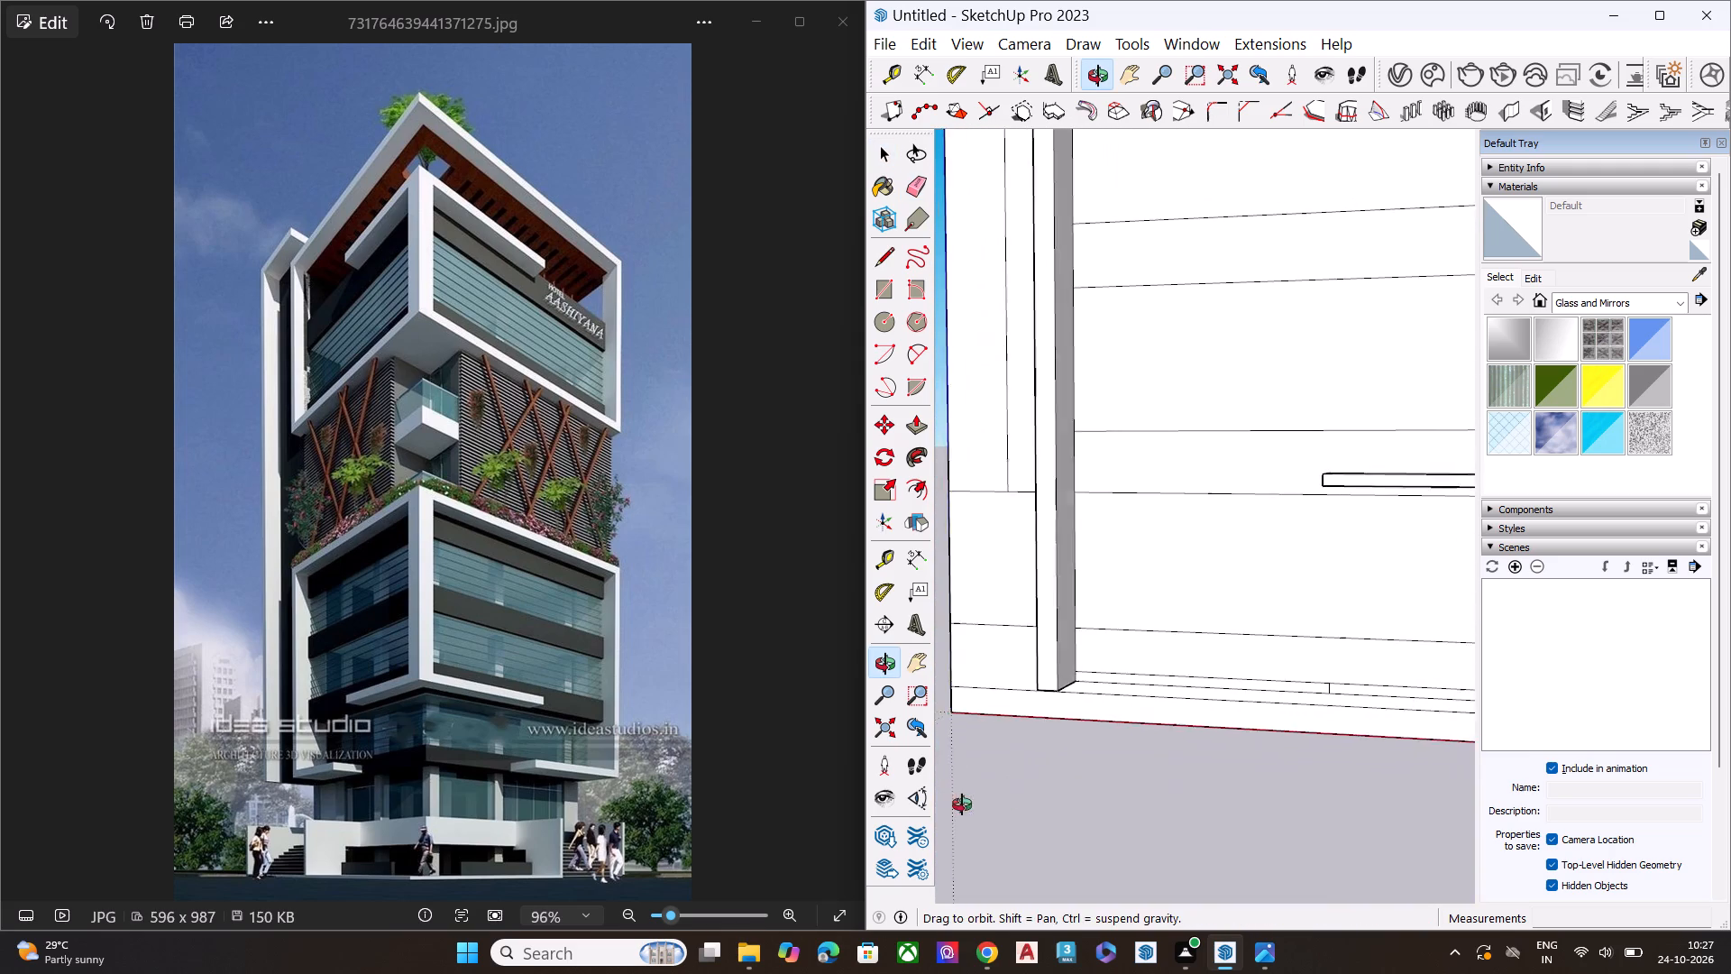
pyautogui.moveTo(962, 804); pyautogui.dragTo(884, 797, button='middle')
pyautogui.scroll(-4, 1010, 647)
pyautogui.scroll(1, 1010, 646)
pyautogui.scroll(-1, 1010, 646)
pyautogui.scroll(1, 1010, 646)
pyautogui.scroll(-3, 1010, 646)
pyautogui.press('e')
pyautogui.scroll(8, 1230, 694)
pyautogui.click(1287, 668)
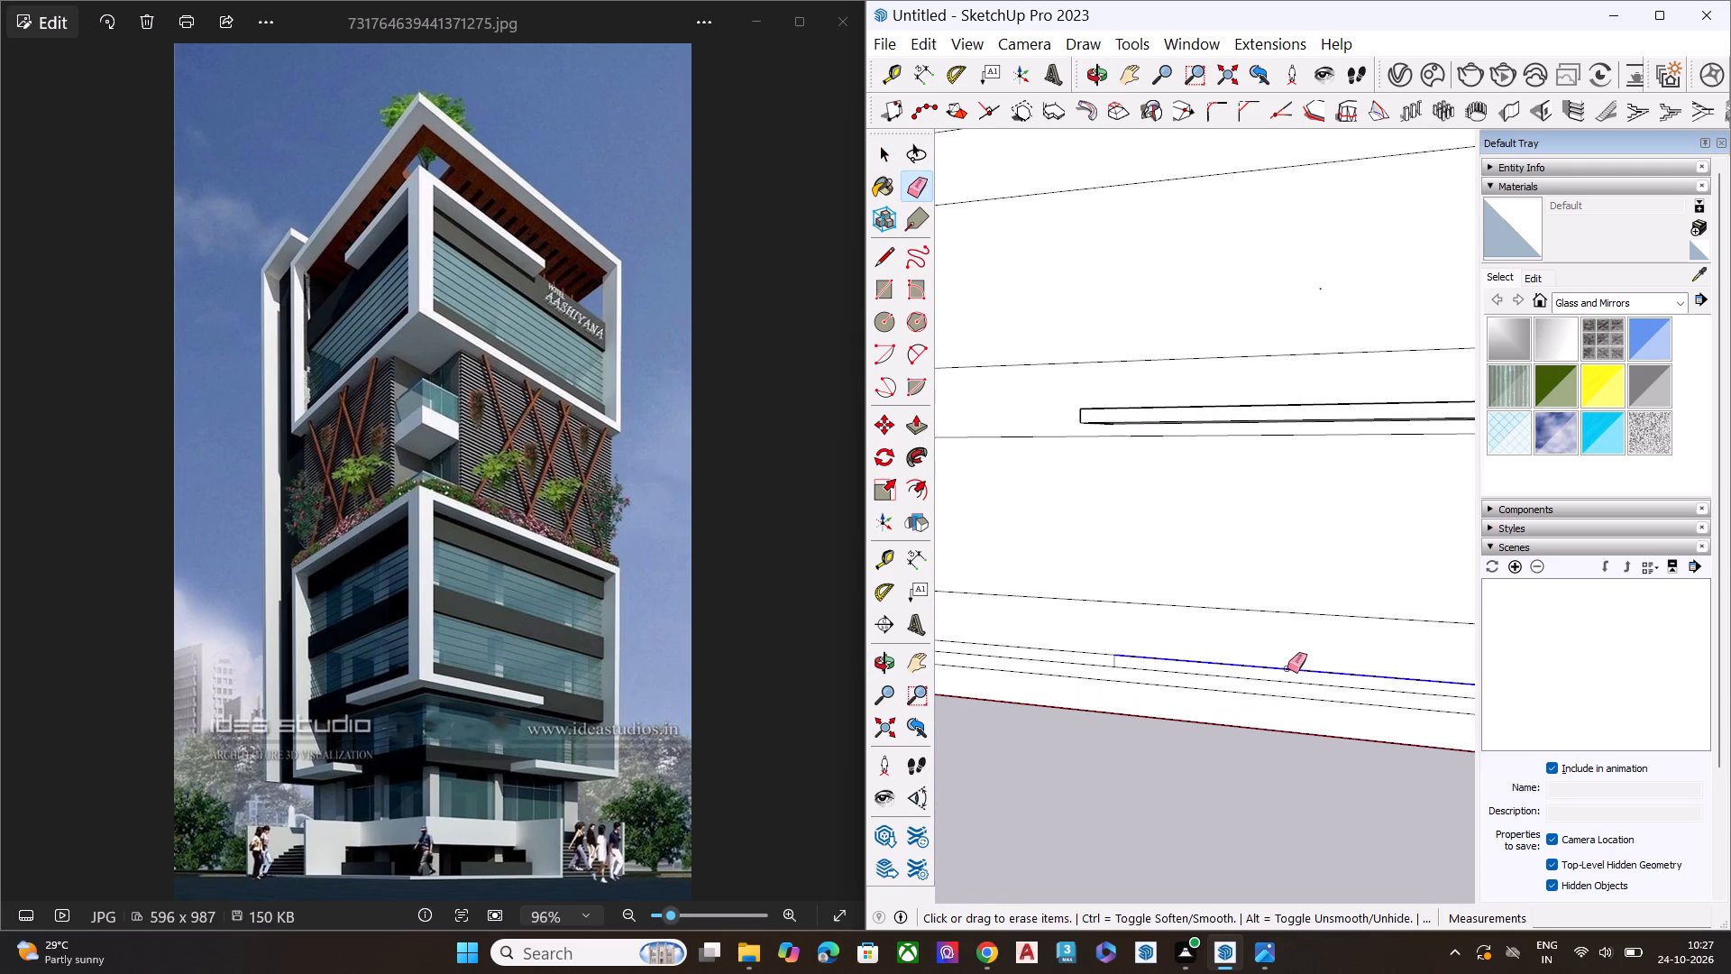
pyautogui.click(1292, 682)
# Erase the two ledge-level lines on the green-axis wall between the front corner and the projecting lower ledge.
pyautogui.scroll(-9, 1074, 650)
pyautogui.scroll(1, 1318, 666)
pyautogui.scroll(-1, 1314, 666)
pyautogui.scroll(1, 1300, 666)
pyautogui.scroll(-1, 1245, 666)
pyautogui.scroll(3, 1216, 668)
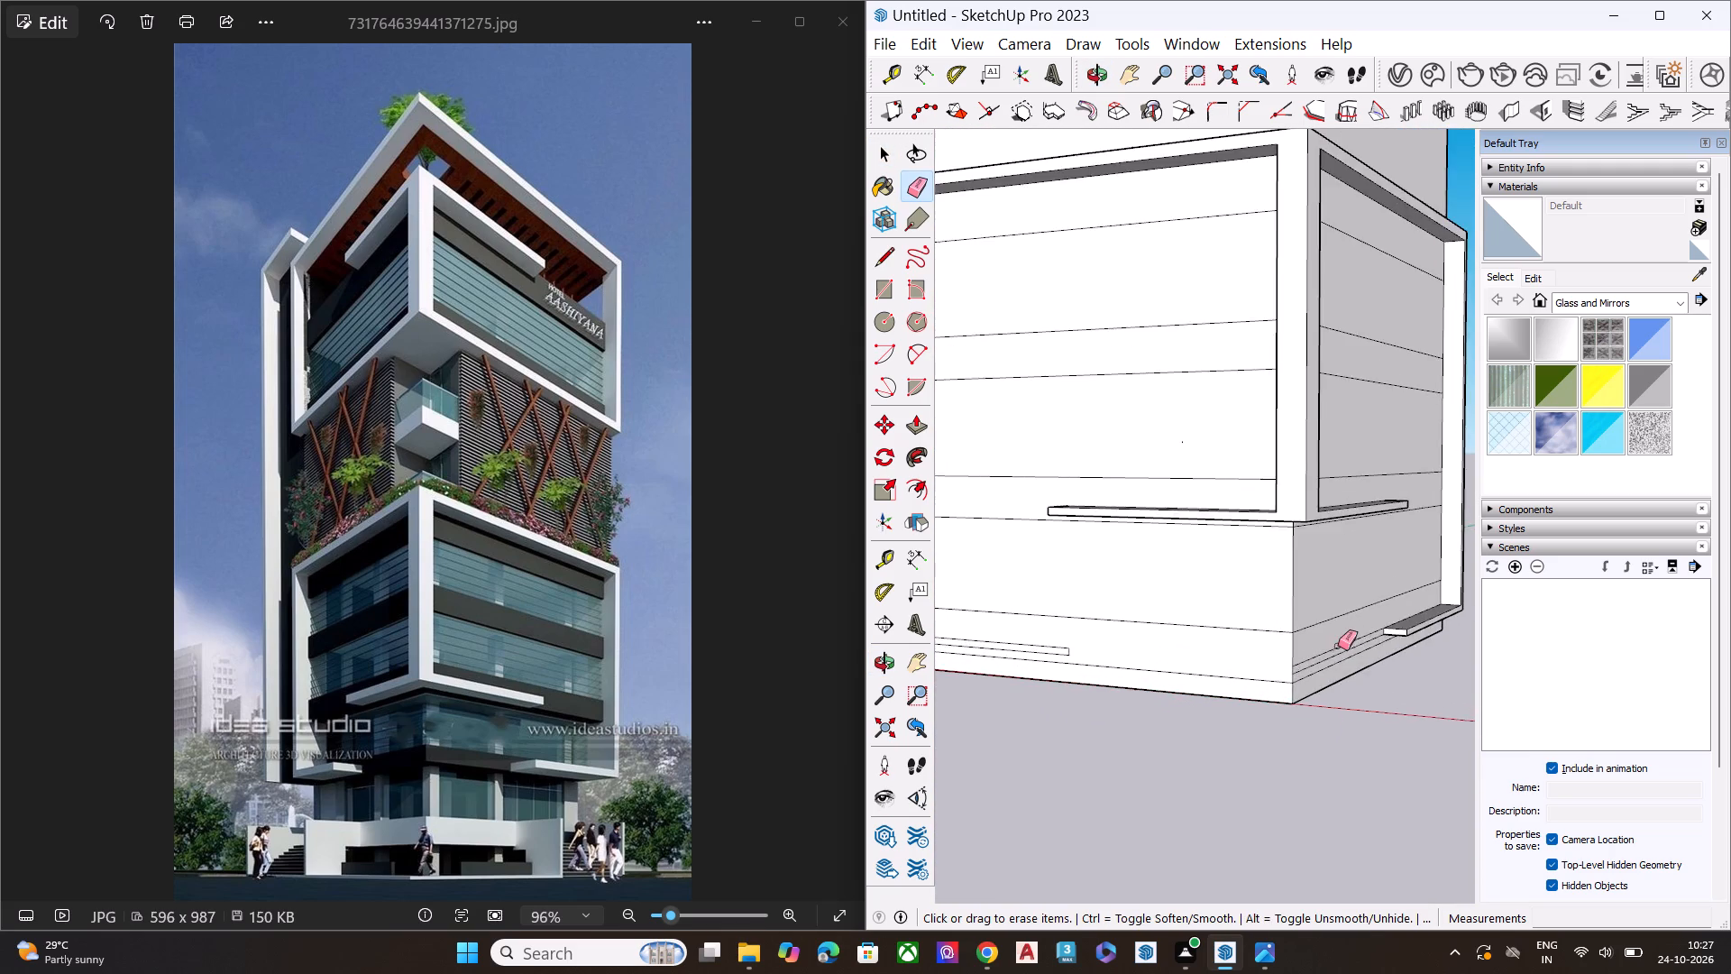
pyautogui.scroll(3, 1338, 647)
pyautogui.scroll(-1, 1338, 646)
pyautogui.scroll(1, 1338, 646)
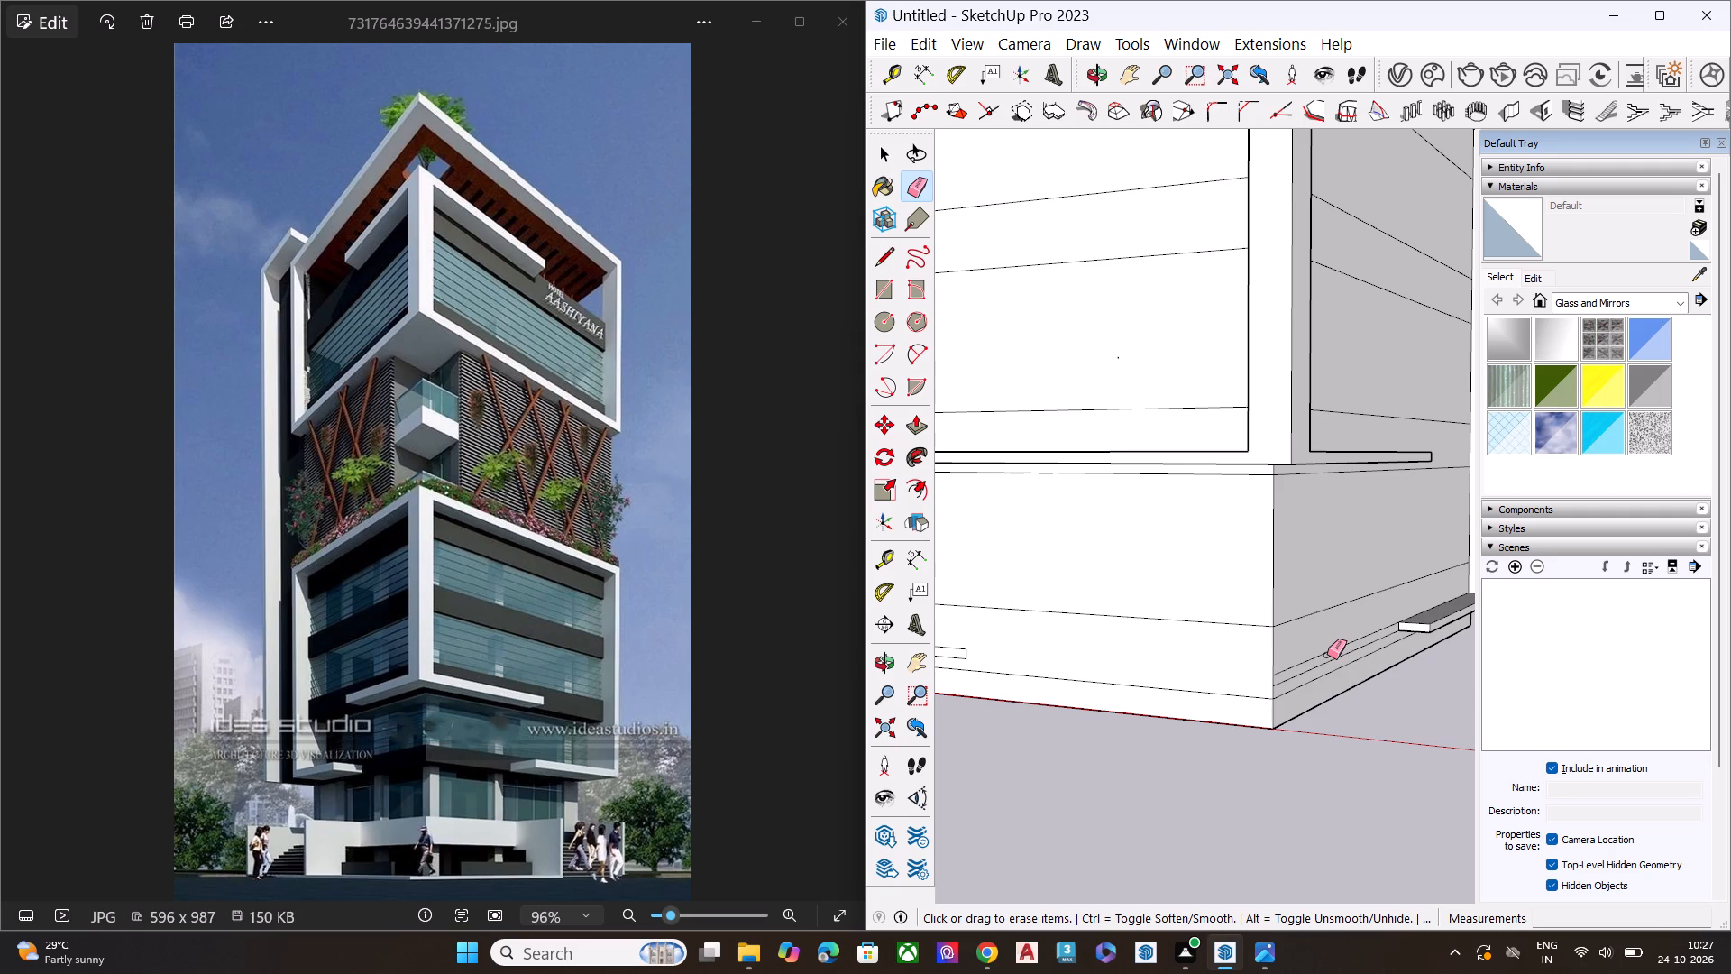
pyautogui.click(1327, 655)
pyautogui.click(1333, 662)
# Examine the narrow ledge outline beside the frame strip at the base of the red-axis wall.
pyautogui.scroll(-6, 1367, 637)
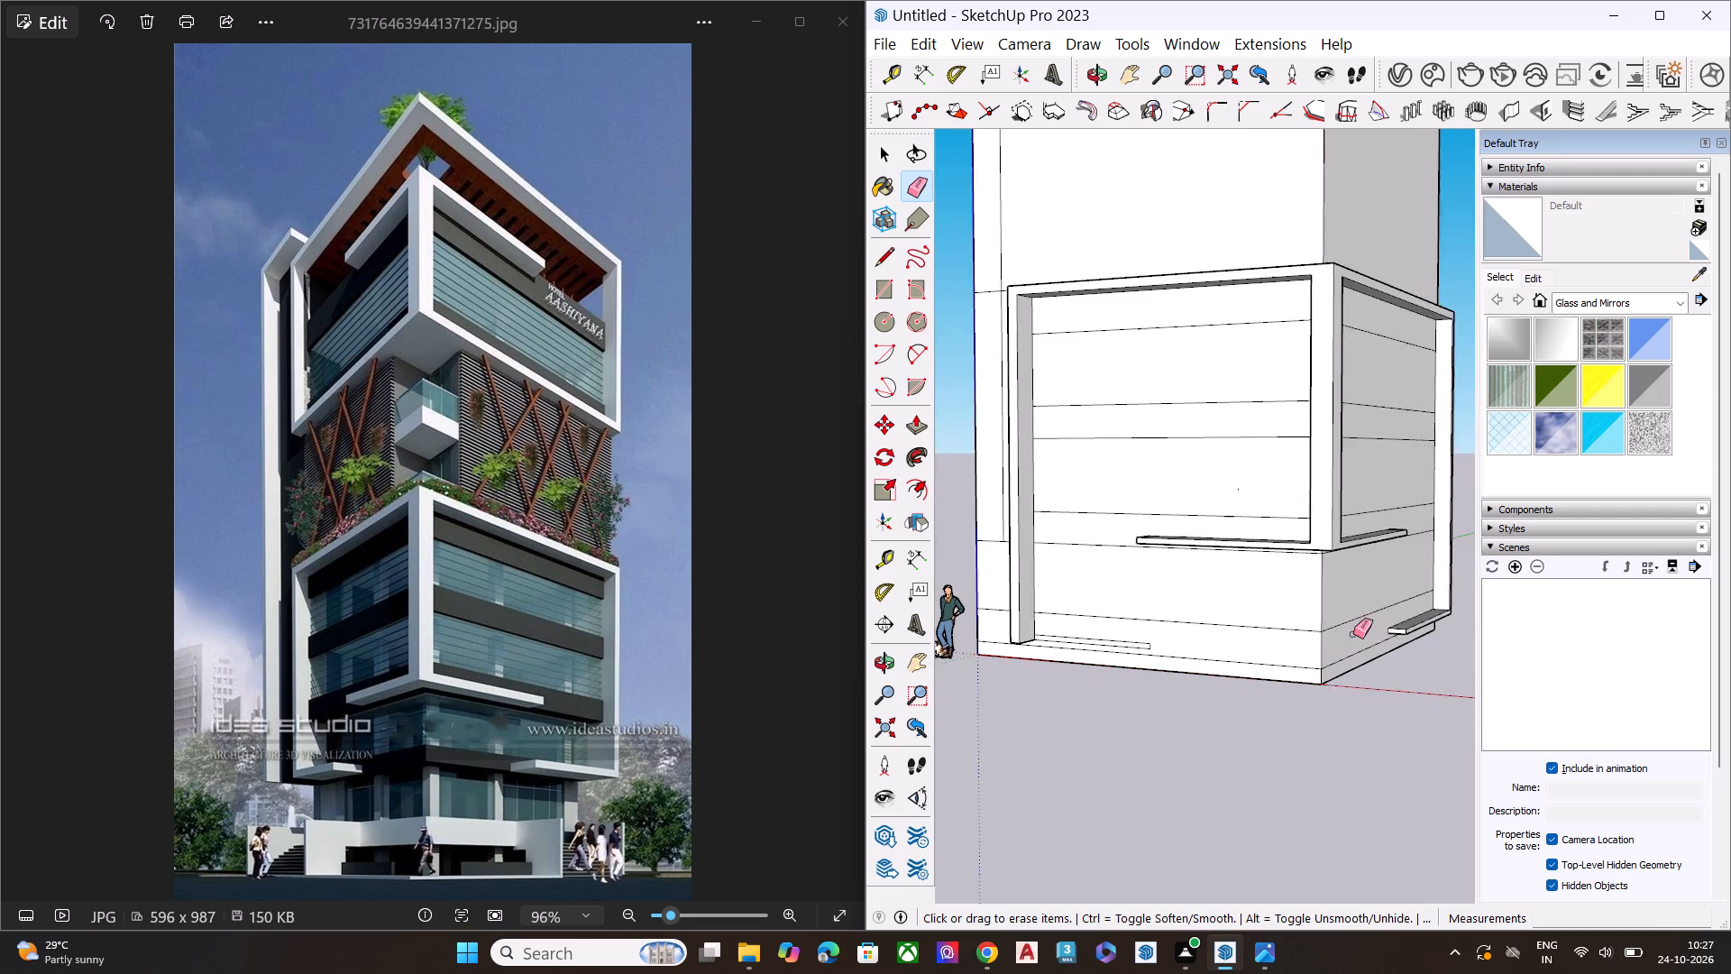
pyautogui.moveTo(1353, 634); pyautogui.dragTo(1351, 569, button='middle')
pyautogui.scroll(1, 1140, 651)
pyautogui.scroll(-2, 1131, 648)
pyautogui.scroll(2, 1122, 647)
pyautogui.scroll(-1, 1039, 632)
pyautogui.scroll(2, 1032, 632)
pyautogui.press('space')
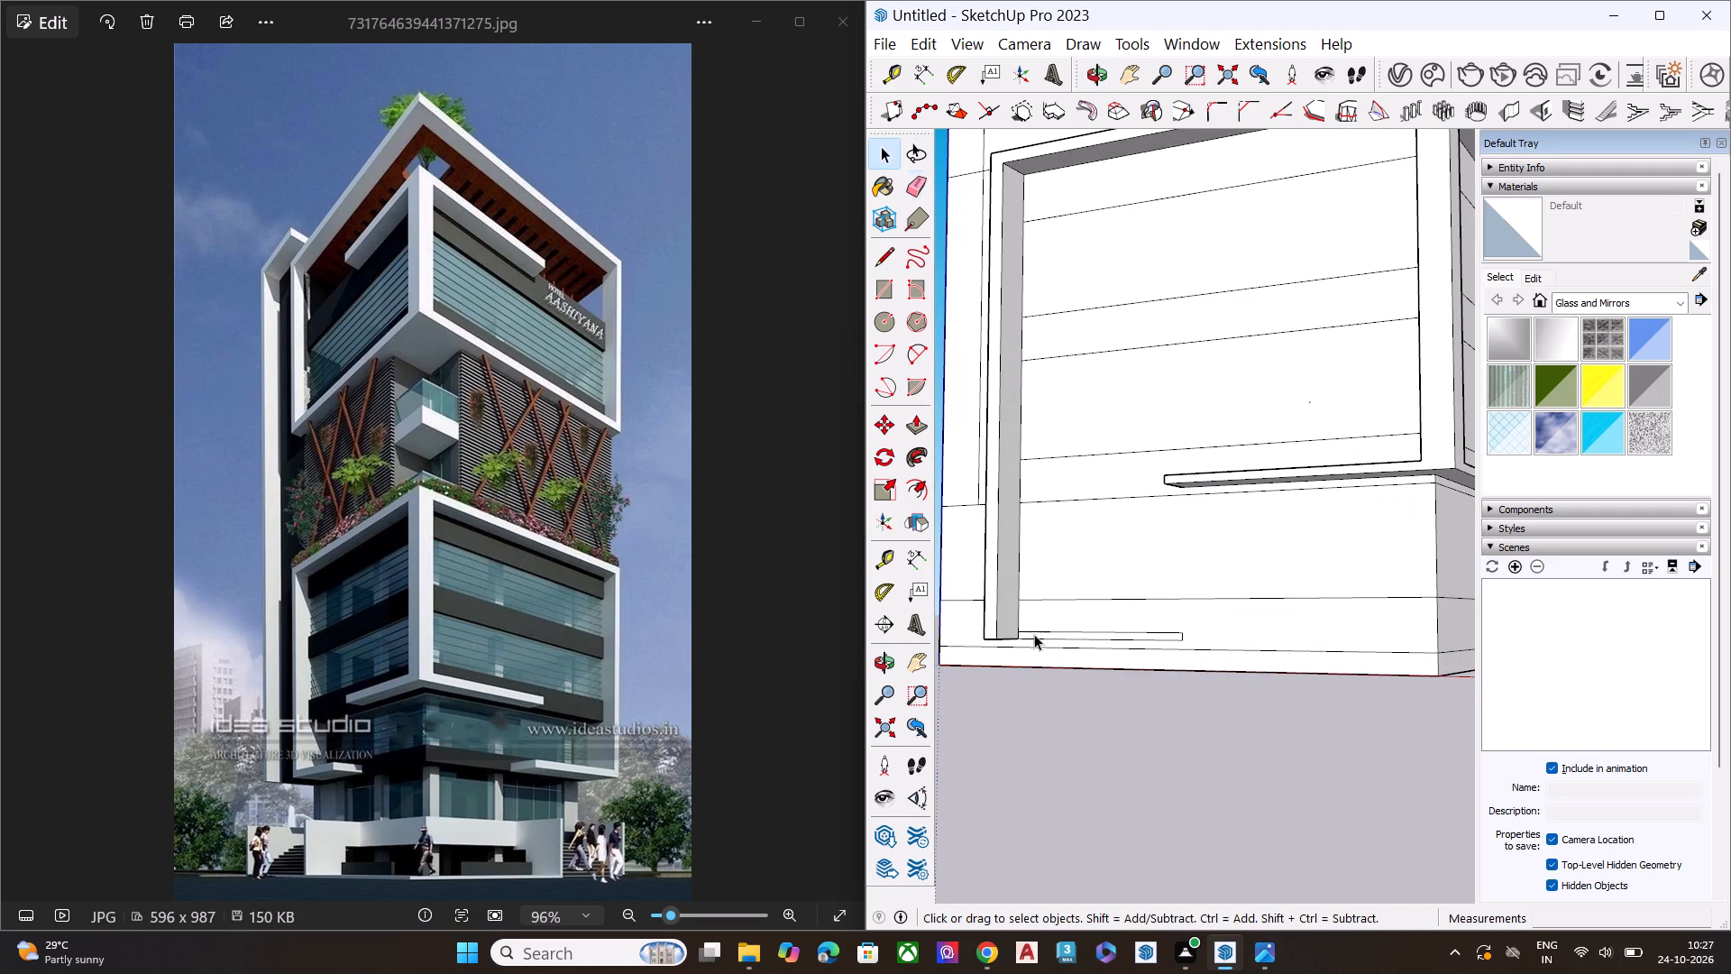
pyautogui.click(1034, 634)
pyautogui.moveTo(1076, 650); pyautogui.dragTo(1099, 738, button='middle')
pyautogui.scroll(7, 1094, 730)
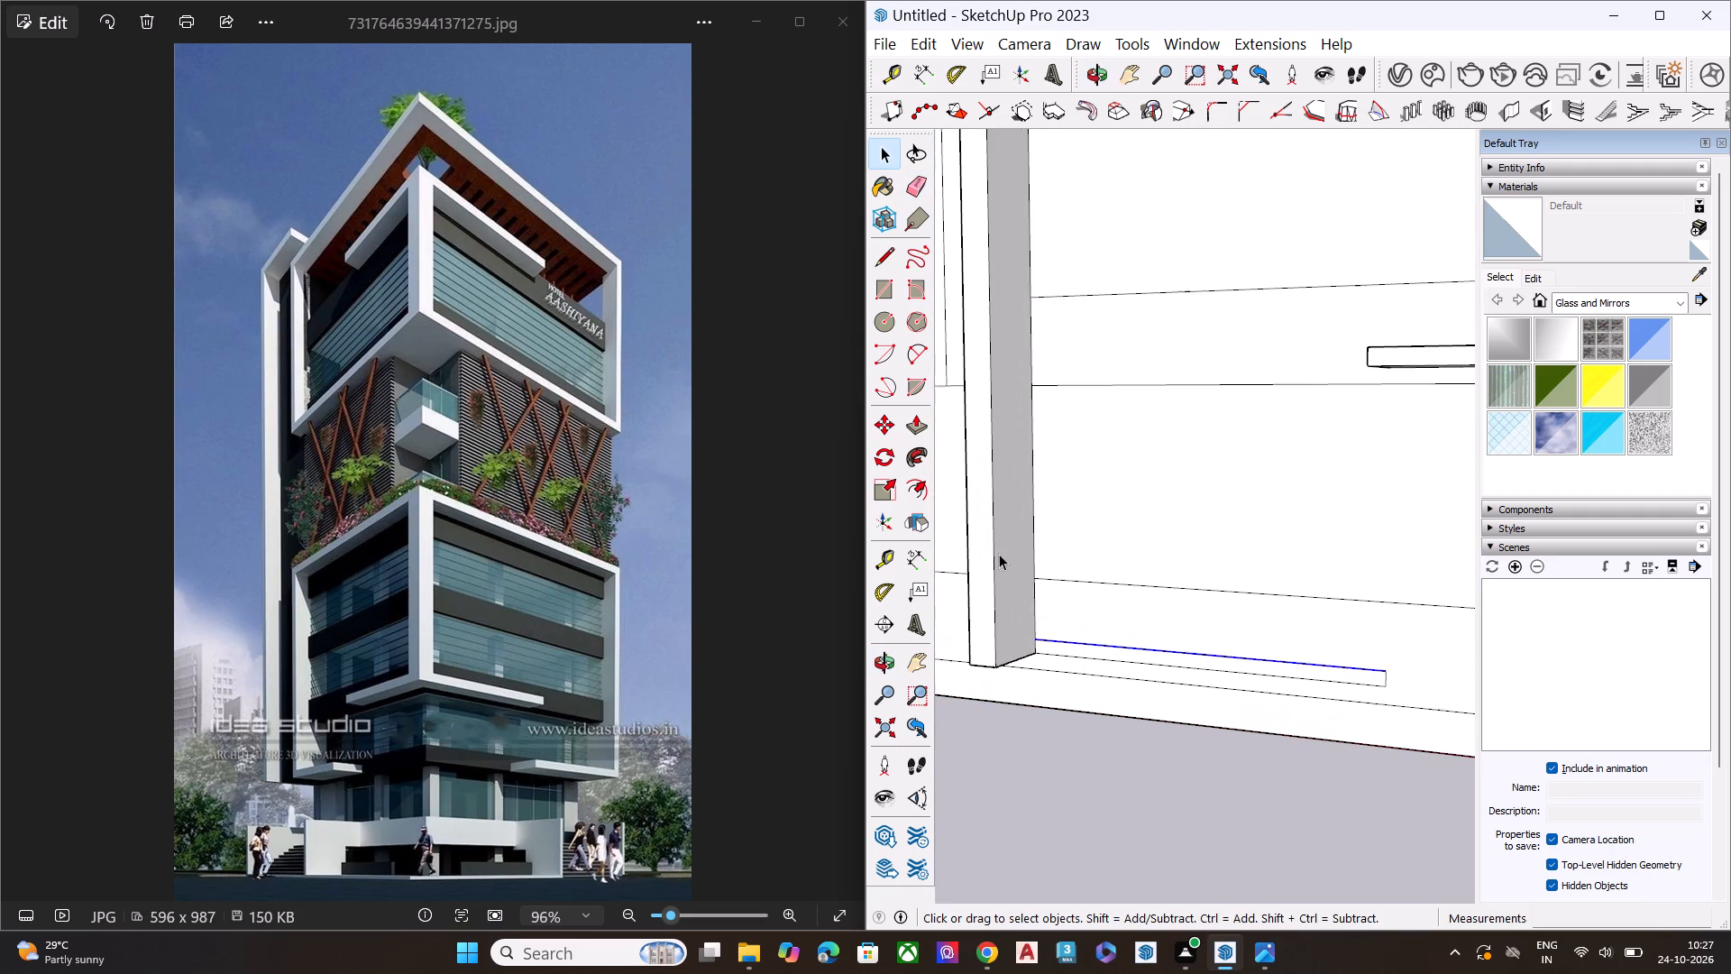
# Push/pull the inner side face of the frame's far vertical strip on the green-axis wall by about 2 5/16".
pyautogui.scroll(-15, 1124, 569)
pyautogui.scroll(2, 1107, 660)
pyautogui.scroll(-1, 1107, 663)
pyautogui.moveTo(1216, 687); pyautogui.dragTo(851, 663, button='middle')
pyautogui.scroll(-5, 1067, 570)
pyautogui.scroll(9, 1337, 519)
pyautogui.scroll(1, 1338, 365)
pyautogui.scroll(-1, 1338, 365)
pyautogui.scroll(2, 1338, 365)
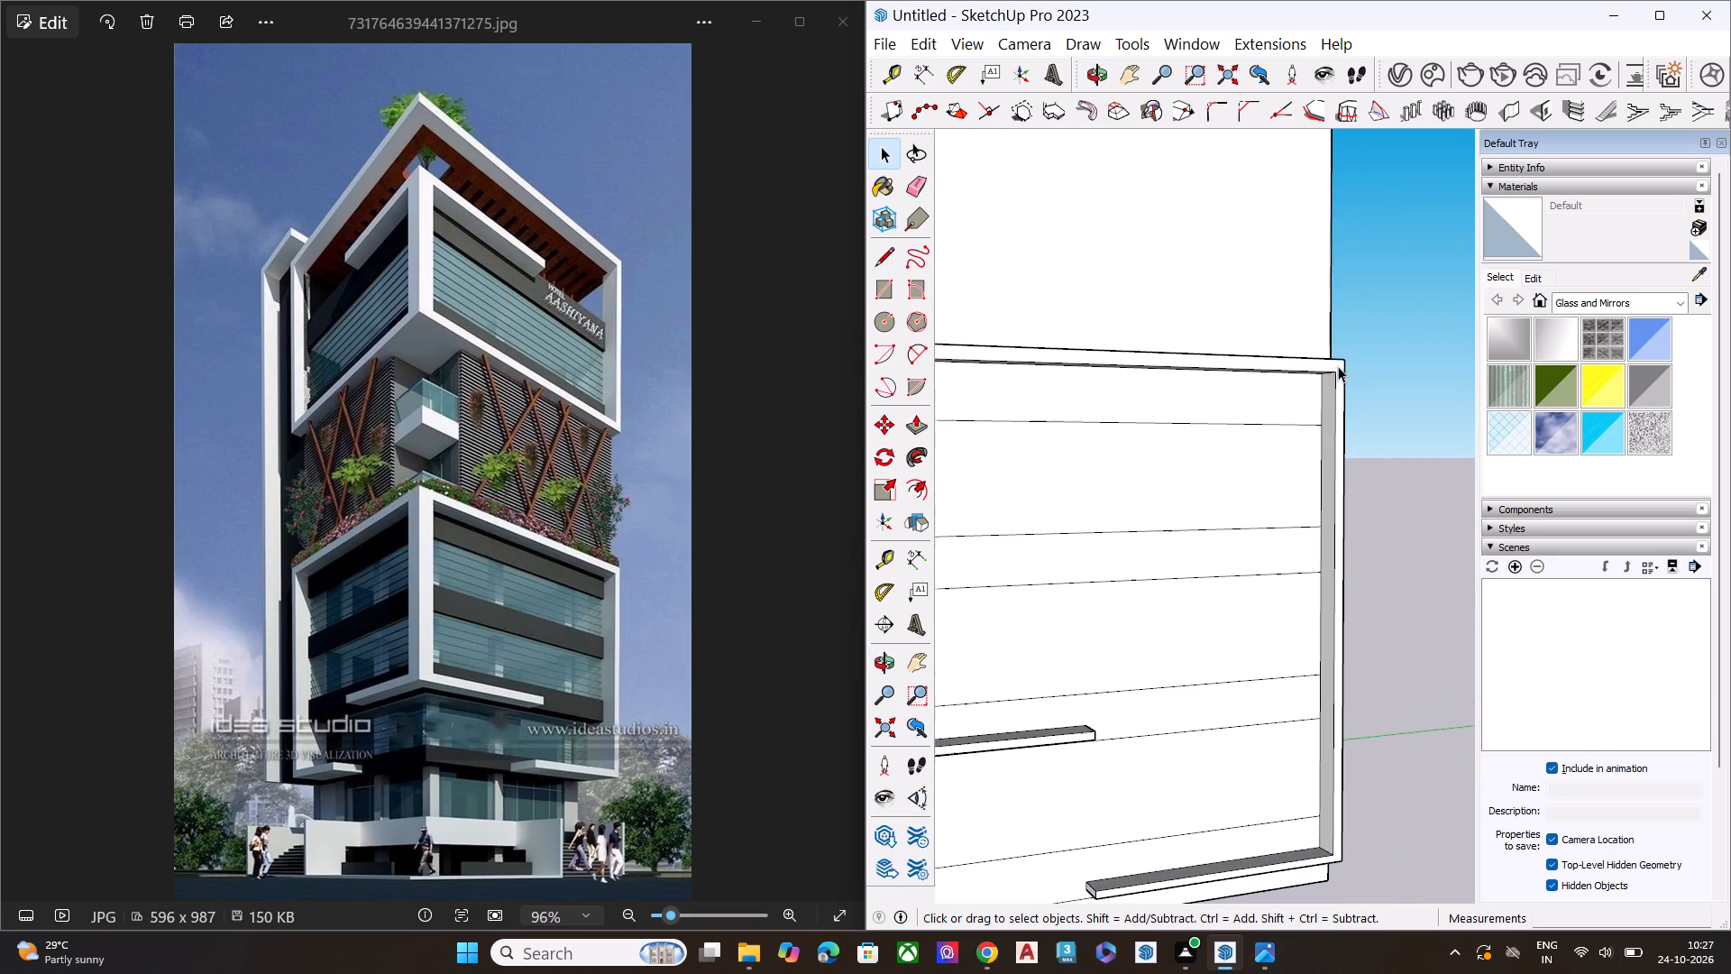
pyautogui.click(1333, 391)
pyautogui.press('p')
pyautogui.click(1333, 391)
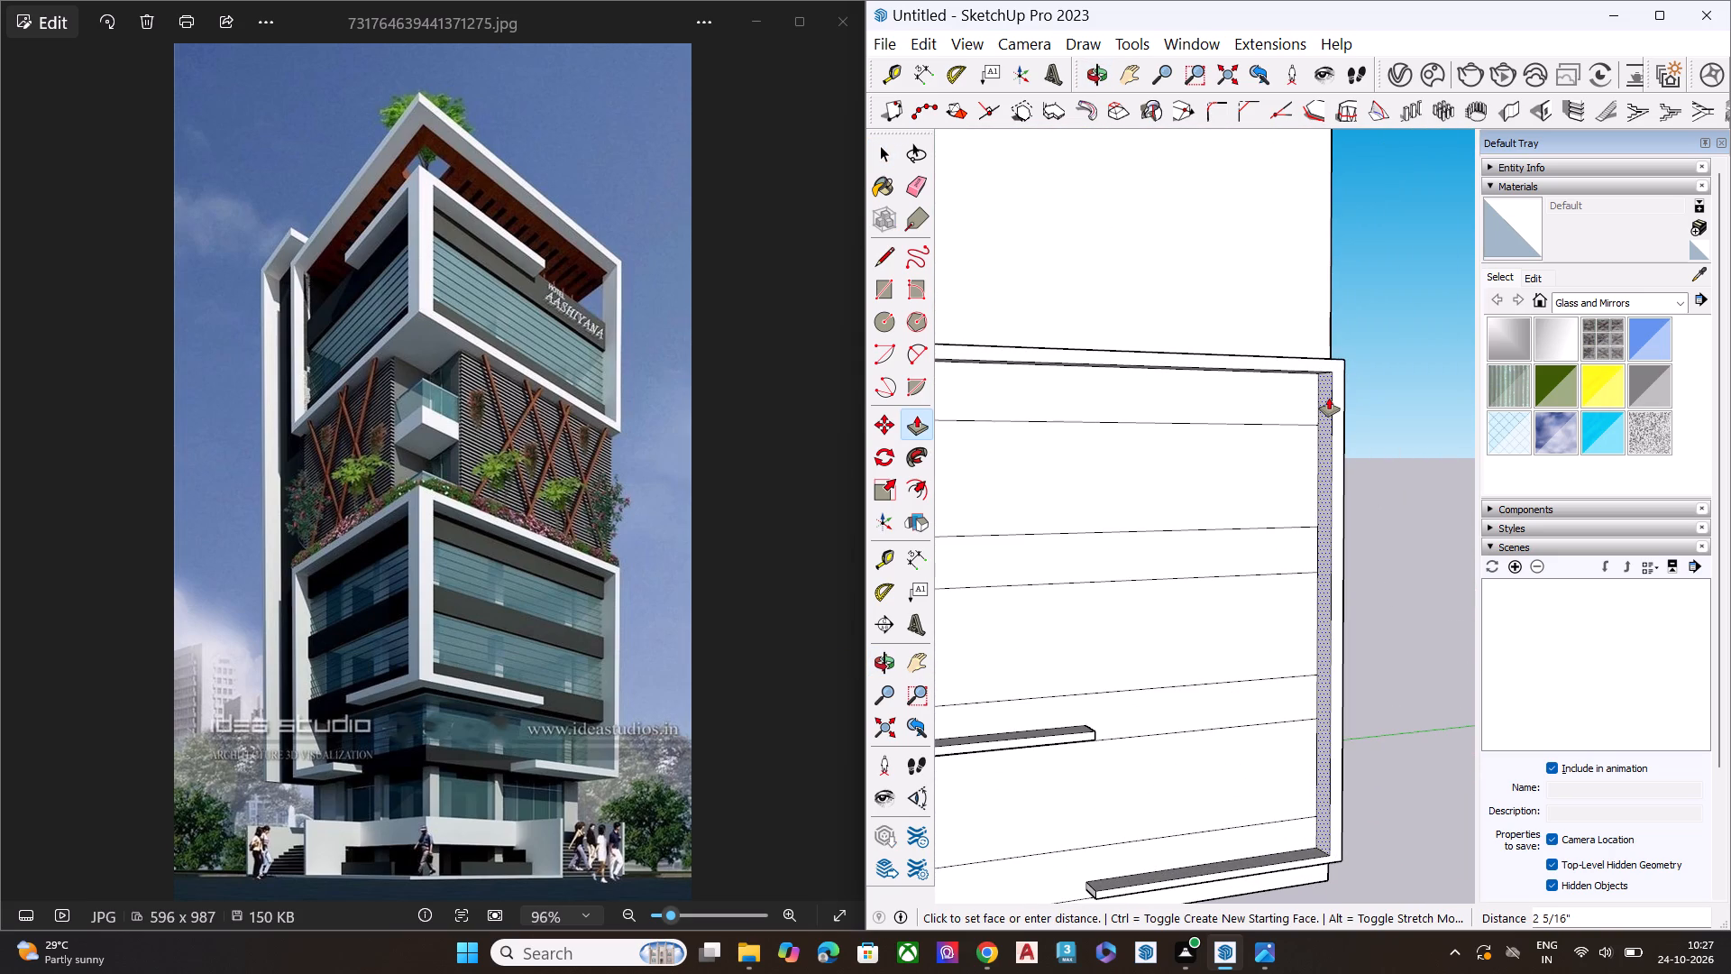
pyautogui.click(1329, 398)
pyautogui.press('space')
# Push/pull the underside of the frame's top band on the green-axis wall by about 2 3/16".
pyautogui.moveTo(1299, 369); pyautogui.dragTo(1381, 241, button='middle')
pyautogui.scroll(1, 1378, 245)
pyautogui.click(1296, 376)
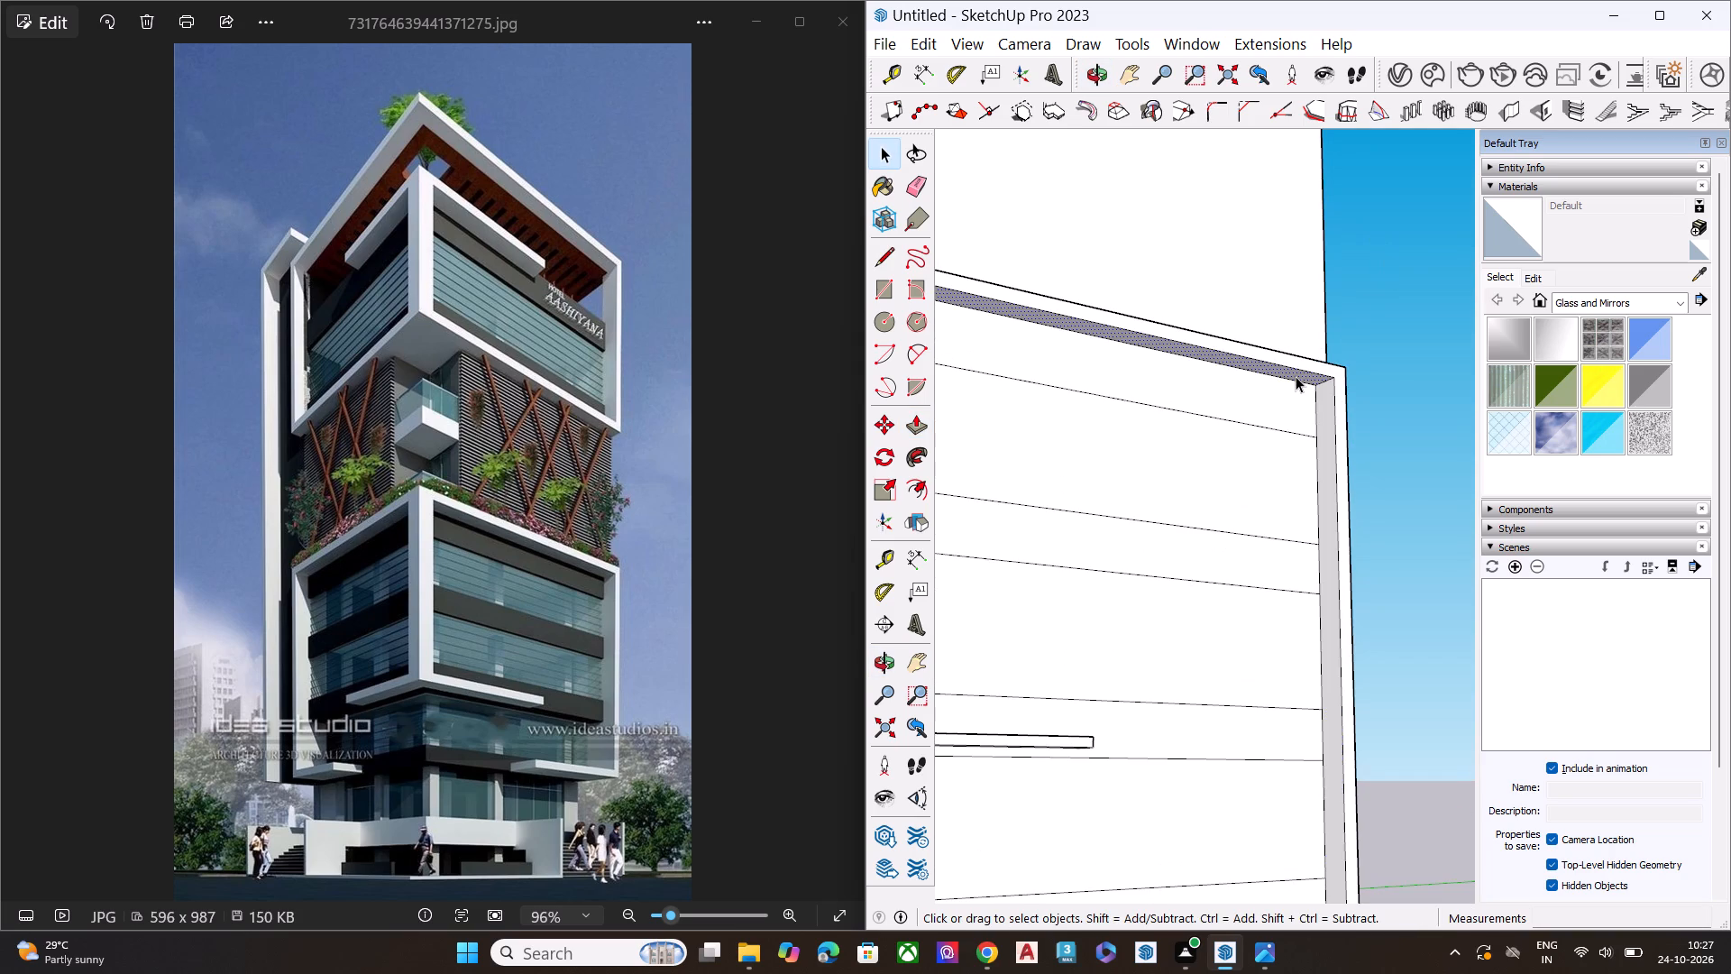
pyautogui.press('p')
pyautogui.click(1296, 376)
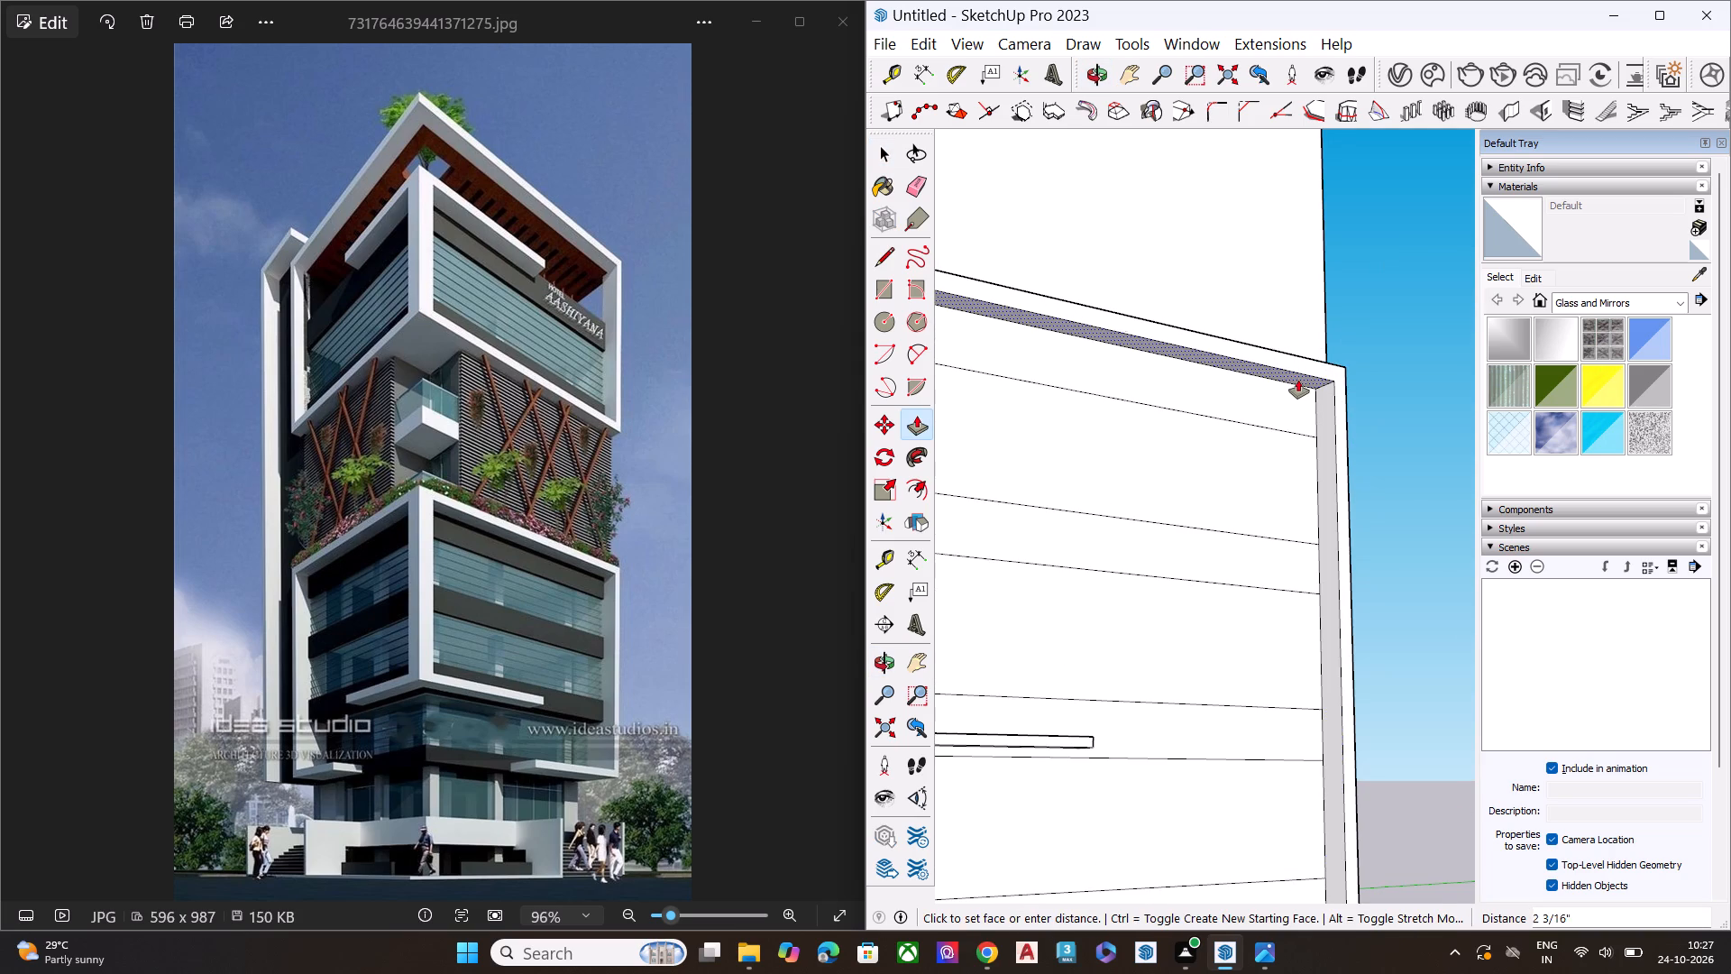
pyautogui.click(1298, 380)
pyautogui.press('space')
pyautogui.click(1396, 381)
# Push/pull the underside of the frame's top band on the red-axis wall by about 2 3/16", matching the green-axis wall.
pyautogui.scroll(-1, 1447, 395)
pyautogui.scroll(1, 1447, 395)
pyautogui.scroll(-6, 1447, 395)
pyautogui.scroll(-3, 1232, 432)
pyautogui.scroll(1, 1230, 432)
pyautogui.scroll(-2, 1229, 432)
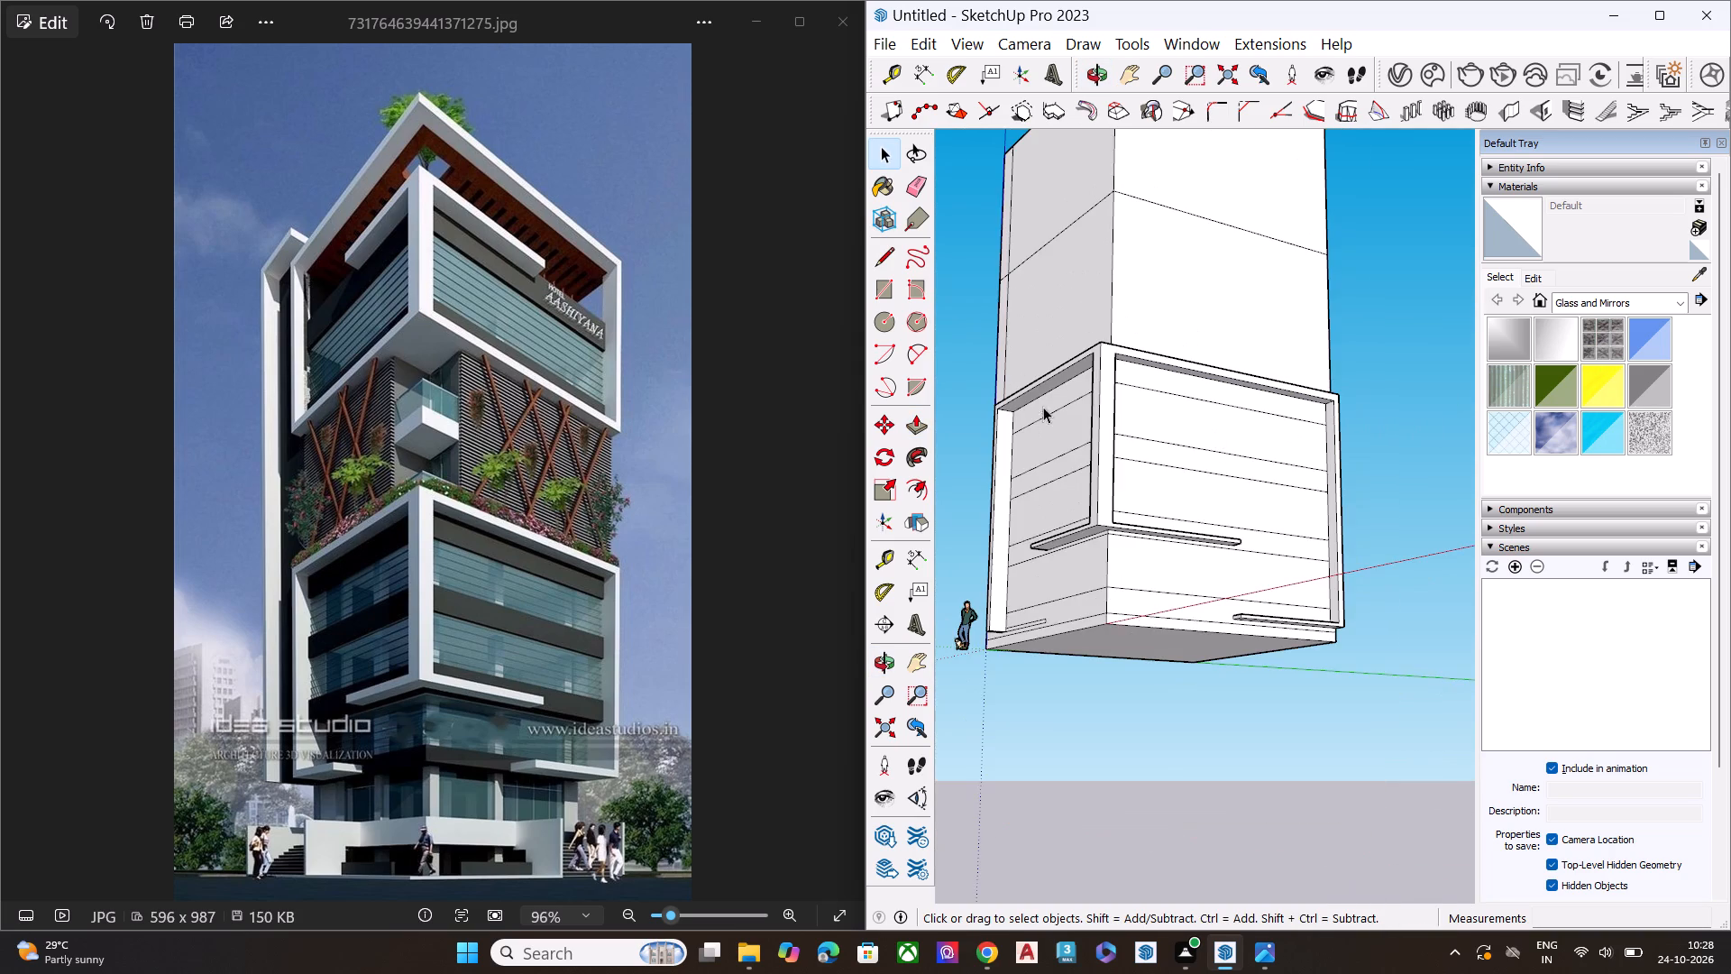
pyautogui.moveTo(1043, 407); pyautogui.dragTo(1059, 343, button='middle')
pyautogui.scroll(1, 1063, 344)
pyautogui.scroll(-1, 1067, 353)
pyautogui.scroll(6, 1072, 358)
pyautogui.click(1085, 347)
pyautogui.click(1091, 353)
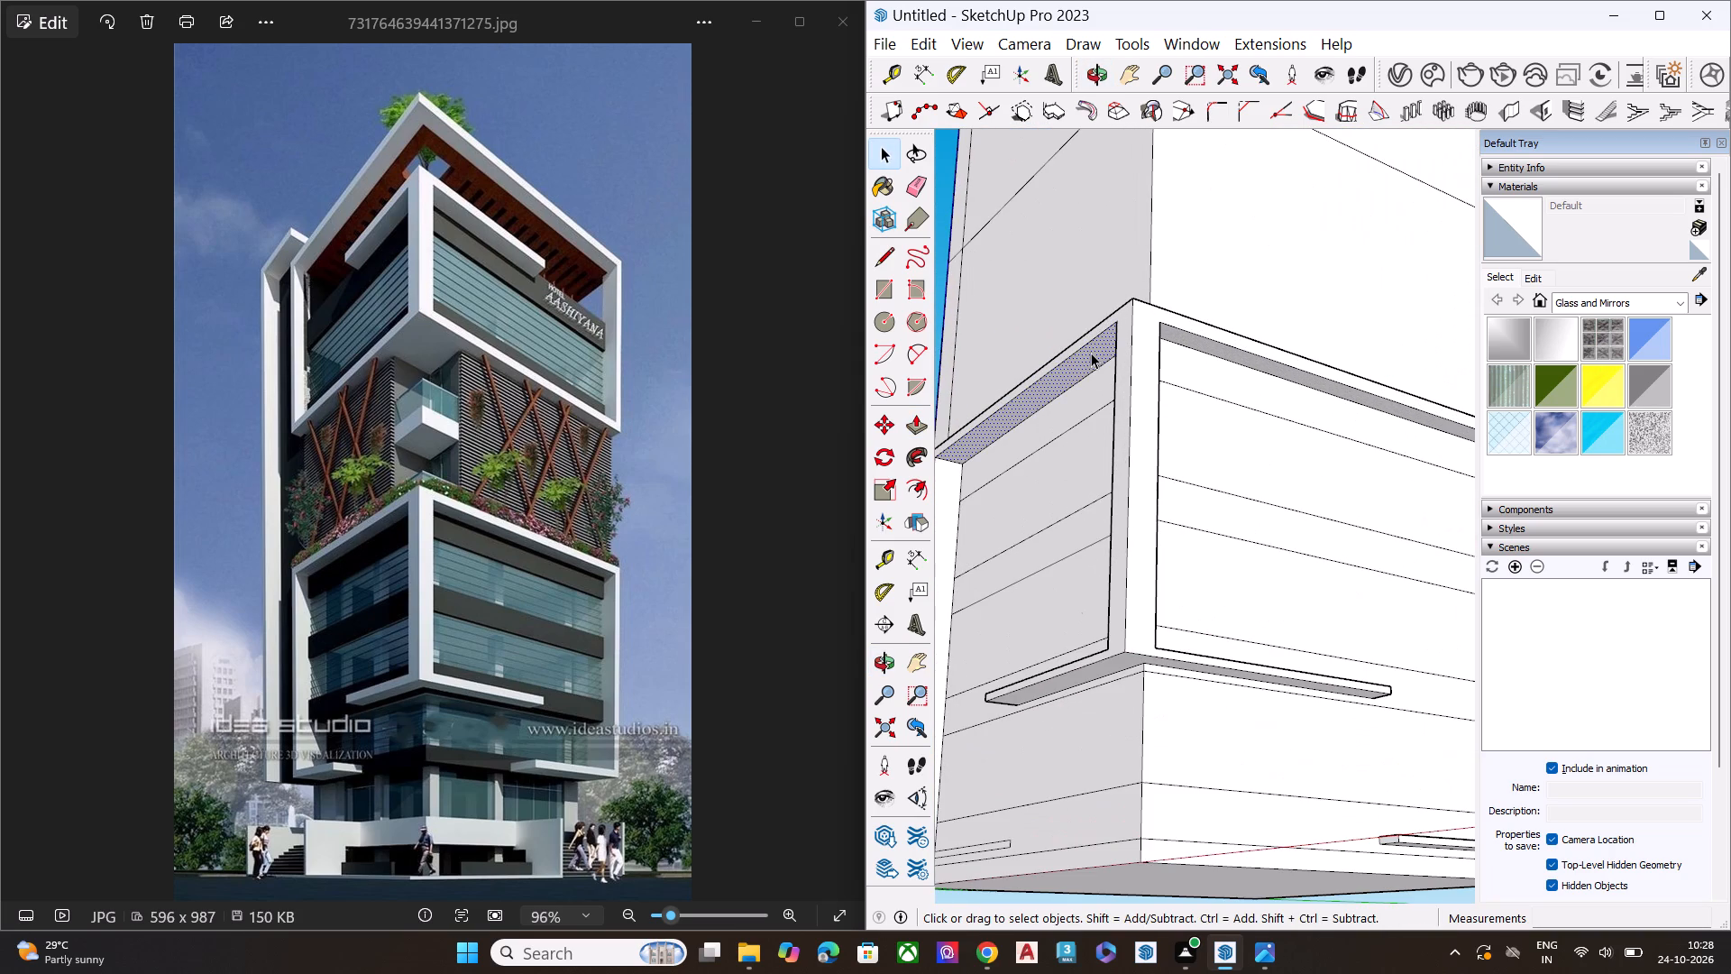
pyautogui.press('p')
pyautogui.click(1091, 353)
pyautogui.click(1187, 333)
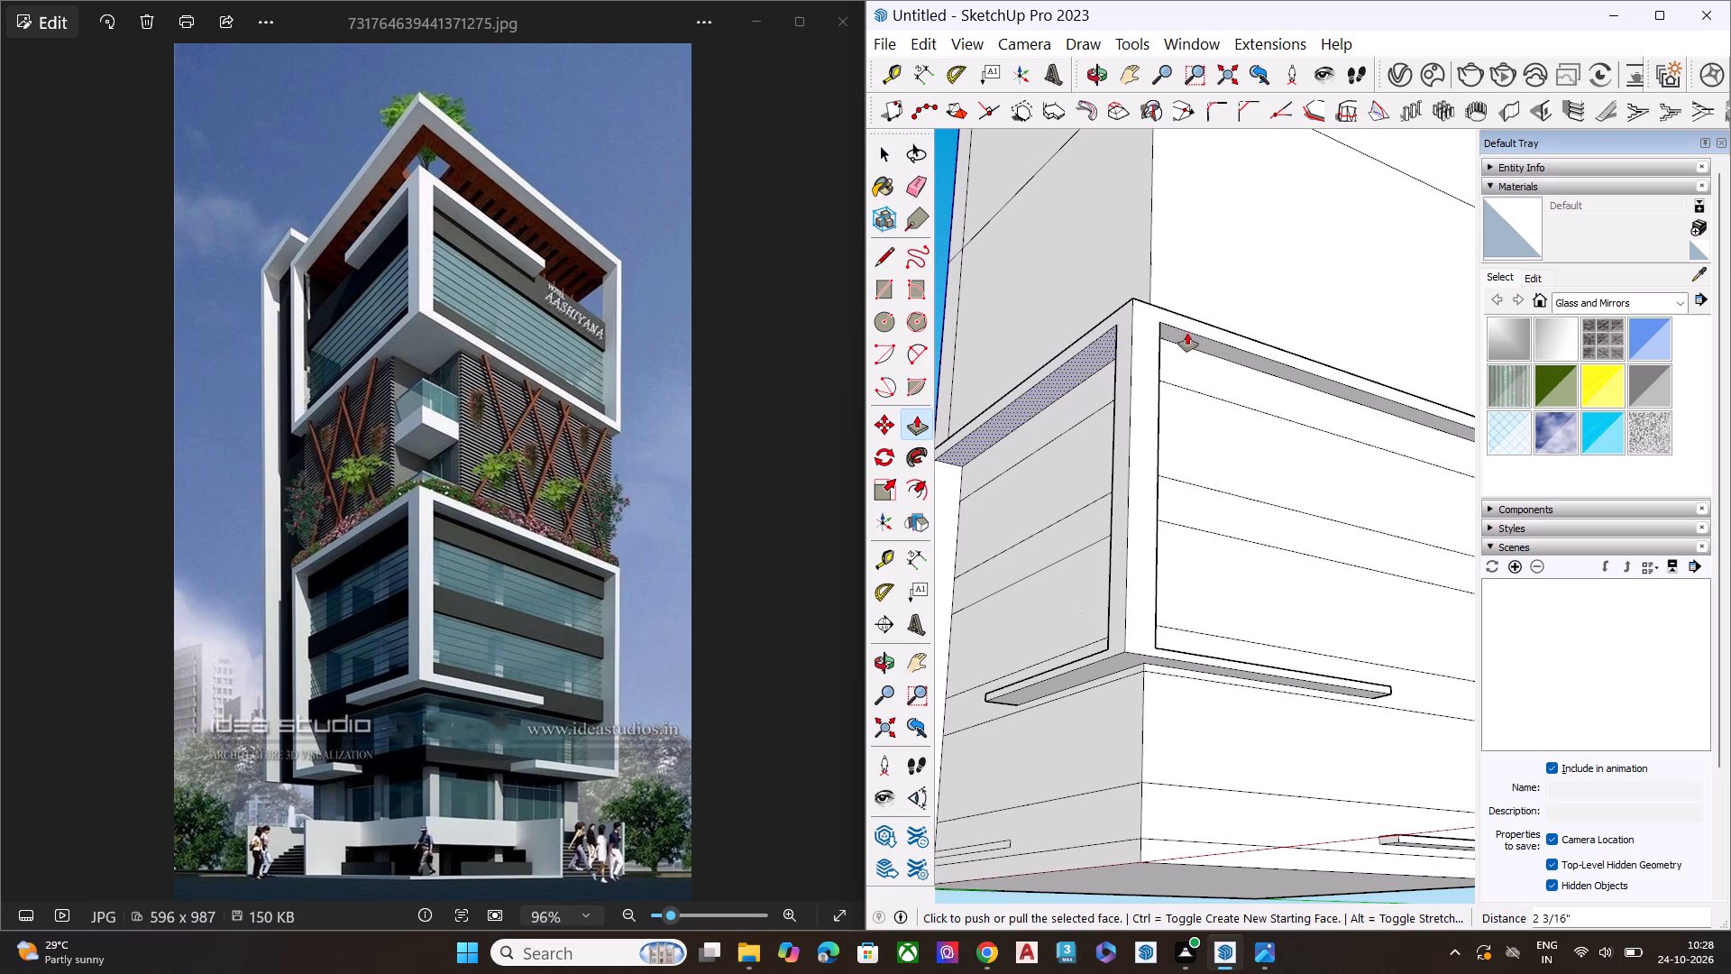
pyautogui.press('space')
# Push/pull the narrow ledge outline at the base of the red-axis wall outward to the face of the frame strip.
pyautogui.scroll(-2, 1172, 486)
pyautogui.scroll(2, 1189, 486)
pyautogui.scroll(-5, 1191, 486)
pyautogui.moveTo(1100, 494); pyautogui.dragTo(1427, 562, button='middle')
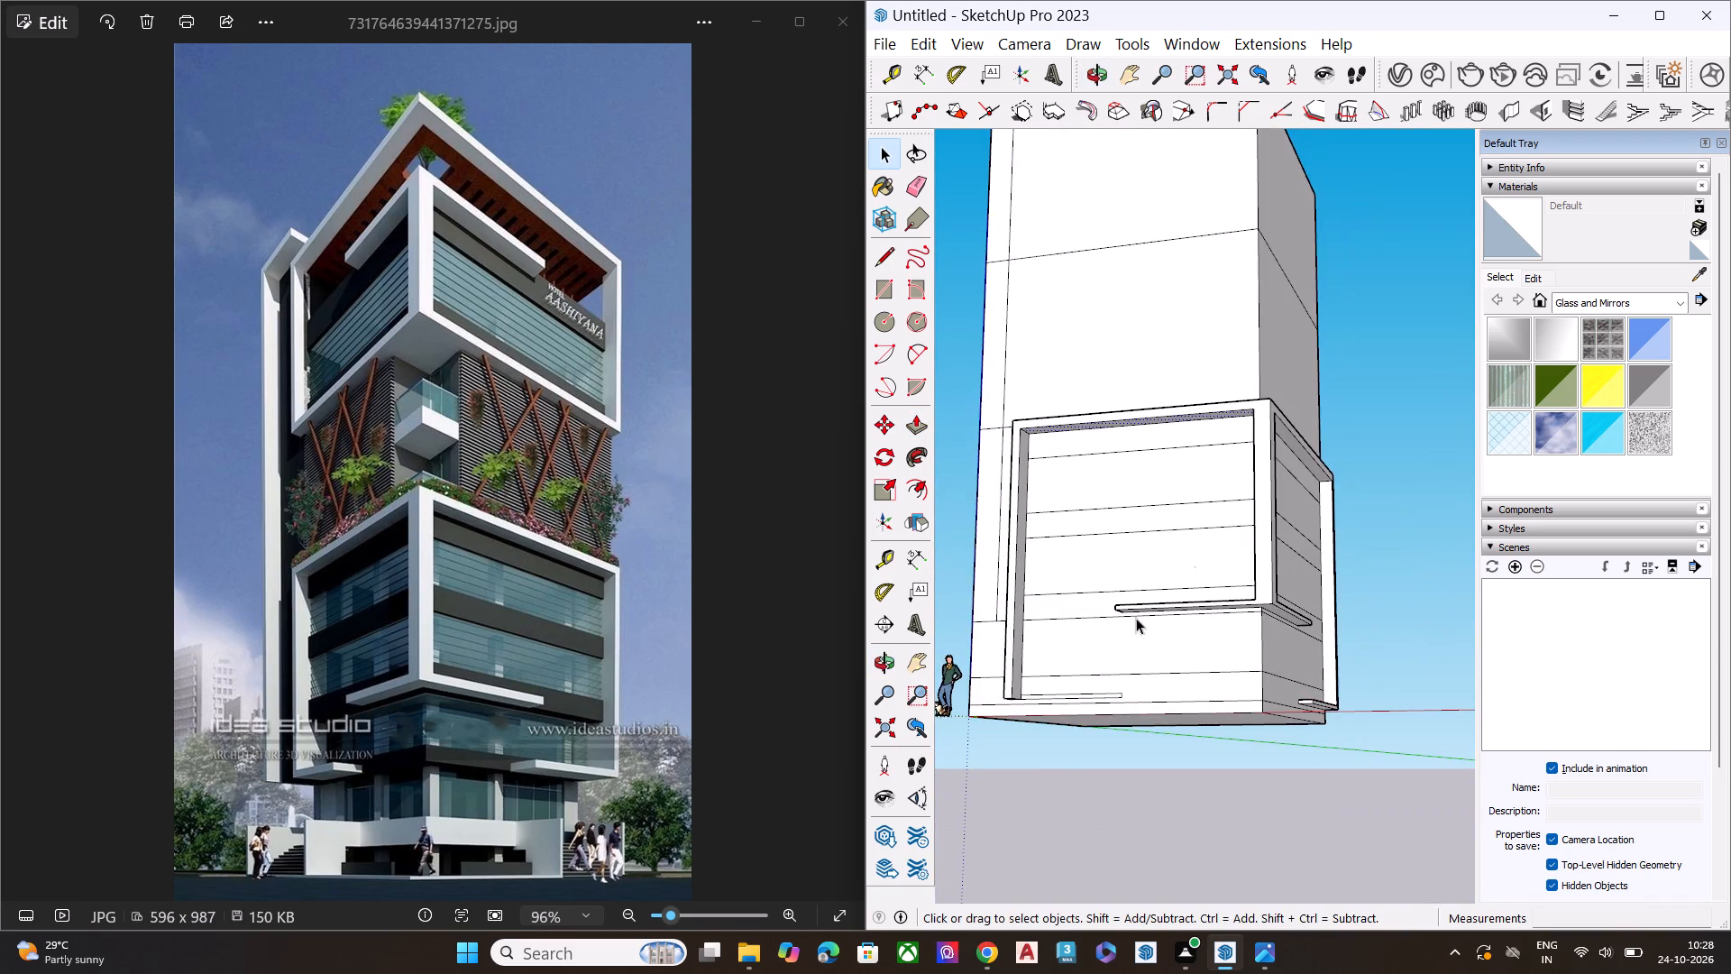
pyautogui.scroll(6, 1087, 721)
pyautogui.moveTo(1026, 684); pyautogui.dragTo(1042, 775, button='middle')
pyautogui.scroll(6, 1042, 776)
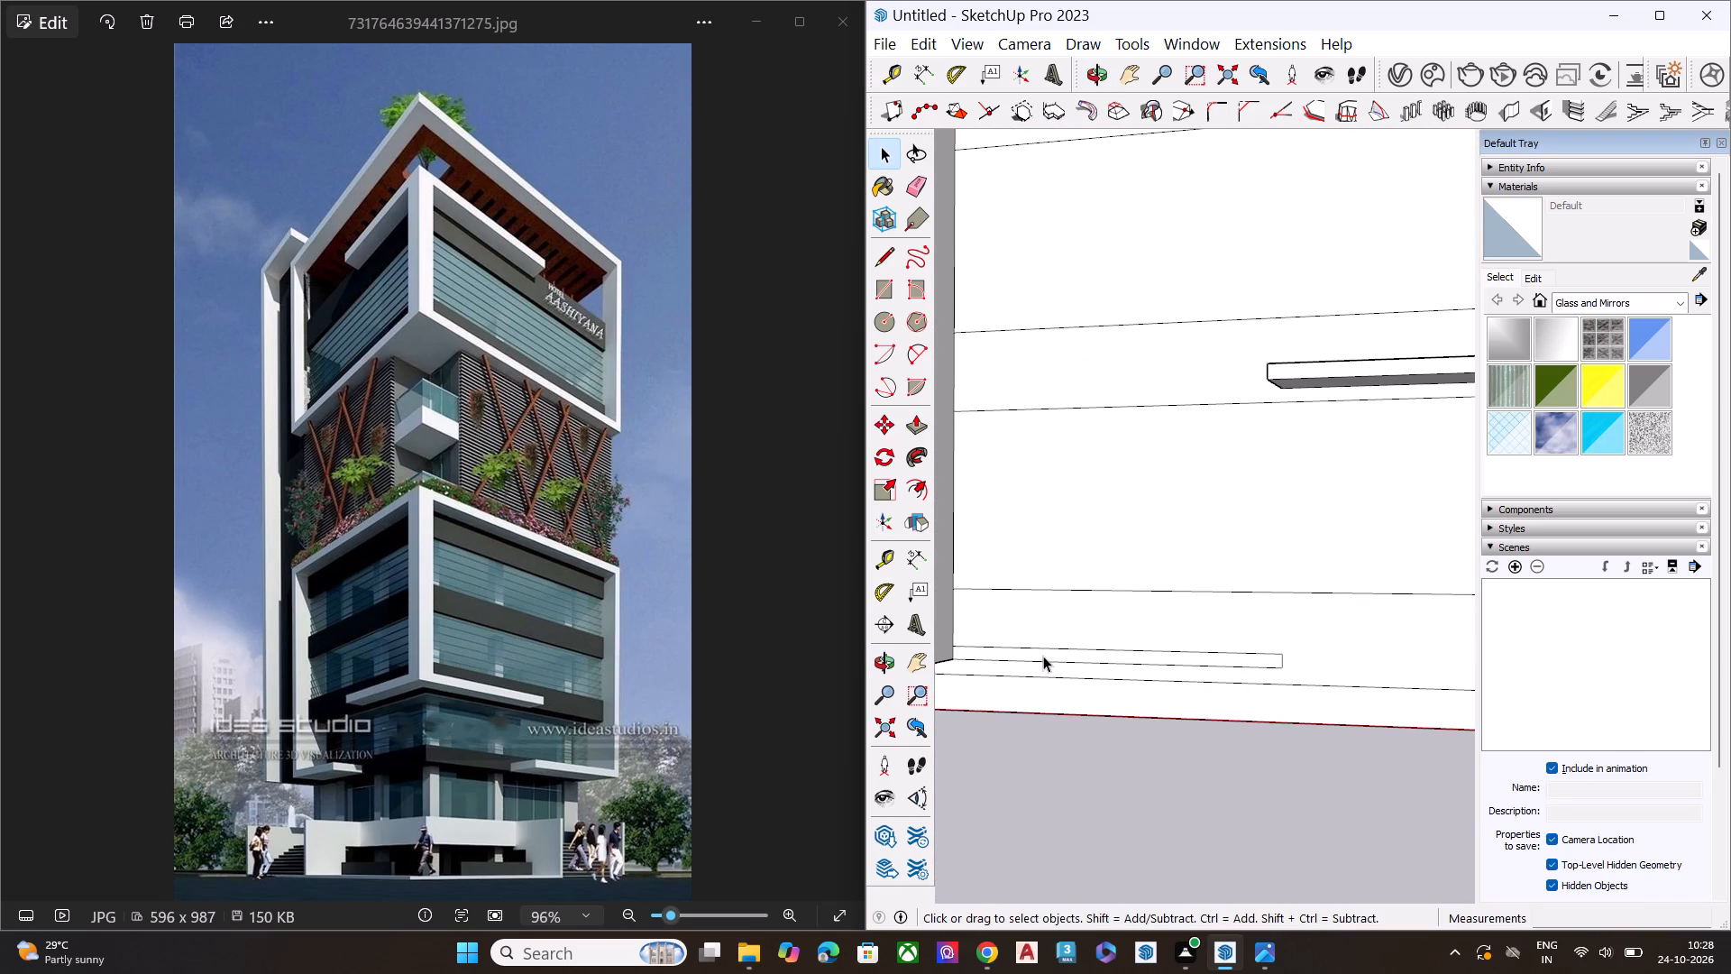
pyautogui.click(1043, 656)
pyautogui.press('p')
pyautogui.click(1045, 649)
pyautogui.scroll(-5, 1045, 649)
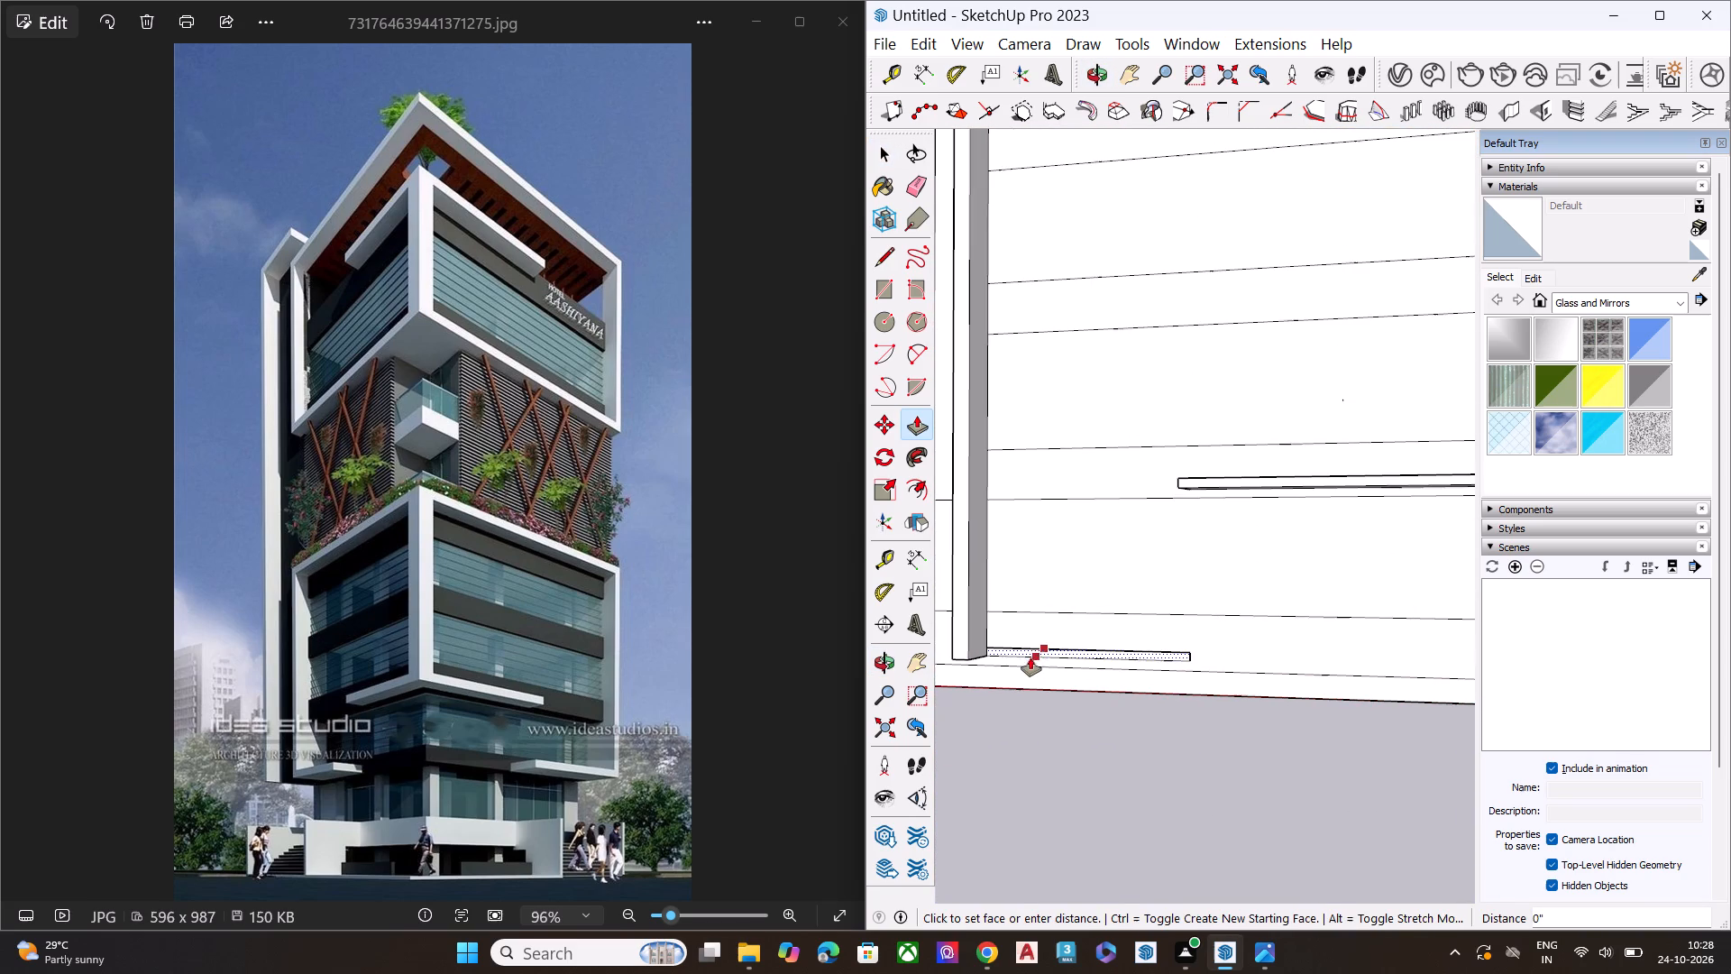
pyautogui.click(966, 648)
pyautogui.press('space')
# Examine the finished base ledges, the lower frame on both walls and the tower's overall form from several angles.
pyautogui.moveTo(1021, 664); pyautogui.dragTo(1183, 557, button='middle')
pyautogui.scroll(2, 942, 640)
pyautogui.scroll(-2, 933, 639)
pyautogui.scroll(2, 933, 639)
pyautogui.scroll(-1, 933, 639)
pyautogui.scroll(2, 933, 639)
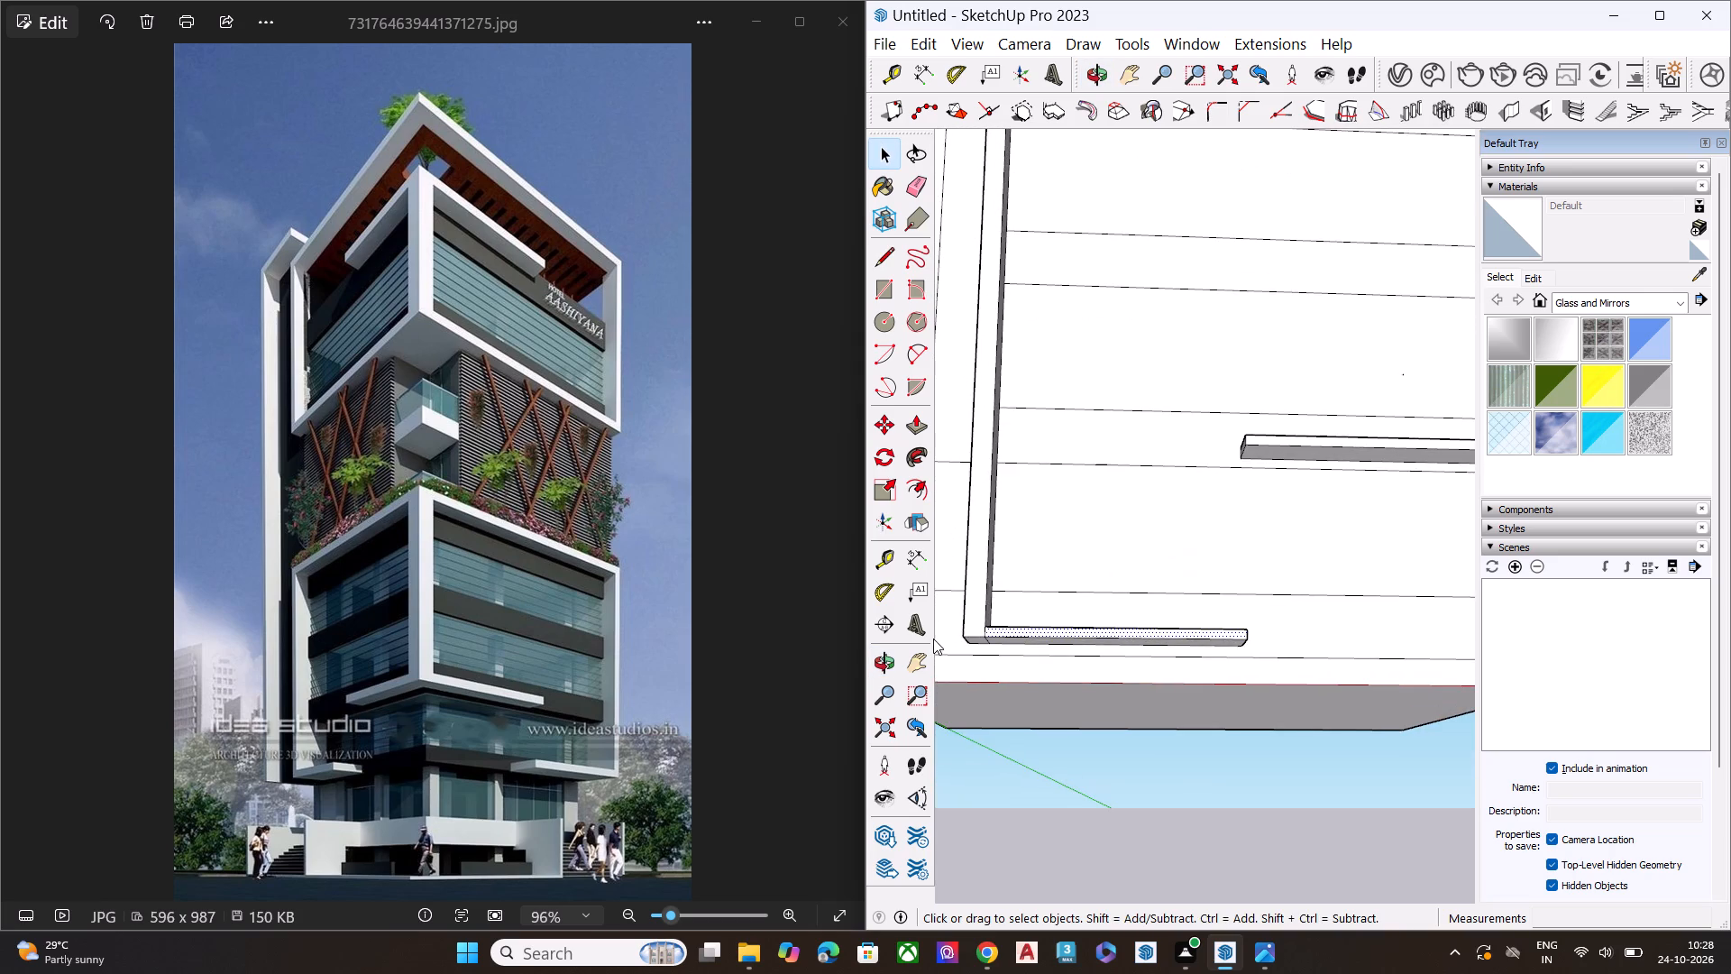
pyautogui.scroll(3, 933, 639)
pyautogui.scroll(-2, 1033, 638)
pyautogui.scroll(2, 1033, 638)
pyautogui.scroll(-4, 1033, 638)
pyautogui.scroll(-3, 1119, 620)
pyautogui.moveTo(1323, 638); pyautogui.dragTo(990, 768, button='middle')
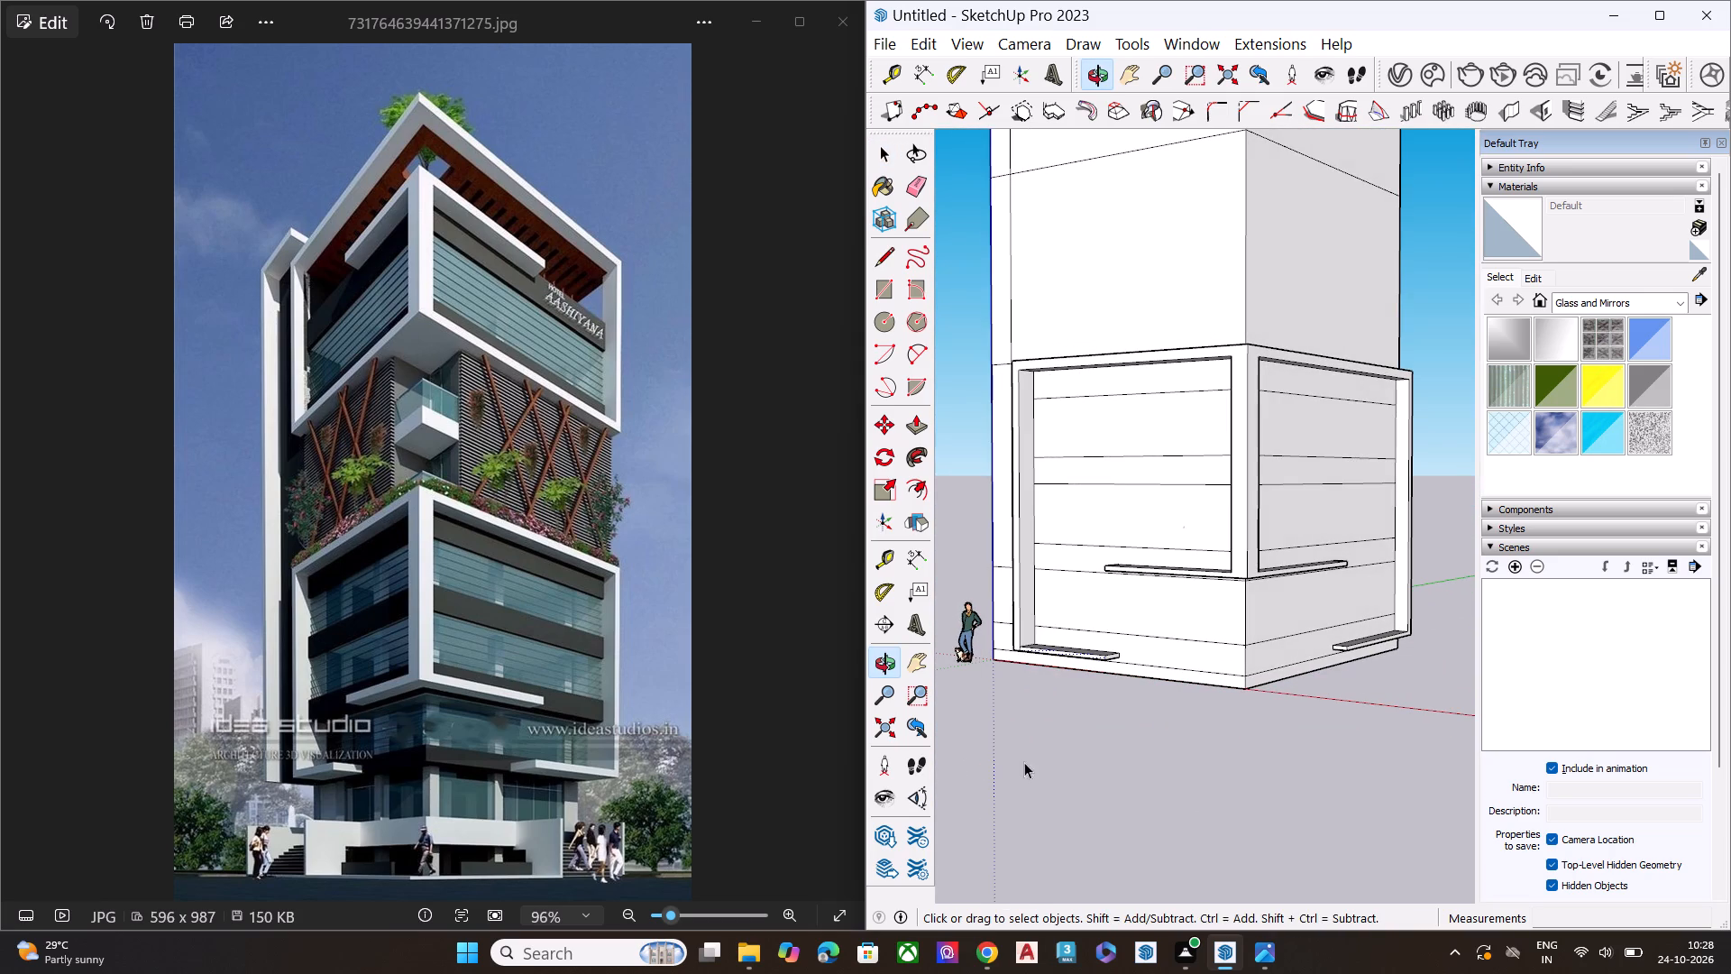
pyautogui.moveTo(1143, 614); pyautogui.dragTo(1040, 529, button='middle')
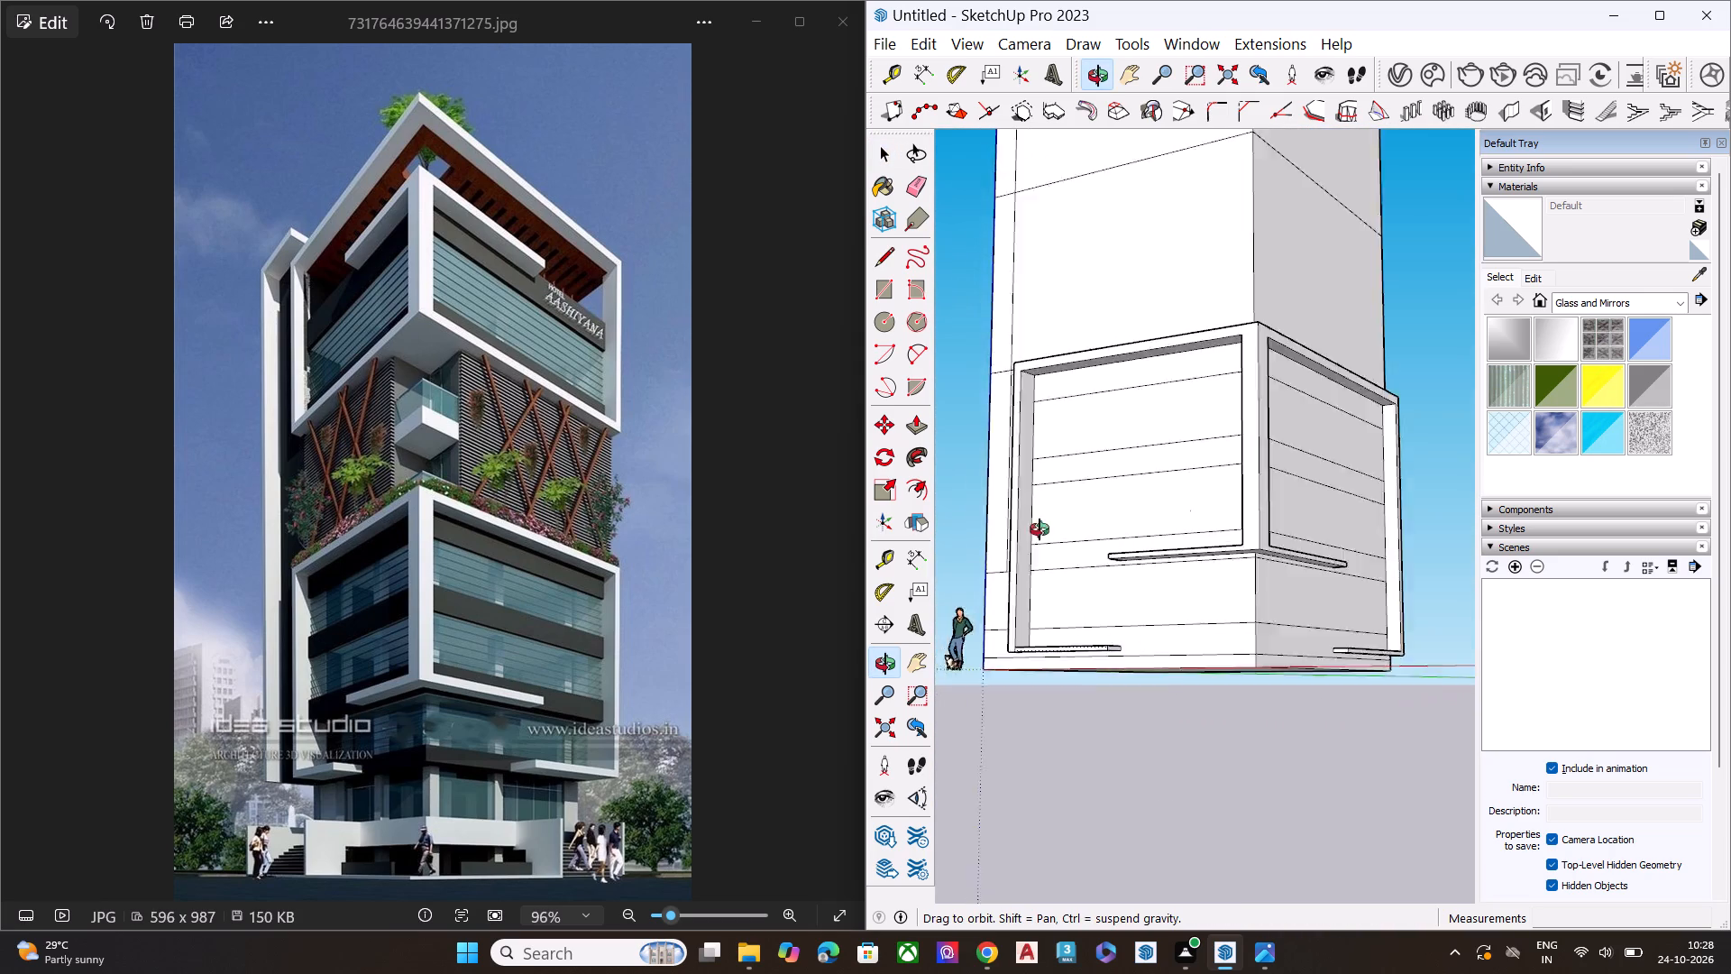
pyautogui.moveTo(1040, 529); pyautogui.dragTo(1311, 601, button='middle')
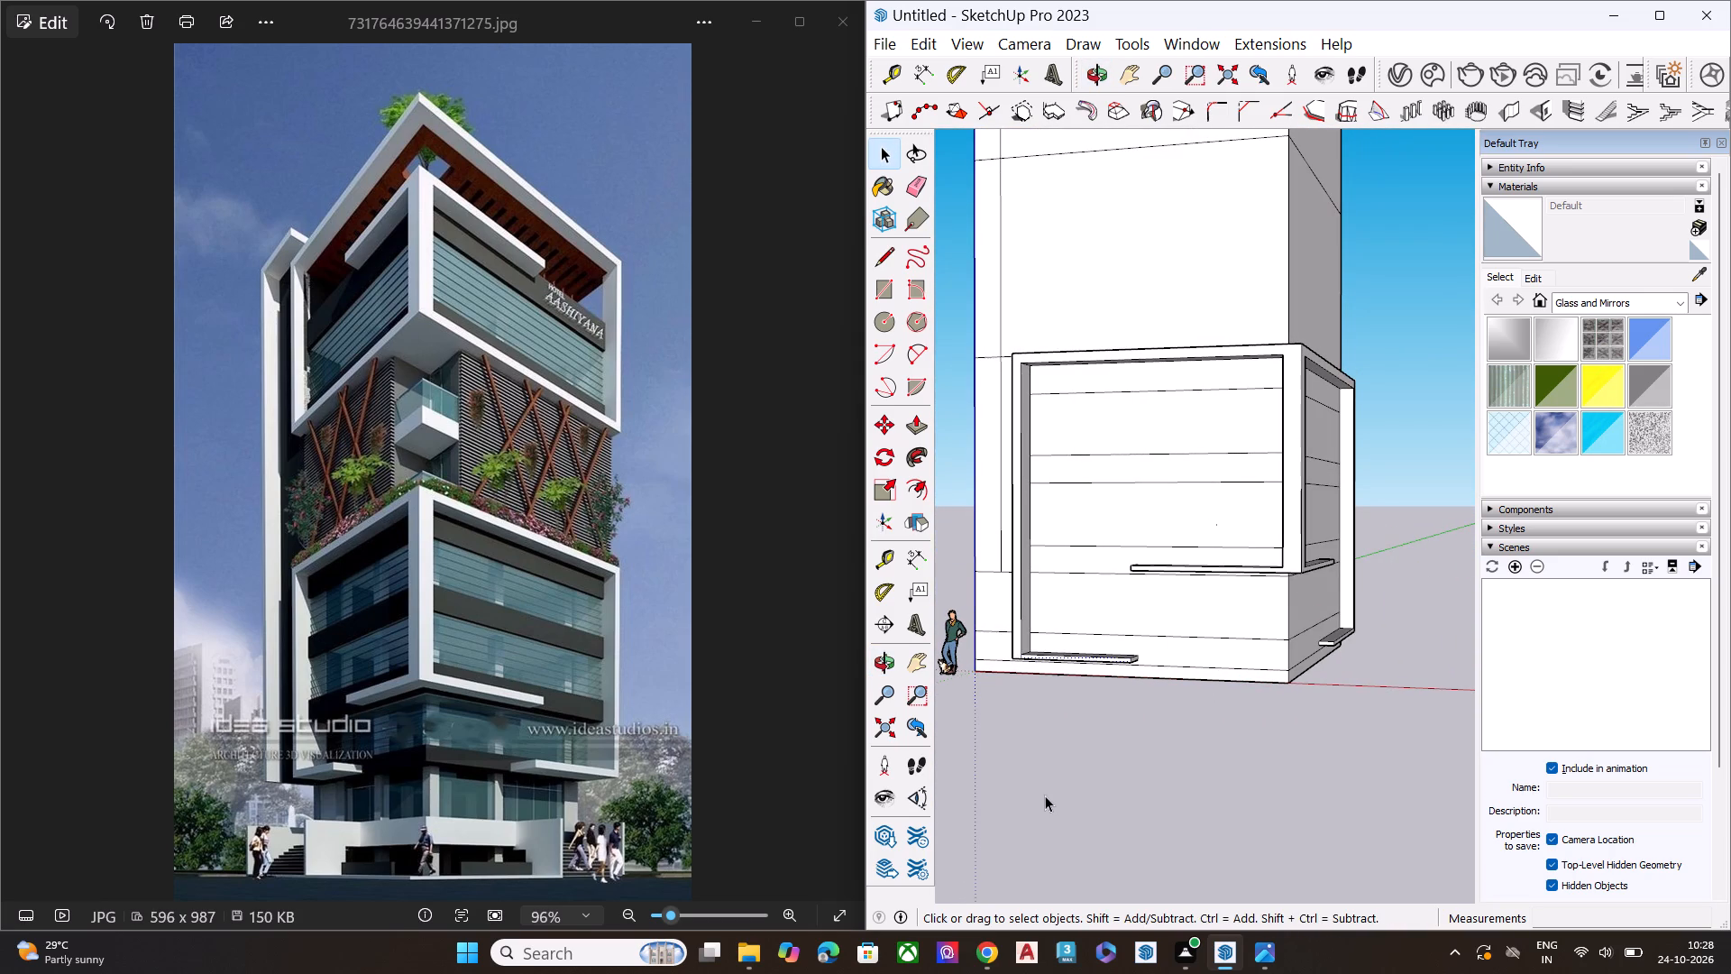
pyautogui.click(1042, 740)
pyautogui.moveTo(1122, 697); pyautogui.dragTo(1100, 590, button='middle')
pyautogui.scroll(1, 1103, 591)
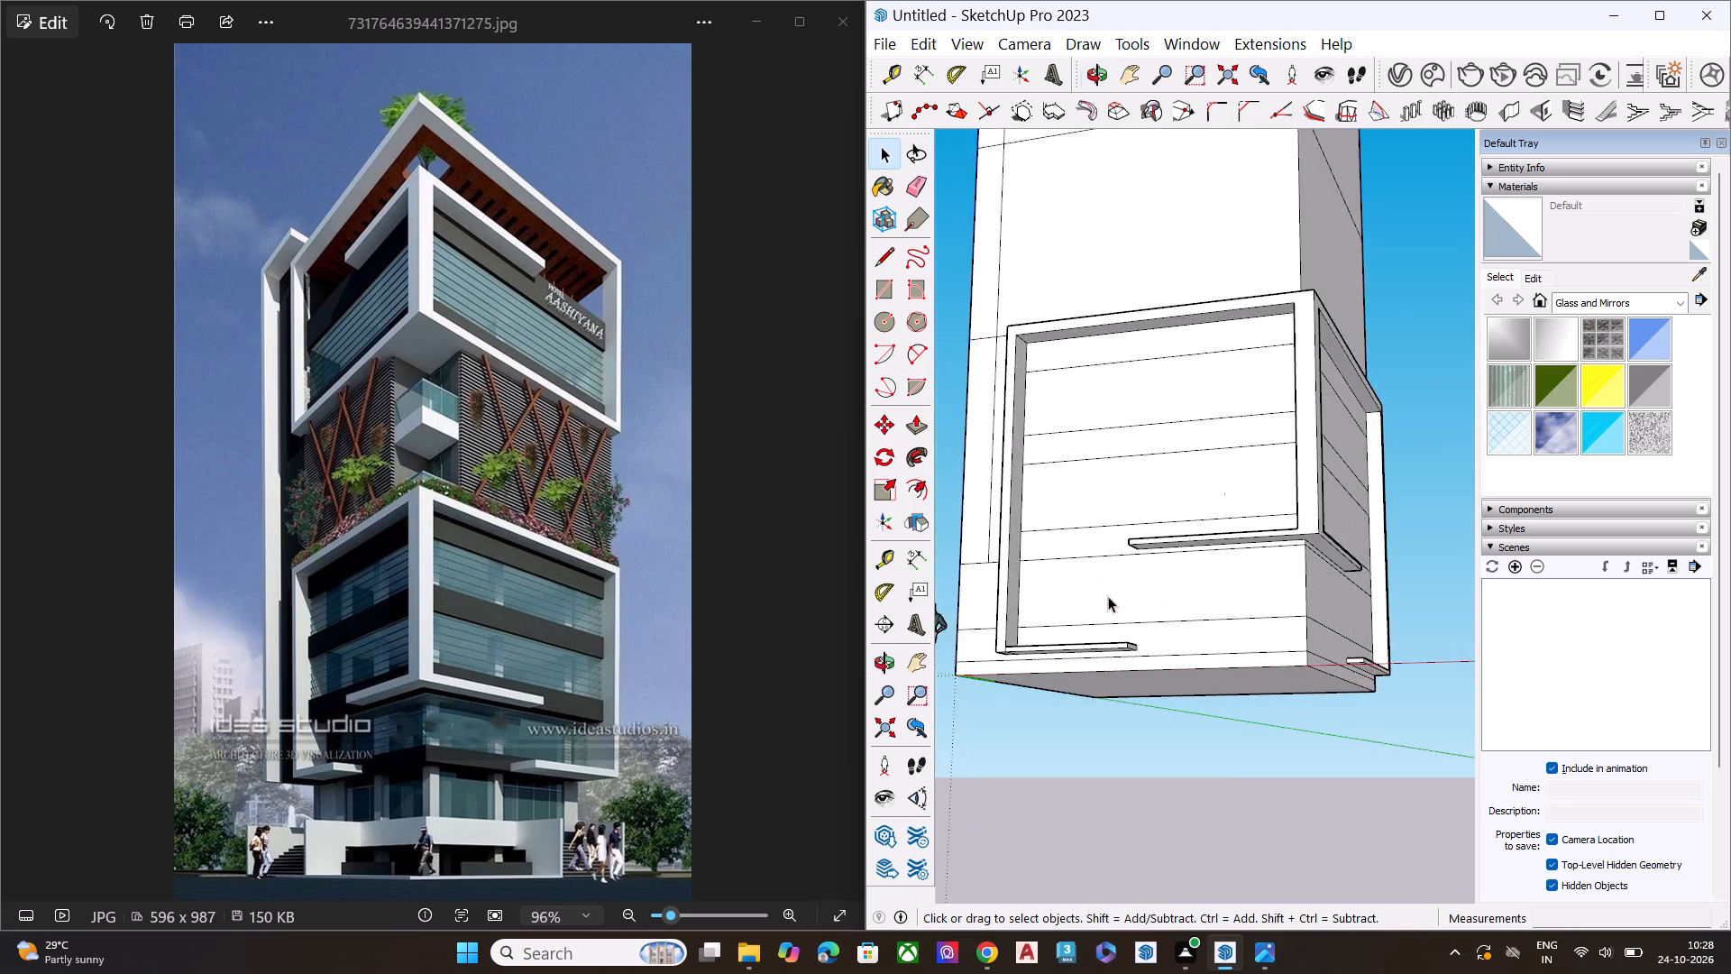
pyautogui.scroll(2, 1108, 596)
pyautogui.scroll(-1, 1186, 669)
pyautogui.scroll(4, 1186, 669)
pyautogui.moveTo(1307, 671); pyautogui.dragTo(1152, 774, button='middle')
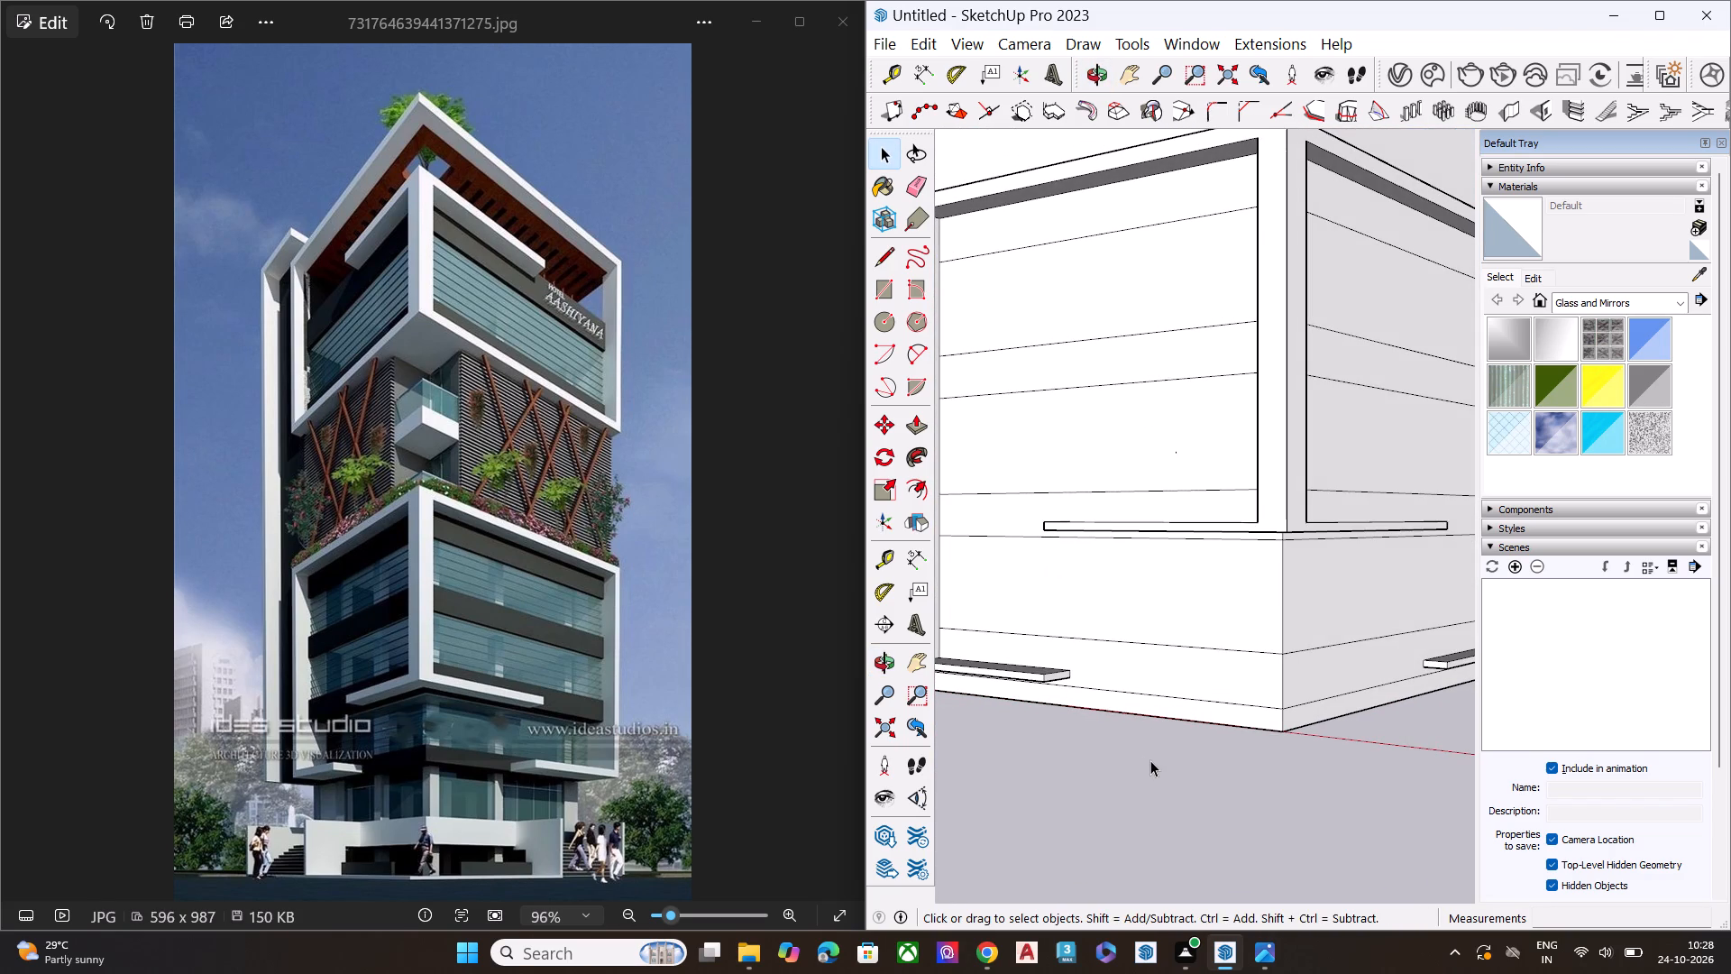
pyautogui.scroll(-5, 1179, 642)
pyautogui.click(1177, 827)
pyautogui.press('space')
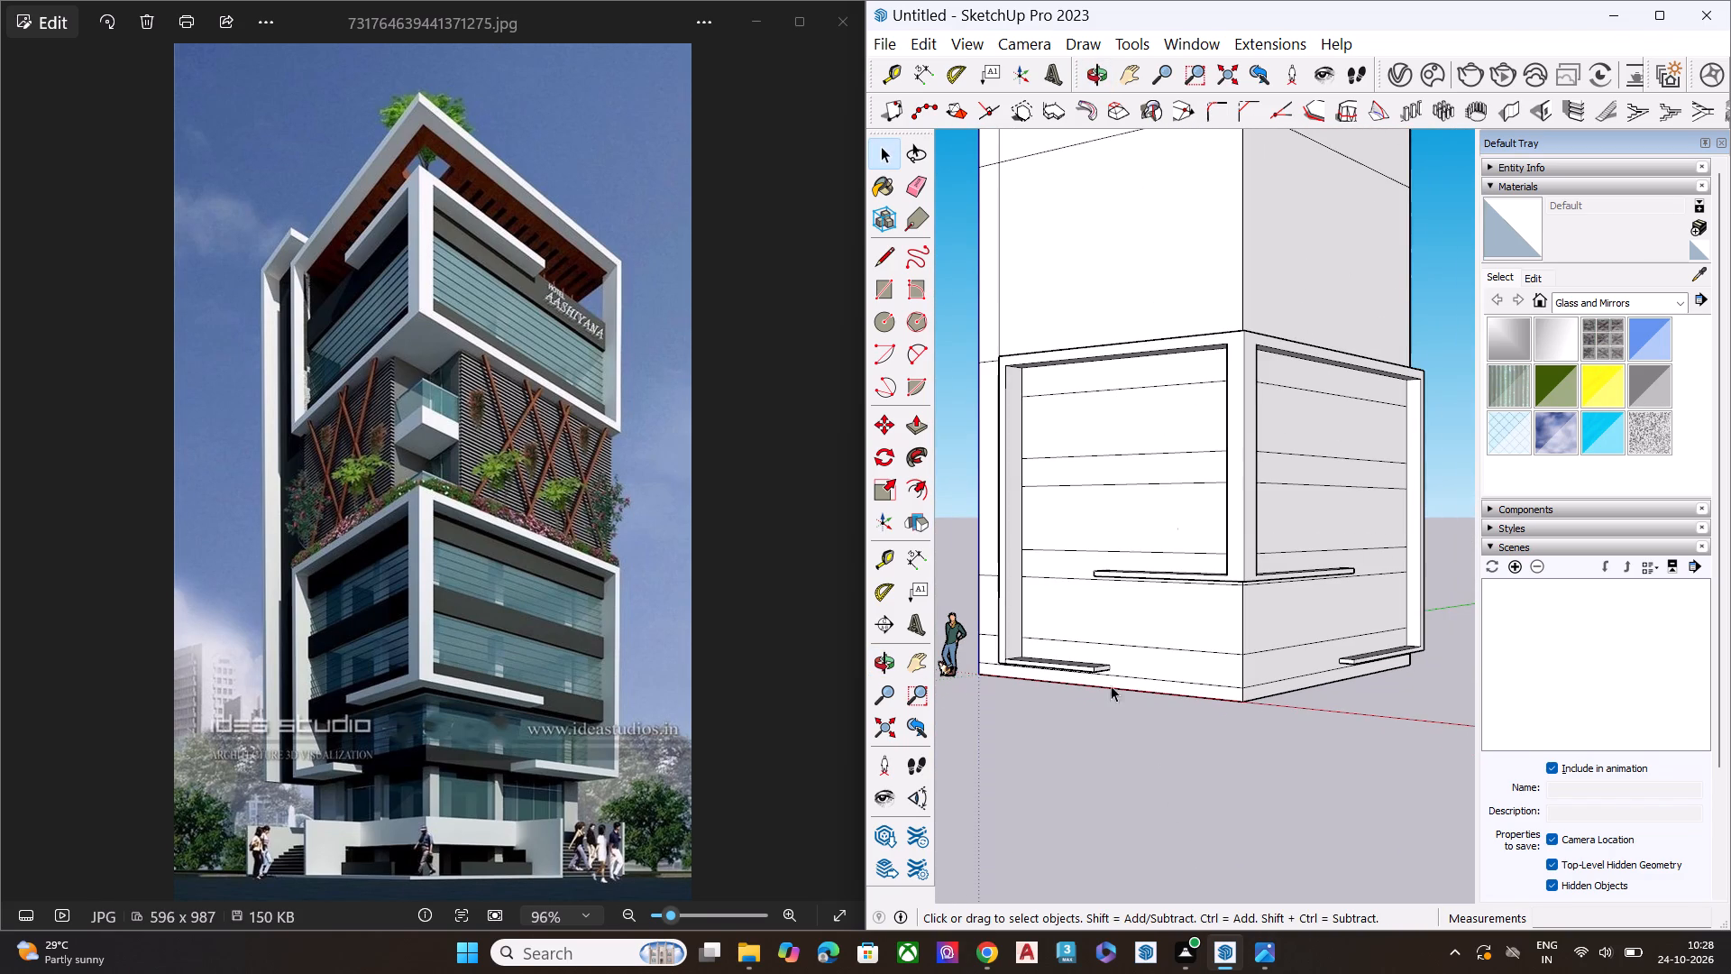
pyautogui.scroll(-5, 1103, 674)
pyautogui.moveTo(1152, 506); pyautogui.dragTo(1216, 624, button='middle')
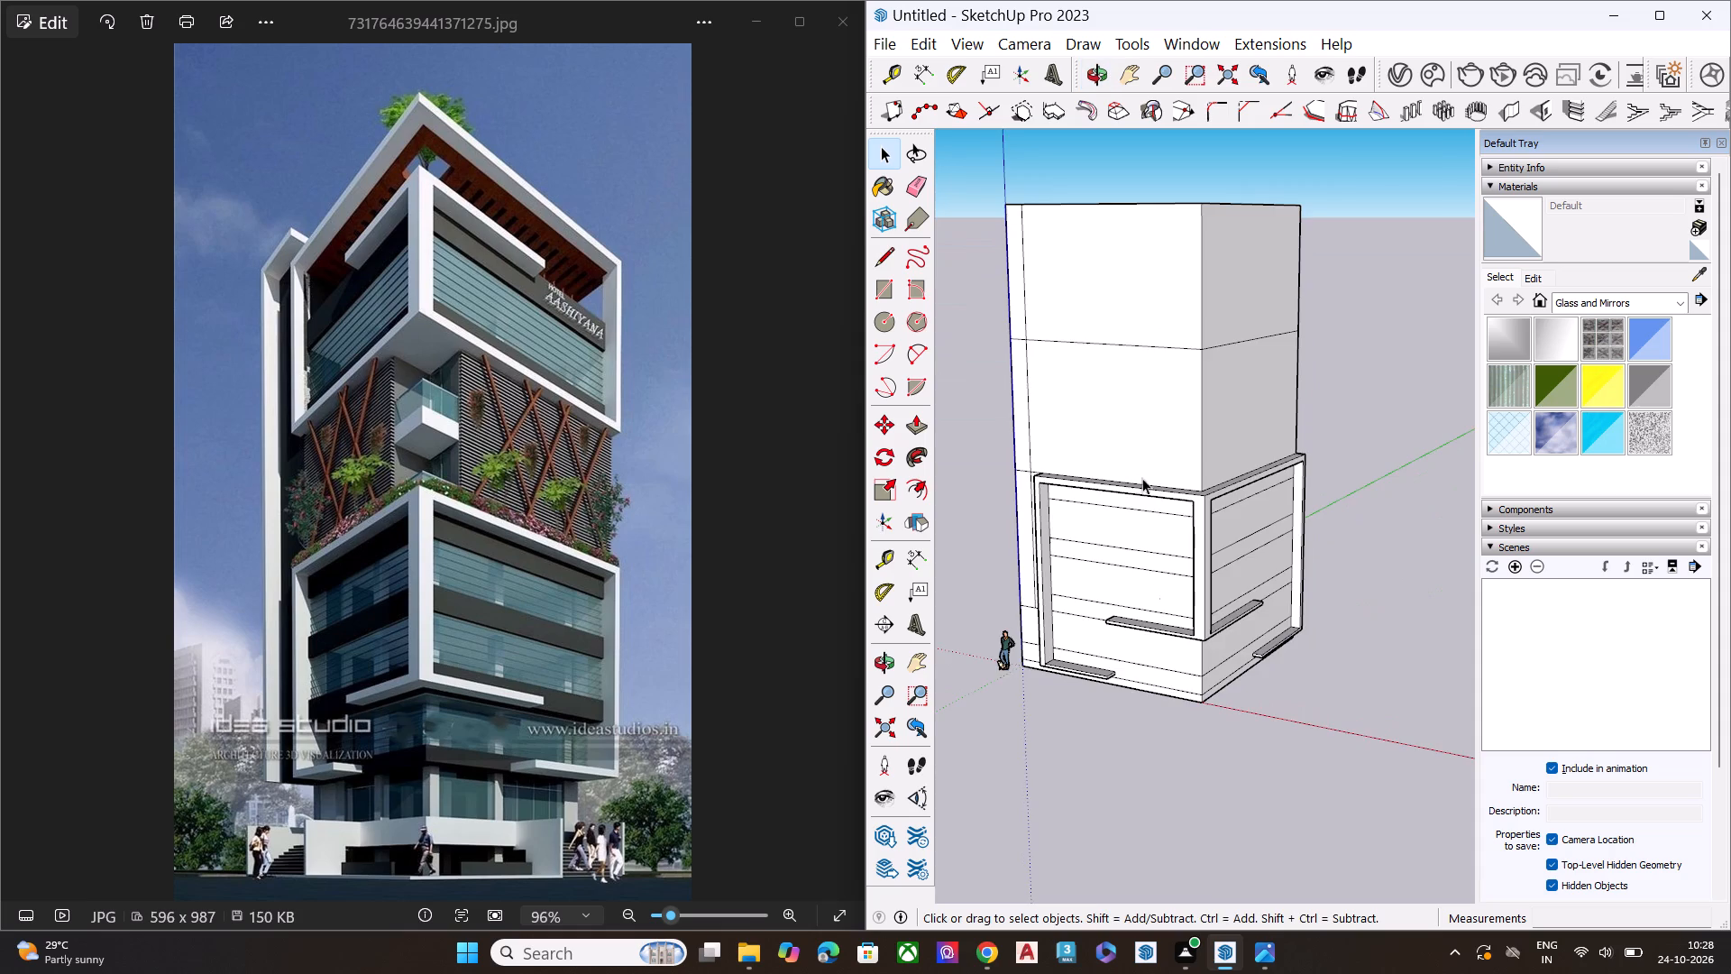
pyautogui.scroll(6, 1138, 462)
pyautogui.scroll(-3, 1096, 522)
pyautogui.scroll(1, 1103, 527)
pyautogui.scroll(-6, 1103, 528)
# Delete the lowest horizontal line on the side wall that meets the red-axis wall at the blue axis.
pyautogui.moveTo(944, 533); pyautogui.dragTo(1316, 470, button='middle')
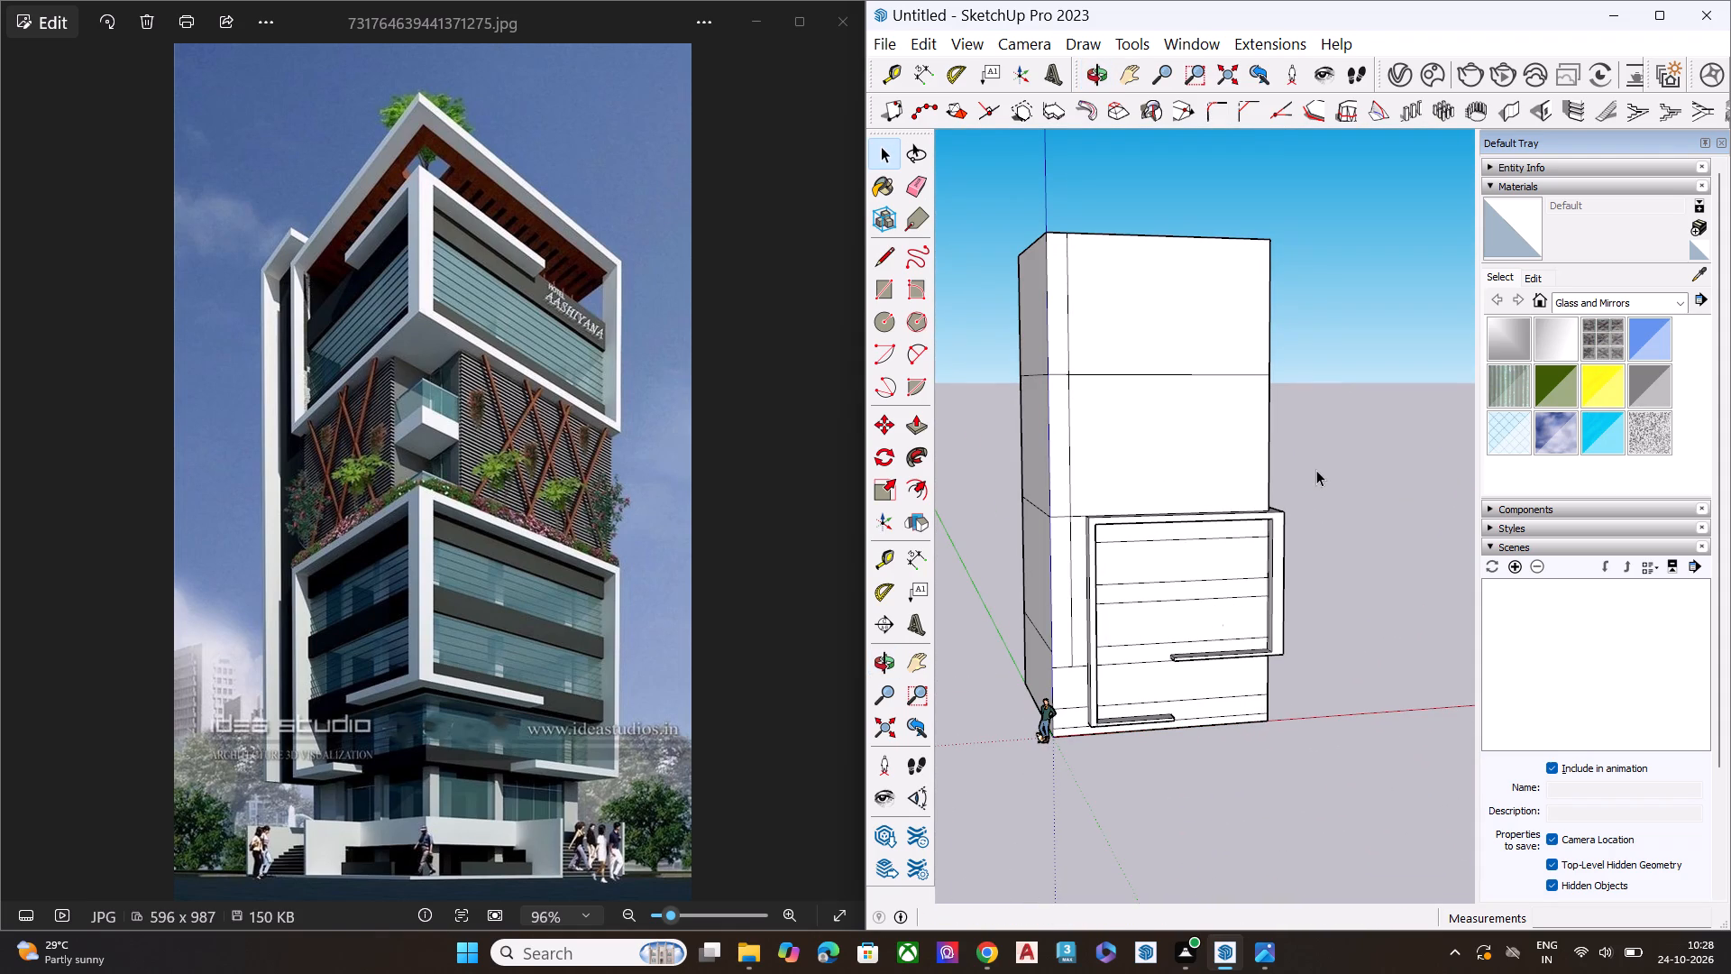
pyautogui.scroll(-5, 1313, 456)
pyautogui.moveTo(1265, 662); pyautogui.dragTo(1244, 526, button='middle')
pyautogui.press('space')
pyautogui.click(1226, 684)
pyautogui.moveTo(1142, 546); pyautogui.dragTo(1239, 575, button='middle')
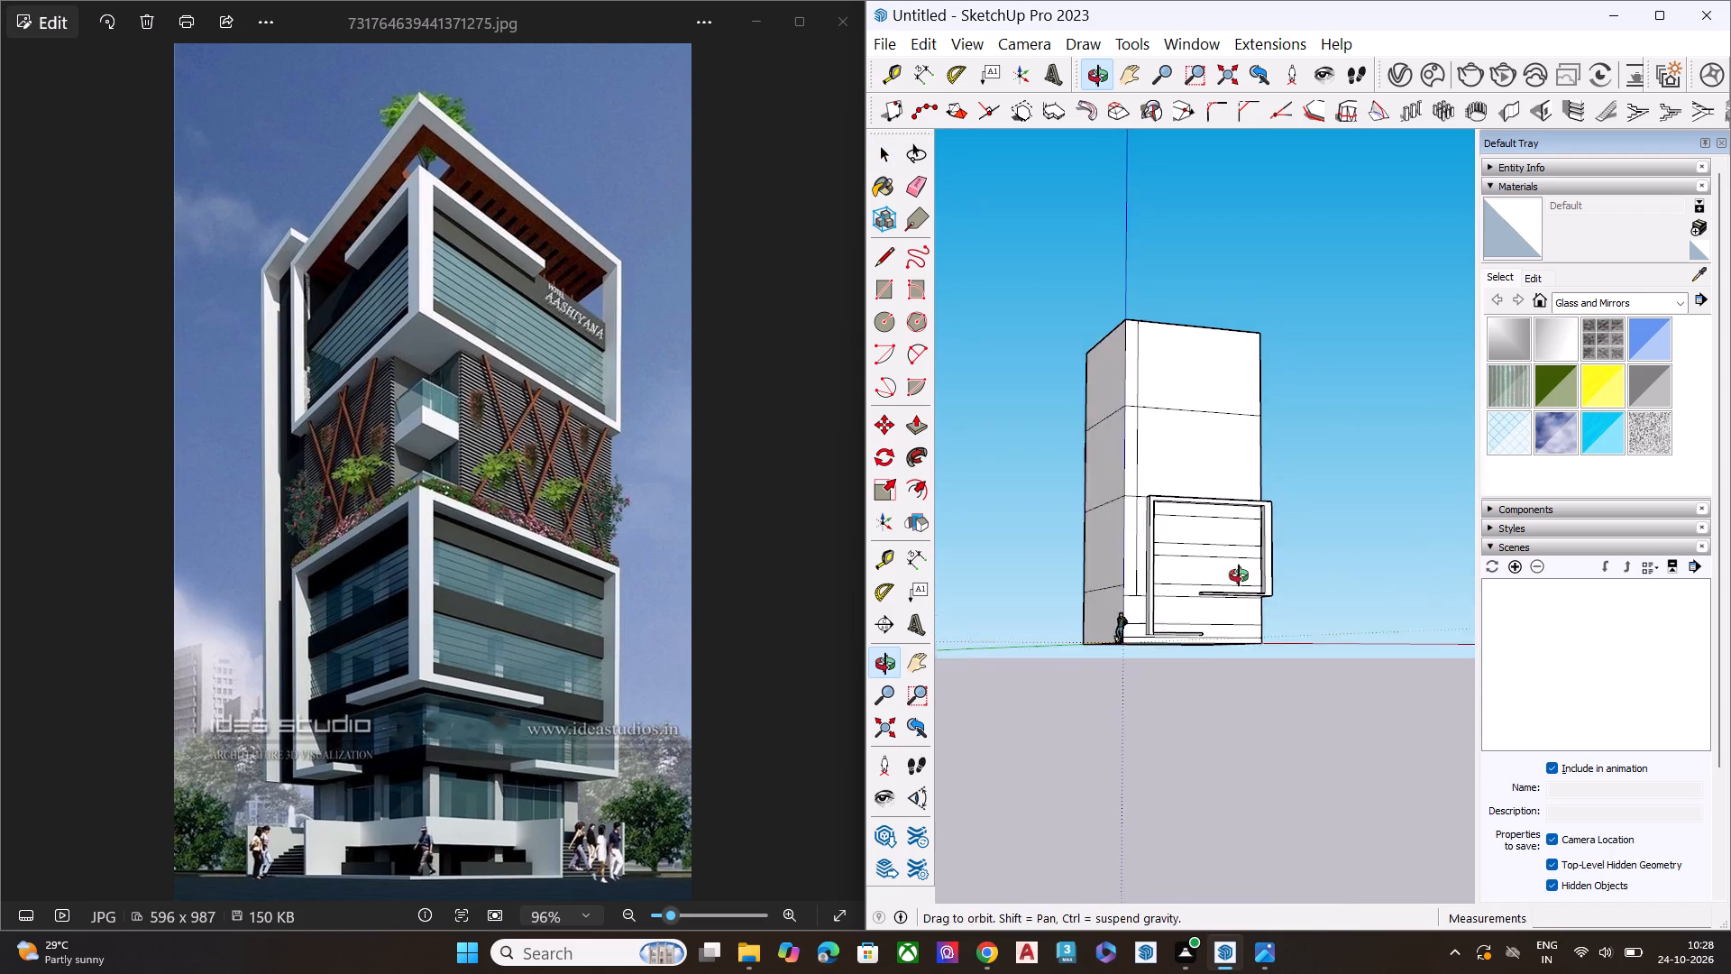
pyautogui.moveTo(1239, 575); pyautogui.dragTo(1298, 580, button='middle')
pyautogui.scroll(5, 1113, 571)
pyautogui.click(1128, 596)
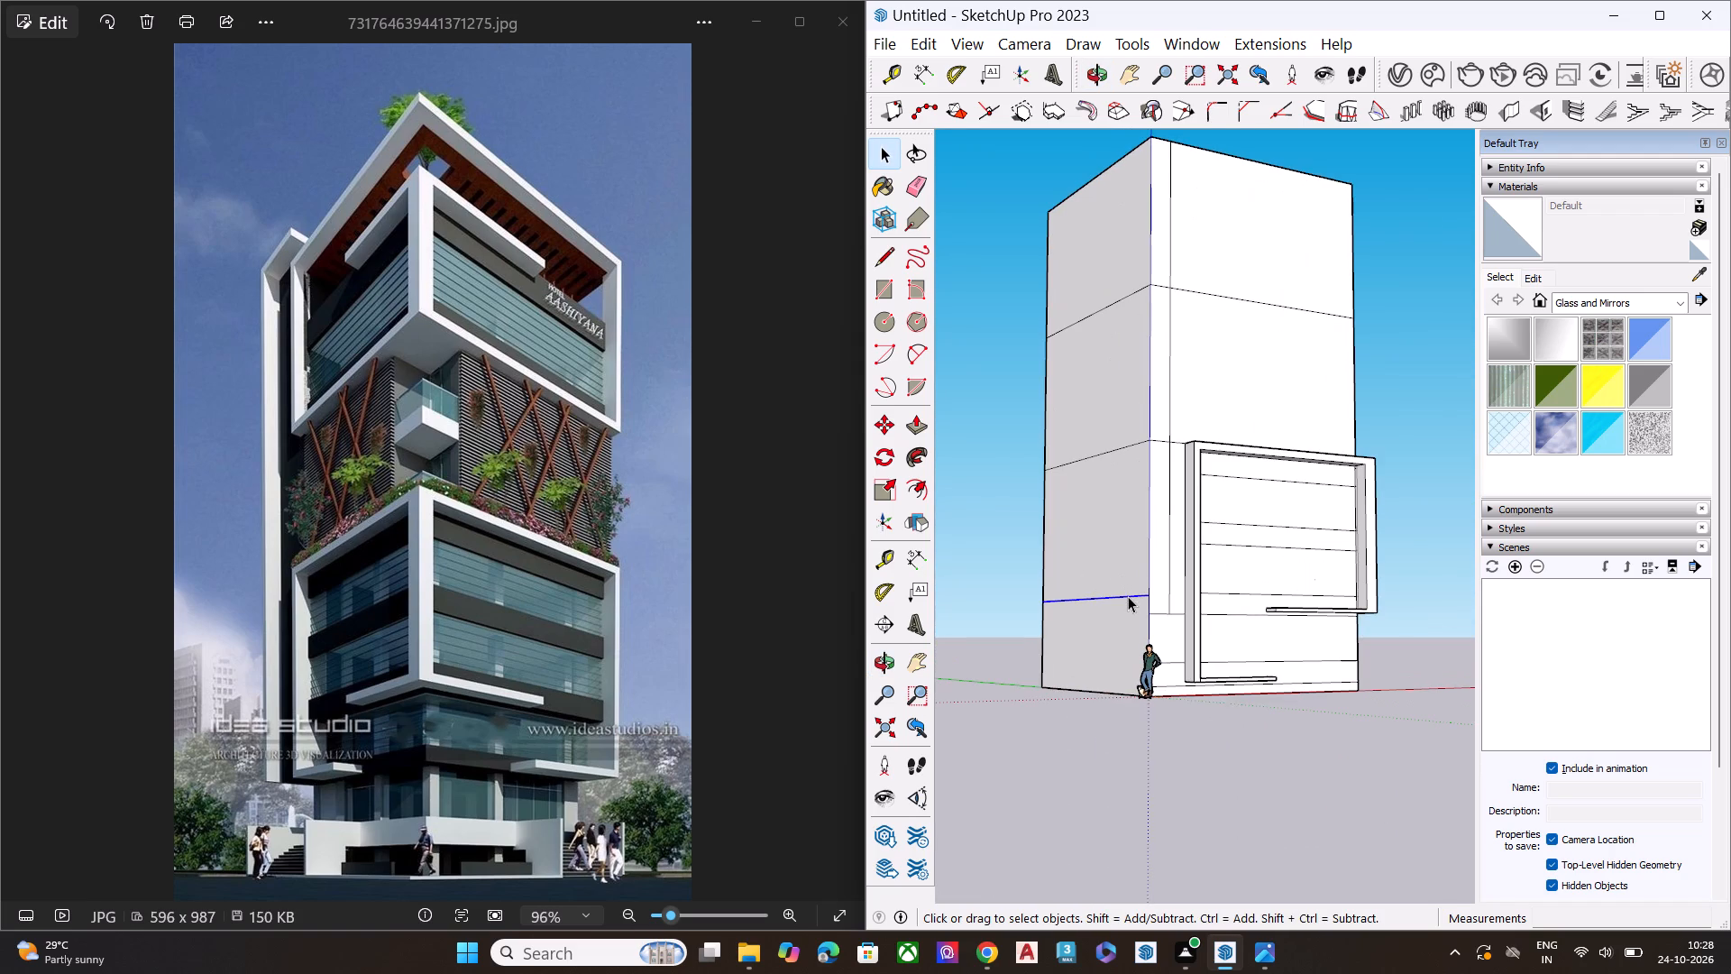
pyautogui.press('Delete')
pyautogui.scroll(-4, 1362, 484)
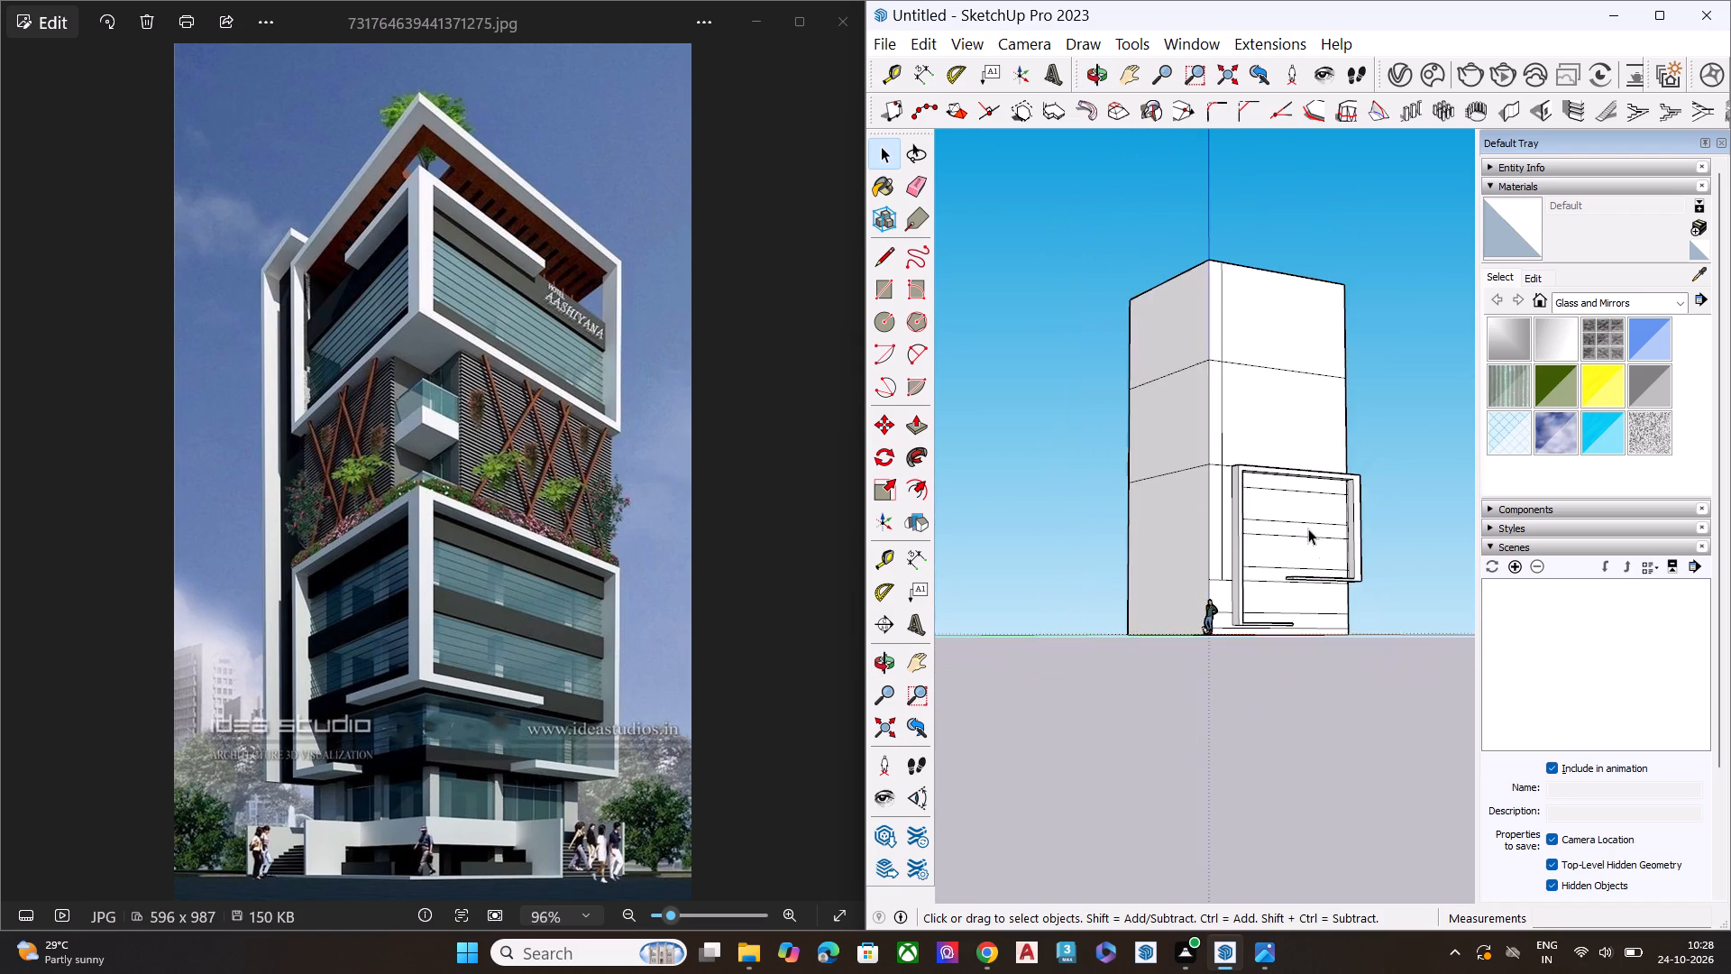
# Draw a line extending the vertical division near the red-axis wall's blue-axis corner down to the lowest horizontal line.
pyautogui.moveTo(1308, 528); pyautogui.dragTo(1027, 547, button='middle')
pyautogui.scroll(4, 1108, 568)
pyautogui.scroll(-1, 1128, 545)
pyautogui.scroll(3, 1128, 545)
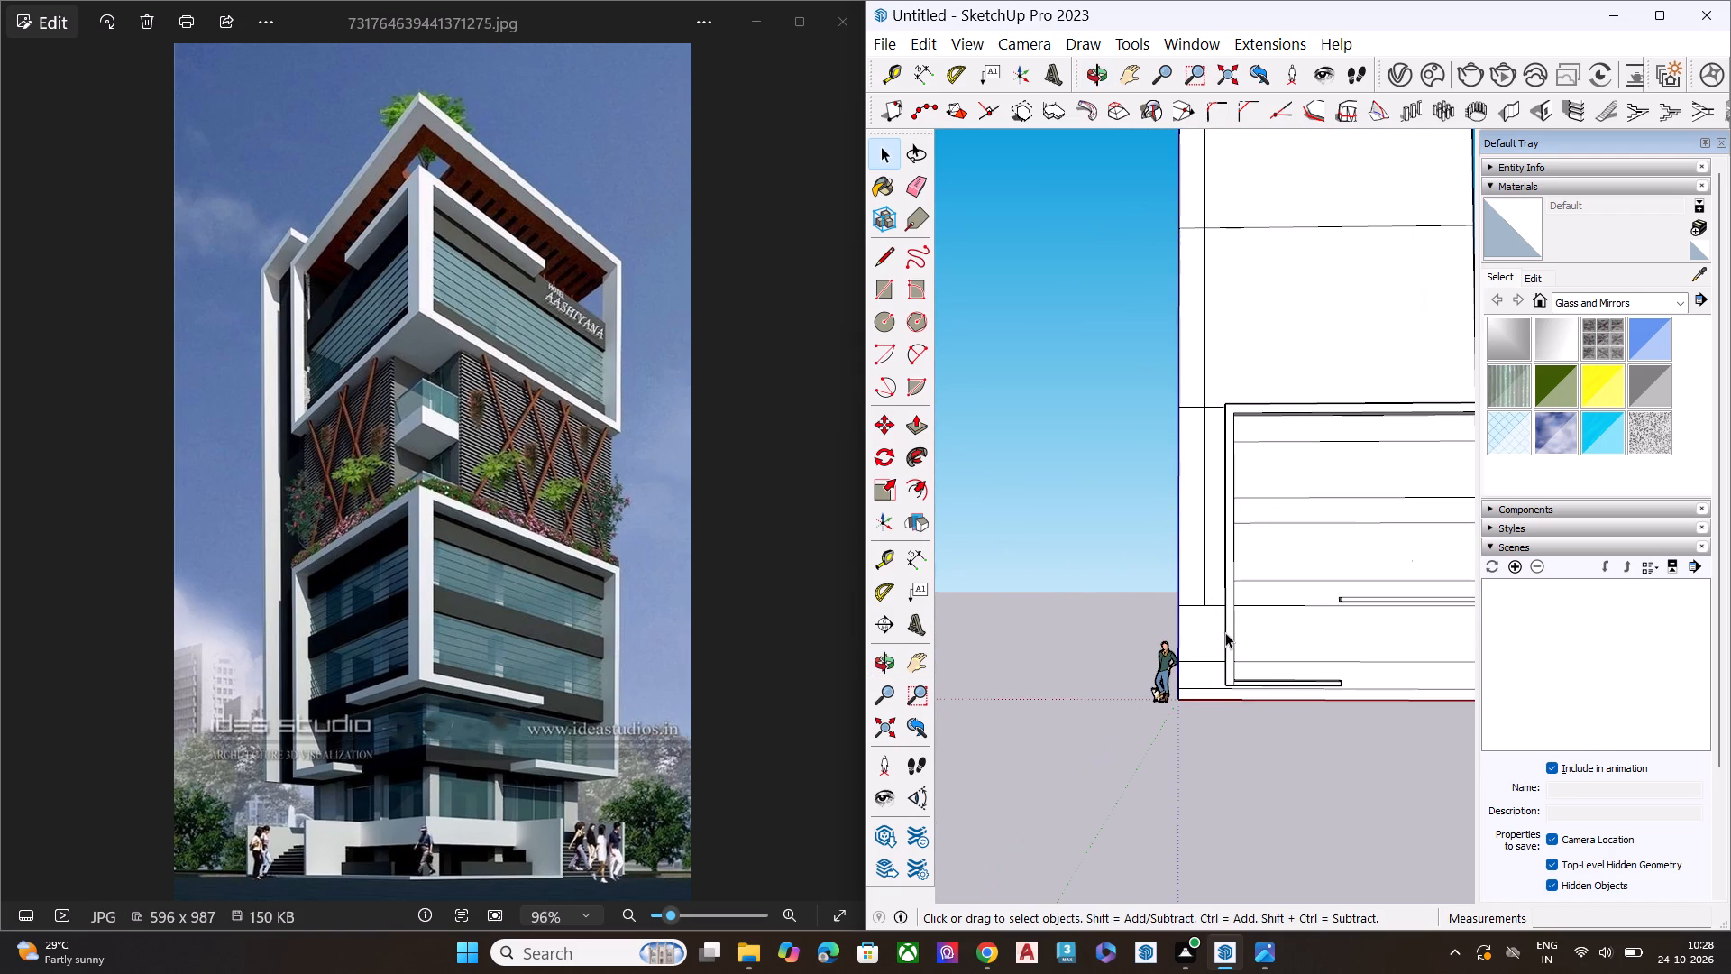
pyautogui.press('l')
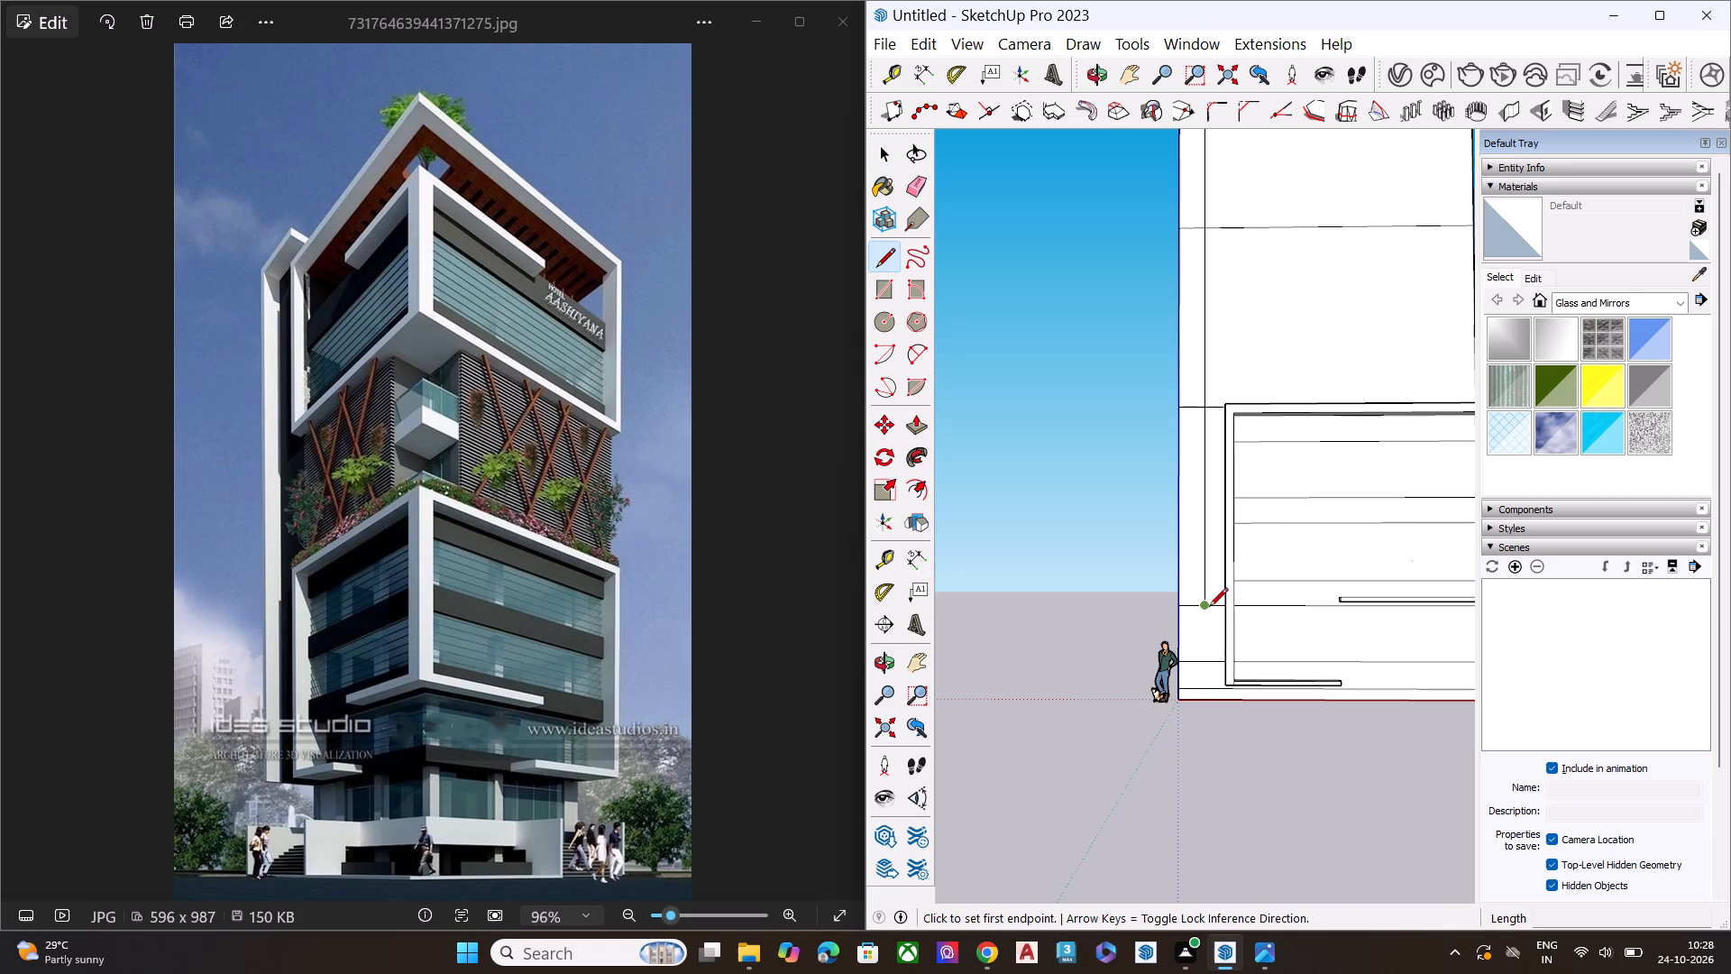
pyautogui.click(1209, 608)
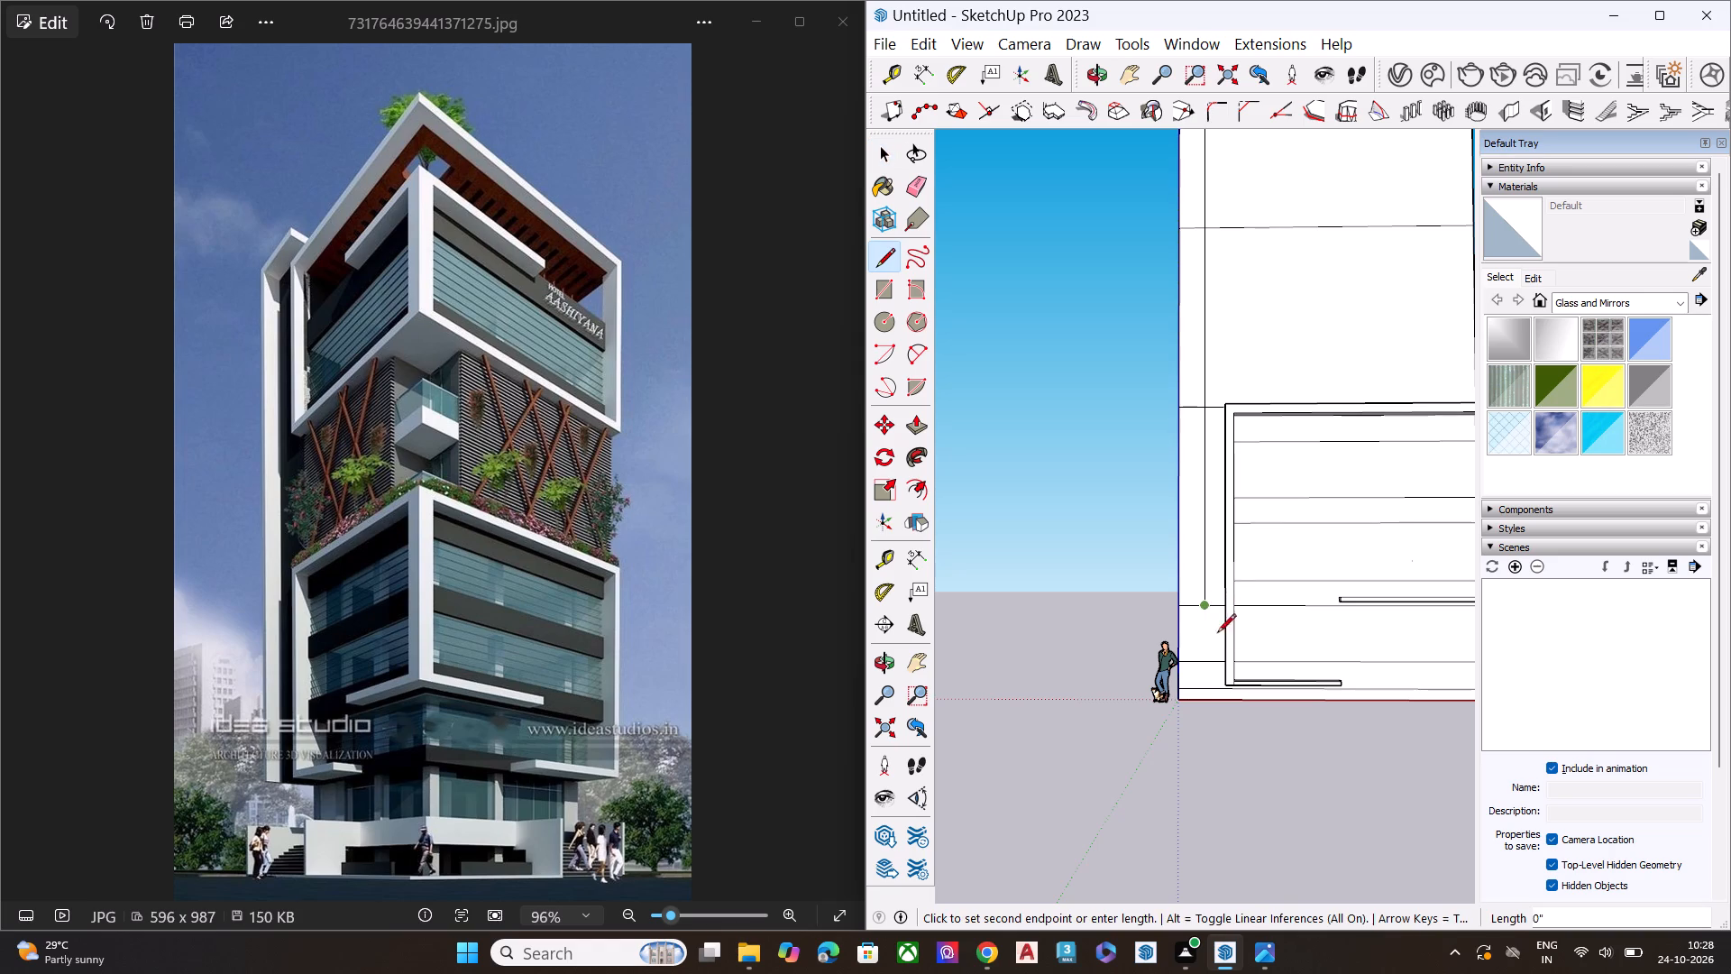
pyautogui.click(1203, 691)
pyautogui.press('space')
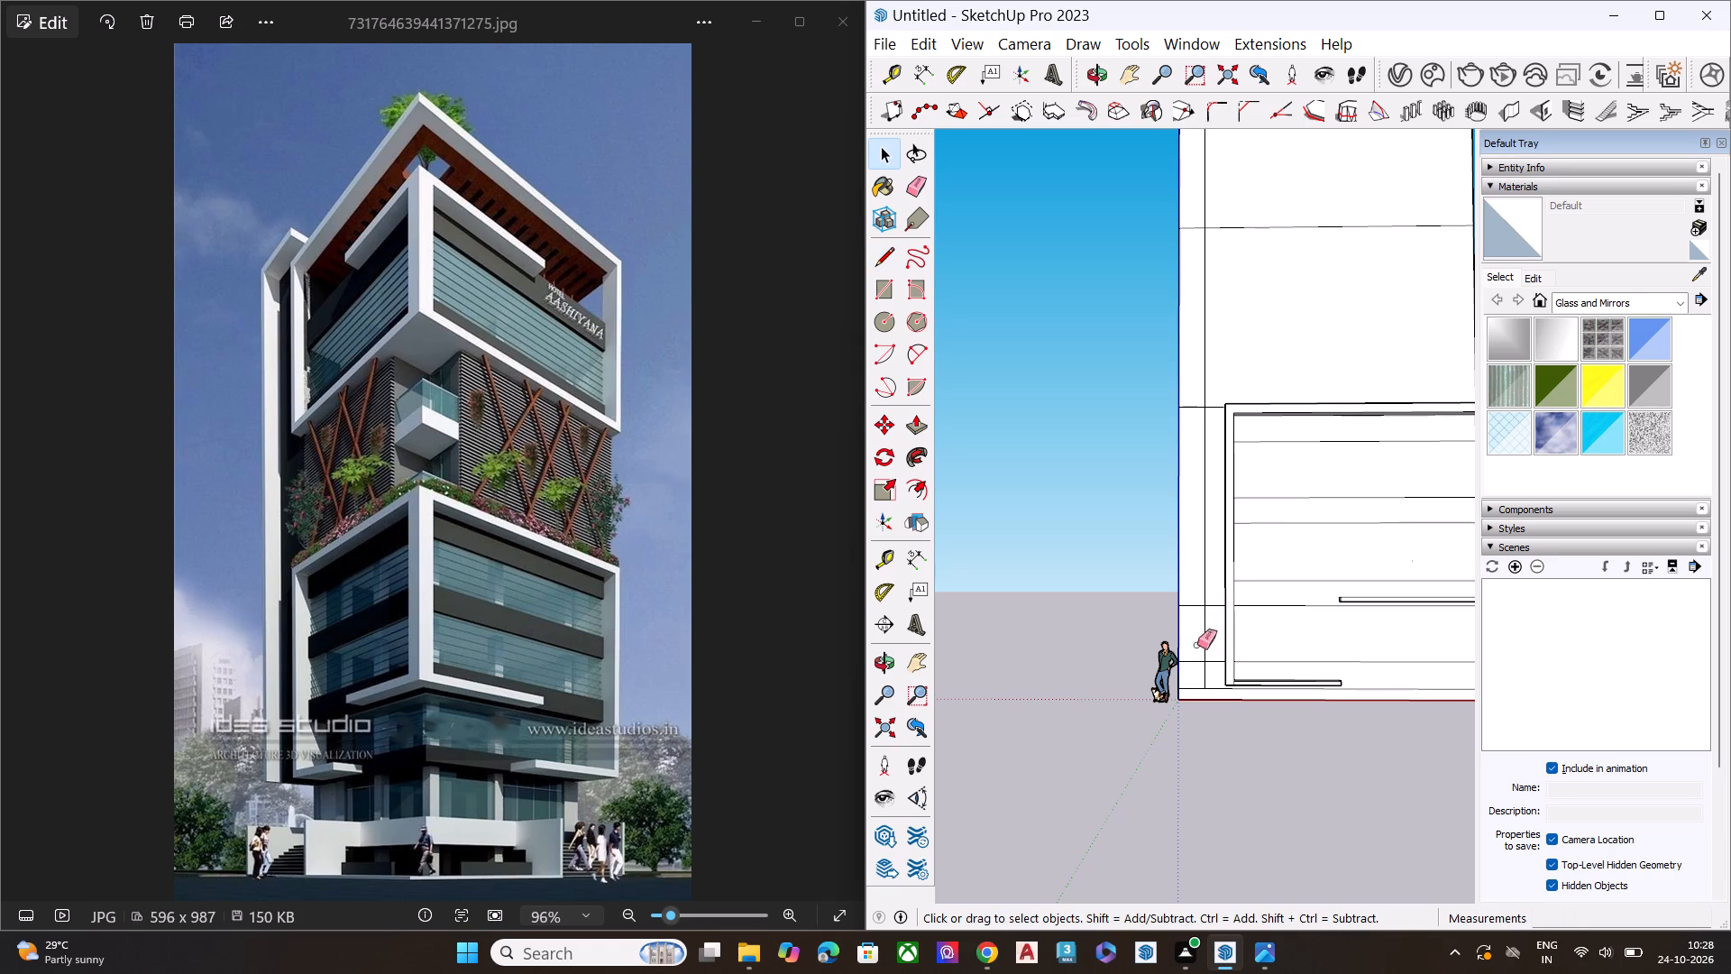
# Erase the lower horizontal segments between the blue-axis corner and the vertical division, undoing the erasure of the lowest one.
pyautogui.press('e')
pyautogui.click(1193, 606)
pyautogui.click(1189, 658)
pyautogui.click(1190, 664)
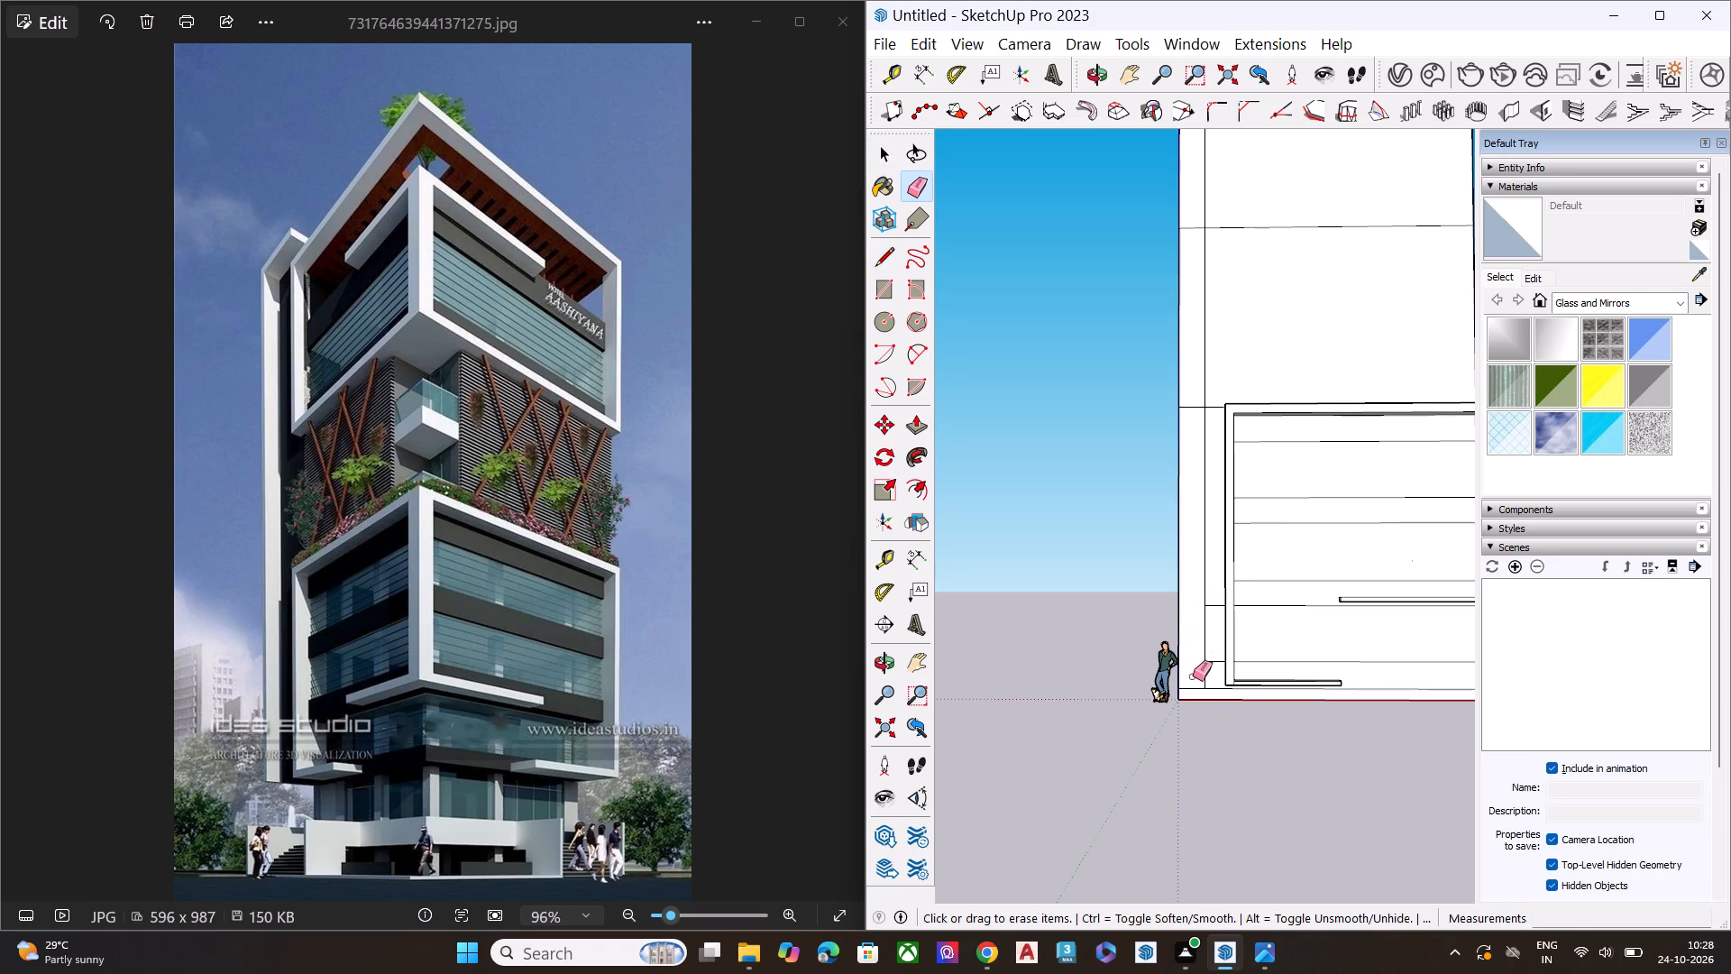
pyautogui.click(1192, 689)
pyautogui.hotkey('ctrl', 'z')
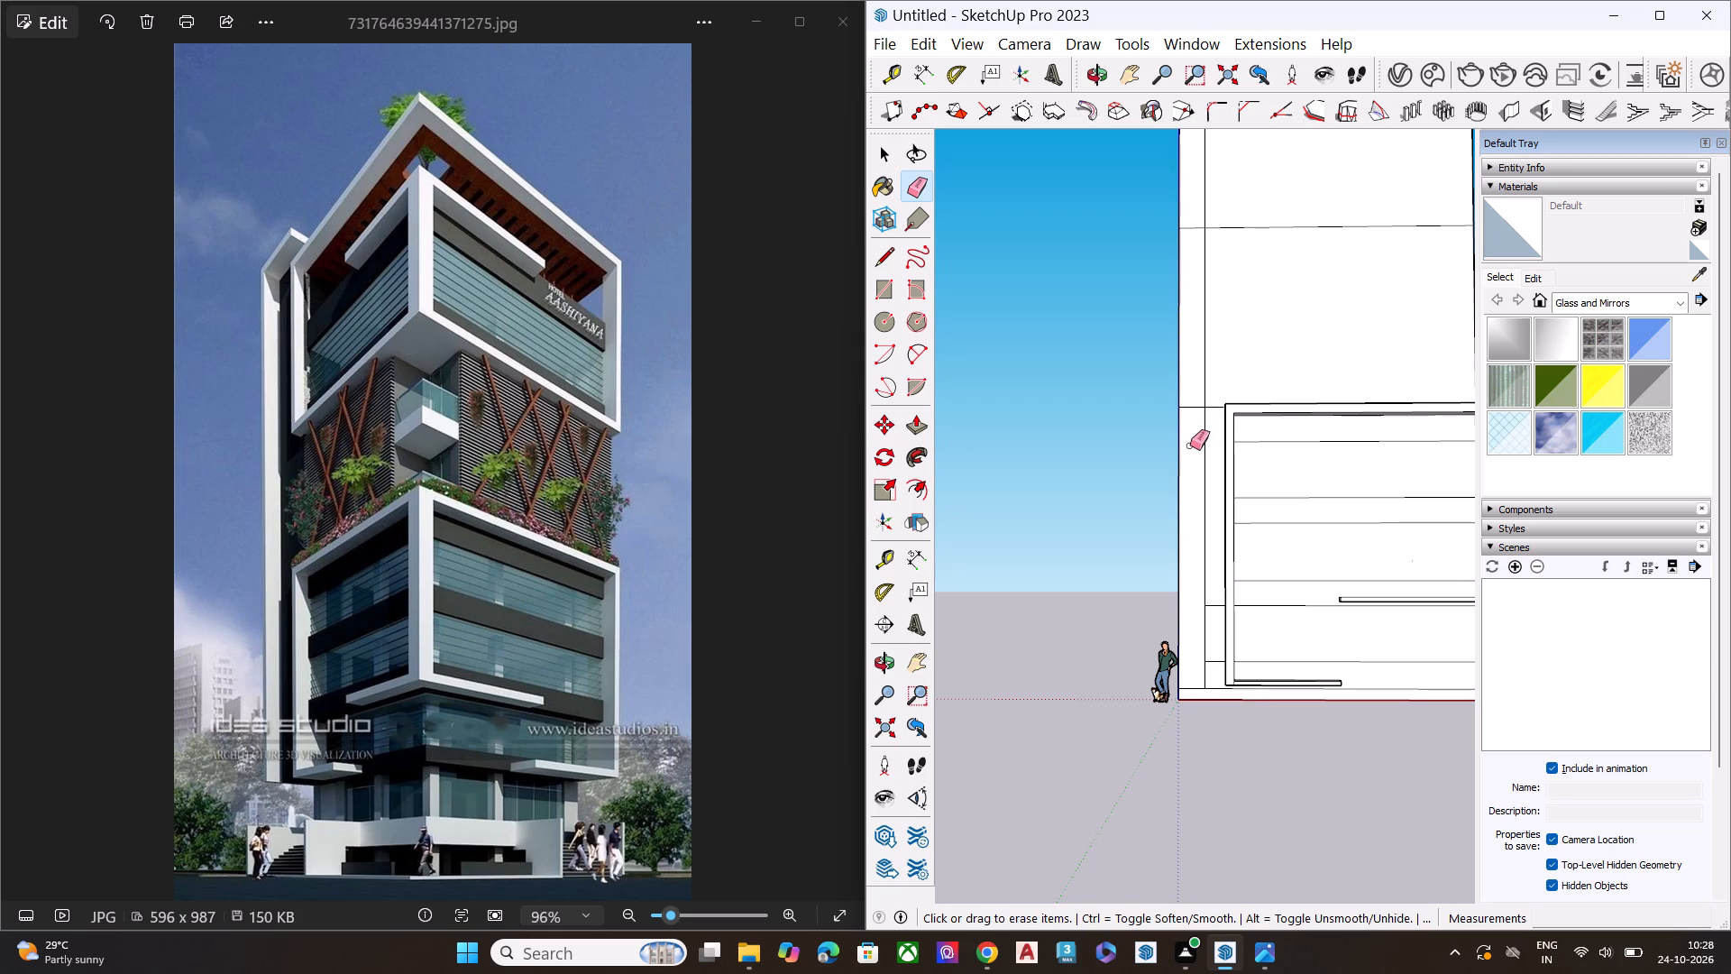
# Draw a vertical line about 1' 1/8" long from the division's lower end to the bottom edge of the red-axis wall.
pyautogui.press('space')
pyautogui.moveTo(1229, 715); pyautogui.dragTo(1232, 570, button='middle')
pyautogui.scroll(4, 1232, 570)
pyautogui.scroll(-1, 1232, 594)
pyautogui.scroll(2, 1232, 602)
pyautogui.scroll(-1, 1231, 615)
pyautogui.scroll(4, 1231, 616)
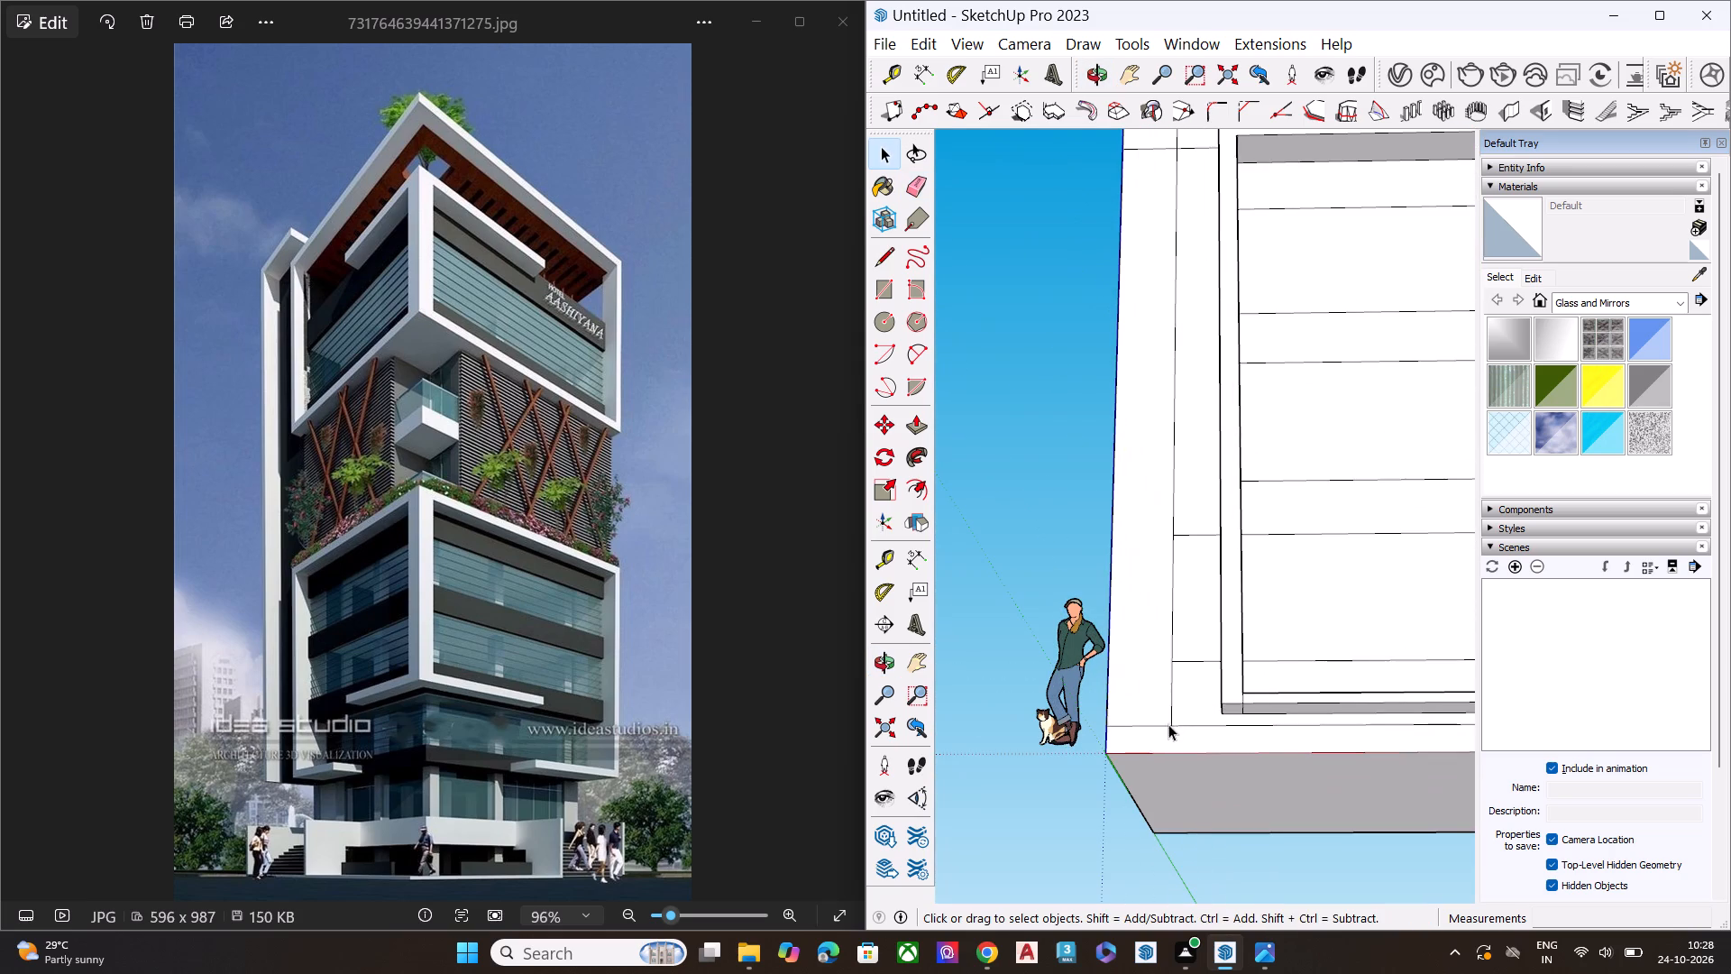
pyautogui.press('l')
pyautogui.click(1174, 728)
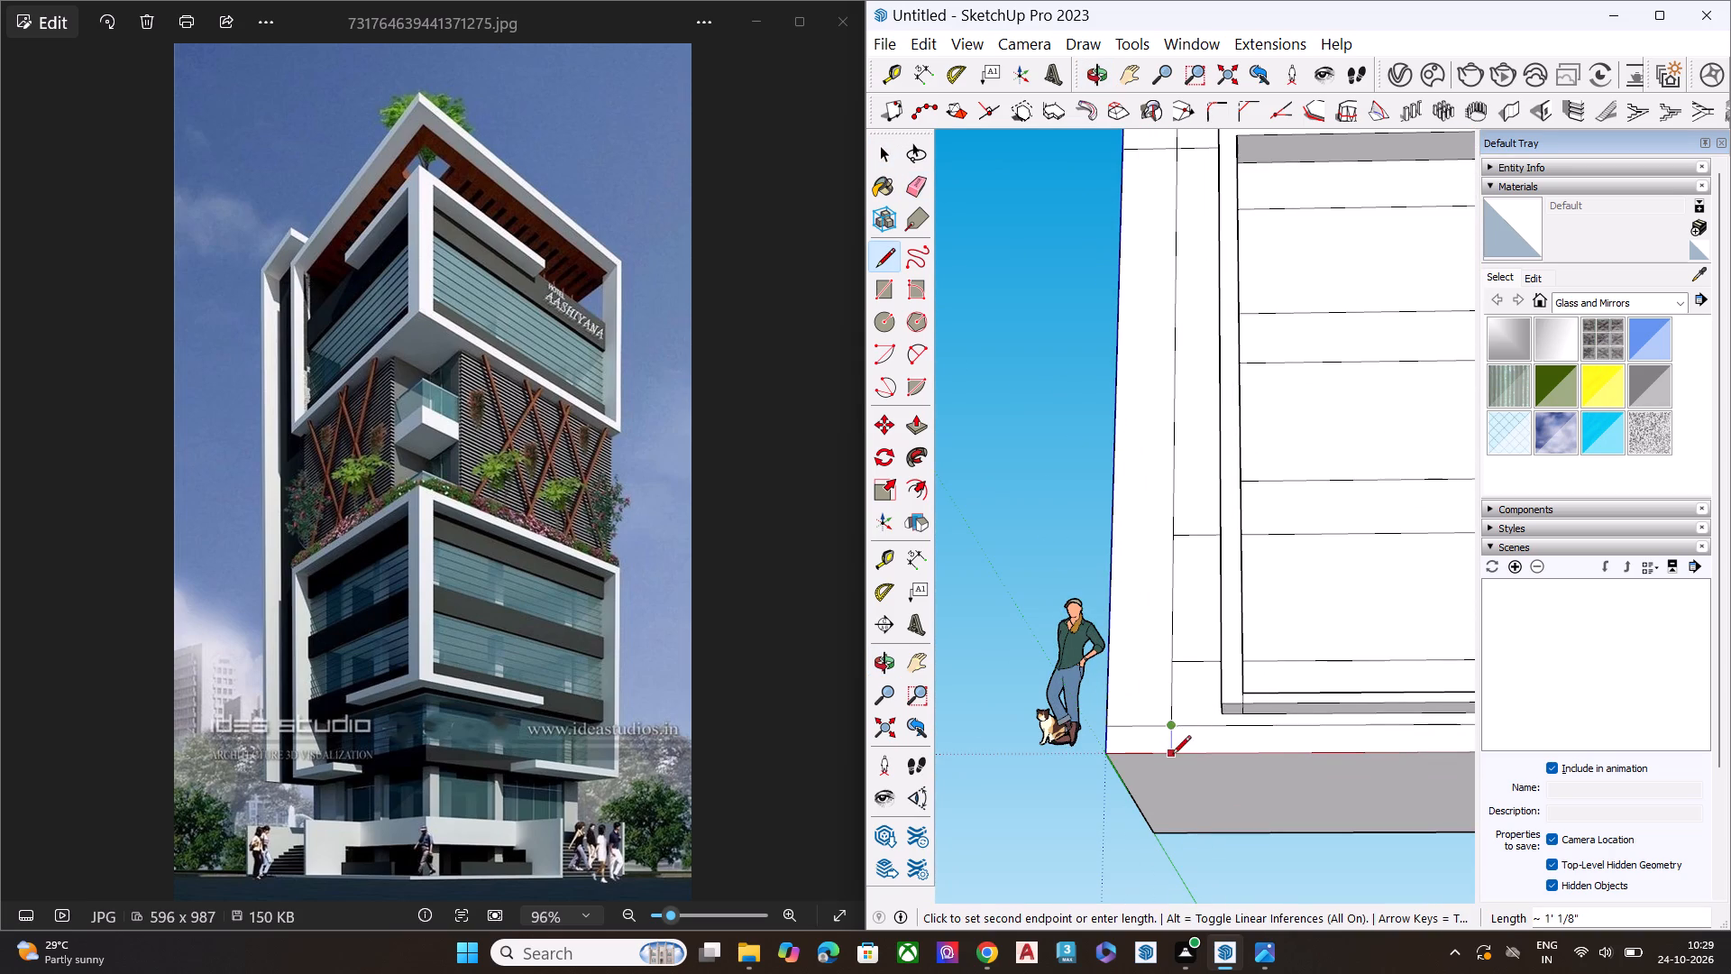
pyautogui.click(1170, 757)
pyautogui.press('space')
# Erase the remaining horizontal segments between the blue-axis corner and the vertical division, at the base, frame-top and upper-floor lines.
pyautogui.press('e')
pyautogui.click(1150, 725)
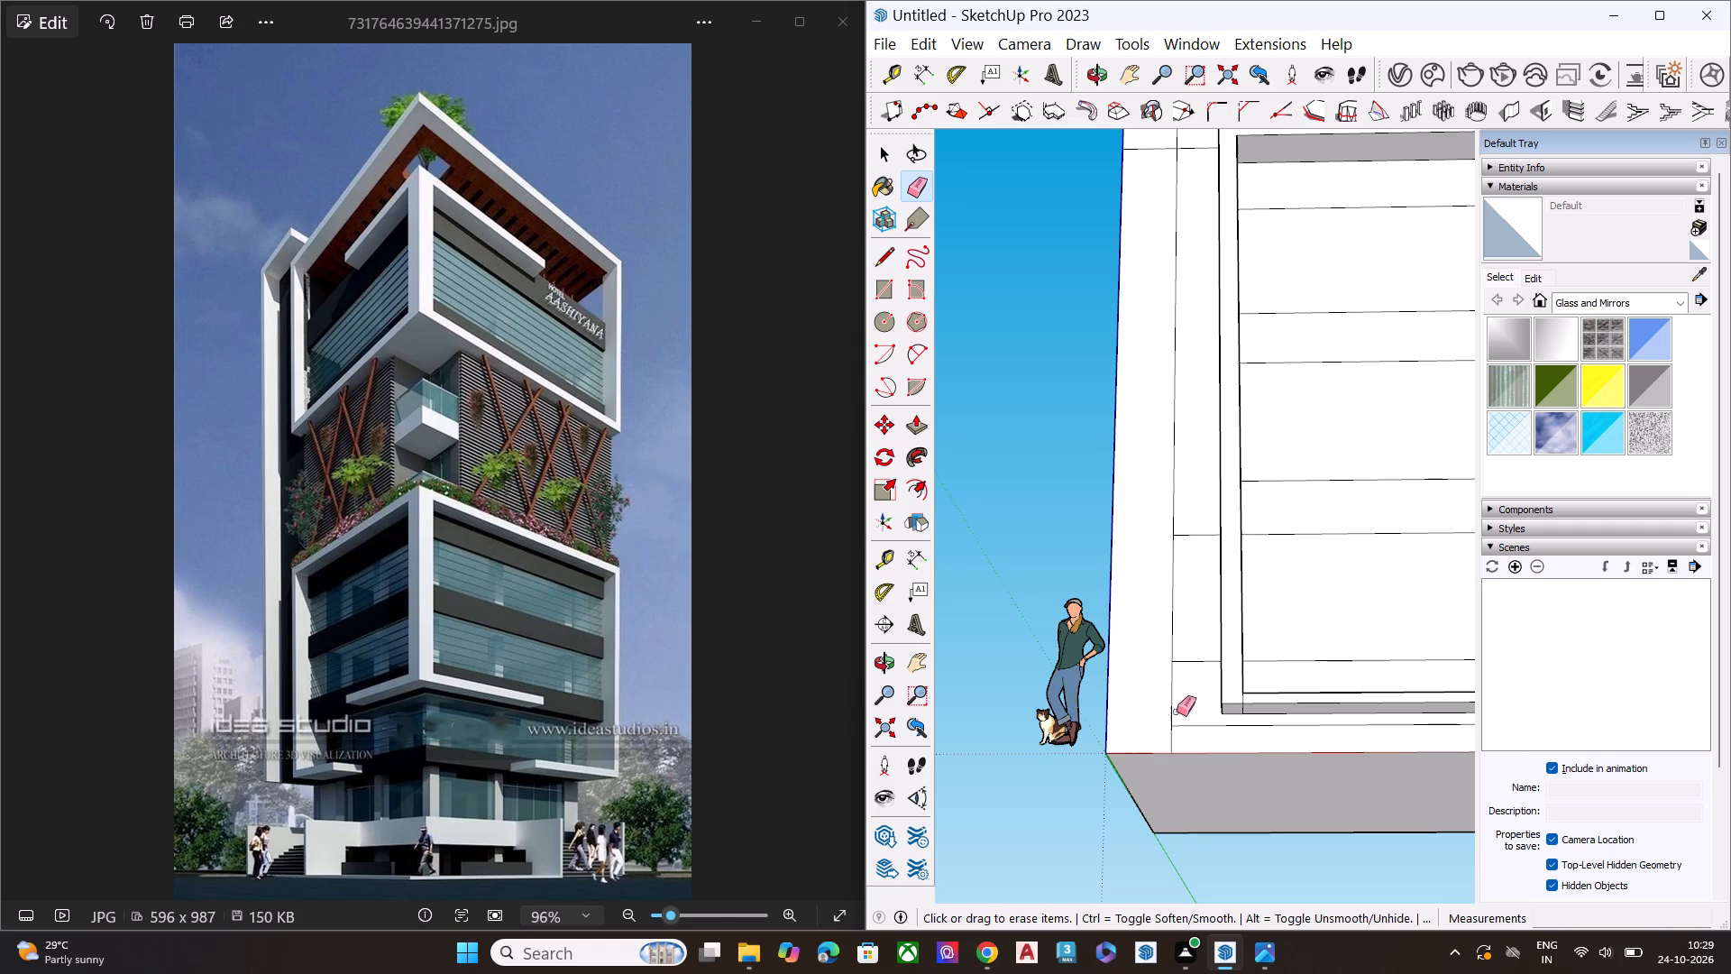
pyautogui.scroll(-3, 1191, 702)
pyautogui.scroll(1, 1181, 713)
pyautogui.scroll(-5, 1180, 713)
pyautogui.scroll(1, 1175, 720)
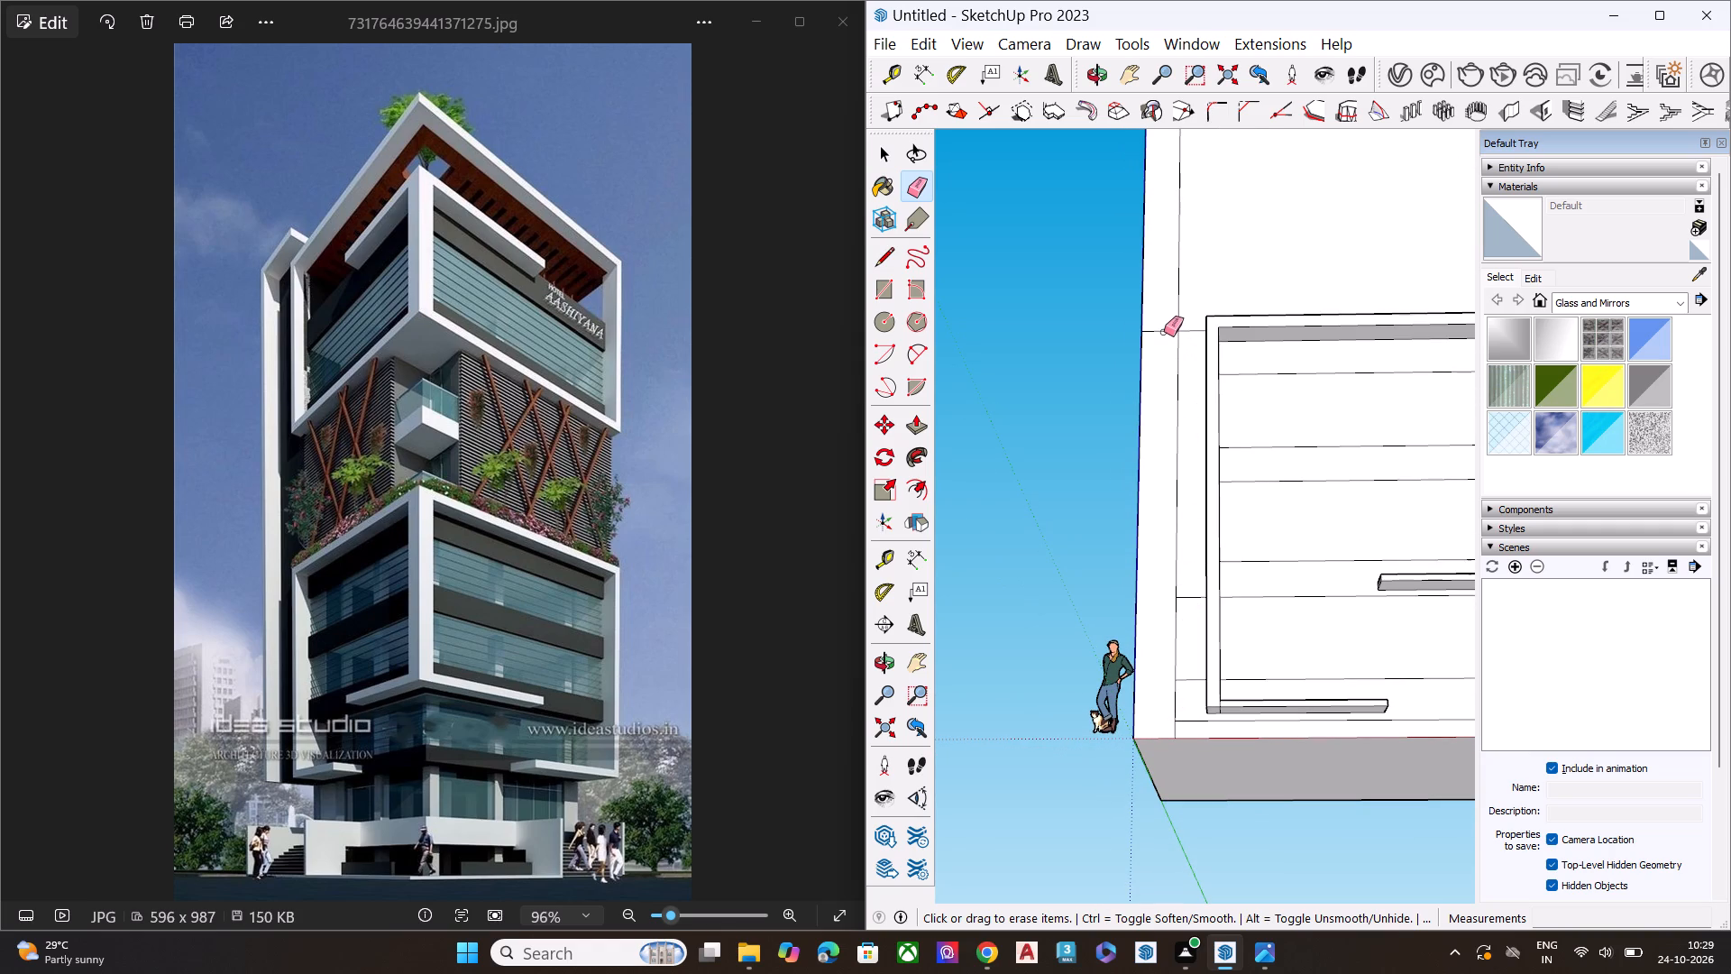
pyautogui.click(1164, 332)
pyautogui.scroll(-2, 1118, 541)
pyautogui.scroll(1, 1118, 583)
pyautogui.scroll(-11, 1120, 608)
pyautogui.scroll(3, 1179, 623)
pyautogui.scroll(-2, 1179, 623)
pyautogui.scroll(1, 1158, 303)
pyautogui.scroll(-2, 1158, 303)
pyautogui.scroll(6, 1158, 303)
pyautogui.scroll(2, 1166, 493)
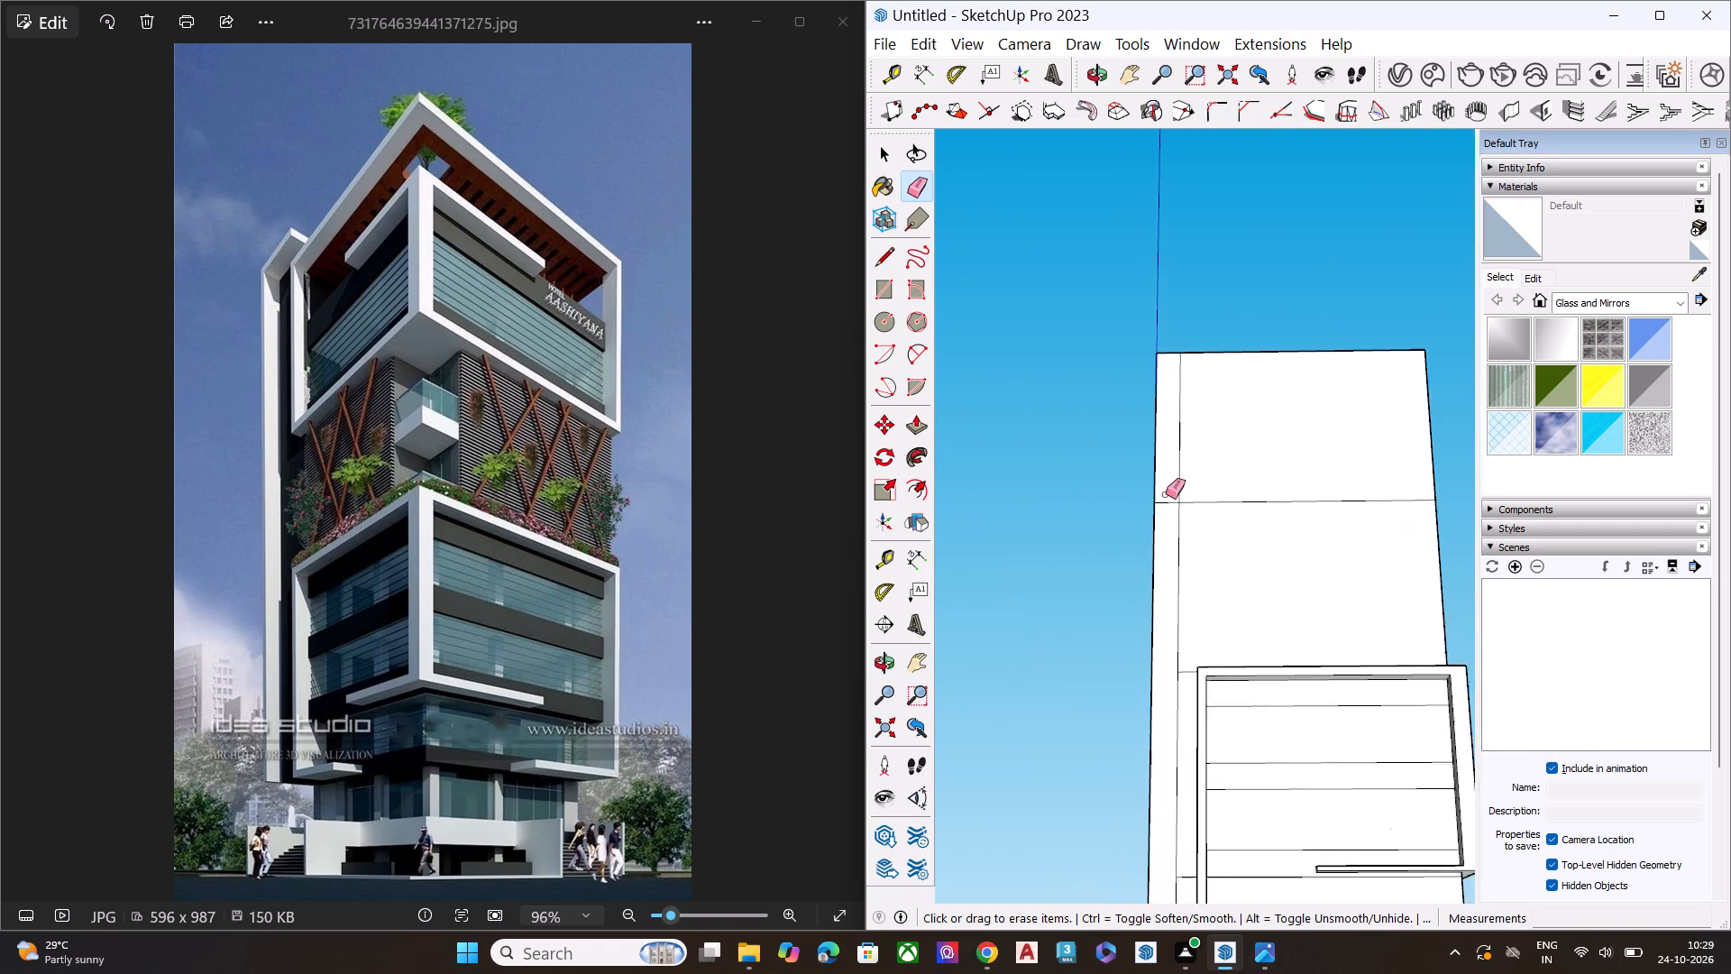
pyautogui.scroll(3, 1166, 494)
pyautogui.click(1168, 505)
pyautogui.scroll(-6, 1153, 495)
pyautogui.scroll(1, 1146, 493)
pyautogui.scroll(-3, 1146, 493)
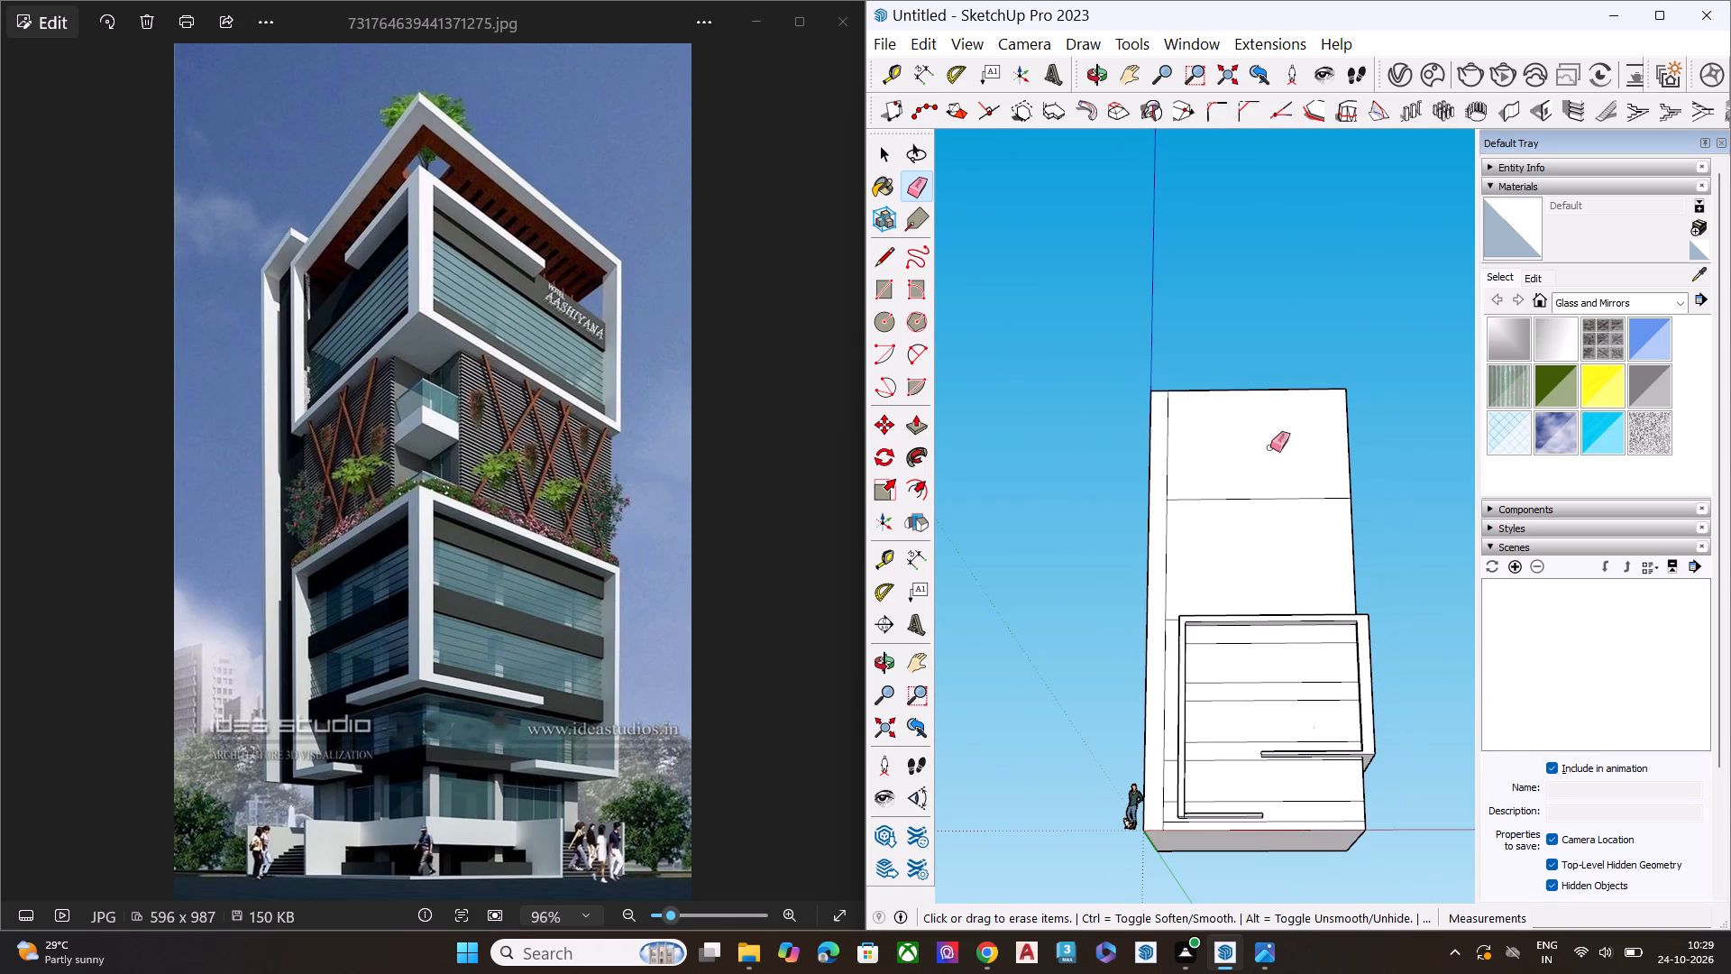
pyautogui.press('space')
pyautogui.click(1398, 451)
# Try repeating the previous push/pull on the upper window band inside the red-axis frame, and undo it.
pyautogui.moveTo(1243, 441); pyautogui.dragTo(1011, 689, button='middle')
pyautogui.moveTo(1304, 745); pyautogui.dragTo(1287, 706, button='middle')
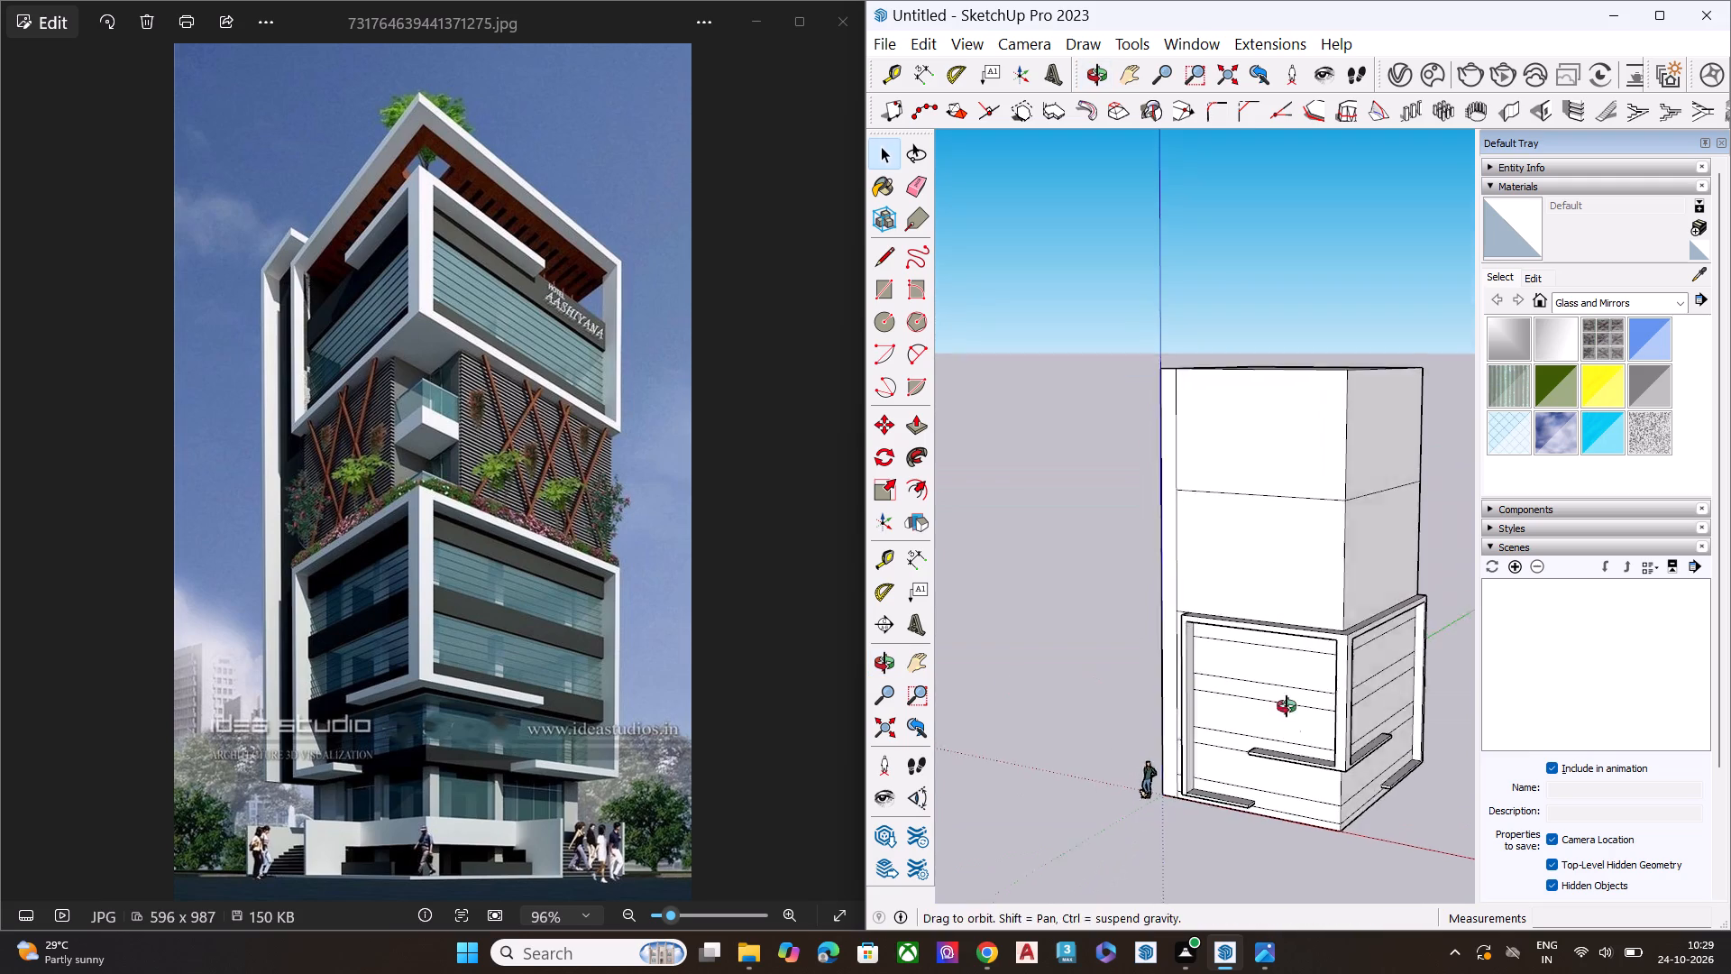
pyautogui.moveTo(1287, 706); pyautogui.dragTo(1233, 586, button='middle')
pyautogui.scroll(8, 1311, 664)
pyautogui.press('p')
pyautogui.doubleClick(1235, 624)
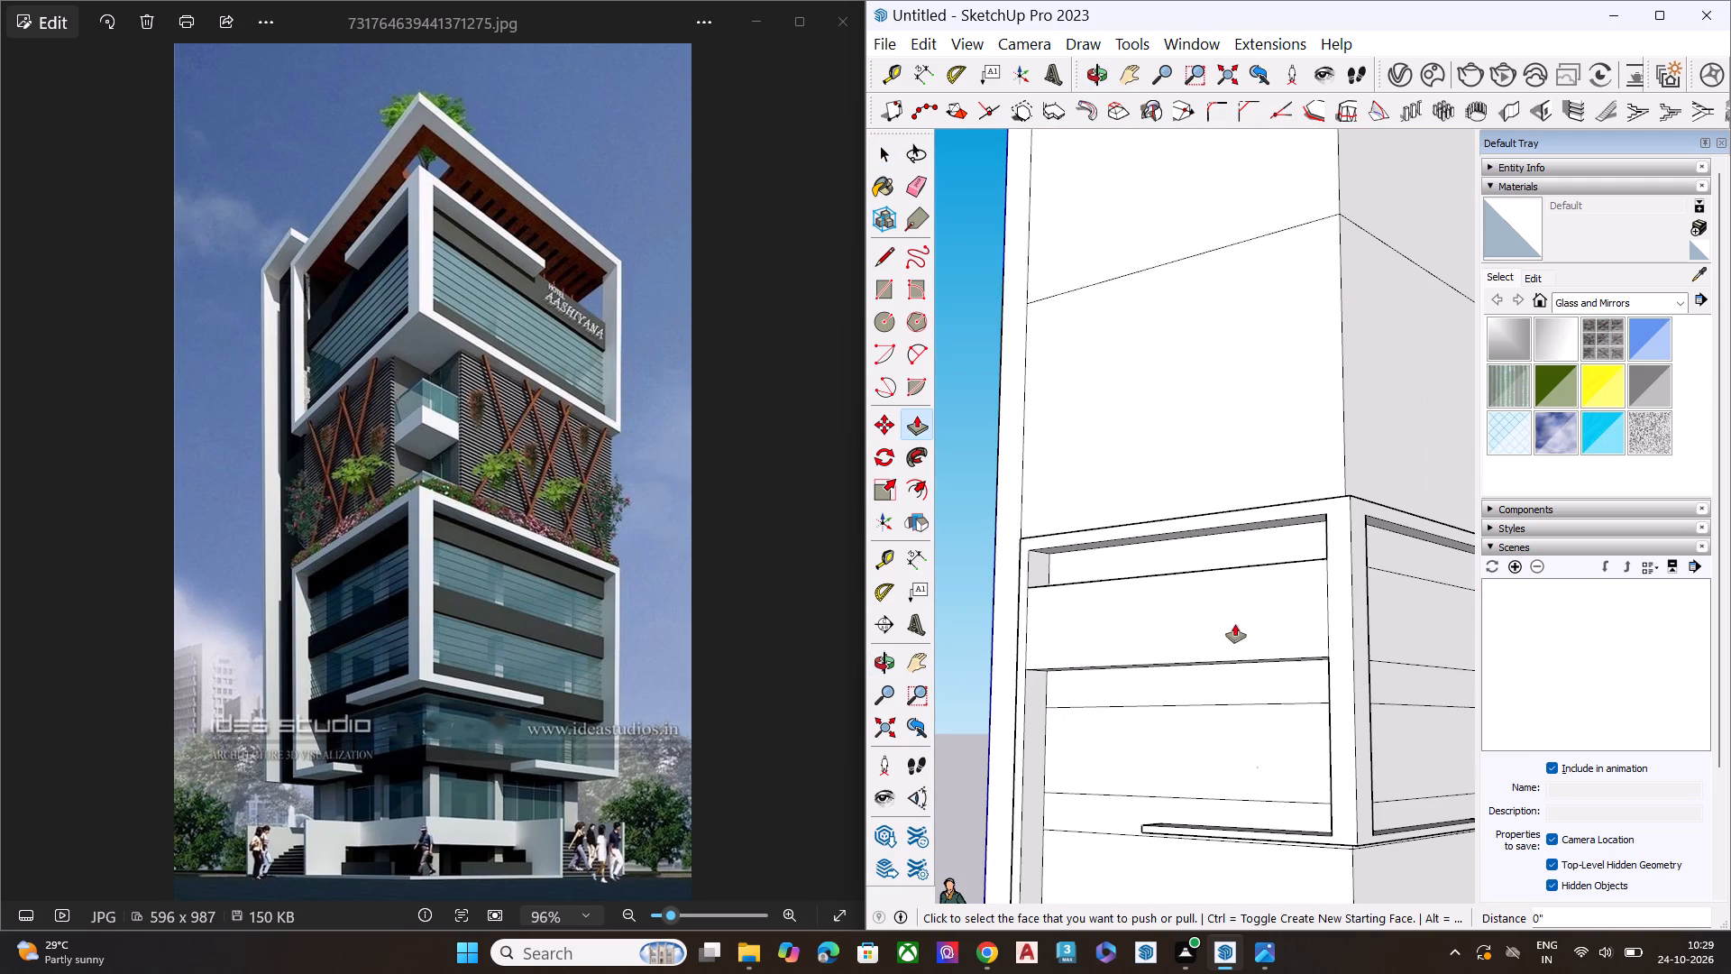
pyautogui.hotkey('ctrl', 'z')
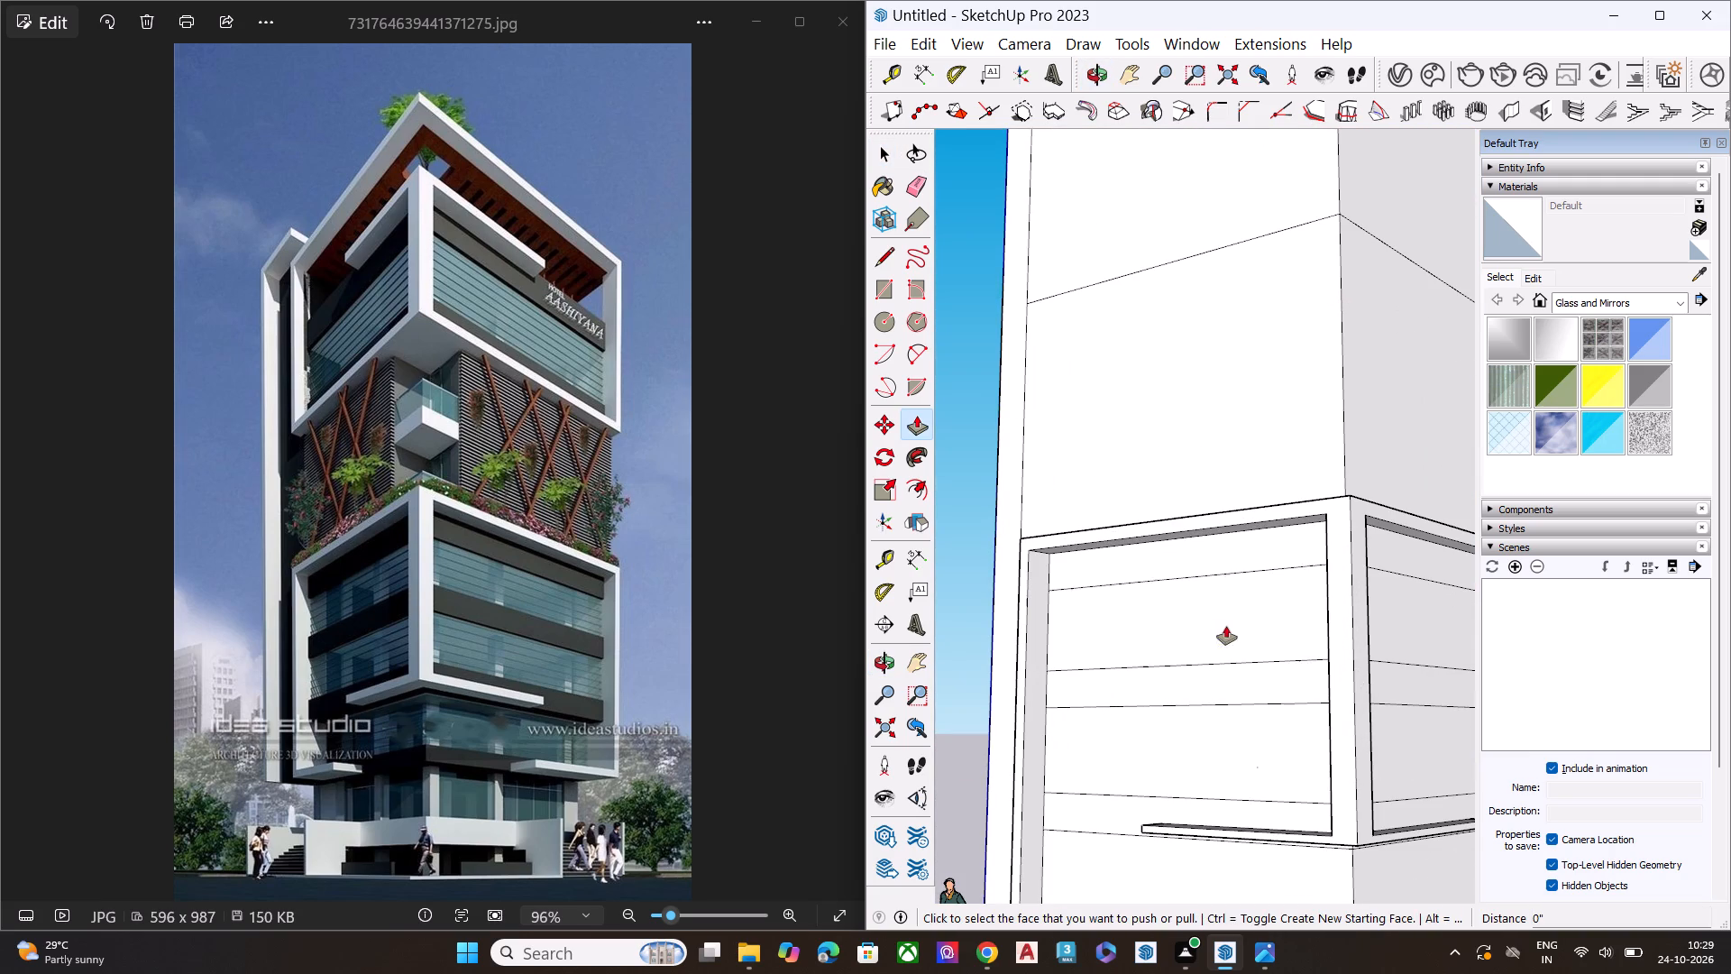
# Push/pull the upper window band inside the red-axis frame inward by about 1' 15/16".
pyautogui.click(1196, 621)
pyautogui.click(1208, 617)
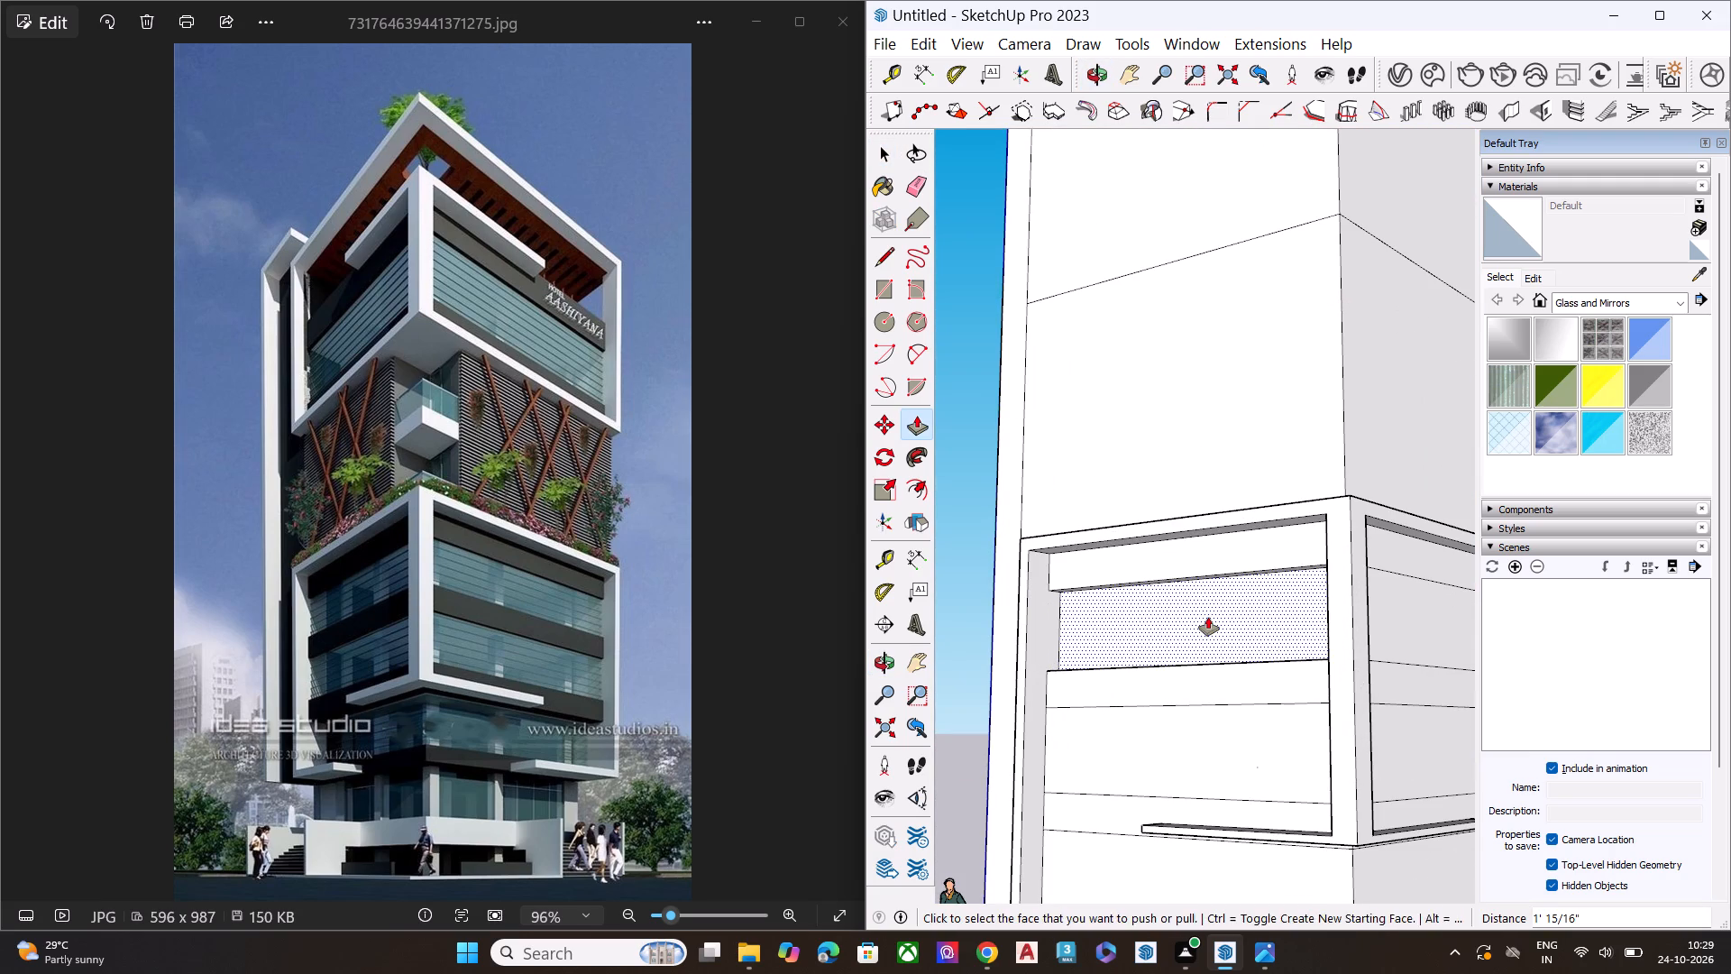
pyautogui.press('space')
pyautogui.click(963, 598)
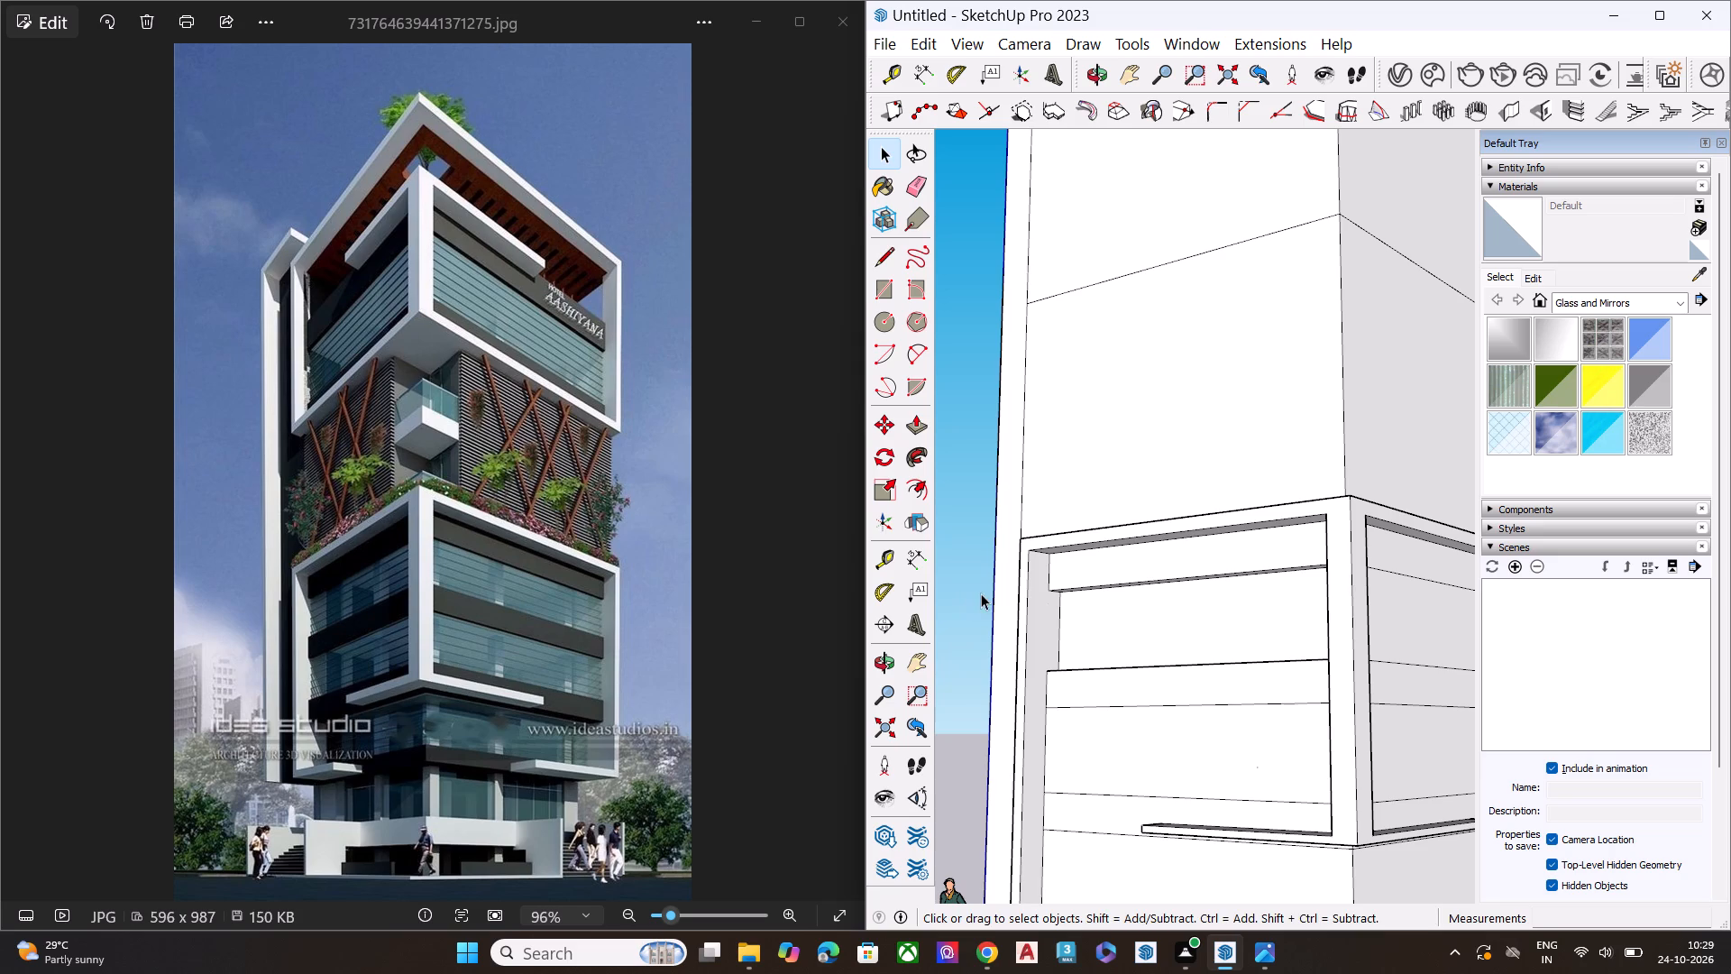
# Recess the lower window band on the red-axis wall and both window bands on the green-axis wall by the same distance.
pyautogui.press('p')
pyautogui.doubleClick(1115, 725)
pyautogui.moveTo(1315, 712); pyautogui.dragTo(1272, 712, button='middle')
pyautogui.scroll(1, 1275, 712)
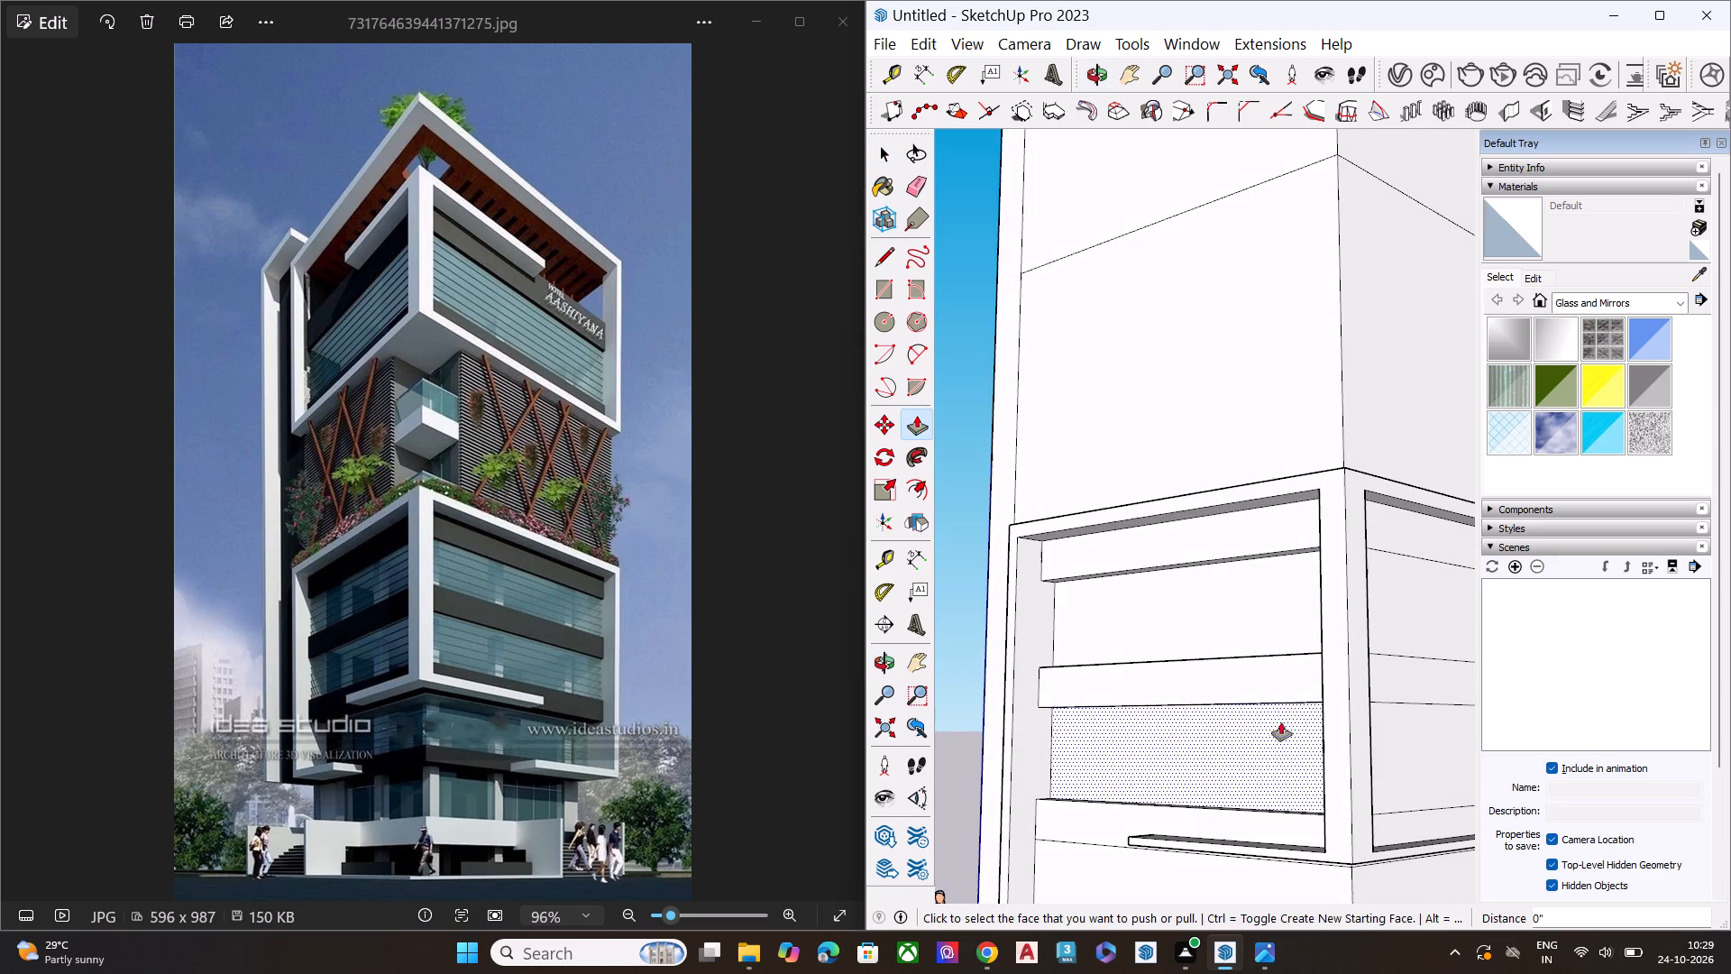
pyautogui.doubleClick(1406, 742)
pyautogui.doubleClick(1406, 614)
pyautogui.scroll(-9, 1187, 596)
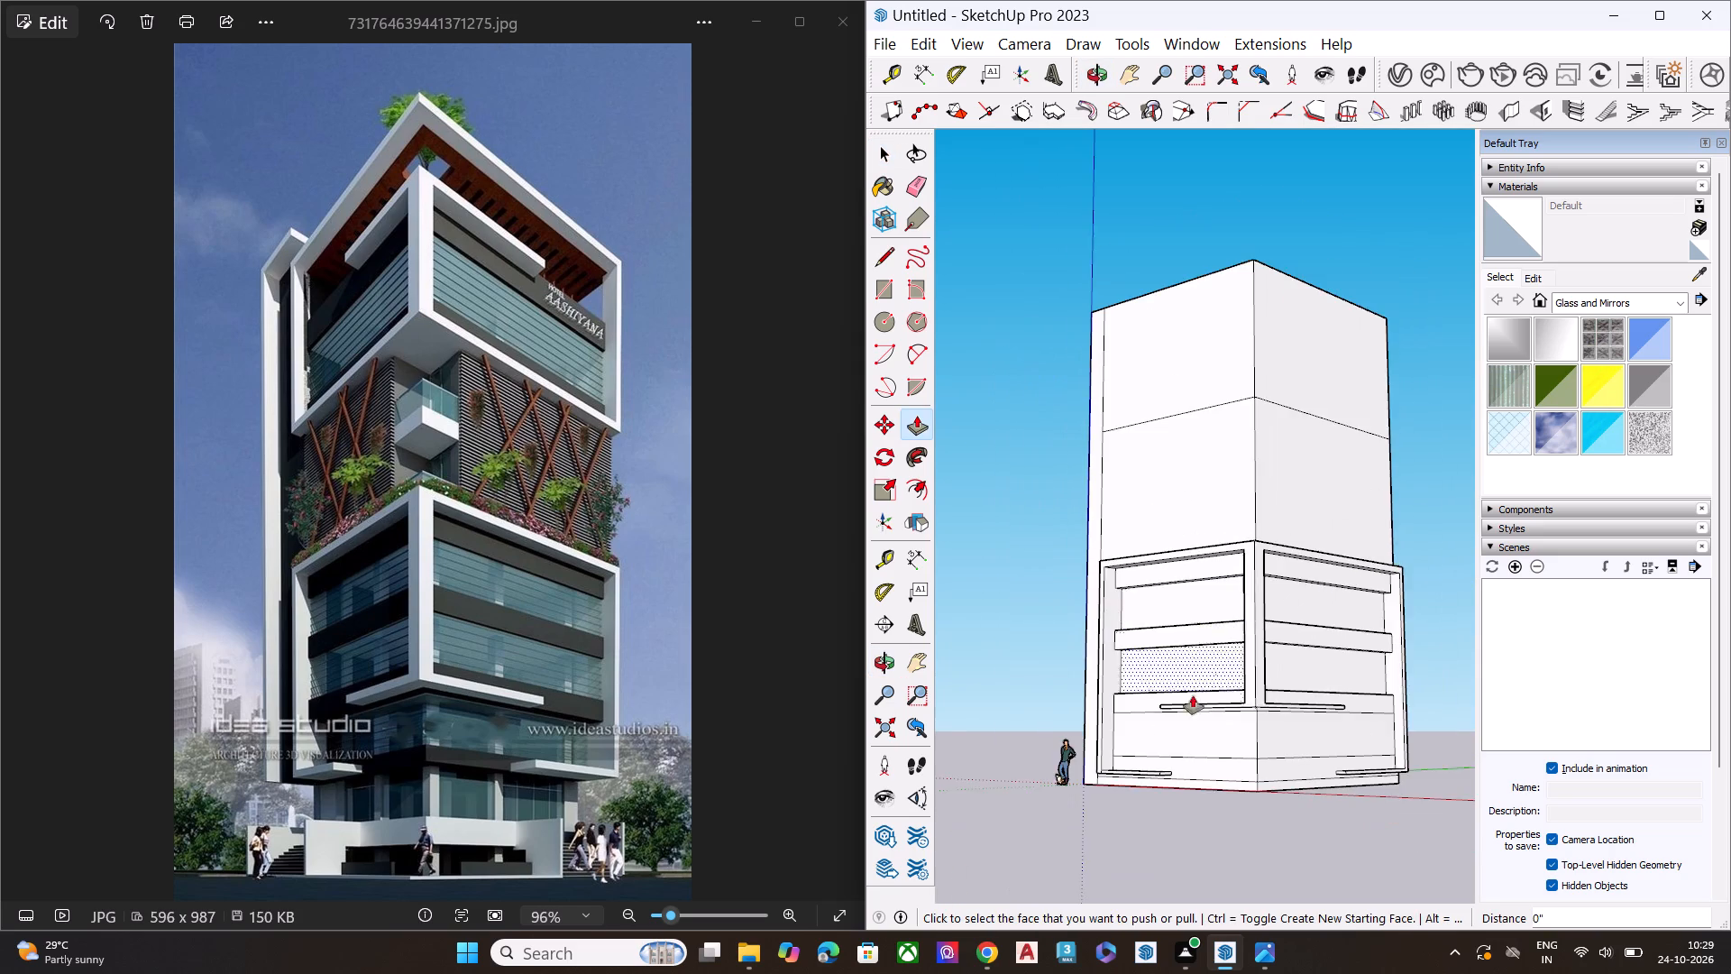
# Recess the ground-floor bands below the projecting frame on both walls by the same distance as the window bands.
pyautogui.scroll(2, 1208, 741)
pyautogui.scroll(-1, 1208, 742)
pyautogui.scroll(1, 1209, 744)
pyautogui.scroll(-1, 1213, 747)
pyautogui.scroll(3, 1214, 748)
pyautogui.doubleClick(1219, 736)
pyautogui.doubleClick(1341, 726)
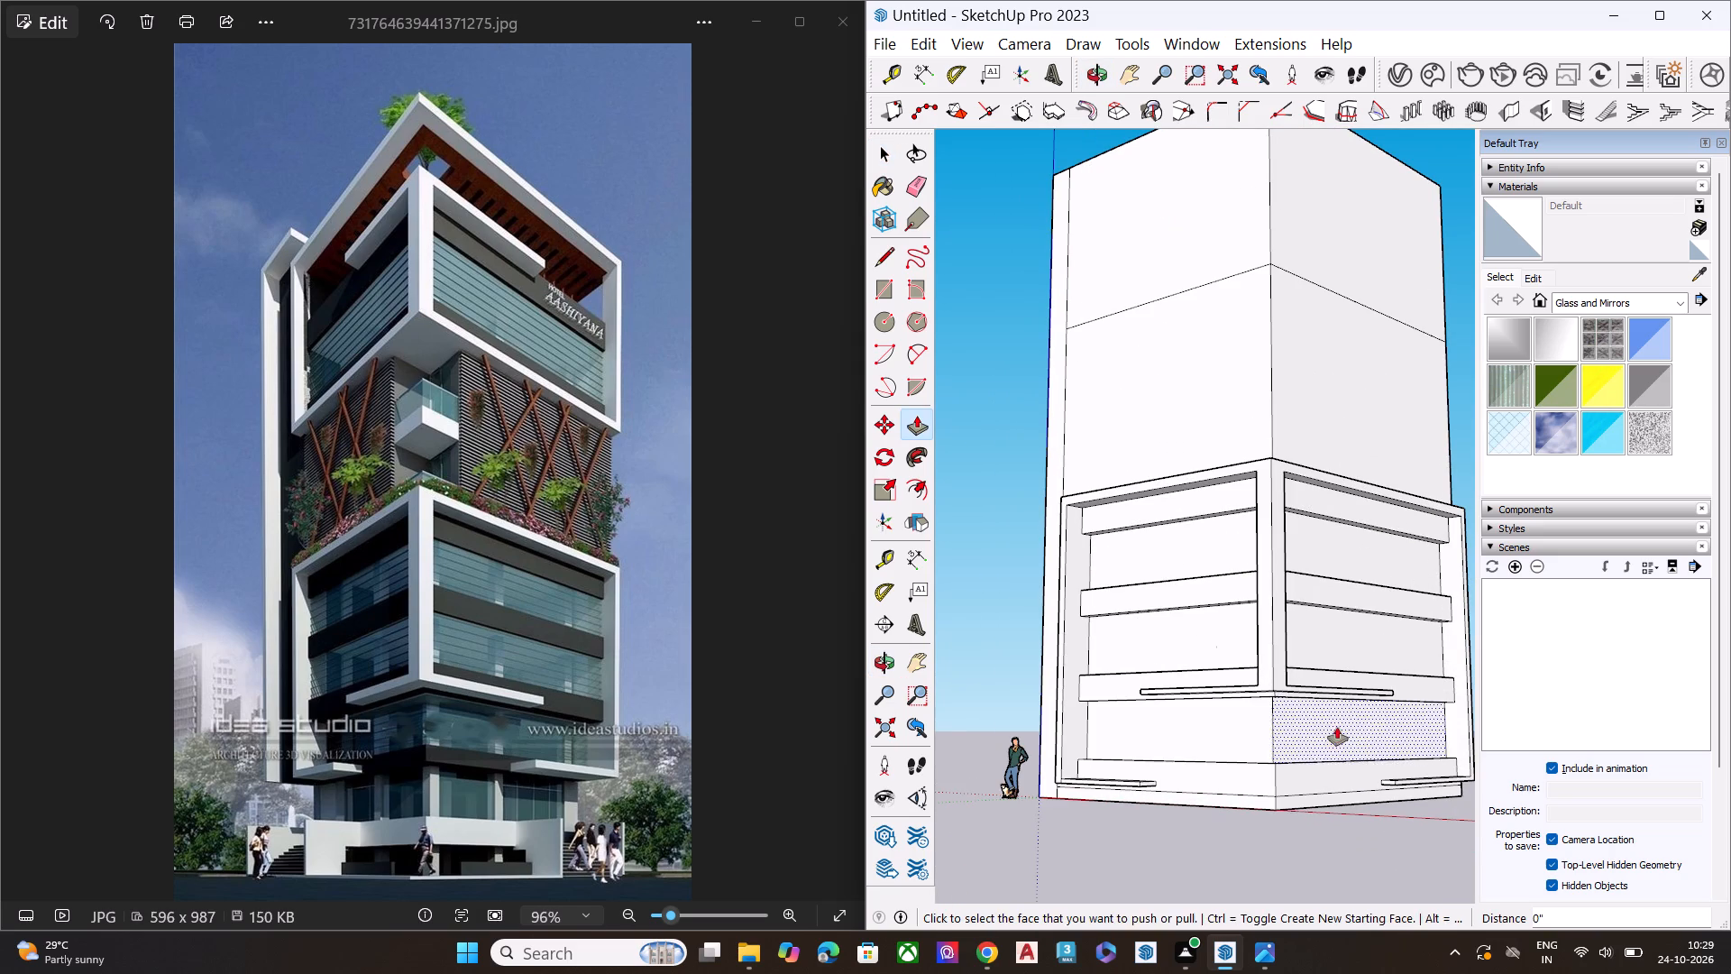
# Examine the recessed bands and their exposed end faces around the frame's shared corner.
pyautogui.press('space')
pyautogui.click(1240, 868)
pyautogui.moveTo(1262, 575); pyautogui.dragTo(1090, 758, button='middle')
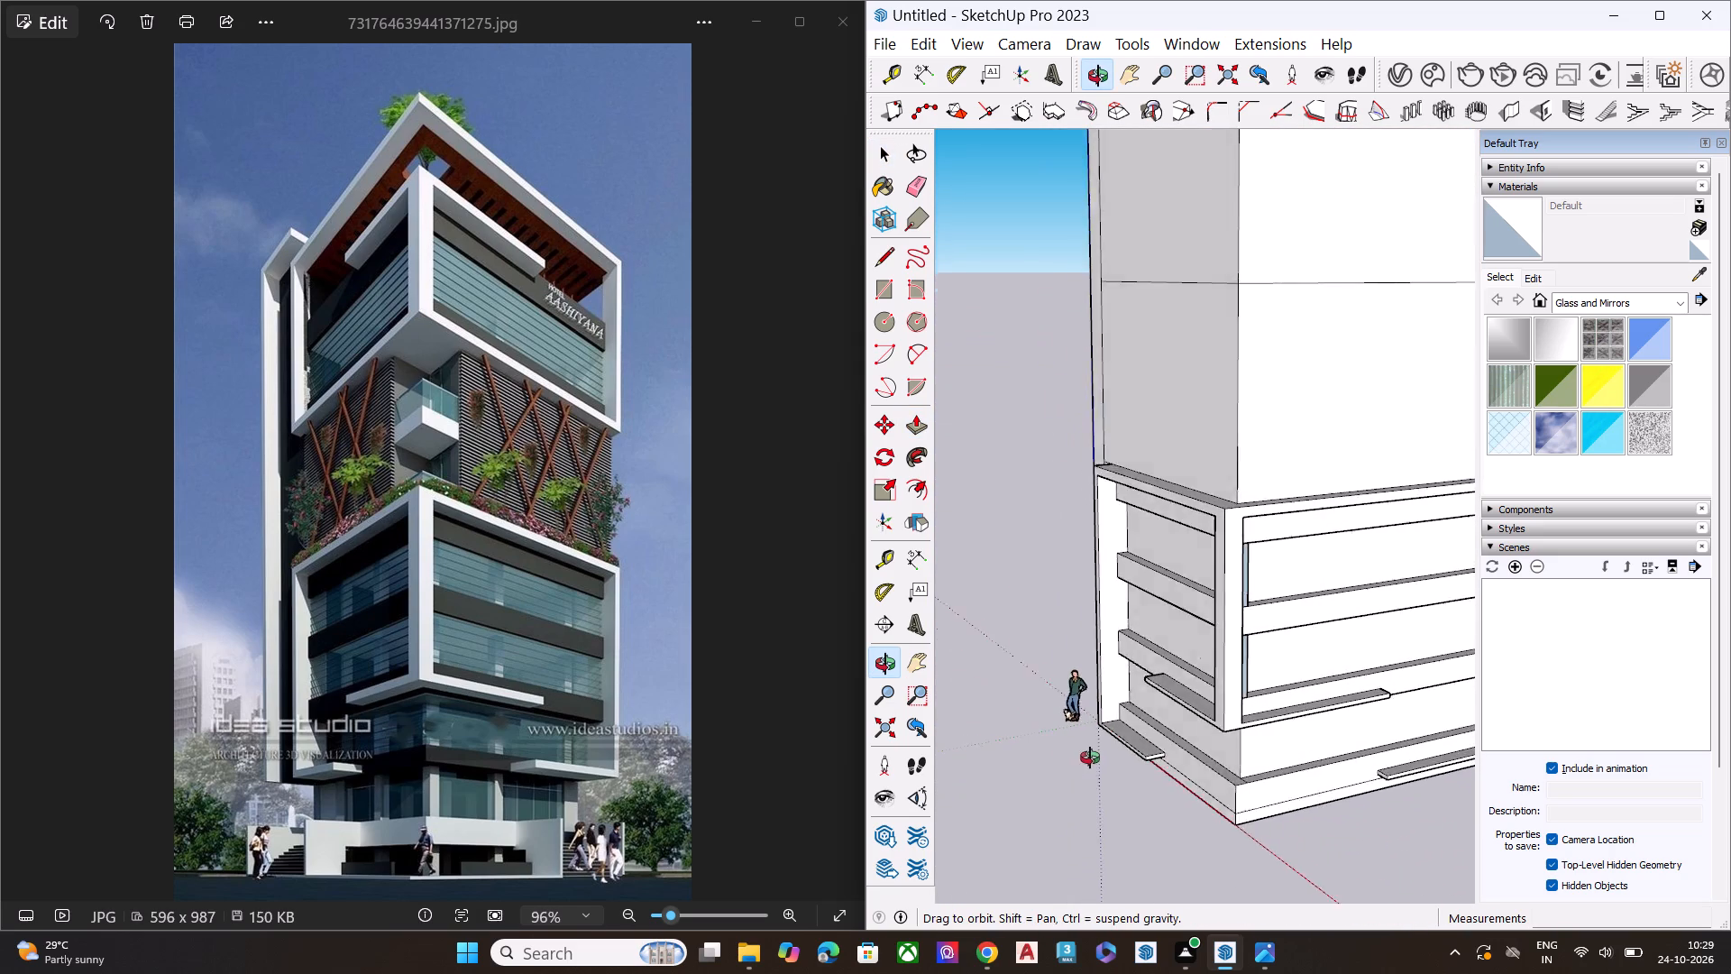
pyautogui.moveTo(1090, 758); pyautogui.dragTo(1196, 611, button='middle')
pyautogui.scroll(2, 1205, 547)
pyautogui.scroll(-5, 1208, 504)
pyautogui.moveTo(1238, 580); pyautogui.dragTo(1551, 729, button='middle')
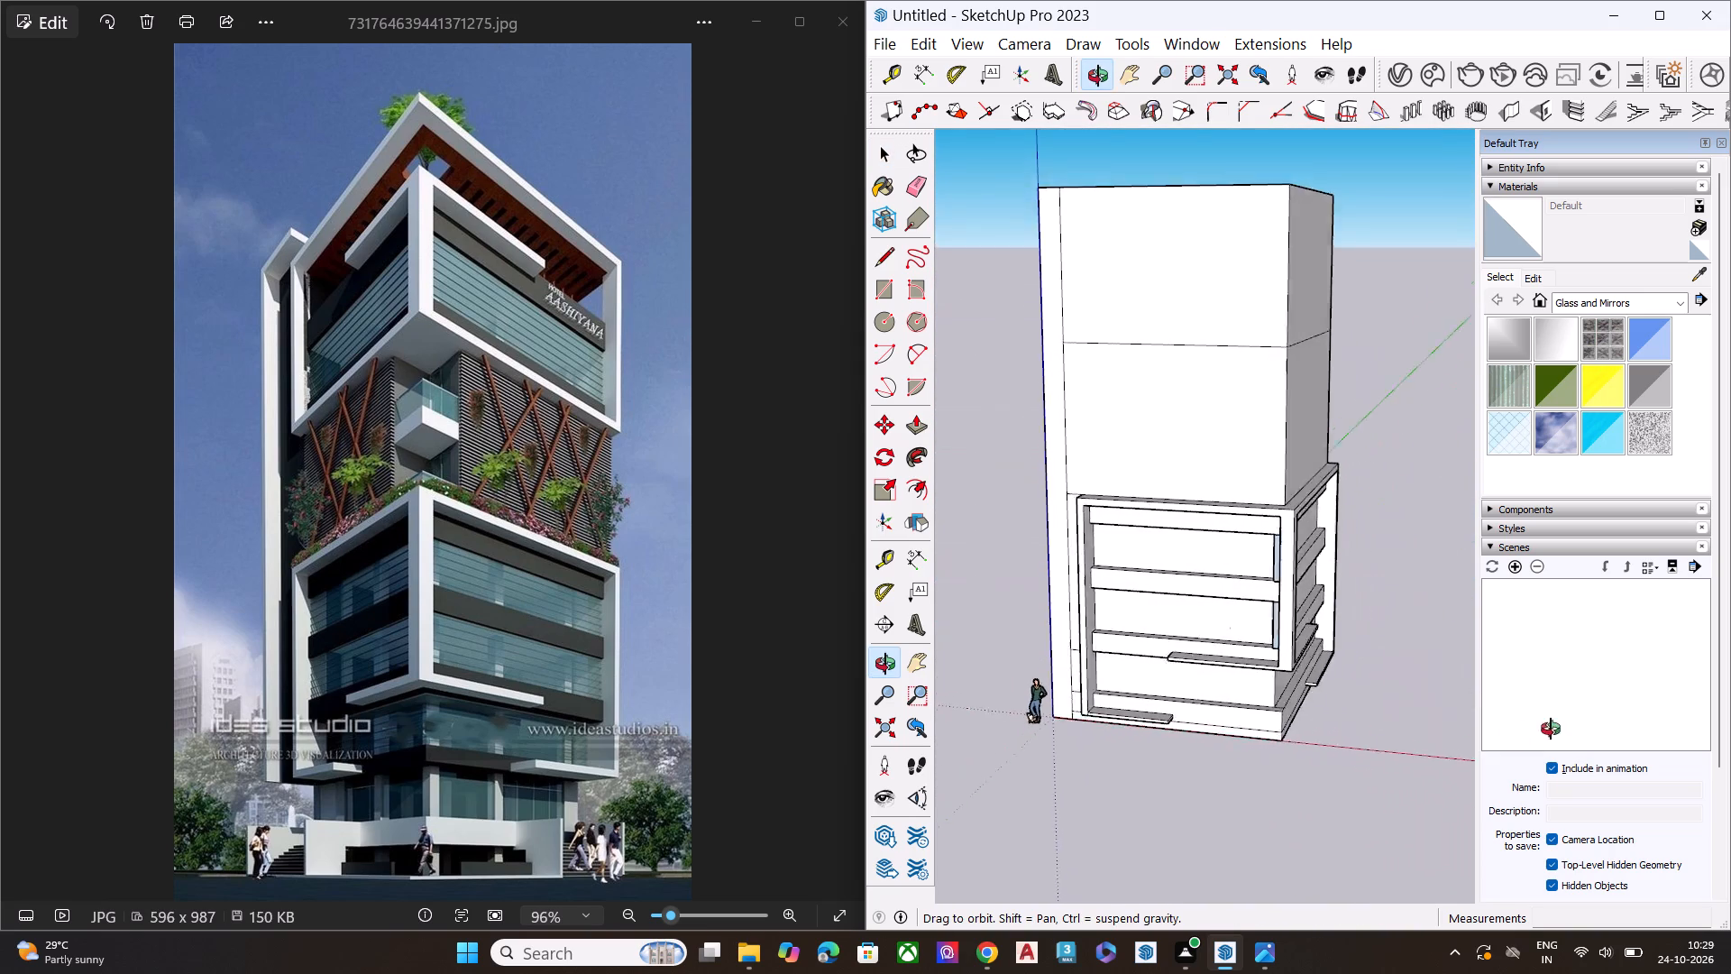
pyautogui.moveTo(1551, 729); pyautogui.dragTo(1612, 710, button='middle')
pyautogui.scroll(10, 1239, 540)
pyautogui.moveTo(1350, 537); pyautogui.dragTo(1392, 356, button='middle')
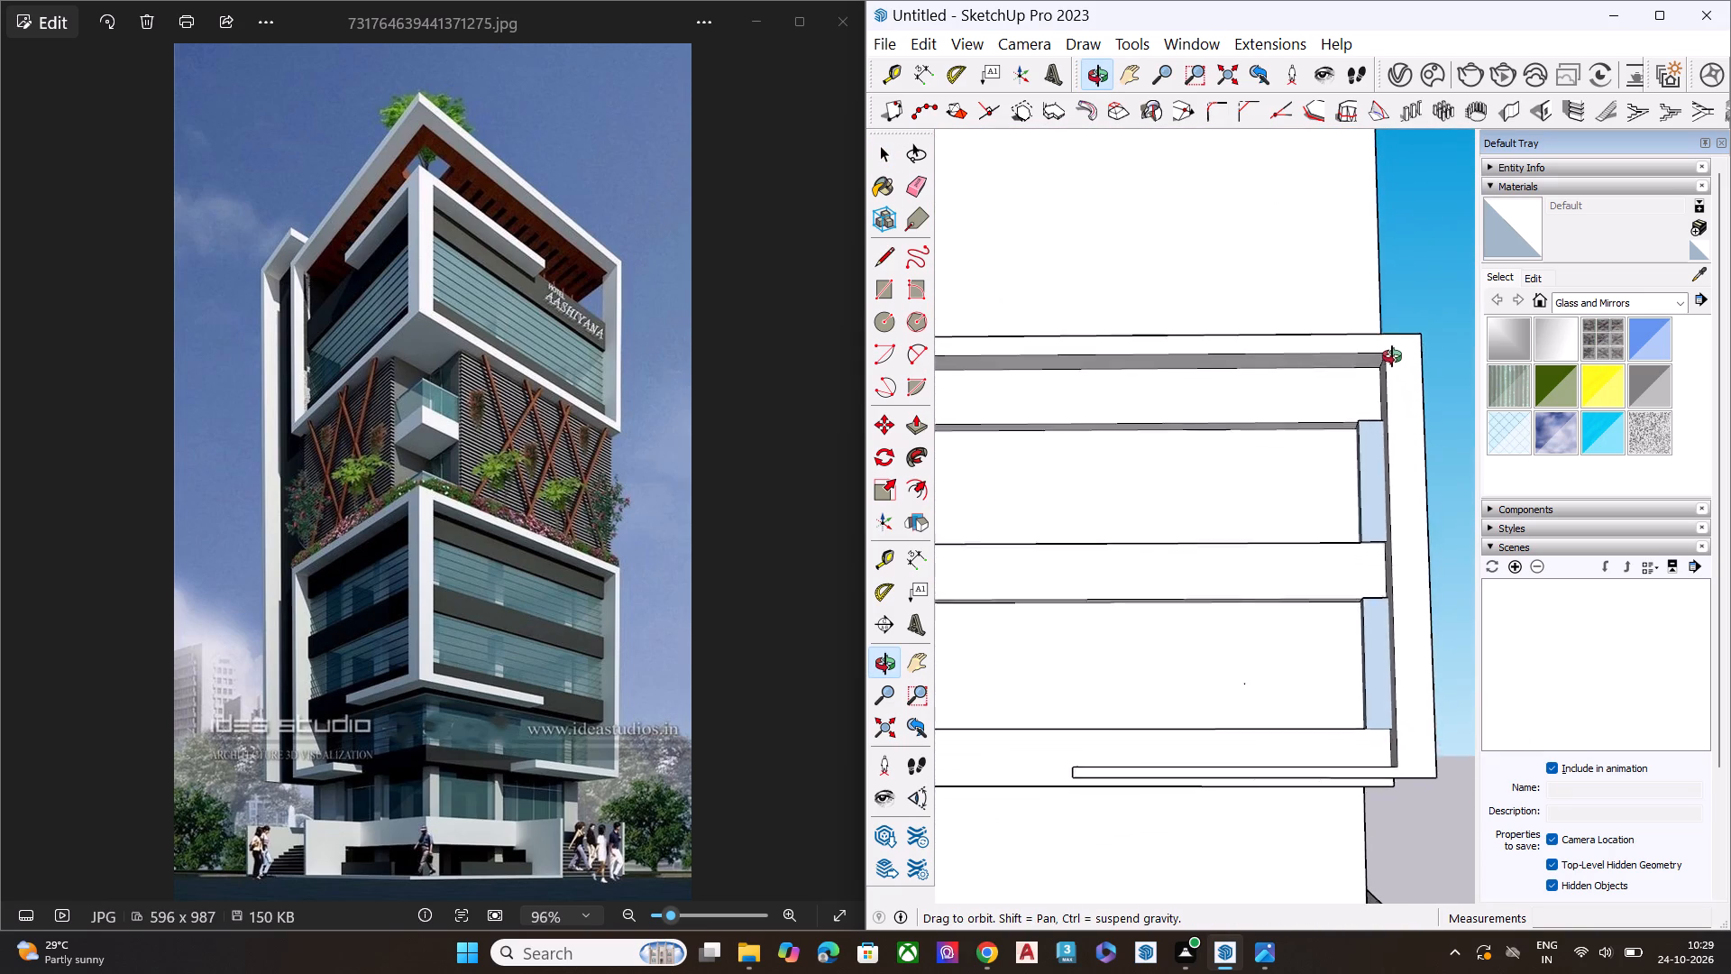
pyautogui.moveTo(1392, 356); pyautogui.dragTo(1390, 363, button='middle')
pyautogui.scroll(1, 1372, 447)
pyautogui.moveTo(1354, 468); pyautogui.dragTo(1412, 724, button='middle')
pyautogui.scroll(2, 1412, 724)
pyautogui.scroll(-1, 1379, 547)
pyautogui.scroll(5, 1379, 546)
# Show the back edges and push/pull the upper window band's exposed end face at the shared corner by about 1' 15/16".
pyautogui.press('k')
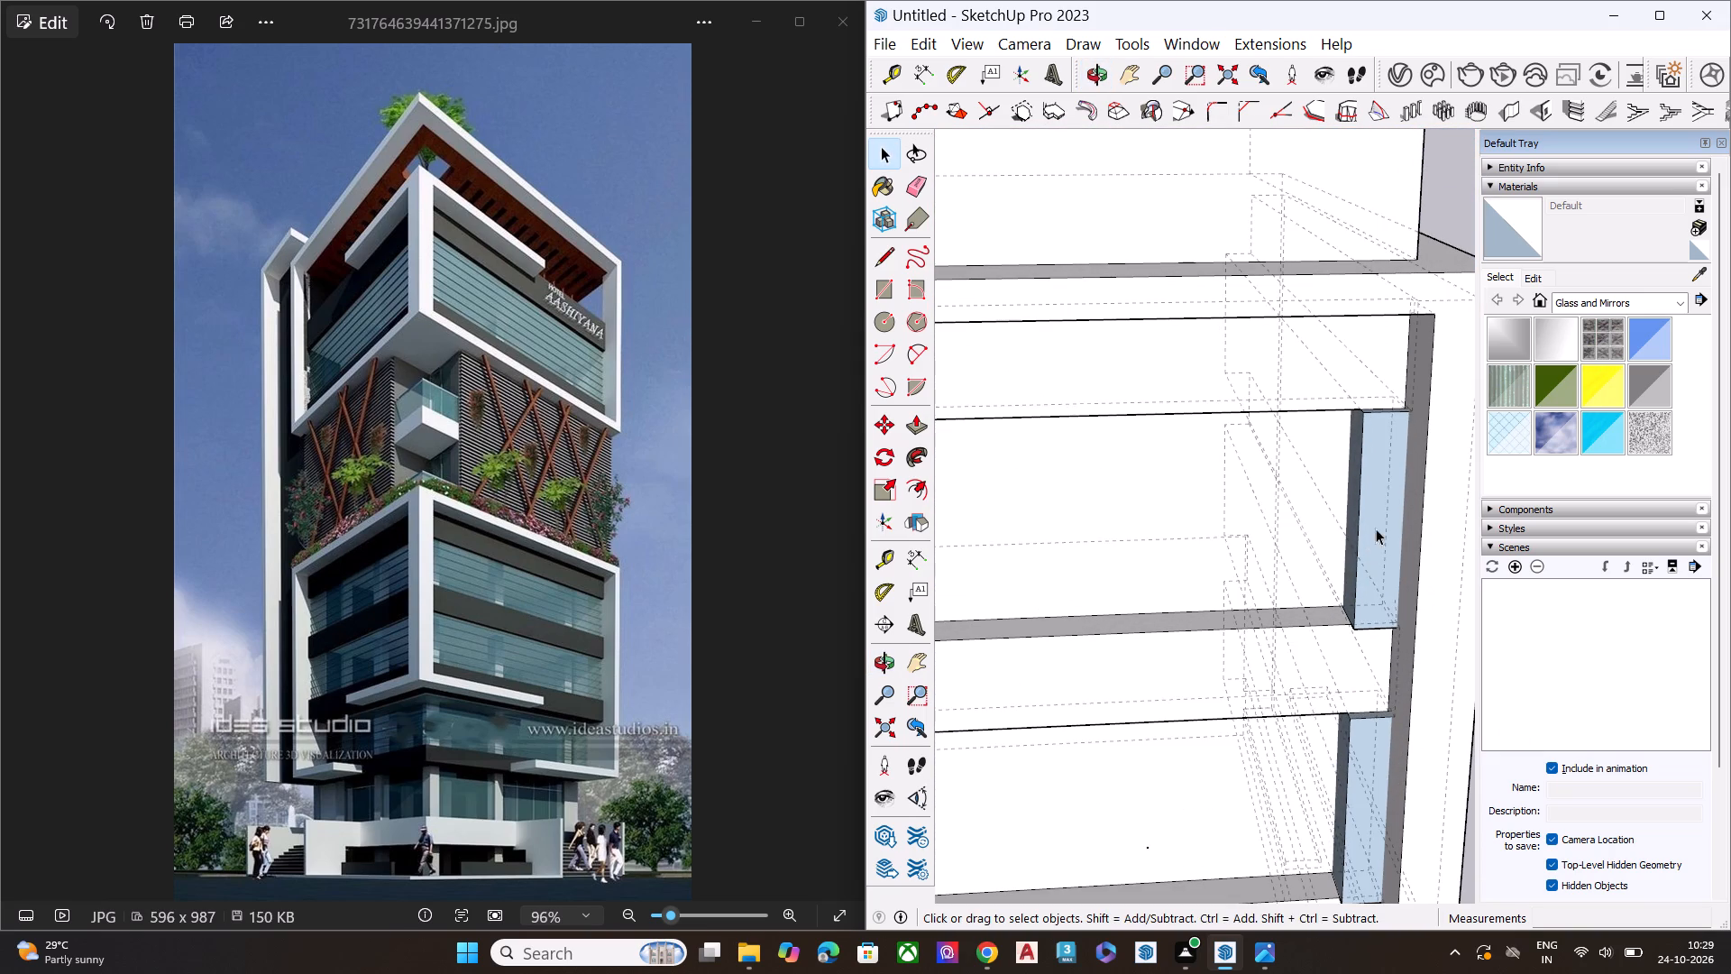
pyautogui.moveTo(1374, 469); pyautogui.dragTo(1236, 679, button='middle')
pyautogui.scroll(1, 1250, 640)
pyautogui.scroll(-1, 1250, 639)
pyautogui.moveTo(1284, 618); pyautogui.dragTo(1325, 594, button='middle')
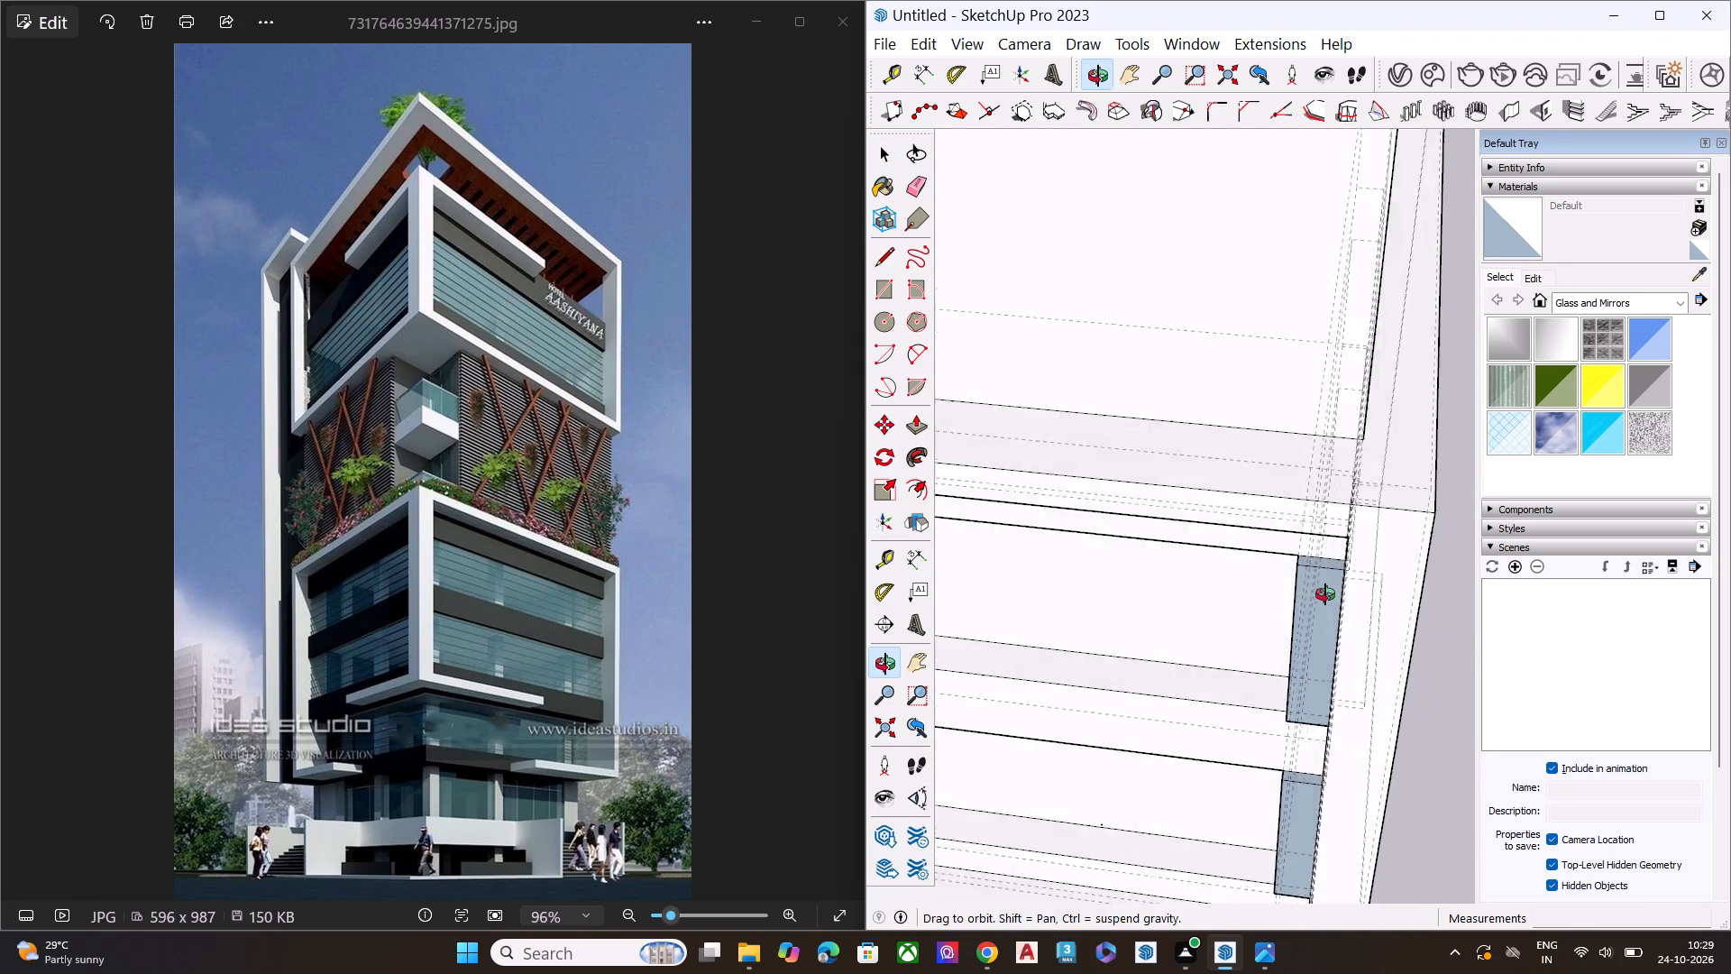
pyautogui.moveTo(1325, 594); pyautogui.dragTo(1568, 482, button='middle')
pyautogui.scroll(2, 1527, 482)
pyautogui.scroll(-1, 1418, 482)
pyautogui.scroll(3, 1415, 482)
pyautogui.click(1415, 482)
pyautogui.scroll(-3, 1216, 473)
pyautogui.scroll(1, 1213, 475)
pyautogui.scroll(-1, 1212, 475)
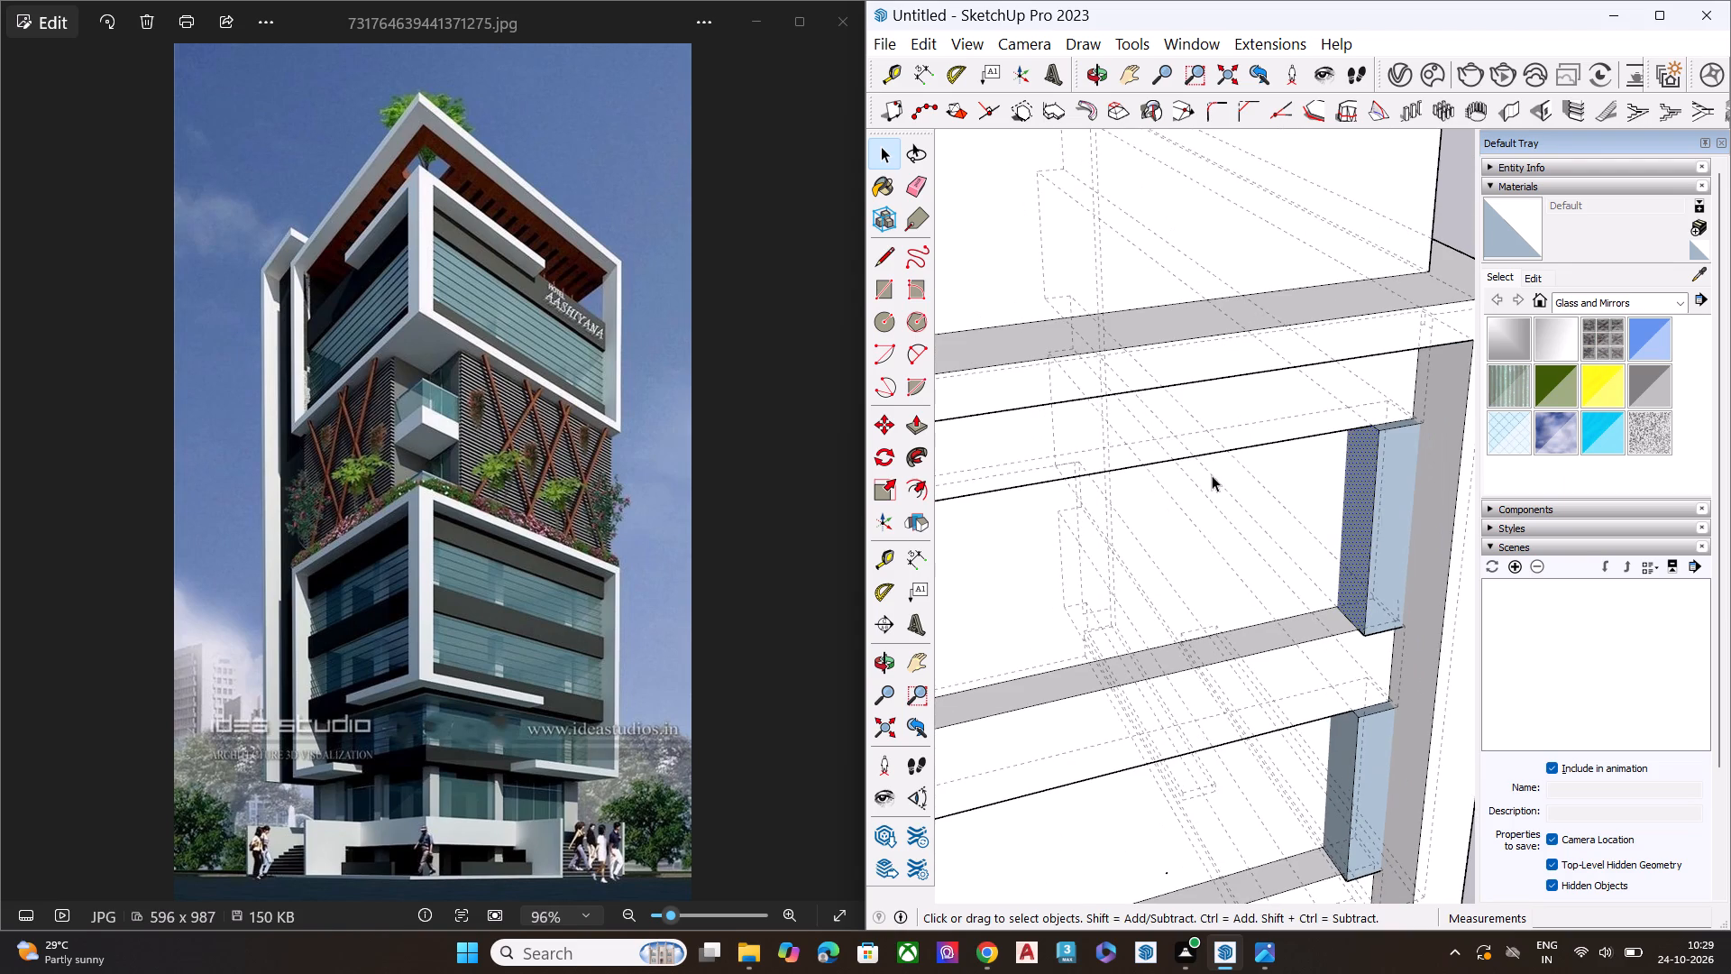
pyautogui.press('p')
pyautogui.click(1372, 455)
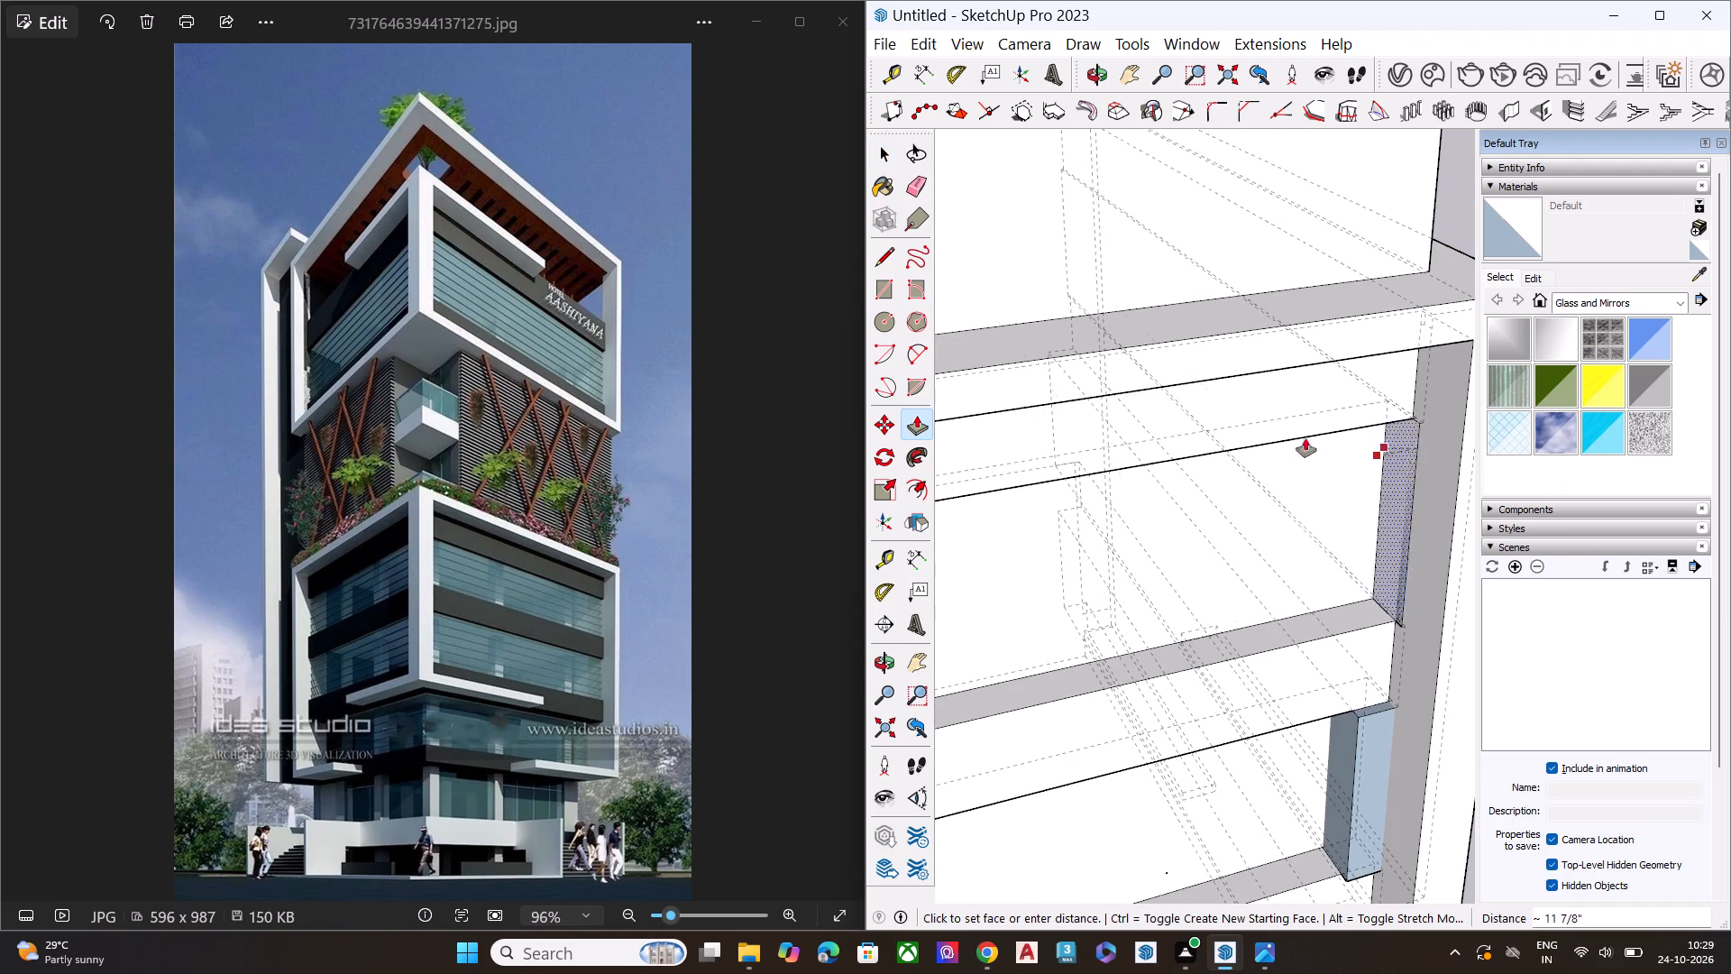
pyautogui.scroll(-9, 1214, 431)
pyautogui.click(1369, 436)
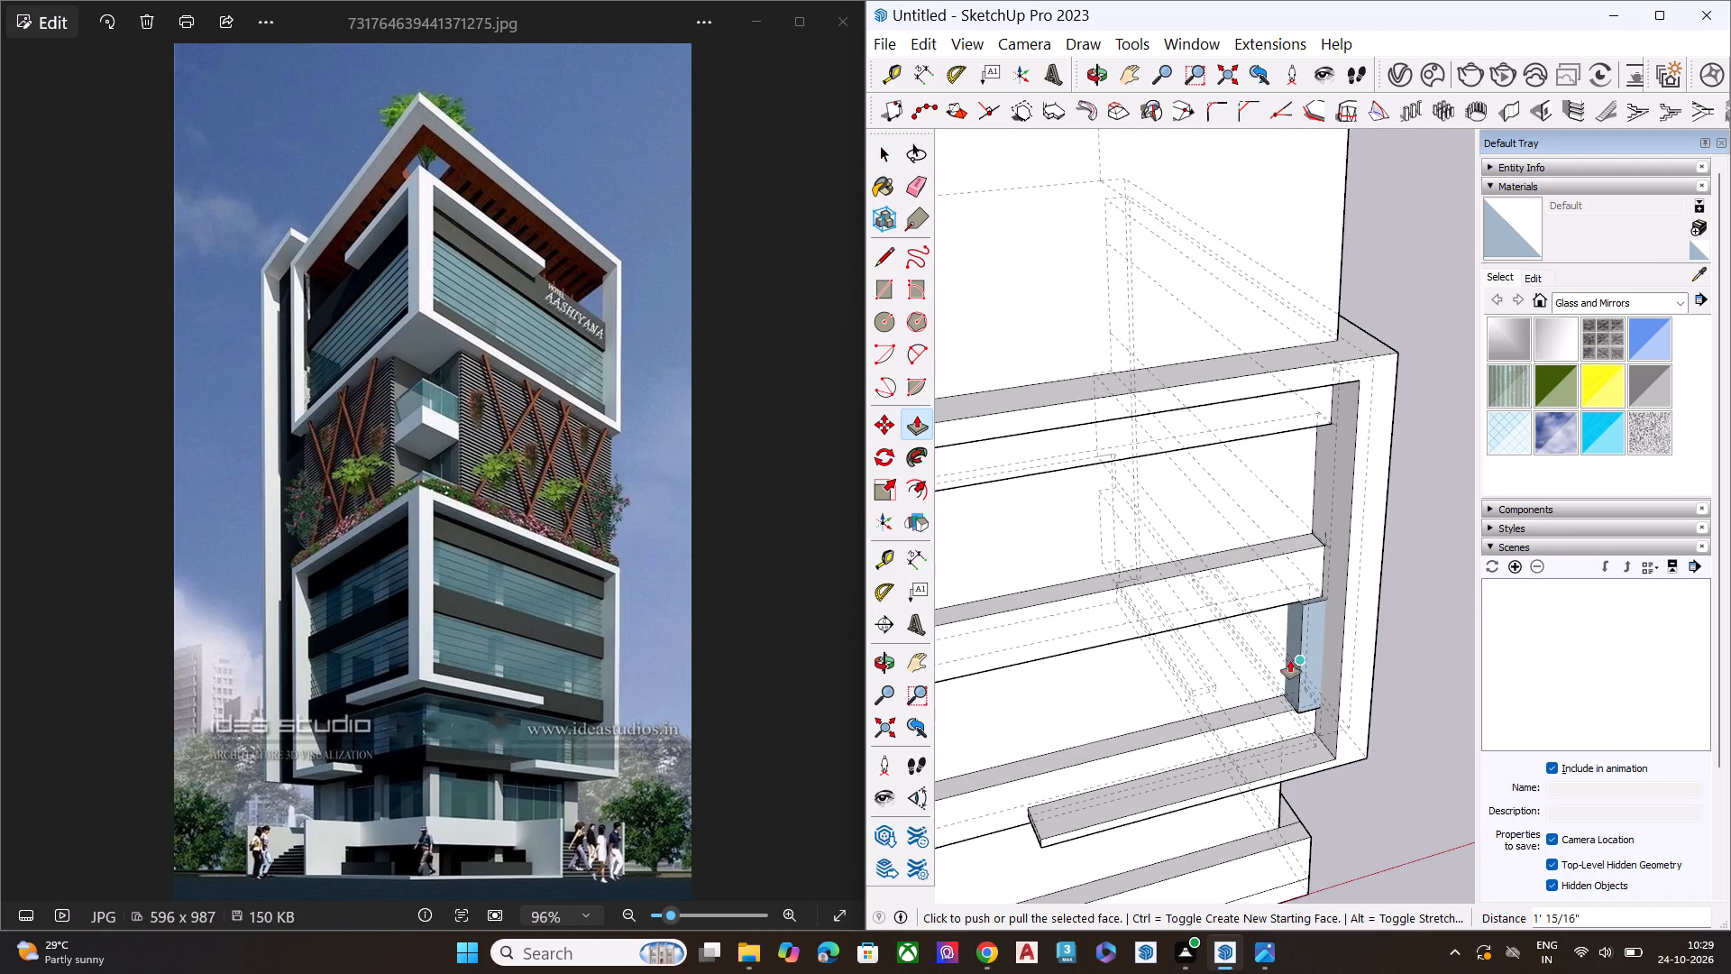
# Push/pull the lower window band's exposed end face at the shared corner to line up with the frame.
pyautogui.press('space')
pyautogui.click(1296, 653)
pyautogui.press('p')
pyautogui.click(1296, 653)
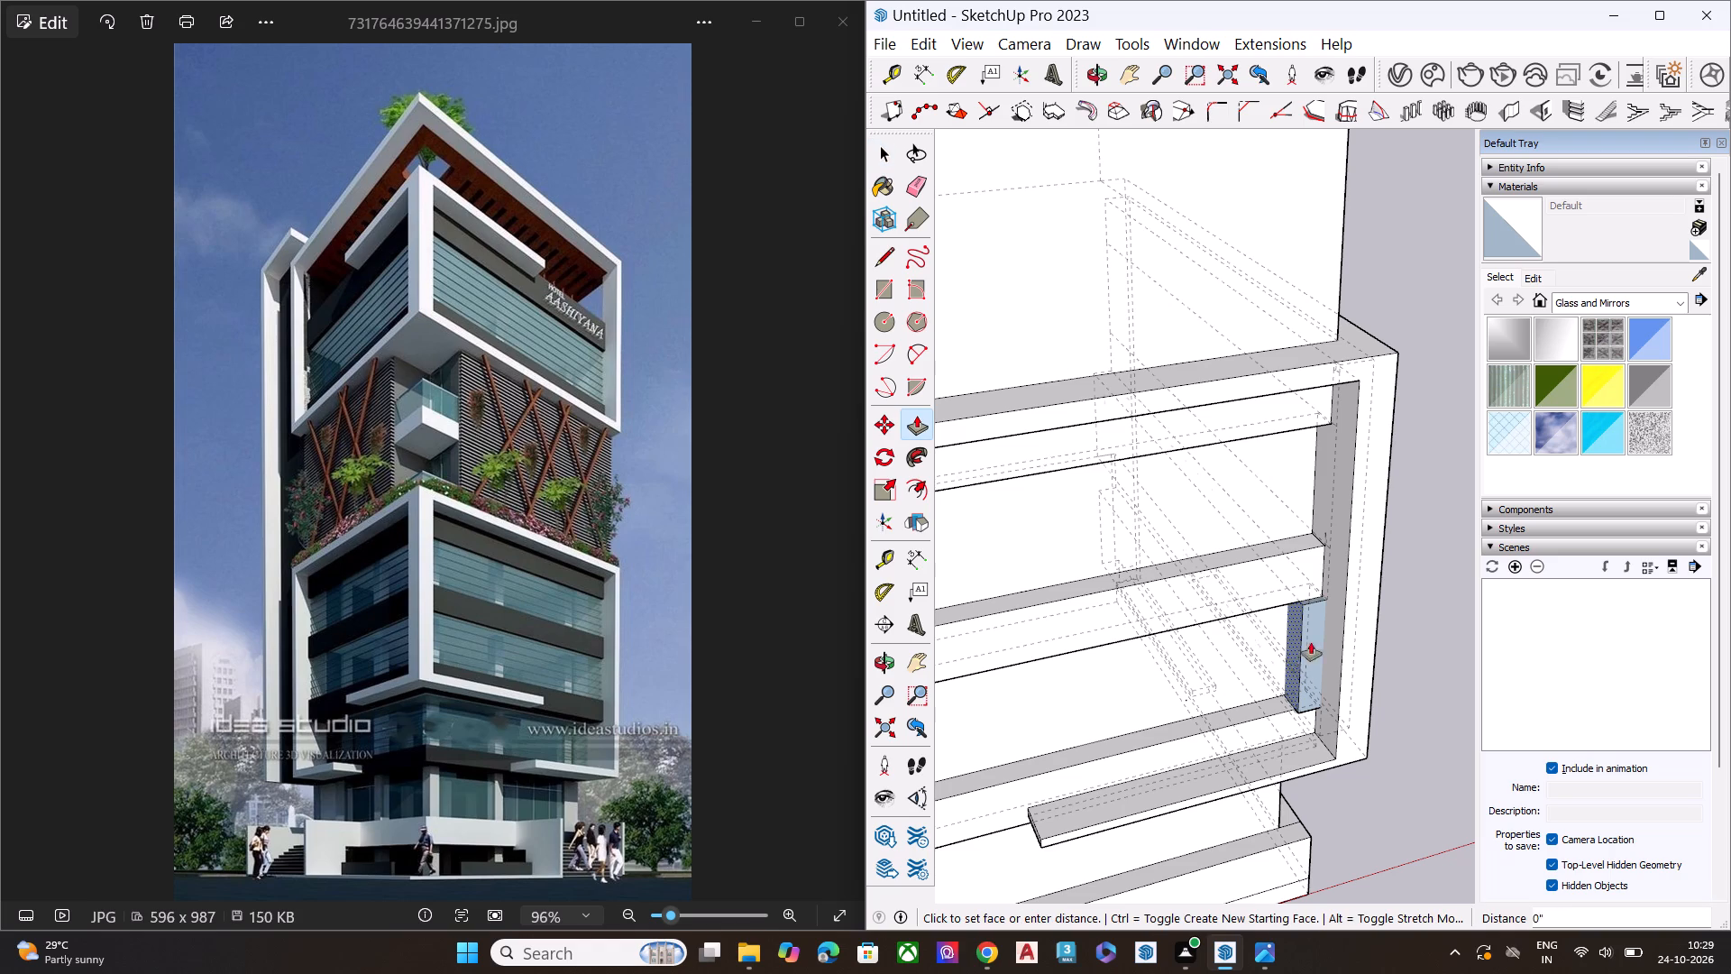
pyautogui.click(1378, 582)
pyautogui.press('space')
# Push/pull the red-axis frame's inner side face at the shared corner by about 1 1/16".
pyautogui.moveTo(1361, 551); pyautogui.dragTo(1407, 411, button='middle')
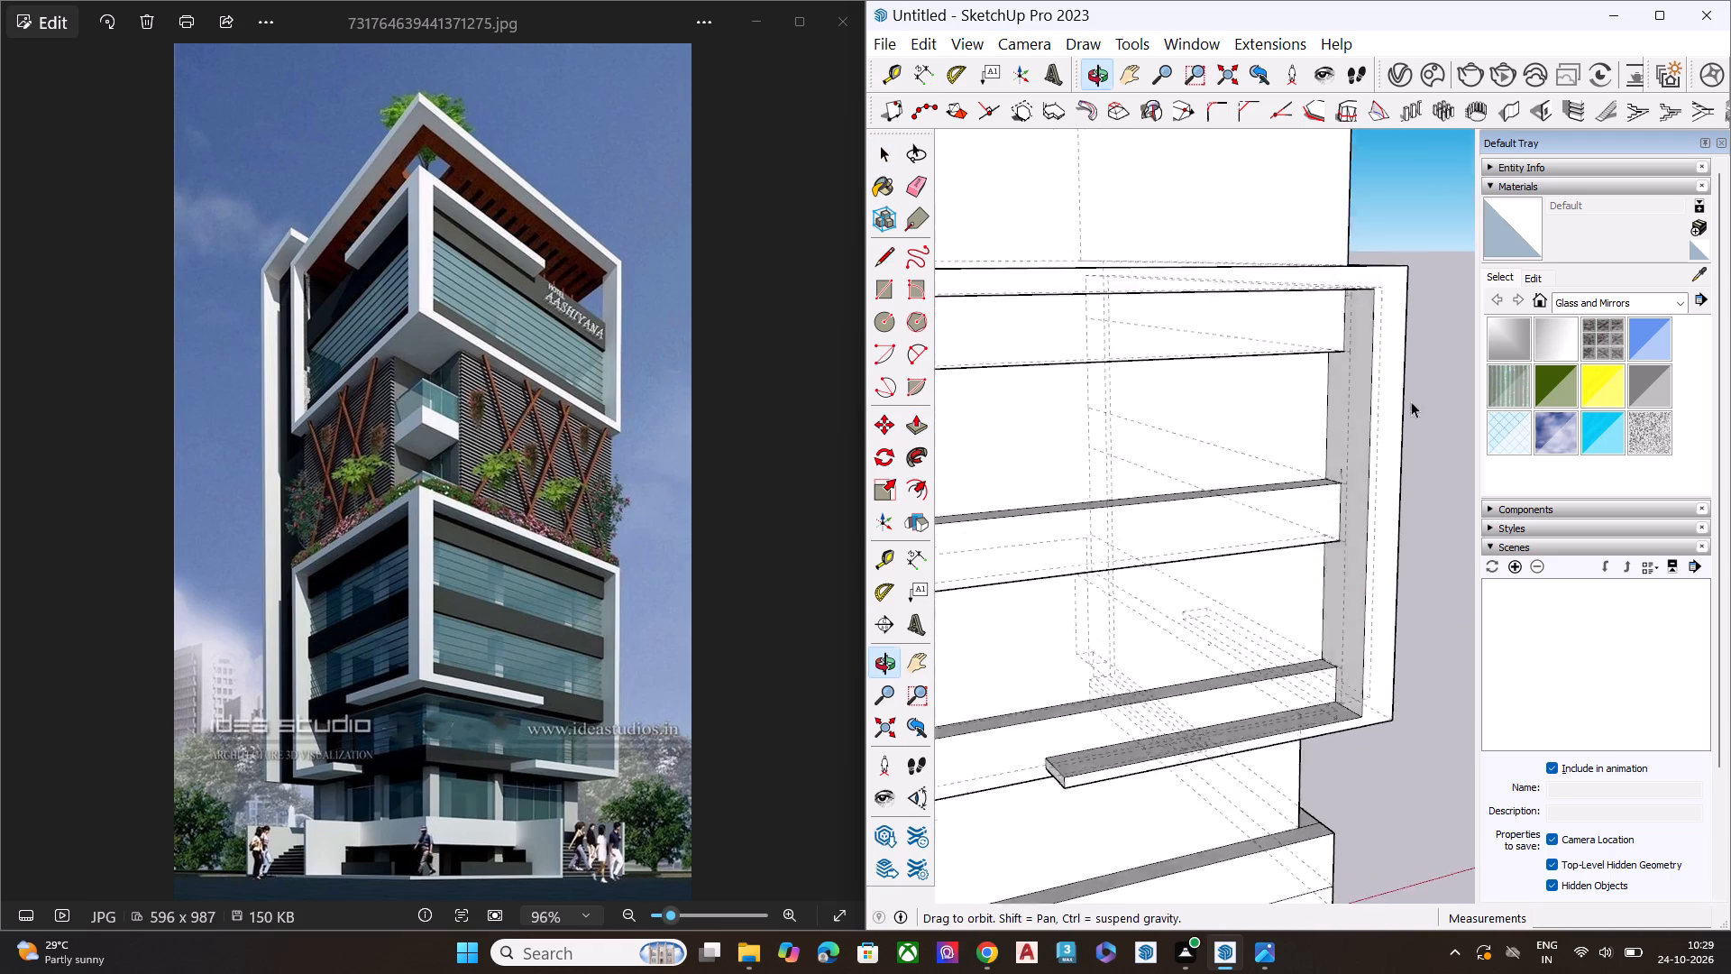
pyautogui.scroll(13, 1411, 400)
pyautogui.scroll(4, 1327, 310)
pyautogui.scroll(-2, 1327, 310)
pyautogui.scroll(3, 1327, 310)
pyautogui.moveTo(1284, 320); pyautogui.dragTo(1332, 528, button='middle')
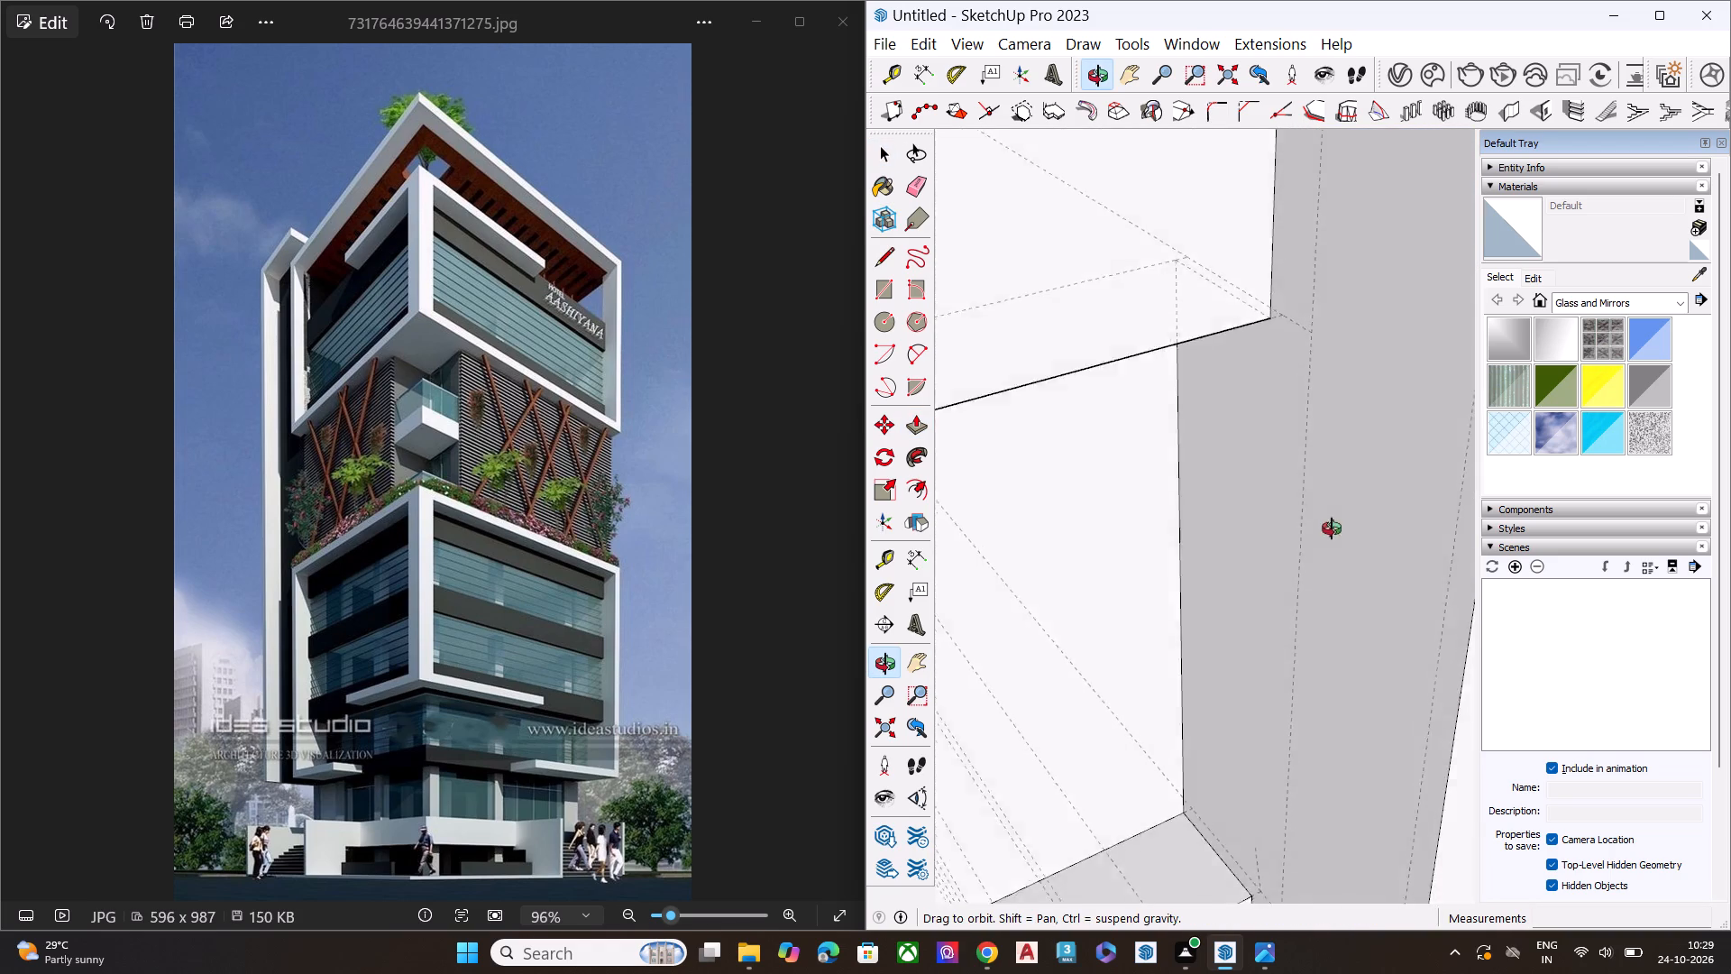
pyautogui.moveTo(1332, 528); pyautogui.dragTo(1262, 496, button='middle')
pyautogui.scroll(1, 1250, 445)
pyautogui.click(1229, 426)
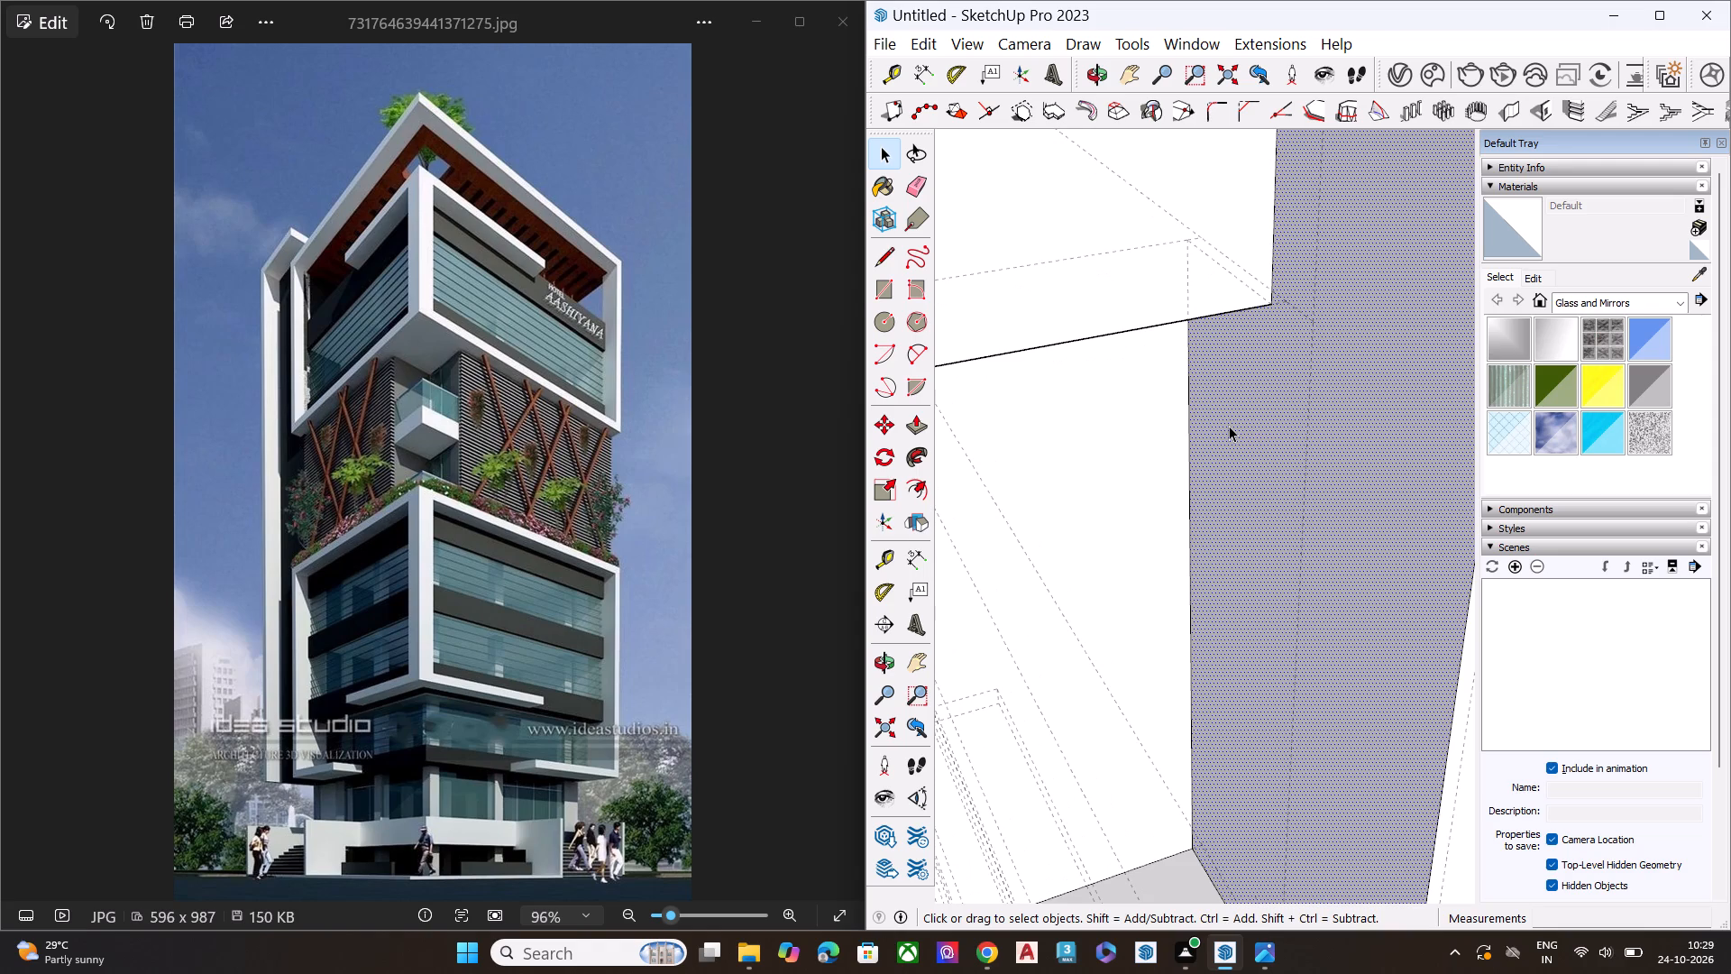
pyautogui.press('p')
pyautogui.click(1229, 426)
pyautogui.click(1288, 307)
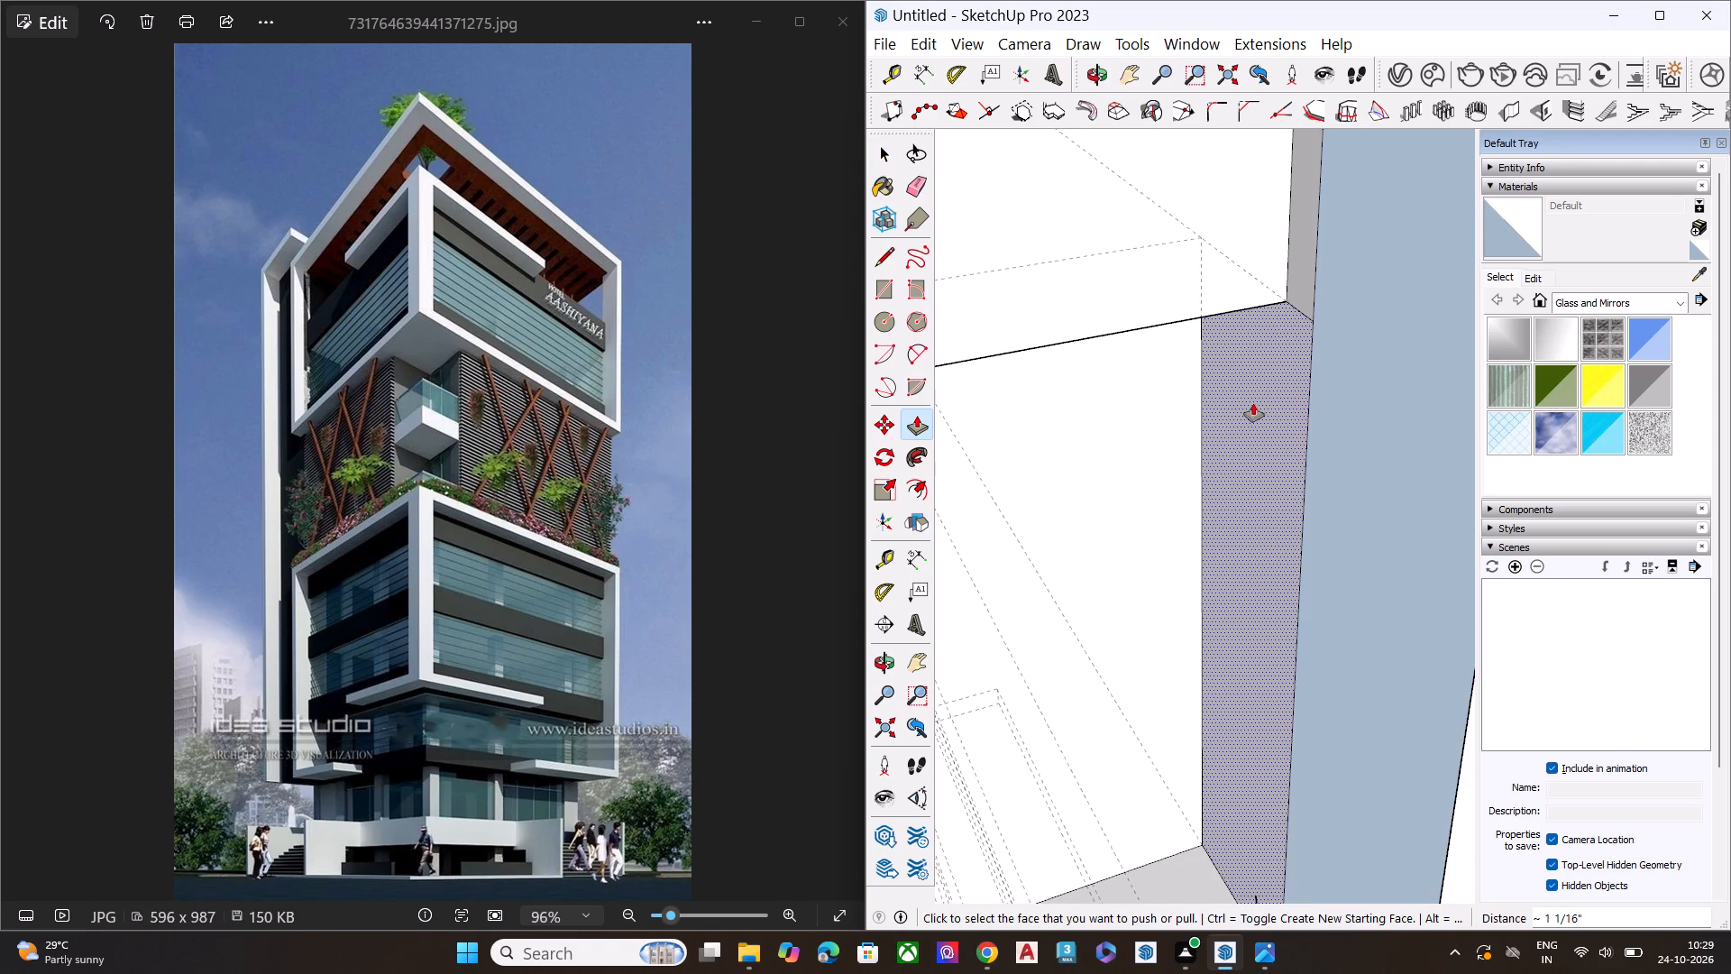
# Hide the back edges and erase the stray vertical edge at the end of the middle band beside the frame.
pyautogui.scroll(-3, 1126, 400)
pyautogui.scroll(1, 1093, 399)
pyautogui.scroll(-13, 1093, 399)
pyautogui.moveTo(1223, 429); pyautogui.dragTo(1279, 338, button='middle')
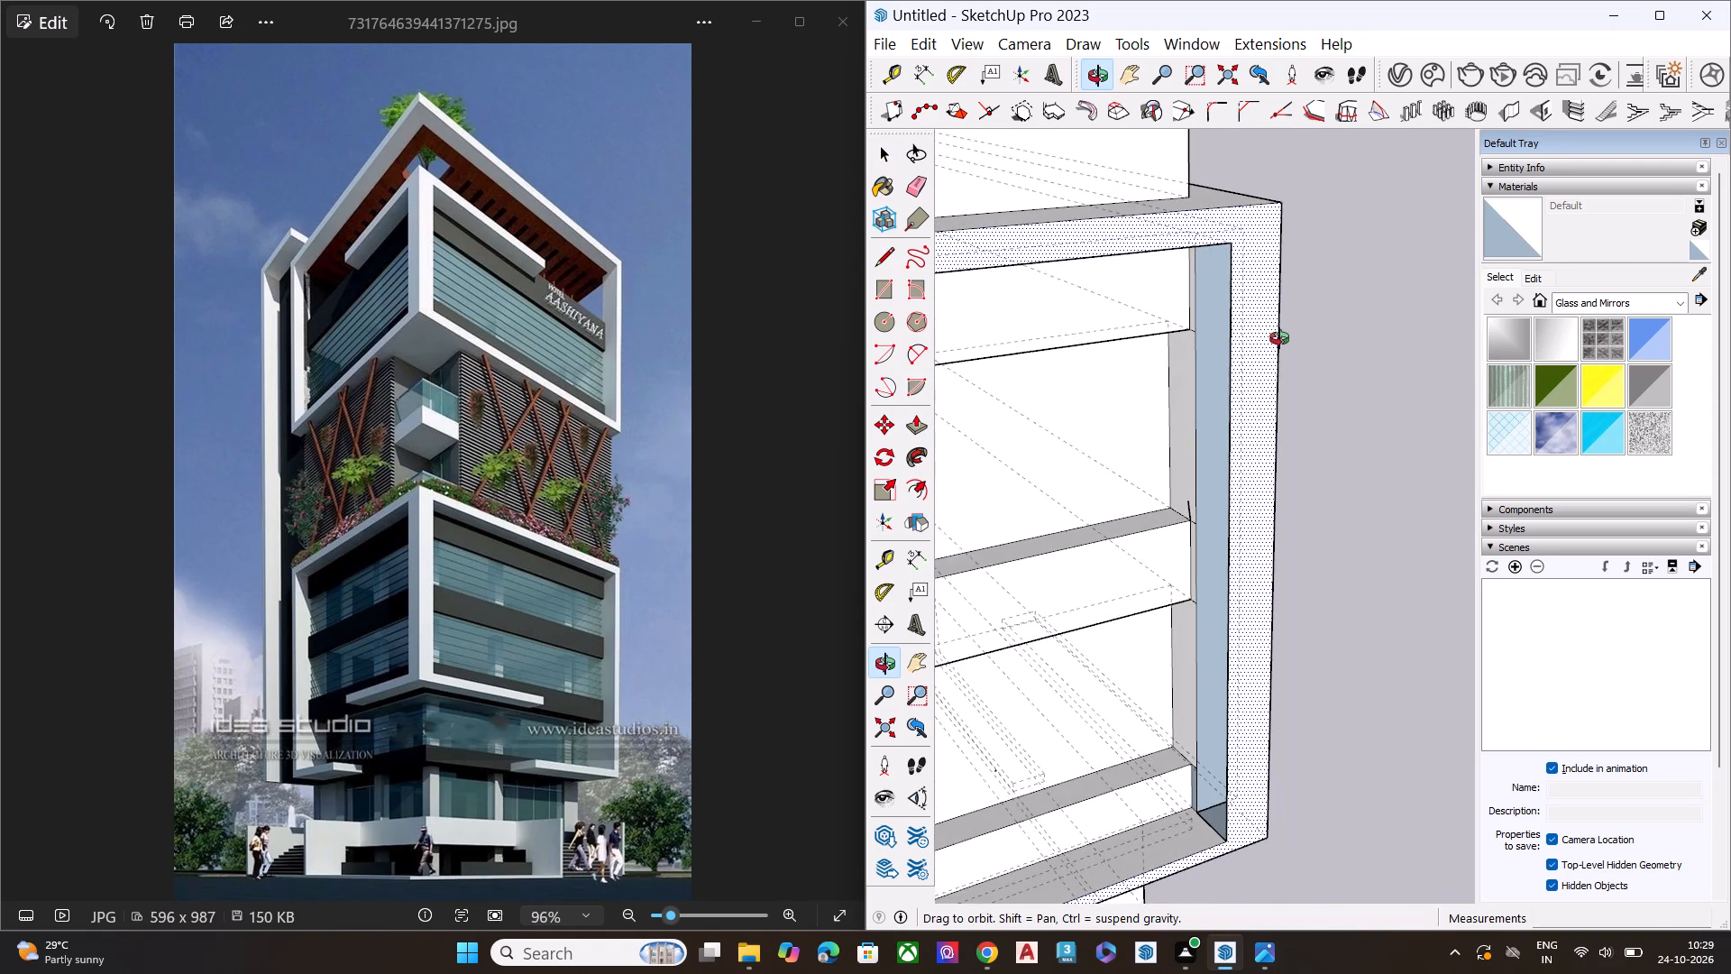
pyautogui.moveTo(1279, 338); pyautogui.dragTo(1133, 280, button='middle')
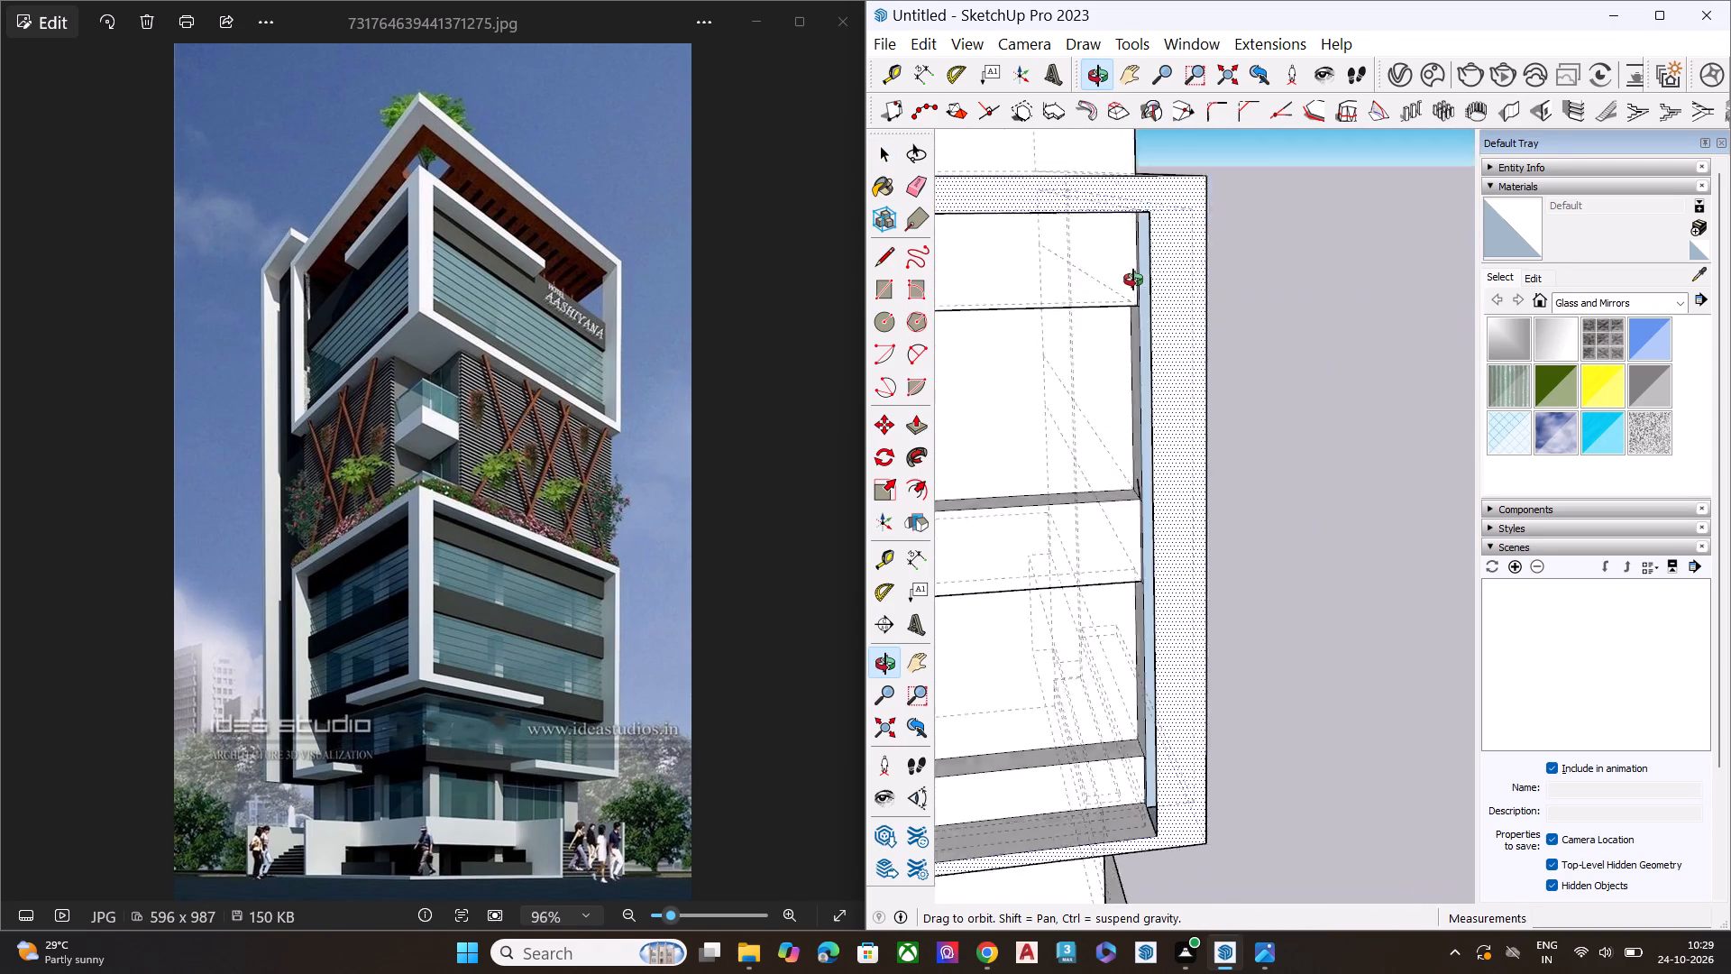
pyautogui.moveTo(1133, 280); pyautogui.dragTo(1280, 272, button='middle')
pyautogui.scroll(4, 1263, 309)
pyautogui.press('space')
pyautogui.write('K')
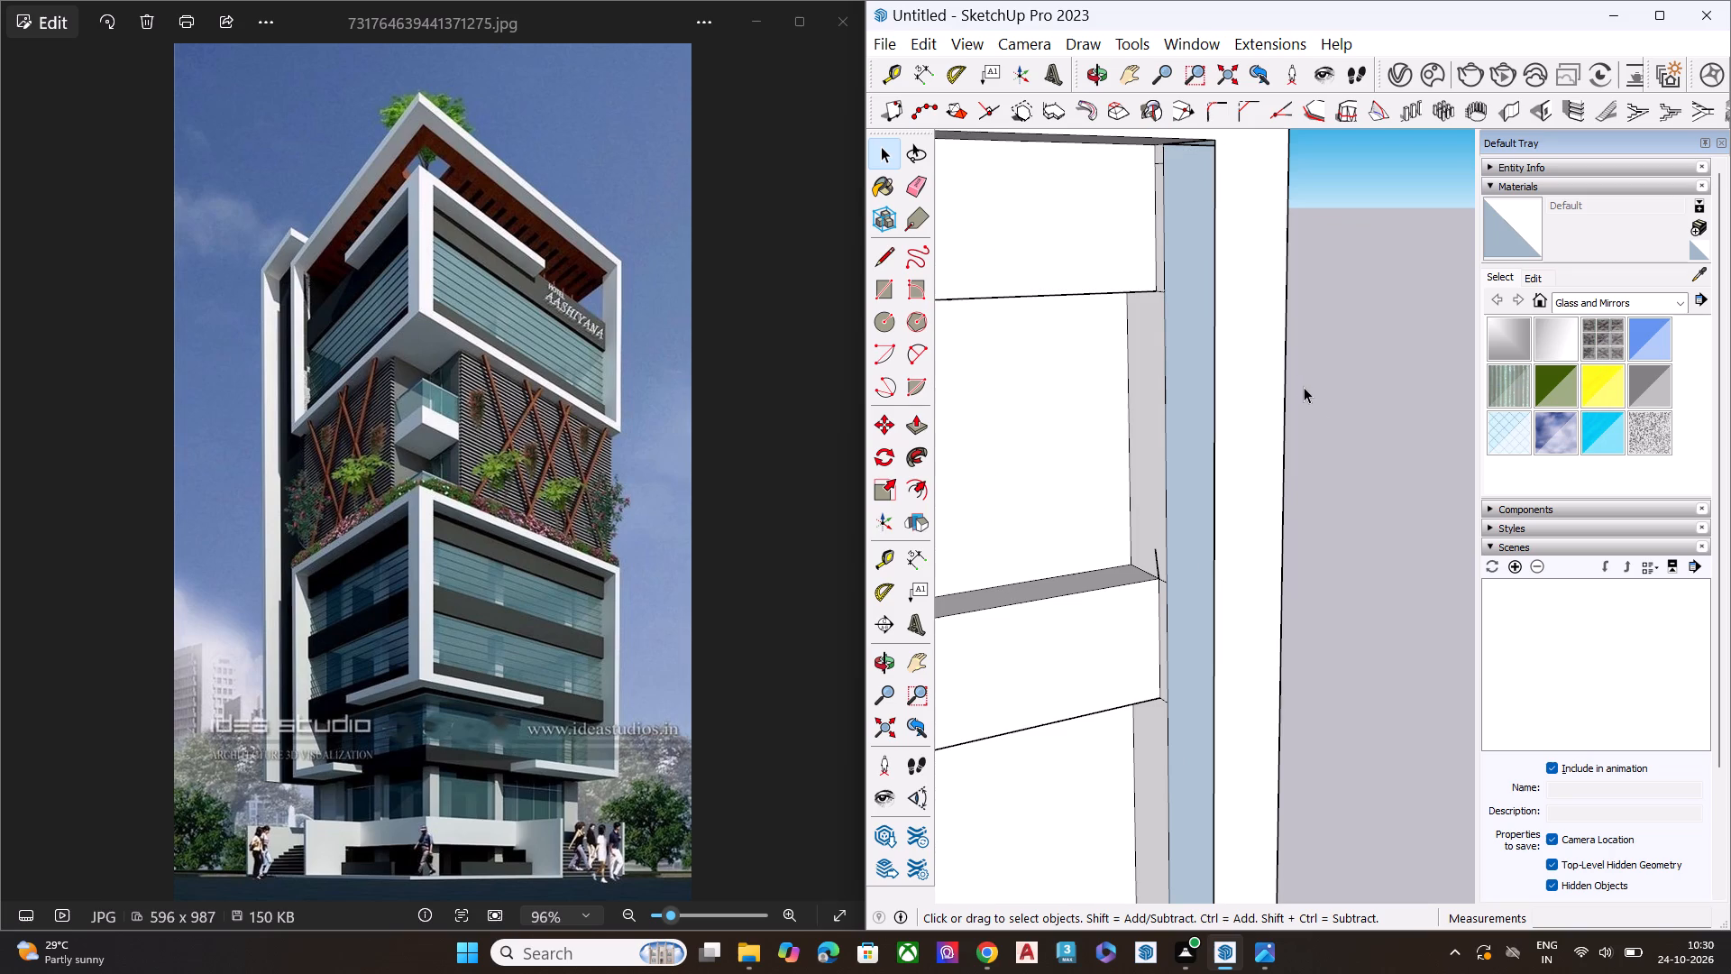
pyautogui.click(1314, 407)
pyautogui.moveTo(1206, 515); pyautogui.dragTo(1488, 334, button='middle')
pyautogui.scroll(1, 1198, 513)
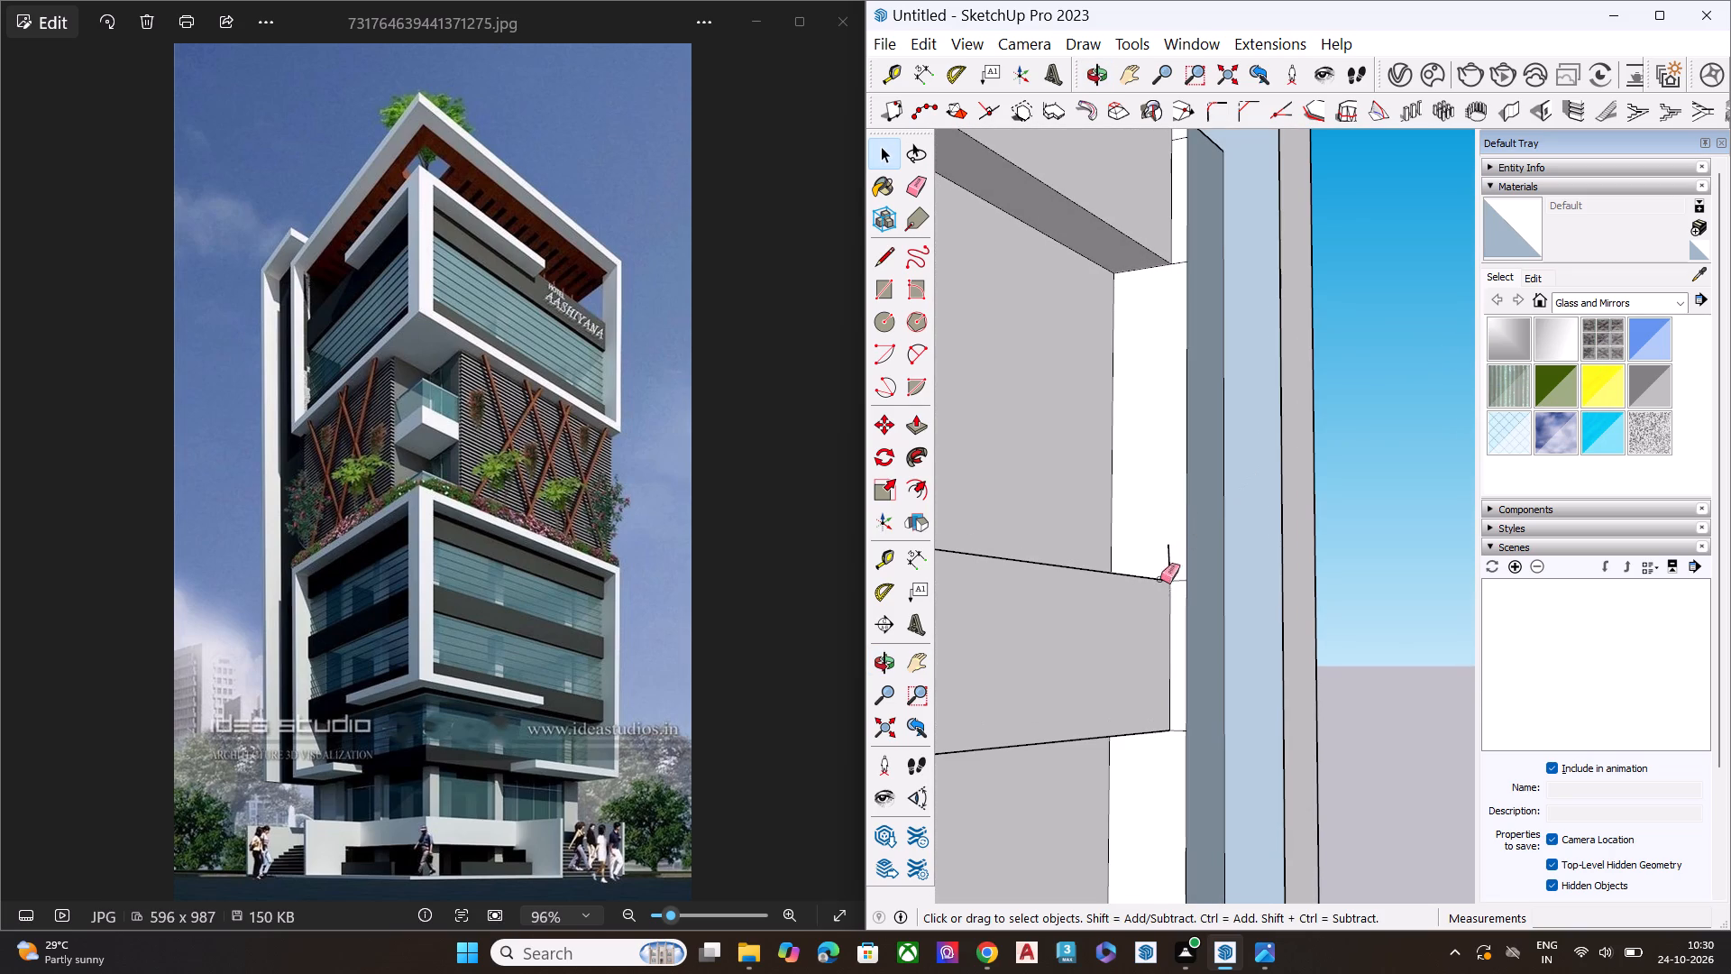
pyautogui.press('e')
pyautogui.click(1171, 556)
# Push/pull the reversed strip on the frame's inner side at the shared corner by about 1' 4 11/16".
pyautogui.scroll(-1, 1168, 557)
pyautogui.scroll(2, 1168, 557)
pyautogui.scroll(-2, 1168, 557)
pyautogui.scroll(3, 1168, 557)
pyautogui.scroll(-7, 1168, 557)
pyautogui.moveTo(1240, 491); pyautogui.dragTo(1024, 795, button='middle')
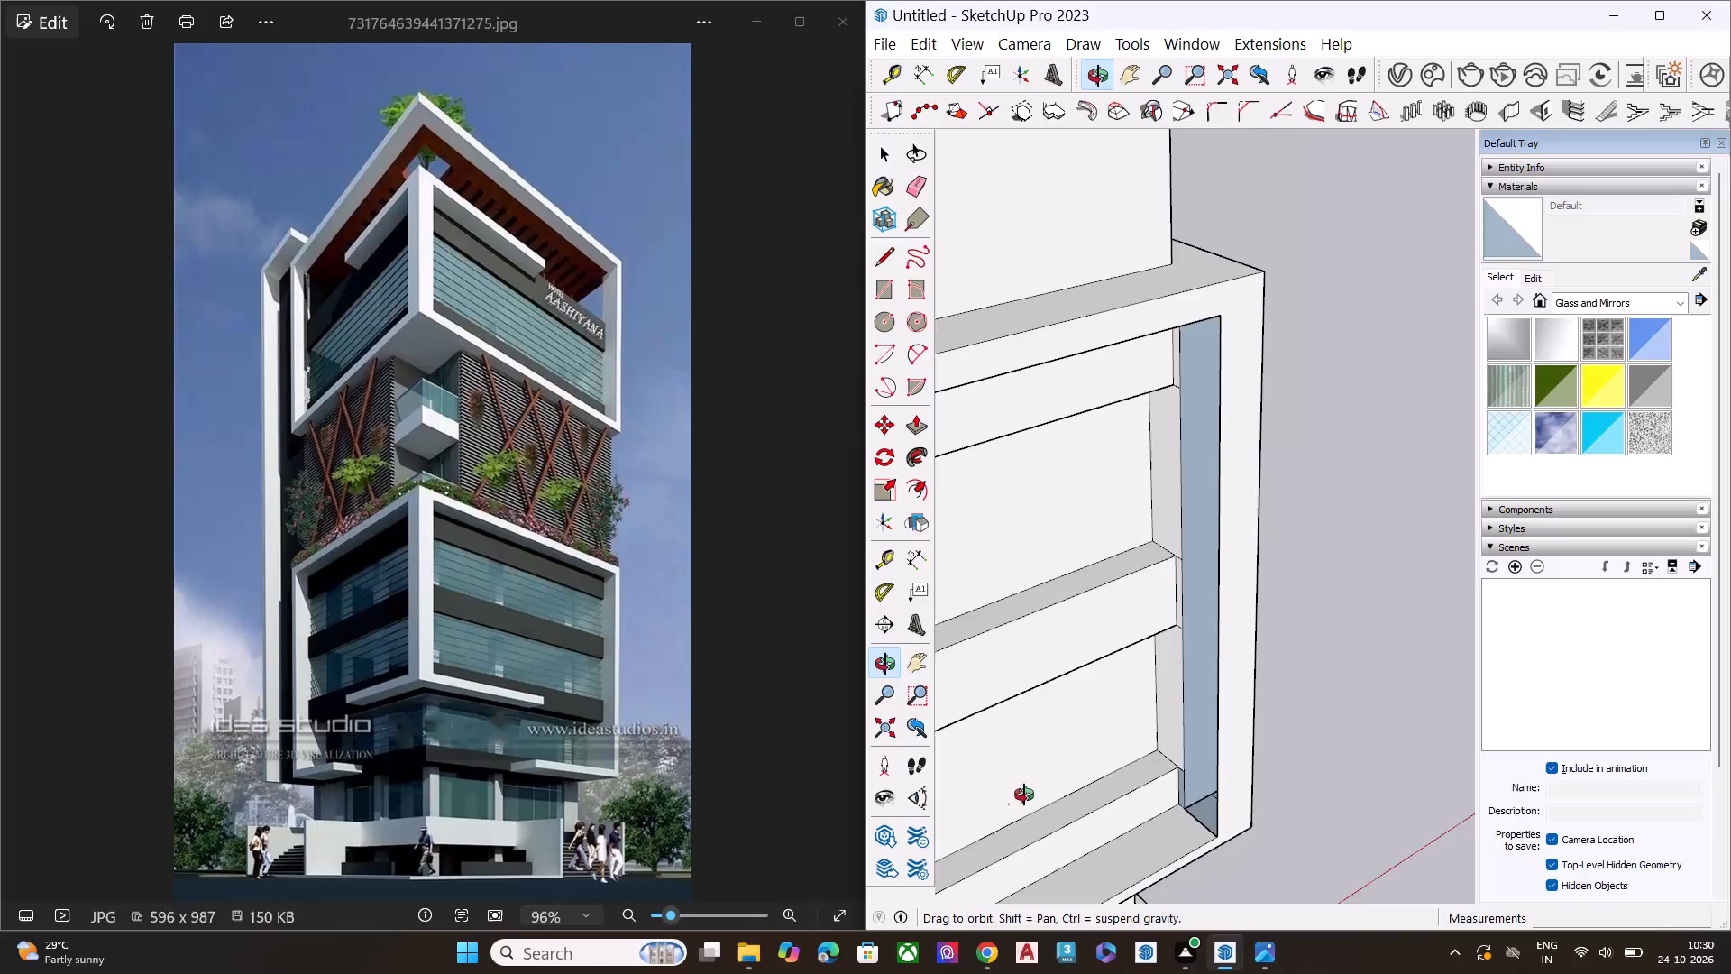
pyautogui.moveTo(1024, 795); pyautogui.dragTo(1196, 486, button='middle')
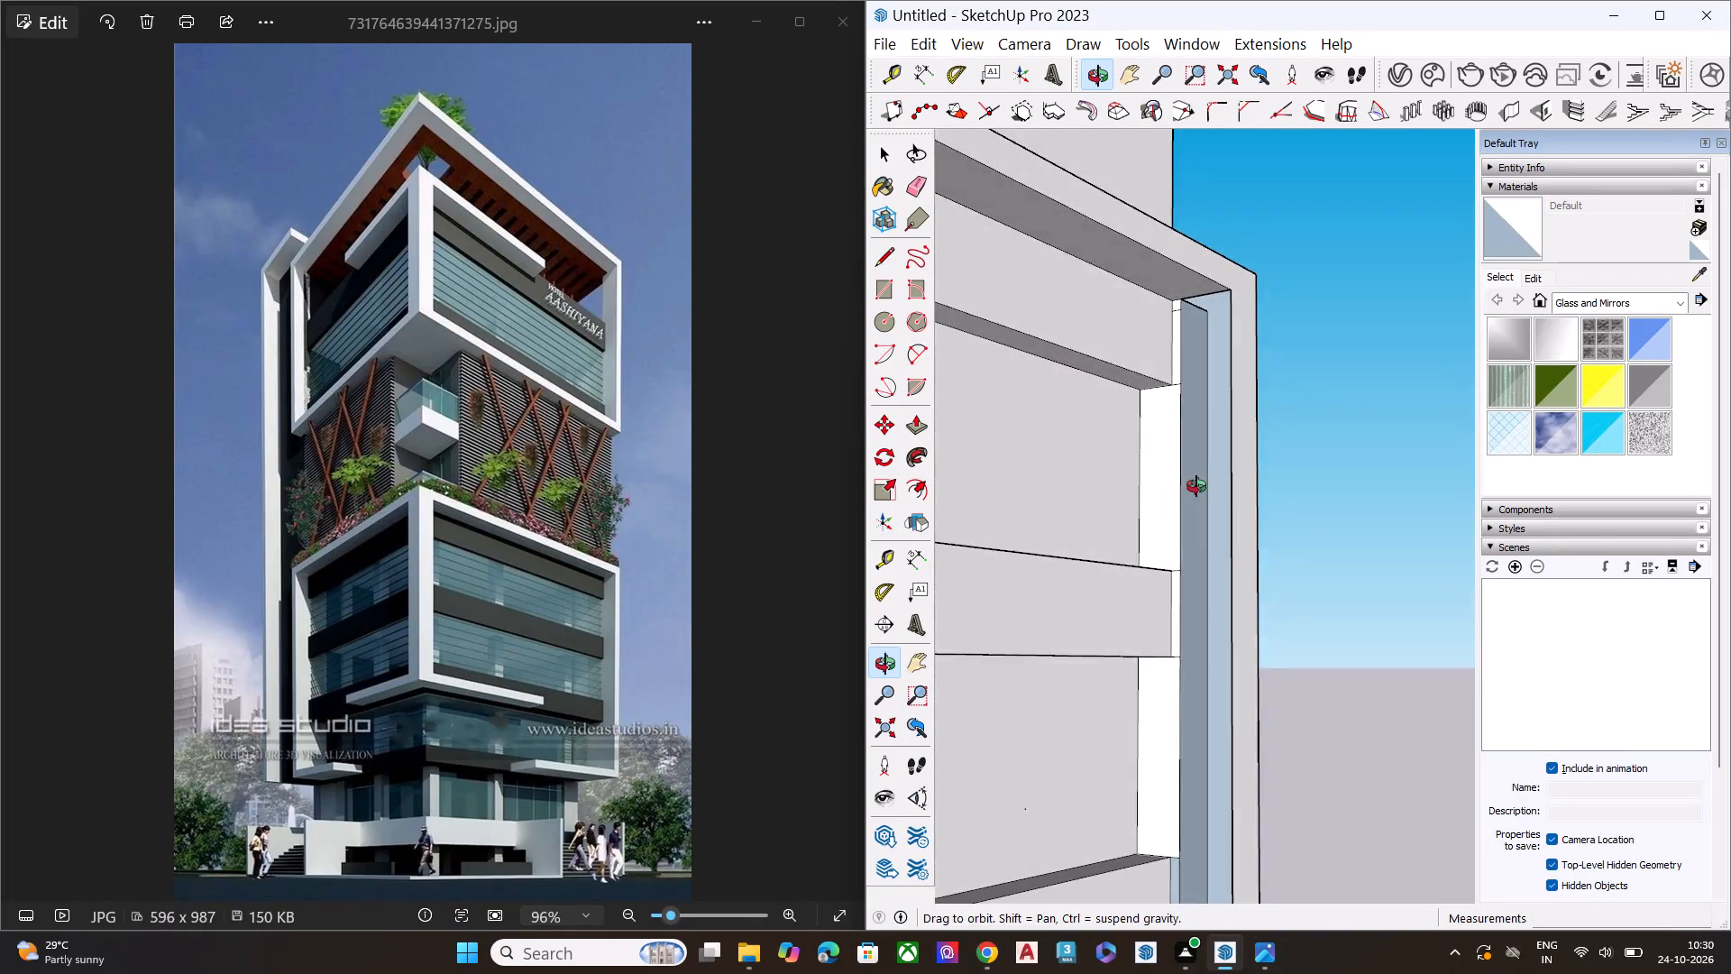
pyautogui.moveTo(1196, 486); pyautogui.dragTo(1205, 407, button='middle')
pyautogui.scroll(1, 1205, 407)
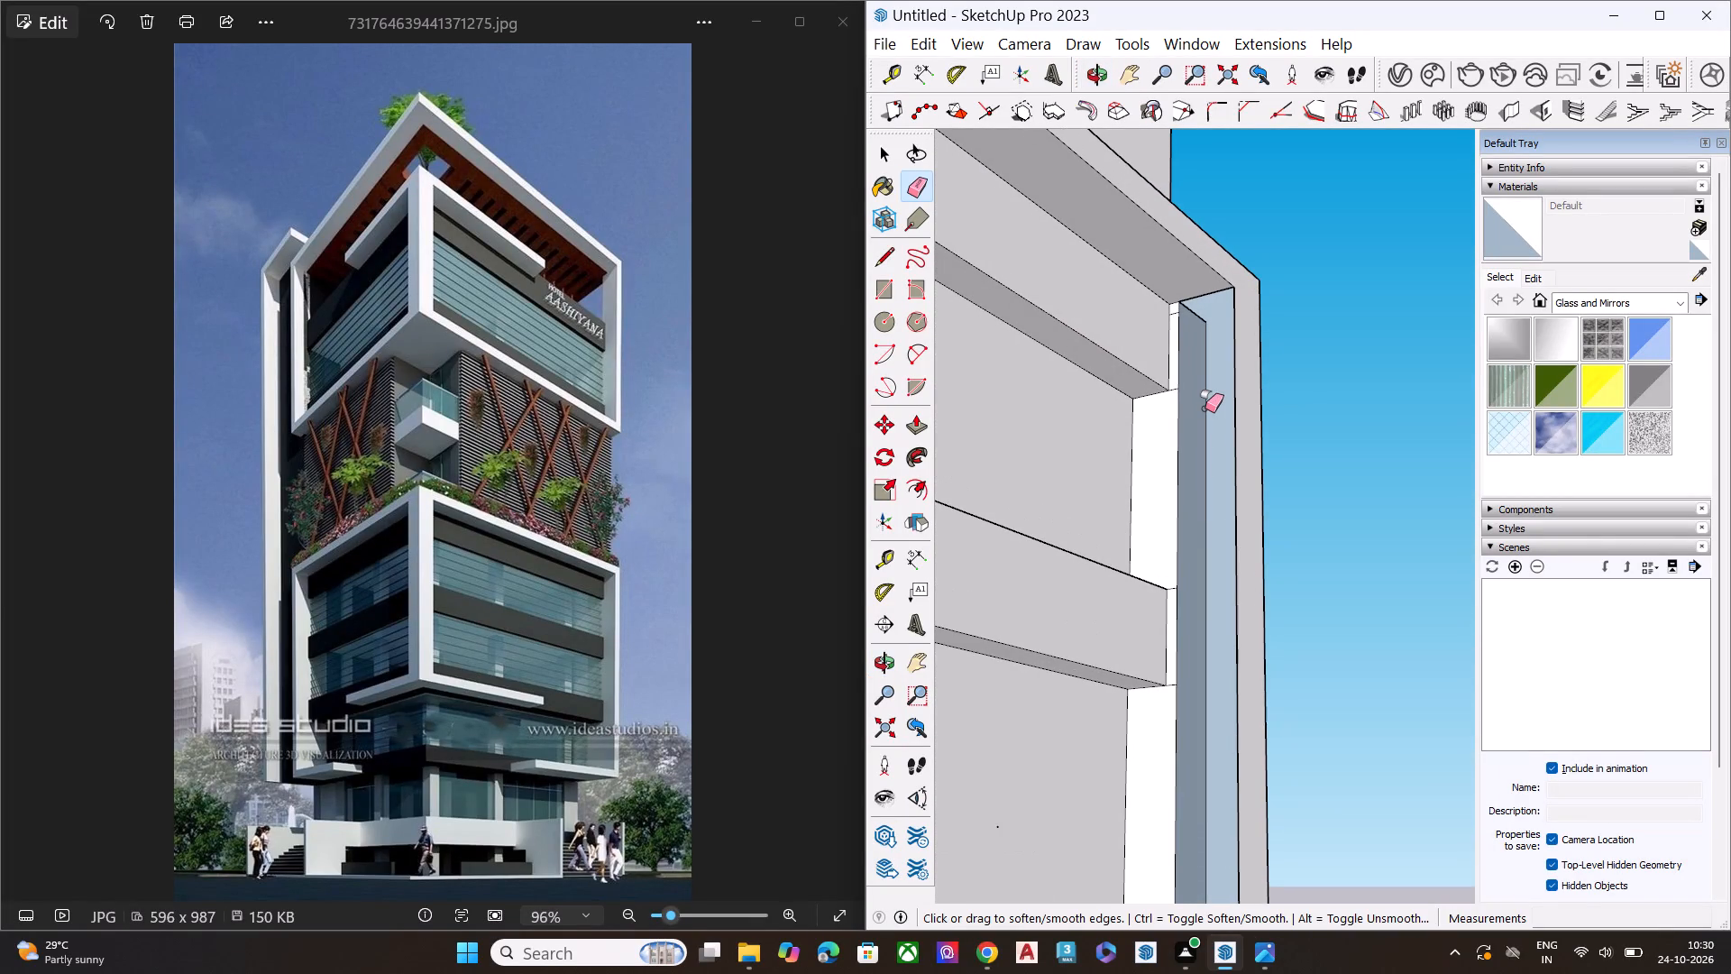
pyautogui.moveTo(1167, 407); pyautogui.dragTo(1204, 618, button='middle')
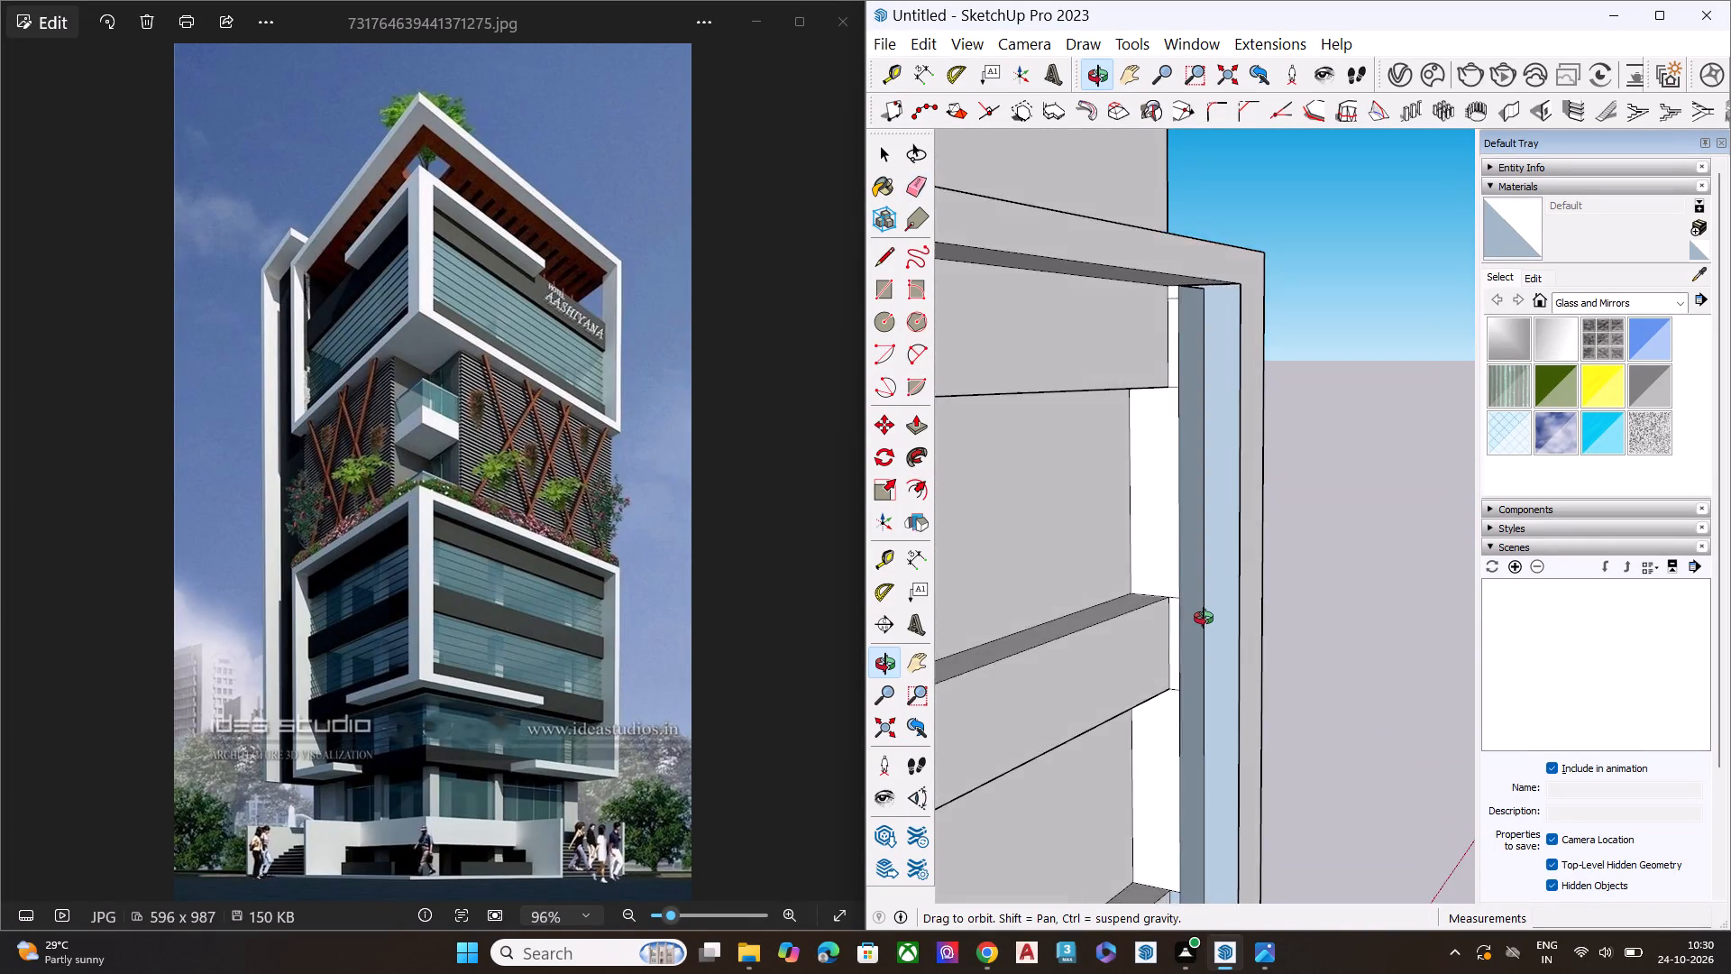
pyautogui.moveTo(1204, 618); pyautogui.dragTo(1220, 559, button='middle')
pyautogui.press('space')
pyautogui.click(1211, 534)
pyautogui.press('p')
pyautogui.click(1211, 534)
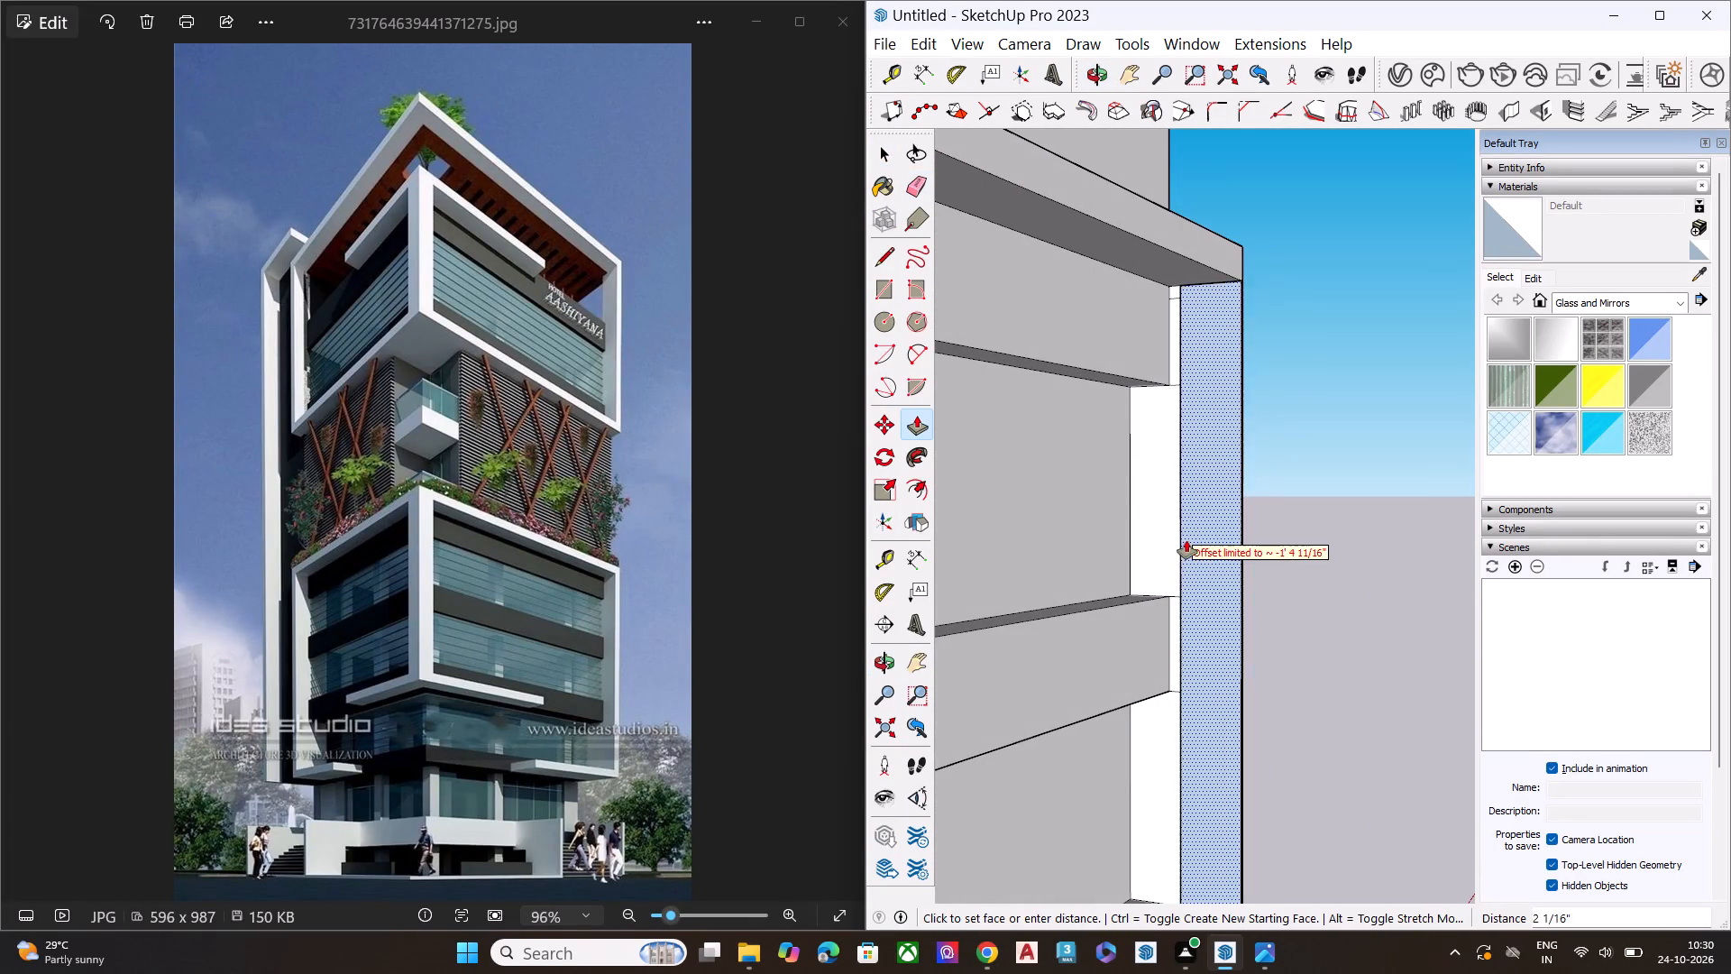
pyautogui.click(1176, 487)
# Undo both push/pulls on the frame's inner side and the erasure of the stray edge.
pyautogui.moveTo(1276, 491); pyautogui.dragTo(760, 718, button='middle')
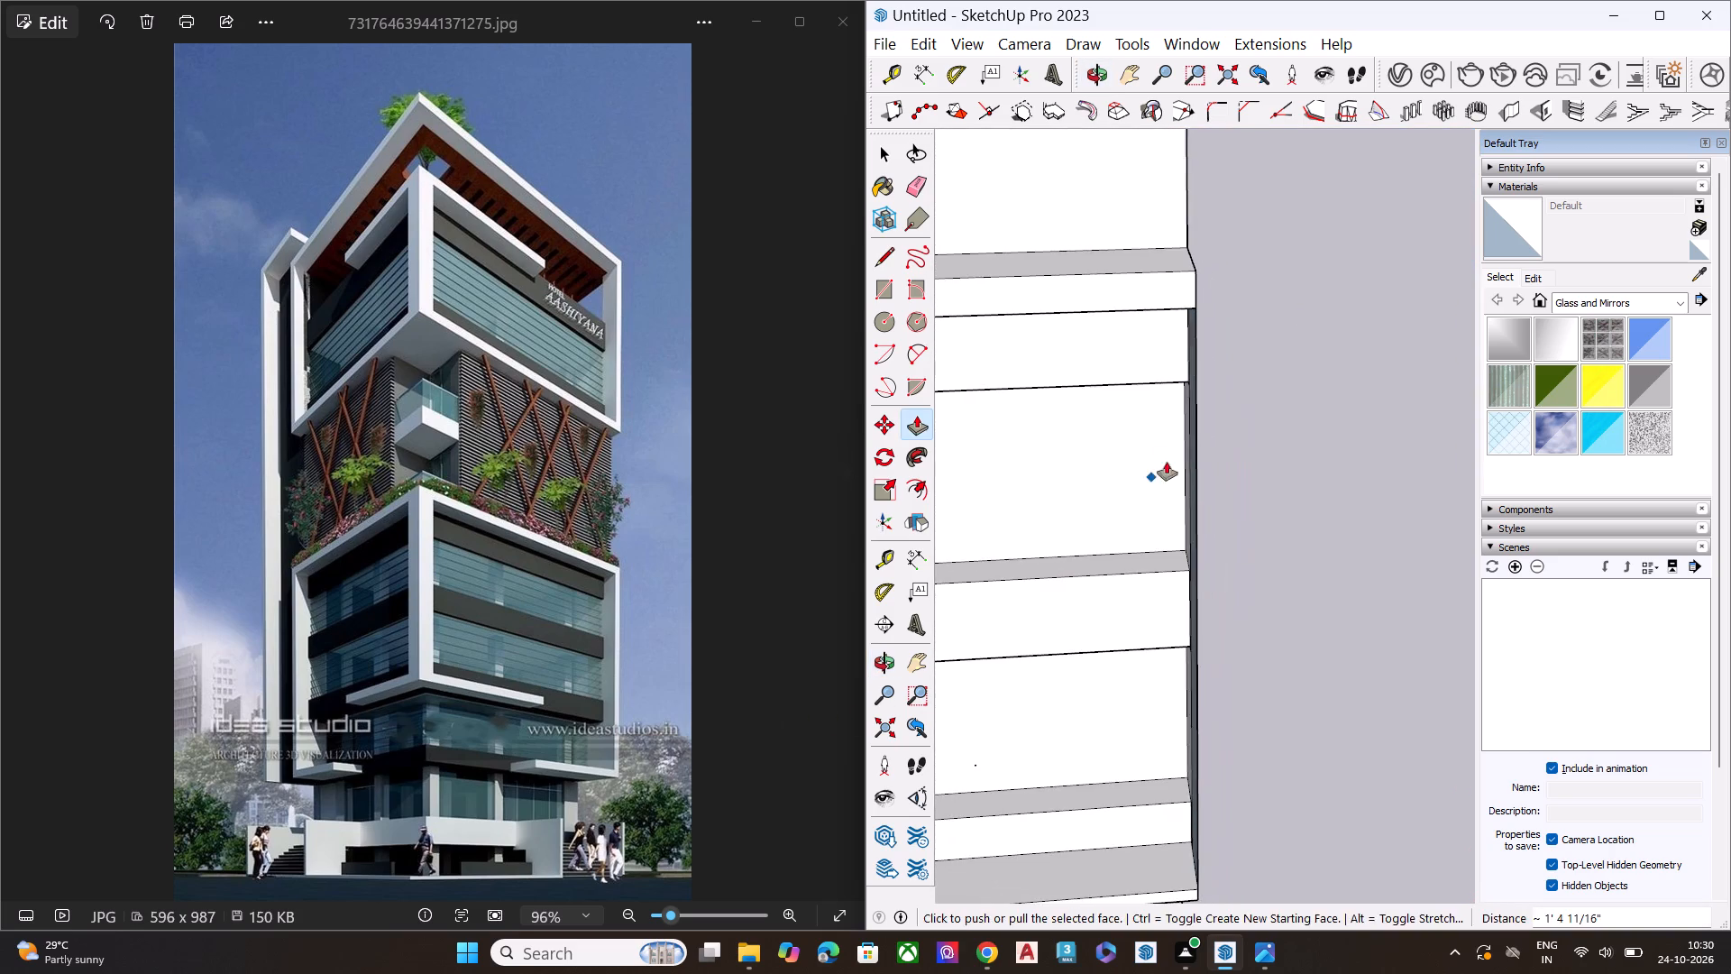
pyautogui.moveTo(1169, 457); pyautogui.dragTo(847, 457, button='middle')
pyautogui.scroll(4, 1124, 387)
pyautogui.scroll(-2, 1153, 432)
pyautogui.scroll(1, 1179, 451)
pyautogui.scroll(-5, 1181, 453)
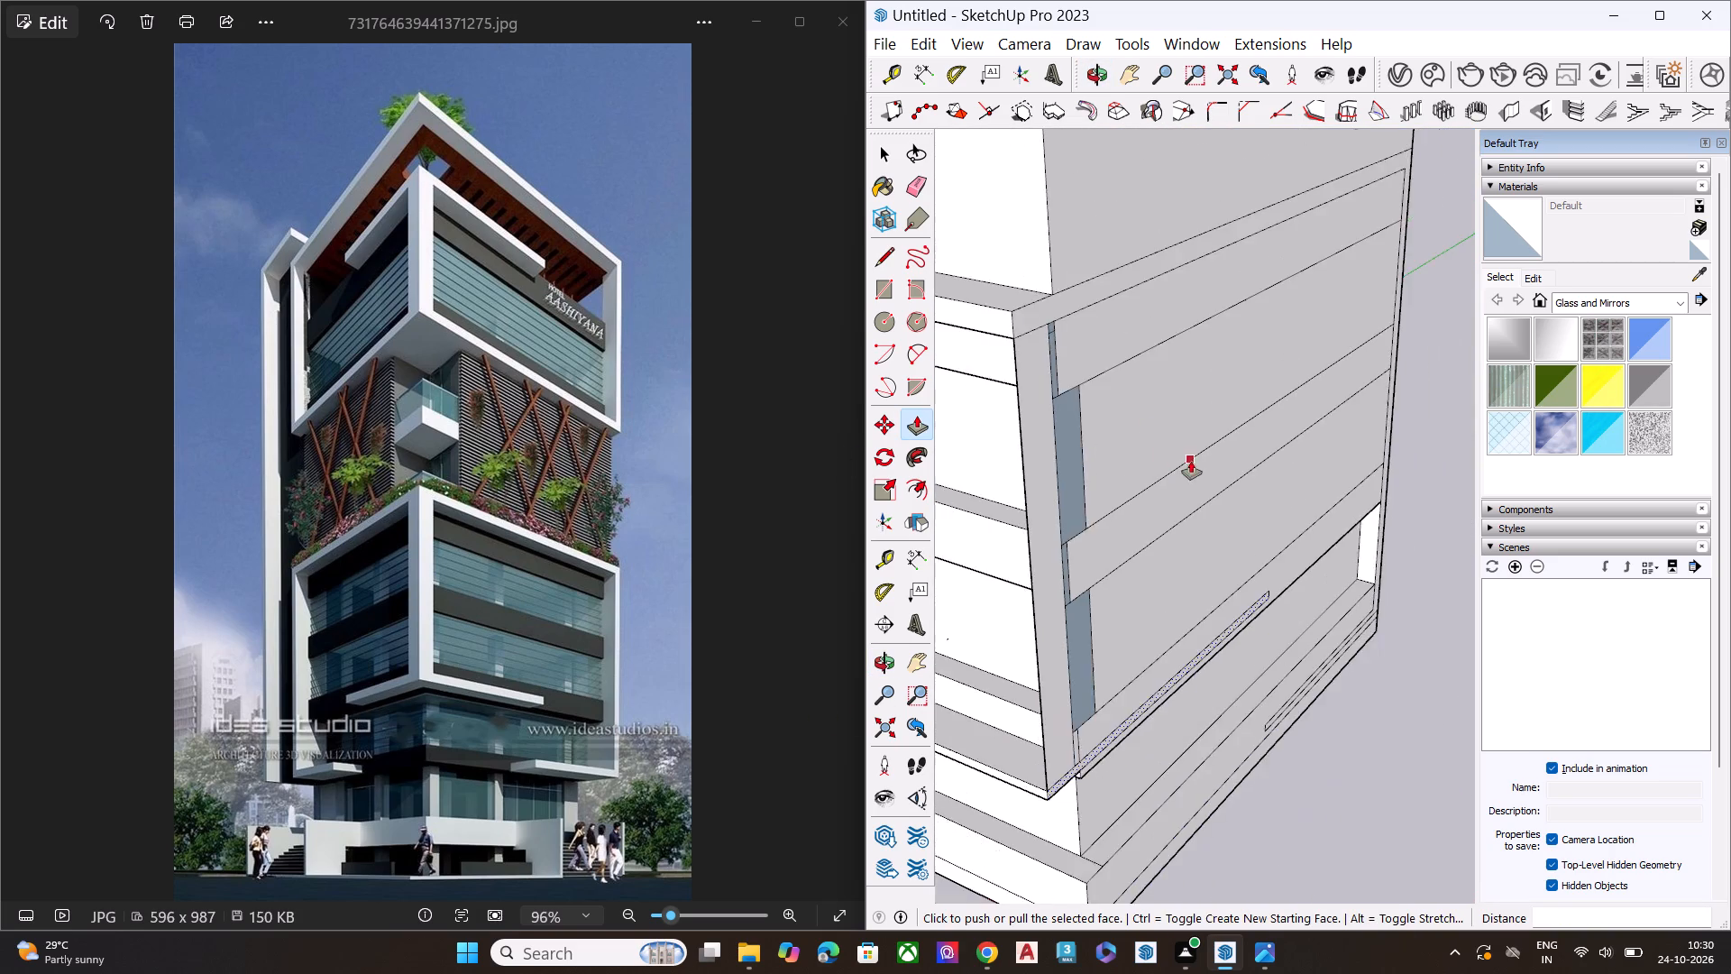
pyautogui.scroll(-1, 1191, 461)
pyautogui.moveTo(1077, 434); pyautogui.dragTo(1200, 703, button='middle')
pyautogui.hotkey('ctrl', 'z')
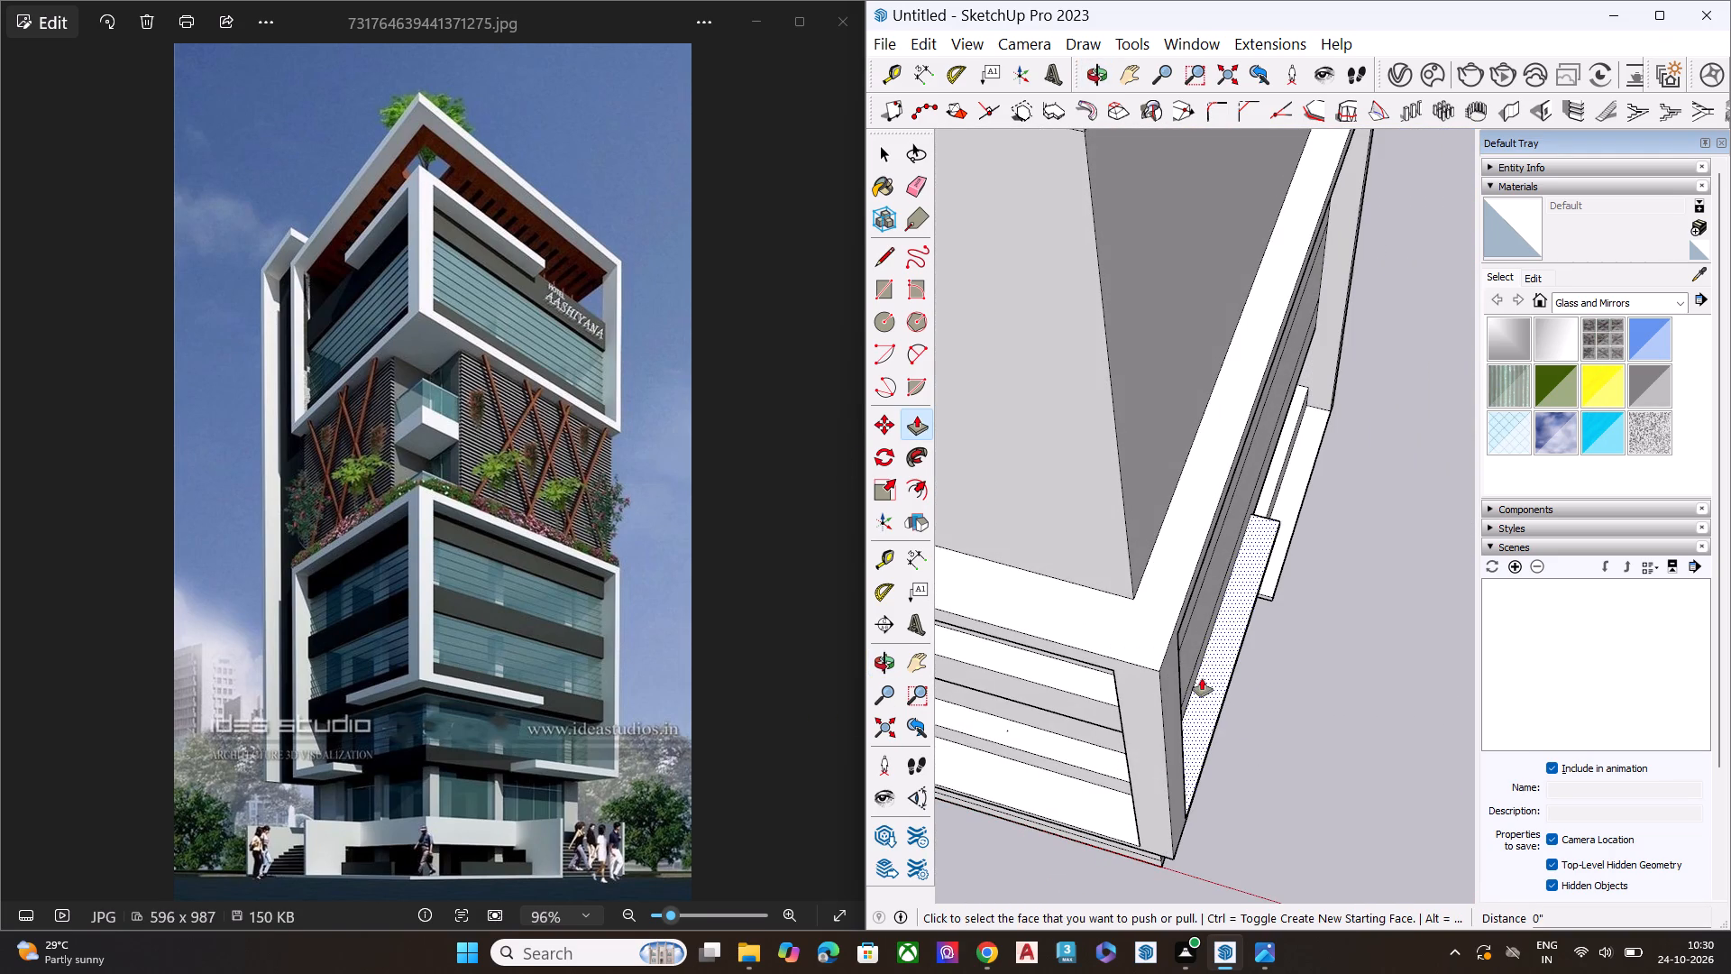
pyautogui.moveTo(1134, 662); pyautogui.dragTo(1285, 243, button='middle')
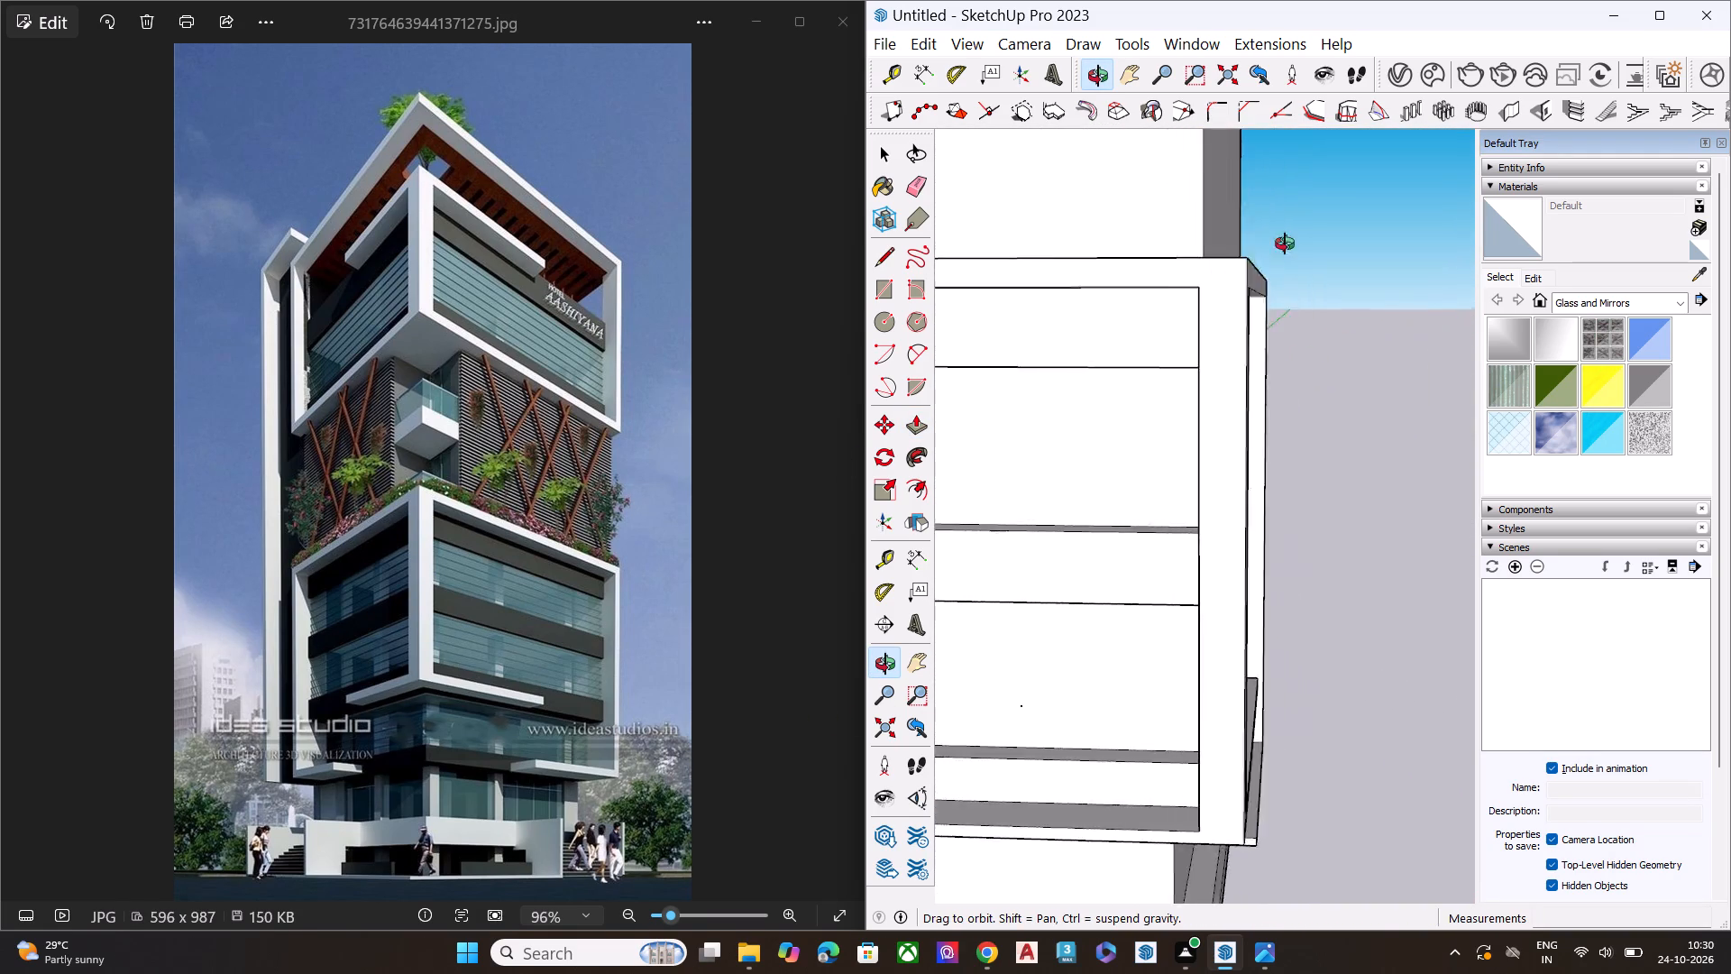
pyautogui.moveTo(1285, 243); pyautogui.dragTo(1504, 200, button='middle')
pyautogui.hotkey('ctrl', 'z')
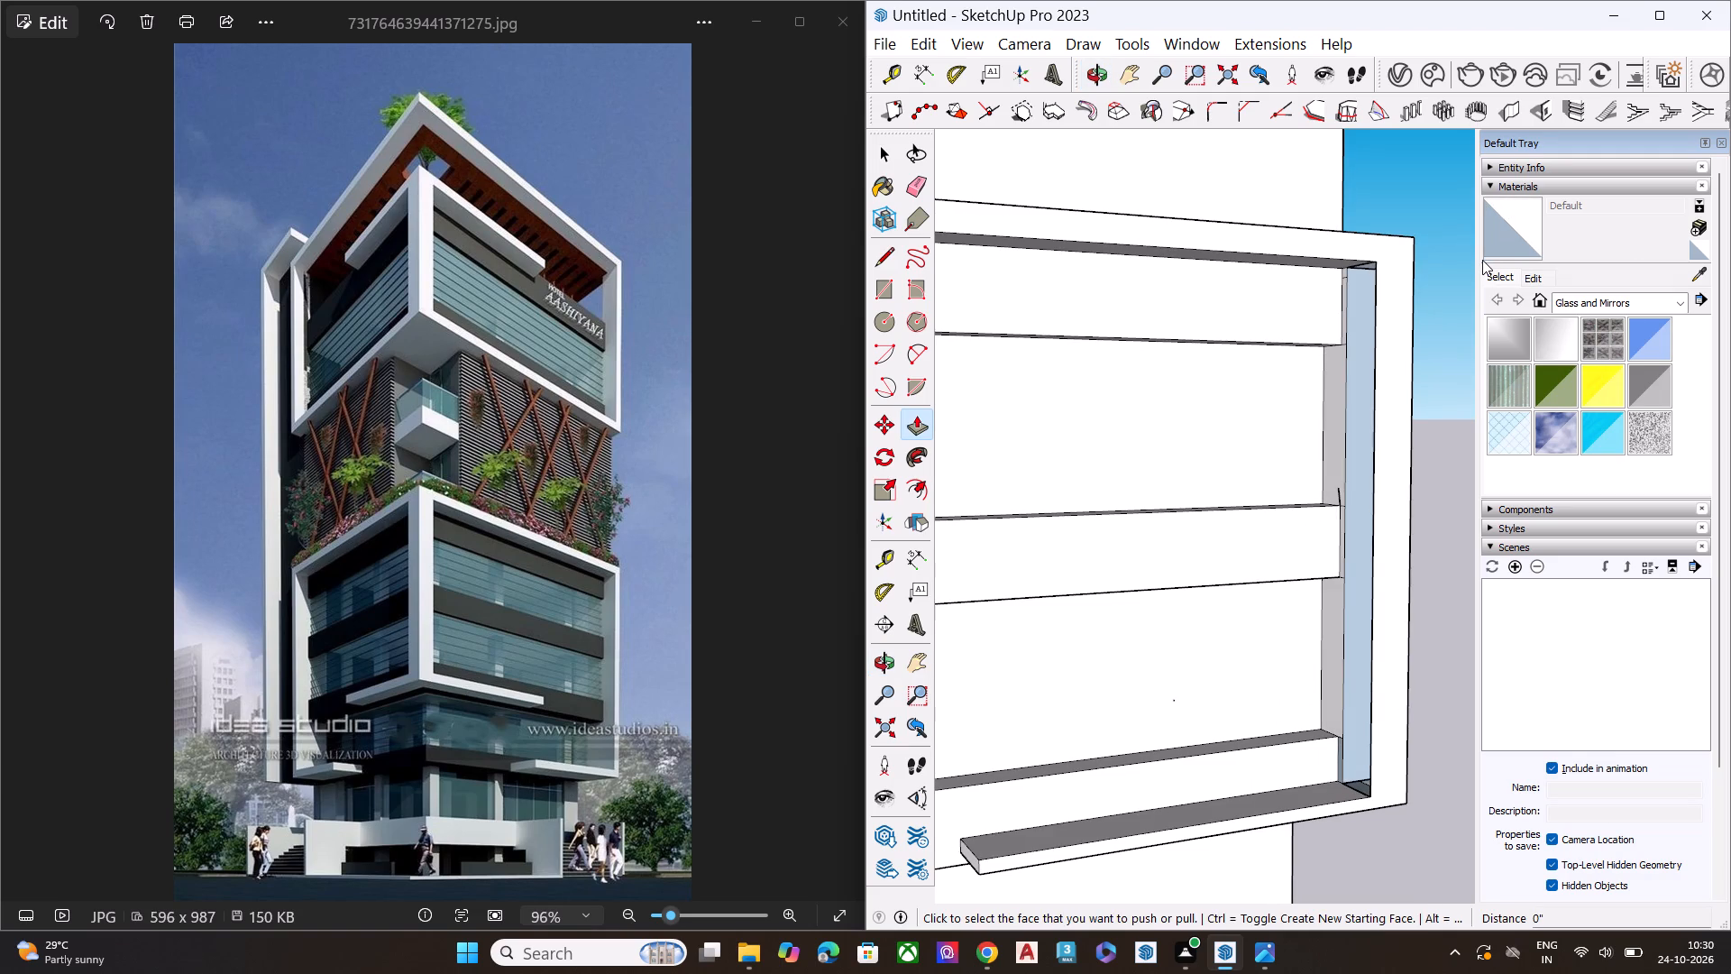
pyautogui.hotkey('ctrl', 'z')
# Show the back edges and erase the leftover edges at the middle band's upper corner beside the frame.
pyautogui.scroll(2, 1334, 538)
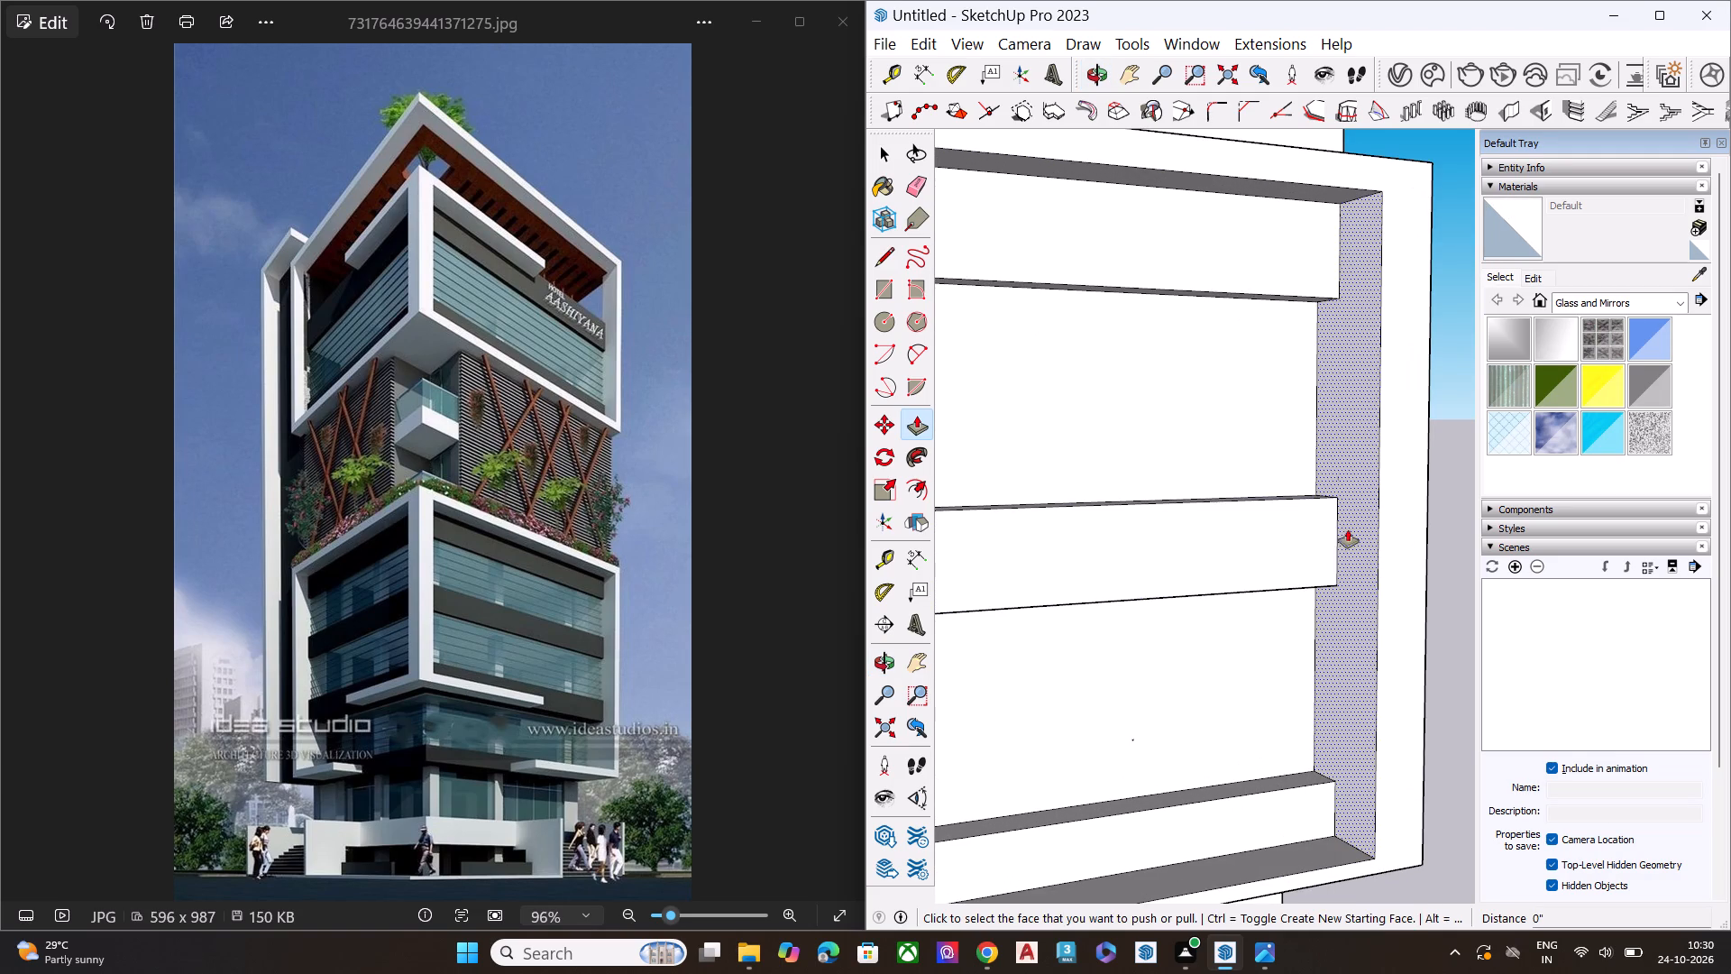
pyautogui.scroll(-6, 1036, 453)
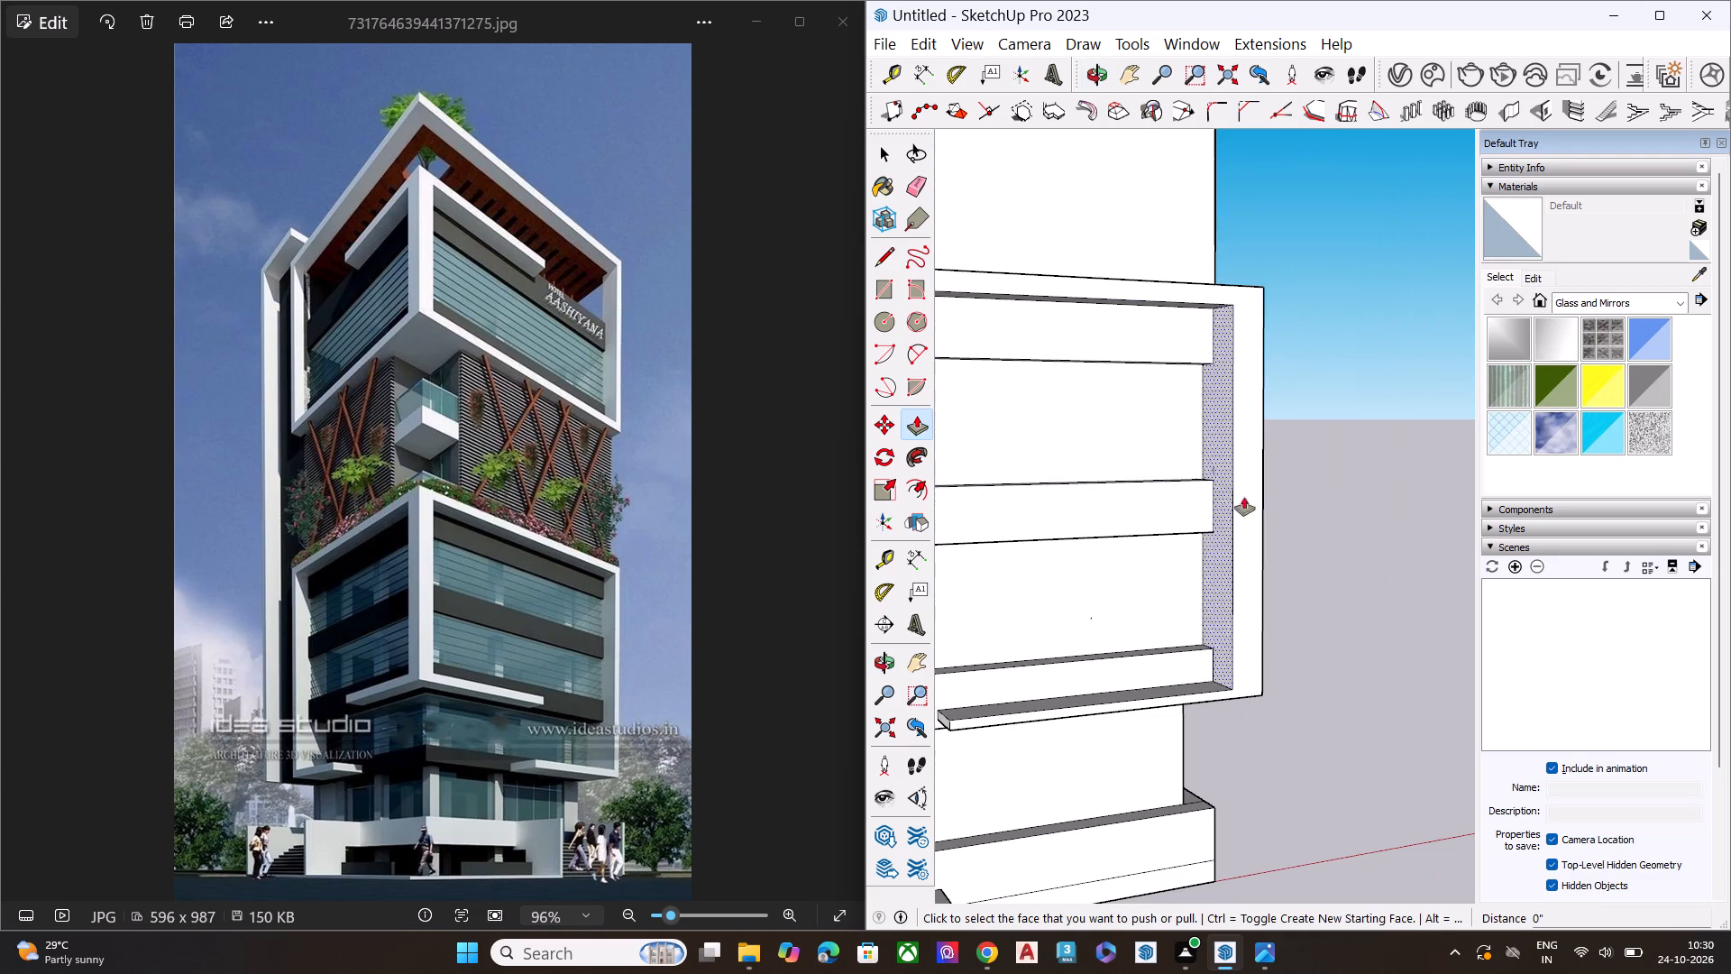
pyautogui.press('space')
pyautogui.moveTo(1238, 496); pyautogui.dragTo(1268, 466, button='middle')
pyautogui.press('k')
pyautogui.scroll(8, 1228, 473)
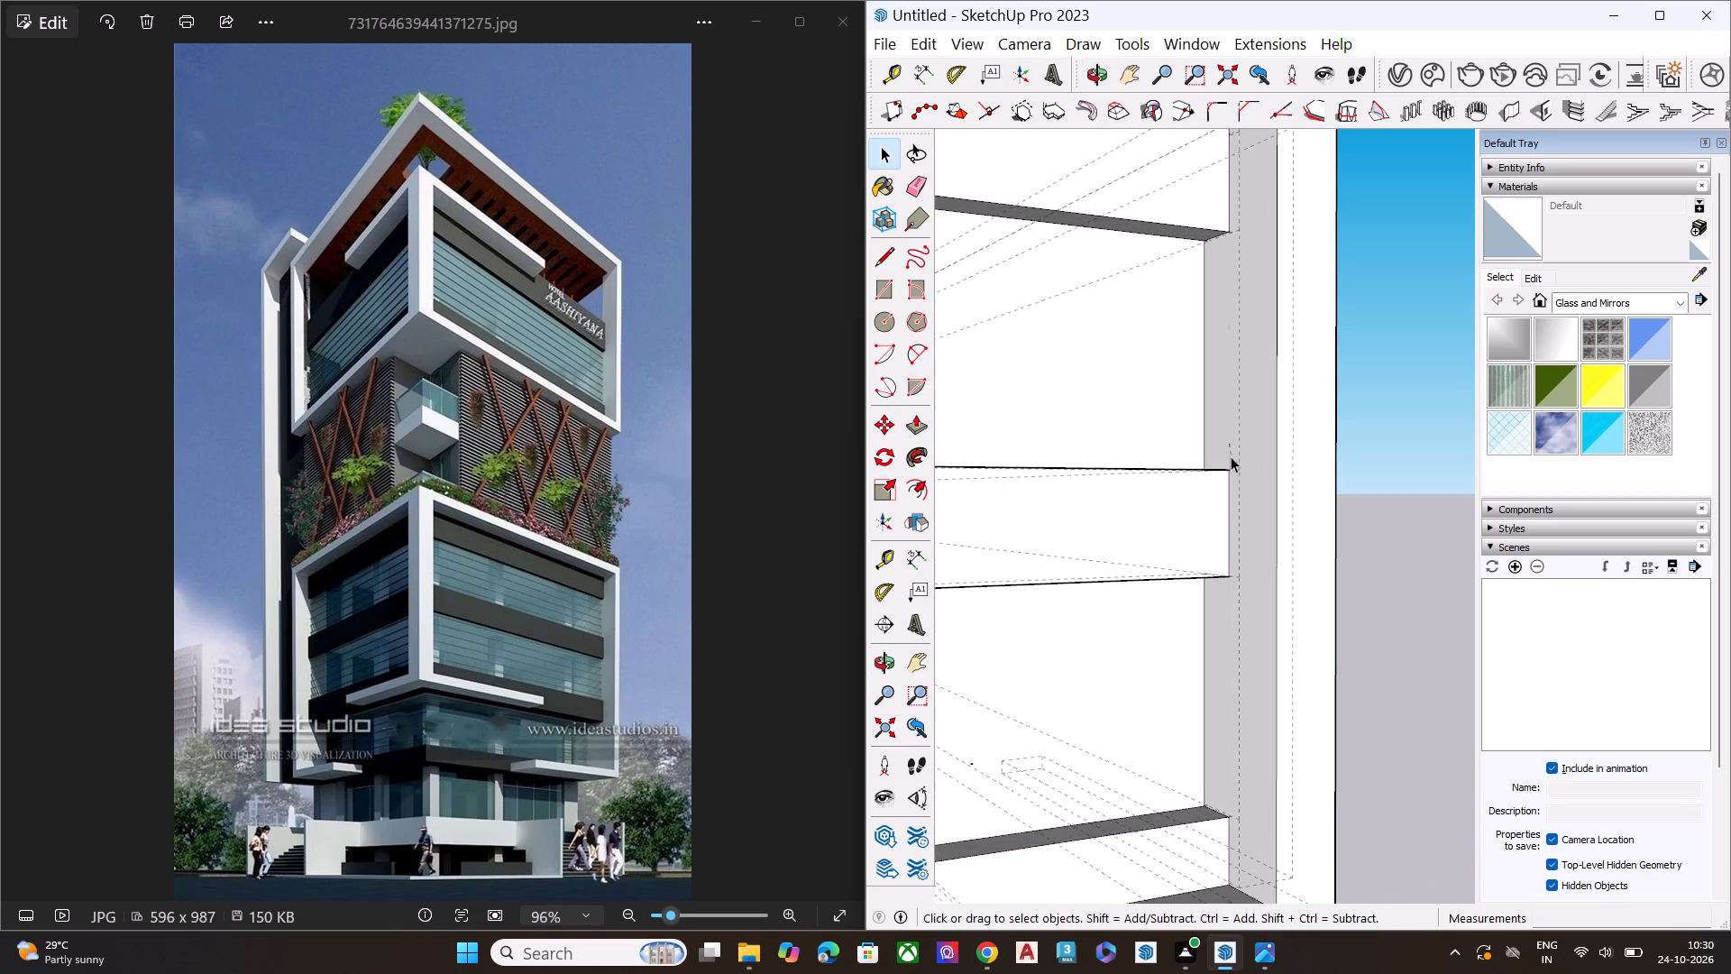
pyautogui.scroll(1, 1244, 448)
pyautogui.scroll(-1, 1244, 448)
pyautogui.scroll(4, 1244, 448)
pyautogui.scroll(-1, 1244, 448)
pyautogui.scroll(4, 1244, 448)
pyautogui.press('e')
pyautogui.scroll(1, 1228, 458)
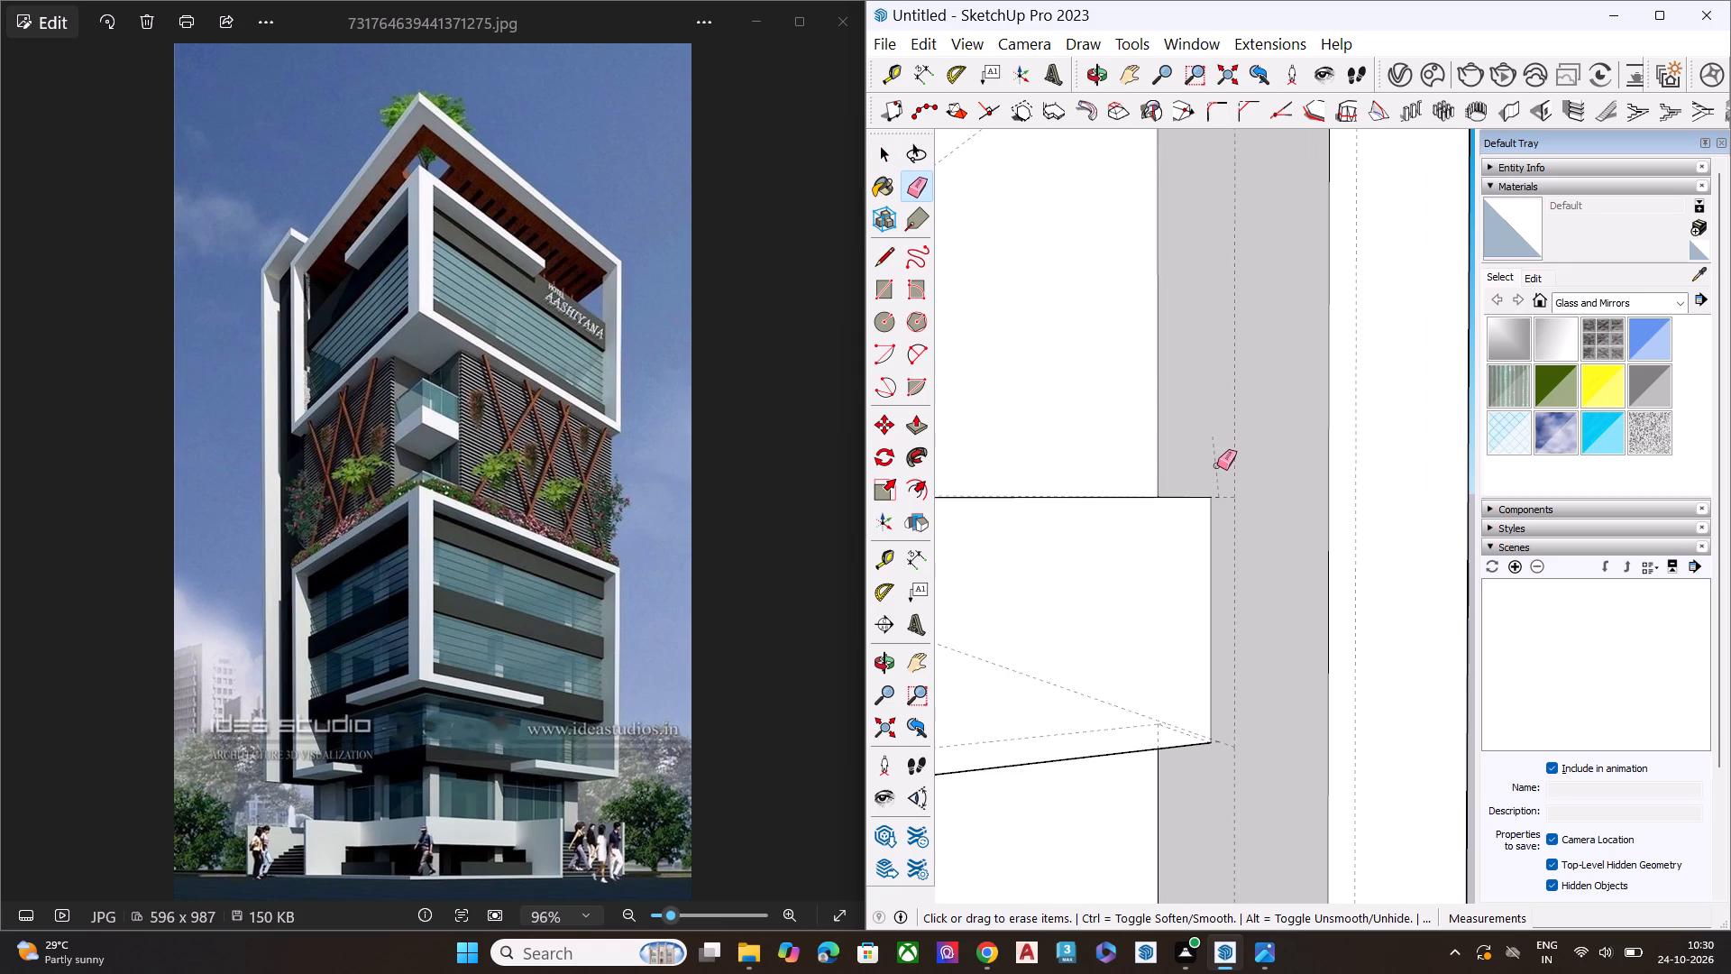
pyautogui.click(1217, 465)
pyautogui.click(1221, 495)
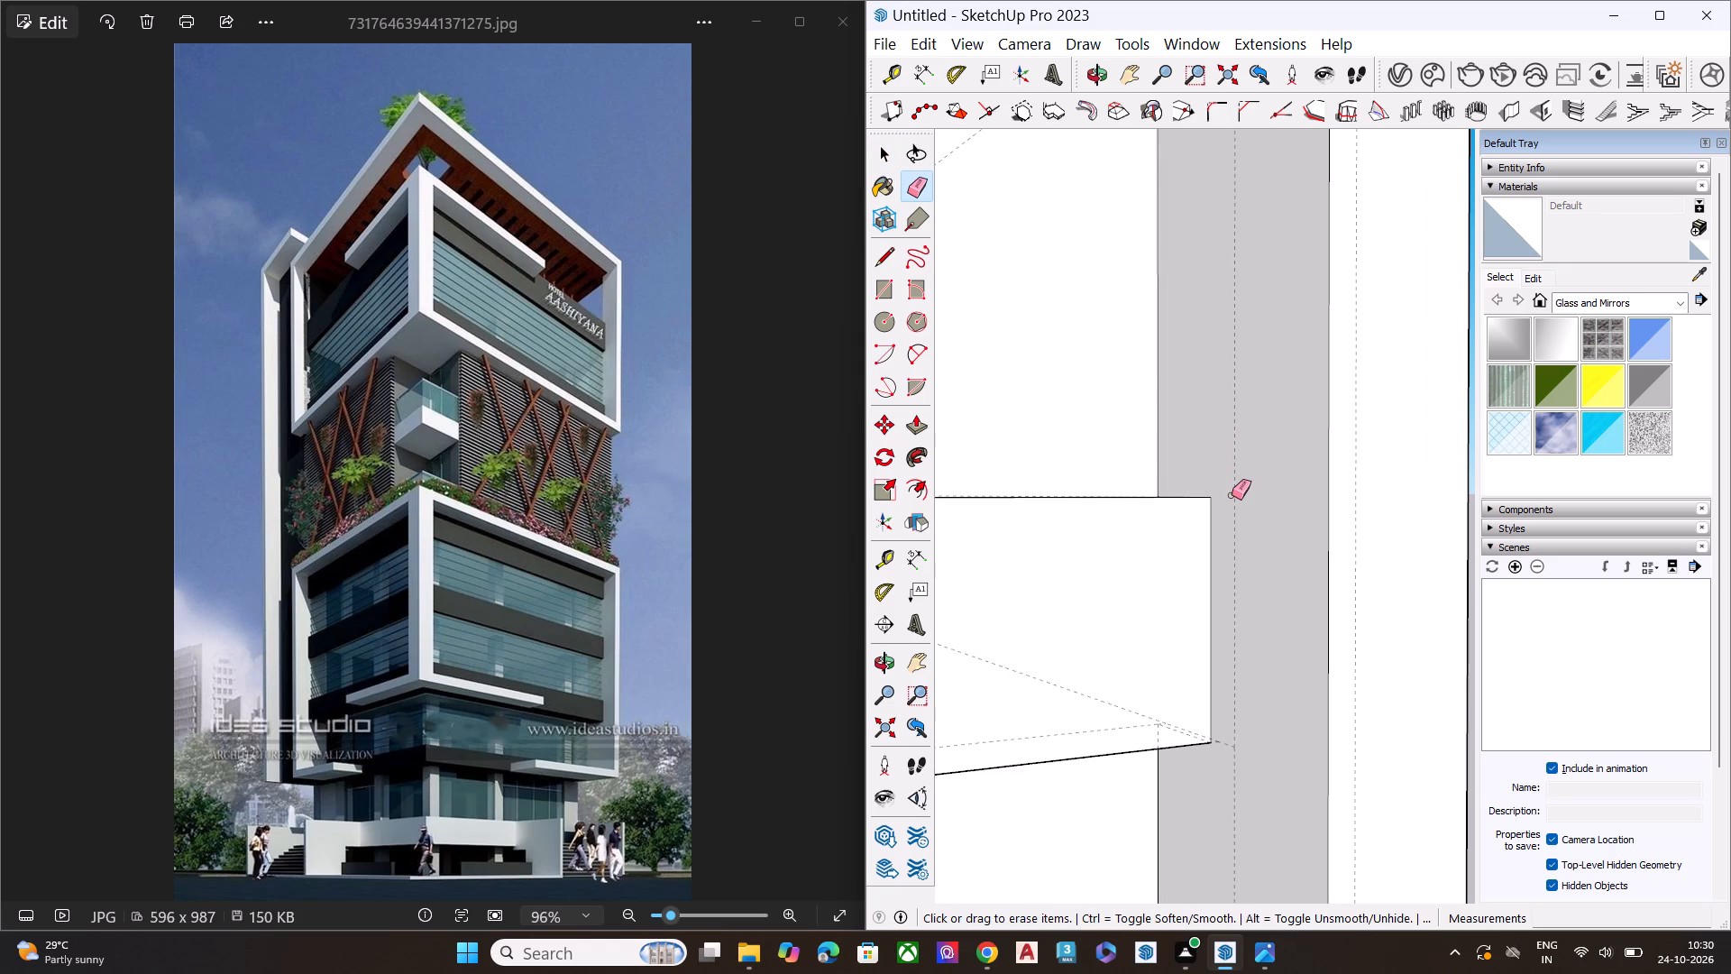
pyautogui.click(1232, 495)
pyautogui.click(1232, 495)
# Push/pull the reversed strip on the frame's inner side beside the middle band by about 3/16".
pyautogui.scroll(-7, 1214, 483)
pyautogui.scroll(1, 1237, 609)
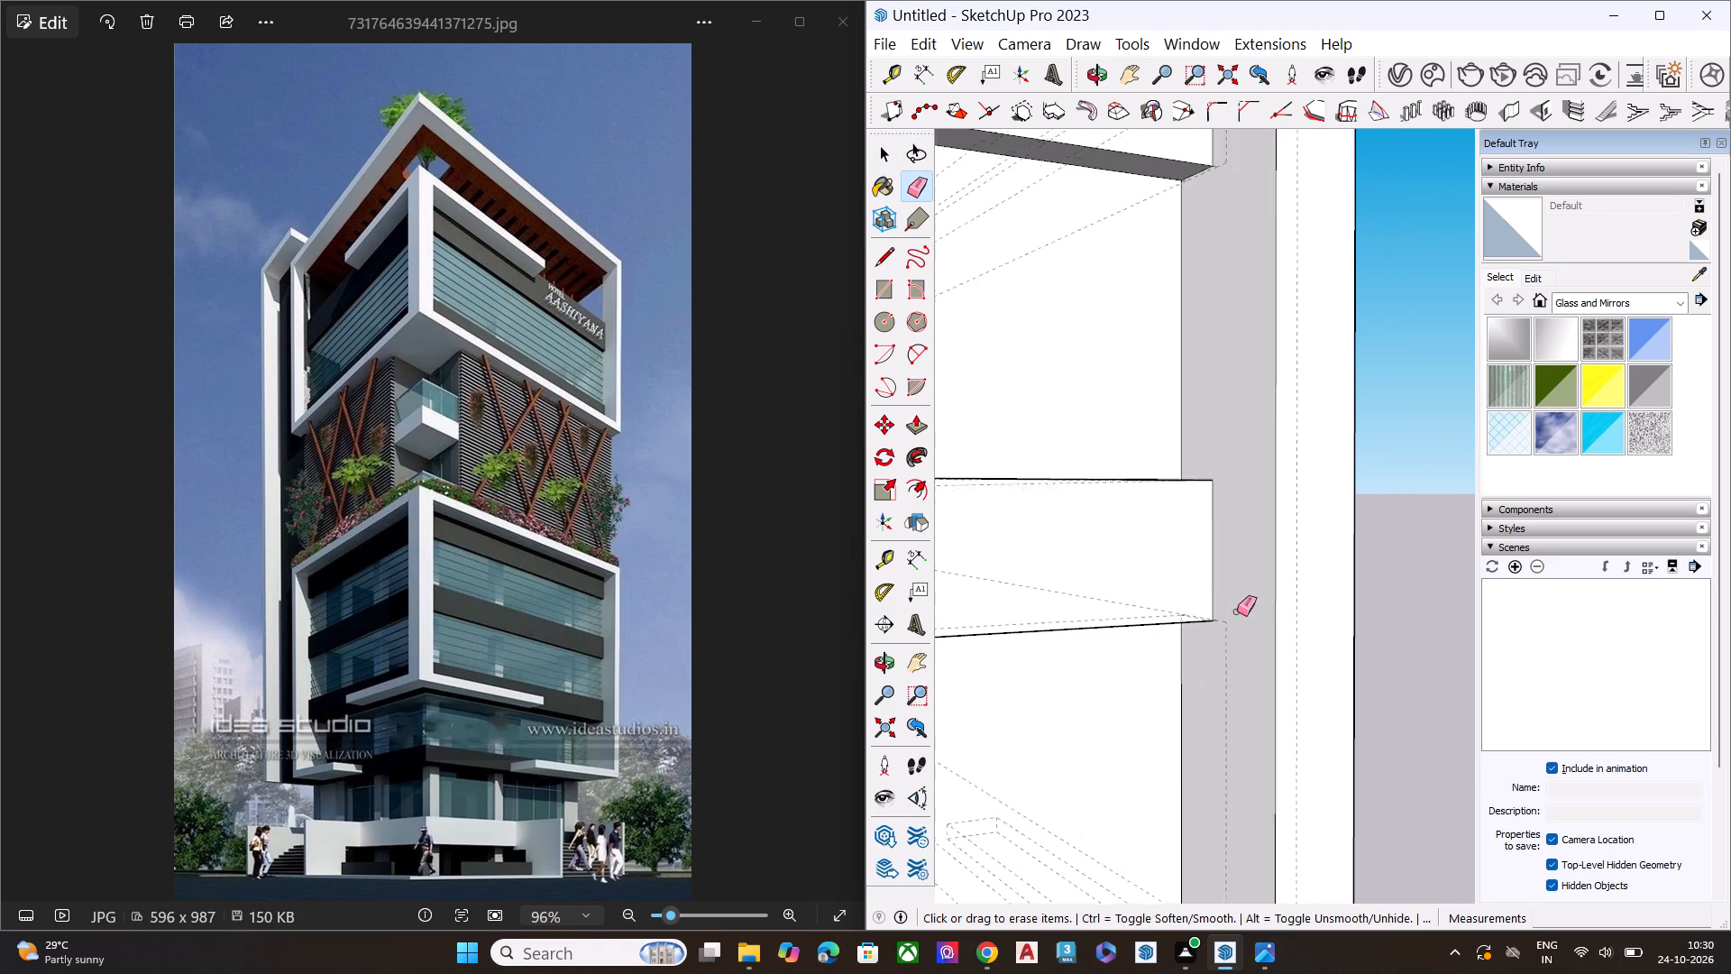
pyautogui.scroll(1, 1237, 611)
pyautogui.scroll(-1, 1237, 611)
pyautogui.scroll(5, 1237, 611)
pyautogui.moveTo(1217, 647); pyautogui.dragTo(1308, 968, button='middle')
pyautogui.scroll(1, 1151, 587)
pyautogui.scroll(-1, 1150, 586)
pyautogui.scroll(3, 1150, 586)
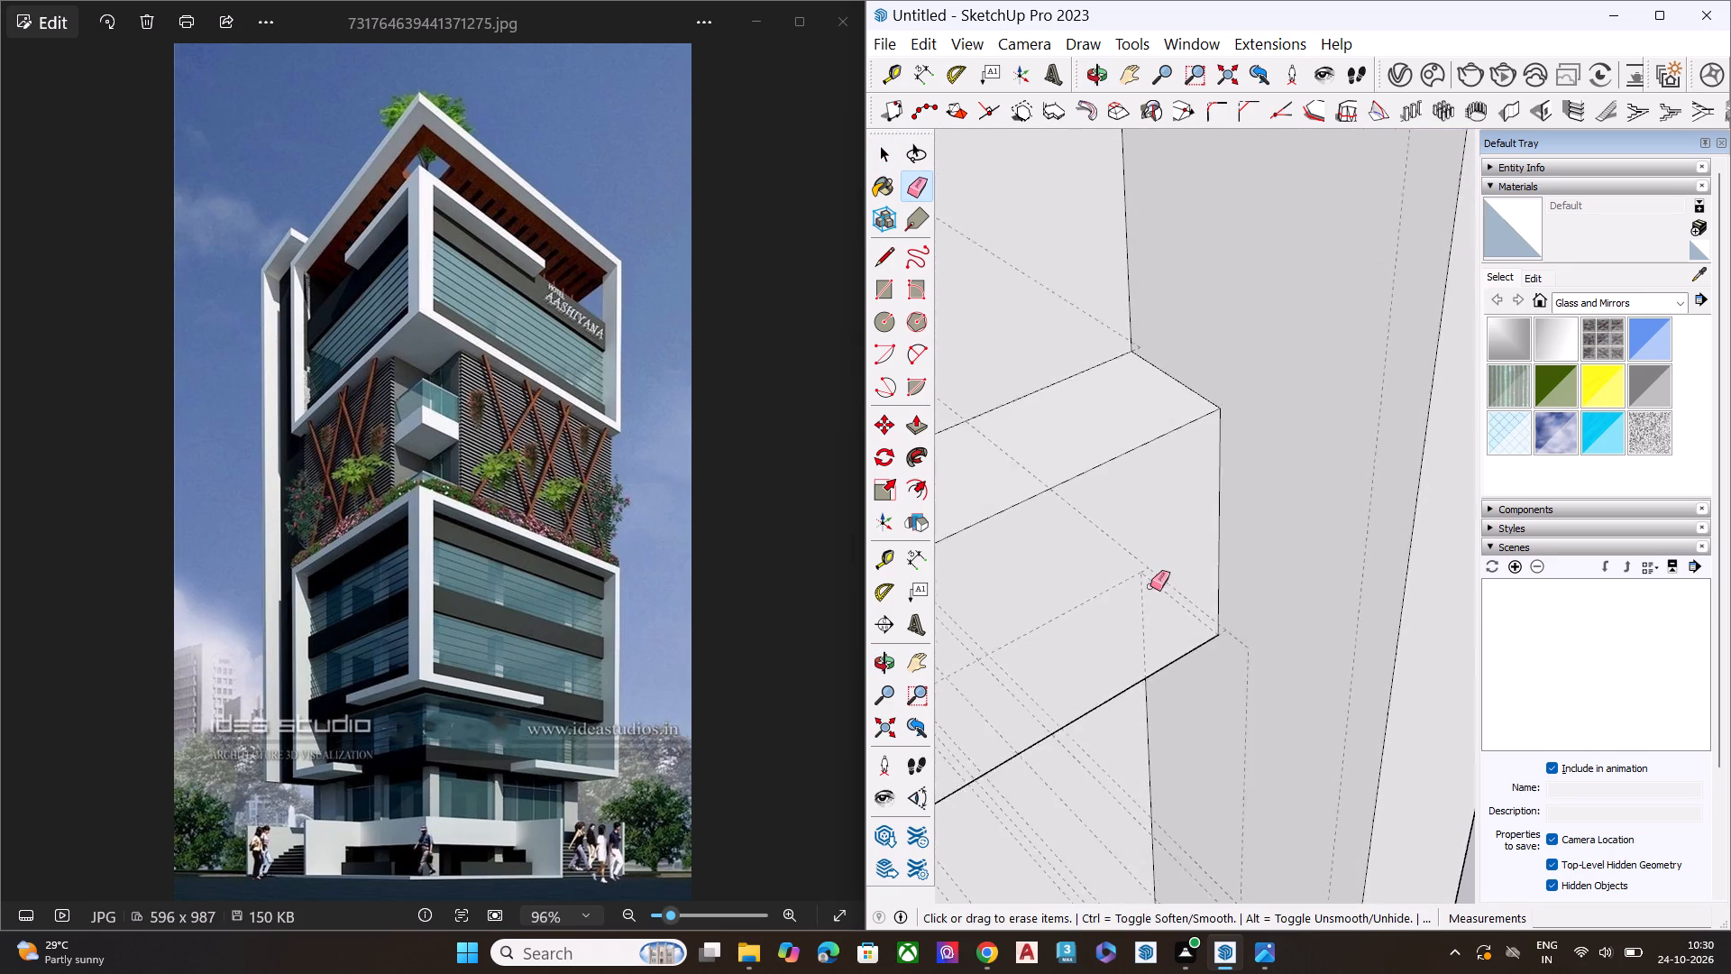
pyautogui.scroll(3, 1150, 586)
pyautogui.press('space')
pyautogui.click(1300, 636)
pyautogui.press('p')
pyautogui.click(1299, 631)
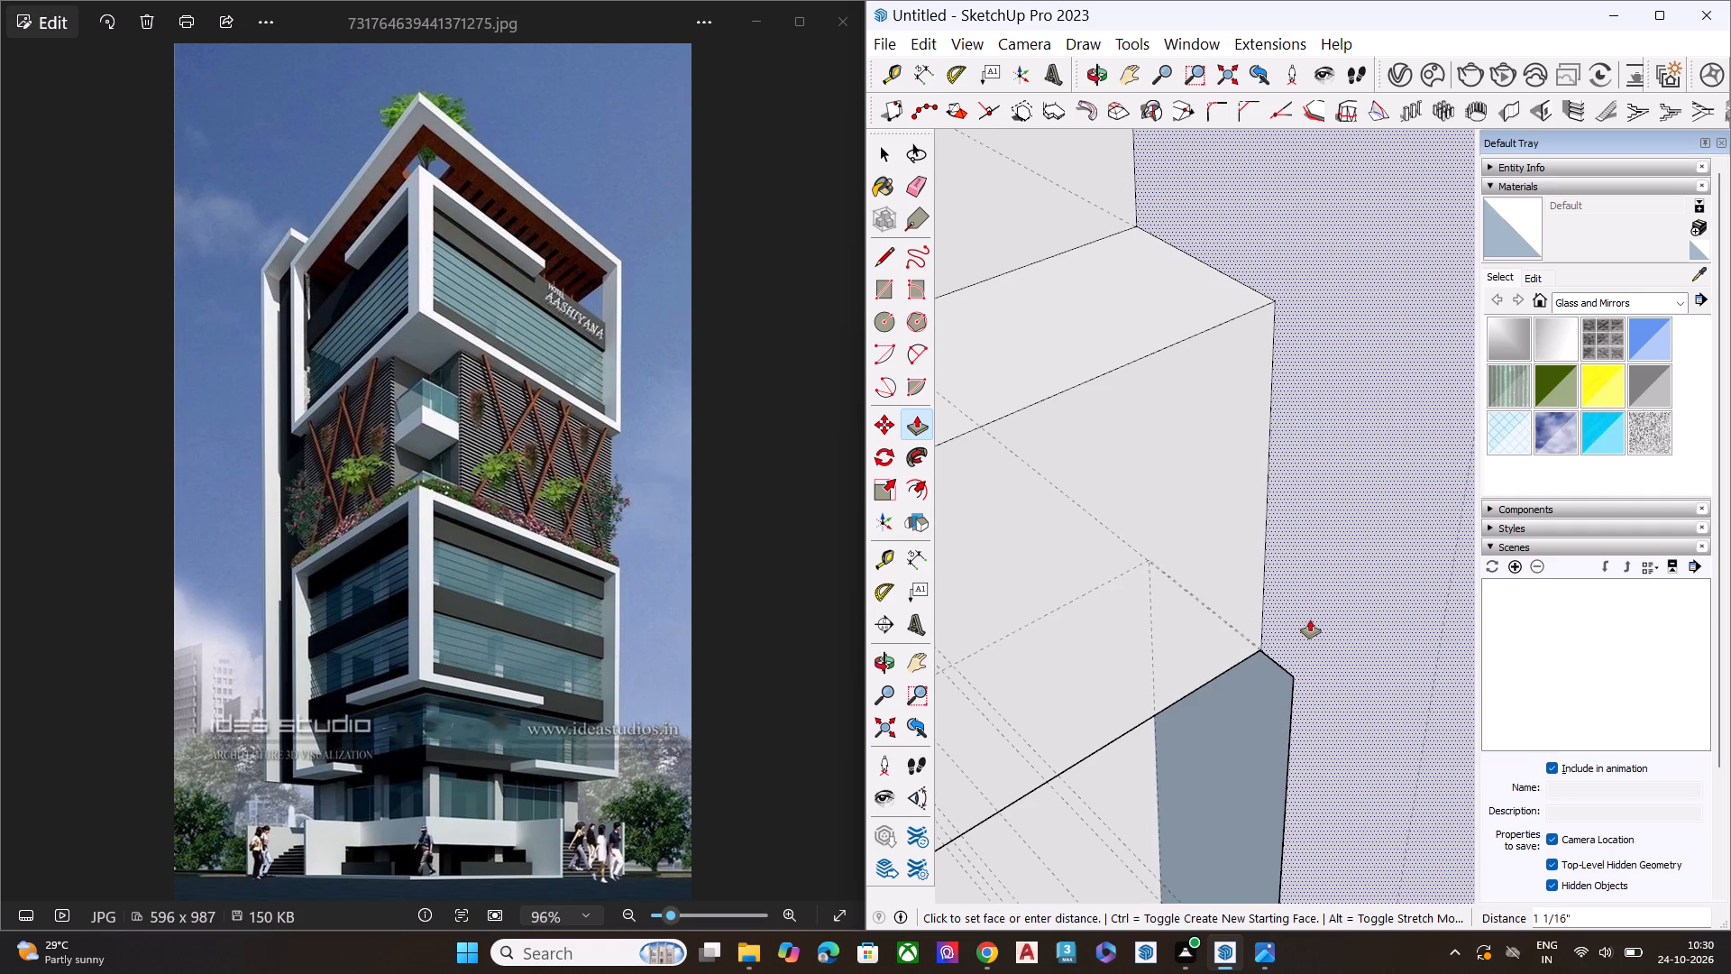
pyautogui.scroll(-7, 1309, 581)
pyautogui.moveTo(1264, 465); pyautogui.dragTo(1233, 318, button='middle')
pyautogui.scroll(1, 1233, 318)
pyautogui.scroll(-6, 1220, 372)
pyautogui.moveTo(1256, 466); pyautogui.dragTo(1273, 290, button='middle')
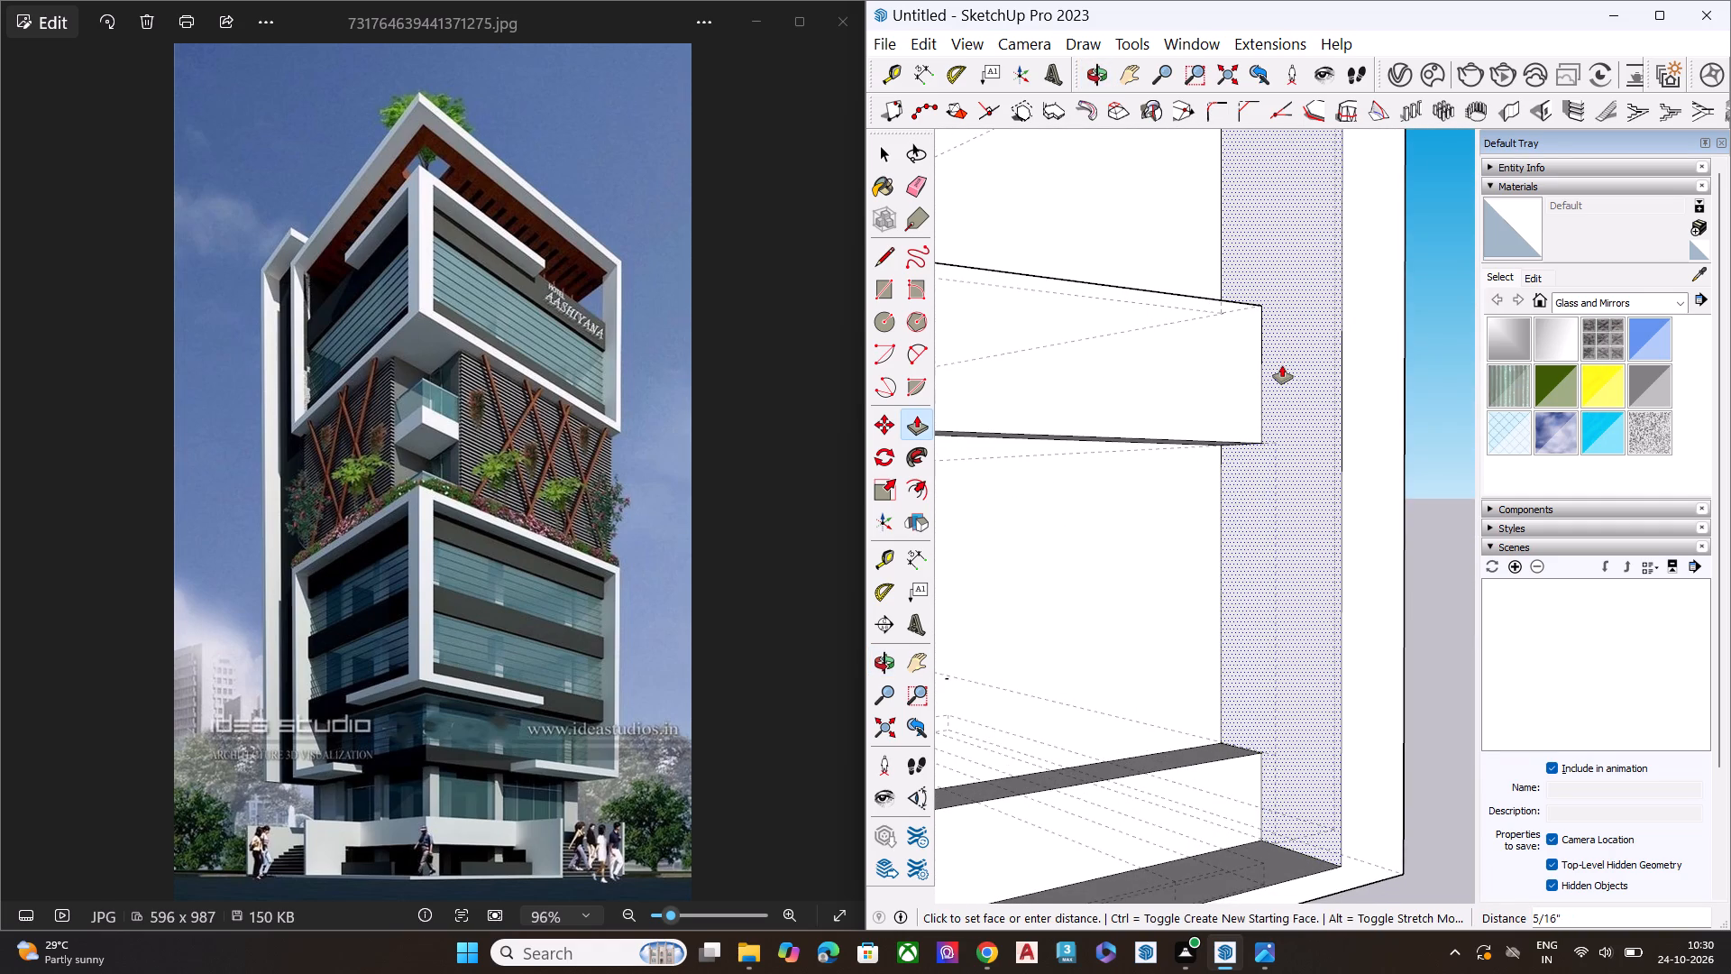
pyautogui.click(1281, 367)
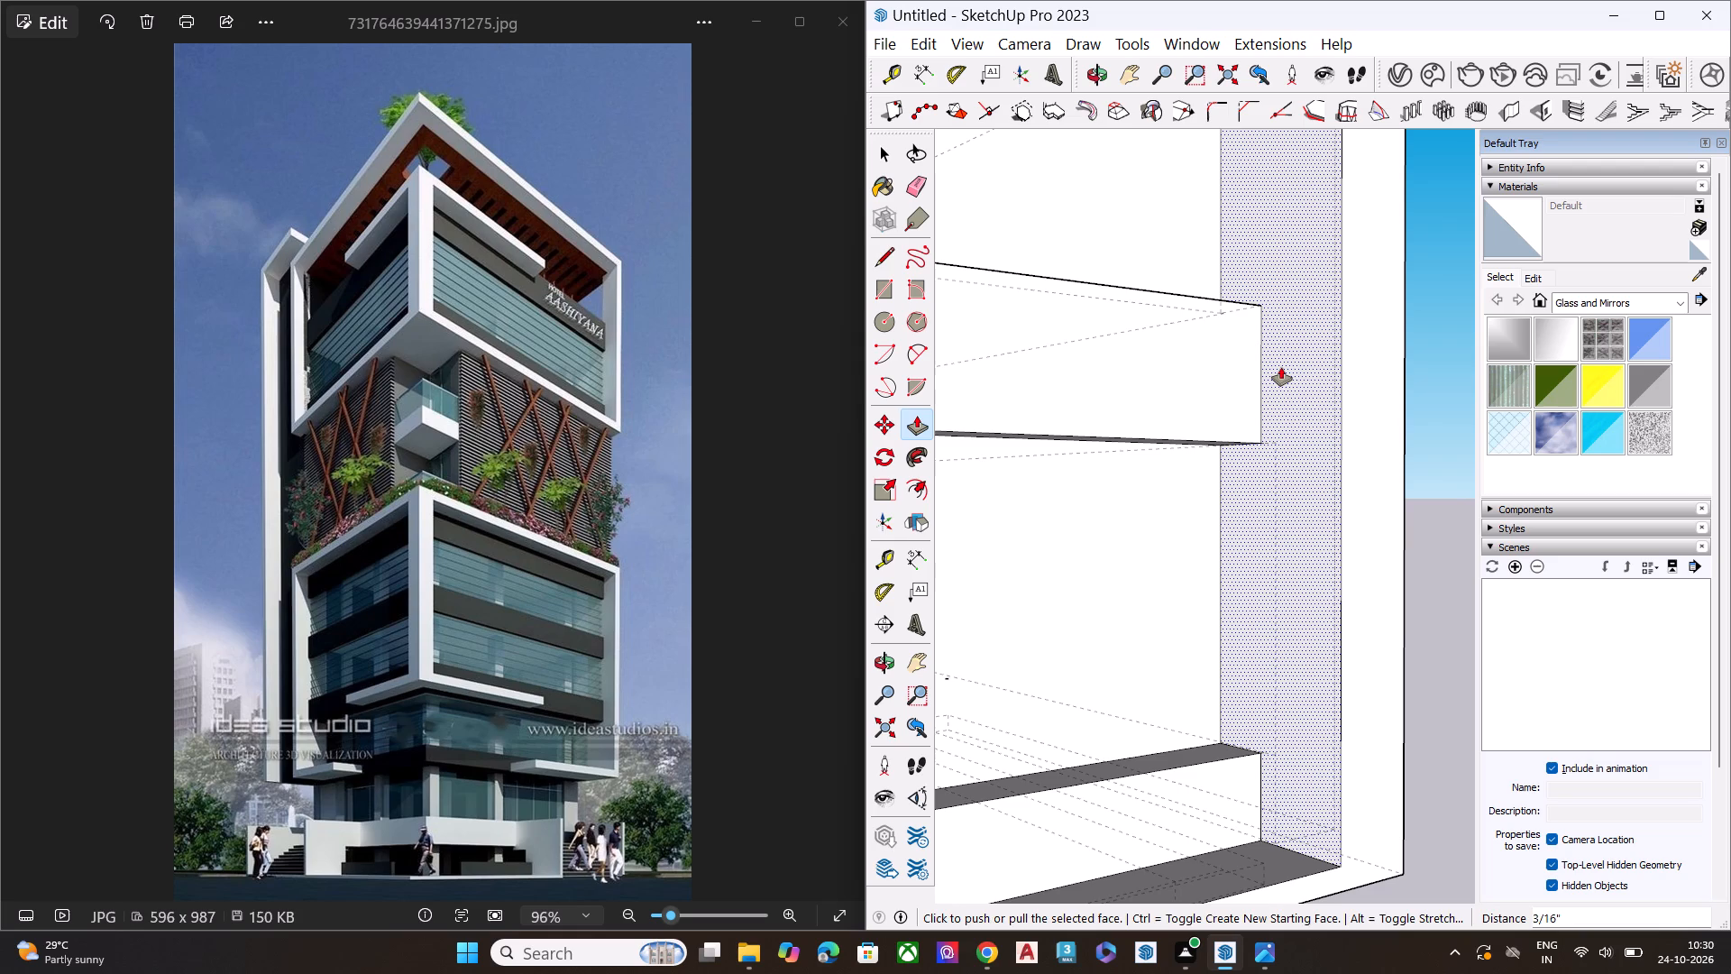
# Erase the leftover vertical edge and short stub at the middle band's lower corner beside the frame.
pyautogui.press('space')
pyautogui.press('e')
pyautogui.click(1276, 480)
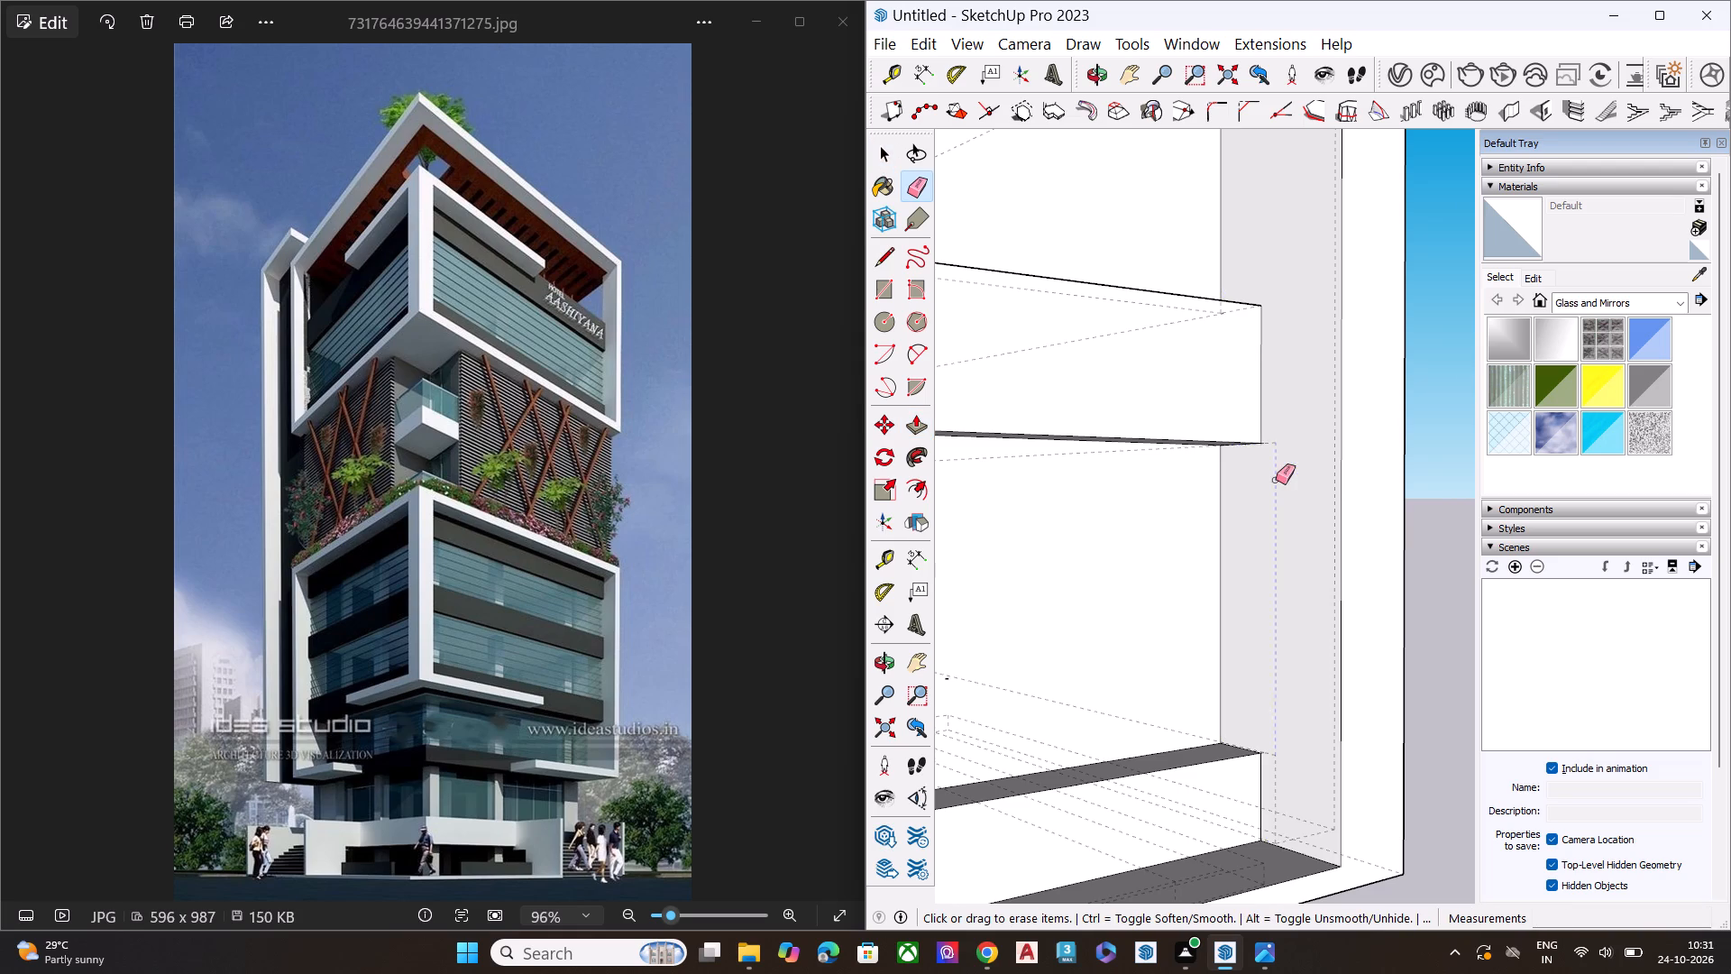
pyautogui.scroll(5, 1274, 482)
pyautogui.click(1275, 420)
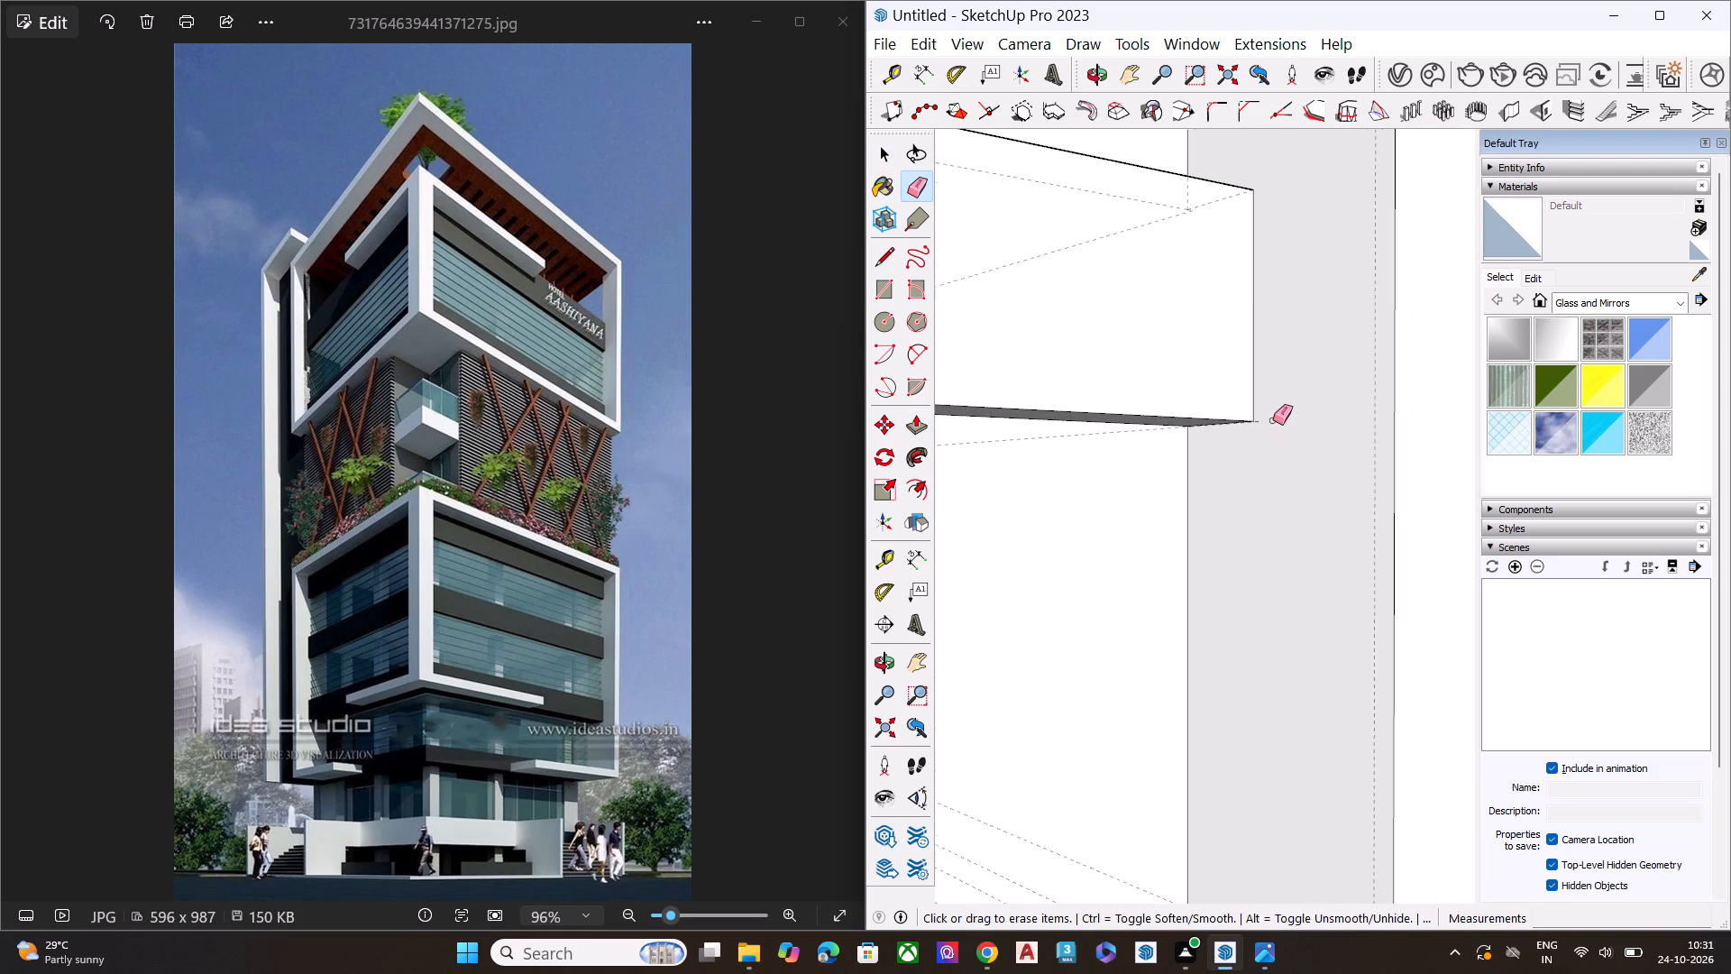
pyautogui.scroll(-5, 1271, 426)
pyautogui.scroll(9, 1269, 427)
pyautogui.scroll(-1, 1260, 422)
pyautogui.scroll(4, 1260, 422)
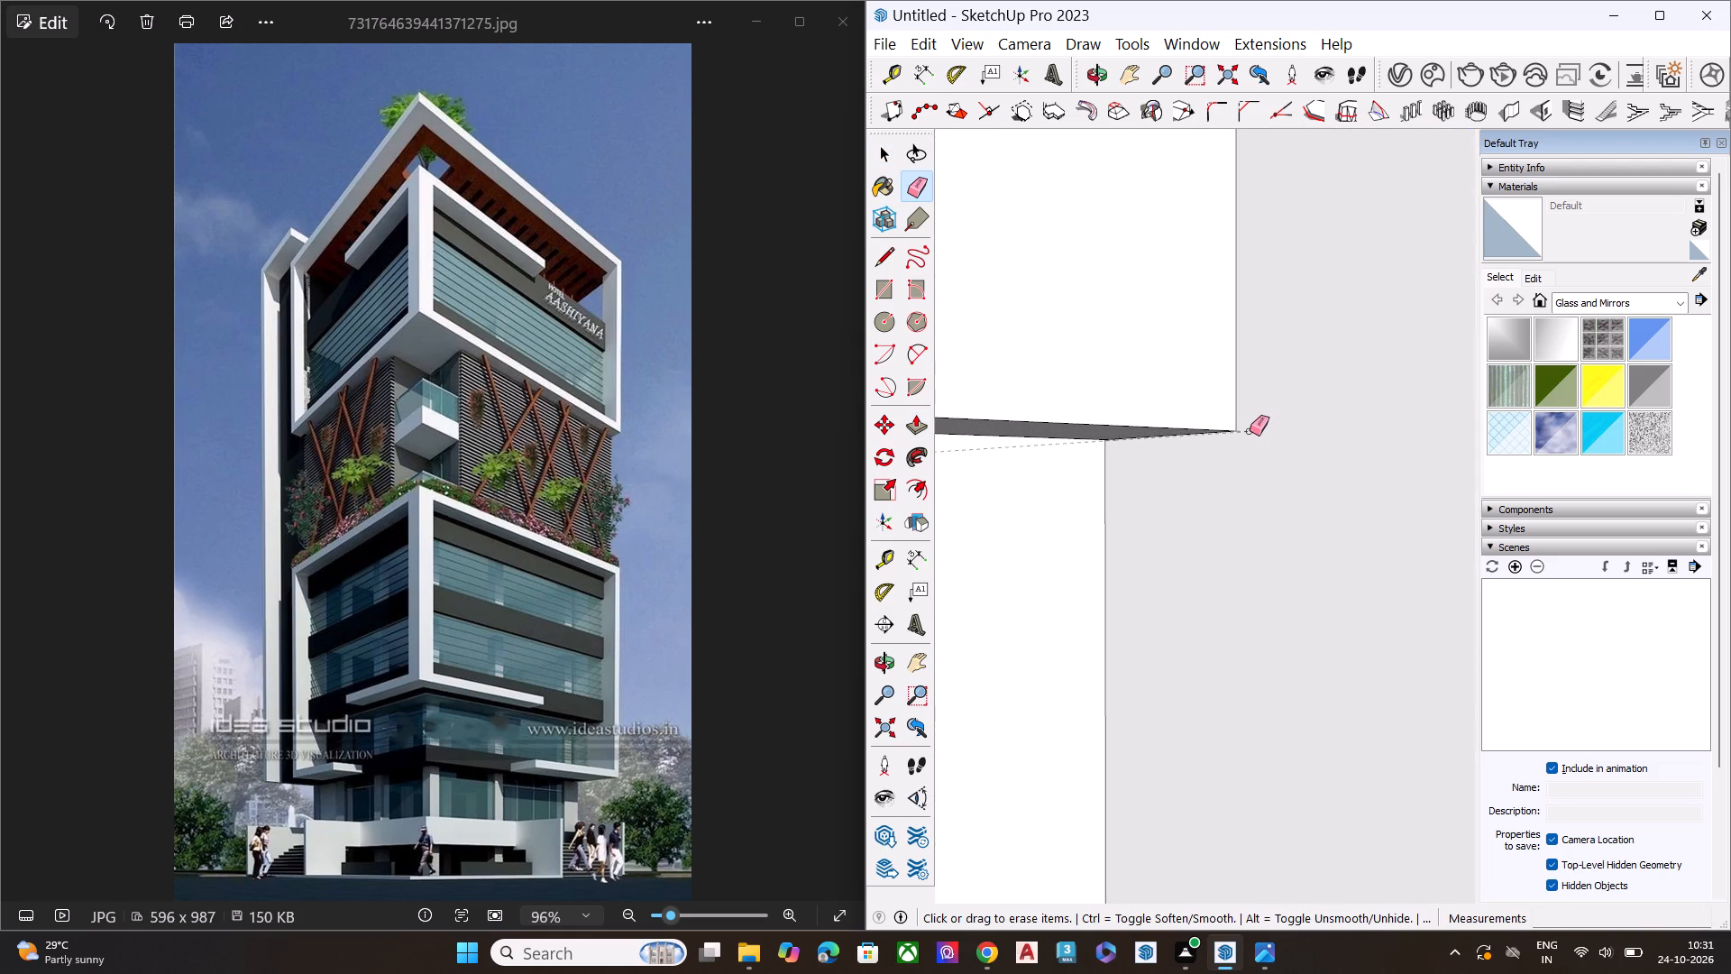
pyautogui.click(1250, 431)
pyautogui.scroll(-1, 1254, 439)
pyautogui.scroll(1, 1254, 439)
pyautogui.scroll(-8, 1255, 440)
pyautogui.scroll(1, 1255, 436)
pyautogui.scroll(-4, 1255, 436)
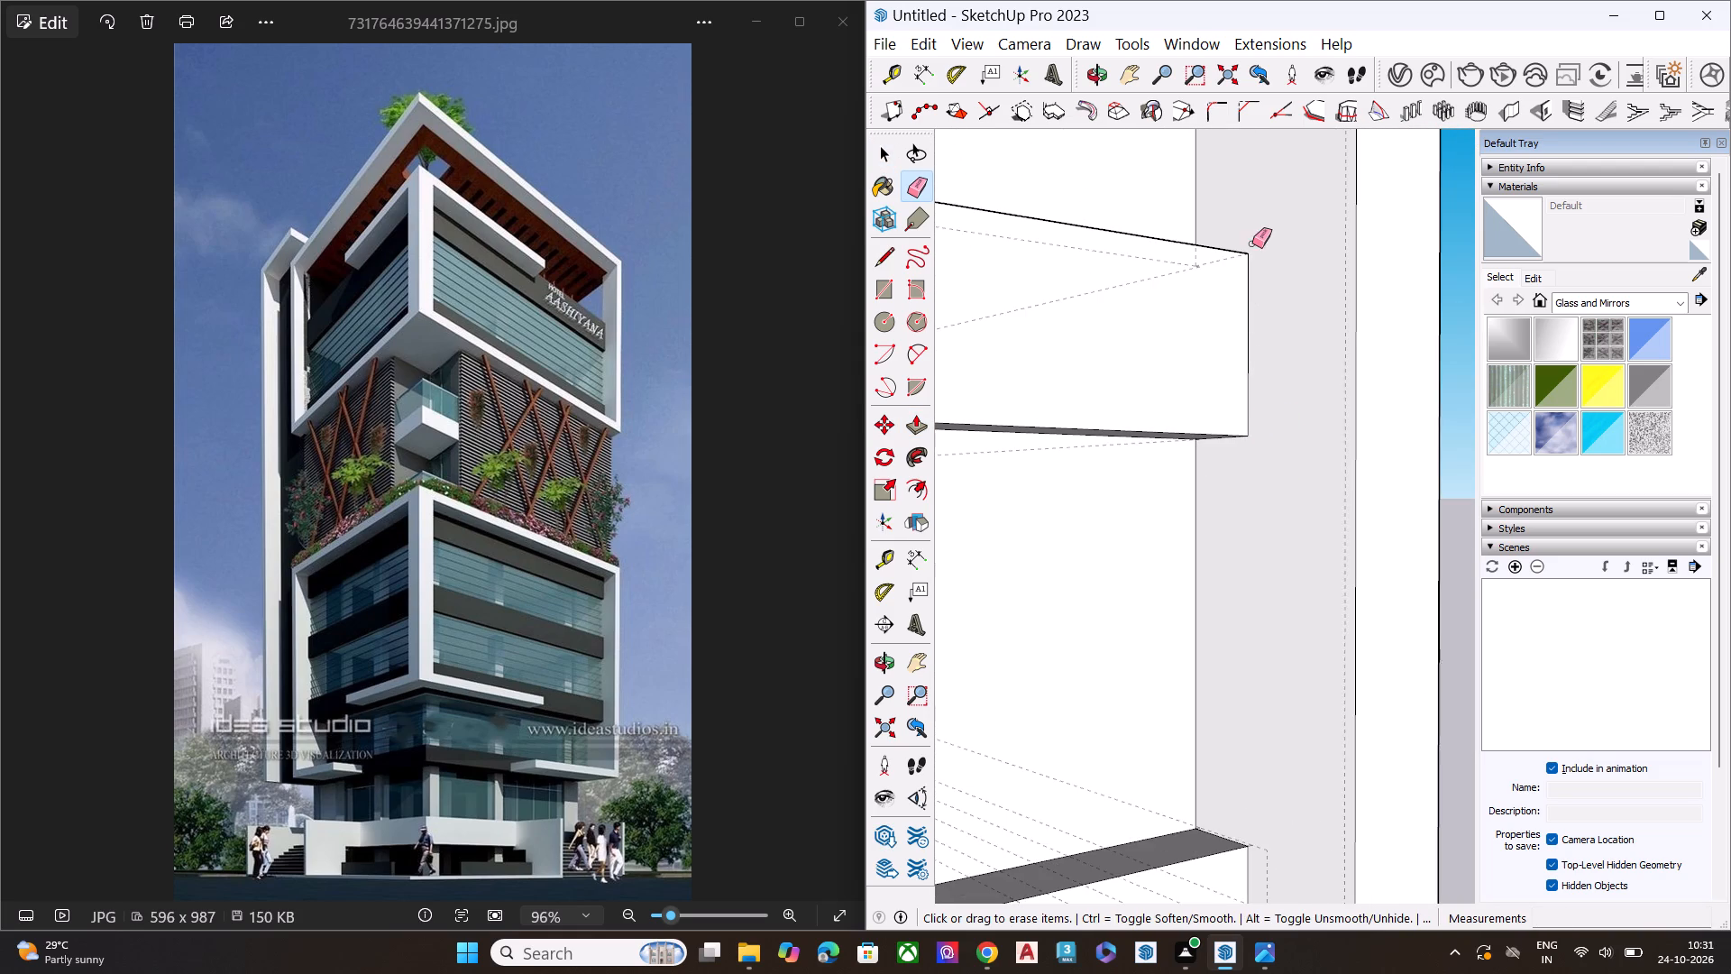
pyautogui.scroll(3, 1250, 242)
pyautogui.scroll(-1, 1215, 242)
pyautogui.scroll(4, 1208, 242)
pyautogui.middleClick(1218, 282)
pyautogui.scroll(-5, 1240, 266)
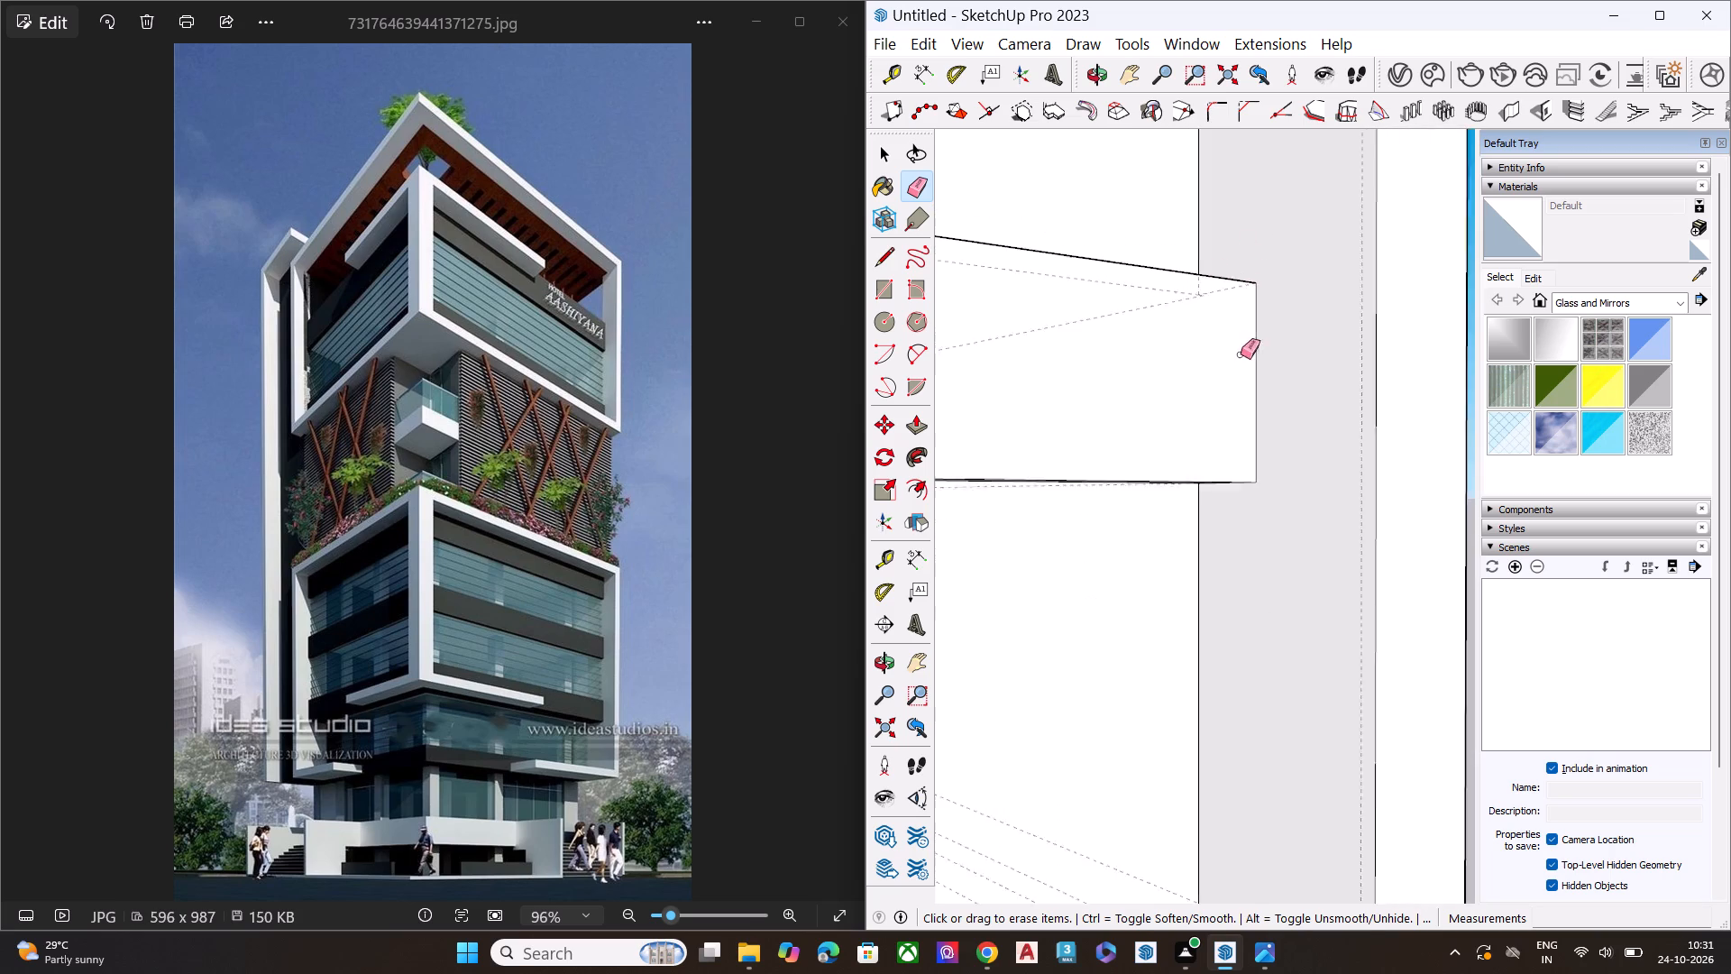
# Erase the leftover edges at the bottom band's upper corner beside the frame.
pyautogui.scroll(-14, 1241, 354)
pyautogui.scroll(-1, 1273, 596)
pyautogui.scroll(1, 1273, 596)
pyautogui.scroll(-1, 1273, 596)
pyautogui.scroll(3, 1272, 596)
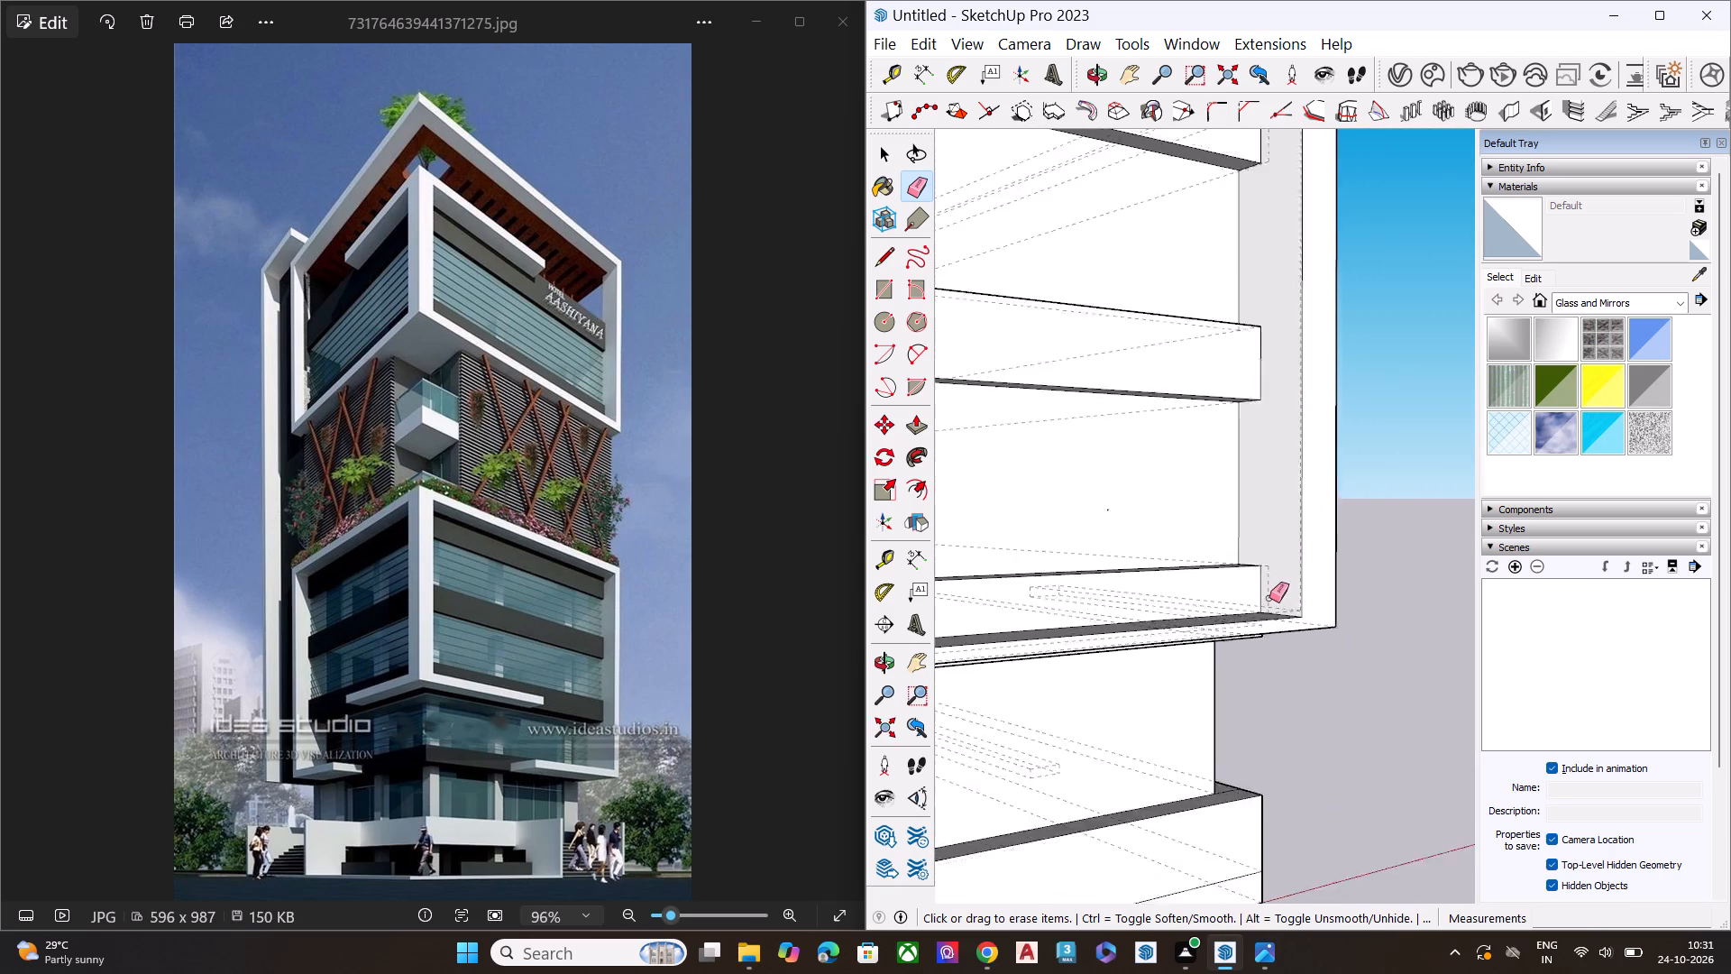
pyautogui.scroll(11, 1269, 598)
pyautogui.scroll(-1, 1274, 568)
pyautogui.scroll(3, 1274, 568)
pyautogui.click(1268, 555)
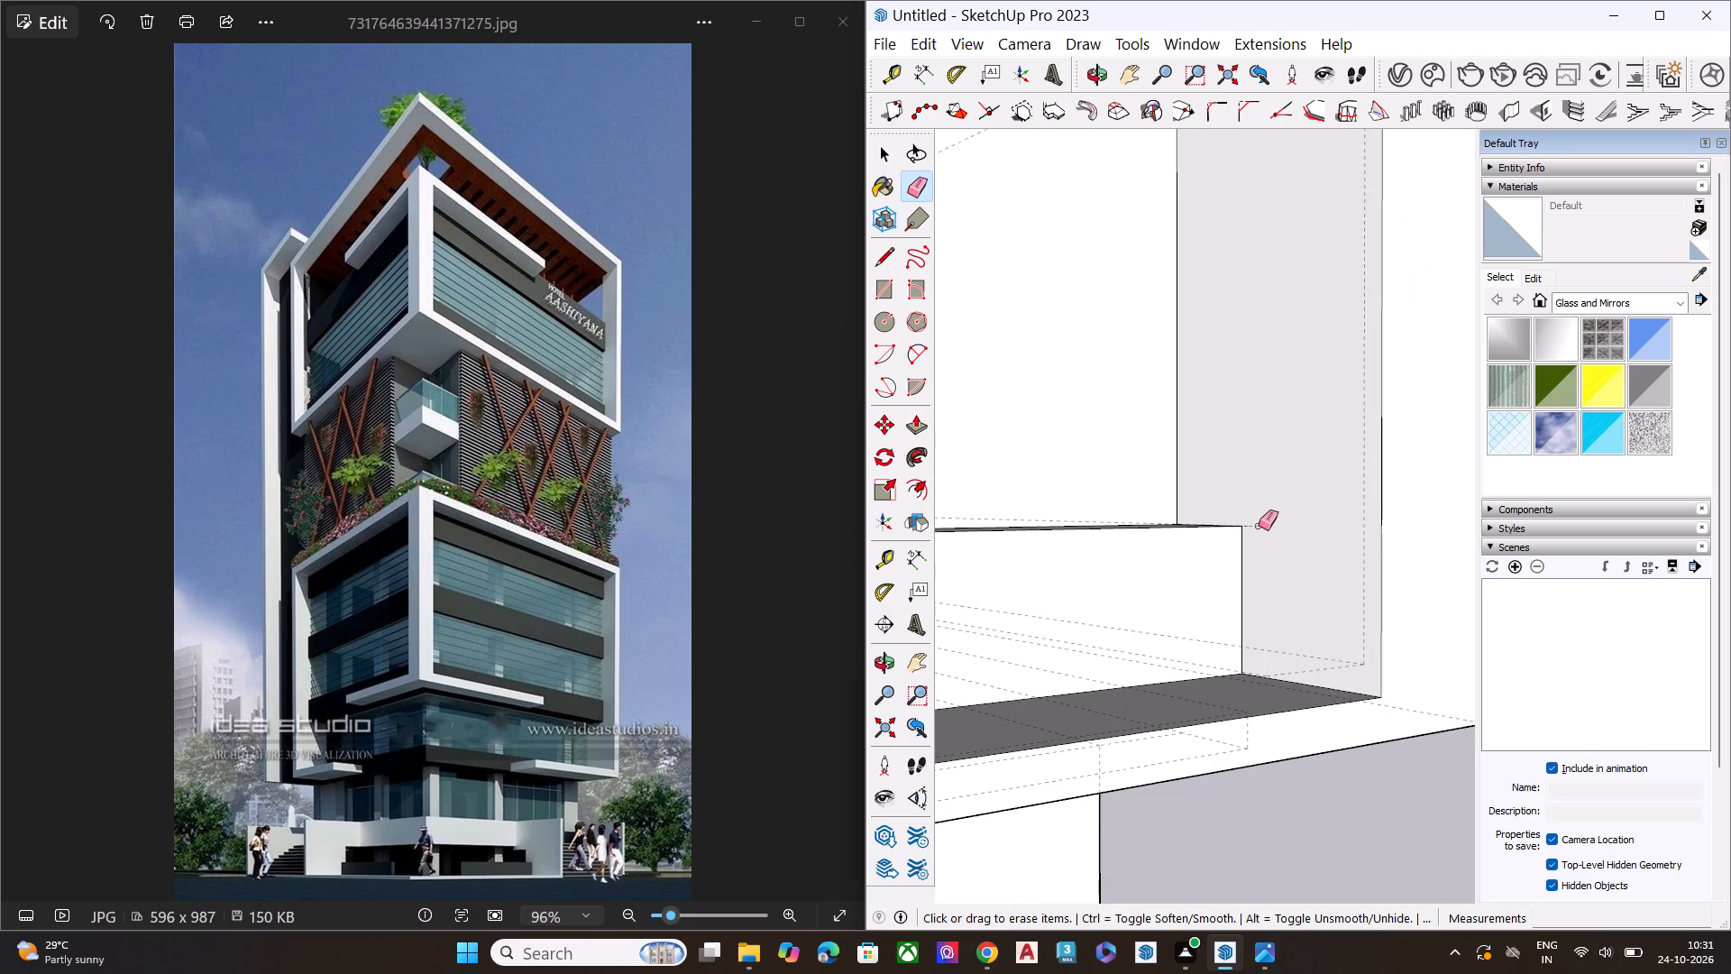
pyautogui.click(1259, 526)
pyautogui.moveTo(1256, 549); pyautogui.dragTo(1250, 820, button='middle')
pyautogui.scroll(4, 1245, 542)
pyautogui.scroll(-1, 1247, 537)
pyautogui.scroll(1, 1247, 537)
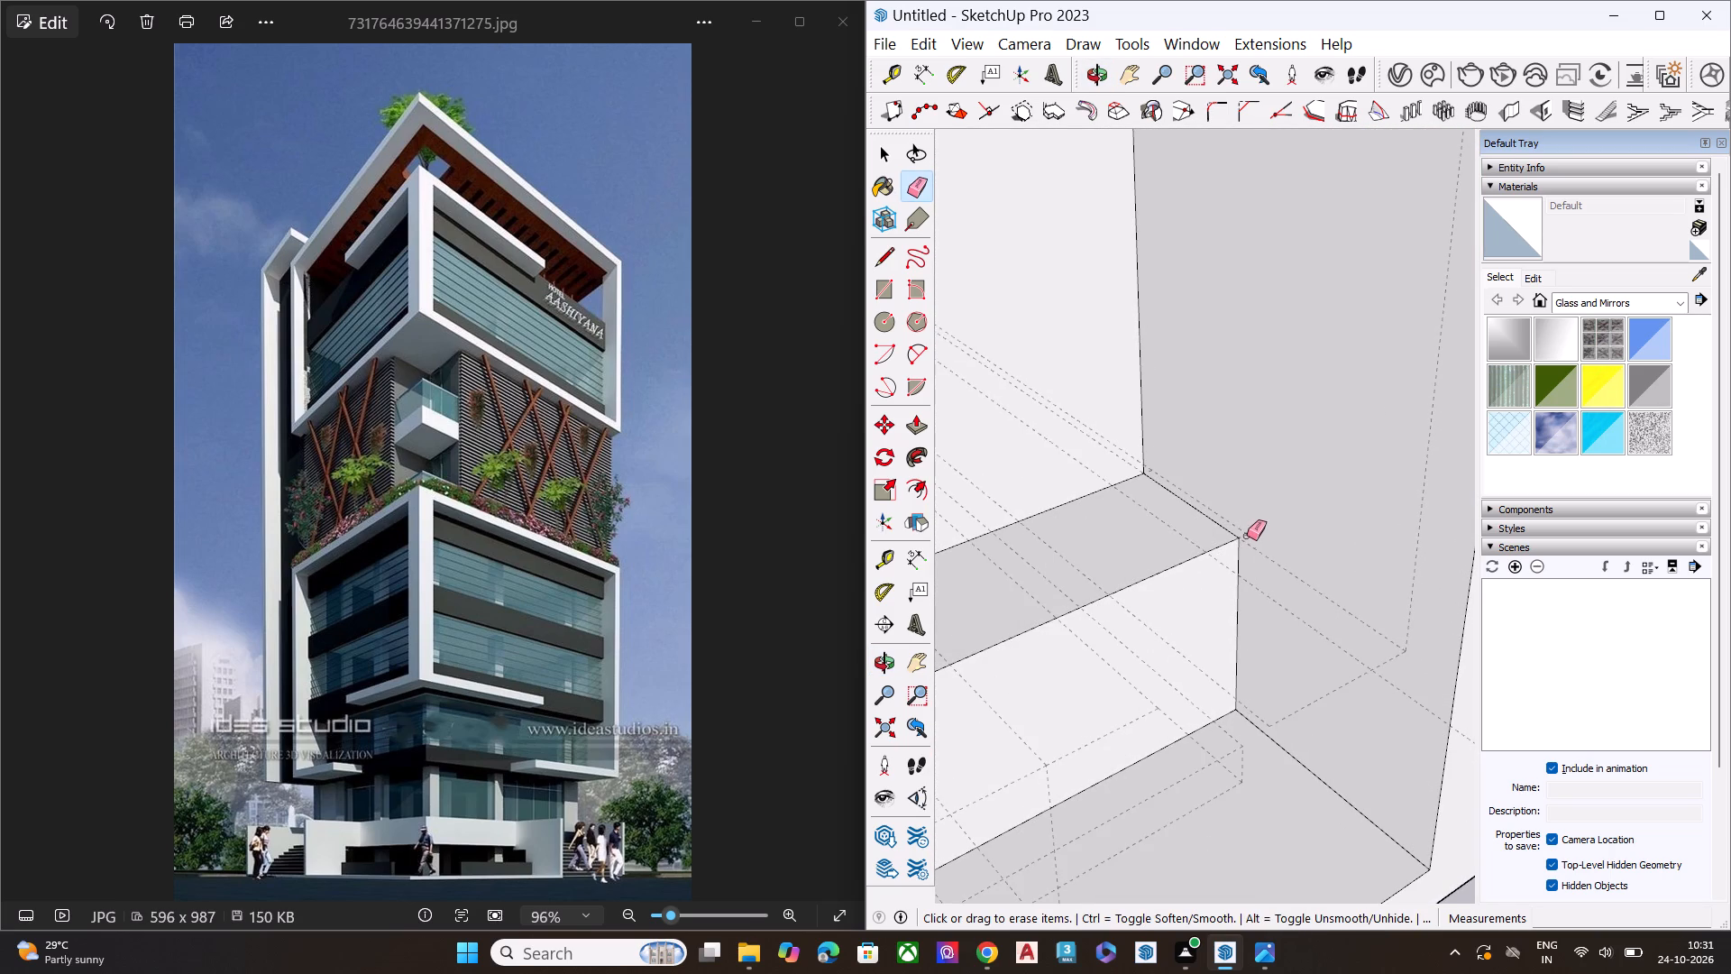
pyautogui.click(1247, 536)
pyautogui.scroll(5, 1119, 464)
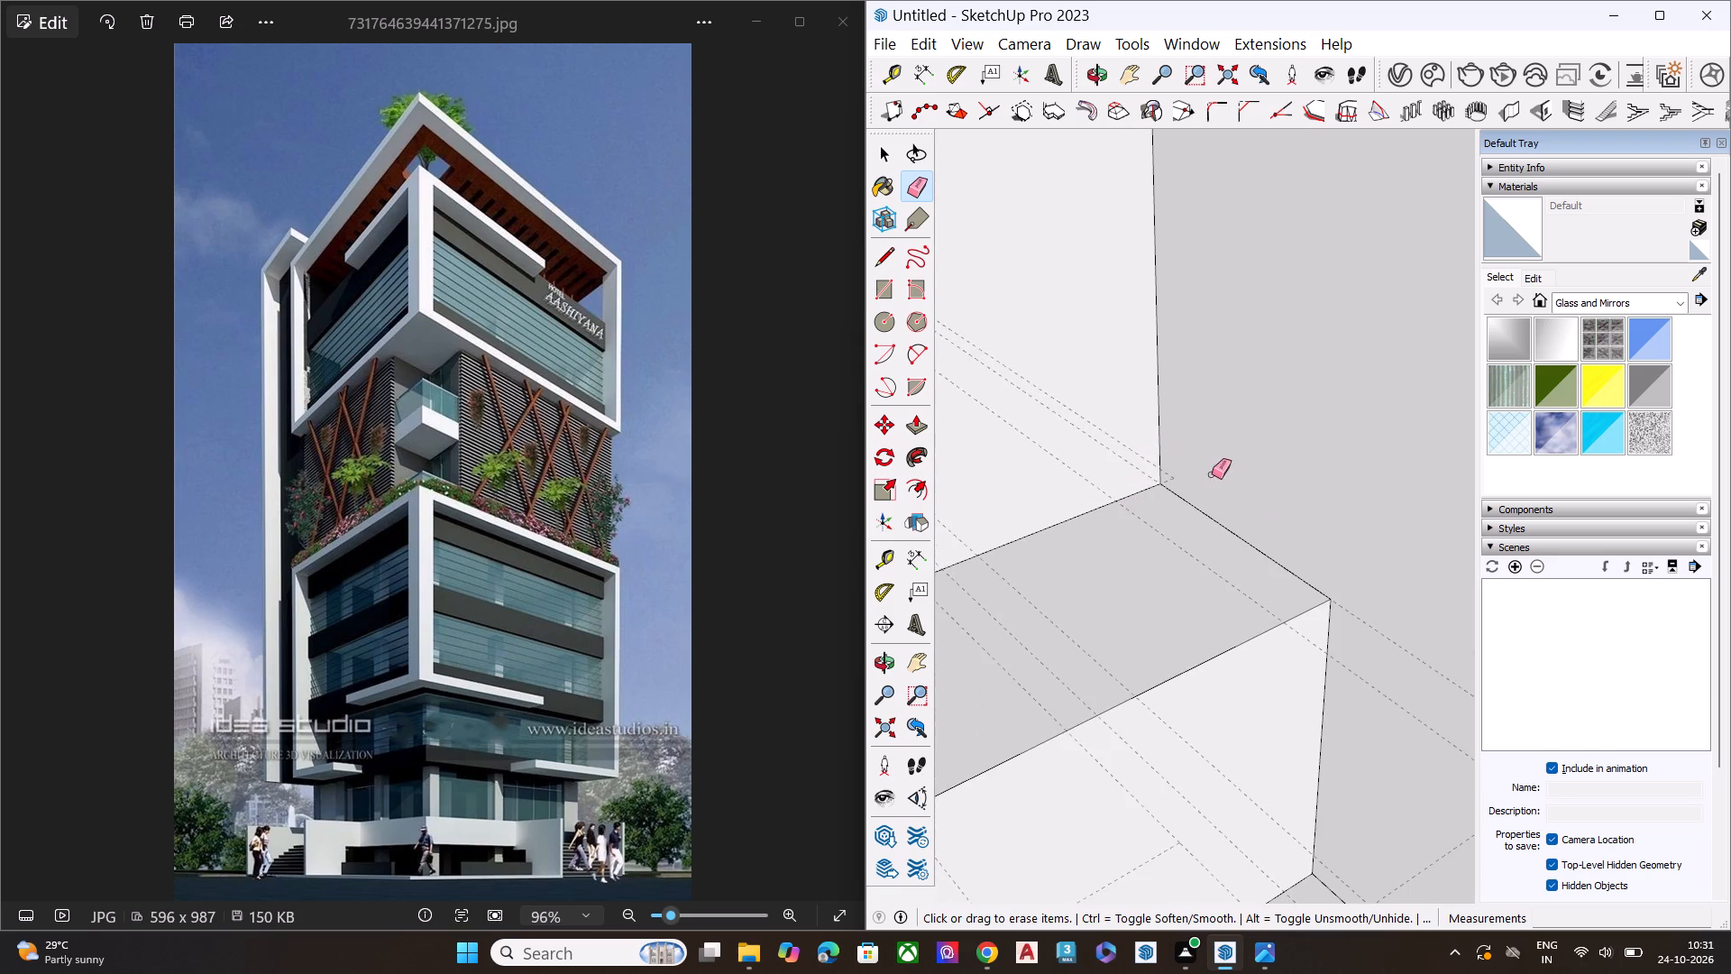
# Hide the back edges and examine the lower frame's shared corner and adjoining face from several angles.
pyautogui.moveTo(1226, 477); pyautogui.dragTo(885, 271, button='middle')
pyautogui.moveTo(1151, 431); pyautogui.dragTo(1063, 299, button='middle')
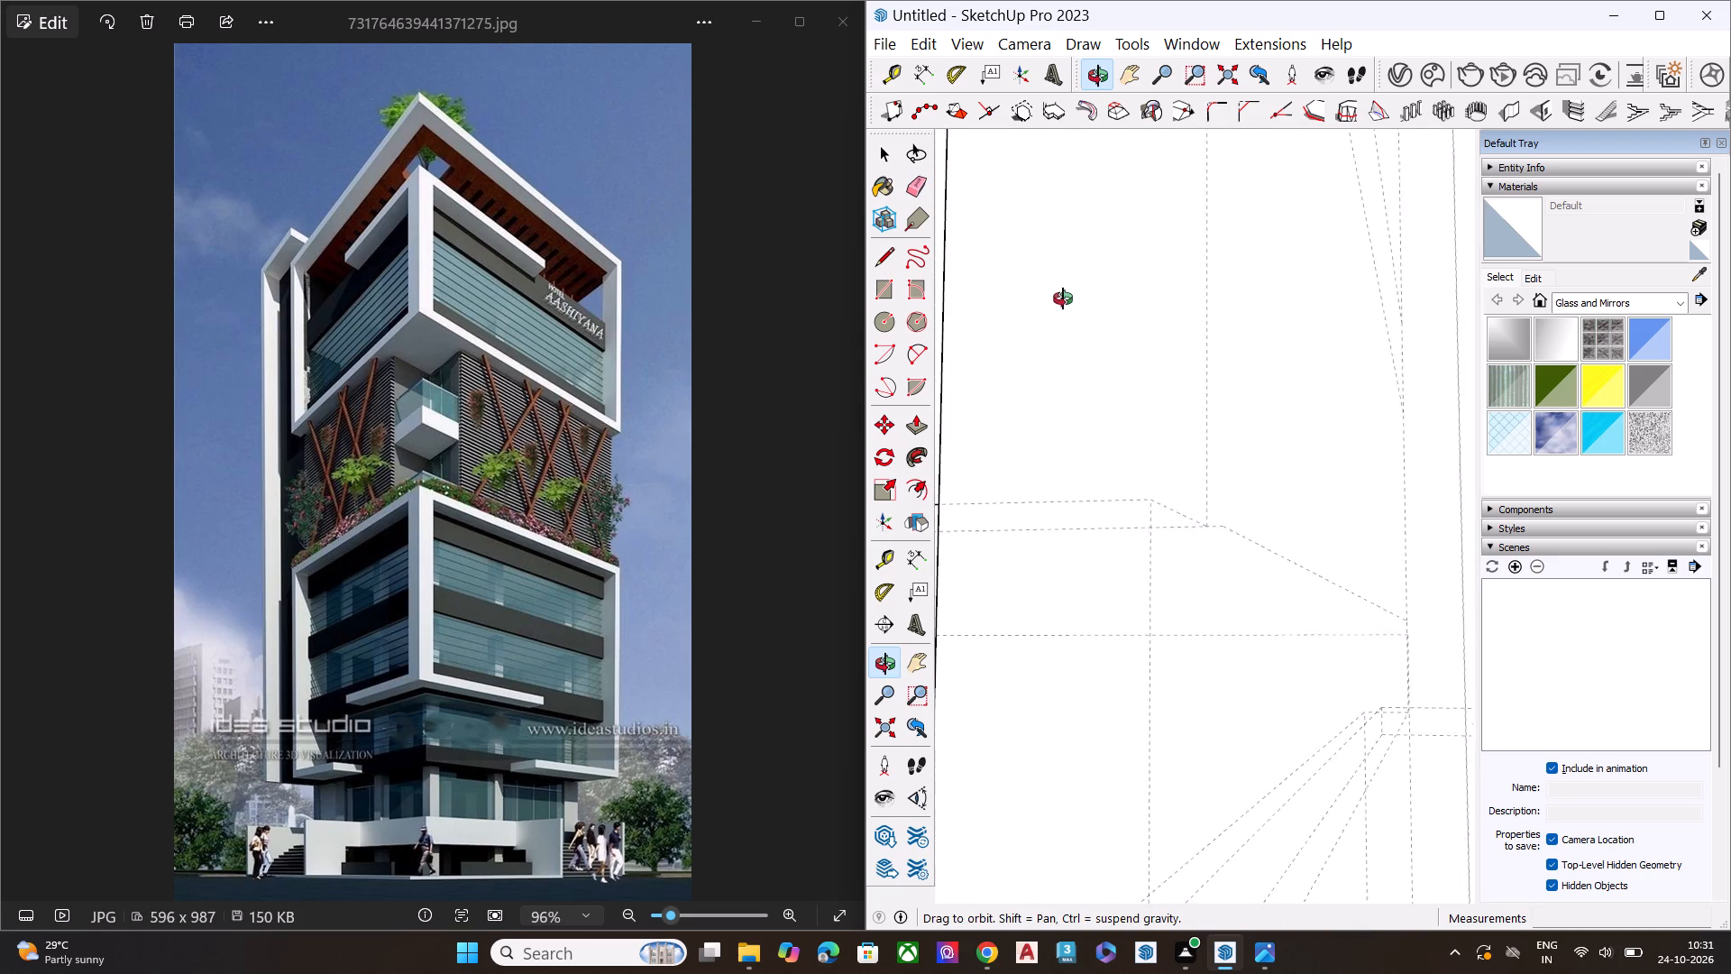
pyautogui.moveTo(1063, 299); pyautogui.dragTo(815, 326, button='middle')
pyautogui.moveTo(1248, 438); pyautogui.dragTo(1166, 572, button='middle')
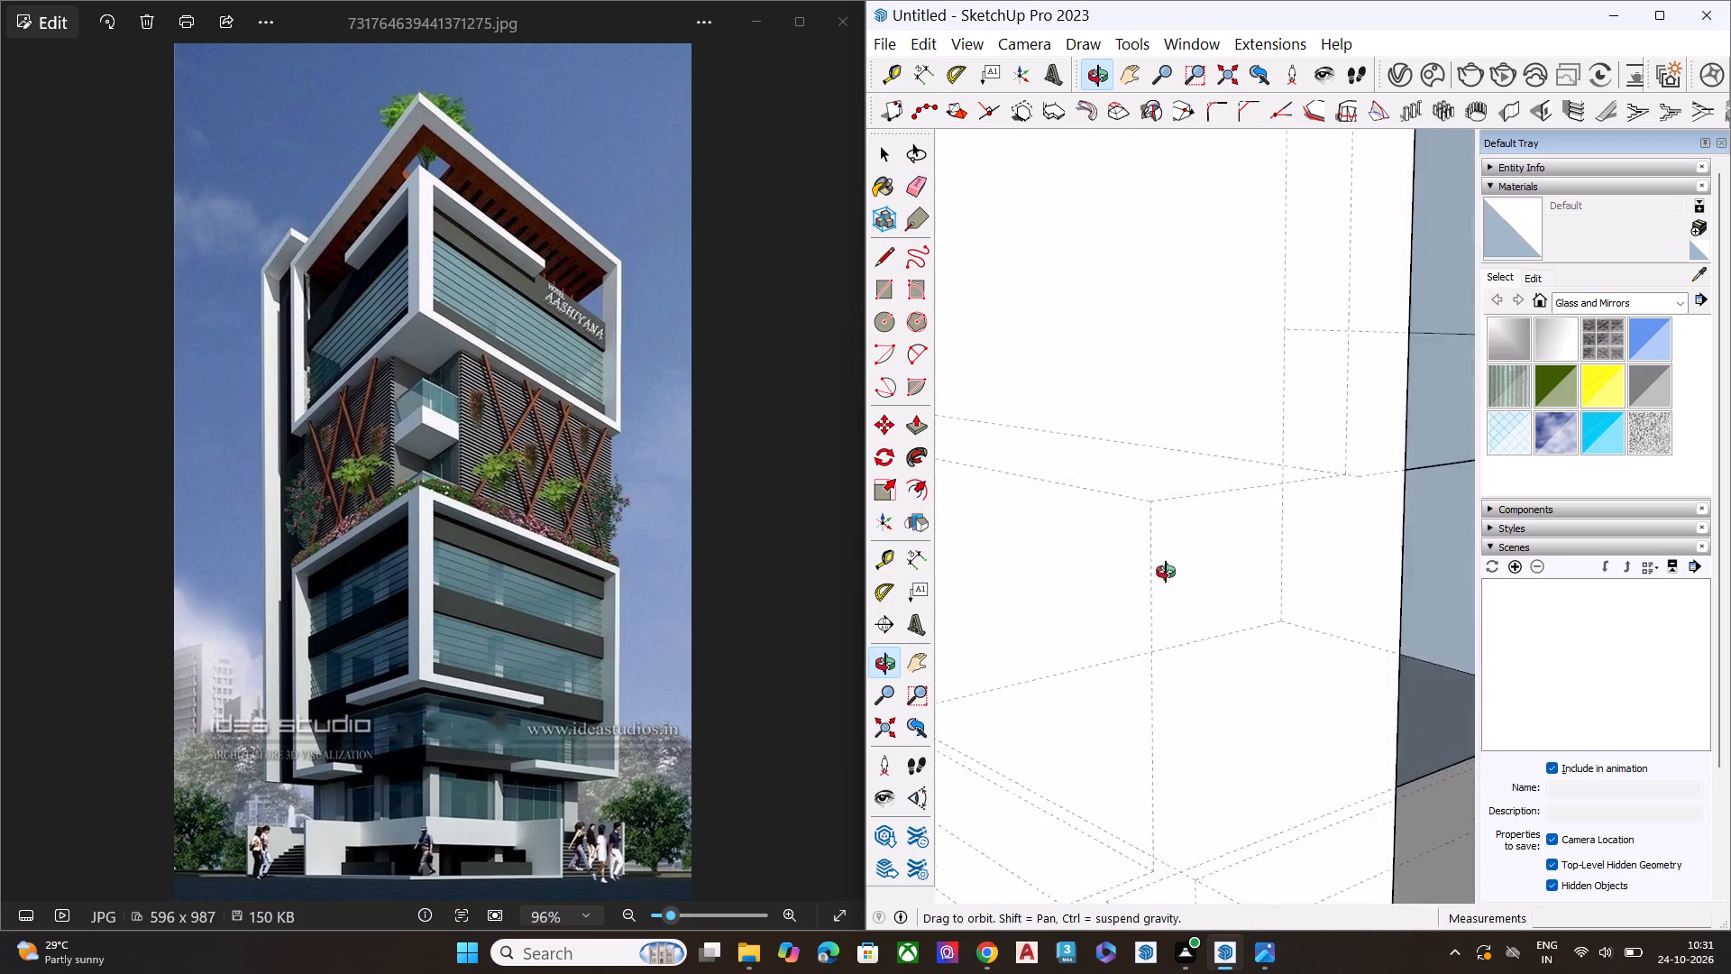
pyautogui.moveTo(1166, 572); pyautogui.dragTo(1442, 877, button='middle')
pyautogui.scroll(3, 1188, 387)
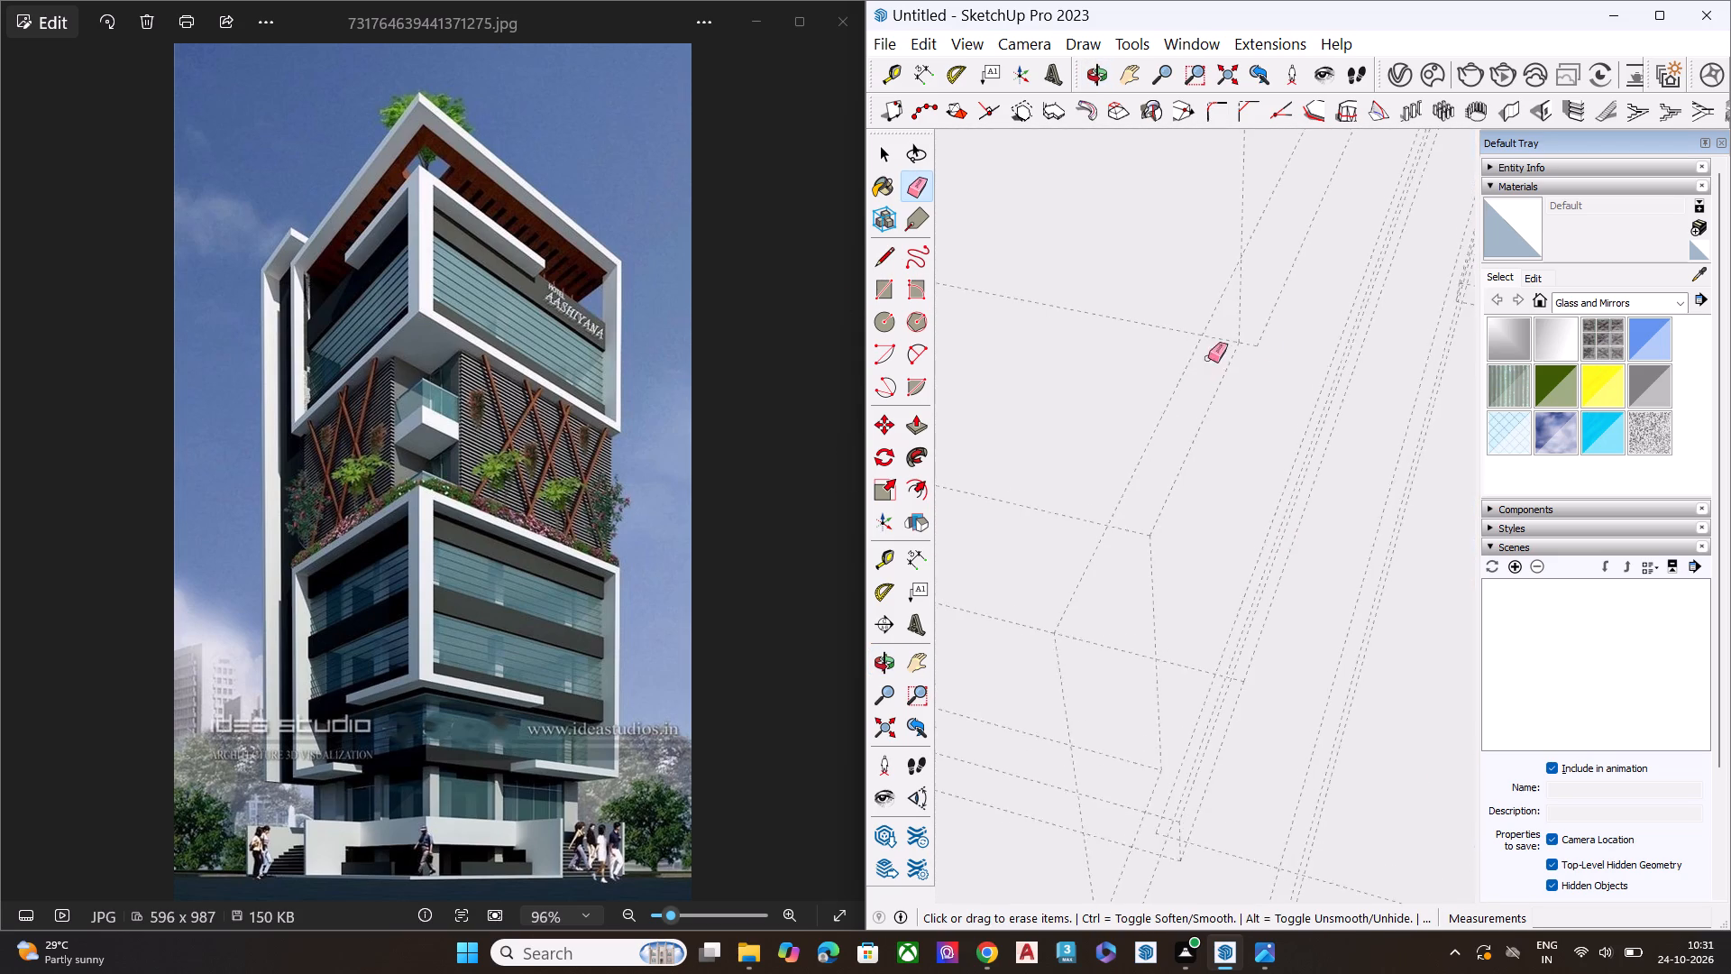
pyautogui.scroll(5, 1208, 358)
pyautogui.scroll(-11, 1186, 359)
pyautogui.scroll(4, 1156, 337)
pyautogui.scroll(-1, 1149, 335)
pyautogui.scroll(1, 1146, 332)
pyautogui.scroll(-6, 1130, 296)
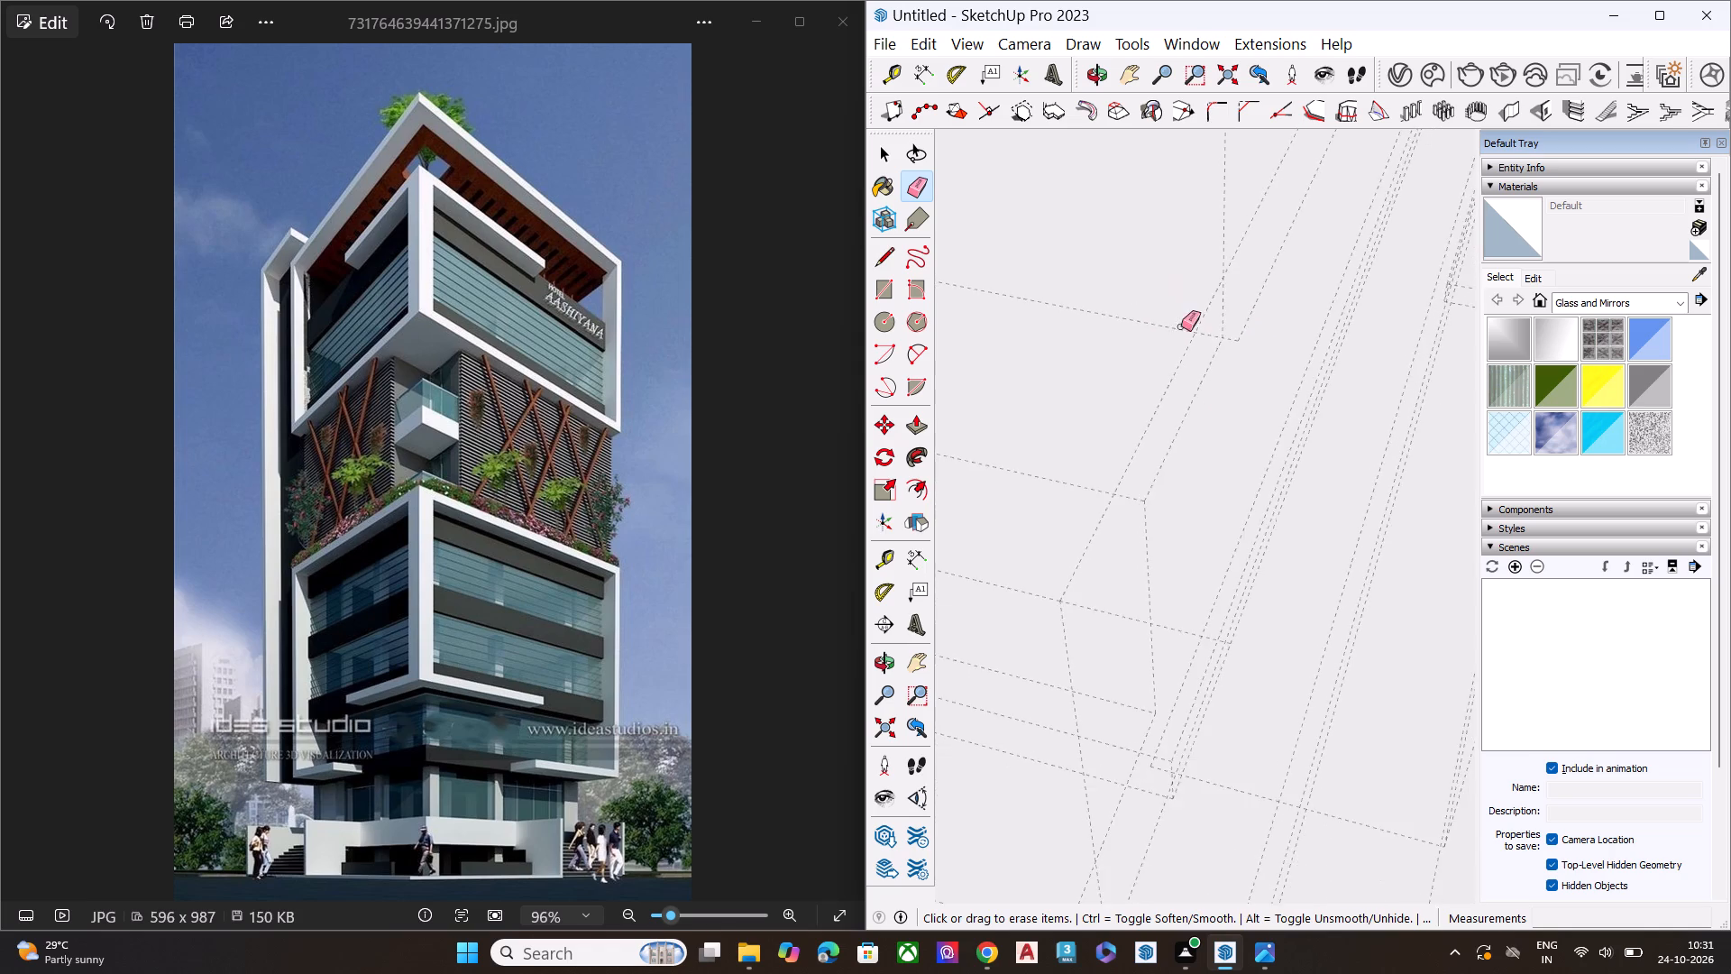
pyautogui.scroll(-15, 1181, 326)
pyautogui.scroll(1, 1223, 421)
pyautogui.scroll(-3, 1223, 421)
pyautogui.scroll(1, 1223, 421)
pyautogui.scroll(-1, 1225, 421)
pyautogui.press('space')
pyautogui.click(1359, 613)
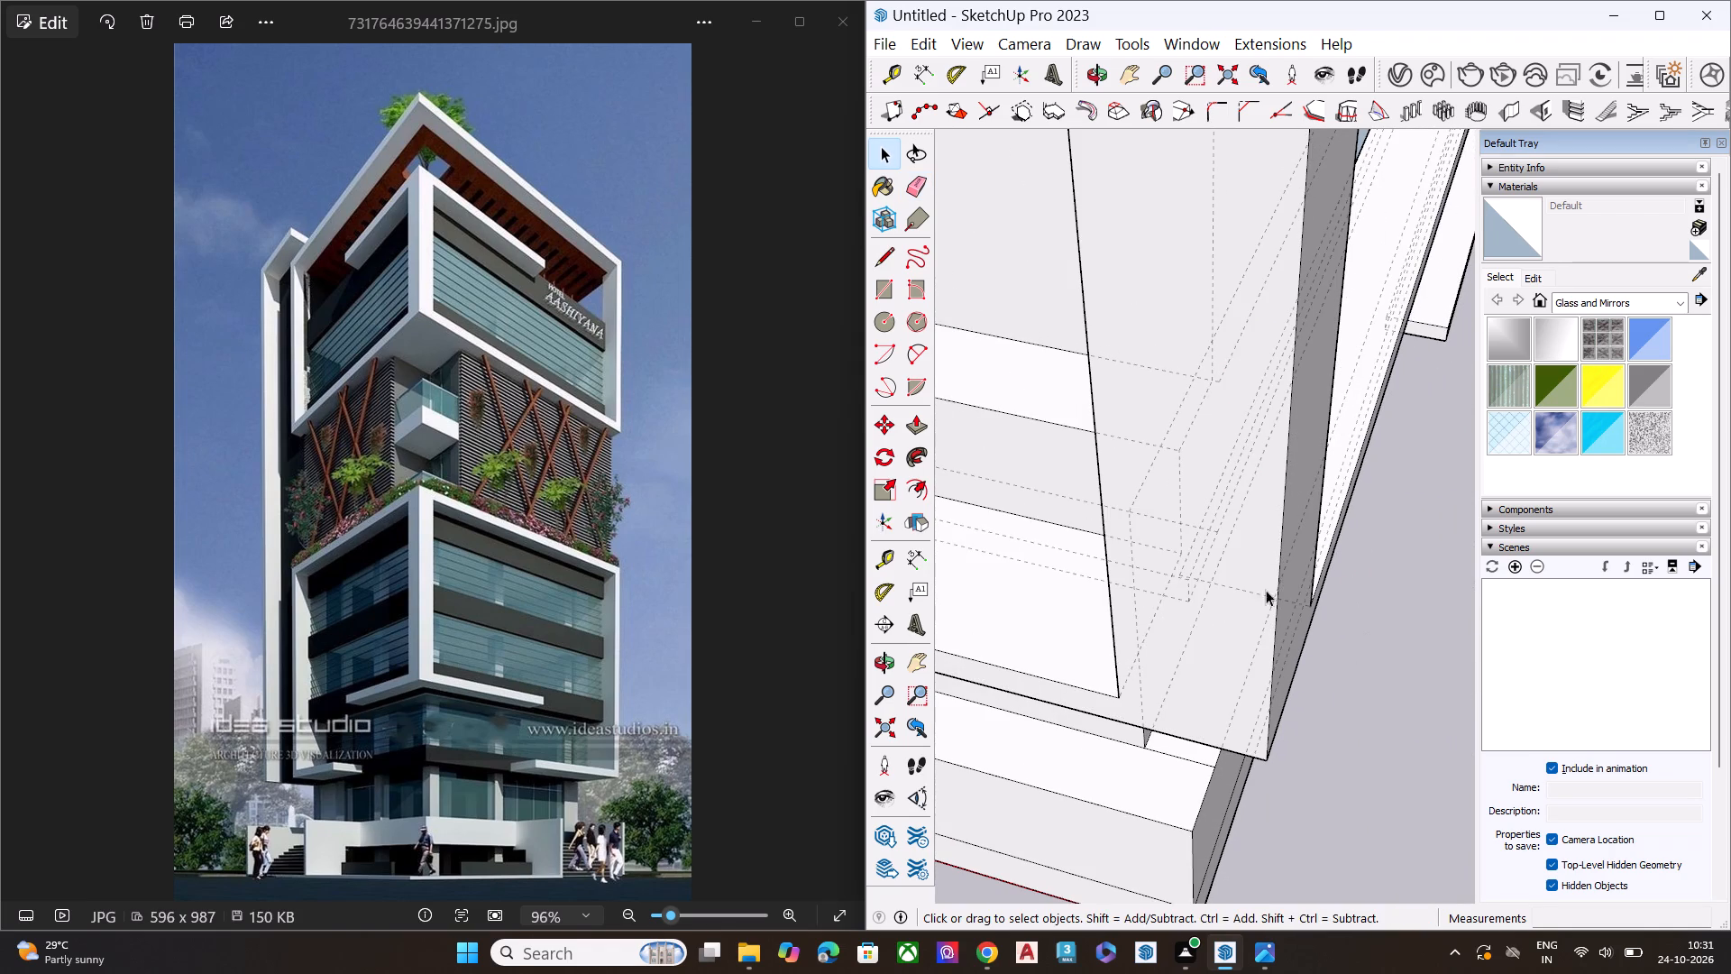
pyautogui.scroll(-7, 1267, 583)
pyautogui.press('k')
pyautogui.click(1362, 671)
pyautogui.moveTo(1300, 538); pyautogui.dragTo(1029, 284, button='middle')
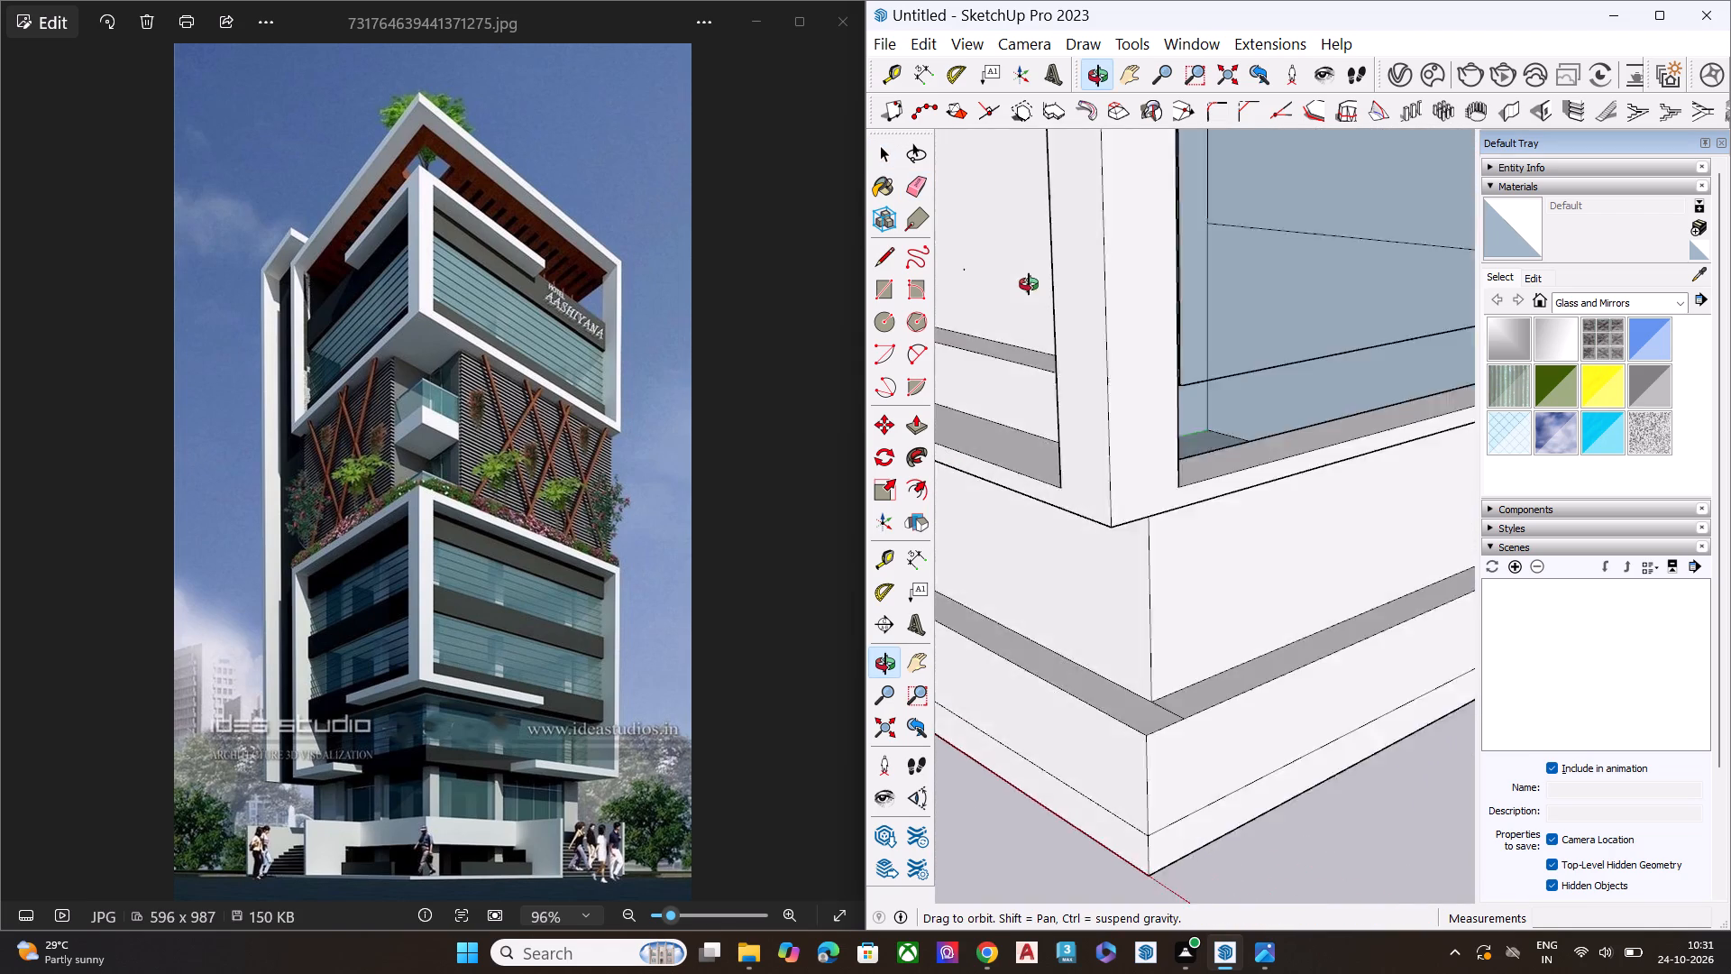
pyautogui.moveTo(1029, 284); pyautogui.dragTo(584, 526, button='middle')
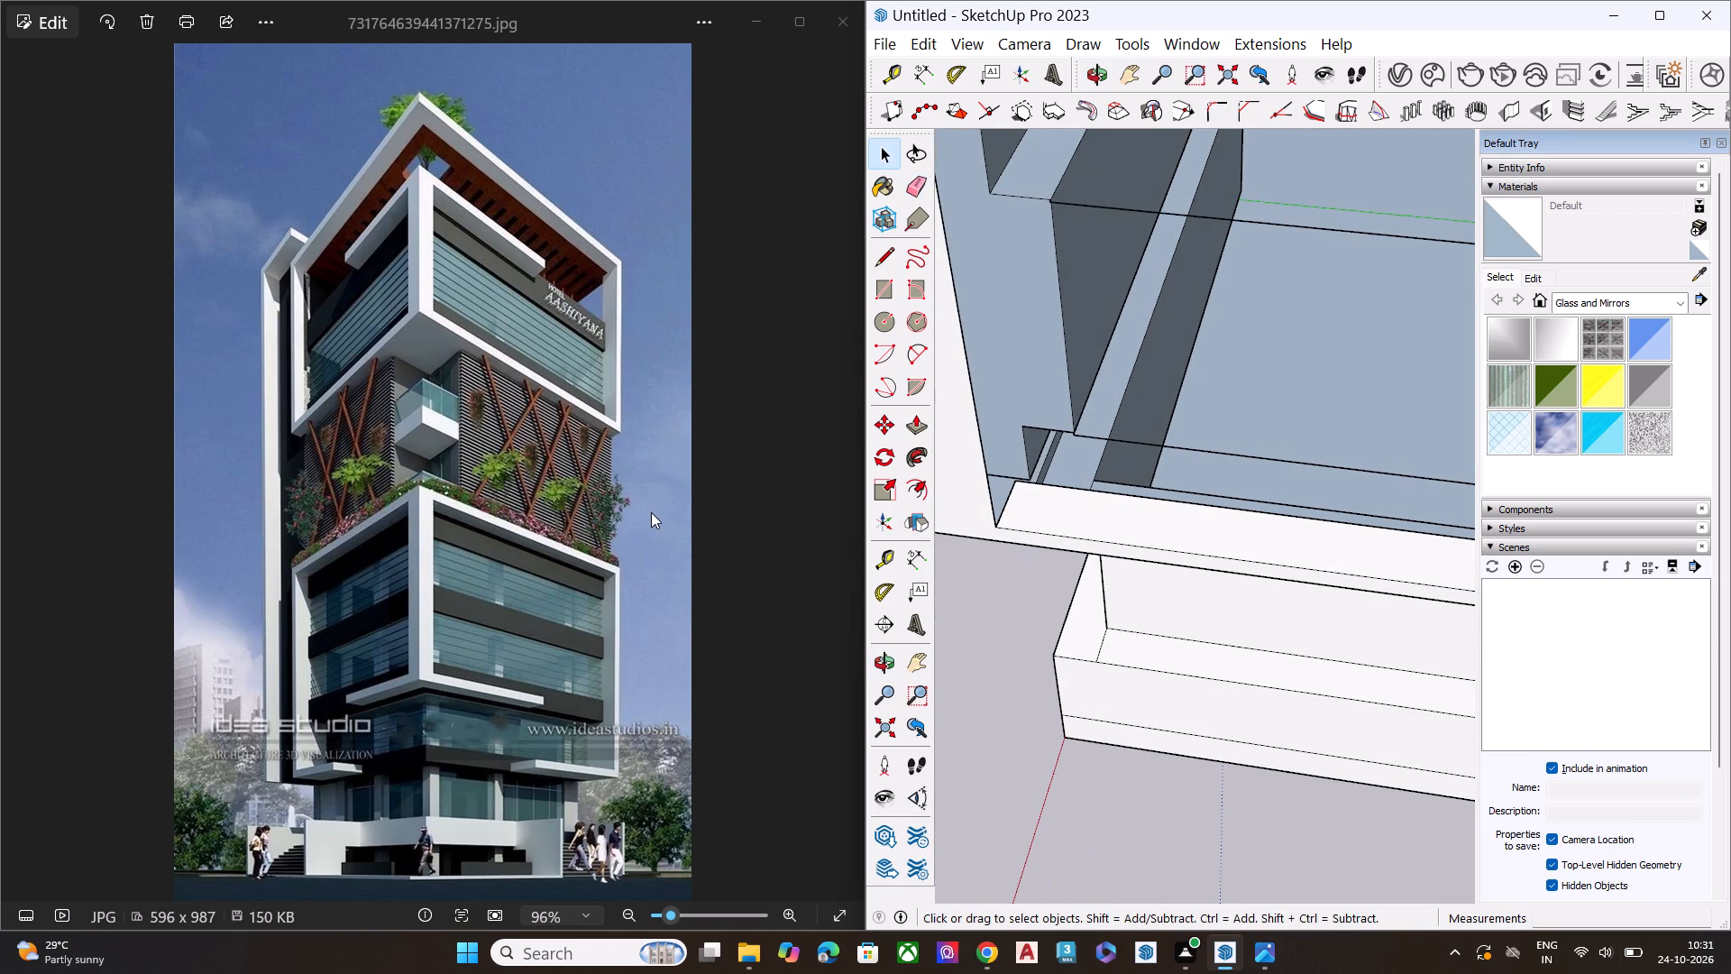
# Undo the edge erasures and push/pulls on the lower frame's side face, back to the undivided-depth window and band strips.
pyautogui.hotkey('ctrl', 'z')
pyautogui.hotkey('ctrl', 'z')
pyautogui.hotkey('ctrl', 'z')
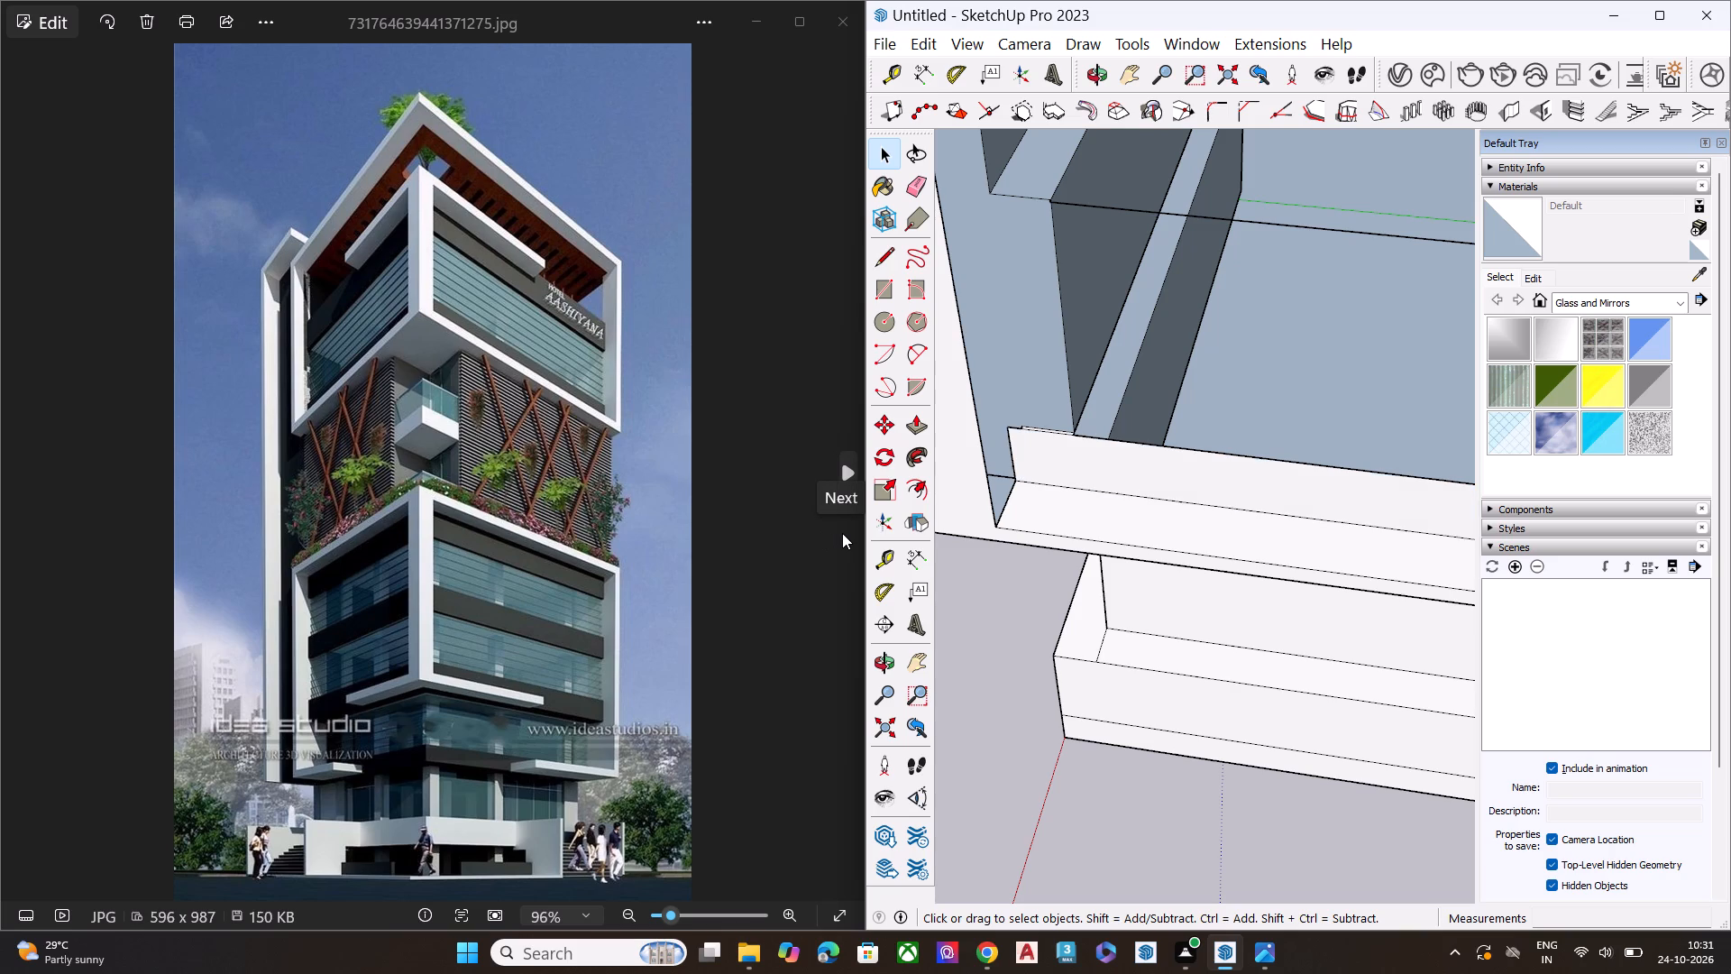
pyautogui.hotkey('ctrl', 'z')
pyautogui.hotkey('ctrl', 'z')
pyautogui.hotkey('ctrl', 'z')
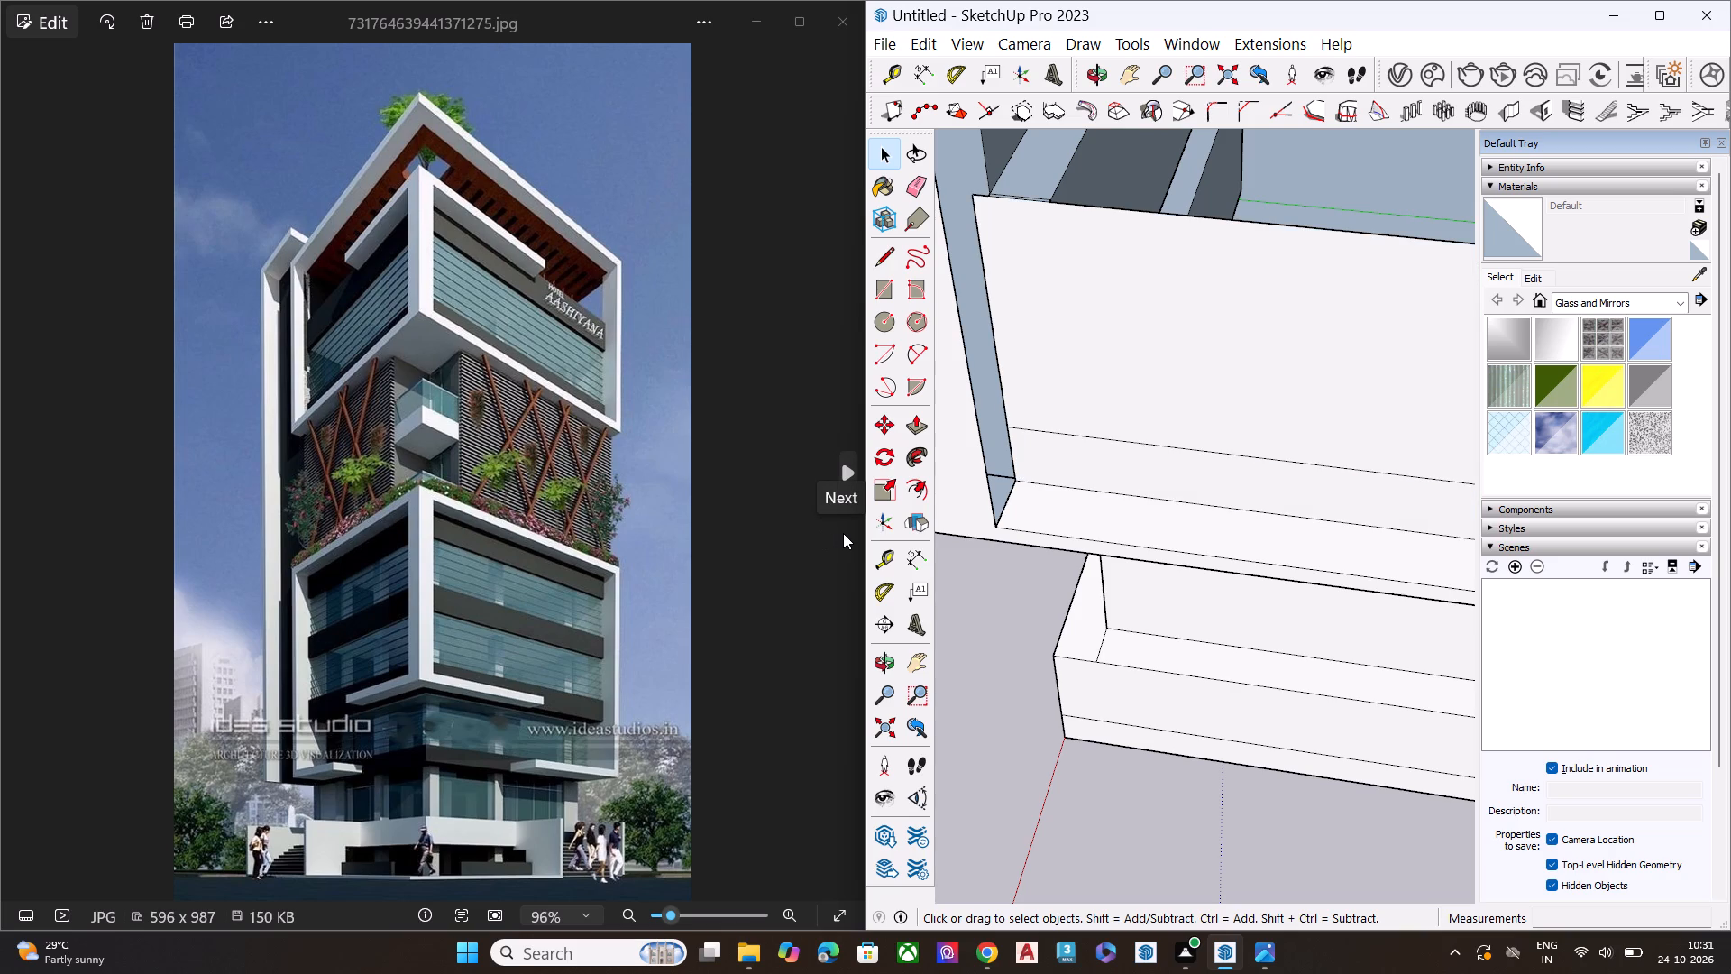
pyautogui.hotkey('ctrl', 'z')
pyautogui.hotkey('ctrl', 'z')
pyautogui.scroll(-8, 987, 531)
pyautogui.press('space')
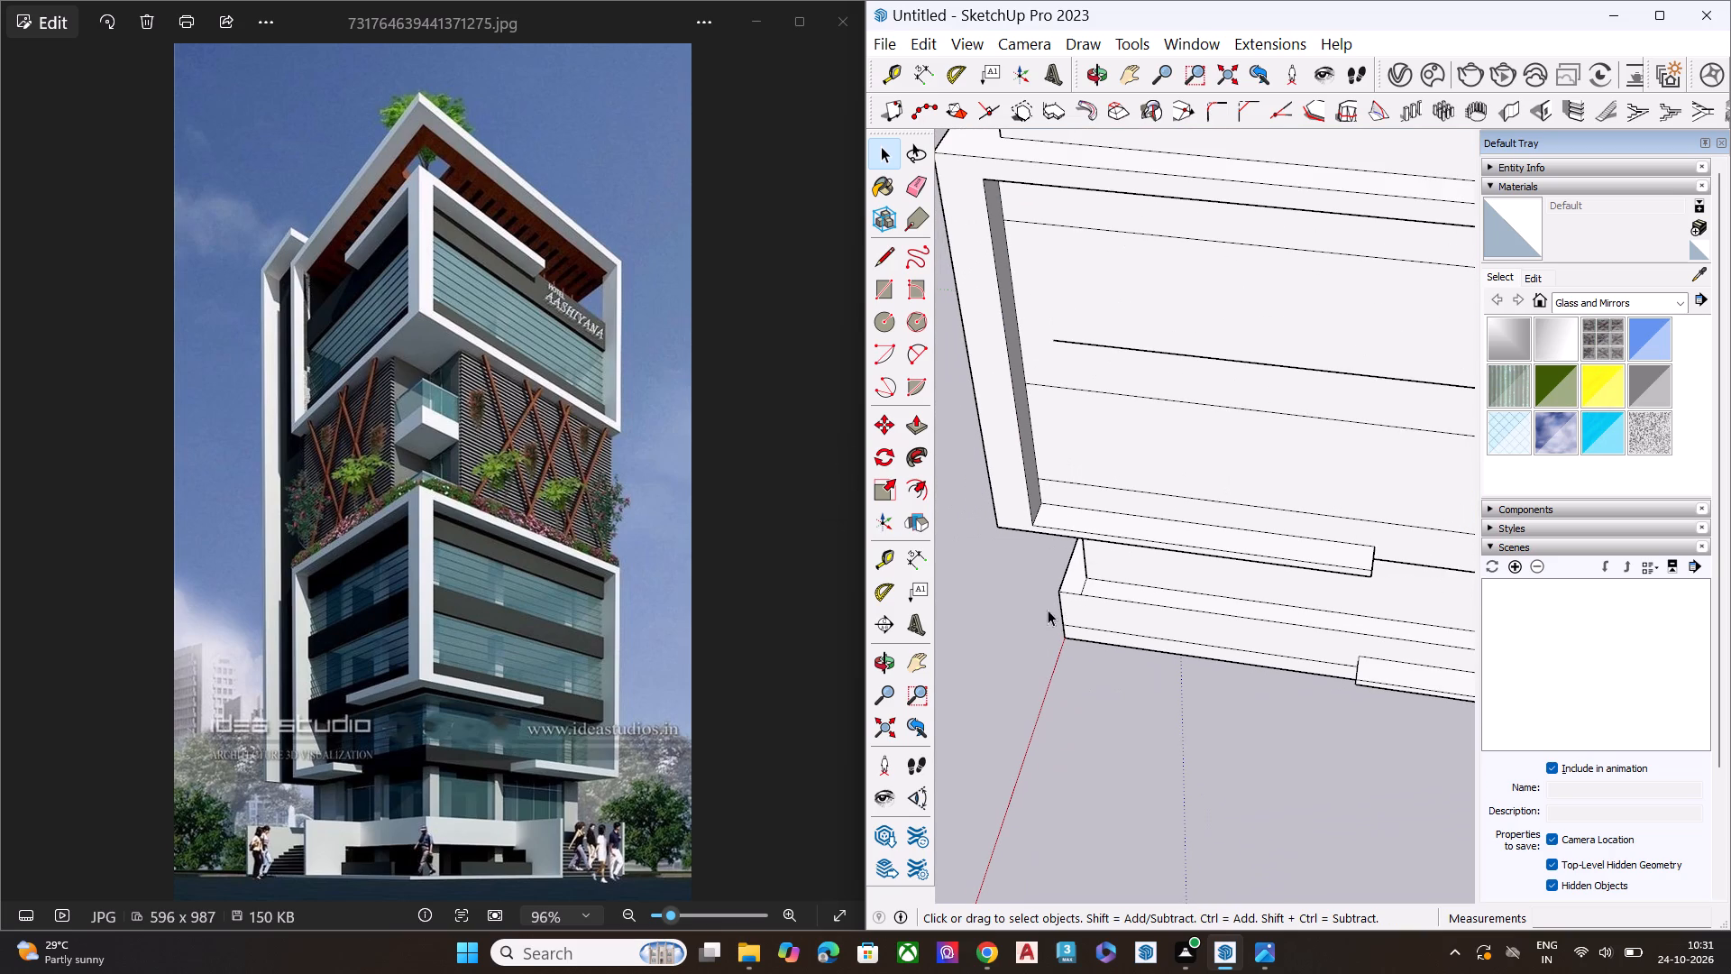
pyautogui.hotkey('ctrl', 'z')
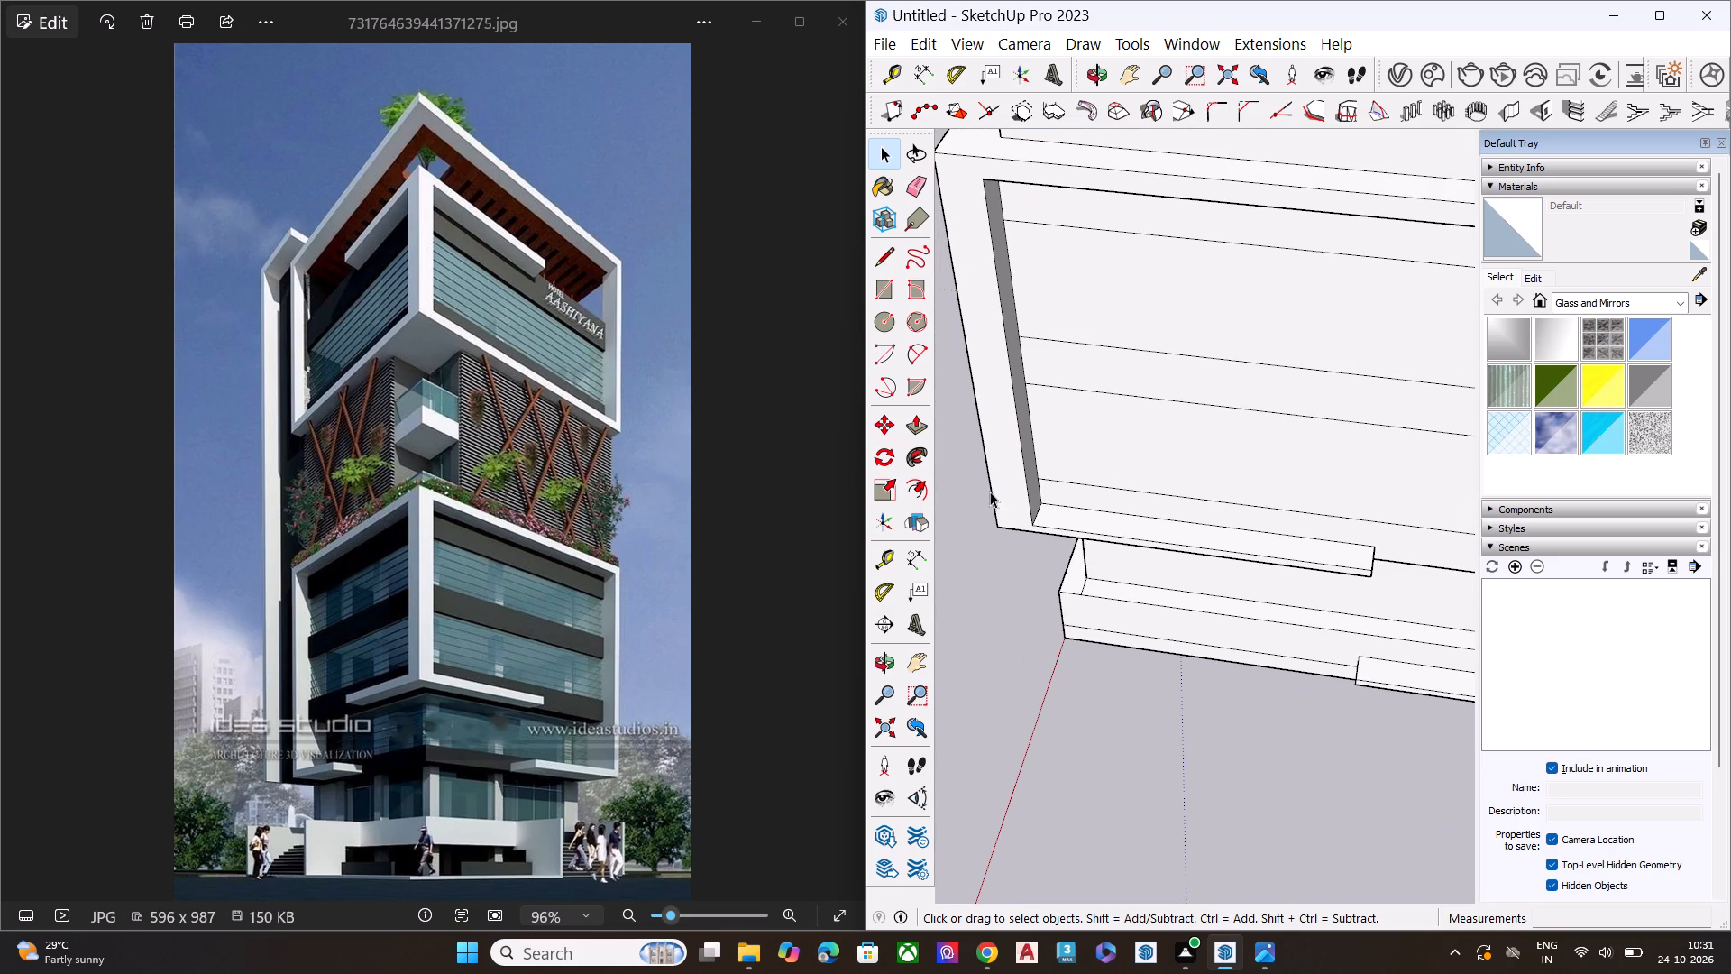
pyautogui.scroll(-8, 1001, 463)
pyautogui.press('space')
pyautogui.moveTo(1019, 522); pyautogui.dragTo(1576, 236, button='middle')
pyautogui.moveTo(1163, 453); pyautogui.dragTo(1323, 285, button='middle')
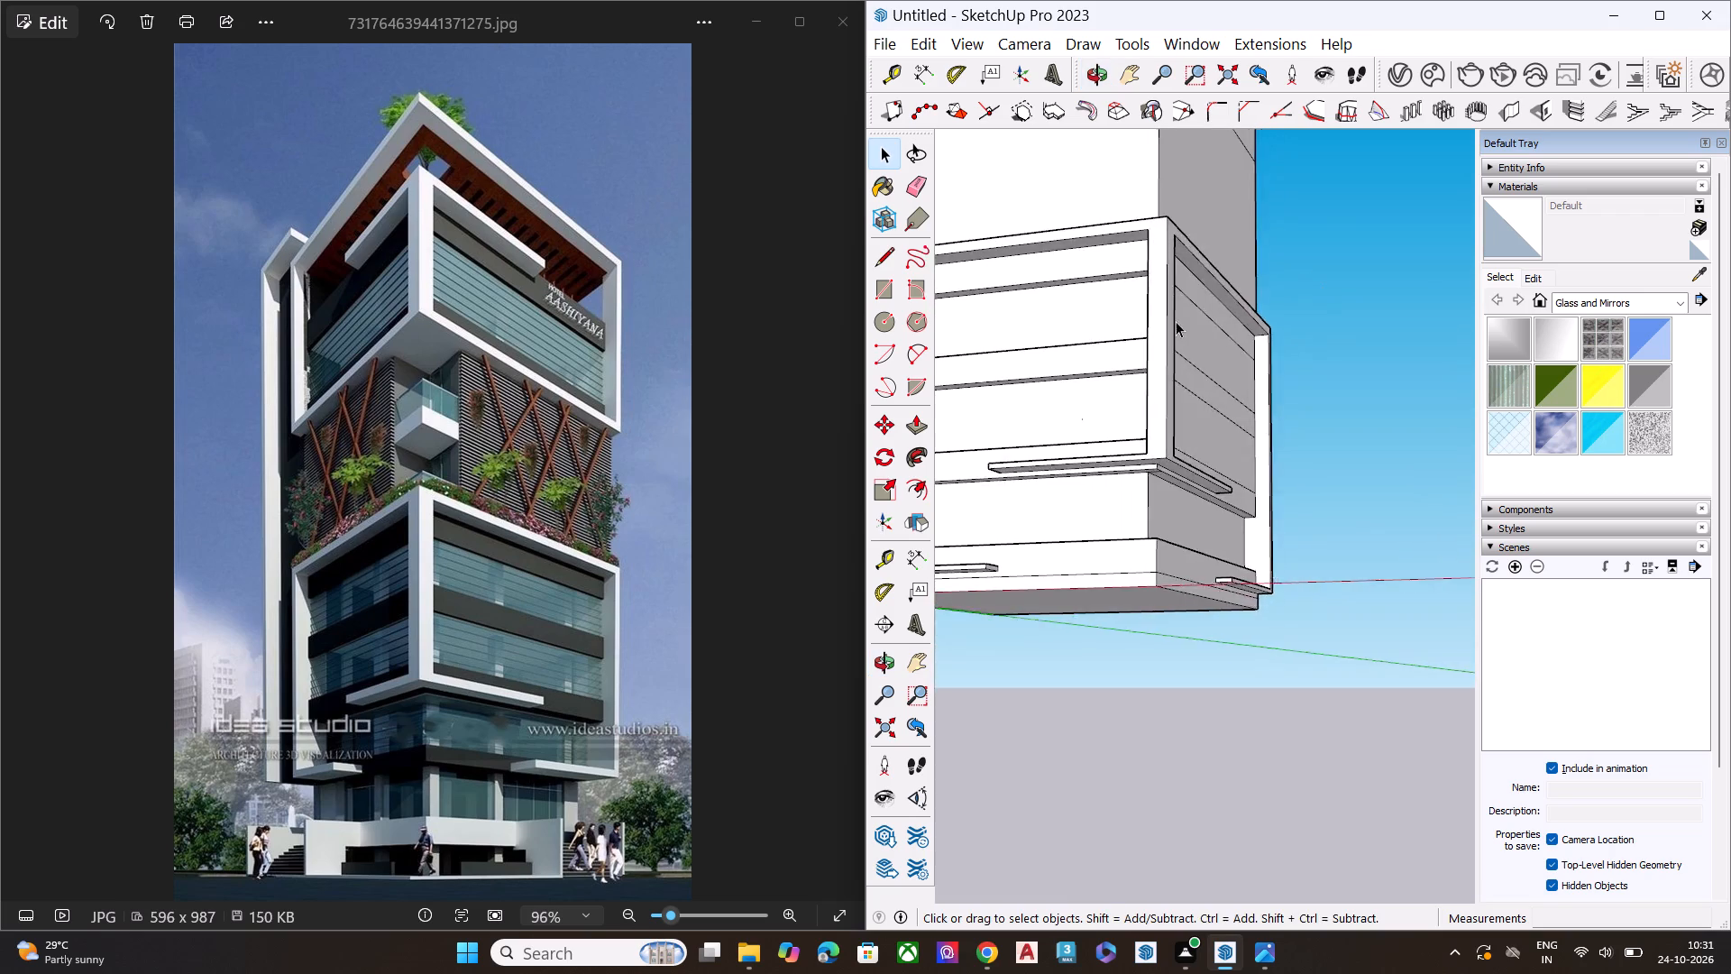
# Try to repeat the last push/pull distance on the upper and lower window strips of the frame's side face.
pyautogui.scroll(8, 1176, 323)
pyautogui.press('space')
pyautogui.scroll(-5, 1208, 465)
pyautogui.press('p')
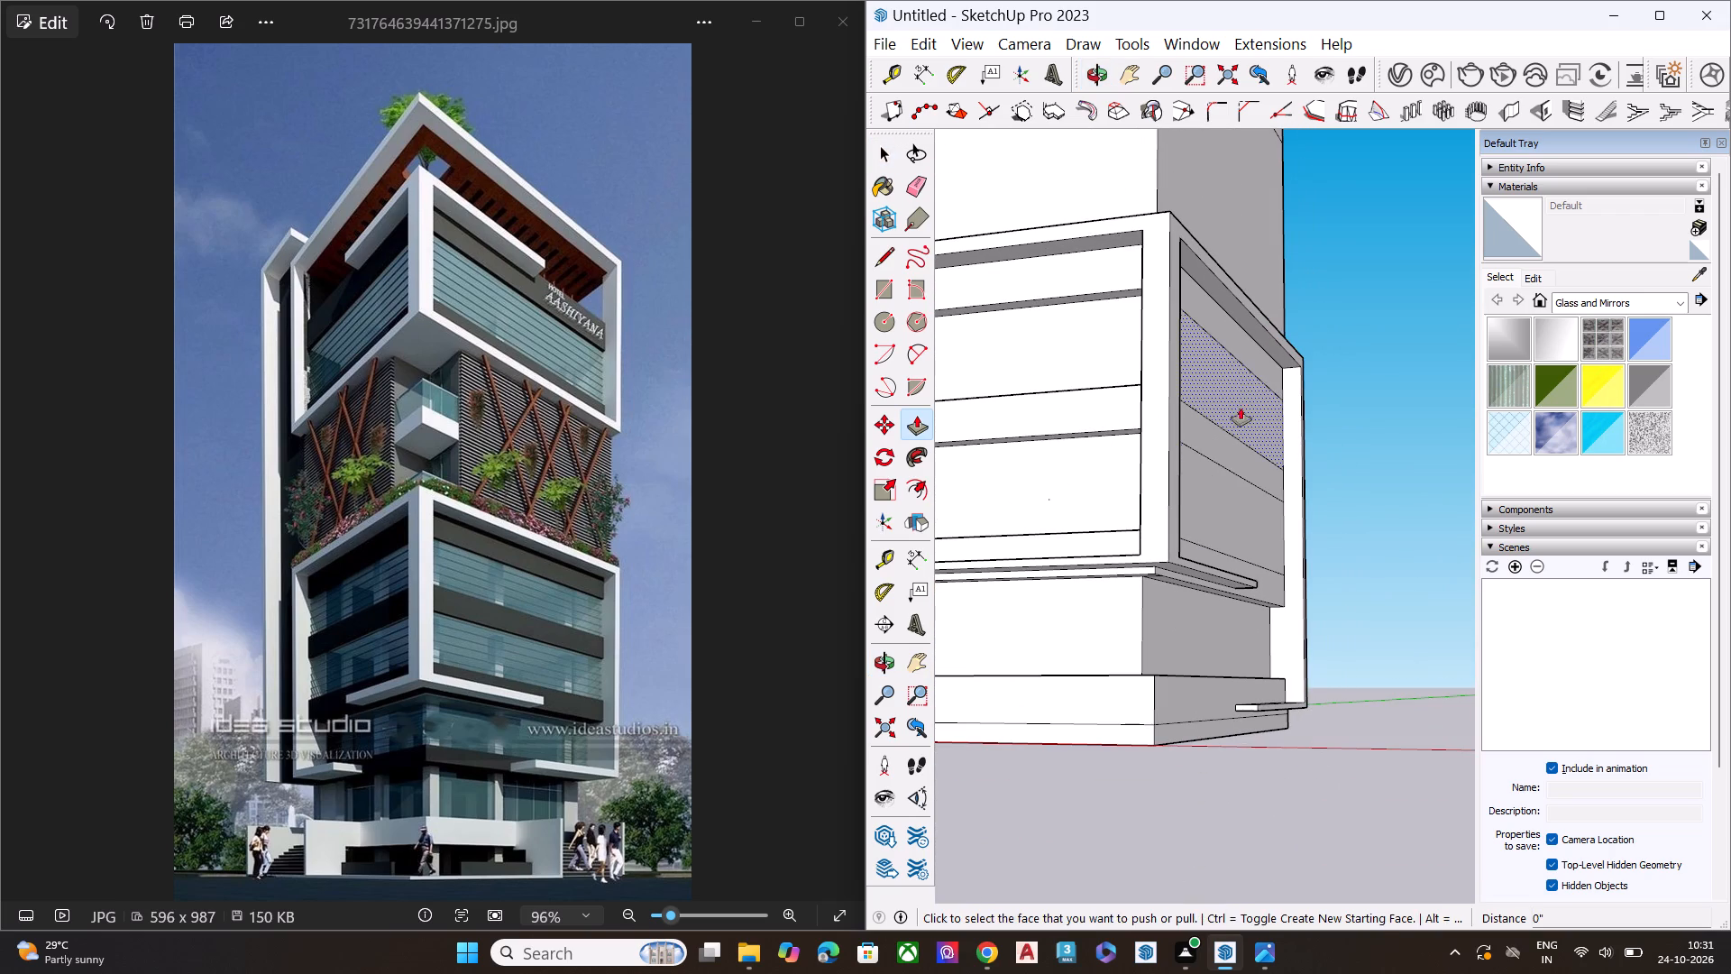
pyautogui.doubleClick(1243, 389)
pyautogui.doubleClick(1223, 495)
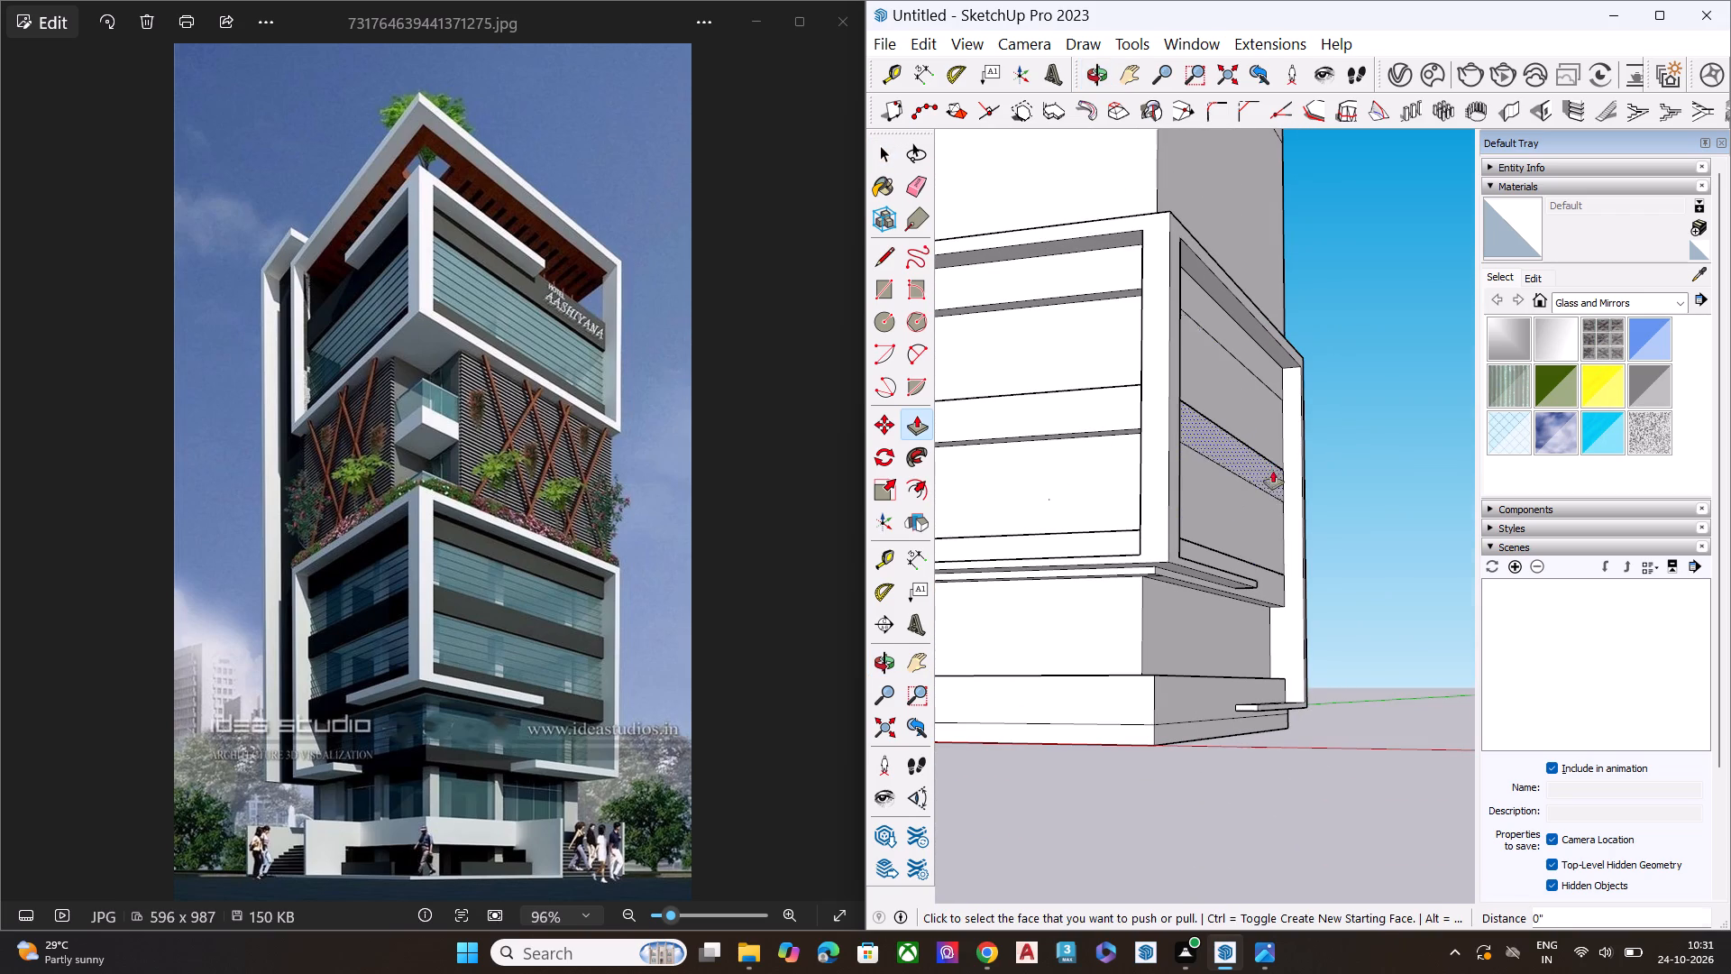
# Examine the strips on the frame's side face up close and from below to check their depth.
pyautogui.moveTo(1276, 477); pyautogui.dragTo(1296, 878, button='middle')
pyautogui.scroll(4, 1264, 428)
pyautogui.scroll(-1, 1229, 400)
pyautogui.scroll(2, 1178, 389)
pyautogui.moveTo(1280, 474); pyautogui.dragTo(1113, 90, button='middle')
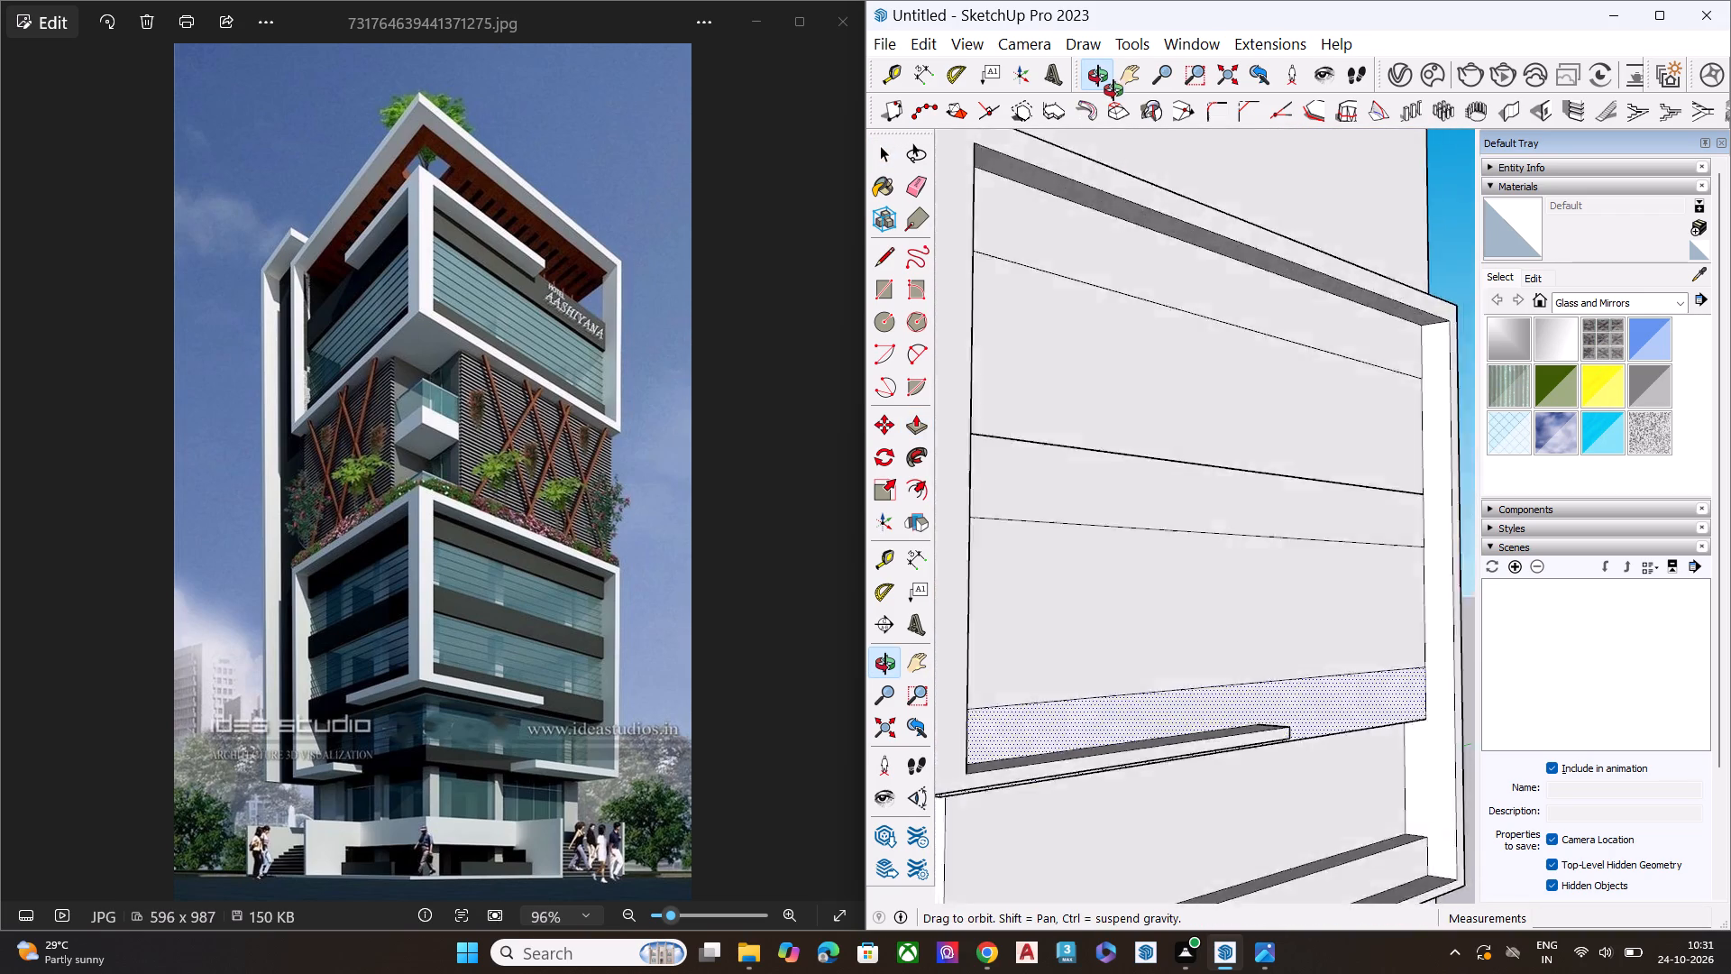
pyautogui.moveTo(1113, 90); pyautogui.dragTo(1215, 51, button='middle')
pyautogui.scroll(1, 1199, 236)
pyautogui.moveTo(1163, 424); pyautogui.dragTo(1244, 209, button='middle')
pyautogui.scroll(5, 1168, 431)
pyautogui.scroll(-1, 1158, 496)
pyautogui.scroll(3, 1157, 496)
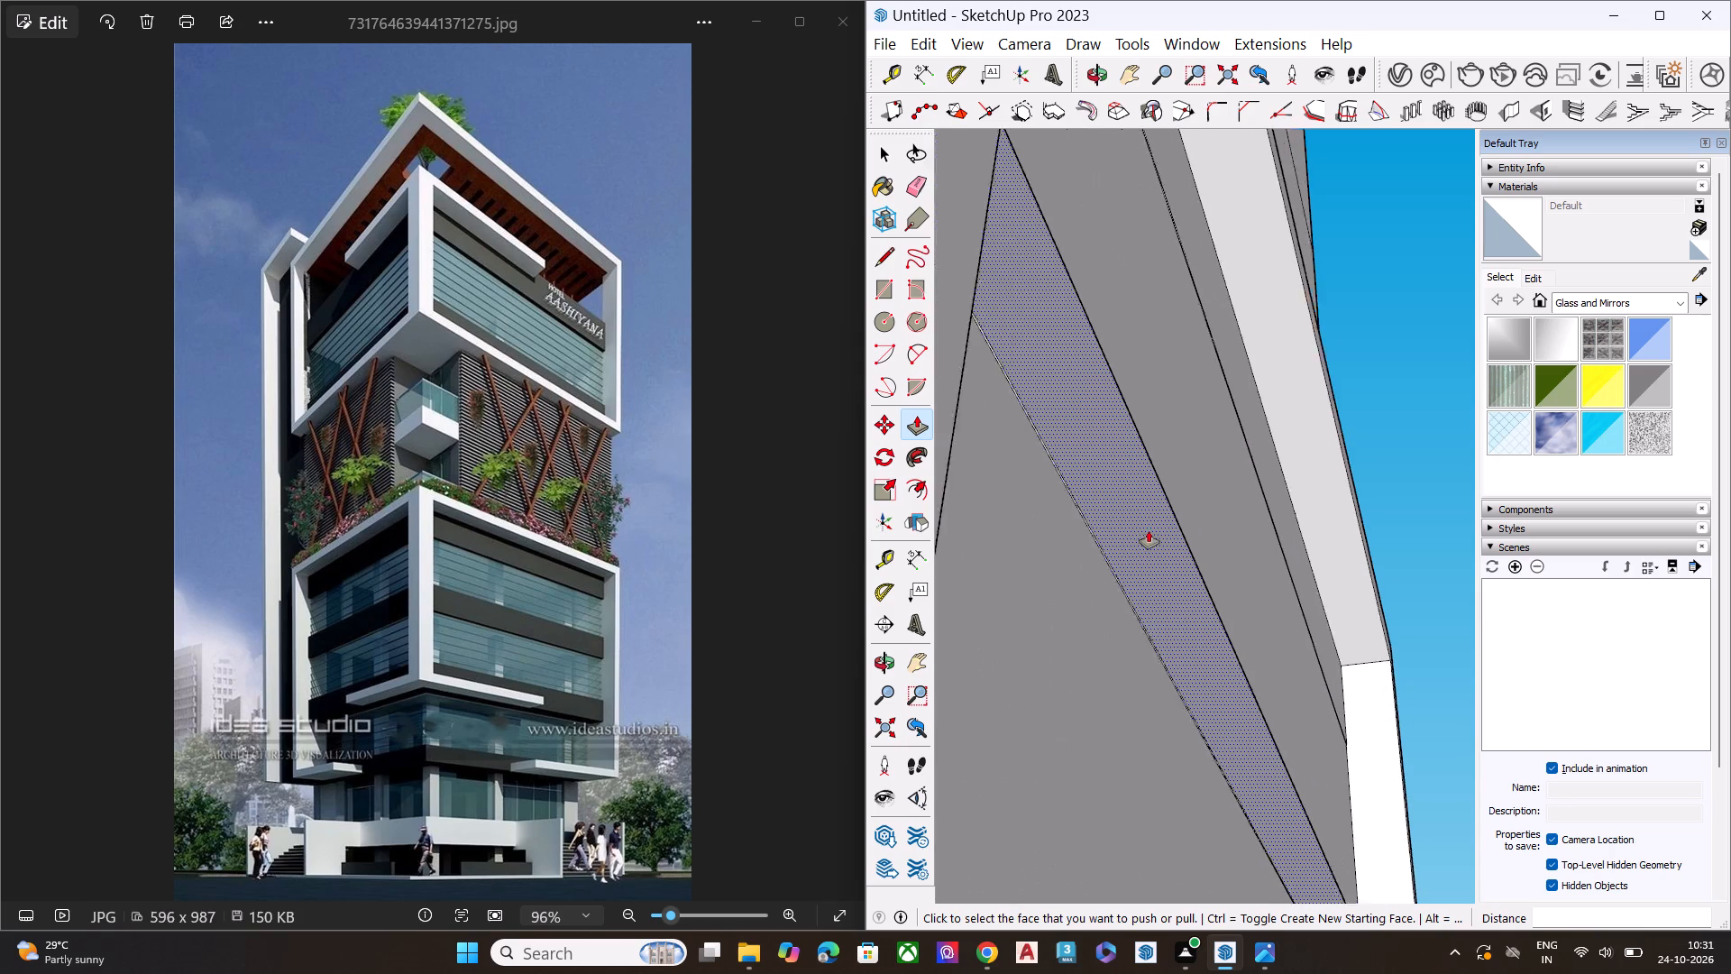
pyautogui.scroll(8, 1149, 530)
pyautogui.scroll(-5, 1149, 531)
pyautogui.scroll(1, 1172, 519)
pyautogui.scroll(-3, 1176, 517)
pyautogui.scroll(-2, 1277, 439)
pyautogui.scroll(1, 1277, 439)
pyautogui.scroll(-3, 1277, 439)
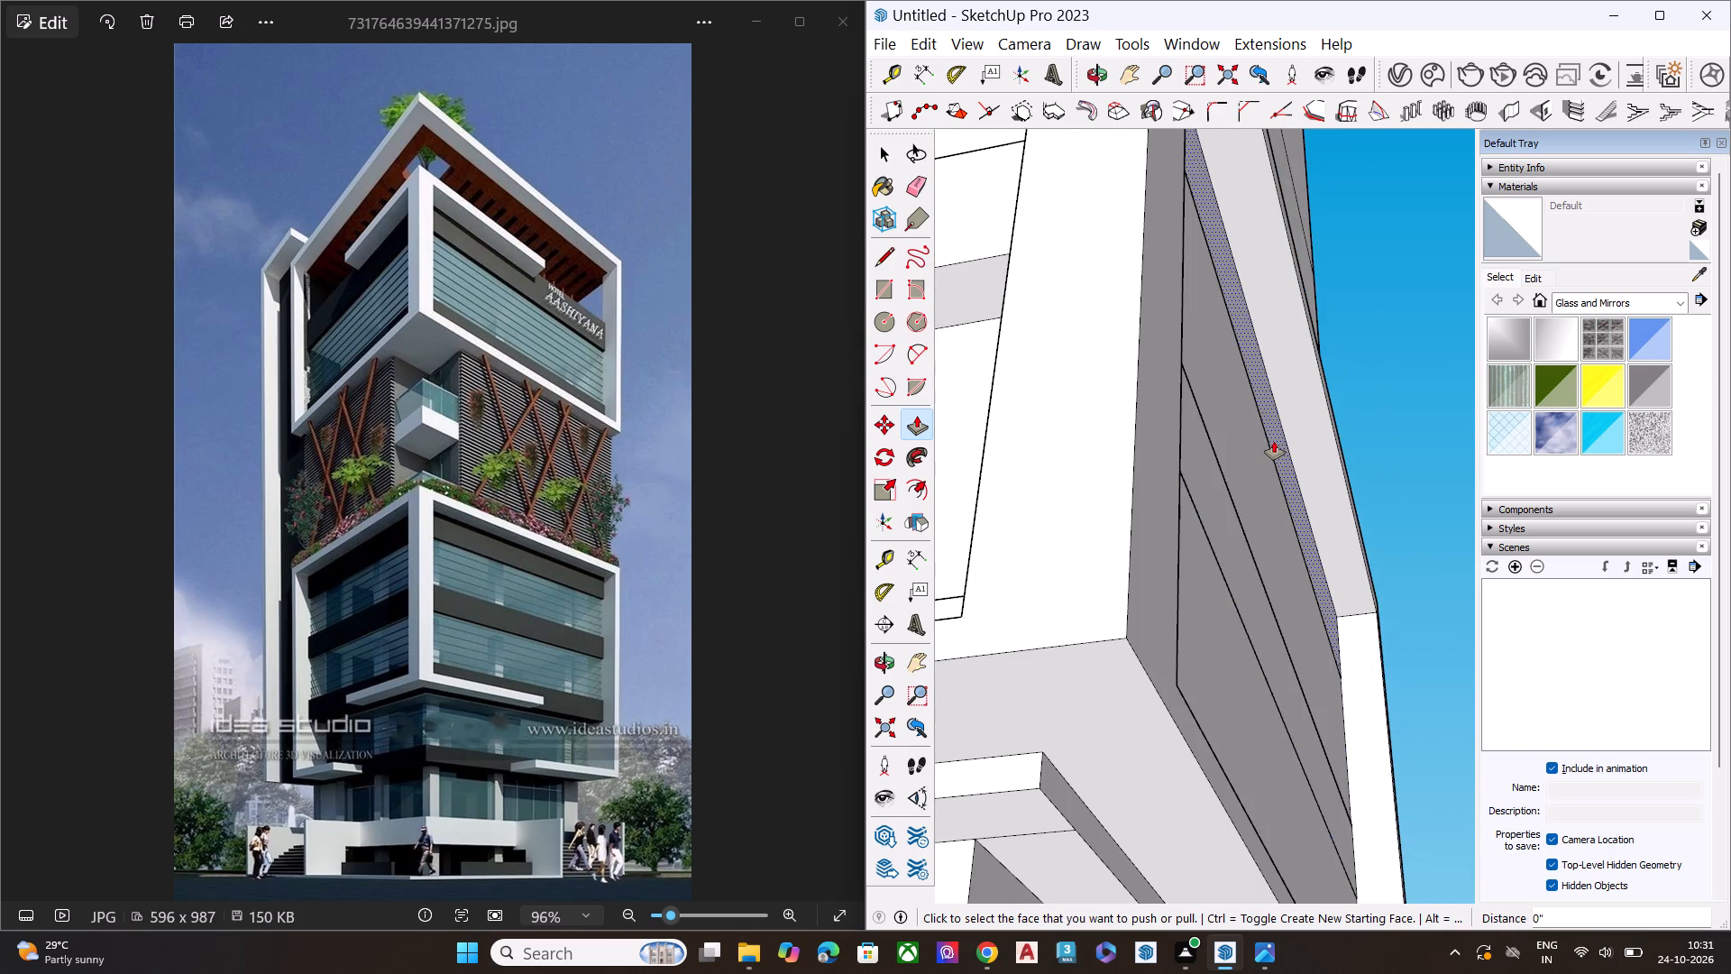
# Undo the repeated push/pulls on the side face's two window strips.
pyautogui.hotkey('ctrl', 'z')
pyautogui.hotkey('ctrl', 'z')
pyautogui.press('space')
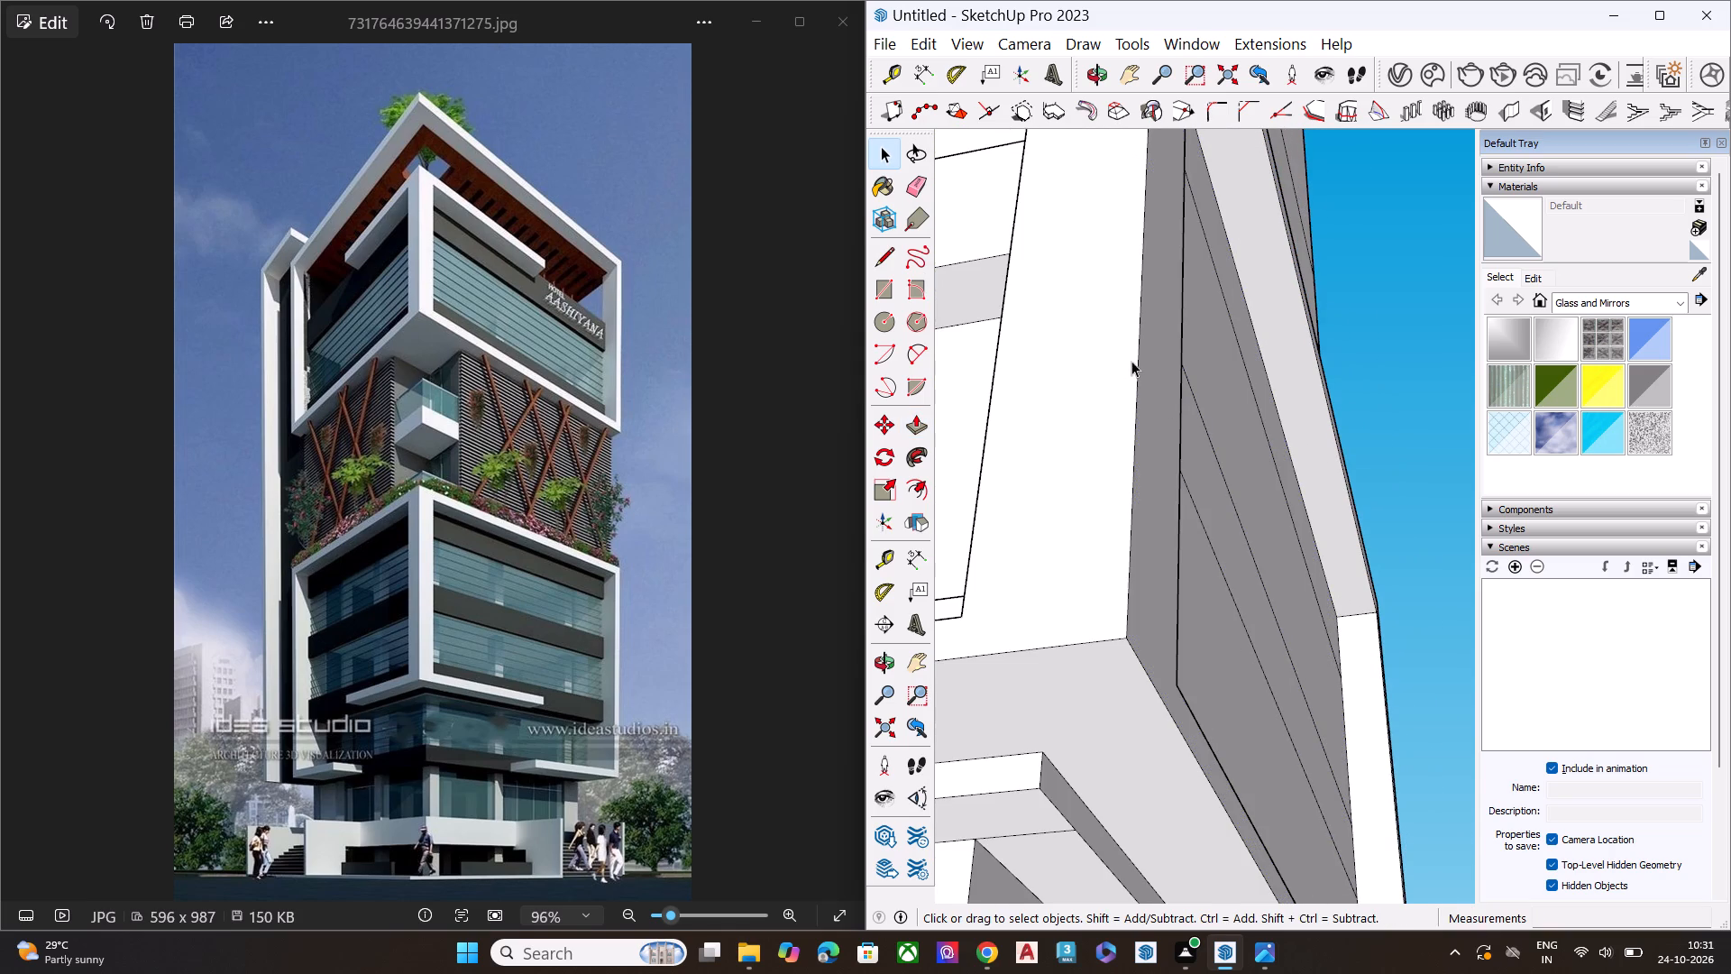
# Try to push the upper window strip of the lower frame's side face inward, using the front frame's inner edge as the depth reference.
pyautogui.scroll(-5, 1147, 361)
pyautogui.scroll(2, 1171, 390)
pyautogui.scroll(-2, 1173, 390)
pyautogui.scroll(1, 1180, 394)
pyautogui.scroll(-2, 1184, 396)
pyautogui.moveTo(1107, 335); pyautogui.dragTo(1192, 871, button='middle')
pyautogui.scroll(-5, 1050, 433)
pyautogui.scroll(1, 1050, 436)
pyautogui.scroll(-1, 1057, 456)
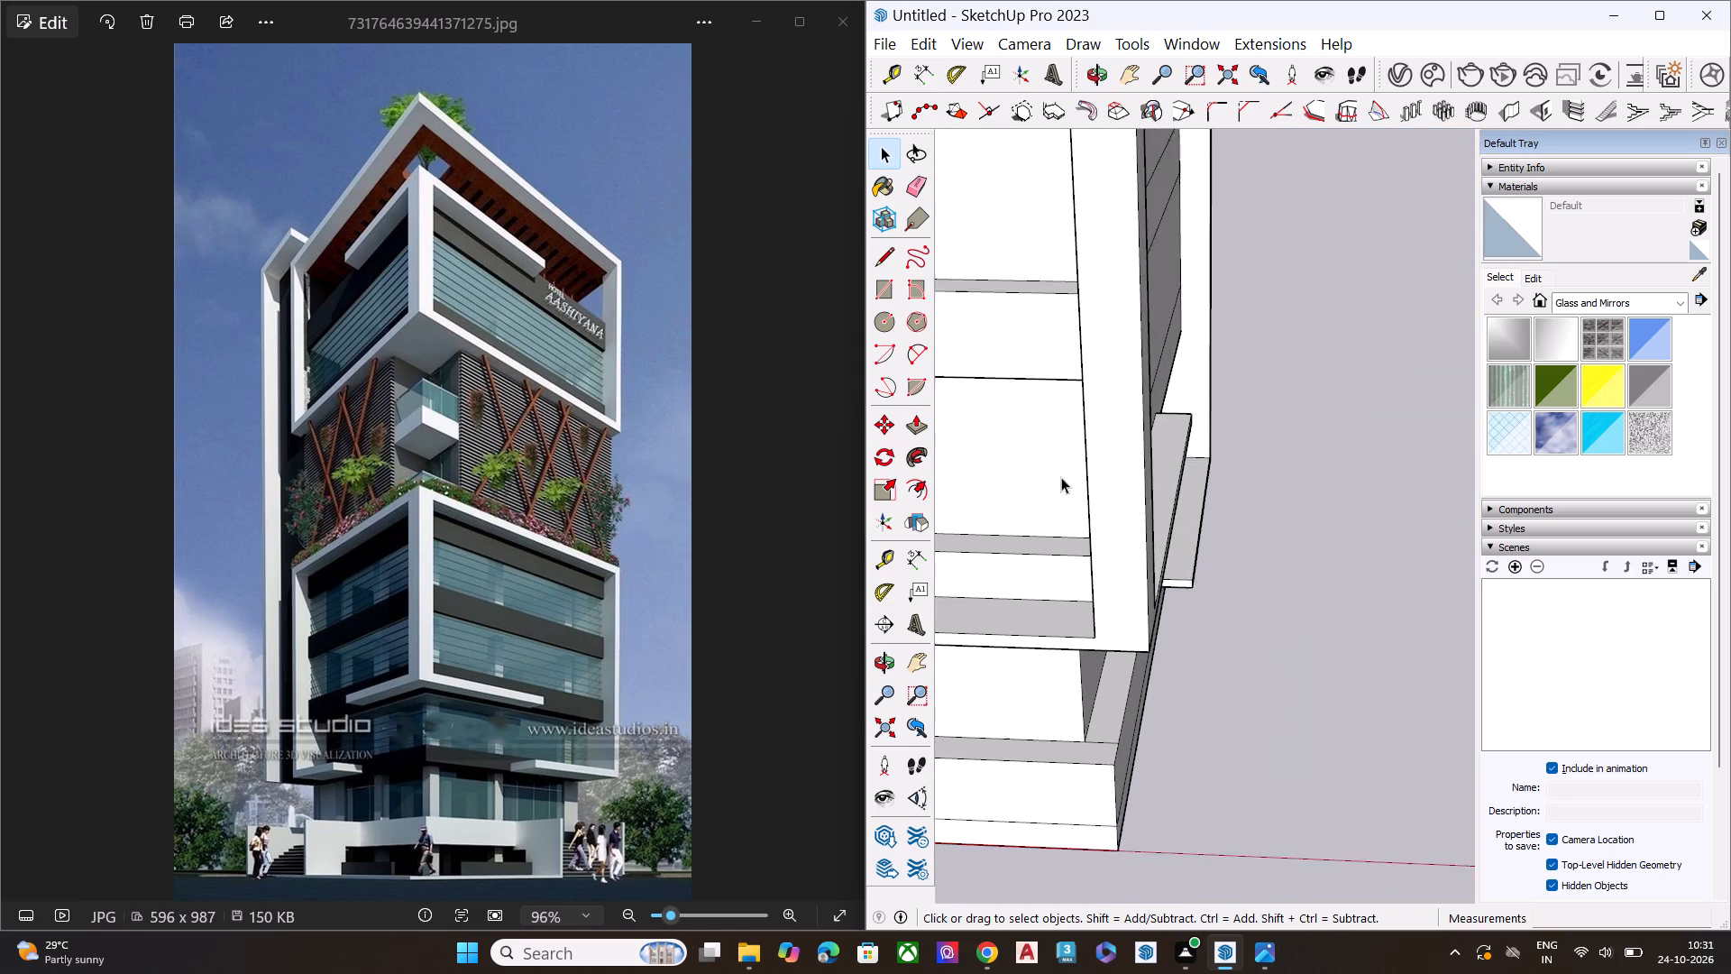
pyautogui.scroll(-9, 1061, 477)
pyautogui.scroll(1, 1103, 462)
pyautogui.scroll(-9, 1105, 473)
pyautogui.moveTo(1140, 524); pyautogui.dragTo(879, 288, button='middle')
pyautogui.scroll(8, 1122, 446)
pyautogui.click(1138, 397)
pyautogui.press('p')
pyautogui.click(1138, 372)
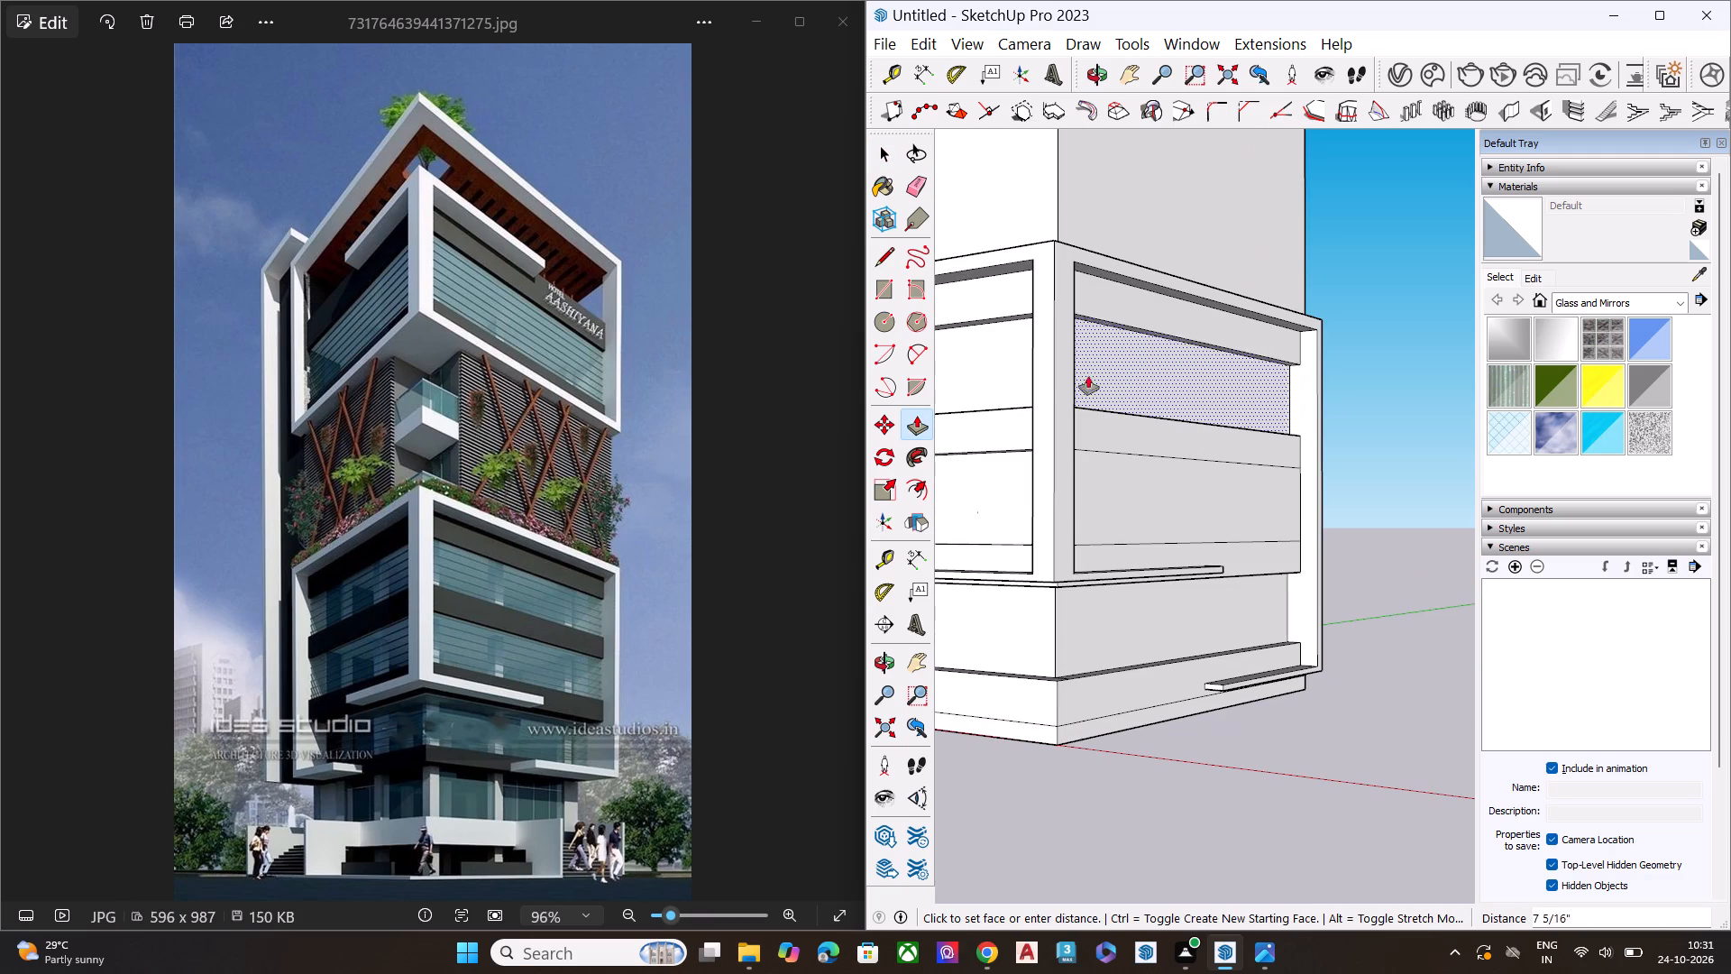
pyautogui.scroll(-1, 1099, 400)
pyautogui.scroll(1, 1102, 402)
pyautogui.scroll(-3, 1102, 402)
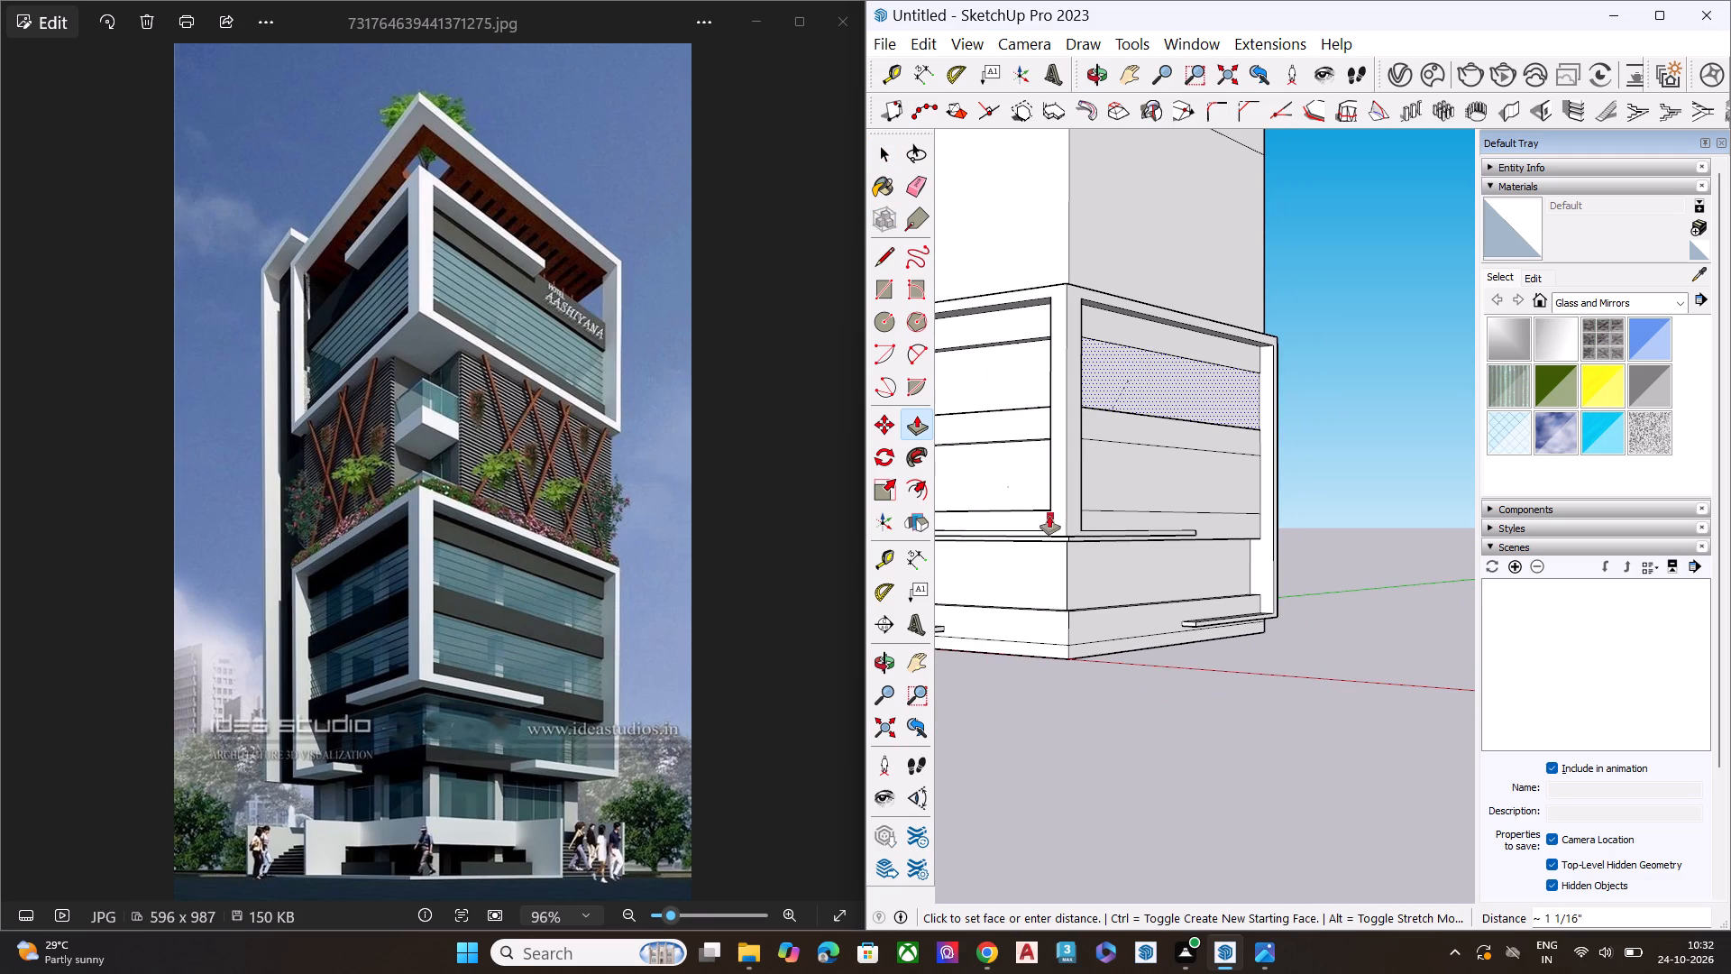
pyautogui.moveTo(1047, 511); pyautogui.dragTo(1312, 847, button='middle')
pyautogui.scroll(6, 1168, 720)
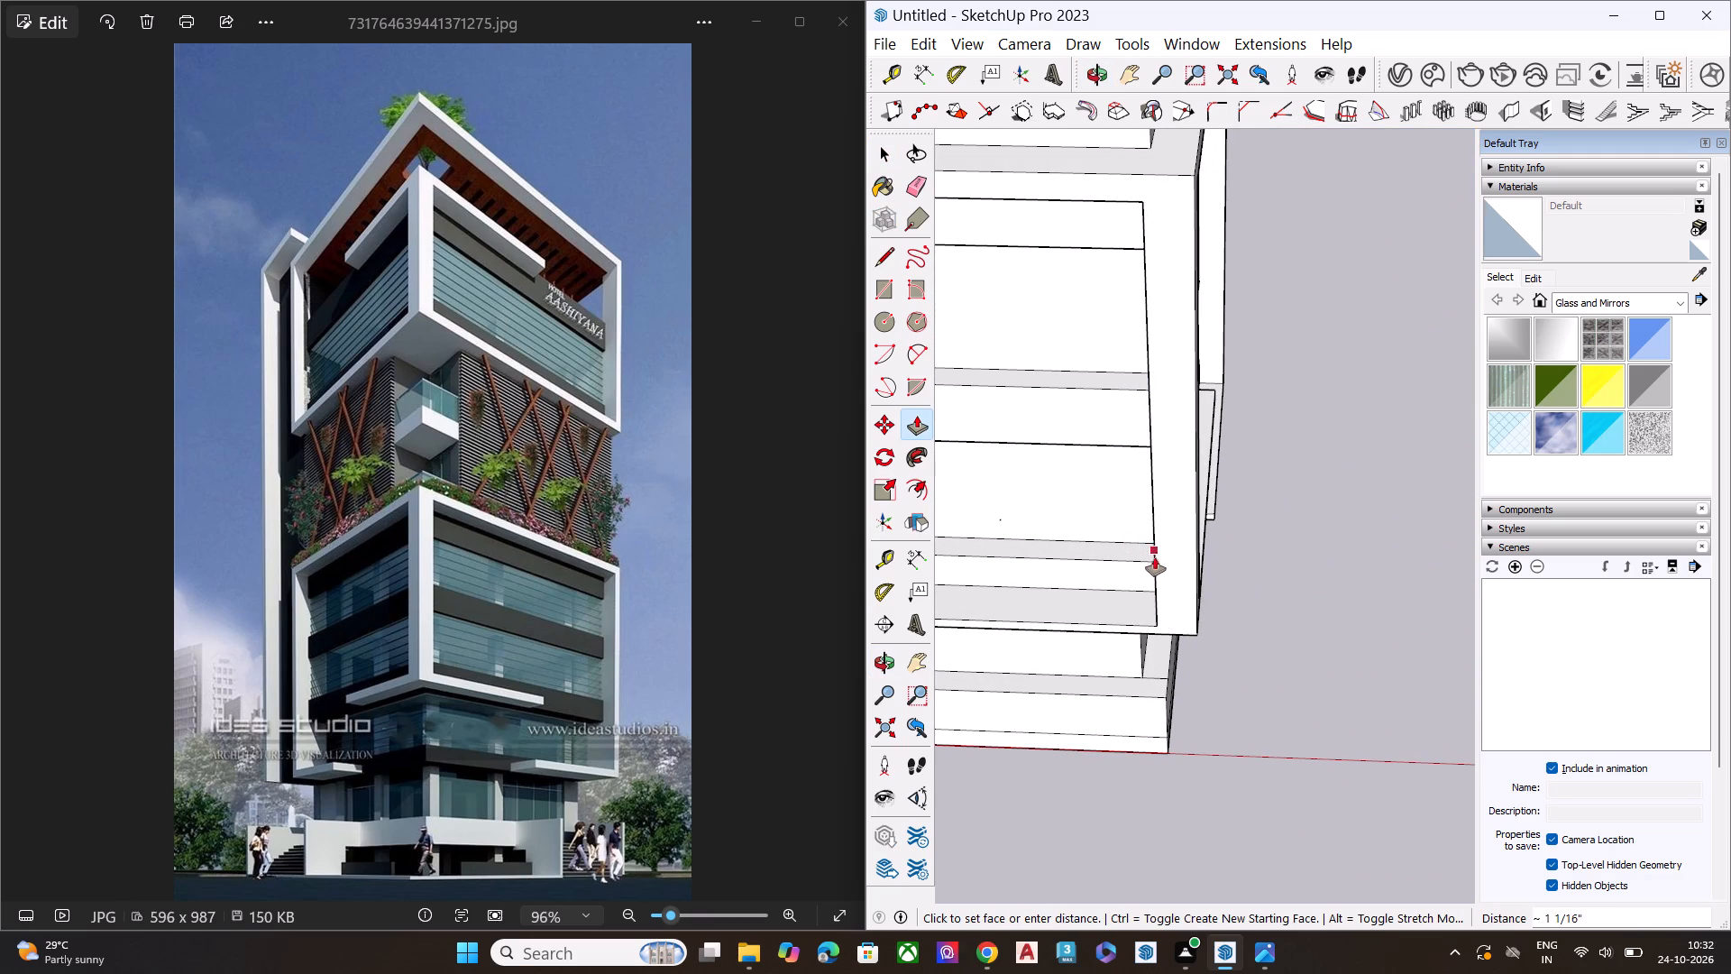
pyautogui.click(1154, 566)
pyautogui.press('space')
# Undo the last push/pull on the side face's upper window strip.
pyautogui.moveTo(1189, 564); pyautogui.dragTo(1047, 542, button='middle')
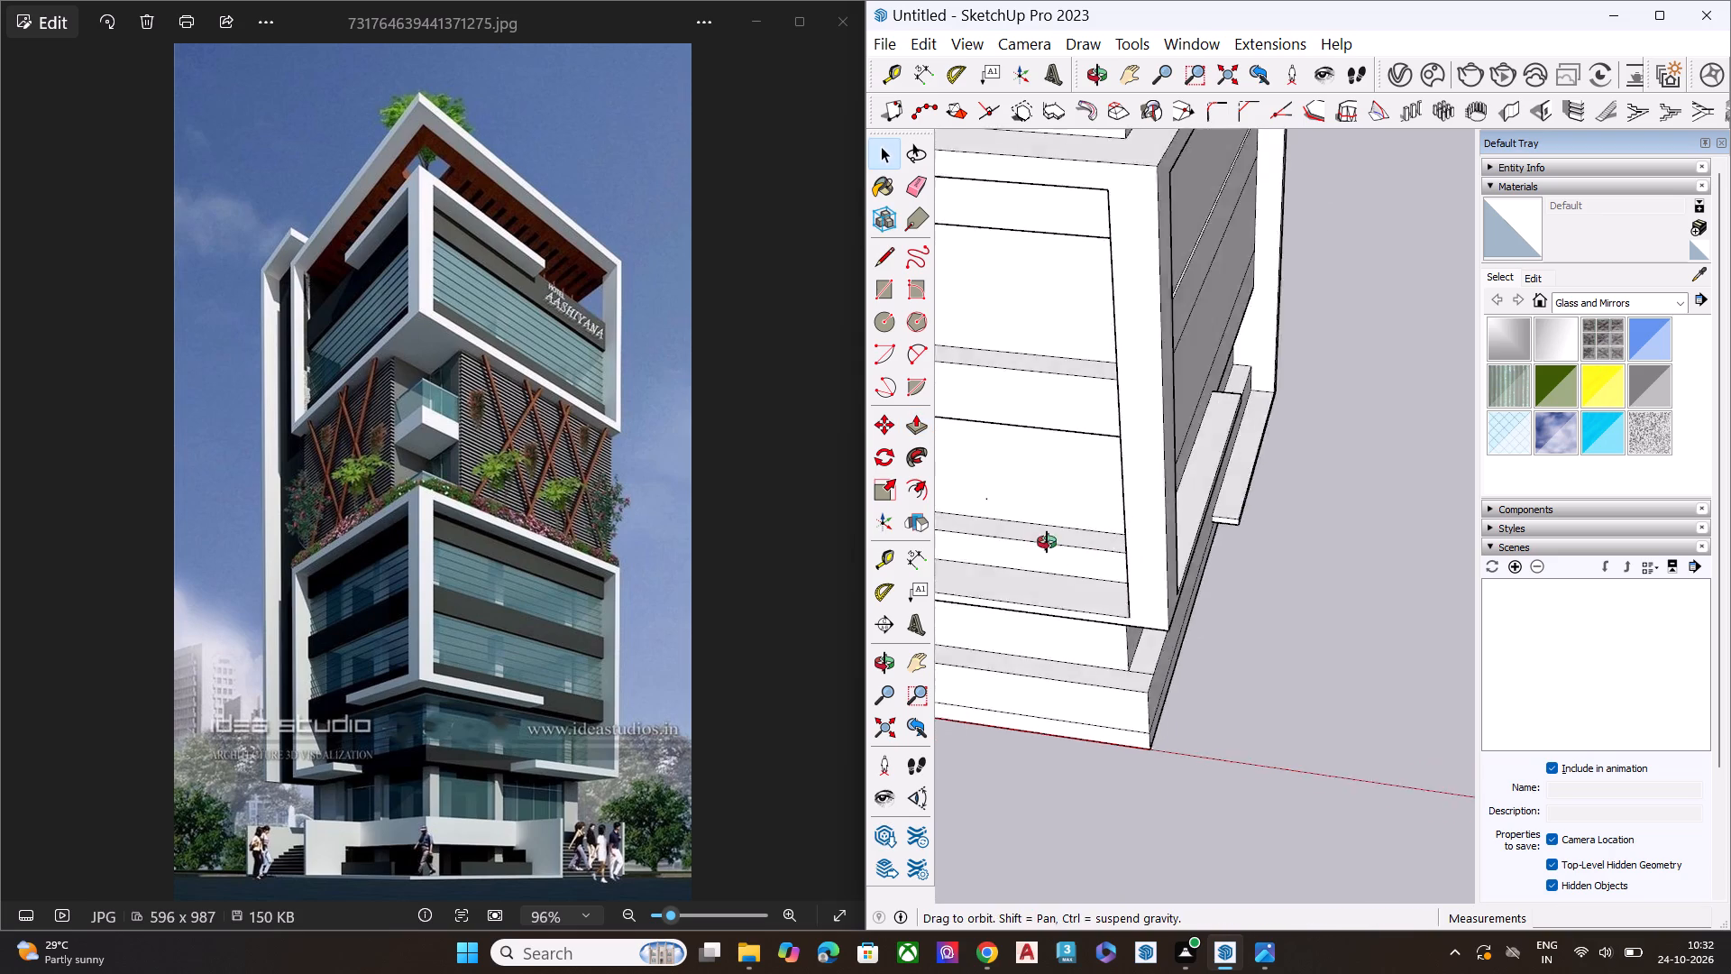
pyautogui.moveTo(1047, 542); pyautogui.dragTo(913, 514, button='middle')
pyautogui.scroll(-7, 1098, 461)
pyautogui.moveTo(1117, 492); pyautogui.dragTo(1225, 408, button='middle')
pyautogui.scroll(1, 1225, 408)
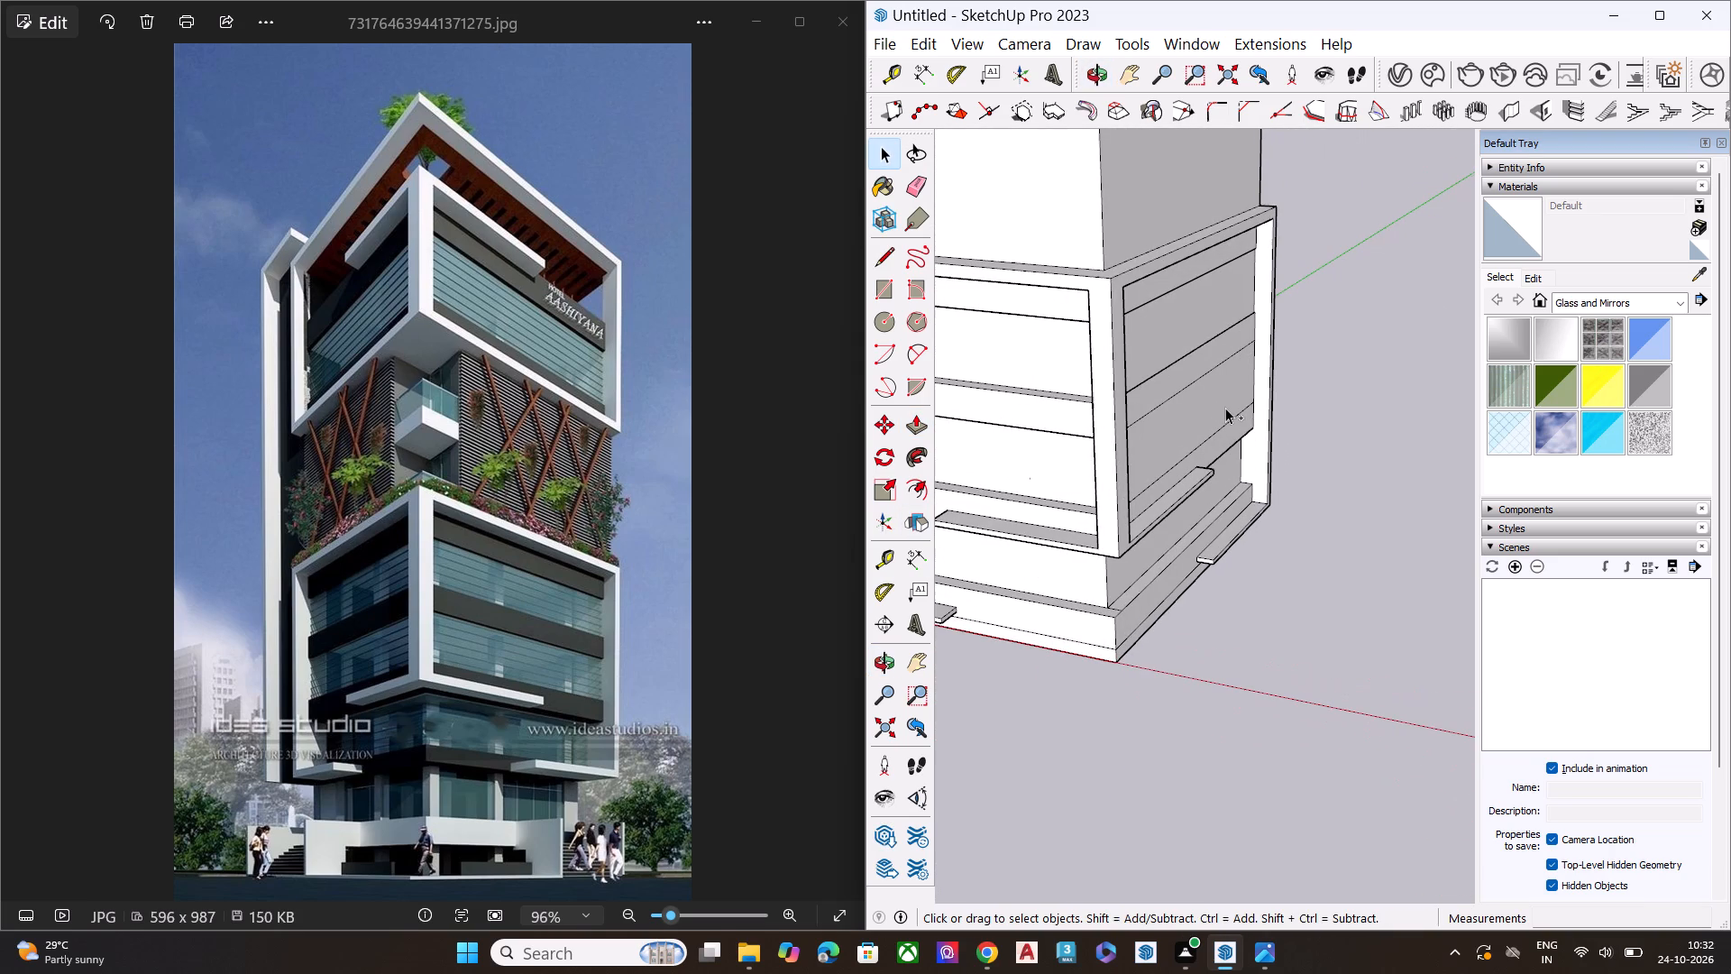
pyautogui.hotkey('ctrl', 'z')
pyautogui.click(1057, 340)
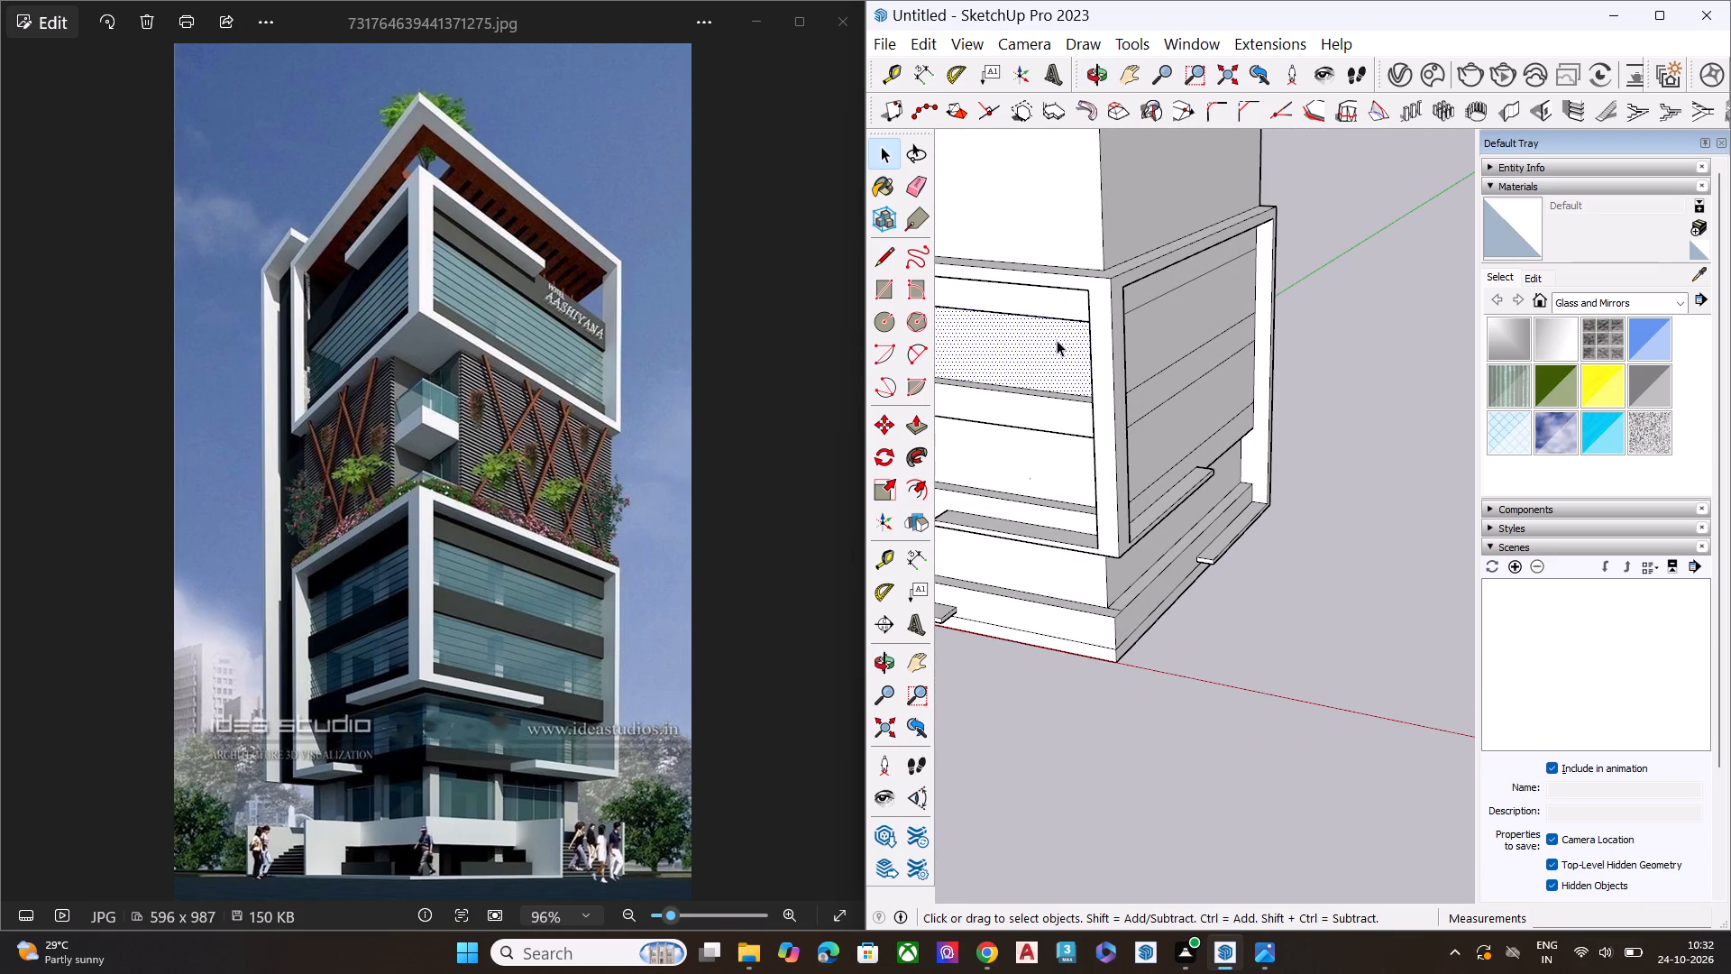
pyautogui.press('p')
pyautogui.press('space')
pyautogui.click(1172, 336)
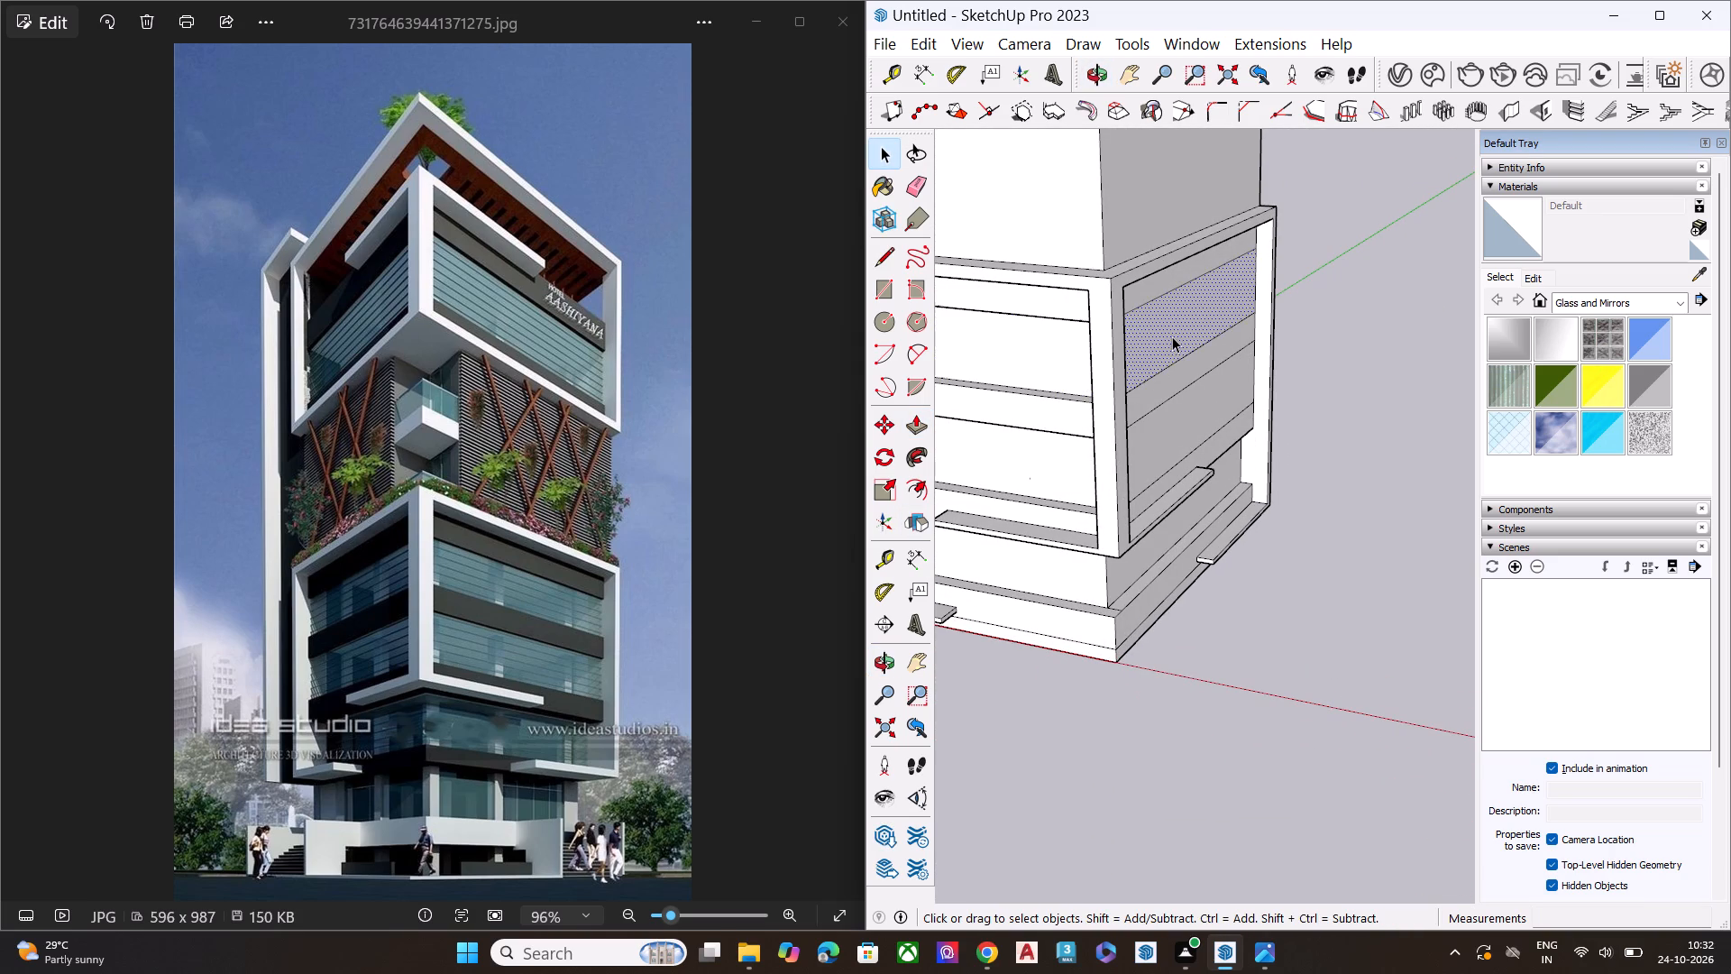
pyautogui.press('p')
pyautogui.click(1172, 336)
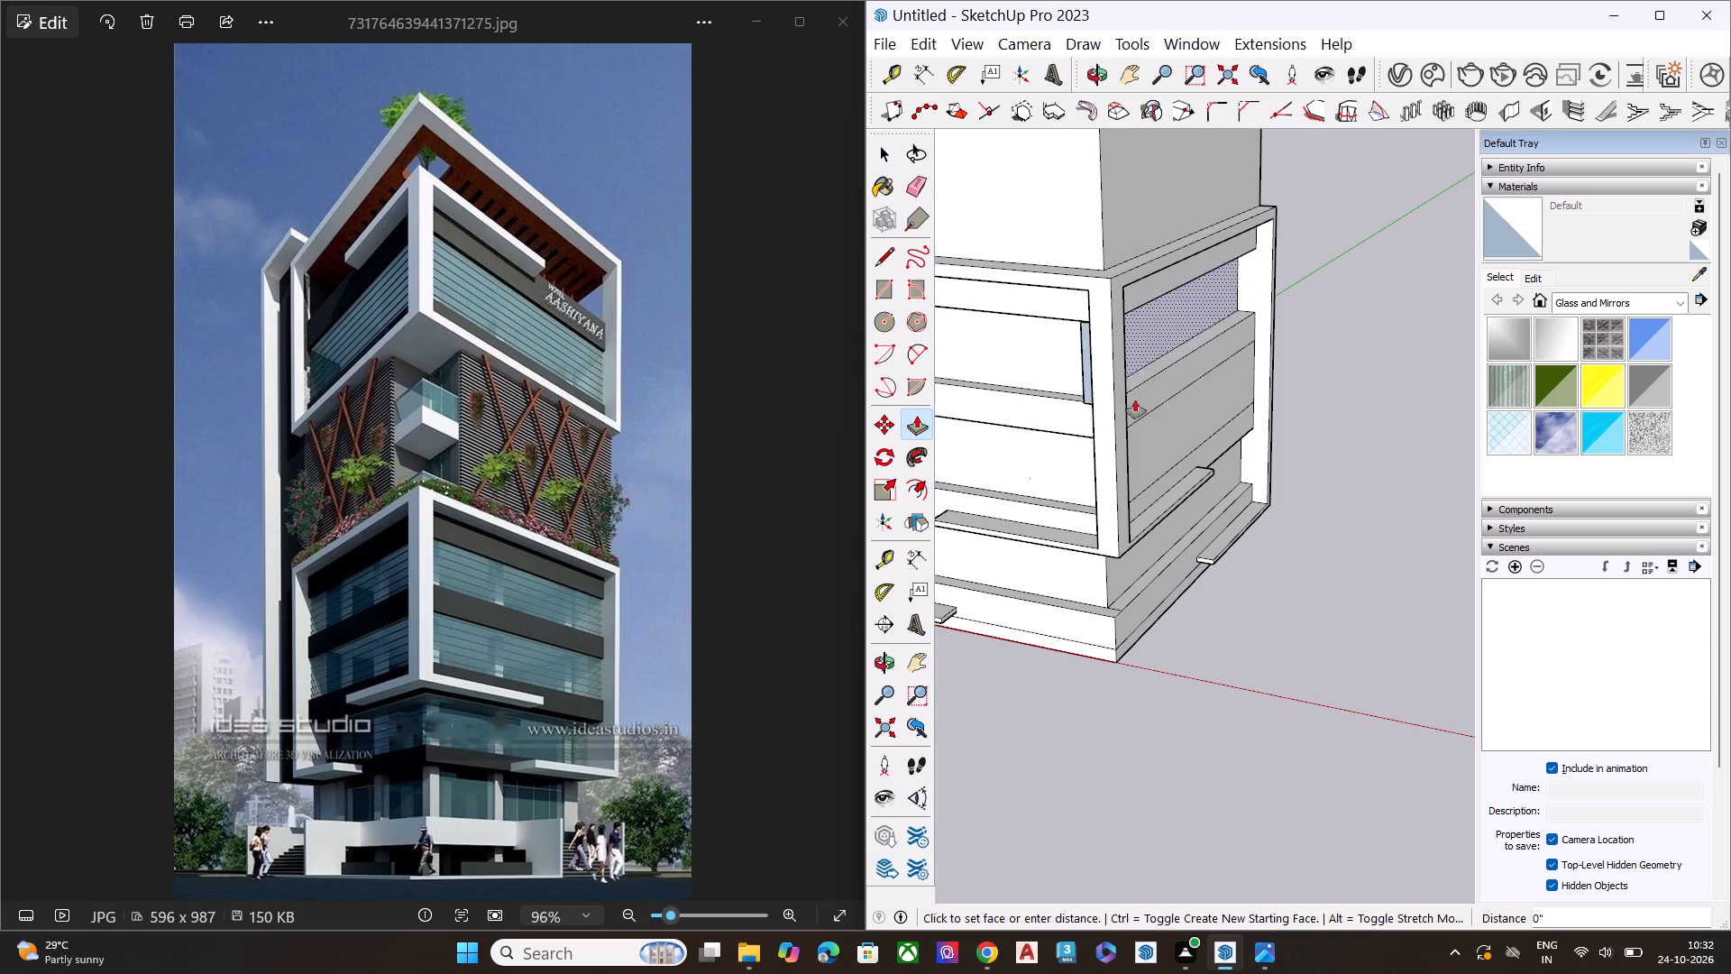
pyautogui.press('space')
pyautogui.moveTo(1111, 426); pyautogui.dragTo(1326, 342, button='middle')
# Undo the window-strip recesses on the lower frame, back to flat faces divided only by horizontal lines.
pyautogui.hotkey('ctrl', 'z')
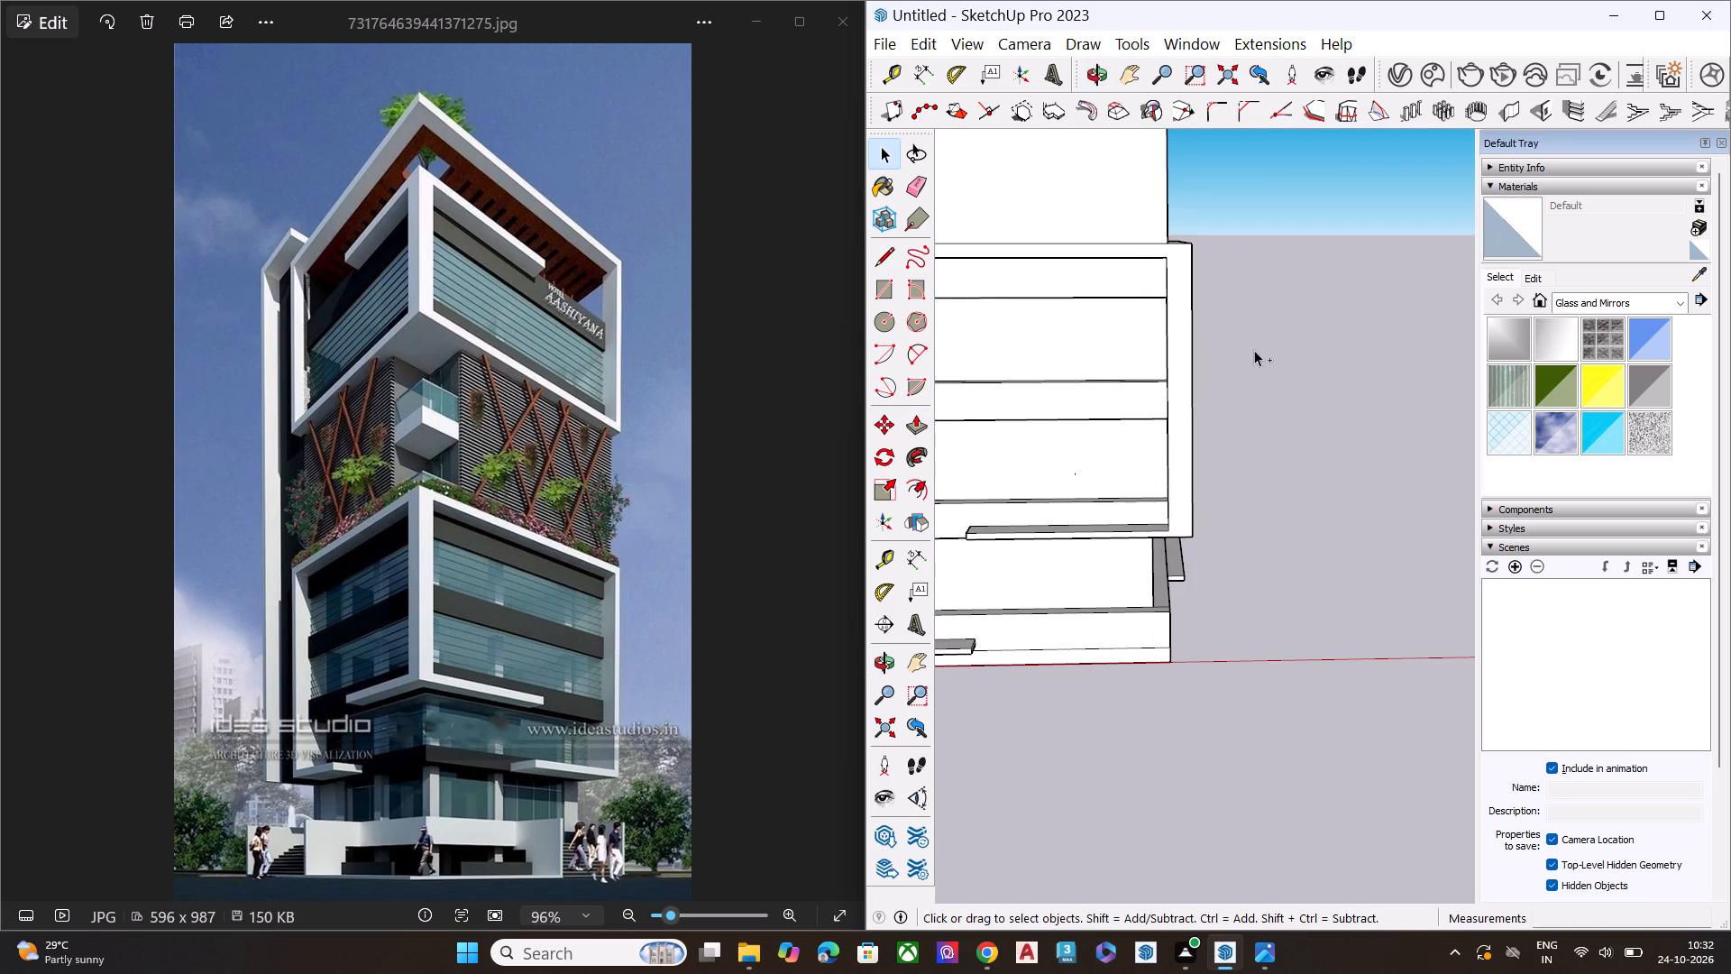
pyautogui.hotkey('ctrl', 'z')
pyautogui.hotkey('ctrl', 'z')
pyautogui.hotkey('ctrl', 'z')
pyautogui.hotkey('ctrl', 'z')
pyautogui.hotkey('ctrl', 'z')
pyautogui.hotkey('ctrl', 'z')
pyautogui.hotkey('ctrl', 'z')
pyautogui.hotkey('ctrl', 'z')
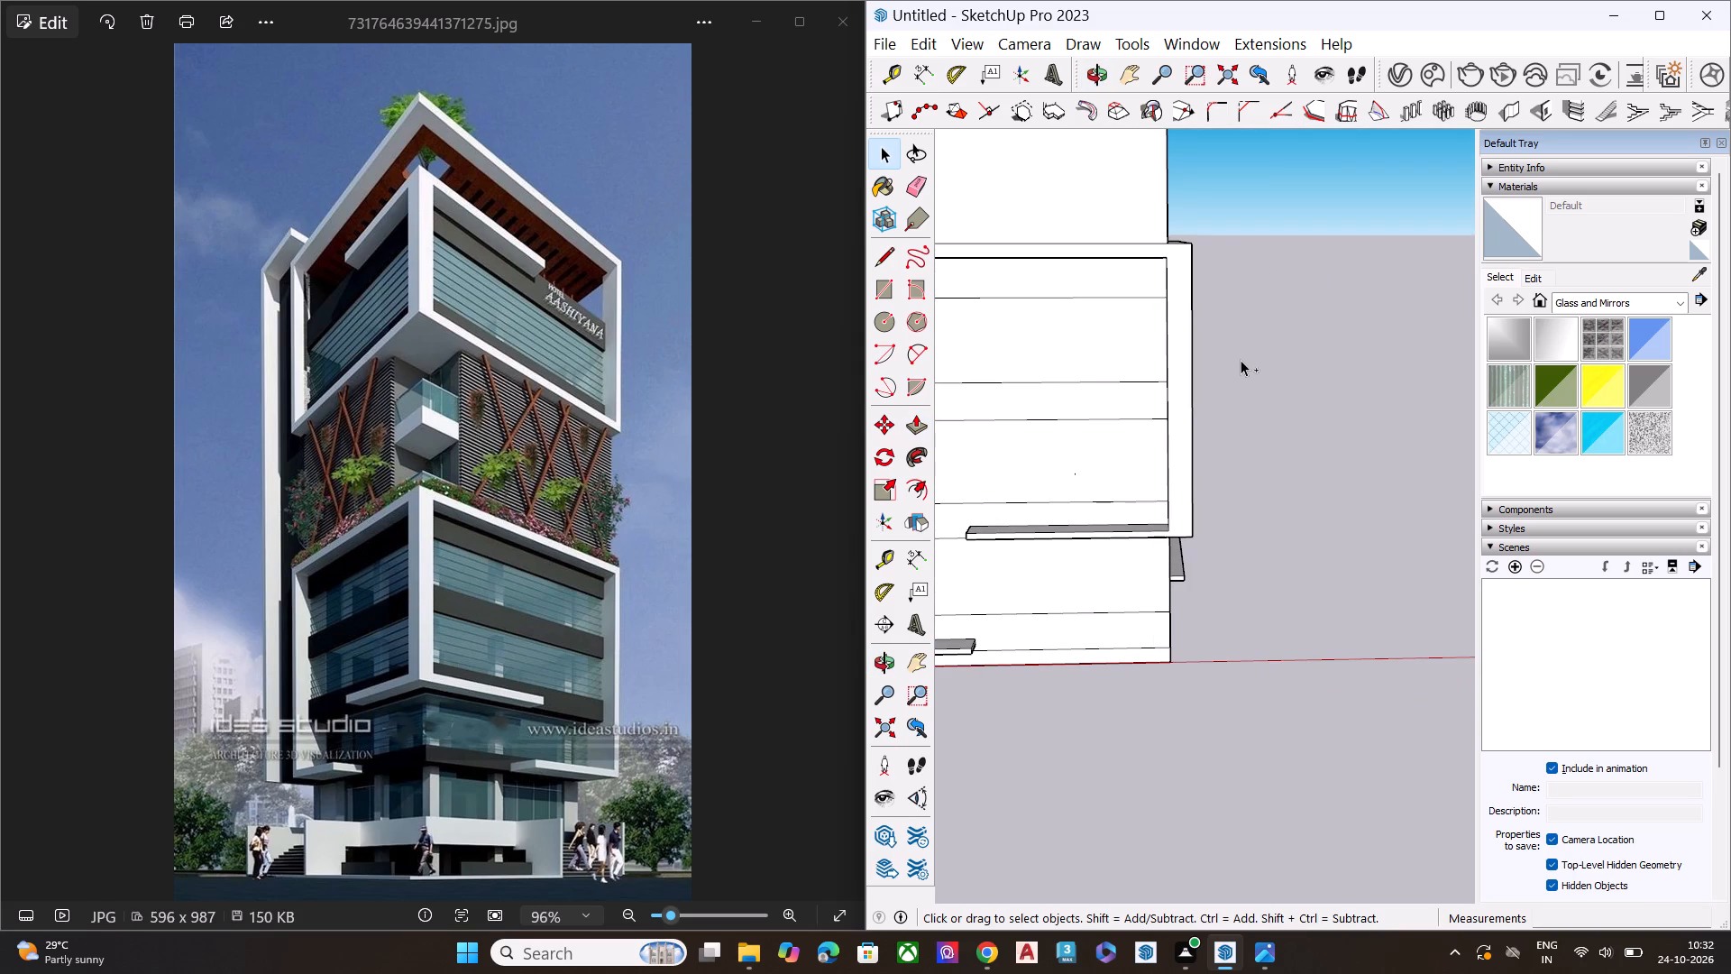
pyautogui.hotkey('ctrl', 'z')
pyautogui.hotkey('ctrl', 'z')
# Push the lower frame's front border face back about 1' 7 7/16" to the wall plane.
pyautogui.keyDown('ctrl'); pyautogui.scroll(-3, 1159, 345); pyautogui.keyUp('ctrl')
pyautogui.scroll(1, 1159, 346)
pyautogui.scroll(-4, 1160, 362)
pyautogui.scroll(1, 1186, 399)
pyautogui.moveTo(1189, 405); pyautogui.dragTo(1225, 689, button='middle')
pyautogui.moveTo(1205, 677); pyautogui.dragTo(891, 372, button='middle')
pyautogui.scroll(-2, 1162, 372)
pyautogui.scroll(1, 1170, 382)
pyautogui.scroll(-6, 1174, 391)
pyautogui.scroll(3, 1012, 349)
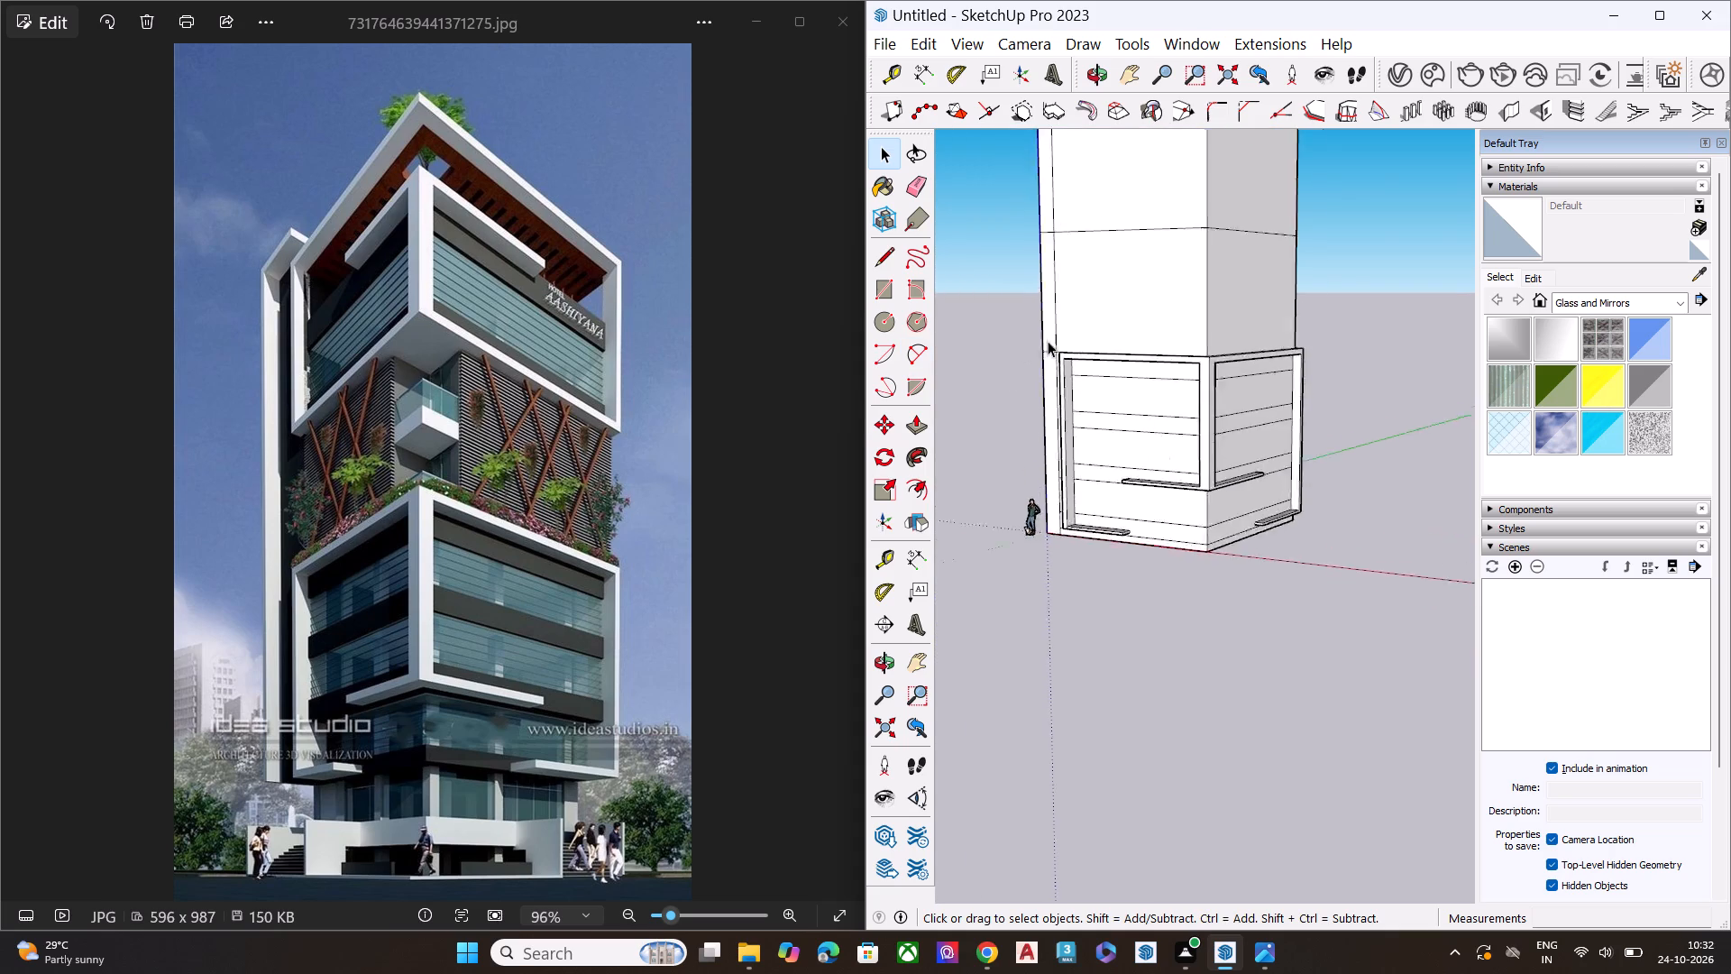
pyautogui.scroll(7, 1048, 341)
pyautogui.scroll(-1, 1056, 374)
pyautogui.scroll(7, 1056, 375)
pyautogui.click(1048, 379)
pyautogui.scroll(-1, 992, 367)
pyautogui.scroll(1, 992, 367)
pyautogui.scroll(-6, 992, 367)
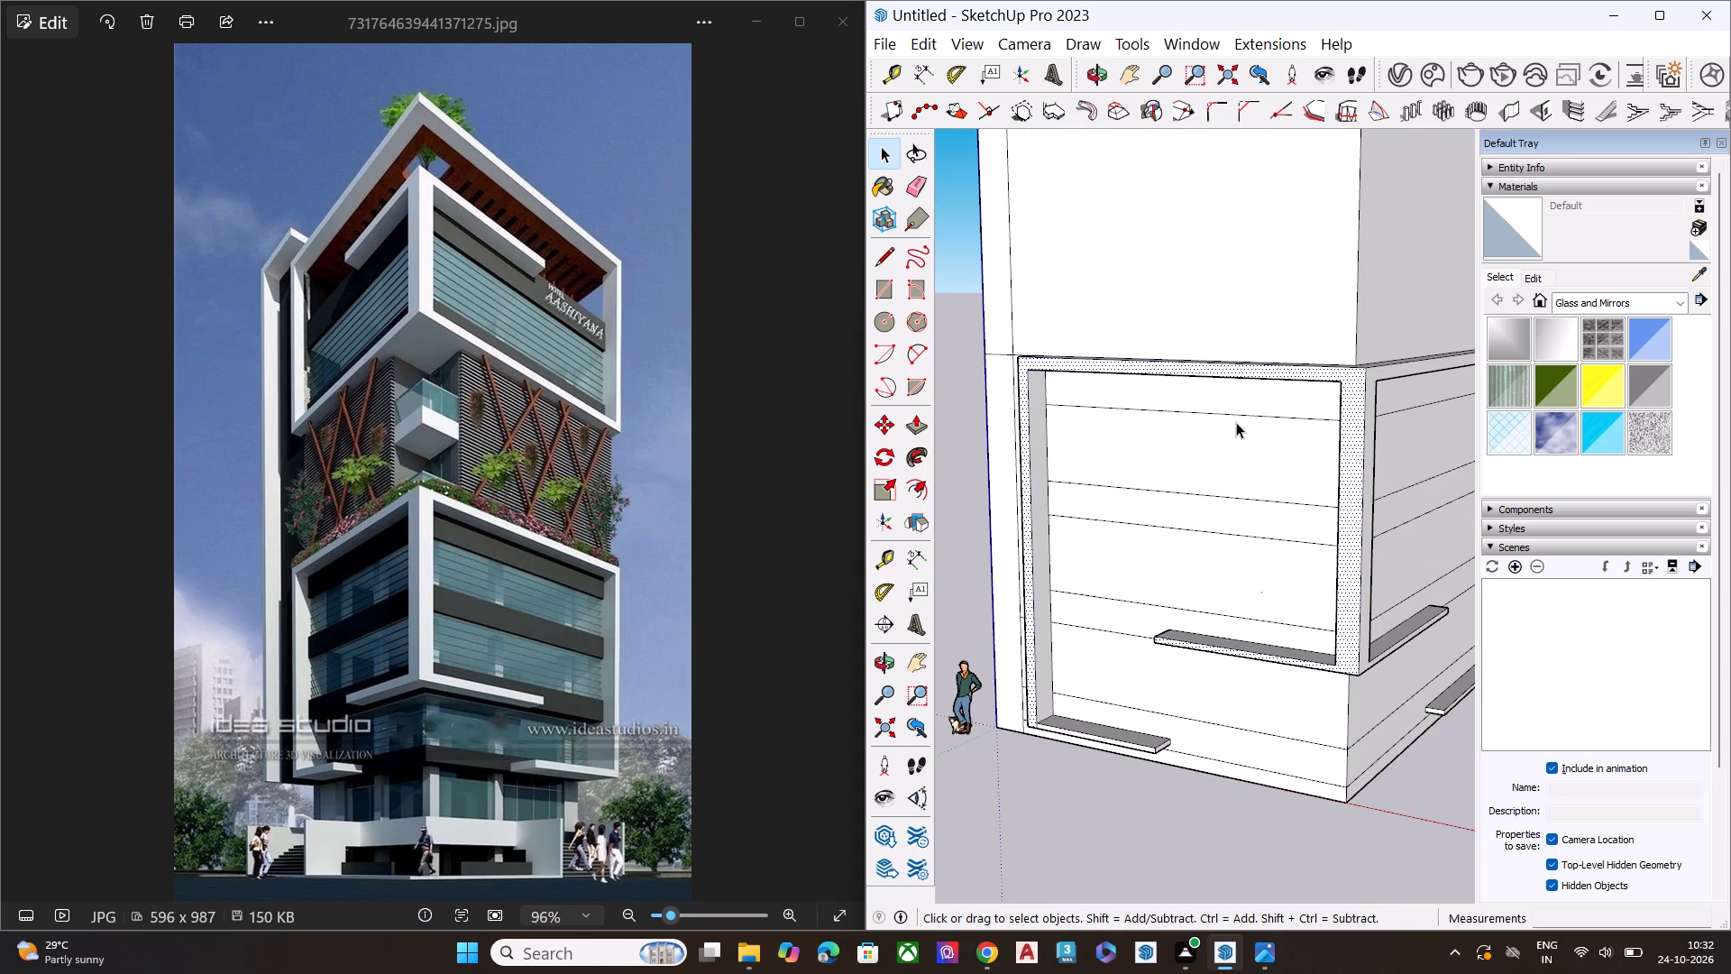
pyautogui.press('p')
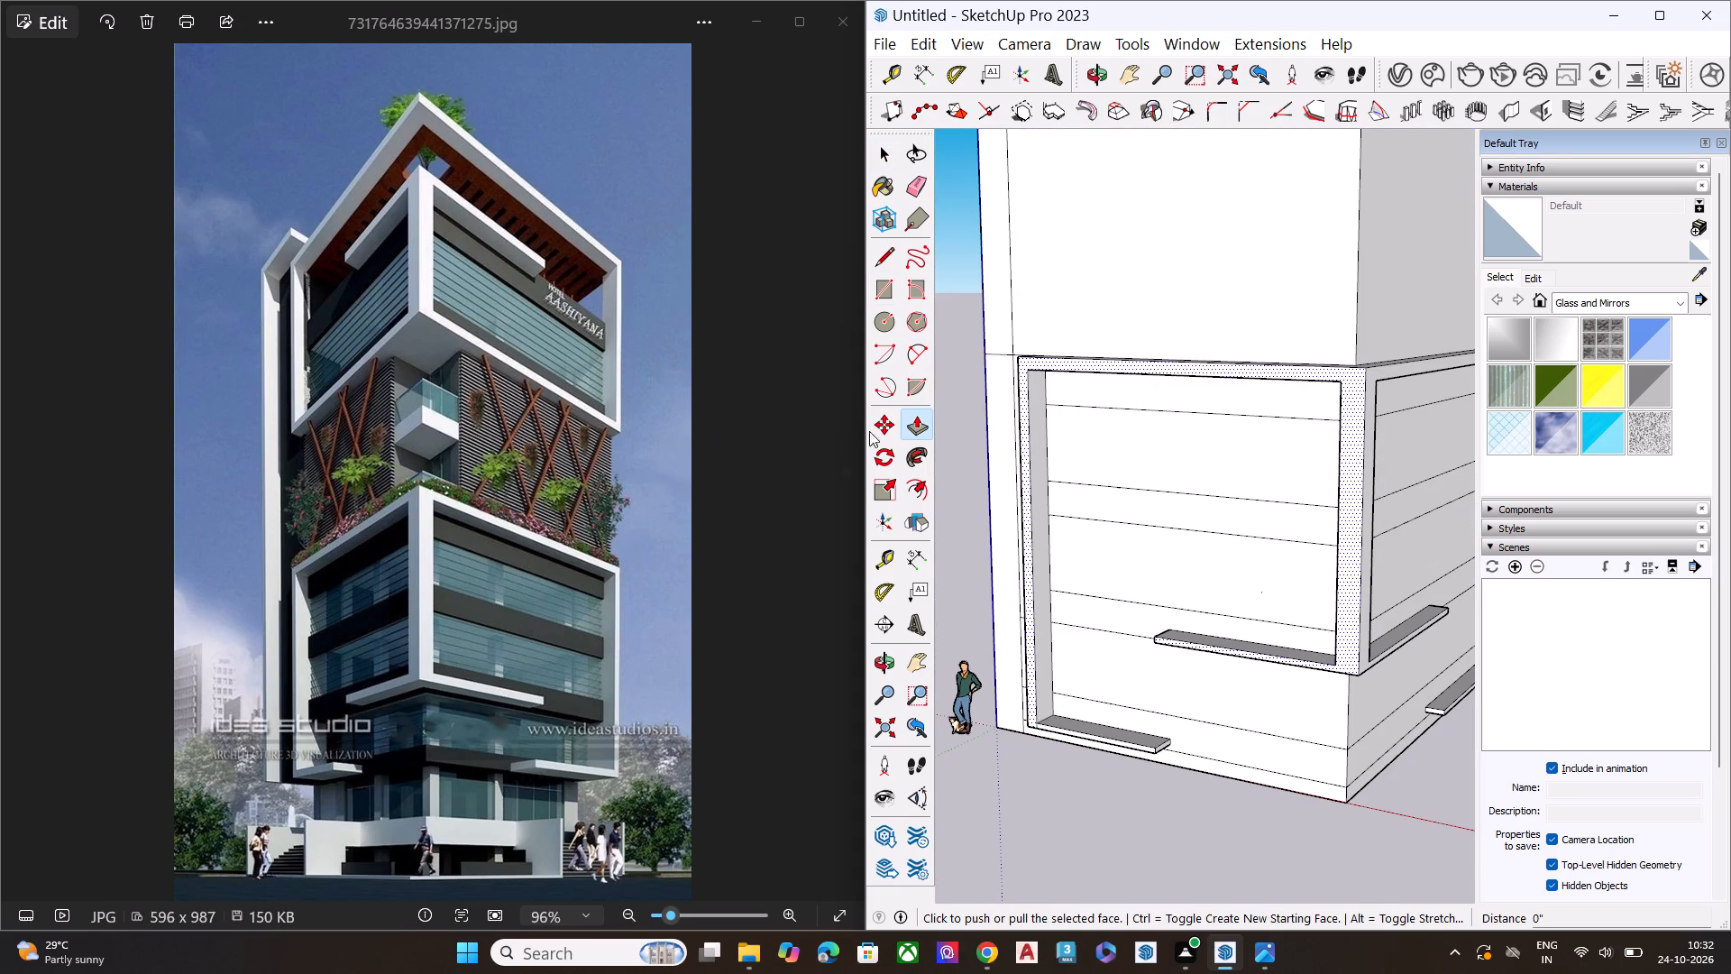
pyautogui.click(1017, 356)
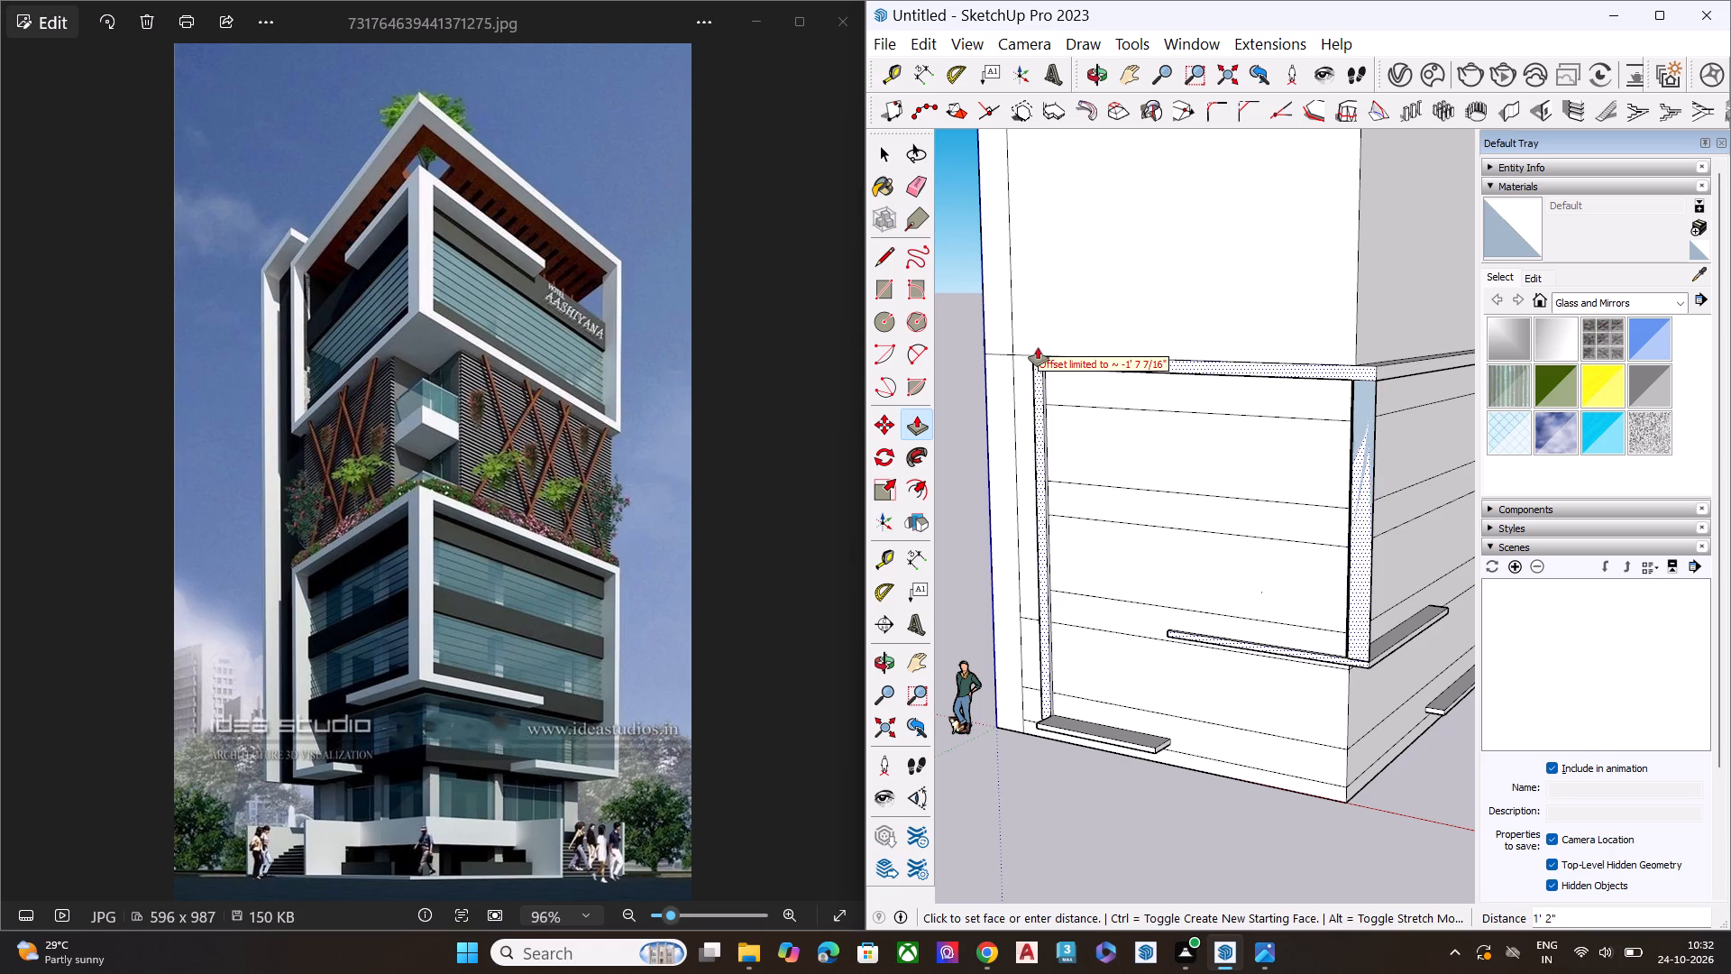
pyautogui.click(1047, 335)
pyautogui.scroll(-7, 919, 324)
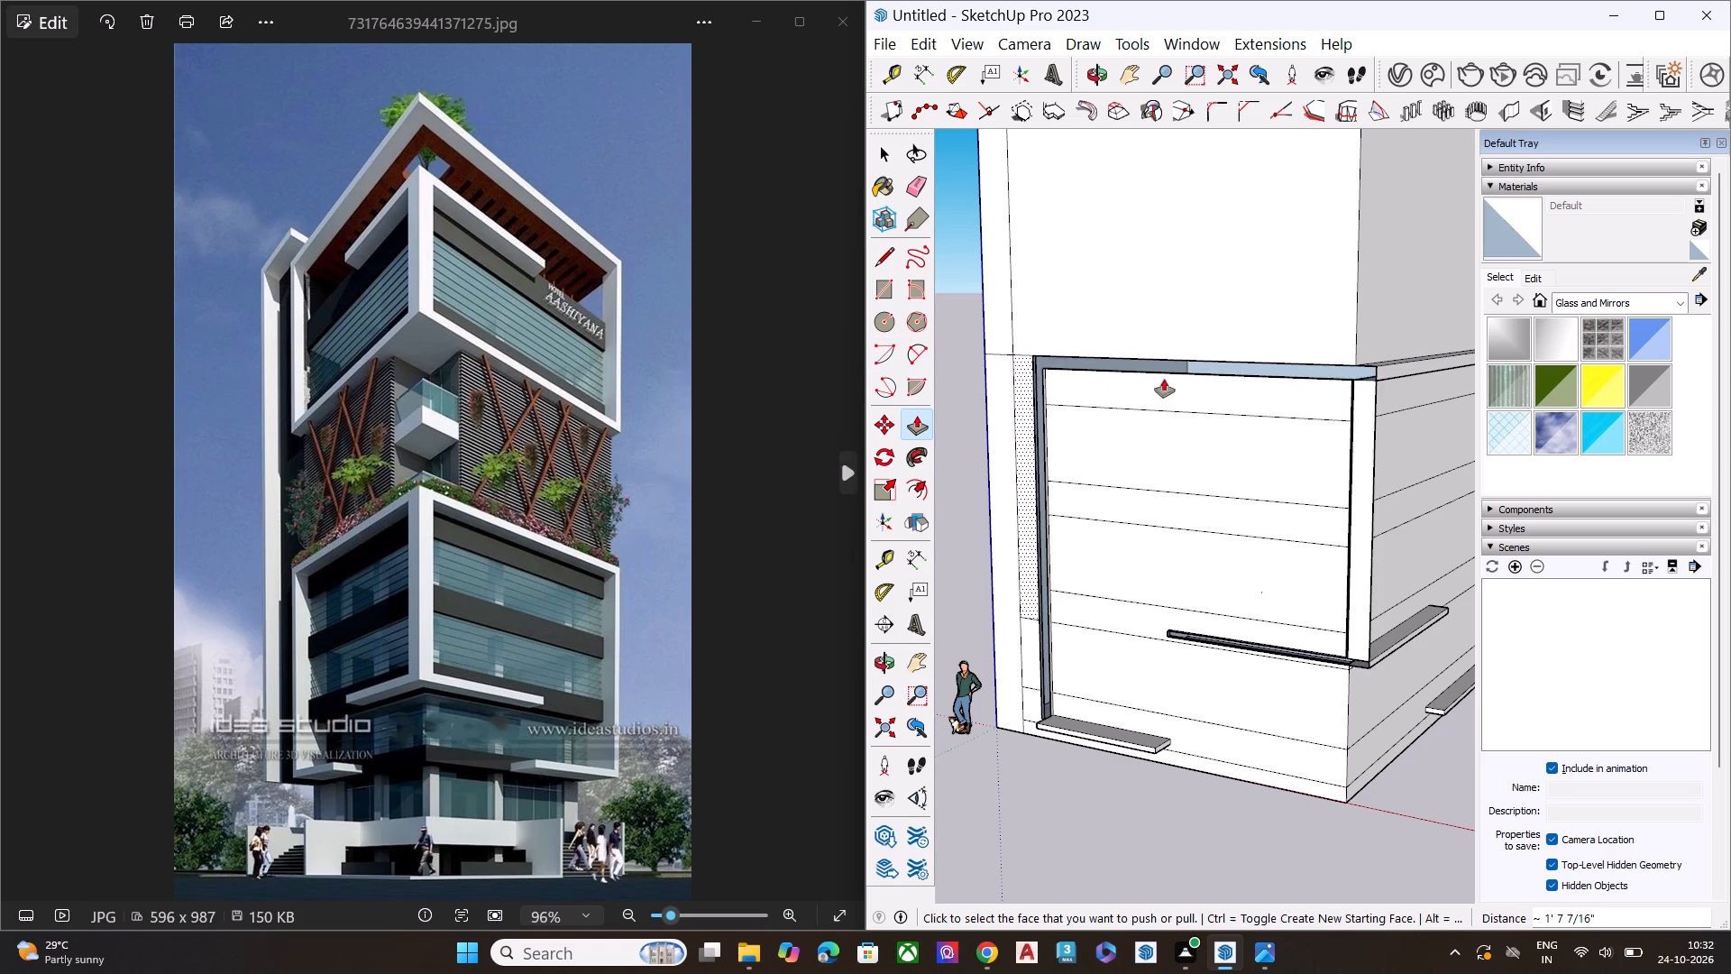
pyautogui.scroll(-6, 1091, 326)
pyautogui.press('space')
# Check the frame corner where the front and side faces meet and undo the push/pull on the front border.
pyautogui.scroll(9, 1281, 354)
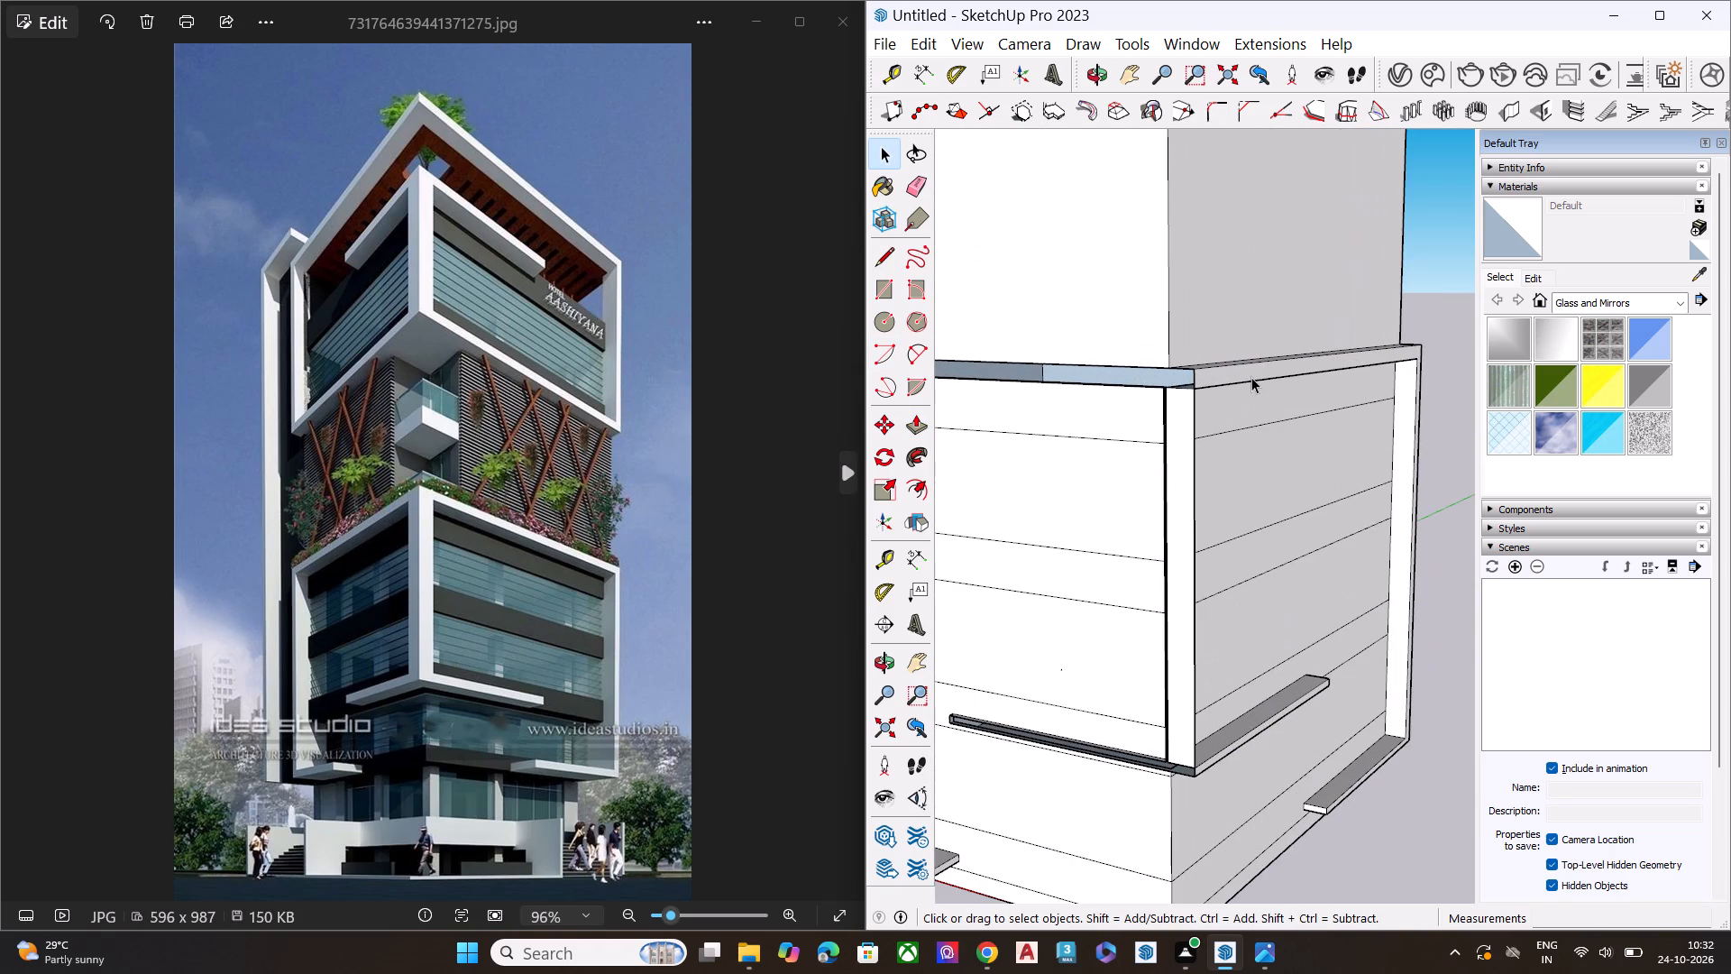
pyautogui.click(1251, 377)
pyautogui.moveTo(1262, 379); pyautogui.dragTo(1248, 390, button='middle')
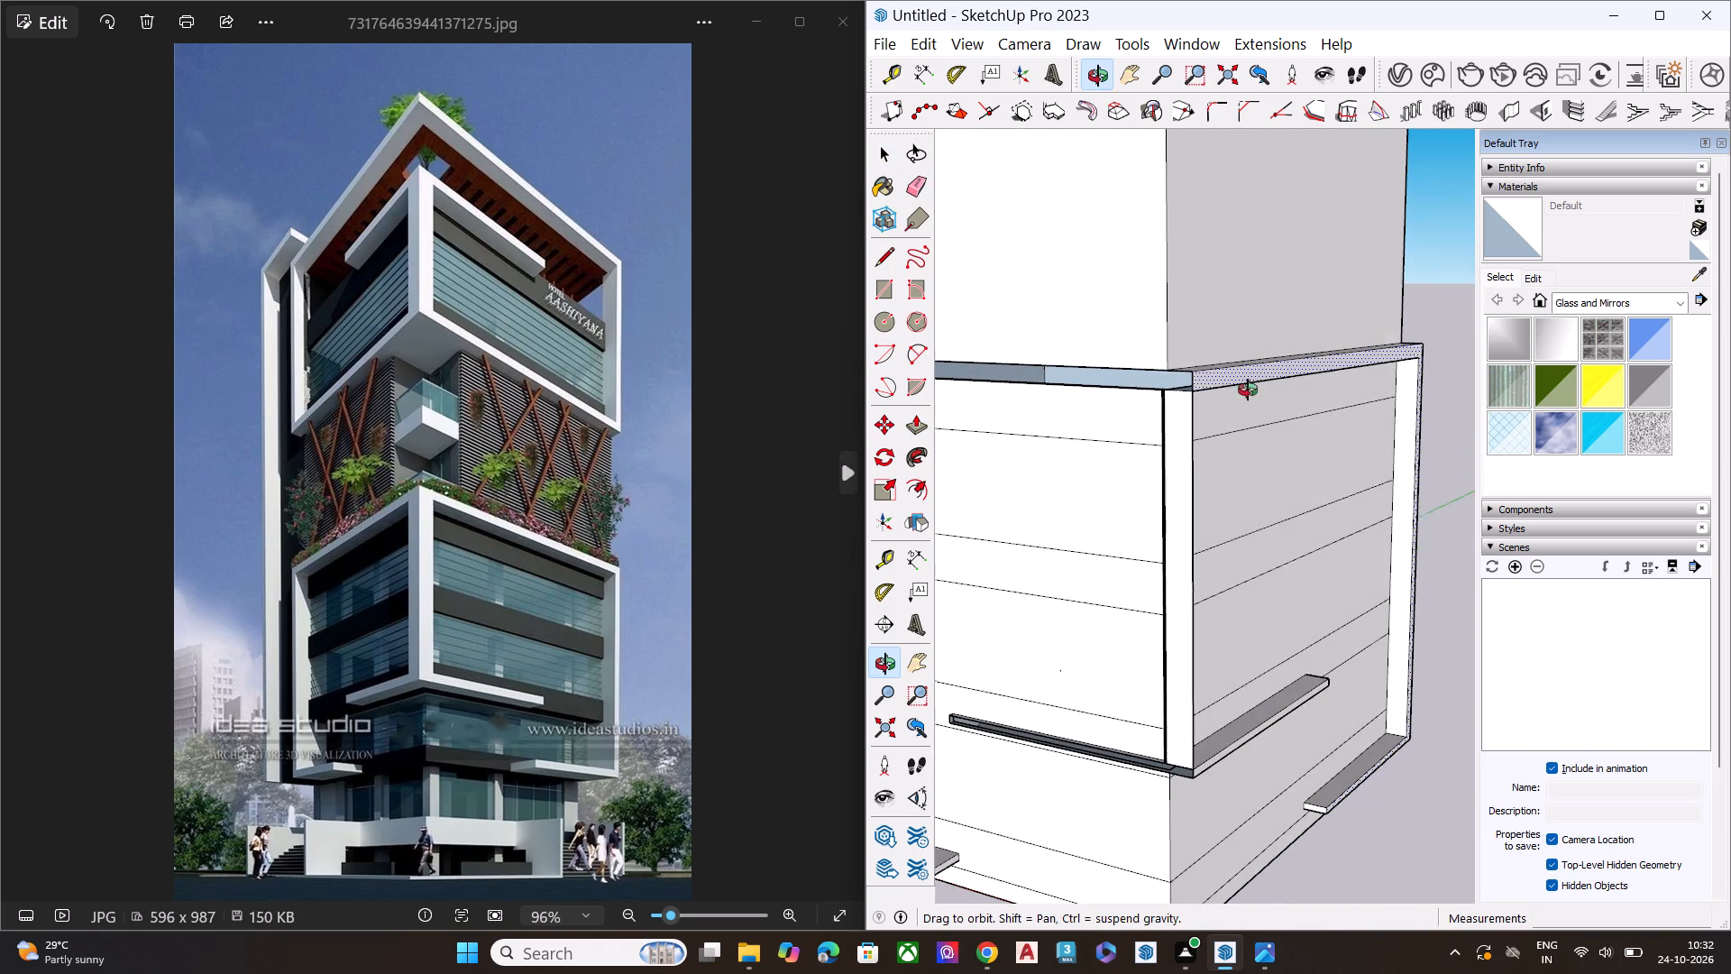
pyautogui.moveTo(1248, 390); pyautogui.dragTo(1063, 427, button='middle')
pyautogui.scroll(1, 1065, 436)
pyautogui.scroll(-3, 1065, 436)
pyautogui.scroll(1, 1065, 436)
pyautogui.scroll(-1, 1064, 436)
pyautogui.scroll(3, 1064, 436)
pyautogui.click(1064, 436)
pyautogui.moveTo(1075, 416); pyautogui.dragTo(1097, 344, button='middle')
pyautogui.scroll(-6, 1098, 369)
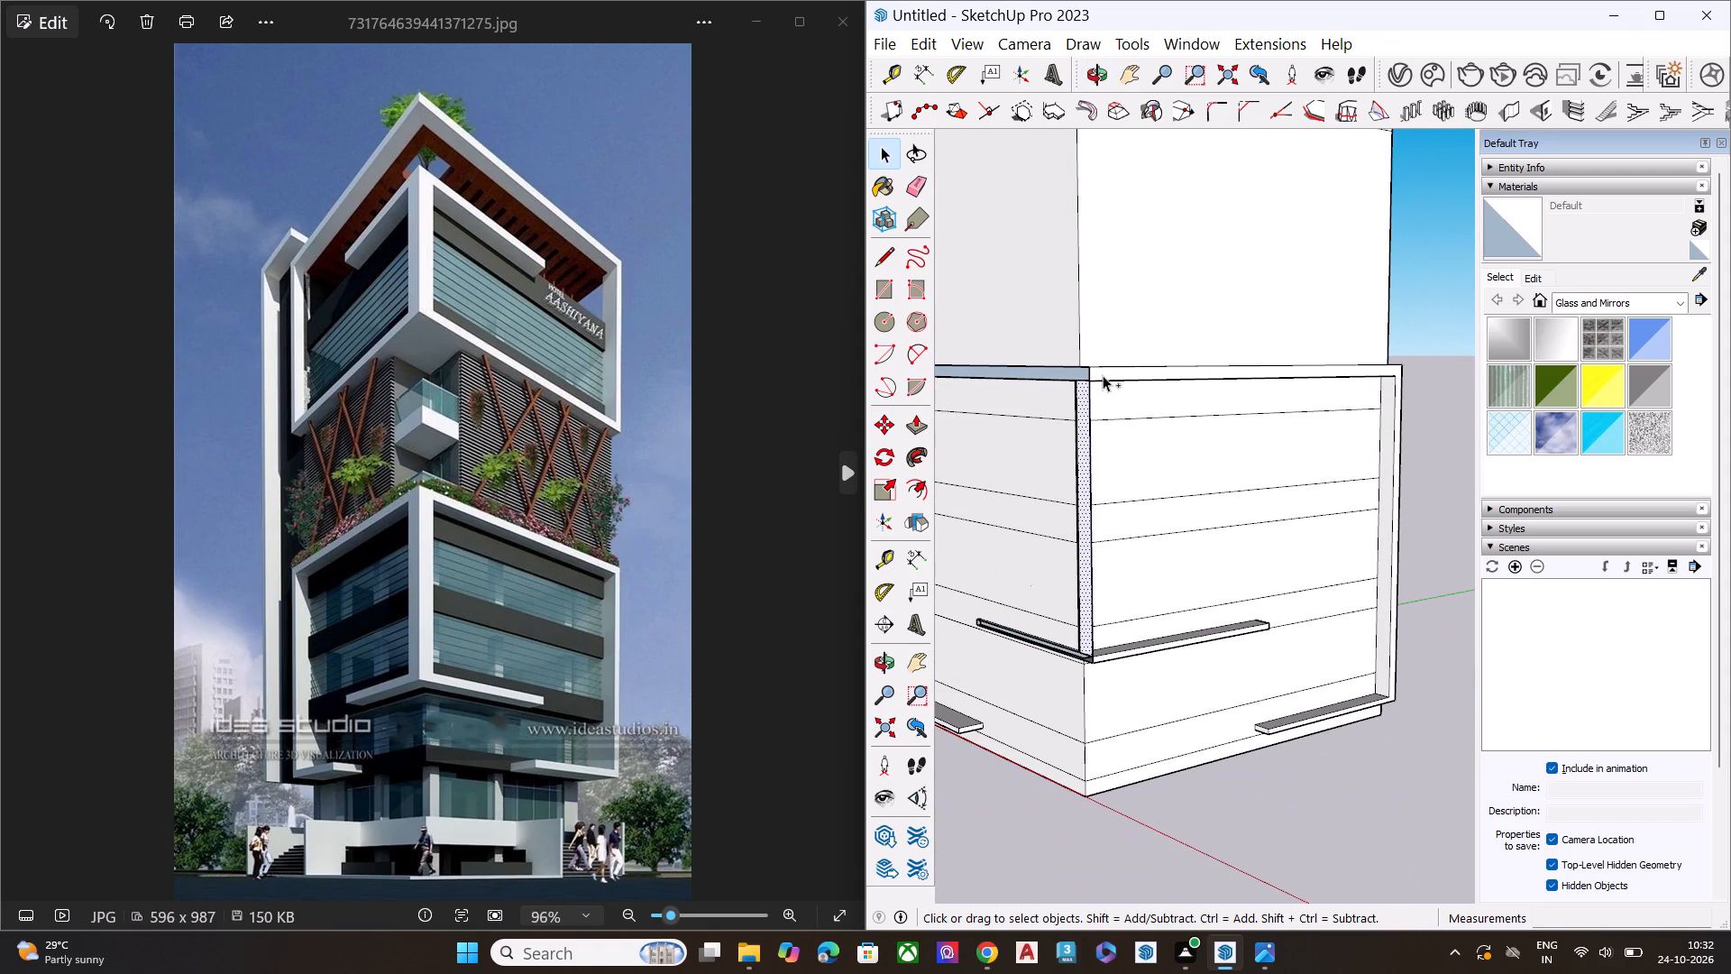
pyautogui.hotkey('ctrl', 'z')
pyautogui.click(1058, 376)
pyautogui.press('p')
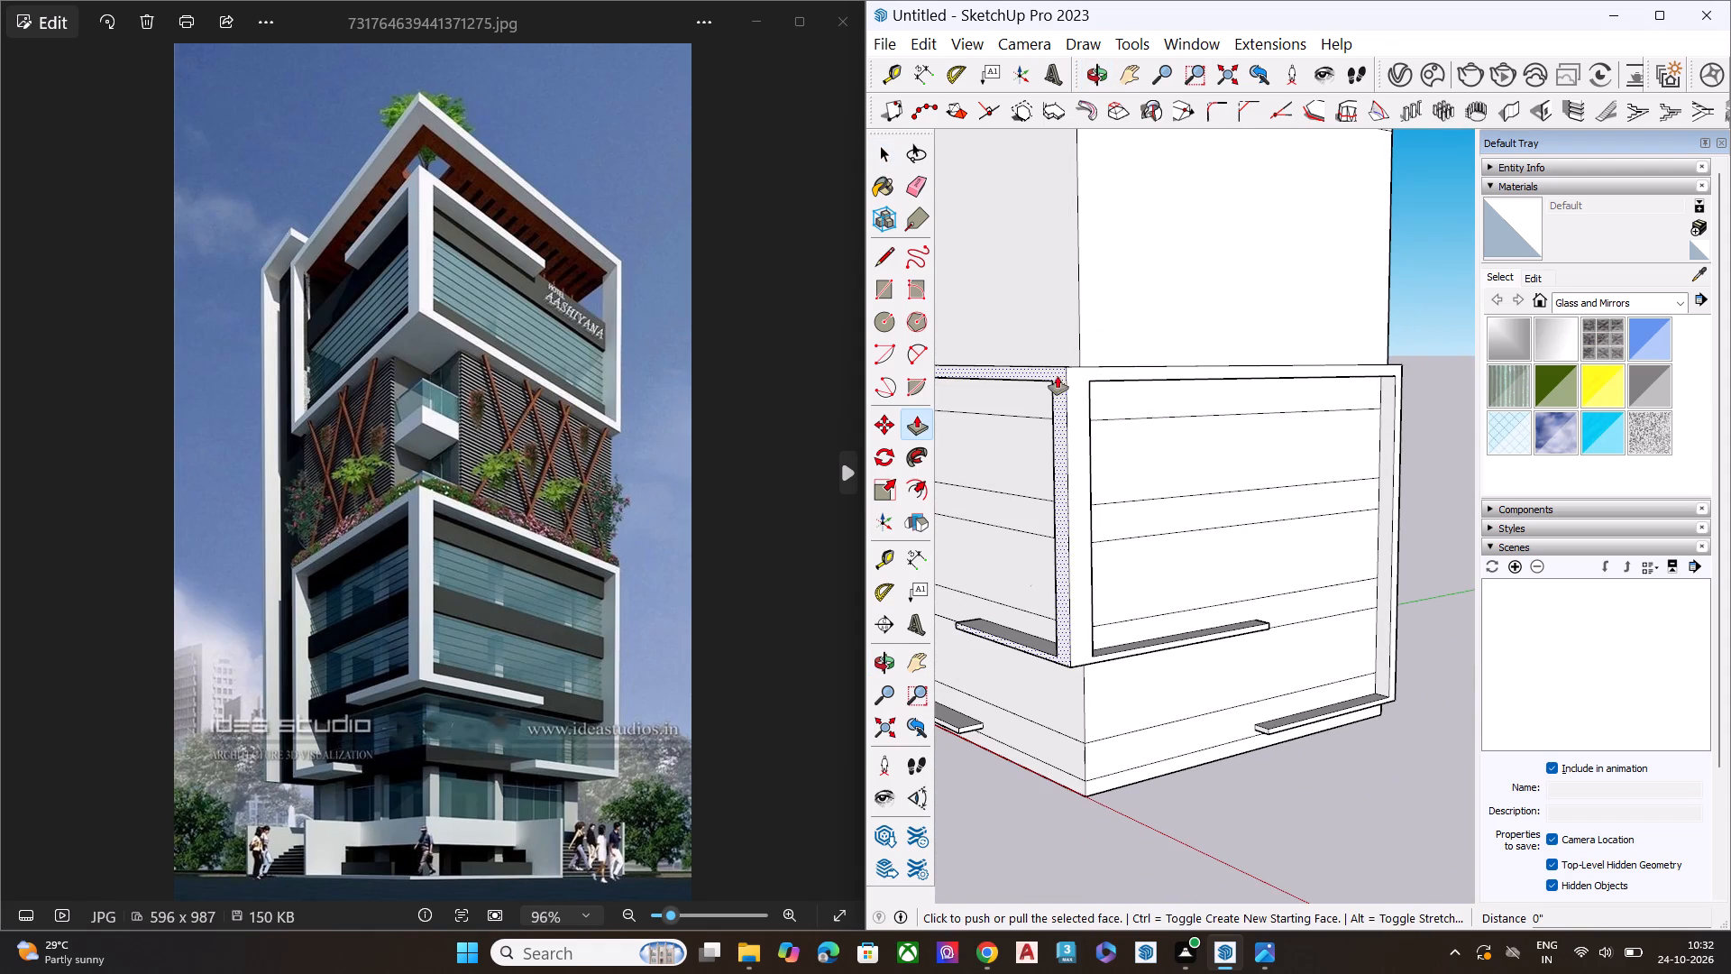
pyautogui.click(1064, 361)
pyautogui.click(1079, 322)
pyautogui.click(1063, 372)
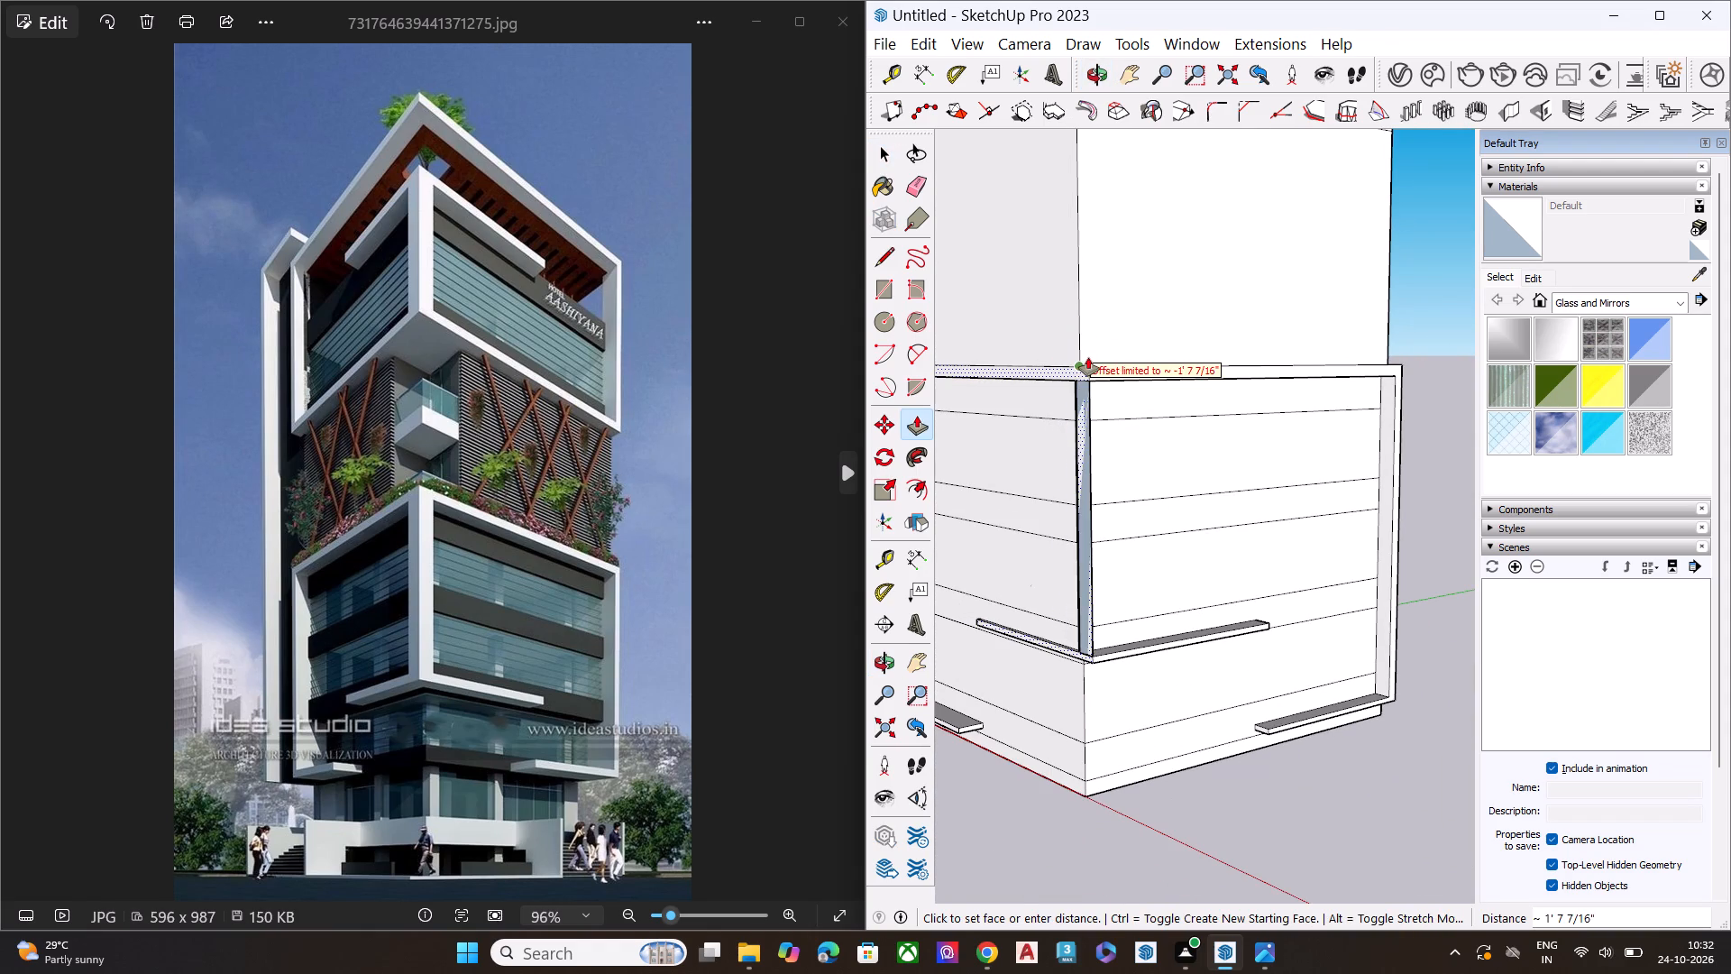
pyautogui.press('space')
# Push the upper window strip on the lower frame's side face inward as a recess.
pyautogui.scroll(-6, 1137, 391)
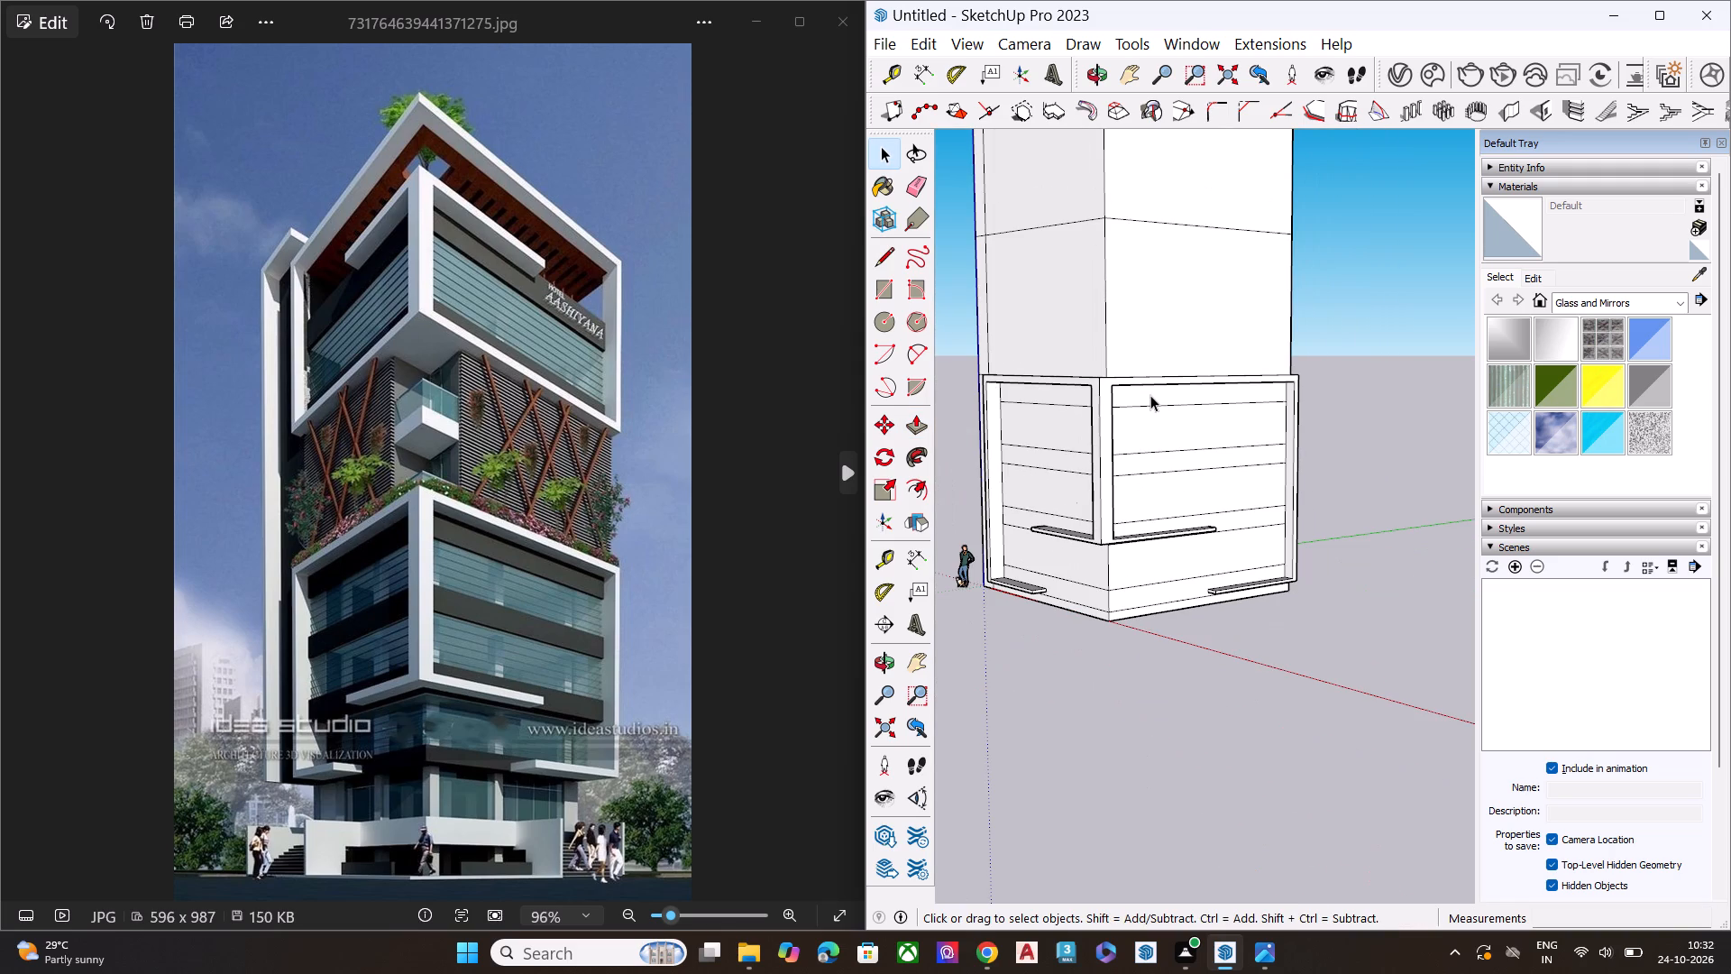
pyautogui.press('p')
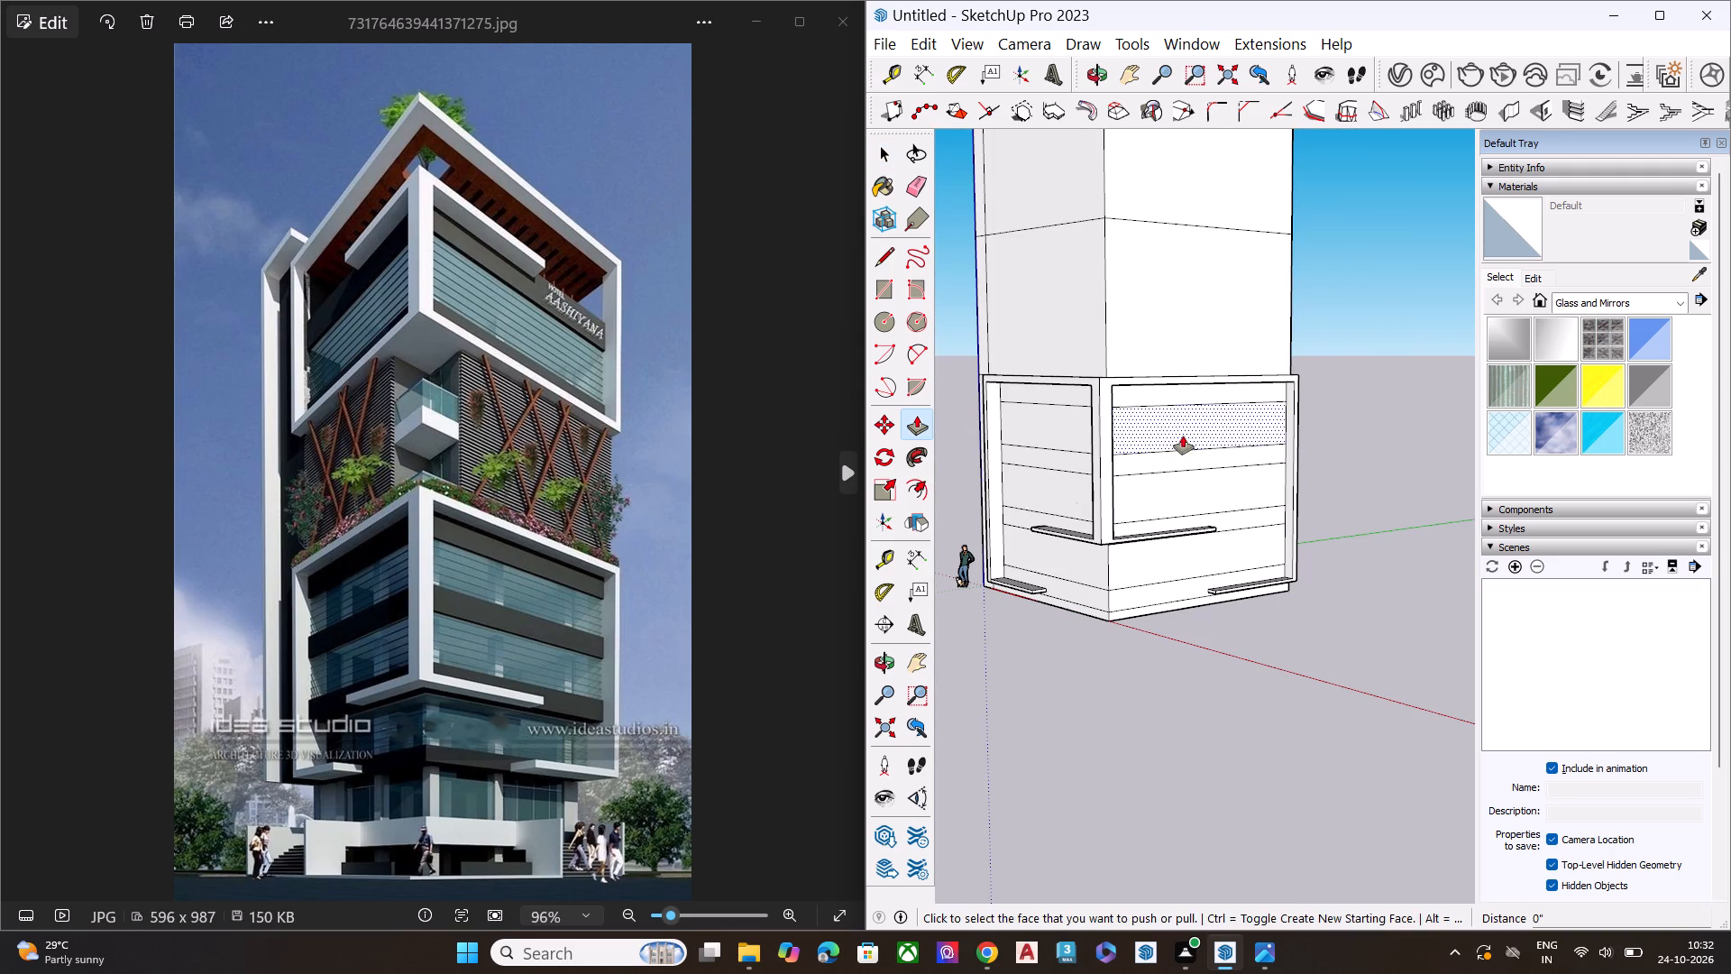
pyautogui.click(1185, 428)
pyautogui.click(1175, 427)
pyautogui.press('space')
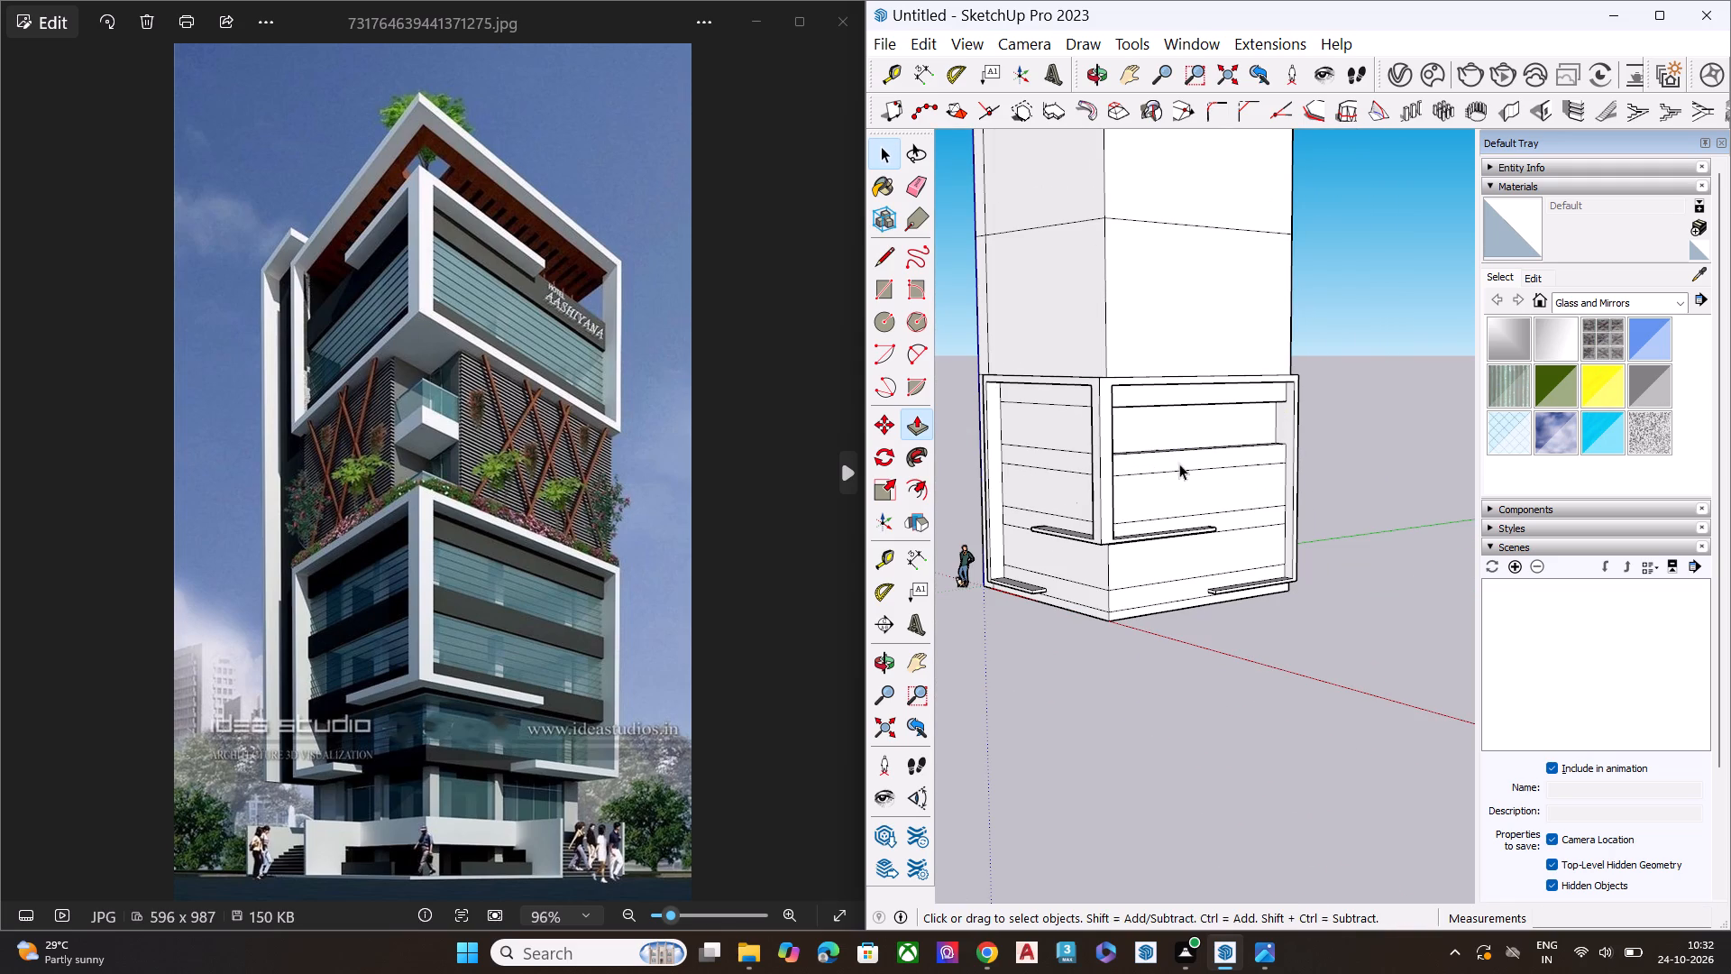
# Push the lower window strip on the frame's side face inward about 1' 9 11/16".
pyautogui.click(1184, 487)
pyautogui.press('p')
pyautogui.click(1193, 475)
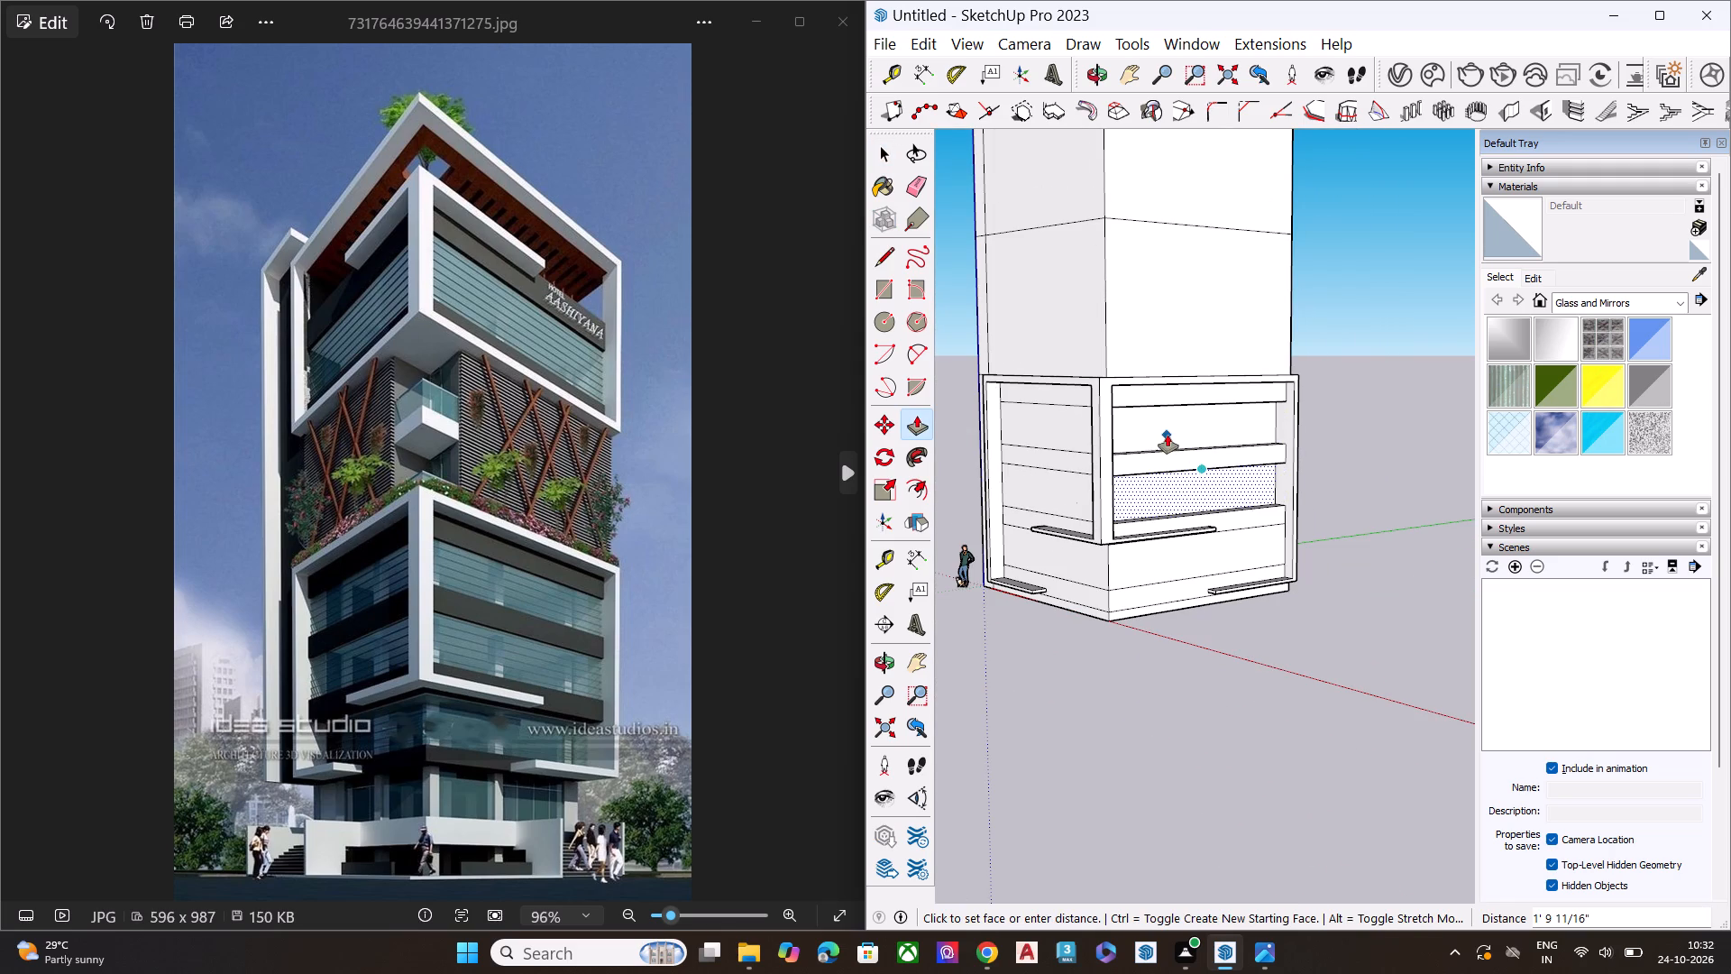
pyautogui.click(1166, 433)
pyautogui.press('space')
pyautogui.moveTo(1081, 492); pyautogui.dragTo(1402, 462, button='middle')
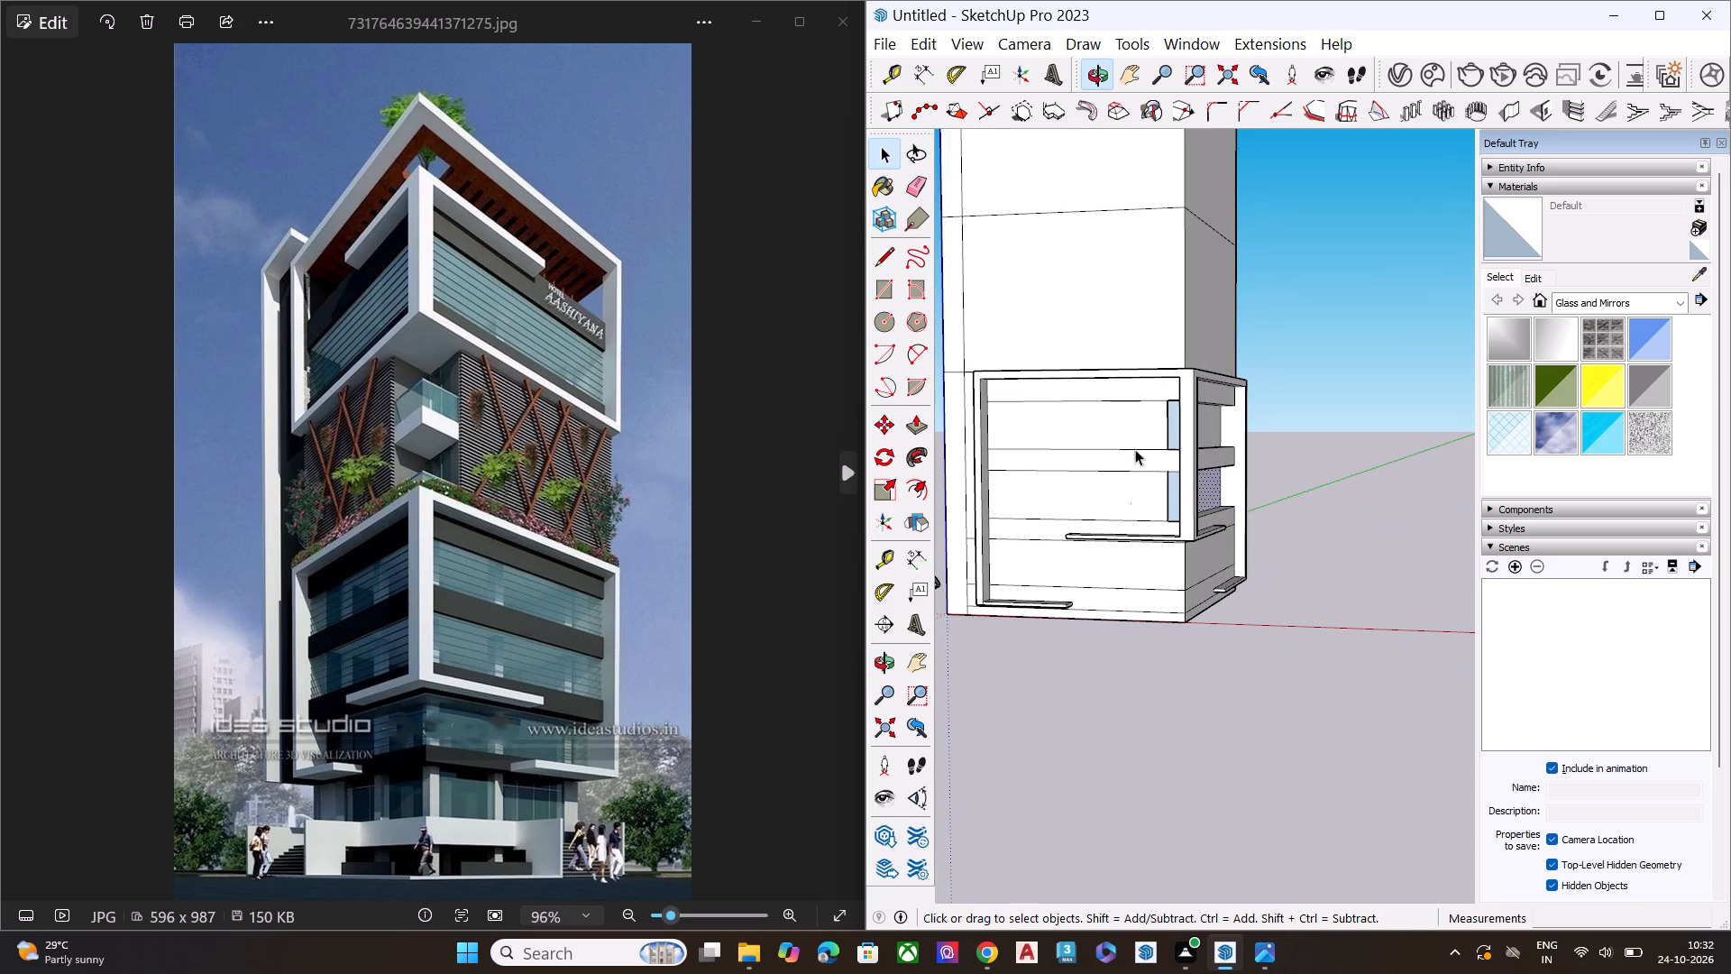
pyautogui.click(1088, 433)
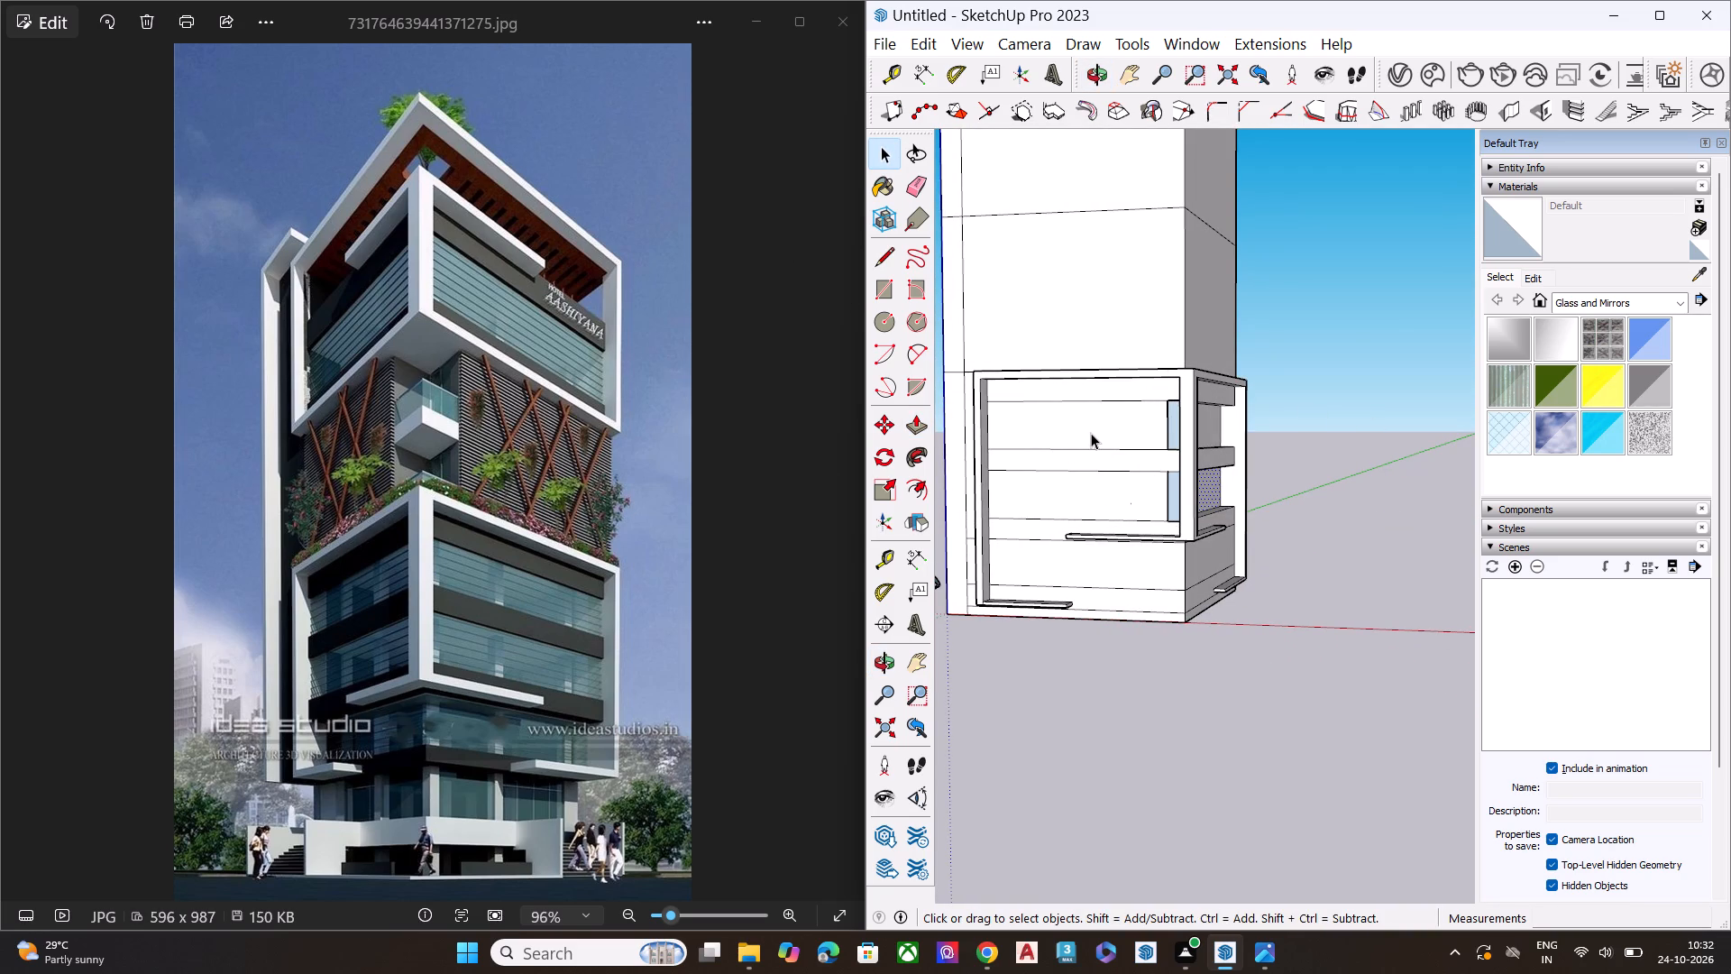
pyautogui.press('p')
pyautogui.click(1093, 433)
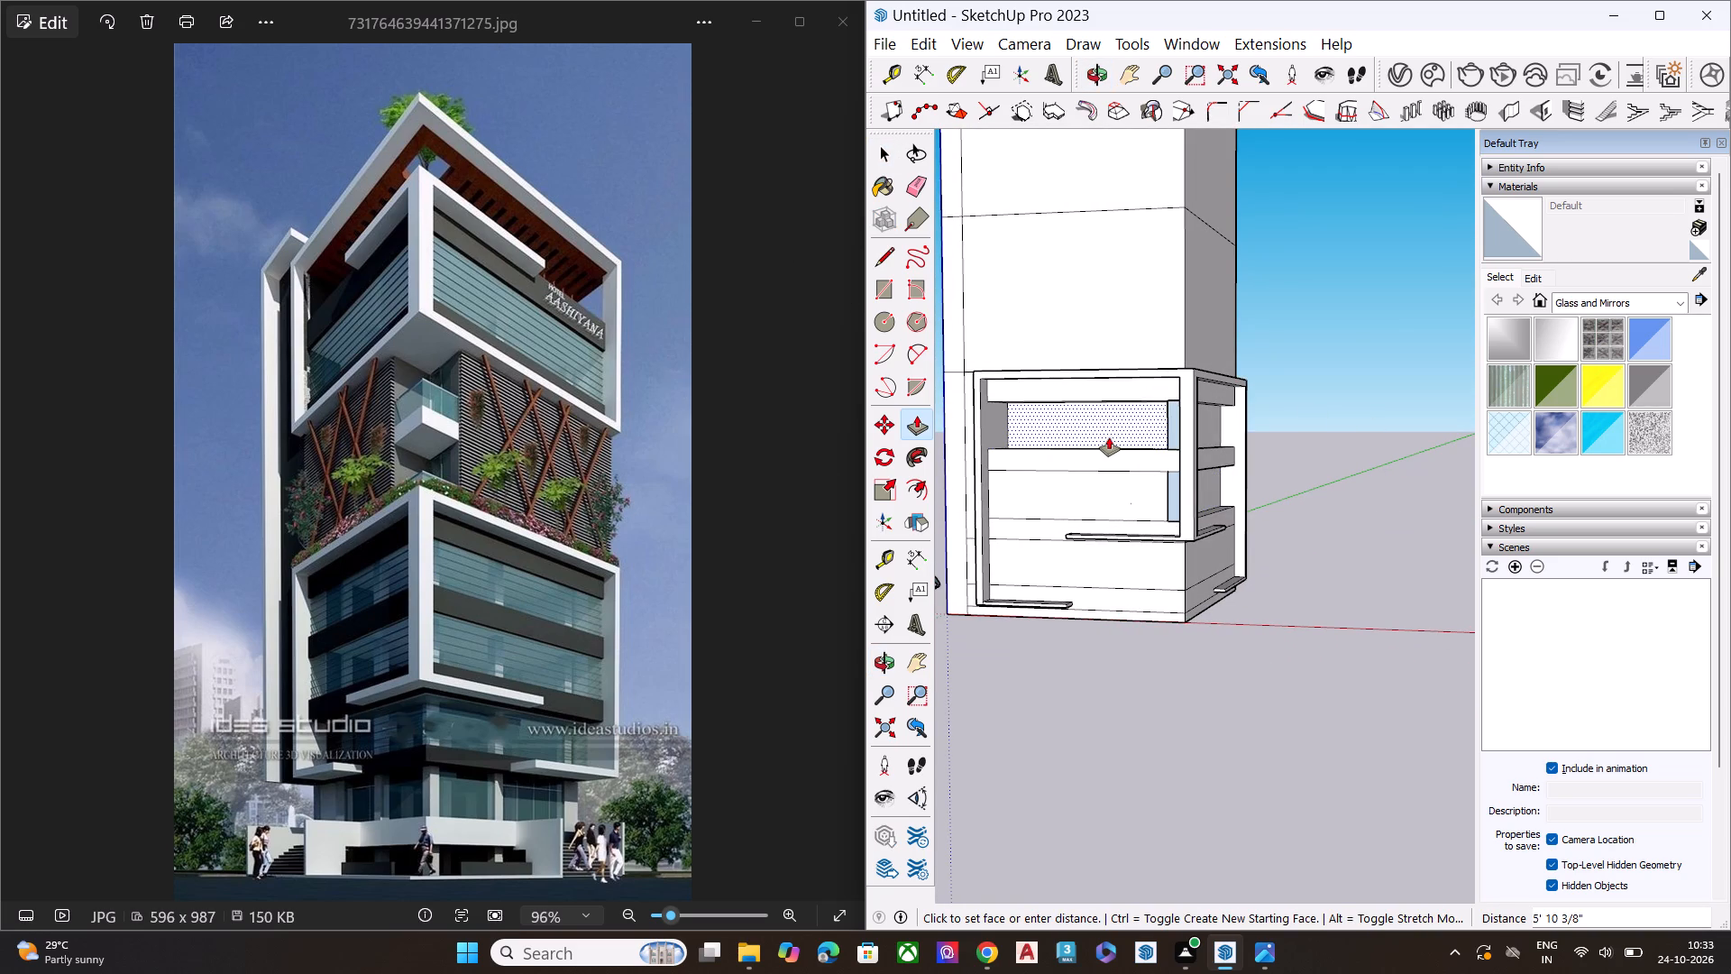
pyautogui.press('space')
# Undo all the modelling, including the tower body, lower frame and ledges, back to the empty scene with only the scale figure.
pyautogui.scroll(-5, 1221, 412)
pyautogui.scroll(1, 1238, 407)
pyautogui.scroll(-2, 1241, 407)
pyautogui.moveTo(1228, 363); pyautogui.dragTo(1500, 510, button='middle')
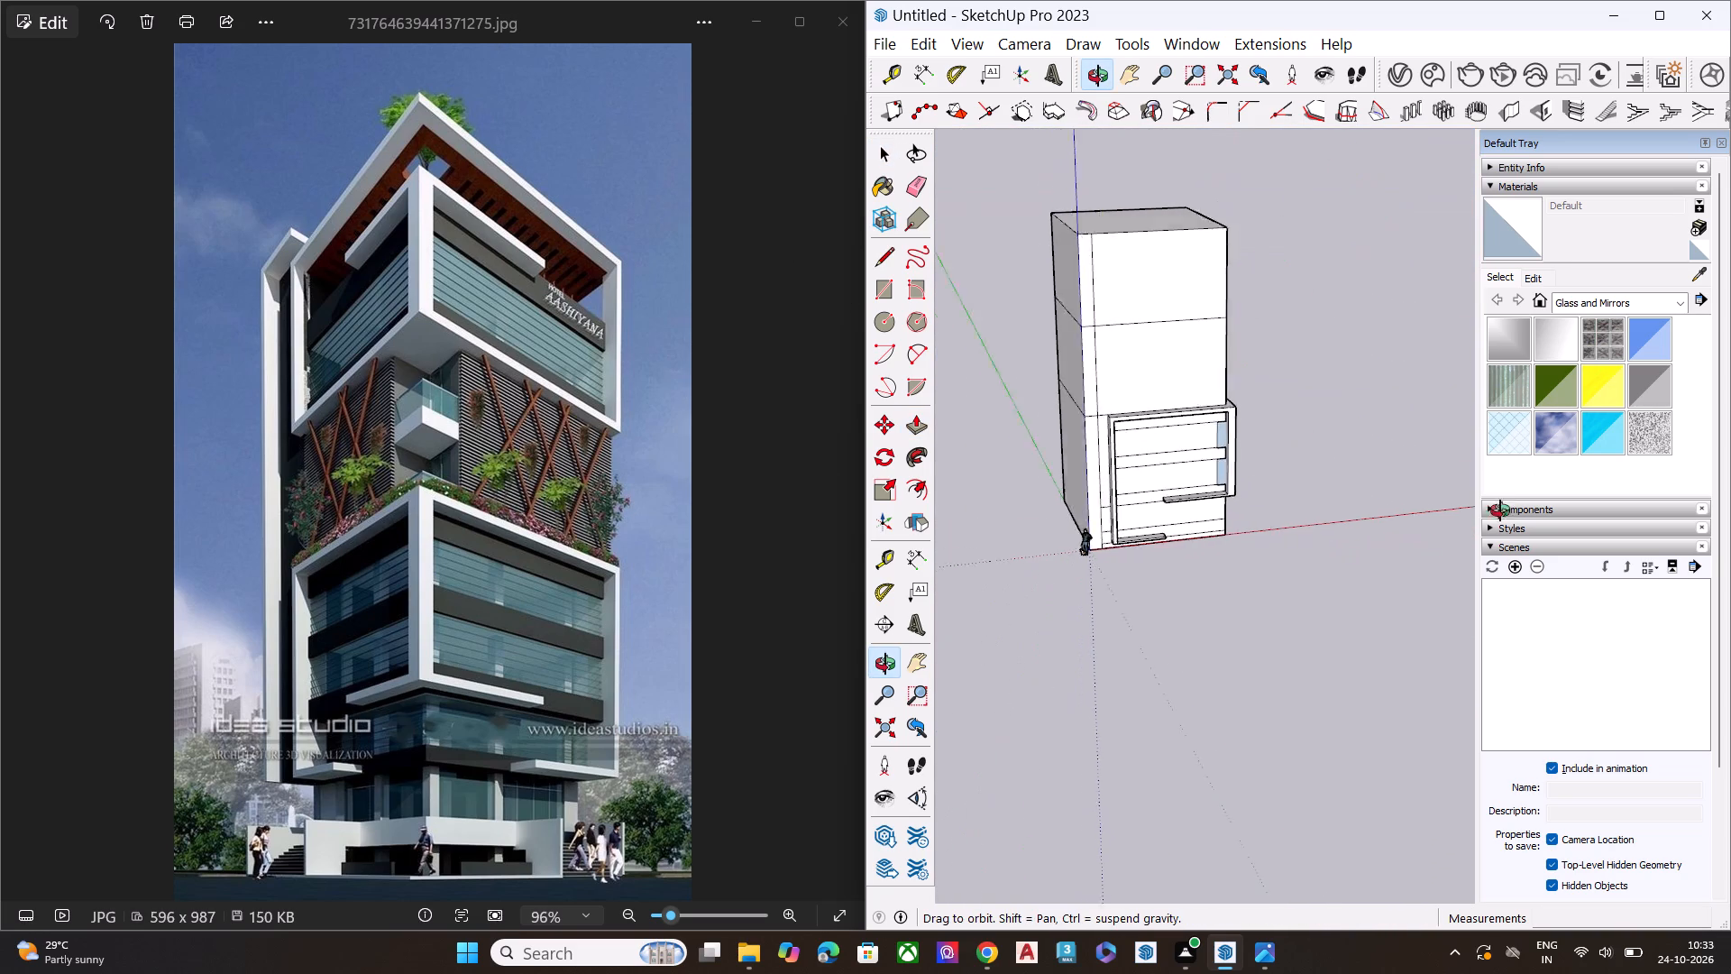
pyautogui.moveTo(1500, 510); pyautogui.dragTo(1506, 509, button='middle')
pyautogui.hotkey('ctrl', 'z')
pyautogui.hotkey('ctrl', 'z')
pyautogui.hotkey('ctrl', 'z')
pyautogui.hotkey('ctrl', 'z')
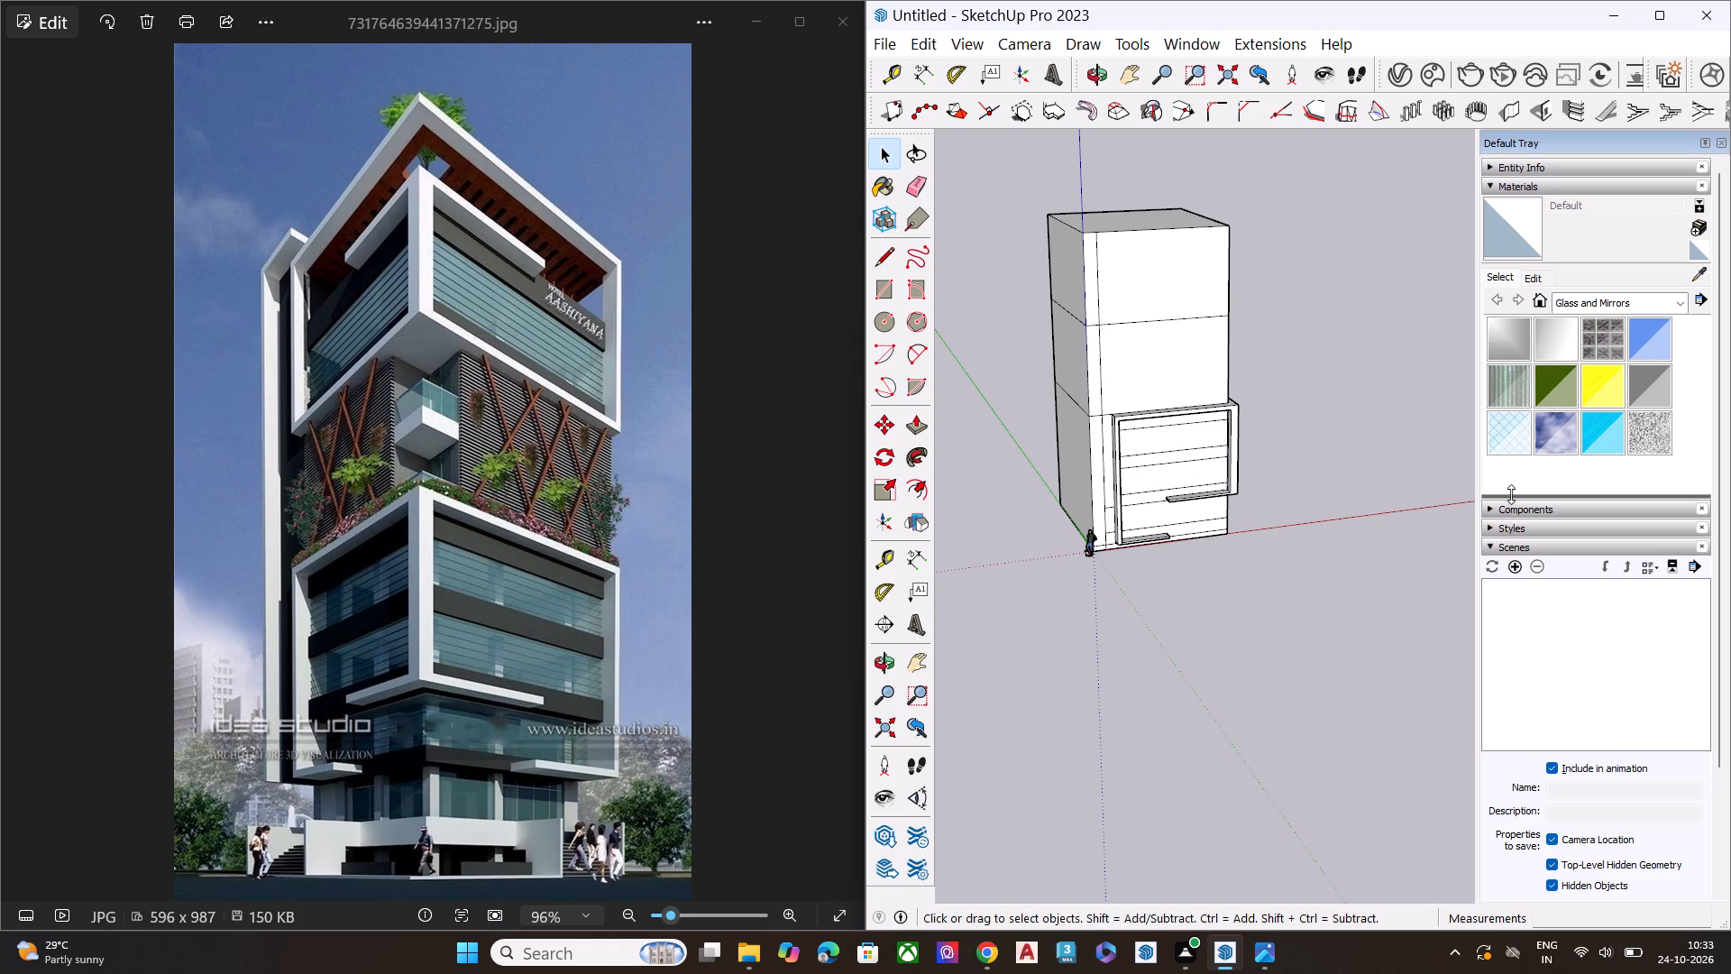
pyautogui.hotkey('ctrl', 'z')
pyautogui.hotkey('ctrl', 'z')
pyautogui.hotkey('ctrl', 'z')
pyautogui.hotkey('ctrl', 'z')
pyautogui.hotkey('ctrl', 'z')
pyautogui.hotkey('ctrl', 'z')
pyautogui.hotkey('ctrl', 'z')
pyautogui.hotkey('ctrl', 'z')
pyautogui.hotkey('ctrl', 'z')
pyautogui.hotkey('ctrl', 'z')
pyautogui.hotkey('ctrl', 'z')
pyautogui.hotkey('ctrl', 'z')
pyautogui.hotkey('ctrl', 'z')
pyautogui.hotkey('ctrl', 'z')
pyautogui.hotkey('ctrl', 'z')
pyautogui.hotkey('ctrl', 'z')
pyautogui.hotkey('ctrl', 'z')
pyautogui.hotkey('ctrl', 'z')
pyautogui.hotkey('ctrl', 'z')
pyautogui.hotkey('ctrl', 'z')
pyautogui.hotkey('ctrl', 'z')
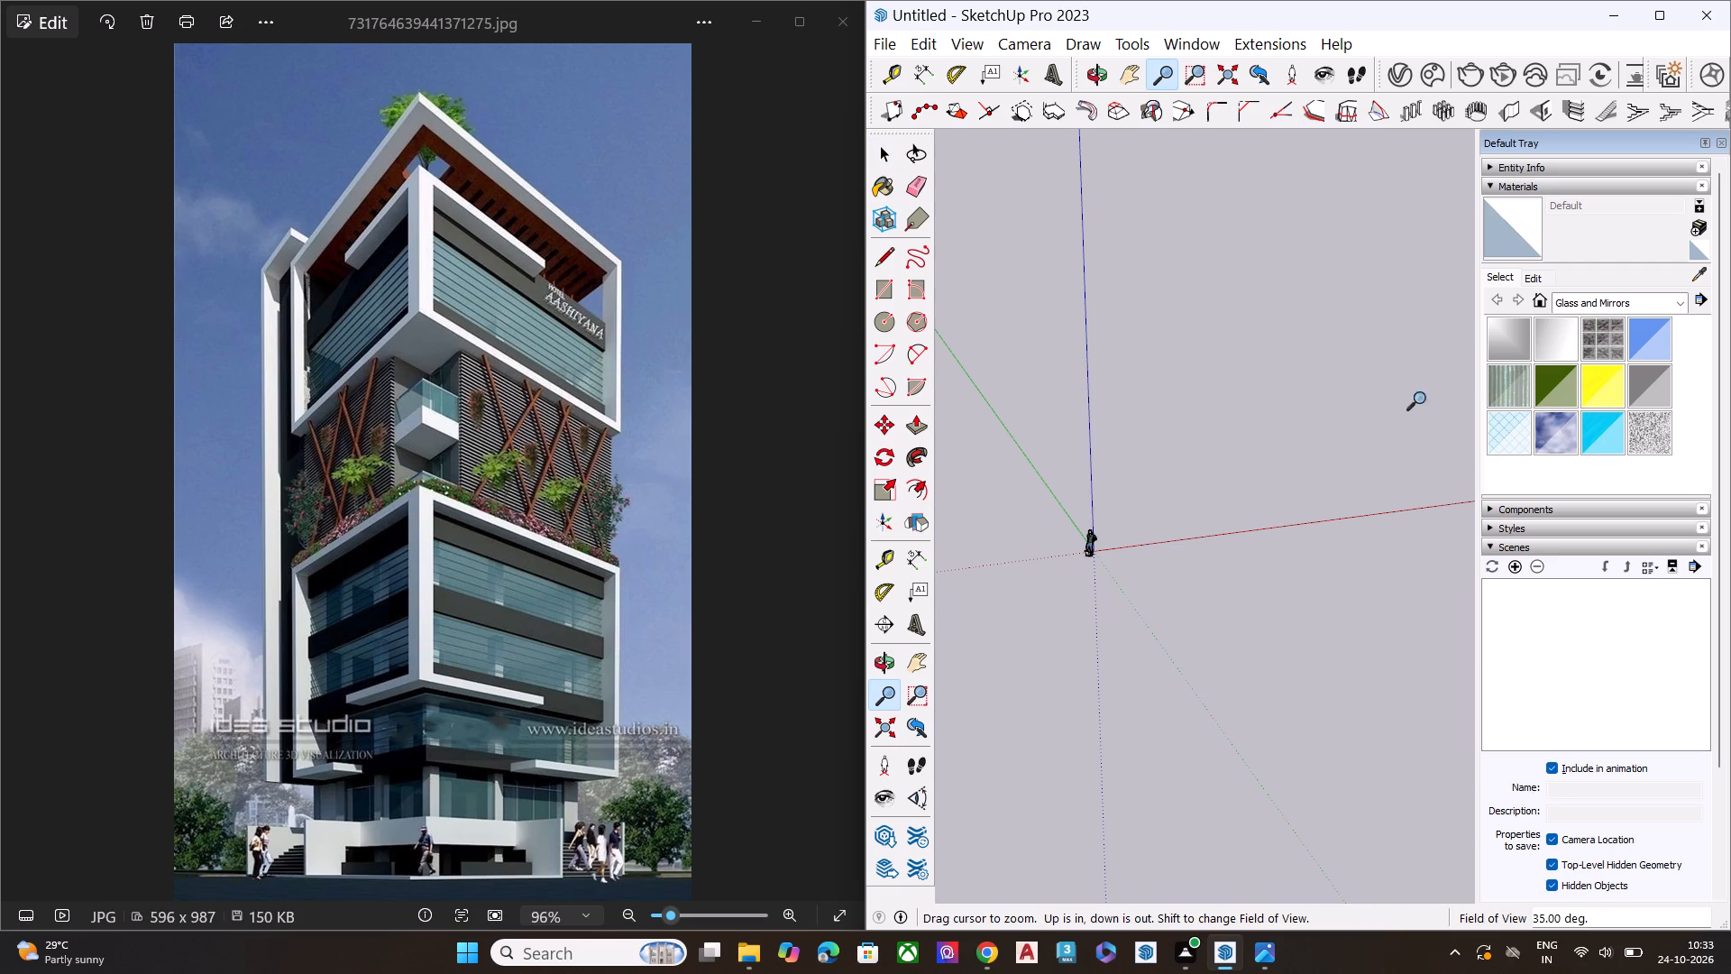
pyautogui.scroll(-6, 1111, 385)
pyautogui.scroll(1, 1044, 459)
pyautogui.scroll(-1, 1073, 474)
pyautogui.press('space')
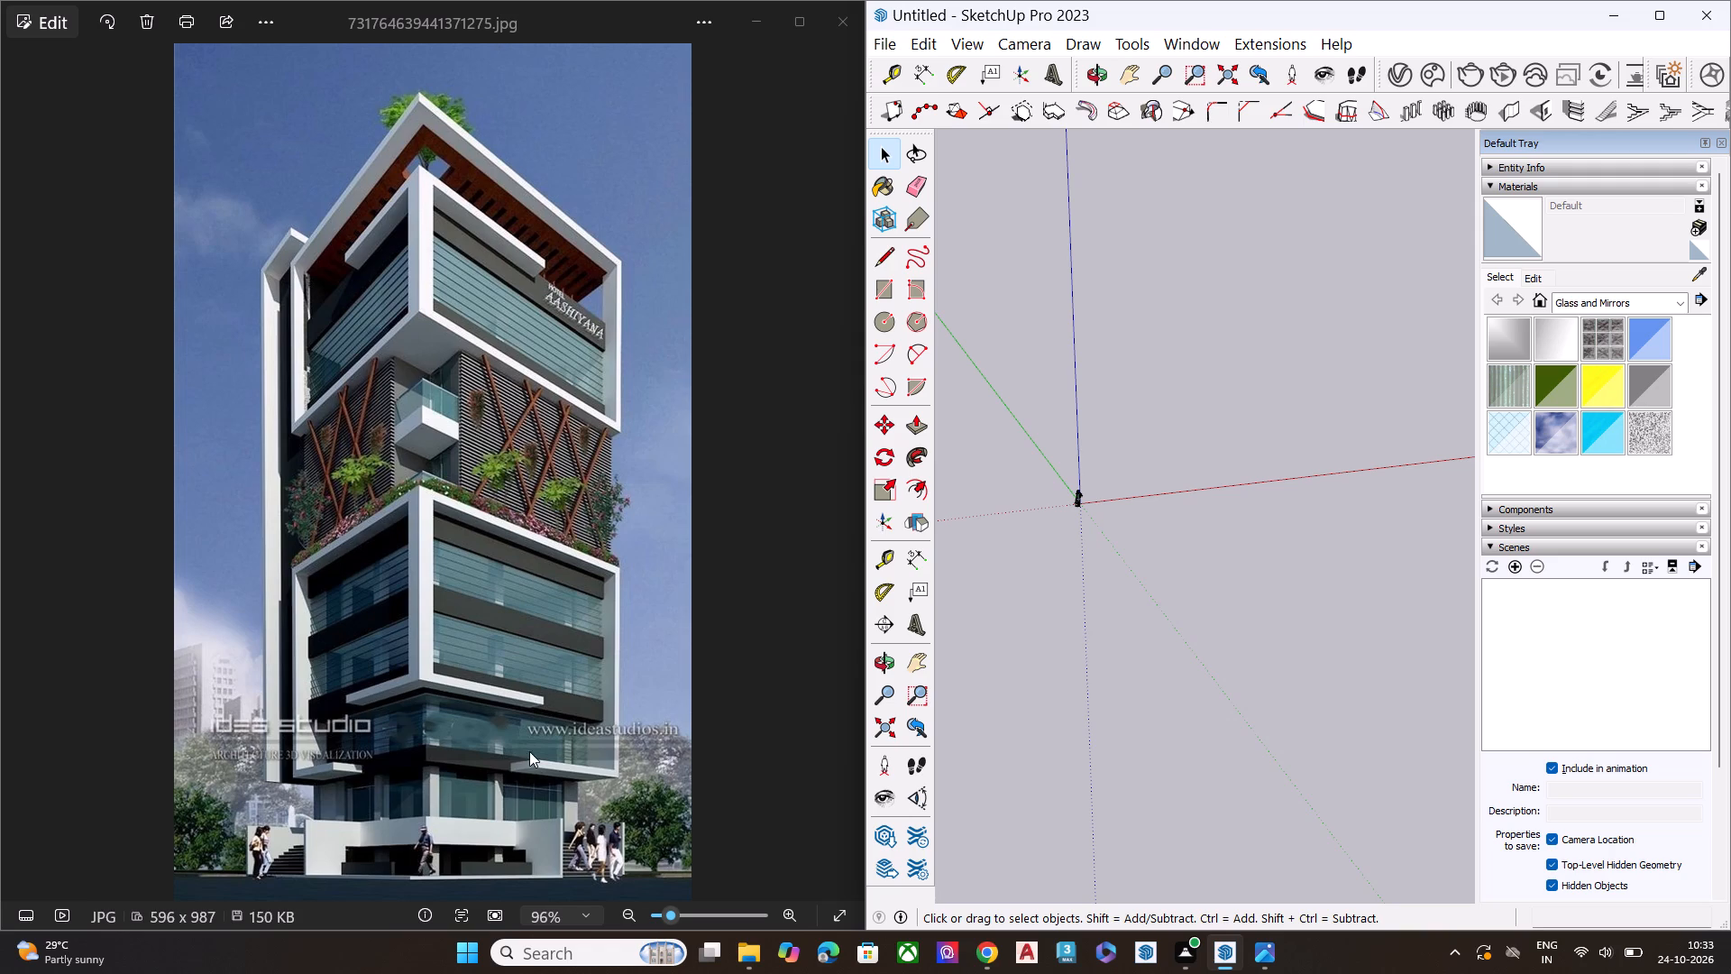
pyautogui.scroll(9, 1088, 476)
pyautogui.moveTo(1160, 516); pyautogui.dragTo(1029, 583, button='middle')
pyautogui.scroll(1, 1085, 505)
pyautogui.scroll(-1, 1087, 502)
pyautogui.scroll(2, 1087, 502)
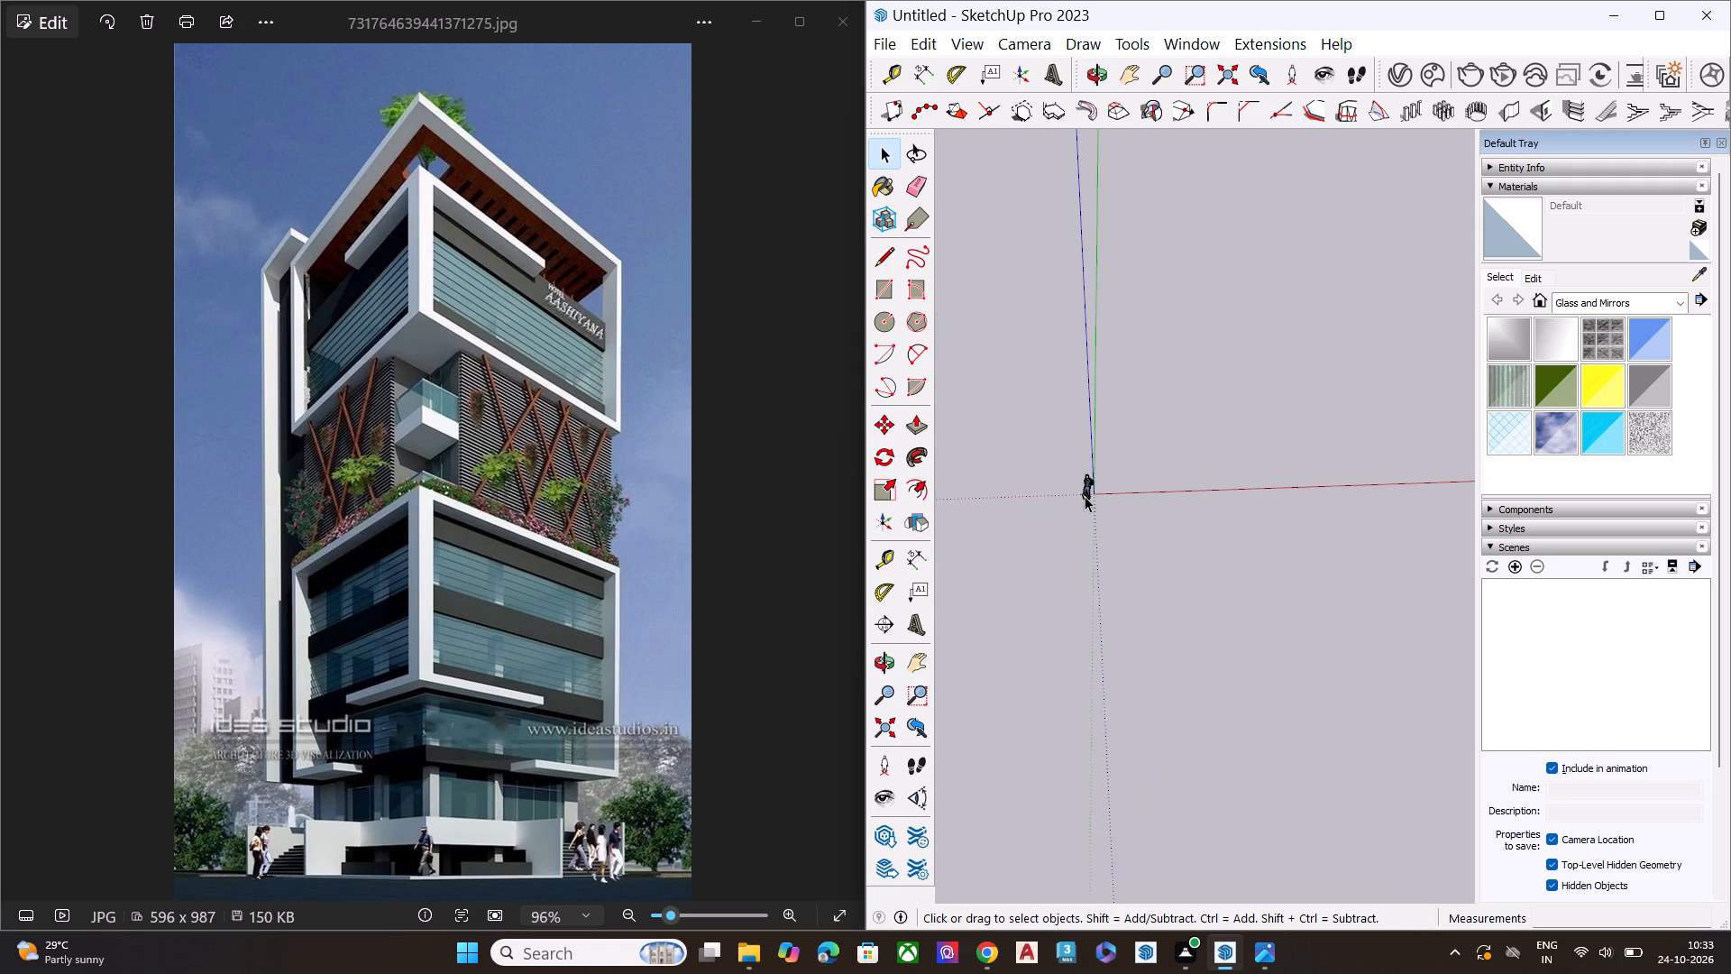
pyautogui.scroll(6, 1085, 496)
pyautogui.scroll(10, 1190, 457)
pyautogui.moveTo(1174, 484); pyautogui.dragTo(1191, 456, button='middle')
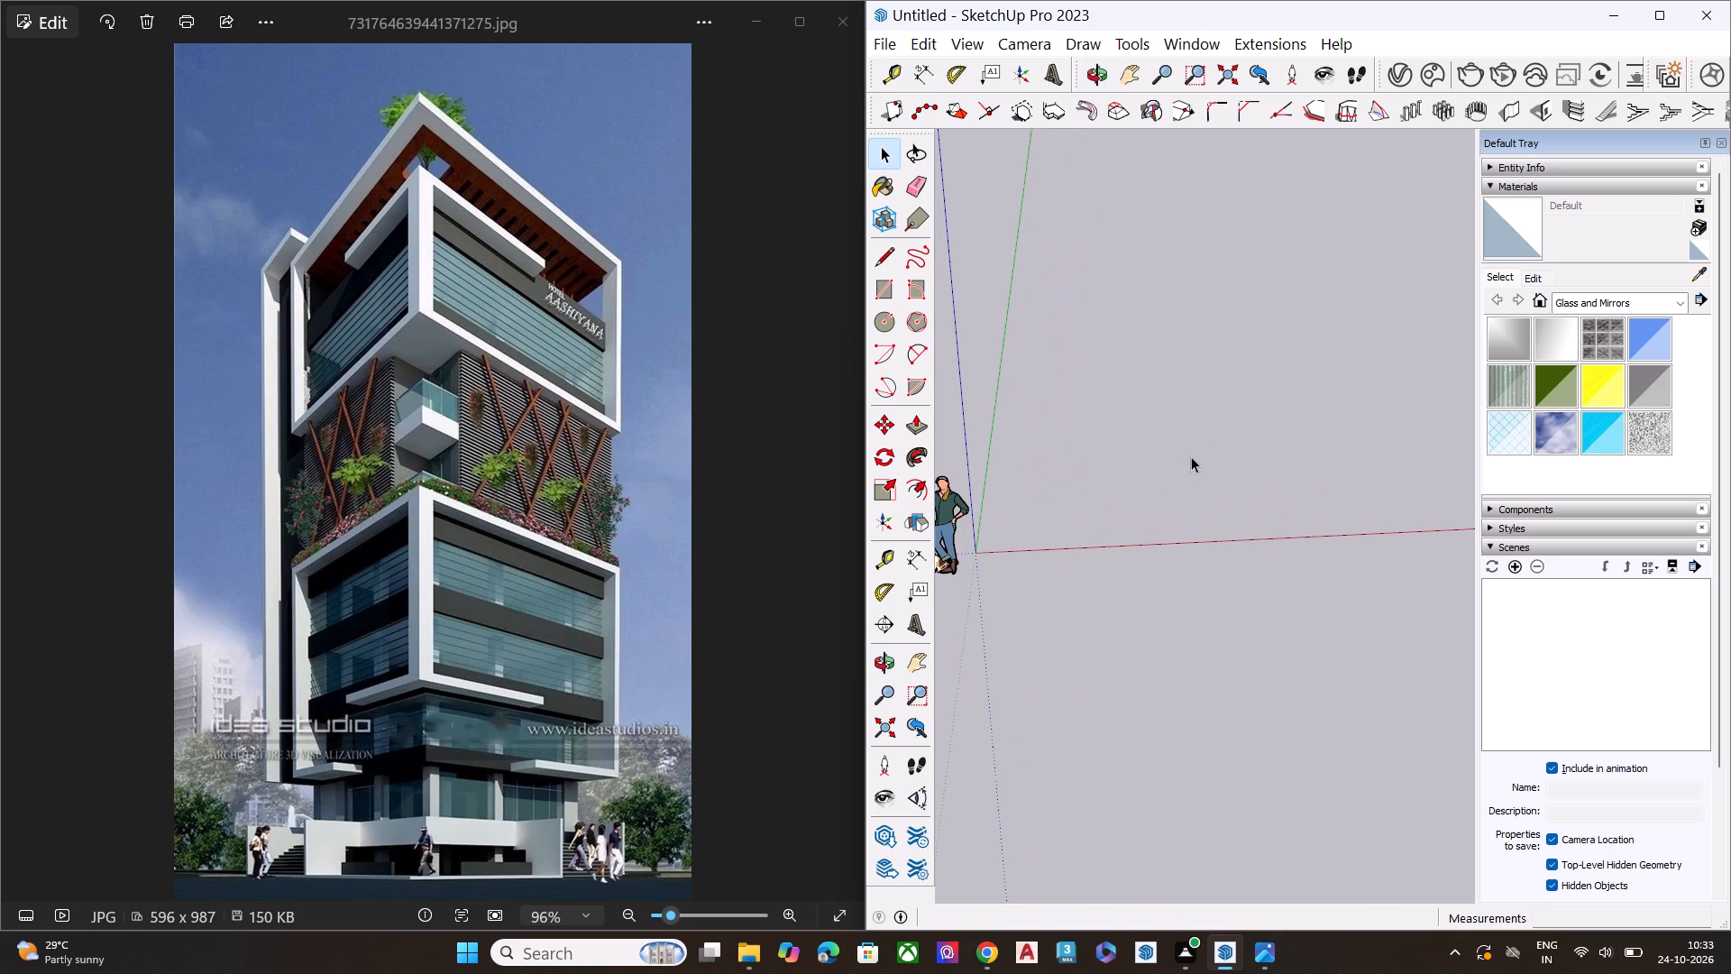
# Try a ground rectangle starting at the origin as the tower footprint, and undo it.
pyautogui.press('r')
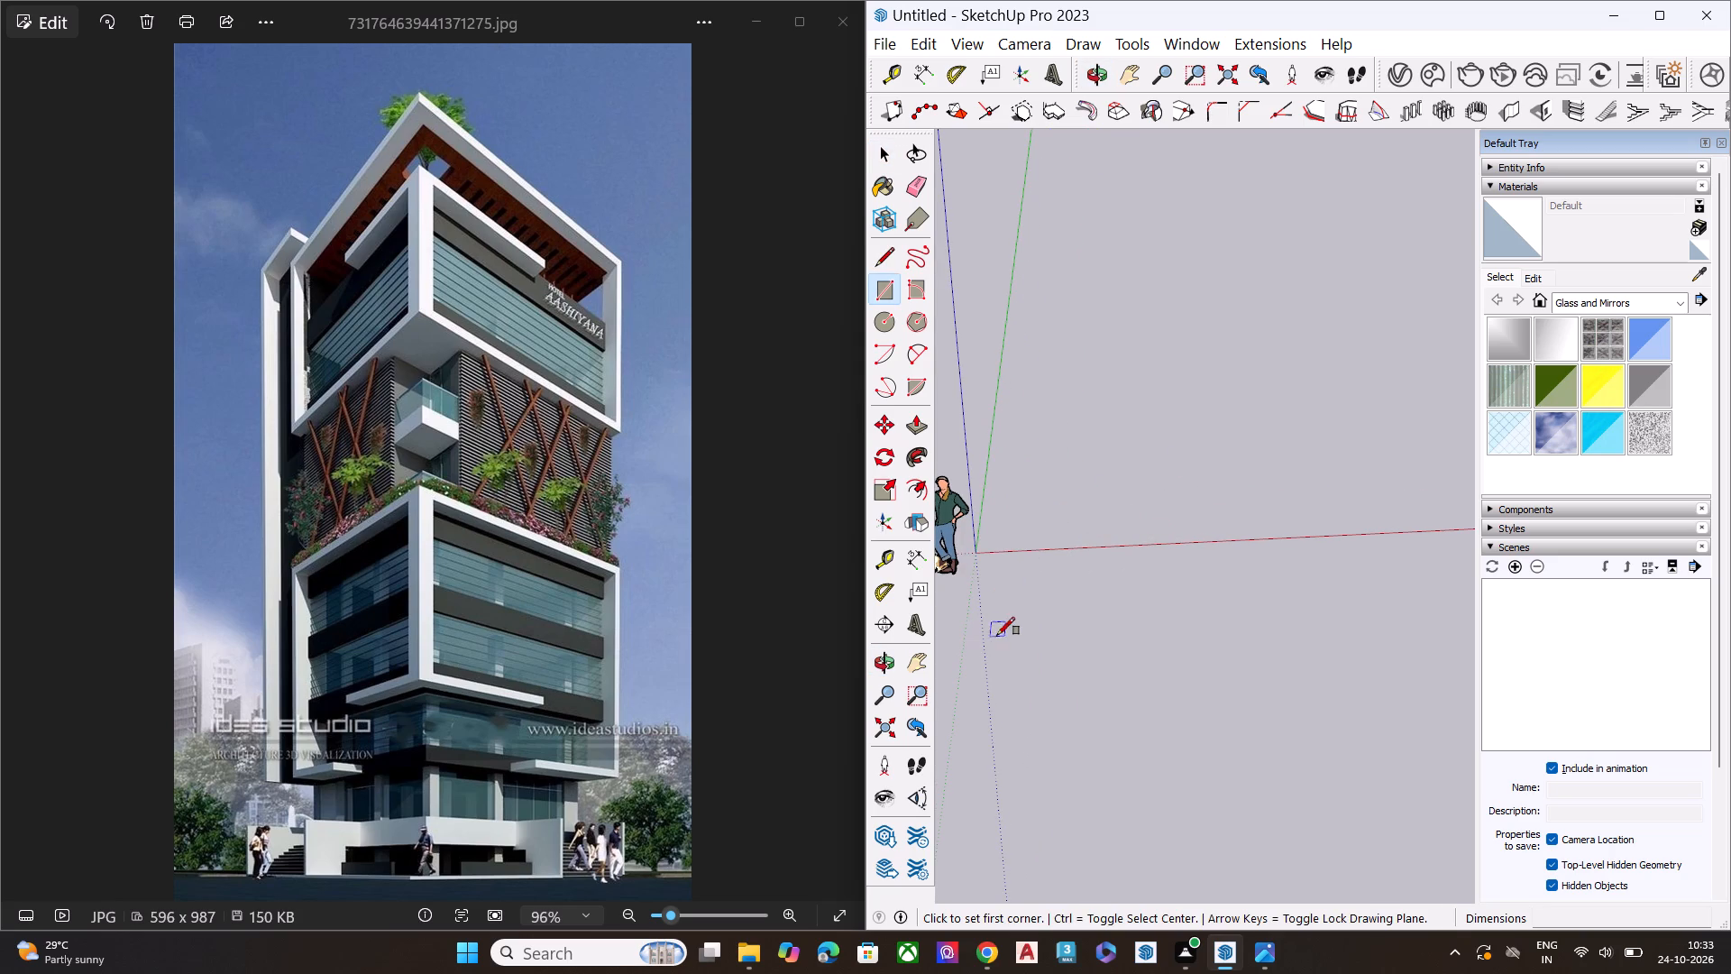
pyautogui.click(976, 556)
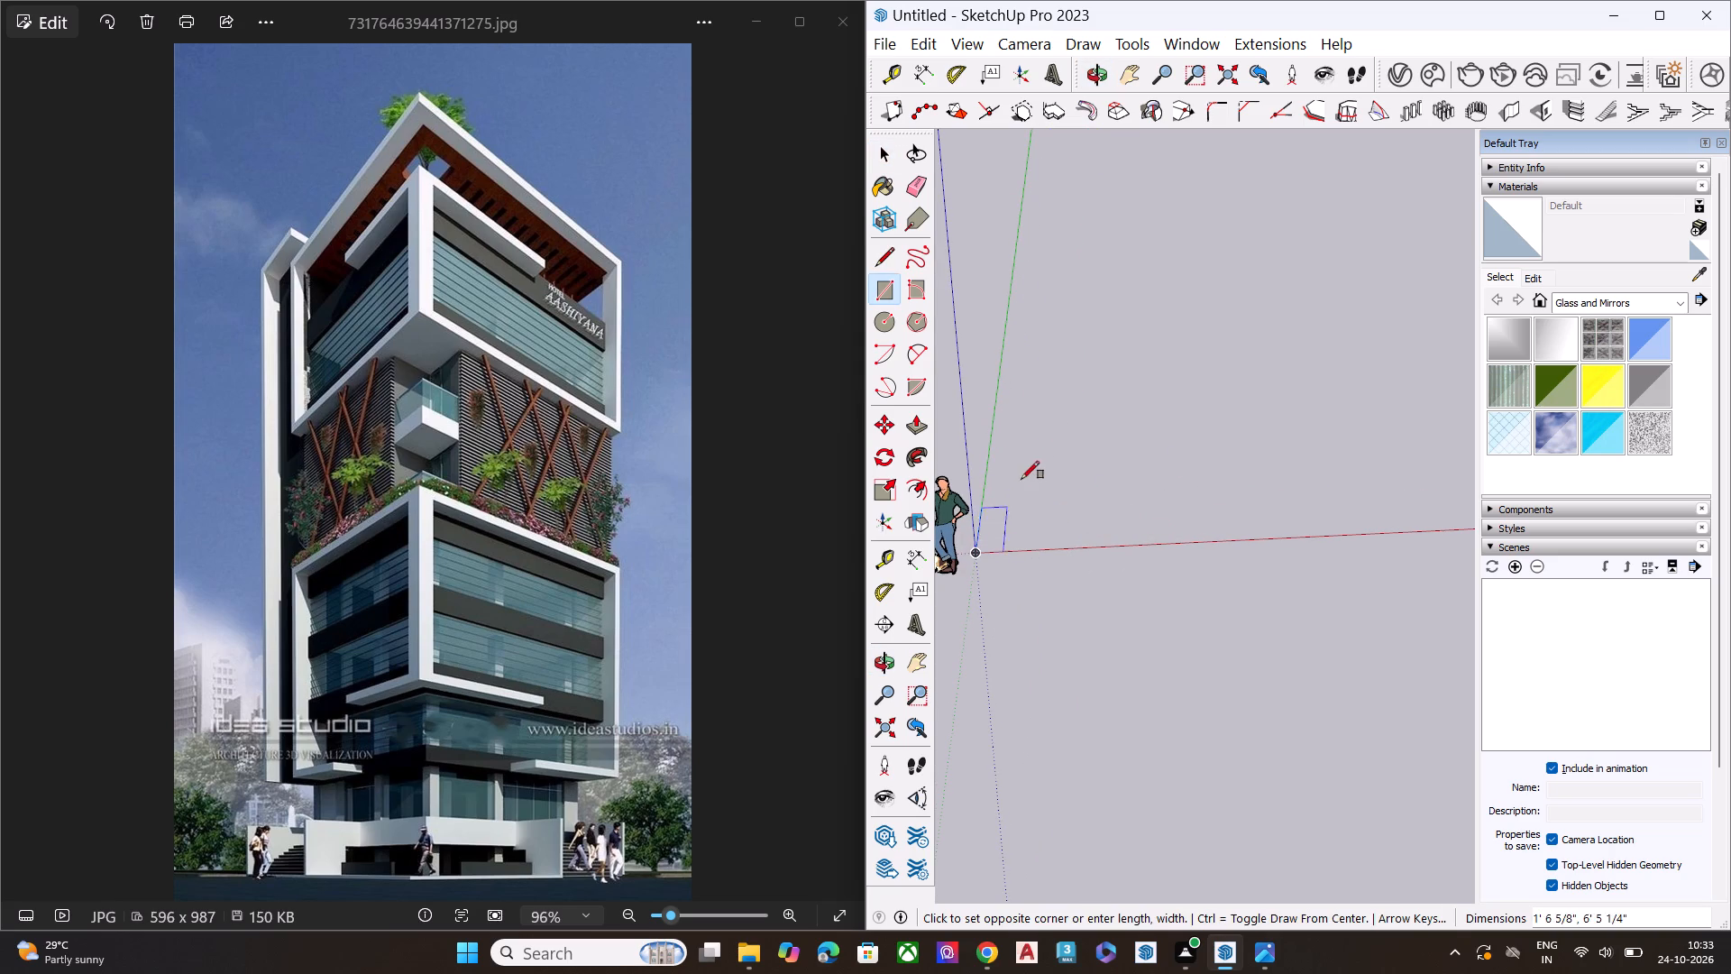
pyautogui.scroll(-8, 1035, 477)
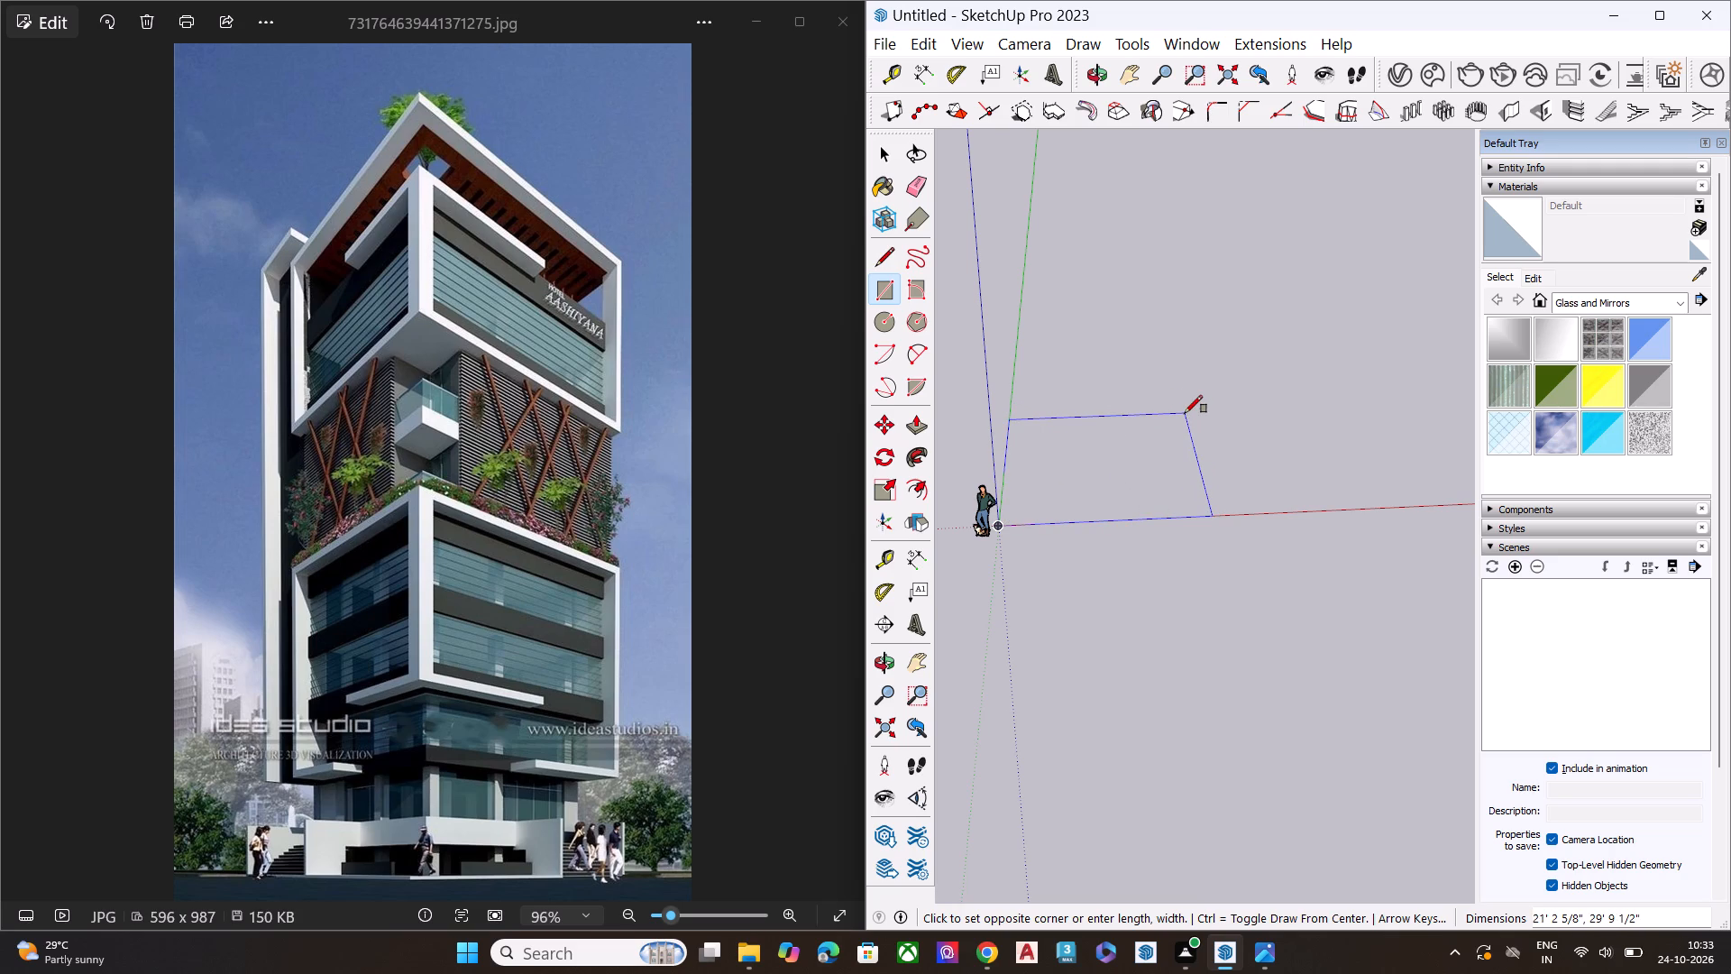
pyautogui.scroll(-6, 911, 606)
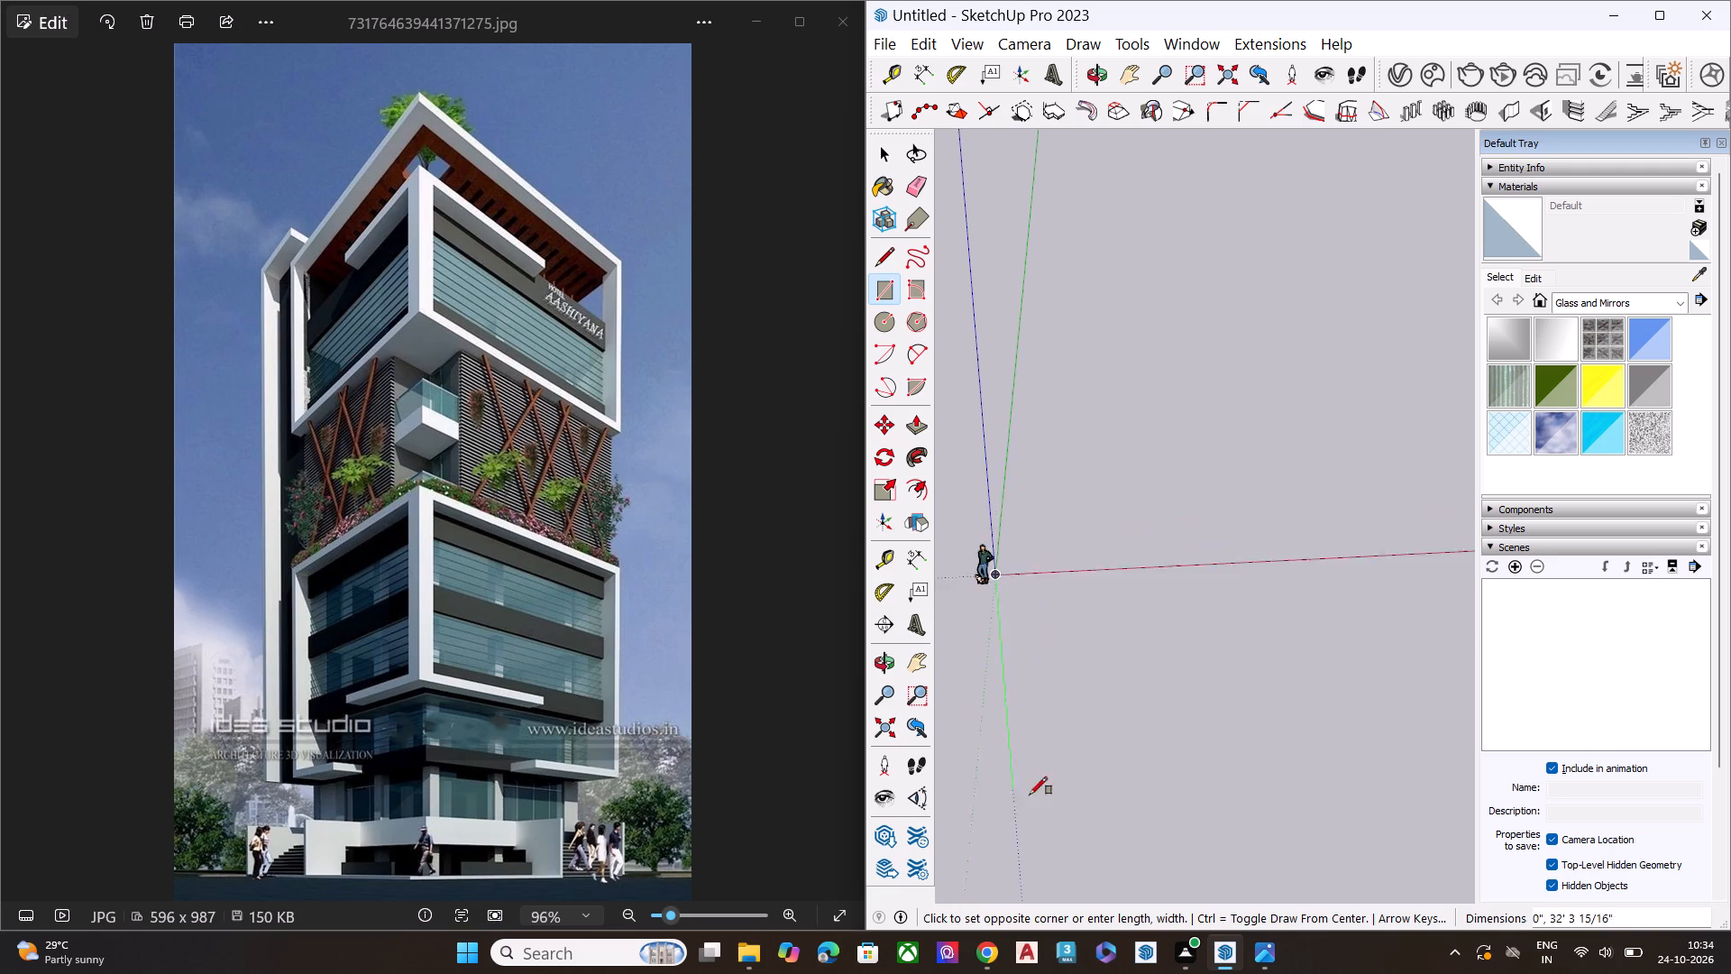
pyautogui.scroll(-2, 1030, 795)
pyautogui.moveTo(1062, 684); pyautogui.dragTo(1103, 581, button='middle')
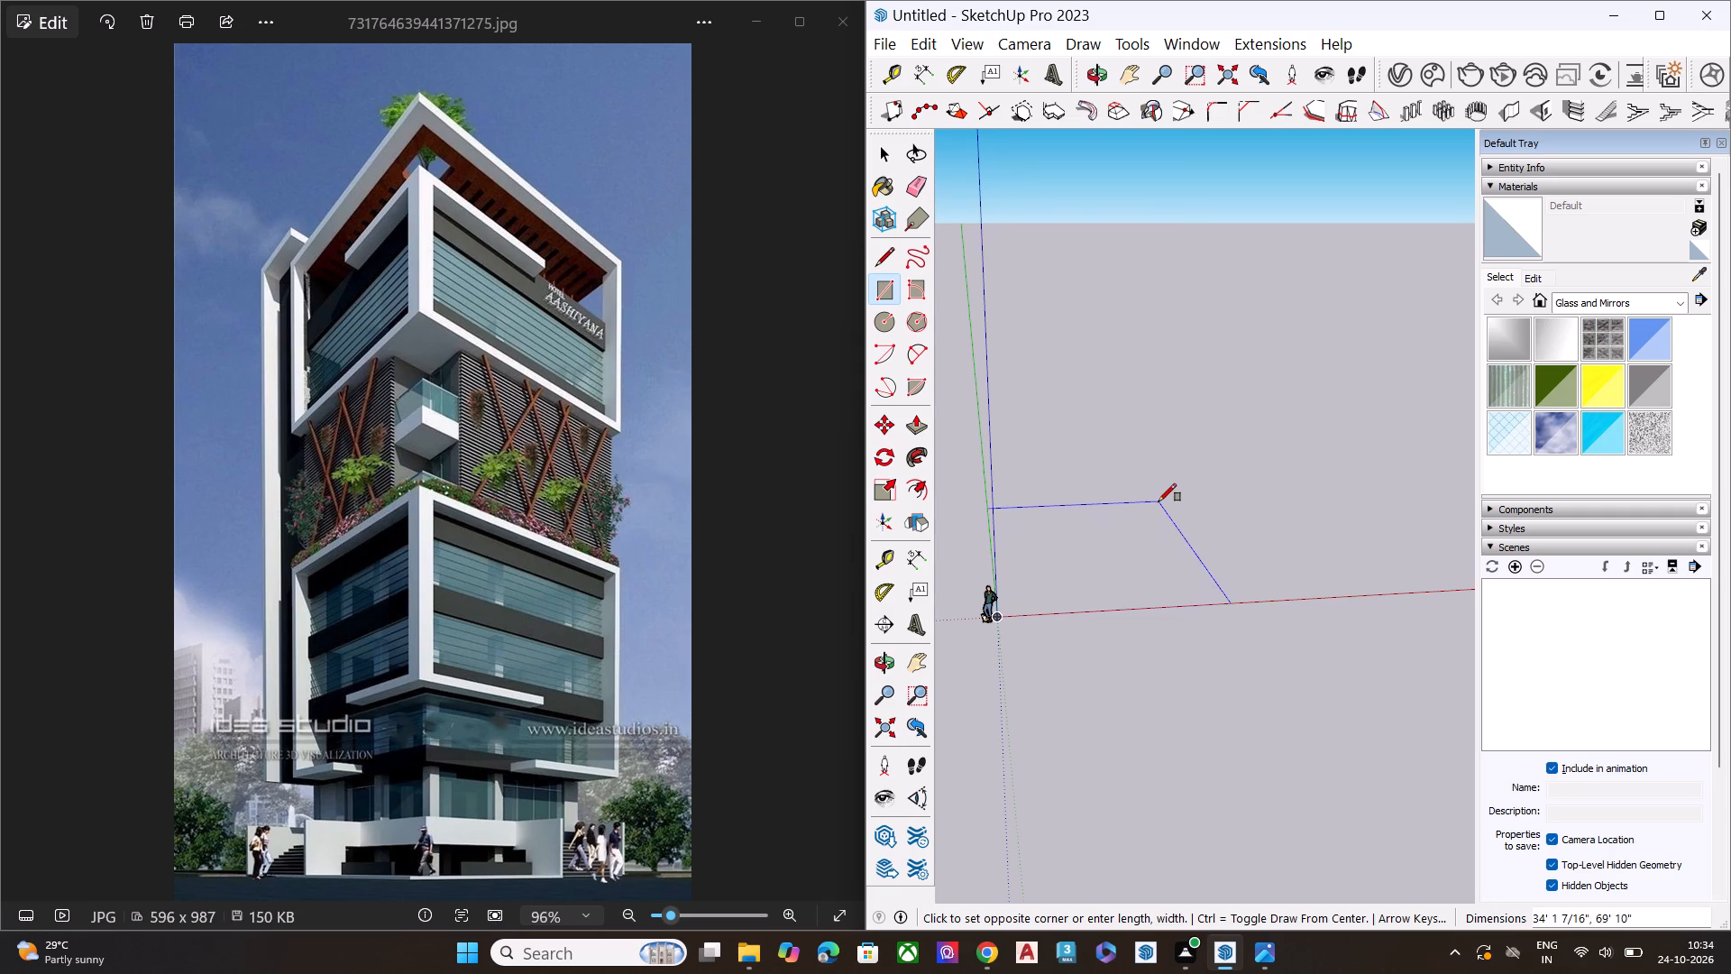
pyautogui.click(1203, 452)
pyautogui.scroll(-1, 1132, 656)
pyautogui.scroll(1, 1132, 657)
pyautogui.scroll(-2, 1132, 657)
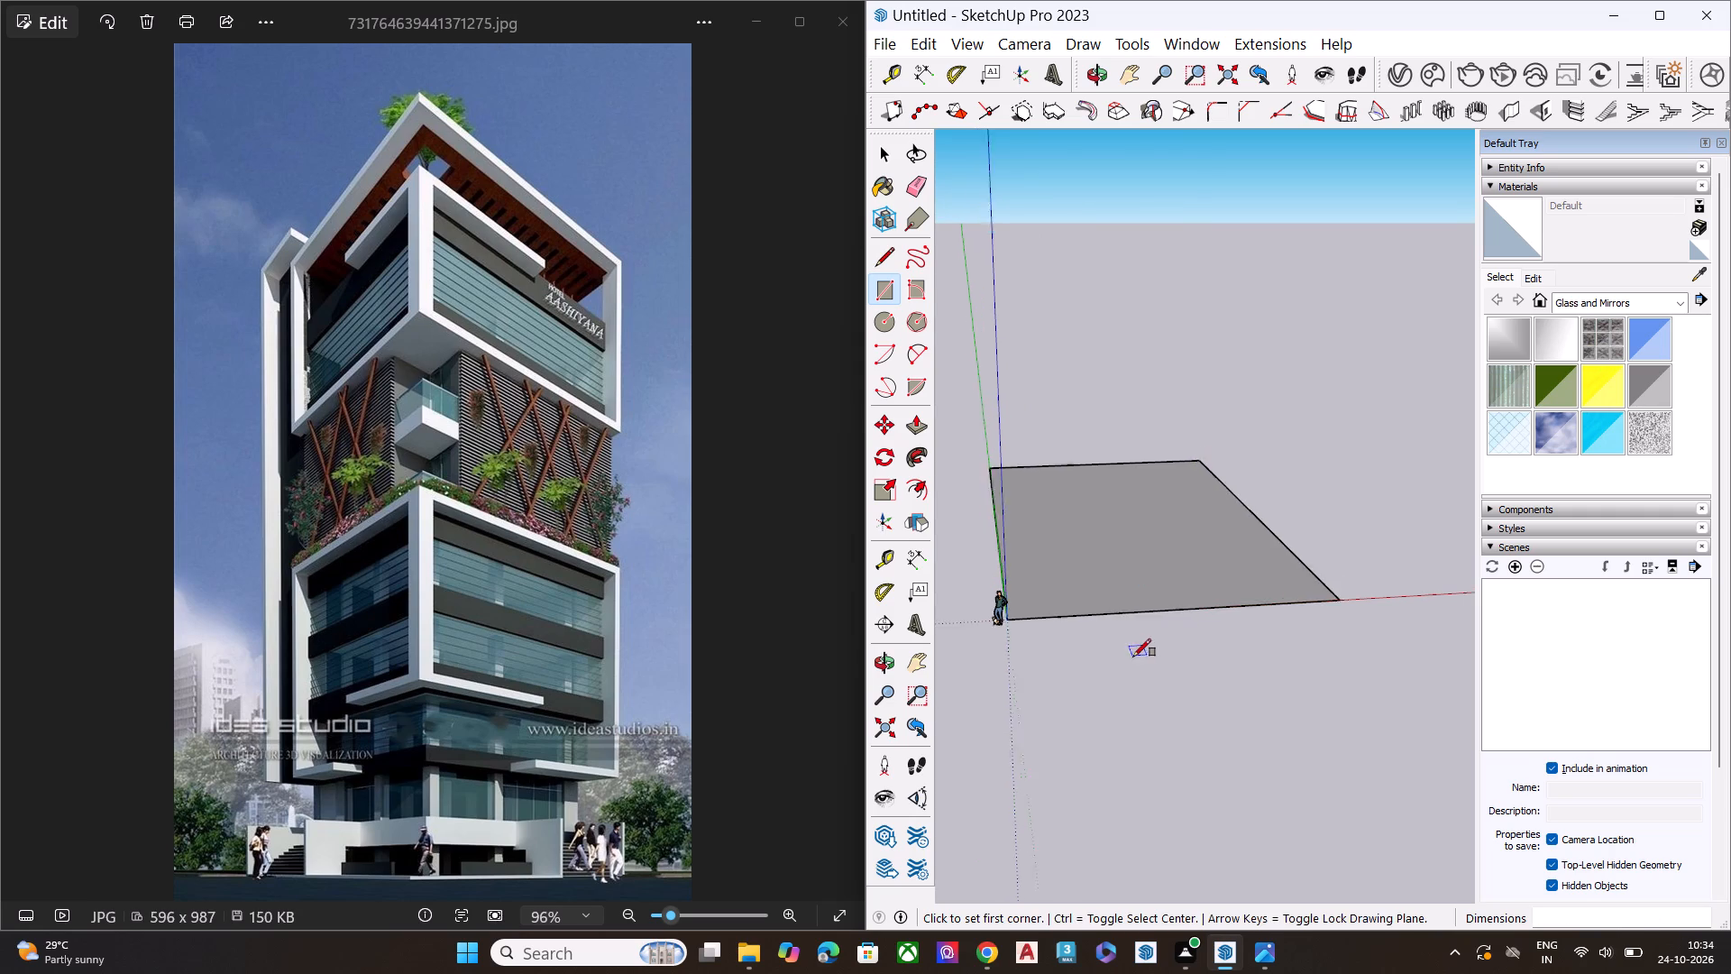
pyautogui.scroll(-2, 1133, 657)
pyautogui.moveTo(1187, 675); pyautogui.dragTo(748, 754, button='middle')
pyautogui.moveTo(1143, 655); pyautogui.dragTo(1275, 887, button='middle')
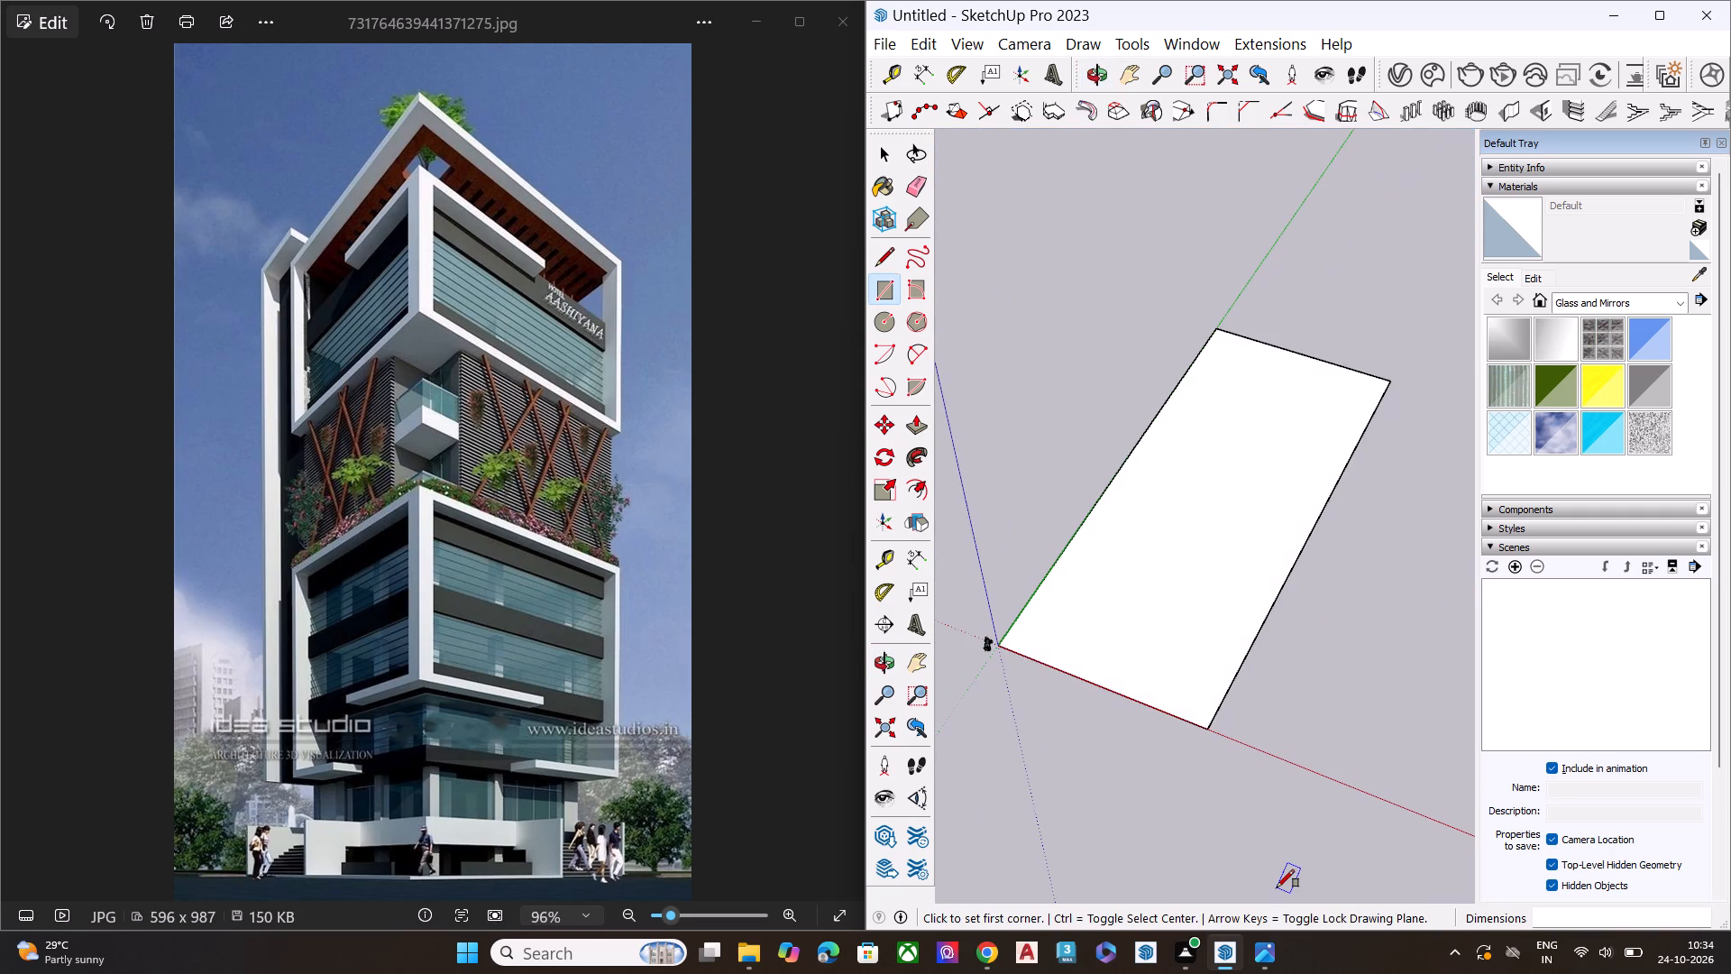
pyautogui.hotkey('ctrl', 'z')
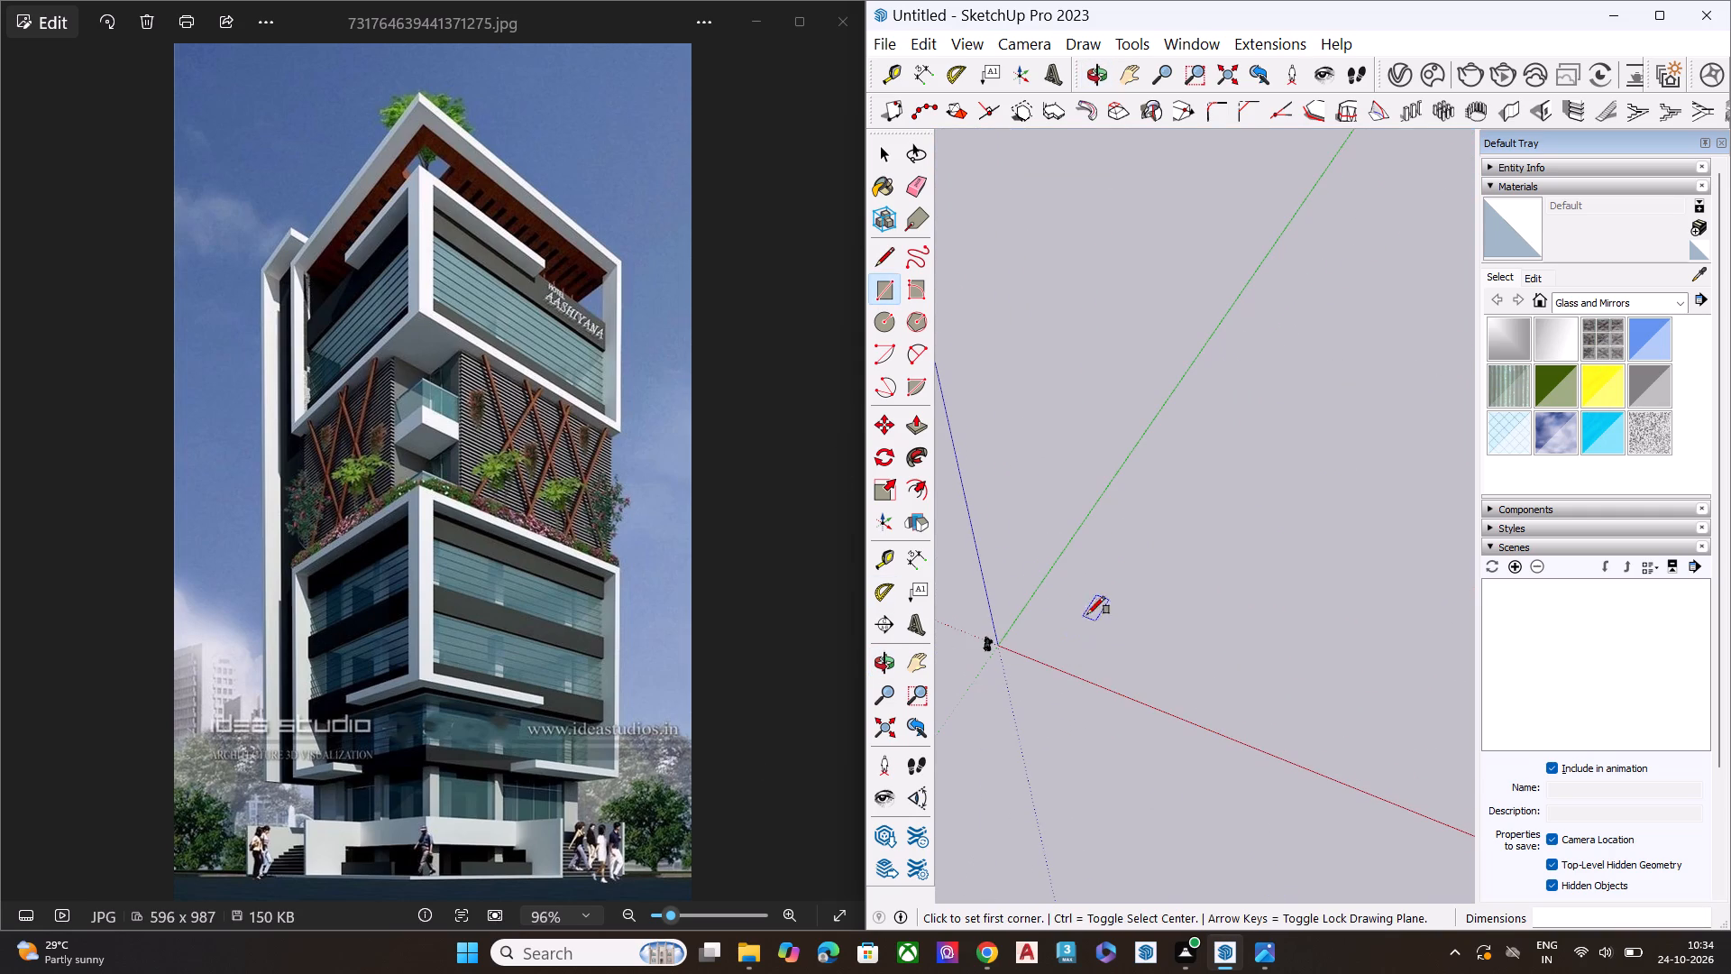
# Draw a square tower footprint from the origin on the ground, about 50' 8" per side.
pyautogui.click(1001, 645)
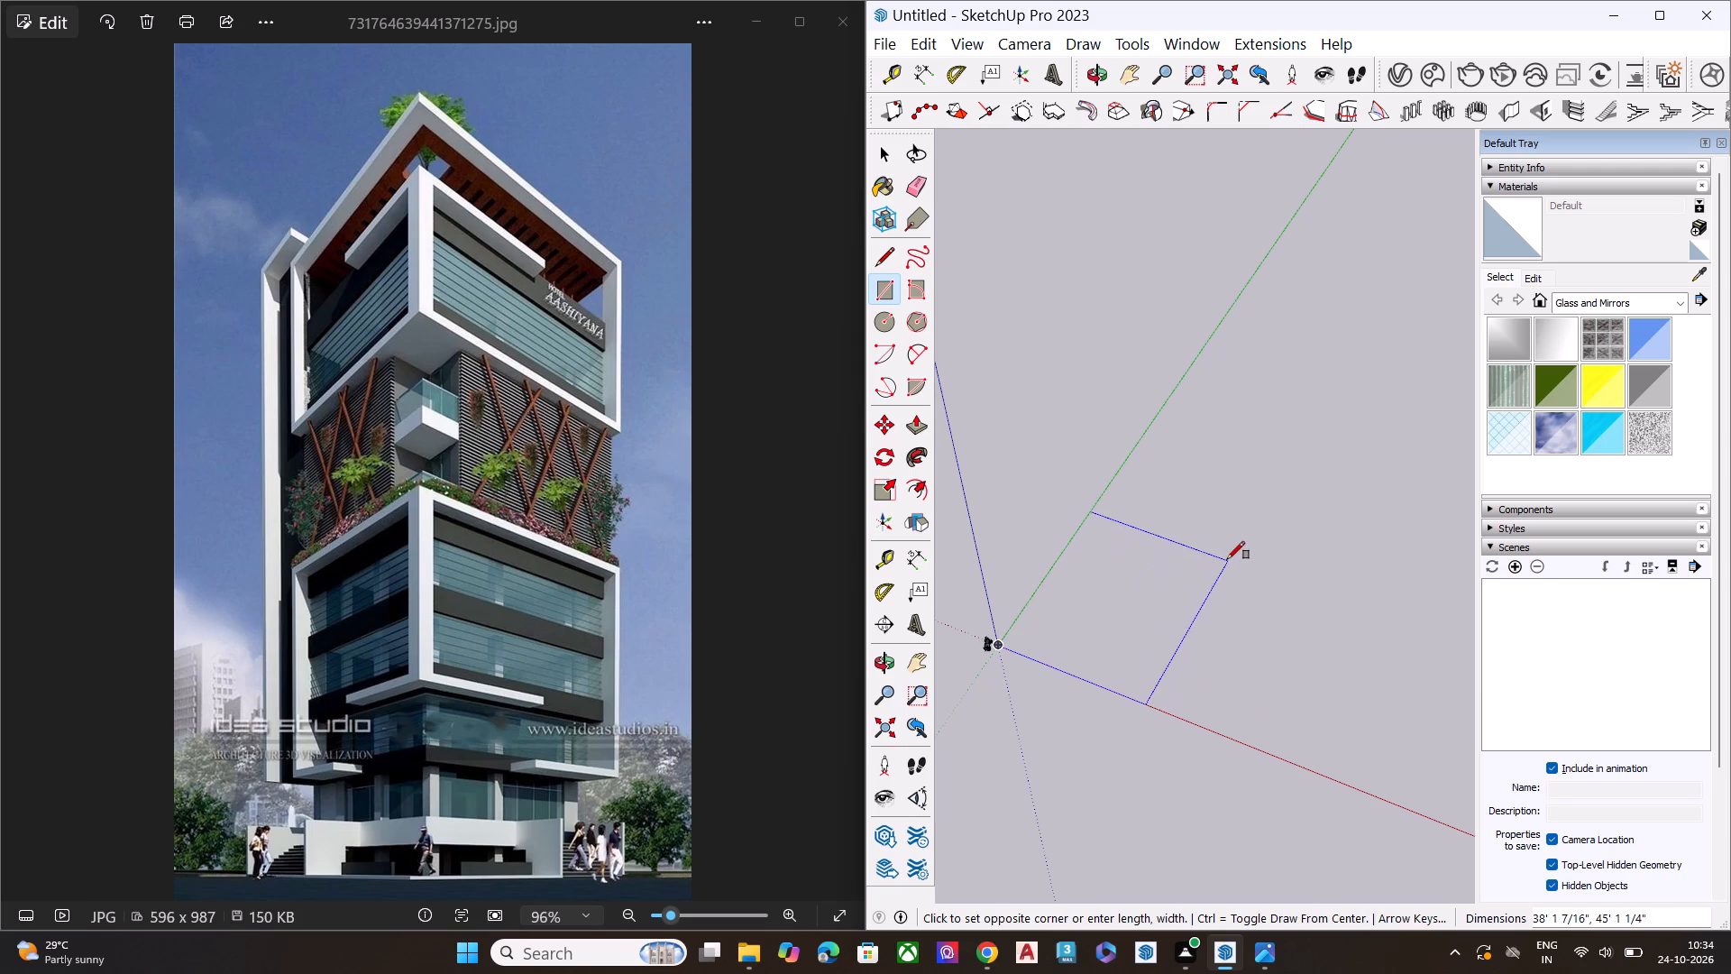
pyautogui.click(1285, 562)
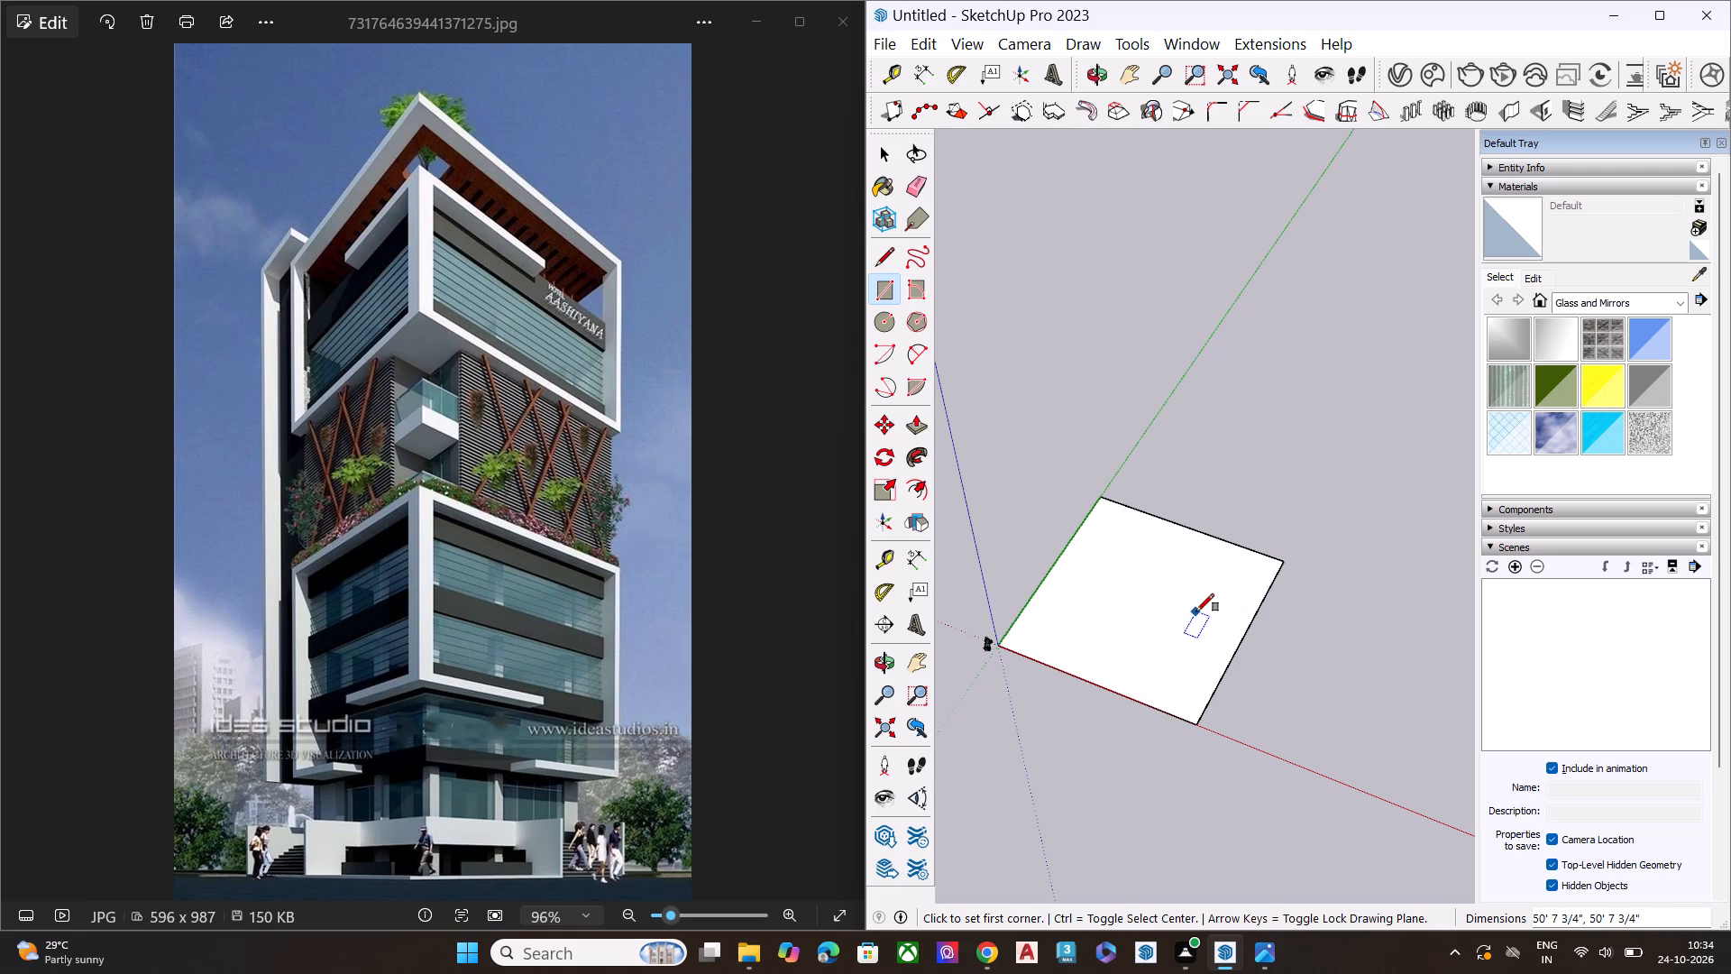
pyautogui.press('space')
# Push/Pull the square footprint upward about 188' to form the tower body.
pyautogui.write('P')
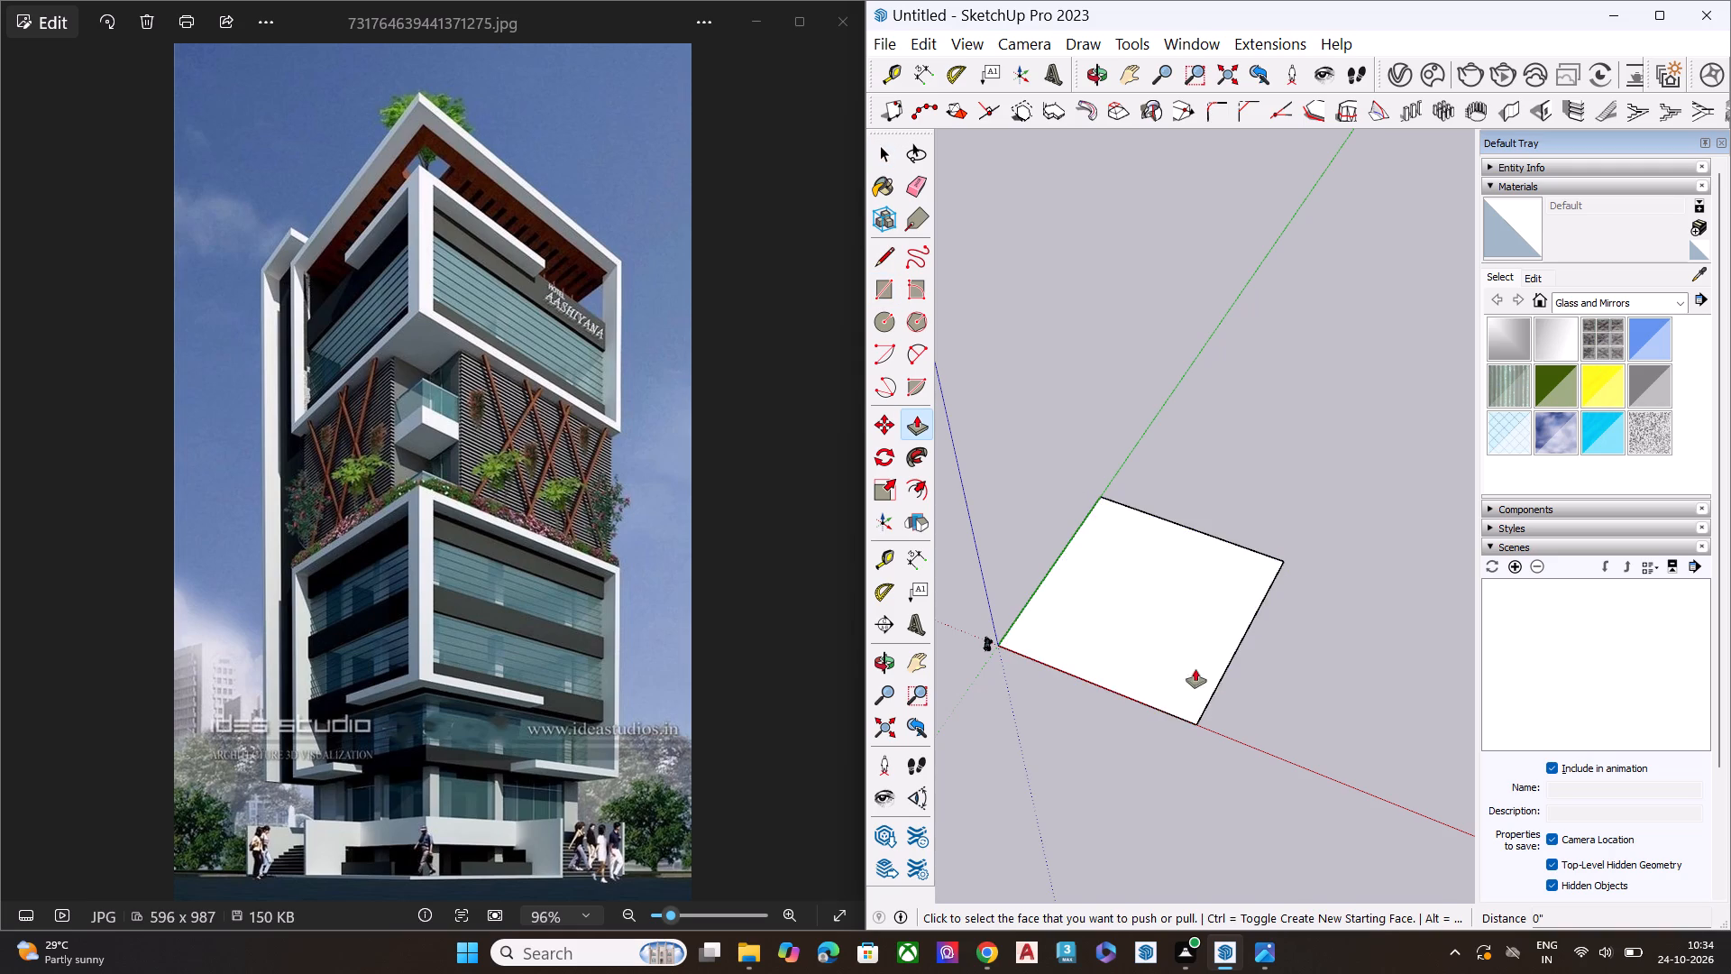
pyautogui.click(1187, 650)
pyautogui.scroll(-6, 1210, 711)
pyautogui.moveTo(1190, 718); pyautogui.dragTo(1212, 326, button='middle')
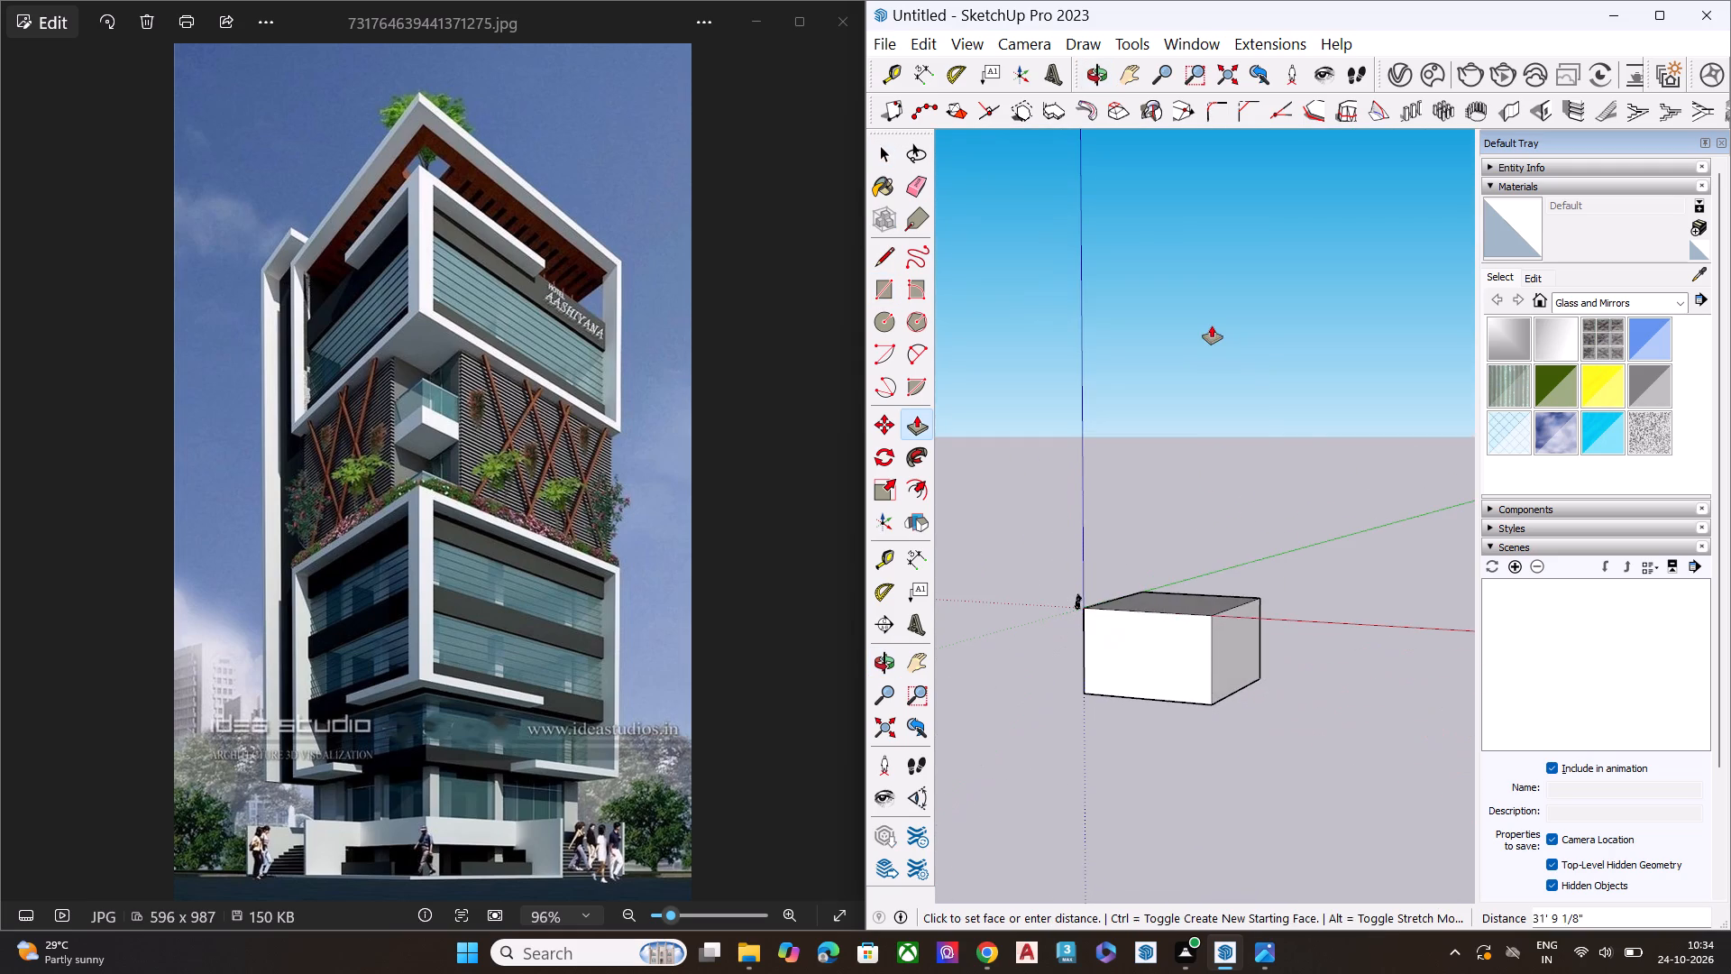
pyautogui.scroll(-4, 1186, 282)
pyautogui.scroll(1, 1183, 289)
pyautogui.scroll(-4, 1182, 292)
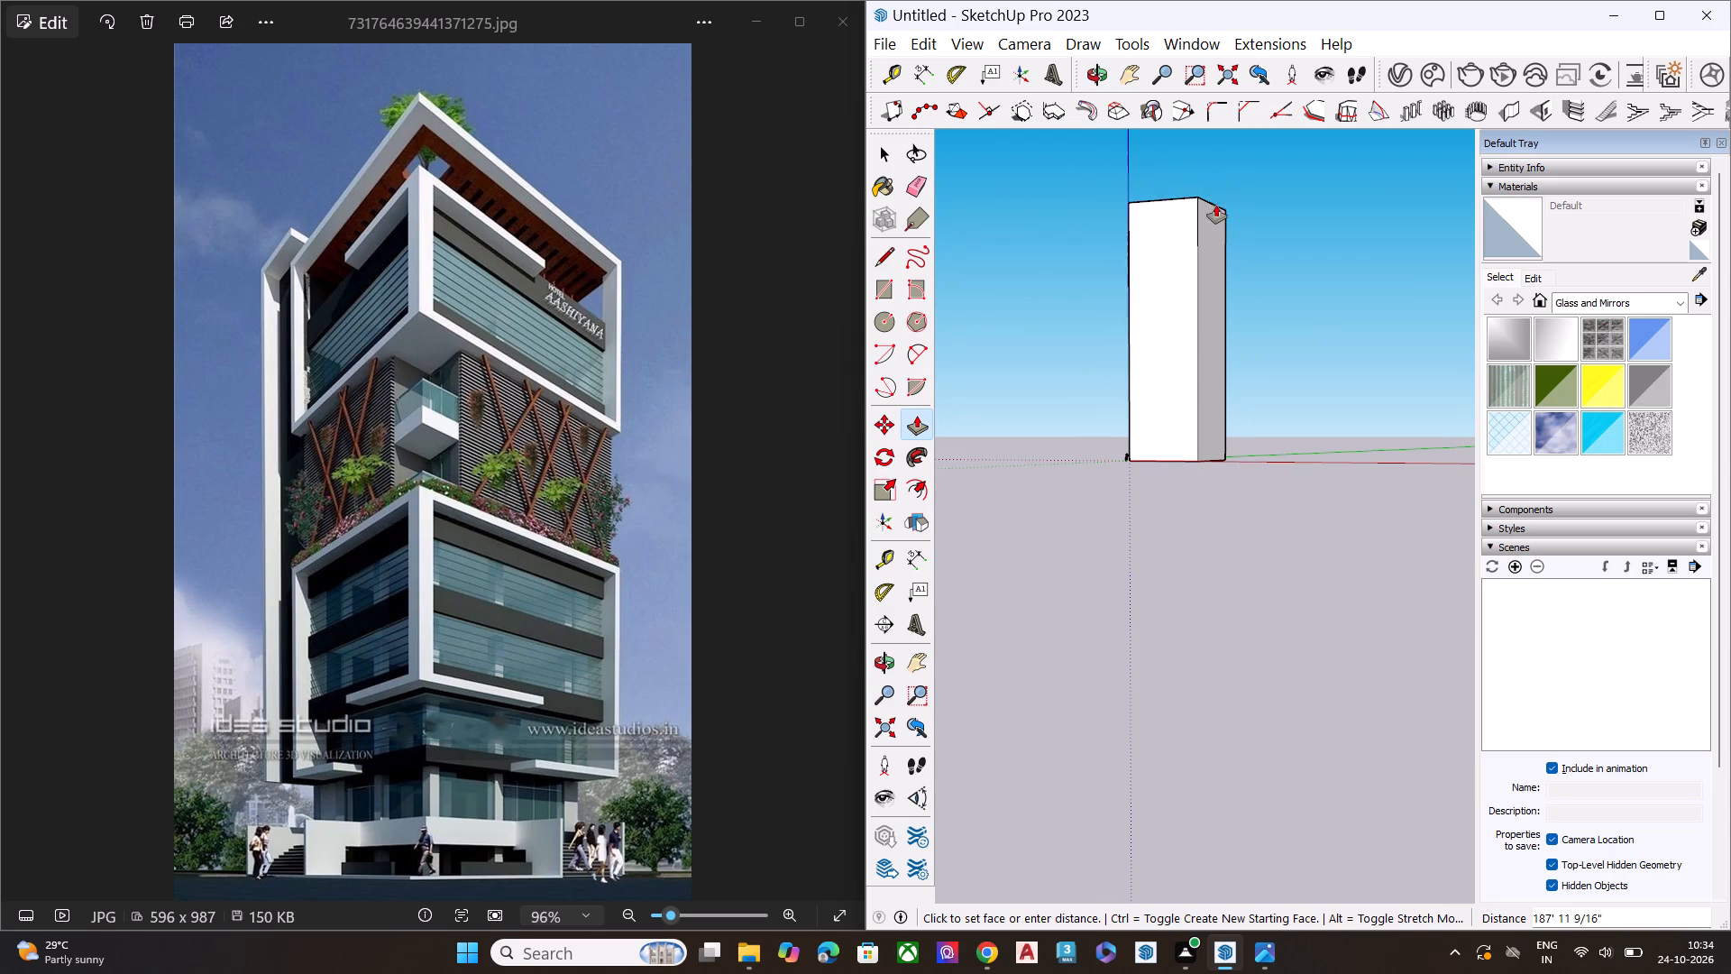
pyautogui.click(1220, 200)
pyautogui.moveTo(1228, 350); pyautogui.dragTo(1149, 721, button='middle')
pyautogui.scroll(8, 1193, 246)
# Select the whole tower body and scale it along the red axis by 1.50.
pyautogui.press('space')
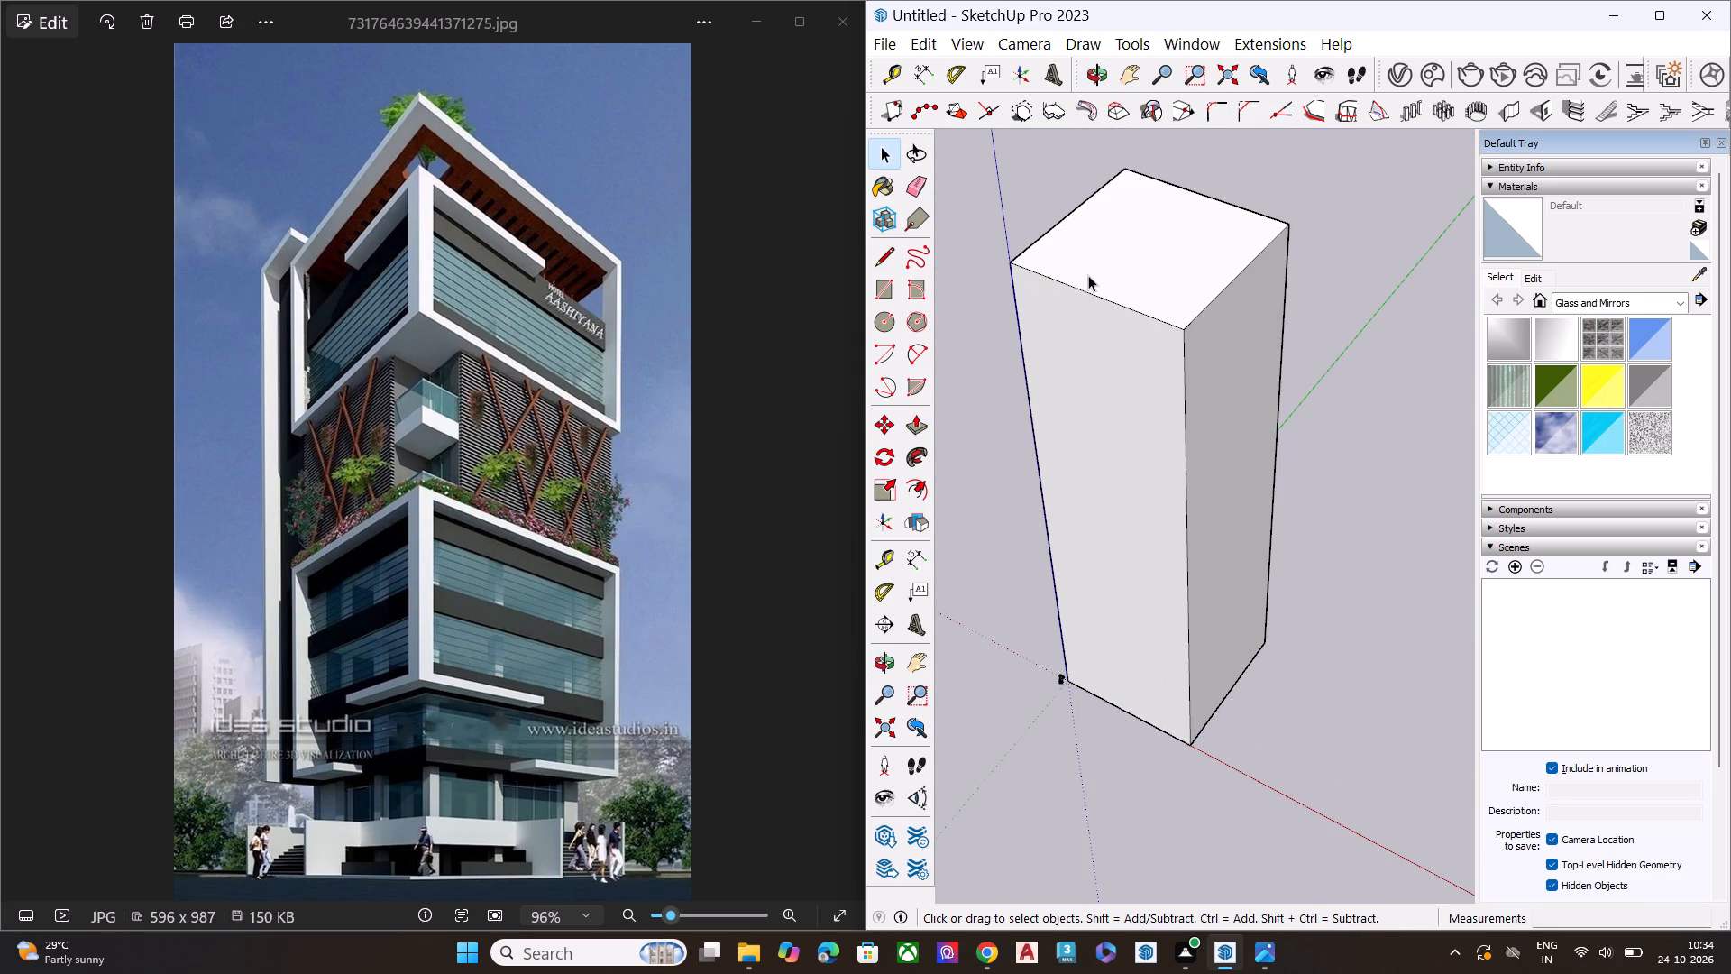
pyautogui.tripleClick(1133, 317)
pyautogui.tripleClick(1140, 315)
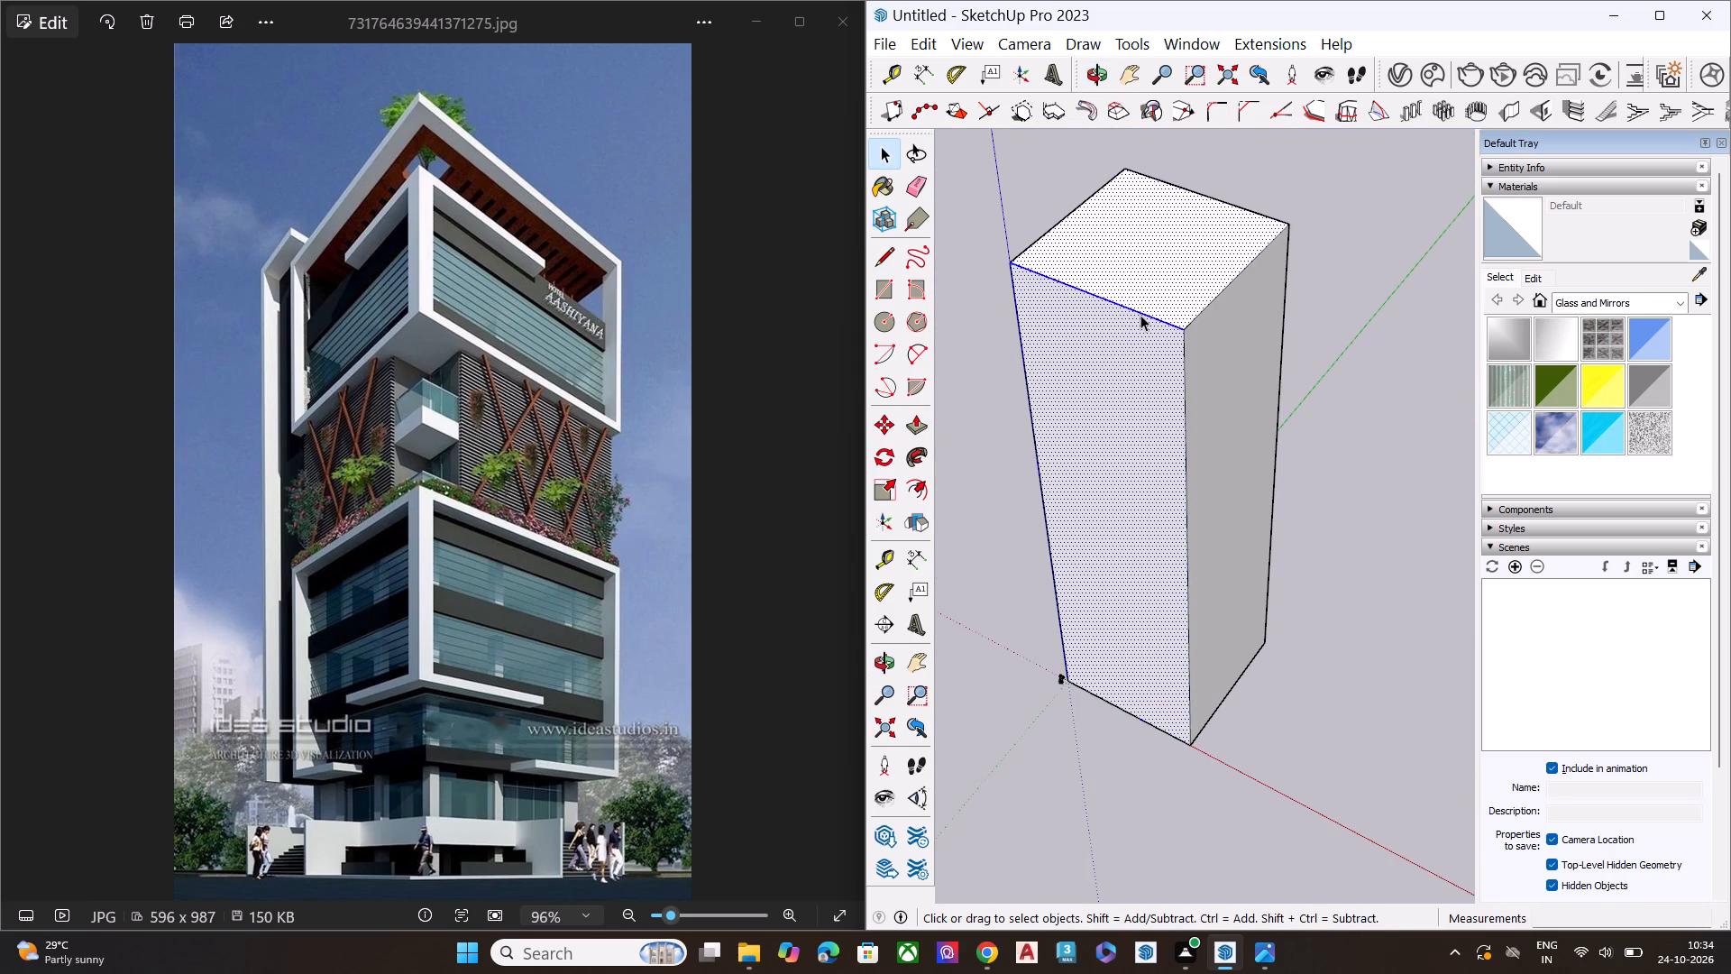
pyautogui.click(1140, 315)
pyautogui.press('s')
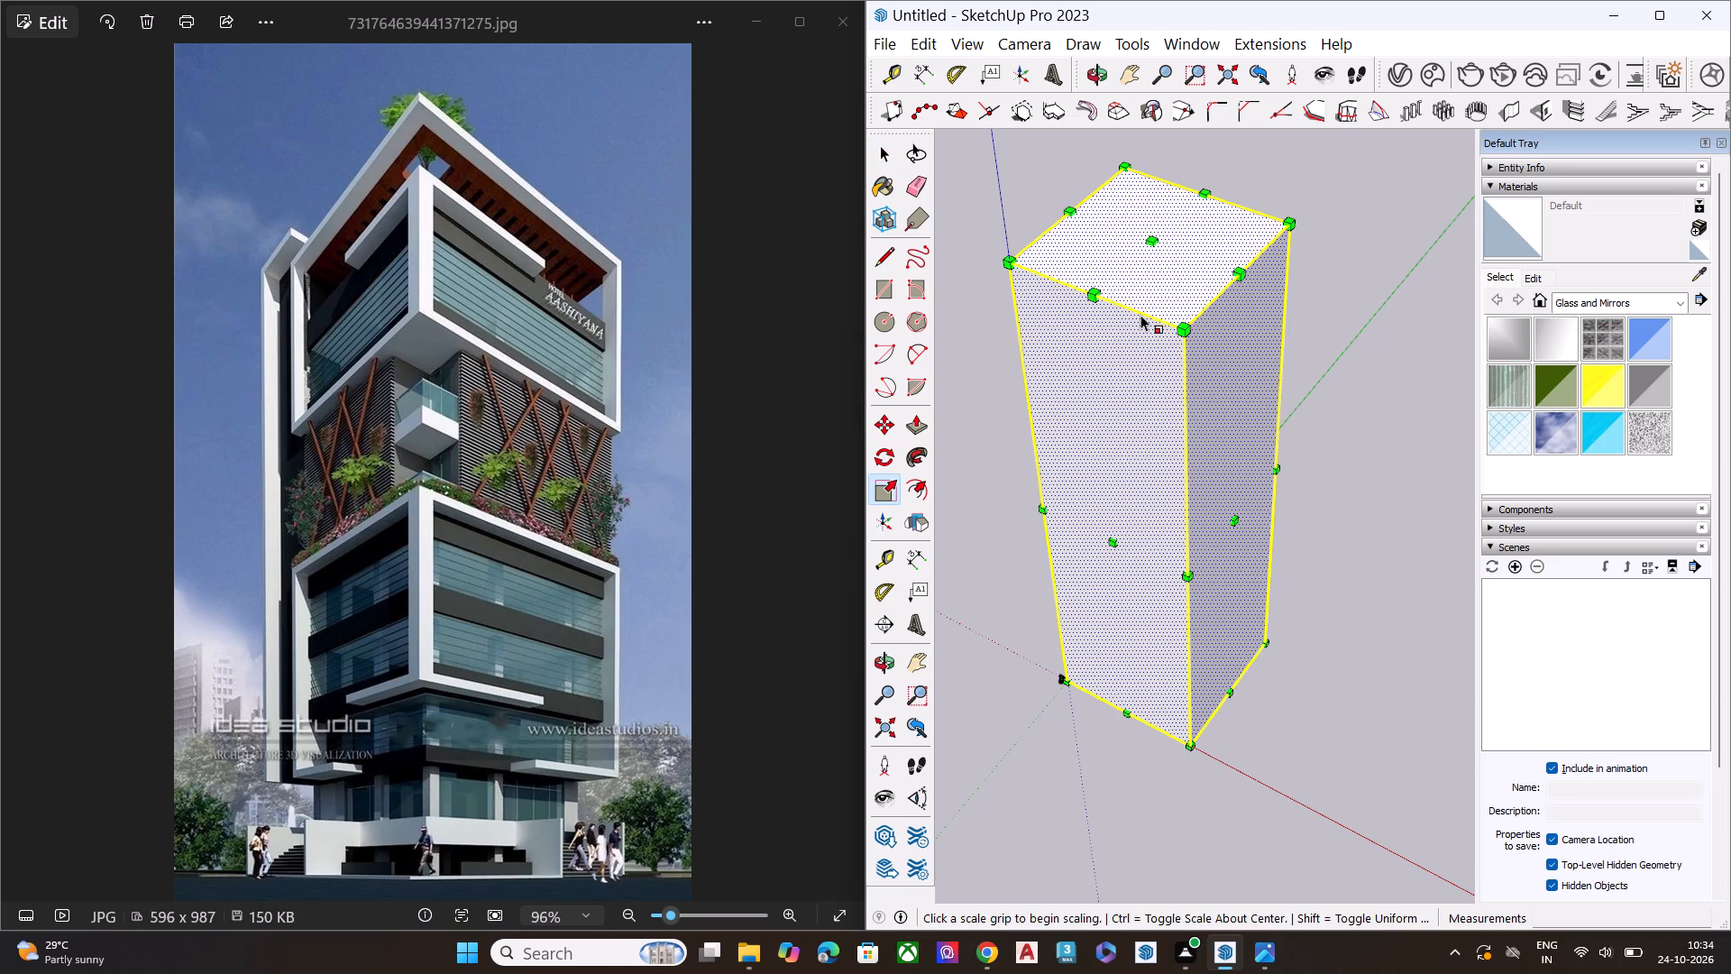
pyautogui.click(1244, 519)
pyautogui.click(1234, 519)
pyautogui.click(1308, 557)
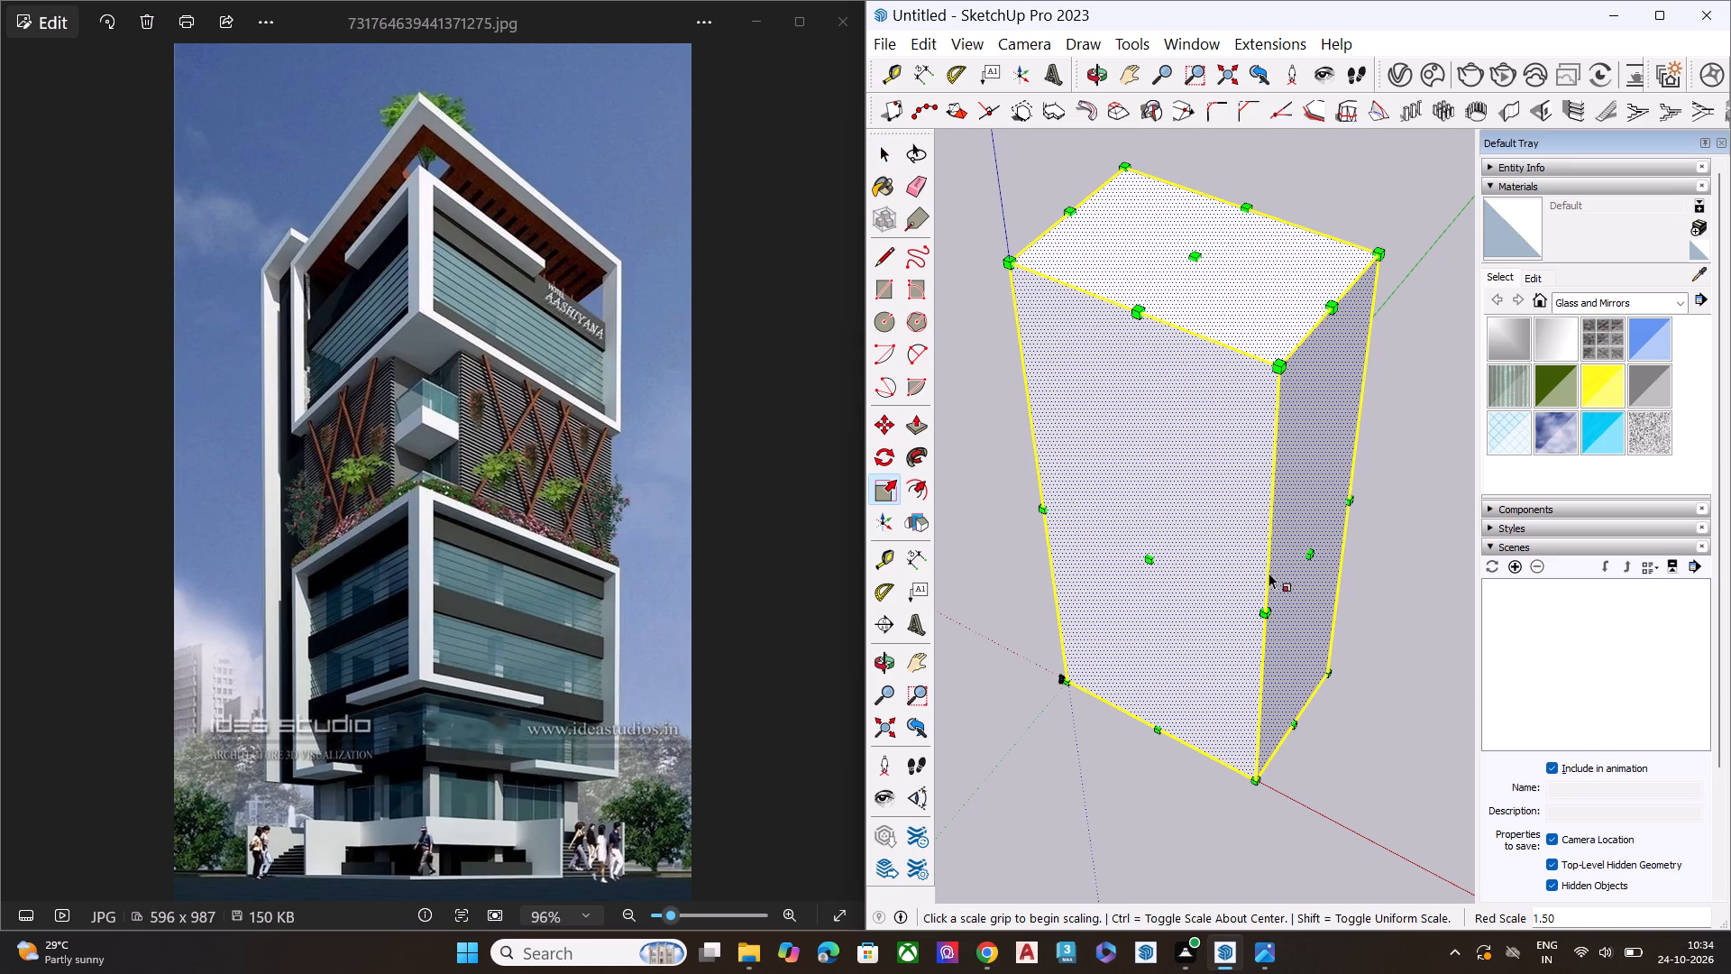
# Scale the tower body outward along the green axis to deepen it.
pyautogui.scroll(-5, 1040, 617)
pyautogui.moveTo(1141, 606); pyautogui.dragTo(1236, 198, button='middle')
pyautogui.scroll(12, 1232, 436)
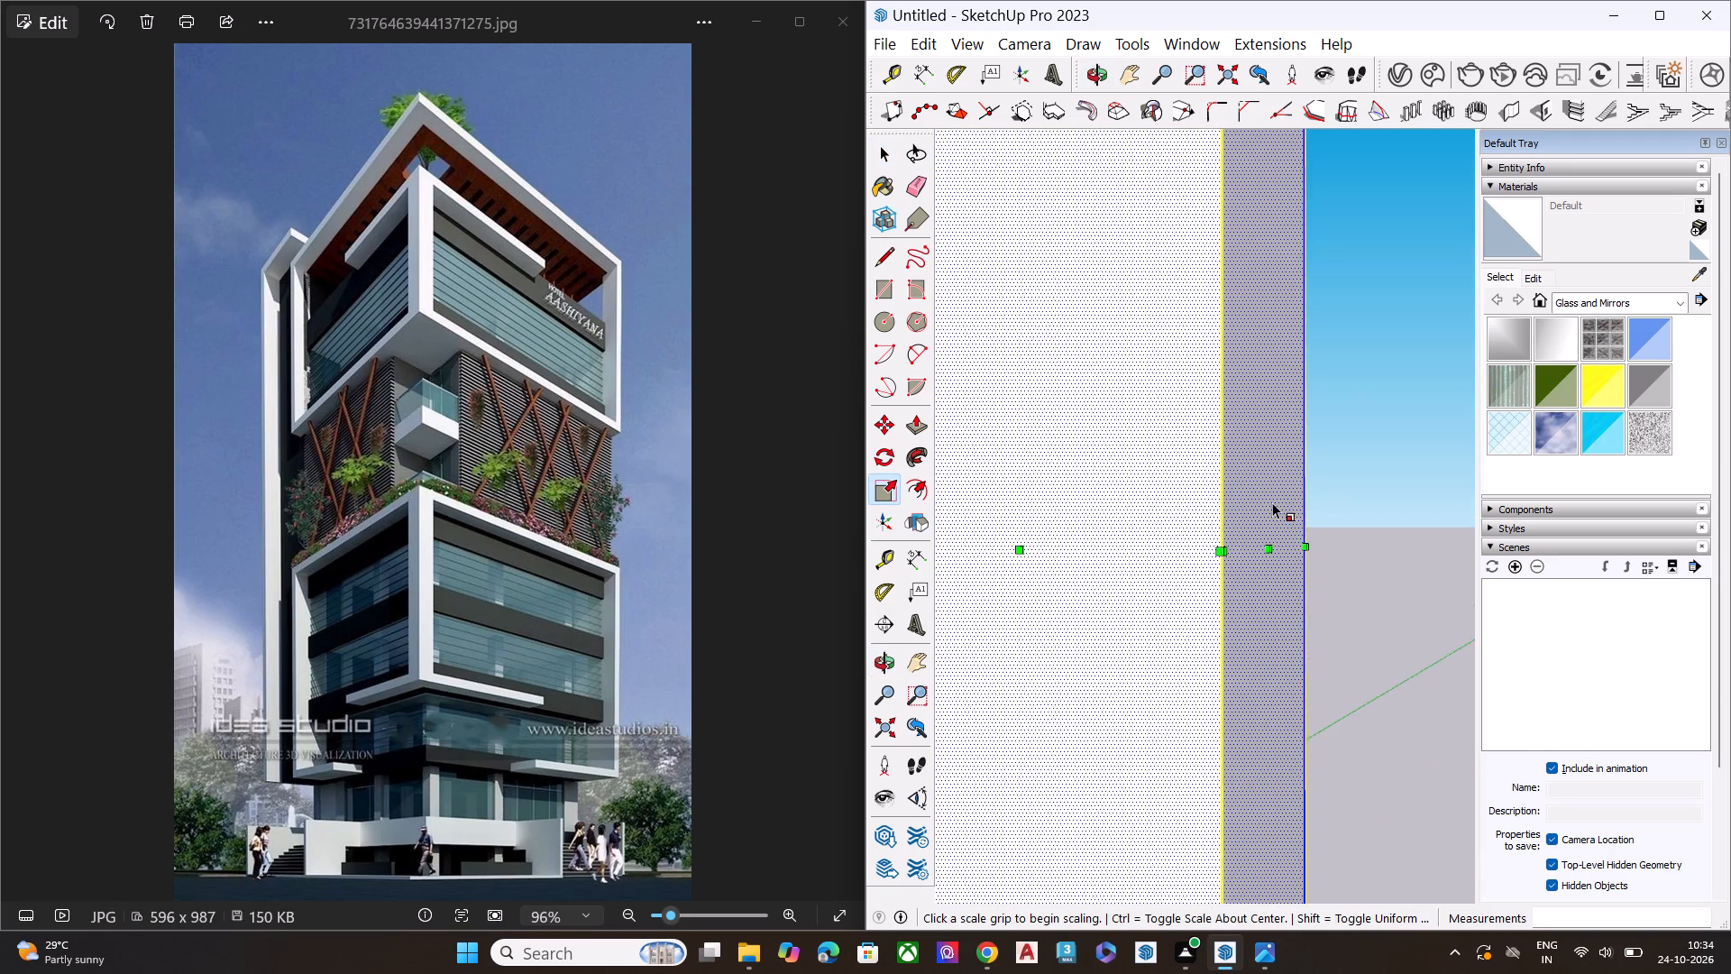
pyautogui.moveTo(1269, 504); pyautogui.dragTo(895, 577, button='middle')
pyautogui.scroll(-7, 1254, 430)
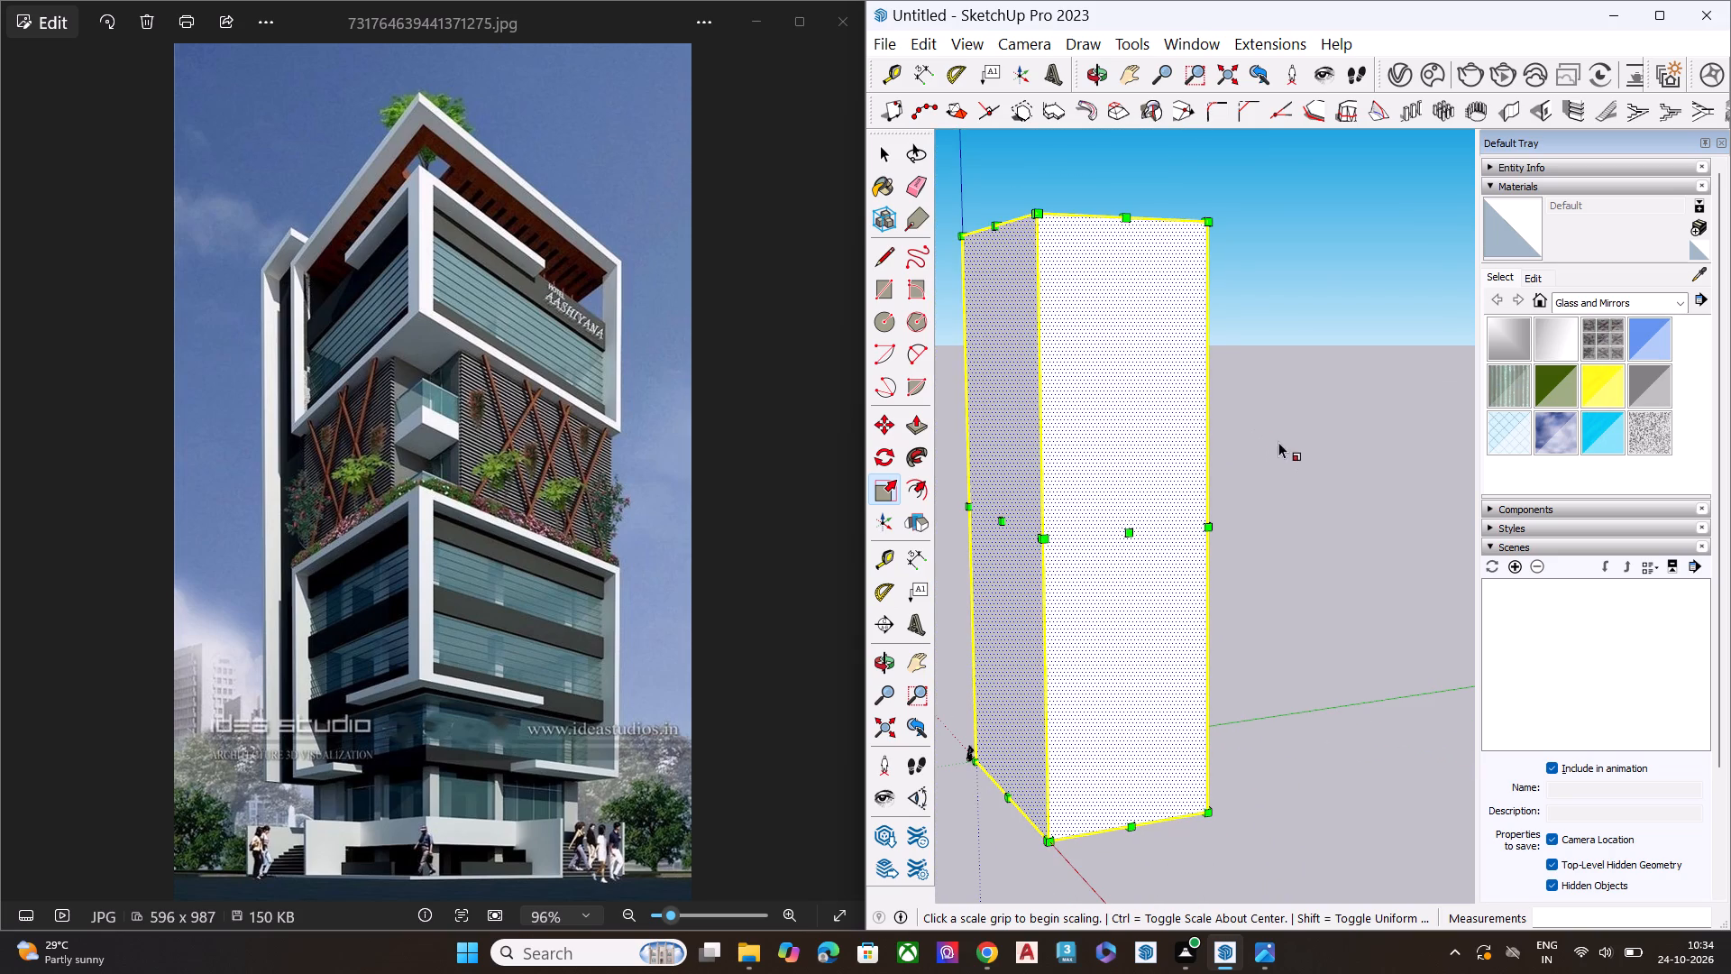
pyautogui.scroll(-1, 1252, 424)
pyautogui.scroll(1, 1252, 424)
pyautogui.scroll(-4, 1255, 423)
pyautogui.moveTo(1271, 481); pyautogui.dragTo(947, 628, button='middle')
pyautogui.scroll(-1, 1402, 481)
pyautogui.scroll(2, 1384, 480)
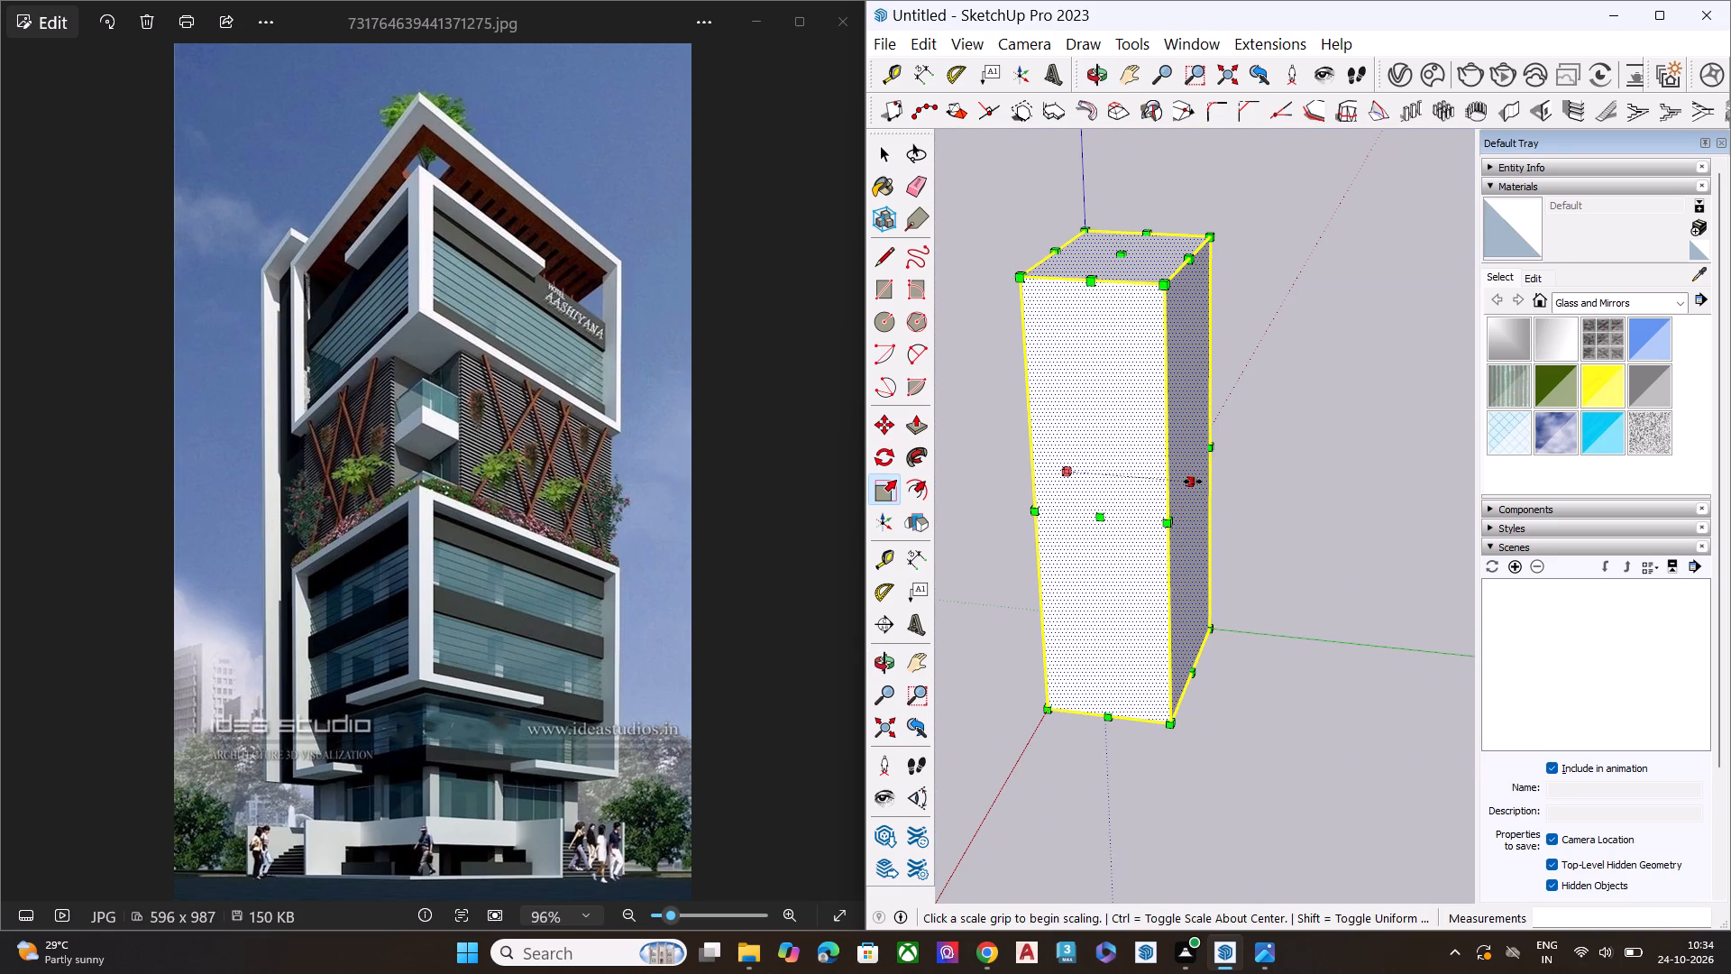
pyautogui.click(1193, 482)
pyautogui.click(1238, 484)
# Fine-tune the tower body's depth with another slight scale along the green axis.
pyautogui.moveTo(1168, 537); pyautogui.dragTo(1730, 254, button='middle')
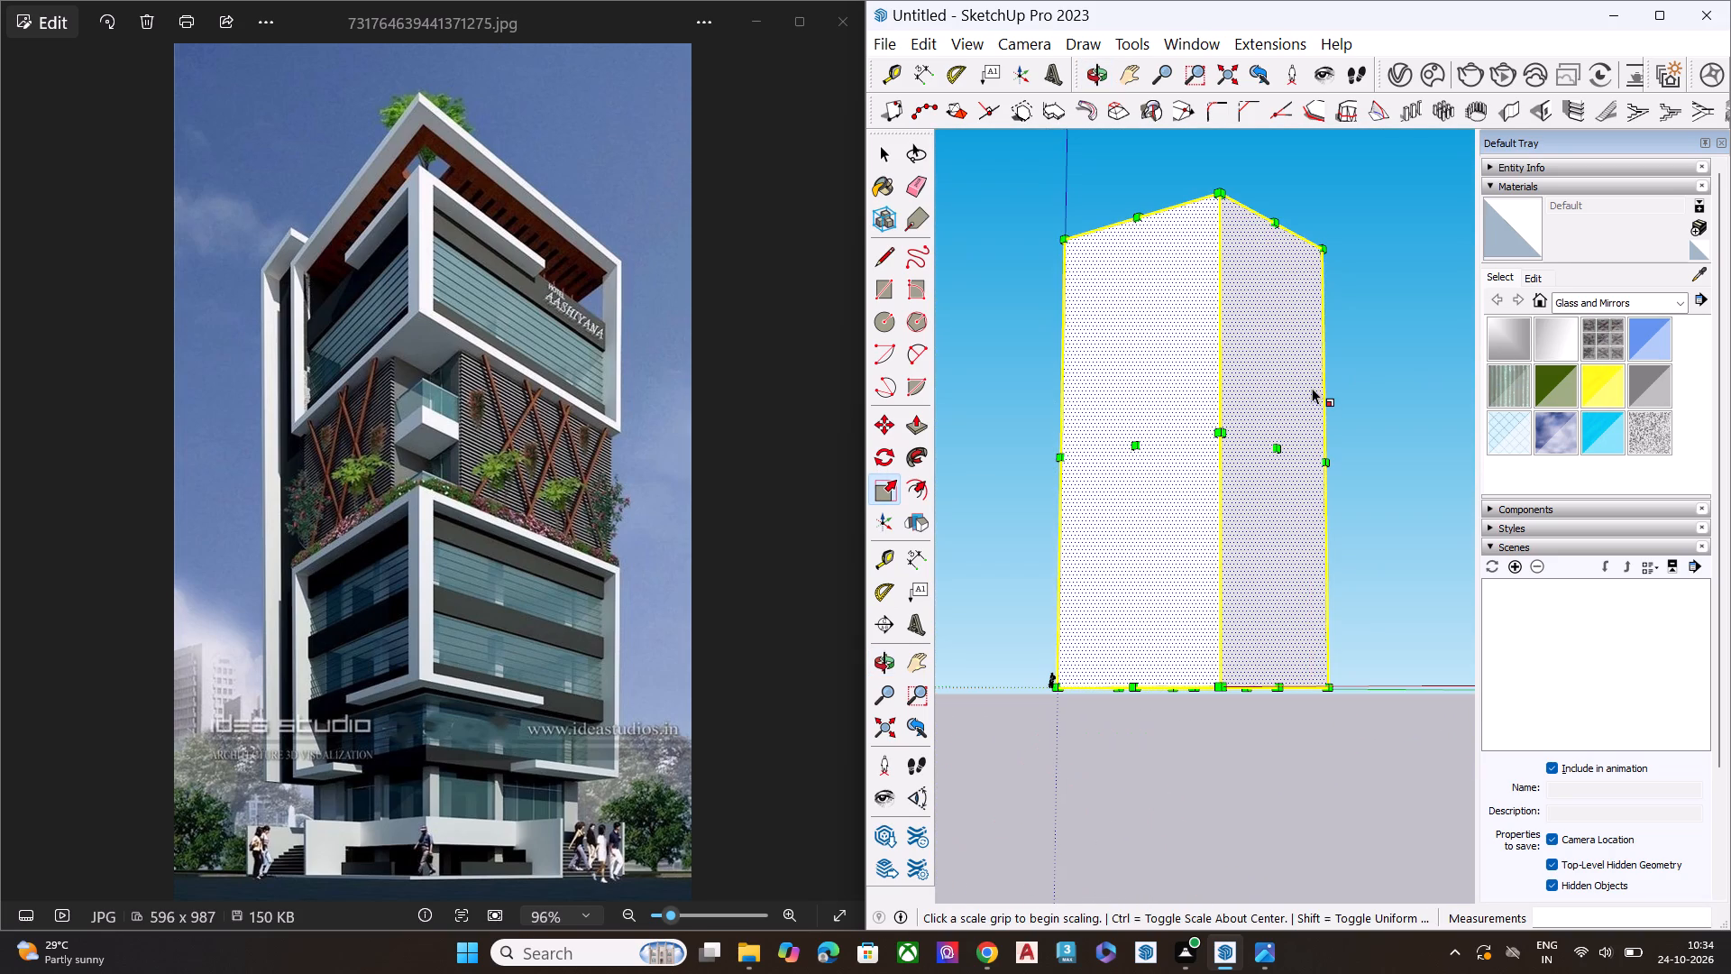
pyautogui.moveTo(1325, 402); pyautogui.dragTo(937, 503, button='middle')
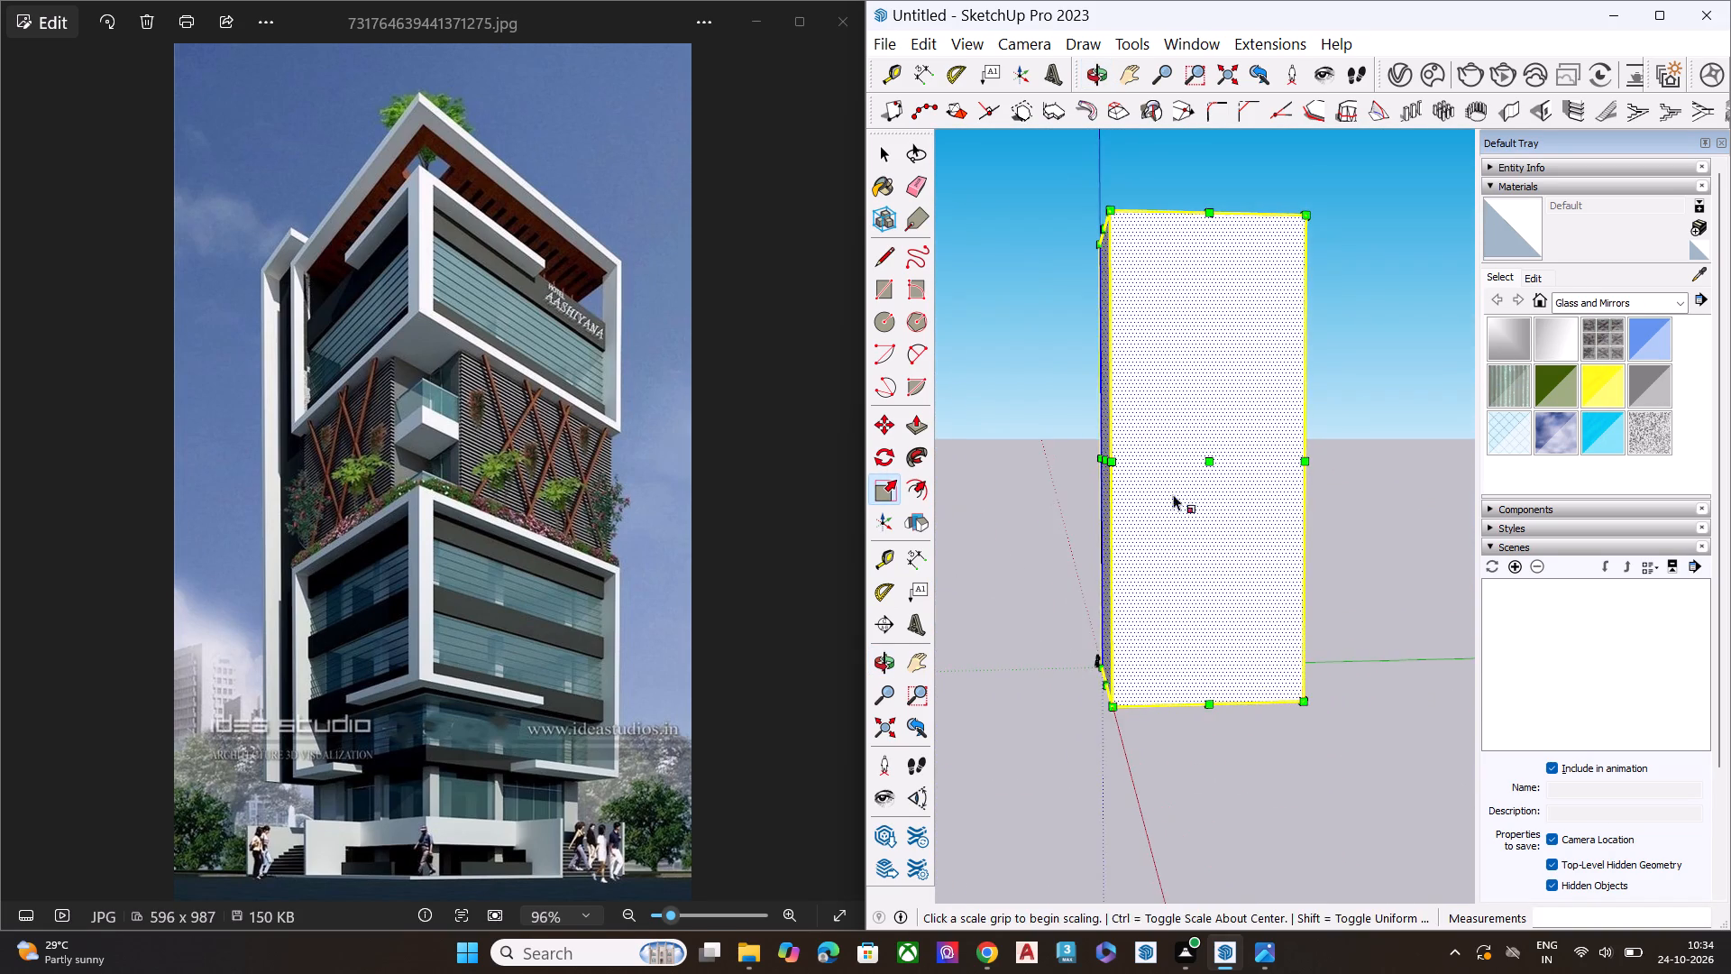
pyautogui.moveTo(1280, 488); pyautogui.dragTo(1016, 505, button='middle')
pyautogui.scroll(1, 1184, 502)
pyautogui.click(1291, 459)
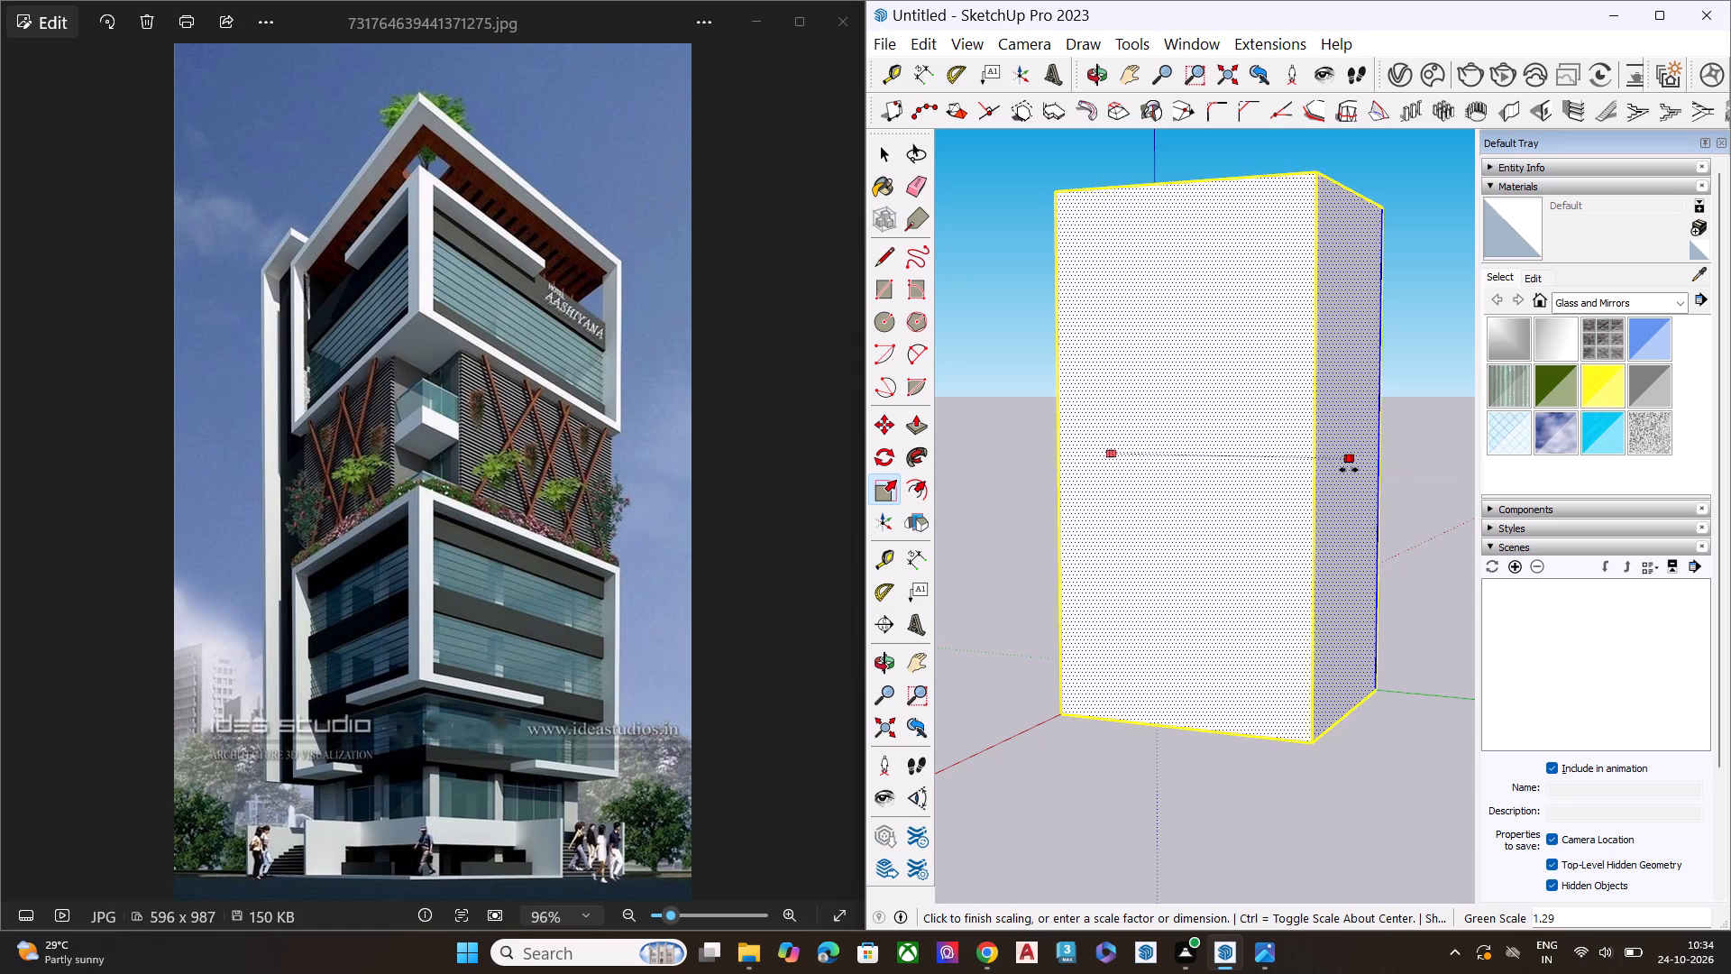
pyautogui.click(1299, 467)
# Examine the scaled tower body's proportions from the front corner against the reference photo.
pyautogui.moveTo(1221, 487); pyautogui.dragTo(1633, 459, button='middle')
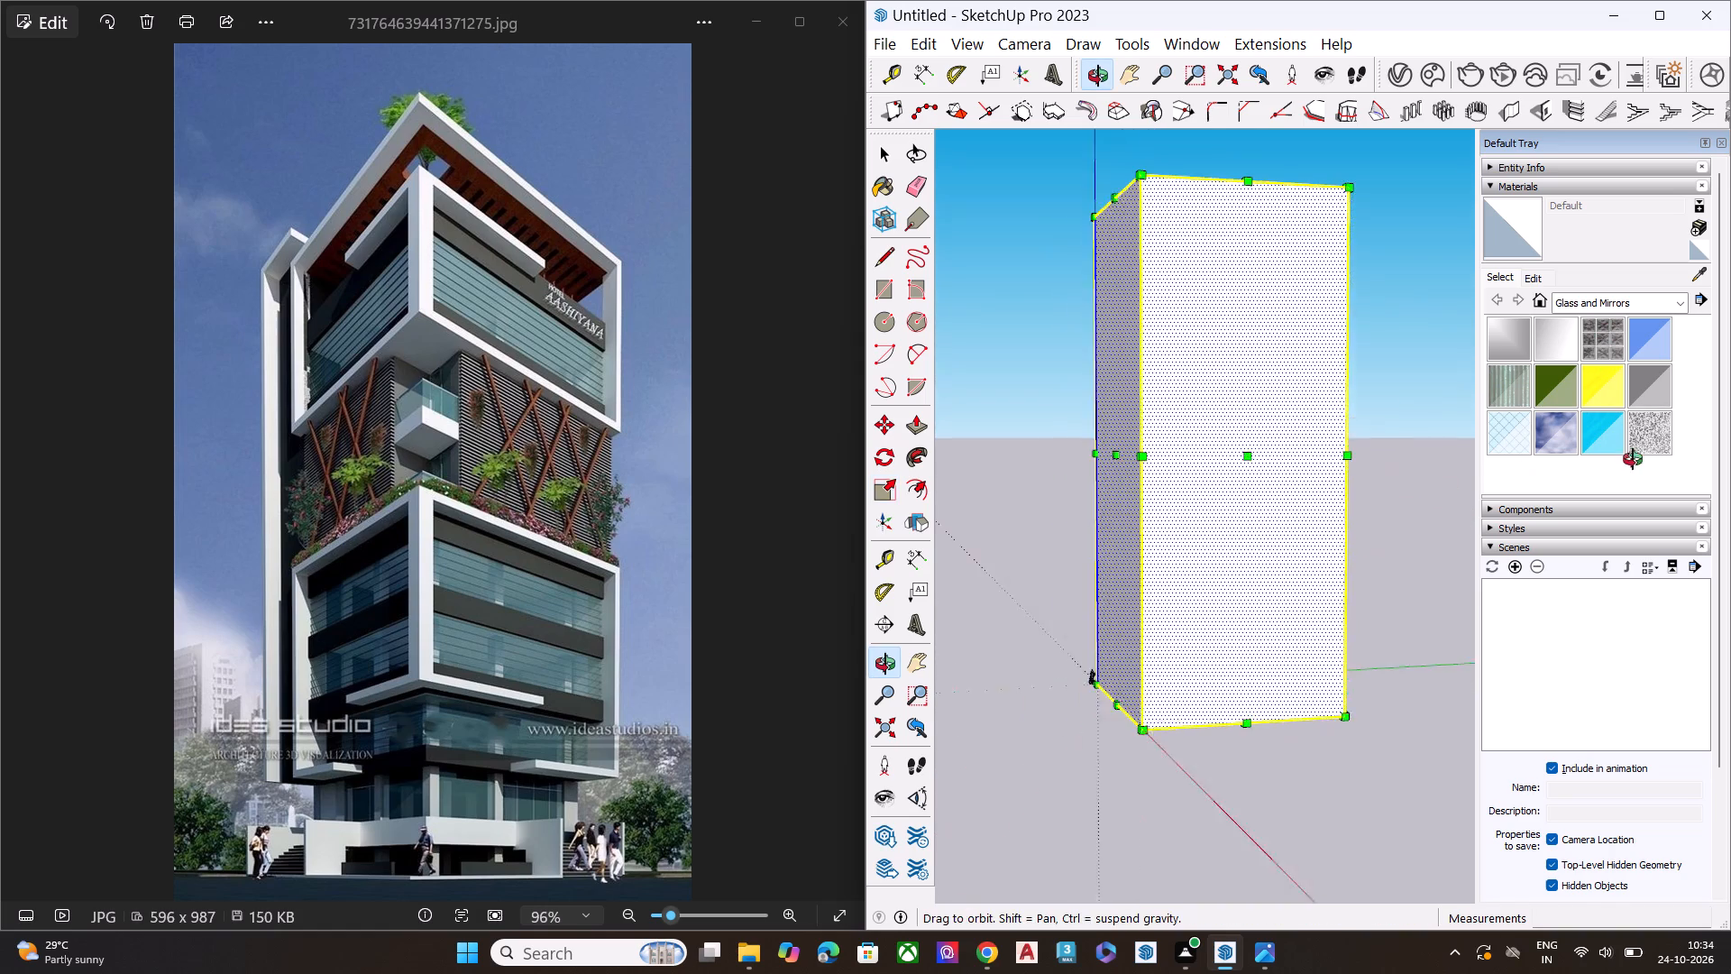
pyautogui.moveTo(1633, 459); pyautogui.dragTo(1657, 455, button='middle')
pyautogui.scroll(-1, 1230, 436)
pyautogui.scroll(2, 1230, 436)
pyautogui.scroll(-1, 1226, 439)
pyautogui.scroll(1, 1224, 441)
pyautogui.scroll(-2, 1223, 450)
pyautogui.moveTo(1220, 458); pyautogui.dragTo(1332, 433, button='middle')
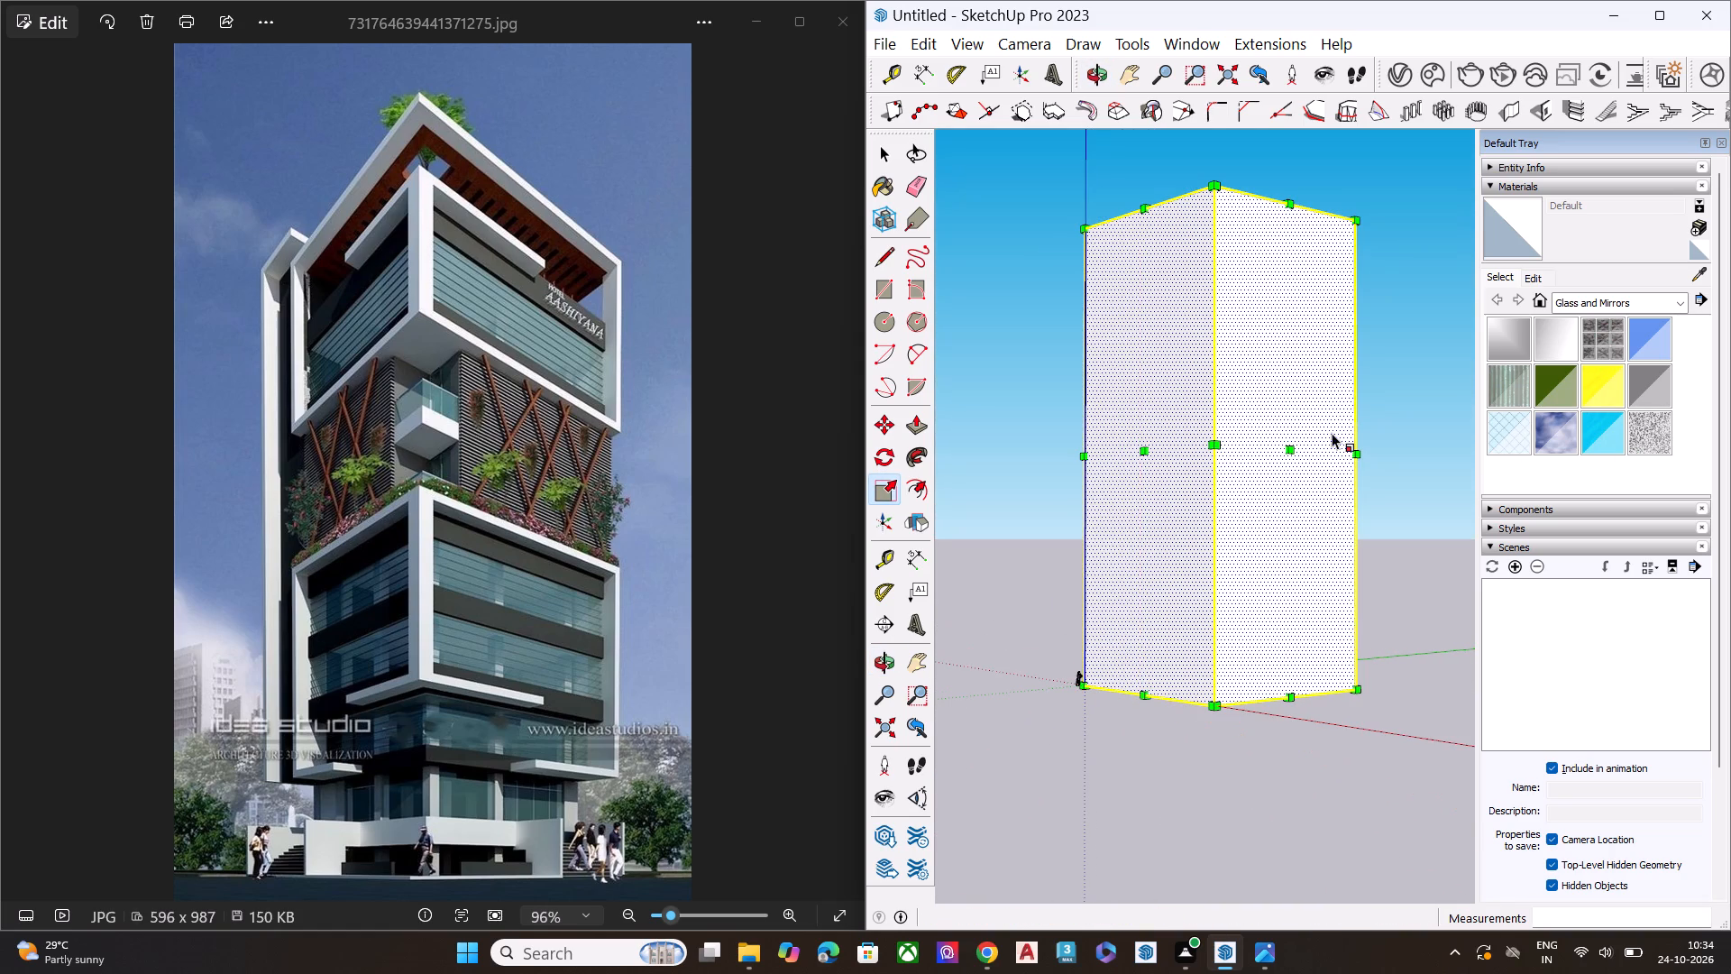
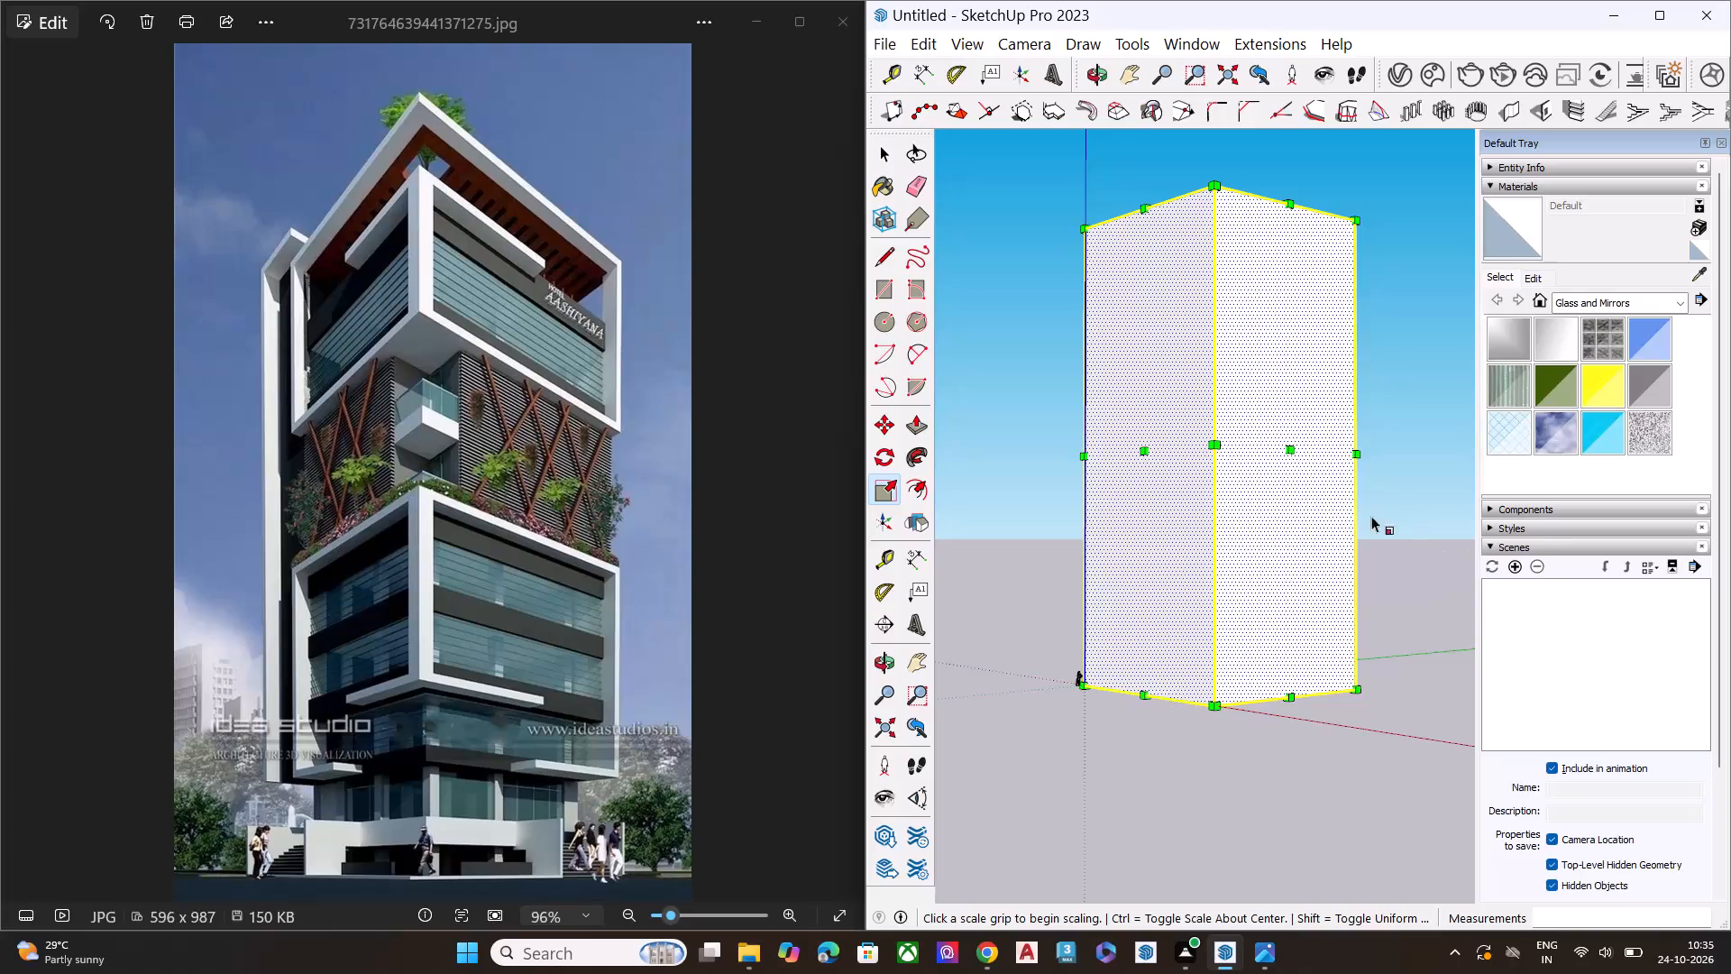
# Copy the front face's vertical edge at the origin about 4' 6" inward along the face.
pyautogui.scroll(7, 1208, 480)
pyautogui.moveTo(1274, 465); pyautogui.dragTo(1705, 555, button='middle')
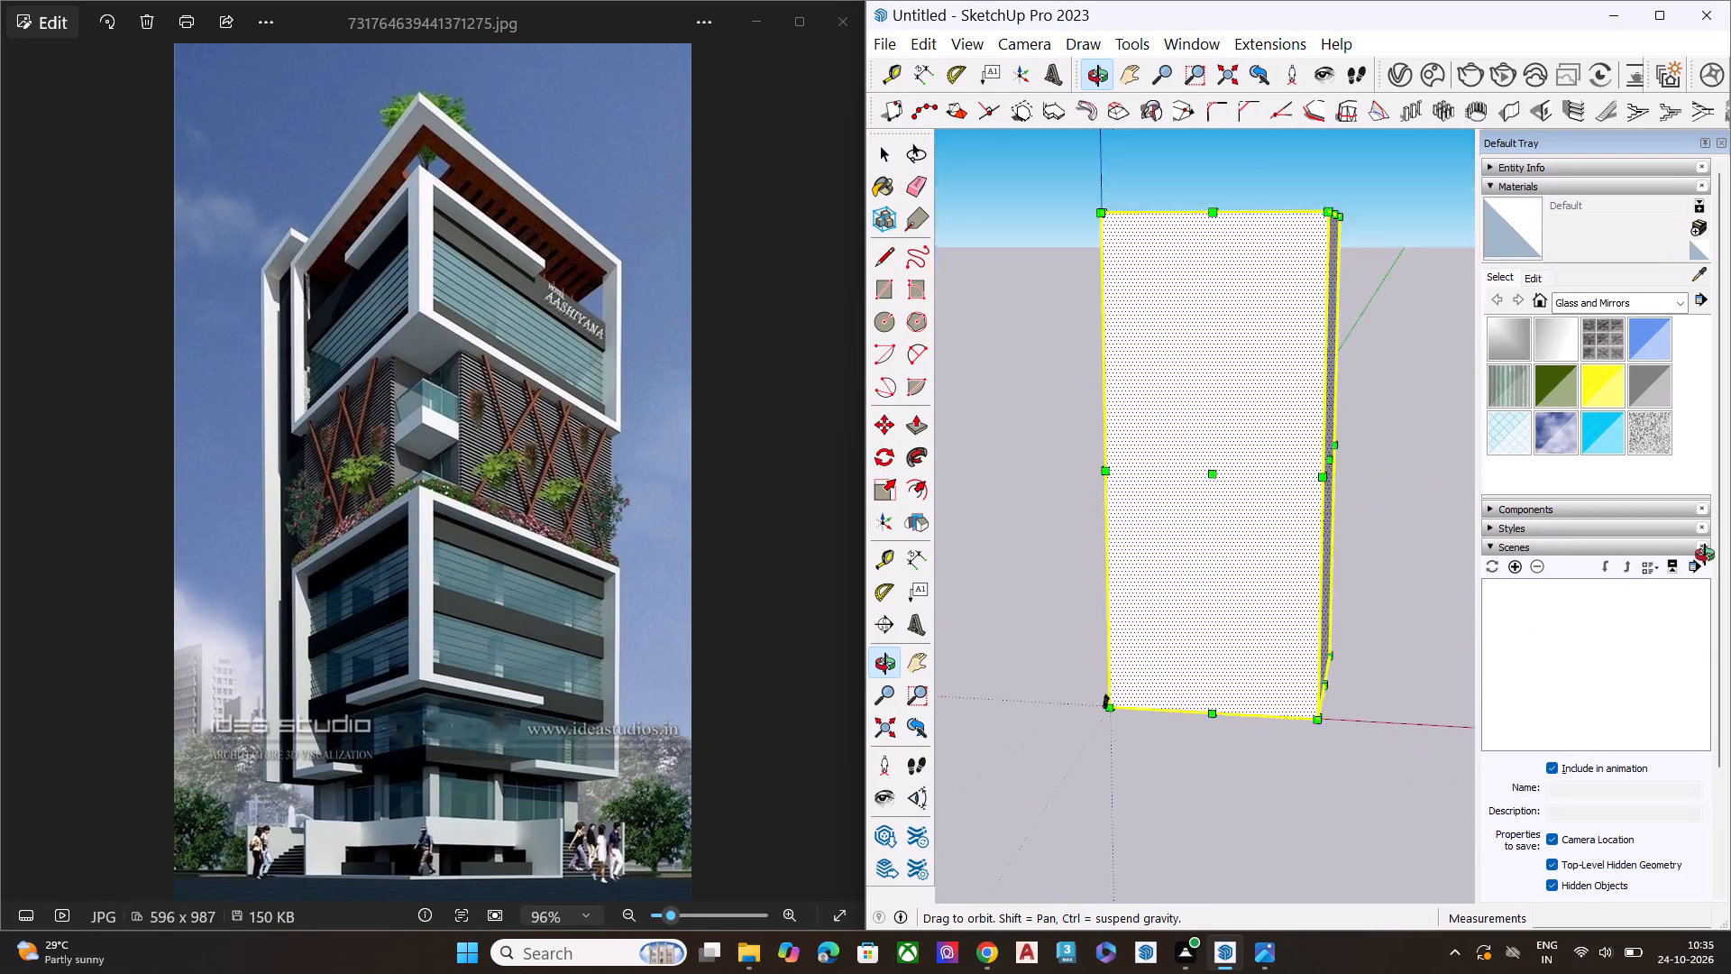
pyautogui.moveTo(1705, 555); pyautogui.dragTo(1718, 464, button='middle')
pyautogui.scroll(1, 1711, 469)
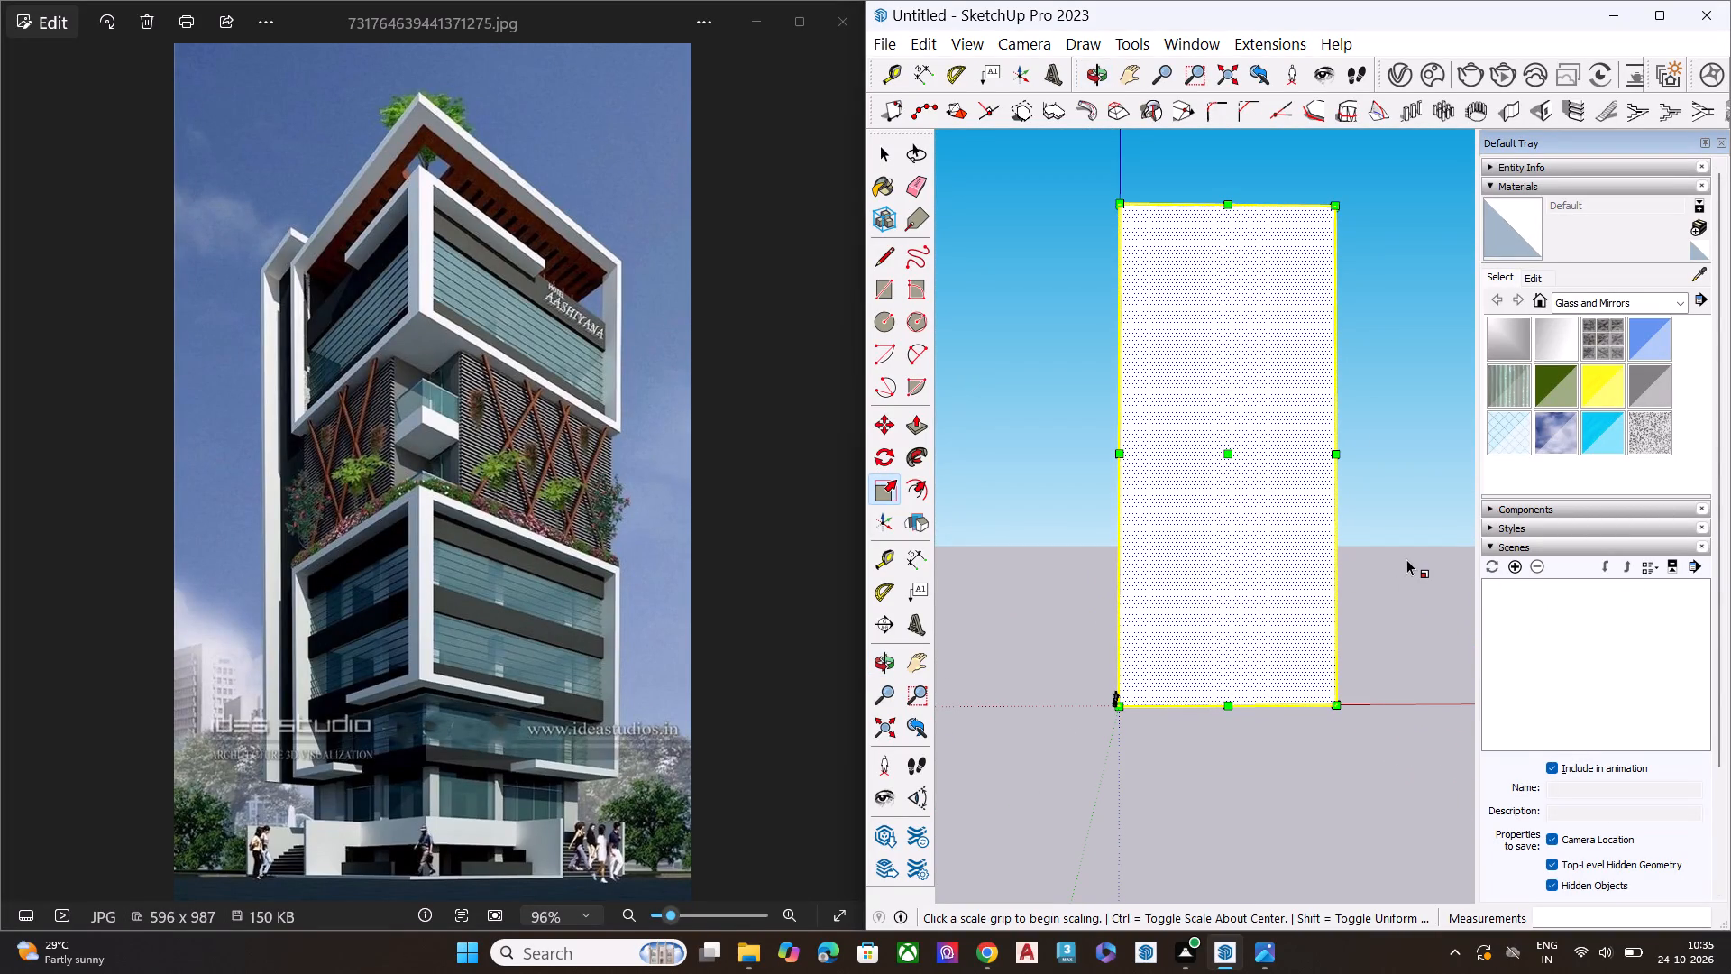
pyautogui.press('space')
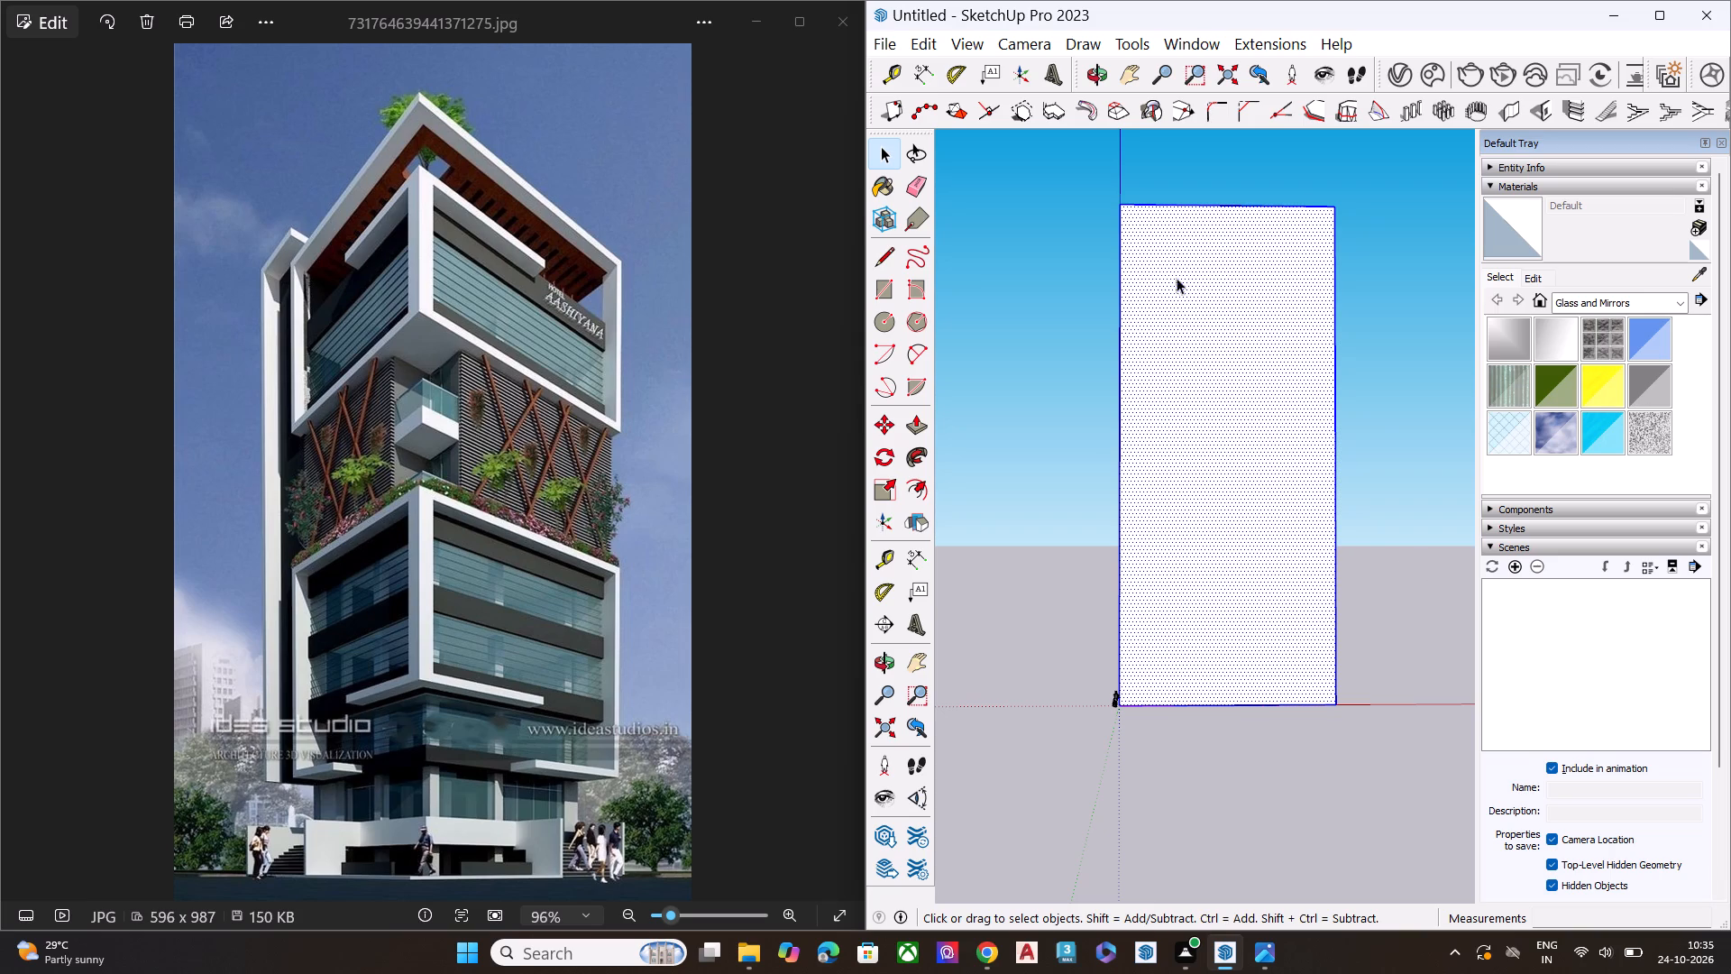
pyautogui.click(1119, 234)
pyautogui.scroll(1, 1142, 222)
pyautogui.scroll(-1, 1142, 222)
pyautogui.scroll(5, 1142, 222)
pyautogui.scroll(-3, 1142, 222)
pyautogui.scroll(2, 1142, 222)
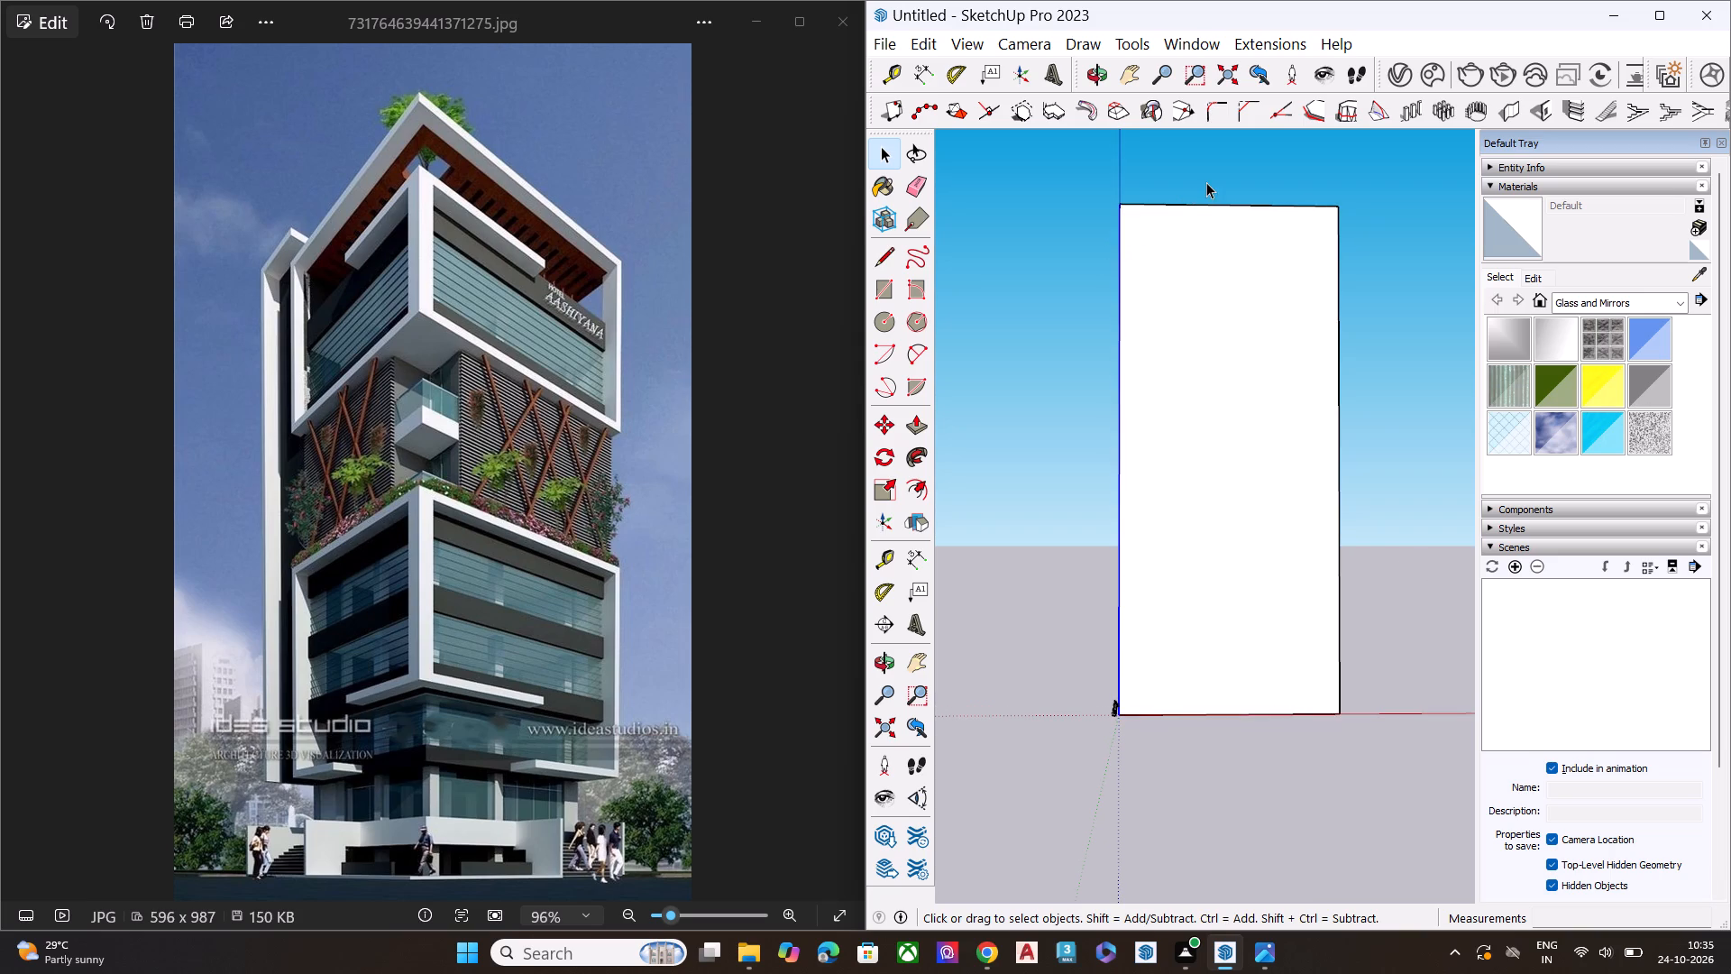
pyautogui.click(1206, 182)
pyautogui.click(1120, 229)
pyautogui.moveTo(1173, 251); pyautogui.dragTo(1164, 423, button='middle')
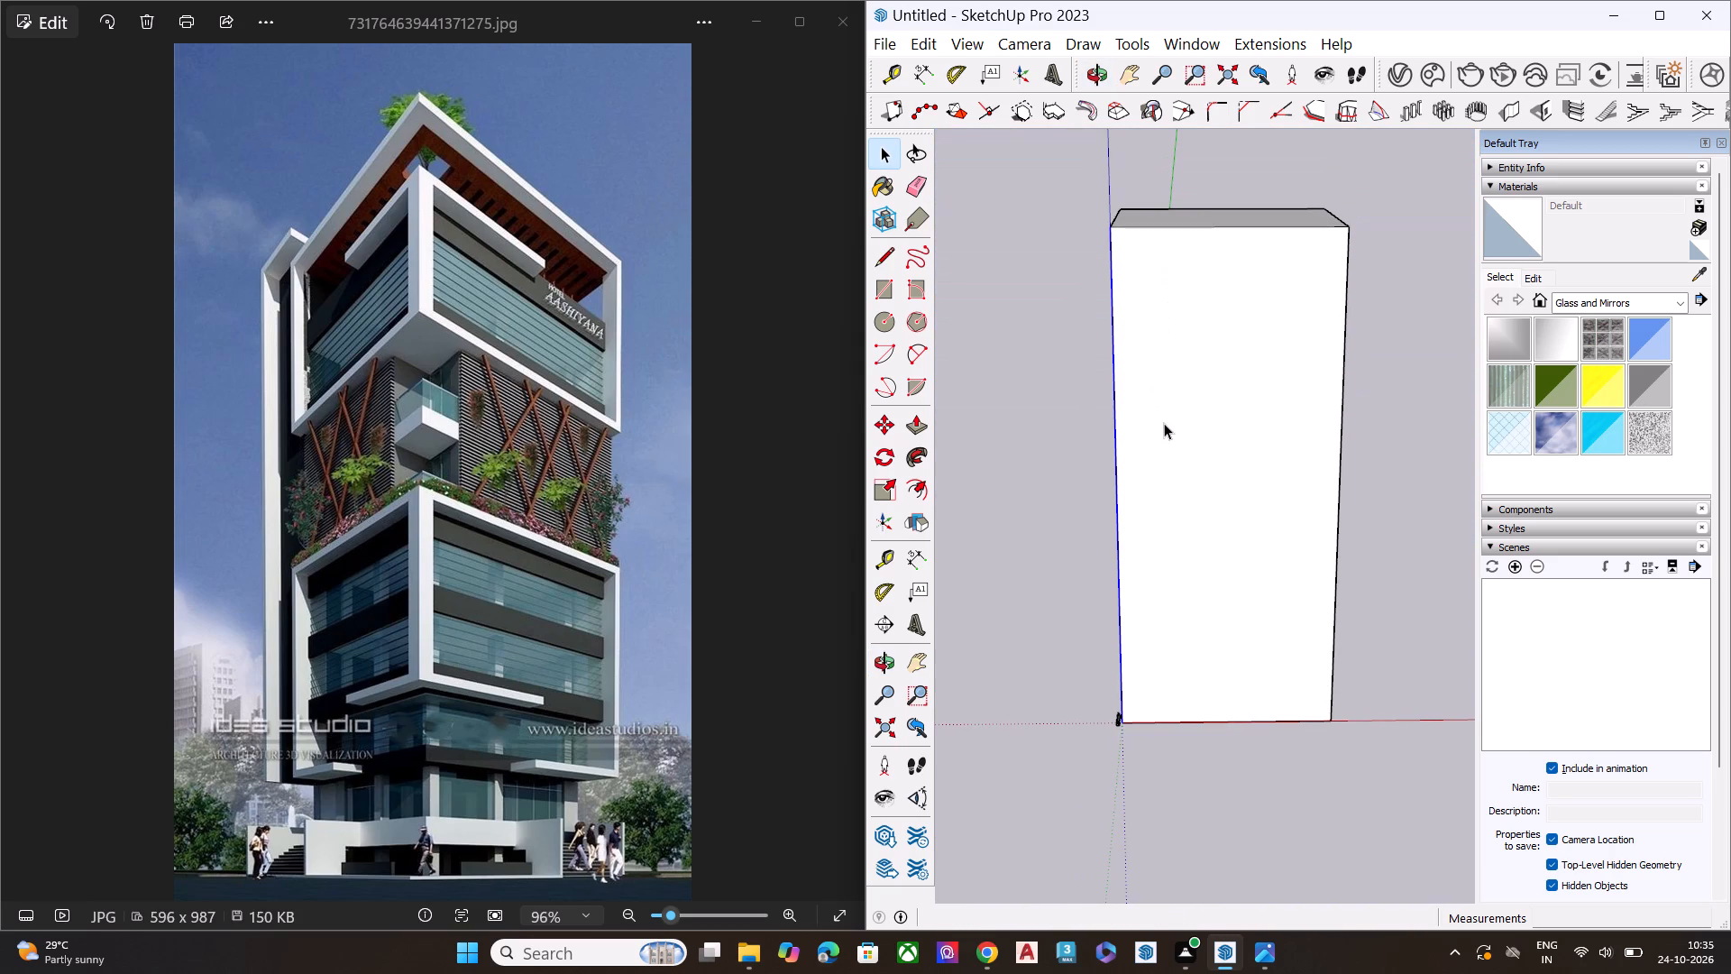
pyautogui.scroll(7, 1104, 314)
pyautogui.scroll(-1, 1117, 298)
pyautogui.scroll(2, 1112, 299)
pyautogui.scroll(-4, 1096, 302)
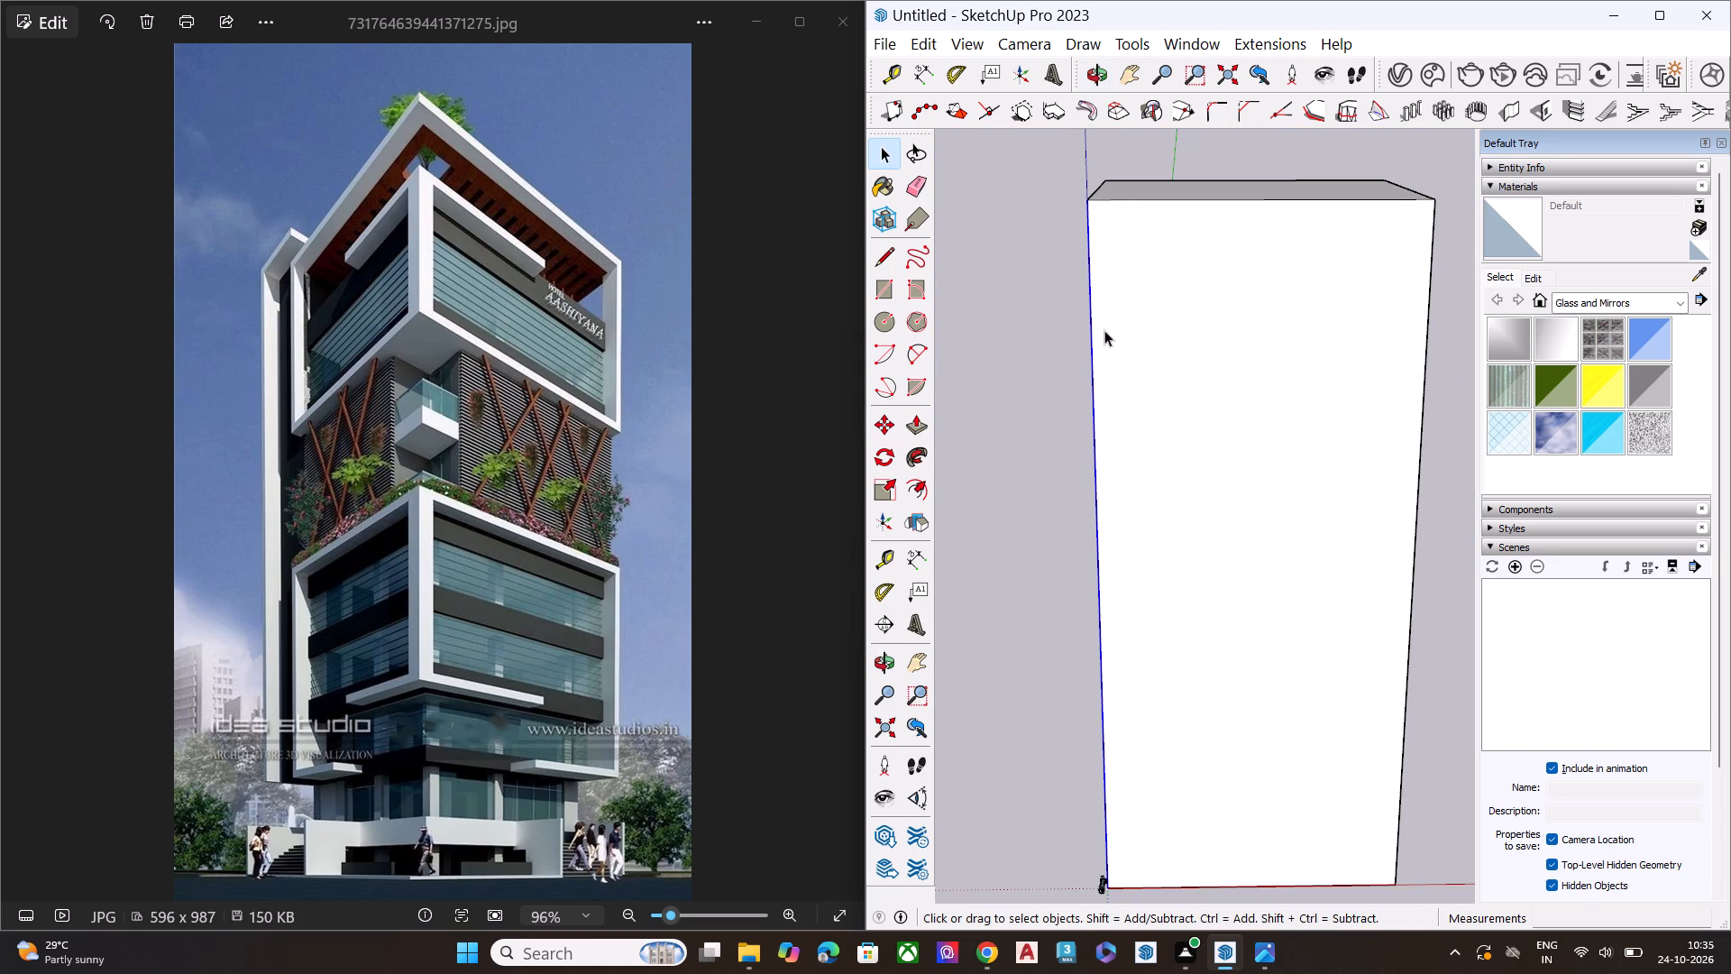
pyautogui.scroll(-5, 1070, 341)
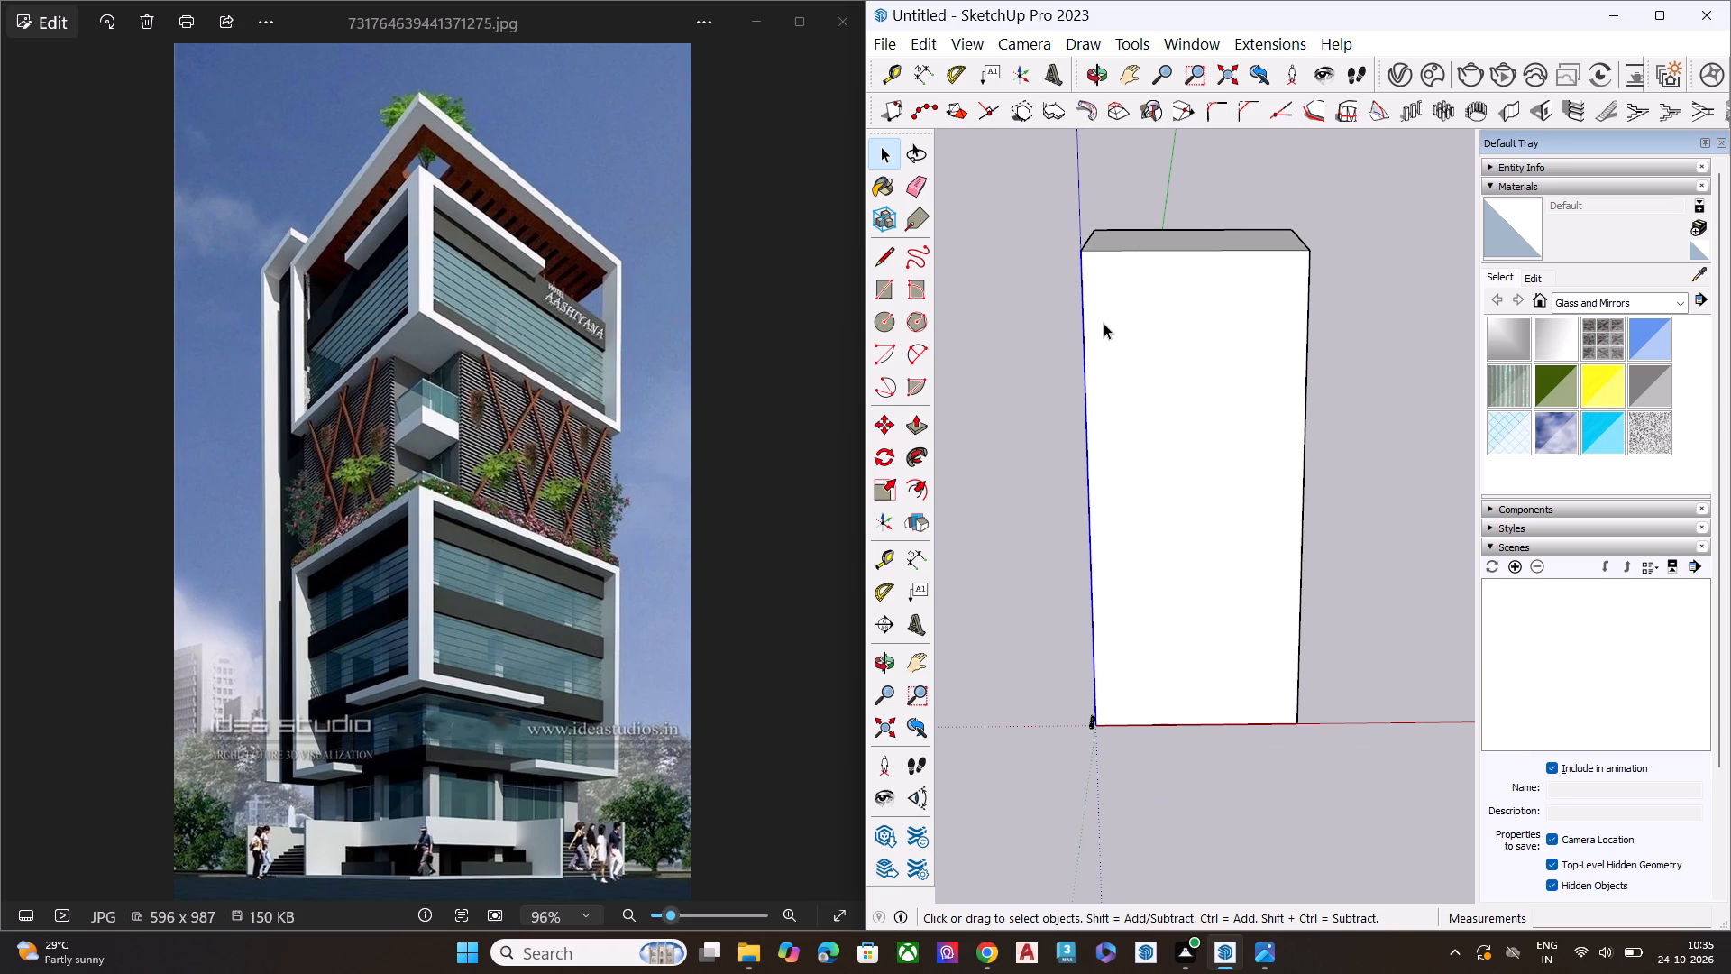
pyautogui.press('m')
pyautogui.click(1079, 252)
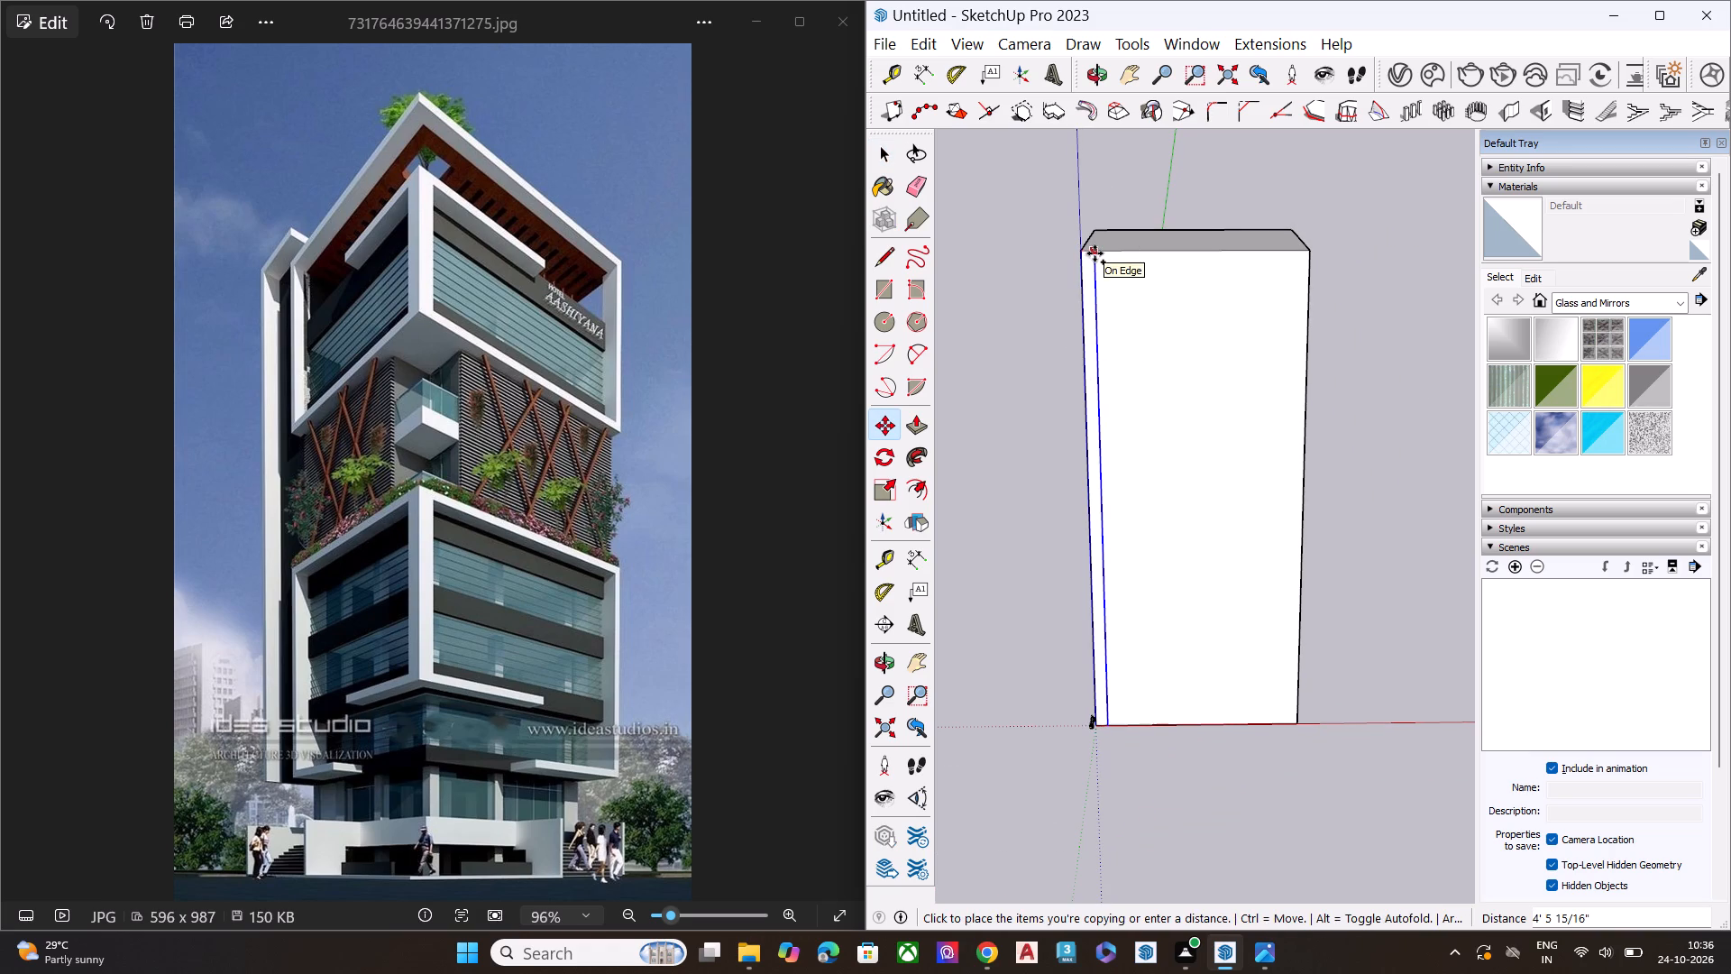
pyautogui.click(1094, 253)
pyautogui.press('space')
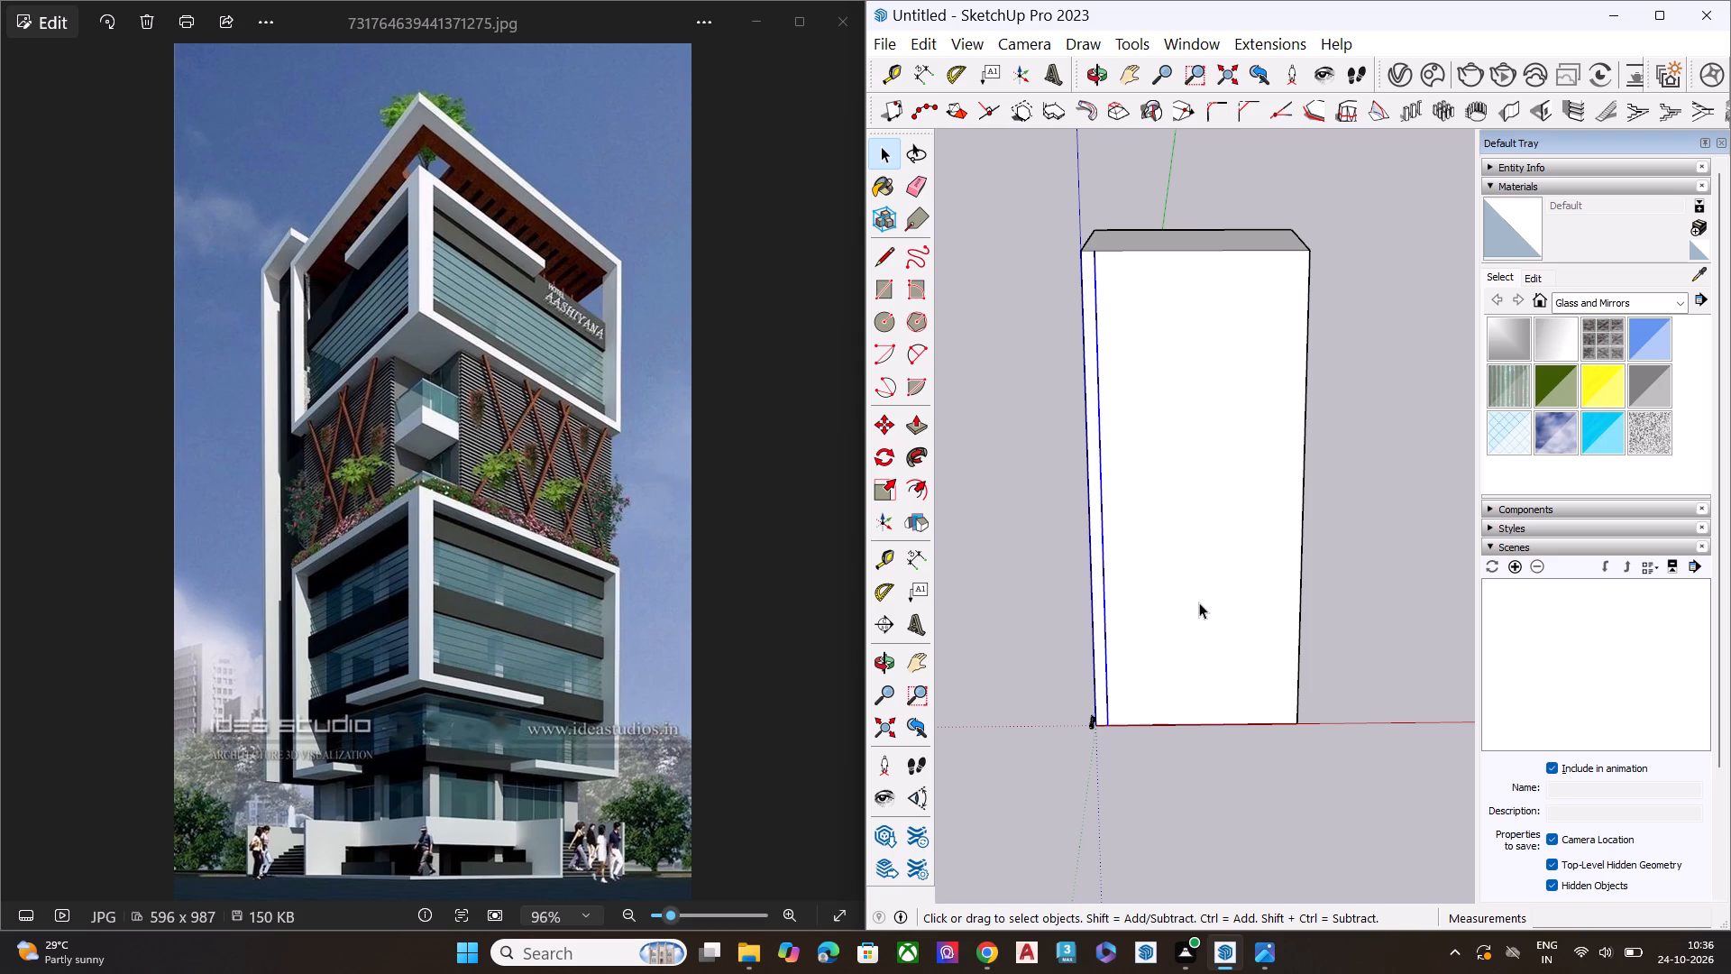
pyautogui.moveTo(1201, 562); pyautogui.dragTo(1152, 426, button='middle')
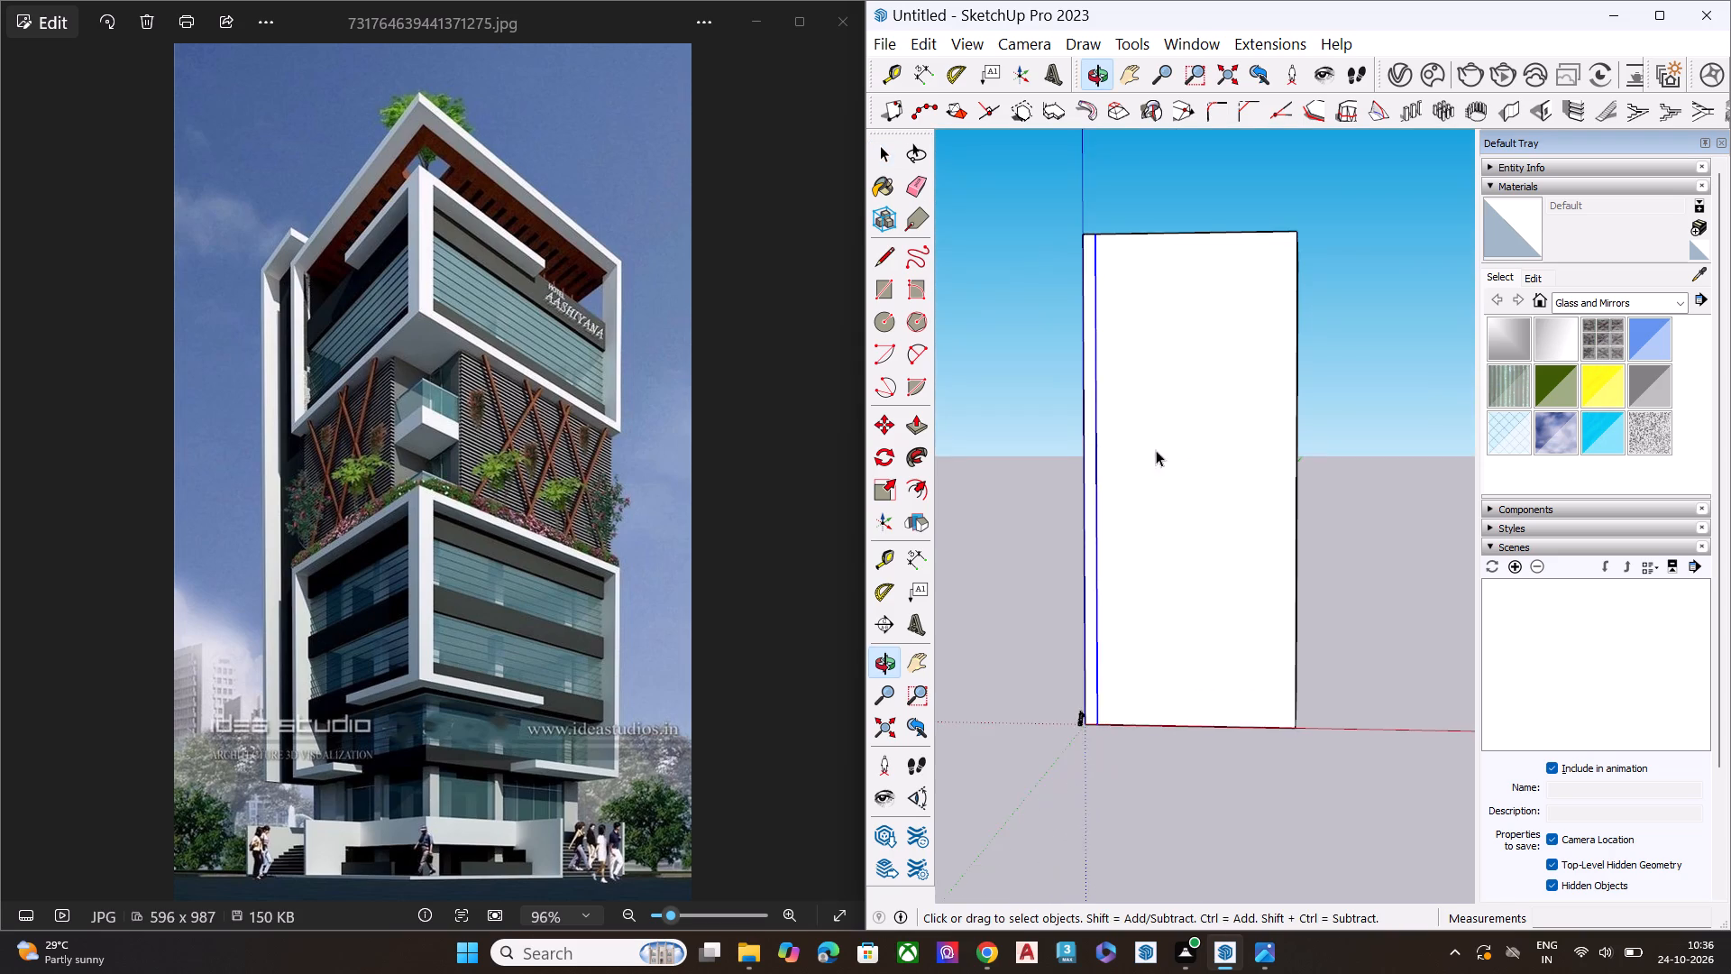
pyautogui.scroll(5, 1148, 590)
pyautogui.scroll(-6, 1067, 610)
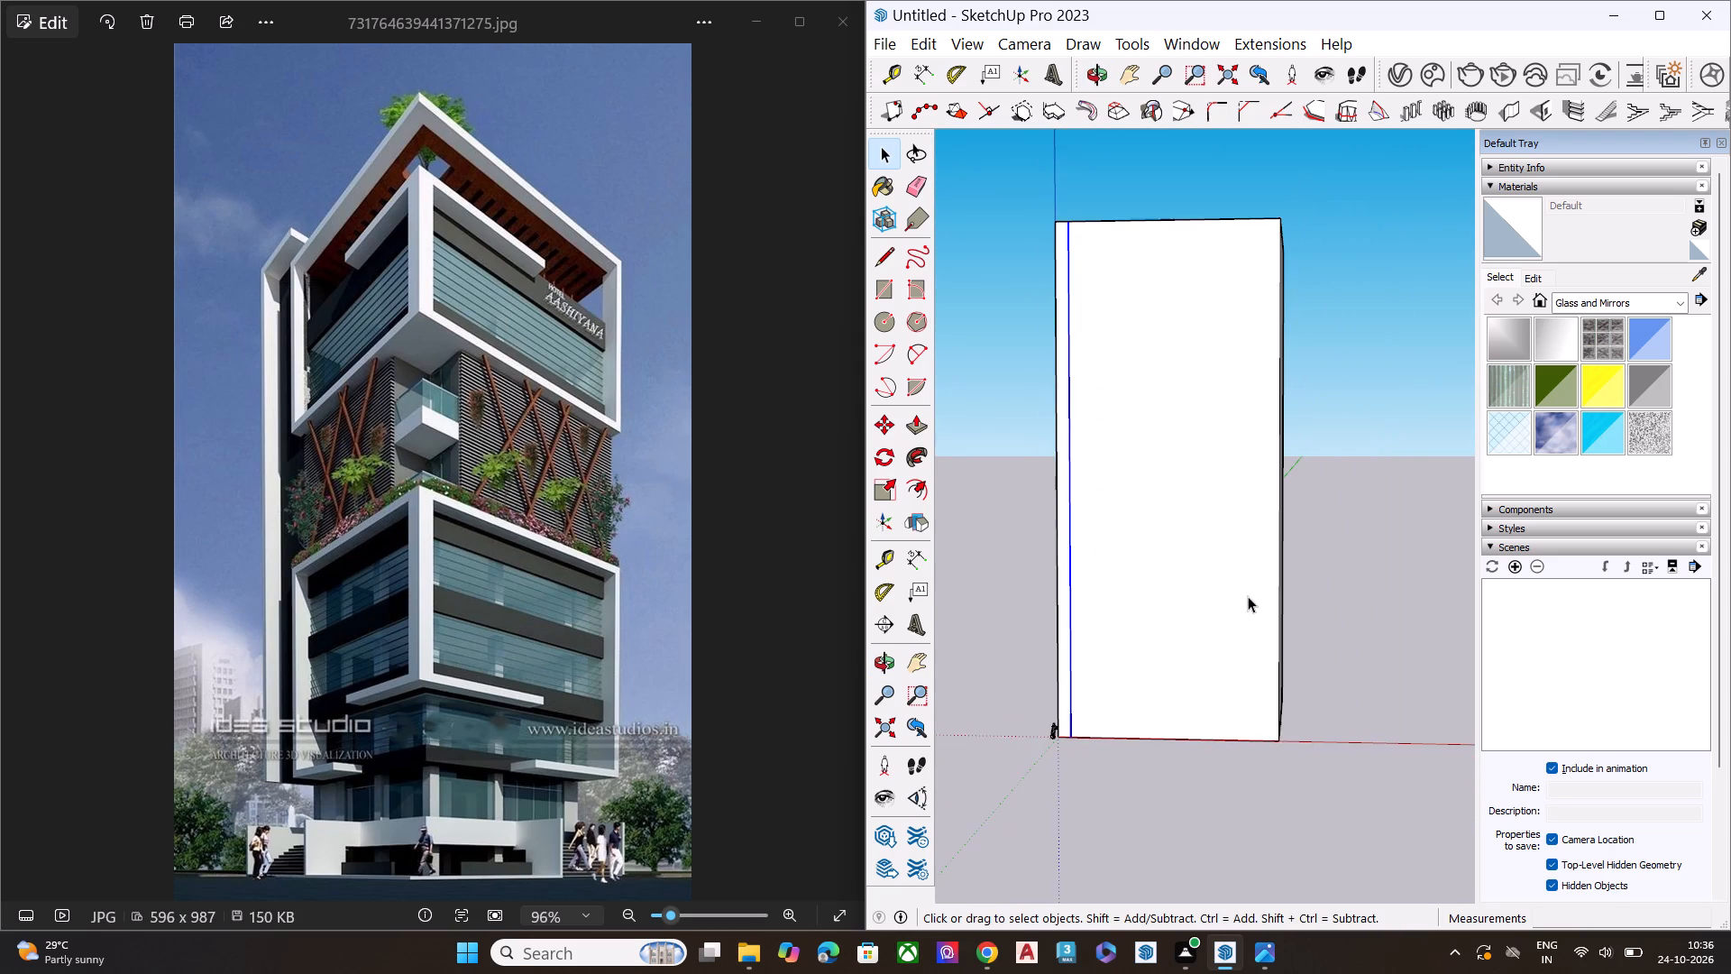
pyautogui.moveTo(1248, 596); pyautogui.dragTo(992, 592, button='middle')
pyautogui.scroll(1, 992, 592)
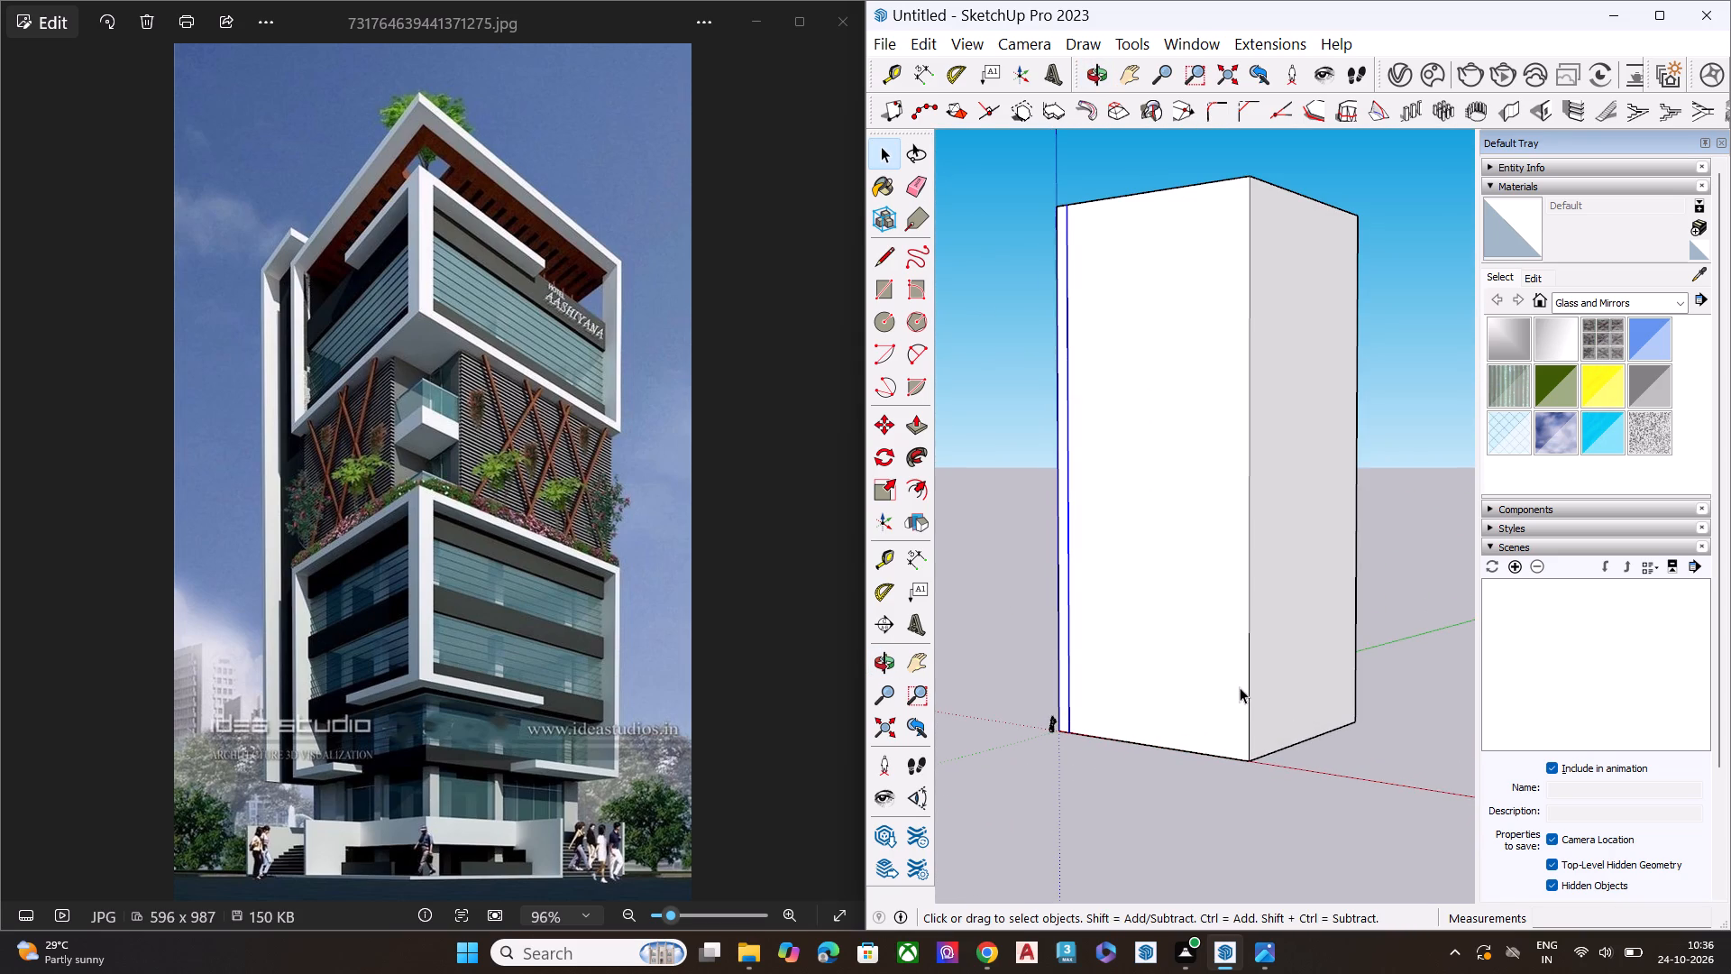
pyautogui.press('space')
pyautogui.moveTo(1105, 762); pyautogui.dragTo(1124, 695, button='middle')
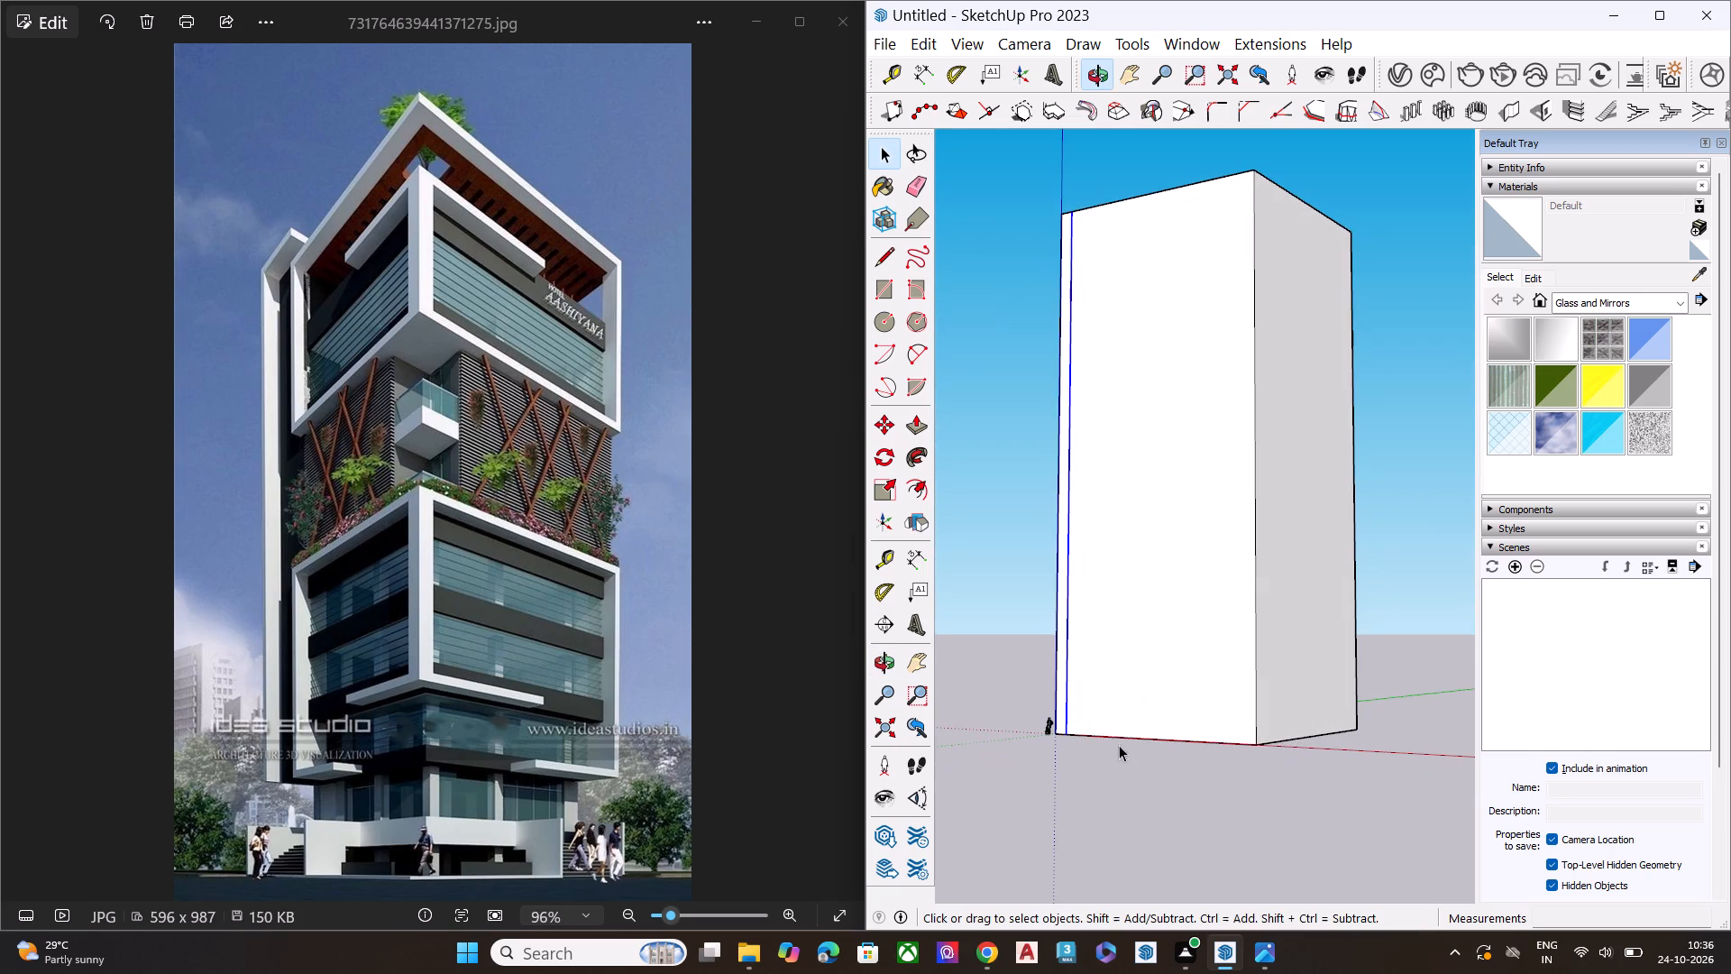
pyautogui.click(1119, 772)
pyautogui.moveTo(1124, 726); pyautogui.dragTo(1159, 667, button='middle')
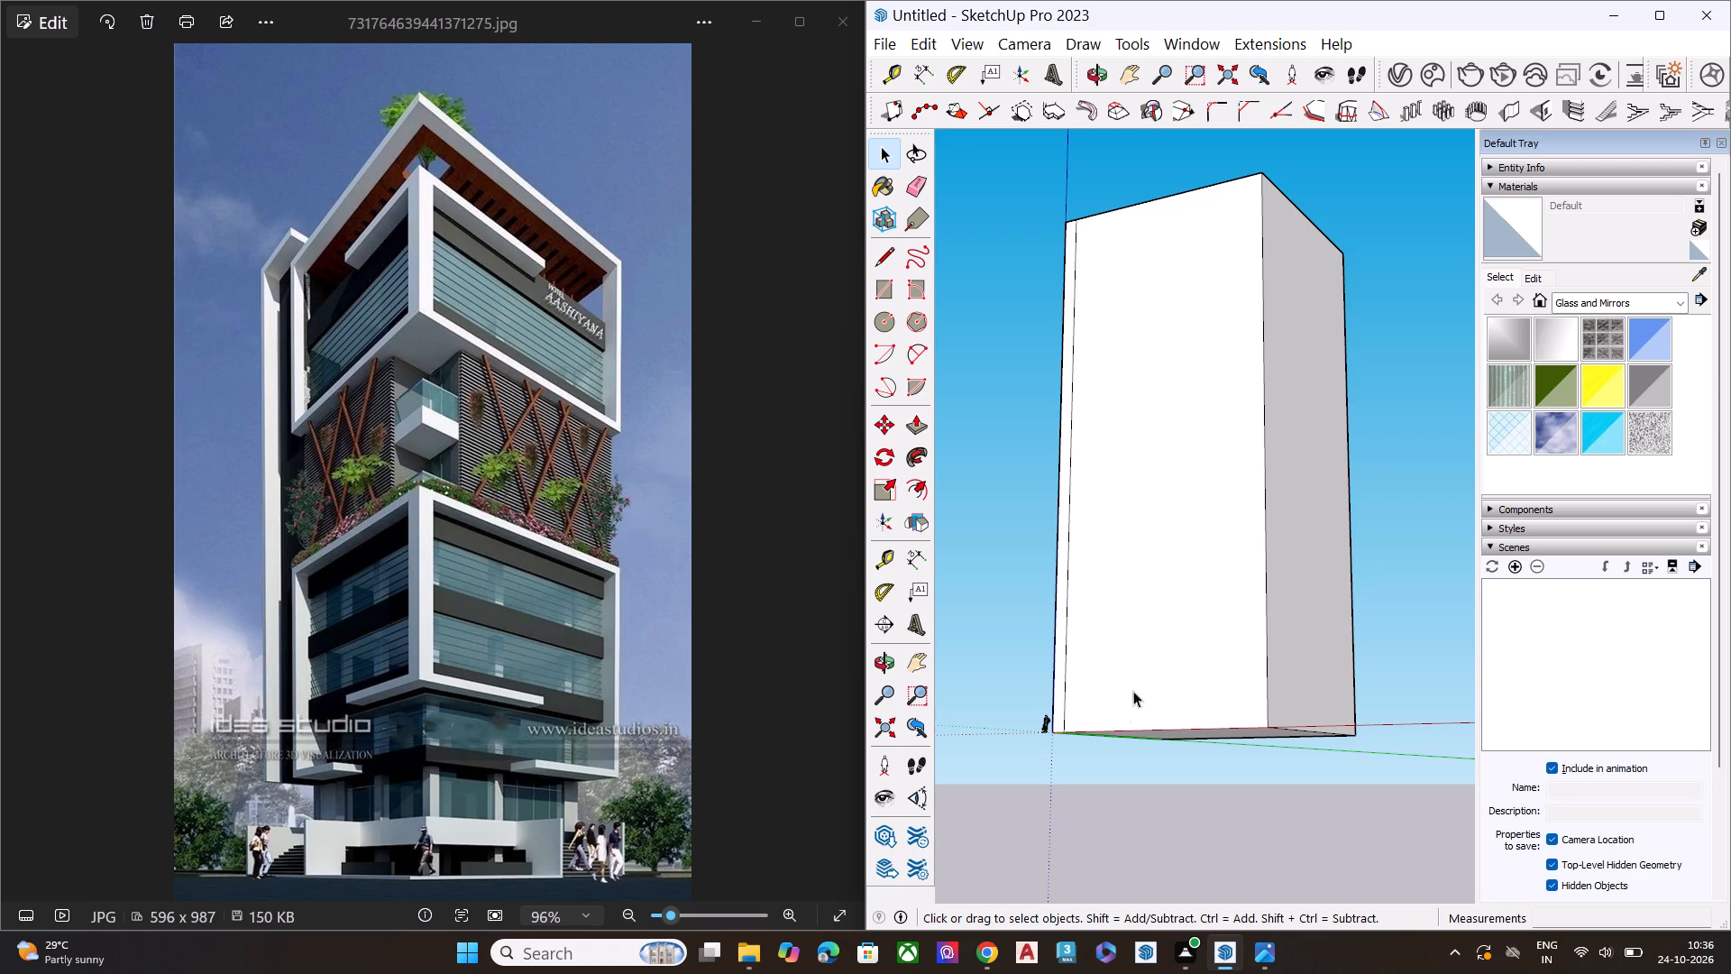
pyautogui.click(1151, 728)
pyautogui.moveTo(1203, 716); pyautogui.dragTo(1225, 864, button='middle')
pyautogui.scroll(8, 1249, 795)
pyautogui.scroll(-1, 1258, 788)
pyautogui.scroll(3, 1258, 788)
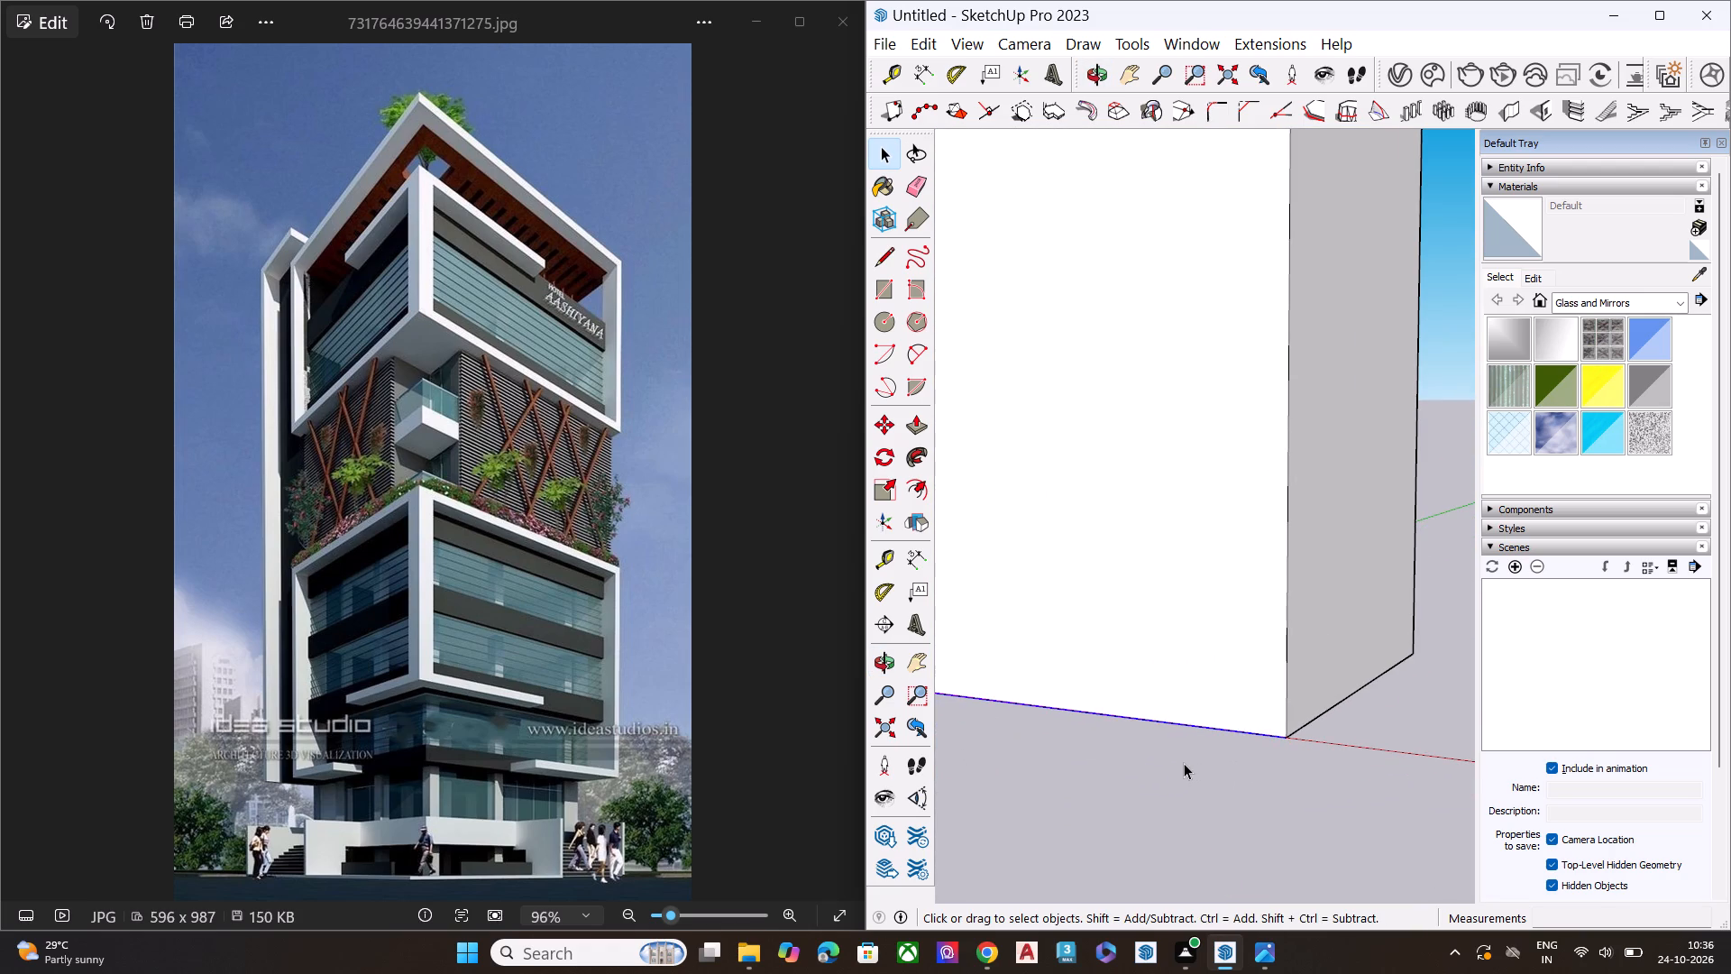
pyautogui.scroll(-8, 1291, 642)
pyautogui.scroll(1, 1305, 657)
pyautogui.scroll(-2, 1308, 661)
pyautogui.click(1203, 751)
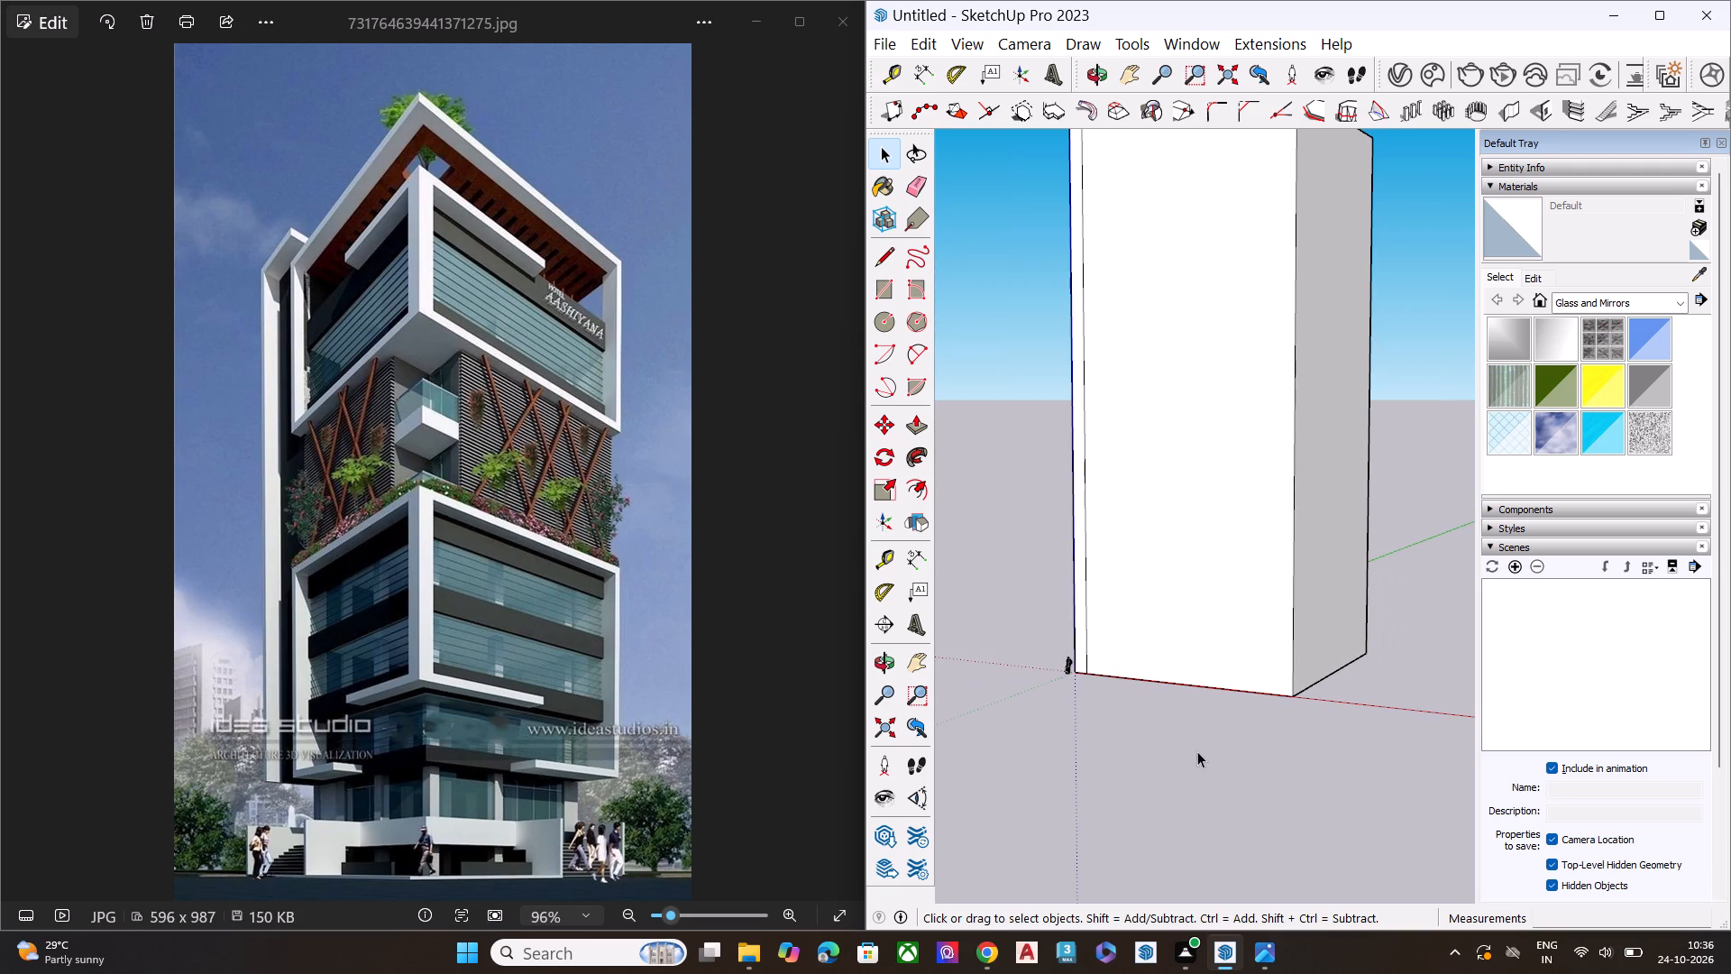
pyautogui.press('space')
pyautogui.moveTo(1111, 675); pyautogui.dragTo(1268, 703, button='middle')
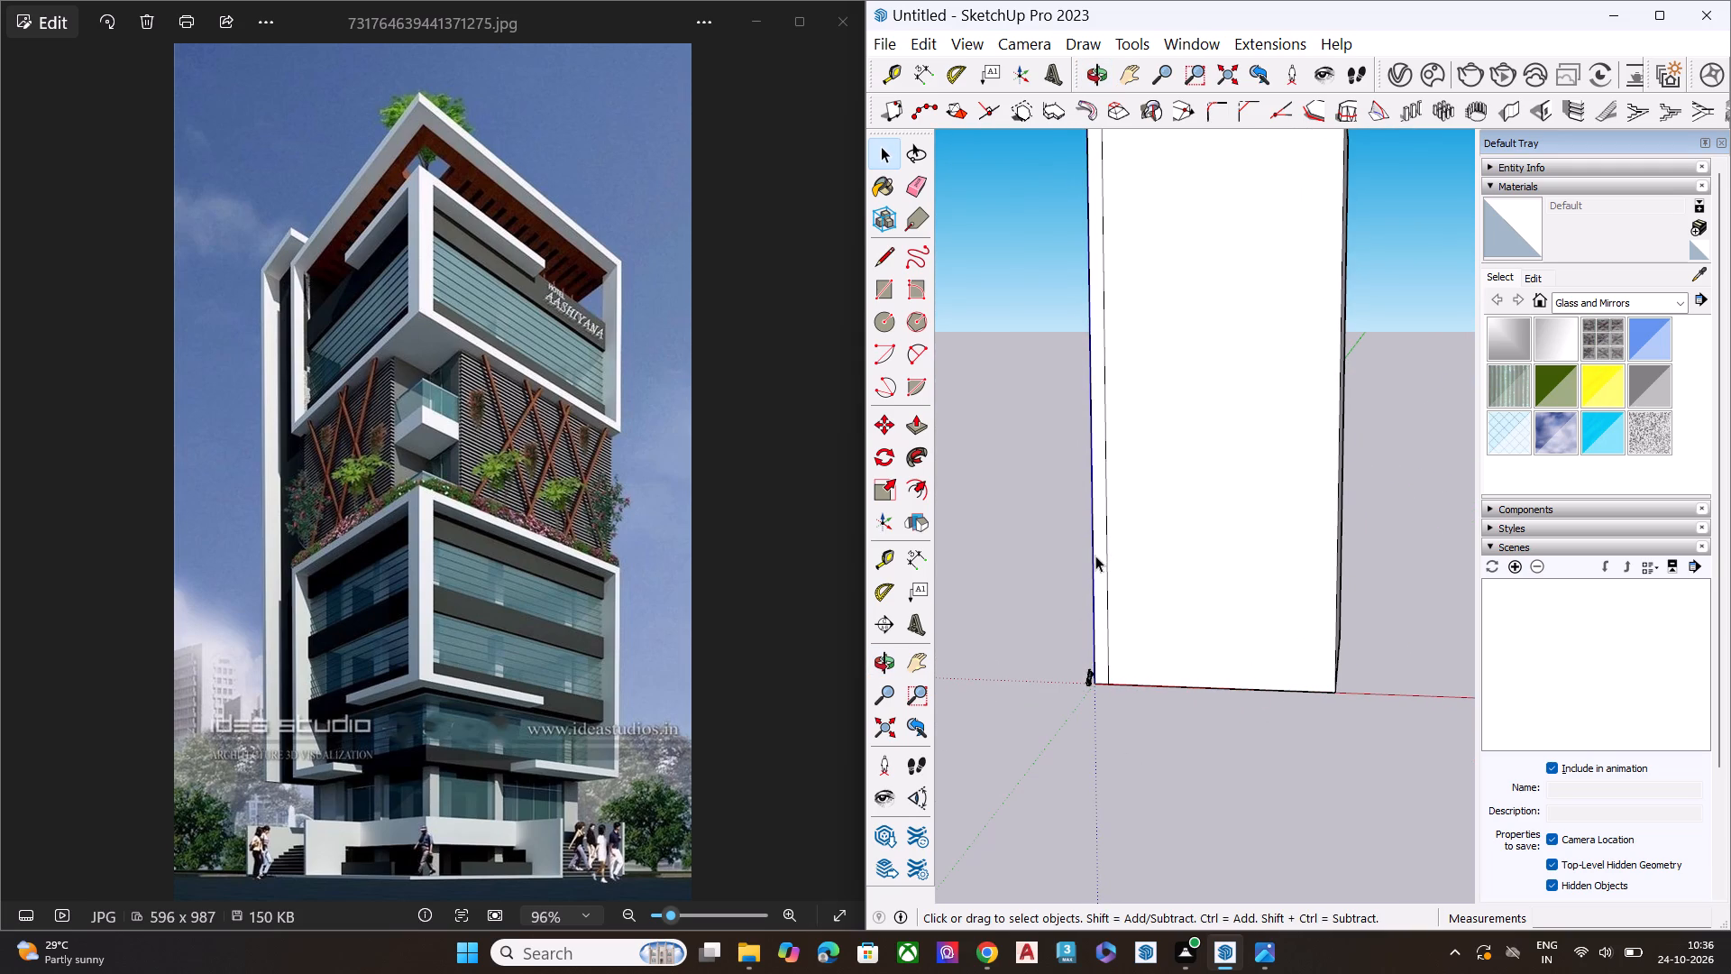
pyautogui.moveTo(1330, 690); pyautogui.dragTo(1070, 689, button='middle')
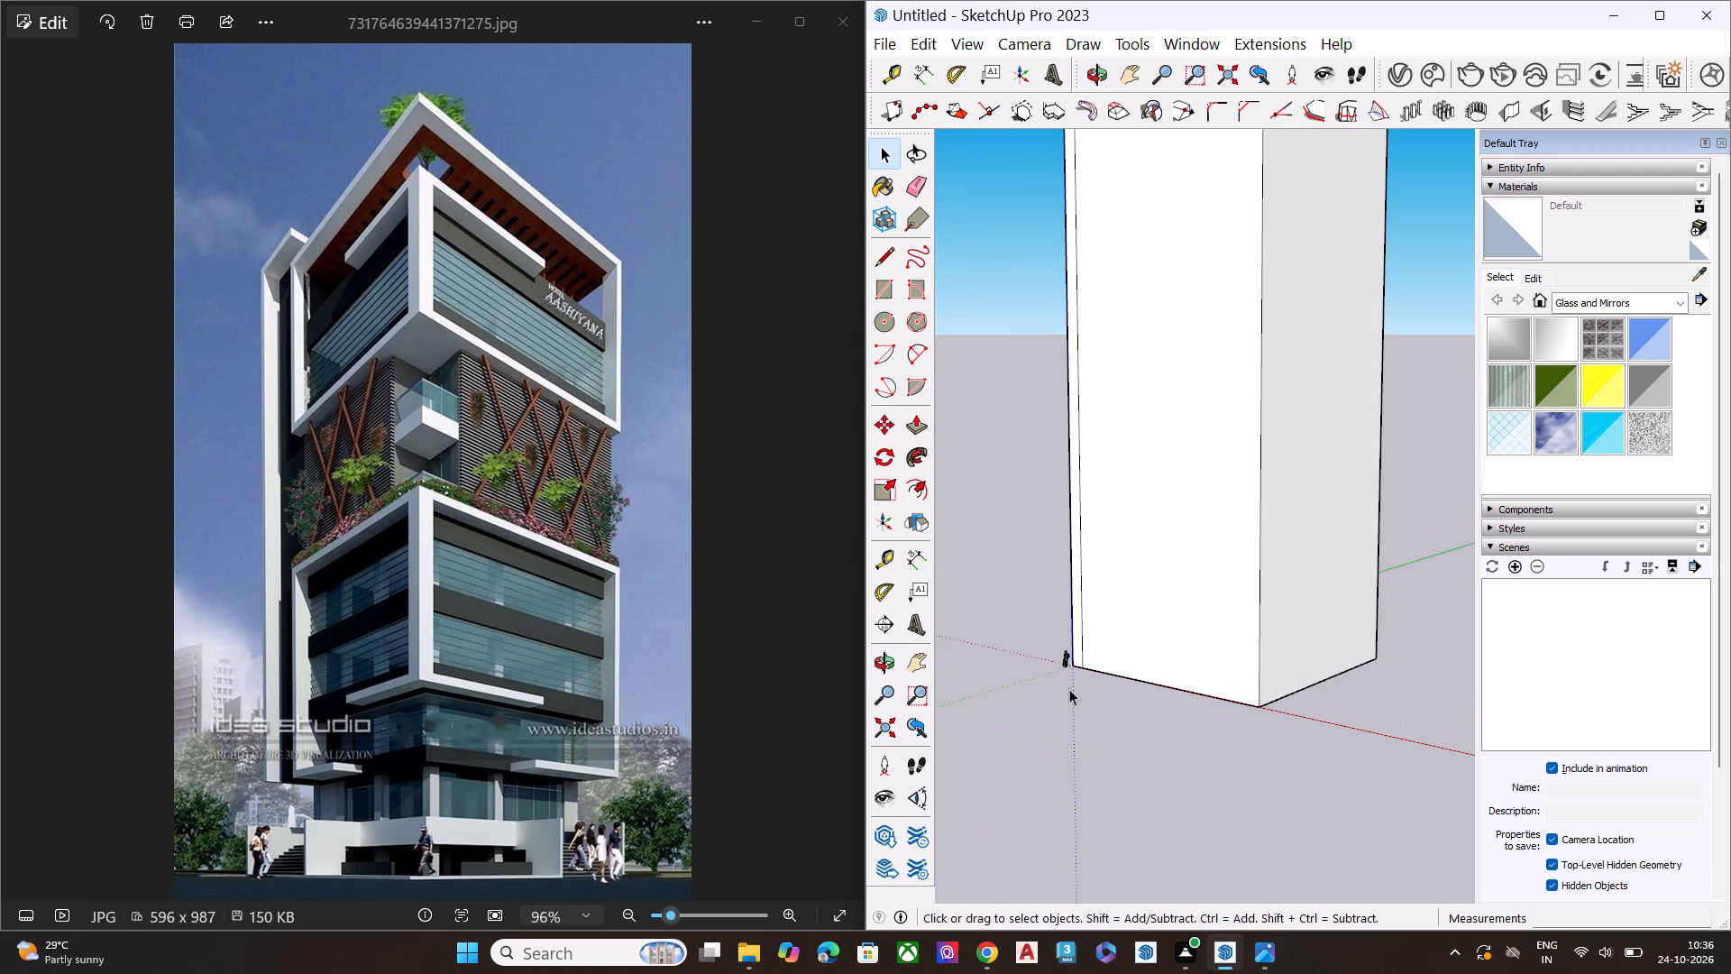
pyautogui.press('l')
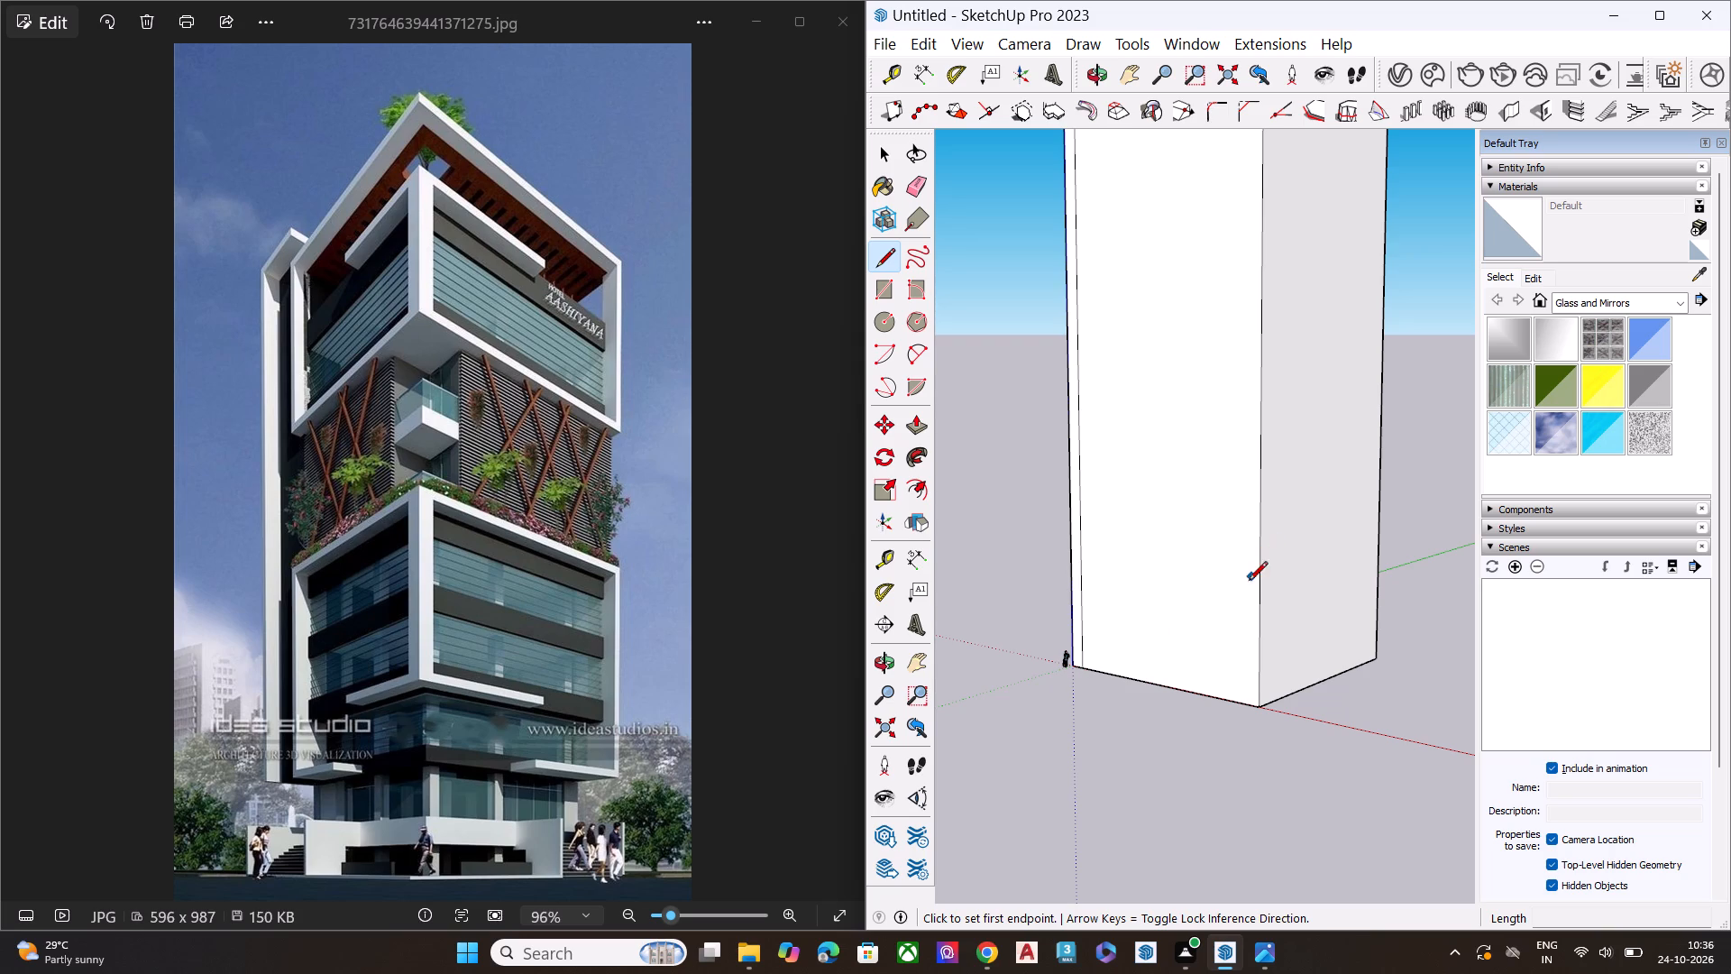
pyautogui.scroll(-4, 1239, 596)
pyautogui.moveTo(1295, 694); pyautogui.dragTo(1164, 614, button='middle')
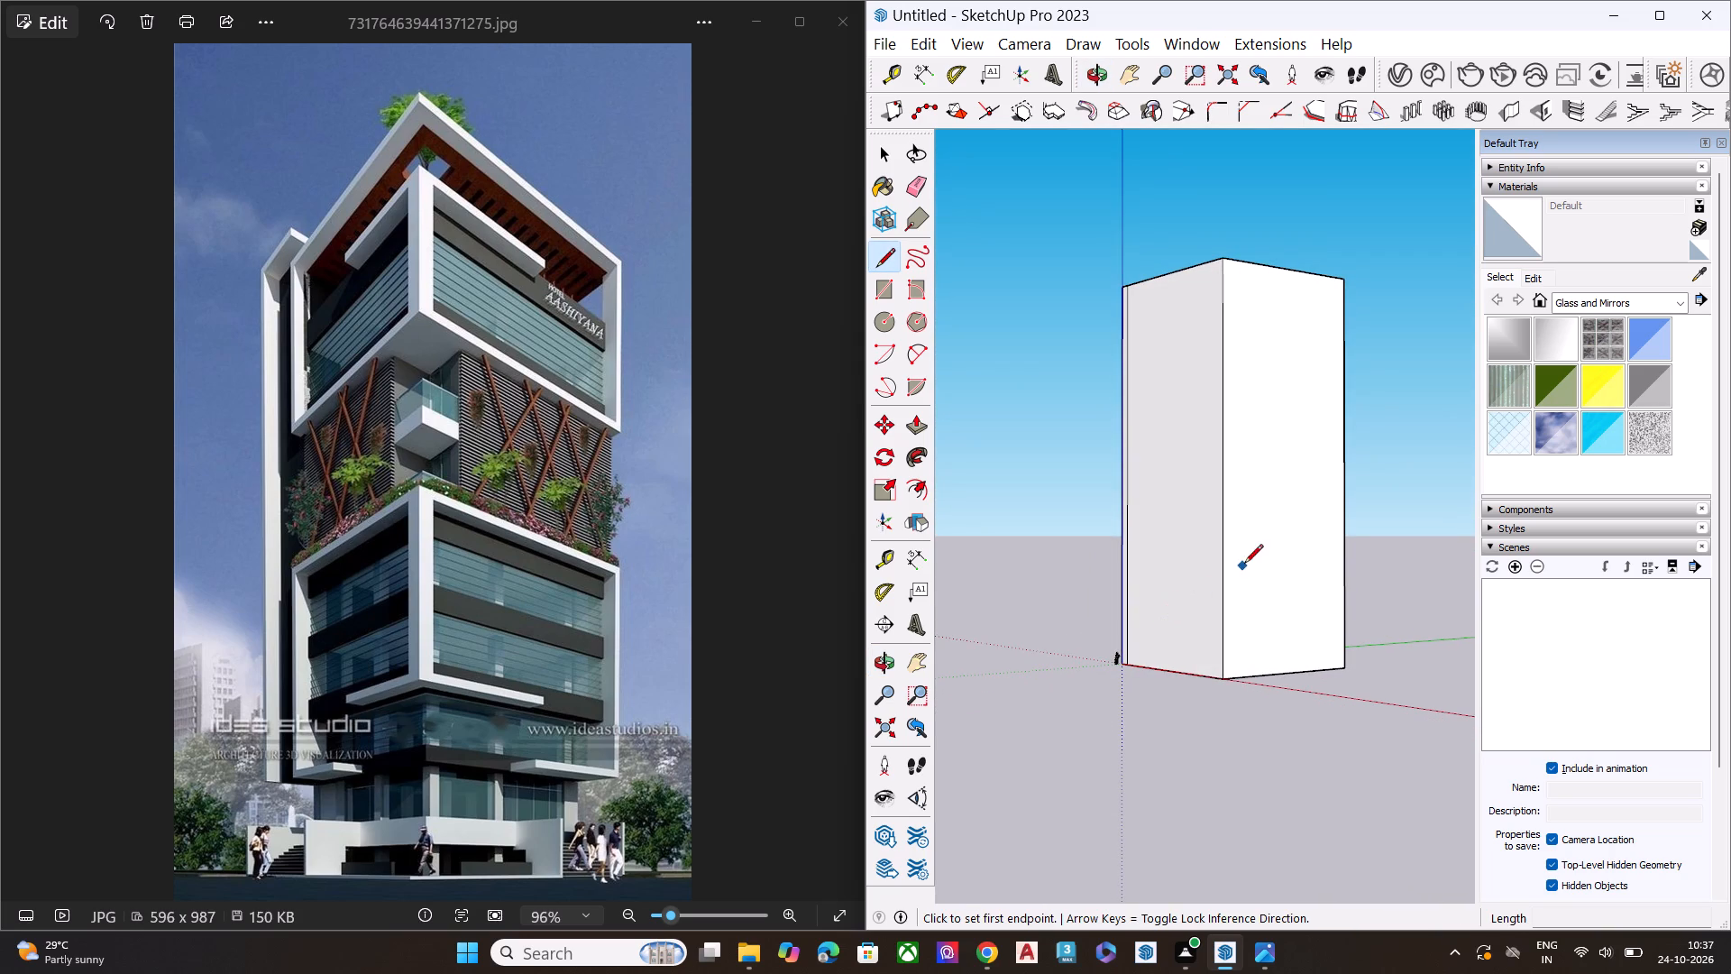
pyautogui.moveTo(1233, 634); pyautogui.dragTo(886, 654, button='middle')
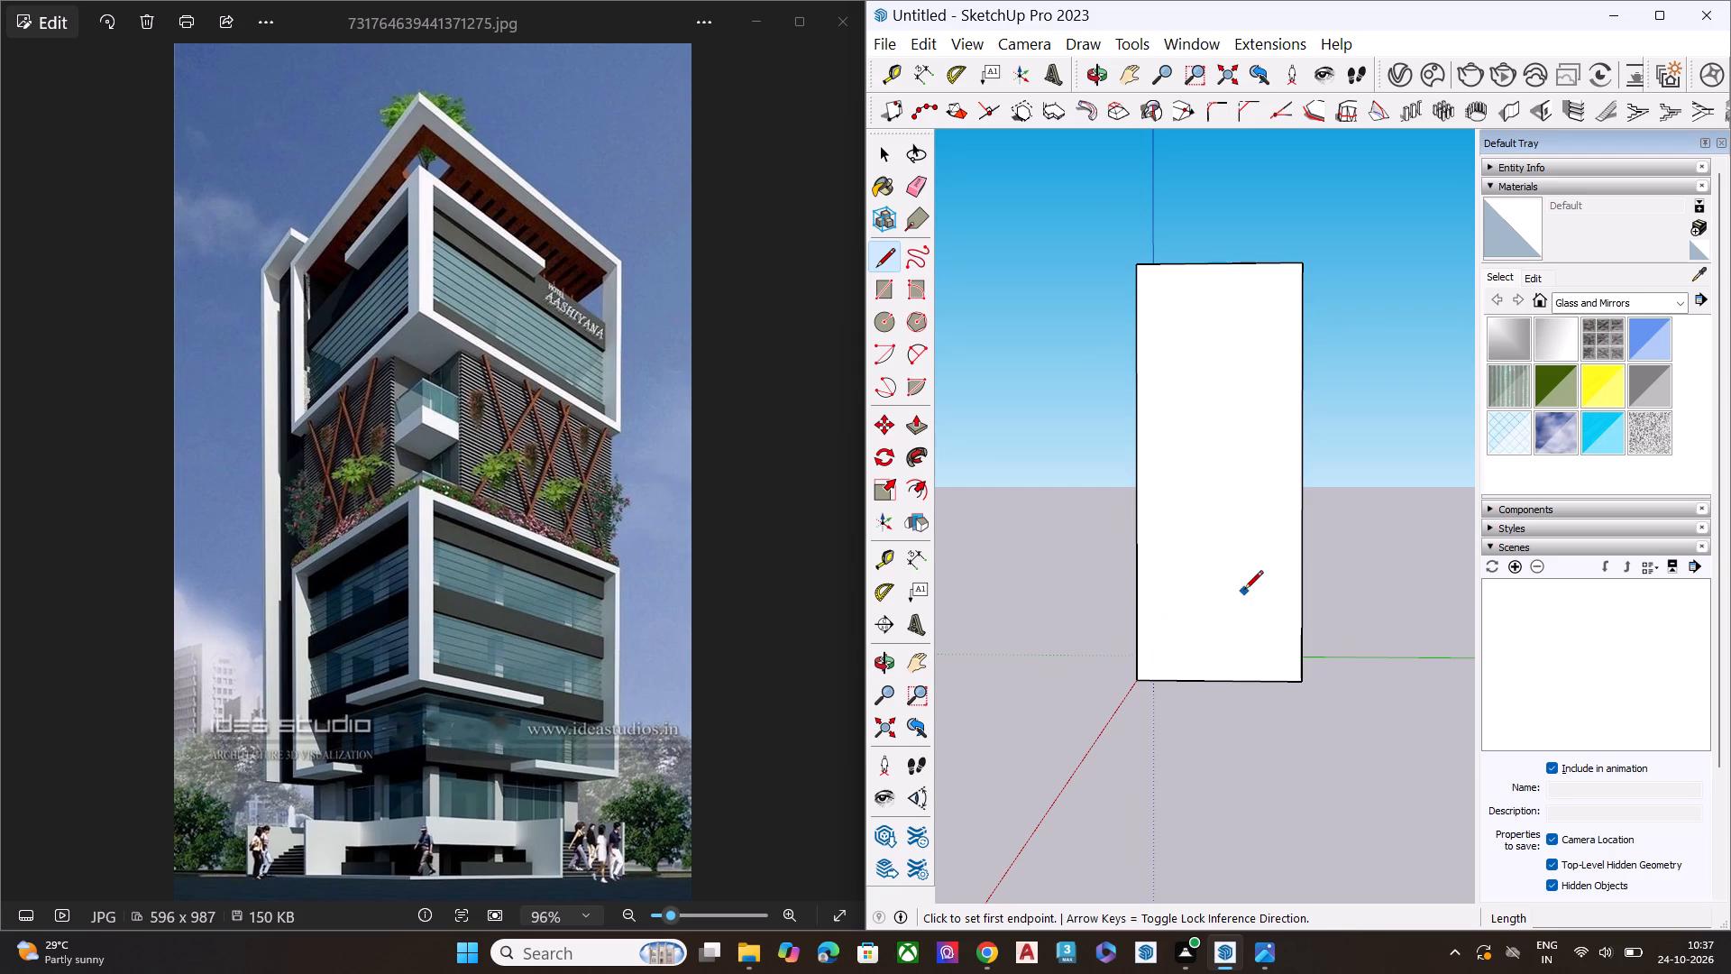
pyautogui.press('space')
# Push/Pull the block's rear face outward along the green axis to deepen the tower.
pyautogui.moveTo(1277, 570); pyautogui.dragTo(1067, 675, button='middle')
pyautogui.doubleClick(1230, 555)
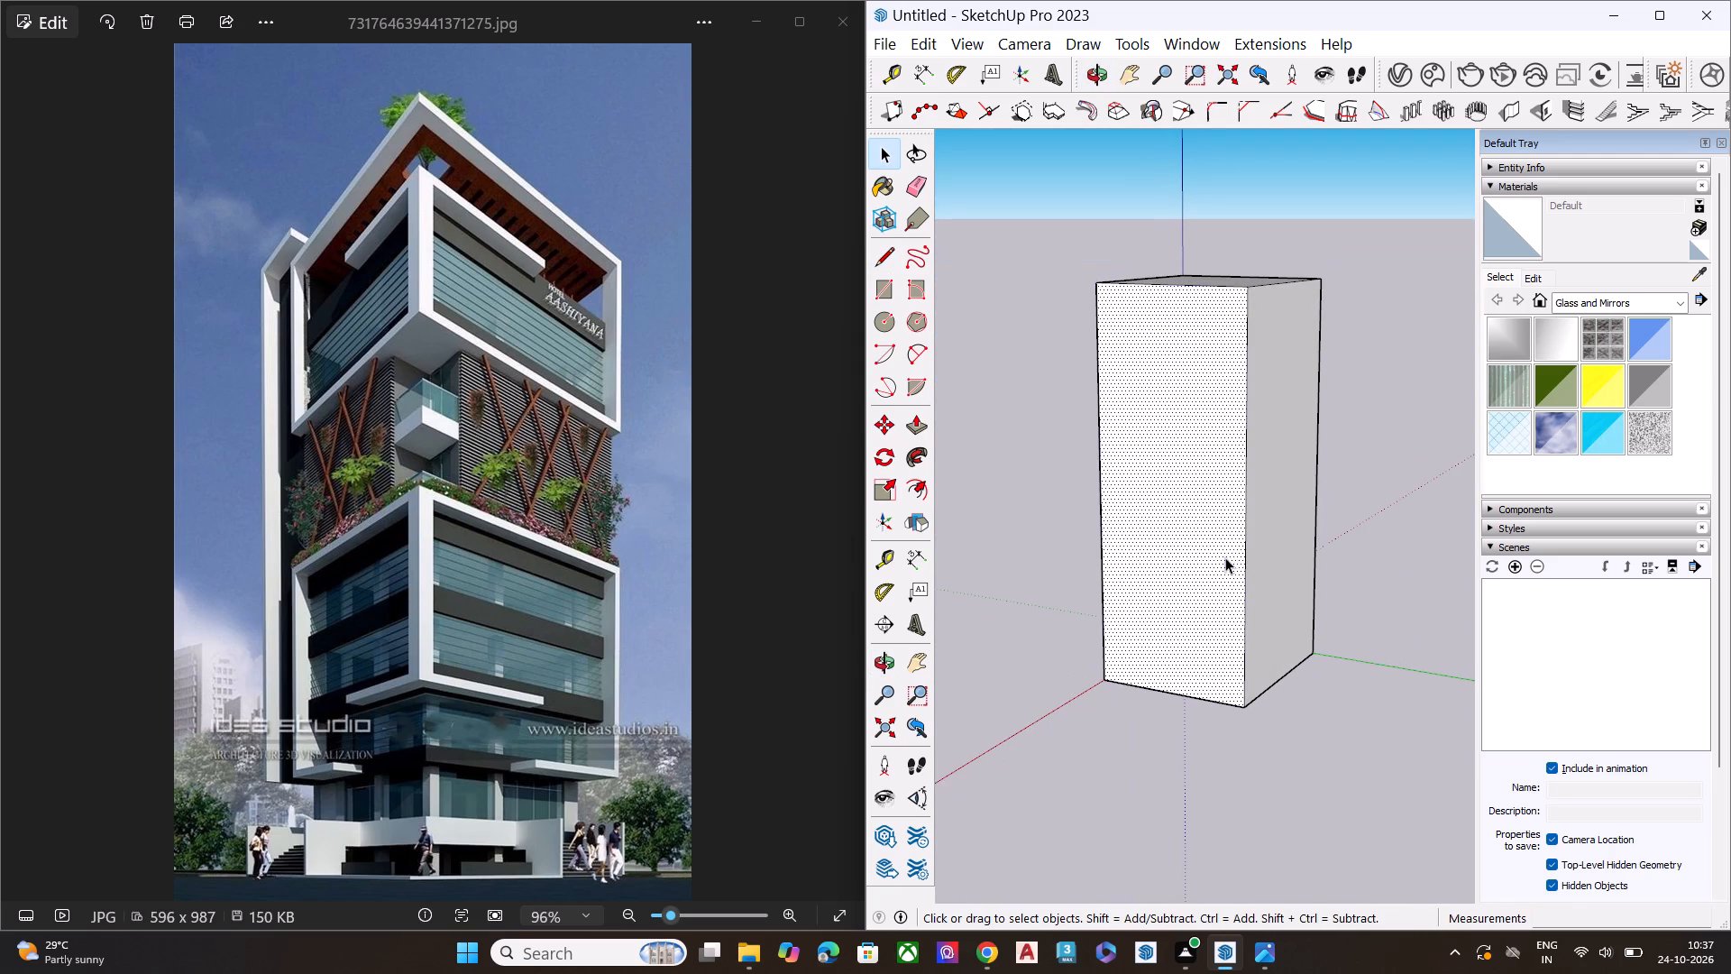
pyautogui.click(1242, 562)
pyautogui.click(1257, 560)
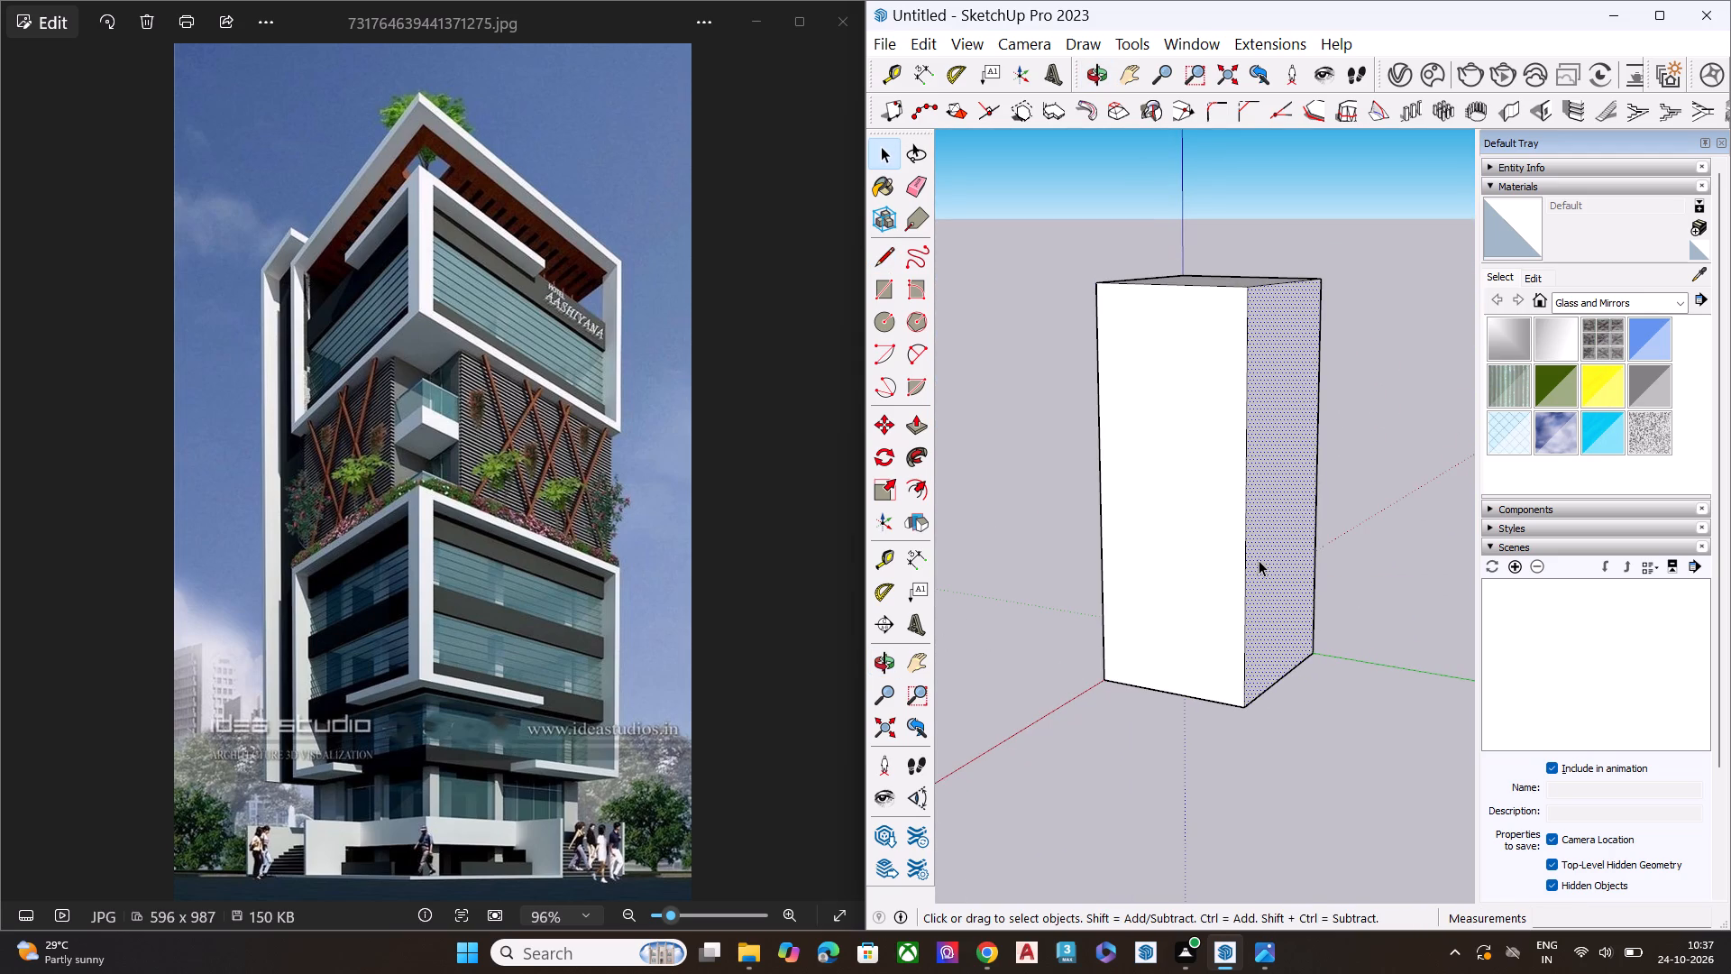
pyautogui.press('p')
pyautogui.click(1259, 560)
pyautogui.click(1319, 575)
pyautogui.press('space')
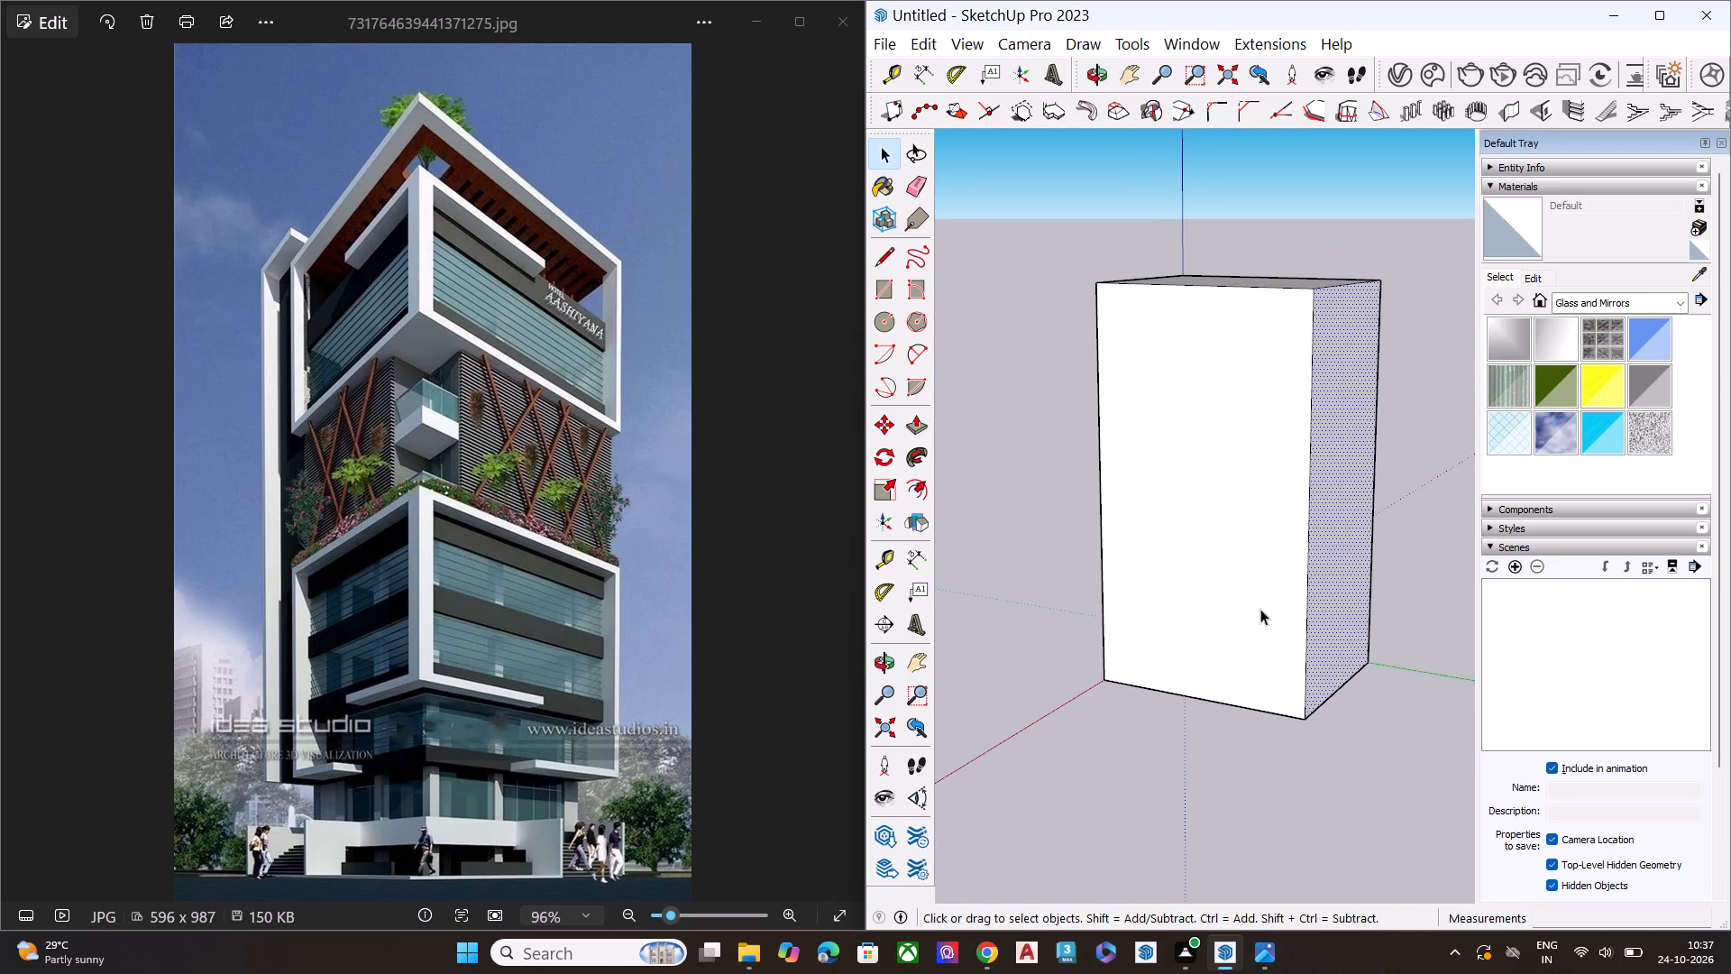
# Push/Pull the block's side face slightly outward along the red axis to widen the tower.
pyautogui.moveTo(1266, 600); pyautogui.dragTo(1481, 500, button='middle')
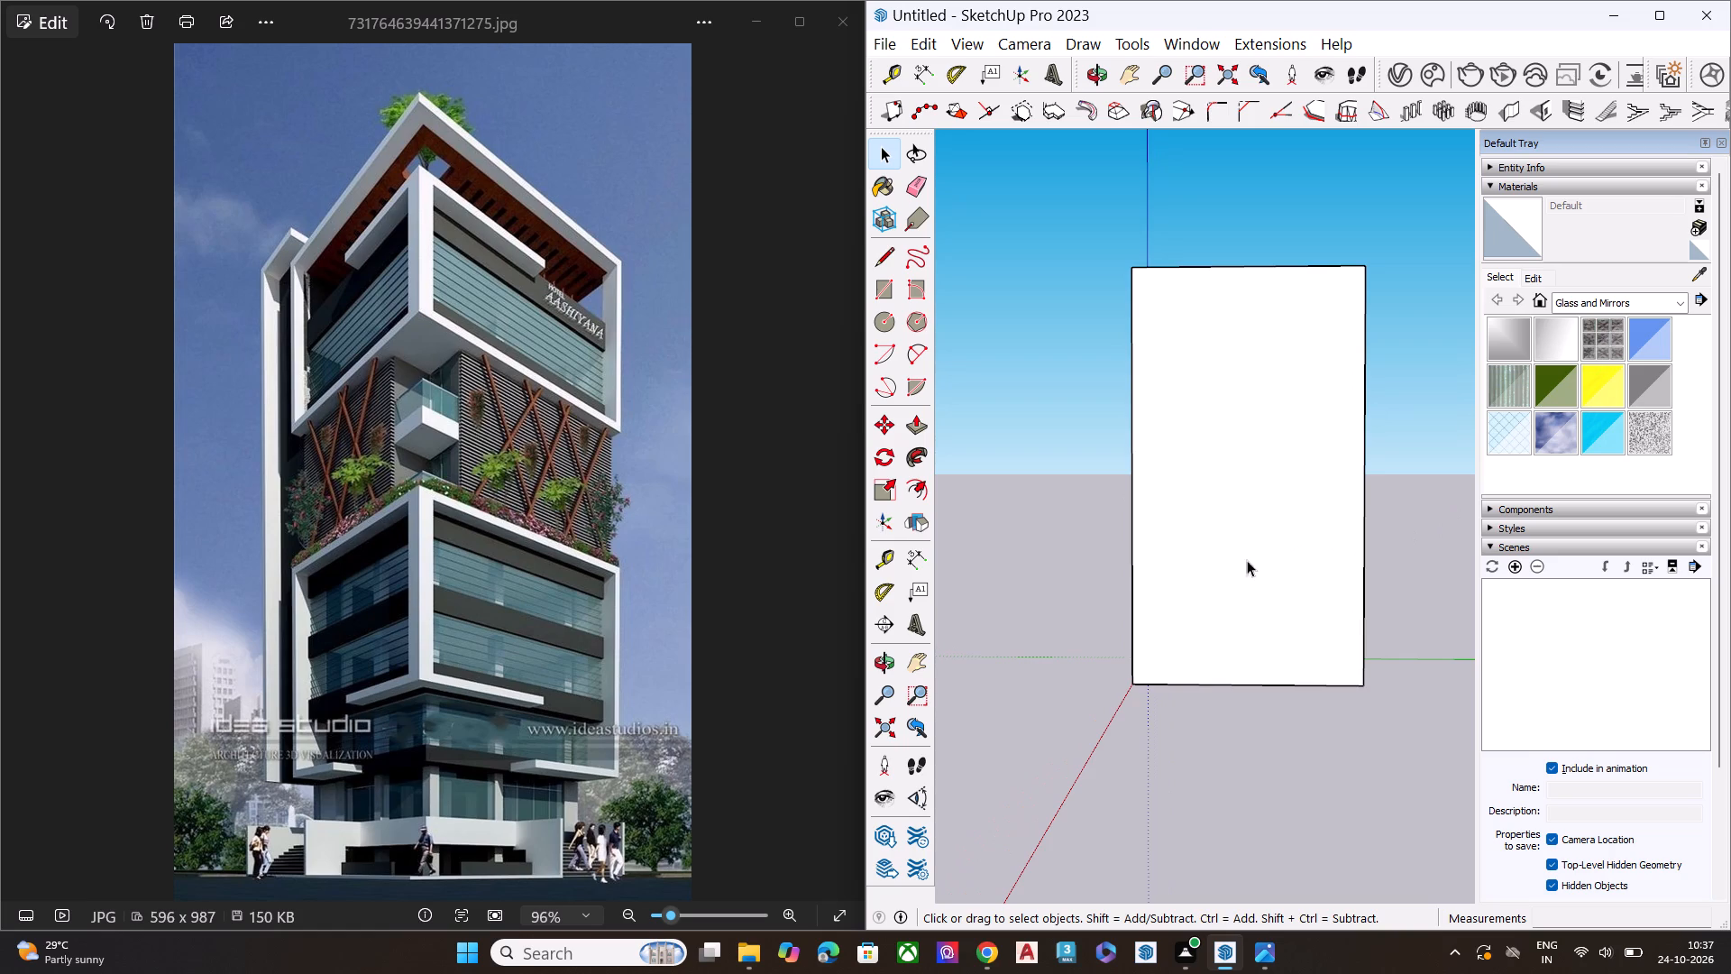
pyautogui.scroll(-4, 1204, 558)
pyautogui.moveTo(1193, 569); pyautogui.dragTo(1611, 574, button='middle')
pyautogui.moveTo(1219, 572); pyautogui.dragTo(1403, 528, button='middle')
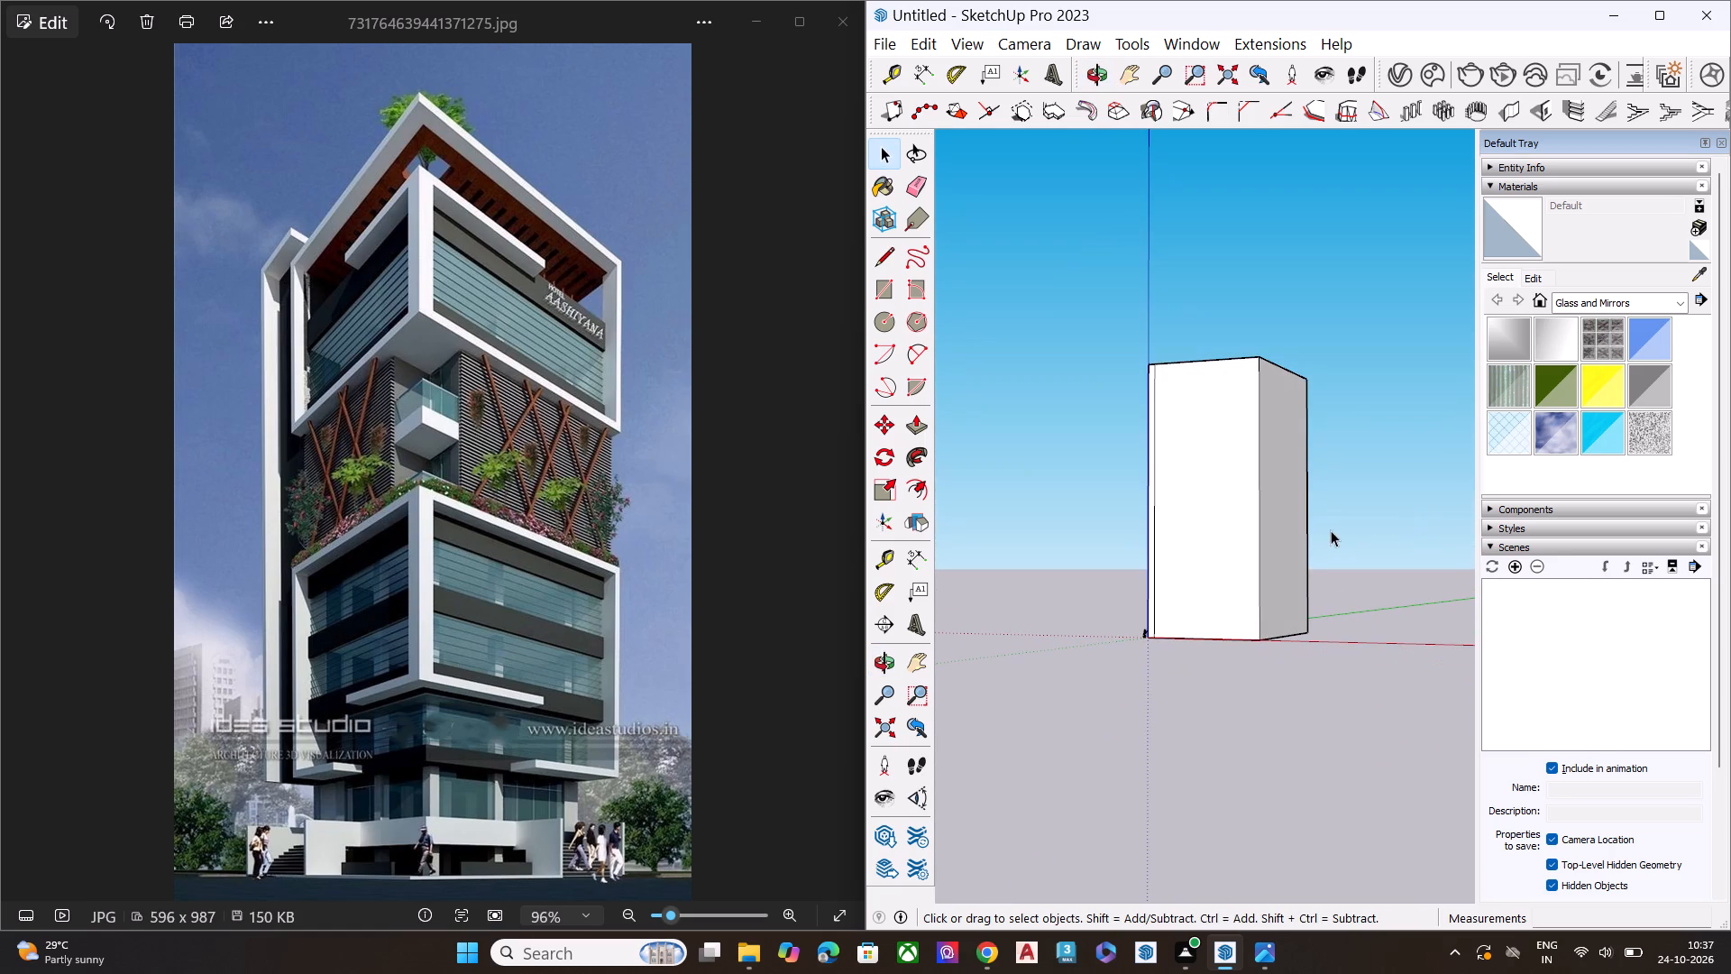
pyautogui.click(1276, 530)
pyautogui.press('p')
pyautogui.click(1376, 436)
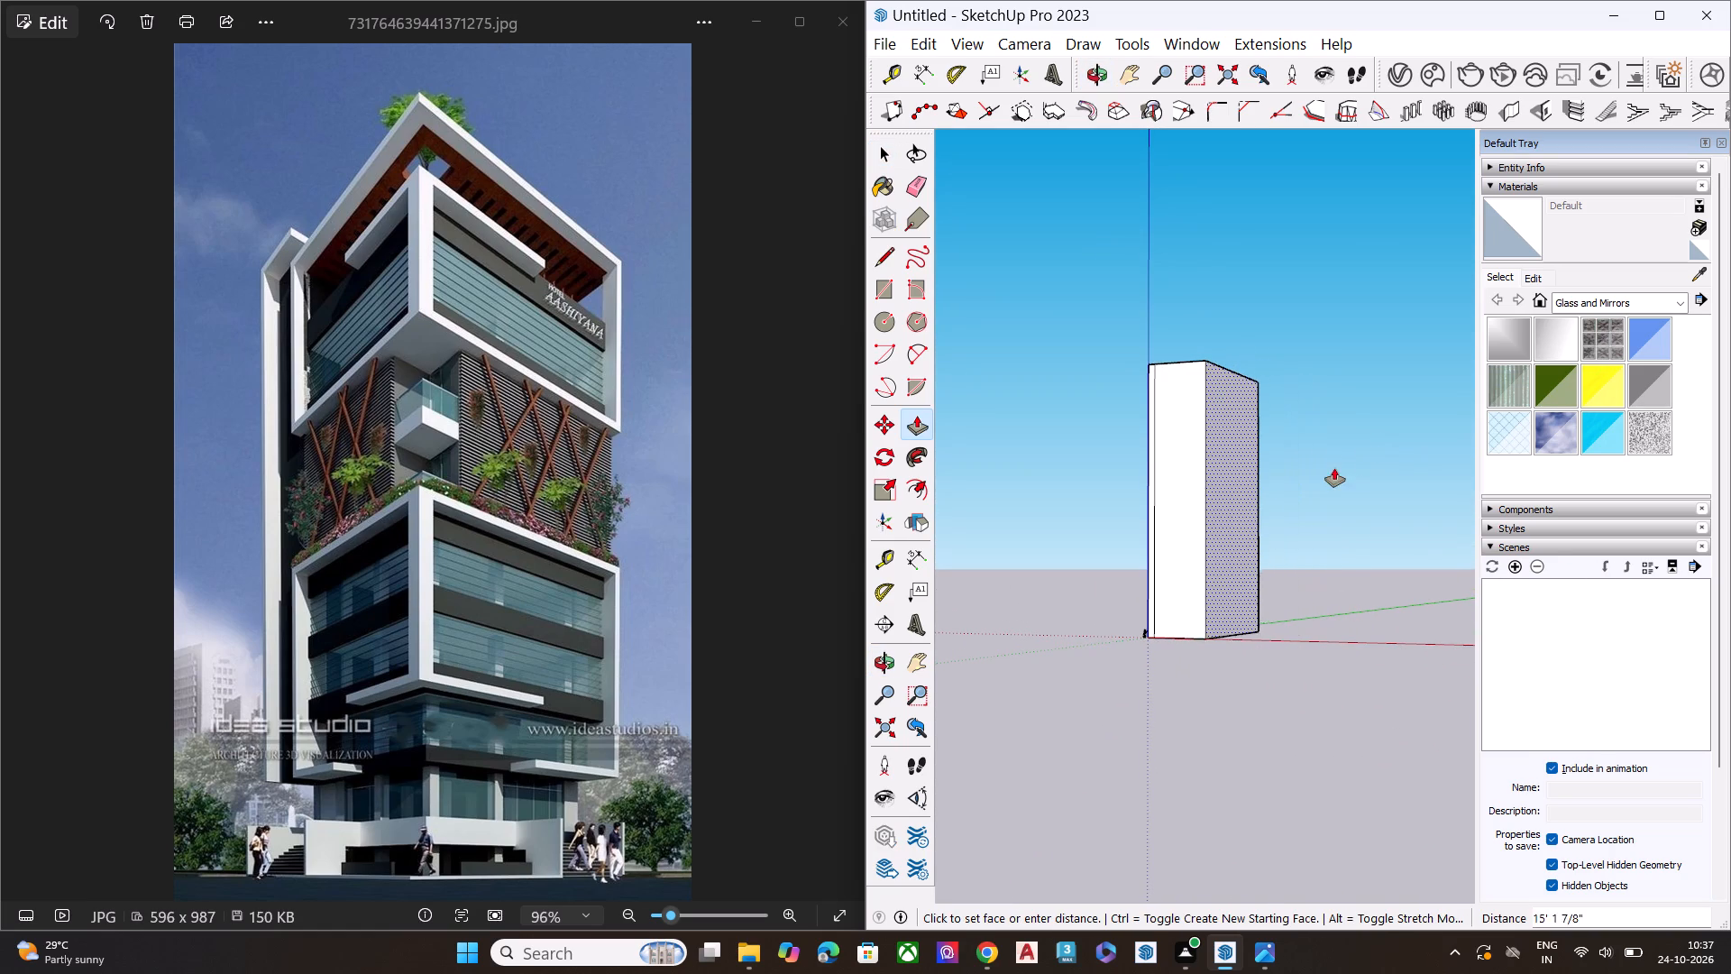
pyautogui.click(1381, 477)
pyautogui.press('space')
pyautogui.click(1328, 545)
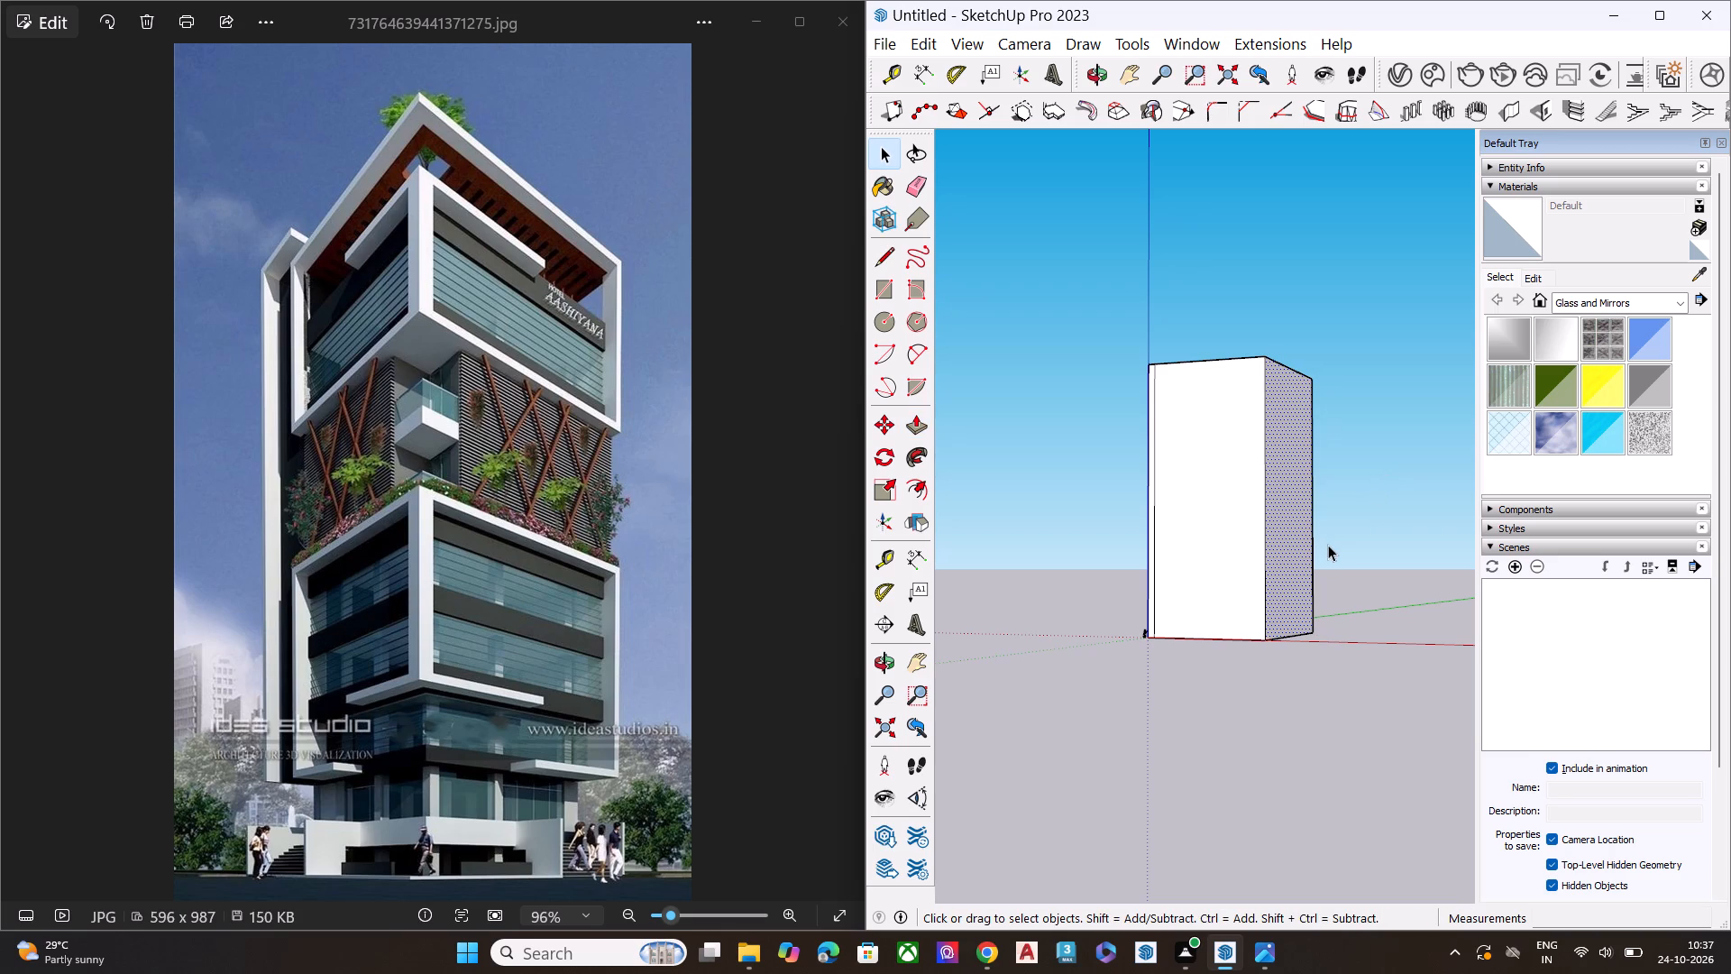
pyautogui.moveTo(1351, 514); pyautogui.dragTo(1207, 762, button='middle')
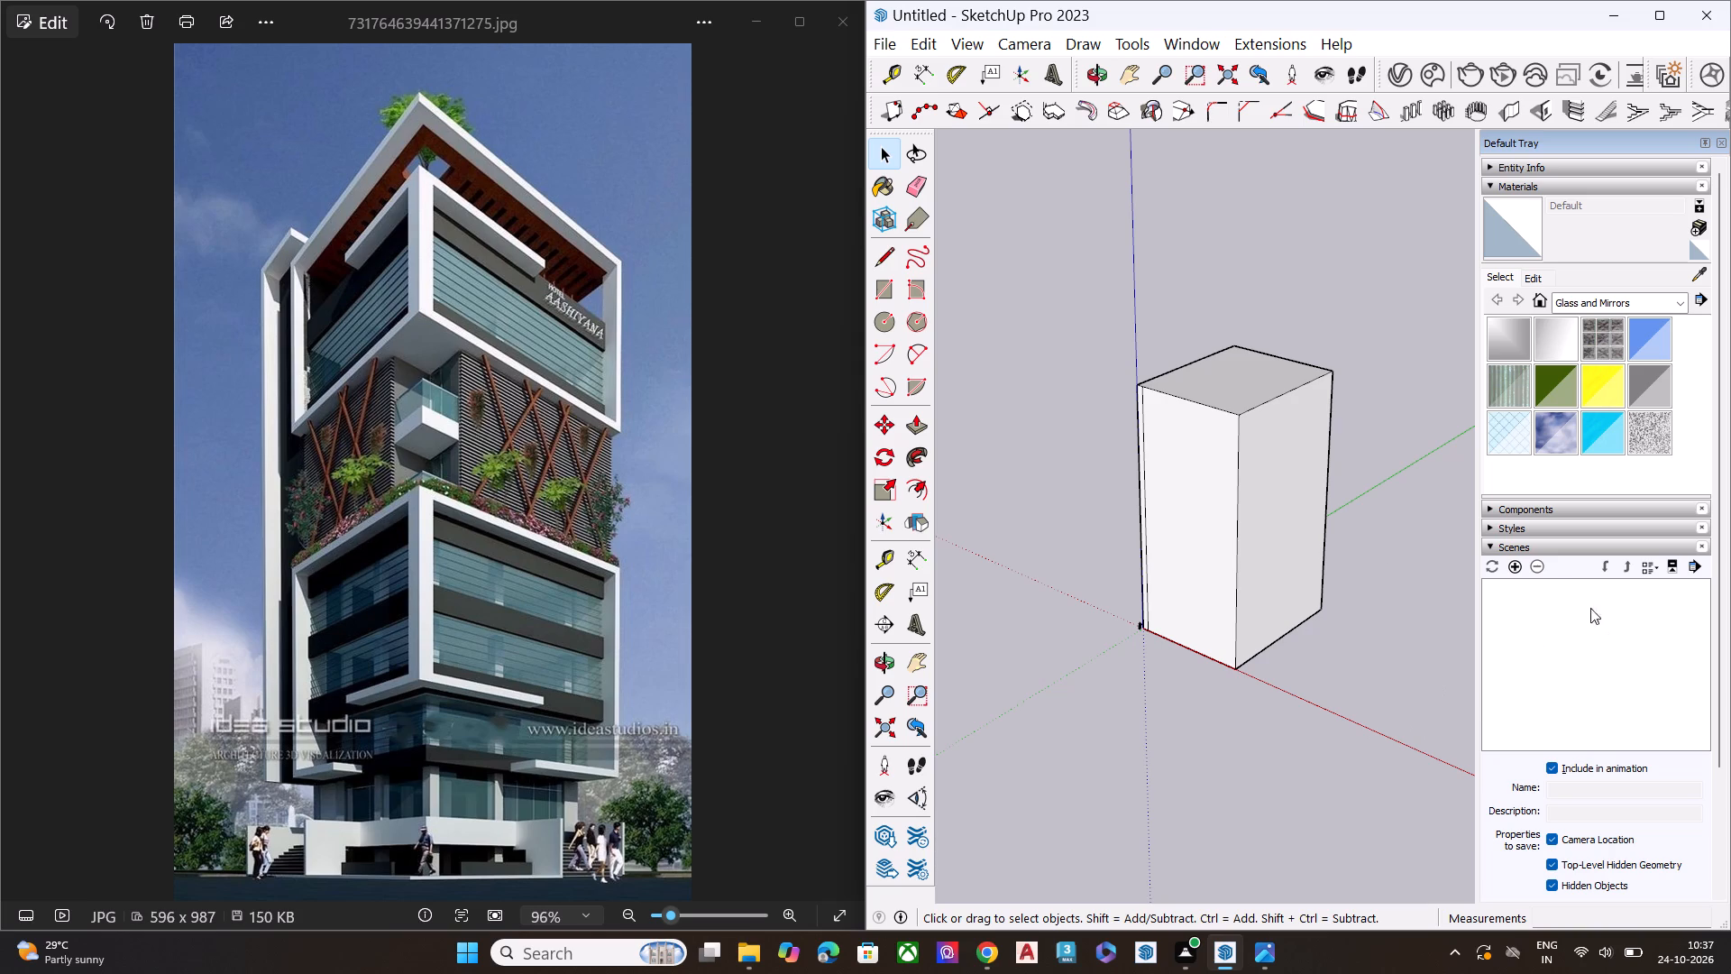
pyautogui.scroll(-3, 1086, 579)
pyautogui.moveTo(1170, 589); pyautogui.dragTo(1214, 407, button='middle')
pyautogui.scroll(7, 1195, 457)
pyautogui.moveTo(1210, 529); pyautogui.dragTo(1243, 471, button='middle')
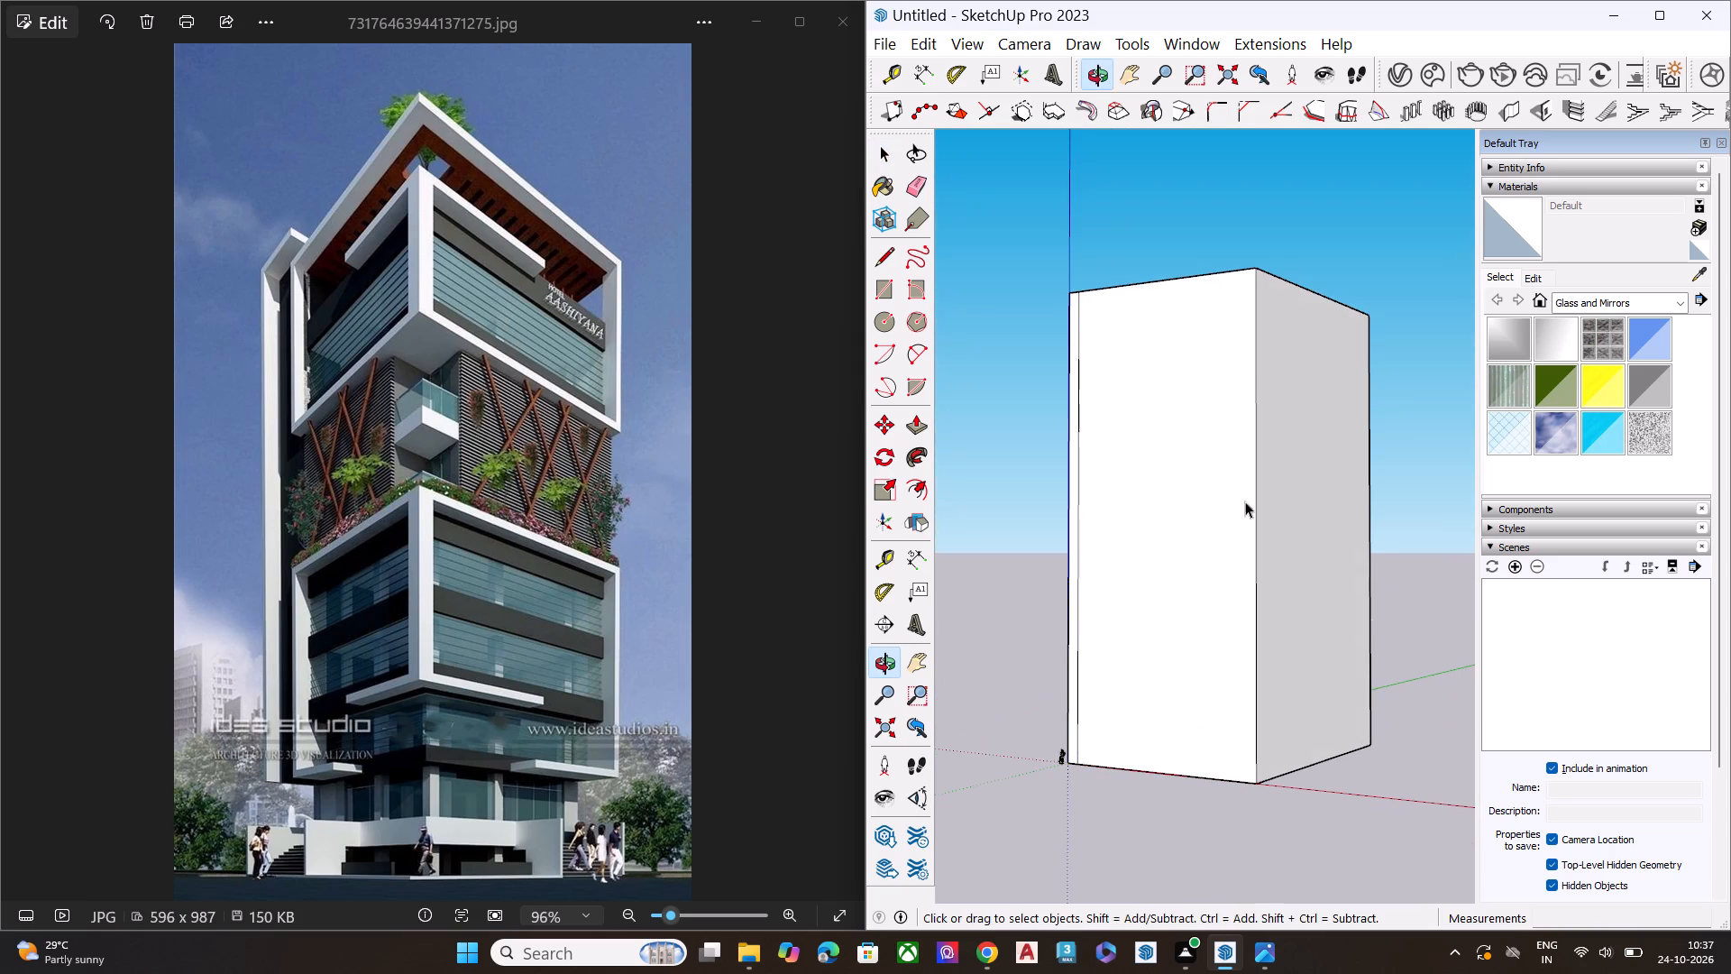
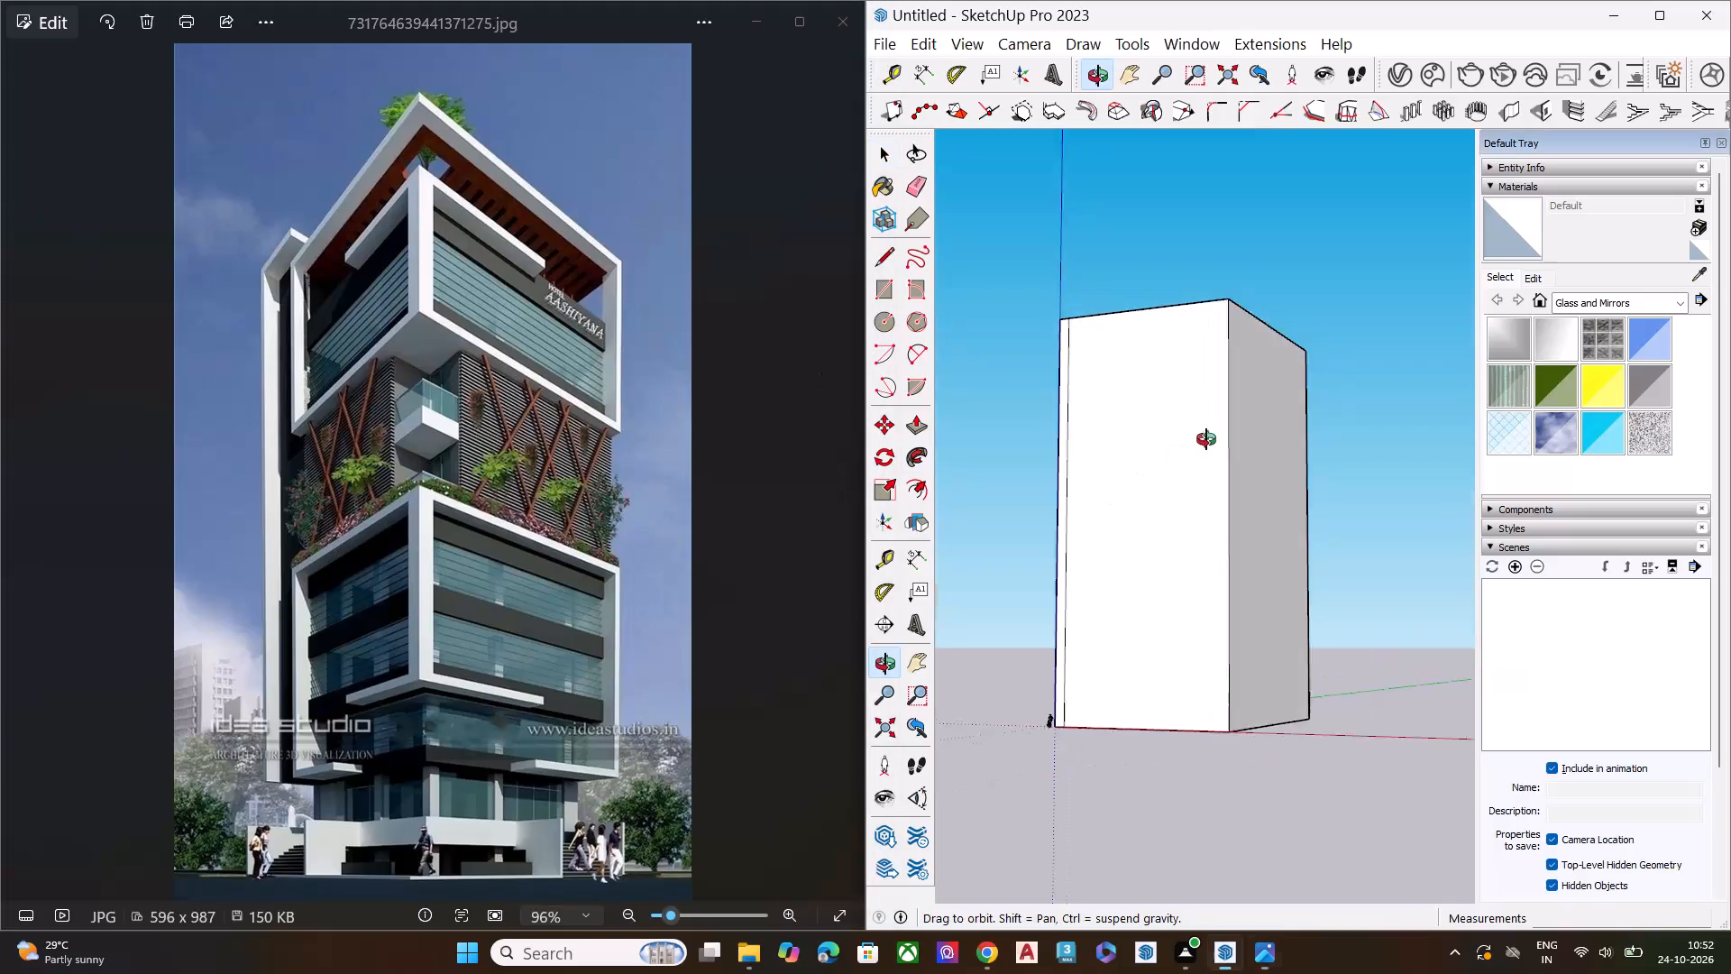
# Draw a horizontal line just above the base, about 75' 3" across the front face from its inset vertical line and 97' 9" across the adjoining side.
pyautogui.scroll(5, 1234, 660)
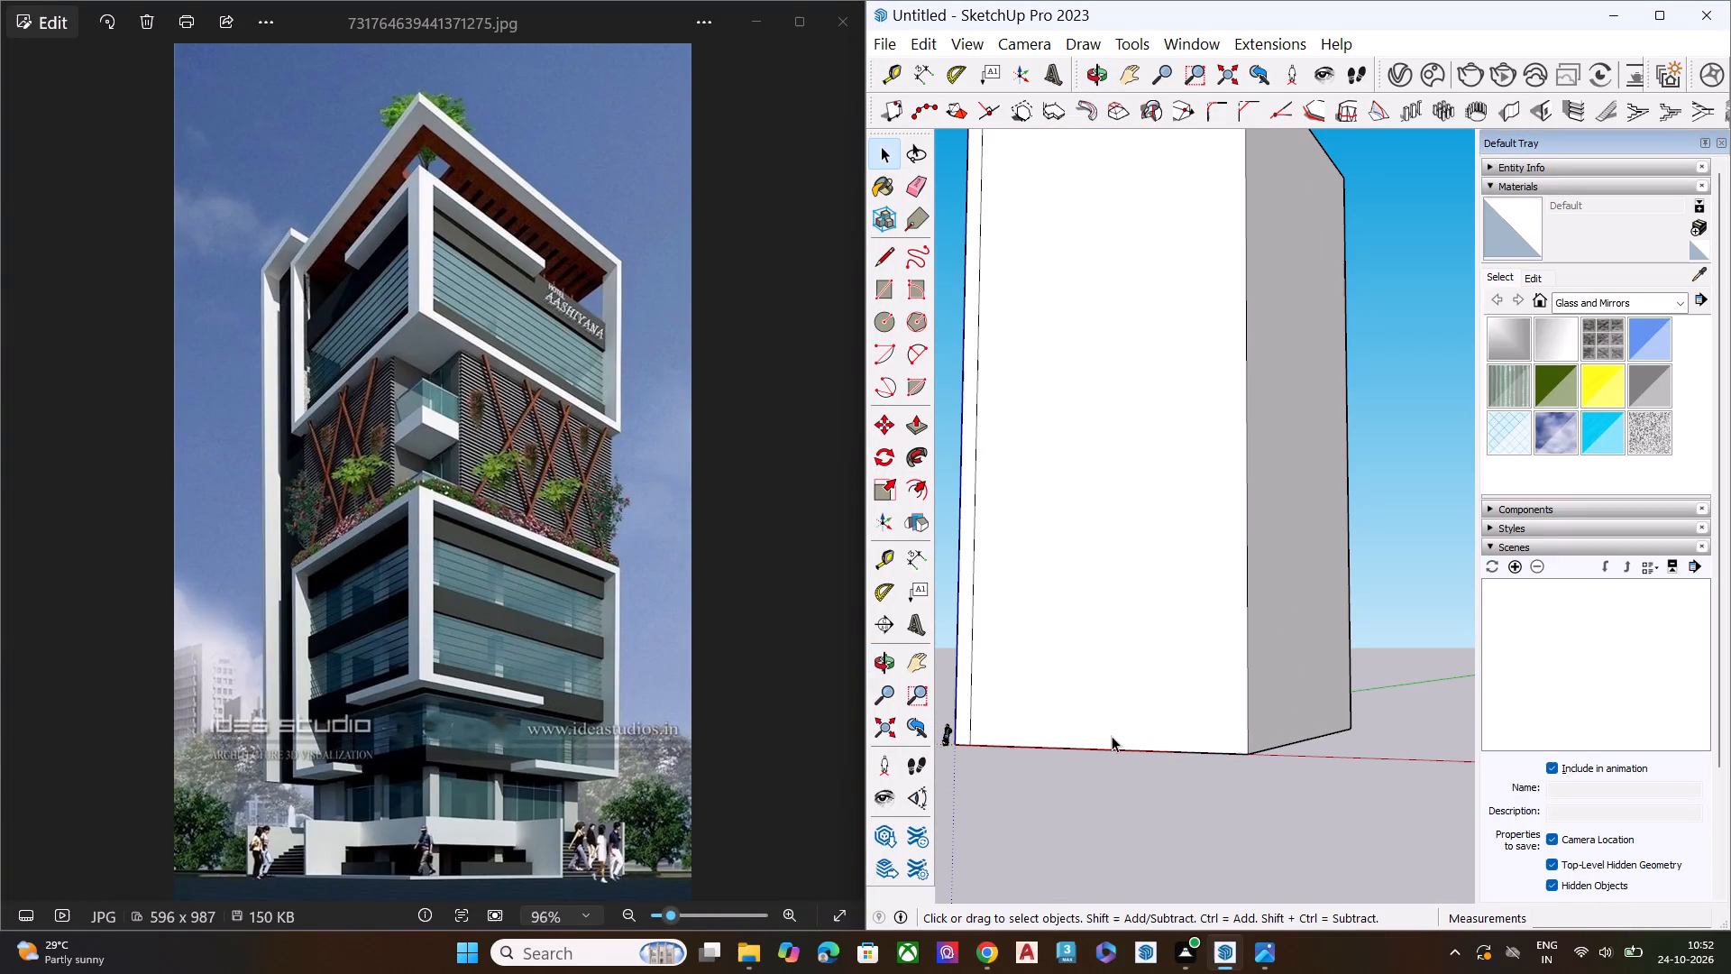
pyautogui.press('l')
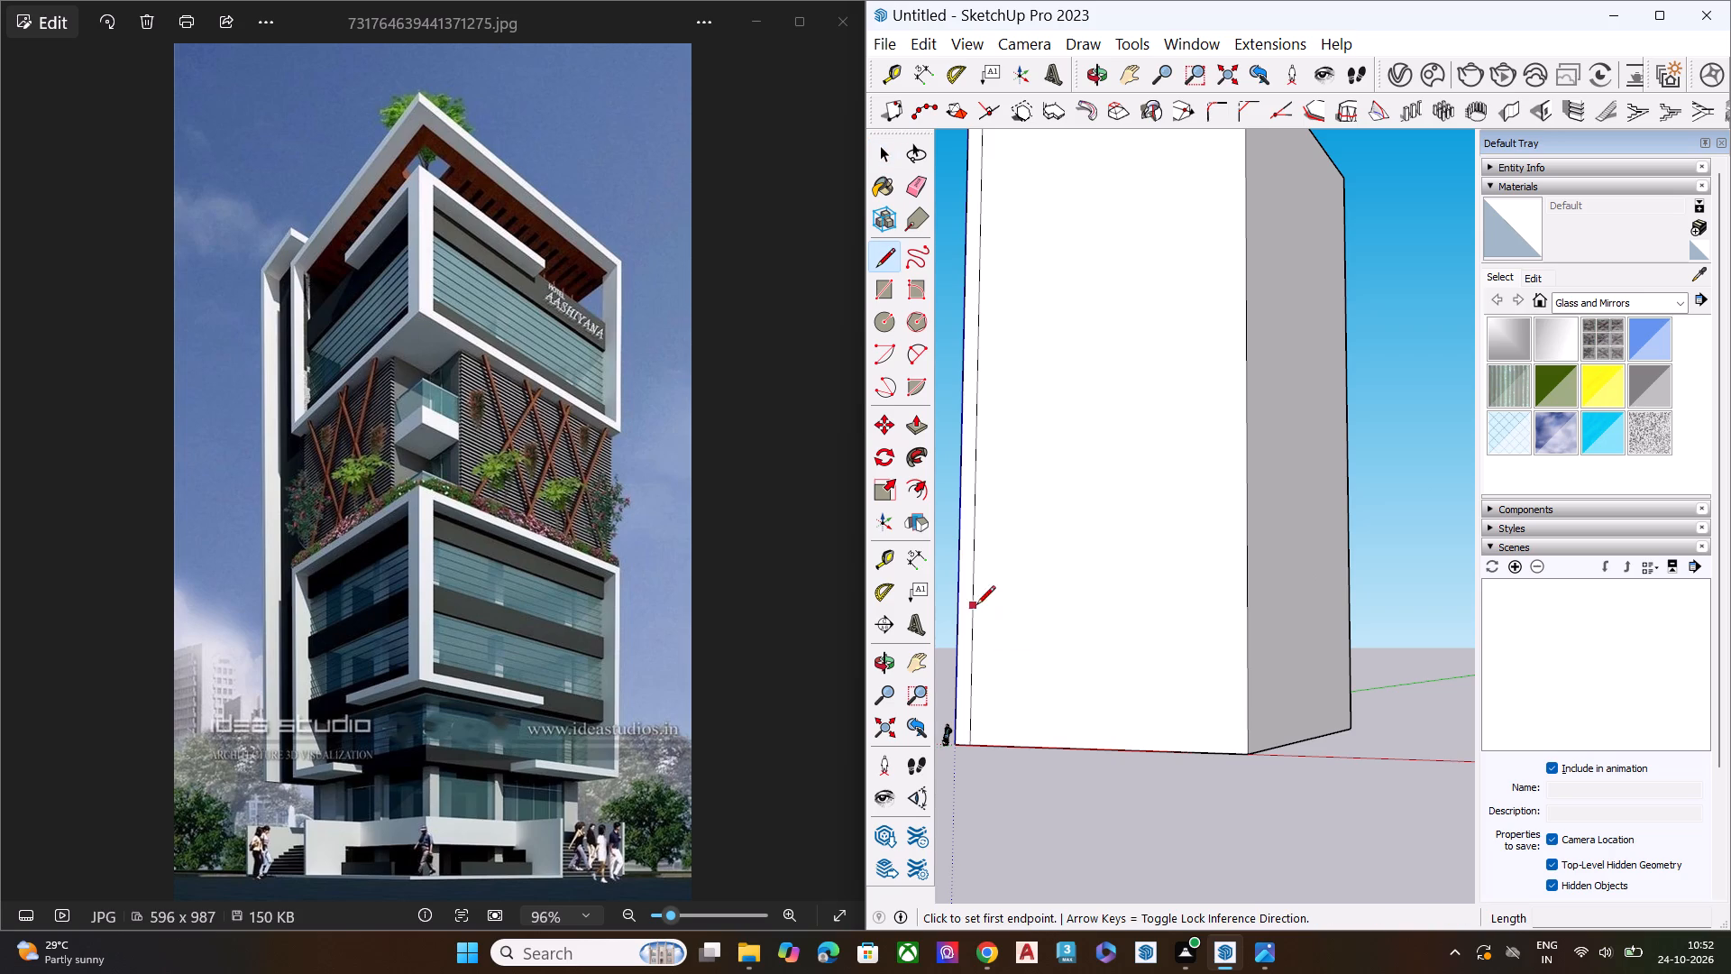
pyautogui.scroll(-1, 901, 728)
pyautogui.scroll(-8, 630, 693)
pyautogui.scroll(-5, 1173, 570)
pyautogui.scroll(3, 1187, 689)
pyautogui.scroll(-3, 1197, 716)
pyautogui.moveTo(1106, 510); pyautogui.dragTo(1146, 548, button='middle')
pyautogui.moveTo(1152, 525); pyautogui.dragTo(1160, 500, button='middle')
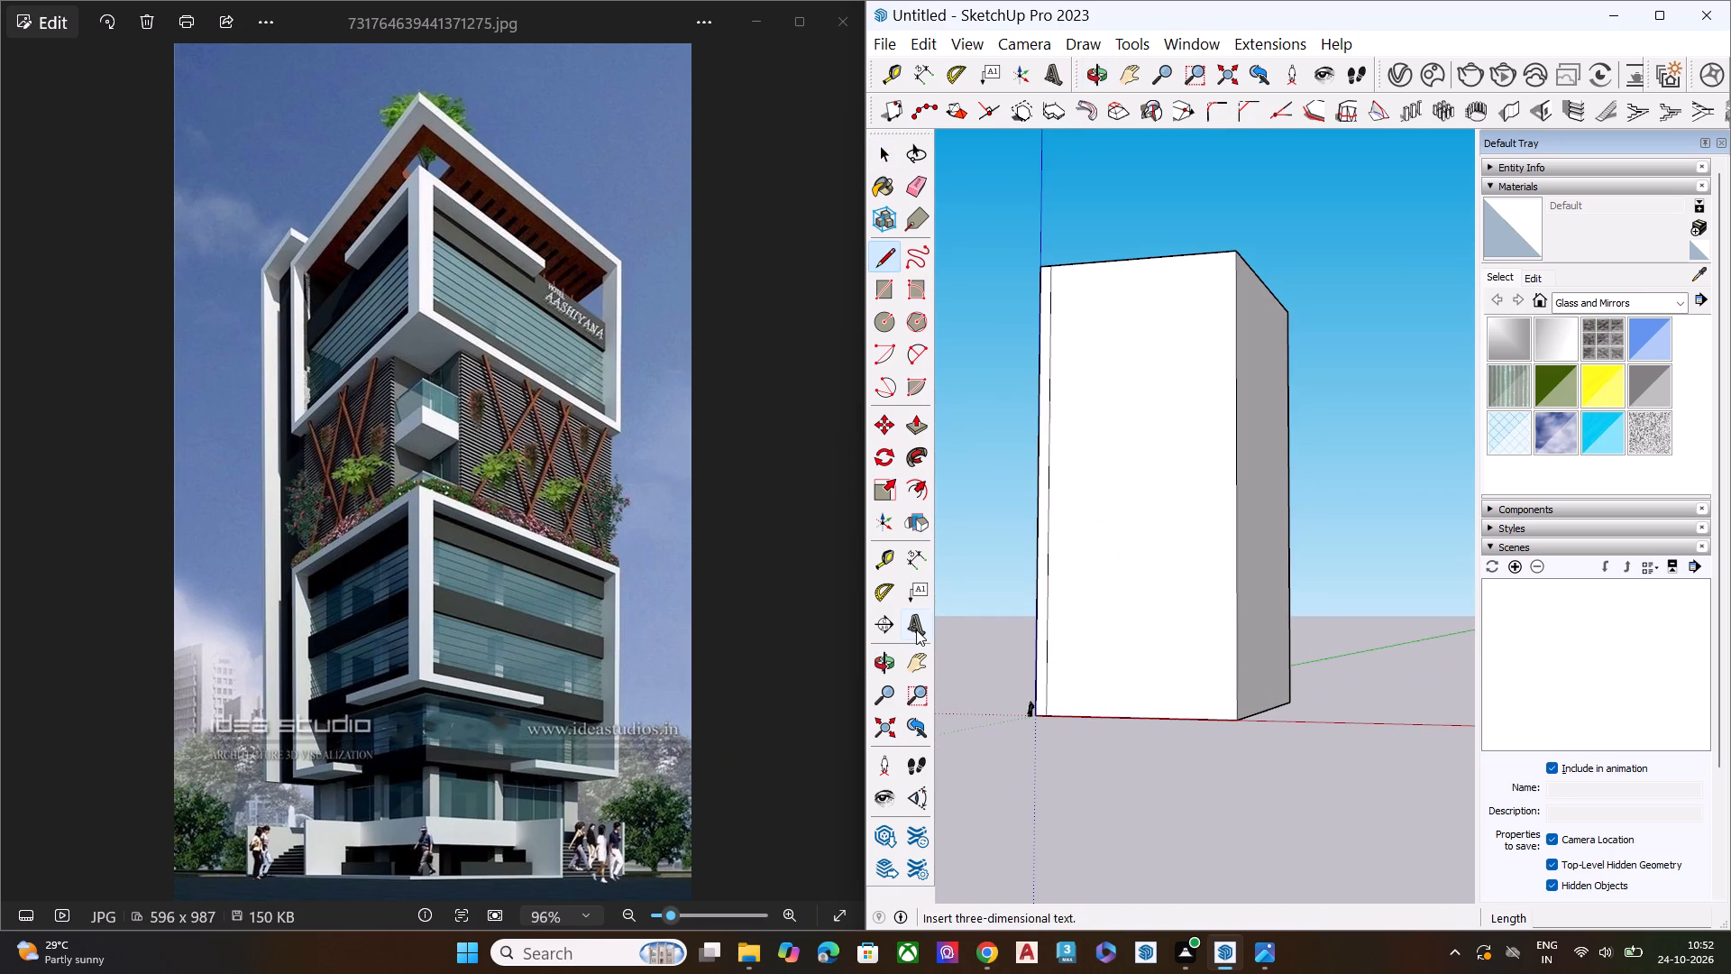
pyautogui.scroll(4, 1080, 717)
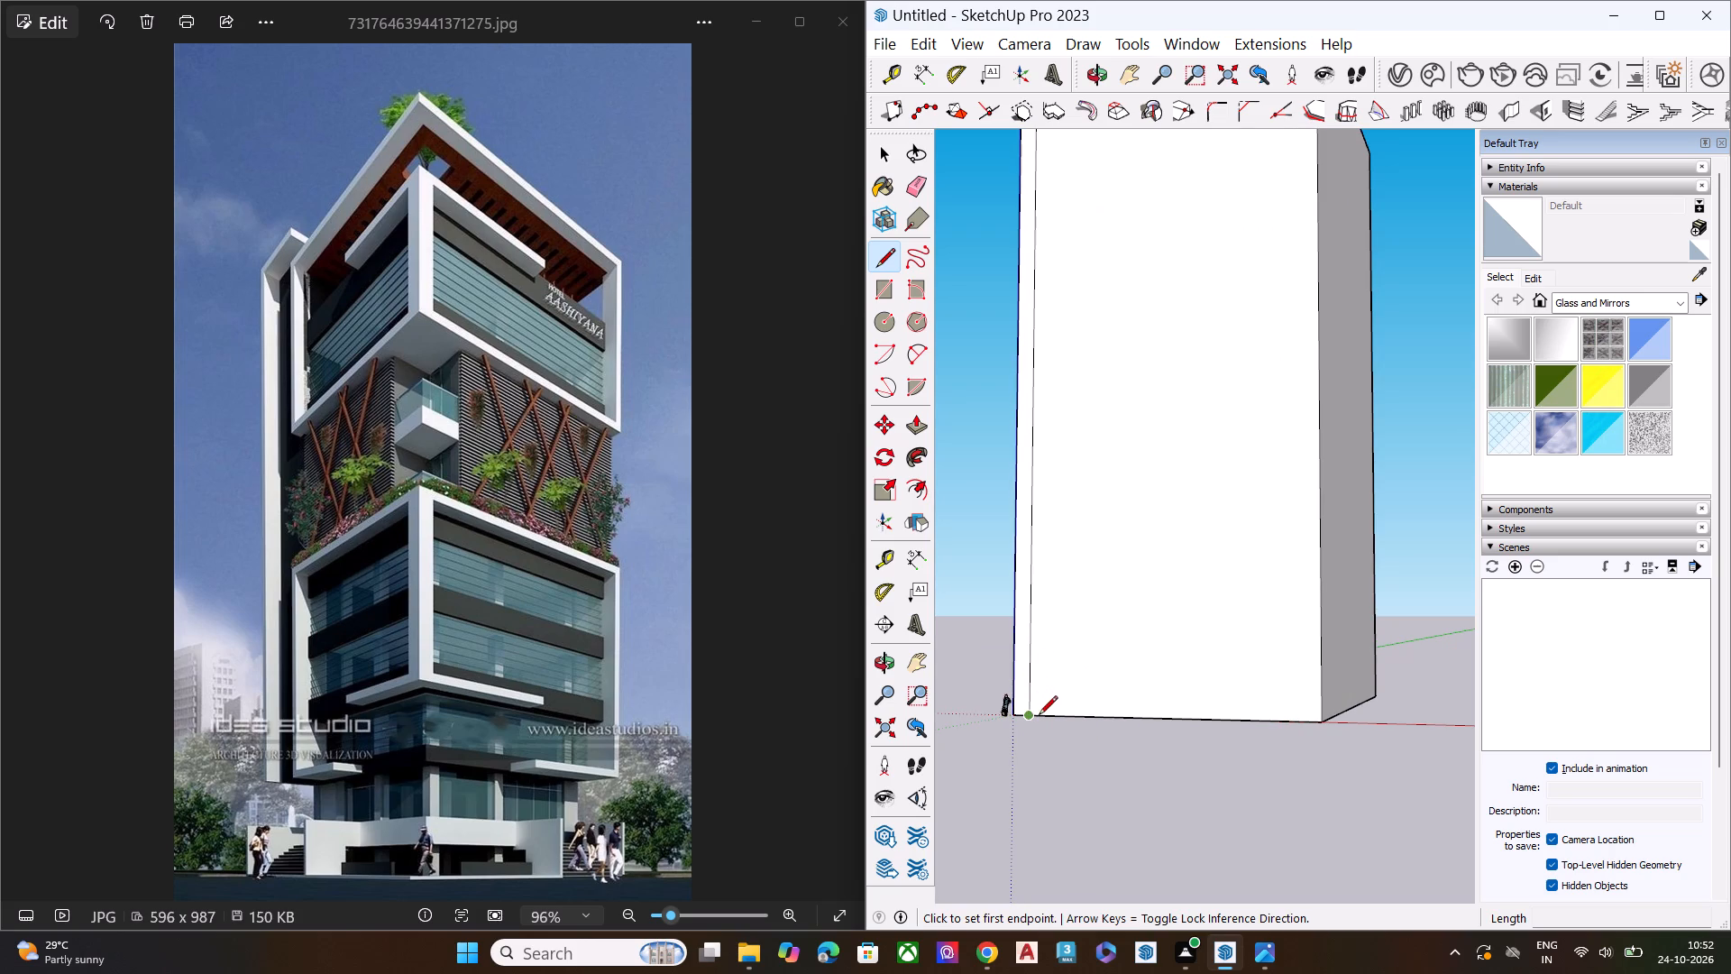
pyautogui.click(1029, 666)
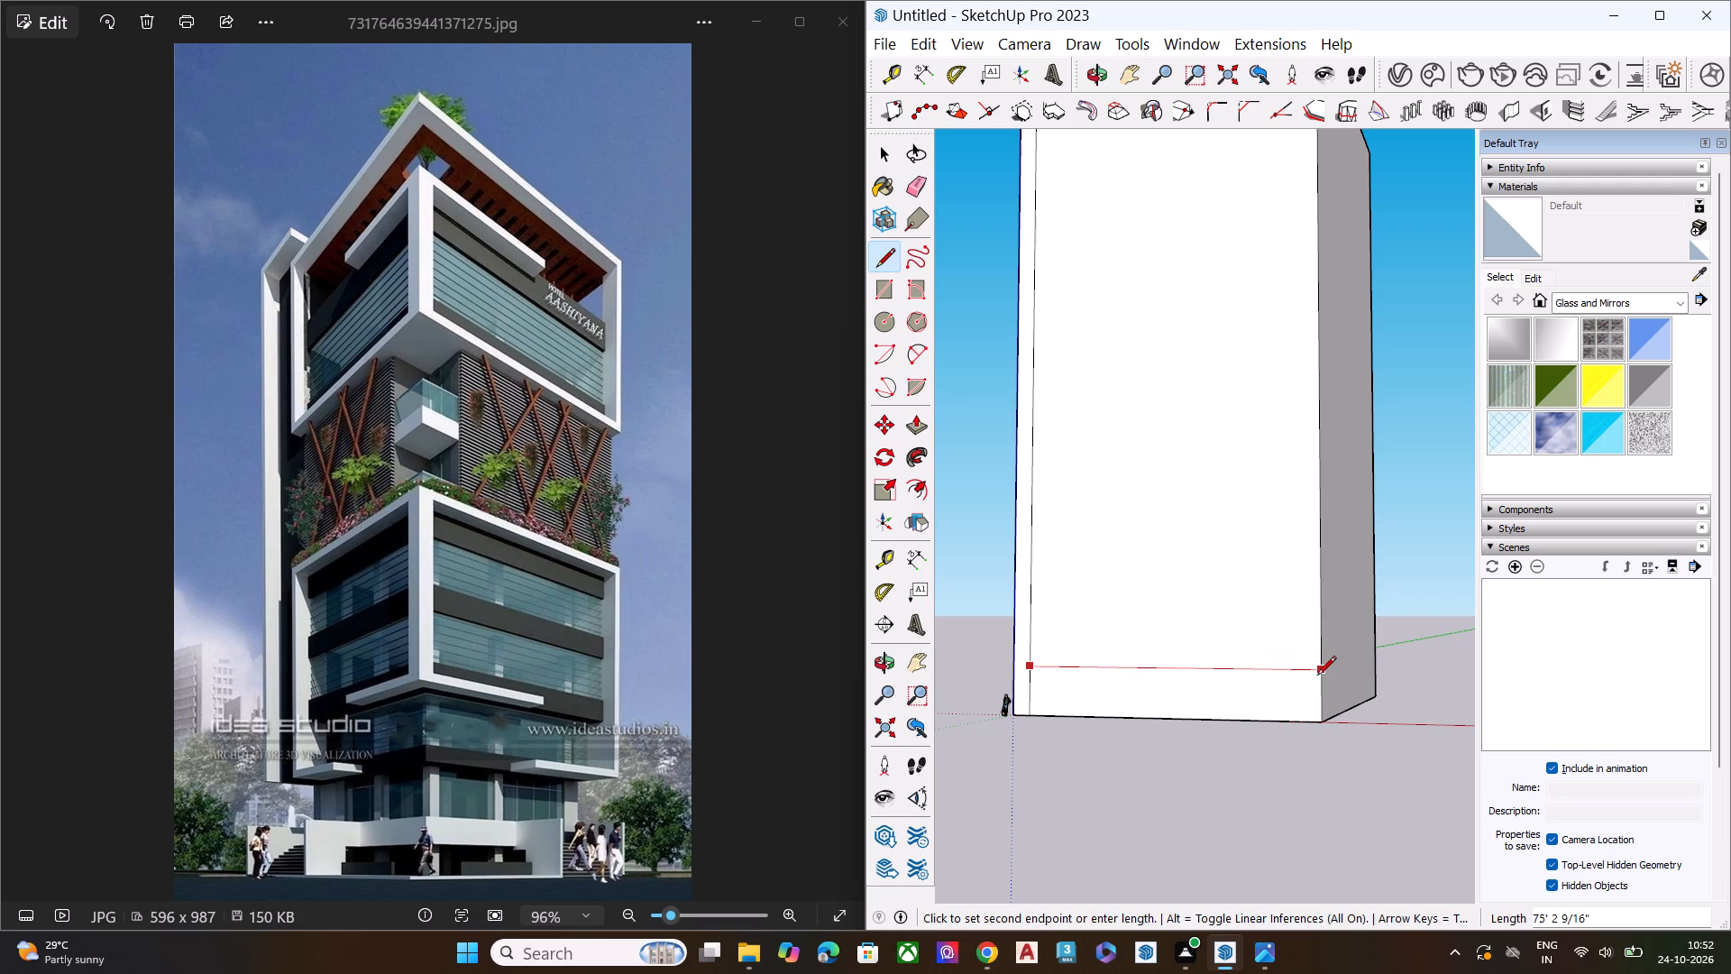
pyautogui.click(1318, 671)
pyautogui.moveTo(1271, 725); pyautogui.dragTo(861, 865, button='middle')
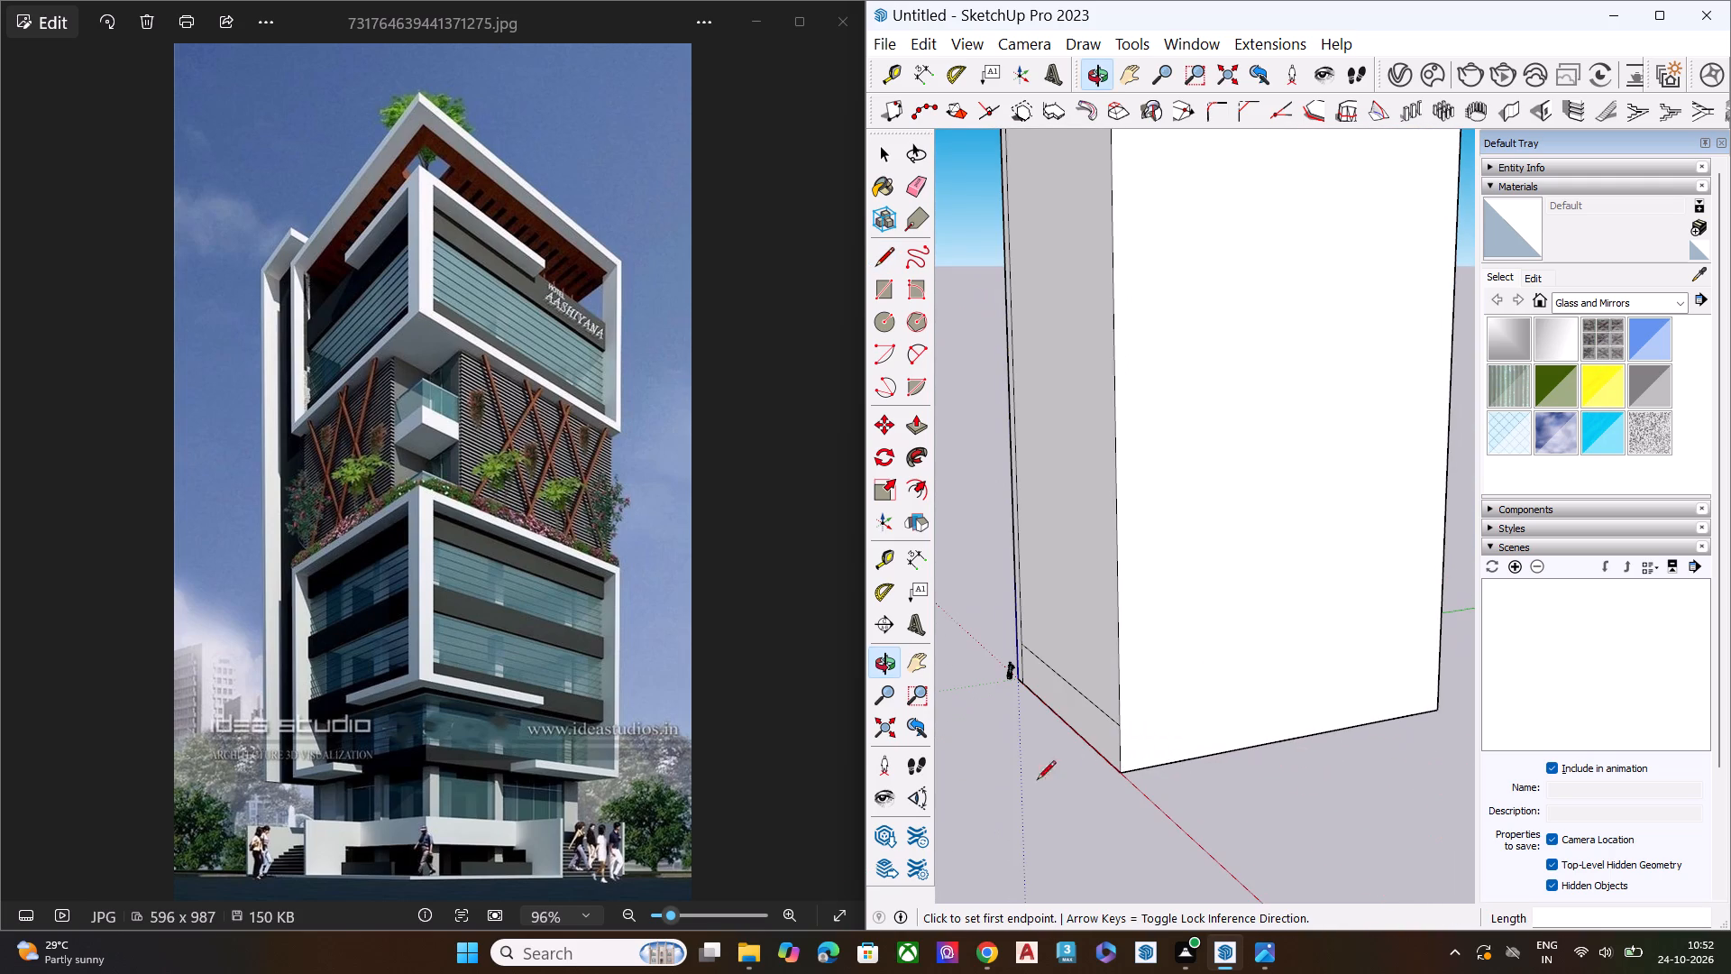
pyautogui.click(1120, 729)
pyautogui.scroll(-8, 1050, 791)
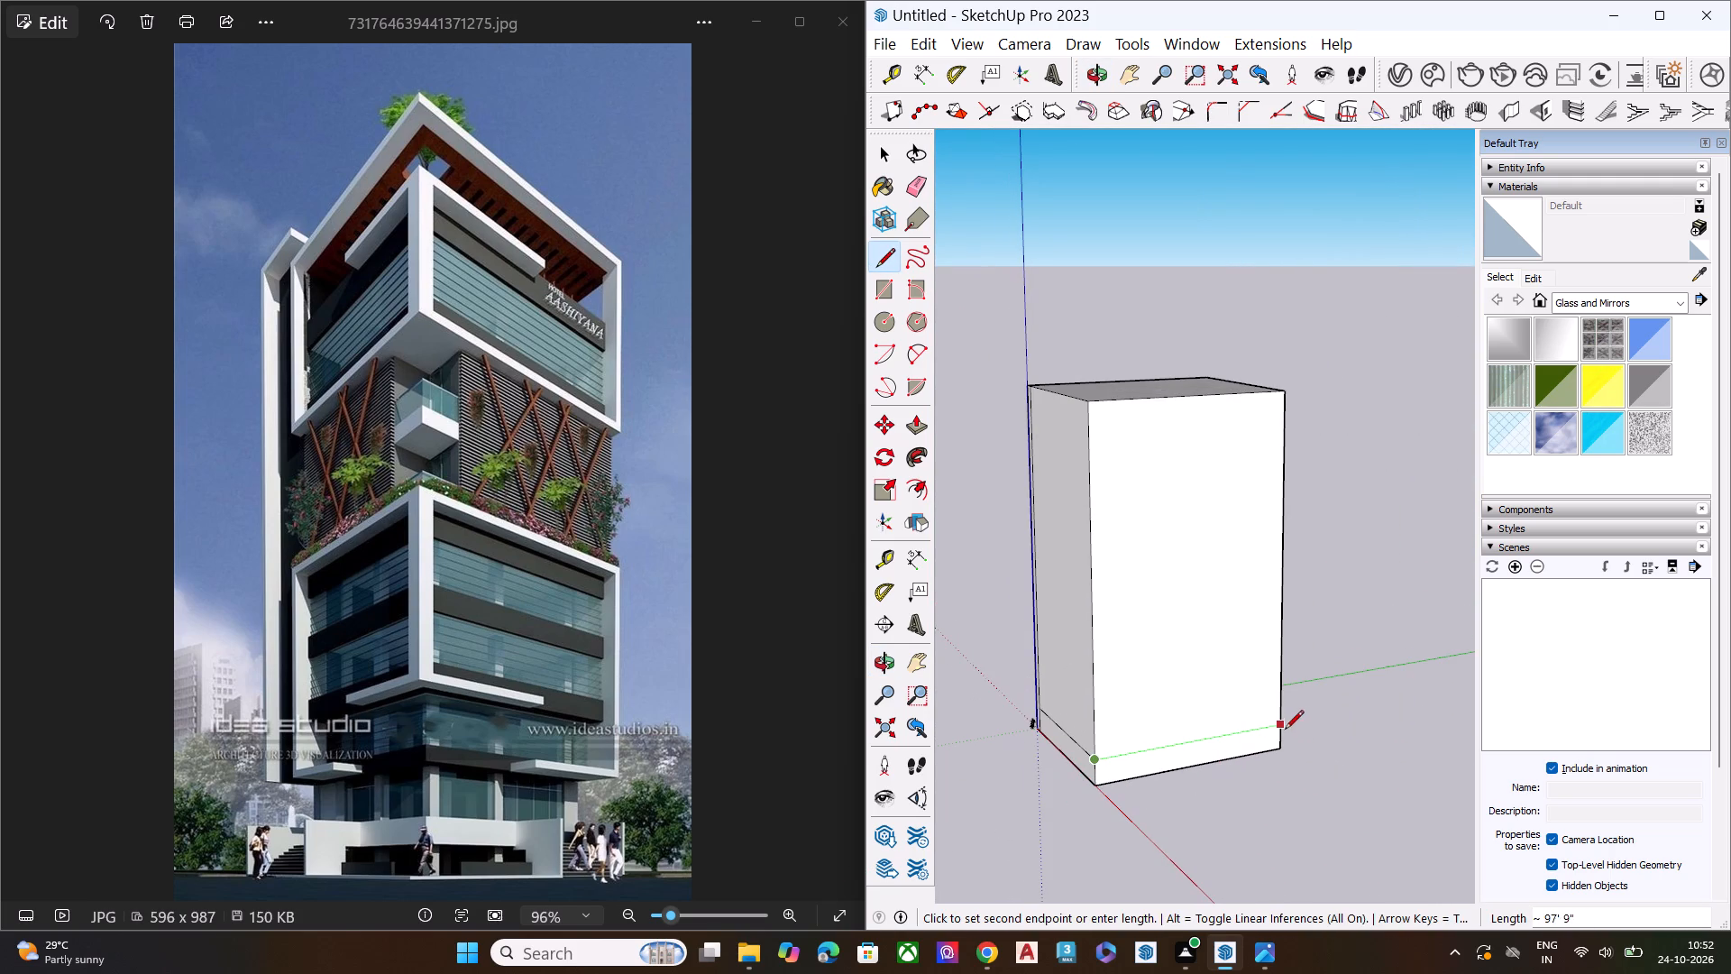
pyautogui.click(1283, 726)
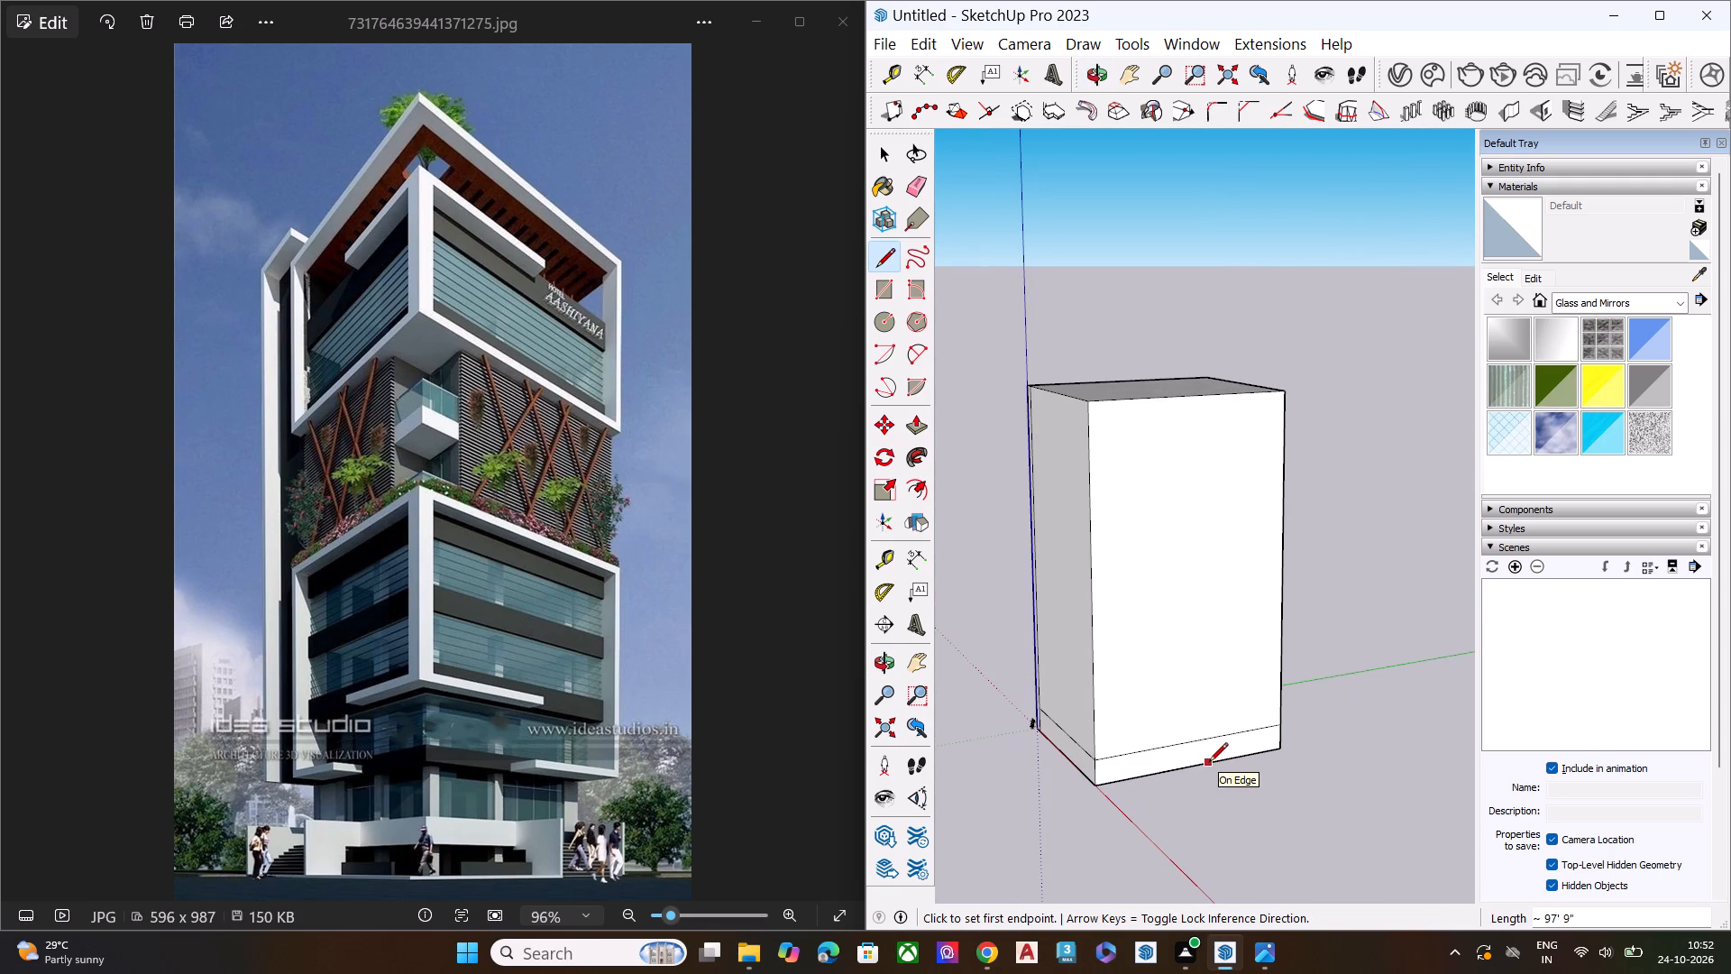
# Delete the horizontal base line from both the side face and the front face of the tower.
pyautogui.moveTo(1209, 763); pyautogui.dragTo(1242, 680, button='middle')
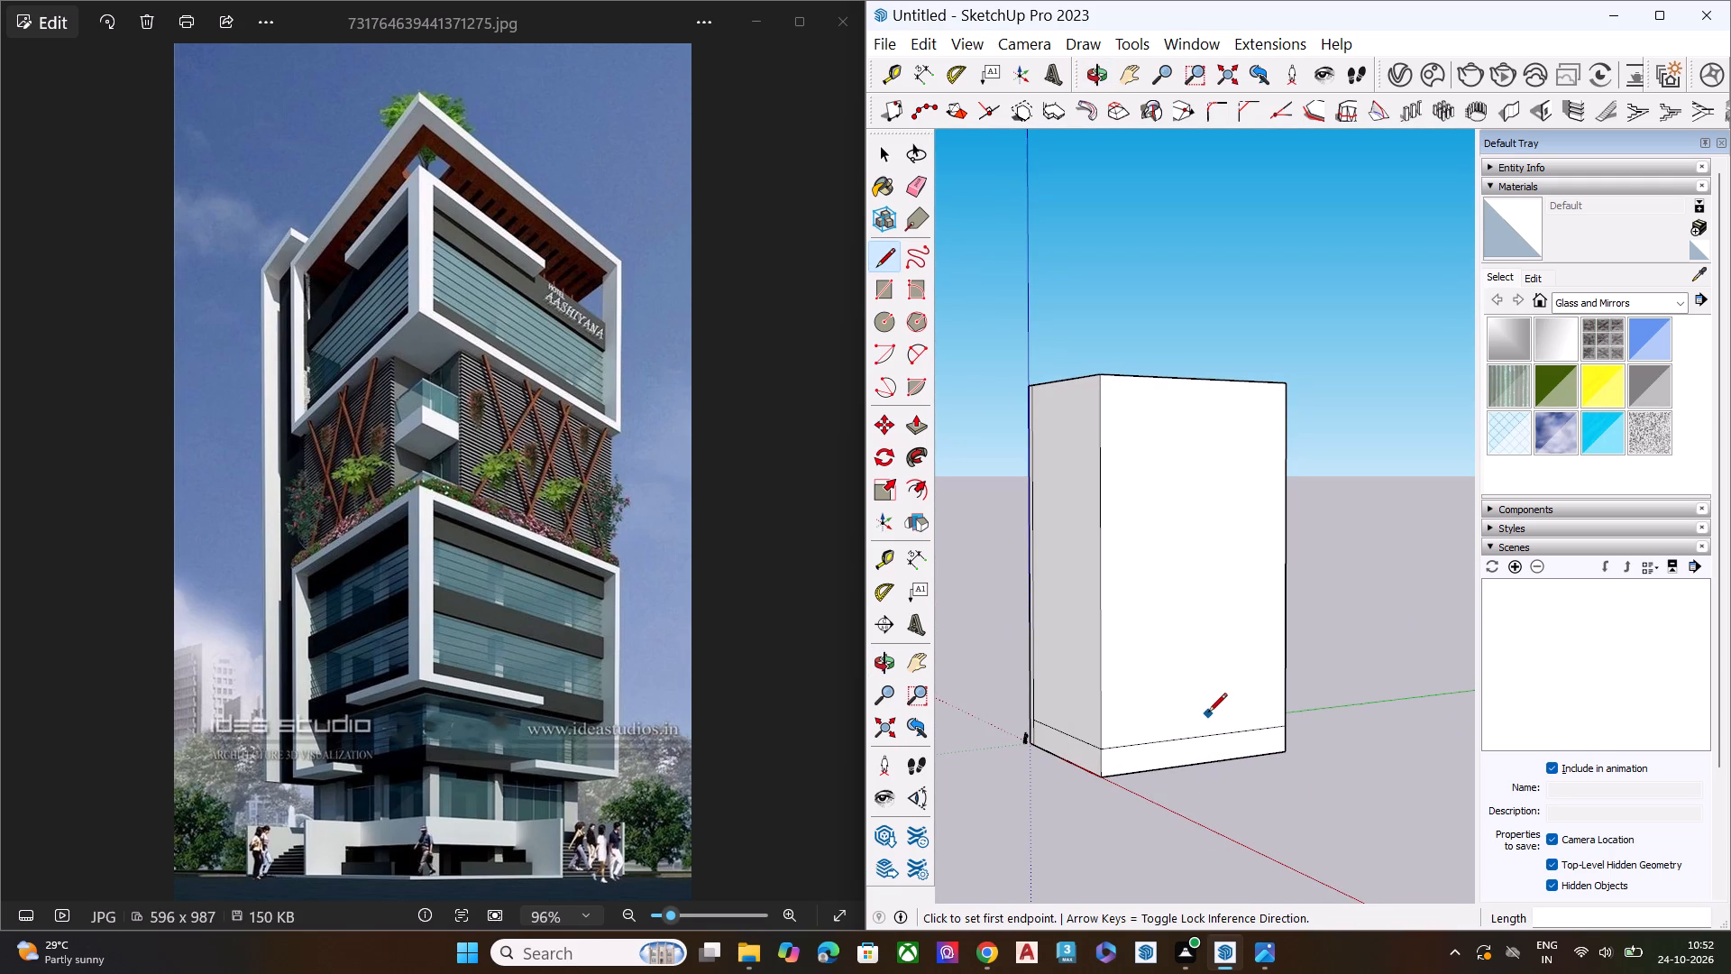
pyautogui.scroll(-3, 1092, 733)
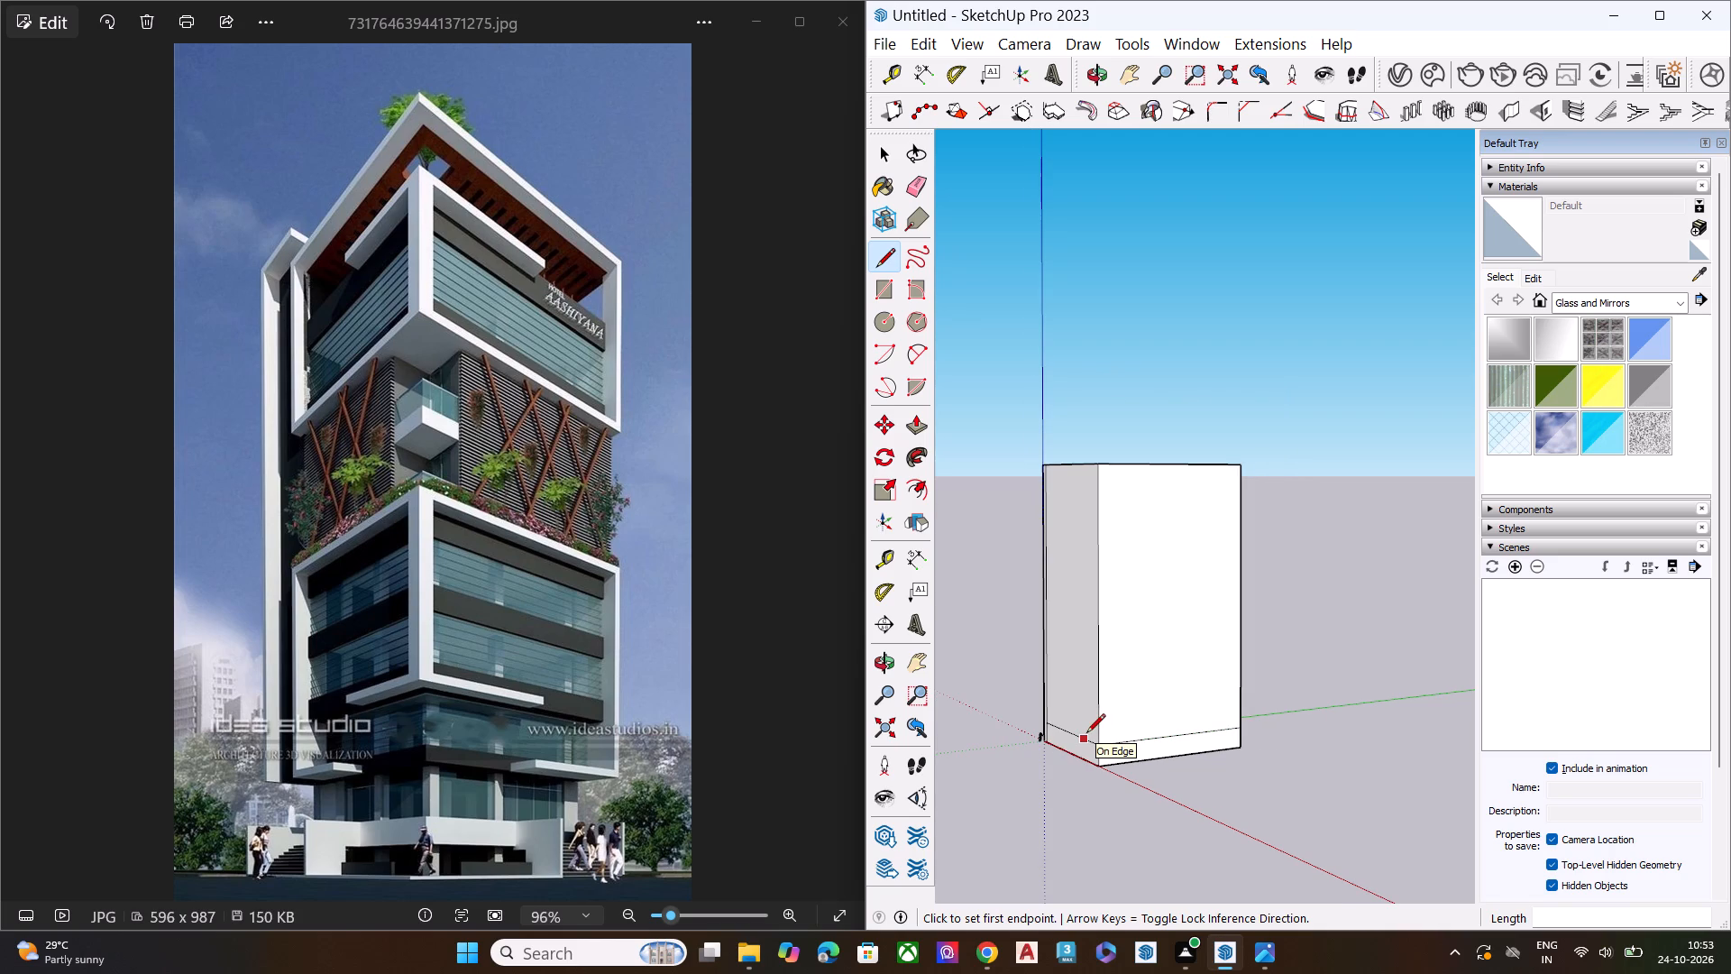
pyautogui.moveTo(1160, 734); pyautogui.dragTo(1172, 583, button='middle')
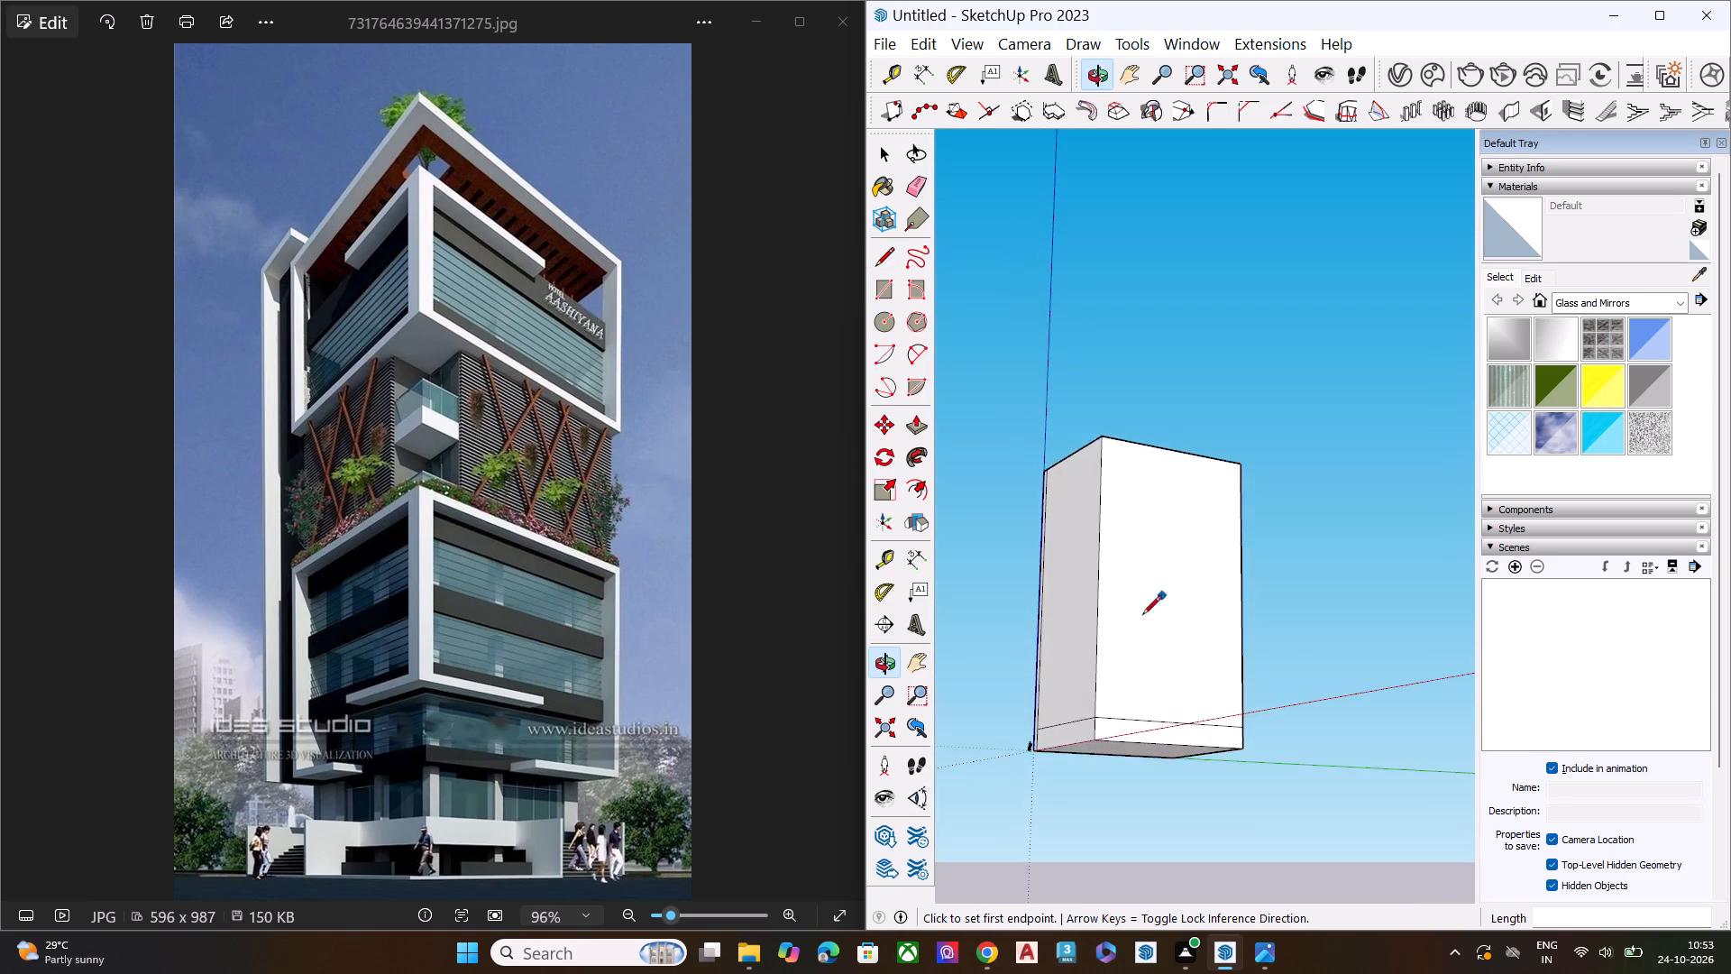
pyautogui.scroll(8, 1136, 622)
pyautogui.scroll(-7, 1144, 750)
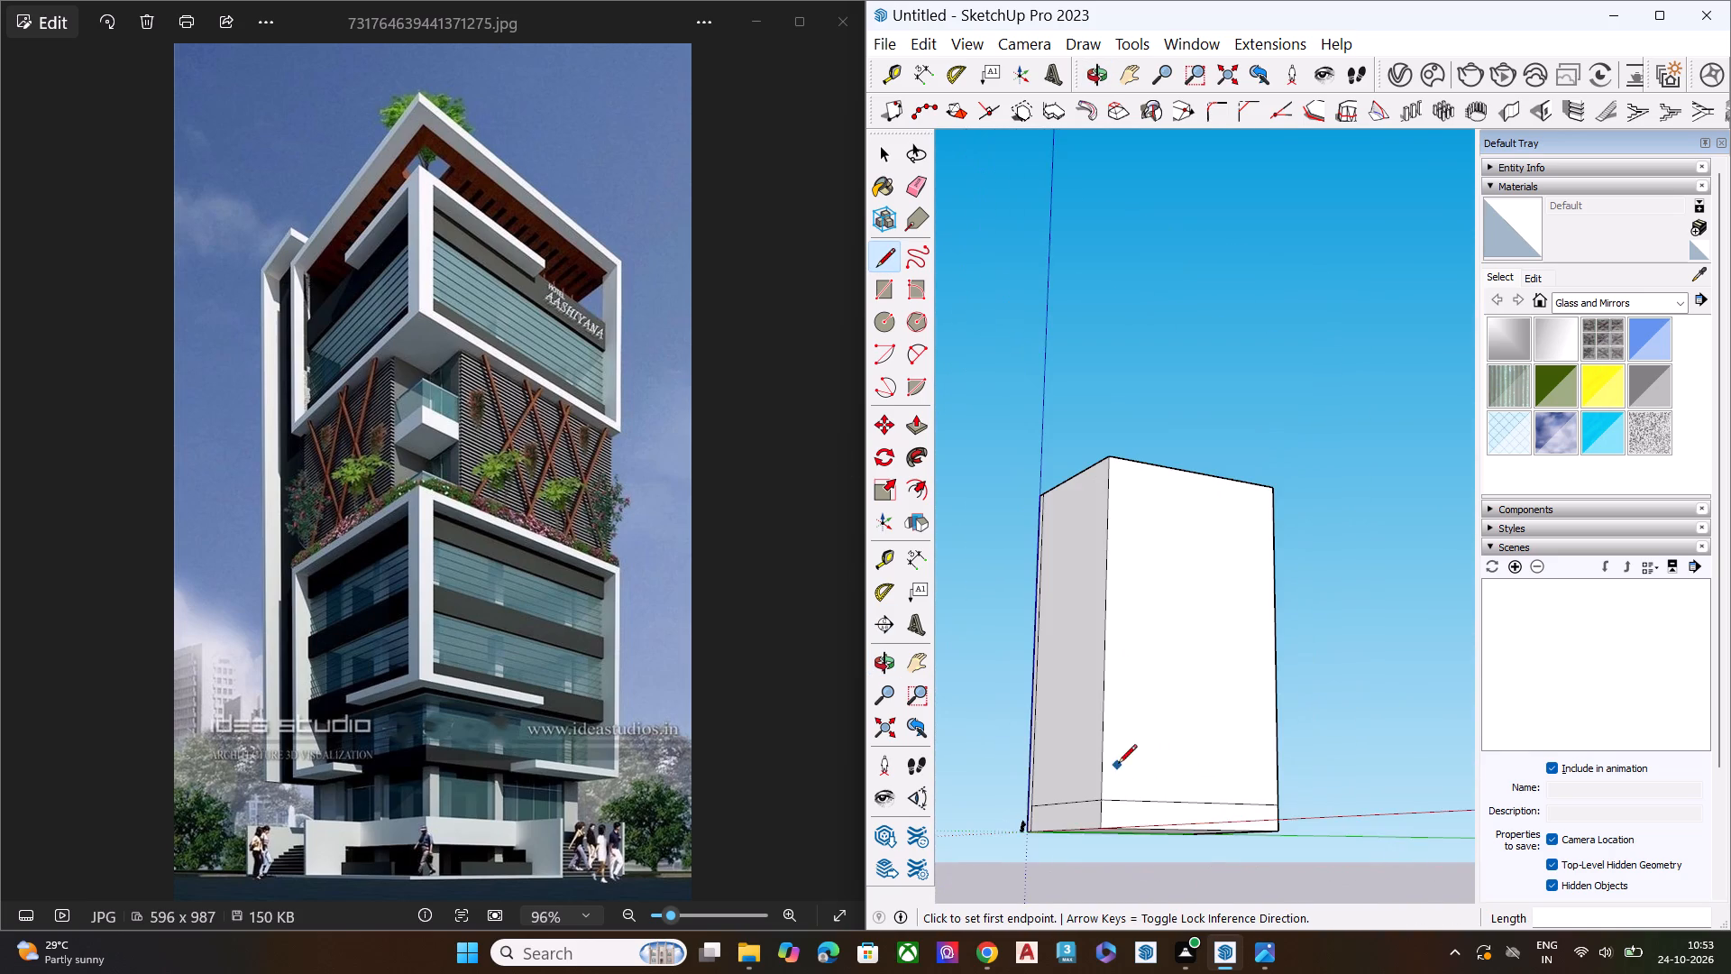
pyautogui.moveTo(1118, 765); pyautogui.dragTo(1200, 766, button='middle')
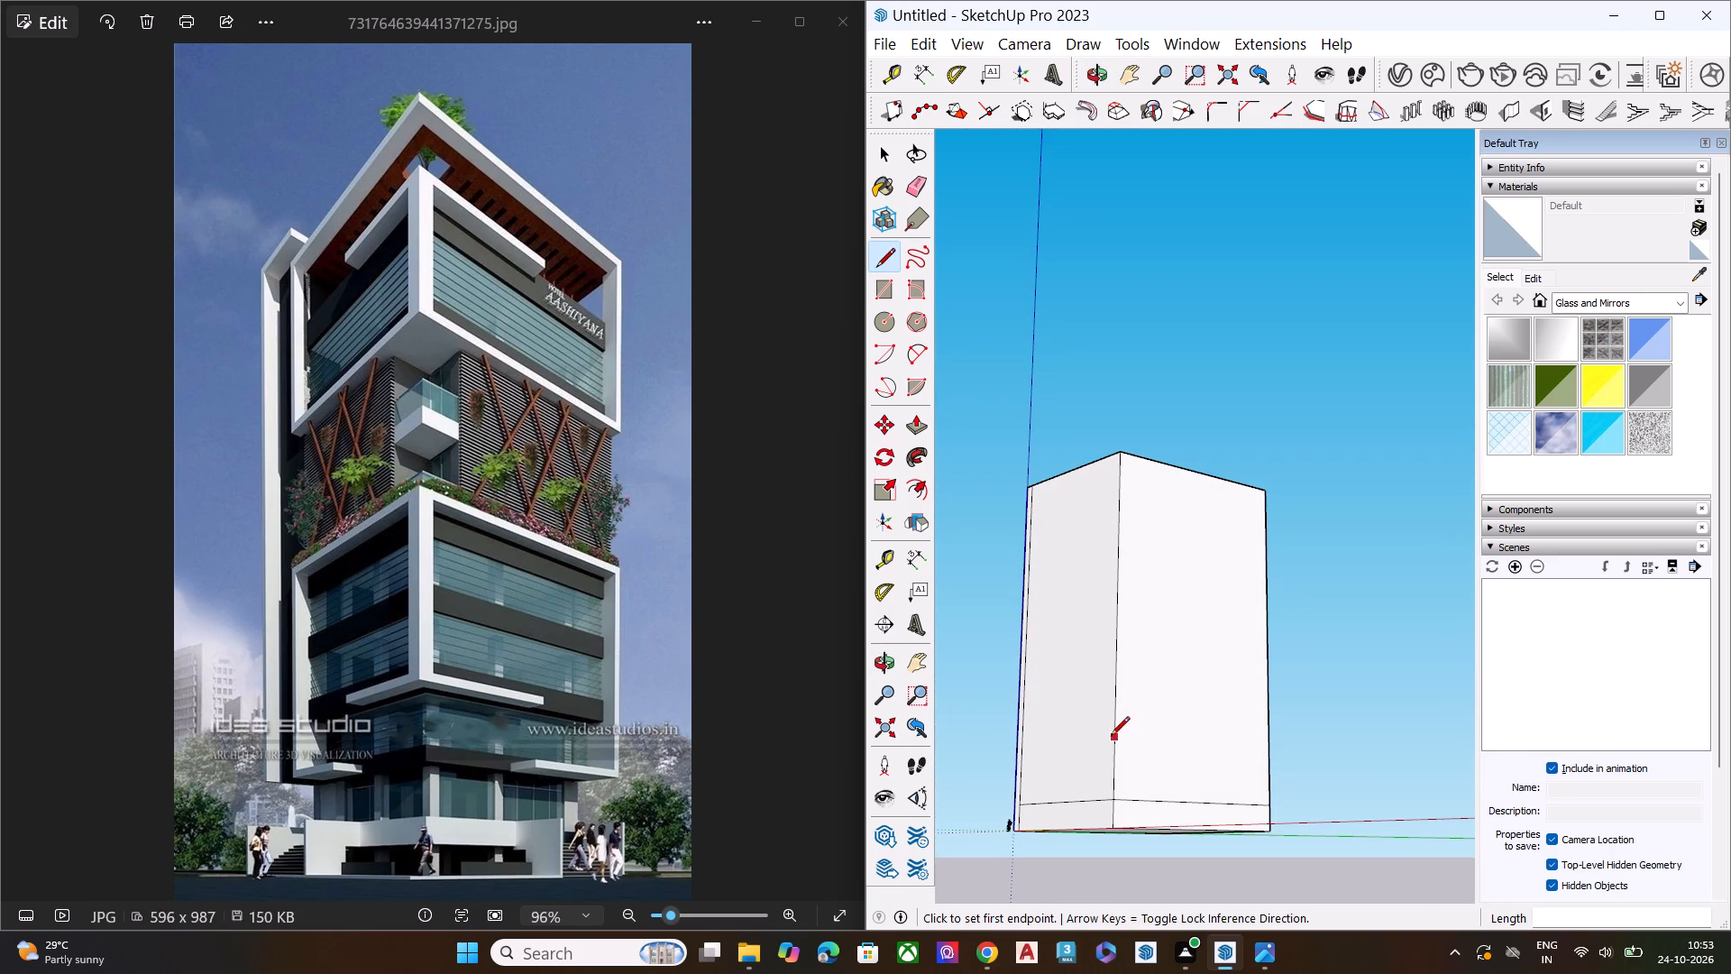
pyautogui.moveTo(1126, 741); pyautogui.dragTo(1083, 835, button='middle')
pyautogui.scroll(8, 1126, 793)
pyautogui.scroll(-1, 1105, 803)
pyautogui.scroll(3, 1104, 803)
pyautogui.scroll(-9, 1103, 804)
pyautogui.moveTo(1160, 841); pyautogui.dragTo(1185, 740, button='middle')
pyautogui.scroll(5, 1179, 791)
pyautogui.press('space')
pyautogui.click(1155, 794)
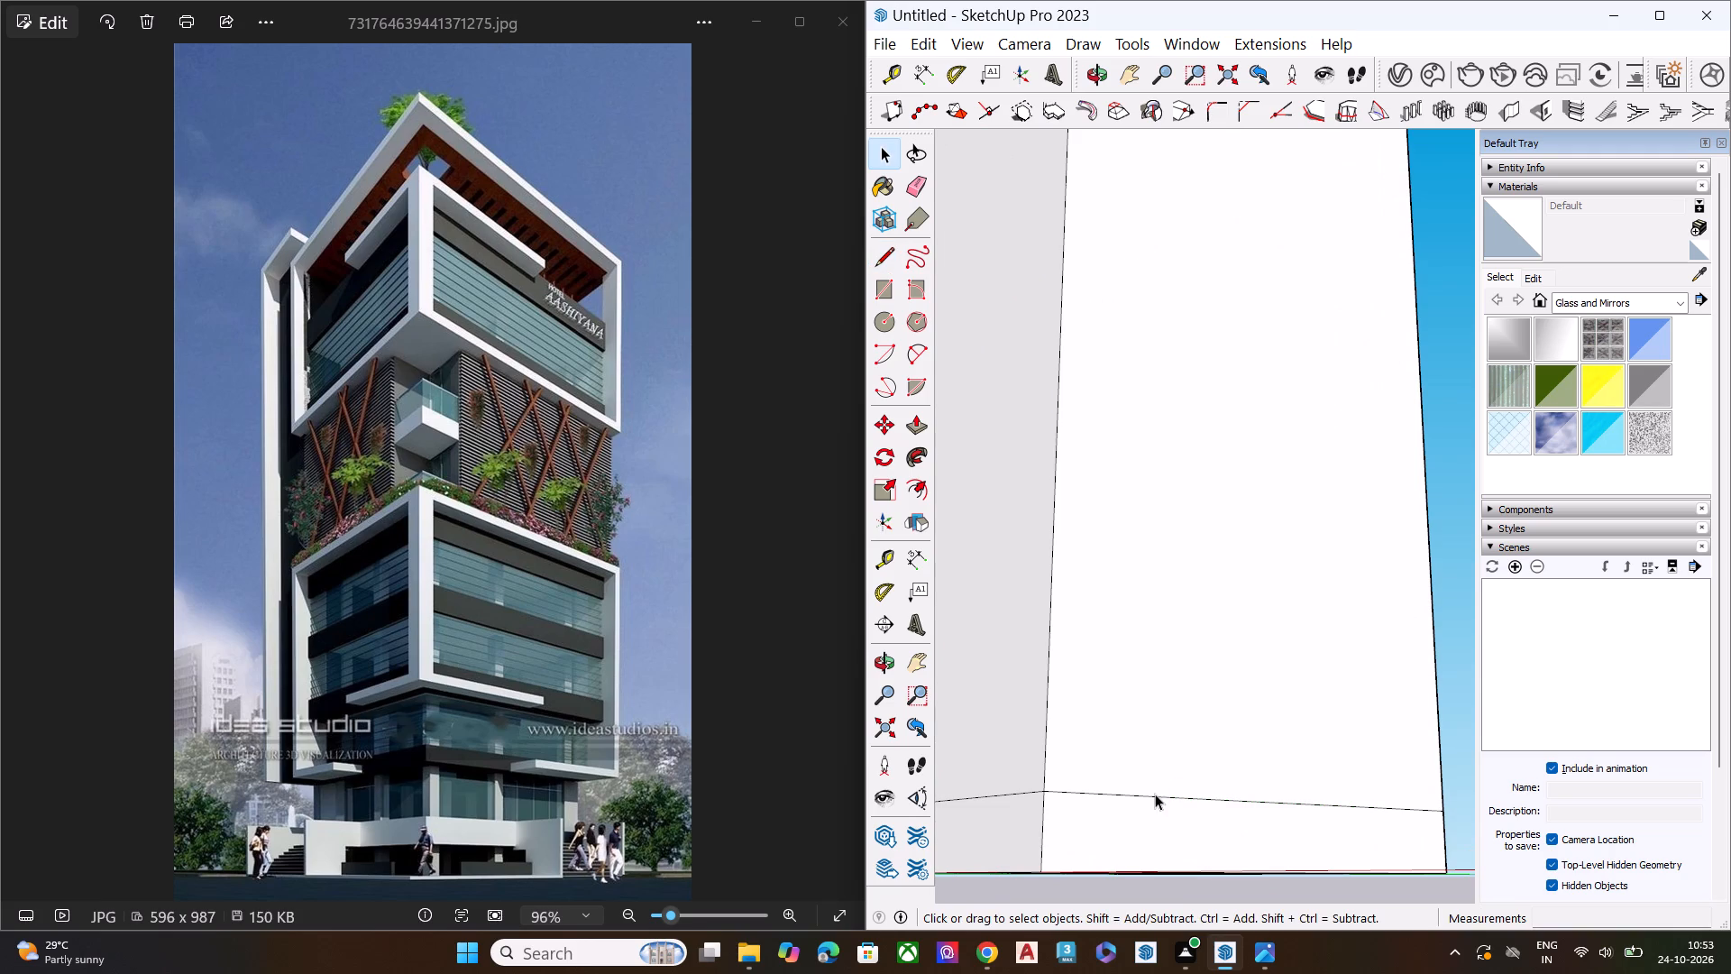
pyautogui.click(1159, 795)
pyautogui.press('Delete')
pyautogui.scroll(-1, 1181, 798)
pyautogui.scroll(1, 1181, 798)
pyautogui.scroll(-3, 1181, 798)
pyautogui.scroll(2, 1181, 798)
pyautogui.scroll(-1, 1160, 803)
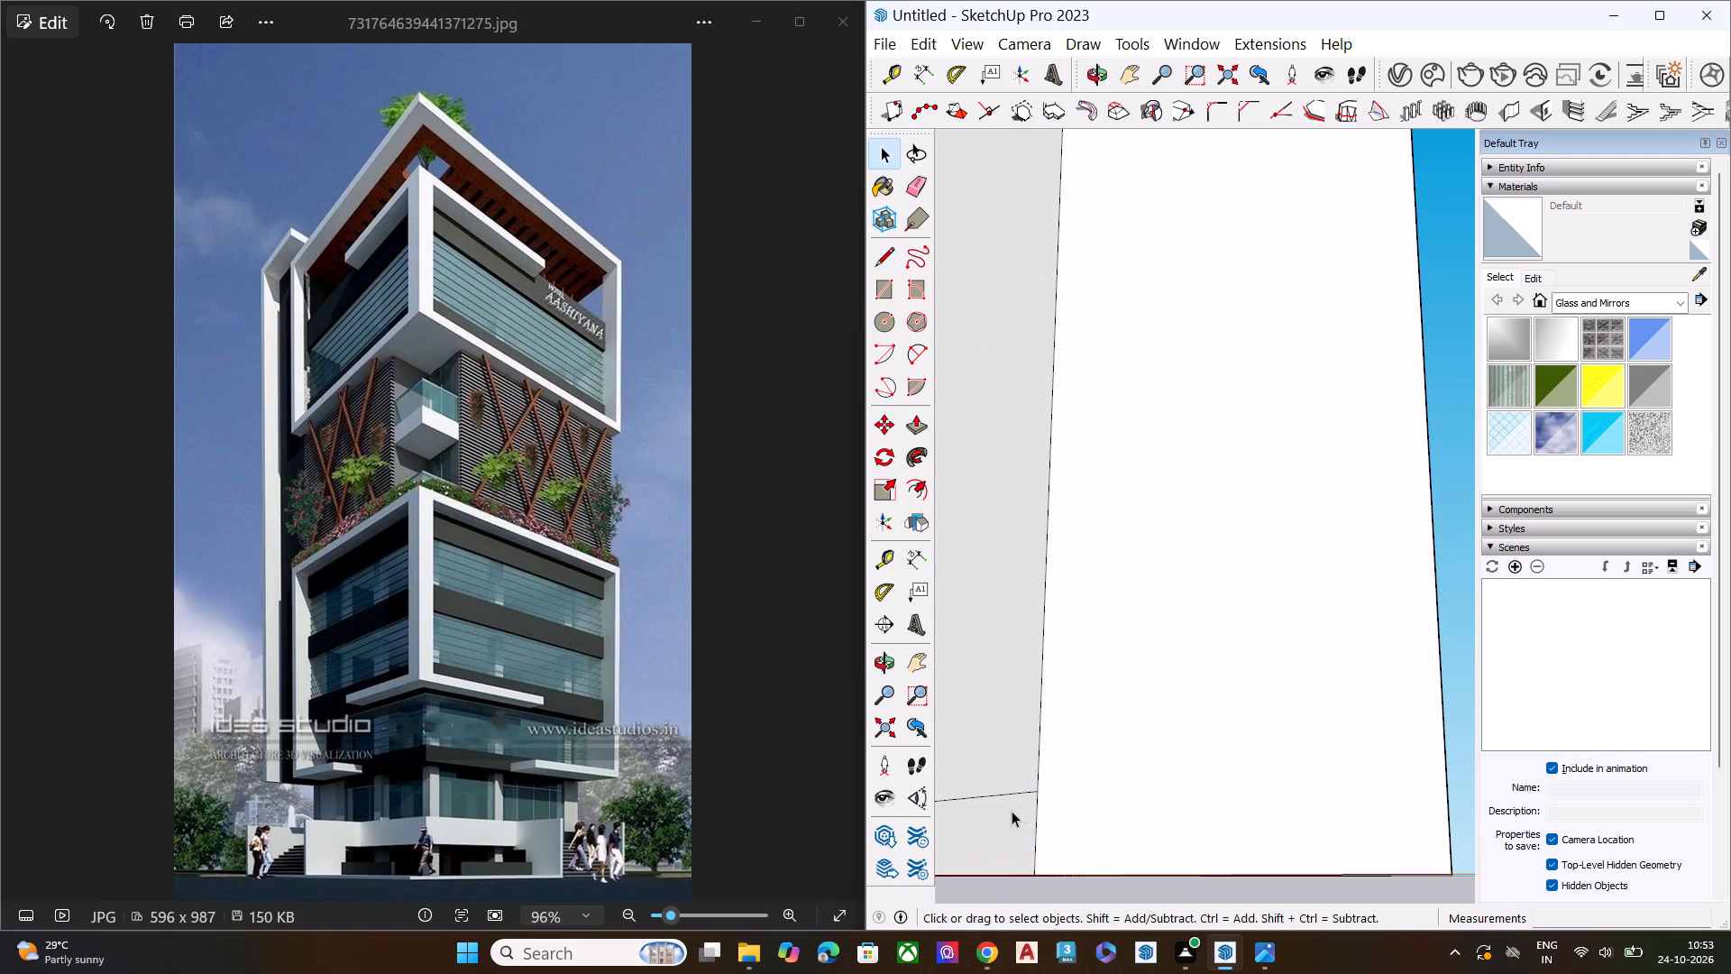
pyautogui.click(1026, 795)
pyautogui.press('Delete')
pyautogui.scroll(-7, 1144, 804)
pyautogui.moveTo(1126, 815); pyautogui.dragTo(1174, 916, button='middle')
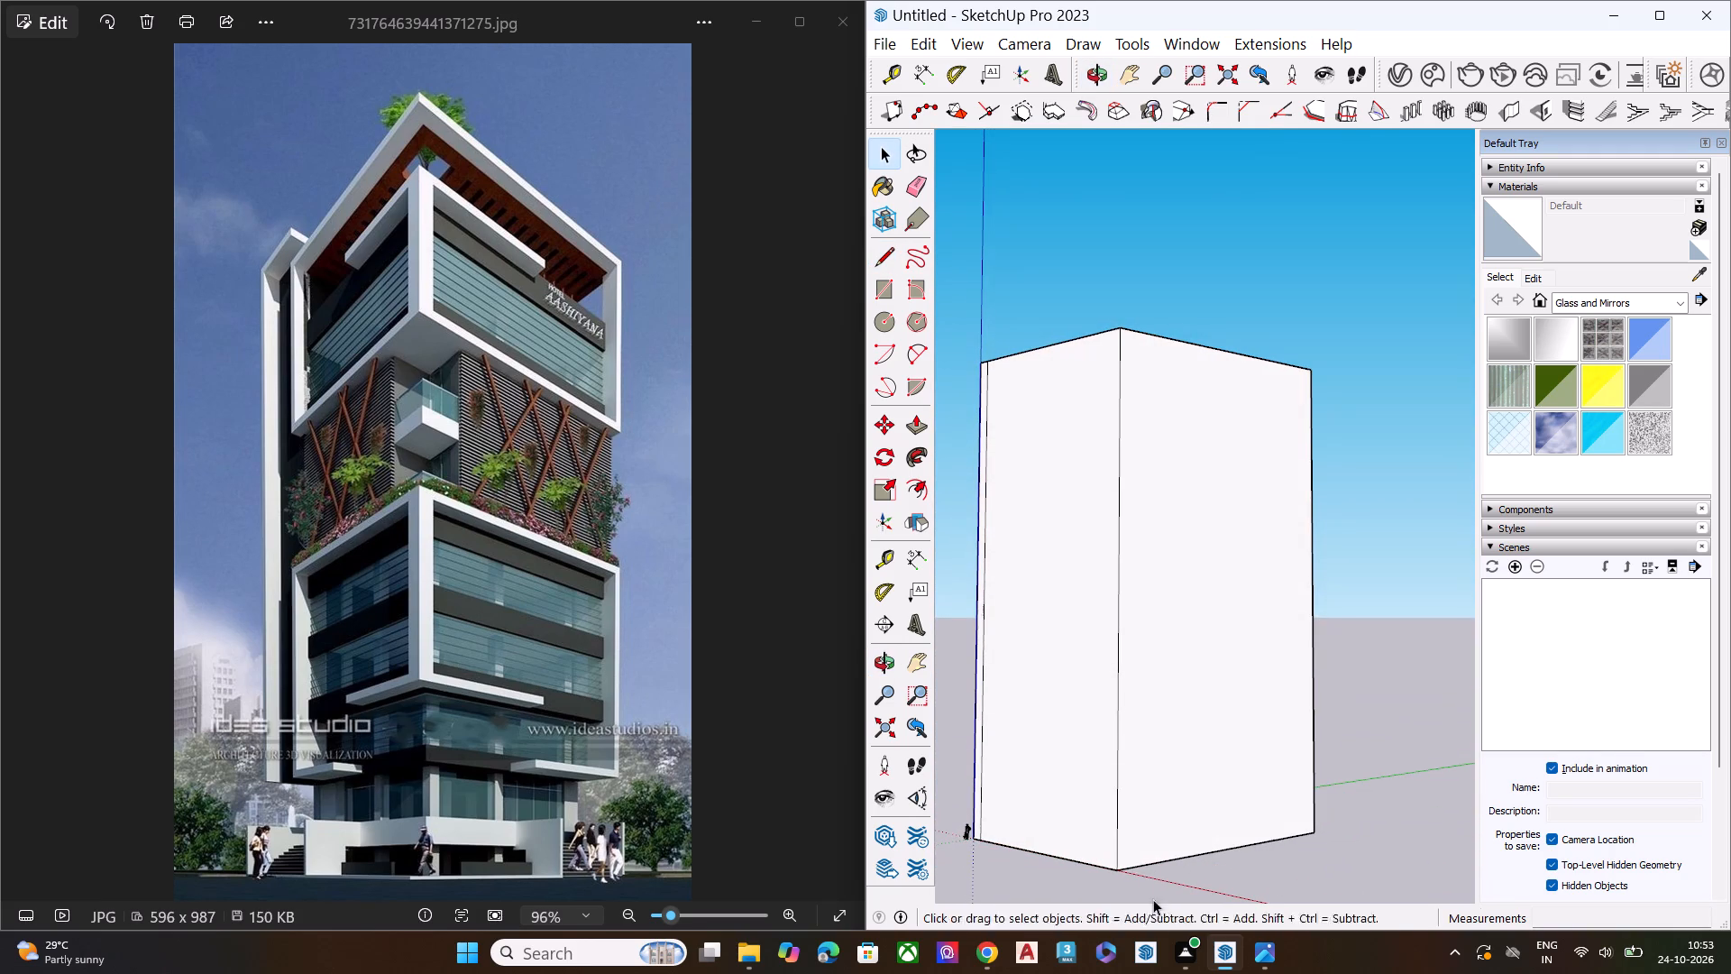
# Redraw the horizontal base line closer to the ground, from the front face's inset vertical line around the corner across the side face.
pyautogui.press('l')
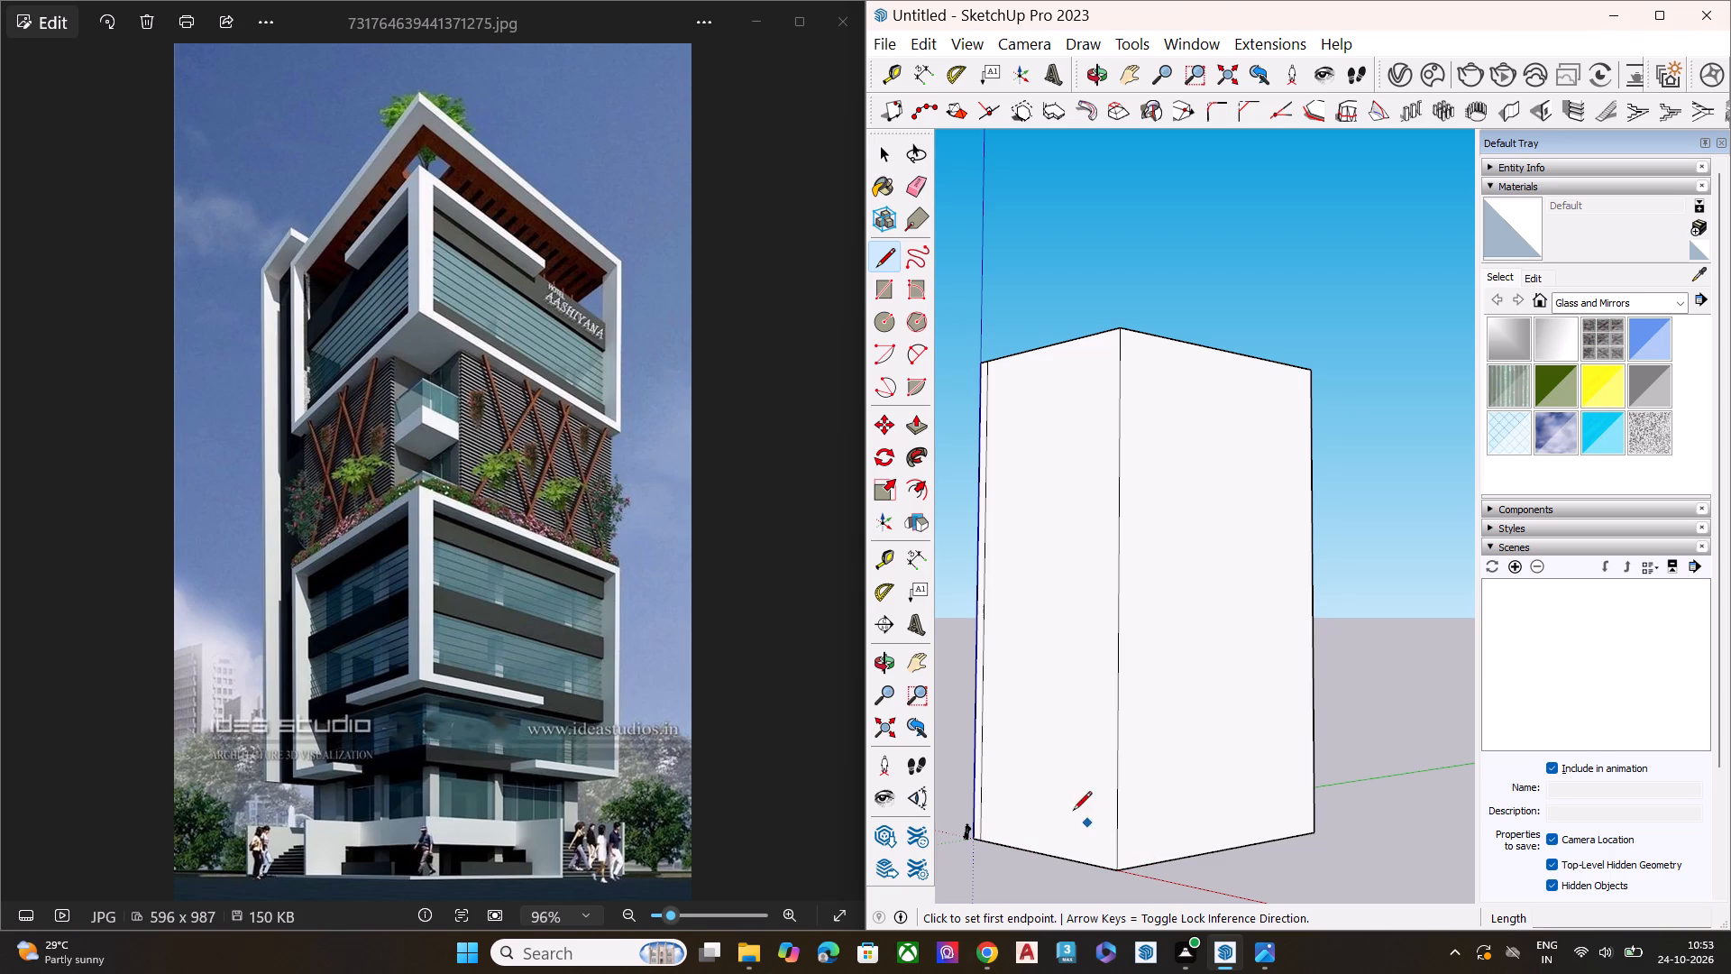
pyautogui.scroll(-4, 1136, 751)
pyautogui.scroll(2, 1160, 732)
pyautogui.scroll(-2, 1160, 732)
pyautogui.moveTo(1103, 813); pyautogui.dragTo(1154, 702, button='middle')
pyautogui.scroll(7, 1104, 801)
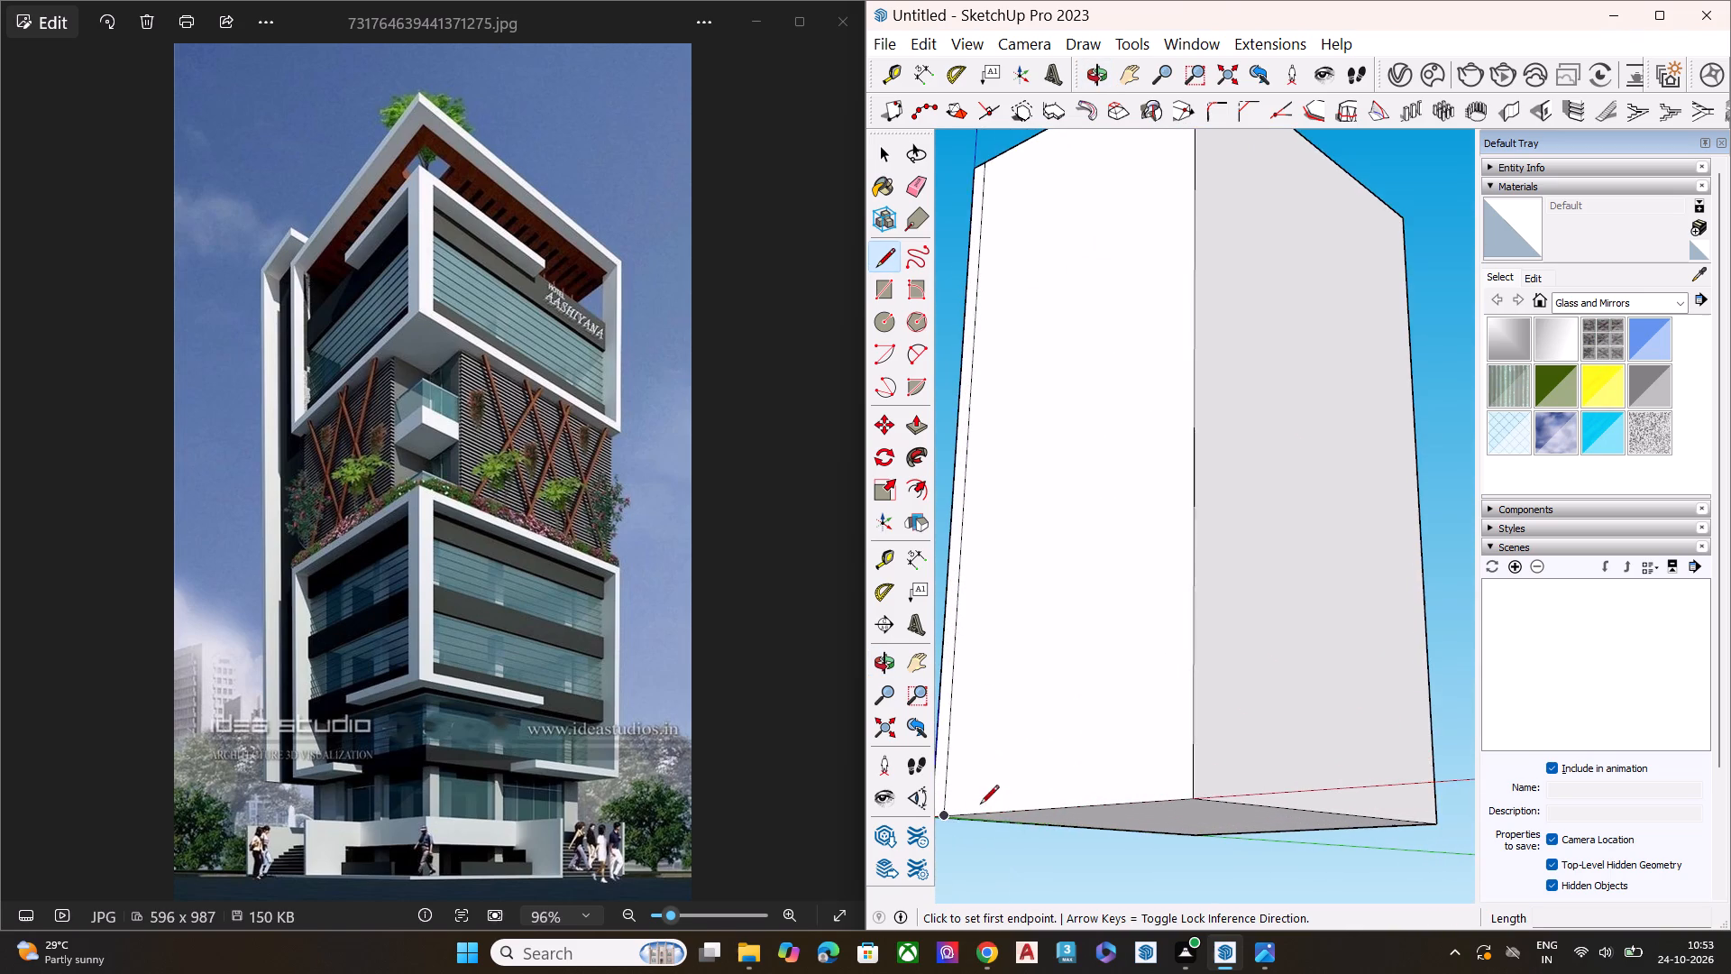
pyautogui.scroll(-4, 1075, 795)
pyautogui.moveTo(1131, 795); pyautogui.dragTo(1175, 846, button='middle')
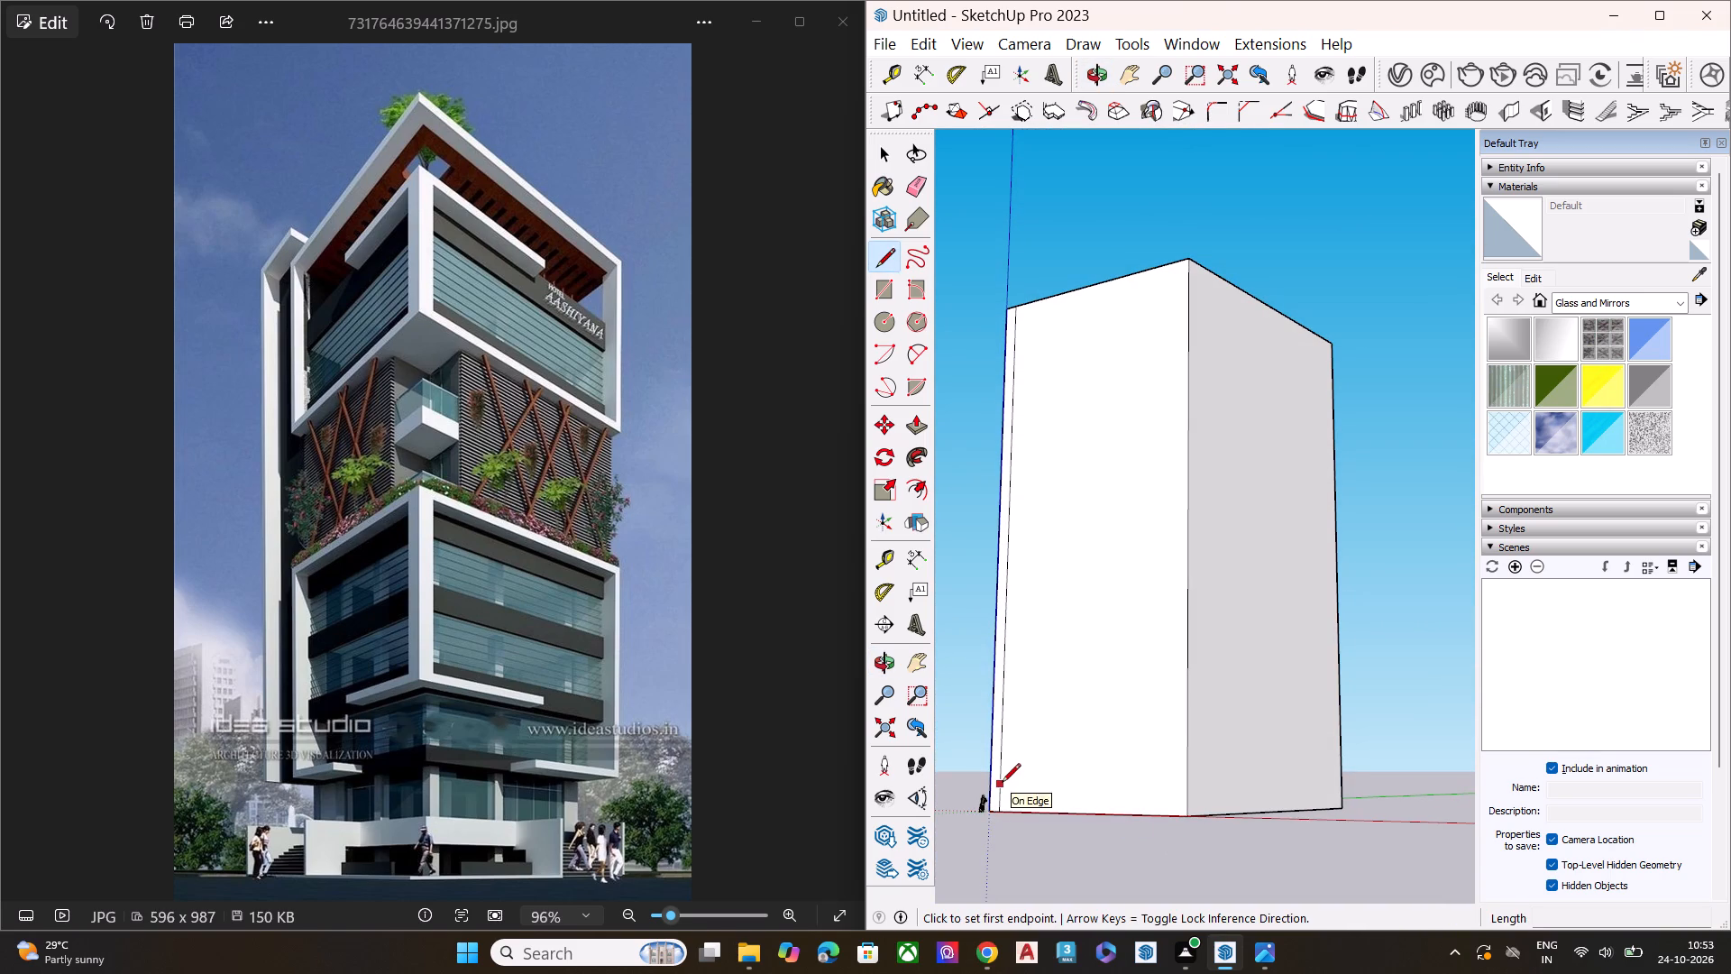
pyautogui.click(1002, 784)
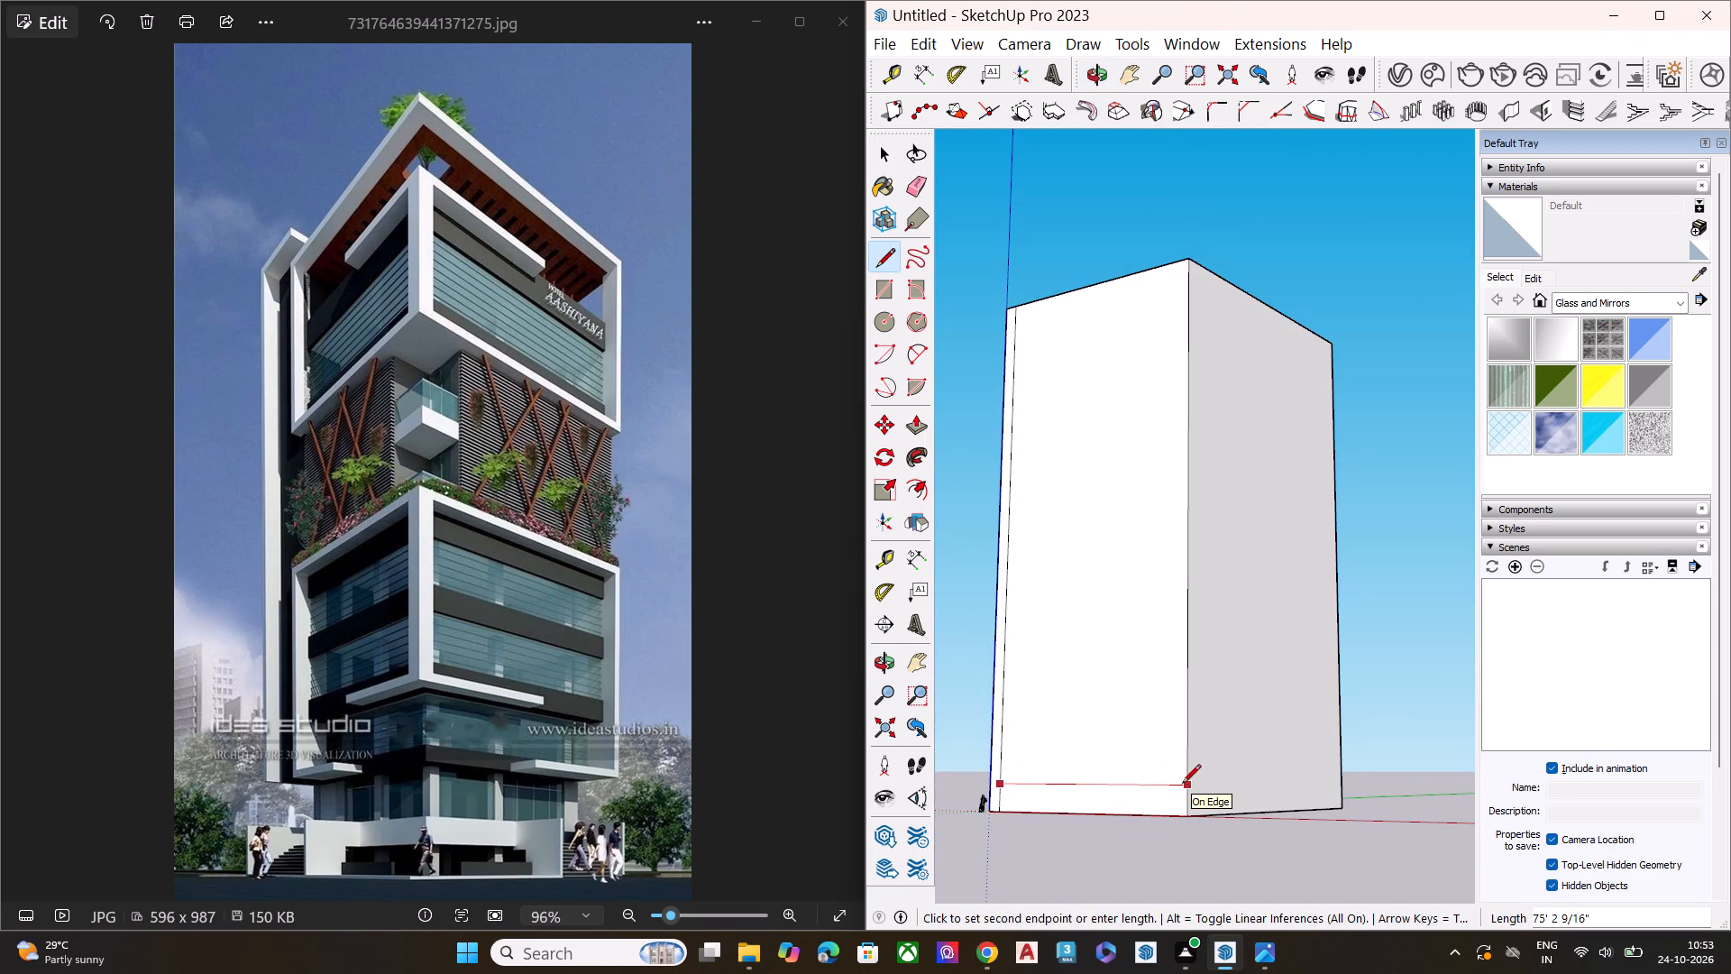
pyautogui.click(1182, 785)
pyautogui.click(1186, 787)
pyautogui.scroll(-5, 1043, 804)
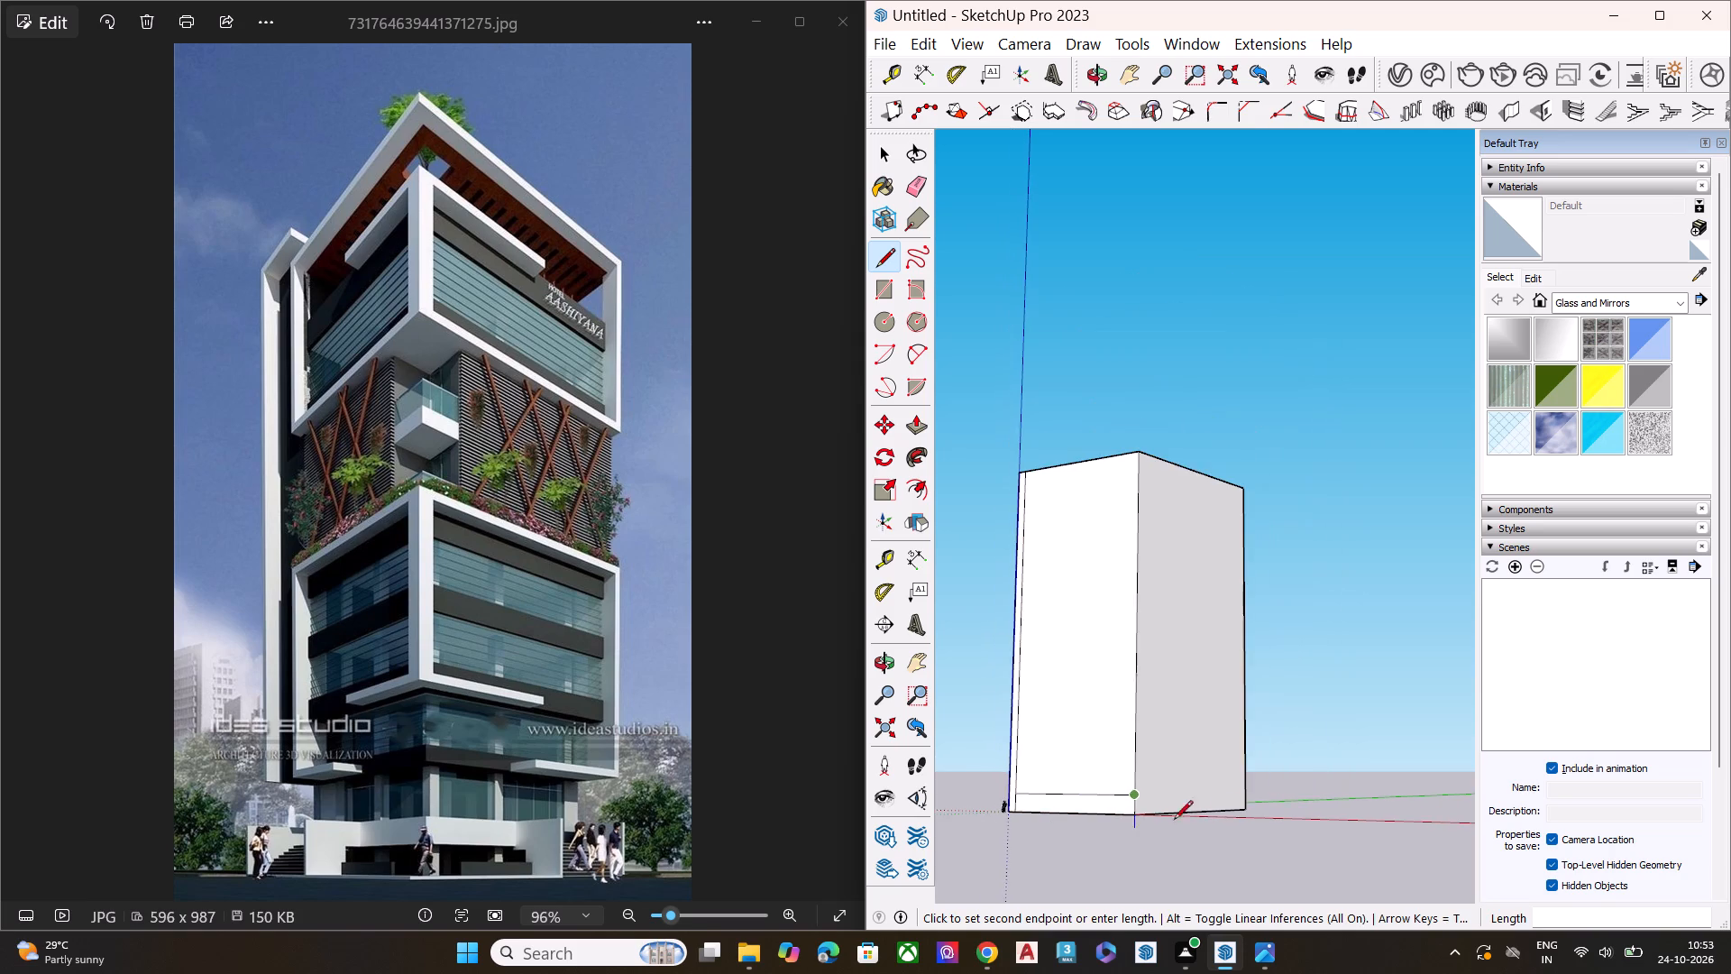
pyautogui.scroll(11, 1229, 781)
pyautogui.scroll(-2, 1238, 785)
pyautogui.scroll(1, 1238, 785)
pyautogui.click(1262, 810)
pyautogui.press('space')
# Draw a second horizontal line above the base line, spanning the front face from the inset line and continuing across the side face.
pyautogui.scroll(-2, 1282, 820)
pyautogui.scroll(2, 1285, 822)
pyautogui.scroll(-4, 1285, 822)
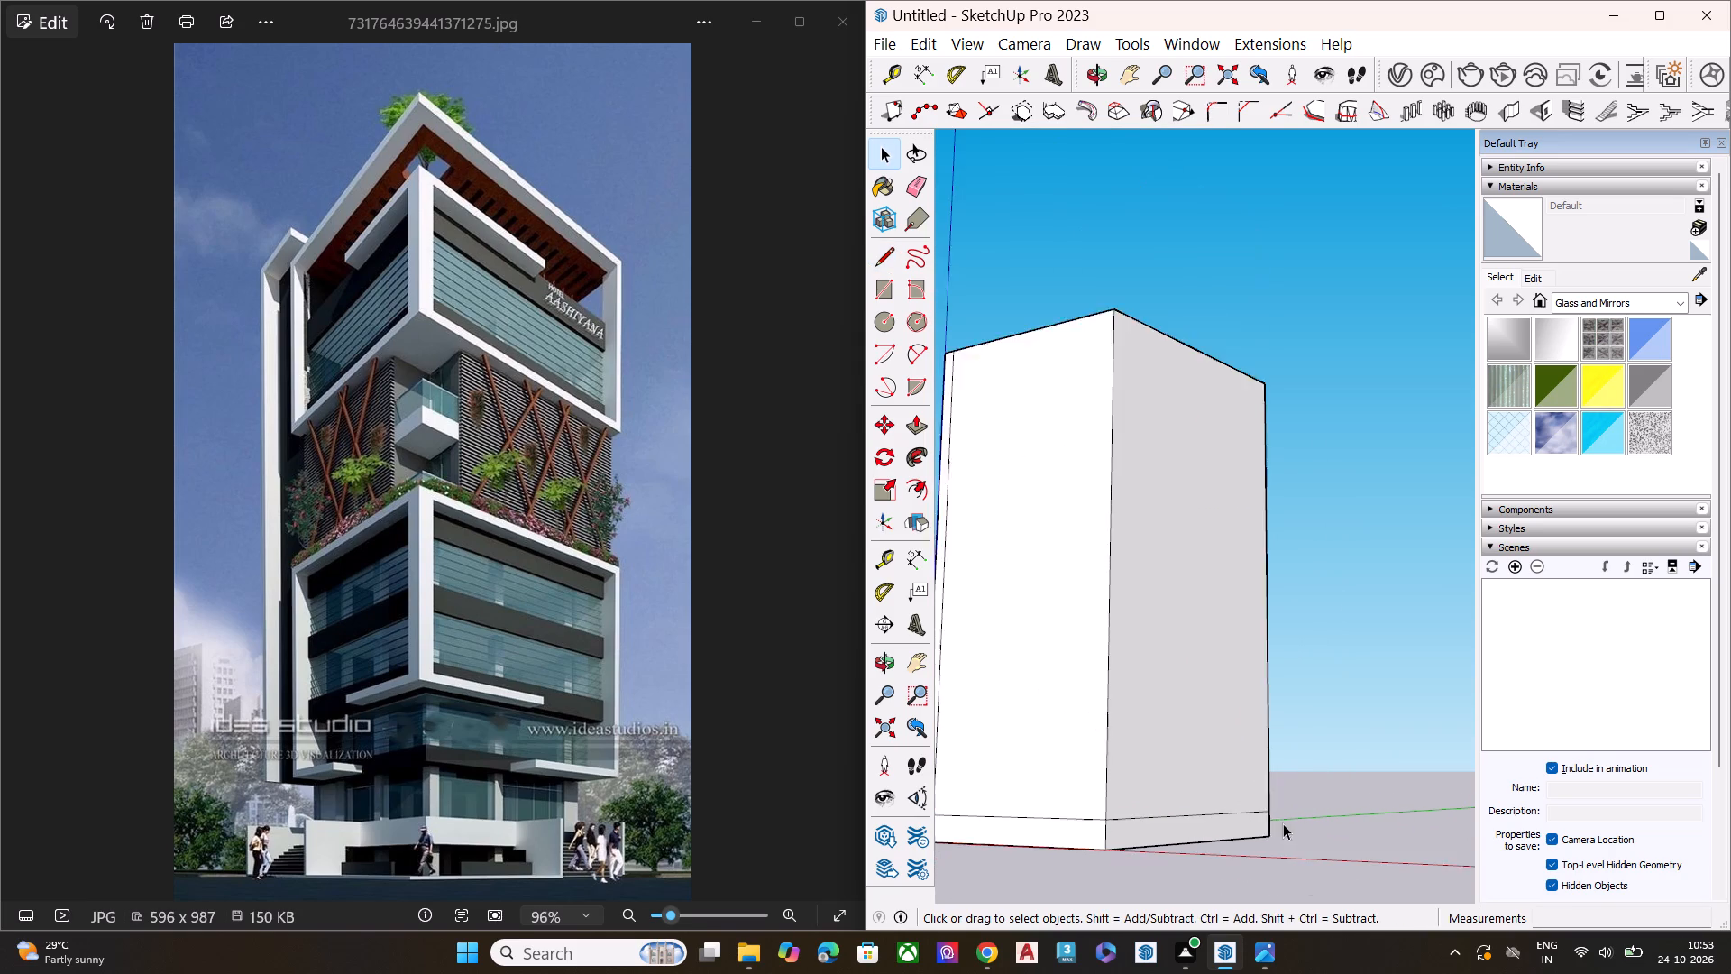
pyautogui.scroll(-3, 1283, 823)
pyautogui.scroll(-5, 1131, 803)
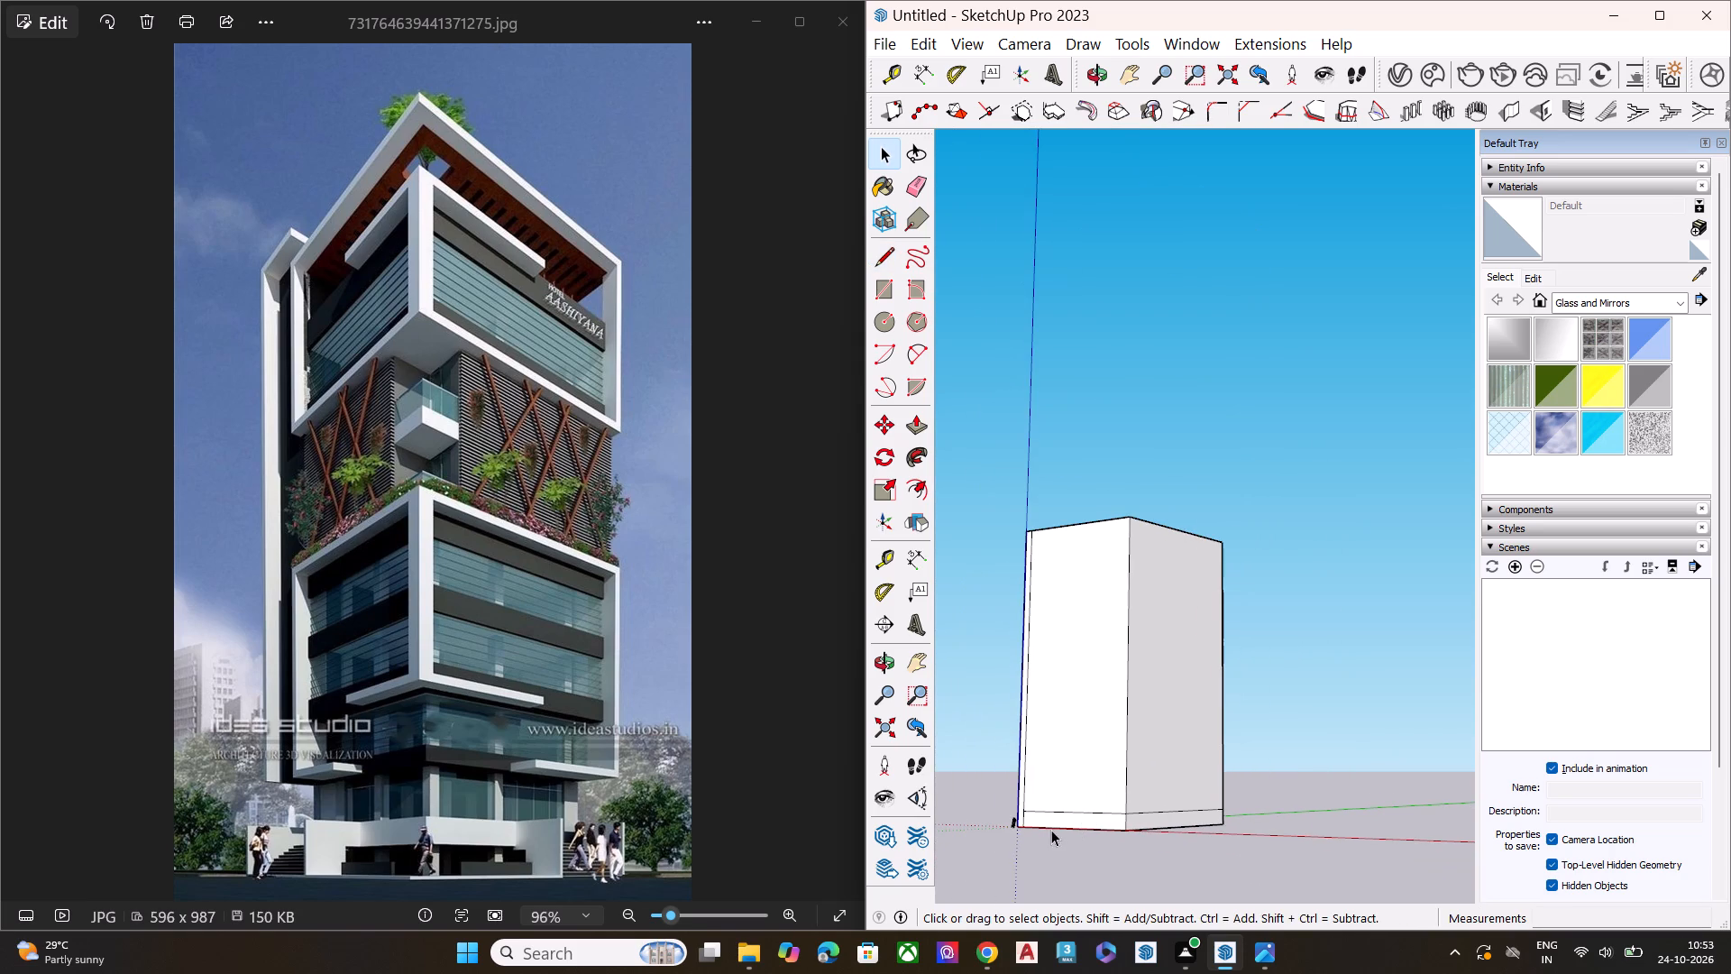
pyautogui.scroll(3, 1150, 731)
pyautogui.press('l')
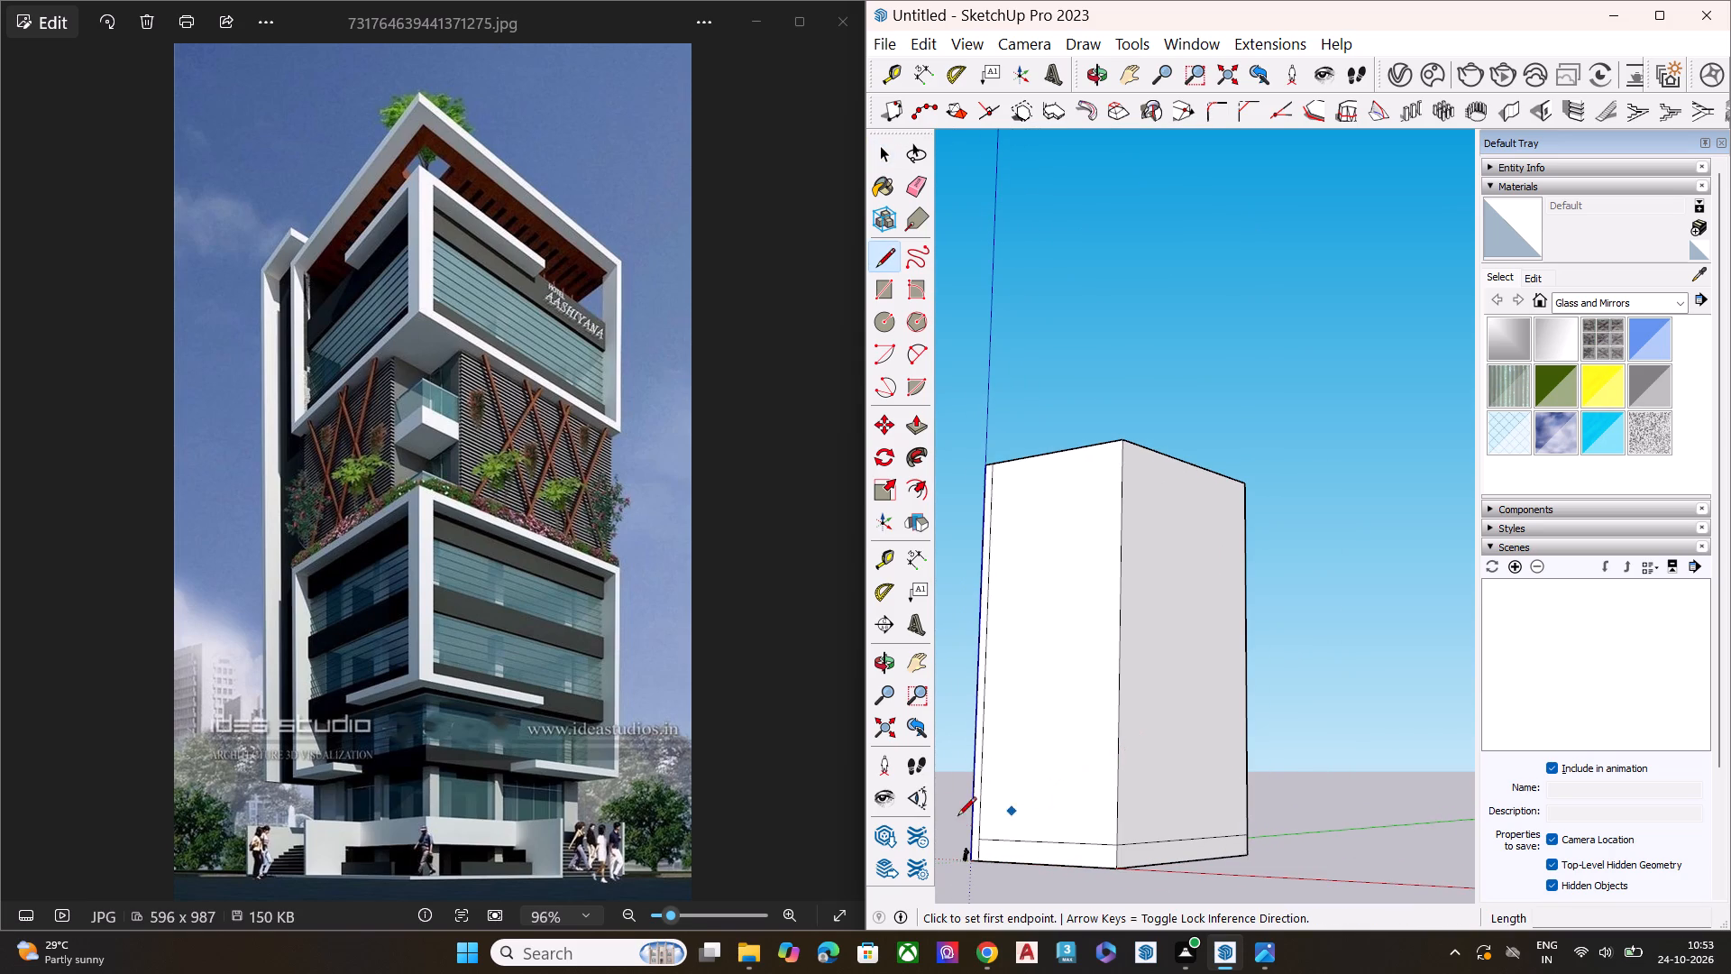
pyautogui.click(984, 777)
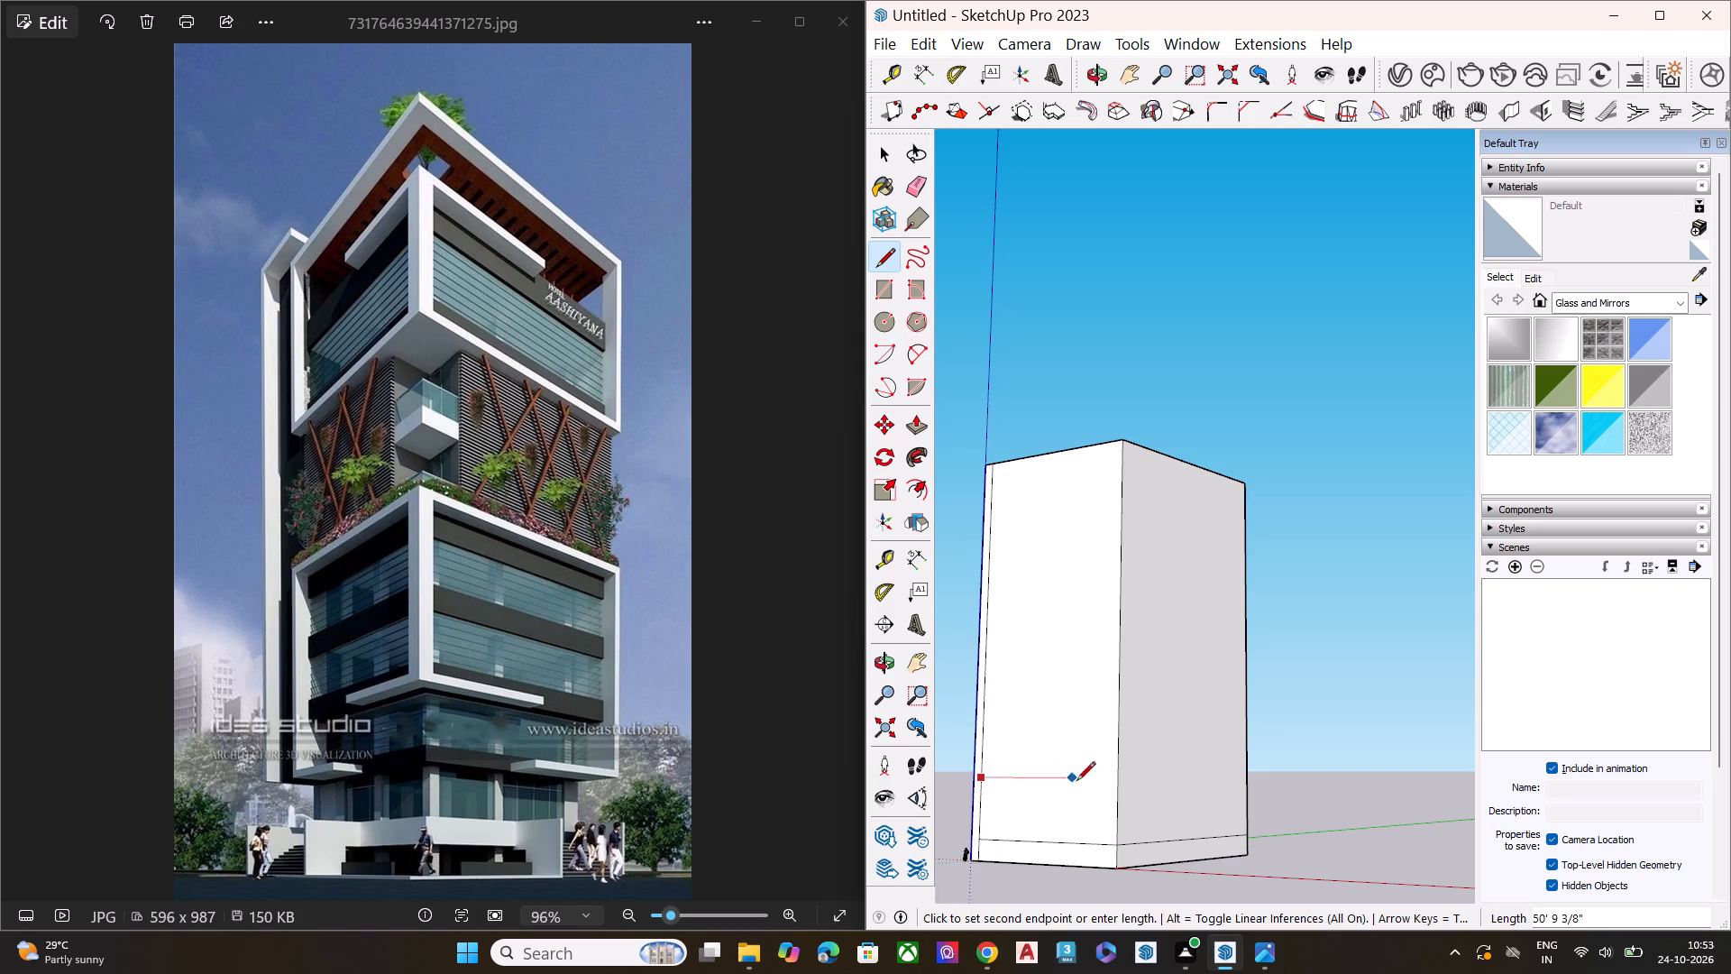
pyautogui.click(1115, 782)
pyautogui.click(1115, 781)
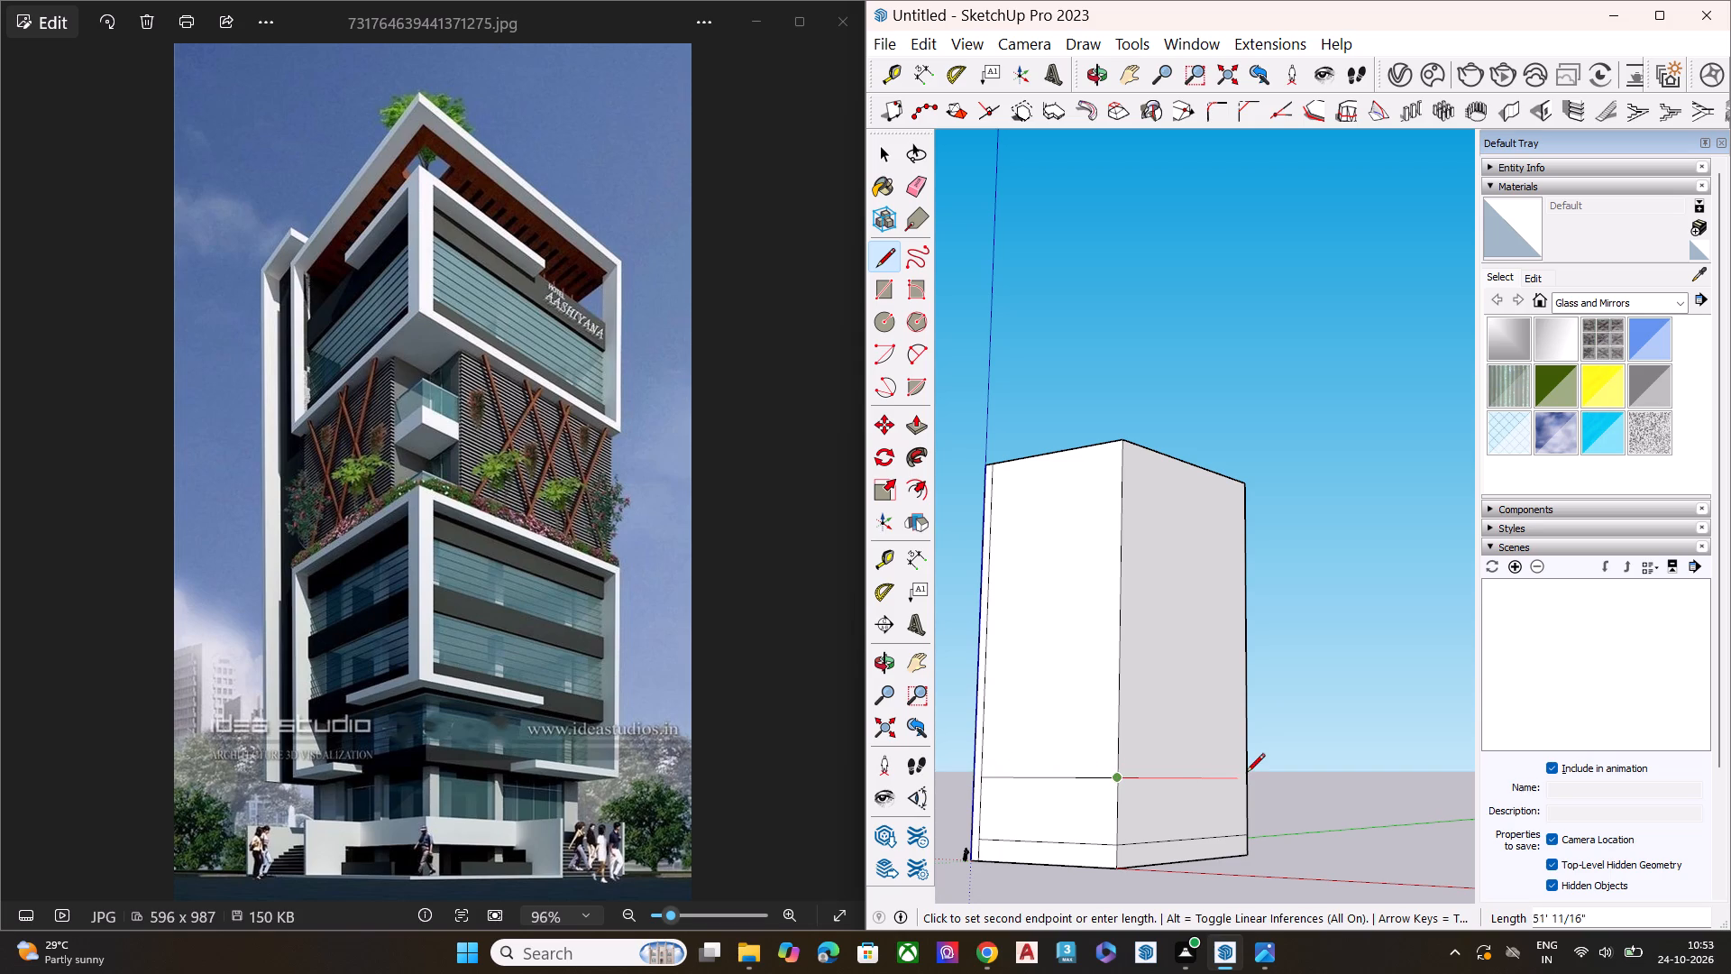
pyautogui.click(1249, 776)
# Draw a third horizontal line a short distance above the second, across the front face and around the corner to the side face's far edge.
pyautogui.moveTo(1118, 767); pyautogui.dragTo(1134, 792, button='middle')
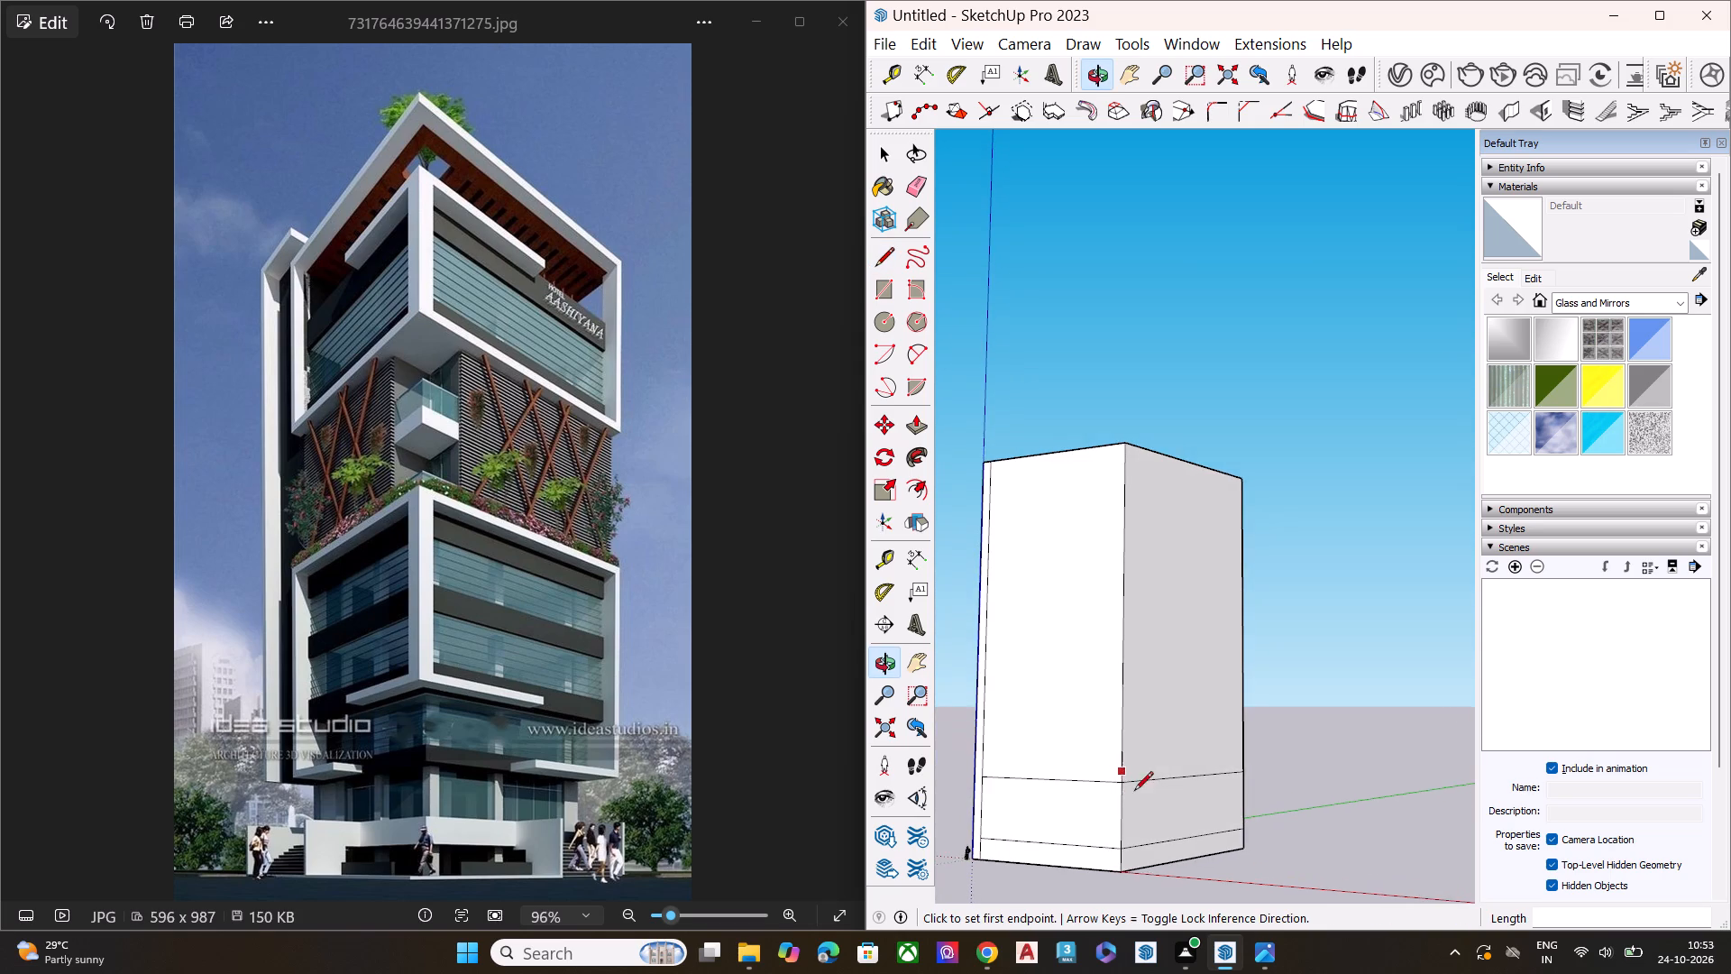
pyautogui.scroll(4, 1046, 769)
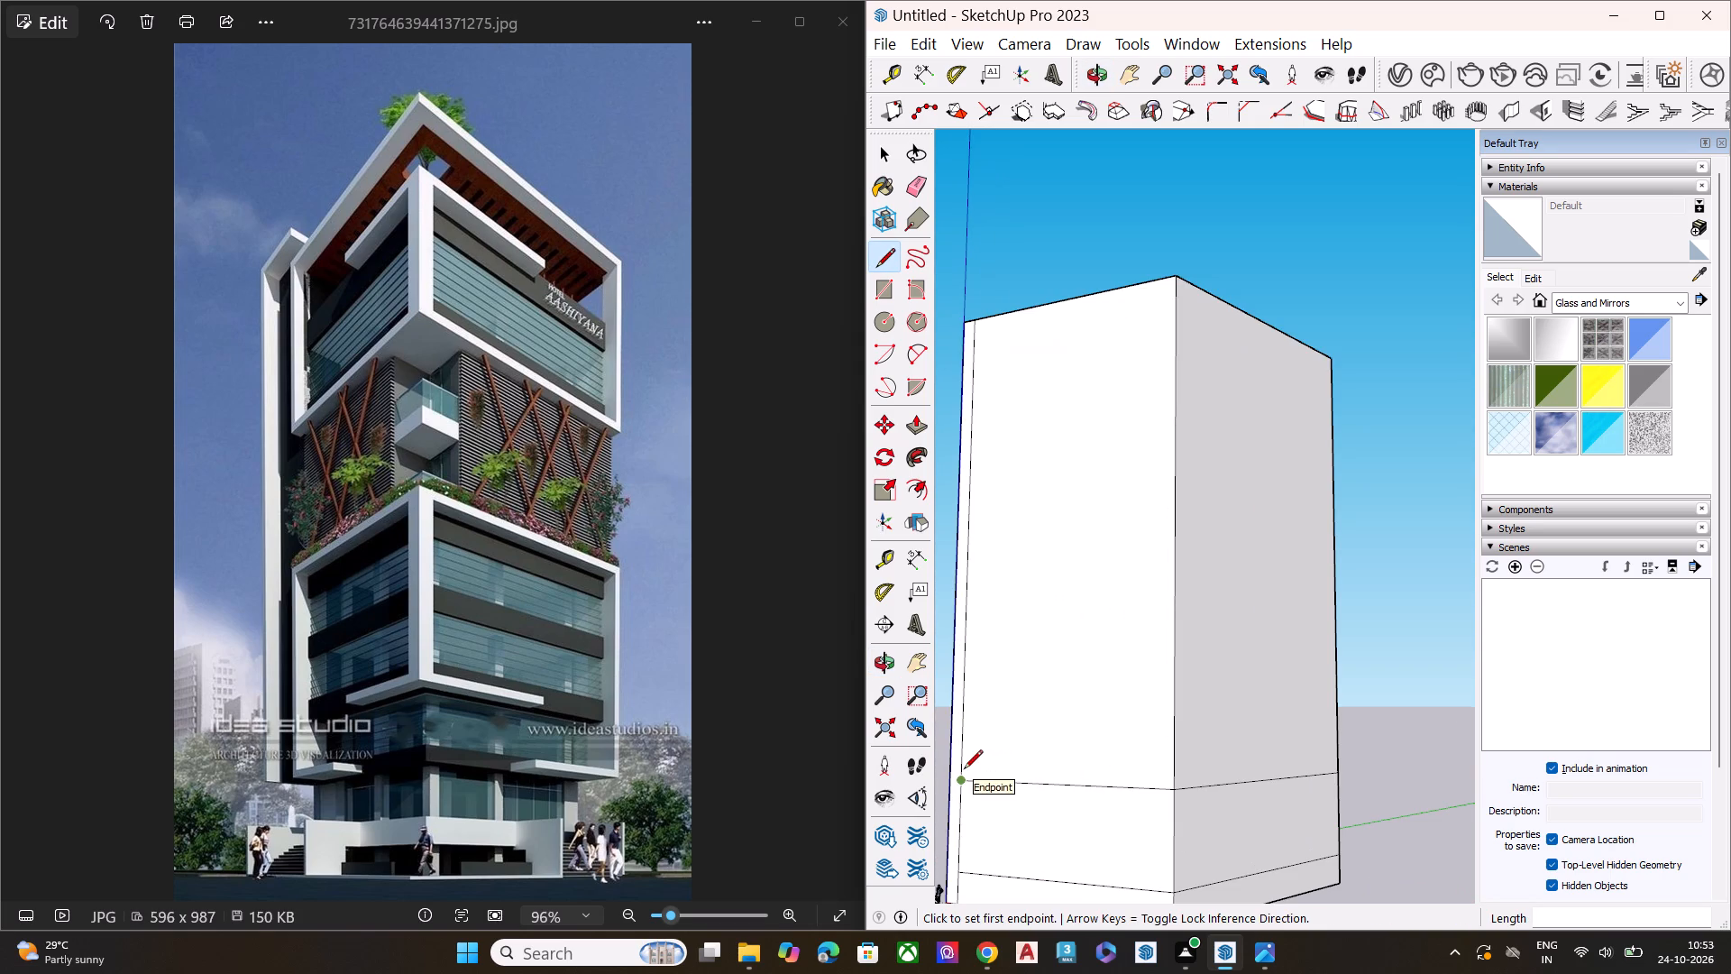
pyautogui.scroll(-5, 1071, 749)
pyautogui.moveTo(1091, 772); pyautogui.dragTo(1115, 711, button='middle')
pyautogui.scroll(3, 1081, 746)
pyautogui.click(972, 745)
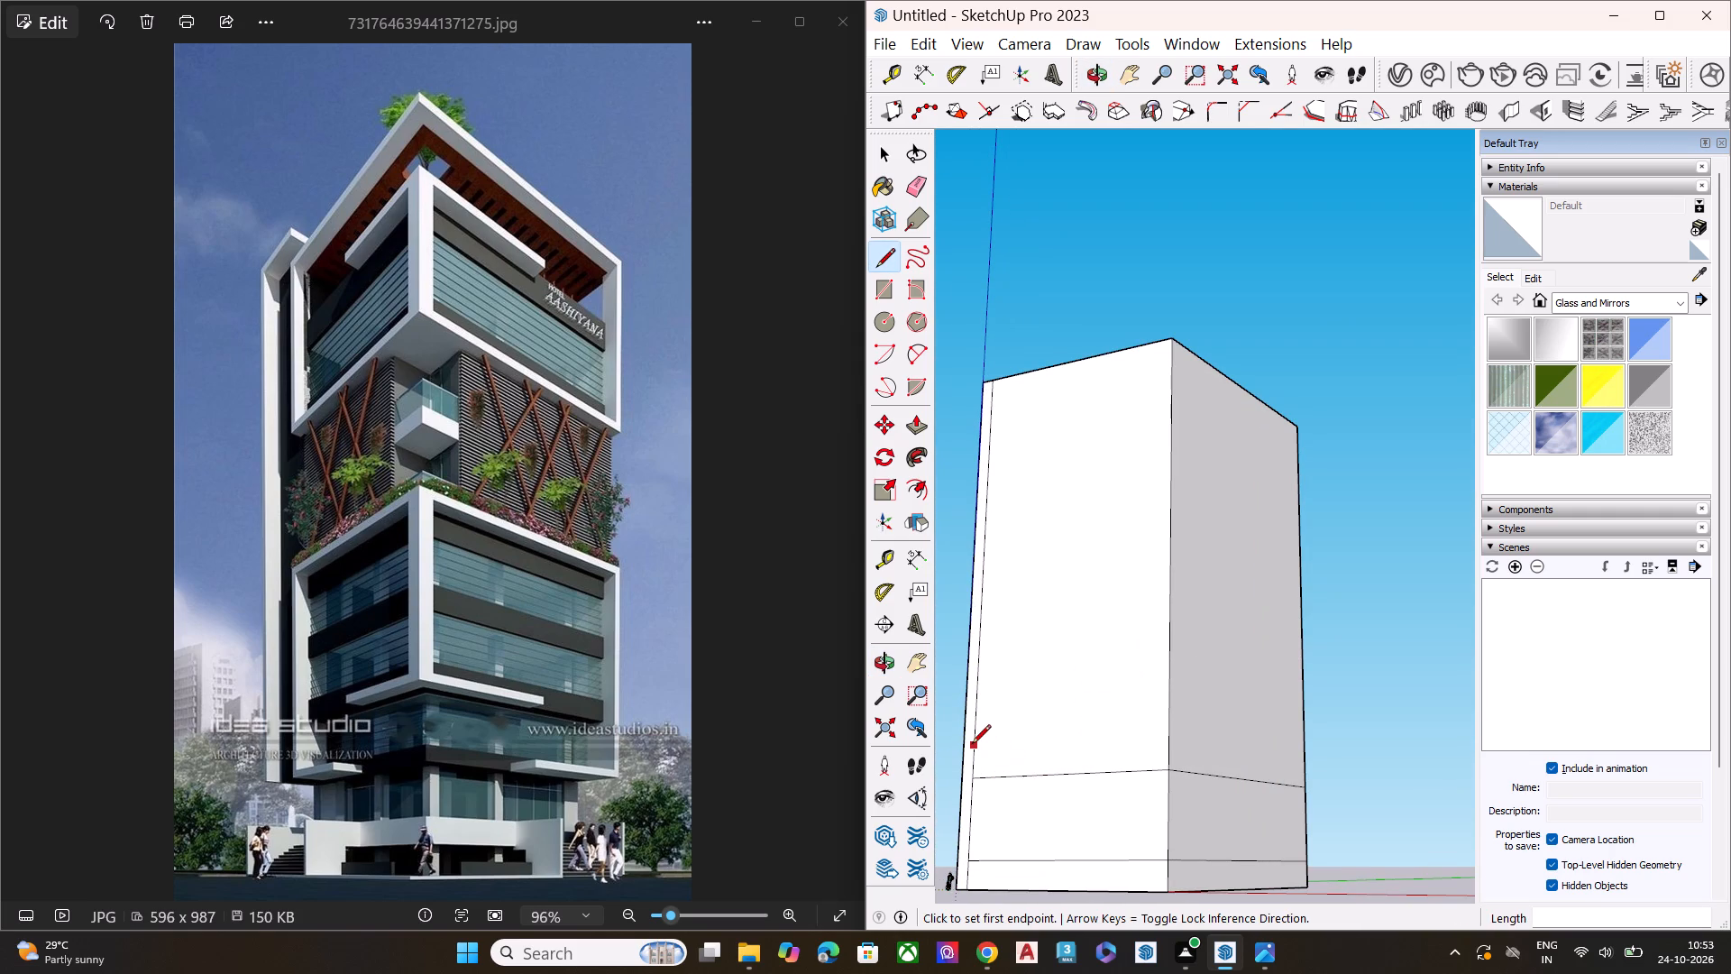
pyautogui.click(1168, 734)
pyautogui.click(1163, 735)
pyautogui.scroll(-6, 1205, 776)
pyautogui.scroll(1, 1207, 786)
pyautogui.moveTo(1259, 792); pyautogui.dragTo(1136, 845, button='middle')
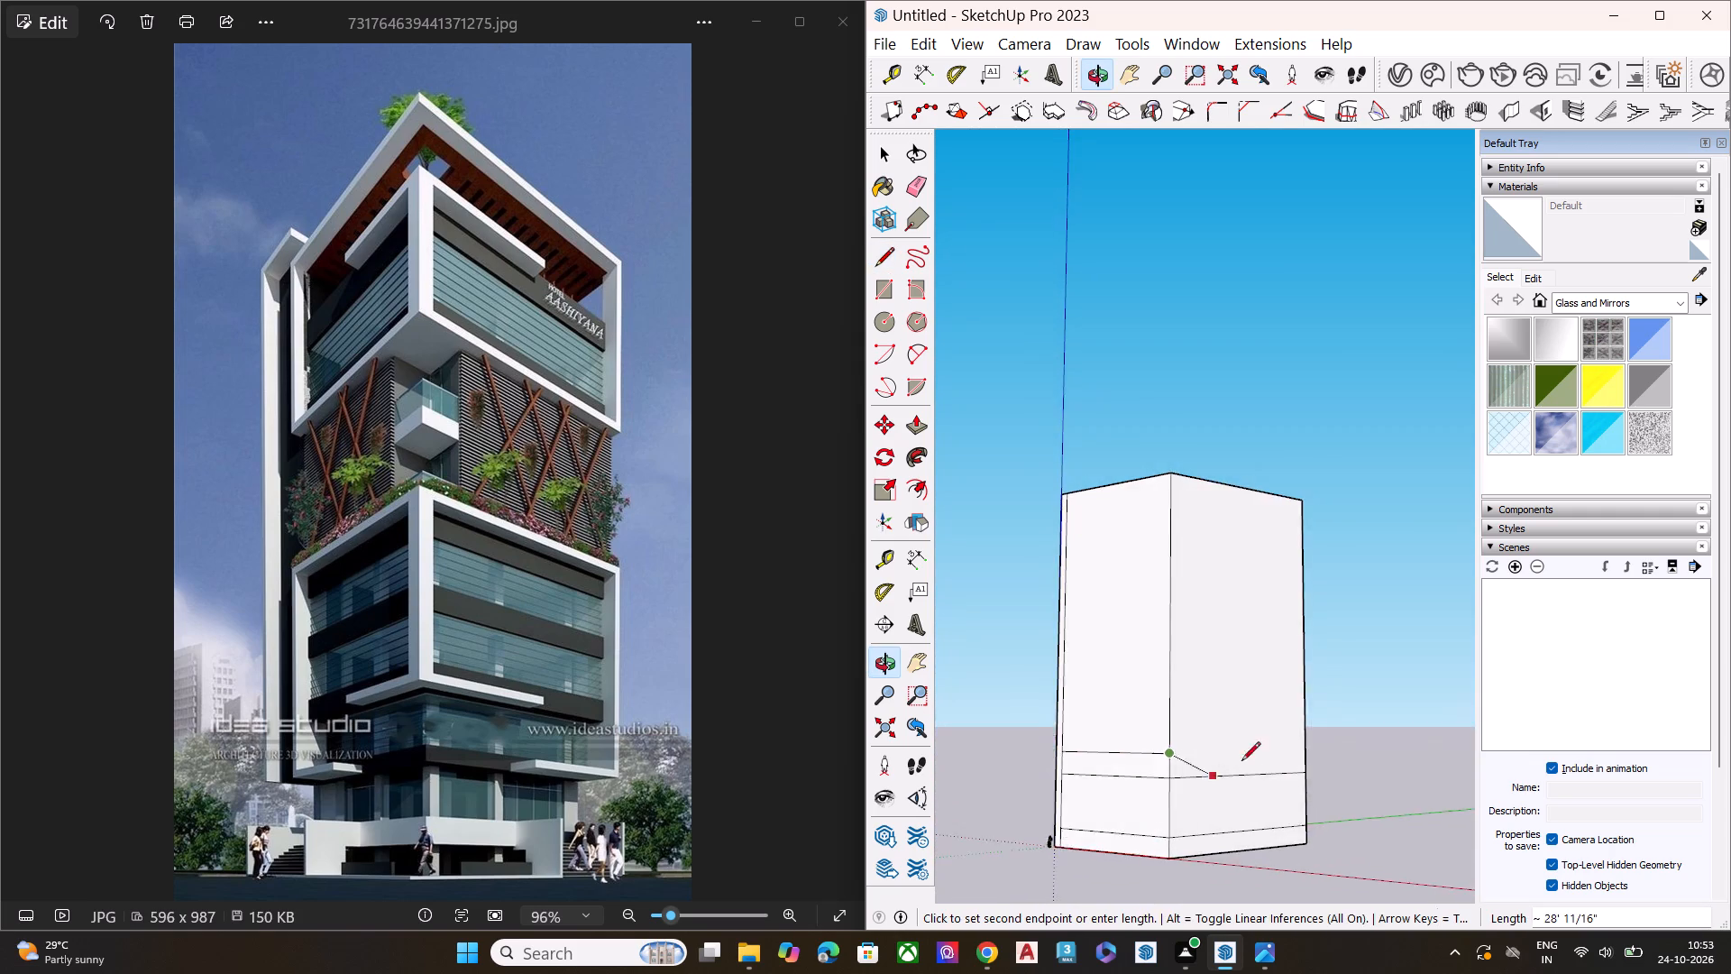
pyautogui.scroll(4, 1244, 761)
pyautogui.click(1330, 752)
pyautogui.press('space')
# Draw a fourth horizontal line near the tower's mid-height, about 75' 3" across the front face and 97' 9" across the side face.
pyautogui.scroll(-2, 1332, 767)
pyautogui.scroll(3, 1319, 776)
pyautogui.scroll(-4, 1317, 778)
pyautogui.moveTo(1226, 767); pyautogui.dragTo(1248, 718, button='middle')
pyautogui.scroll(1, 1177, 746)
pyautogui.press('l')
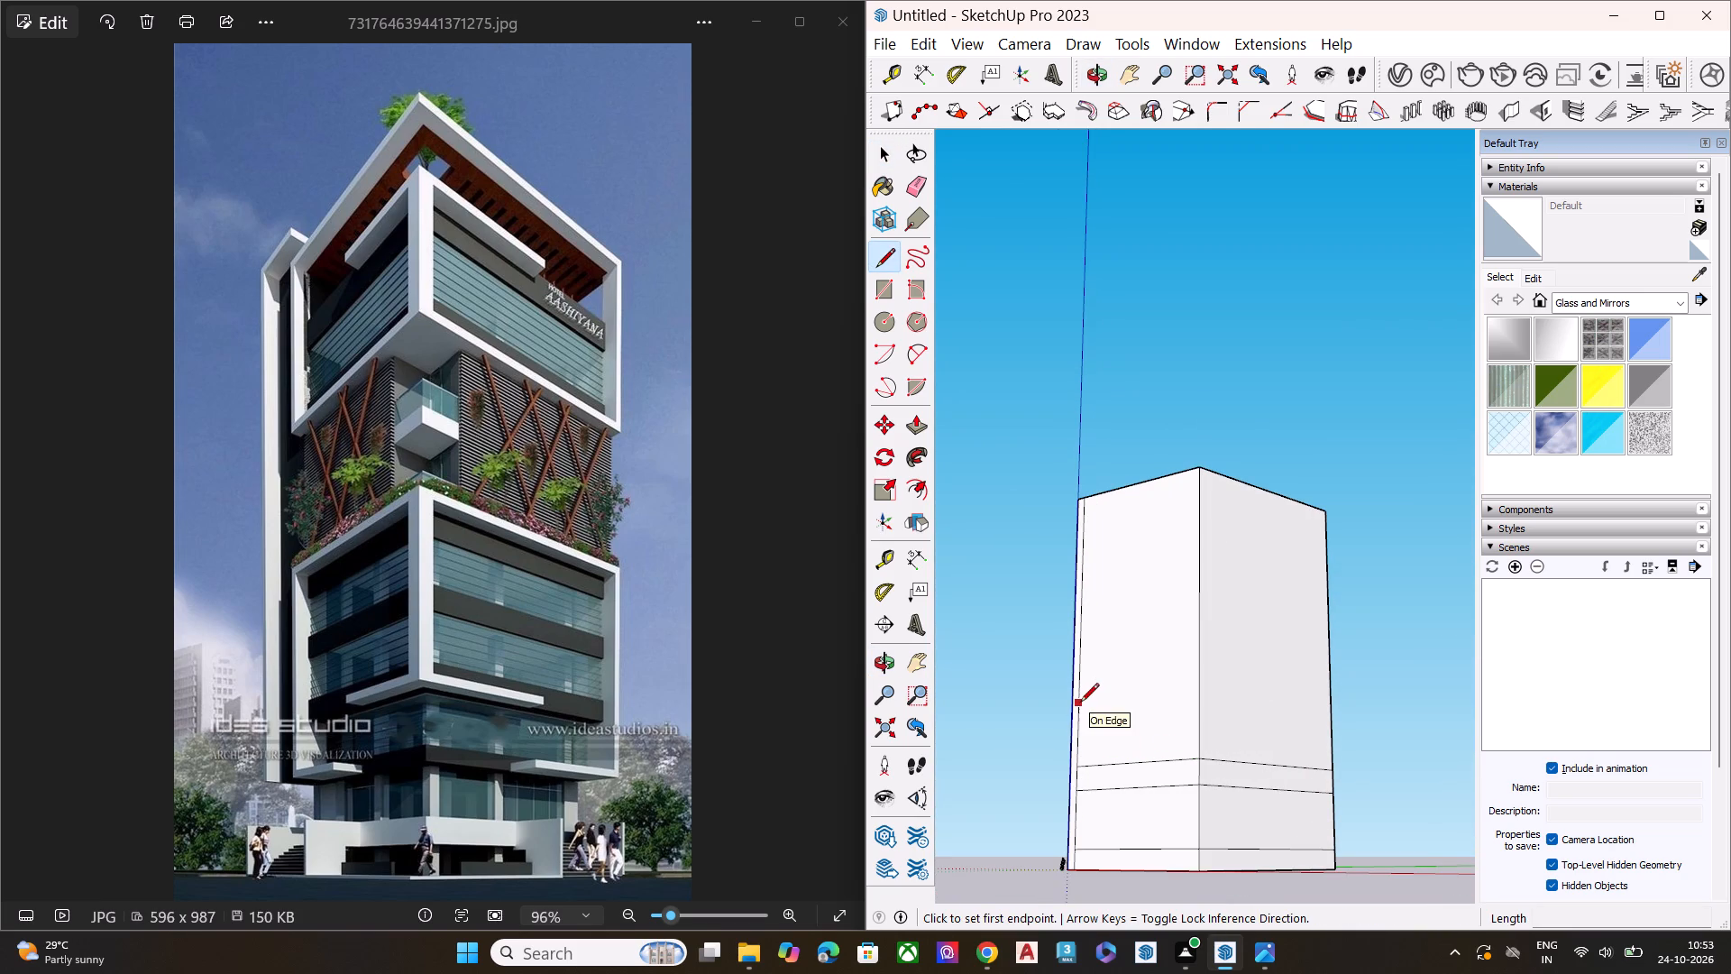
pyautogui.click(1080, 703)
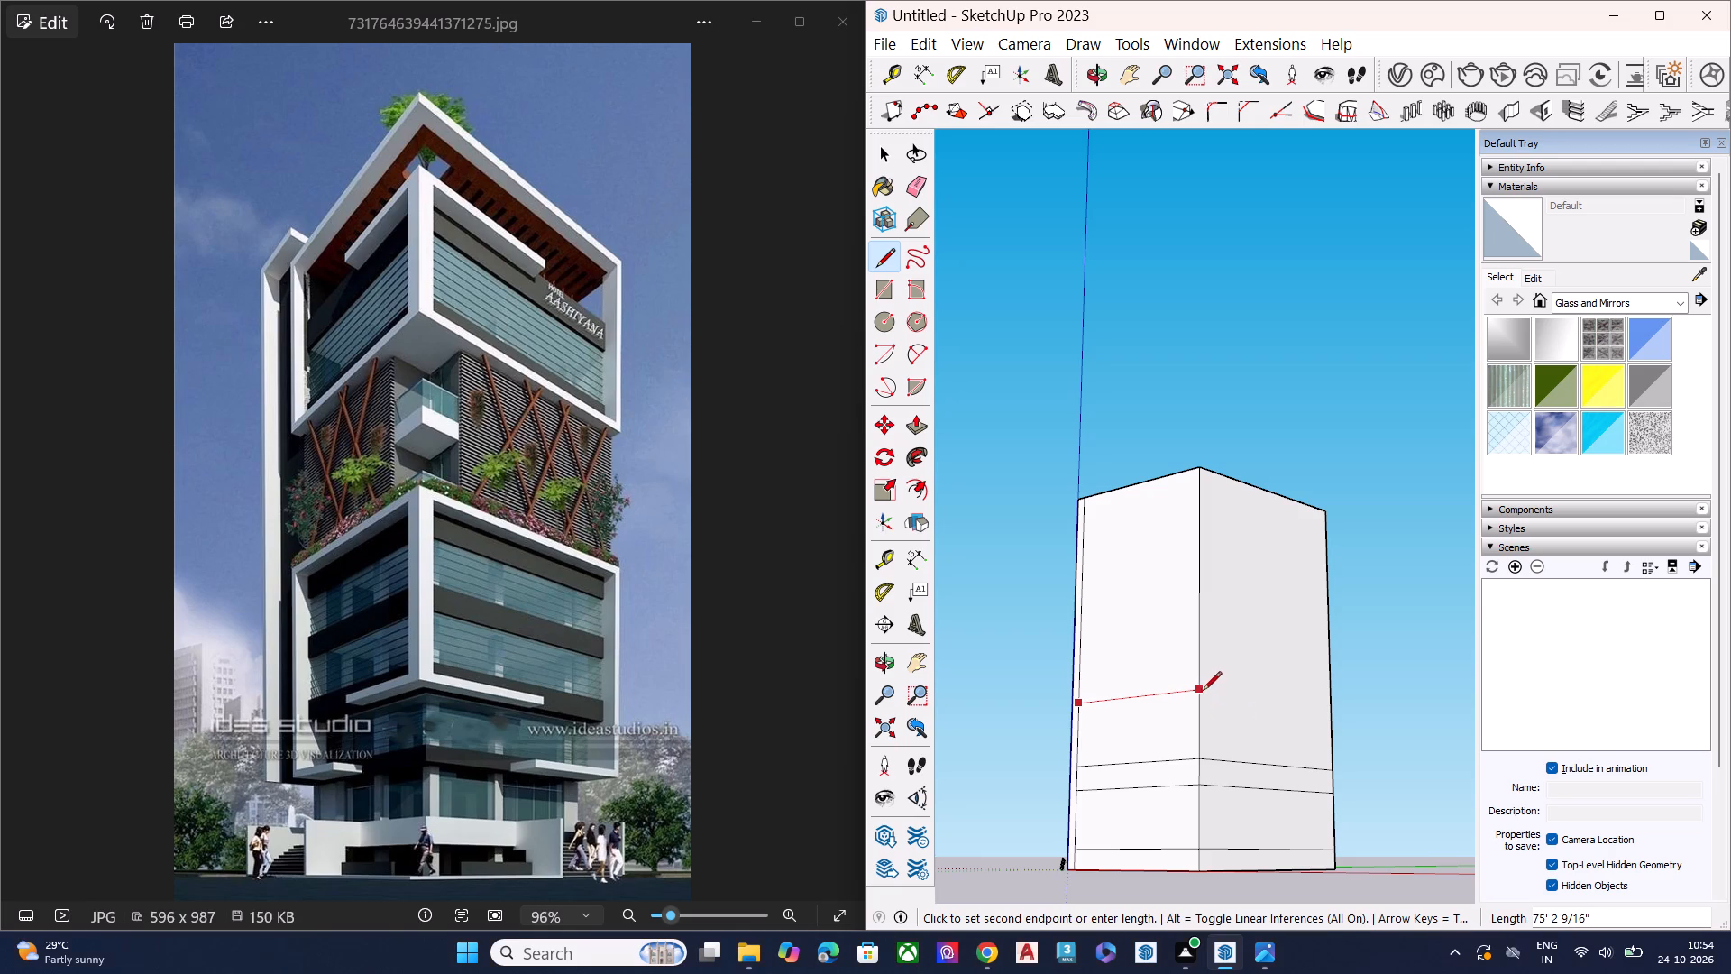
pyautogui.click(1195, 692)
pyautogui.click(1197, 694)
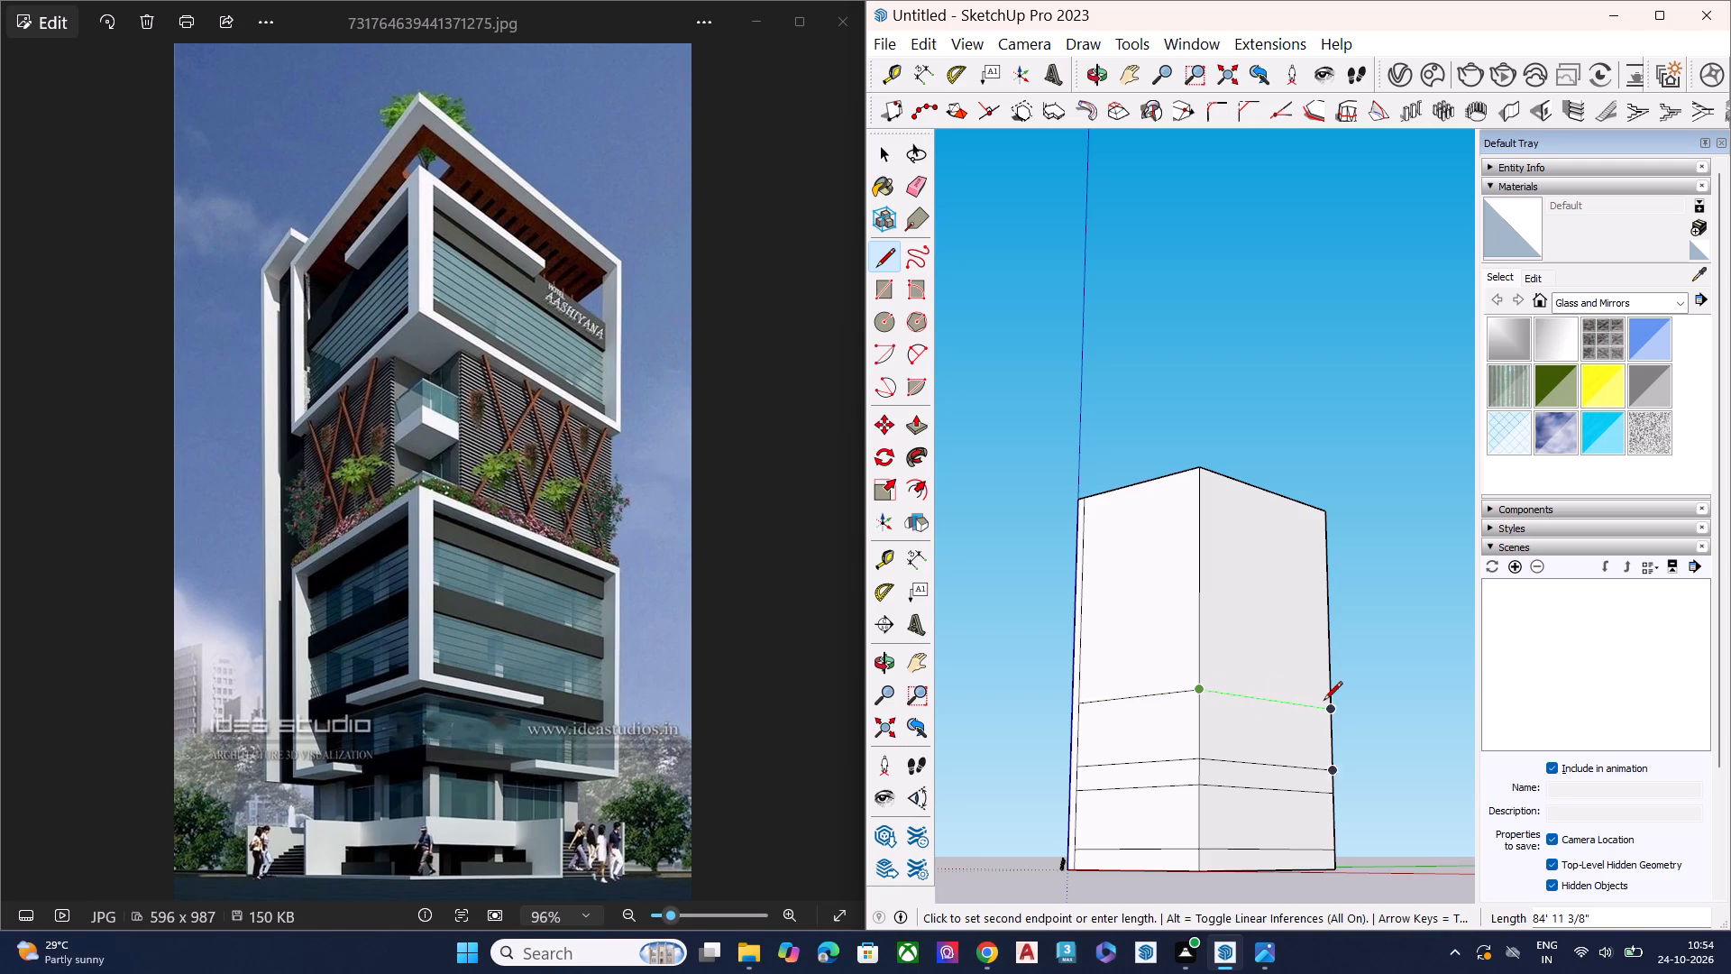
pyautogui.click(1332, 702)
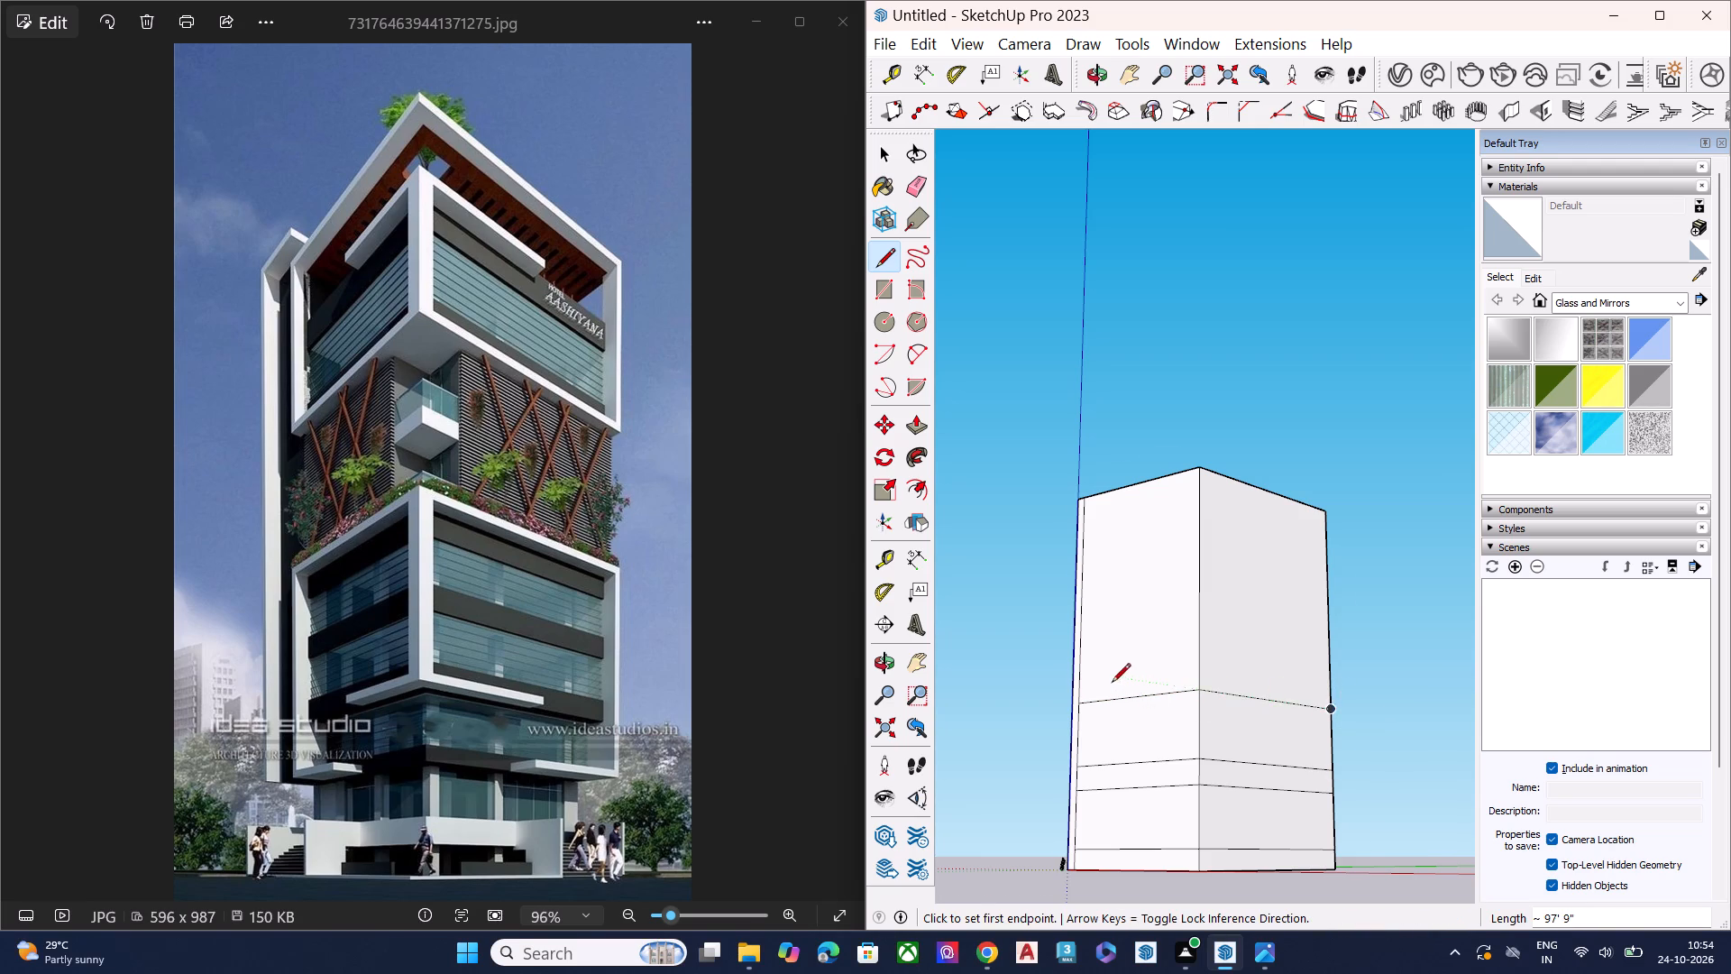
# Draw a fifth horizontal line a short distance above the fourth, about 75' 3" across the front face and 97' 9" across the side face.
pyautogui.scroll(4, 1101, 684)
pyautogui.click(1077, 679)
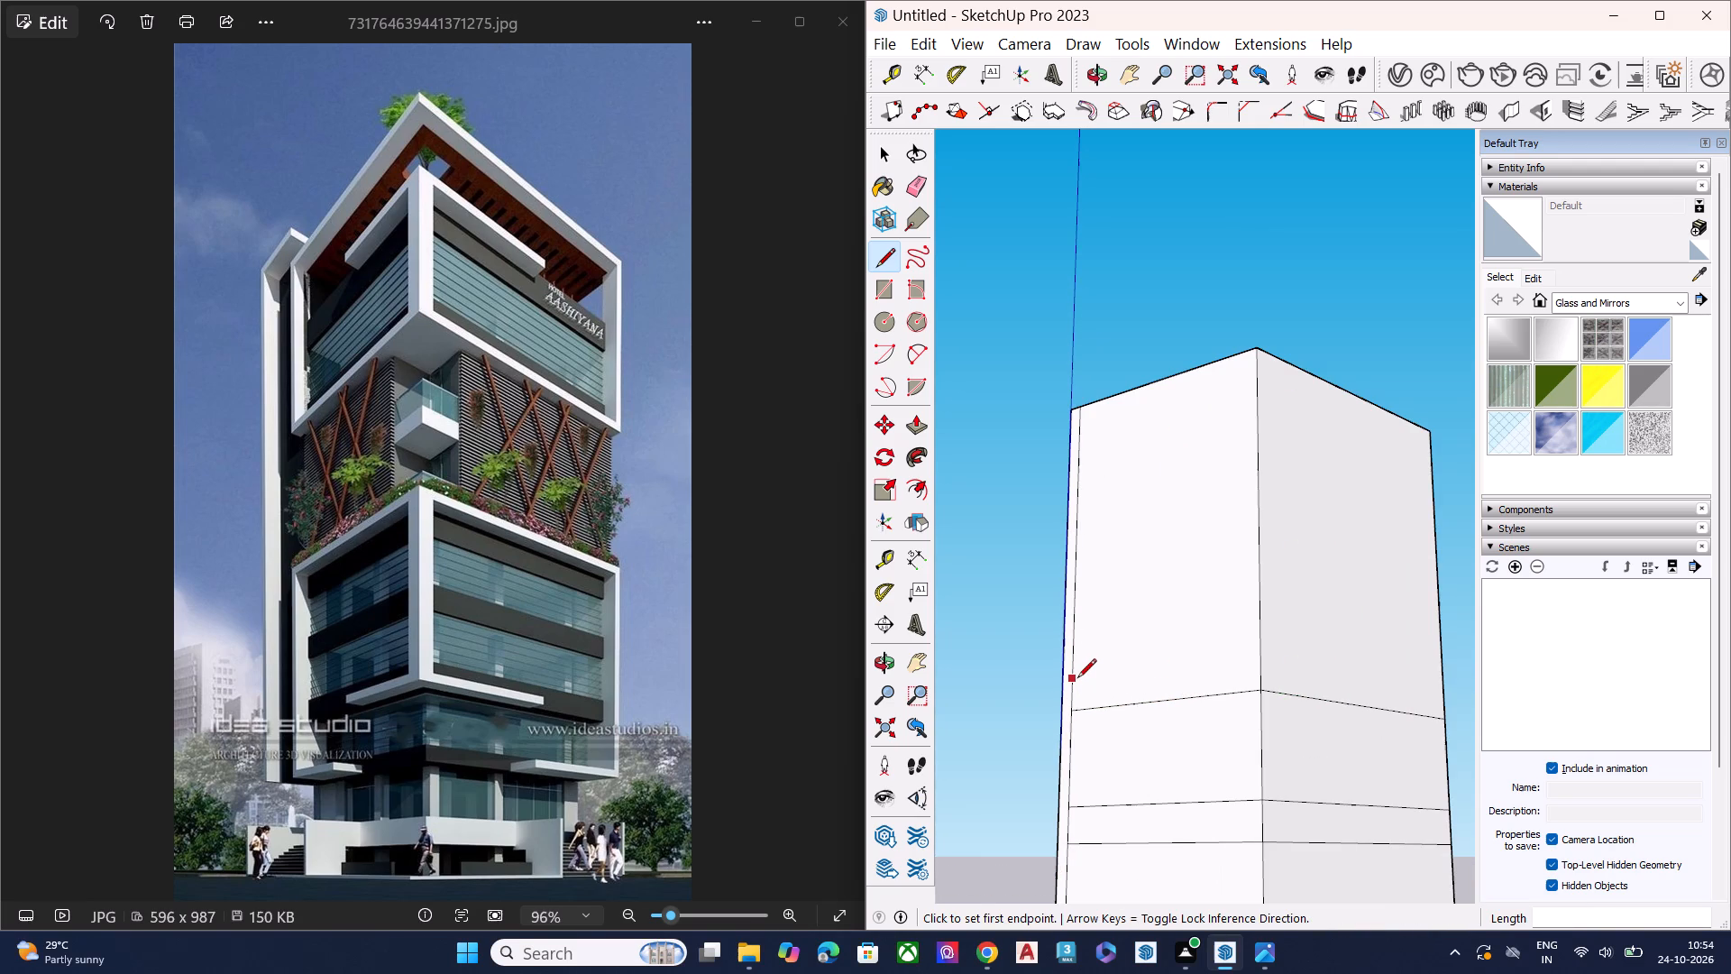
pyautogui.click(1257, 657)
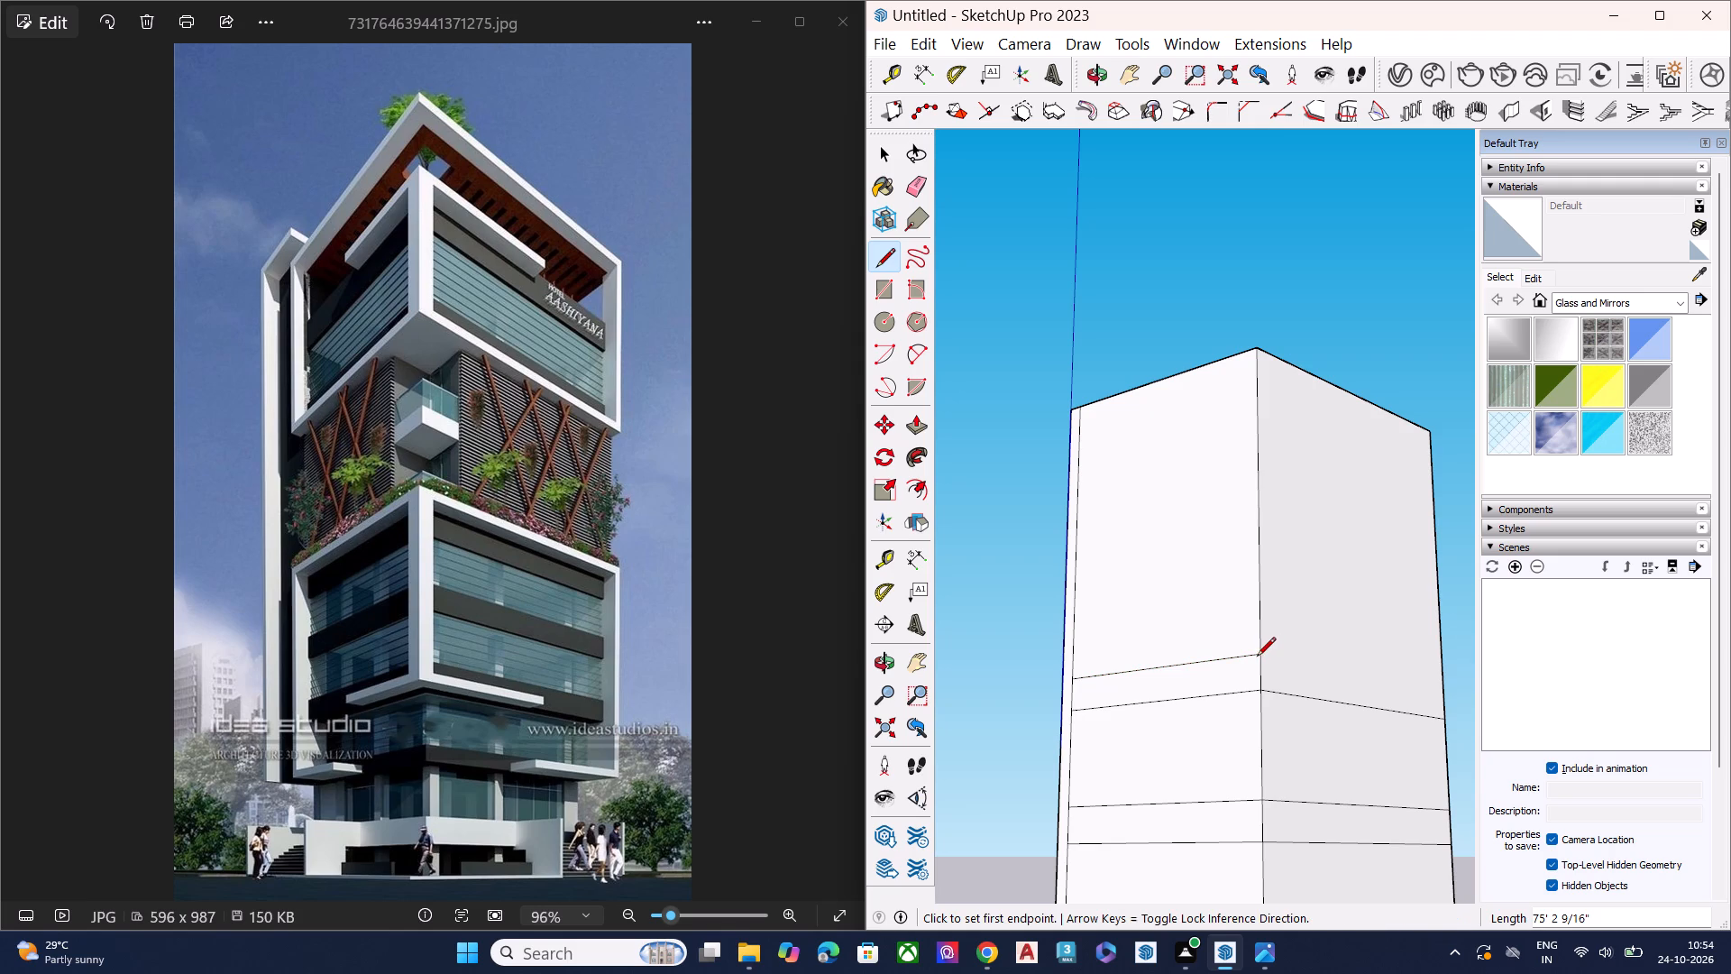
pyautogui.click(1259, 657)
pyautogui.scroll(-3, 1173, 699)
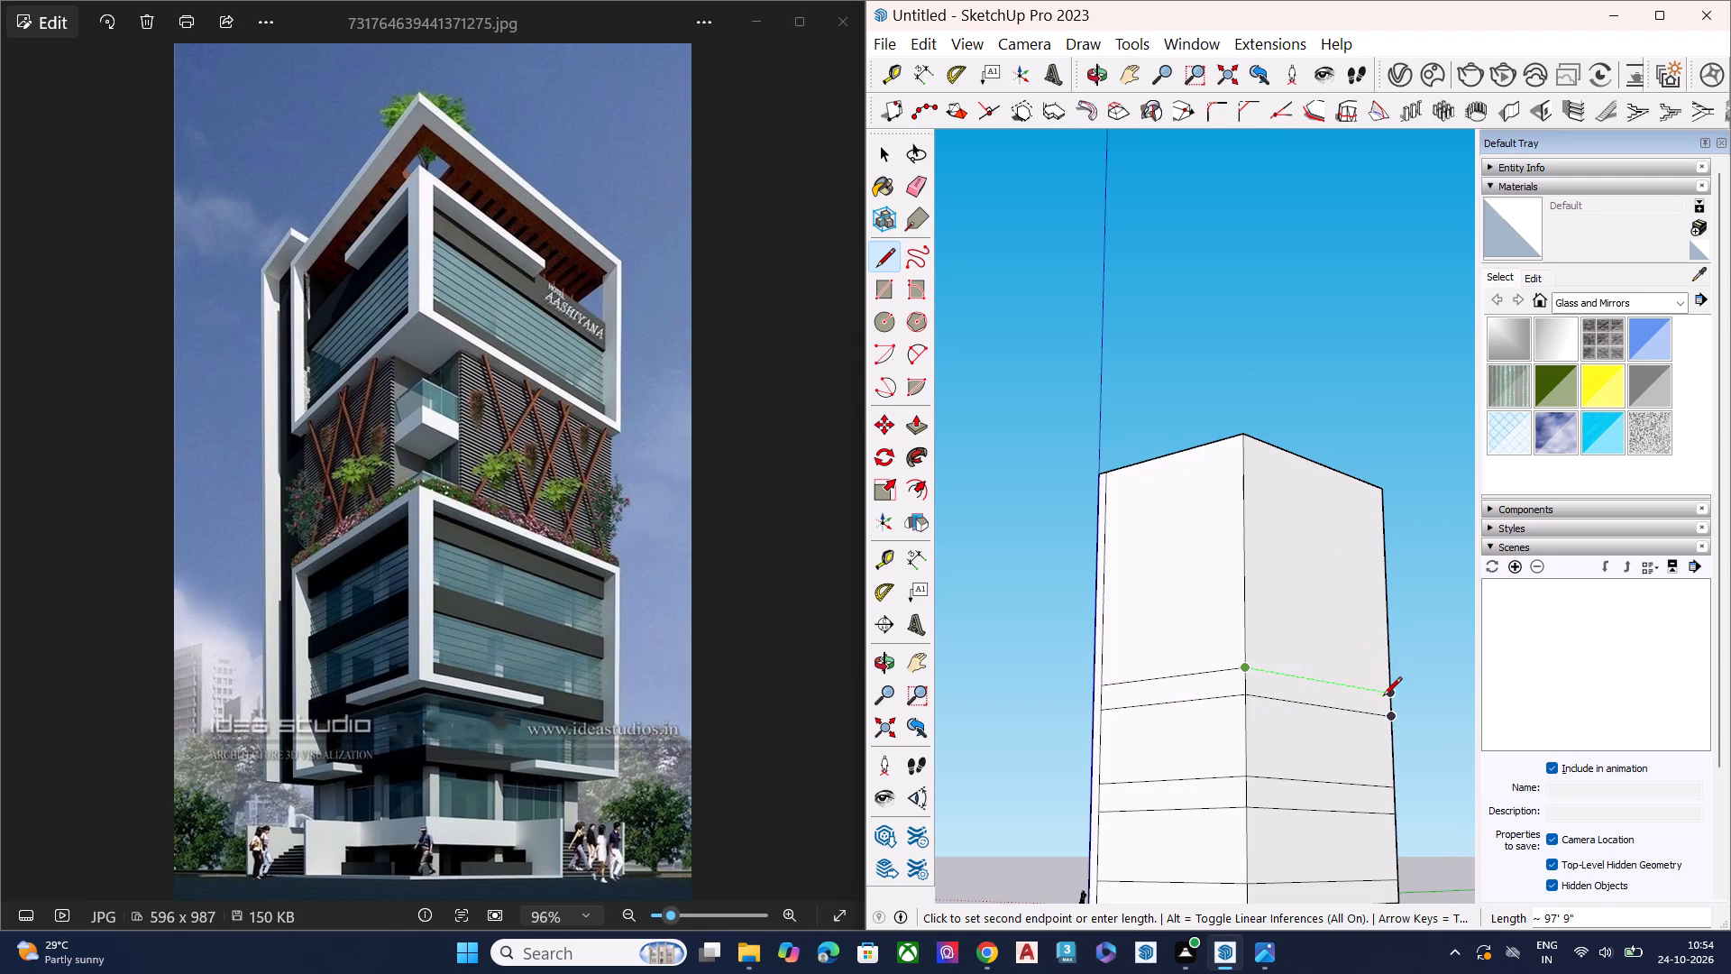
pyautogui.click(1389, 693)
# Draw a sixth horizontal line well above the fifth, from the front face's inset vertical line around the corner to the side face's far edge.
pyautogui.scroll(-2, 1149, 722)
pyautogui.scroll(1, 1137, 724)
pyautogui.scroll(-4, 1136, 724)
pyautogui.moveTo(1212, 730); pyautogui.dragTo(1219, 784, button='middle')
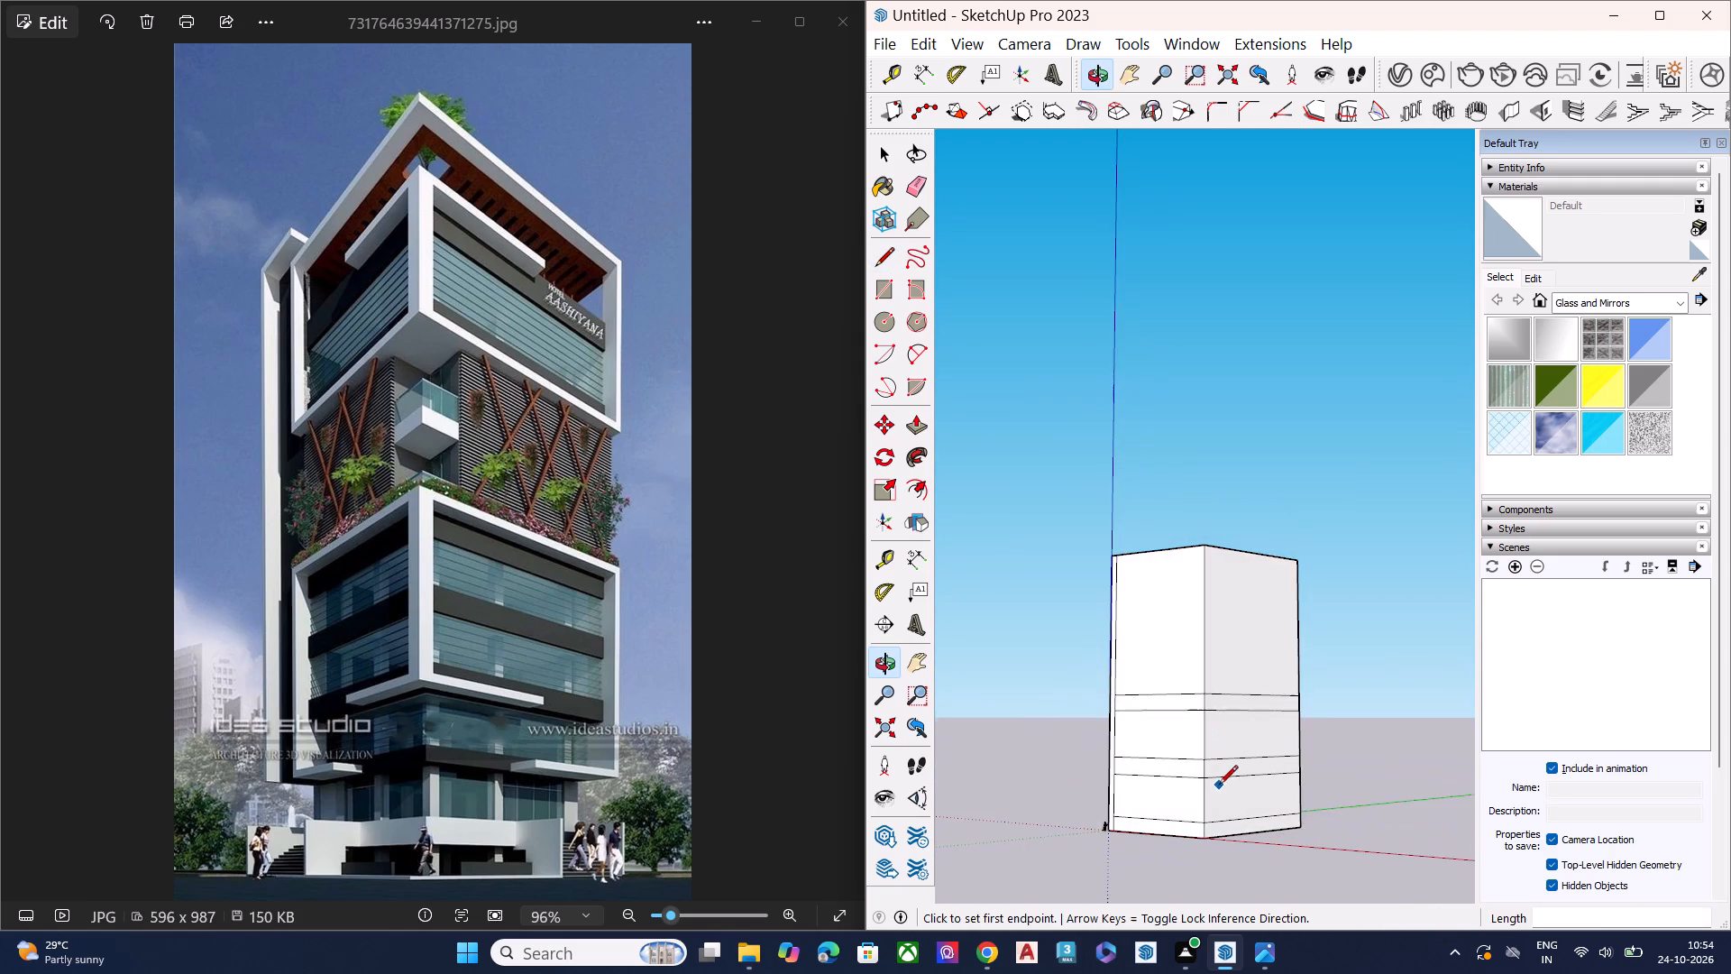
pyautogui.scroll(7, 1219, 788)
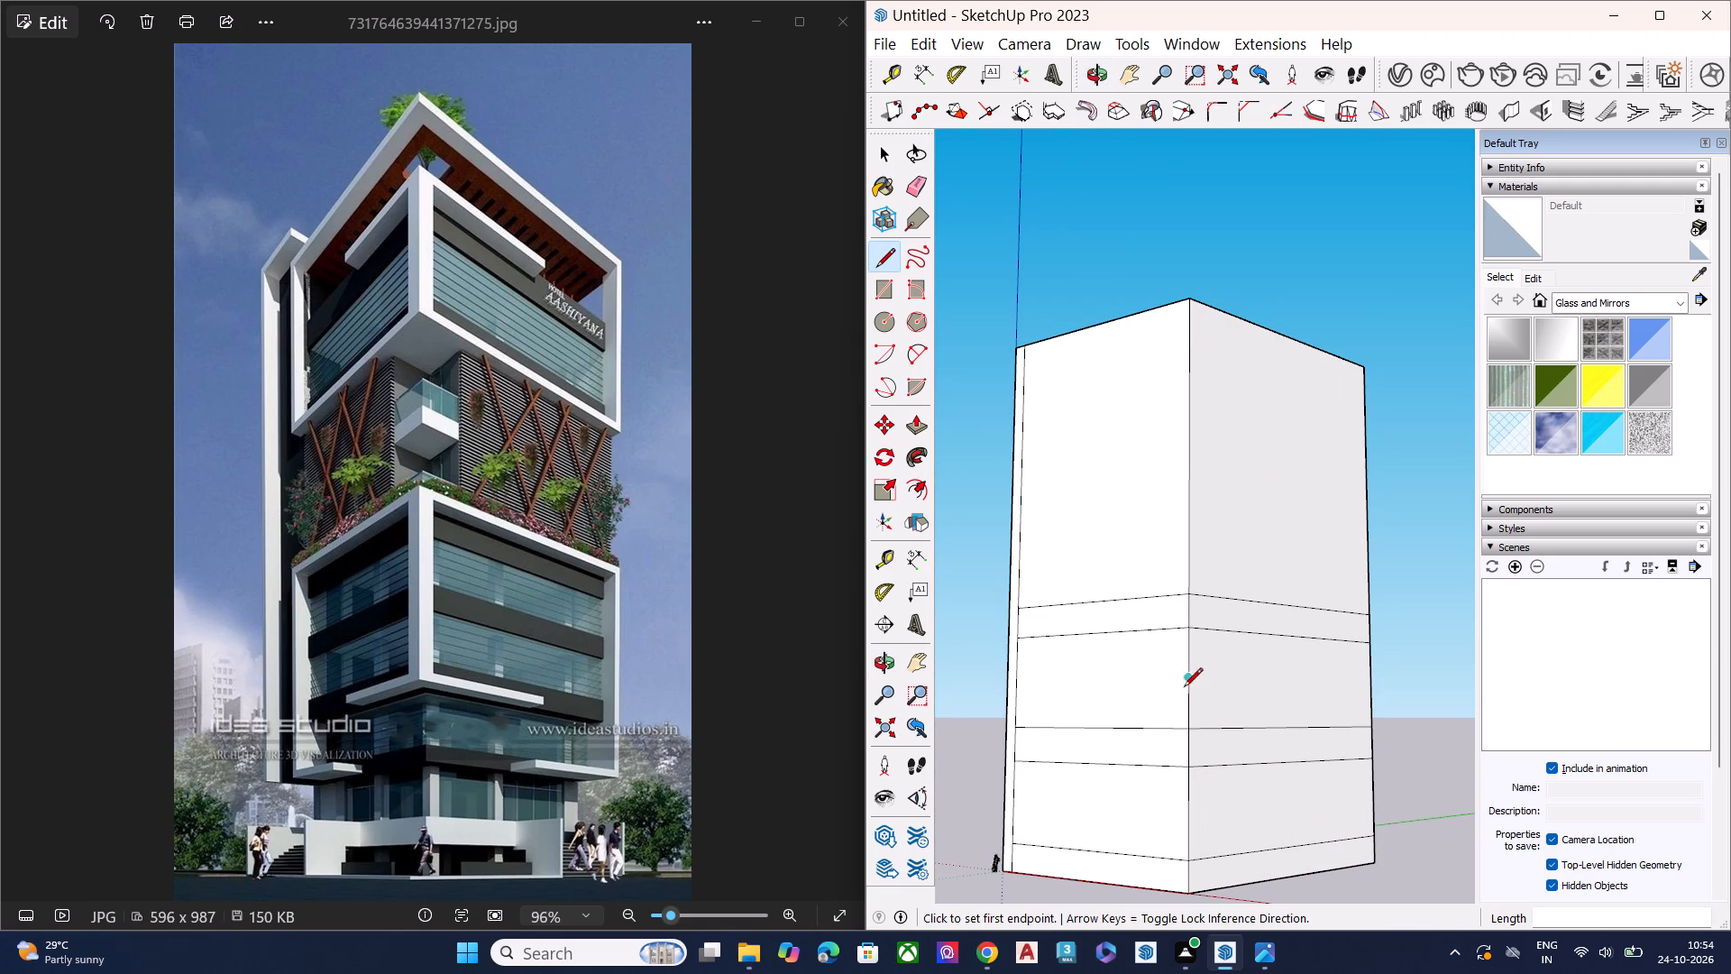
pyautogui.click(1023, 513)
pyautogui.click(1189, 486)
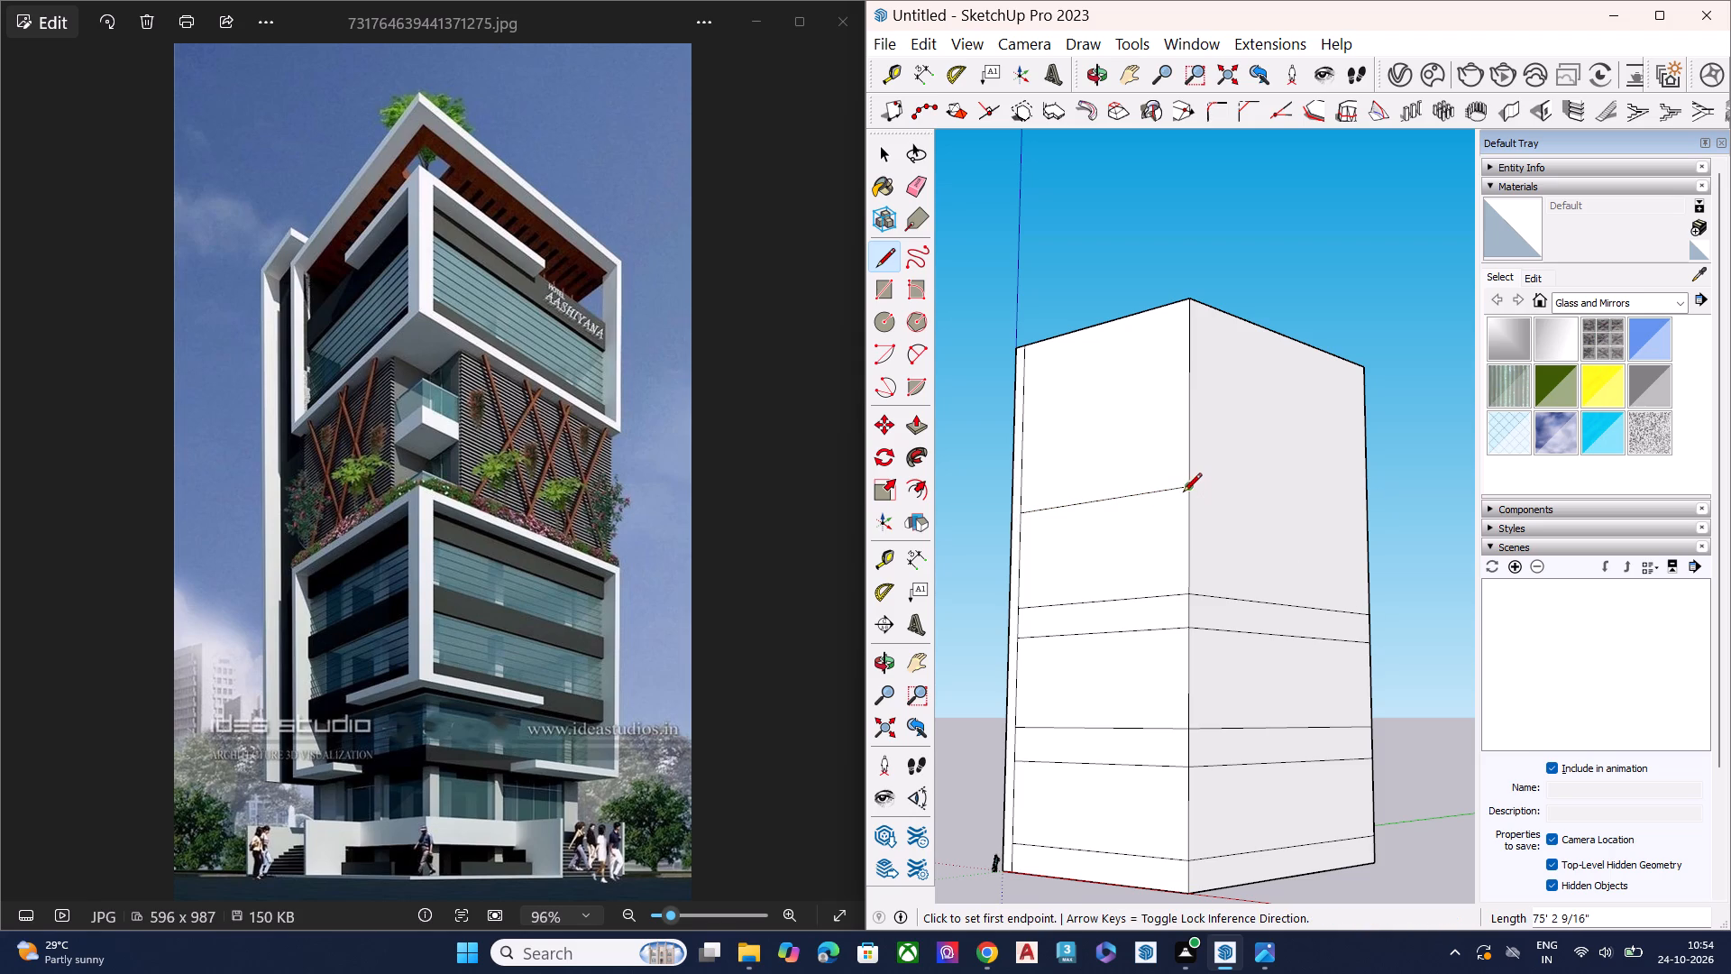
pyautogui.click(1188, 487)
pyautogui.click(1367, 523)
# Draw a seventh horizontal line a short distance above the sixth, across the front face and on across the side face.
pyautogui.click(1019, 481)
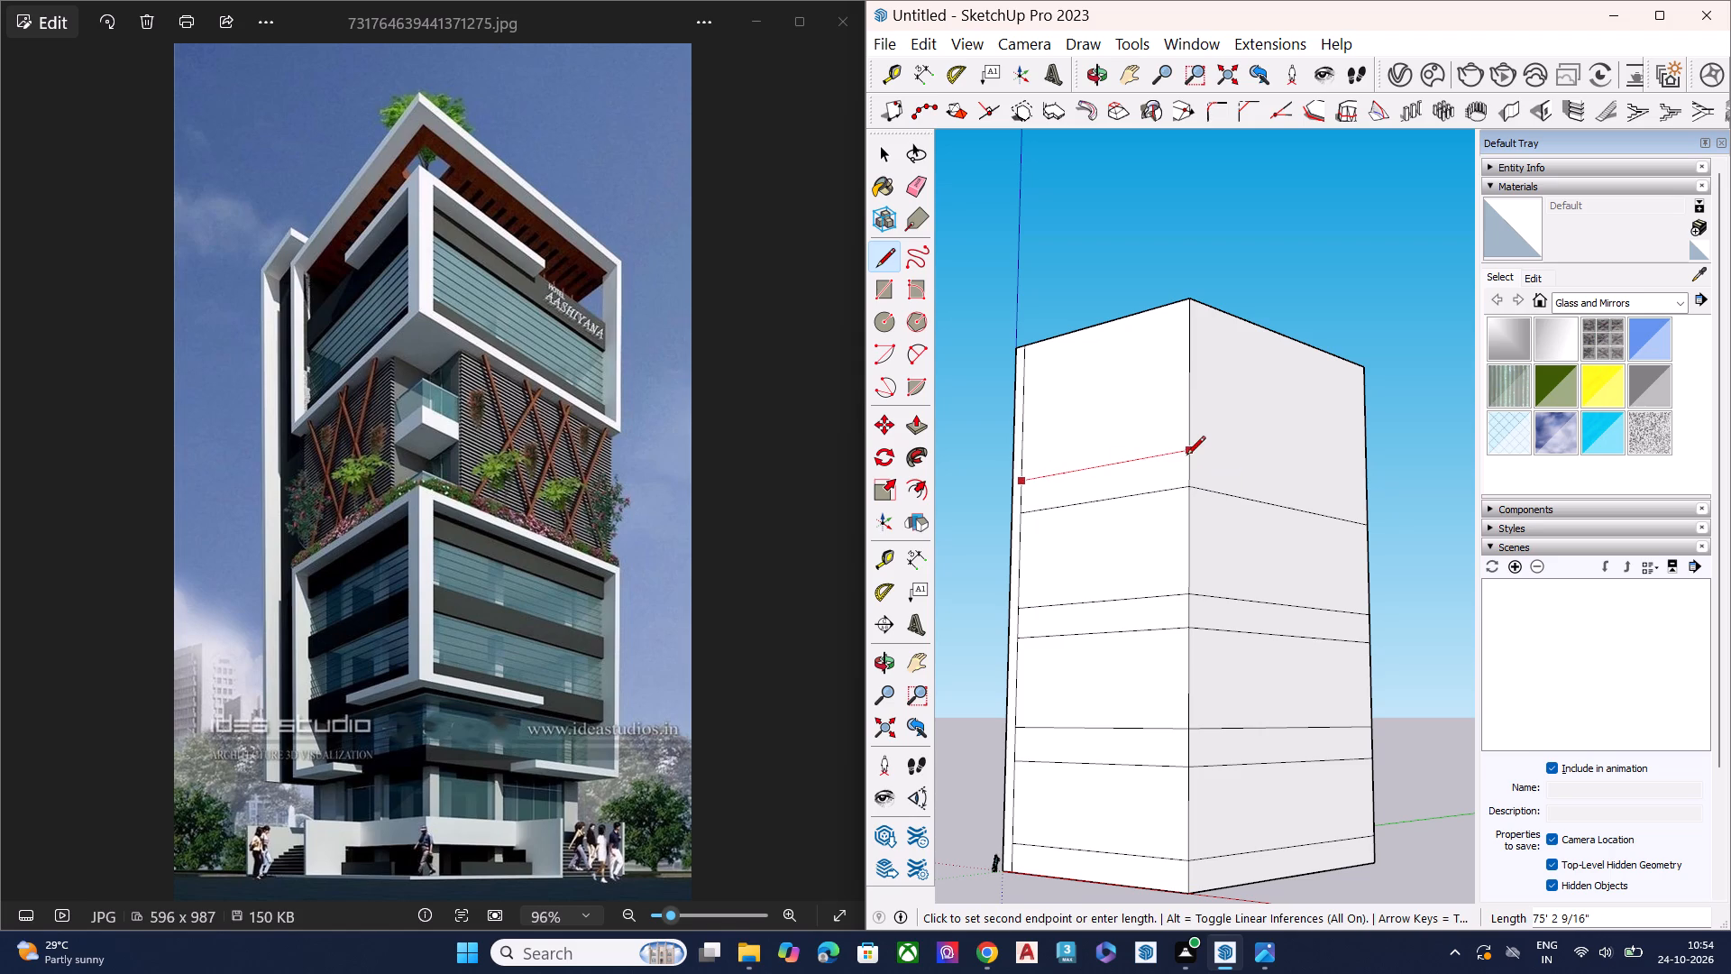
pyautogui.click(1187, 452)
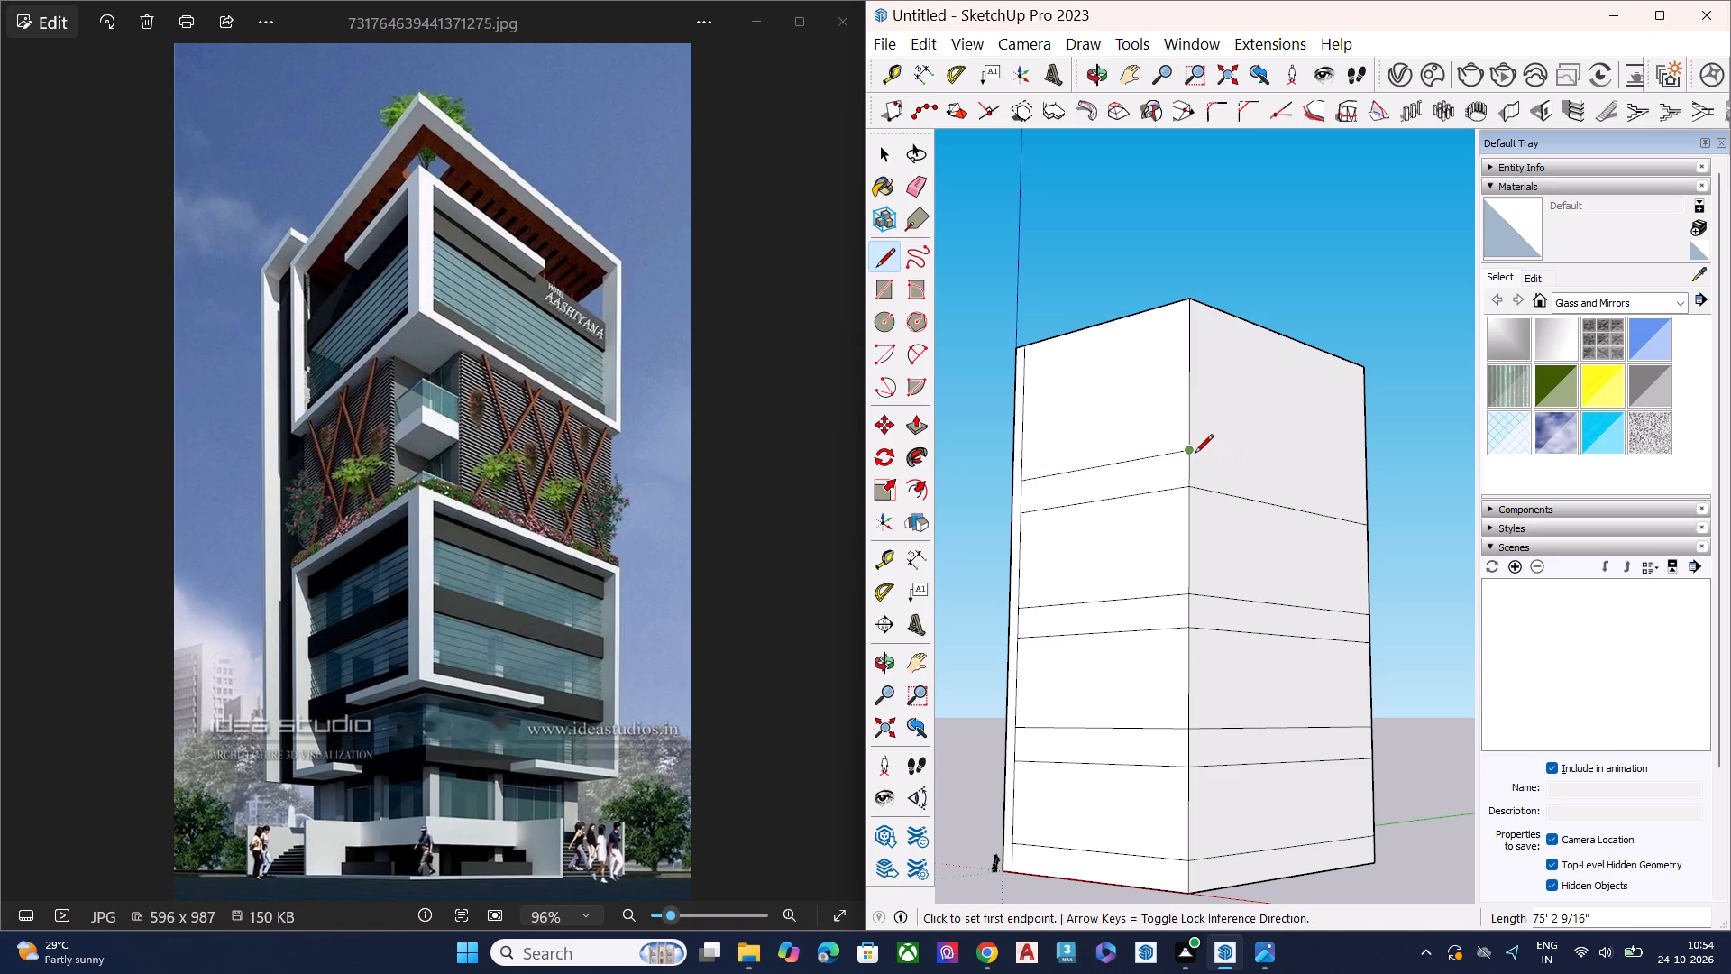
pyautogui.click(1191, 453)
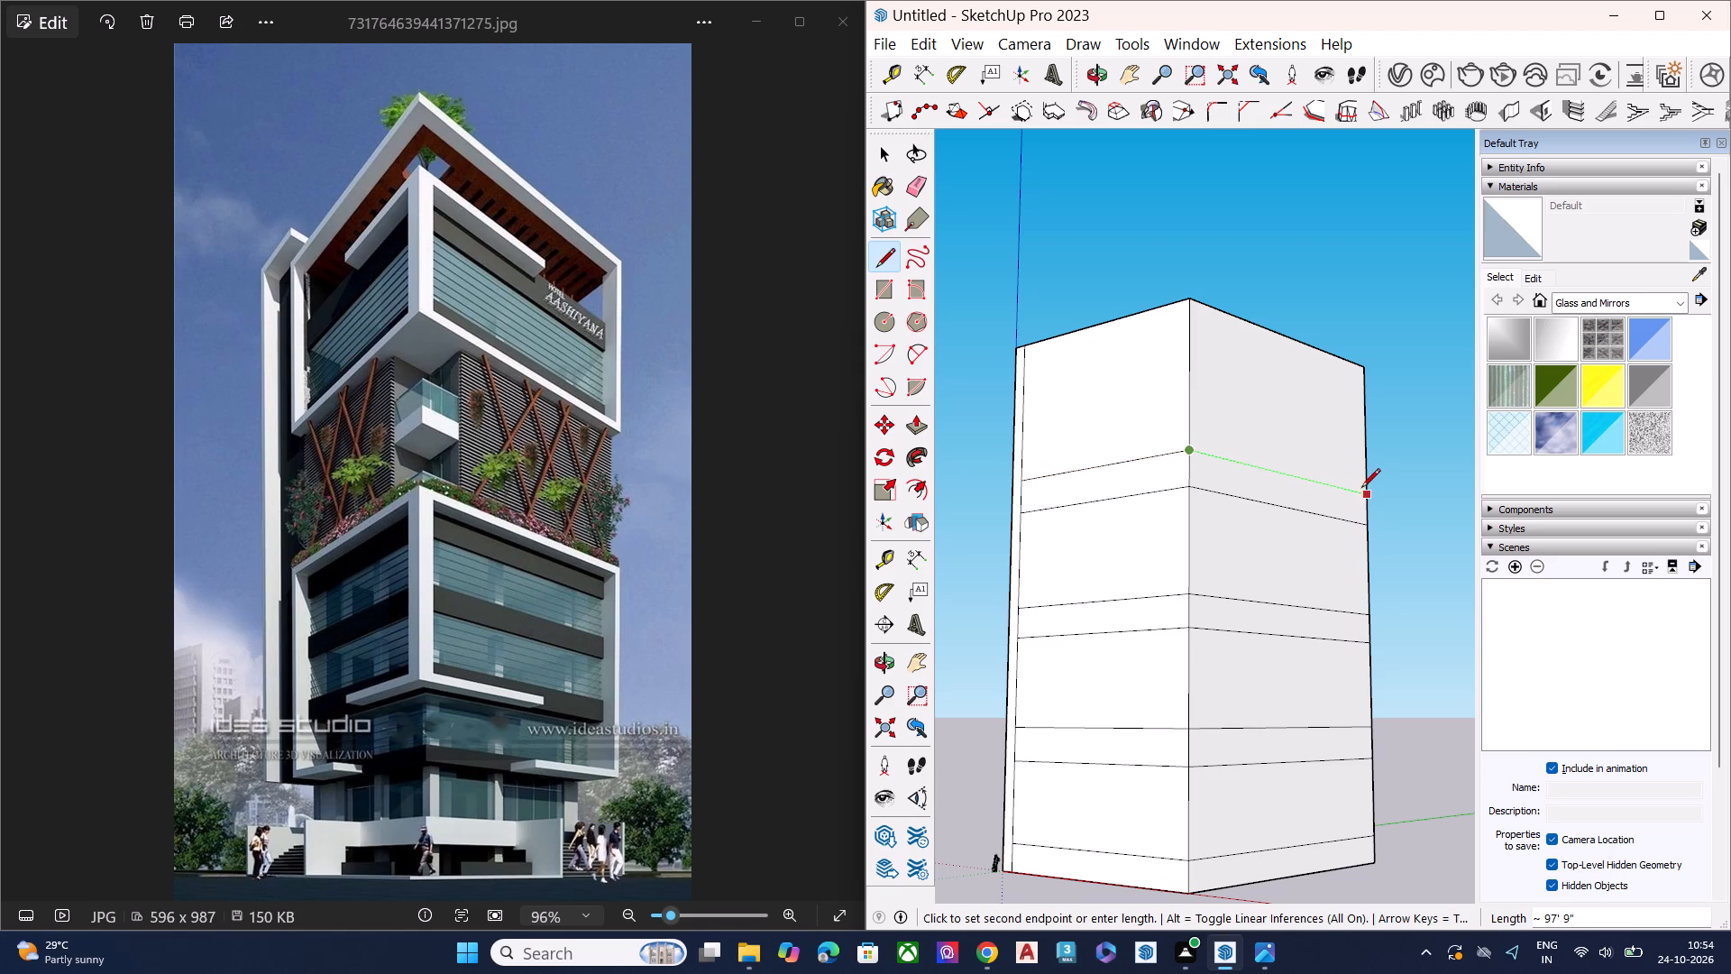
pyautogui.click(1368, 494)
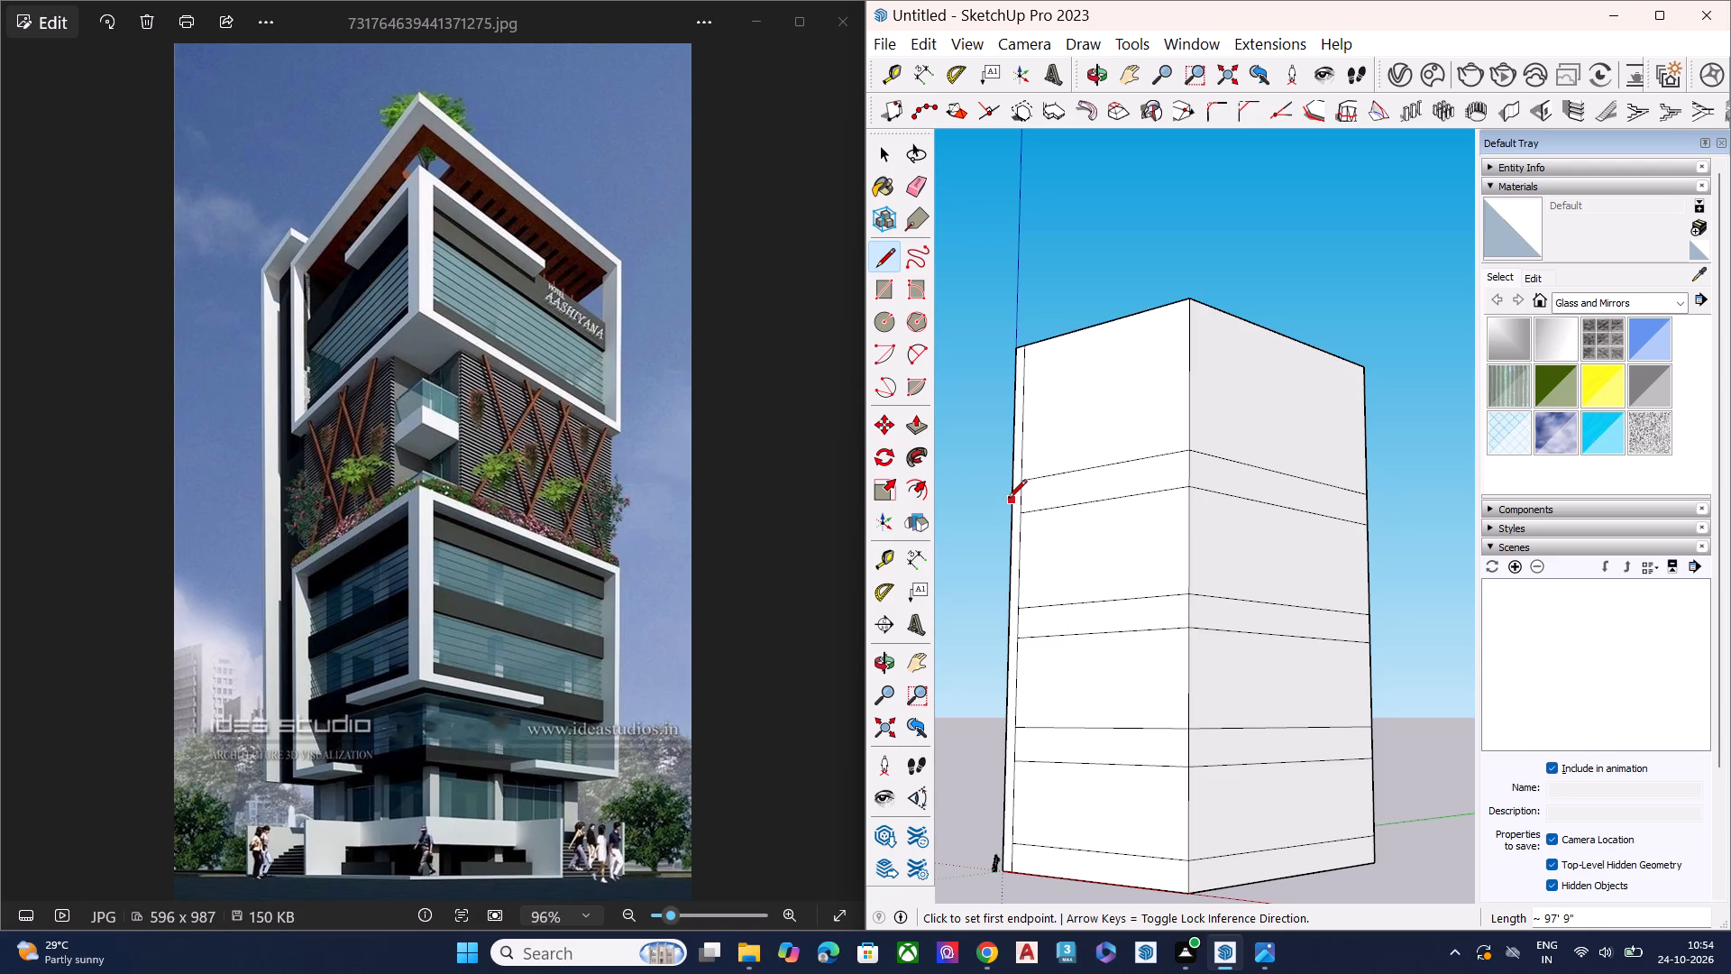
# Draw an eighth horizontal line just above the seventh on the side face, about 97' 9" from the shared corner to the far edge.
pyautogui.scroll(3, 1210, 426)
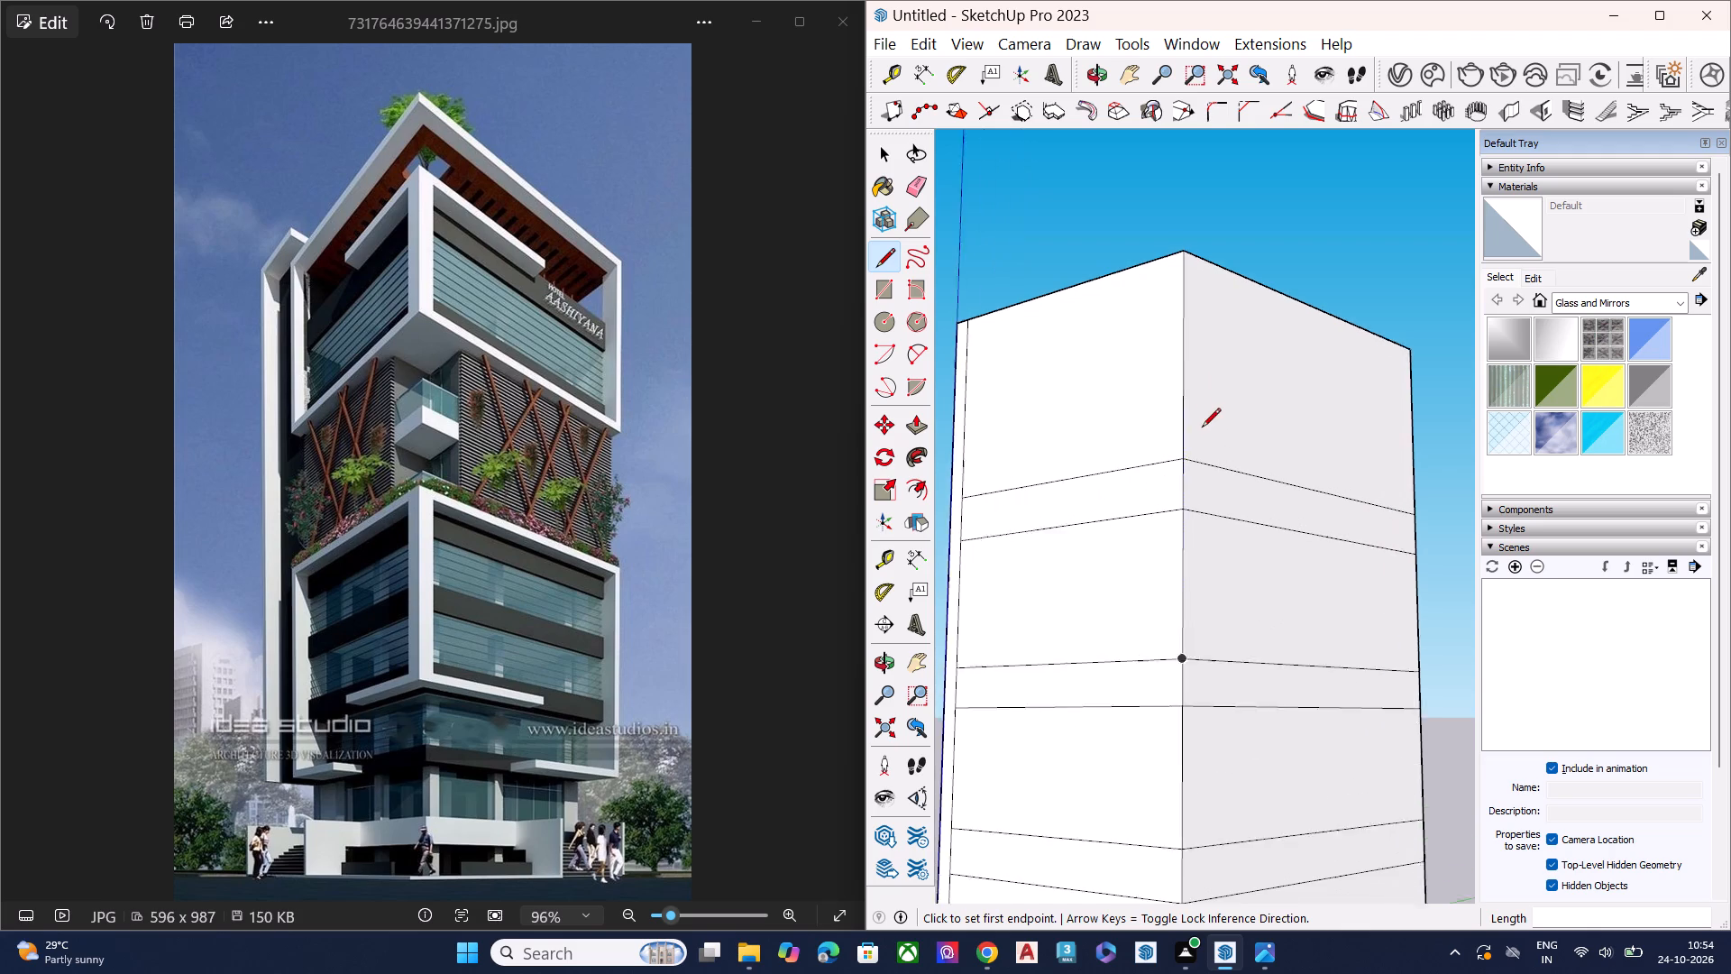
pyautogui.scroll(1, 1202, 428)
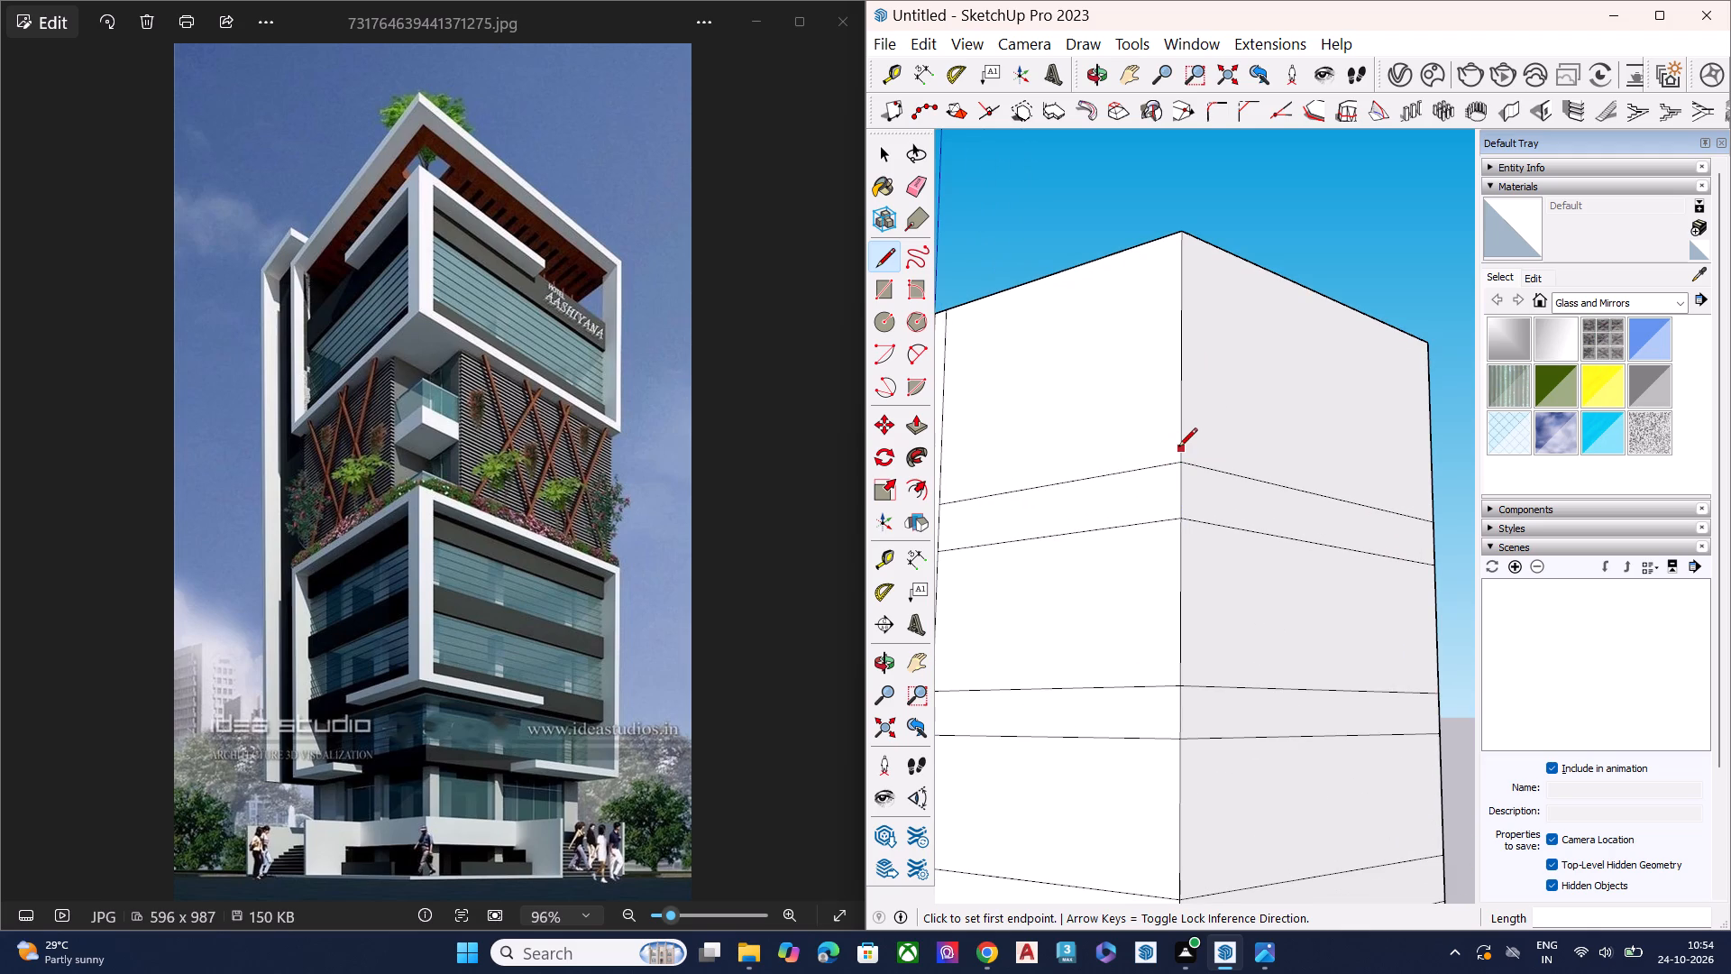
pyautogui.click(1178, 448)
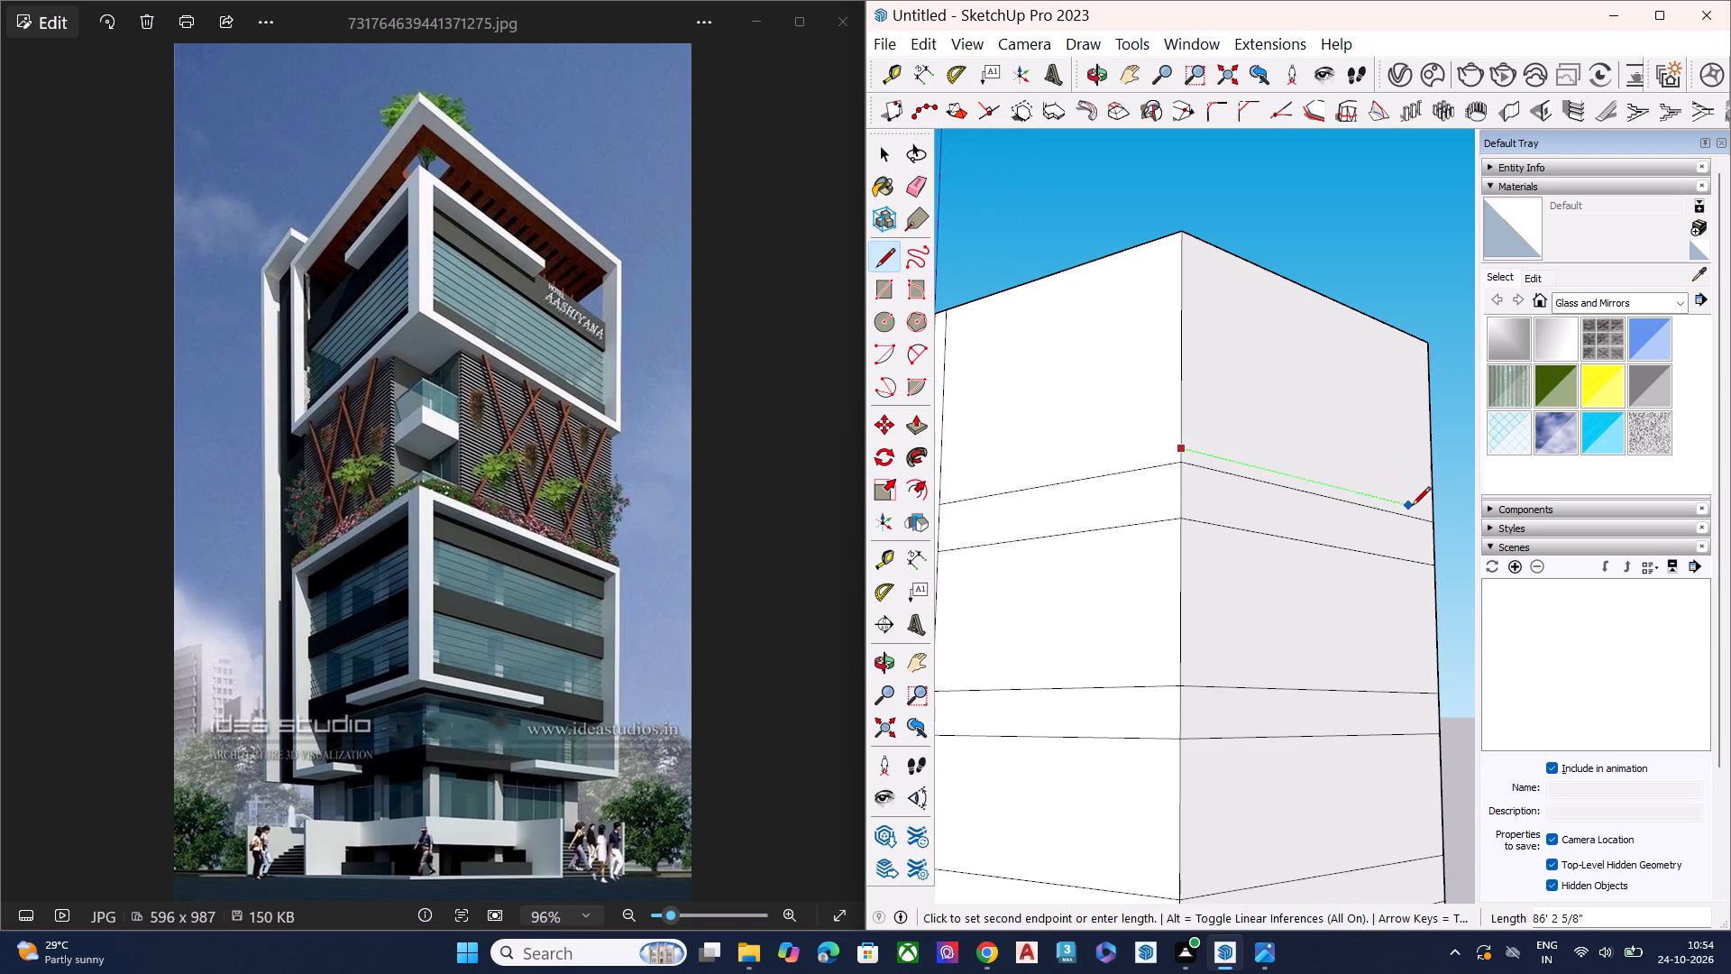
pyautogui.moveTo(1369, 549); pyautogui.dragTo(943, 662, button='middle')
pyautogui.scroll(-1, 1059, 534)
pyautogui.scroll(1, 1058, 535)
pyautogui.scroll(-1, 1052, 538)
pyautogui.scroll(1, 1049, 539)
pyautogui.scroll(-3, 1049, 539)
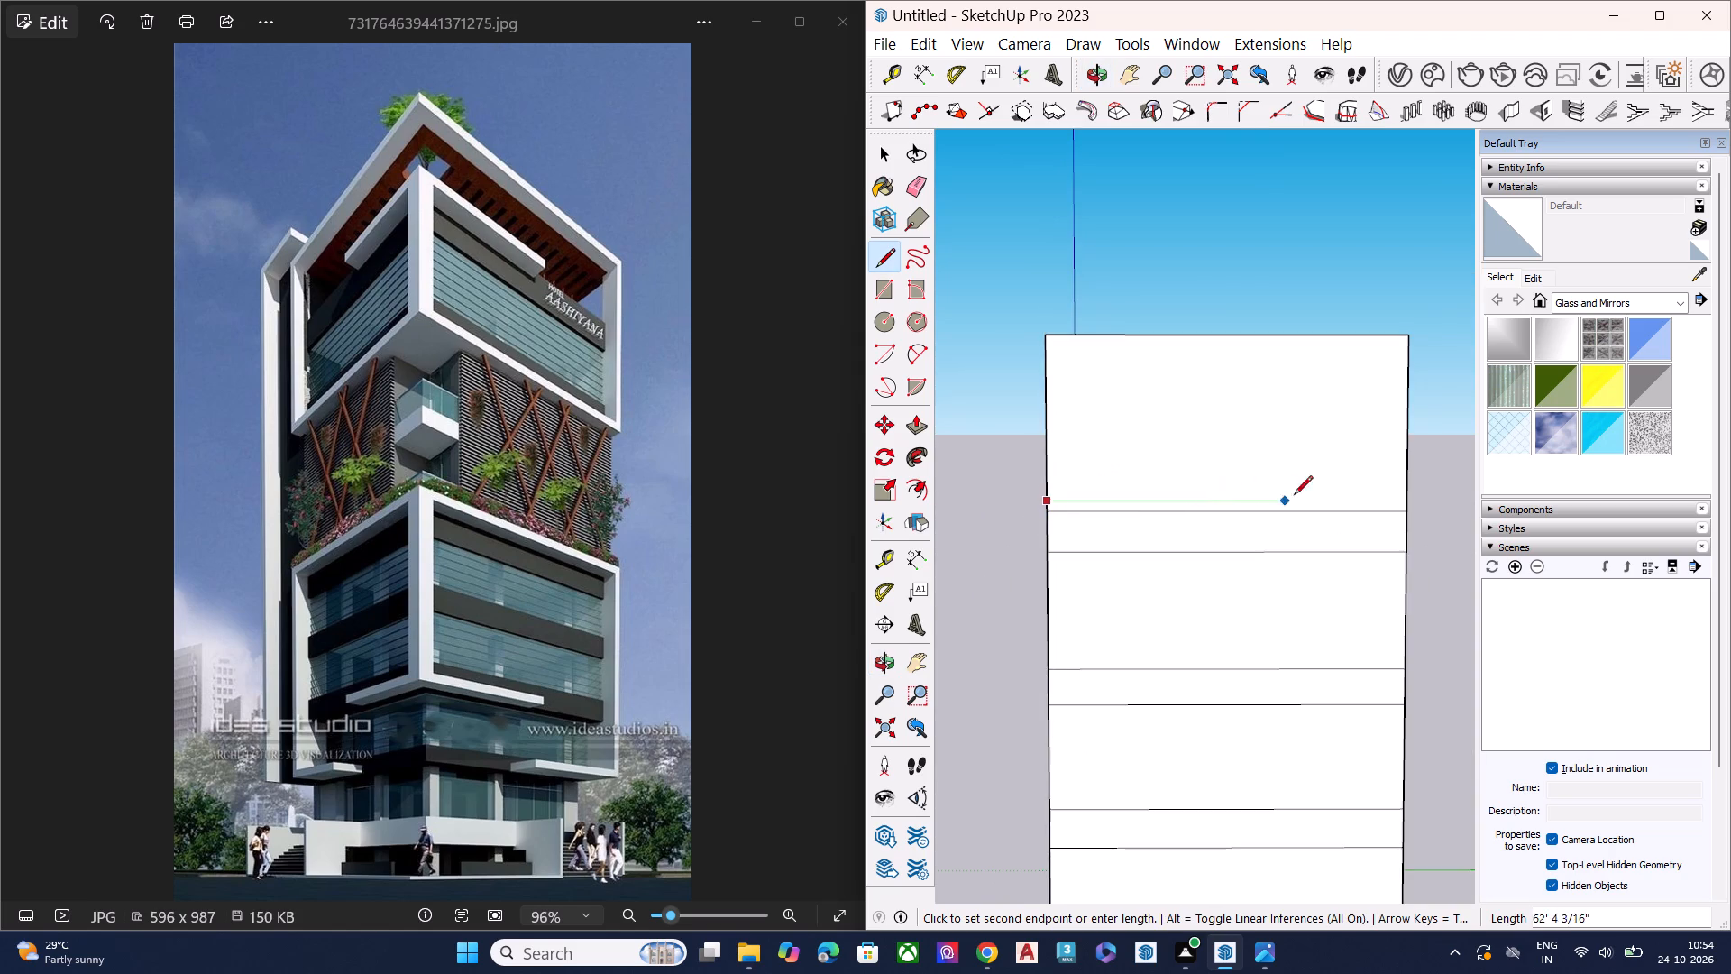
pyautogui.scroll(3, 1304, 496)
pyautogui.click(1438, 501)
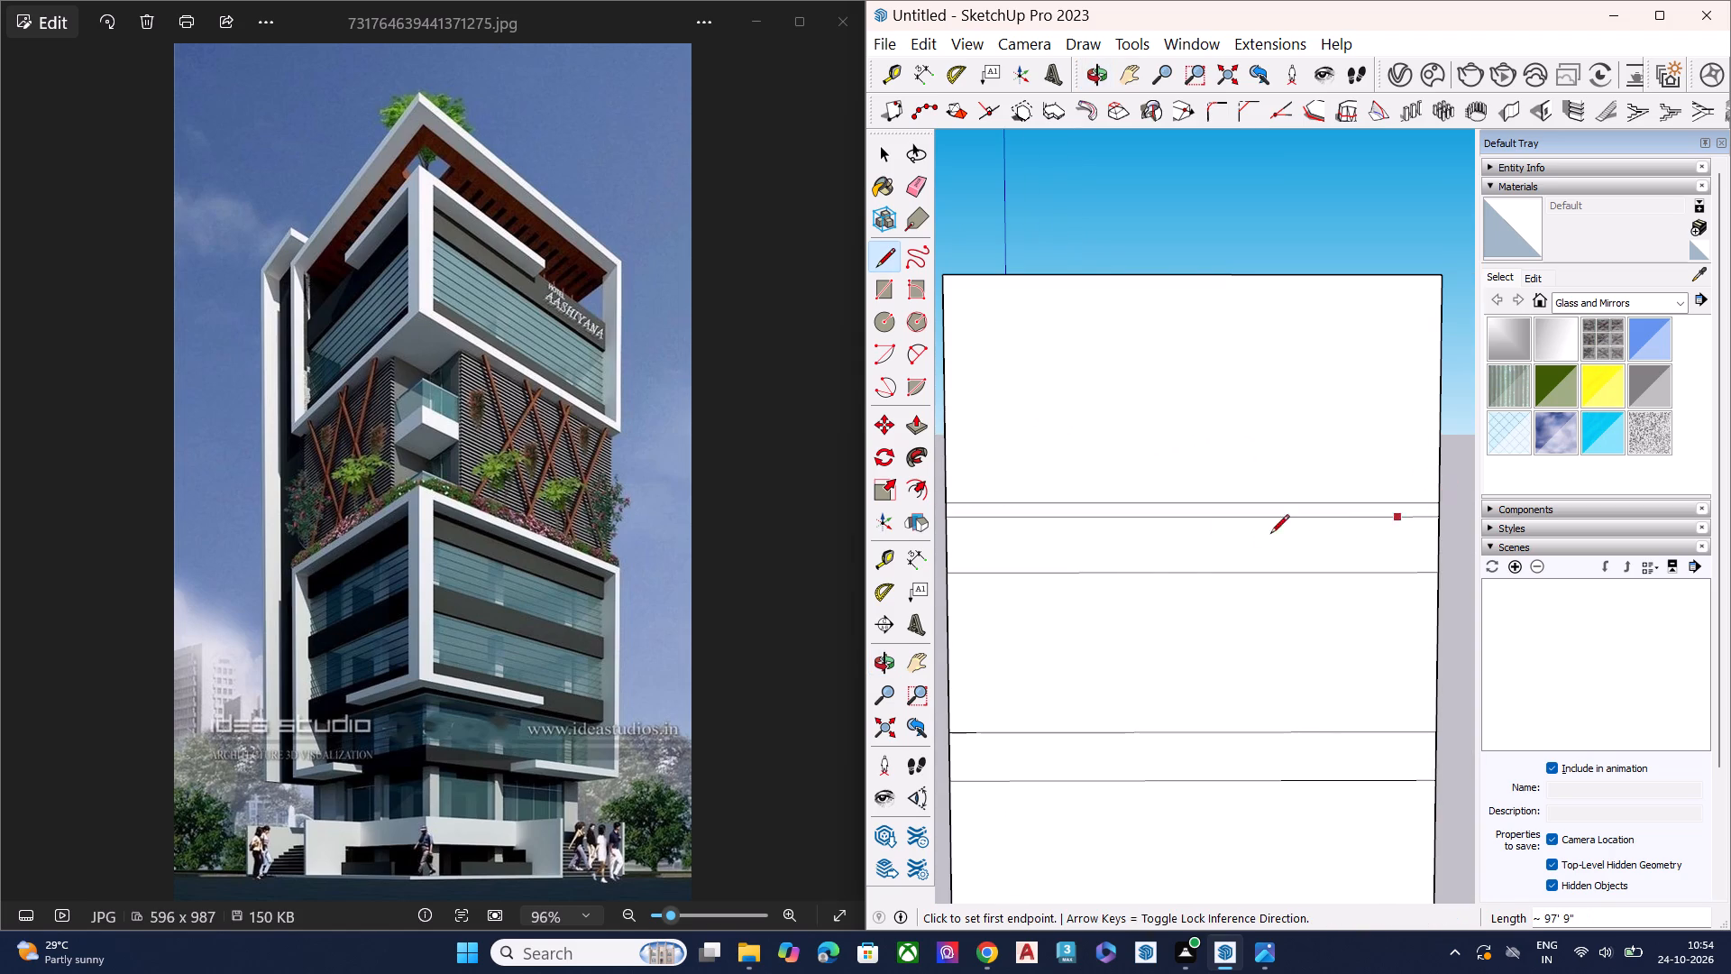
# Continue the eighth horizontal line across the front face, from the shared corner to the inset vertical line.
pyautogui.moveTo(1038, 543); pyautogui.dragTo(1472, 496, button='middle')
pyautogui.click(1135, 485)
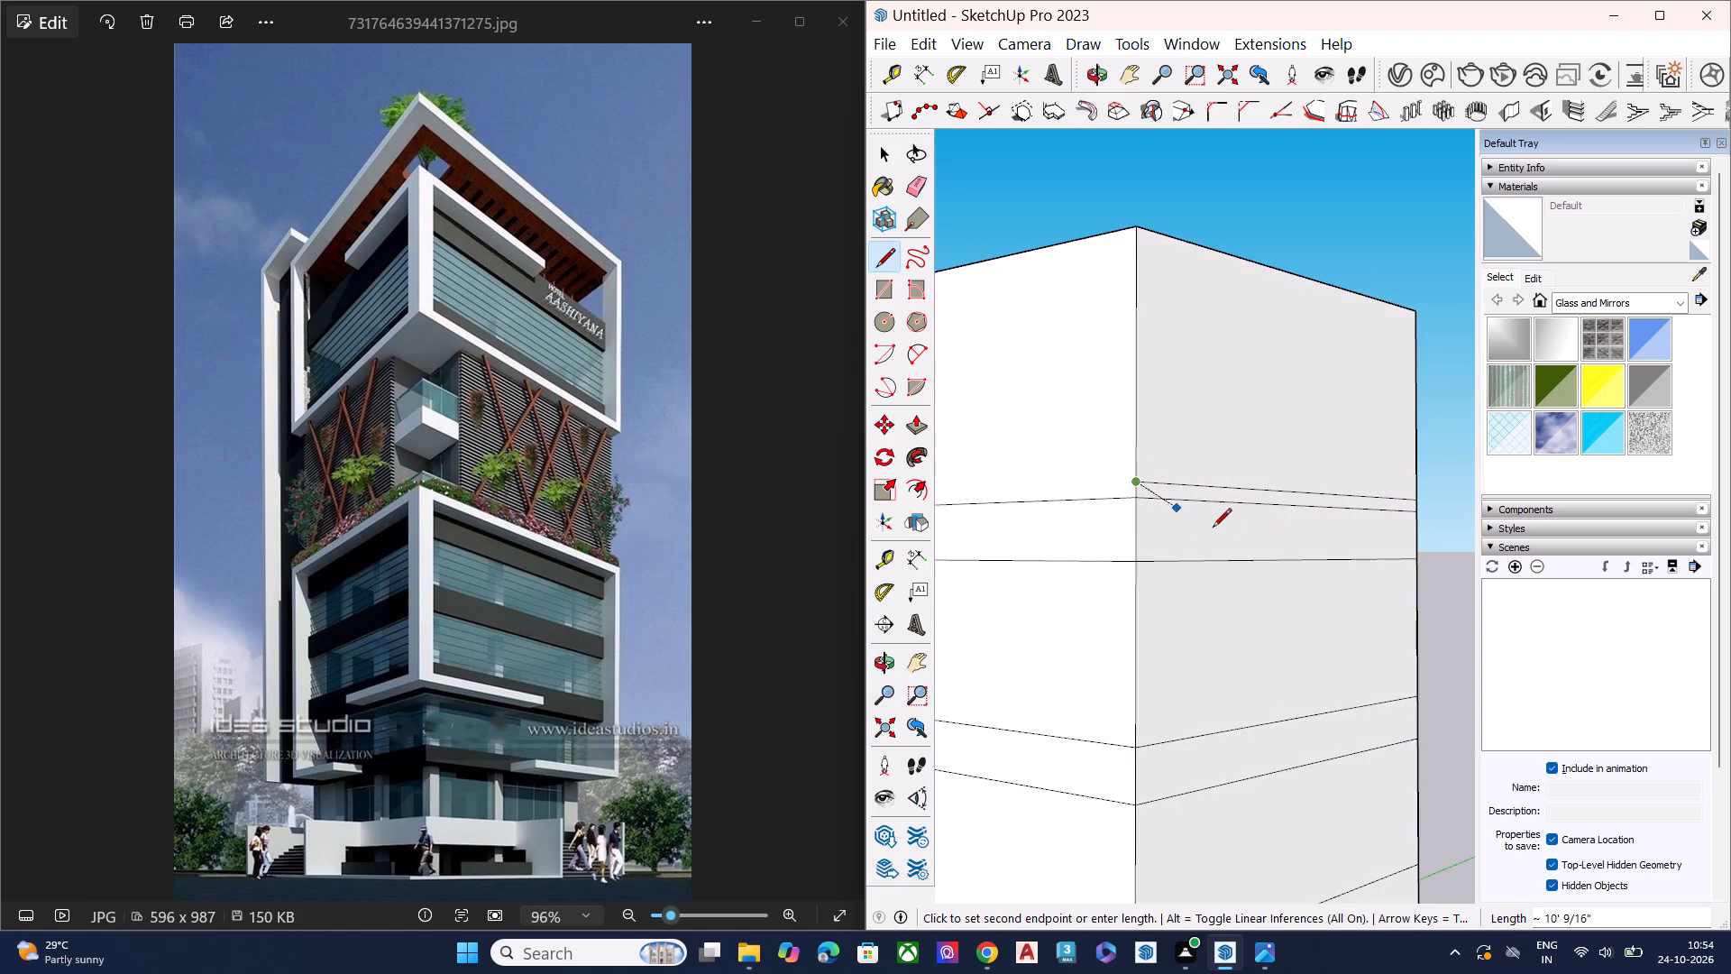
pyautogui.scroll(-8, 1231, 543)
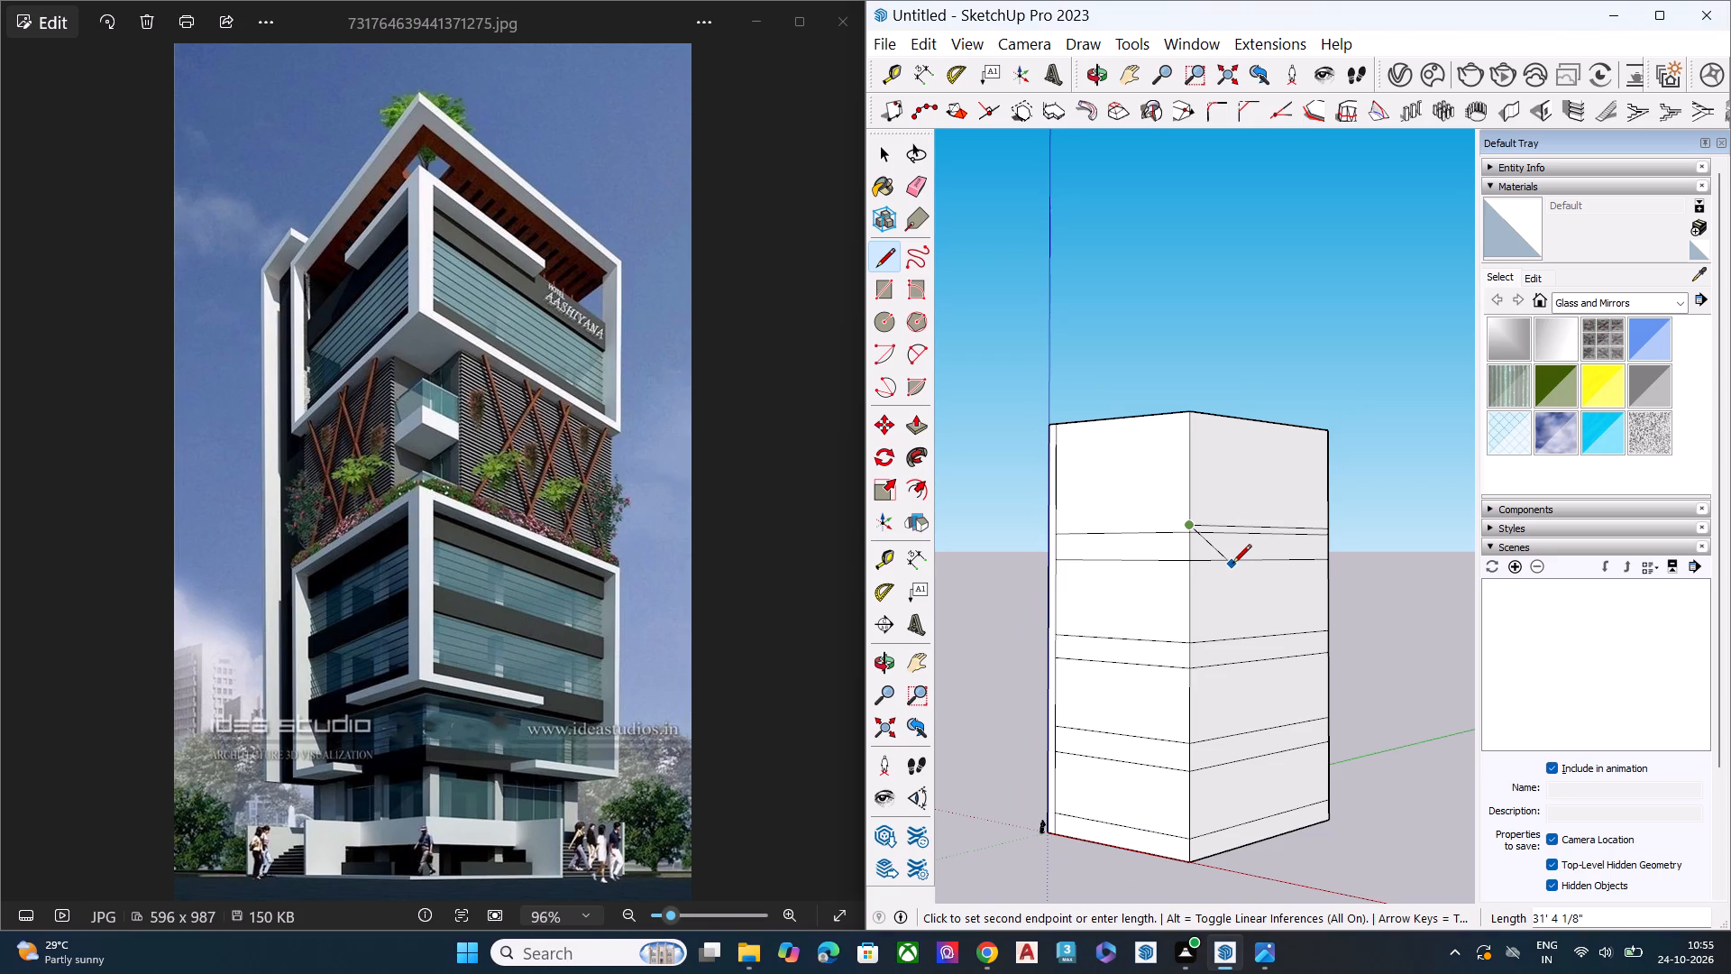
pyautogui.scroll(1, 1064, 522)
pyautogui.scroll(-1, 1064, 522)
pyautogui.scroll(3, 1064, 522)
pyautogui.click(1053, 527)
# Draw a second vertical line on the front face, just inside the inset line, about 131' 3" from the topmost horizontal line to the ground edge.
pyautogui.moveTo(1203, 528); pyautogui.dragTo(1269, 487, button='middle')
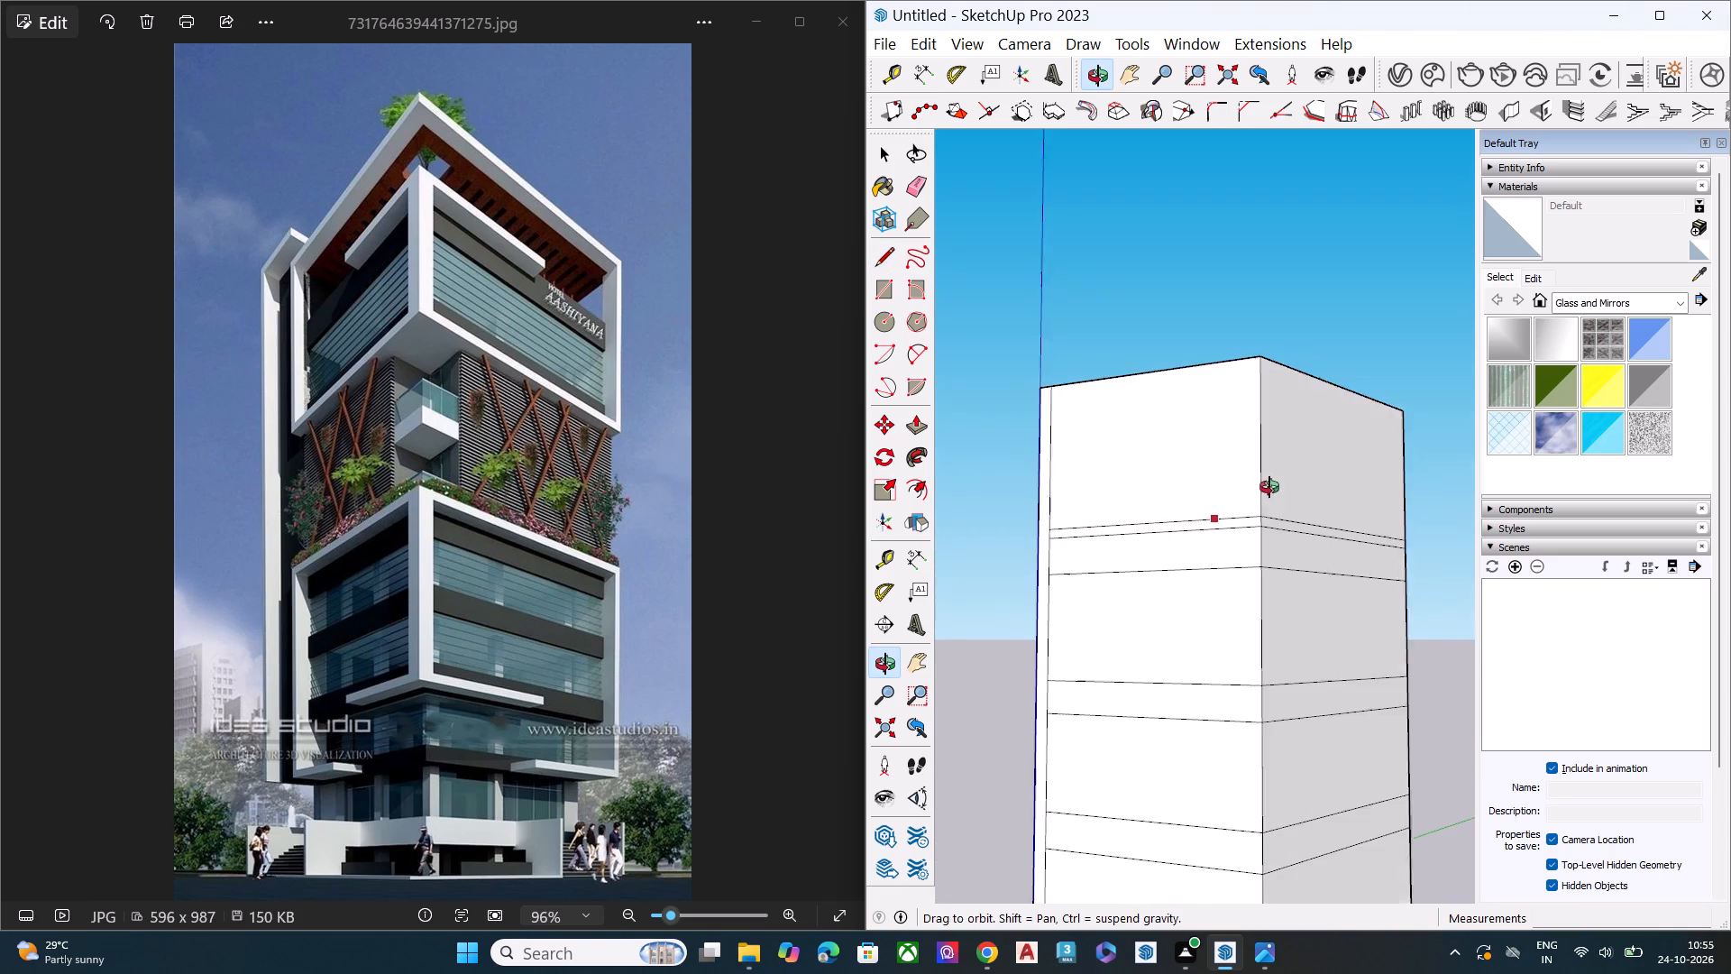
pyautogui.moveTo(1269, 487); pyautogui.dragTo(1288, 482, button='middle')
pyautogui.scroll(-6, 1143, 510)
pyautogui.moveTo(1126, 547); pyautogui.dragTo(1213, 538, button='middle')
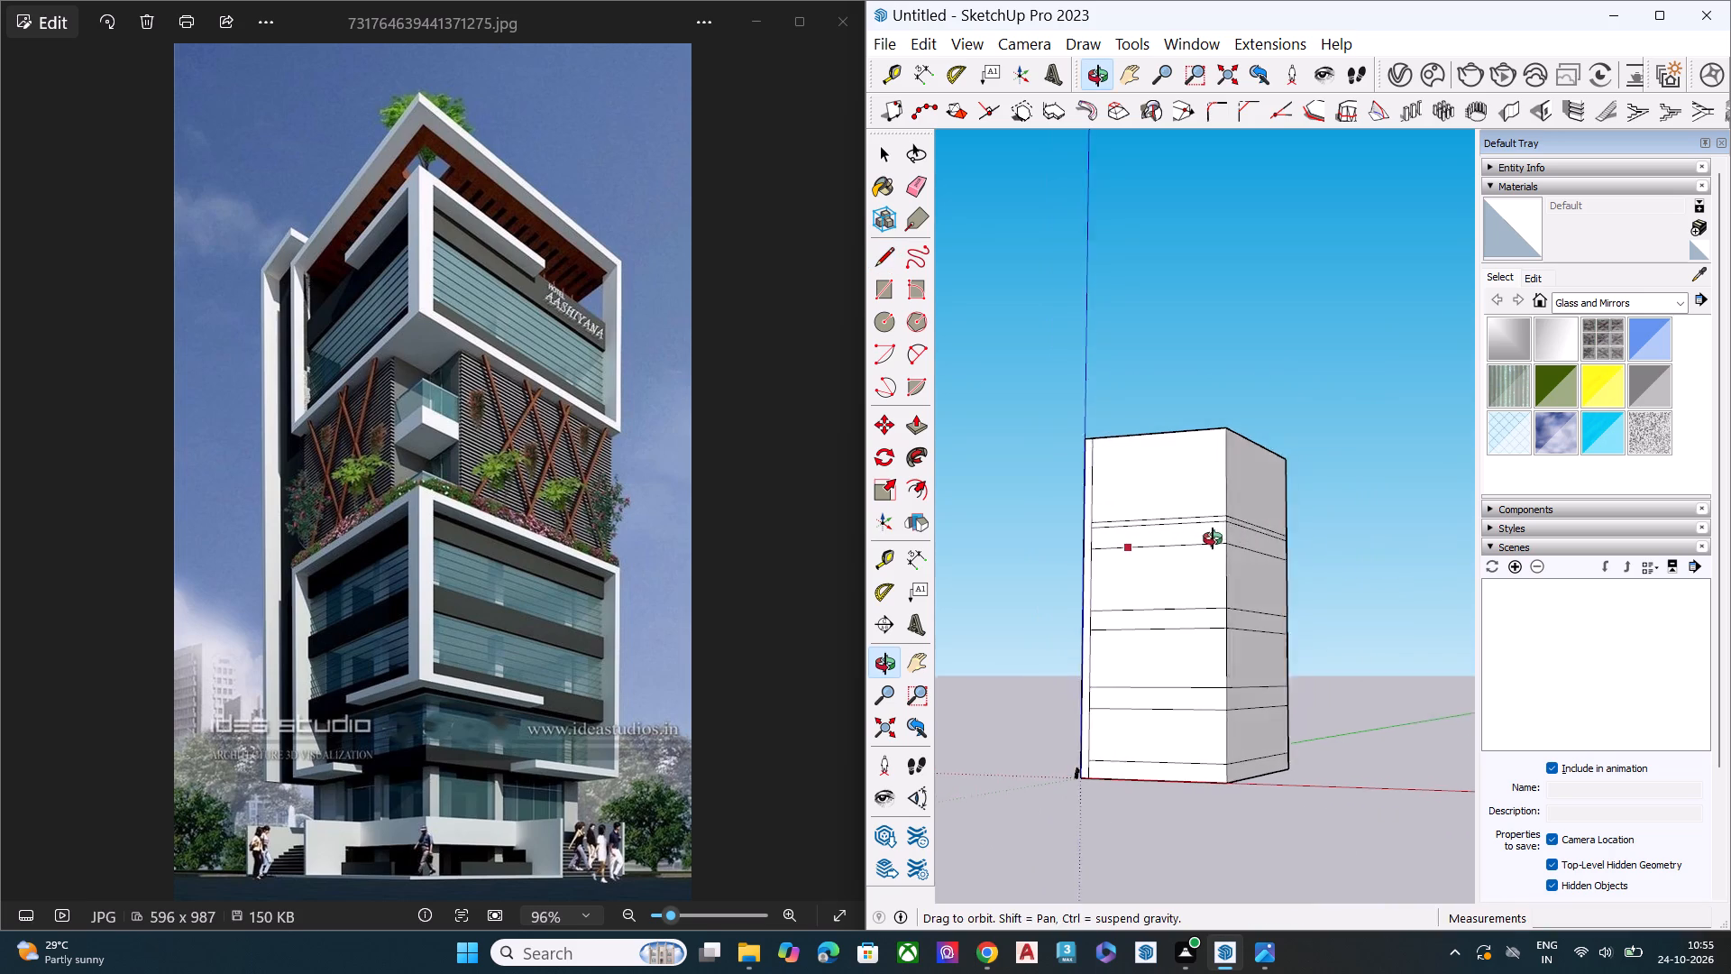
pyautogui.moveTo(1213, 538); pyautogui.dragTo(1257, 540, button='middle')
pyautogui.scroll(1, 1132, 762)
pyautogui.moveTo(1132, 762); pyautogui.dragTo(1245, 752, button='middle')
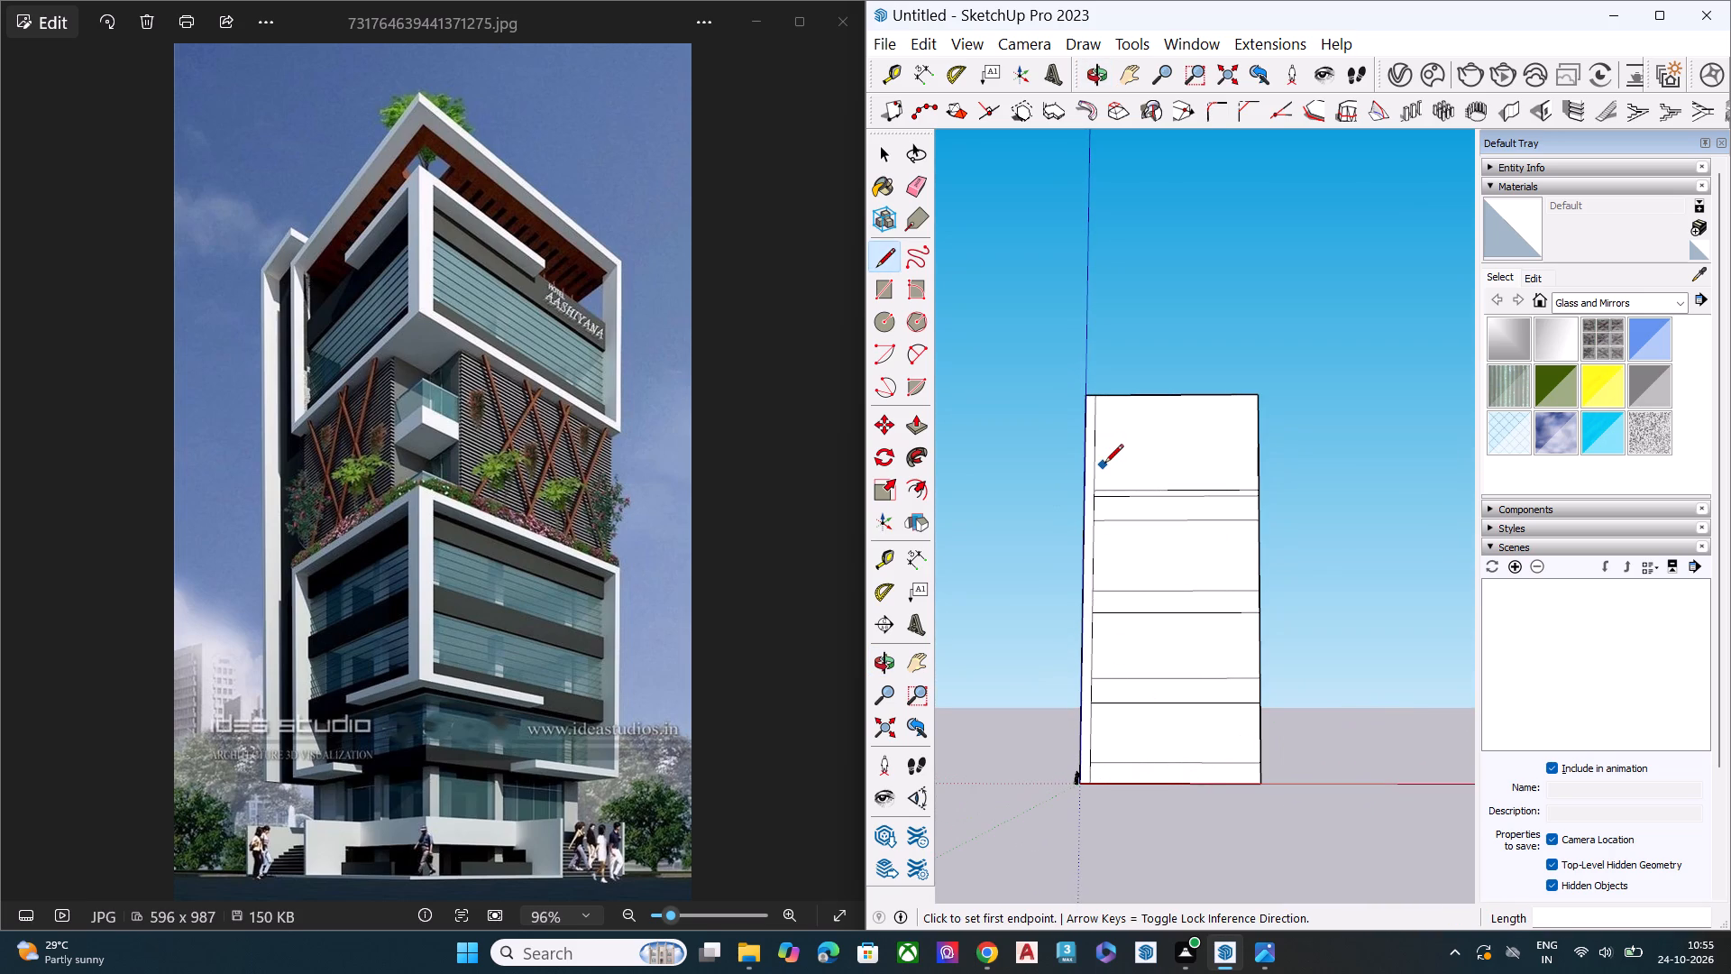
pyautogui.scroll(7, 1104, 464)
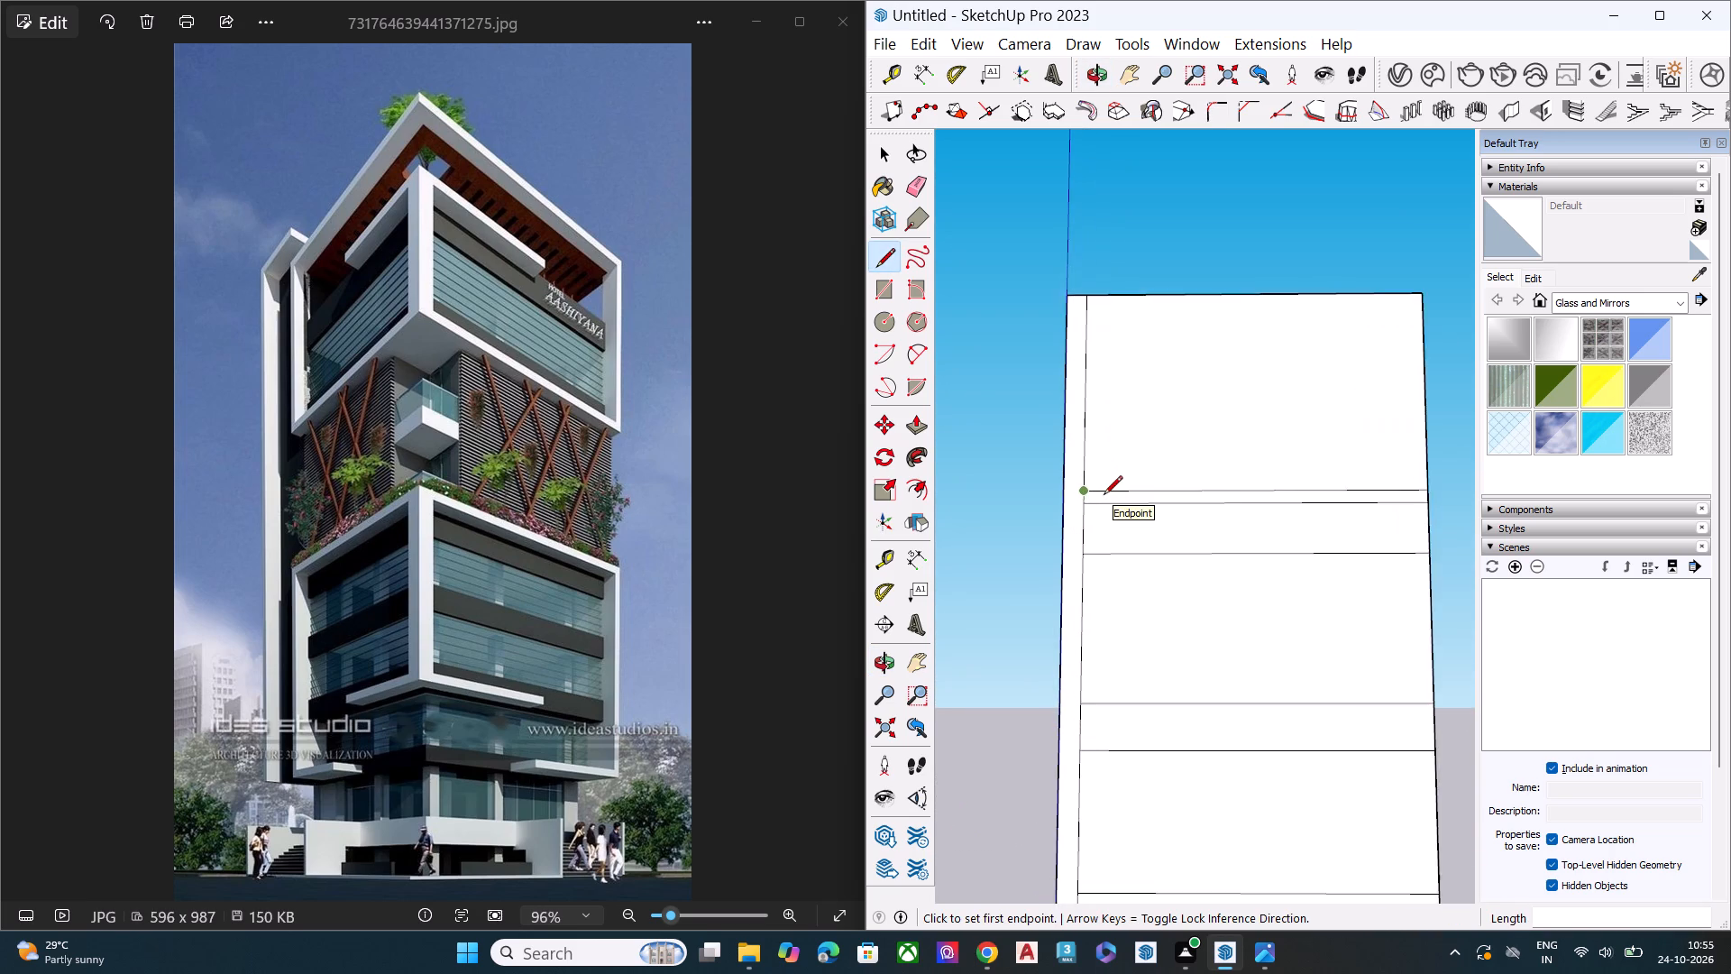
pyautogui.scroll(1, 1104, 496)
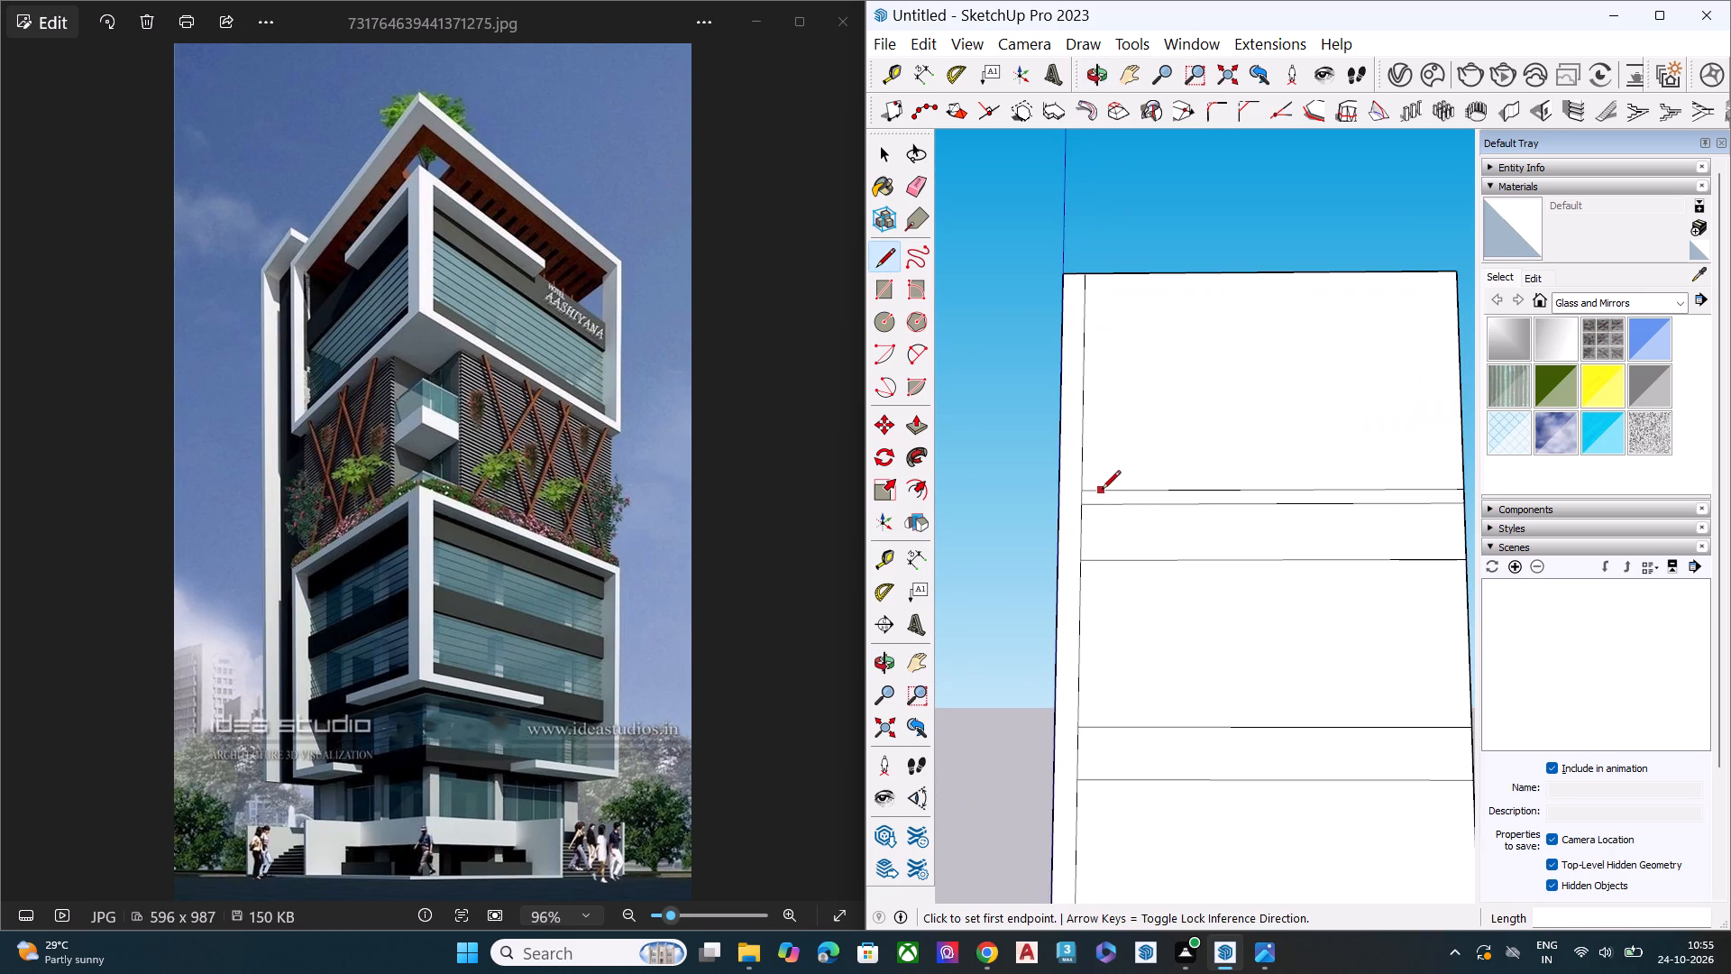
pyautogui.scroll(7, 222, 601)
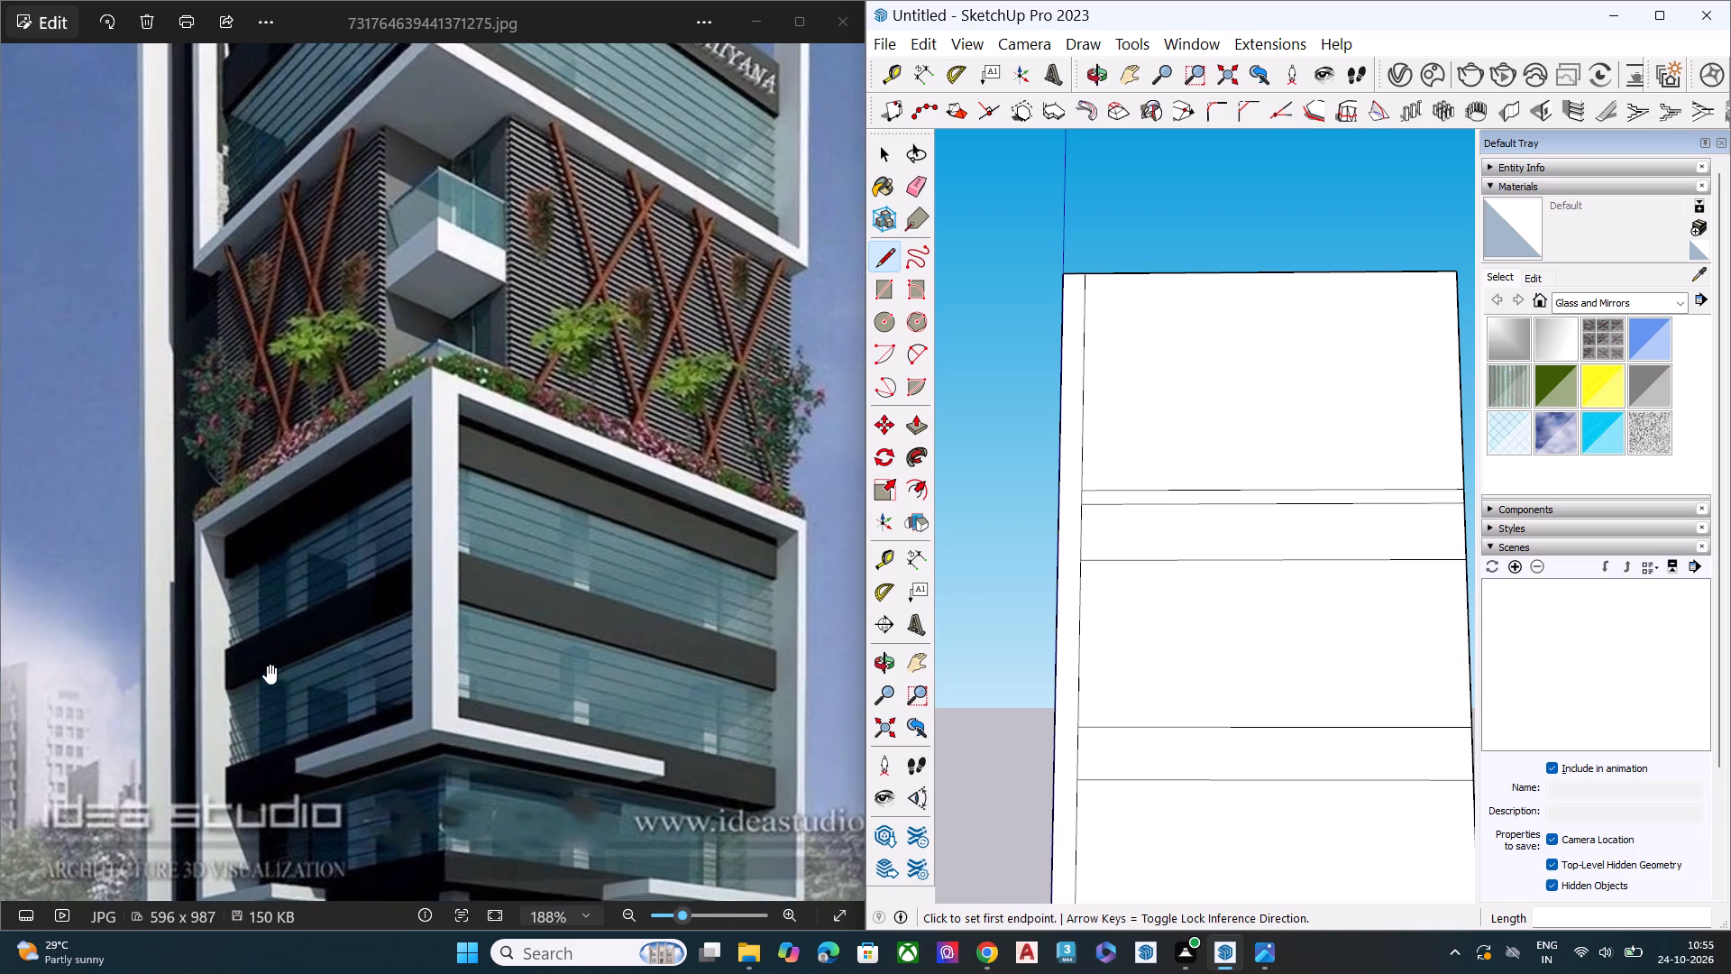
pyautogui.scroll(-5, 1103, 478)
pyautogui.scroll(1, 1103, 490)
pyautogui.scroll(-2, 1103, 491)
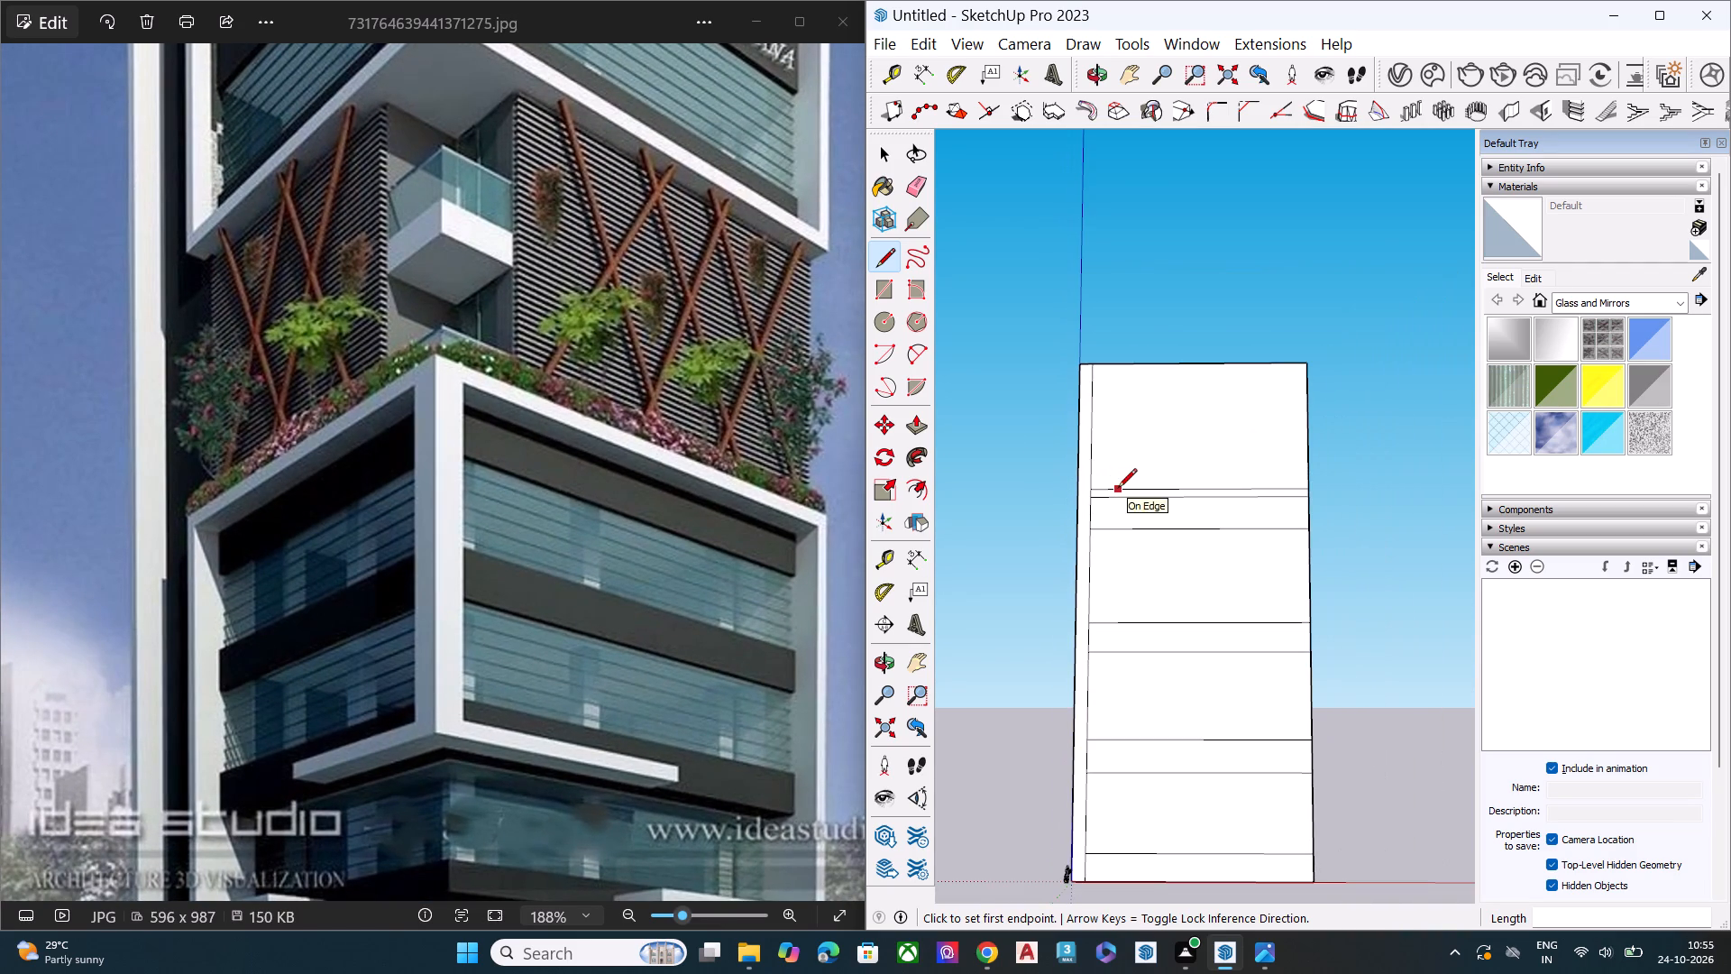
pyautogui.click(1118, 489)
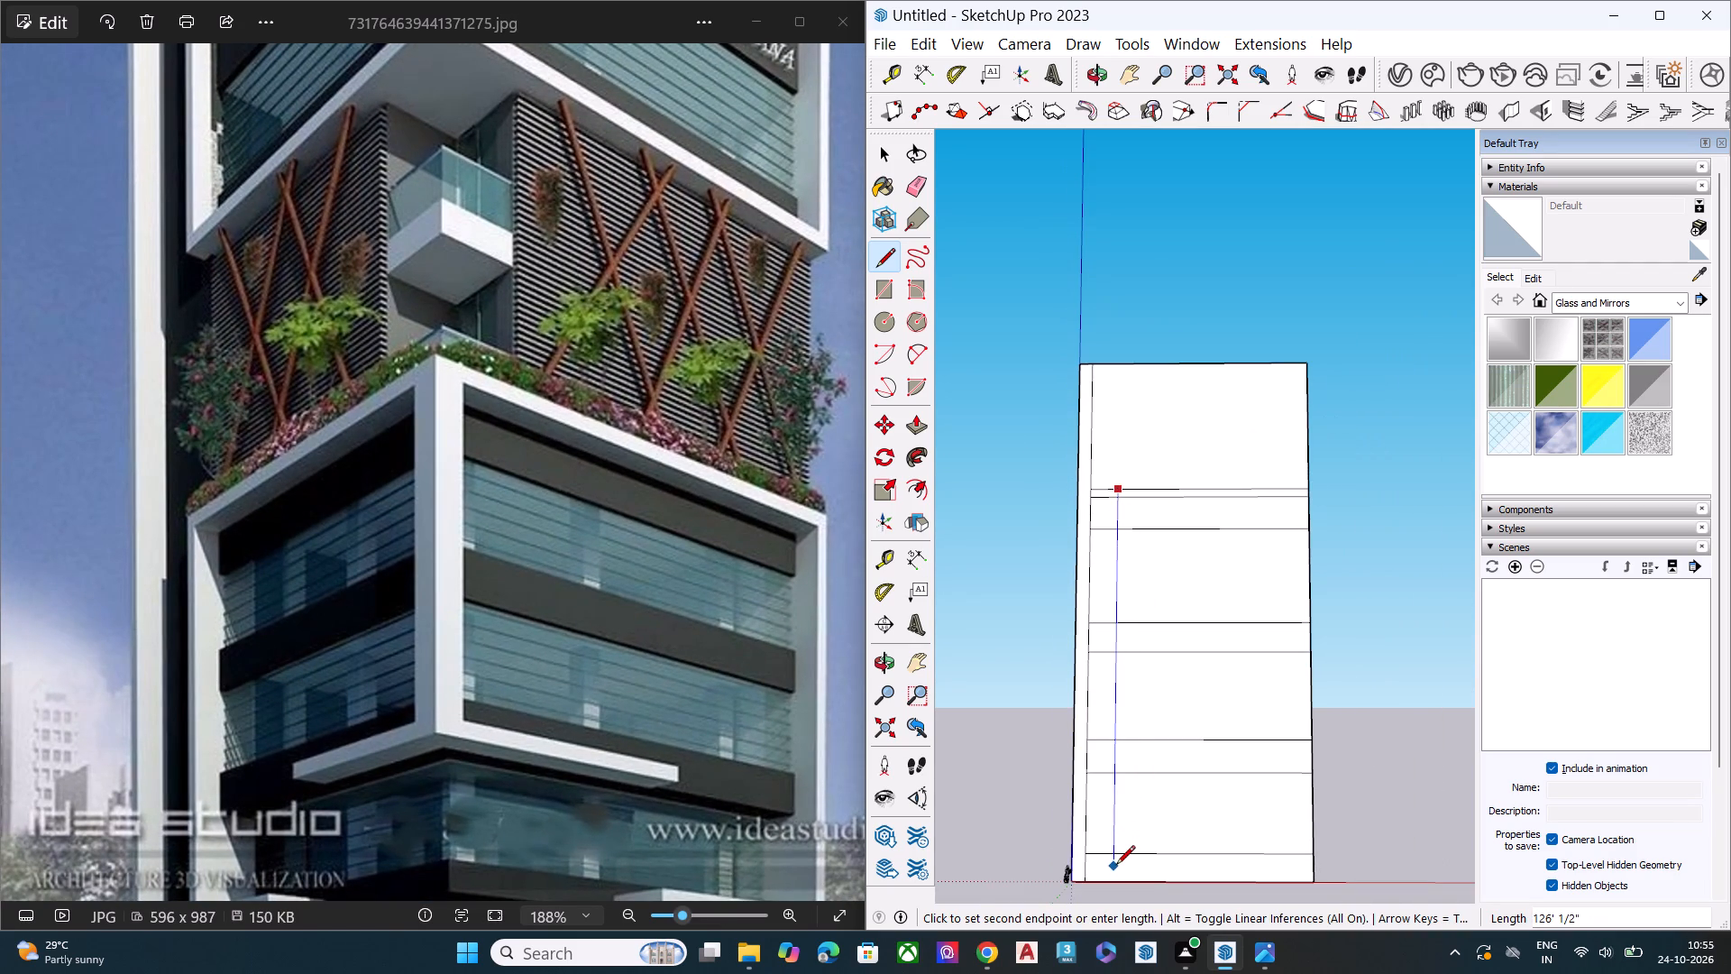
pyautogui.scroll(-4, 710, 688)
pyautogui.scroll(1, 701, 695)
pyautogui.scroll(-5, 701, 695)
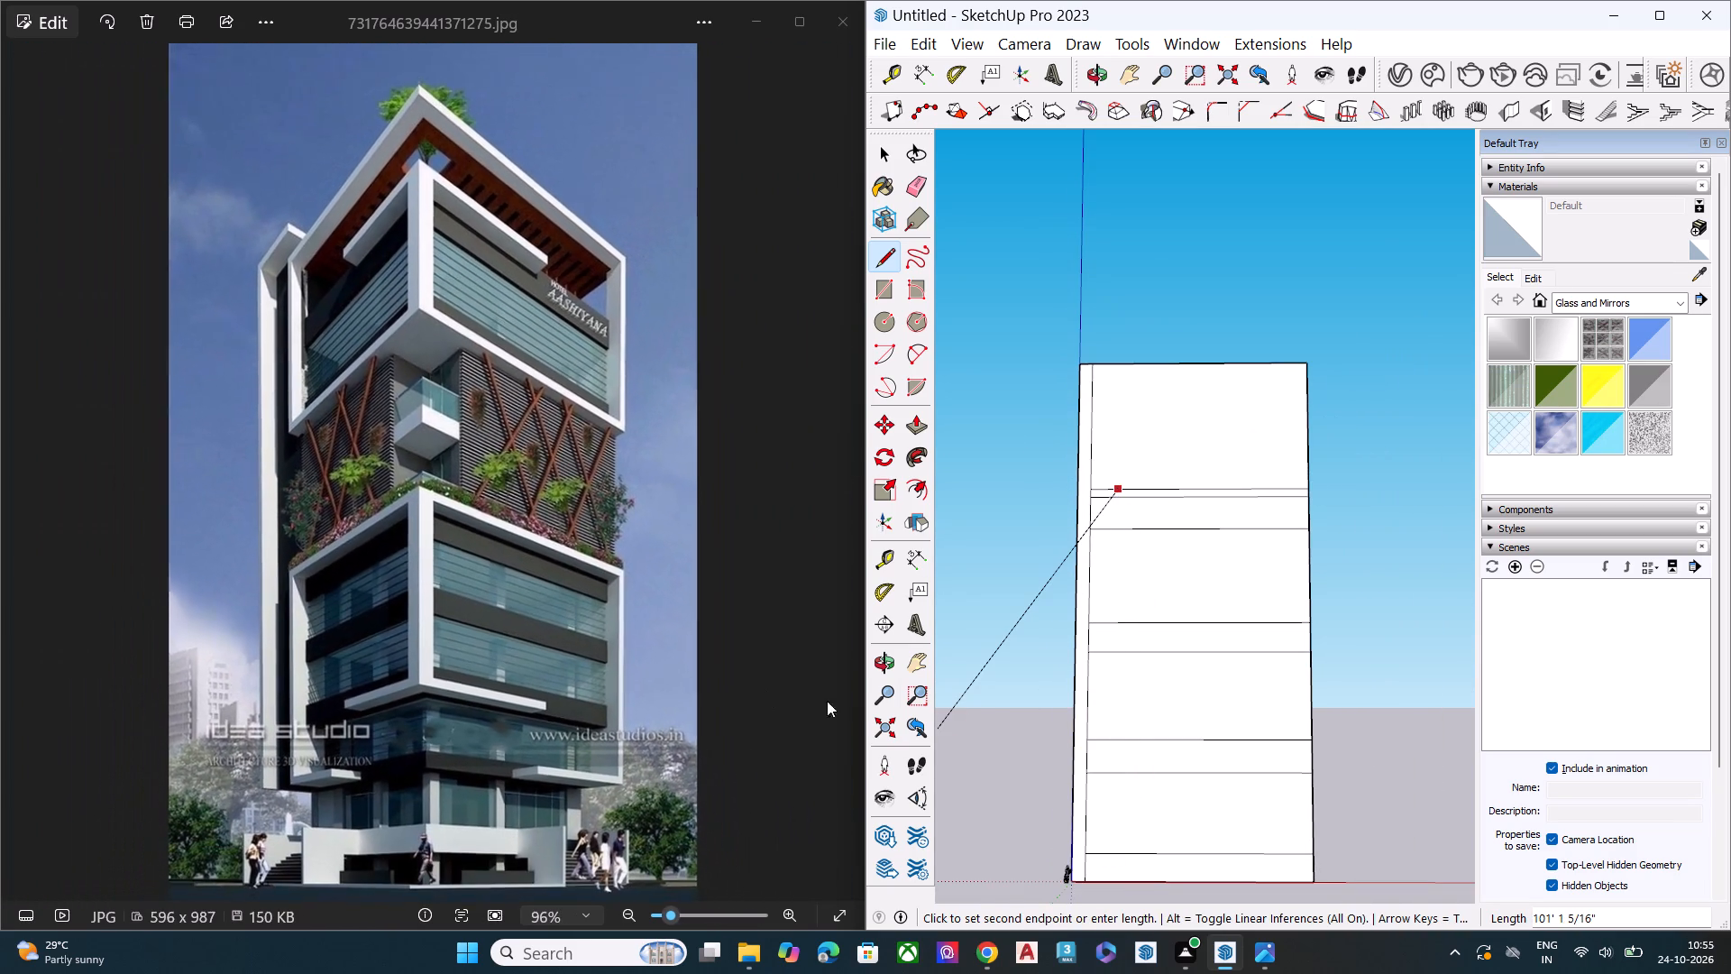
pyautogui.scroll(2, 1116, 887)
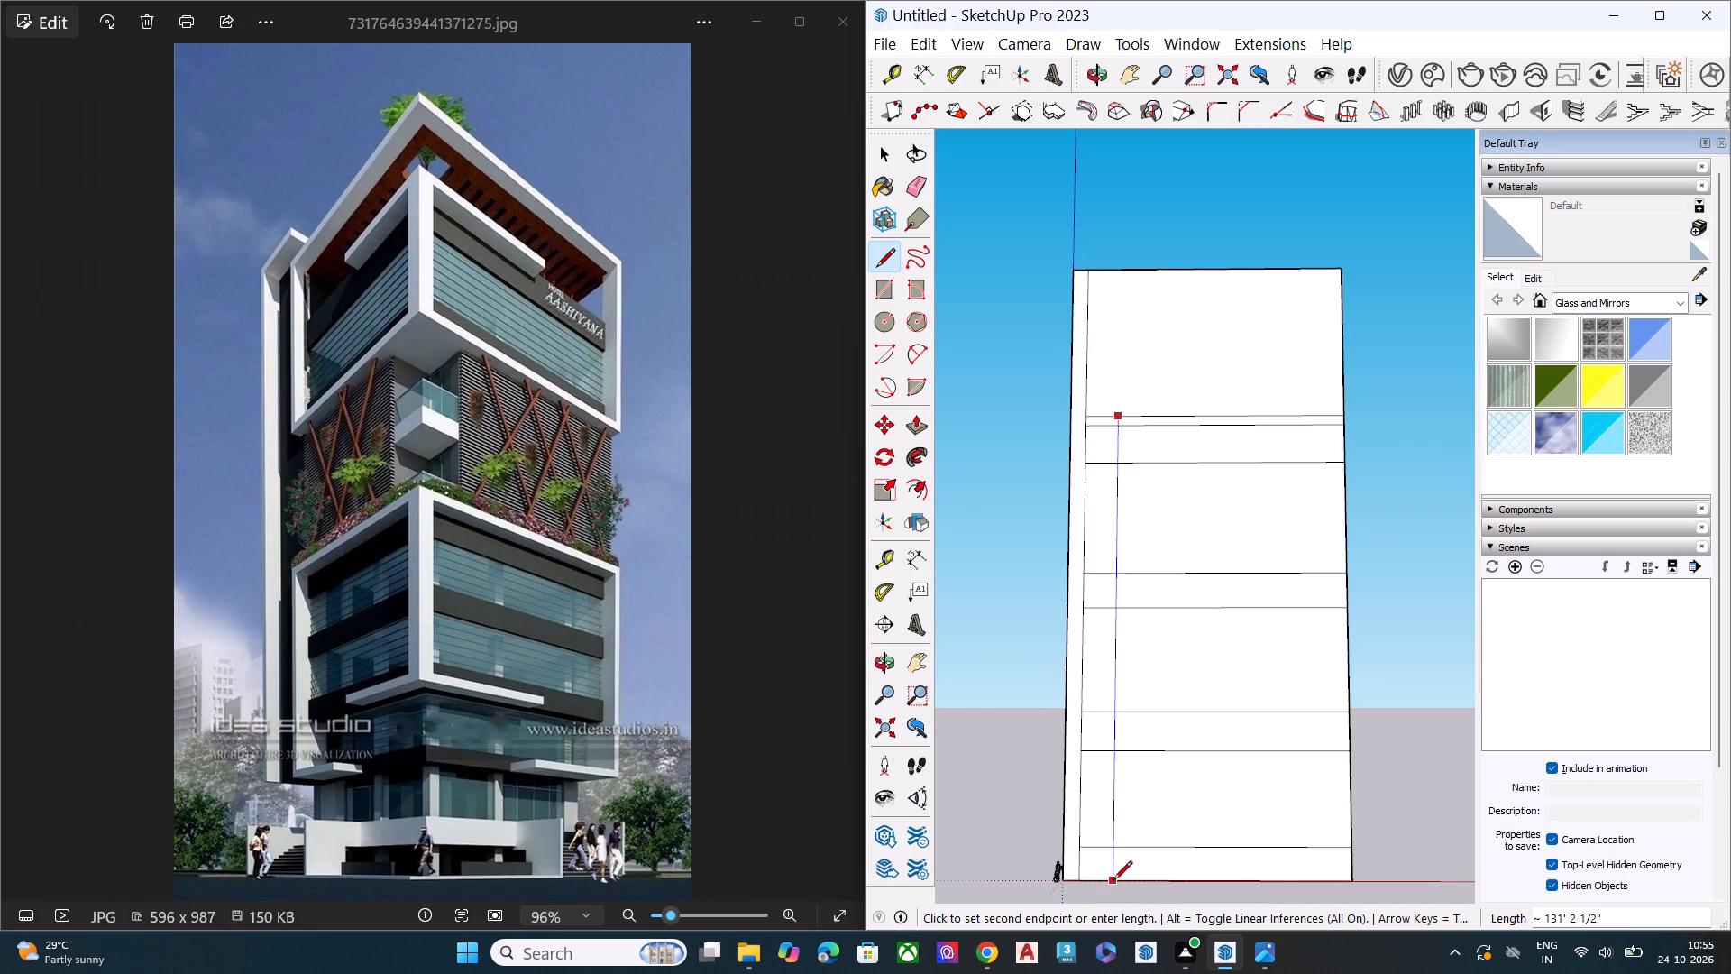
pyautogui.click(1113, 881)
pyautogui.press('space')
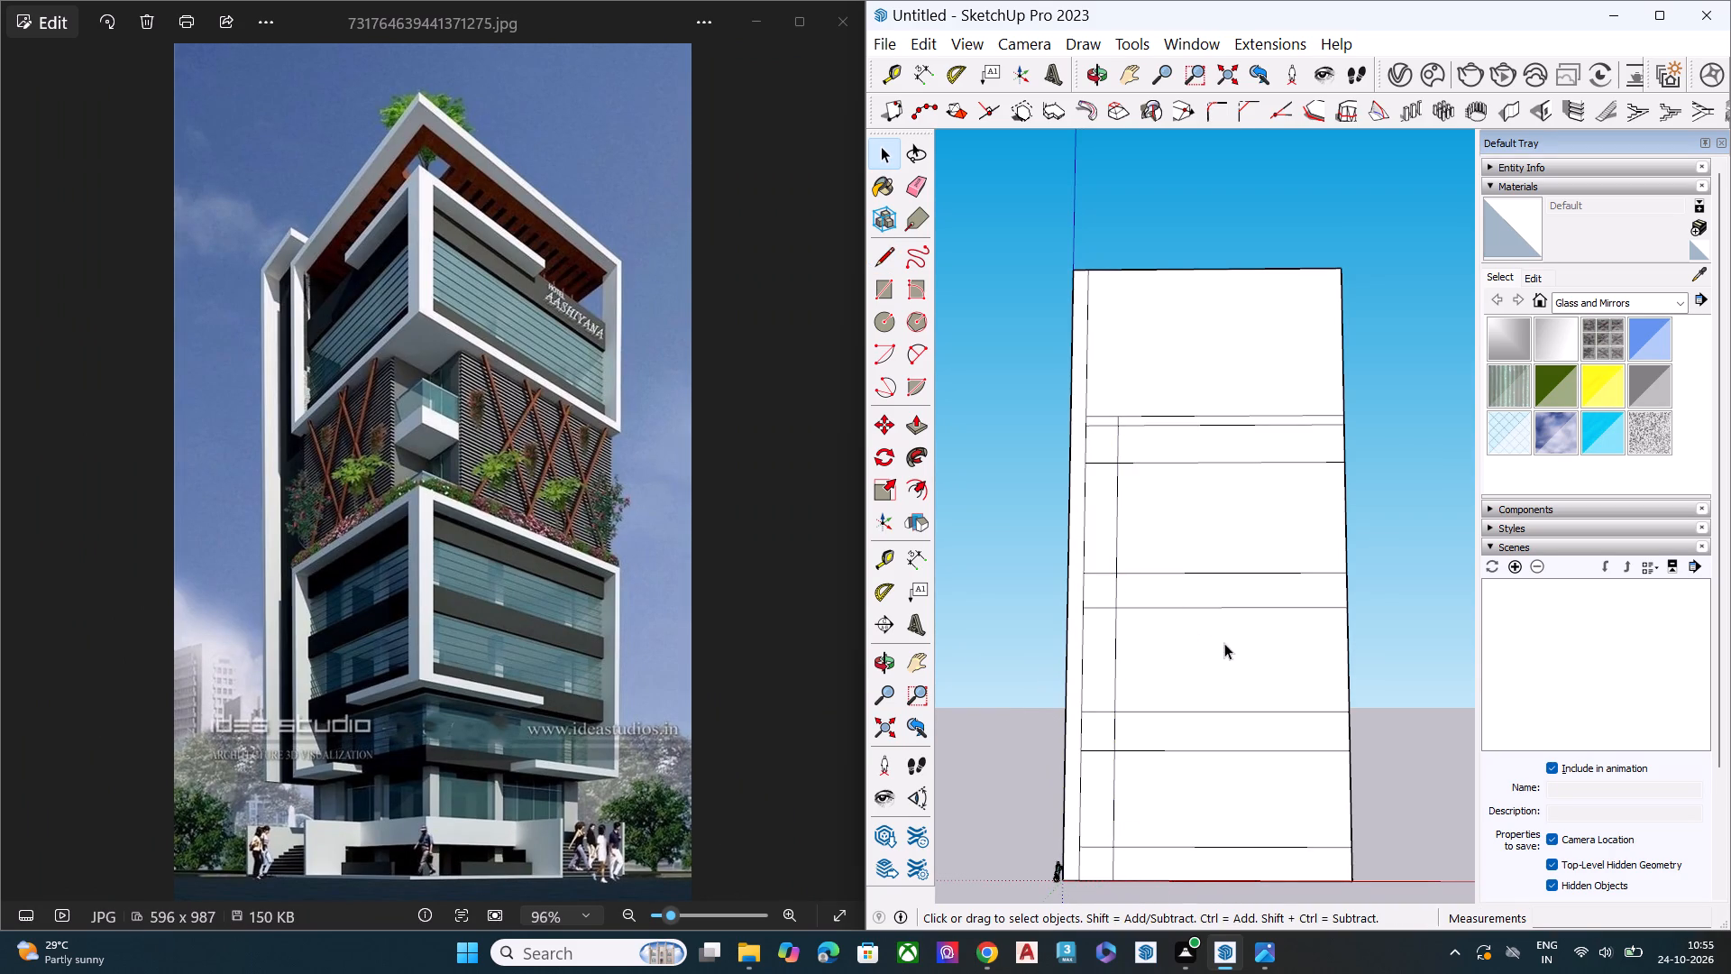
# Draw a third vertical line on the front face, just inside the second, from the topmost horizontal line to the ground edge.
pyautogui.moveTo(1224, 643); pyautogui.dragTo(1215, 774, button='middle')
pyautogui.scroll(1, 1225, 677)
pyautogui.scroll(6, 1107, 401)
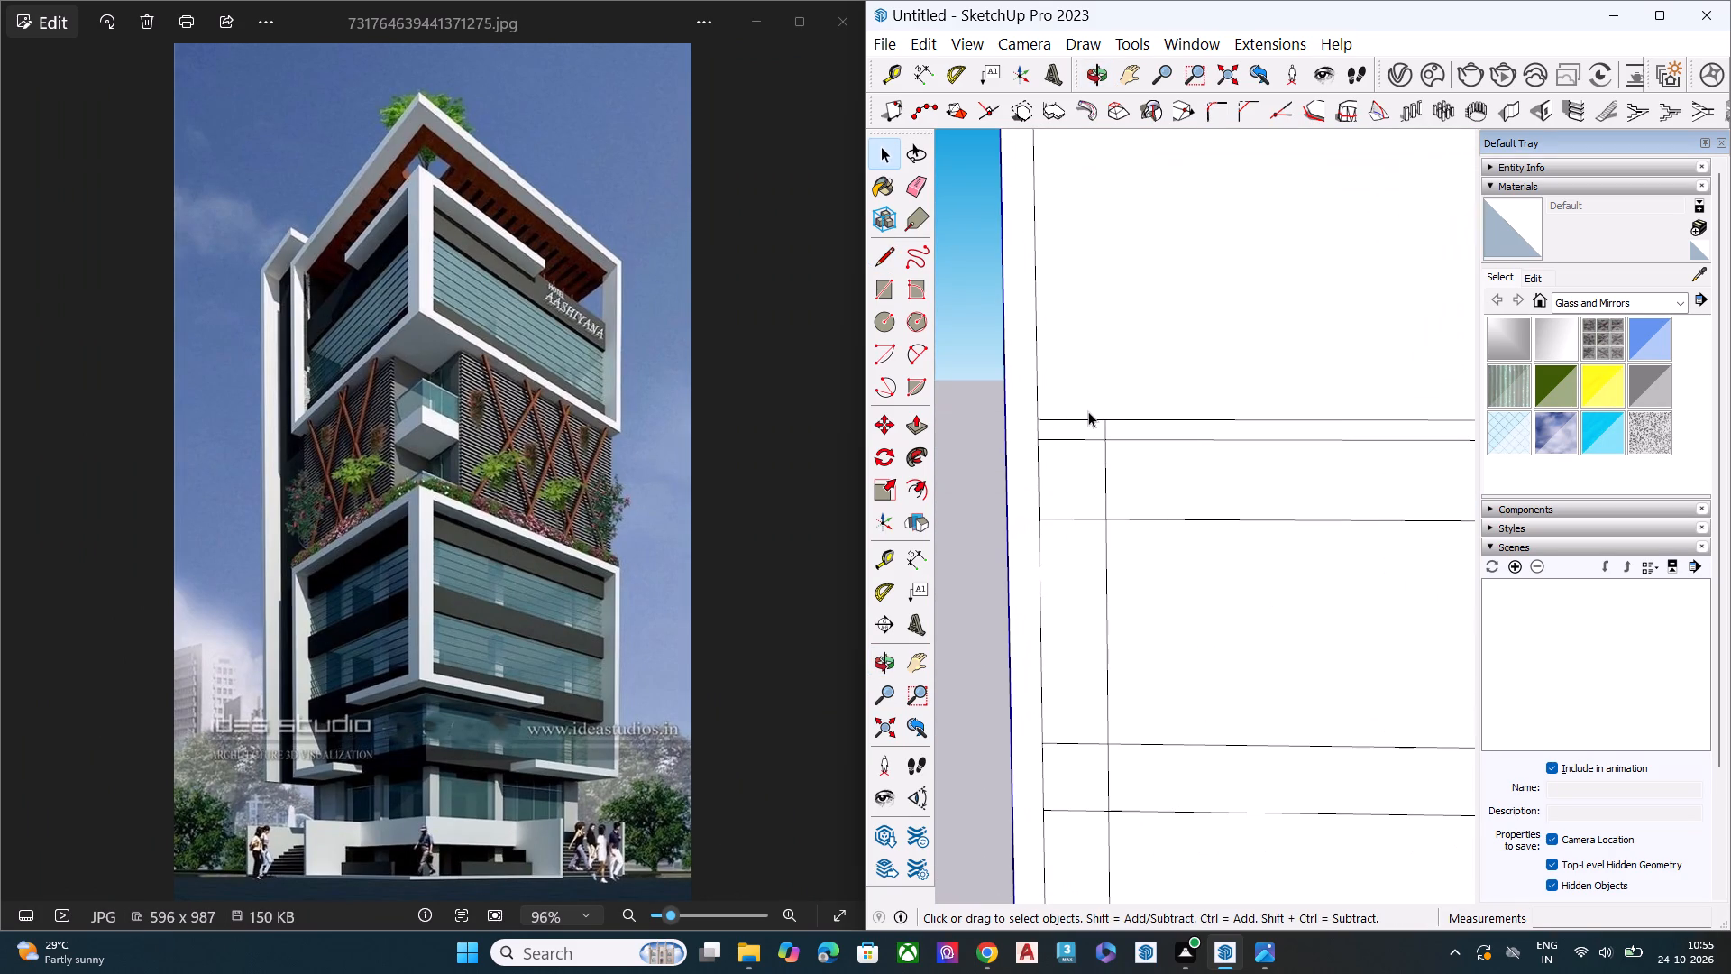
pyautogui.scroll(-3, 1077, 425)
pyautogui.scroll(1, 1074, 429)
pyautogui.scroll(-3, 1074, 429)
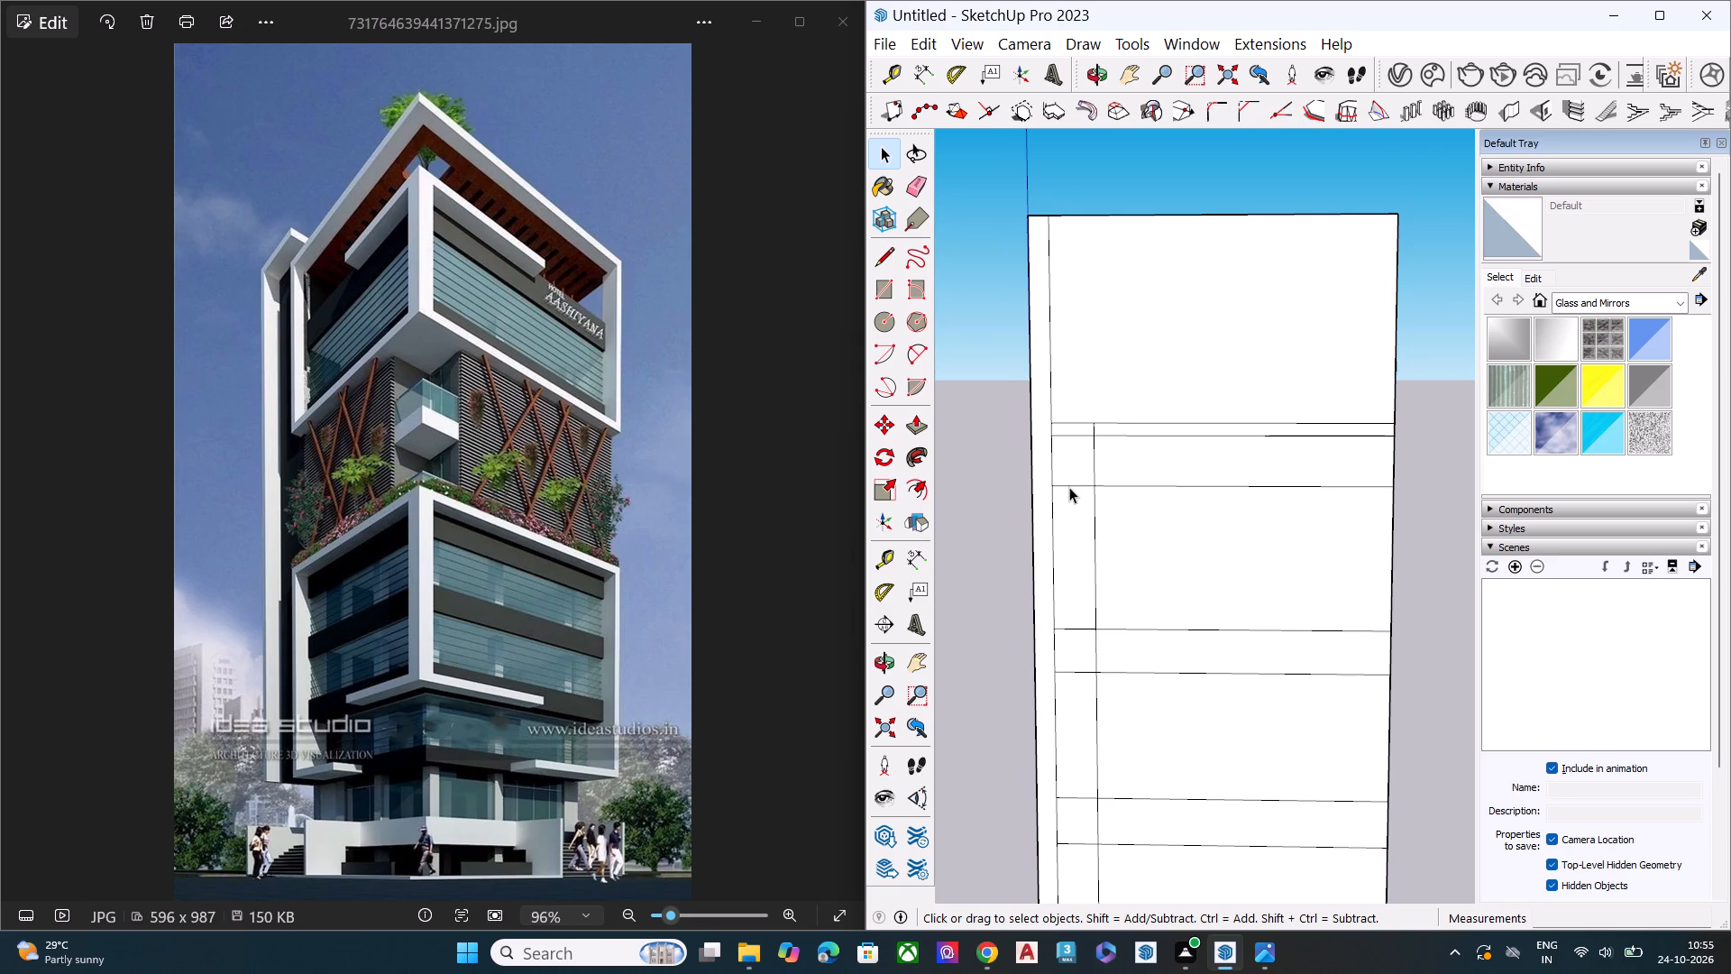
pyautogui.scroll(-8, 1131, 437)
pyautogui.moveTo(1295, 509); pyautogui.dragTo(1257, 477, button='middle')
pyautogui.press('l')
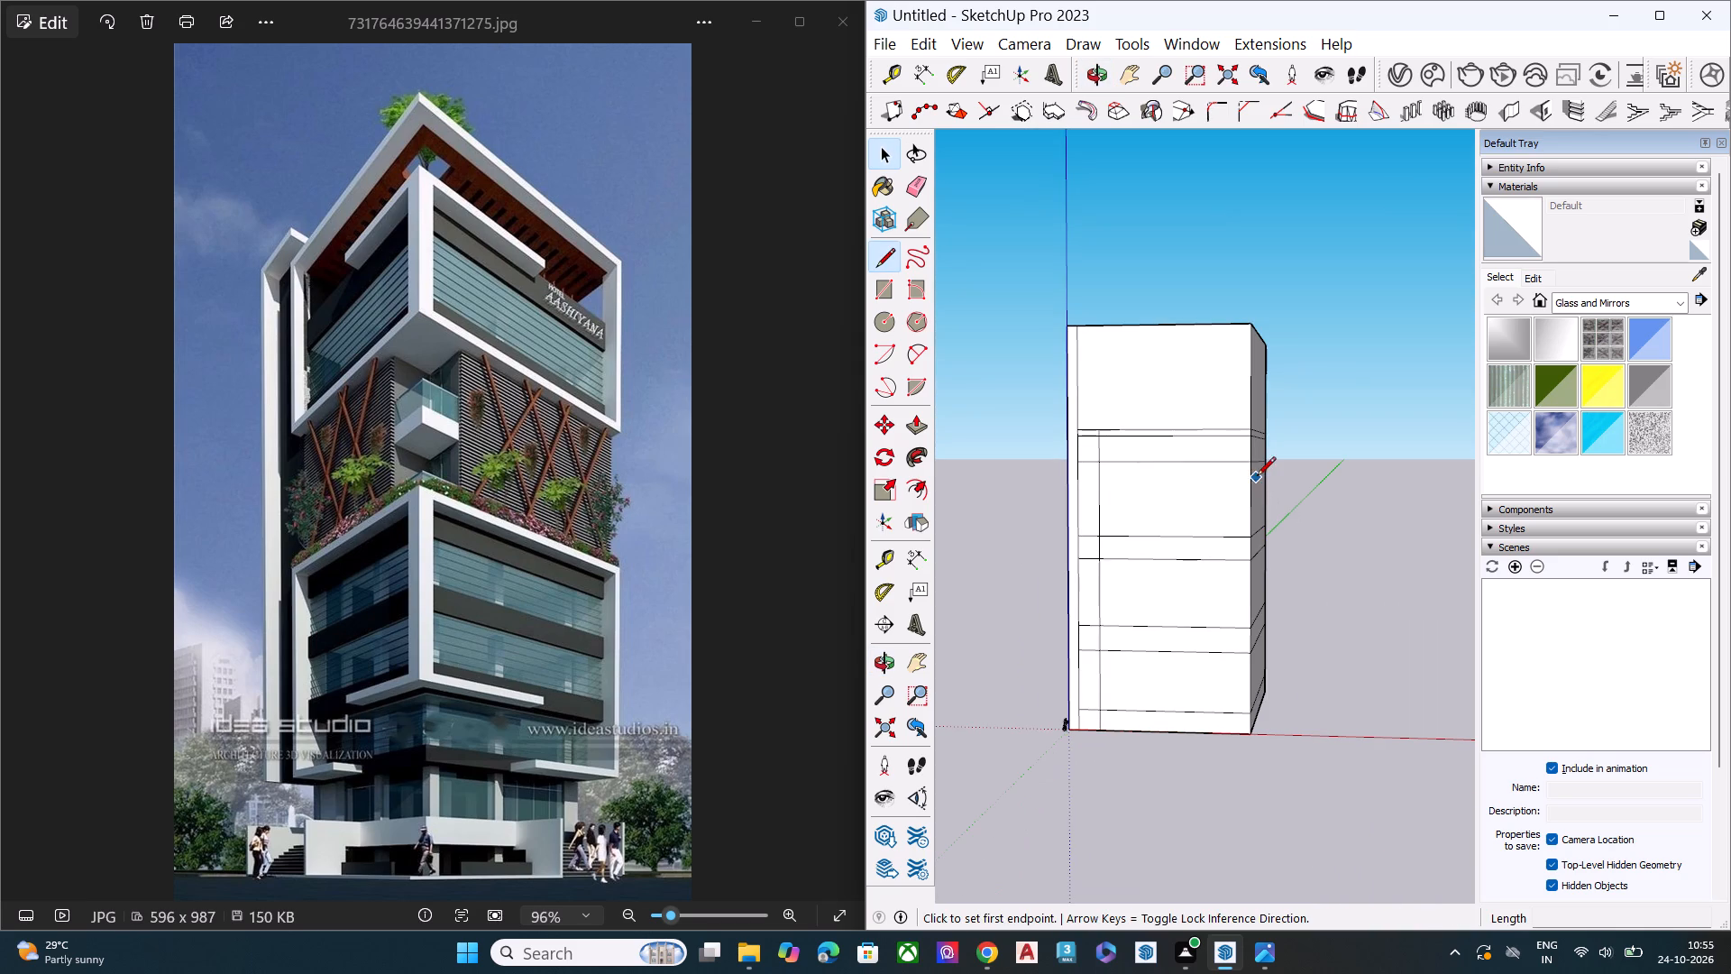
pyautogui.moveTo(1250, 449); pyautogui.dragTo(1251, 395, button='middle')
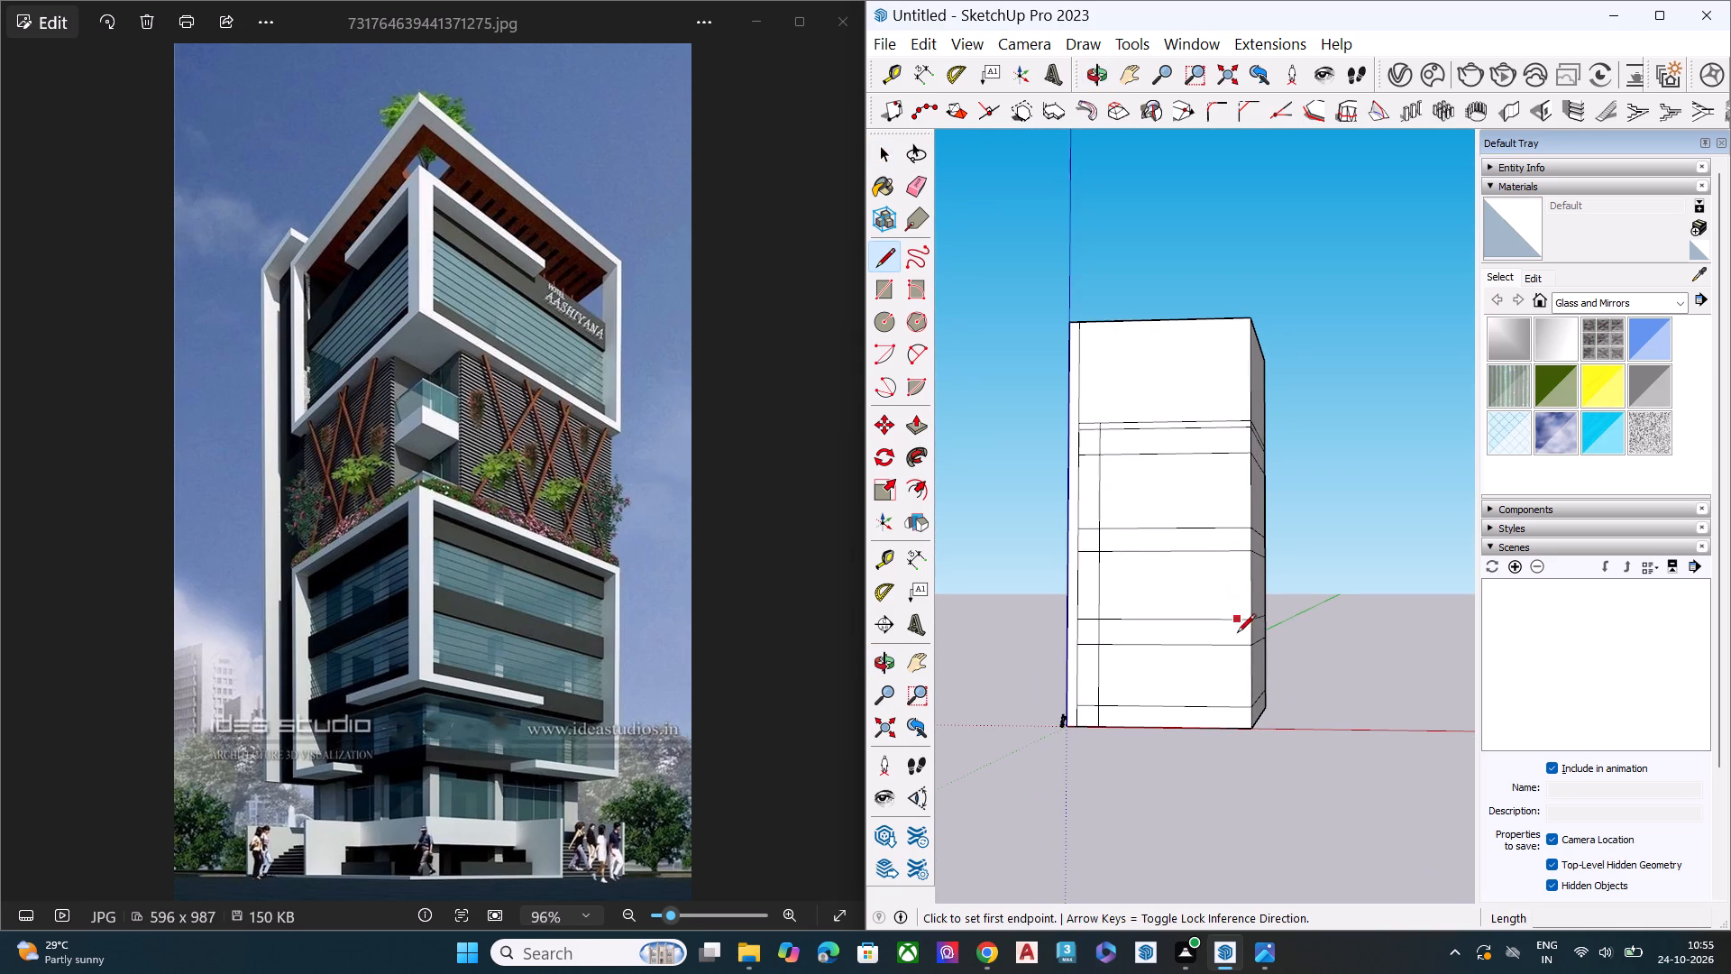
pyautogui.scroll(1, 1236, 661)
pyautogui.scroll(-1, 1236, 661)
pyautogui.scroll(3, 1236, 661)
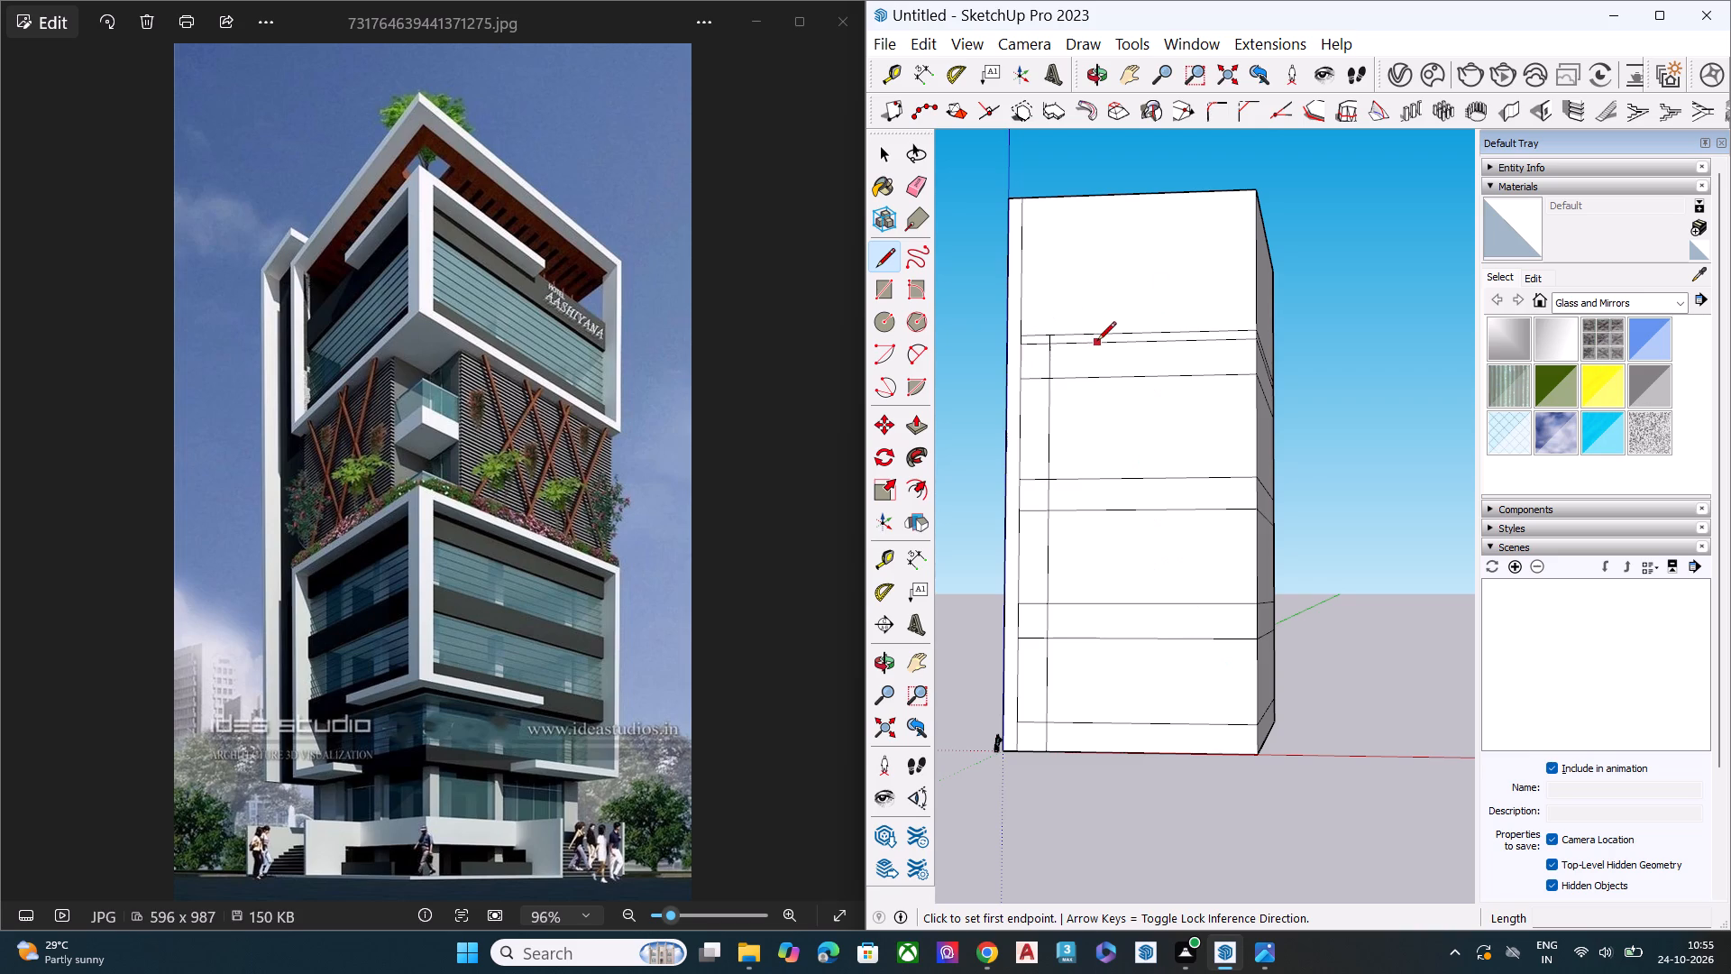
pyautogui.moveTo(1047, 479); pyautogui.dragTo(1102, 445, button='middle')
pyautogui.scroll(8, 1085, 346)
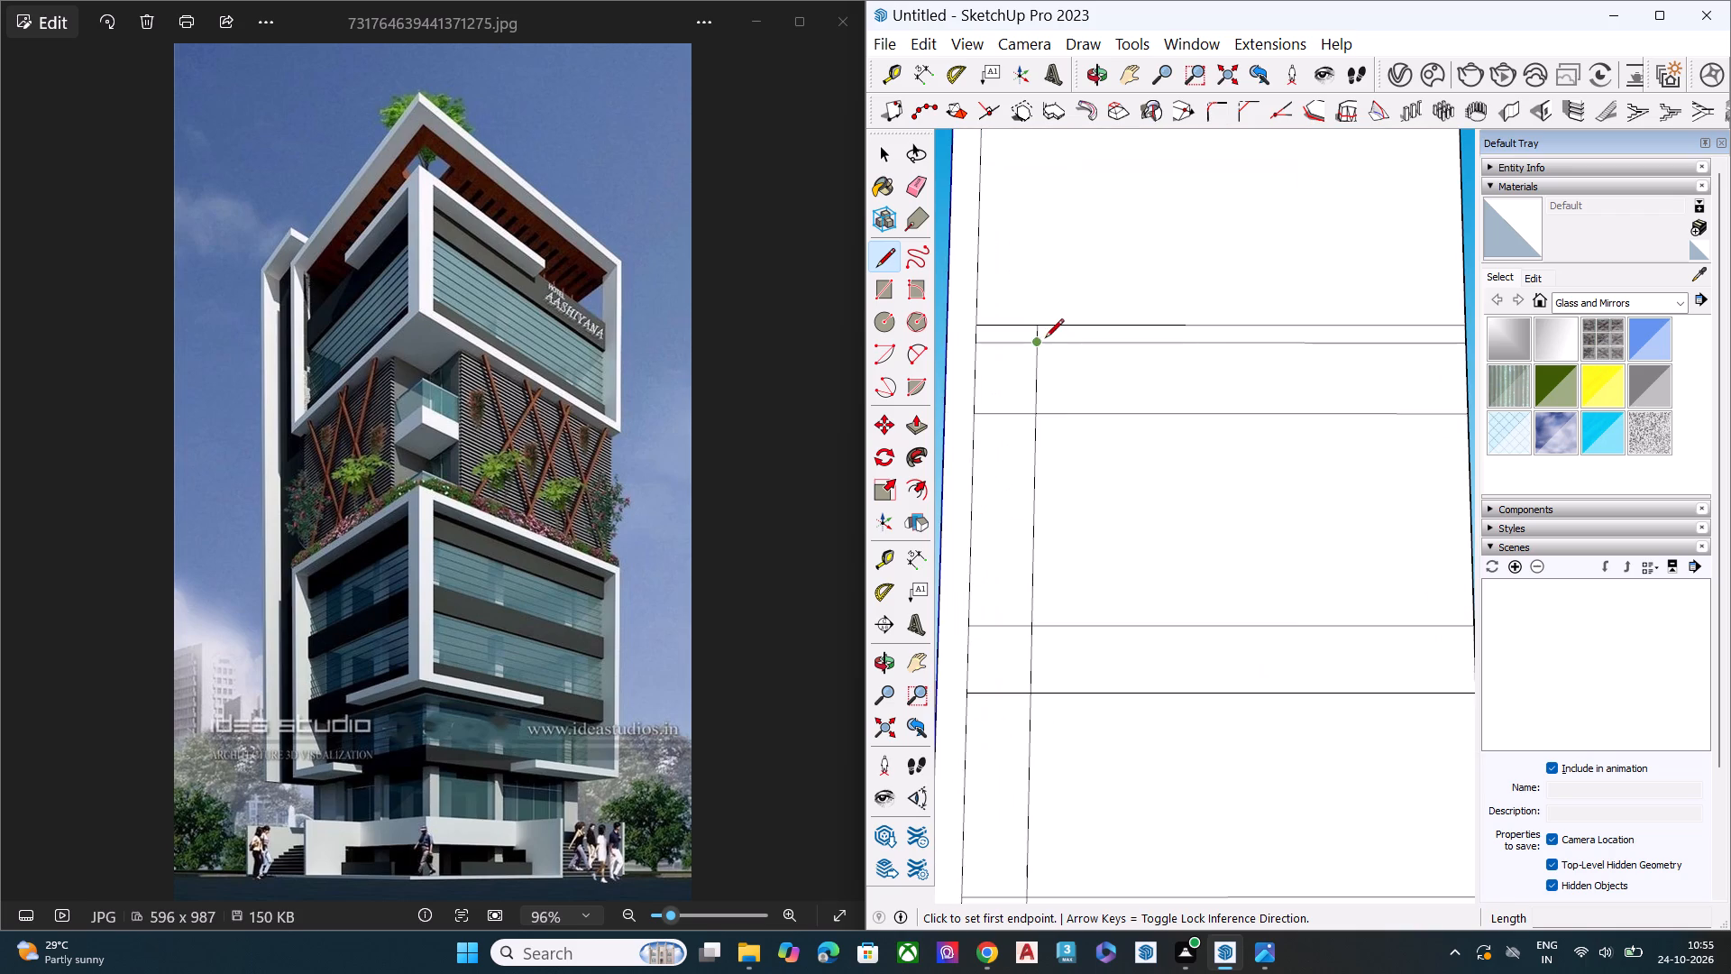
pyautogui.scroll(3, 1054, 332)
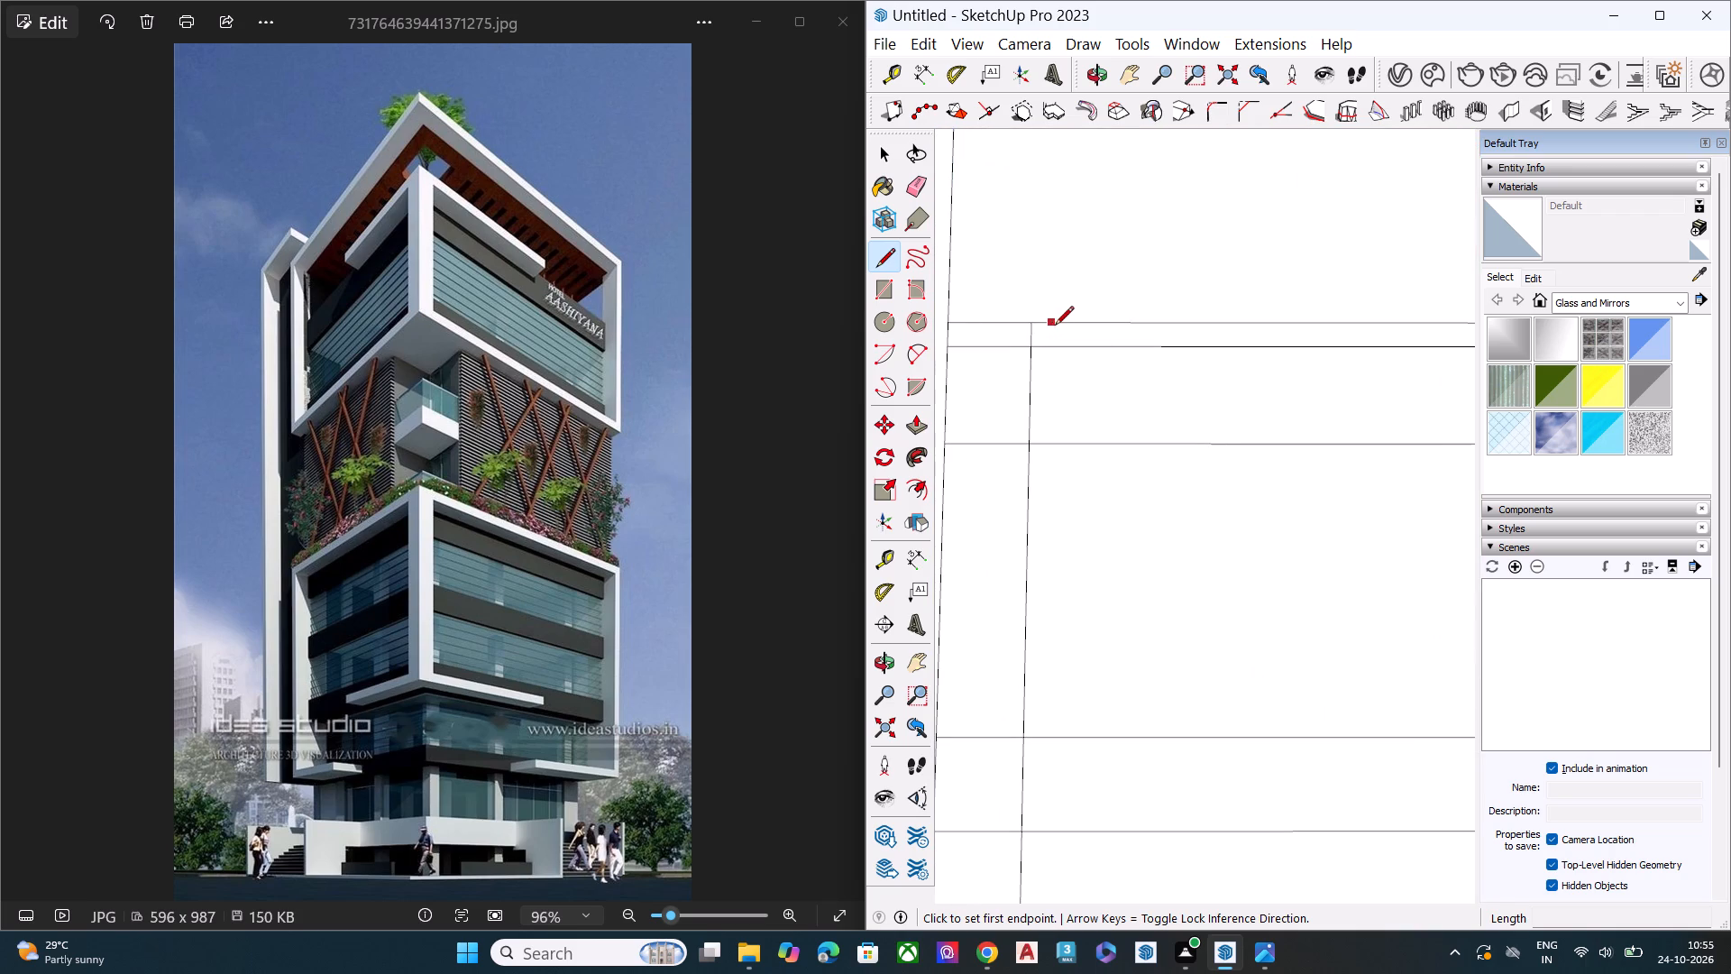
pyautogui.click(1053, 326)
pyautogui.scroll(-4, 1053, 492)
pyautogui.scroll(1, 1051, 496)
pyautogui.scroll(-4, 1051, 496)
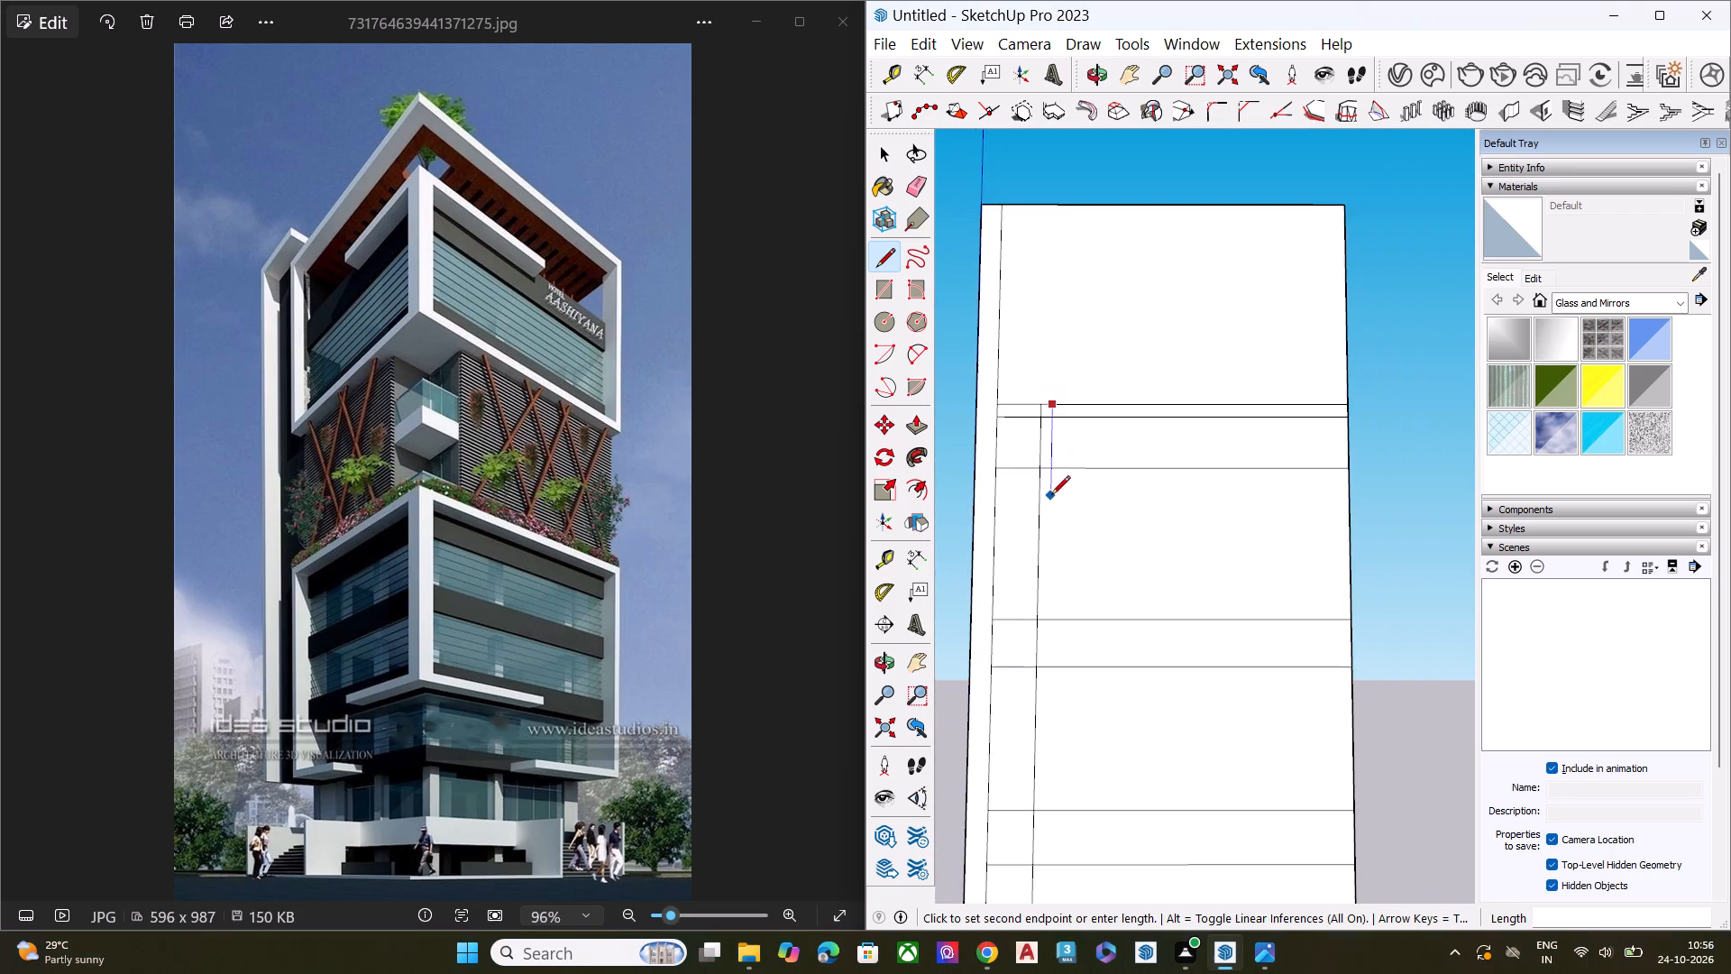
pyautogui.scroll(-4, 1048, 501)
pyautogui.scroll(1, 1046, 505)
pyautogui.scroll(-10, 1044, 505)
pyautogui.scroll(6, 1069, 715)
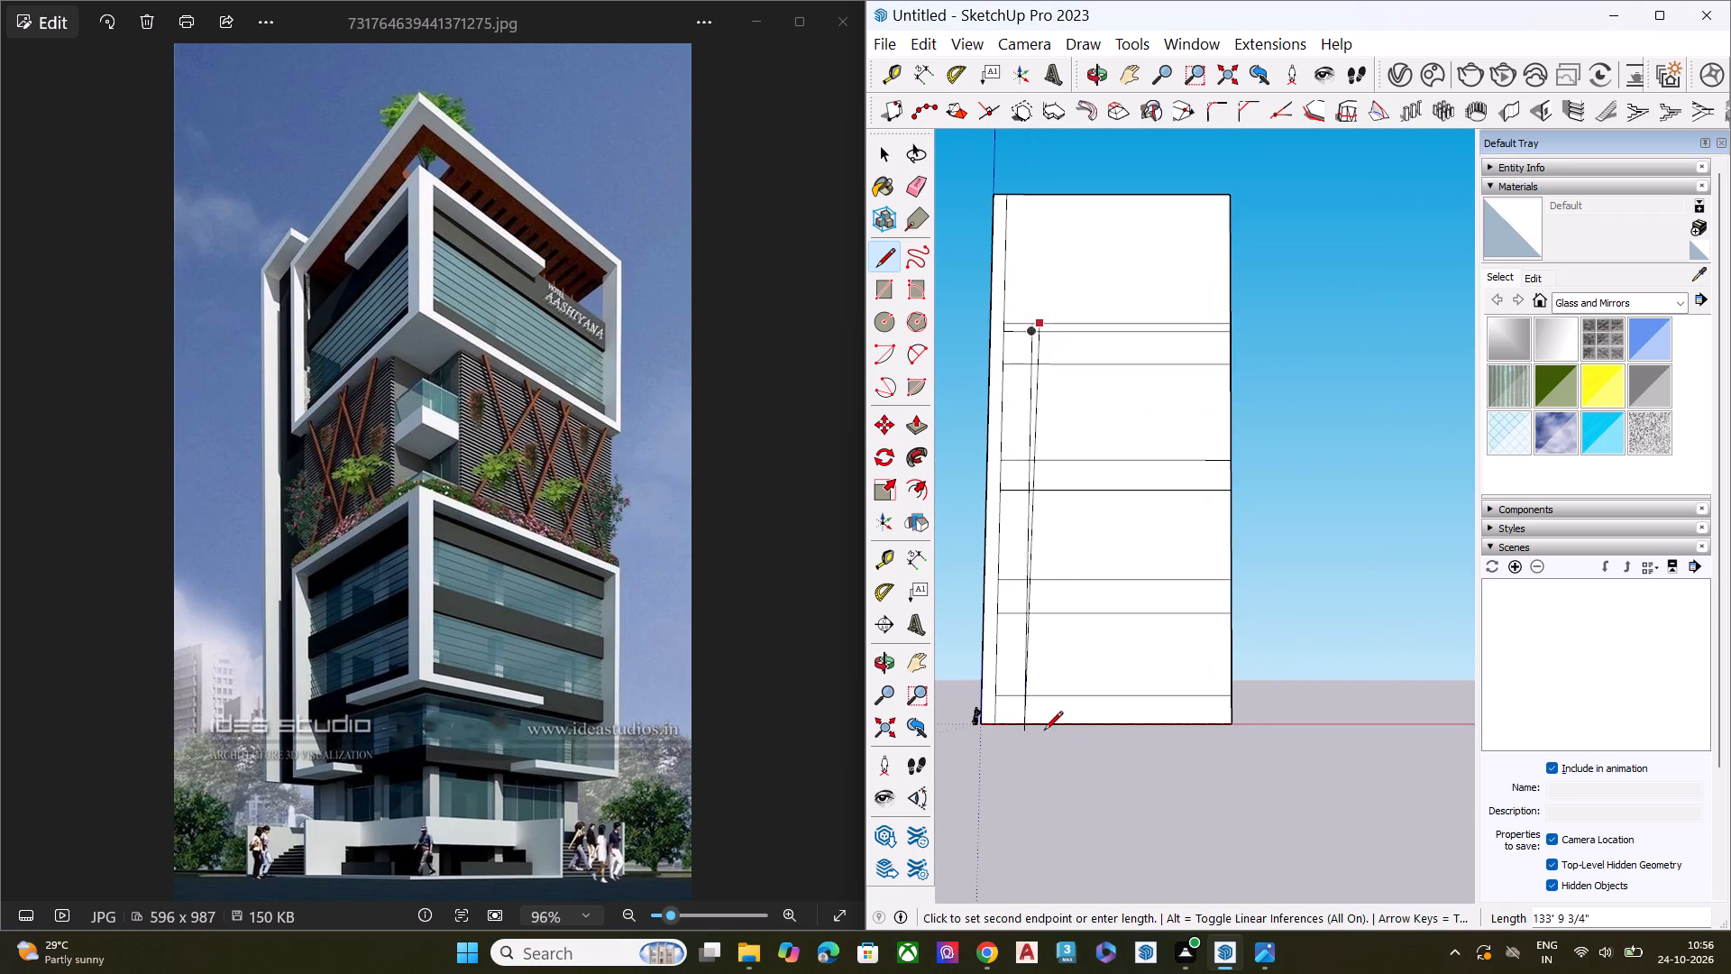
pyautogui.scroll(1, 1037, 728)
pyautogui.scroll(-1, 1037, 728)
pyautogui.scroll(4, 1037, 727)
pyautogui.click(1035, 726)
pyautogui.press('space')
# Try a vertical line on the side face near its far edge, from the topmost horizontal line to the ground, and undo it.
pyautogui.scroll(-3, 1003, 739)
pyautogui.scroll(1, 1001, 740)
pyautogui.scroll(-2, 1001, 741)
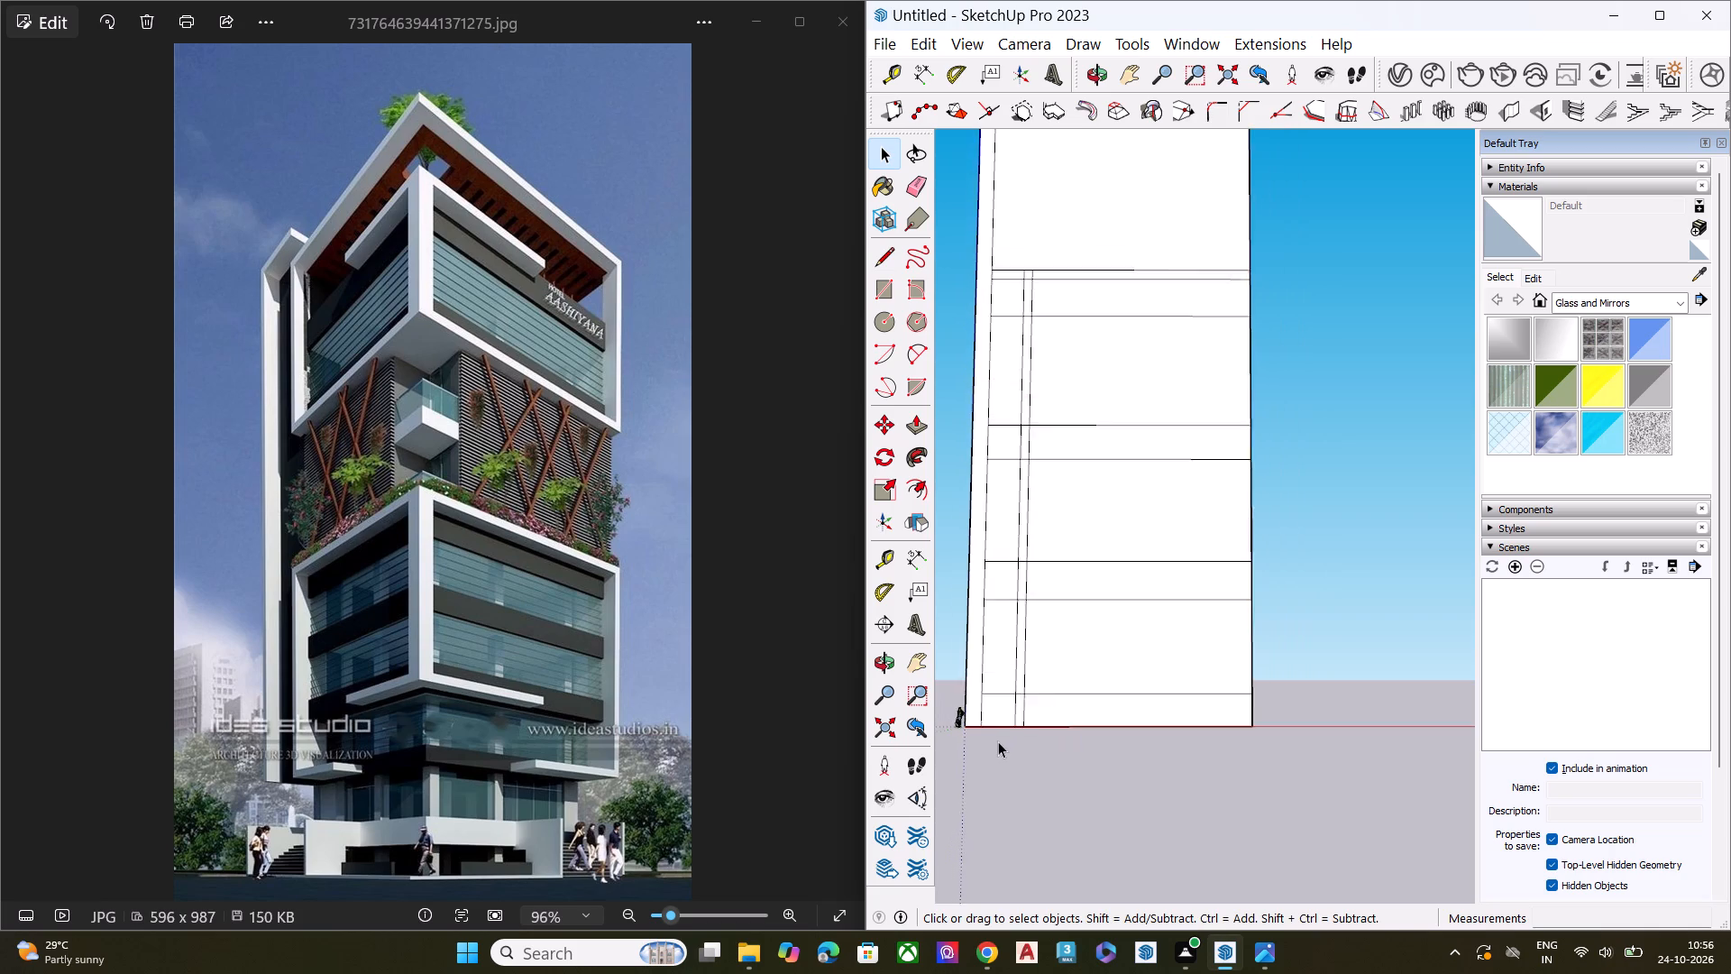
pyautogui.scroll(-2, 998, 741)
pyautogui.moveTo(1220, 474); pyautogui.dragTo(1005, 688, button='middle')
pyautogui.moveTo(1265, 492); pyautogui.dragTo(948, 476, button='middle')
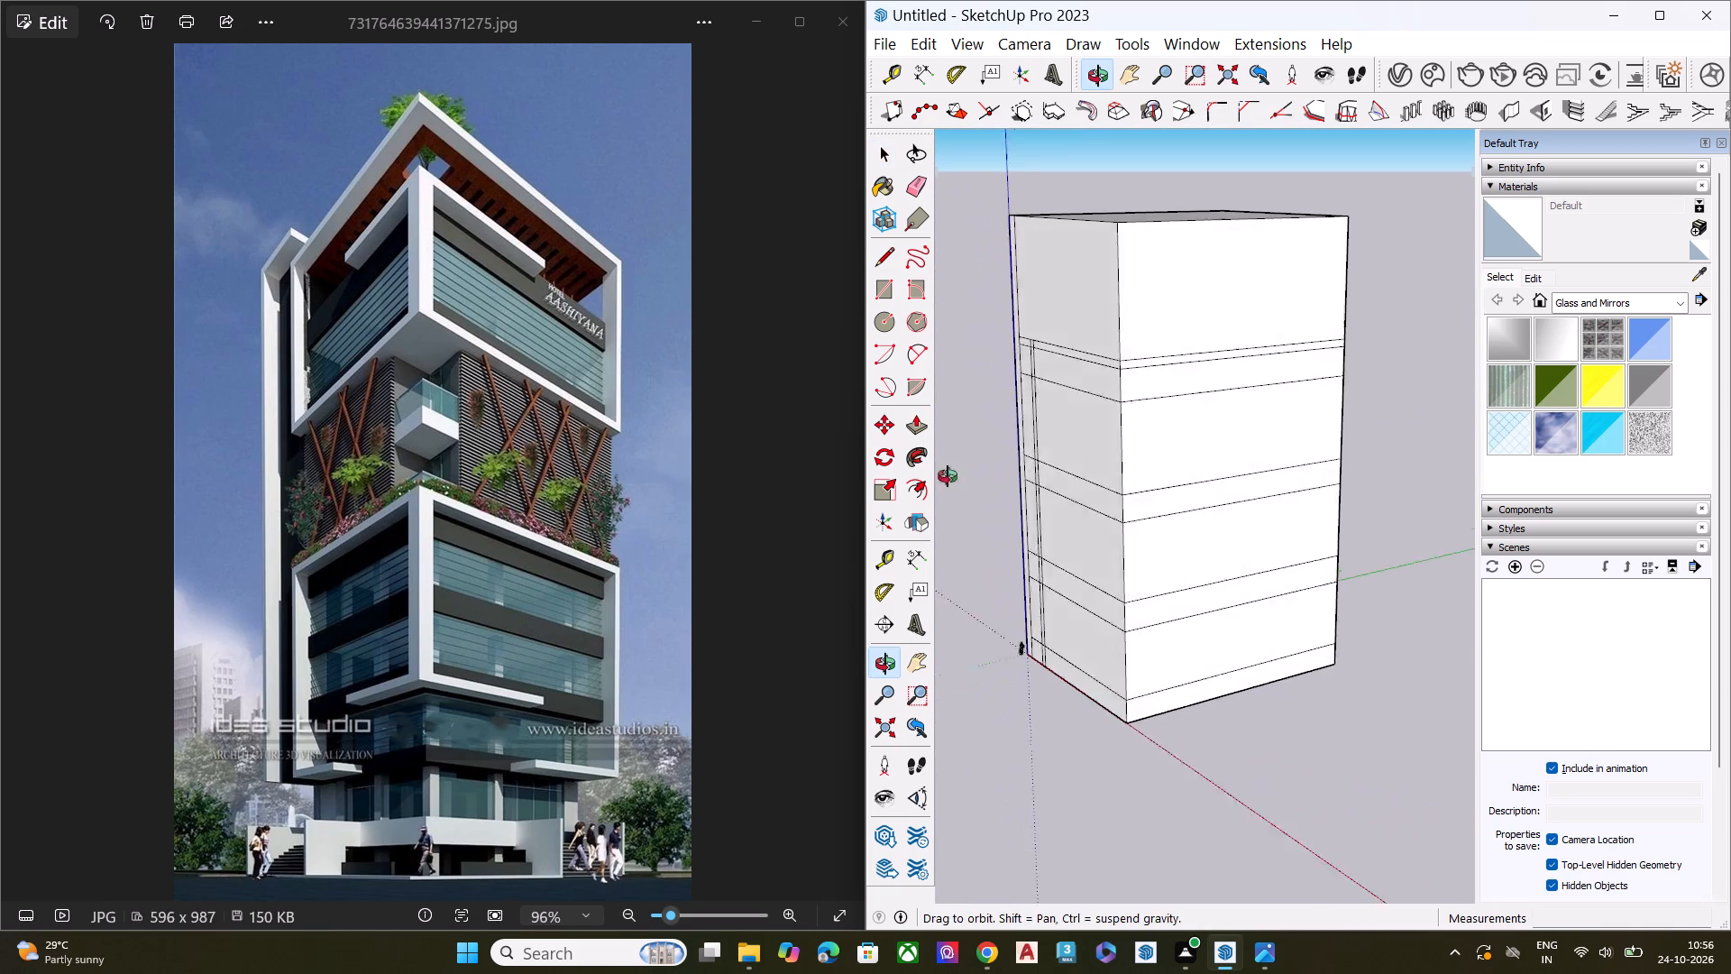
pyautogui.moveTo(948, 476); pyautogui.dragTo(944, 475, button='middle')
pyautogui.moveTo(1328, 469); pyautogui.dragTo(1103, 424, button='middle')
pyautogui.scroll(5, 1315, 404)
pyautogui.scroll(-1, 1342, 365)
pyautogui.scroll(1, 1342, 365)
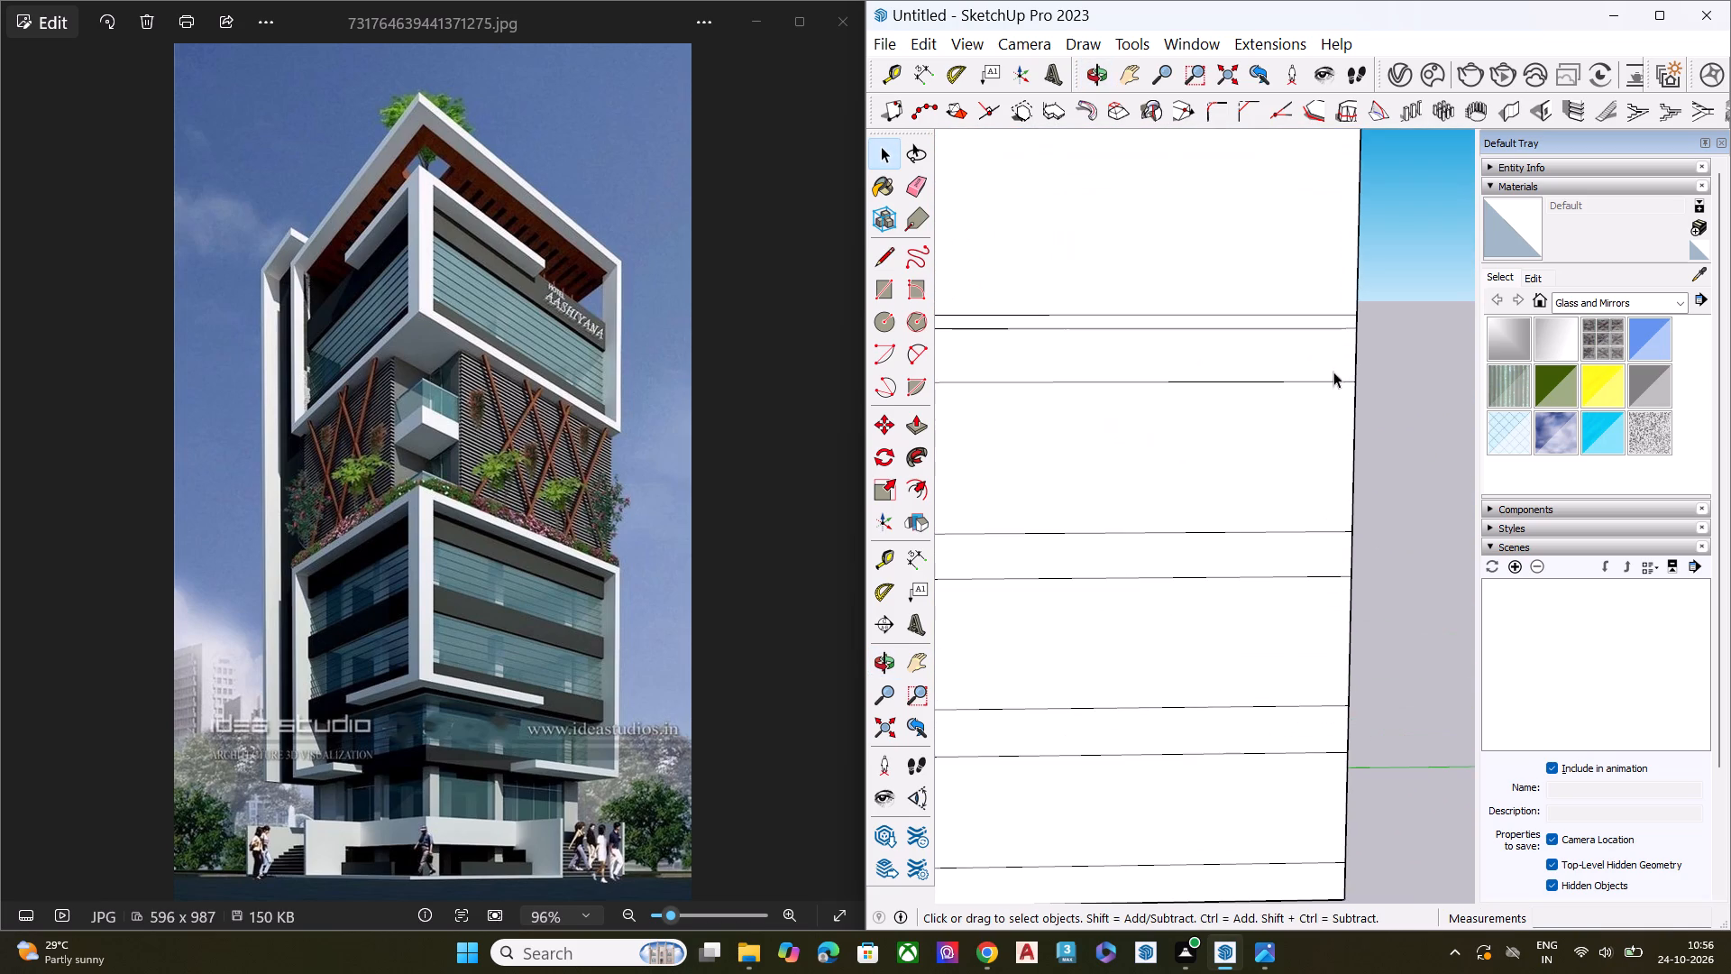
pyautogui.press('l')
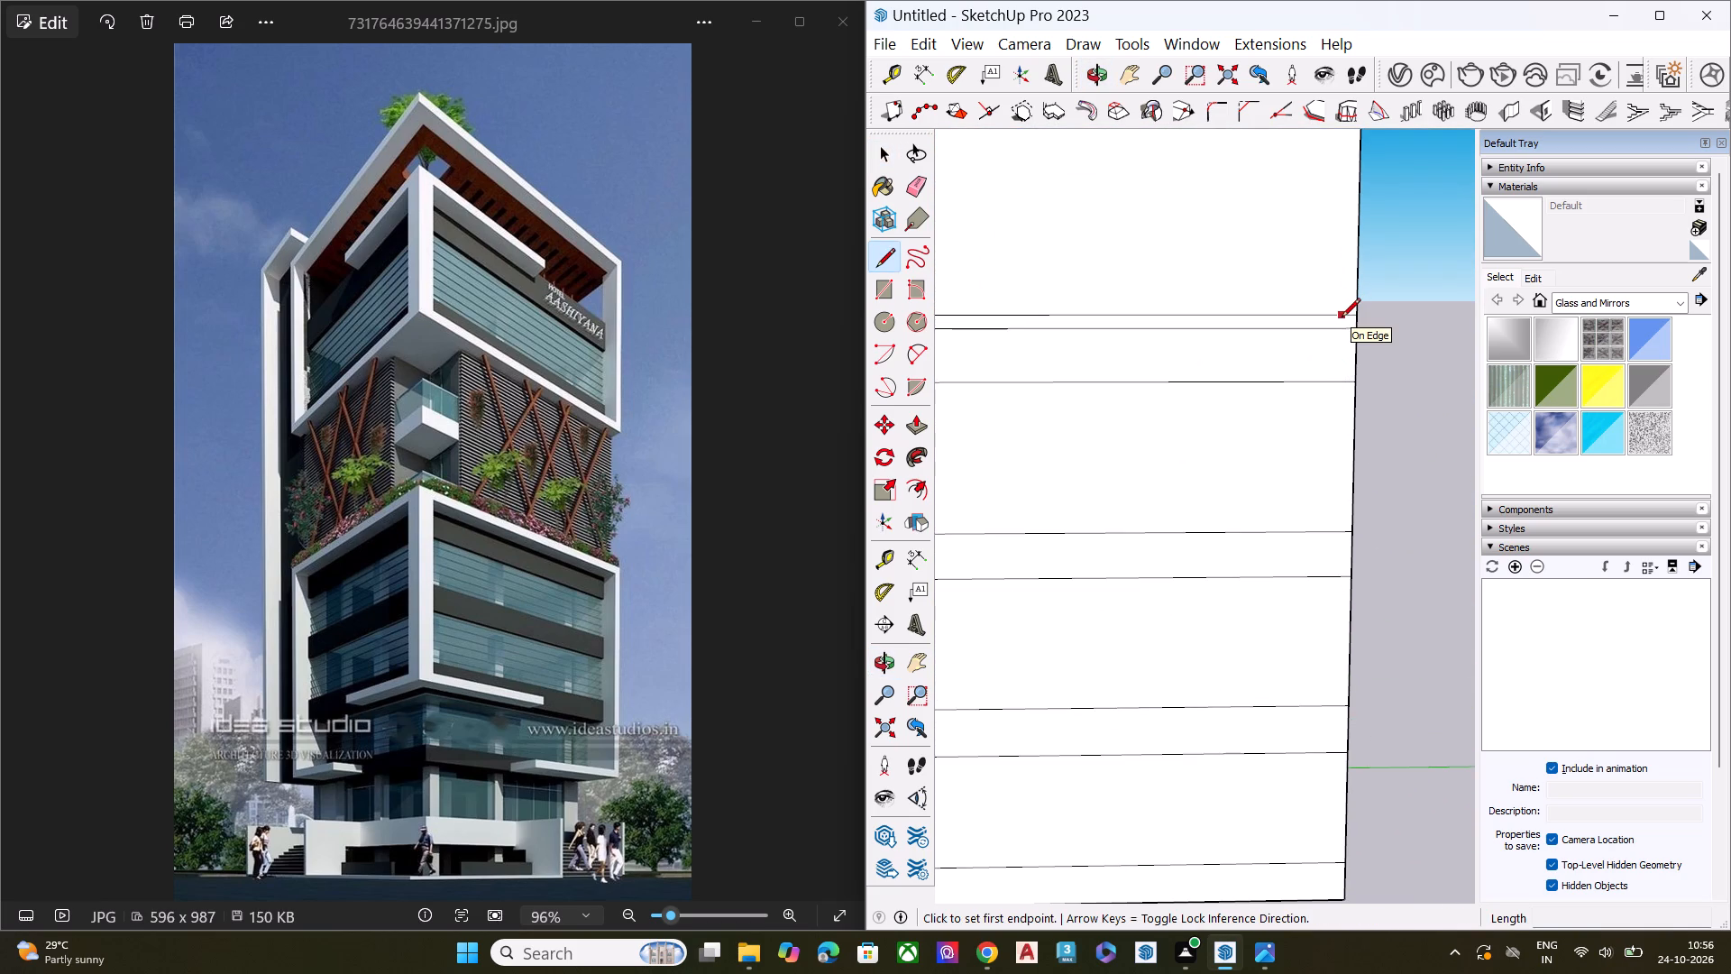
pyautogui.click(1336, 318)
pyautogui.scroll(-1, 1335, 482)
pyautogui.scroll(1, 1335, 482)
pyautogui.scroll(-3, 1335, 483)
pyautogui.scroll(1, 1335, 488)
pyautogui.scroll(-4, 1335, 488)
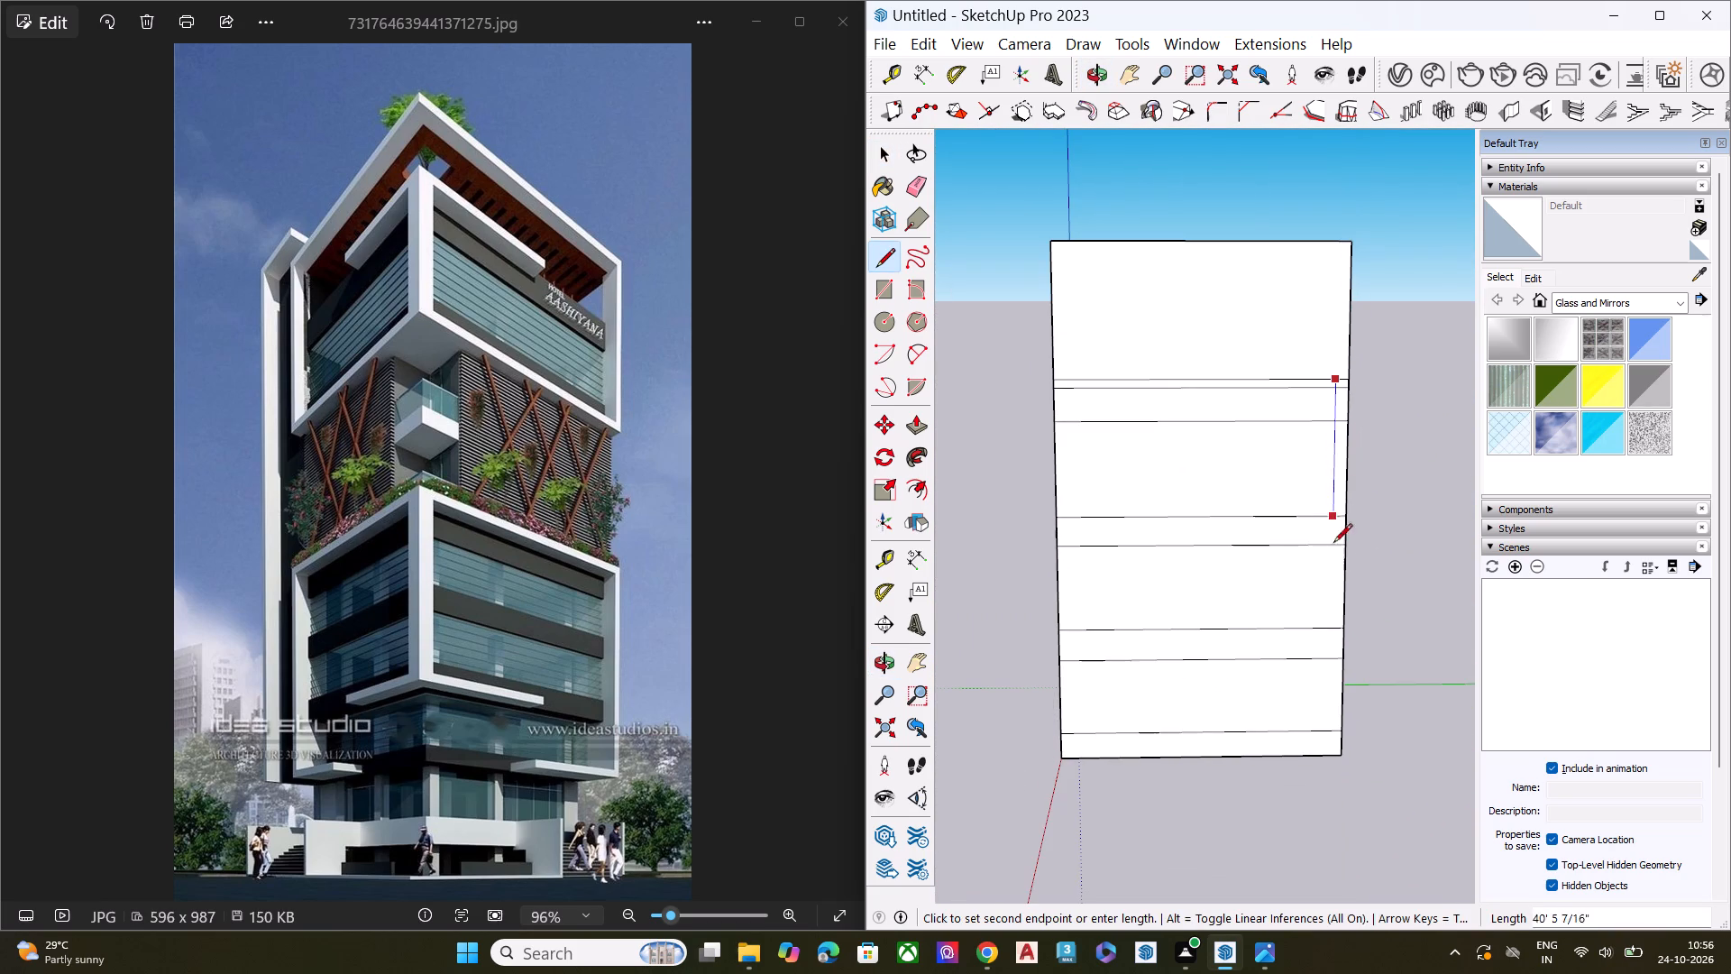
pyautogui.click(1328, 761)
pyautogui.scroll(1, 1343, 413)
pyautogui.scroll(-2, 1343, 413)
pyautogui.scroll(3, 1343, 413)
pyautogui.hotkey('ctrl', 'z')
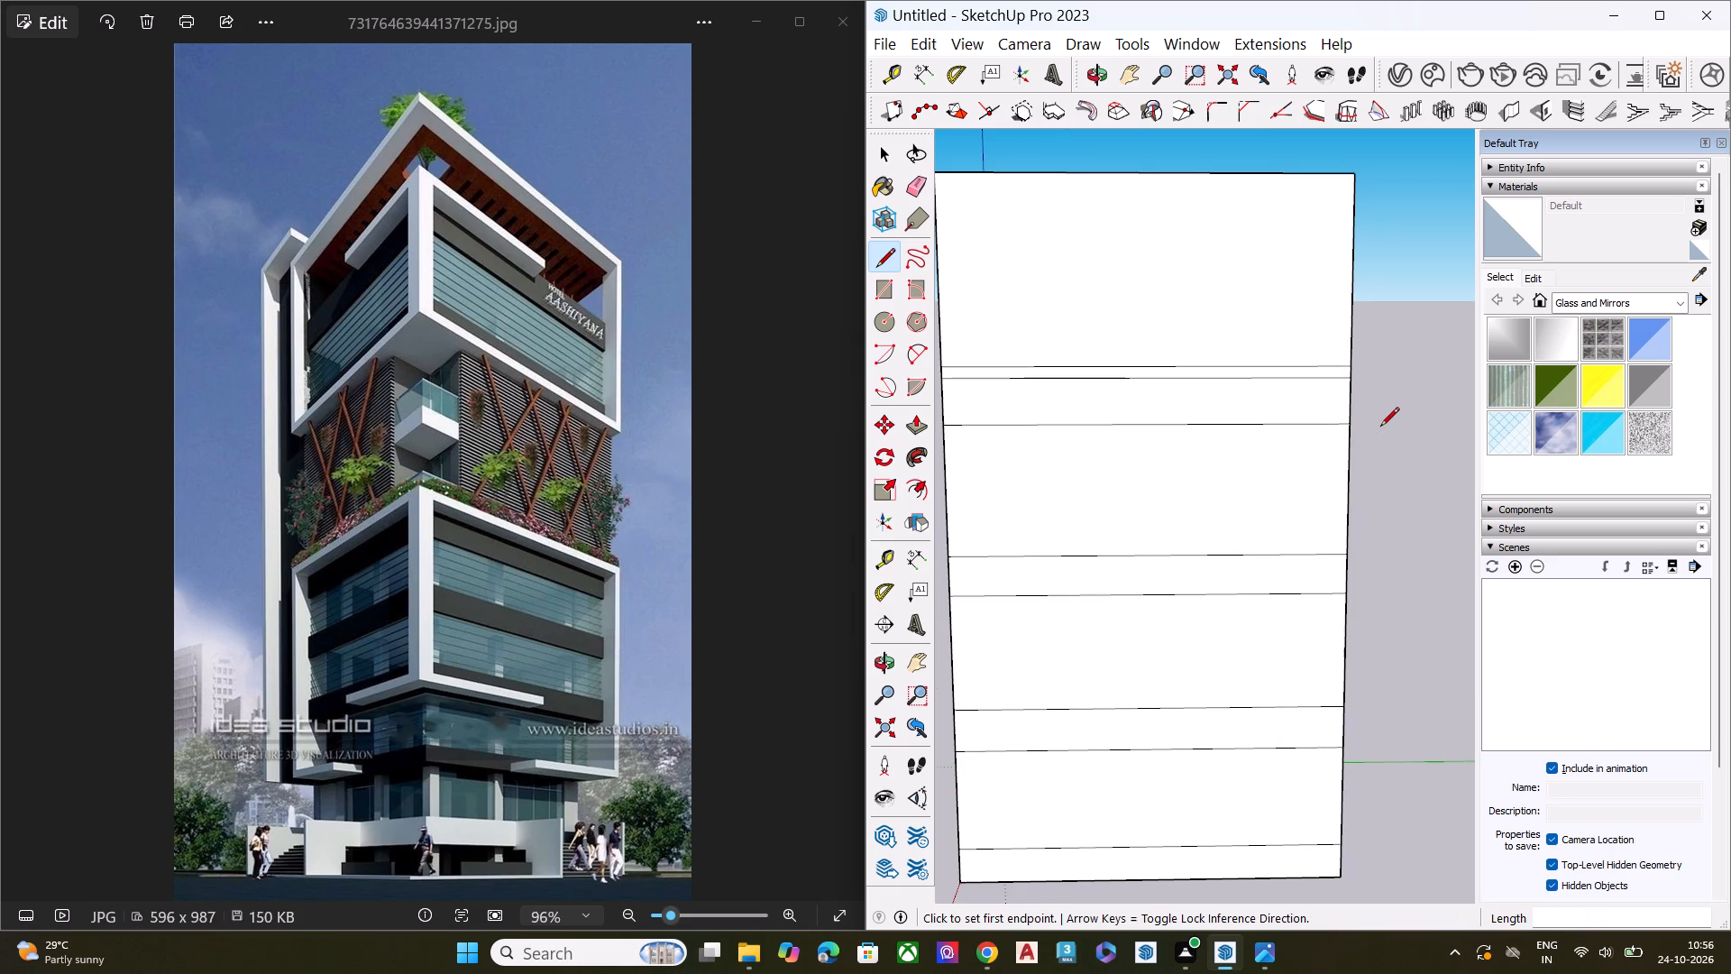
# Draw a vertical line just inside the side face's far edge, about 131' 2" from the topmost horizontal line to the ground edge.
pyautogui.scroll(5, 1340, 370)
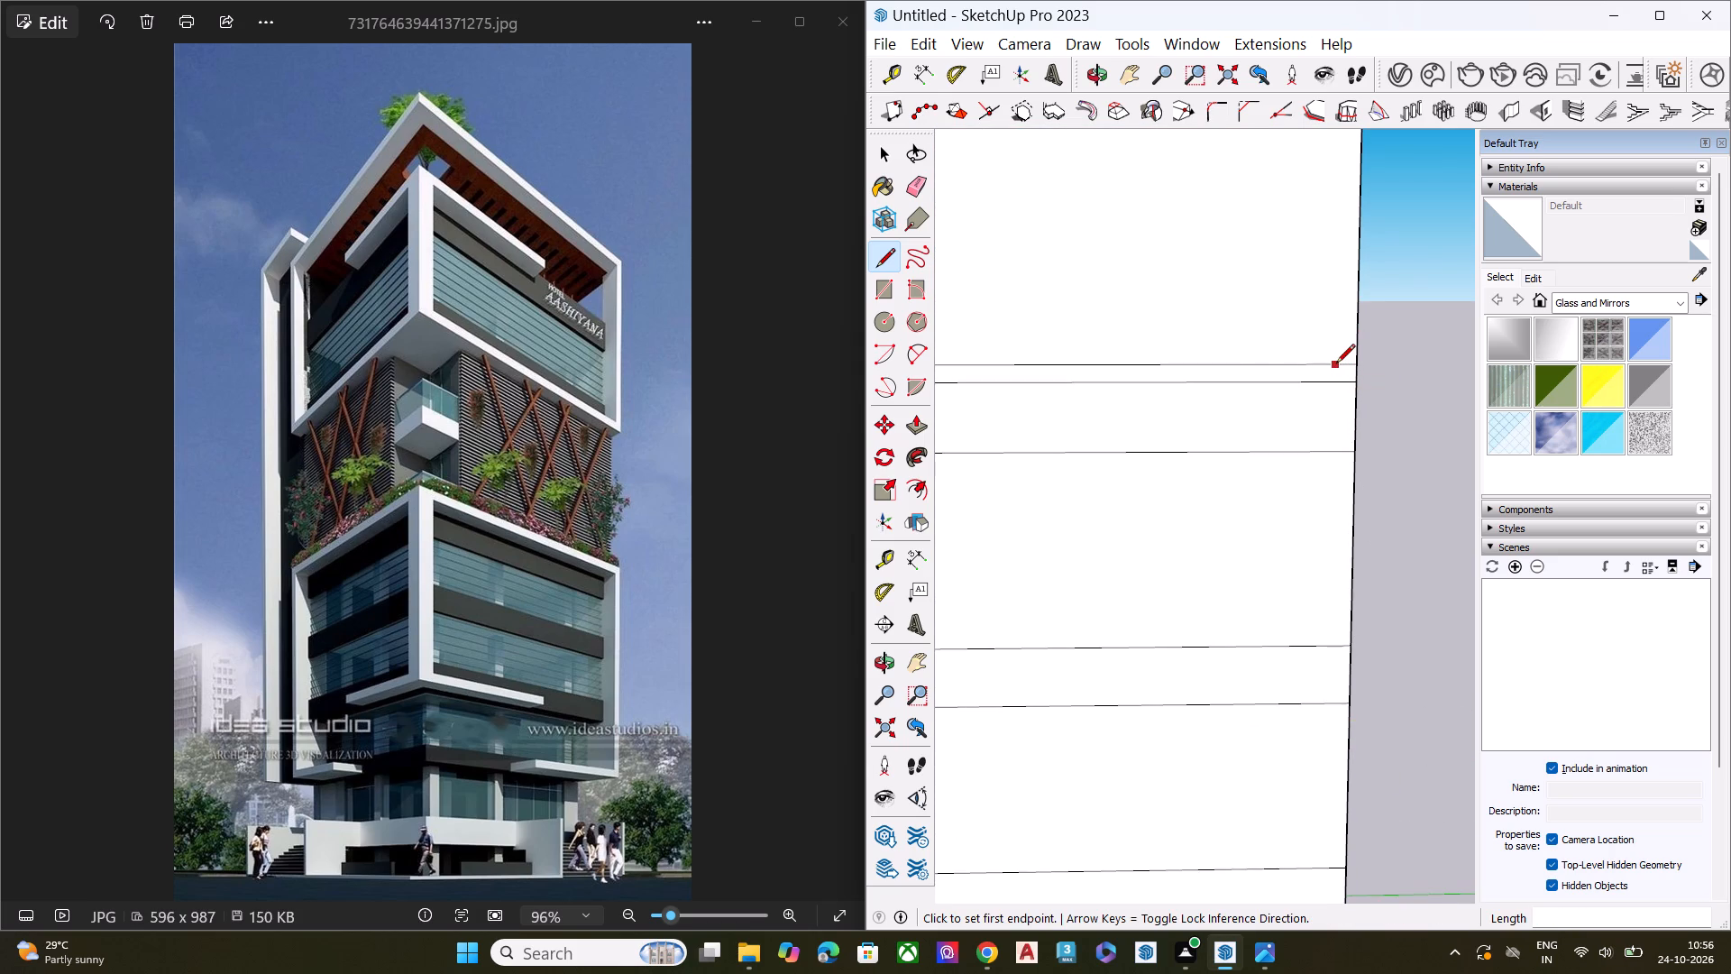
pyautogui.click(1338, 364)
pyautogui.scroll(-4, 1336, 531)
pyautogui.scroll(1, 1336, 531)
pyautogui.scroll(-3, 1336, 531)
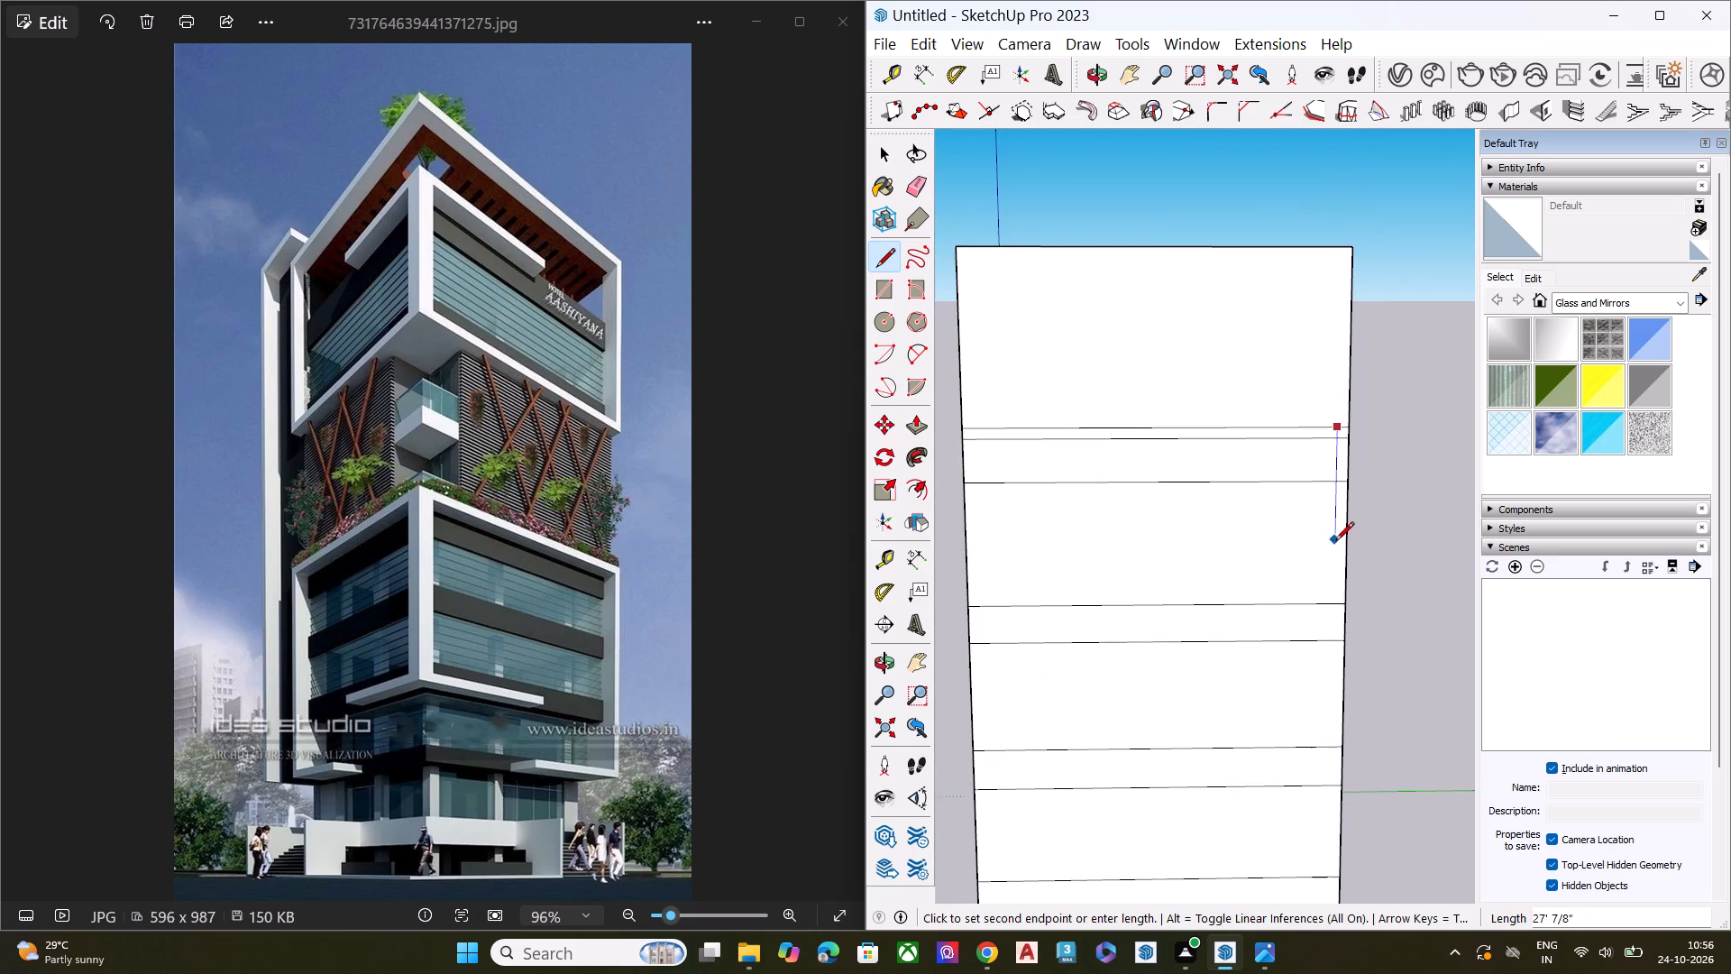
pyautogui.scroll(-5, 1334, 583)
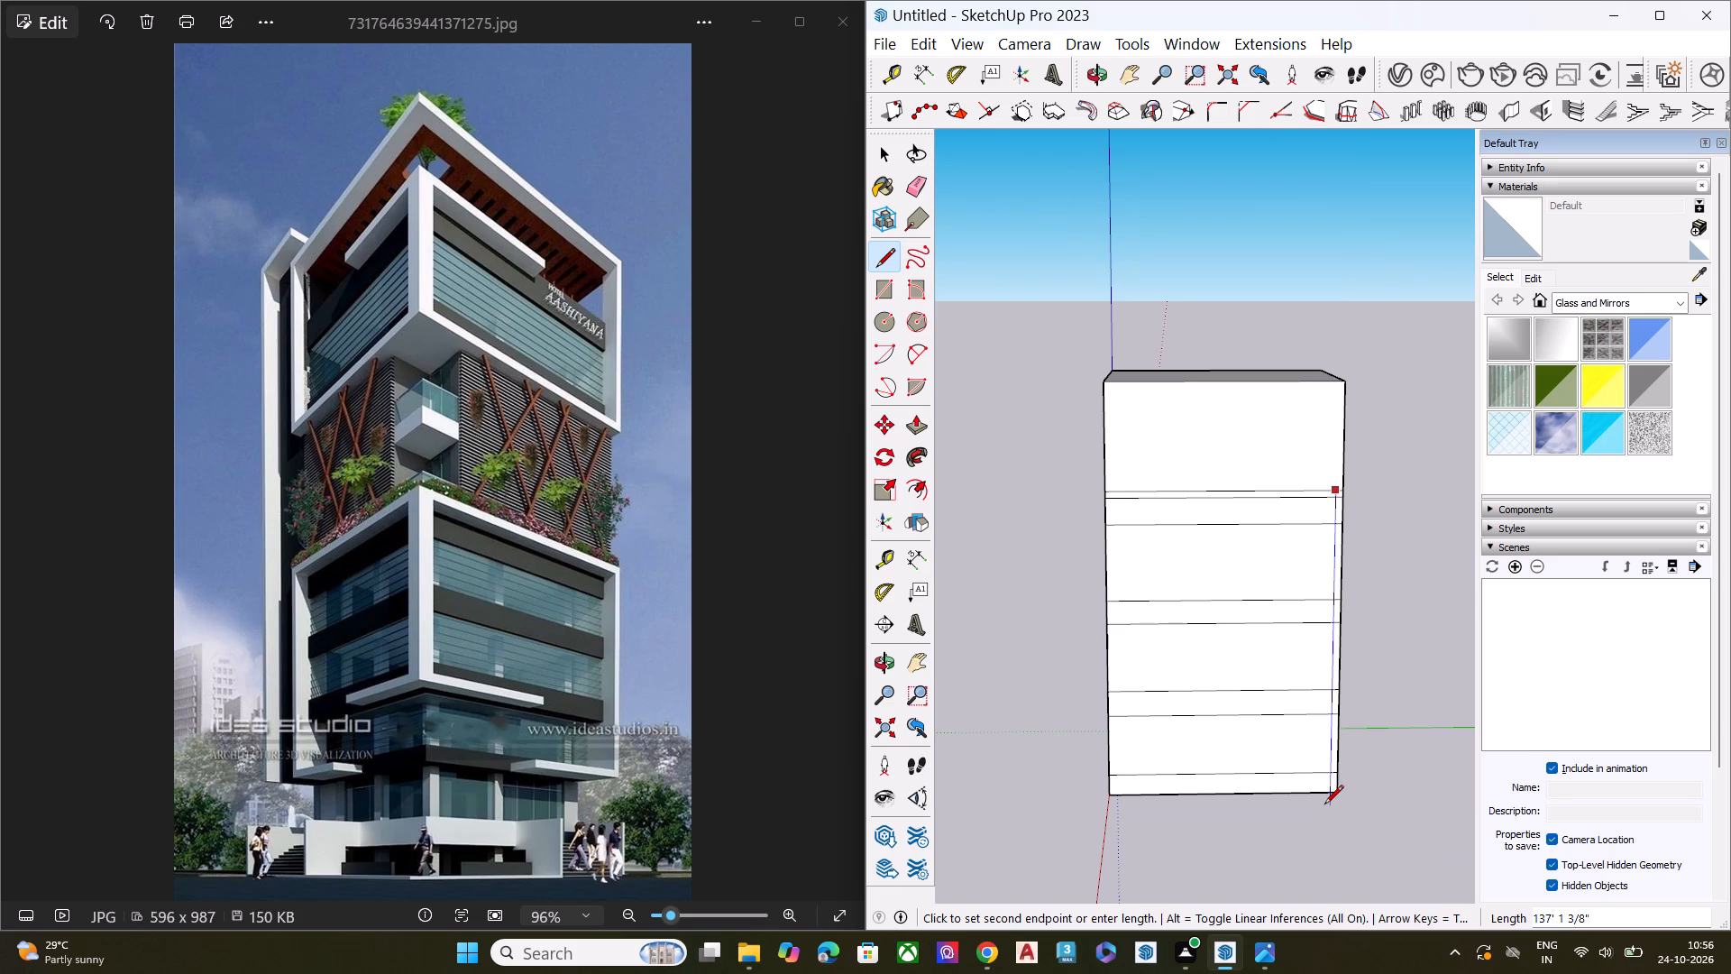
pyautogui.scroll(2, 1326, 793)
pyautogui.scroll(-2, 1325, 793)
pyautogui.scroll(5, 1325, 793)
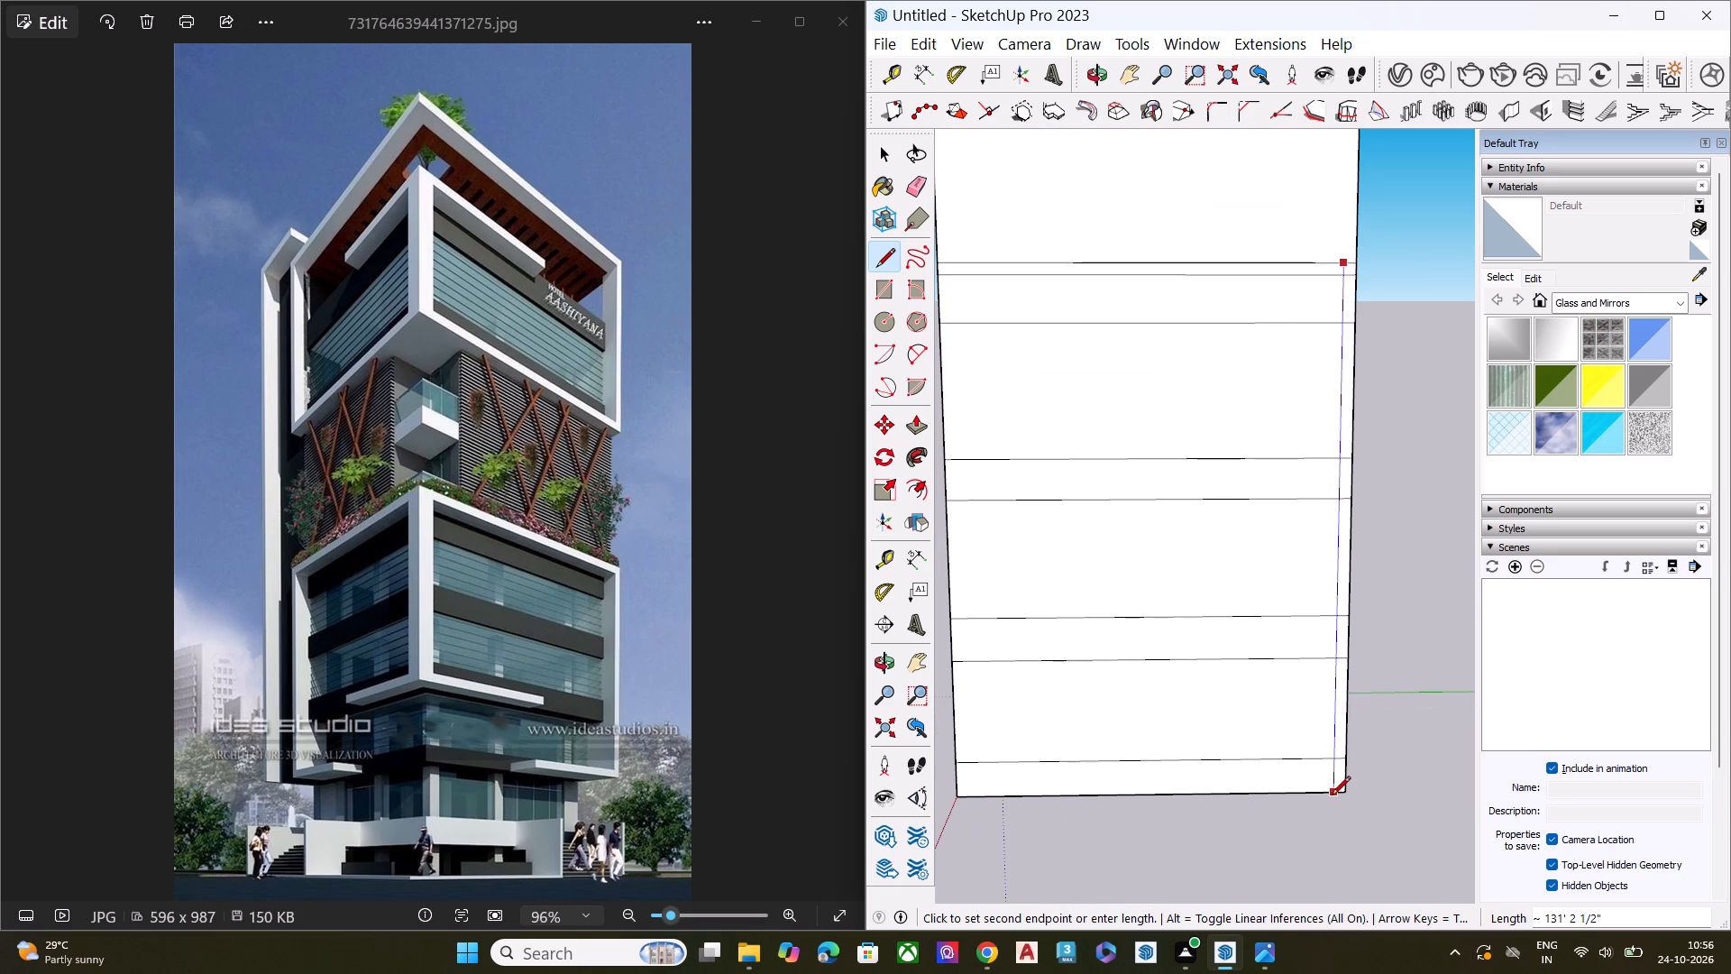
pyautogui.click(1327, 793)
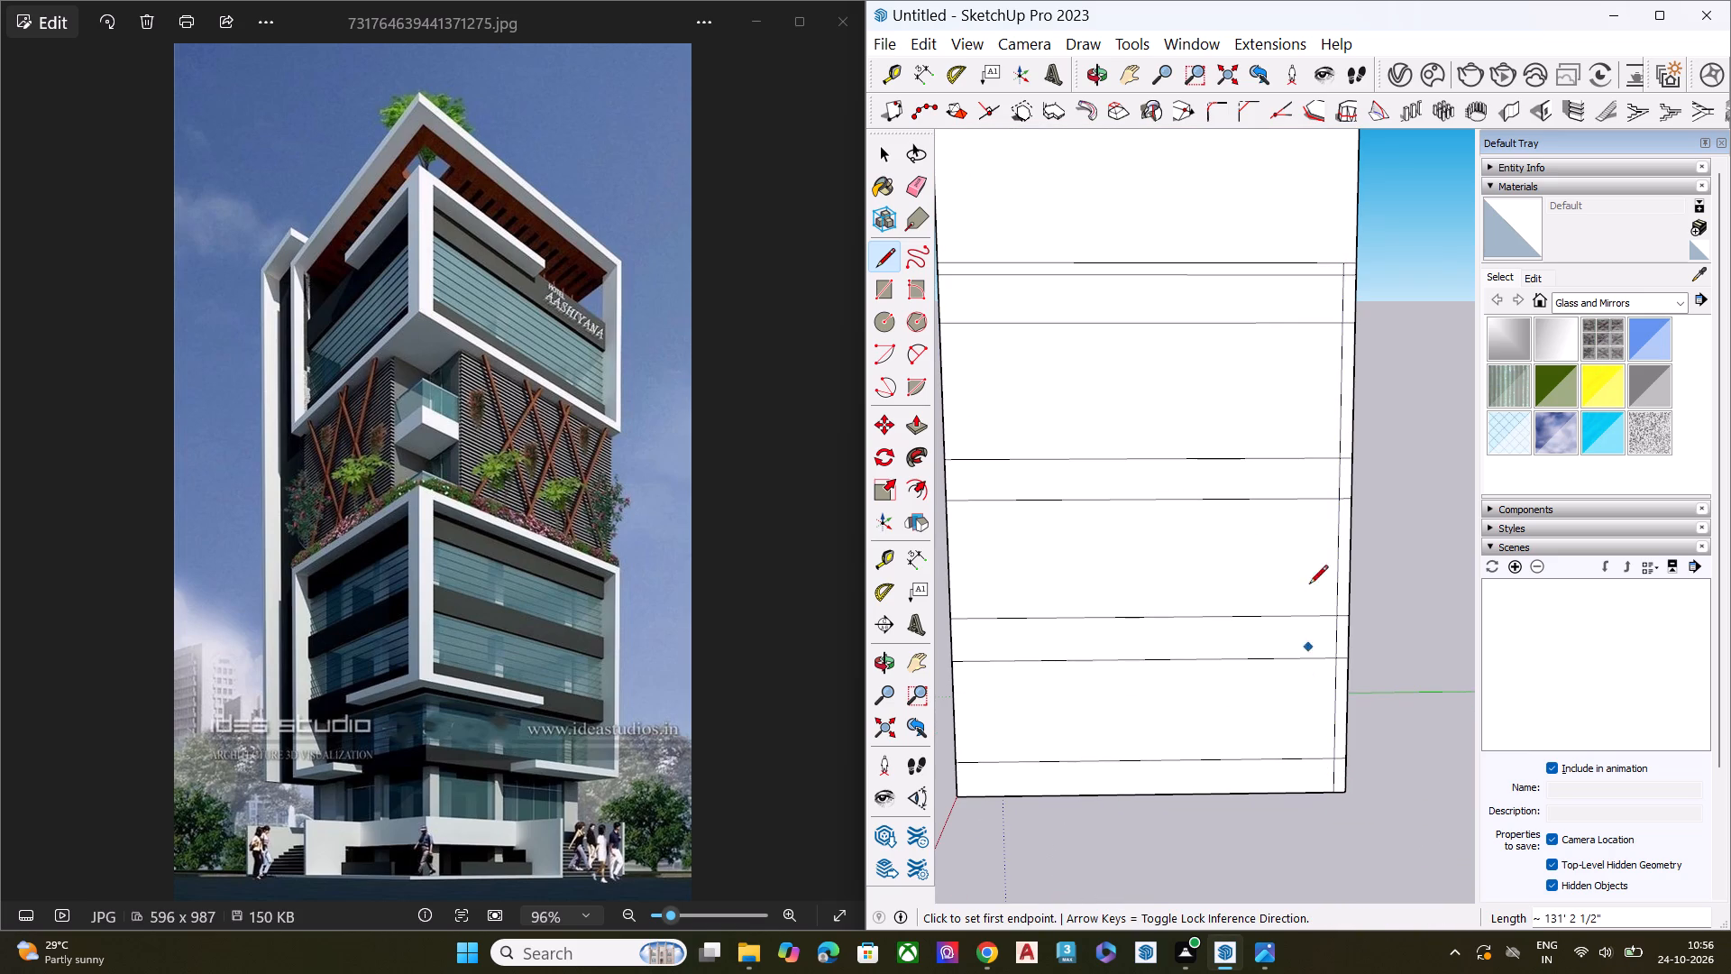
pyautogui.press('space')
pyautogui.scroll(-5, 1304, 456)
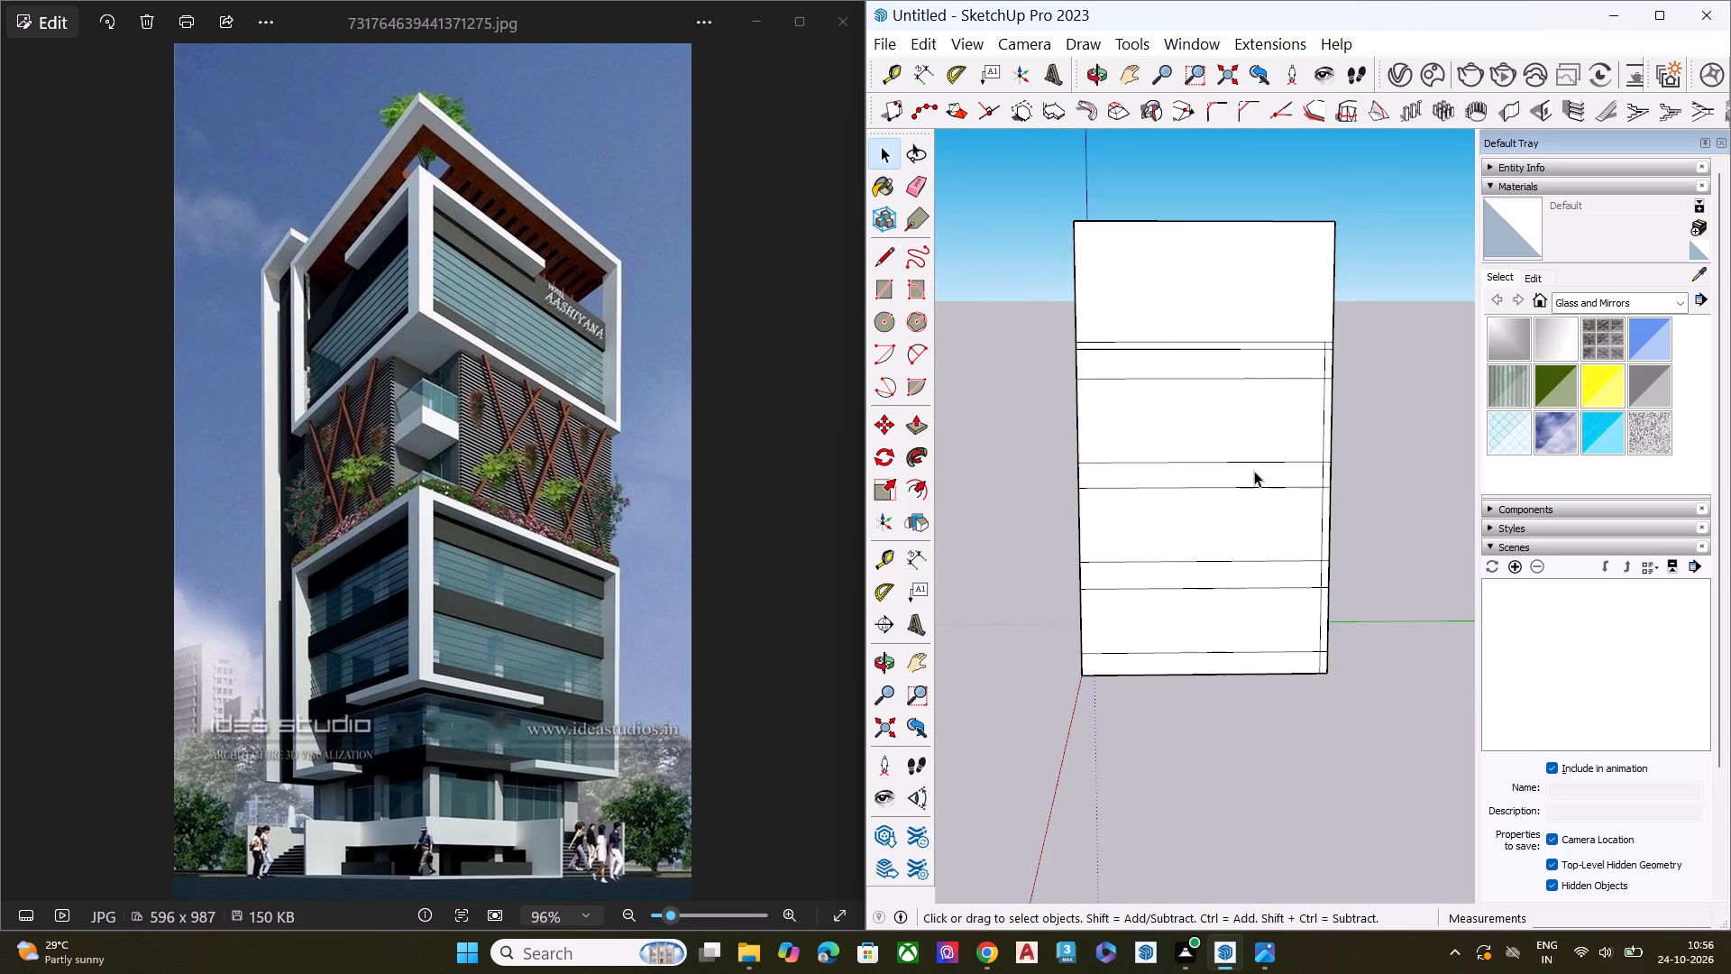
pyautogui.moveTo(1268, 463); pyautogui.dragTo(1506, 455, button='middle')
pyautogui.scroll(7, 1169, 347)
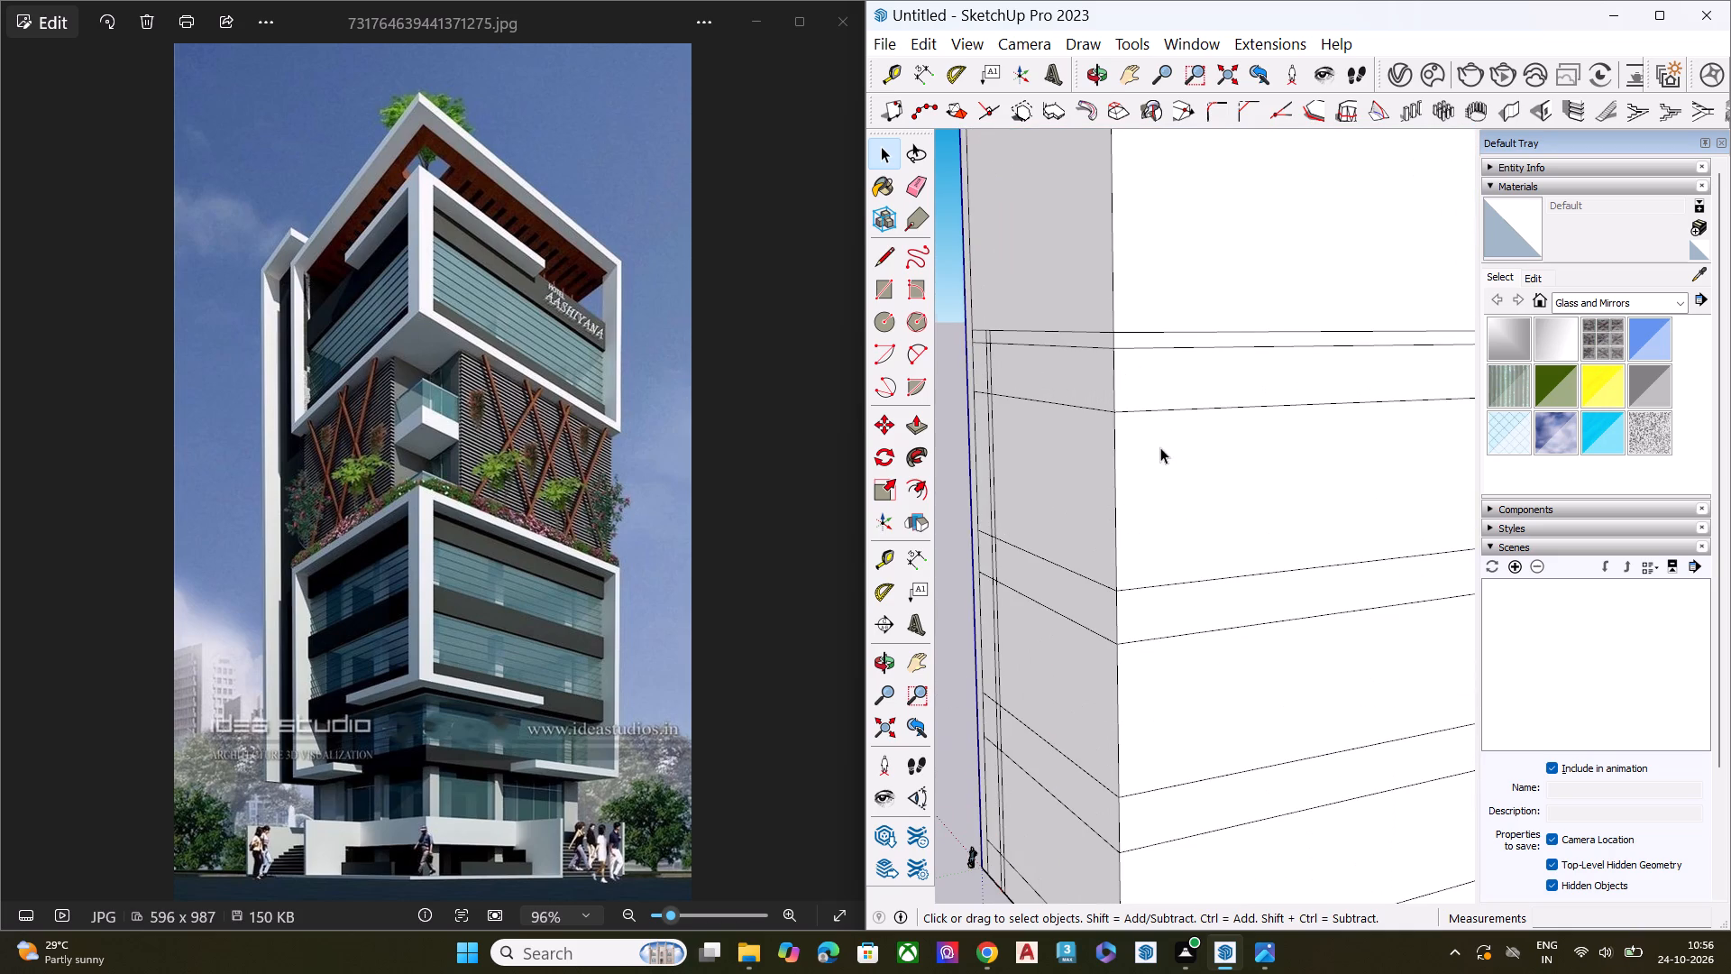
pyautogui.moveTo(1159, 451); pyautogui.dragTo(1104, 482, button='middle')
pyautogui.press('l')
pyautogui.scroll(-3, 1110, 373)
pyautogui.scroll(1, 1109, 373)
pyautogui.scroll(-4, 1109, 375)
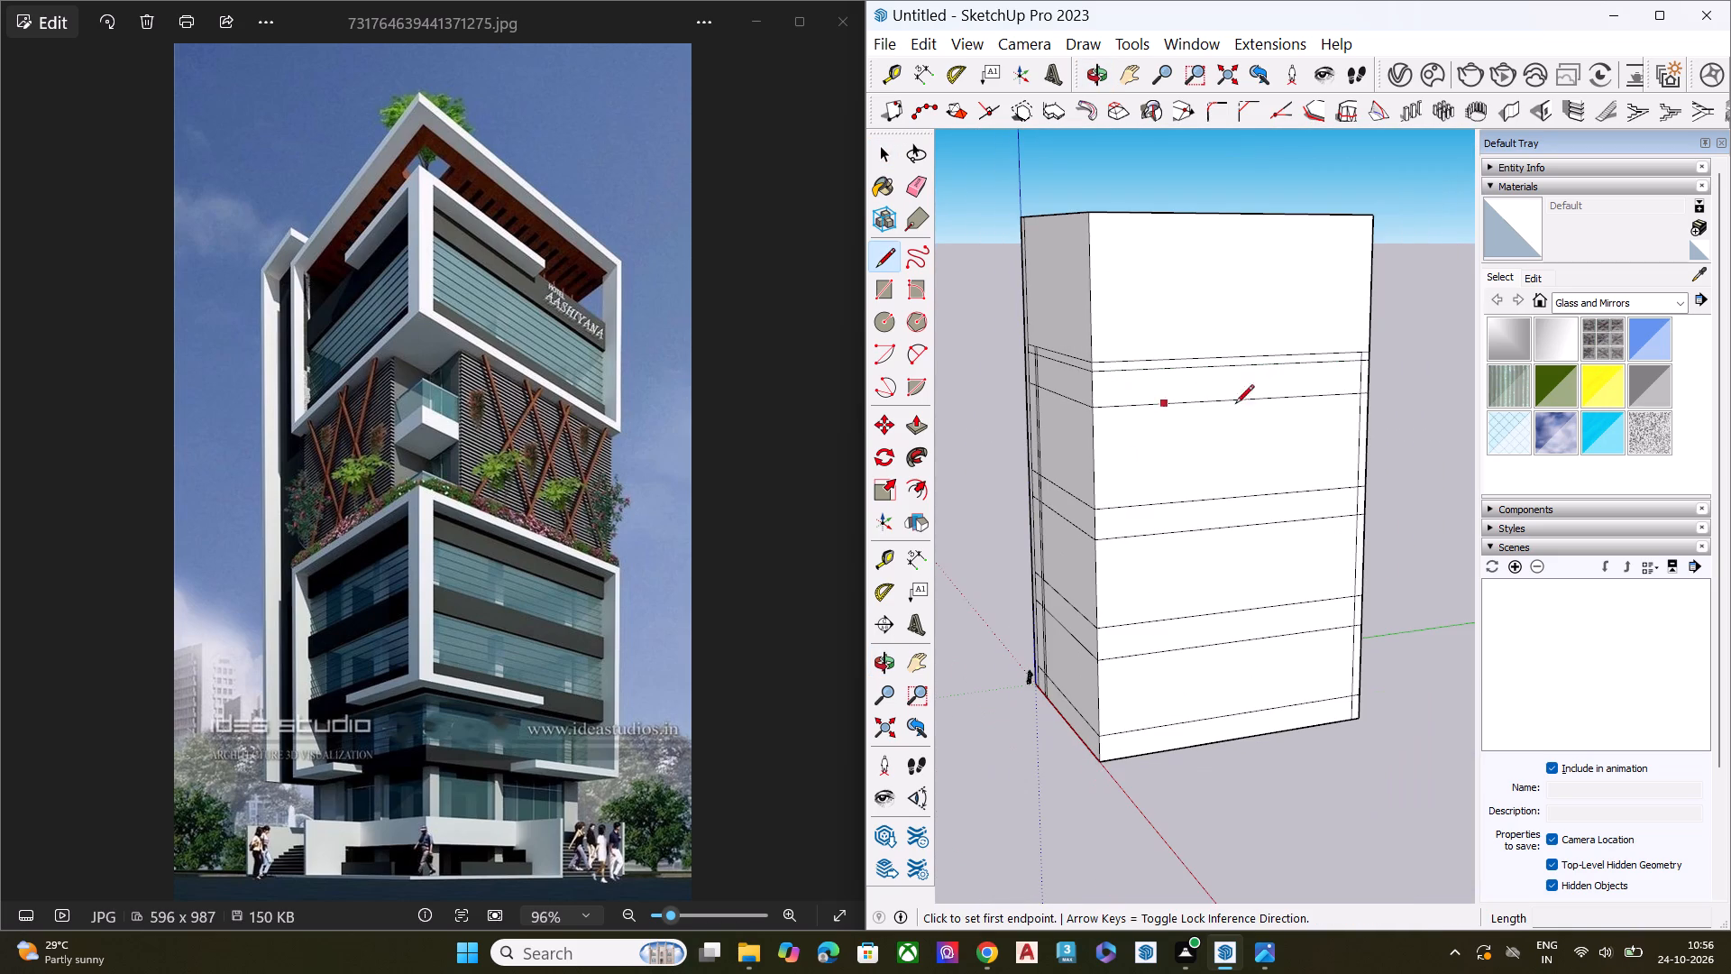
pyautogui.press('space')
# Erase the ends of the upper three horizontal lines between the front face's inset line and second vertical line.
pyautogui.moveTo(1351, 407); pyautogui.dragTo(1353, 450, button='middle')
pyautogui.moveTo(1086, 483); pyautogui.dragTo(1312, 418, button='middle')
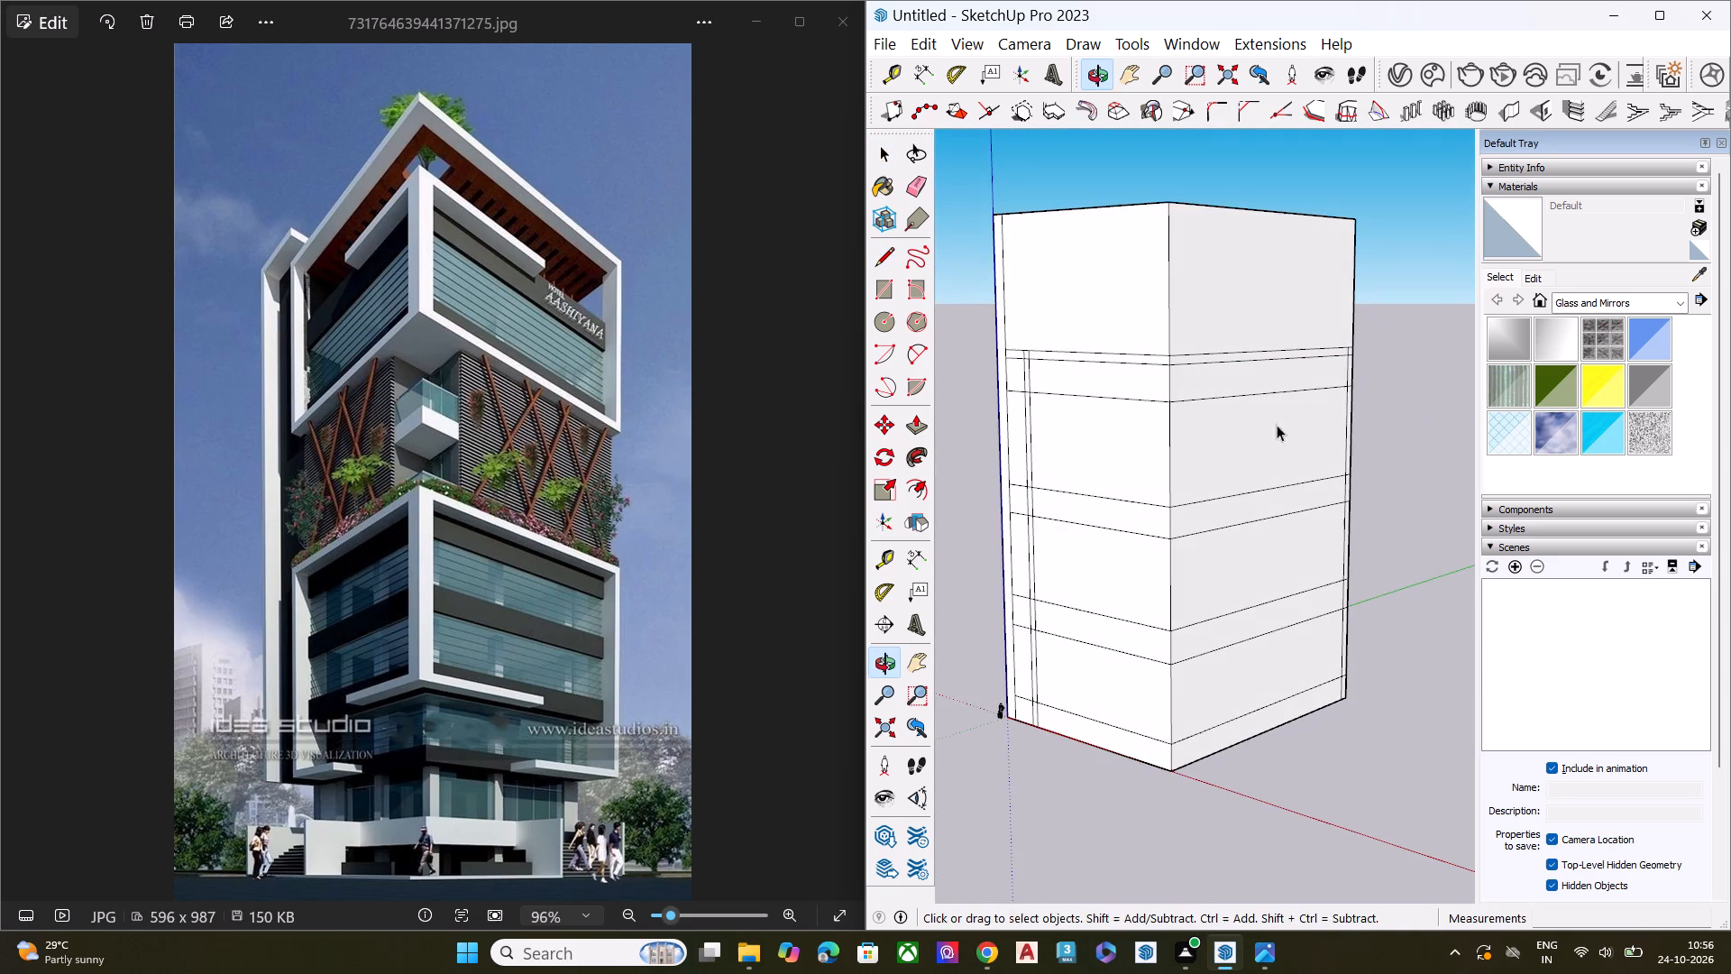
pyautogui.press('e')
pyautogui.scroll(9, 1014, 374)
pyautogui.scroll(1, 1086, 355)
pyautogui.moveTo(1088, 354); pyautogui.dragTo(1168, 301, button='middle')
pyautogui.scroll(3, 1079, 323)
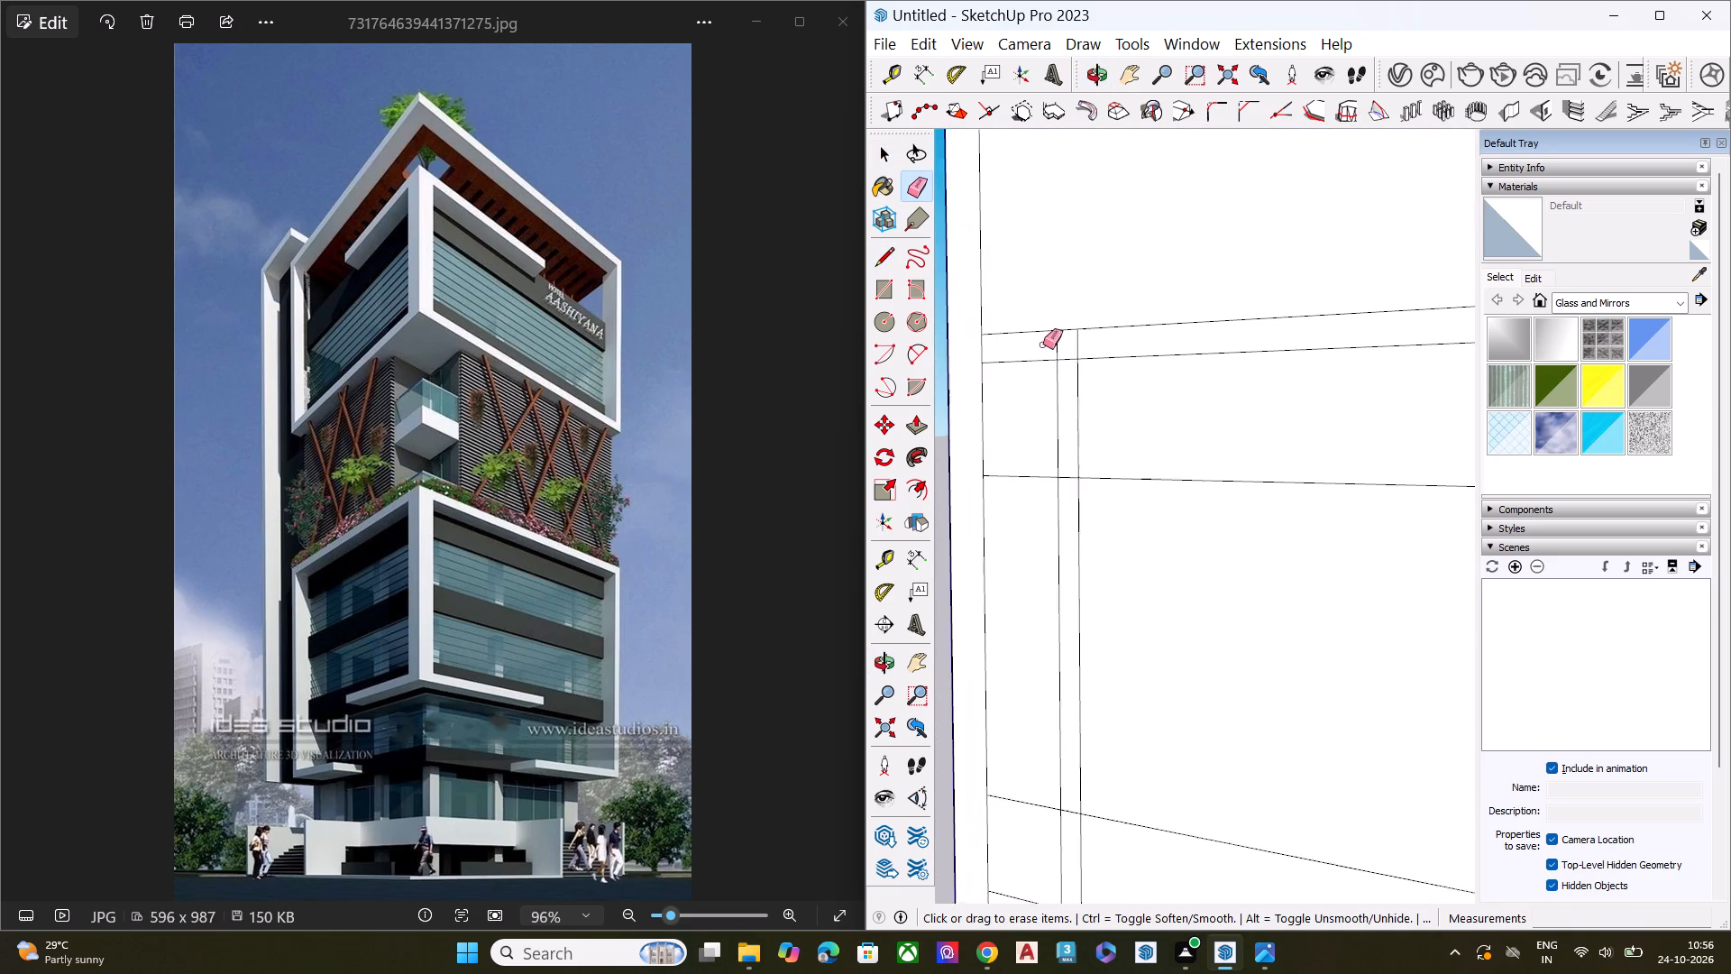
pyautogui.scroll(2, 1043, 345)
pyautogui.click(1037, 326)
pyautogui.click(1040, 332)
pyautogui.click(1030, 361)
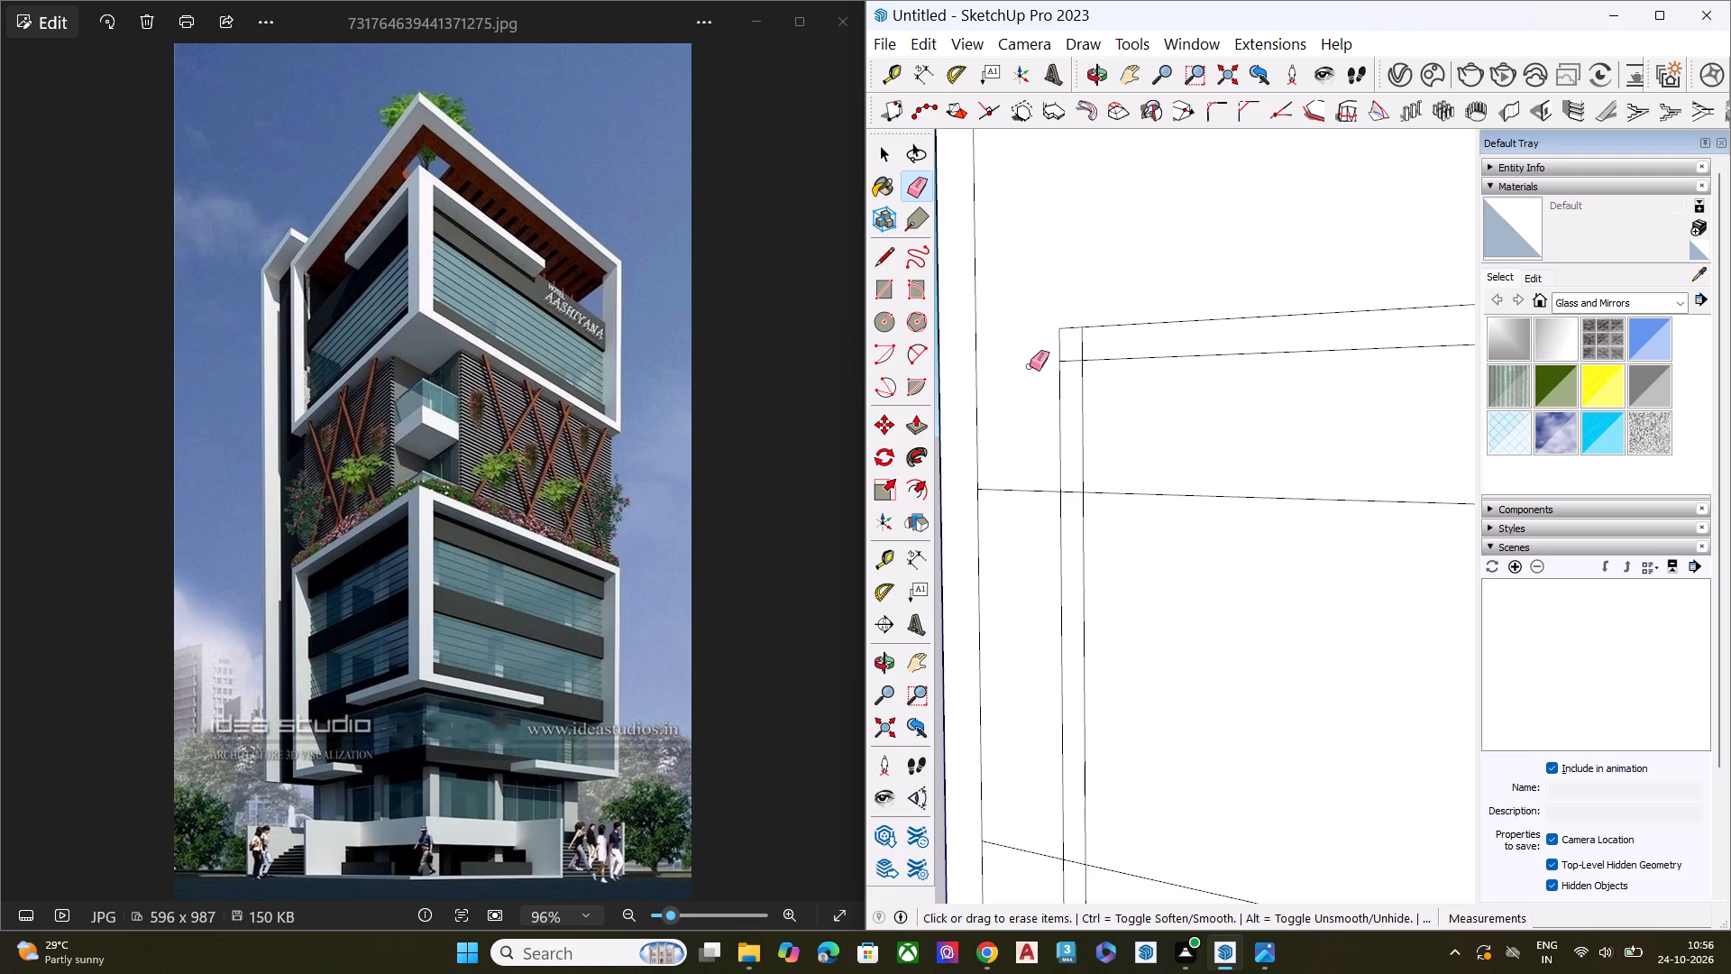
pyautogui.click(1023, 491)
# Erase the ends of the lower five horizontal lines between the front face's inset line and second vertical line.
pyautogui.scroll(-6, 1038, 410)
pyautogui.scroll(1, 1047, 405)
pyautogui.scroll(-2, 1048, 405)
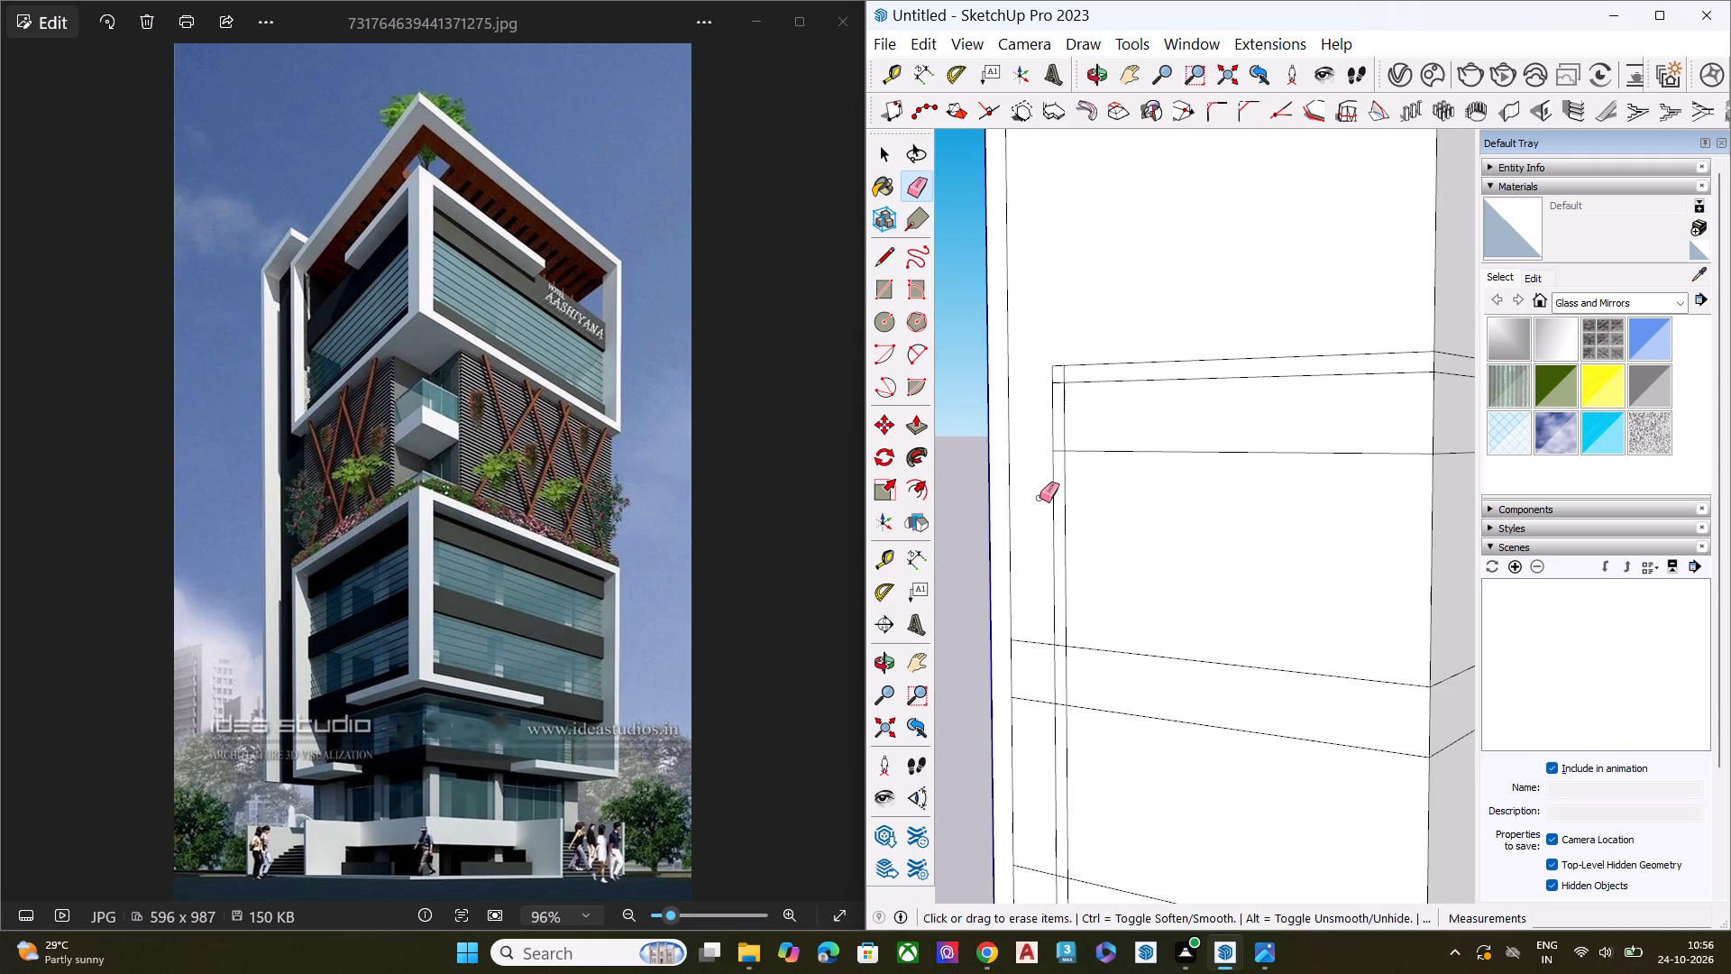
pyautogui.click(1036, 645)
pyautogui.click(1031, 704)
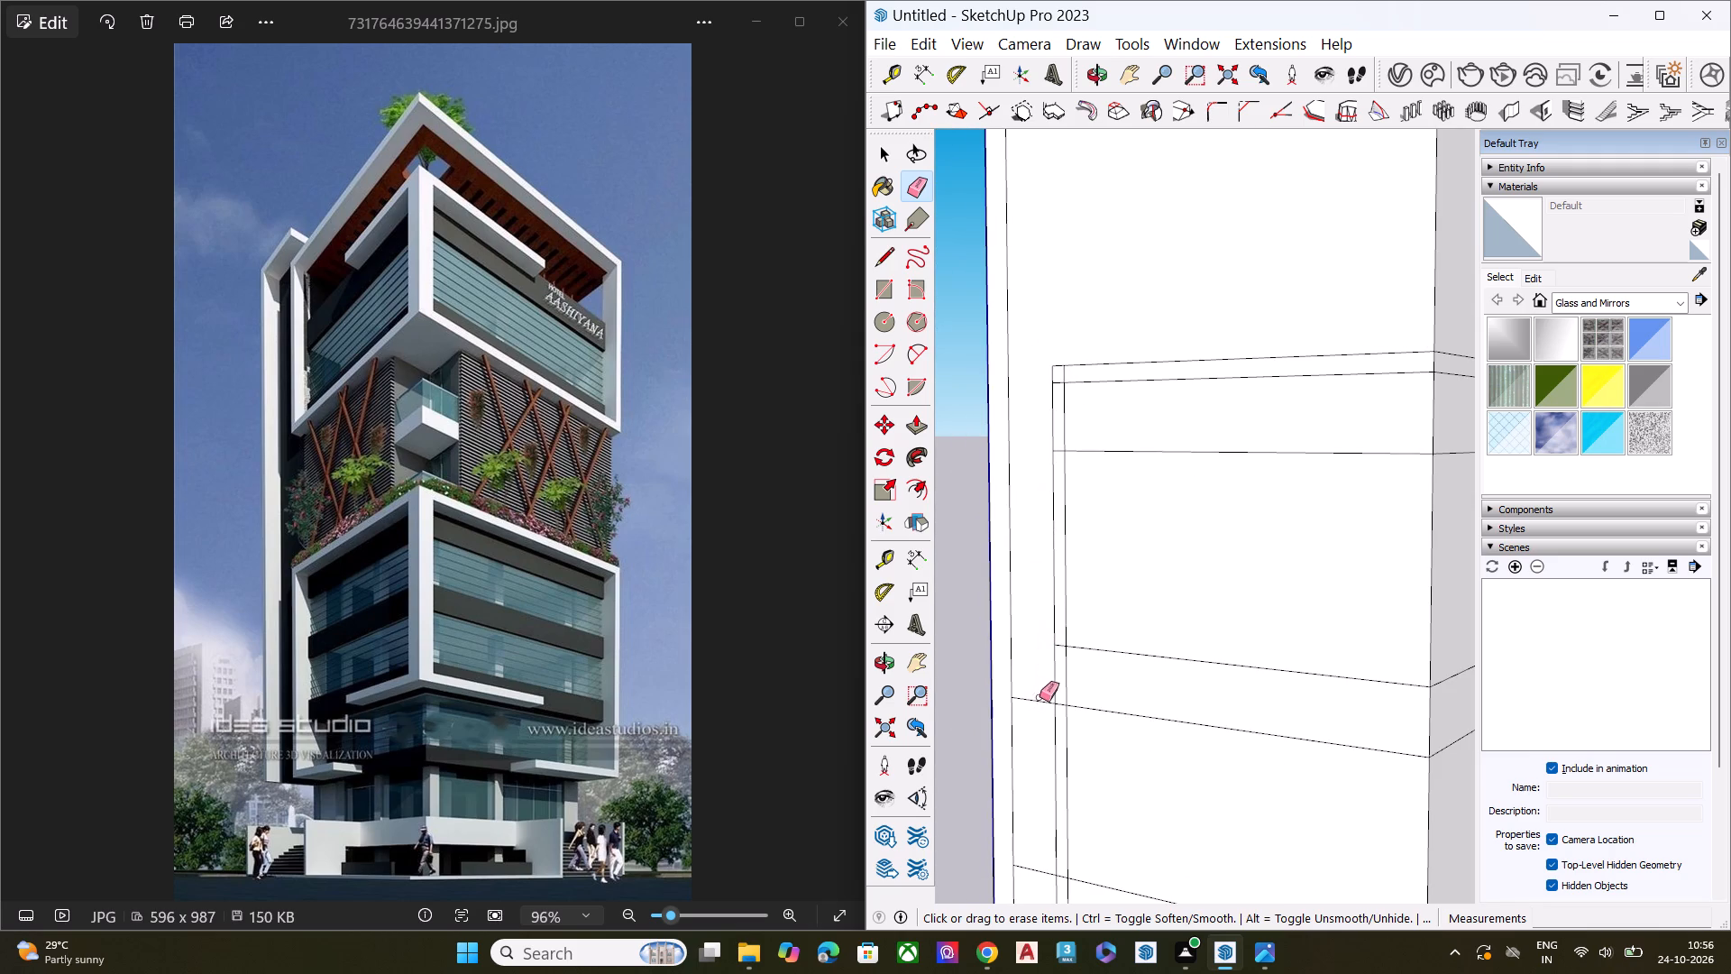
pyautogui.click(1038, 705)
pyautogui.click(1041, 704)
pyautogui.scroll(-9, 1091, 565)
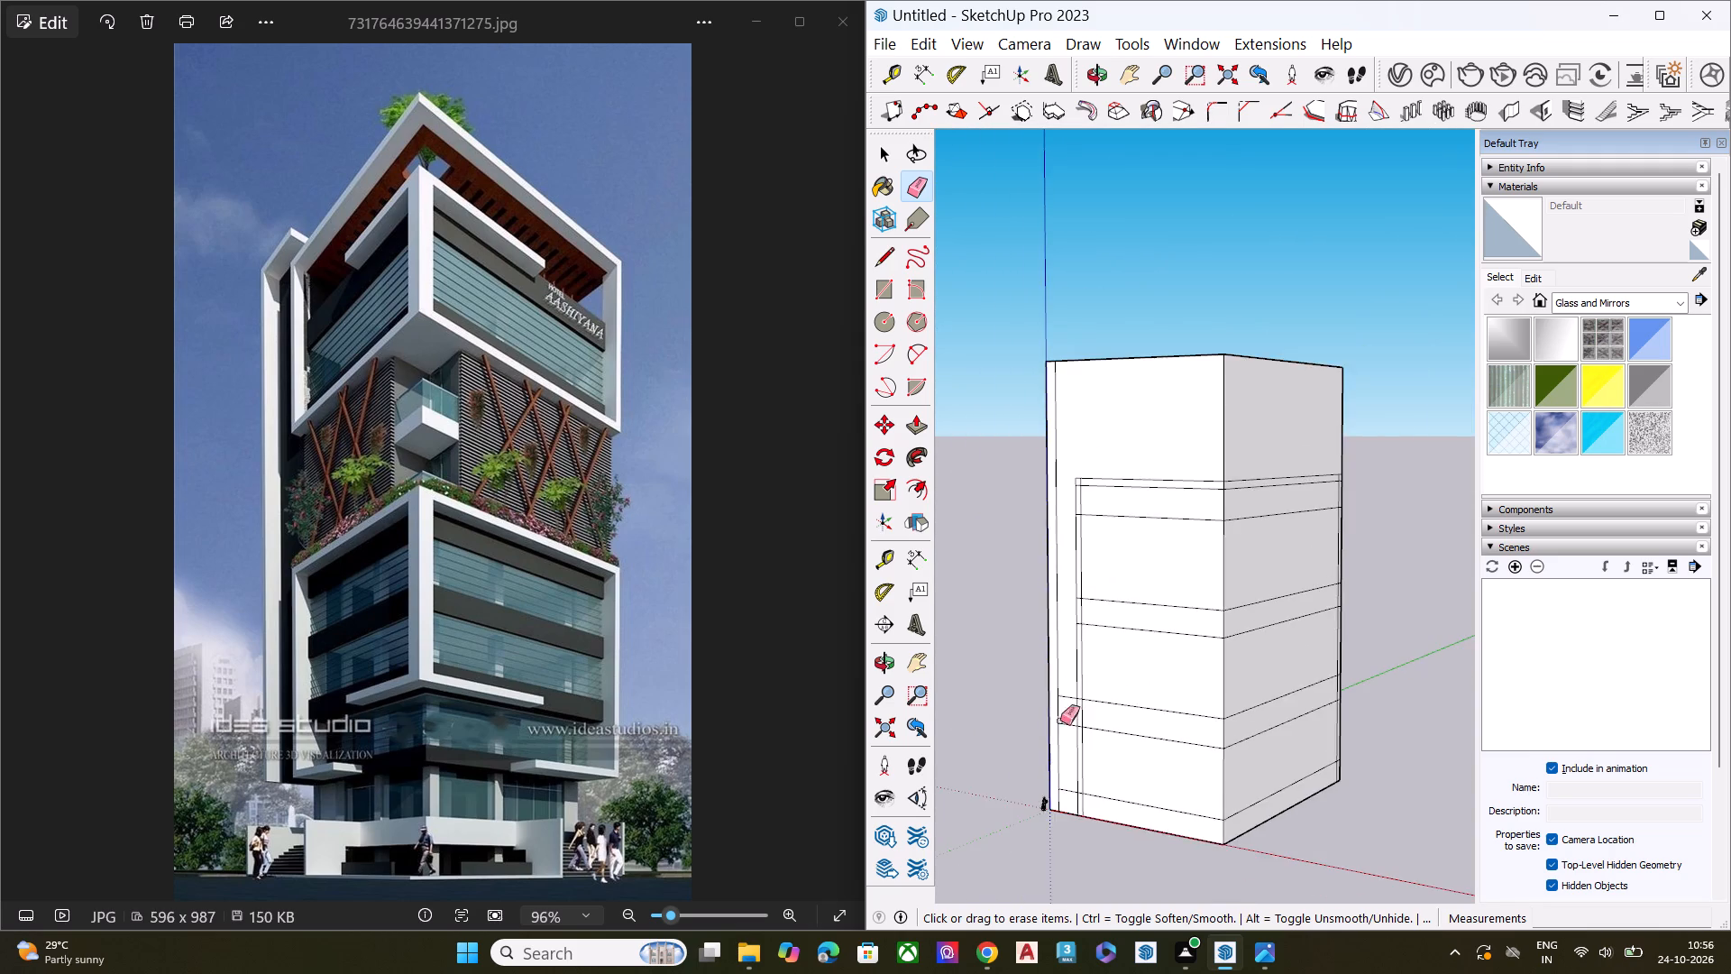
pyautogui.scroll(1, 1058, 729)
pyautogui.scroll(-1, 1058, 730)
pyautogui.scroll(1, 1060, 735)
pyautogui.scroll(-1, 1060, 742)
pyautogui.scroll(7, 1062, 744)
pyautogui.click(1072, 664)
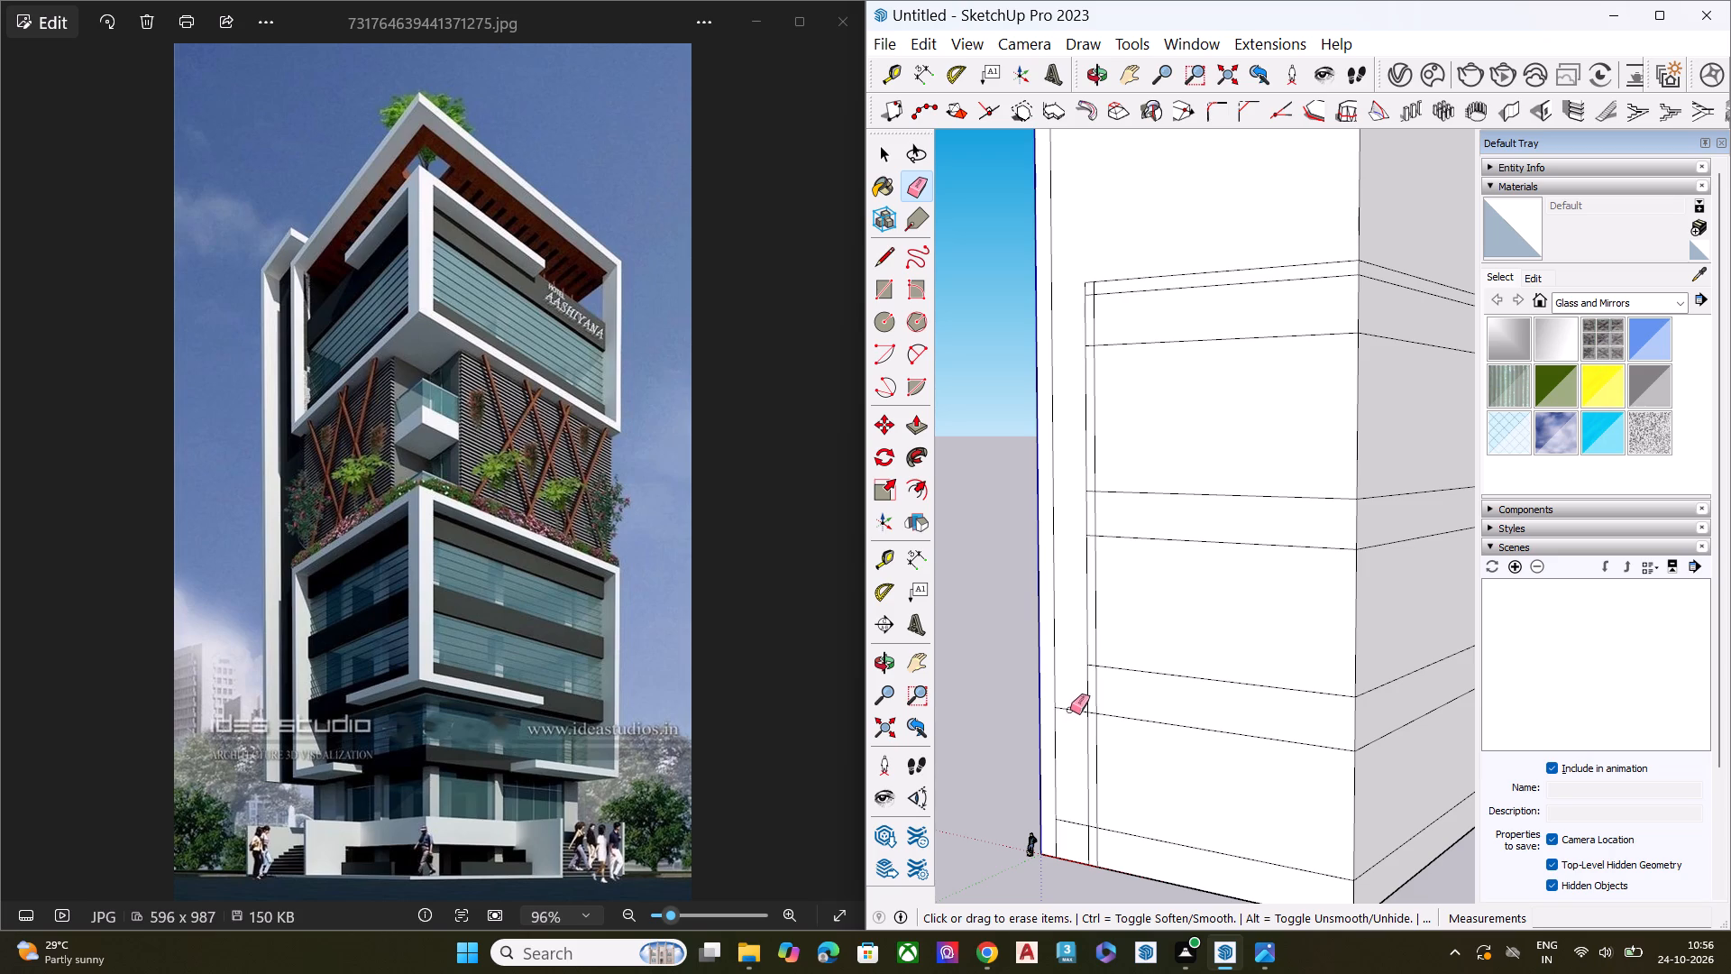
pyautogui.click(1070, 710)
pyautogui.click(1076, 826)
# Trim the front frame's upper corner by erasing the third vertical's stub above the seventh horizontal line and that line's end beyond the third vertical.
pyautogui.scroll(-6, 1151, 569)
pyautogui.scroll(9, 1198, 532)
pyautogui.moveTo(1218, 518); pyautogui.dragTo(1269, 452, button='middle')
pyautogui.scroll(6, 1033, 432)
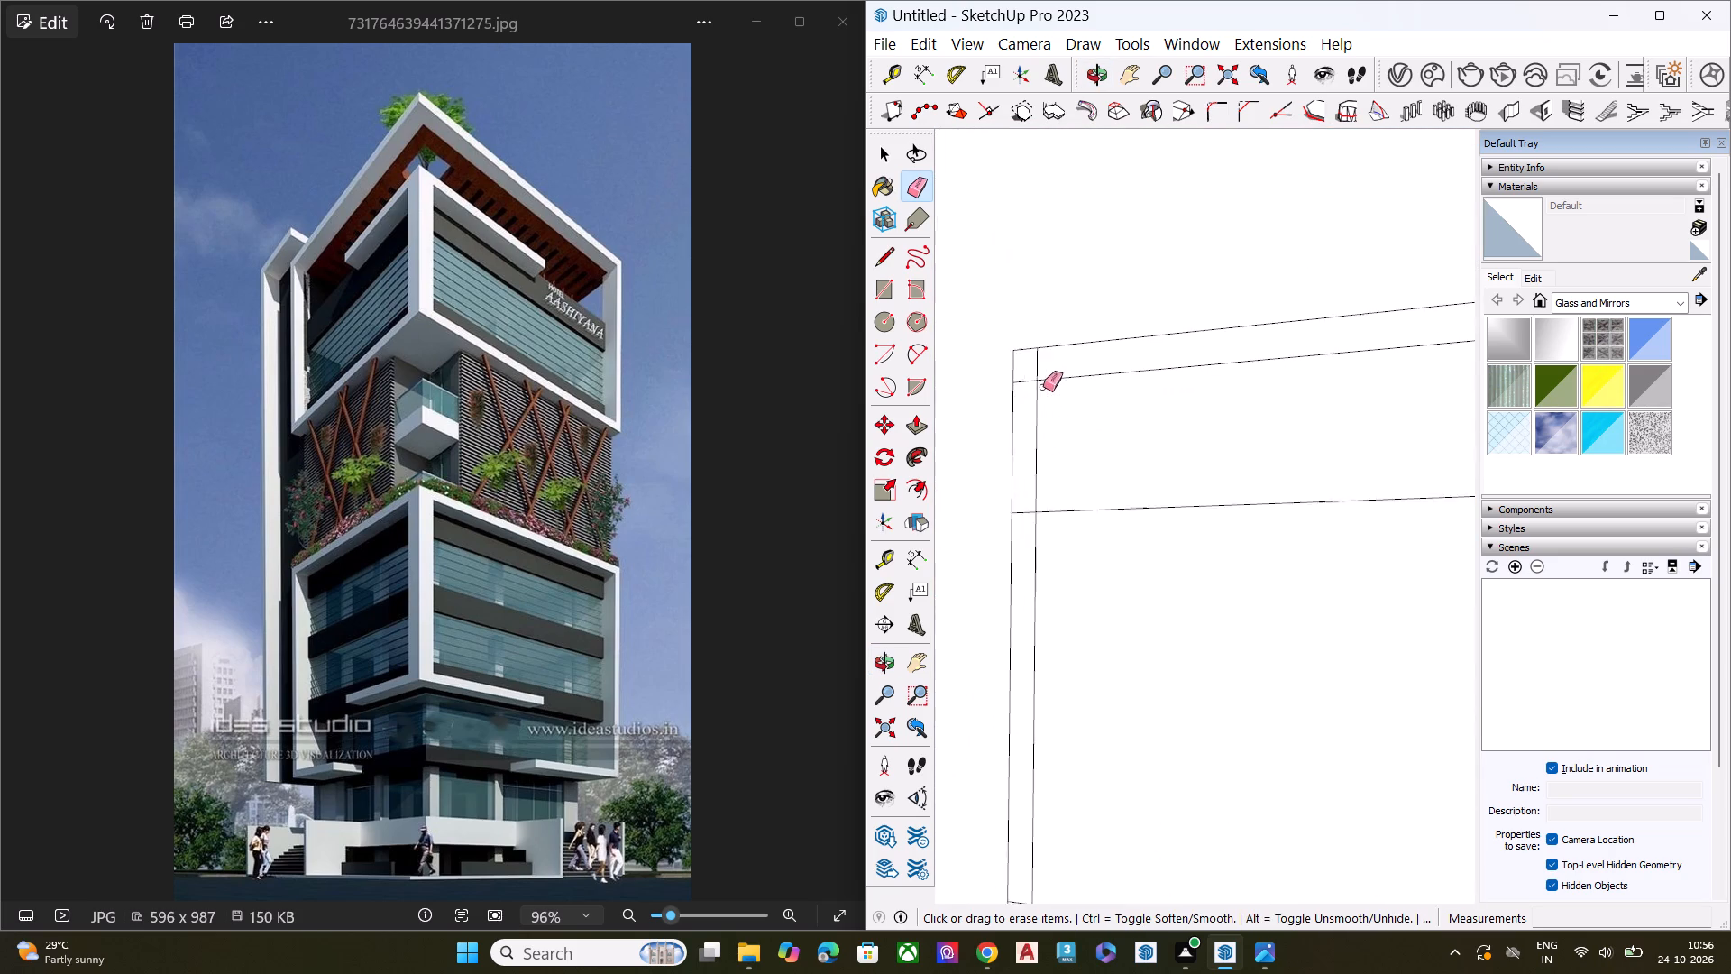
pyautogui.scroll(5, 1043, 387)
pyautogui.click(1031, 361)
pyautogui.click(1033, 353)
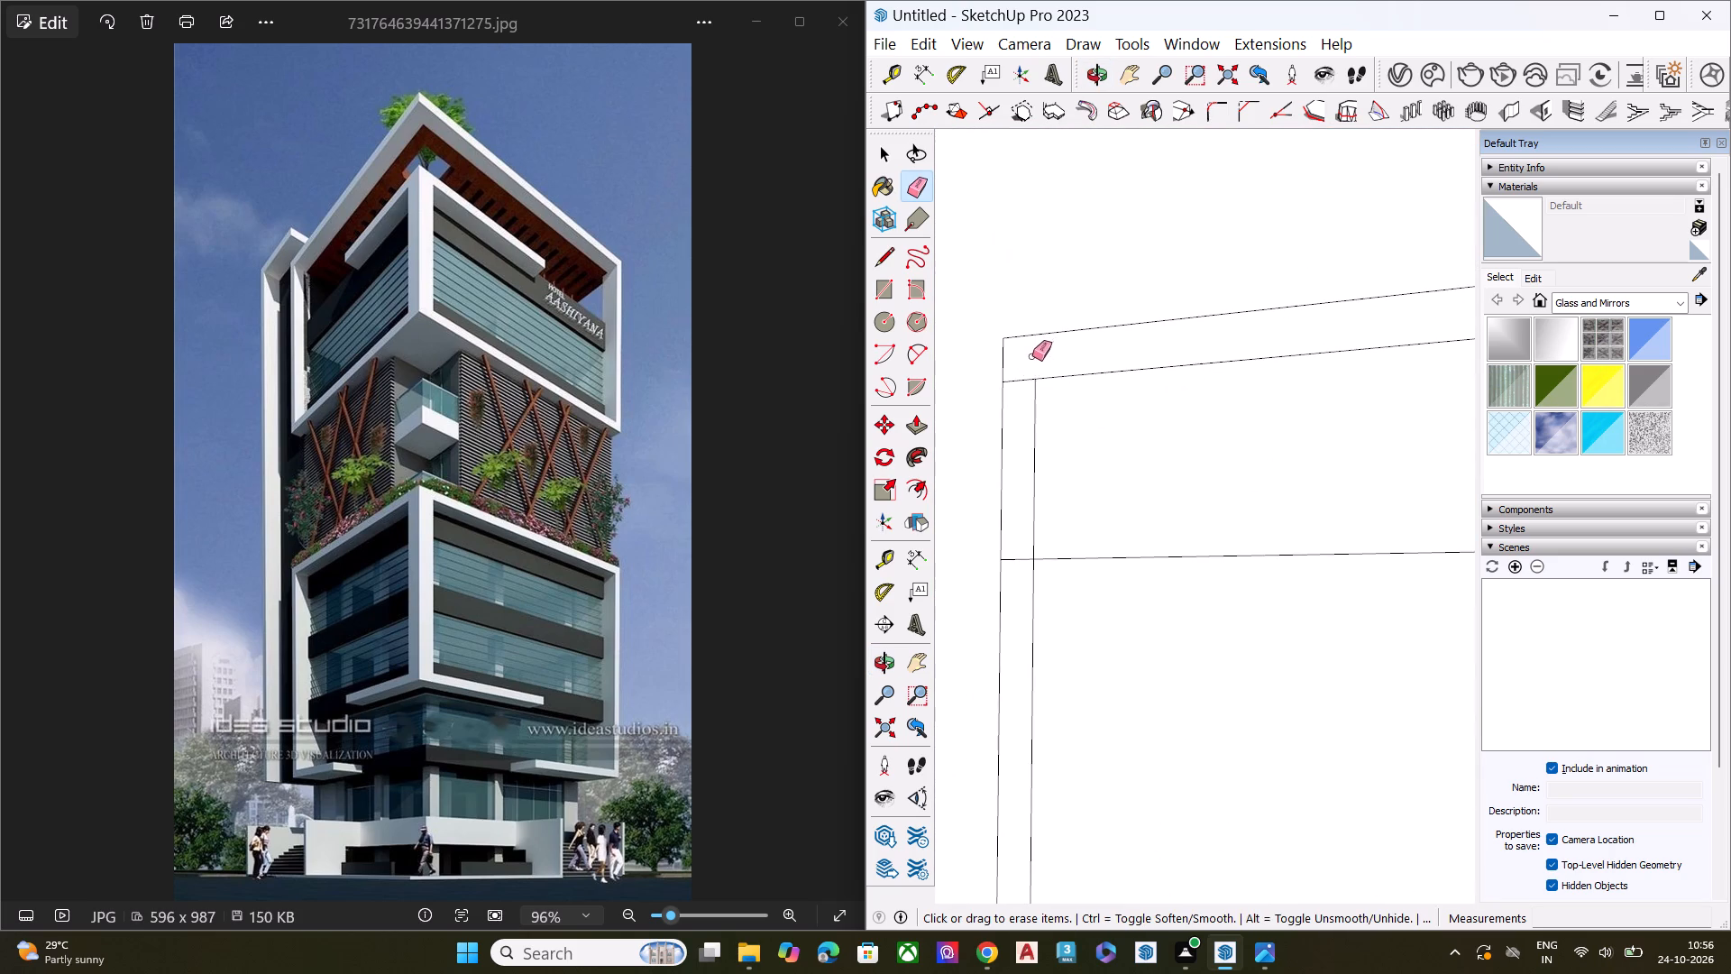
pyautogui.click(1023, 380)
# Erase the sixth, fifth and fourth horizontal lines' segments crossing the narrow strip between the front face's second and third vertical lines.
pyautogui.scroll(-1, 967, 433)
pyautogui.scroll(1, 967, 435)
pyautogui.scroll(-7, 967, 435)
pyautogui.scroll(2, 983, 435)
pyautogui.scroll(-1, 983, 435)
pyautogui.scroll(1, 983, 435)
pyautogui.scroll(-5, 983, 435)
pyautogui.moveTo(1185, 463); pyautogui.dragTo(1157, 540, button='middle')
pyautogui.scroll(1, 1040, 516)
pyautogui.scroll(-1, 1040, 505)
pyautogui.scroll(3, 1040, 500)
pyautogui.scroll(-1, 1000, 482)
pyautogui.scroll(3, 996, 482)
pyautogui.click(994, 469)
pyautogui.scroll(-12, 997, 446)
pyautogui.scroll(7, 1001, 583)
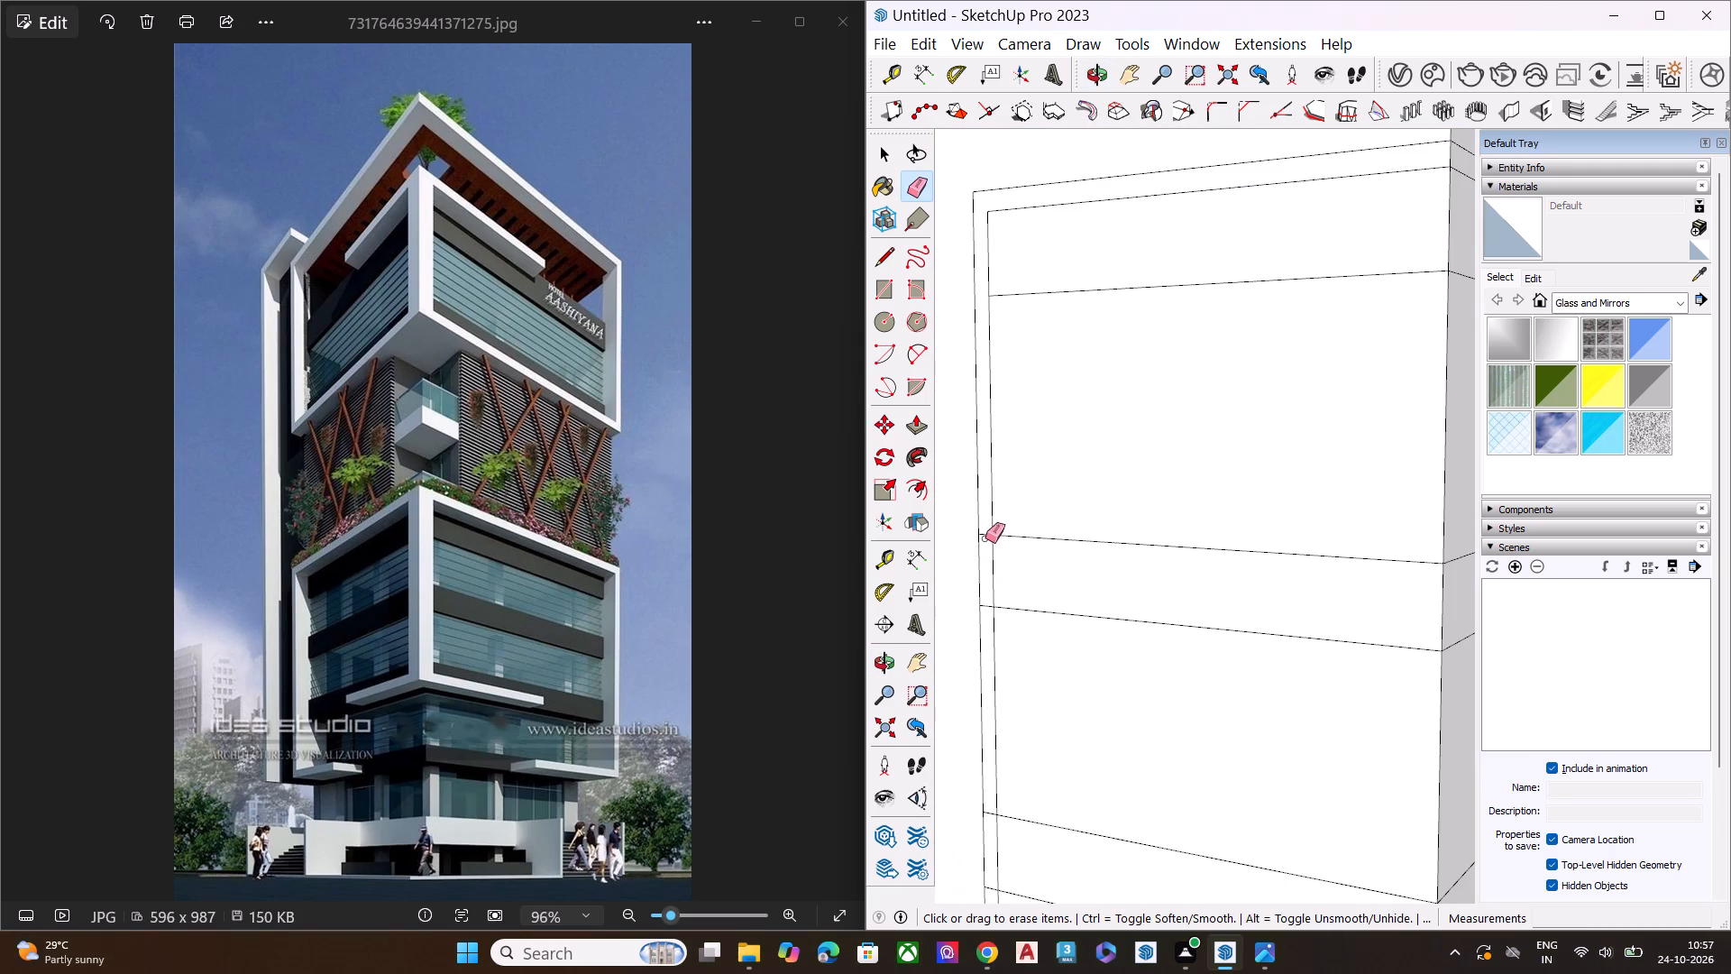
pyautogui.click(987, 537)
pyautogui.click(986, 604)
# Erase the third, second and lowest horizontal lines' segments crossing the narrow strip between the front face's second and third vertical lines.
pyautogui.scroll(-6, 999, 514)
pyautogui.scroll(1, 1012, 507)
pyautogui.scroll(-2, 1012, 507)
pyautogui.scroll(2, 989, 673)
pyautogui.scroll(-2, 989, 673)
pyautogui.scroll(1, 989, 673)
pyautogui.scroll(-4, 991, 675)
pyautogui.scroll(1, 991, 675)
pyautogui.scroll(-3, 993, 677)
pyautogui.scroll(1, 993, 677)
pyautogui.scroll(-1, 993, 677)
pyautogui.scroll(3, 993, 677)
pyautogui.scroll(-1, 993, 677)
pyautogui.scroll(4, 993, 677)
pyautogui.scroll(-1, 1004, 676)
pyautogui.scroll(1, 1004, 676)
pyautogui.scroll(-1, 1004, 676)
pyautogui.scroll(2, 1004, 676)
pyautogui.scroll(-2, 1004, 676)
pyautogui.scroll(1, 1004, 676)
pyautogui.scroll(-1, 1004, 676)
pyautogui.scroll(5, 1004, 676)
pyautogui.scroll(-1, 1004, 676)
pyautogui.scroll(2, 1004, 676)
pyautogui.click(995, 659)
pyautogui.scroll(-2, 1029, 611)
pyautogui.scroll(1, 1031, 608)
pyautogui.scroll(-4, 1033, 607)
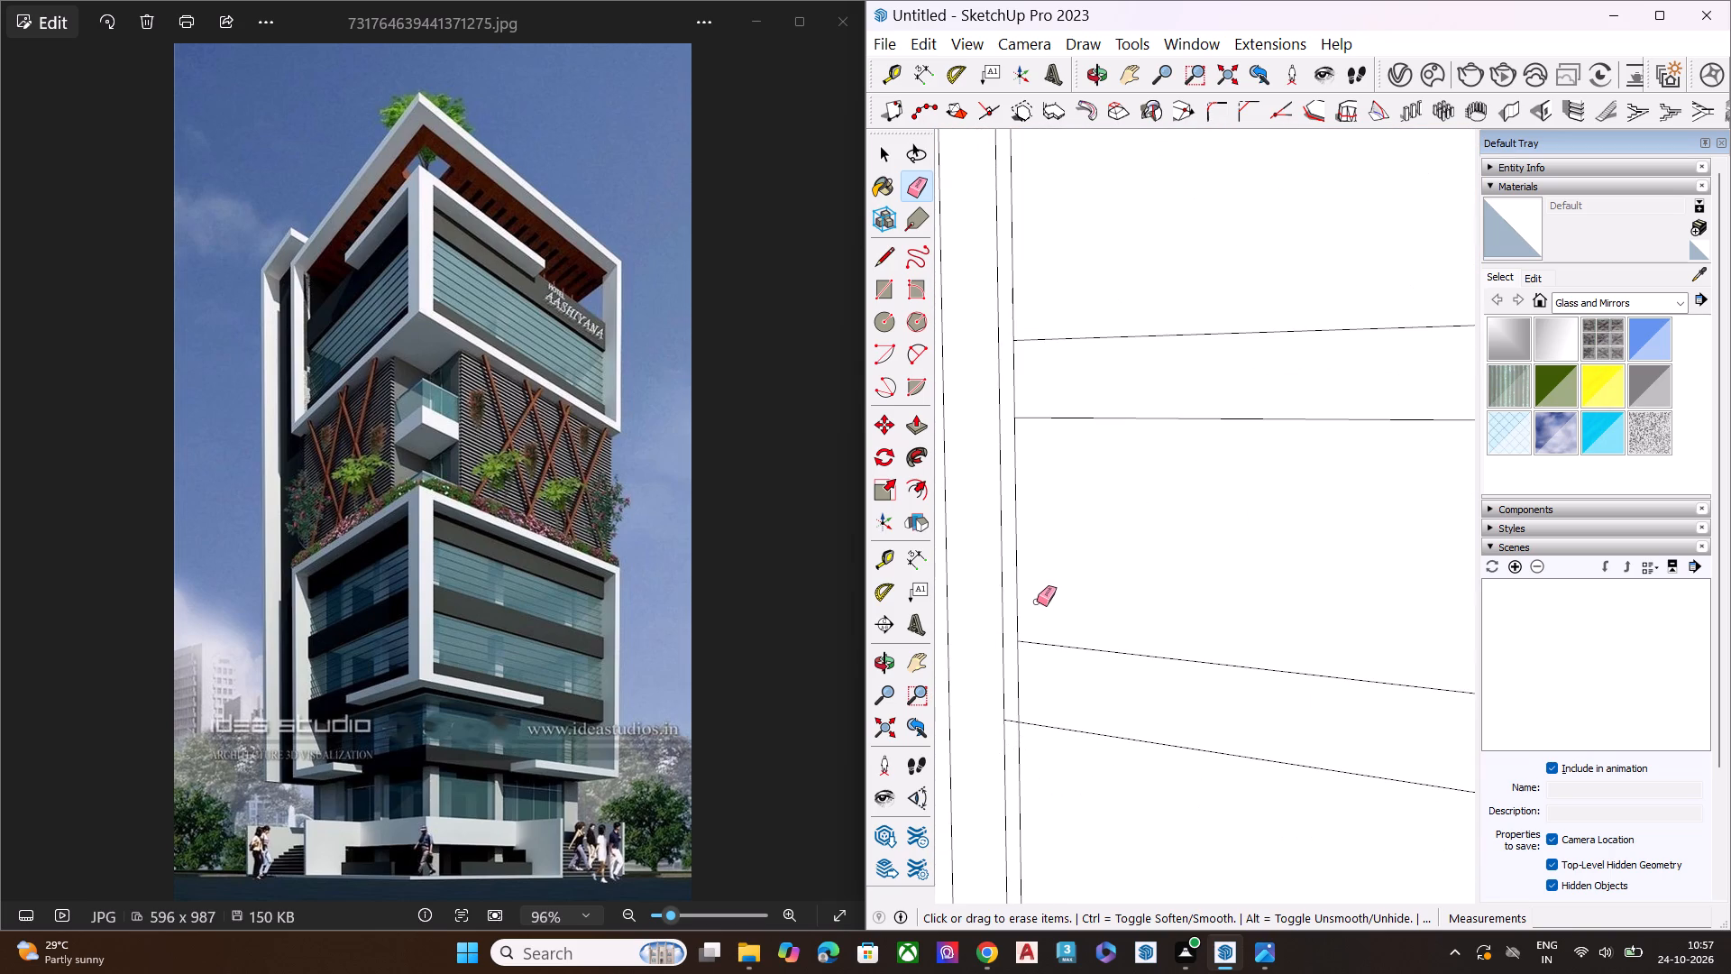
pyautogui.scroll(1, 1037, 602)
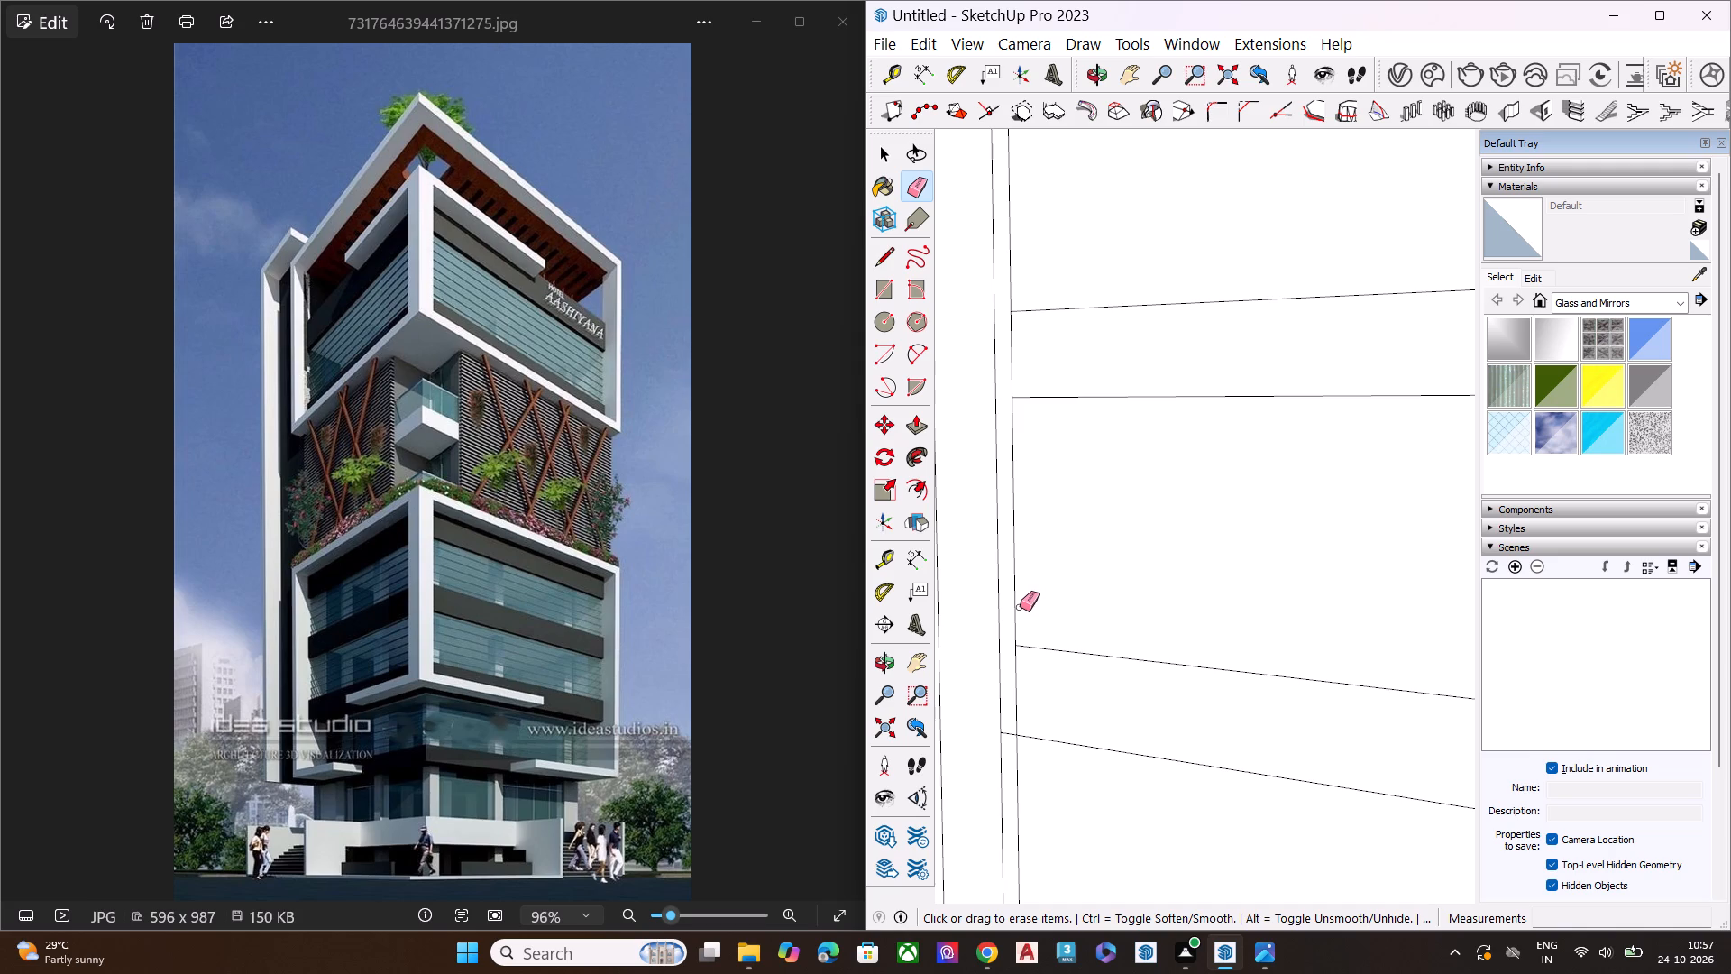
pyautogui.scroll(1, 1019, 607)
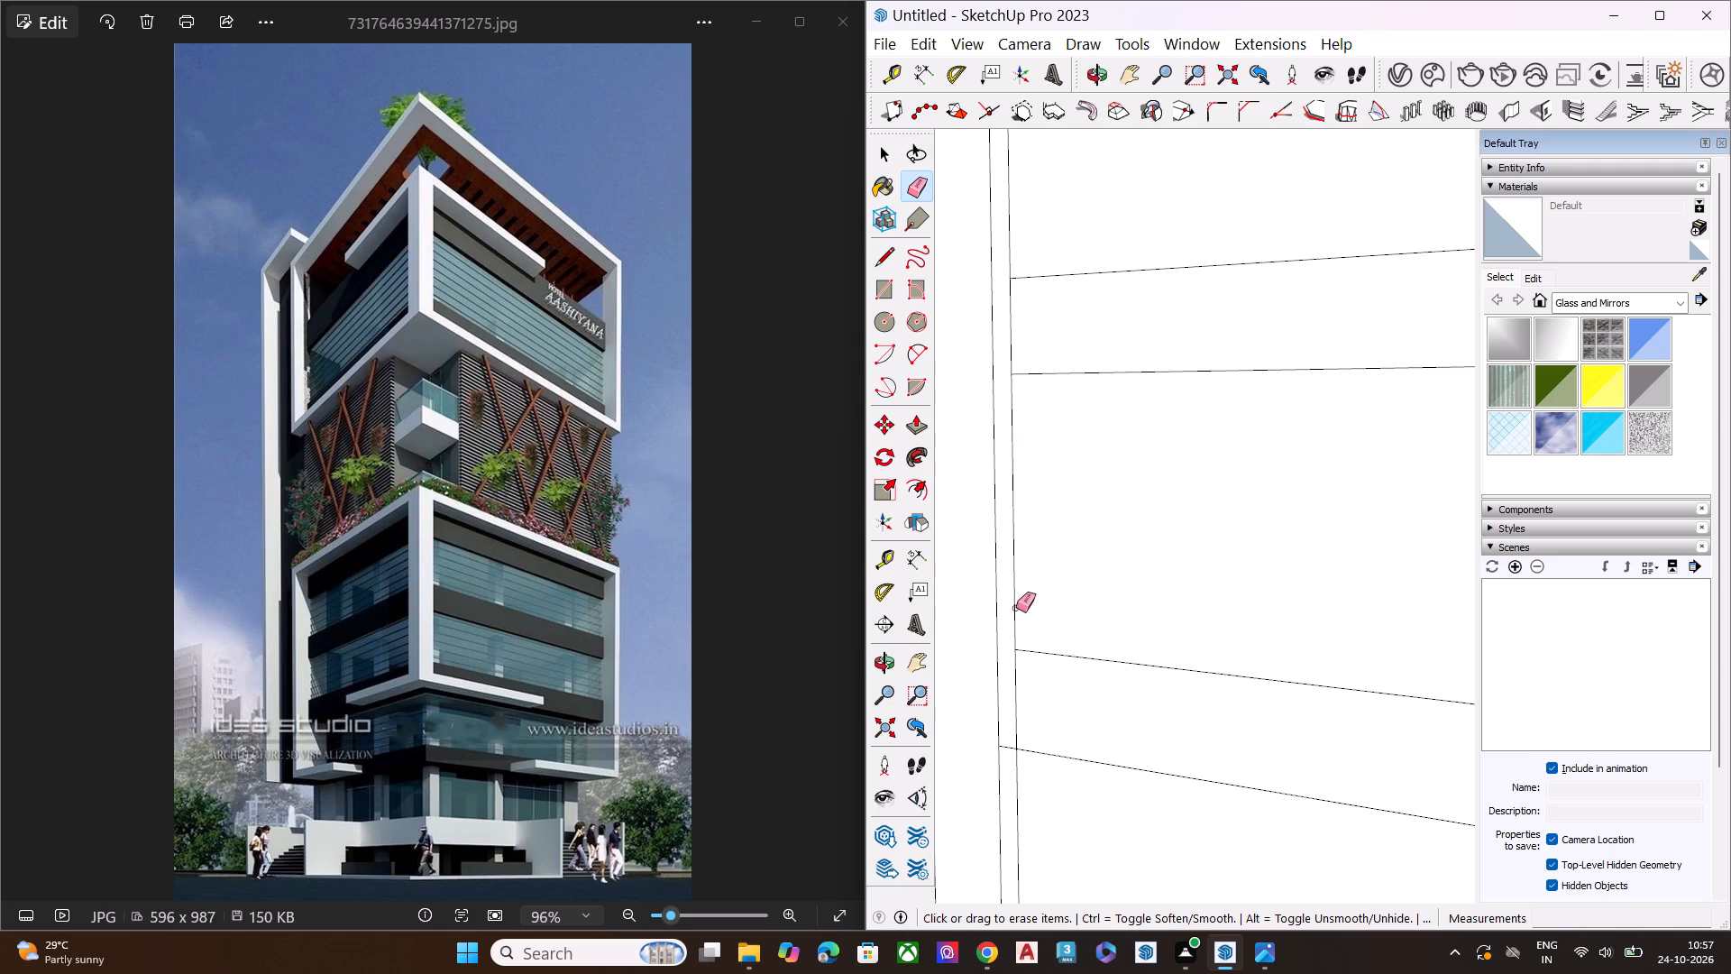
pyautogui.scroll(-6, 1029, 492)
pyautogui.scroll(6, 1004, 645)
pyautogui.scroll(-2, 1008, 651)
pyautogui.scroll(2, 1009, 651)
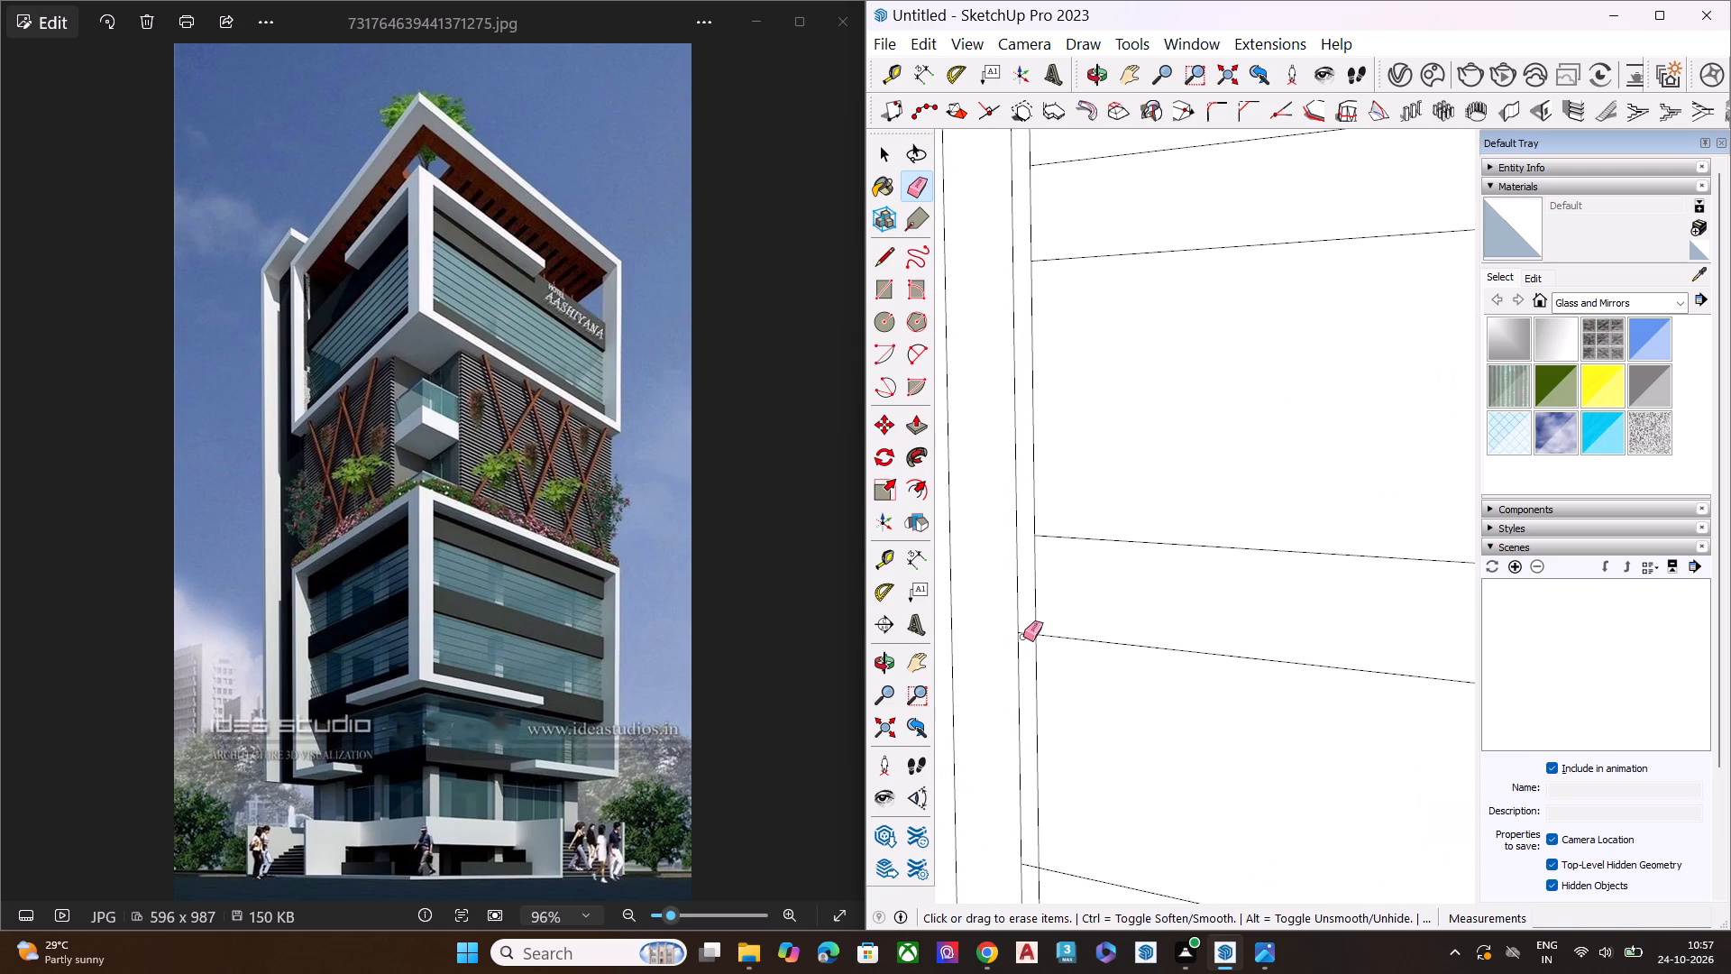
pyautogui.click(1024, 631)
pyautogui.scroll(-1, 1086, 516)
pyautogui.scroll(1, 1086, 516)
pyautogui.scroll(-3, 1086, 516)
pyautogui.scroll(6, 1063, 718)
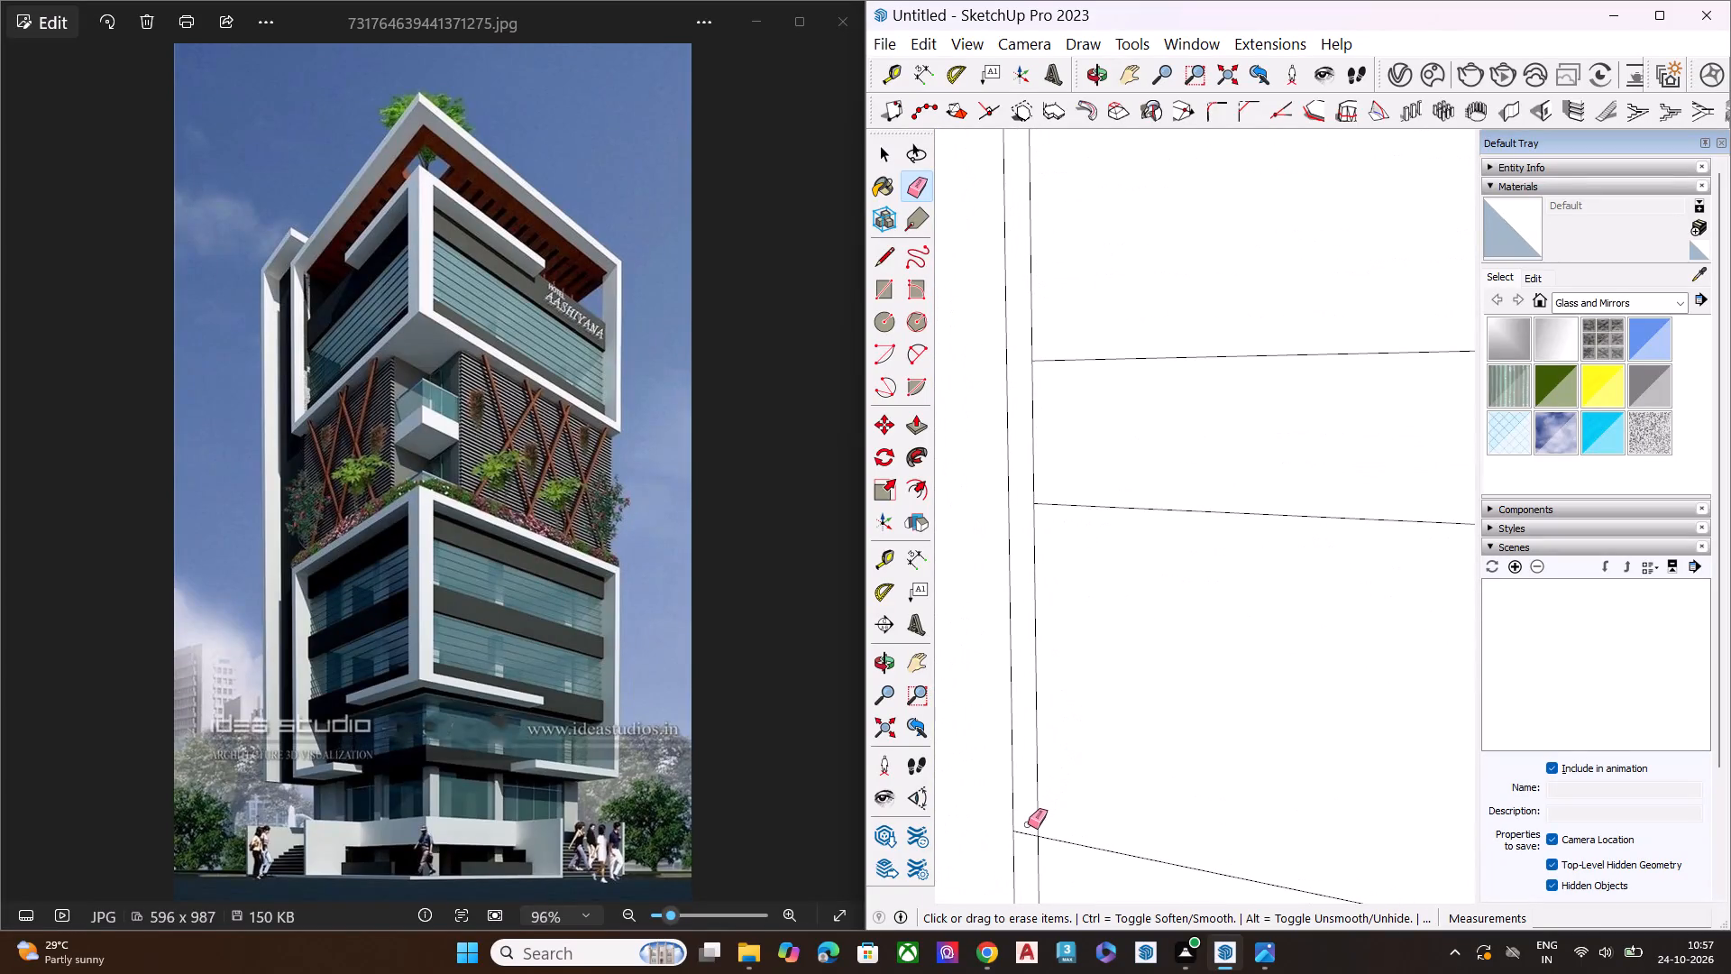
pyautogui.click(1025, 834)
pyautogui.scroll(-9, 1069, 504)
pyautogui.moveTo(1099, 640); pyautogui.dragTo(1143, 562, button='middle')
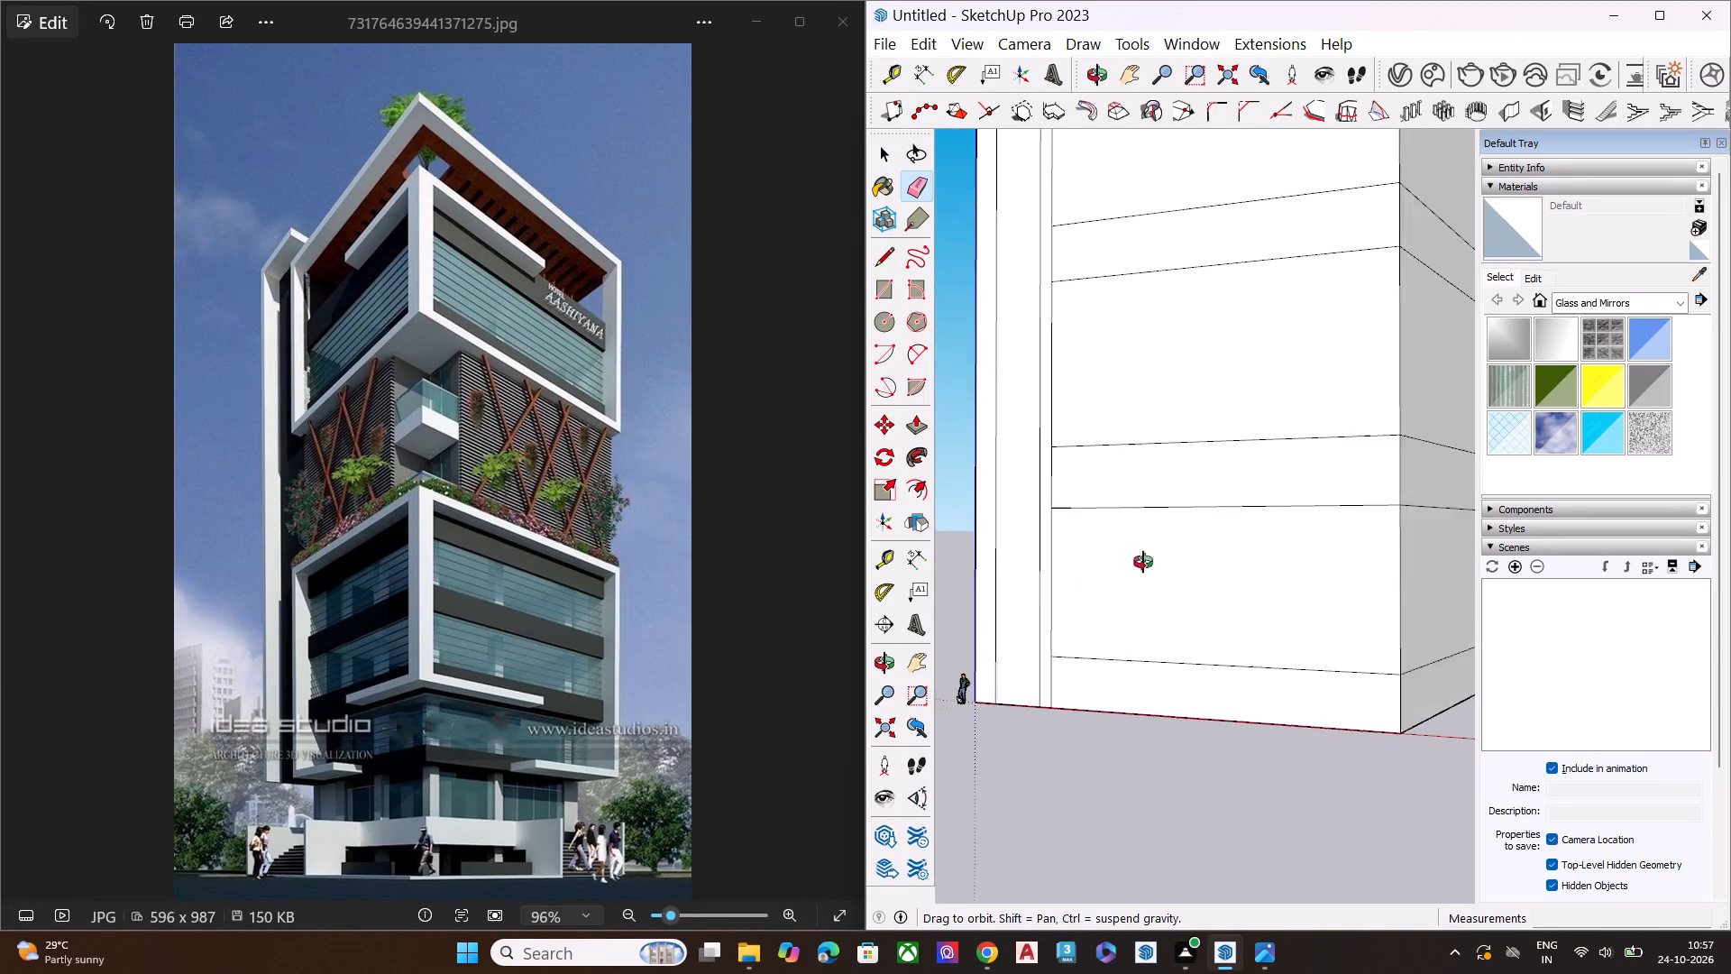
pyautogui.moveTo(1143, 562); pyautogui.dragTo(1149, 530, button='middle')
pyautogui.scroll(1, 1105, 689)
pyautogui.moveTo(1127, 735); pyautogui.dragTo(1173, 735, button='middle')
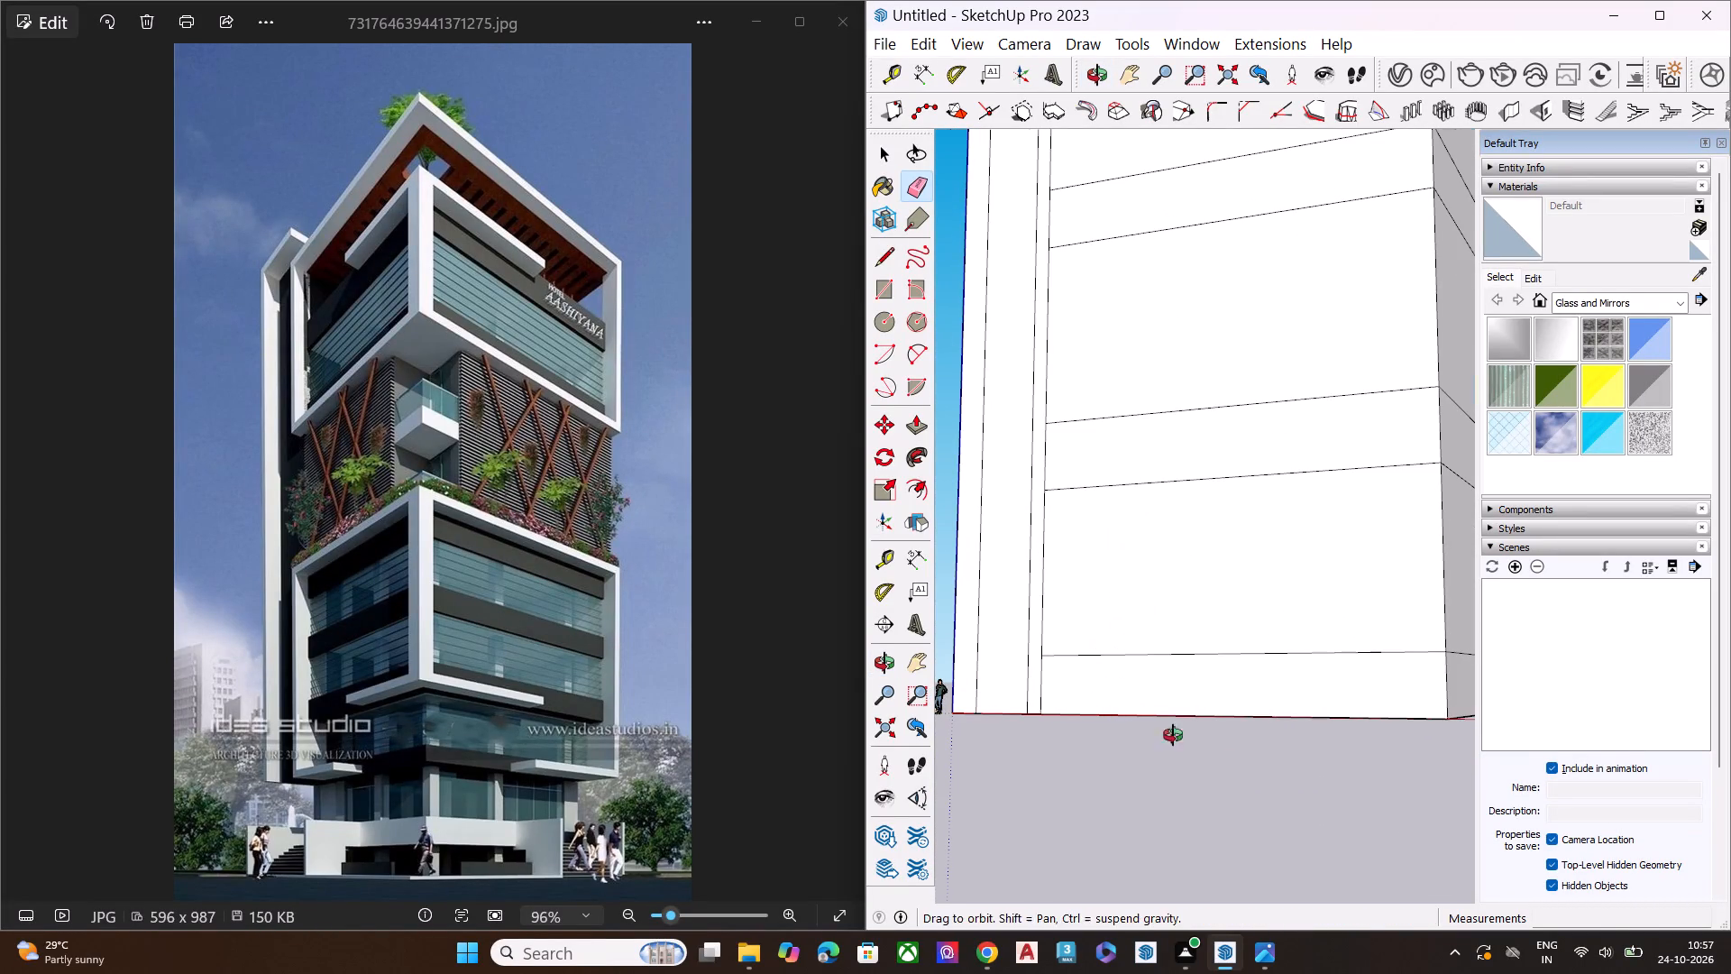
pyautogui.moveTo(1173, 735); pyautogui.dragTo(1268, 733, button='middle')
pyautogui.press('space')
pyautogui.click(1123, 795)
# Outline a low ledge at the front face's base, running about 31' 8 3/8" from the third vertical line and down to the ground edge.
pyautogui.scroll(3, 1042, 706)
pyautogui.scroll(-1, 1036, 705)
pyautogui.scroll(5, 1035, 705)
pyautogui.scroll(10, 377, 788)
pyautogui.scroll(2, 285, 791)
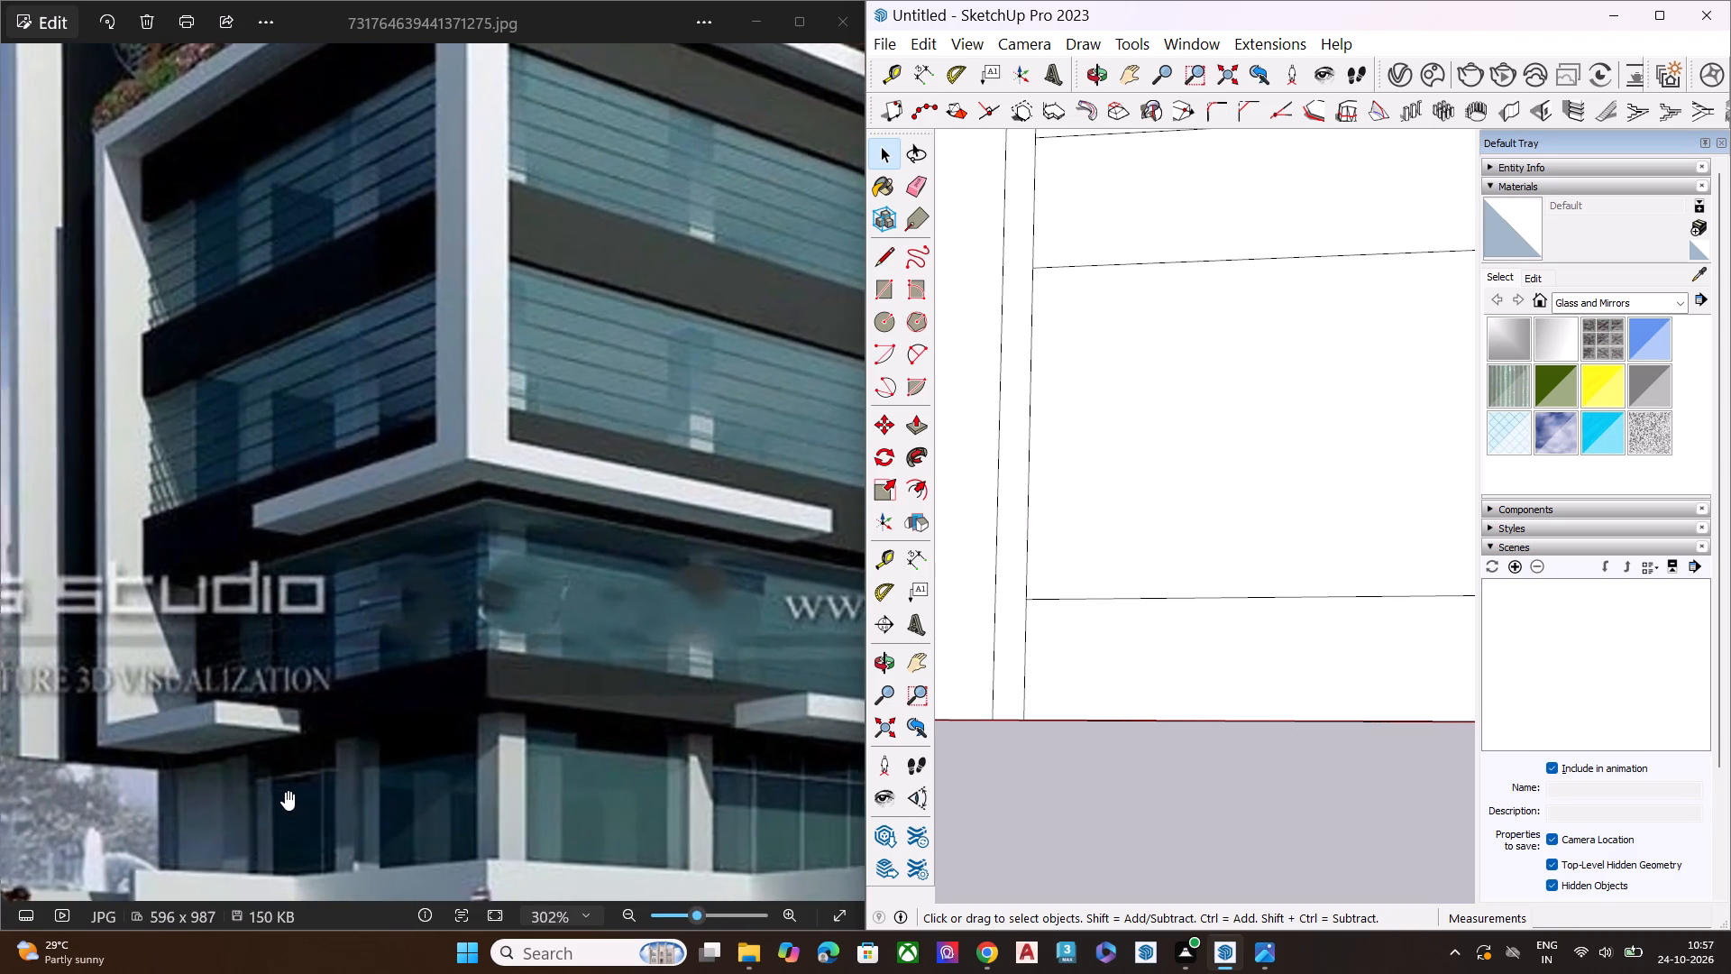
pyautogui.scroll(1, 688, 627)
pyautogui.scroll(-2, 937, 574)
pyautogui.scroll(1, 941, 586)
pyautogui.scroll(-6, 957, 599)
pyautogui.scroll(1, 1059, 615)
pyautogui.scroll(-4, 990, 609)
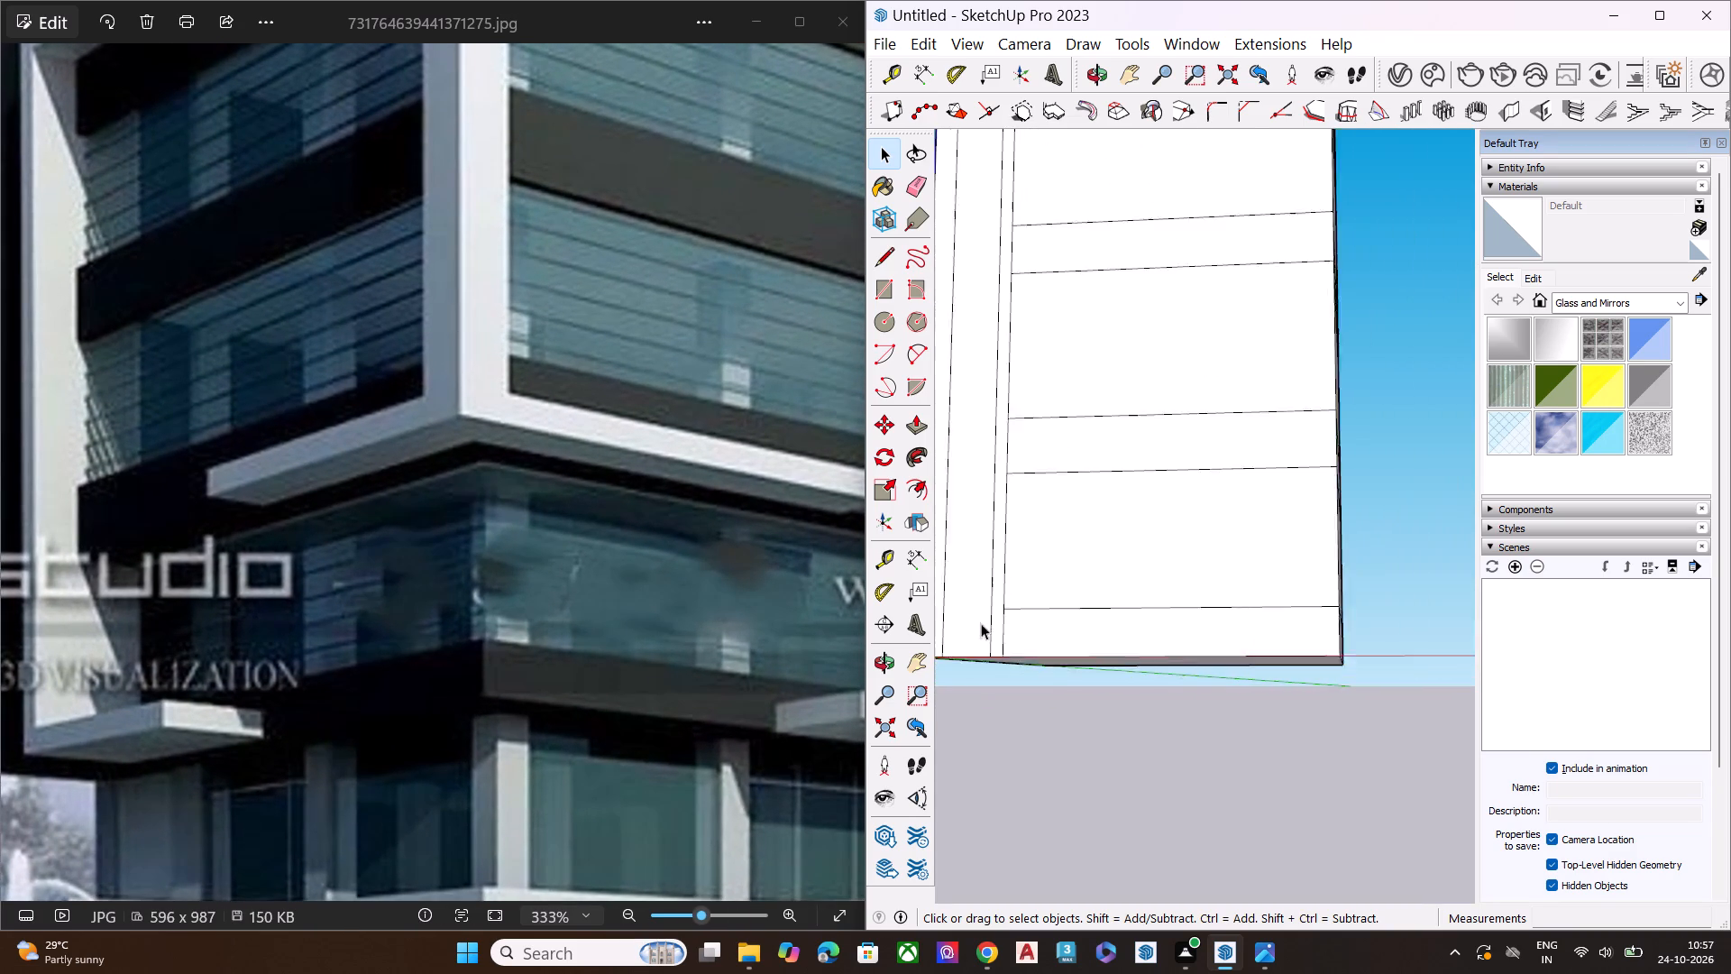
pyautogui.scroll(-6, 981, 623)
pyautogui.moveTo(1030, 637); pyautogui.dragTo(1049, 698, button='middle')
pyautogui.scroll(2, 1033, 678)
pyautogui.scroll(-3, 1023, 656)
pyautogui.scroll(6, 1022, 652)
pyautogui.press('l')
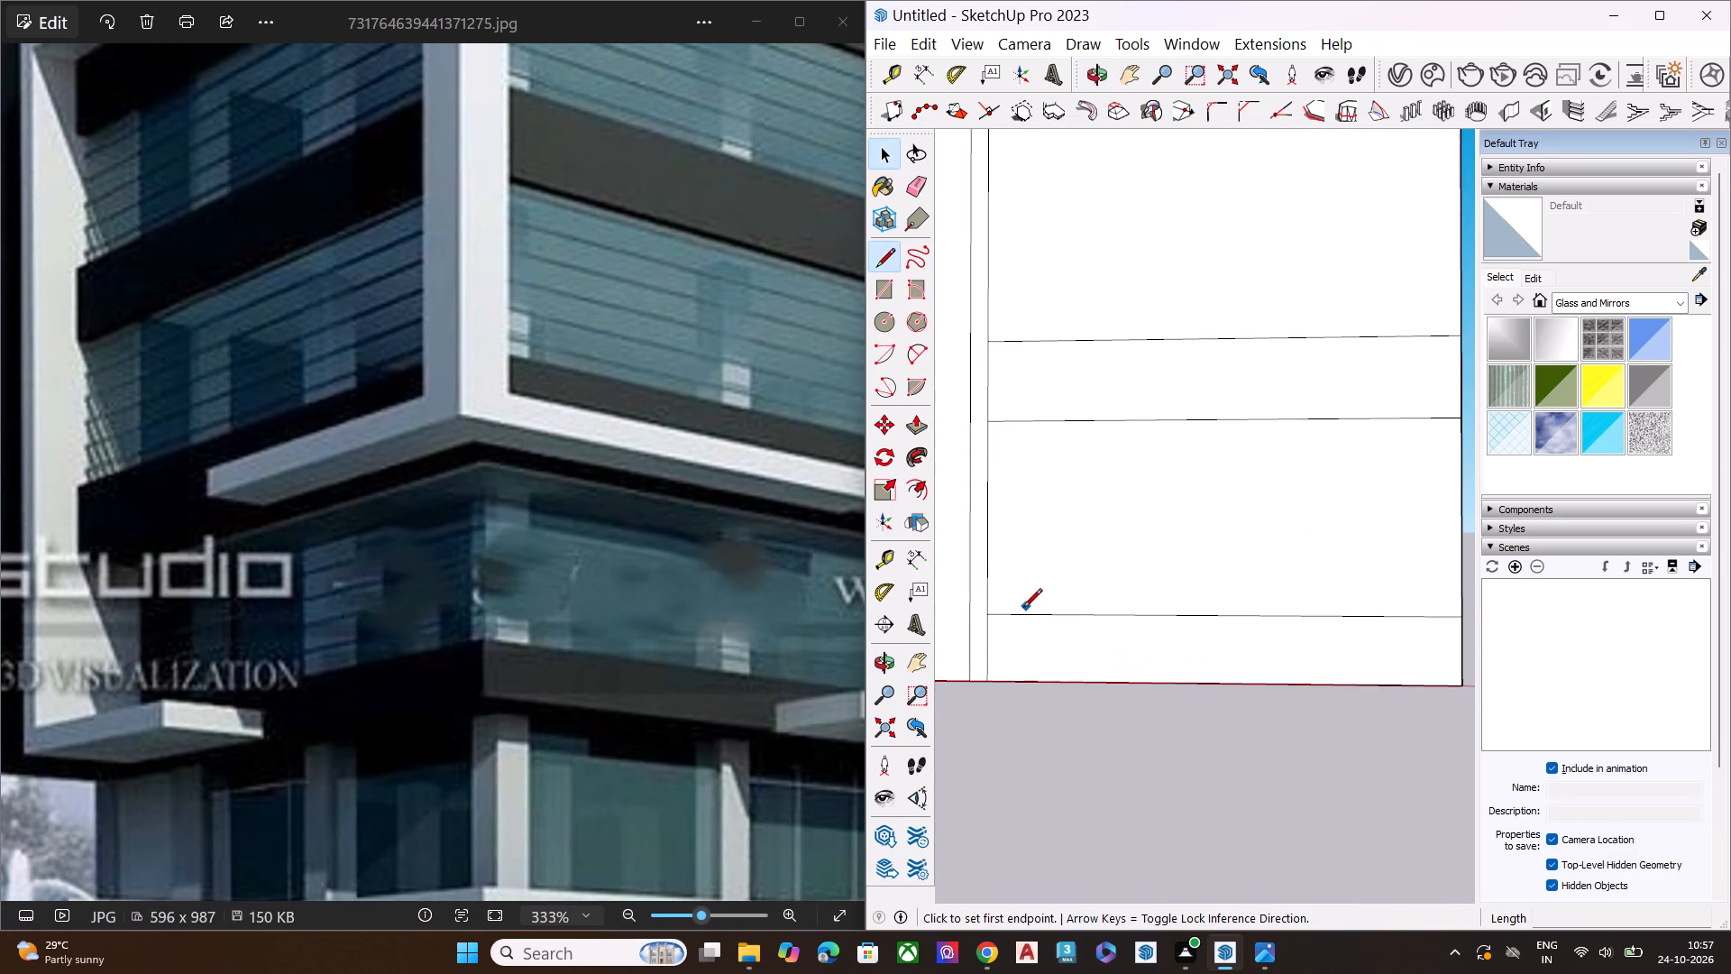
pyautogui.click(987, 664)
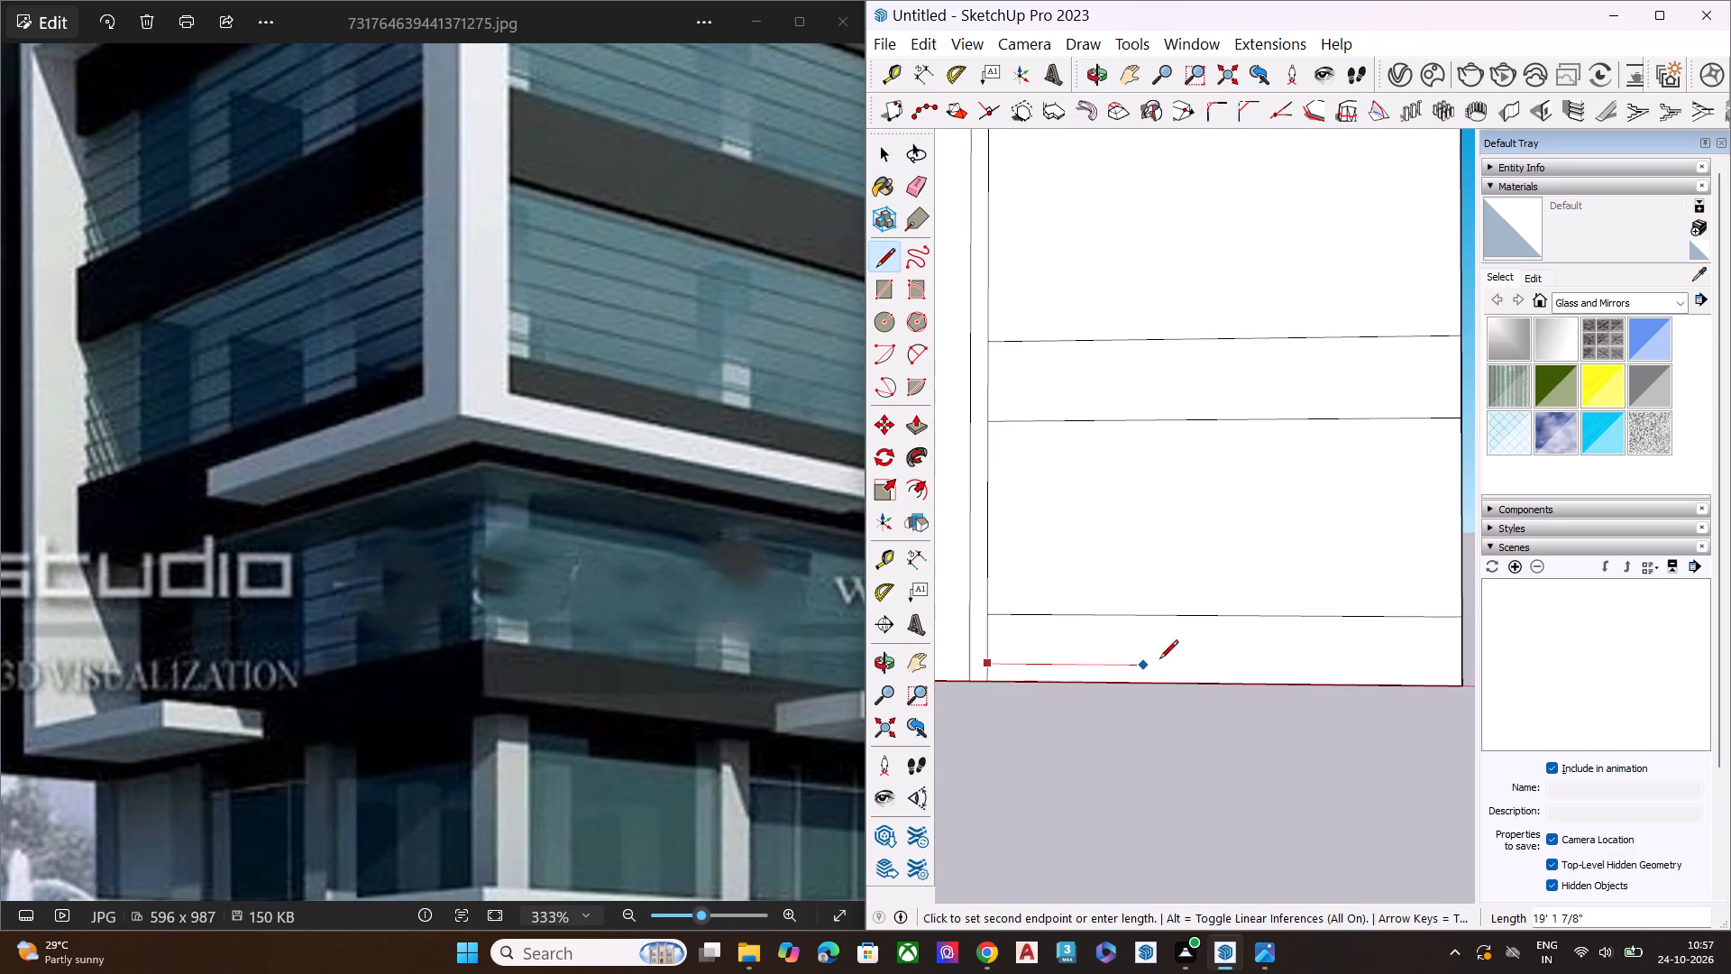
pyautogui.click(1221, 670)
pyautogui.click(1218, 684)
pyautogui.press('space')
# Outline a thin ledge above the second horizontal line, rising from its midpoint and running about 31' 8 3/8" to the building's corner edge.
pyautogui.scroll(-2, 1047, 672)
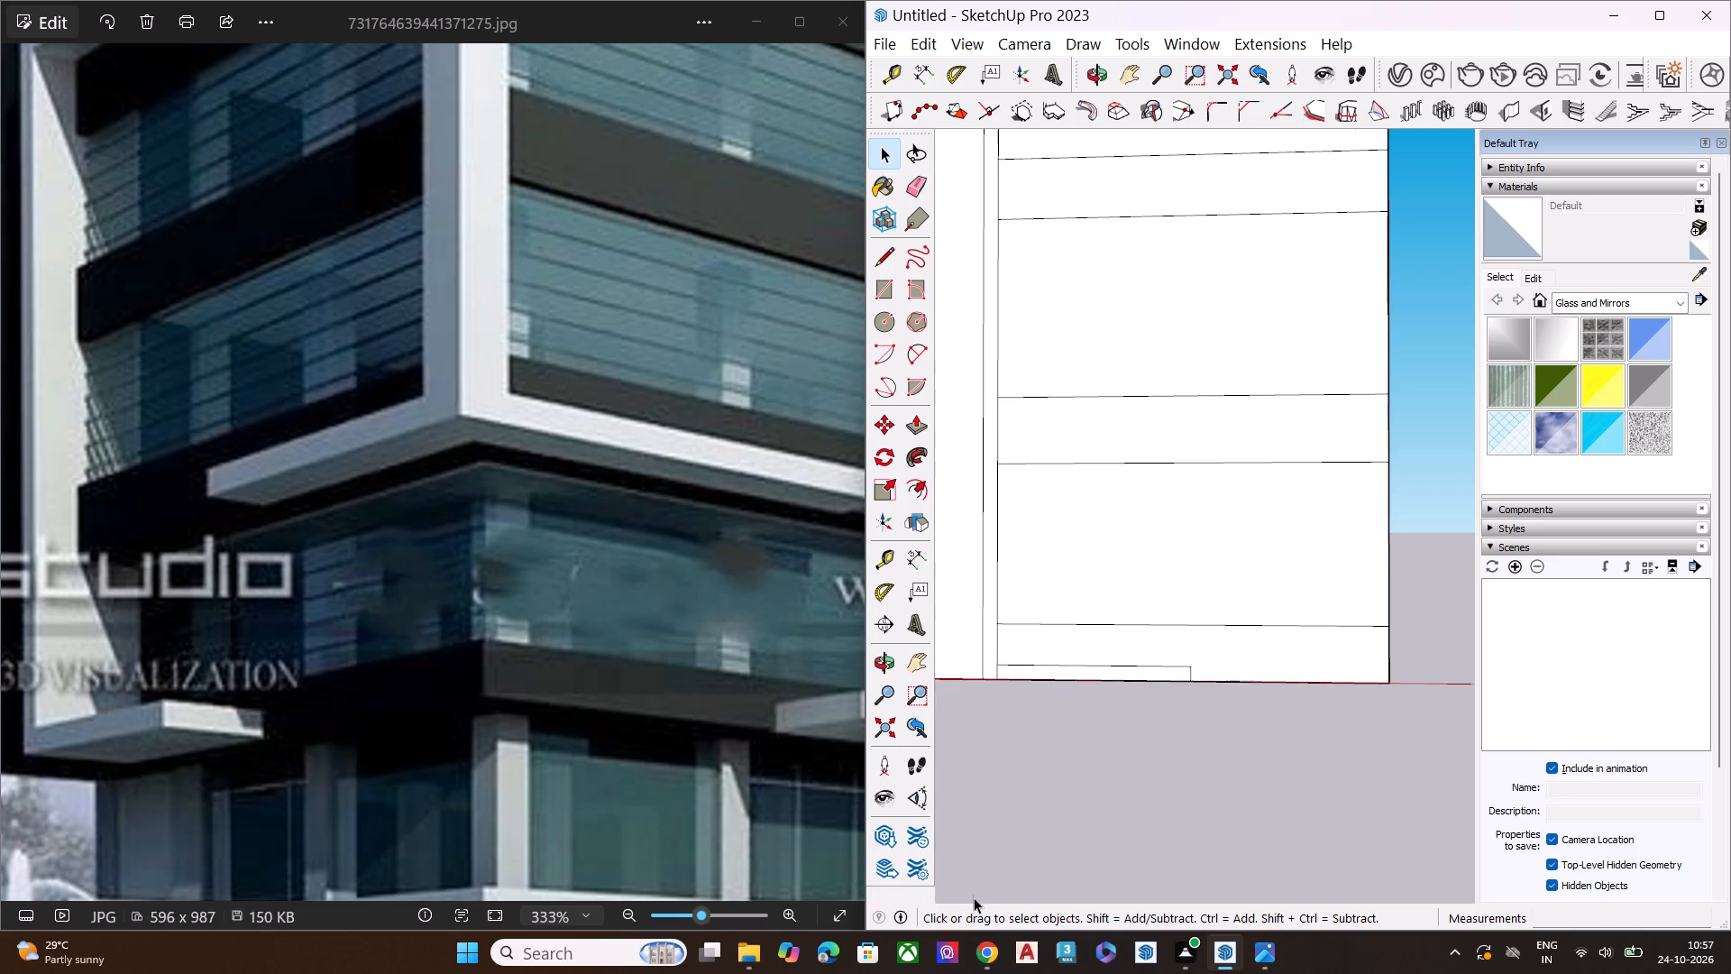
pyautogui.scroll(-4, 969, 902)
pyautogui.scroll(1, 875, 973)
pyautogui.scroll(-3, 873, 973)
pyautogui.scroll(1, 1088, 598)
pyautogui.scroll(-7, 1073, 690)
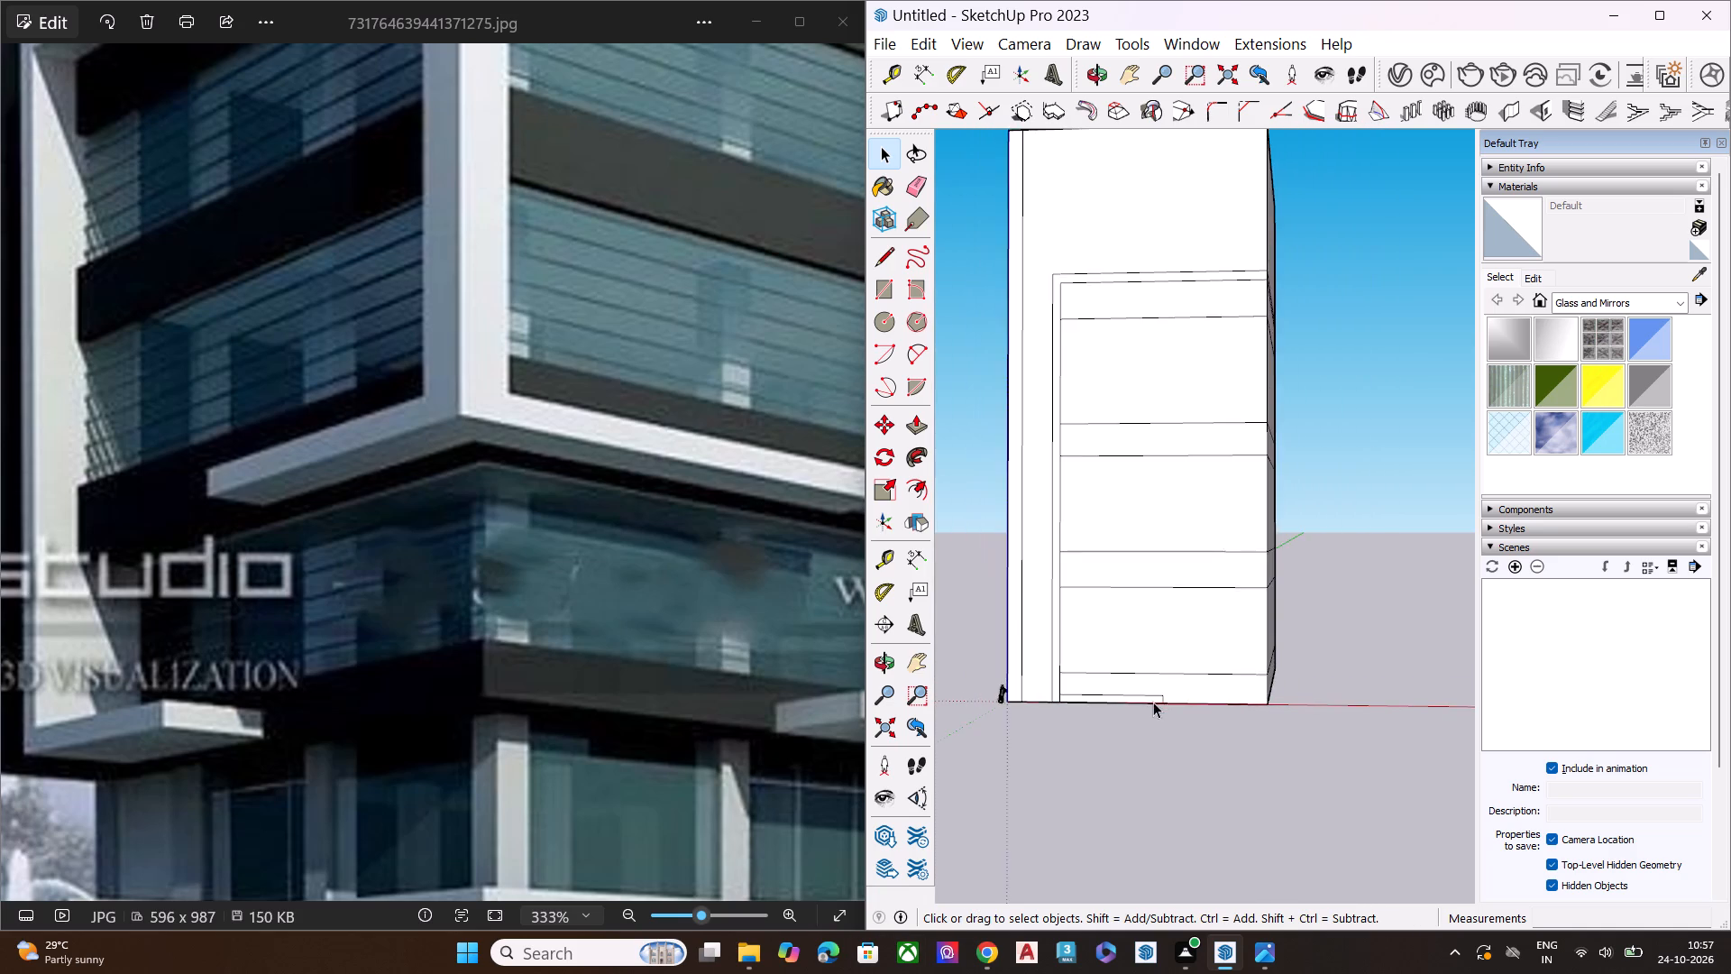
pyautogui.moveTo(1153, 701); pyautogui.dragTo(1191, 662, button='middle')
pyautogui.scroll(5, 1168, 689)
pyautogui.press('l')
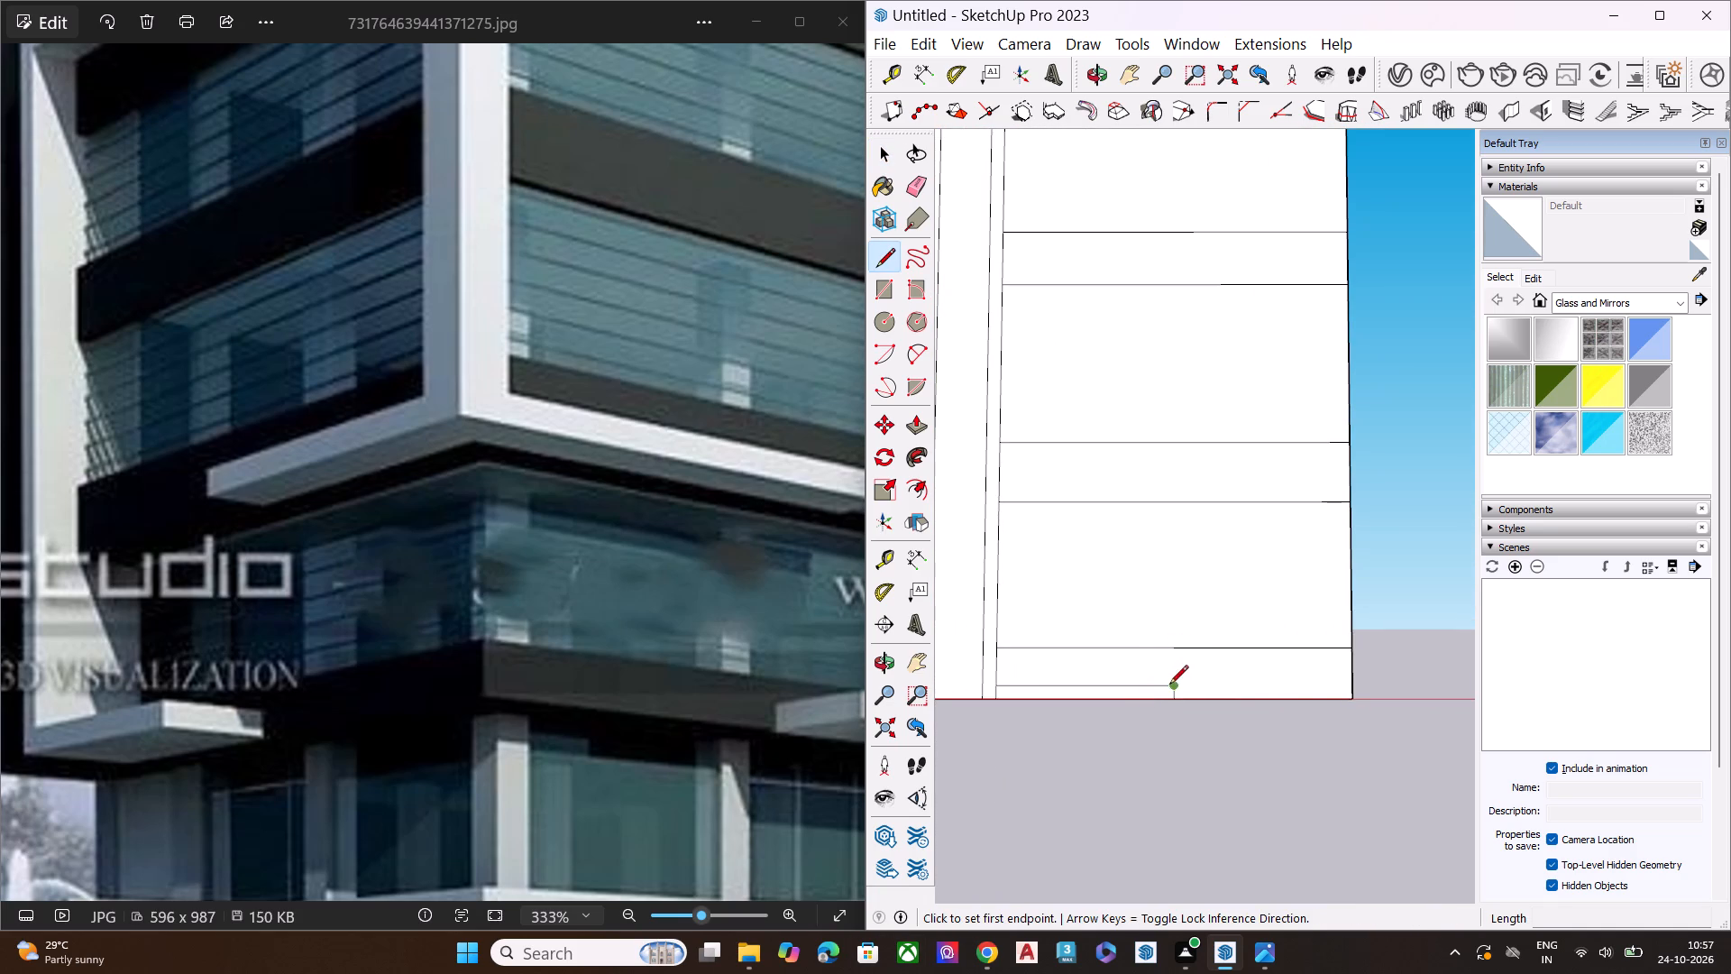
pyautogui.scroll(1, 1174, 501)
pyautogui.click(1173, 504)
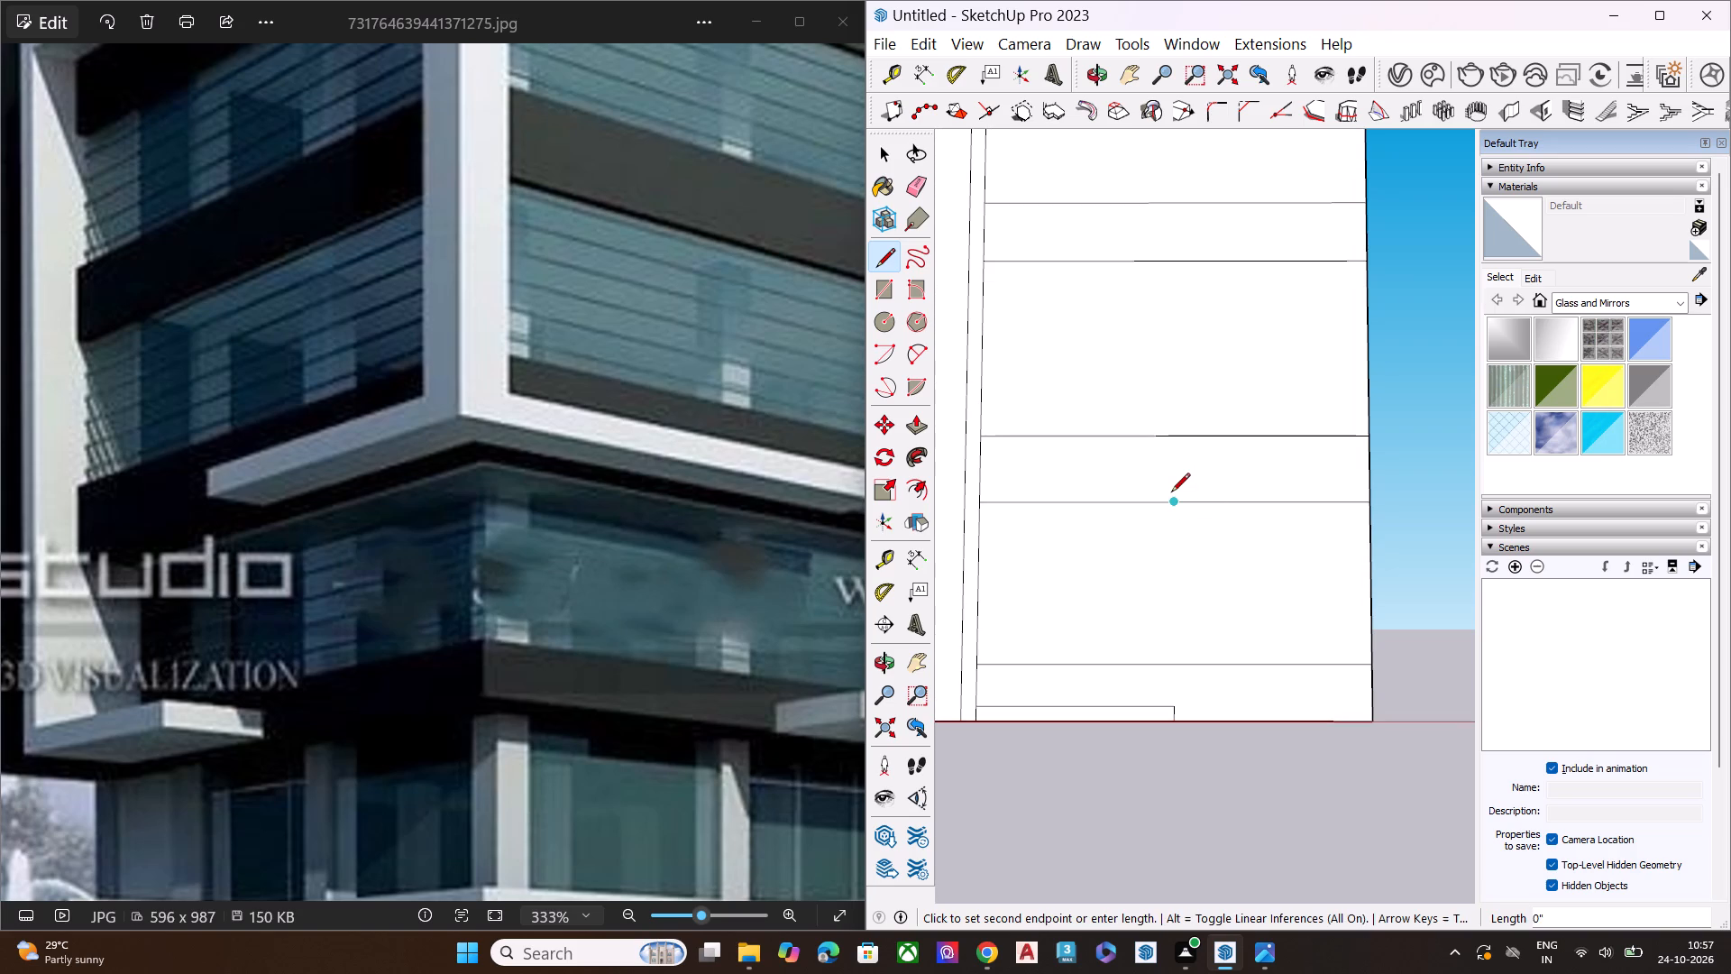
pyautogui.click(1171, 487)
pyautogui.click(1368, 489)
pyautogui.press('space')
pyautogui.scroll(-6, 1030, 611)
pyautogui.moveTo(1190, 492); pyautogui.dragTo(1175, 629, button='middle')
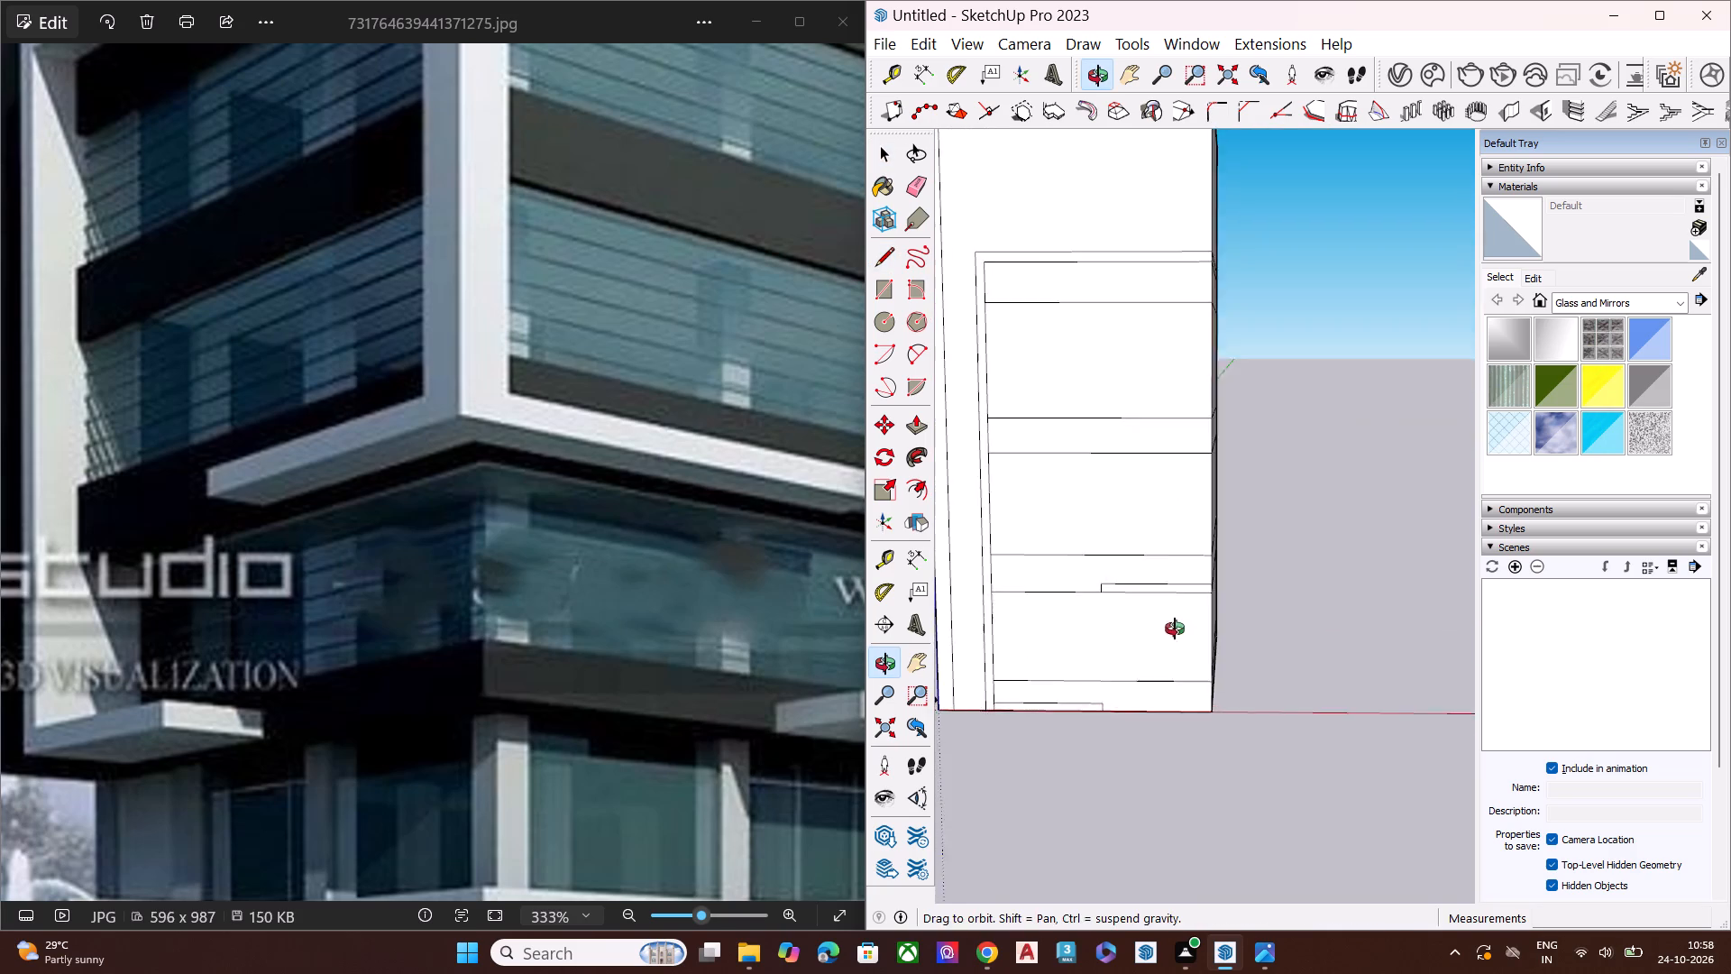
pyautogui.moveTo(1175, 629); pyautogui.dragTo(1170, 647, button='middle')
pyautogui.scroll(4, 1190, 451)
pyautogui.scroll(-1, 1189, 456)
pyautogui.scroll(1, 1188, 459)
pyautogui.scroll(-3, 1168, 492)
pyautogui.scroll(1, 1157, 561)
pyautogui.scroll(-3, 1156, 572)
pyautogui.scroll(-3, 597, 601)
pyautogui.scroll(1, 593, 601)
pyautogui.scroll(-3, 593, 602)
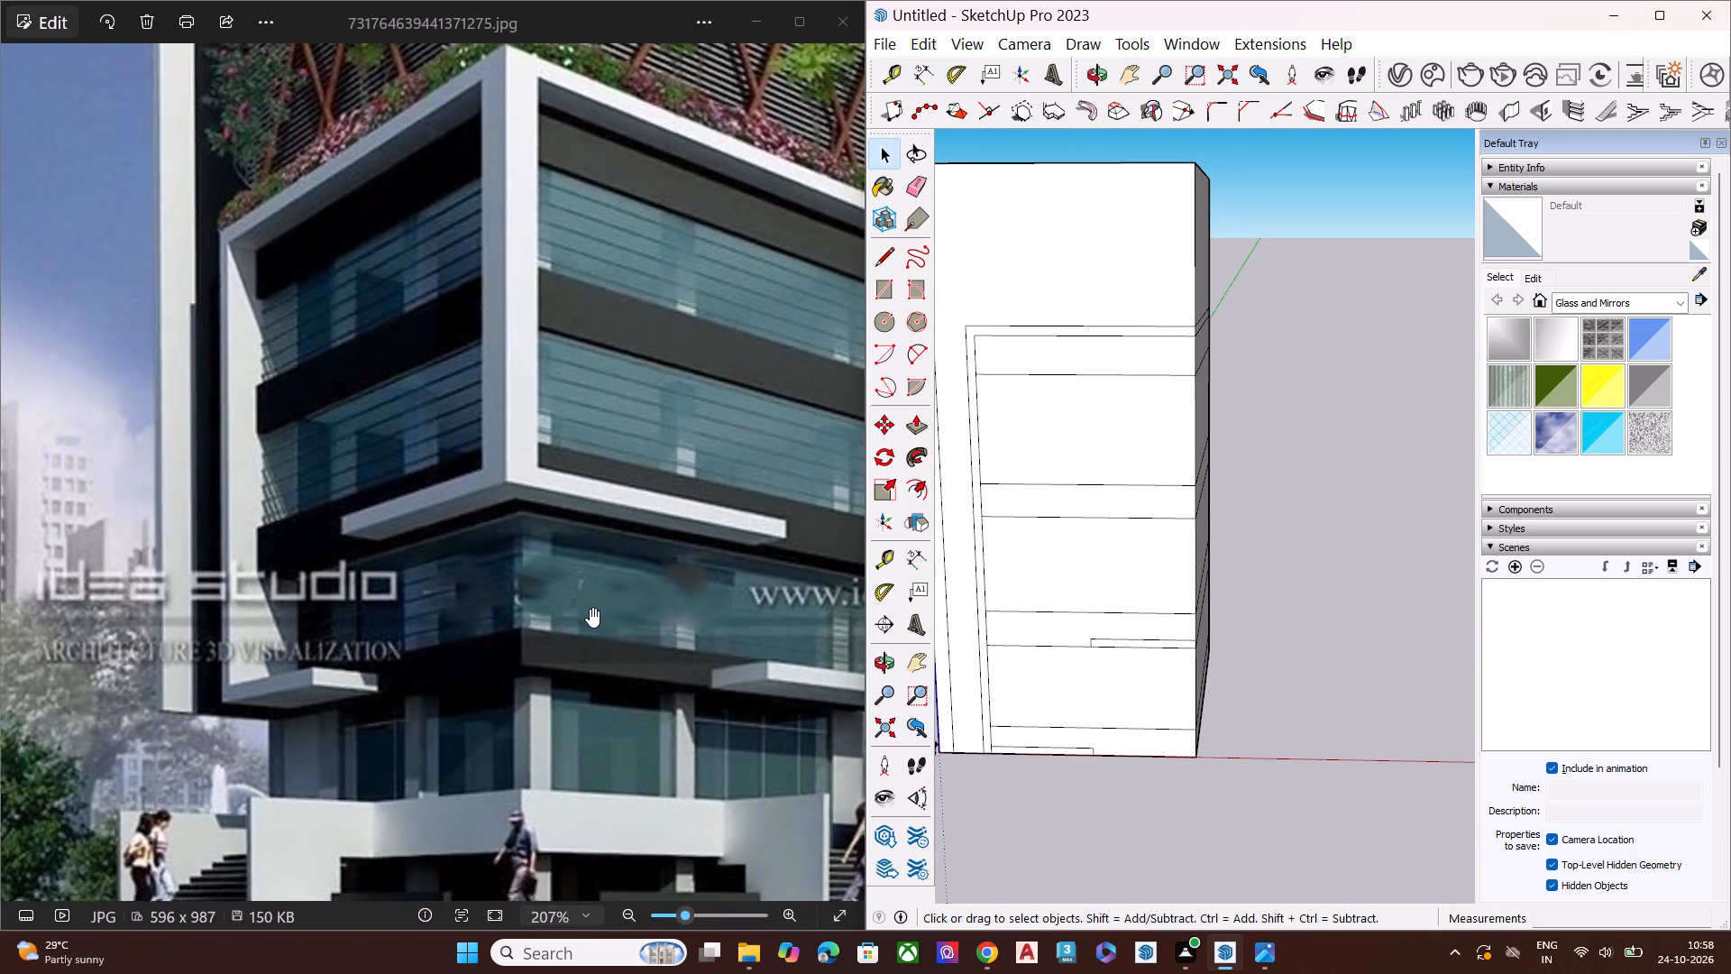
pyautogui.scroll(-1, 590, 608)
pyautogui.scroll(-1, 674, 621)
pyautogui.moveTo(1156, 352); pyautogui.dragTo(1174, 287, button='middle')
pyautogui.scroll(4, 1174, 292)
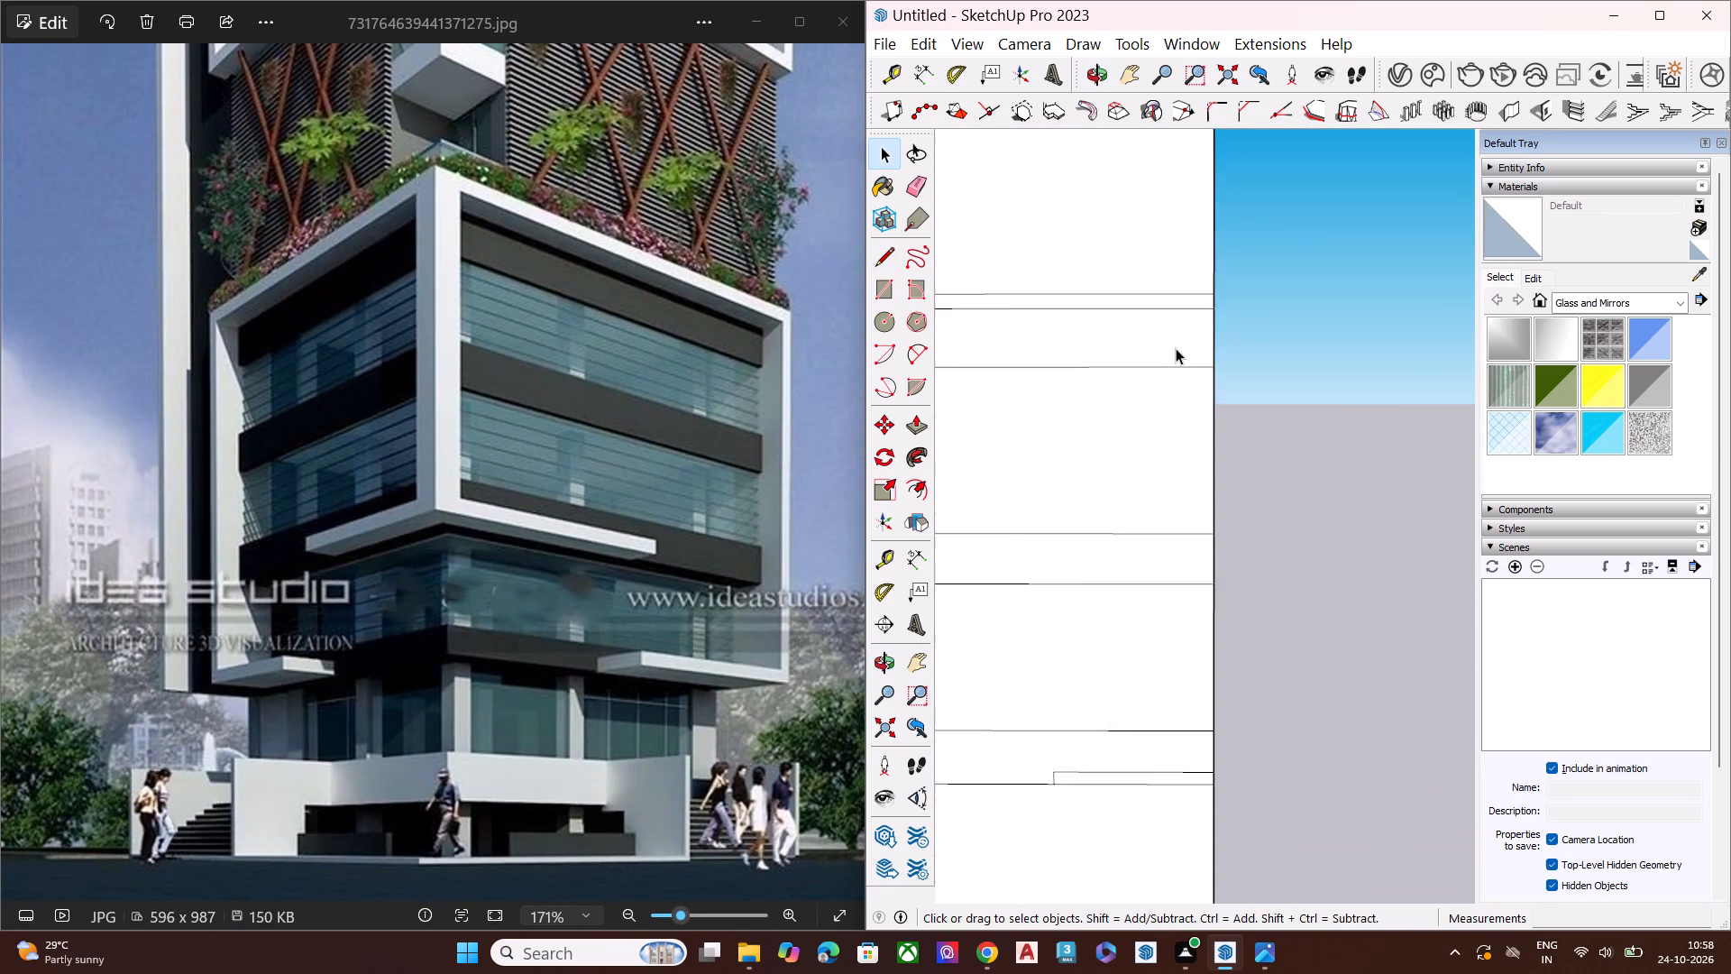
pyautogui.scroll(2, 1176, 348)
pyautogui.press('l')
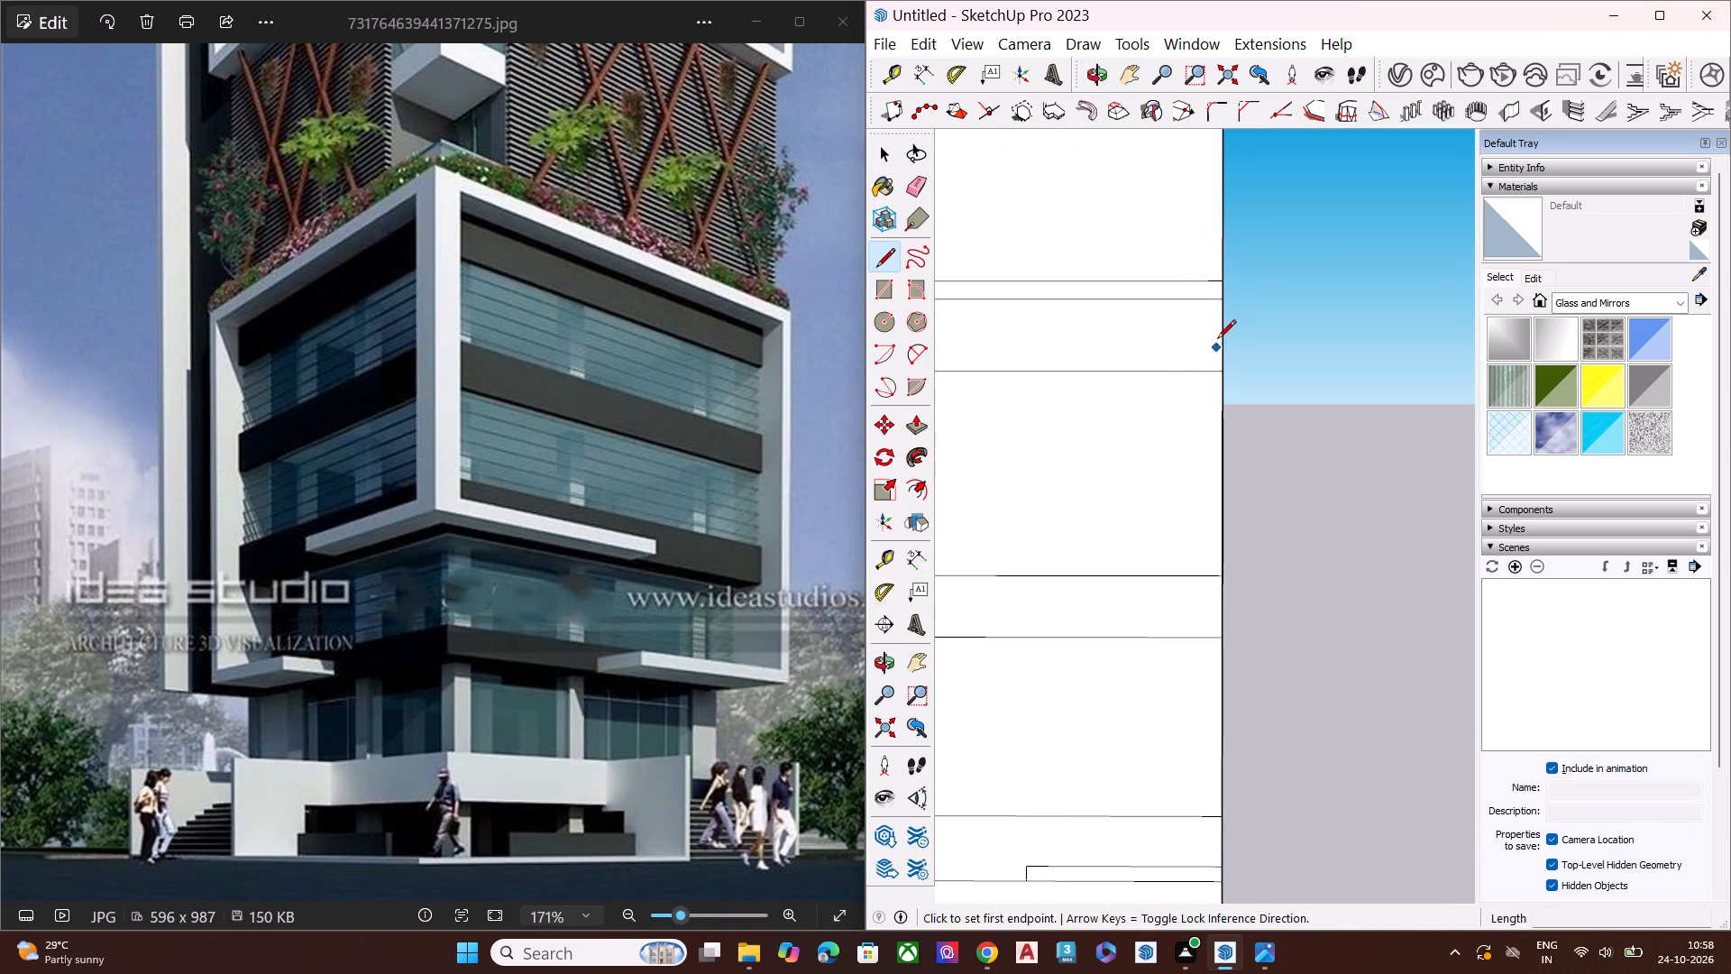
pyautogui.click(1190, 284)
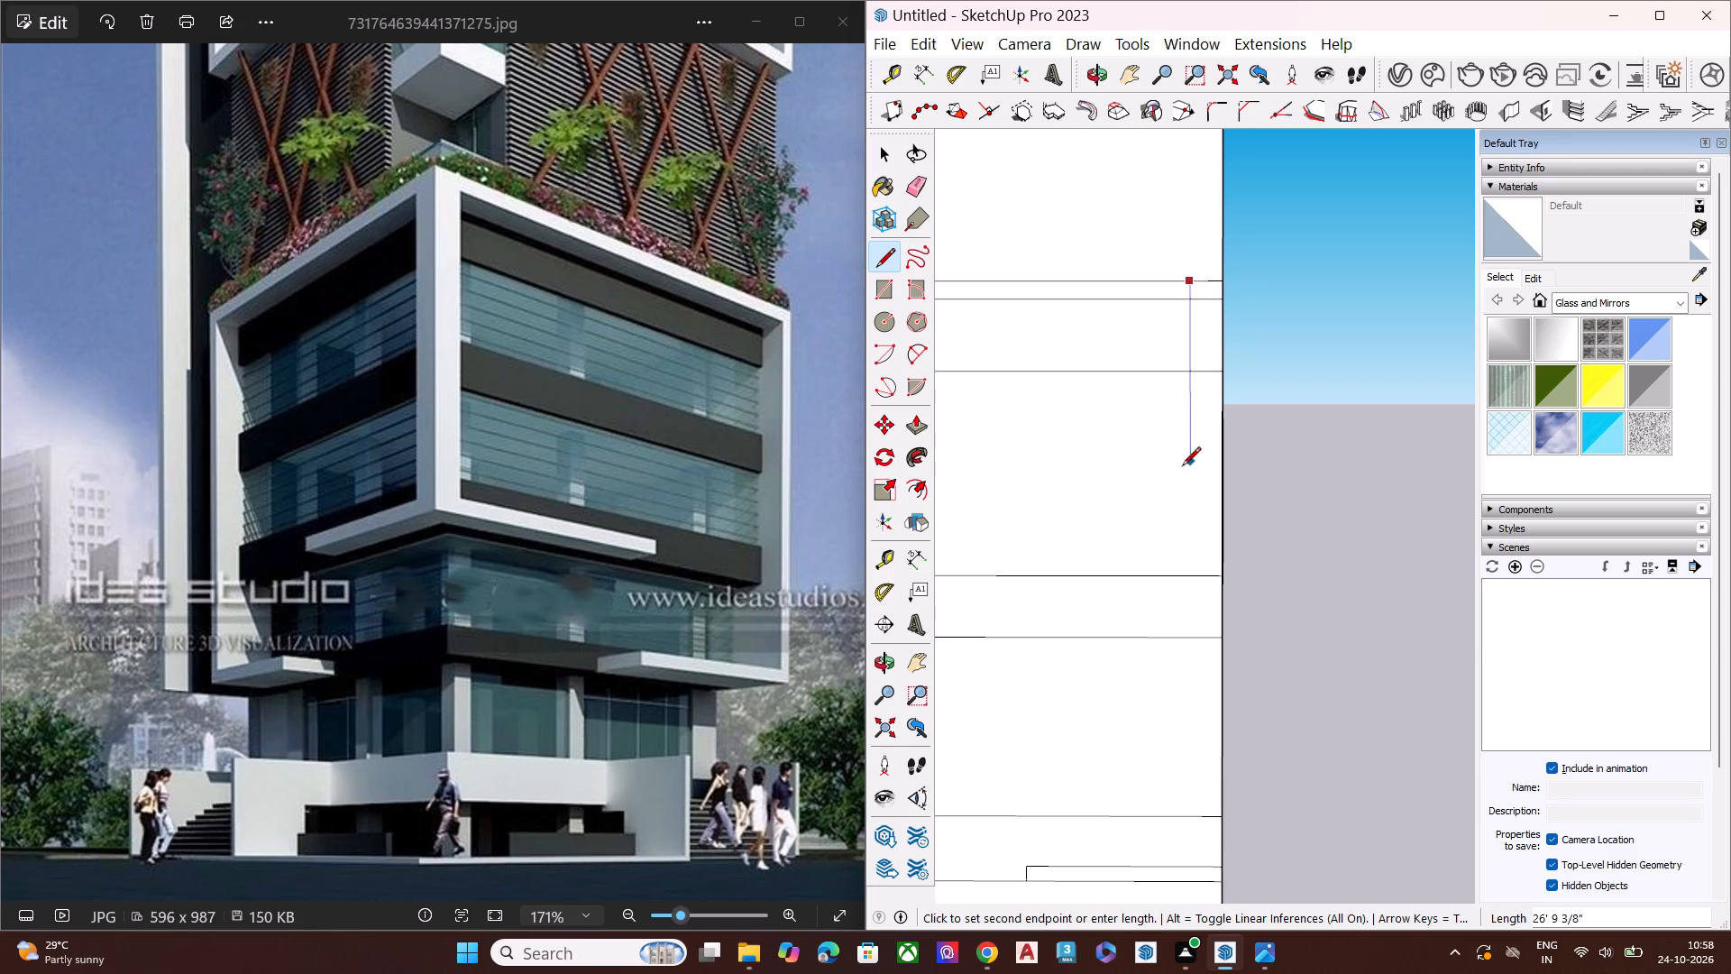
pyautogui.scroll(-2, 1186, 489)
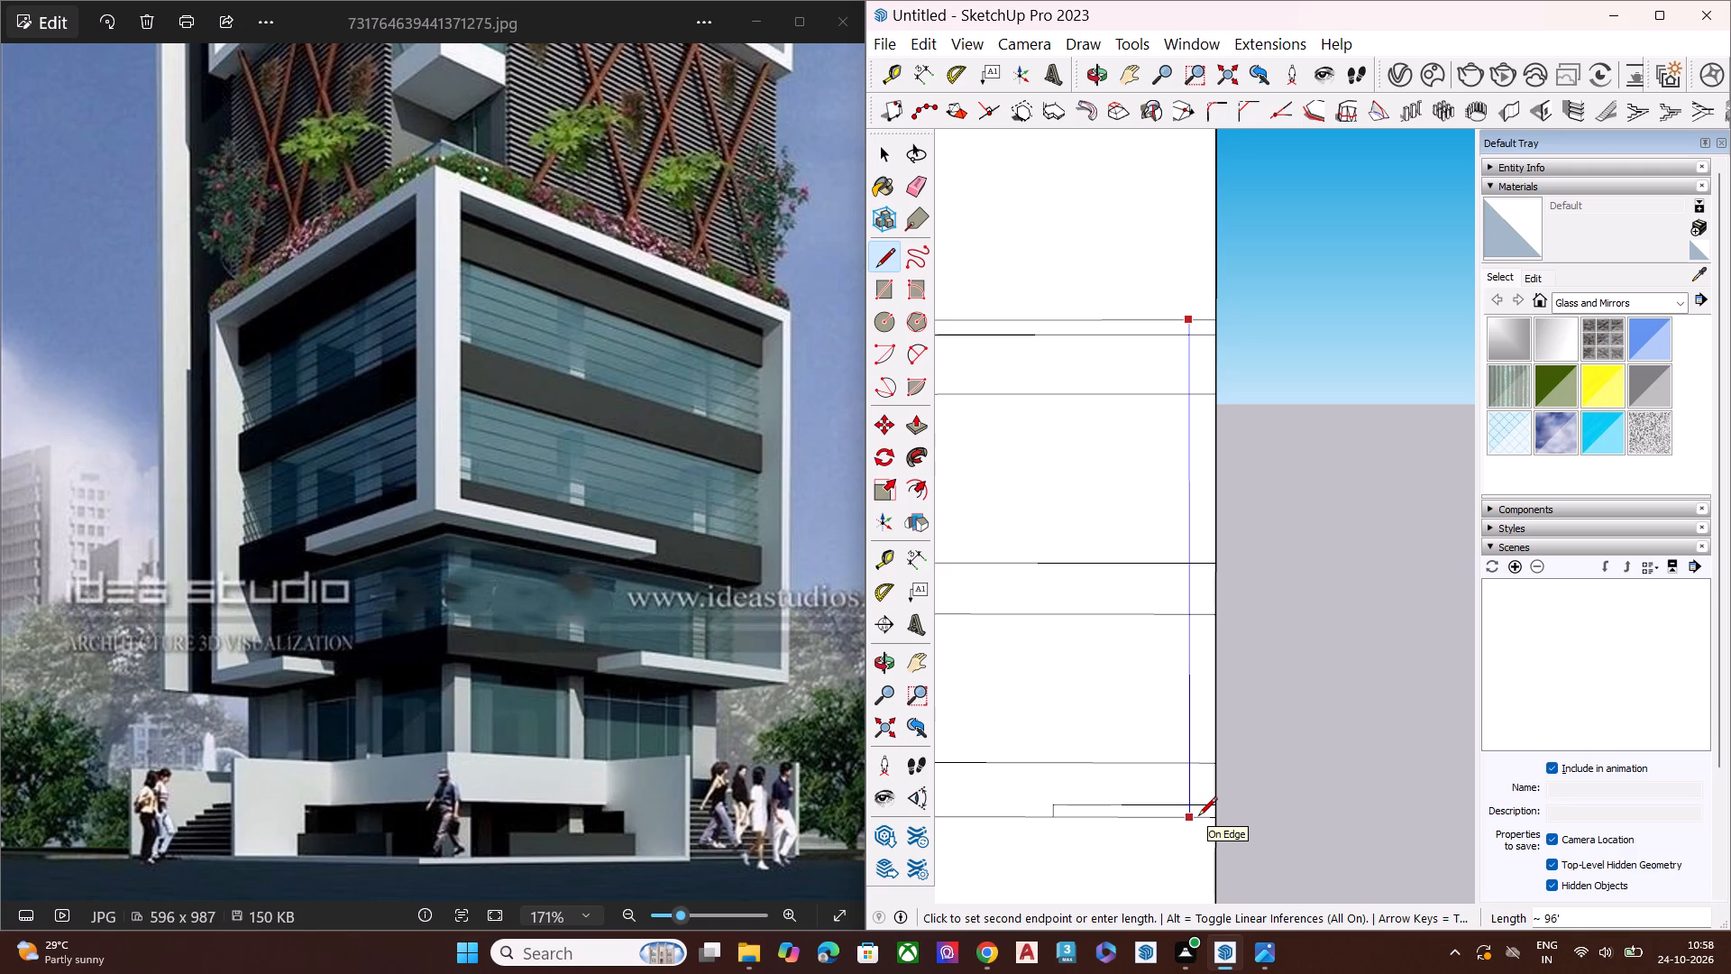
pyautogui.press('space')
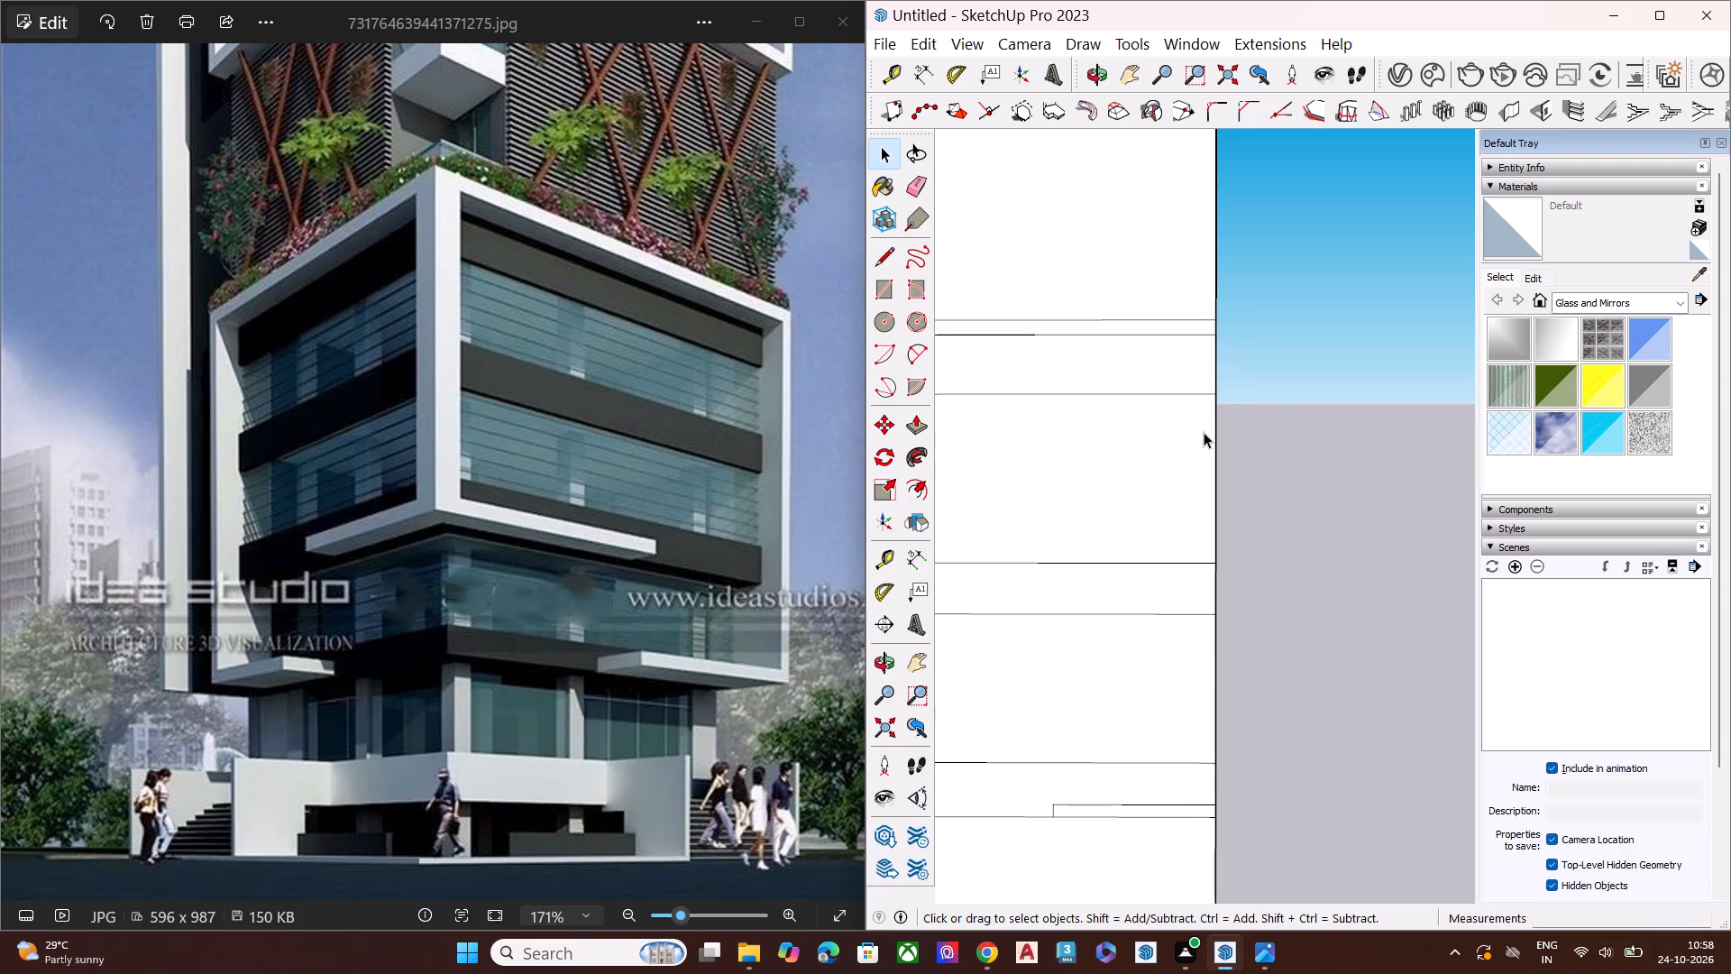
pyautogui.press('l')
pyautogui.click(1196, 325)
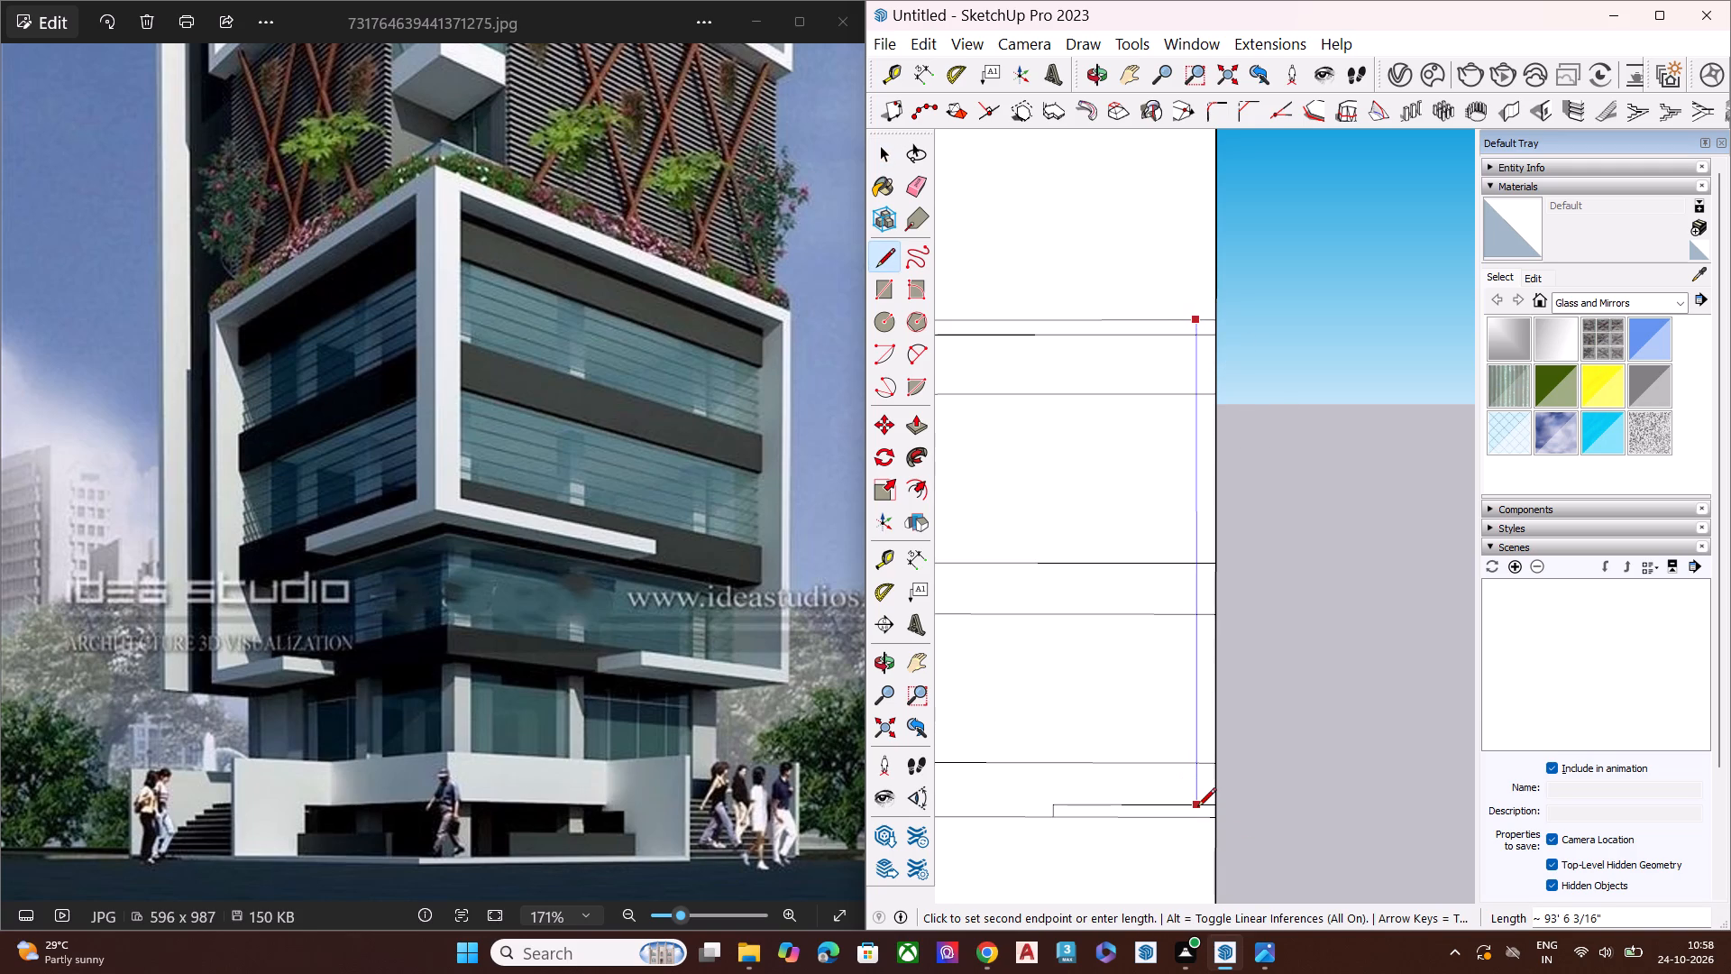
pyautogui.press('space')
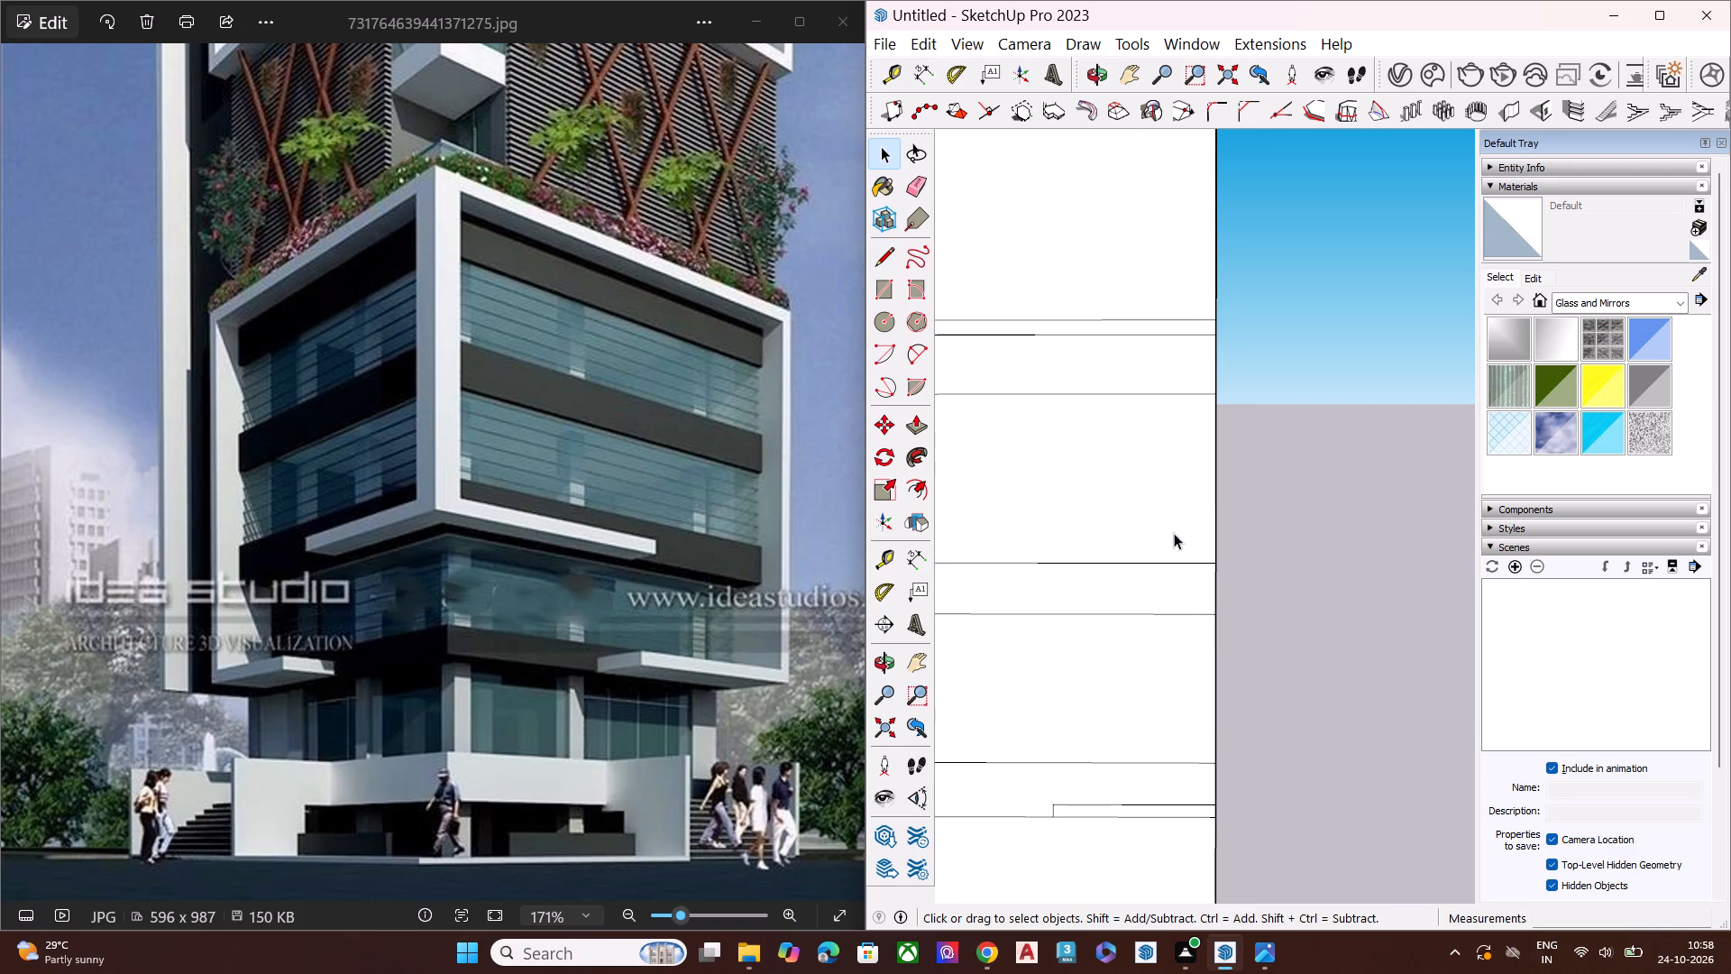
# Draw a 96' vertical line near the building's corner edge, from the topmost horizontal line down to the second horizontal line.
pyautogui.press('l')
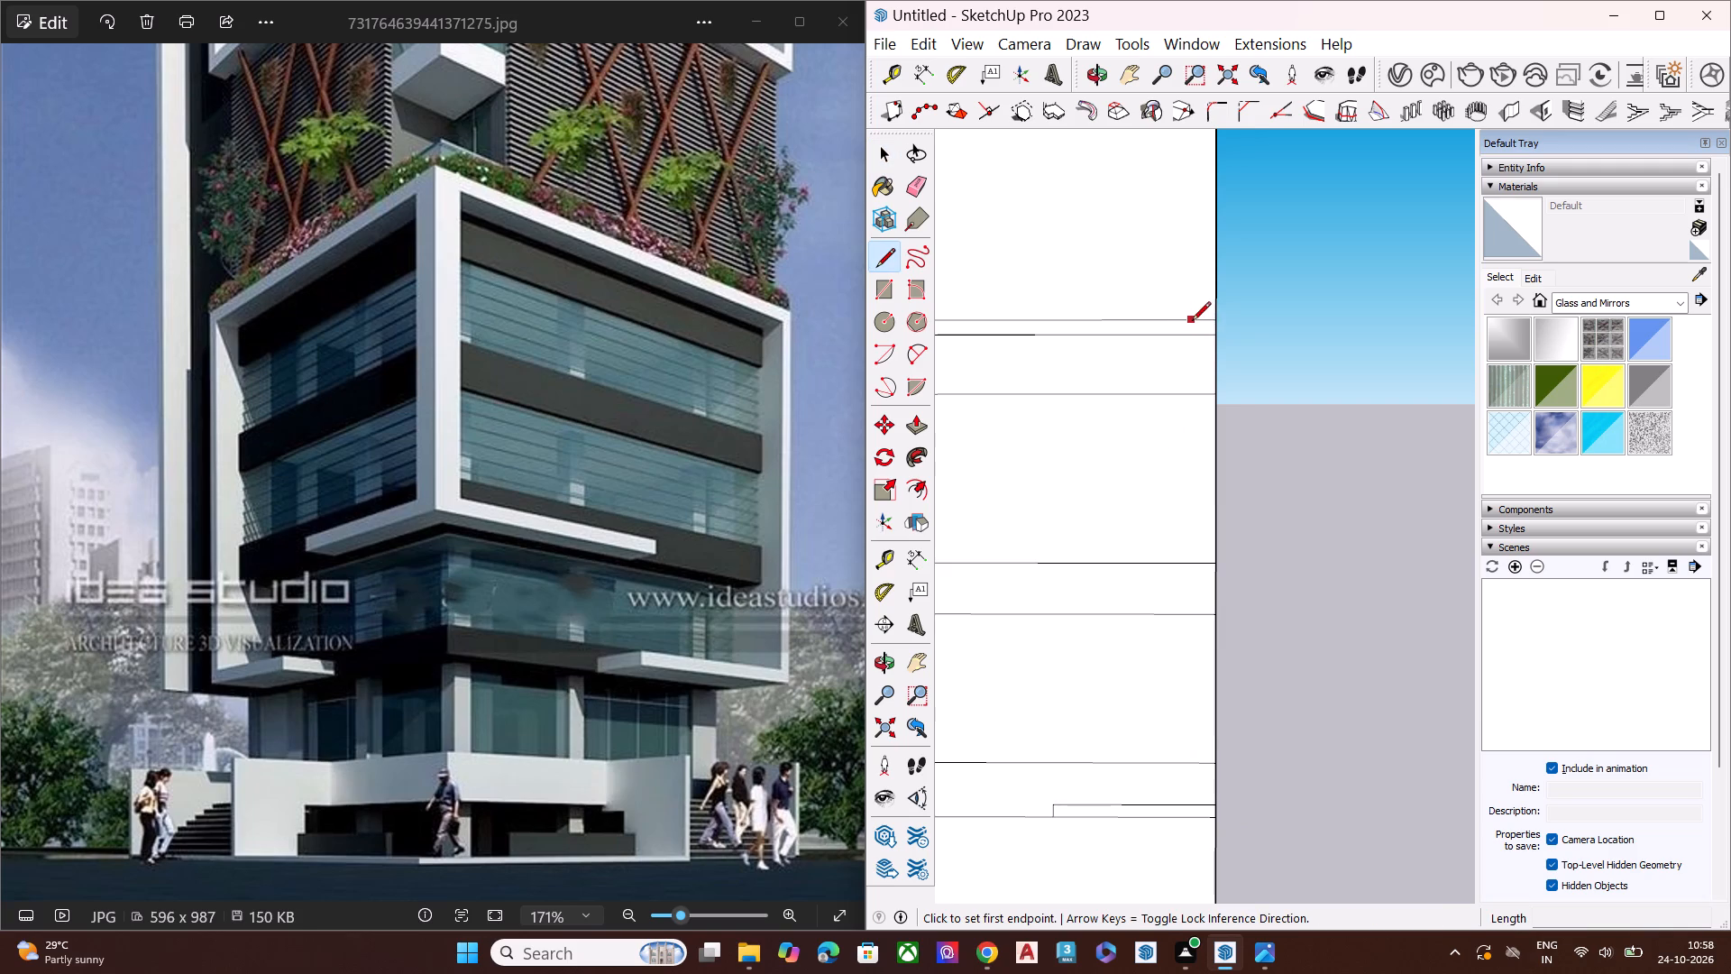
pyautogui.moveTo(1192, 322); pyautogui.dragTo(1192, 332)
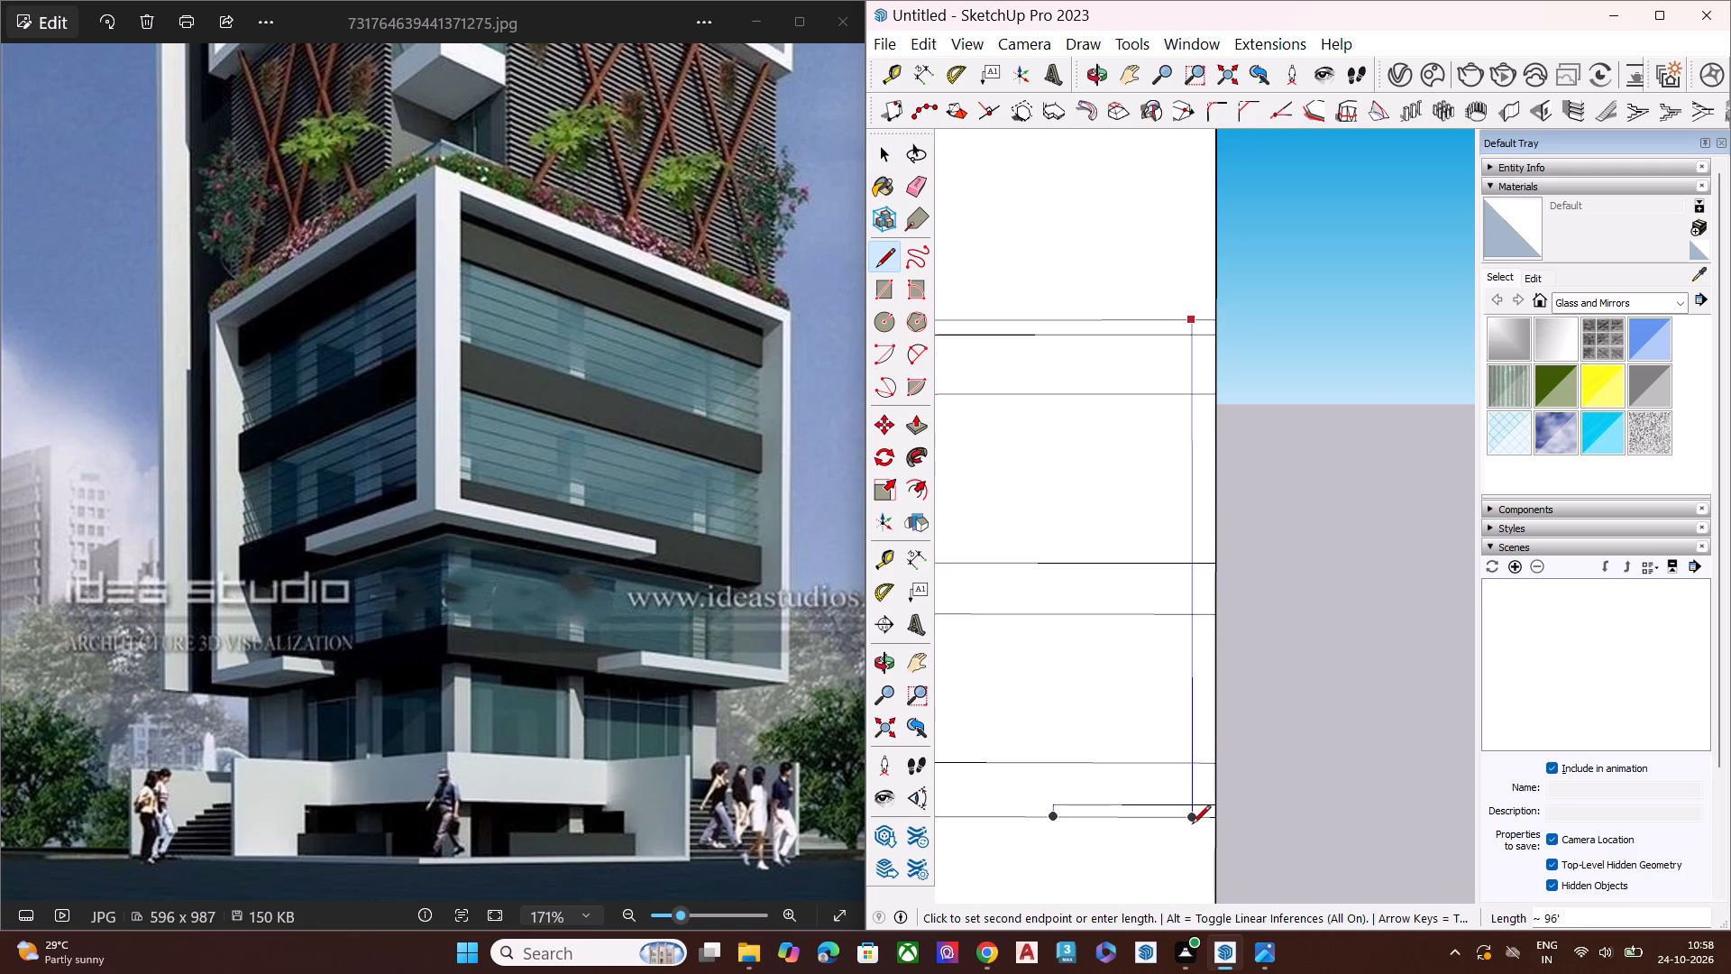
pyautogui.click(1192, 825)
pyautogui.press('space')
# Trim the frame's upper inner corner by erasing the seventh horizontal line's end beyond the new vertical and that vertical's stub above it.
pyautogui.press('e')
pyautogui.scroll(5, 1194, 296)
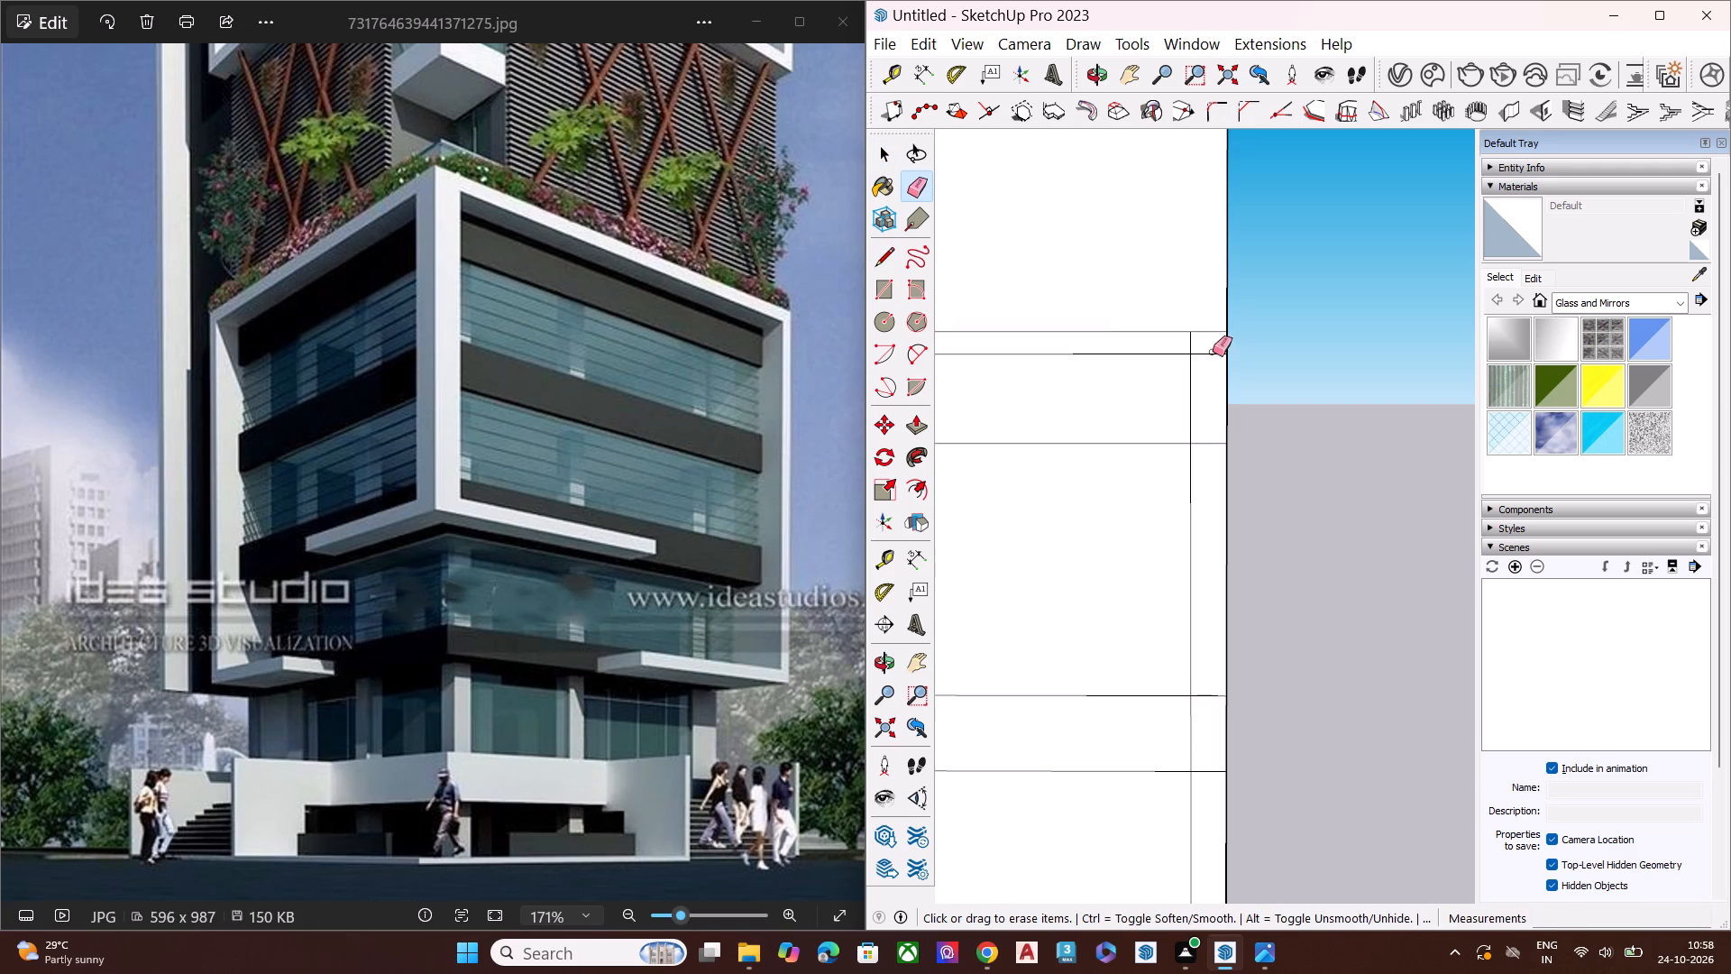
pyautogui.click(1208, 353)
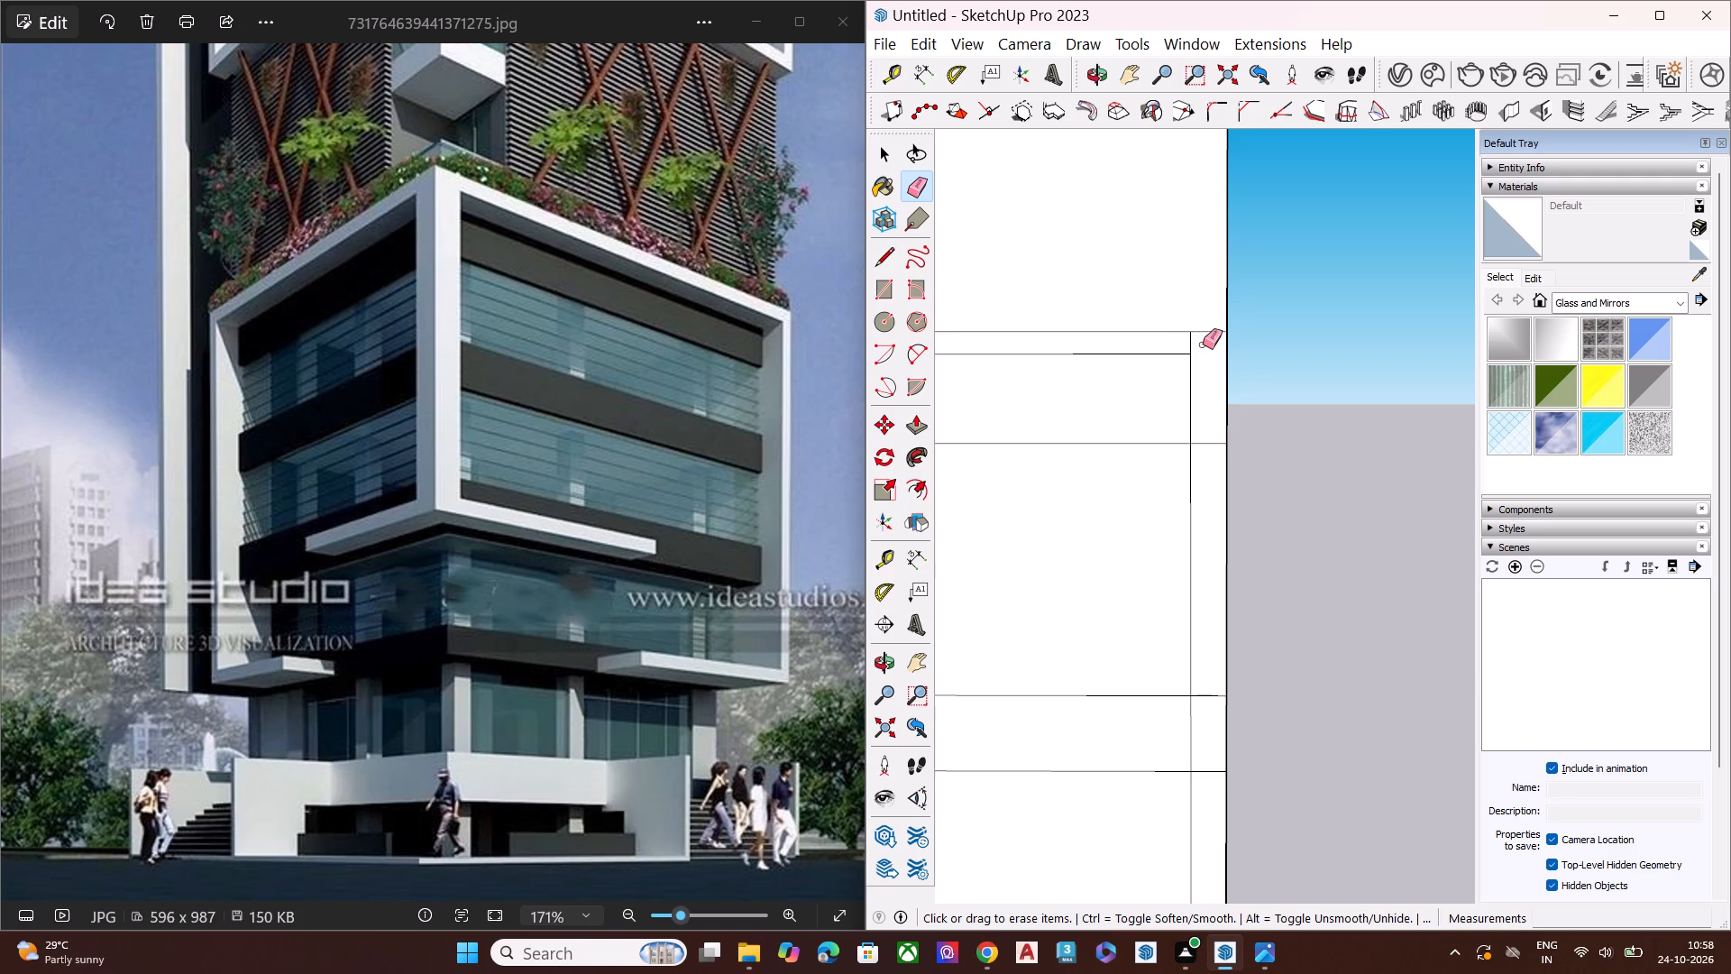
pyautogui.click(1190, 344)
# Erase the sixth, fifth and fourth horizontal lines' ends between the new vertical line and the building's corner edge.
pyautogui.click(1205, 442)
pyautogui.scroll(-4, 1192, 437)
pyautogui.scroll(3, 1183, 621)
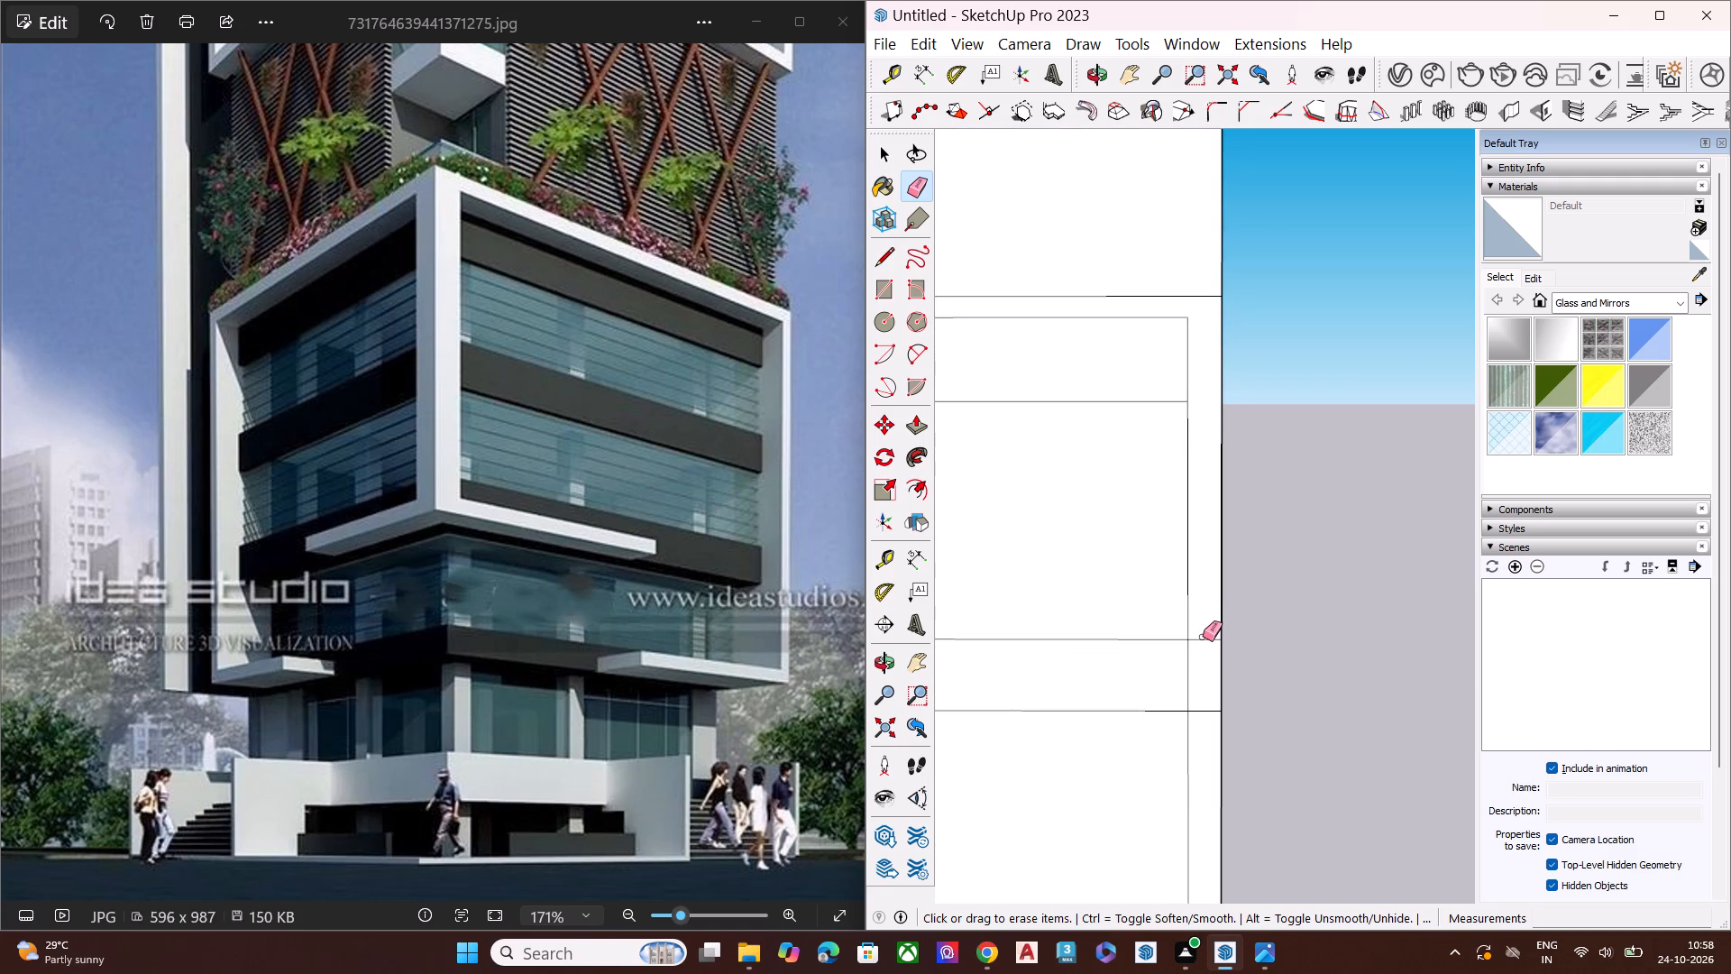
pyautogui.click(1207, 639)
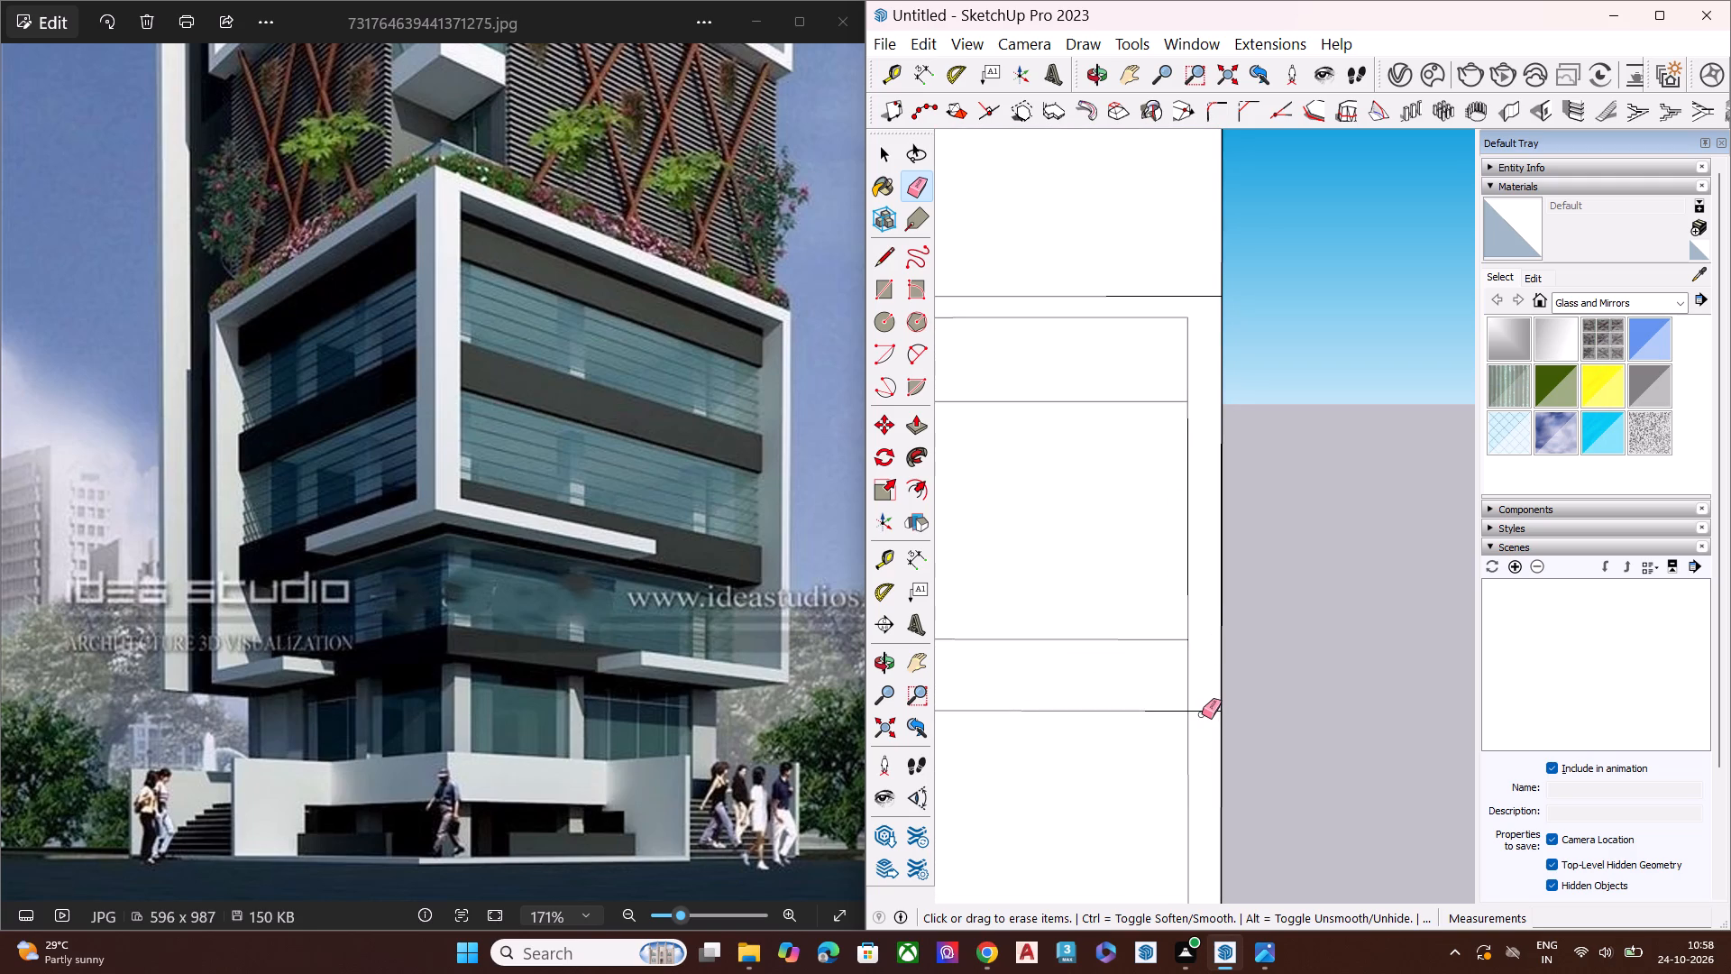
pyautogui.click(1202, 714)
pyautogui.click(1202, 711)
# Trim the frame's lower inner corner by erasing the ledge top line's end beyond the new vertical and that vertical's stub below it.
pyautogui.scroll(-9, 1204, 603)
pyautogui.scroll(4, 1203, 756)
pyautogui.scroll(-1, 1206, 776)
pyautogui.scroll(7, 1206, 776)
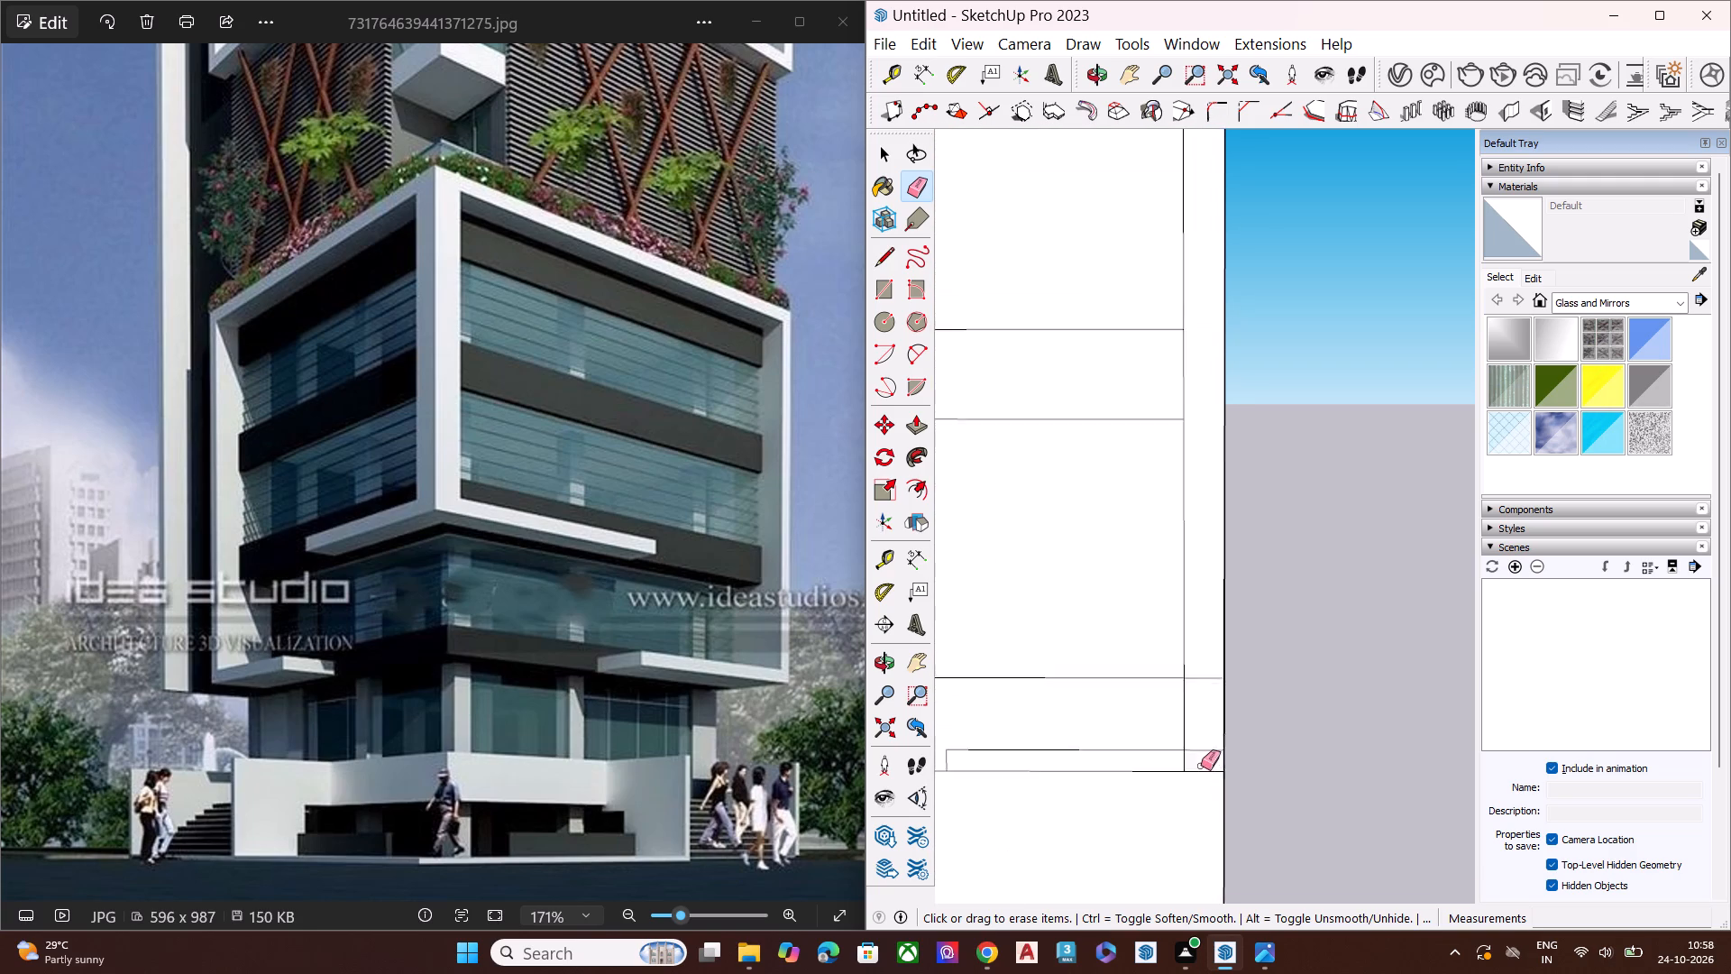
pyautogui.scroll(2, 1201, 766)
pyautogui.scroll(-1, 1201, 766)
pyautogui.scroll(2, 1201, 766)
pyautogui.click(1206, 743)
pyautogui.click(1178, 761)
pyautogui.press('space')
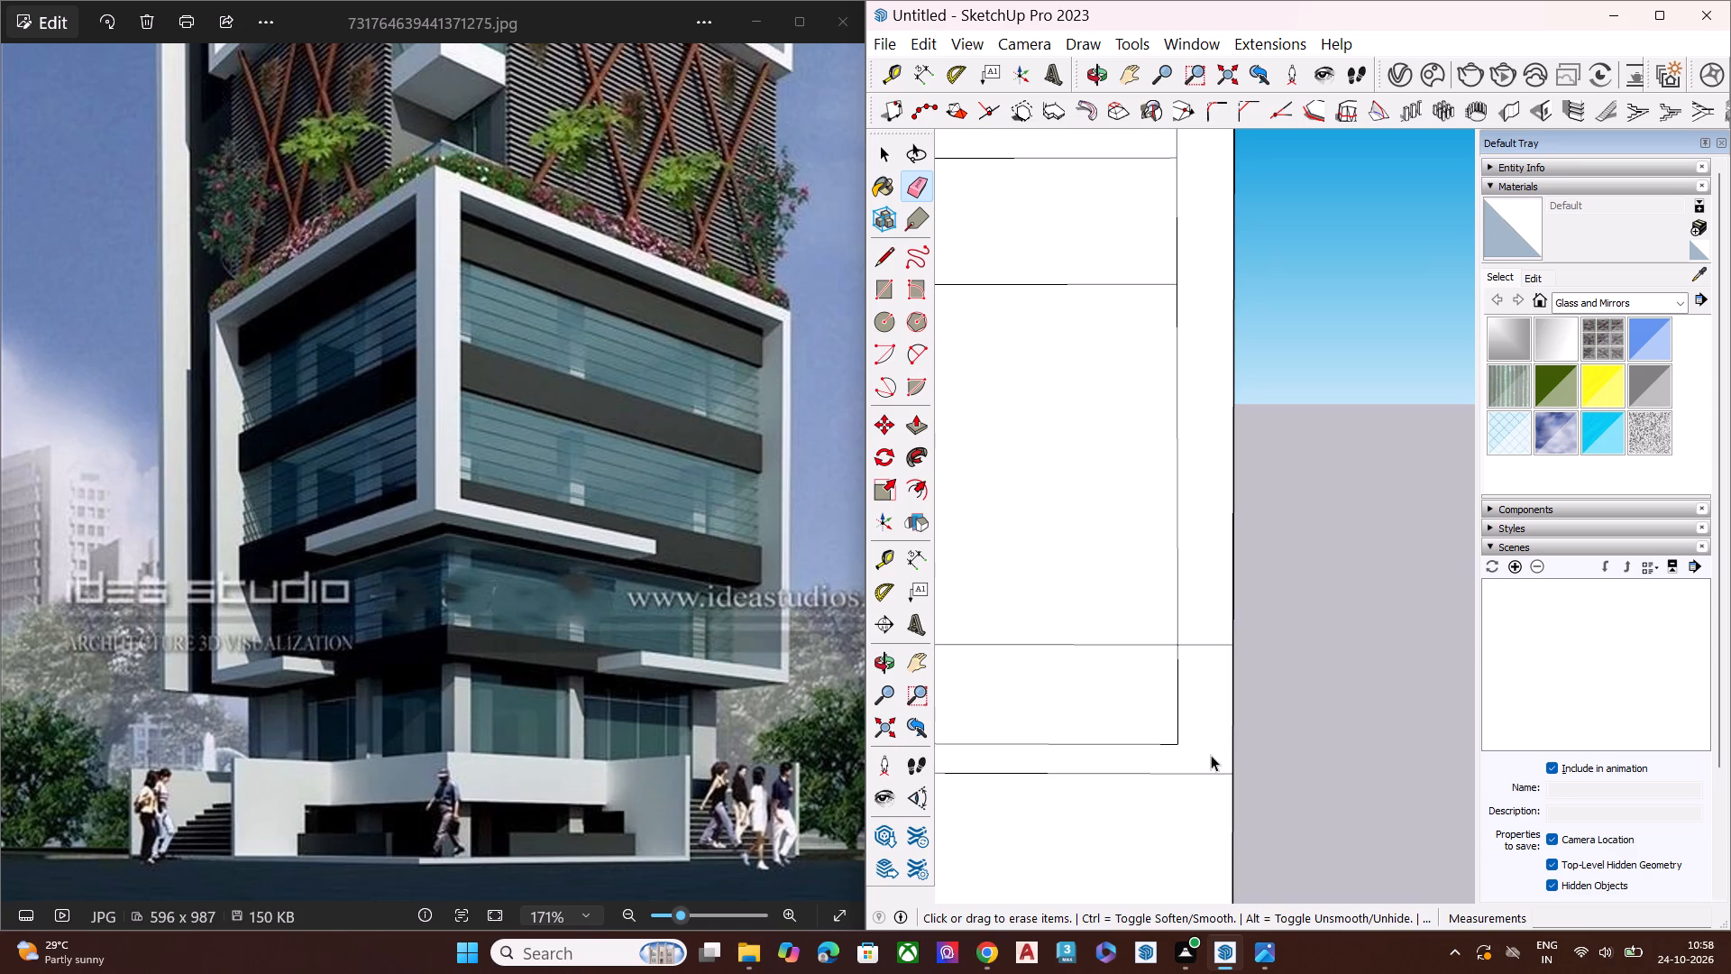
# Erase the third horizontal line's end between the new vertical line and the building's corner edge.
pyautogui.press('e')
pyautogui.click(1199, 642)
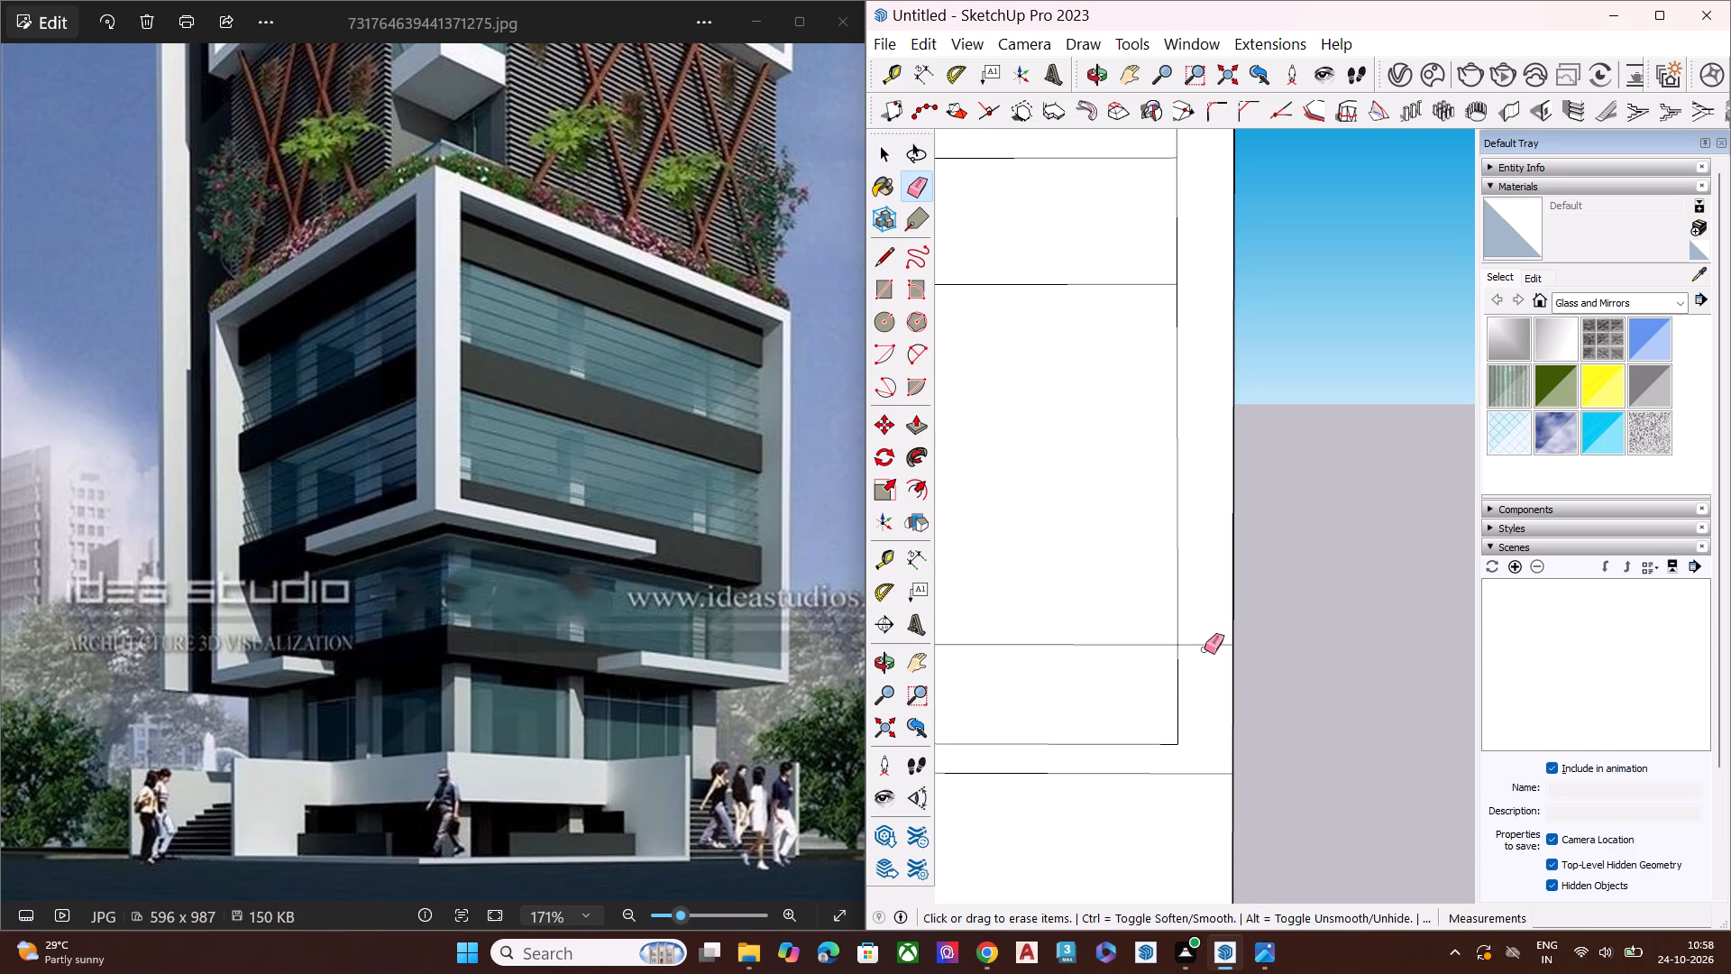
pyautogui.doubleClick(1204, 649)
pyautogui.click(1205, 666)
pyautogui.press('space')
pyautogui.click(1205, 666)
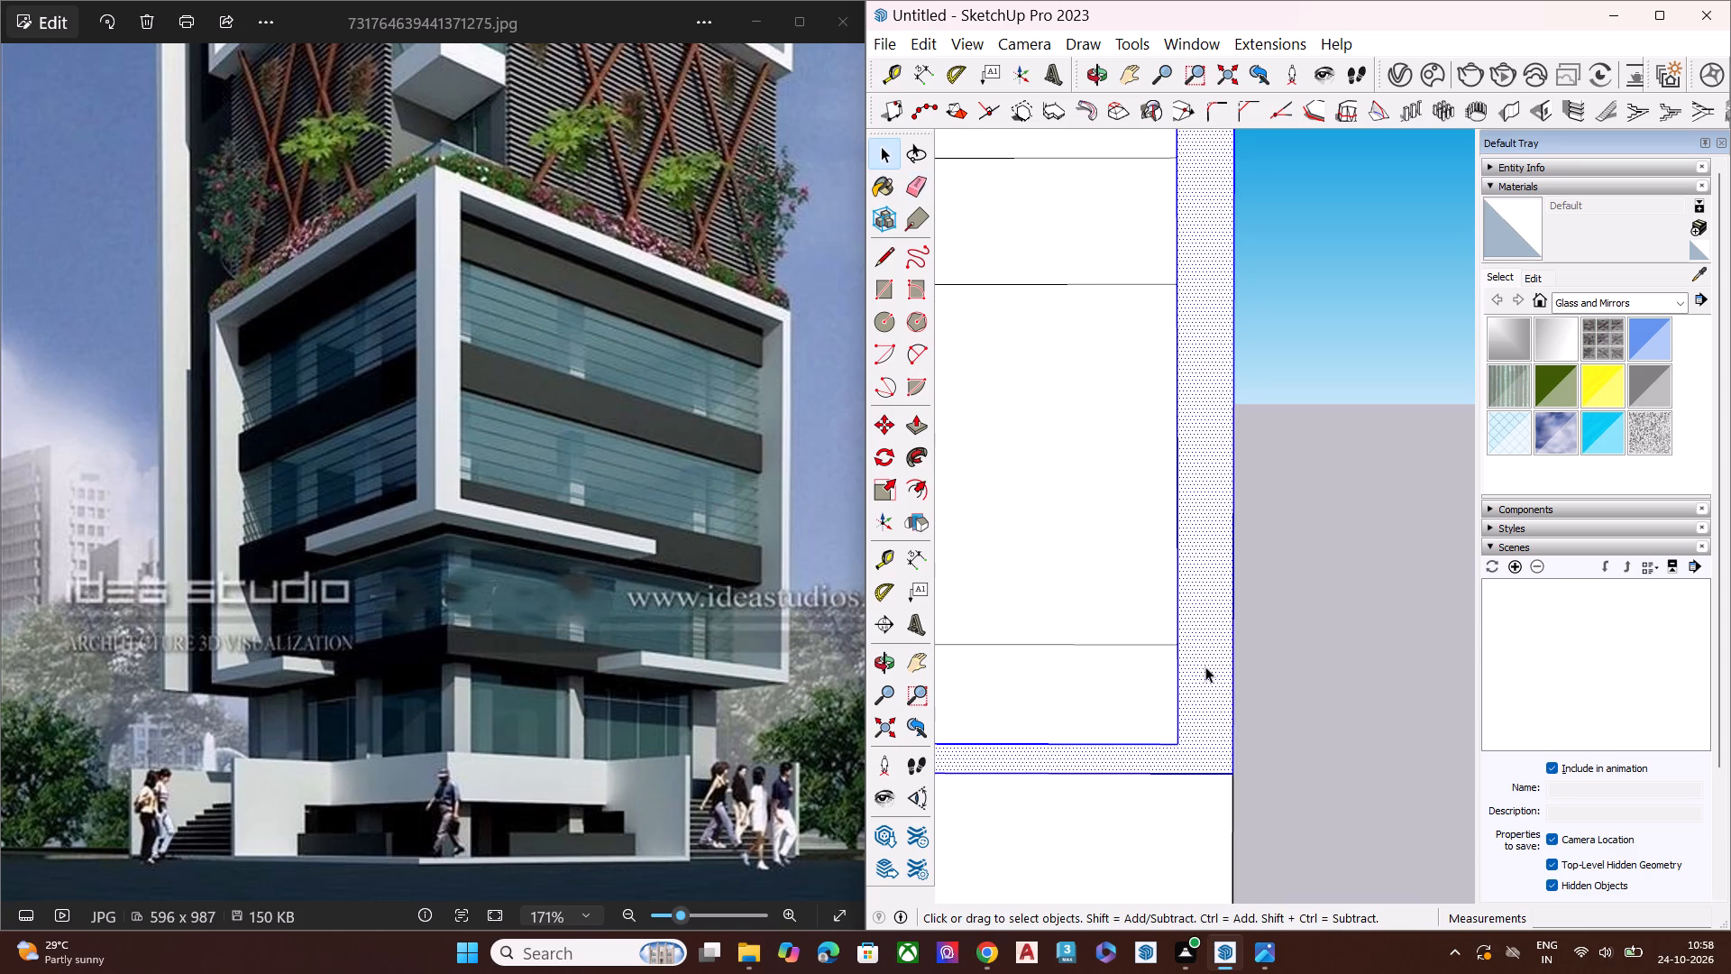
# Erase the short piece of the frame's inner vertical line that crosses the bottom ledge, joining strip and ledge.
pyautogui.scroll(-2, 1205, 666)
pyautogui.scroll(1, 1211, 666)
pyautogui.scroll(-10, 1215, 666)
pyautogui.scroll(1, 1352, 657)
pyautogui.scroll(-1, 1353, 659)
pyautogui.scroll(1, 1353, 659)
pyautogui.scroll(-3, 1353, 660)
pyautogui.moveTo(1204, 692); pyautogui.dragTo(1223, 780, button='middle')
pyautogui.scroll(3, 1095, 873)
pyautogui.scroll(-2, 1076, 889)
pyautogui.scroll(4, 1075, 890)
pyautogui.press('space')
pyautogui.click(1050, 859)
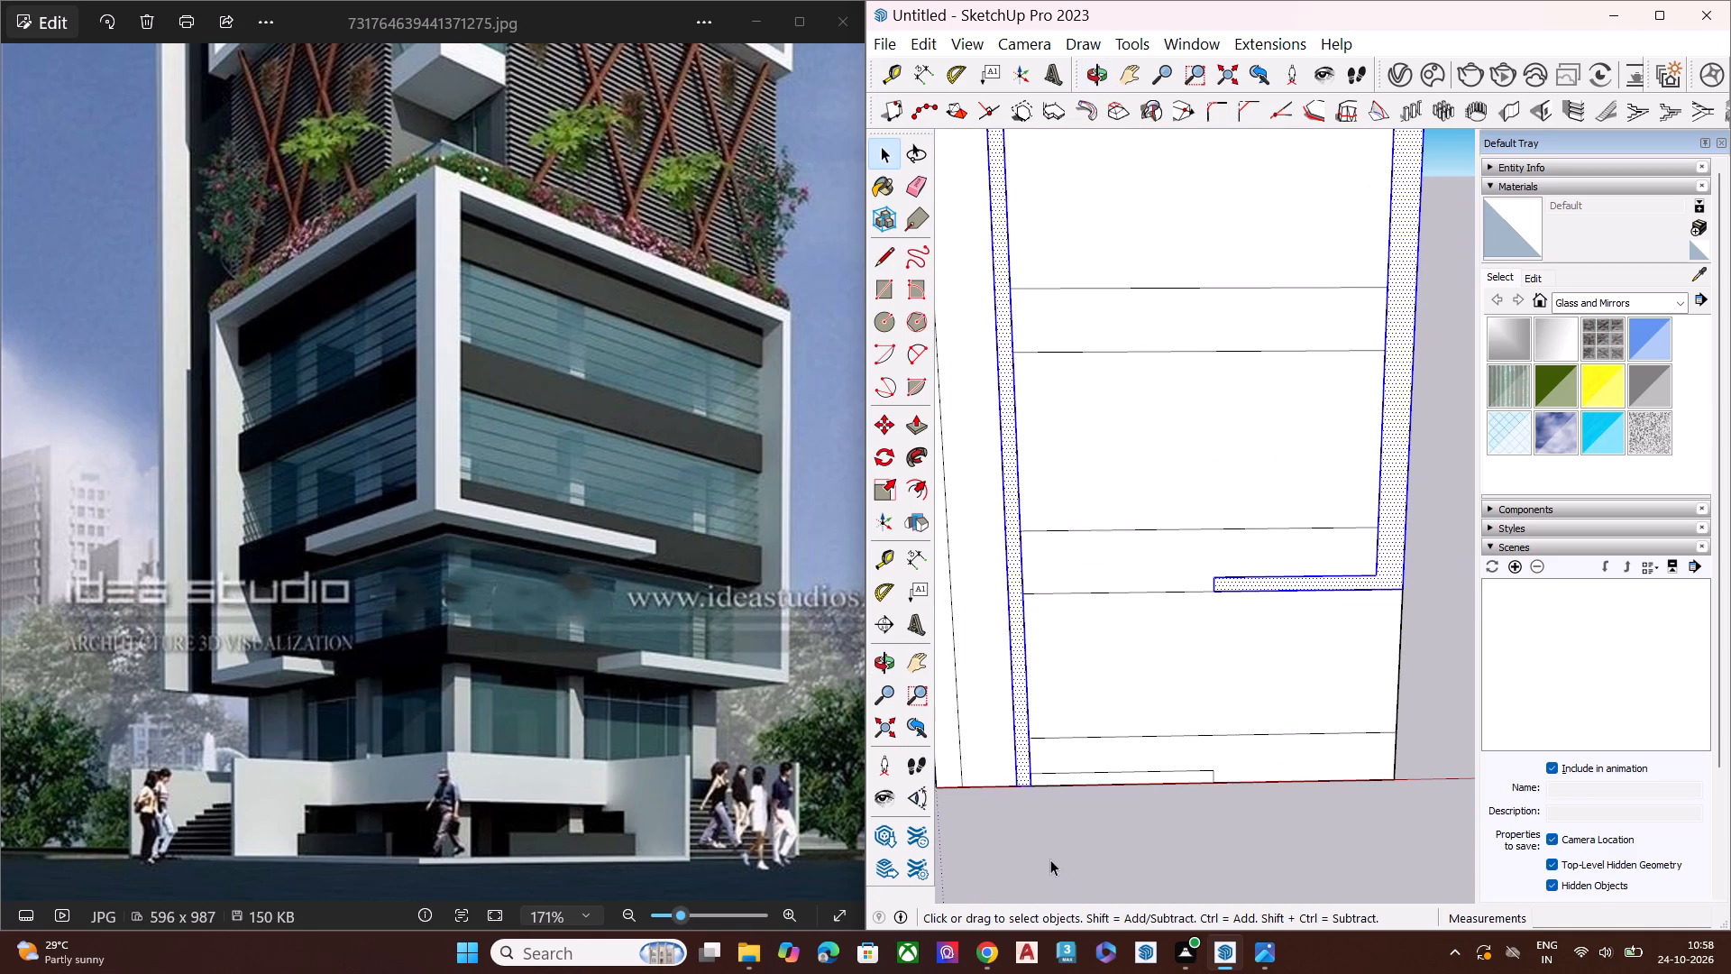
pyautogui.scroll(1, 1047, 791)
pyautogui.scroll(-3, 1045, 791)
pyautogui.scroll(16, 1045, 791)
pyautogui.press('e')
pyautogui.click(1013, 733)
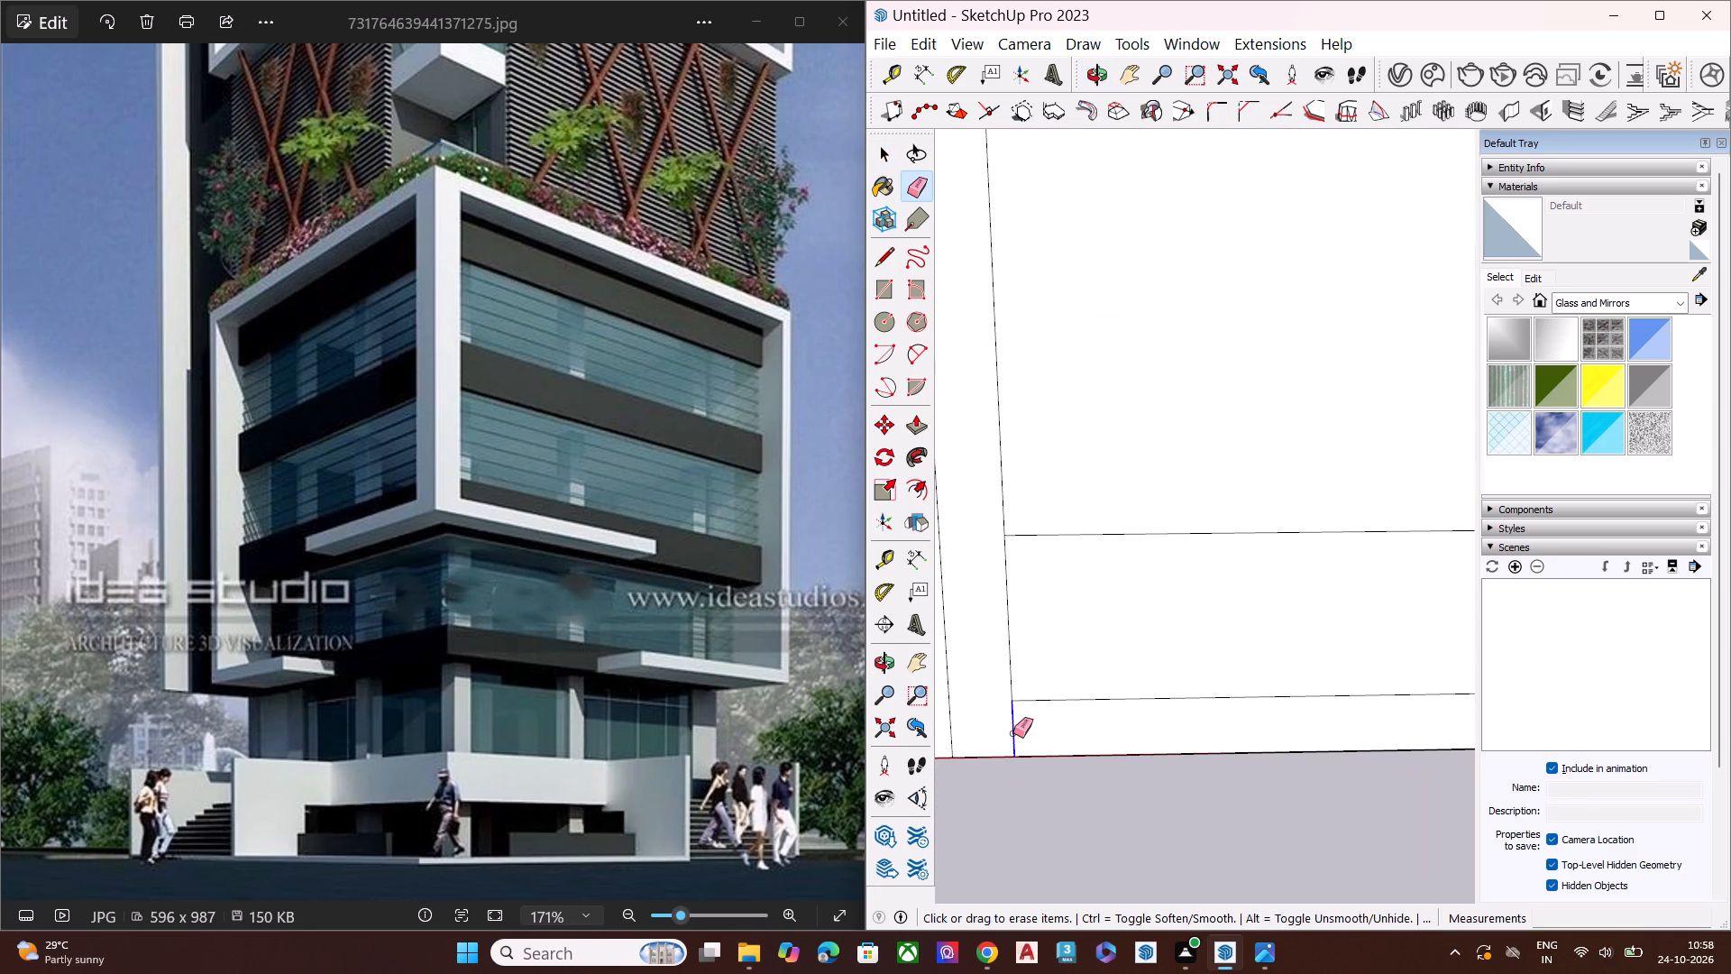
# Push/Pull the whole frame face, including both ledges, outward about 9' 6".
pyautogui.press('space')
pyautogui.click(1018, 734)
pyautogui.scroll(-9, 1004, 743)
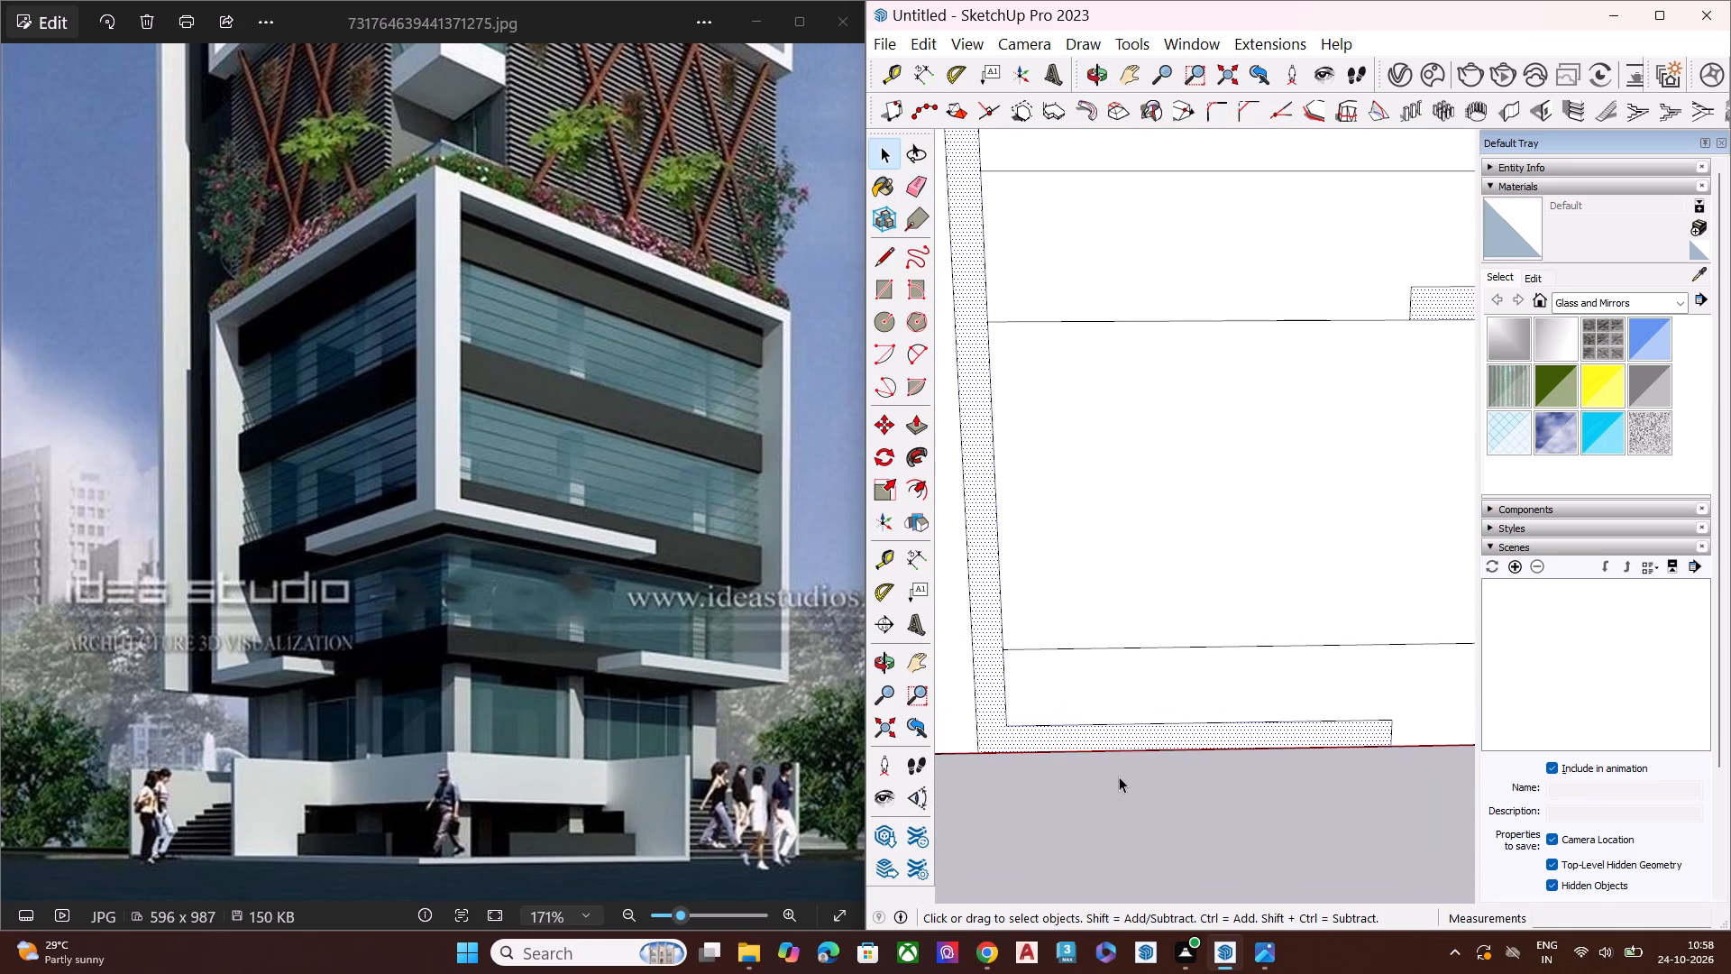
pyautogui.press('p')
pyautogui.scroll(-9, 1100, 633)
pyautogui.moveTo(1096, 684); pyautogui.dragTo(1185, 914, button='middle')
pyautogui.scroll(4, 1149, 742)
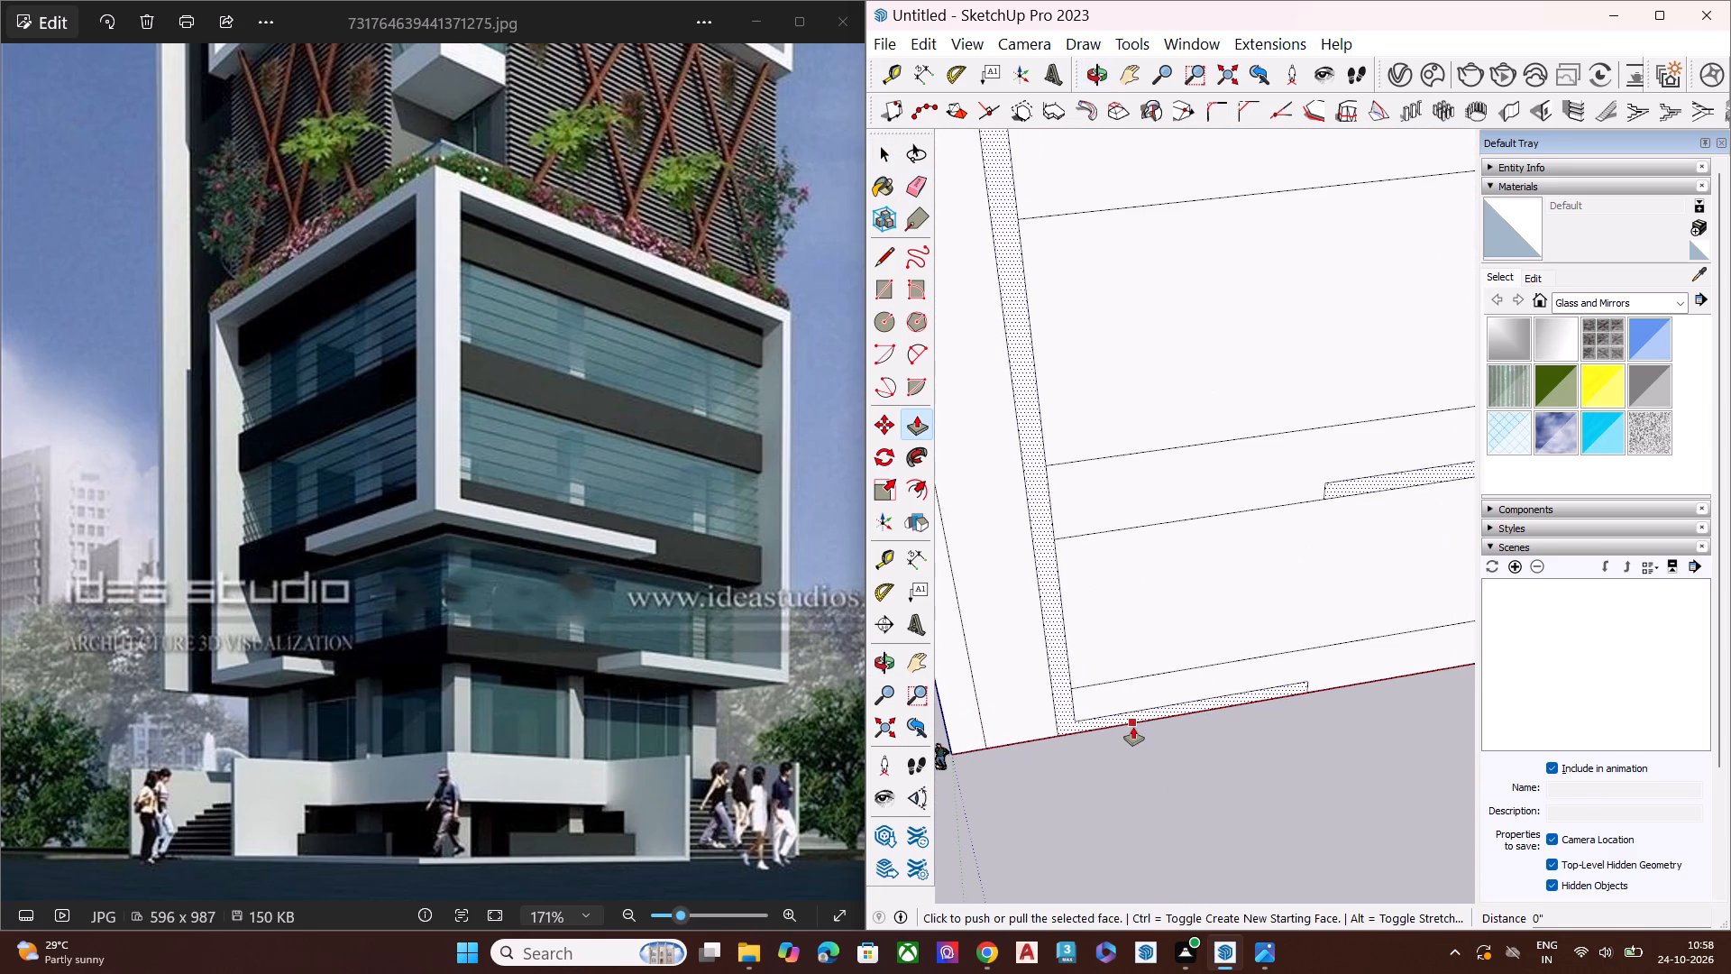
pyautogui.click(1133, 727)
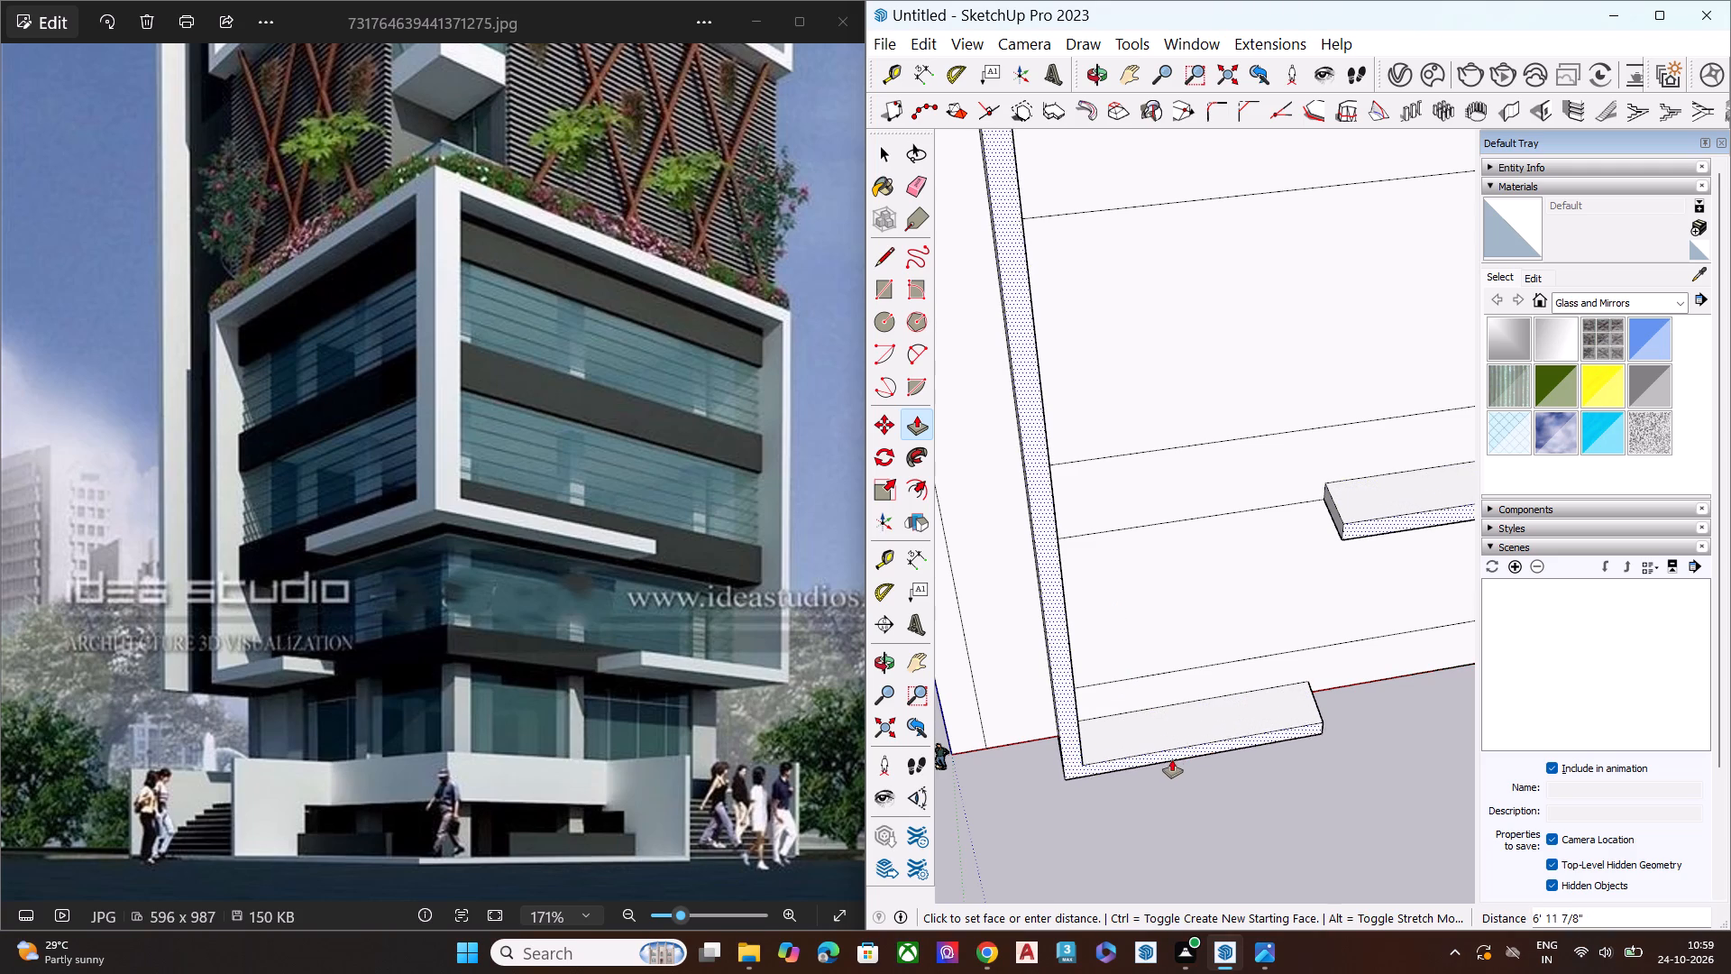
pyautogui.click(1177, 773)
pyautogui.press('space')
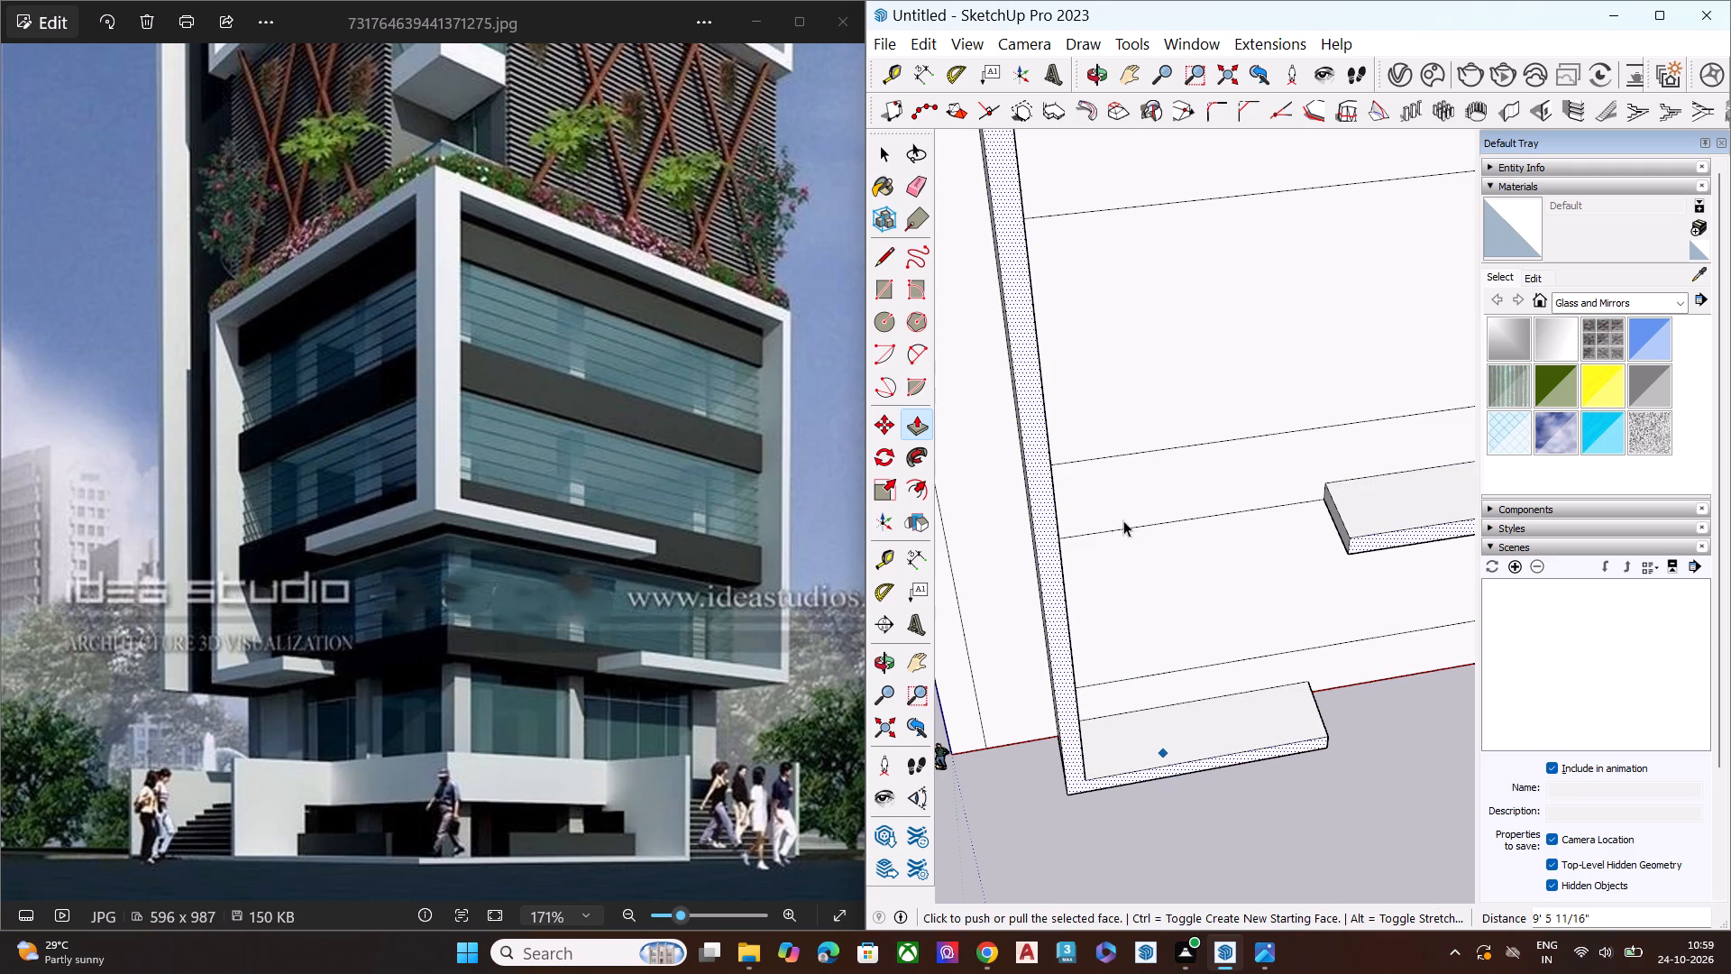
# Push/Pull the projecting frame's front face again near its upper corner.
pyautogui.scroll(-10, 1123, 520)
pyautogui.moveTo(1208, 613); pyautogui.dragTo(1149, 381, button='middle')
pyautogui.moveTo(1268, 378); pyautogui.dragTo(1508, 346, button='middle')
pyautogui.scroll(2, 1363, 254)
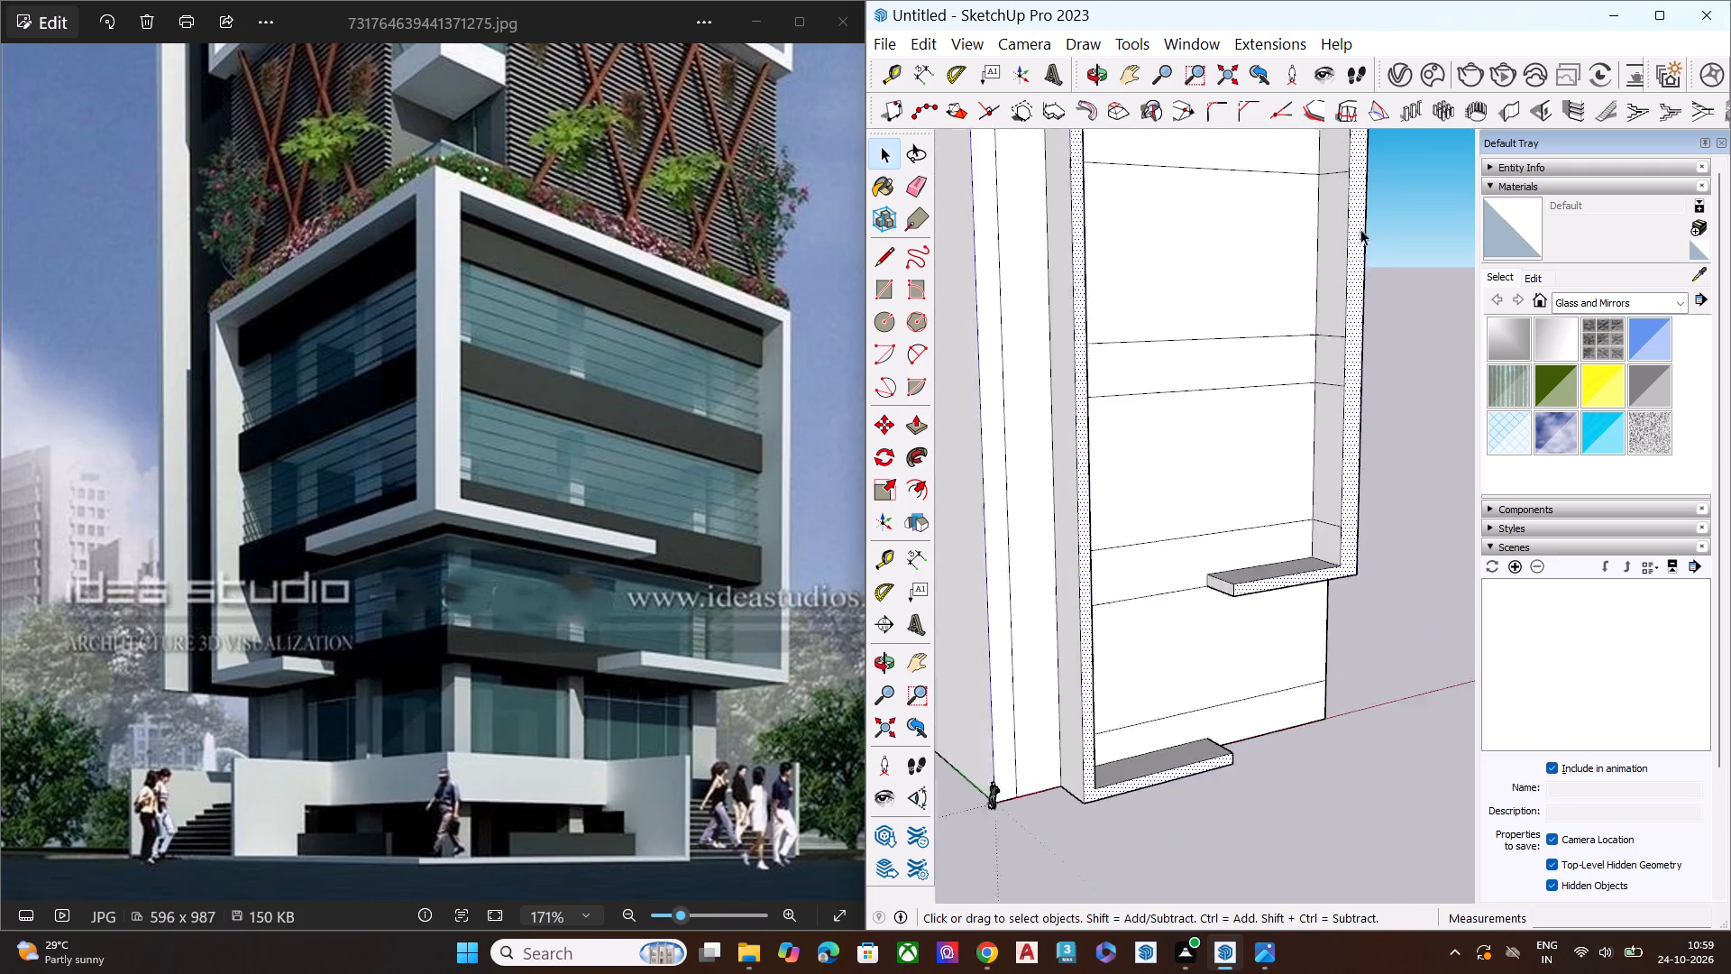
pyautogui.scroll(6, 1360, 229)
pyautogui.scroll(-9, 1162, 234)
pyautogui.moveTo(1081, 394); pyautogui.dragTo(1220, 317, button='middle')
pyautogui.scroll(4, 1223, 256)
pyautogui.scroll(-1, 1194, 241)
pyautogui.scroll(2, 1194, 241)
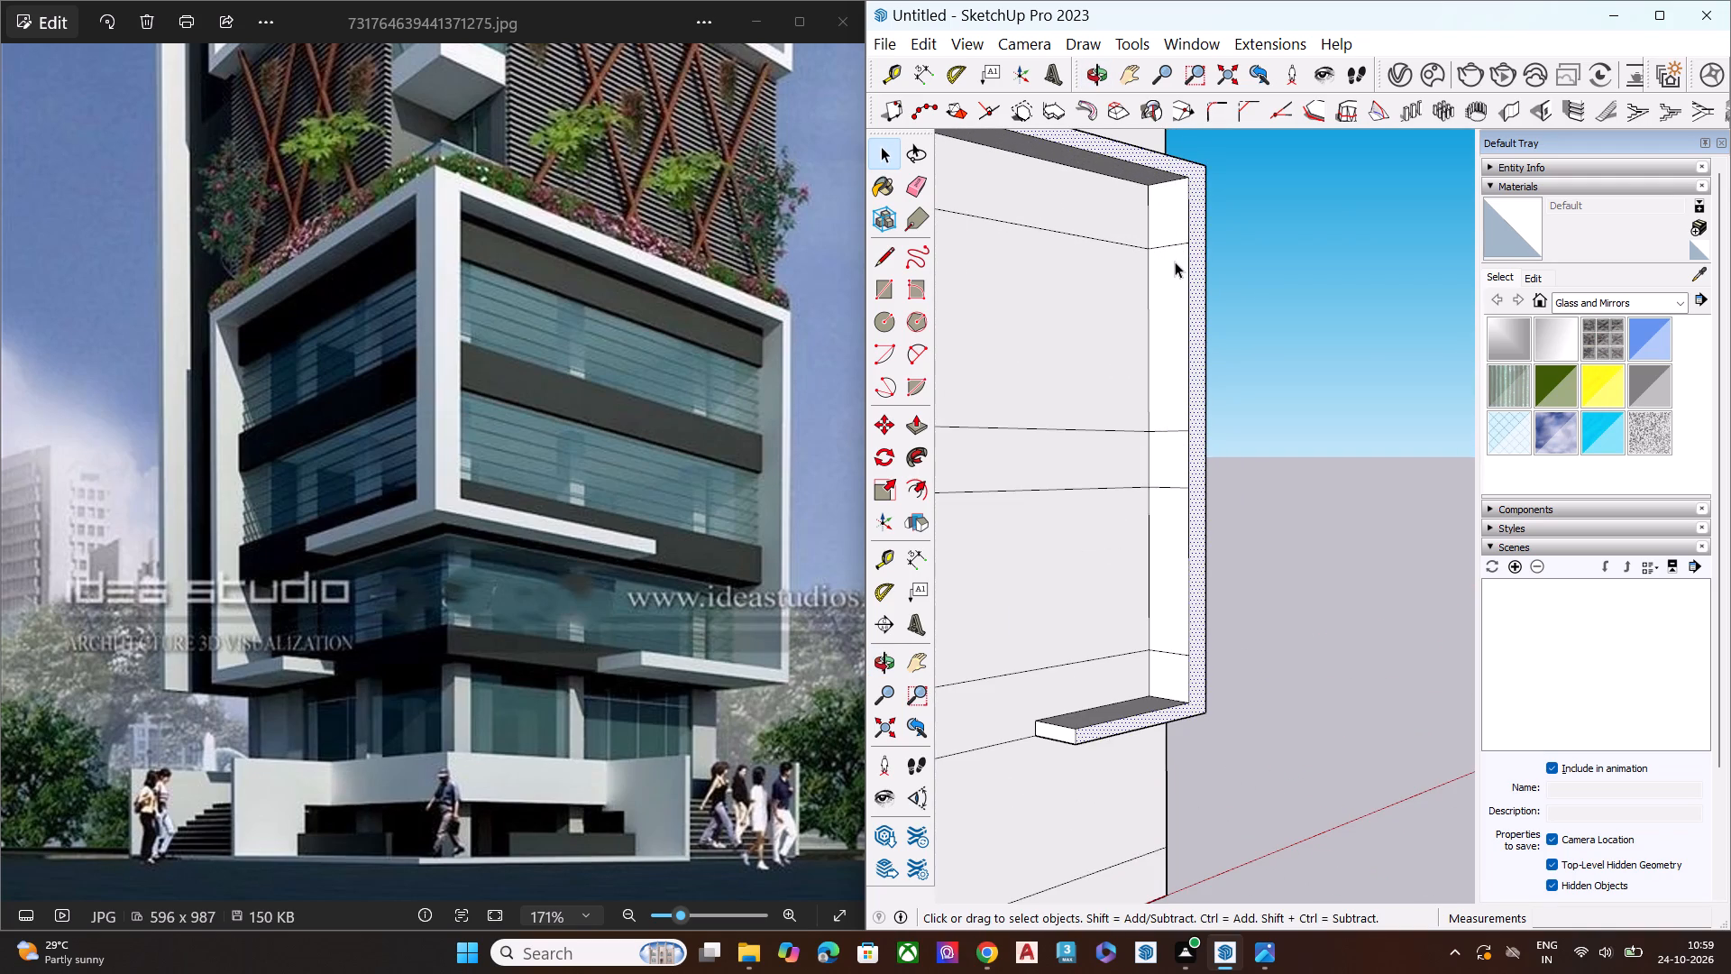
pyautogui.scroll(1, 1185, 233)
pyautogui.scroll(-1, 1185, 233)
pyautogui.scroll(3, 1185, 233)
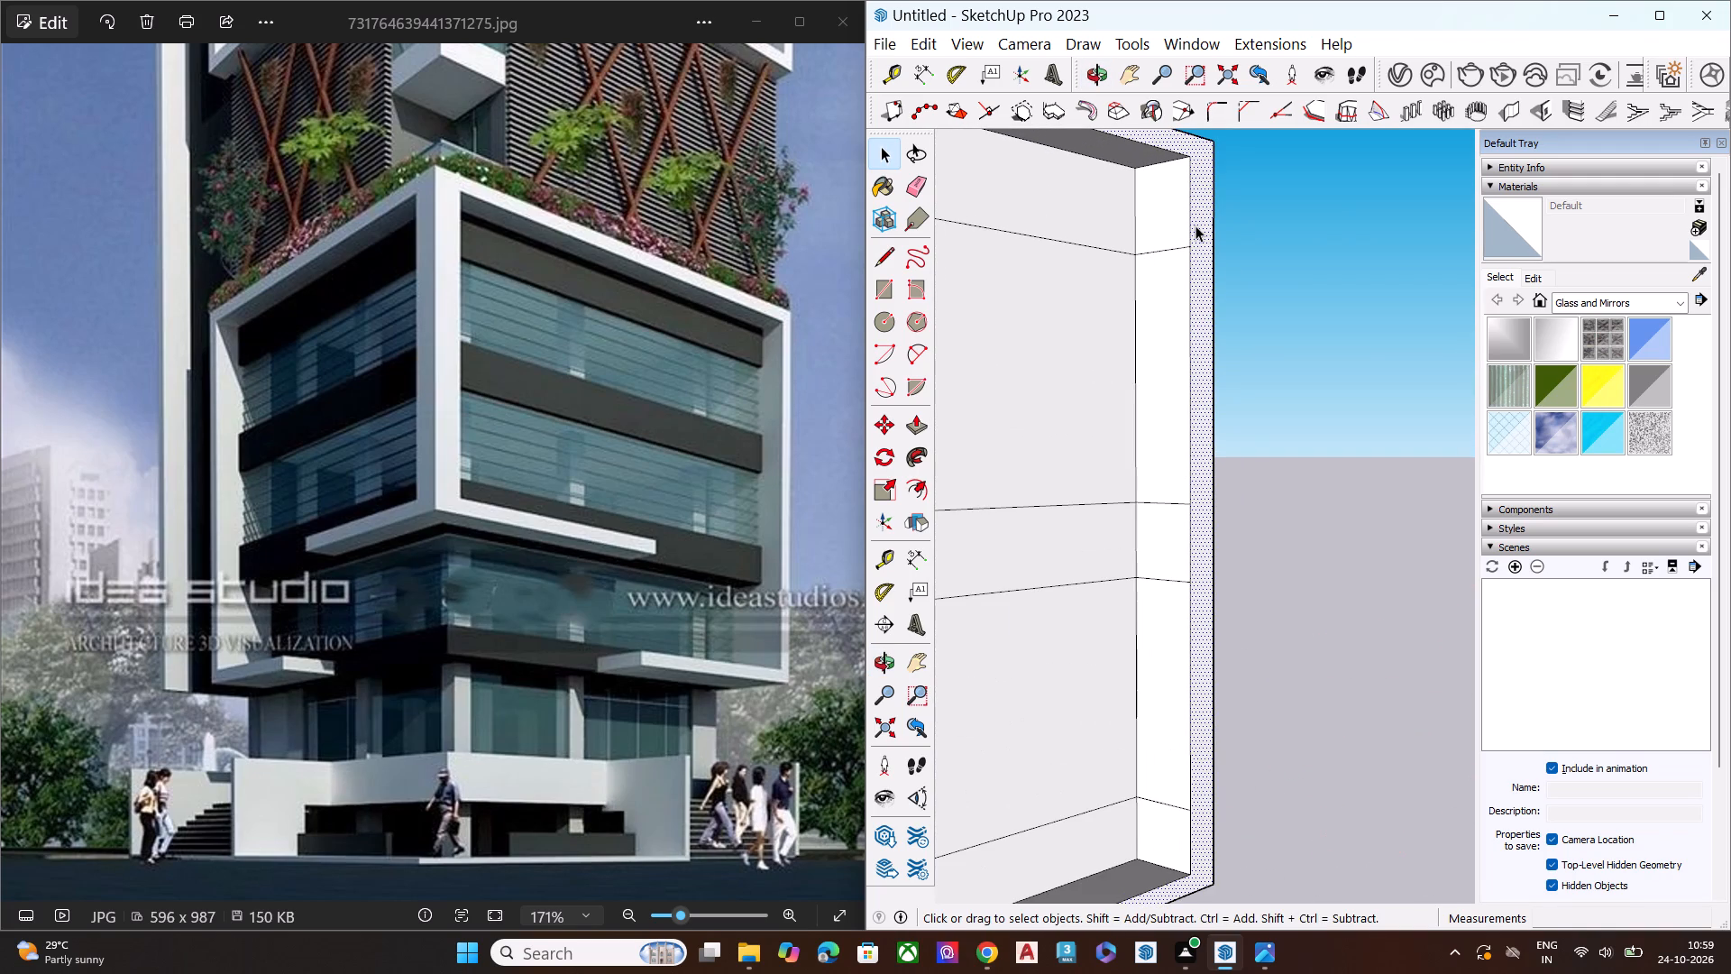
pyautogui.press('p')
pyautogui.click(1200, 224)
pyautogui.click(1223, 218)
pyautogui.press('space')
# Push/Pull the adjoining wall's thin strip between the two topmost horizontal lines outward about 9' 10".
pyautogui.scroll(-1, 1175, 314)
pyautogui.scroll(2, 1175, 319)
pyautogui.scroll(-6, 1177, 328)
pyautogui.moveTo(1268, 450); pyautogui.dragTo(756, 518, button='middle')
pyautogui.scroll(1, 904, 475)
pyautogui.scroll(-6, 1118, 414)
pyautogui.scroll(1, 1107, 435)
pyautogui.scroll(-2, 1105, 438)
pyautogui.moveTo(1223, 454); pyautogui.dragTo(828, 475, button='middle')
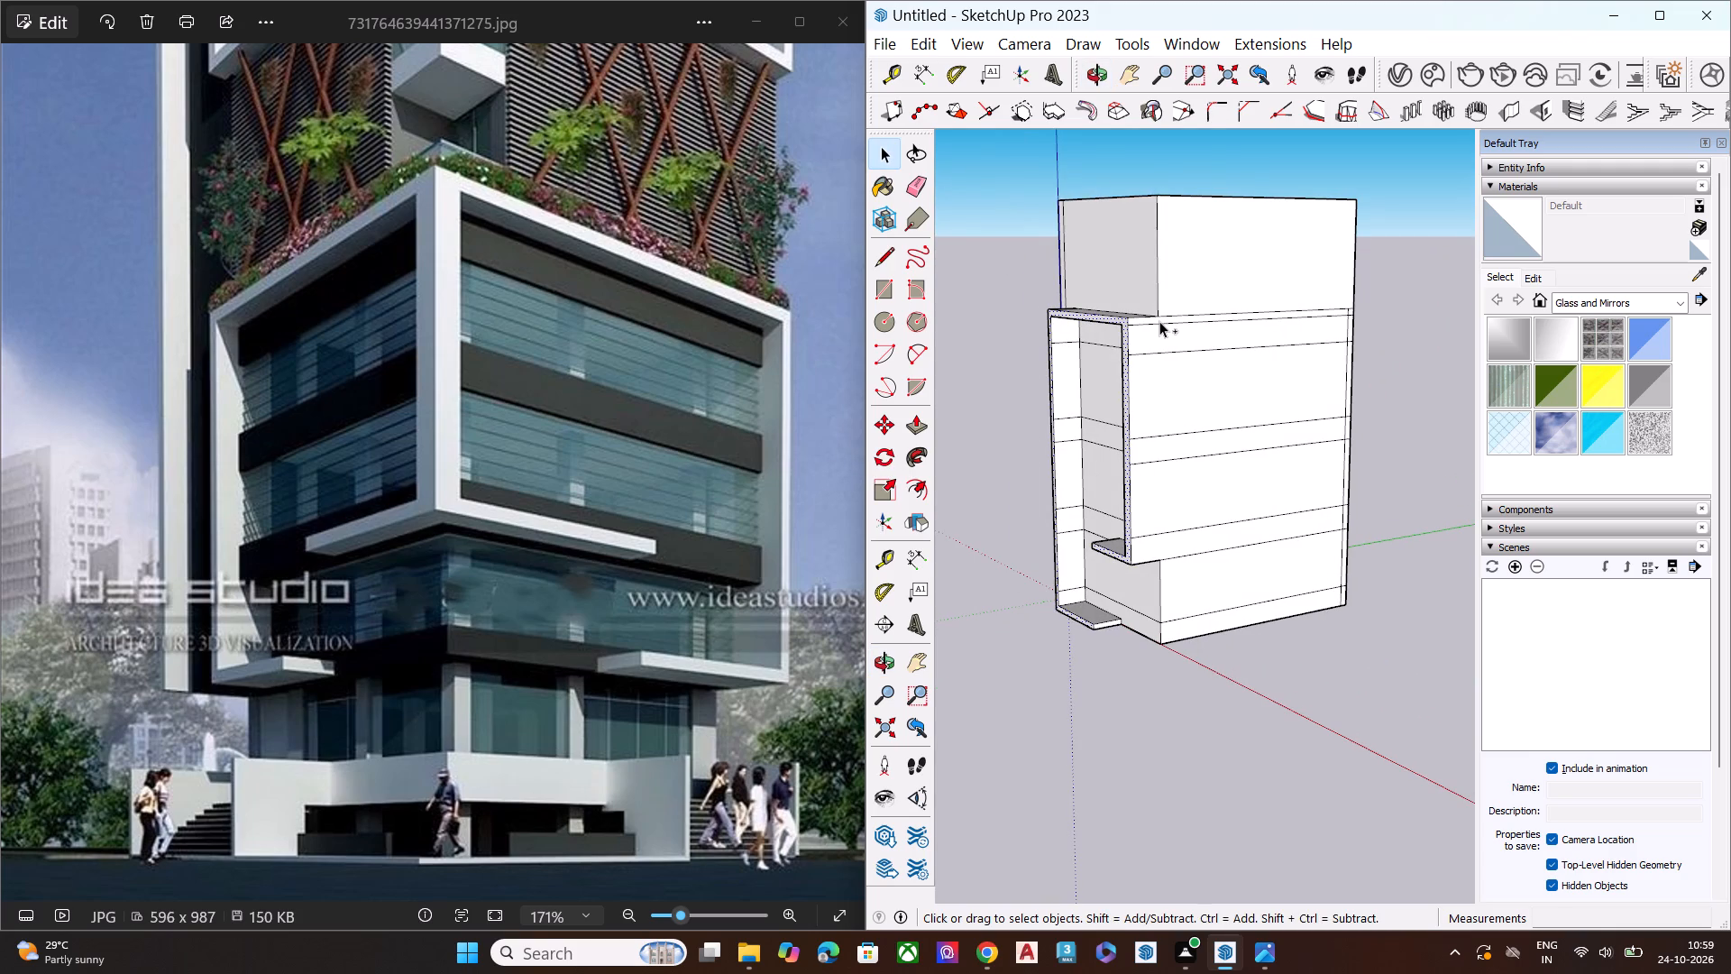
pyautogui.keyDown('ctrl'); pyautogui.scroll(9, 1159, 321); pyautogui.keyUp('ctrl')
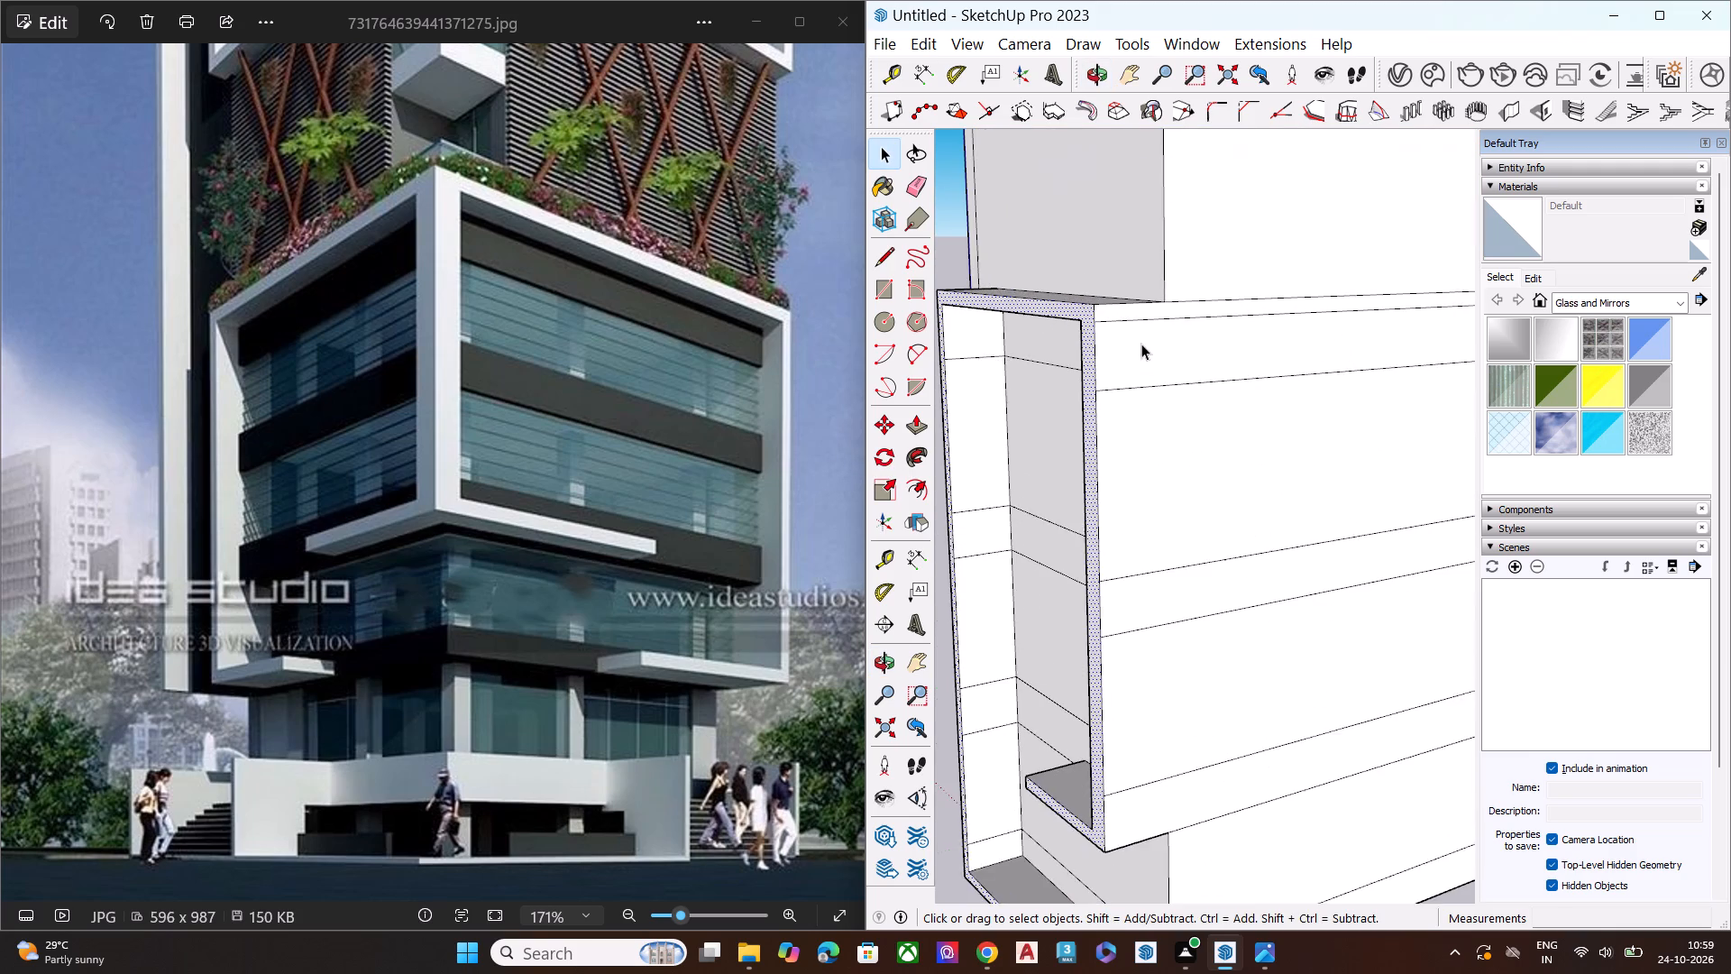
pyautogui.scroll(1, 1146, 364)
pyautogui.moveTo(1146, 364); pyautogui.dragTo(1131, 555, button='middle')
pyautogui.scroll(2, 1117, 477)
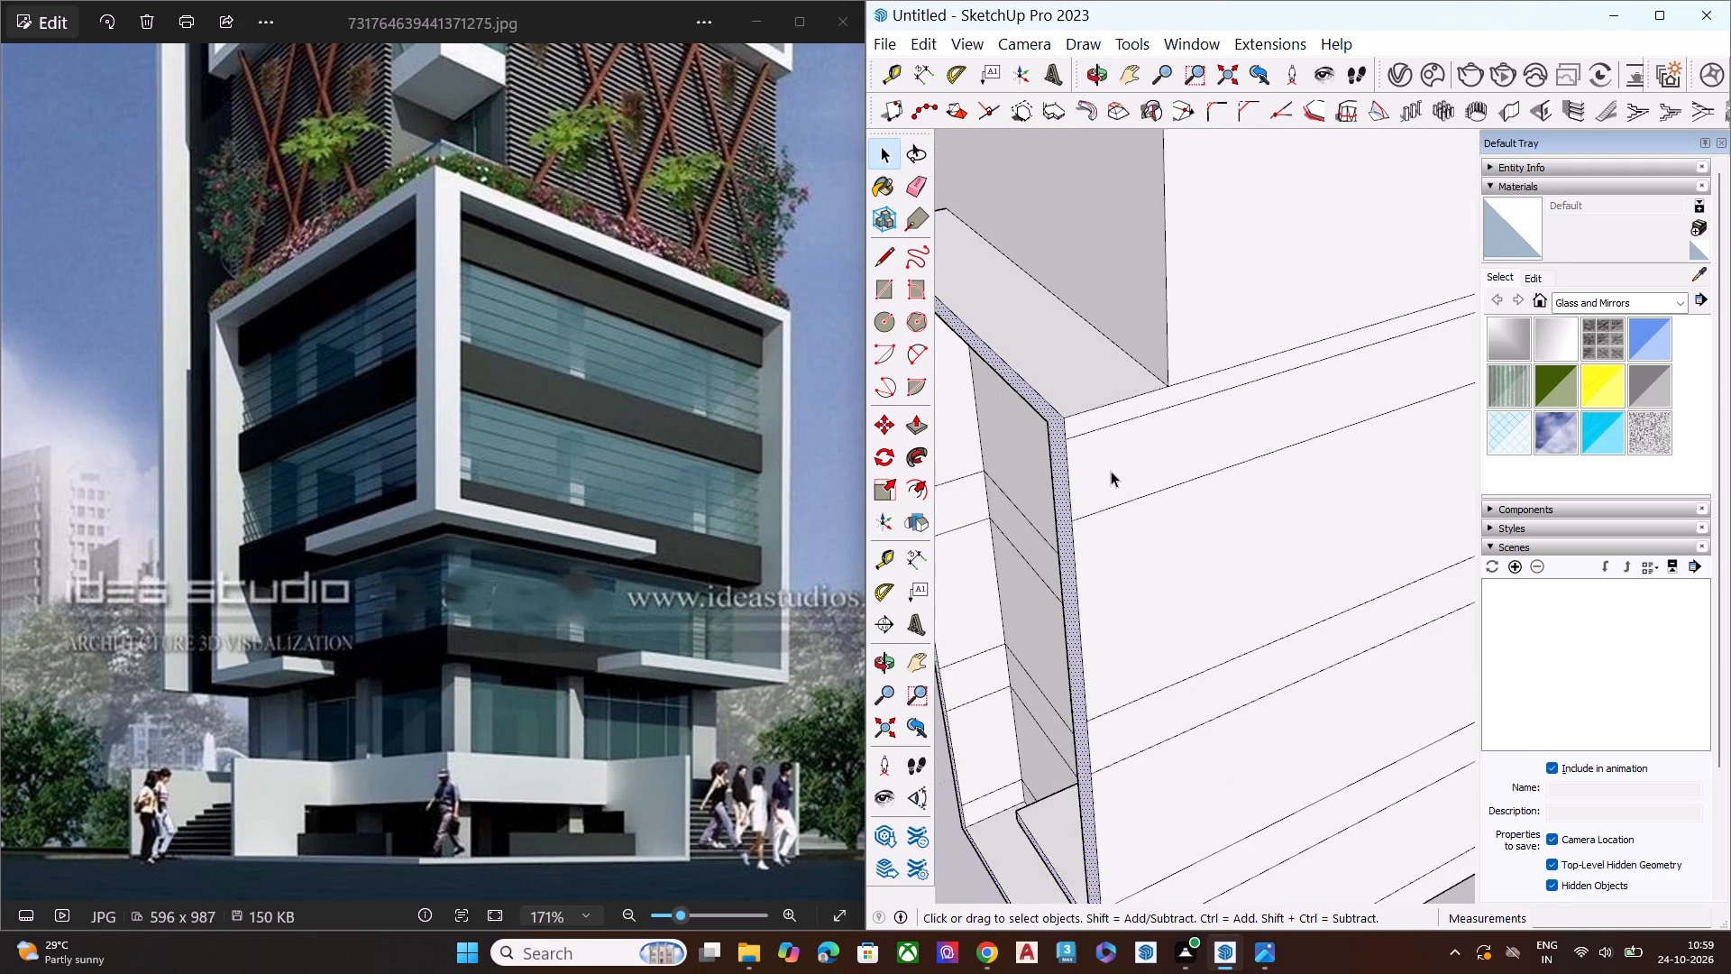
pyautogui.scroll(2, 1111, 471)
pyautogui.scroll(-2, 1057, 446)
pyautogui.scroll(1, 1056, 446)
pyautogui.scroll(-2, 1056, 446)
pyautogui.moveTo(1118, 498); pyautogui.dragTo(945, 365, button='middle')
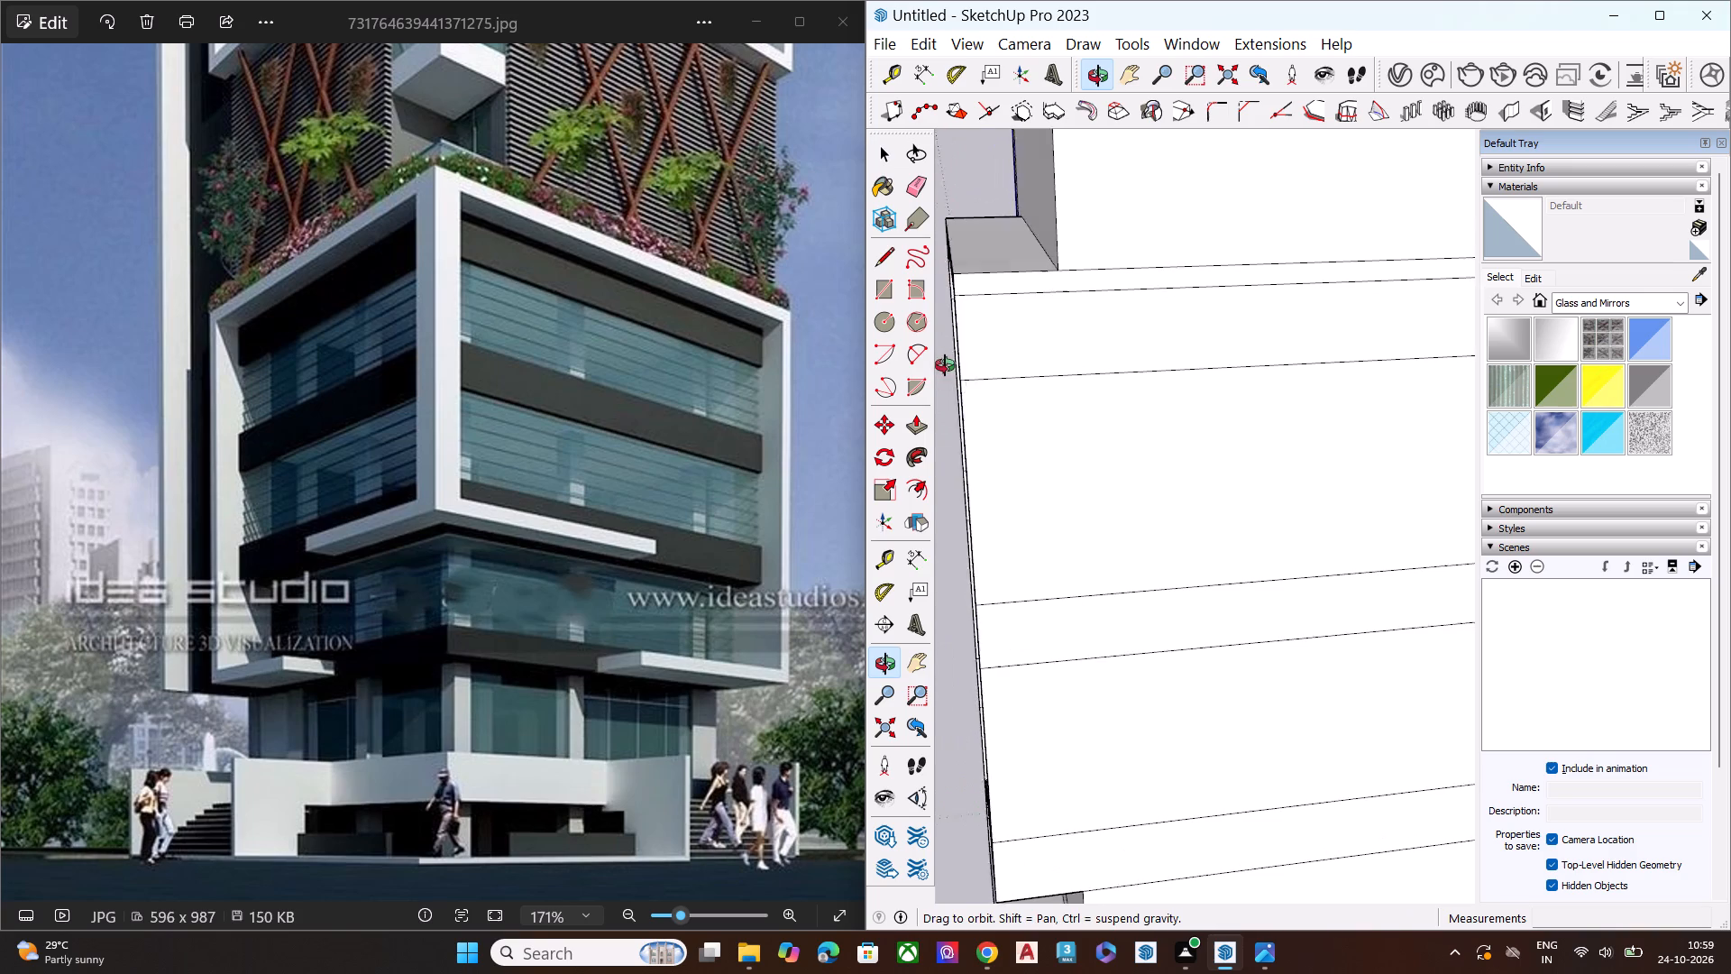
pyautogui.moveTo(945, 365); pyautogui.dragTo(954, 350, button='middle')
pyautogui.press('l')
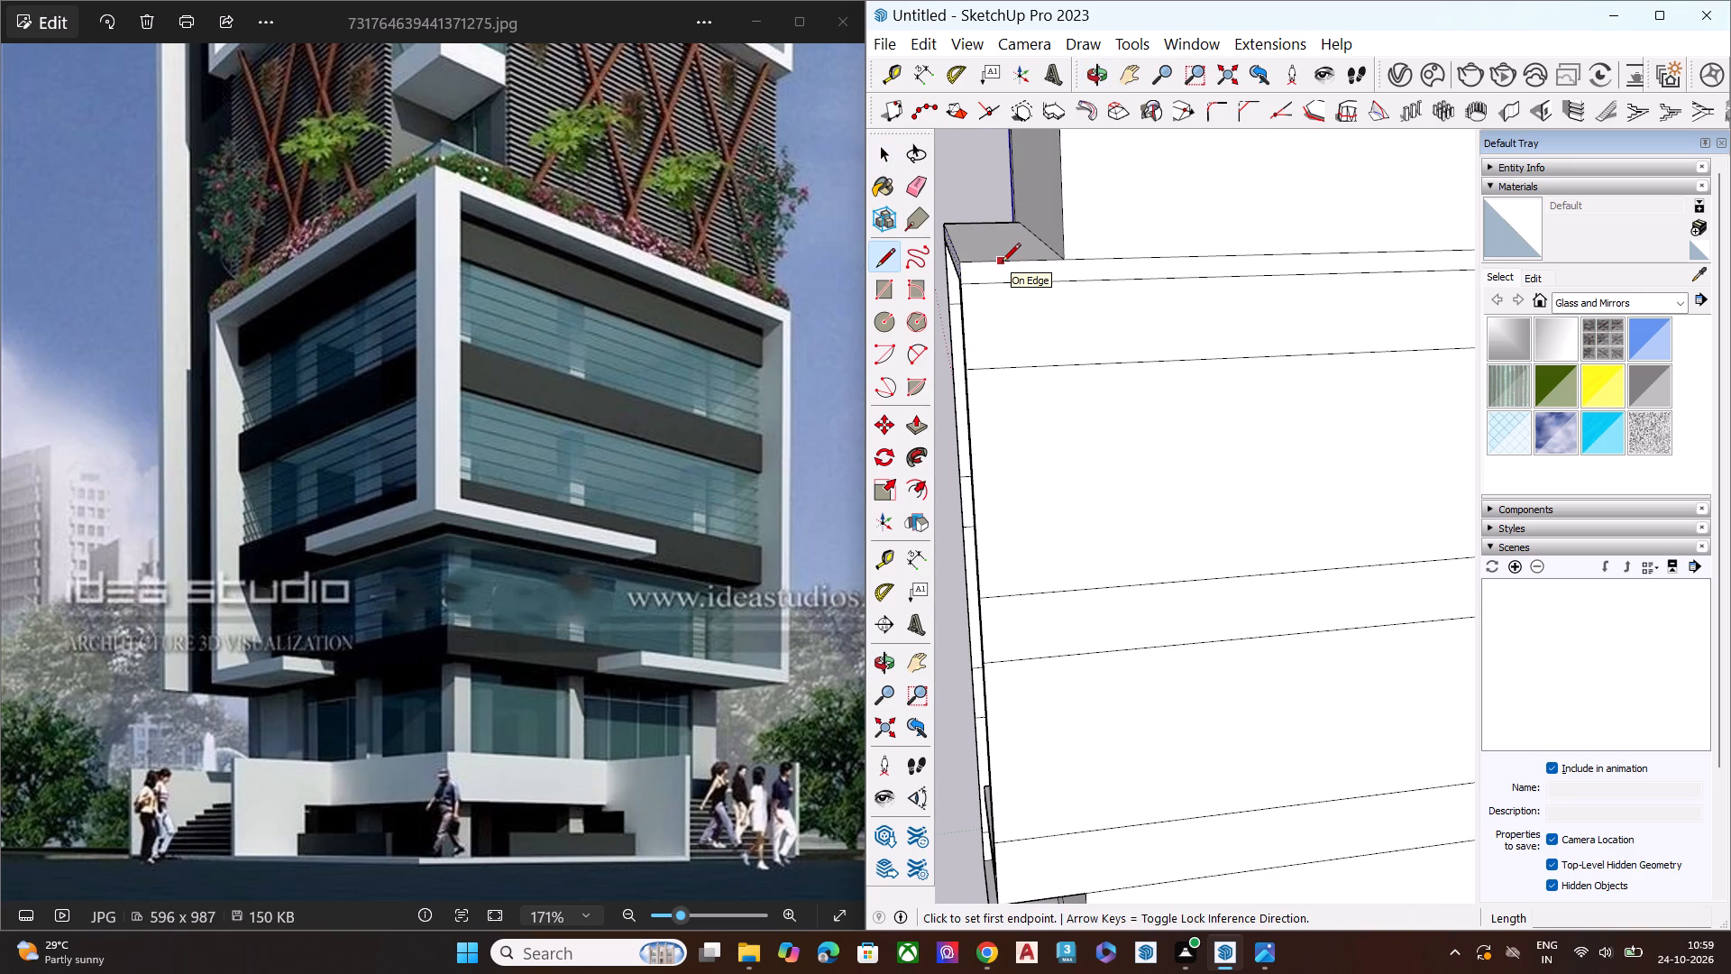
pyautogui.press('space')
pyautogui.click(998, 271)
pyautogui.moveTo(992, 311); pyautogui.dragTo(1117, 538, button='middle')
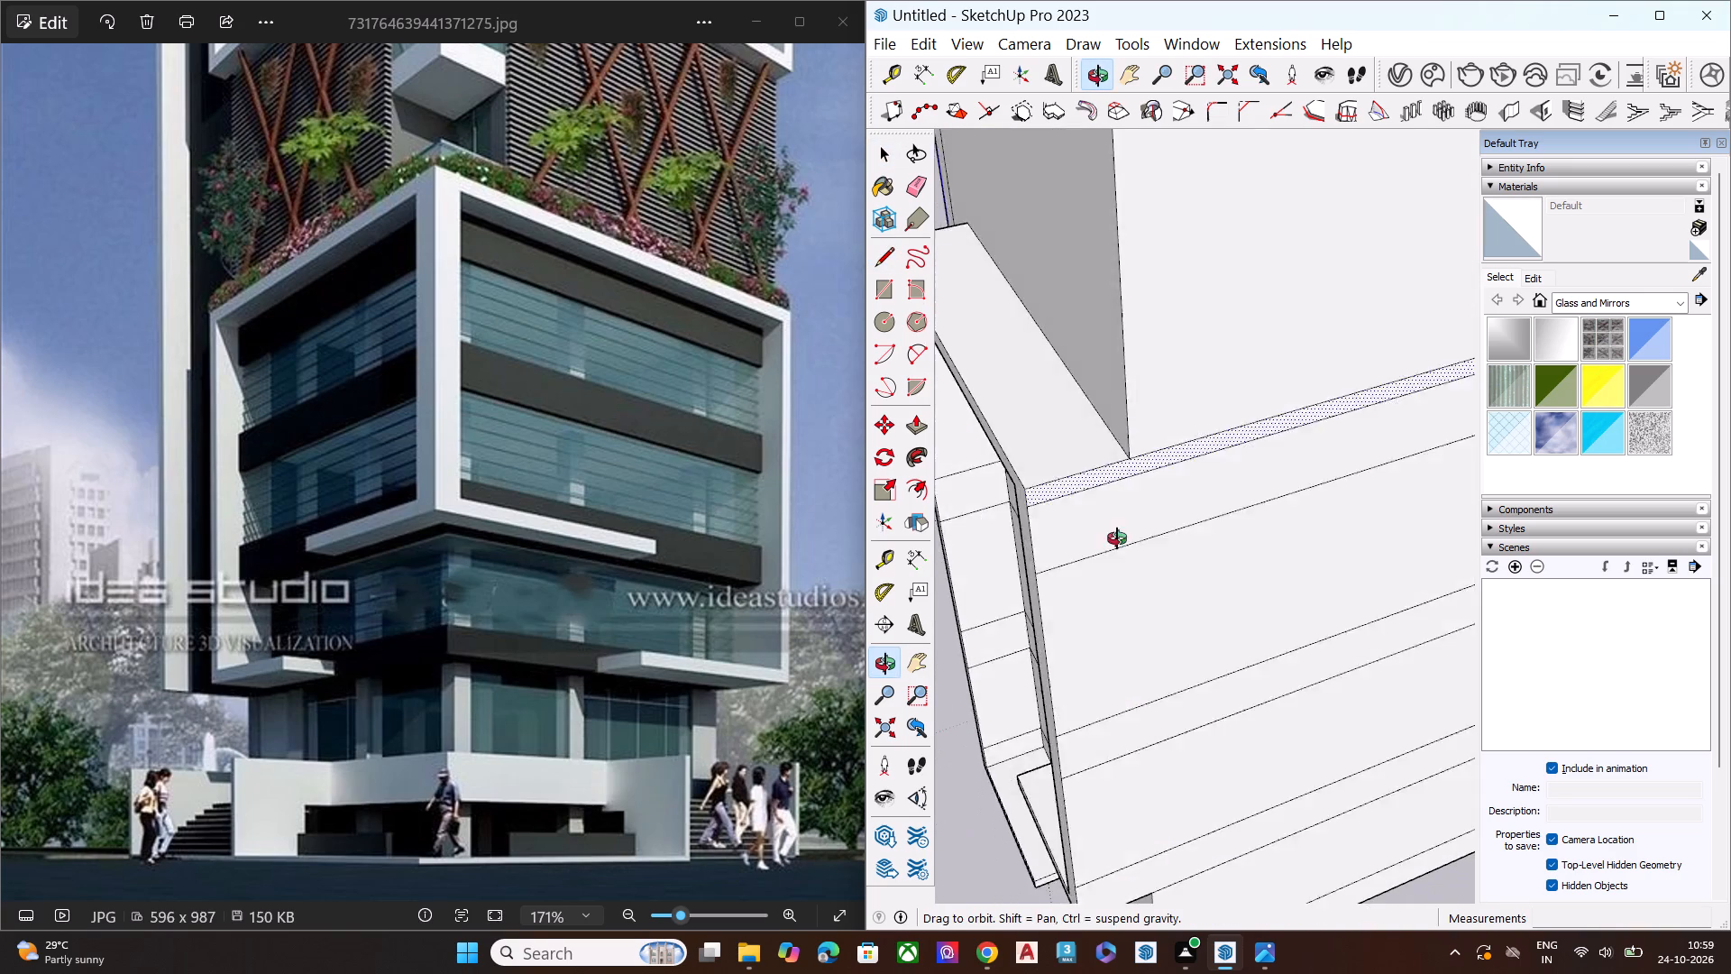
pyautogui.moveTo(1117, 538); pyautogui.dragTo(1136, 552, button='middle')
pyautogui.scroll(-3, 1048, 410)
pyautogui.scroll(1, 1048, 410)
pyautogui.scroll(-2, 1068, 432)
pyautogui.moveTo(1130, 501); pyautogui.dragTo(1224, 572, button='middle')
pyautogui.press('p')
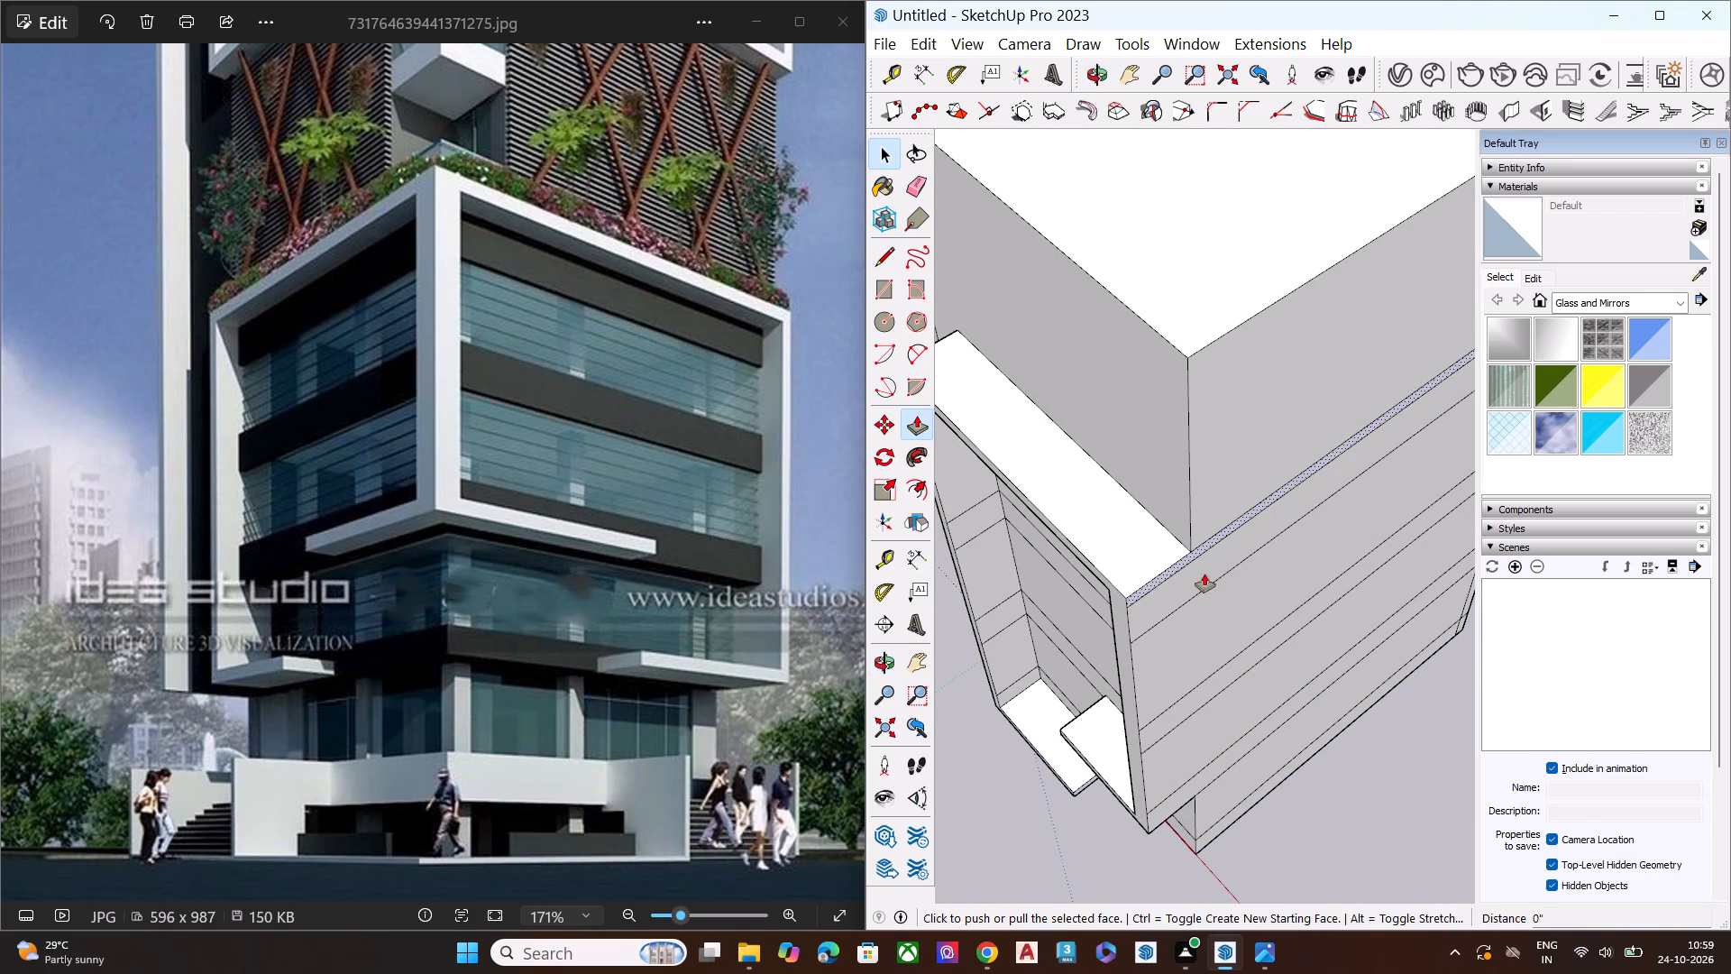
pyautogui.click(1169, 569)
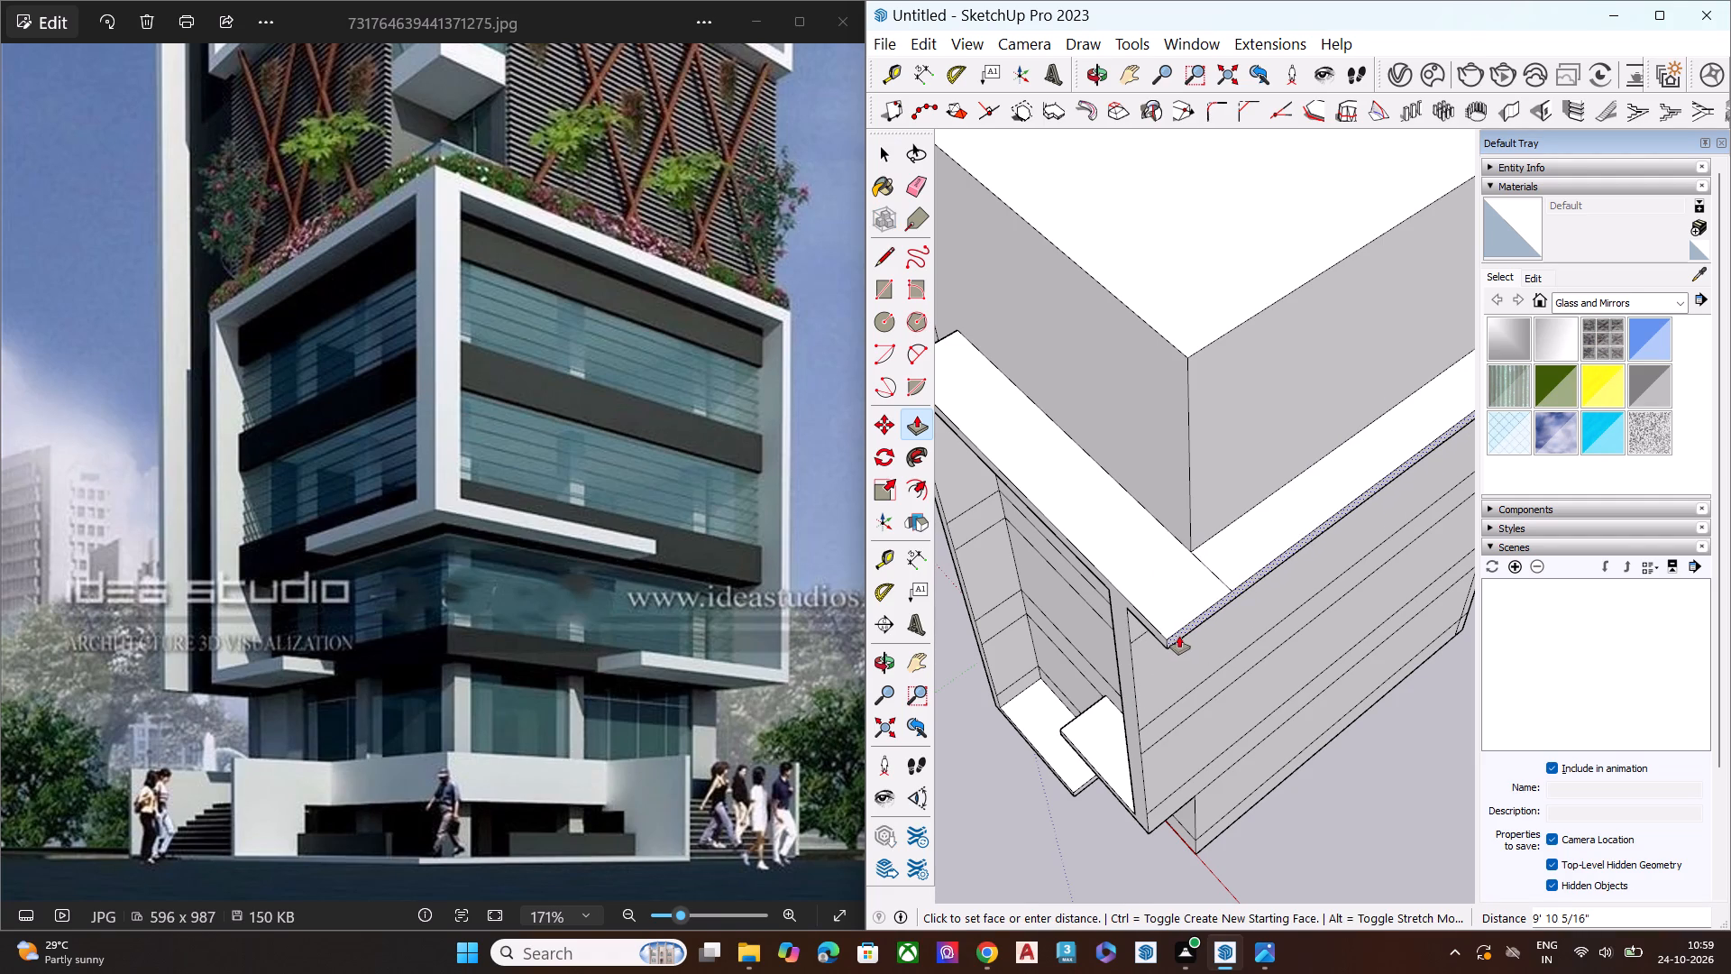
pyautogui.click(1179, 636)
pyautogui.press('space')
# Inspect the projecting frame and top strip around the building's corner, briefly displaying the hidden back edges.
pyautogui.moveTo(1189, 665); pyautogui.dragTo(1104, 331, button='middle')
pyautogui.moveTo(1144, 447); pyautogui.dragTo(1101, 271, button='middle')
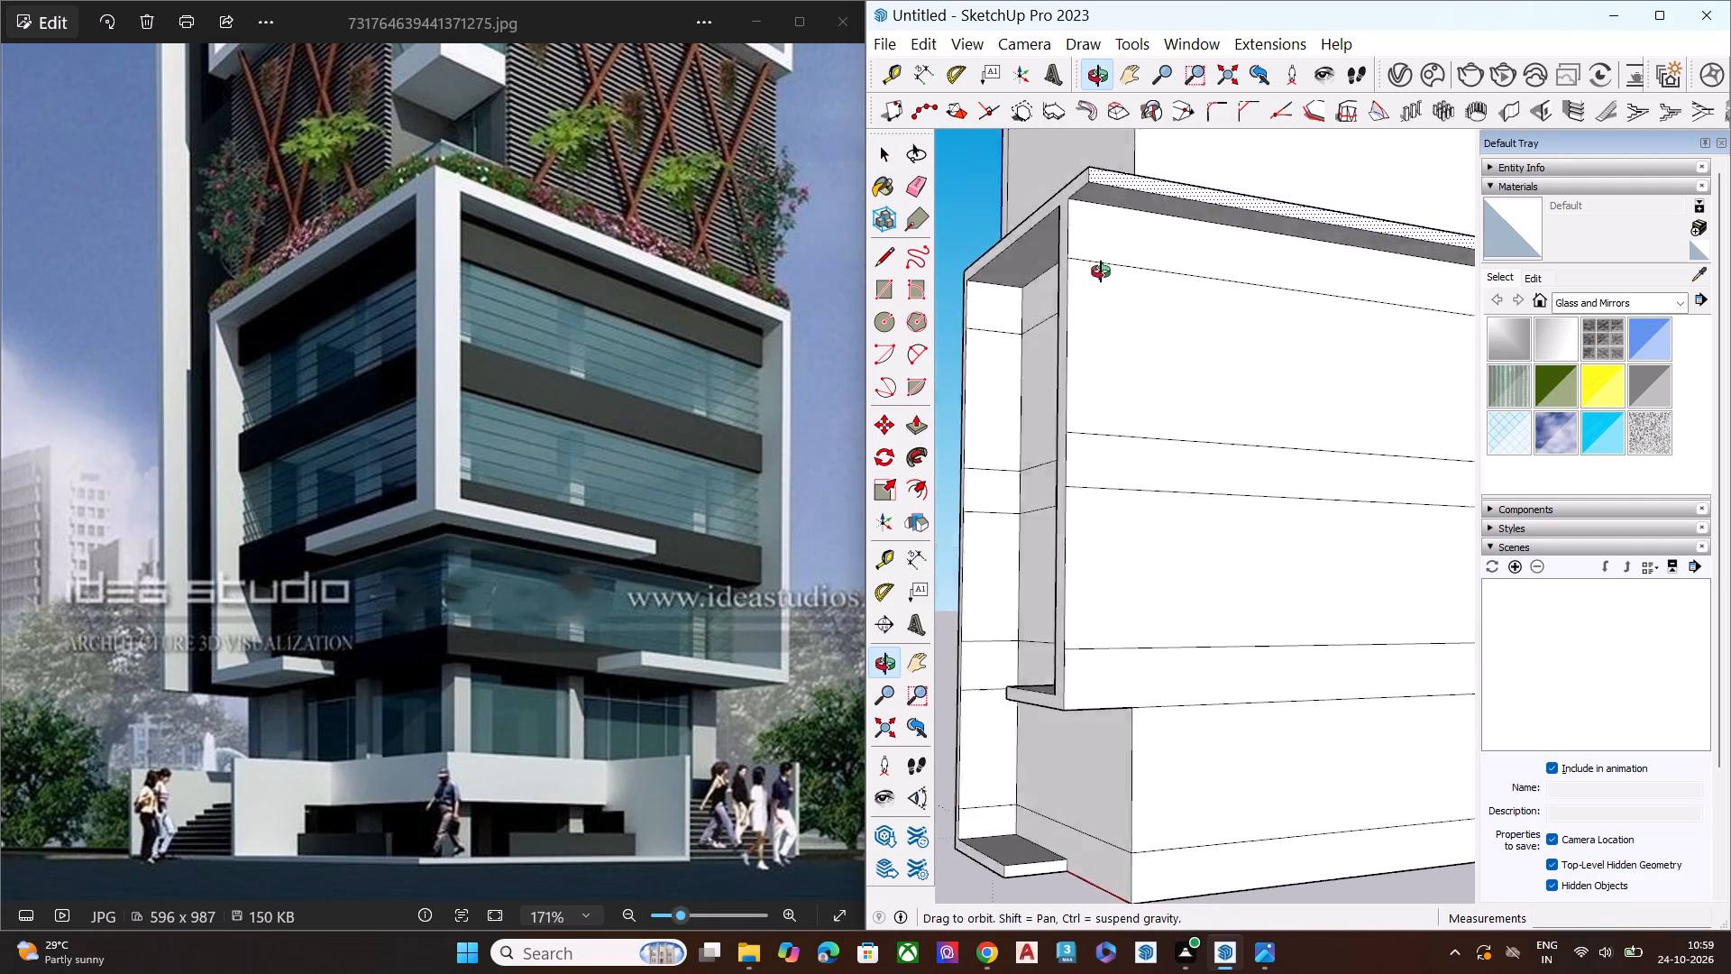
pyautogui.moveTo(1101, 271); pyautogui.dragTo(1084, 259, button='middle')
pyautogui.scroll(5, 1084, 259)
pyautogui.scroll(-9, 1067, 263)
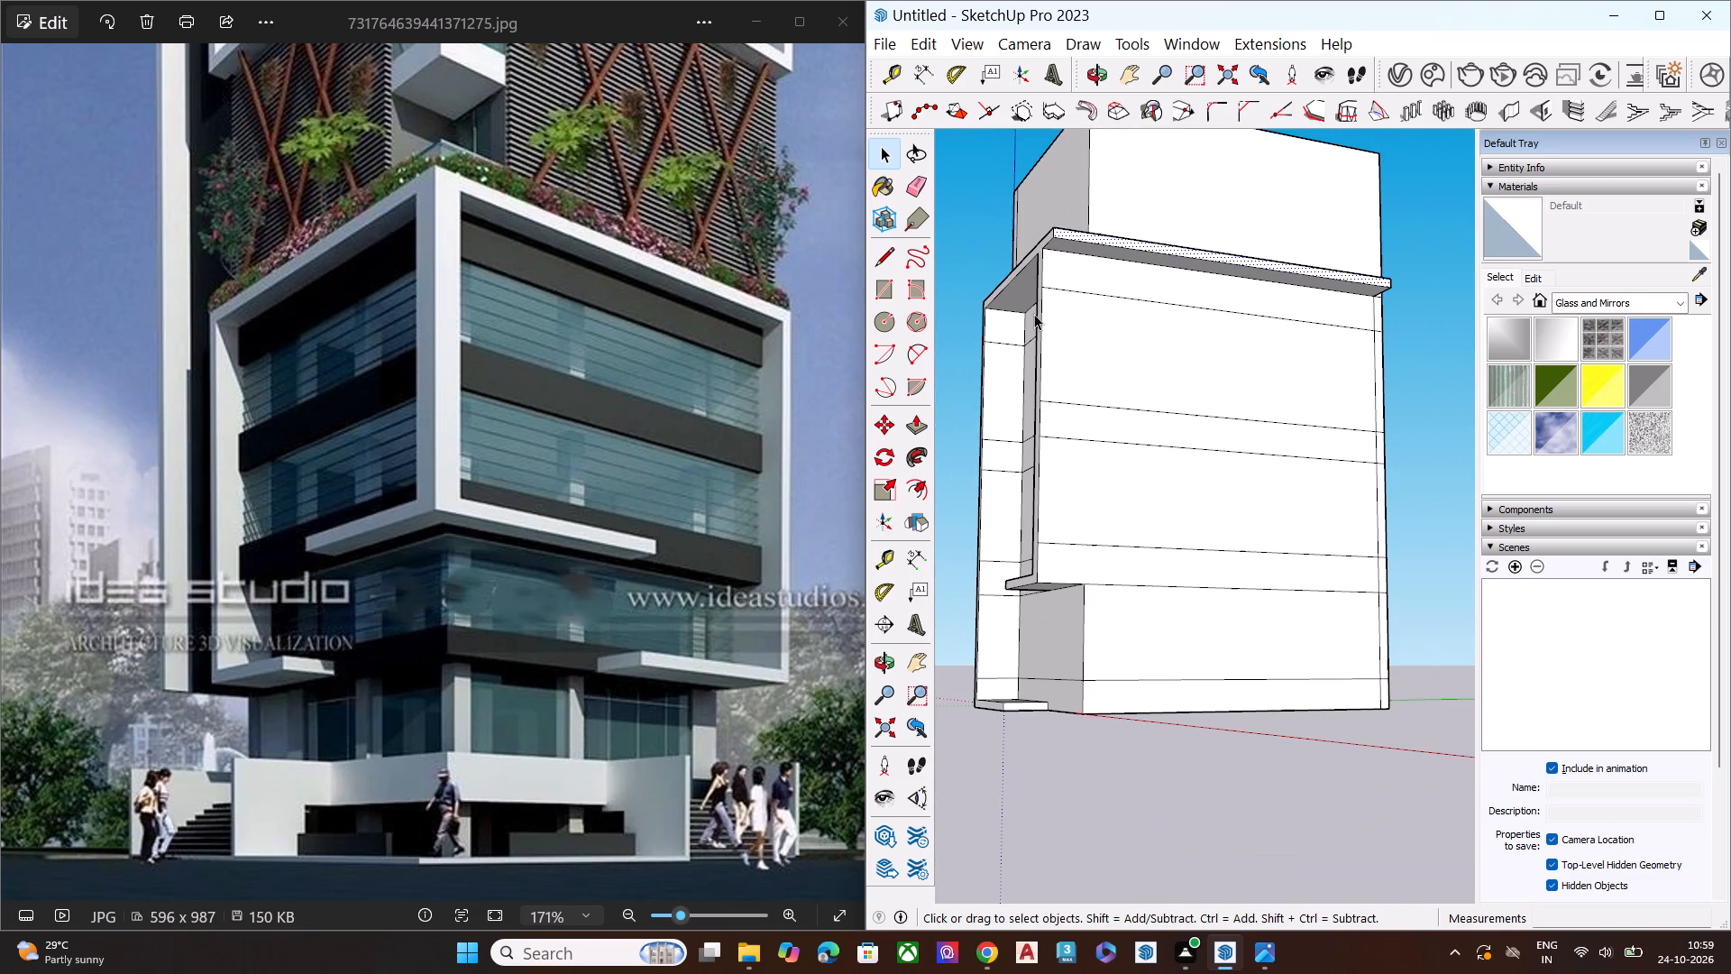
pyautogui.moveTo(1056, 284); pyautogui.dragTo(1069, 256, button='middle')
pyautogui.scroll(4, 1072, 257)
pyautogui.scroll(-1, 1077, 285)
pyautogui.scroll(4, 1077, 289)
pyautogui.scroll(-4, 1055, 313)
pyautogui.scroll(1, 1045, 317)
pyautogui.scroll(-5, 1045, 317)
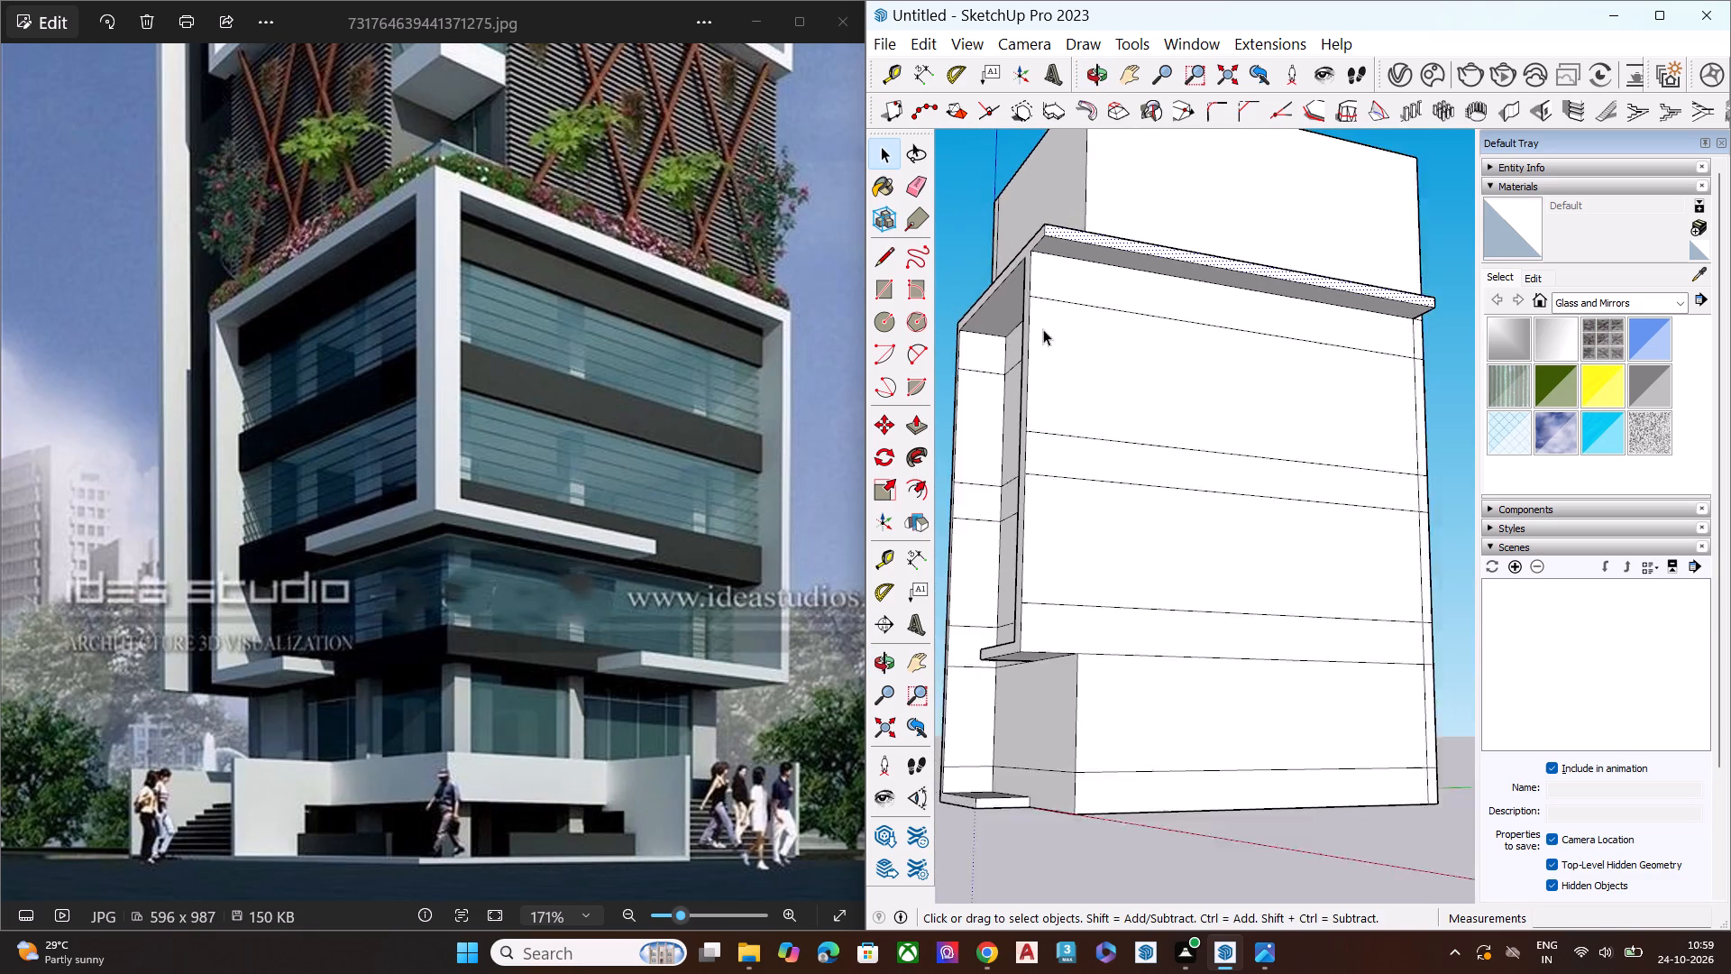
pyautogui.scroll(-2, 1043, 329)
pyautogui.scroll(1, 1054, 342)
pyautogui.moveTo(1093, 369); pyautogui.dragTo(937, 353, button='middle')
pyautogui.press('k')
pyautogui.press('space')
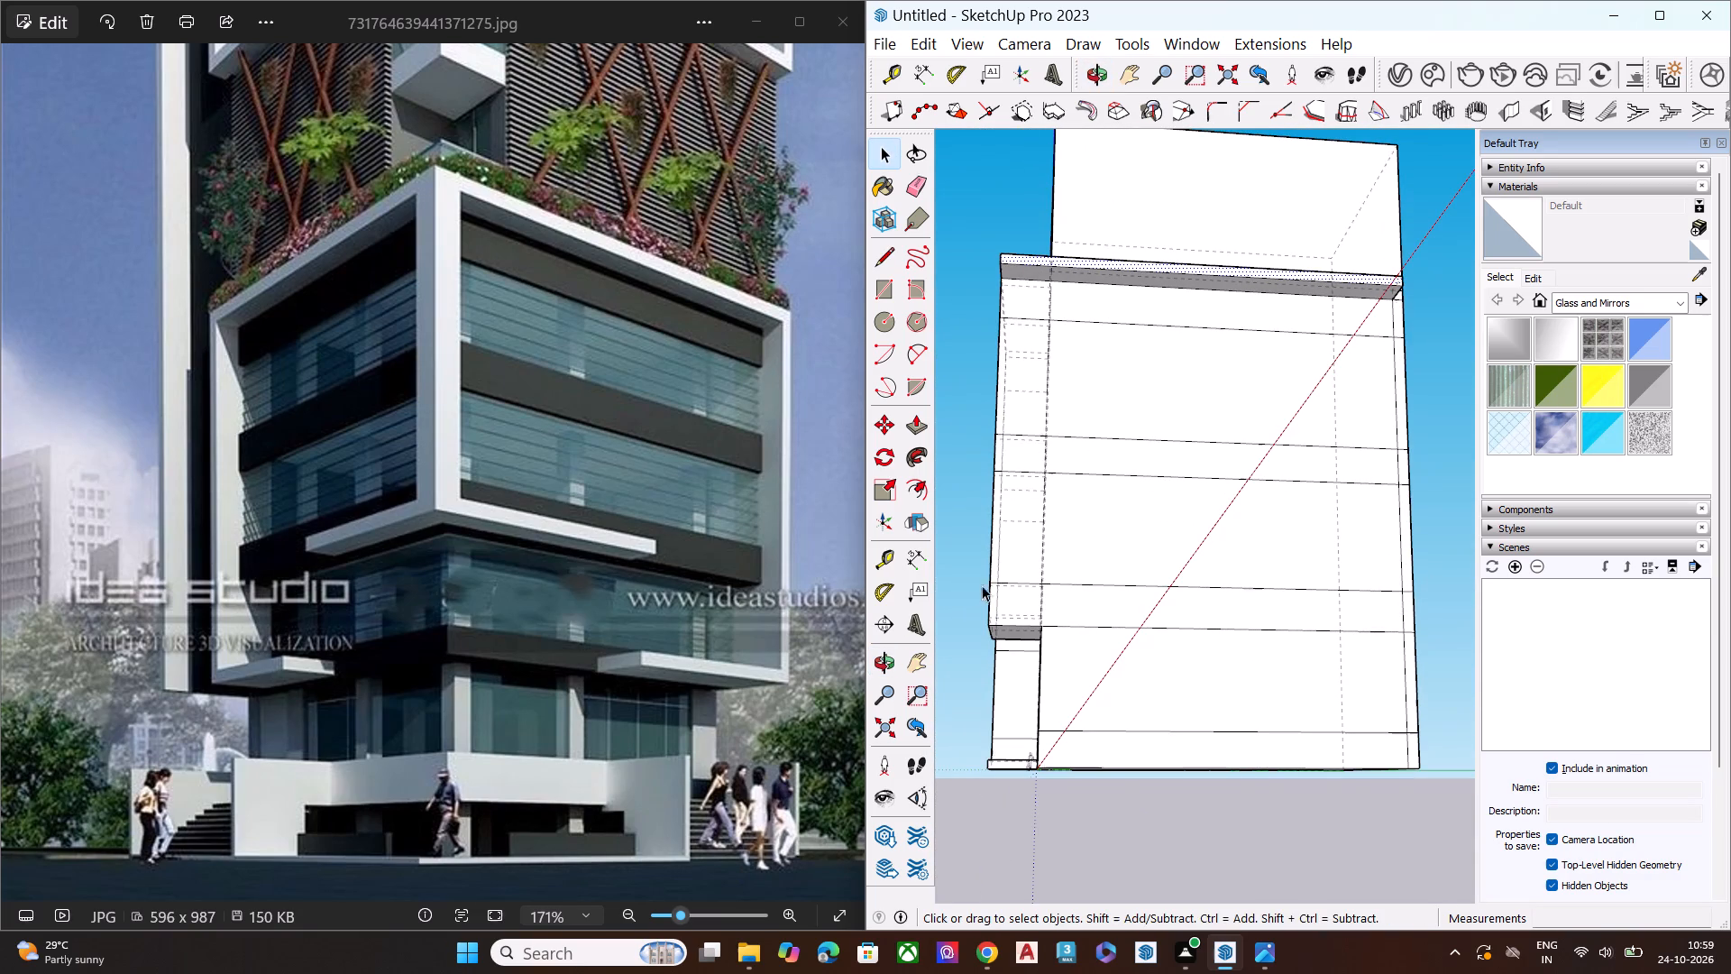
pyautogui.click(963, 587)
pyautogui.press('k')
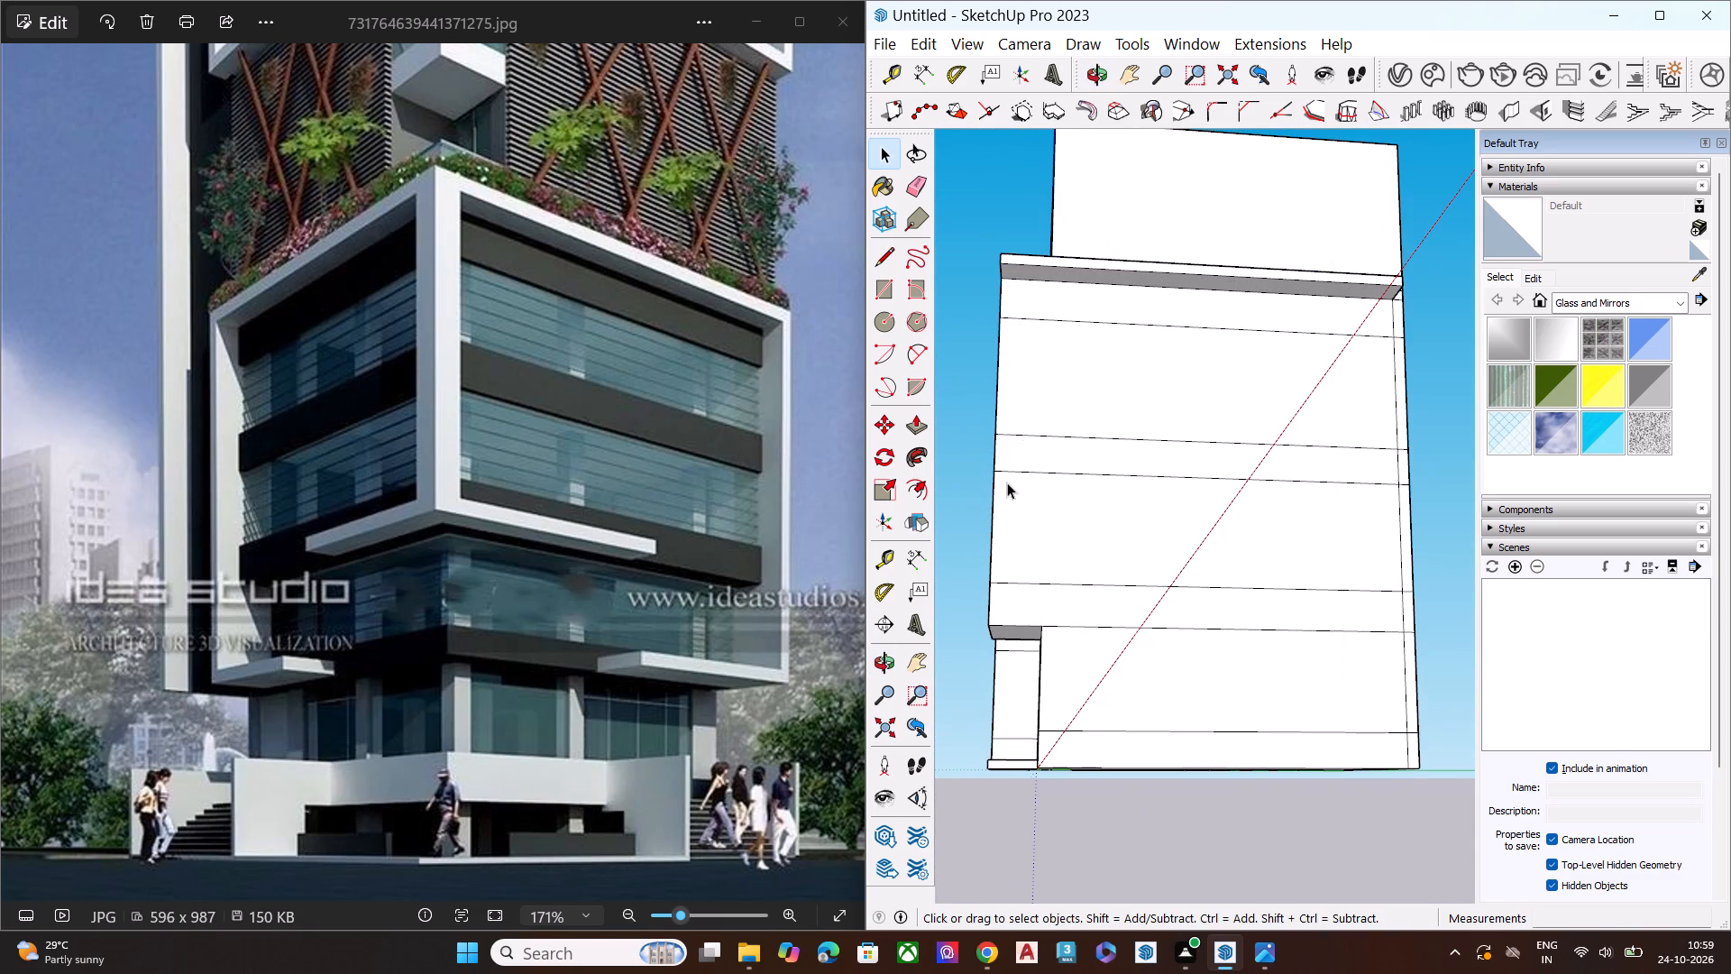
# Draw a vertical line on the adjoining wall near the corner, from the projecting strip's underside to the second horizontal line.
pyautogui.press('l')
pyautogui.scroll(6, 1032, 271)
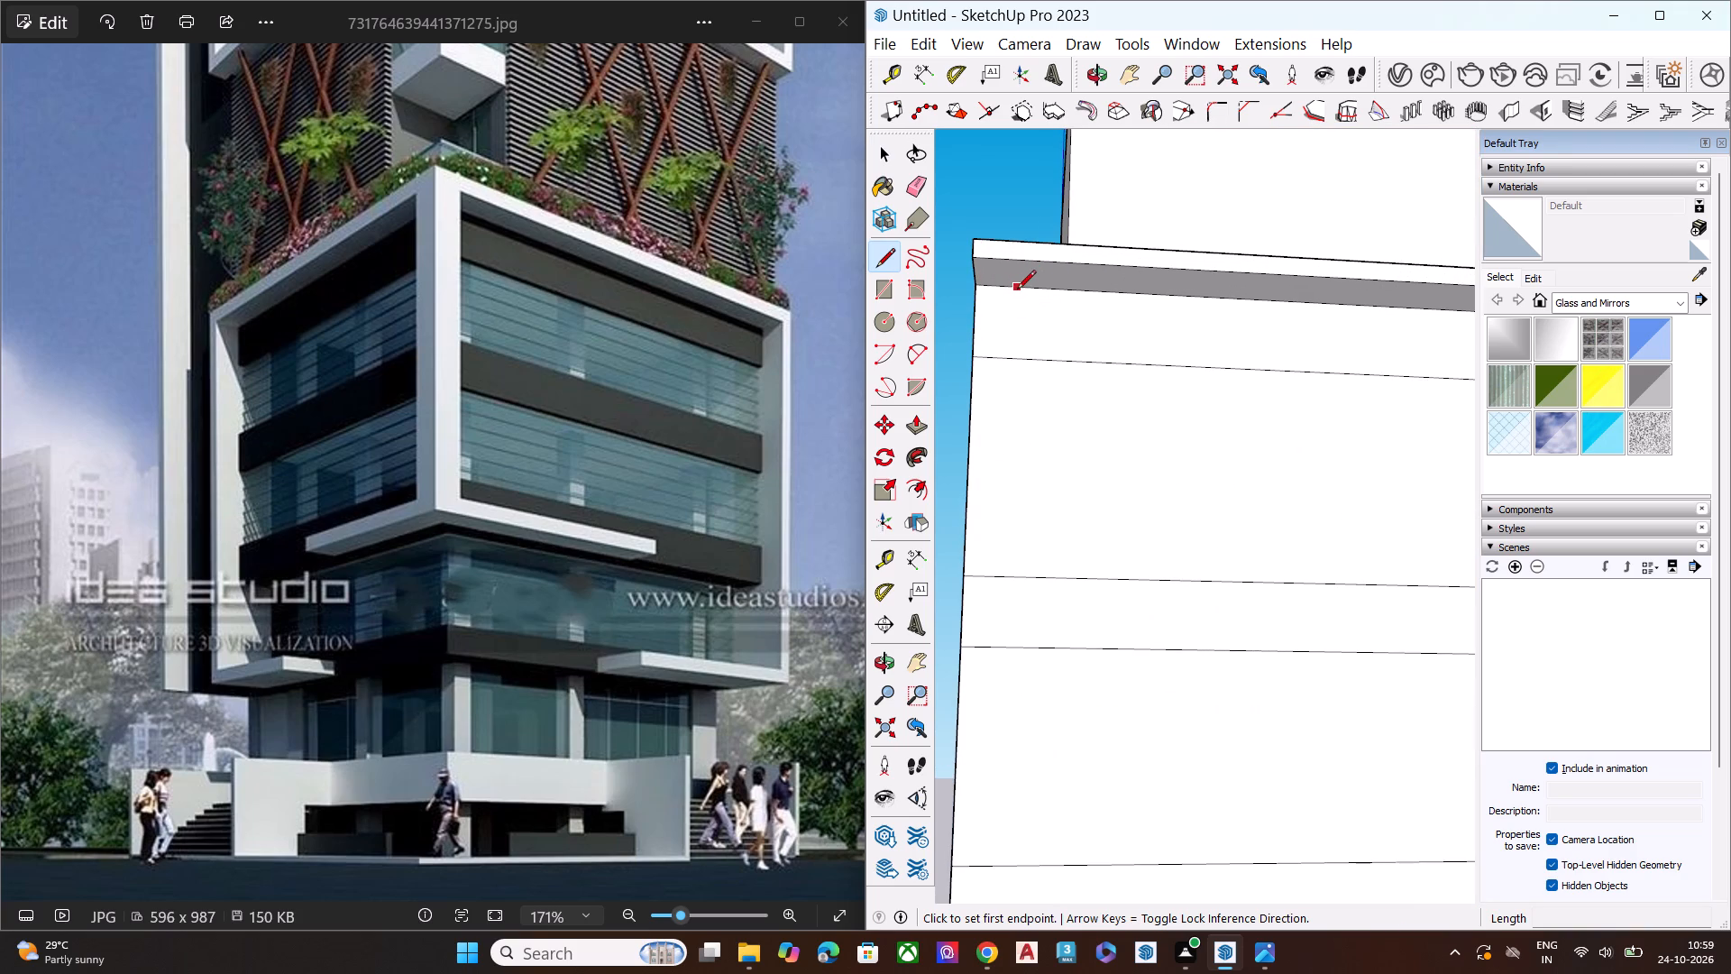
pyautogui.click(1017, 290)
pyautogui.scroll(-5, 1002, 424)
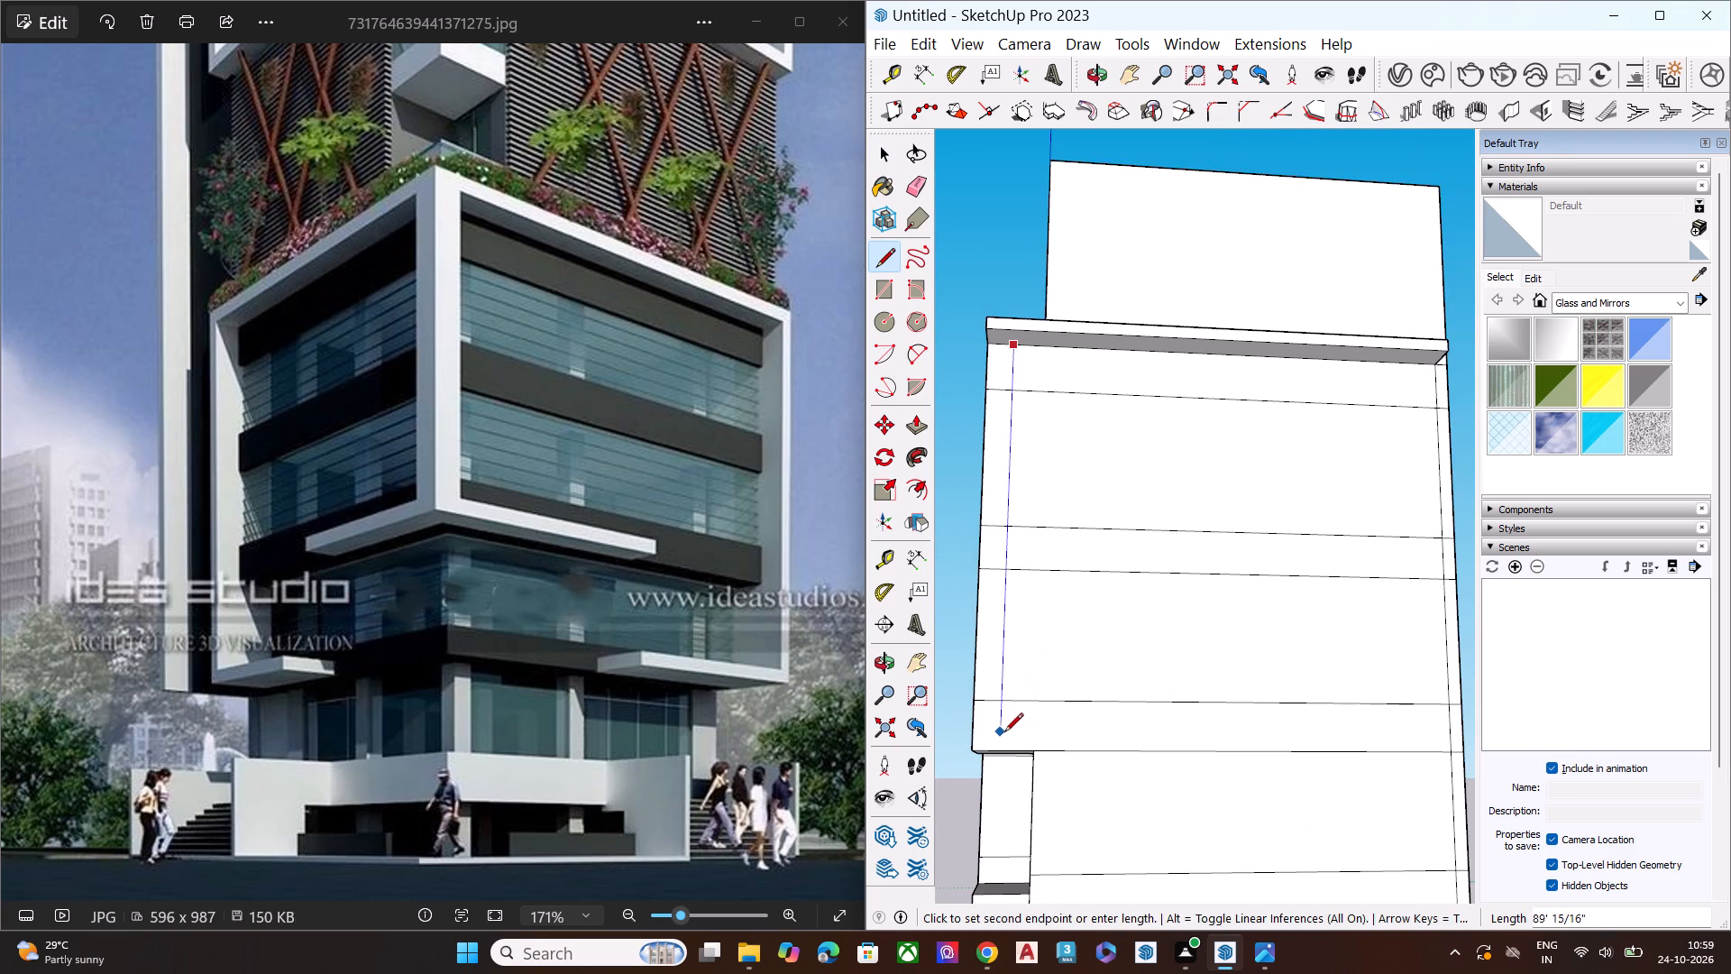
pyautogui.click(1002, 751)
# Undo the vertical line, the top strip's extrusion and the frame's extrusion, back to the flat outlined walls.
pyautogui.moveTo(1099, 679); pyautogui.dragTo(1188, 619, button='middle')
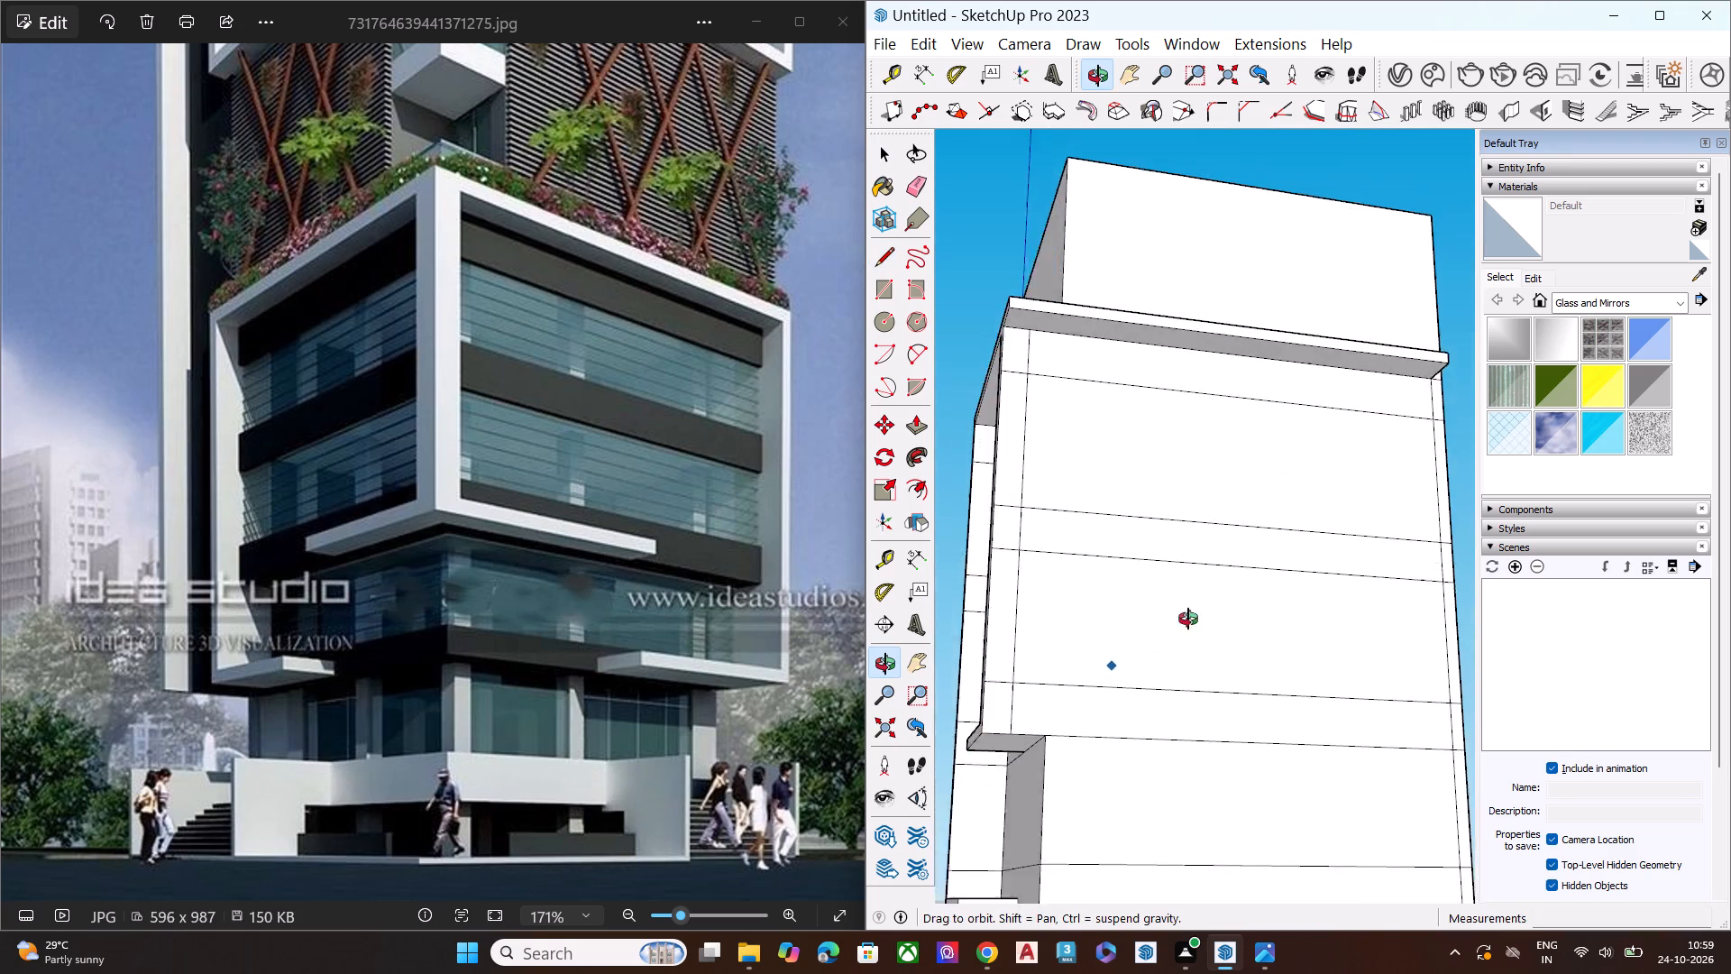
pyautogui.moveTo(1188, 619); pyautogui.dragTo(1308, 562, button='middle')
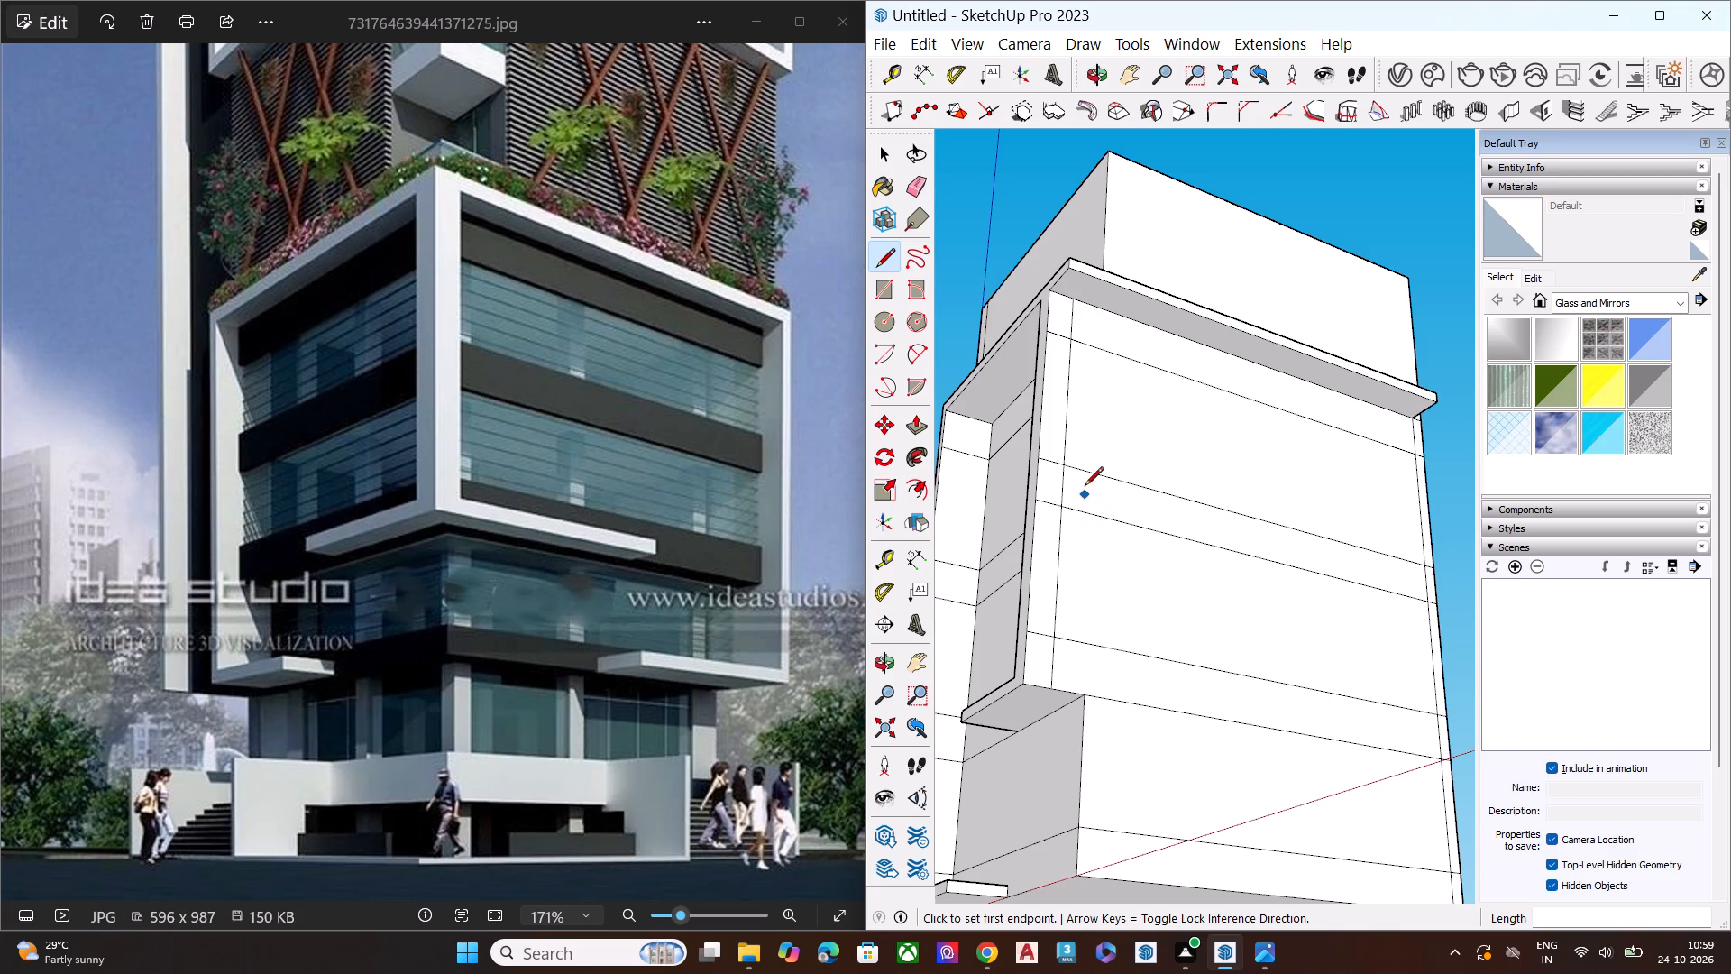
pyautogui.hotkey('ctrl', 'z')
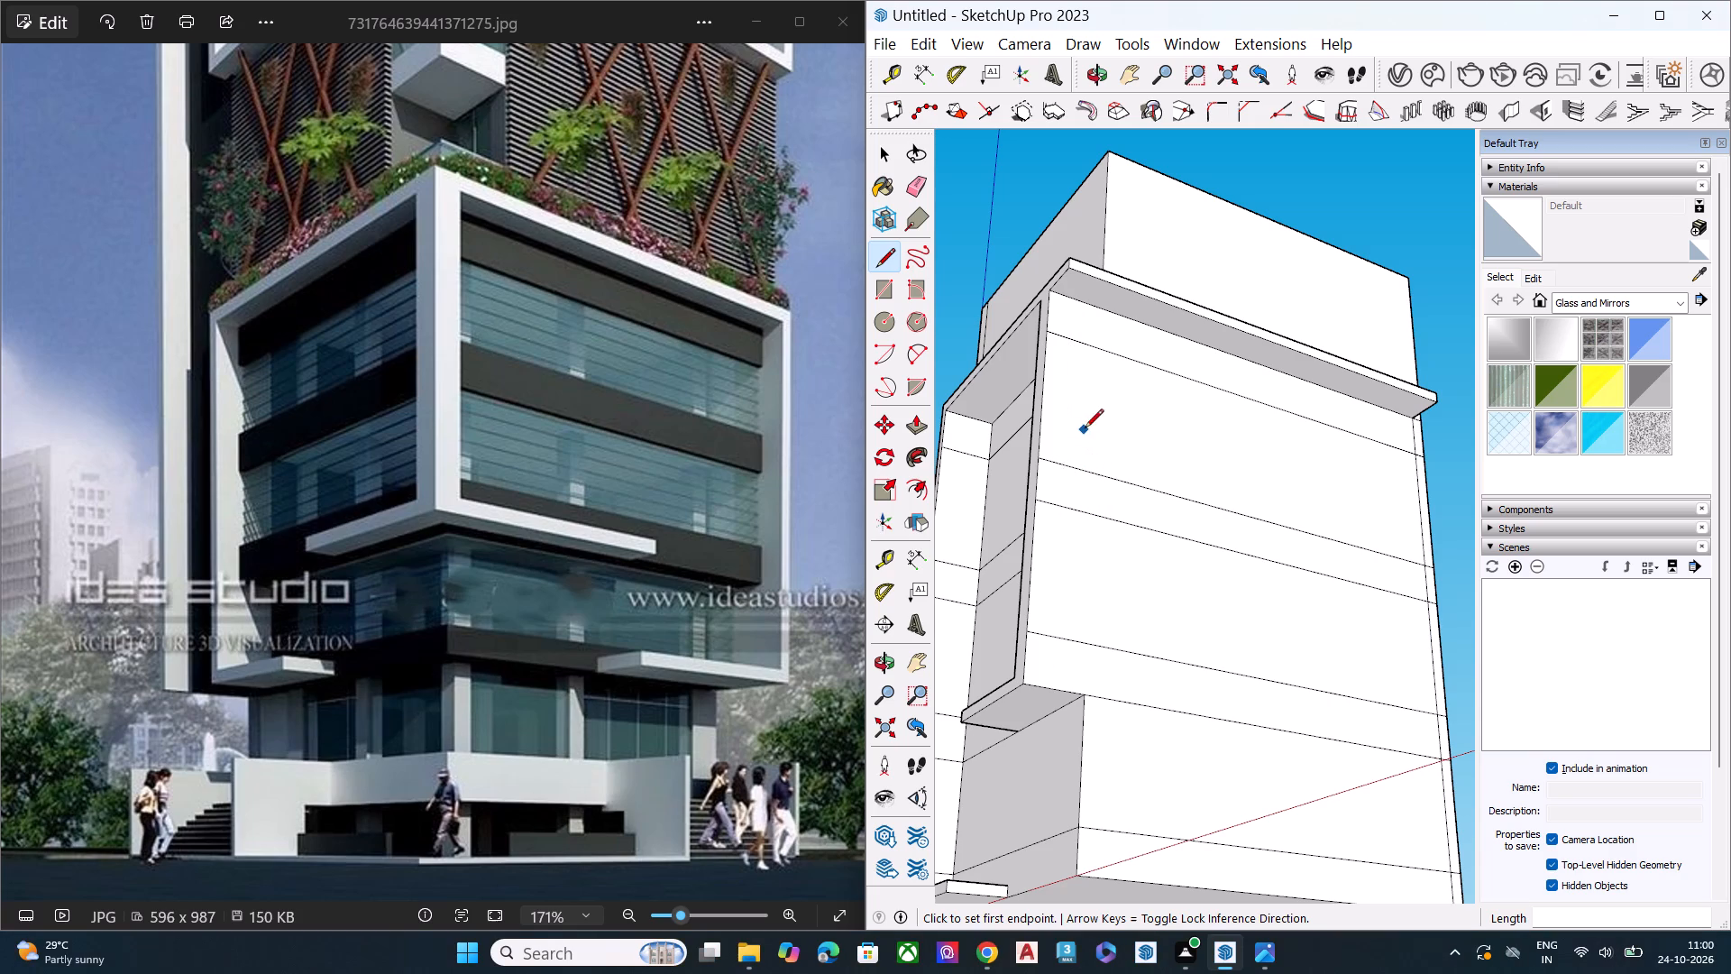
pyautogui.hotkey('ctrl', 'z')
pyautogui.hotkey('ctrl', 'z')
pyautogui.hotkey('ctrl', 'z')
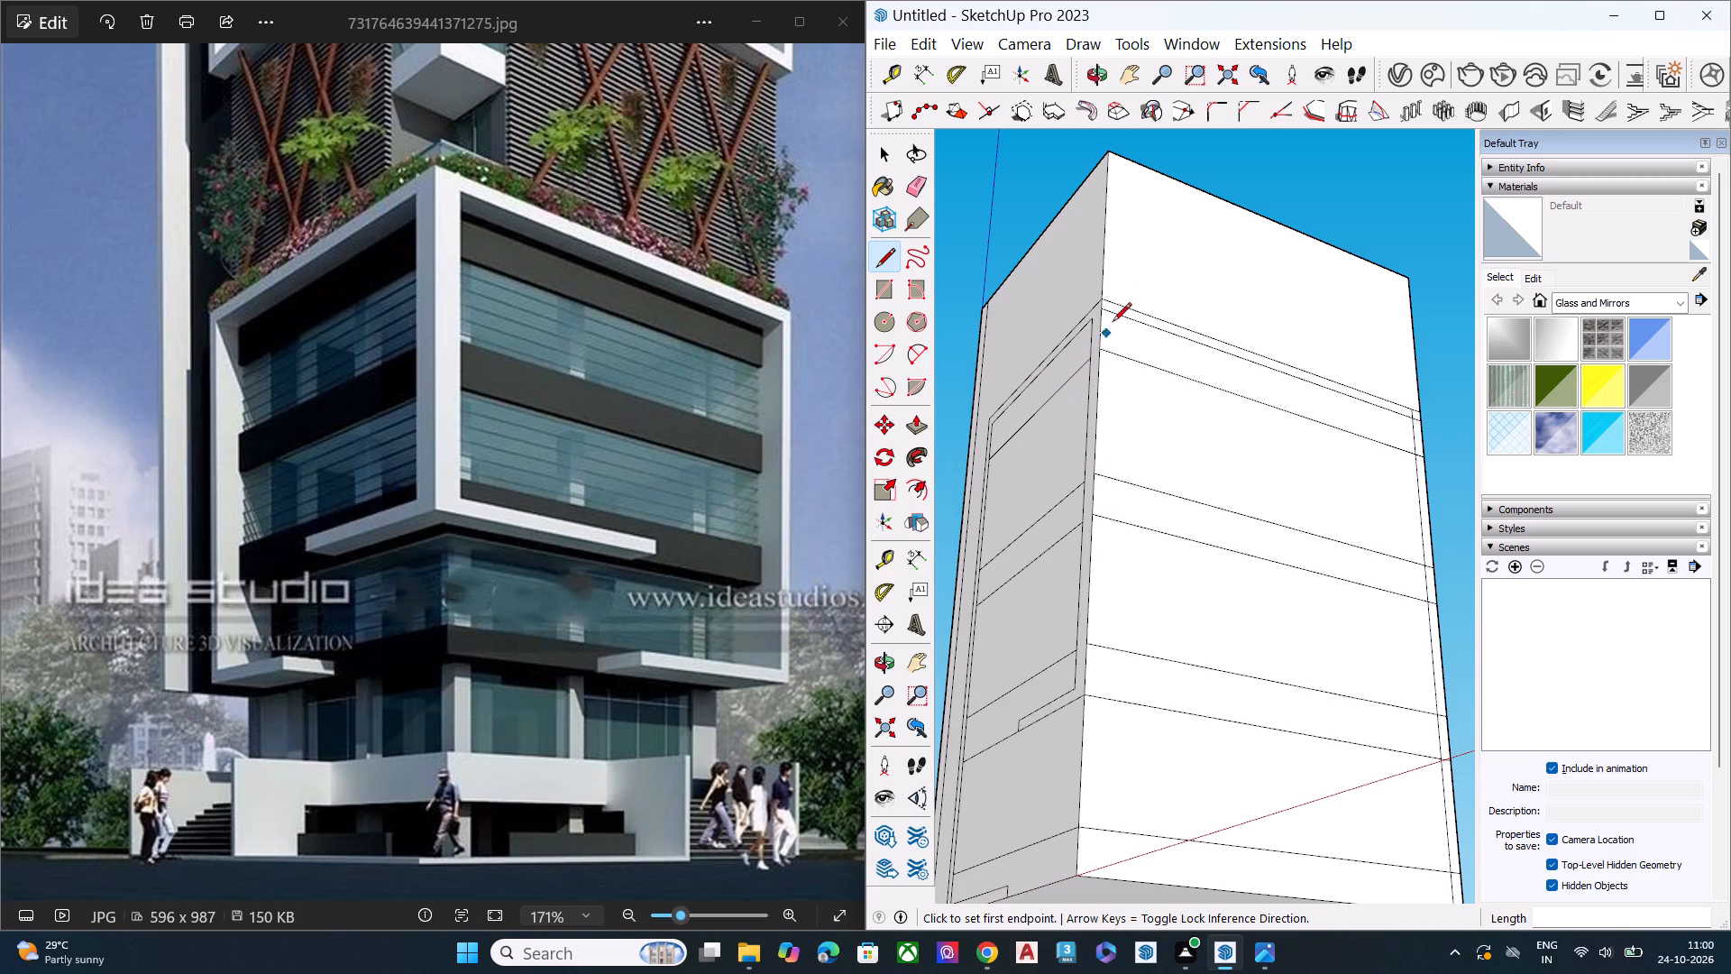
# Draw a vertical line about 96' long on the adjoining wall near the corner, from the topmost to the second-lowest horizontal line.
pyautogui.moveTo(1121, 311); pyautogui.dragTo(1052, 523, button='middle')
pyautogui.scroll(4, 1069, 354)
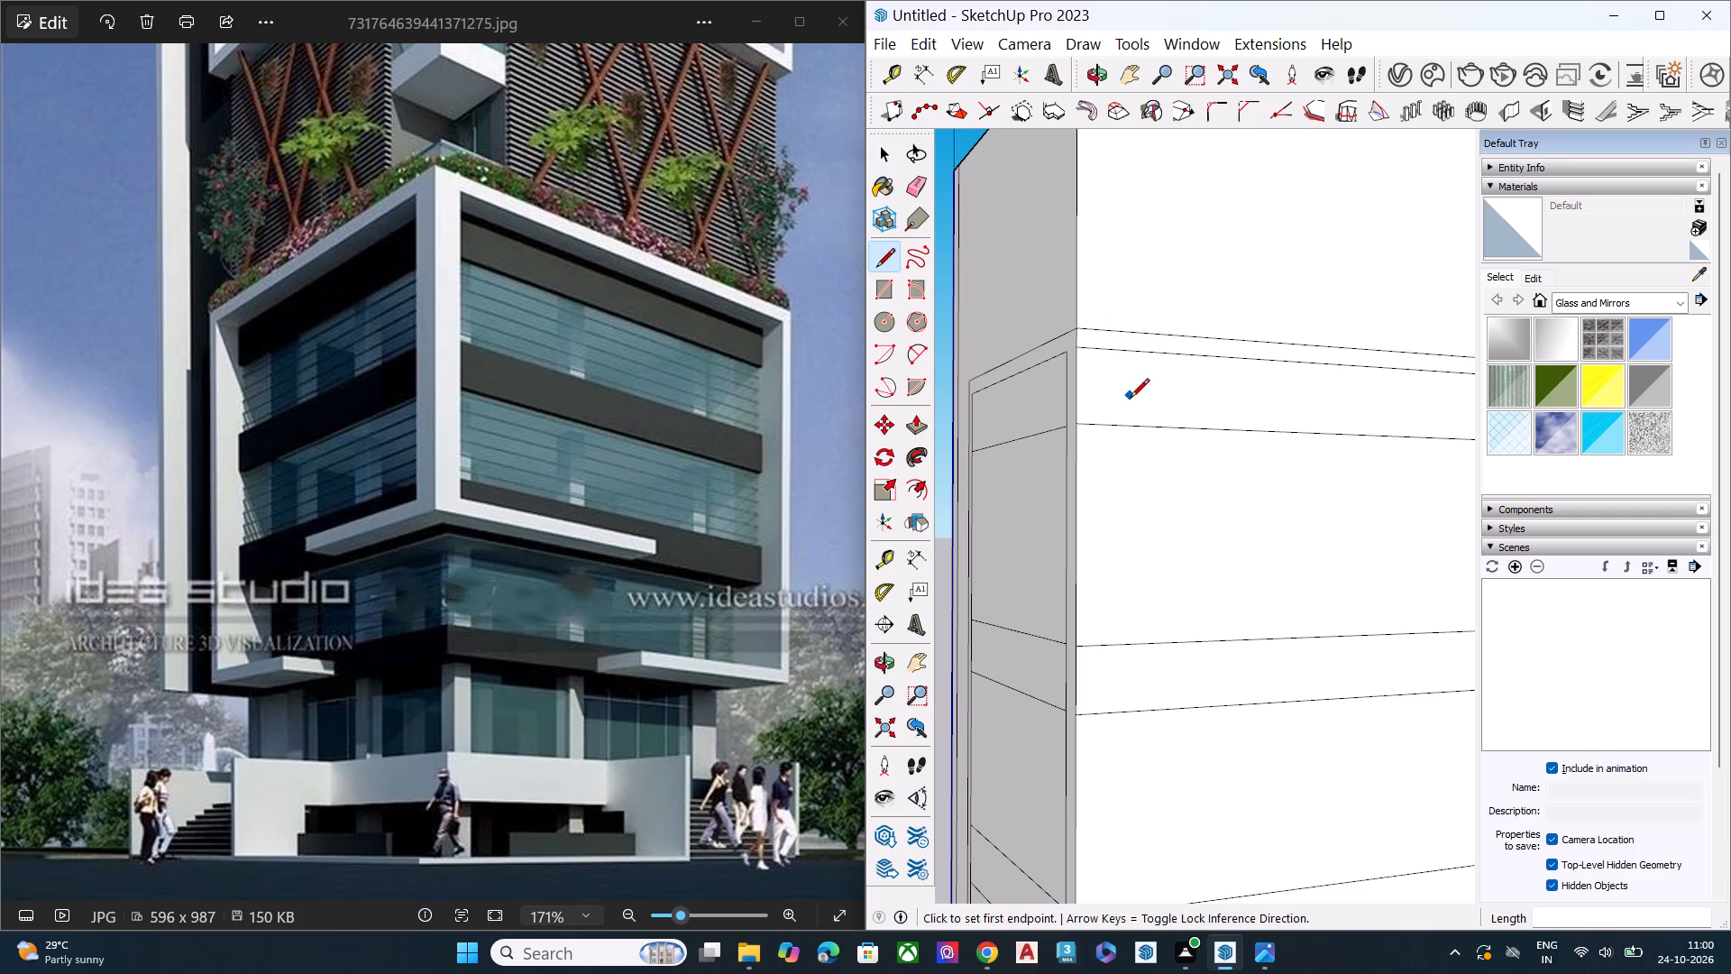
pyautogui.moveTo(1122, 400); pyautogui.dragTo(1000, 406, button='middle')
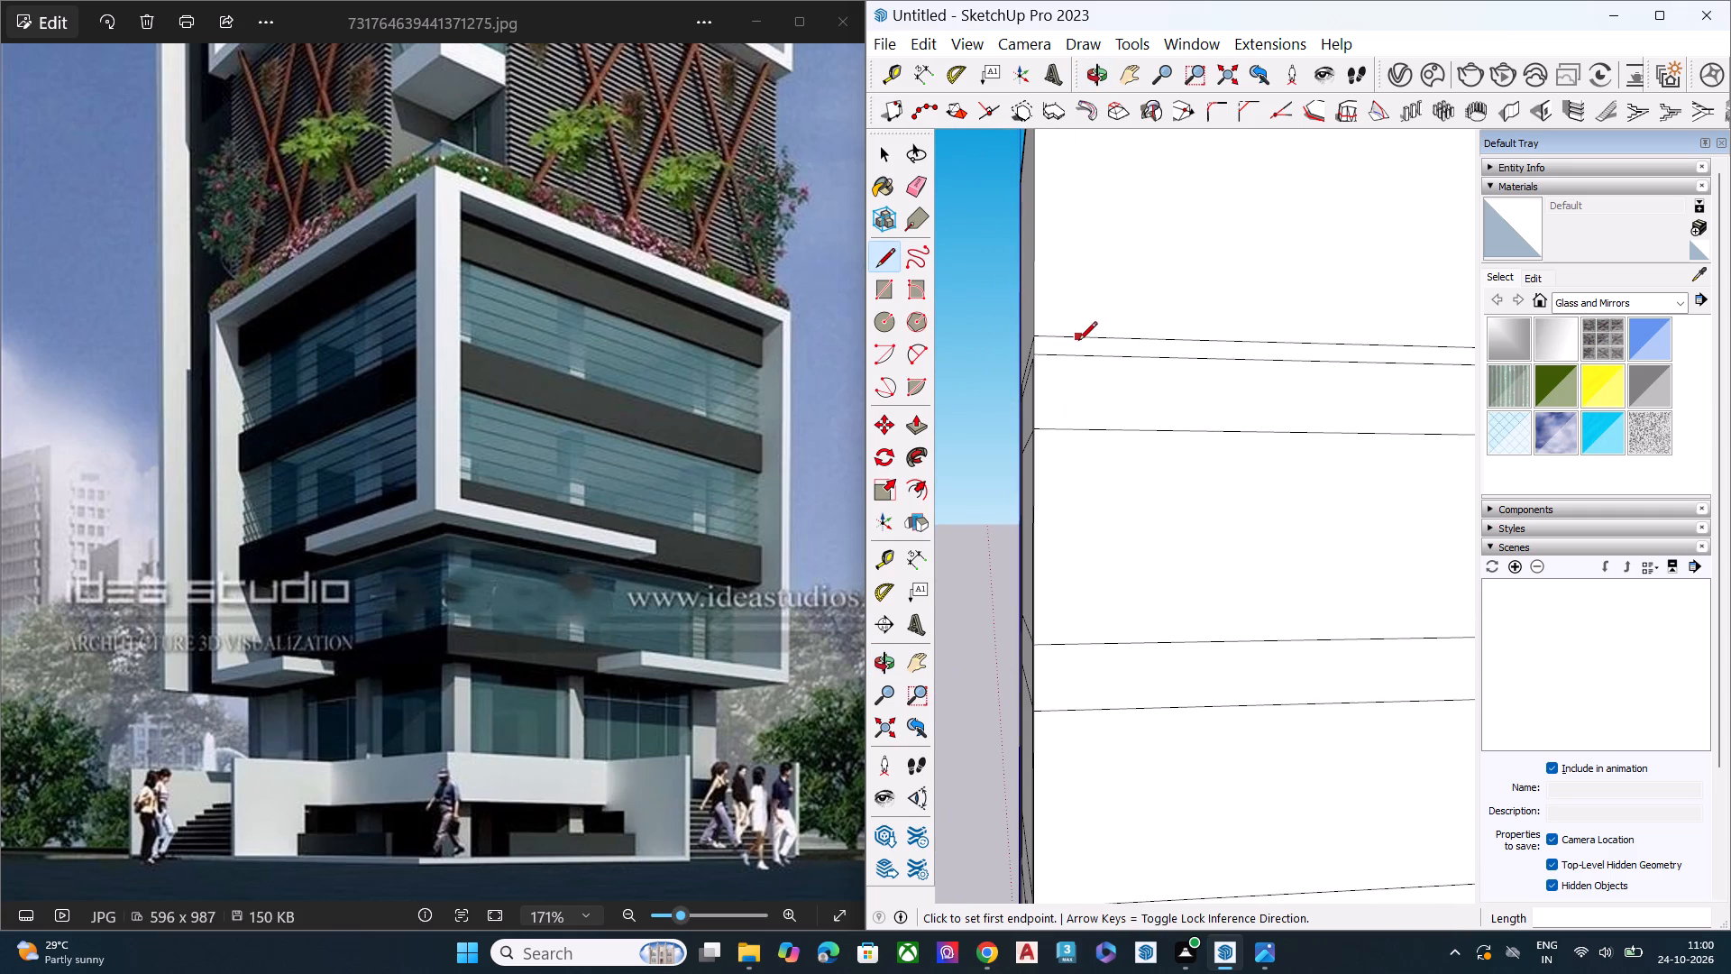
pyautogui.click(1075, 342)
pyautogui.scroll(-1, 1077, 446)
pyautogui.scroll(3, 1077, 446)
pyautogui.scroll(-5, 1077, 446)
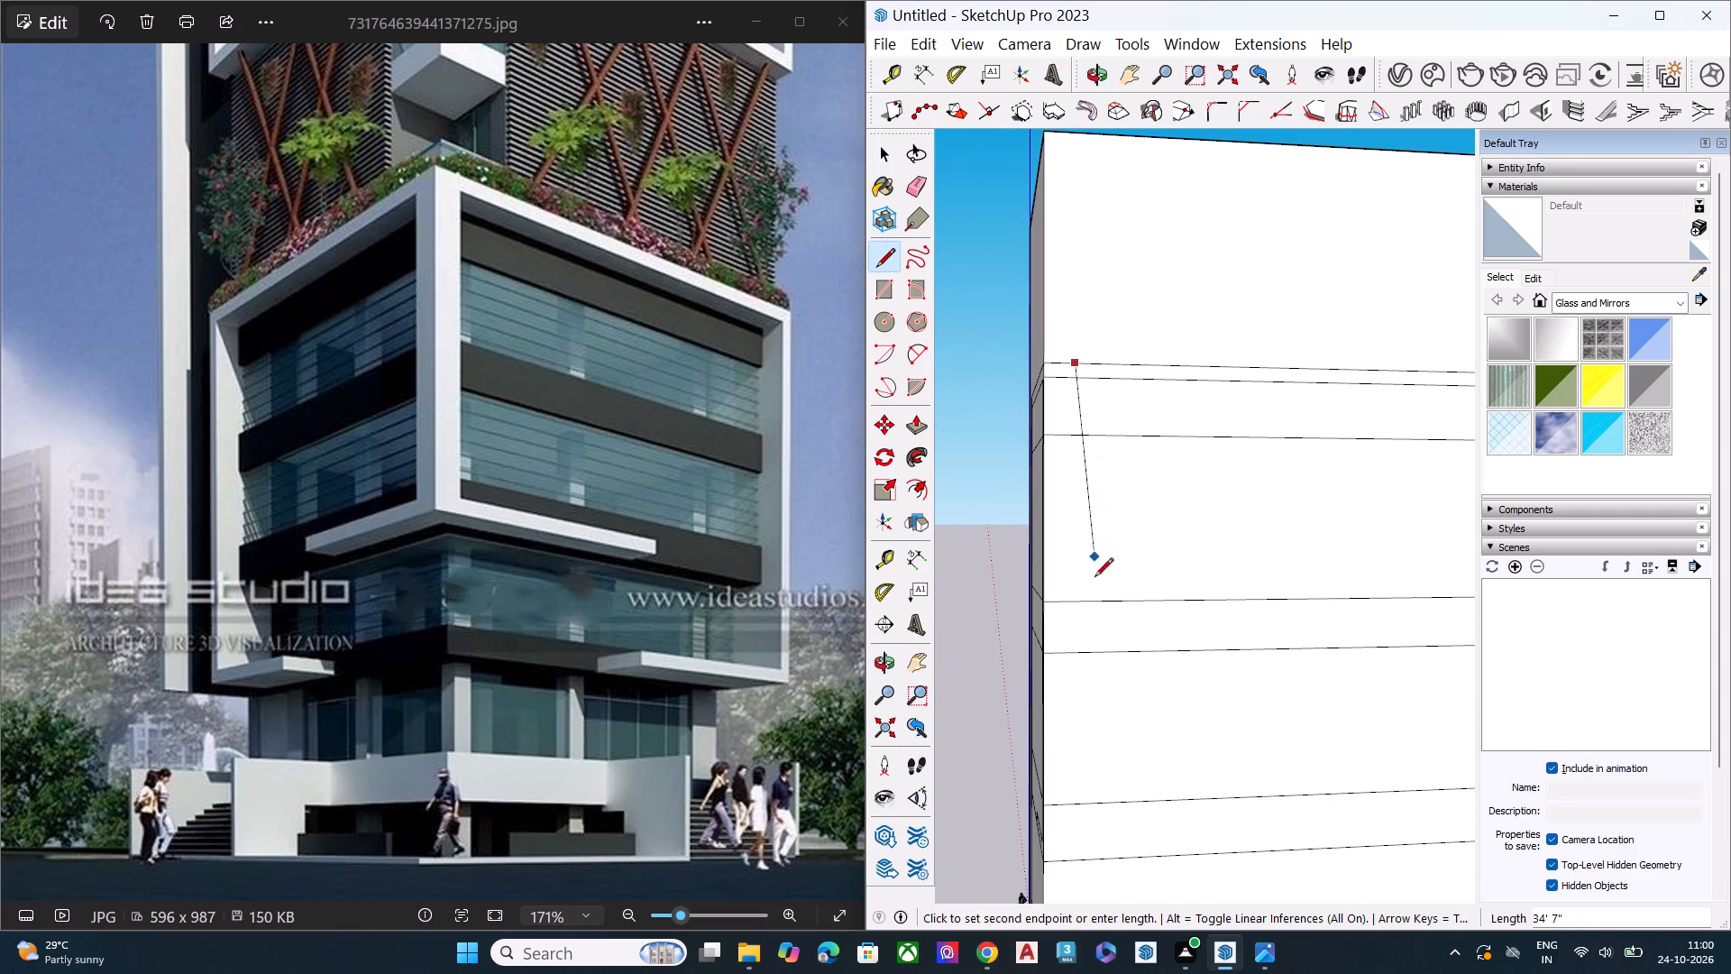
pyautogui.scroll(-7, 1078, 620)
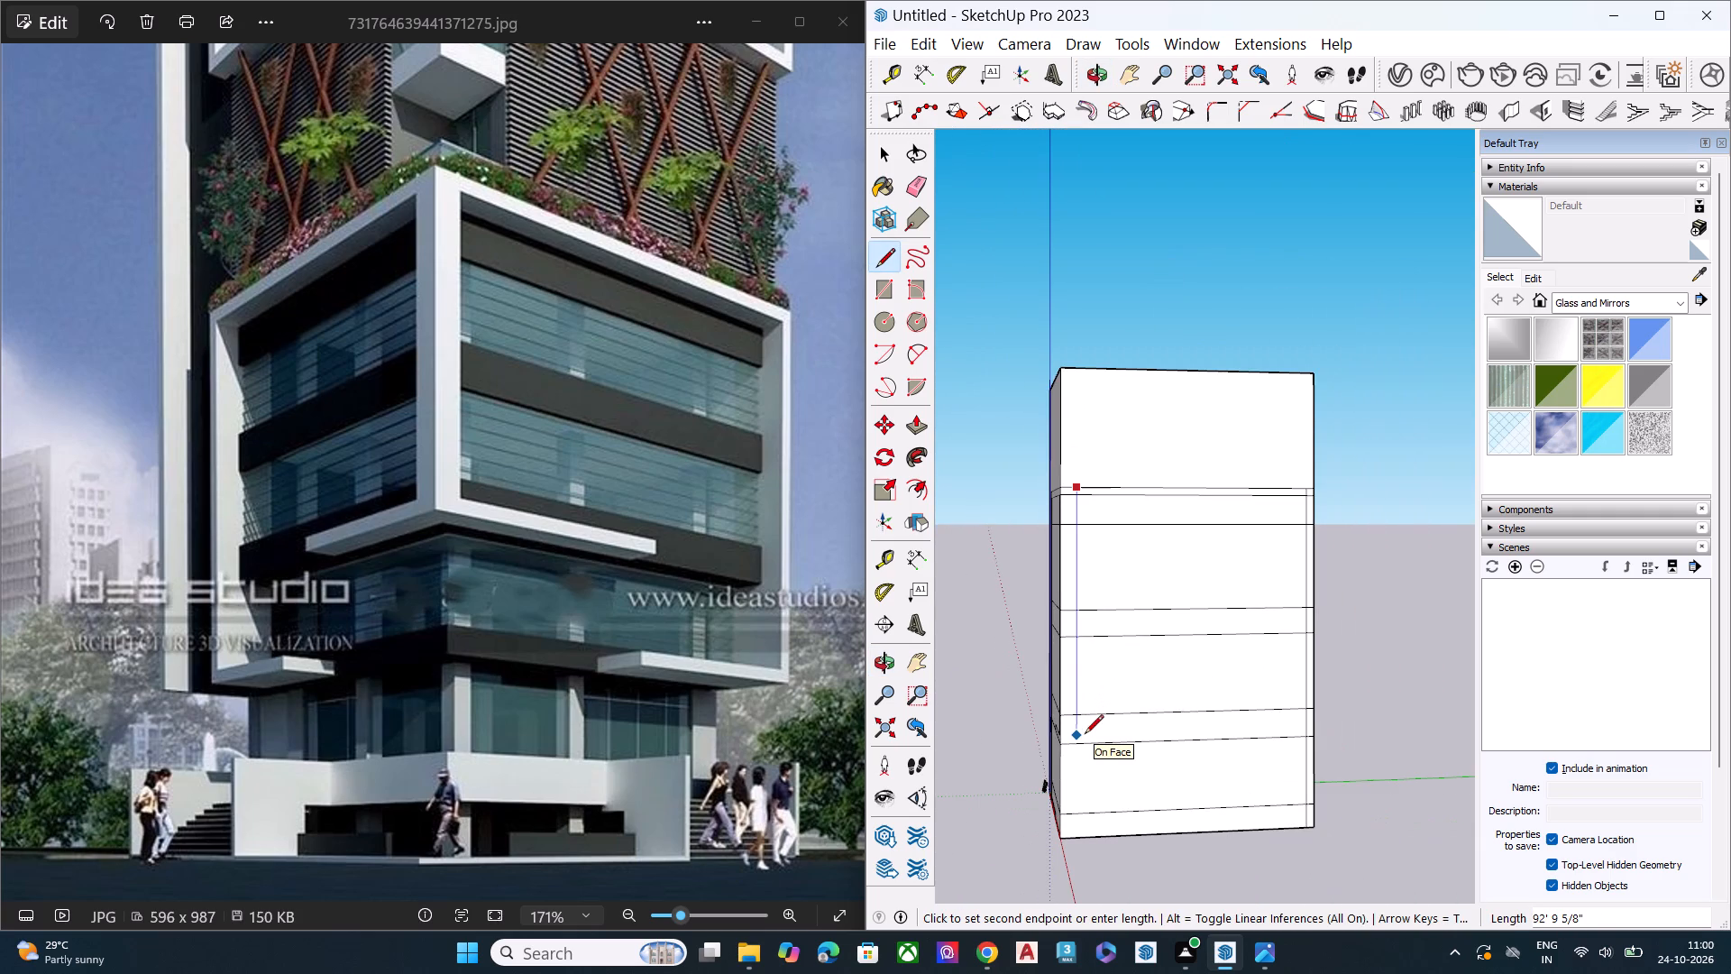
pyautogui.moveTo(1085, 735); pyautogui.dragTo(1260, 623, button='middle')
pyautogui.scroll(2, 1153, 716)
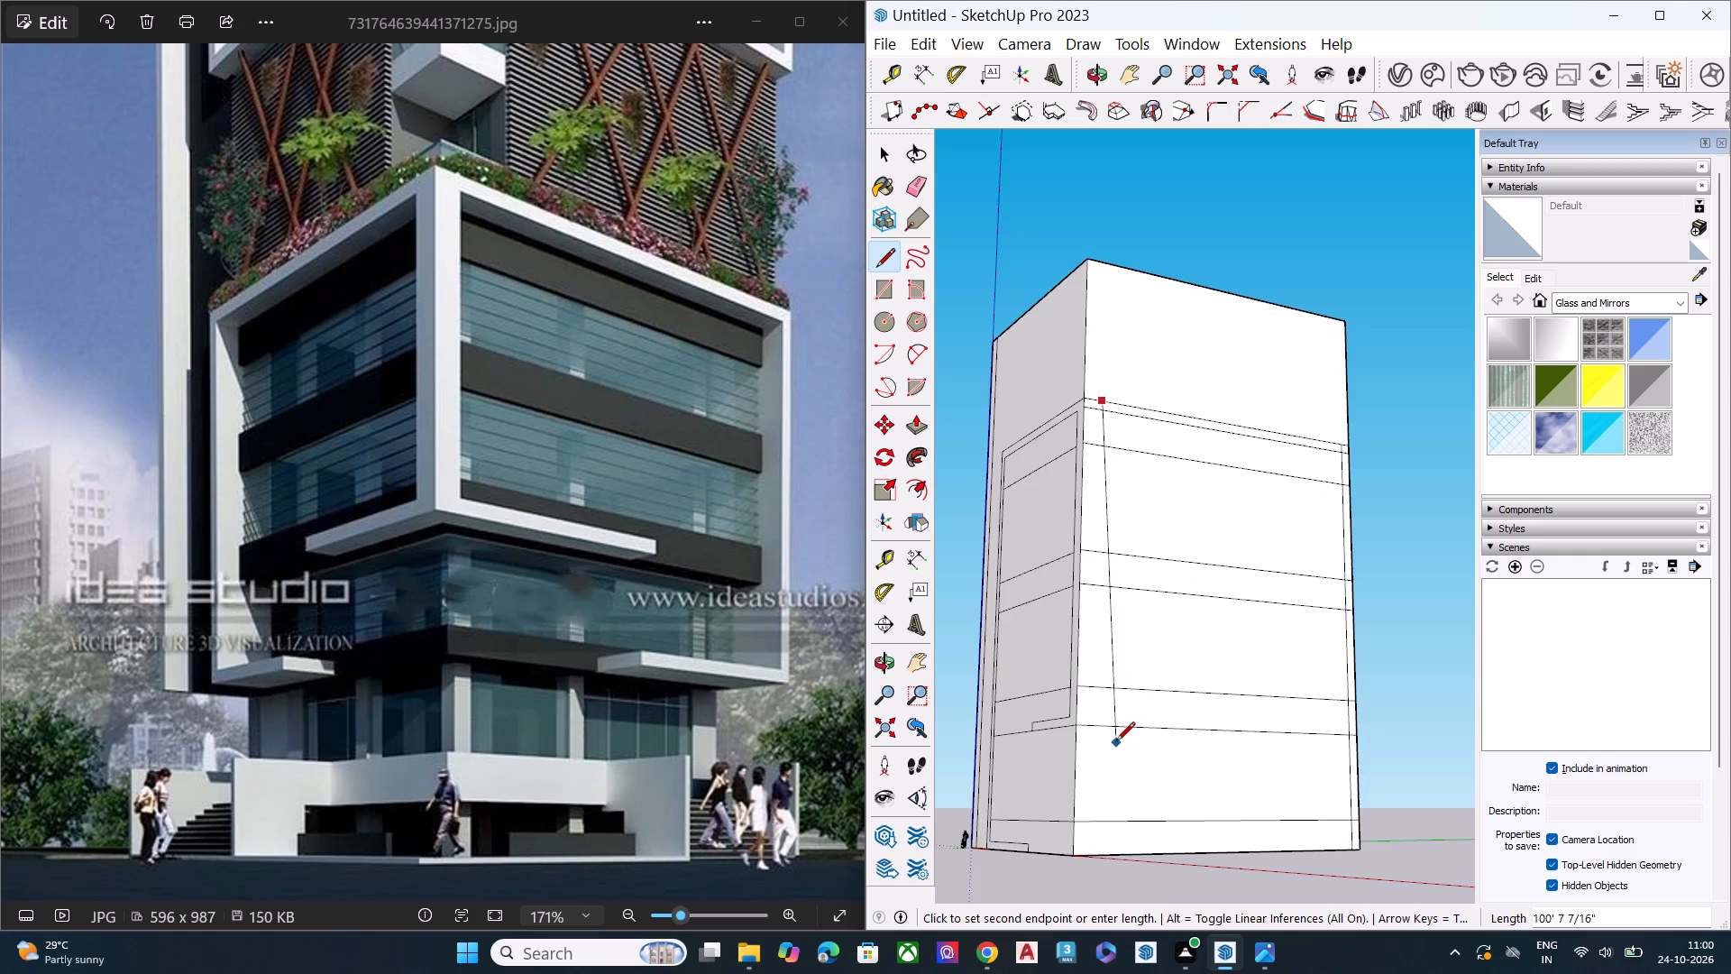
pyautogui.scroll(6, 1115, 743)
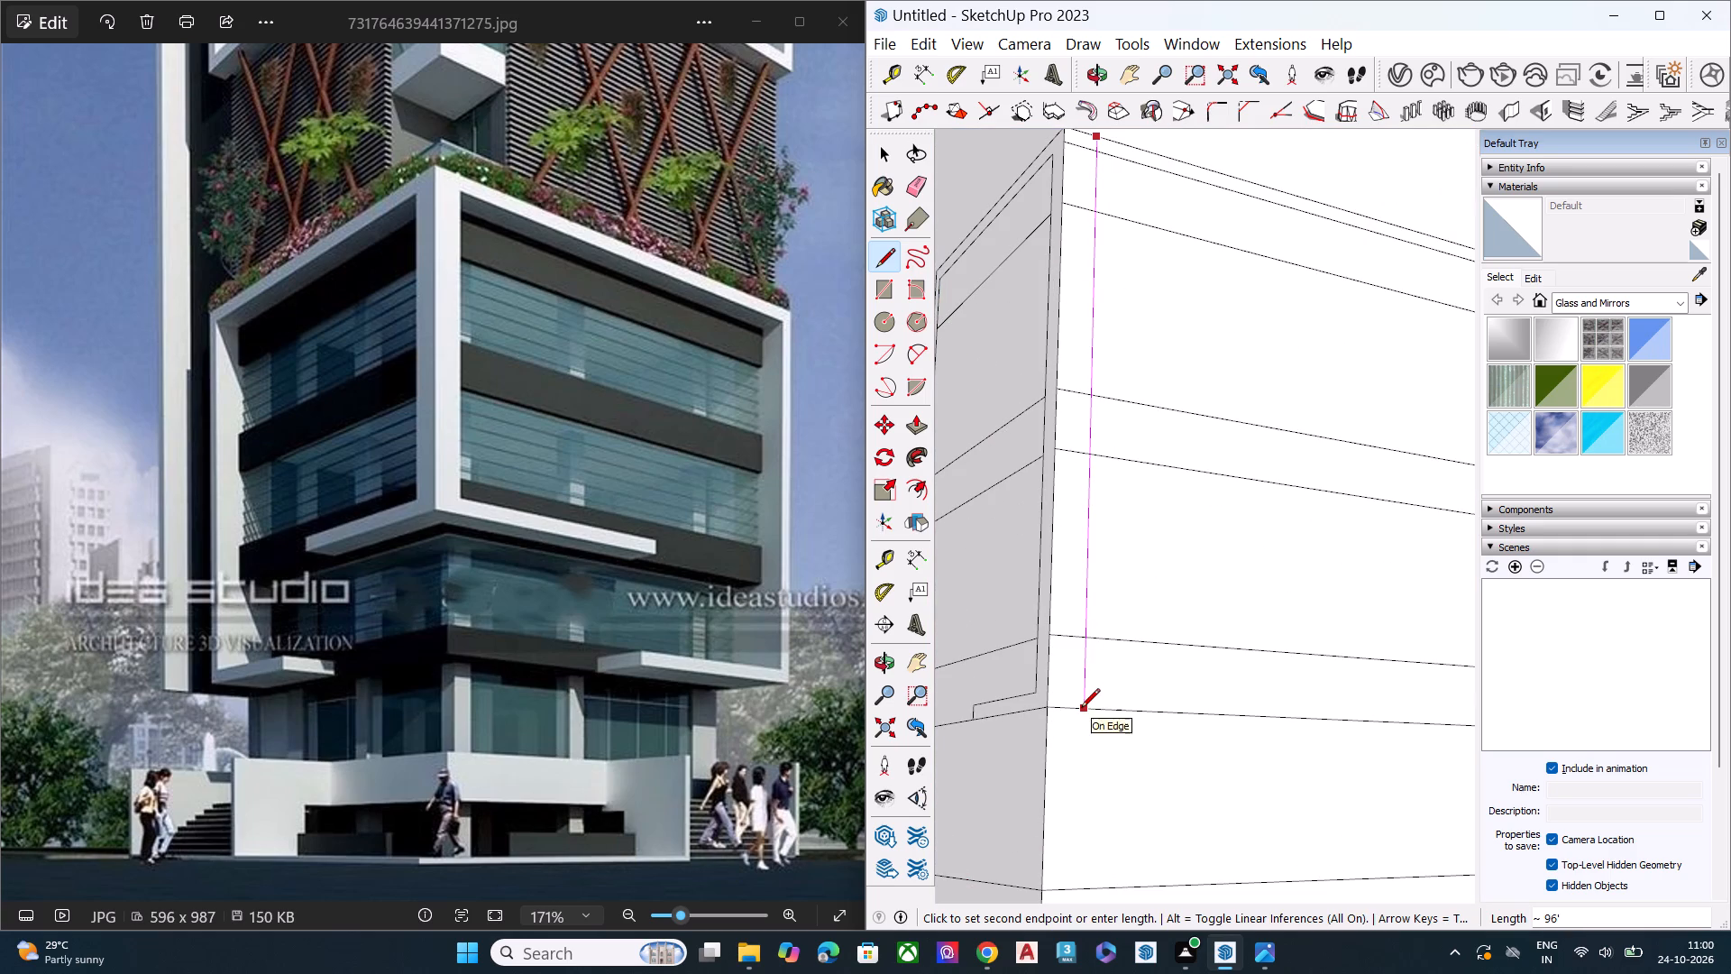
pyautogui.click(1081, 709)
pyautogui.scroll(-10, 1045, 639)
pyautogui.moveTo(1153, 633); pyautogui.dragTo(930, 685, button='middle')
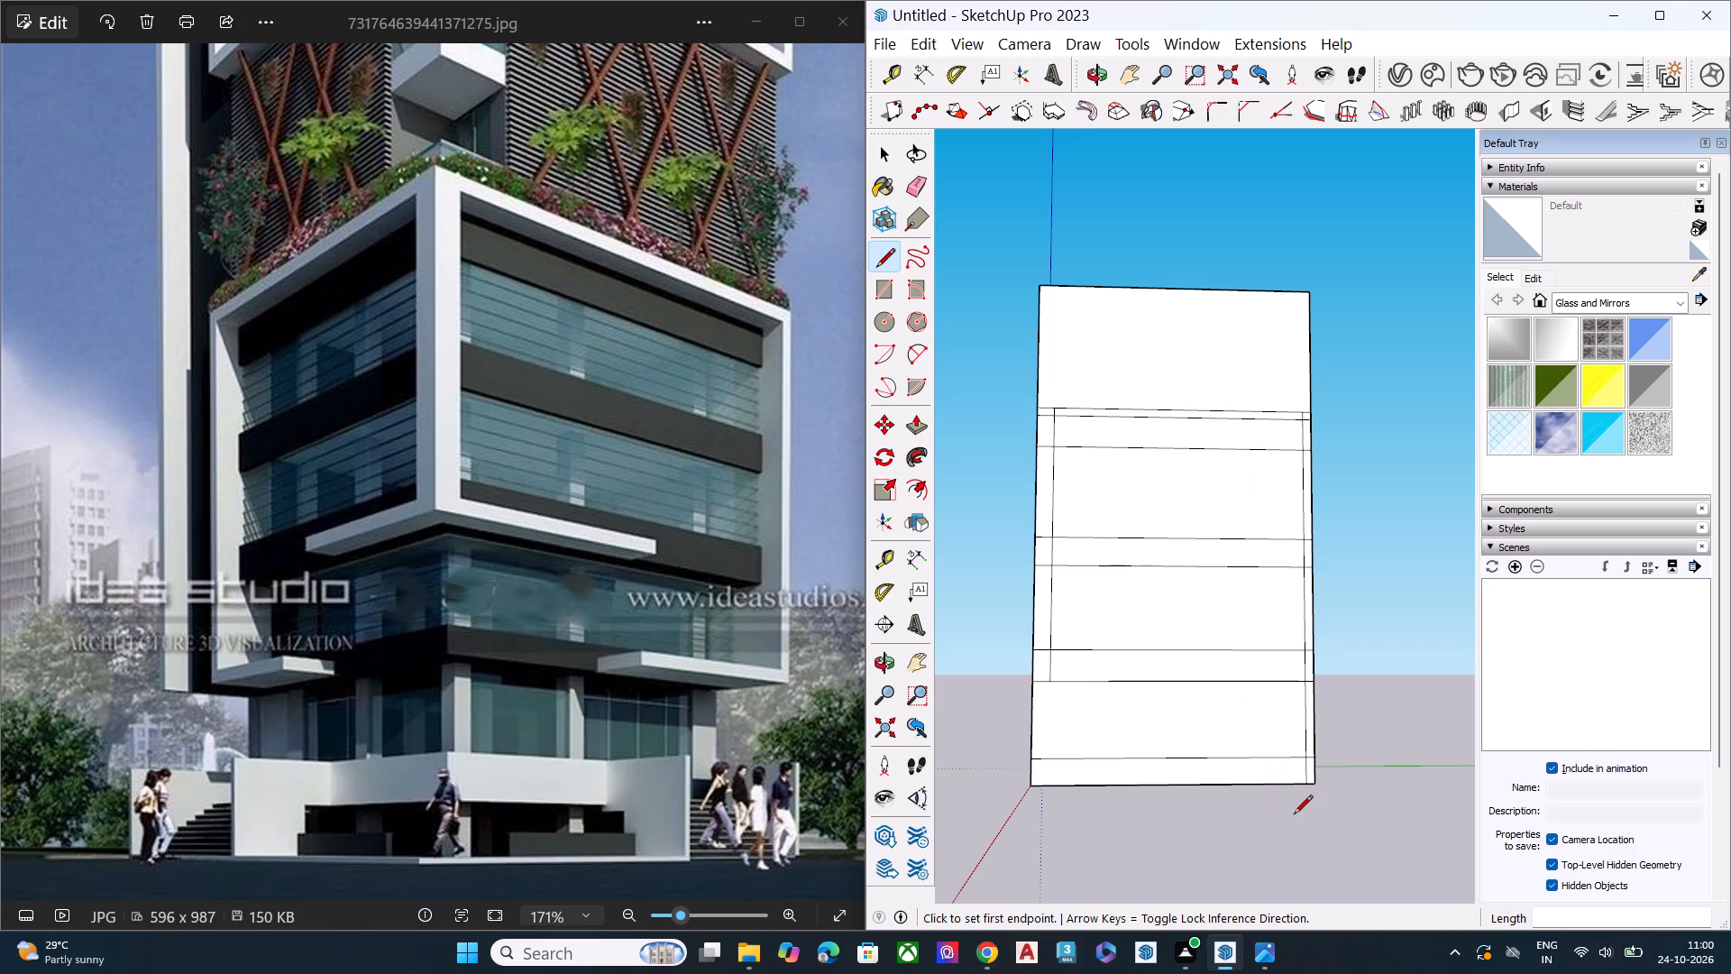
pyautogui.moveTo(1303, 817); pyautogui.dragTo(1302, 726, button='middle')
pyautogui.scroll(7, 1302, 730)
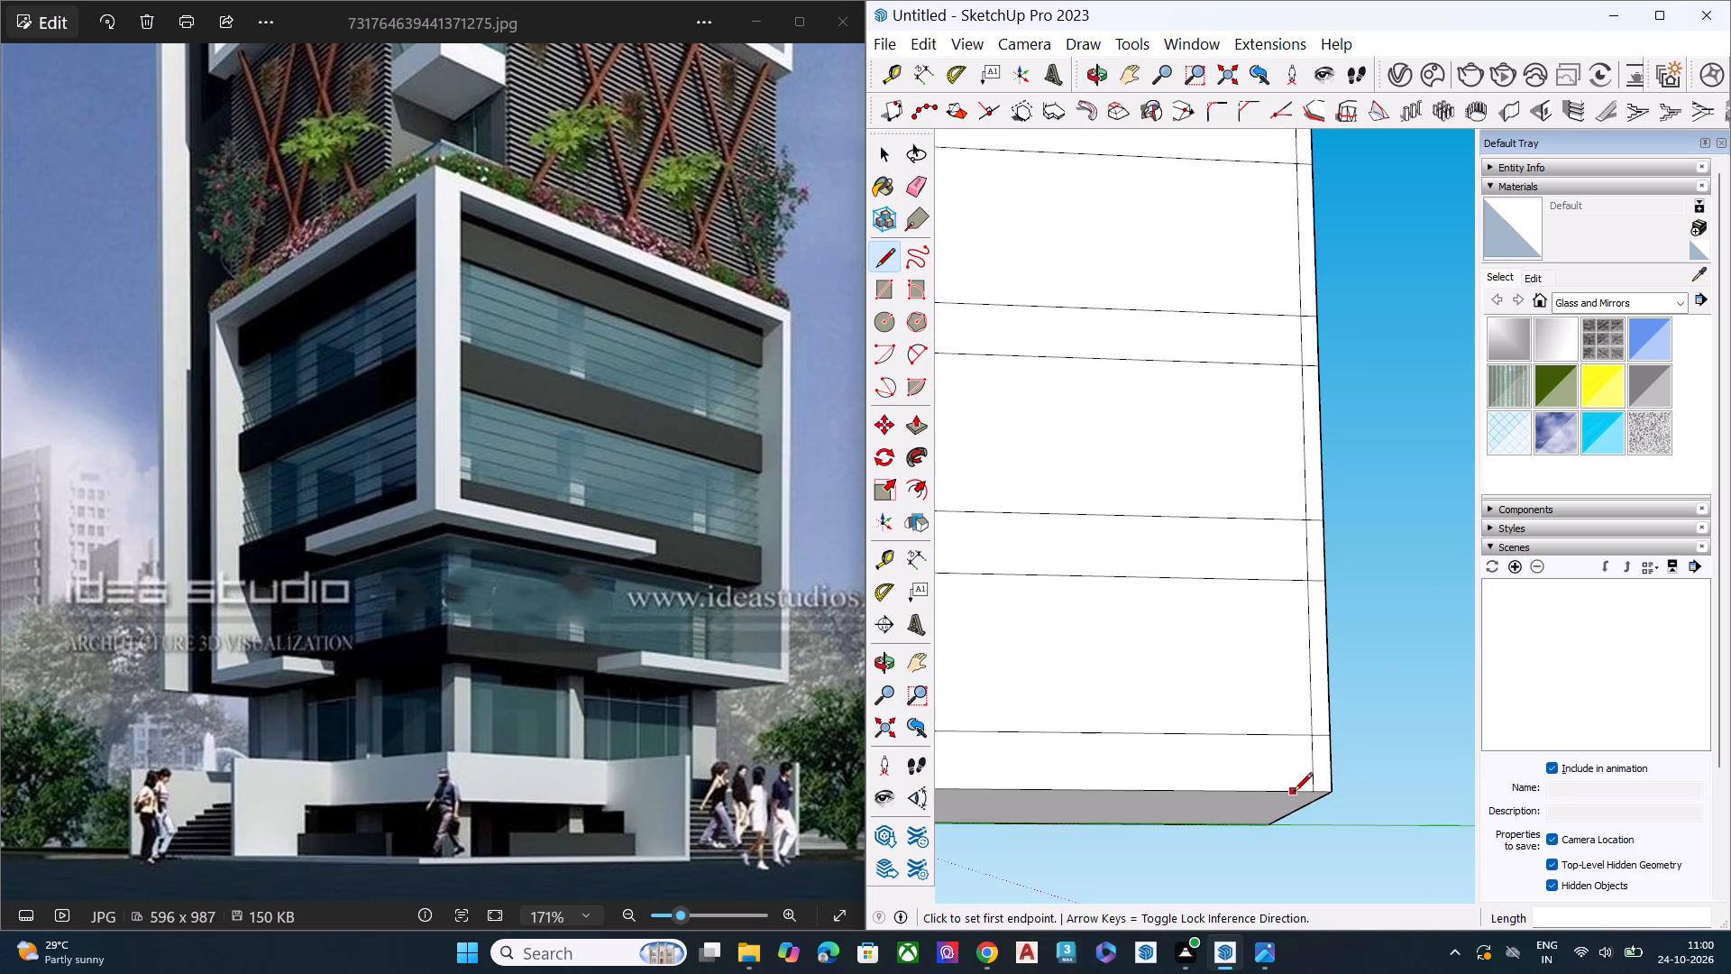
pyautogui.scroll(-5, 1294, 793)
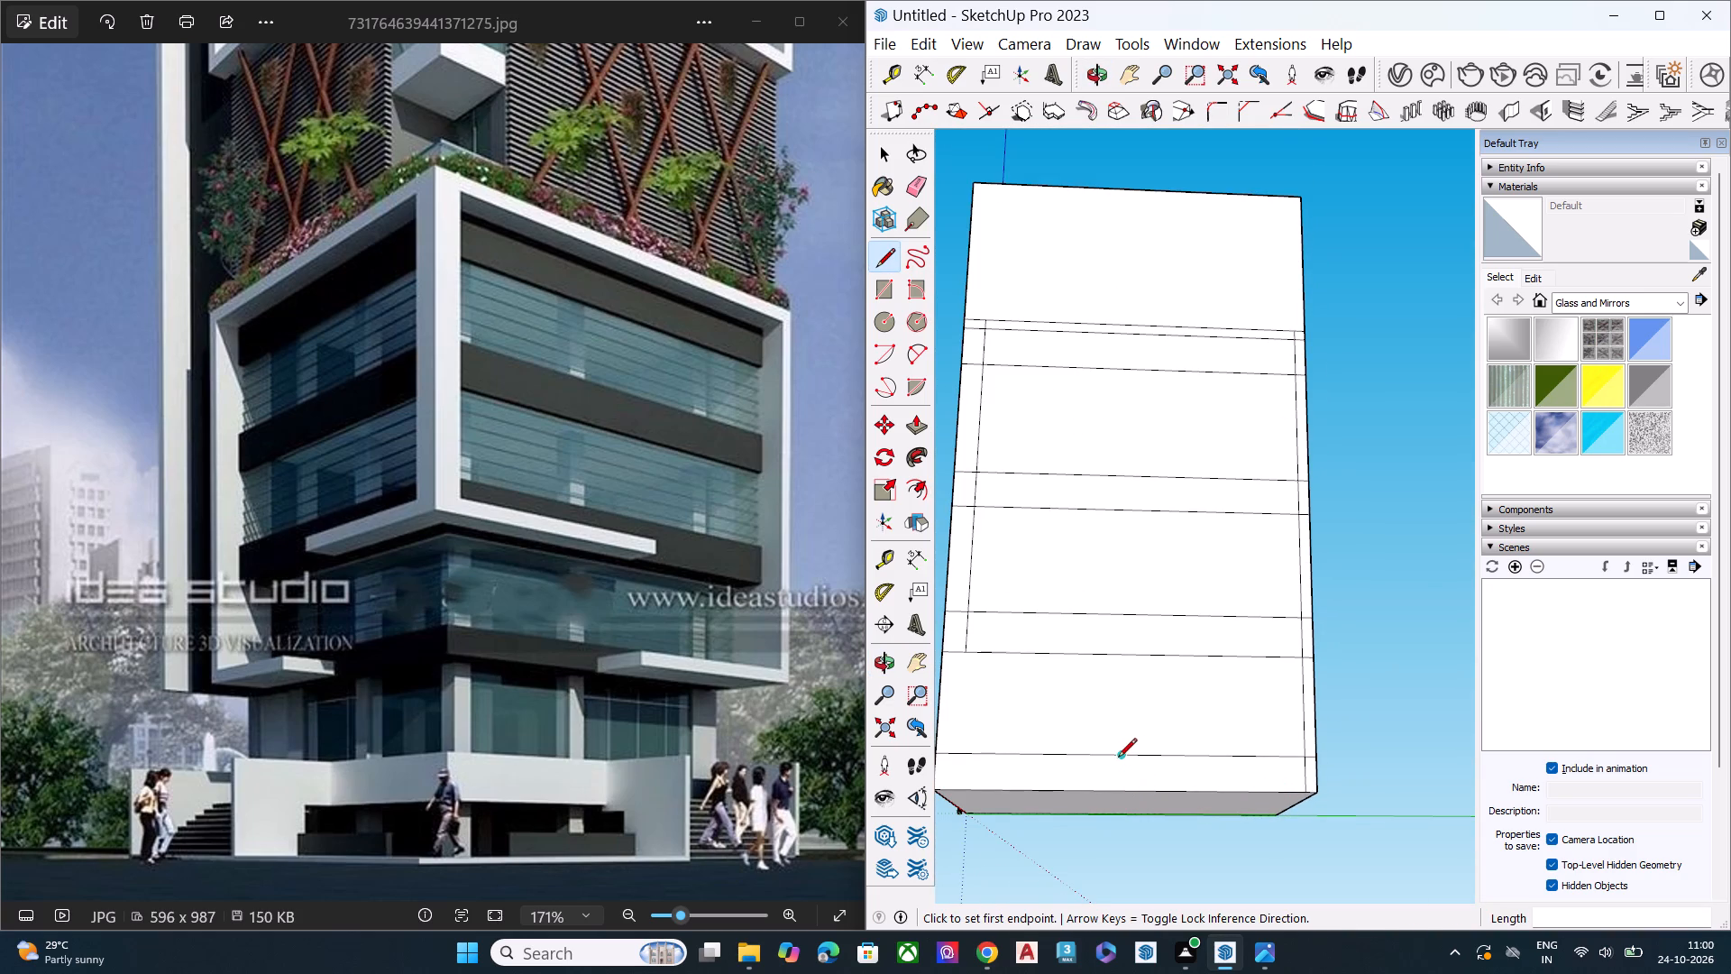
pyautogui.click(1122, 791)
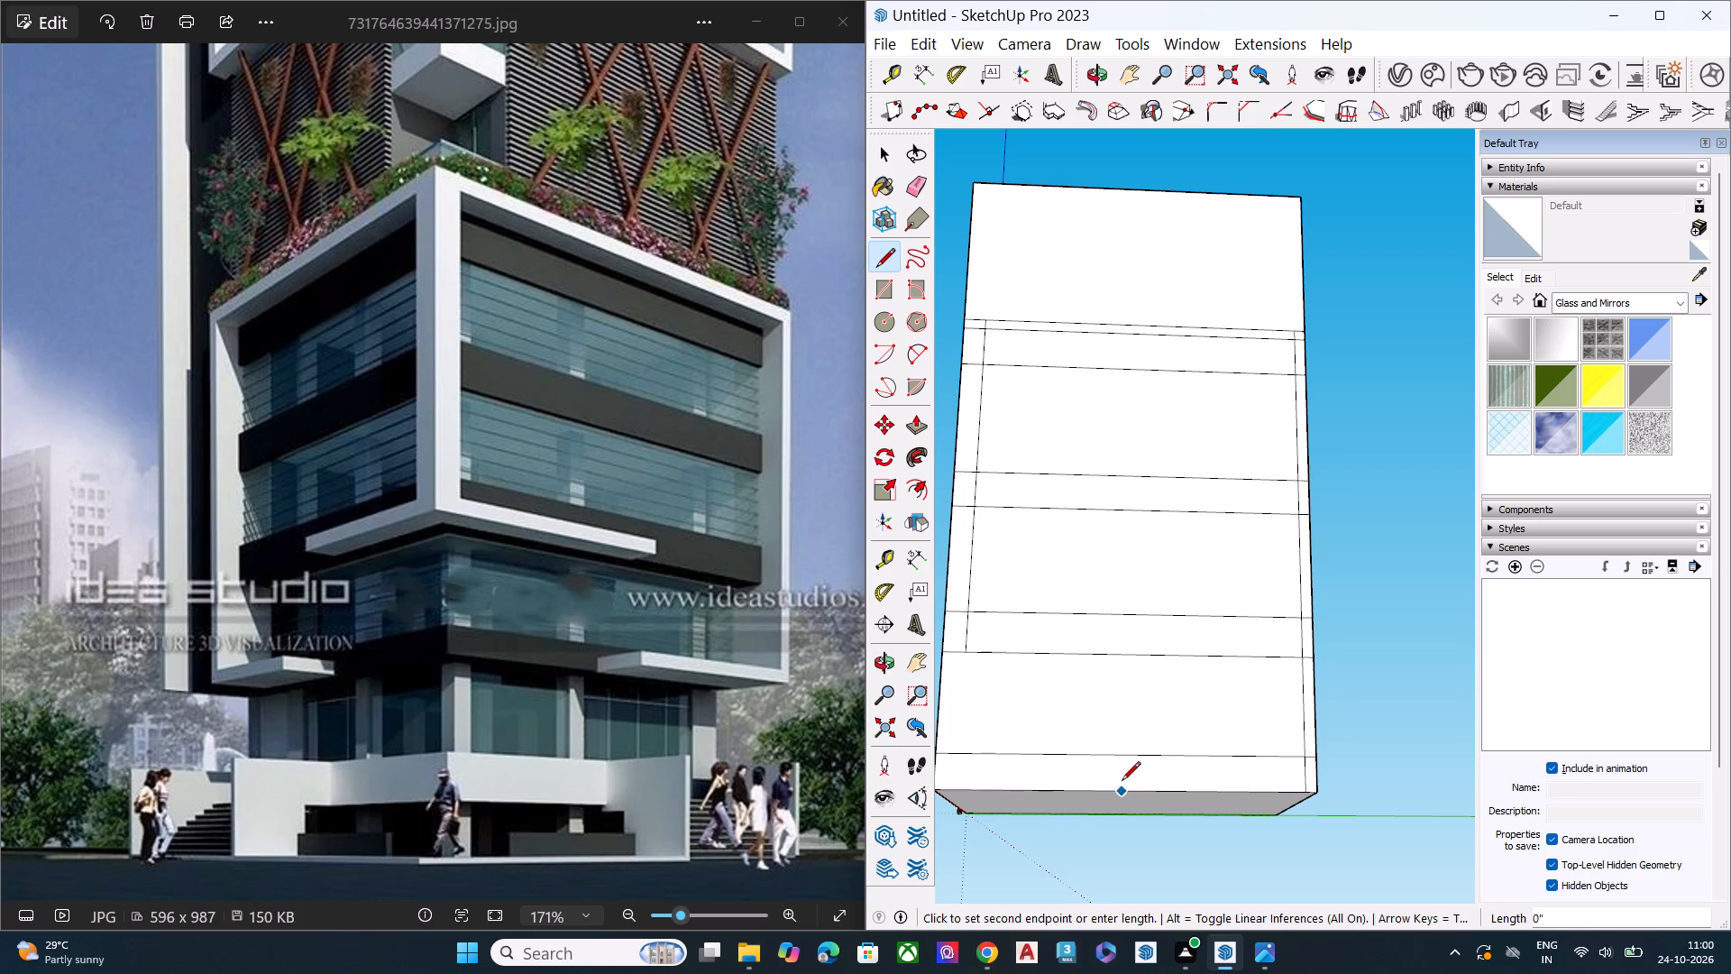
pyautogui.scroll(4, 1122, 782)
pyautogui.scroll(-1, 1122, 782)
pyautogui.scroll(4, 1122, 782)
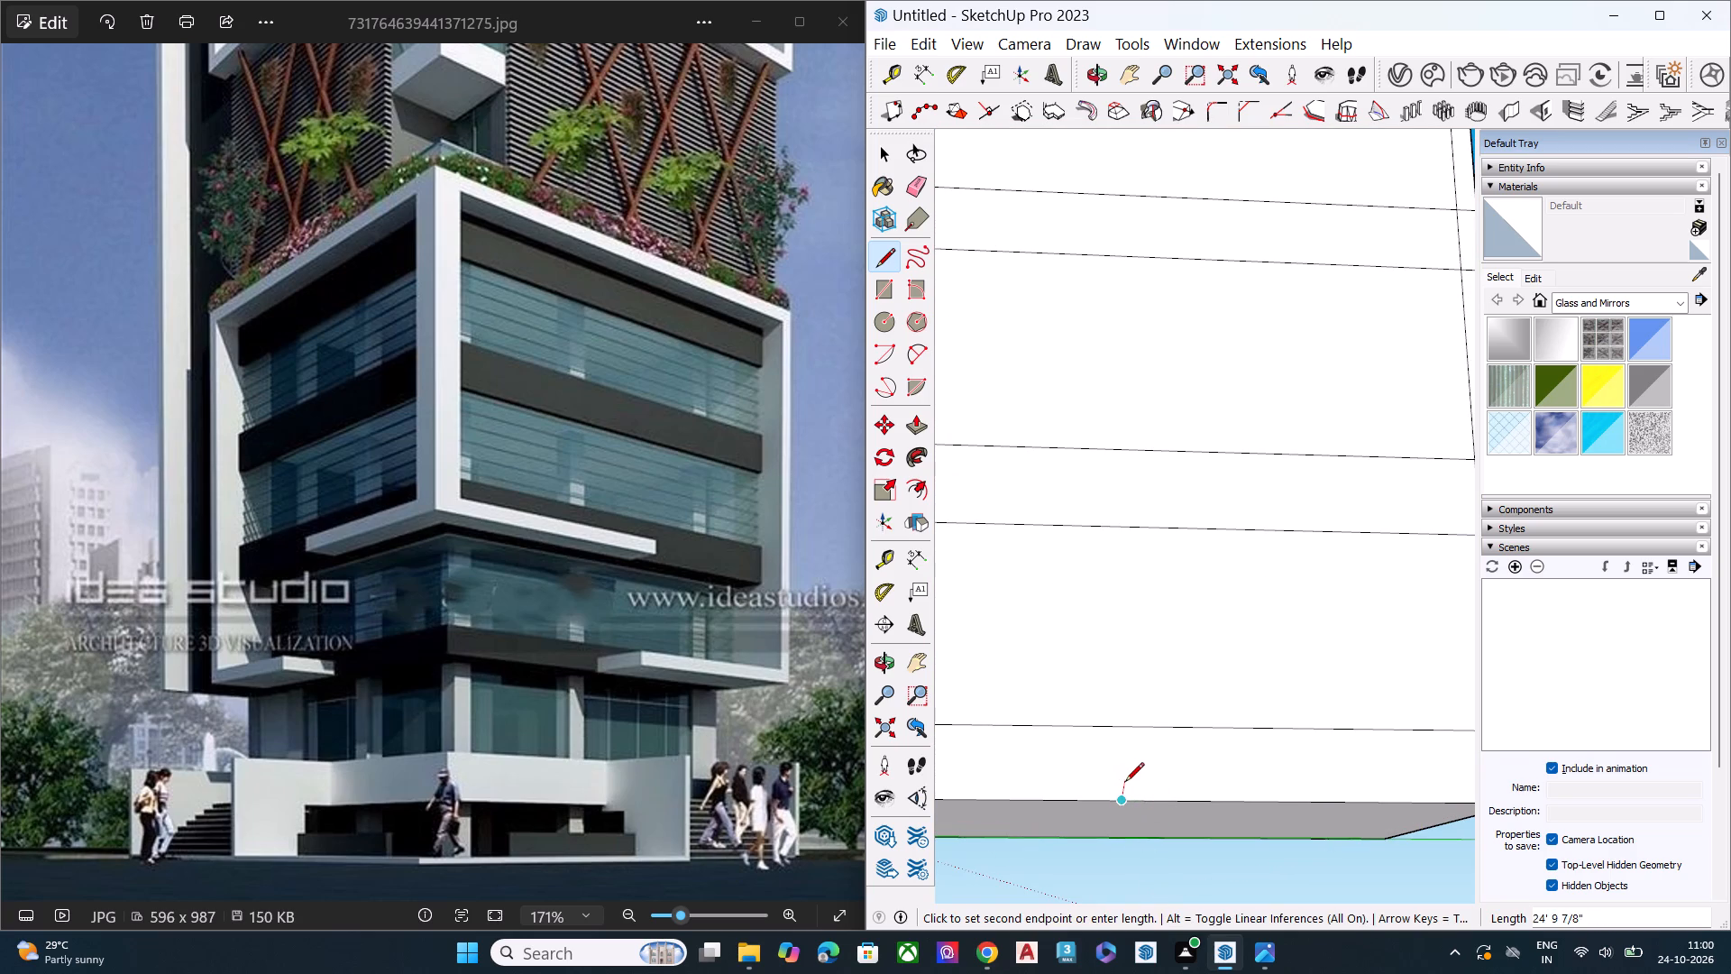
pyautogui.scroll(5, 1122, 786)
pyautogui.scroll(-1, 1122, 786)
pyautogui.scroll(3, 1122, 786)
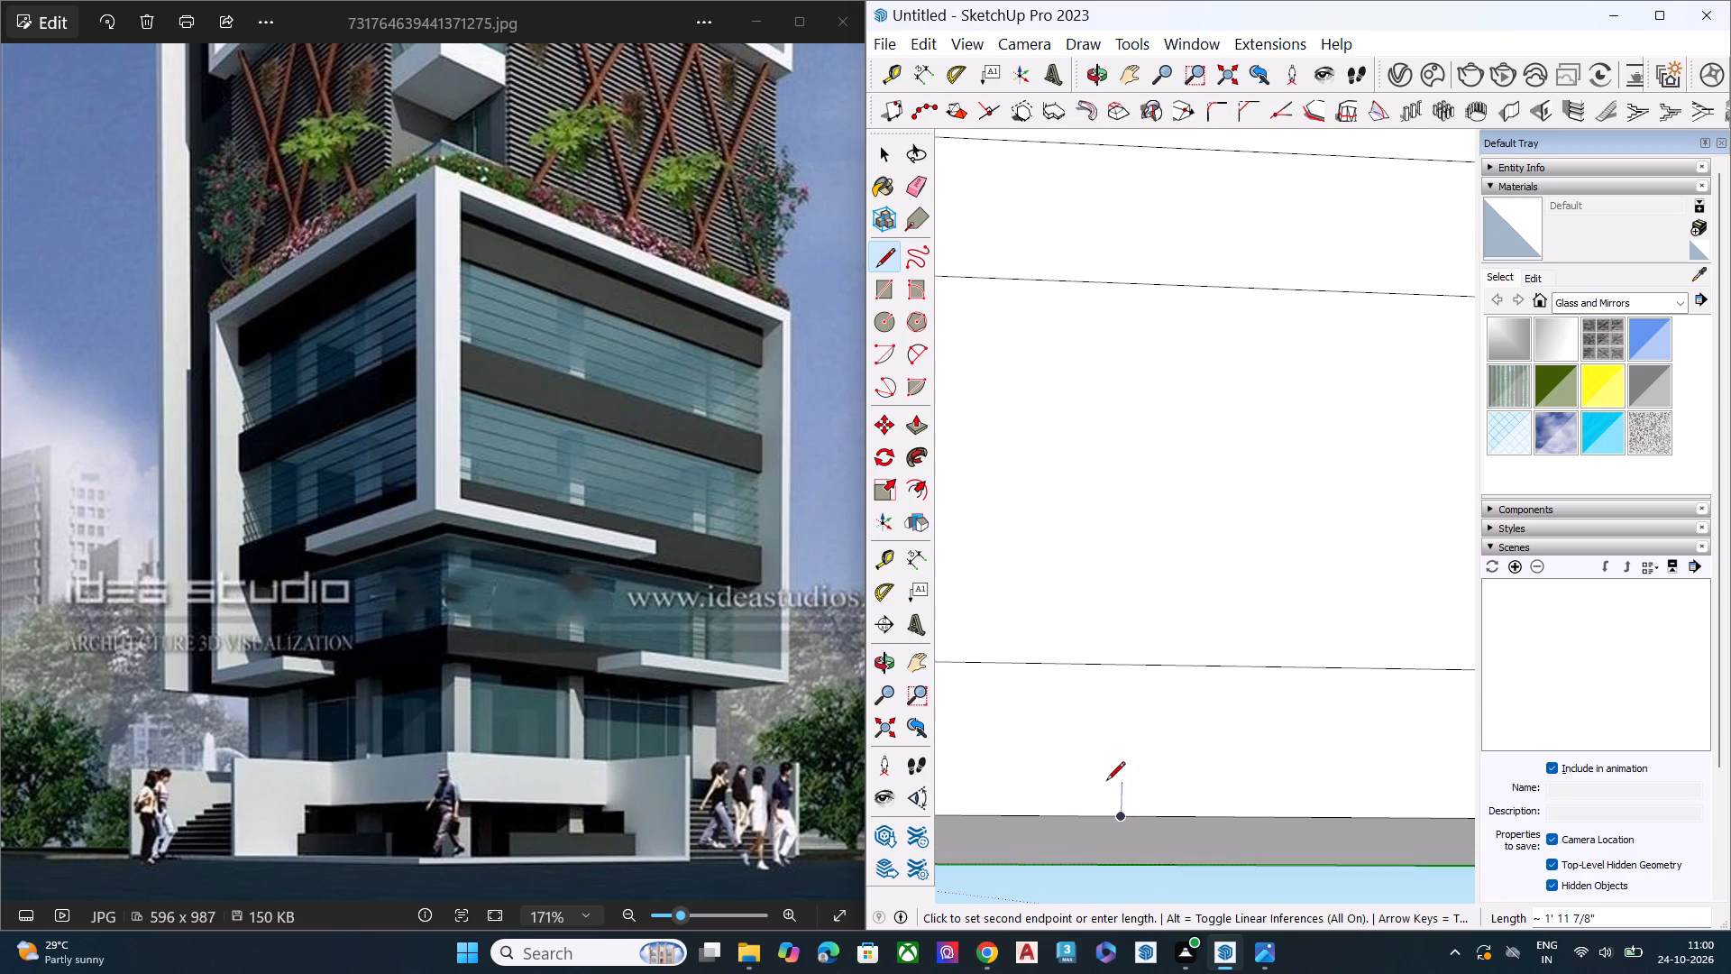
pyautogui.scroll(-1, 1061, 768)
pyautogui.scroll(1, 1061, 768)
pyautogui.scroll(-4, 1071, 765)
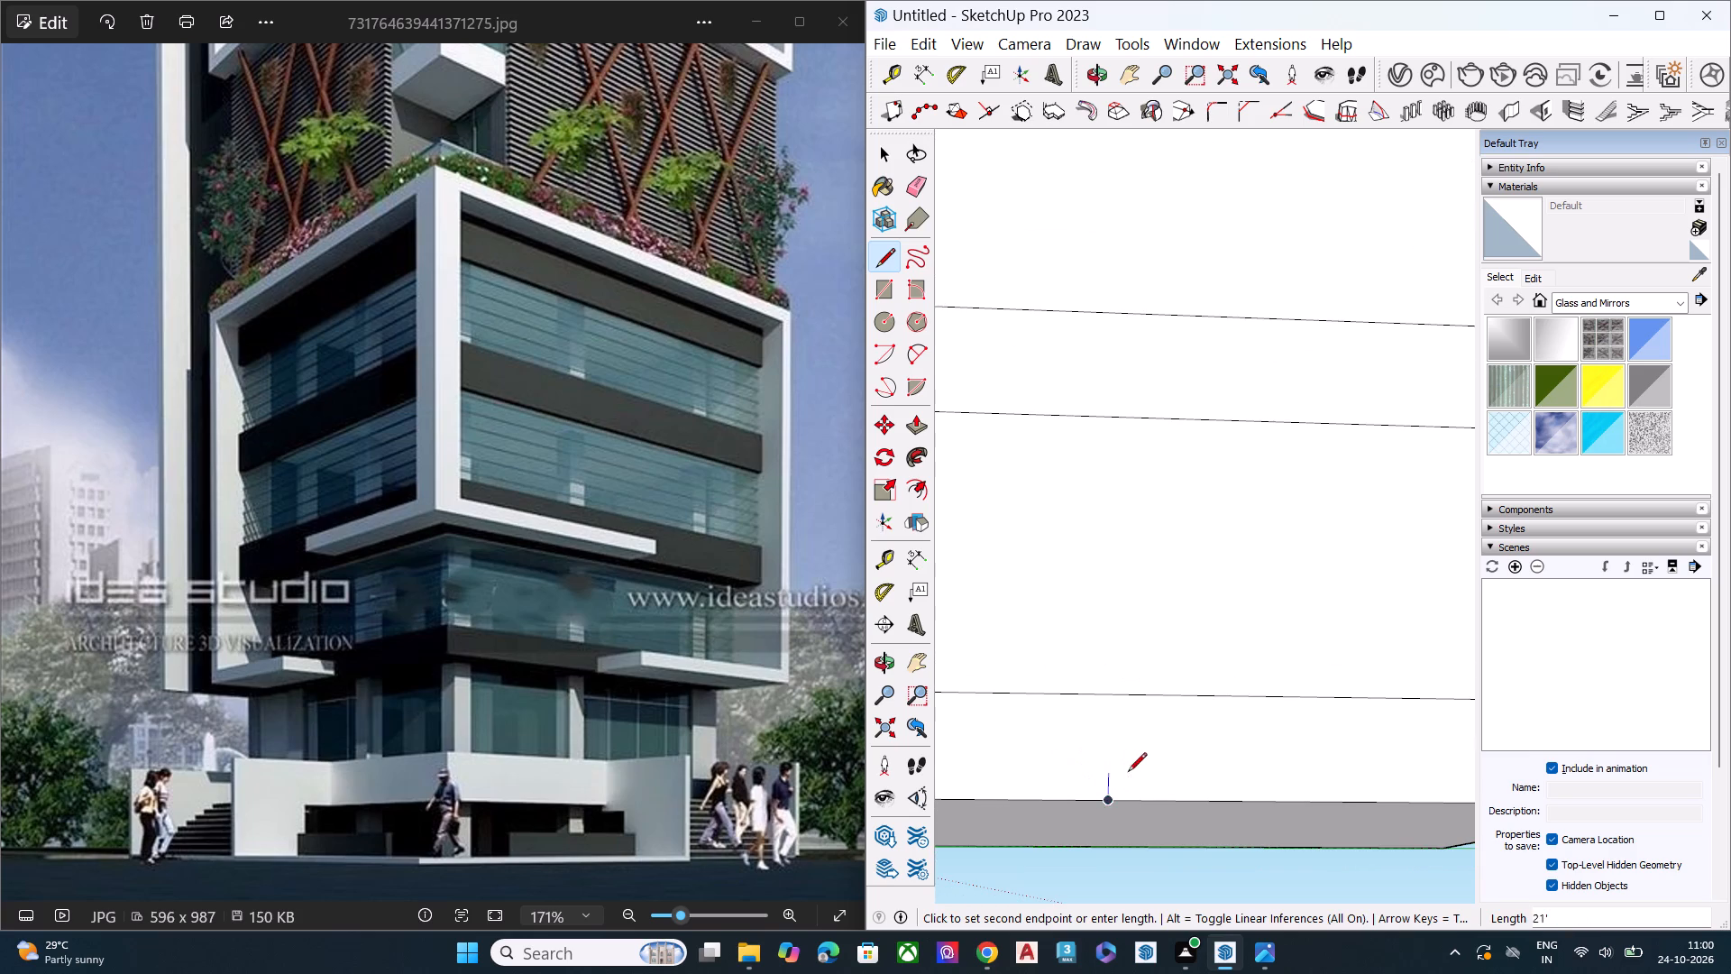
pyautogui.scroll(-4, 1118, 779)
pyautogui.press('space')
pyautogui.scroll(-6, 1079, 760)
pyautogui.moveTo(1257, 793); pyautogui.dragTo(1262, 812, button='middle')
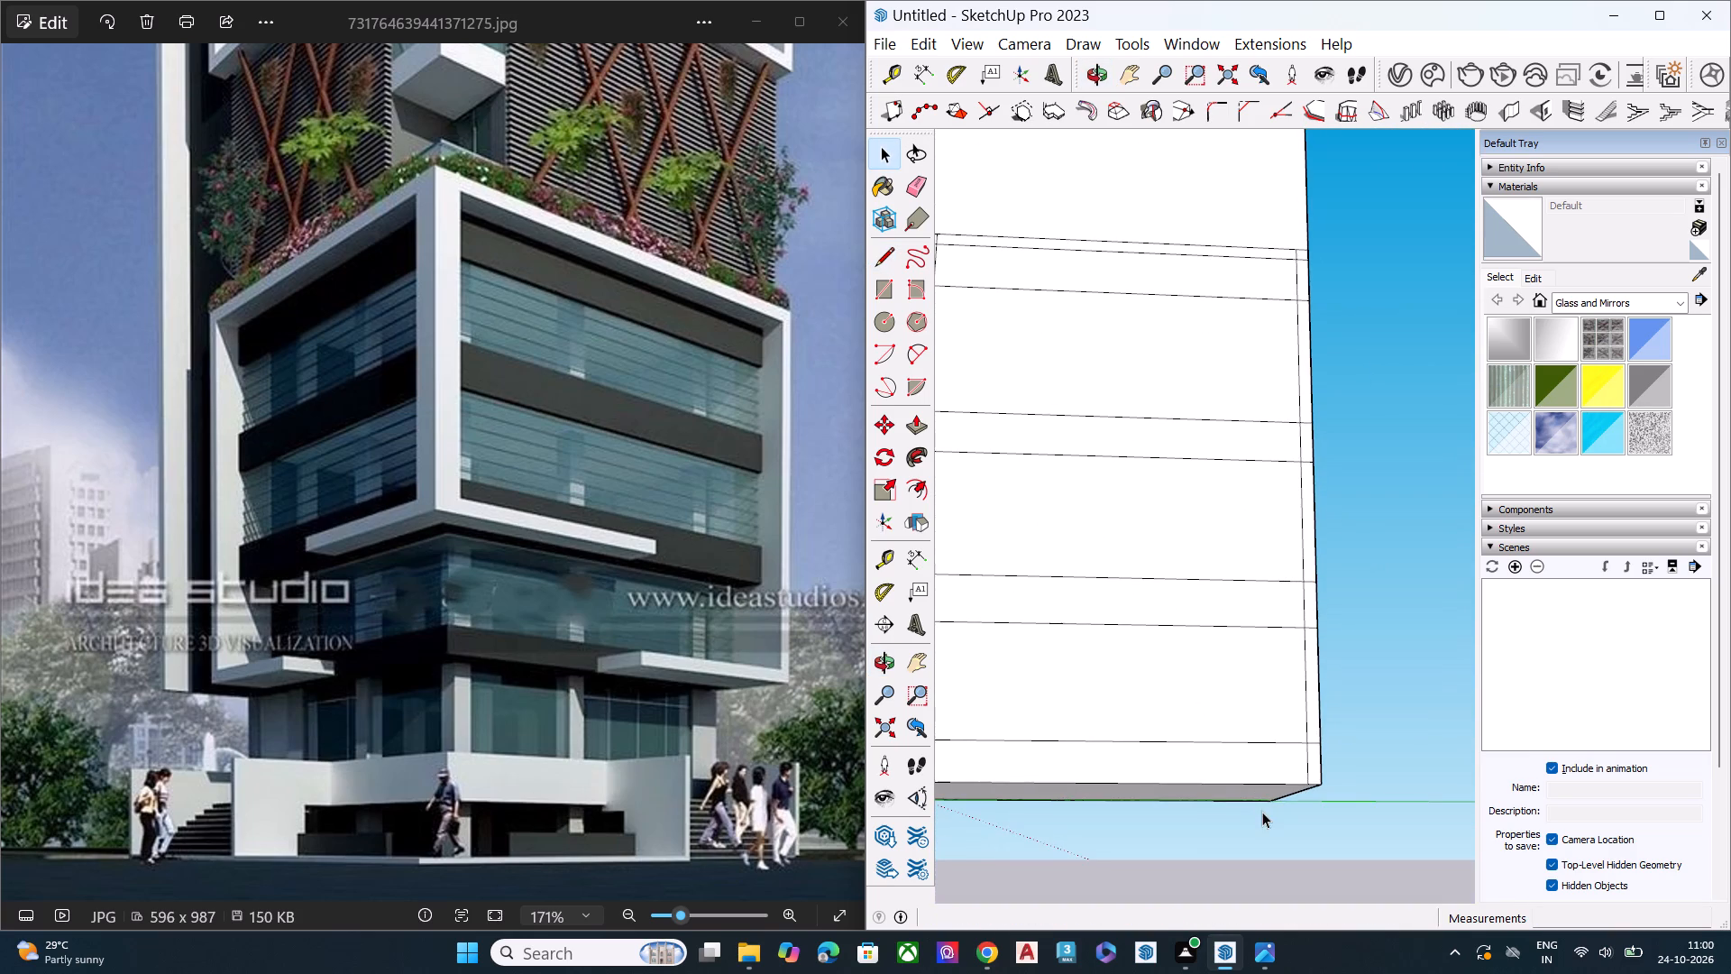
# Outline a low ledge at the adjoining wall's base, about 47' 4 1/2" long from the far-edge vertical line, closed down to the base edge.
pyautogui.press('l')
pyautogui.scroll(5, 1288, 789)
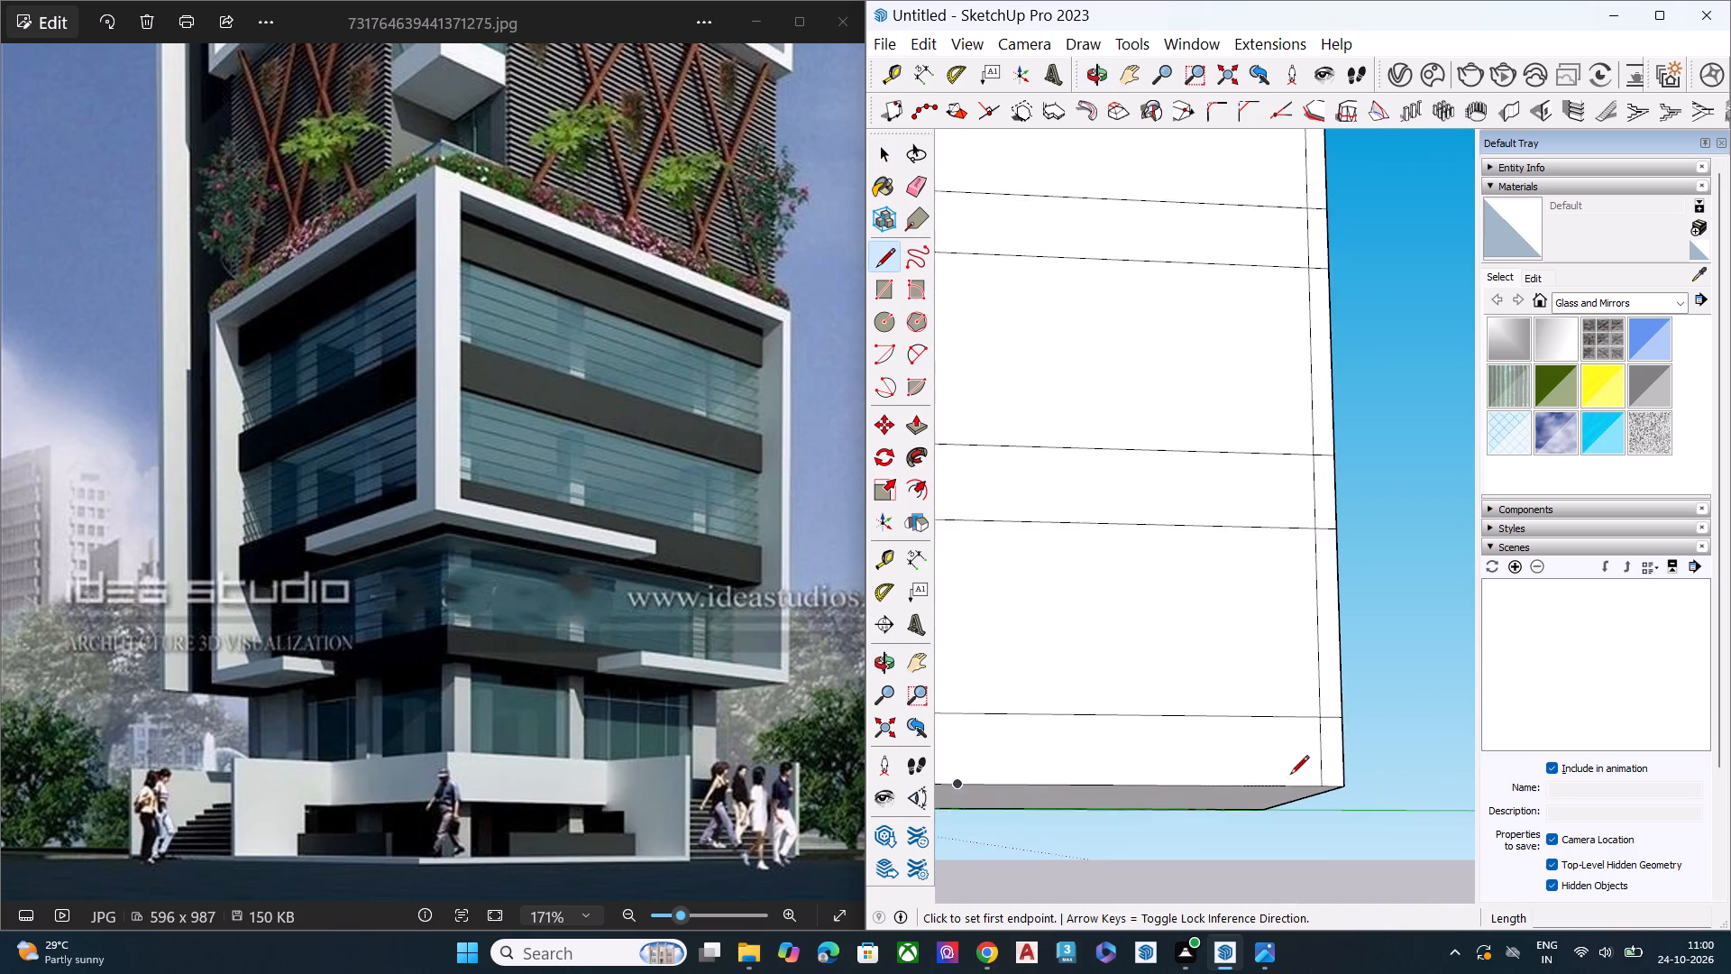
pyautogui.scroll(2, 1290, 776)
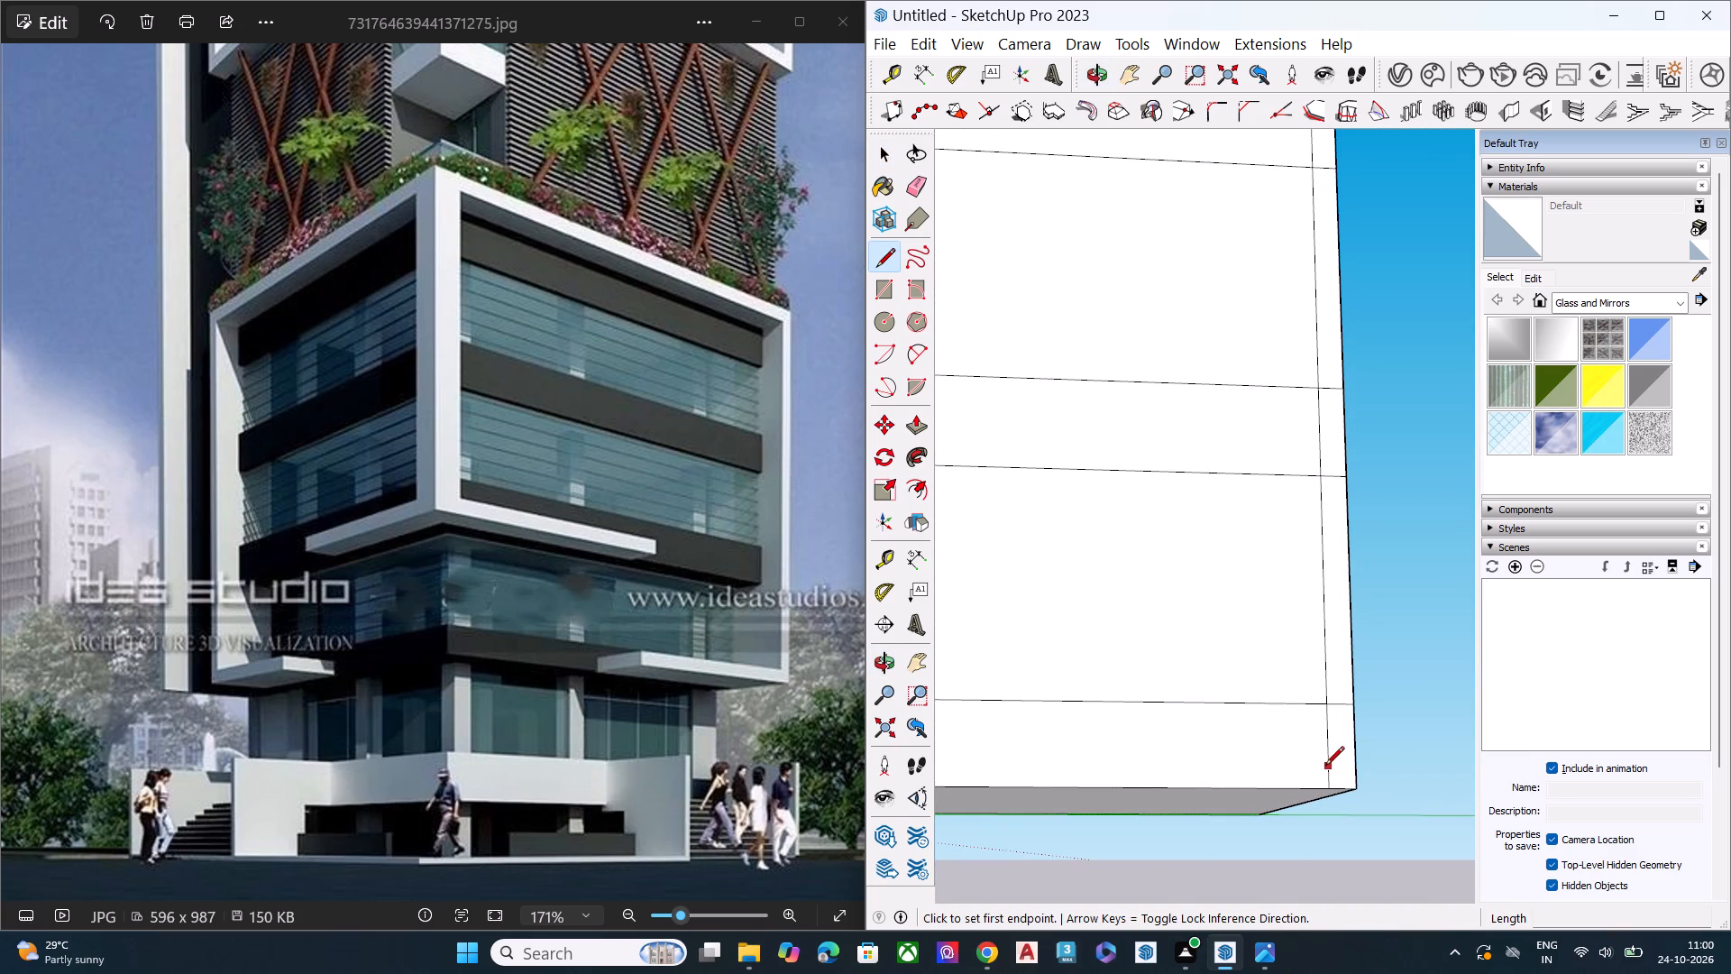
pyautogui.click(1325, 767)
pyautogui.scroll(-3, 1232, 730)
pyautogui.scroll(2, 1232, 739)
pyautogui.scroll(-4, 1238, 746)
pyautogui.scroll(1, 1262, 752)
pyautogui.scroll(-5, 1263, 752)
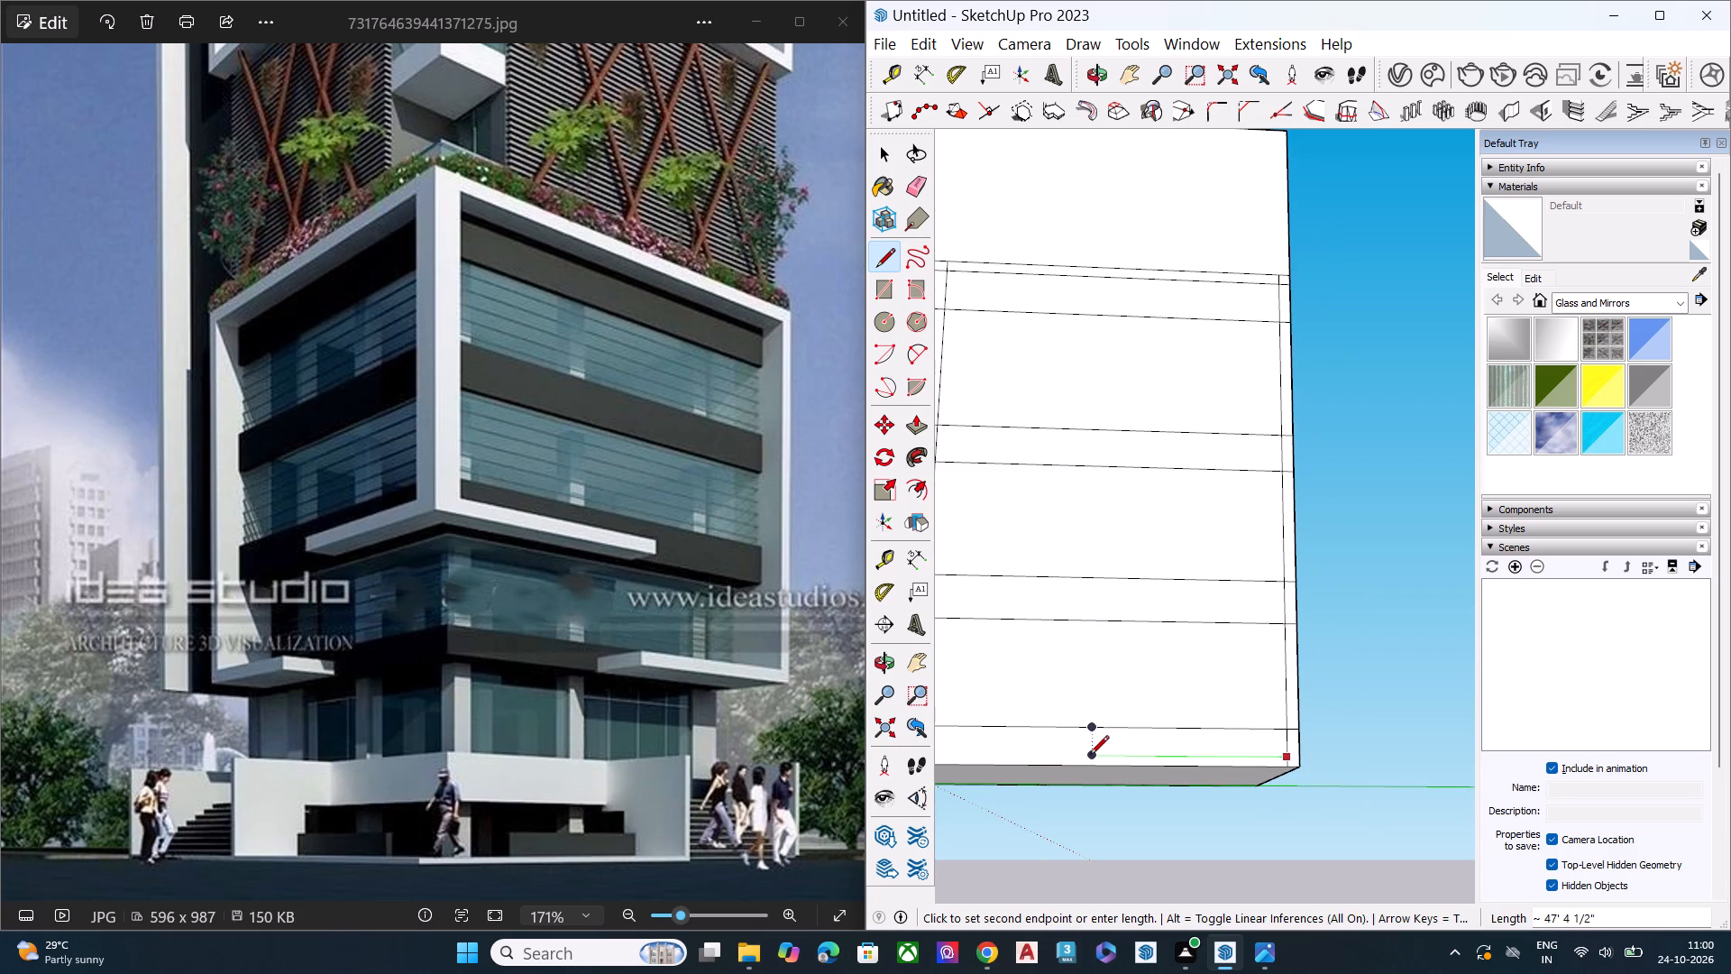
pyautogui.click(1090, 756)
pyautogui.scroll(3, 1089, 774)
pyautogui.scroll(-1, 1086, 780)
pyautogui.scroll(2, 1086, 780)
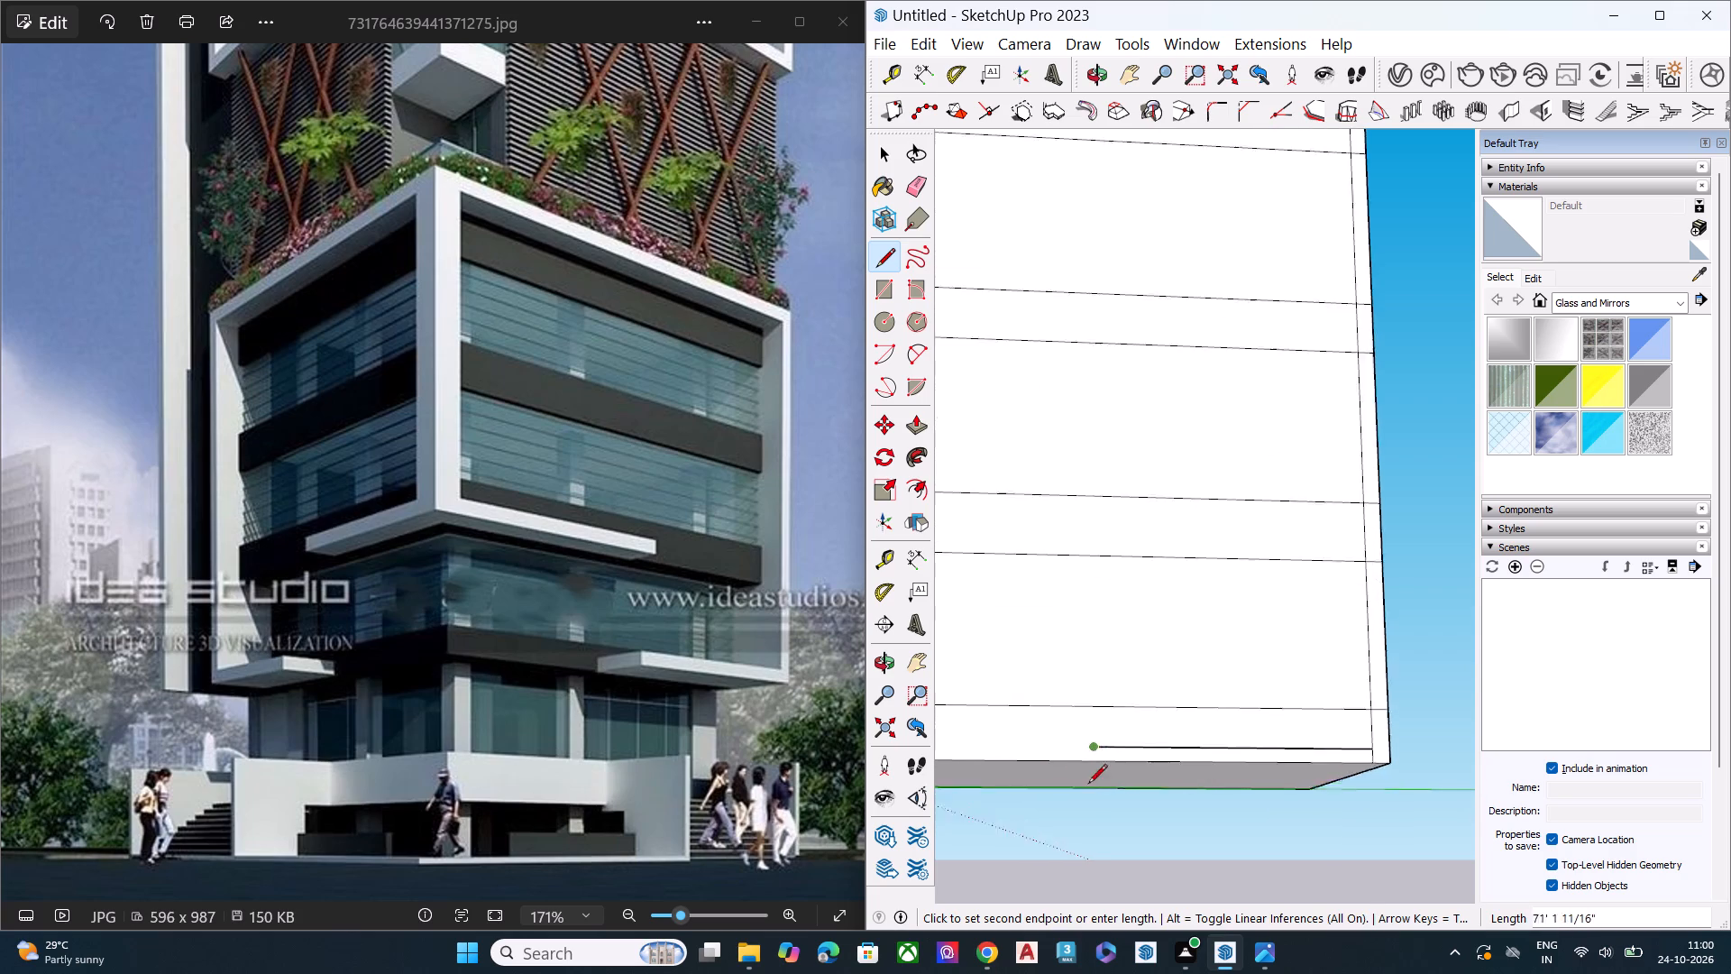
pyautogui.scroll(2, 1088, 785)
pyautogui.click(1101, 754)
pyautogui.press('space')
# Erase the vertical stub below the ledge line and the two lowest horizontal segments crossing the adjoining wall's far-edge strip.
pyautogui.scroll(-1, 1077, 756)
pyautogui.scroll(1, 1077, 756)
pyautogui.scroll(-9, 1077, 756)
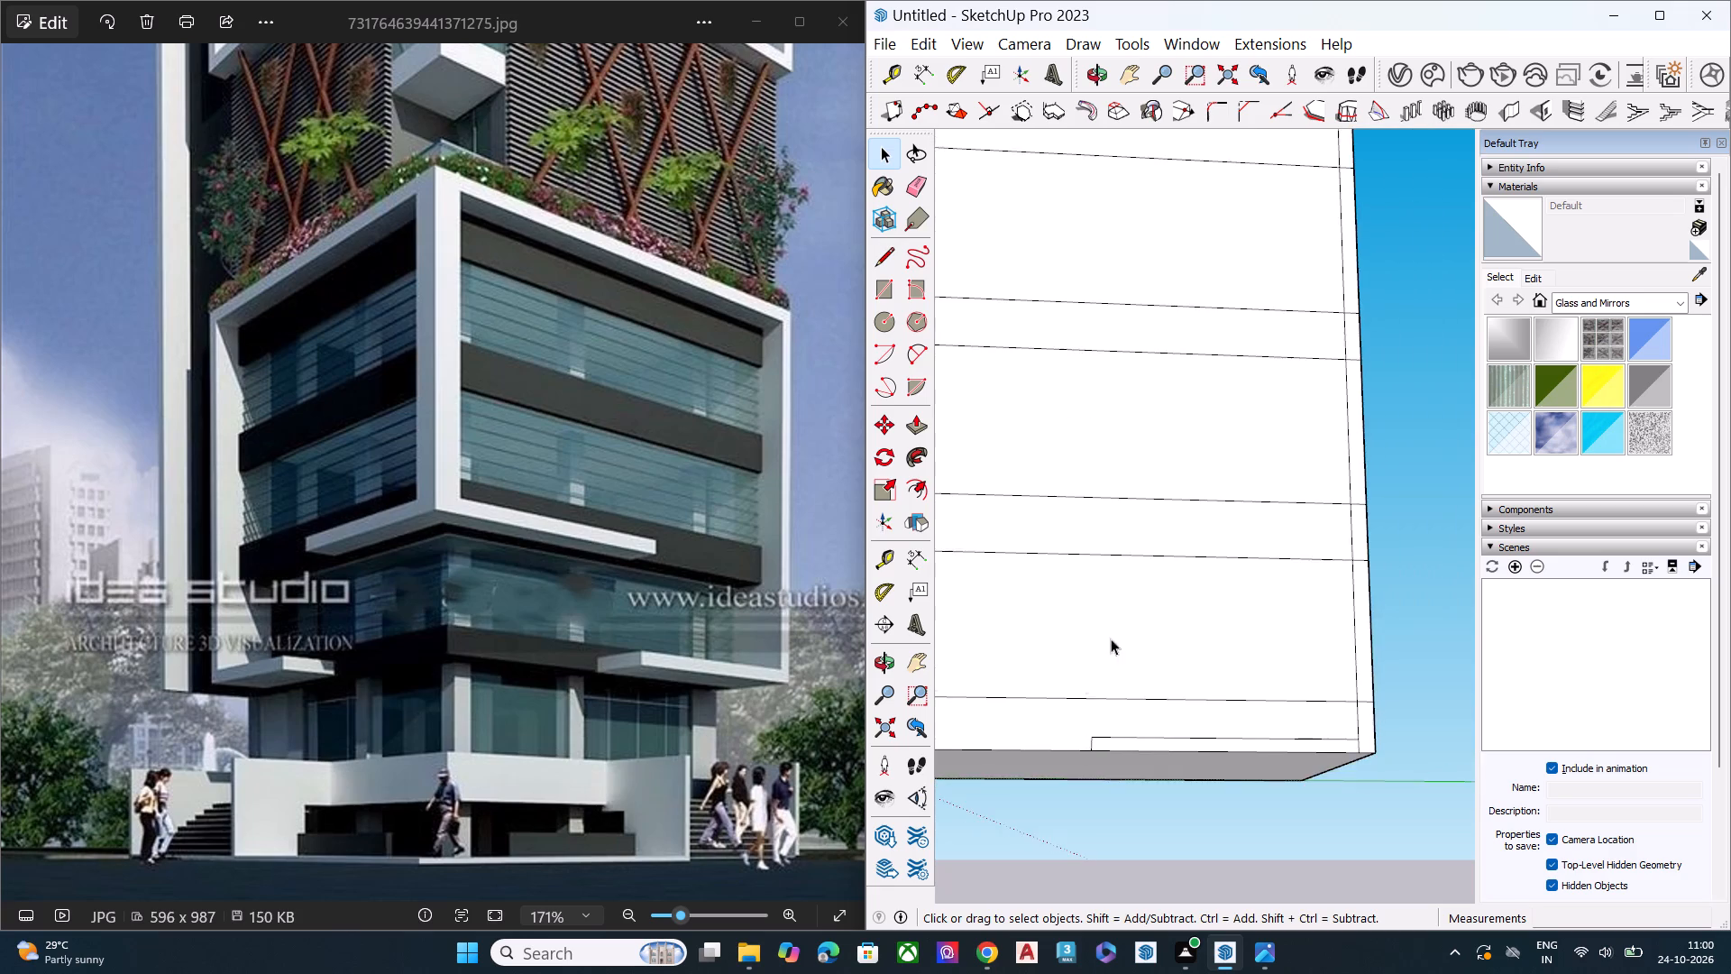
pyautogui.scroll(-4, 1147, 633)
pyautogui.scroll(1, 1178, 643)
pyautogui.scroll(-2, 1183, 647)
pyautogui.moveTo(1242, 712); pyautogui.dragTo(1280, 825, button='middle')
pyautogui.scroll(8, 1302, 806)
pyautogui.scroll(6, 1278, 696)
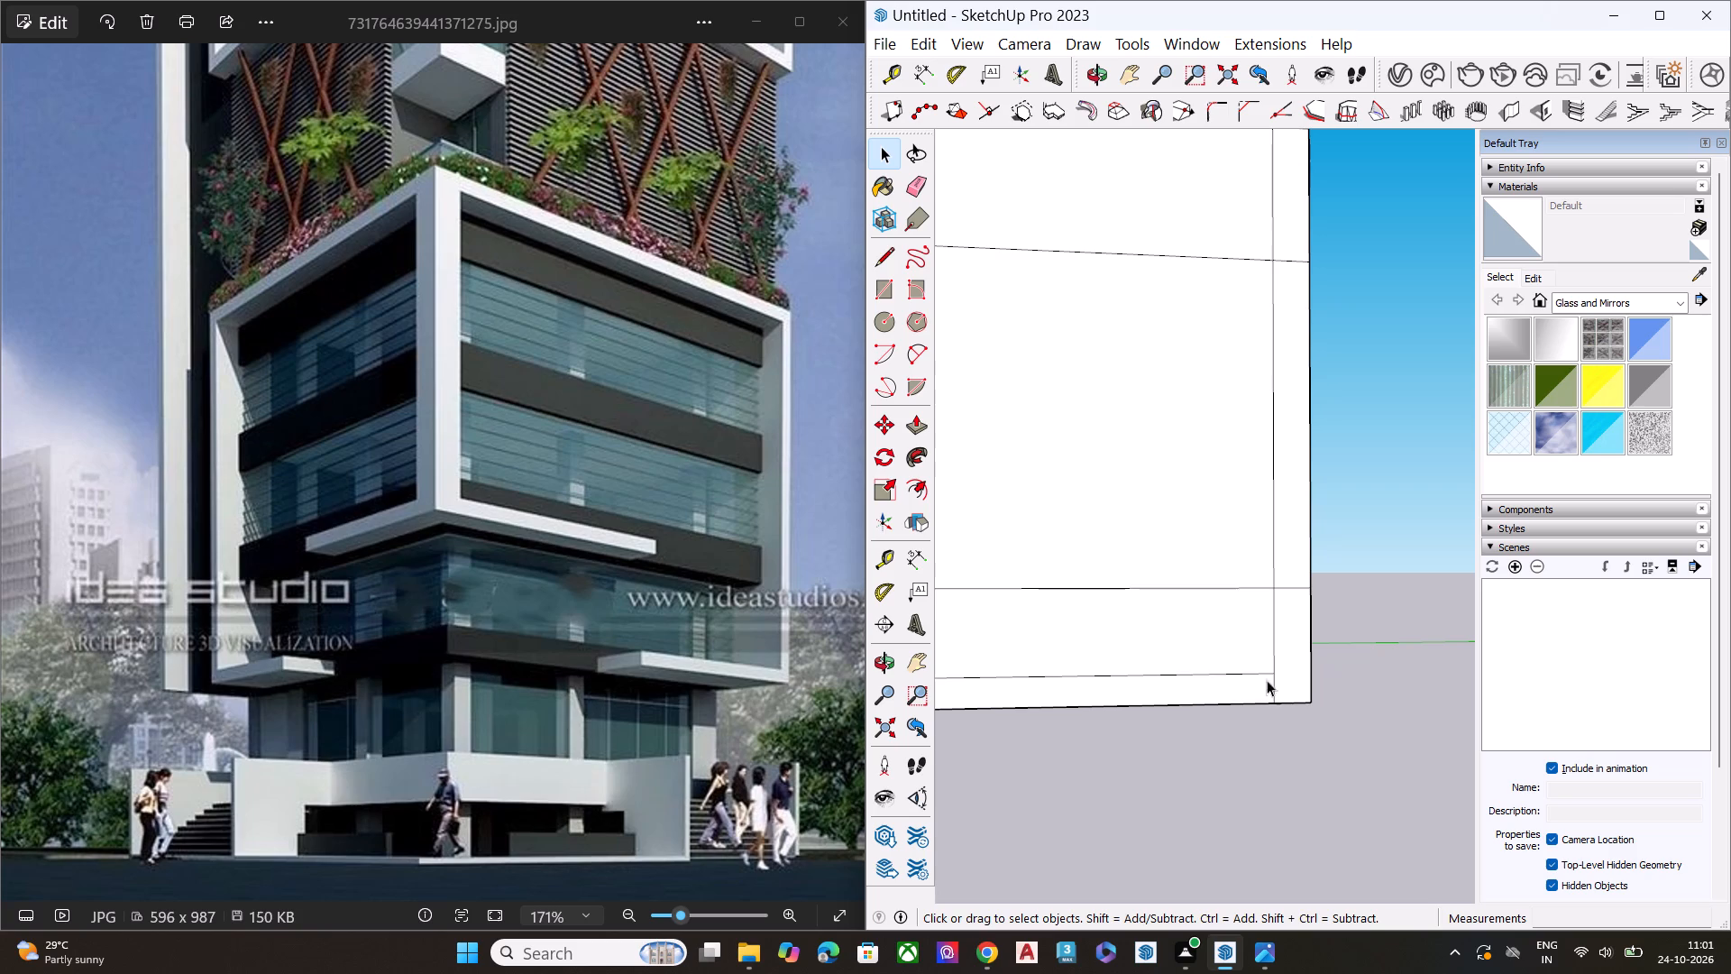
pyautogui.press('e')
pyautogui.click(1272, 685)
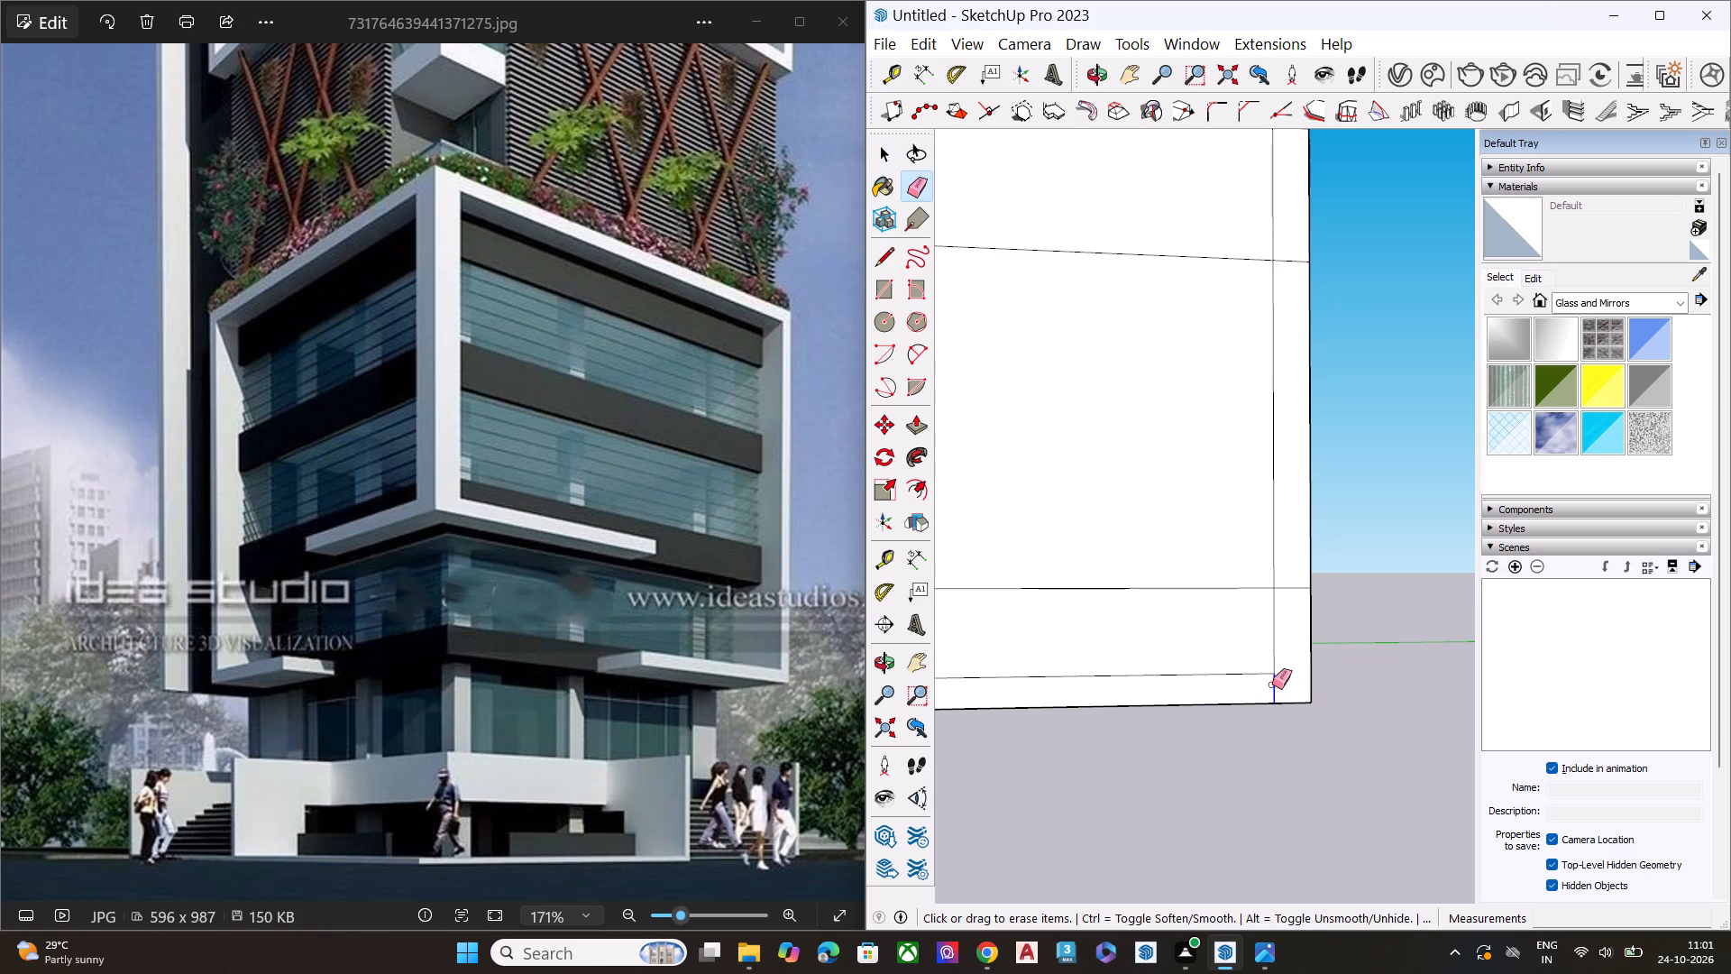
pyautogui.click(1292, 588)
pyautogui.click(1287, 260)
# Erase the remaining horizontal segments crossing the far-edge strip below the topmost line, plus the vertical stub between the two topmost lines.
pyautogui.scroll(-4, 1174, 657)
pyautogui.scroll(2, 1187, 691)
pyautogui.scroll(-2, 1189, 692)
pyautogui.scroll(2, 1192, 703)
pyautogui.scroll(-19, 1192, 704)
pyautogui.scroll(1, 1235, 720)
pyautogui.scroll(-3, 1238, 722)
pyautogui.scroll(5, 1242, 466)
pyautogui.scroll(1, 1231, 709)
pyautogui.scroll(-1, 1231, 714)
pyautogui.scroll(6, 1231, 715)
pyautogui.click(1223, 712)
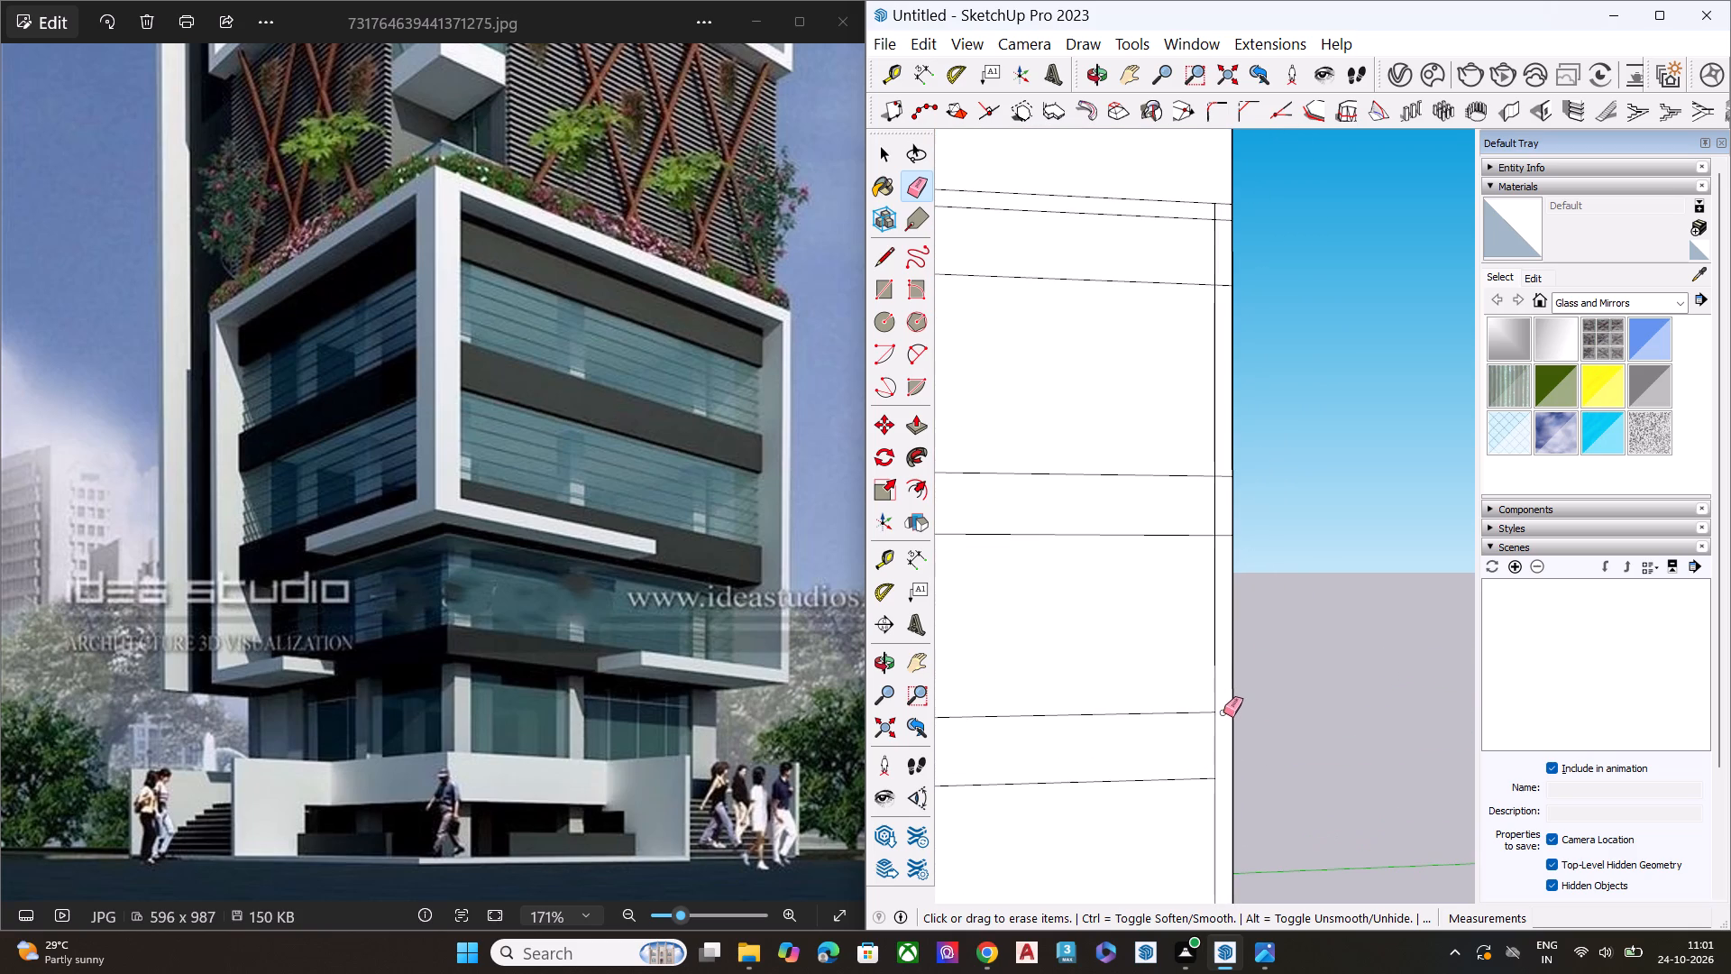
pyautogui.click(1223, 535)
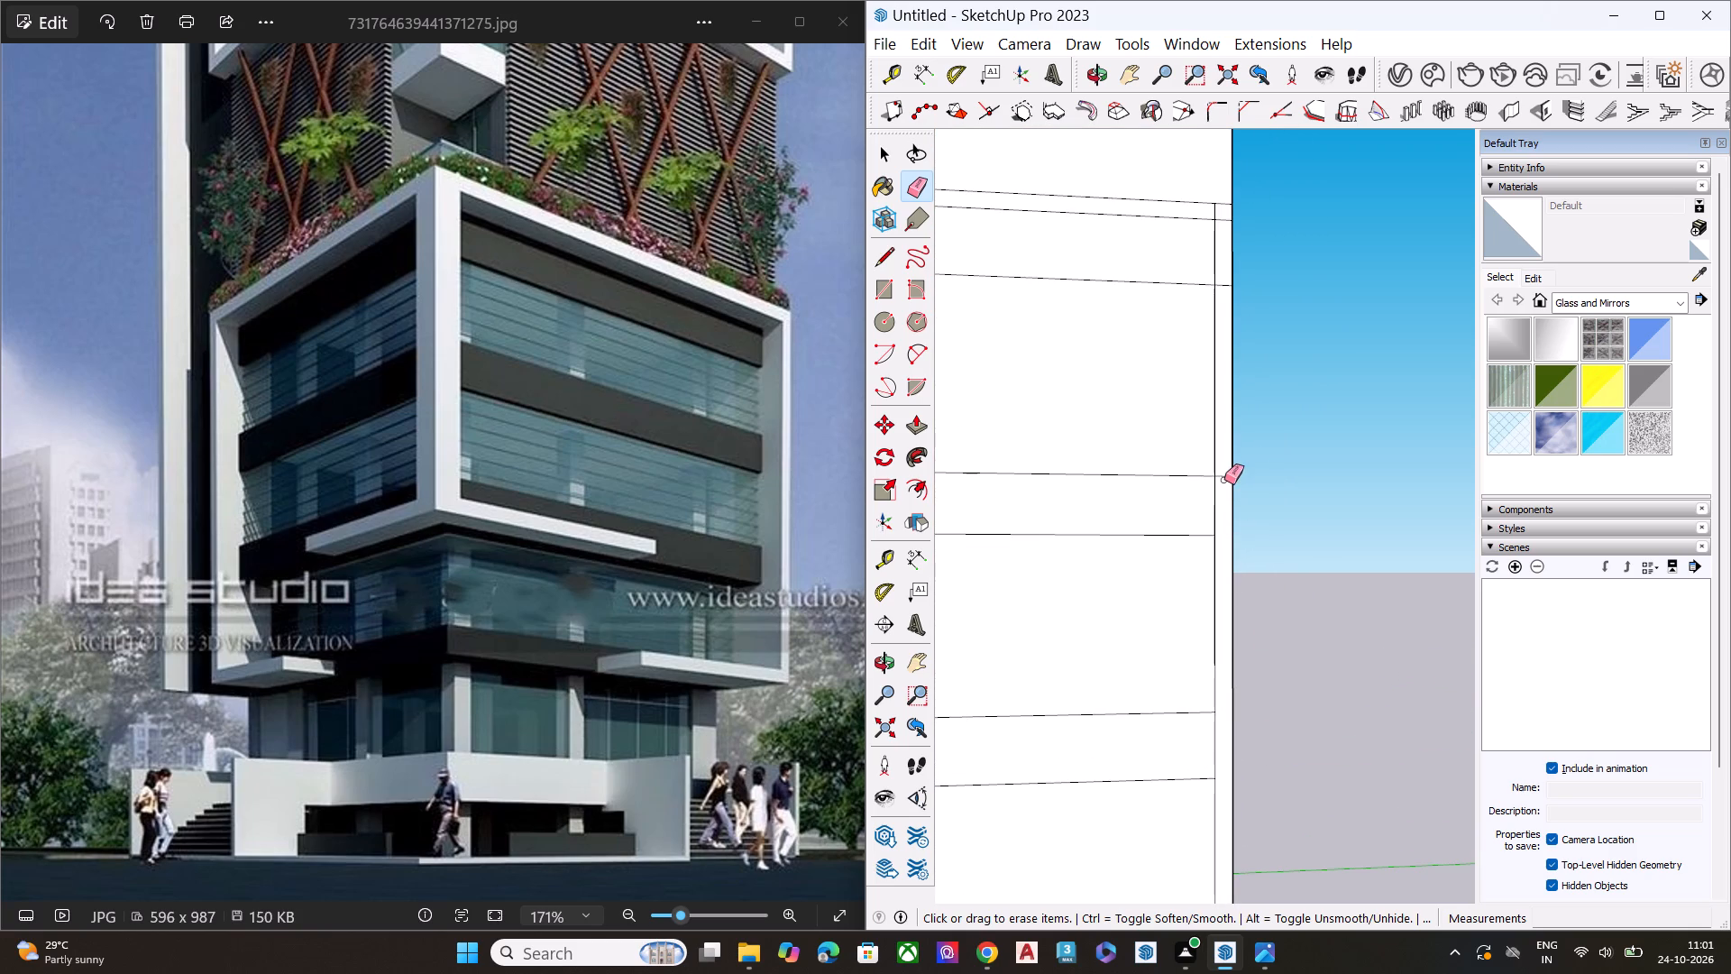
pyautogui.click(1225, 478)
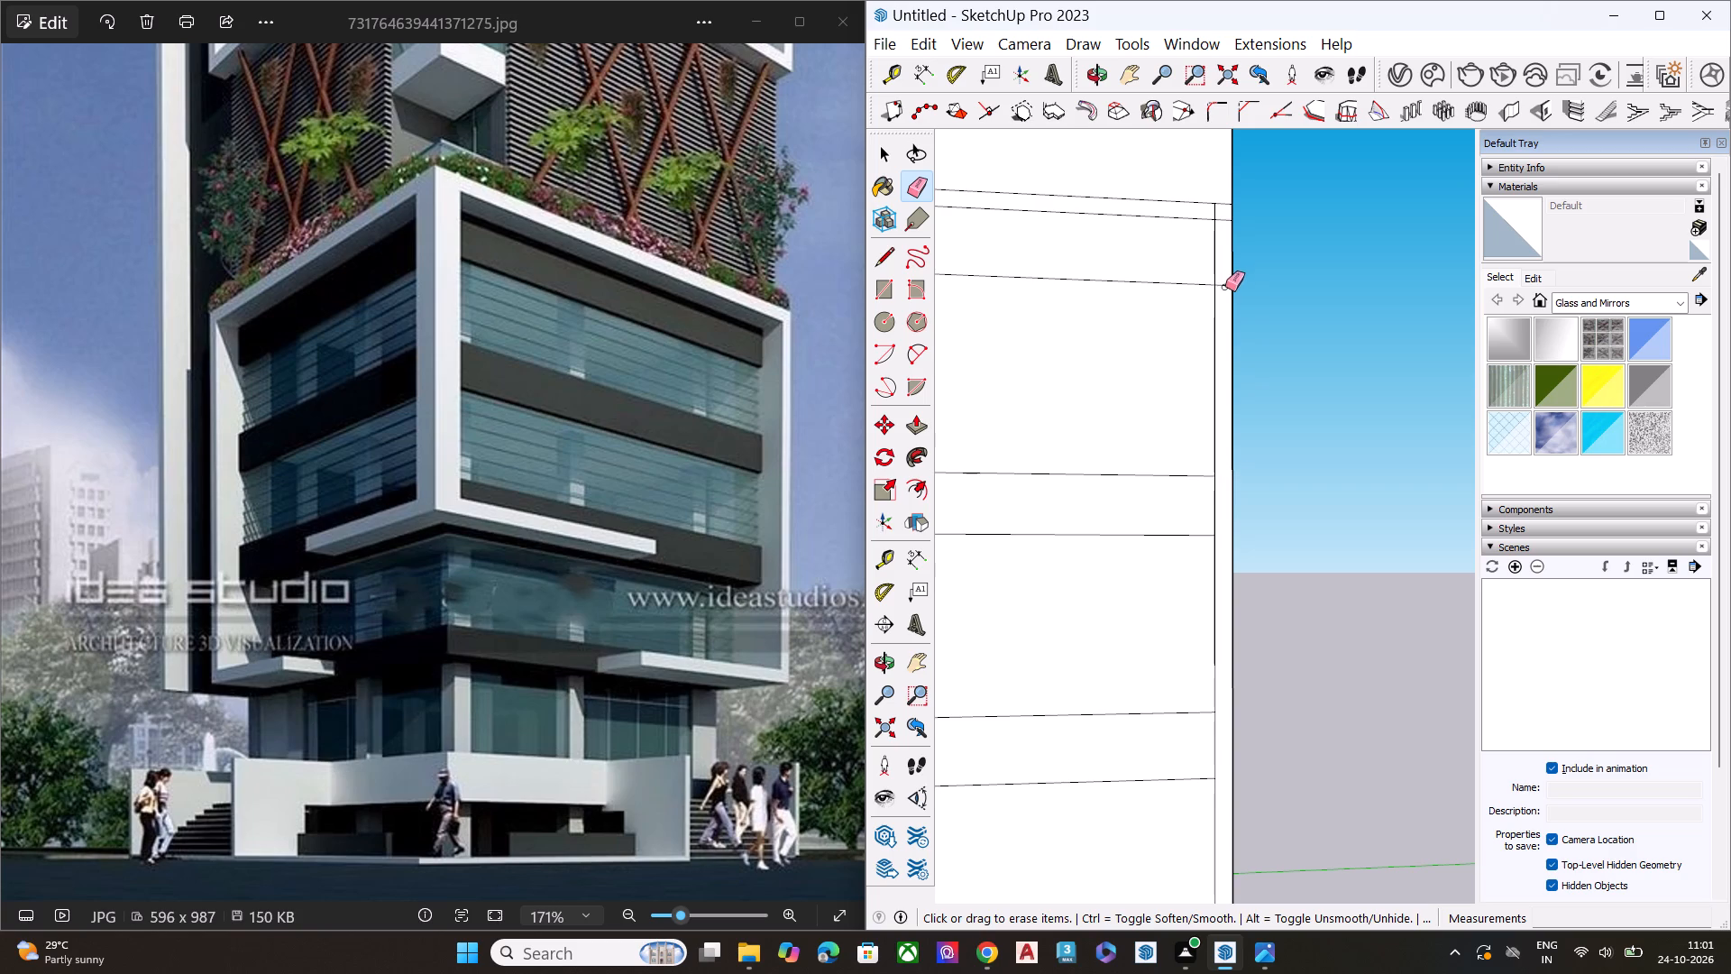
pyautogui.click(1225, 287)
pyautogui.click(1226, 221)
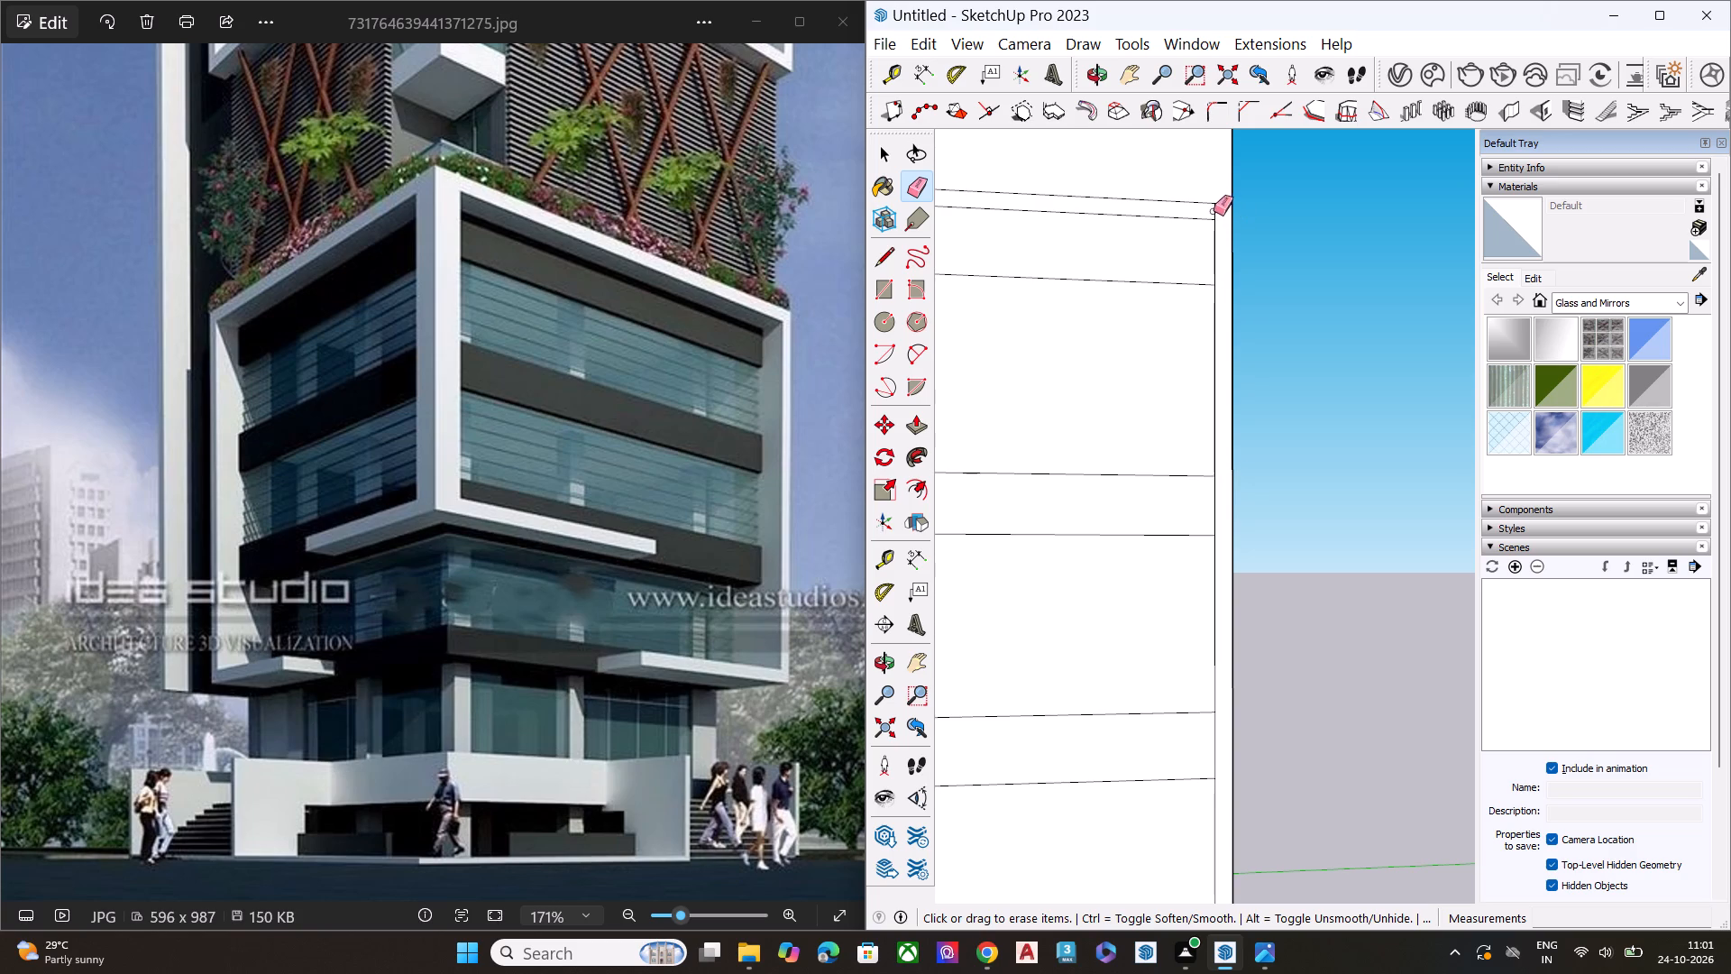
pyautogui.click(1214, 211)
# Erase the vertical stub between the two topmost lines and the floor-band segments crossing the strip near the corner on the adjoining wall.
pyautogui.scroll(-9, 1391, 392)
pyautogui.scroll(1, 1446, 455)
pyautogui.scroll(-3, 1456, 464)
pyautogui.scroll(2, 1053, 343)
pyautogui.scroll(-1, 1058, 335)
pyautogui.scroll(6, 1058, 334)
pyautogui.scroll(-2, 1076, 307)
pyautogui.scroll(3, 1076, 307)
pyautogui.click(1084, 316)
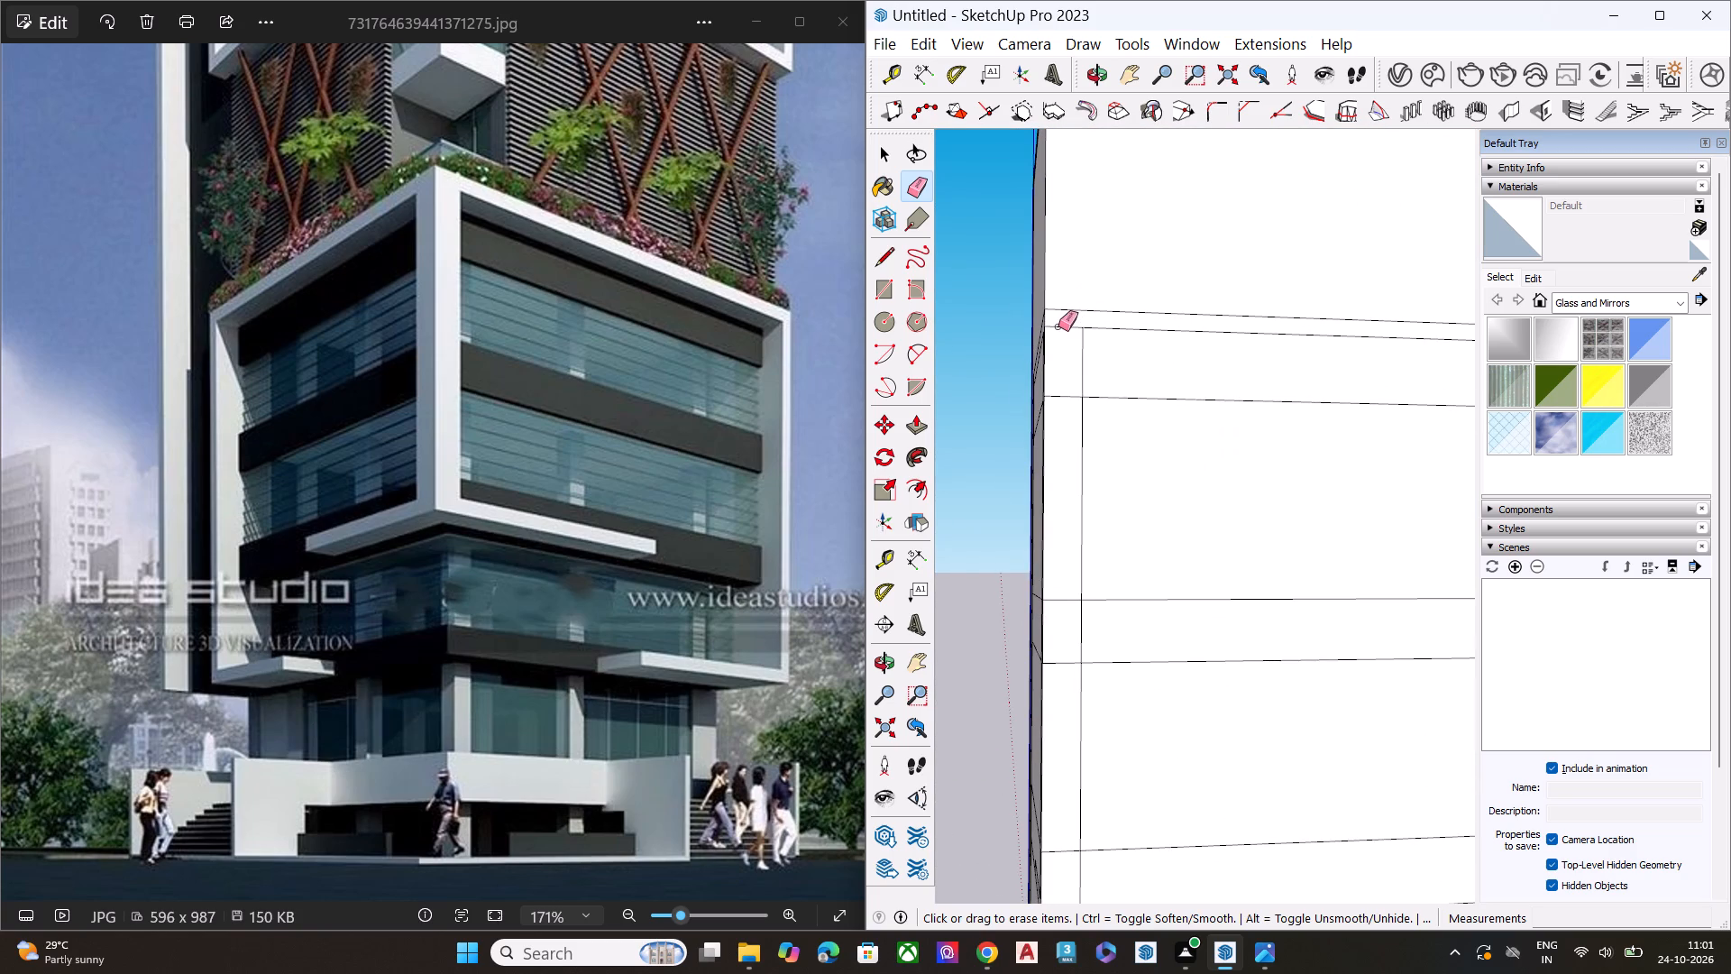
pyautogui.click(1058, 326)
pyautogui.click(1059, 394)
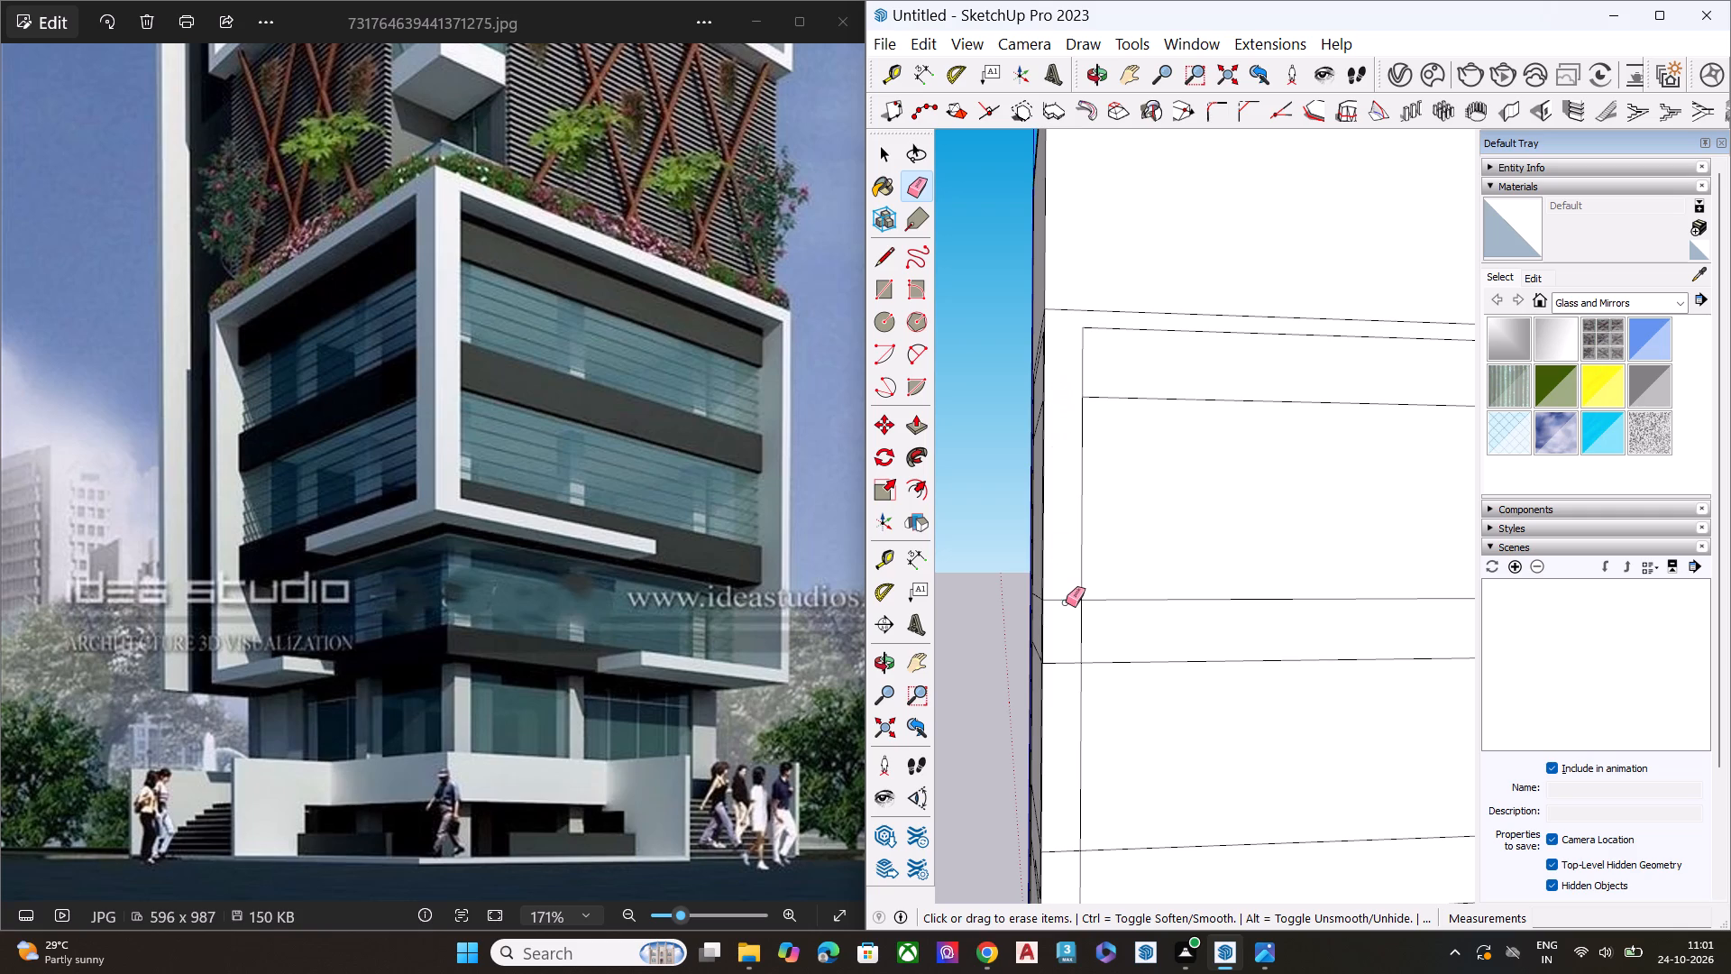
pyautogui.click(1067, 601)
pyautogui.click(1063, 662)
pyautogui.scroll(-5, 1075, 494)
pyautogui.moveTo(1064, 576); pyautogui.dragTo(1223, 603, button='middle')
pyautogui.scroll(7, 1166, 698)
pyautogui.click(1060, 732)
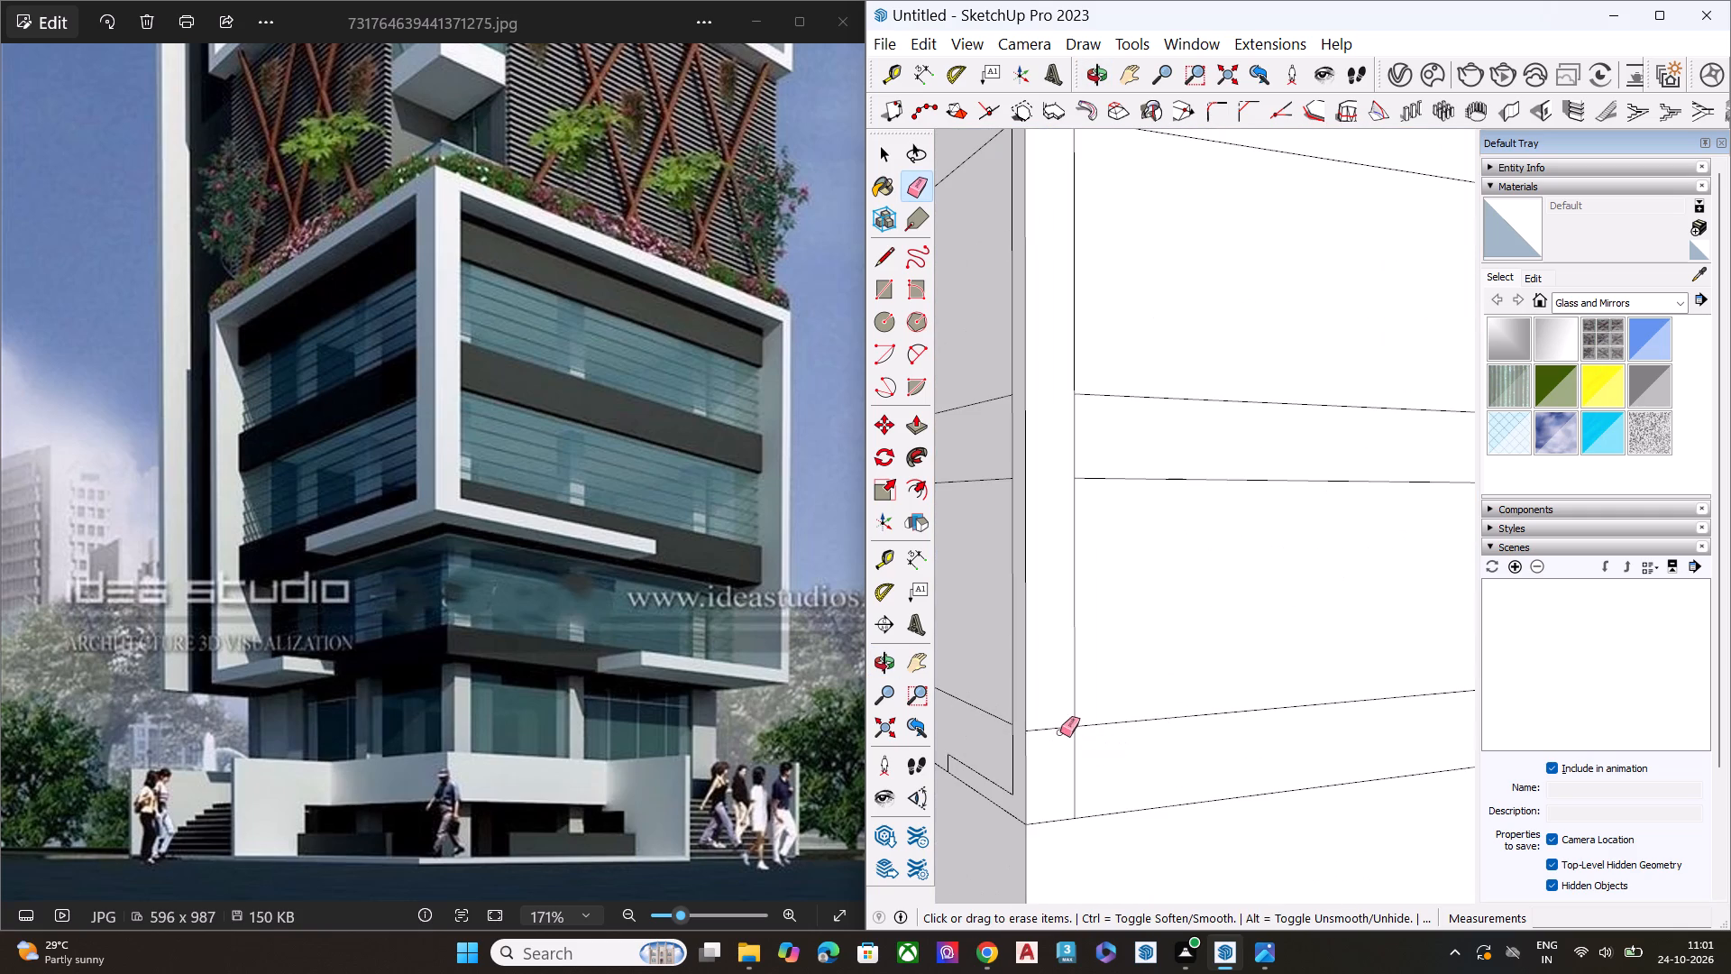
pyautogui.click(1058, 728)
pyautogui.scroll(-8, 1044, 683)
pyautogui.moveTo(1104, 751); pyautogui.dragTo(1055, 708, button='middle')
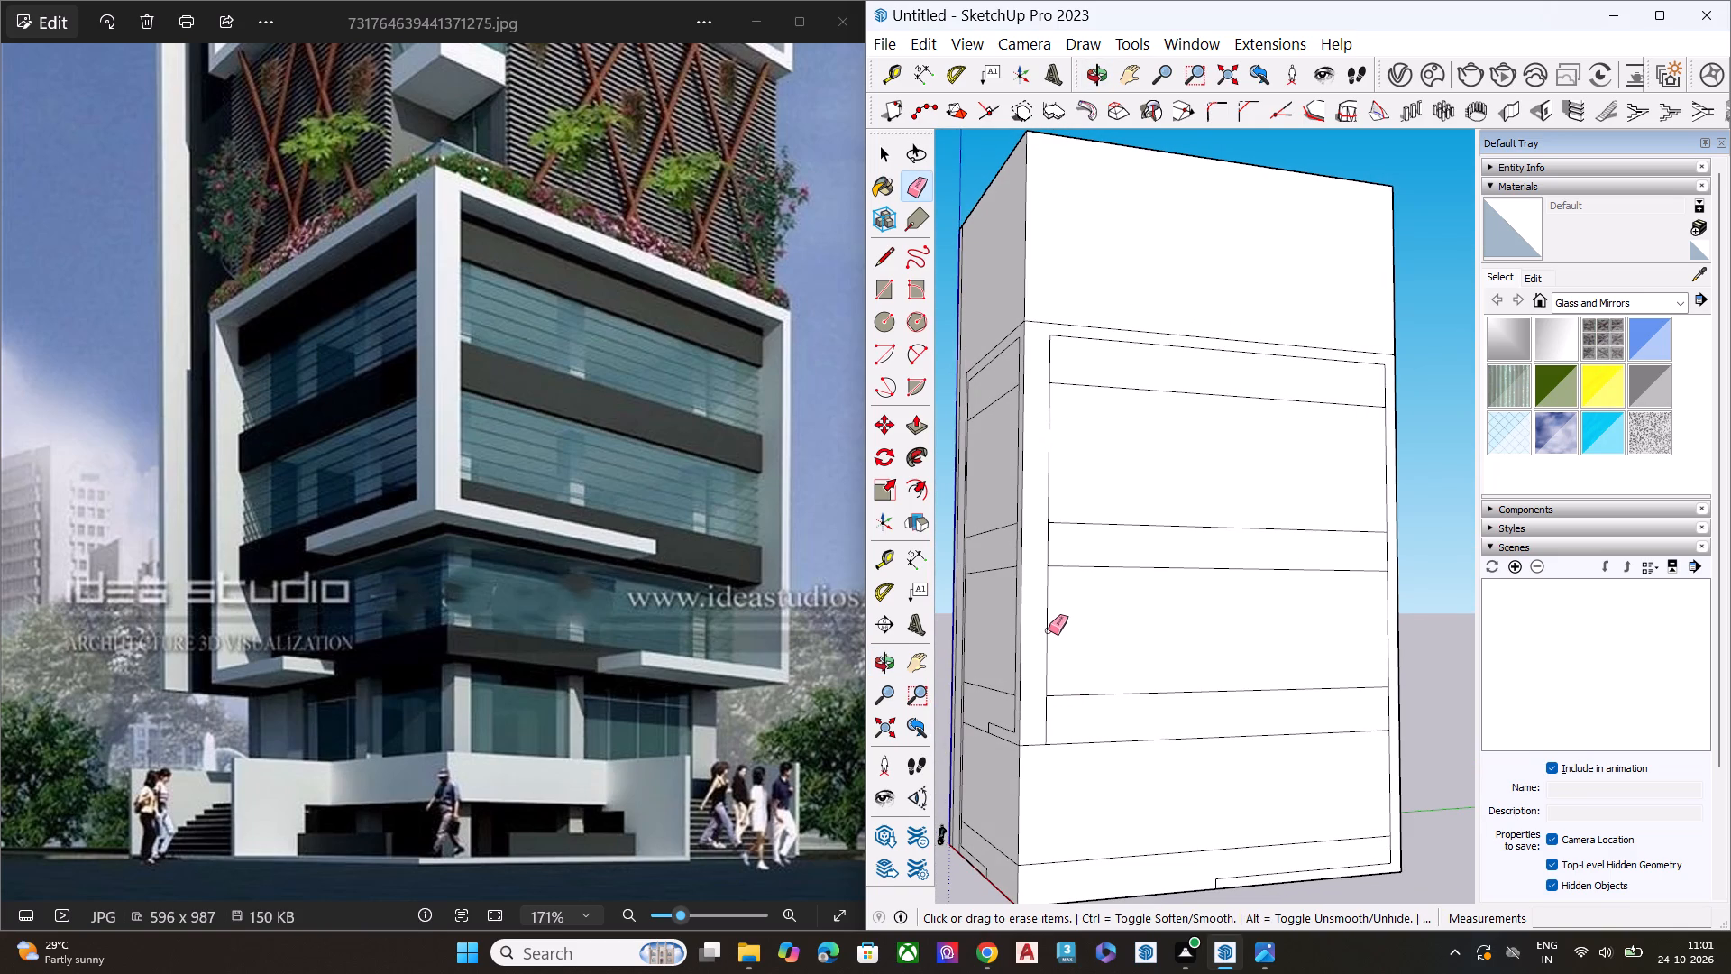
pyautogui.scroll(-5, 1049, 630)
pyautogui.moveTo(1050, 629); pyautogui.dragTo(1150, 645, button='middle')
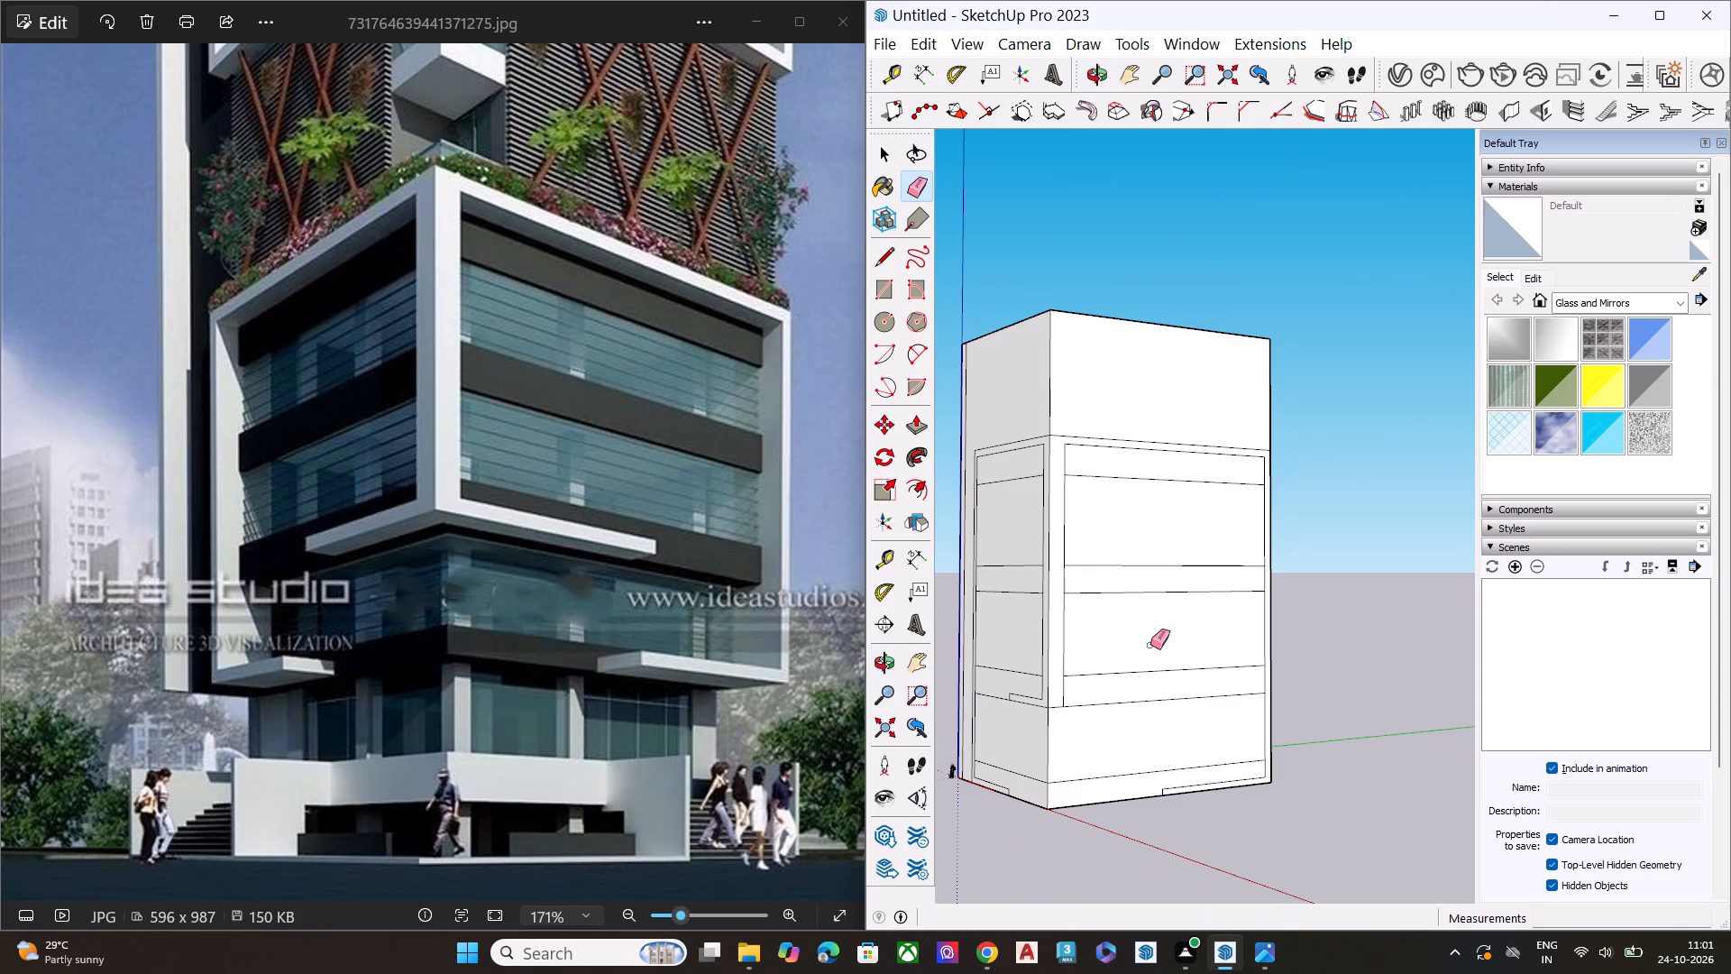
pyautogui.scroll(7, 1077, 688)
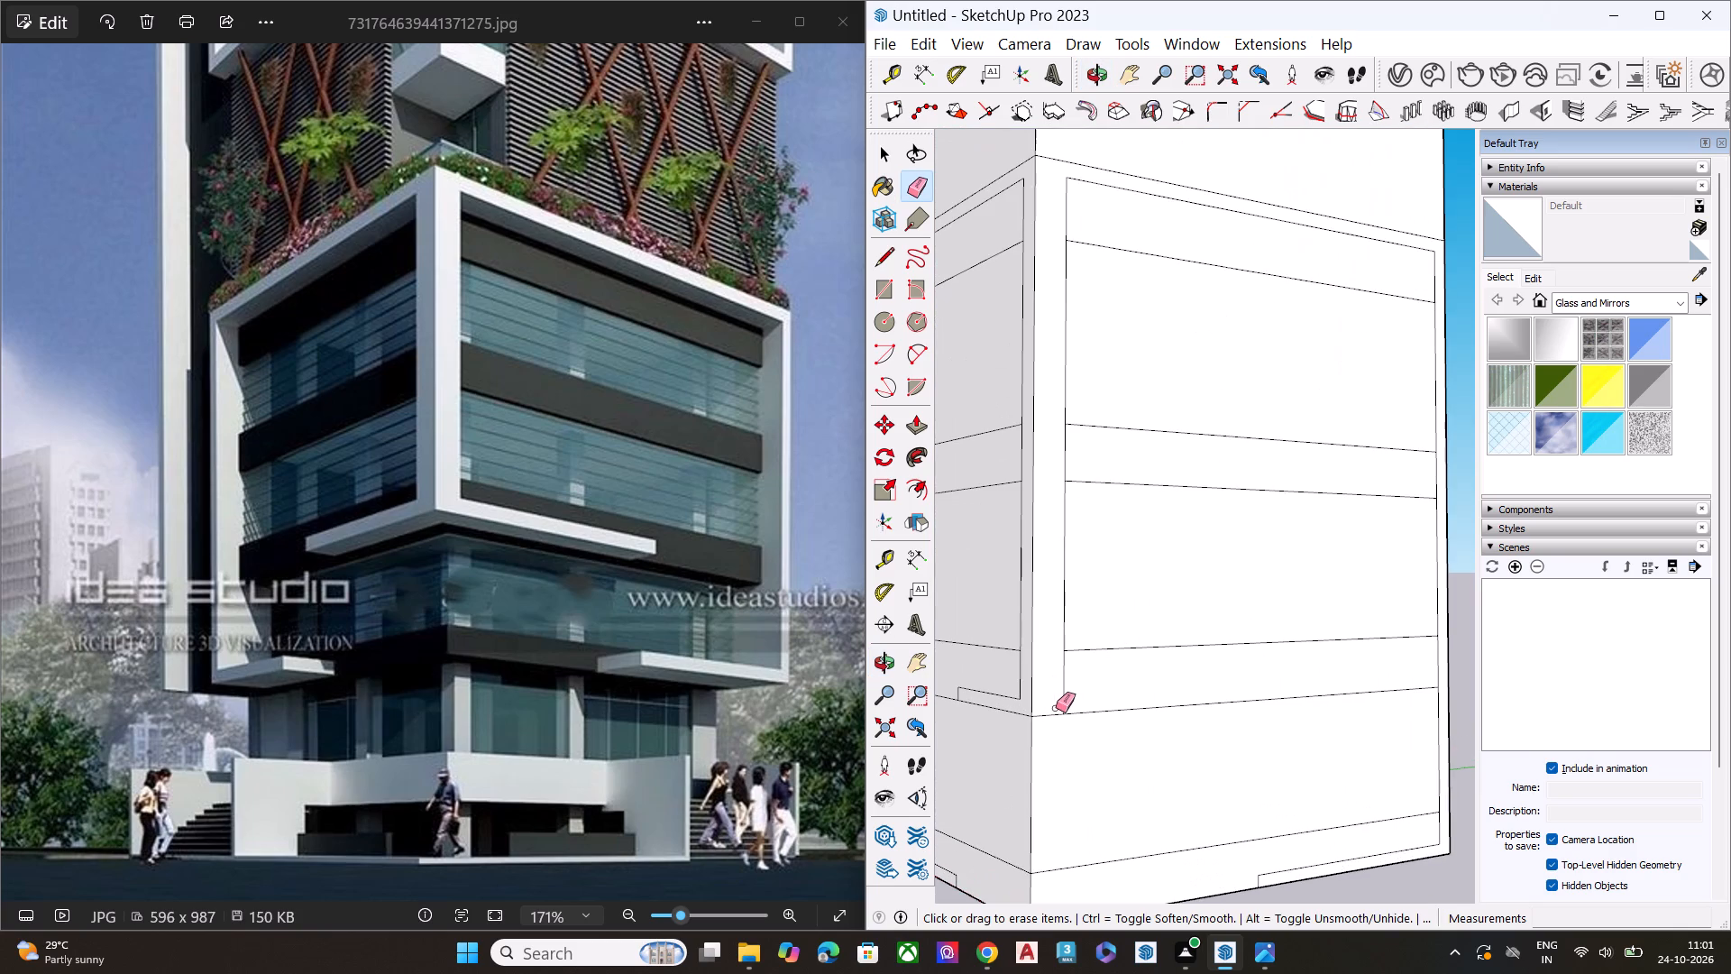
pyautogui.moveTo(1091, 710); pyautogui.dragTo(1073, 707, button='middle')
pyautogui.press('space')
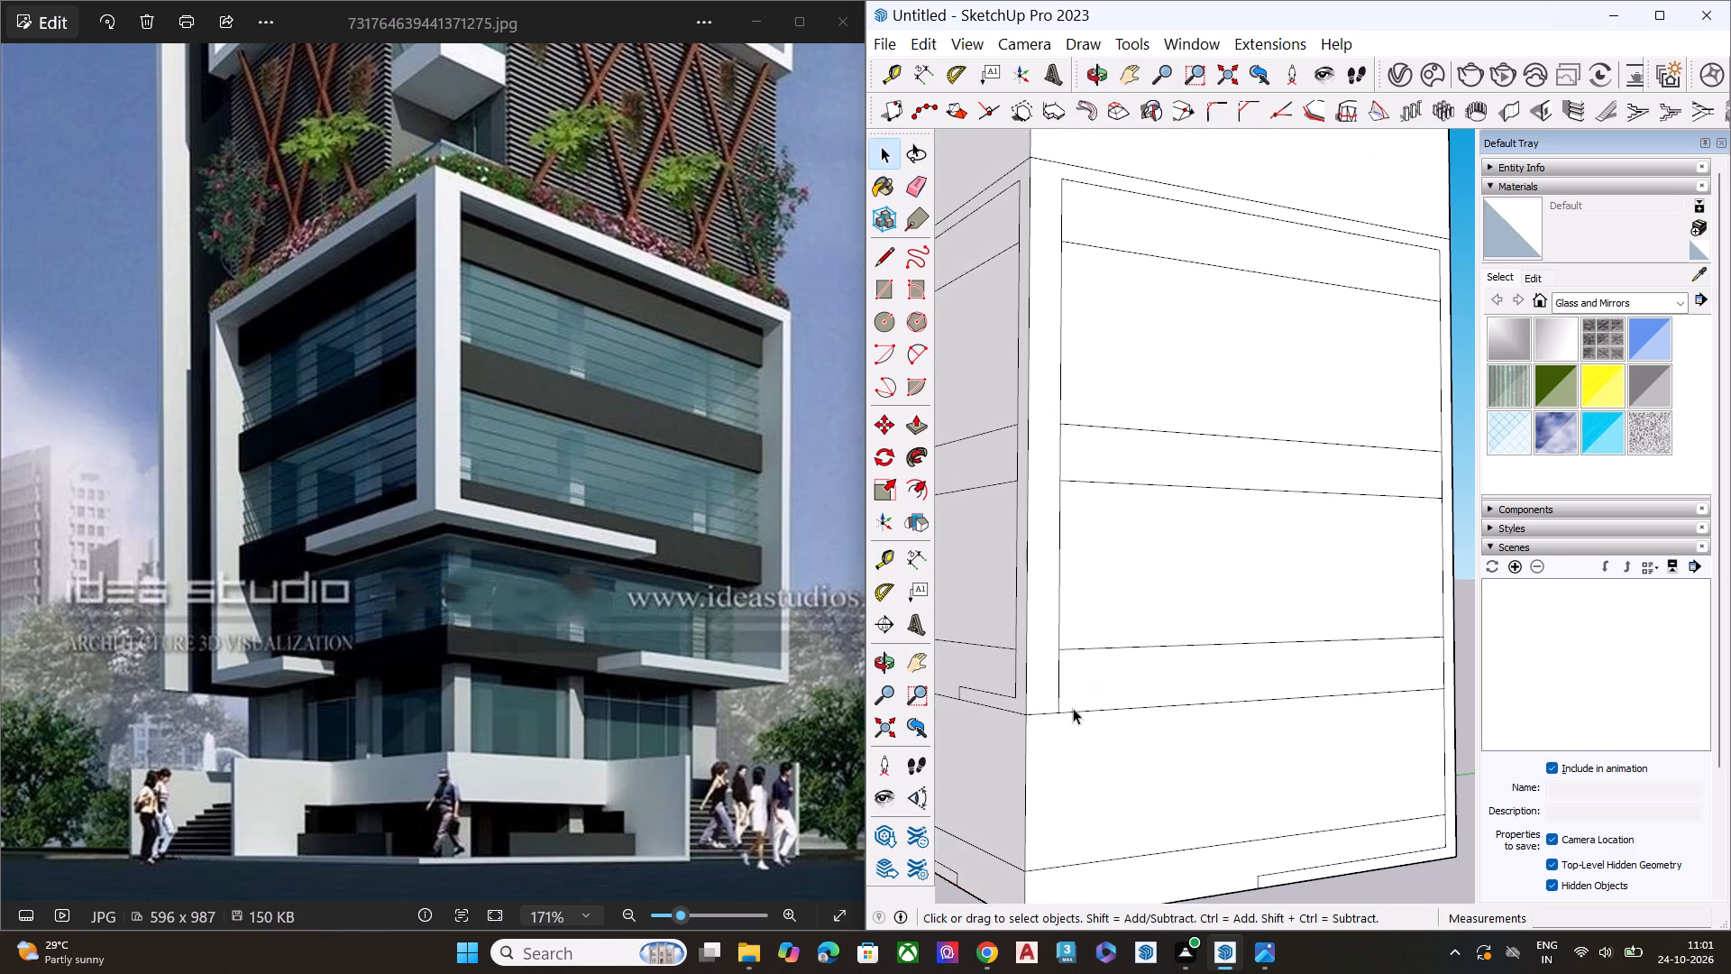
# Outline a thin ledge on the main wall from the corner strip, ending in line with the lower ledge's end and closed down to the band's bottom edge.
pyautogui.press('l')
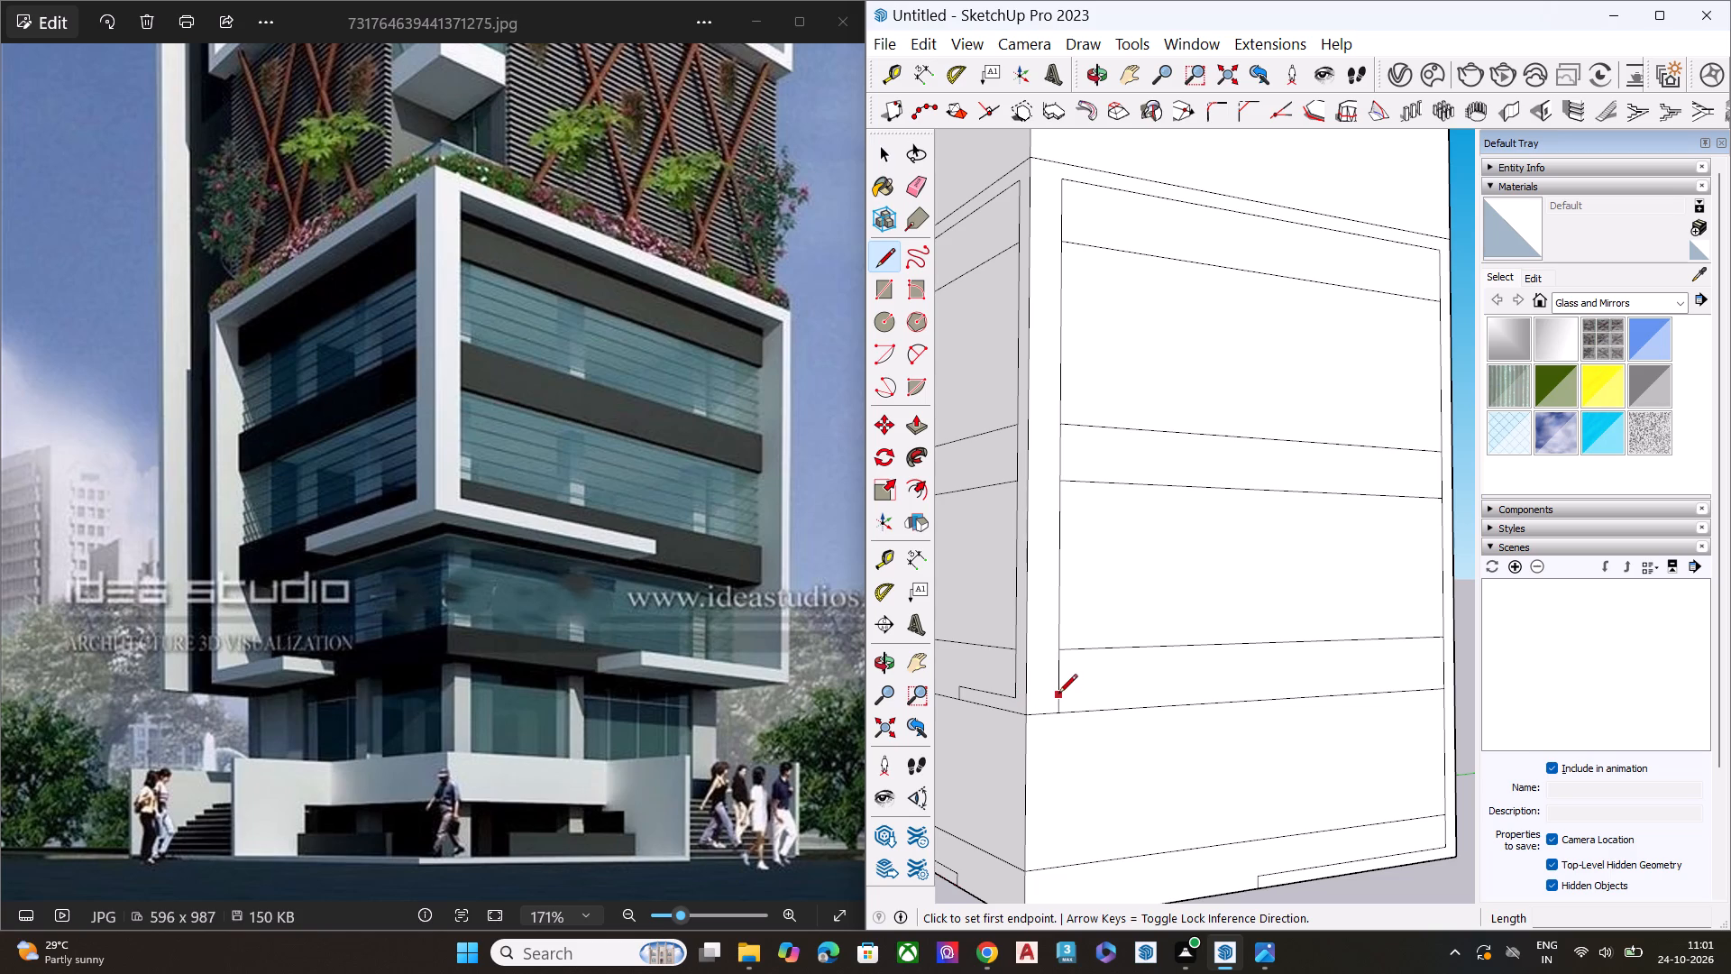
pyautogui.click(1058, 698)
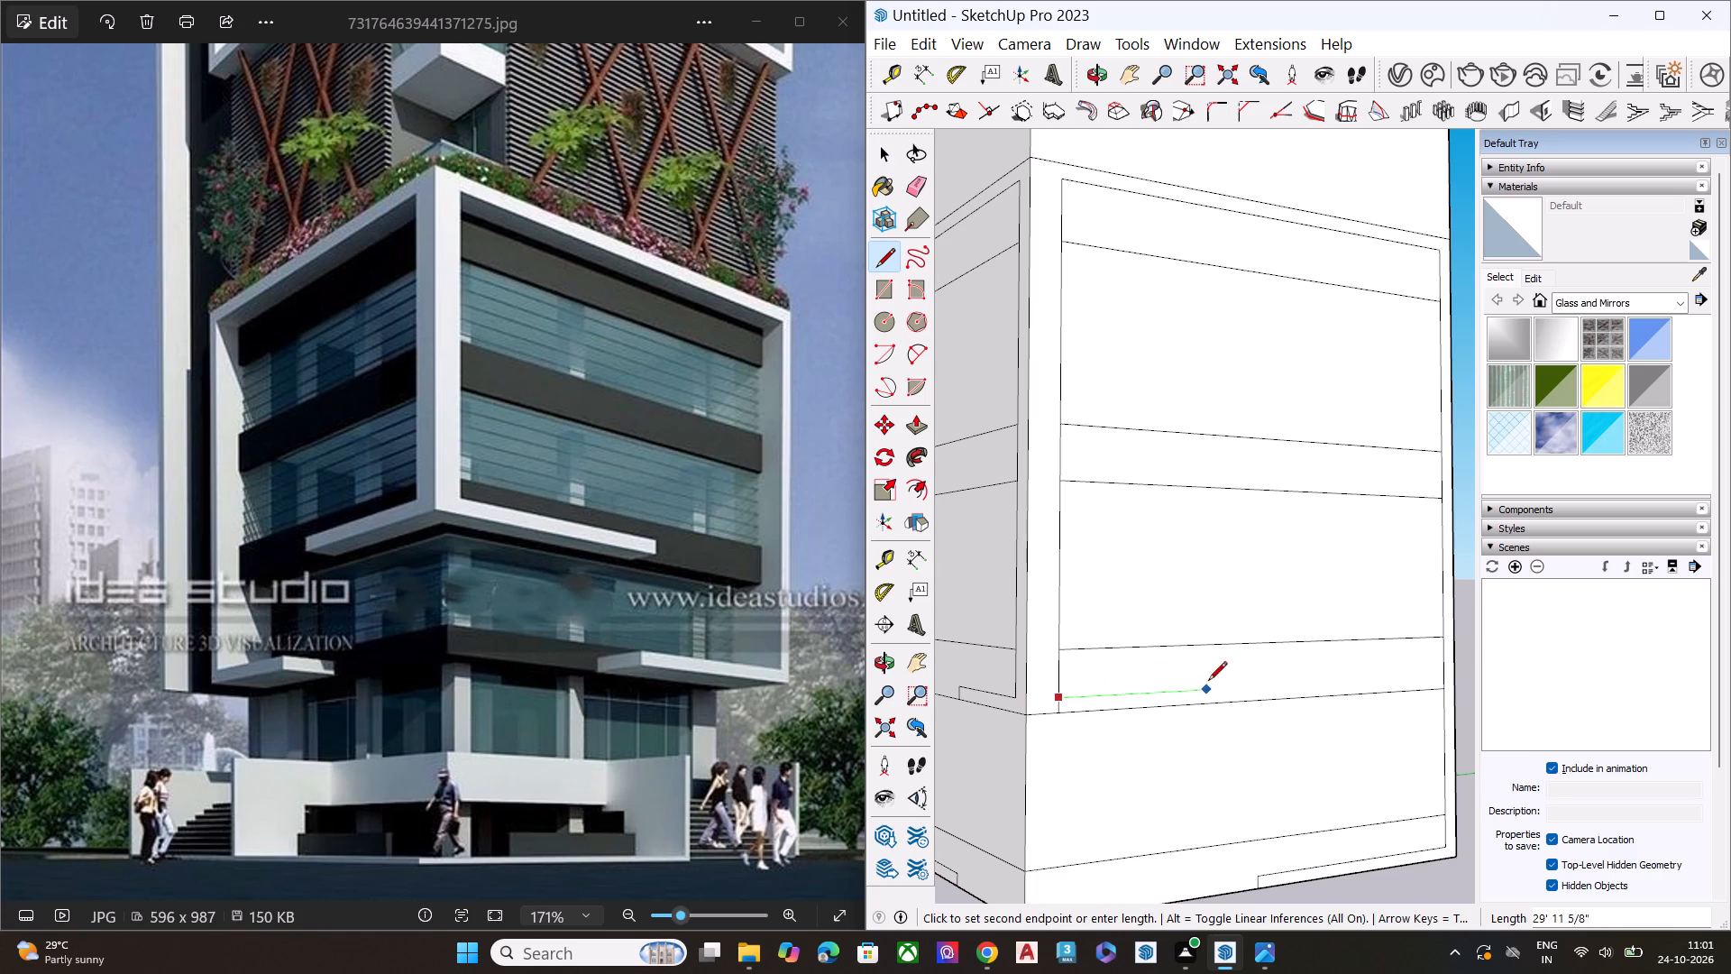
pyautogui.click(1254, 688)
pyautogui.click(1256, 699)
pyautogui.press('space')
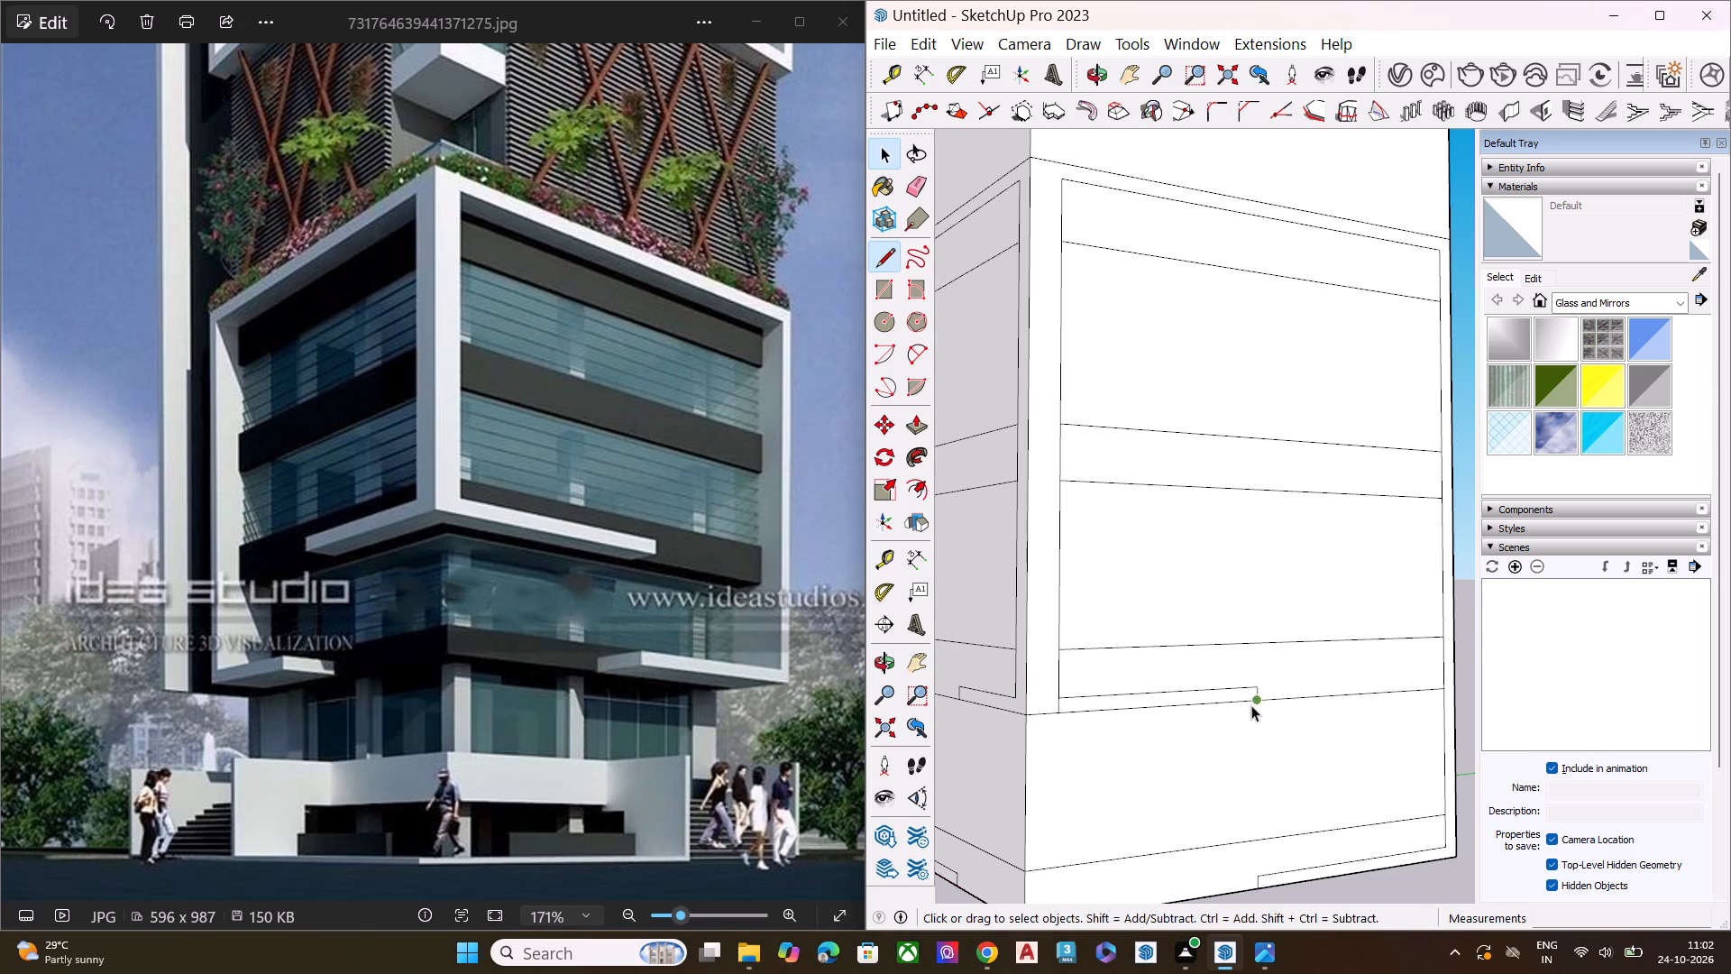
# Erase the vertical stub separating the corner strip from the new ledge so the frame outline wraps into the ledge.
pyautogui.scroll(2, 1057, 709)
pyautogui.scroll(-1, 1050, 712)
pyautogui.scroll(3, 1049, 713)
pyautogui.press('e')
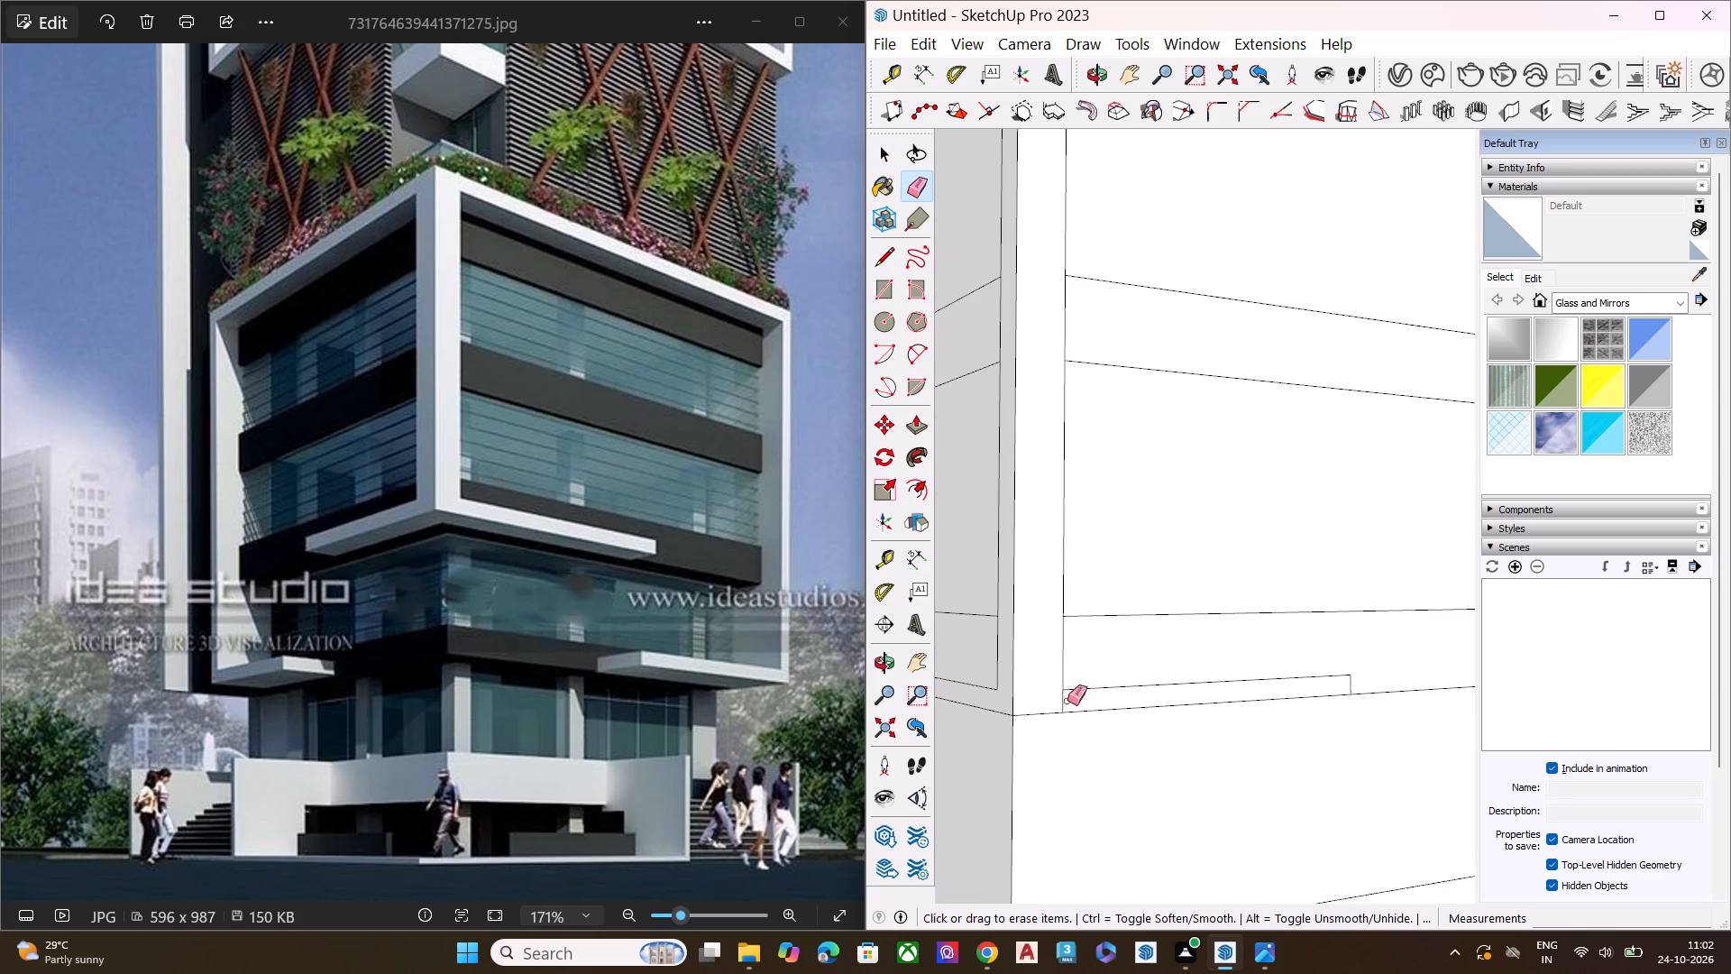
pyautogui.click(1067, 700)
pyautogui.press('space')
pyautogui.click(1050, 692)
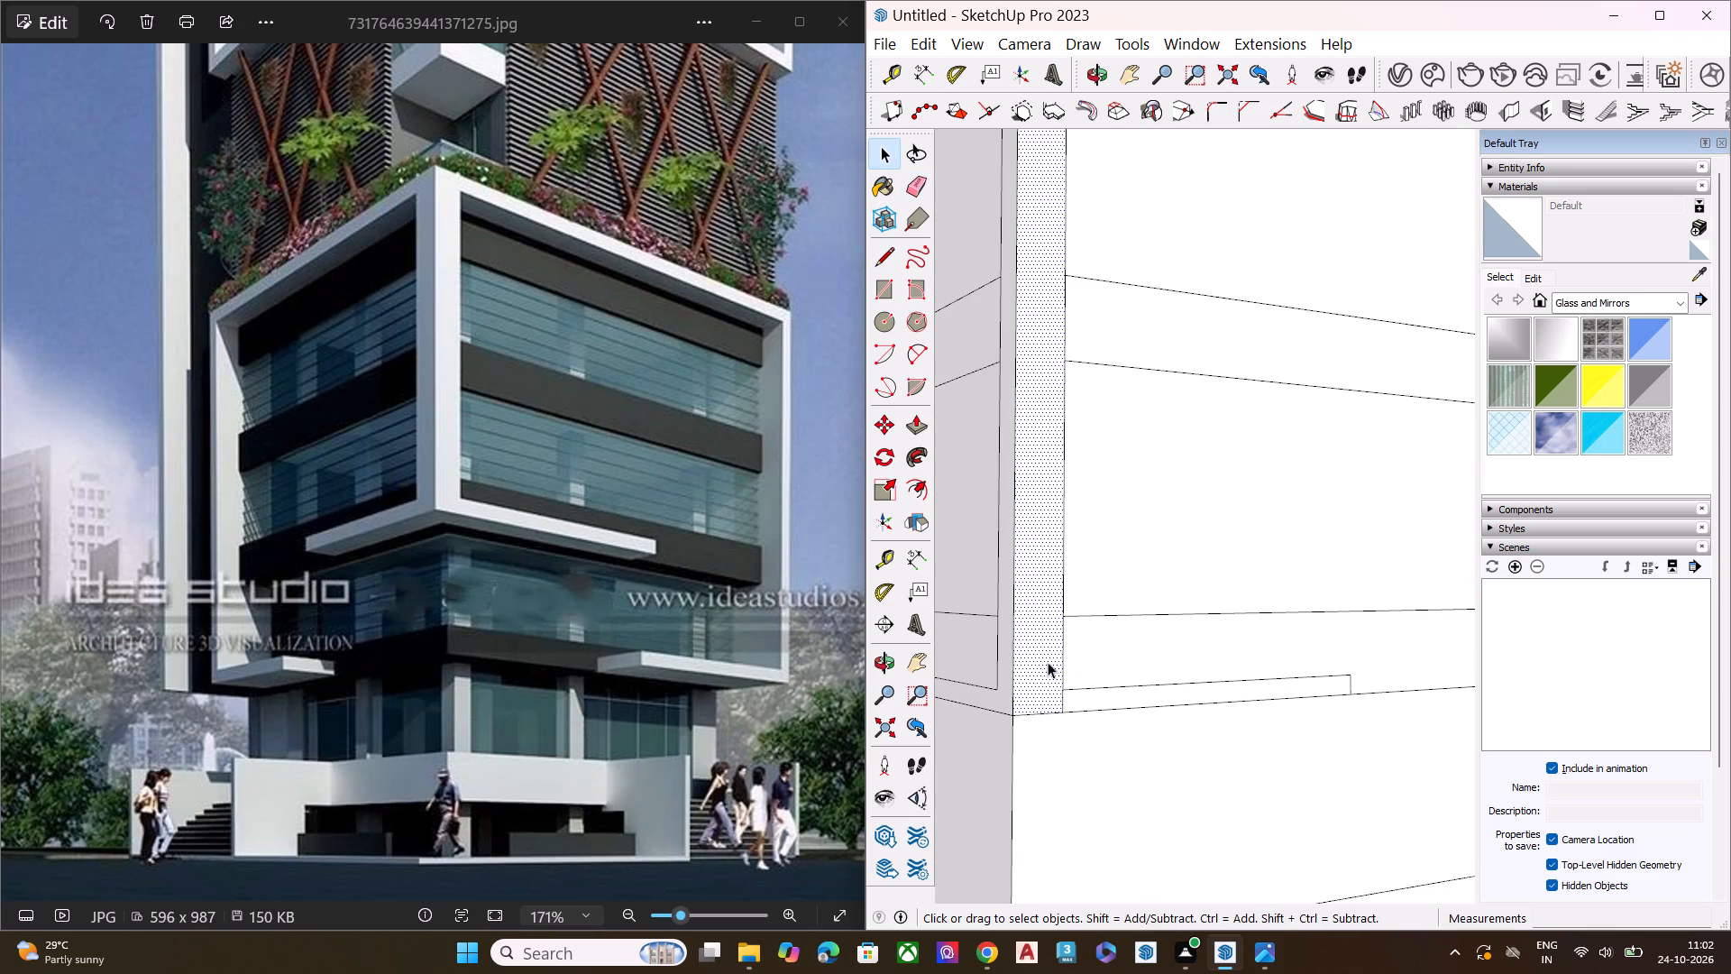
pyautogui.moveTo(1049, 662); pyautogui.dragTo(1078, 729, button='middle')
pyautogui.scroll(4, 1078, 729)
pyautogui.scroll(-1, 1078, 729)
pyautogui.scroll(2, 1078, 729)
pyautogui.press('e')
pyautogui.click(1070, 711)
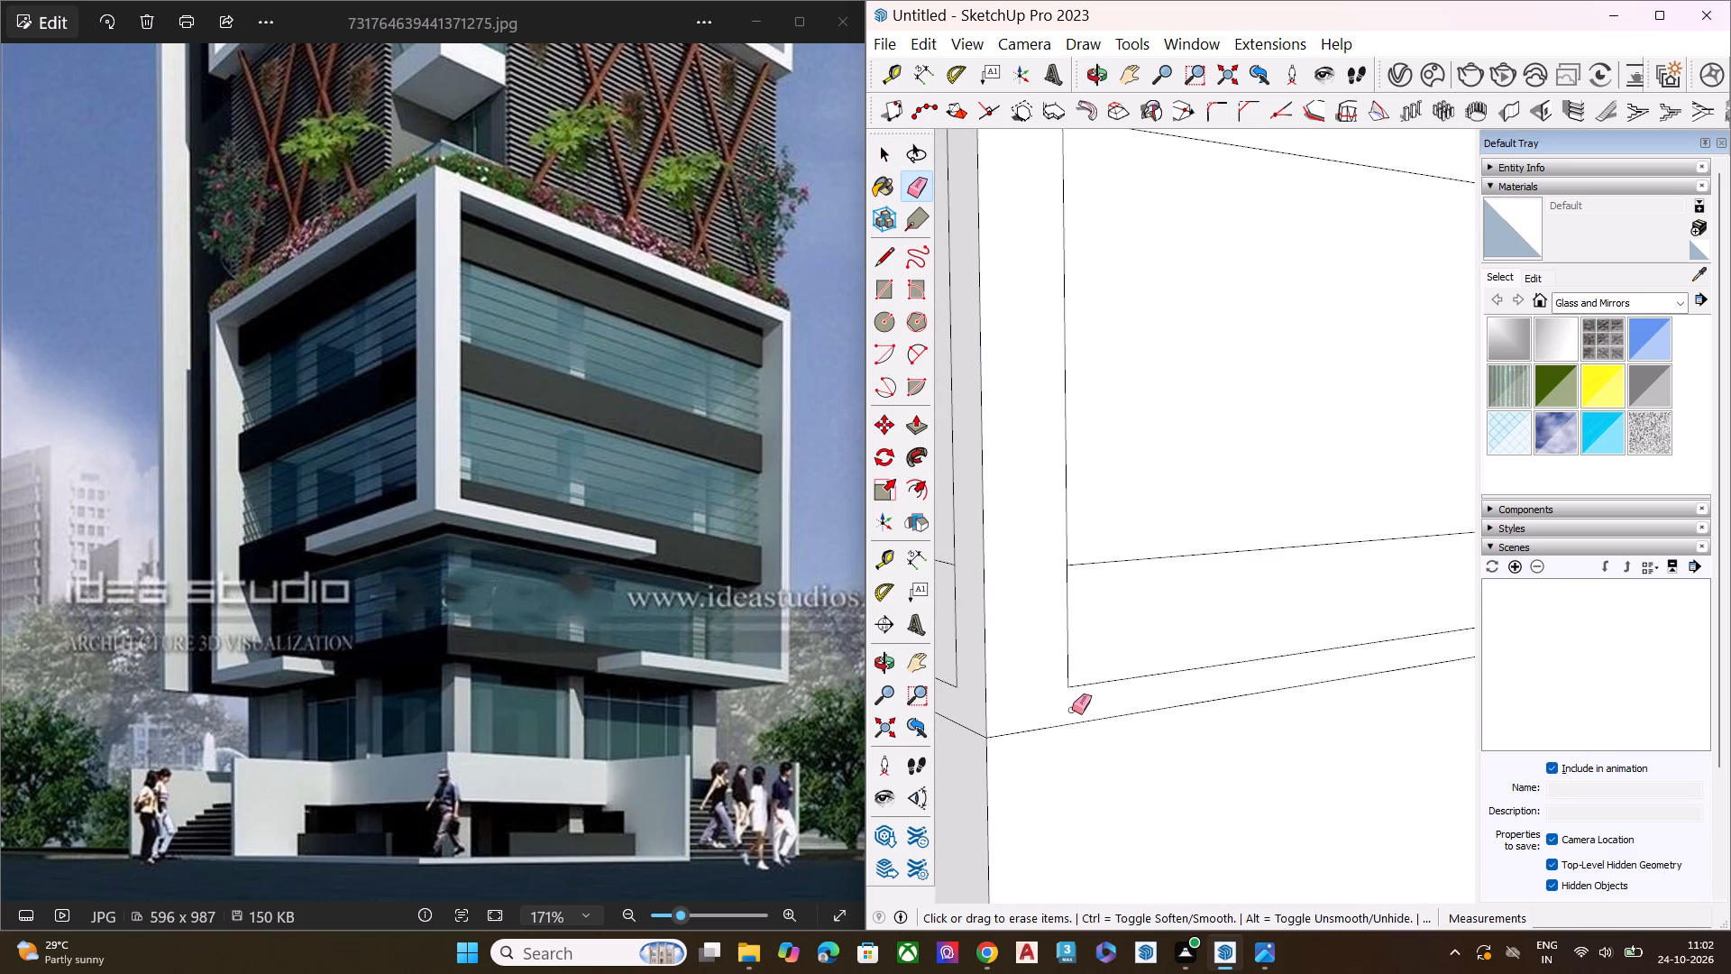
pyautogui.press('space')
# Push/Pull the main wall's merged frame and ledge face outward from the wall.
pyautogui.click(1013, 675)
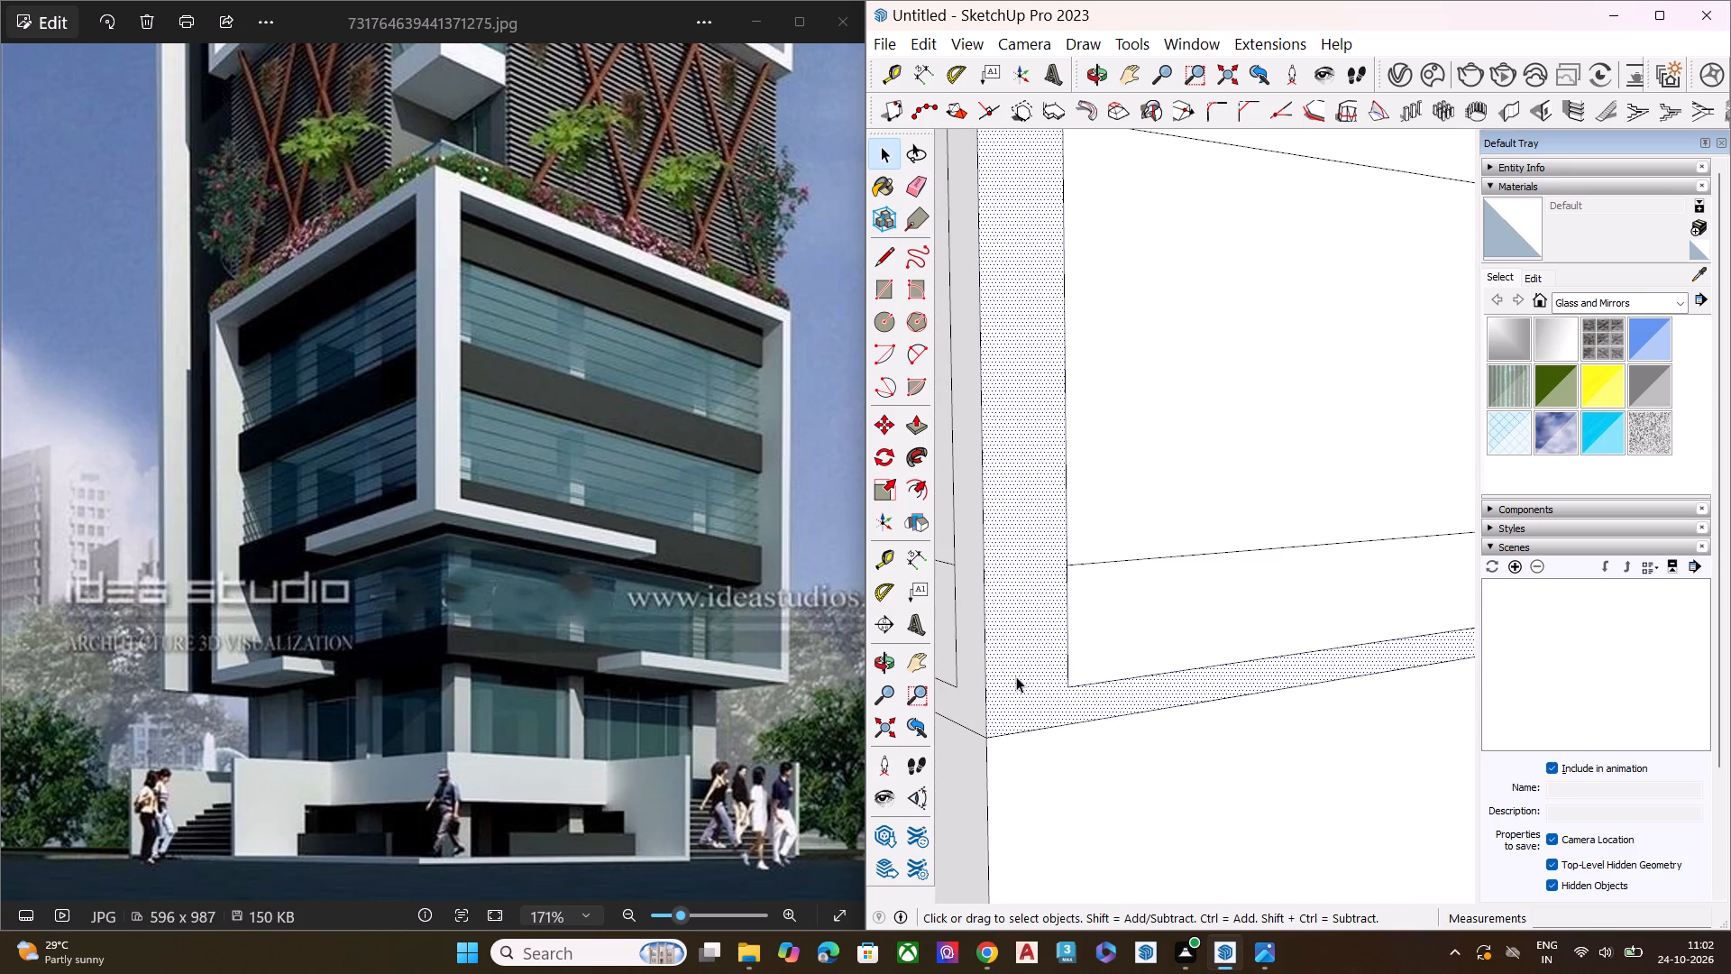
pyautogui.press('p')
pyautogui.click(1016, 676)
pyautogui.click(1035, 684)
pyautogui.press('space')
# Push/Pull the adjoining wall's frame face outward by about 1' 5".
pyautogui.doubleClick(980, 709)
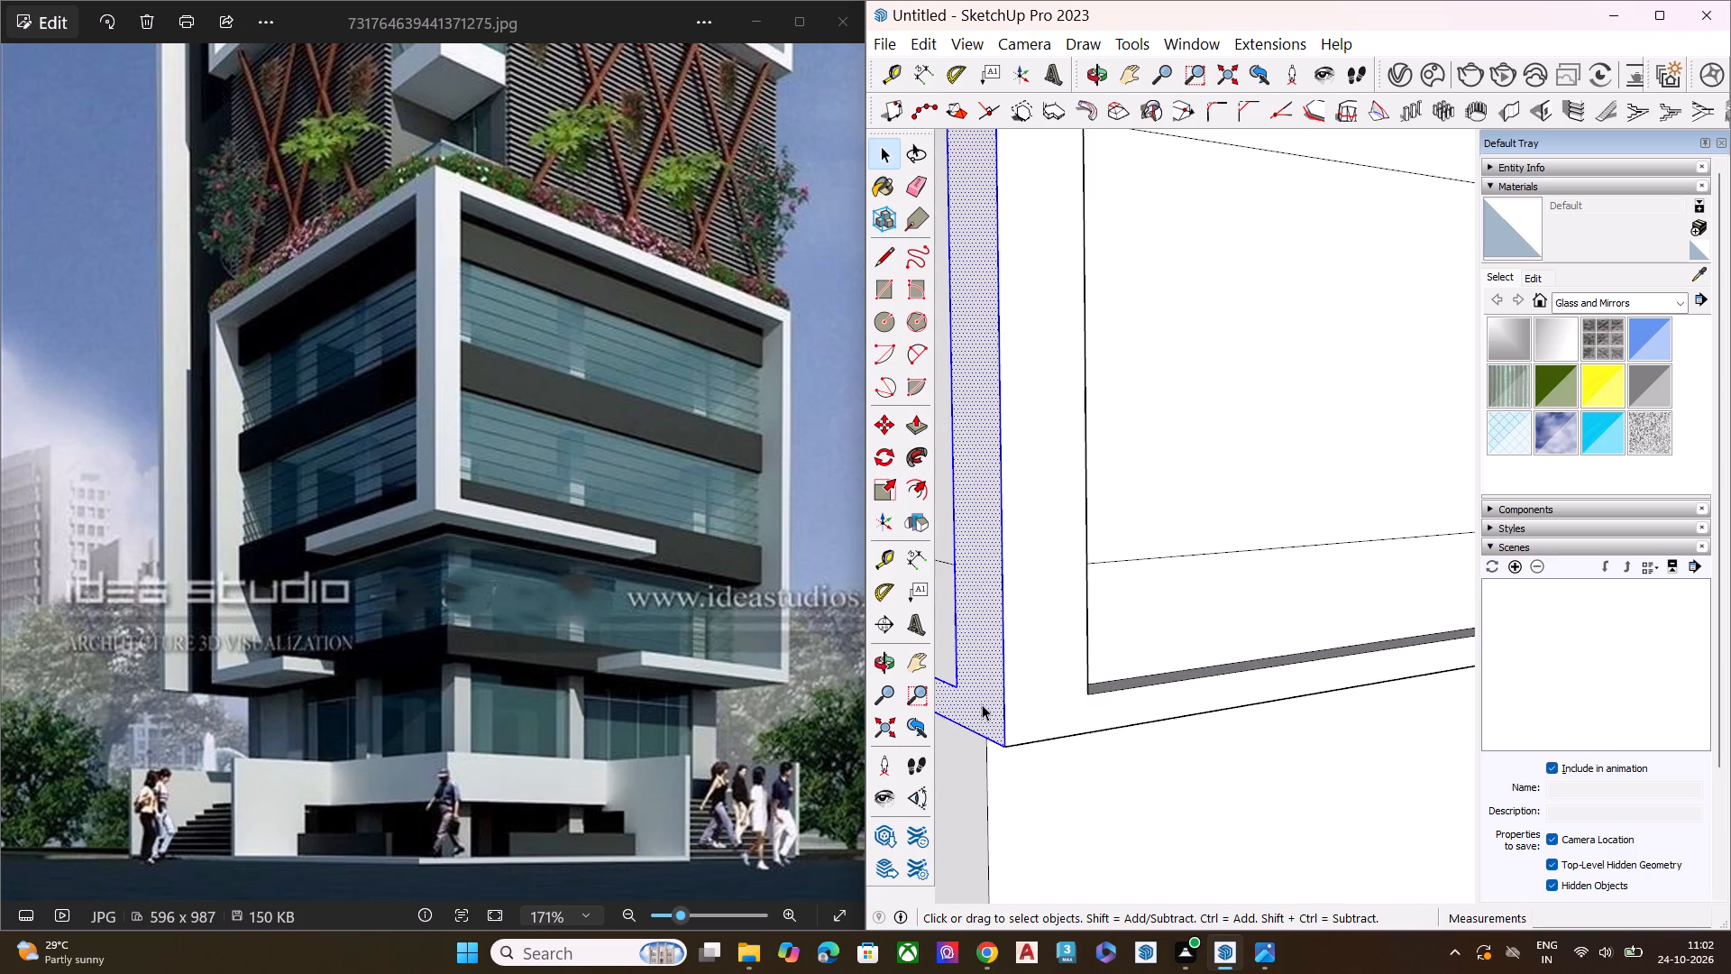
pyautogui.press('p')
pyautogui.click(982, 704)
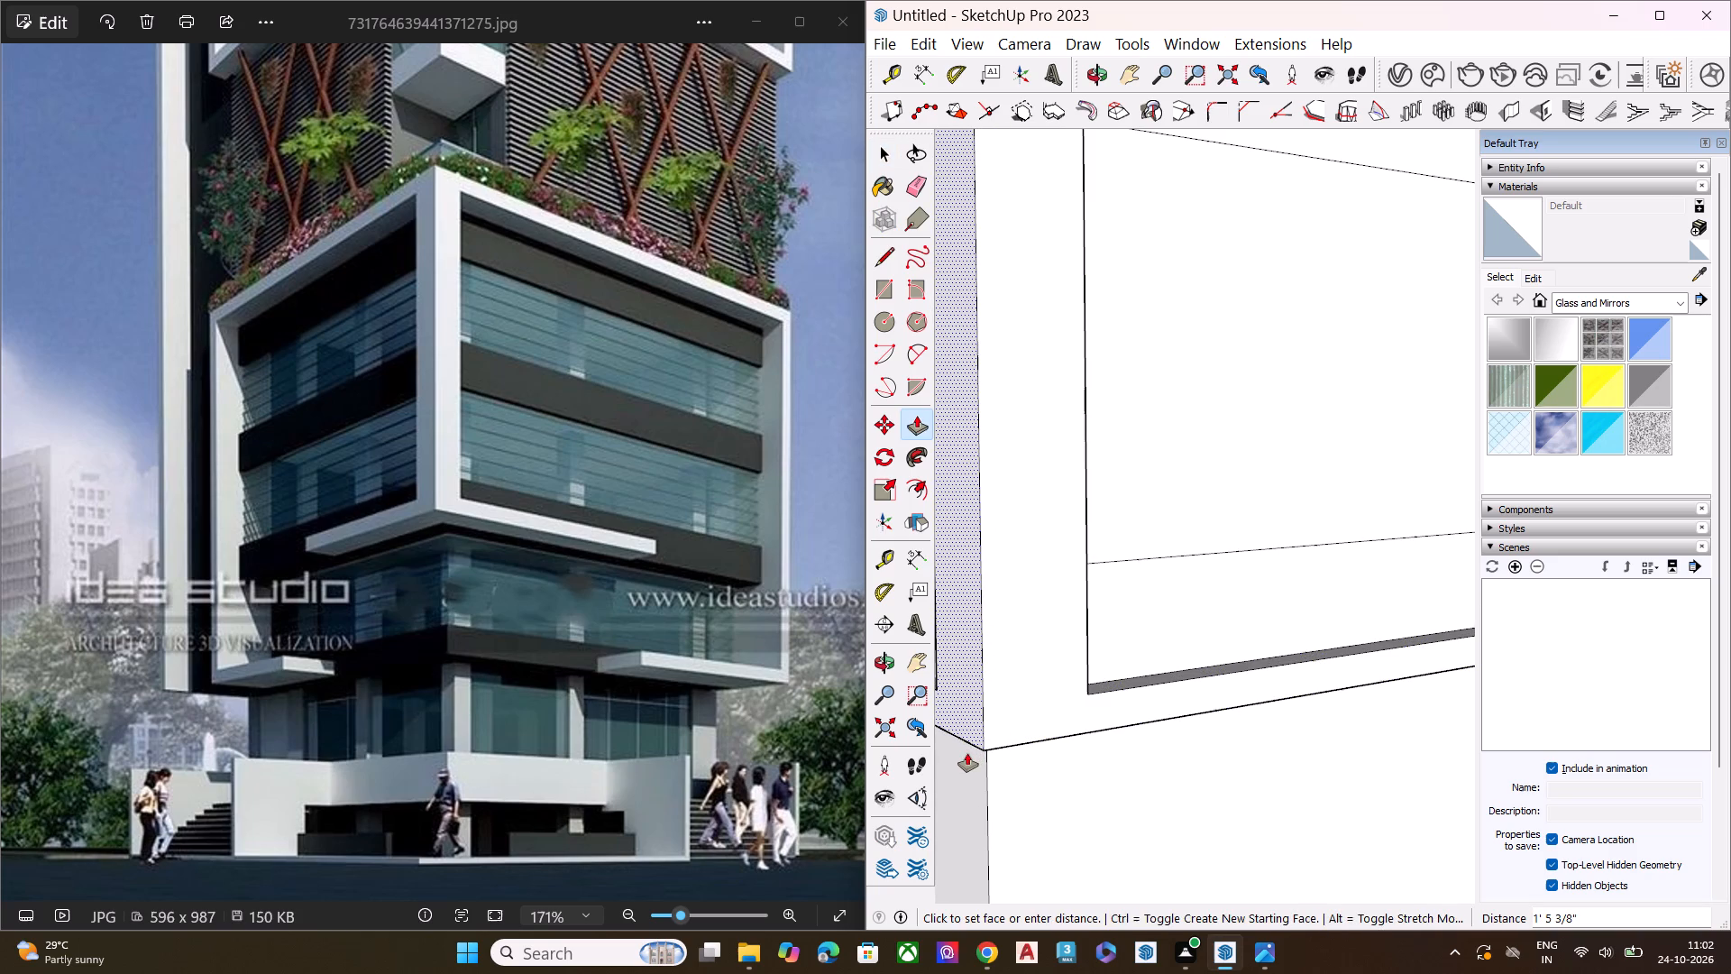
pyautogui.click(964, 757)
pyautogui.press('space')
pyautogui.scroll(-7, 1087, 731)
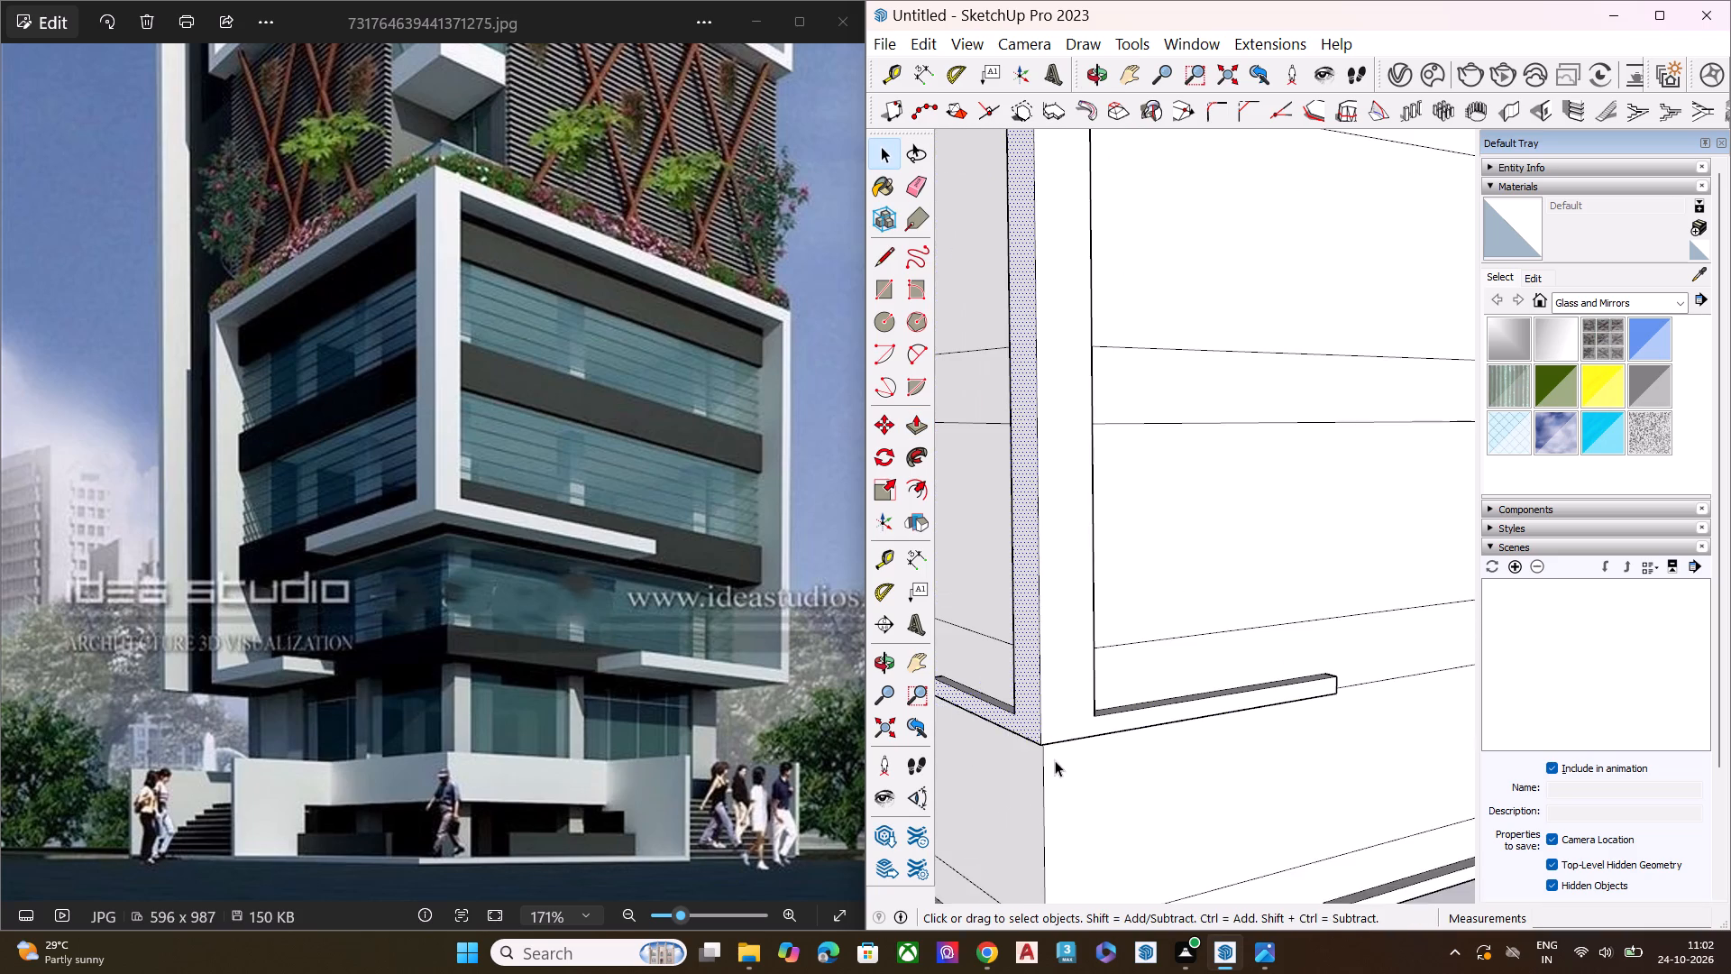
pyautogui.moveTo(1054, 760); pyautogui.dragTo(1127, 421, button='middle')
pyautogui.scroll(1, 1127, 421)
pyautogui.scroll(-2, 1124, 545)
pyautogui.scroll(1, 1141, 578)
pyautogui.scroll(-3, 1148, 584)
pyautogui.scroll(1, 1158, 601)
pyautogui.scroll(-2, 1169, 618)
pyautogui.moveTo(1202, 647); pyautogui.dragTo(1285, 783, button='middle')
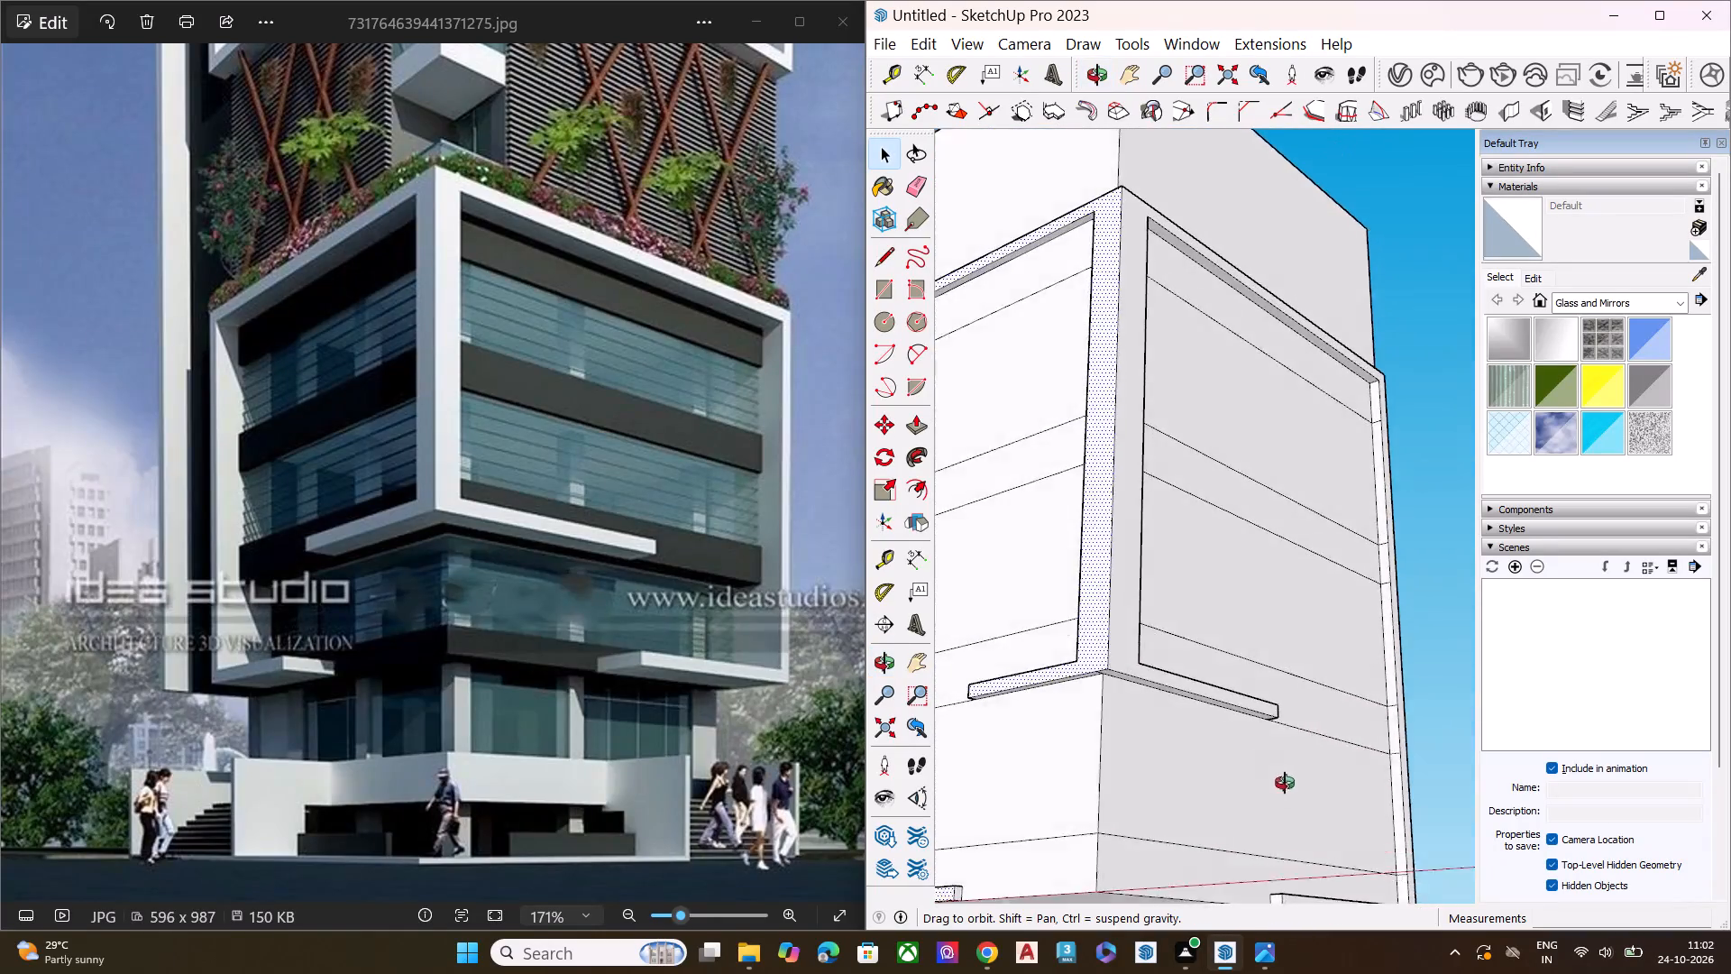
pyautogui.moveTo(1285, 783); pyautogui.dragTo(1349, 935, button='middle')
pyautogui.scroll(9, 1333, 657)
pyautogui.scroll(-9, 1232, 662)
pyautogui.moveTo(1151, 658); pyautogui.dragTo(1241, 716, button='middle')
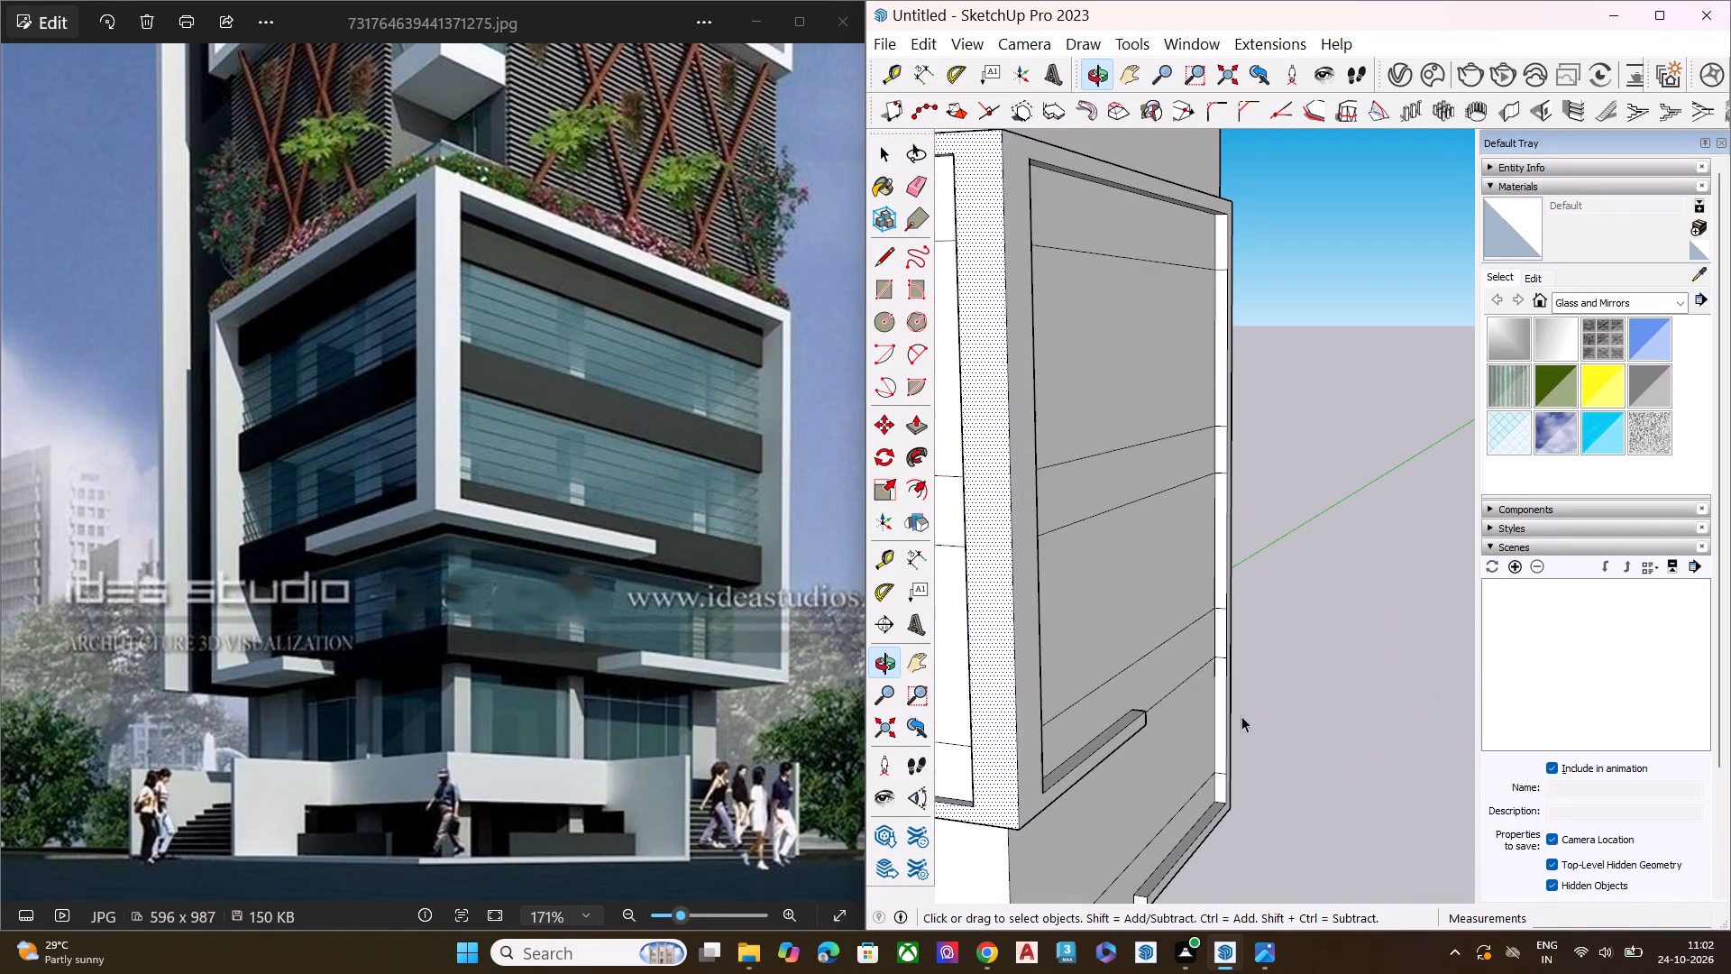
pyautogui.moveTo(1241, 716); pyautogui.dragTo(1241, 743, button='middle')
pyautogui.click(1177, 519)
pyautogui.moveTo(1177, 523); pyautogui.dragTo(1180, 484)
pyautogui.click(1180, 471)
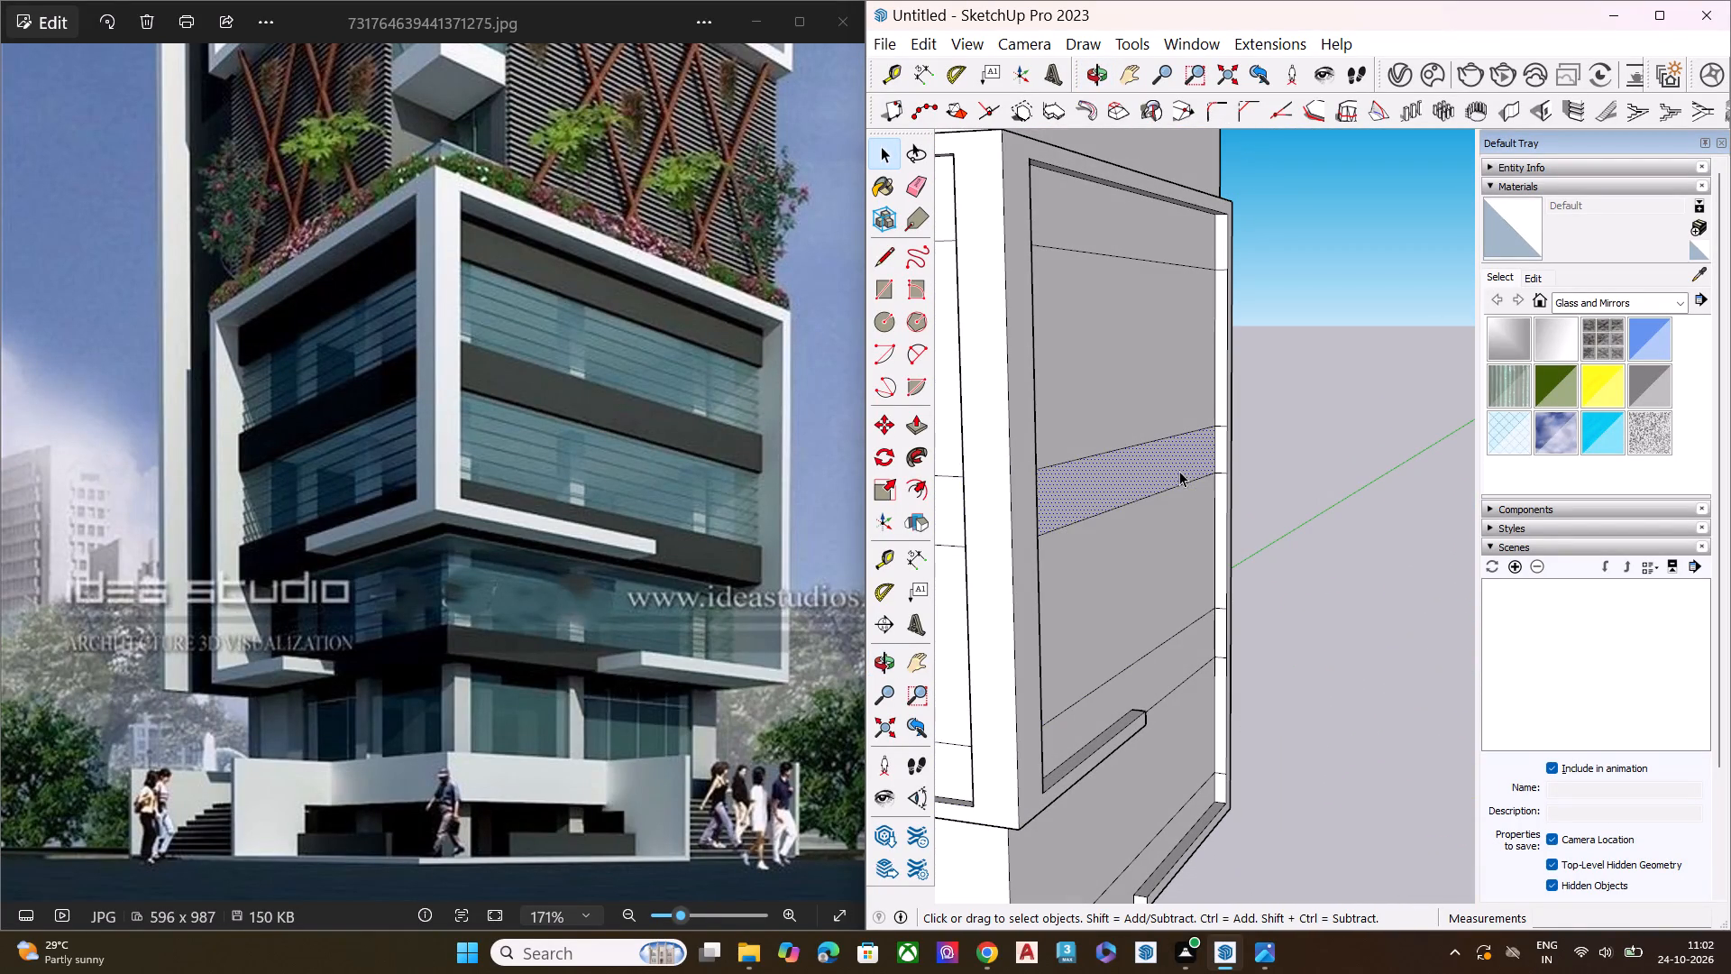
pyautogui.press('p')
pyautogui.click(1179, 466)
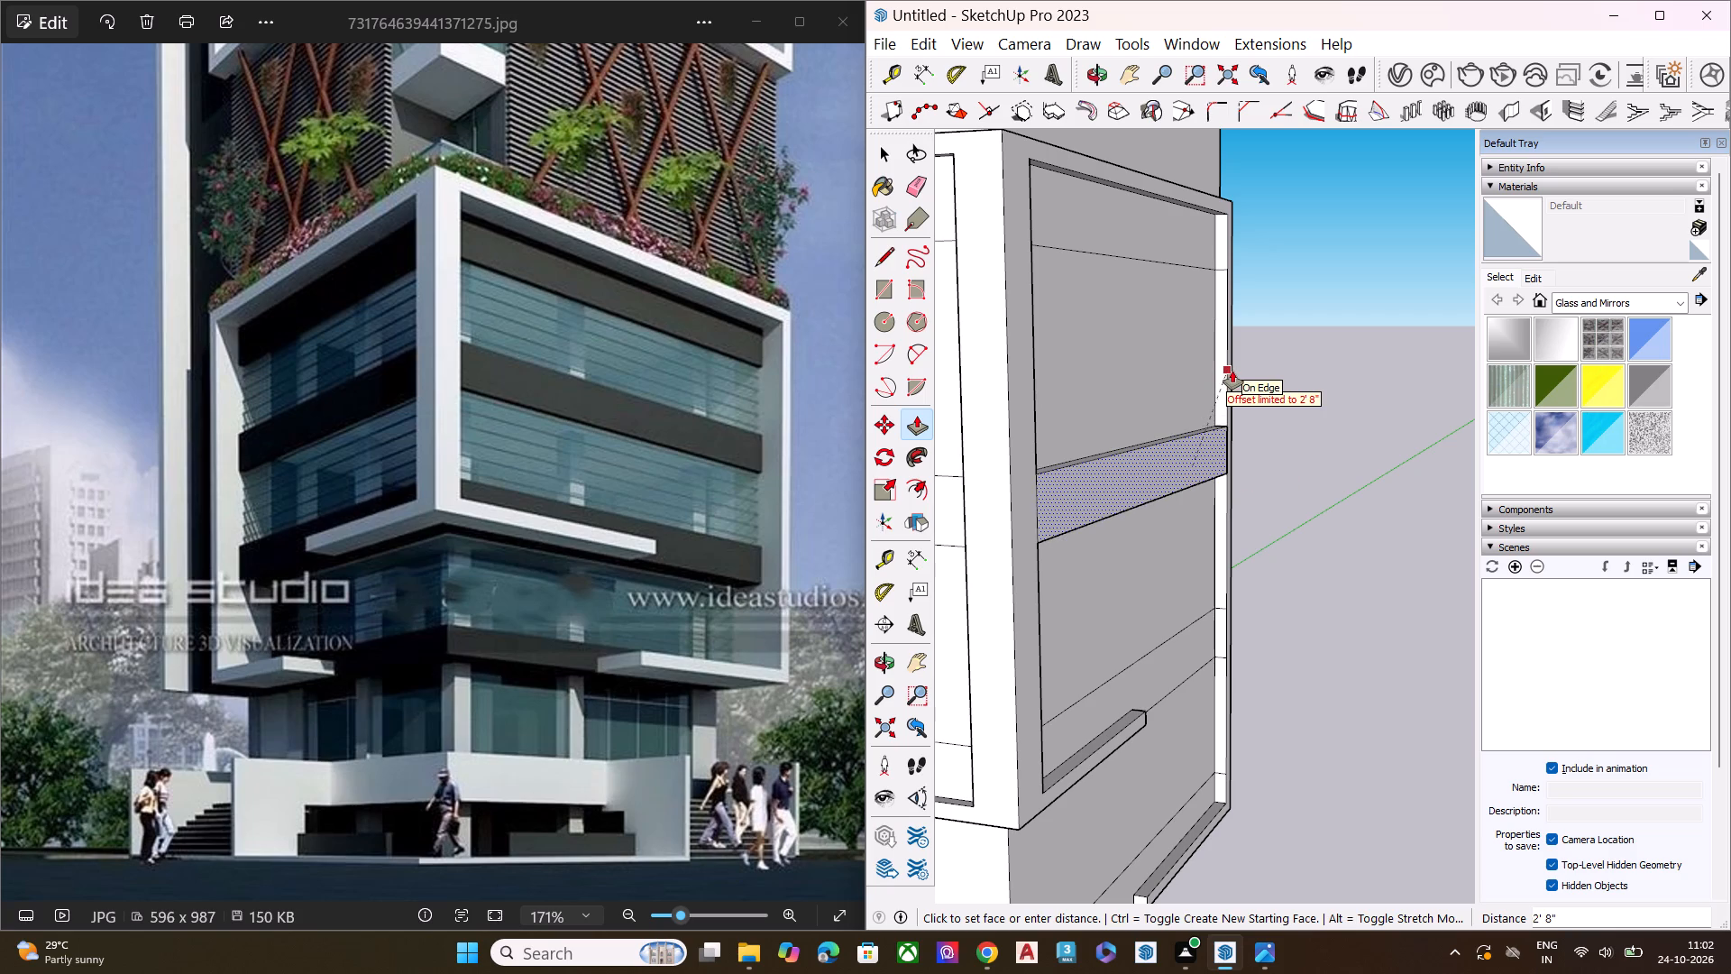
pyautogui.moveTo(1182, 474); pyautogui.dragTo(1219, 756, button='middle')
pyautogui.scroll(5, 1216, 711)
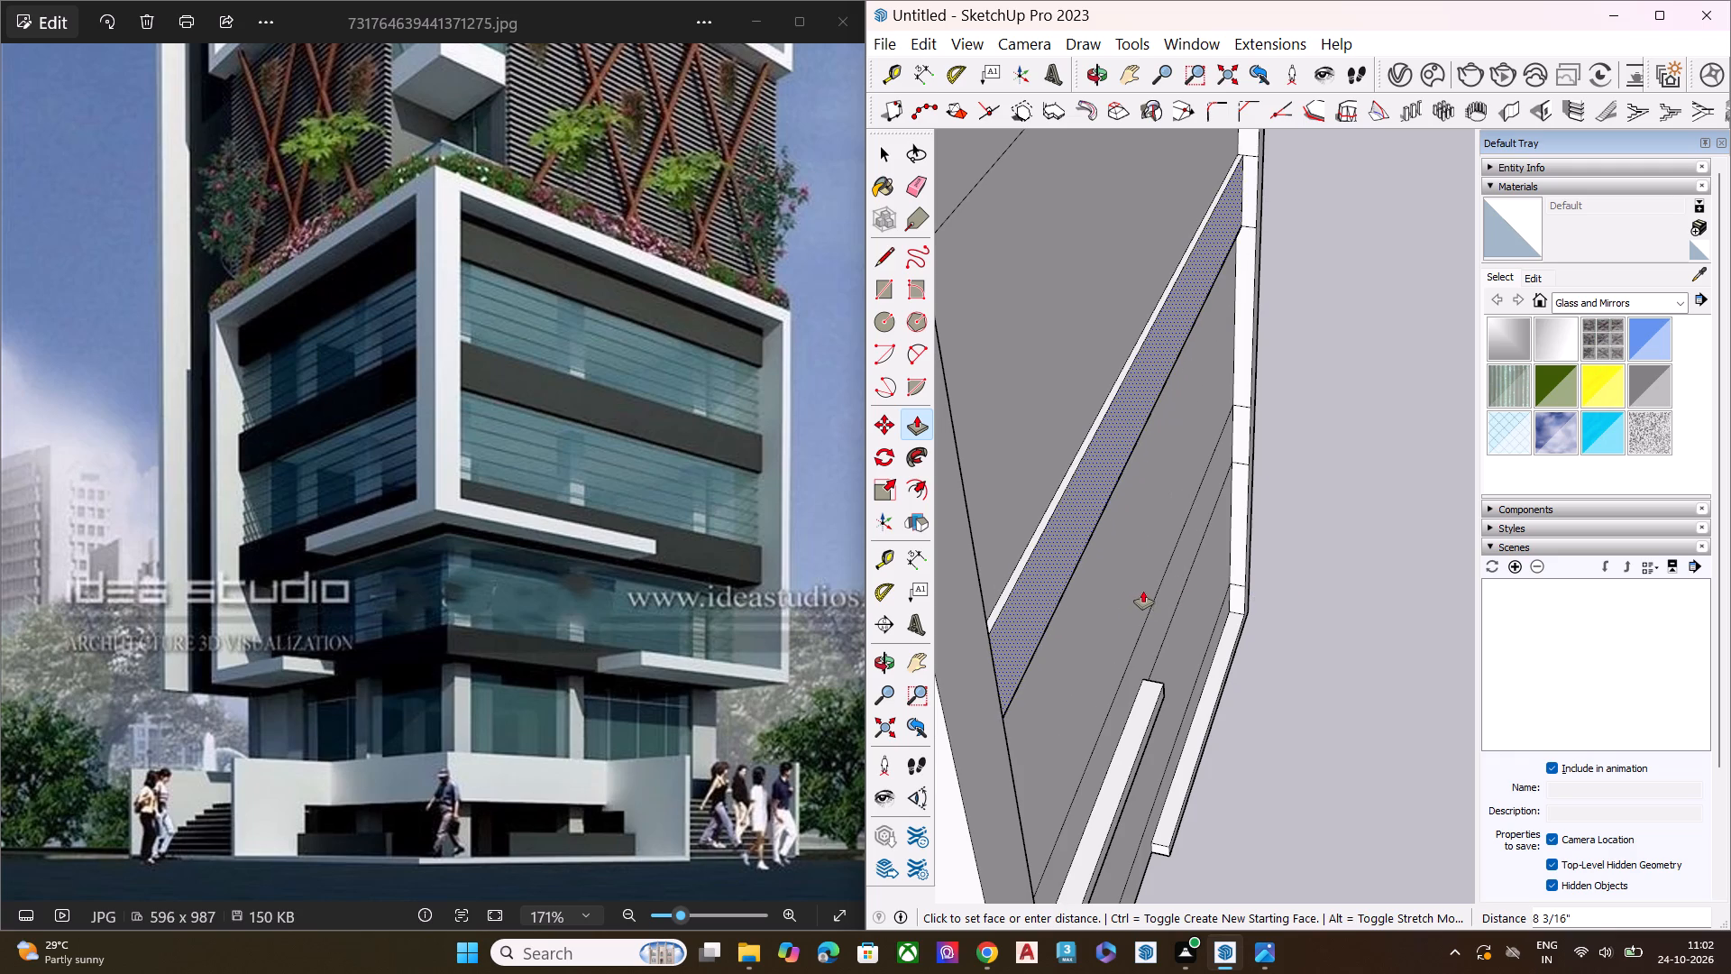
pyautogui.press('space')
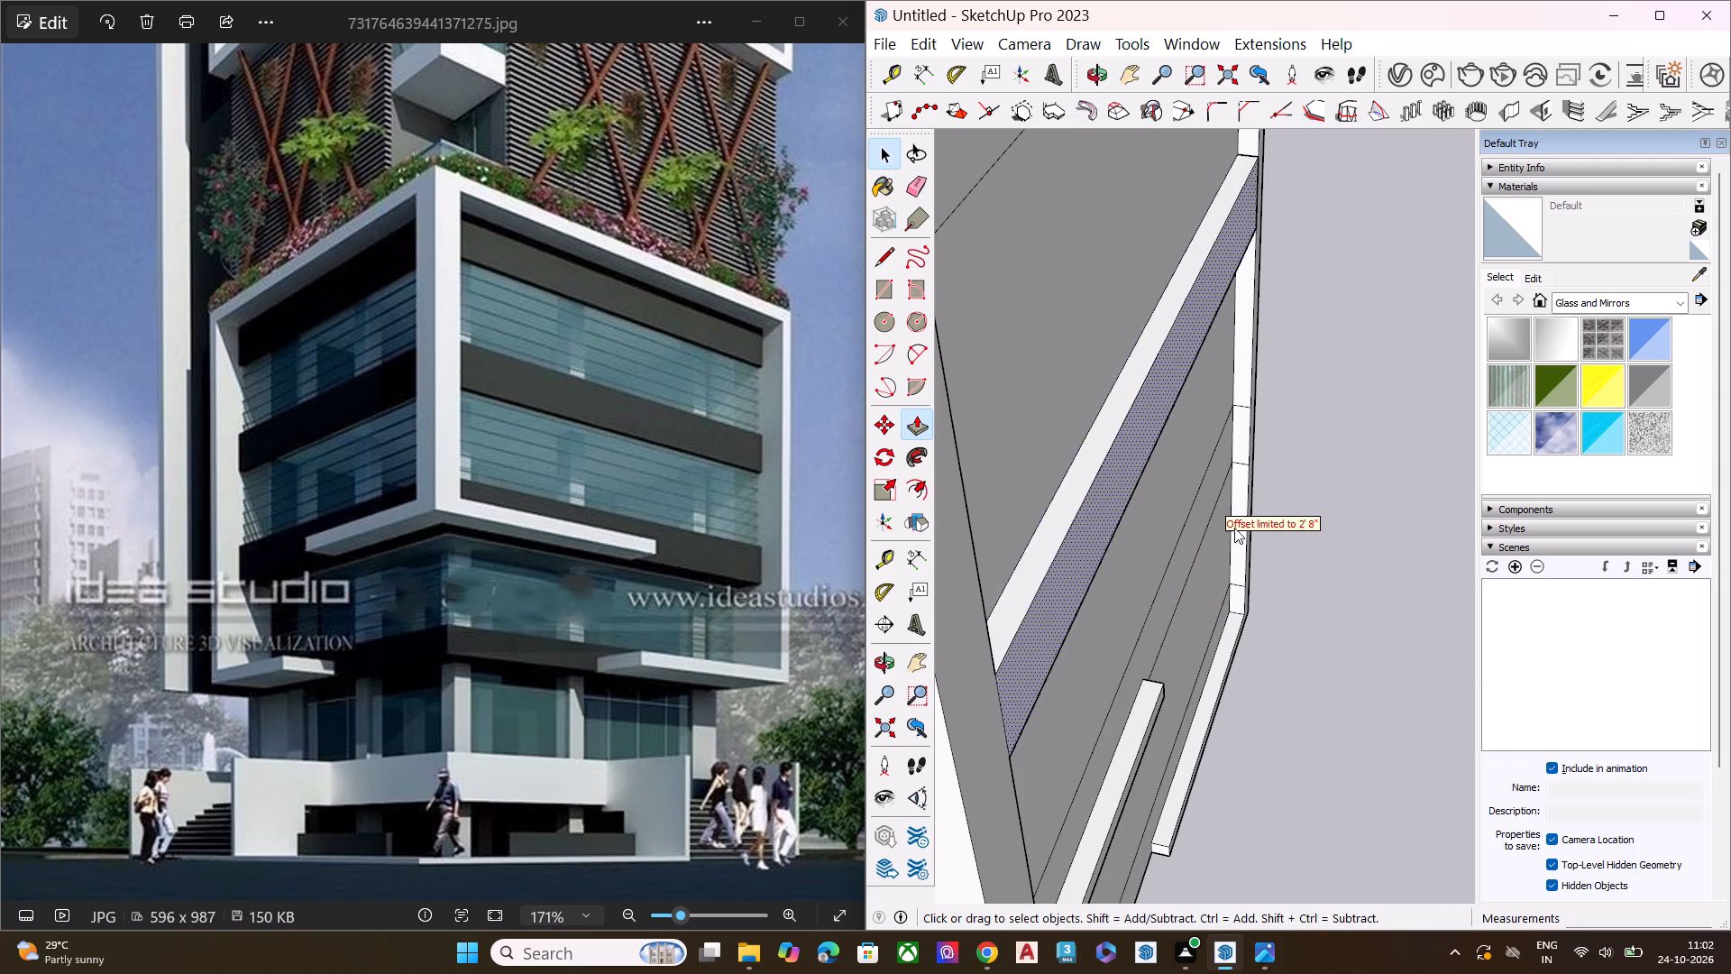
# Push/Pull the middle floor band on the main wall outward within the frame.
pyautogui.click(1121, 427)
pyautogui.press('p')
pyautogui.click(1121, 427)
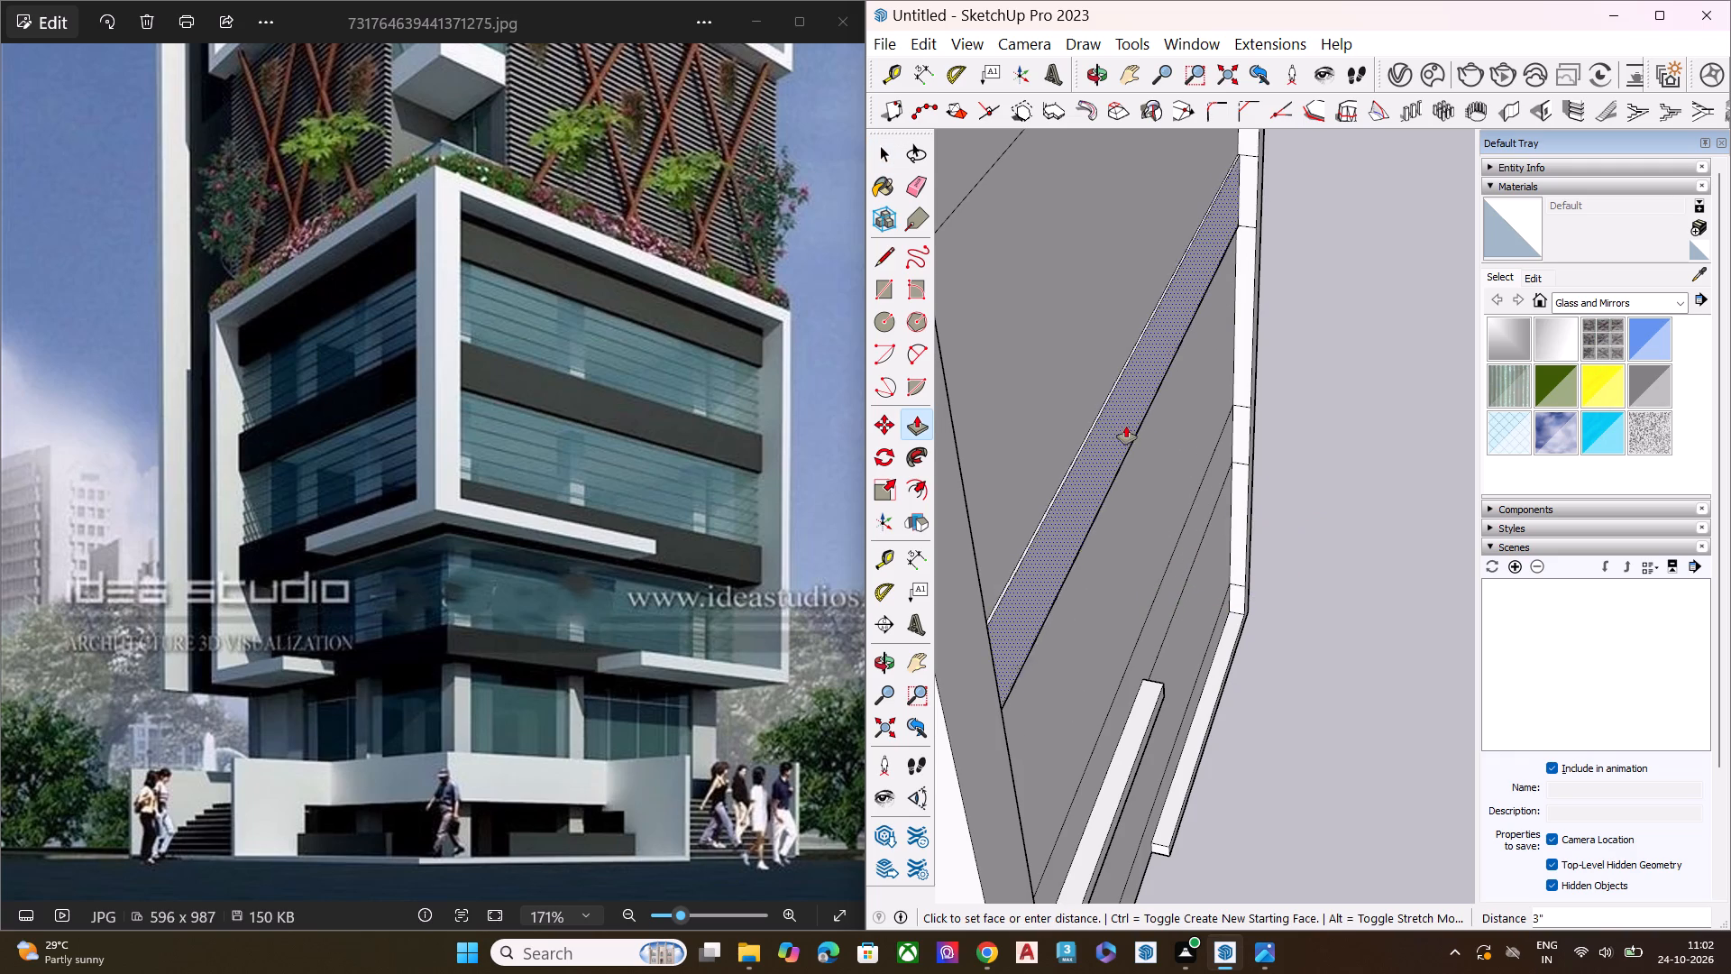
pyautogui.click(1135, 426)
pyautogui.press('space')
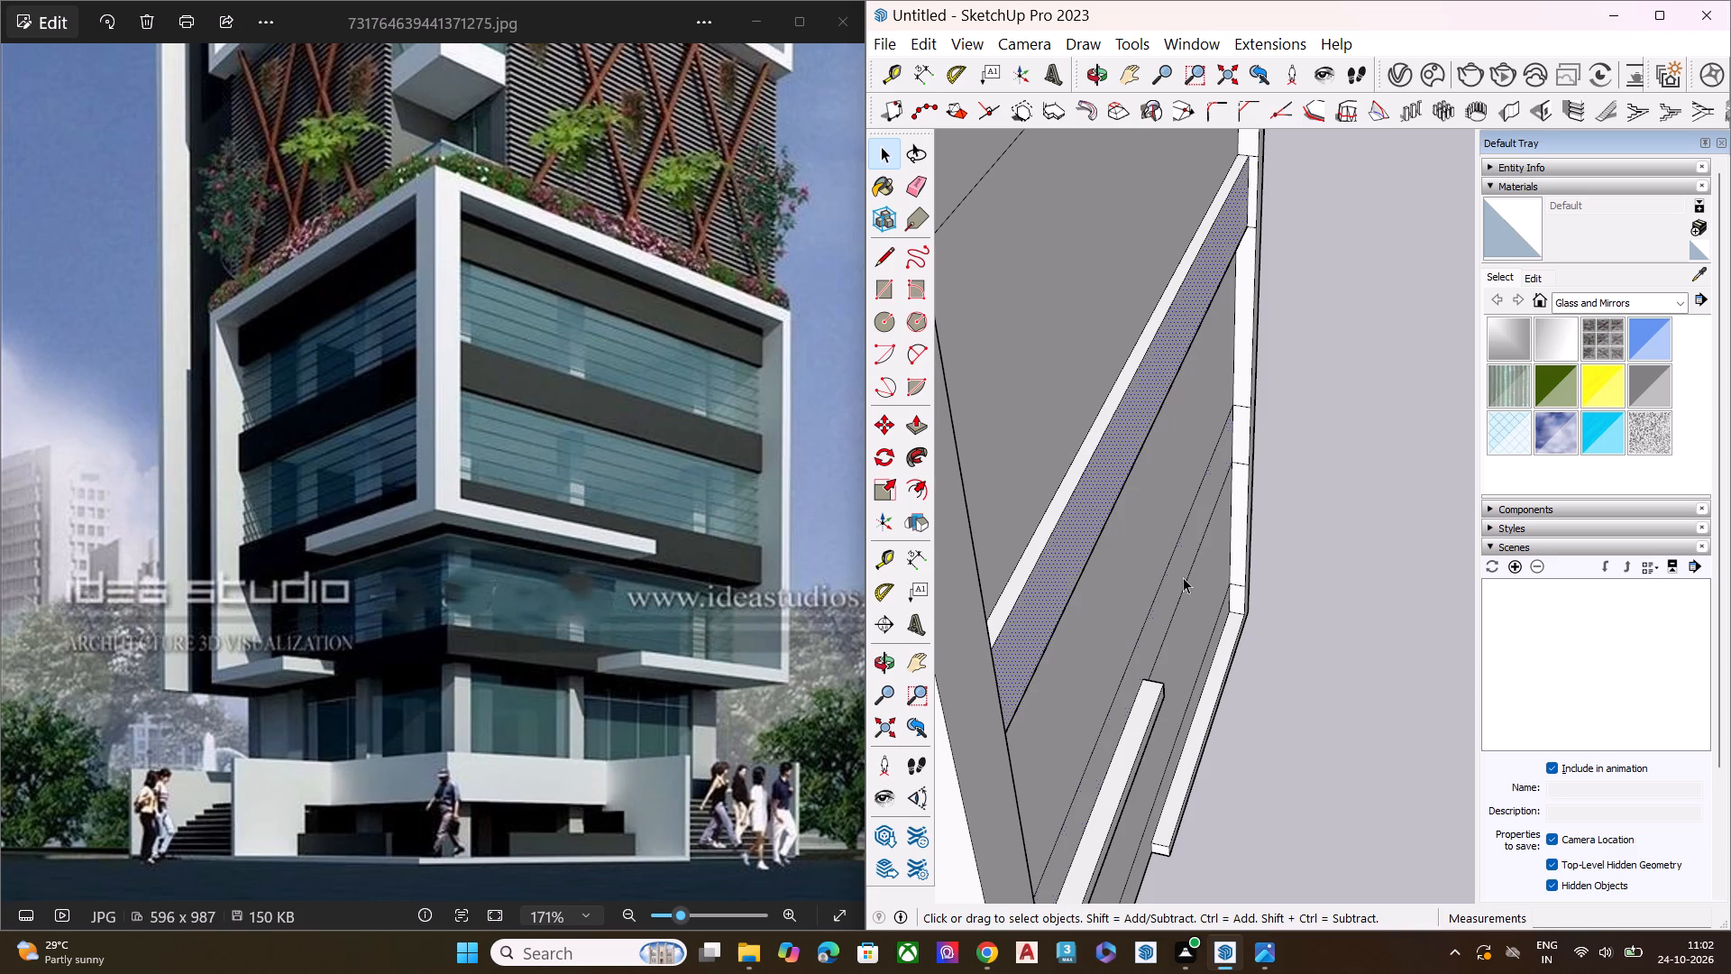
# Erase the seam edge at the building corner between the two undersides of the wraparound frame.
pyautogui.click(1183, 577)
pyautogui.moveTo(1183, 638); pyautogui.dragTo(1089, 210, button='middle')
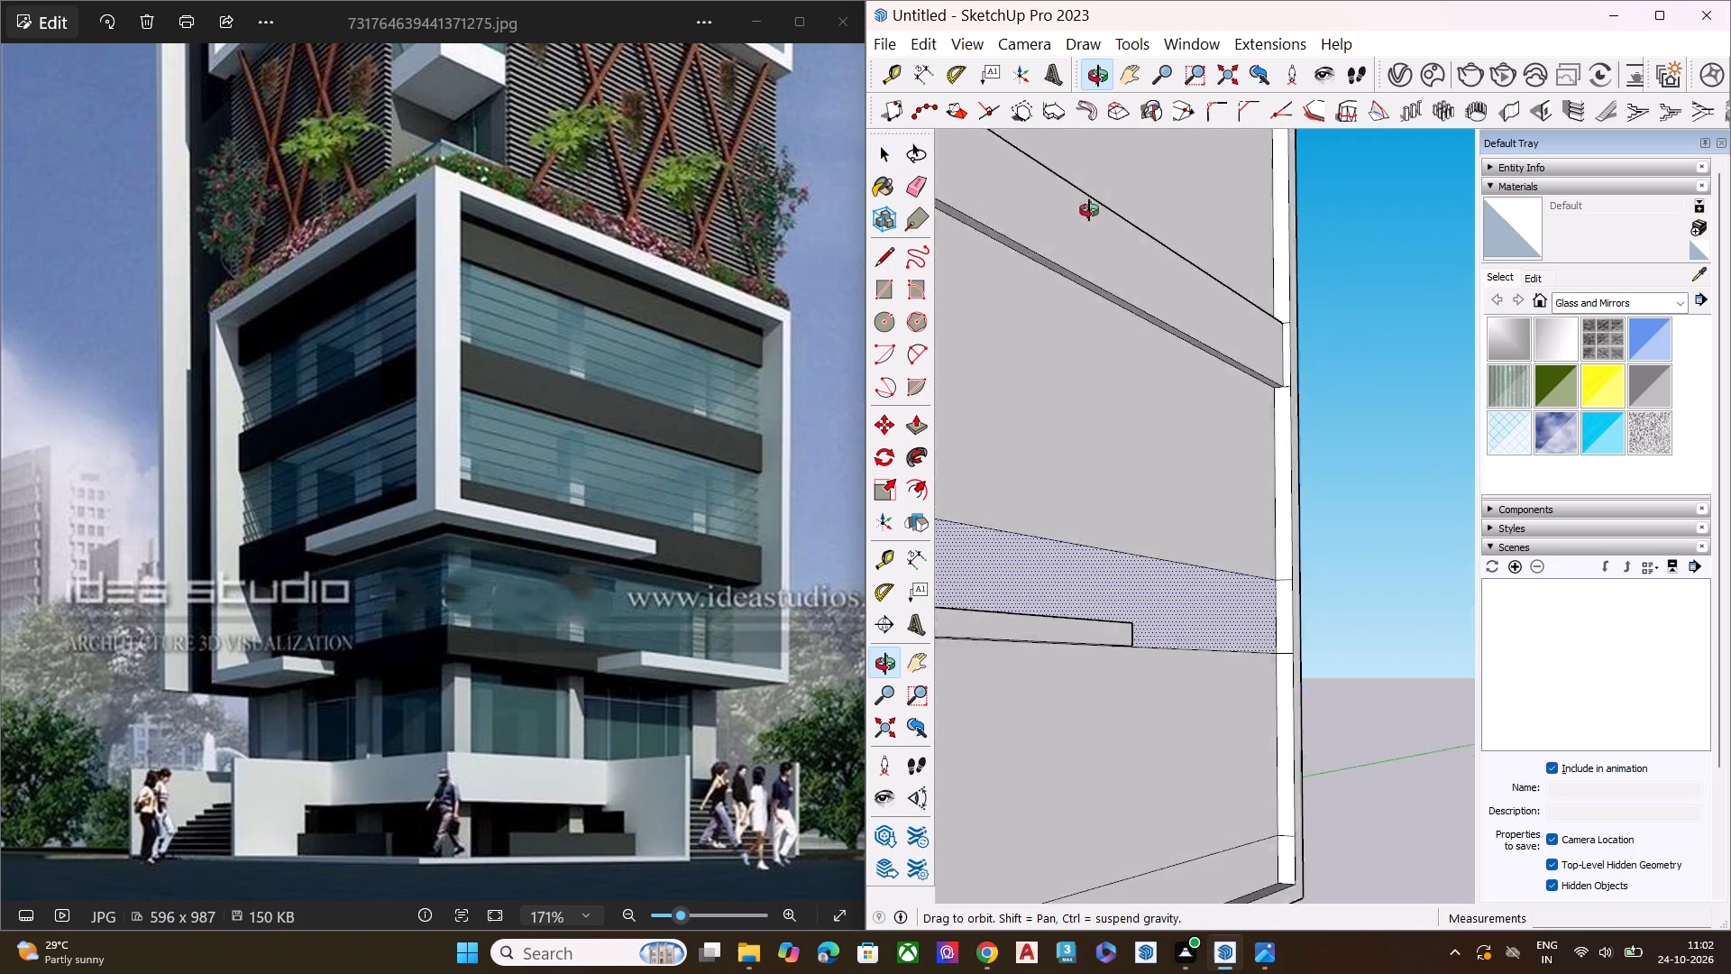
pyautogui.moveTo(1089, 210); pyautogui.dragTo(1125, 209, button='middle')
pyautogui.scroll(-1, 1259, 527)
pyautogui.scroll(1, 1264, 535)
pyautogui.scroll(-4, 1268, 551)
pyautogui.moveTo(1097, 652); pyautogui.dragTo(1091, 421, button='middle')
pyautogui.scroll(3, 1097, 432)
pyautogui.scroll(-1, 1099, 434)
pyautogui.scroll(2, 1099, 436)
pyautogui.scroll(-2, 1097, 442)
pyautogui.scroll(2, 1095, 448)
pyautogui.press('space')
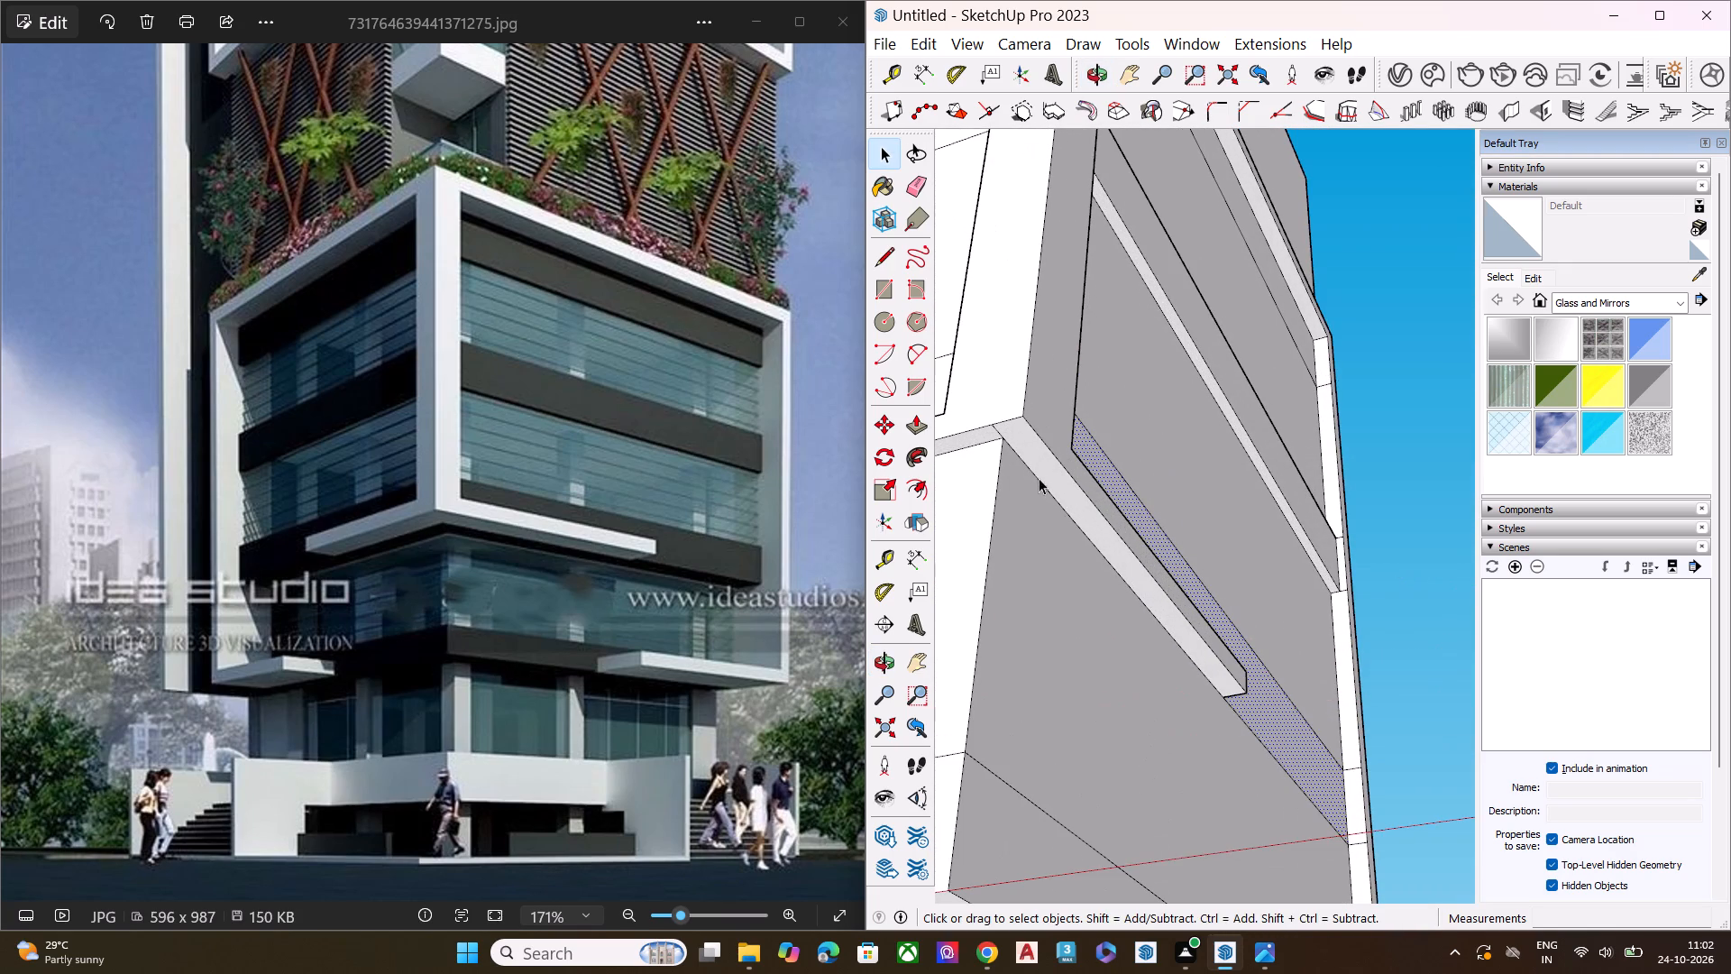
pyautogui.press('e')
pyautogui.click(999, 433)
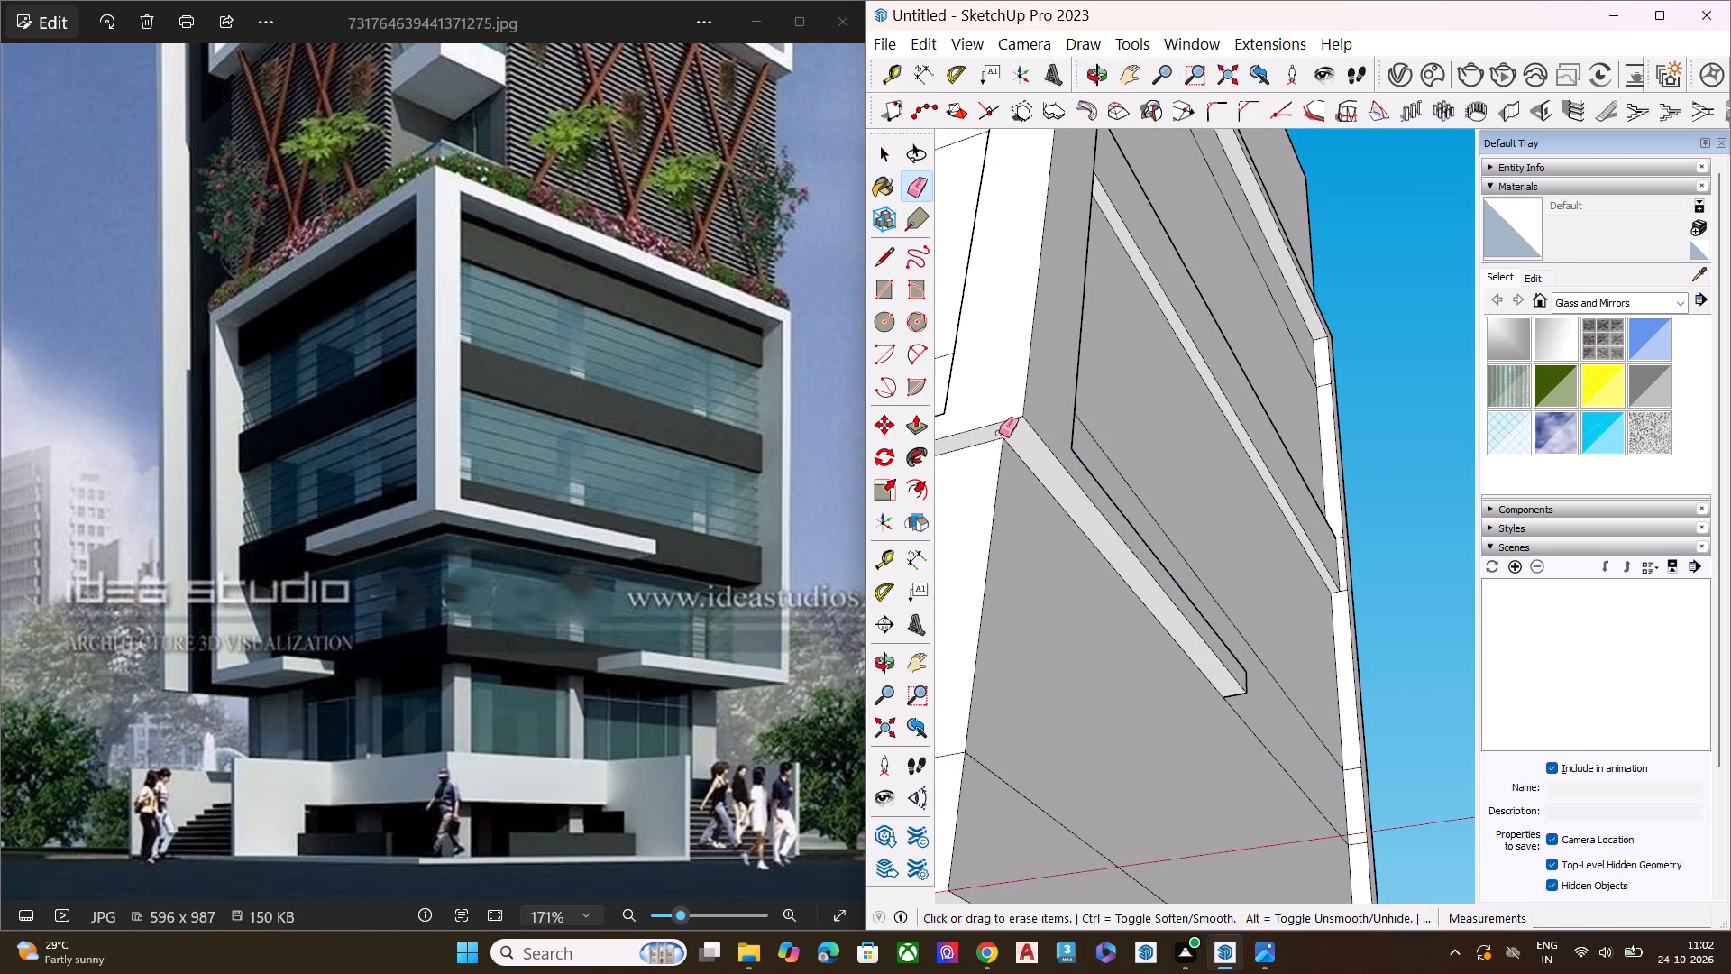
# Push/Pull the frame's merged underside upward by about 11" to thin the wraparound ledge.
pyautogui.press('space')
pyautogui.click(1029, 446)
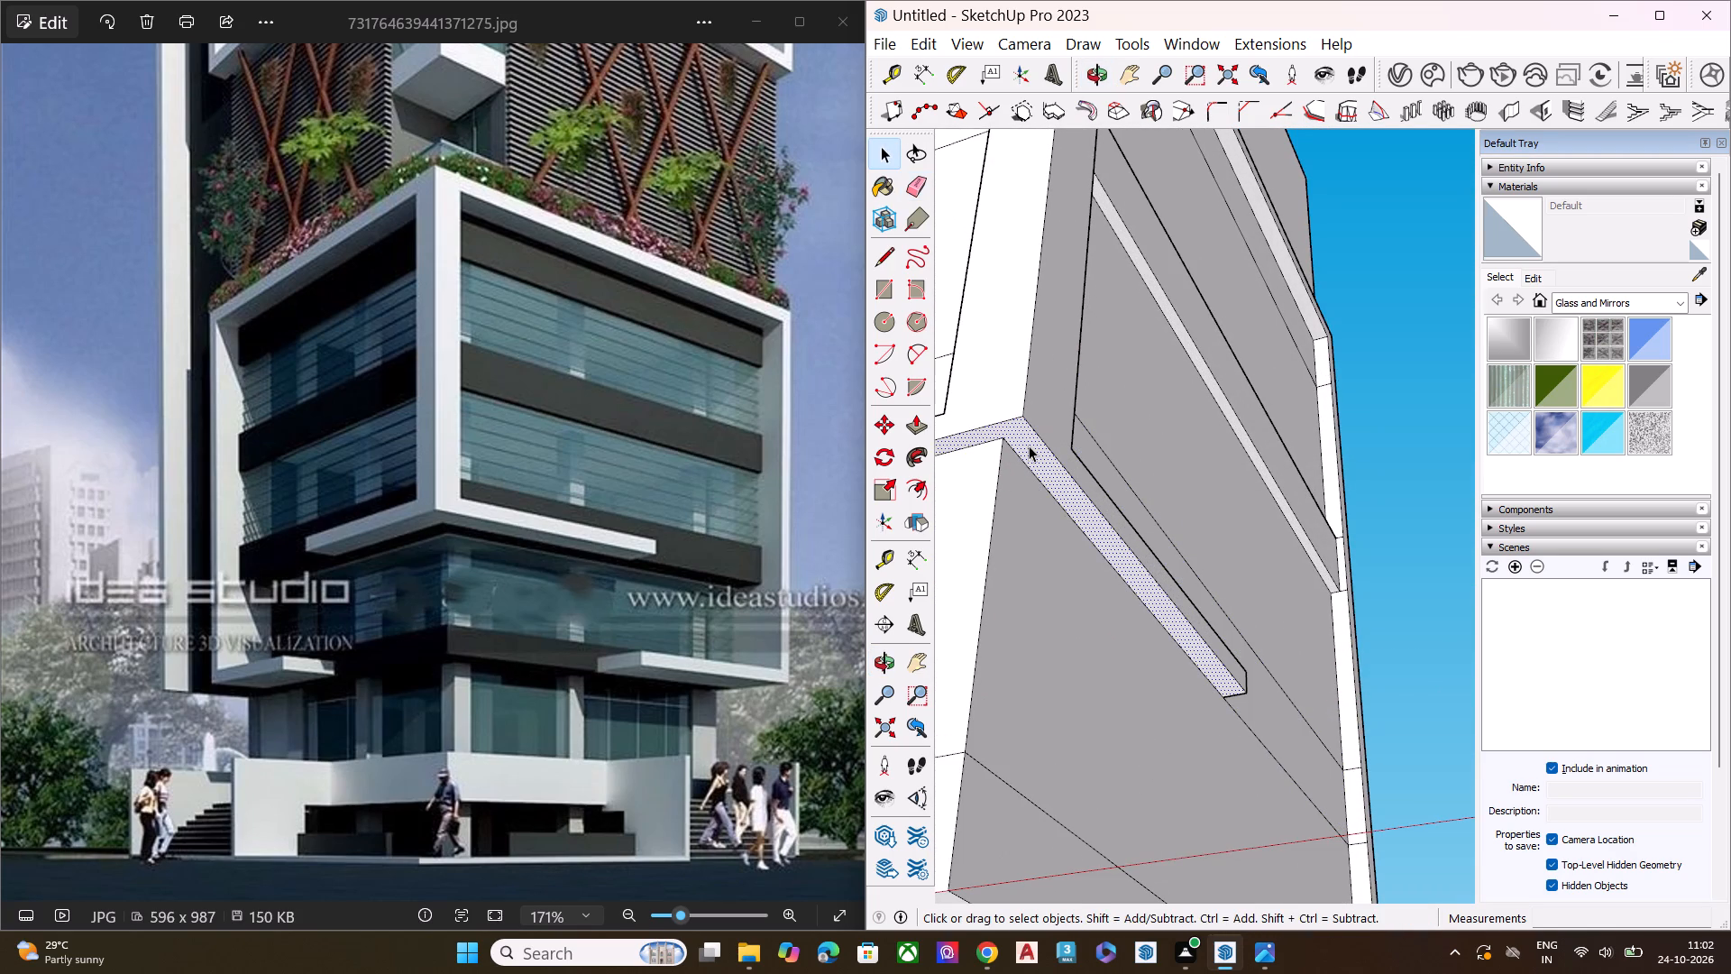
pyautogui.press('p')
pyautogui.click(1029, 446)
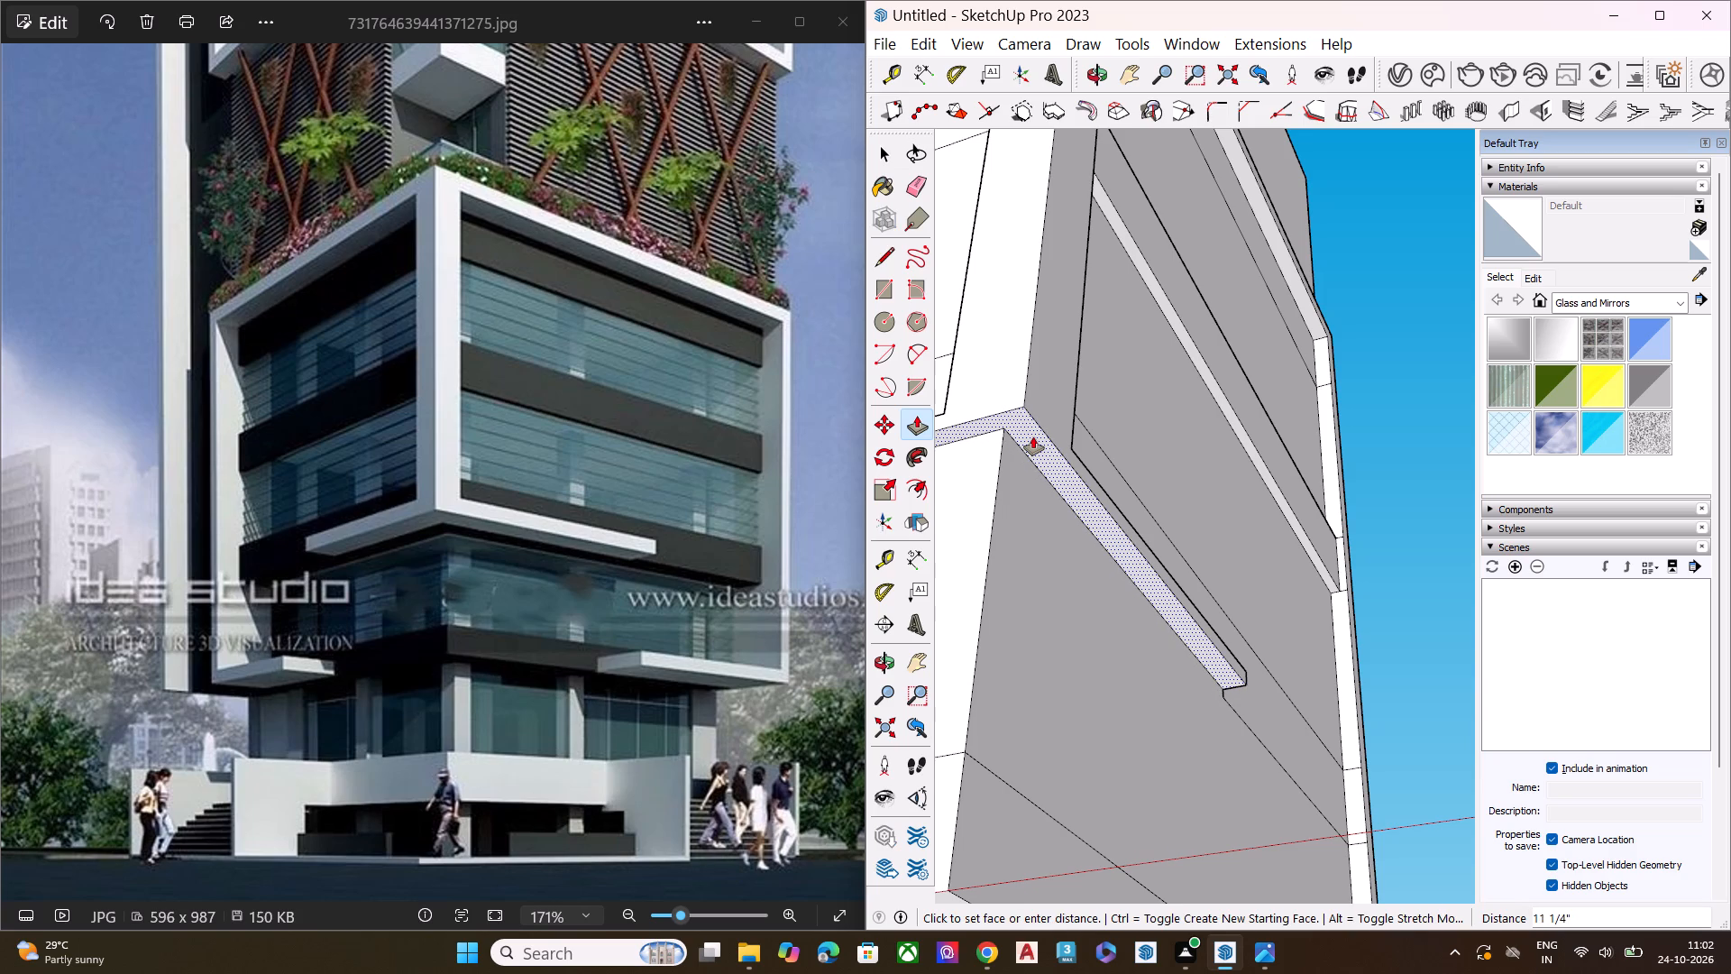
pyautogui.click(1033, 436)
pyautogui.press('space')
# Draw the missing wall line below the ledge, about 31' 8" to the corner on the adjoining wall, continuing to the ledge's end on the main wall.
pyautogui.scroll(-3, 1105, 508)
pyautogui.scroll(1, 1127, 514)
pyautogui.scroll(-3, 1177, 522)
pyautogui.scroll(1, 1261, 539)
pyautogui.scroll(-1, 1281, 544)
pyautogui.moveTo(1131, 531); pyautogui.dragTo(1157, 566, button='middle')
pyautogui.scroll(-2, 1266, 498)
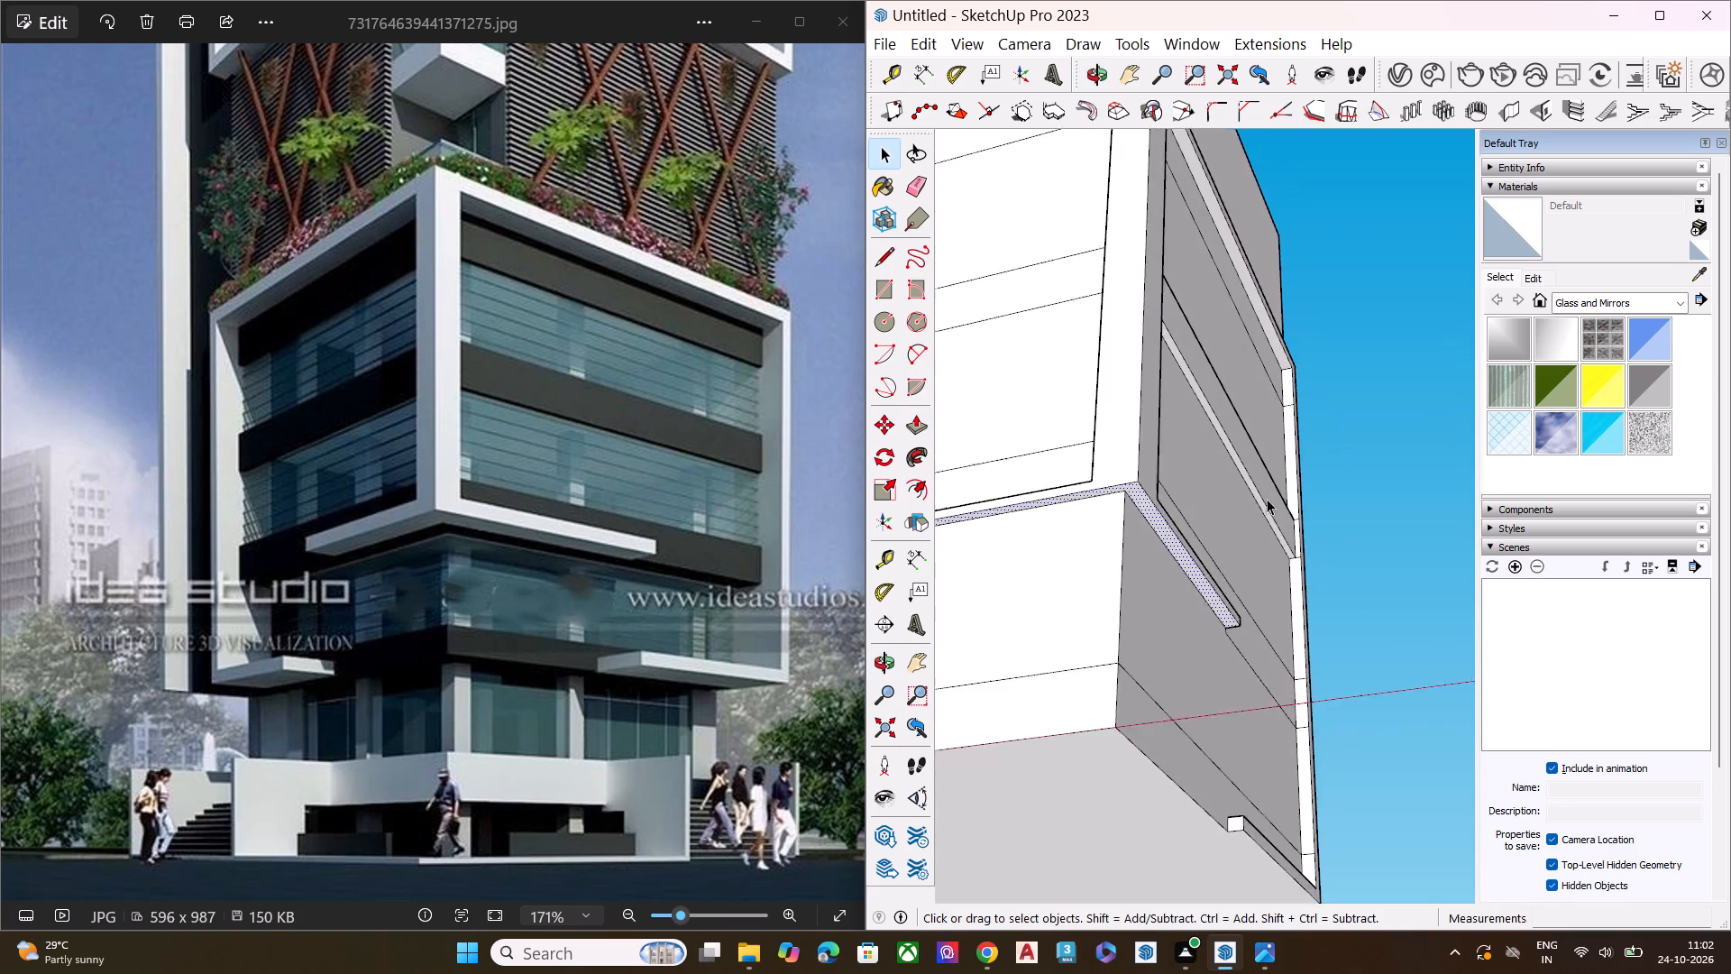
pyautogui.scroll(-4, 1267, 499)
pyautogui.click(1363, 573)
pyautogui.moveTo(1110, 530); pyautogui.dragTo(1085, 619, button='middle')
pyautogui.scroll(19, 1081, 609)
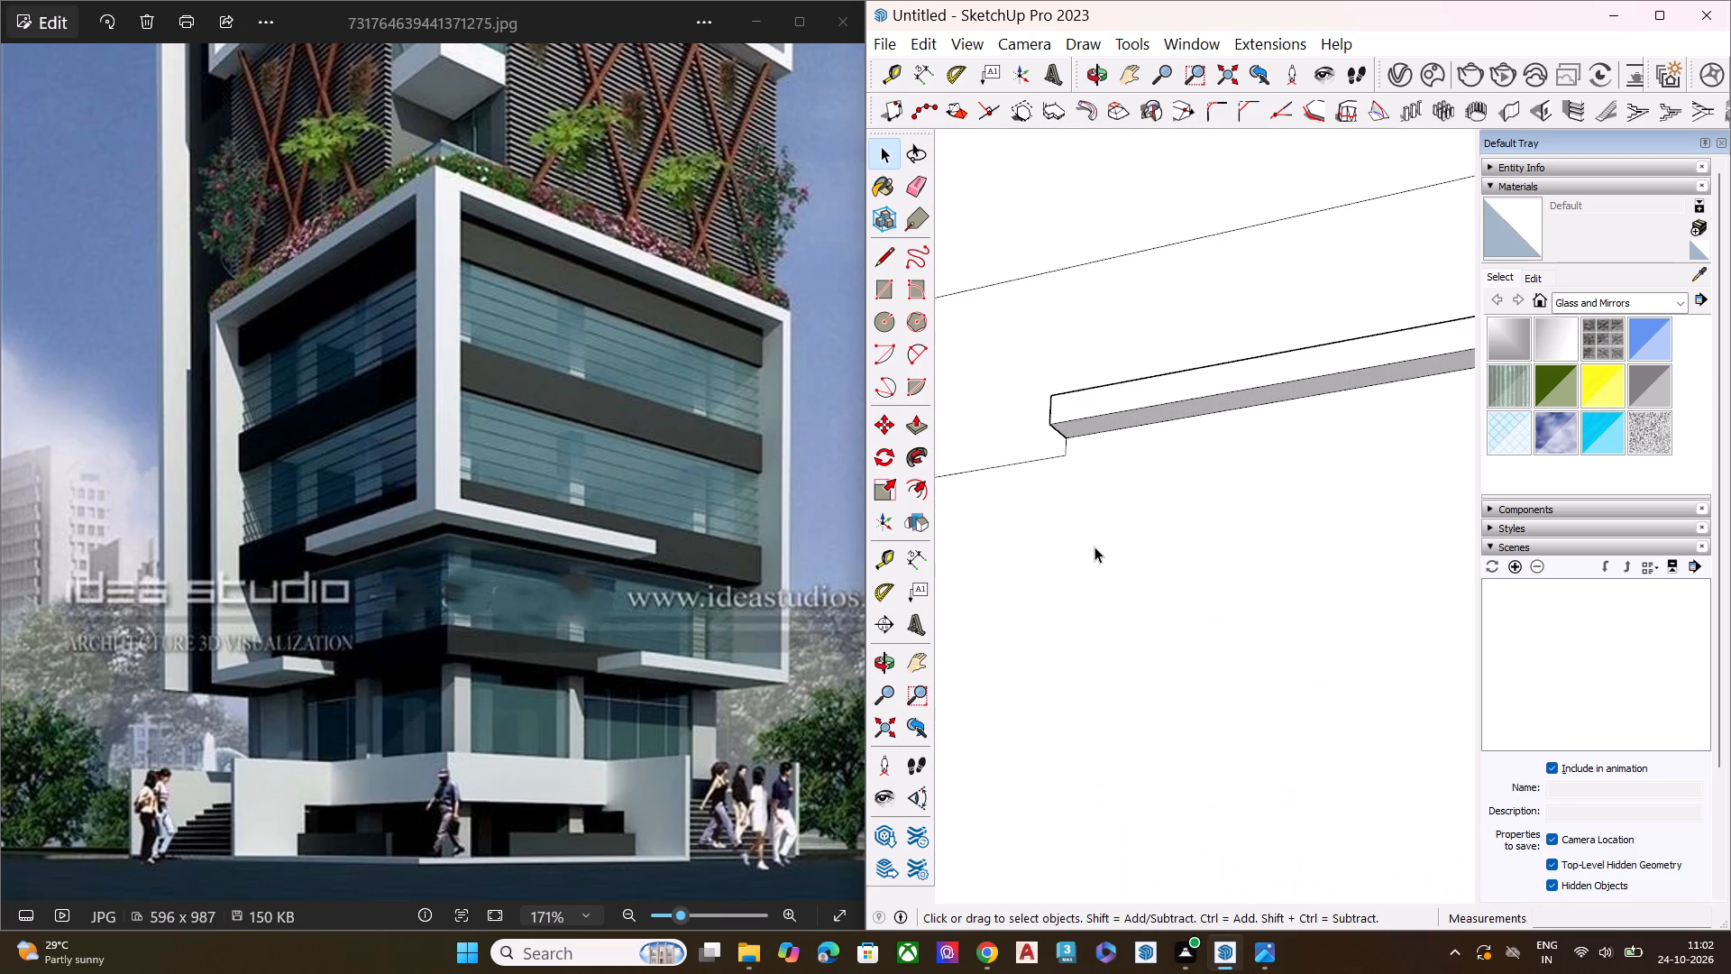
pyautogui.press('l')
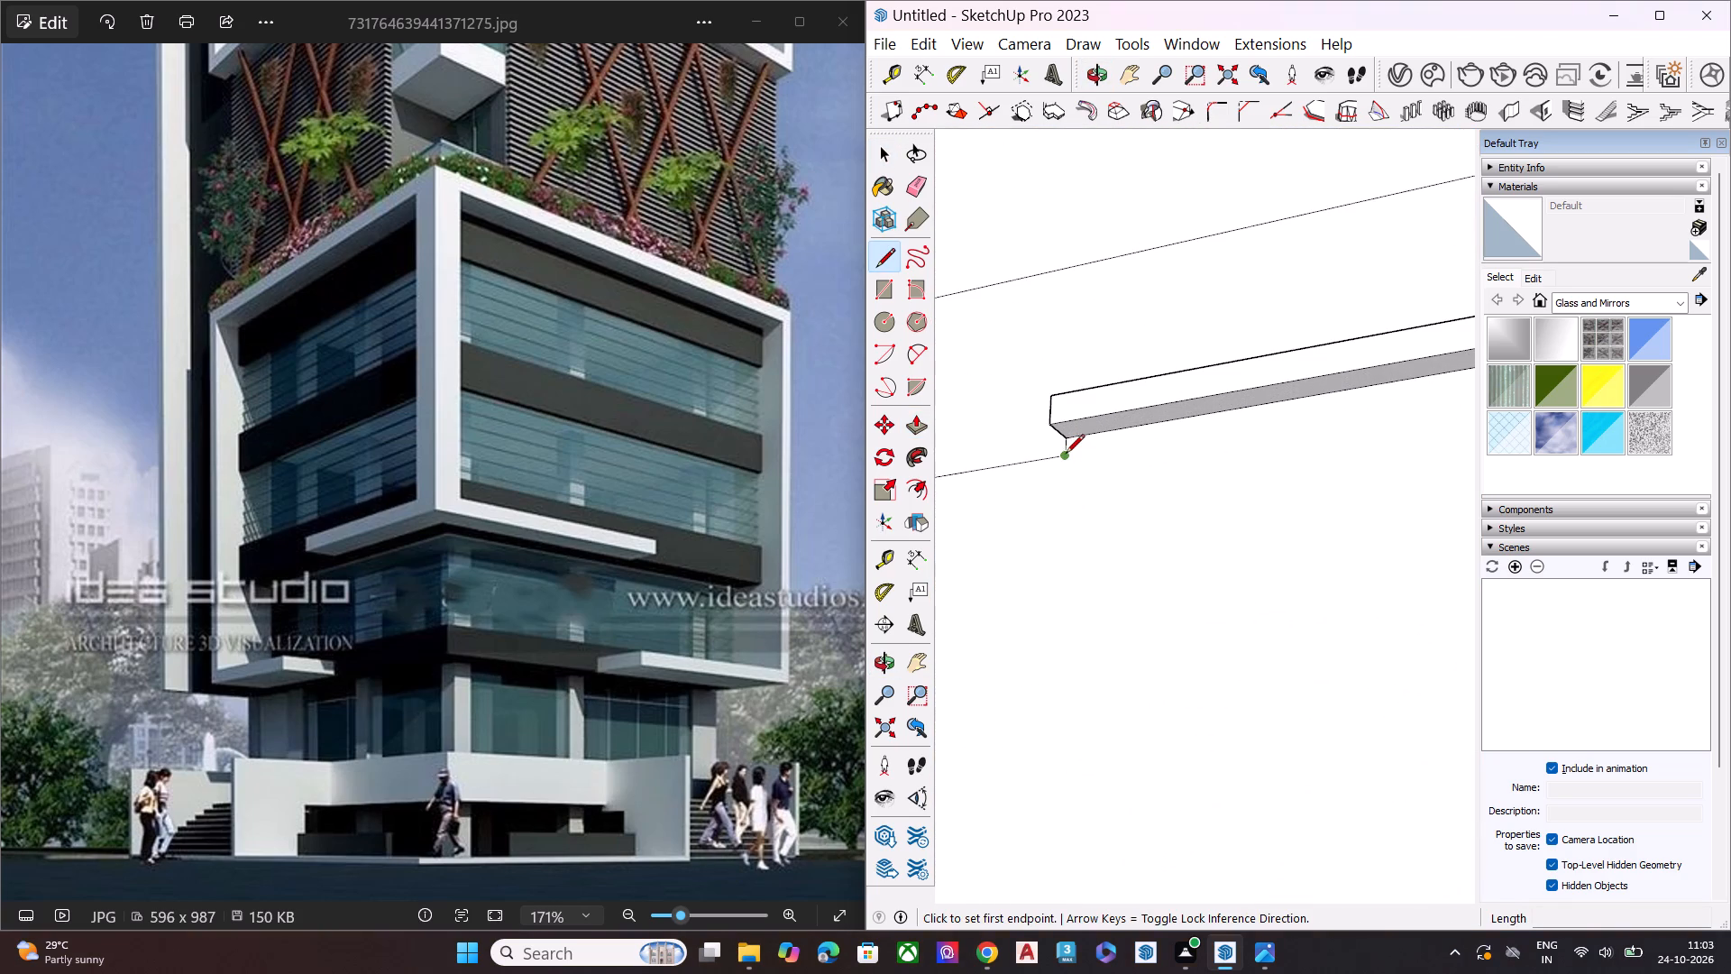
pyautogui.click(1063, 455)
pyautogui.scroll(-17, 945, 545)
pyautogui.scroll(1, 933, 553)
pyautogui.scroll(-4, 932, 554)
pyautogui.scroll(-9, 1023, 574)
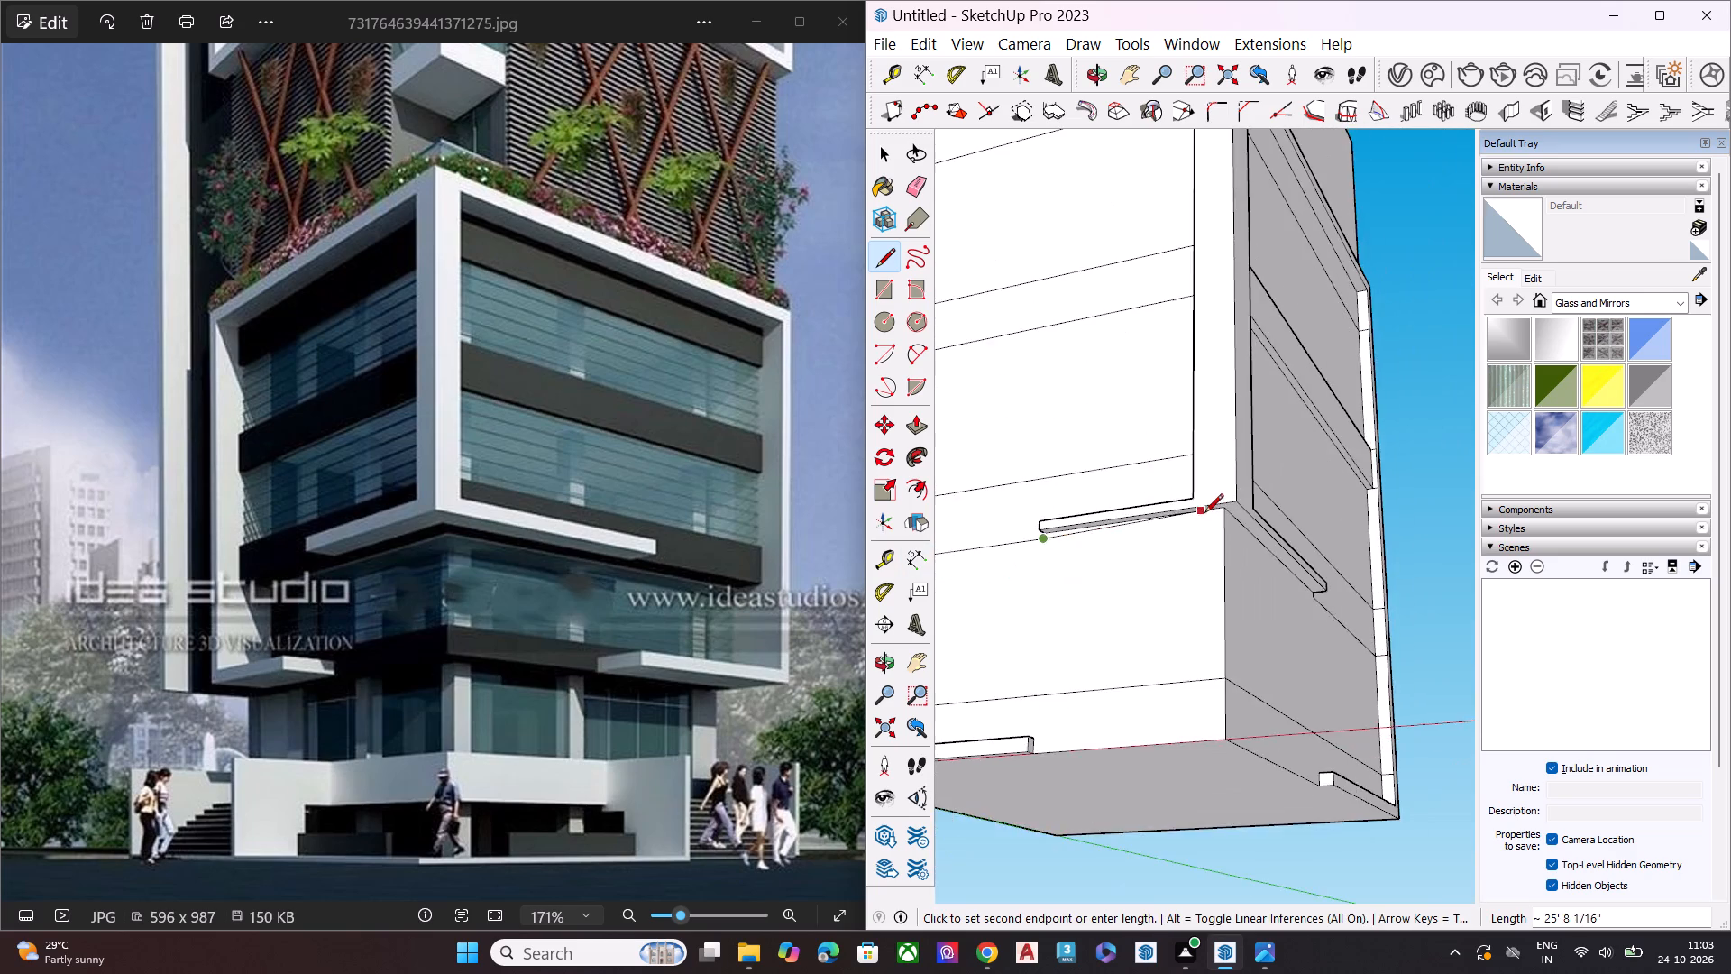
pyautogui.scroll(5, 1205, 514)
pyautogui.scroll(-1, 1212, 529)
pyautogui.scroll(2, 1212, 530)
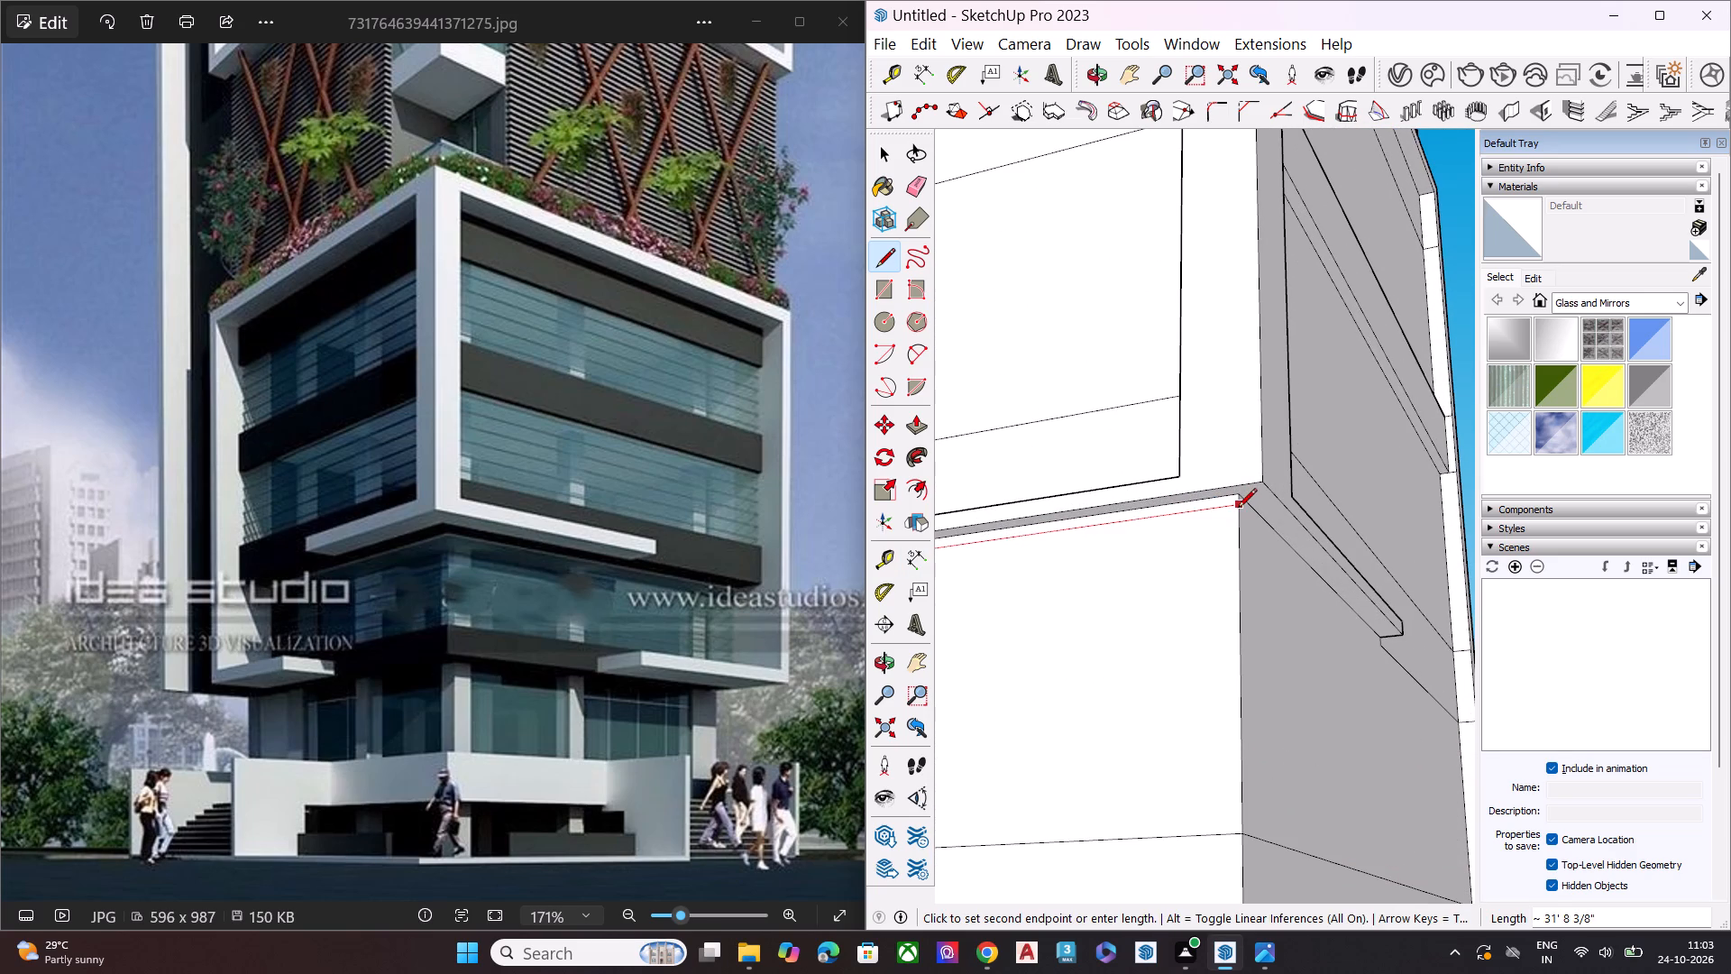
pyautogui.click(1238, 509)
pyautogui.click(1237, 505)
pyautogui.scroll(-7, 1143, 593)
pyautogui.scroll(8, 1241, 620)
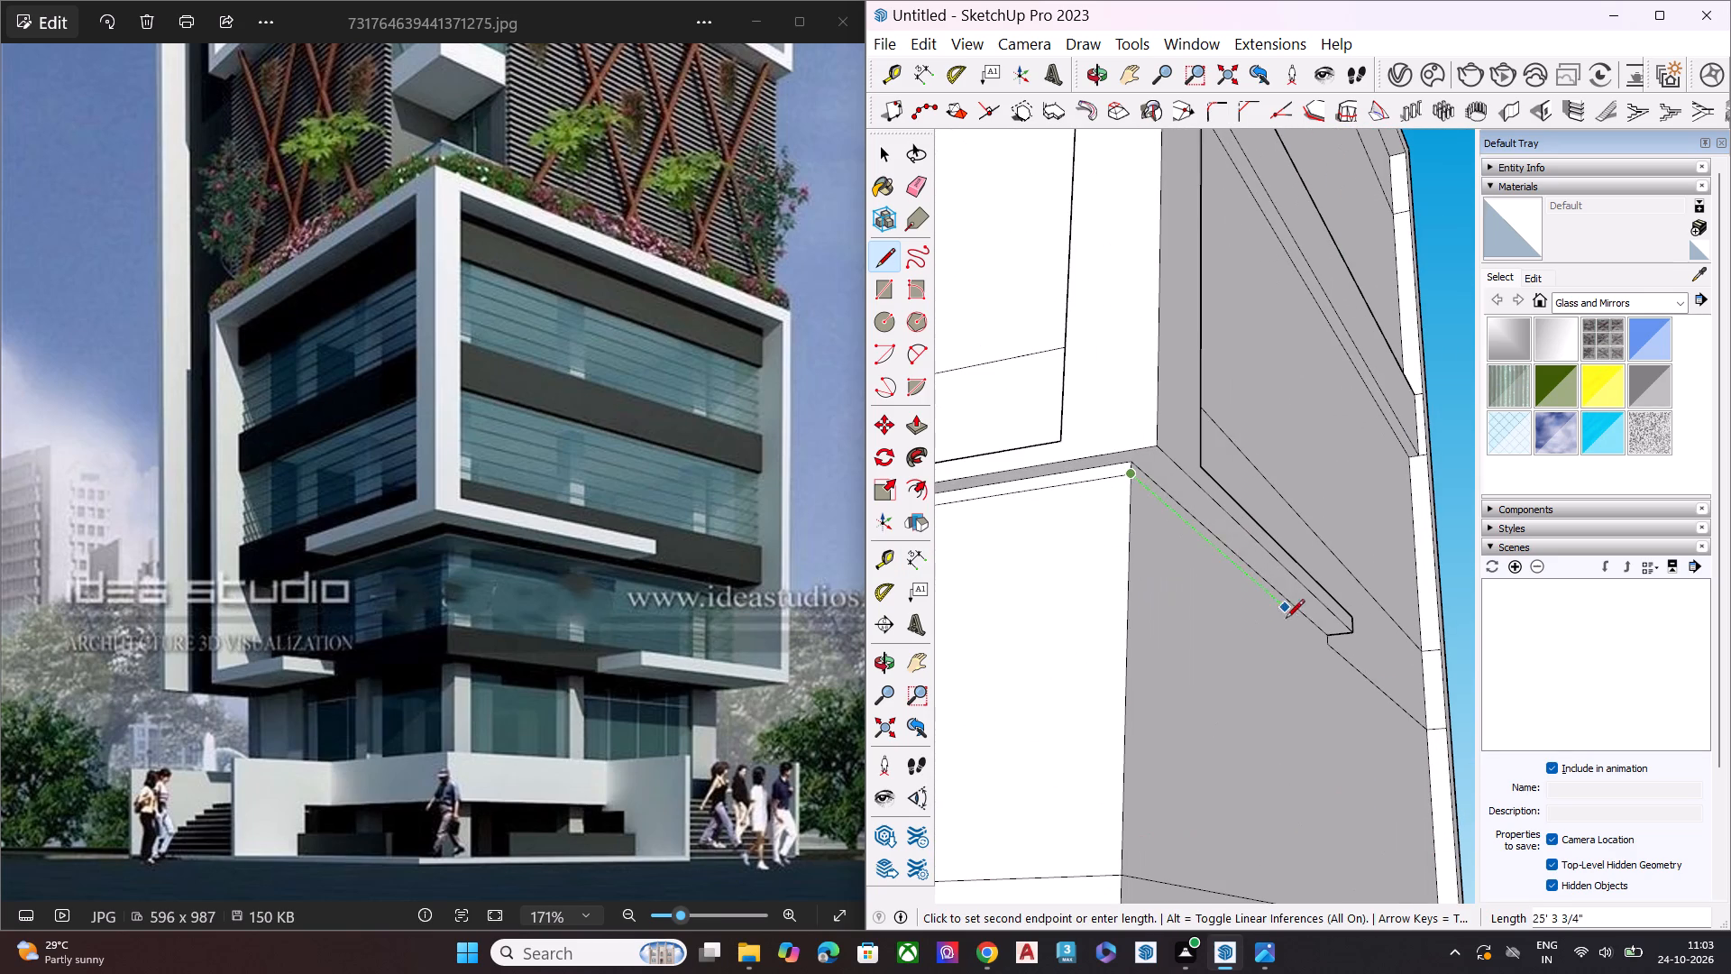
pyautogui.click(1330, 645)
pyautogui.press('space')
# Erase the short vertical stub below the ledge's end on the adjoining wall.
pyautogui.scroll(1, 1115, 500)
pyautogui.scroll(-2, 1115, 494)
pyautogui.scroll(5, 1115, 494)
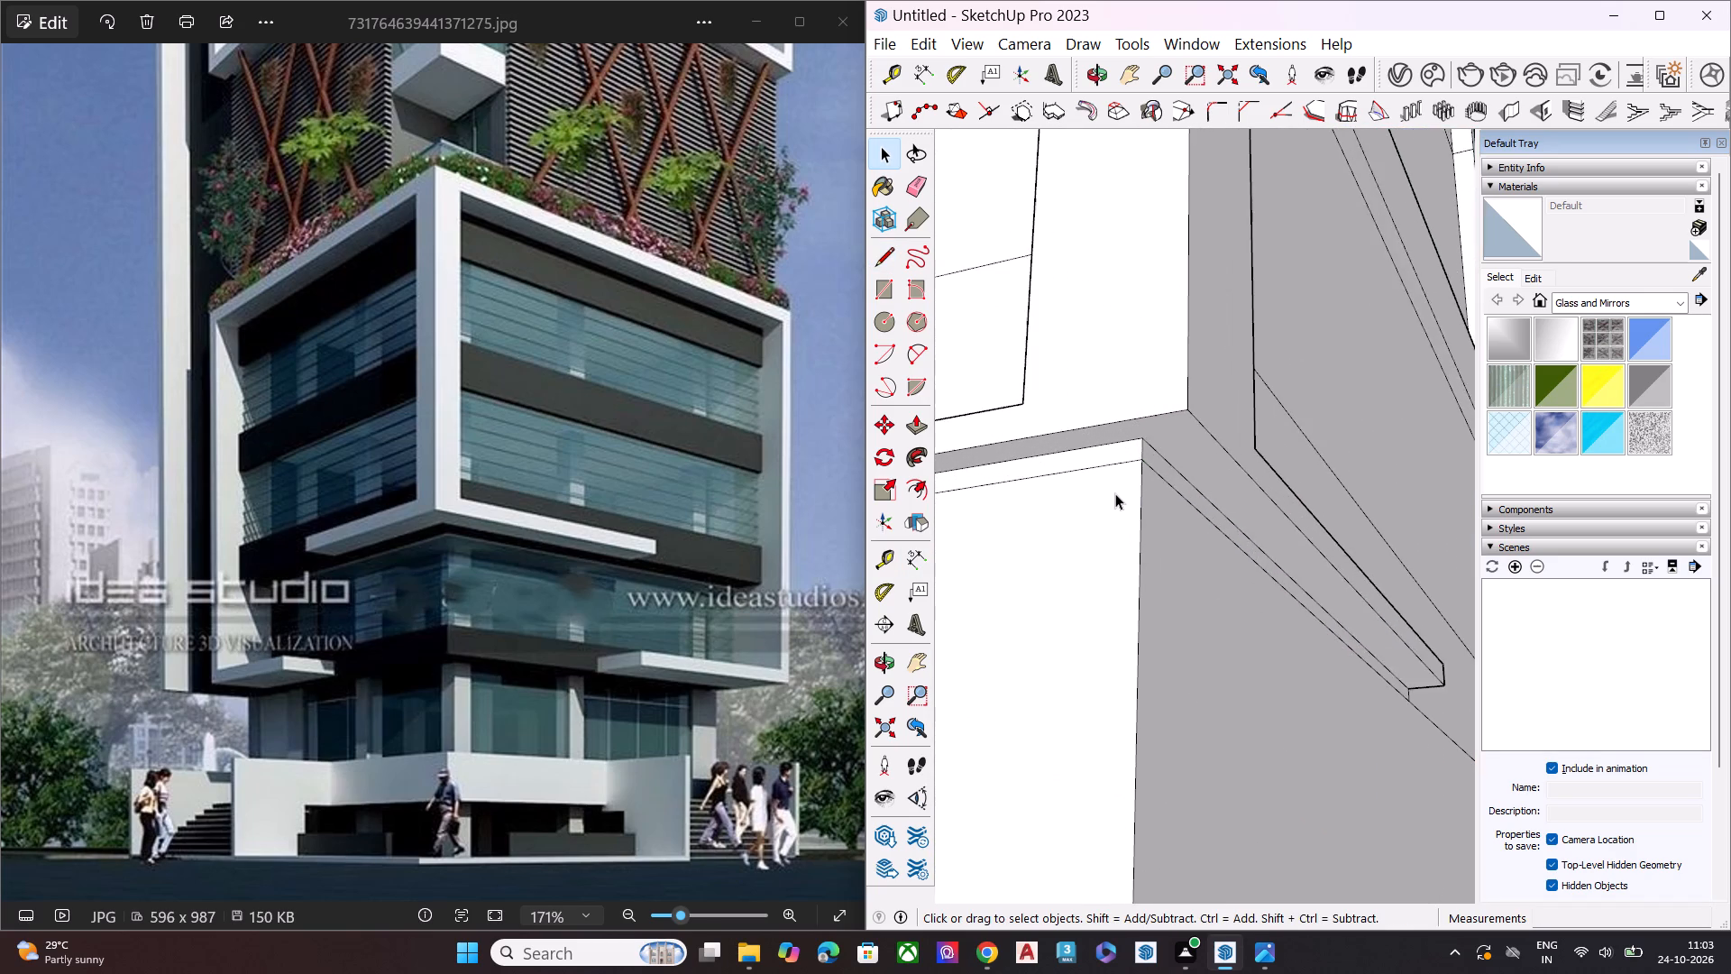
pyautogui.scroll(-6, 1118, 524)
pyautogui.scroll(1, 1125, 541)
pyautogui.scroll(-3, 1126, 542)
pyautogui.press('e')
pyautogui.scroll(-11, 1256, 507)
pyautogui.scroll(2, 1288, 541)
pyautogui.scroll(-1, 1281, 550)
pyautogui.scroll(3, 1038, 544)
pyautogui.scroll(-1, 1023, 542)
pyautogui.scroll(6, 1023, 542)
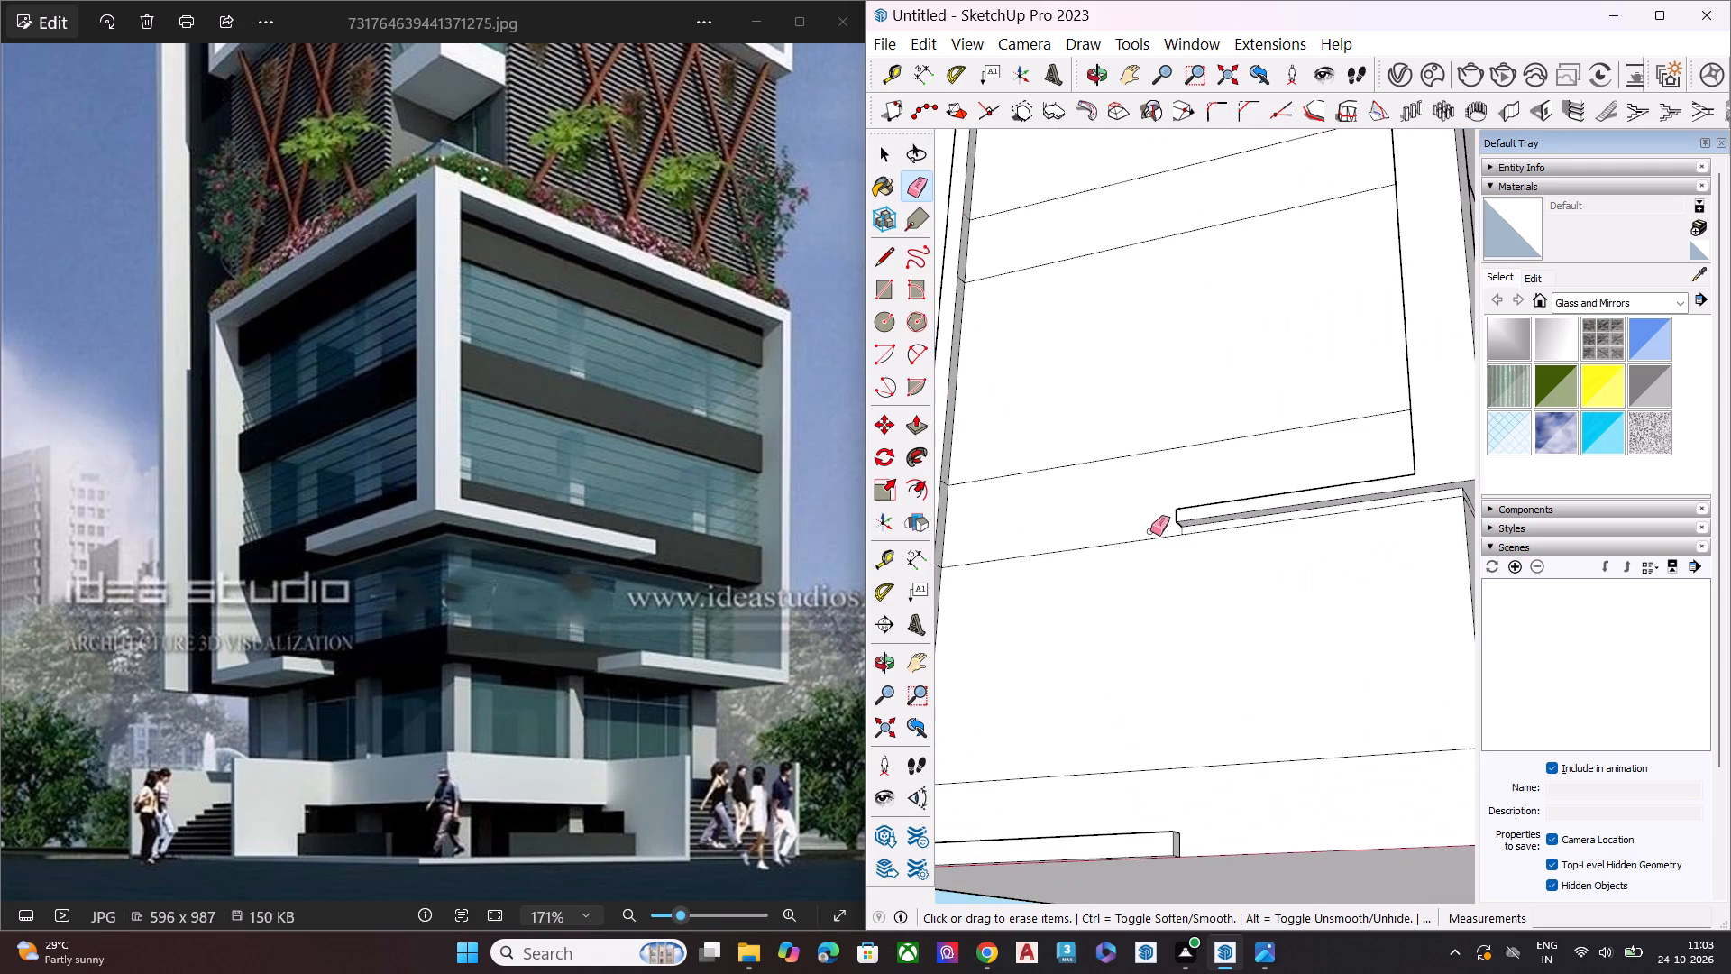
pyautogui.scroll(2, 1188, 526)
pyautogui.scroll(-1, 1188, 526)
pyautogui.scroll(4, 1188, 524)
pyautogui.click(1179, 534)
# Erase the short vertical stub below the ledge's end on the main wall.
pyautogui.scroll(-3, 1042, 547)
pyautogui.scroll(1, 1039, 550)
pyautogui.scroll(-4, 1039, 550)
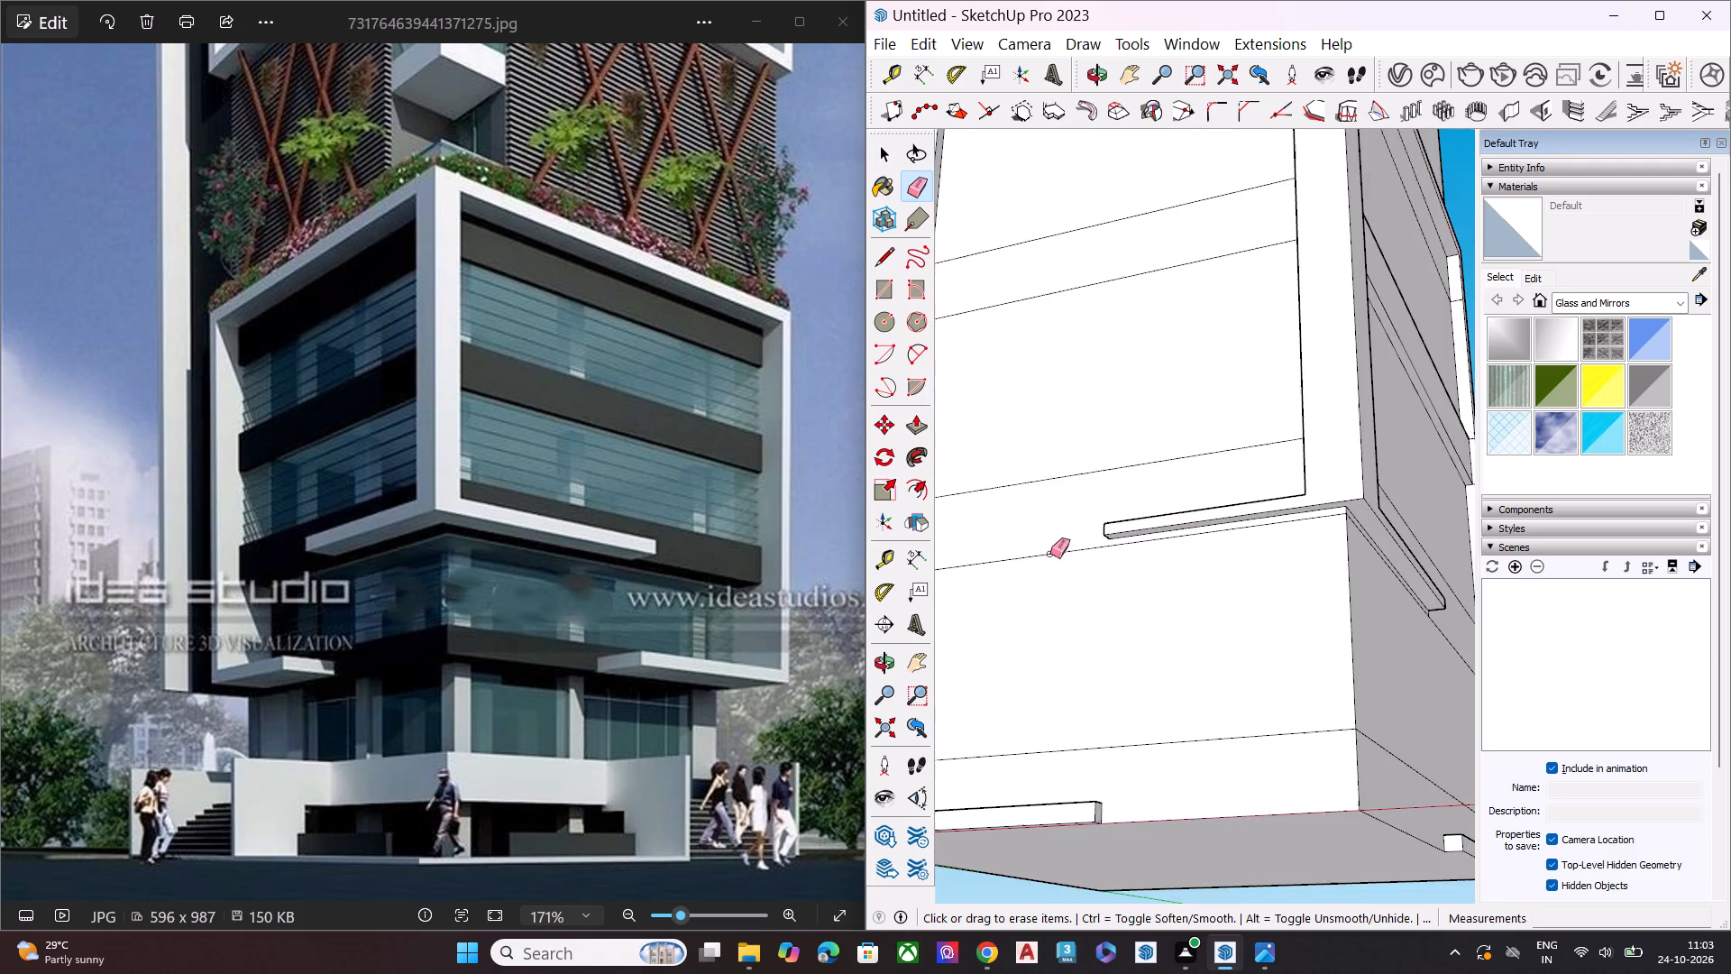
pyautogui.scroll(-5, 1050, 554)
pyautogui.scroll(2, 1116, 569)
pyautogui.scroll(-1, 1120, 580)
pyautogui.scroll(1, 1246, 598)
pyautogui.scroll(-1, 1253, 594)
pyautogui.scroll(2, 1255, 593)
pyautogui.scroll(-1, 1277, 592)
pyautogui.scroll(3, 1280, 592)
pyautogui.moveTo(1225, 572); pyautogui.dragTo(998, 656, button='middle')
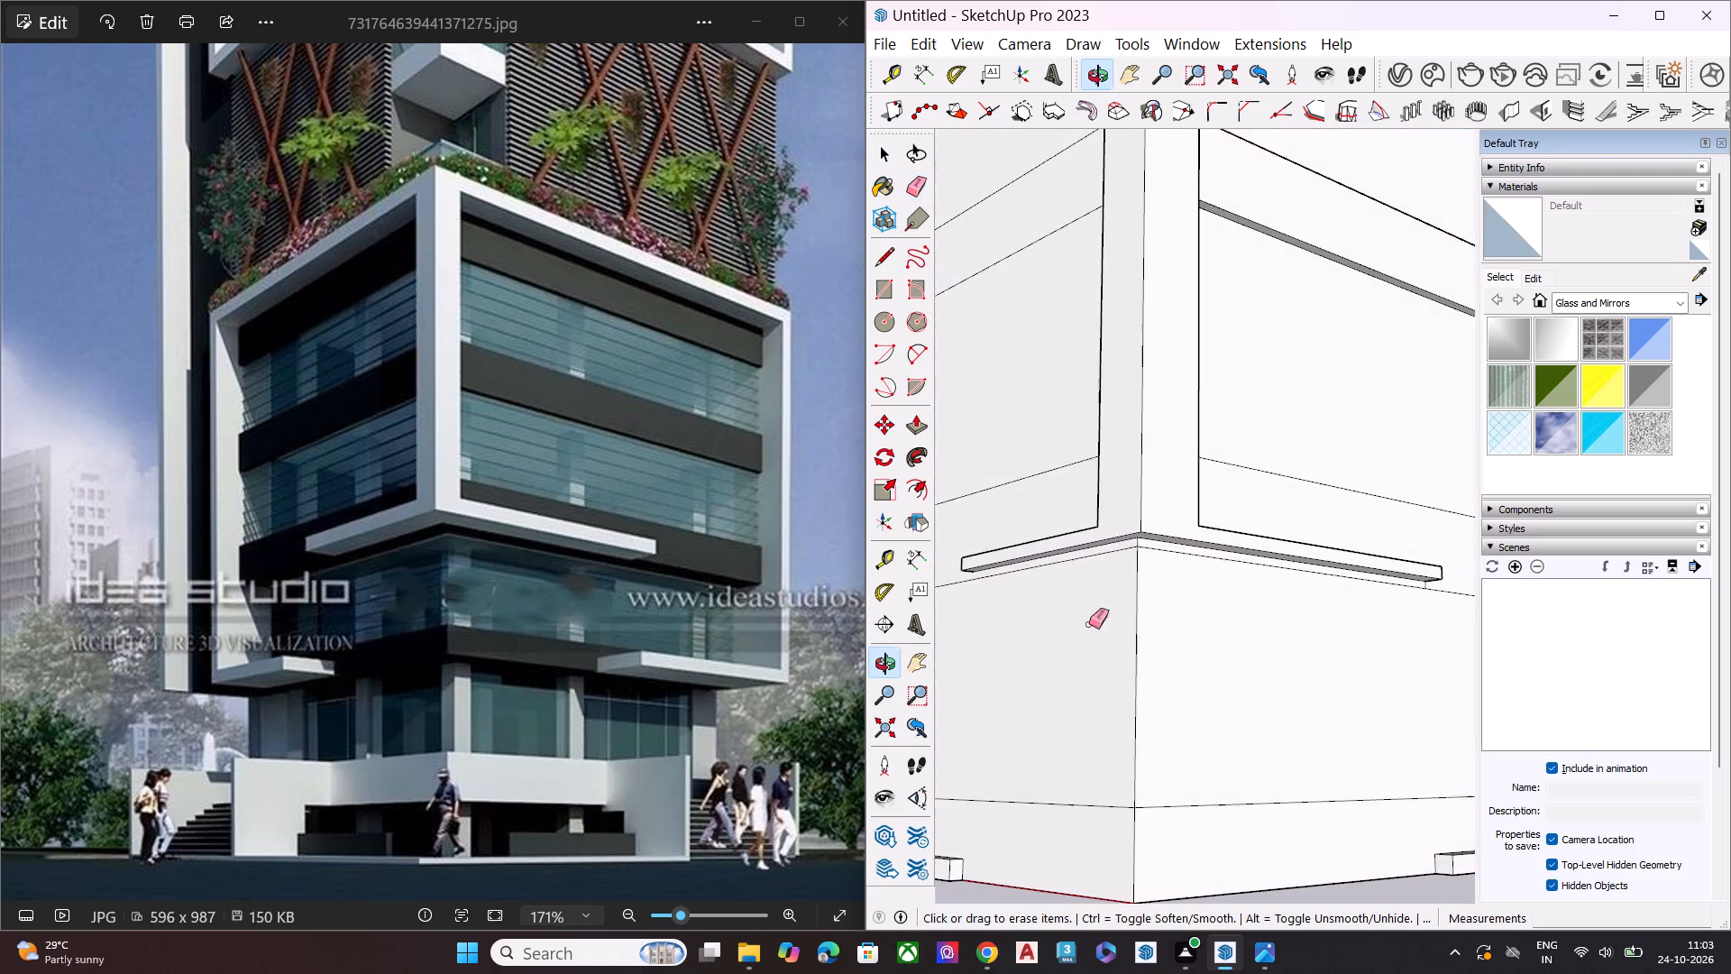
pyautogui.scroll(-7, 1051, 537)
pyautogui.moveTo(1204, 593); pyautogui.dragTo(1267, 506, button='middle')
pyautogui.scroll(12, 1266, 548)
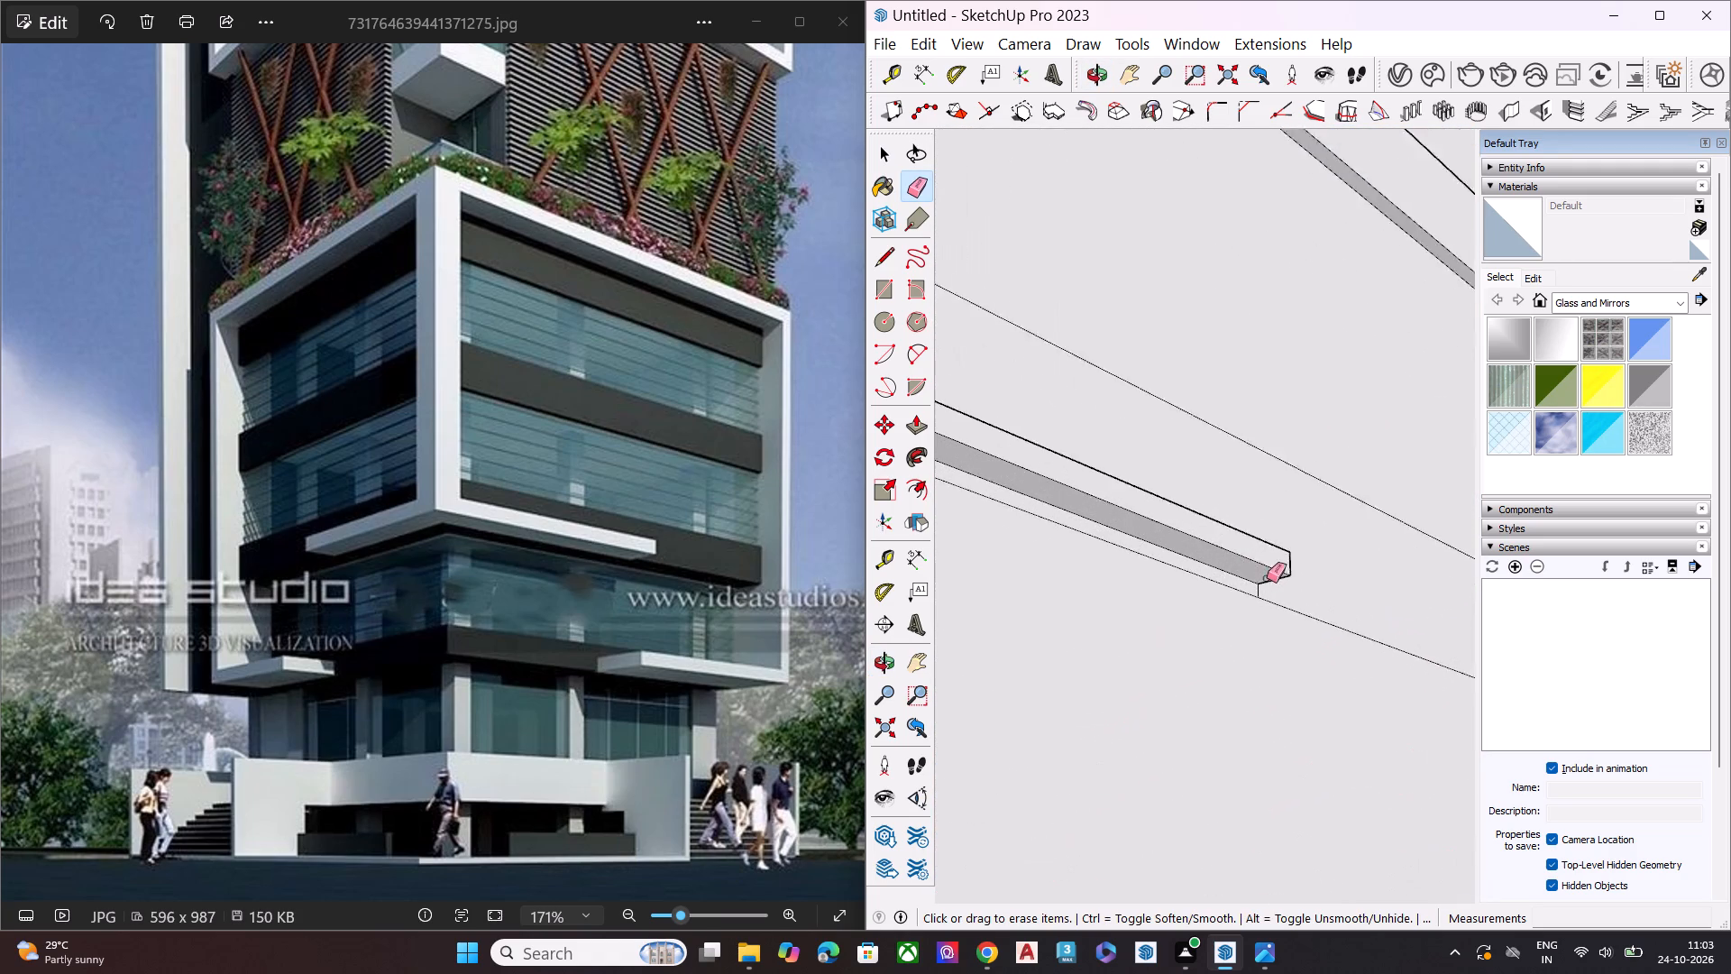
pyautogui.scroll(5, 1267, 578)
pyautogui.click(1256, 594)
pyautogui.press('space')
pyautogui.scroll(-11, 1270, 583)
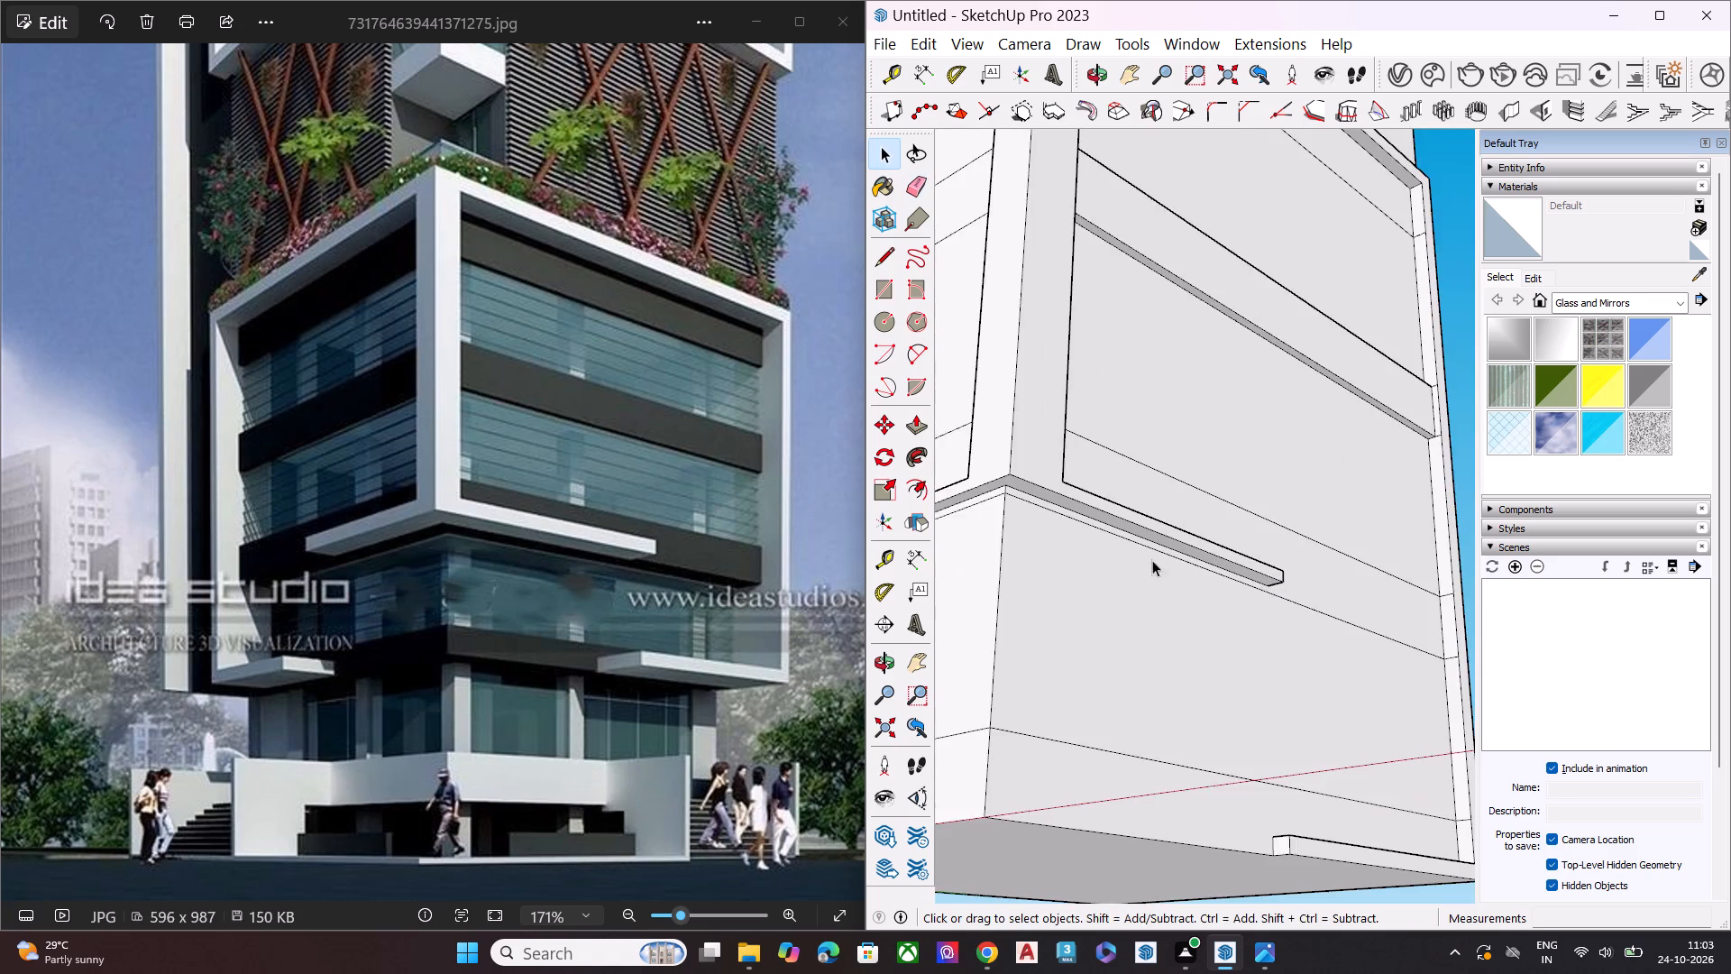
# Push/Pull the lowest band inside the main wall's frame outward by 1' 5 5/16", matching the band above.
pyautogui.moveTo(1133, 552); pyautogui.dragTo(1296, 785, button='middle')
pyautogui.click(1214, 554)
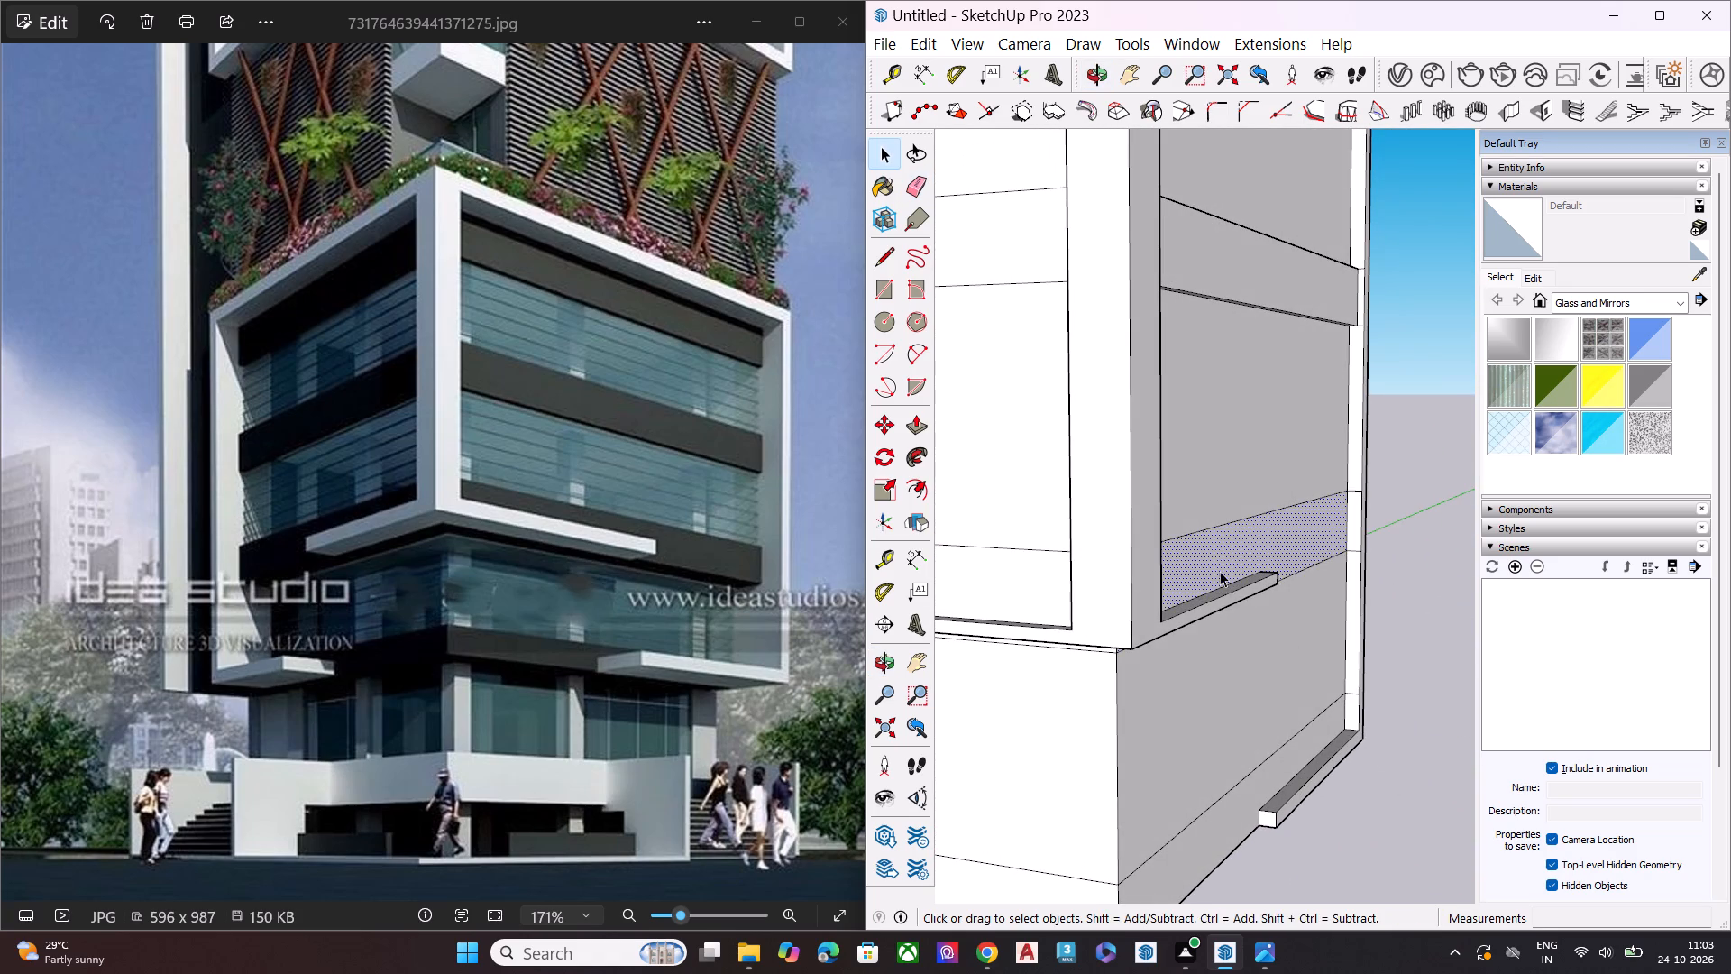
pyautogui.moveTo(1216, 561); pyautogui.dragTo(1186, 522, button='middle')
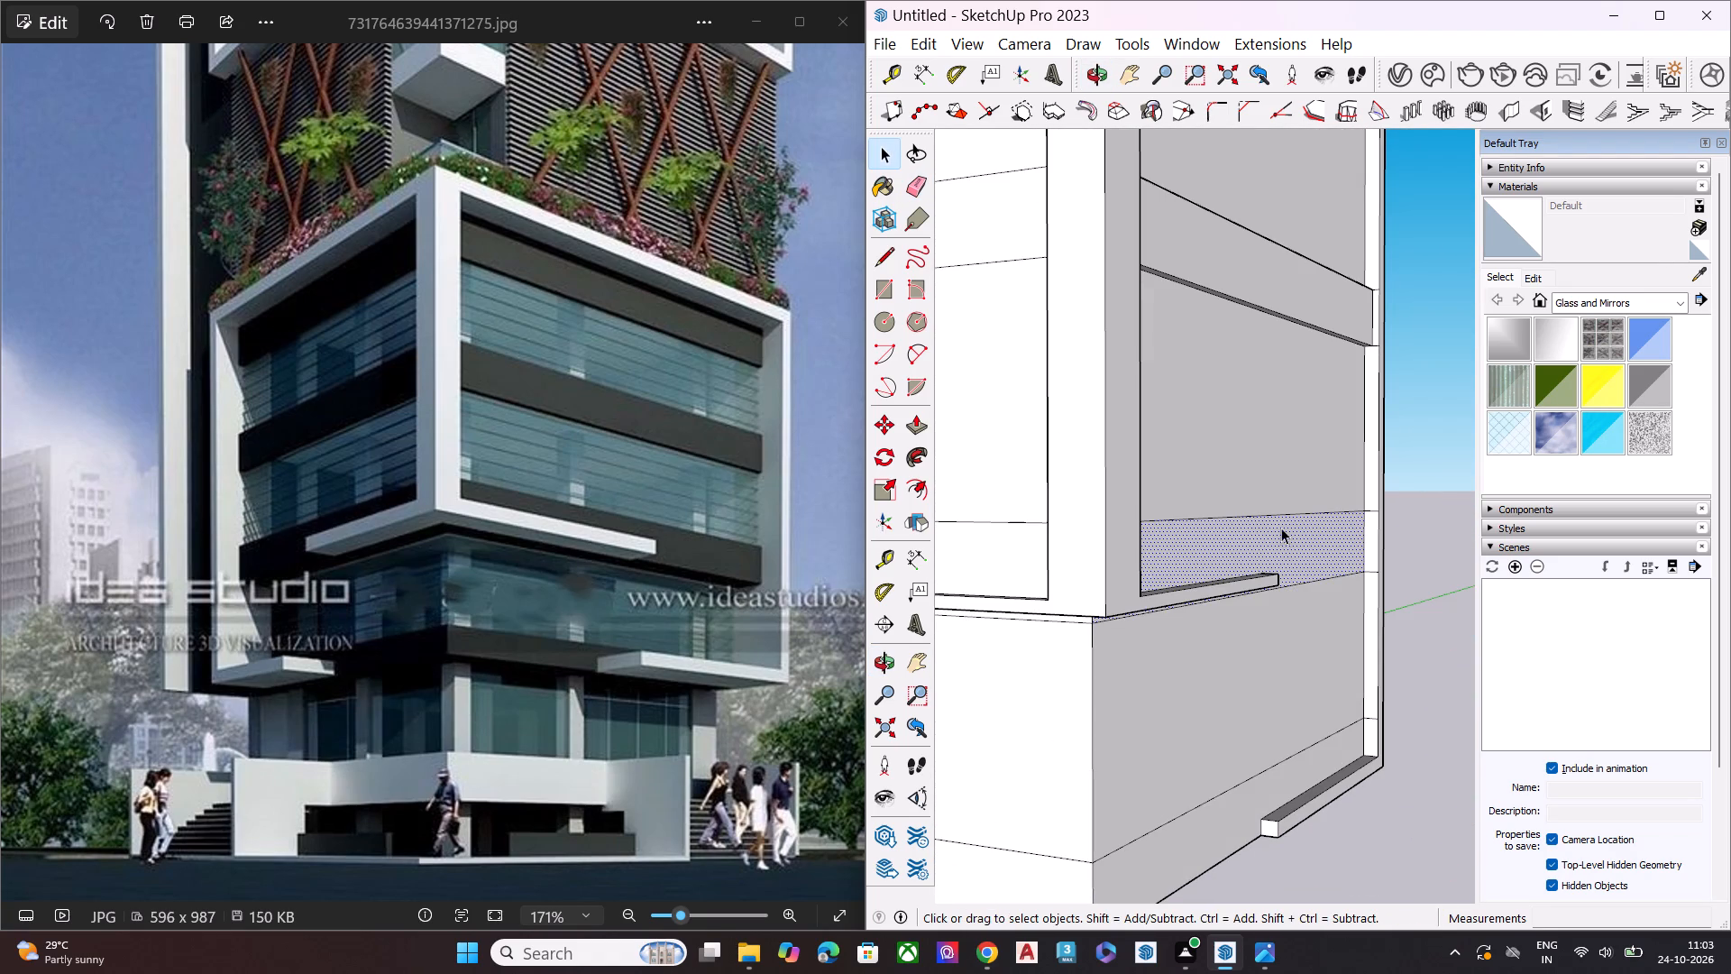
pyautogui.press('p')
pyautogui.click(1259, 519)
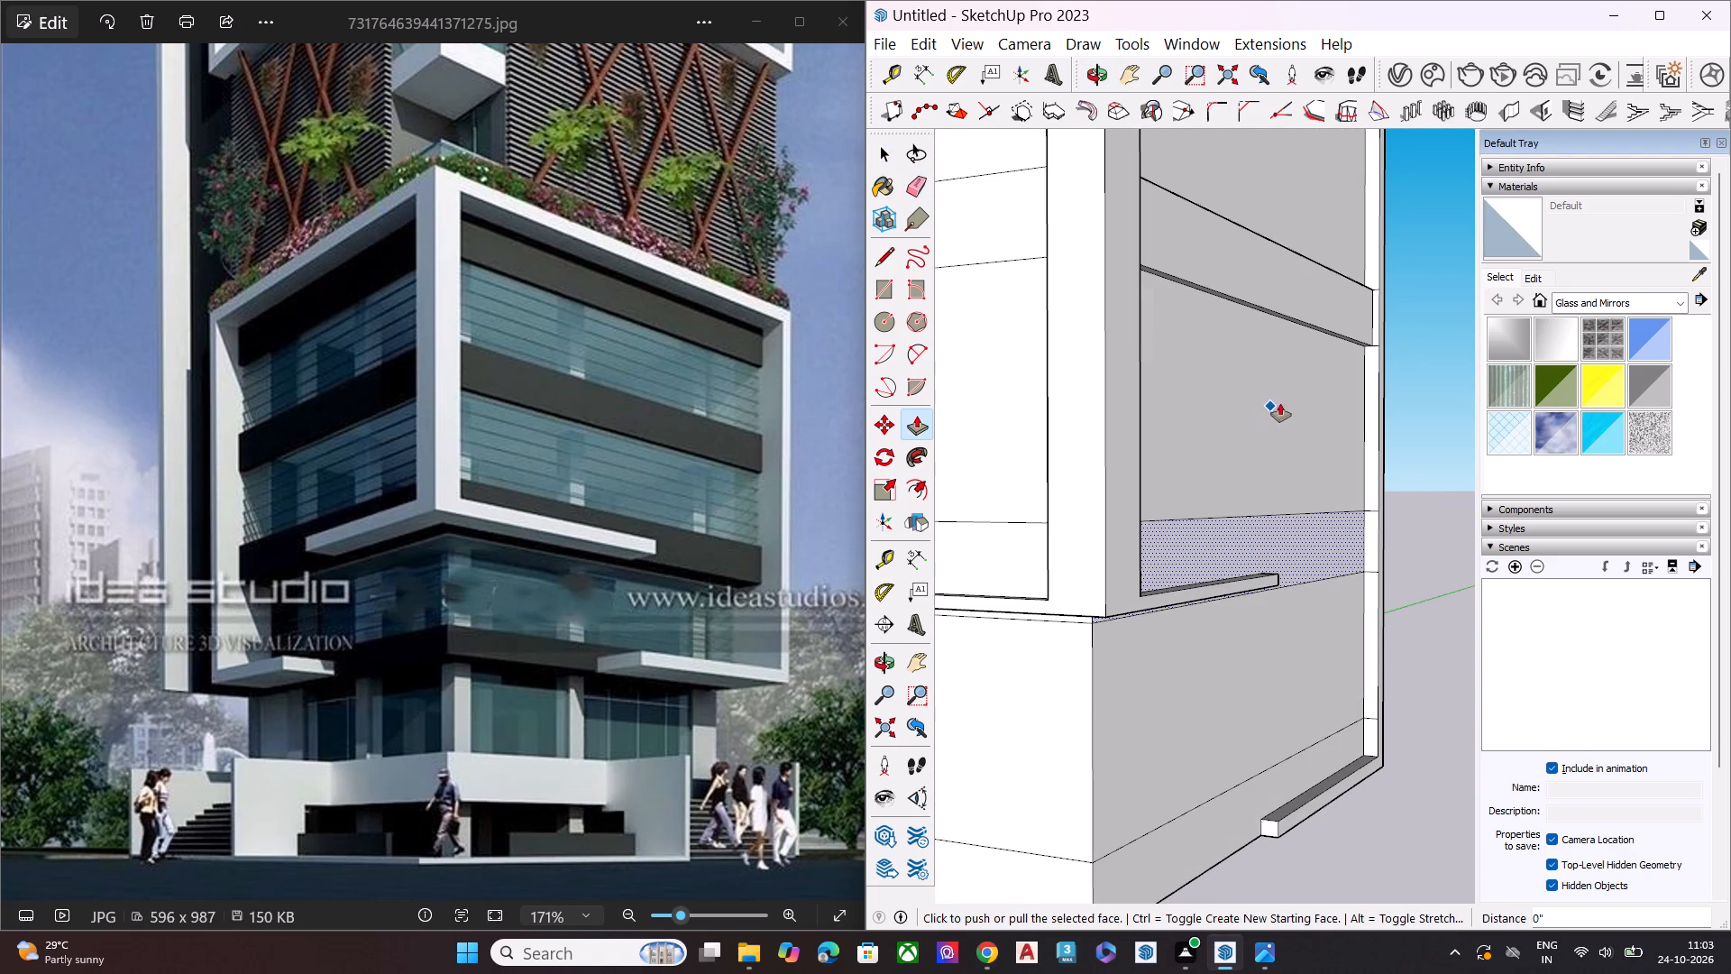
pyautogui.press('space')
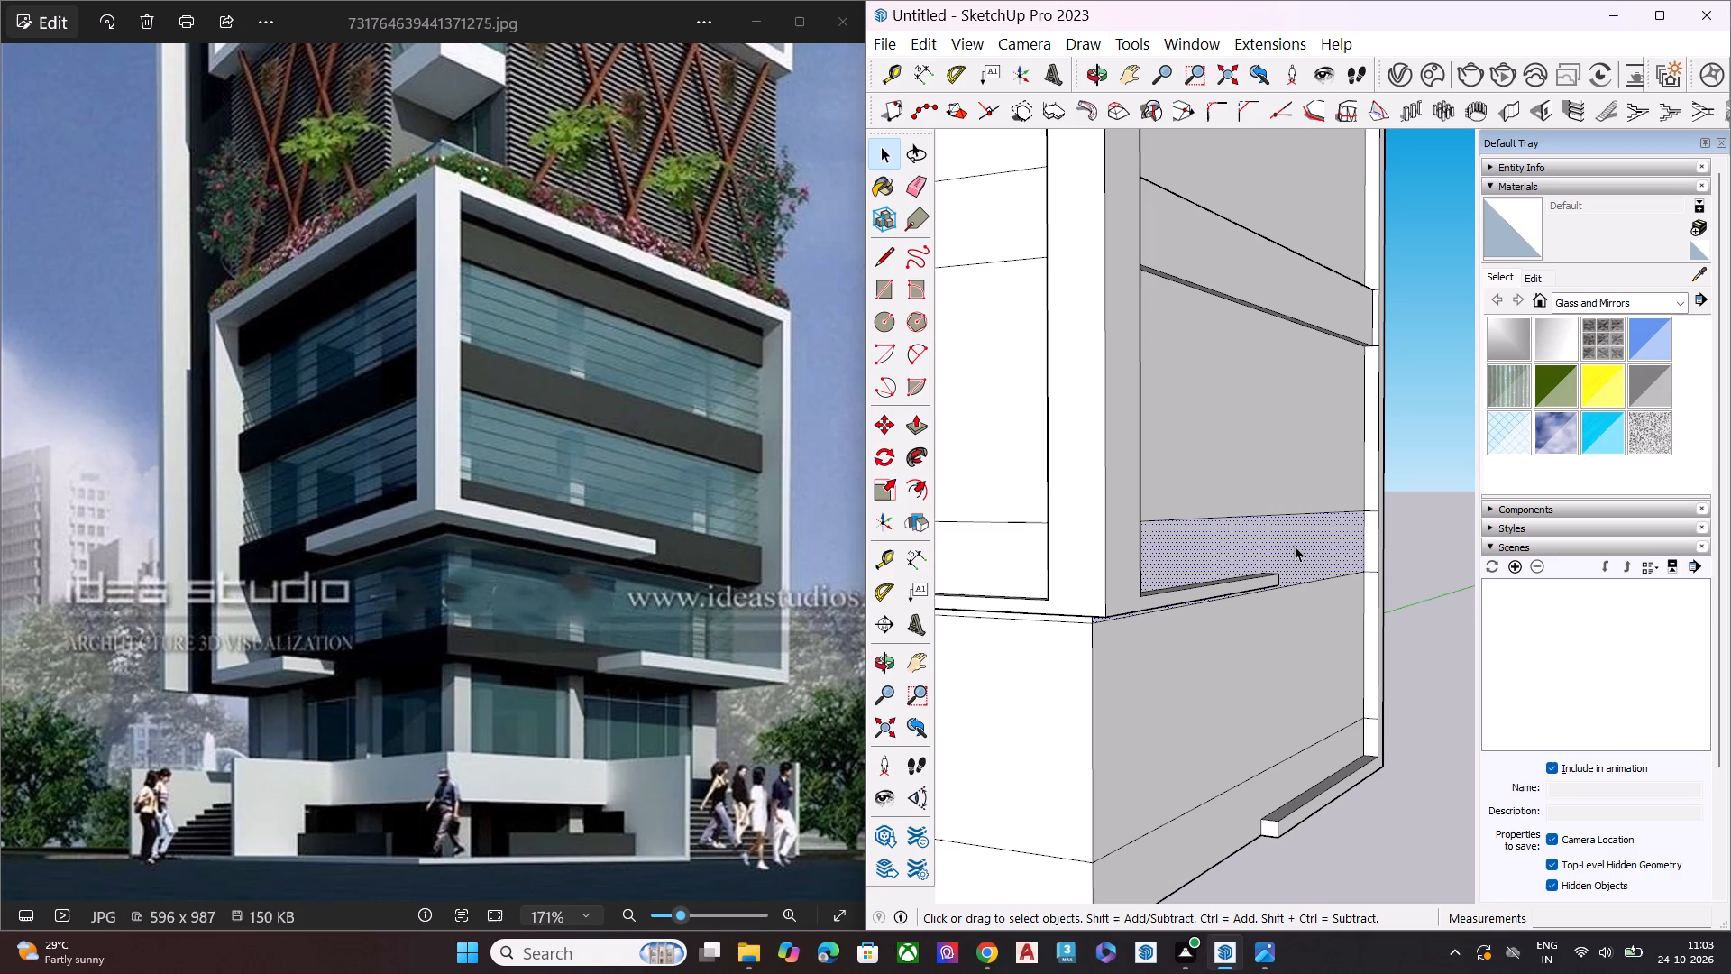
pyautogui.press('p')
pyautogui.click(1265, 541)
pyautogui.click(1329, 328)
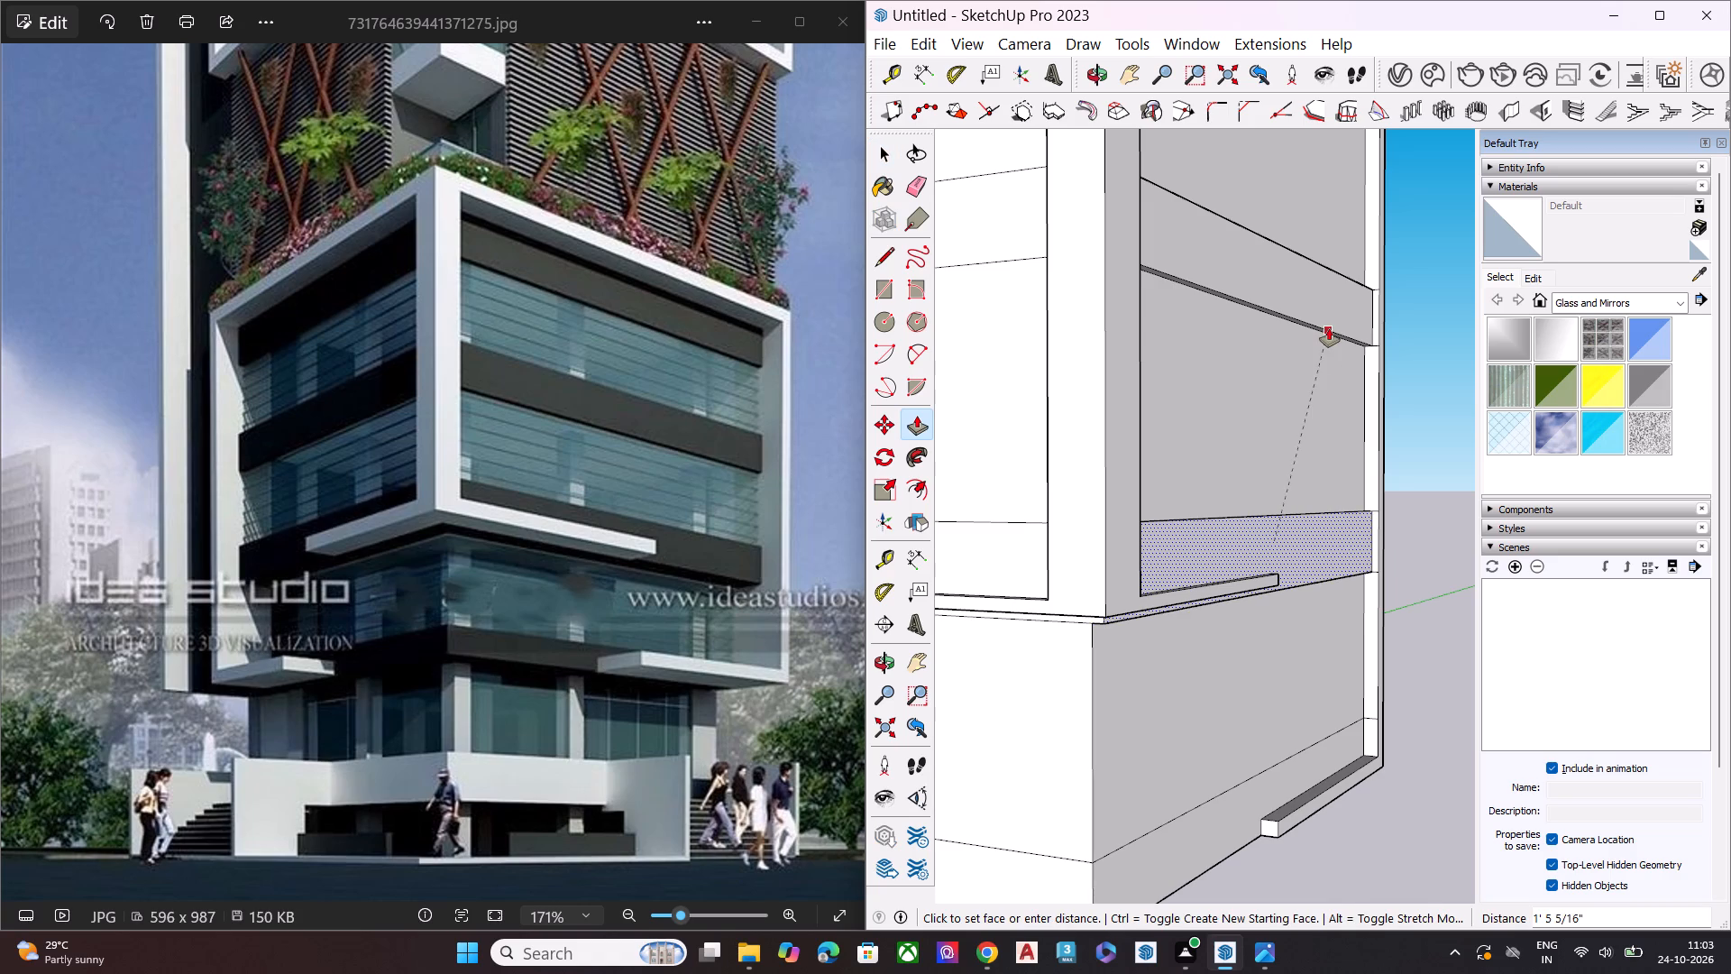
pyautogui.press('space')
# Push/Pull the top band inside the main wall's frame outward by 1' 5 5/16", level with the middle band.
pyautogui.moveTo(1251, 549); pyautogui.dragTo(1355, 599, button='middle')
pyautogui.click(1066, 602)
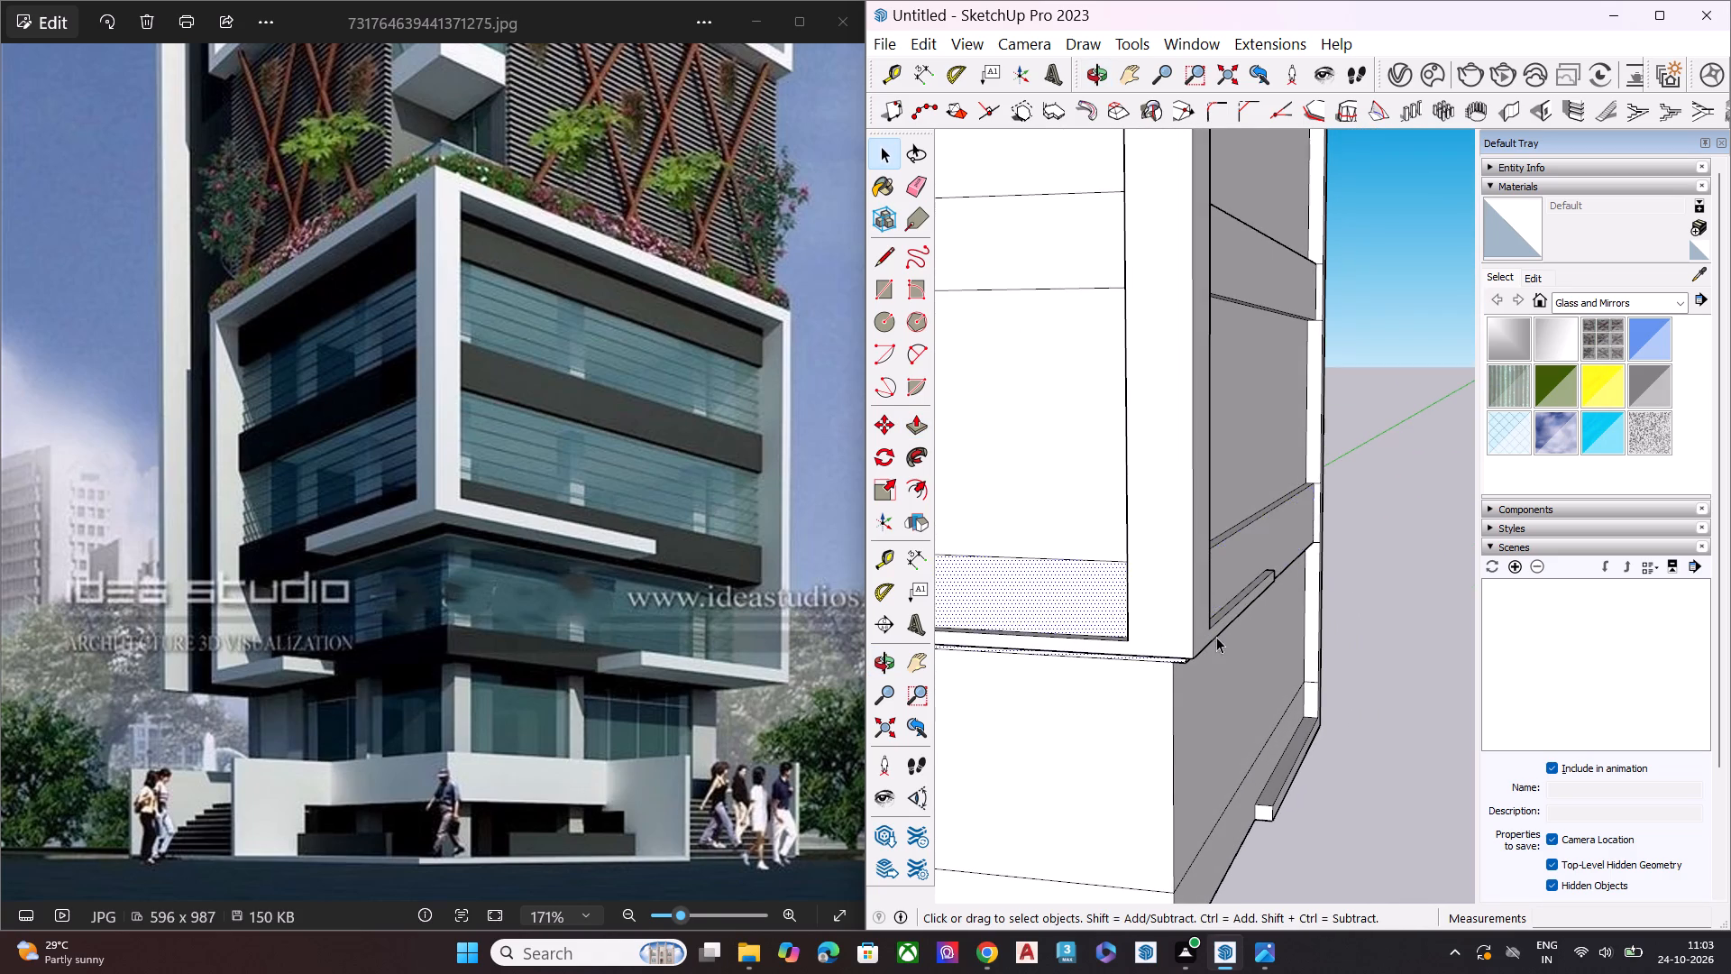
pyautogui.moveTo(1204, 628); pyautogui.dragTo(1113, 464, button='middle')
pyautogui.scroll(-9, 1193, 510)
pyautogui.moveTo(1223, 570); pyautogui.dragTo(1012, 899, button='middle')
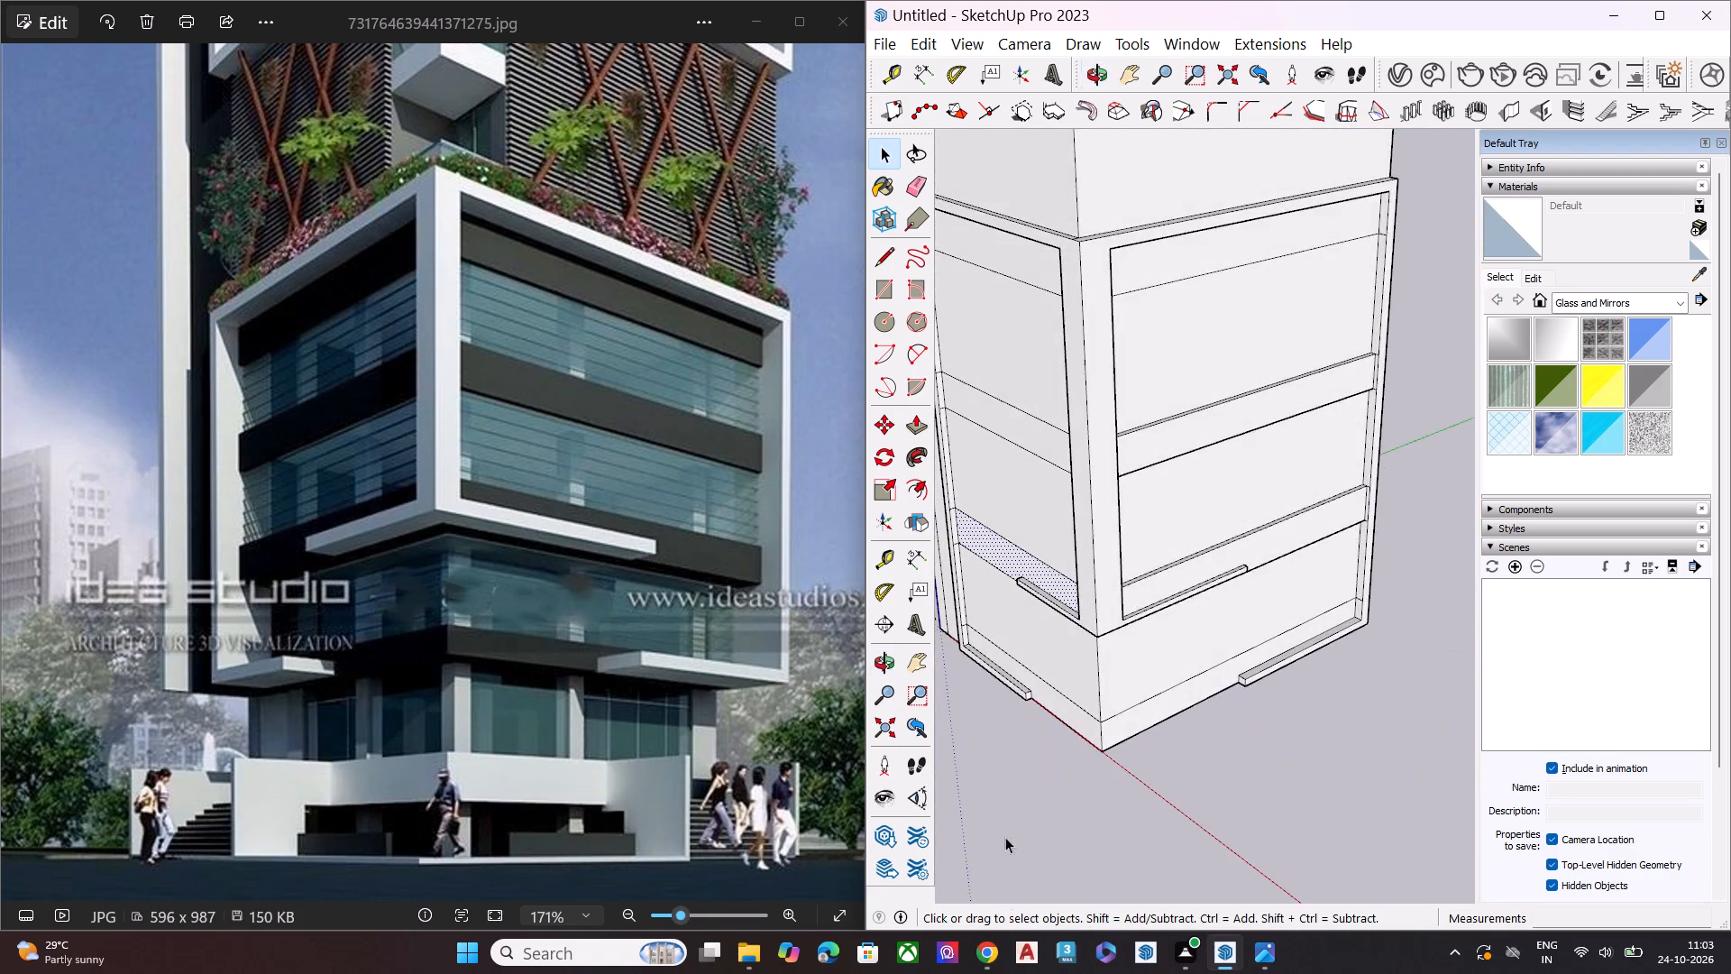
pyautogui.scroll(4, 1001, 588)
pyautogui.scroll(-9, 1168, 602)
pyautogui.moveTo(1165, 615); pyautogui.dragTo(1319, 428, button='middle')
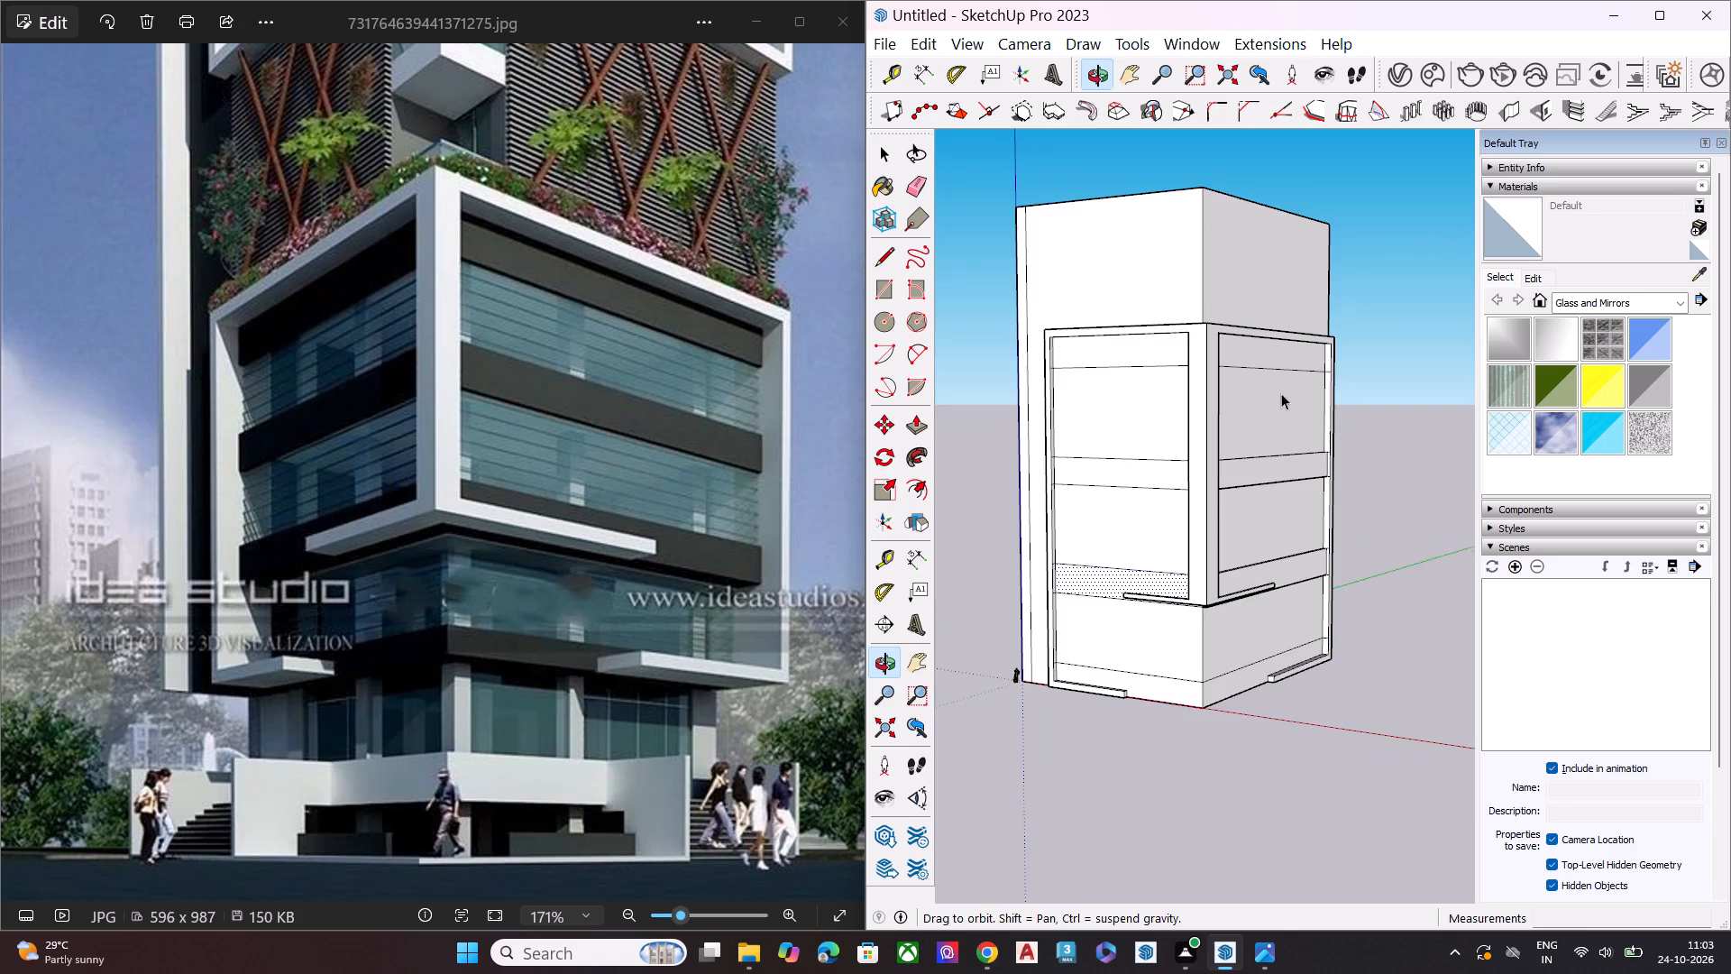
pyautogui.scroll(1, 1253, 345)
pyautogui.scroll(-1, 1253, 343)
pyautogui.scroll(8, 1252, 341)
pyautogui.press('space')
pyautogui.click(1261, 378)
pyautogui.press('p')
pyautogui.click(1259, 369)
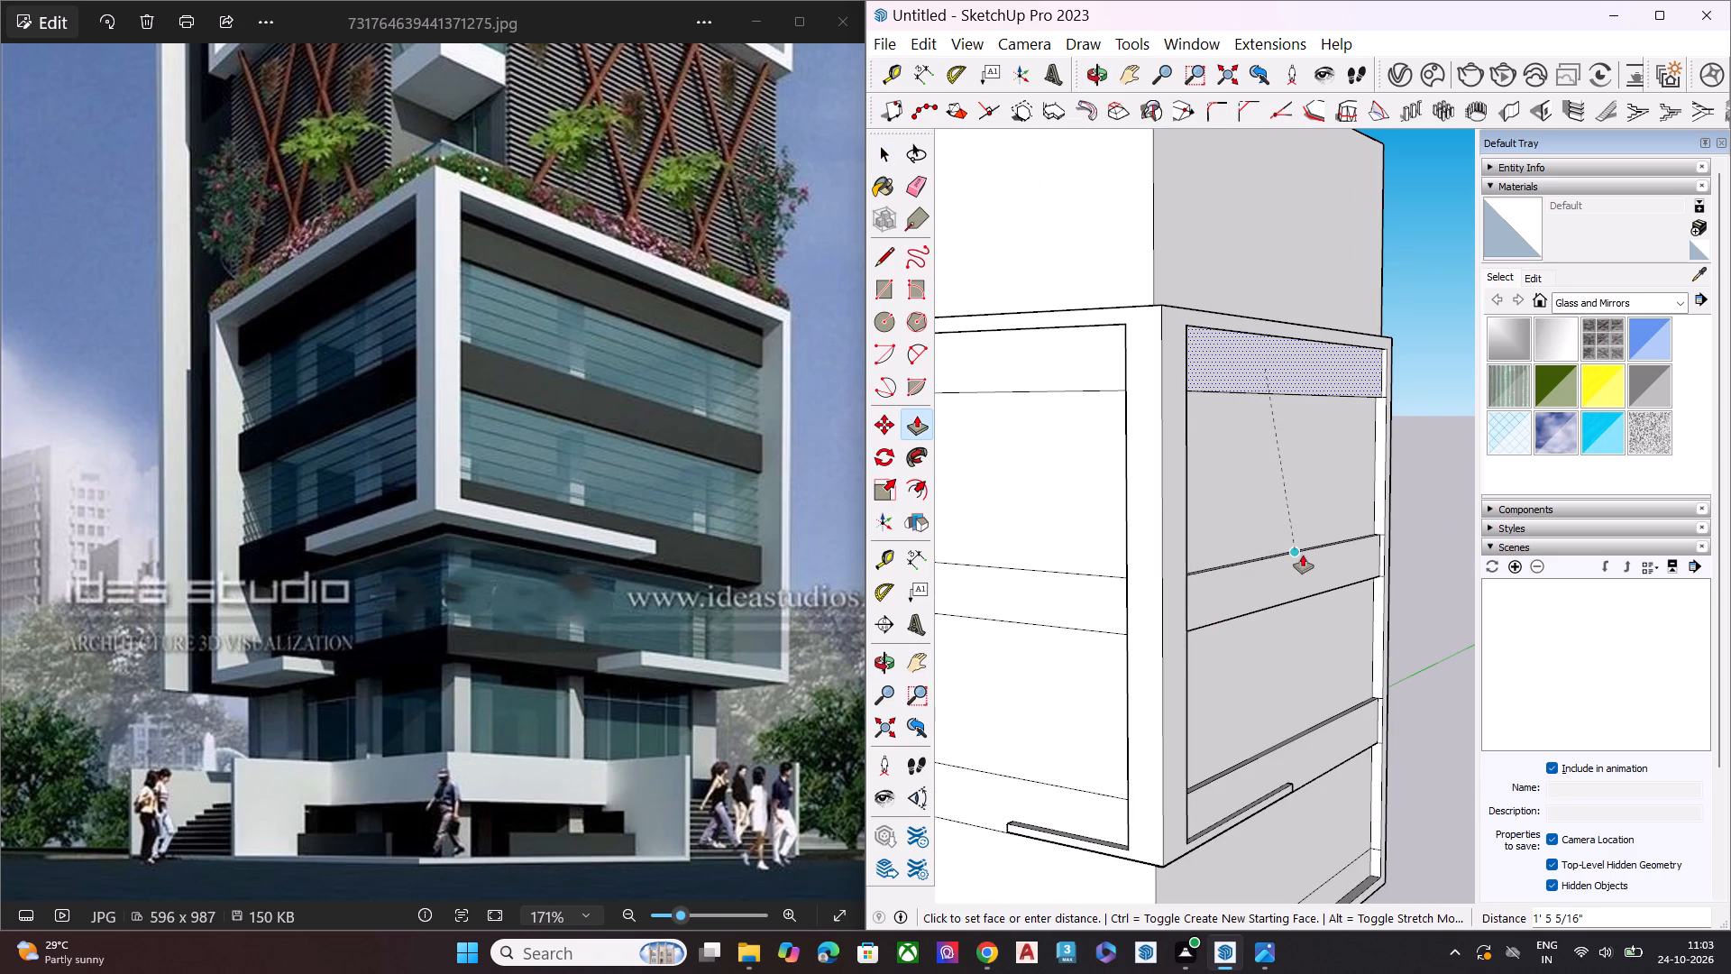
pyautogui.moveTo(1303, 555); pyautogui.dragTo(1291, 510)
pyautogui.press('space')
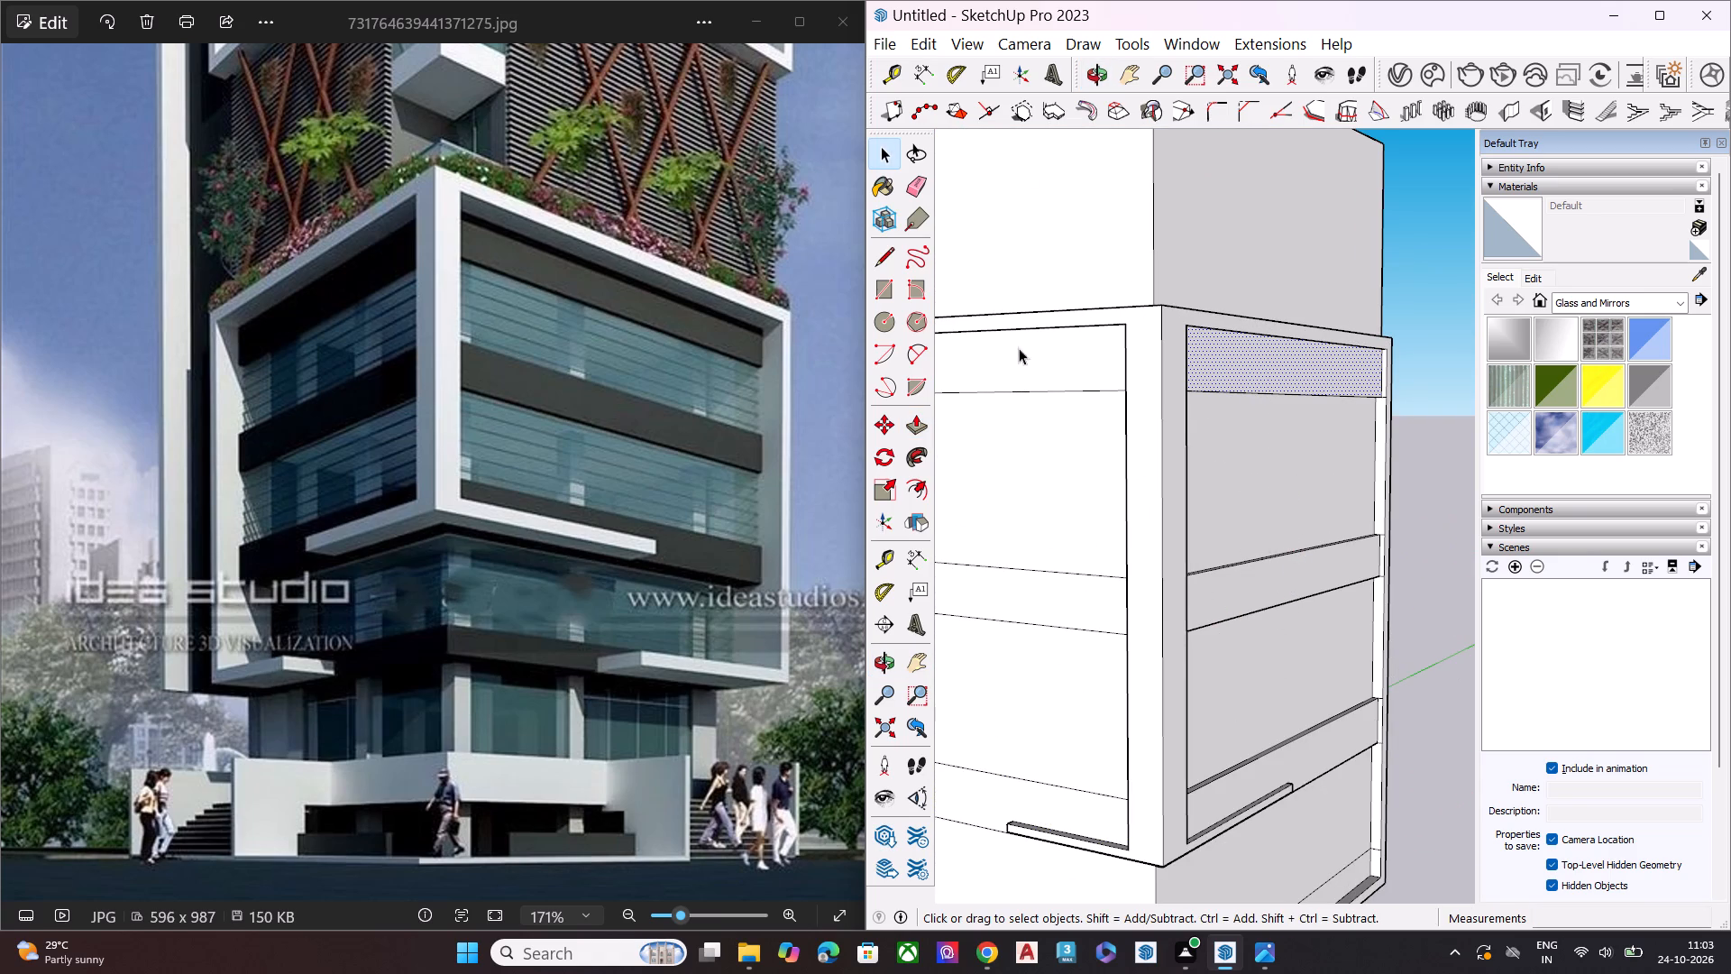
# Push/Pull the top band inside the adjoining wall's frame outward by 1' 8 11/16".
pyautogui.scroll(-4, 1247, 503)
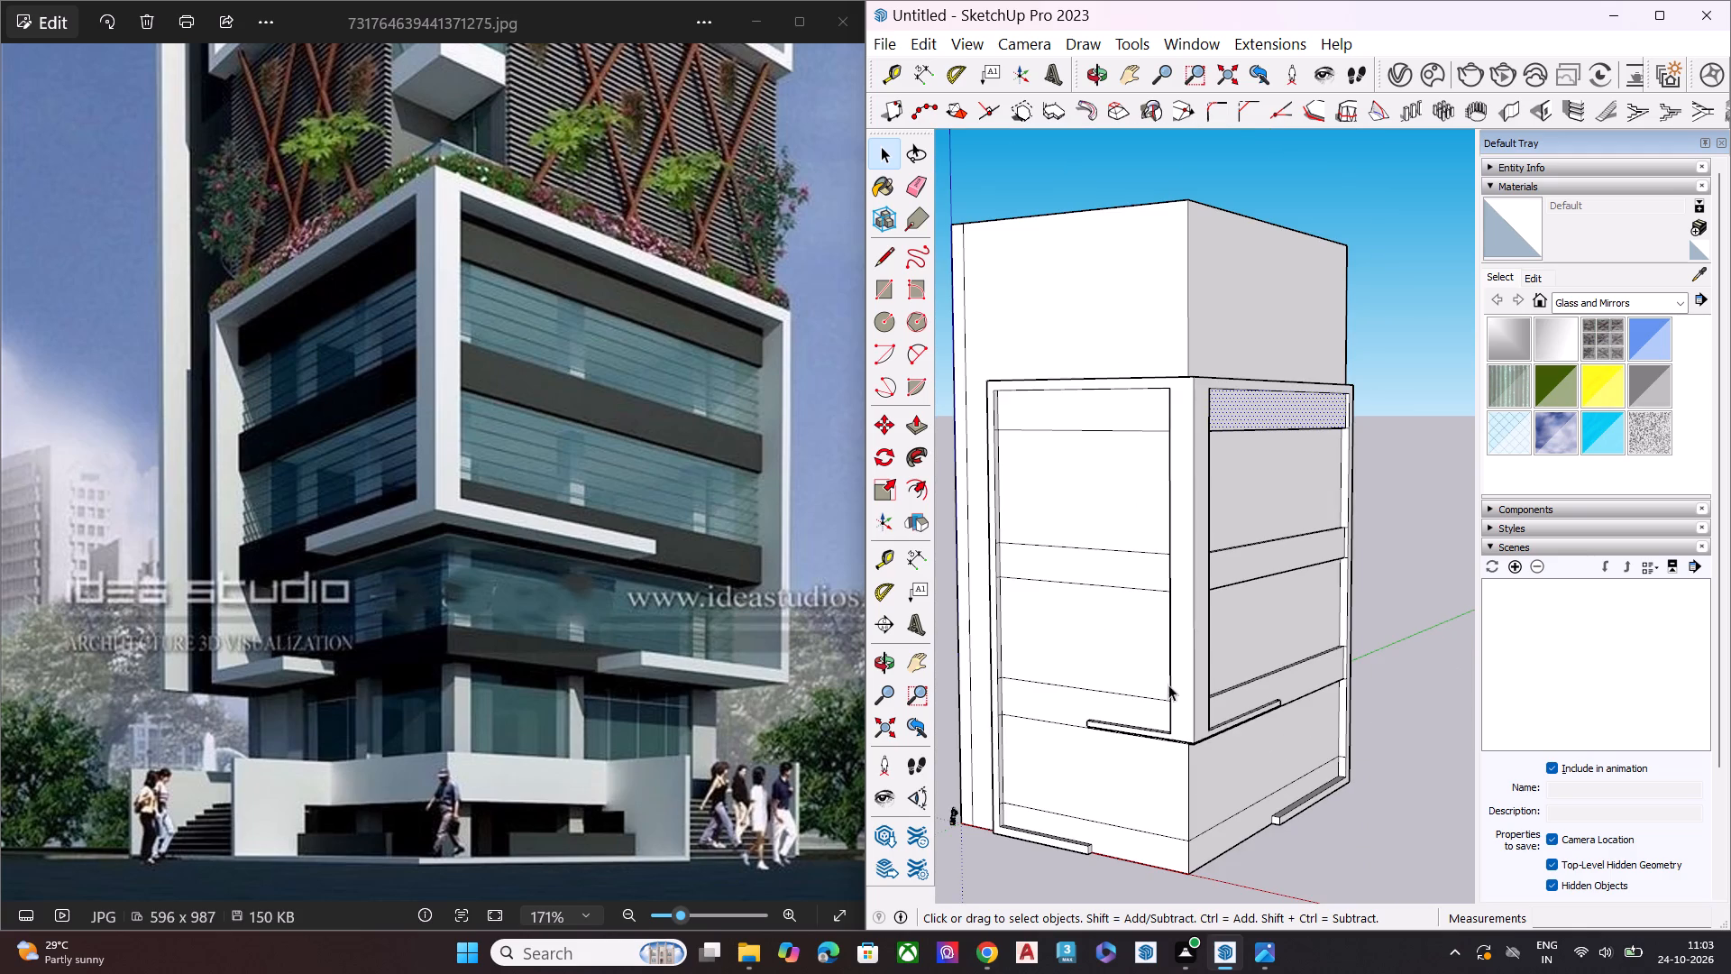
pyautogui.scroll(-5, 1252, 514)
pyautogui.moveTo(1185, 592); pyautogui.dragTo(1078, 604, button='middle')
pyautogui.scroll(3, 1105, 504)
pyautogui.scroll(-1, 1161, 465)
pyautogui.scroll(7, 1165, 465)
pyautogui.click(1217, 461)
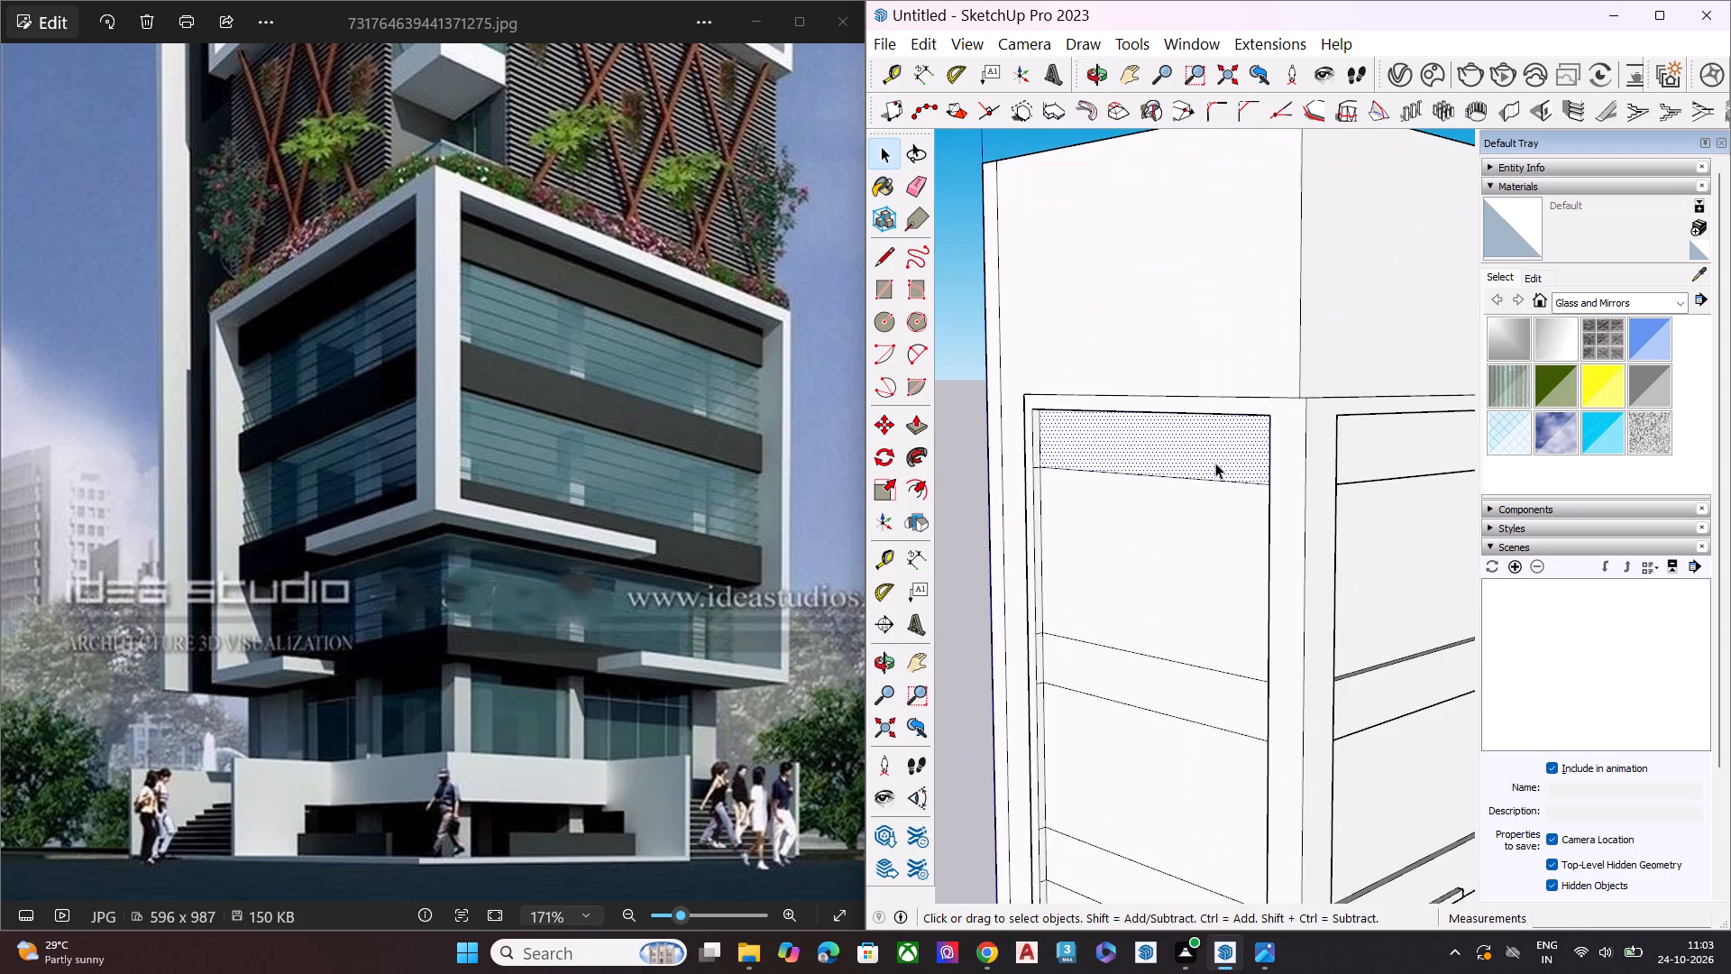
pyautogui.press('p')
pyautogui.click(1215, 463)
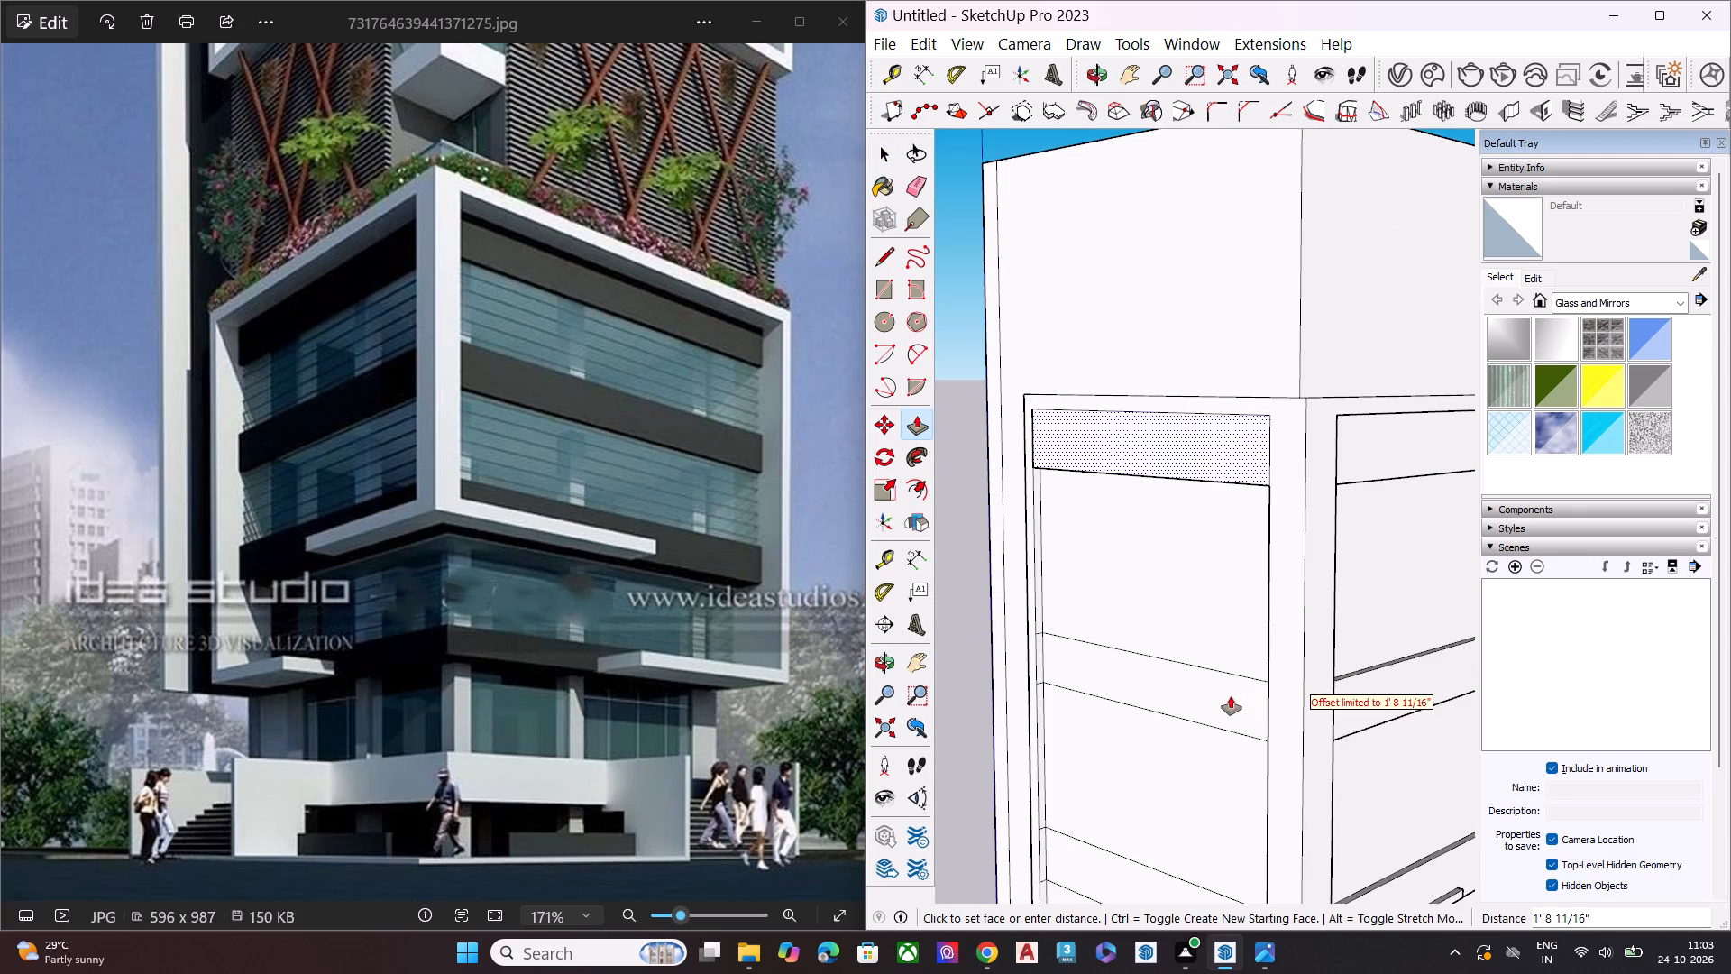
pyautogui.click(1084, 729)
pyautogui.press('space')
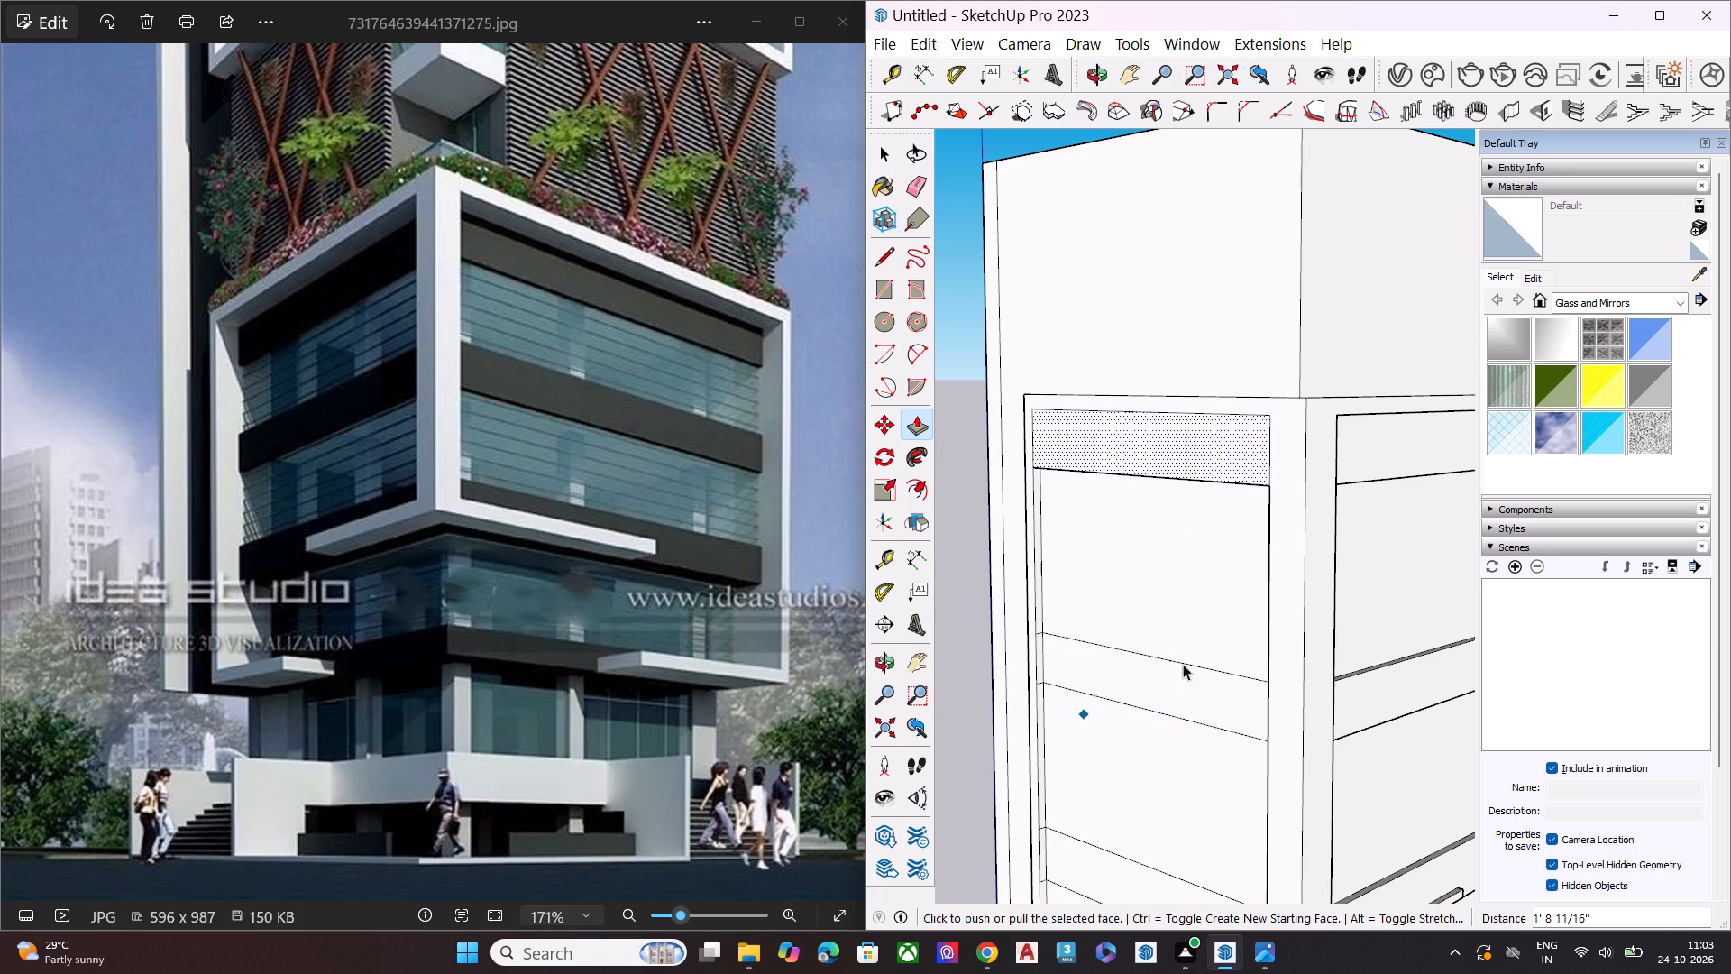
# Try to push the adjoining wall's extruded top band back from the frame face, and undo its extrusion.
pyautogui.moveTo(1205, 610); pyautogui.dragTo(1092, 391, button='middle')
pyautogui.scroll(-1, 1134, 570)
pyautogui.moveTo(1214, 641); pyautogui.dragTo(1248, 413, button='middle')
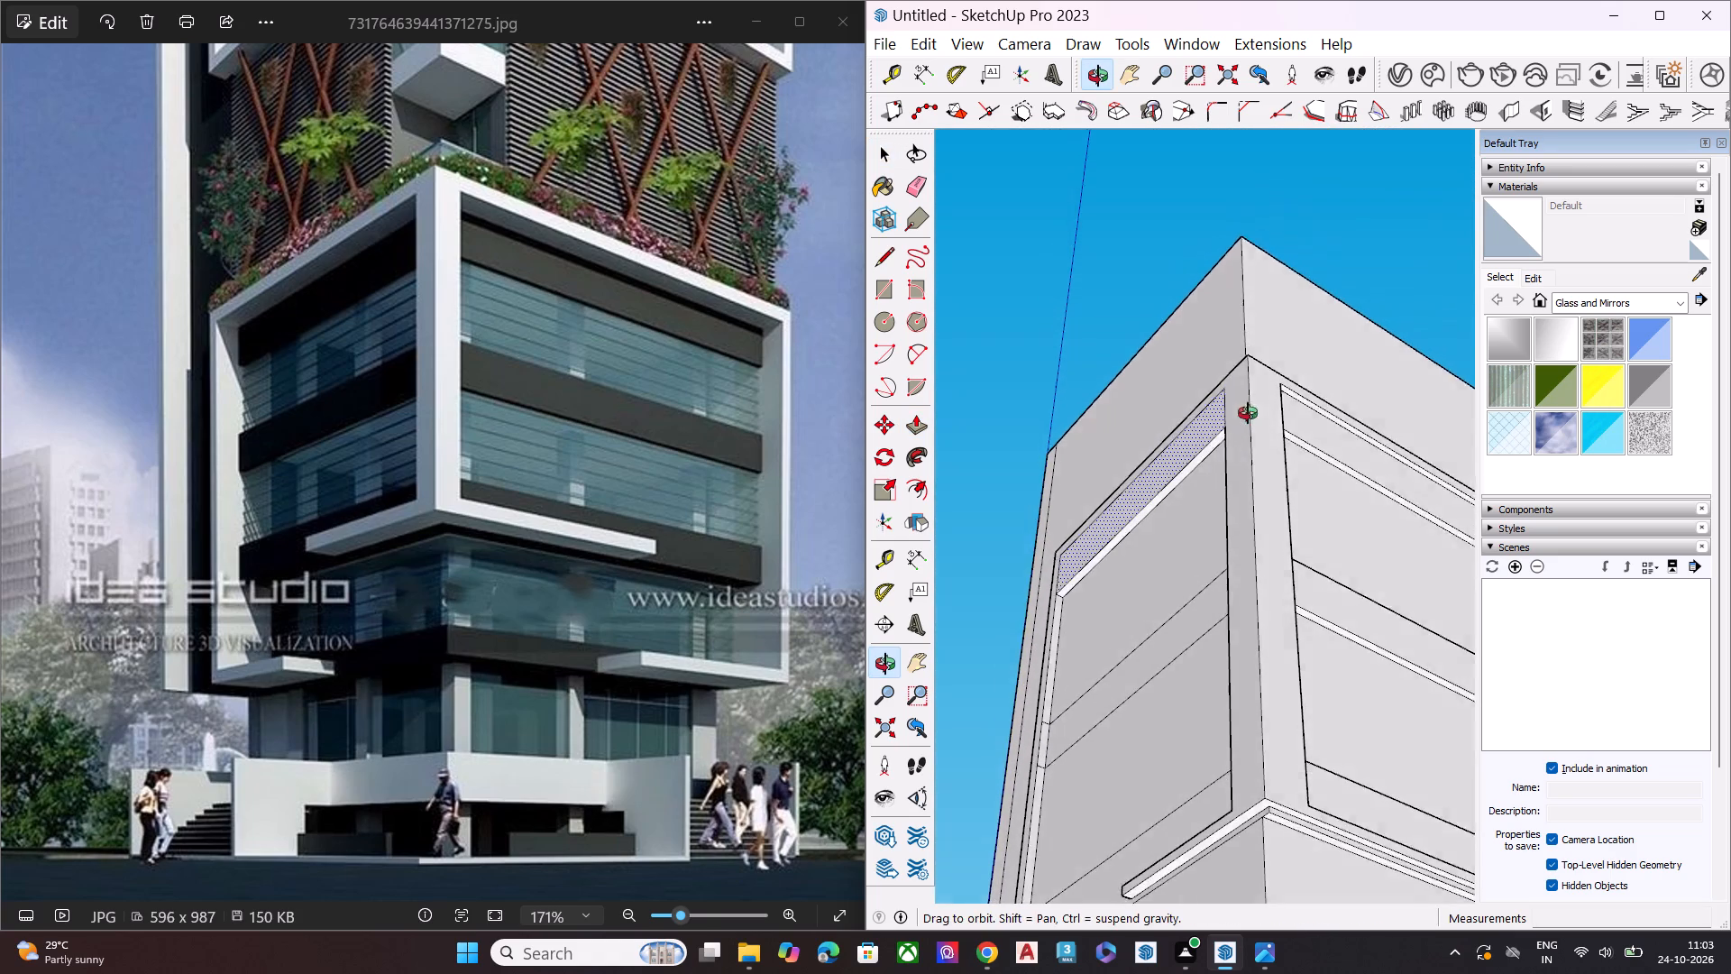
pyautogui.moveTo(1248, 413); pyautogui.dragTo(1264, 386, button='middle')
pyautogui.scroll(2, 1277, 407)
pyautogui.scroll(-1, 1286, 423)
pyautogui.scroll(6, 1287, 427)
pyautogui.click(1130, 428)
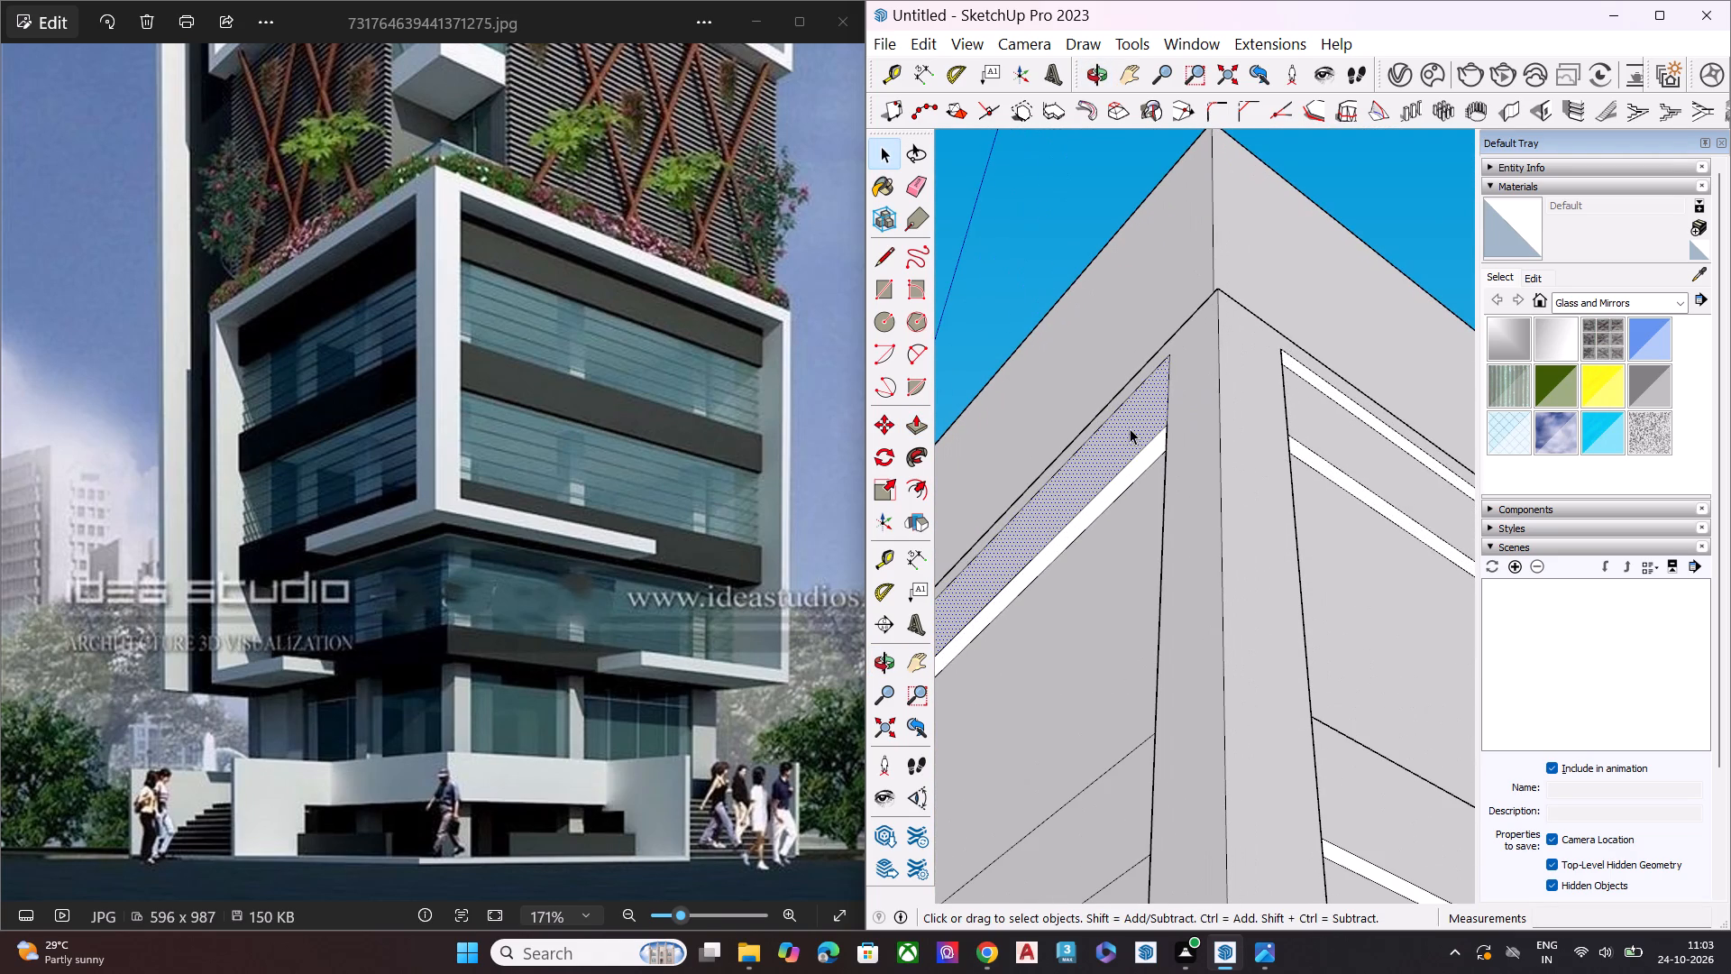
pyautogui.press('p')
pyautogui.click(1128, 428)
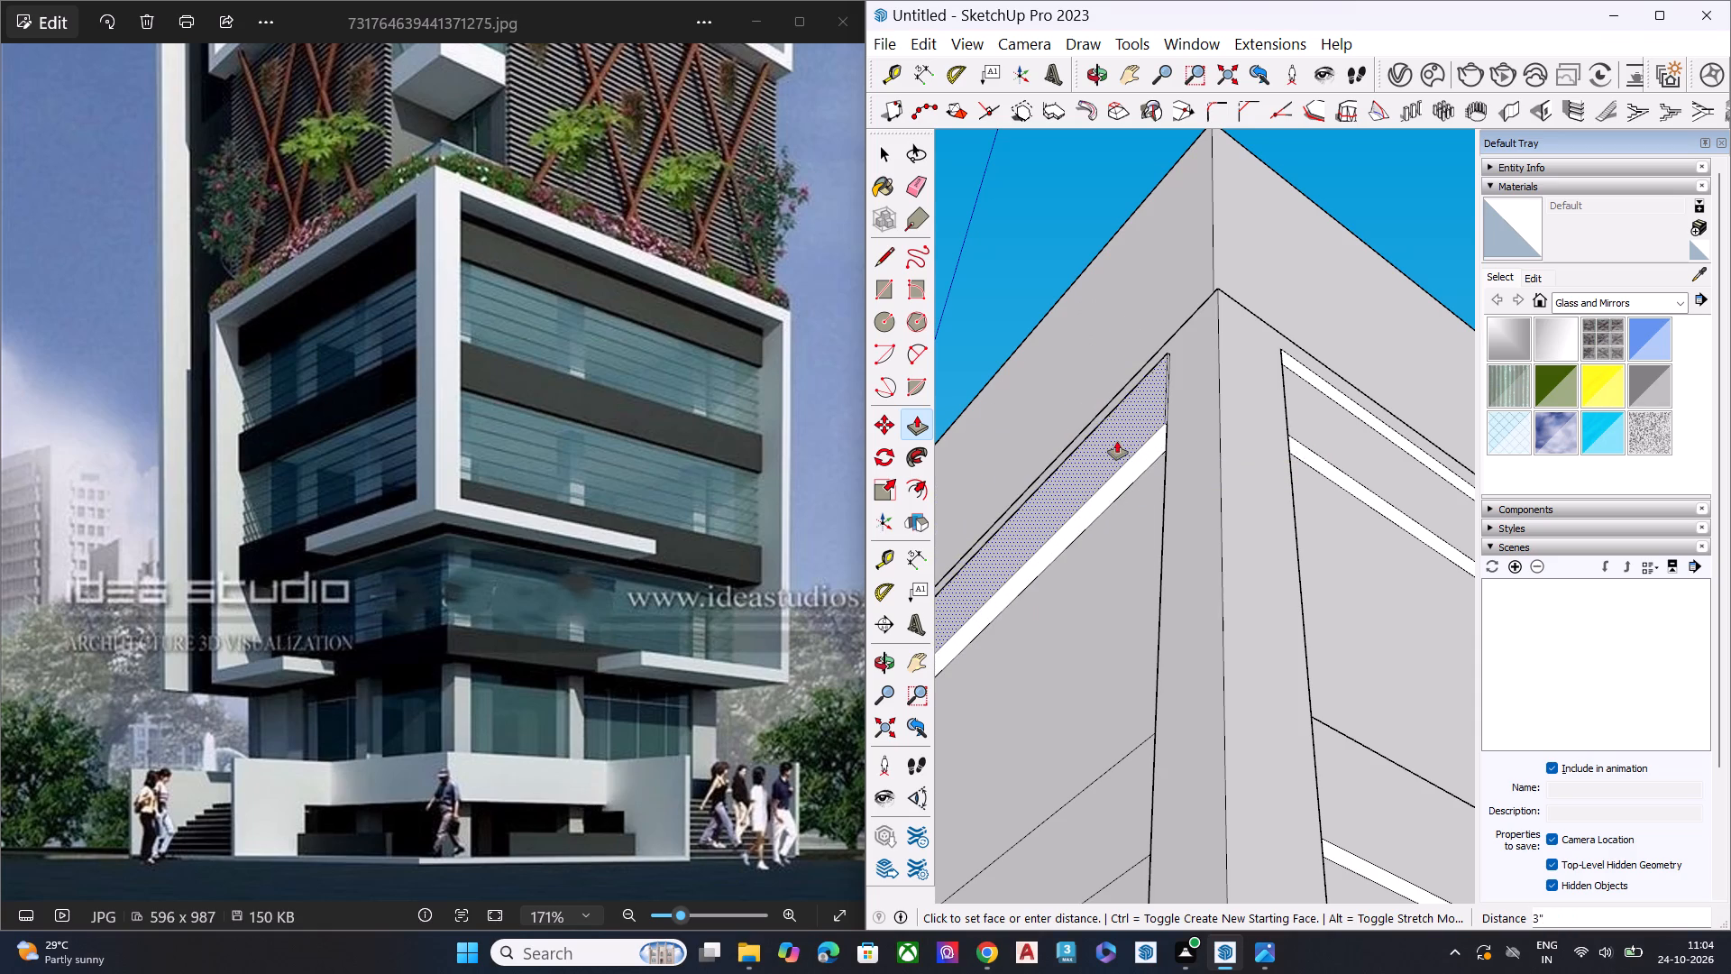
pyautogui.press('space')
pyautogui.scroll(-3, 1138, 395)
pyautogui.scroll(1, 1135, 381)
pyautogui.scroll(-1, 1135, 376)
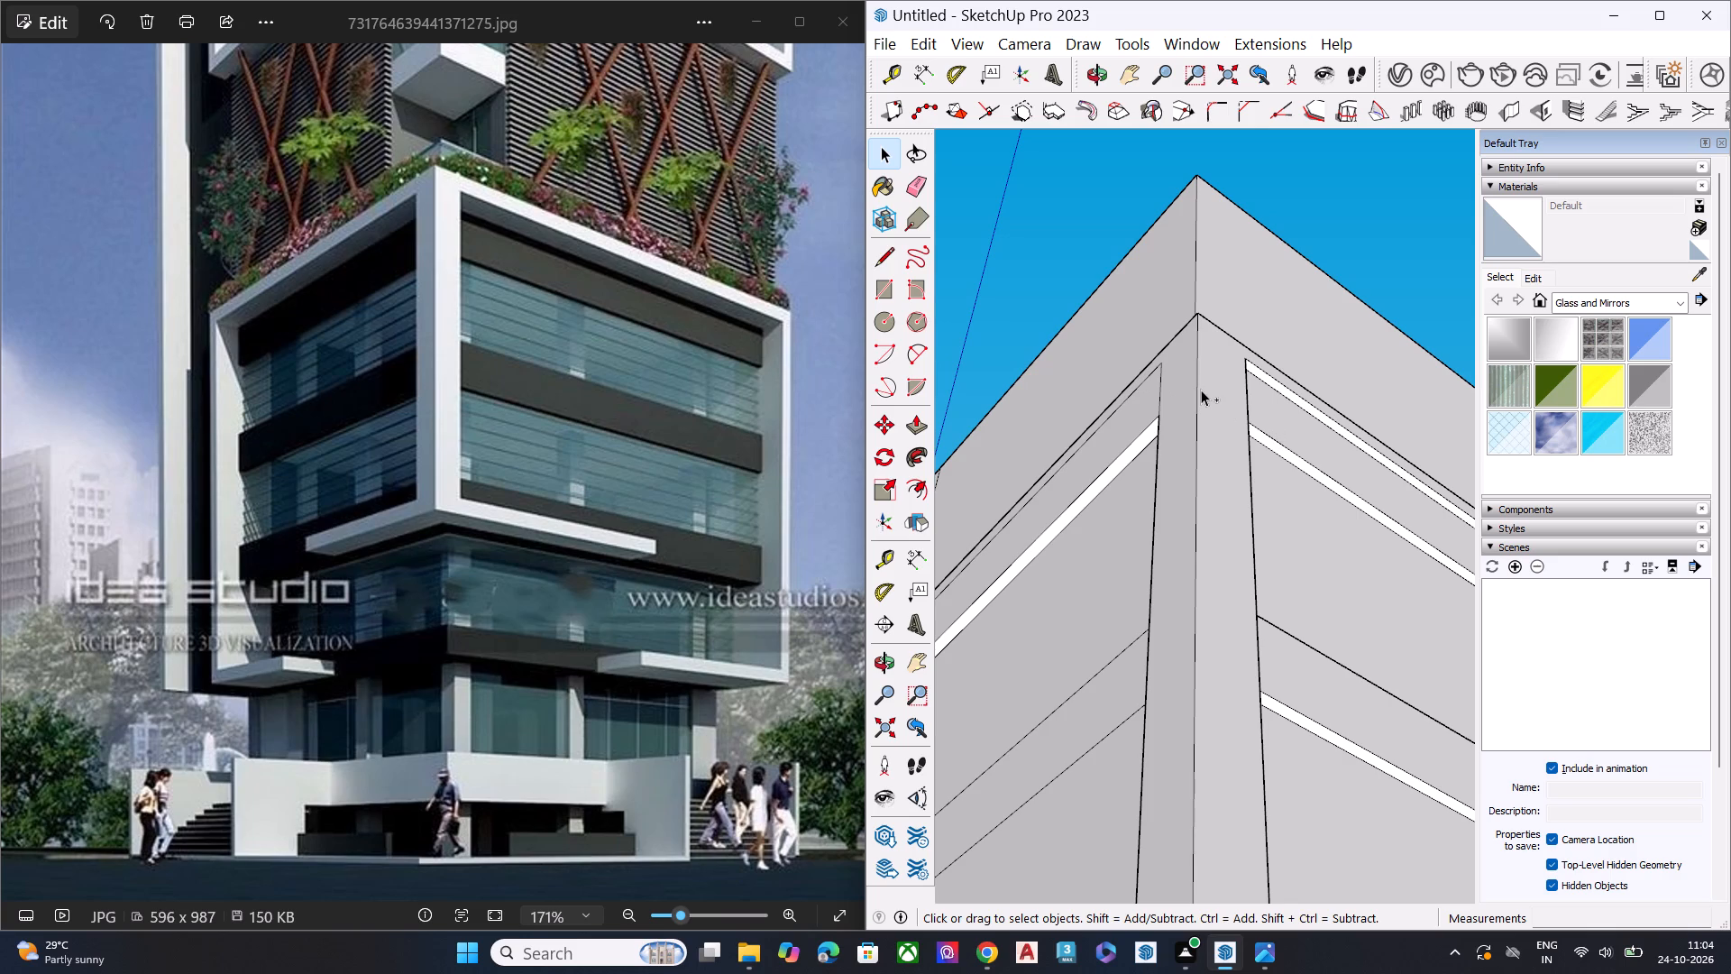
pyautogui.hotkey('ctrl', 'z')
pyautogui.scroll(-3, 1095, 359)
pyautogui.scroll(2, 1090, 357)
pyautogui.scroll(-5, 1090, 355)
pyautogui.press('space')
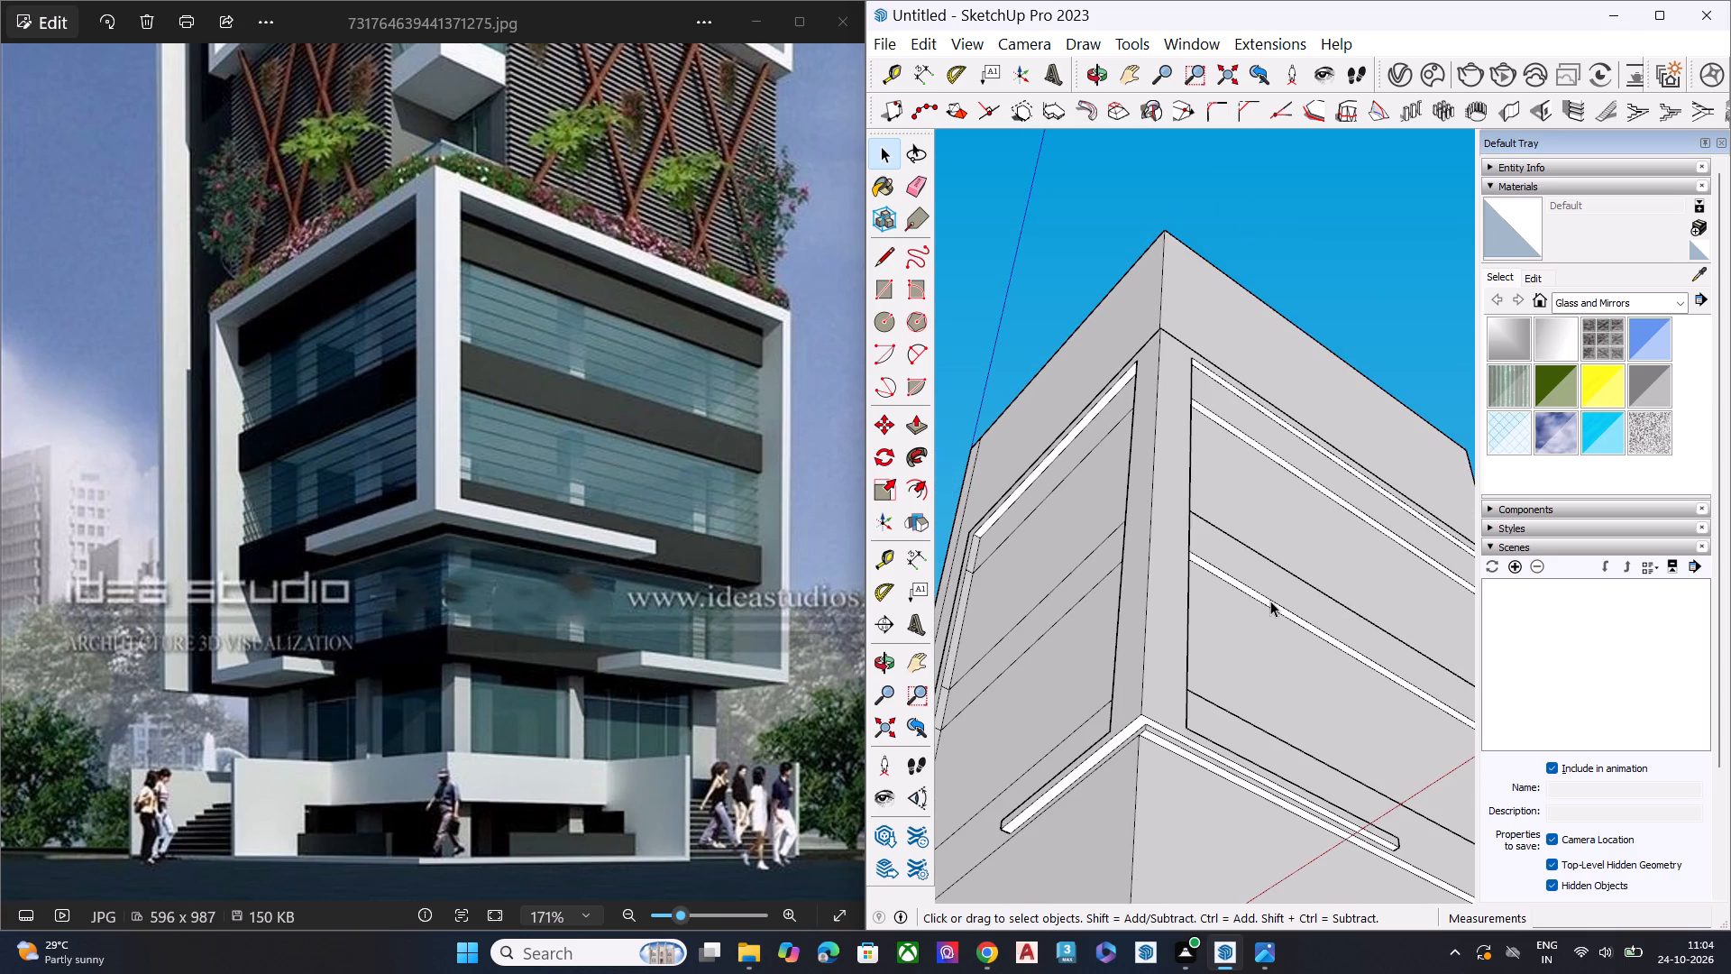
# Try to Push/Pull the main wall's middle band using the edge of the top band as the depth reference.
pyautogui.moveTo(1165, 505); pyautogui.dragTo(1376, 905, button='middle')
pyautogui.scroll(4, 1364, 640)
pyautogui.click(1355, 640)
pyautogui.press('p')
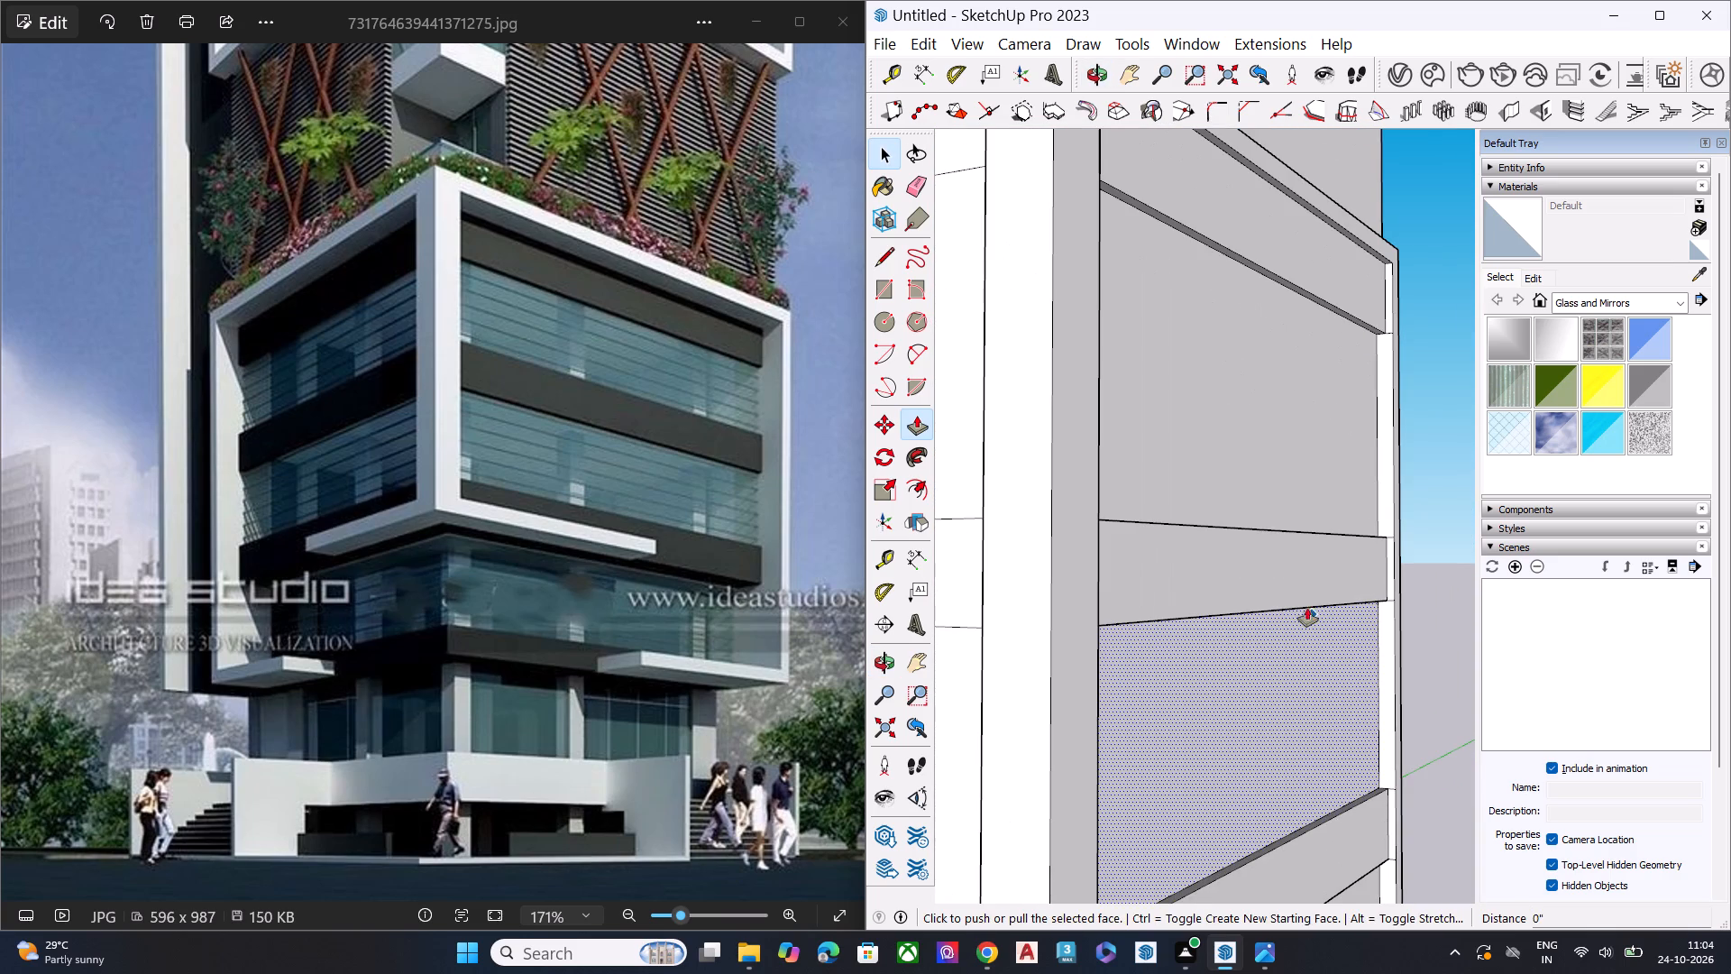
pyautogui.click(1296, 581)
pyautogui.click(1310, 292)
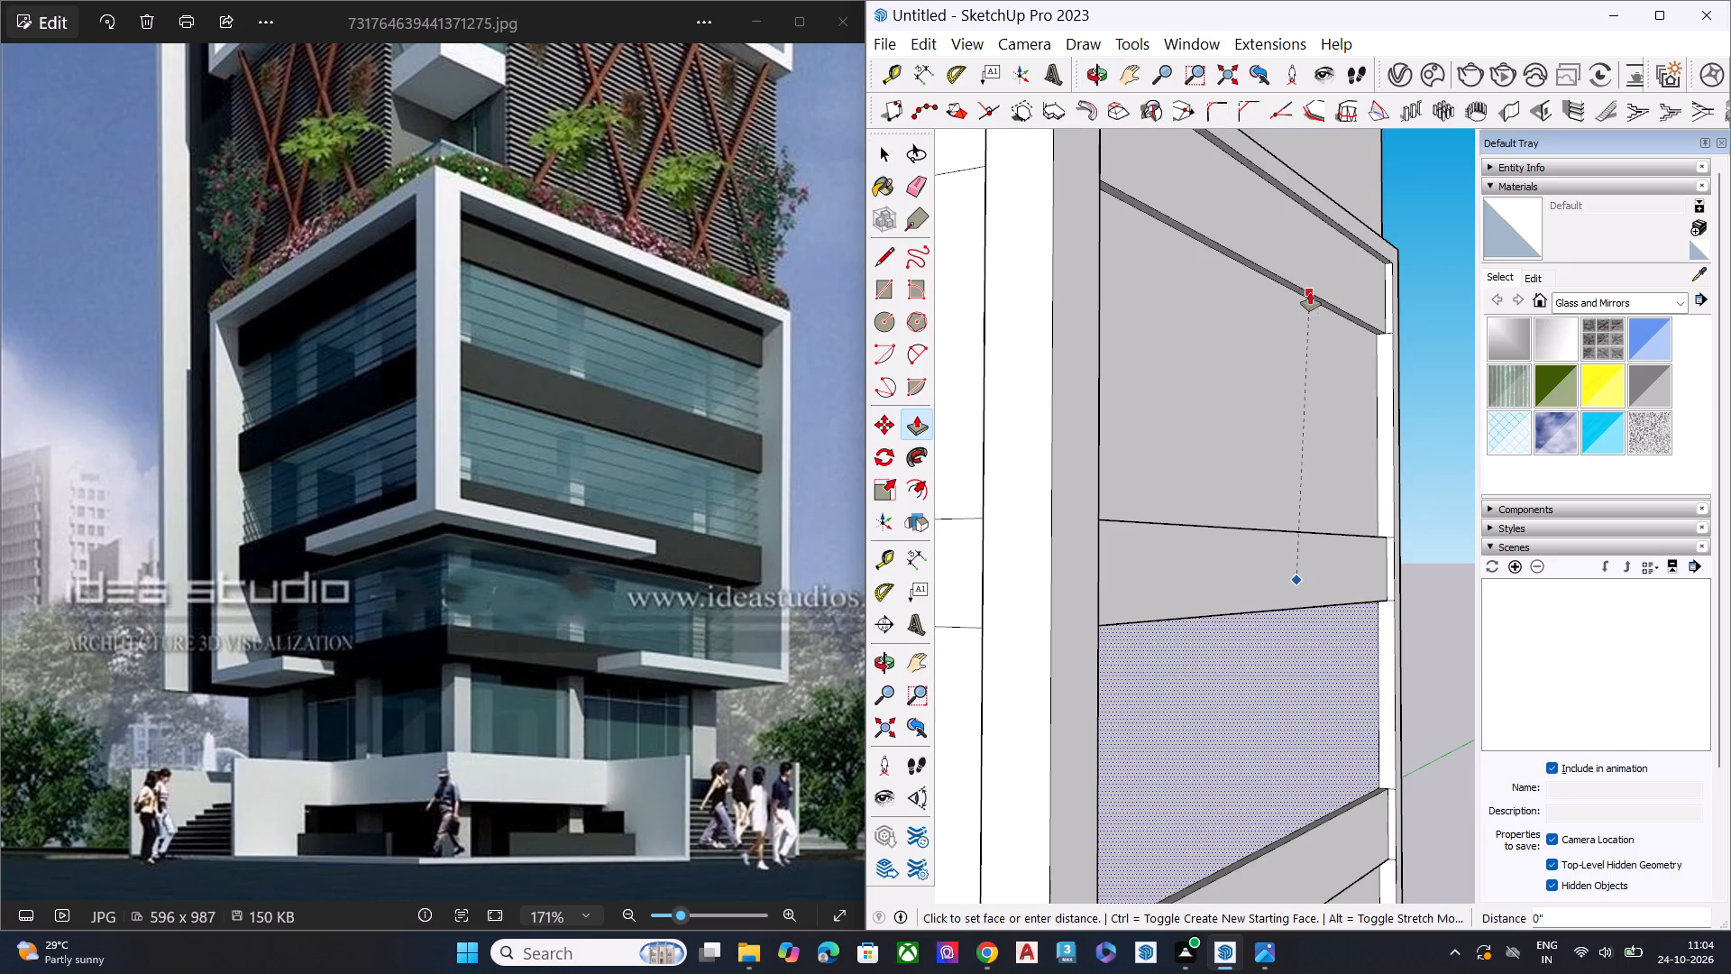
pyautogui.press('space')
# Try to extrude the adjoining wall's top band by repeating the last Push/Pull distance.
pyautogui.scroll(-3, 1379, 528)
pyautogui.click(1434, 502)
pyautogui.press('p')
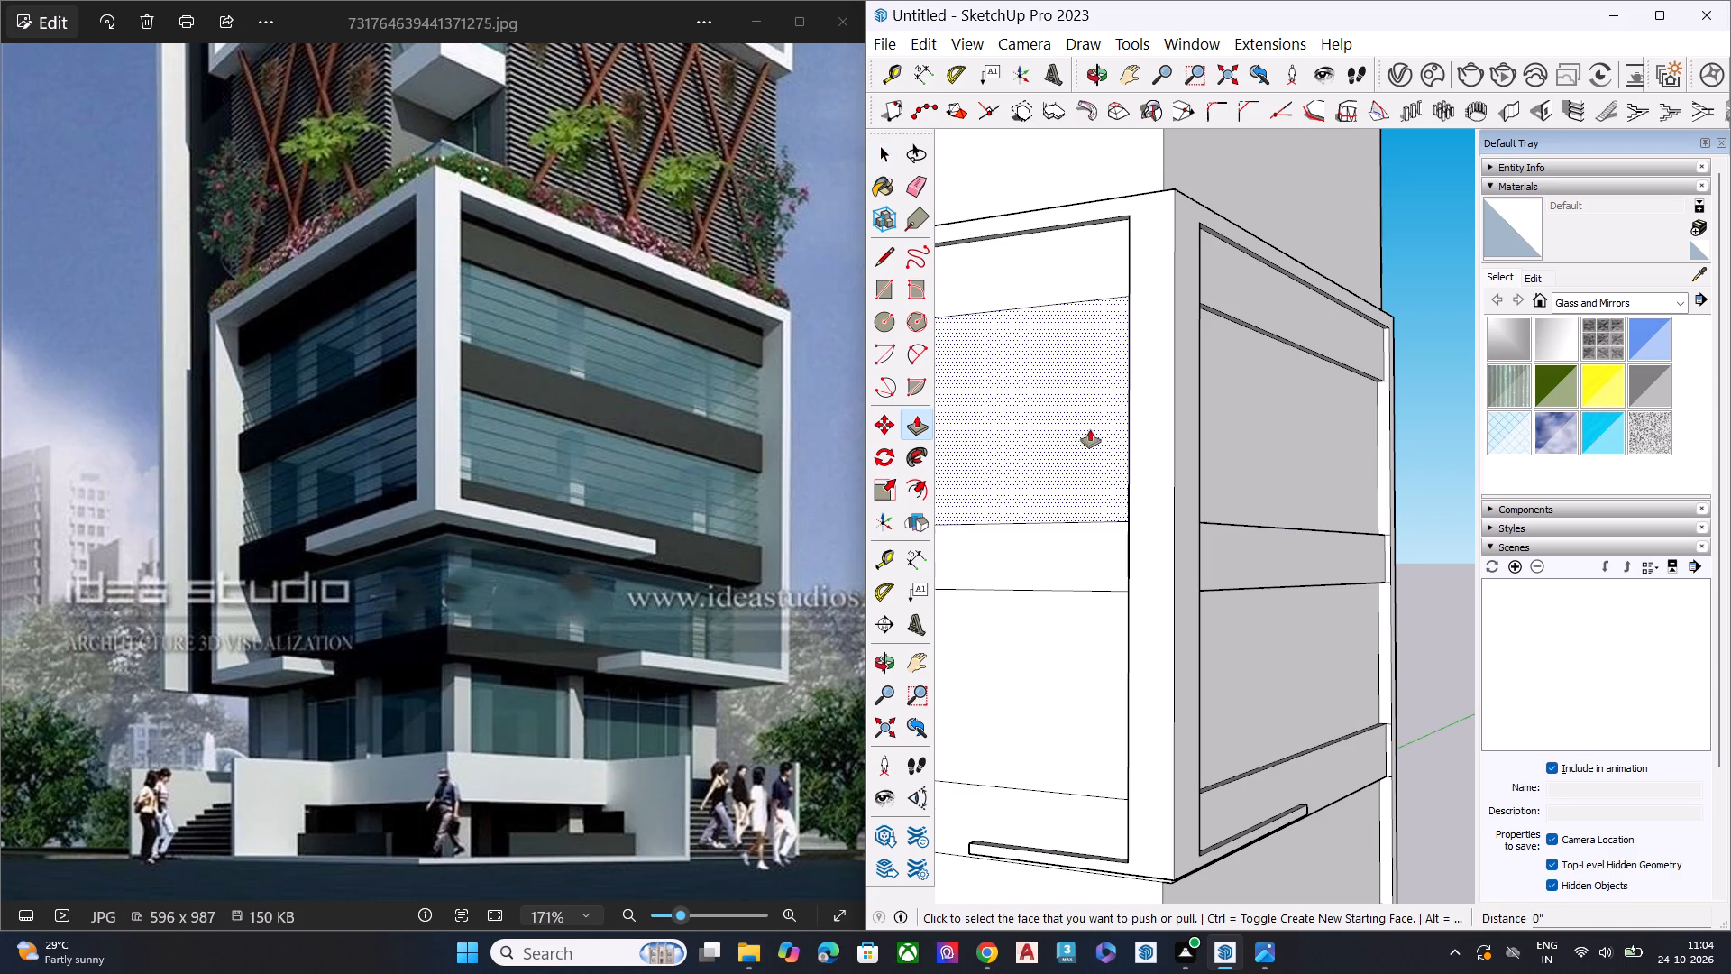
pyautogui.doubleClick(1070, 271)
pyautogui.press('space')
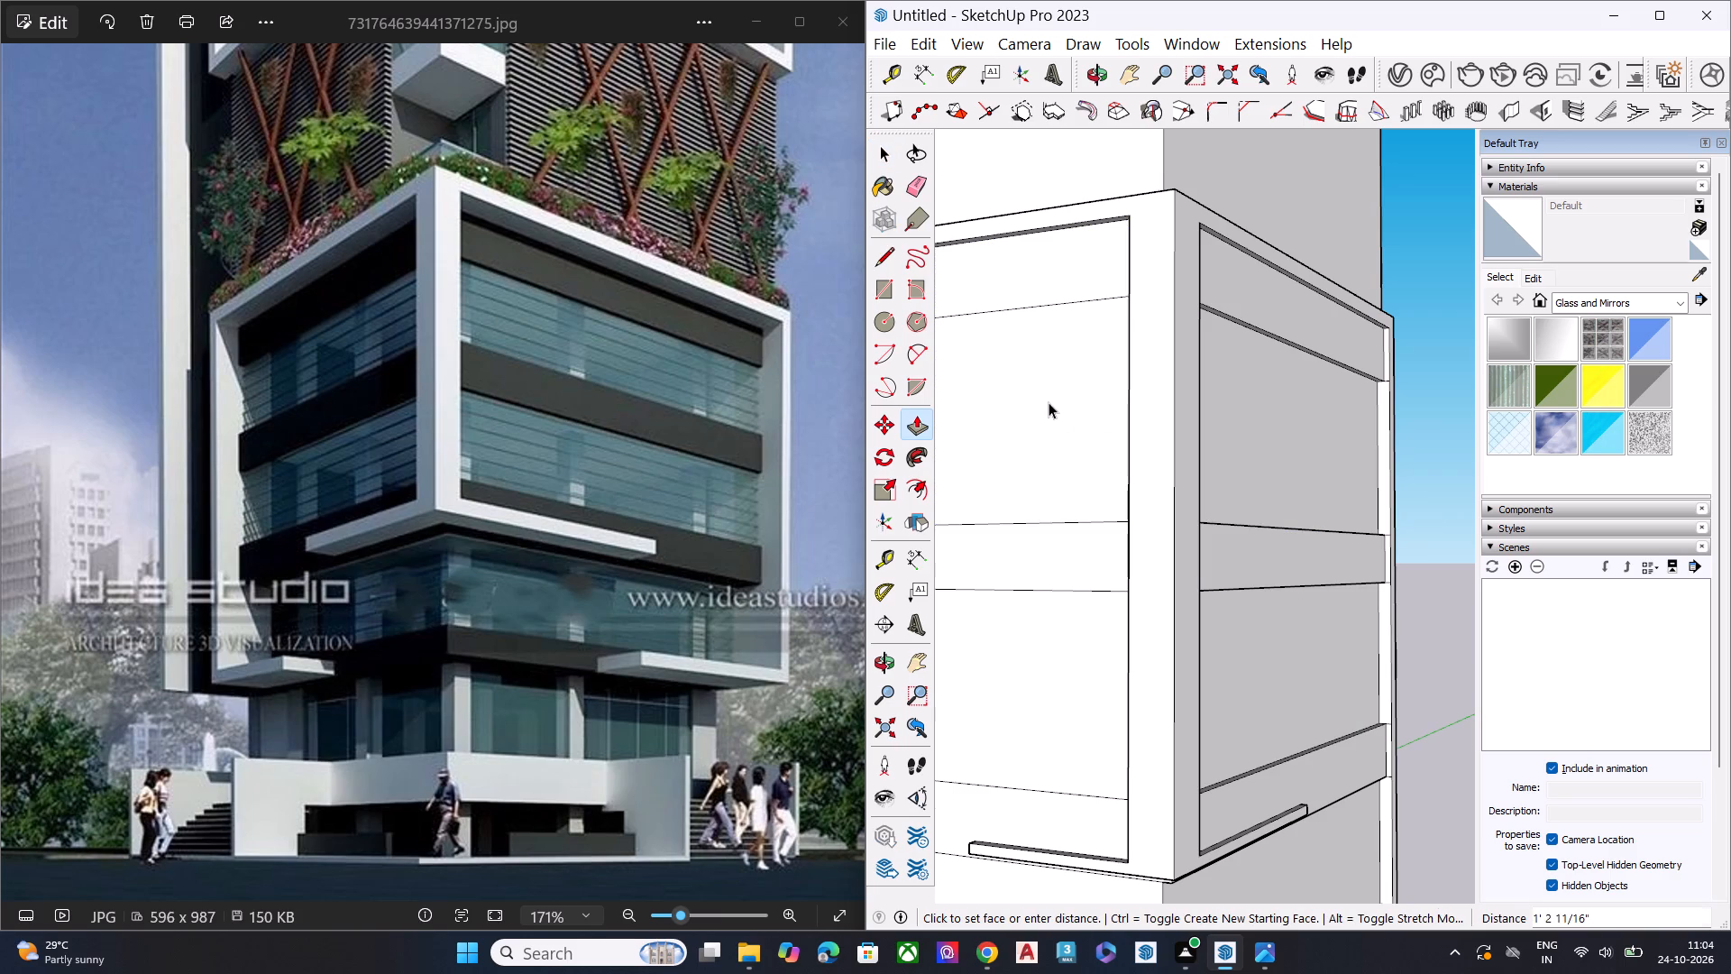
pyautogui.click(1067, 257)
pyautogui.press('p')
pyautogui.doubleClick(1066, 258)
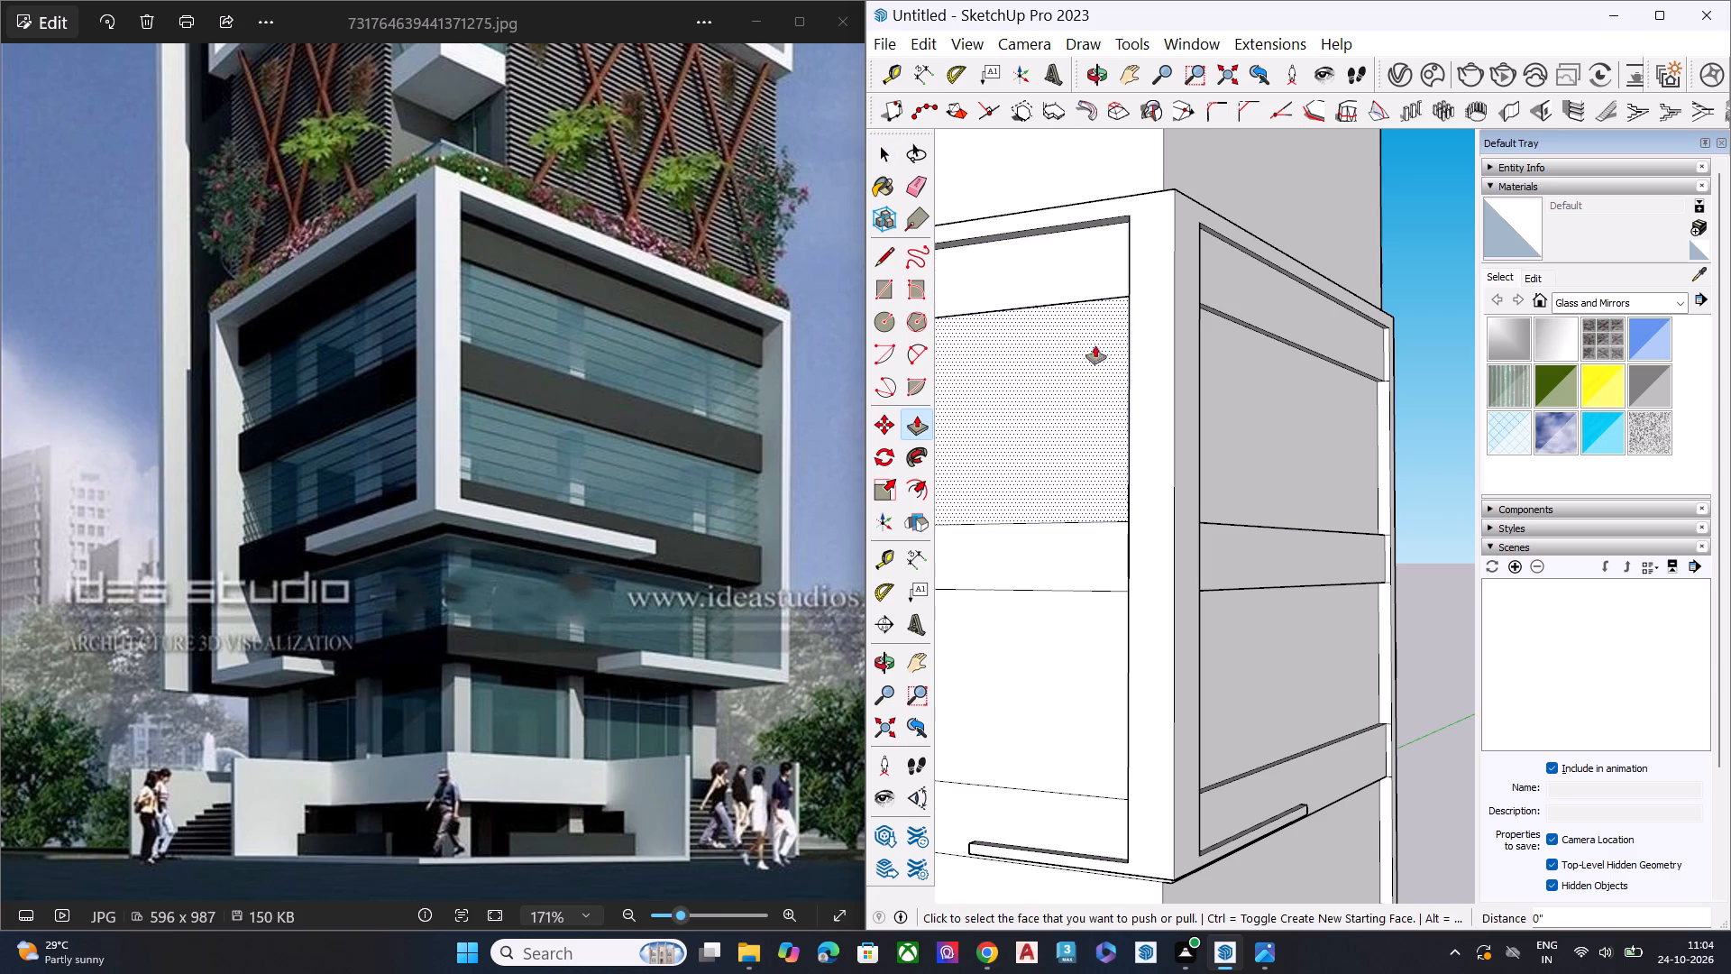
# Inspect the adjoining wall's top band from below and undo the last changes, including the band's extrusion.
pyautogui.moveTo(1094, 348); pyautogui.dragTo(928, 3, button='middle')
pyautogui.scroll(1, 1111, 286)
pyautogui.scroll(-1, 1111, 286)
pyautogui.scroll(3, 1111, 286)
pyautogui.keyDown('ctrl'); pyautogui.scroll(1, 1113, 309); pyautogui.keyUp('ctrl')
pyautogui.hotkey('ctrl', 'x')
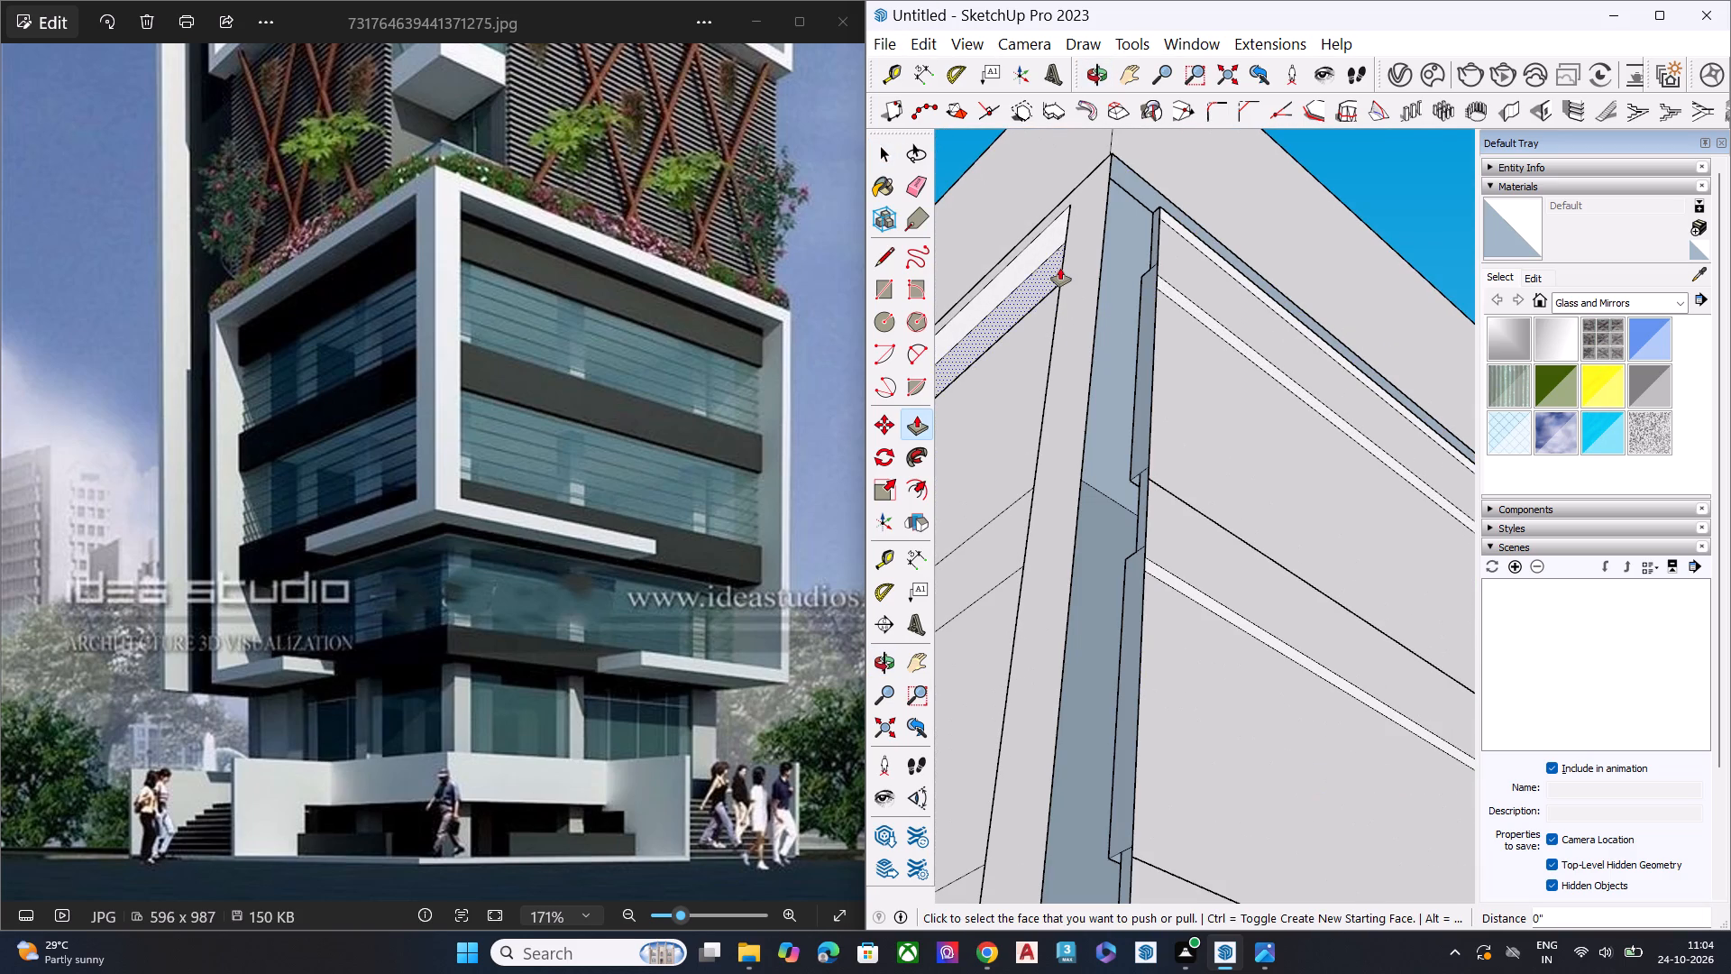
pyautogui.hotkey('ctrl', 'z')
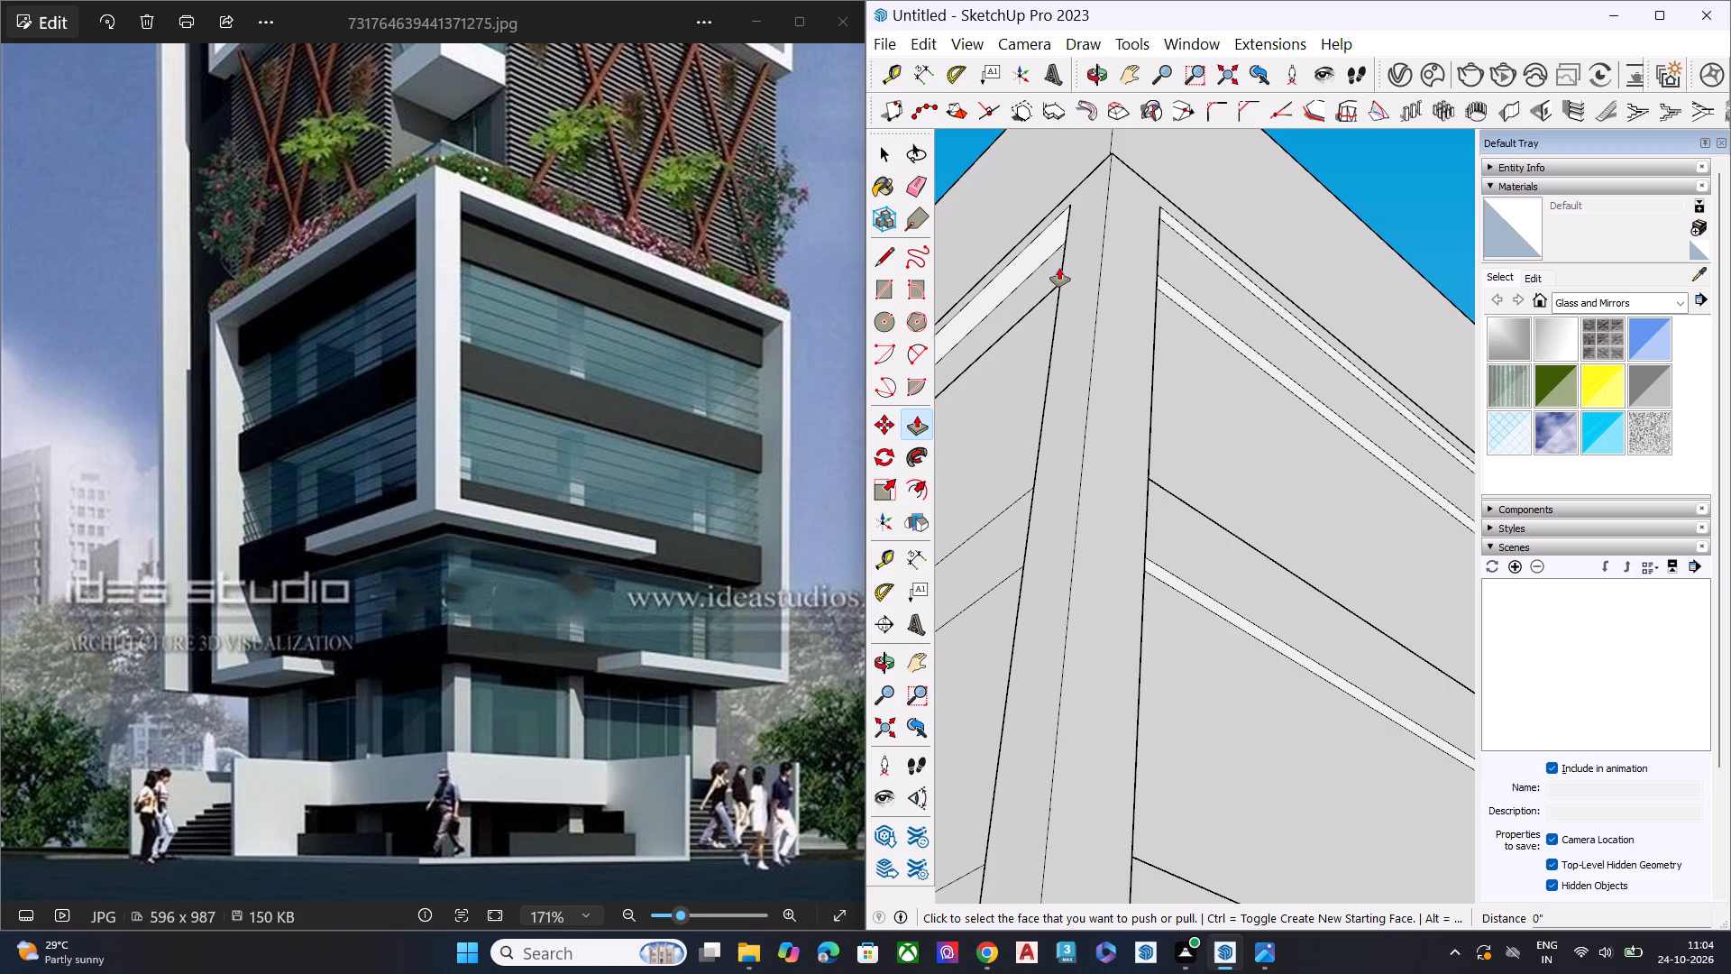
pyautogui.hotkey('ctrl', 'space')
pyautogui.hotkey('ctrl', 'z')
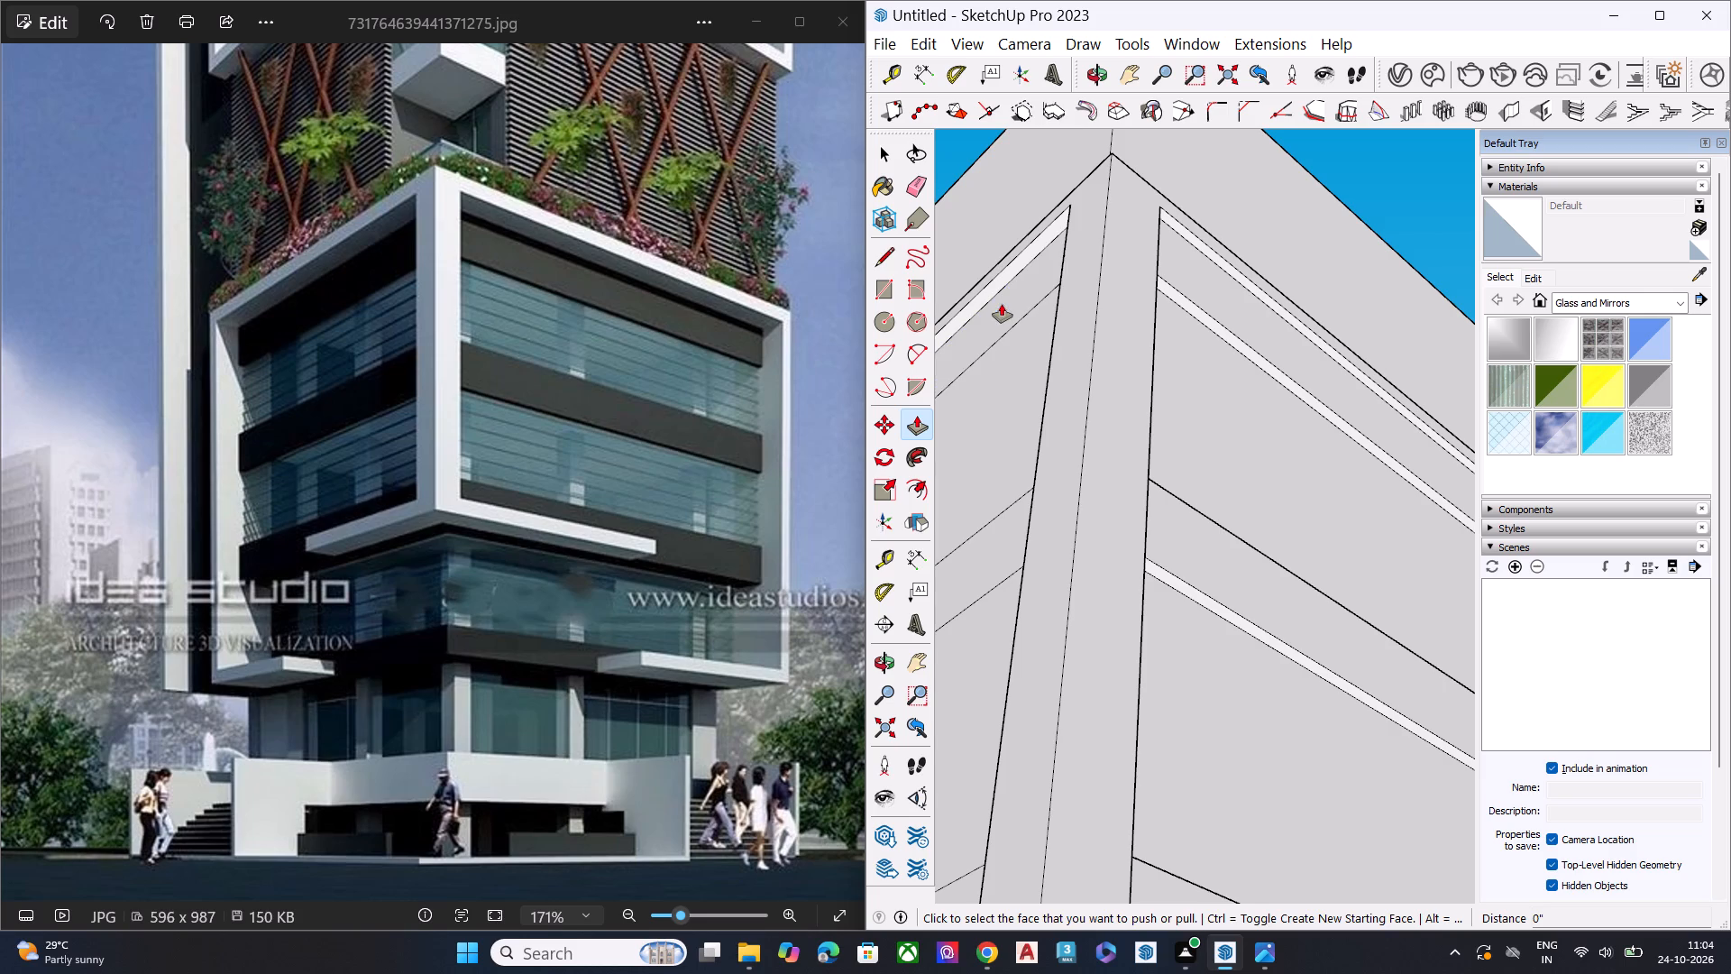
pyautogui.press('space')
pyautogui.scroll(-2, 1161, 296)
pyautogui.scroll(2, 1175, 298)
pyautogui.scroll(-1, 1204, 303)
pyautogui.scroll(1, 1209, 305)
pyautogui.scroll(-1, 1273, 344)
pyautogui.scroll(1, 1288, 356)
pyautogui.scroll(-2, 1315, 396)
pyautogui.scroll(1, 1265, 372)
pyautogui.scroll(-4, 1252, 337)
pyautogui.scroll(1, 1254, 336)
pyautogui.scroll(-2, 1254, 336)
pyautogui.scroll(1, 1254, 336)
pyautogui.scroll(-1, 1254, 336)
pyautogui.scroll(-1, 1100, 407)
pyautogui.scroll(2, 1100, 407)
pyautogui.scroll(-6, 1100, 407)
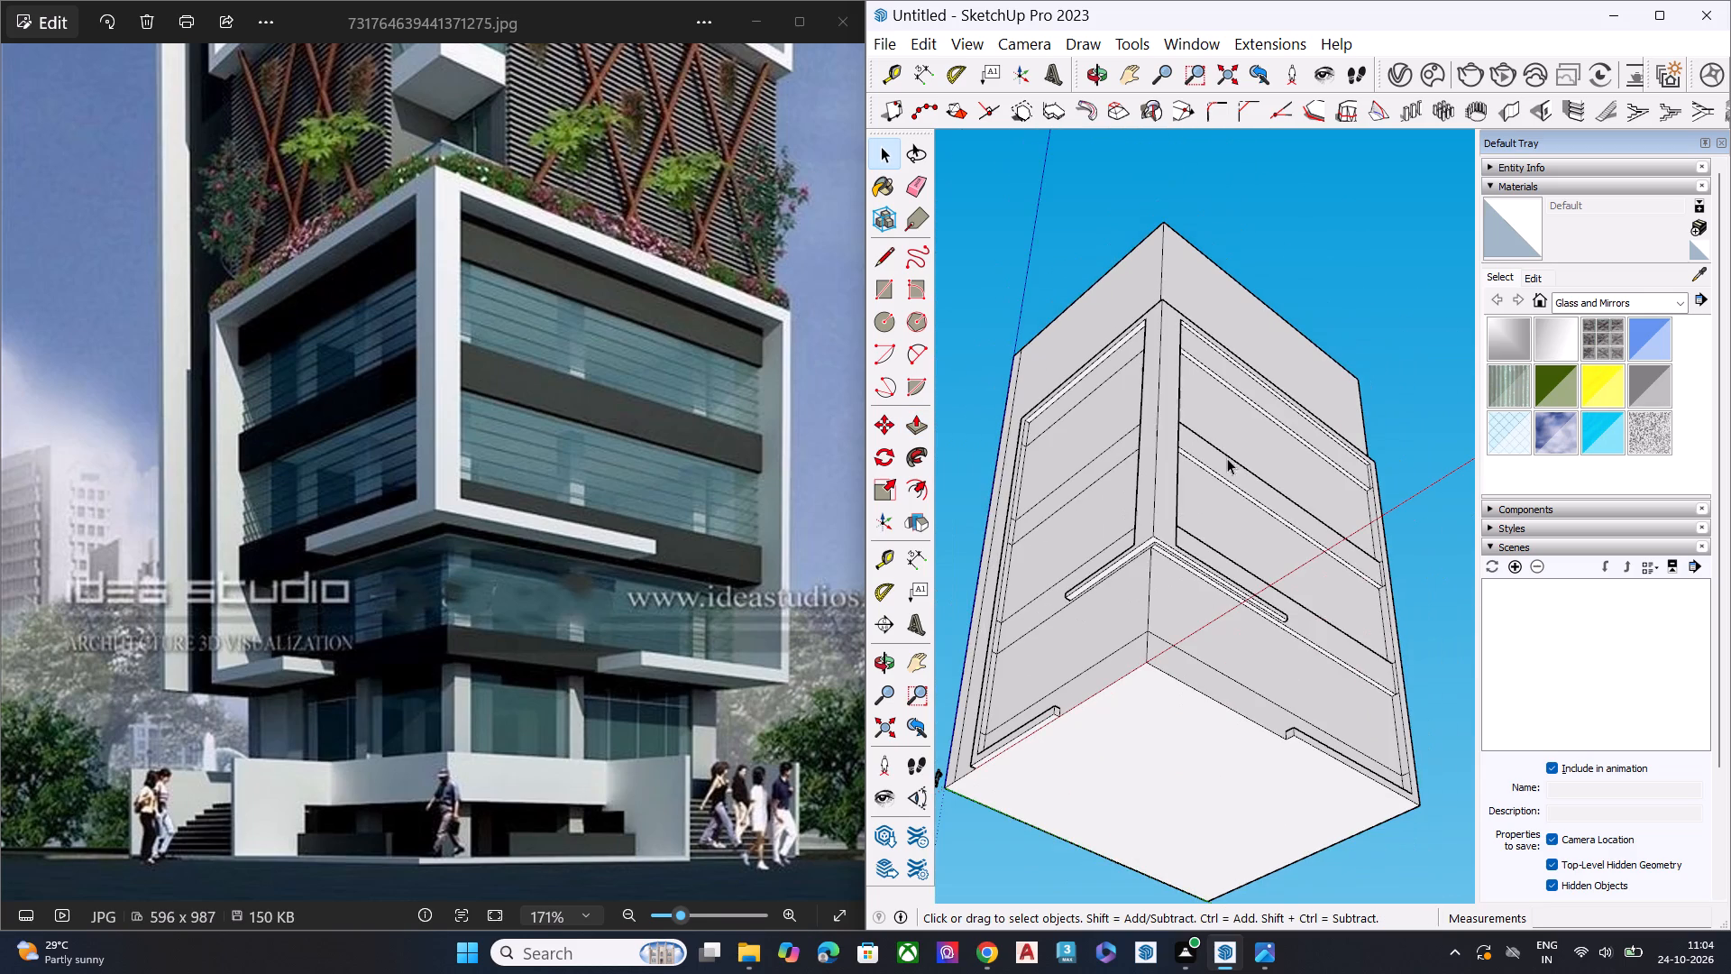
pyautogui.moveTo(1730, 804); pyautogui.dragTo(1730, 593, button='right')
# Push/Pull the adjoining wall's top band outward by about 1' 2", keeping it set back from the frame's front face.
pyautogui.moveTo(1199, 375); pyautogui.dragTo(1169, 665, button='middle')
pyautogui.scroll(3, 1076, 244)
pyautogui.scroll(-2, 1072, 216)
pyautogui.scroll(5, 1072, 207)
pyautogui.moveTo(1098, 372); pyautogui.dragTo(1010, 343, button='middle')
pyautogui.scroll(6, 1044, 386)
pyautogui.click(1138, 432)
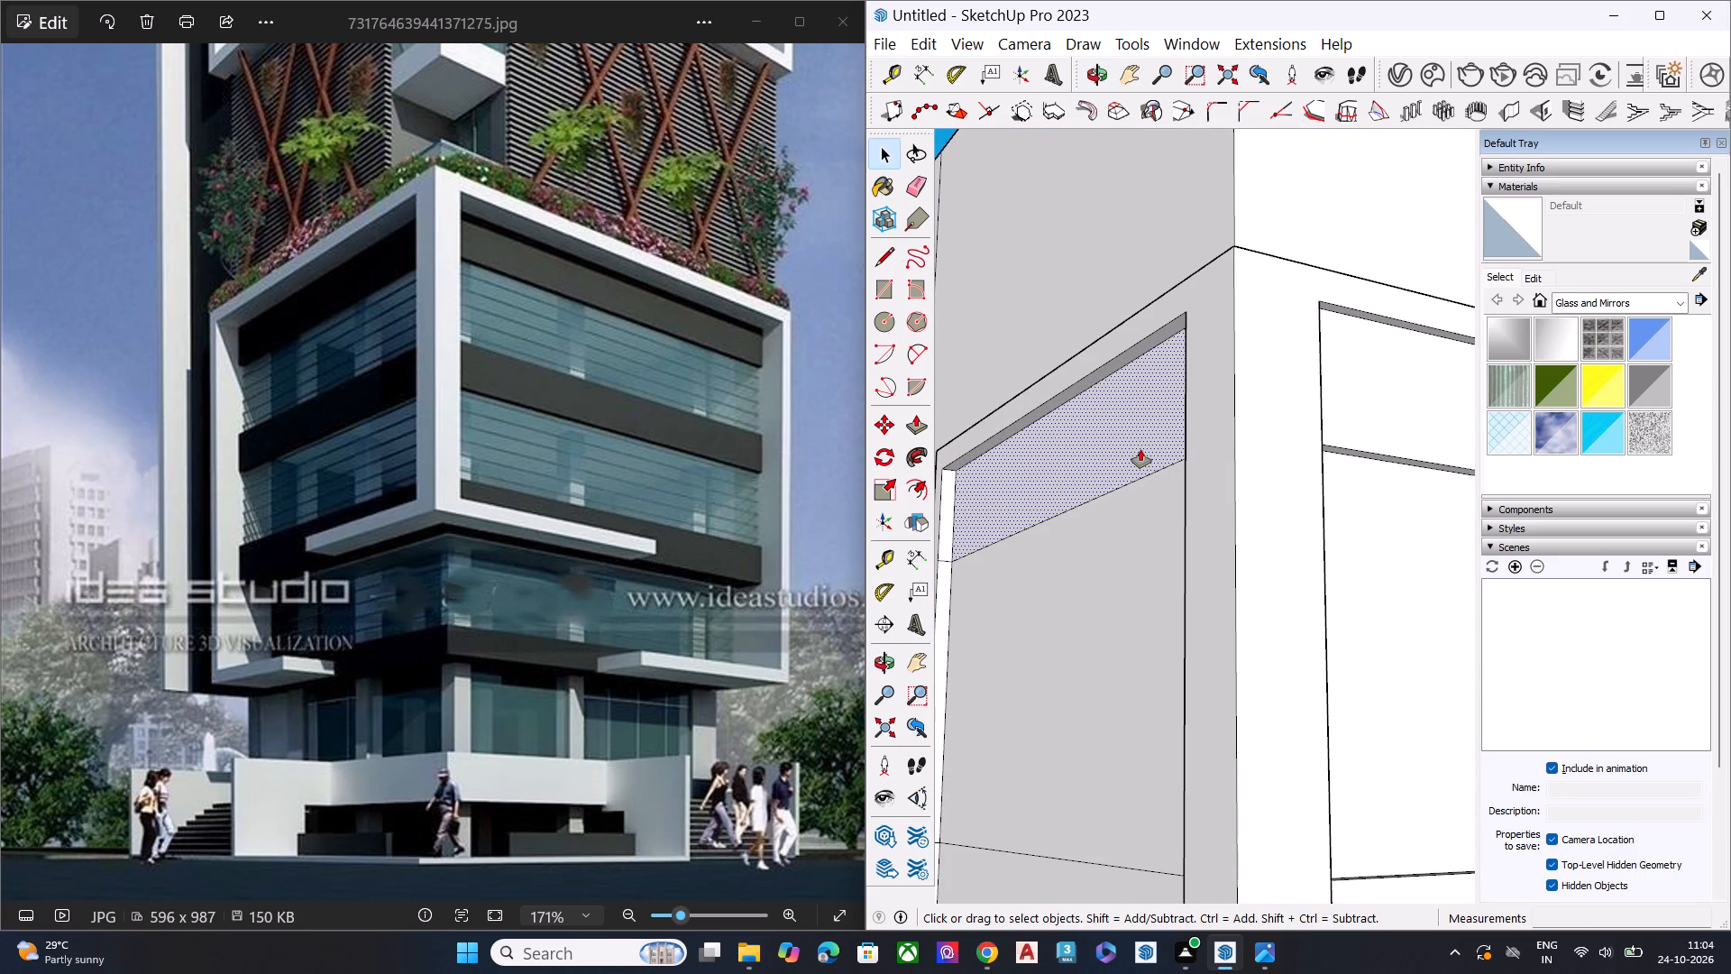
pyautogui.press('p')
pyautogui.click(1150, 452)
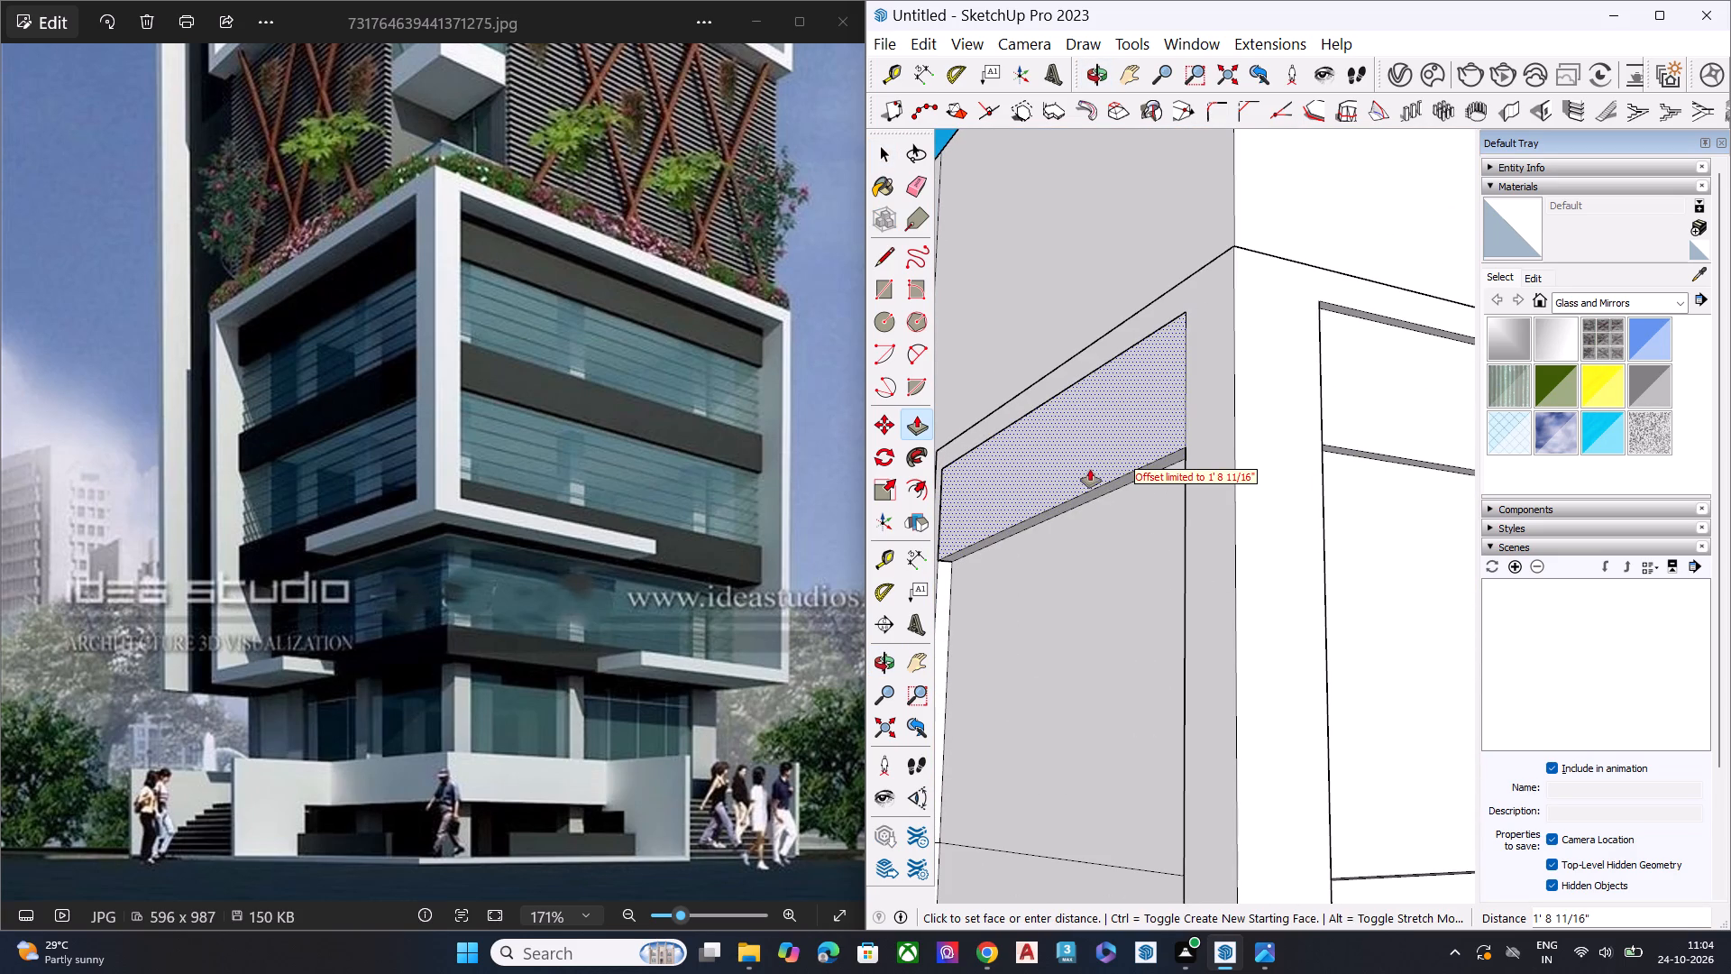
pyautogui.moveTo(1135, 473); pyautogui.dragTo(1067, 148, button='middle')
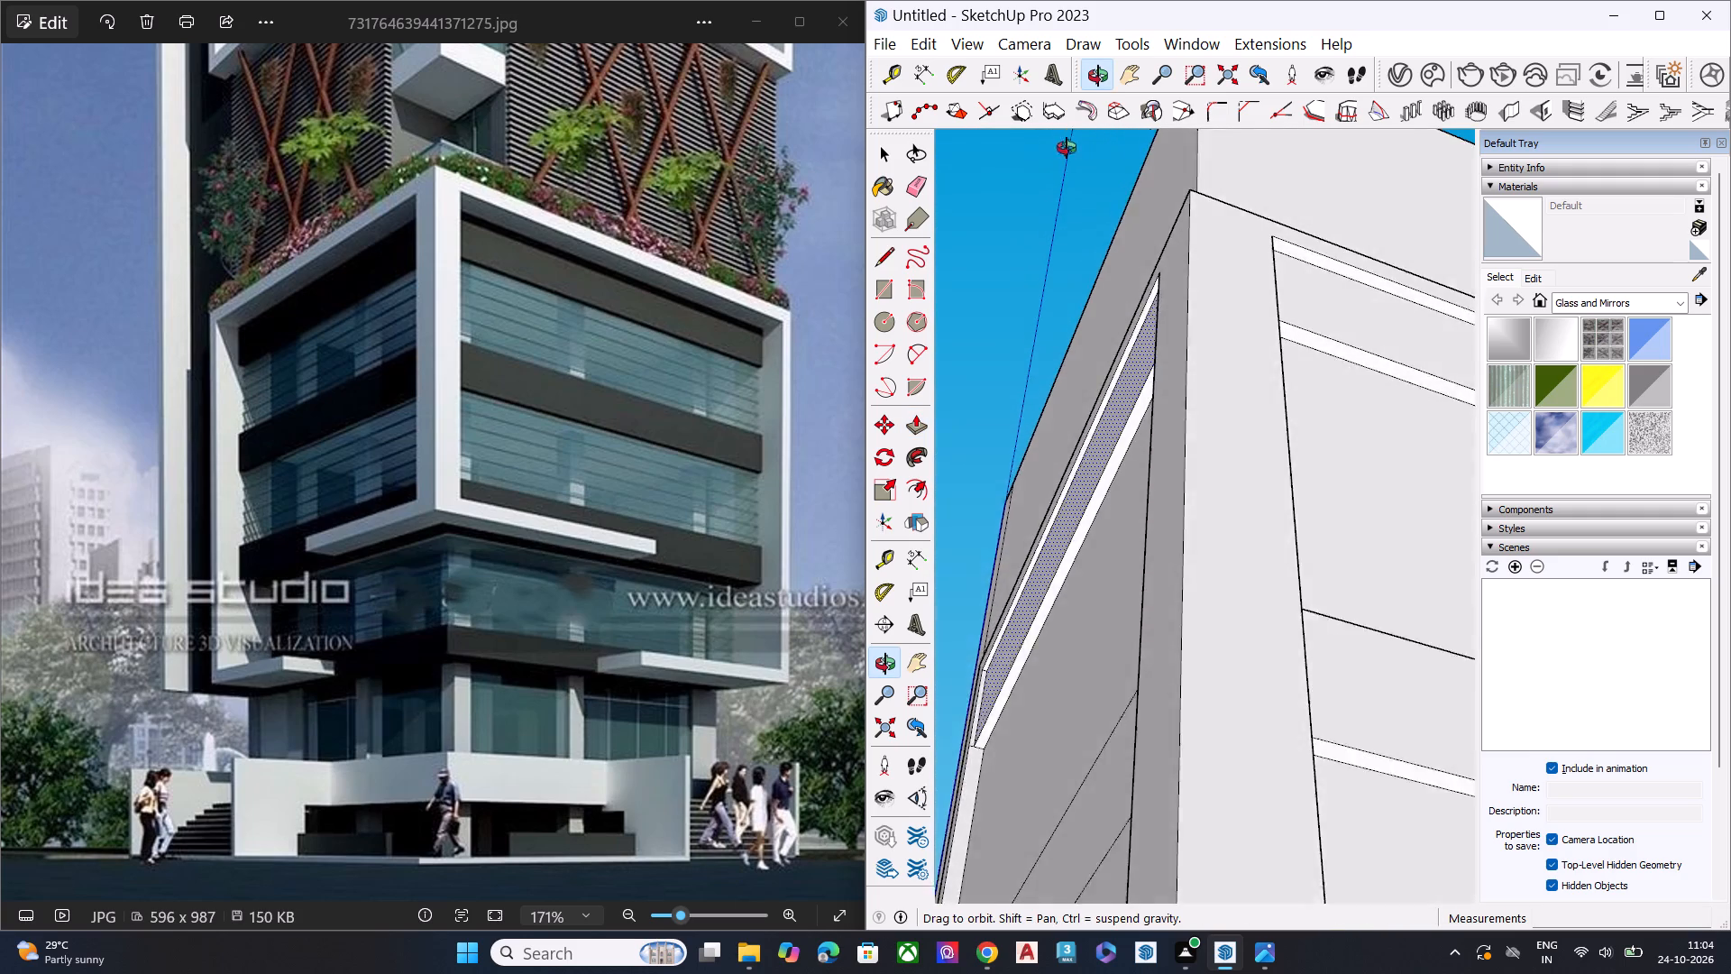
pyautogui.moveTo(1067, 148); pyautogui.dragTo(1087, 66, button='middle')
pyautogui.scroll(1, 1087, 66)
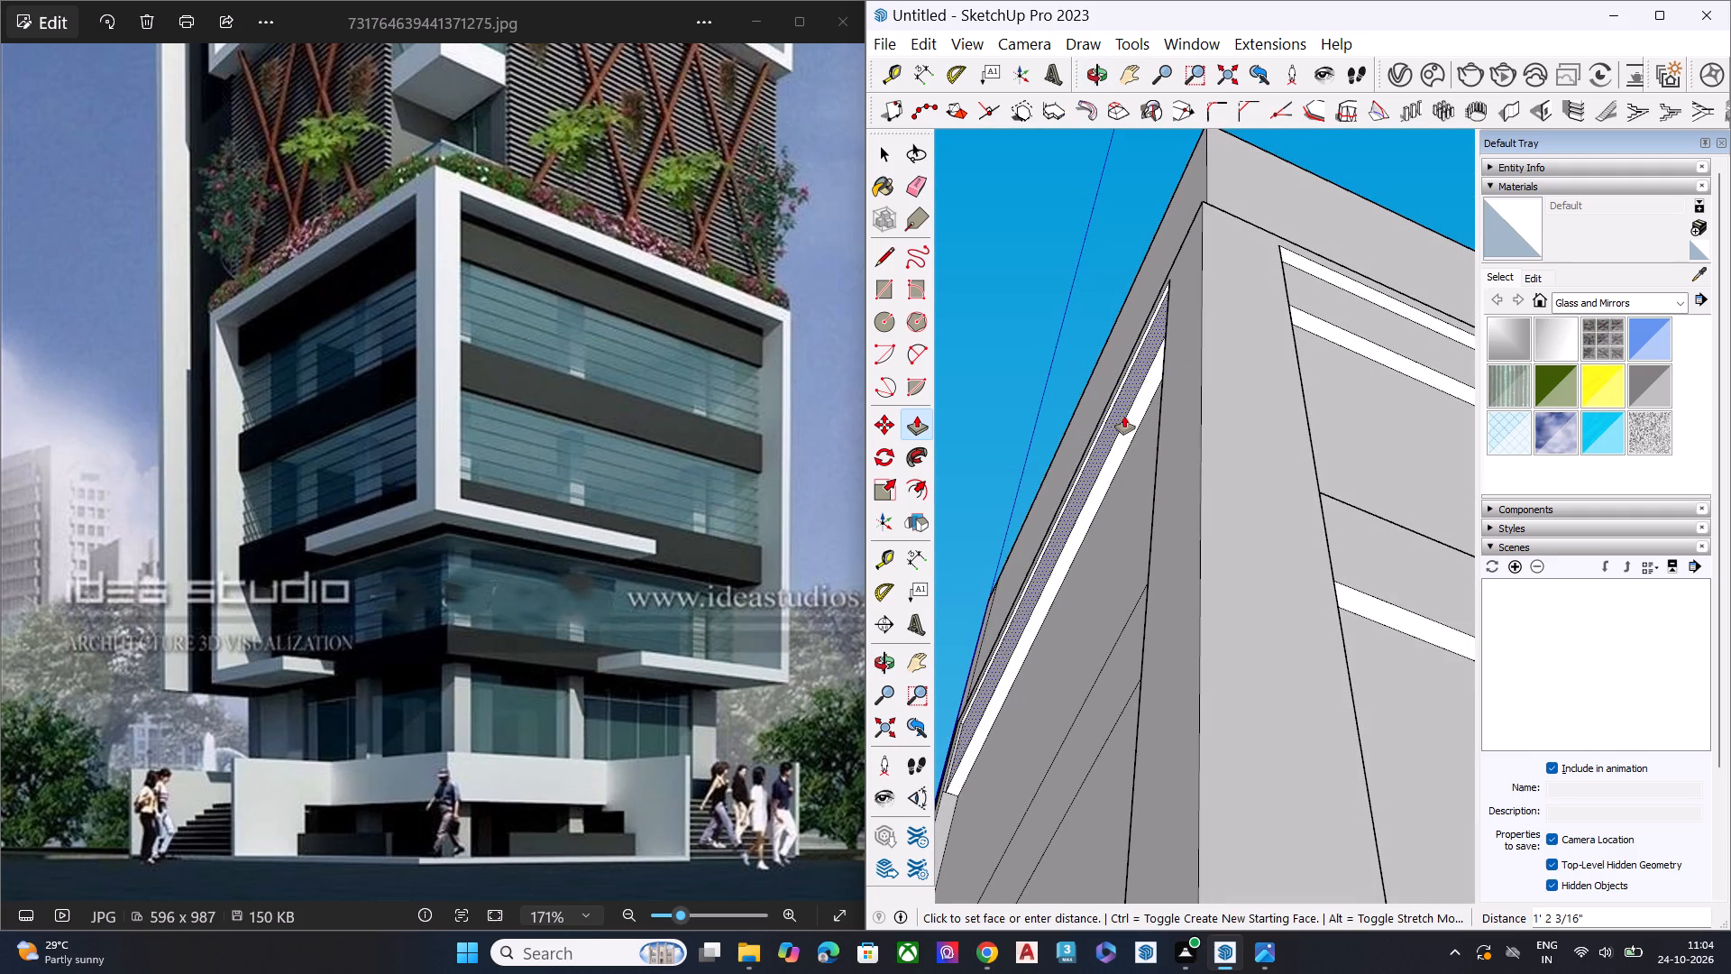
pyautogui.click(1123, 416)
pyautogui.press('space')
pyautogui.scroll(-2, 1145, 297)
pyautogui.scroll(1, 1145, 297)
pyautogui.scroll(-3, 1145, 297)
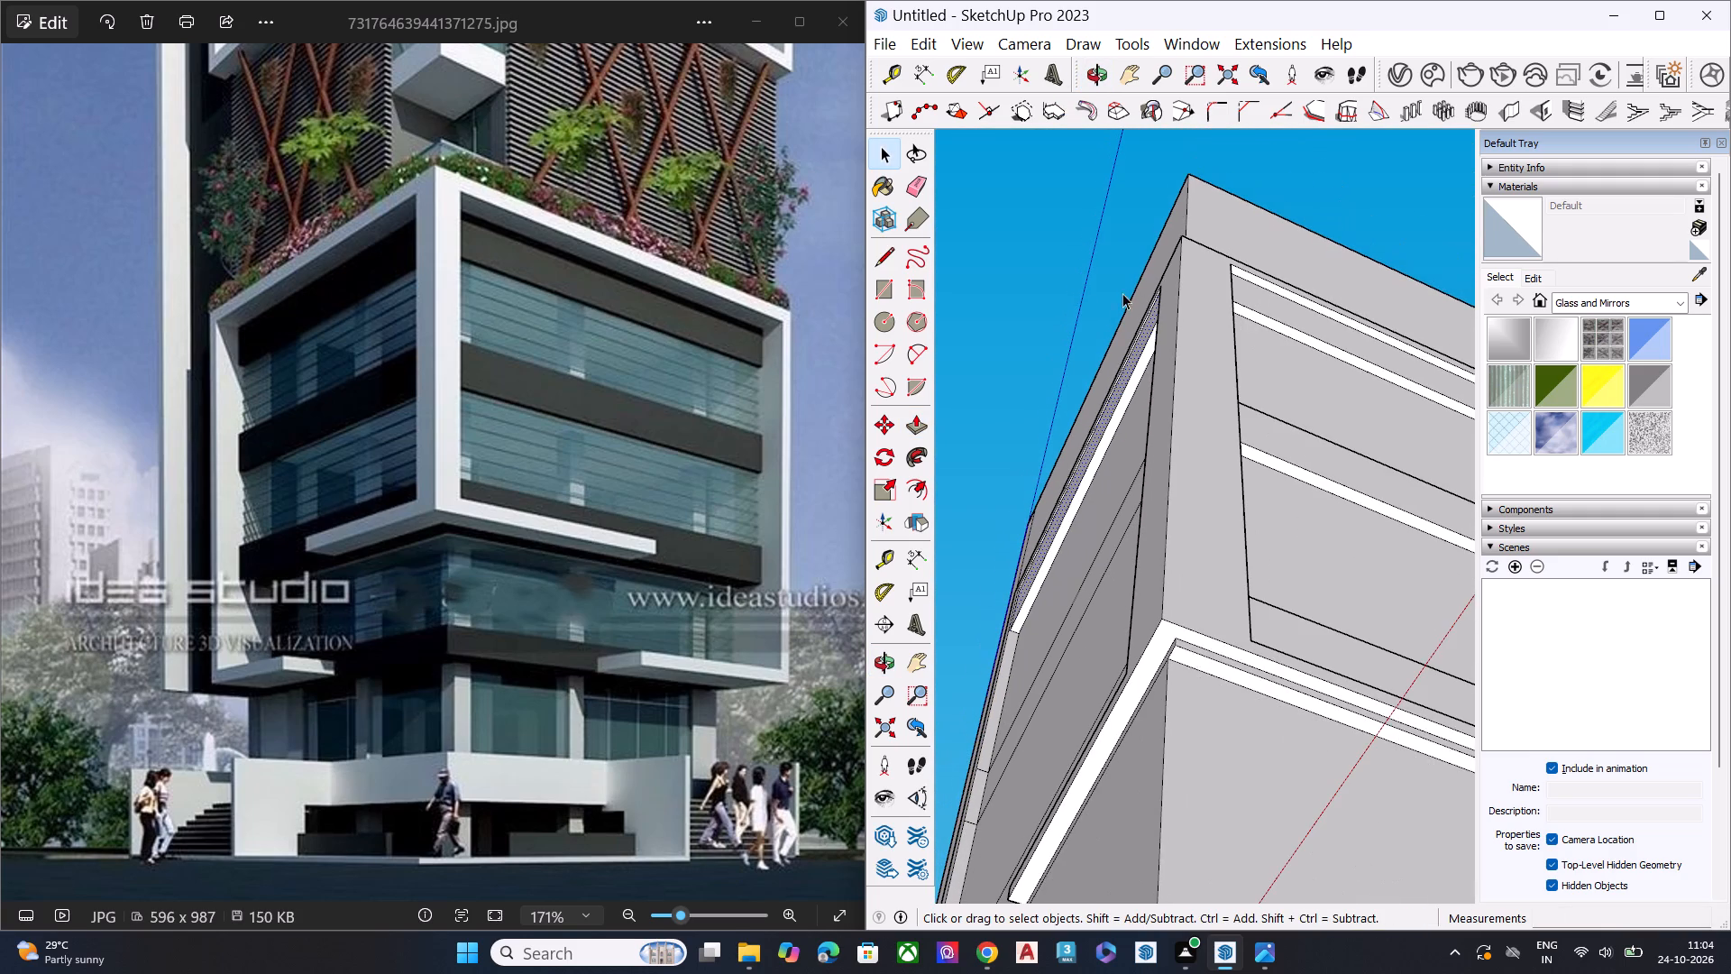
pyautogui.click(1080, 289)
pyautogui.click(1004, 277)
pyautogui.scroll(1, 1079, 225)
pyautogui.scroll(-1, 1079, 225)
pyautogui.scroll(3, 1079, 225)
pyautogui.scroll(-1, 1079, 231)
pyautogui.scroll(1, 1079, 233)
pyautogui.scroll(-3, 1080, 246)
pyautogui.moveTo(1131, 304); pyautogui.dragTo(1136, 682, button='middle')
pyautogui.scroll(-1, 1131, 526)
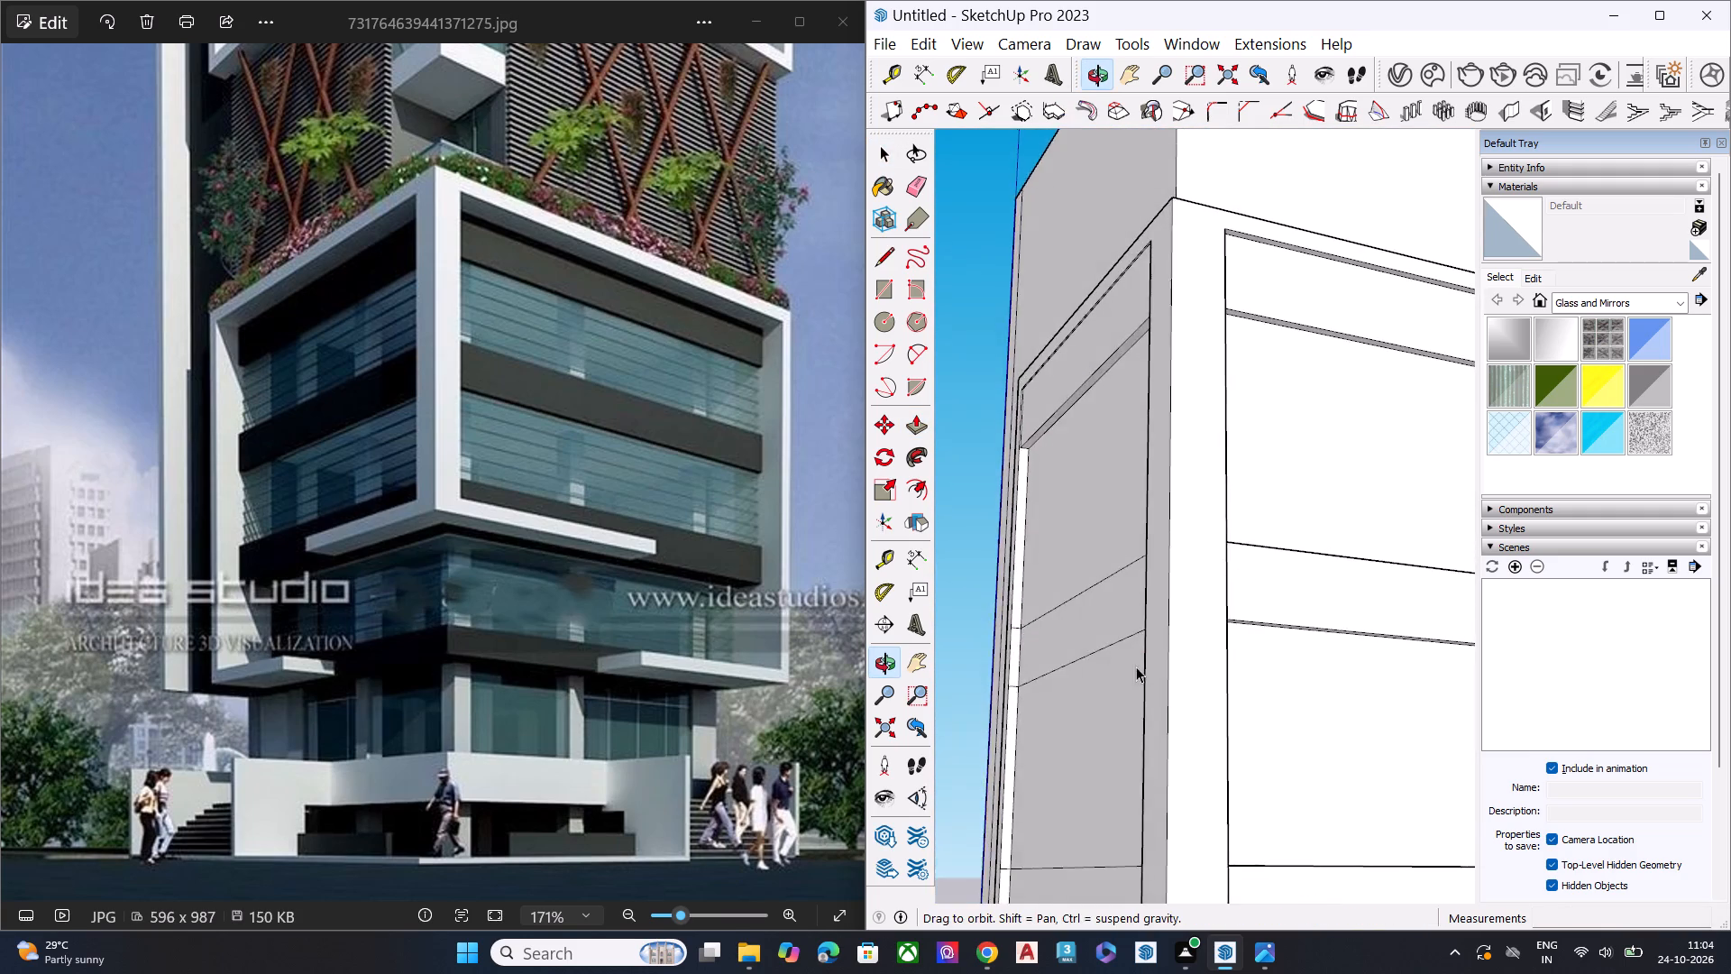
# Push/Pull the adjoining wall's middle and lower bands outward by repeating the top band's last distance.
pyautogui.scroll(-13, 1124, 359)
pyautogui.press('space')
pyautogui.press('p')
pyautogui.scroll(3, 1080, 501)
pyautogui.scroll(-1, 1087, 499)
pyautogui.scroll(1, 1089, 499)
pyautogui.scroll(-1, 1094, 496)
pyautogui.scroll(4, 1095, 496)
pyautogui.doubleClick(1110, 451)
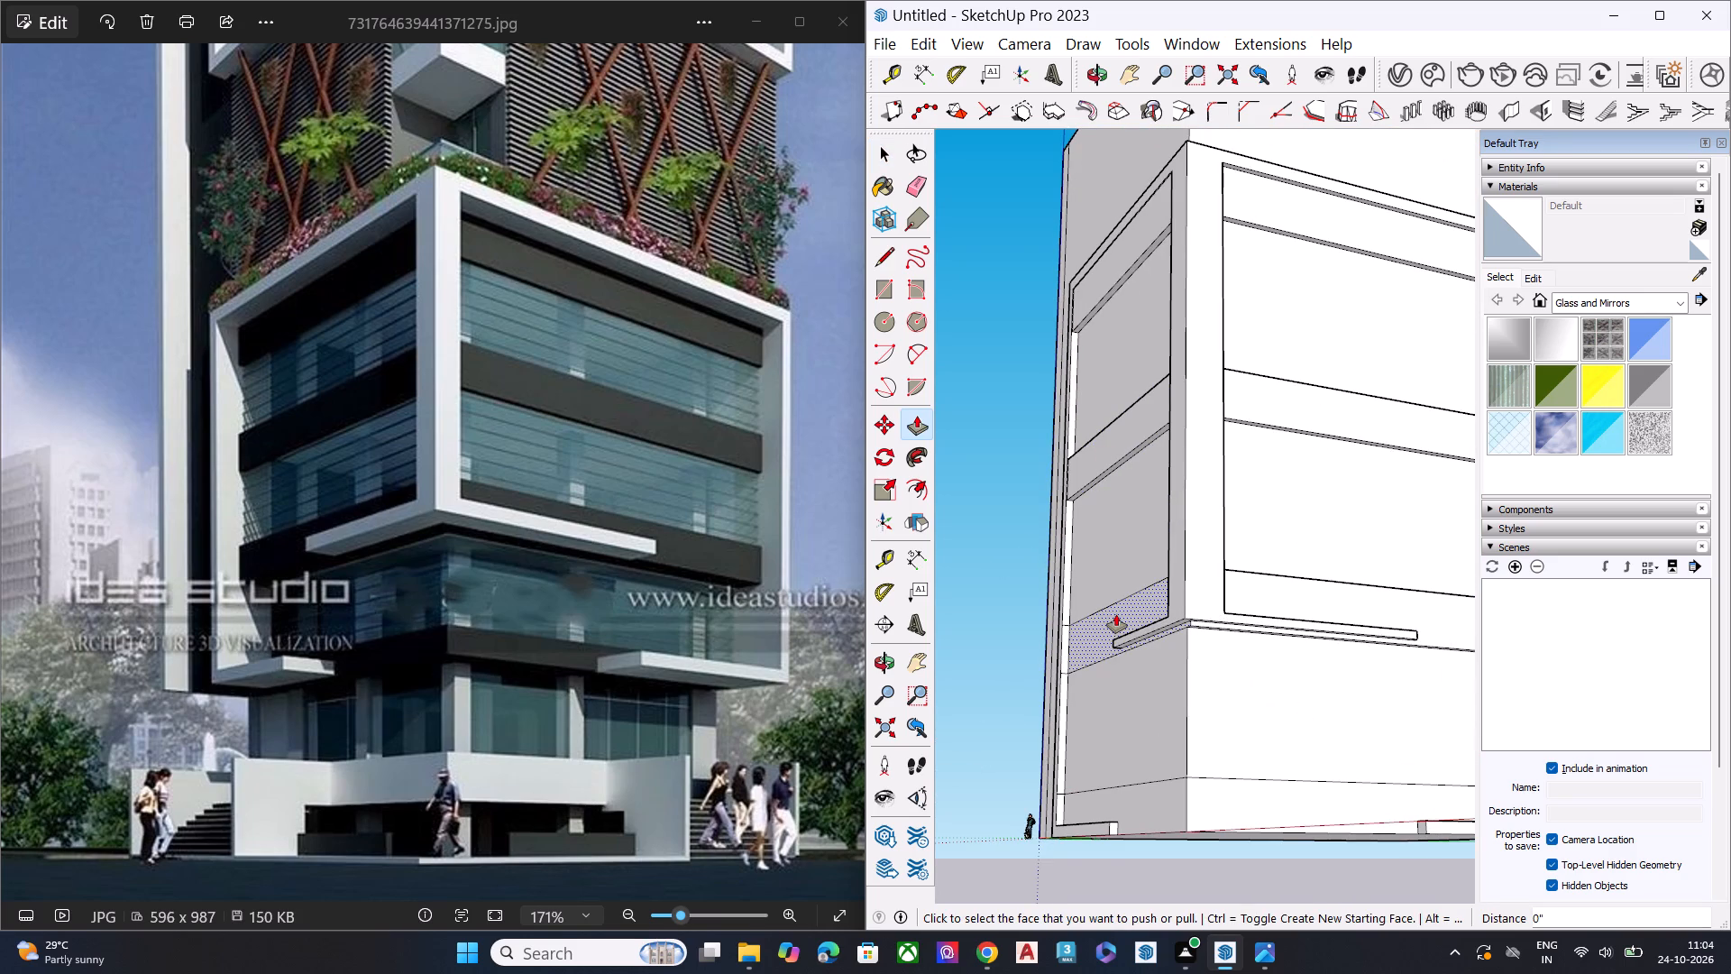
pyautogui.doubleClick(1116, 614)
pyautogui.press('space')
# Push/Pull the main wall's upper panel, between the top and middle bands, inward about 126' to the adjoining wall's far frame edge.
pyautogui.scroll(-7, 984, 543)
pyautogui.scroll(1, 997, 548)
pyautogui.moveTo(1072, 553); pyautogui.dragTo(1661, 620, button='middle')
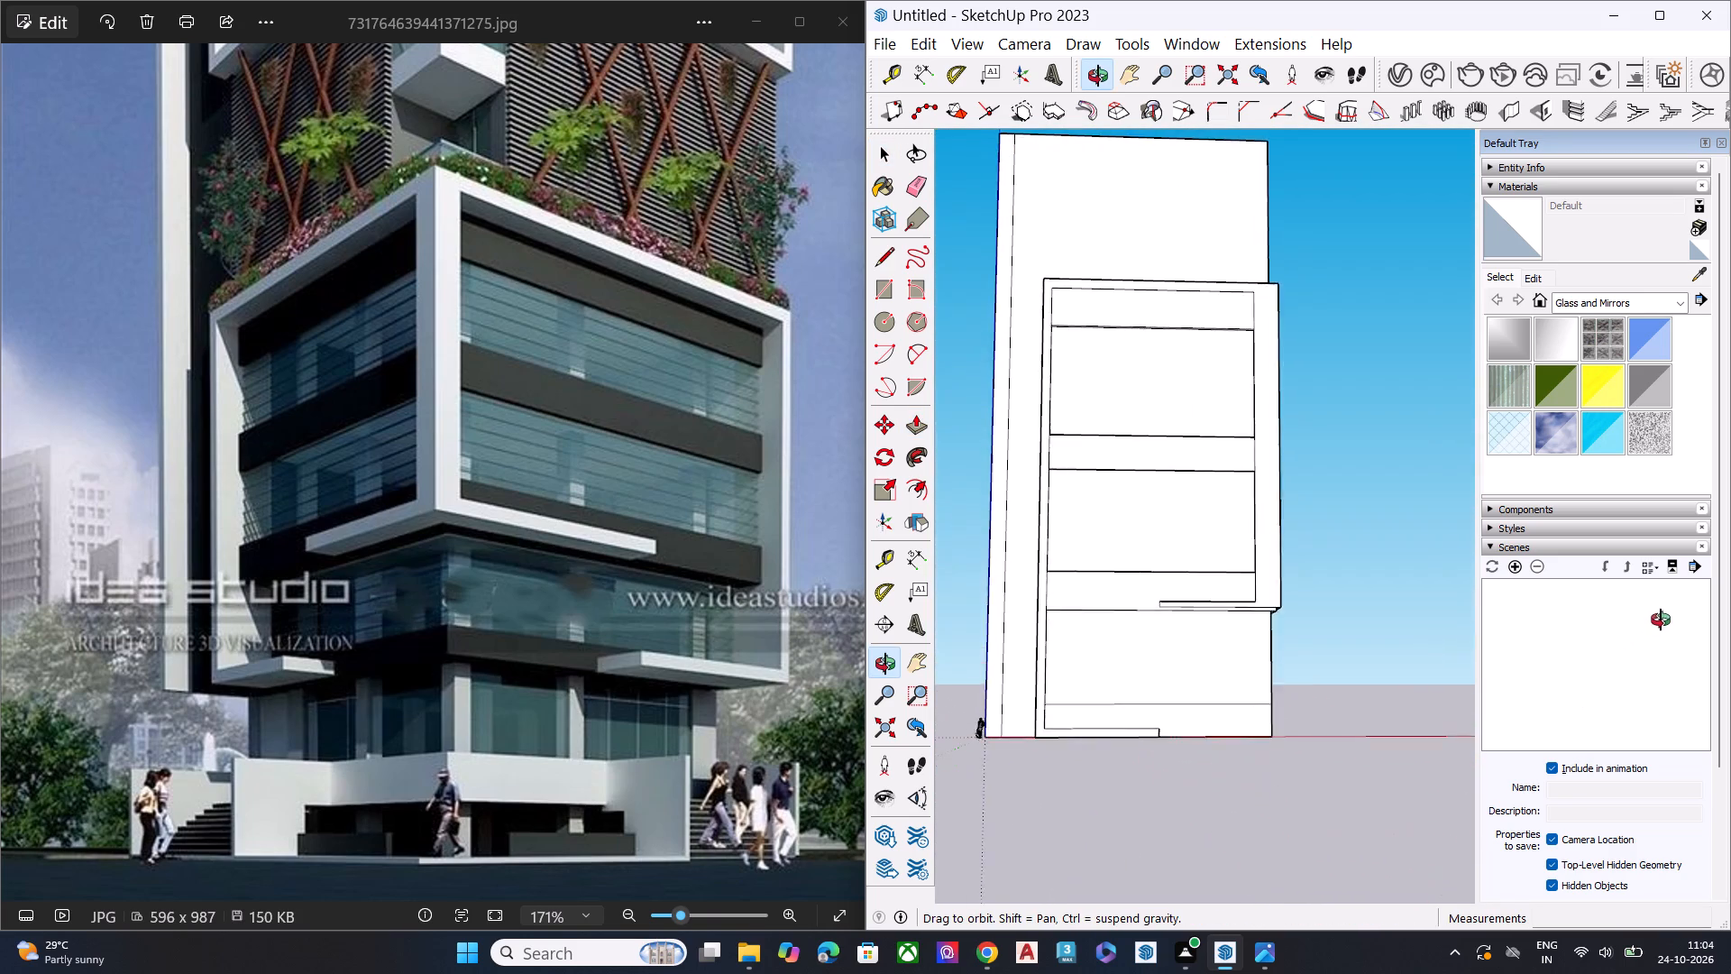
pyautogui.moveTo(1661, 620); pyautogui.dragTo(1272, 566, button='middle')
pyautogui.press('space')
pyautogui.doubleClick(1411, 483)
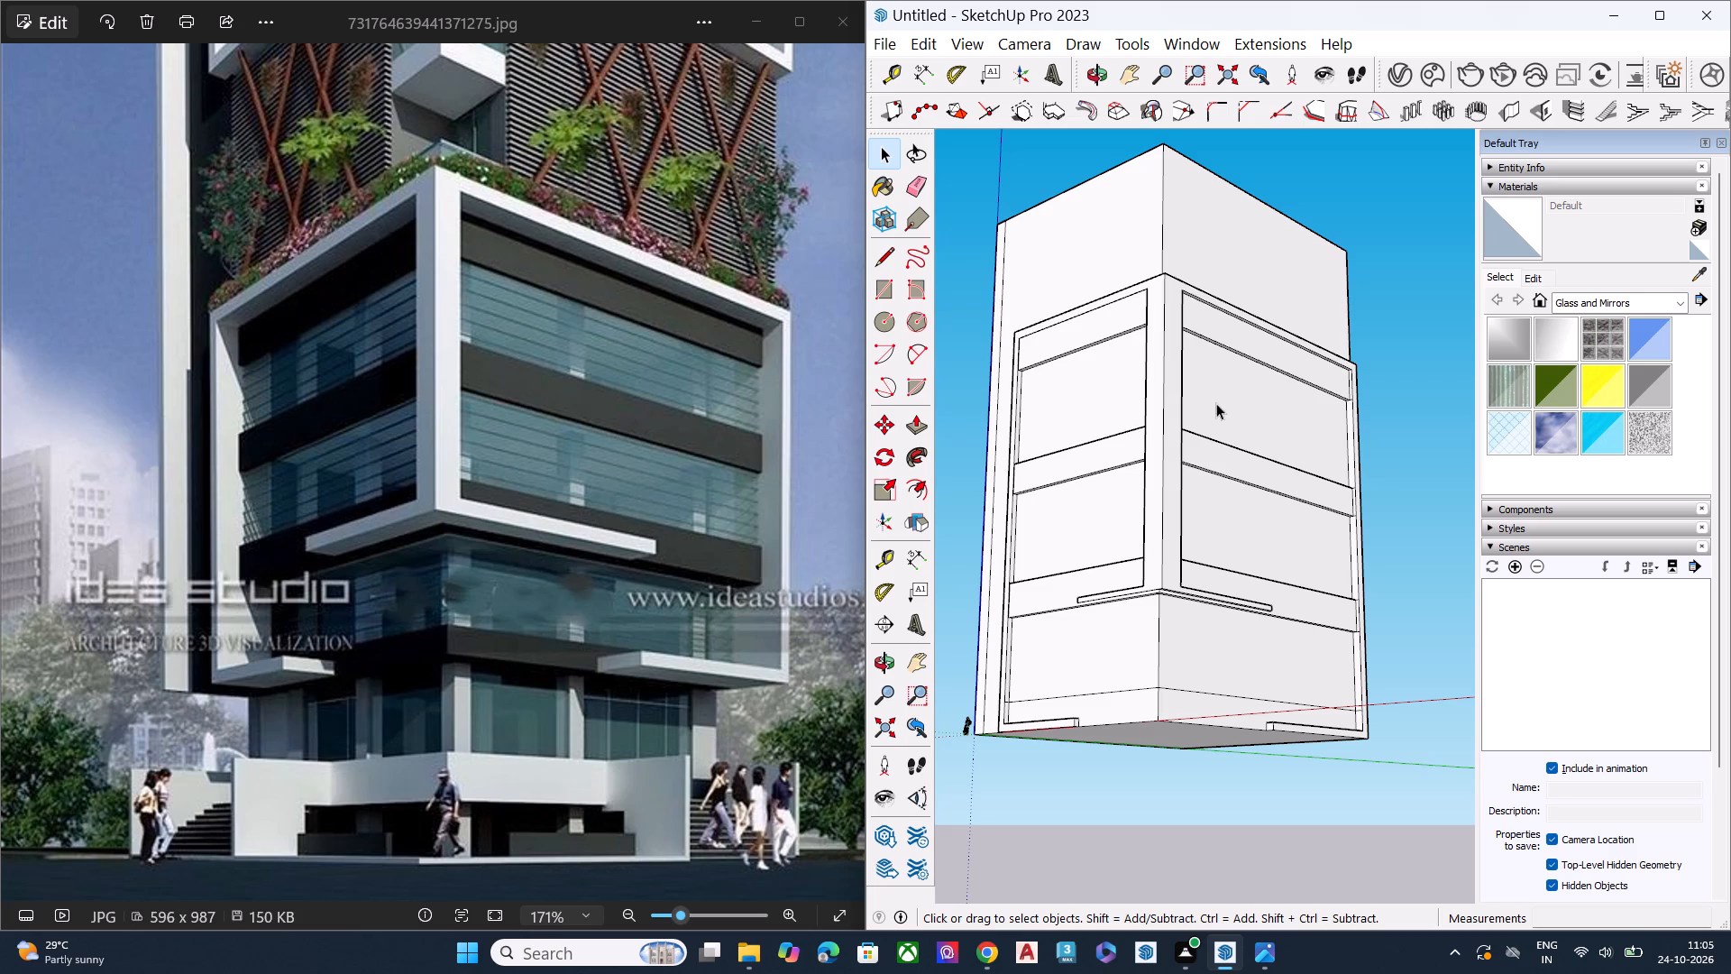
pyautogui.moveTo(1238, 446); pyautogui.dragTo(1244, 657, button='middle')
pyautogui.scroll(7, 1349, 402)
pyautogui.moveTo(1246, 400); pyautogui.dragTo(1325, 337, button='middle')
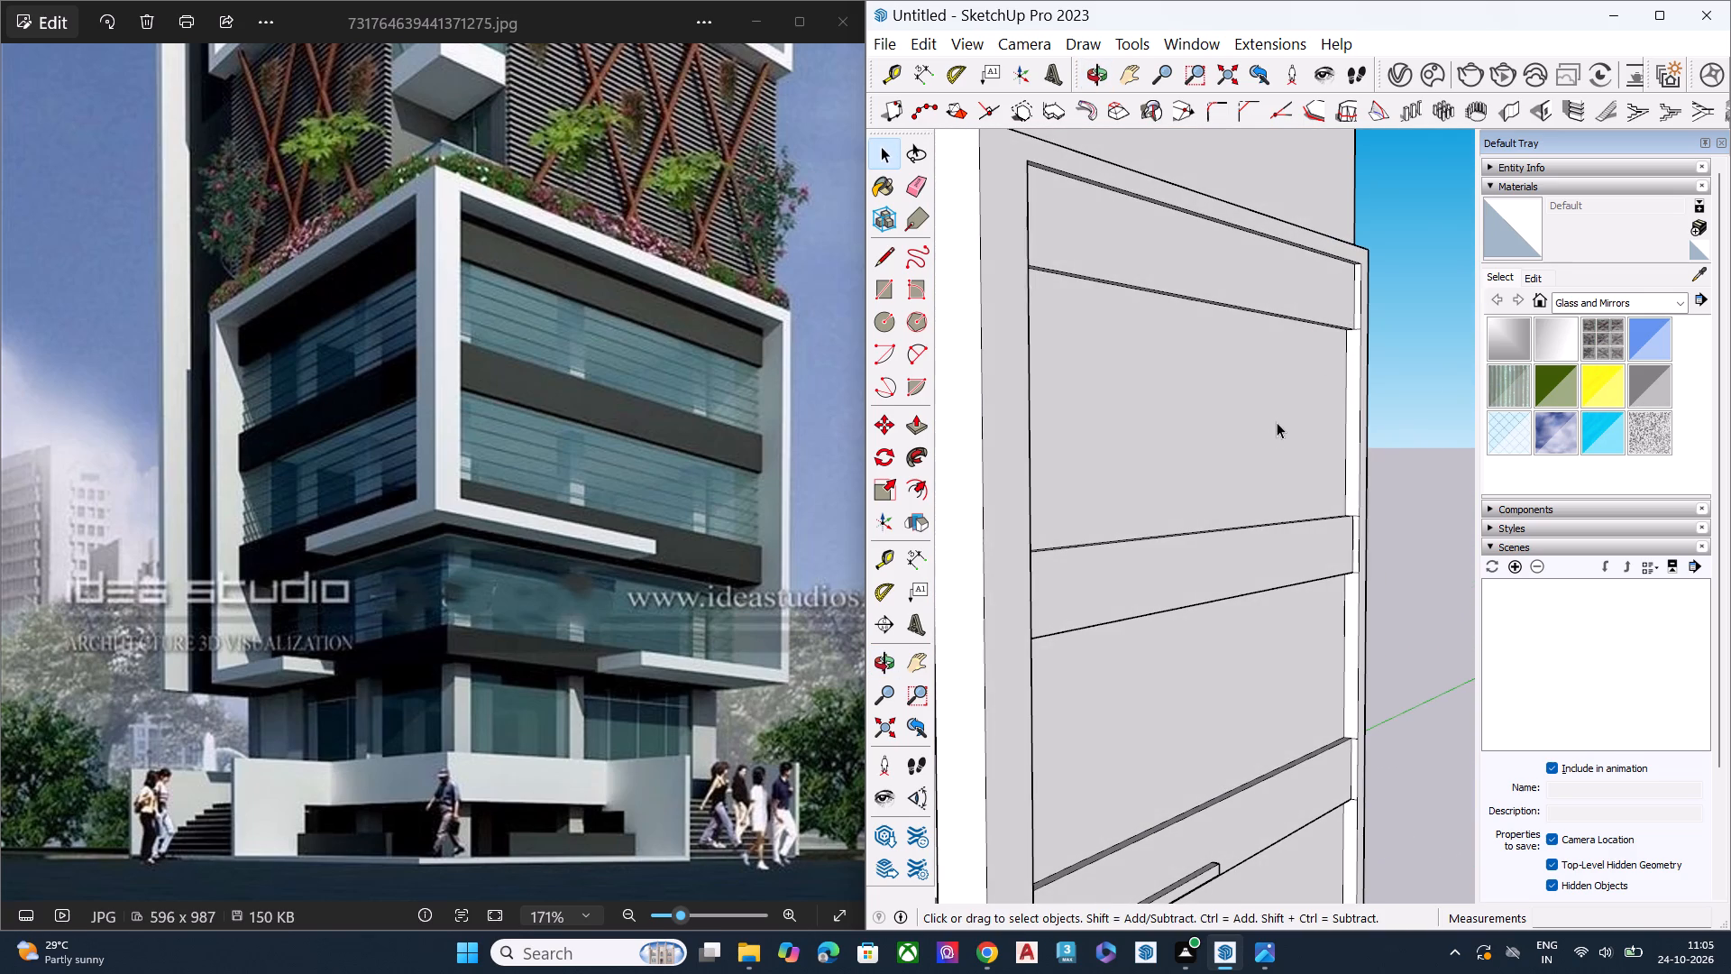
pyautogui.doubleClick(1273, 428)
pyautogui.scroll(-7, 1374, 377)
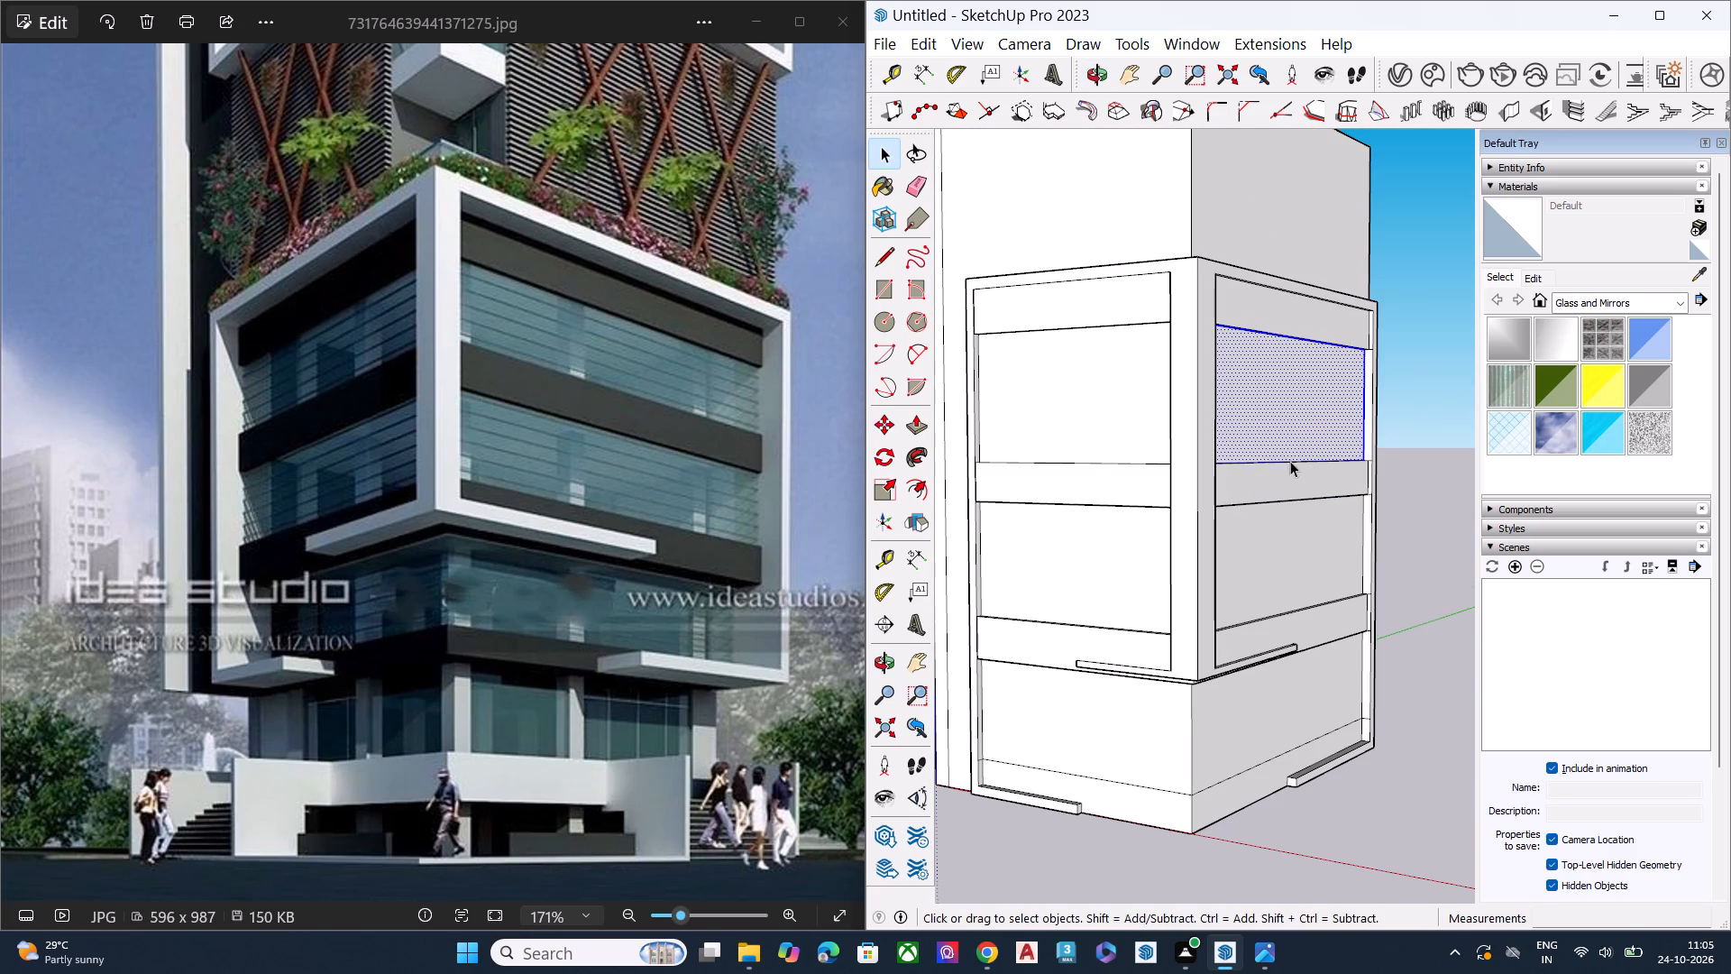
pyautogui.press('p')
pyautogui.click(1333, 395)
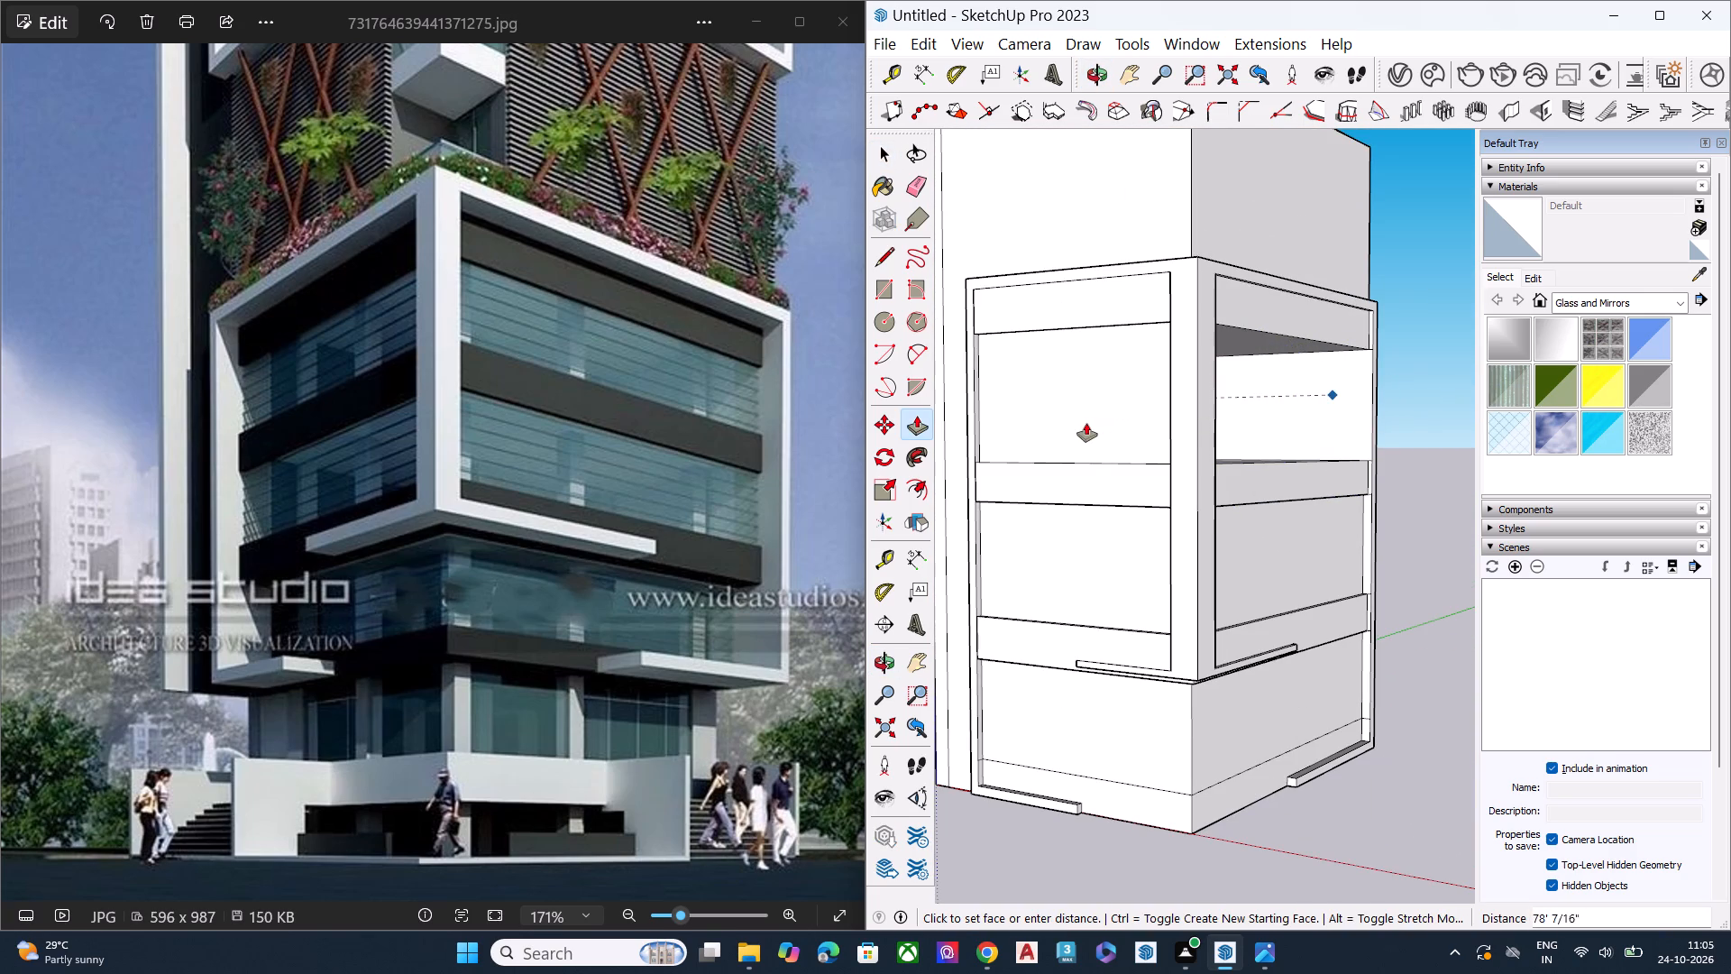
pyautogui.click(975, 406)
# Push/Pull the adjoining wall's upper panel inward to hollow out the floor between its top and middle bands.
pyautogui.press('space')
pyautogui.click(999, 401)
pyautogui.press('p')
pyautogui.click(999, 401)
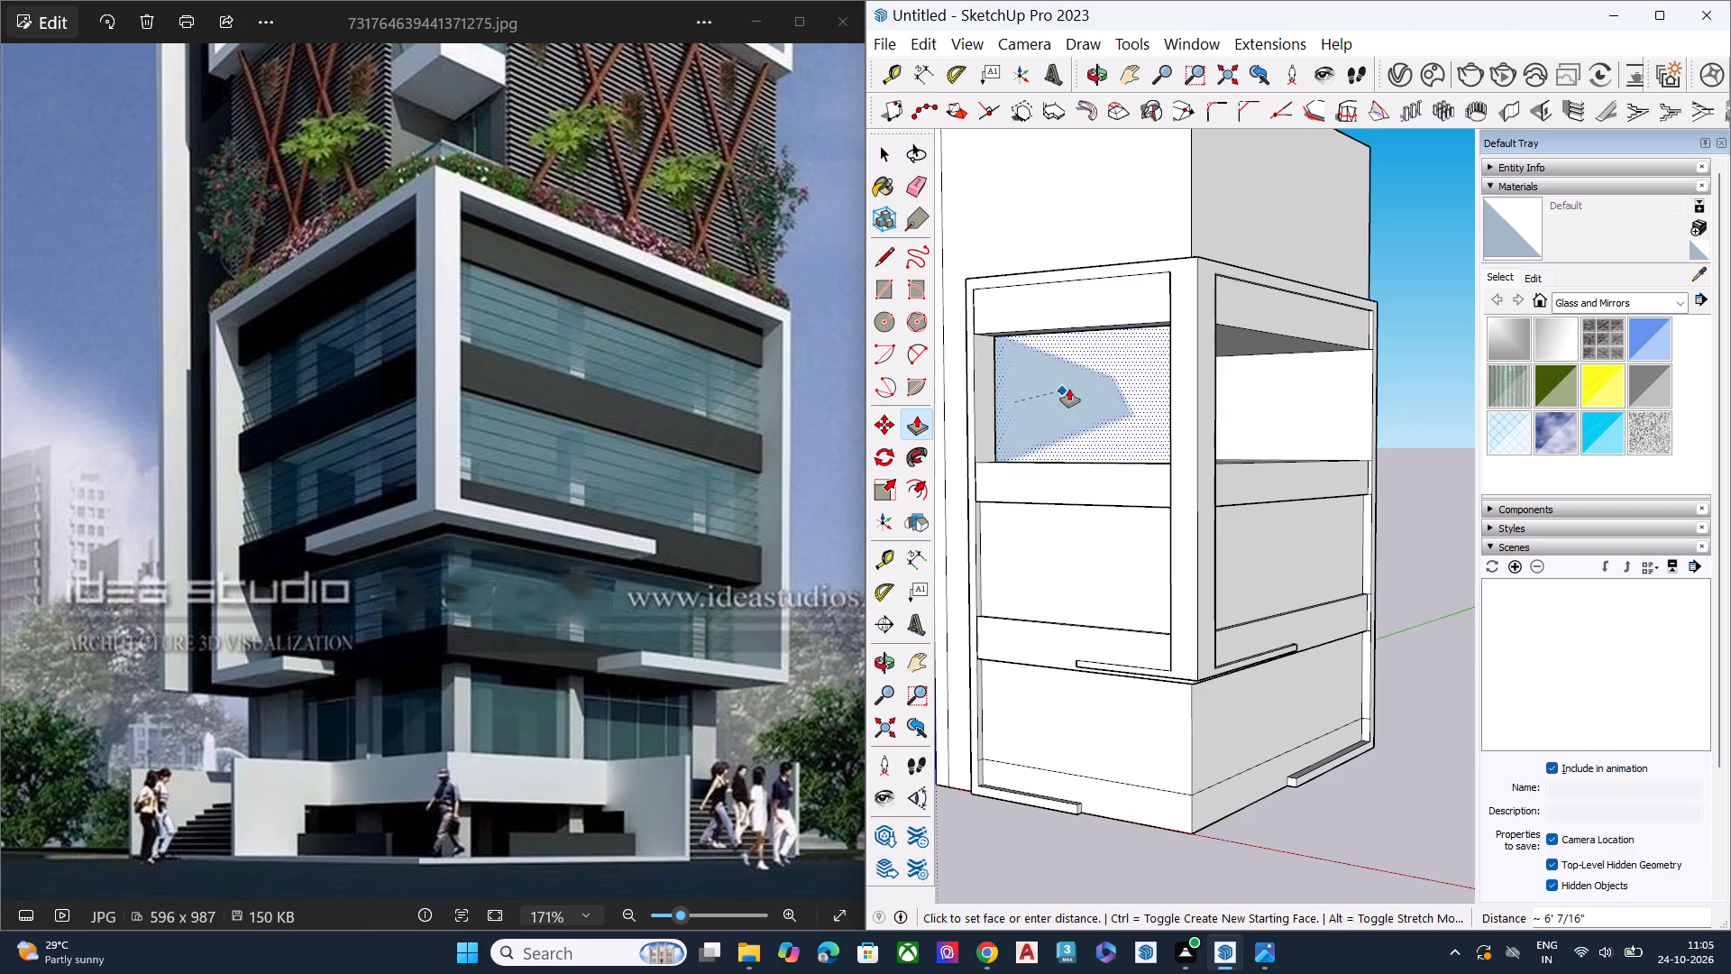
pyautogui.click(1109, 380)
pyautogui.press('space')
# Recess the lower panels of the main and adjoining walls by repeating the last Push/Pull distance.
pyautogui.scroll(-3, 1121, 426)
pyautogui.moveTo(1250, 487); pyautogui.dragTo(1426, 531, button='middle')
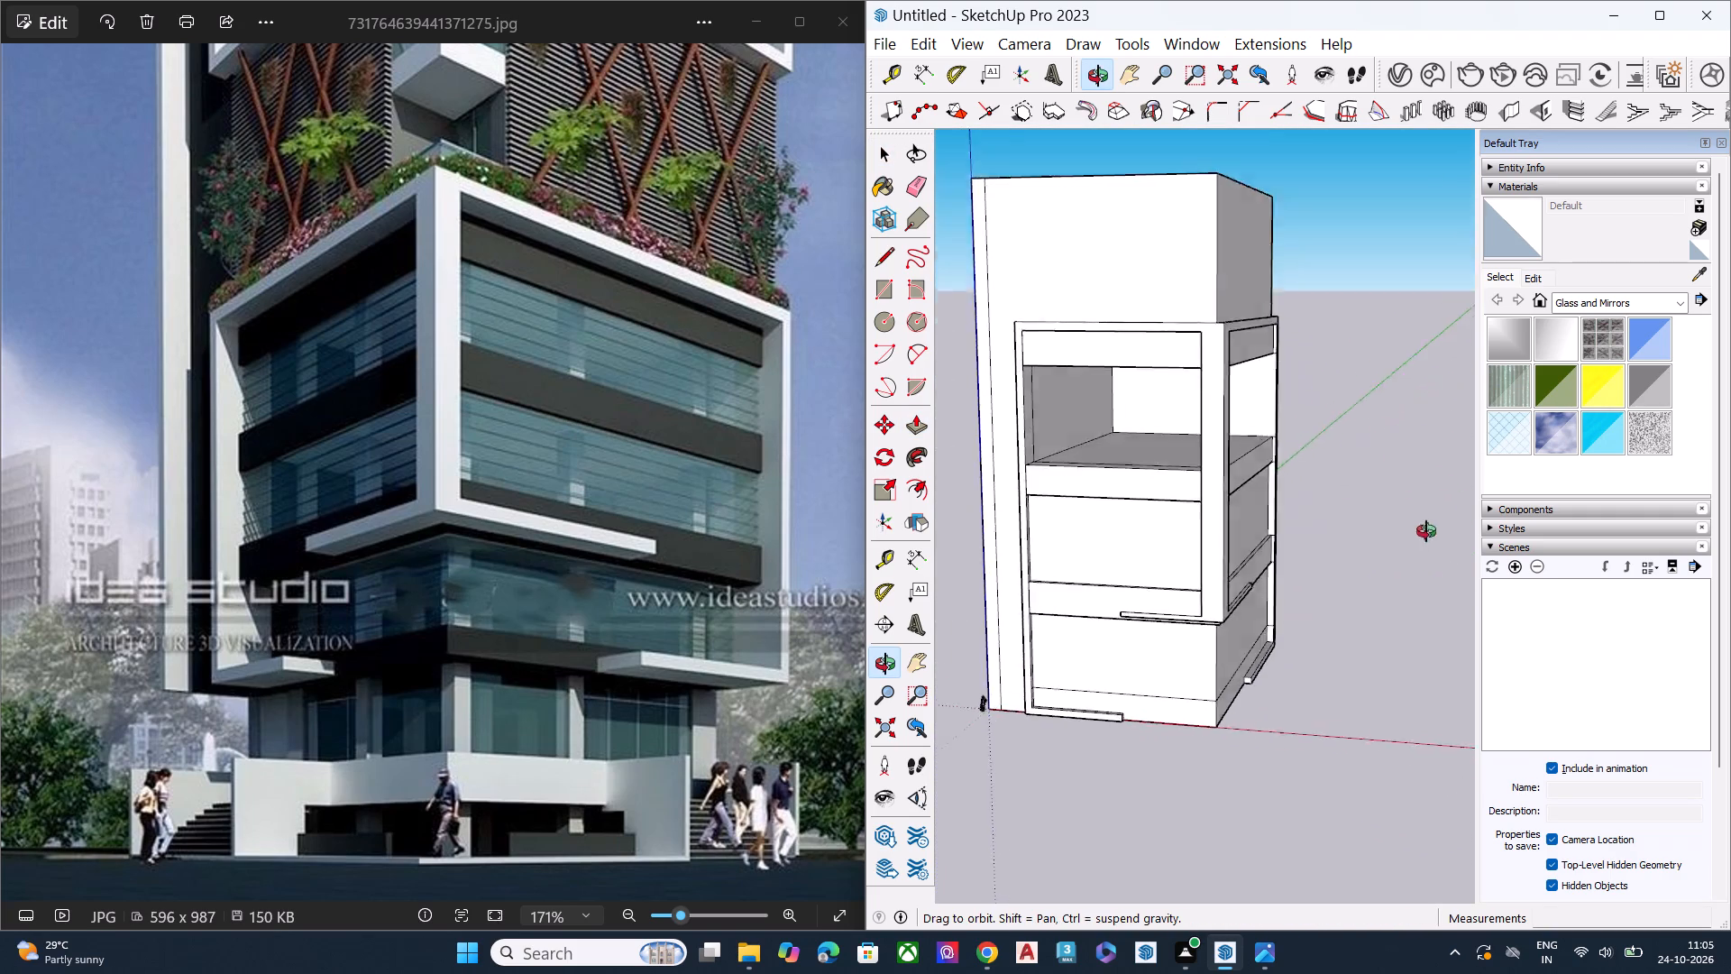
pyautogui.moveTo(1426, 531); pyautogui.dragTo(1419, 292, button='middle')
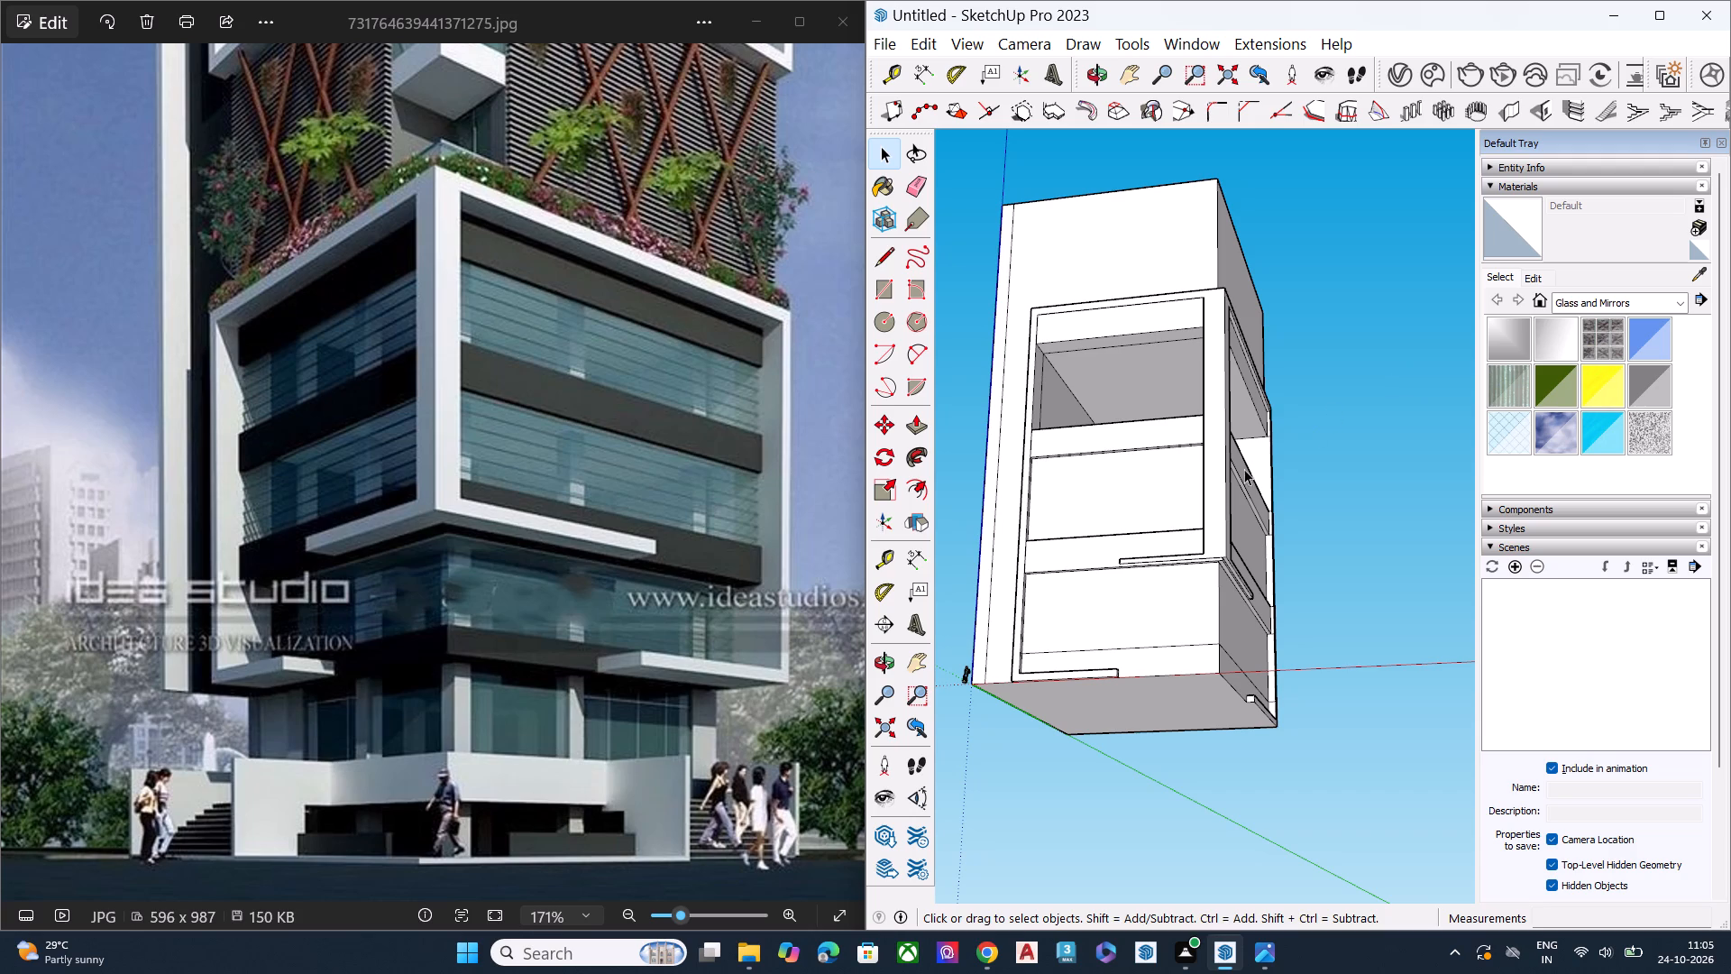
pyautogui.moveTo(1239, 489); pyautogui.dragTo(1203, 700, button='middle')
pyautogui.press('p')
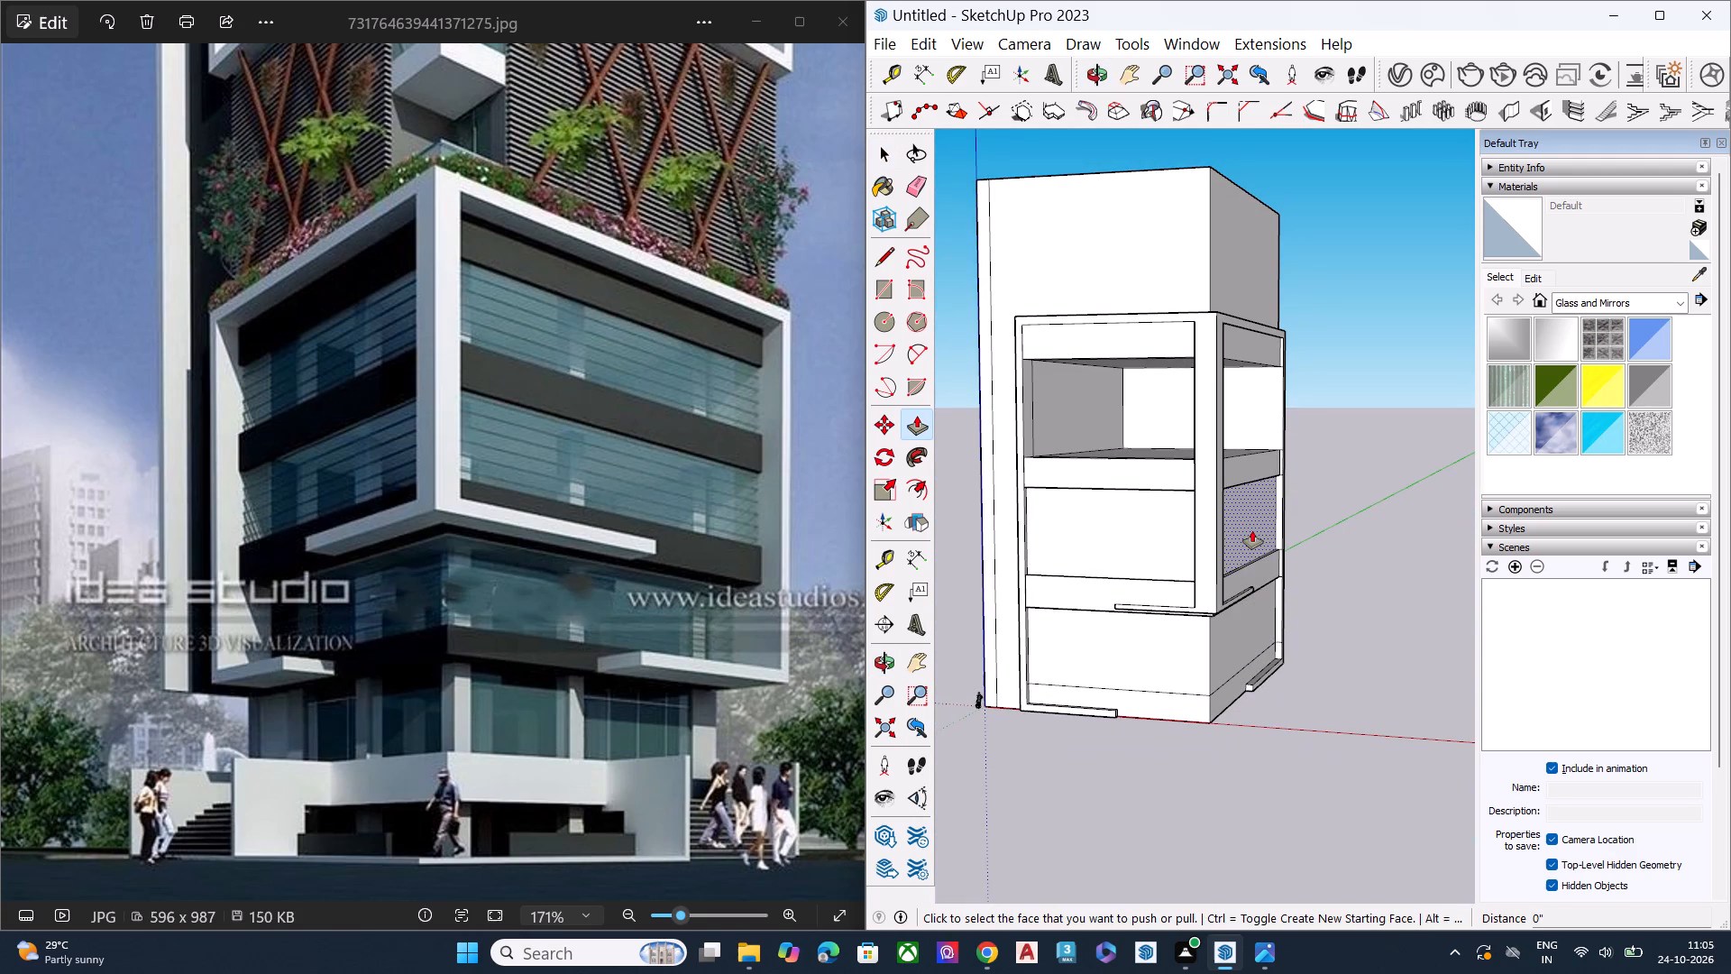
pyautogui.doubleClick(1252, 530)
pyautogui.doubleClick(1147, 549)
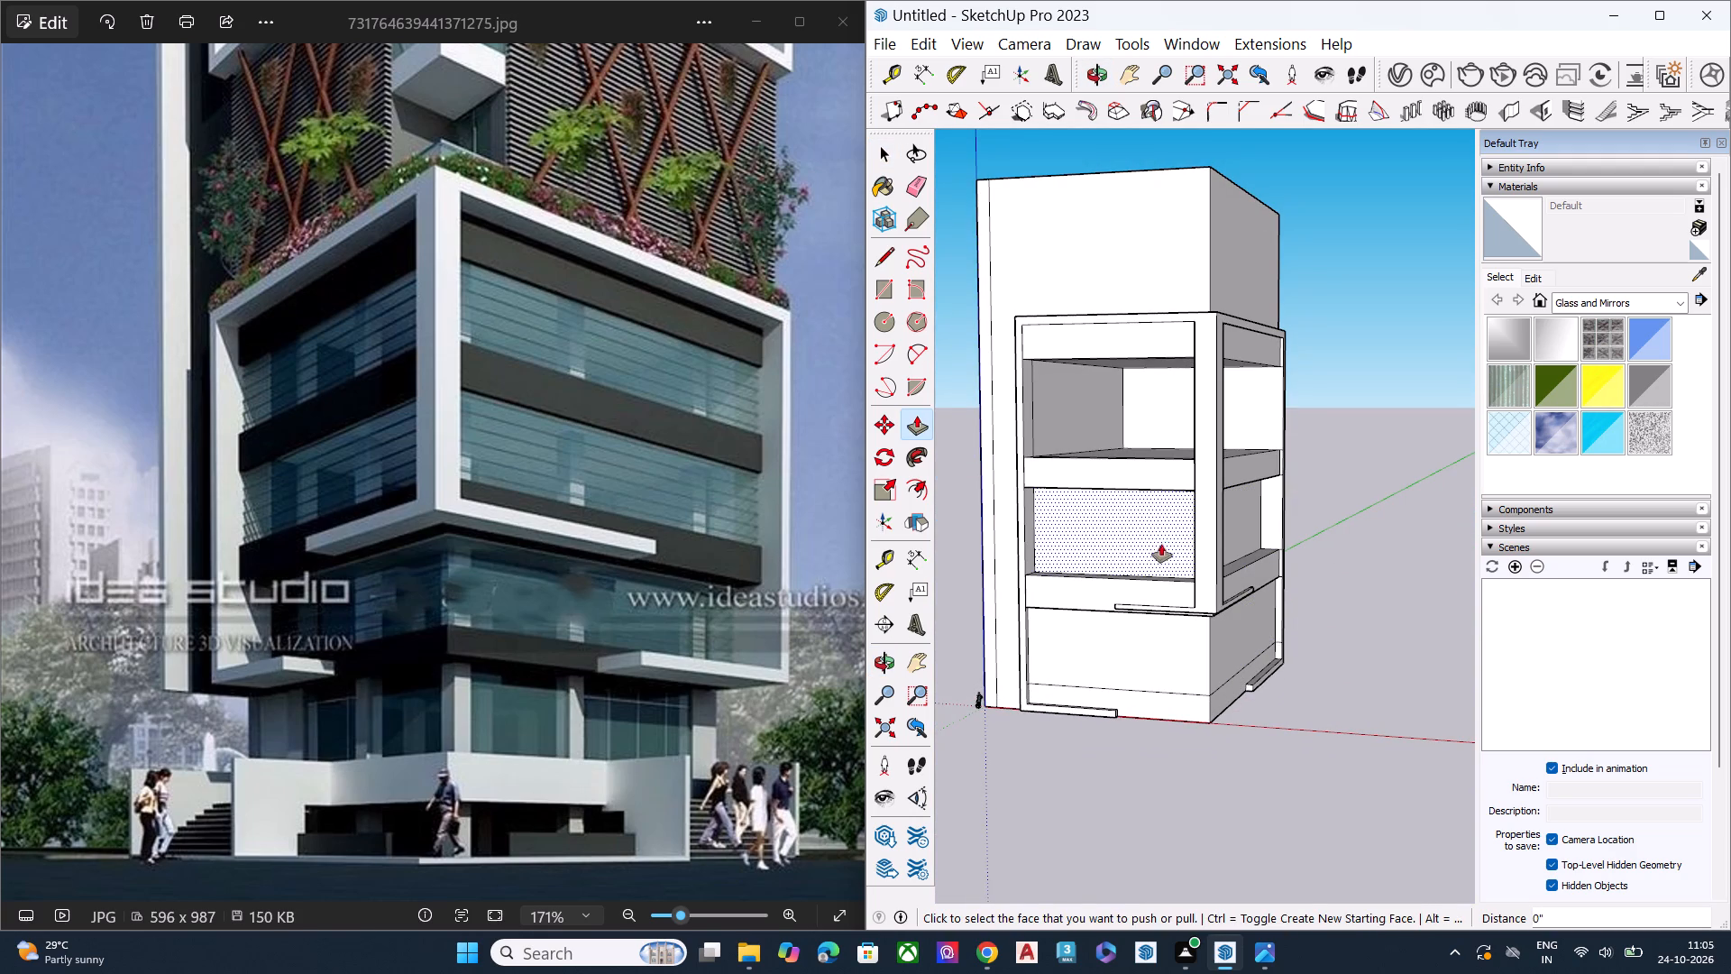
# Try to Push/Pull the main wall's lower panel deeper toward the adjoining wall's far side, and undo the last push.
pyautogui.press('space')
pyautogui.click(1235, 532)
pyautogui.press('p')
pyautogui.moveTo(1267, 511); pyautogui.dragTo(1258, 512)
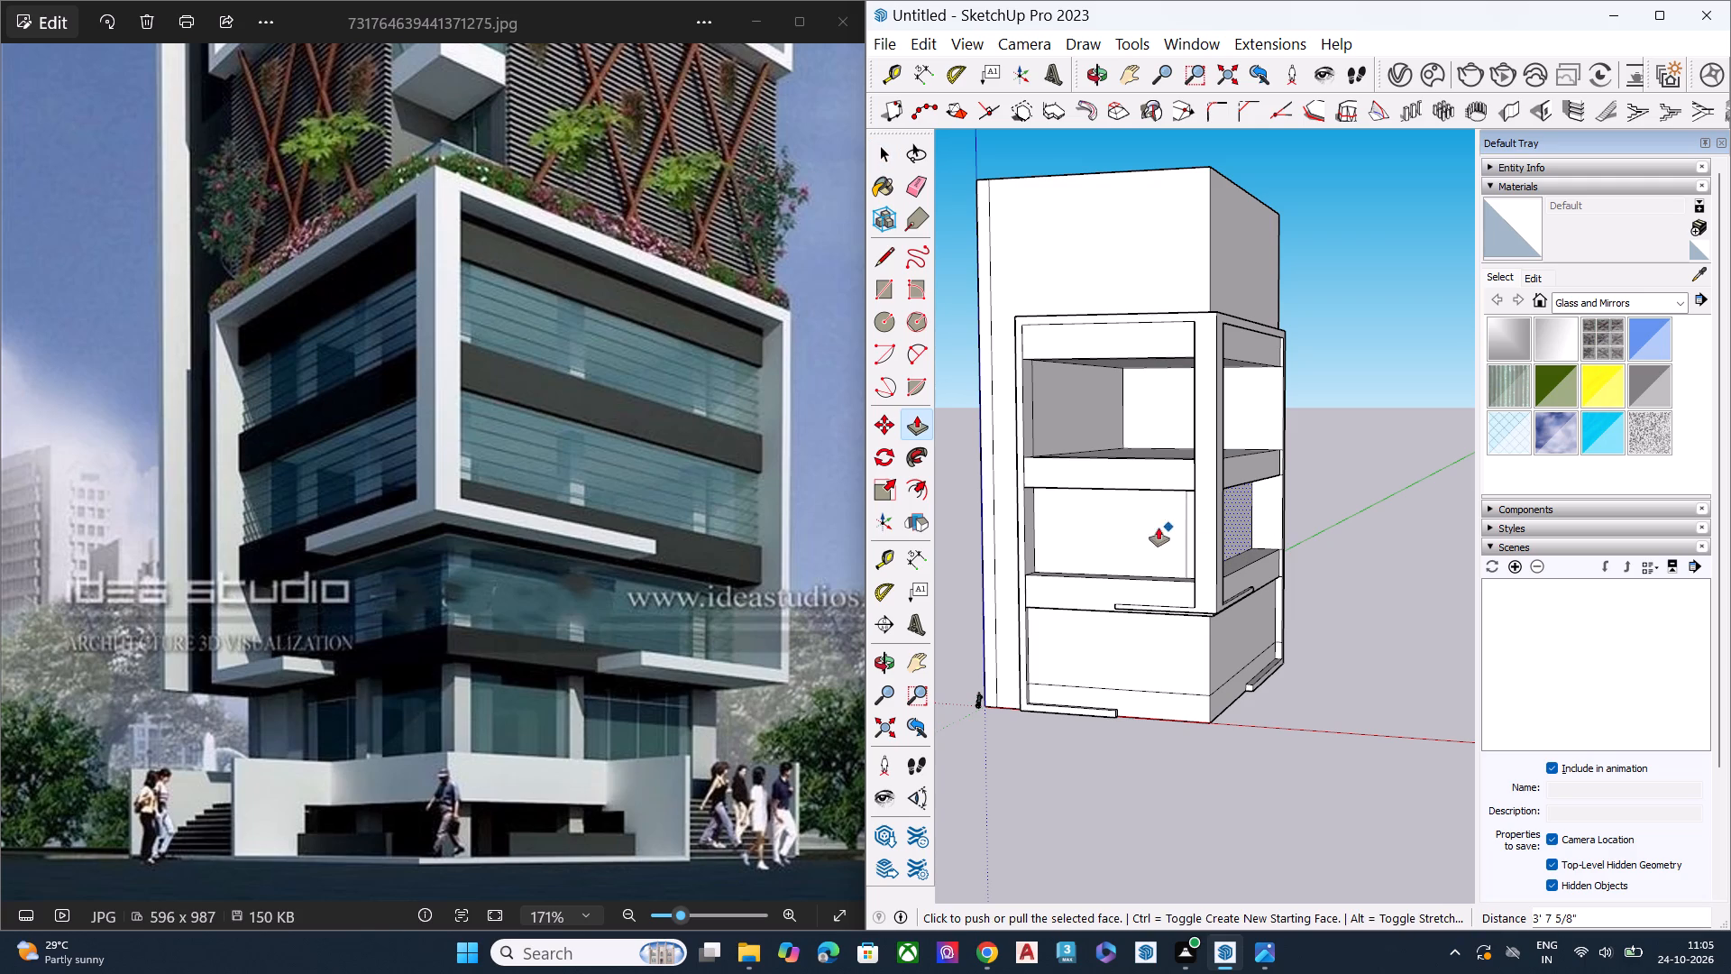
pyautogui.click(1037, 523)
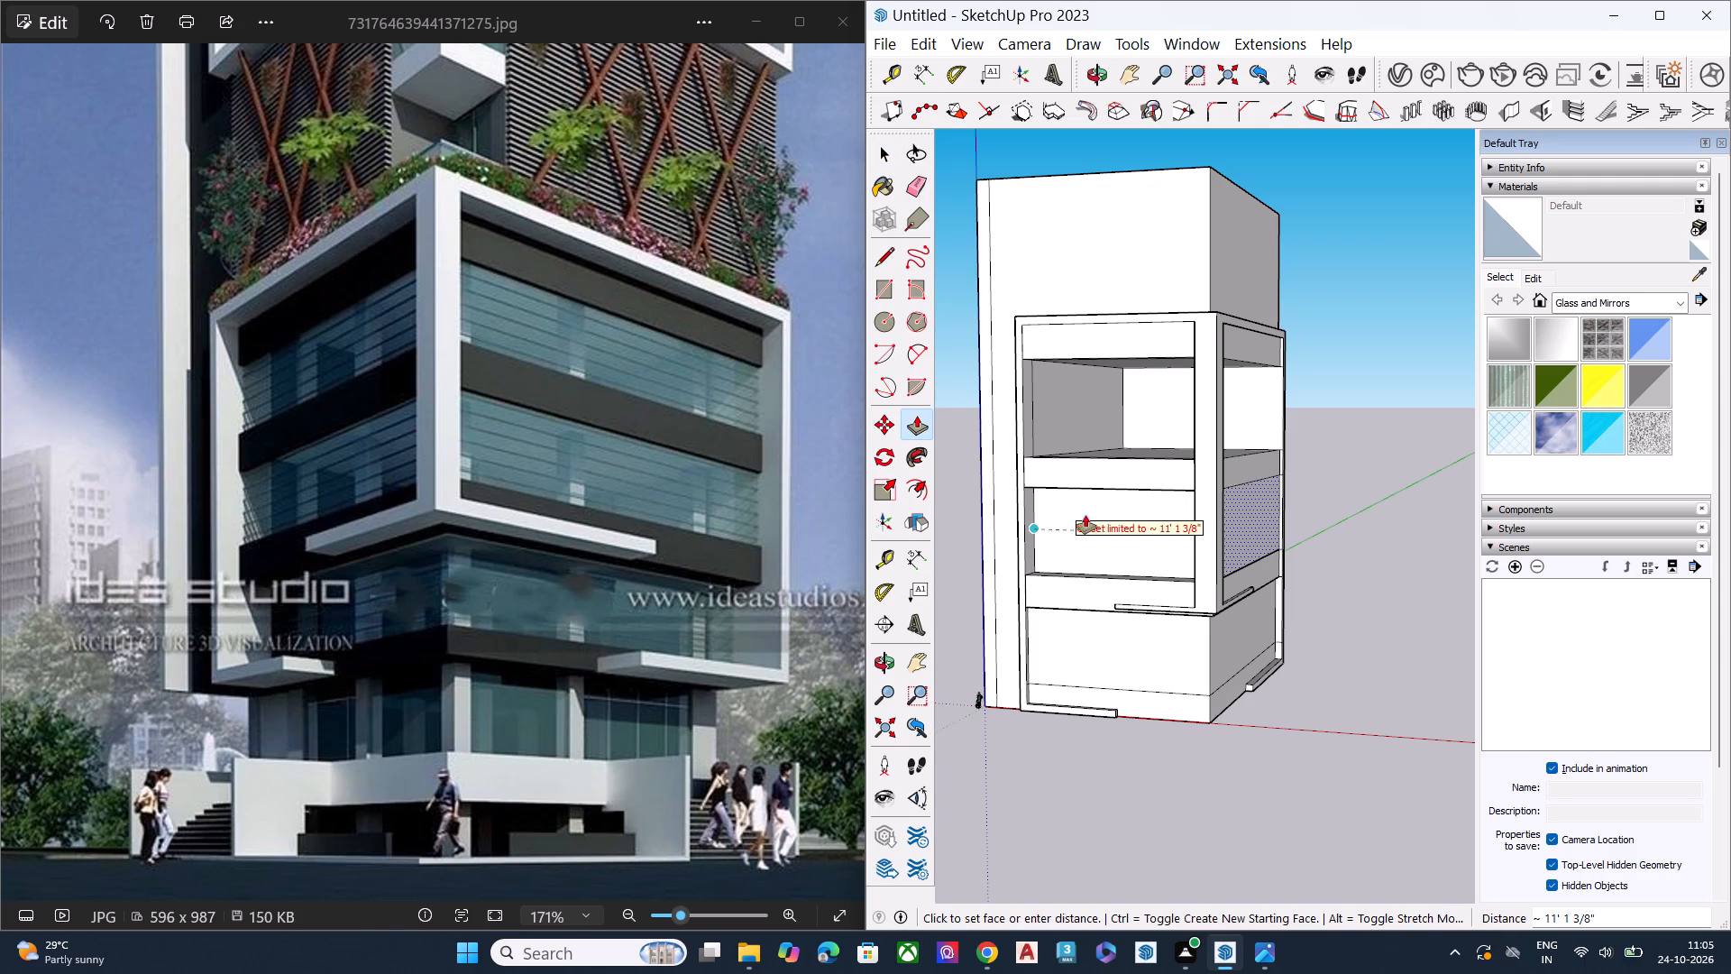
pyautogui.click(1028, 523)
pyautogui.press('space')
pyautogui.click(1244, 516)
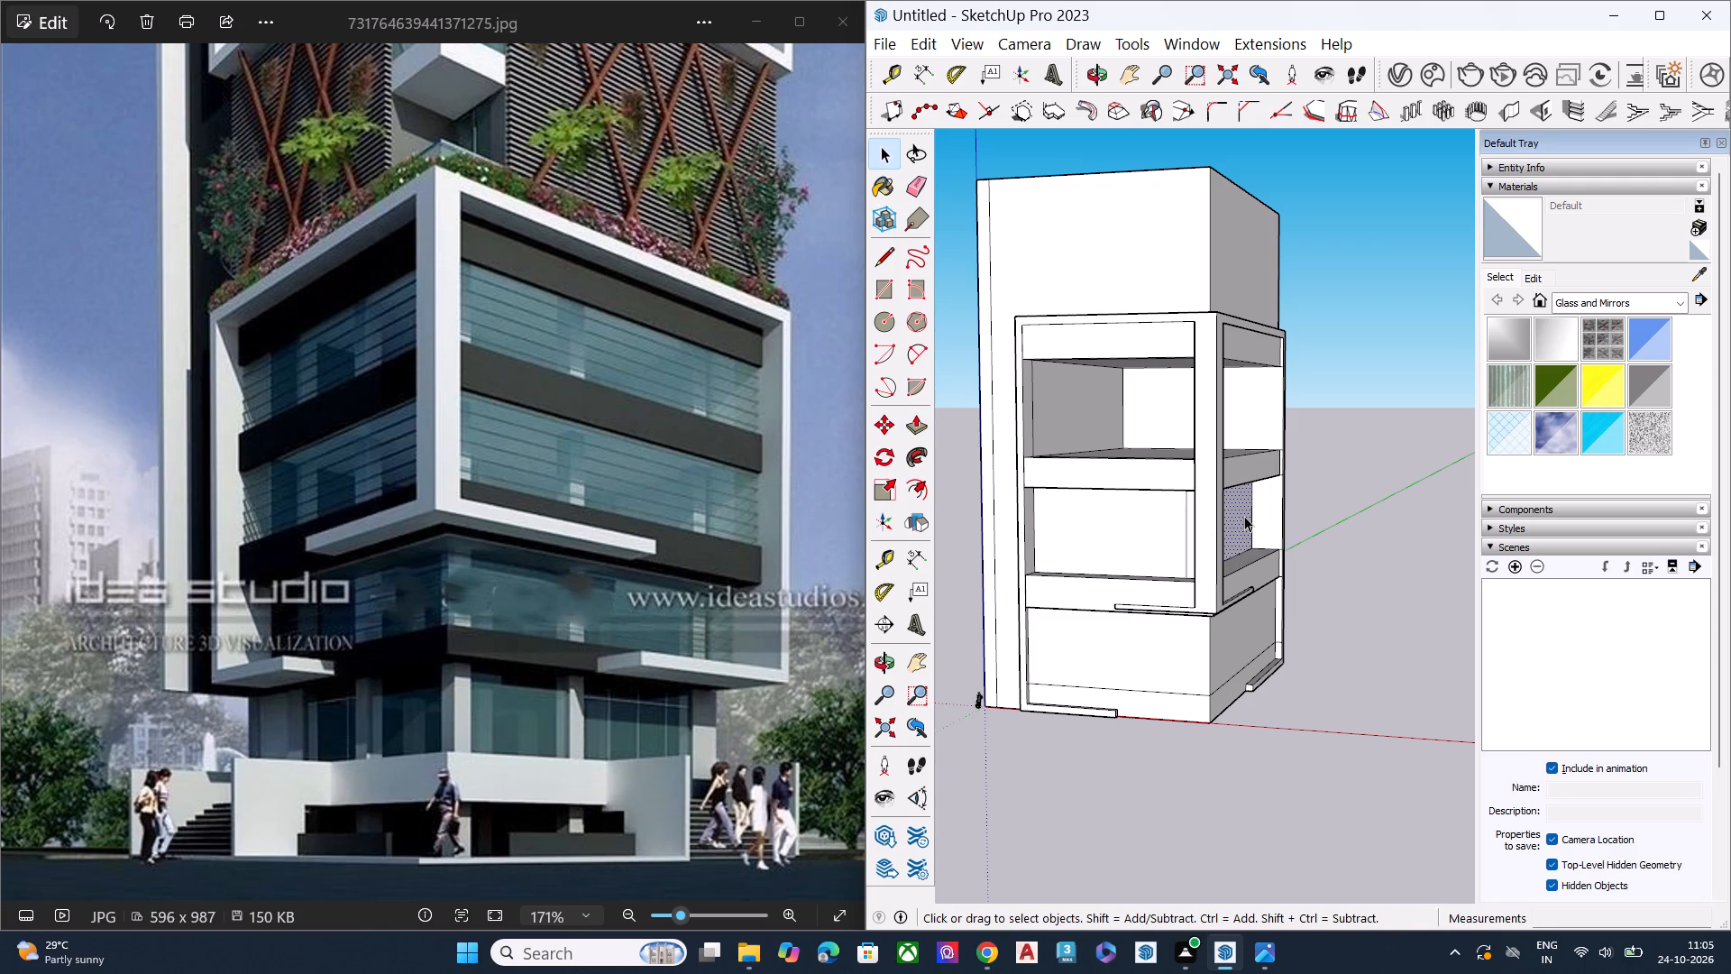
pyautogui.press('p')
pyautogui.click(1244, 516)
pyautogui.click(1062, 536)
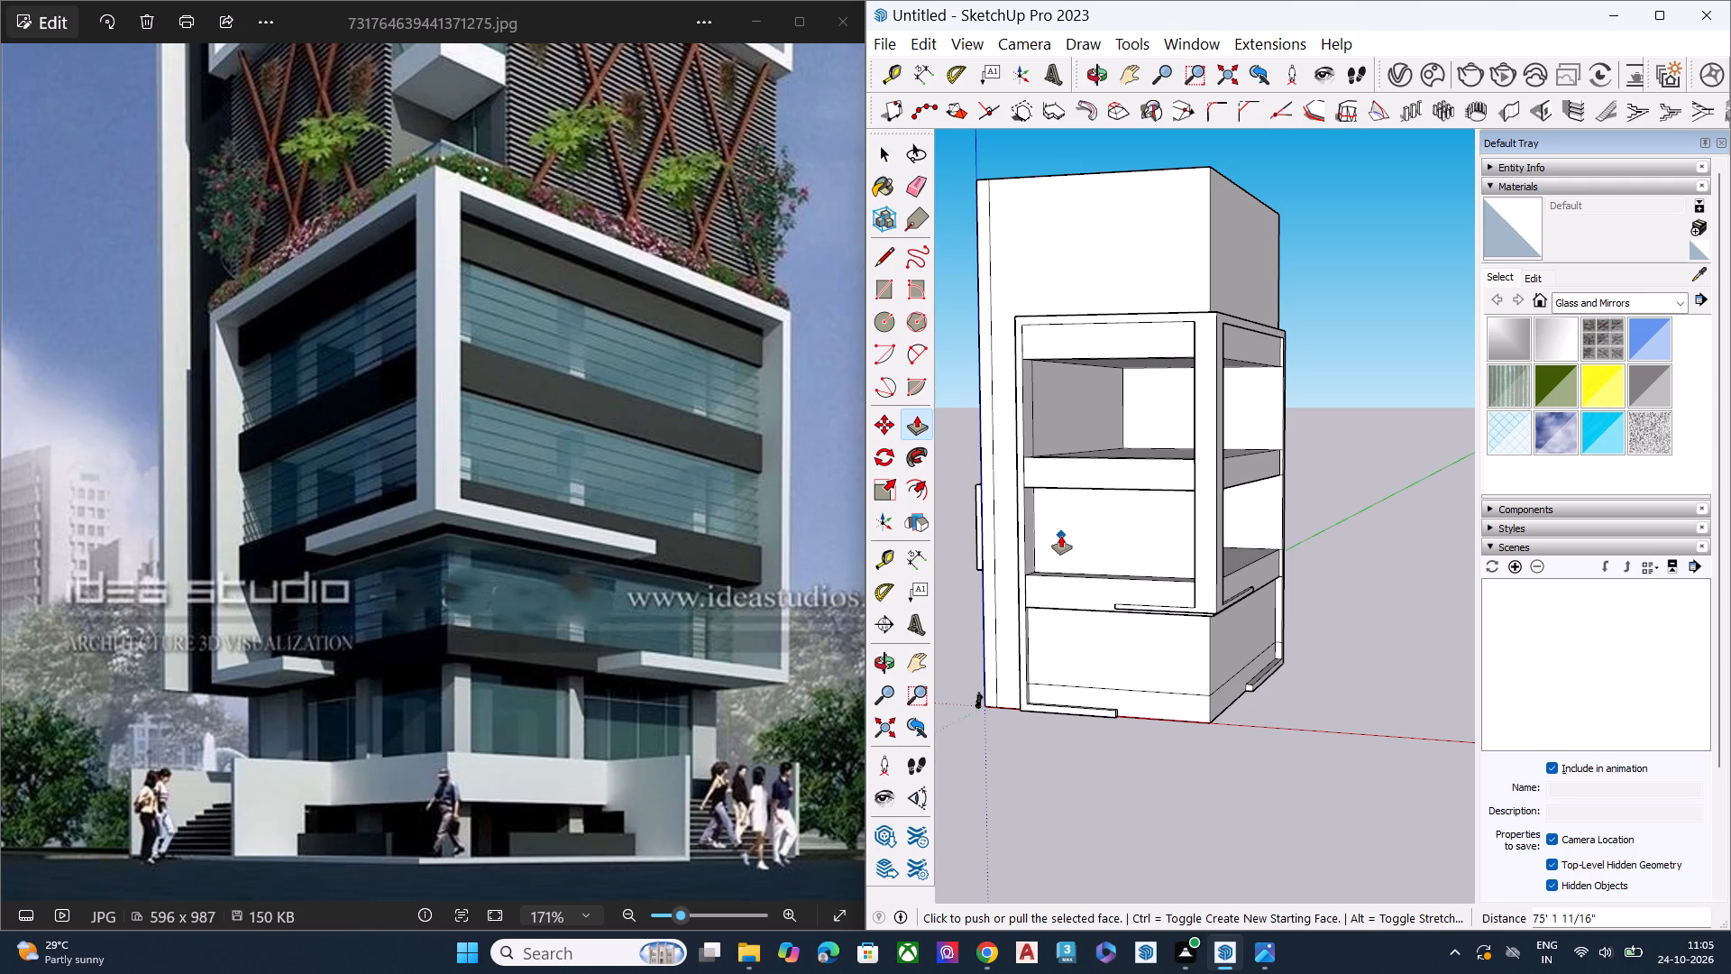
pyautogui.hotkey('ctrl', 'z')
# Push/Pull the main wall's lower panel inward, using the far edge of the adjoining wall's lower opening as the depth reference.
pyautogui.moveTo(1058, 535); pyautogui.dragTo(975, 516, button='middle')
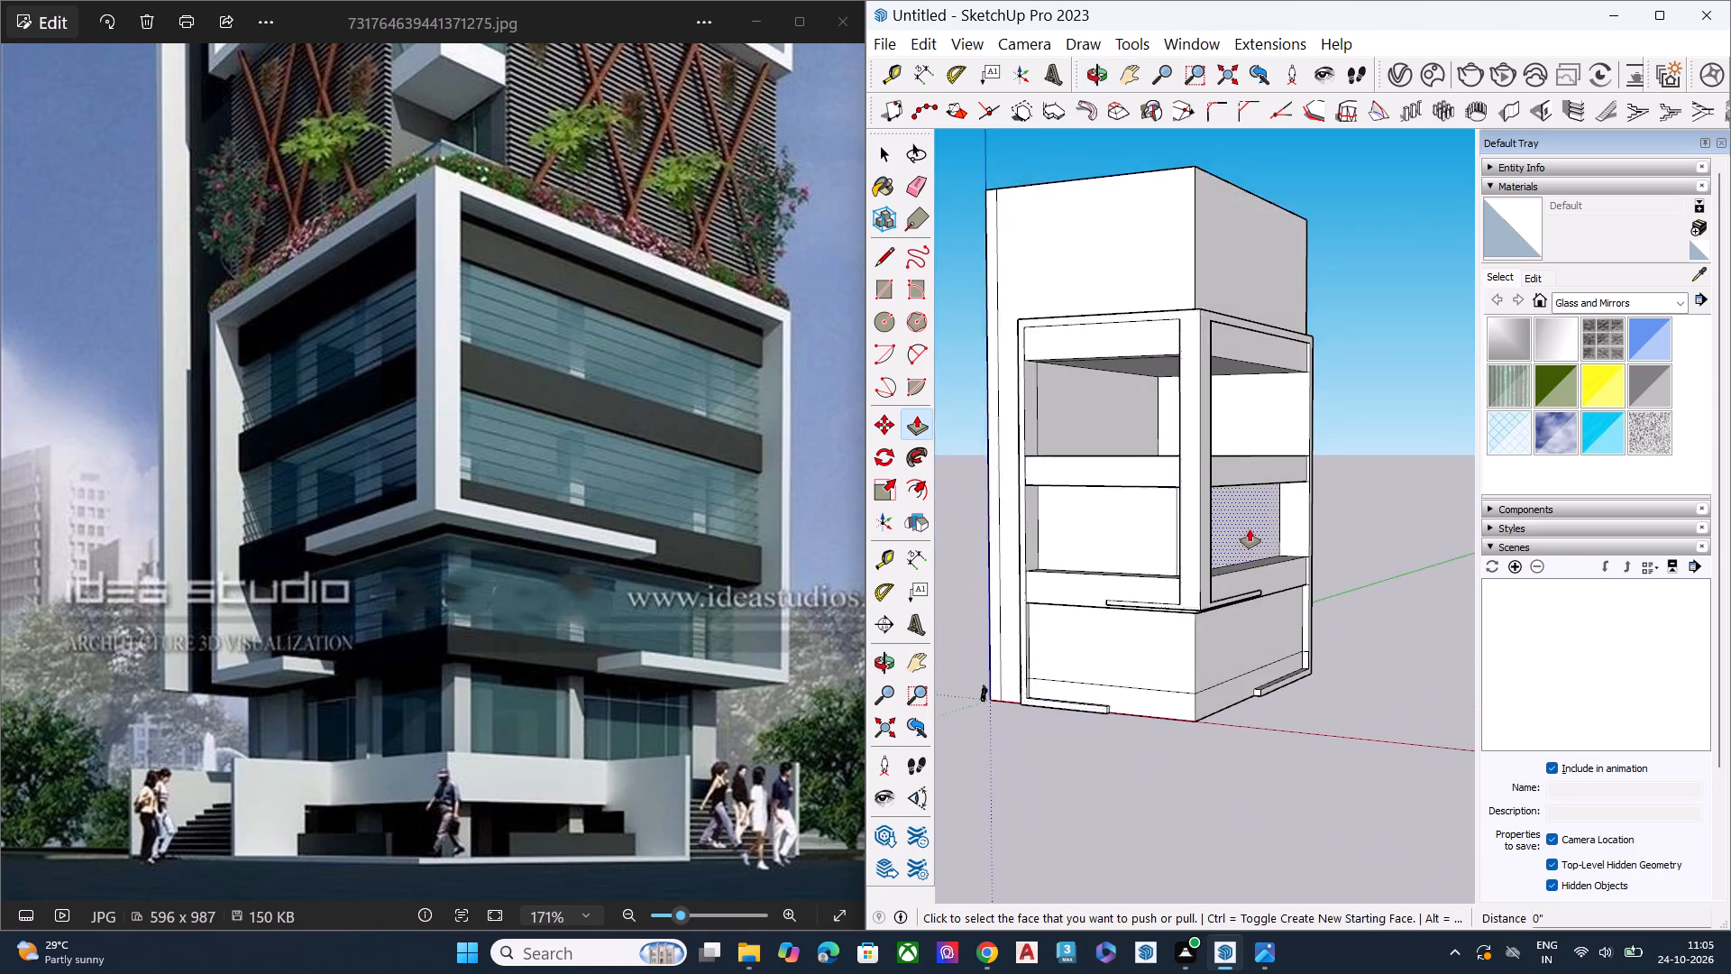
pyautogui.scroll(5, 1250, 529)
pyautogui.press('p')
pyautogui.click(1274, 517)
pyautogui.scroll(-1, 1202, 534)
pyautogui.scroll(1, 1200, 534)
pyautogui.scroll(-3, 1196, 538)
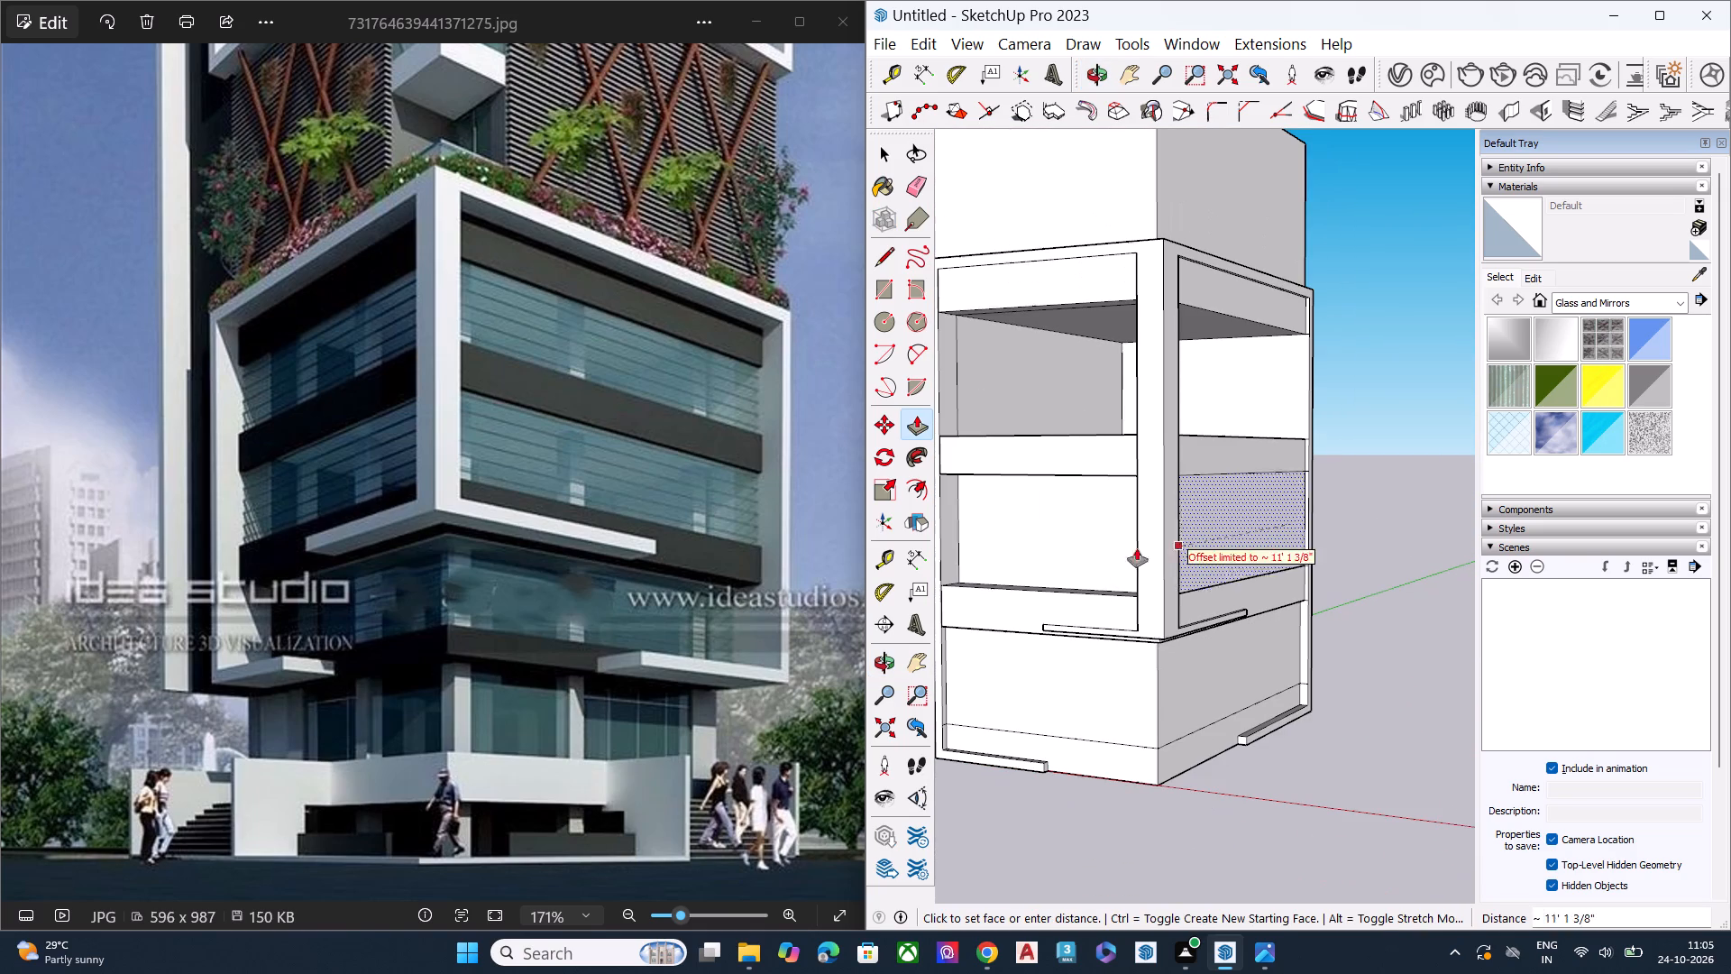
pyautogui.click(957, 517)
pyautogui.press('space')
# Push/Pull the adjoining wall's lower panel inward about 88' 8 5/8" to hollow out the lower framed floor.
pyautogui.click(1041, 518)
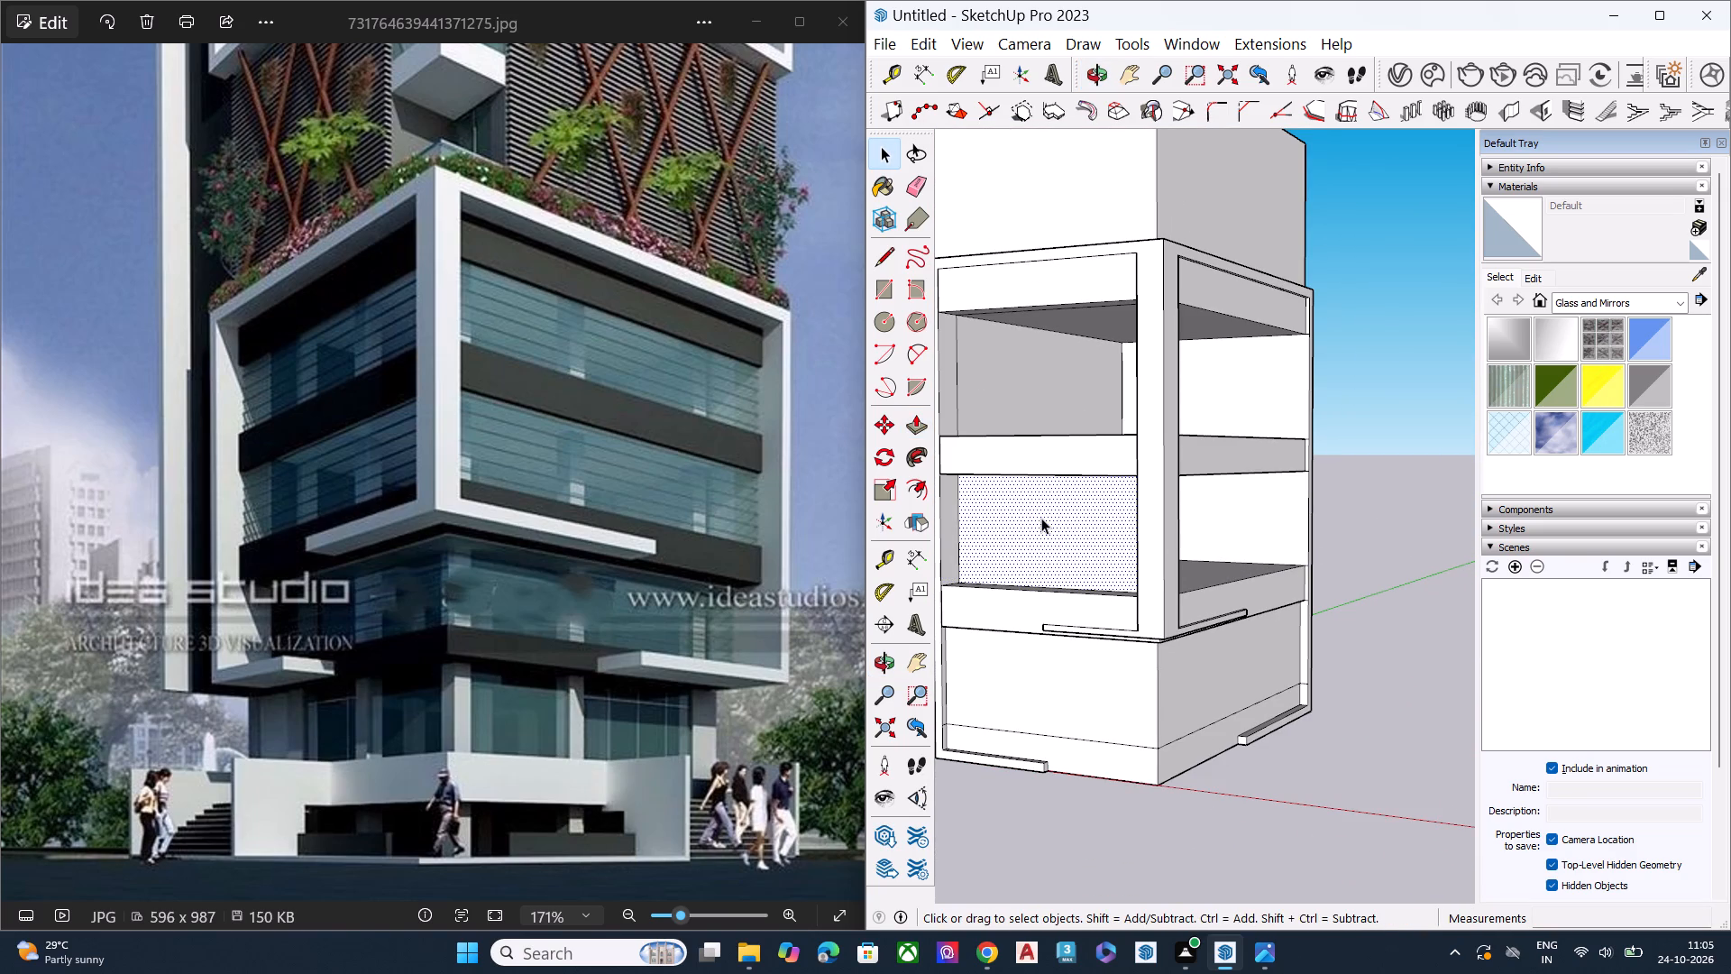
pyautogui.press('p')
pyautogui.click(1040, 518)
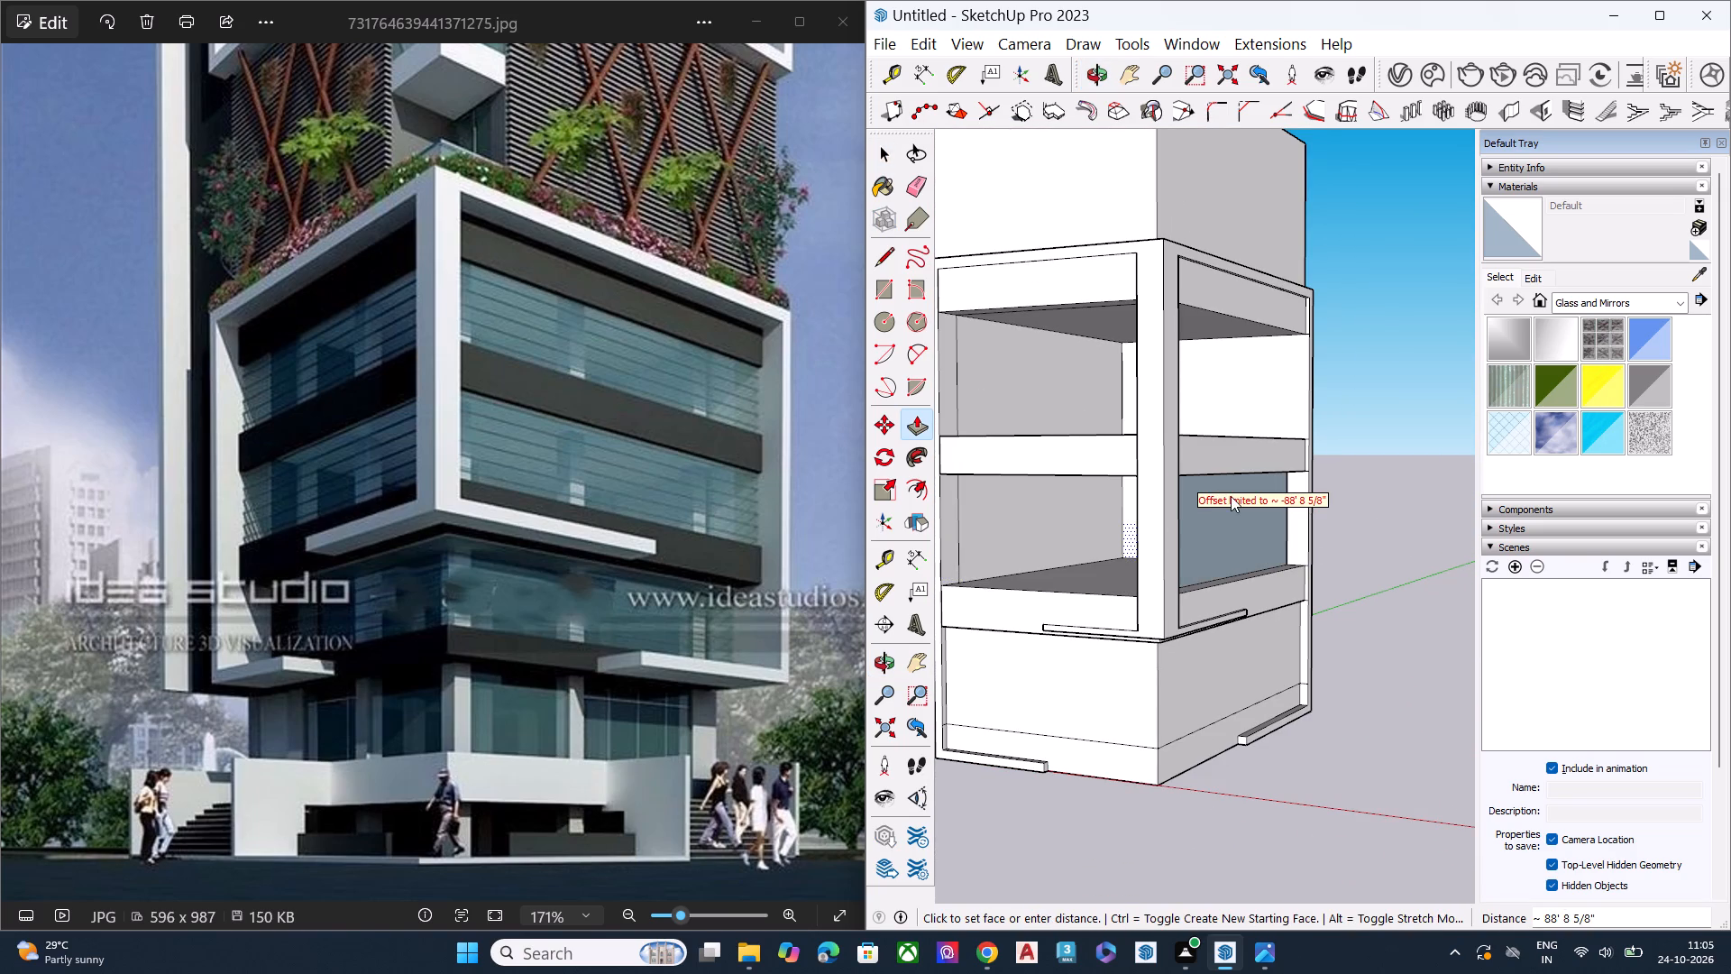
pyautogui.click(1303, 509)
pyautogui.press('space')
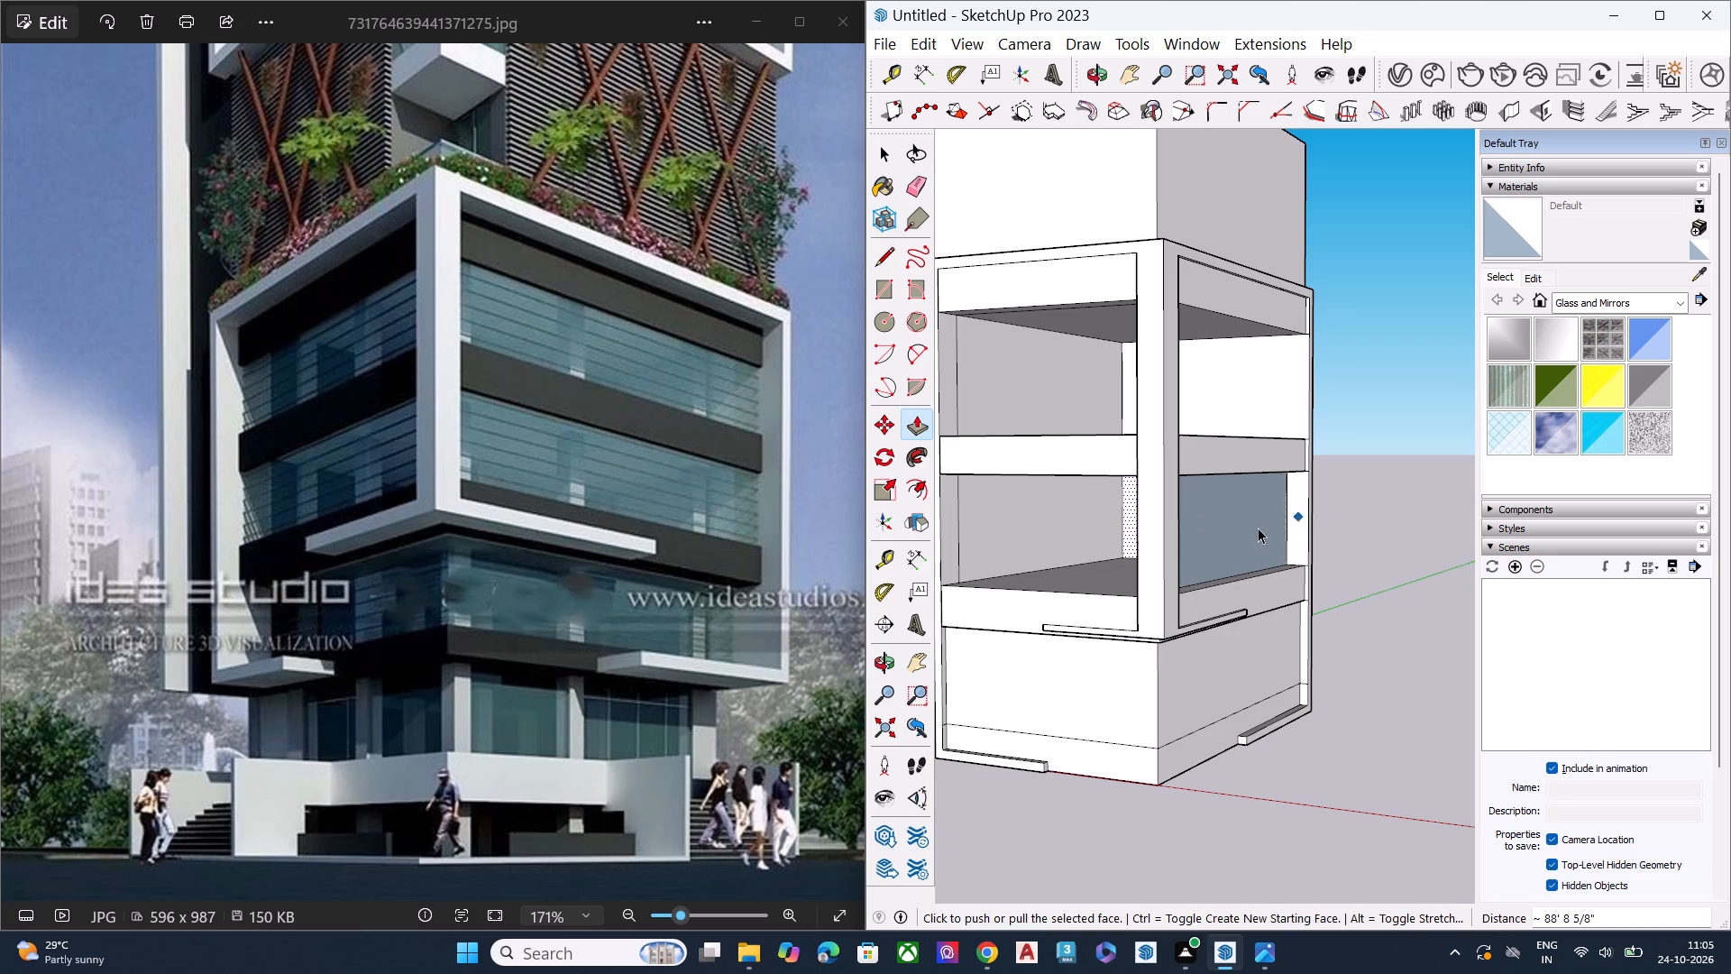
# Delete the leftover face closing the main wall's lower opening and the stray vertical edge beside it.
pyautogui.click(1255, 527)
pyautogui.press('Delete')
pyautogui.moveTo(1295, 523); pyautogui.dragTo(1305, 505, button='middle')
pyautogui.scroll(2, 1296, 521)
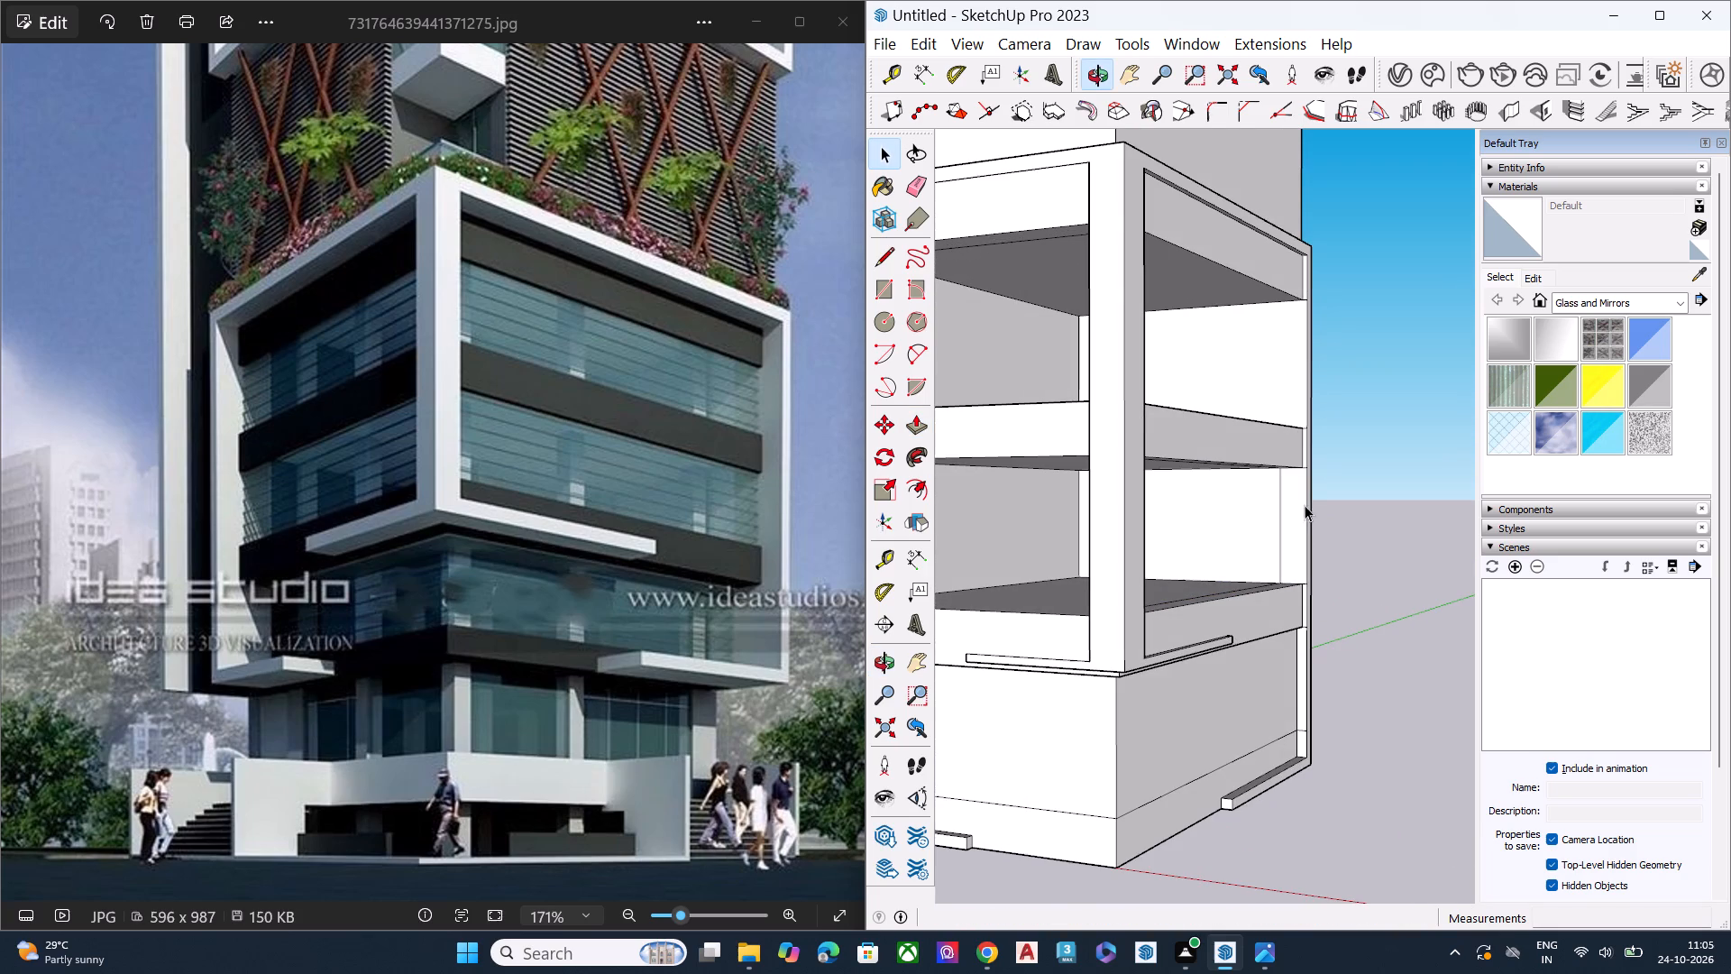
pyautogui.click(1281, 517)
pyautogui.press('Delete')
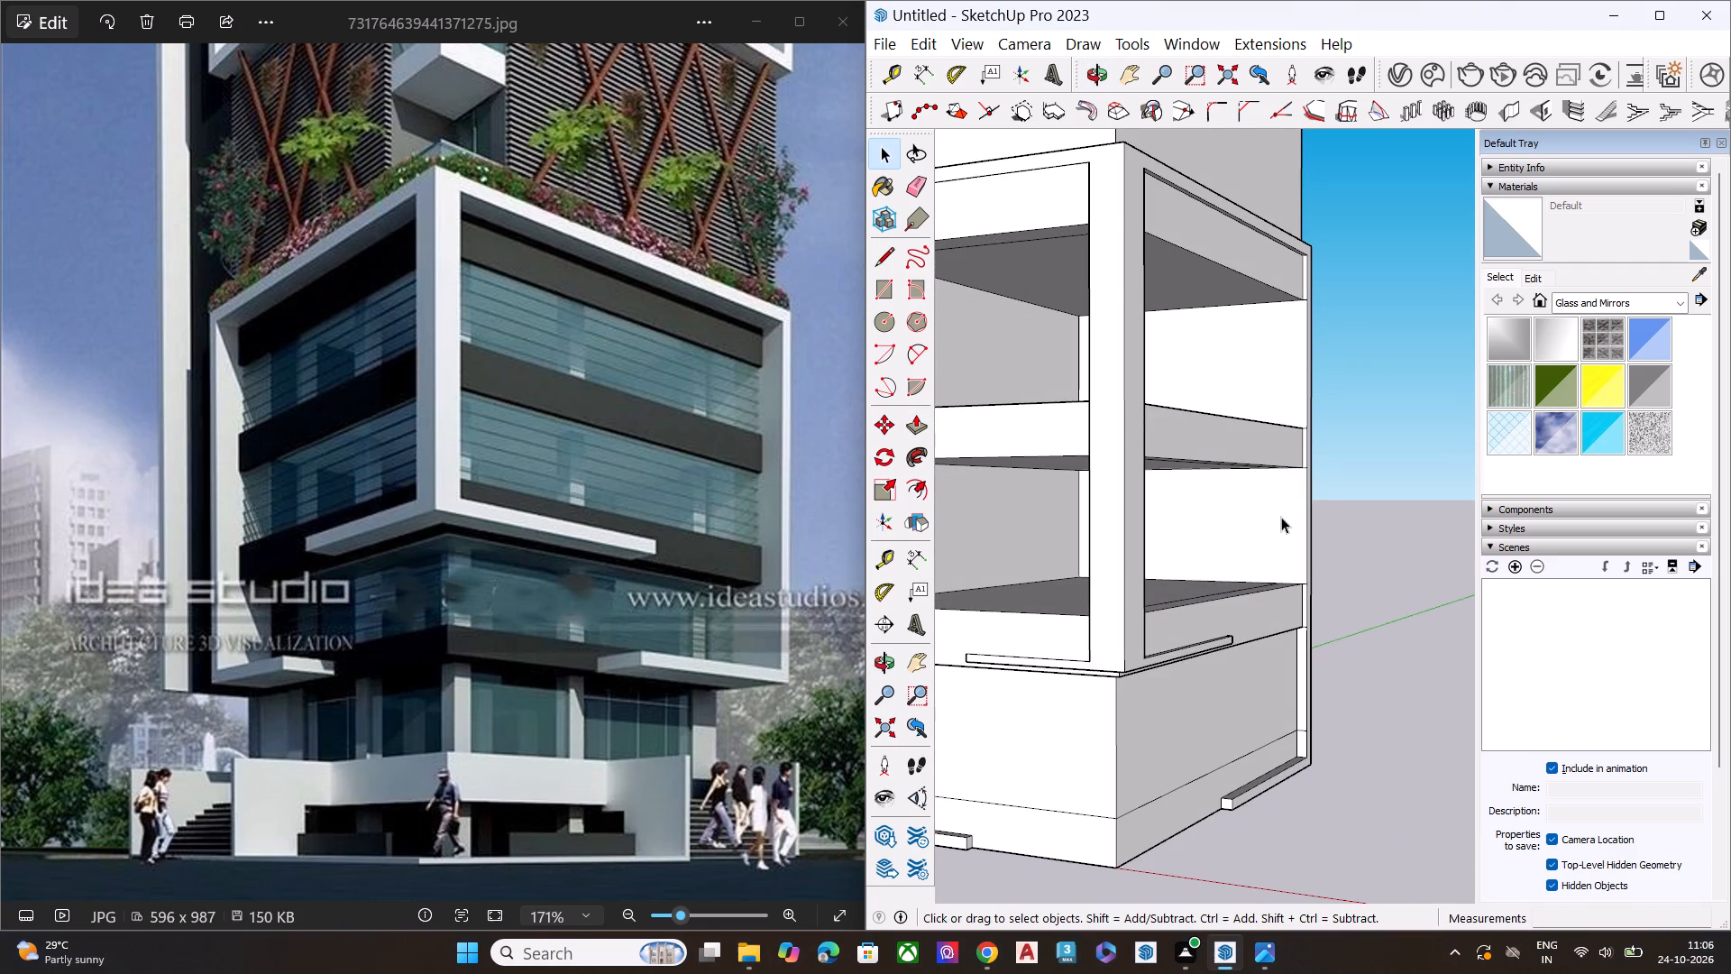
# Push/Pull the main wall's face between the frame and the base strip inward to the adjoining wall's far edge.
pyautogui.scroll(-4, 1177, 512)
pyautogui.scroll(1, 1195, 523)
pyautogui.scroll(-3, 1209, 531)
pyautogui.moveTo(1200, 547); pyautogui.dragTo(1258, 574, button='middle')
pyautogui.scroll(1, 1258, 574)
pyautogui.scroll(-1, 1258, 574)
pyautogui.scroll(6, 1254, 580)
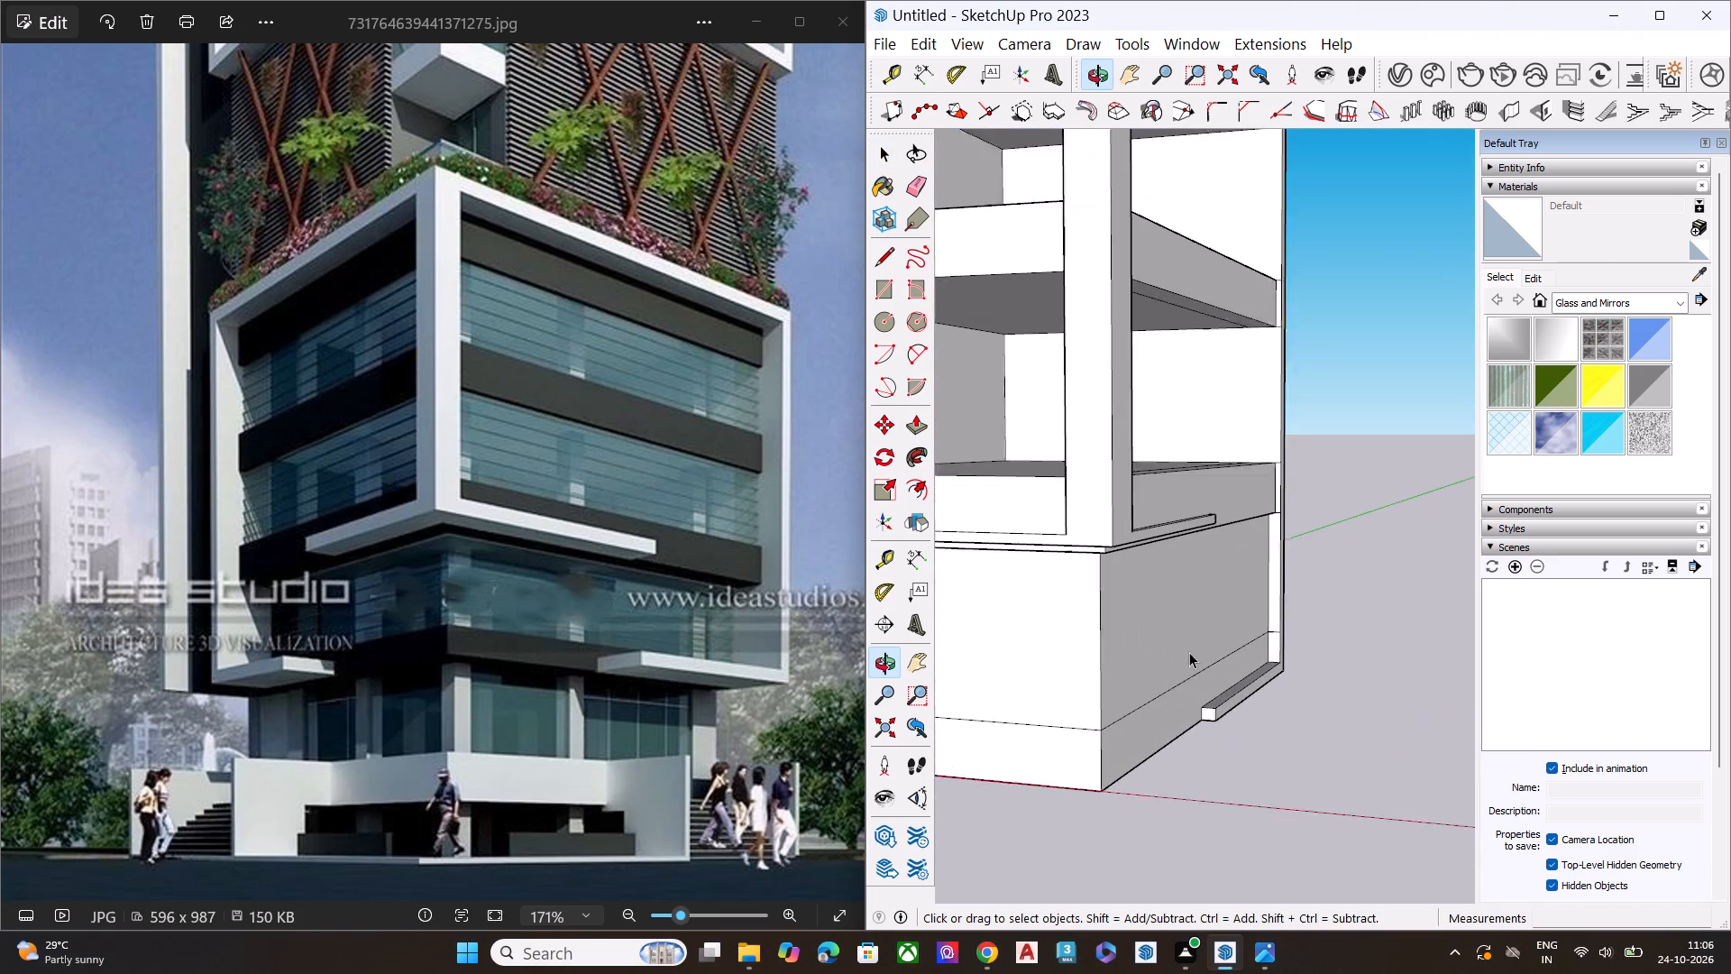
pyautogui.scroll(3, 1189, 652)
pyautogui.doubleClick(1232, 608)
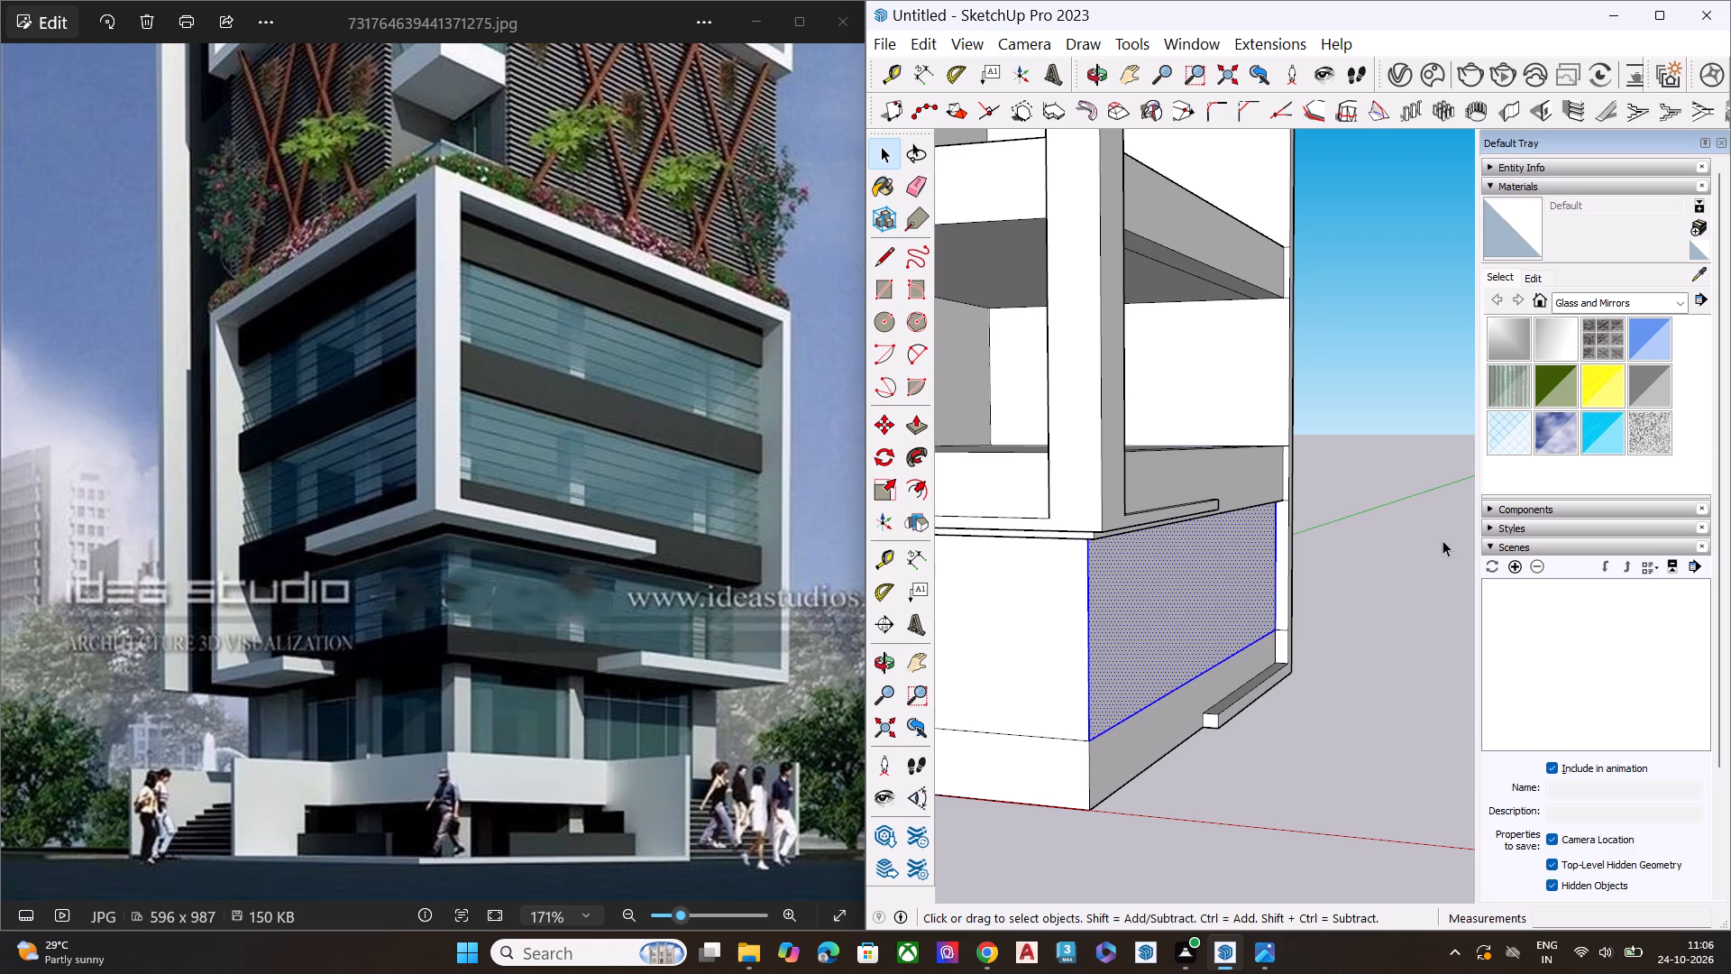
pyautogui.press('p')
pyautogui.click(1260, 526)
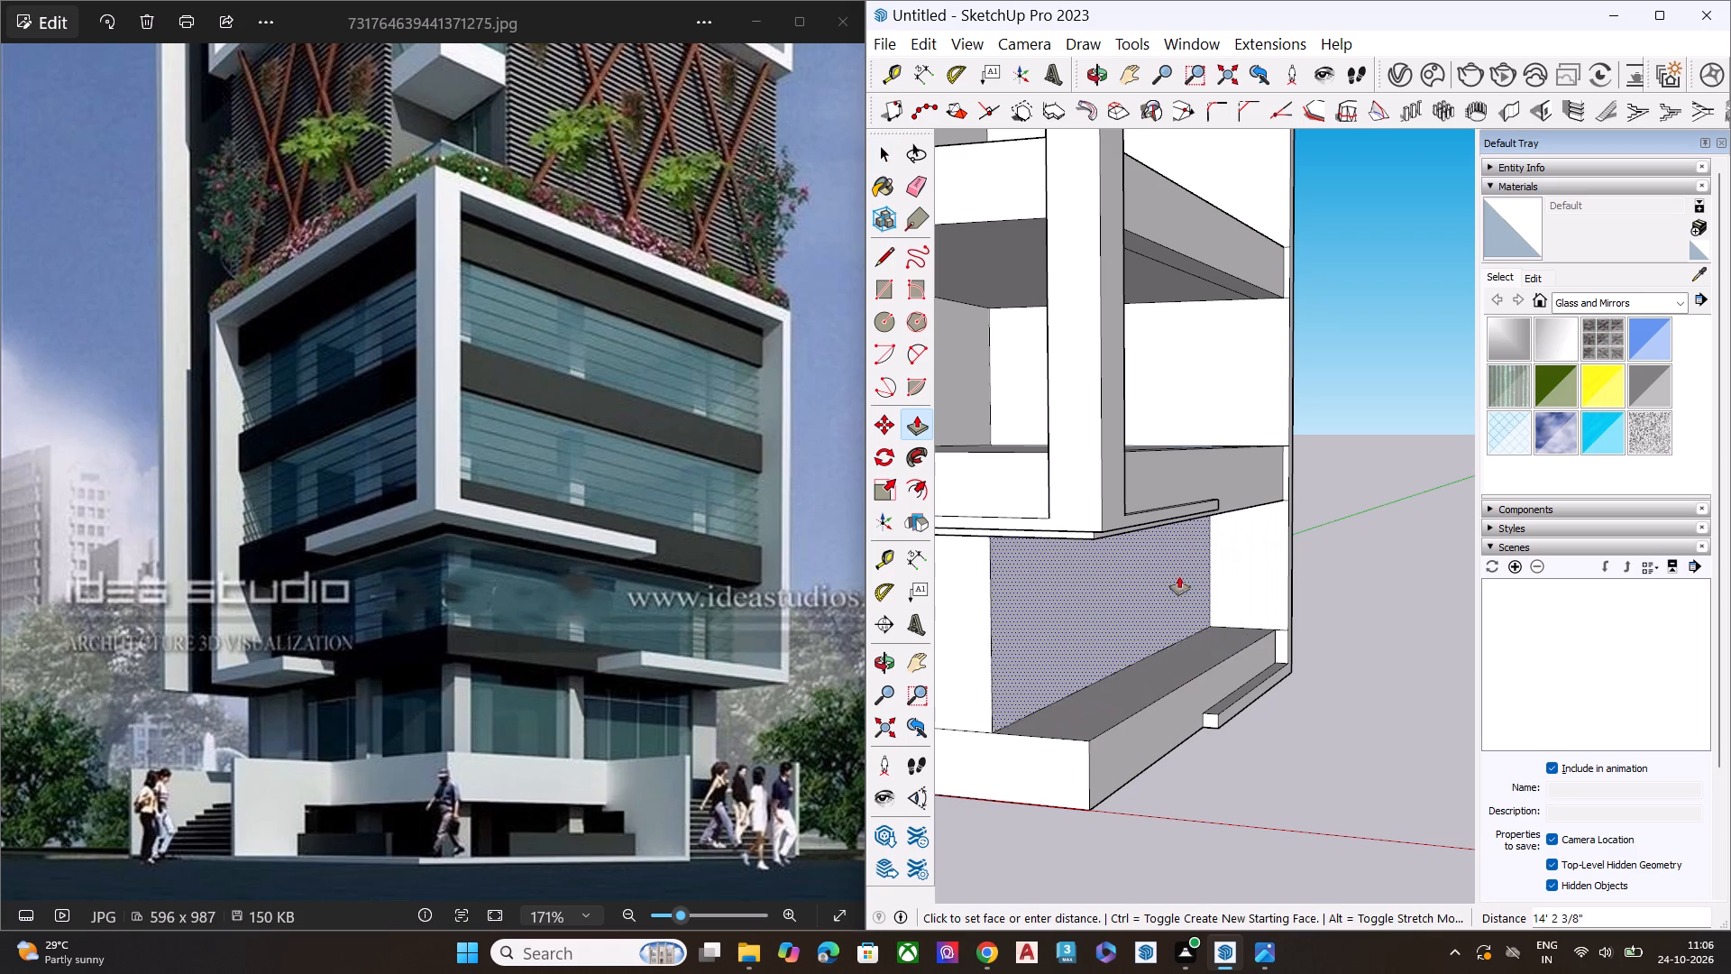
pyautogui.scroll(-11, 1165, 582)
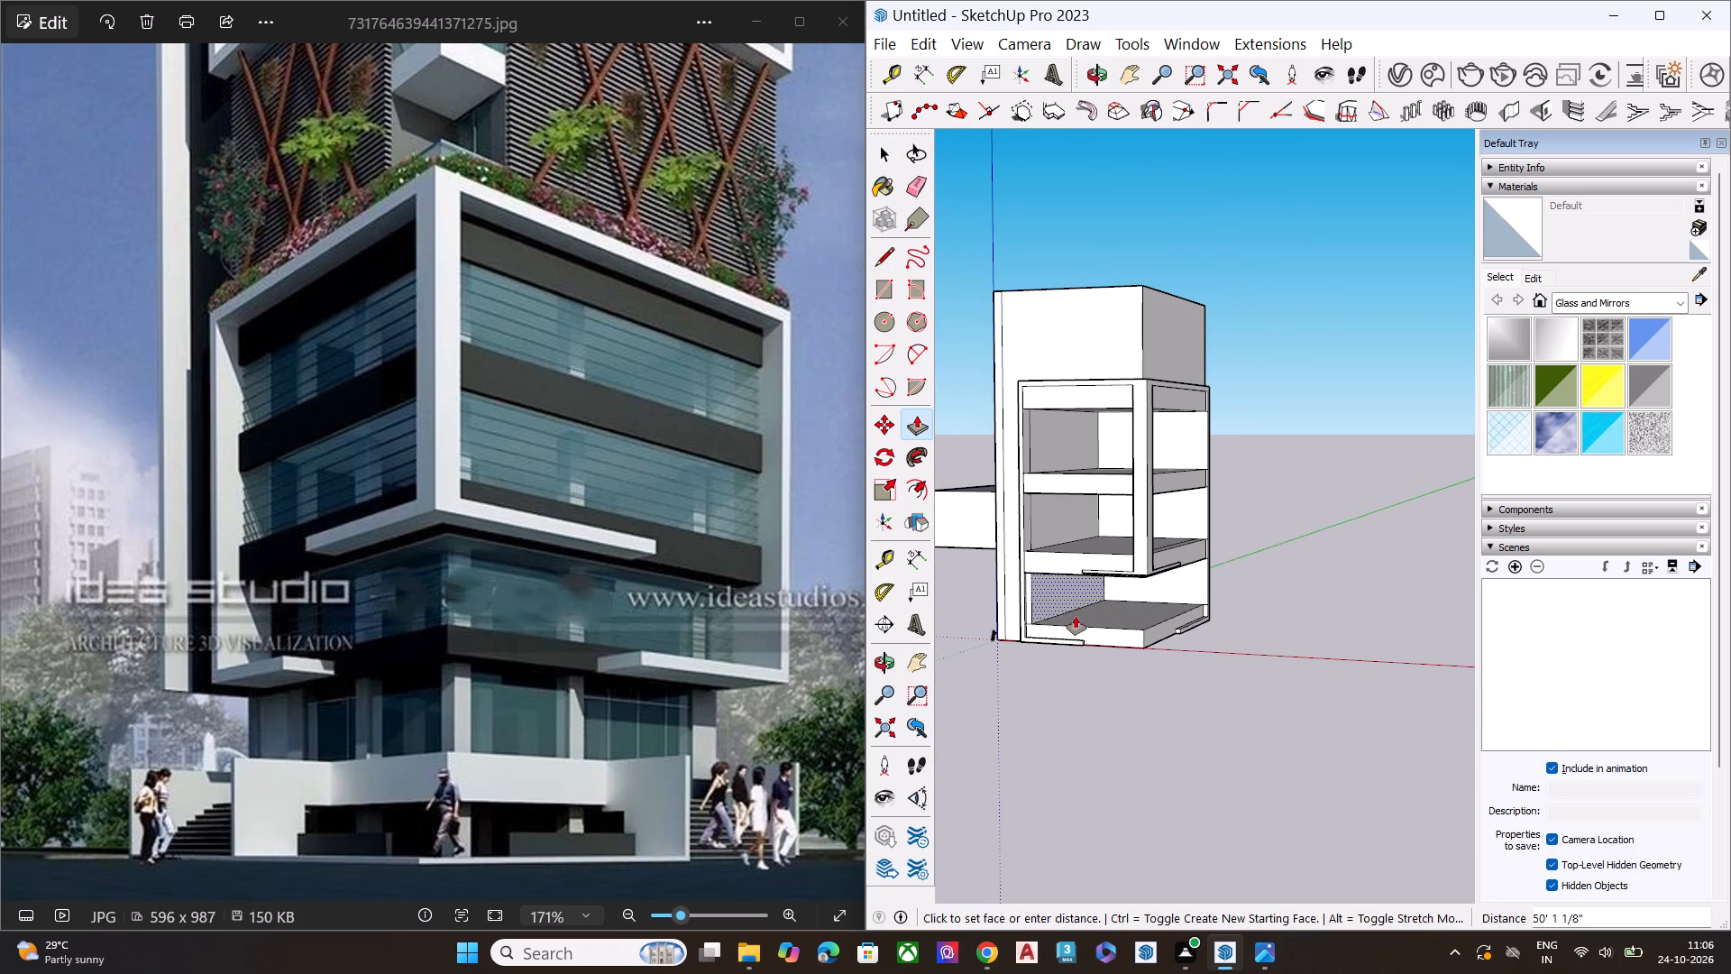
pyautogui.click(1027, 608)
pyautogui.press('space')
# Examine the hollowed floors and the frame from below and from above.
pyautogui.moveTo(1046, 574); pyautogui.dragTo(1073, 464, button='middle')
pyautogui.scroll(2, 1073, 464)
pyautogui.scroll(-2, 1047, 493)
pyautogui.scroll(3, 1041, 501)
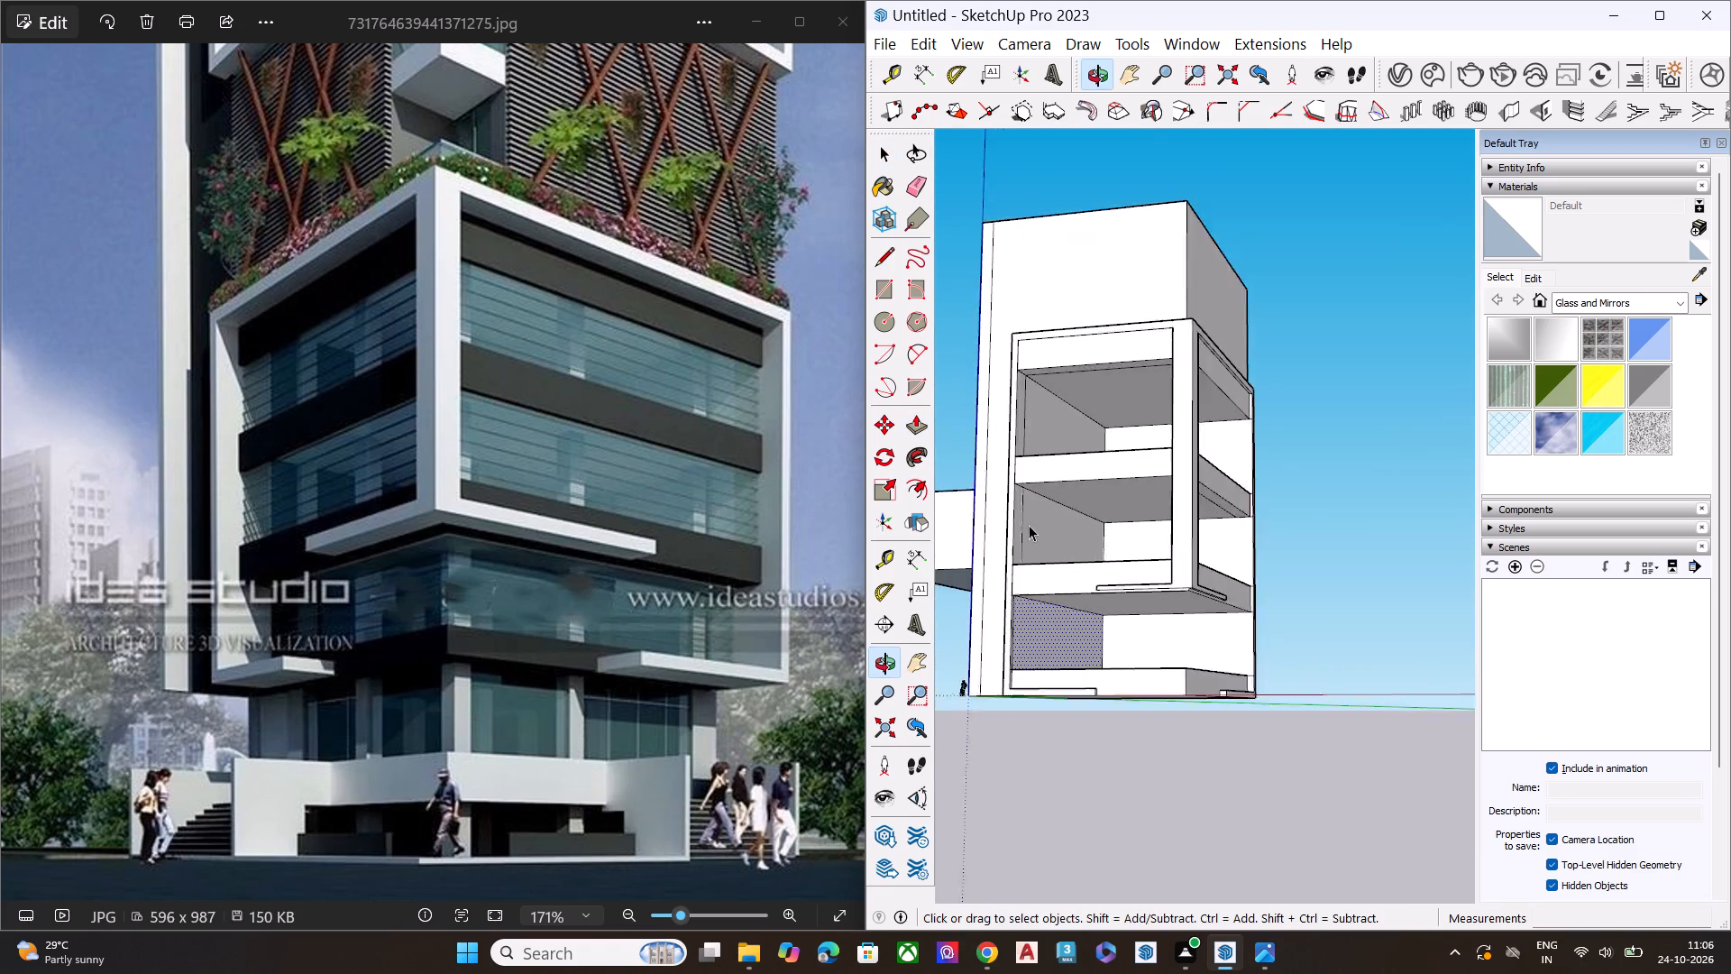
pyautogui.scroll(8, 1029, 525)
pyautogui.scroll(-6, 1028, 537)
pyautogui.scroll(1, 1085, 513)
pyautogui.click(1398, 506)
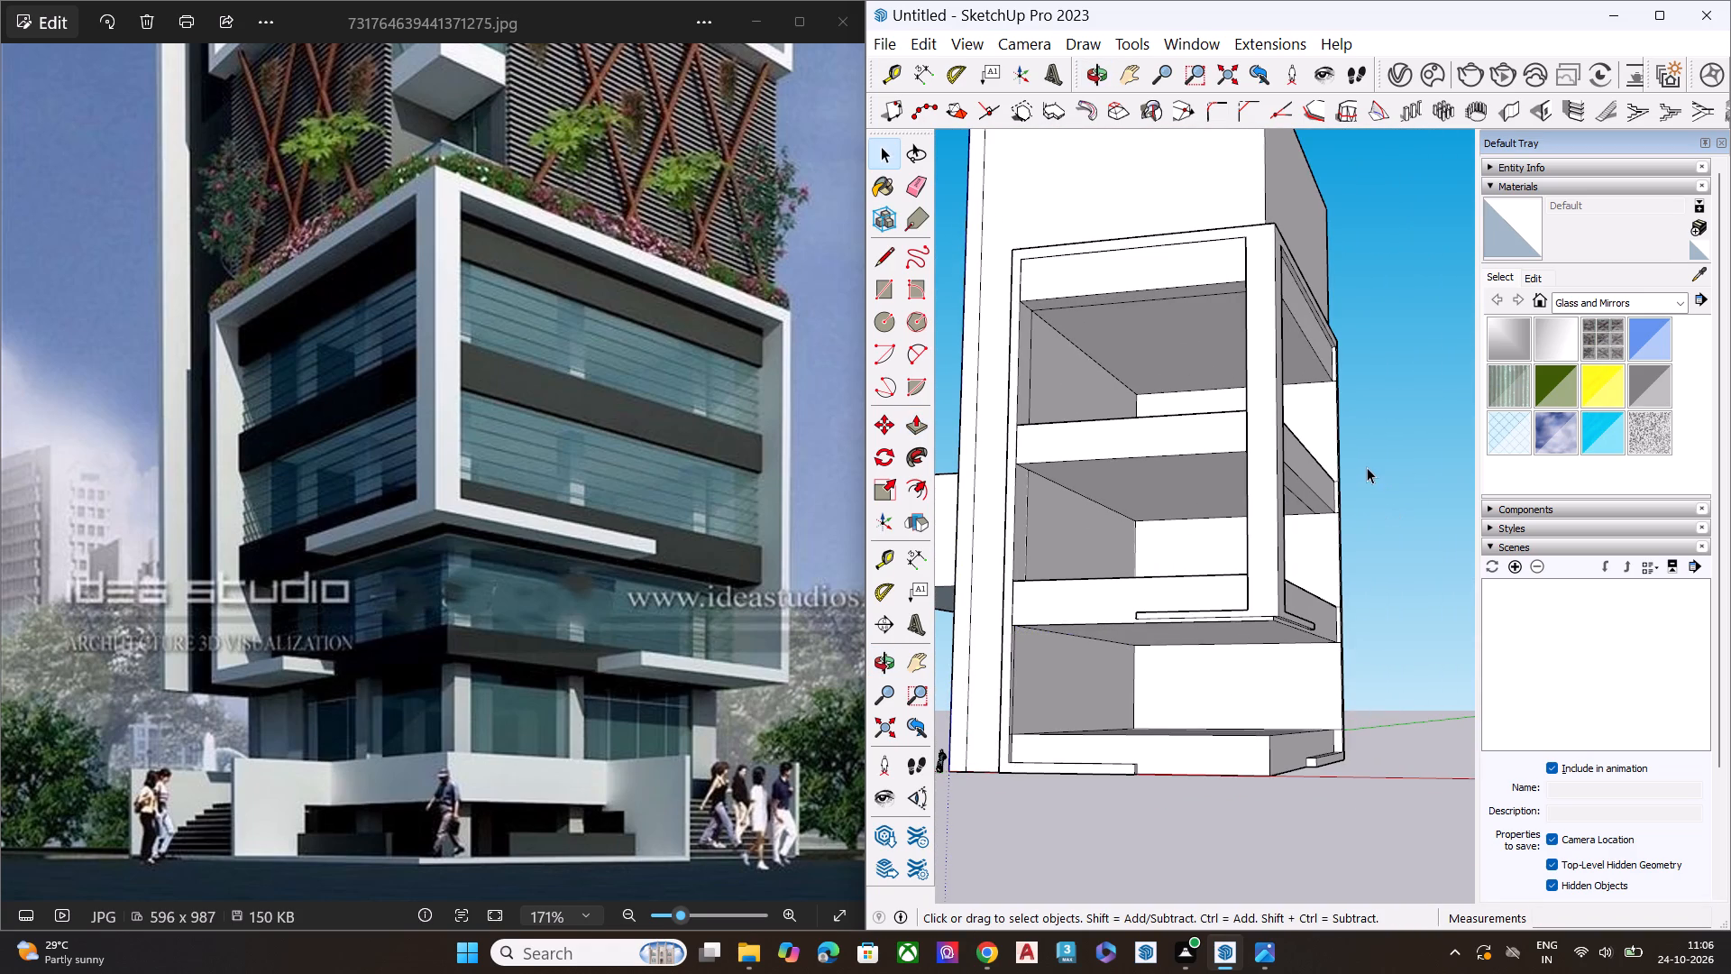
pyautogui.scroll(-7, 1140, 541)
pyautogui.moveTo(1197, 576); pyautogui.dragTo(939, 751, button='middle')
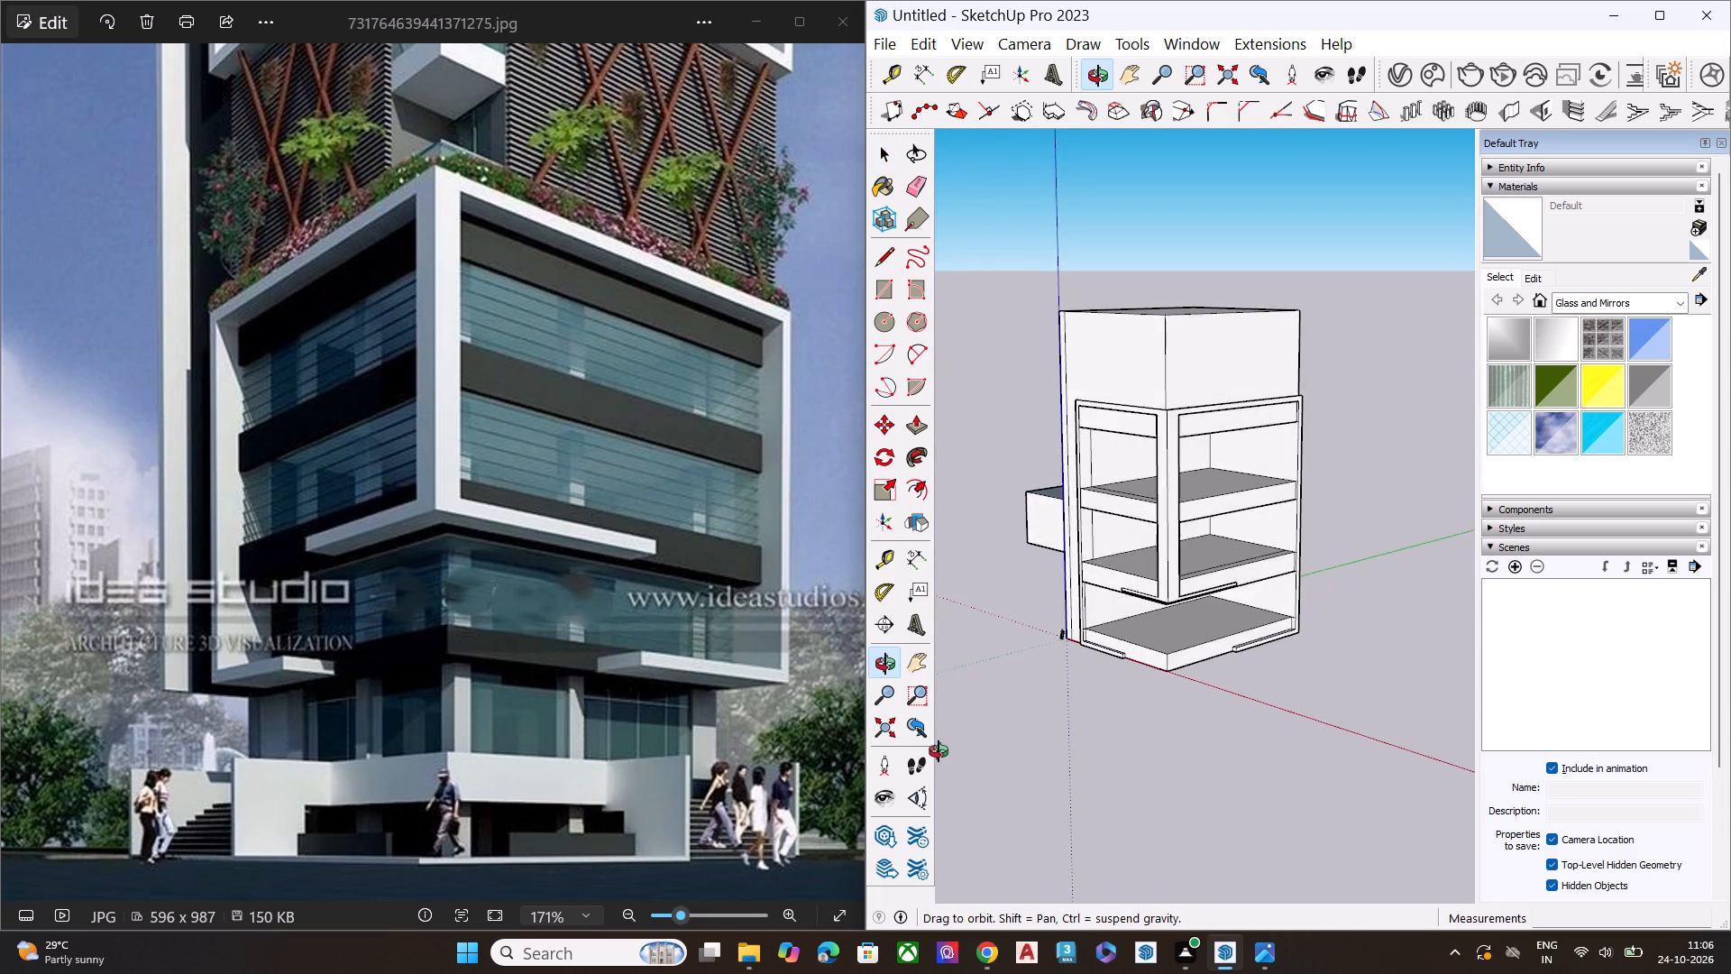
# Push/Pull the wraparound frame's face on the main wall outward by about 5'.
pyautogui.moveTo(939, 751); pyautogui.dragTo(1015, 537, button='middle')
pyautogui.scroll(3, 1154, 418)
pyautogui.scroll(-1, 1185, 408)
pyautogui.scroll(2, 1186, 408)
pyautogui.scroll(-1, 1186, 408)
pyautogui.scroll(4, 1186, 408)
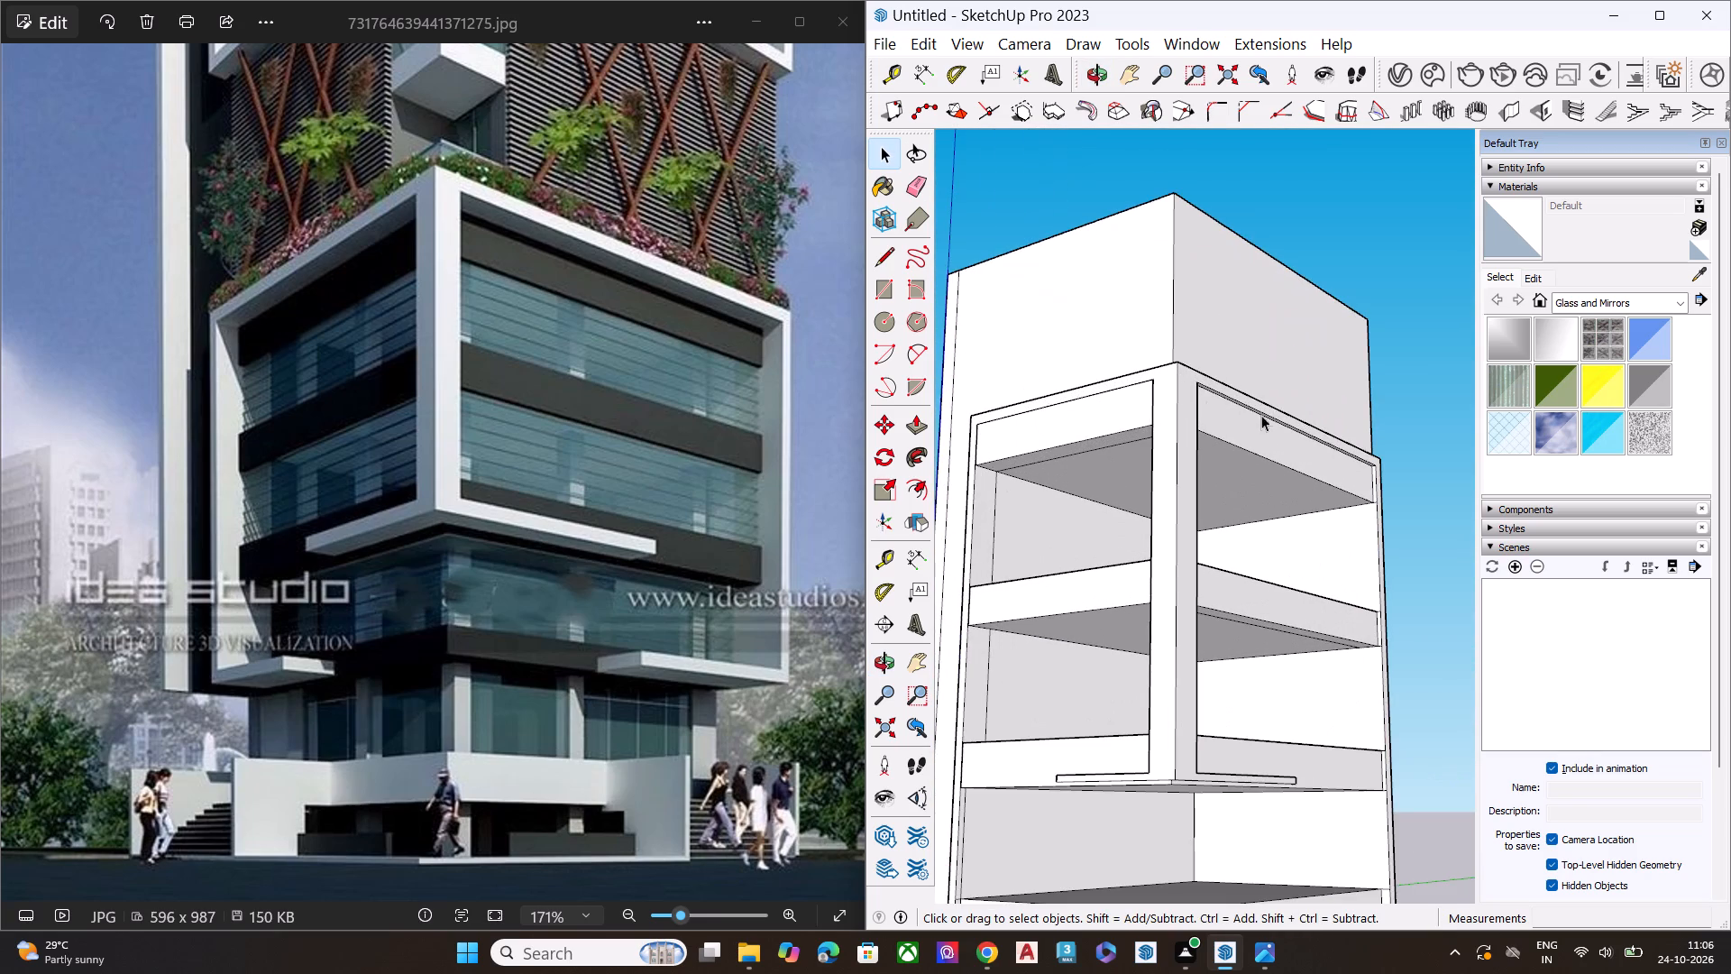
pyautogui.scroll(6, 1281, 420)
pyautogui.click(1075, 372)
pyautogui.moveTo(1108, 309); pyautogui.dragTo(1186, 607, button='middle')
pyautogui.press('p')
pyautogui.click(1122, 540)
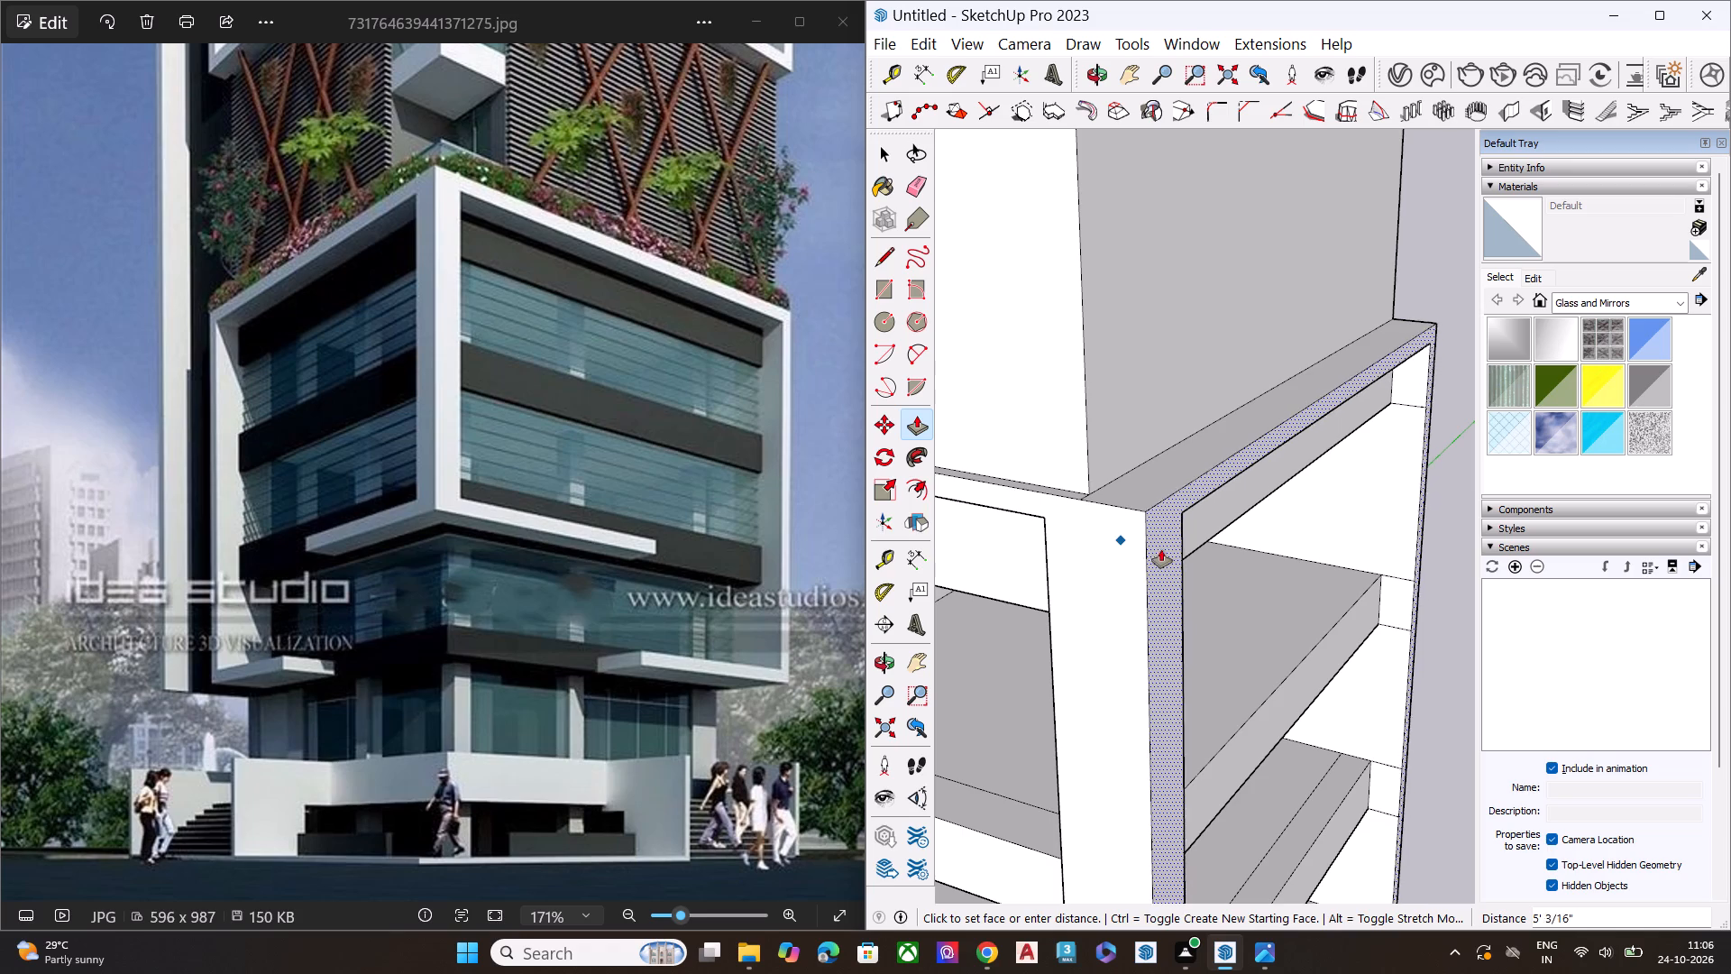
pyautogui.click(1162, 553)
pyautogui.press('space')
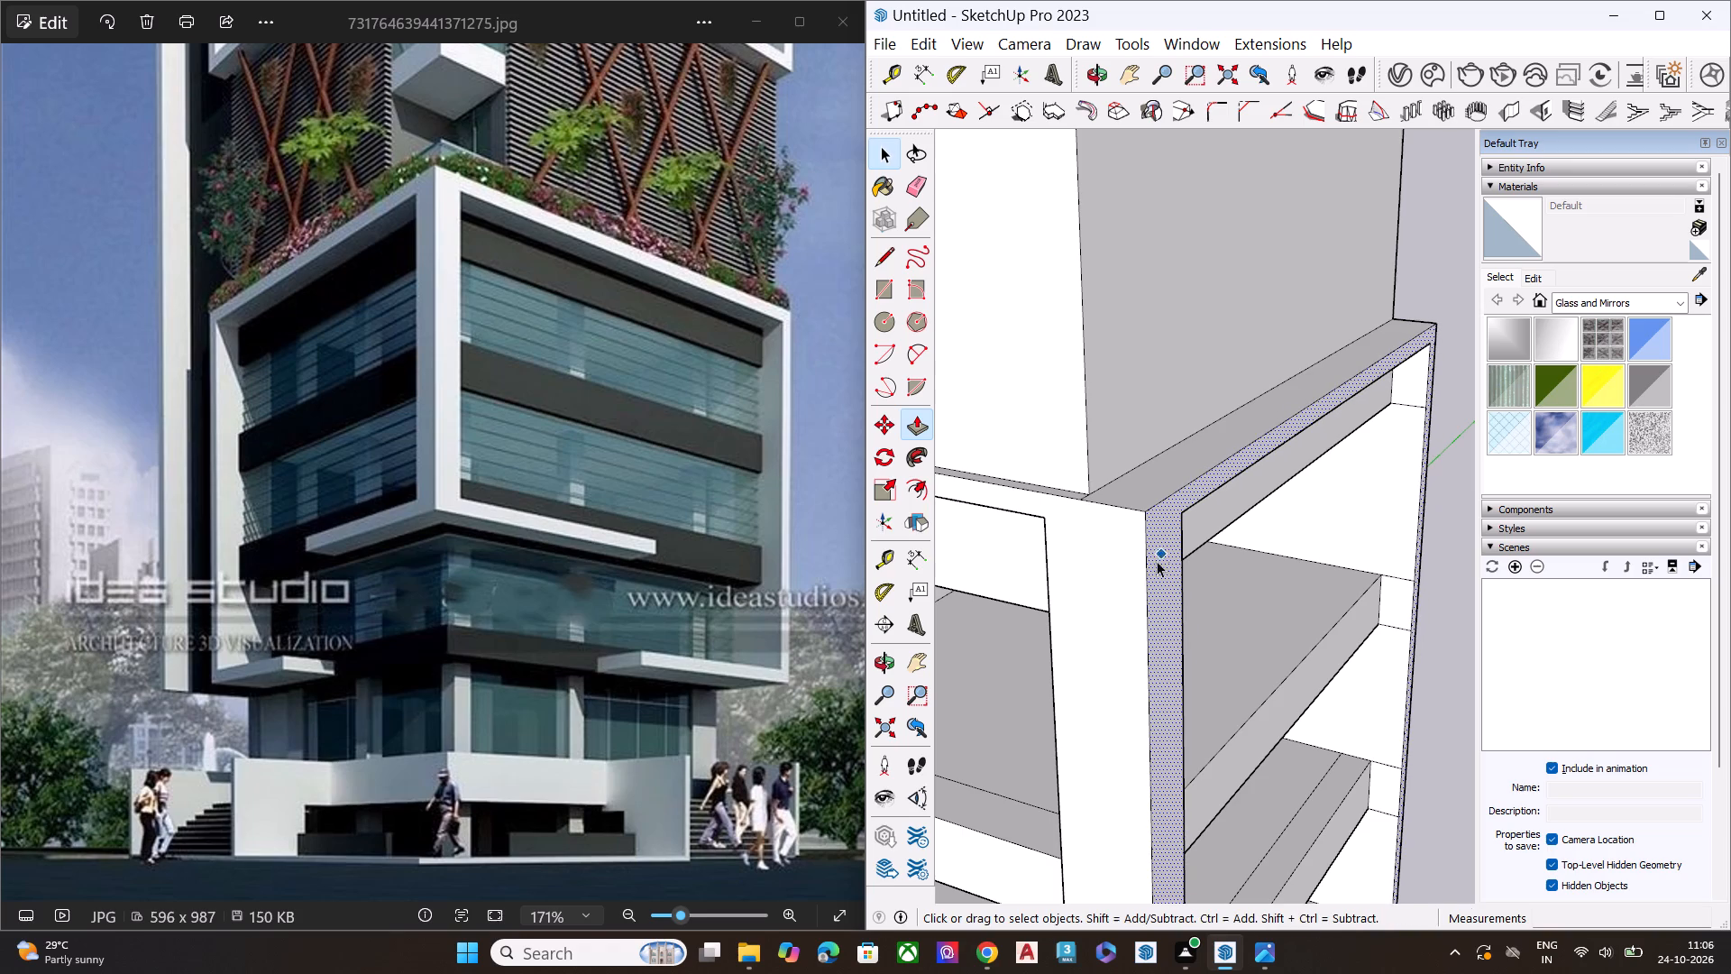
# Push/Pull the wraparound frame's face on the adjoining wall outward so it projects past the wall.
pyautogui.scroll(-8, 1247, 528)
pyautogui.scroll(-1, 1310, 614)
pyautogui.scroll(1, 1310, 614)
pyautogui.scroll(-1, 1310, 614)
pyautogui.scroll(1, 1310, 614)
pyautogui.scroll(-3, 1310, 614)
pyautogui.click(1430, 482)
pyautogui.moveTo(1268, 616); pyautogui.dragTo(1227, 609, button='middle')
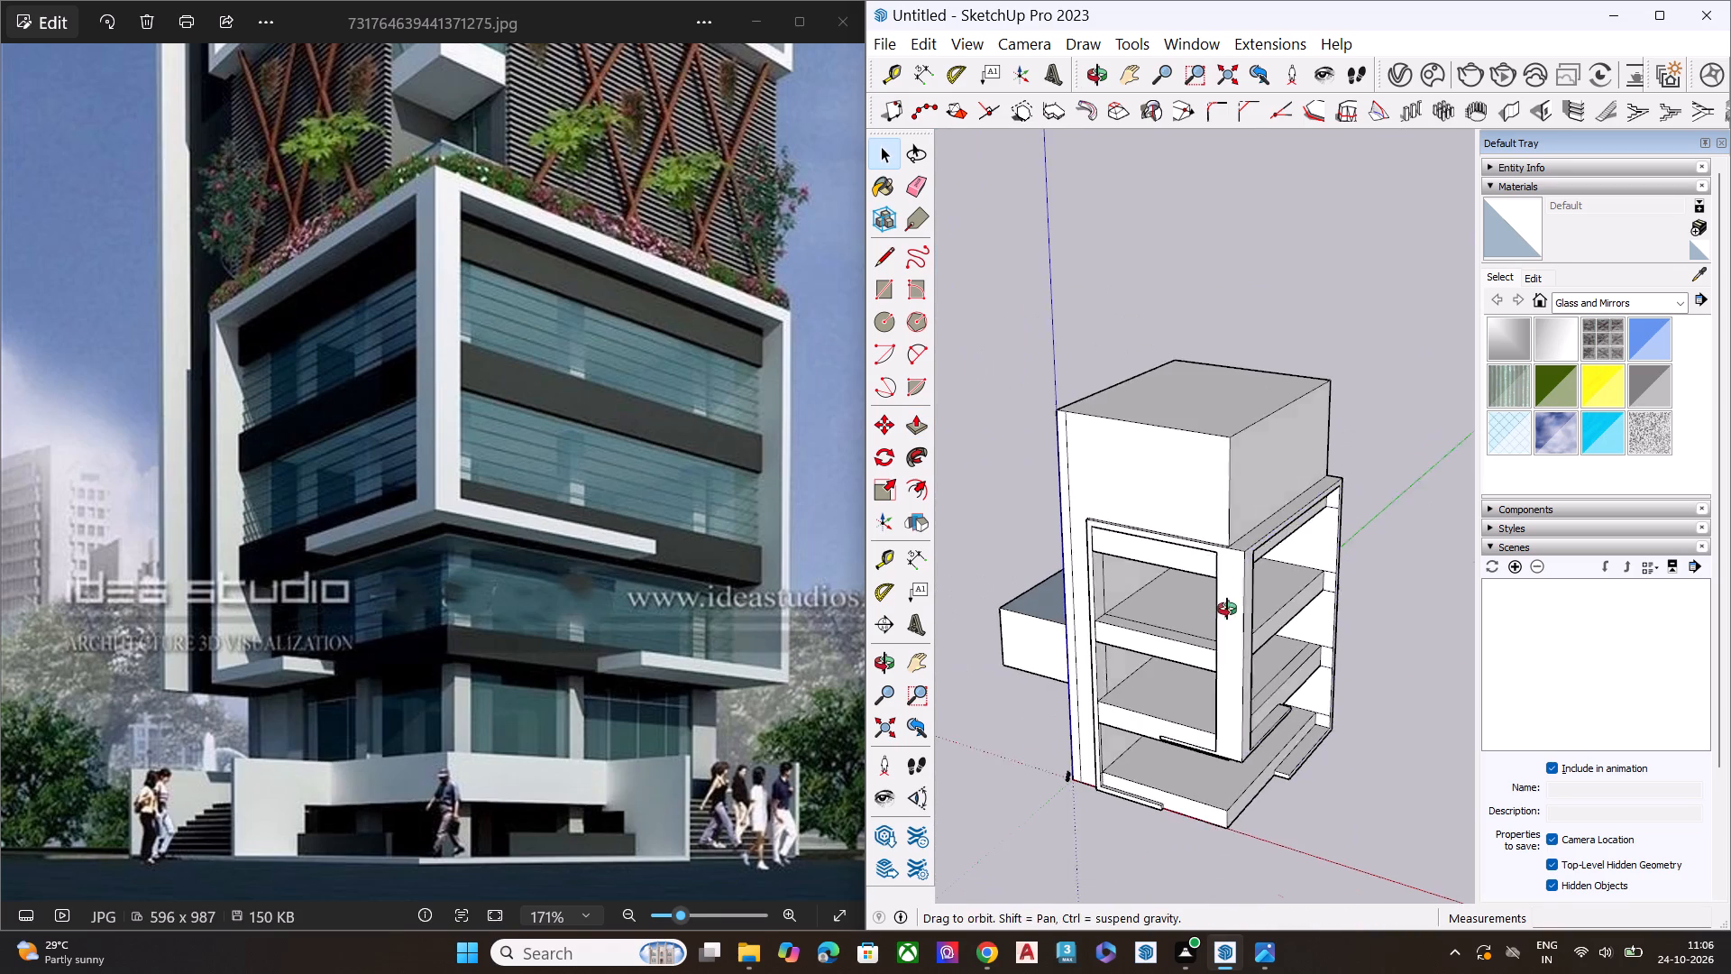
pyautogui.moveTo(1227, 609); pyautogui.dragTo(984, 458, button='middle')
pyautogui.scroll(8, 977, 452)
pyautogui.scroll(6, 1149, 567)
pyautogui.scroll(-1, 1137, 547)
pyautogui.scroll(2, 1136, 547)
pyautogui.click(1148, 494)
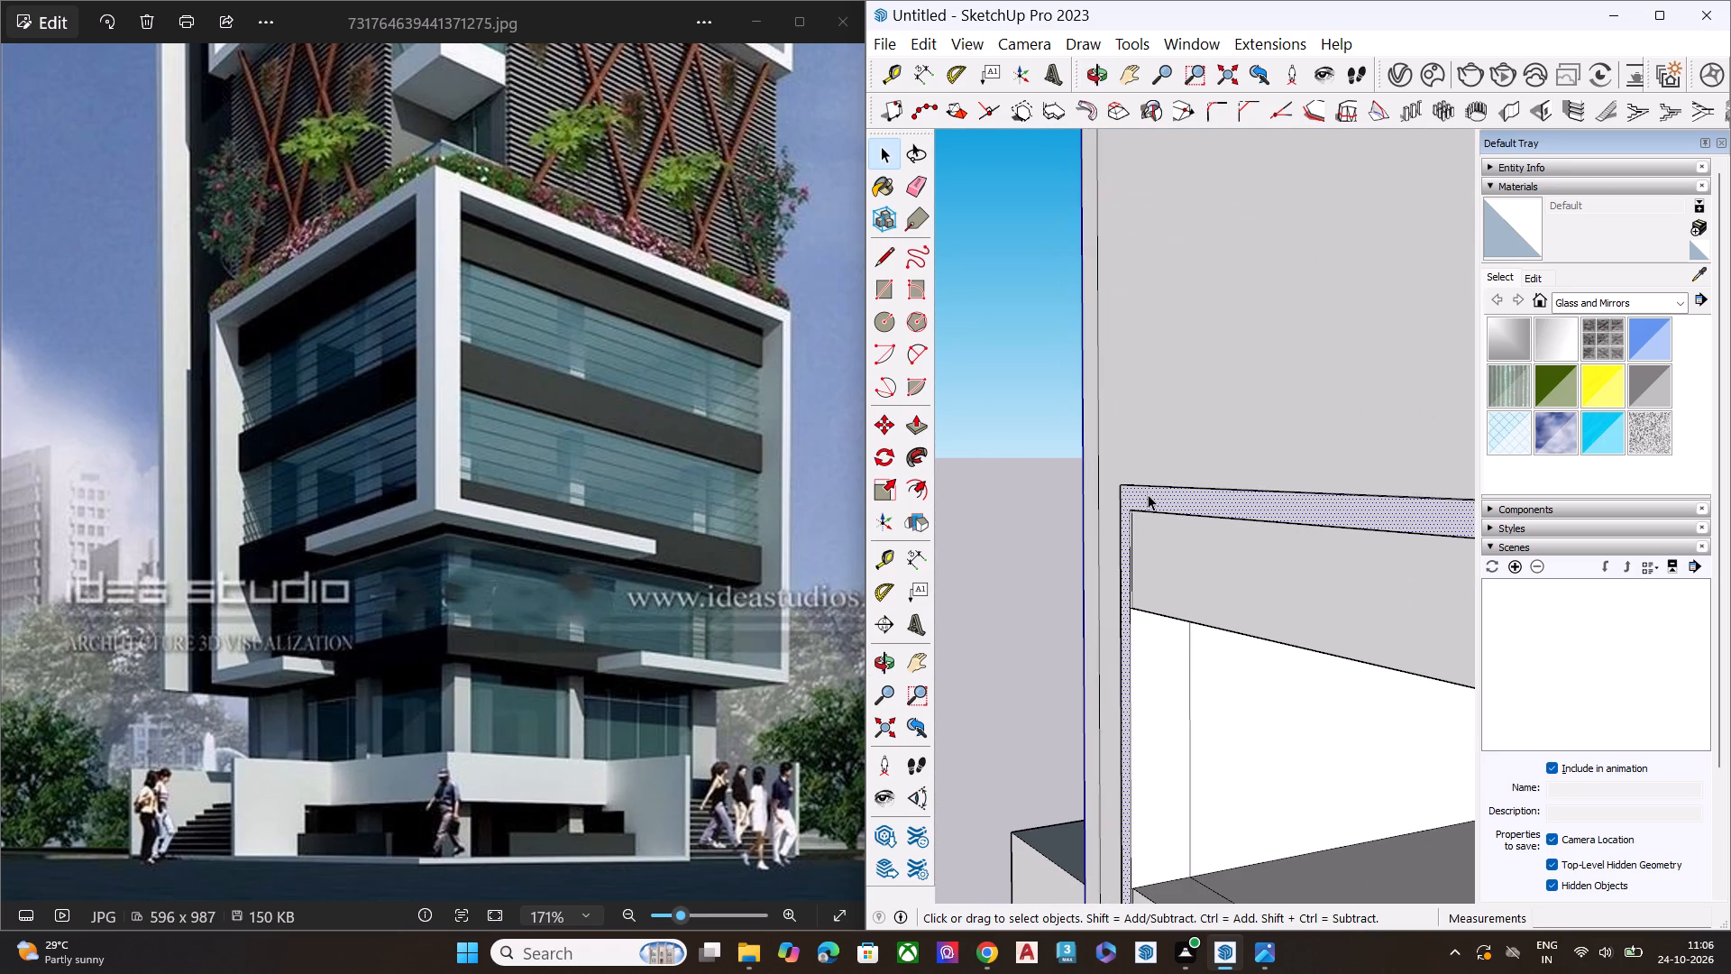
pyautogui.press('p')
pyautogui.click(1148, 494)
pyautogui.scroll(-4, 1087, 482)
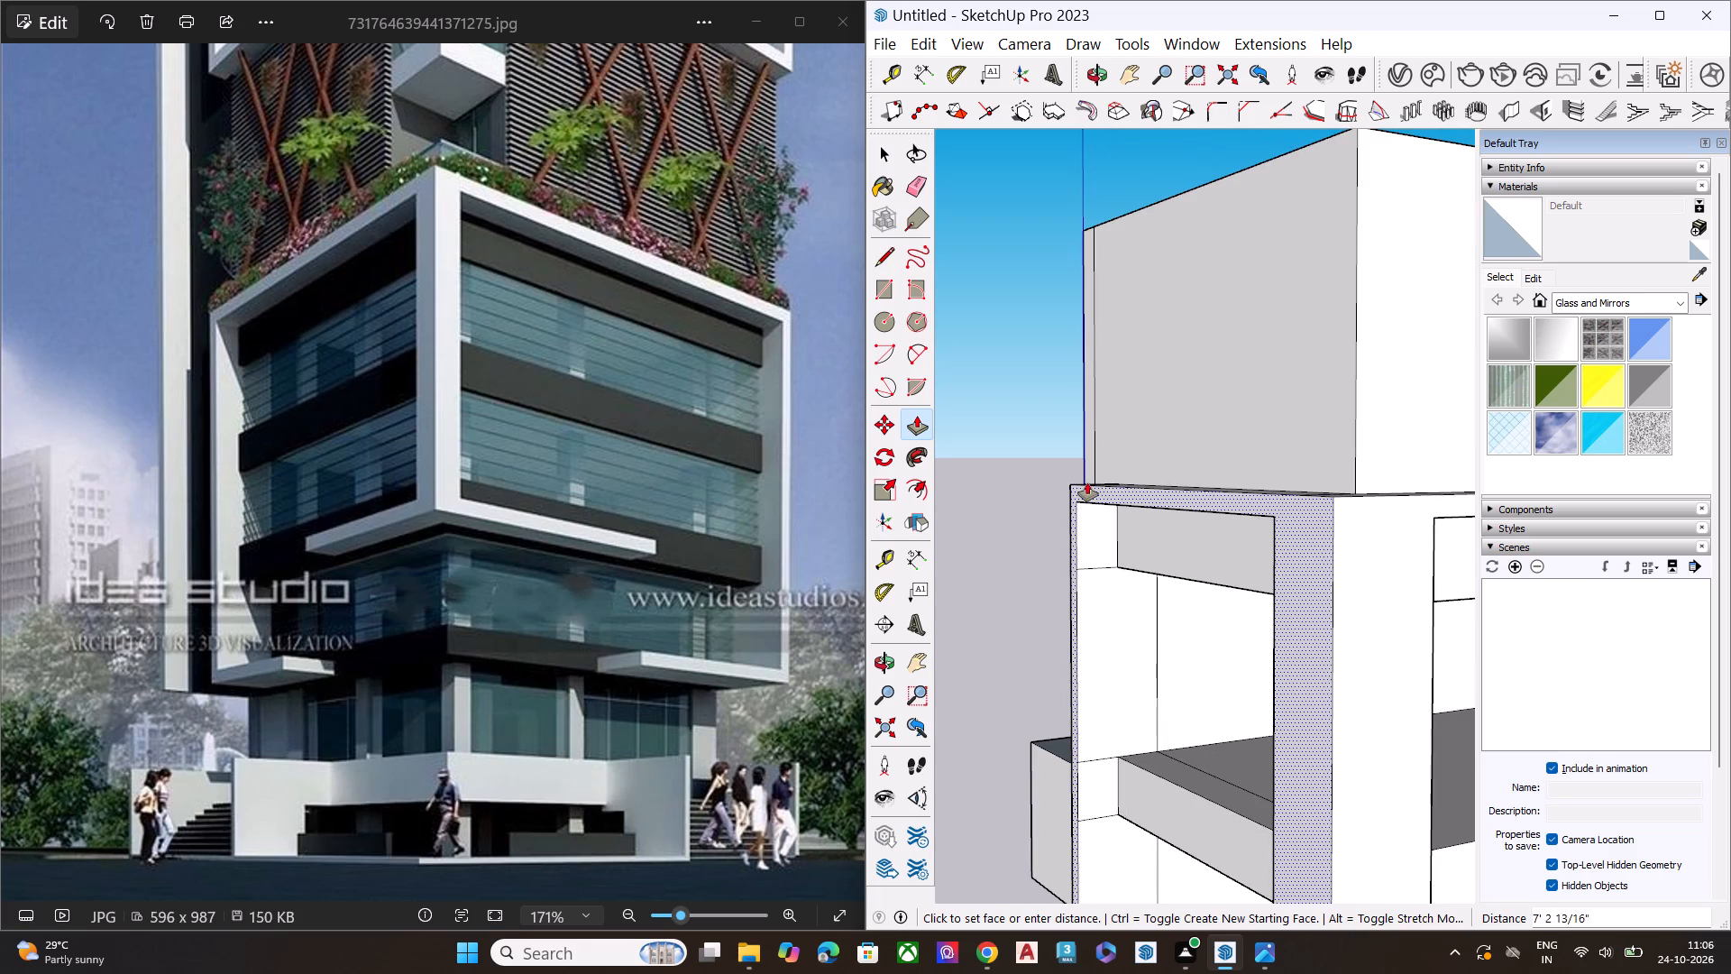
pyautogui.moveTo(1087, 482); pyautogui.dragTo(1060, 372, button='middle')
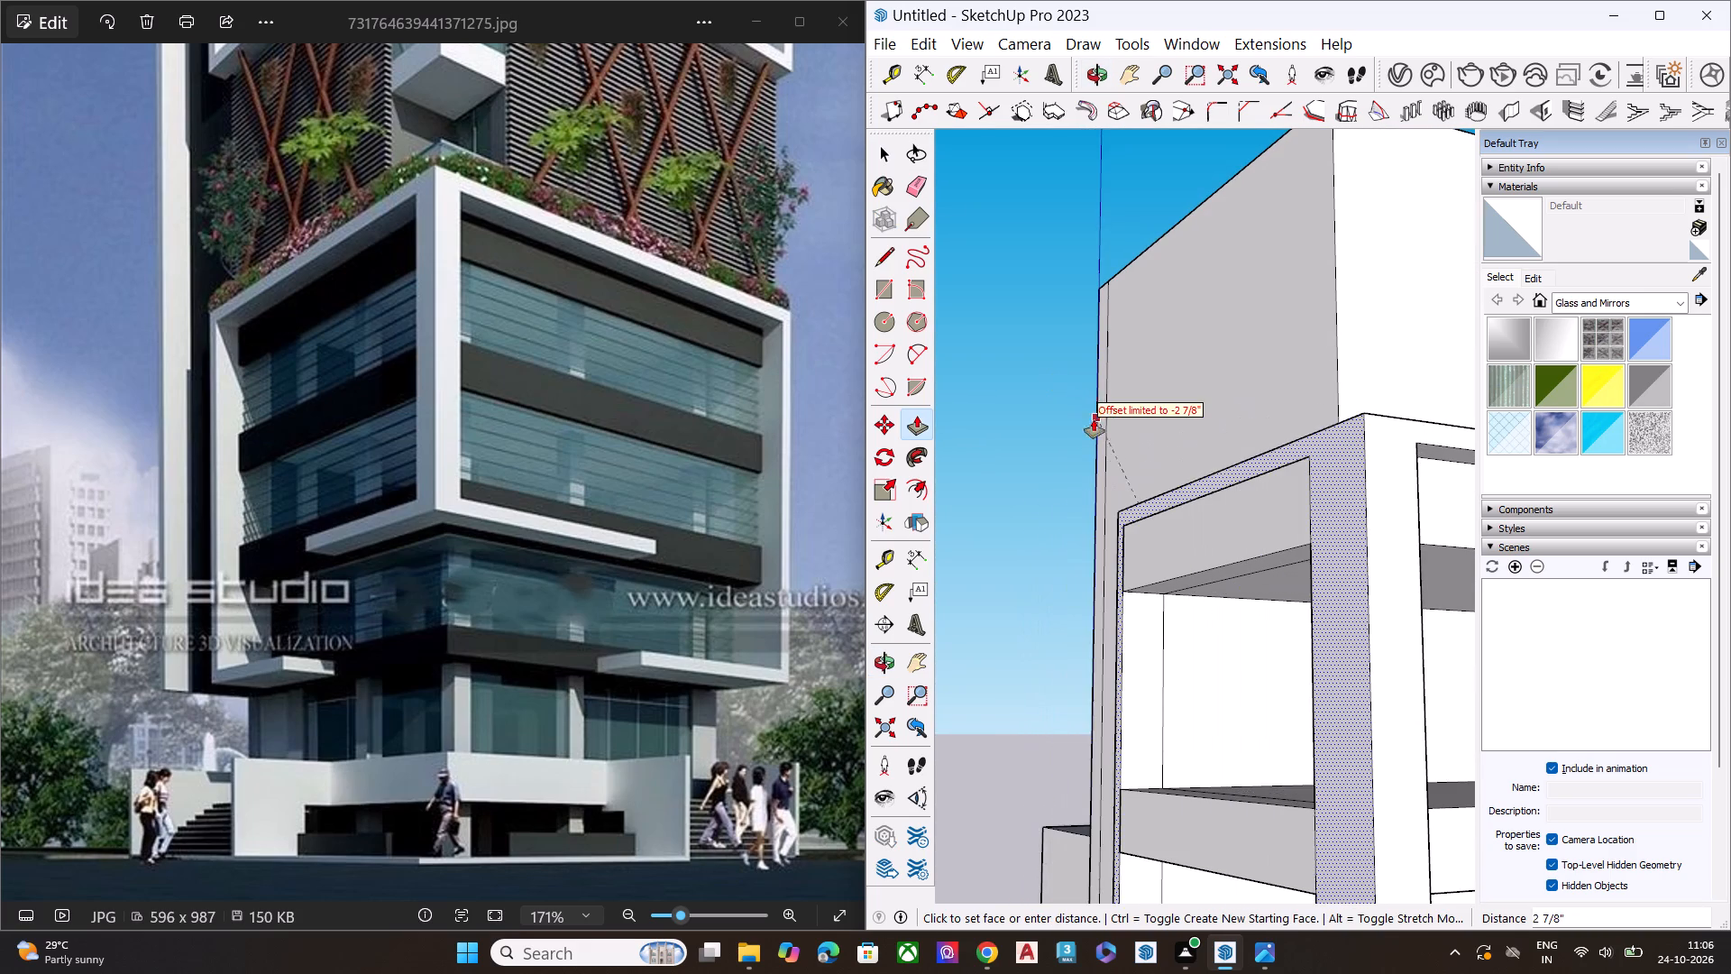
pyautogui.click(1104, 519)
pyautogui.press('space')
pyautogui.click(1029, 578)
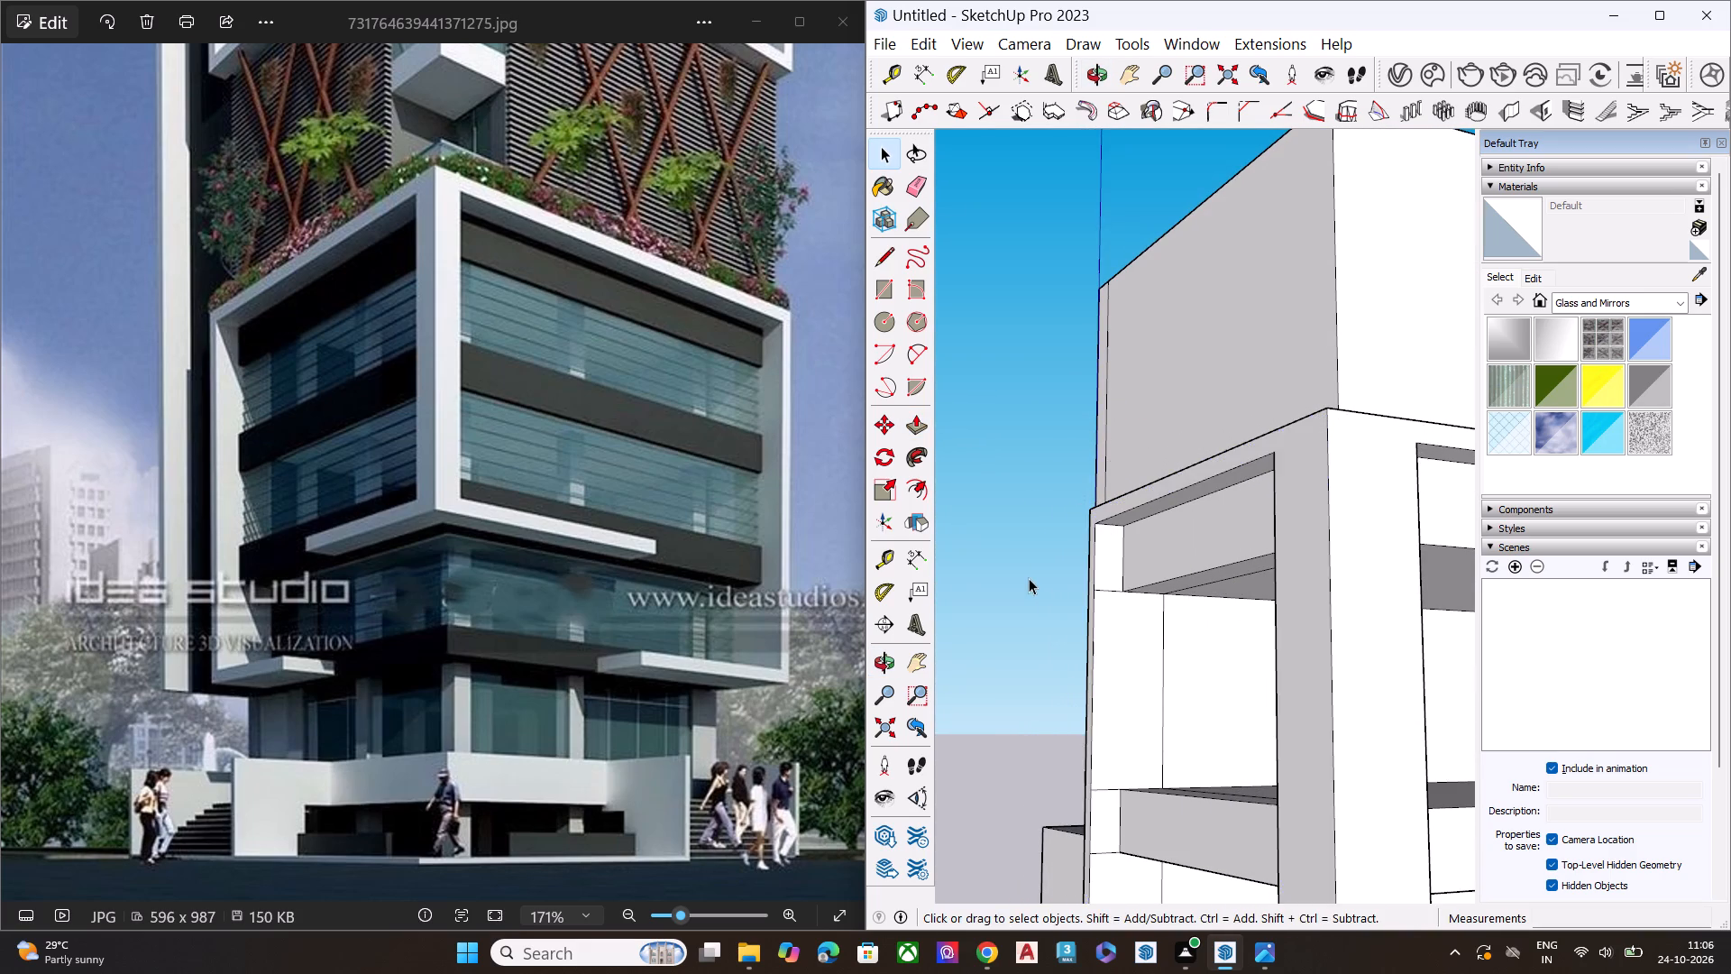
# Erase the four short horizontal edges crossing the corner post's inner face on the adjoining wall's side of the frame.
pyautogui.moveTo(1114, 602); pyautogui.dragTo(1730, 602, button='middle')
pyautogui.scroll(-8, 1080, 414)
pyautogui.click(1360, 557)
pyautogui.press('space')
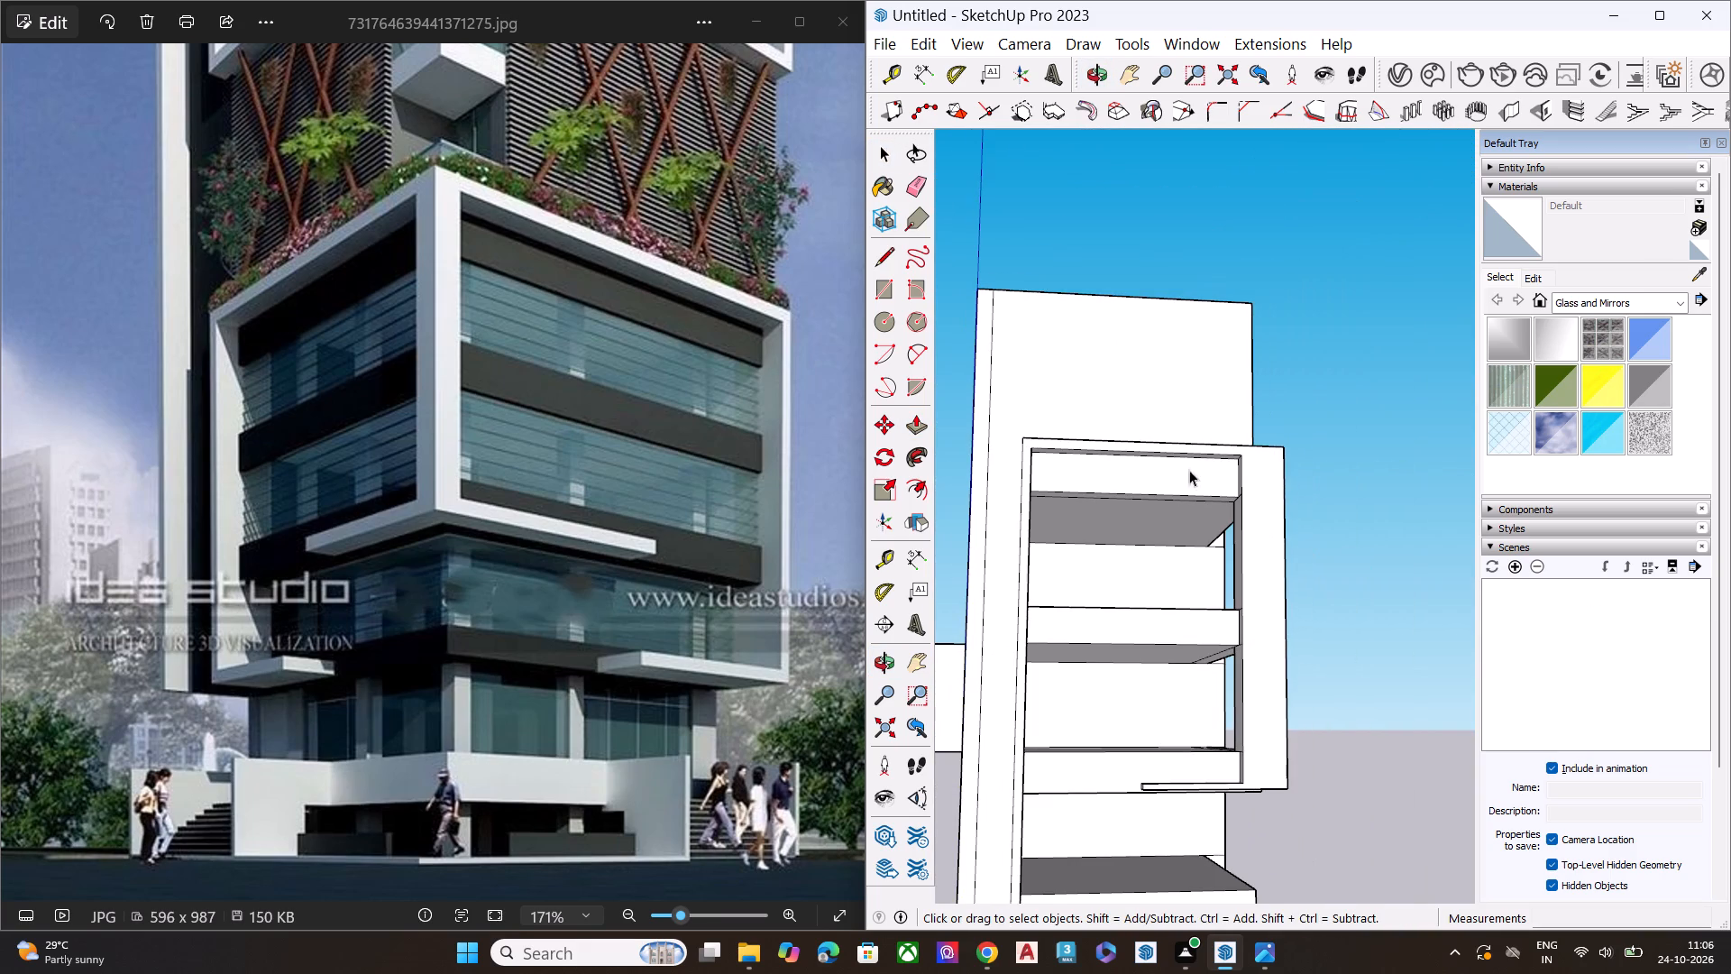
pyautogui.moveTo(1169, 464); pyautogui.dragTo(1479, 574, button='middle')
pyautogui.scroll(6, 1208, 574)
pyautogui.press('e')
pyautogui.scroll(10, 1244, 560)
pyautogui.scroll(-1, 1263, 548)
pyautogui.scroll(3, 1269, 546)
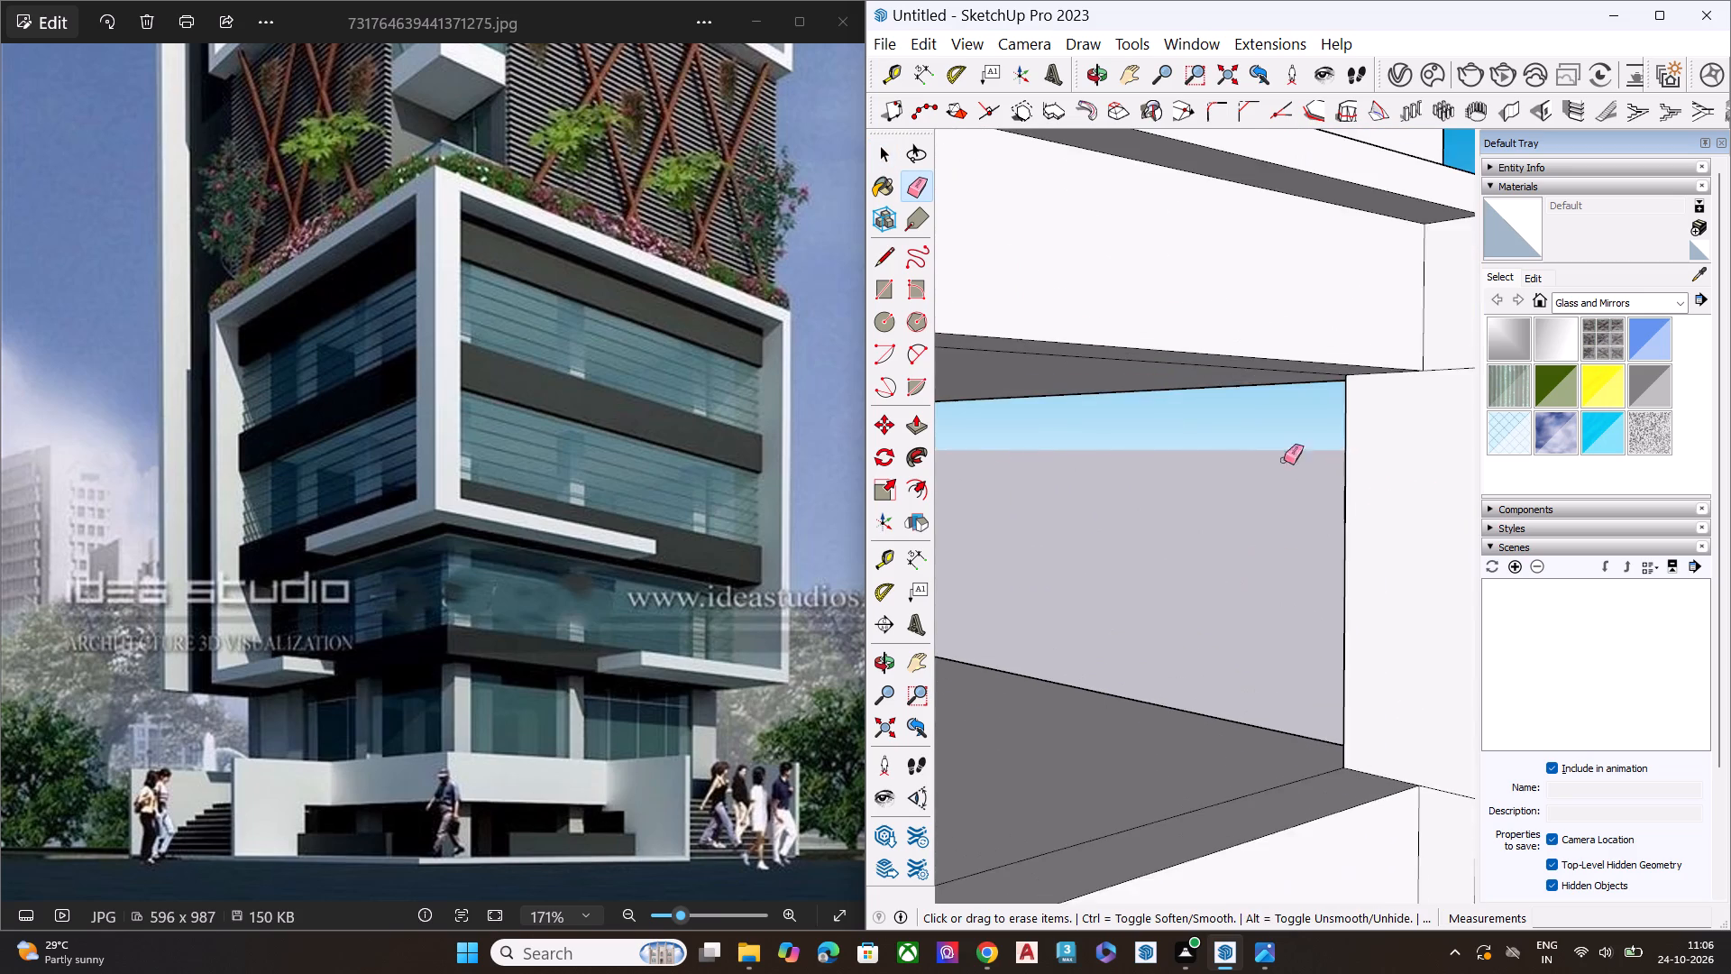
pyautogui.scroll(1, 1284, 460)
pyautogui.scroll(-1, 991, 465)
pyautogui.scroll(1, 985, 465)
pyautogui.scroll(-1, 977, 467)
pyautogui.scroll(1, 977, 467)
pyautogui.scroll(-1, 977, 467)
pyautogui.scroll(1, 977, 467)
pyautogui.scroll(-2, 977, 468)
pyautogui.moveTo(1256, 491); pyautogui.dragTo(1278, 464, button='middle')
pyautogui.scroll(-3, 1030, 473)
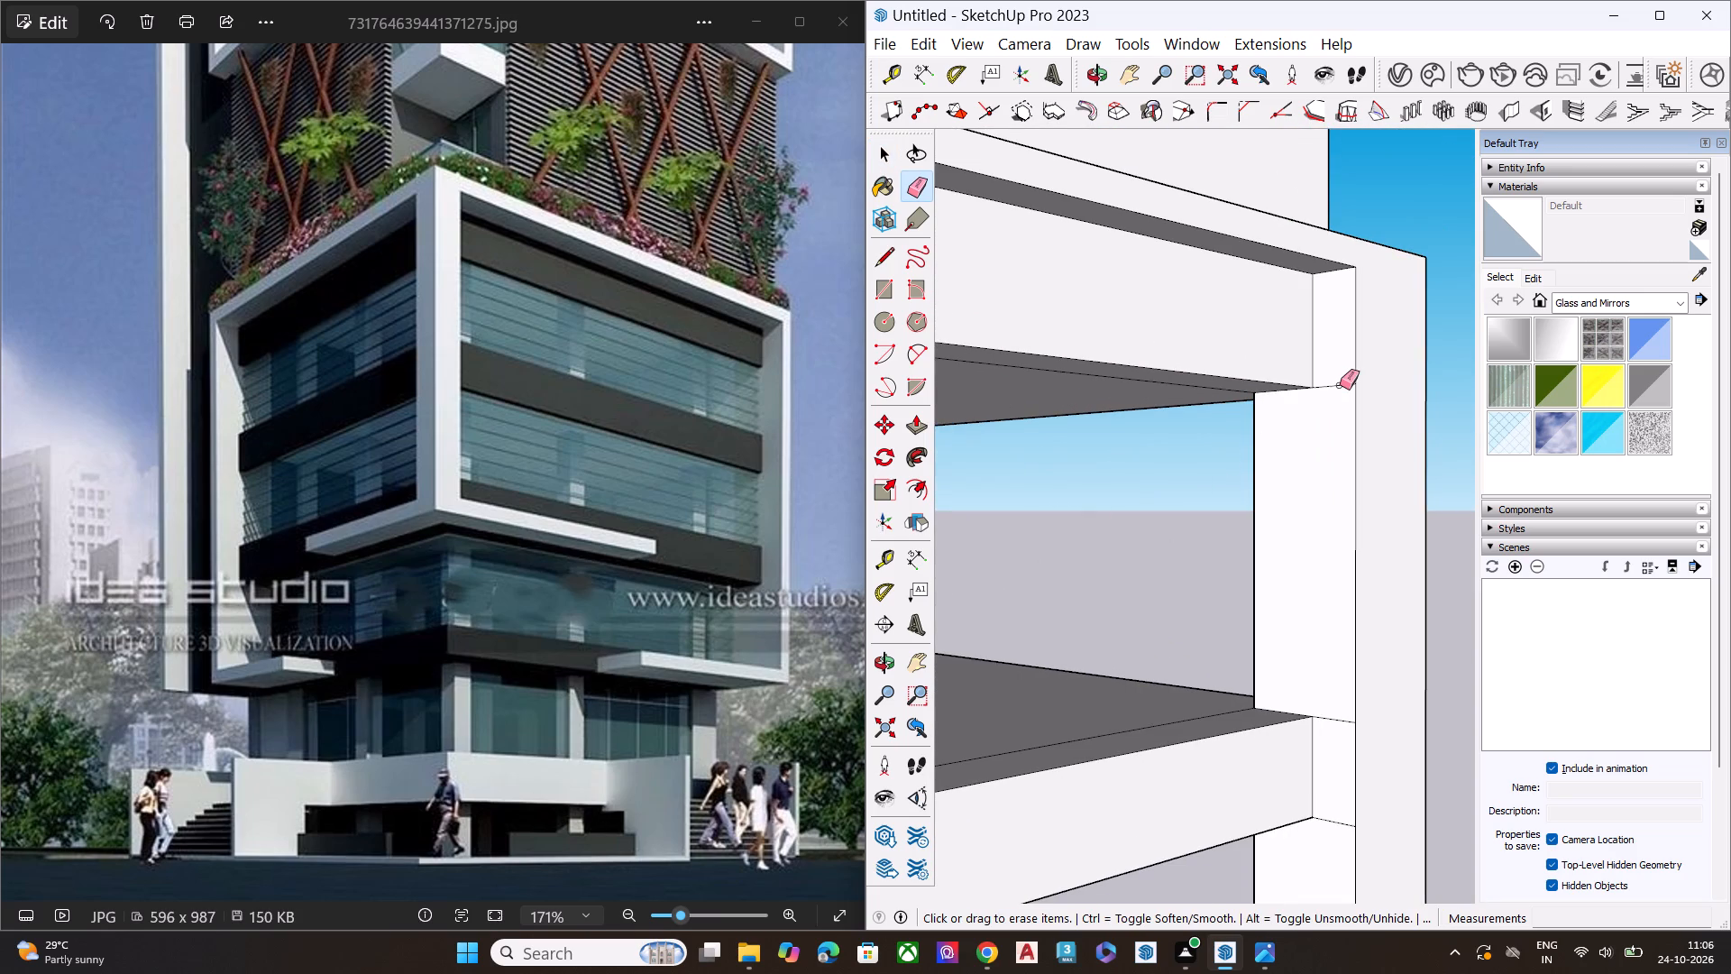
pyautogui.click(1340, 385)
pyautogui.click(1340, 721)
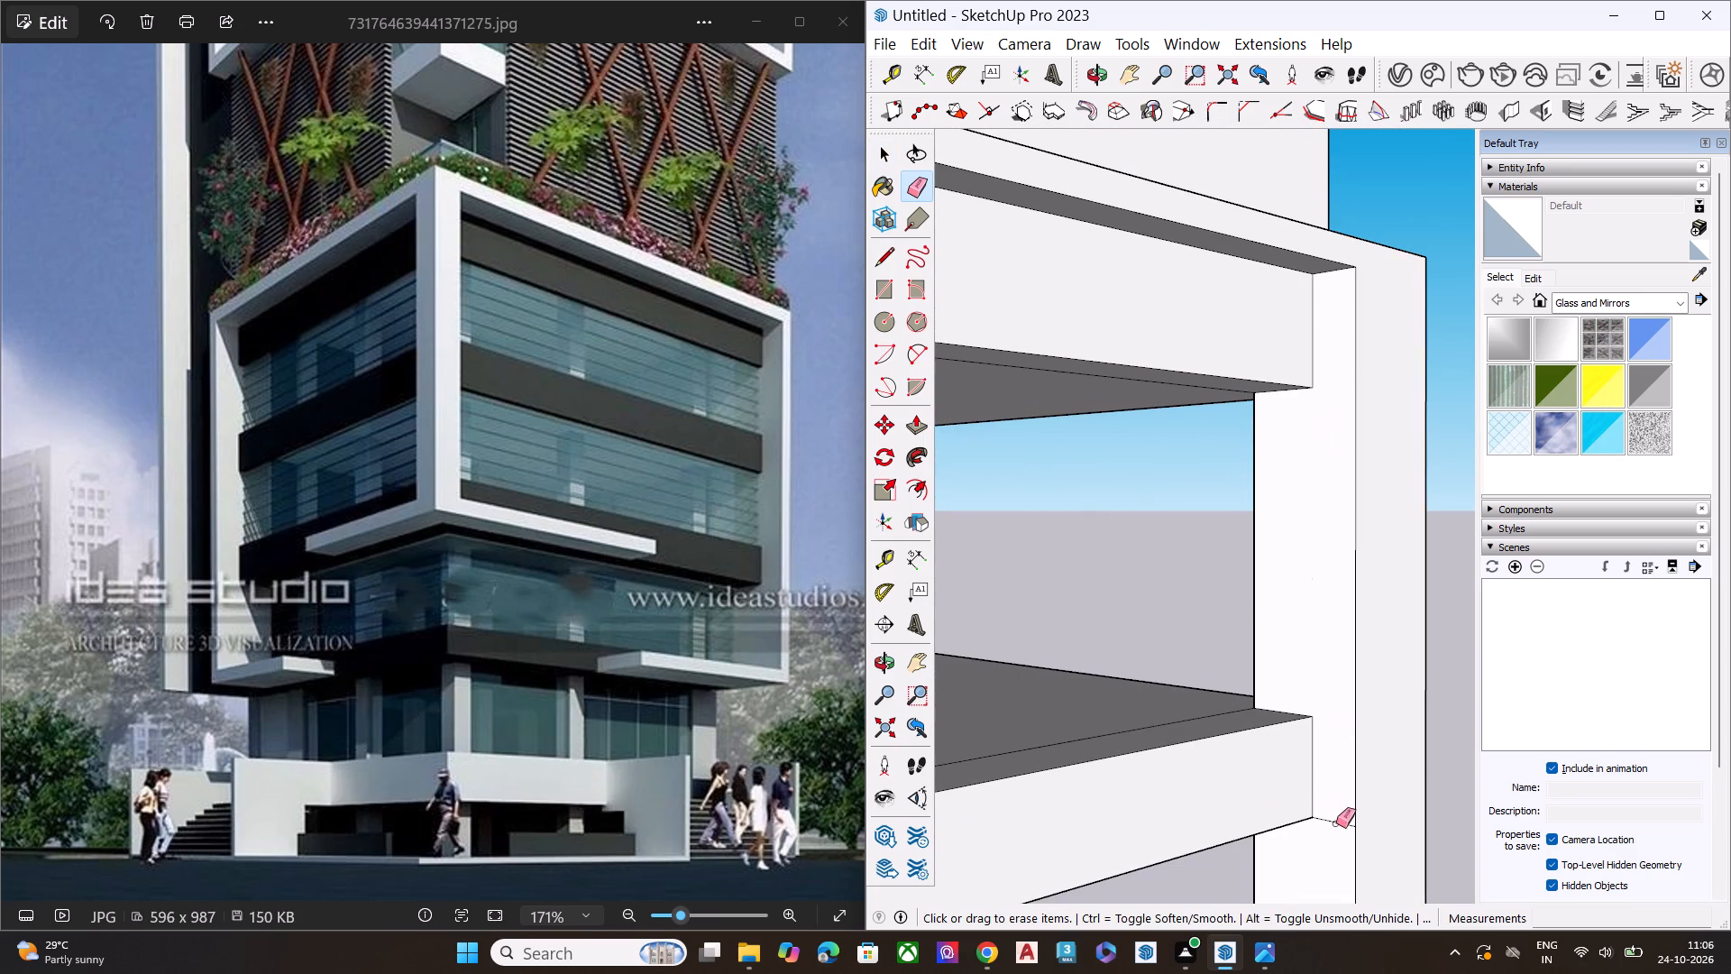
pyautogui.click(1335, 823)
pyautogui.scroll(-3, 1210, 528)
pyautogui.scroll(2, 1208, 521)
pyautogui.scroll(-6, 1208, 518)
pyautogui.scroll(2, 1219, 499)
pyautogui.scroll(-6, 1249, 480)
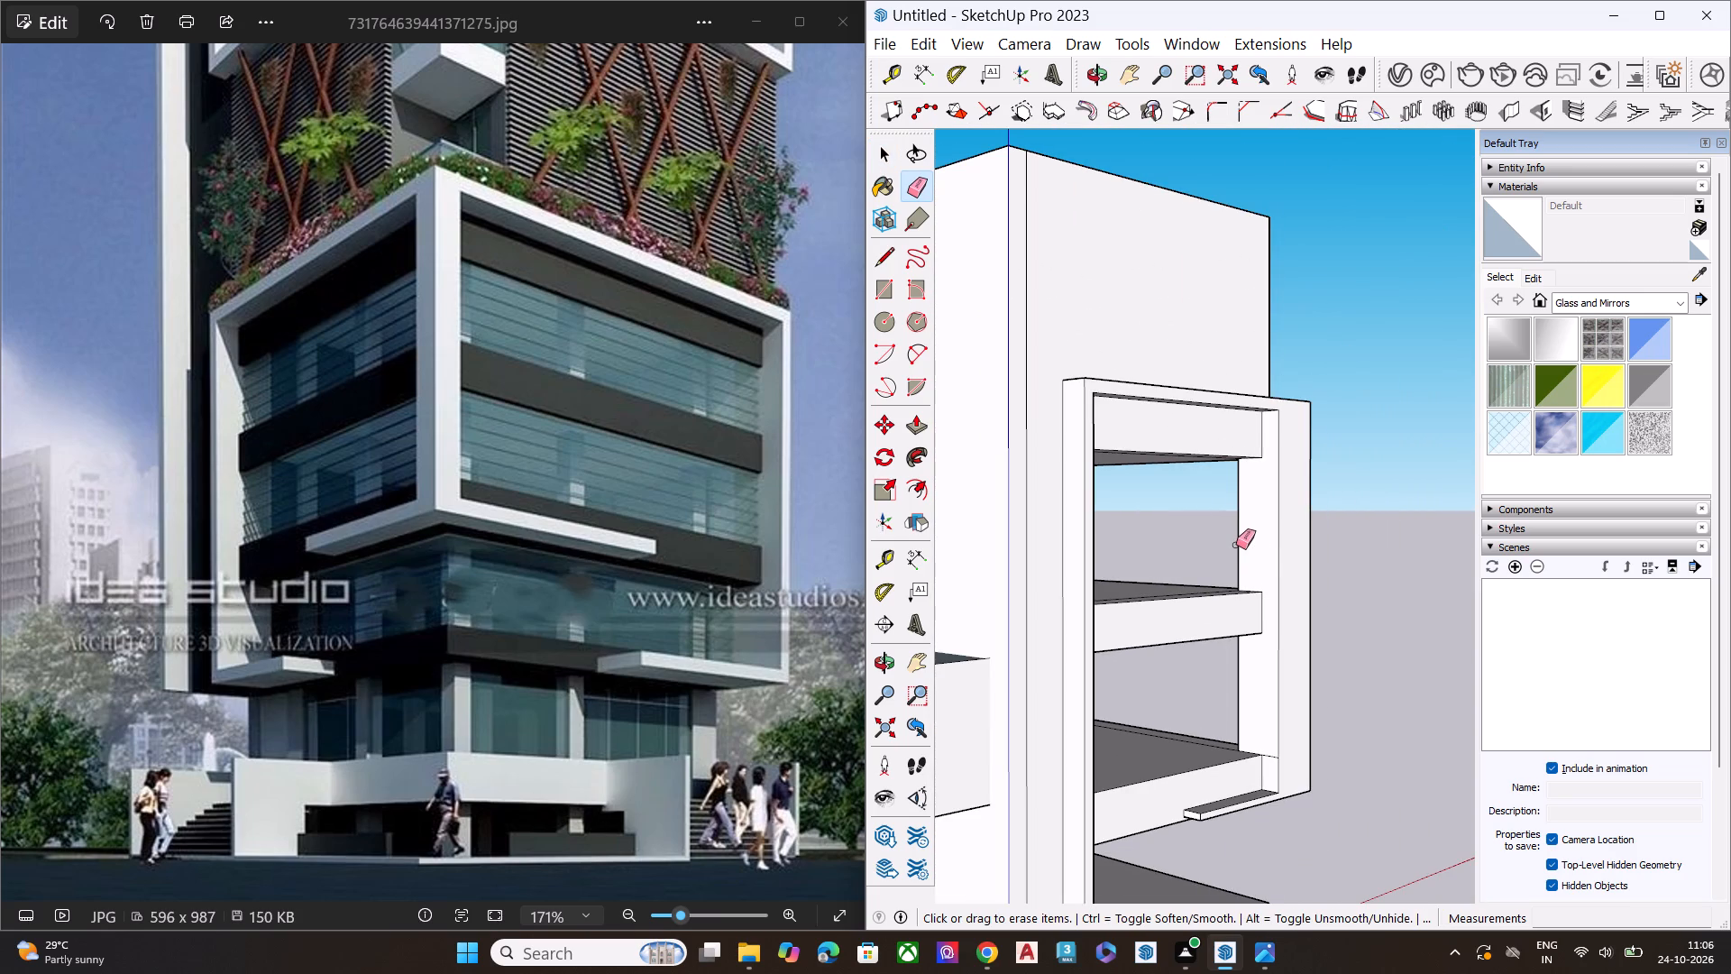
pyautogui.scroll(-2, 1270, 813)
pyautogui.scroll(1, 1270, 822)
pyautogui.scroll(-1, 1270, 822)
pyautogui.scroll(13, 1270, 822)
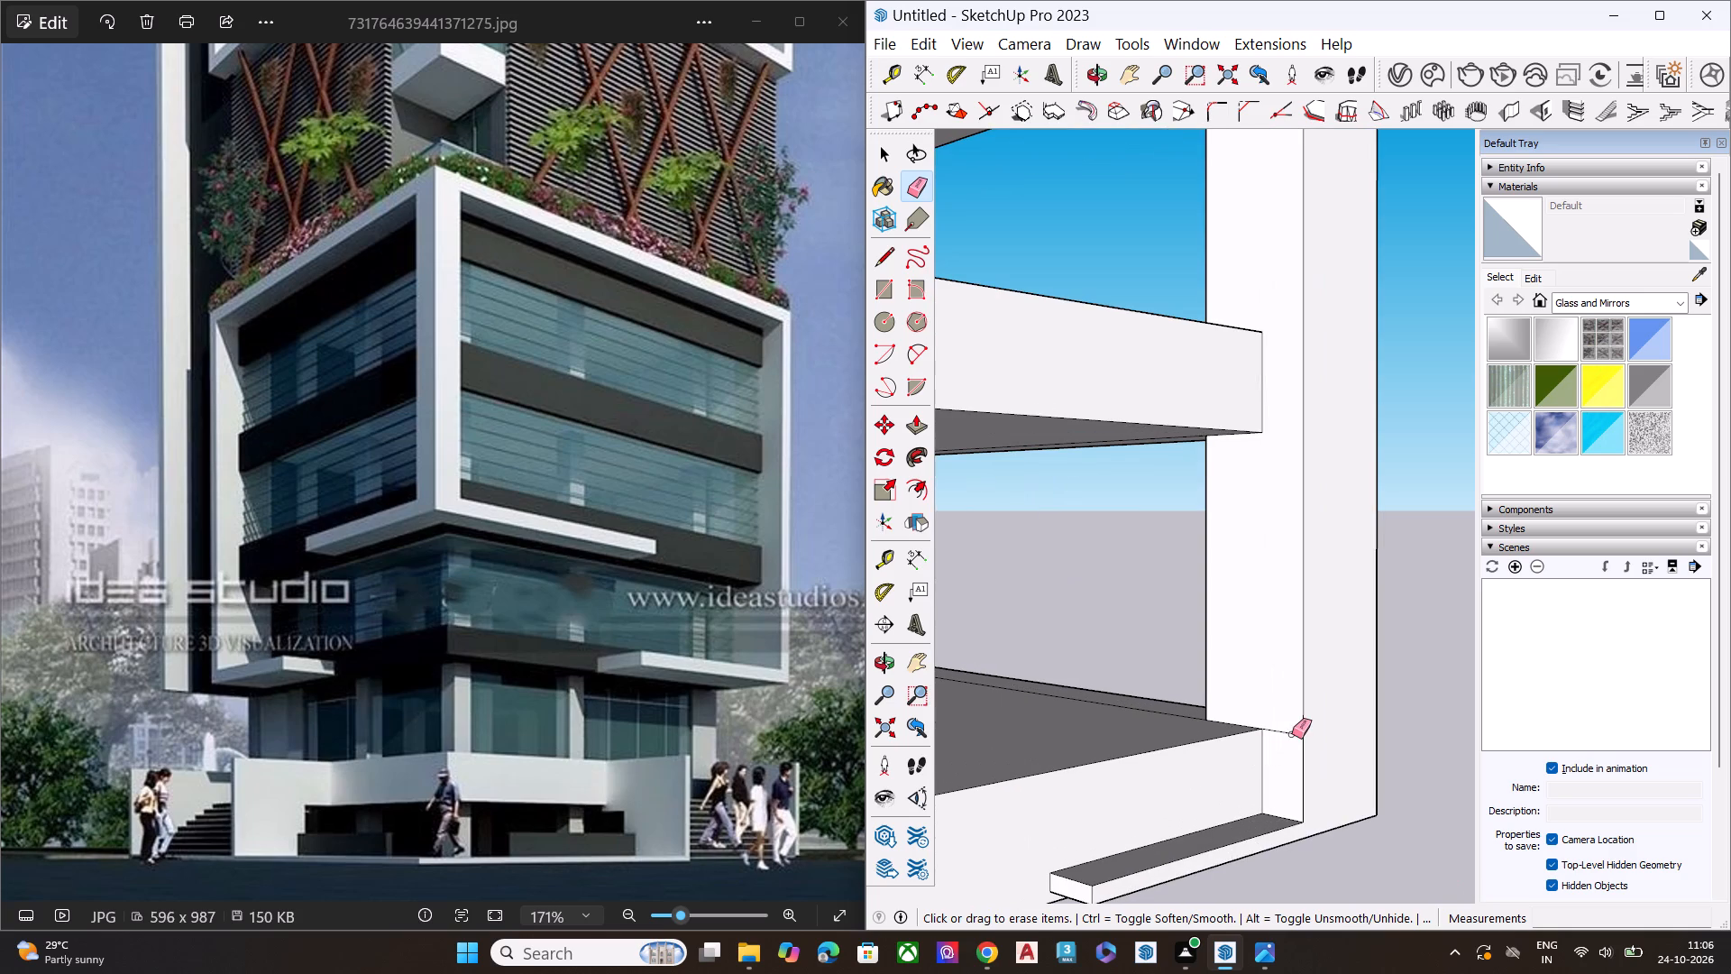
pyautogui.click(1287, 732)
pyautogui.scroll(-5, 1282, 730)
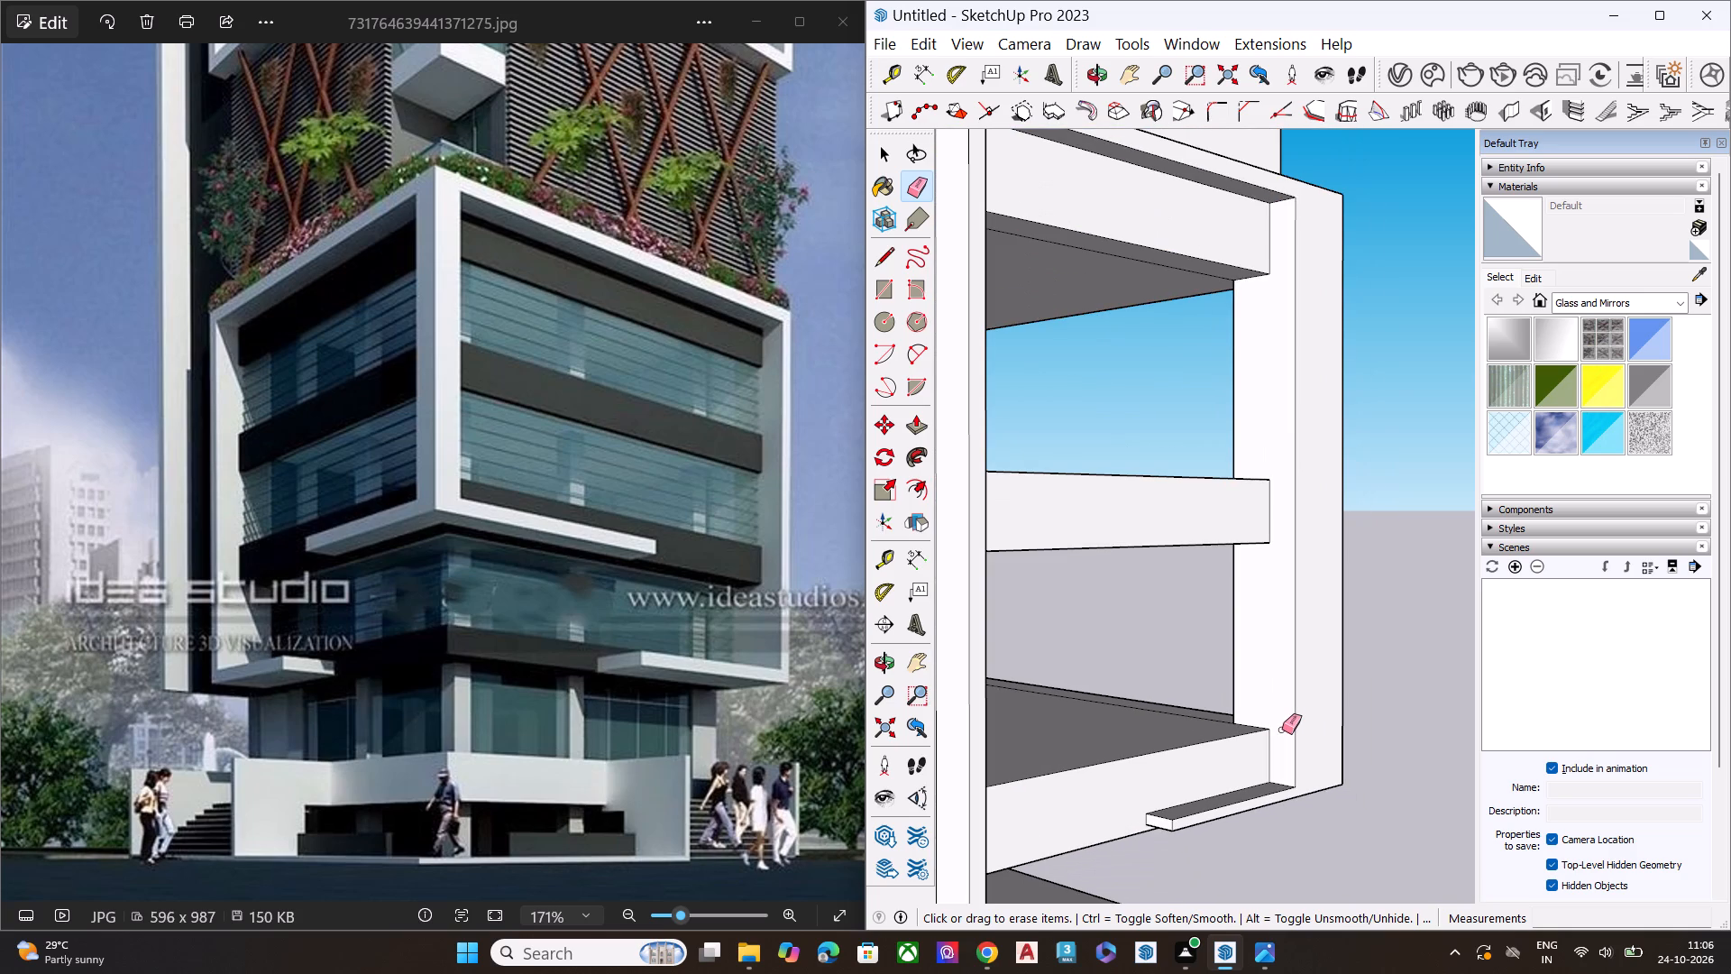
# Erase the four short horizontal edges crossing the corner post's inner face on the main wall's side of the frame.
pyautogui.moveTo(1310, 720); pyautogui.dragTo(584, 790, button='middle')
pyautogui.moveTo(964, 630); pyautogui.dragTo(609, 643, button='middle')
pyautogui.scroll(1, 933, 262)
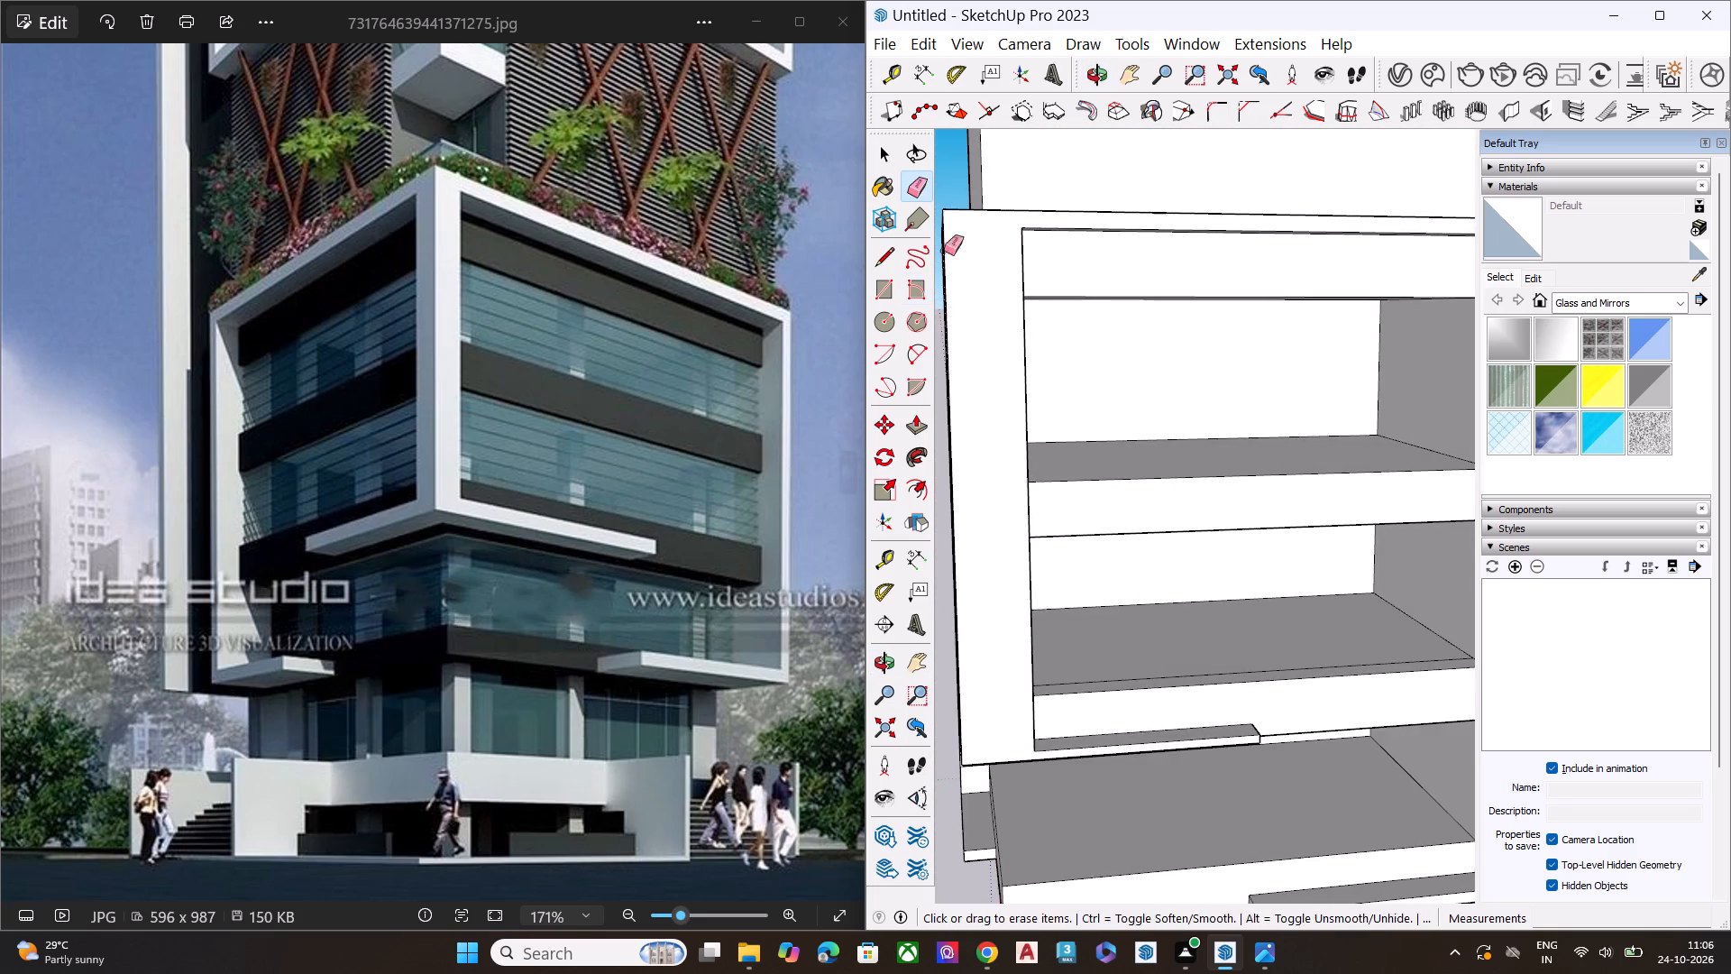
pyautogui.scroll(-10, 1140, 295)
pyautogui.scroll(1, 1149, 447)
pyautogui.moveTo(1141, 450); pyautogui.dragTo(653, 492, button='middle')
pyautogui.scroll(2, 867, 316)
pyautogui.scroll(-1, 956, 299)
pyautogui.scroll(4, 963, 299)
pyautogui.scroll(-1, 1113, 312)
pyautogui.scroll(6, 1113, 312)
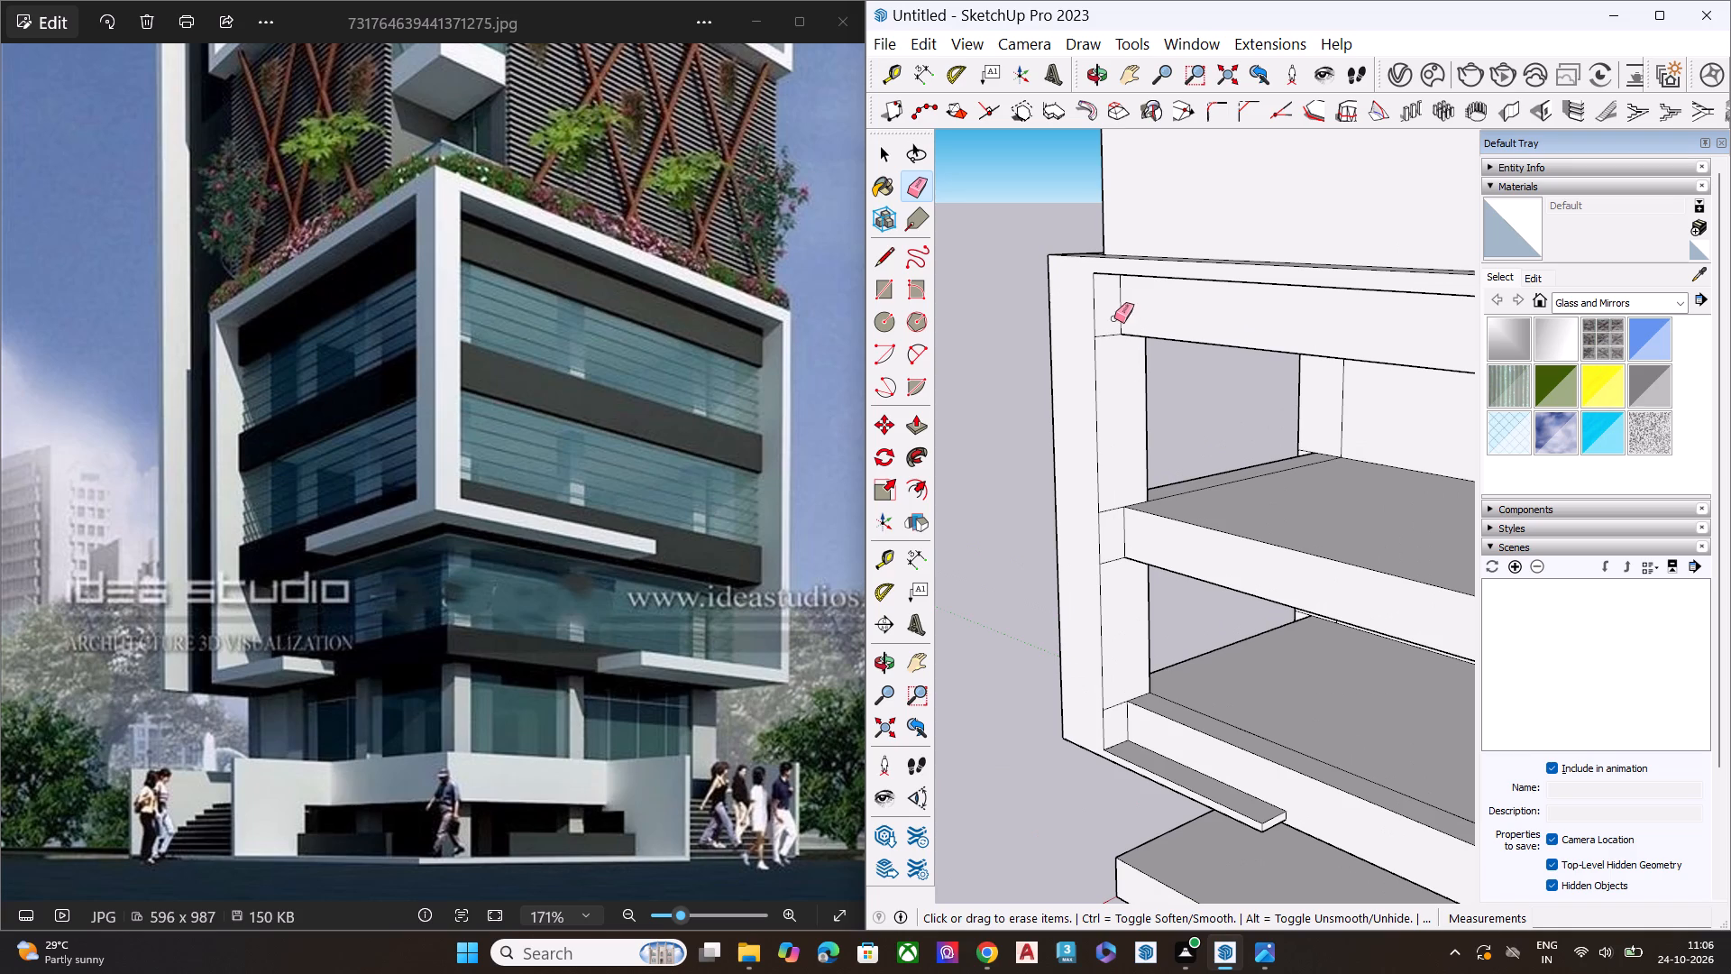
pyautogui.click(1108, 336)
pyautogui.click(1114, 509)
pyautogui.click(1116, 557)
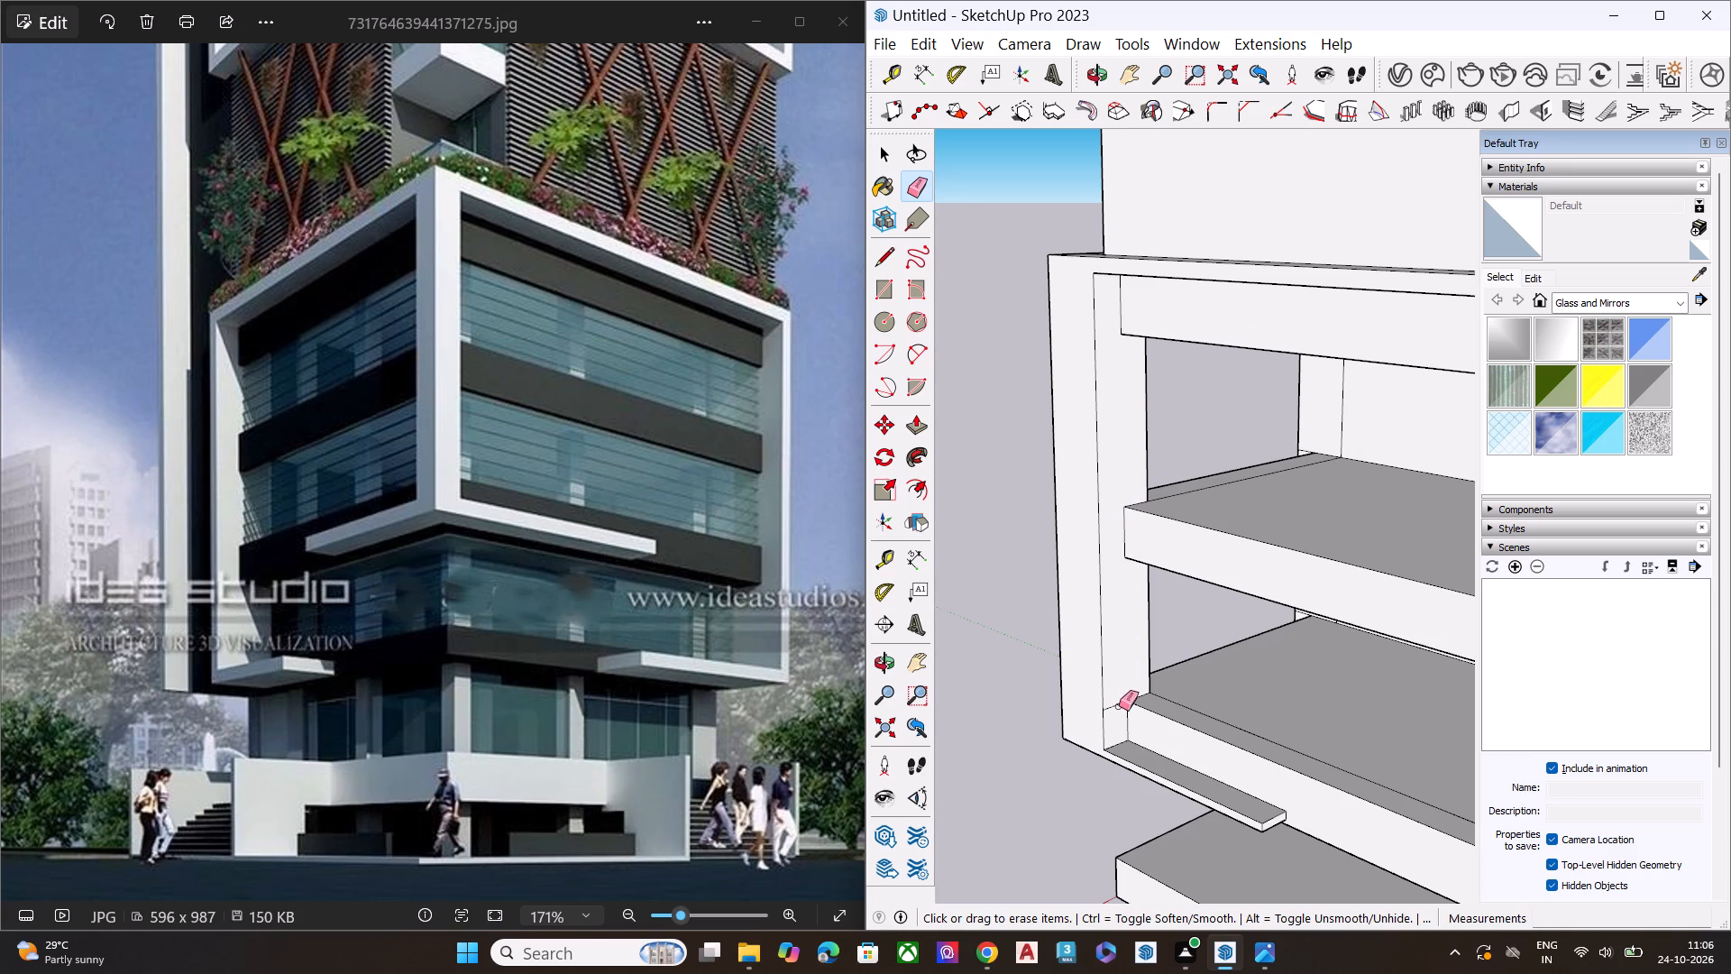
pyautogui.click(1119, 706)
pyautogui.press('space')
# Push/Pull the corner post's inner face on the main wall about 6' into the post to widen the opening.
pyautogui.moveTo(1148, 417); pyautogui.dragTo(1378, 331, button='middle')
pyautogui.scroll(5, 1154, 397)
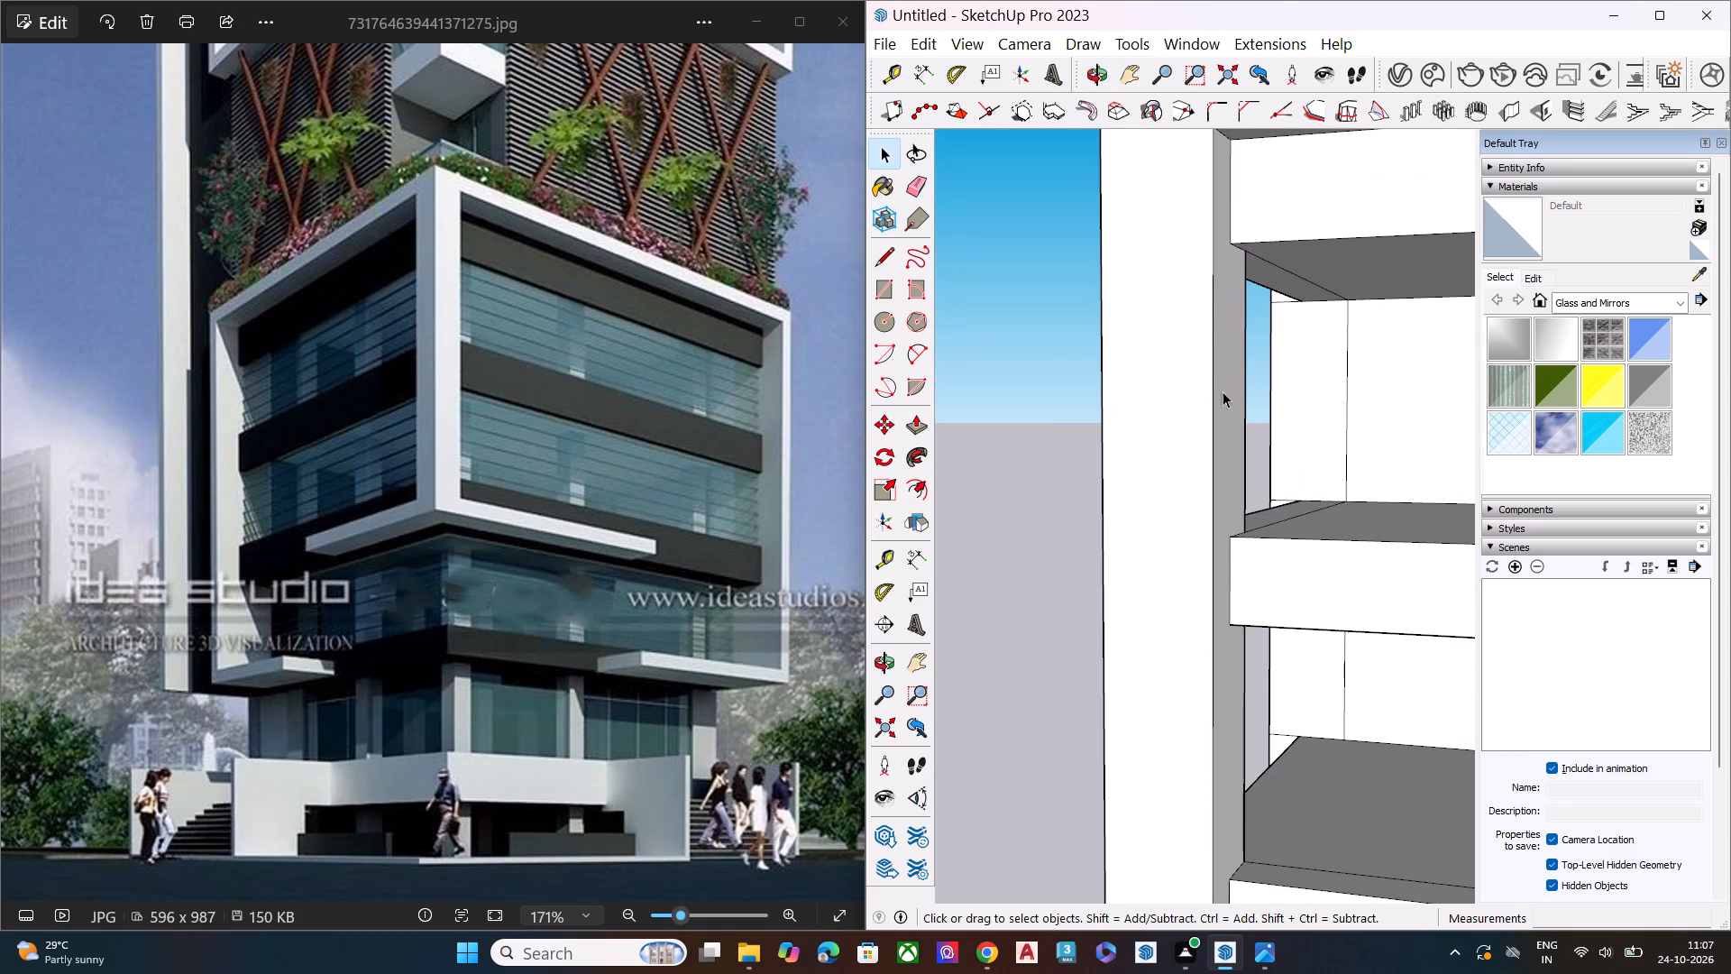
pyautogui.click(1240, 391)
pyautogui.moveTo(1240, 414); pyautogui.dragTo(1144, 562, button='middle')
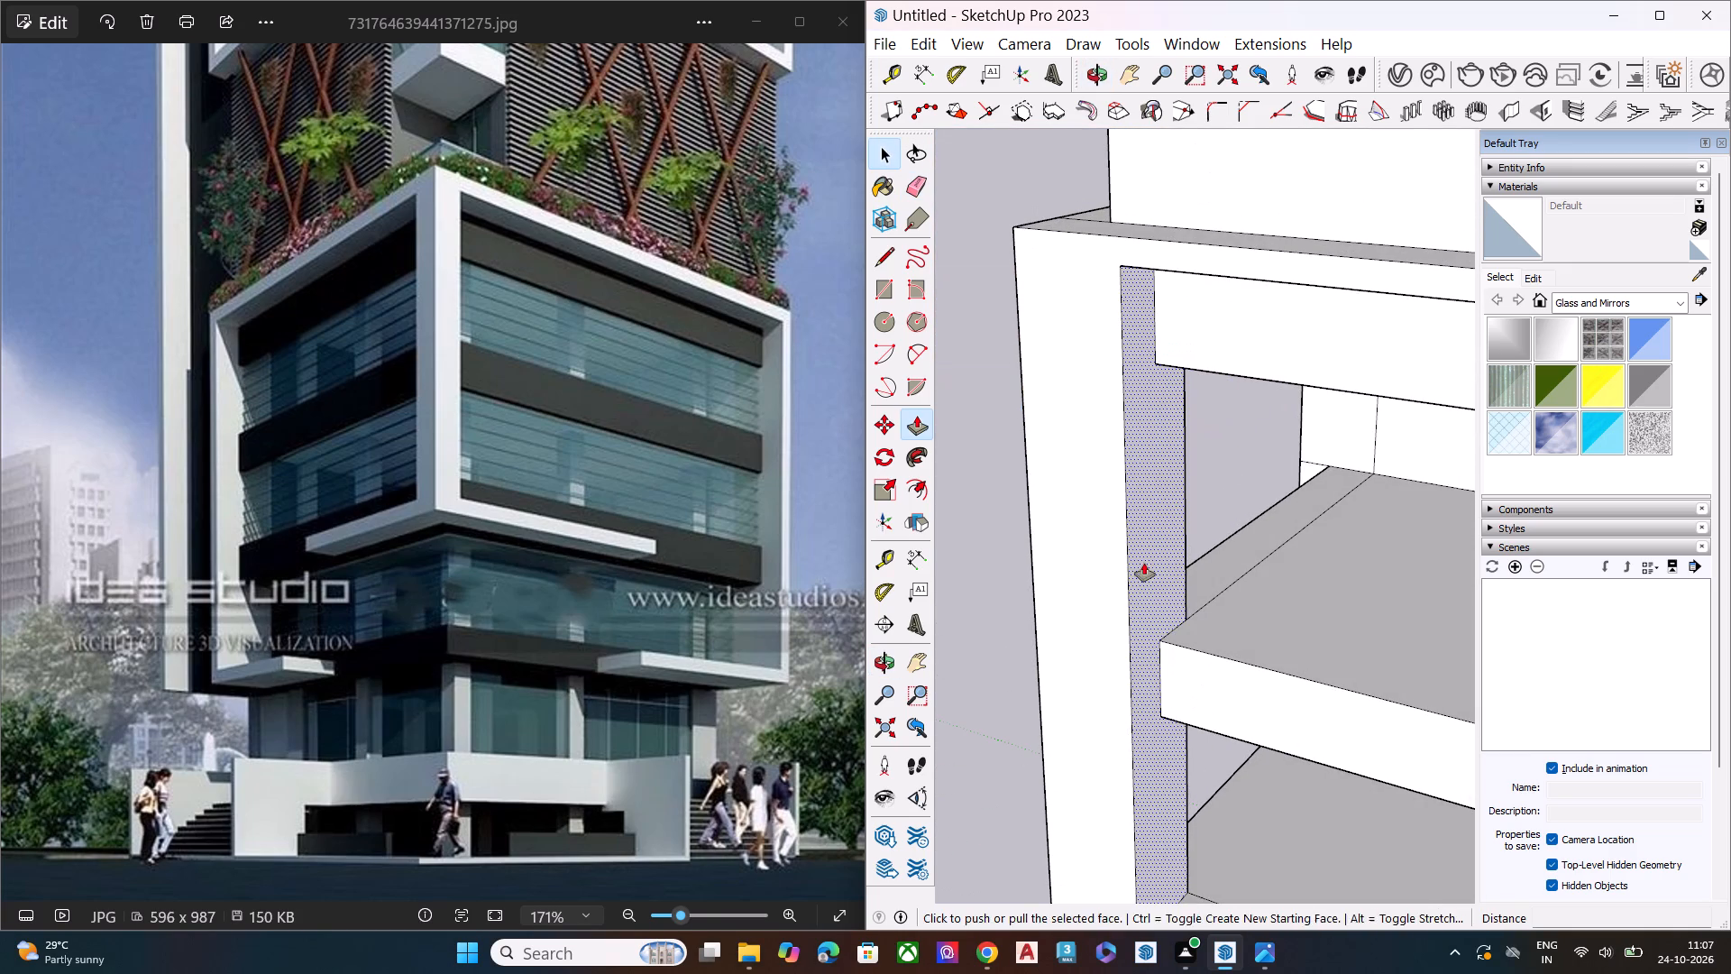
pyautogui.press('p')
pyautogui.click(1144, 563)
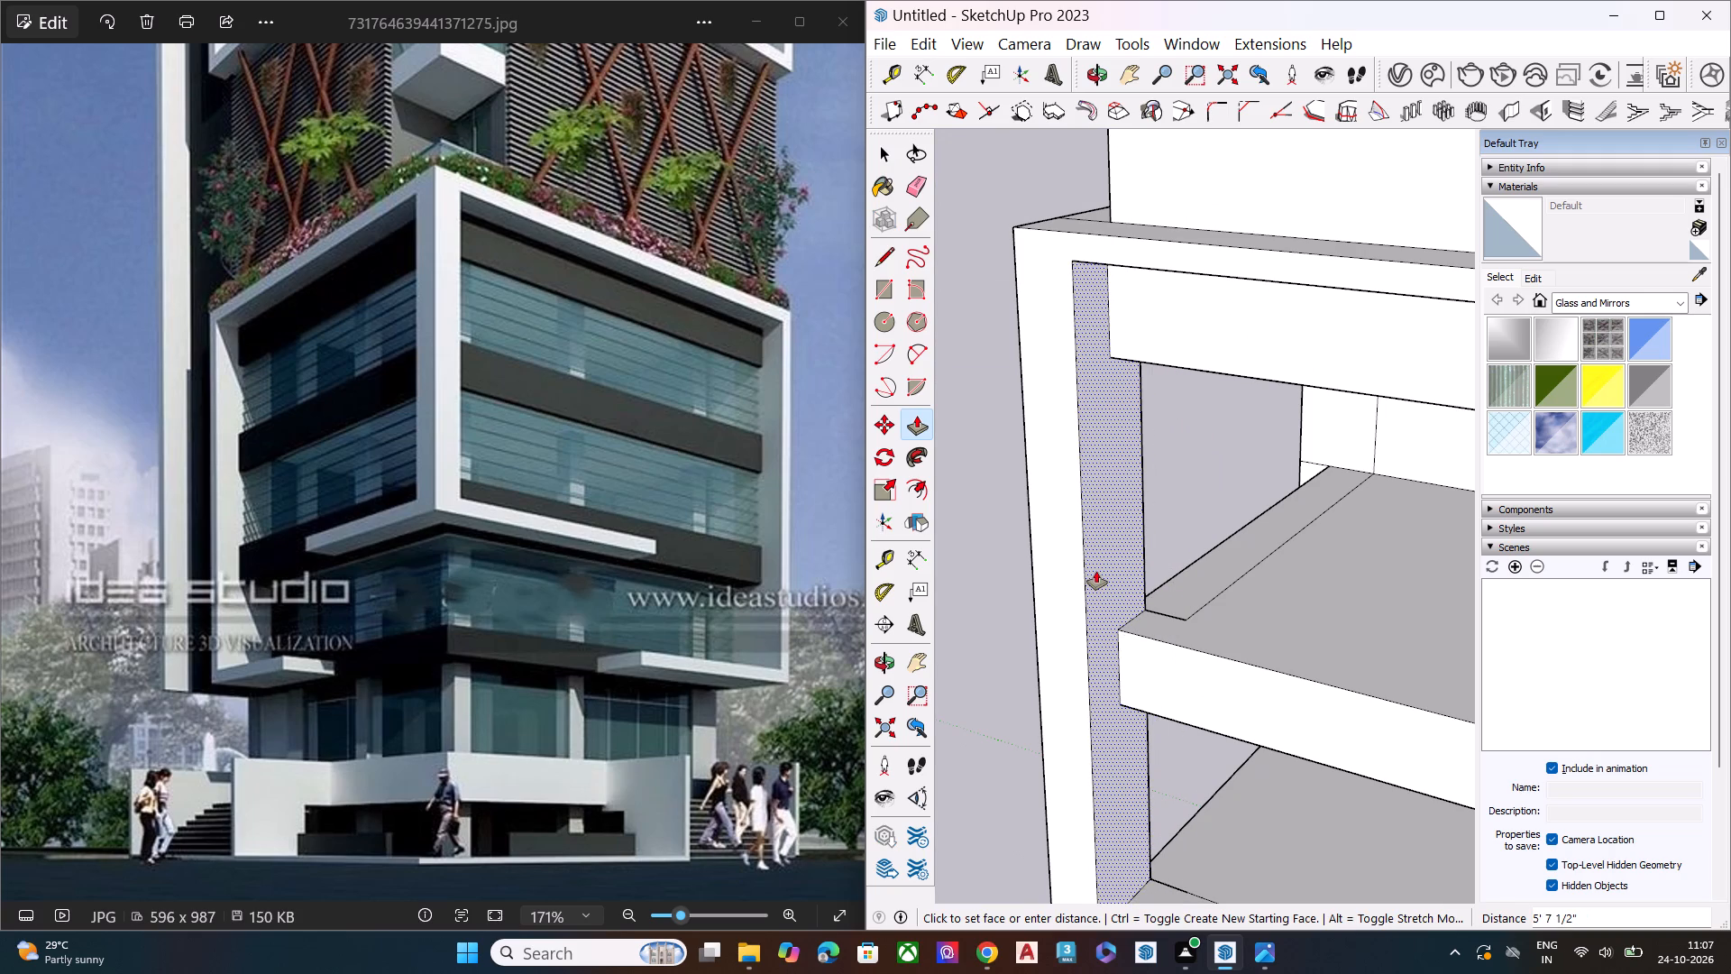
pyautogui.click(1092, 571)
pyautogui.press('space')
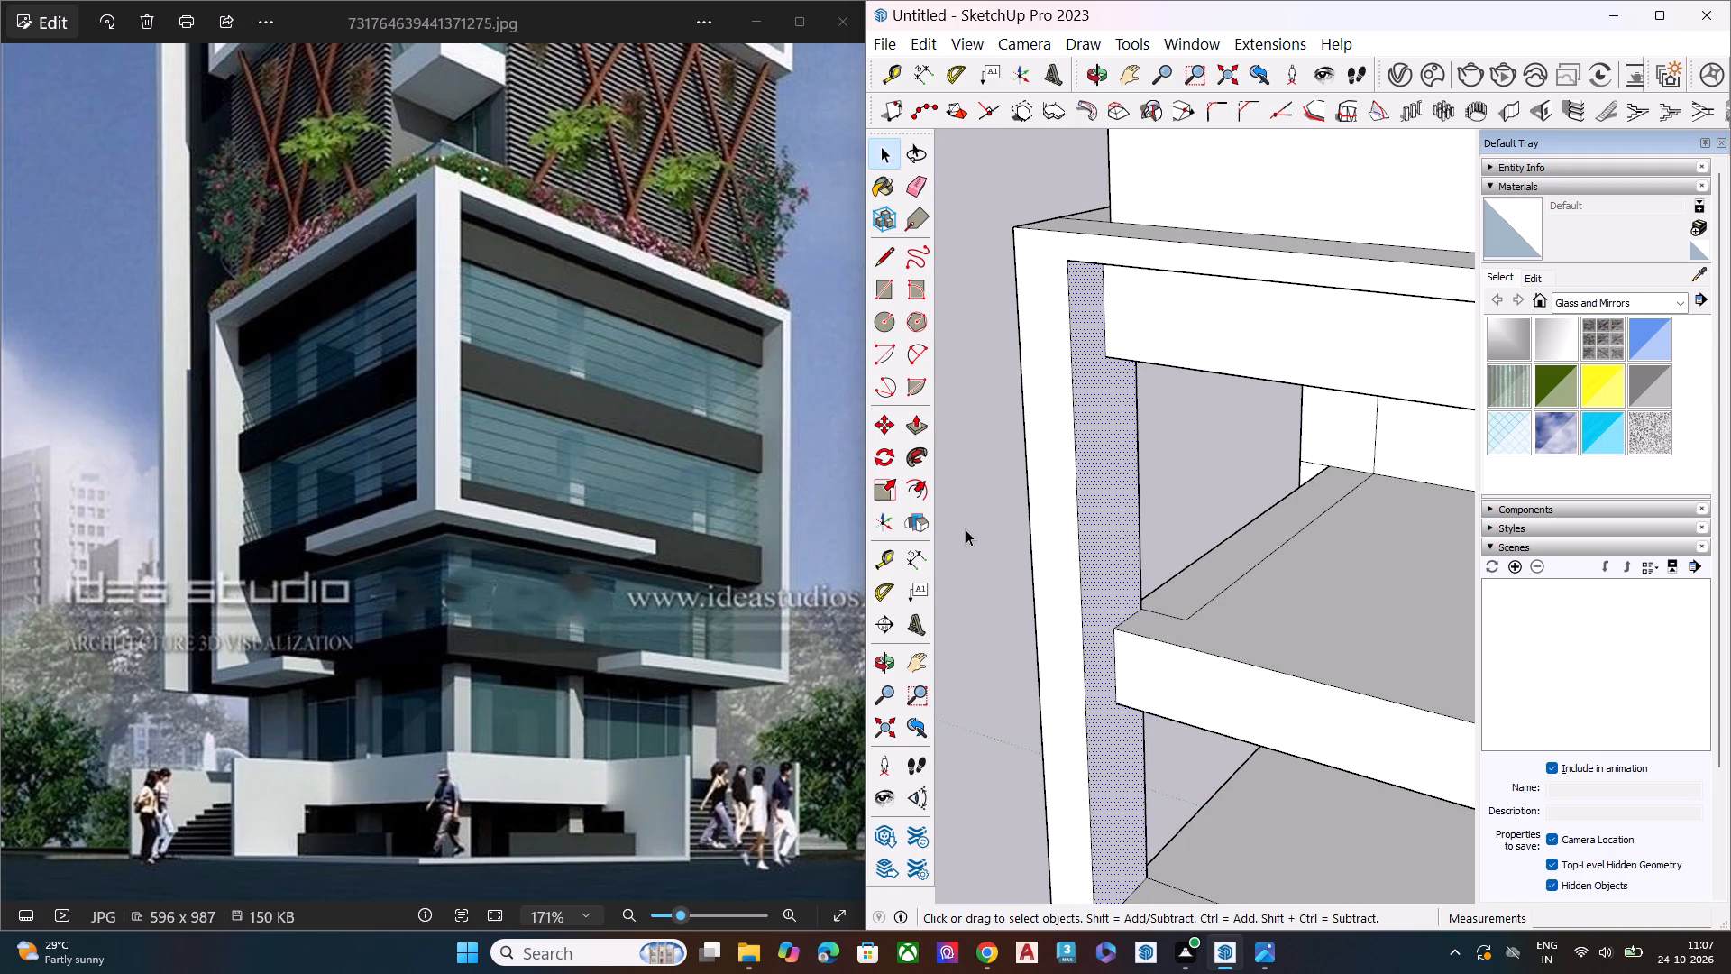
pyautogui.click(966, 529)
# Examine the projecting frame, corner post and hollowed floors from several sides.
pyautogui.moveTo(1058, 564); pyautogui.dragTo(1300, 444, button='middle')
pyautogui.scroll(-2, 1089, 422)
pyautogui.scroll(1, 1110, 448)
pyautogui.scroll(-4, 1110, 448)
pyautogui.moveTo(1107, 514); pyautogui.dragTo(1529, 478, button='middle')
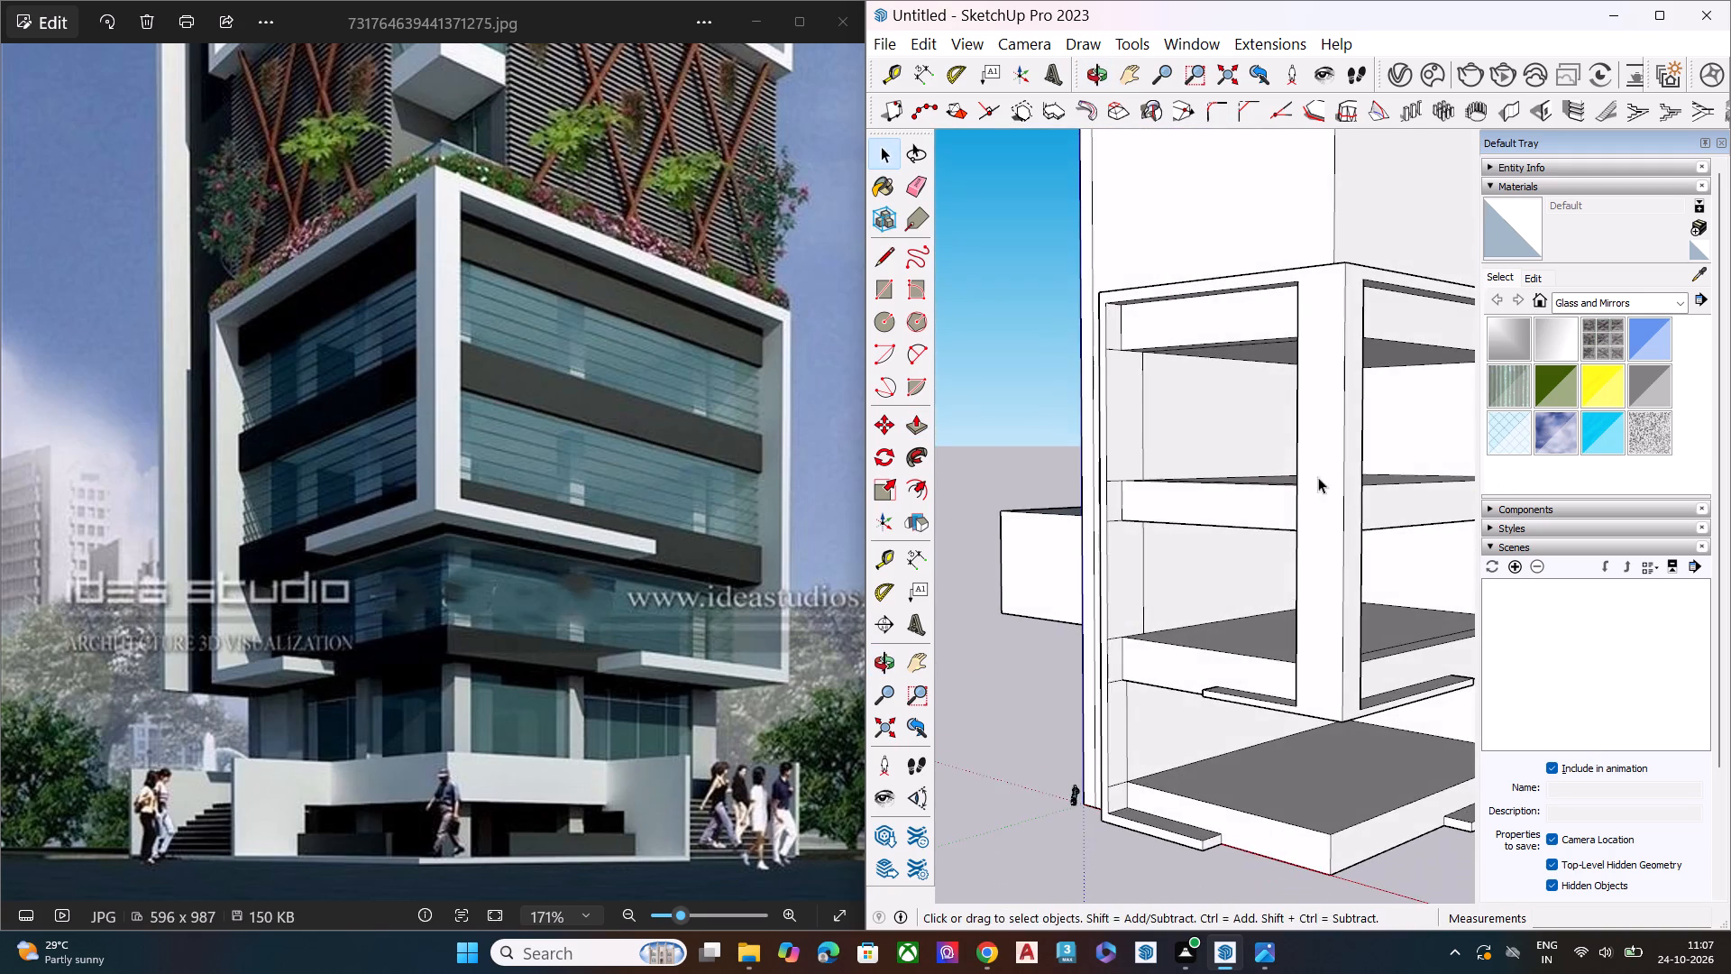
pyautogui.moveTo(1297, 472); pyautogui.dragTo(1730, 465, button='middle')
pyautogui.moveTo(1228, 482); pyautogui.dragTo(1606, 458, button='middle')
pyautogui.scroll(6, 1376, 366)
pyautogui.scroll(-2, 1373, 363)
pyautogui.scroll(2, 1373, 363)
pyautogui.scroll(-1, 1387, 390)
pyautogui.scroll(1, 1396, 391)
pyautogui.scroll(-1, 1407, 391)
pyautogui.scroll(1, 1411, 391)
pyautogui.scroll(-1, 1430, 396)
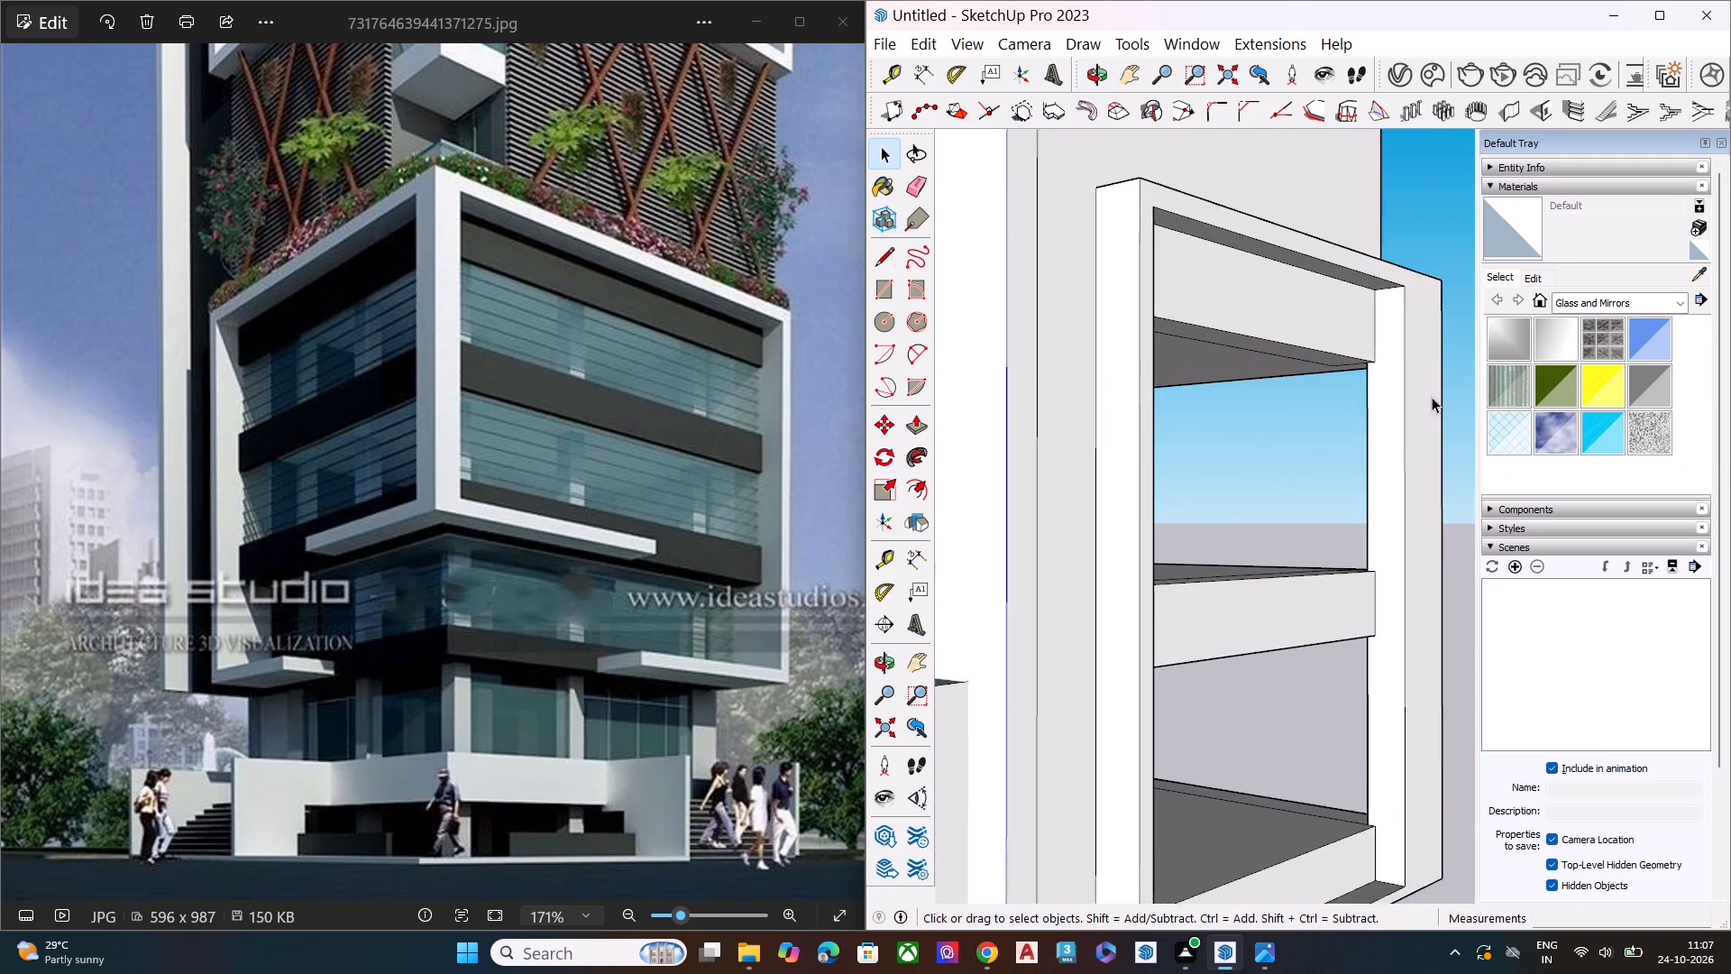
pyautogui.scroll(-11, 1432, 397)
pyautogui.moveTo(1381, 518); pyautogui.dragTo(1056, 657, button='middle')
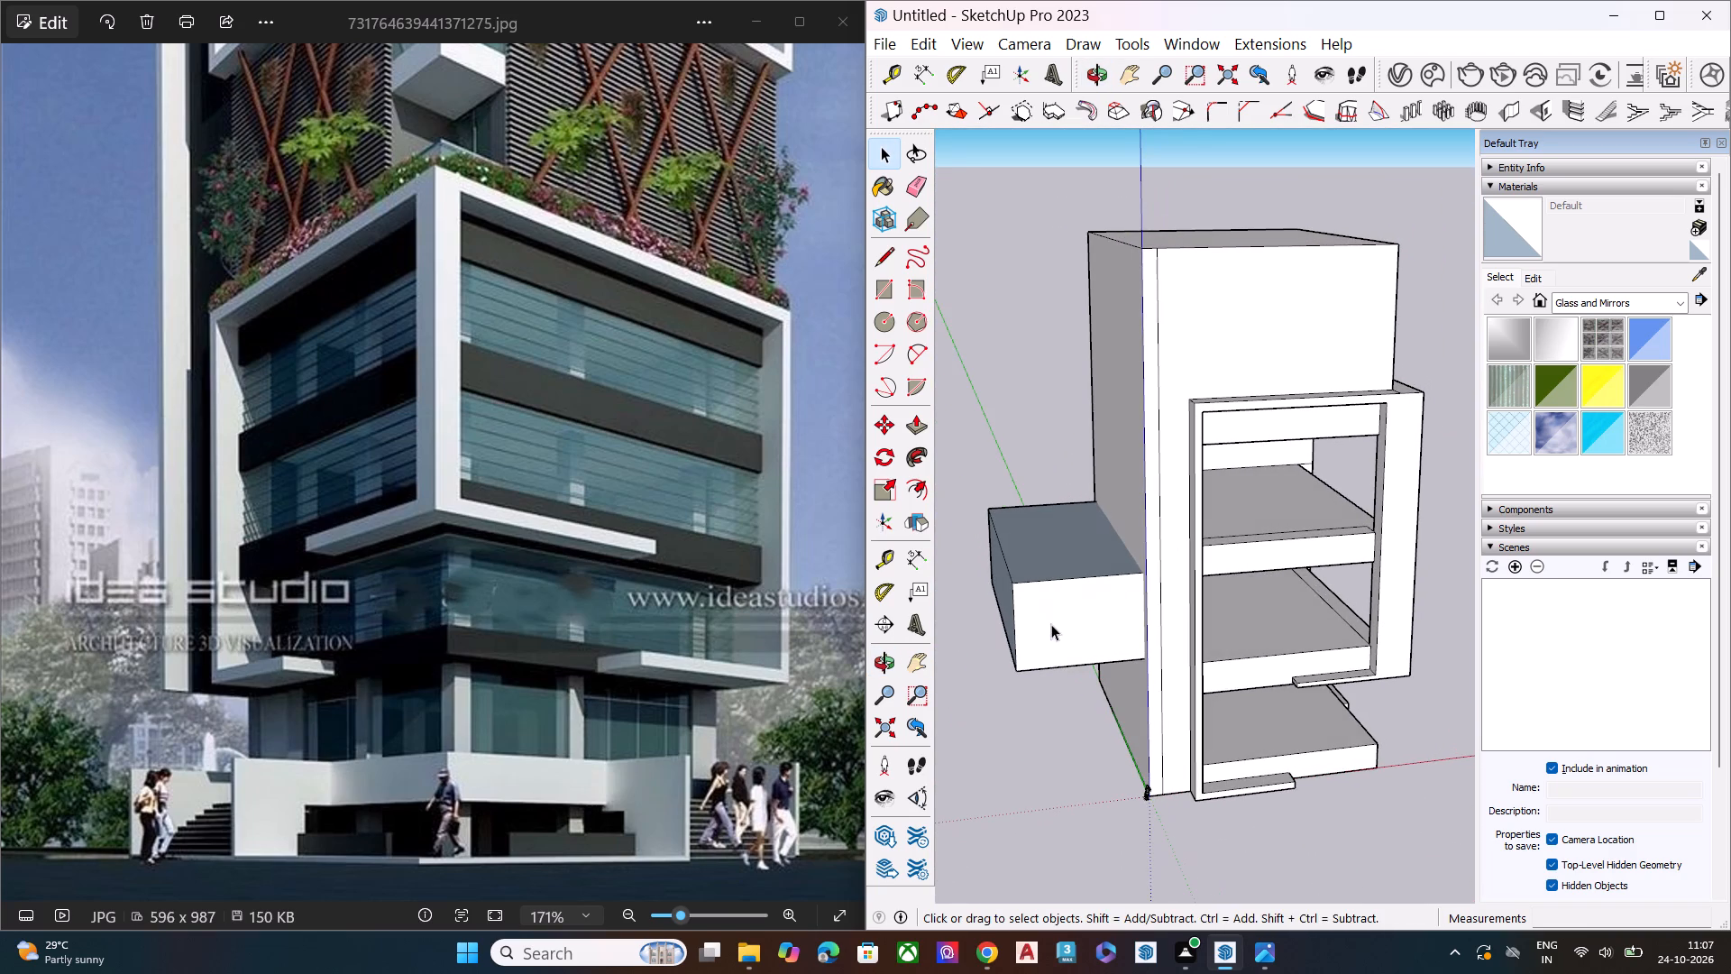
pyautogui.moveTo(1115, 603); pyautogui.dragTo(715, 513, button='middle')
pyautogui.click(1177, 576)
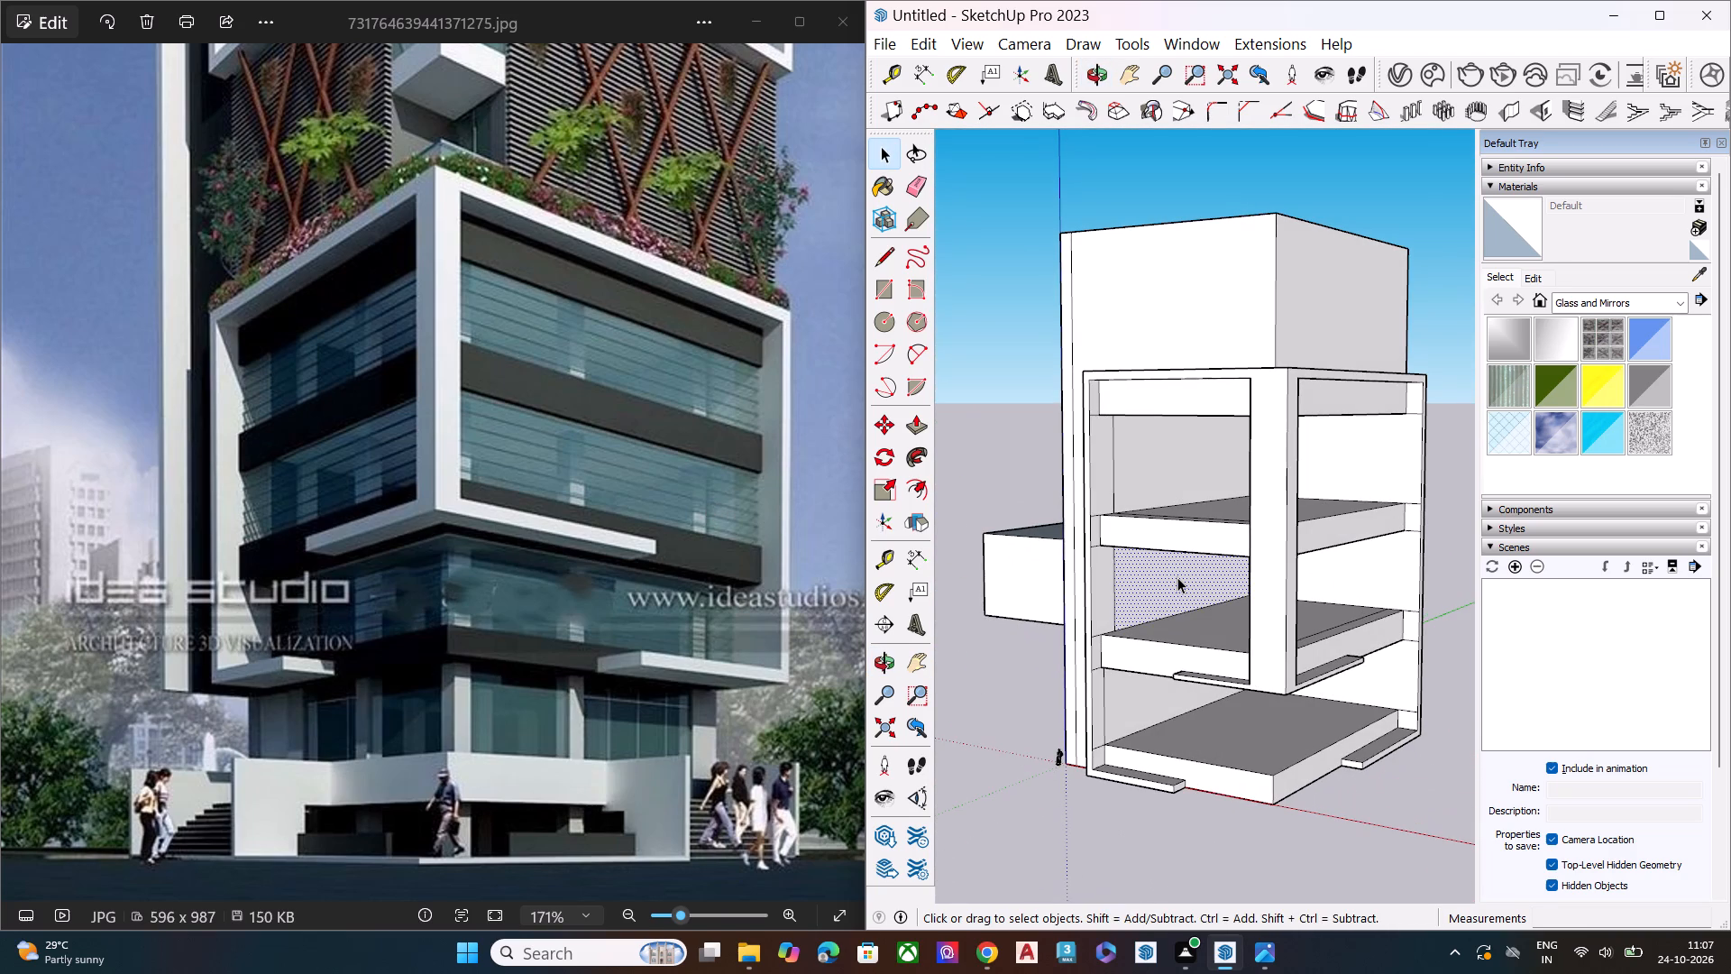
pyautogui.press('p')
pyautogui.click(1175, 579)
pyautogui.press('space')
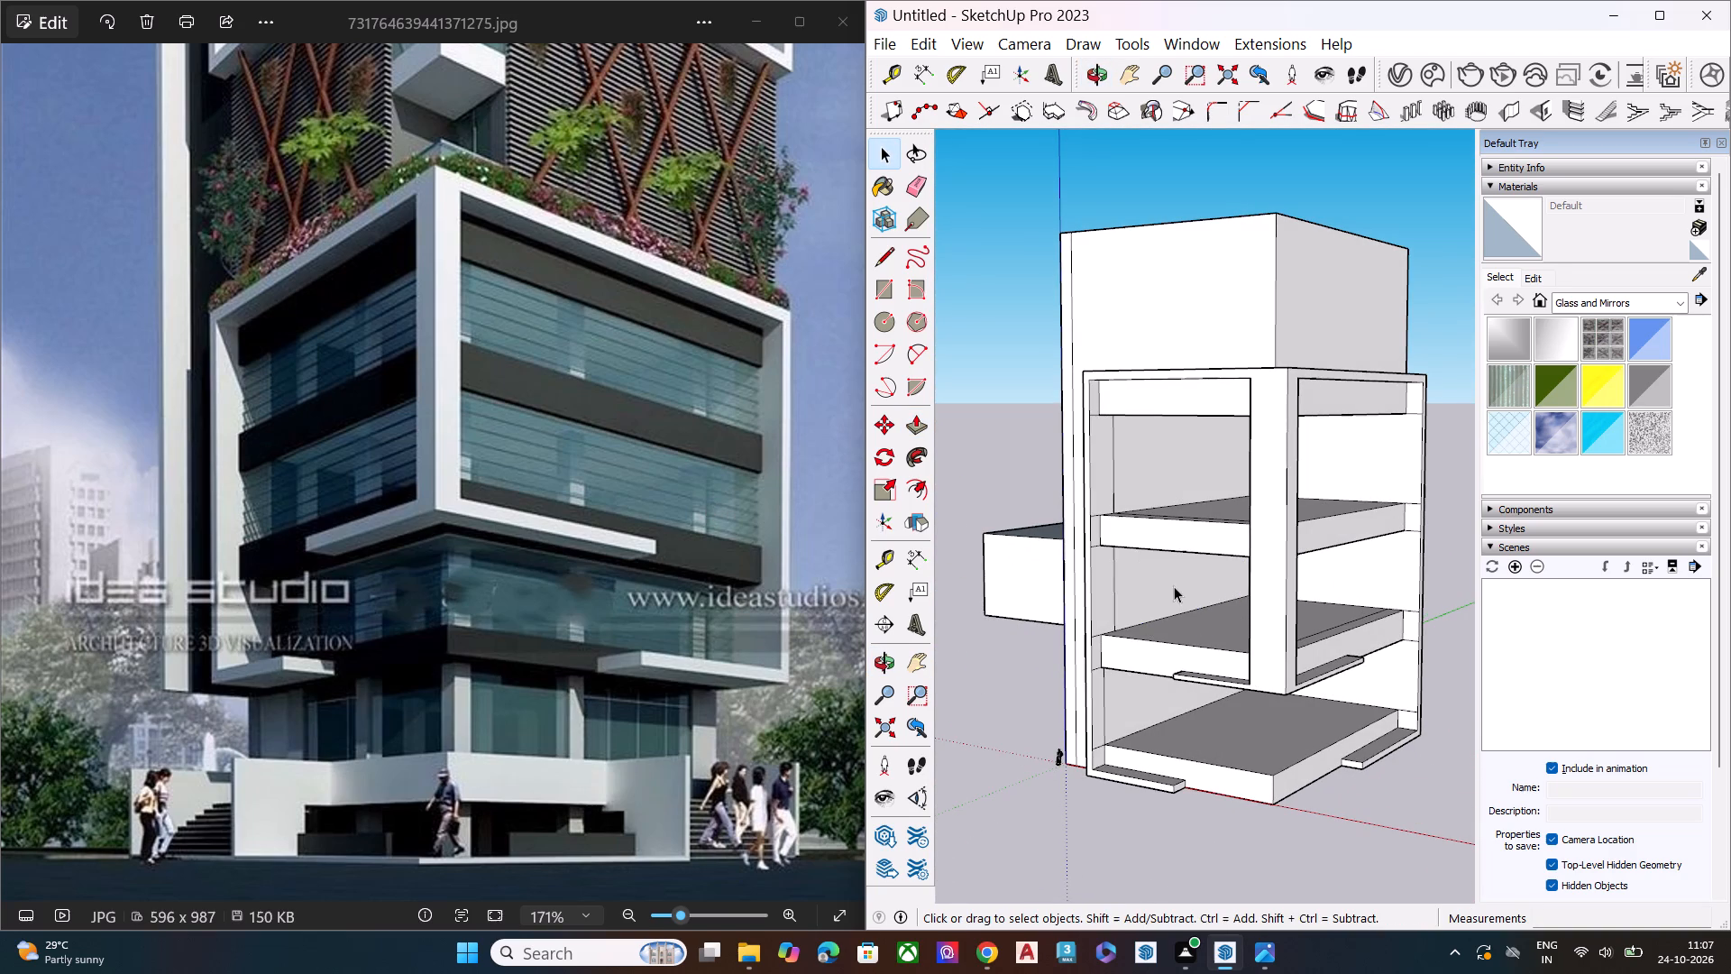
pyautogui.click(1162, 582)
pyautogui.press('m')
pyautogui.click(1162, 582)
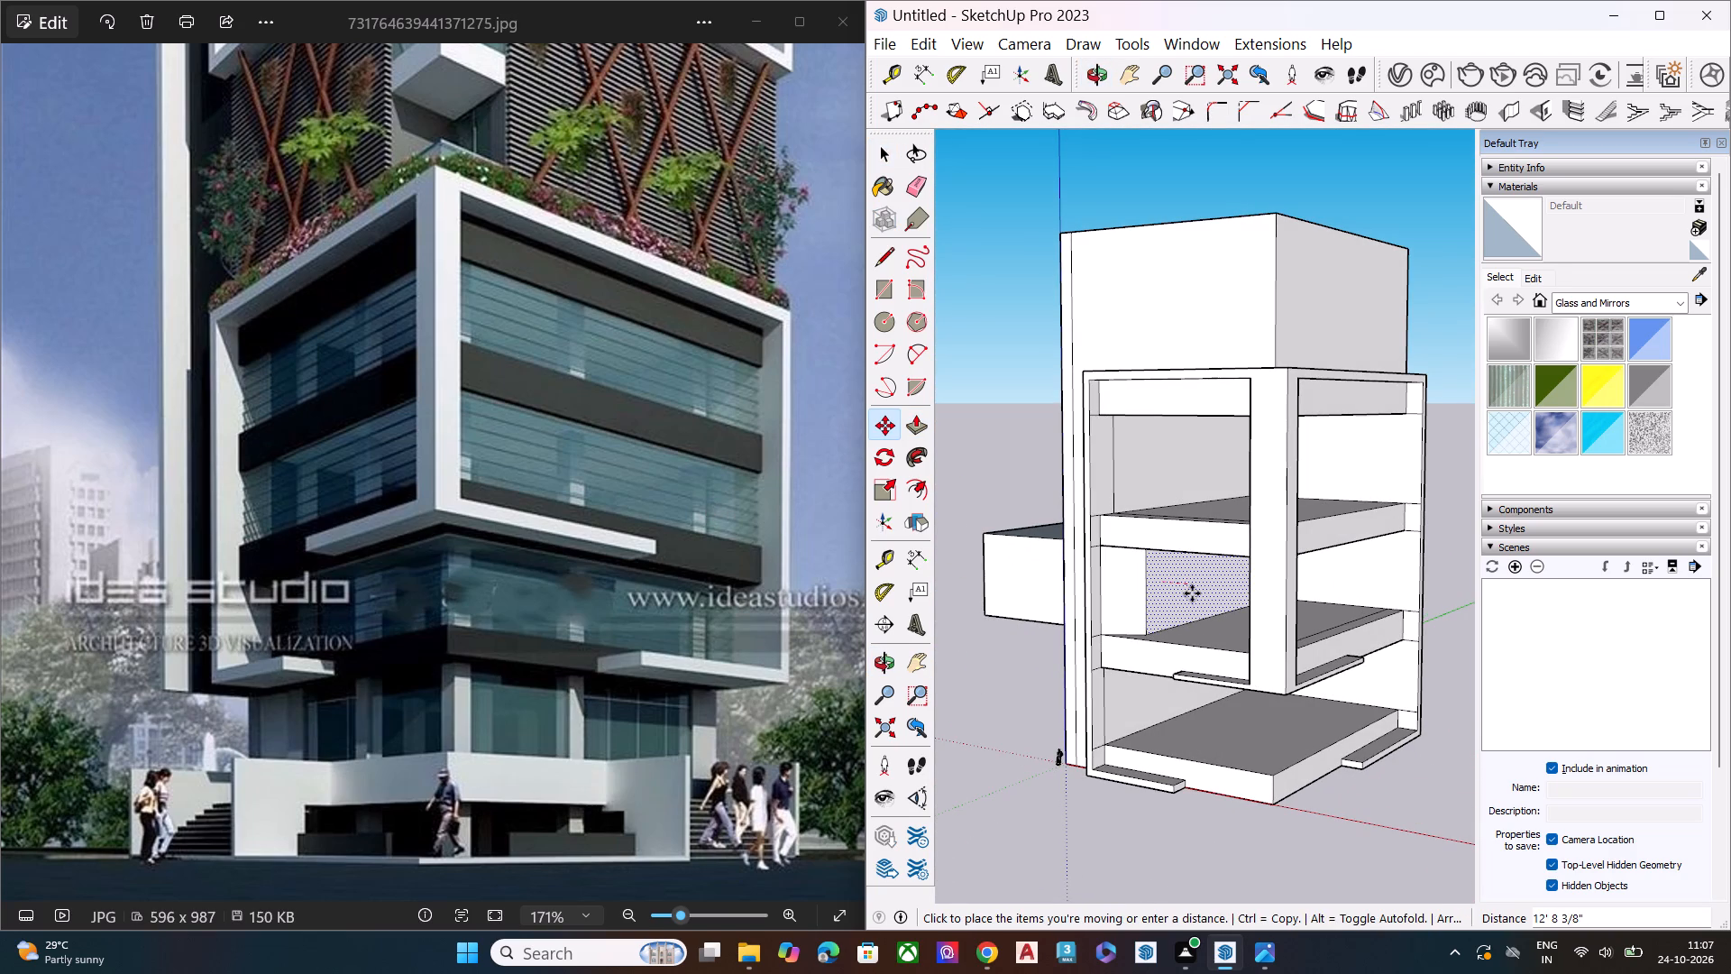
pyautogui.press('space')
# Delete the front, top and bottom faces of the box attached to the building's side, with back edges displayed.
pyautogui.click(1017, 576)
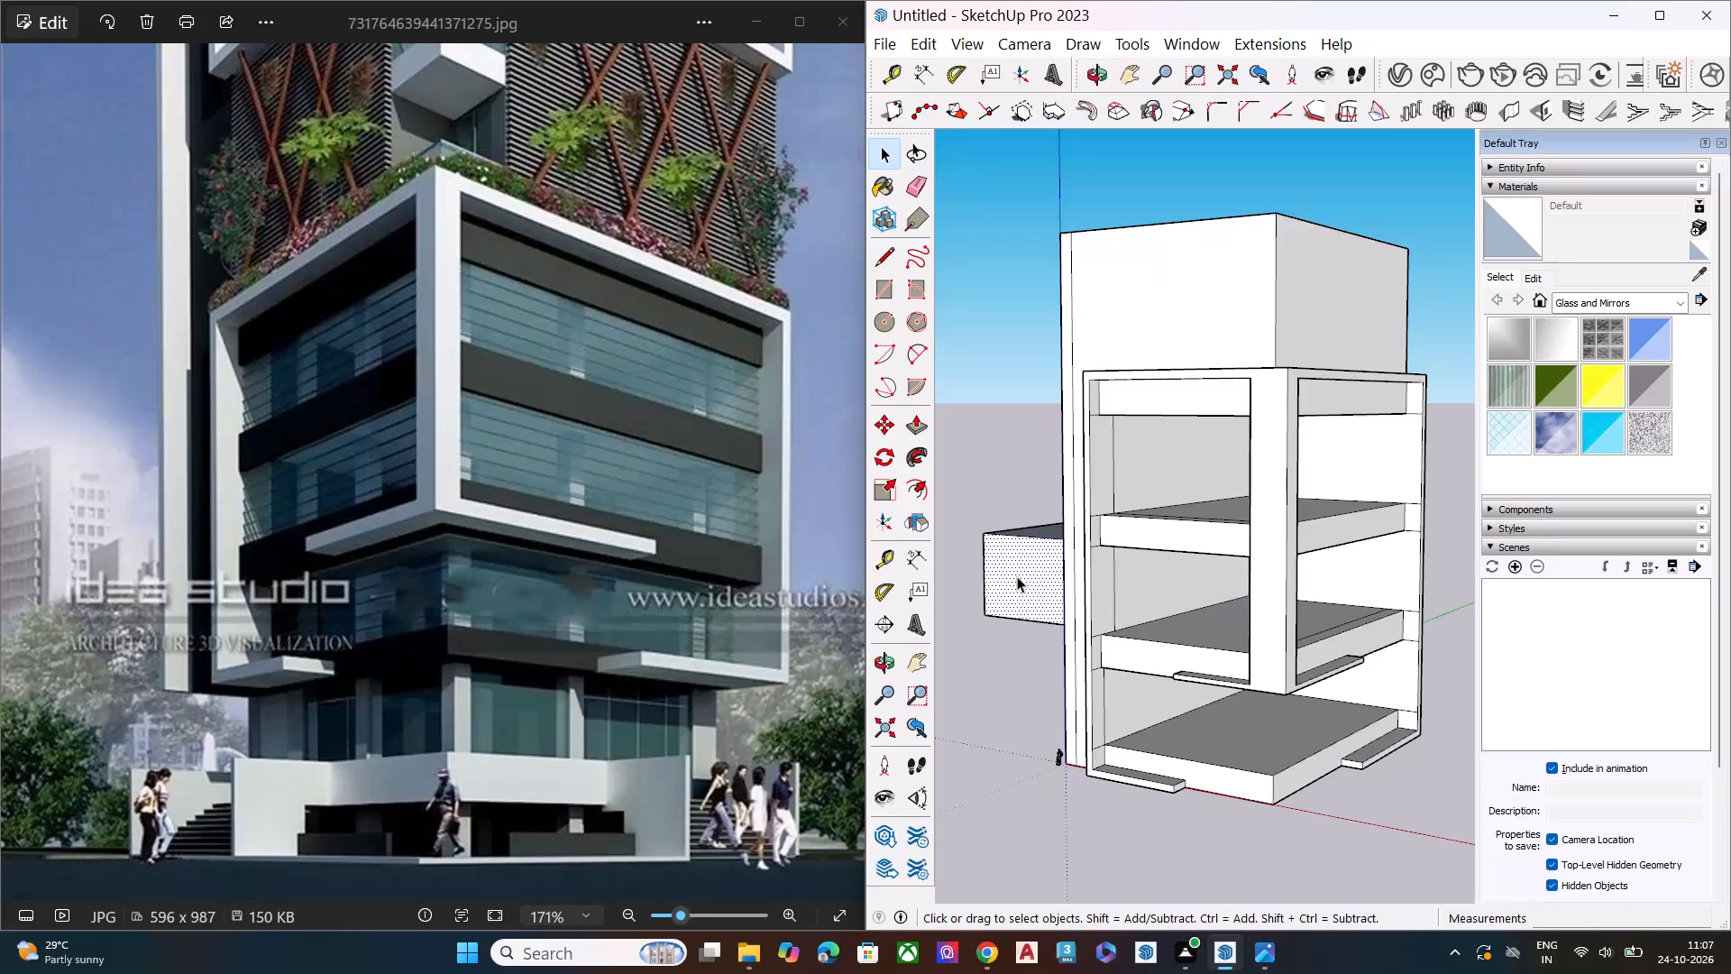
pyautogui.press('Delete')
pyautogui.moveTo(1056, 571); pyautogui.dragTo(1228, 519, button='middle')
pyautogui.press('k')
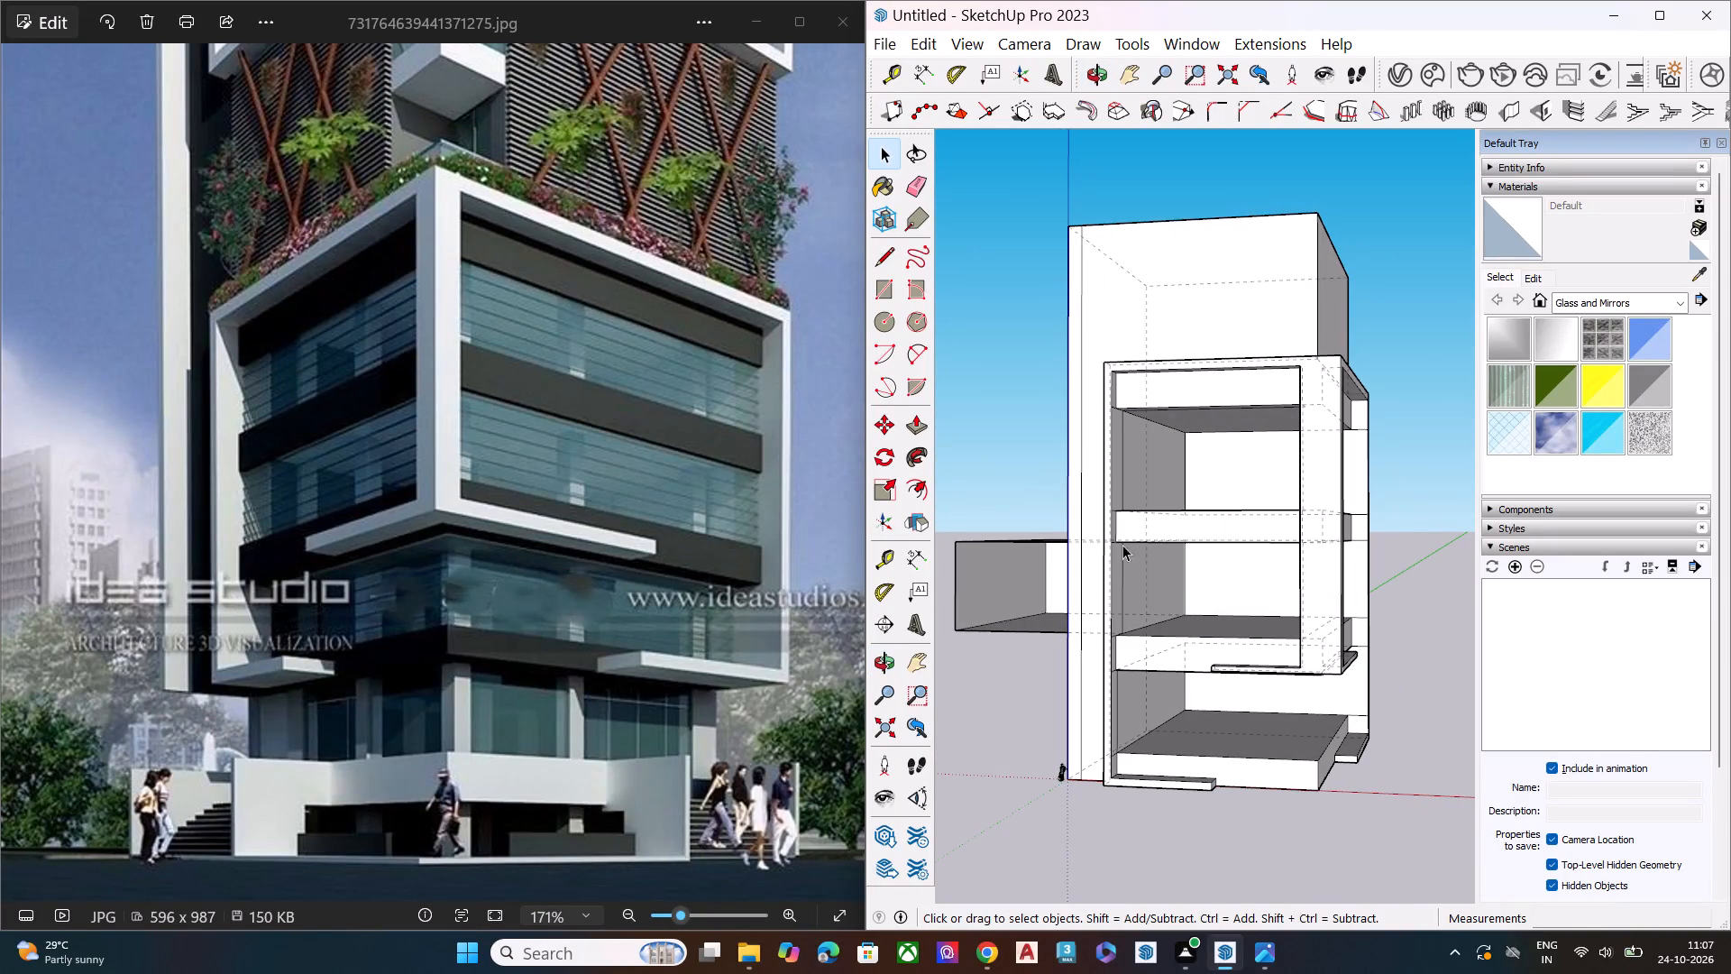
pyautogui.scroll(1, 1109, 555)
pyautogui.moveTo(1108, 576); pyautogui.dragTo(1440, 881, button='middle')
pyautogui.scroll(2, 1251, 786)
pyautogui.moveTo(1040, 528); pyautogui.dragTo(1058, 133, button='middle')
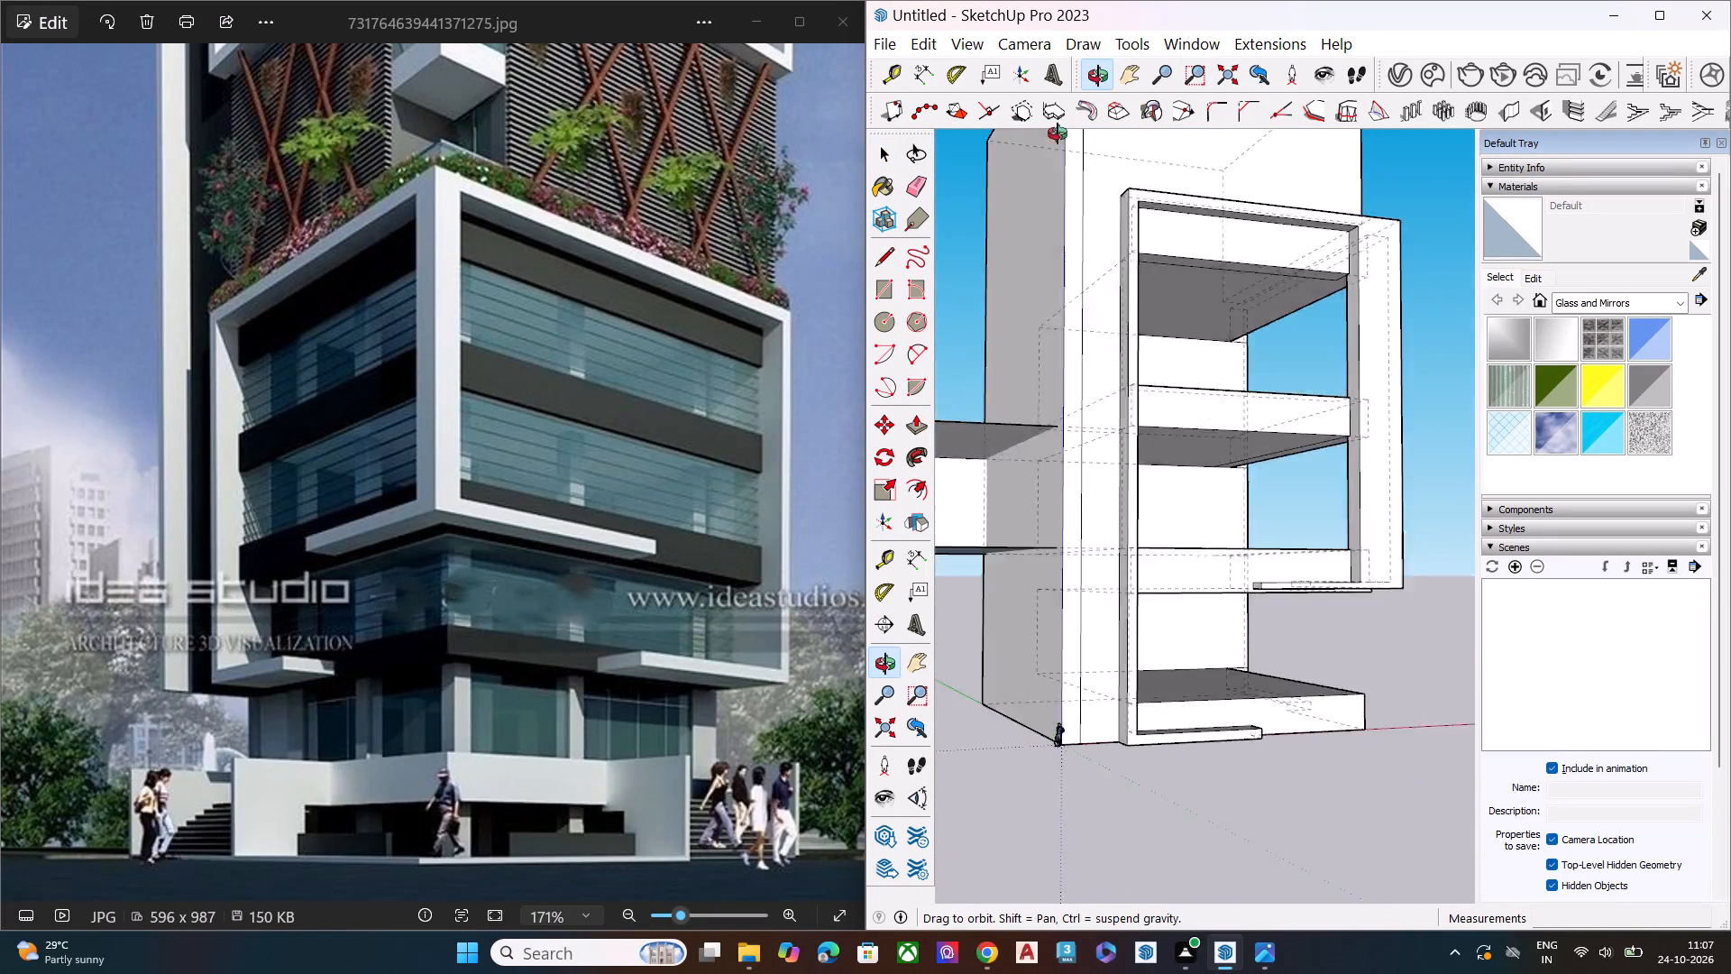
pyautogui.moveTo(1058, 133); pyautogui.dragTo(1087, 95, button='middle')
pyautogui.scroll(9, 1072, 359)
pyautogui.click(1076, 384)
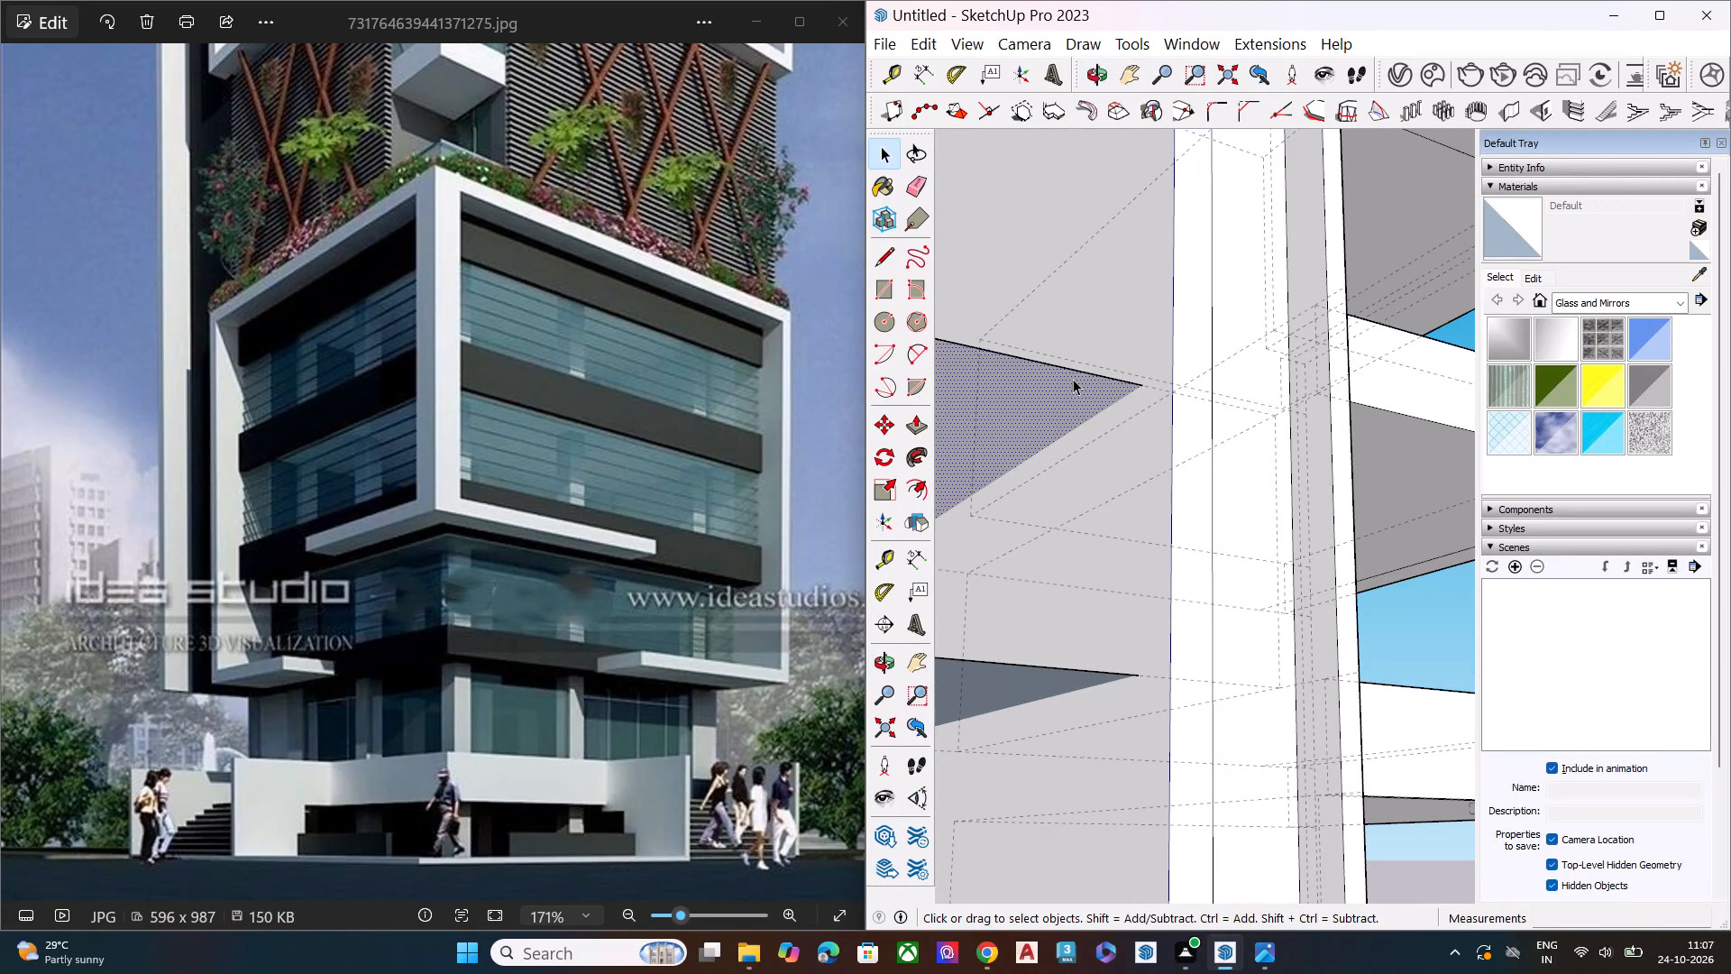
pyautogui.press('Delete')
pyautogui.scroll(-6, 1077, 378)
pyautogui.click(1021, 560)
pyautogui.press('Delete')
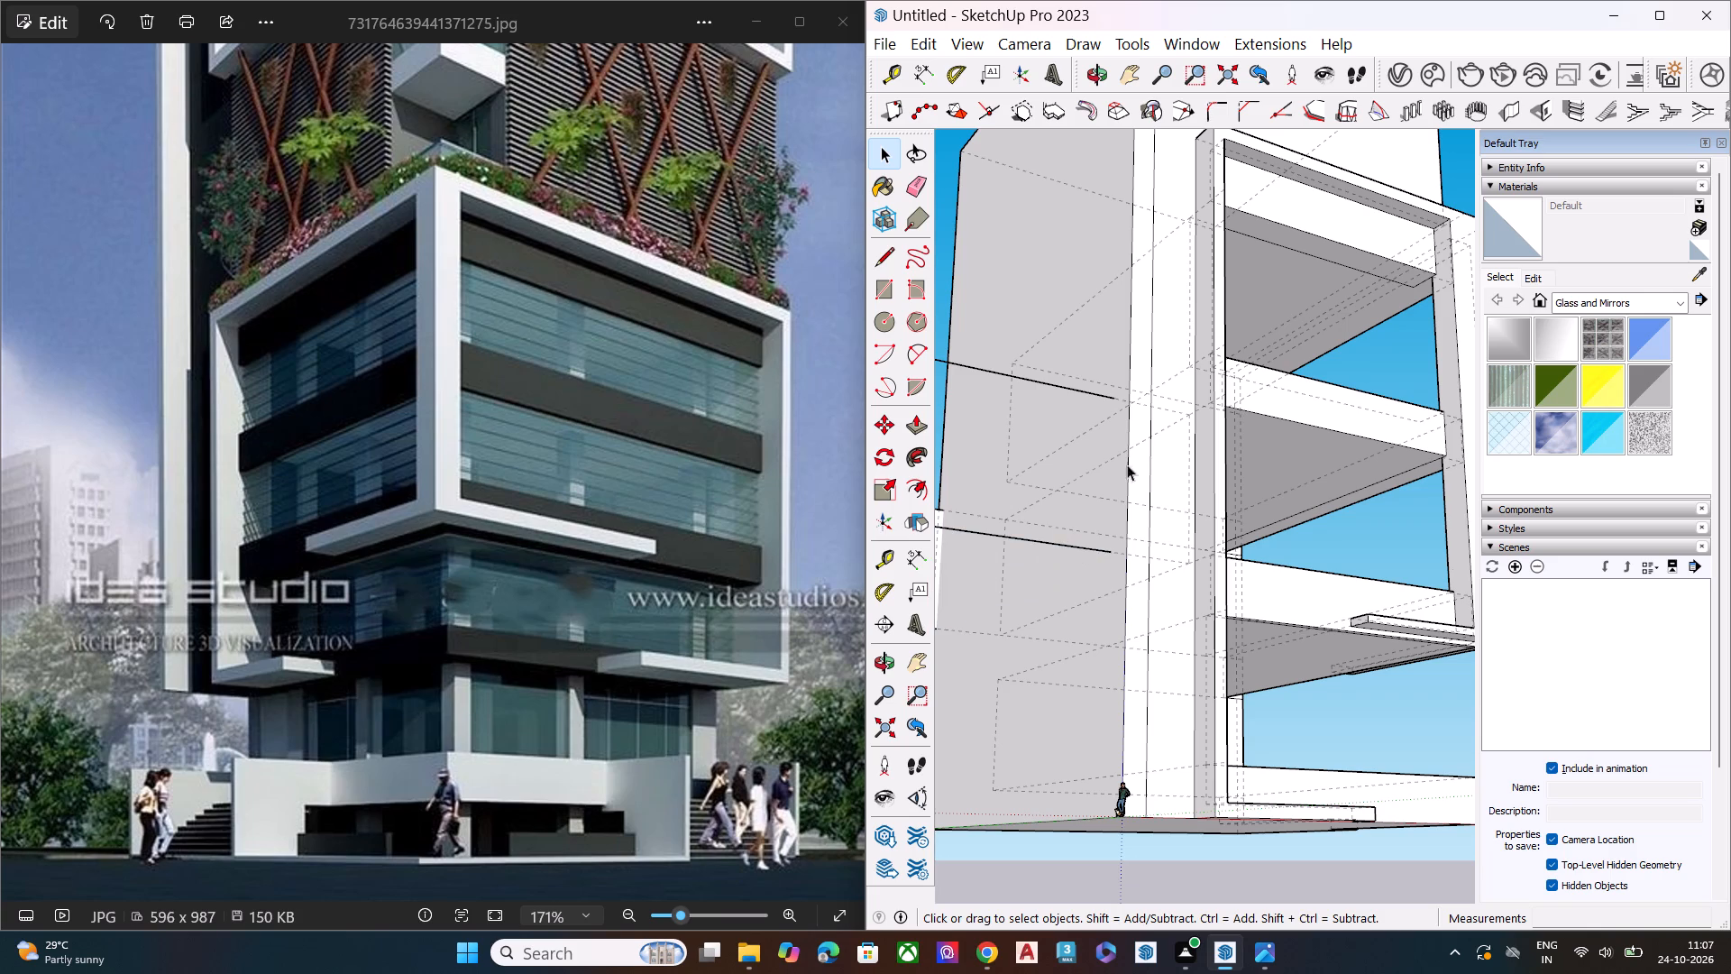
# Delete the remaining outer end face and rear face of the box beside the building.
pyautogui.moveTo(1152, 468); pyautogui.dragTo(527, 646, button='middle')
pyautogui.scroll(-12, 1258, 401)
pyautogui.moveTo(1060, 519); pyautogui.dragTo(1109, 507, button='middle')
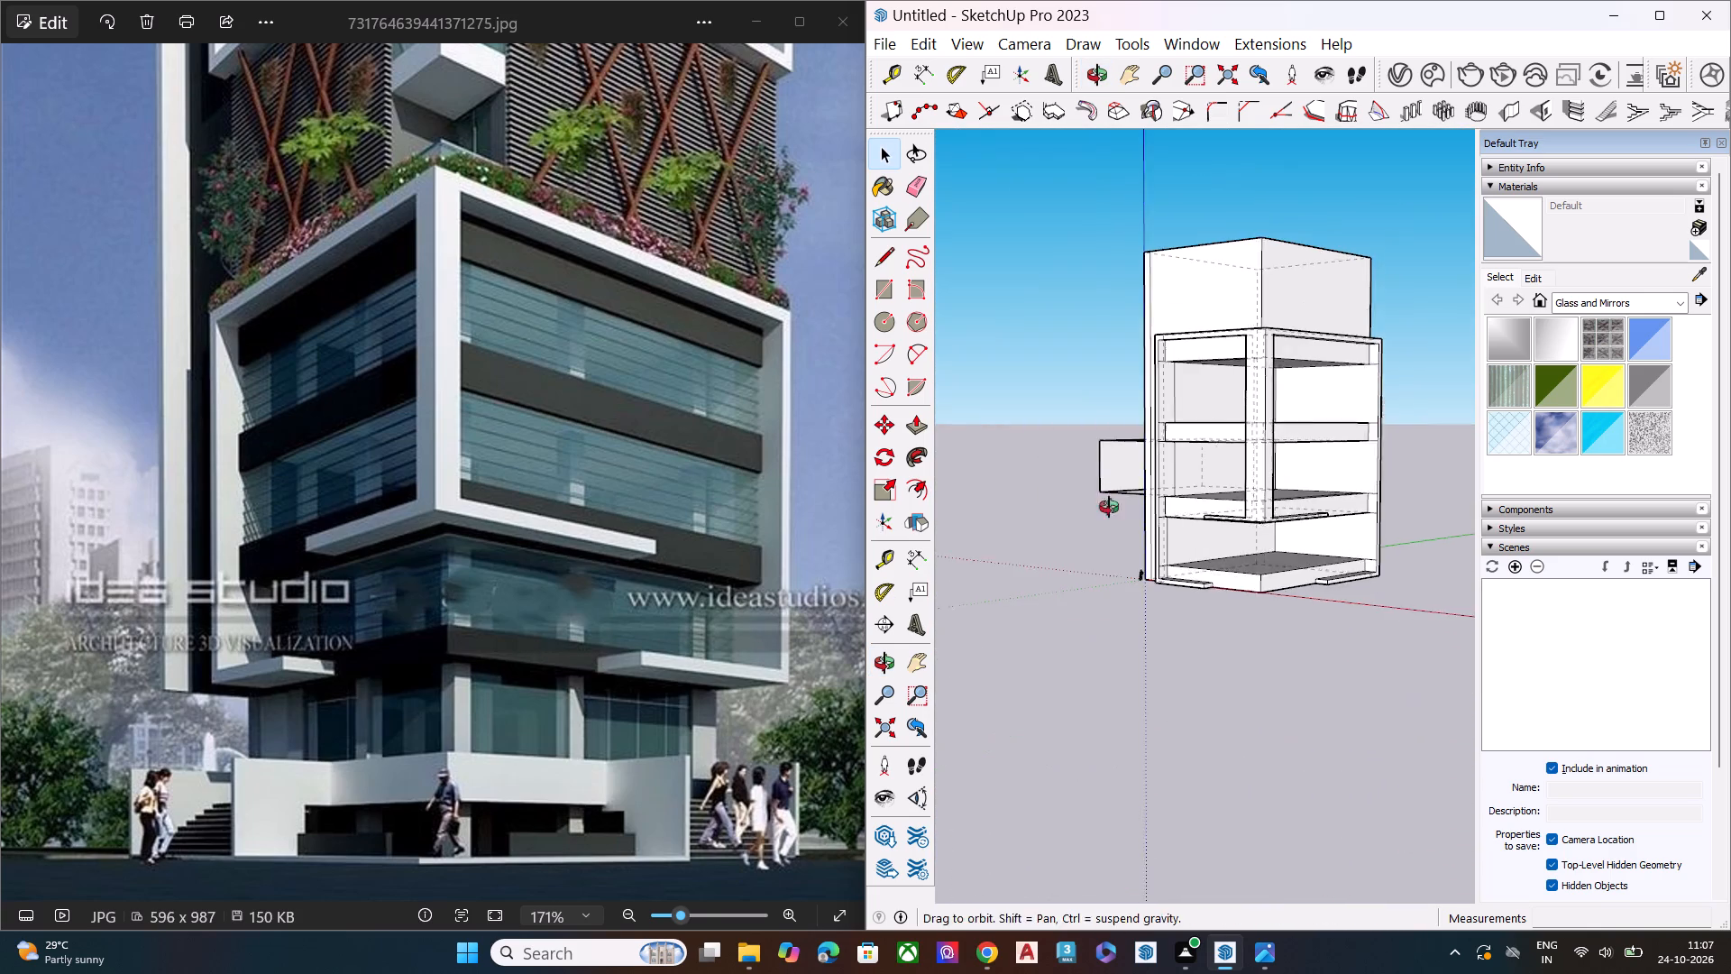
pyautogui.moveTo(1109, 507); pyautogui.dragTo(1316, 504, button='middle')
pyautogui.scroll(2, 1110, 497)
pyautogui.scroll(-2, 1078, 488)
pyautogui.scroll(4, 1078, 488)
pyautogui.click(1081, 464)
pyautogui.press('Delete')
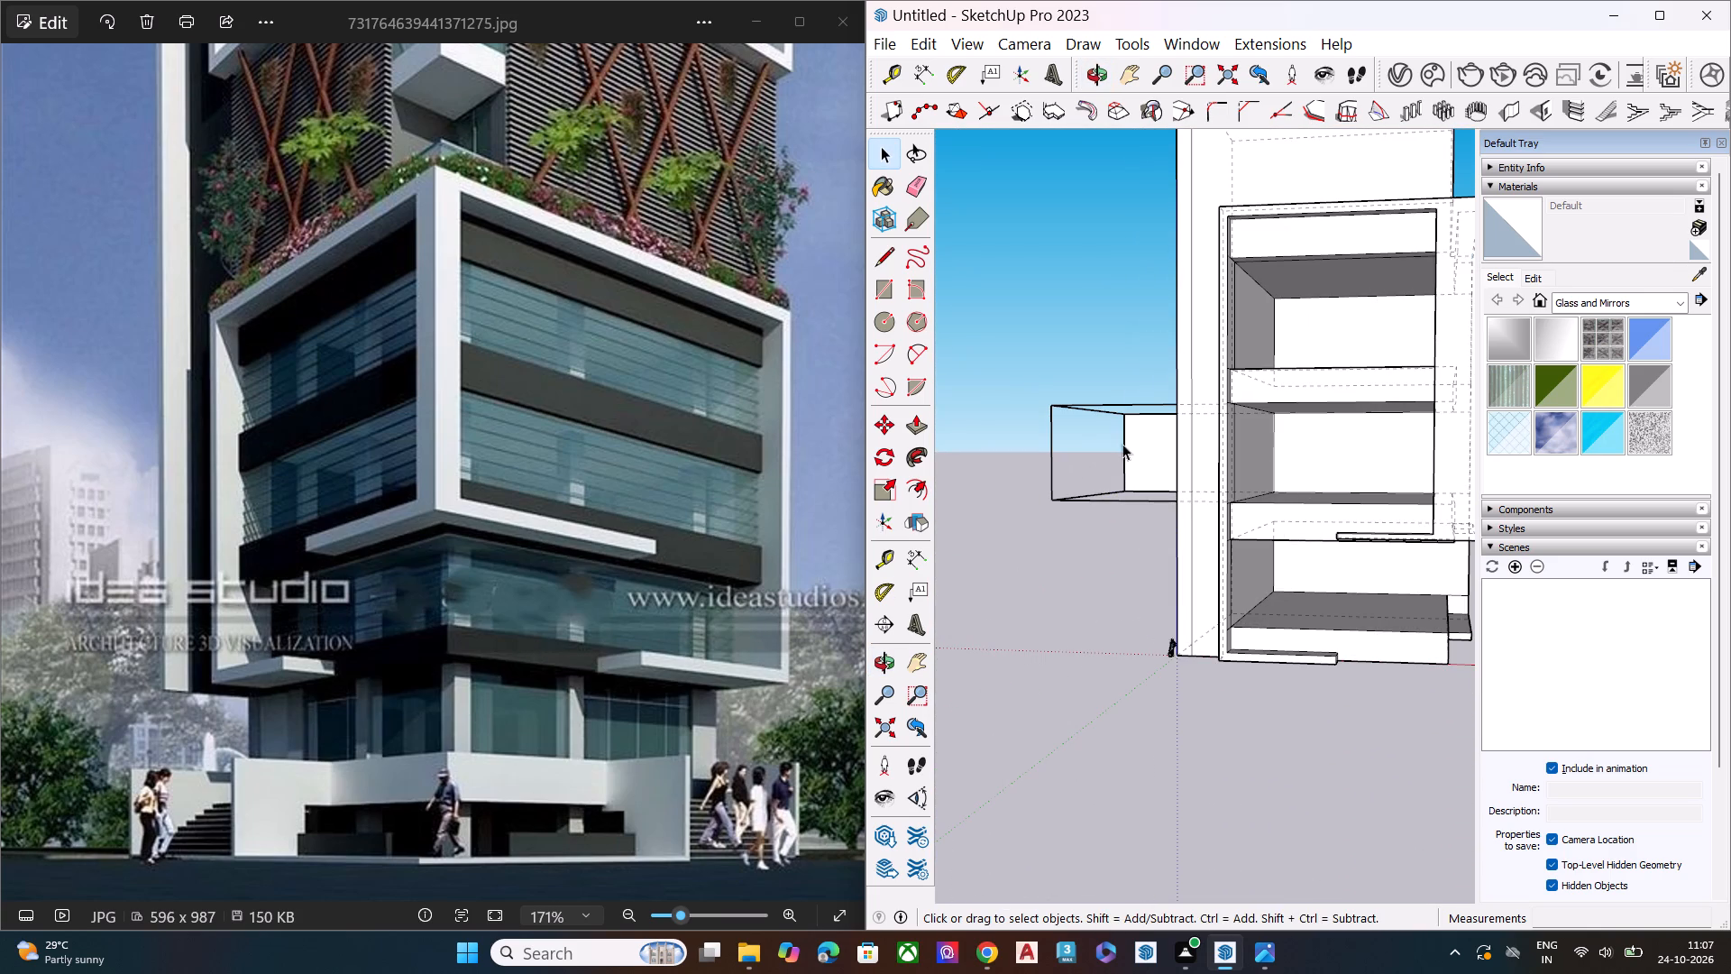
pyautogui.click(1142, 444)
pyautogui.press('Delete')
# Delete all leftover edges of the removed box beside the building.
pyautogui.click(1119, 404)
pyautogui.press('Delete')
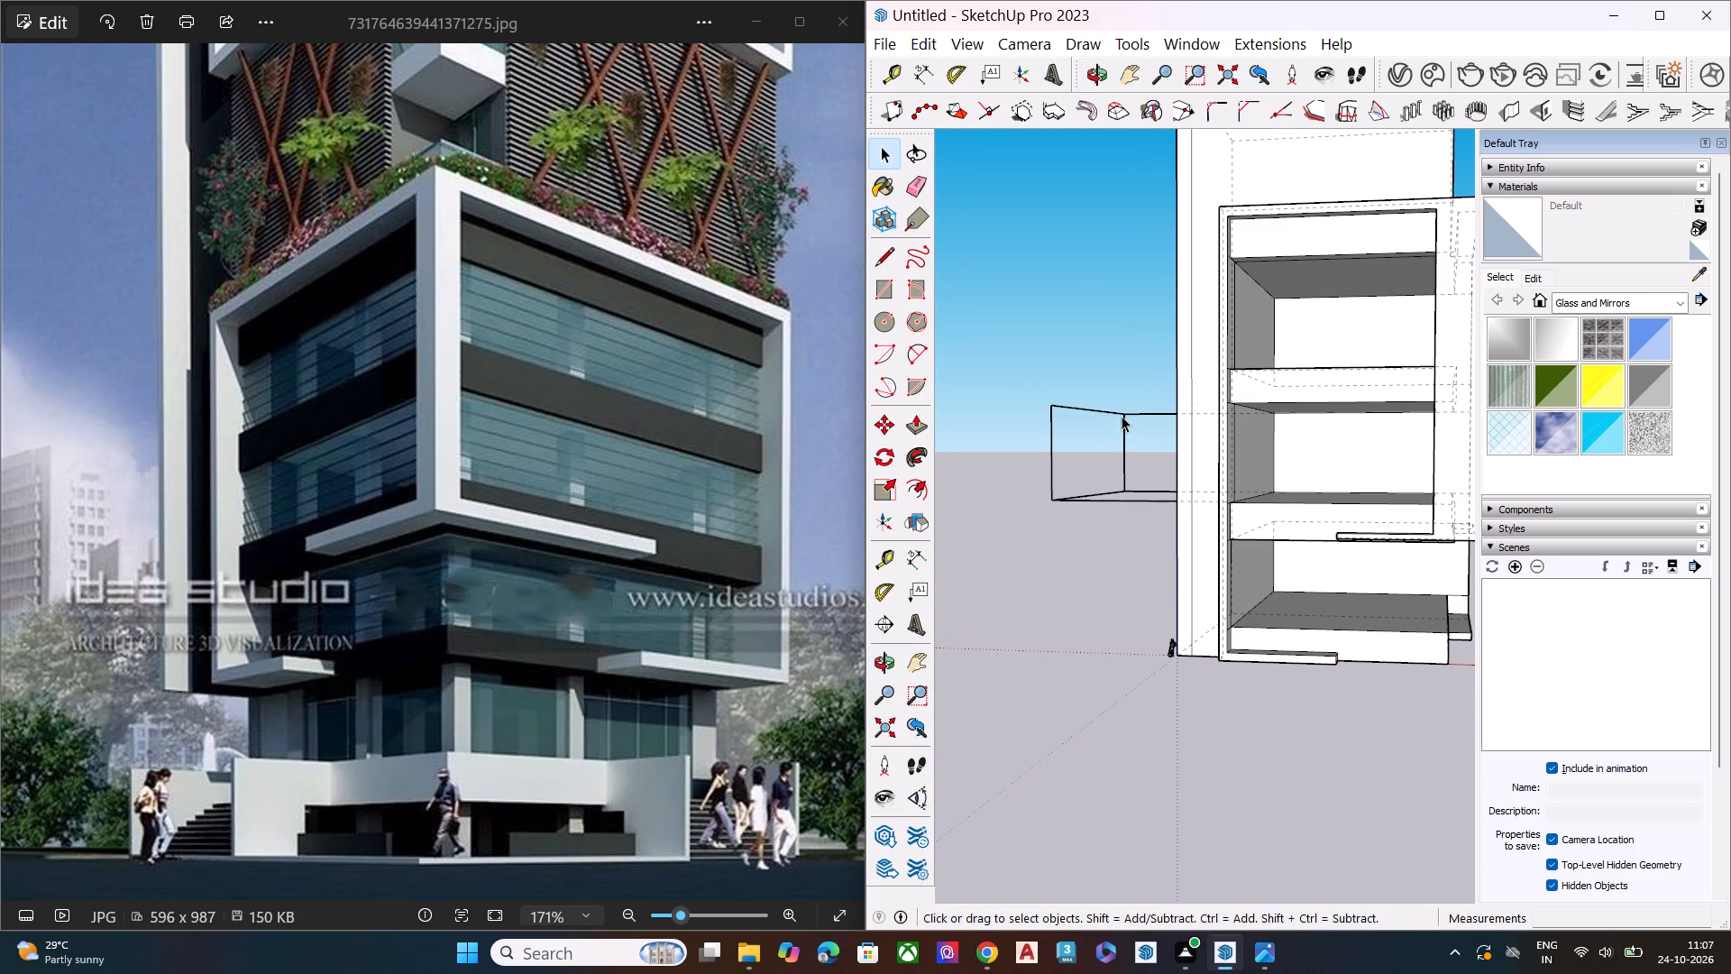
pyautogui.click(1122, 416)
pyautogui.press('Delete')
pyautogui.click(1124, 416)
pyautogui.press('Delete')
pyautogui.click(1133, 412)
pyautogui.press('Delete')
pyautogui.click(1125, 497)
pyautogui.press('Delete')
pyautogui.moveTo(1126, 512); pyautogui.dragTo(994, 375)
pyautogui.moveTo(994, 375); pyautogui.dragTo(994, 361)
pyautogui.press('Delete')
# Turn off the display of back edges for the model.
pyautogui.scroll(-7, 1070, 482)
pyautogui.moveTo(1188, 500); pyautogui.dragTo(1299, 483, button='middle')
pyautogui.press('space')
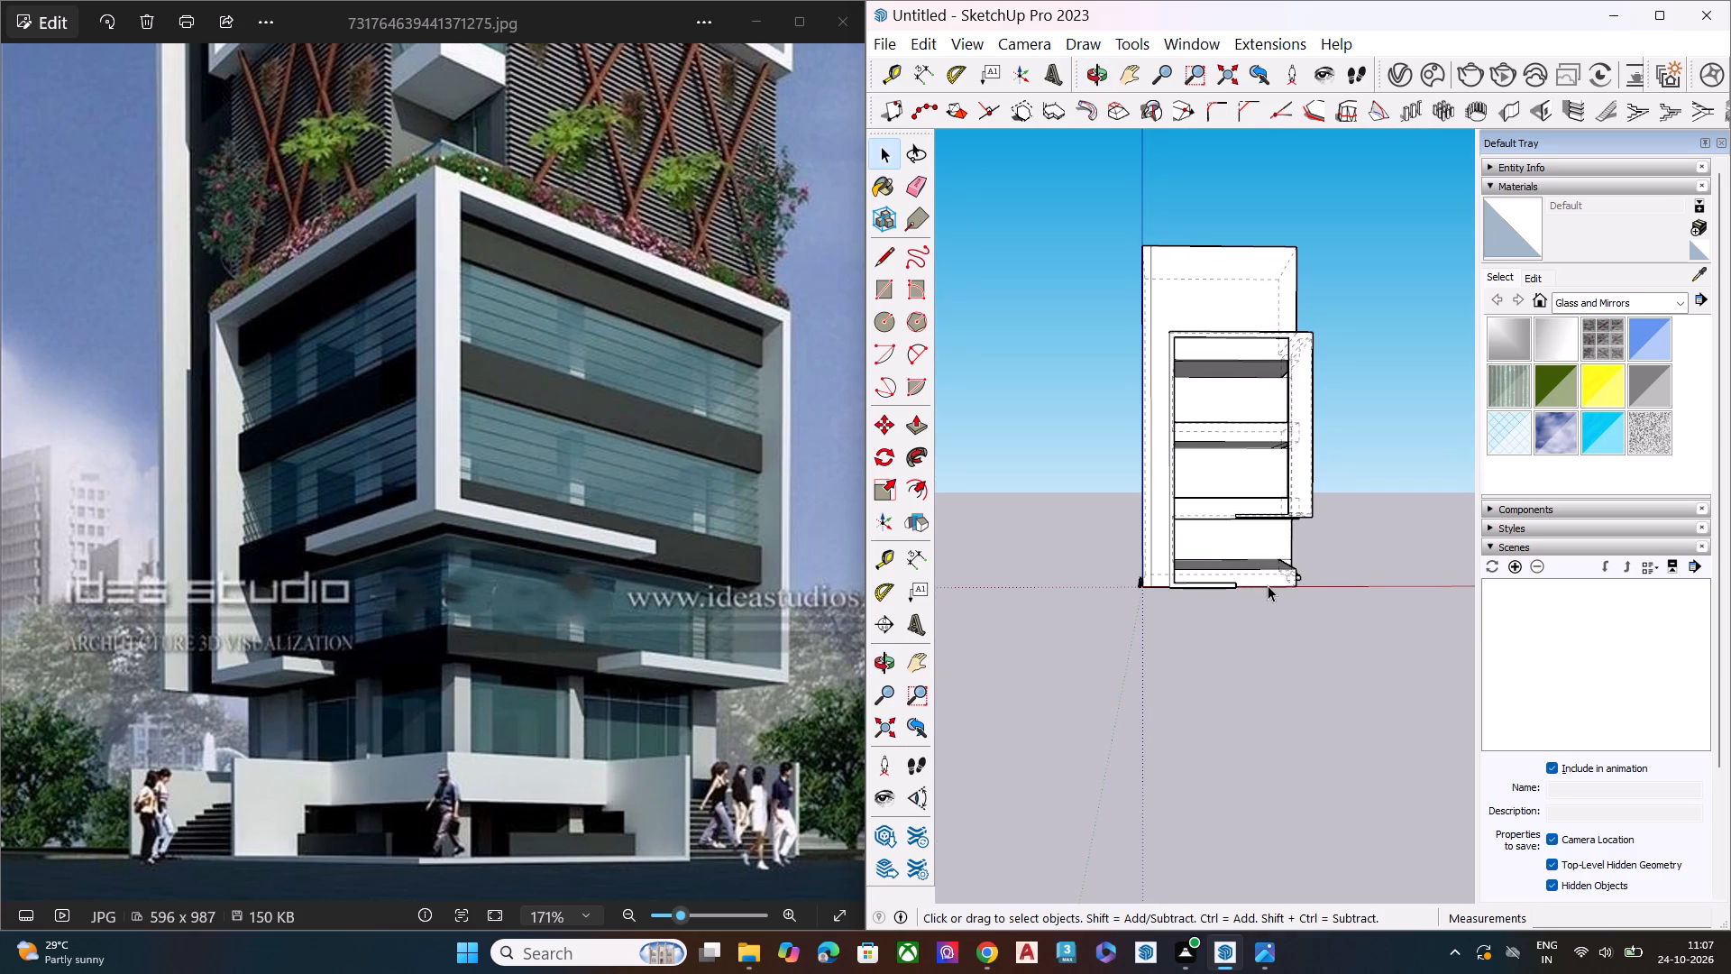
pyautogui.press('k')
pyautogui.click(1267, 682)
# Compare the whole building model with the full reference image, viewing it from above, at eye level and from below.
pyautogui.moveTo(1272, 532); pyautogui.dragTo(1031, 677, button='middle')
pyautogui.scroll(1, 1183, 309)
pyautogui.scroll(-1, 1183, 309)
pyautogui.scroll(5, 1183, 309)
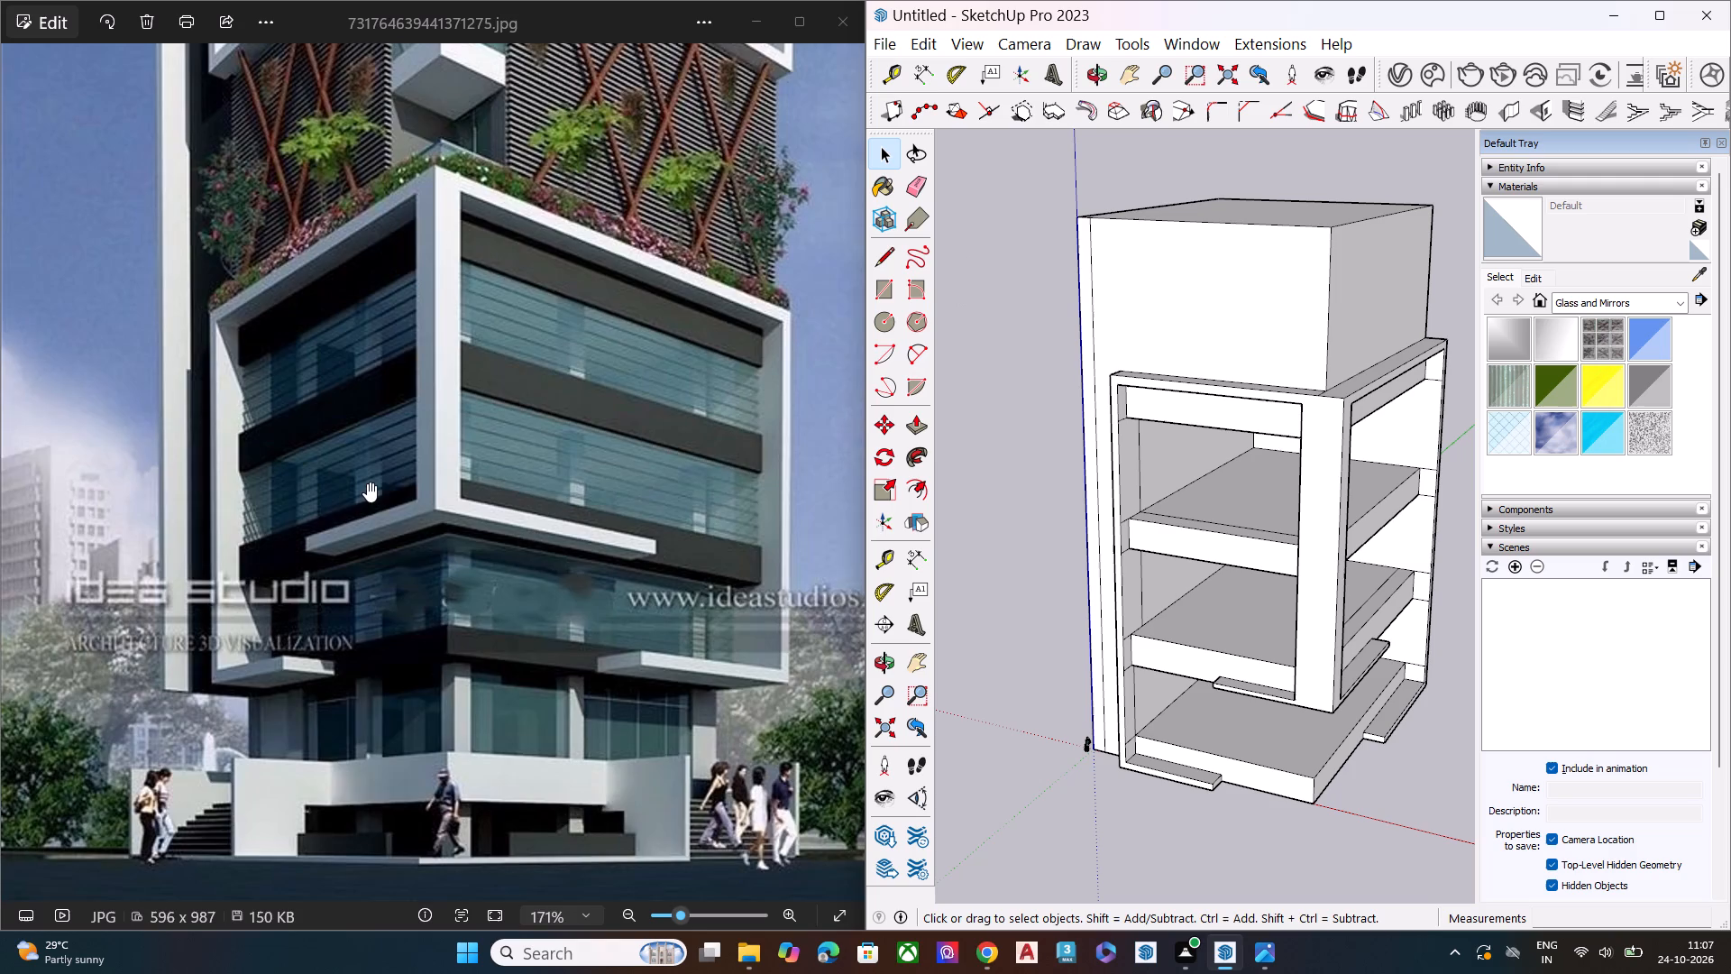
pyautogui.scroll(4, 377, 486)
pyautogui.scroll(-1, 379, 488)
pyautogui.scroll(2, 379, 488)
pyautogui.scroll(-4, 379, 488)
pyautogui.scroll(2, 380, 489)
pyautogui.scroll(-13, 380, 489)
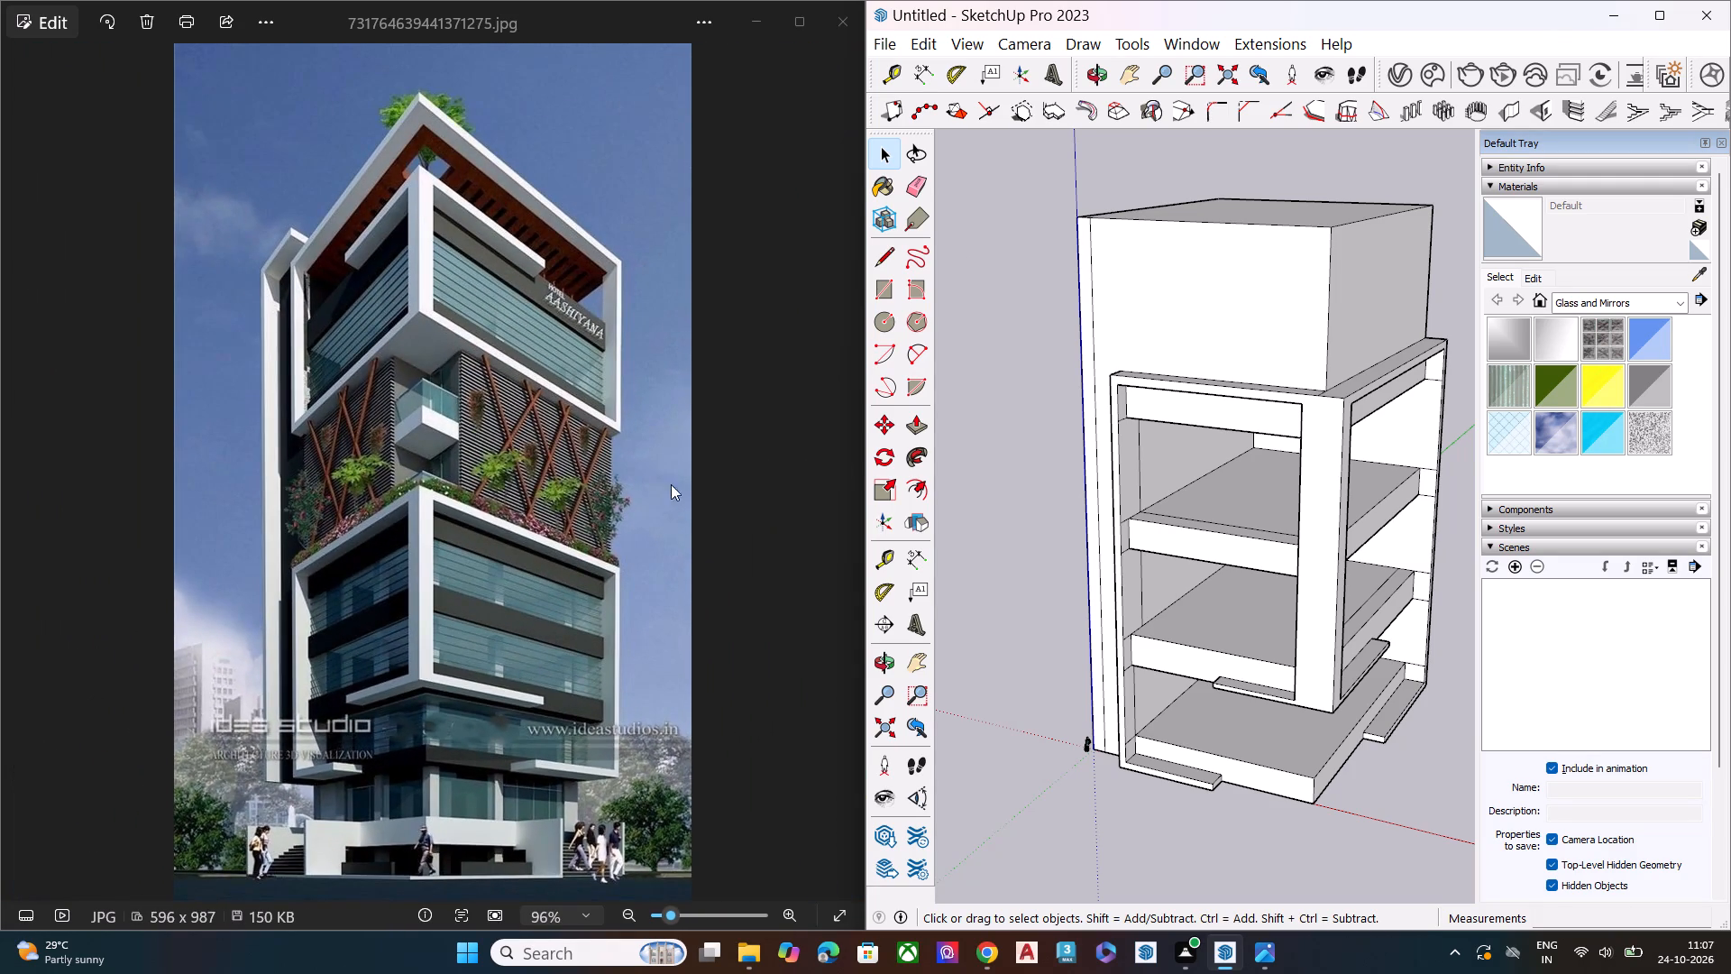
pyautogui.scroll(4, 1103, 607)
pyautogui.scroll(-5, 1017, 454)
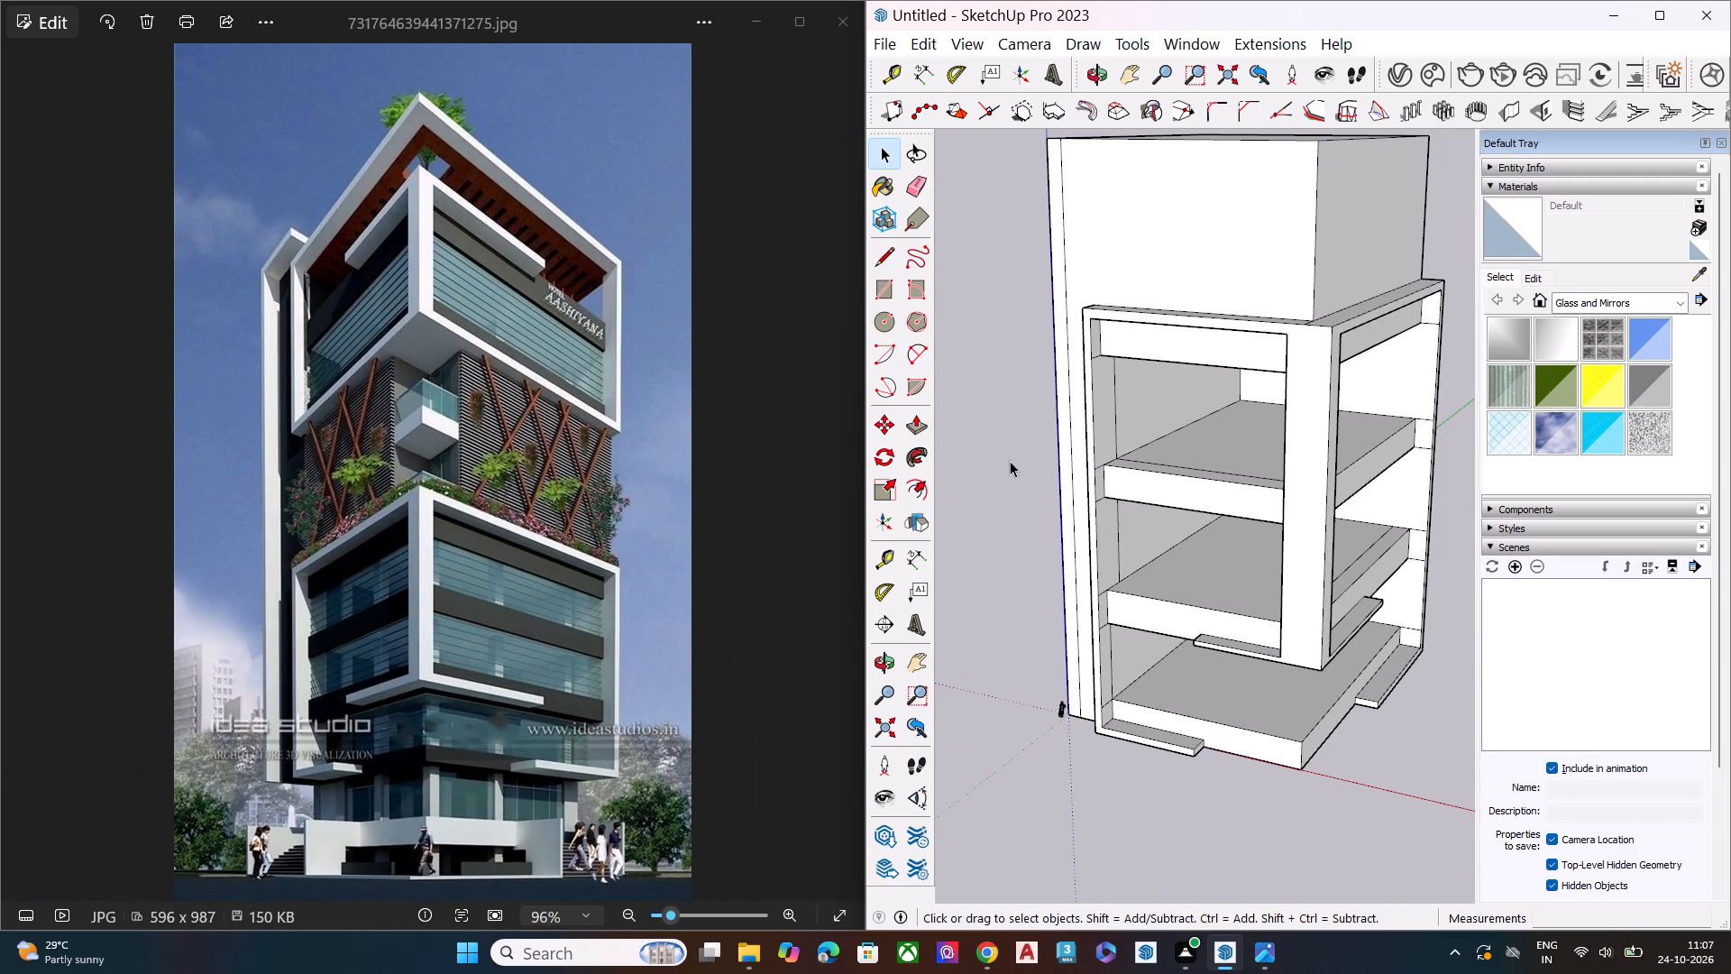
pyautogui.scroll(-7, 978, 433)
pyautogui.moveTo(1102, 458); pyautogui.dragTo(1113, 355, button='middle')
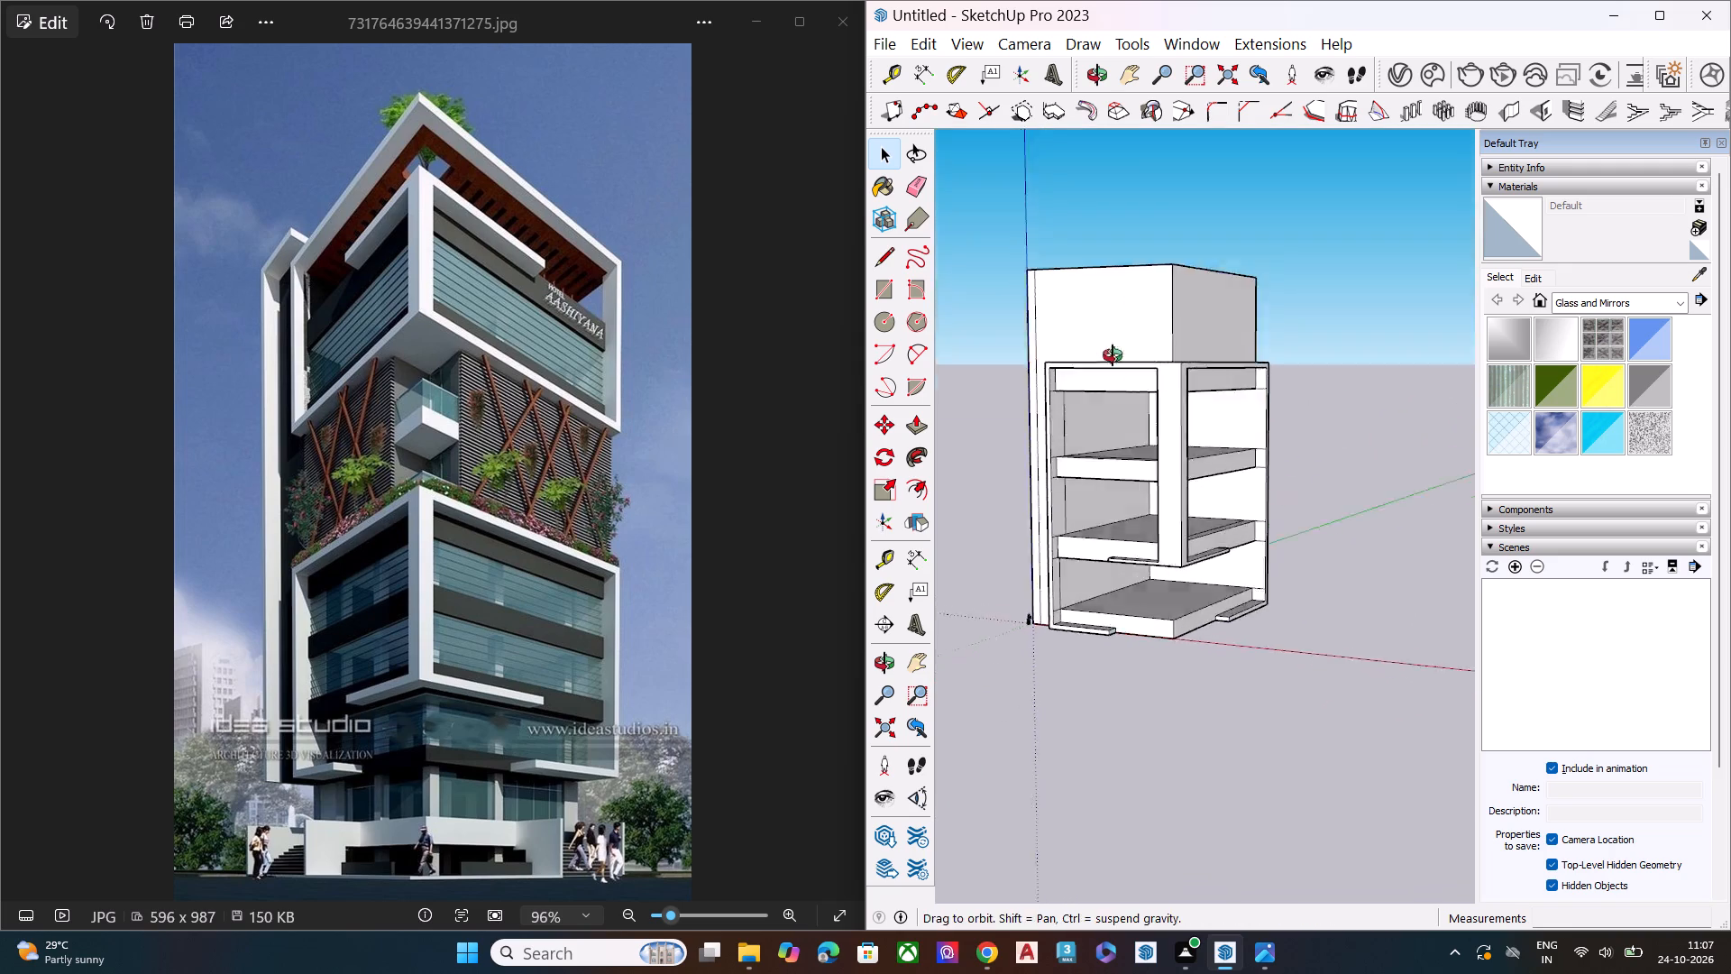
pyautogui.moveTo(1113, 355); pyautogui.dragTo(1161, 268, button='middle')
pyautogui.scroll(7, 1201, 372)
pyautogui.scroll(-1, 1182, 393)
pyautogui.scroll(3, 1184, 393)
pyautogui.scroll(-3, 1197, 409)
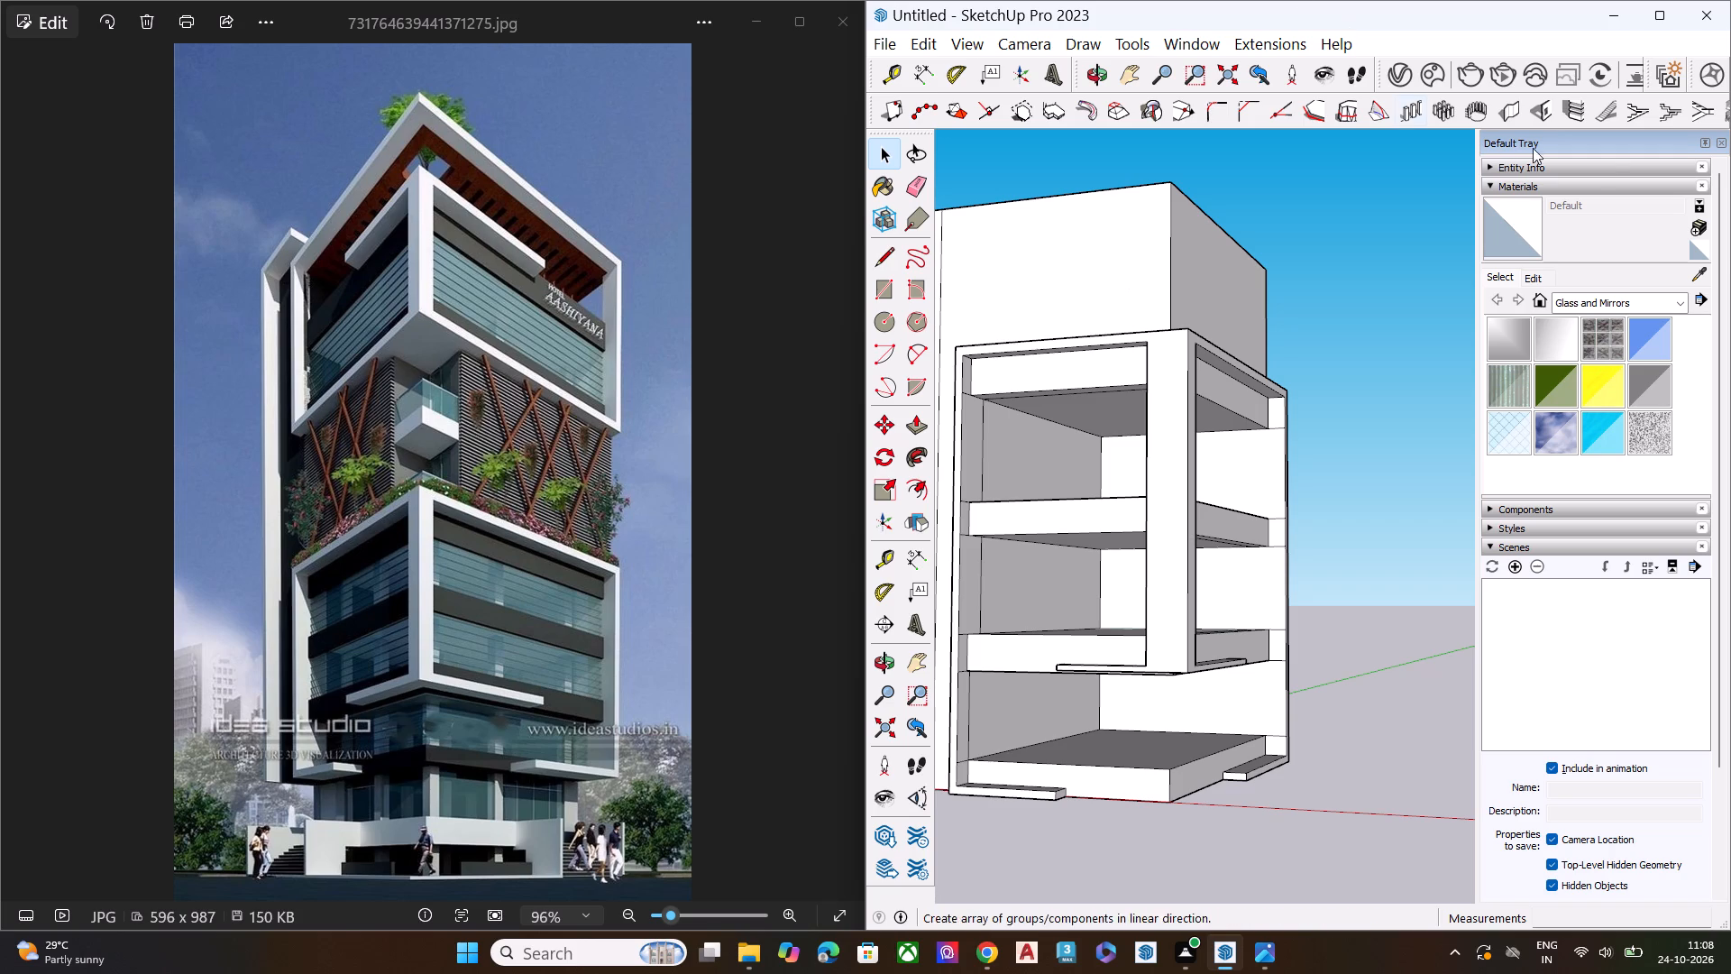
pyautogui.scroll(-7, 1047, 561)
pyautogui.moveTo(1257, 740); pyautogui.dragTo(1215, 554, button='middle')
pyautogui.press('space')
pyautogui.click(1413, 663)
pyautogui.click(1398, 674)
pyautogui.press('space')
pyautogui.press('space')
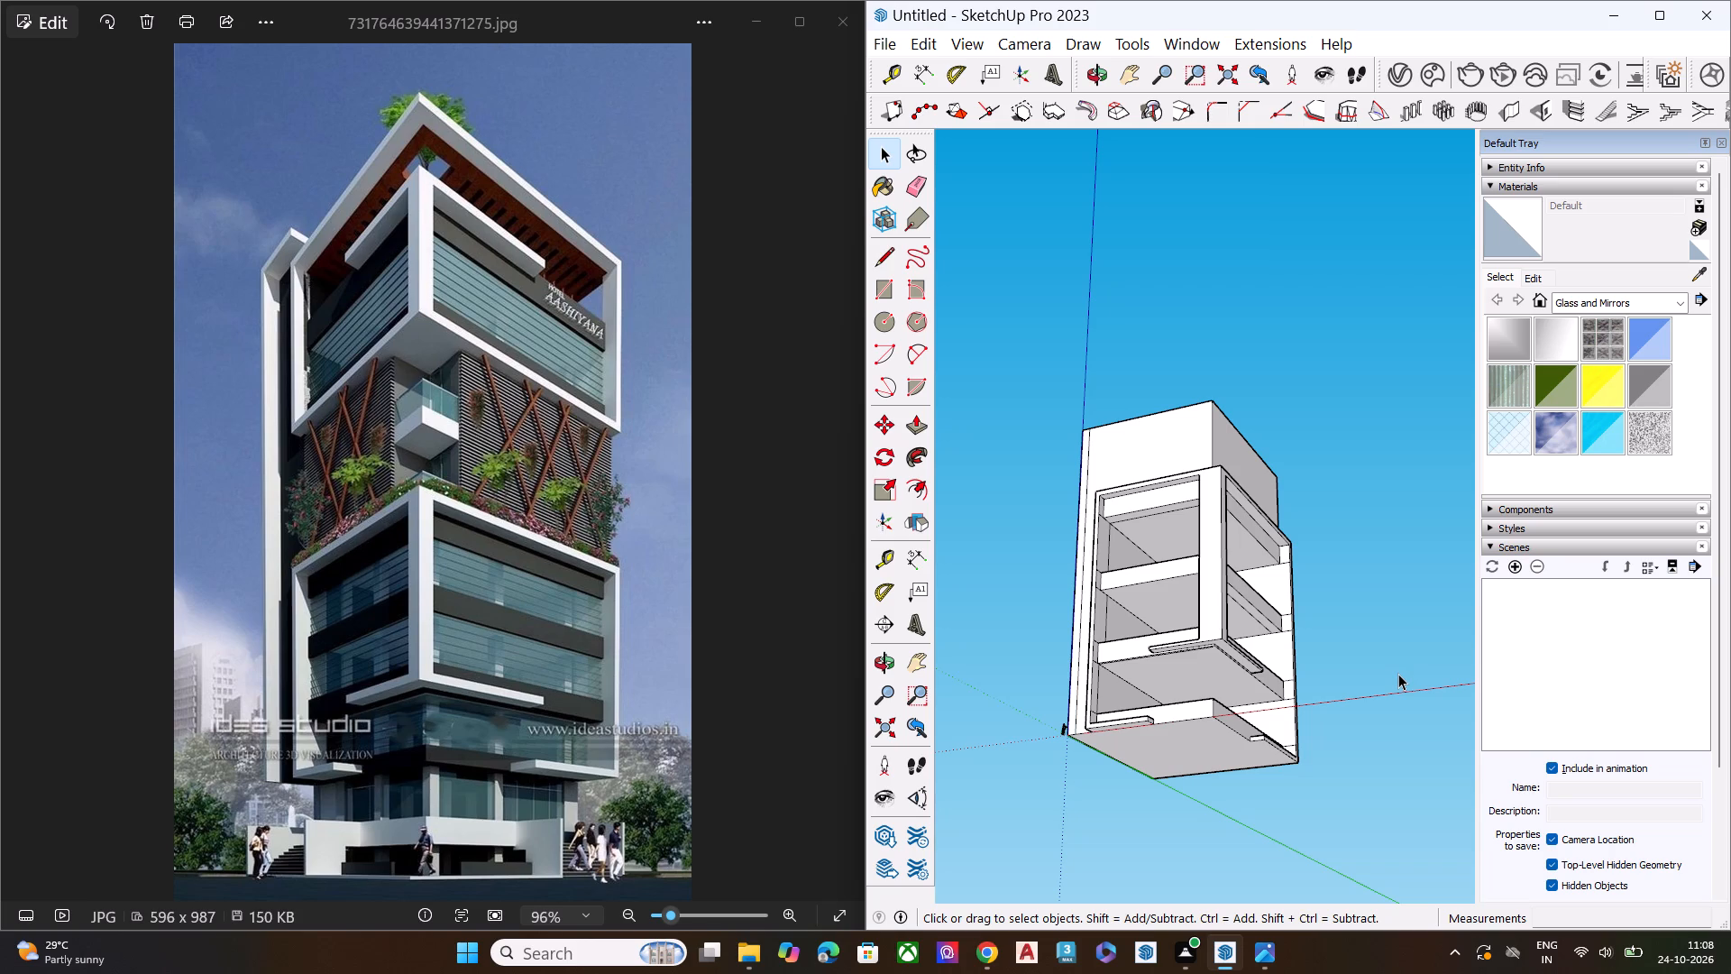
# Draw a line about 94' 9" long on the lowest floor slab's top face, close and parallel to its green-axis outer edge.
pyautogui.scroll(-3, 1107, 648)
pyautogui.moveTo(1212, 670); pyautogui.dragTo(1201, 718, button='middle')
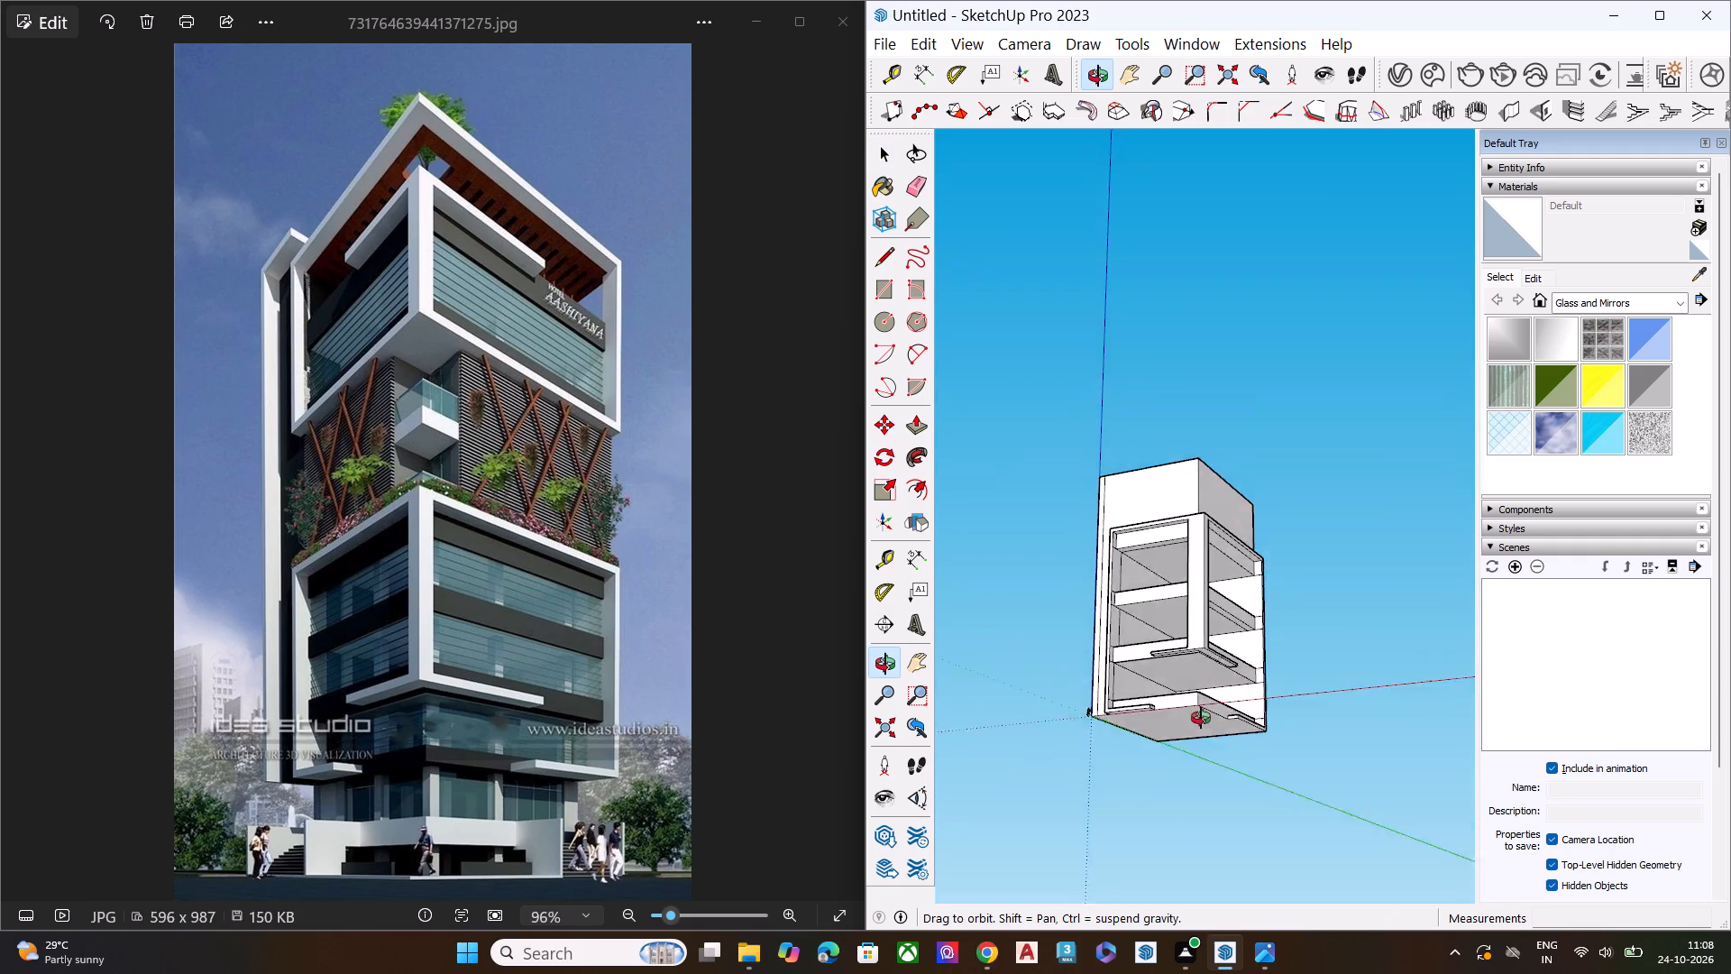
pyautogui.moveTo(1201, 718); pyautogui.dragTo(1169, 887, button='middle')
pyautogui.scroll(9, 1177, 791)
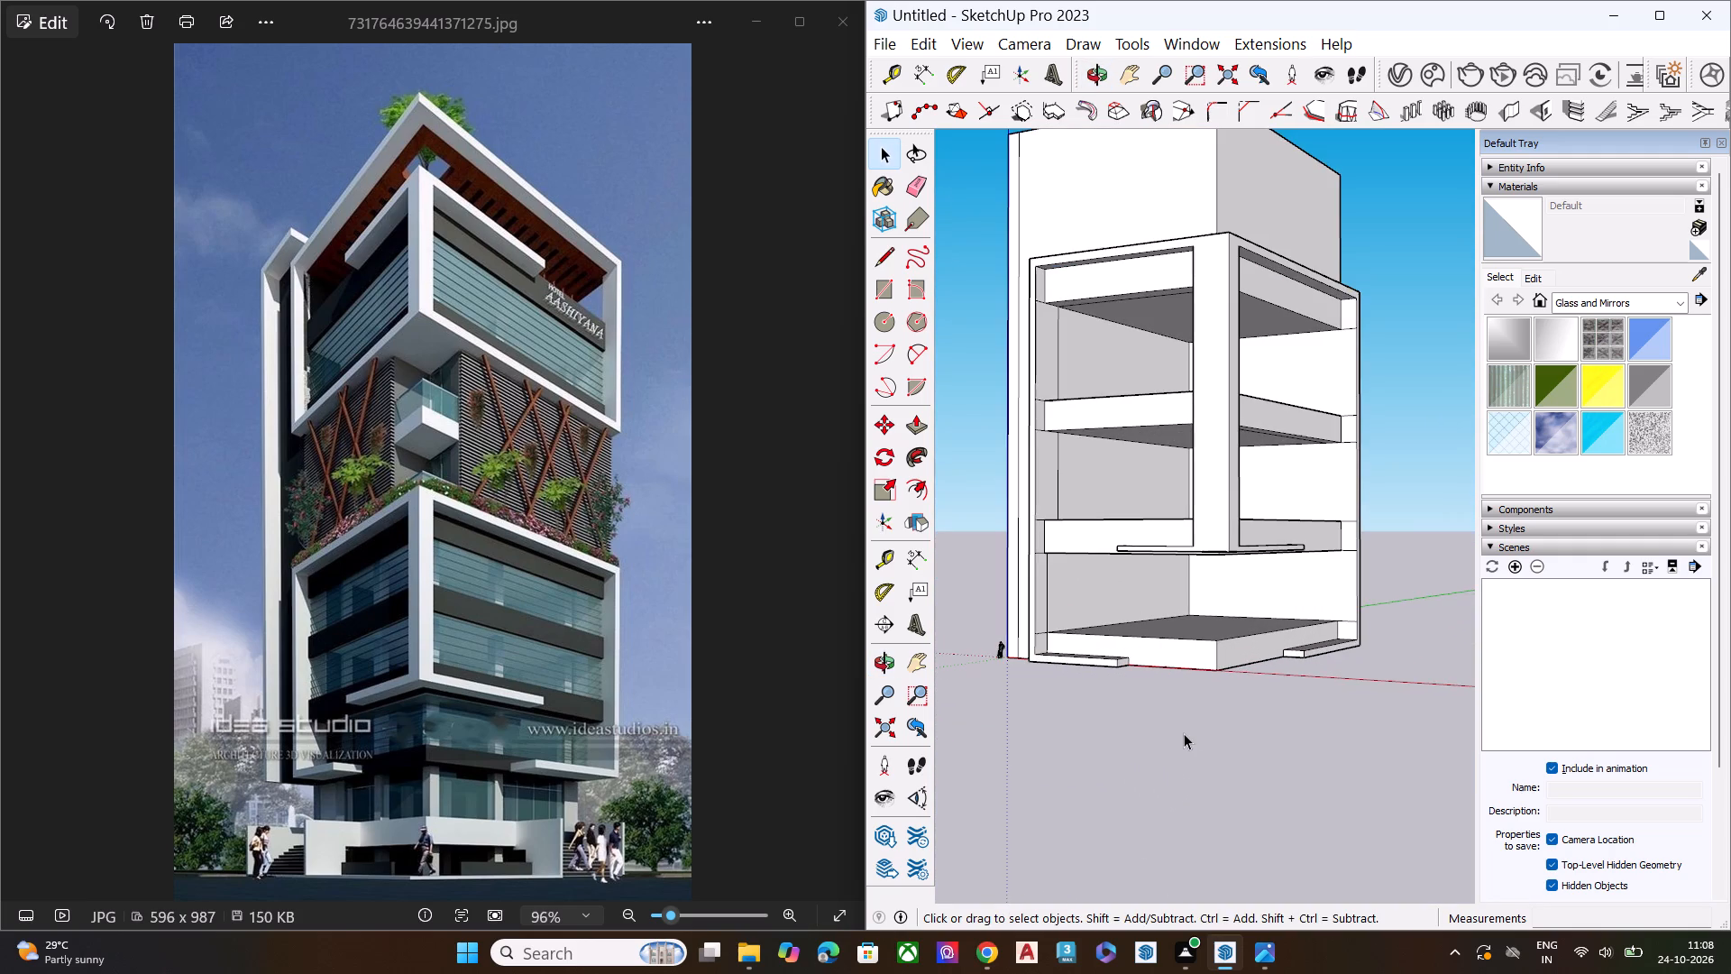
pyautogui.moveTo(1208, 692); pyautogui.dragTo(1175, 804, button='middle')
pyautogui.scroll(7, 1191, 663)
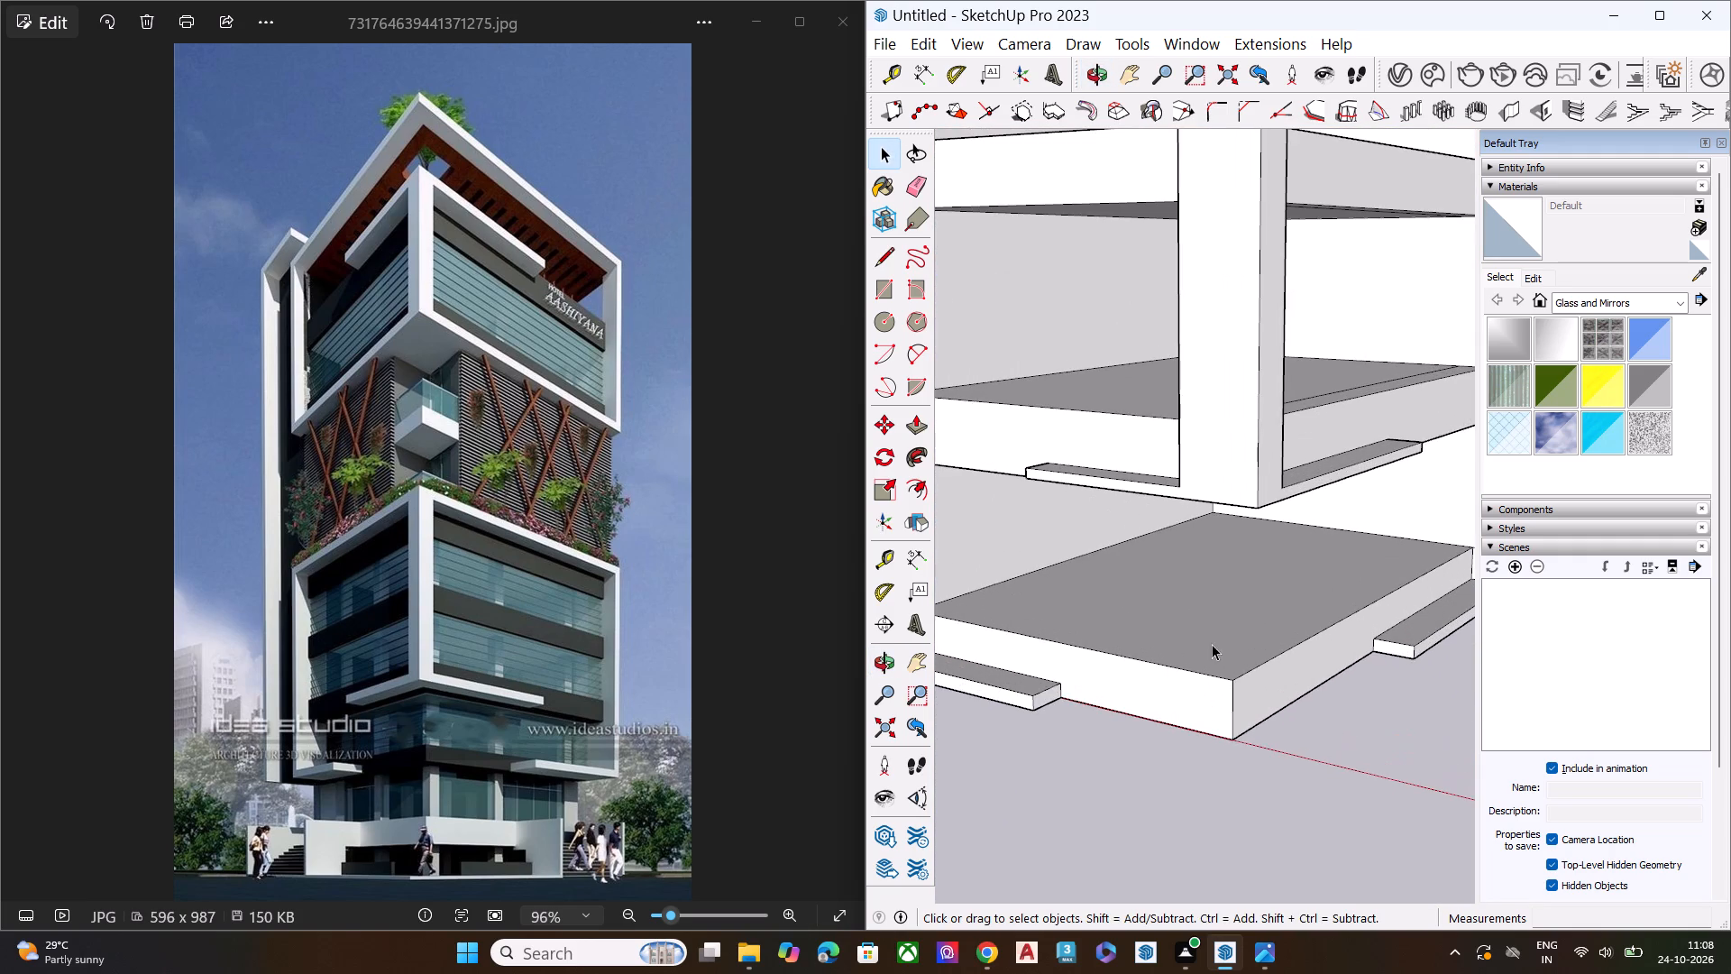
pyautogui.moveTo(1206, 681); pyautogui.dragTo(1149, 898, button='middle')
pyautogui.scroll(4, 1215, 792)
pyautogui.scroll(-1, 1231, 765)
pyautogui.scroll(4, 1231, 765)
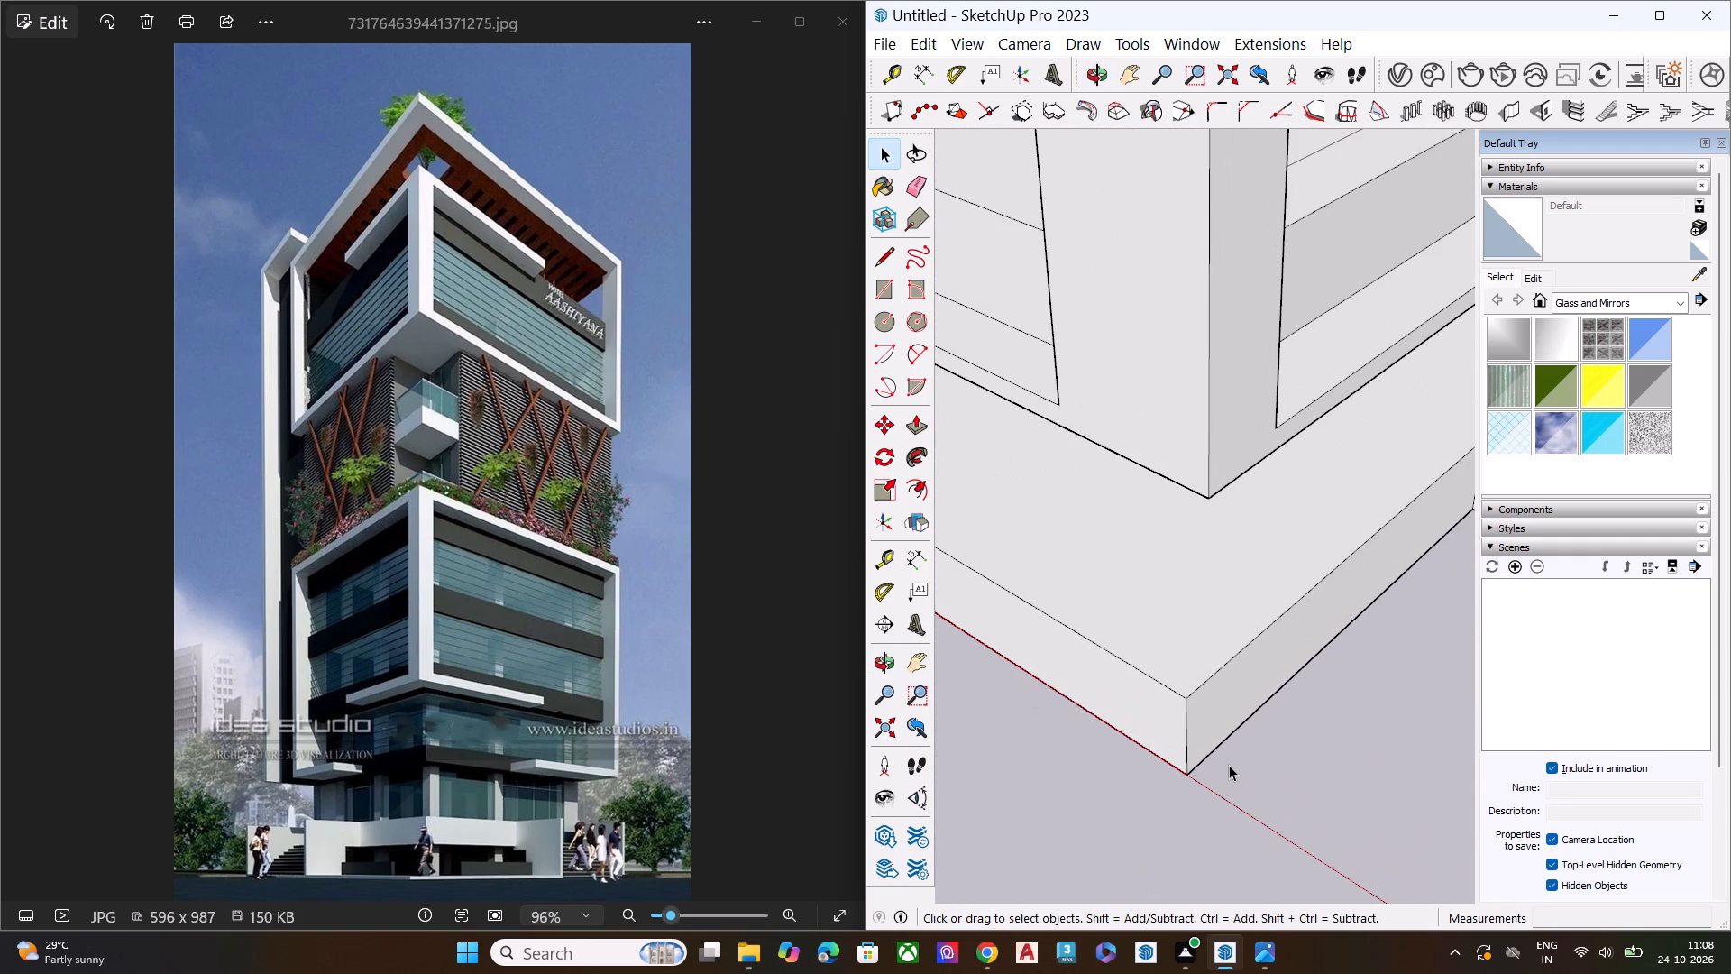
pyautogui.press('l')
pyautogui.scroll(-7, 1141, 673)
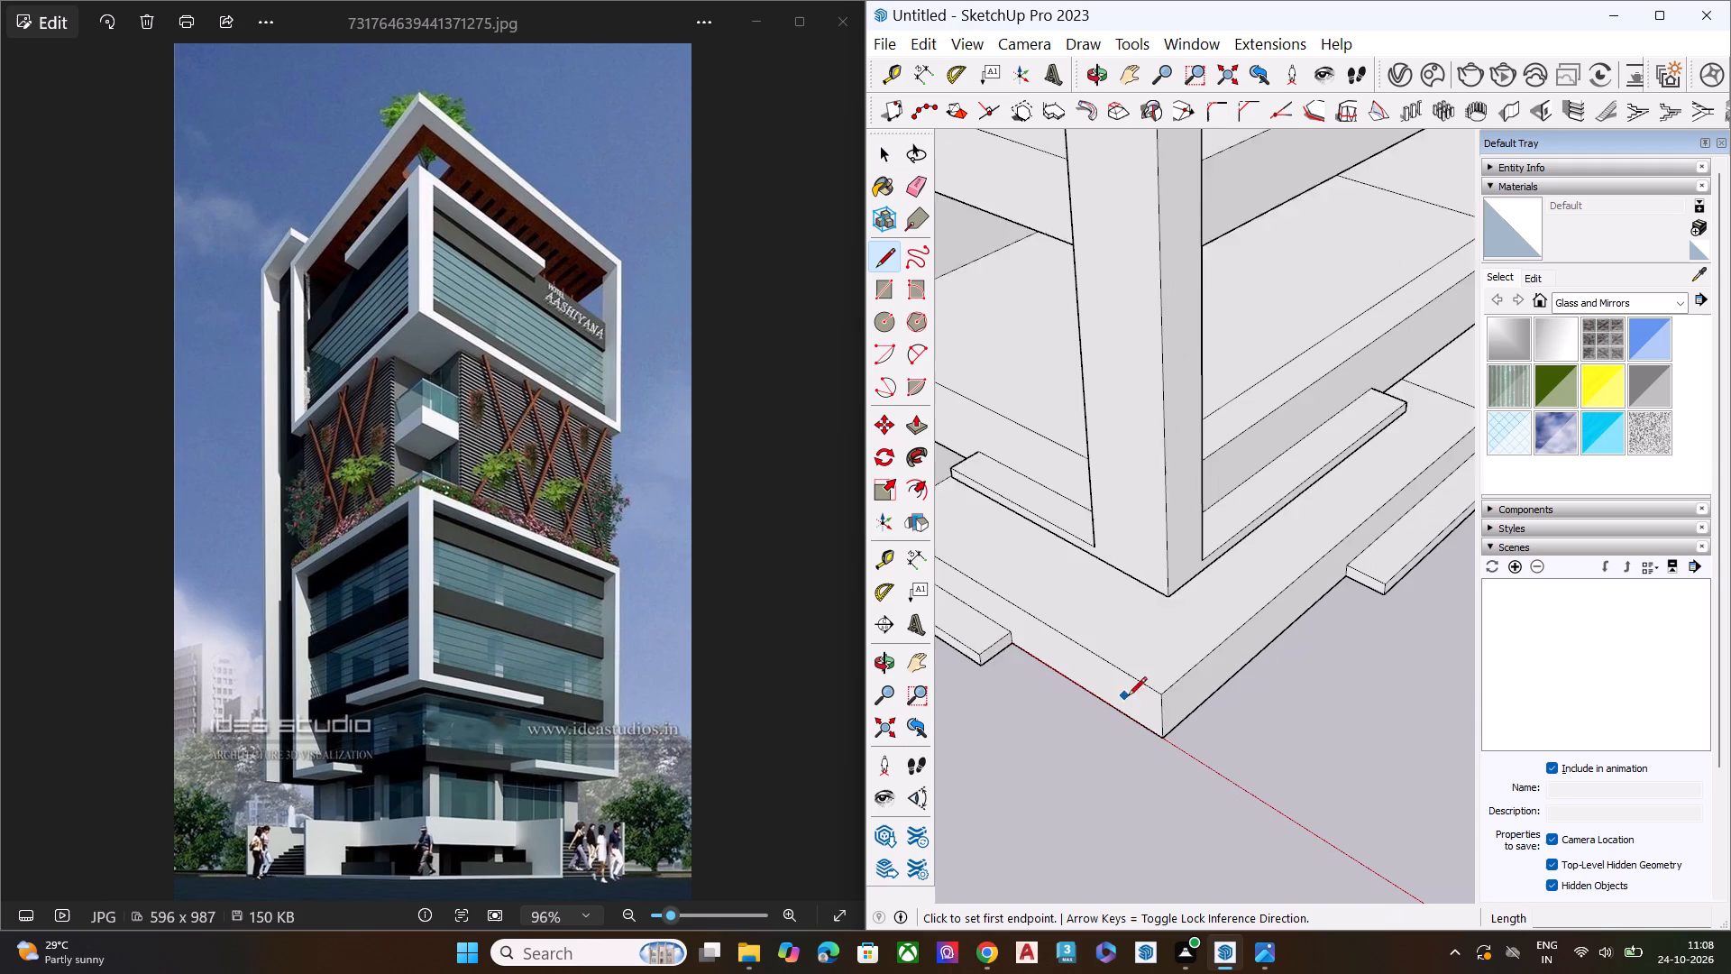
pyautogui.scroll(2, 1154, 655)
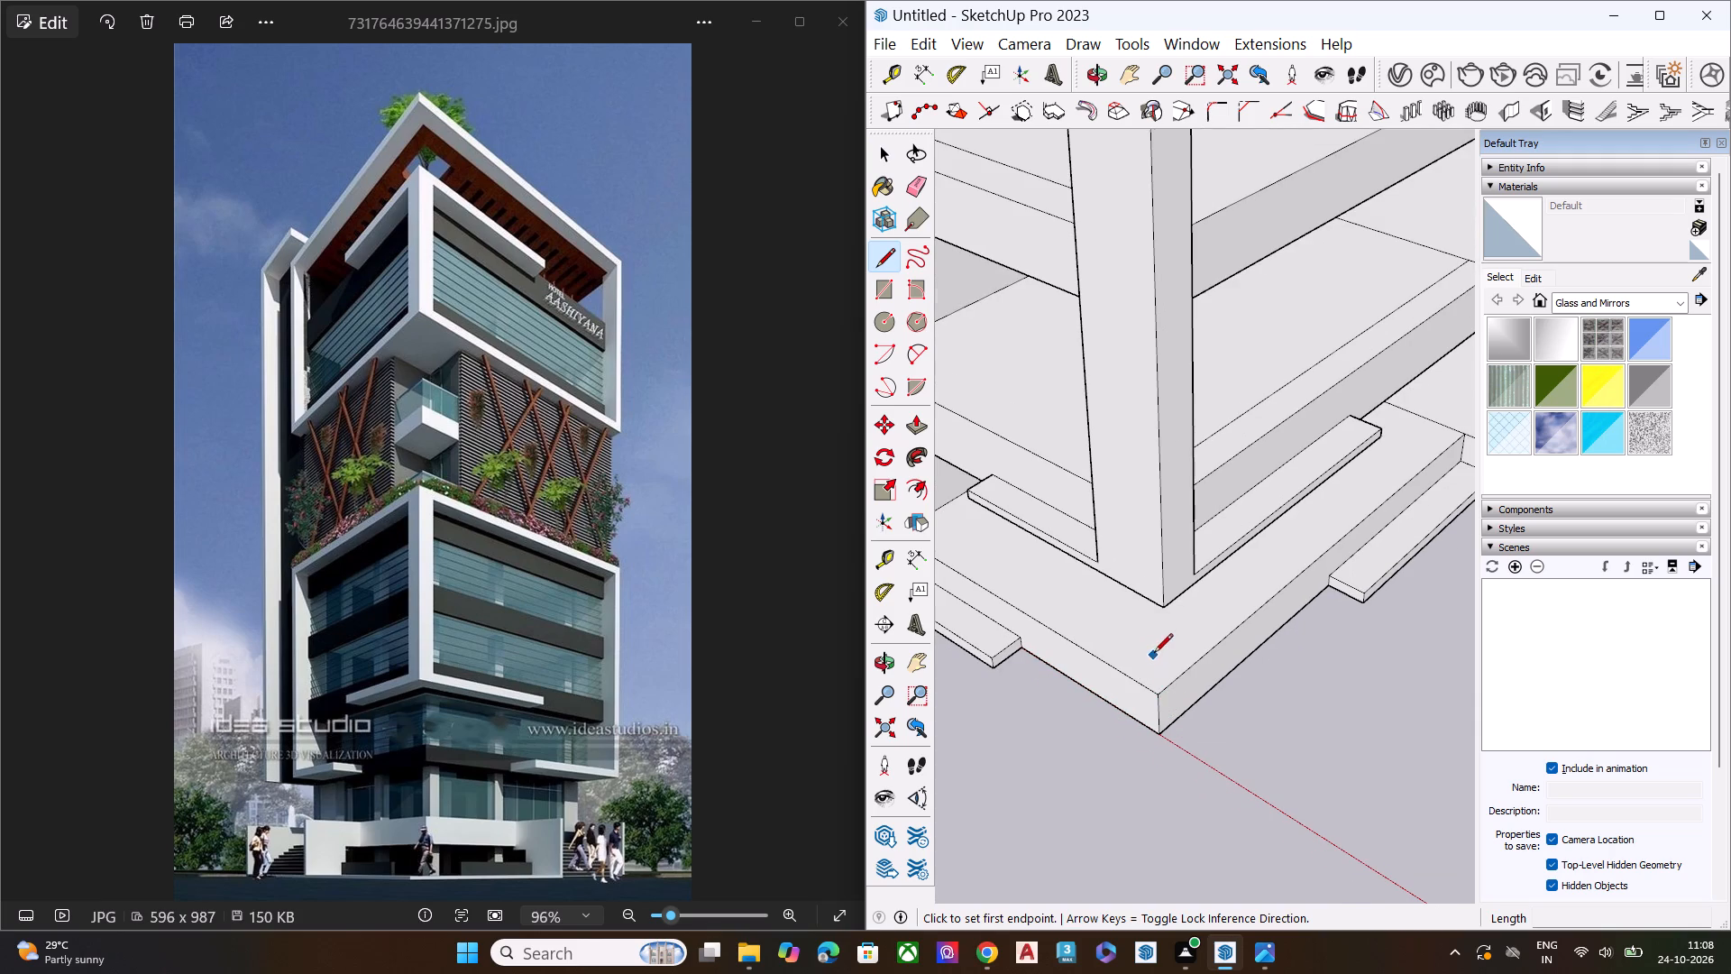
pyautogui.scroll(2, 1154, 654)
pyautogui.scroll(-3, 1153, 653)
pyautogui.scroll(1, 1153, 653)
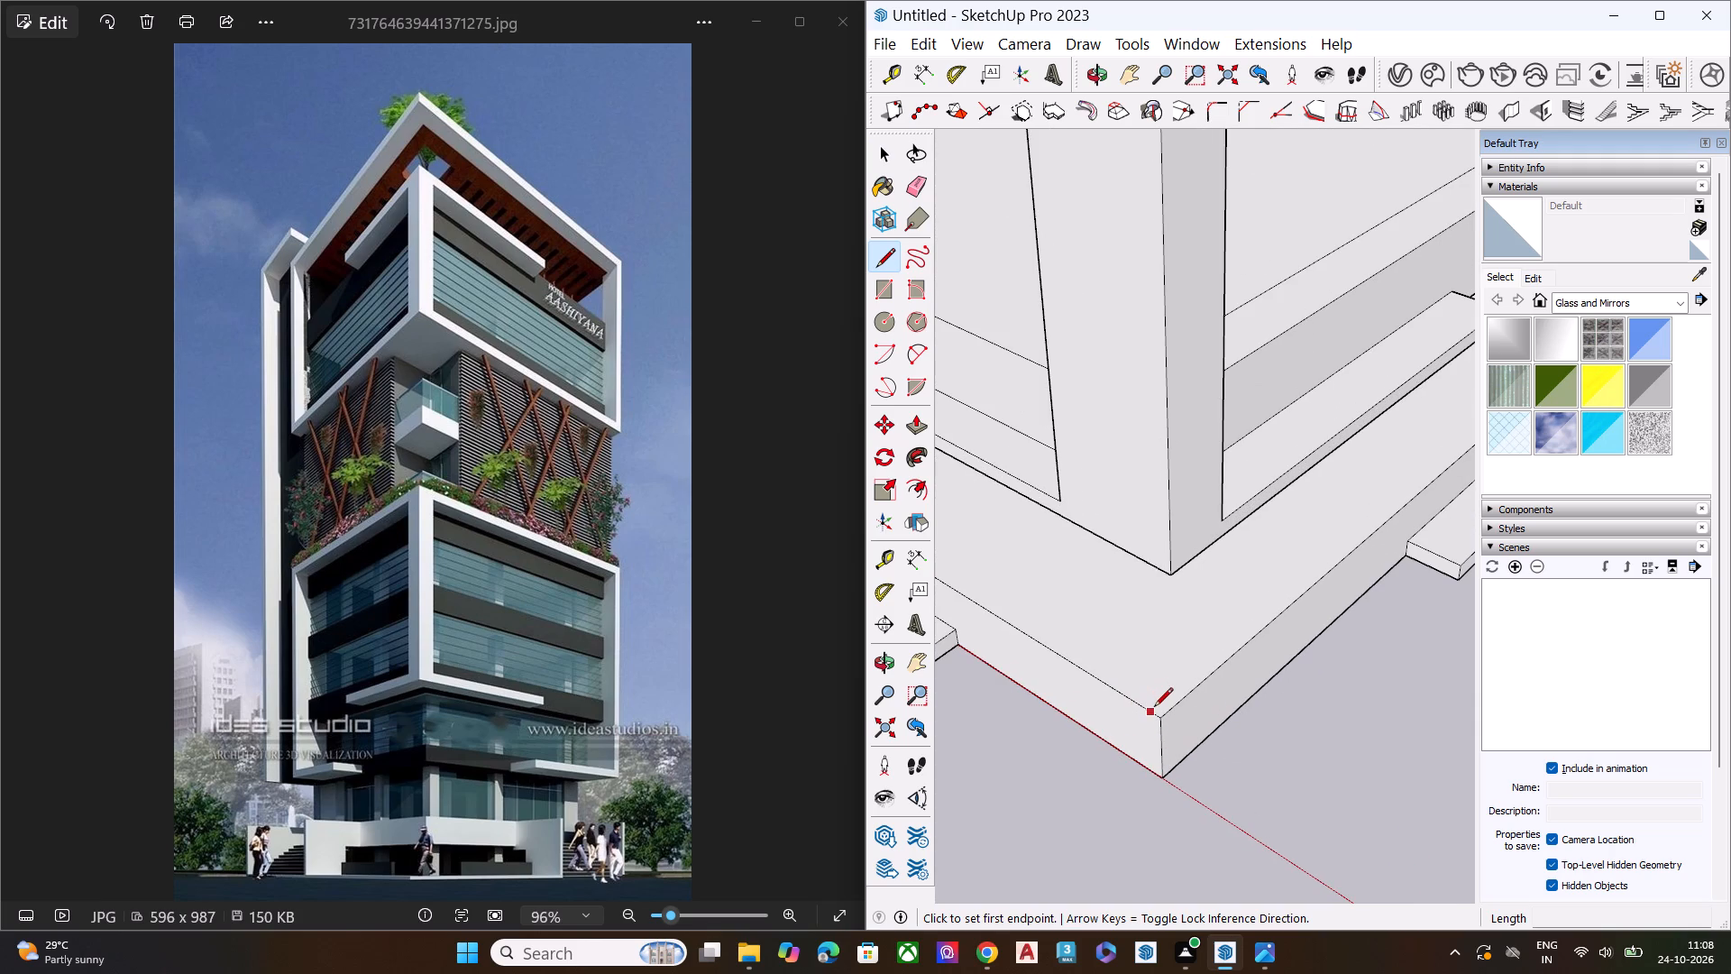
pyautogui.click(1149, 714)
pyautogui.scroll(-6, 1149, 687)
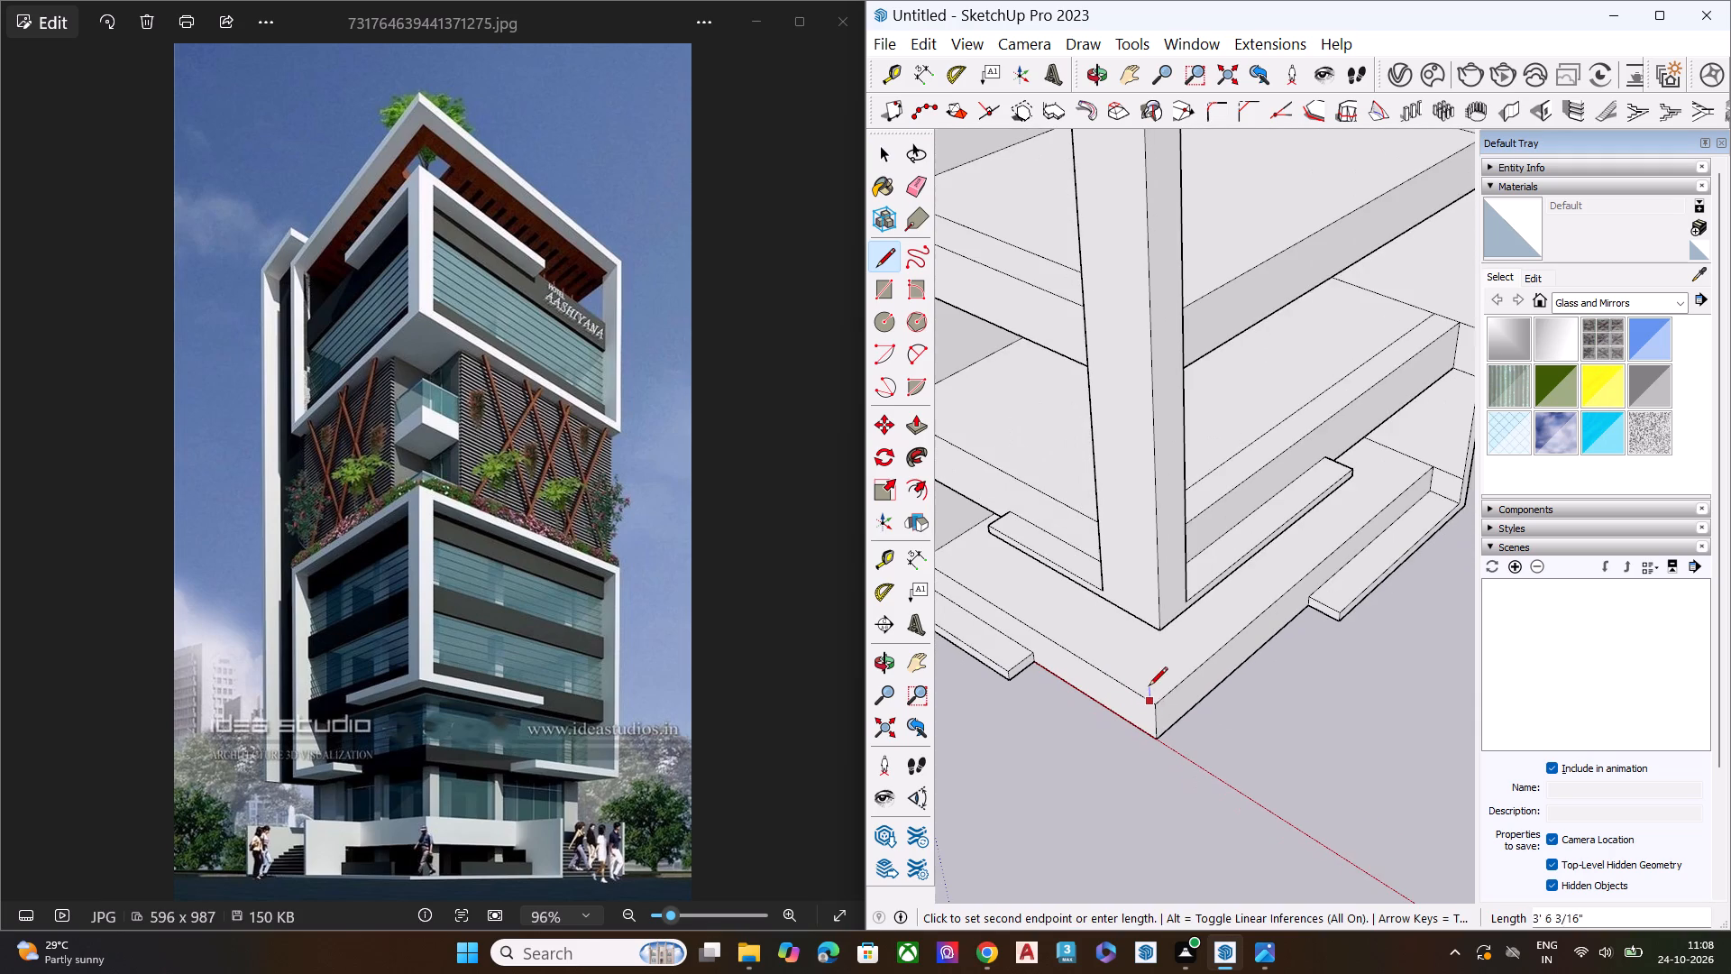
pyautogui.scroll(4, 1369, 510)
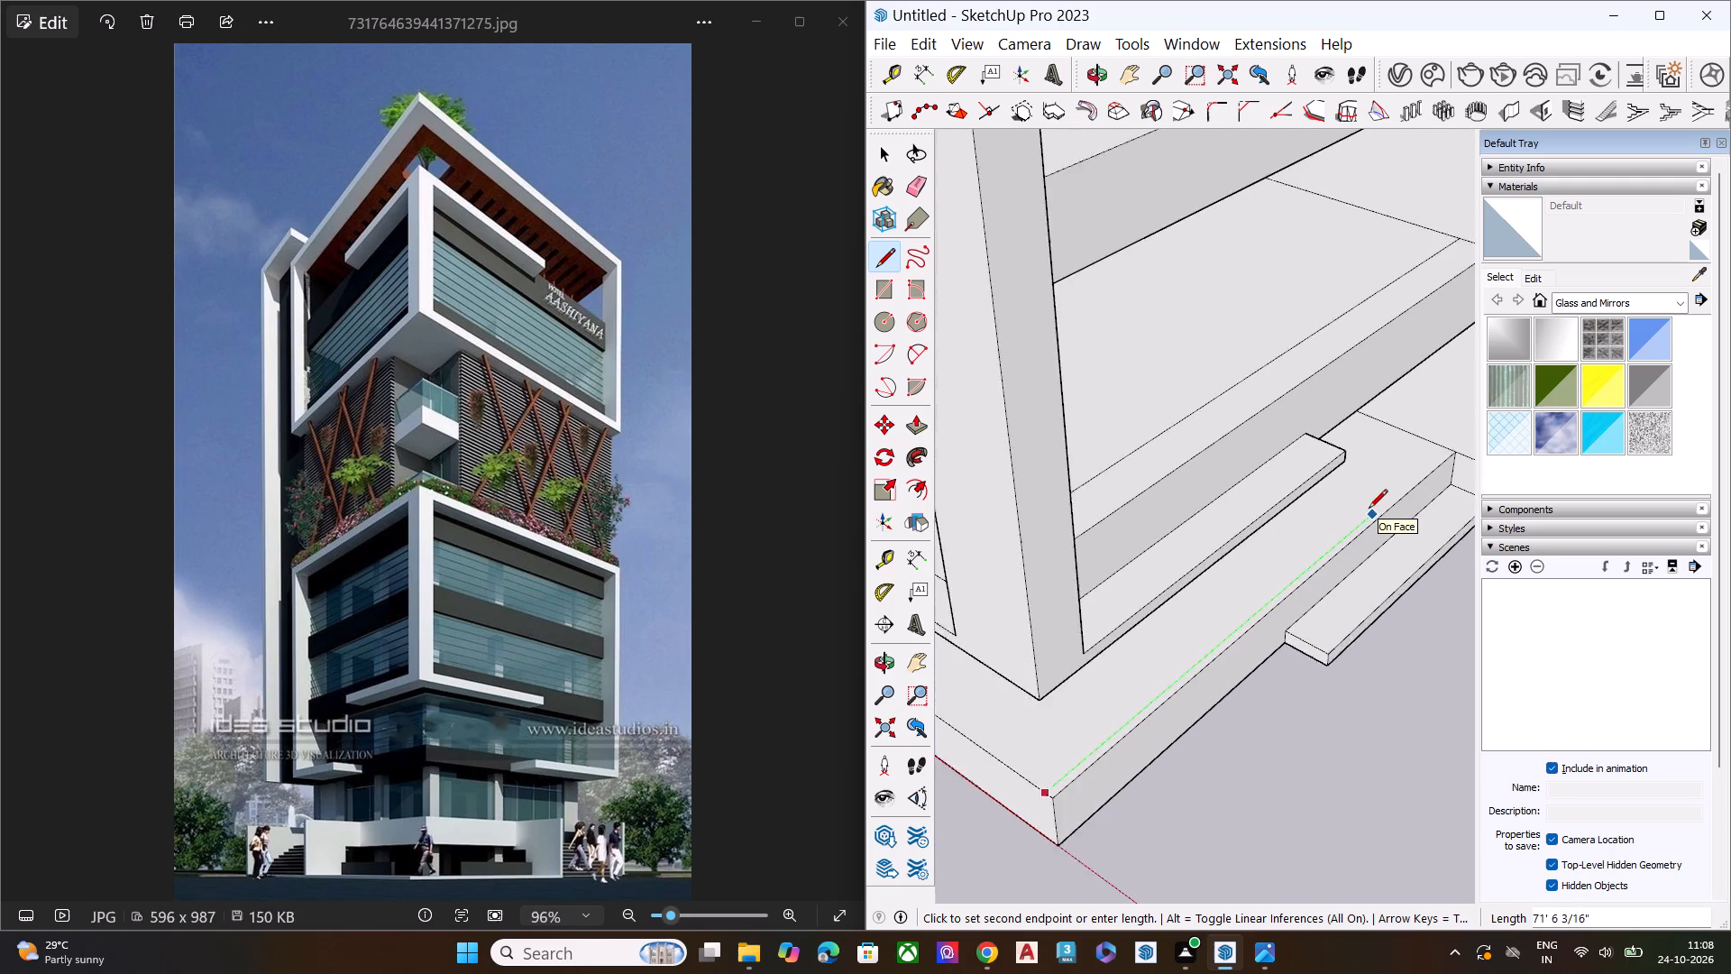
pyautogui.scroll(2, 1369, 510)
pyautogui.scroll(2, 1429, 455)
pyautogui.scroll(-2, 1369, 468)
pyautogui.scroll(2, 1360, 473)
pyautogui.scroll(-4, 1359, 475)
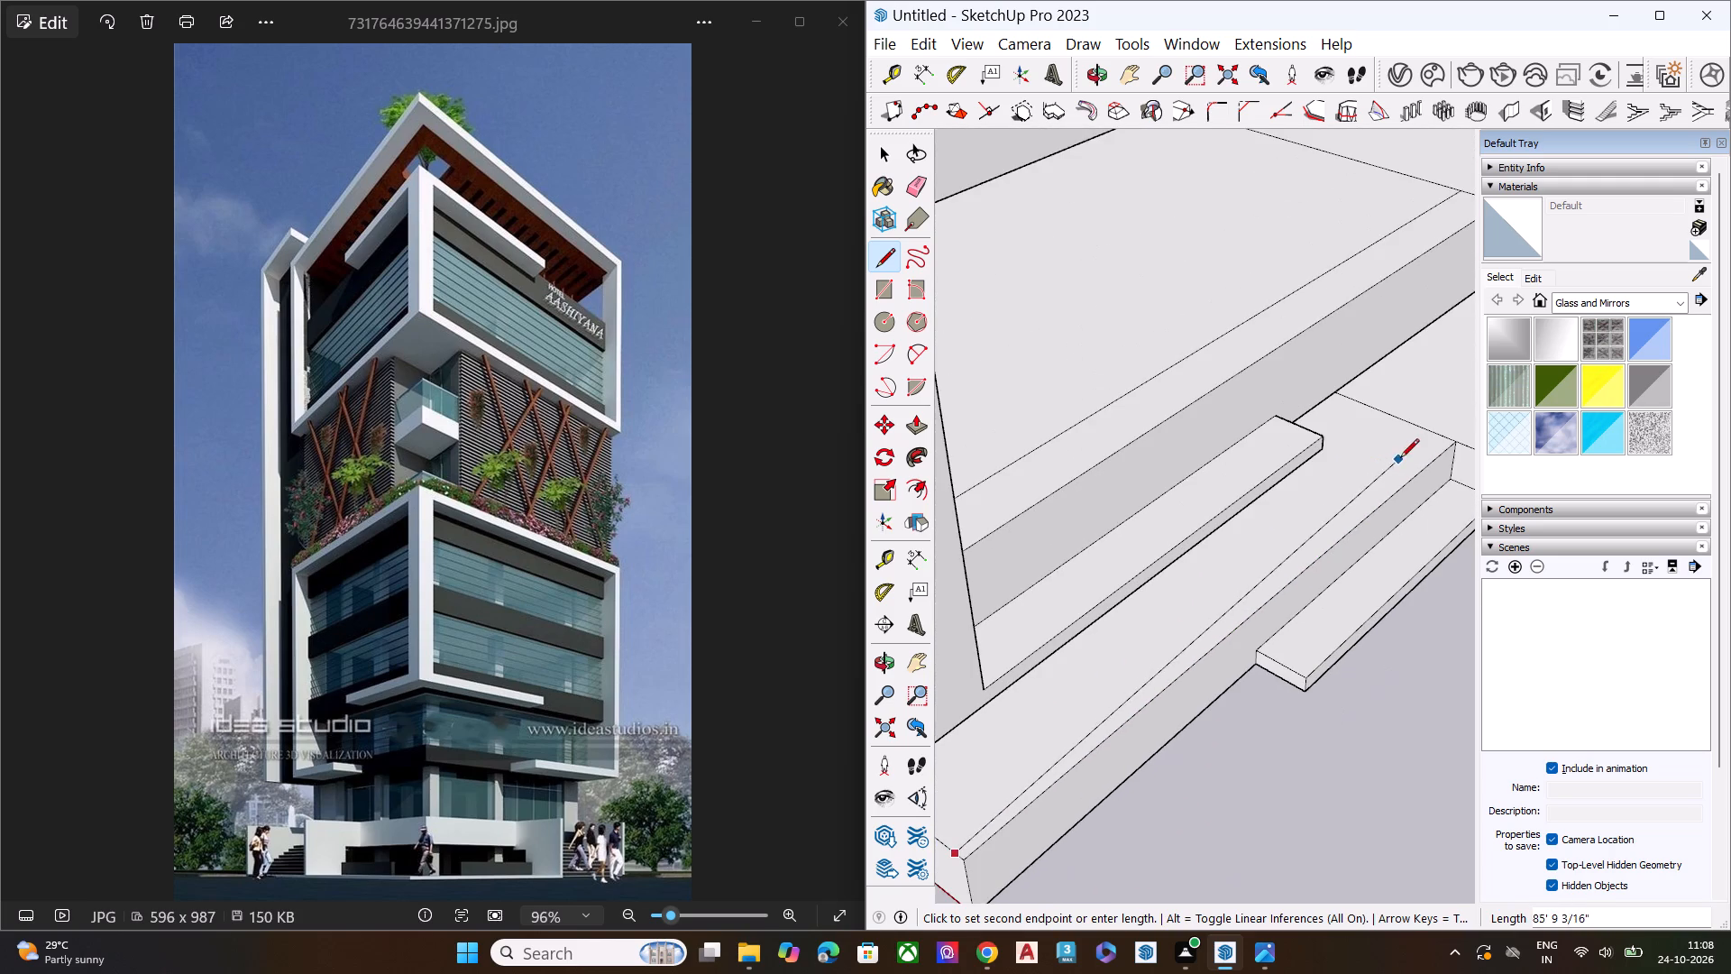
pyautogui.scroll(-1, 1392, 463)
pyautogui.scroll(1, 1392, 463)
pyautogui.scroll(-1, 1392, 464)
pyautogui.scroll(1, 1392, 464)
pyautogui.scroll(-1, 1392, 464)
pyautogui.scroll(4, 1414, 448)
pyautogui.scroll(-1, 1421, 444)
pyautogui.scroll(1, 1426, 441)
pyautogui.click(1454, 440)
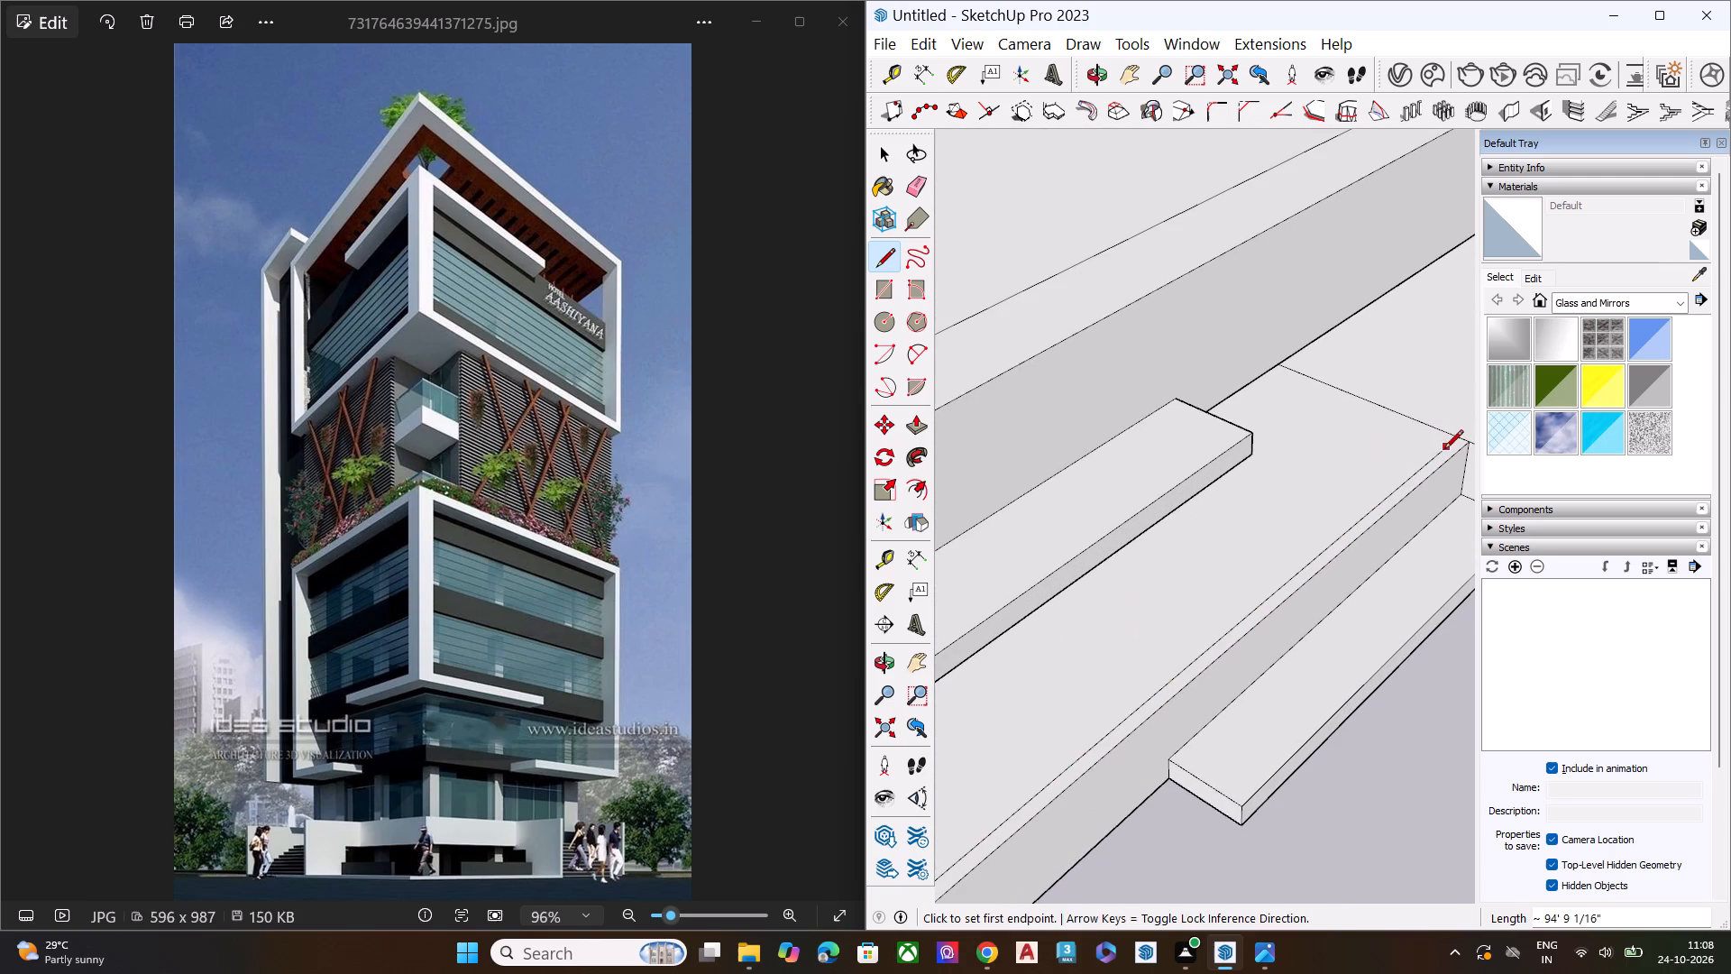
pyautogui.scroll(-8, 1434, 464)
pyautogui.press('space')
# Draw a second line parallel to the first on the lowest slab, about 5' 5" further in, reaching the slab's far end.
pyautogui.scroll(4, 1143, 688)
pyautogui.press('l')
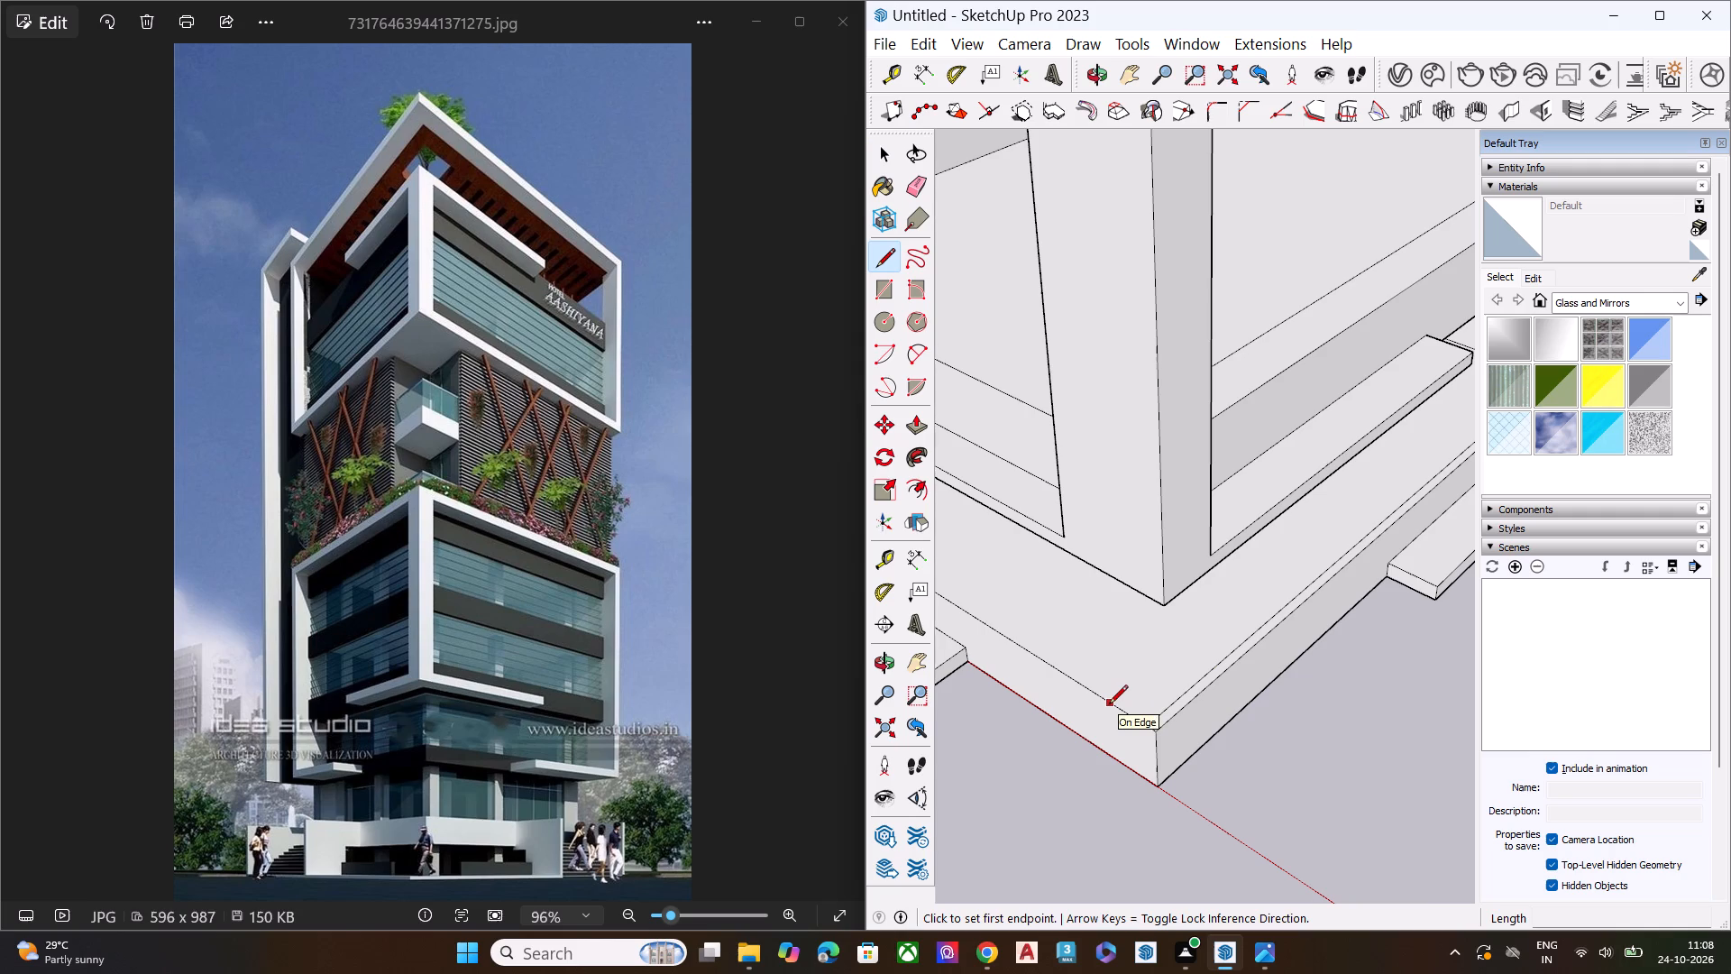
pyautogui.click(1109, 705)
pyautogui.scroll(-4, 1170, 656)
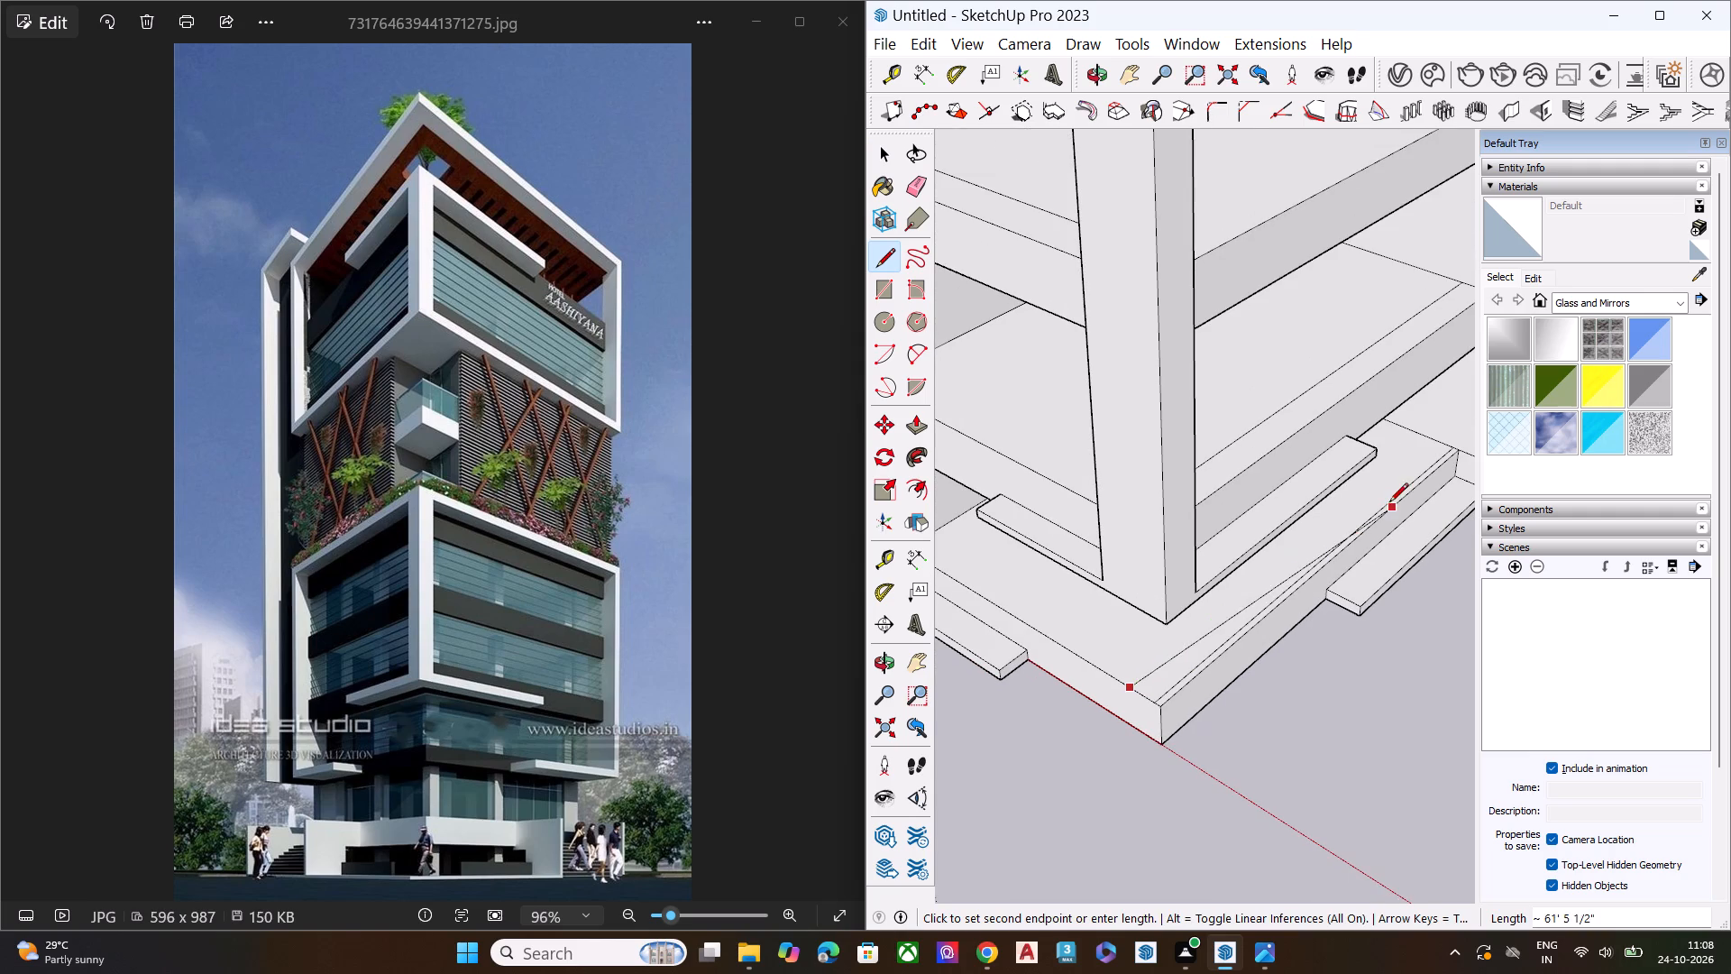
pyautogui.scroll(4, 1429, 427)
pyautogui.click(1439, 440)
pyautogui.press('space')
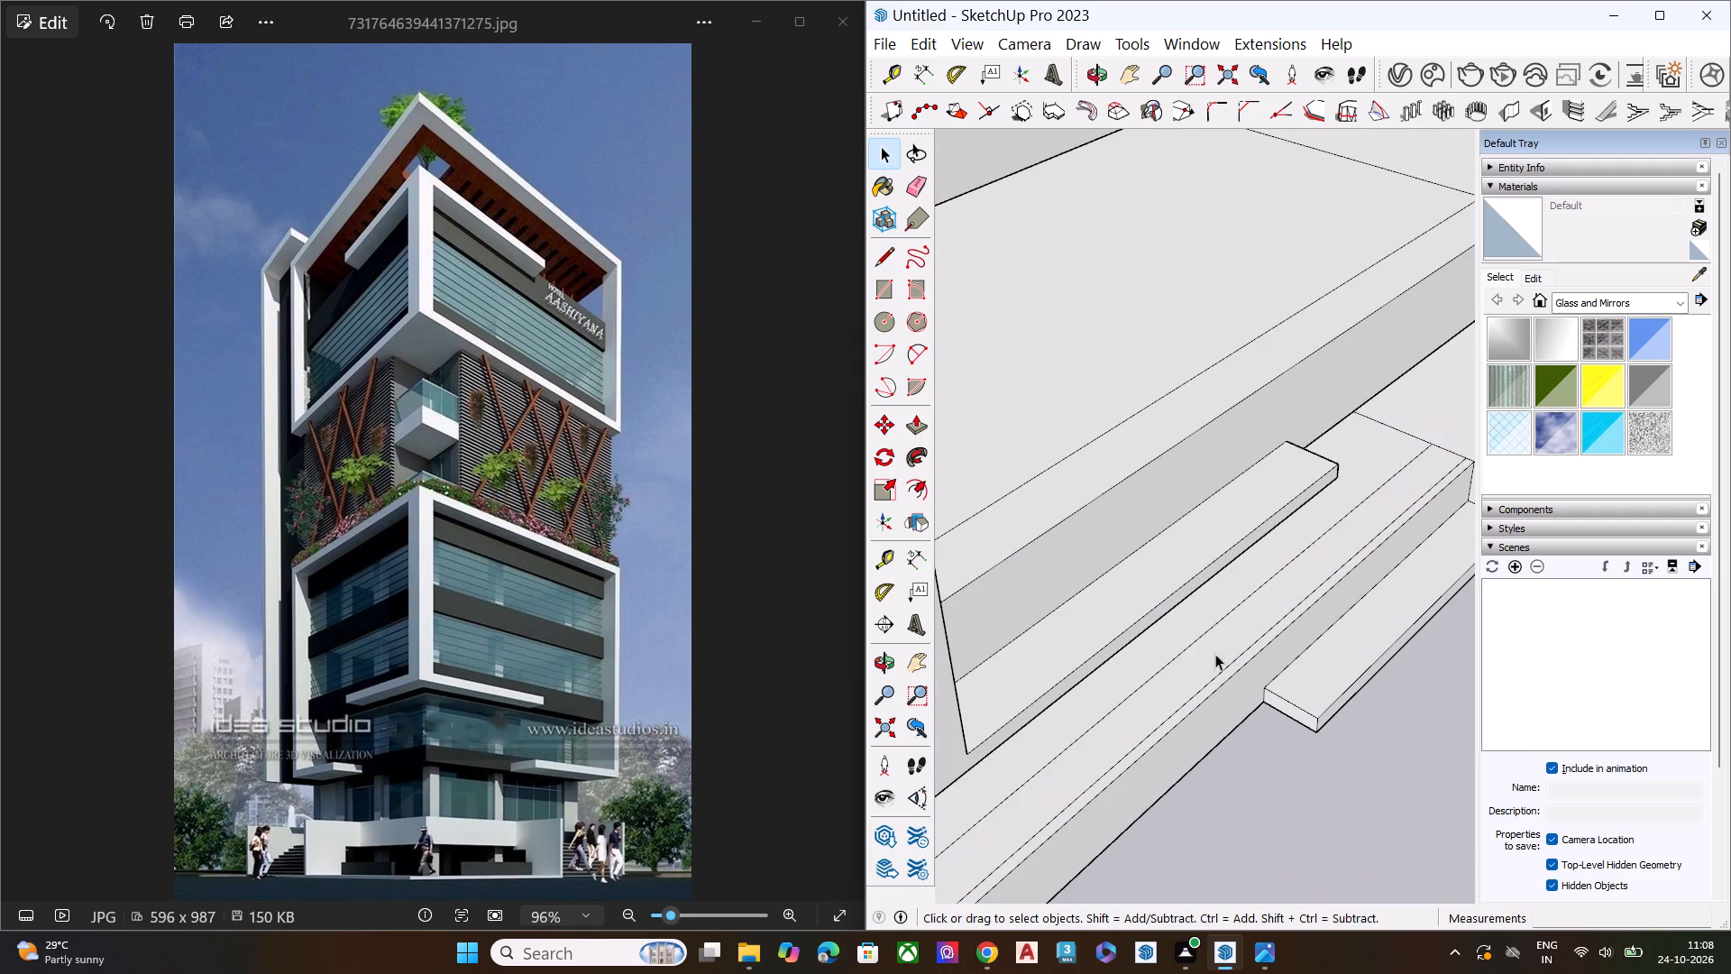
# Outline a small rectangle near the lowest slab's front corner with two cross lines about 5' 5" long between the parallel lines.
pyautogui.scroll(-2, 1032, 813)
pyautogui.scroll(1, 1032, 814)
pyautogui.scroll(-6, 1032, 815)
pyautogui.press('l')
pyautogui.scroll(-9, 1133, 765)
pyautogui.scroll(1, 1149, 764)
pyautogui.scroll(-2, 1149, 765)
pyautogui.moveTo(1045, 843); pyautogui.dragTo(1010, 795, button='middle')
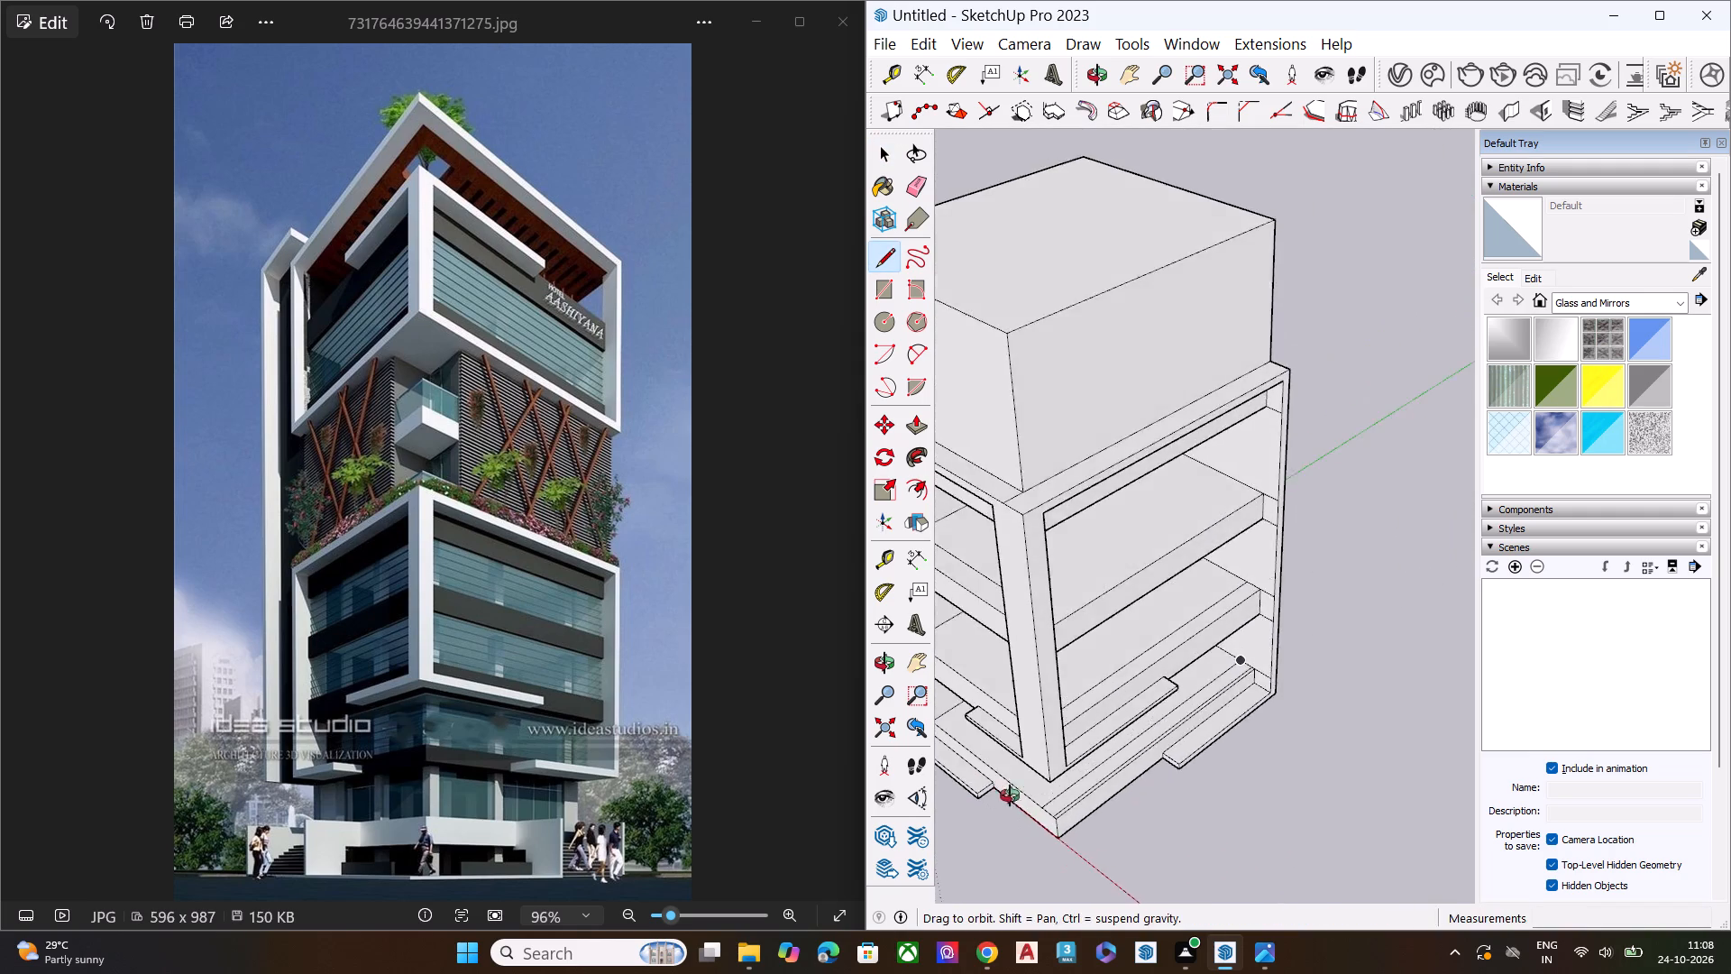
pyautogui.moveTo(1010, 795); pyautogui.dragTo(1009, 792, button='middle')
pyautogui.scroll(3, 1009, 792)
pyautogui.scroll(-1, 1049, 809)
pyautogui.scroll(8, 1053, 811)
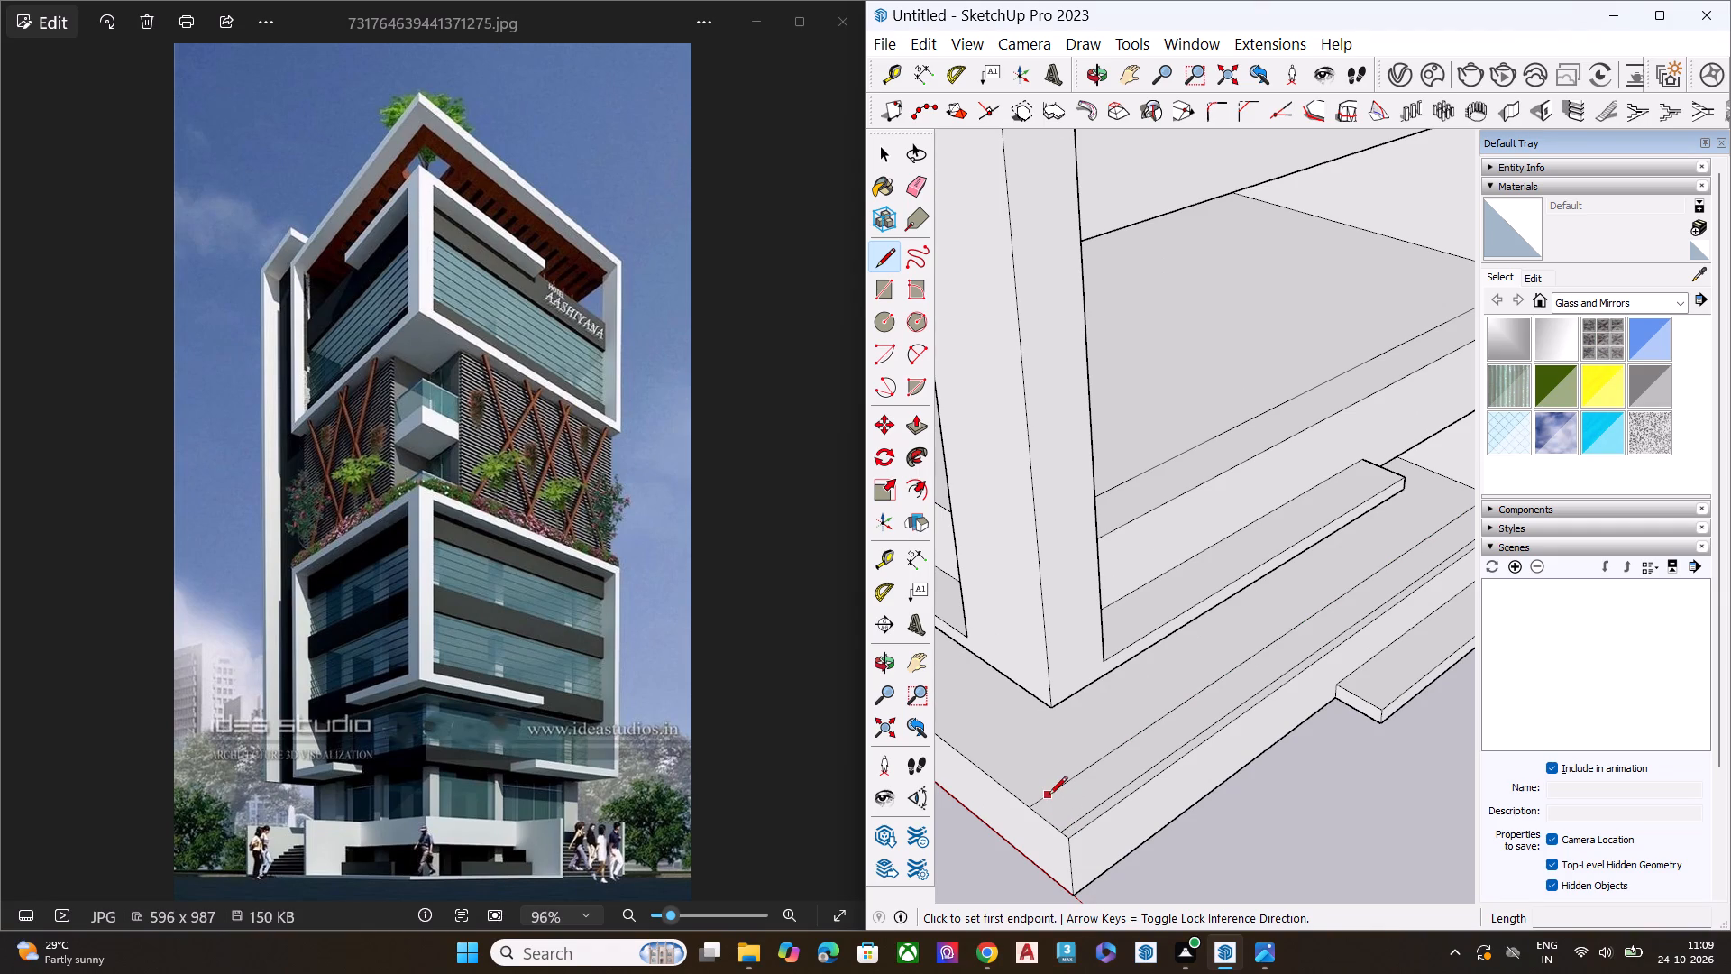
pyautogui.click(1049, 795)
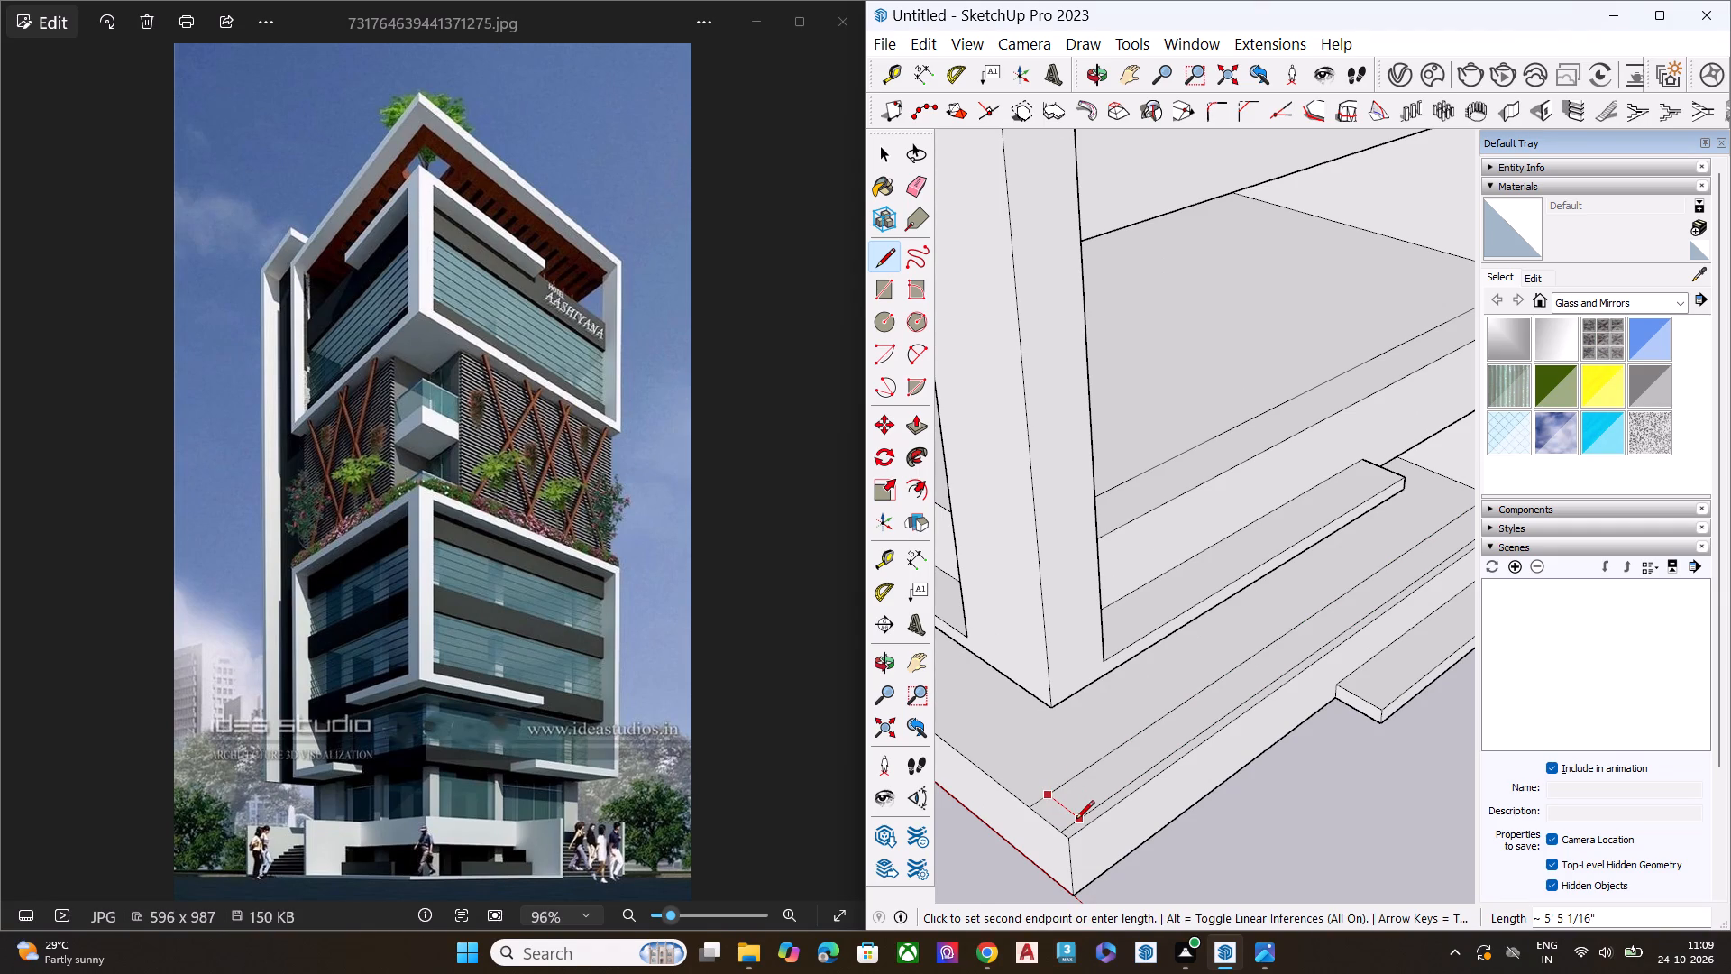
pyautogui.click(1076, 821)
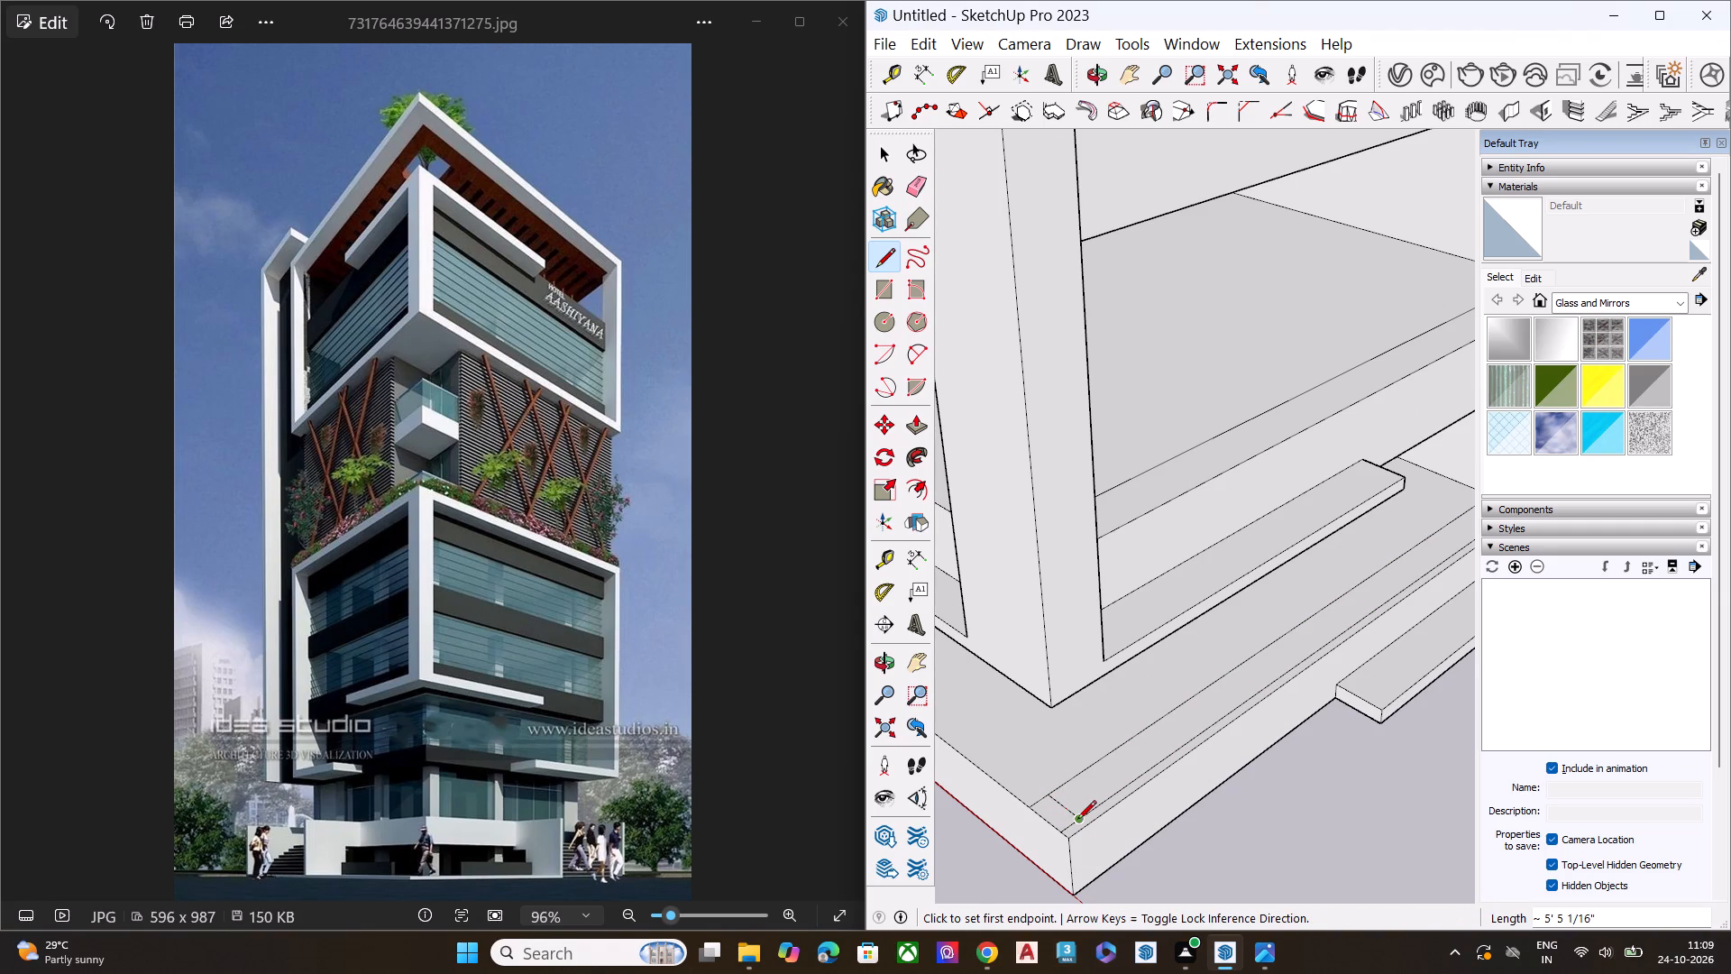
pyautogui.scroll(11, 1067, 821)
pyautogui.moveTo(1105, 829); pyautogui.dragTo(995, 937, button='middle')
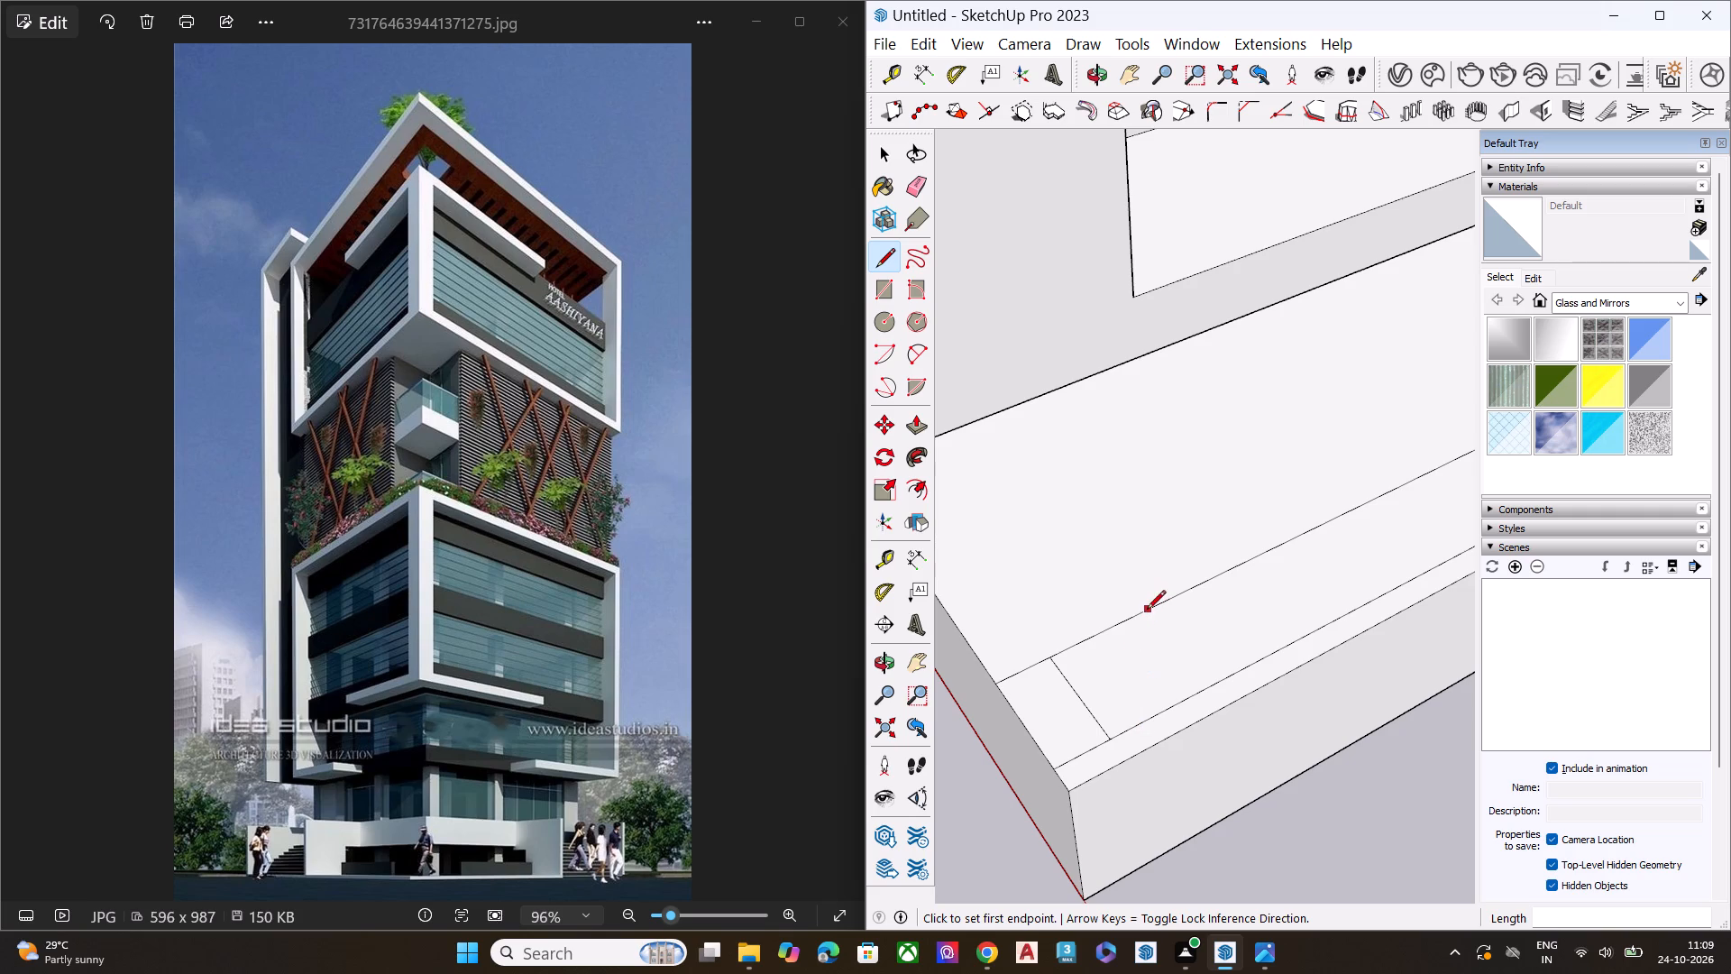
pyautogui.click(1159, 609)
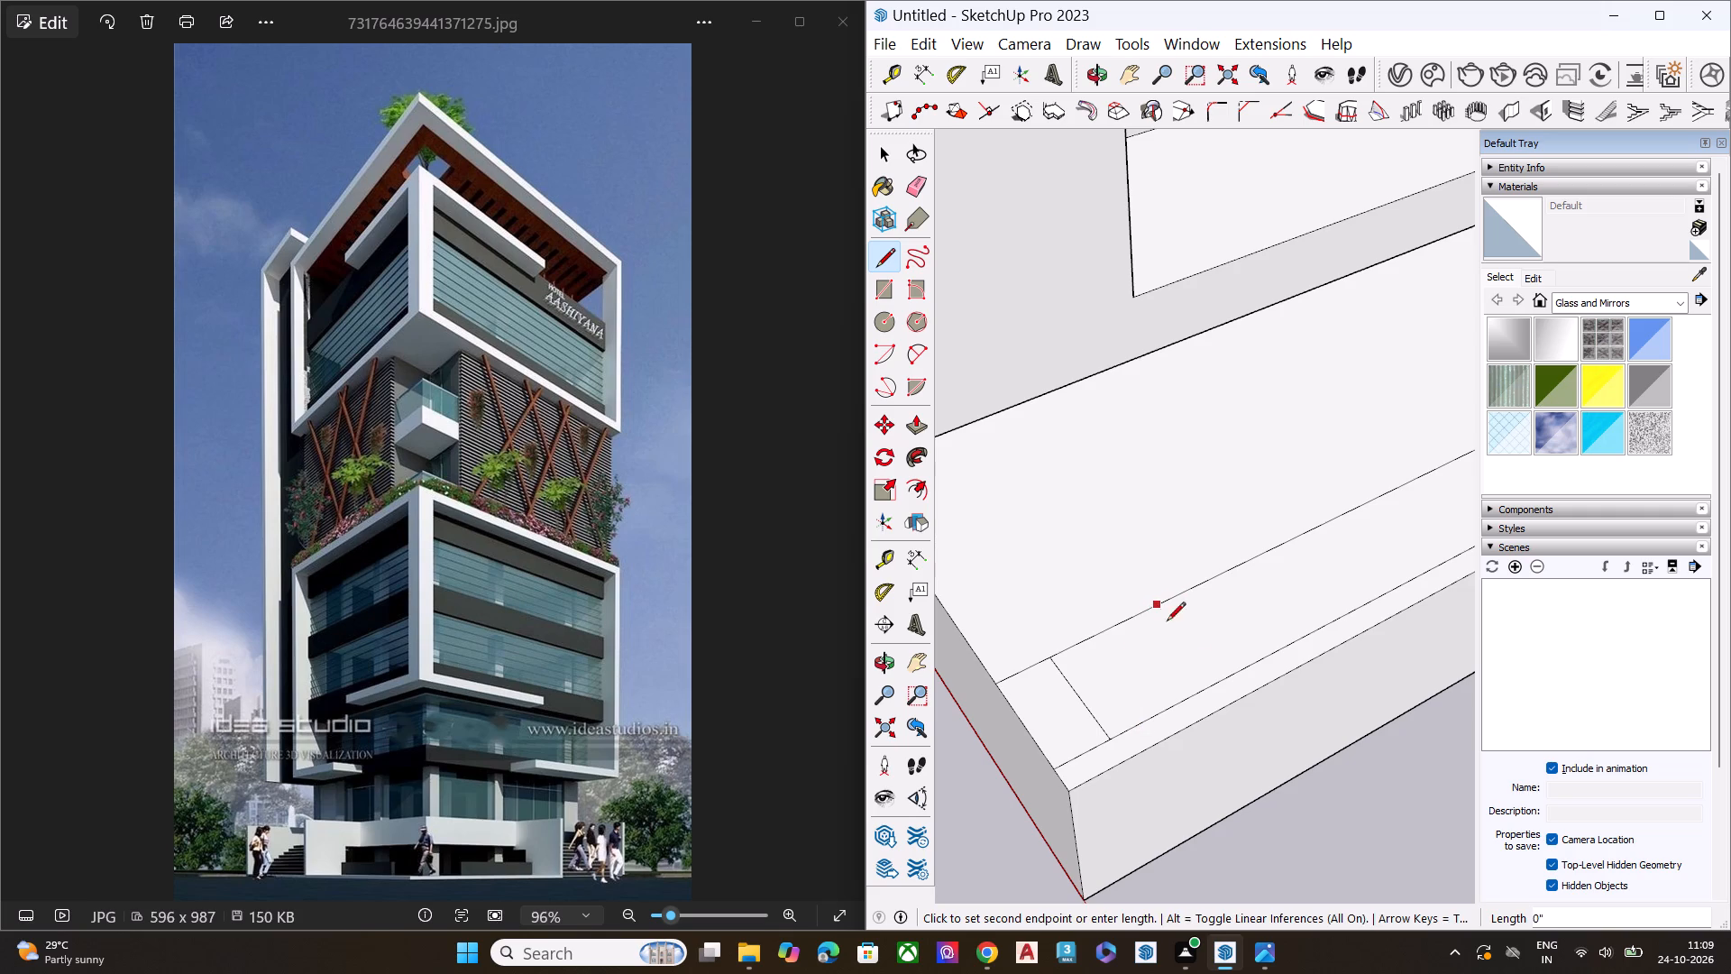
pyautogui.click(1220, 684)
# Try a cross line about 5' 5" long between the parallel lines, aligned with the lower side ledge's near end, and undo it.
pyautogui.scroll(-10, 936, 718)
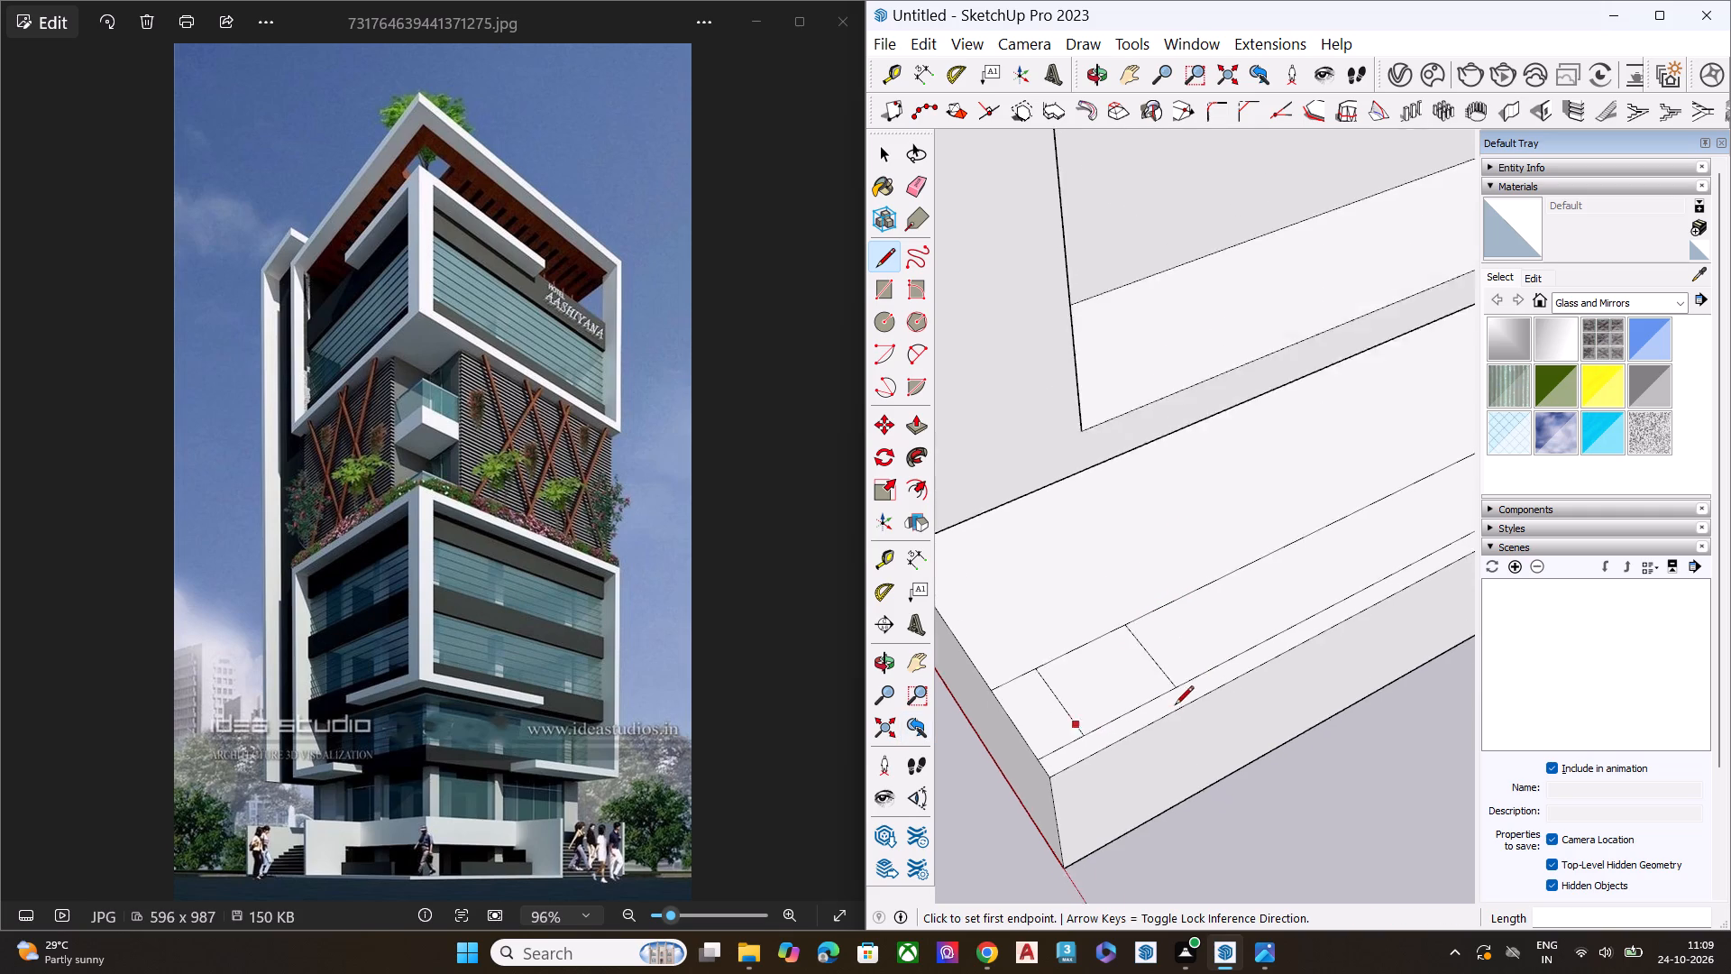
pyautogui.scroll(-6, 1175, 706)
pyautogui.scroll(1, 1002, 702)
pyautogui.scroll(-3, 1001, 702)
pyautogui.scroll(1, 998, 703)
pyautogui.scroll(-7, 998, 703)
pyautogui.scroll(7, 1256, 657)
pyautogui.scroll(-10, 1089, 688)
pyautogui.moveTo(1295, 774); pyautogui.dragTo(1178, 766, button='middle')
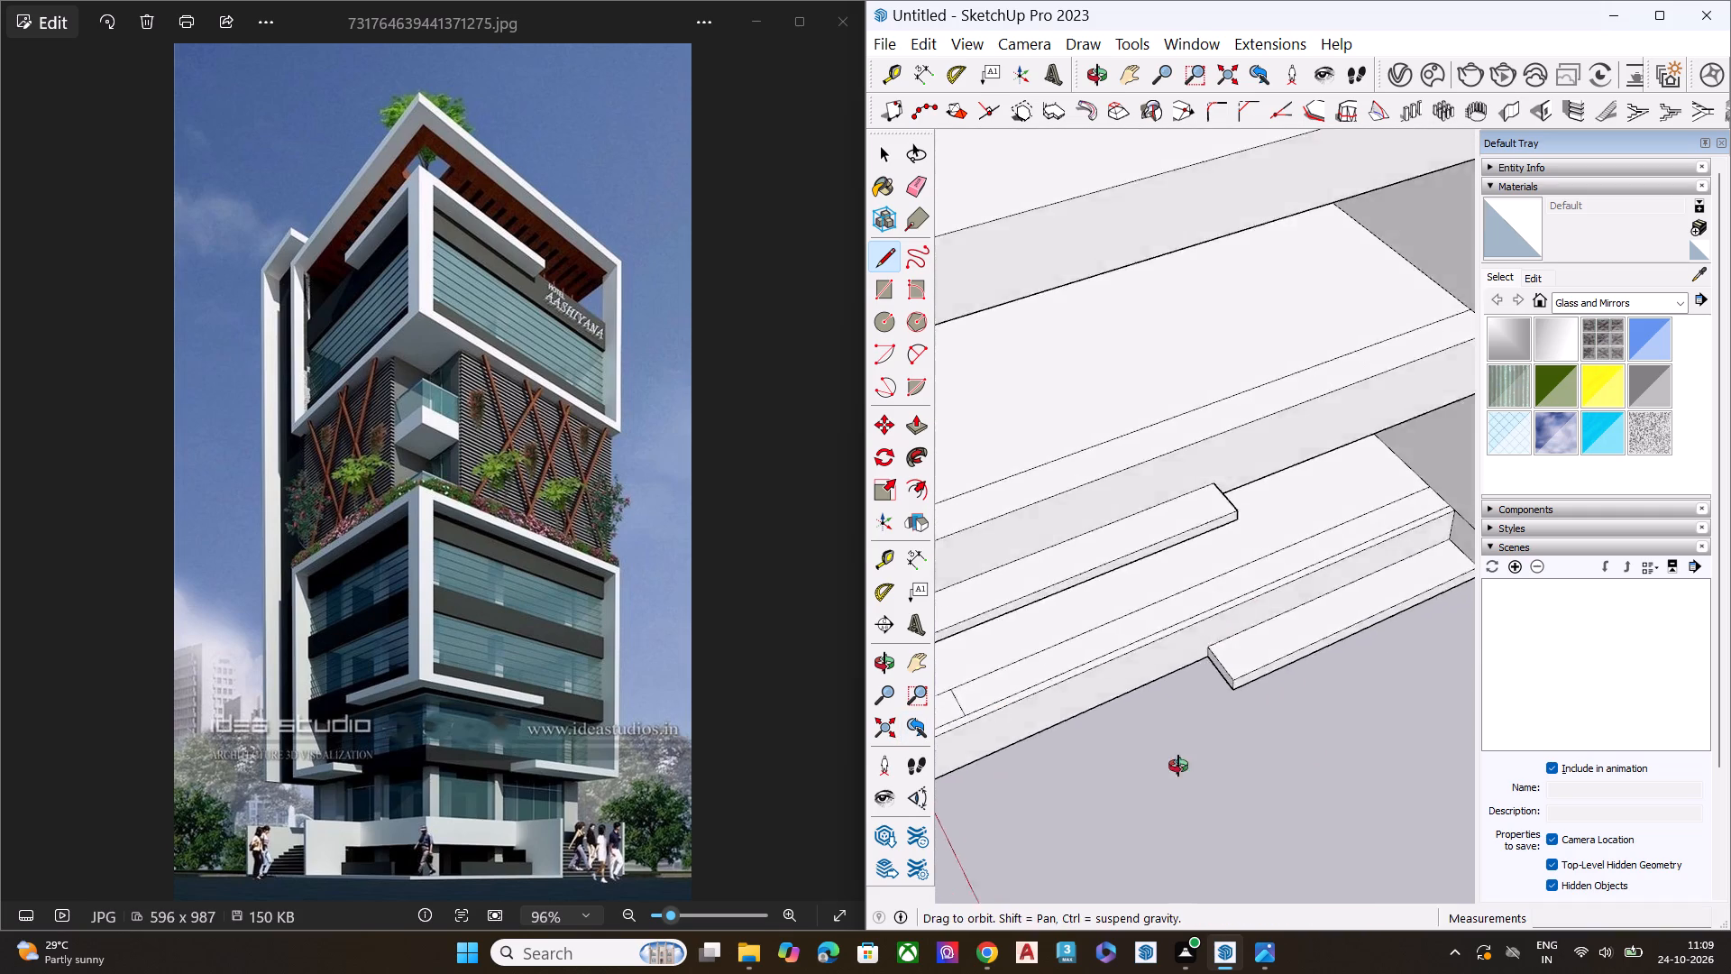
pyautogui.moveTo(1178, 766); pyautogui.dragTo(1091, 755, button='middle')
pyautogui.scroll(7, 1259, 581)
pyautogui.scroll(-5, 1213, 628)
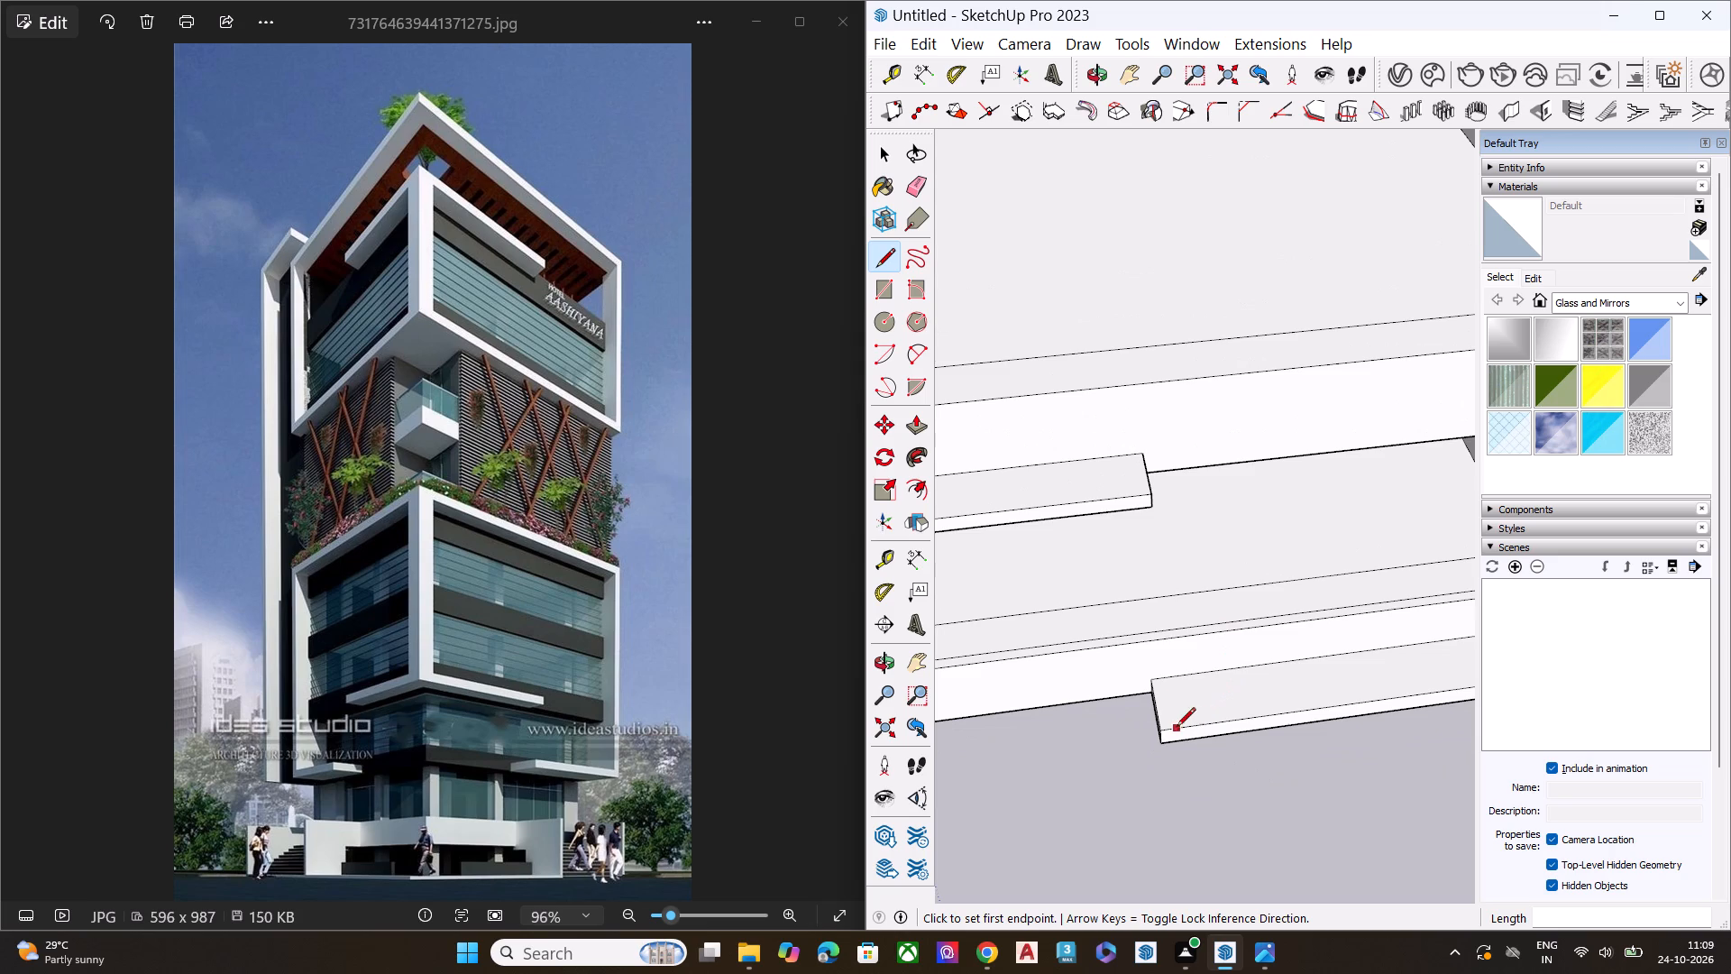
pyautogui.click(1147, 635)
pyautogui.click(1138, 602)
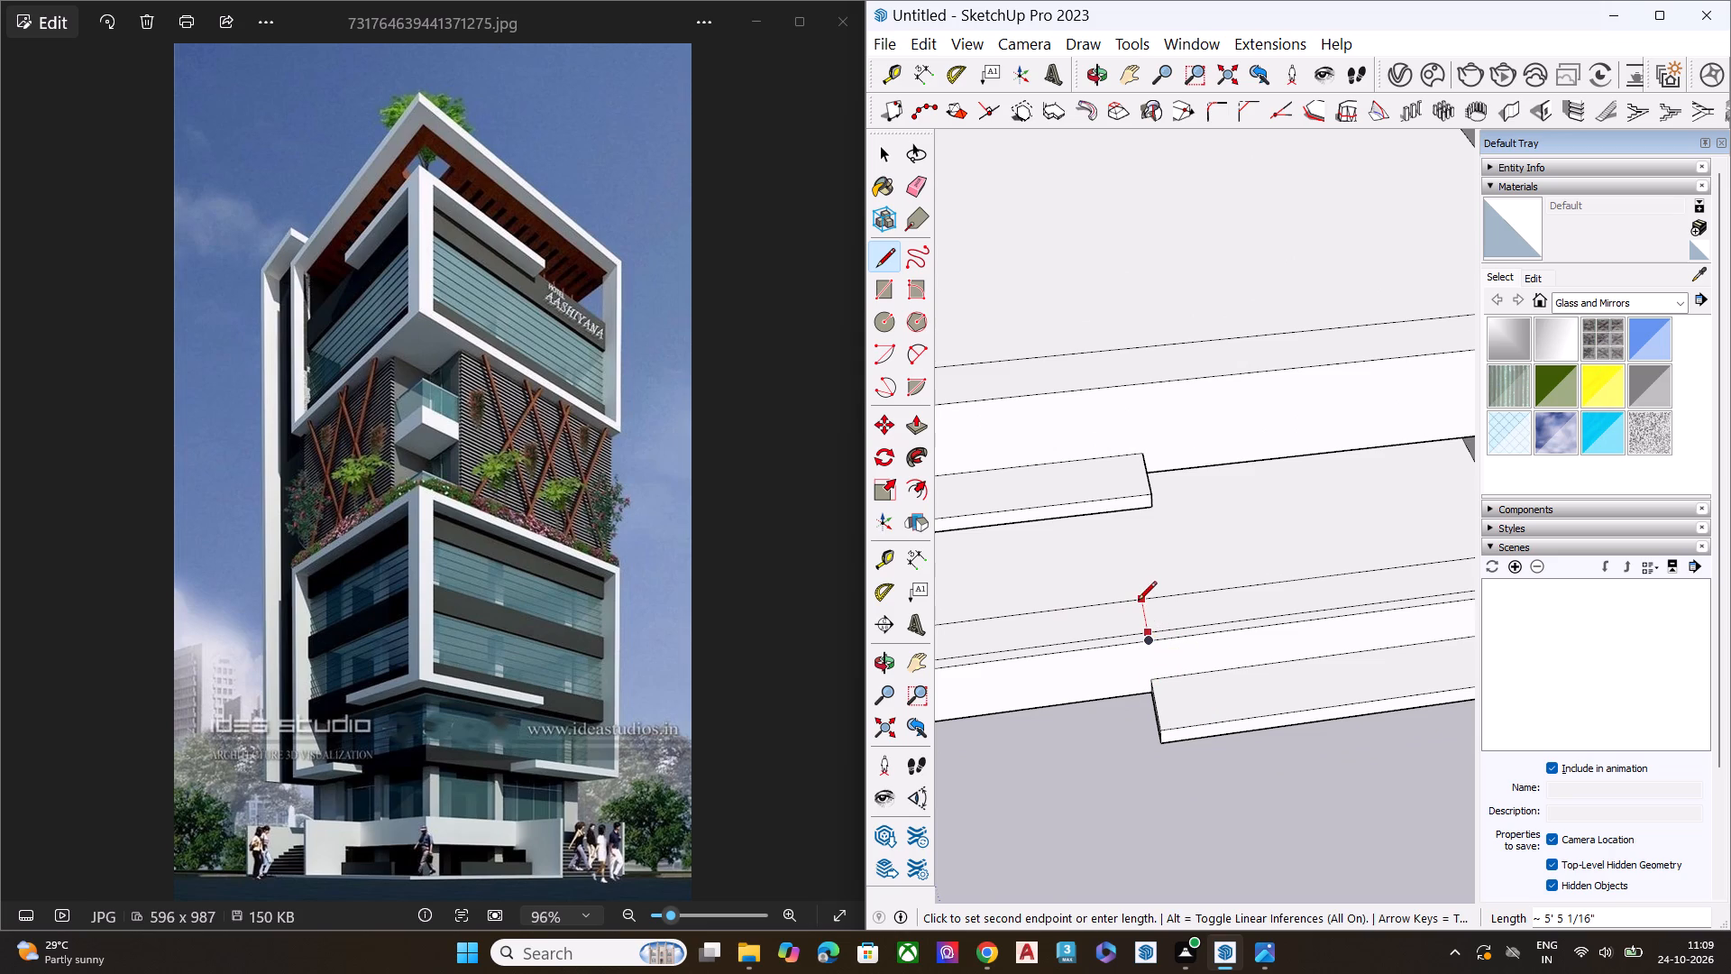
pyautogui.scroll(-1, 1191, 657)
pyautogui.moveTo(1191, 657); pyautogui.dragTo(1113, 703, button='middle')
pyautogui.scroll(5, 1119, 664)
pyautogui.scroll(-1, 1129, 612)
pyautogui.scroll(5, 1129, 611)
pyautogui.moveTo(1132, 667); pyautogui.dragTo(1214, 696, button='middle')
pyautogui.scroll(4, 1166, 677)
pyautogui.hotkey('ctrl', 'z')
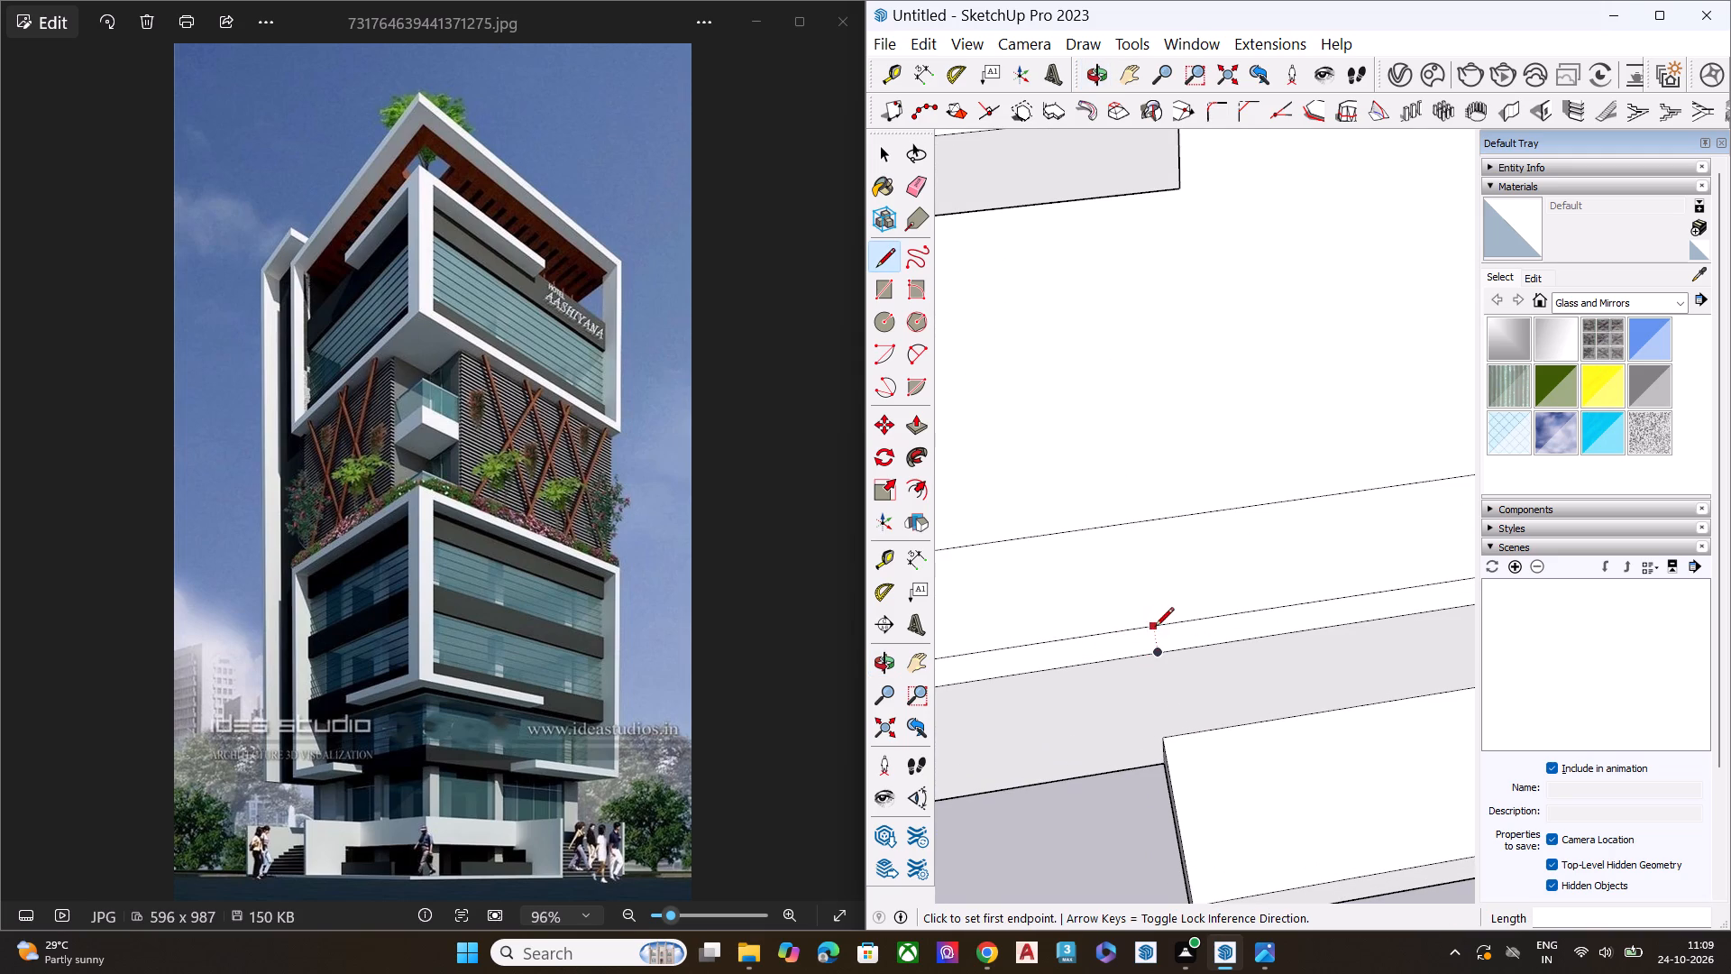
# Outline a small rectangle midway along the lowest slab with two cross lines about 5' 5" long between the parallel lines.
pyautogui.click(1153, 630)
pyautogui.click(1133, 522)
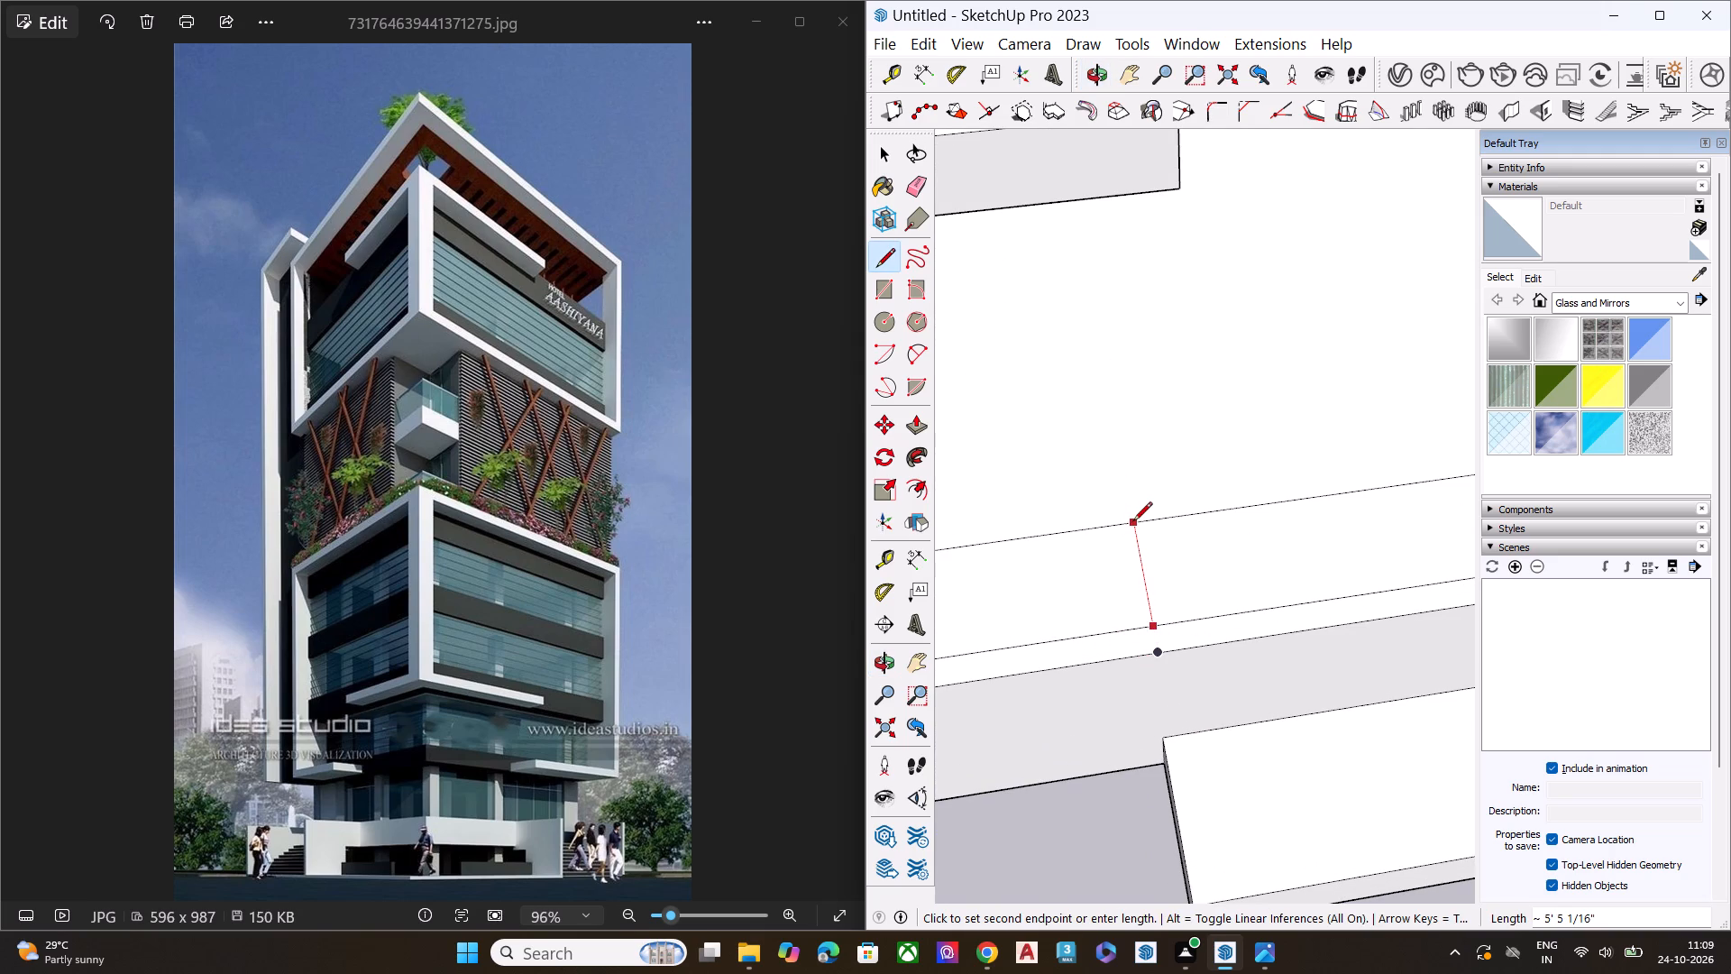
pyautogui.scroll(-7, 1179, 634)
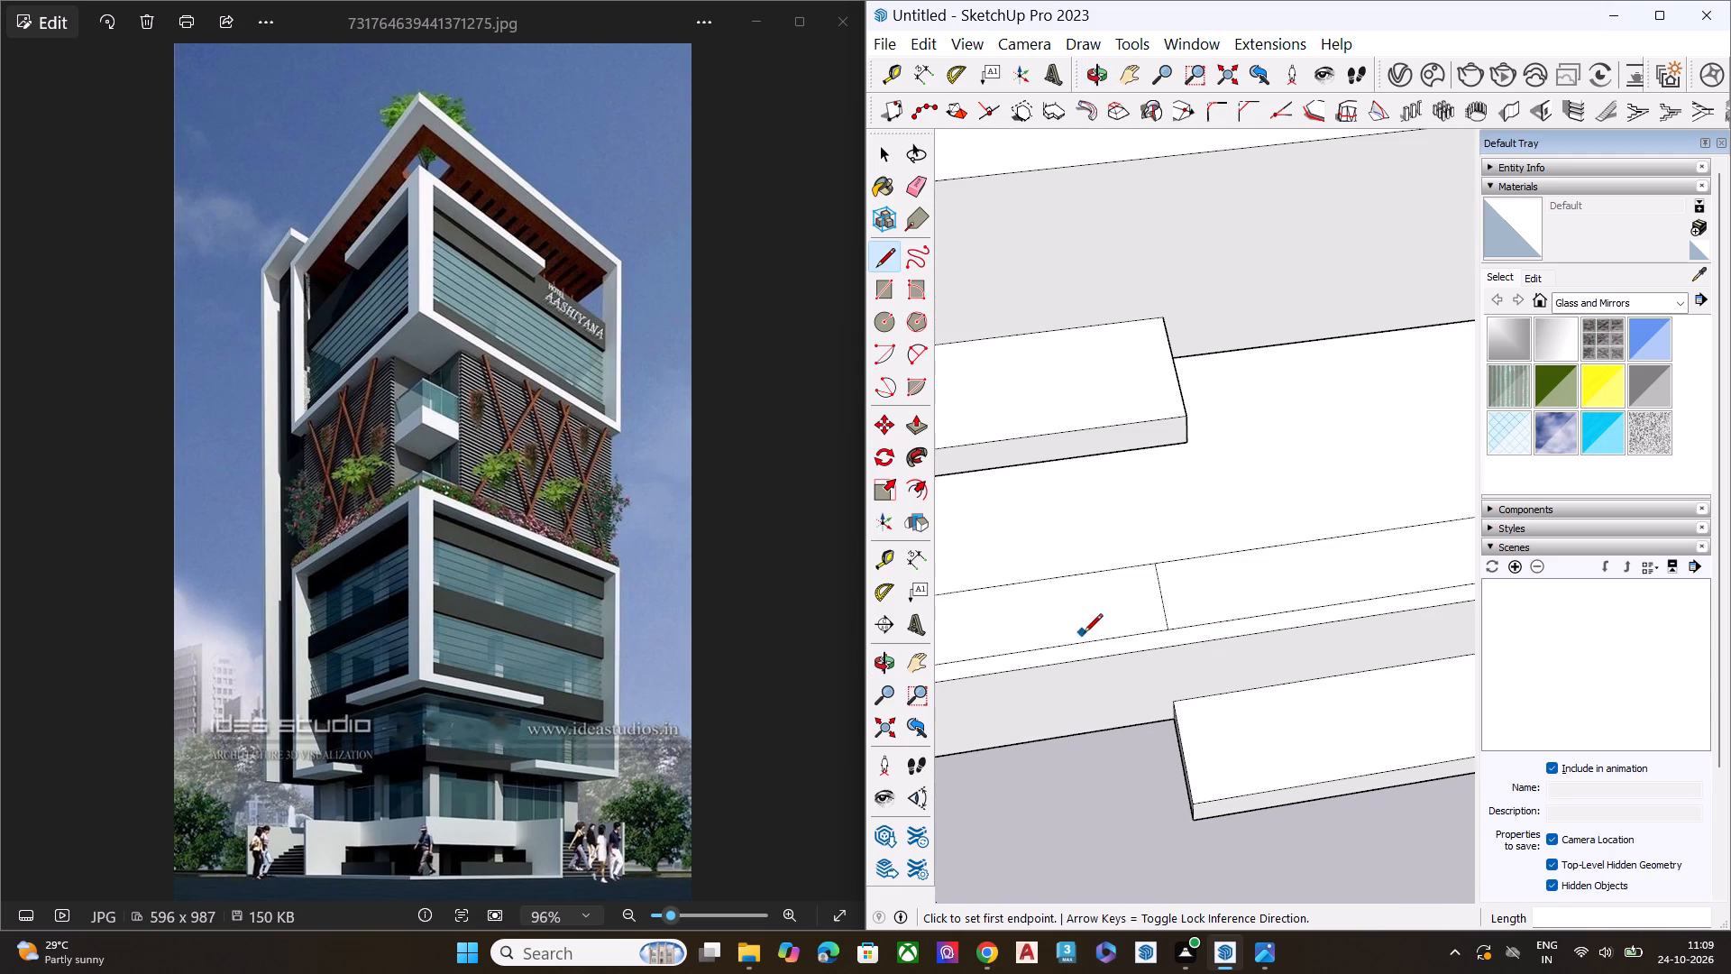
pyautogui.click(1087, 644)
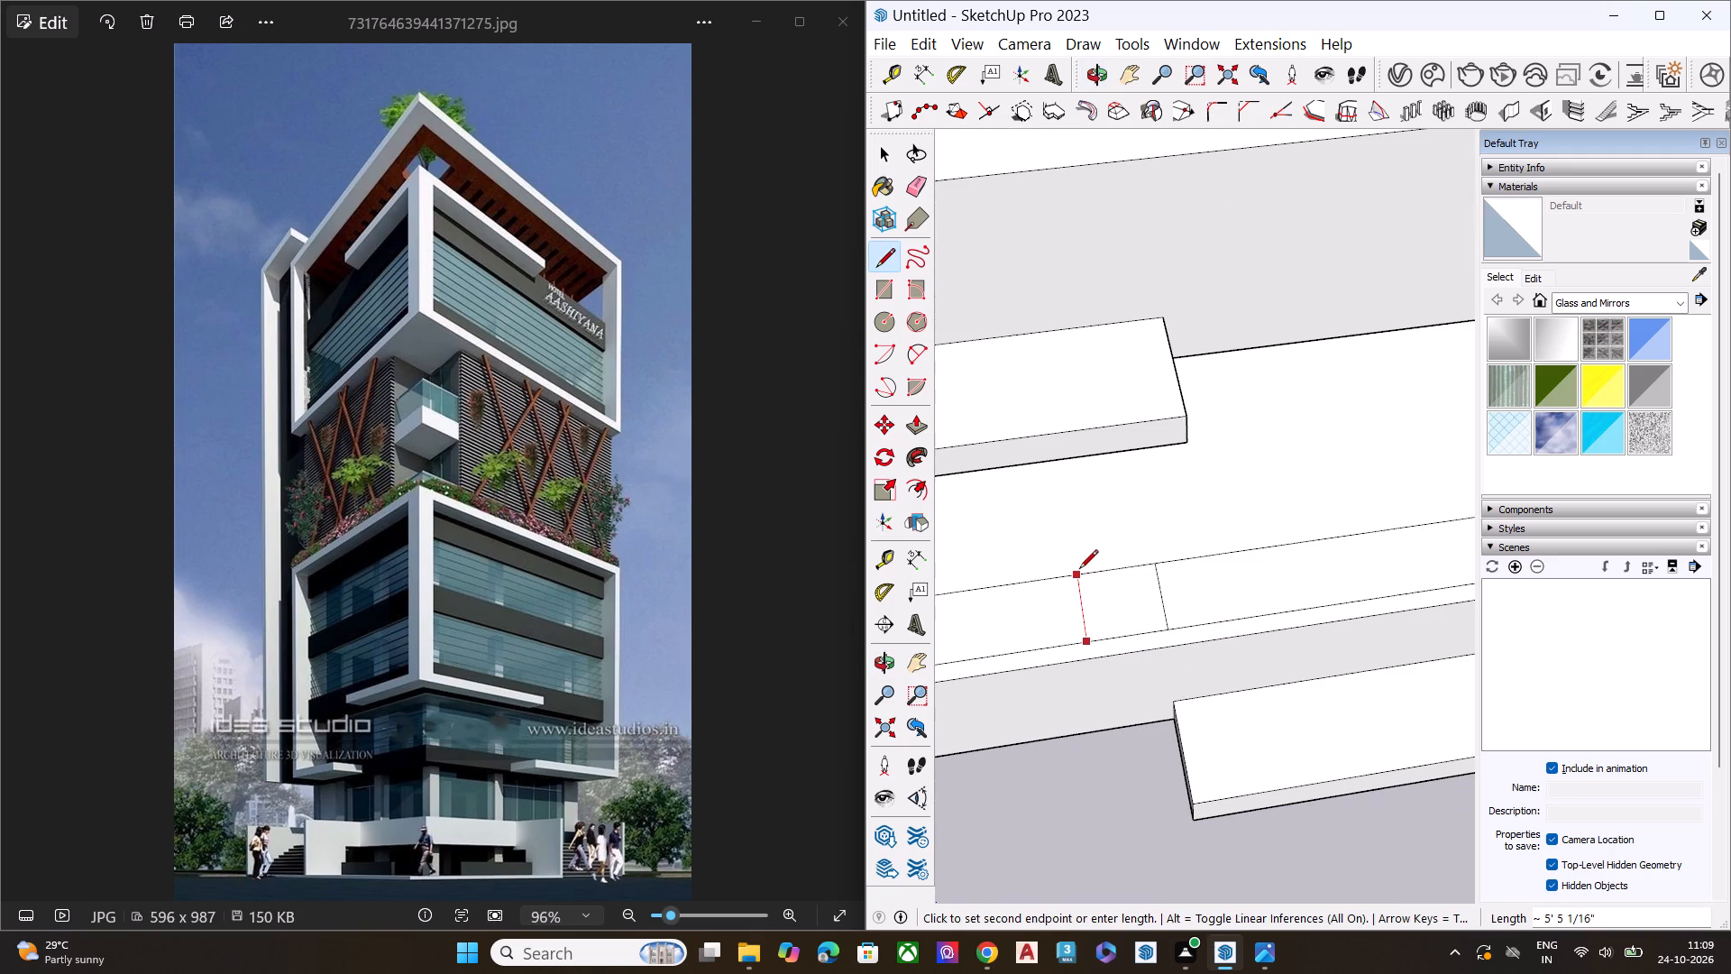
pyautogui.click(1079, 570)
# Outline a small rectangle near the lowest slab's far end with two cross lines about 5' 5" long between the parallel lines.
pyautogui.scroll(-1, 1084, 639)
pyautogui.scroll(1, 1067, 646)
pyautogui.scroll(-5, 1064, 648)
pyautogui.scroll(1, 1040, 659)
pyautogui.scroll(-6, 1094, 689)
pyautogui.scroll(1, 1004, 694)
pyautogui.scroll(-2, 999, 694)
pyautogui.moveTo(1337, 669); pyautogui.dragTo(1222, 674, button='middle')
pyautogui.scroll(1, 1275, 656)
pyautogui.scroll(-1, 1292, 648)
pyautogui.scroll(14, 1292, 648)
pyautogui.click(1346, 648)
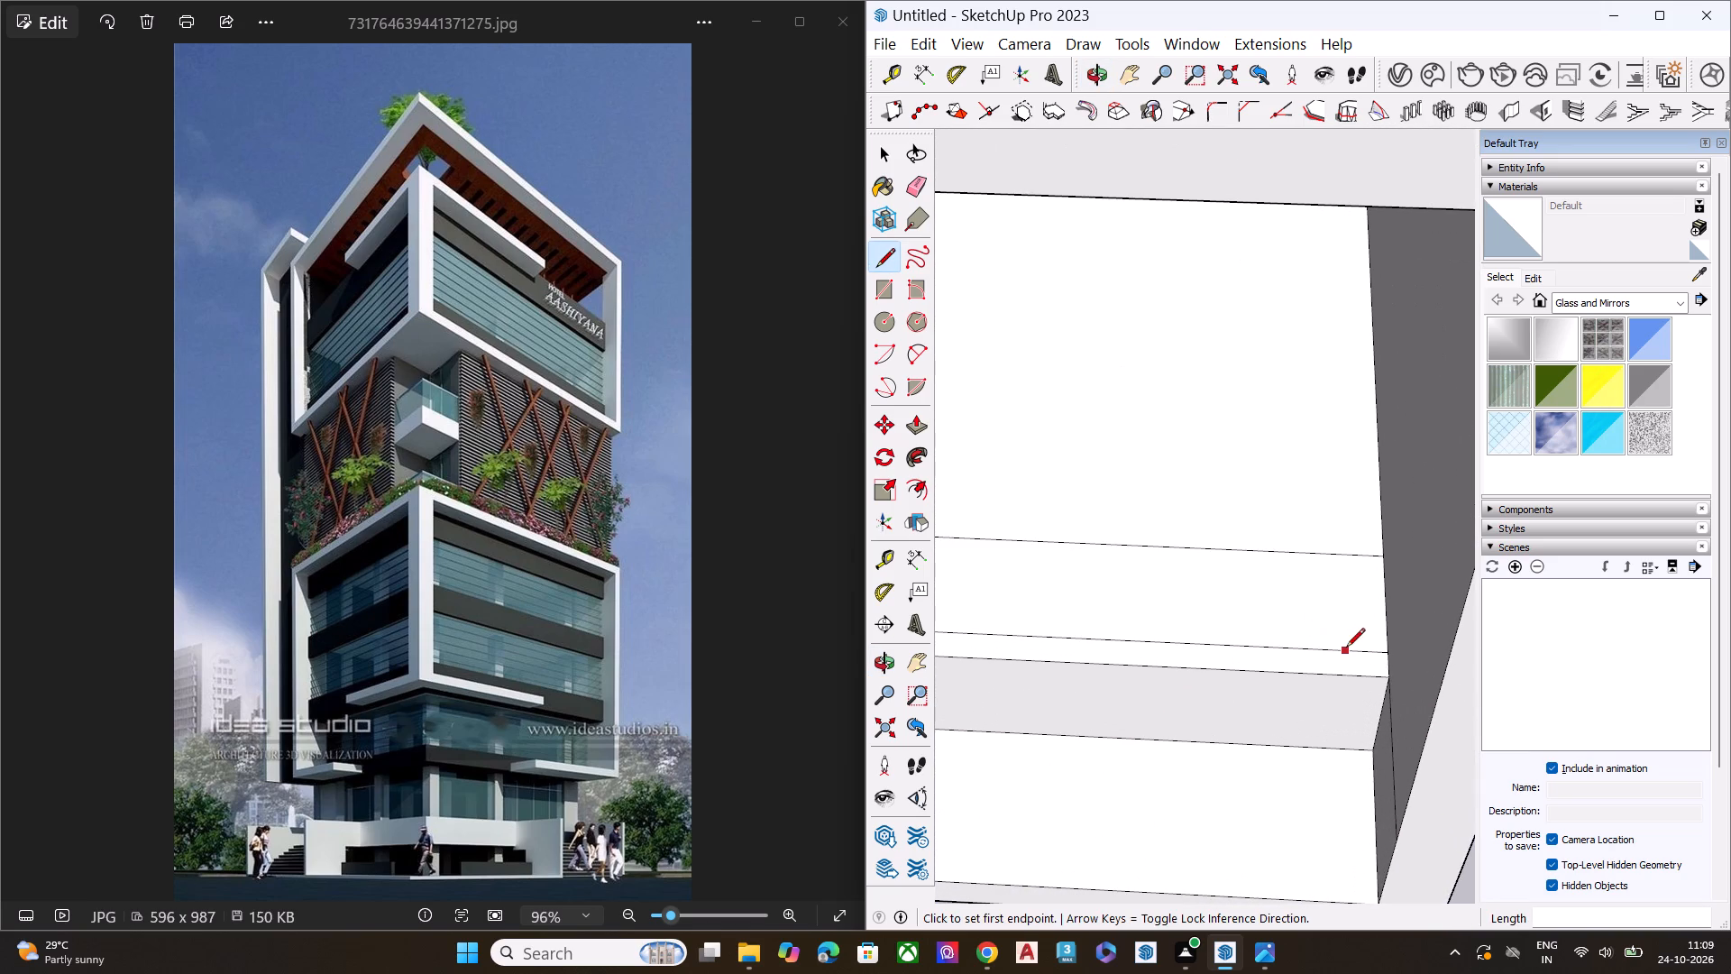
pyautogui.click(1342, 551)
pyautogui.click(1195, 641)
pyautogui.press('space')
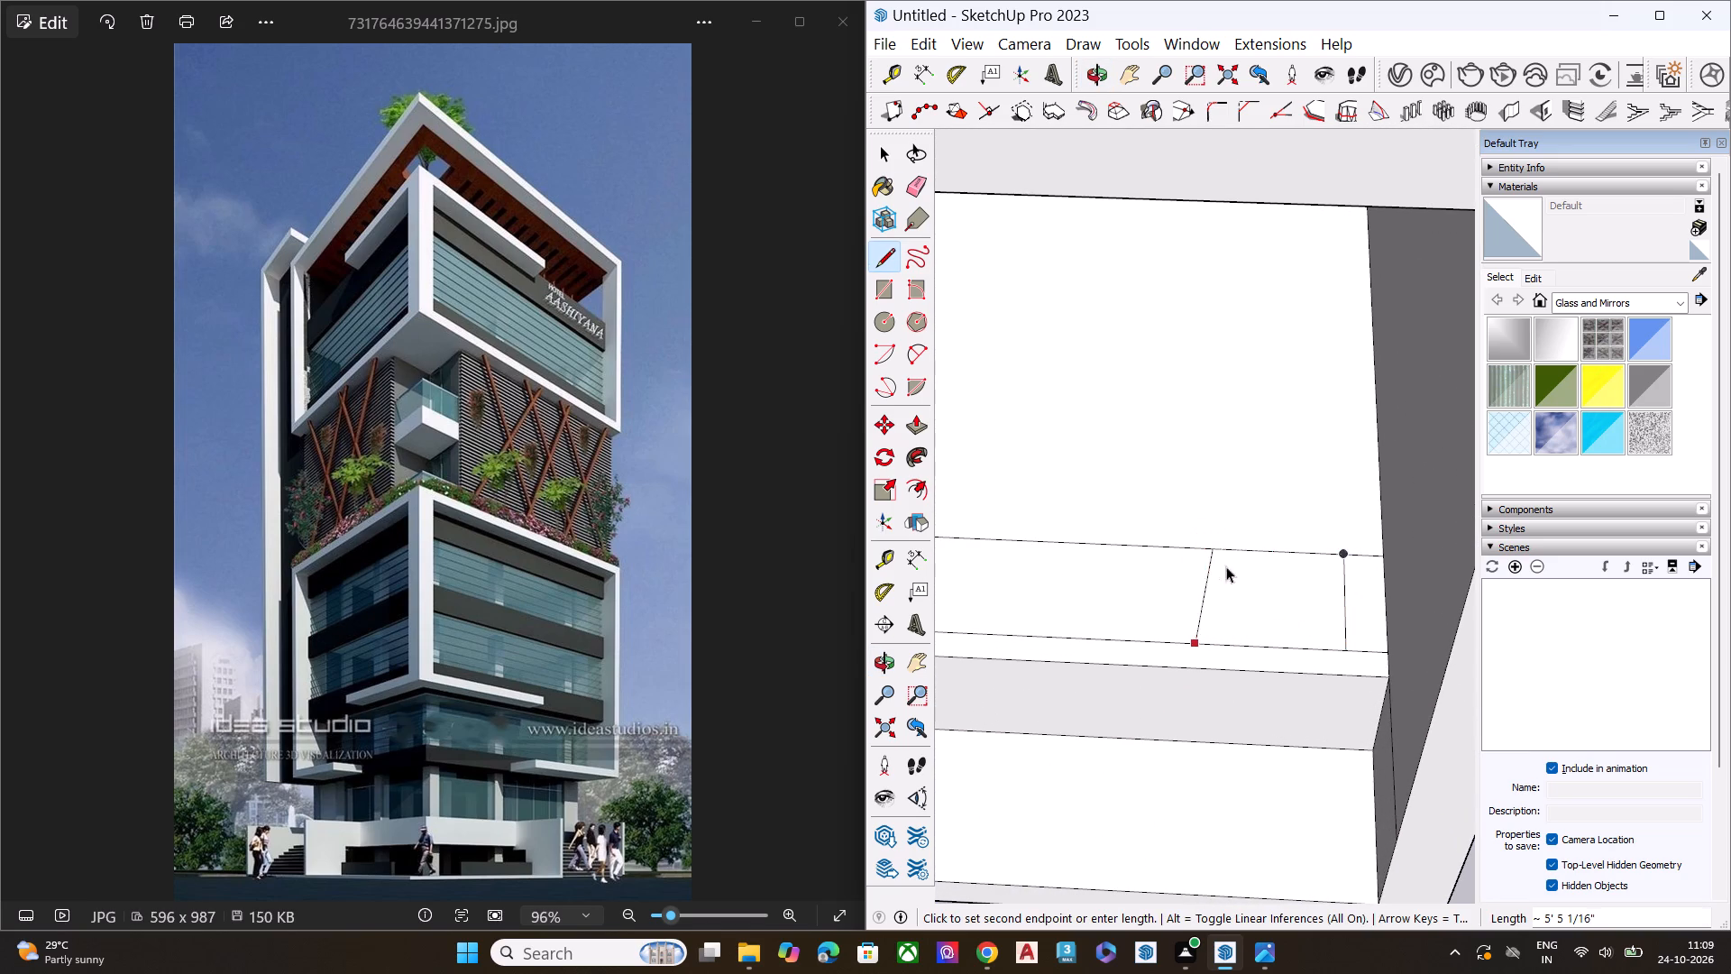
pyautogui.press('l')
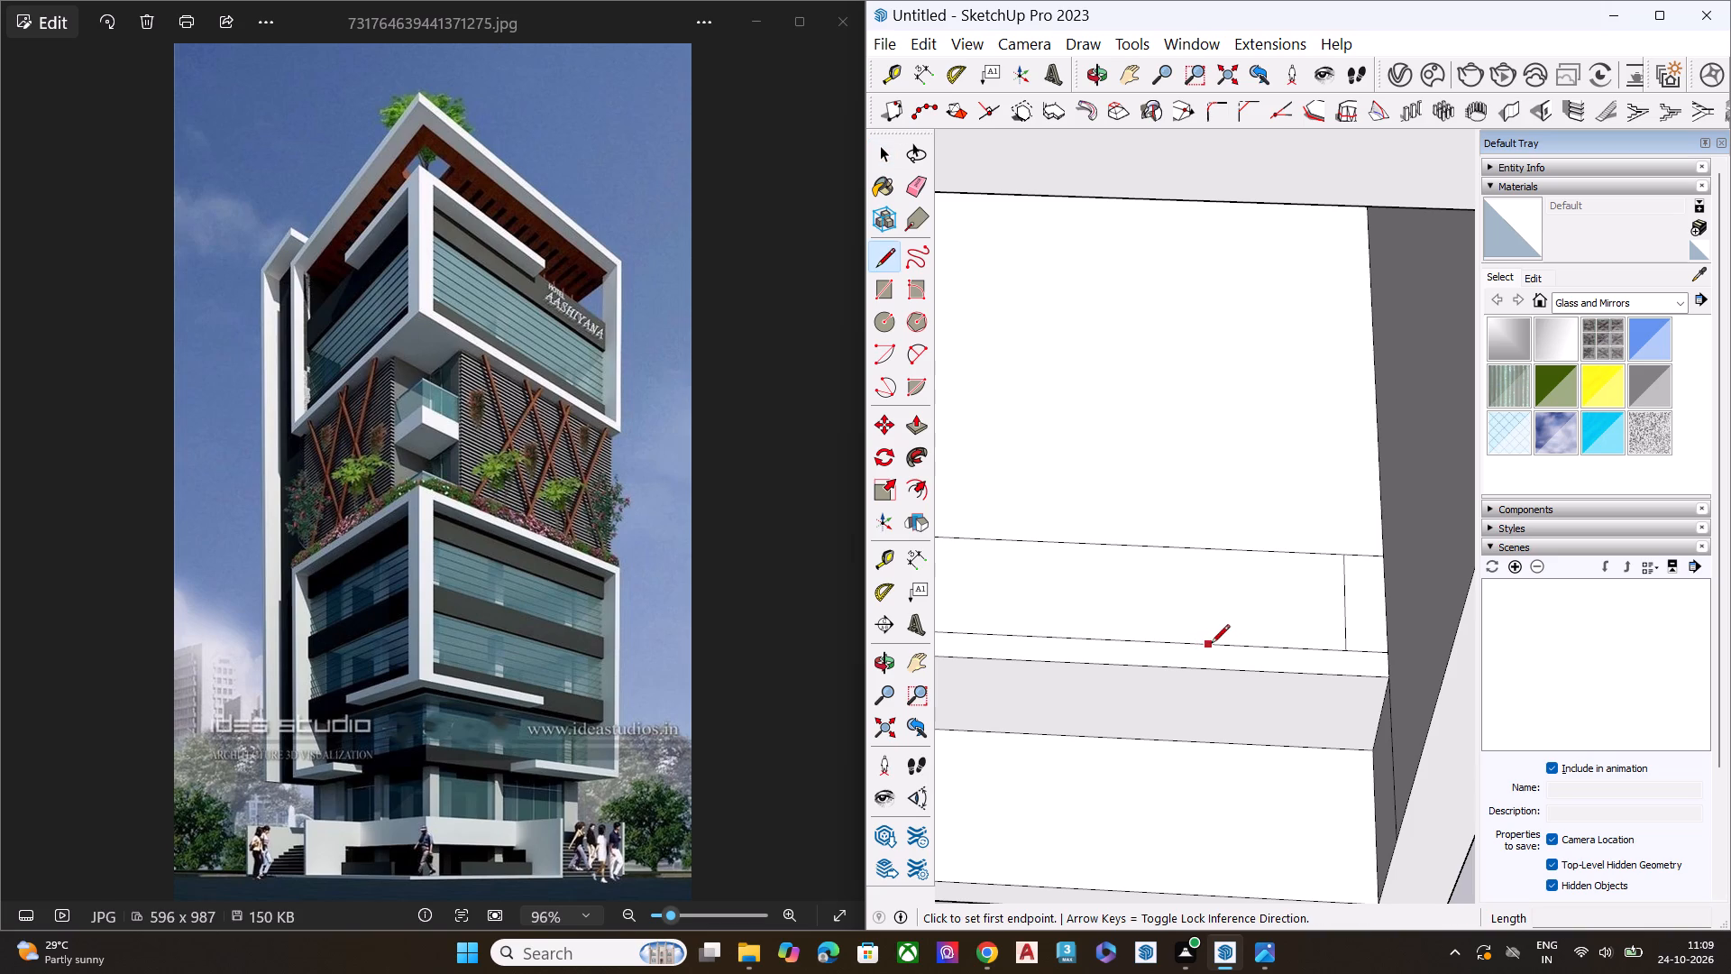
pyautogui.click(1207, 648)
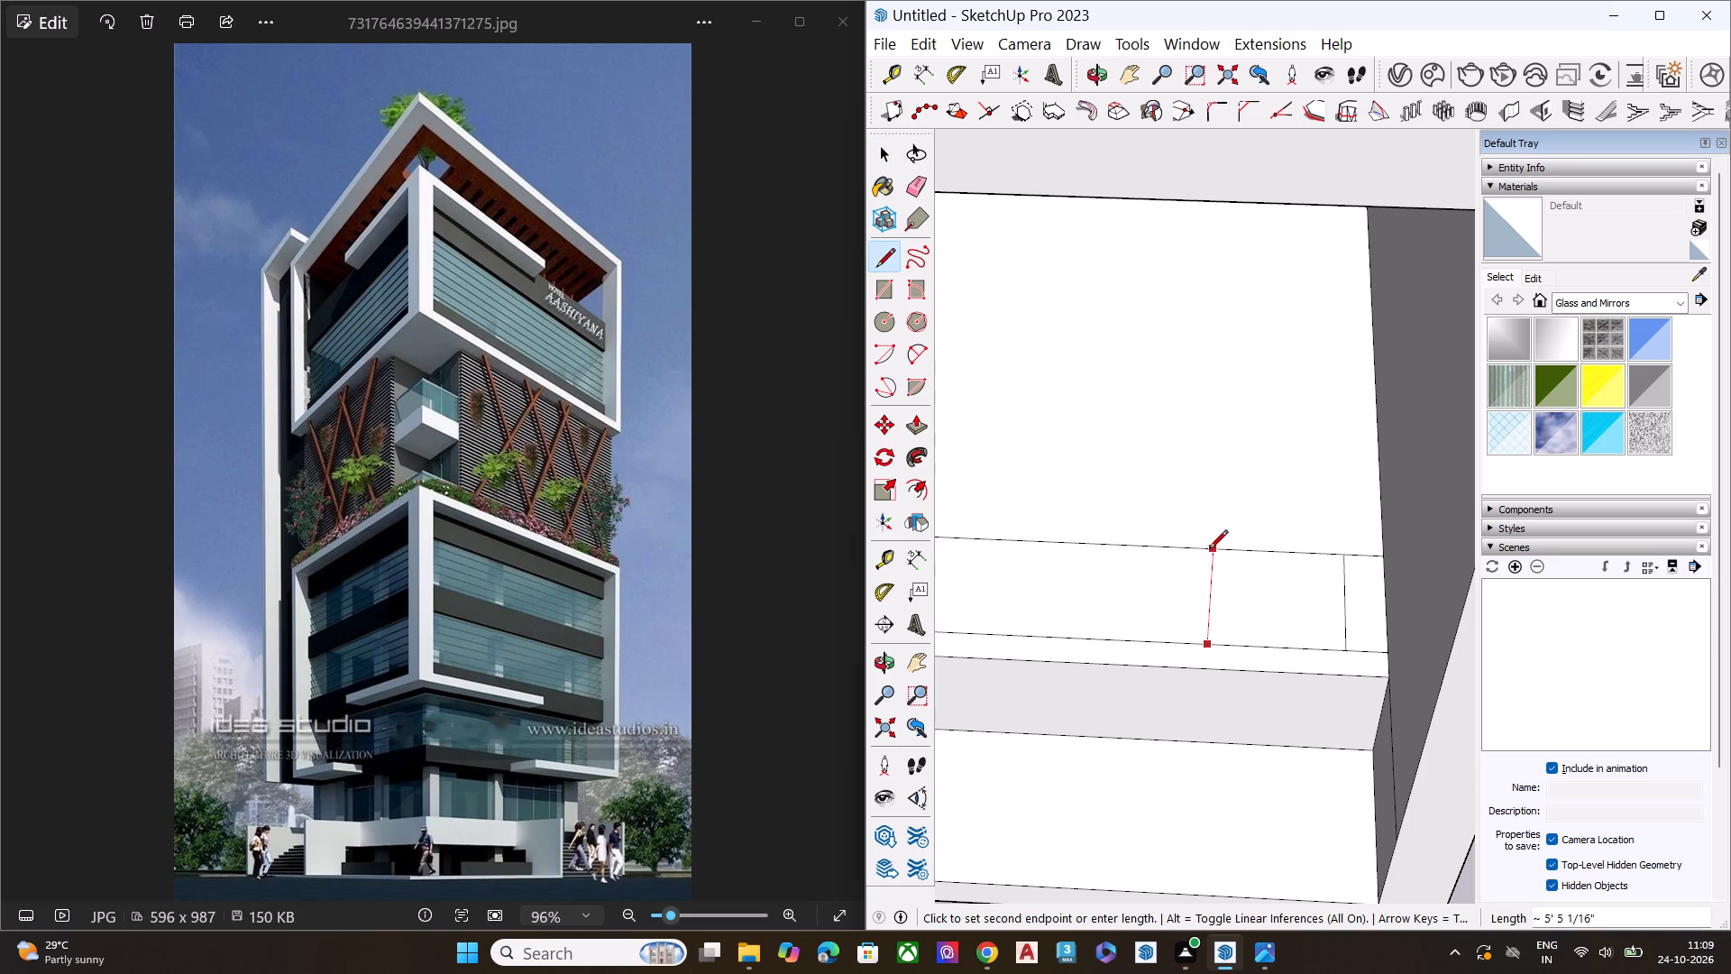
pyautogui.click(1209, 547)
# Push/Pull the far-end rectangle upward through the floors into a column reaching the underside of the top beam.
pyautogui.press('space')
pyautogui.click(1267, 618)
pyautogui.scroll(-3, 1132, 726)
pyautogui.scroll(1, 1129, 740)
pyautogui.scroll(-3, 1129, 741)
pyautogui.moveTo(1177, 763); pyautogui.dragTo(1268, 712, button='middle')
pyautogui.scroll(-1, 1193, 756)
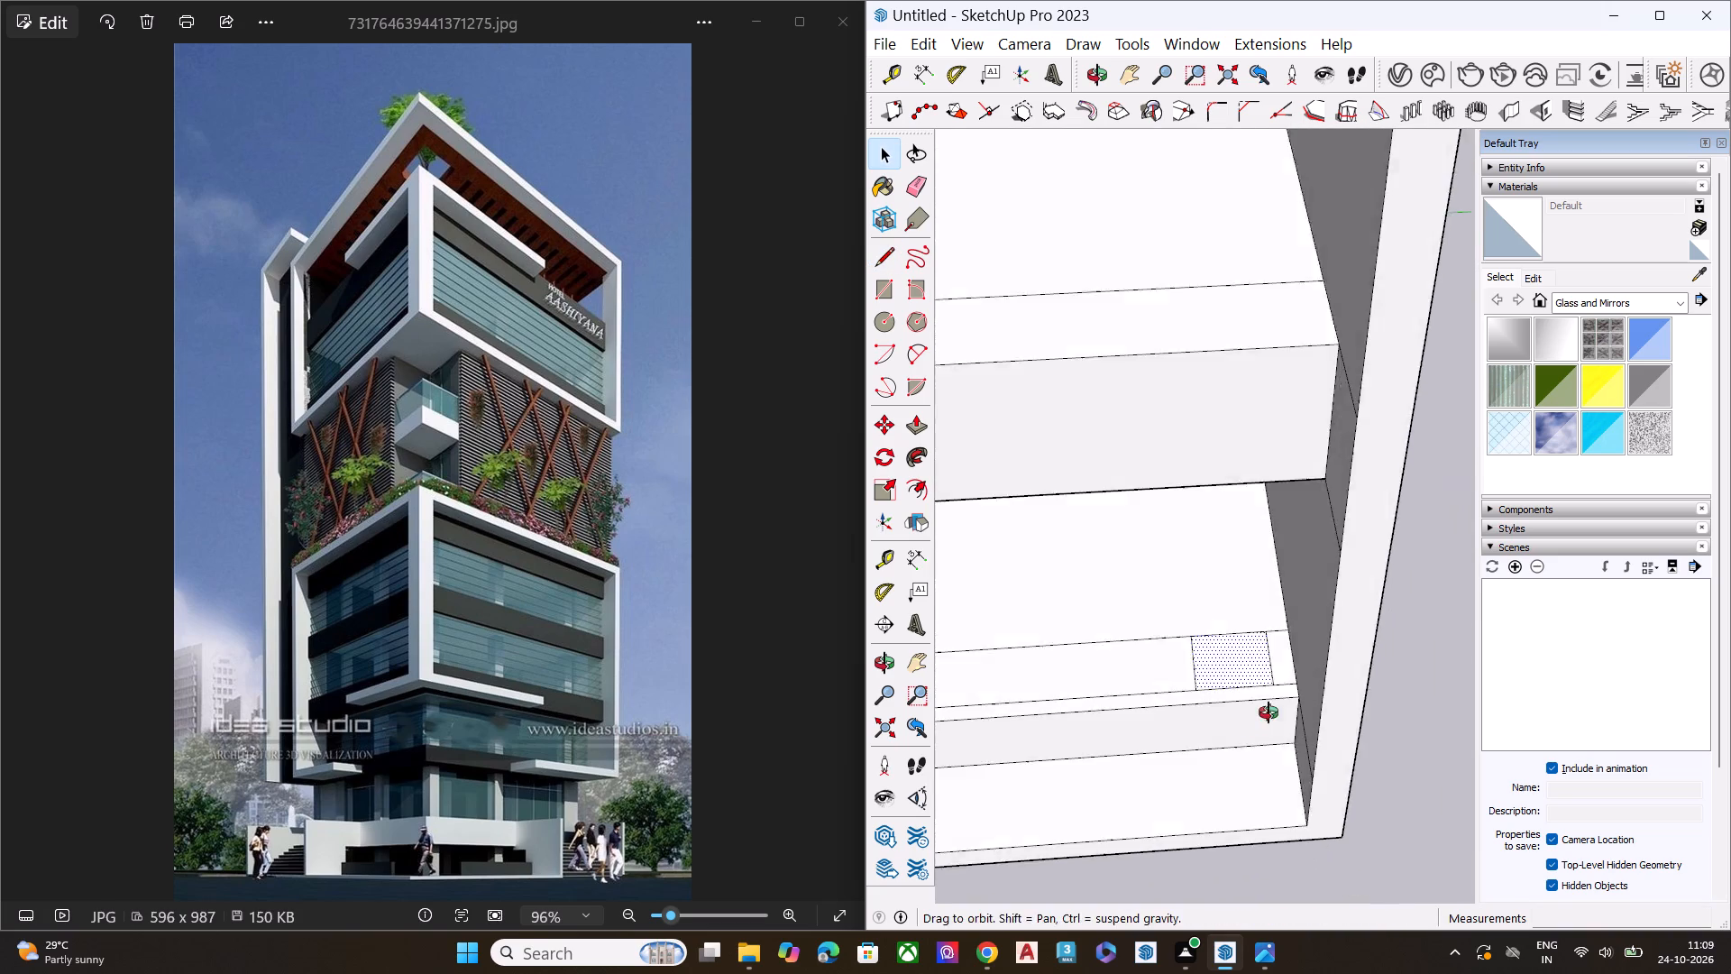
pyautogui.moveTo(1268, 712); pyautogui.dragTo(1290, 698, button='middle')
pyautogui.press('p')
pyautogui.click(1245, 651)
pyautogui.scroll(-2, 1284, 616)
pyautogui.scroll(2, 1283, 625)
pyautogui.scroll(-3, 1281, 633)
pyautogui.scroll(1, 1281, 642)
pyautogui.scroll(-2, 1281, 643)
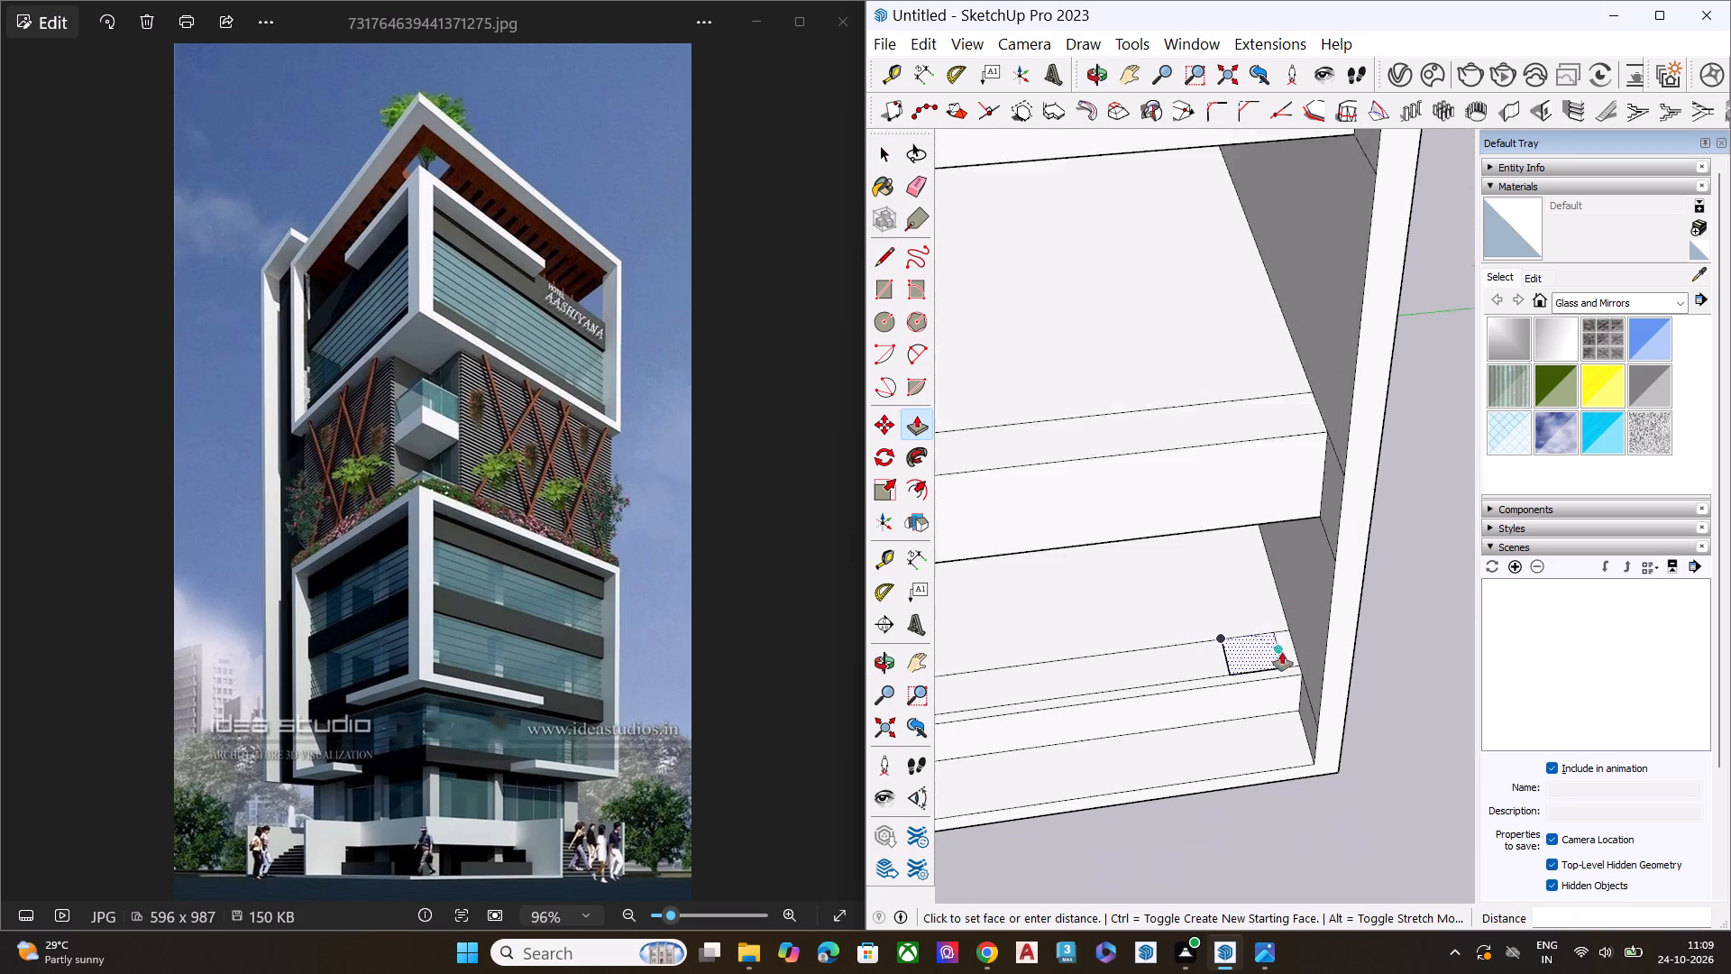
pyautogui.scroll(-1, 1282, 652)
pyautogui.scroll(-6, 1288, 763)
pyautogui.moveTo(1287, 802); pyautogui.dragTo(1316, 706, button='middle')
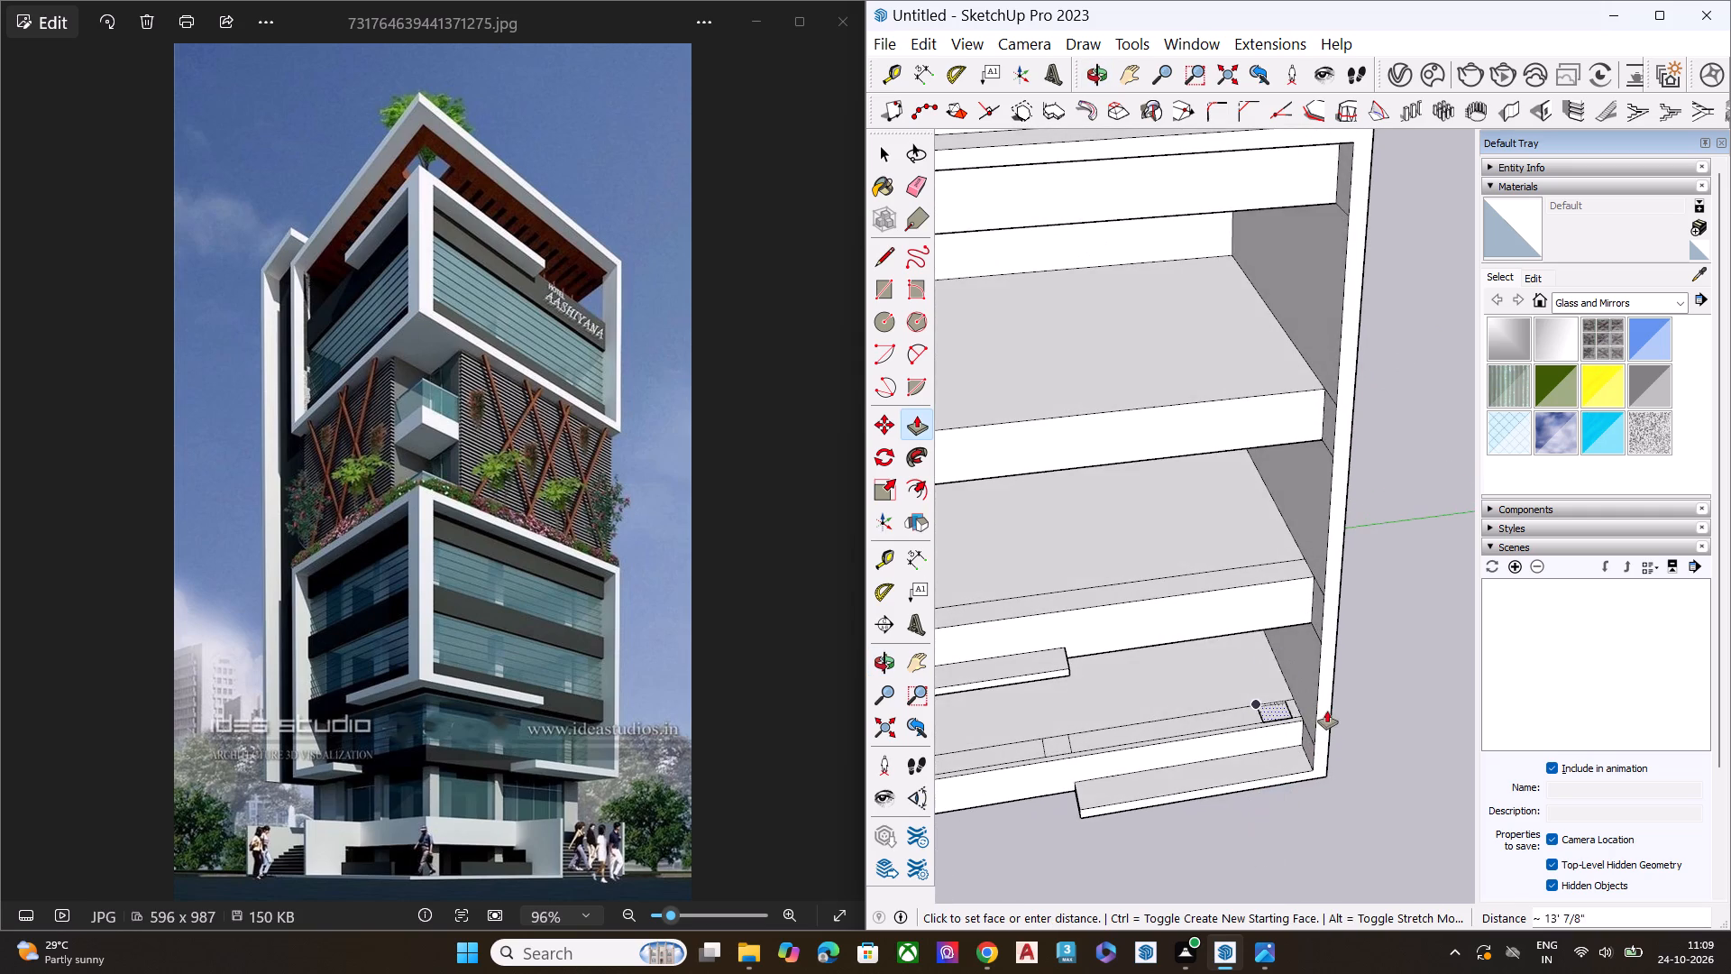
pyautogui.scroll(-3, 1327, 711)
pyautogui.scroll(1, 1327, 711)
pyautogui.scroll(-5, 1327, 711)
pyautogui.moveTo(1281, 694); pyautogui.dragTo(1330, 372, button='middle')
pyautogui.scroll(7, 1330, 372)
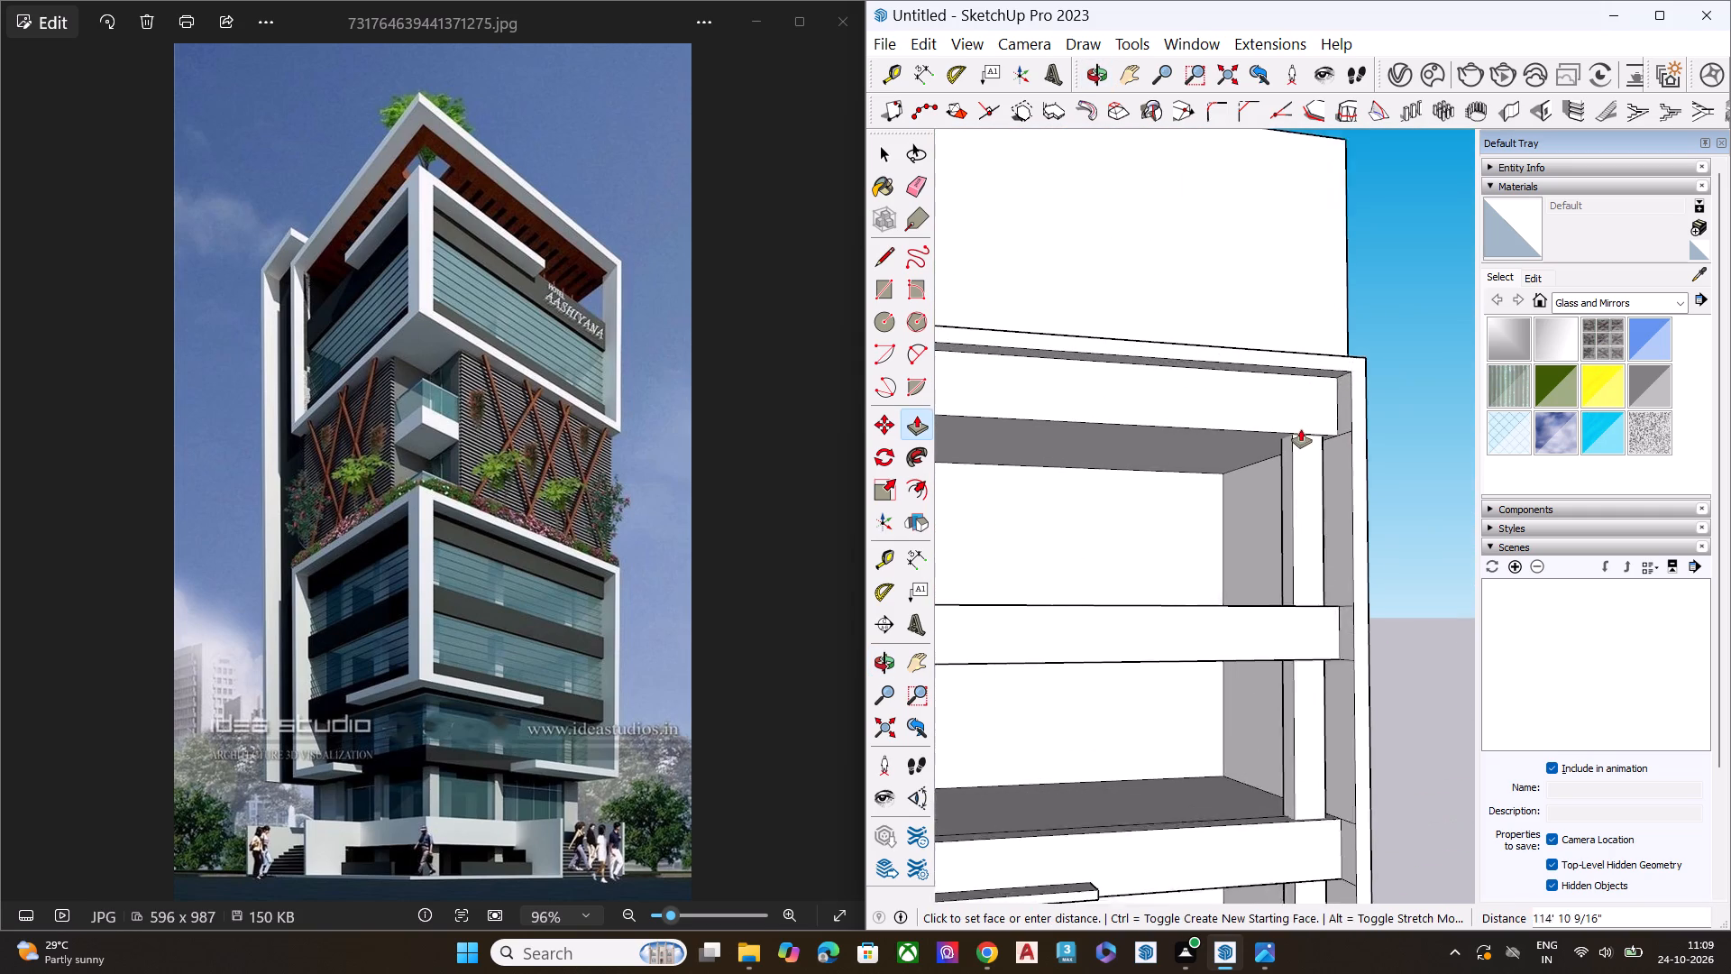
pyautogui.click(1308, 418)
pyautogui.press('space')
# Push/Pull the middle rectangle on the lowest slab upward through the floors into a column reaching the top beam.
pyautogui.scroll(-7, 1433, 510)
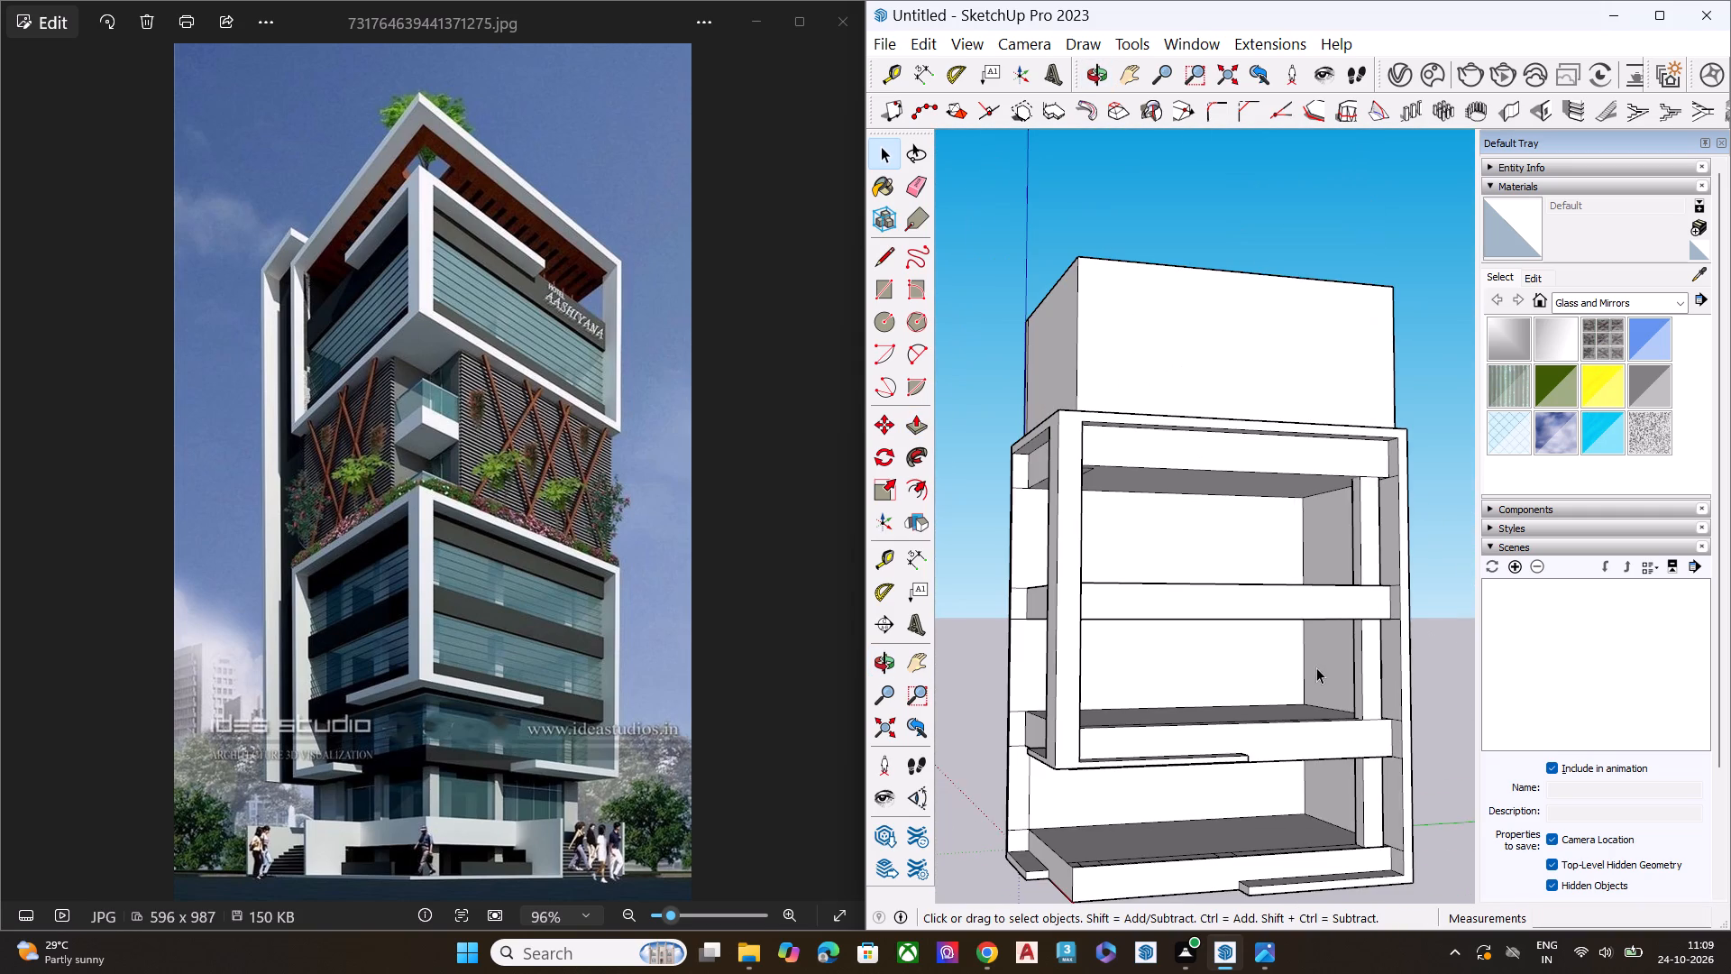
pyautogui.moveTo(1297, 827); pyautogui.dragTo(1306, 973, button='middle')
pyautogui.scroll(9, 1261, 803)
pyautogui.scroll(-7, 1241, 651)
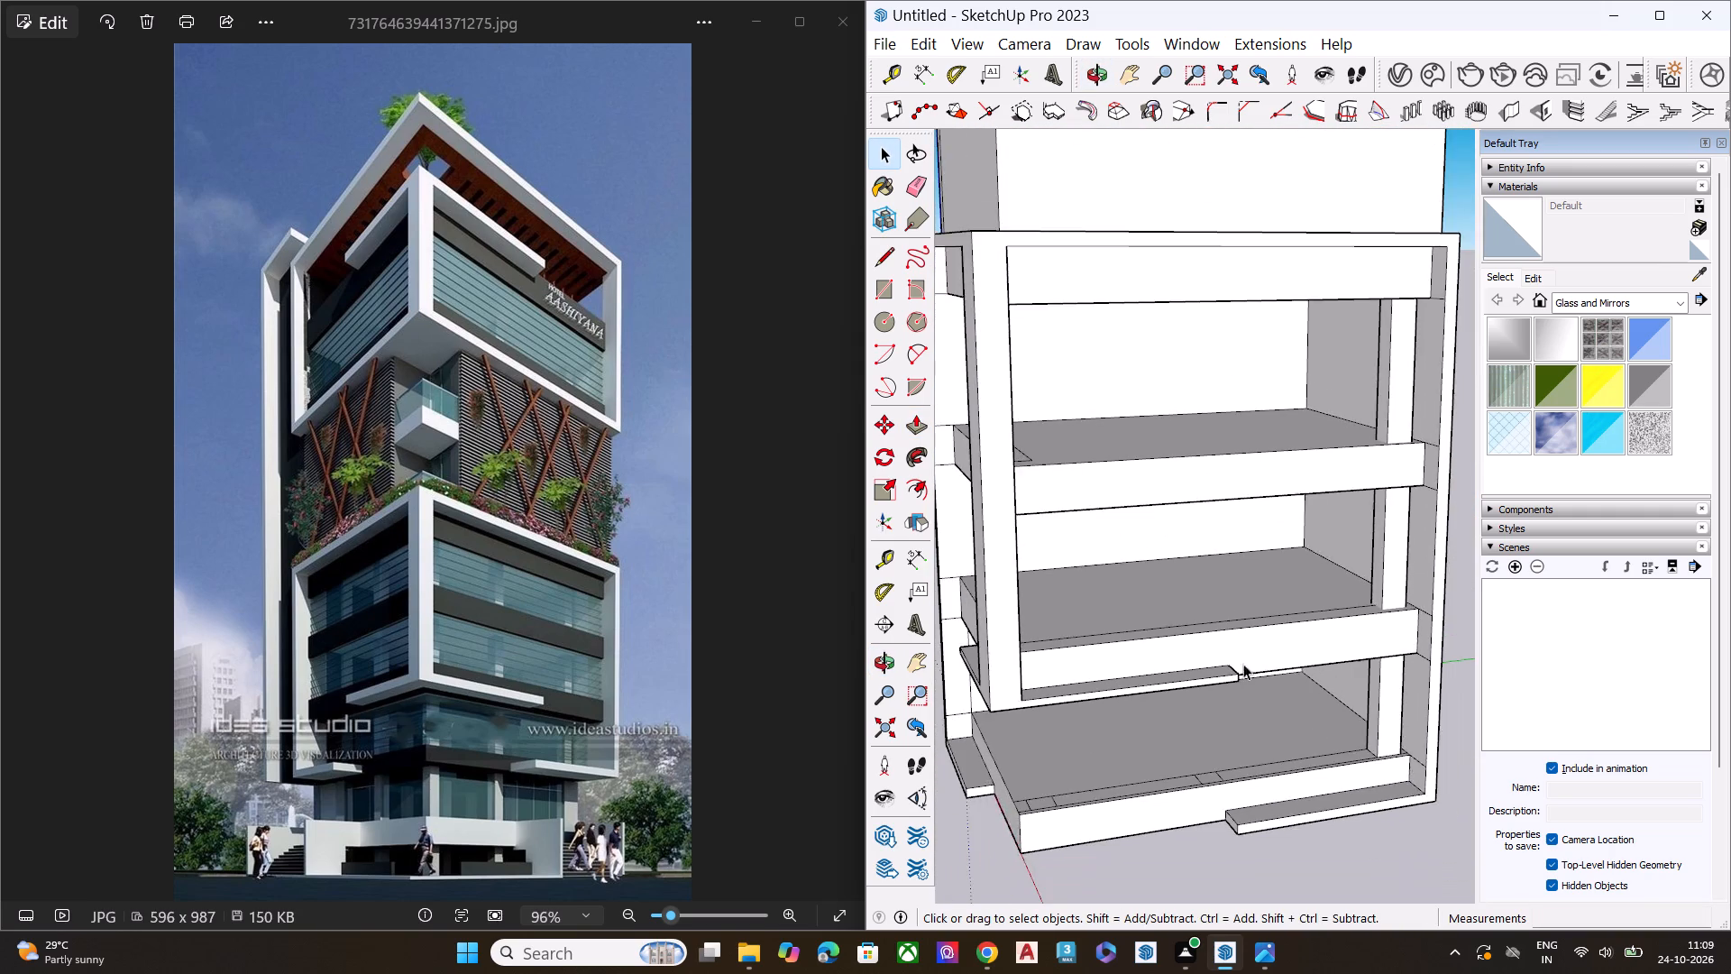
pyautogui.moveTo(1258, 712); pyautogui.dragTo(1260, 956, button='middle')
pyautogui.scroll(1, 1263, 884)
pyautogui.scroll(-3, 1261, 876)
pyautogui.scroll(7, 1255, 848)
pyautogui.click(1191, 685)
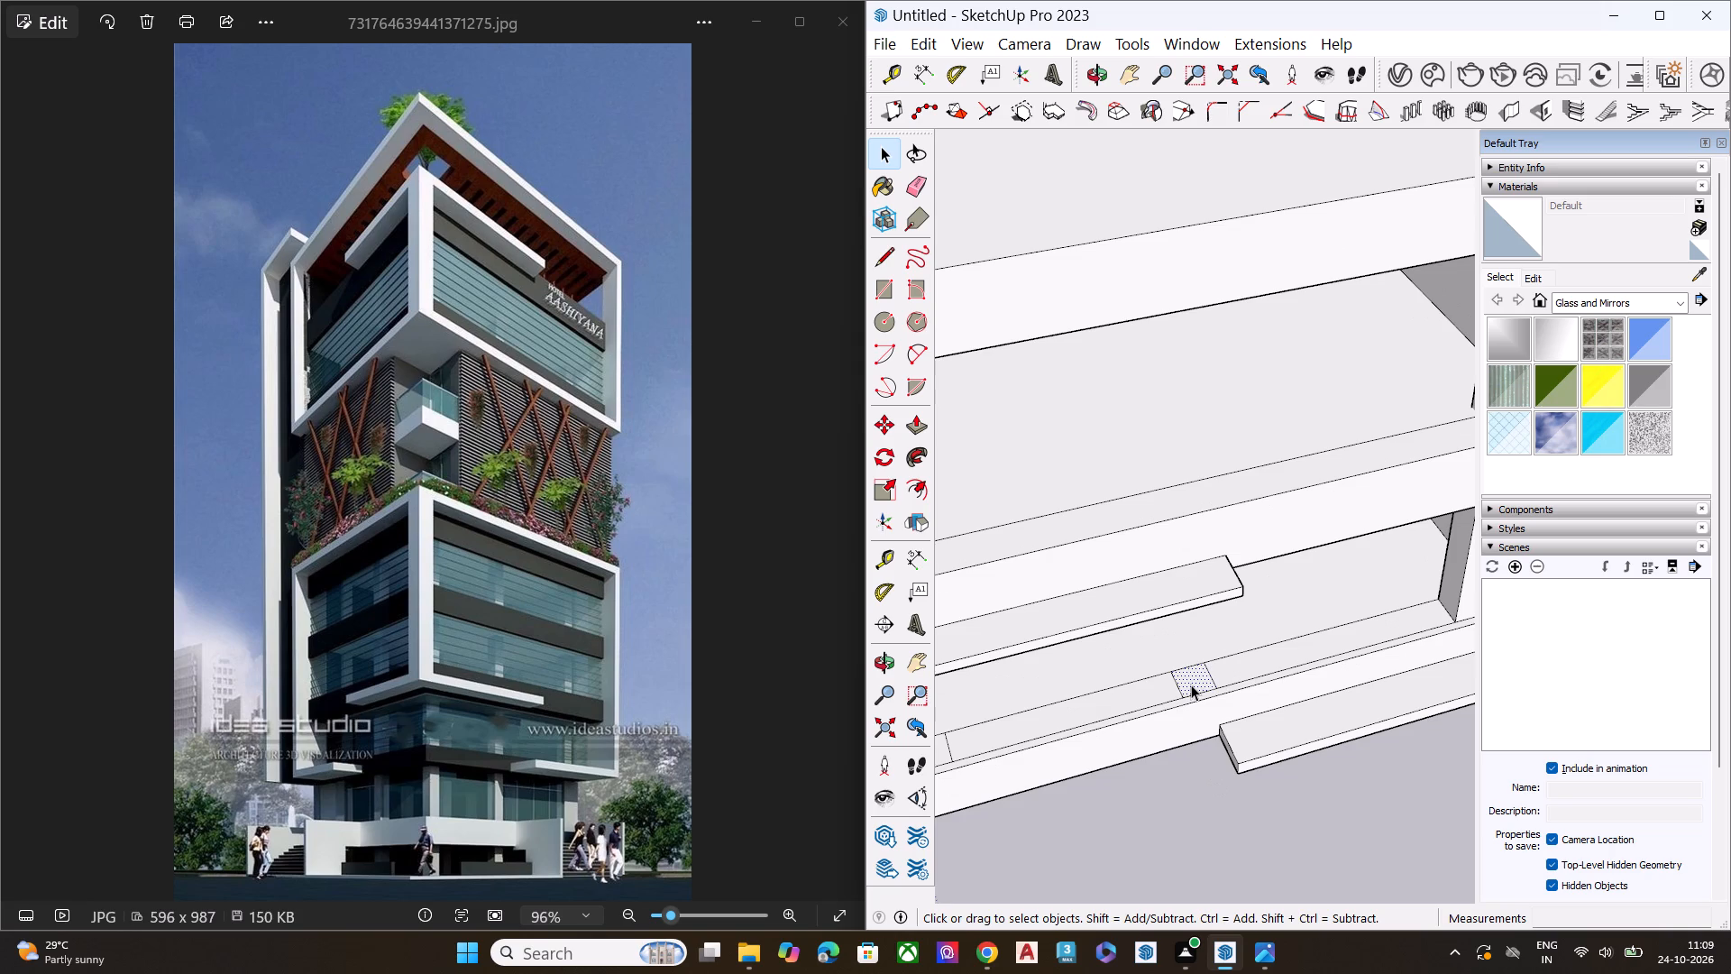
pyautogui.press('p')
pyautogui.click(1193, 679)
pyautogui.scroll(-7, 1226, 615)
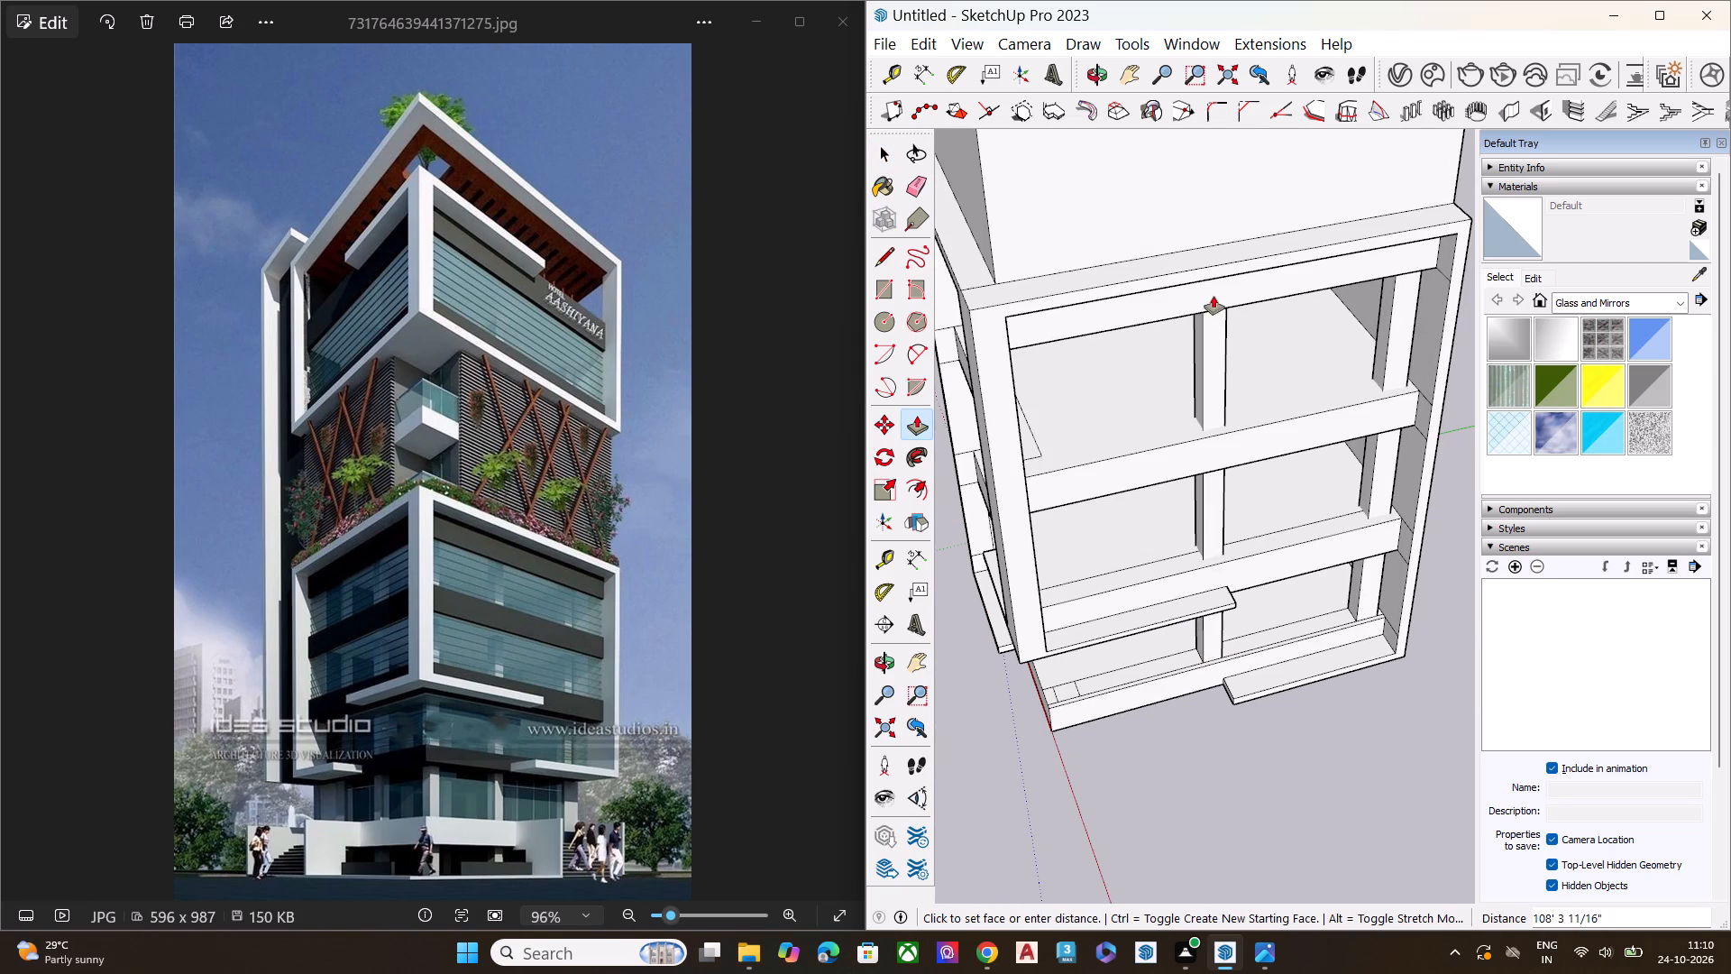
pyautogui.click(1224, 304)
pyautogui.press('space')
# Push/Pull the front-corner rectangle on the lowest slab upward into a column reaching the top beam, checking the reference image.
pyautogui.scroll(-1, 1255, 541)
pyautogui.moveTo(1251, 523); pyautogui.dragTo(1272, 243, button='middle')
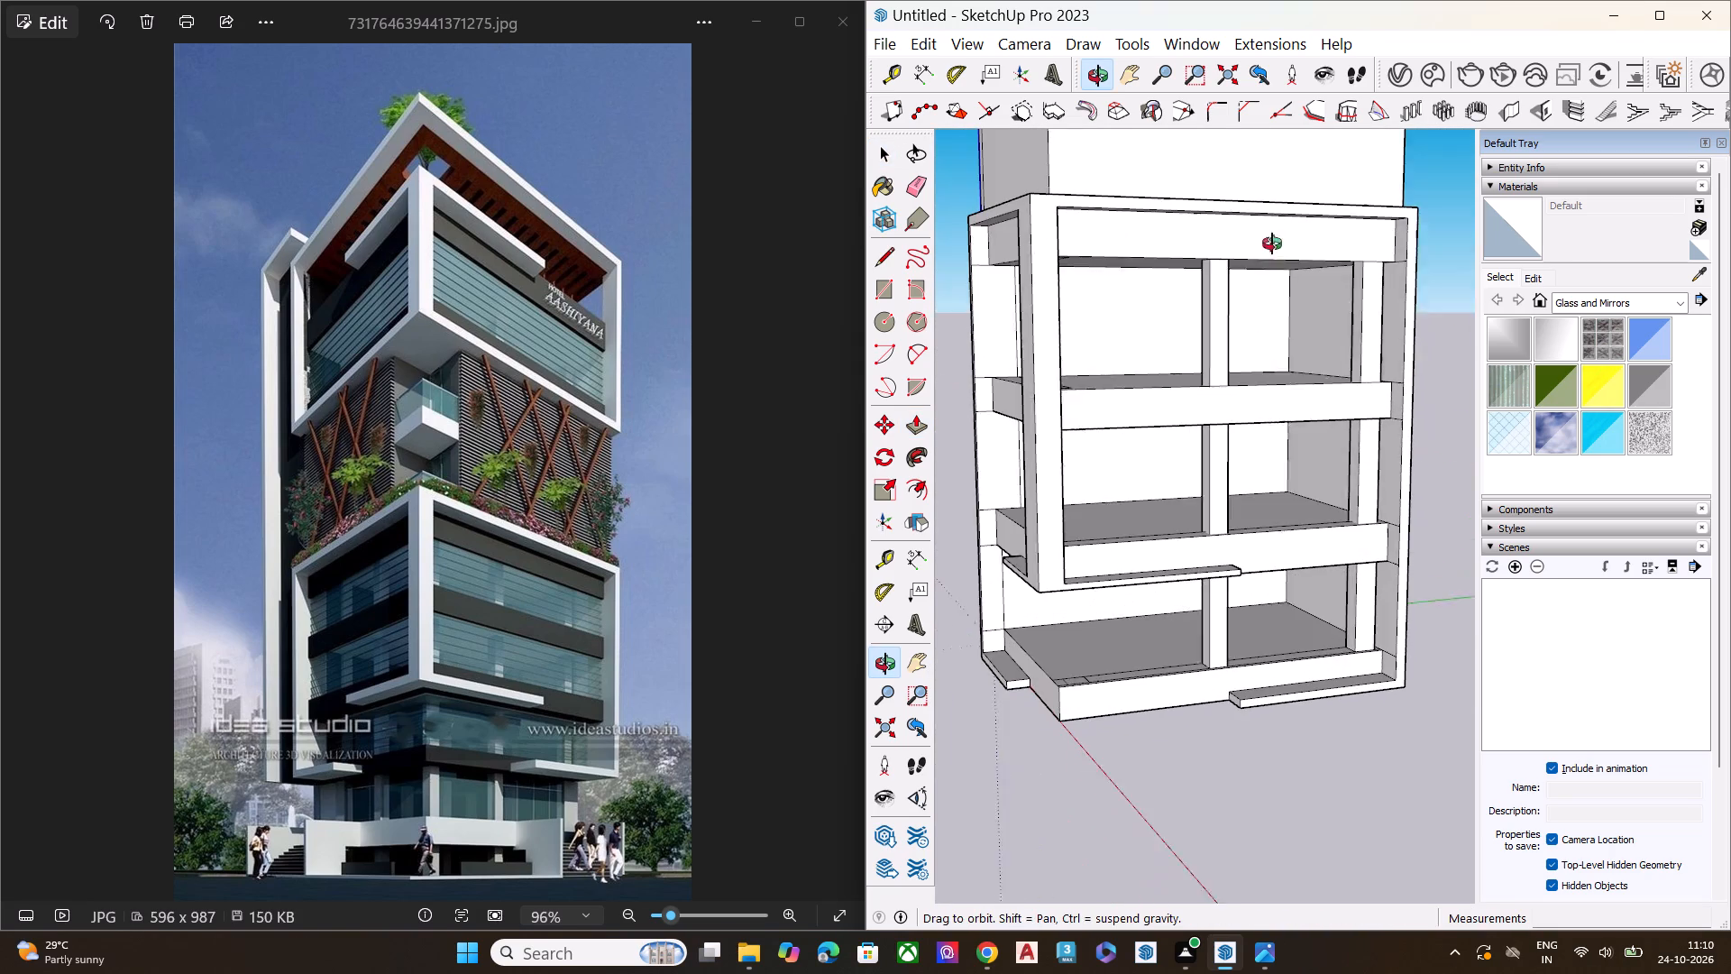
pyautogui.moveTo(1272, 243); pyautogui.dragTo(1274, 242, button='middle')
pyautogui.scroll(5, 1349, 302)
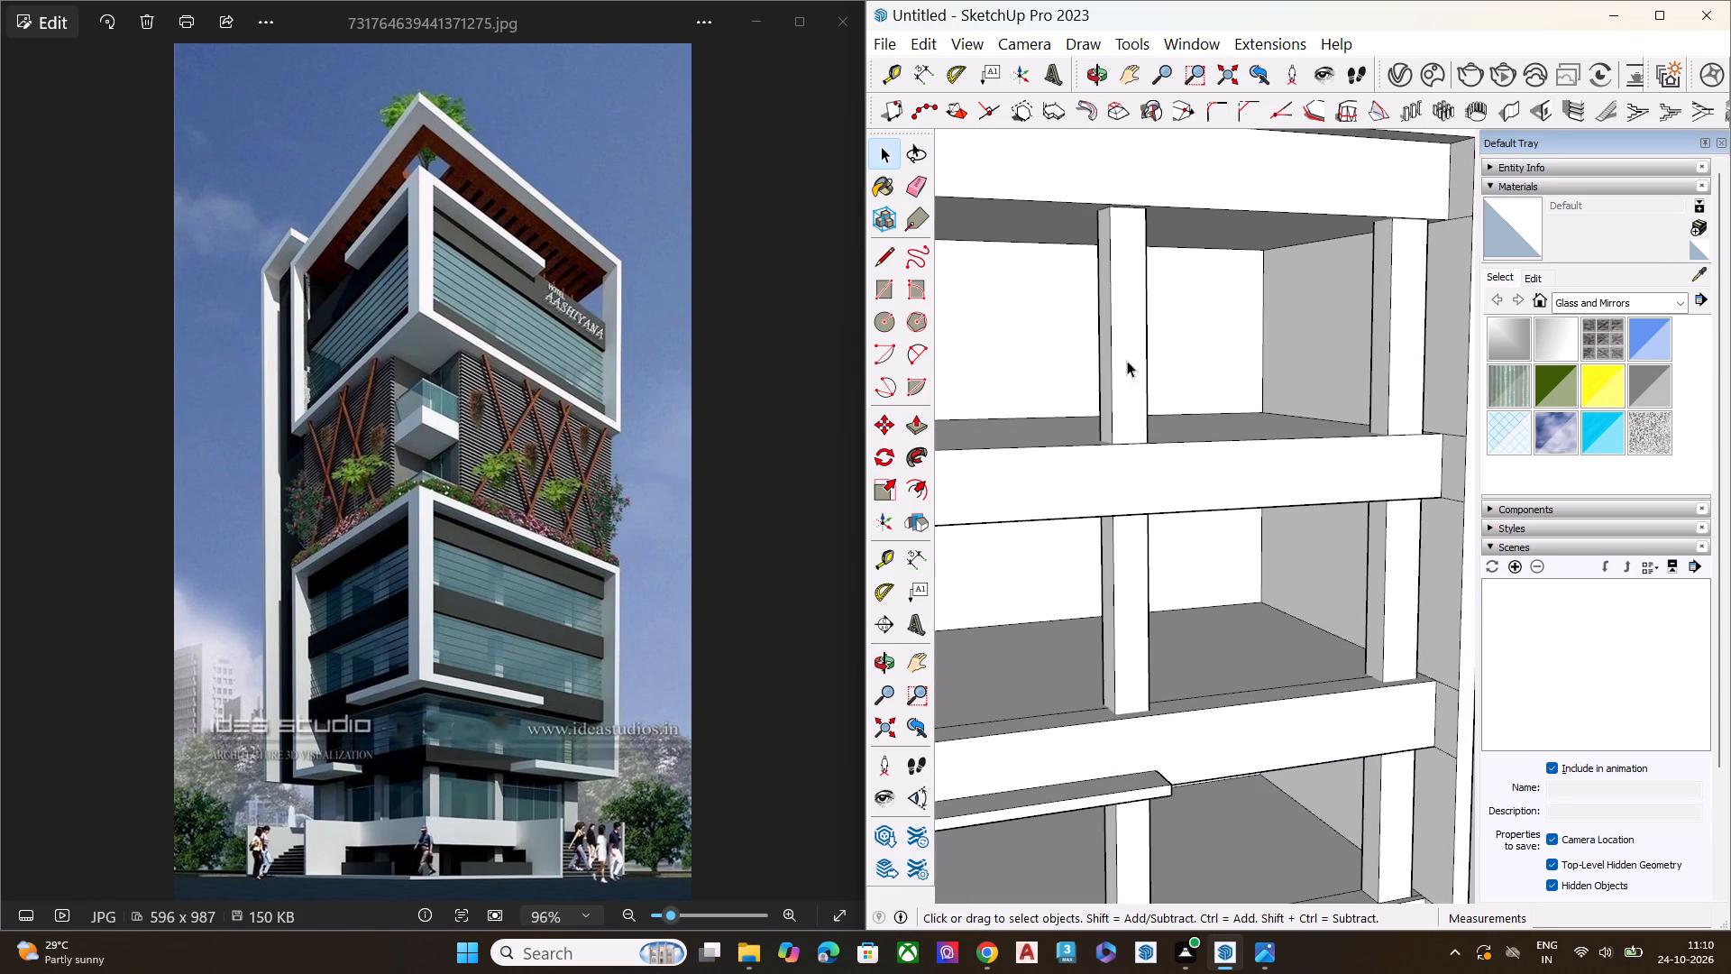
pyautogui.scroll(-2, 1344, 412)
pyautogui.scroll(1, 1355, 412)
pyautogui.scroll(-6, 1356, 414)
pyautogui.moveTo(1253, 601); pyautogui.dragTo(1391, 639, button='middle')
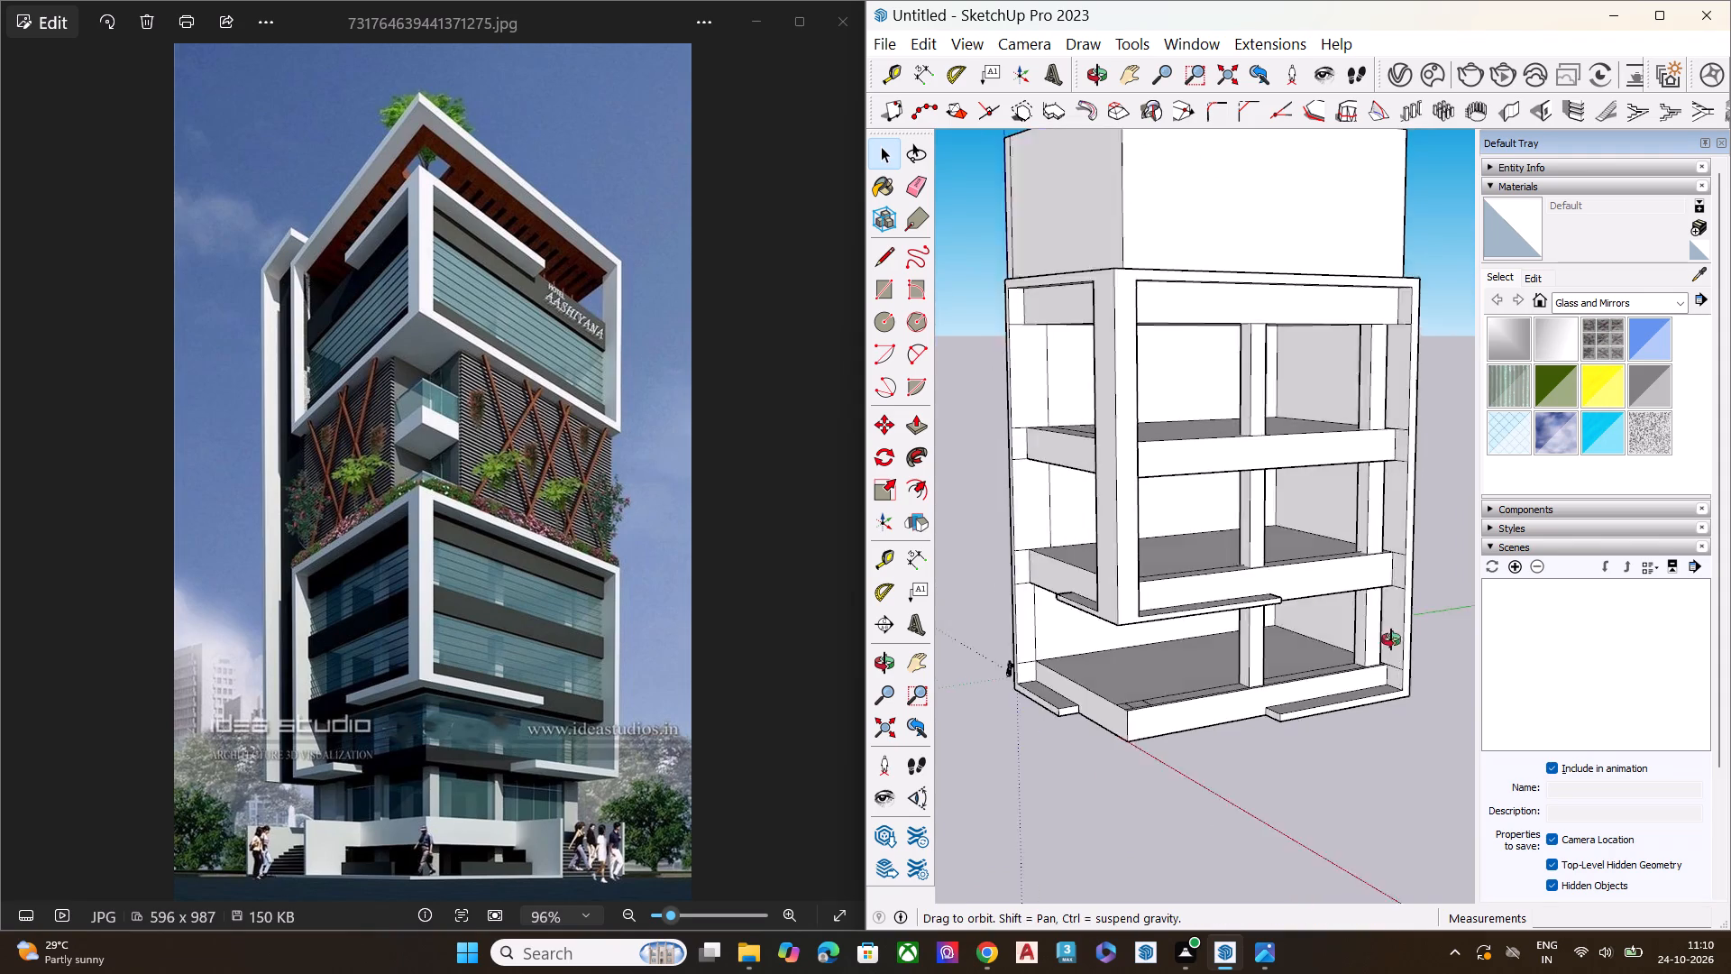
pyautogui.moveTo(1391, 639); pyautogui.dragTo(1573, 621, button='middle')
pyautogui.moveTo(1204, 729); pyautogui.dragTo(1073, 834, button='middle')
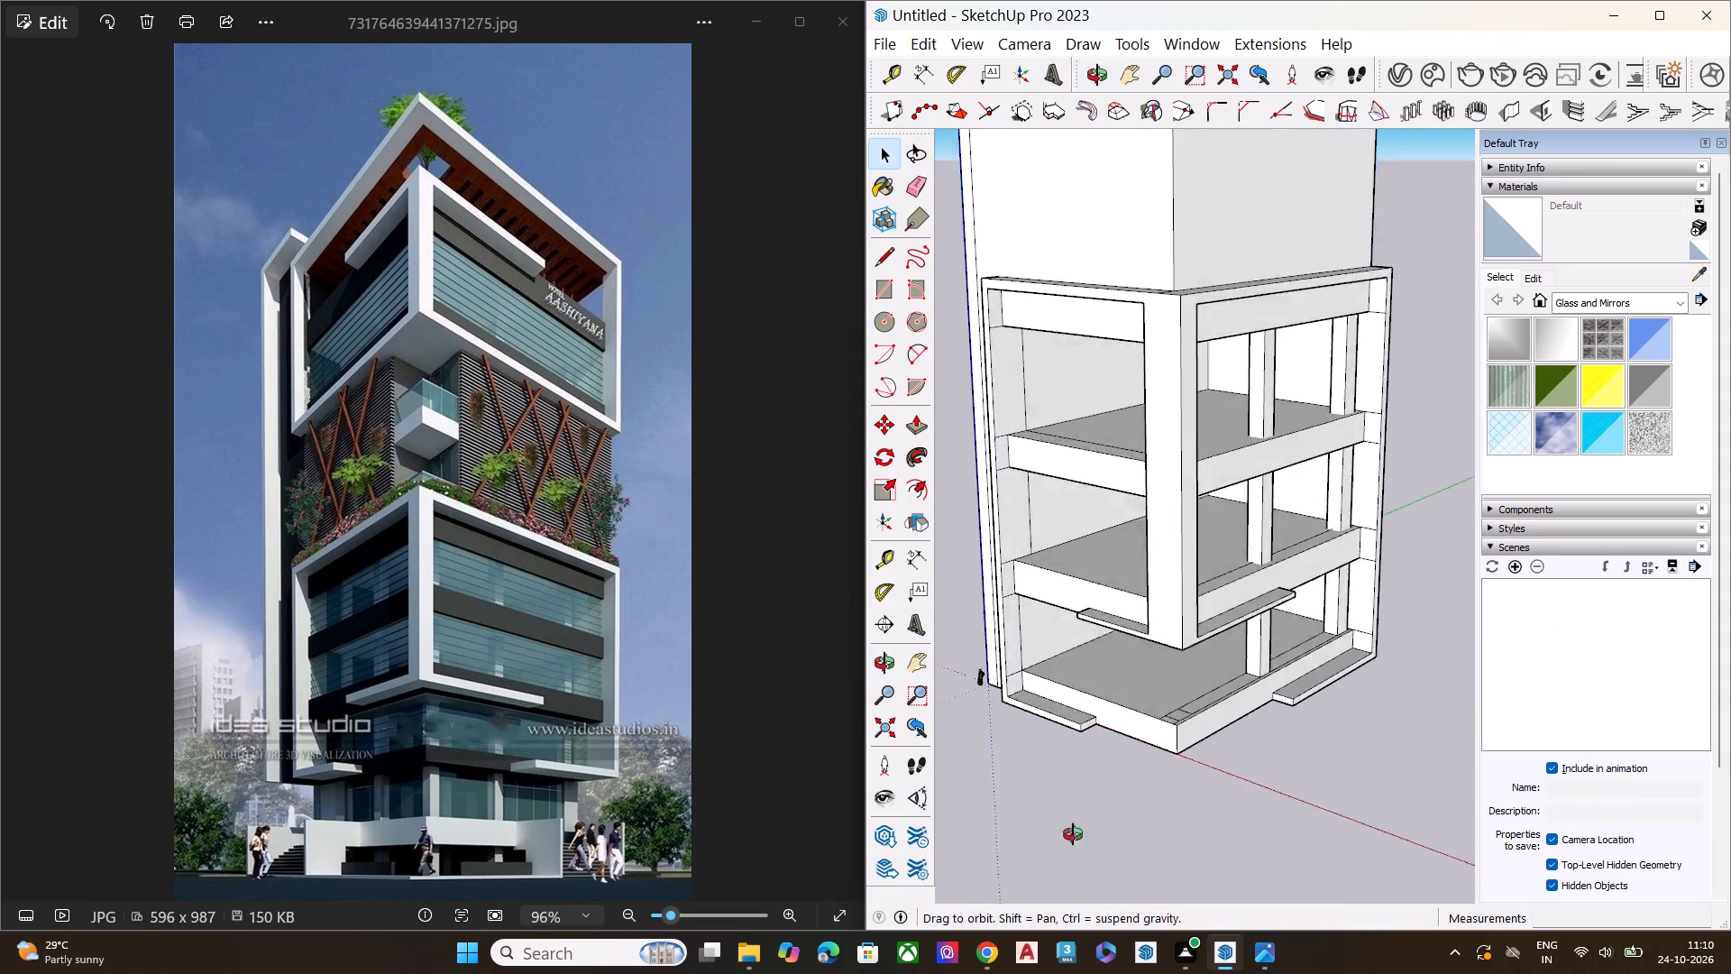
pyautogui.moveTo(1073, 834); pyautogui.dragTo(1045, 868, button='middle')
pyautogui.scroll(2, 1134, 698)
pyautogui.scroll(-1, 1158, 660)
pyautogui.scroll(4, 1160, 657)
pyautogui.click(1168, 740)
pyautogui.press('p')
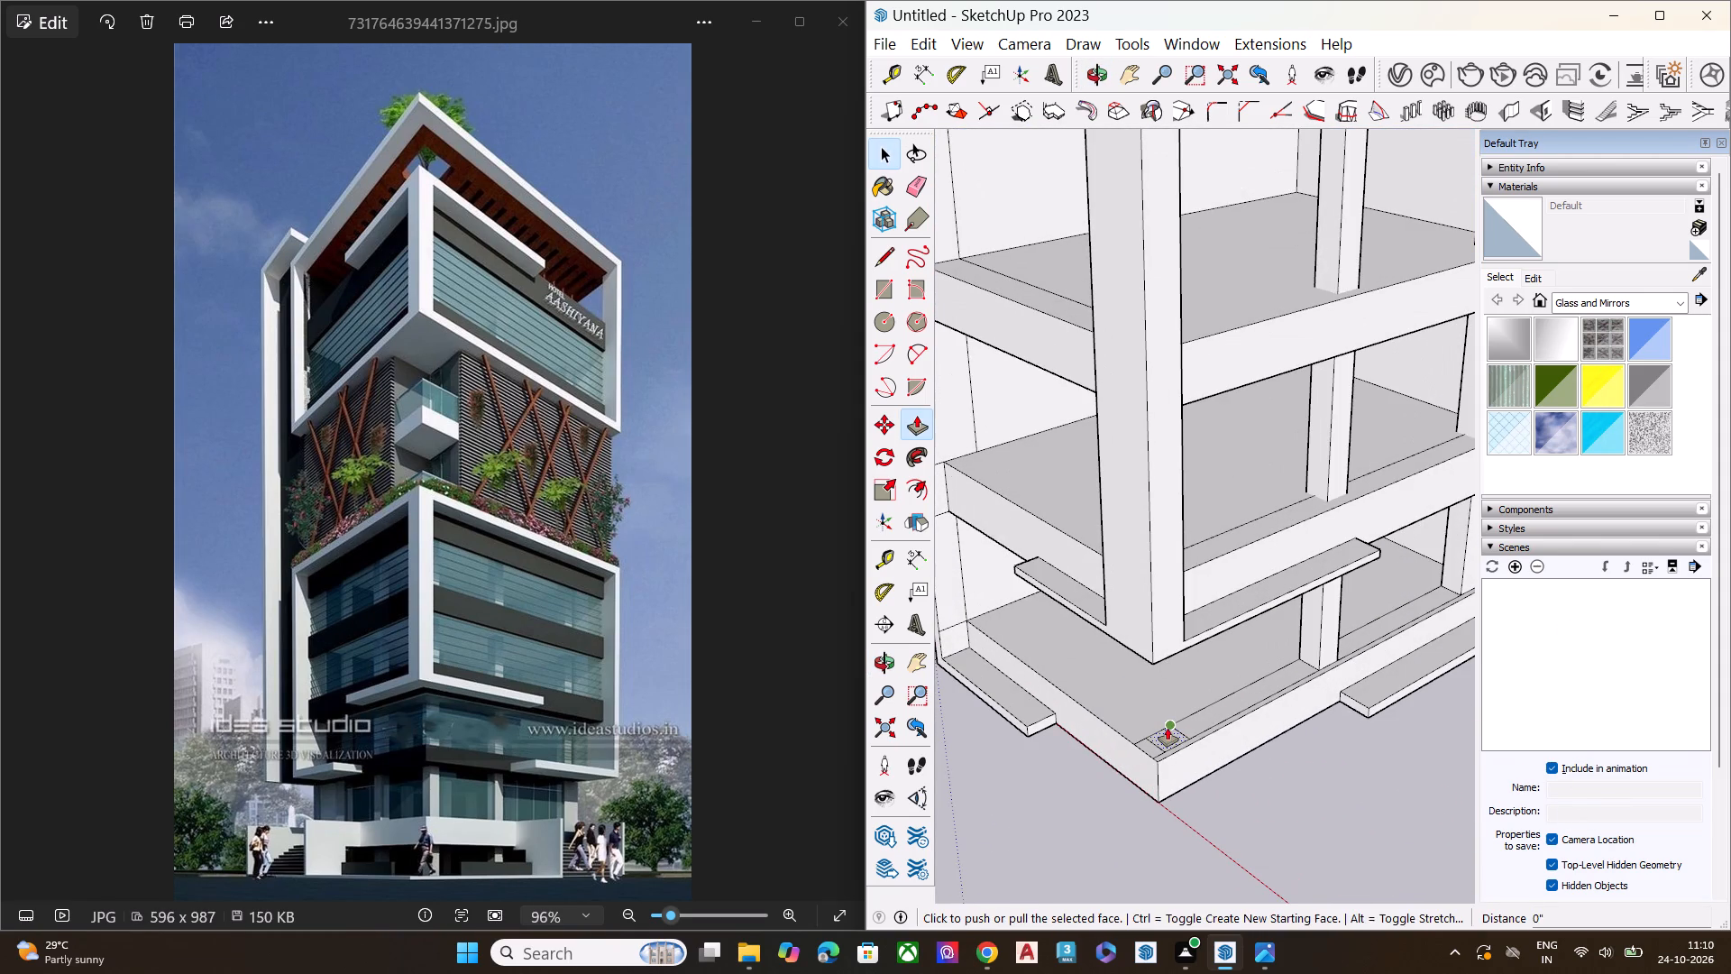
pyautogui.click(1168, 728)
pyautogui.scroll(-3, 1194, 426)
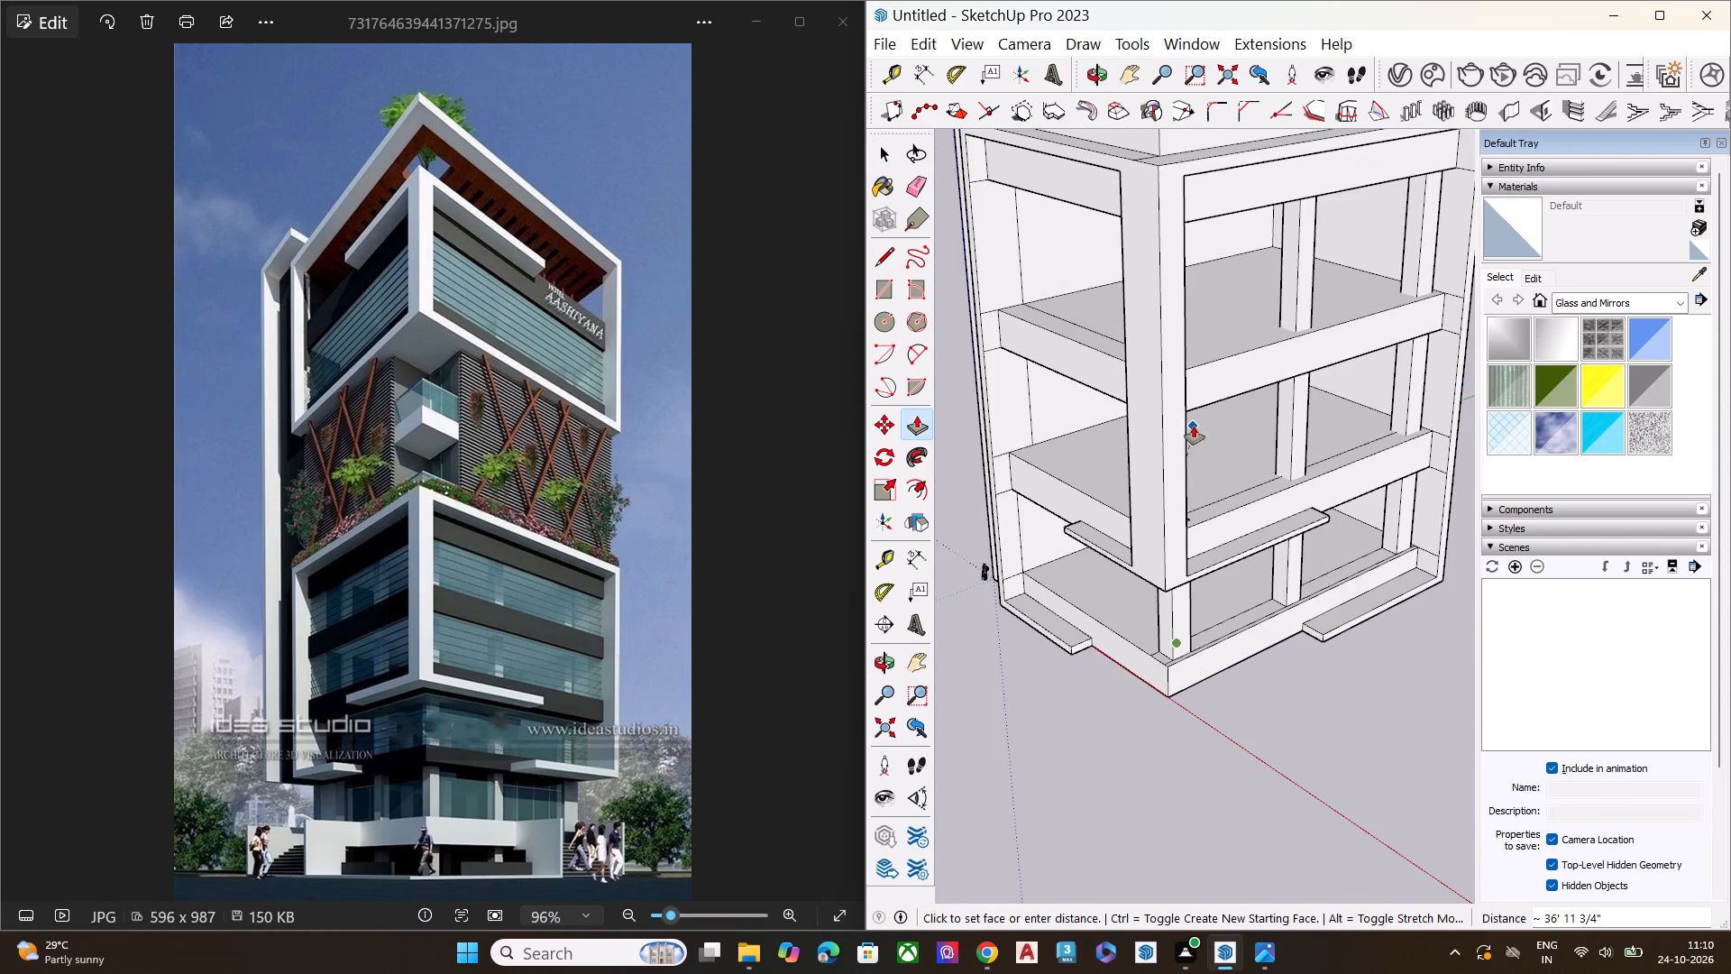
pyautogui.moveTo(1194, 426); pyautogui.dragTo(1096, 289, button='middle')
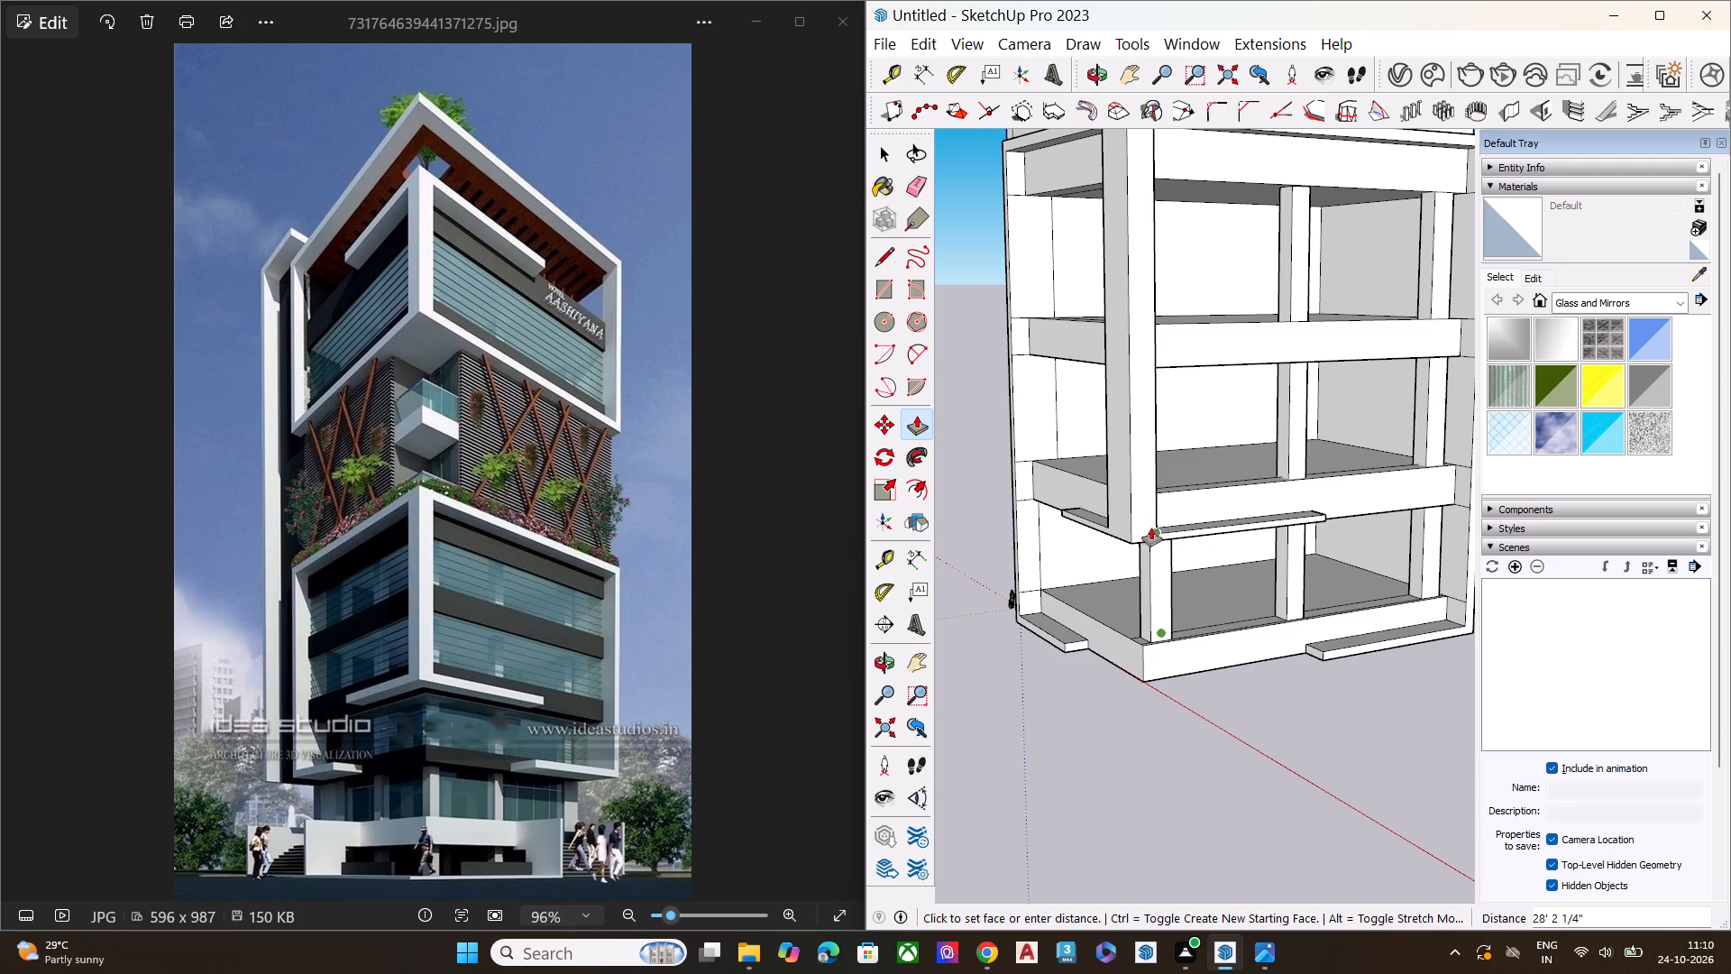
pyautogui.scroll(3, 528, 689)
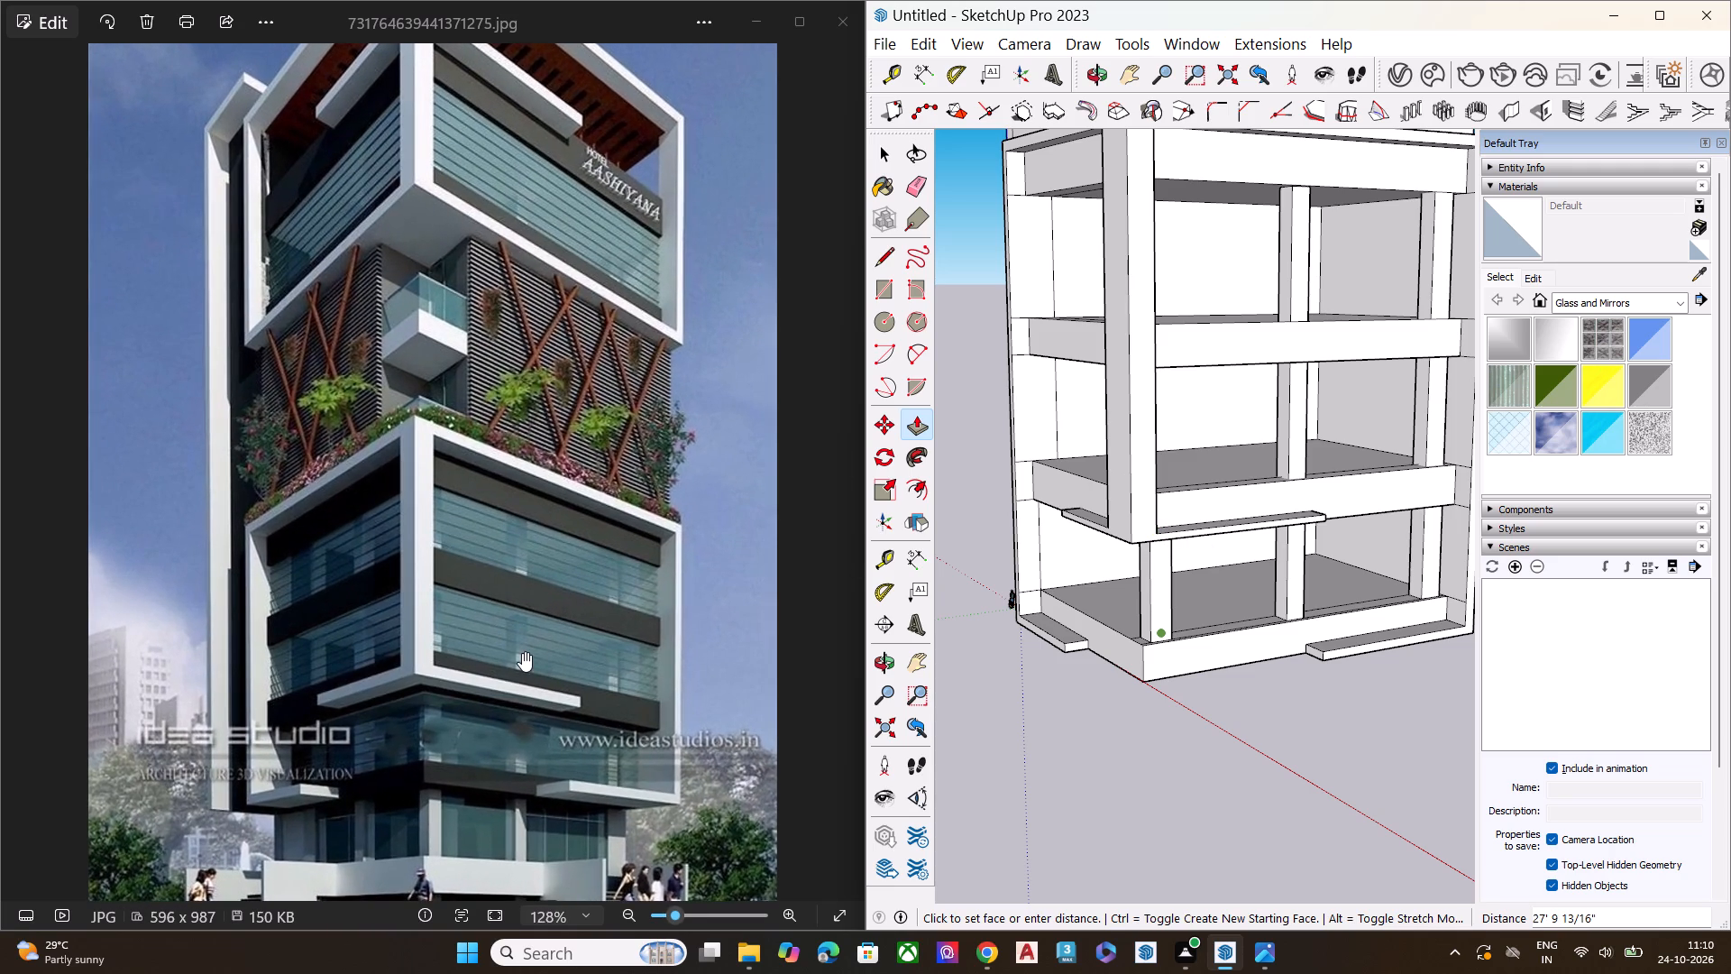
pyautogui.scroll(-2, 522, 652)
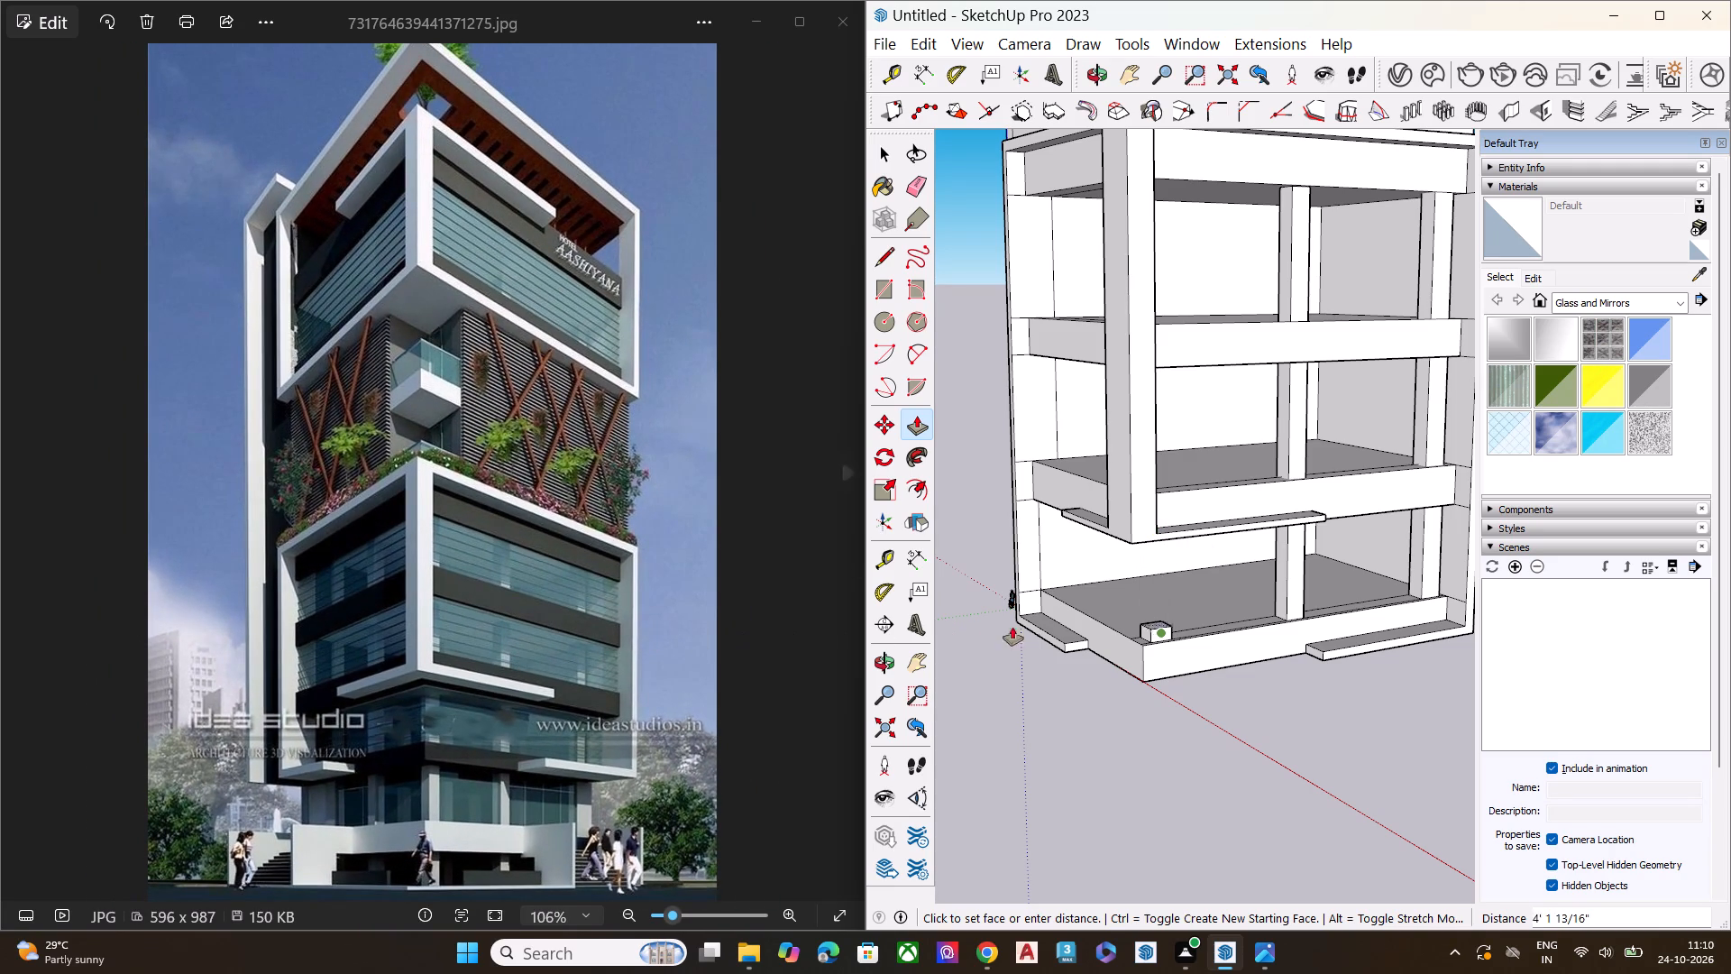
pyautogui.click(1158, 170)
pyautogui.press('space')
# Push/Pull the front corner column's inner side face slightly toward the middle column on the upper storey.
pyautogui.moveTo(1184, 471); pyautogui.dragTo(1163, 321, button='middle')
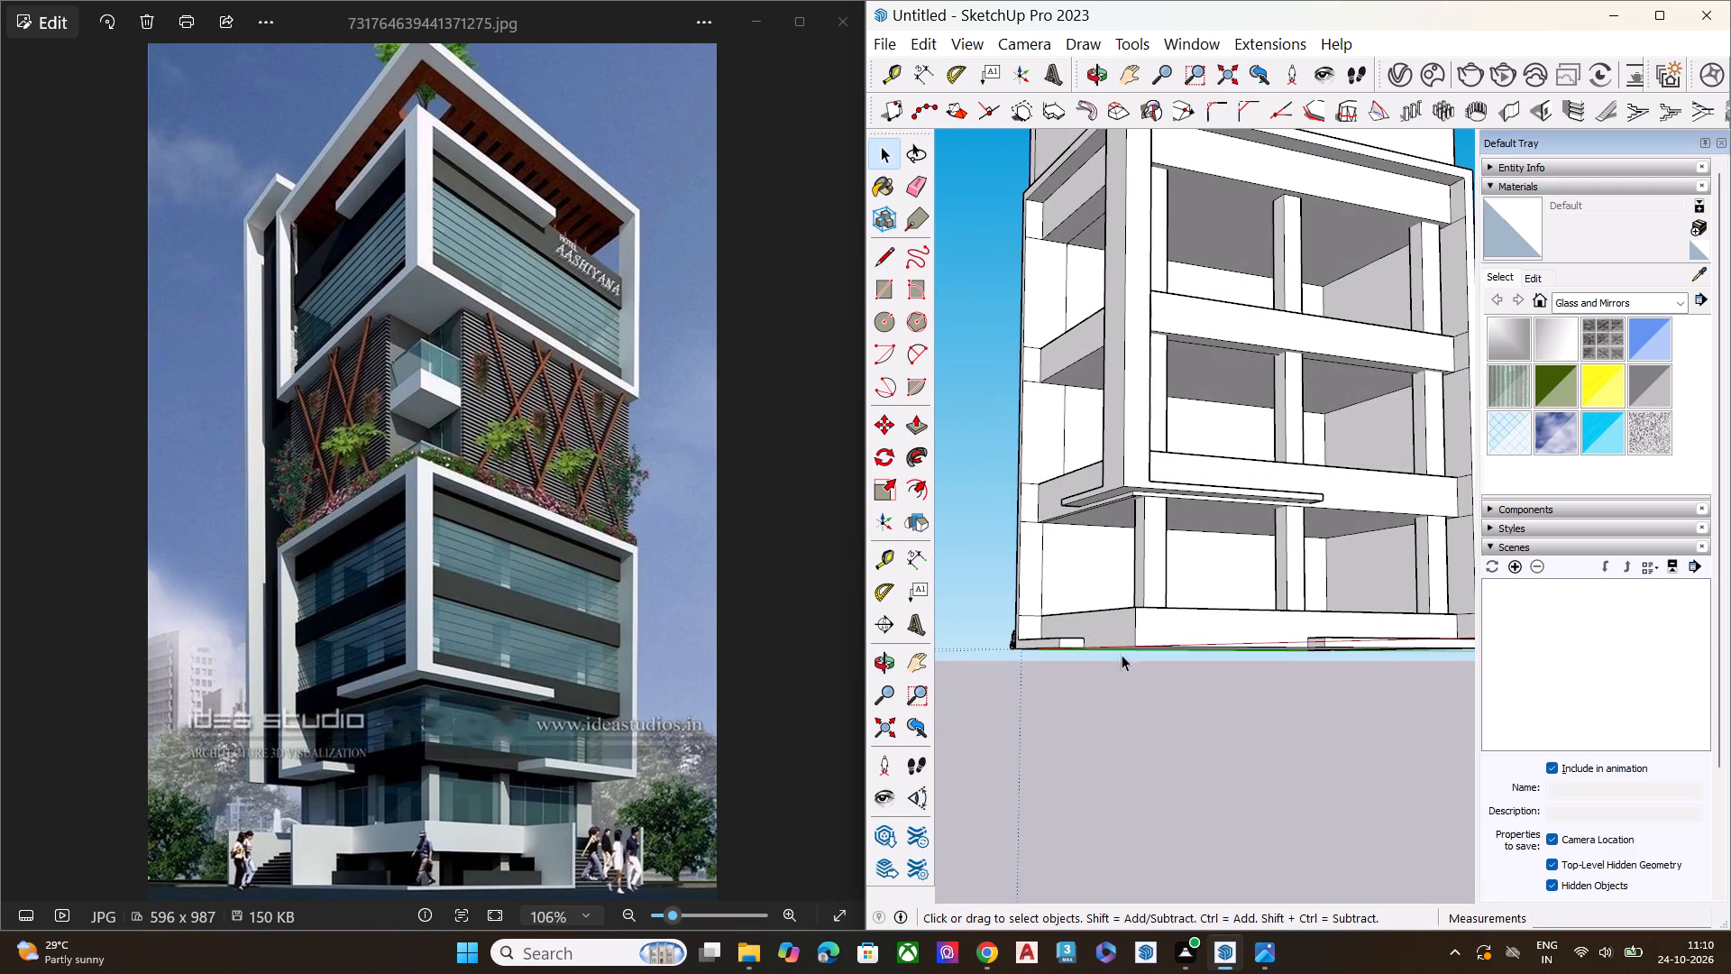
pyautogui.scroll(-8, 1059, 754)
pyautogui.moveTo(1116, 751); pyautogui.dragTo(1144, 756, button='middle')
pyautogui.scroll(-1, 1132, 465)
pyautogui.scroll(8, 1131, 464)
pyautogui.moveTo(1163, 536); pyautogui.dragTo(1011, 629, button='middle')
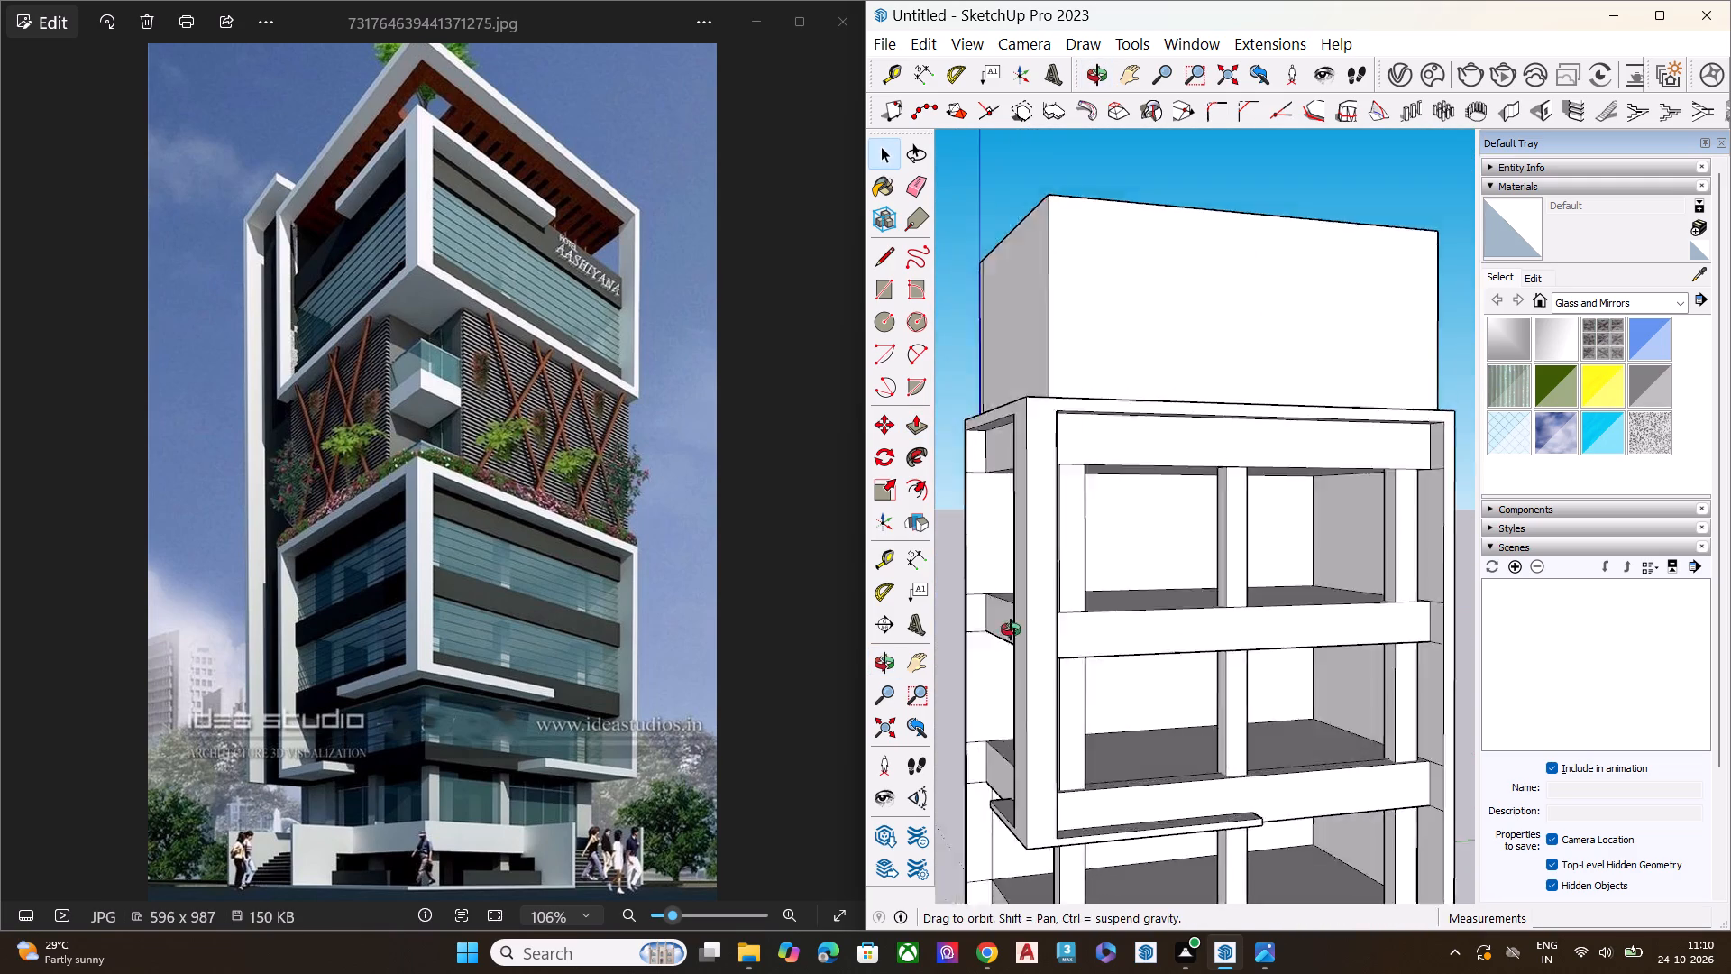
pyautogui.moveTo(1011, 629); pyautogui.dragTo(919, 682, button='middle')
pyautogui.press('space')
pyautogui.scroll(6, 1020, 534)
pyautogui.scroll(-2, 1046, 512)
pyautogui.scroll(5, 1047, 511)
pyautogui.moveTo(1085, 536); pyautogui.dragTo(928, 534, button='middle')
pyautogui.scroll(1, 1003, 513)
pyautogui.scroll(-2, 1042, 501)
pyautogui.scroll(2, 1042, 501)
pyautogui.click(999, 526)
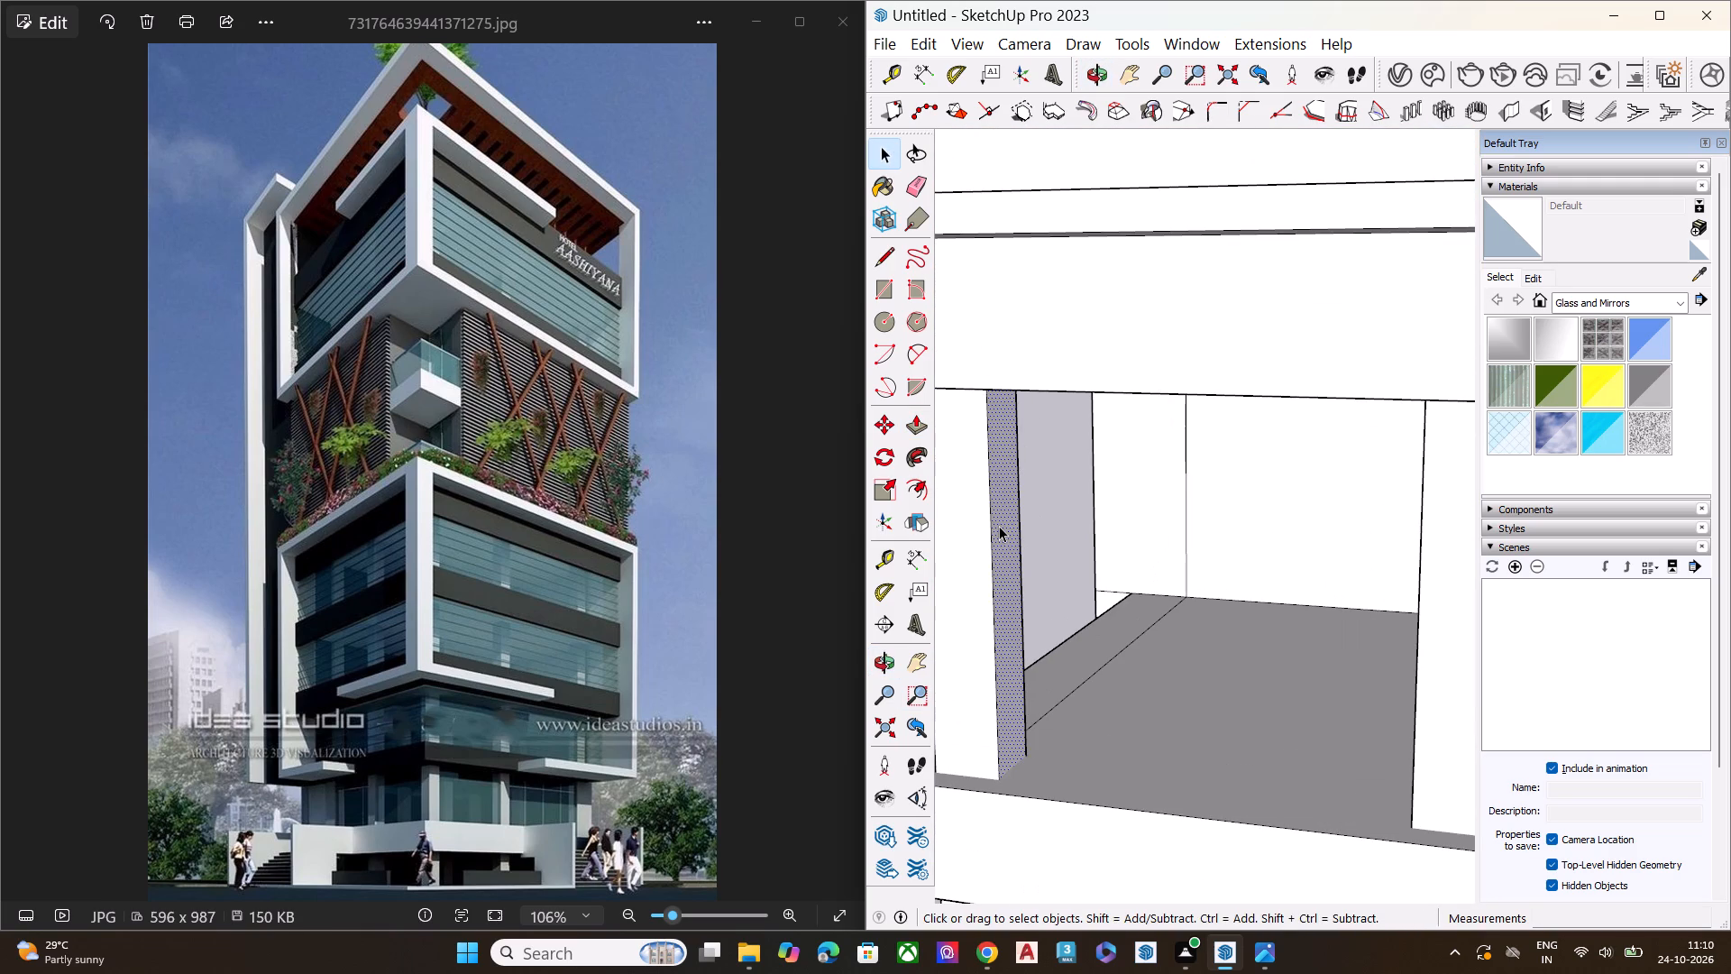
pyautogui.press('p')
pyautogui.click(999, 526)
pyautogui.click(1008, 525)
pyautogui.press('space')
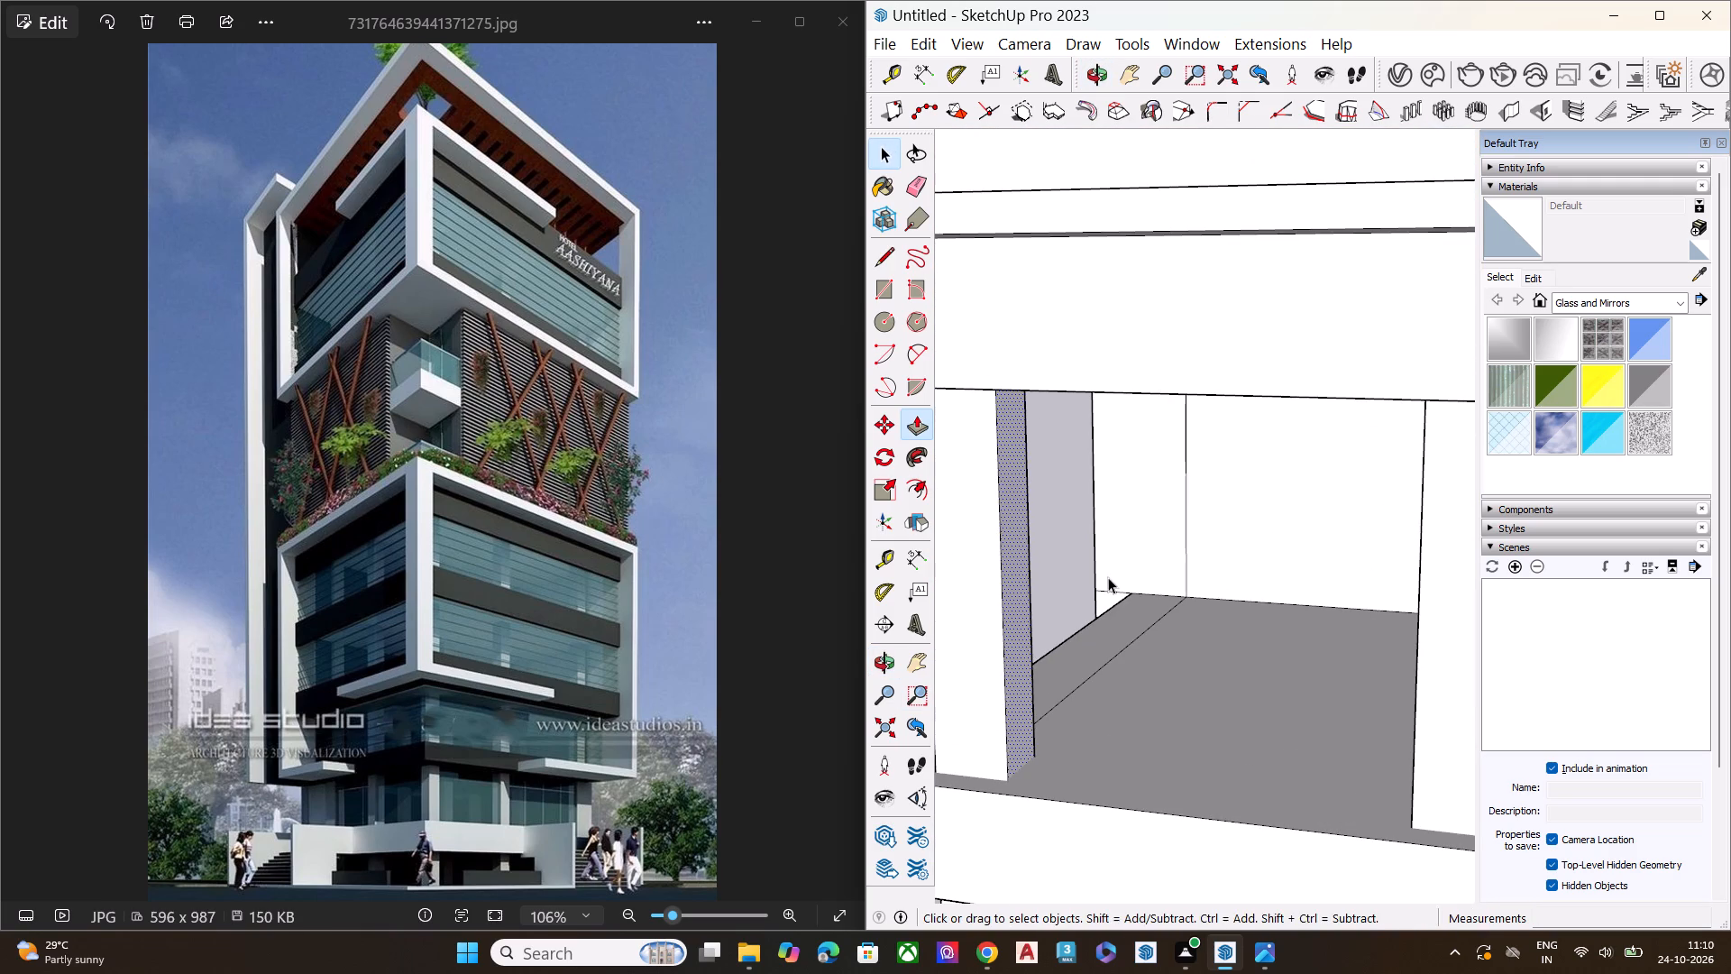
# Push/Pull the front corner column's opposite side face, beside the corner frame, slightly in the same direction.
pyautogui.scroll(1, 1108, 577)
pyautogui.scroll(-1, 1110, 578)
pyautogui.scroll(1, 1112, 579)
pyautogui.scroll(-2, 1113, 579)
pyautogui.scroll(2, 1113, 579)
pyautogui.scroll(-2, 1115, 582)
pyautogui.moveTo(1098, 654); pyautogui.dragTo(1113, 575, button='middle')
pyautogui.scroll(-1, 1127, 505)
pyautogui.scroll(1, 1127, 505)
pyautogui.scroll(-4, 1127, 505)
pyautogui.moveTo(1099, 583); pyautogui.dragTo(1206, 556, button='middle')
pyautogui.scroll(6, 1009, 456)
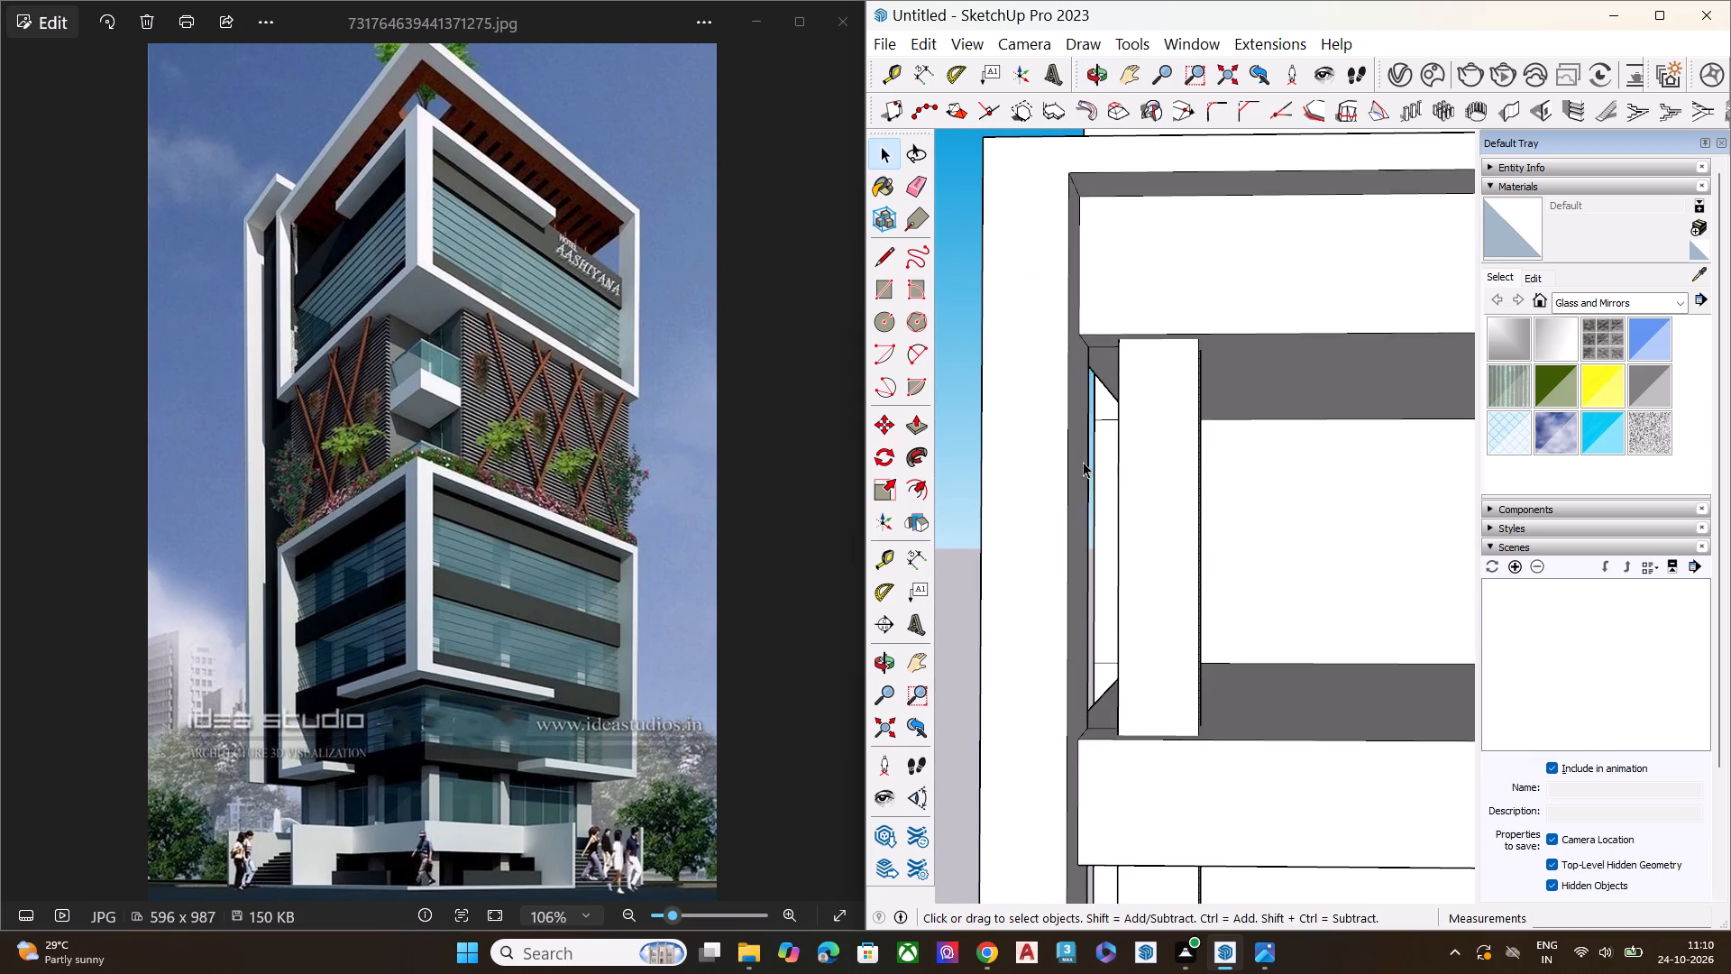
pyautogui.scroll(1, 1106, 461)
pyautogui.scroll(-4, 1111, 454)
pyautogui.scroll(1, 1113, 453)
pyautogui.scroll(-1, 1114, 453)
pyautogui.scroll(2, 1114, 453)
pyautogui.moveTo(1140, 477); pyautogui.dragTo(1228, 506, button='middle')
pyautogui.scroll(3, 1228, 506)
pyautogui.scroll(-1, 1212, 489)
pyautogui.scroll(4, 1210, 483)
pyautogui.click(1232, 476)
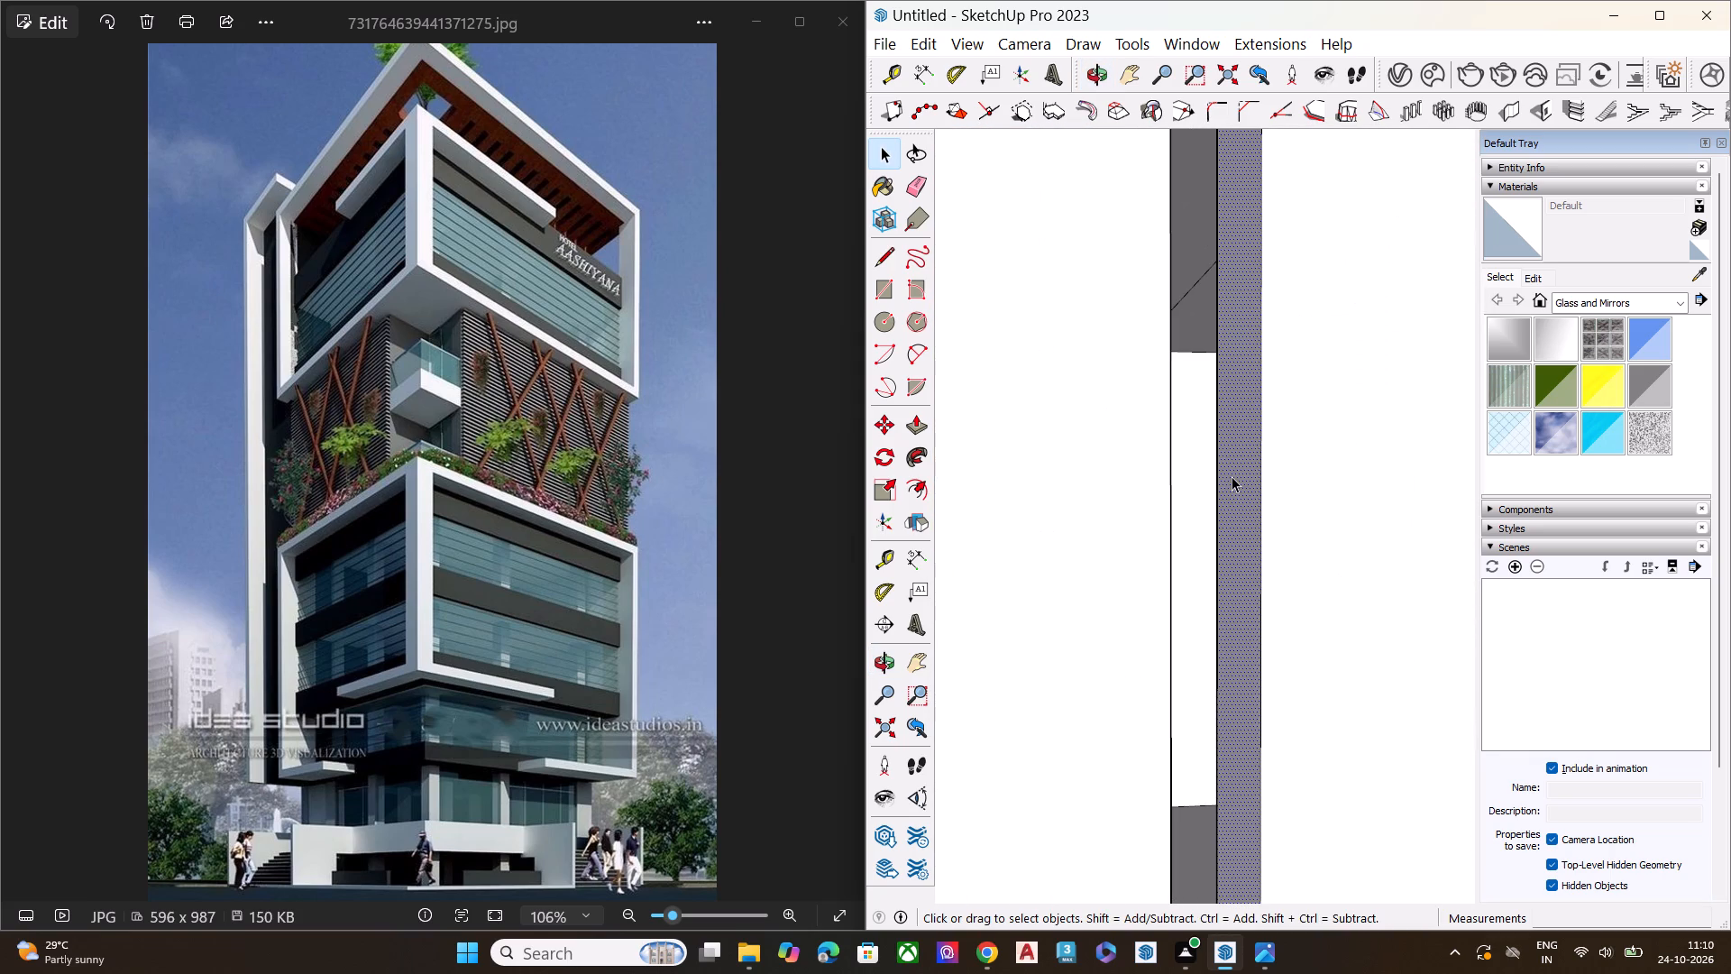
pyautogui.press('p')
pyautogui.click(1232, 475)
pyautogui.click(1248, 469)
pyautogui.press('space')
# Examine the whole building with its new columns from the front corner and a low viewpoint.
pyautogui.scroll(-6, 1248, 477)
pyautogui.scroll(1, 1233, 498)
pyautogui.scroll(-5, 1232, 500)
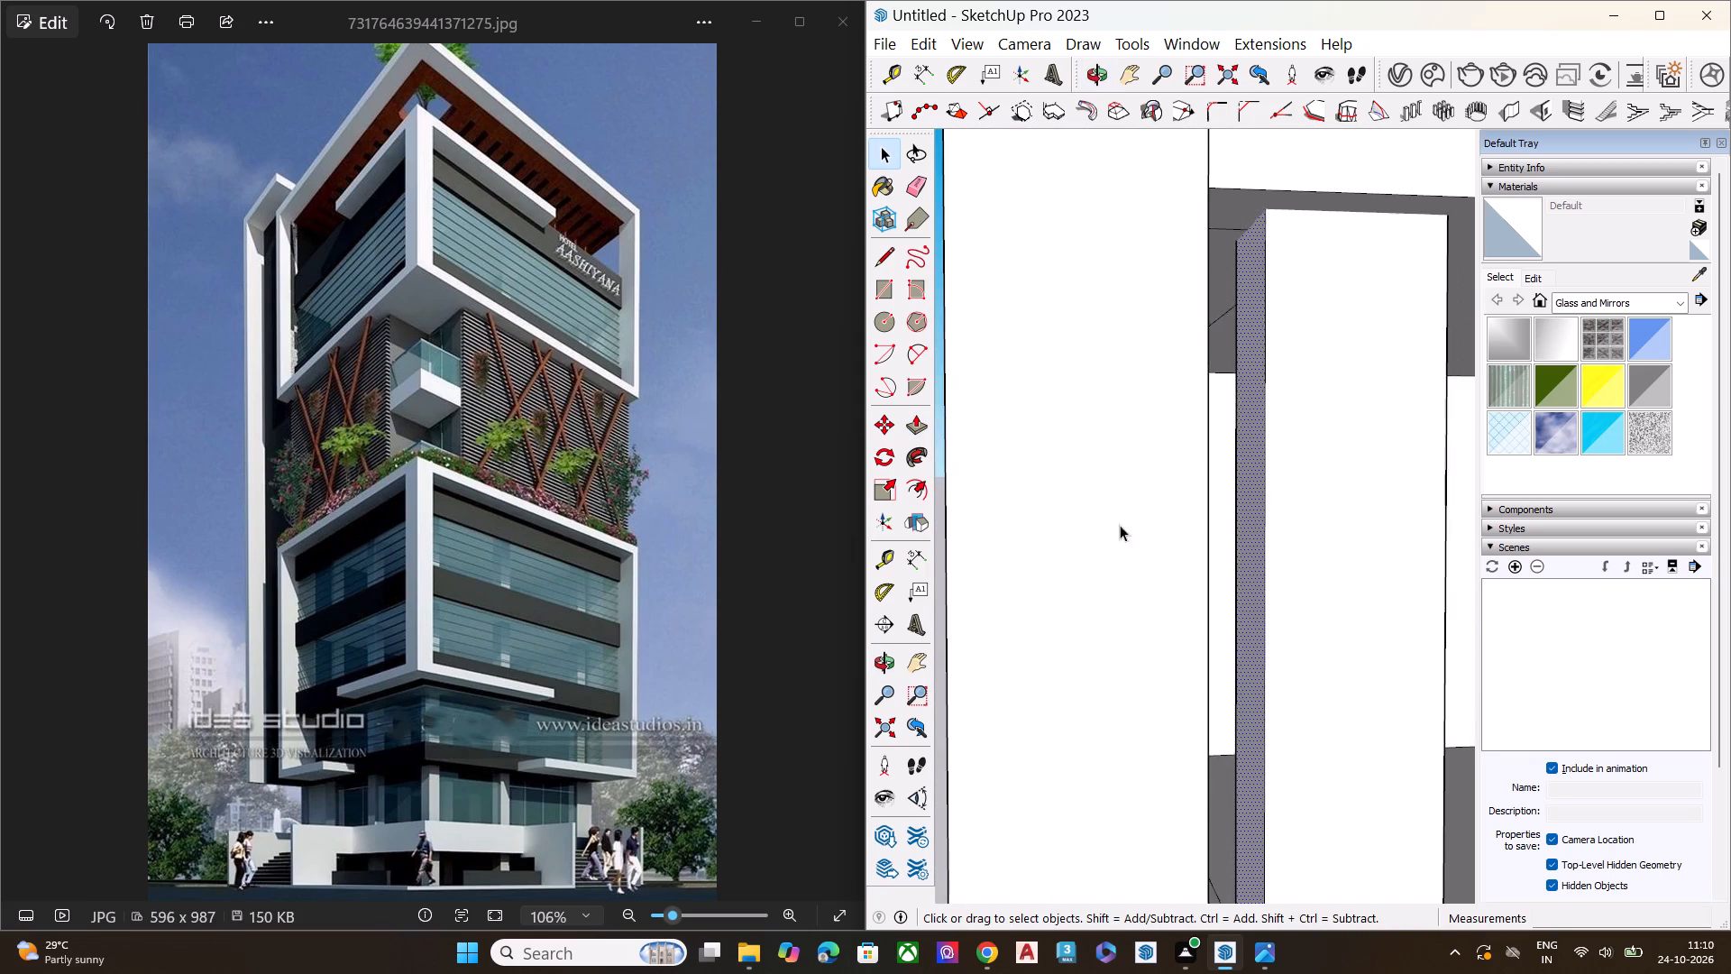
pyautogui.scroll(-10, 1120, 525)
pyautogui.scroll(1, 1041, 488)
pyautogui.scroll(-14, 1043, 488)
pyautogui.moveTo(1088, 581); pyautogui.dragTo(1256, 612, button='middle')
pyautogui.press('space')
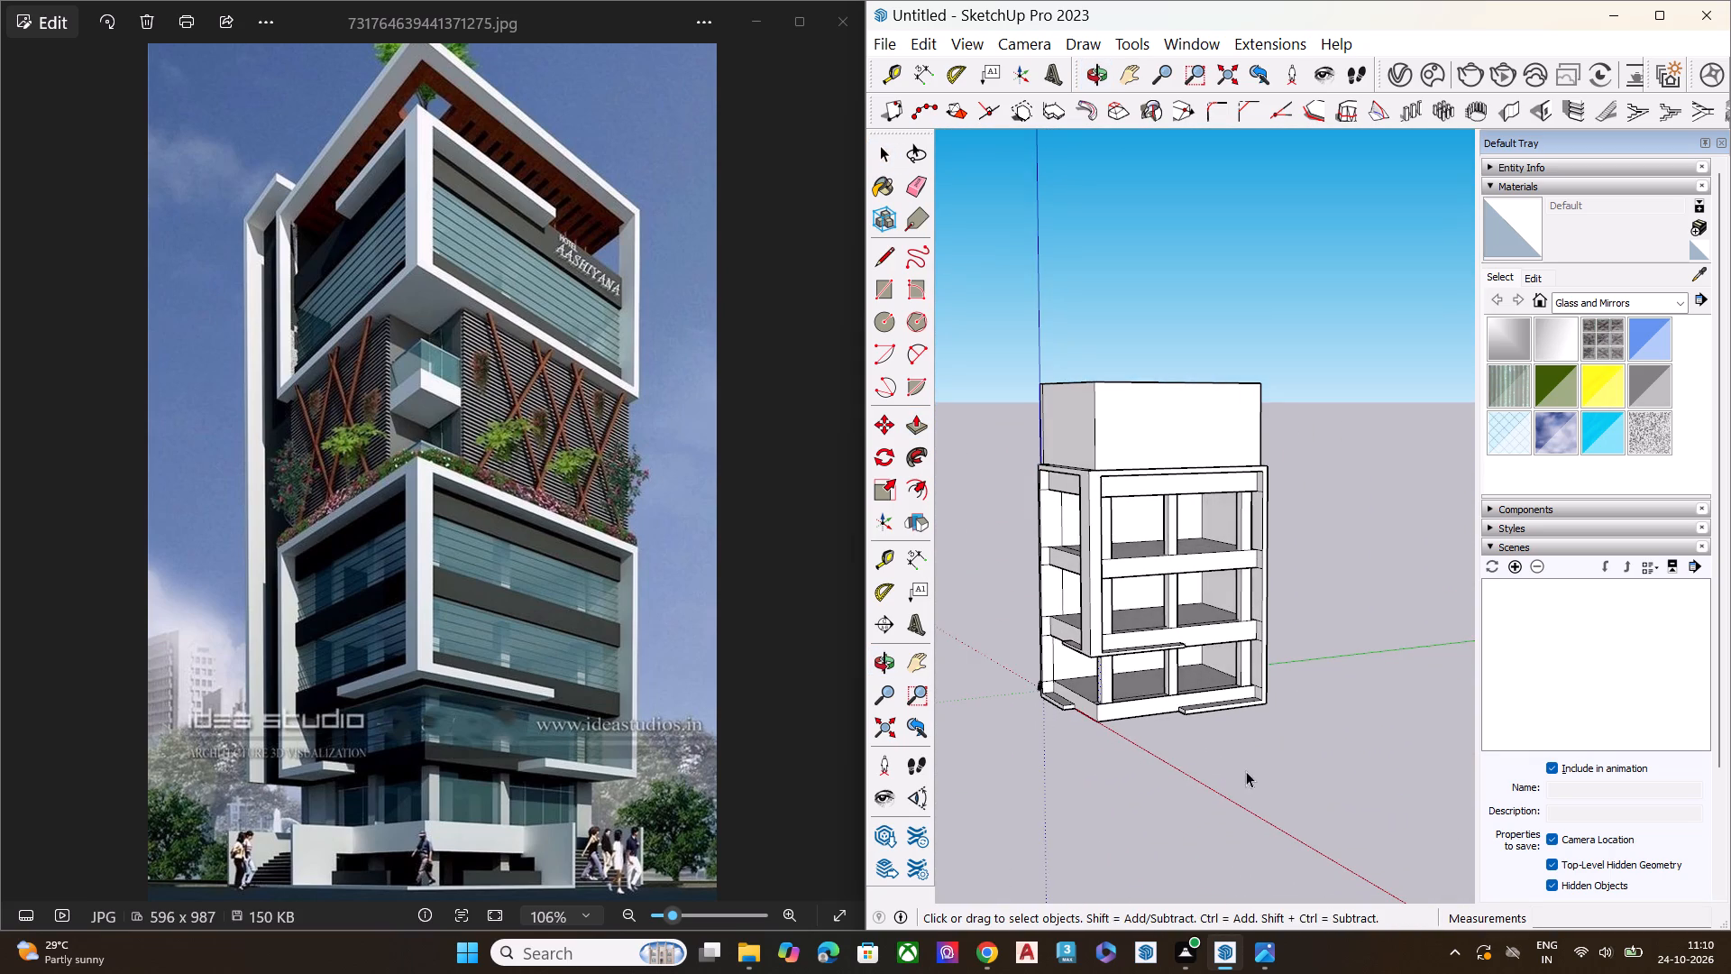
pyautogui.click(1246, 771)
pyautogui.moveTo(1024, 642); pyautogui.dragTo(1114, 510, button='middle')
pyautogui.scroll(3, 1140, 718)
pyautogui.scroll(-1, 1140, 720)
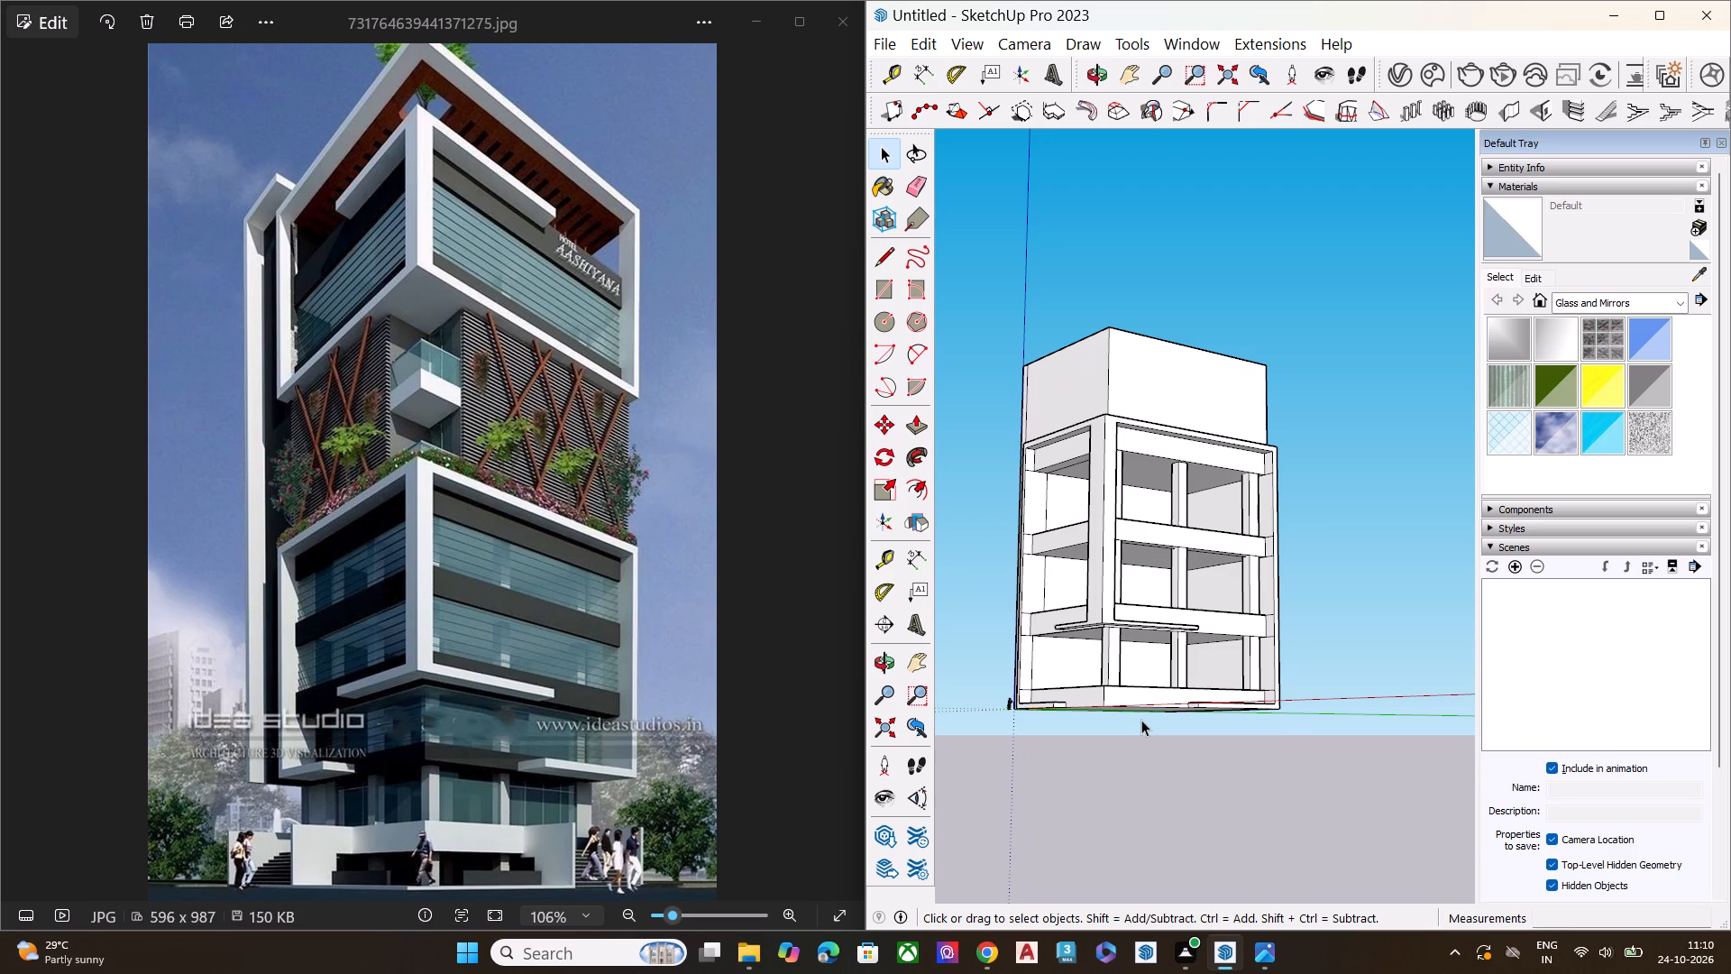
# Start saving the untitled model, replacing the default file name with 05.
pyautogui.hotkey('ctrl', 's')
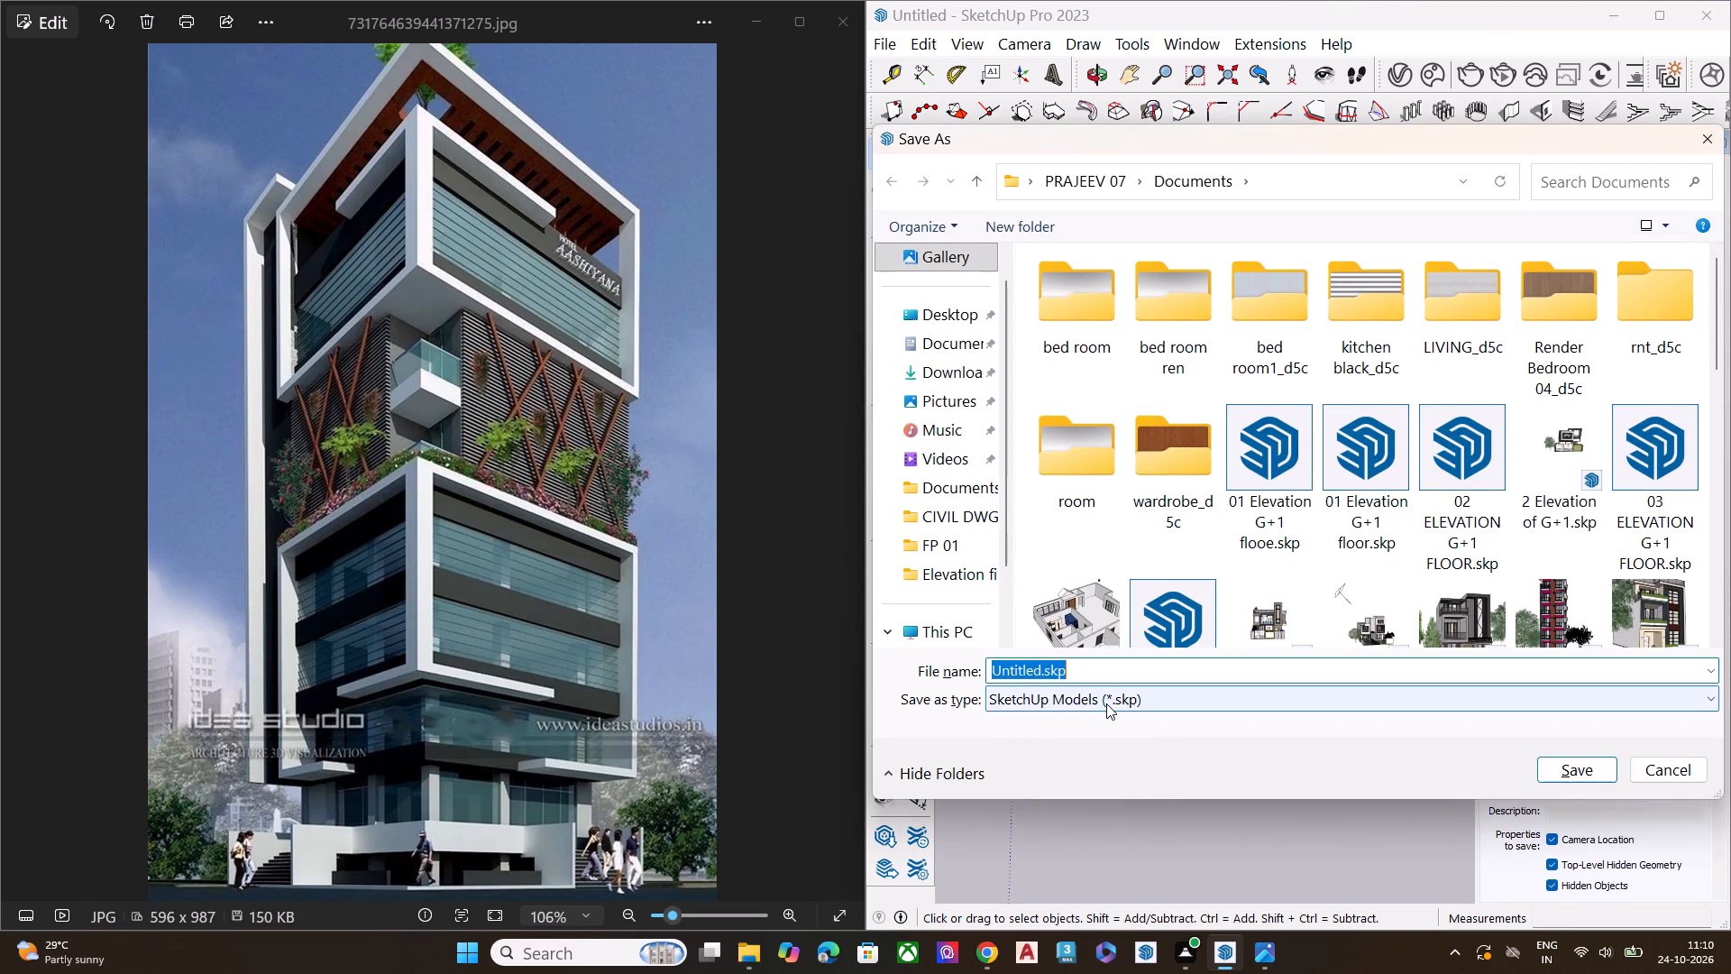
pyautogui.press('BackSpace')
pyautogui.press('BackSpace')
pyautogui.press('BackSpace')
pyautogui.press('BackSpace')
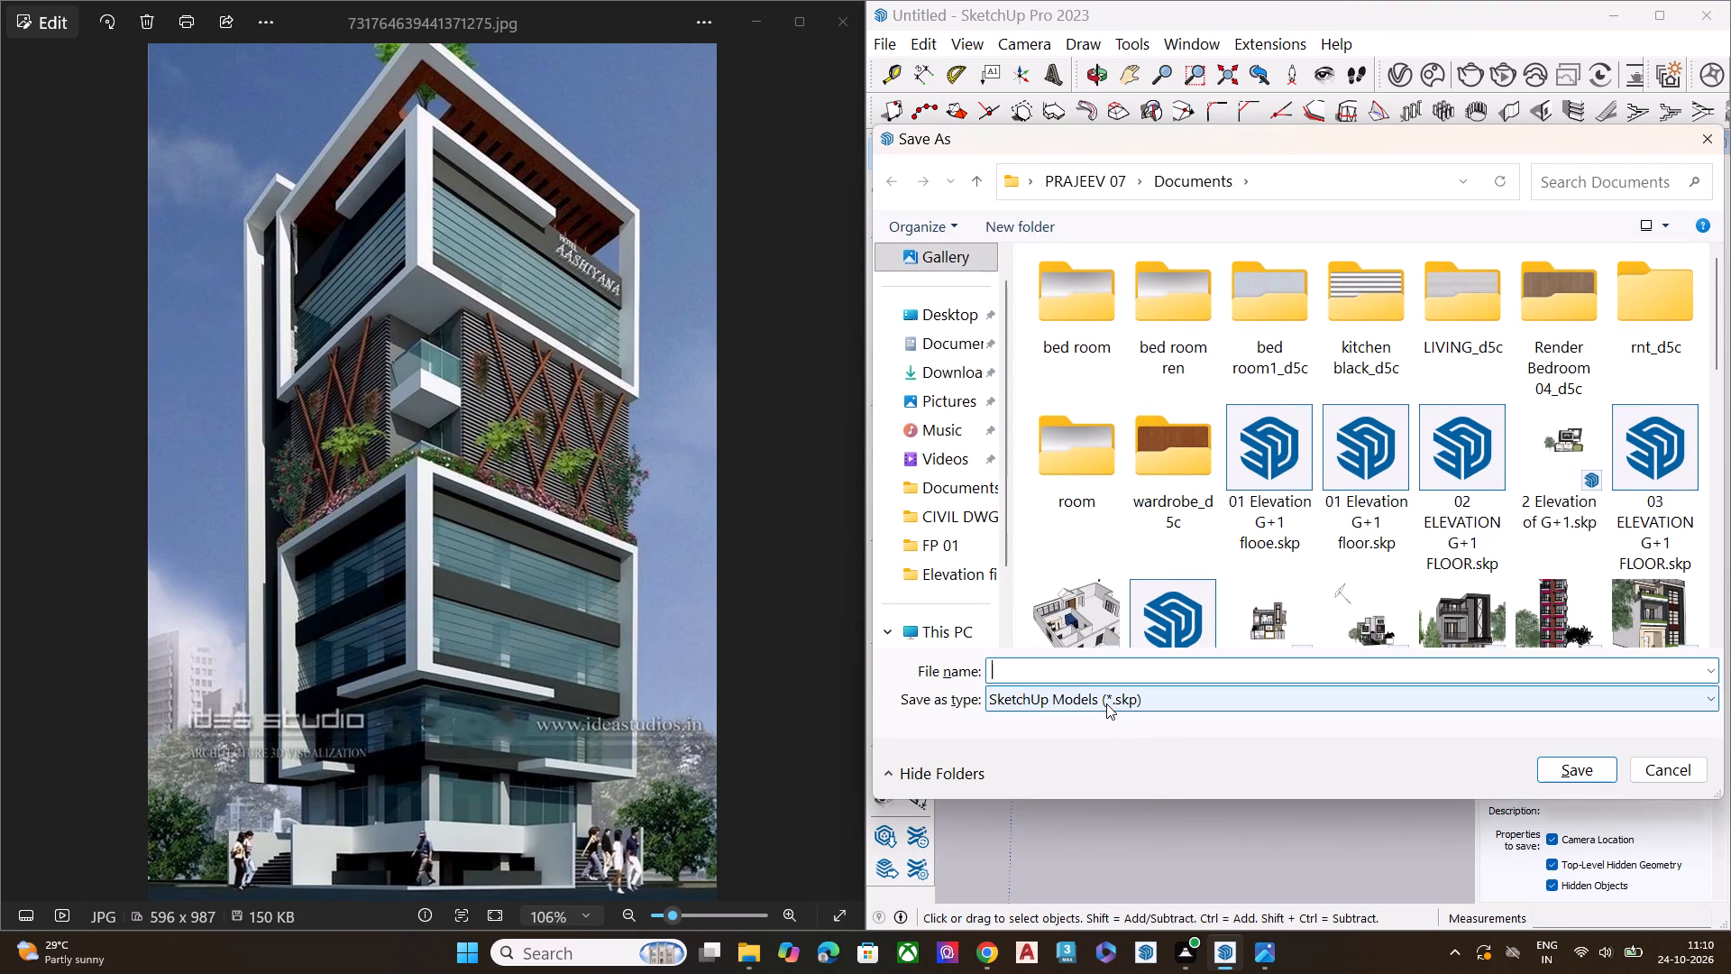
pyautogui.write('05')
# Browse the neighbouring reference images in the photo viewer and return to the multi-storey building image.
pyautogui.click(559, 510)
pyautogui.press('space')
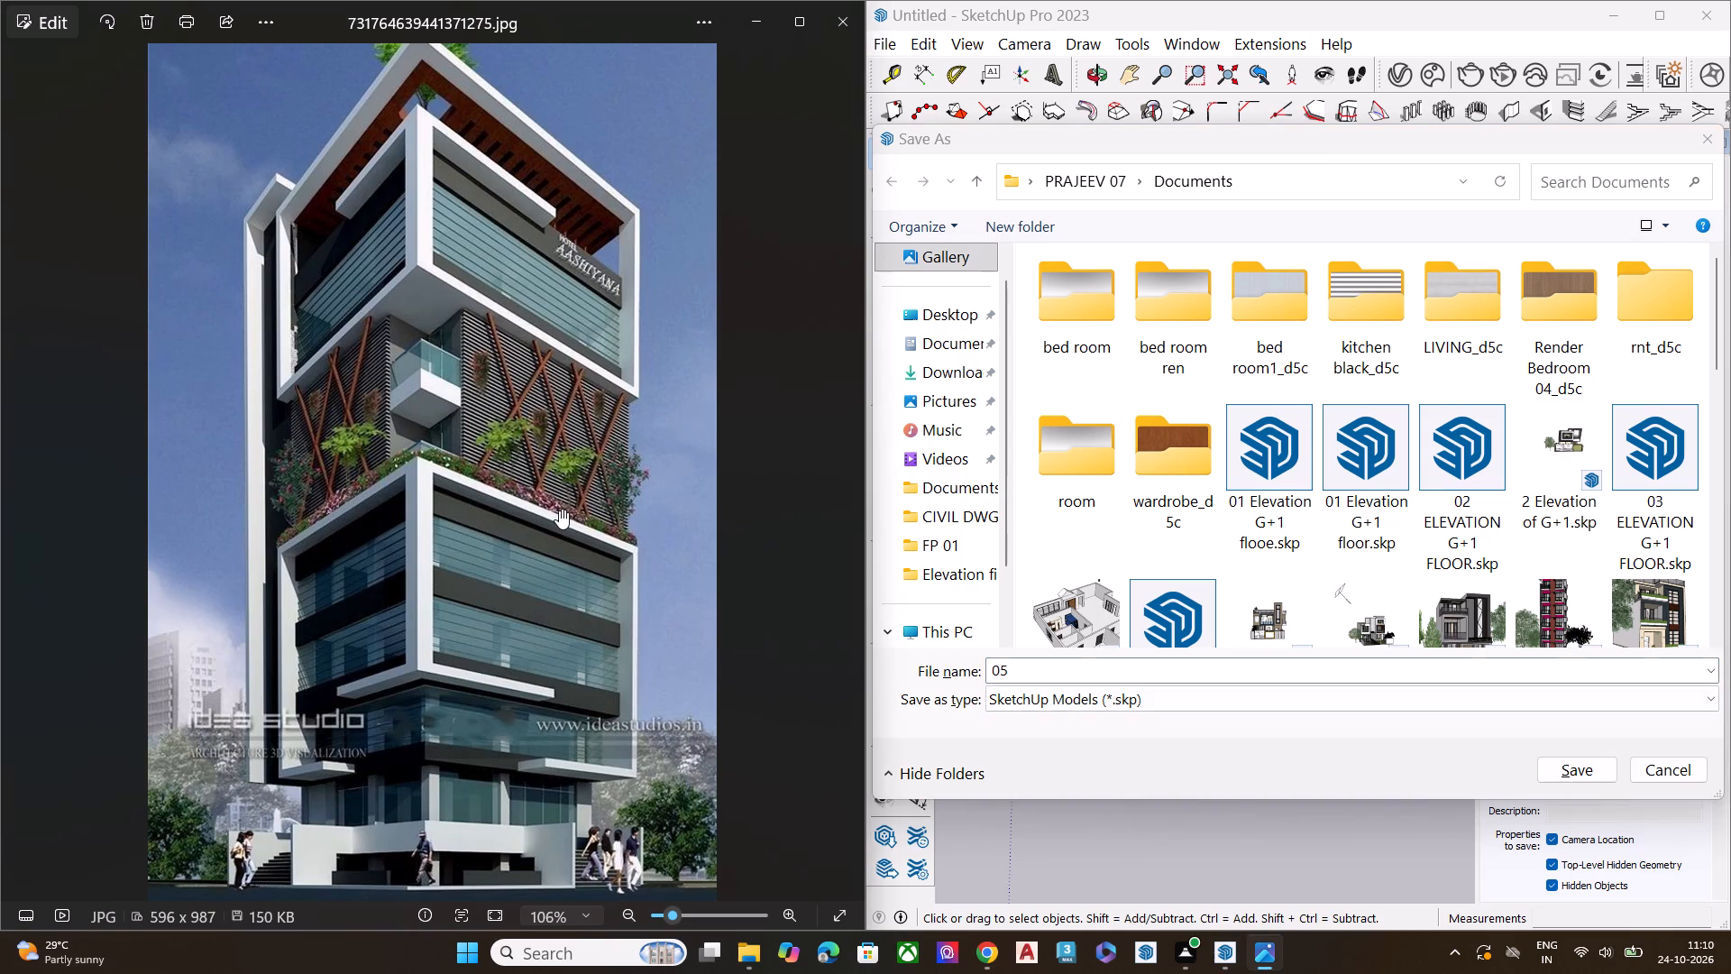
pyautogui.press('Left')
pyautogui.press('Left')
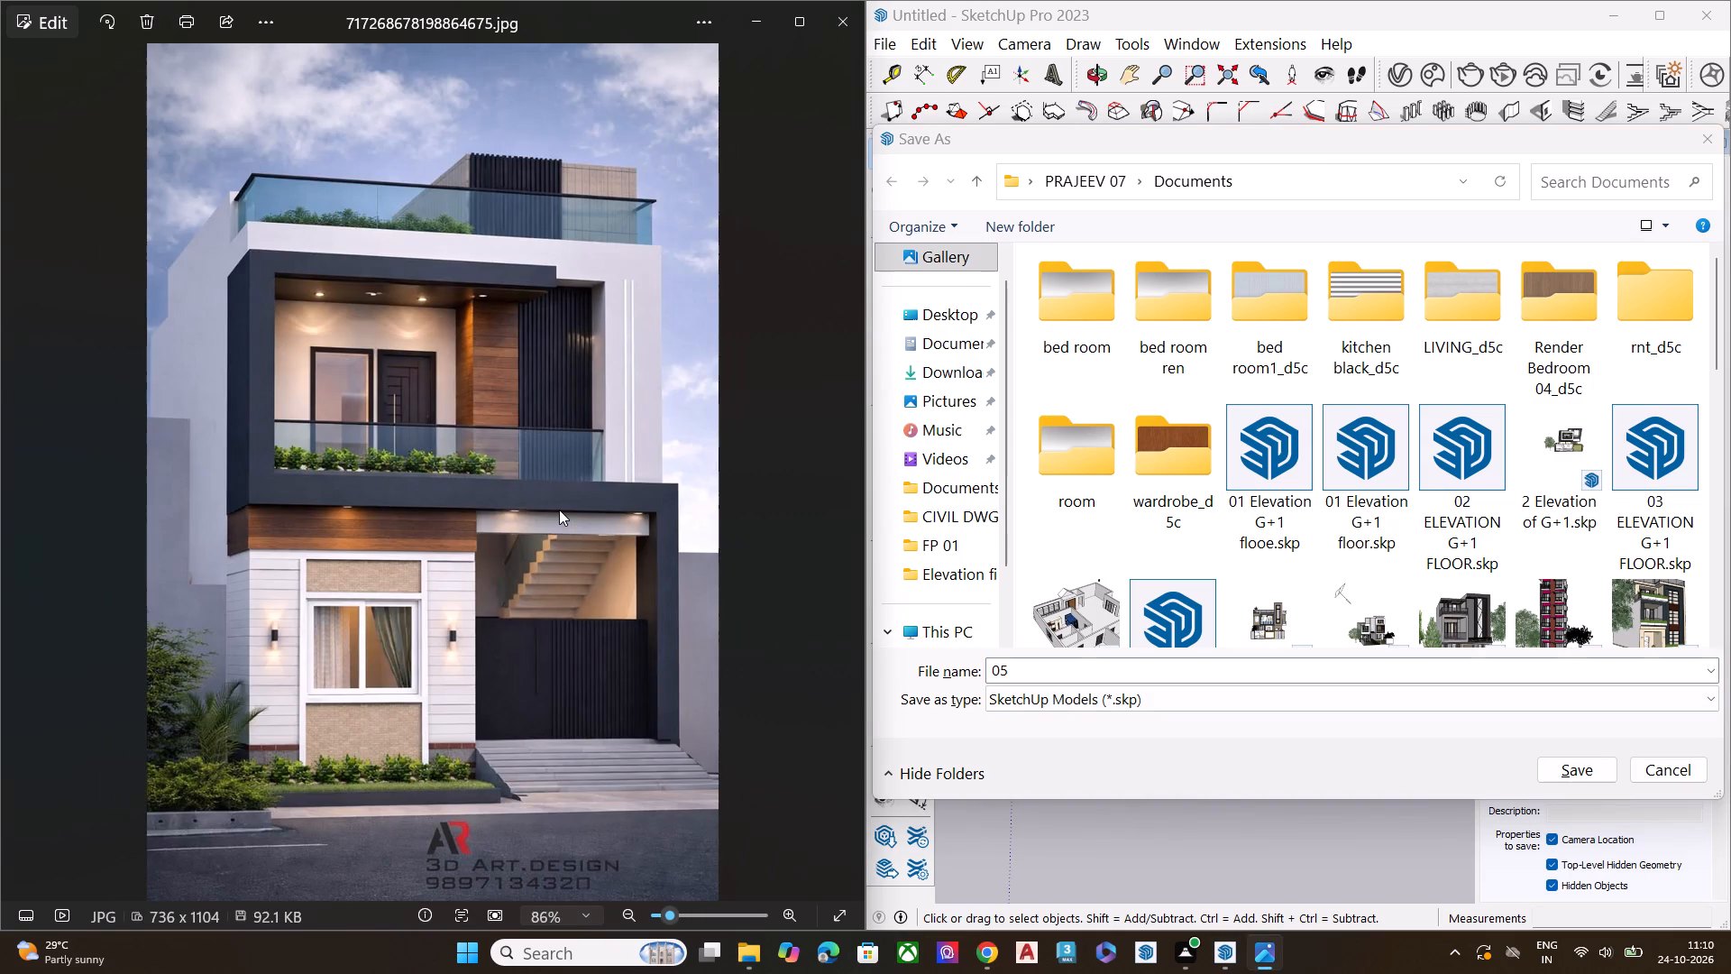
pyautogui.press('Right')
pyautogui.press('Left')
pyautogui.press('Left')
pyautogui.press('Left')
pyautogui.press('Right')
pyautogui.press('Right')
pyautogui.press('Right')
pyautogui.press('Right')
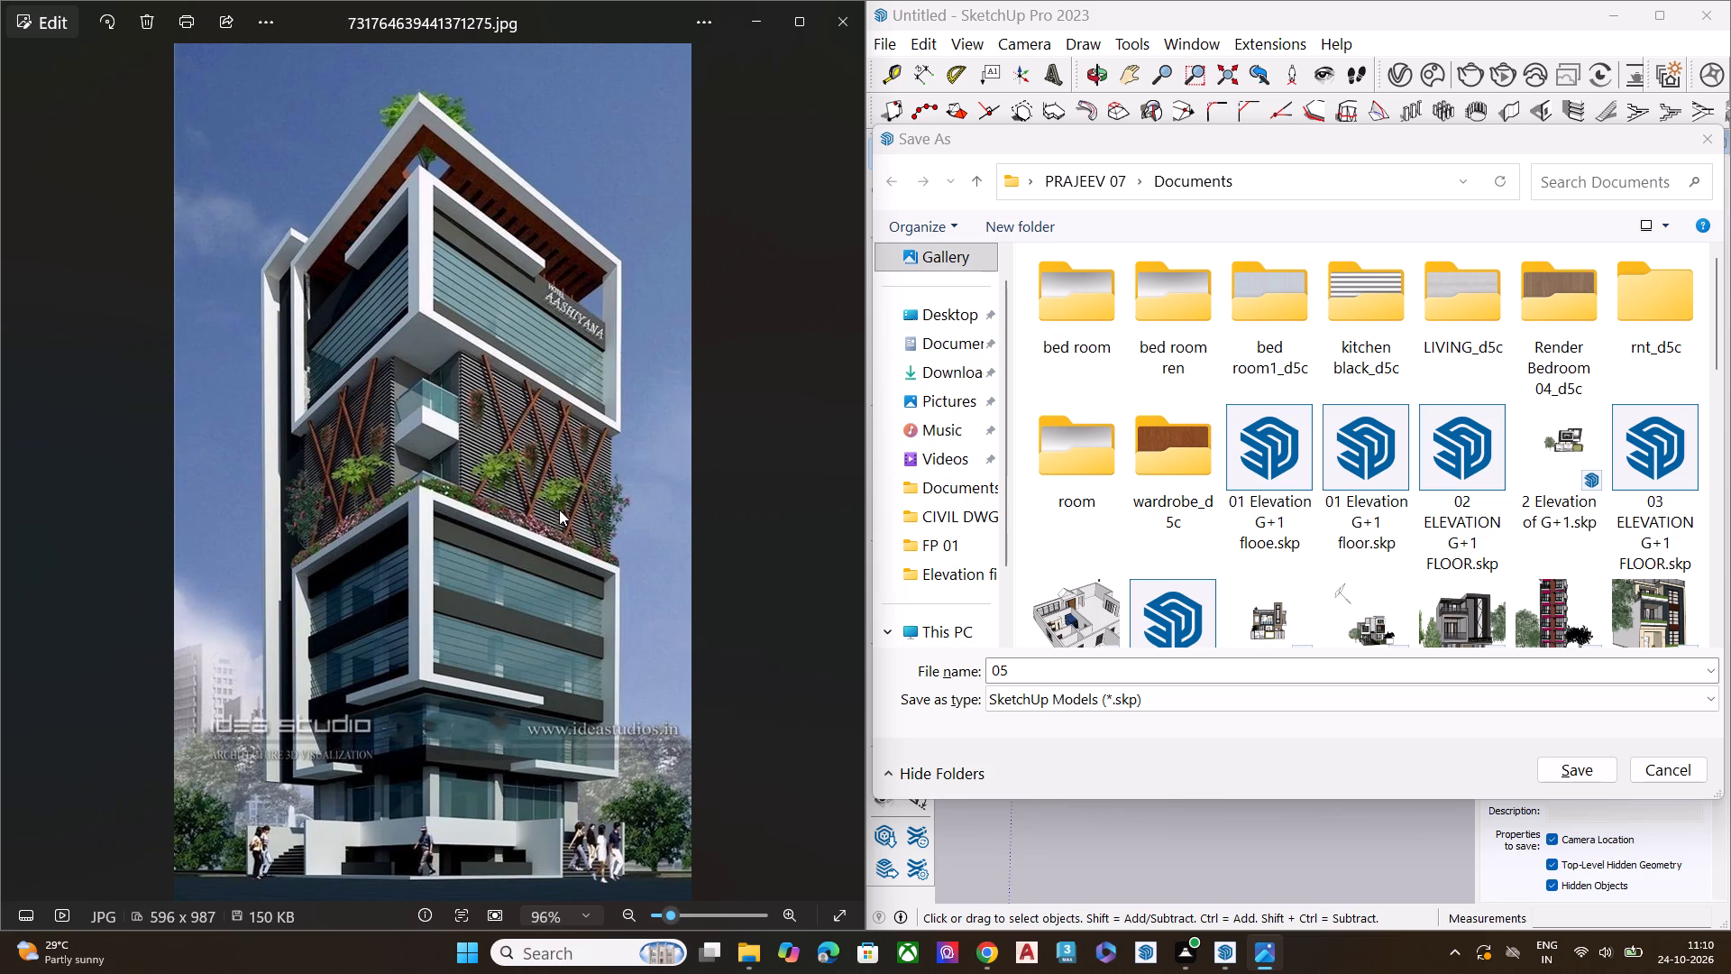
pyautogui.press('space')
pyautogui.hotkey('shift', 'e')
# Extend the file name of the model being saved to 05 ELEVATION.
pyautogui.click(1037, 668)
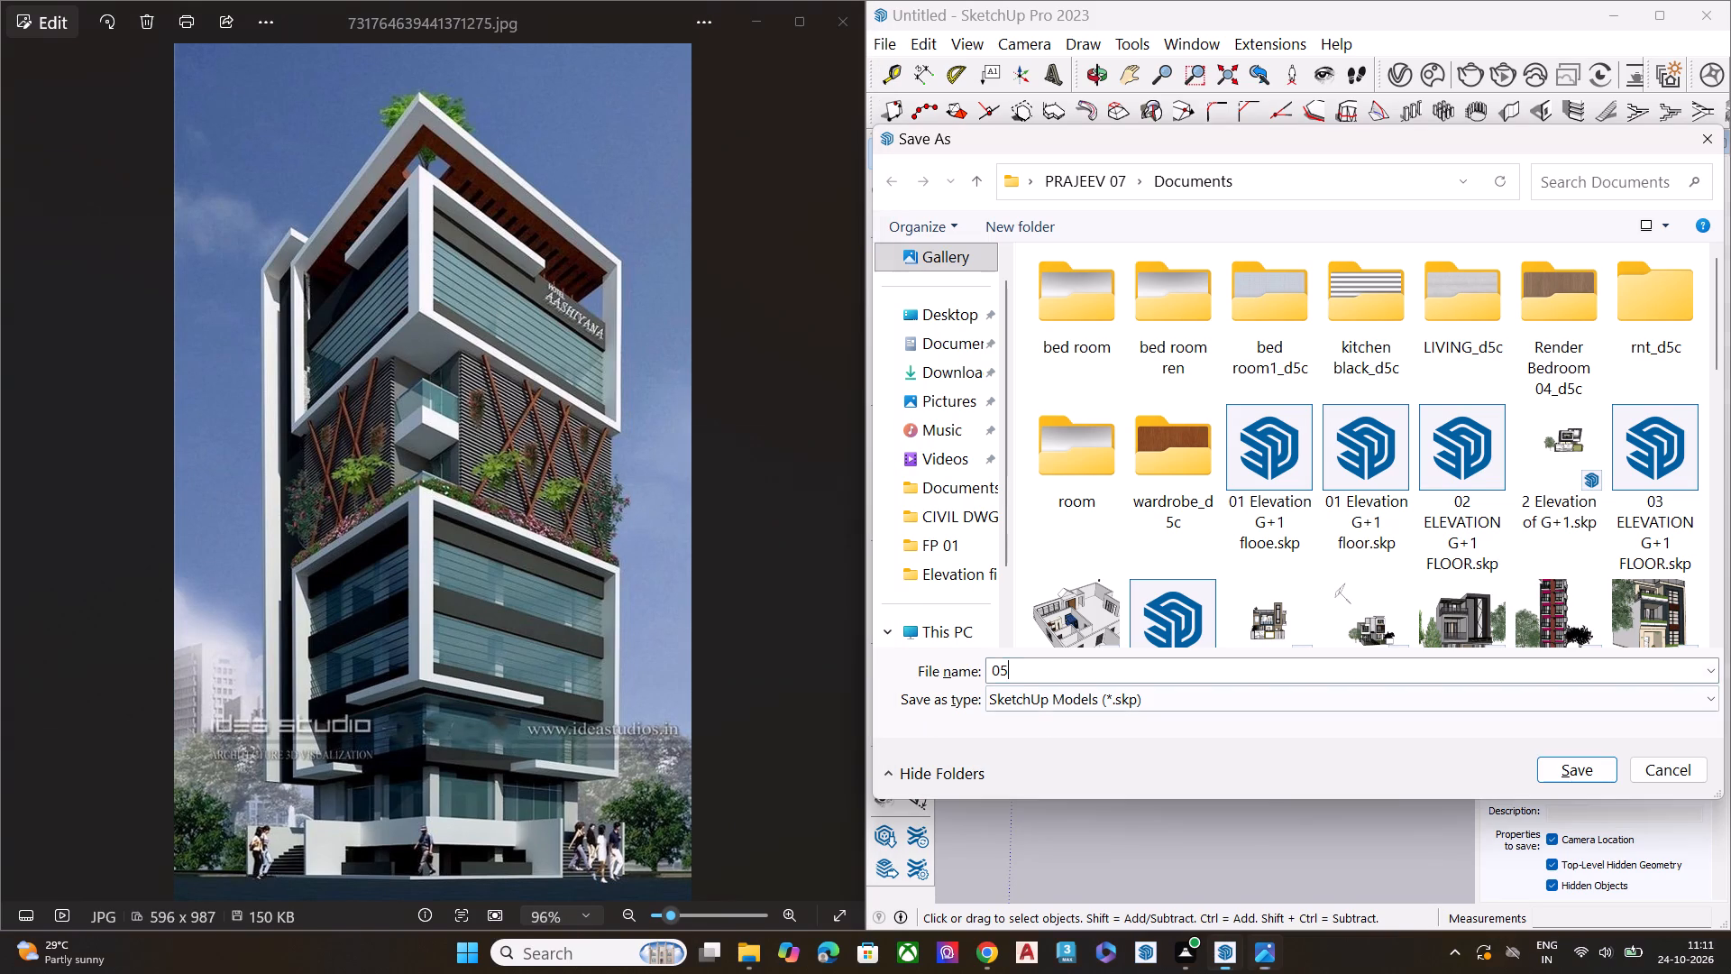
pyautogui.press('space')
pyautogui.write('e')
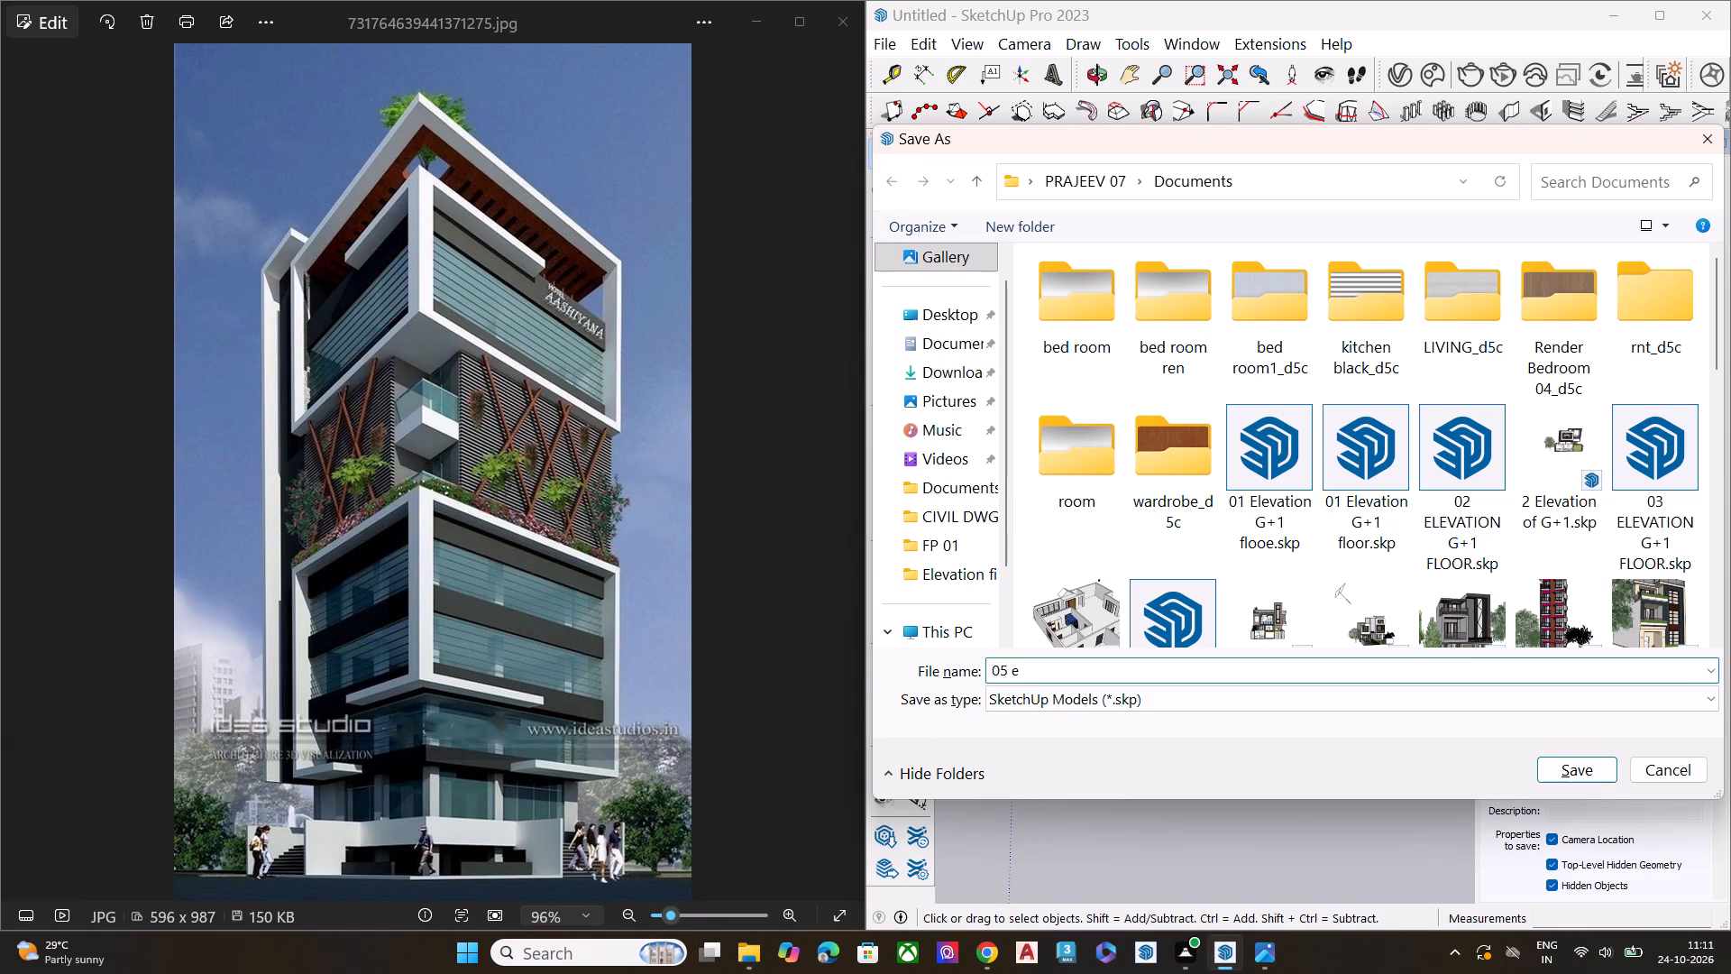
pyautogui.press('BackSpace')
pyautogui.write('ELE')
pyautogui.write('VATION')
pyautogui.press('space')
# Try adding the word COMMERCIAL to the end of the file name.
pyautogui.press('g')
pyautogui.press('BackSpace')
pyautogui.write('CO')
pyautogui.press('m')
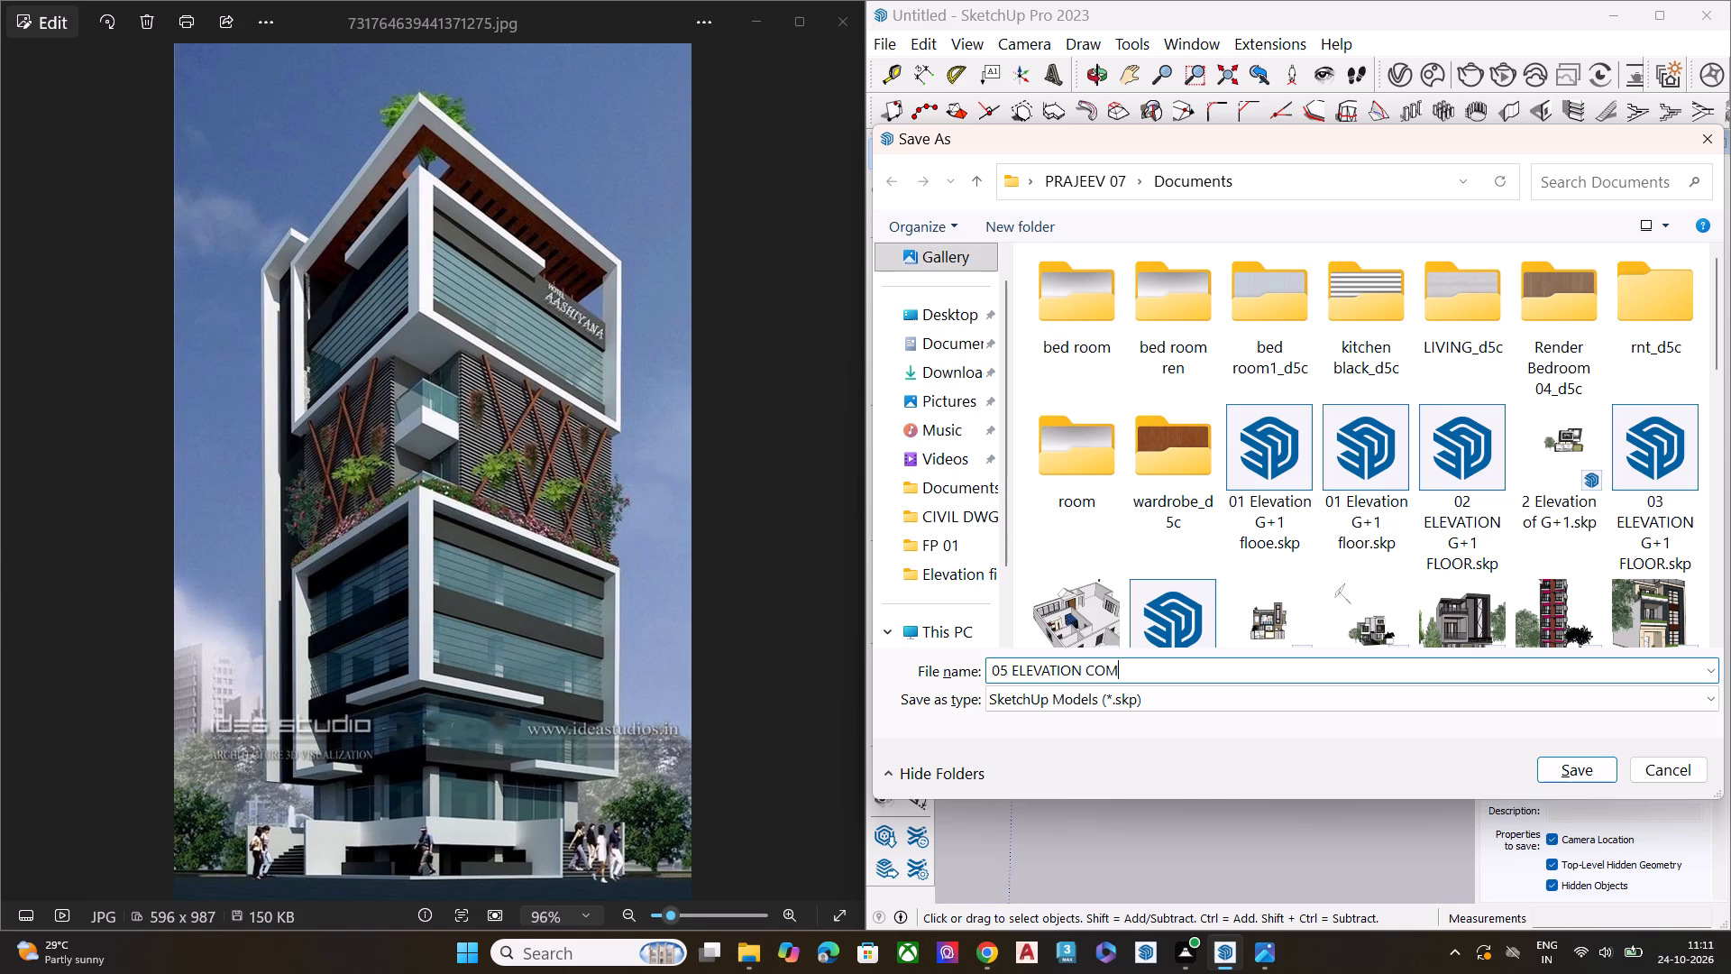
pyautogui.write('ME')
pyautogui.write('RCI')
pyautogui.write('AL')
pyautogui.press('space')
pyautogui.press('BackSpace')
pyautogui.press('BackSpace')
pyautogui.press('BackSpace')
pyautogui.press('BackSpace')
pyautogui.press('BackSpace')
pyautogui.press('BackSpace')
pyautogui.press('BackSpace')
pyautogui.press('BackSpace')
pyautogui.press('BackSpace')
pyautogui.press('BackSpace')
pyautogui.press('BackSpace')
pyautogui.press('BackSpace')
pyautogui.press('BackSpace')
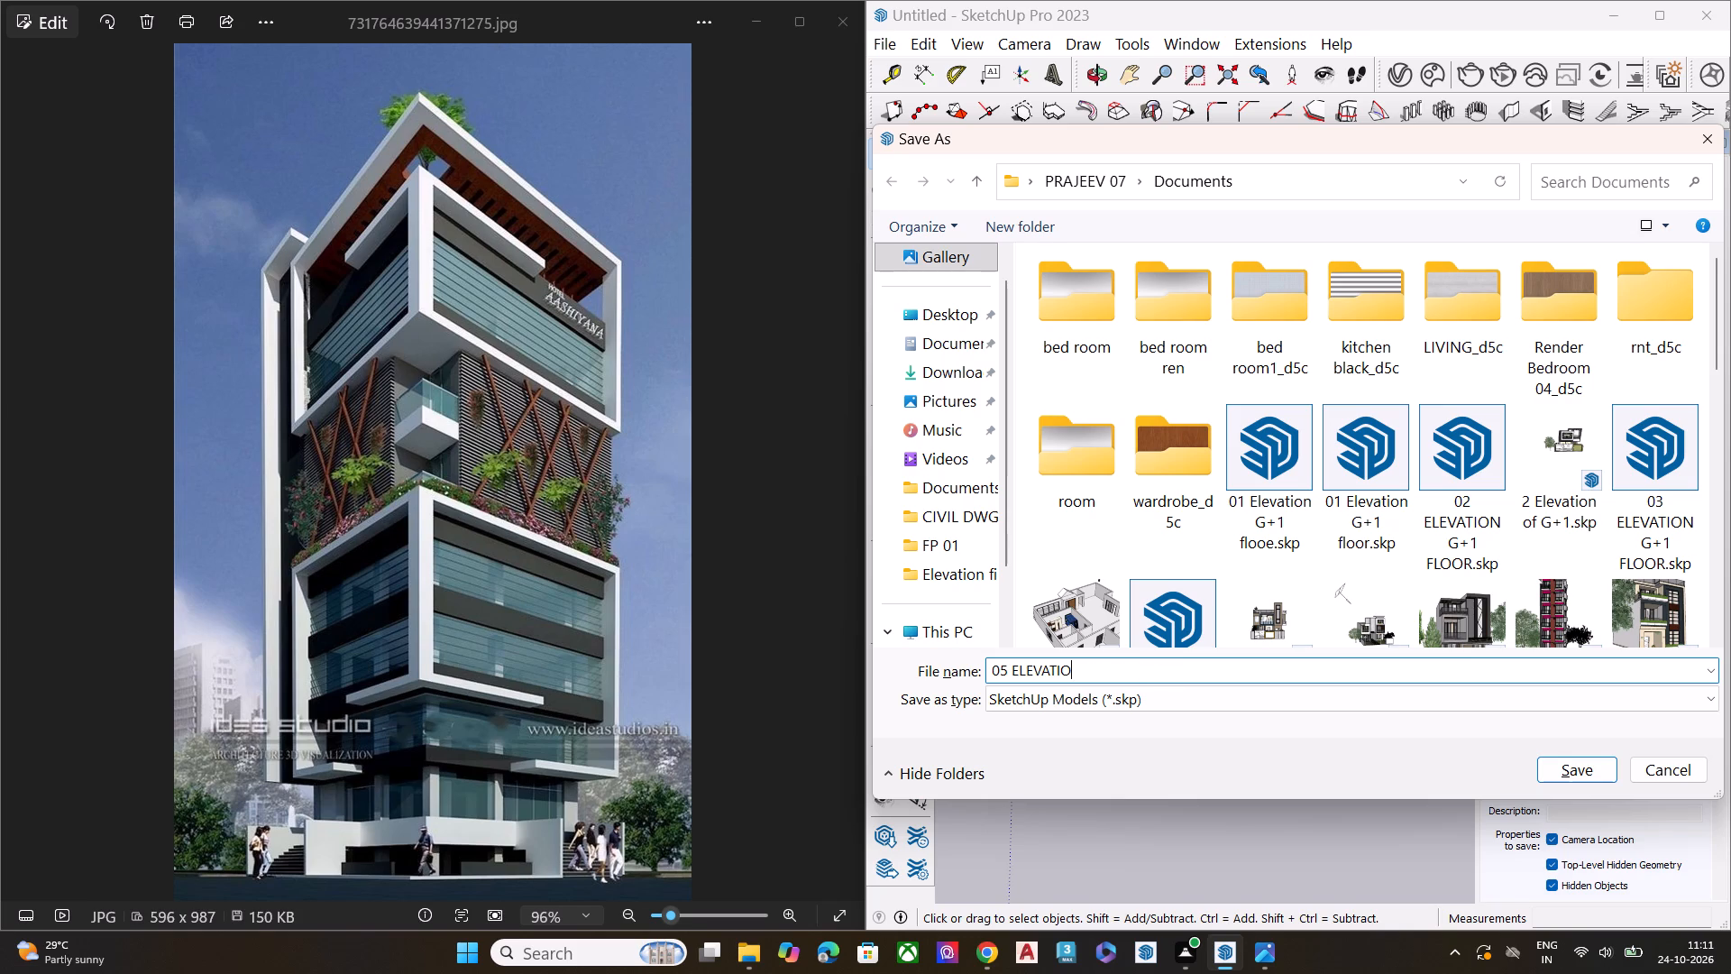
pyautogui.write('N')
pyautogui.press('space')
# Complete the file name as 05 ELEVATION FLOORS and save the model in Documents.
pyautogui.write('FLOORS')
pyautogui.press('Return')
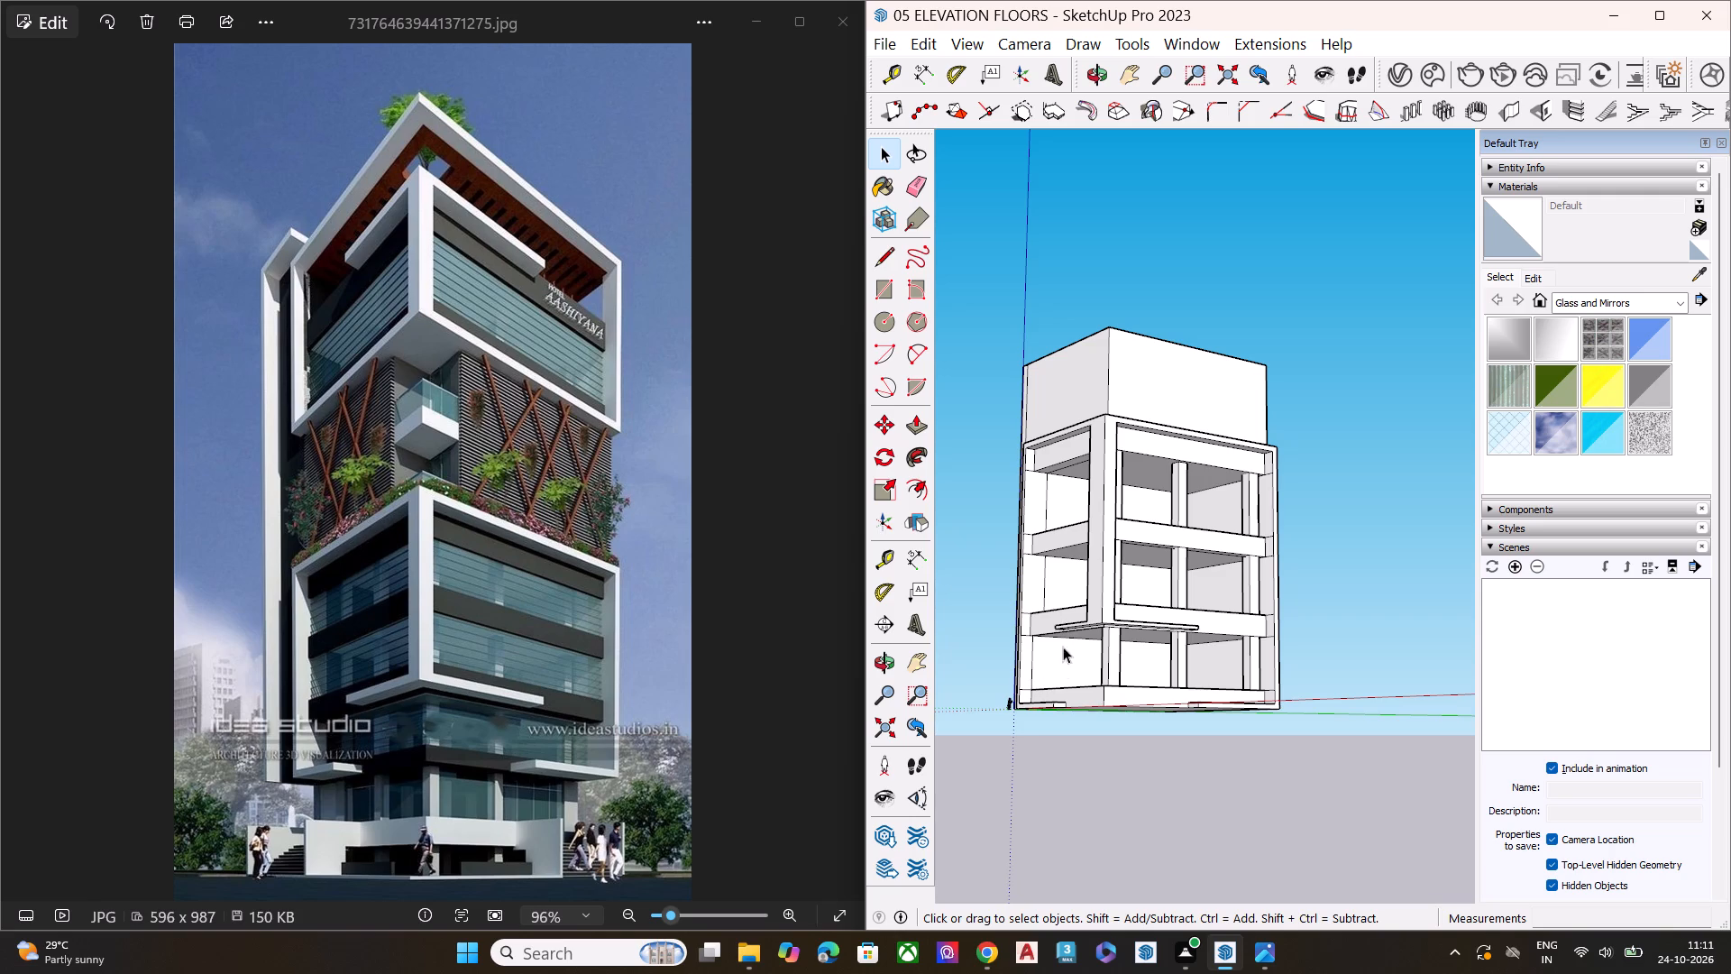
# Push/Pull the outer face of the top beam inside the frame very slightly outward on the facade with the projecting ledge.
pyautogui.moveTo(1225, 538); pyautogui.dragTo(1287, 656, button='middle')
pyautogui.moveTo(1129, 647); pyautogui.dragTo(1129, 629, button='middle')
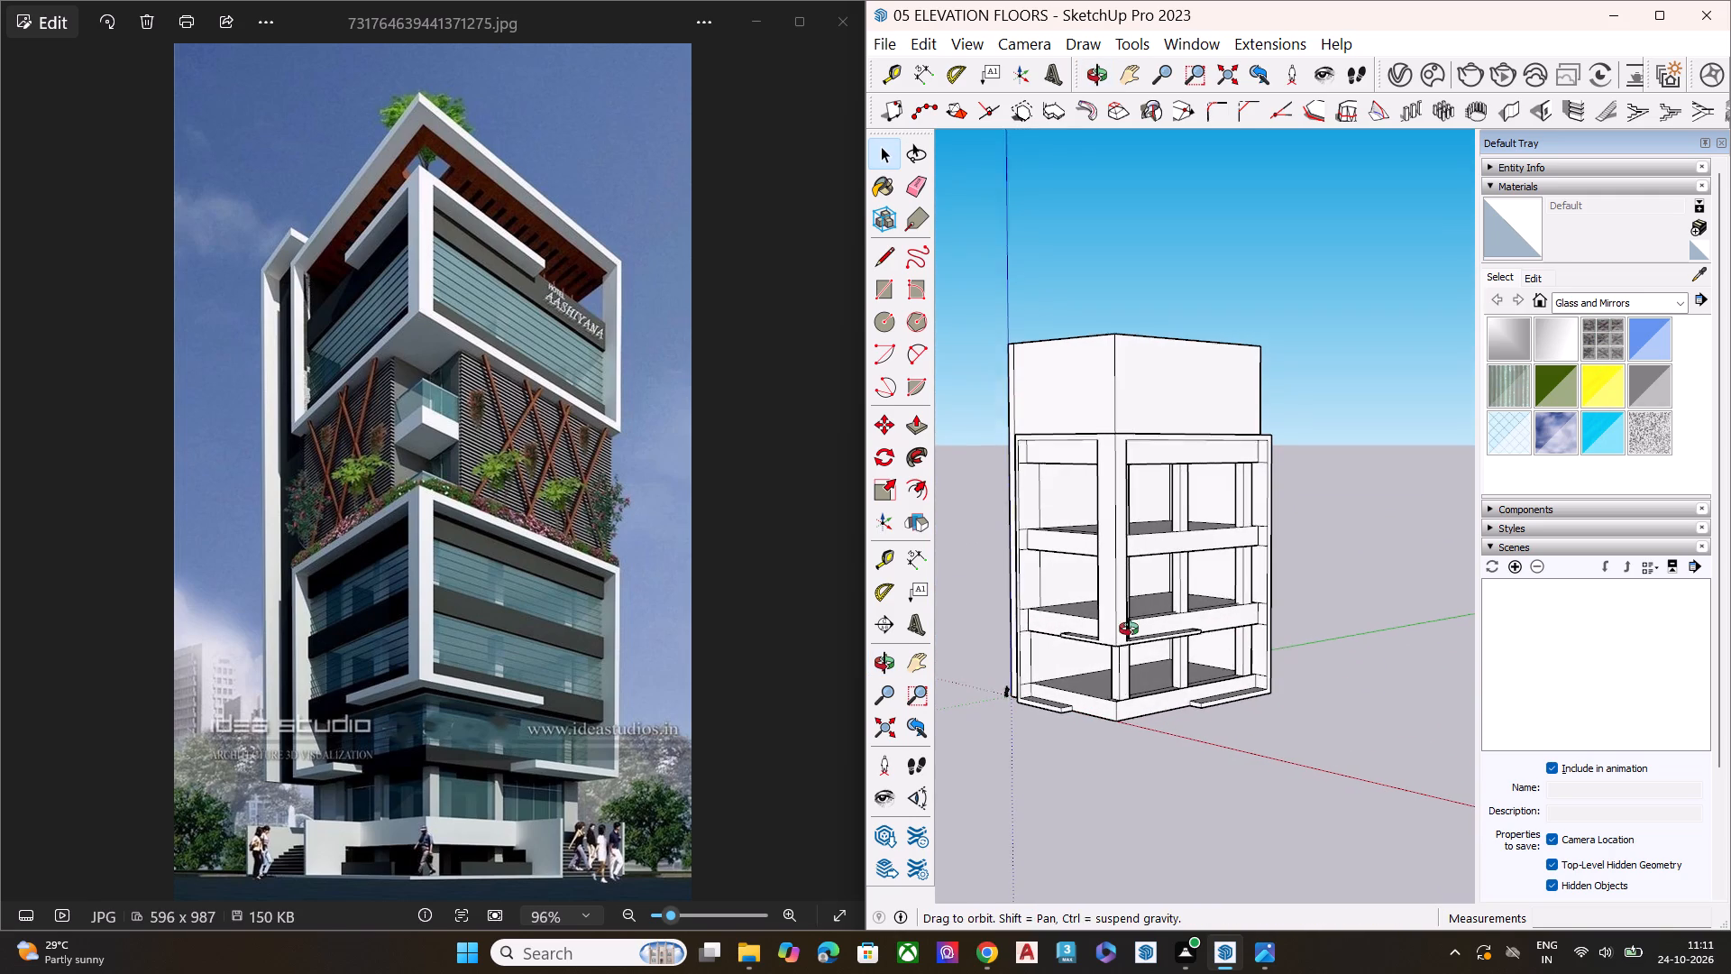
pyautogui.moveTo(1129, 629); pyautogui.dragTo(1243, 423, button='middle')
pyautogui.scroll(7, 1236, 457)
pyautogui.moveTo(1158, 616); pyautogui.dragTo(1204, 504, button='middle')
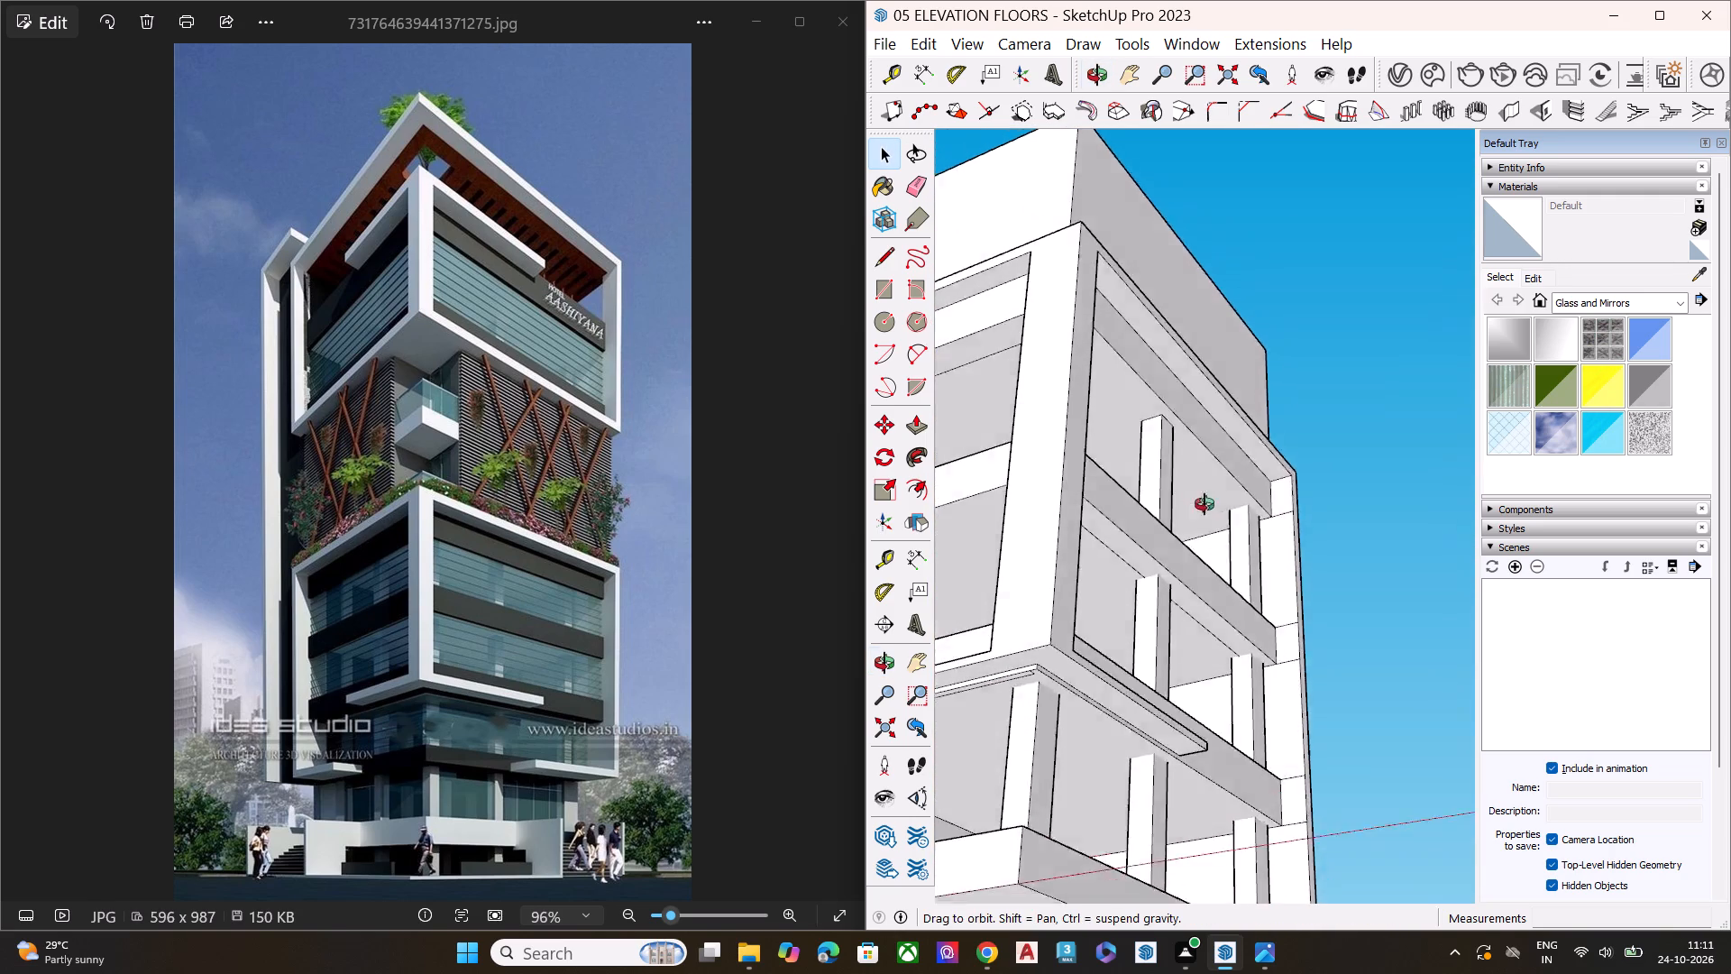
pyautogui.moveTo(1204, 504); pyautogui.dragTo(1219, 478, button='middle')
pyautogui.scroll(2, 1223, 482)
pyautogui.scroll(-1, 1248, 501)
pyautogui.scroll(5, 1249, 501)
pyautogui.click(1245, 521)
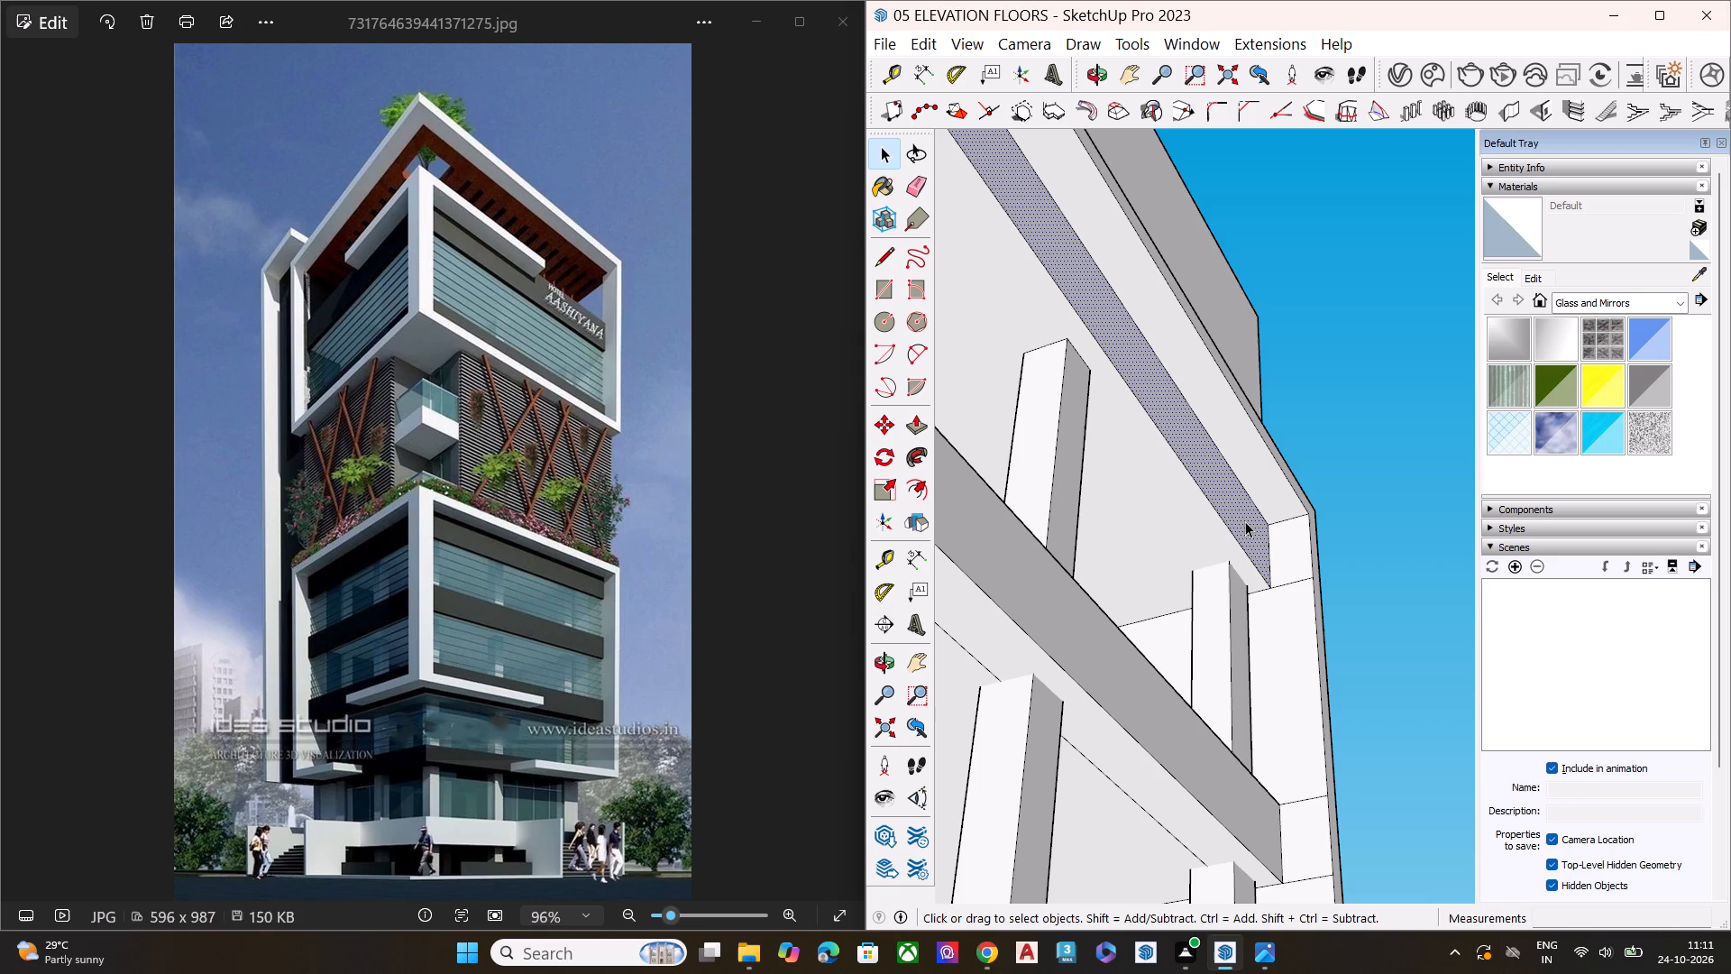
pyautogui.press('p')
pyautogui.click(1245, 521)
pyautogui.click(1249, 521)
pyautogui.press('space')
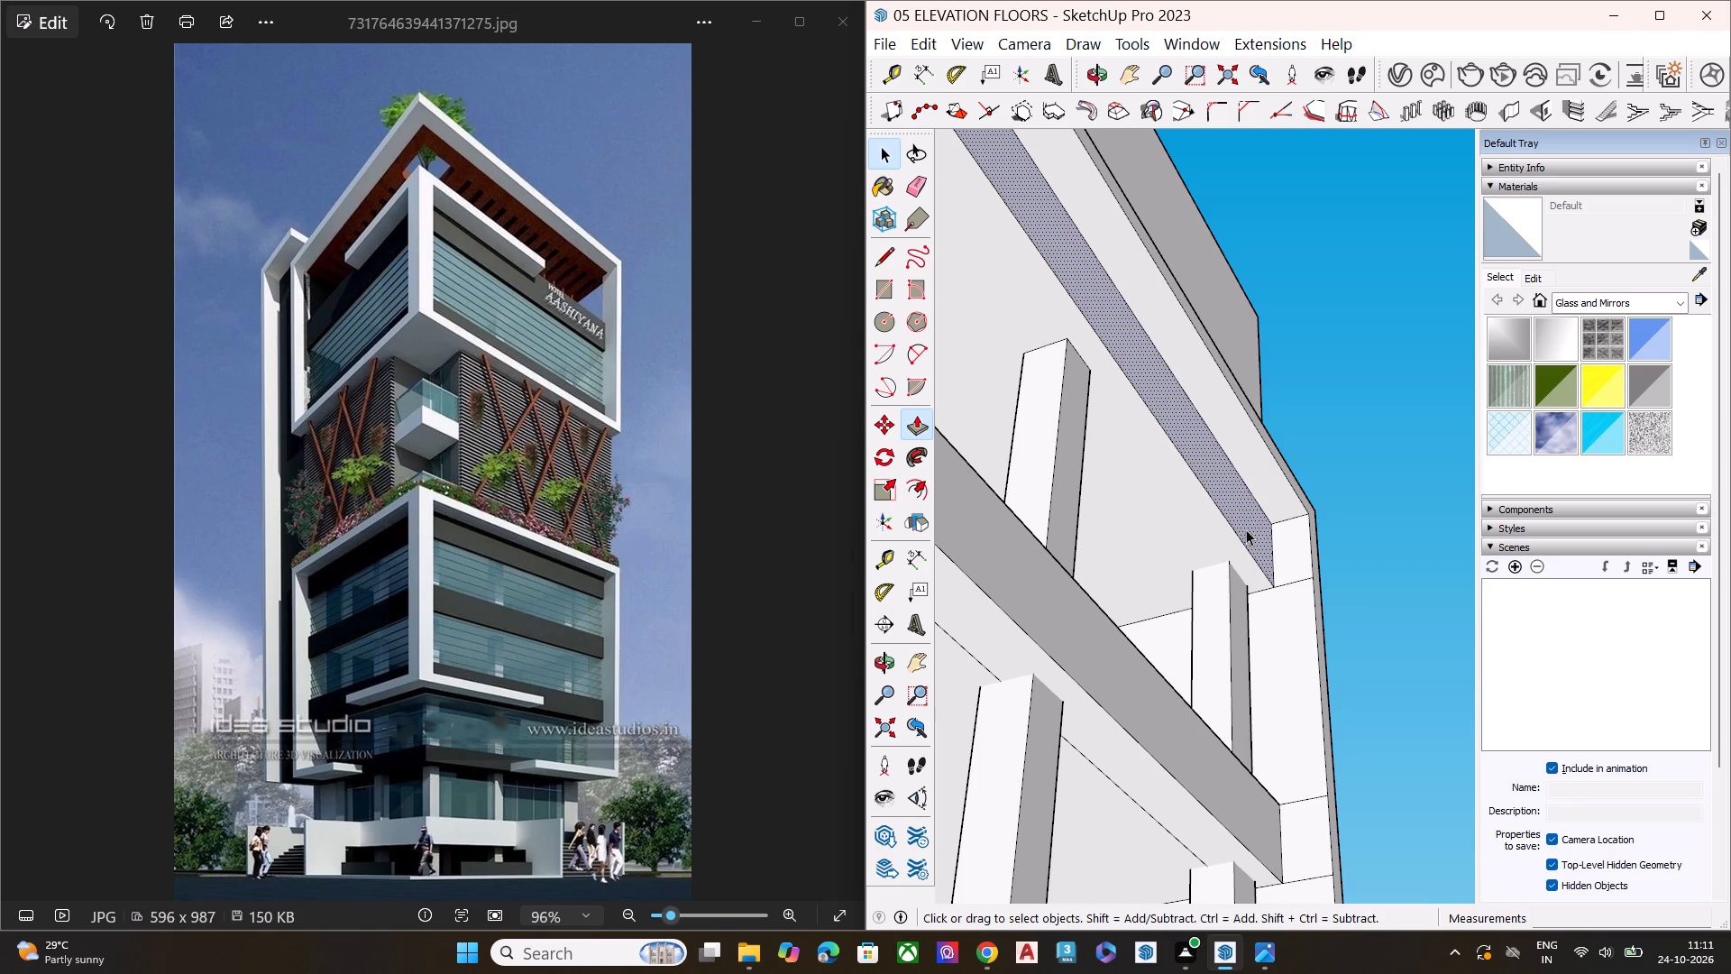
# Push/Pull the outer face of the middle floor beam slightly outward to line up with the top beam's face.
pyautogui.scroll(-2, 1251, 620)
pyautogui.scroll(1, 1256, 638)
pyautogui.scroll(-2, 1258, 645)
pyautogui.click(1360, 670)
pyautogui.click(1252, 768)
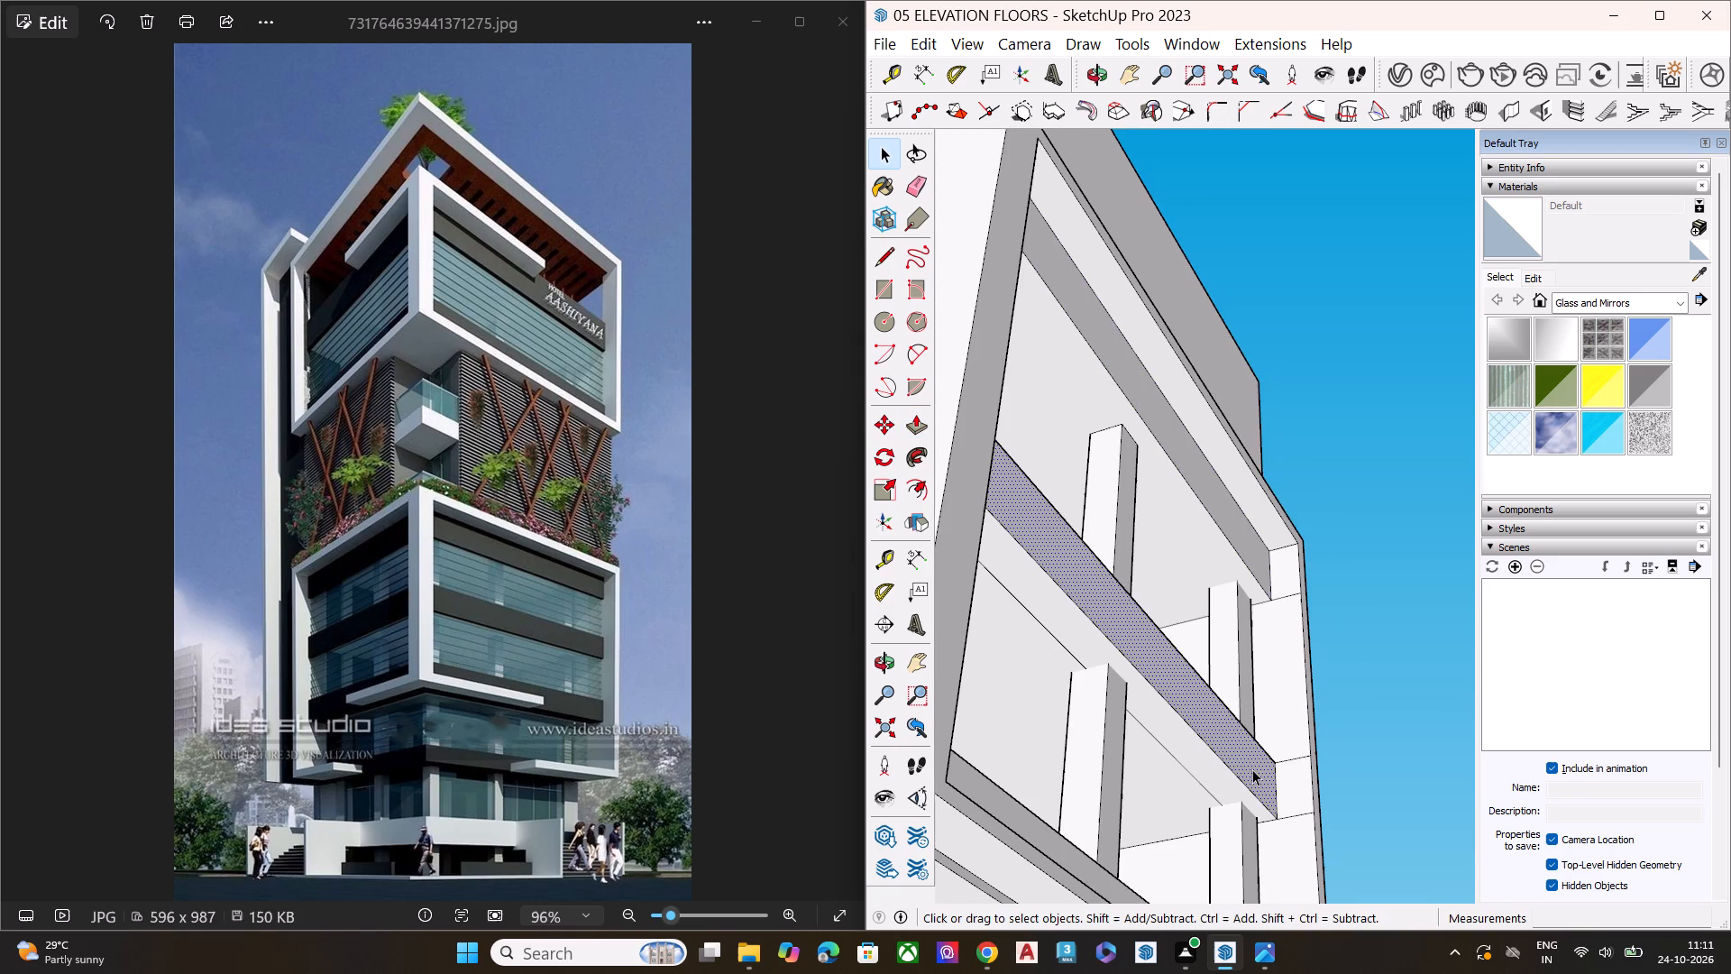
pyautogui.click(1250, 769)
pyautogui.press('p')
pyautogui.click(1250, 769)
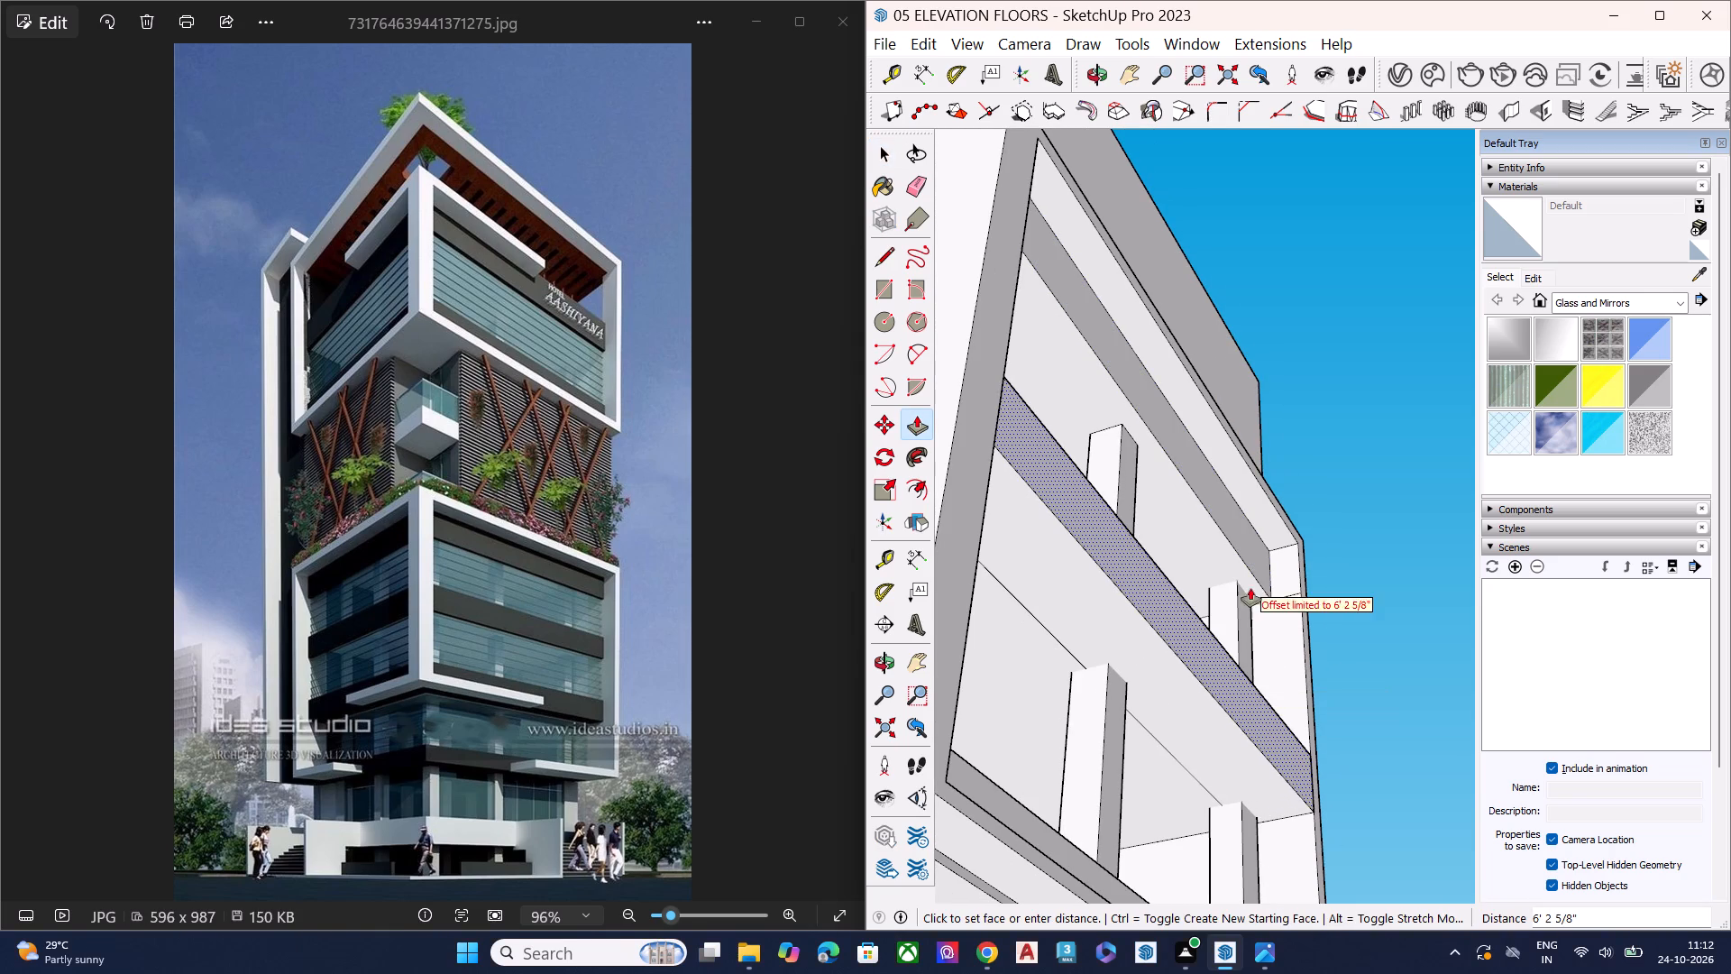
pyautogui.click(1245, 567)
pyautogui.press('space')
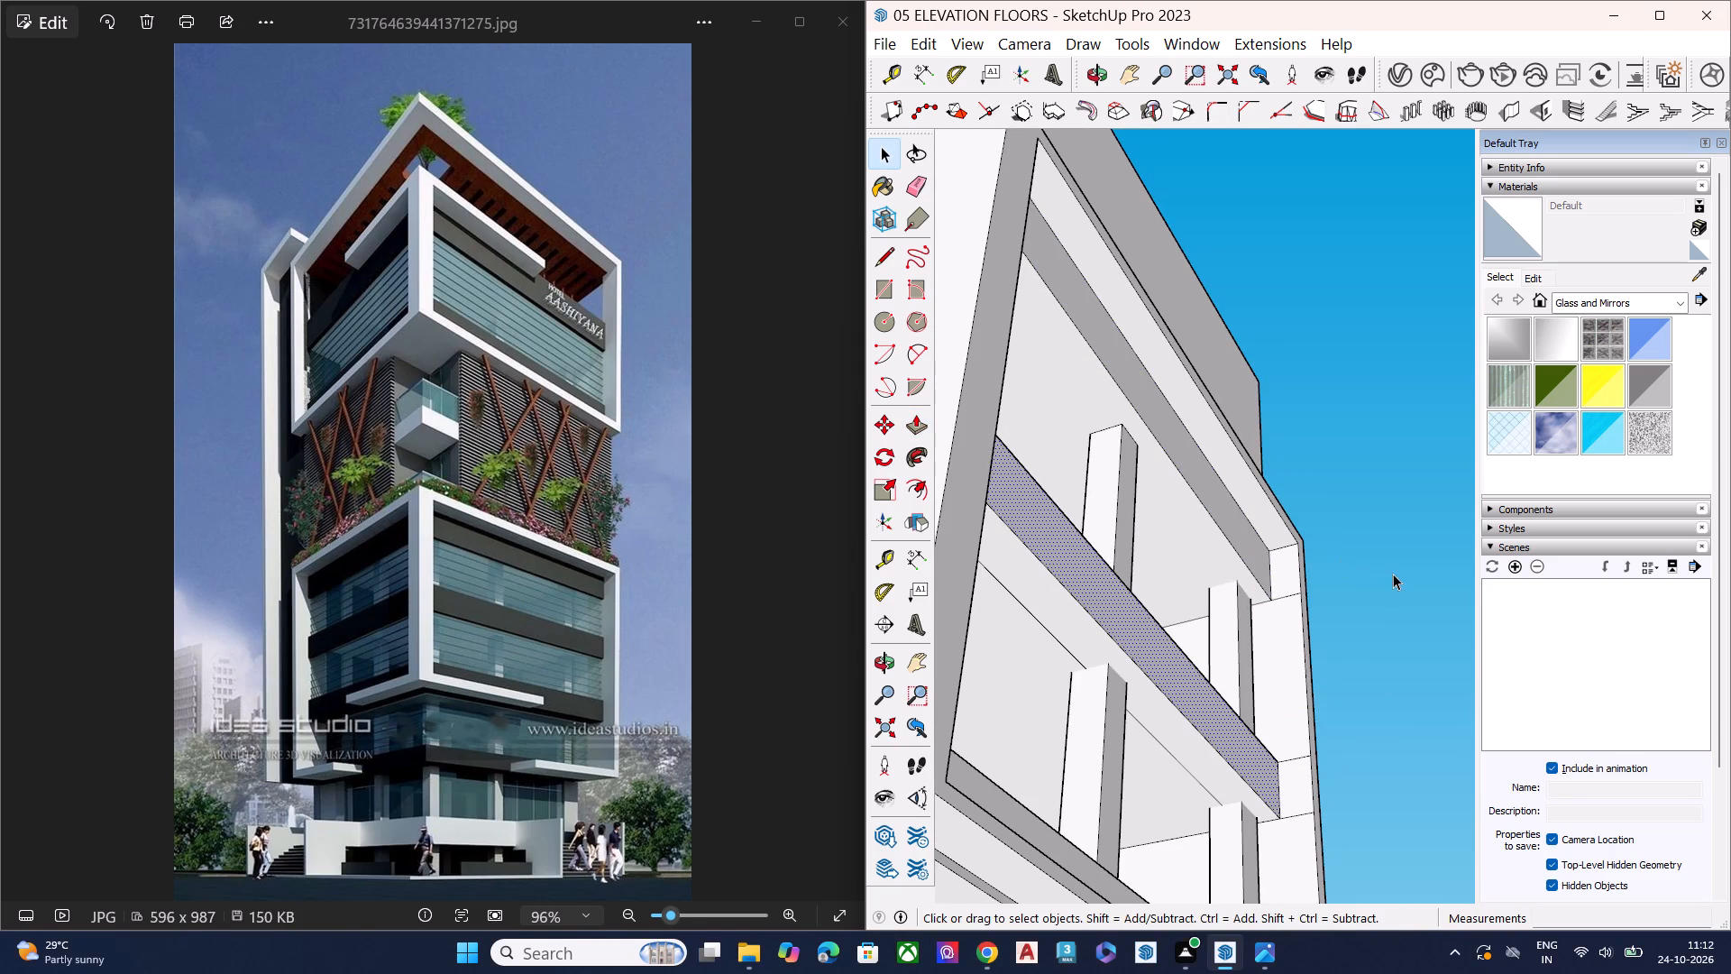
pyautogui.click(1394, 574)
# Push/Pull the outer face of the lower floor beam behind the ledge slightly outward to line up with the beam above.
pyautogui.scroll(-14, 1258, 580)
pyautogui.moveTo(1235, 766); pyautogui.dragTo(1255, 907, button='middle')
pyautogui.scroll(2, 1261, 701)
pyautogui.scroll(-1, 1257, 673)
pyautogui.scroll(1, 1257, 673)
pyautogui.scroll(-1, 1257, 673)
pyautogui.scroll(11, 1257, 673)
pyautogui.click(1248, 677)
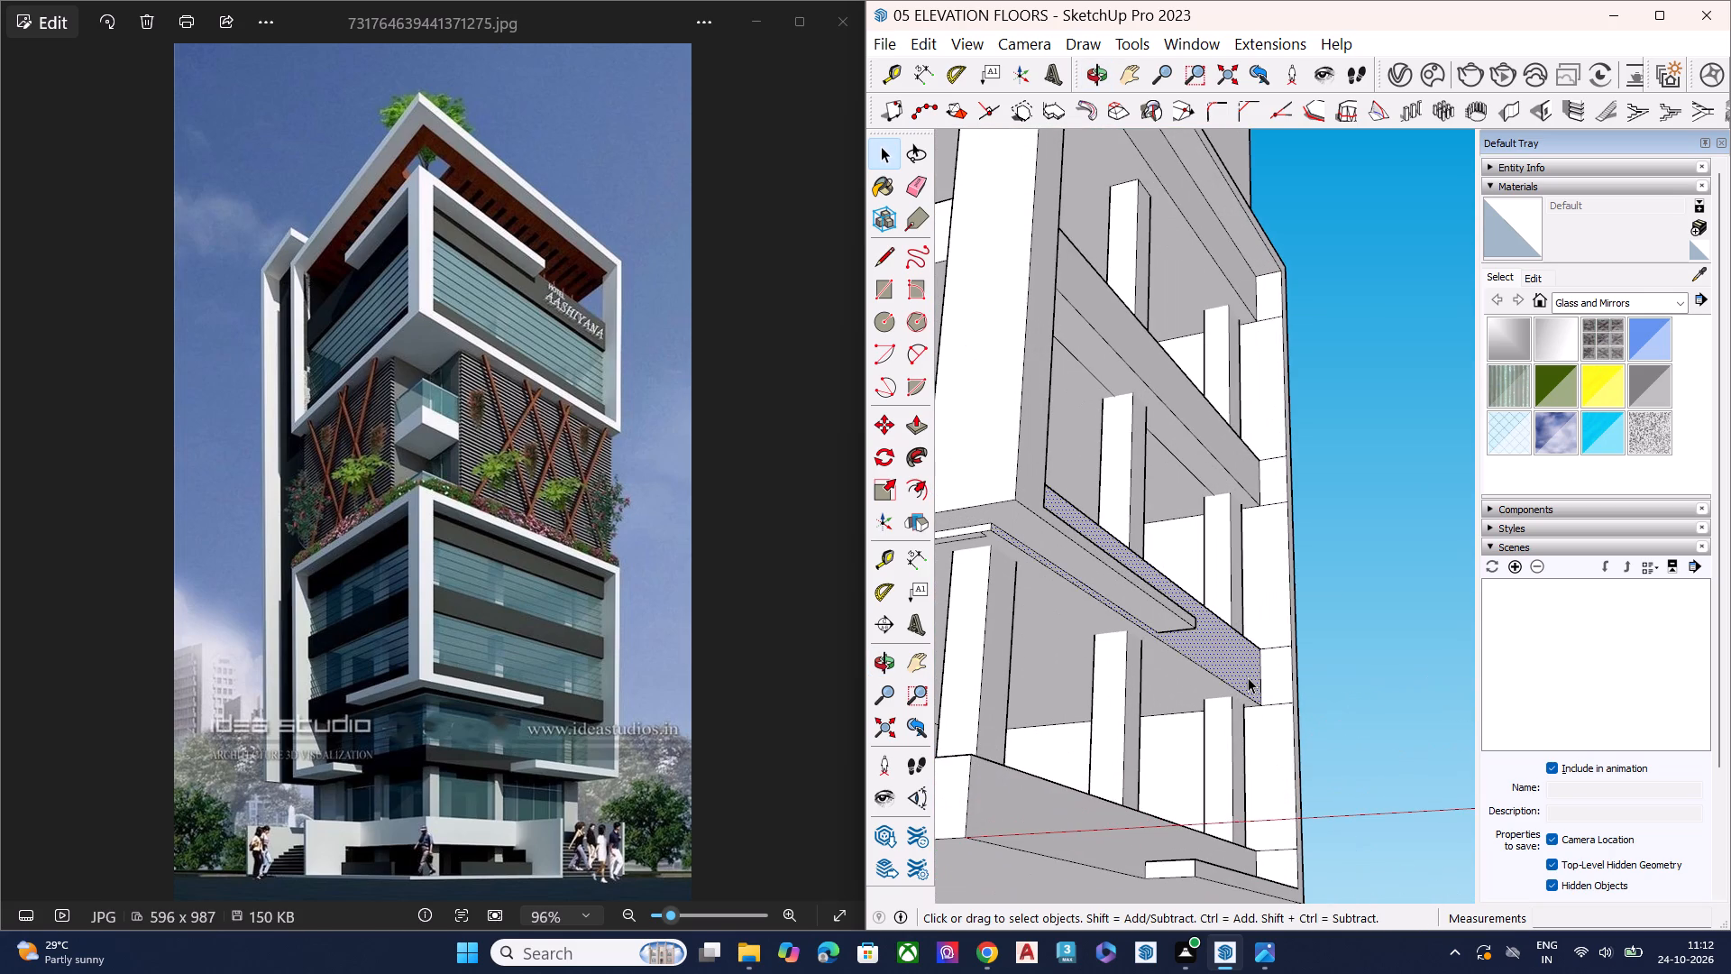
pyautogui.click(1244, 673)
pyautogui.press('p')
pyautogui.click(1244, 673)
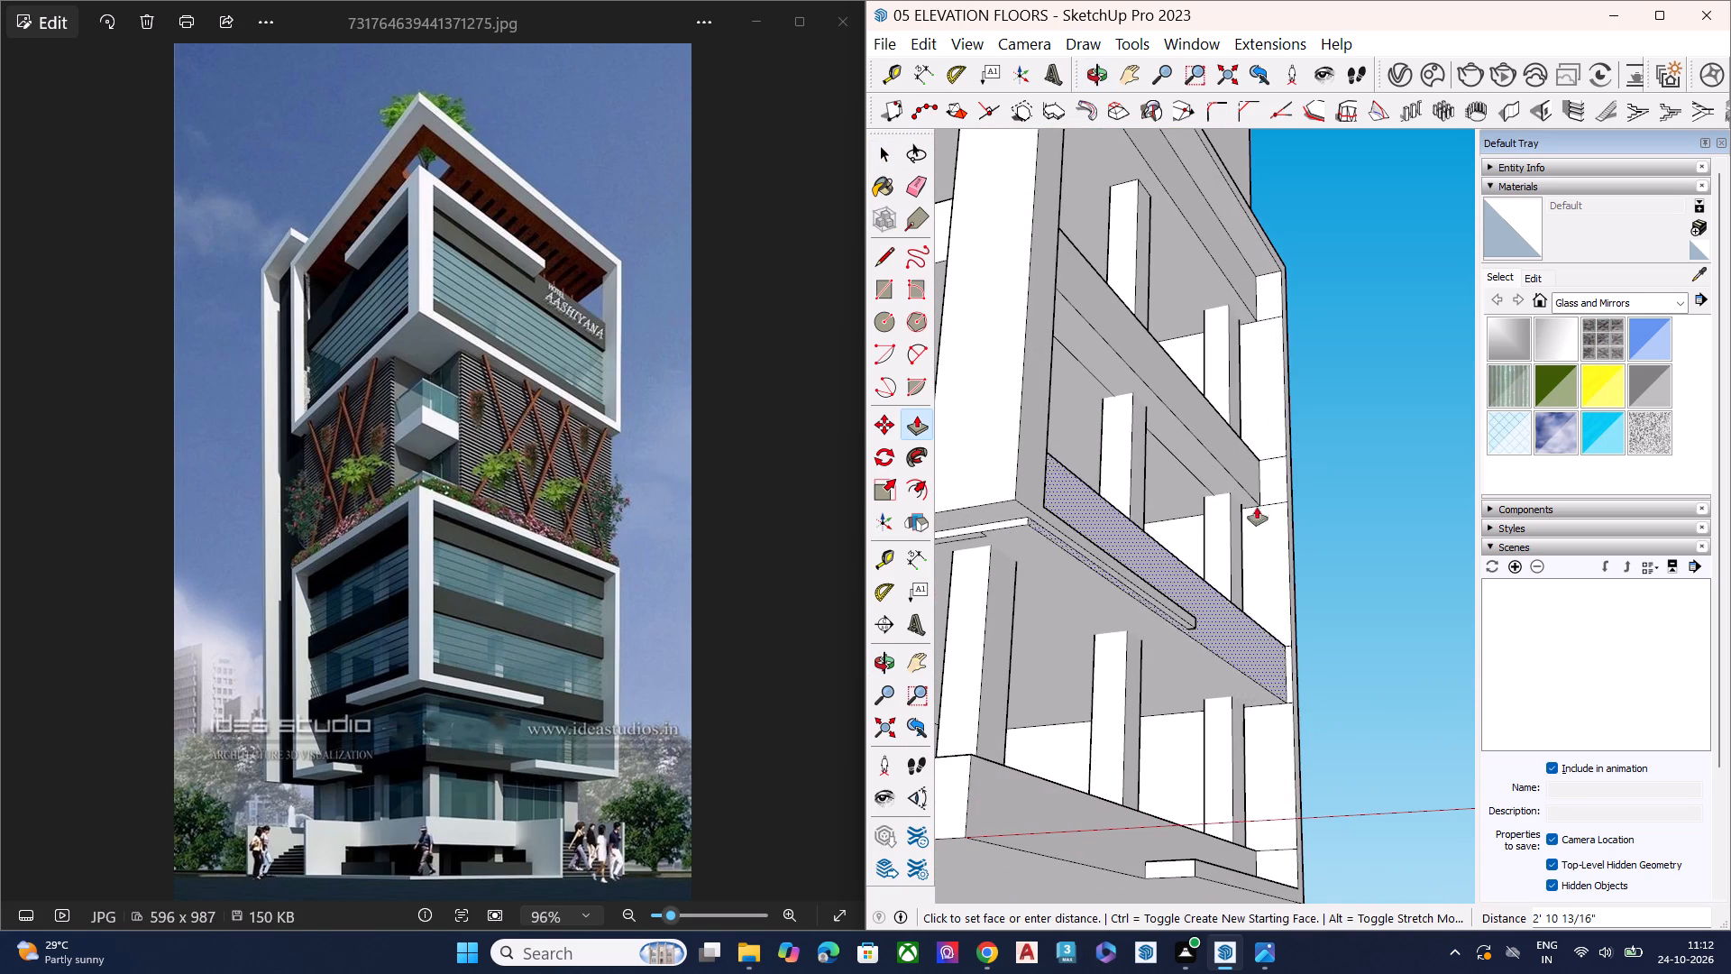
pyautogui.click(1241, 481)
pyautogui.press('space')
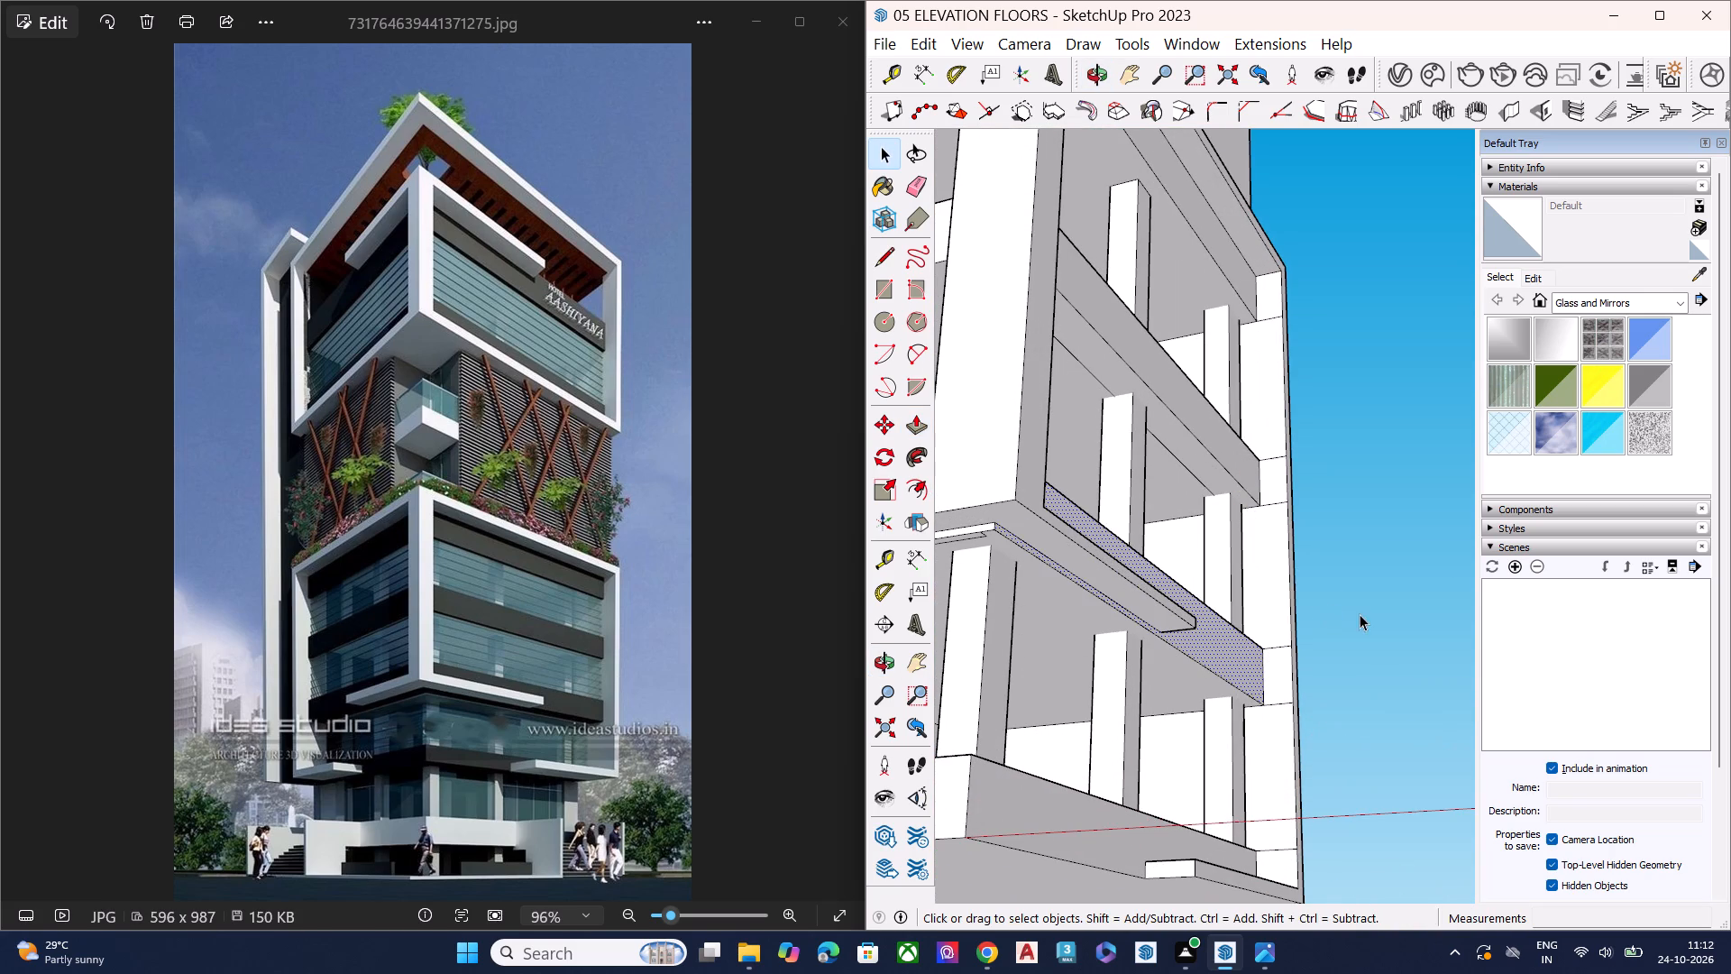
pyautogui.click(1360, 614)
# Erase the leftover edges beside the corner ledge on the underside of the frame, above the front corner column.
pyautogui.scroll(3, 1055, 593)
pyautogui.scroll(-8, 1117, 587)
pyautogui.moveTo(975, 581); pyautogui.dragTo(1012, 480, button='middle')
pyautogui.scroll(1, 1036, 481)
pyautogui.scroll(-1, 1051, 483)
pyautogui.scroll(7, 1054, 484)
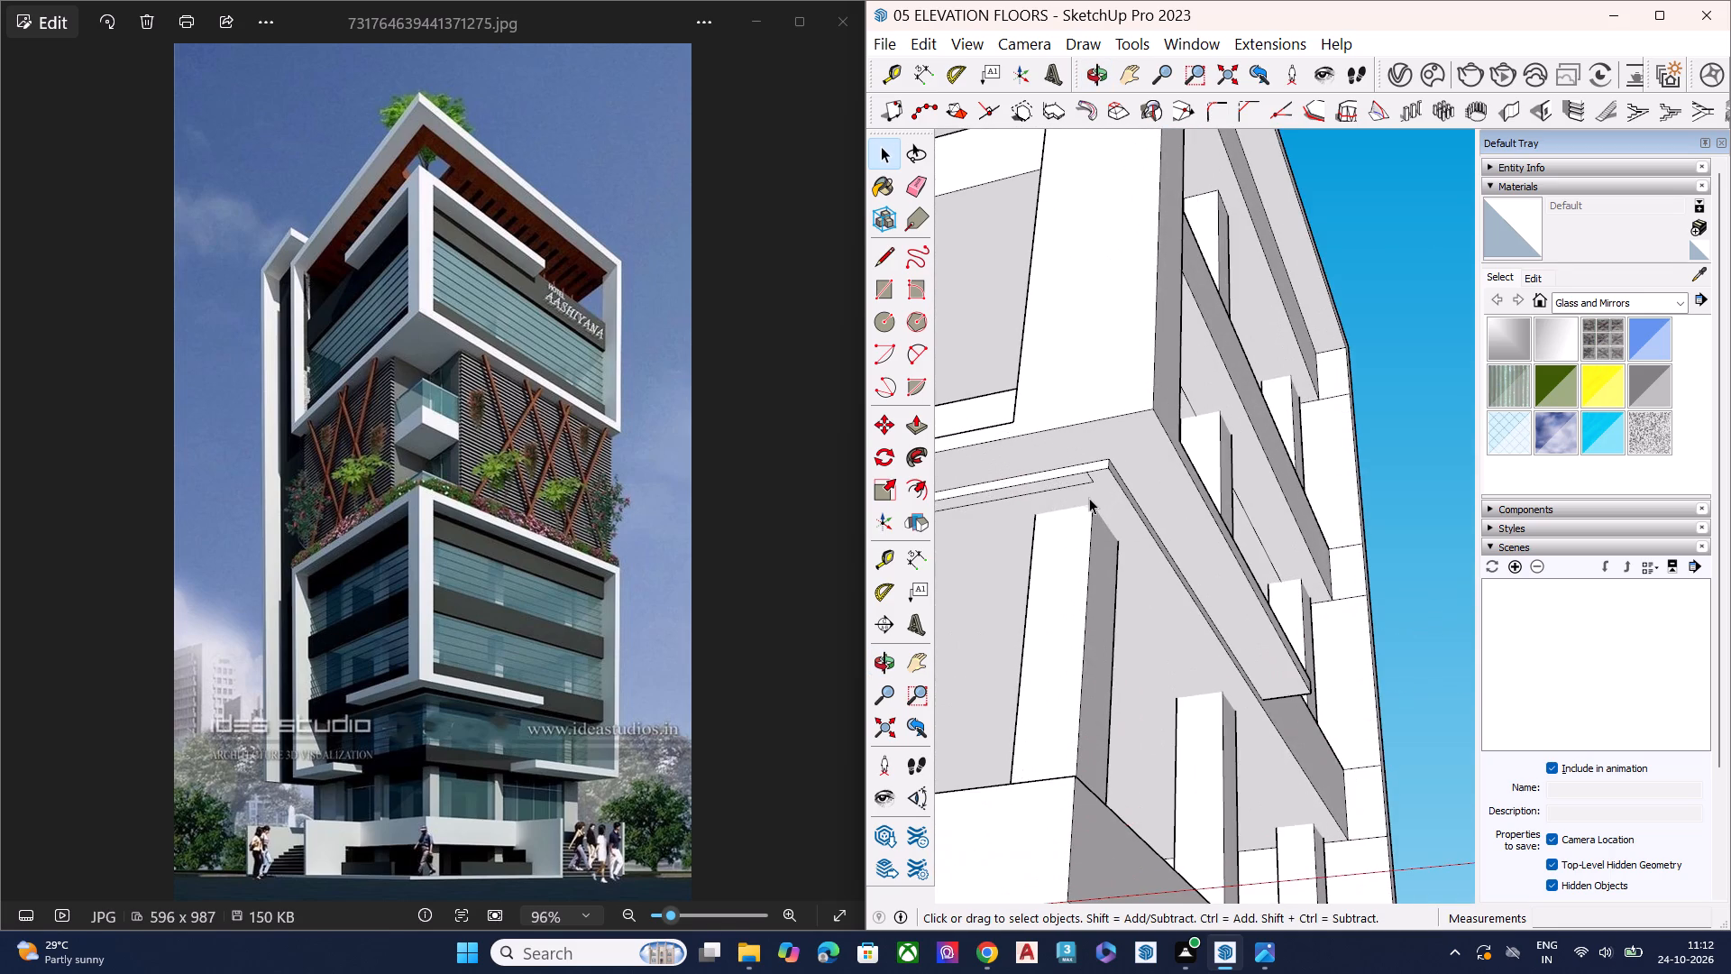
pyautogui.scroll(5, 1085, 497)
pyautogui.press('e')
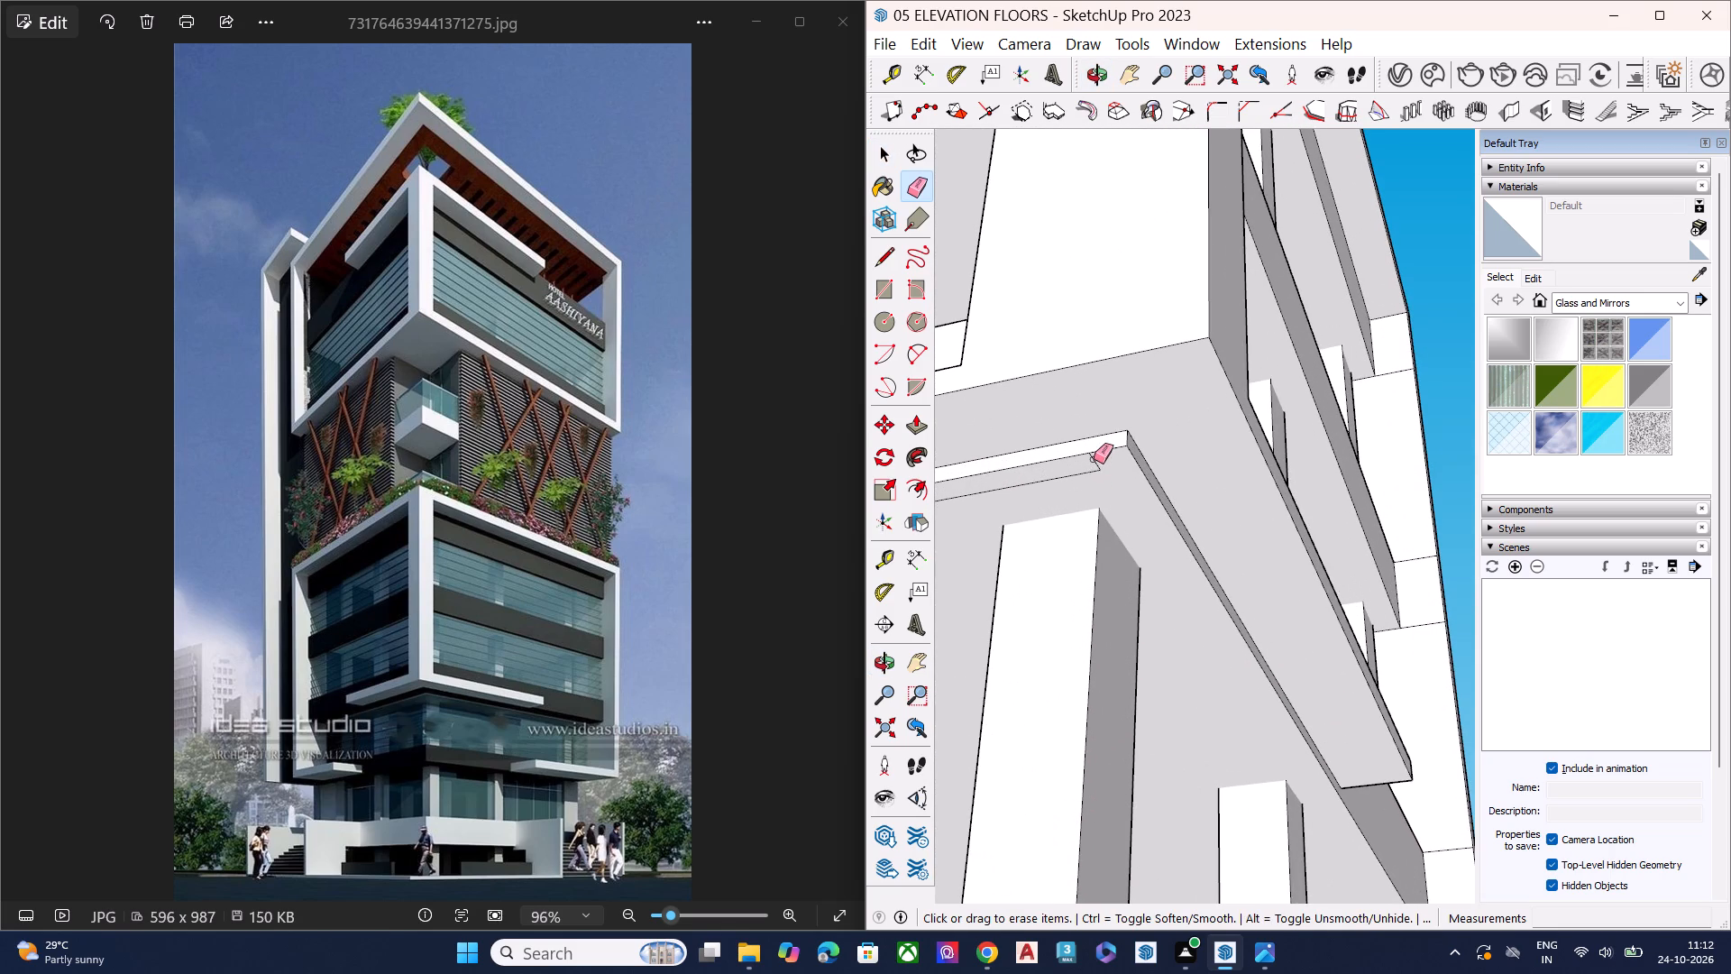
pyautogui.click(1094, 458)
pyautogui.click(1097, 471)
pyautogui.scroll(-12, 1218, 506)
pyautogui.scroll(2, 1241, 563)
pyautogui.scroll(-2, 1241, 565)
pyautogui.scroll(2, 1241, 567)
pyautogui.scroll(-4, 1242, 574)
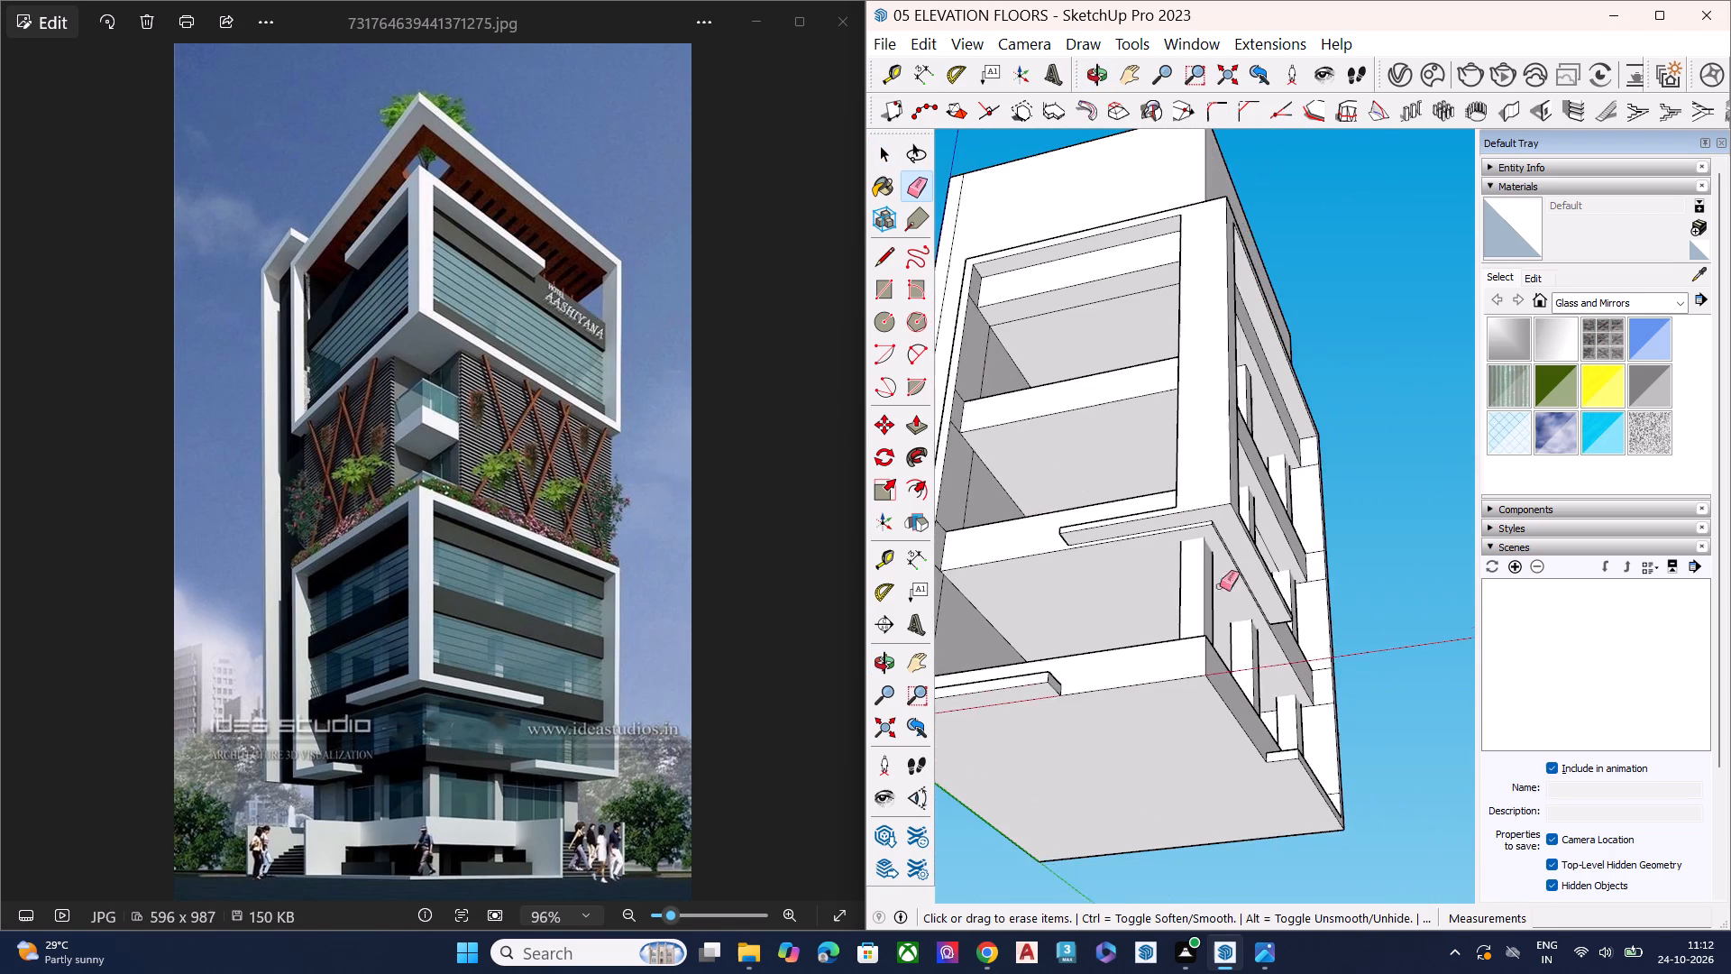
# Erase the leftover horizontal edges on the frame's inner side wall at the ends of the top and middle floor beams.
pyautogui.moveTo(1003, 445); pyautogui.dragTo(1009, 640, button='middle')
pyautogui.scroll(-1, 1010, 644)
pyautogui.moveTo(1151, 637); pyautogui.dragTo(1114, 654, button='middle')
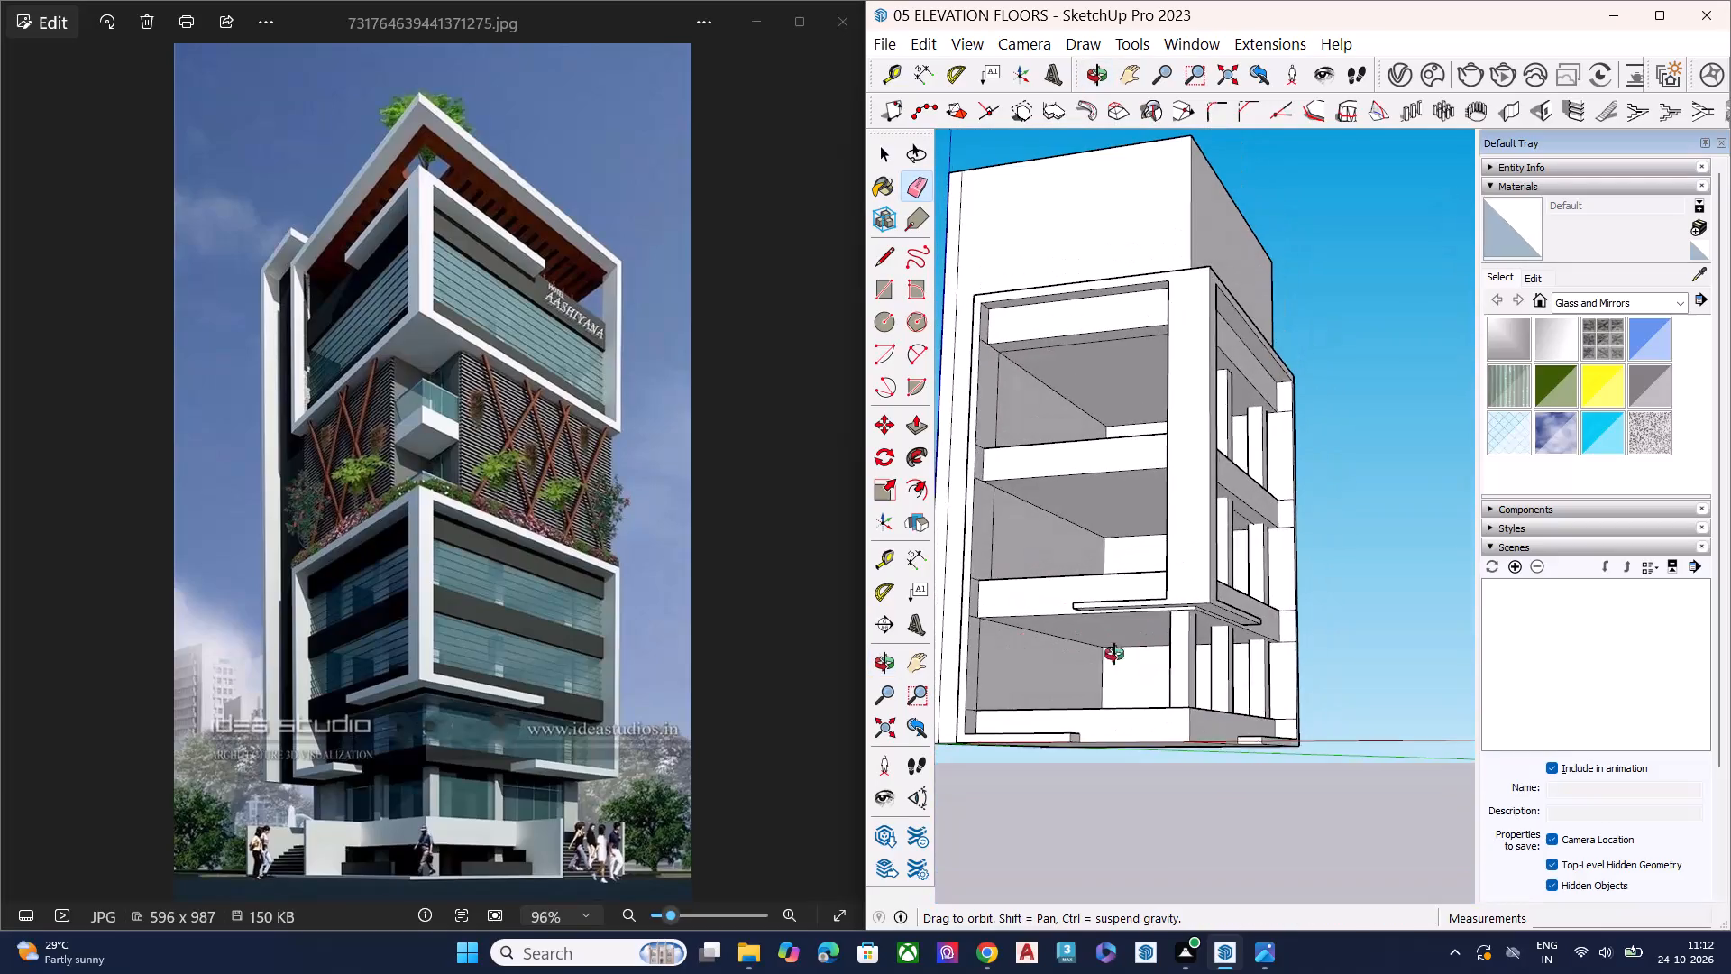
pyautogui.moveTo(1114, 654); pyautogui.dragTo(857, 728, button='middle')
pyautogui.scroll(1, 1030, 322)
pyautogui.scroll(-3, 1030, 321)
pyautogui.scroll(8, 1030, 321)
pyautogui.scroll(-1, 972, 360)
pyautogui.scroll(2, 968, 361)
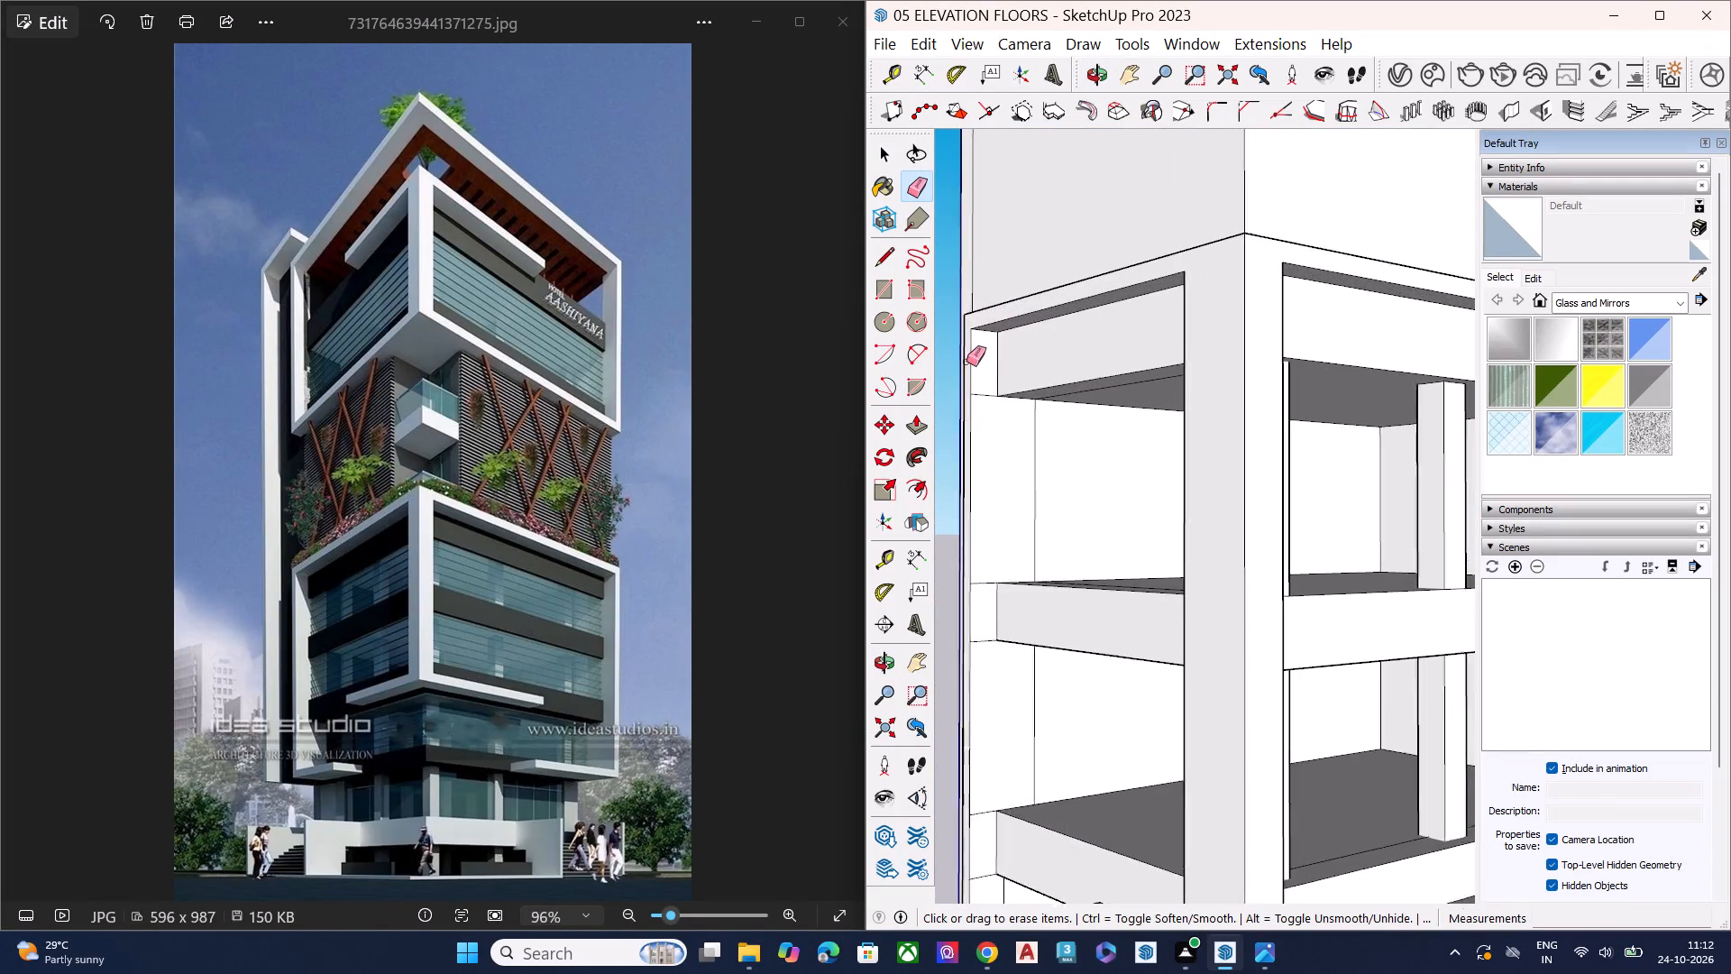
pyautogui.scroll(5, 966, 362)
pyautogui.click(998, 421)
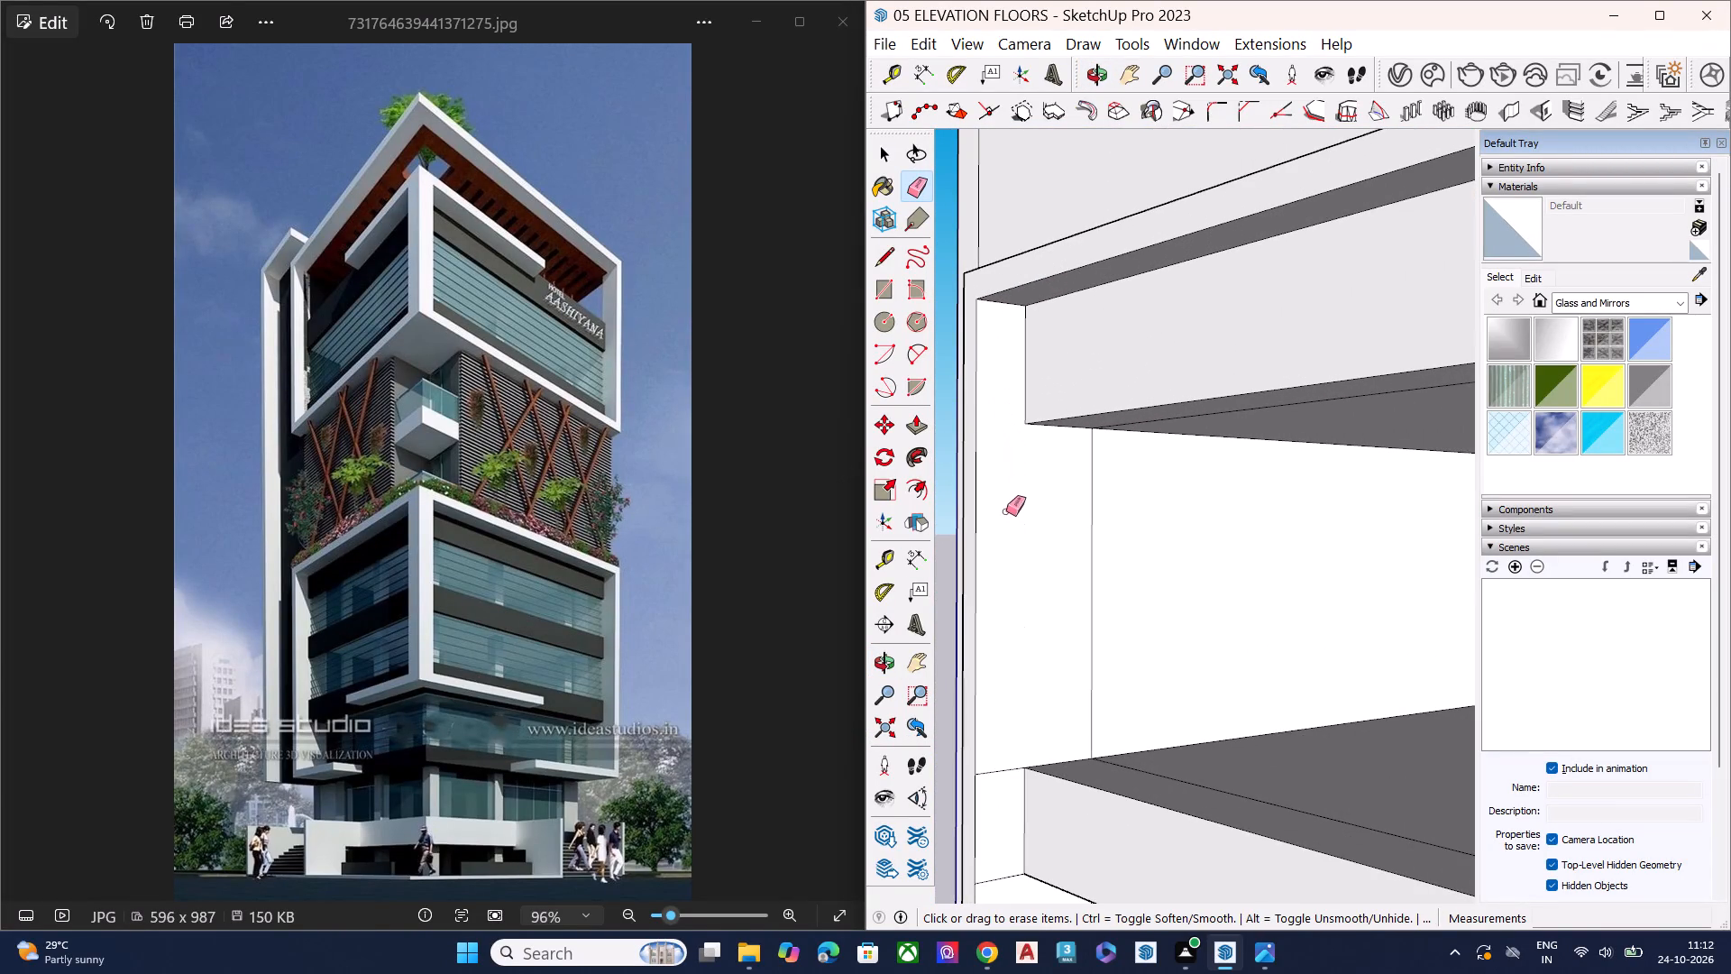
pyautogui.click(998, 772)
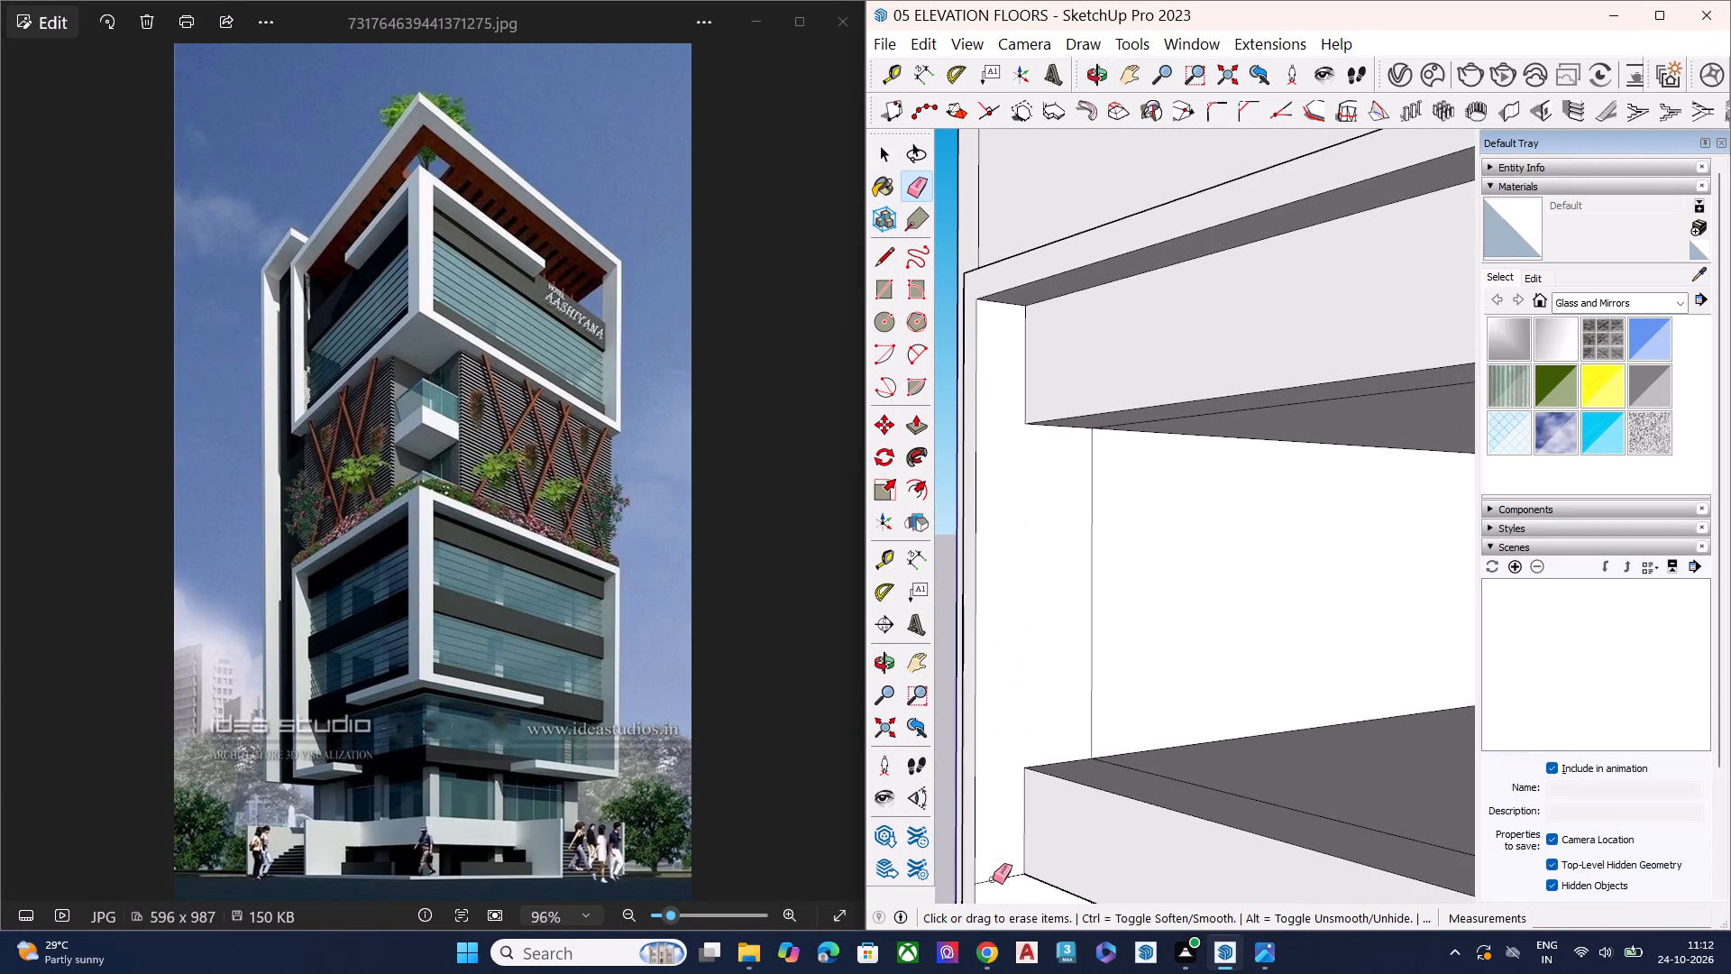
pyautogui.click(993, 879)
# Erase the leftover horizontal edges on the same inner side wall at the lower floor beam and the base slab.
pyautogui.scroll(-5, 1040, 467)
pyautogui.scroll(1, 1040, 467)
pyautogui.scroll(-1, 1040, 467)
pyautogui.scroll(1, 1041, 467)
pyautogui.scroll(-3, 1041, 465)
pyautogui.scroll(-6, 1060, 390)
pyautogui.scroll(-1, 1053, 659)
pyautogui.scroll(6, 1053, 659)
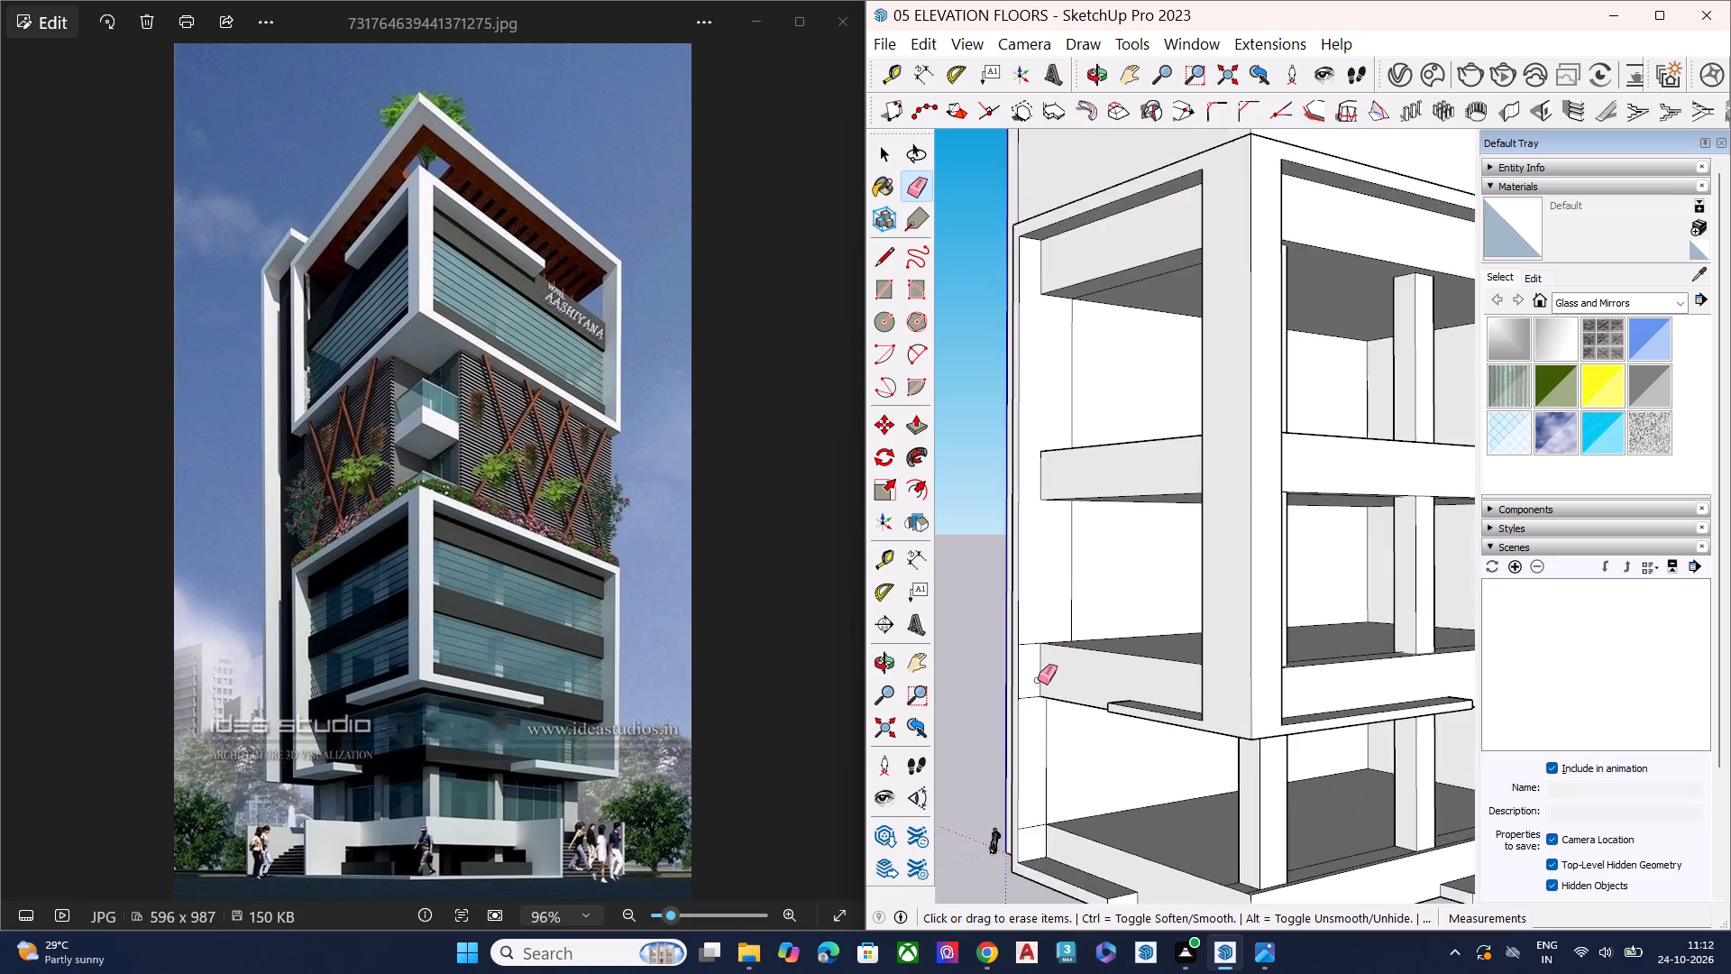
pyautogui.scroll(1, 1072, 567)
pyautogui.scroll(-1, 1072, 567)
pyautogui.scroll(1, 1072, 567)
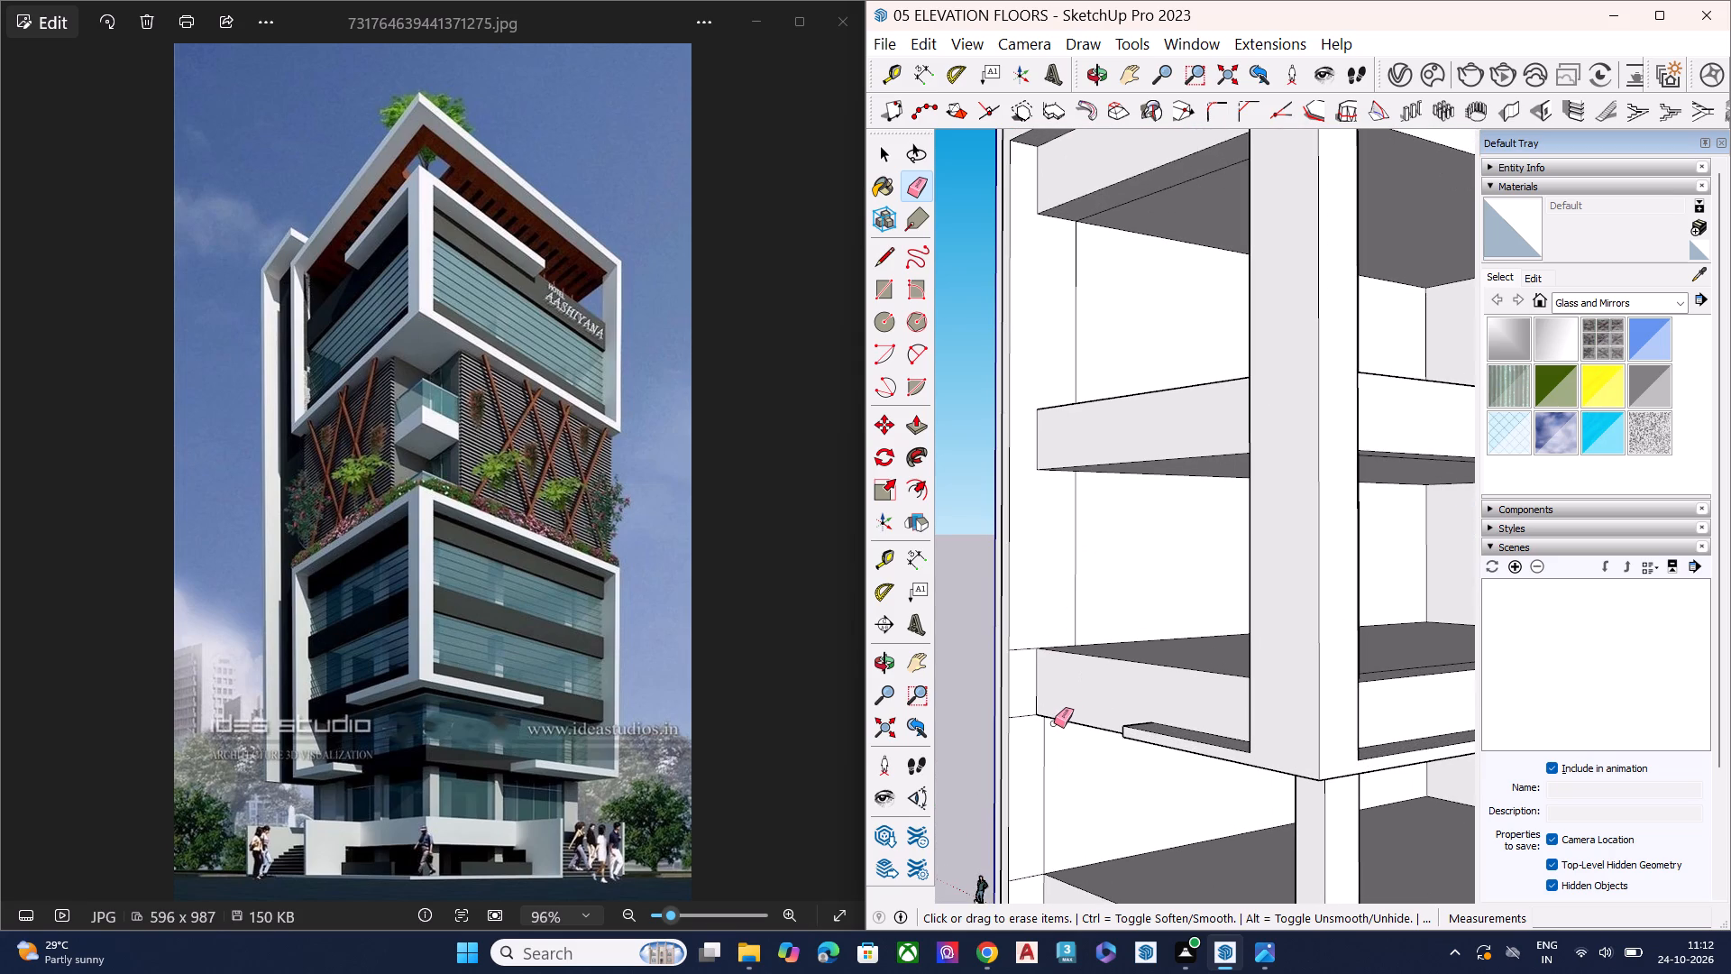
pyautogui.click(1026, 650)
pyautogui.click(1022, 718)
pyautogui.scroll(-1, 1039, 556)
pyautogui.scroll(2, 1039, 556)
pyautogui.scroll(-5, 1039, 556)
pyautogui.scroll(5, 1030, 746)
pyautogui.click(1024, 833)
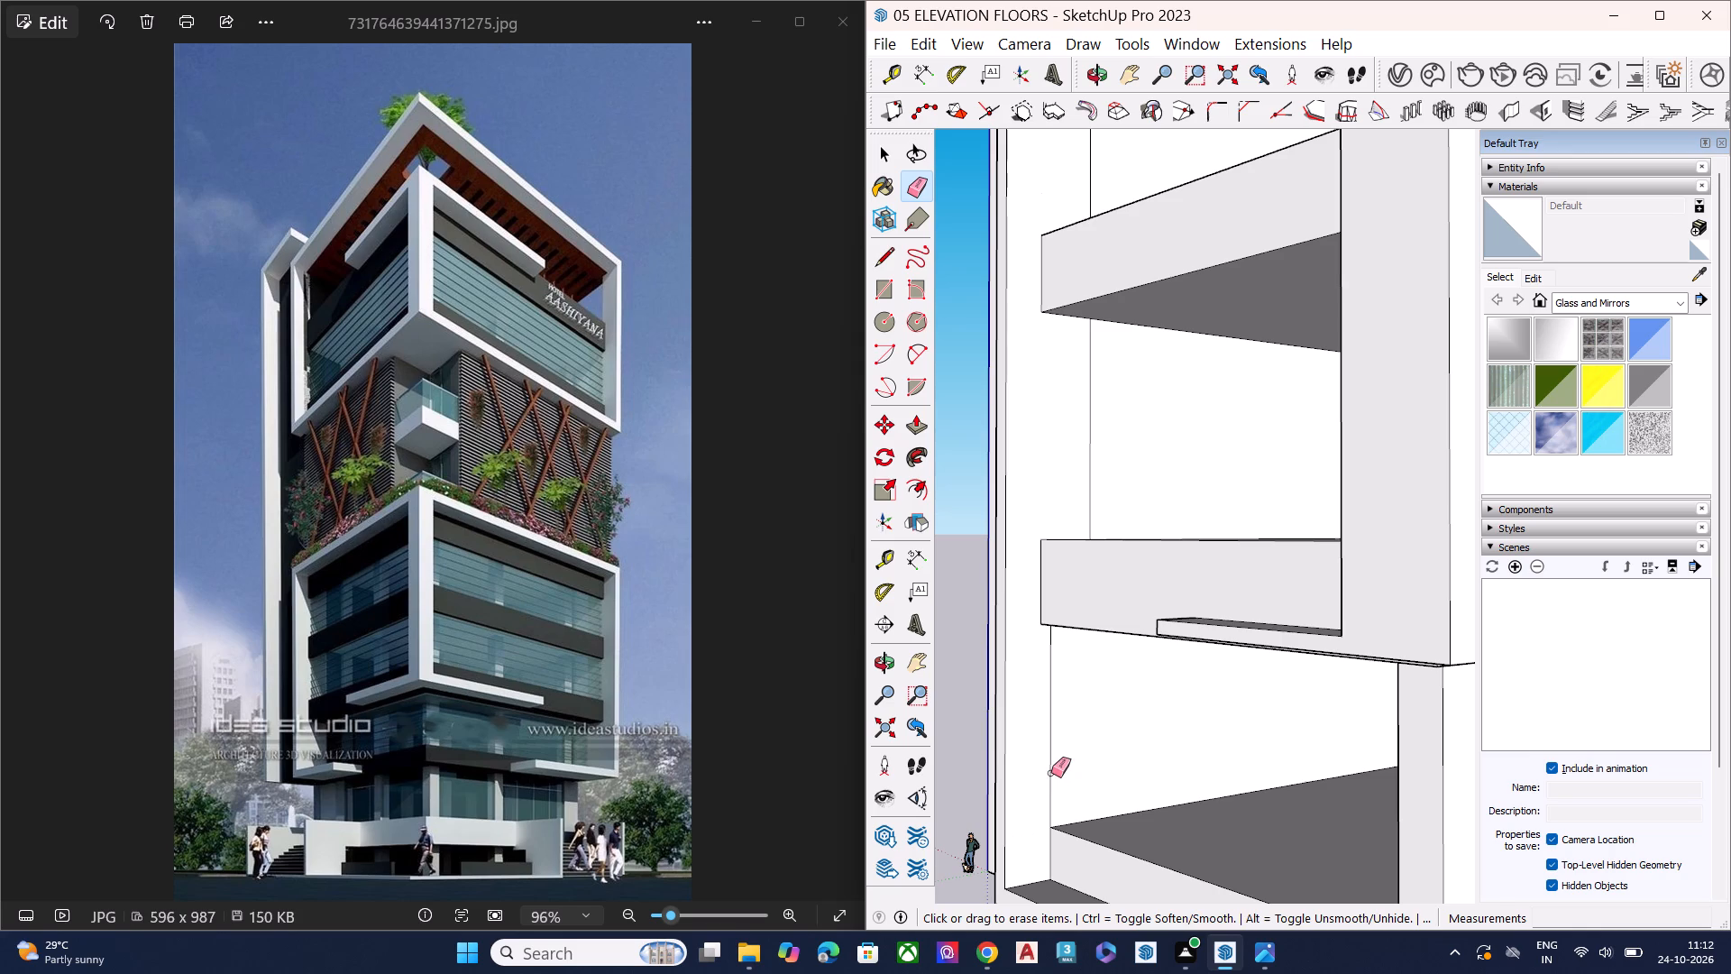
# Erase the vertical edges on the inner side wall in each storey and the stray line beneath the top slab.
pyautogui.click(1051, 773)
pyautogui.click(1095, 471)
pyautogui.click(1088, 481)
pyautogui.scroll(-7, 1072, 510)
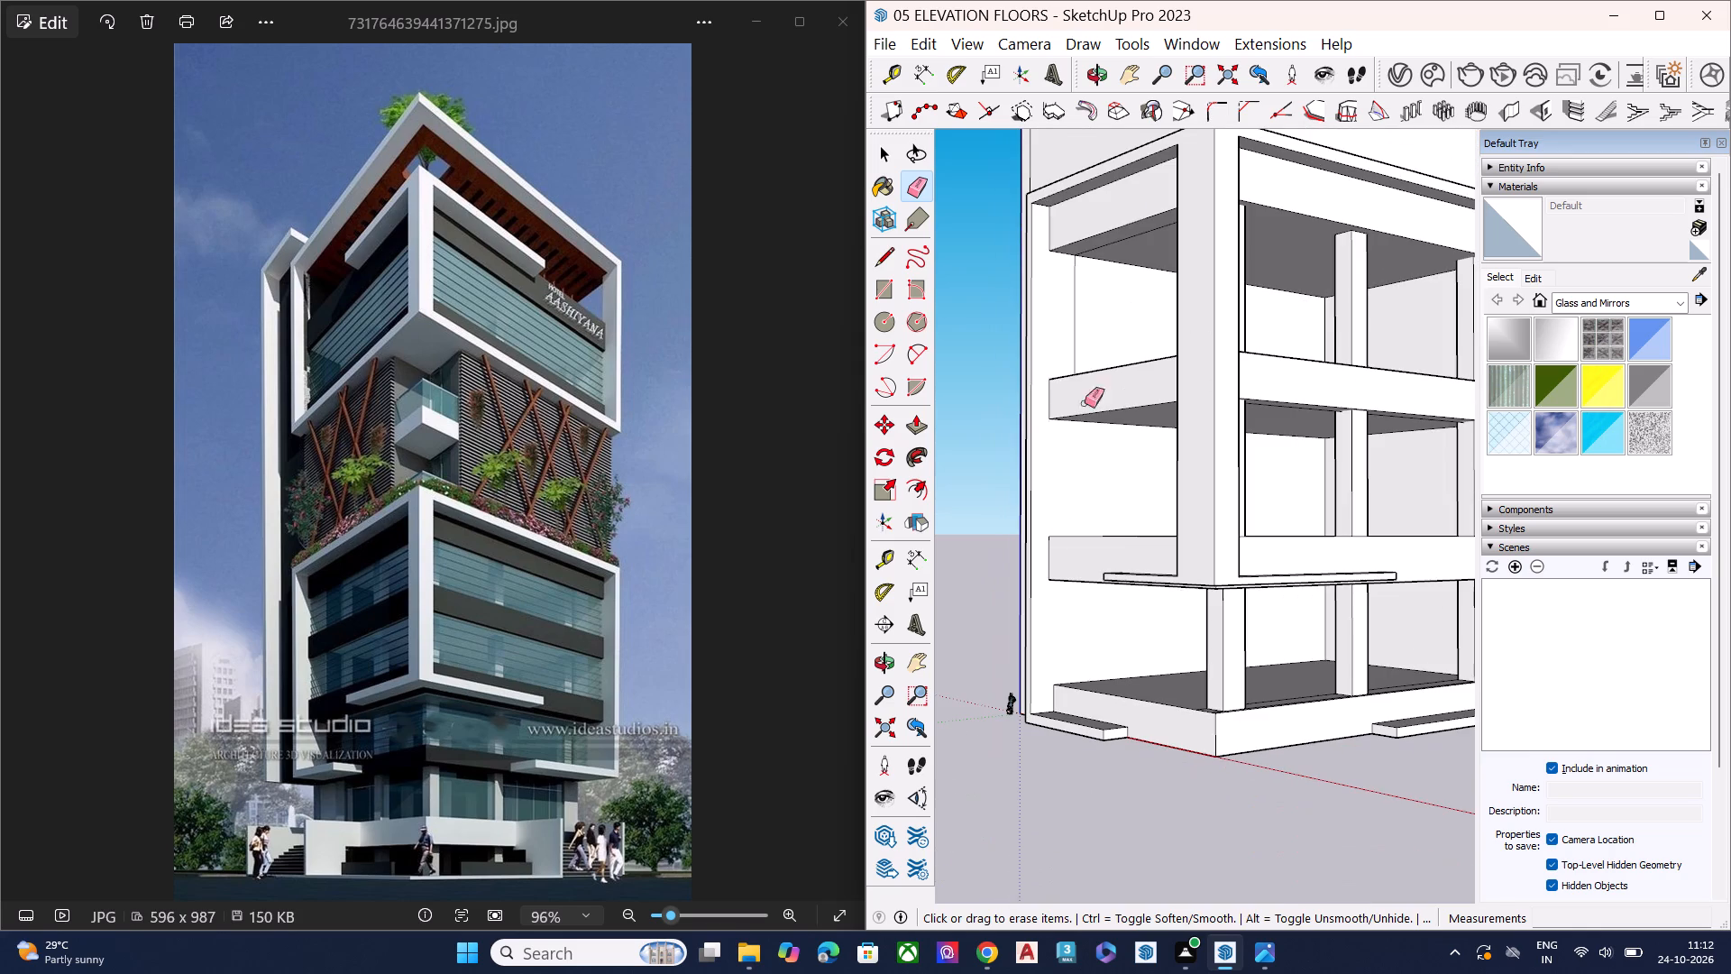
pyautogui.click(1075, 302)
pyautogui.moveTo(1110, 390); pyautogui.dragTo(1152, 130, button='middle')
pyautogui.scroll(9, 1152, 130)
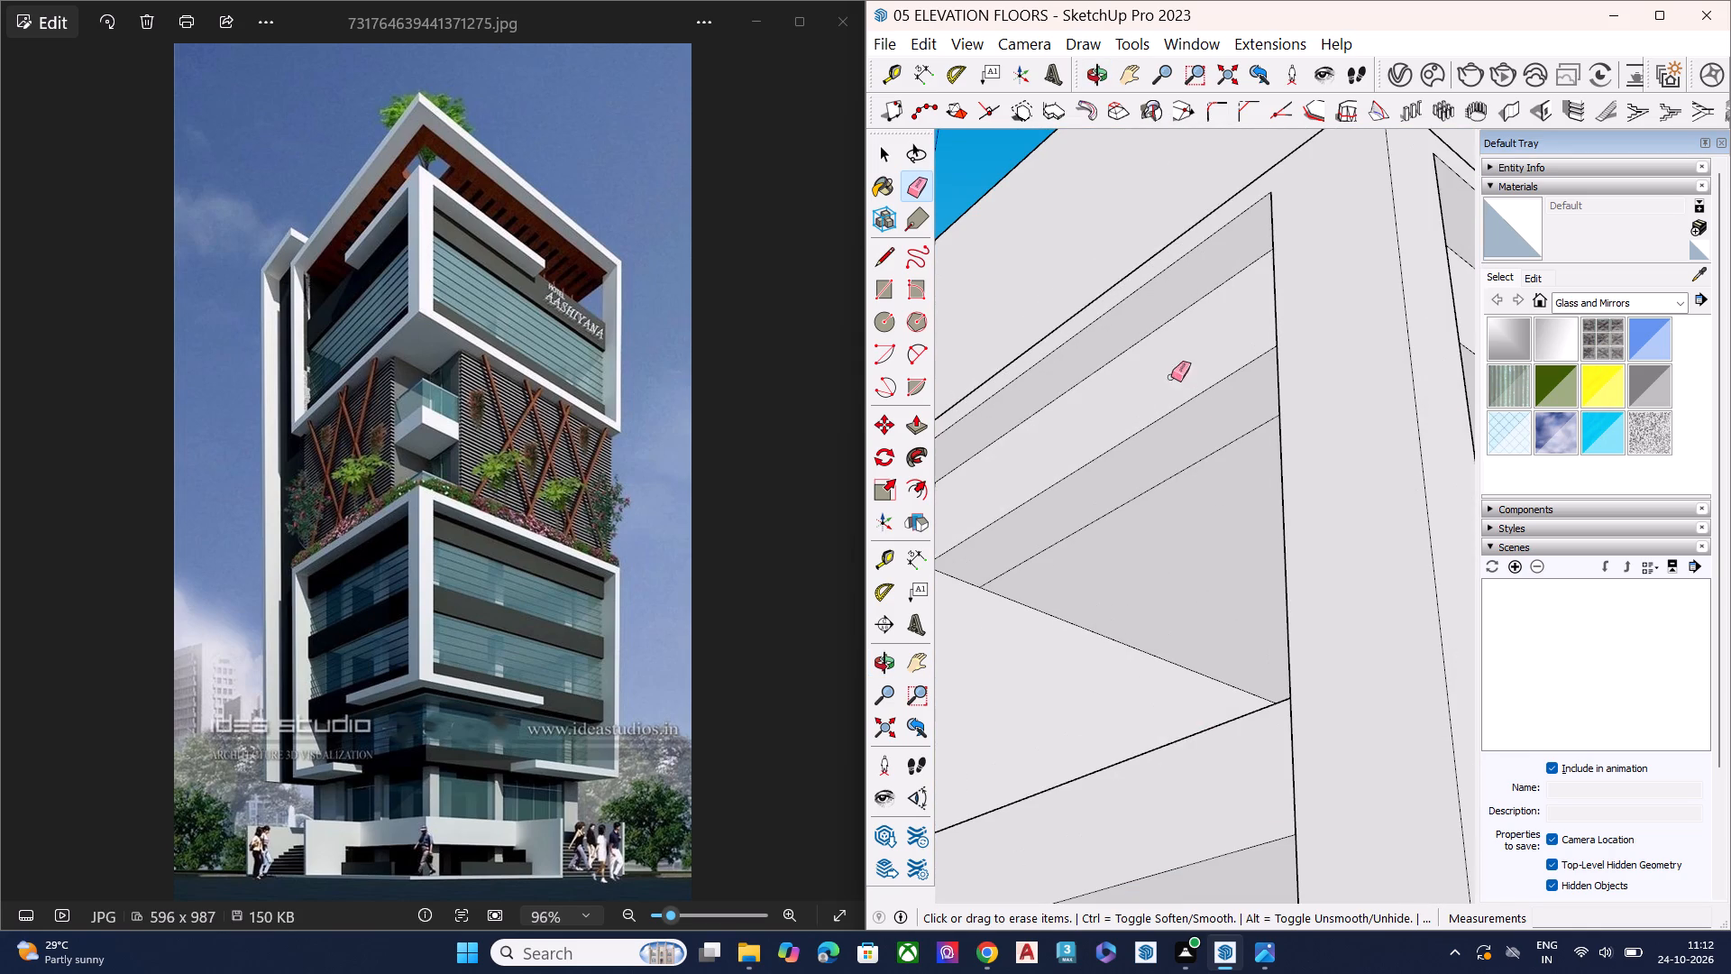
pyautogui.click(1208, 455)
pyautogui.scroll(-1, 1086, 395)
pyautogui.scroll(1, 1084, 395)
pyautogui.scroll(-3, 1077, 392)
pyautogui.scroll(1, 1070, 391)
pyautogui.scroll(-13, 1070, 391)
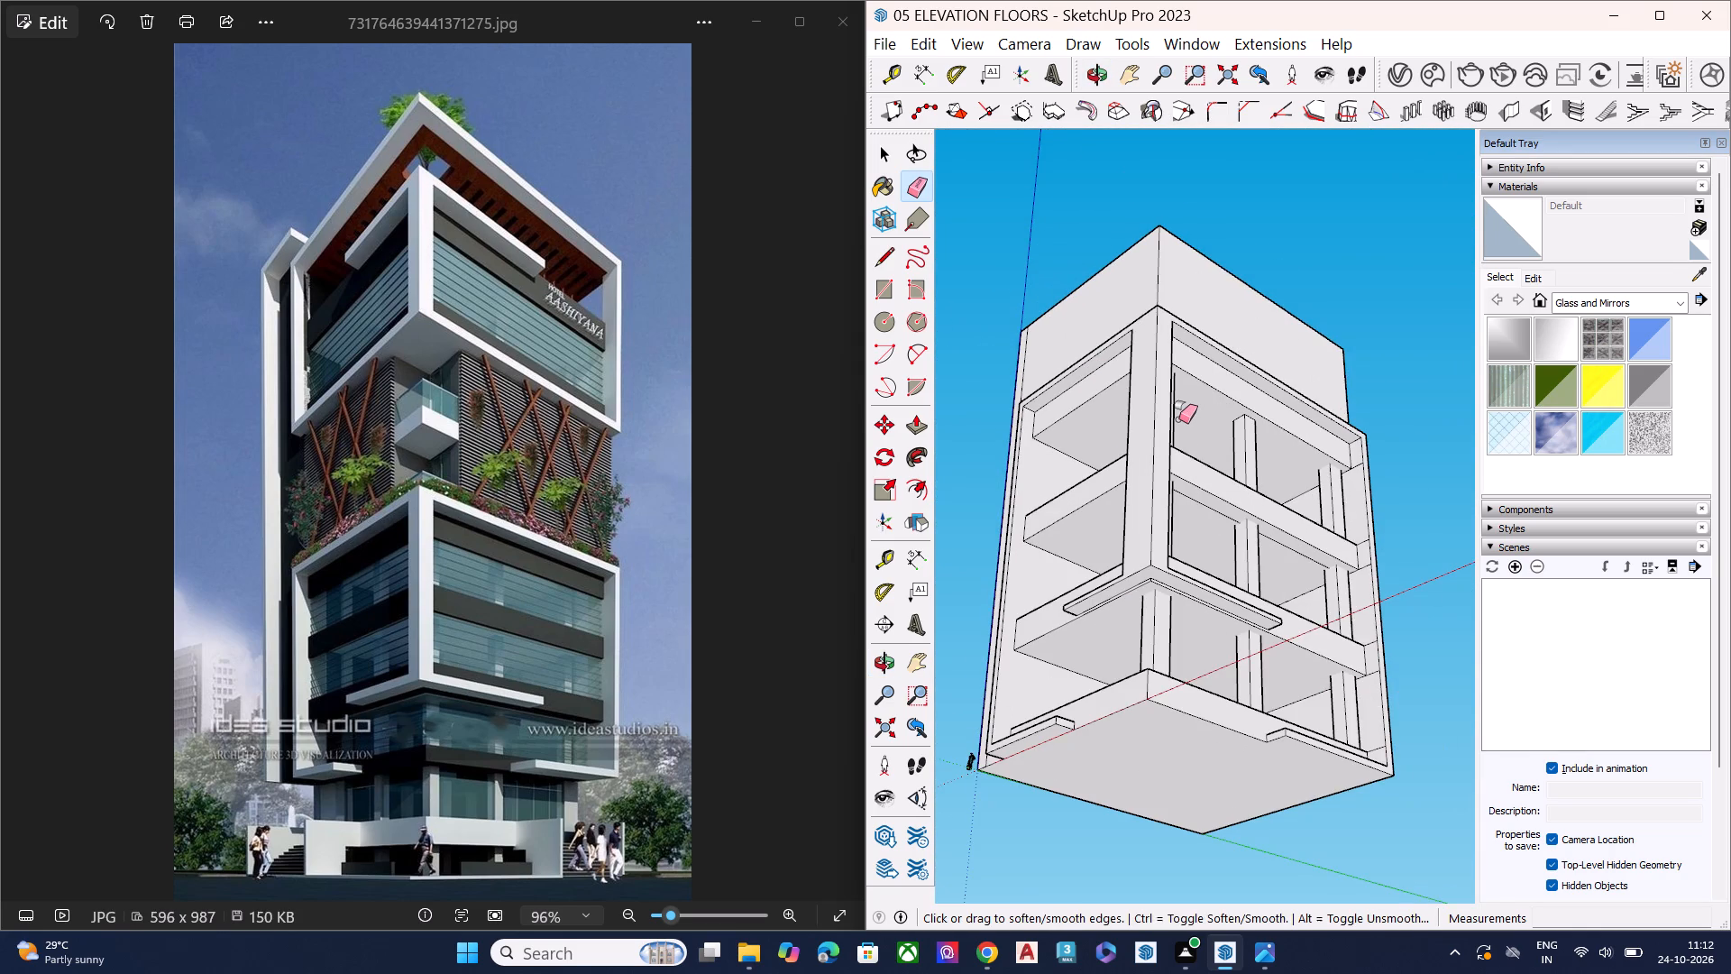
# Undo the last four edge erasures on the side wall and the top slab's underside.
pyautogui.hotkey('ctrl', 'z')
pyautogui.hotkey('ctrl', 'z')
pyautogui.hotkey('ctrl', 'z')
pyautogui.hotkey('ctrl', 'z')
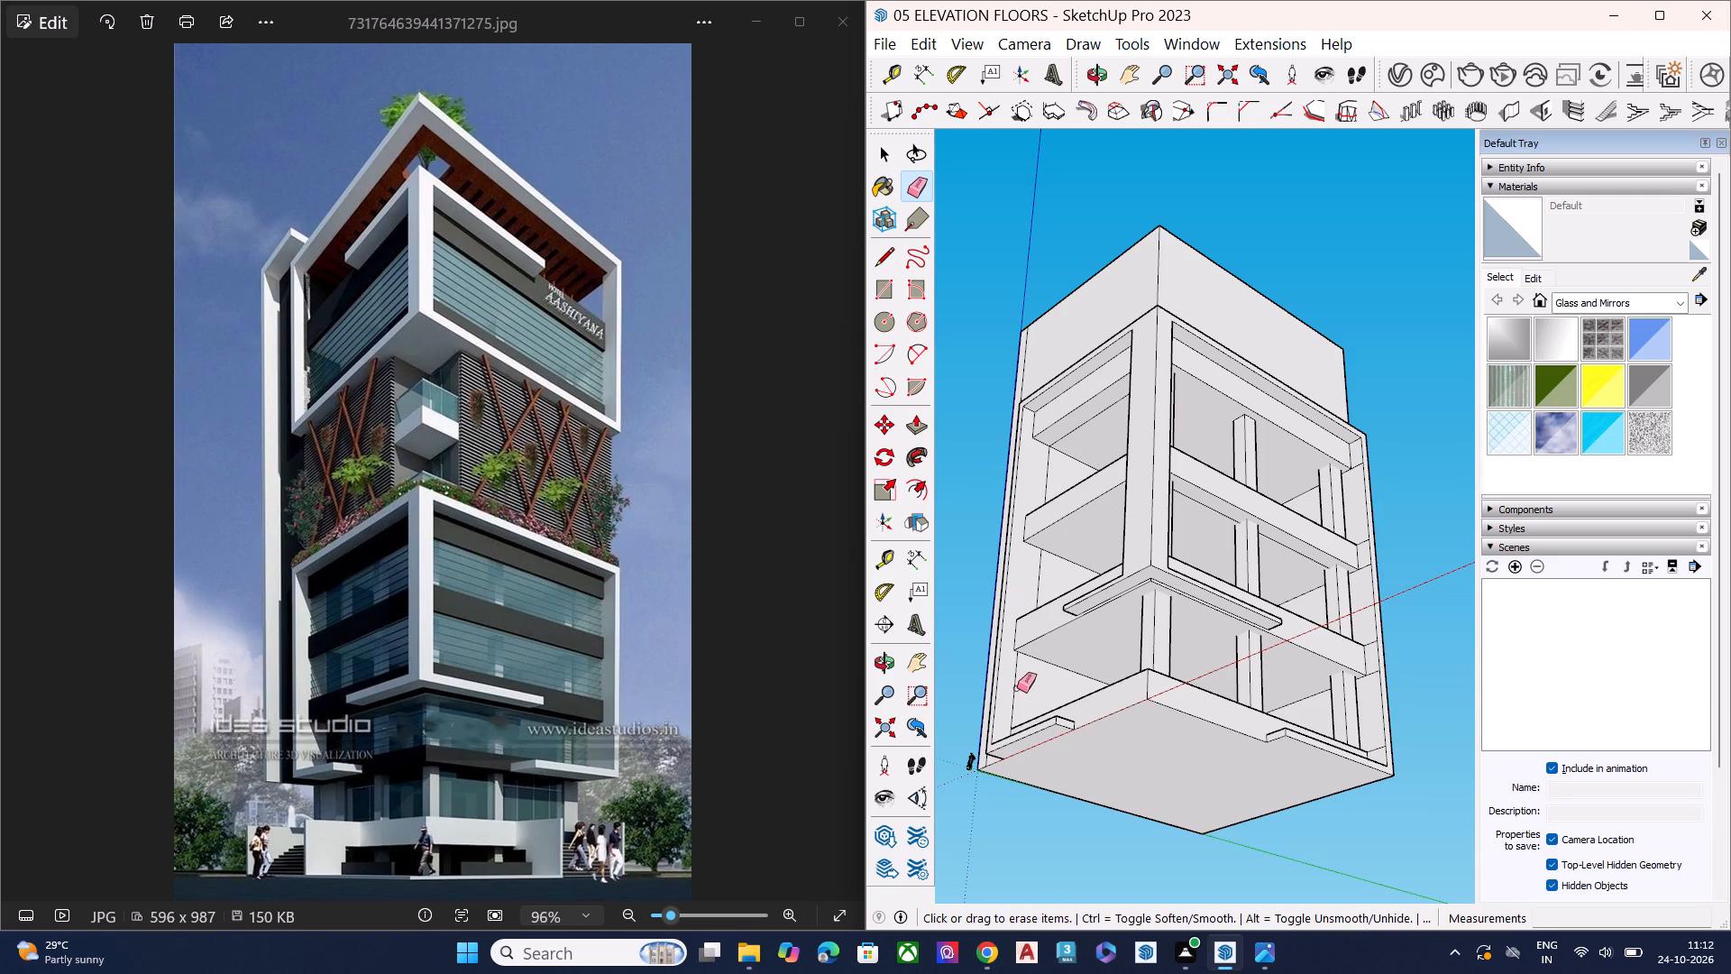
# Erase the vertical edge on the inner side wall in all three storeys and the stray line under the top slab.
pyautogui.click(1017, 688)
pyautogui.click(1039, 574)
pyautogui.click(1051, 465)
pyautogui.click(1049, 464)
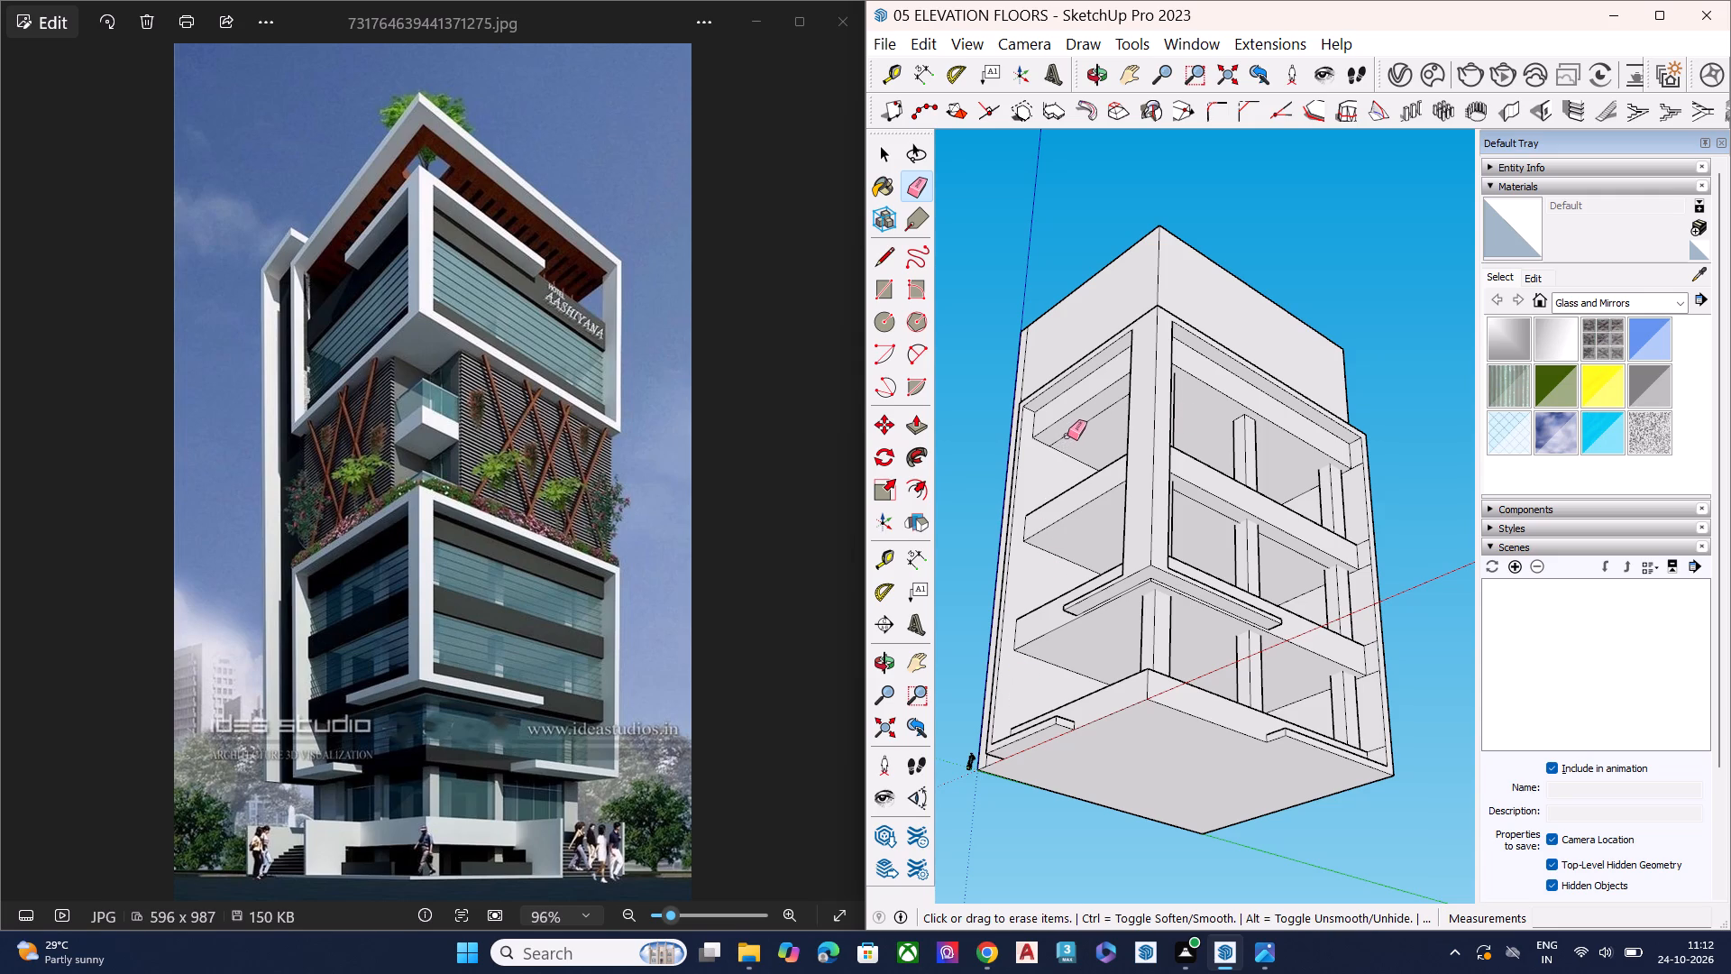
pyautogui.click(1067, 436)
# Examine the frame, floor beams and ledges around both facades for remaining stray edges.
pyautogui.scroll(-5, 1018, 463)
pyautogui.moveTo(1200, 489); pyautogui.dragTo(1116, 705, button='middle')
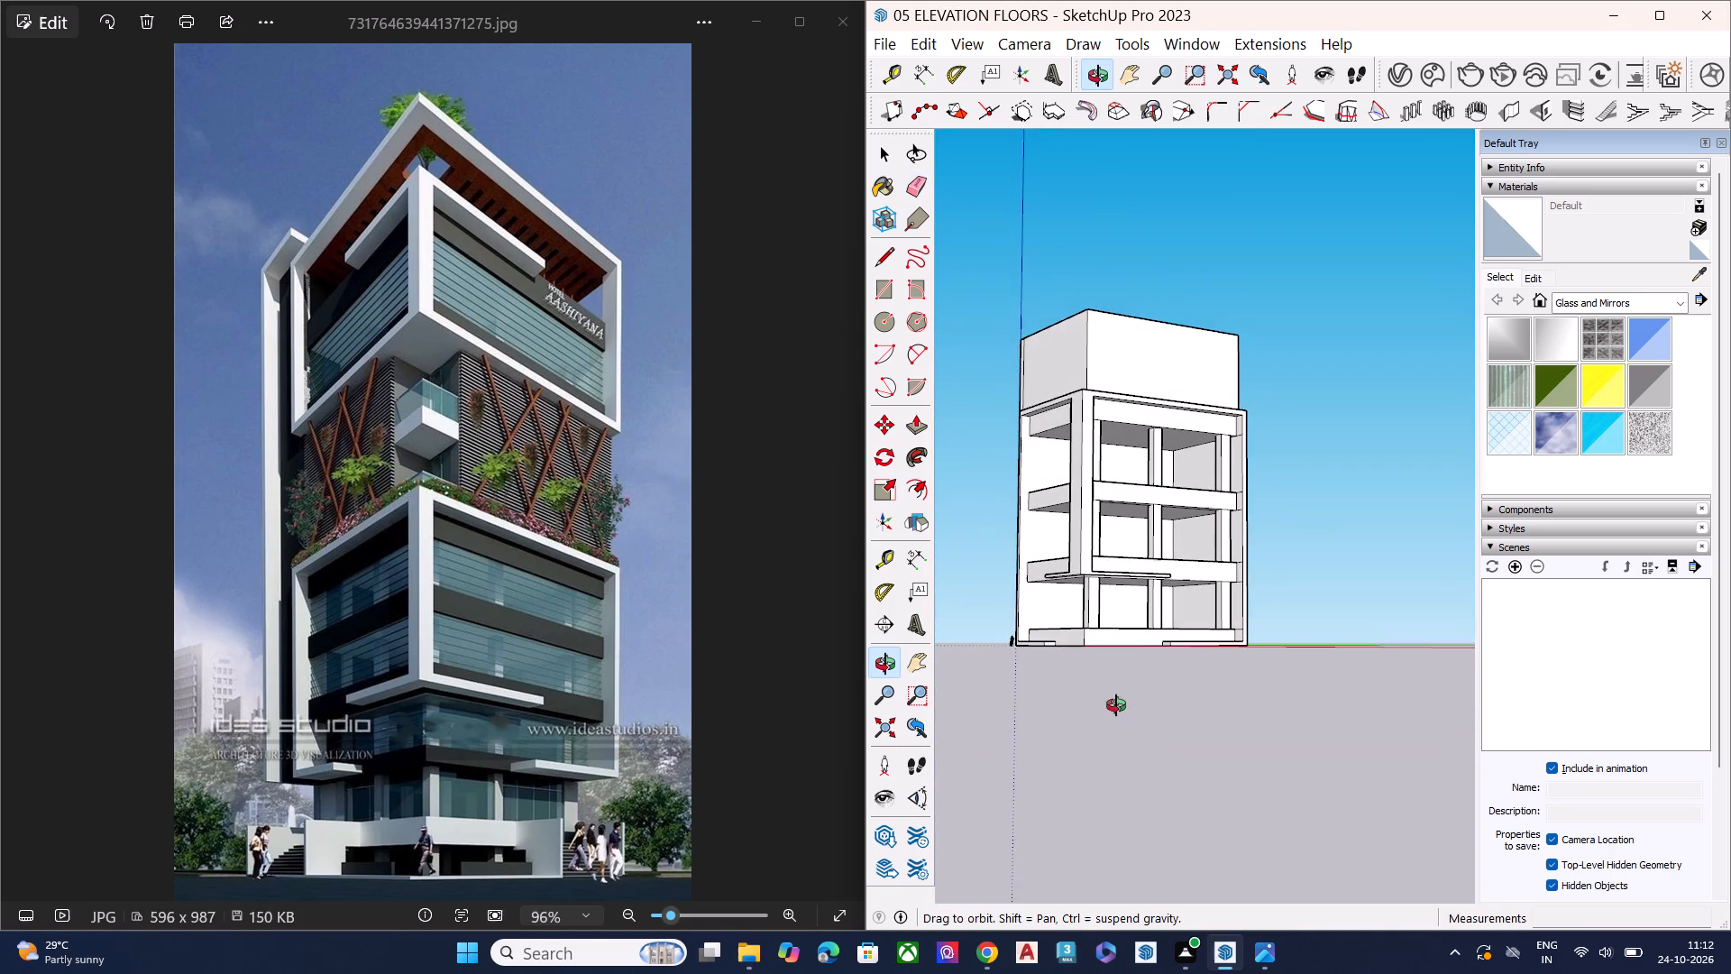
pyautogui.moveTo(1116, 705); pyautogui.dragTo(1115, 705, button='middle')
pyautogui.scroll(2, 1152, 450)
pyautogui.scroll(-2, 1155, 442)
pyautogui.scroll(3, 1155, 442)
pyautogui.scroll(-1, 1155, 442)
pyautogui.scroll(3, 1155, 442)
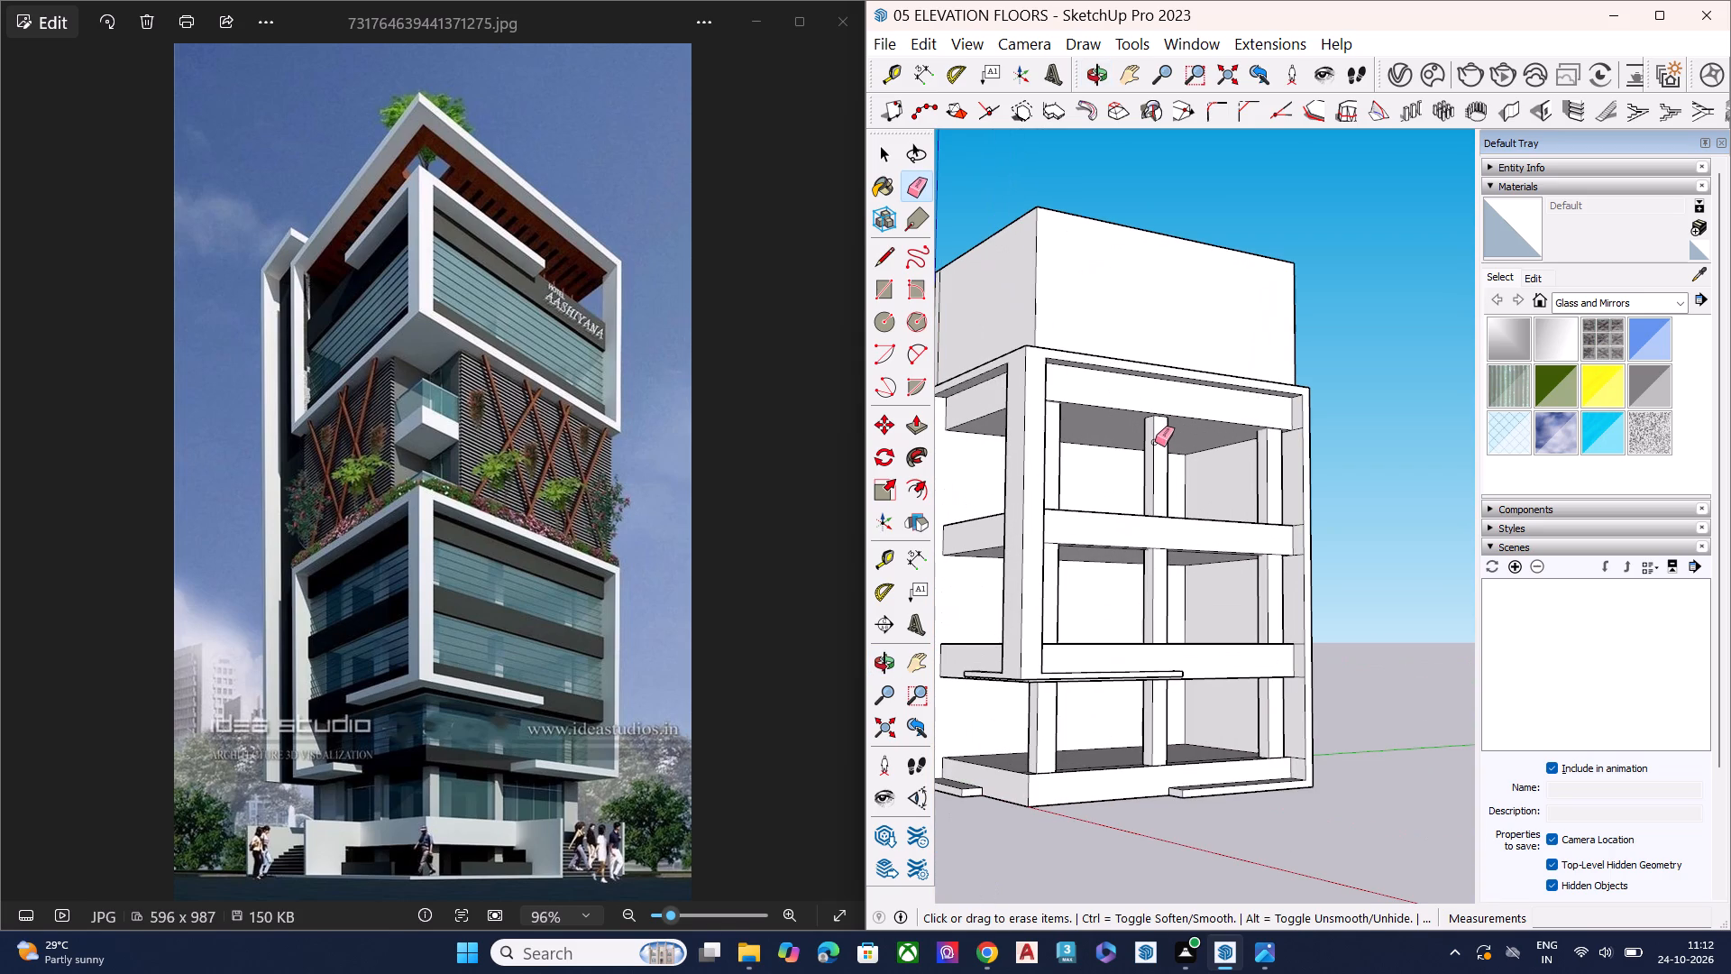
pyautogui.press('space')
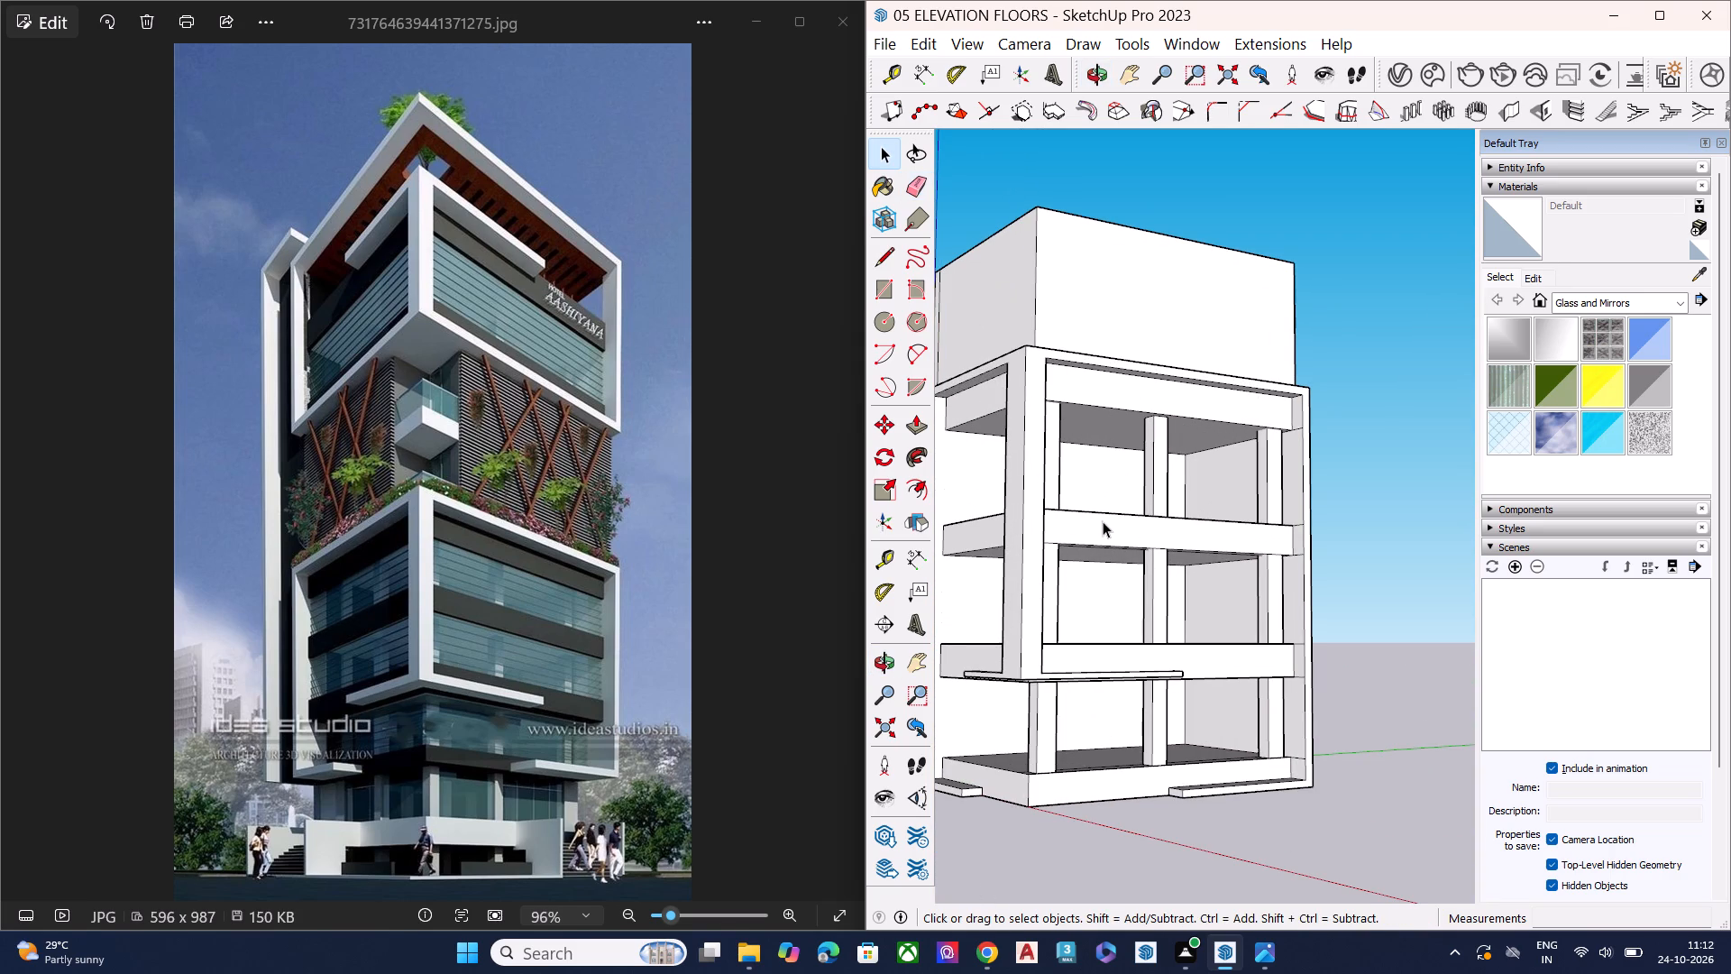
pyautogui.moveTo(993, 681); pyautogui.dragTo(1012, 792, button='middle')
pyautogui.scroll(3, 996, 712)
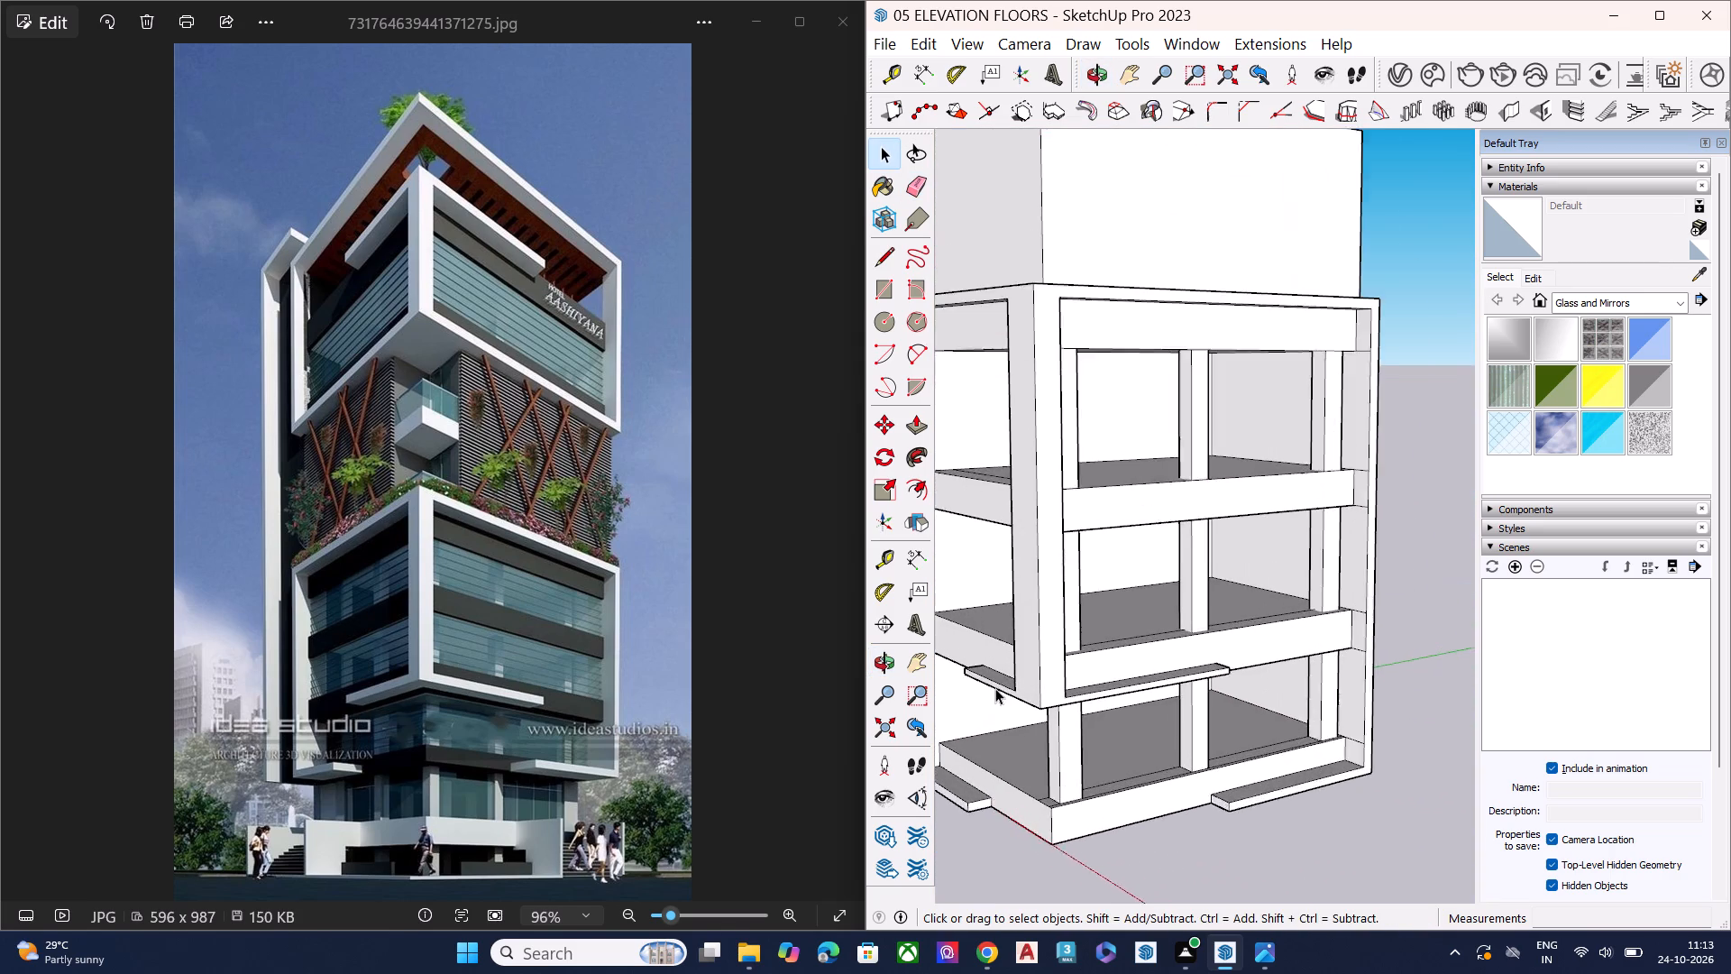
pyautogui.scroll(2, 995, 688)
pyautogui.scroll(-9, 1139, 610)
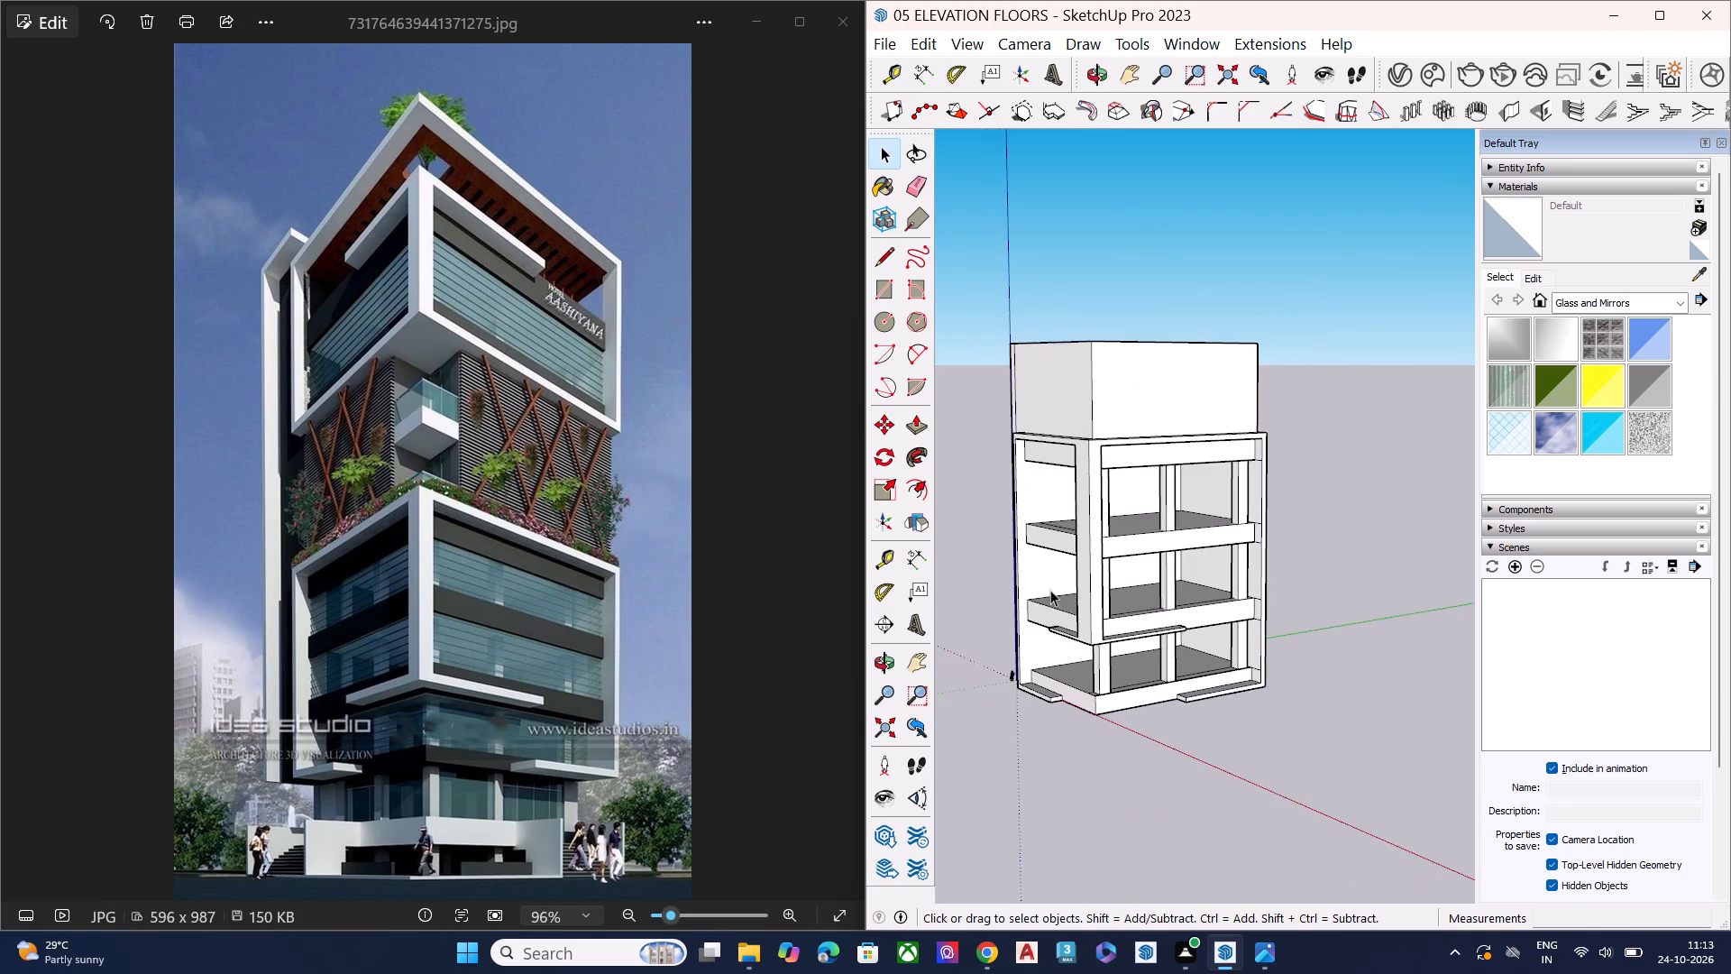
pyautogui.moveTo(1052, 590); pyautogui.dragTo(1467, 711, button='middle')
pyautogui.scroll(5, 1245, 714)
pyautogui.moveTo(1191, 709); pyautogui.dragTo(1091, 620, button='middle')
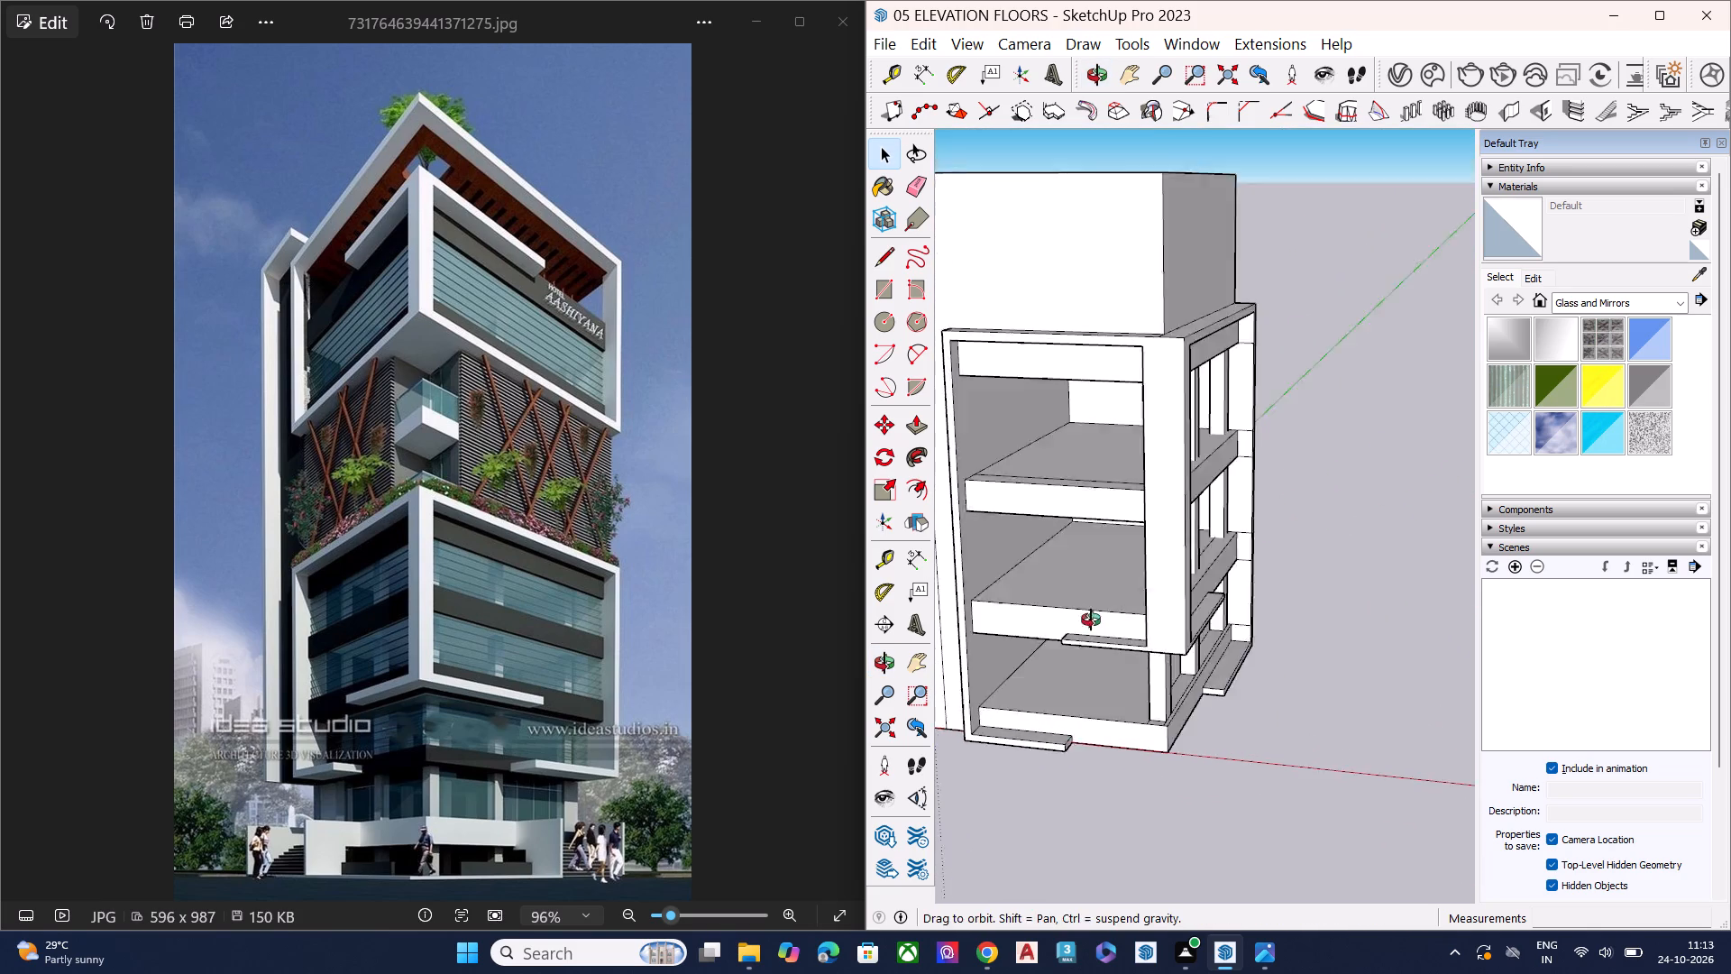
# Select the whole building and scale it slightly wider along the red axis from the side face near the origin.
pyautogui.moveTo(1091, 620); pyautogui.dragTo(1017, 455, button='middle')
pyautogui.tripleClick(1135, 395)
pyautogui.doubleClick(1135, 395)
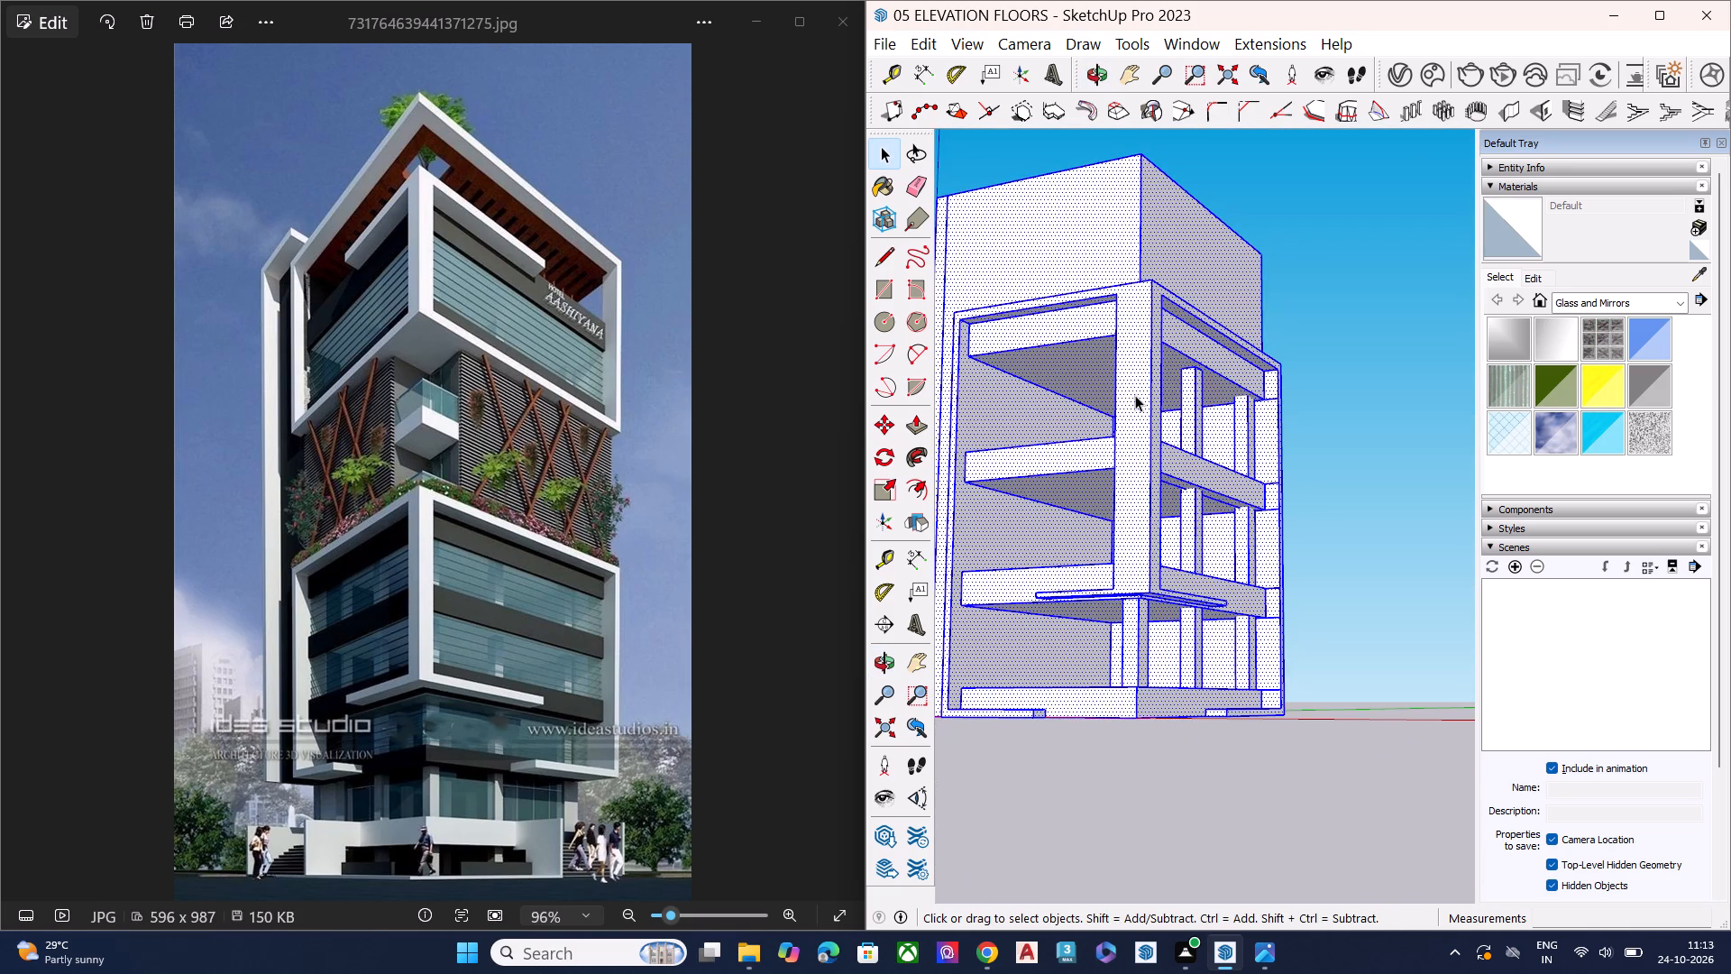
pyautogui.scroll(-6, 1275, 480)
pyautogui.moveTo(1255, 588); pyautogui.dragTo(1349, 708, button='middle')
pyautogui.press('s')
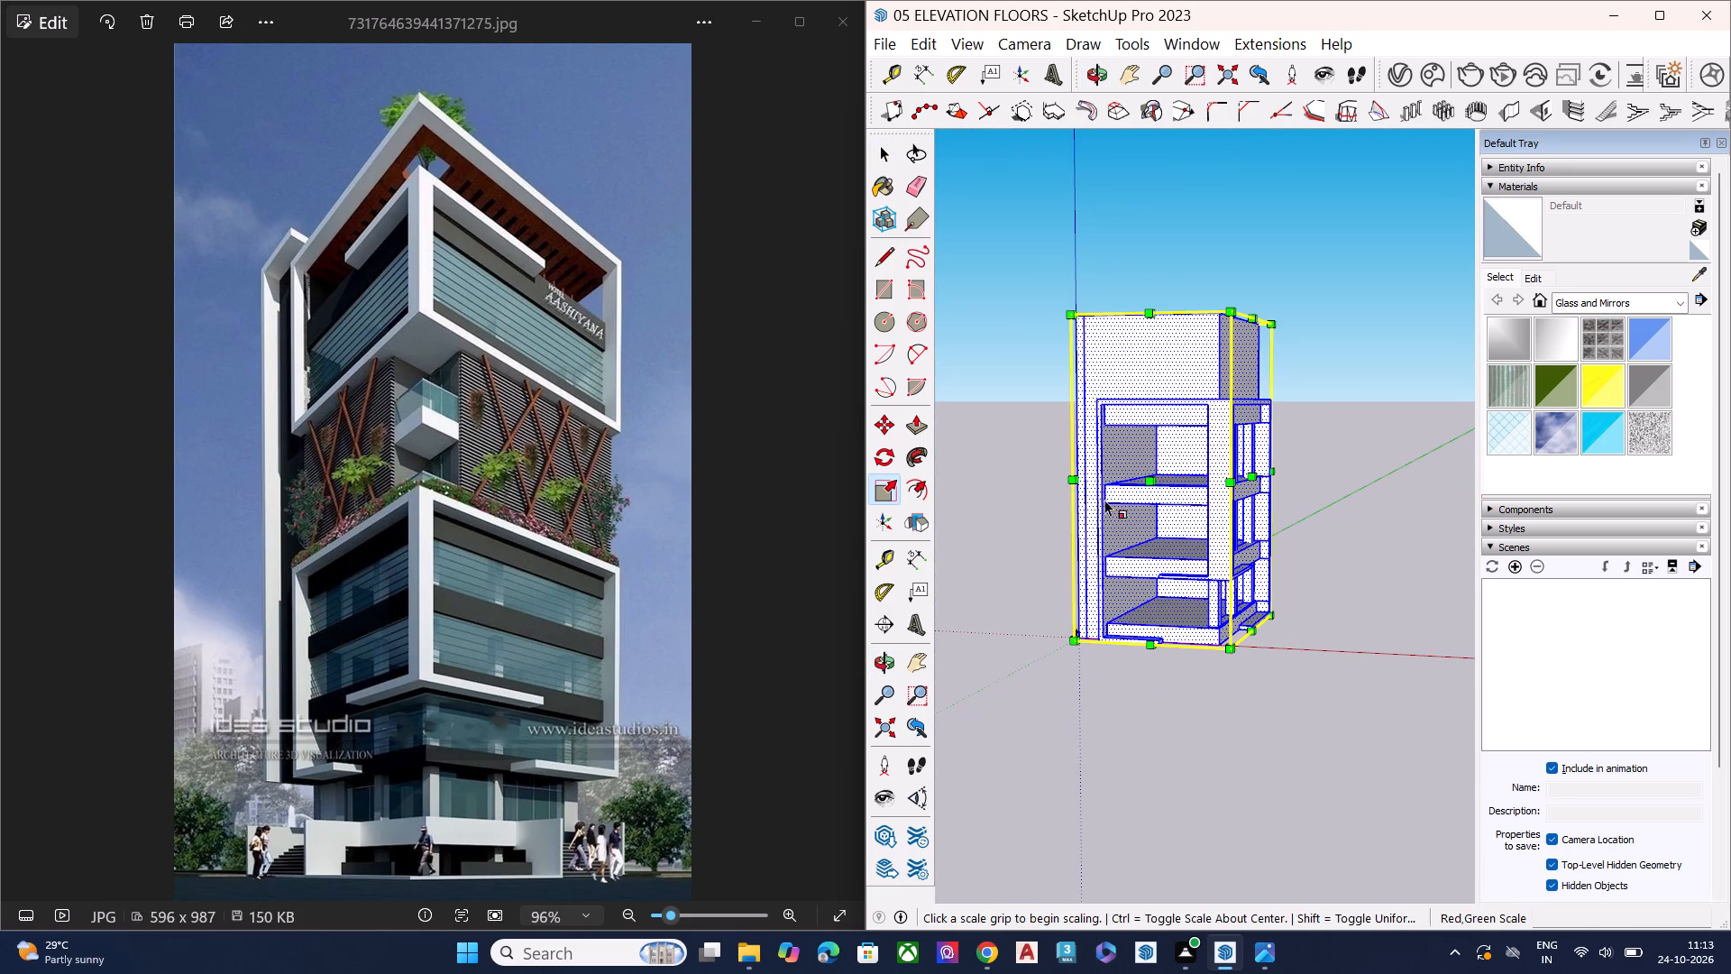
pyautogui.moveTo(1073, 485); pyautogui.dragTo(1268, 552, button='middle')
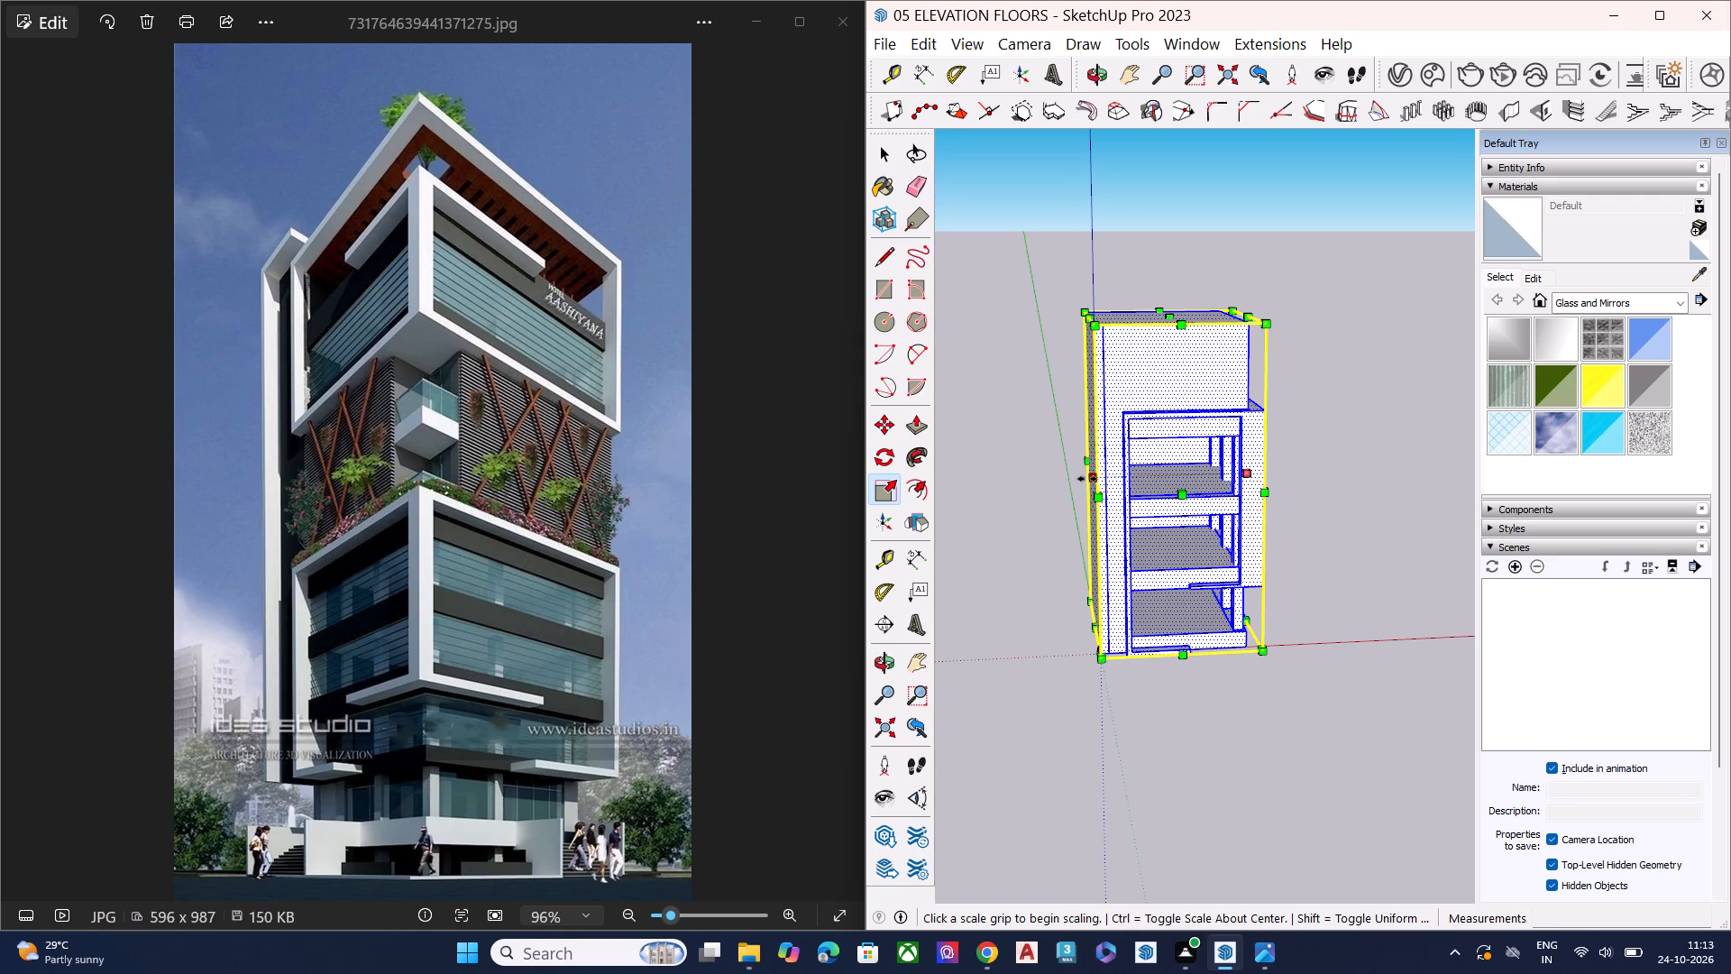
pyautogui.click(1087, 479)
pyautogui.click(1078, 482)
pyautogui.press('space')
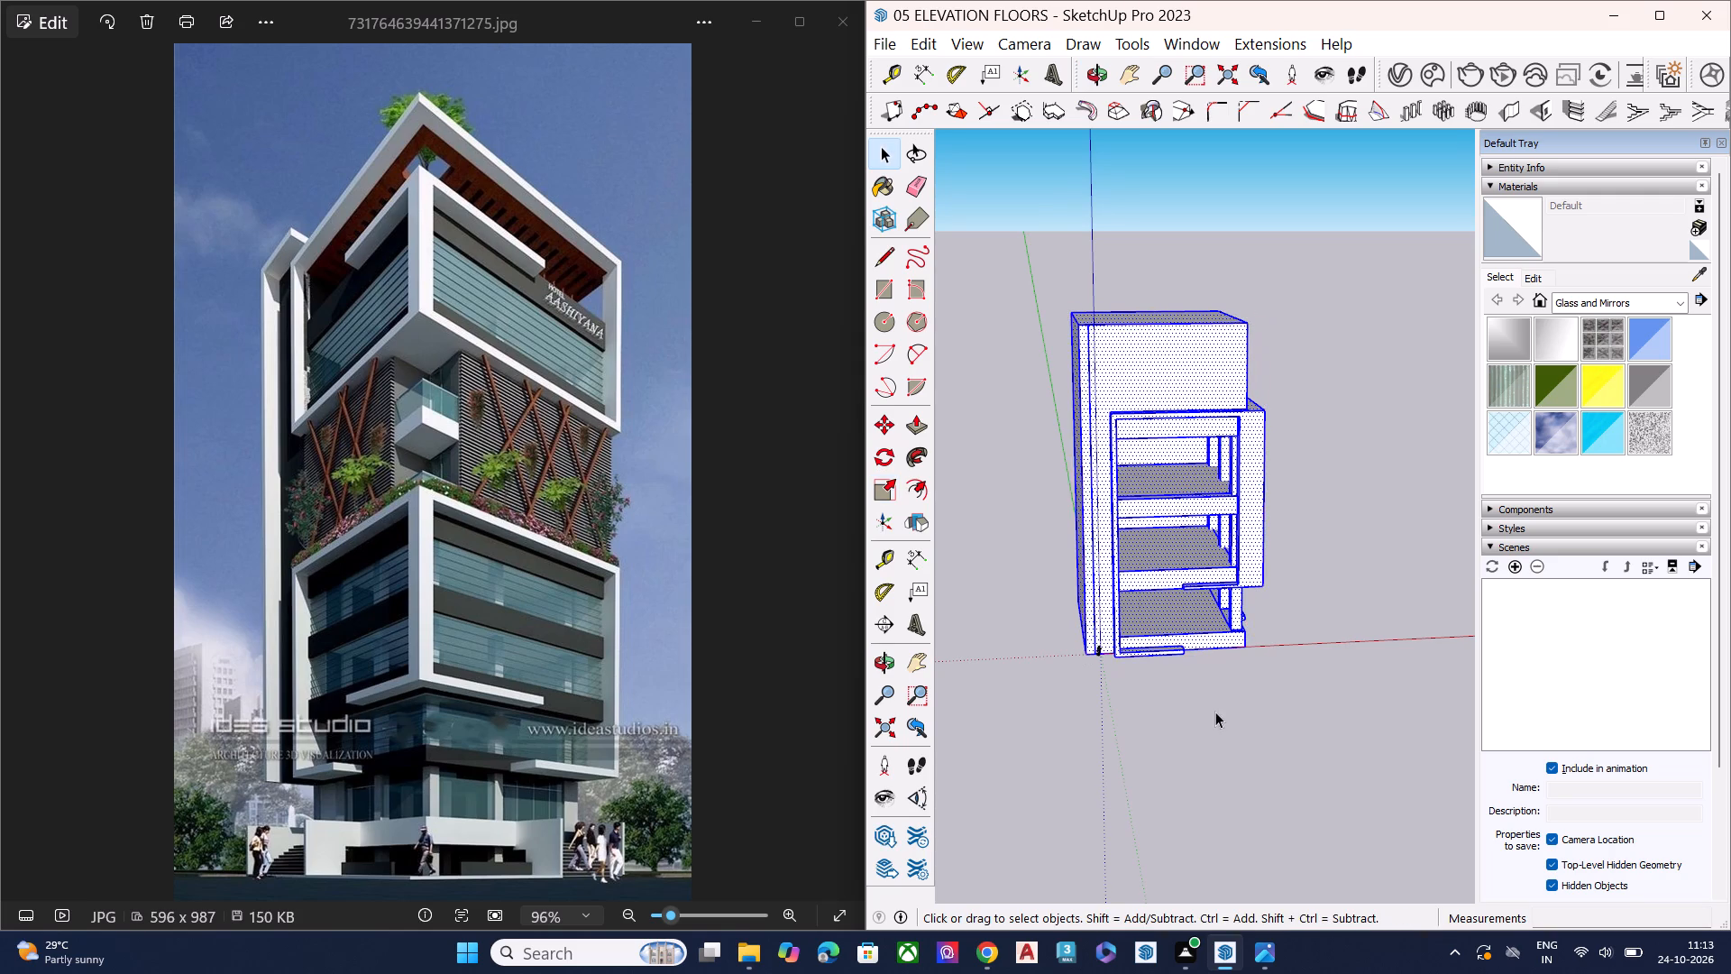
# Move the whole building about 7' 10 3/8" by its bottom outer corner onto the axes origin.
pyautogui.click(1214, 712)
pyautogui.moveTo(1250, 678); pyautogui.dragTo(1114, 465, button='middle')
pyautogui.tripleClick(1089, 443)
pyautogui.click(1089, 443)
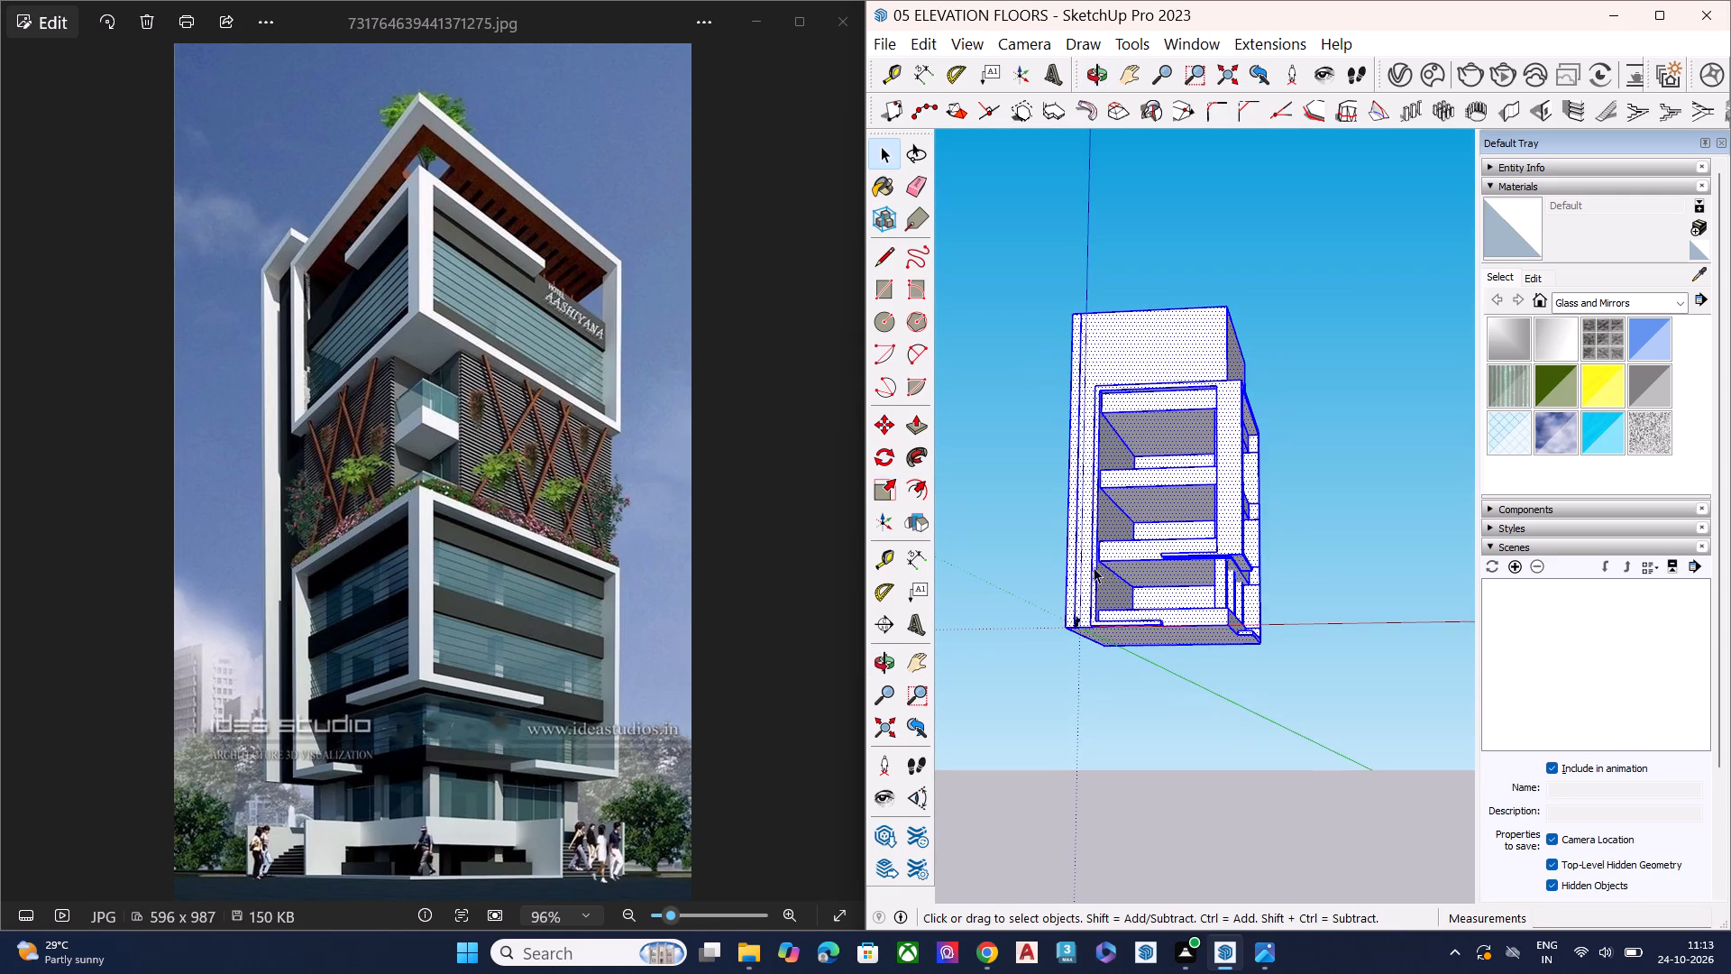
pyautogui.scroll(9, 1052, 678)
pyautogui.scroll(-1, 1102, 593)
pyautogui.scroll(5, 1102, 593)
pyautogui.press('m')
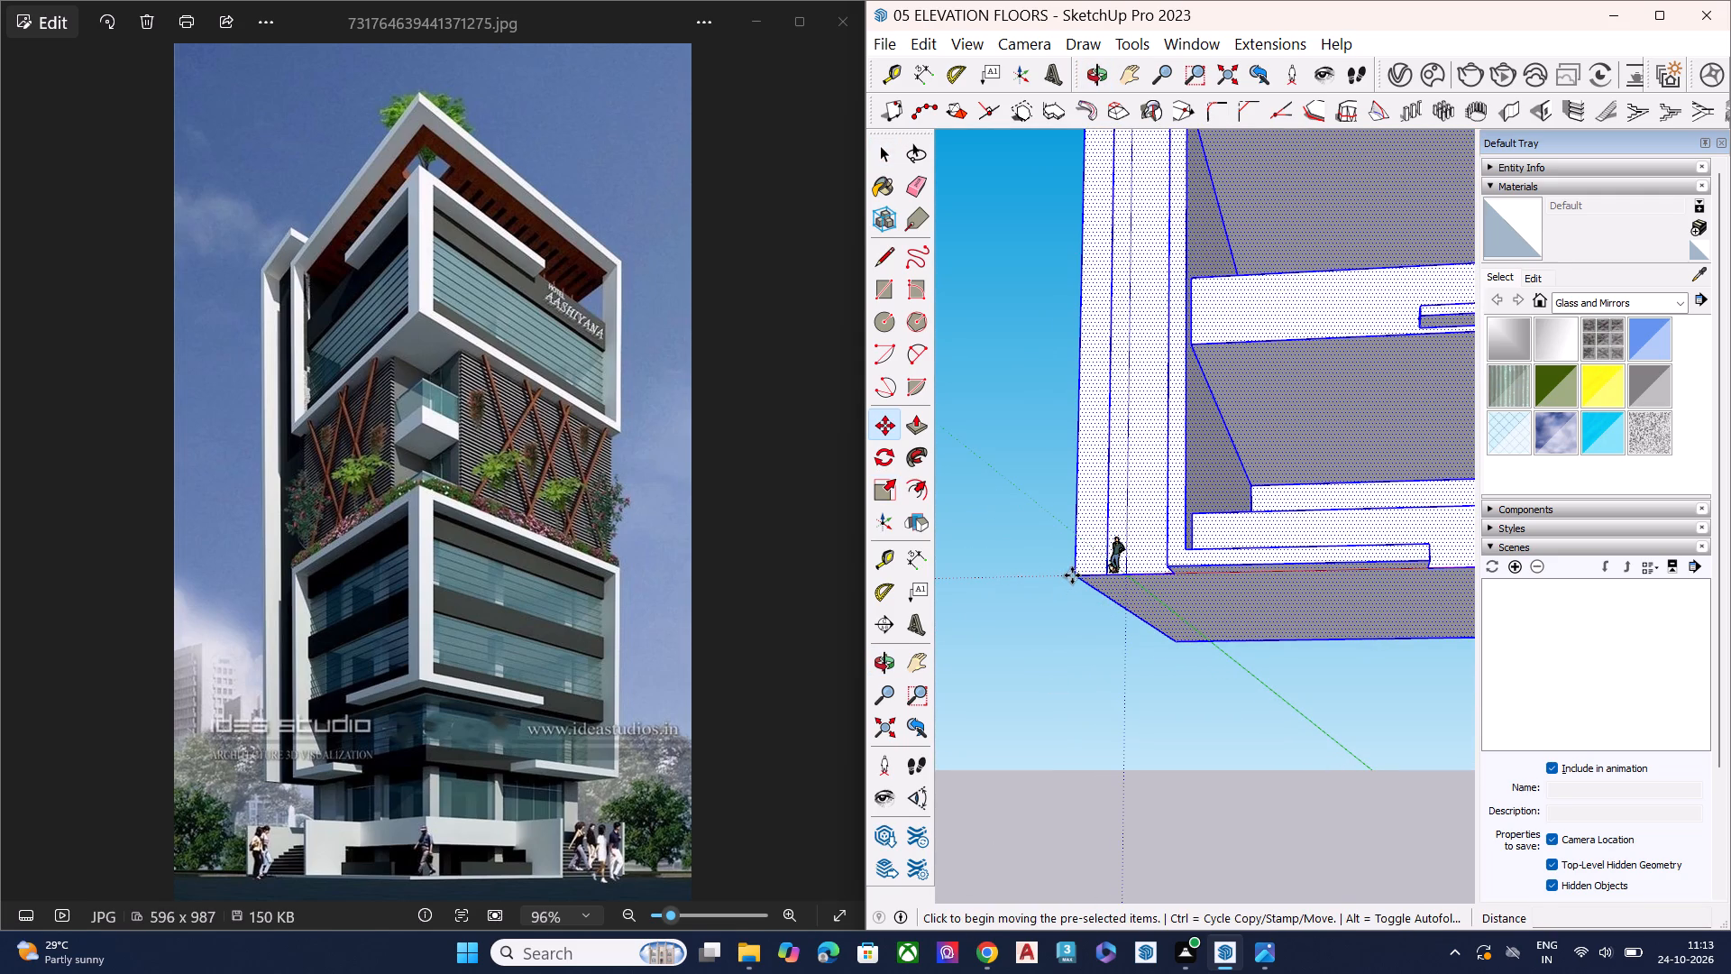
pyautogui.click(1073, 575)
pyautogui.click(1128, 574)
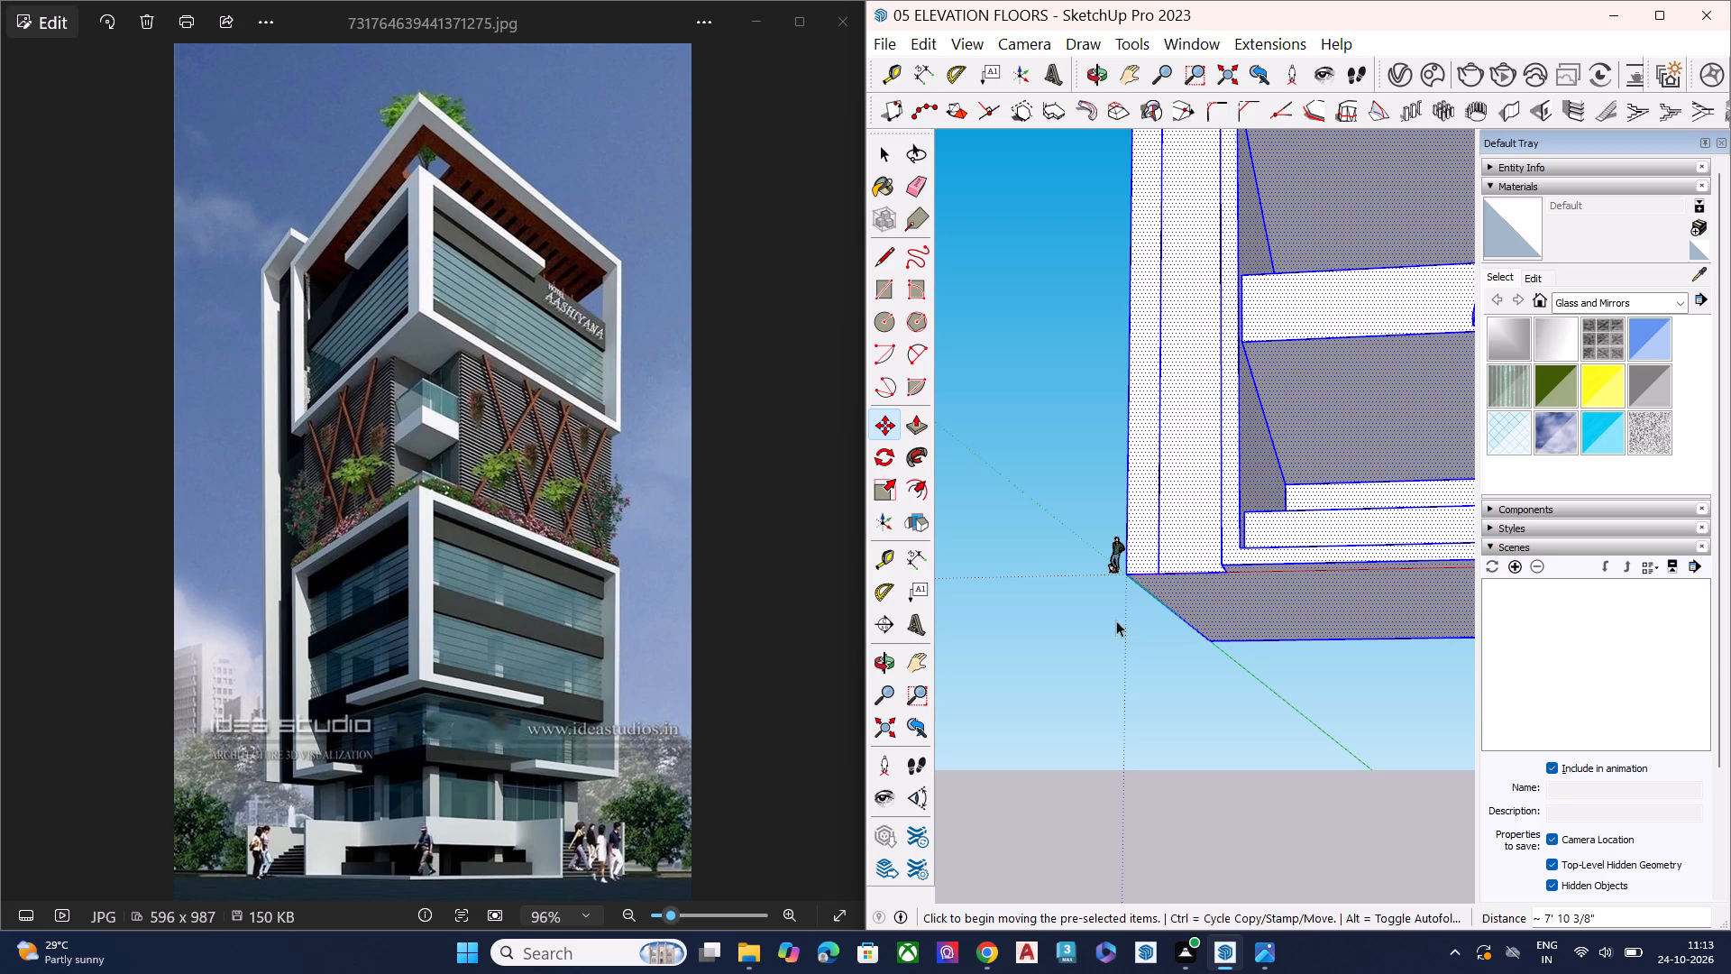
pyautogui.press('space')
pyautogui.click(1091, 657)
# Look over the repositioned building from below and from its front corner.
pyautogui.scroll(-7, 911, 514)
pyautogui.scroll(-12, 1154, 496)
pyautogui.scroll(1, 1159, 501)
pyautogui.scroll(-4, 1157, 510)
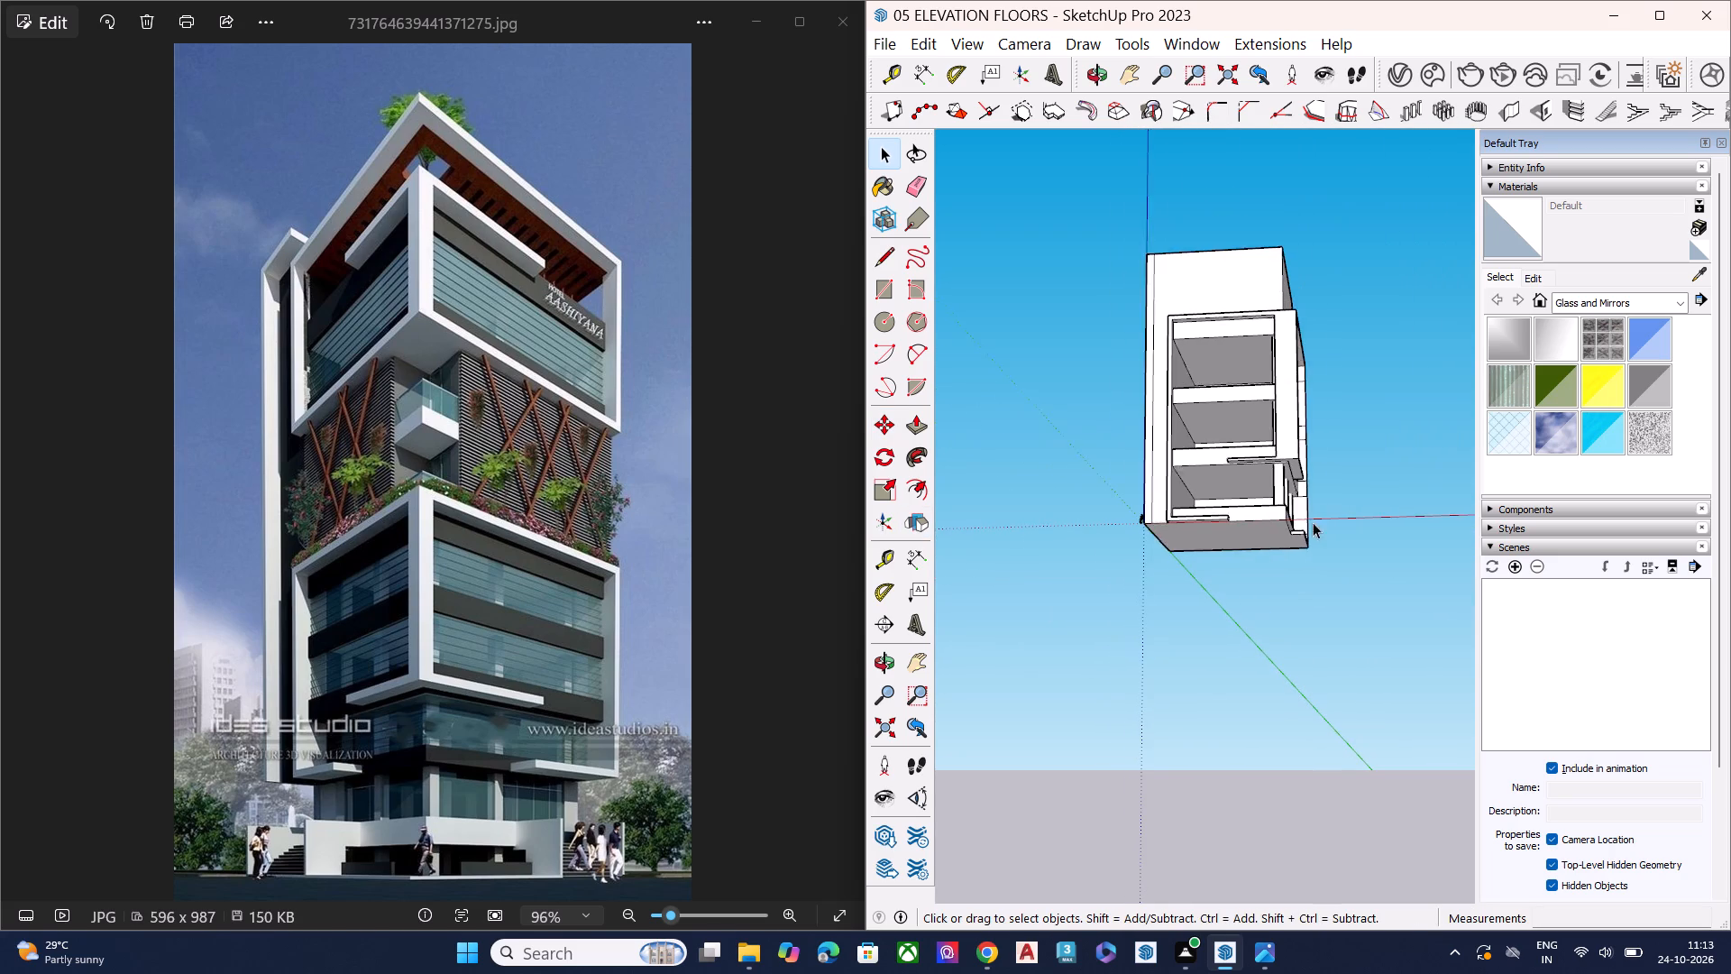
pyautogui.click(1362, 497)
pyautogui.moveTo(1325, 498); pyautogui.dragTo(1041, 725, button='middle')
pyautogui.scroll(6, 1250, 537)
pyautogui.scroll(-3, 1275, 581)
pyautogui.scroll(1, 1226, 590)
pyautogui.scroll(-3, 1215, 594)
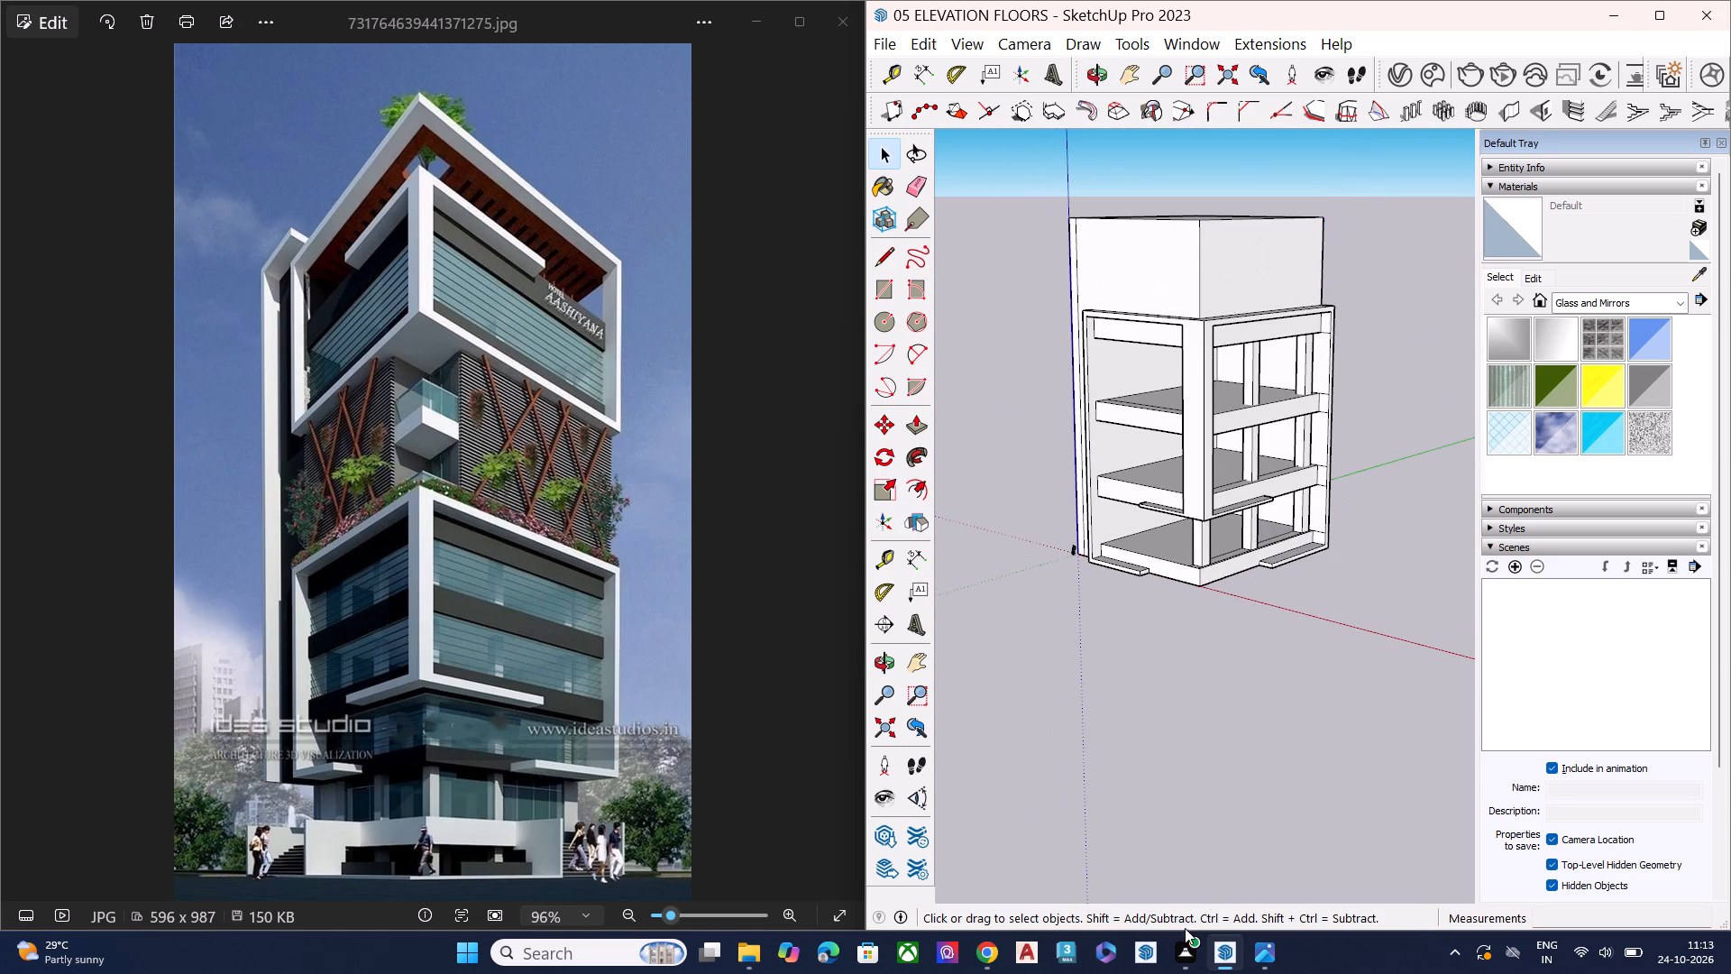
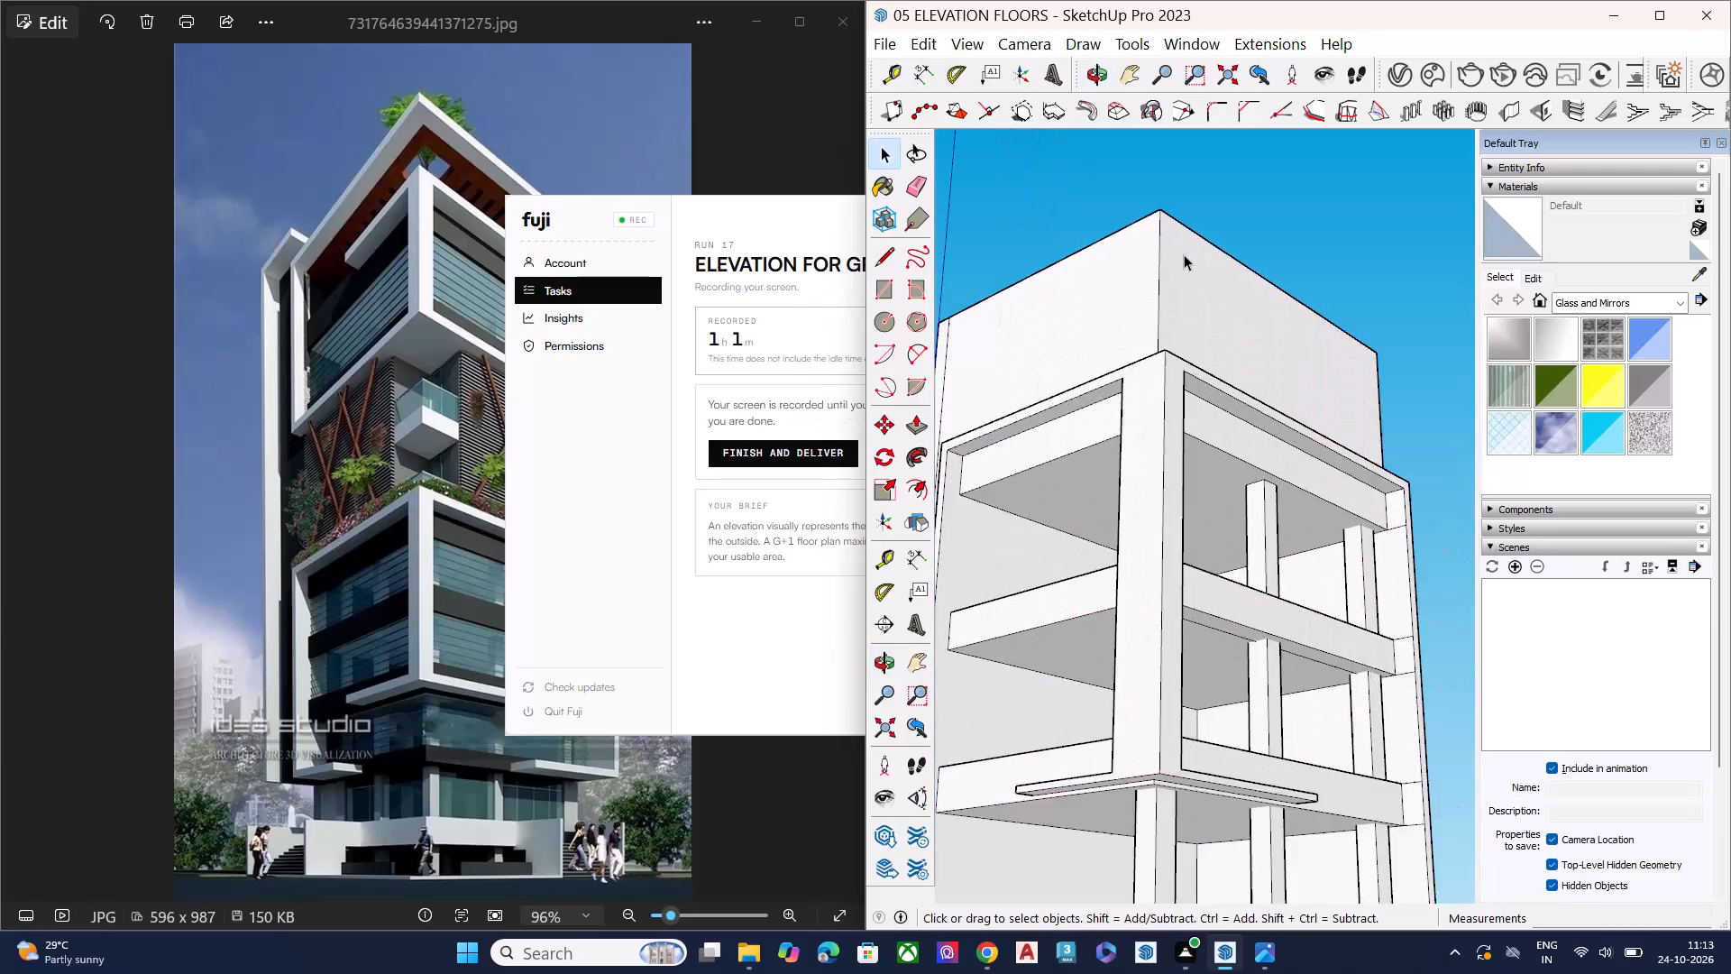
# Examine the repositioned building's frame, floors and ground ledges from below, at eye level and from slightly above.
pyautogui.scroll(-4, 1195, 293)
pyautogui.scroll(1, 1248, 349)
pyautogui.scroll(-1, 1259, 356)
pyautogui.scroll(1, 1260, 356)
pyautogui.scroll(-1, 1268, 360)
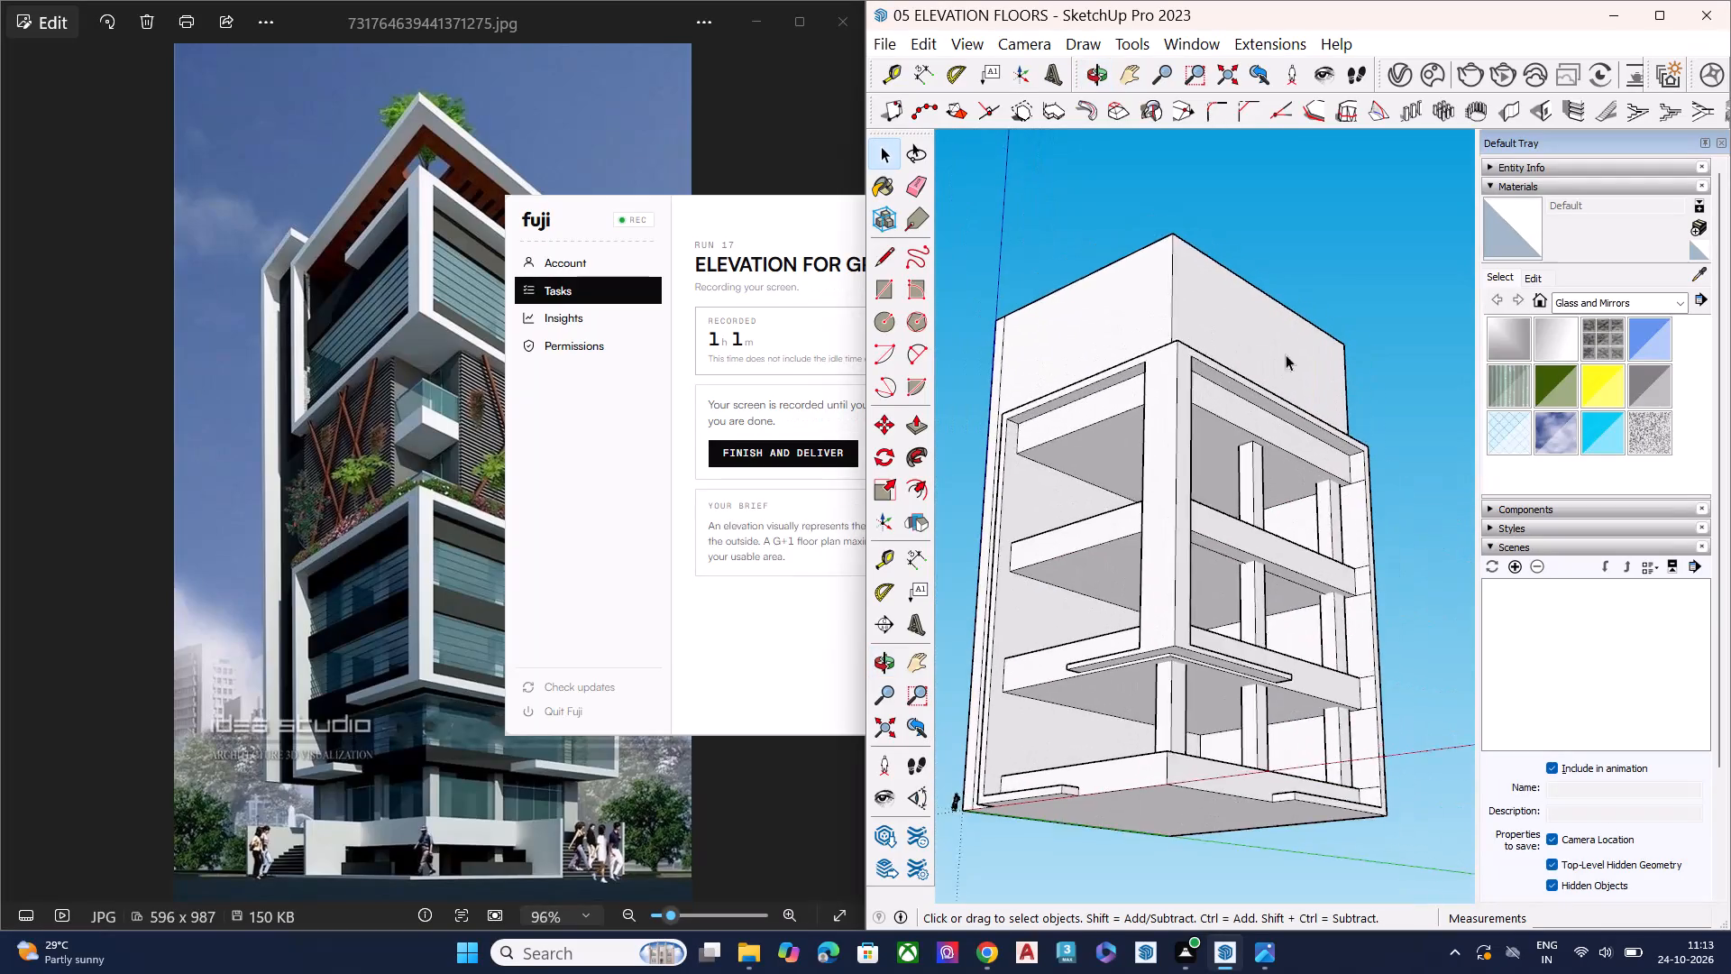
pyautogui.scroll(-1, 1286, 354)
pyautogui.doubleClick(1357, 314)
pyautogui.press('space')
pyautogui.click(1369, 317)
pyautogui.press('space')
pyautogui.click(1371, 317)
pyautogui.press('space')
pyautogui.click(1371, 317)
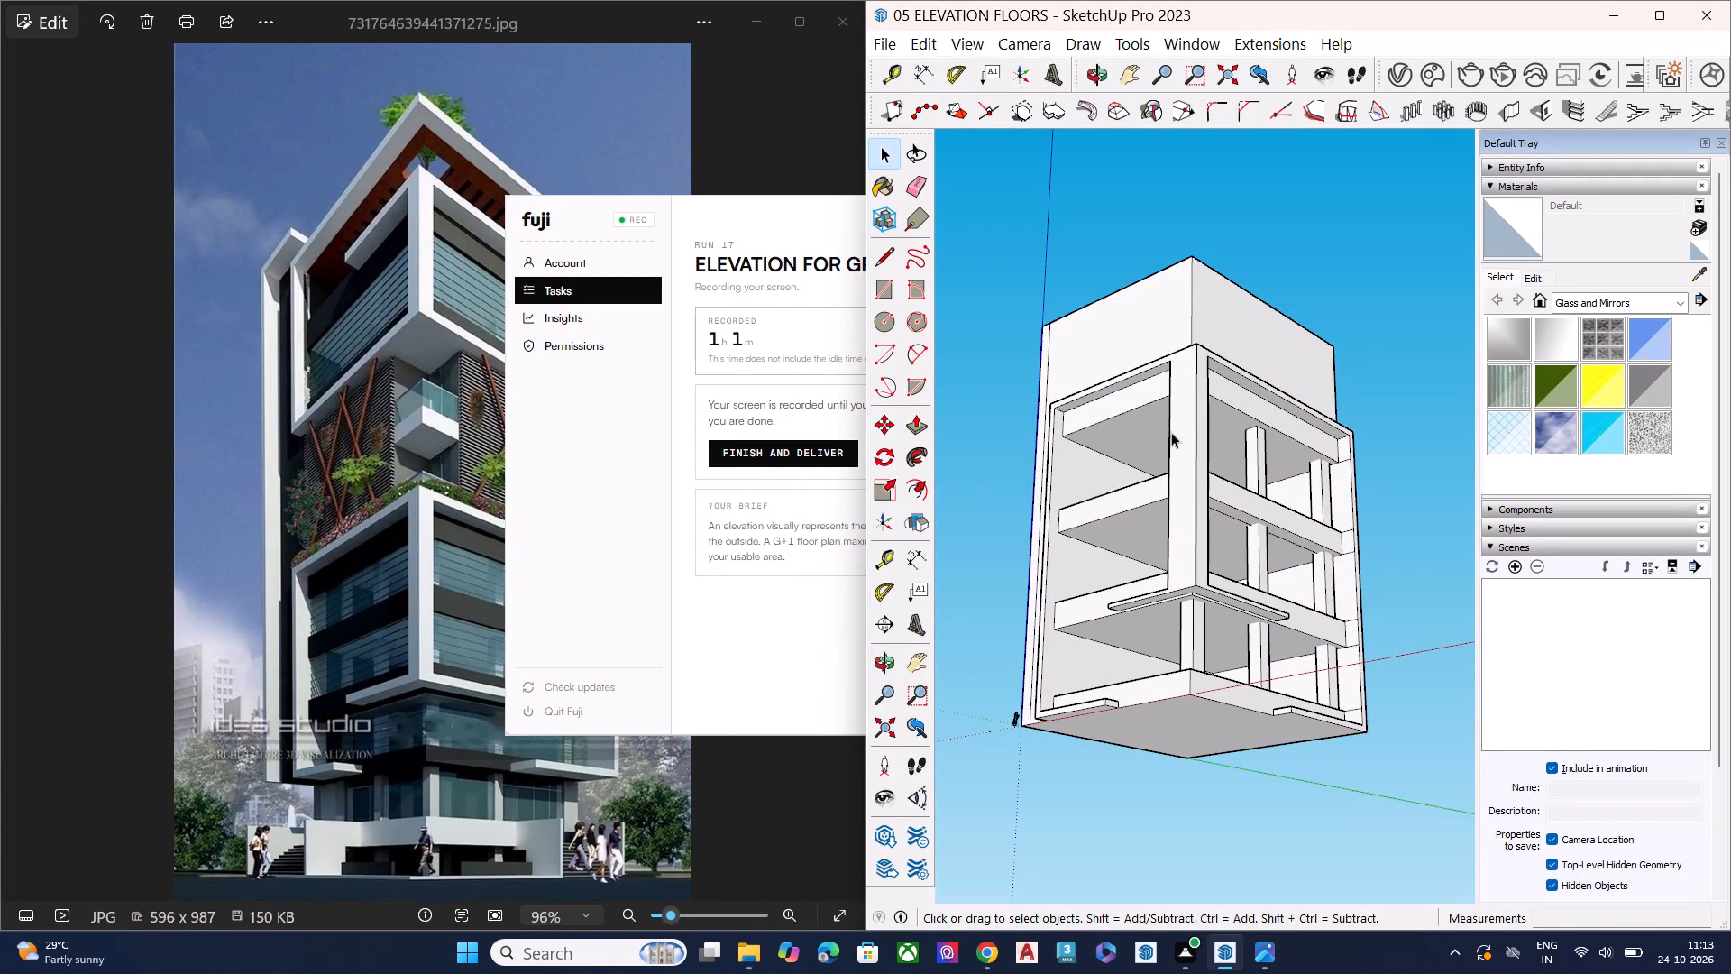
pyautogui.moveTo(1171, 450); pyautogui.dragTo(1134, 563, button='middle')
pyautogui.scroll(-1, 1171, 486)
pyautogui.scroll(7, 1134, 563)
pyautogui.scroll(-6, 1151, 580)
pyautogui.moveTo(1162, 585); pyautogui.dragTo(1271, 580, button='middle')
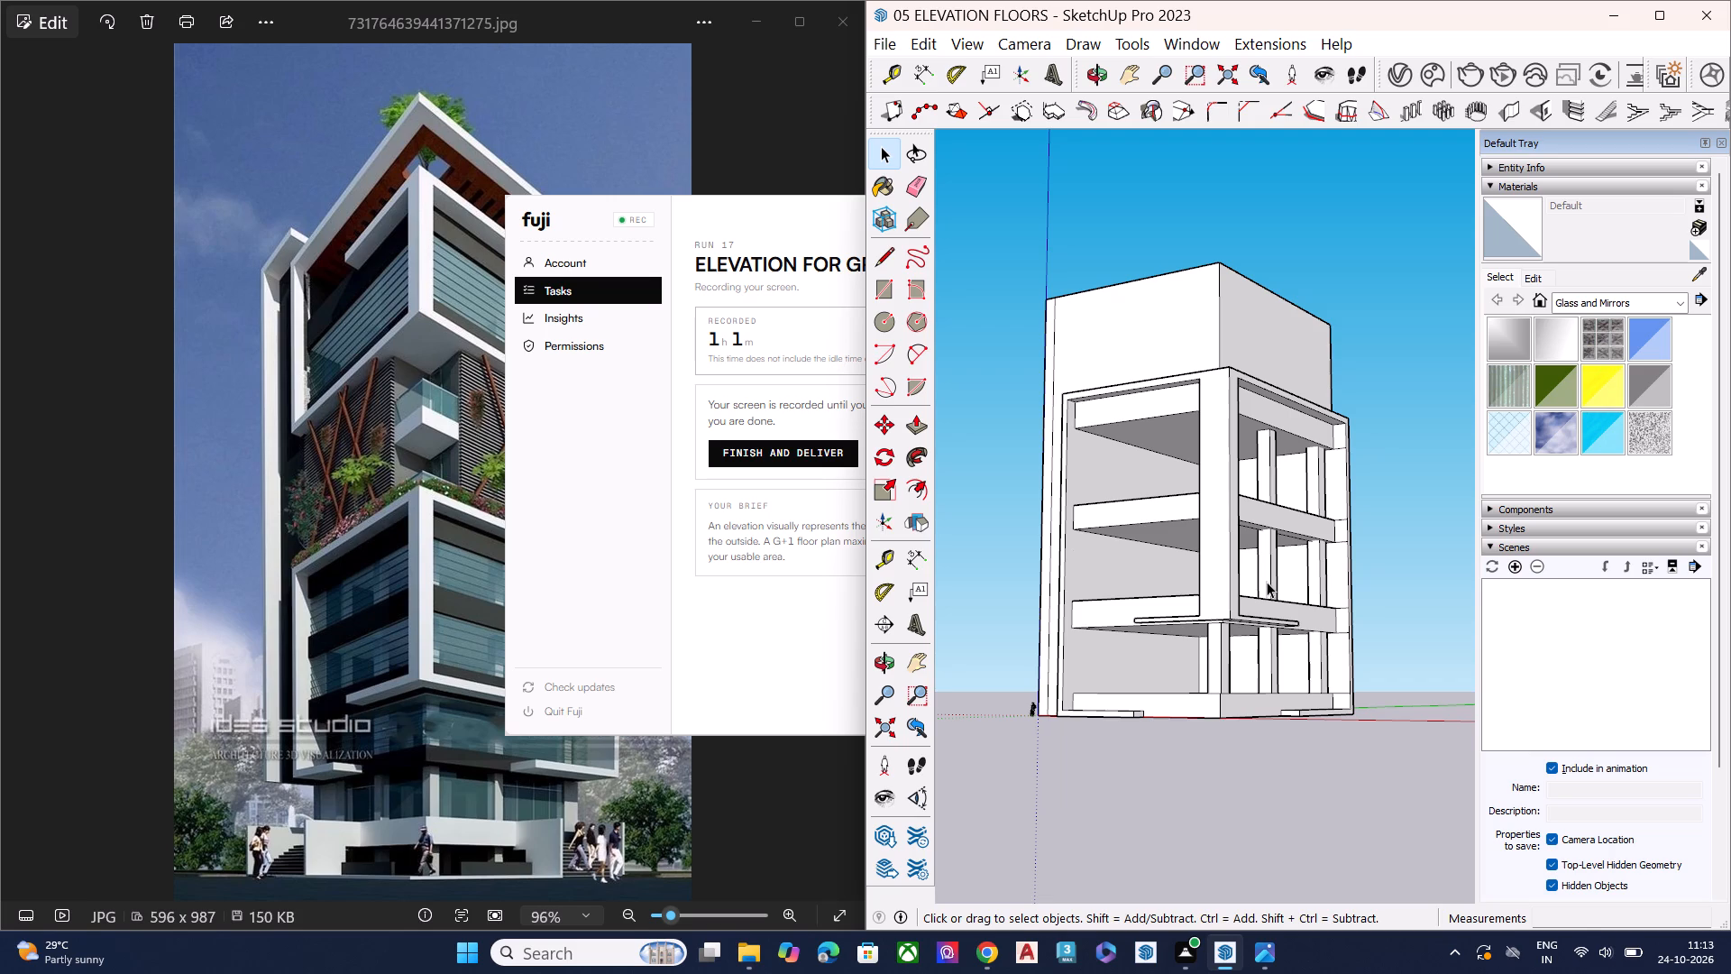
pyautogui.scroll(-6, 1219, 528)
pyautogui.moveTo(1220, 551); pyautogui.dragTo(1220, 657, button='middle')
pyautogui.scroll(2, 1209, 609)
pyautogui.scroll(-1, 1207, 572)
pyautogui.scroll(5, 1207, 572)
pyautogui.scroll(-1, 1207, 563)
pyautogui.scroll(1, 1207, 563)
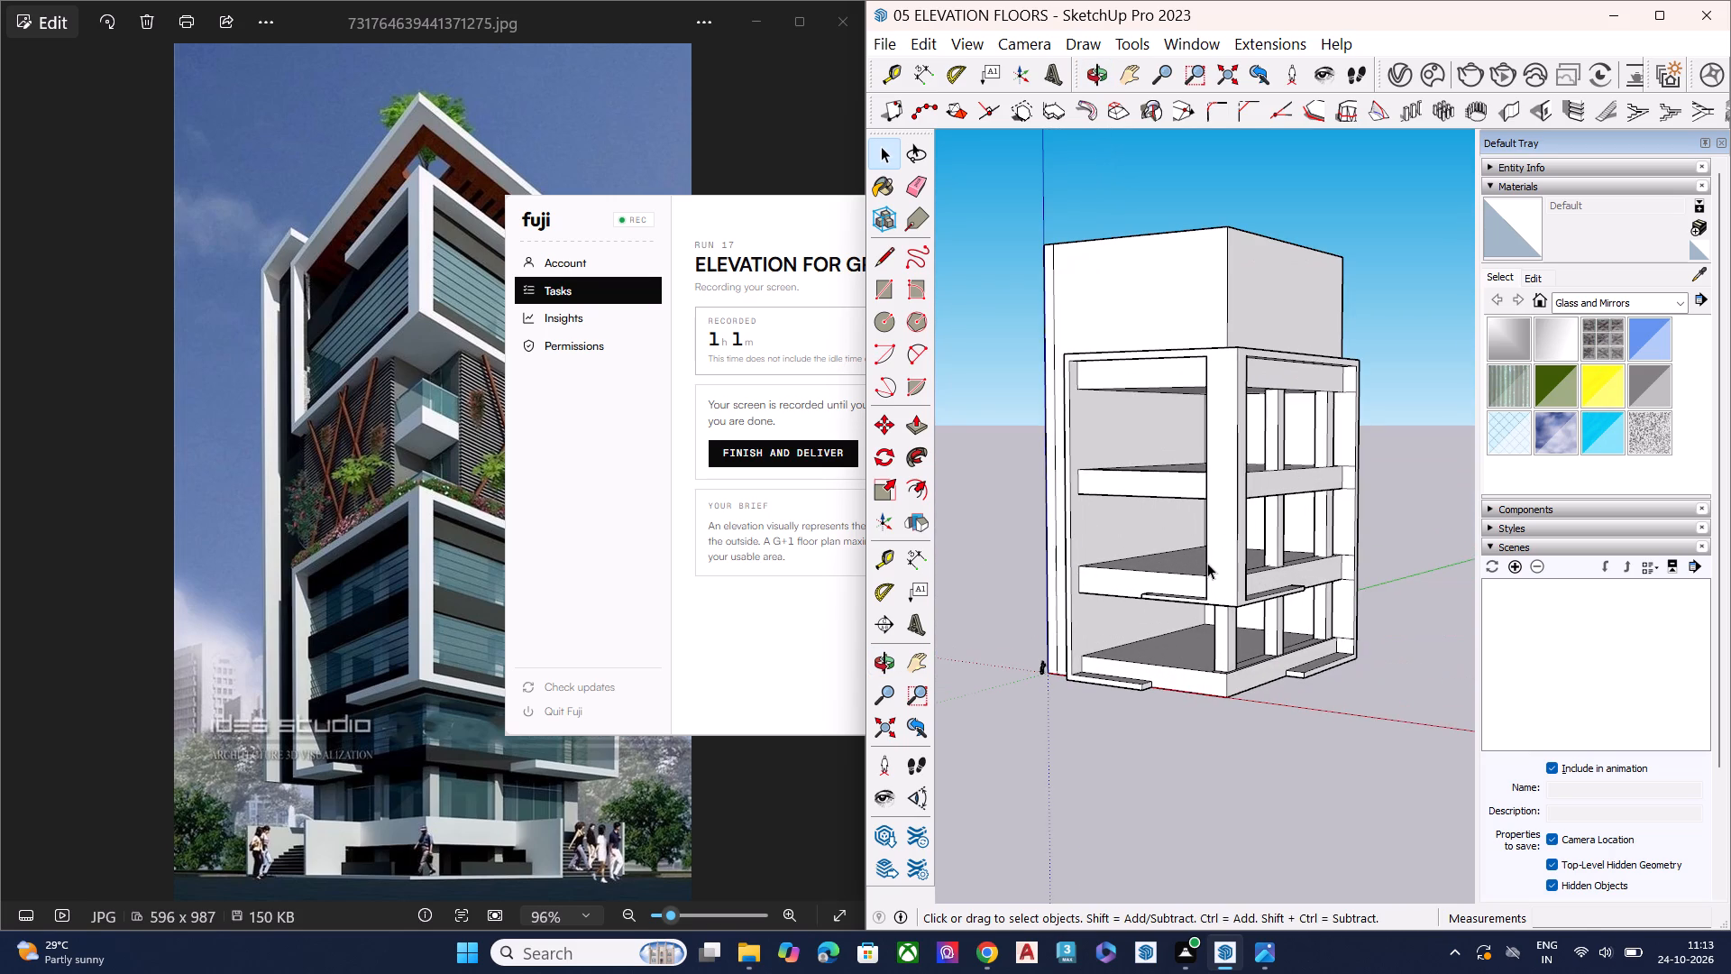
pyautogui.press('space')
pyautogui.moveTo(1133, 625); pyautogui.dragTo(1240, 487, button='middle')
# Bring the building reference photo fully into view beside the model.
pyautogui.click(765, 155)
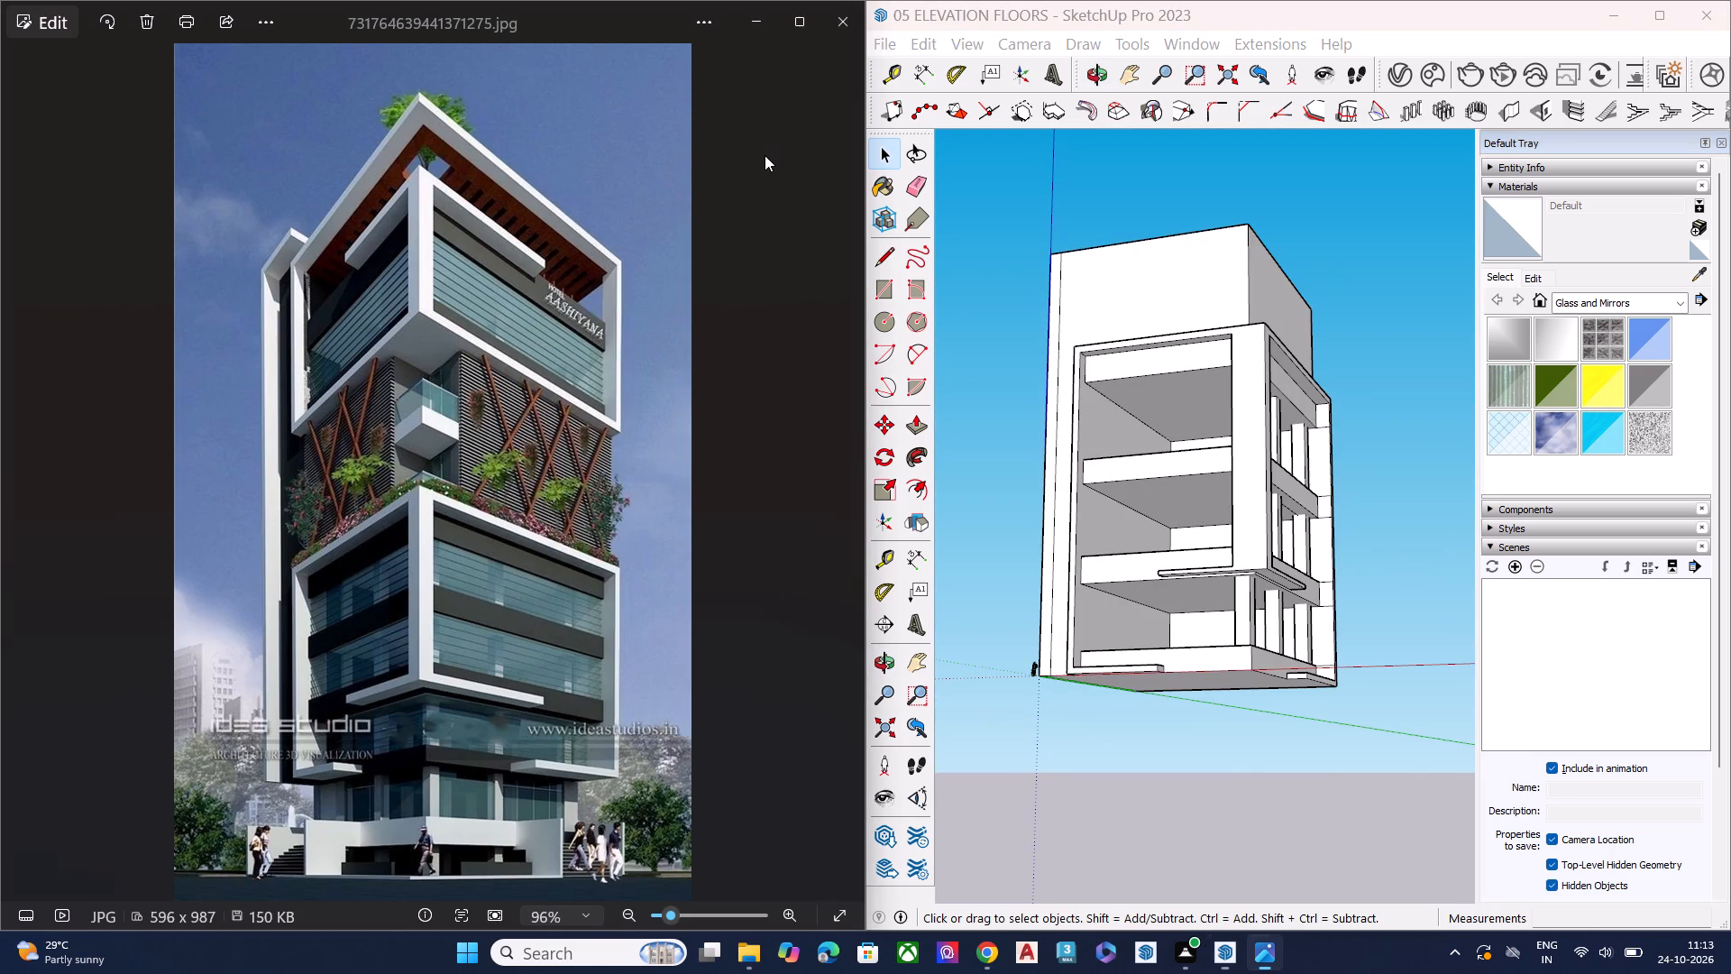
pyautogui.rightClick(1195, 372)
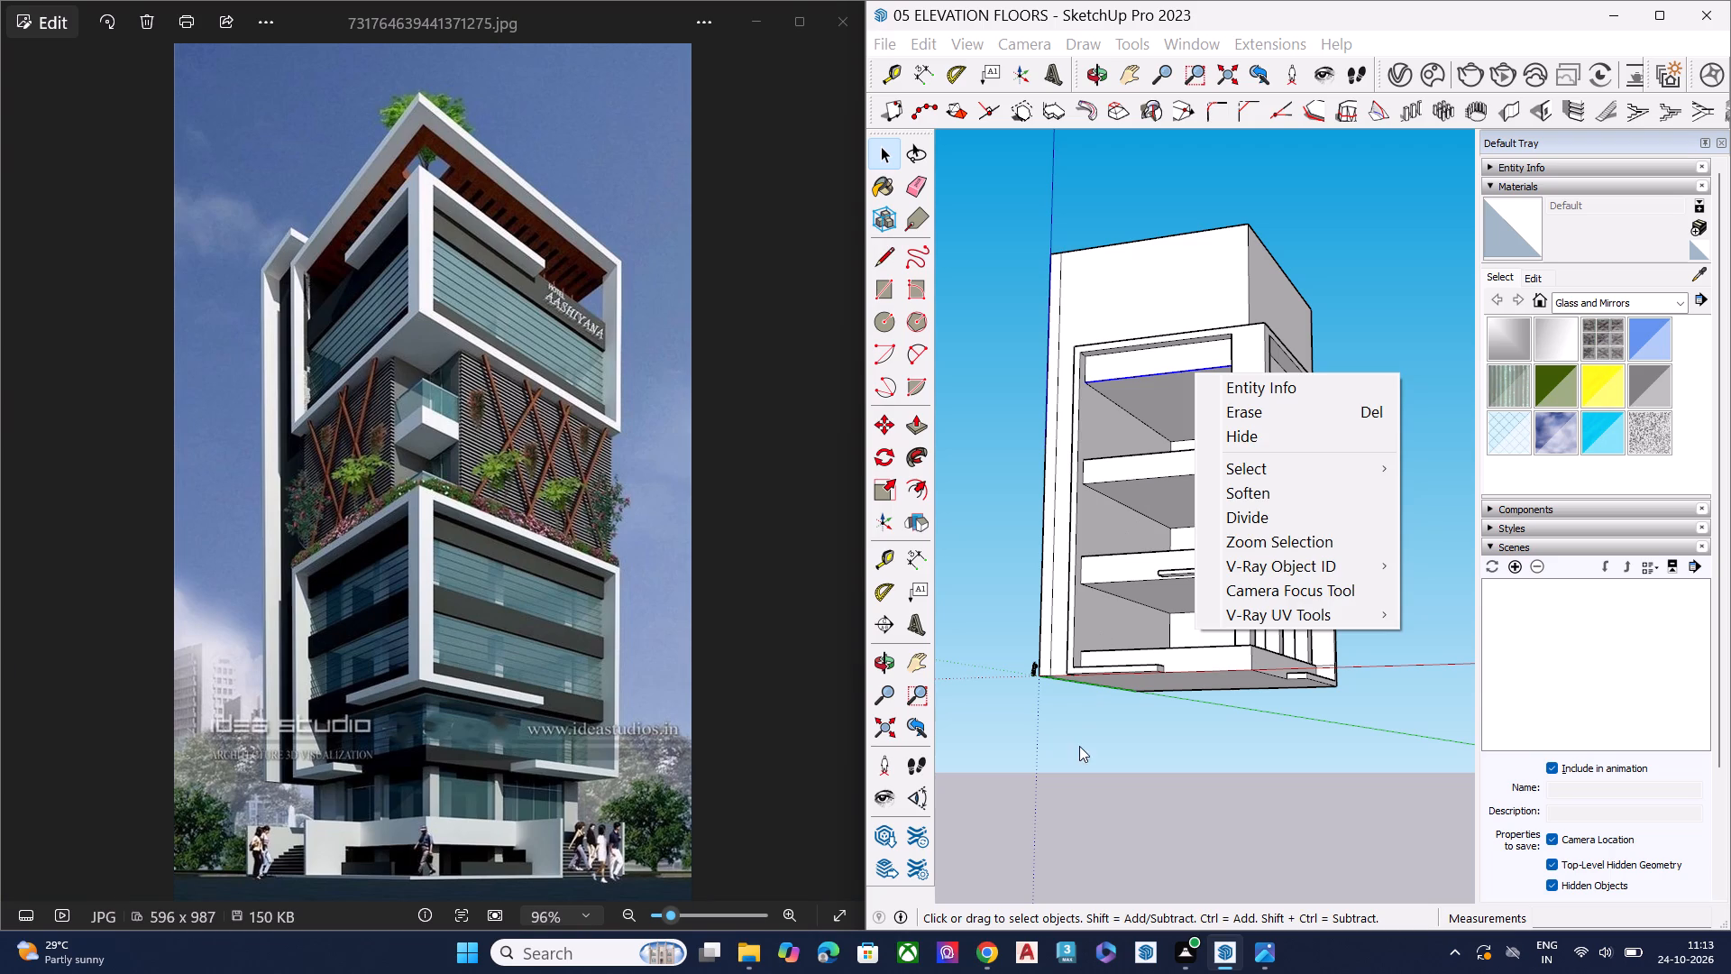
pyautogui.click(1079, 748)
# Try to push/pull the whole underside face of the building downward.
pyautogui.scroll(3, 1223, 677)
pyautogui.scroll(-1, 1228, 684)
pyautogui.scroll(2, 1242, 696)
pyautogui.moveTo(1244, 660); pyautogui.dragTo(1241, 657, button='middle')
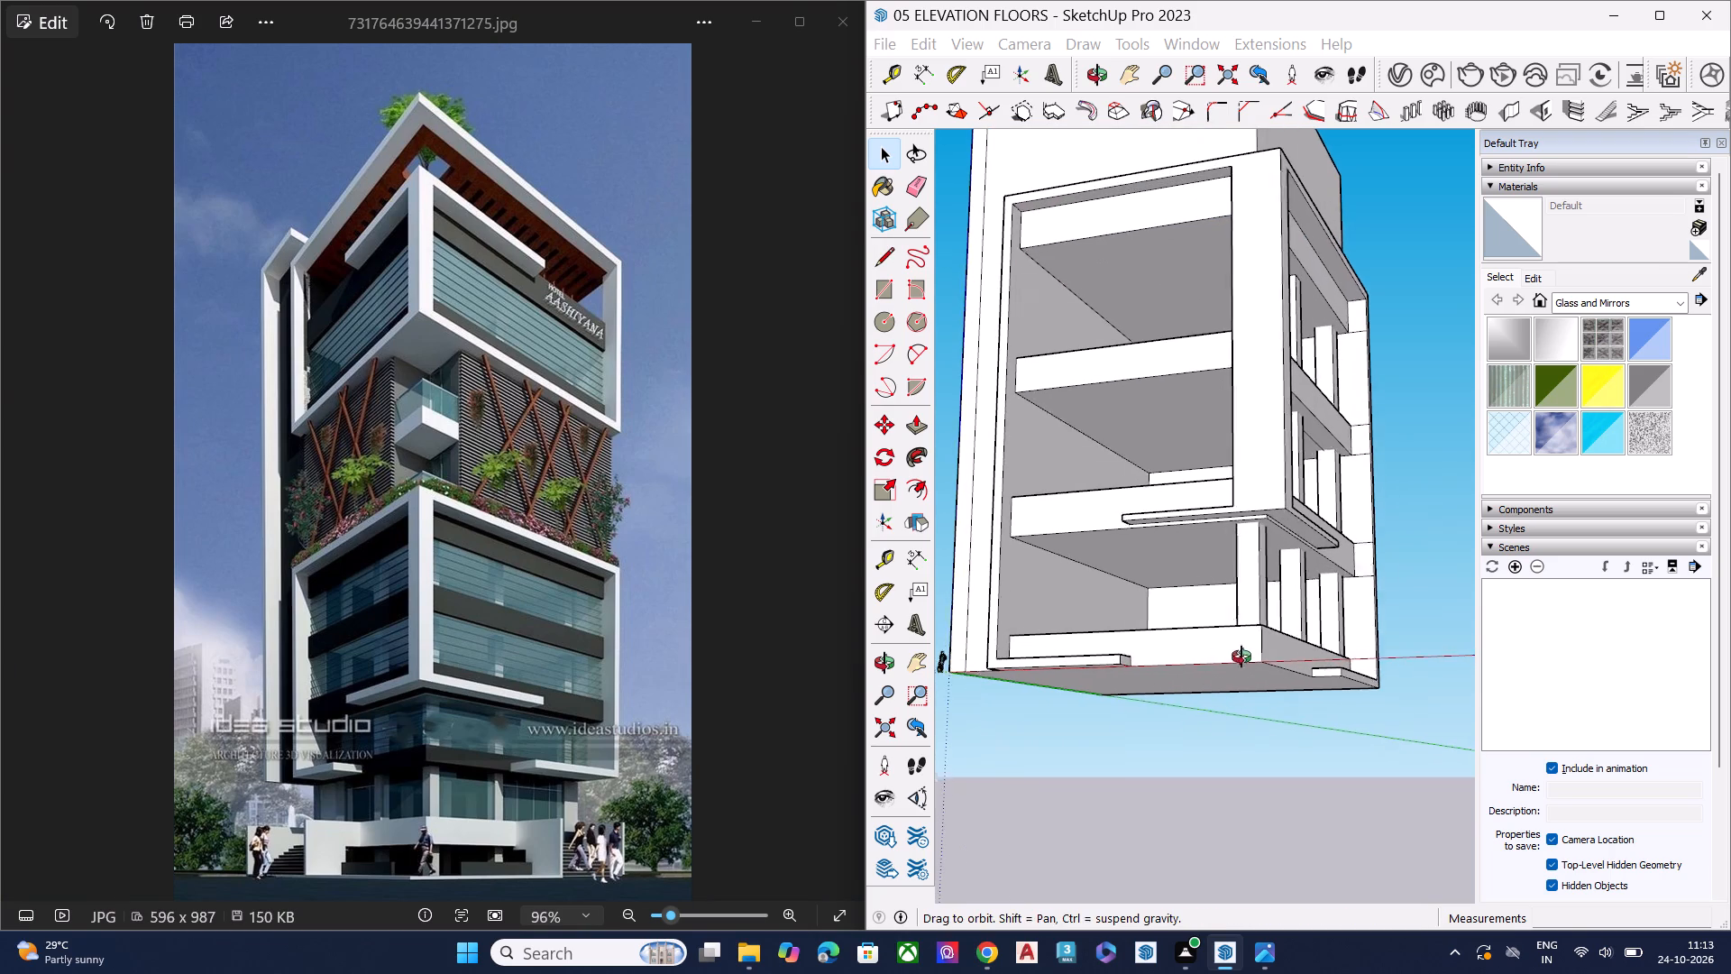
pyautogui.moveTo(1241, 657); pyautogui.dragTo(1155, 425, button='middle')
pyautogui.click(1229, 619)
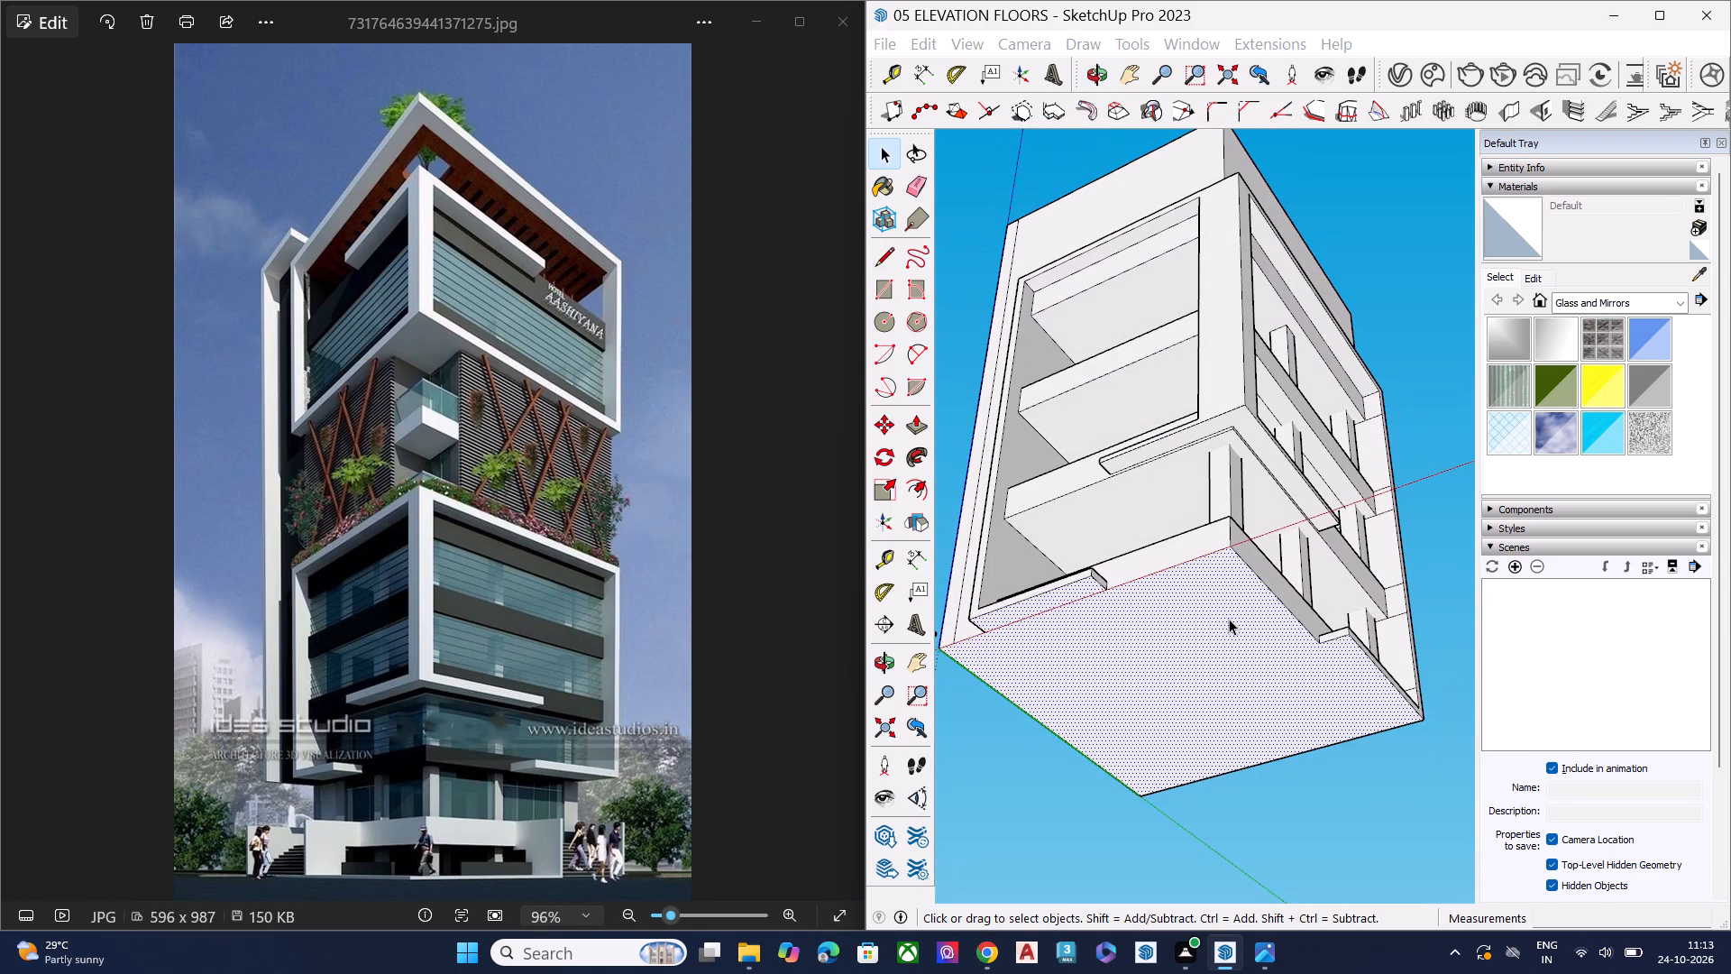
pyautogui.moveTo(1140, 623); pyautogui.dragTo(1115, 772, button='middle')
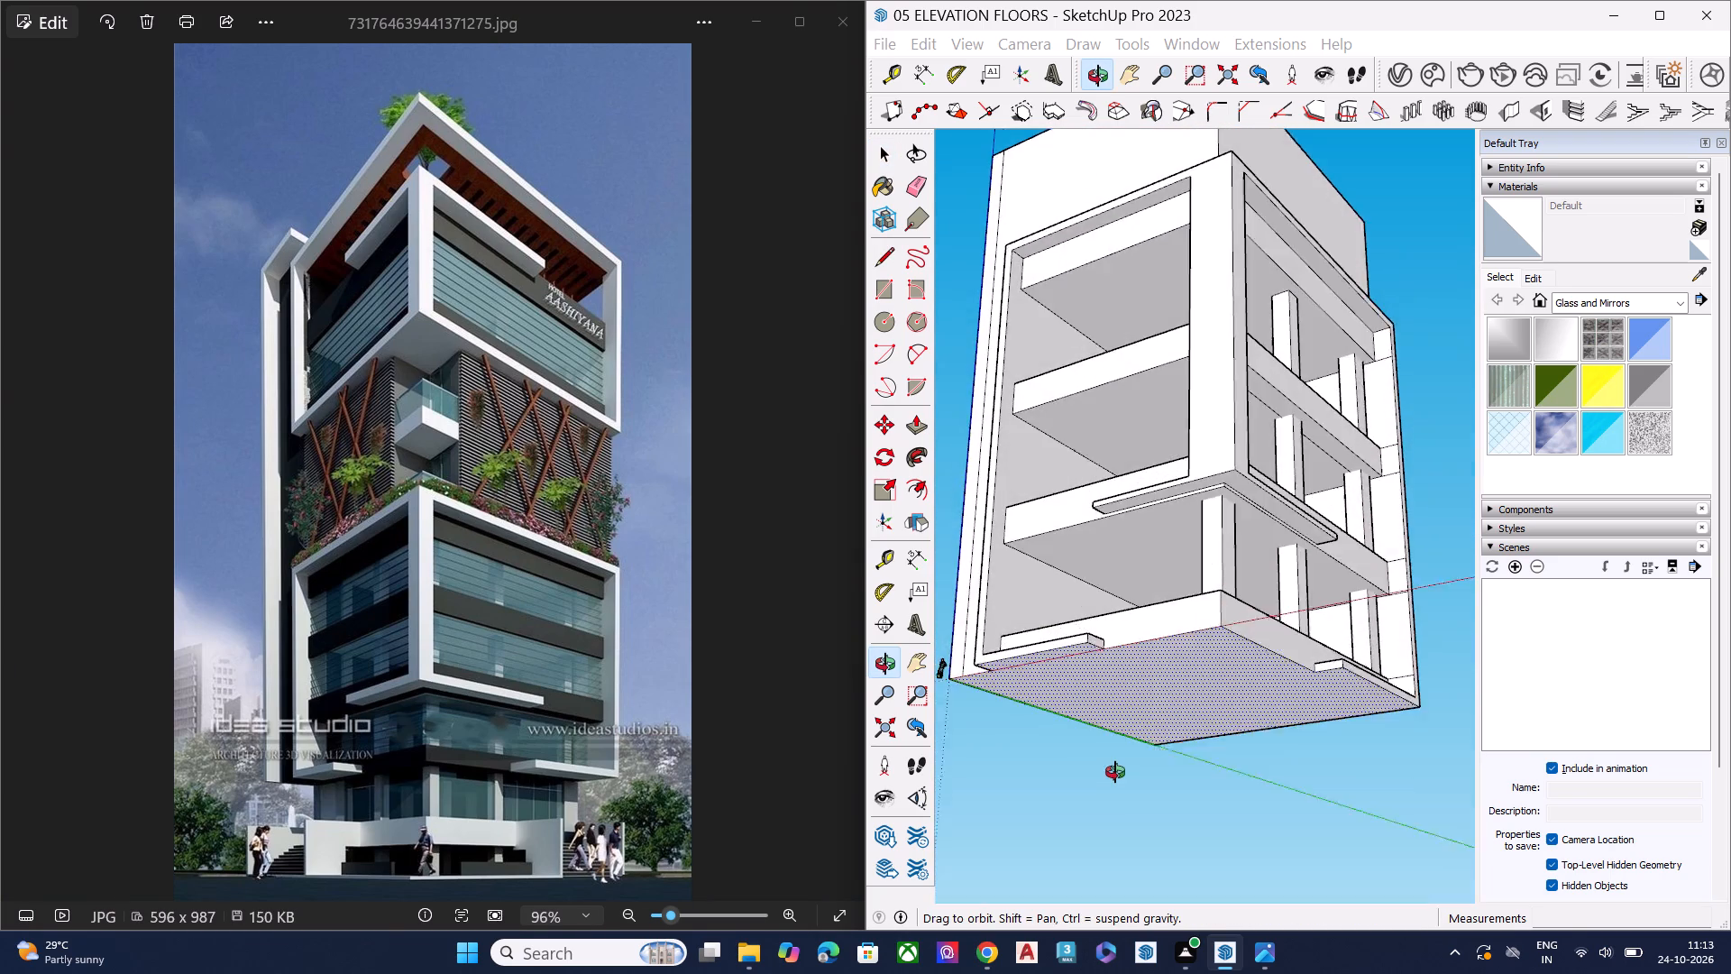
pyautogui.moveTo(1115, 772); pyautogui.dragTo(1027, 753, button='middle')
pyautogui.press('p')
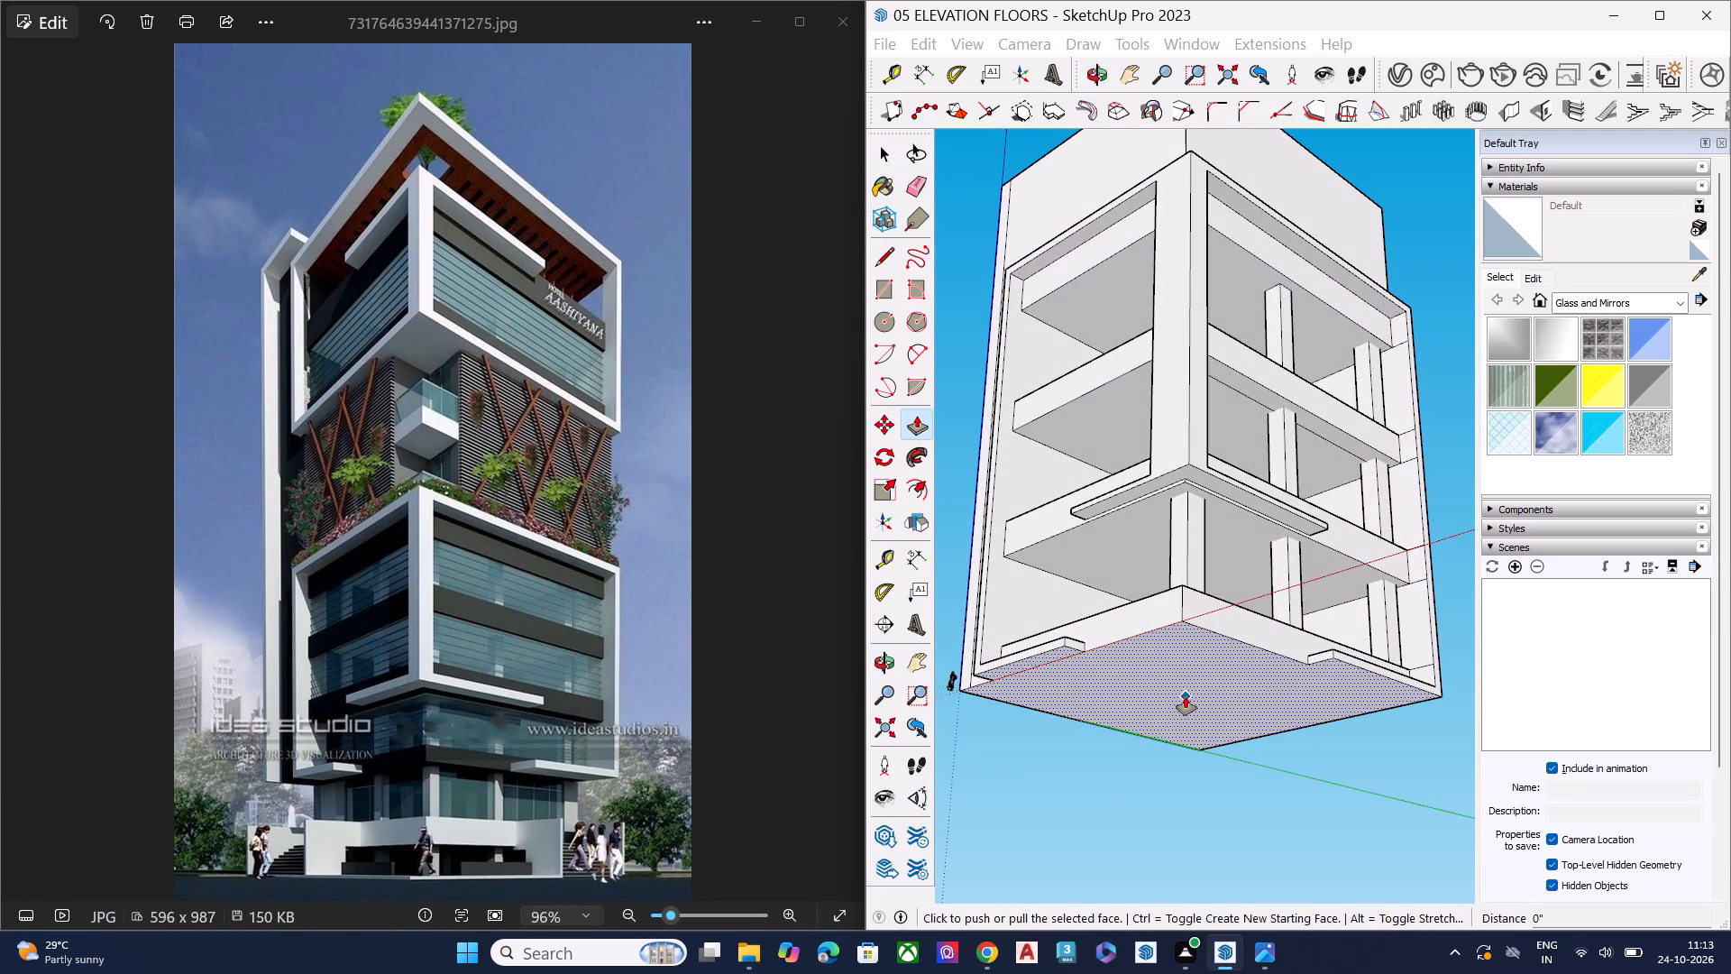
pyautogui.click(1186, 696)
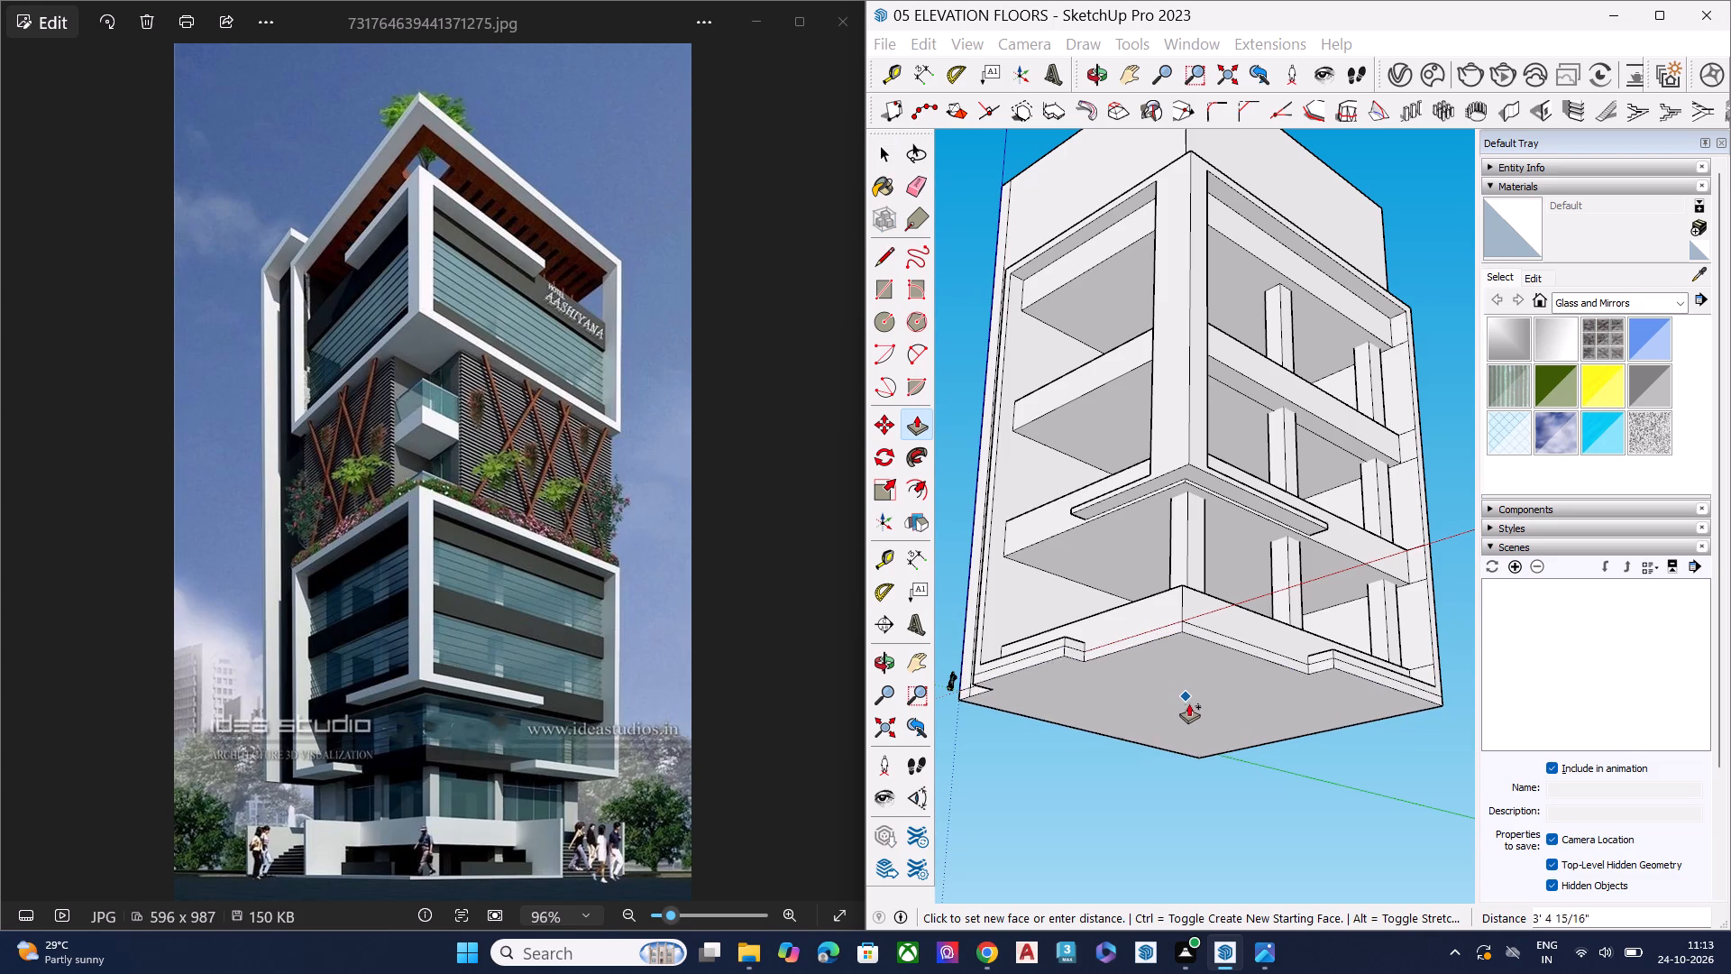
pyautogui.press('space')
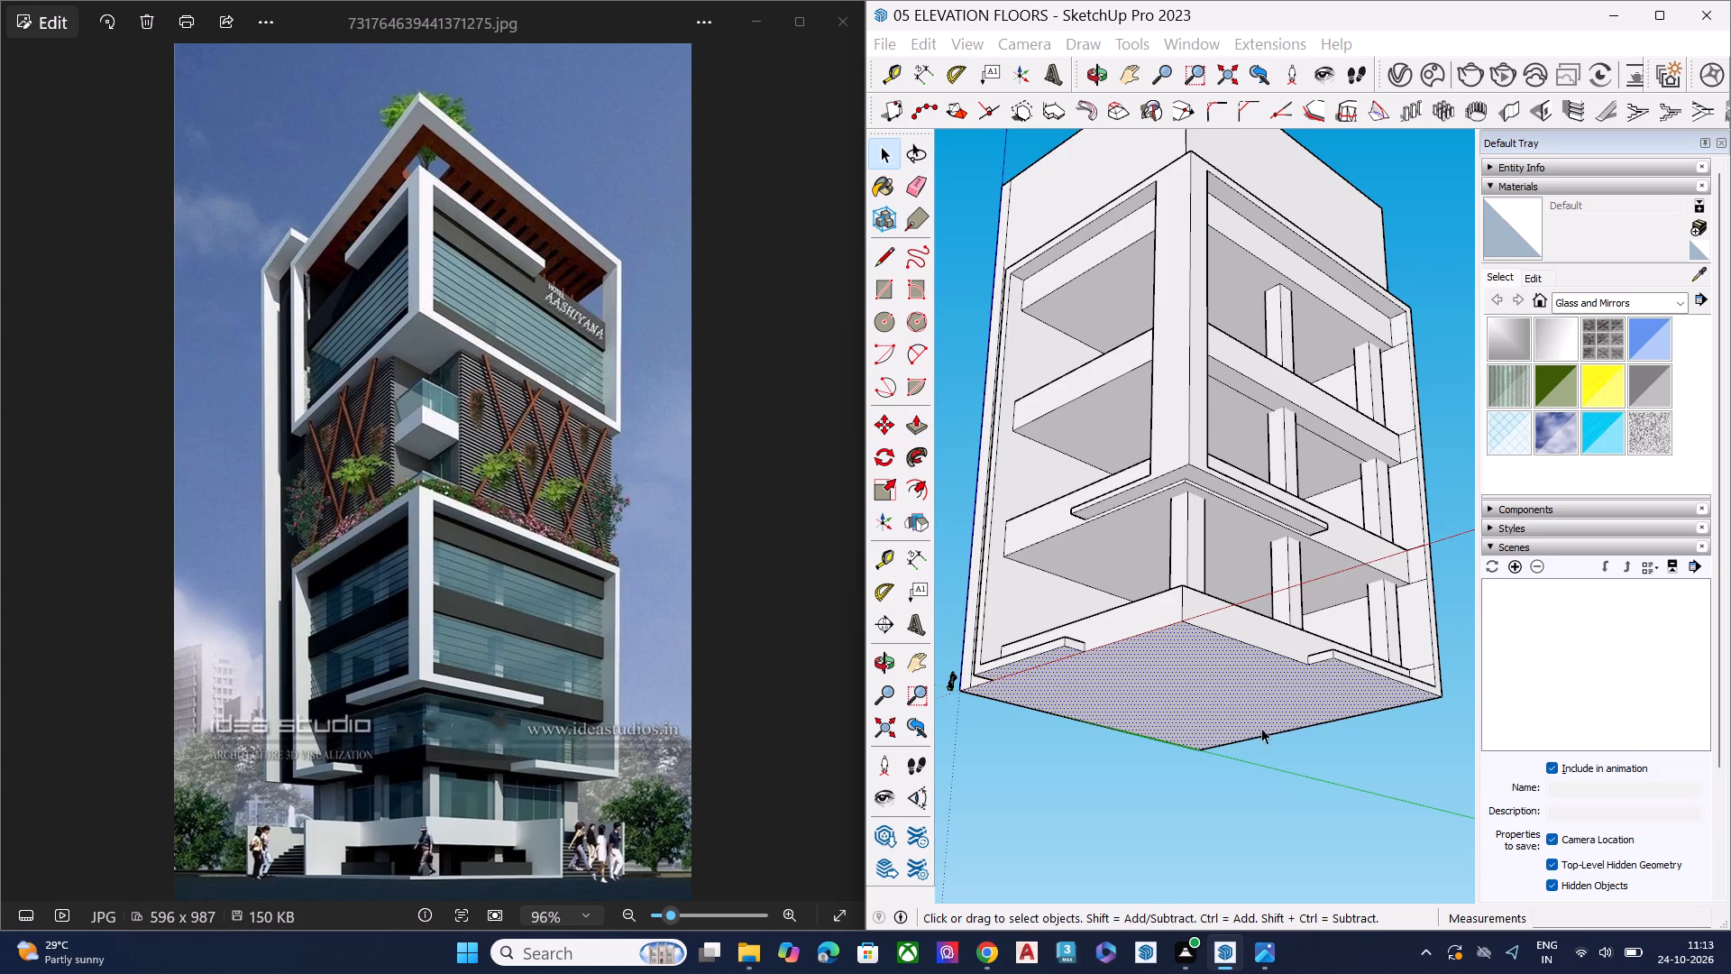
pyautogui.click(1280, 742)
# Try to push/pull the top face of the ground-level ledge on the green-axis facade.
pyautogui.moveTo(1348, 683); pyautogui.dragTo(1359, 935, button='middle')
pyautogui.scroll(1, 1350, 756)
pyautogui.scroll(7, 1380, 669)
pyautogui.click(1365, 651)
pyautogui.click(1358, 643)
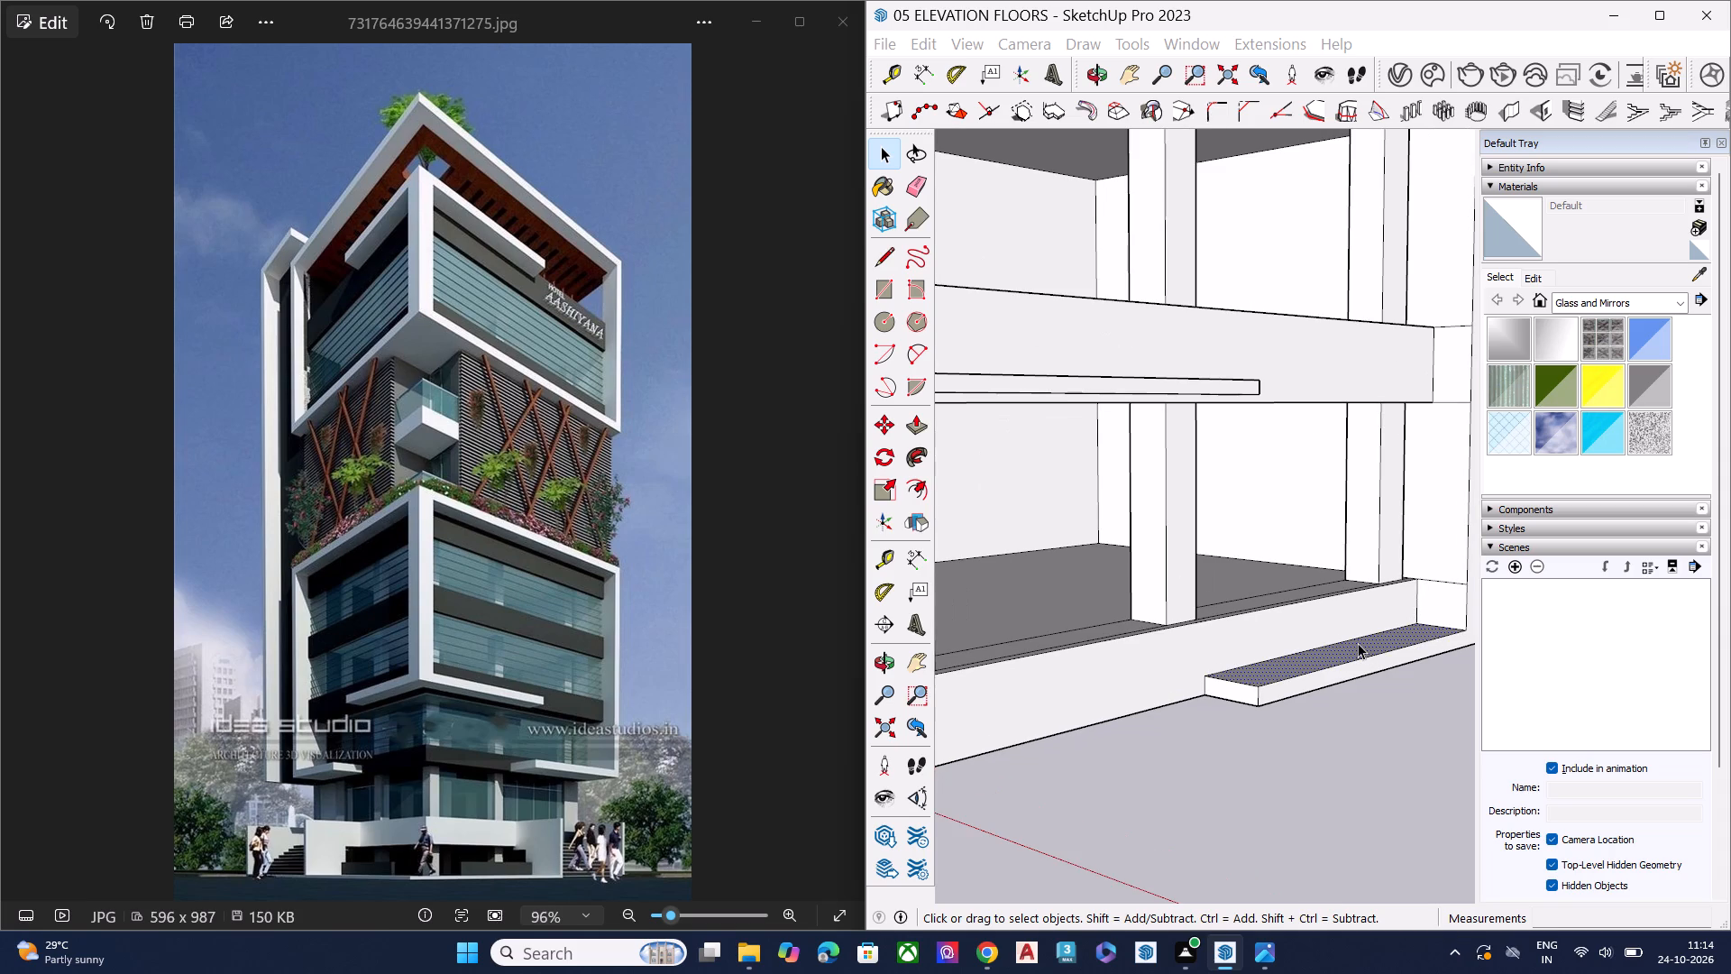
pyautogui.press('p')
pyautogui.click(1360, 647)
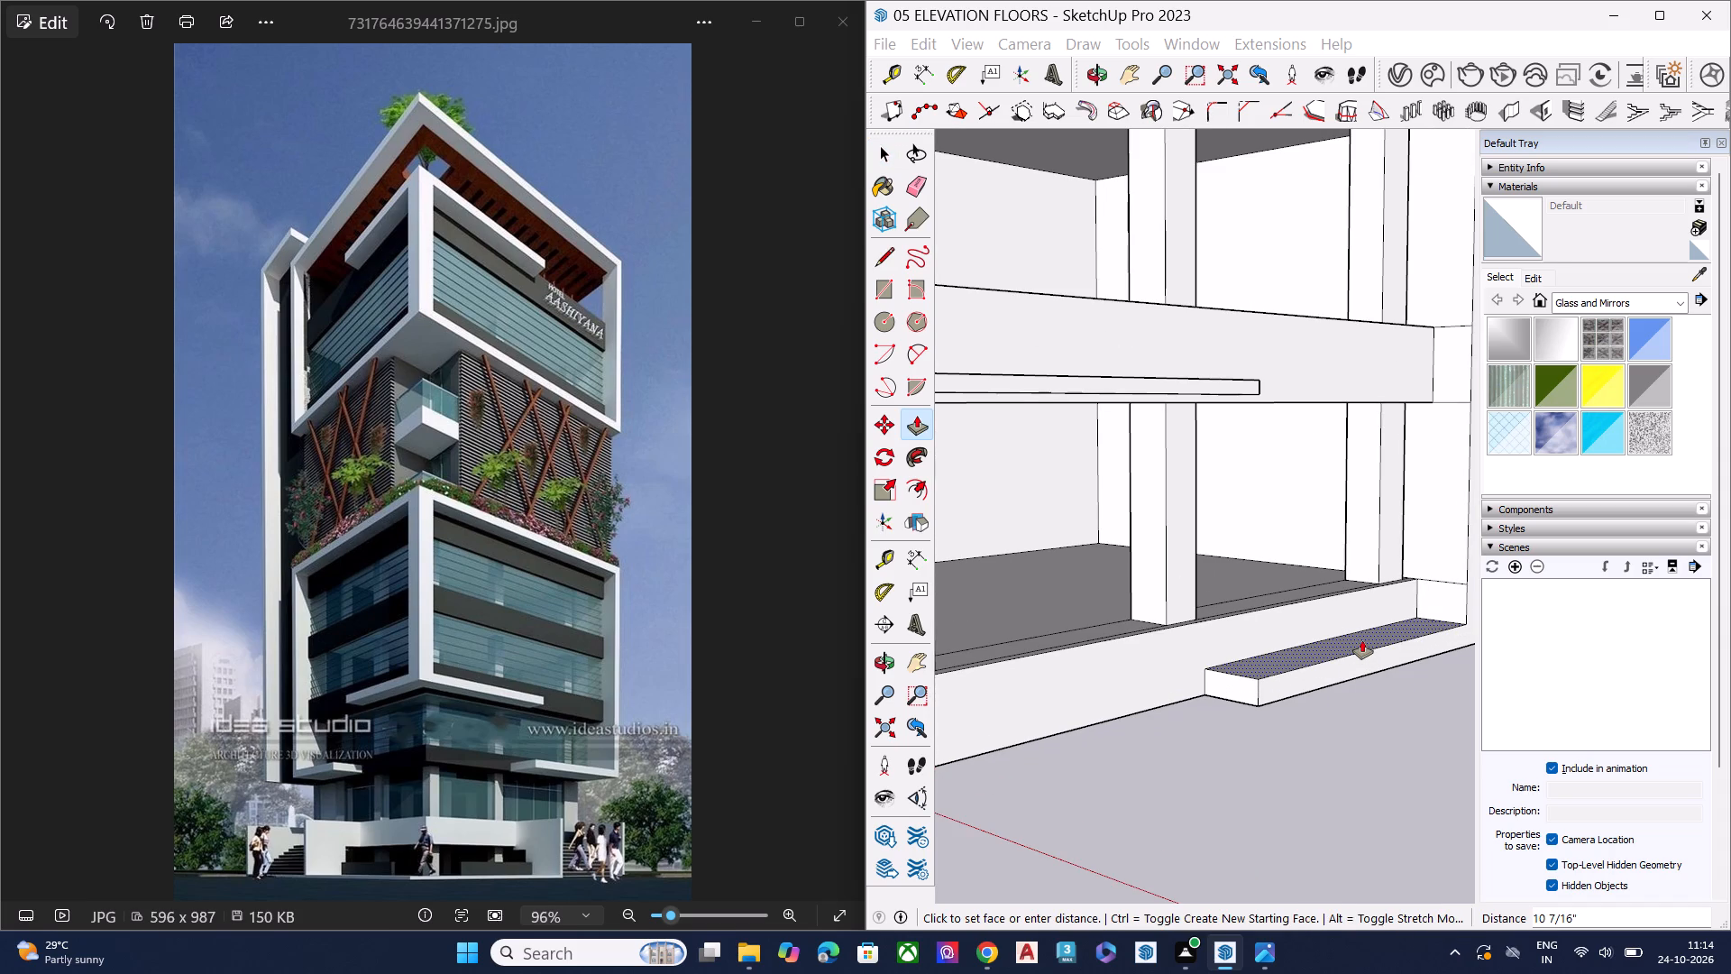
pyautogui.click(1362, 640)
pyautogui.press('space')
# Draw a line about 50' 4 1/2" long across the building's underside, separating the green-axis ground ledge from the base.
pyautogui.moveTo(1346, 681); pyautogui.dragTo(1330, 652, button='middle')
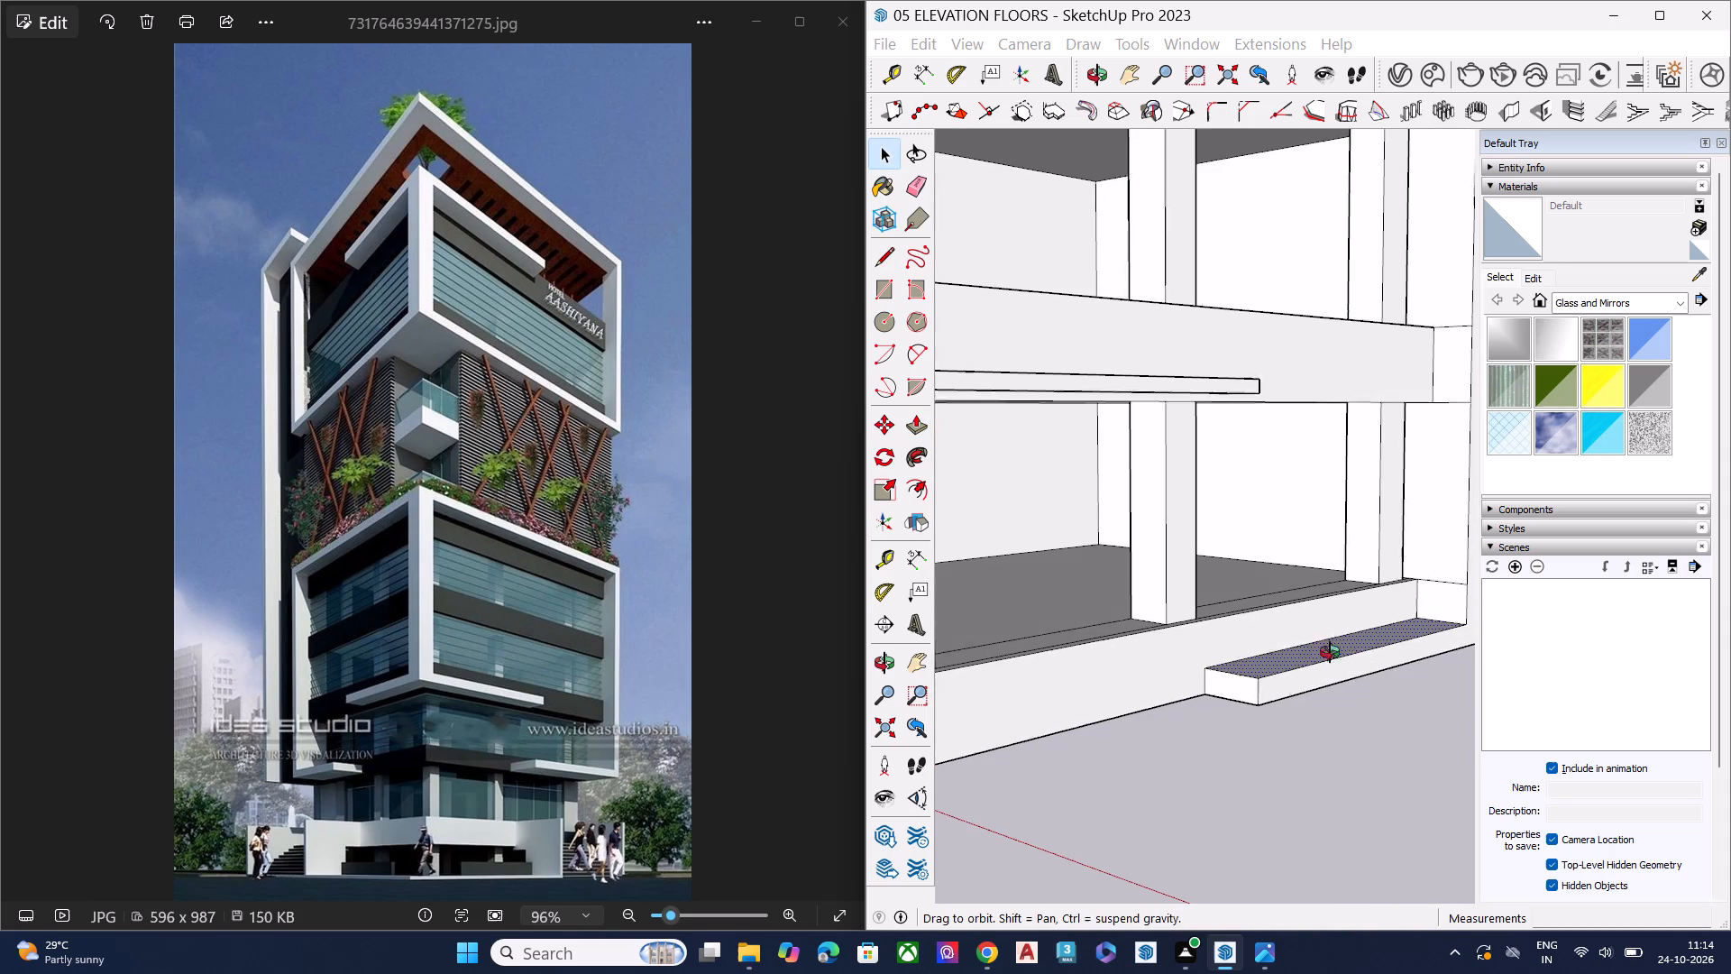
pyautogui.moveTo(1330, 652); pyautogui.dragTo(1241, 333, button='middle')
pyautogui.scroll(1, 1234, 458)
pyautogui.moveTo(1230, 579); pyautogui.dragTo(1147, 489, button='middle')
pyautogui.press('l')
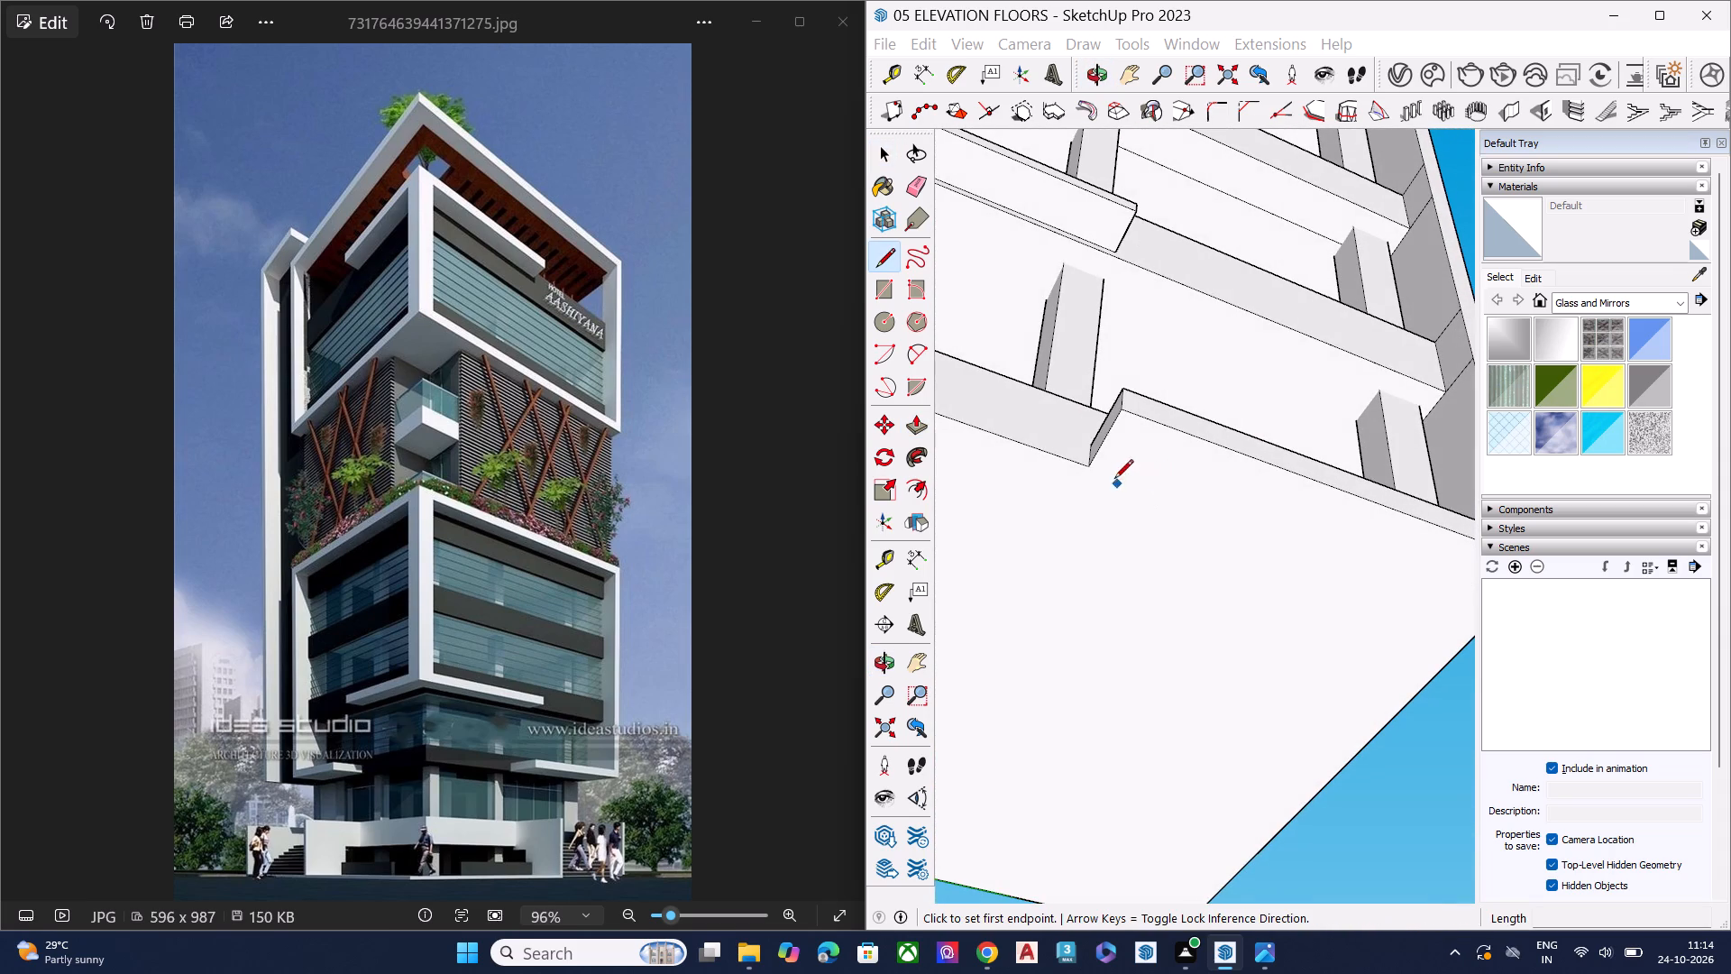
pyautogui.click(1087, 471)
pyautogui.scroll(-5, 1018, 516)
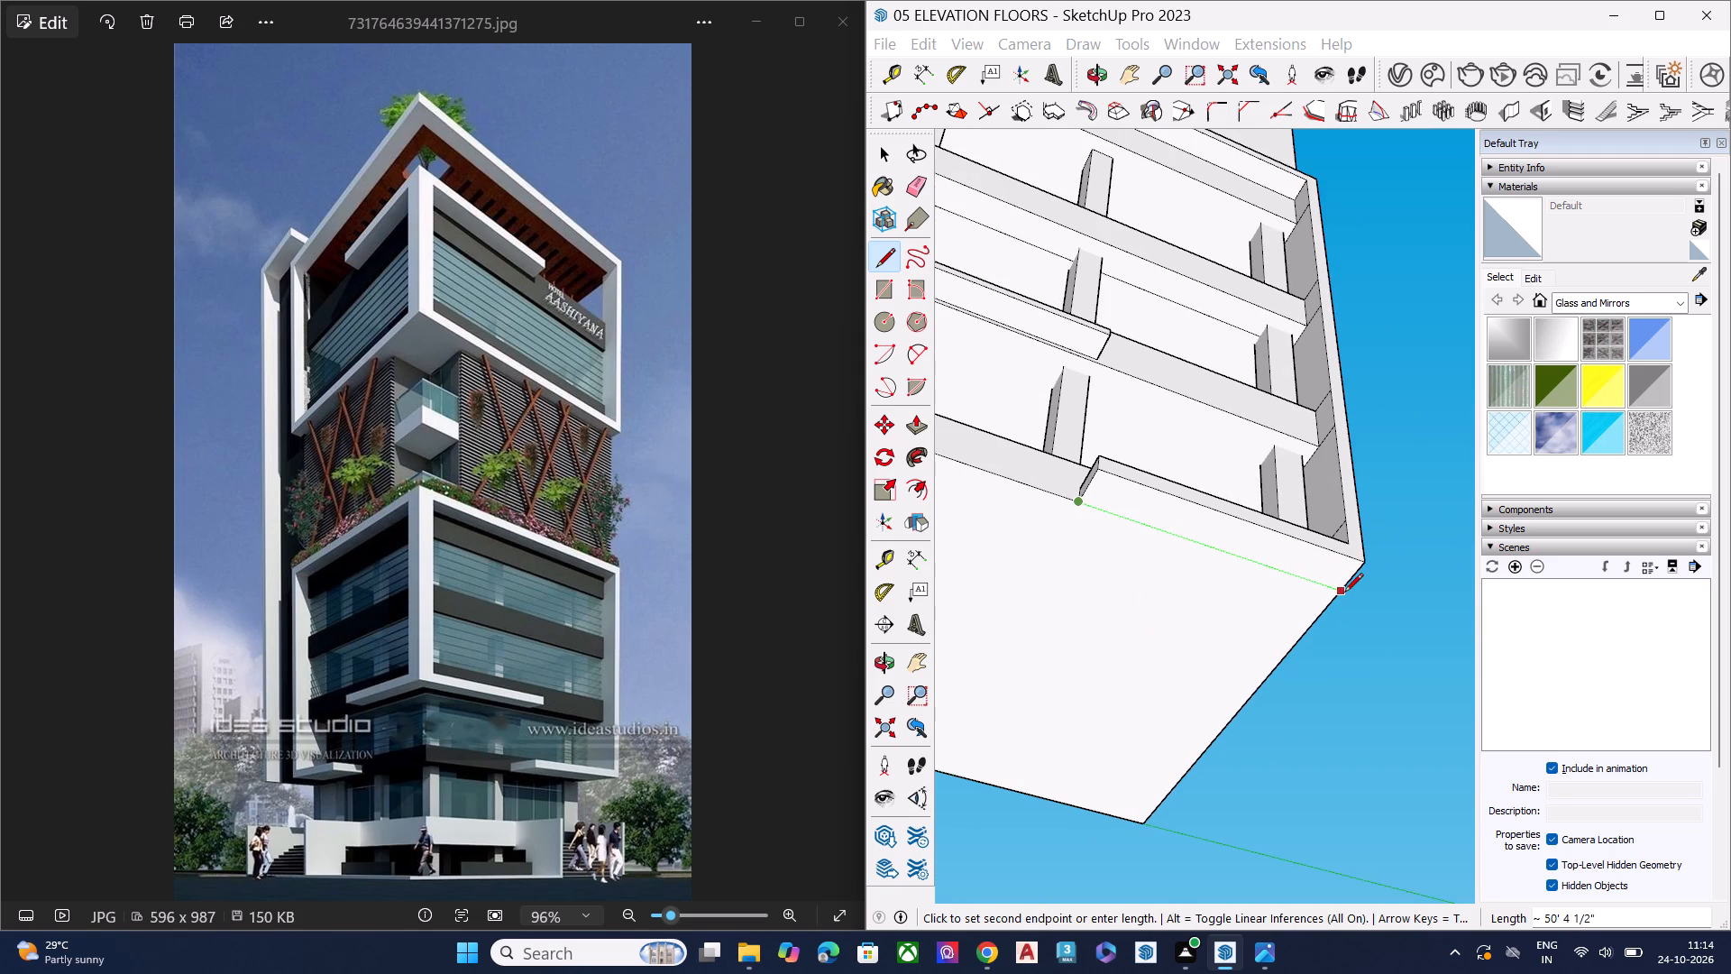
pyautogui.click(1342, 593)
# Draw a line along the inner bottom edge of the red-axis ground ledge and select the underside face to check the split.
pyautogui.scroll(-7, 1414, 596)
pyautogui.scroll(-2, 1153, 556)
pyautogui.moveTo(1011, 587); pyautogui.dragTo(1120, 483, button='middle')
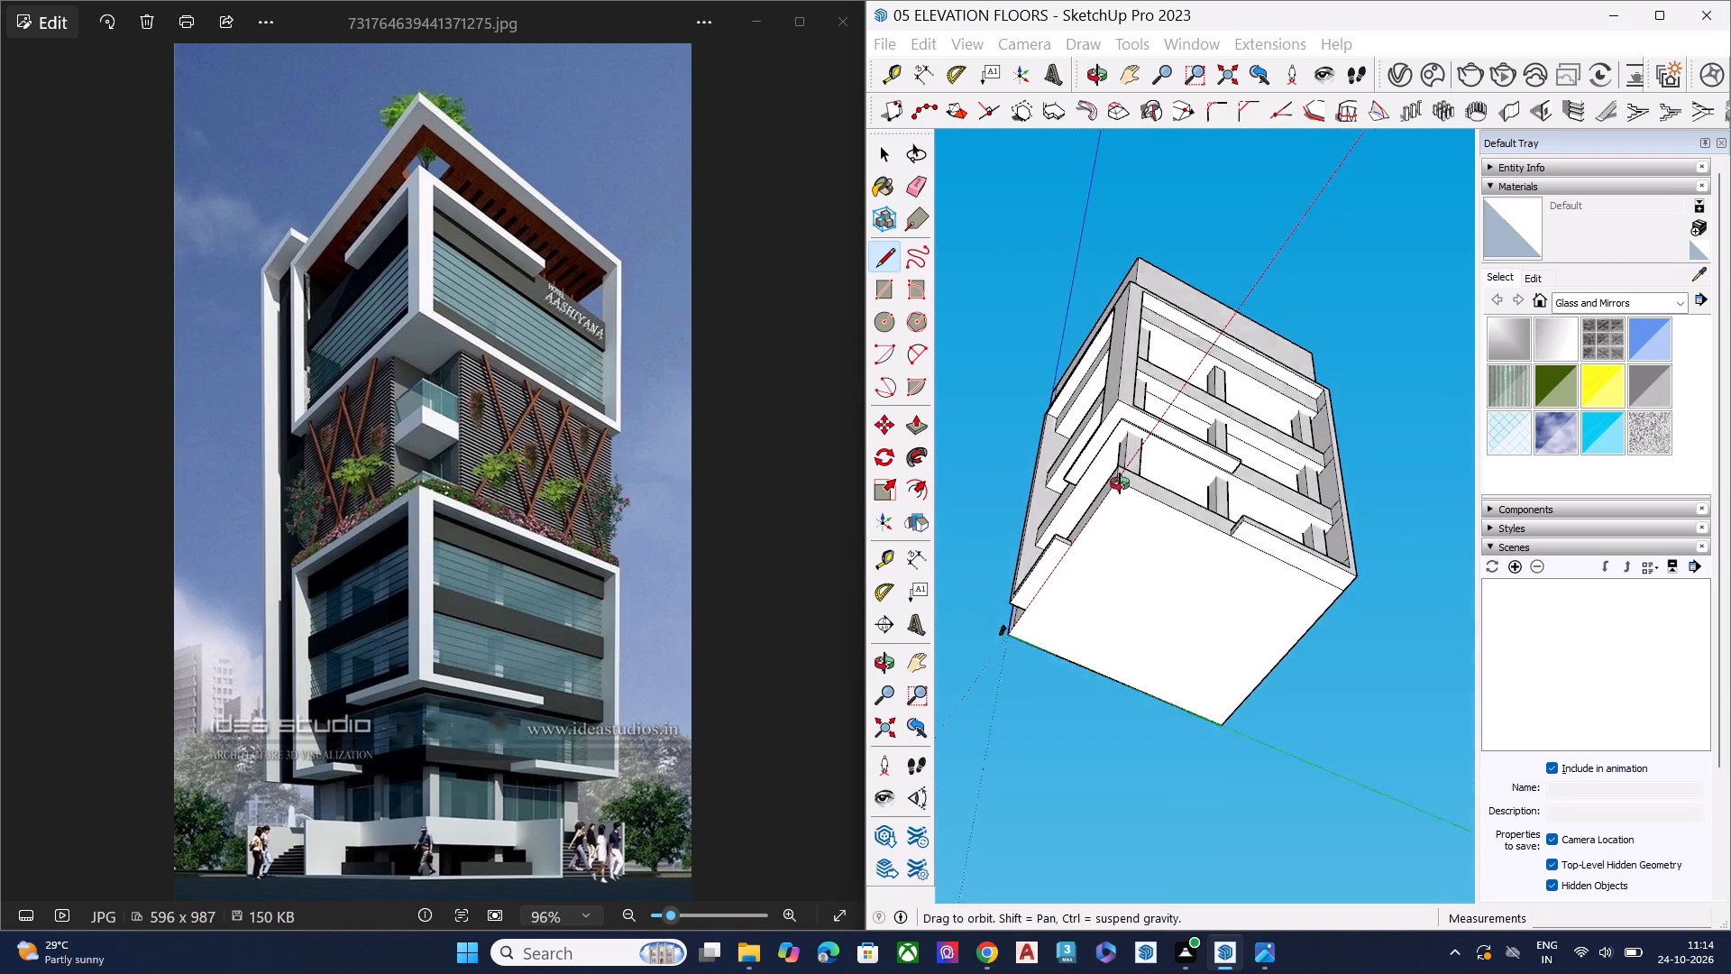
pyautogui.moveTo(1120, 483); pyautogui.dragTo(1147, 467, button='middle')
pyautogui.scroll(3, 1122, 523)
pyautogui.moveTo(1096, 542); pyautogui.dragTo(1408, 482, button='middle')
pyautogui.scroll(7, 1280, 472)
pyautogui.scroll(-1, 1053, 441)
pyautogui.scroll(1, 1051, 441)
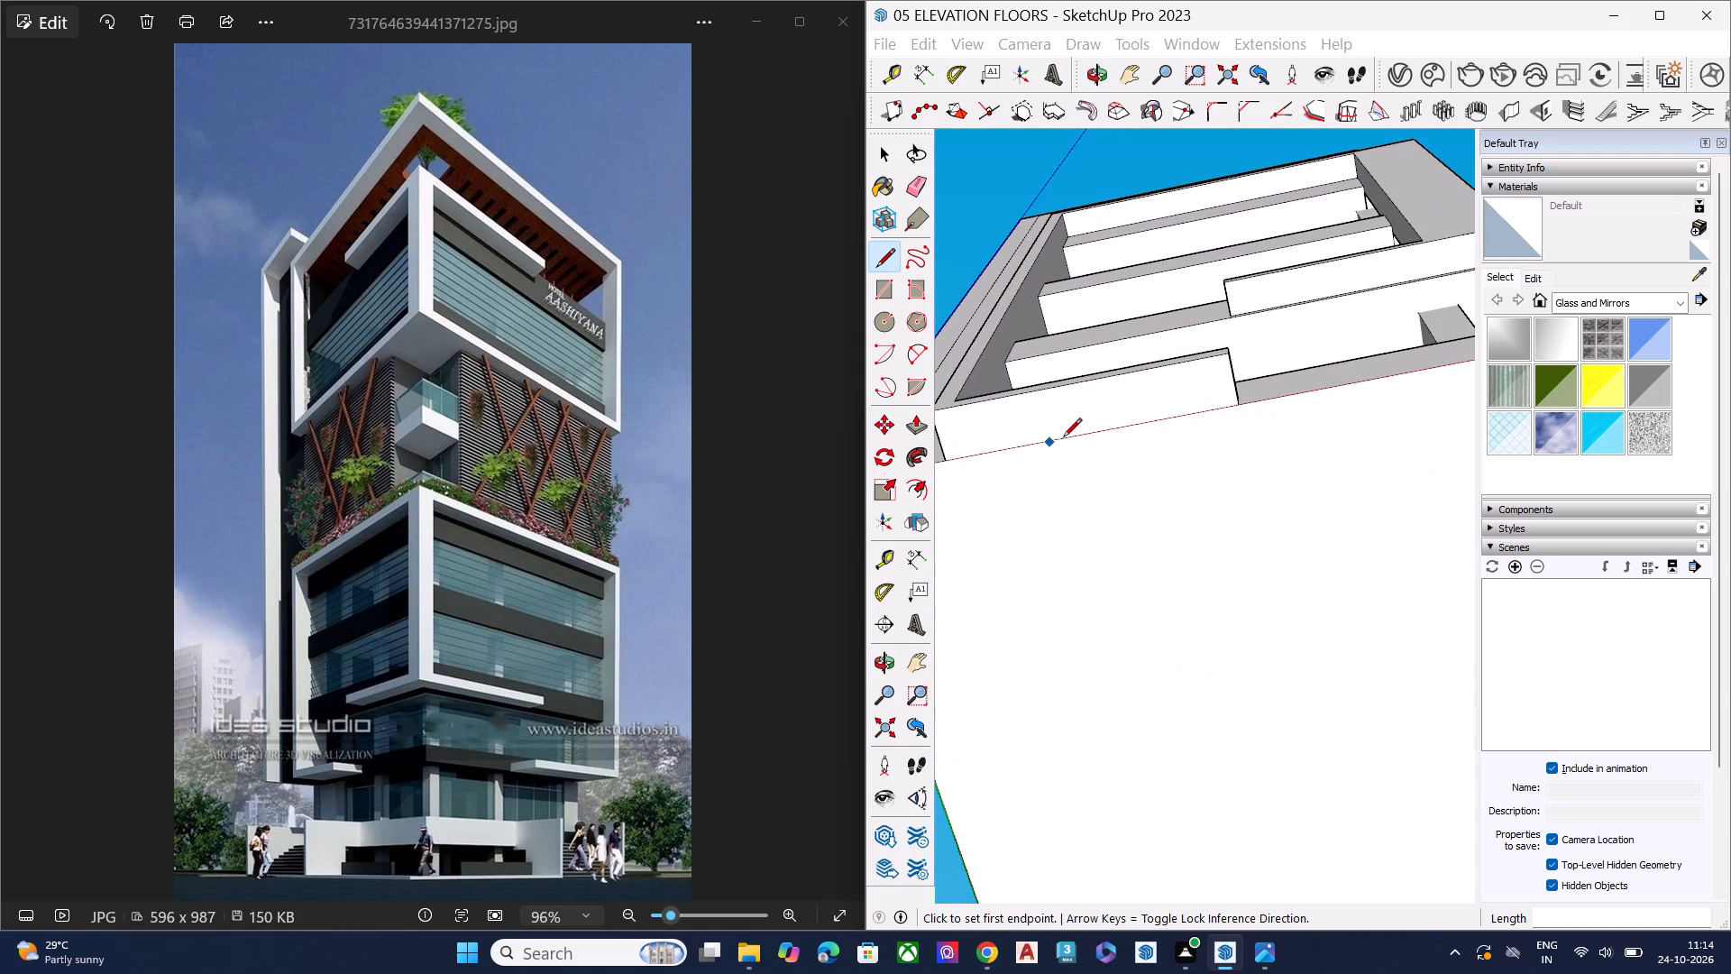
pyautogui.scroll(-7, 1048, 501)
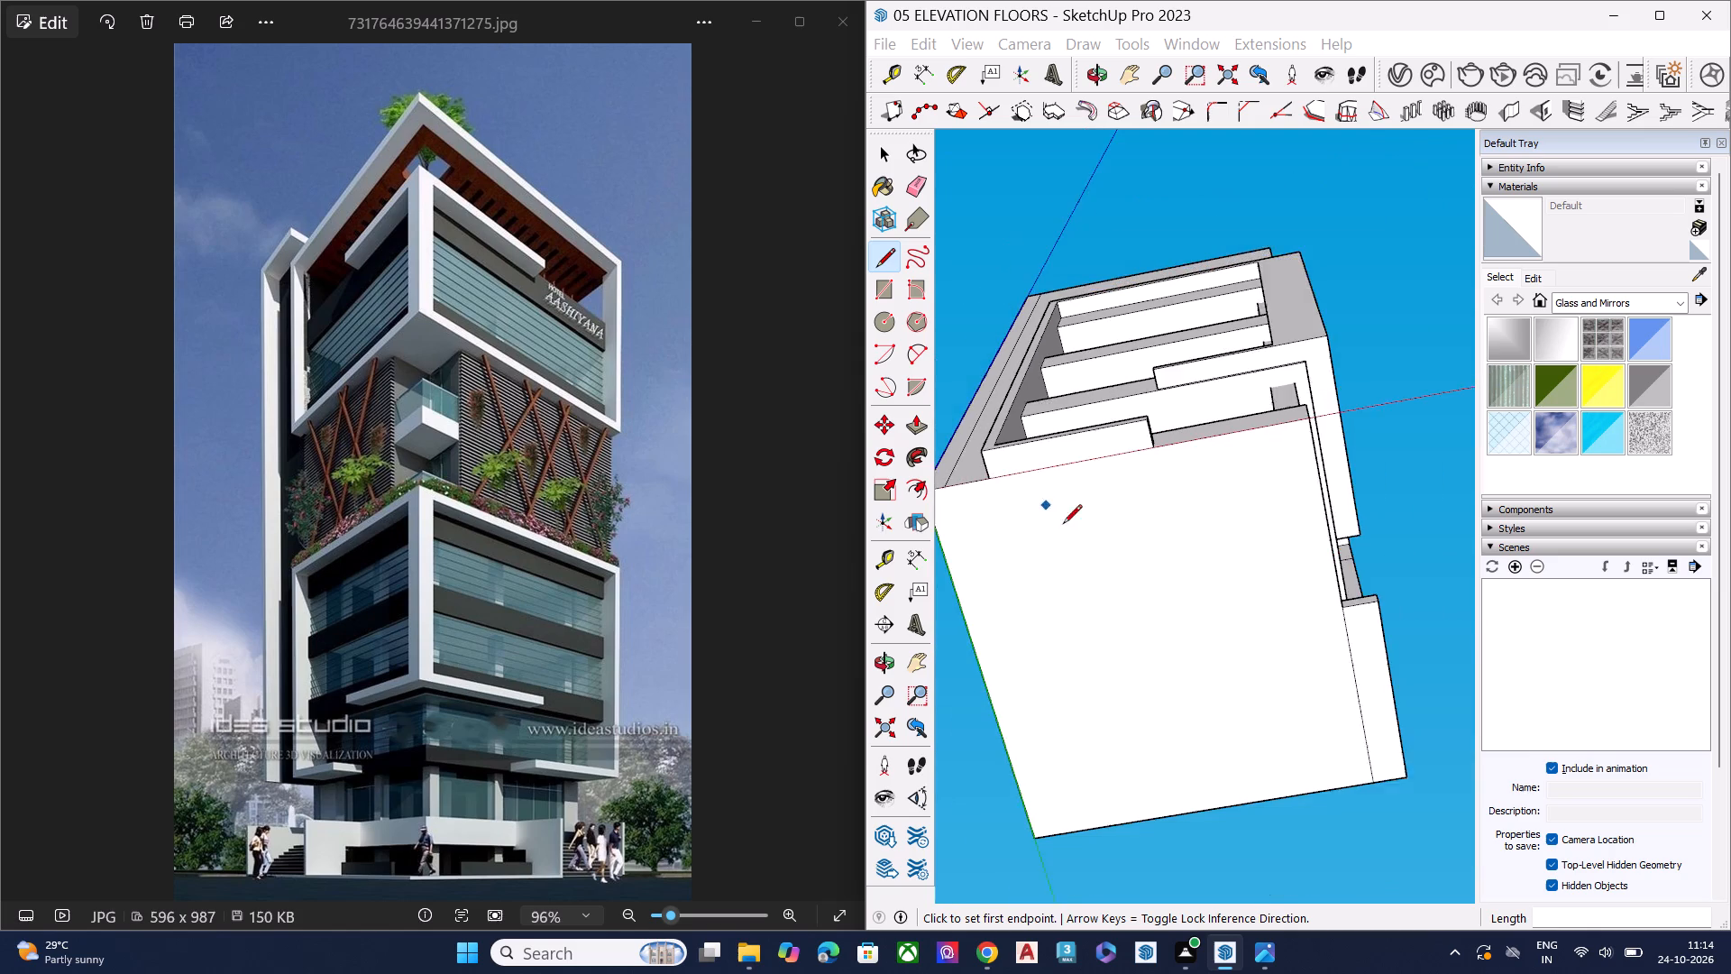
pyautogui.moveTo(1187, 583); pyautogui.dragTo(1449, 698, button='middle')
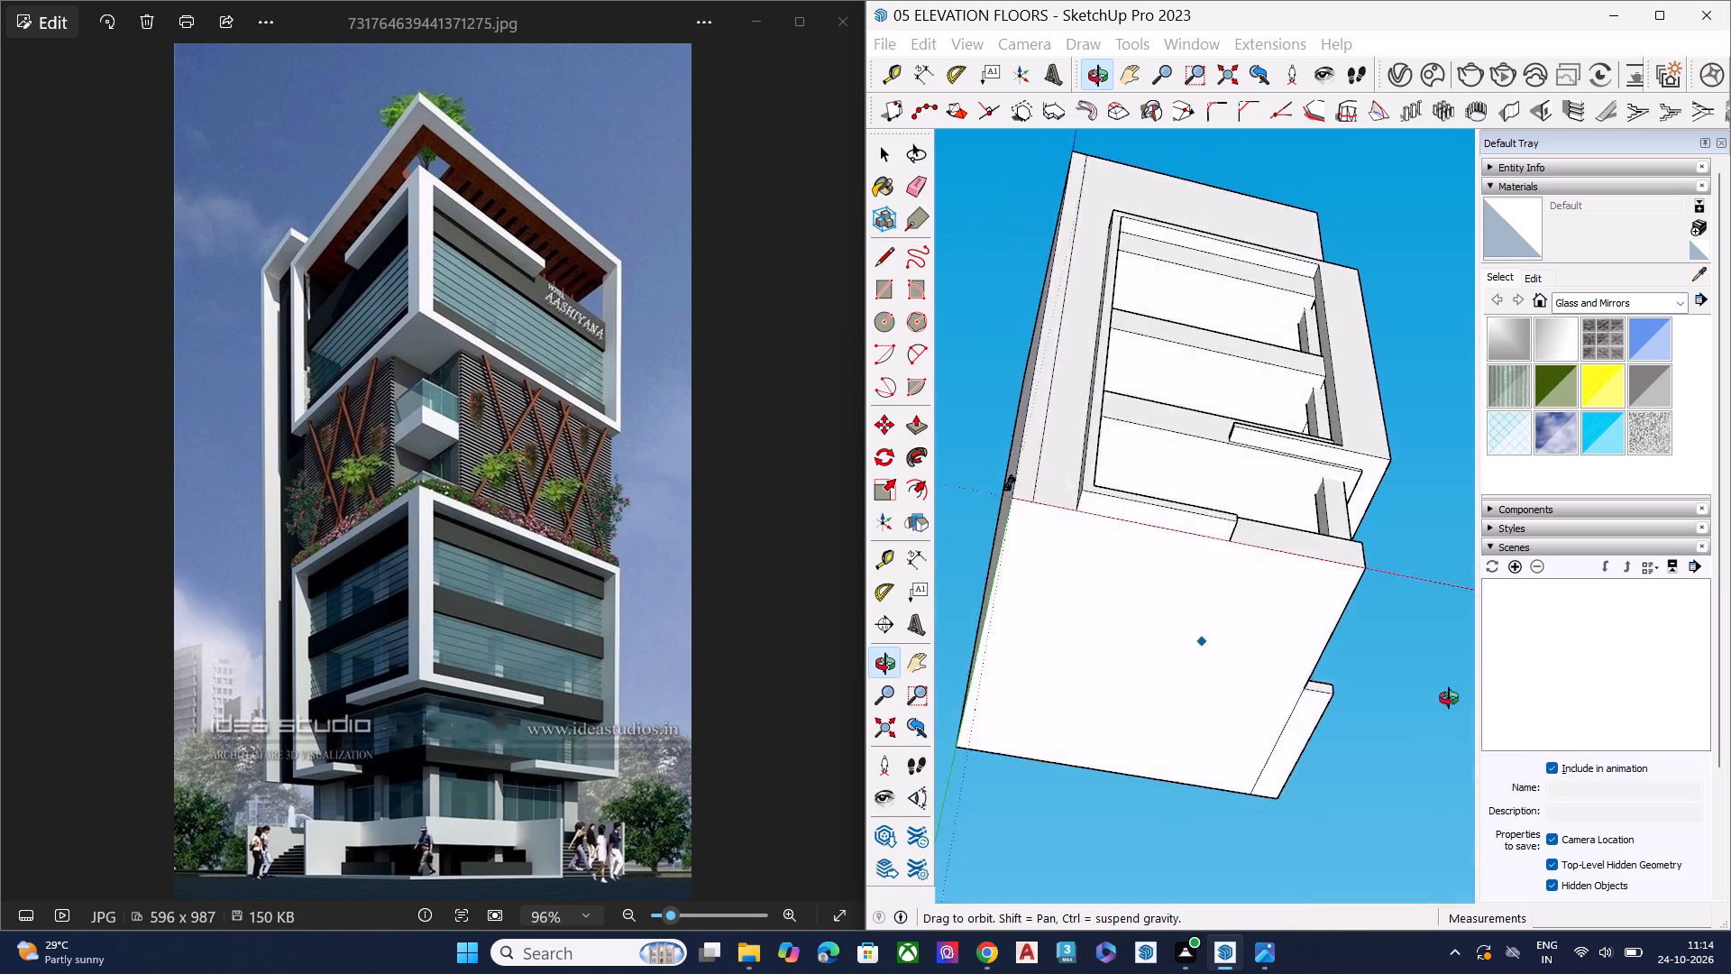
pyautogui.moveTo(1449, 698); pyautogui.dragTo(1470, 665, button='middle')
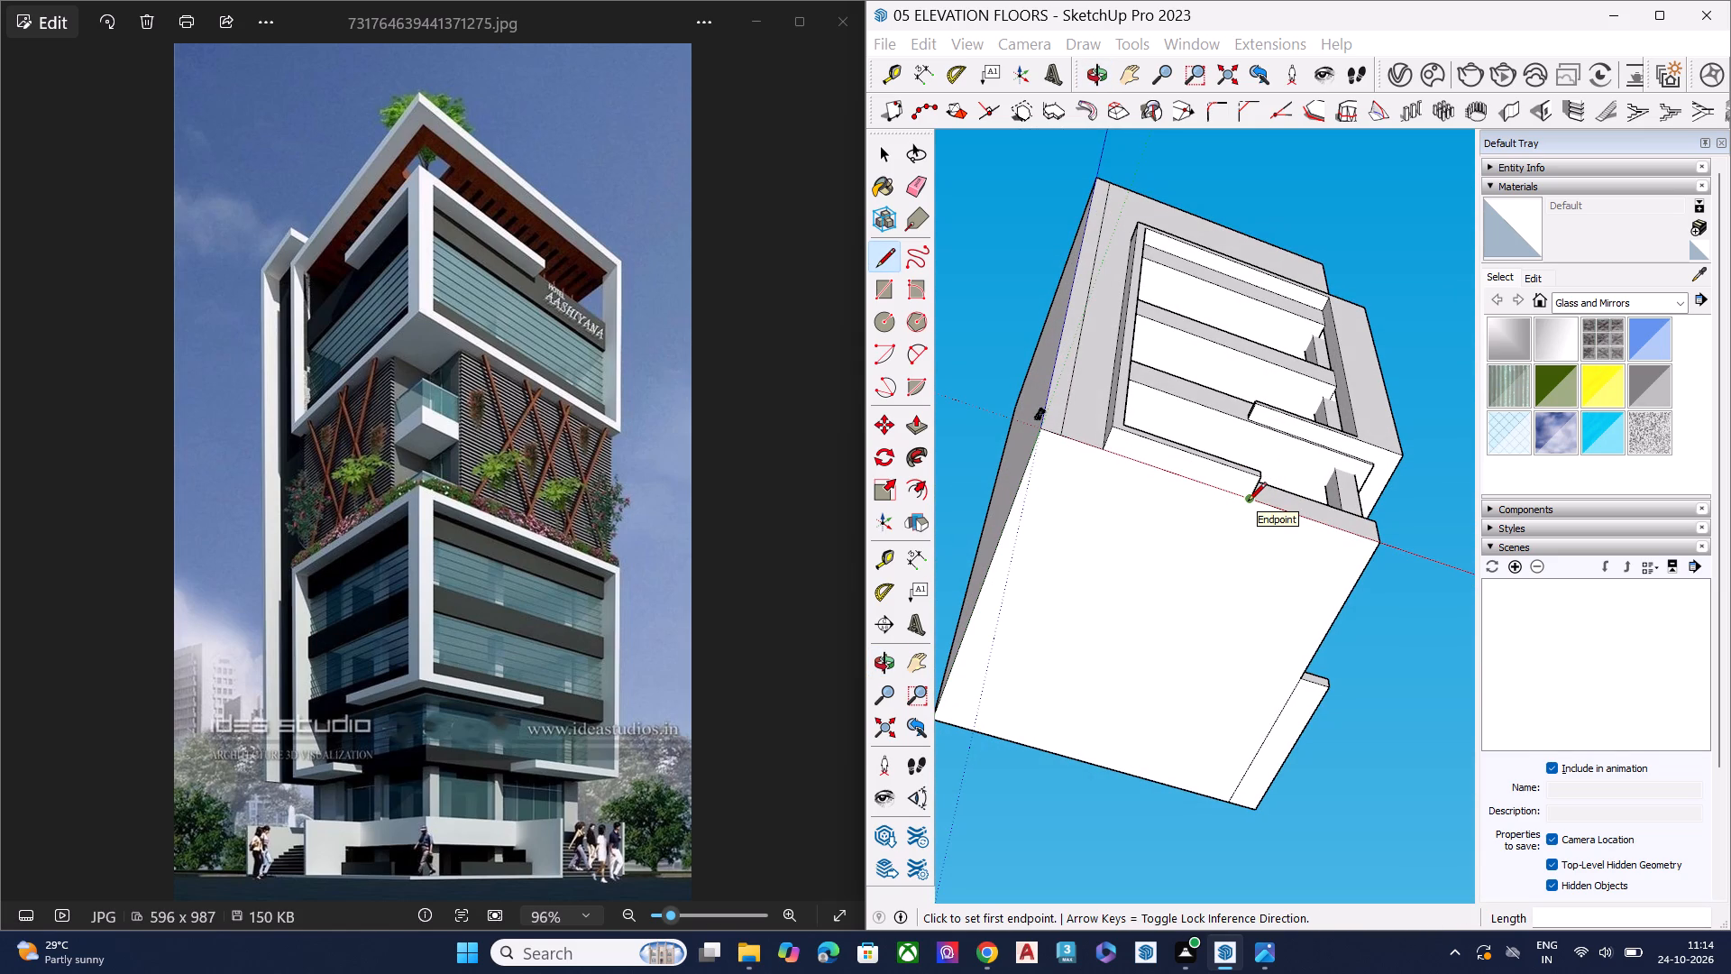
pyautogui.click(1248, 502)
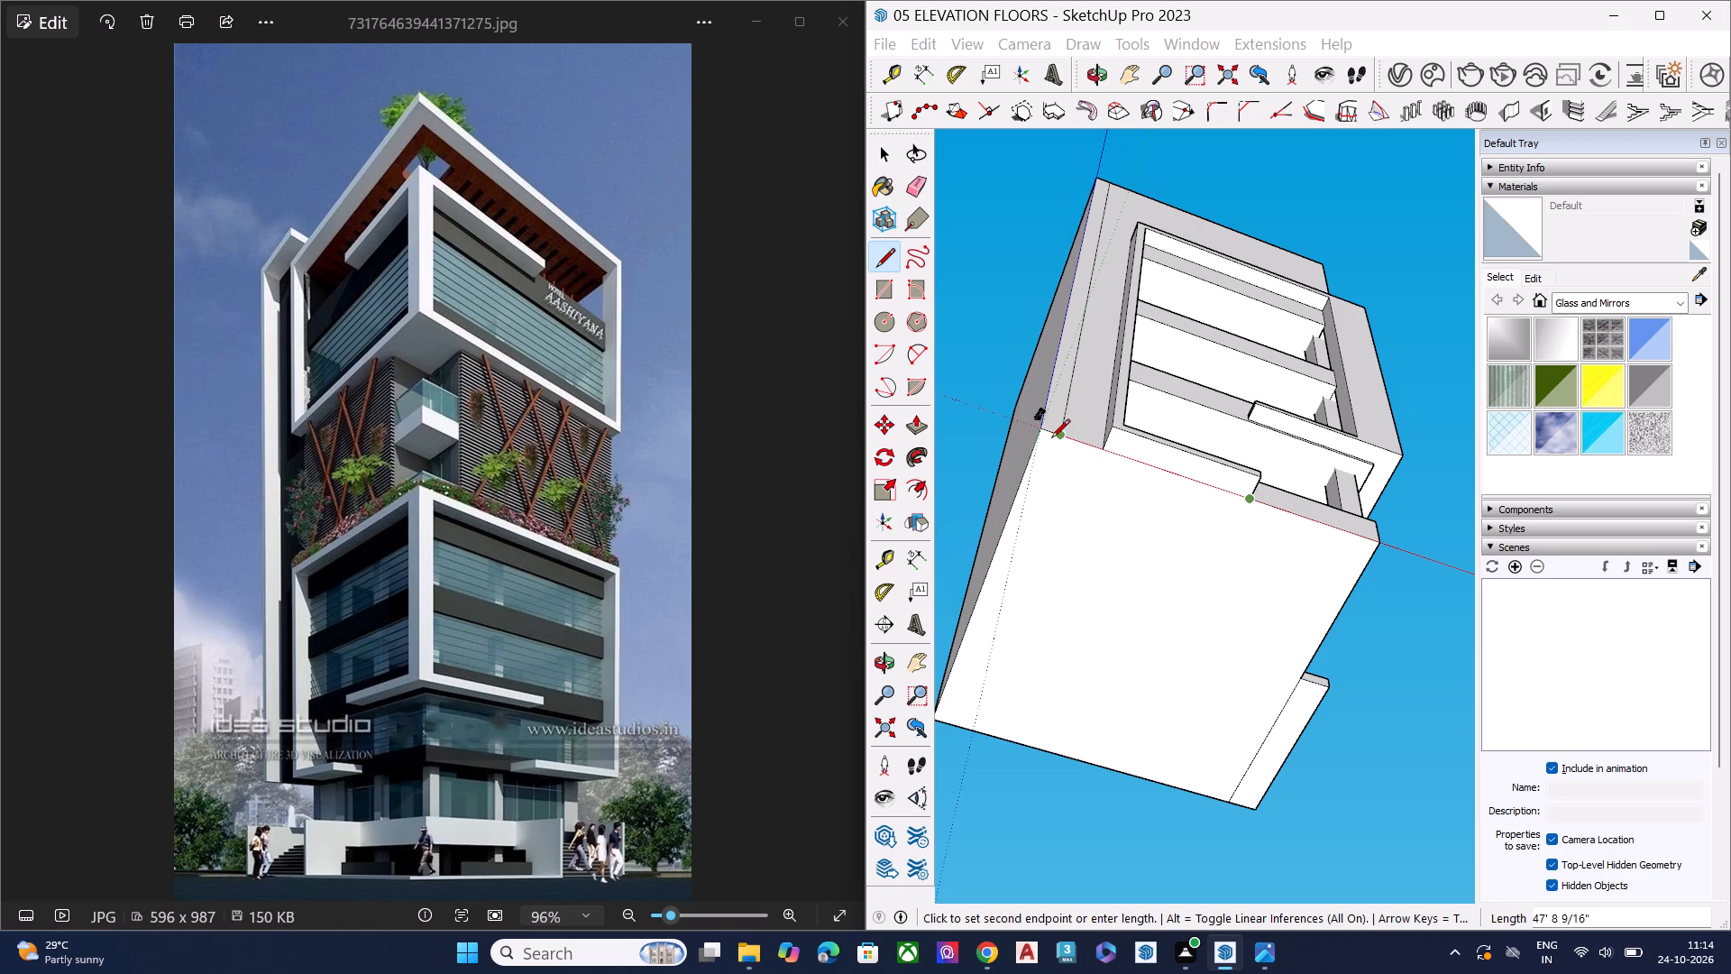
pyautogui.click(1107, 451)
pyautogui.press('space')
pyautogui.click(1161, 554)
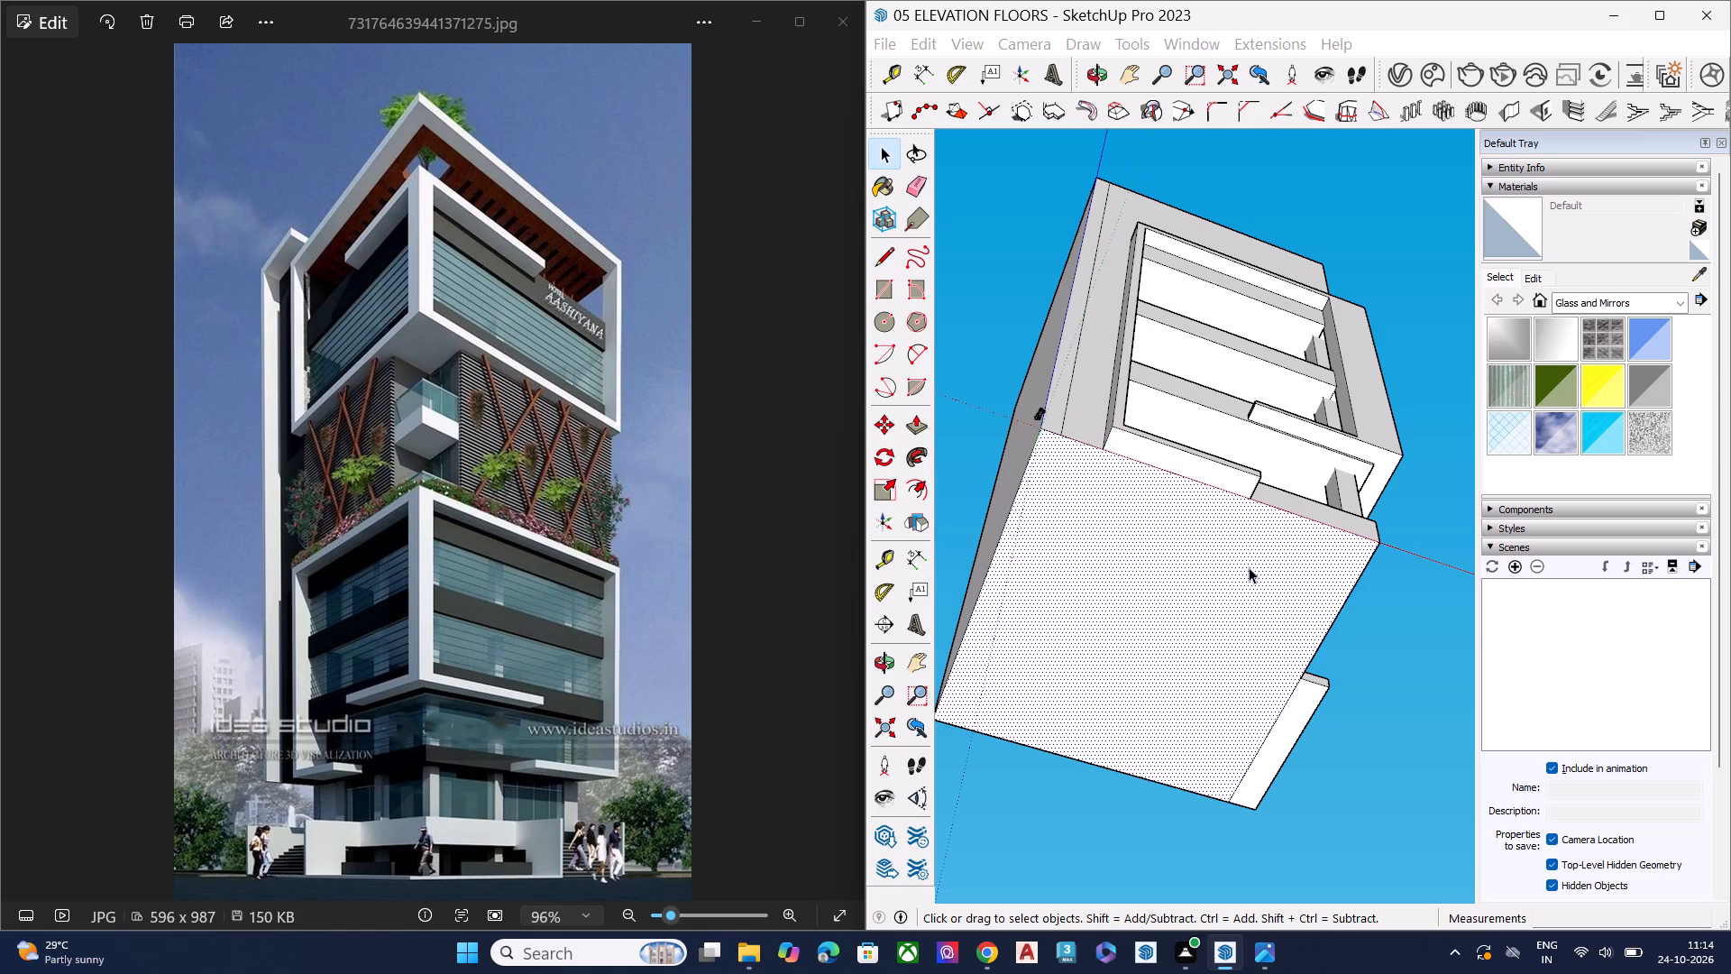
# Push the underside of the green-axis ground ledge up about 1' 2".
pyautogui.moveTo(1249, 567); pyautogui.dragTo(811, 495, button='middle')
pyautogui.moveTo(1203, 607); pyautogui.dragTo(962, 568, button='middle')
pyautogui.moveTo(1234, 612); pyautogui.dragTo(980, 794, button='middle')
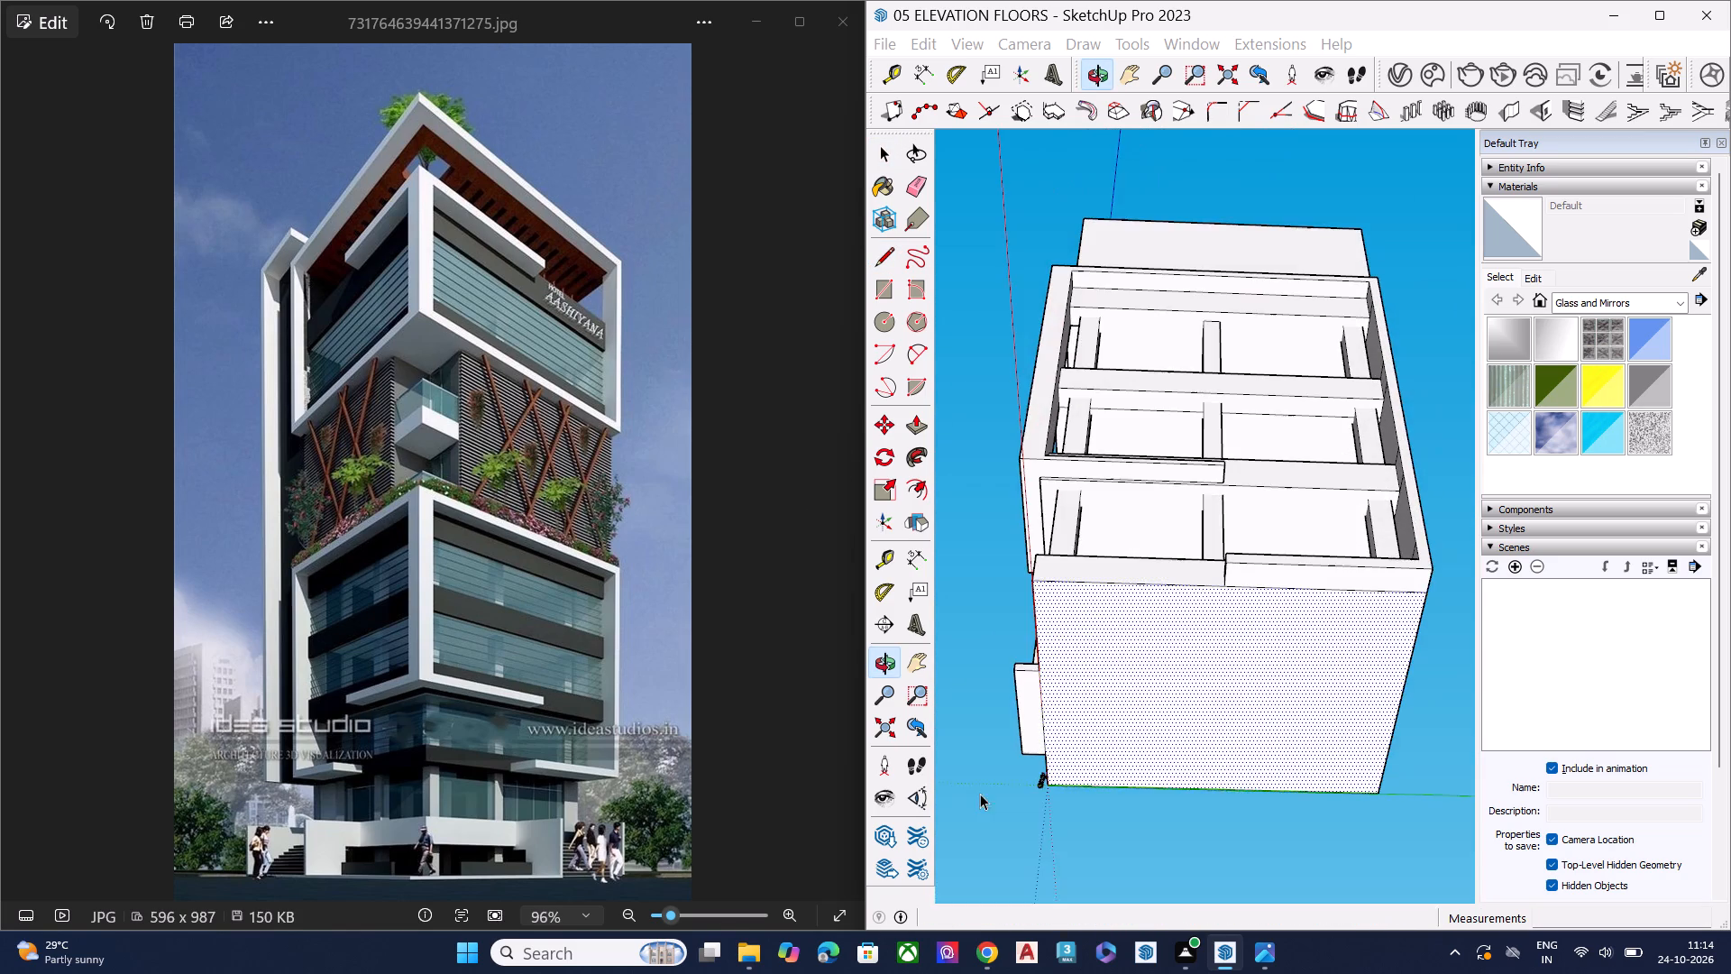
pyautogui.moveTo(1232, 693); pyautogui.dragTo(1176, 880, button='middle')
pyautogui.moveTo(1215, 748); pyautogui.dragTo(1283, 878, button='middle')
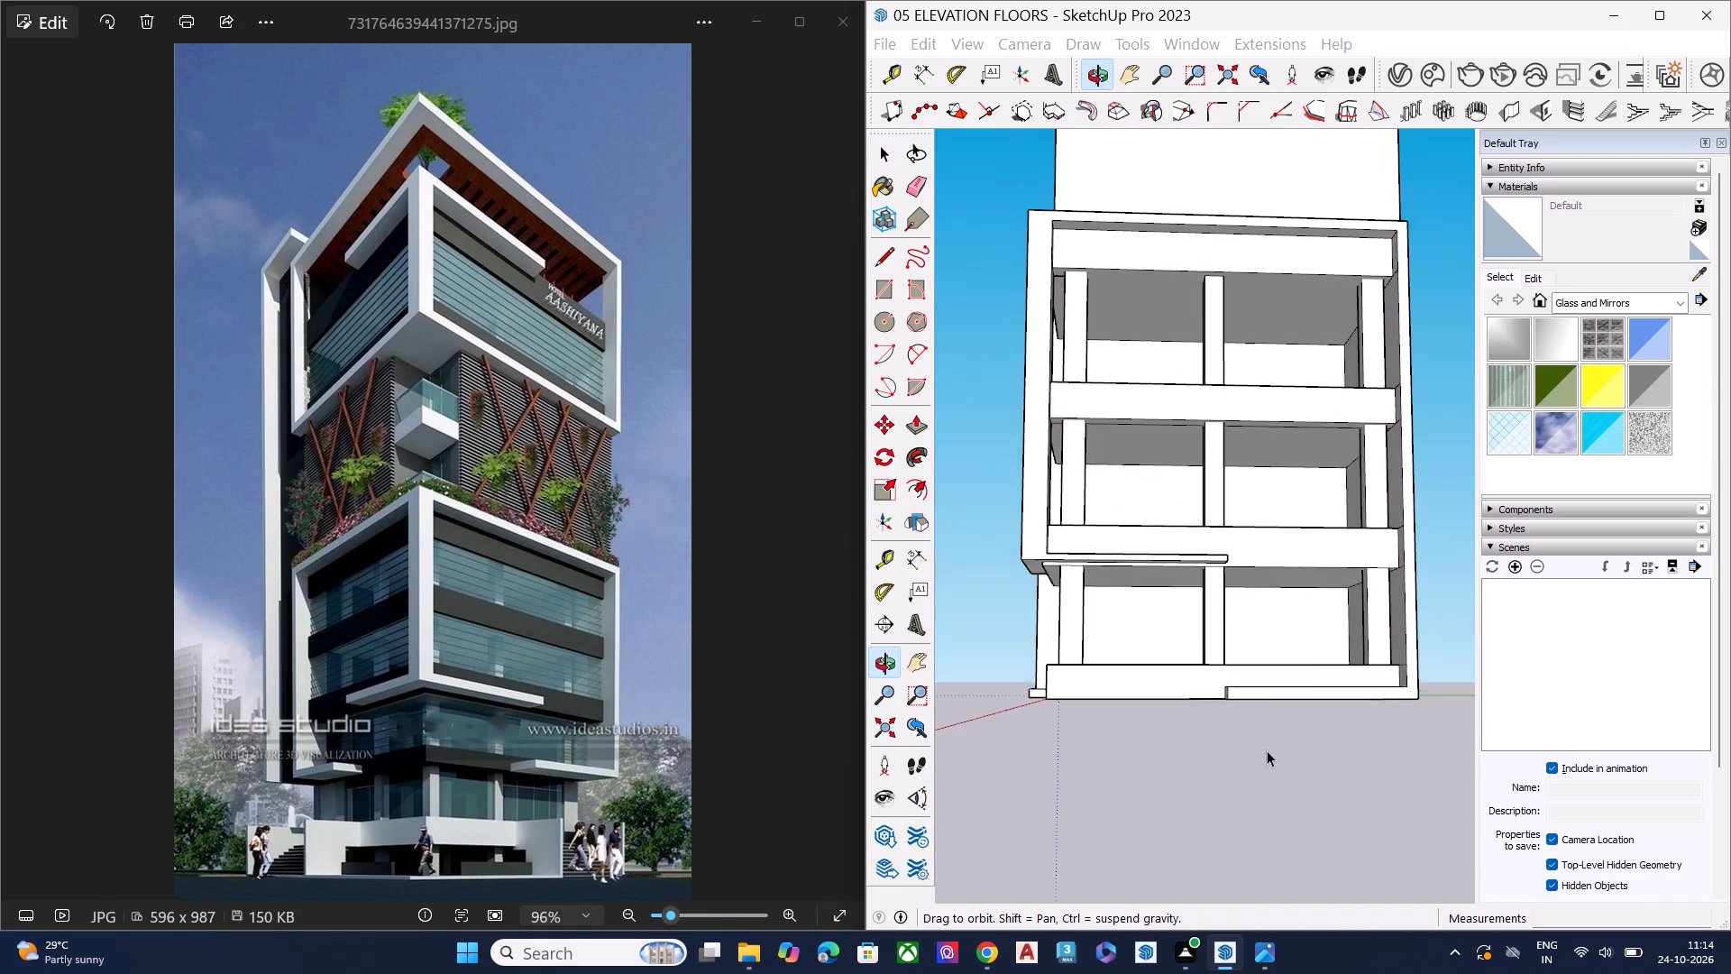
pyautogui.moveTo(1261, 722); pyautogui.dragTo(1318, 405, button='middle')
pyautogui.scroll(1, 1319, 403)
pyautogui.scroll(3, 1351, 634)
pyautogui.click(1352, 639)
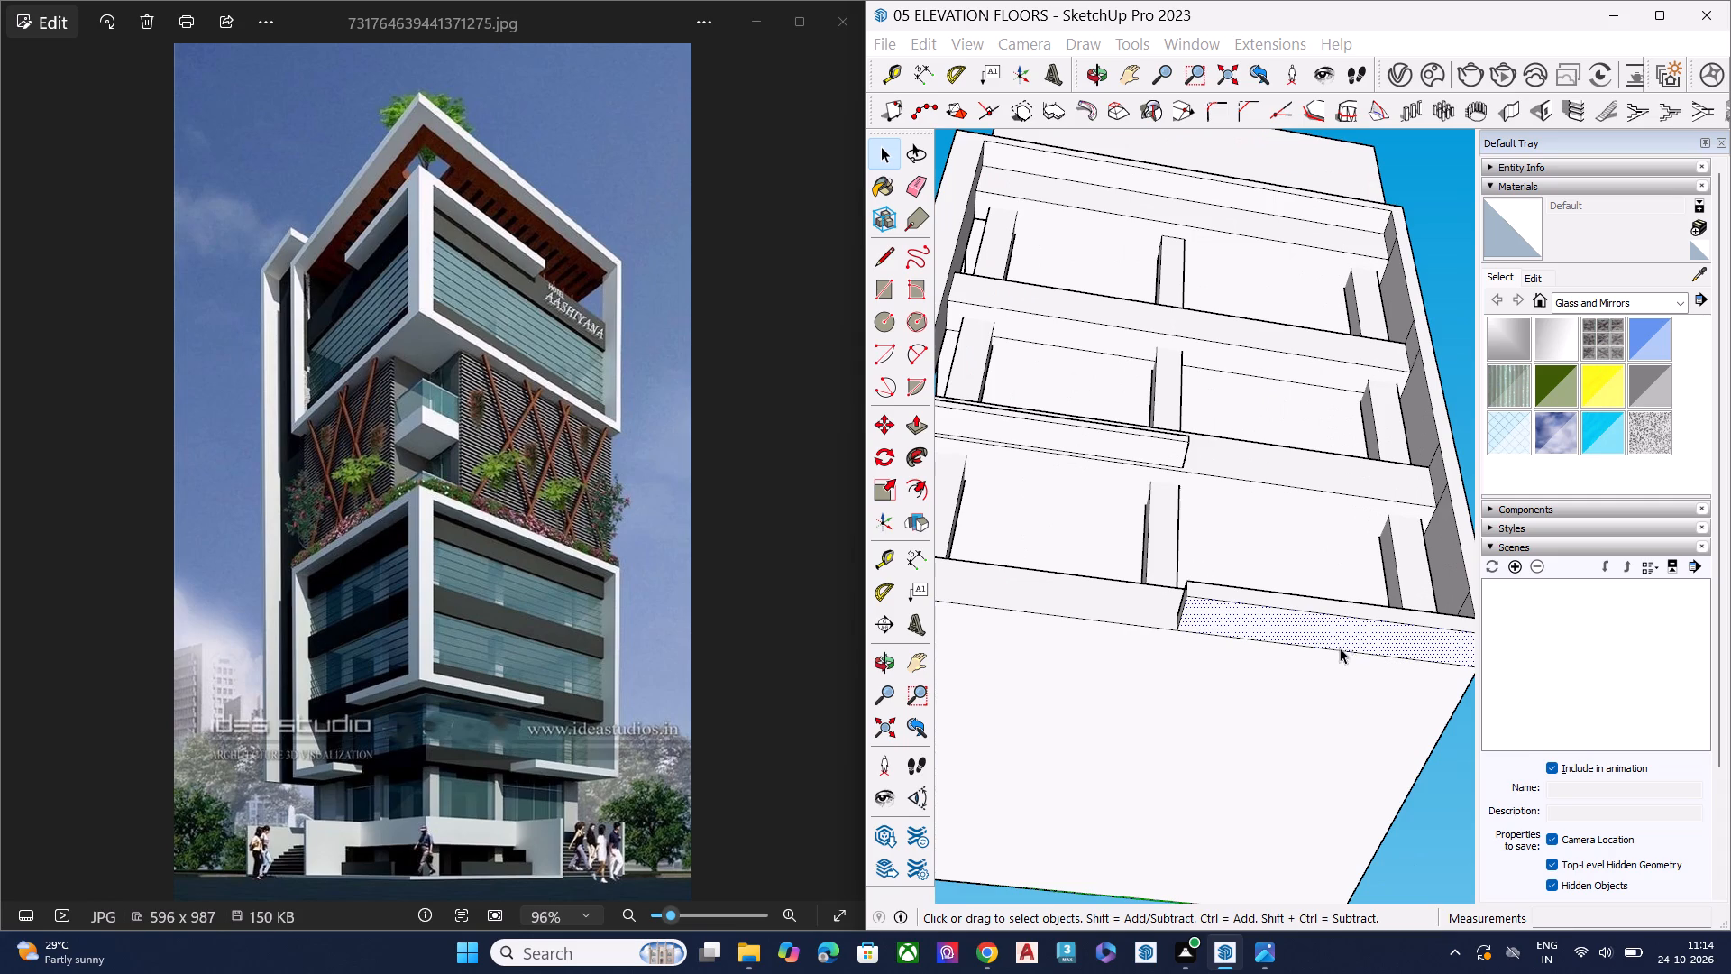
pyautogui.moveTo(1237, 658); pyautogui.dragTo(1304, 757, button='middle')
pyautogui.press('p')
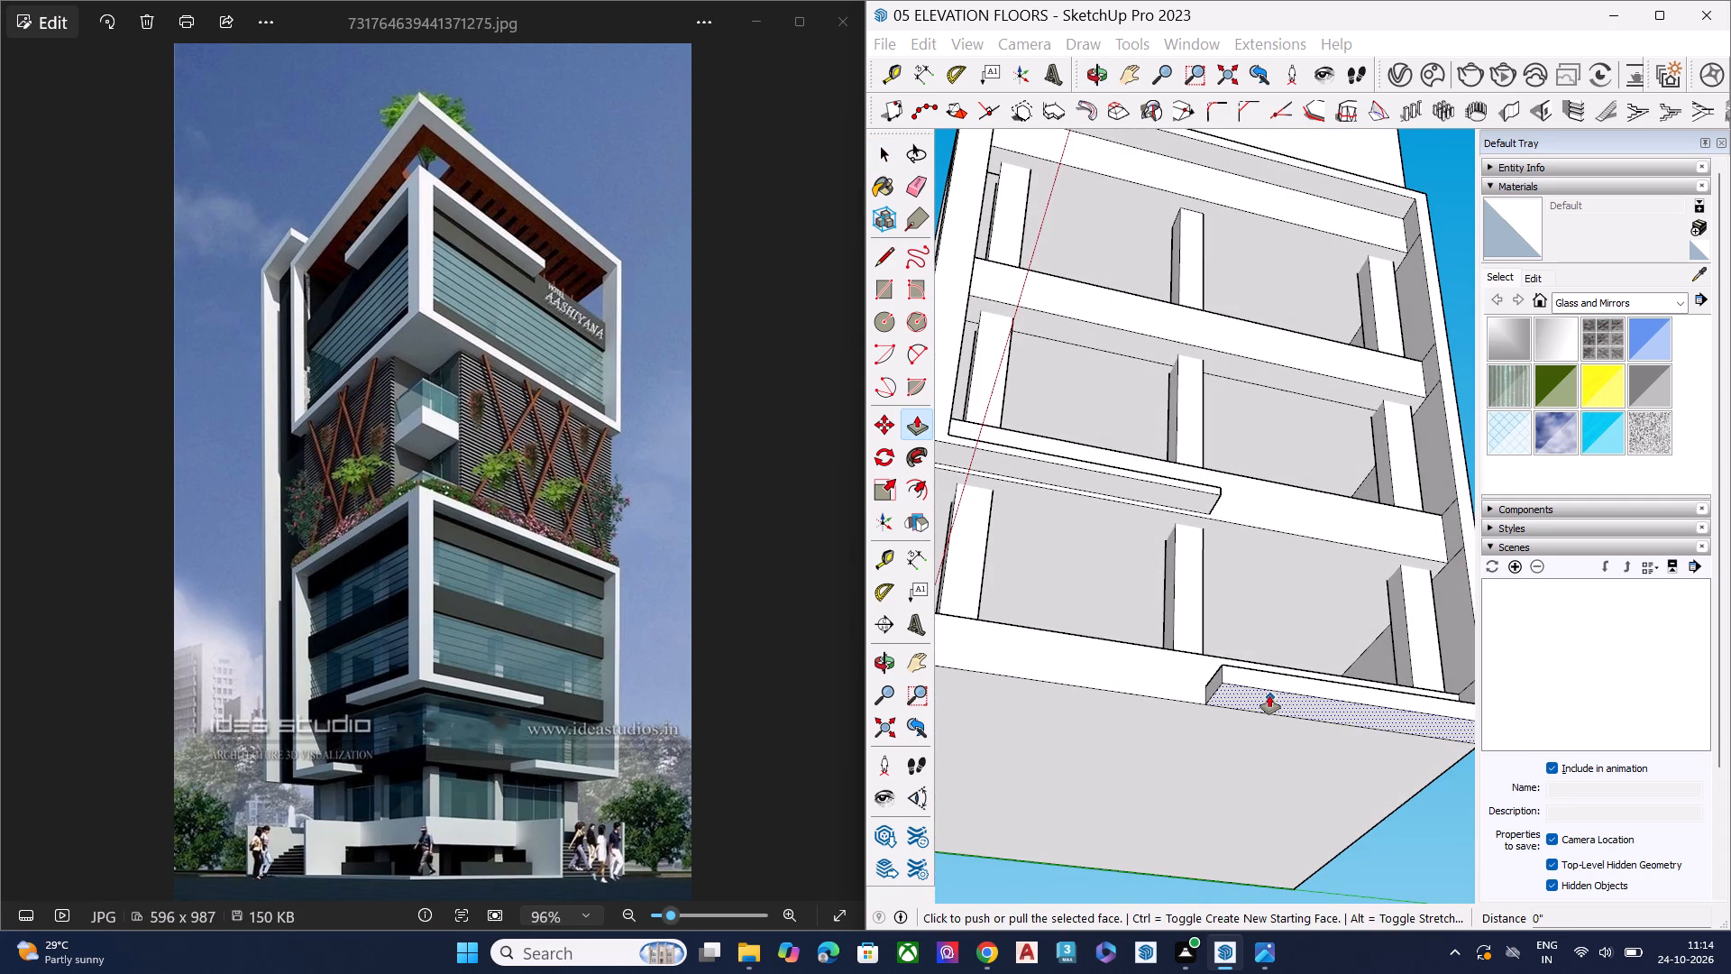
pyautogui.click(1269, 695)
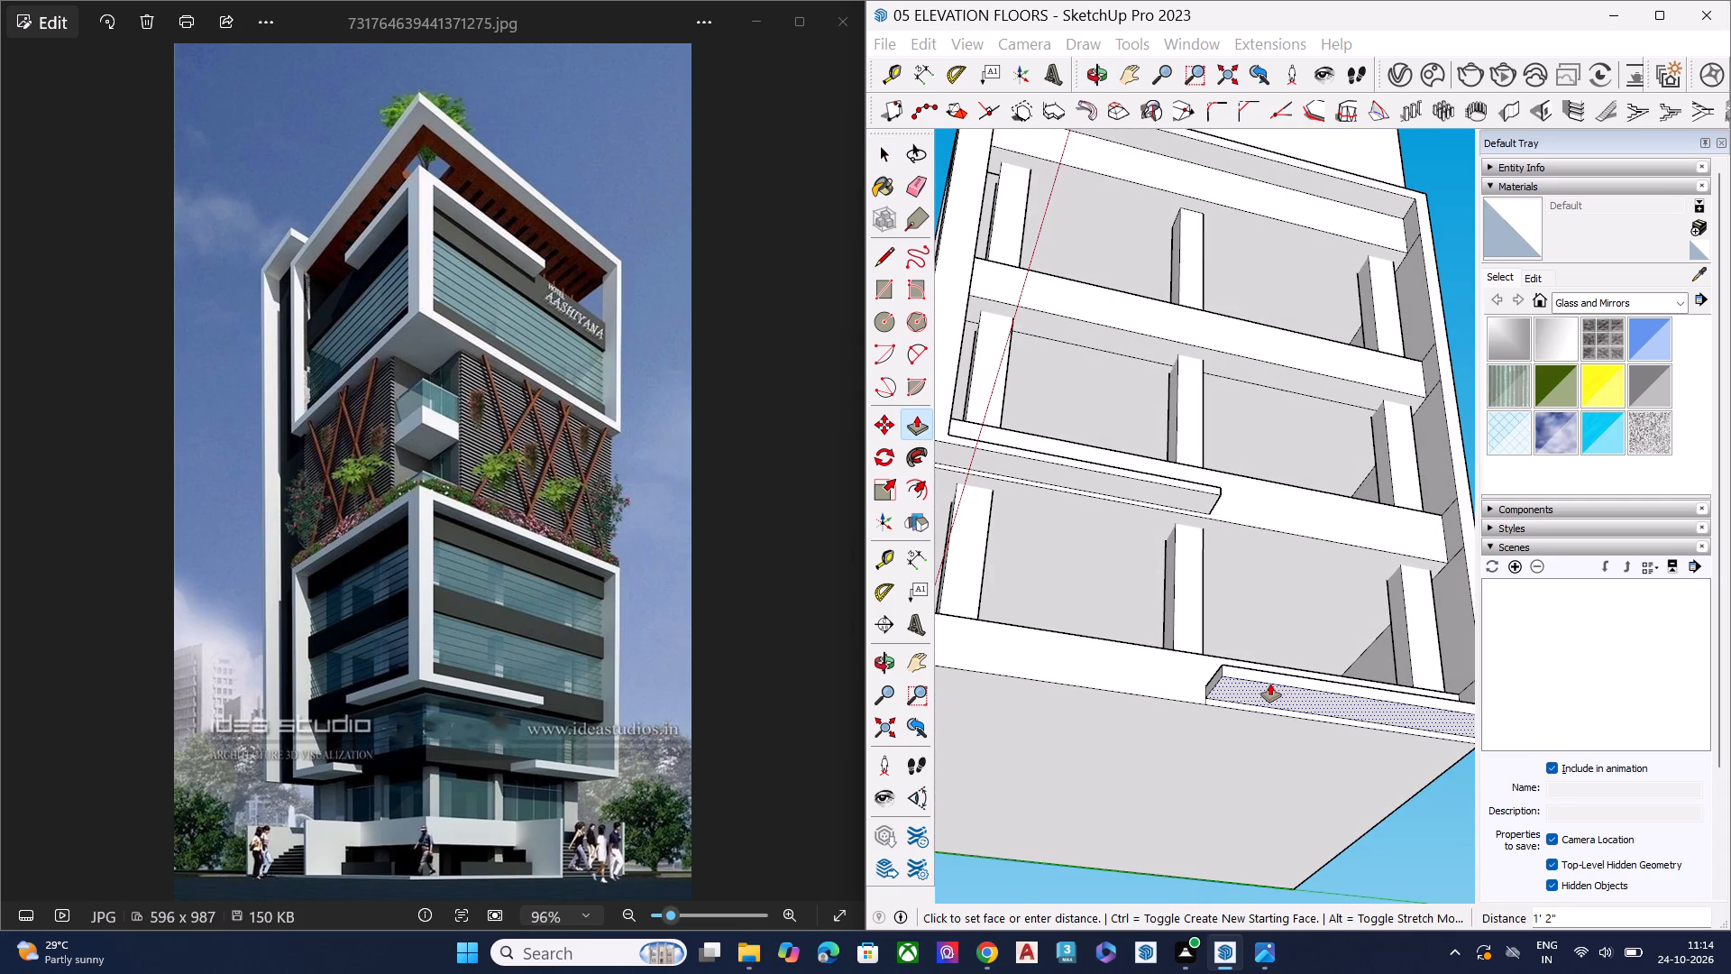
pyautogui.click(1270, 684)
pyautogui.press('space')
# Push the underside of the red-axis ground ledge up about 11 15/16".
pyautogui.scroll(-3, 1341, 695)
pyautogui.scroll(1, 1347, 697)
pyautogui.scroll(-4, 1348, 698)
pyautogui.moveTo(1048, 718); pyautogui.dragTo(1371, 684, button='middle')
pyautogui.scroll(5, 1185, 701)
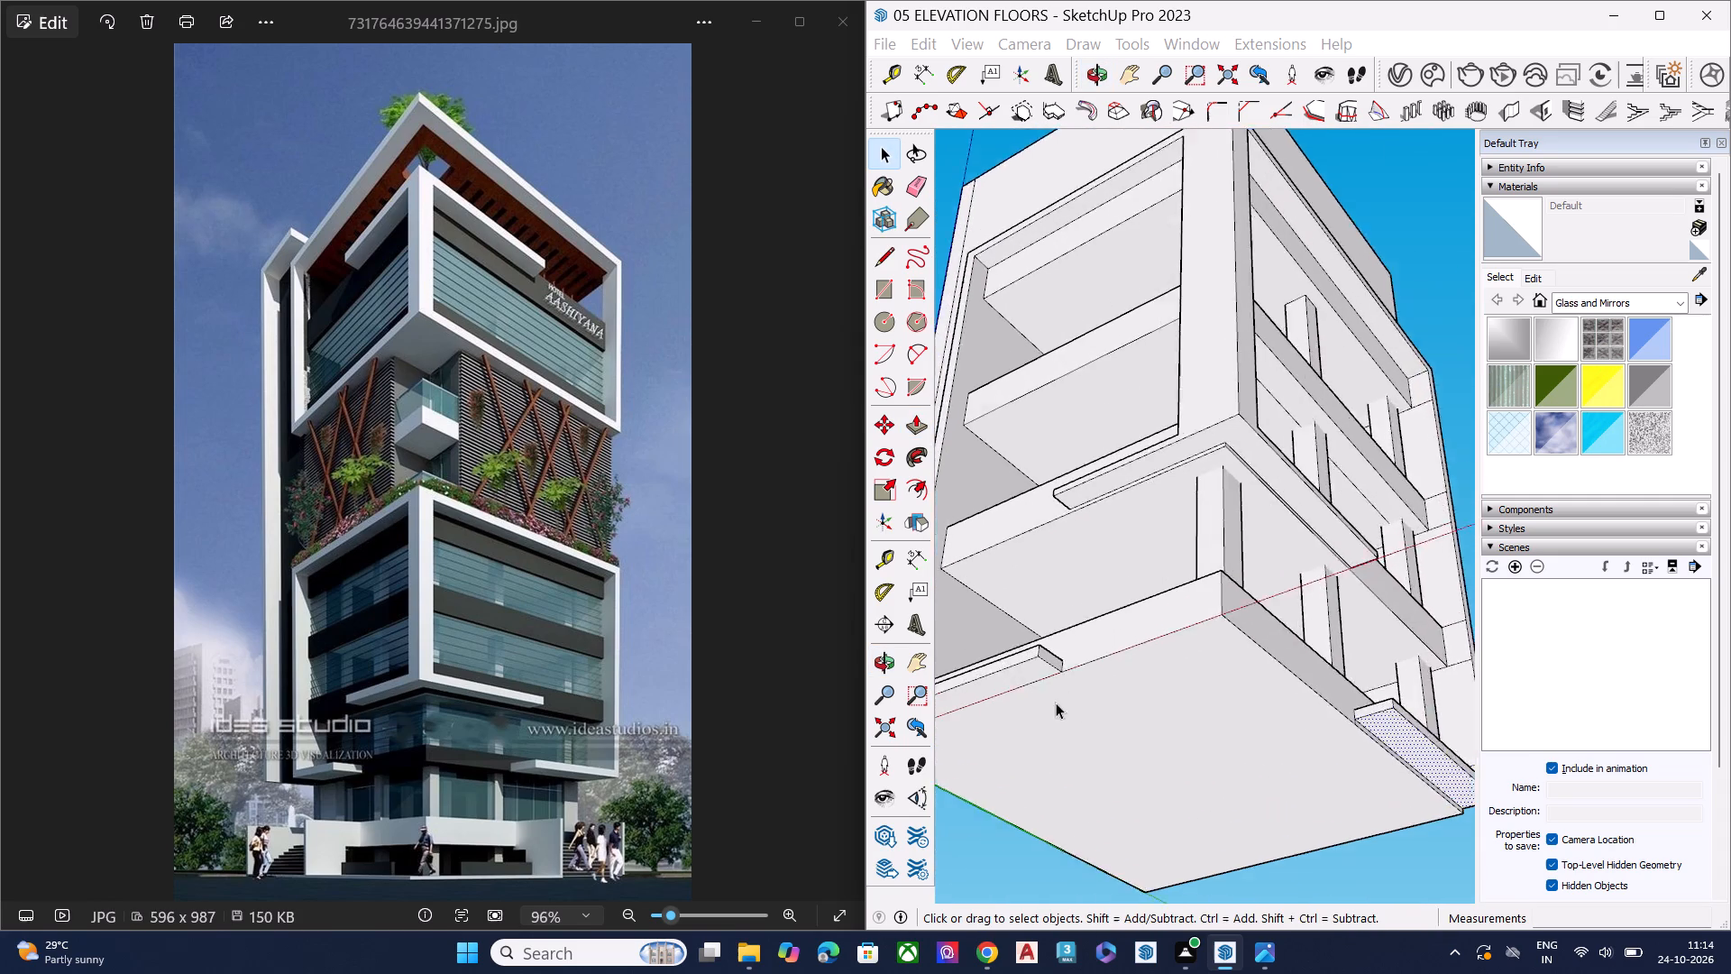
pyautogui.scroll(1, 1056, 703)
pyautogui.click(1029, 662)
pyautogui.press('p')
pyautogui.click(1029, 662)
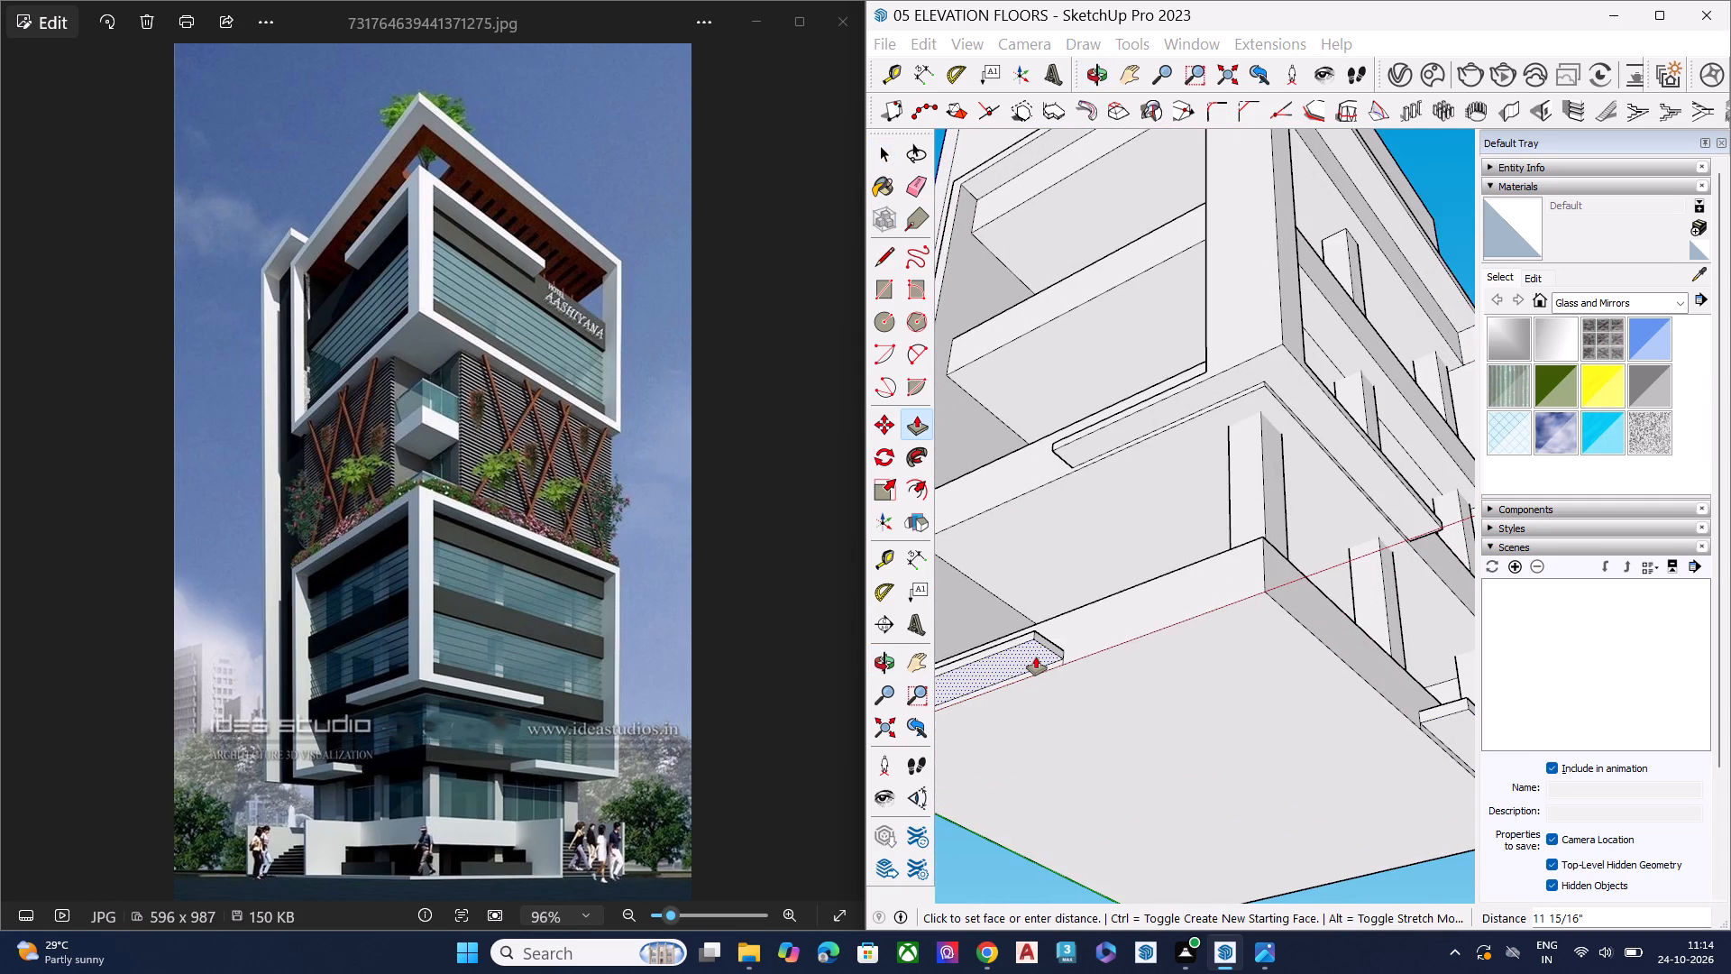
pyautogui.click(1036, 657)
pyautogui.press('space')
# Erase the leftover edge below the end of the red-axis ground ledge, undoing the first erasure that removes adjoining faces.
pyautogui.click(975, 877)
pyautogui.moveTo(1062, 721); pyautogui.dragTo(1068, 844, button='middle')
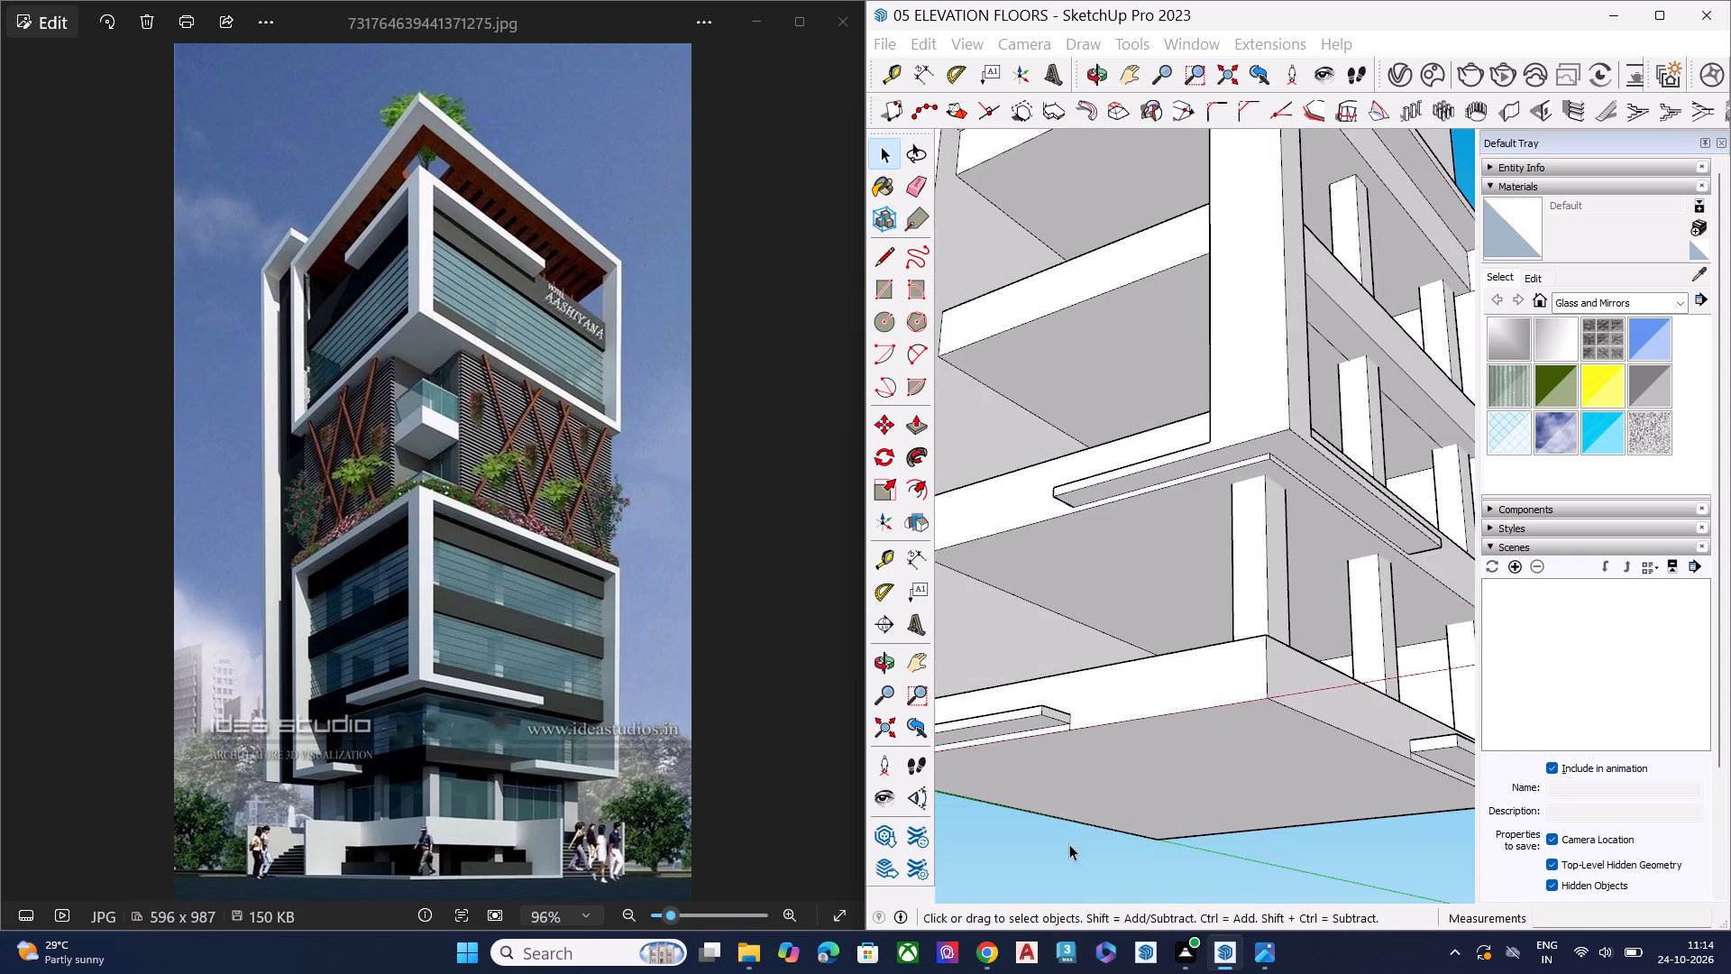
pyautogui.press('e')
pyautogui.scroll(2, 1057, 740)
pyautogui.scroll(-2, 1057, 740)
pyautogui.scroll(3, 1057, 740)
pyautogui.scroll(-1, 1077, 713)
pyautogui.scroll(1, 1077, 713)
pyautogui.scroll(-1, 1077, 713)
pyautogui.scroll(5, 1077, 713)
pyautogui.click(1074, 721)
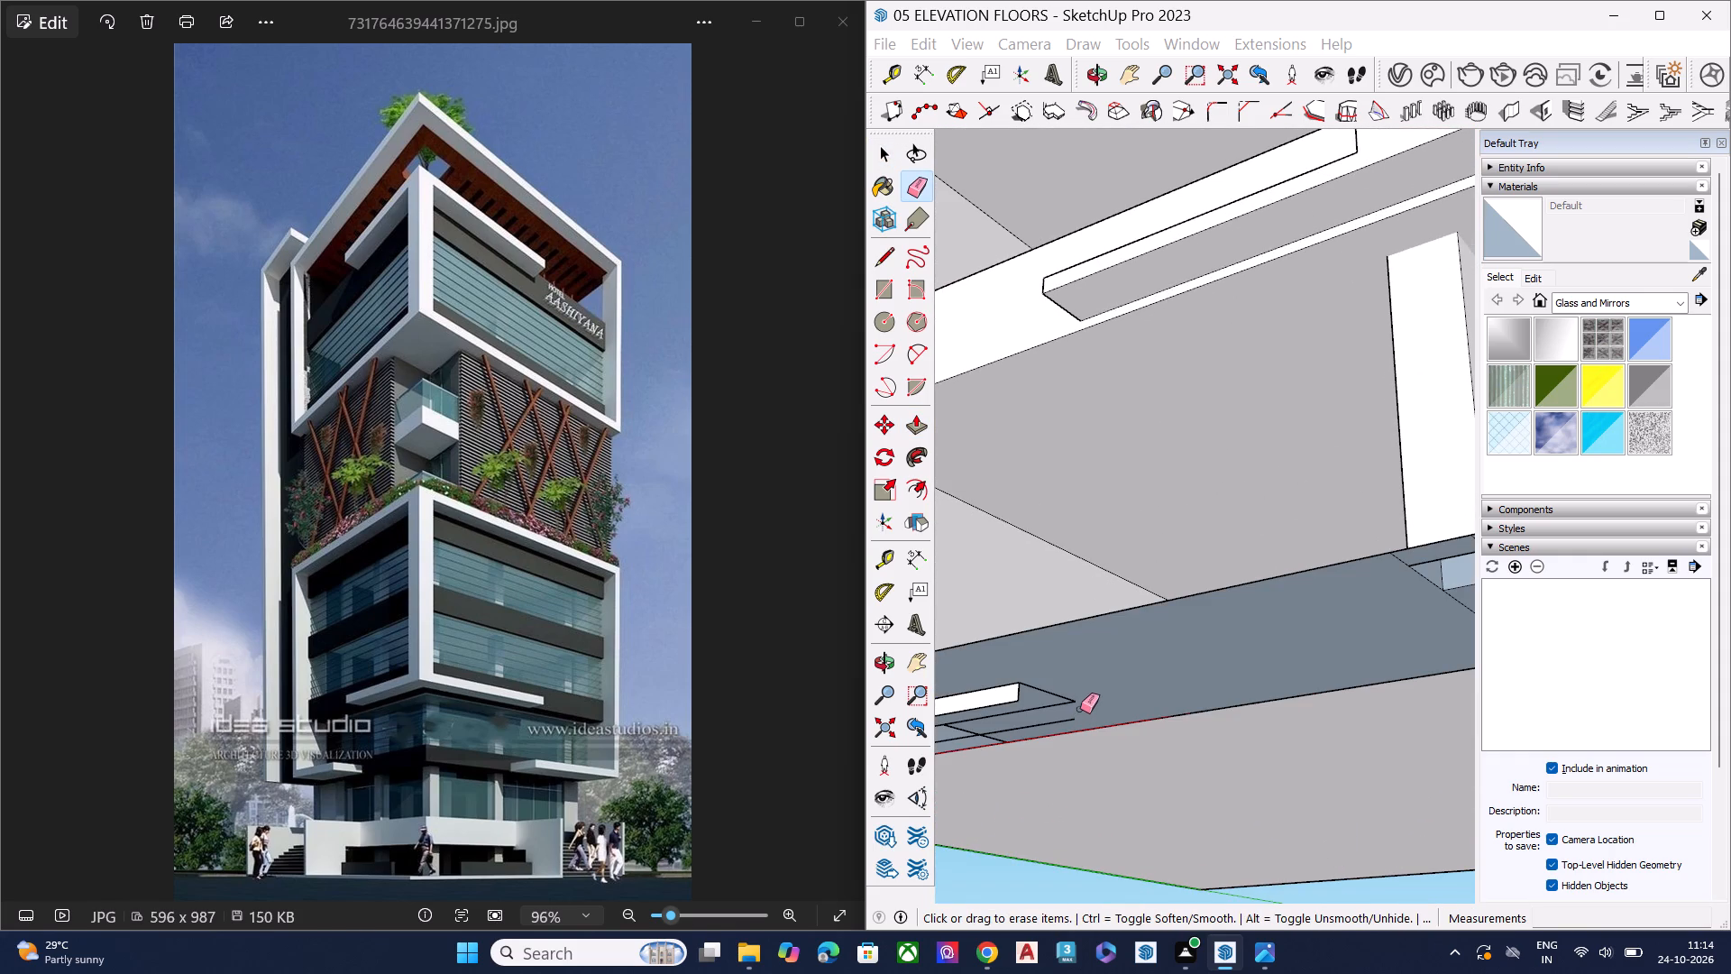
pyautogui.hotkey('ctrl', 'z')
pyautogui.click(1076, 724)
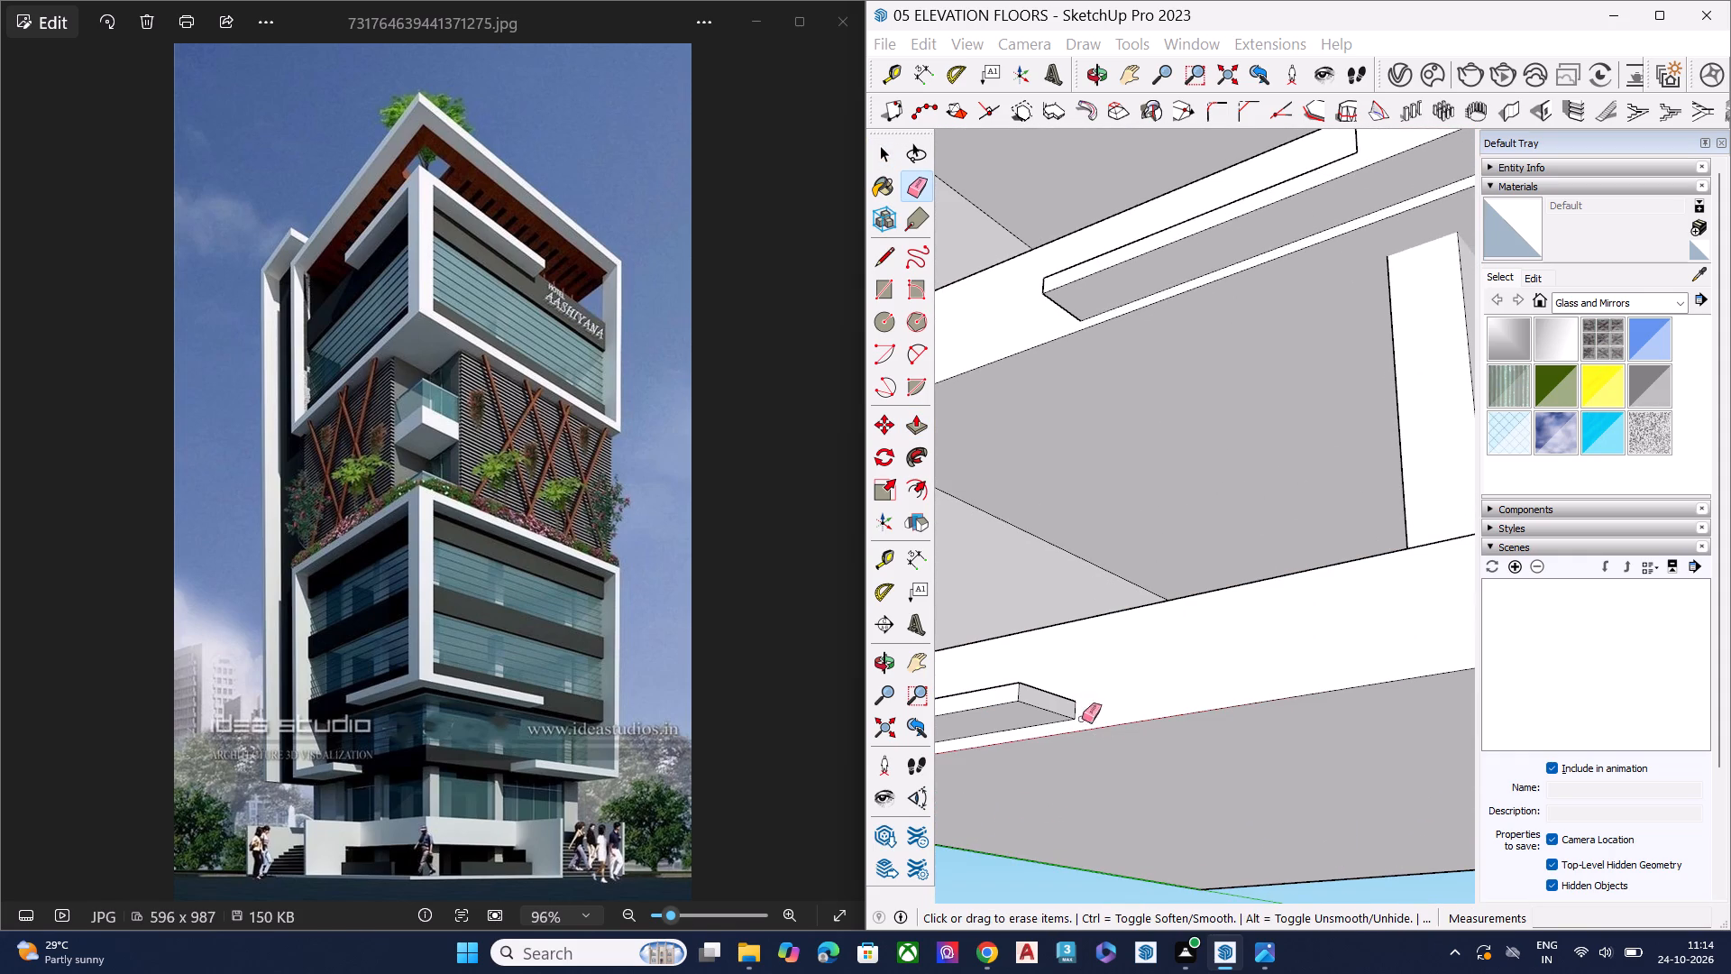
# Erase the leftover edge beneath the end of the other ground-level ledge.
pyautogui.scroll(-8, 1081, 655)
pyautogui.scroll(2, 991, 669)
pyautogui.scroll(-4, 991, 669)
pyautogui.moveTo(1332, 790); pyautogui.dragTo(1304, 666, button='middle')
pyautogui.middleClick(1304, 665)
pyautogui.scroll(1, 1304, 665)
pyautogui.scroll(-1, 1304, 665)
pyautogui.scroll(7, 1304, 665)
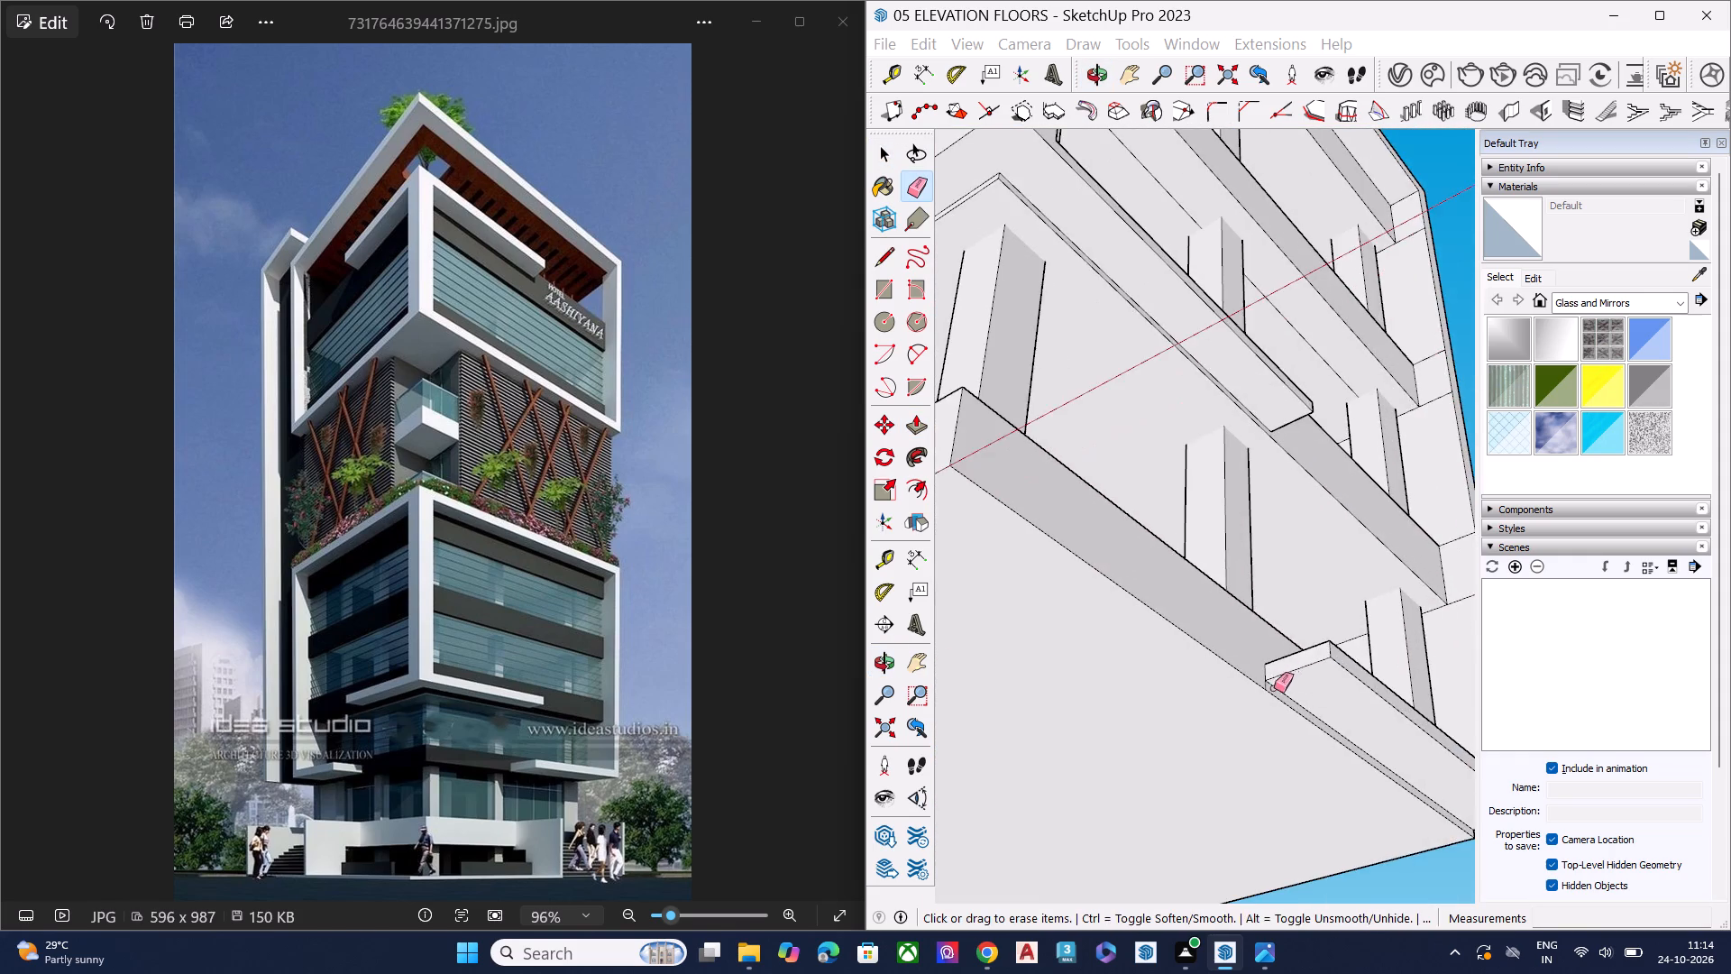
pyautogui.scroll(-1, 1262, 689)
pyautogui.scroll(1, 1262, 689)
pyautogui.scroll(-2, 1261, 689)
pyautogui.scroll(5, 1261, 689)
pyautogui.click(1271, 683)
pyautogui.press('space')
pyautogui.scroll(-6, 1243, 697)
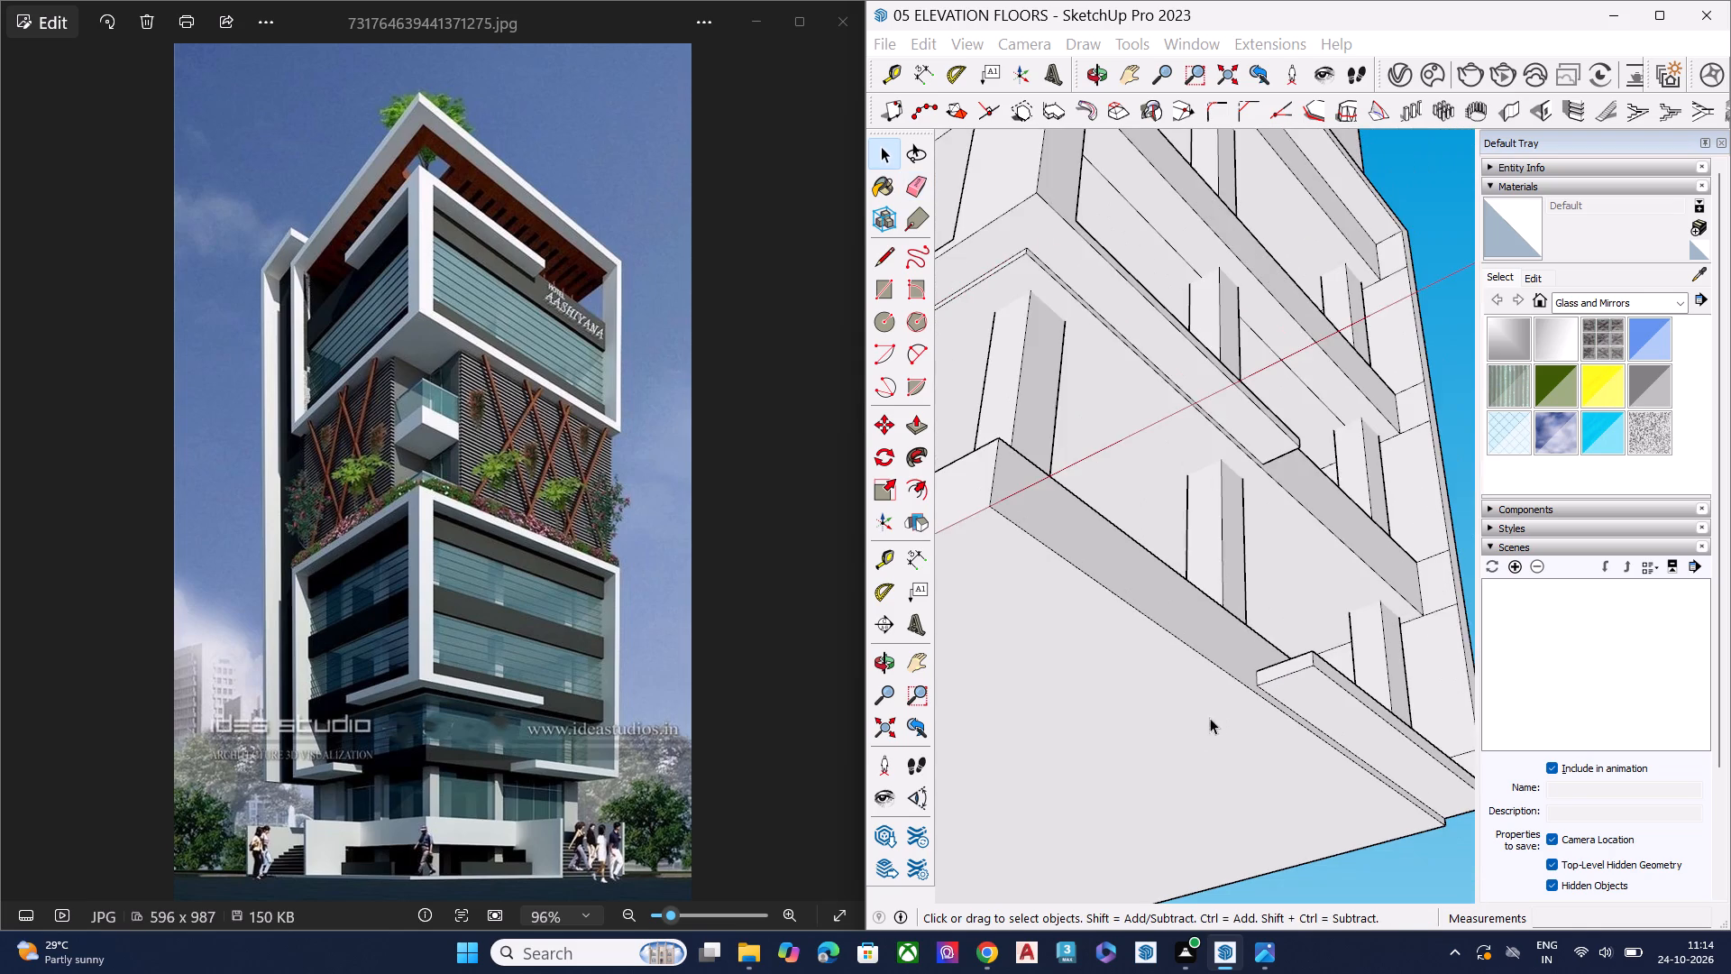
# Examine the base slab, its underside and the ground-level ledges, showing the hidden back edges and hiding them again.
pyautogui.moveTo(1189, 739); pyautogui.dragTo(1211, 800, button='middle')
pyautogui.scroll(-1, 1189, 740)
pyautogui.press('k')
pyautogui.scroll(-9, 1290, 674)
pyautogui.moveTo(1176, 691); pyautogui.dragTo(1192, 852, button='middle')
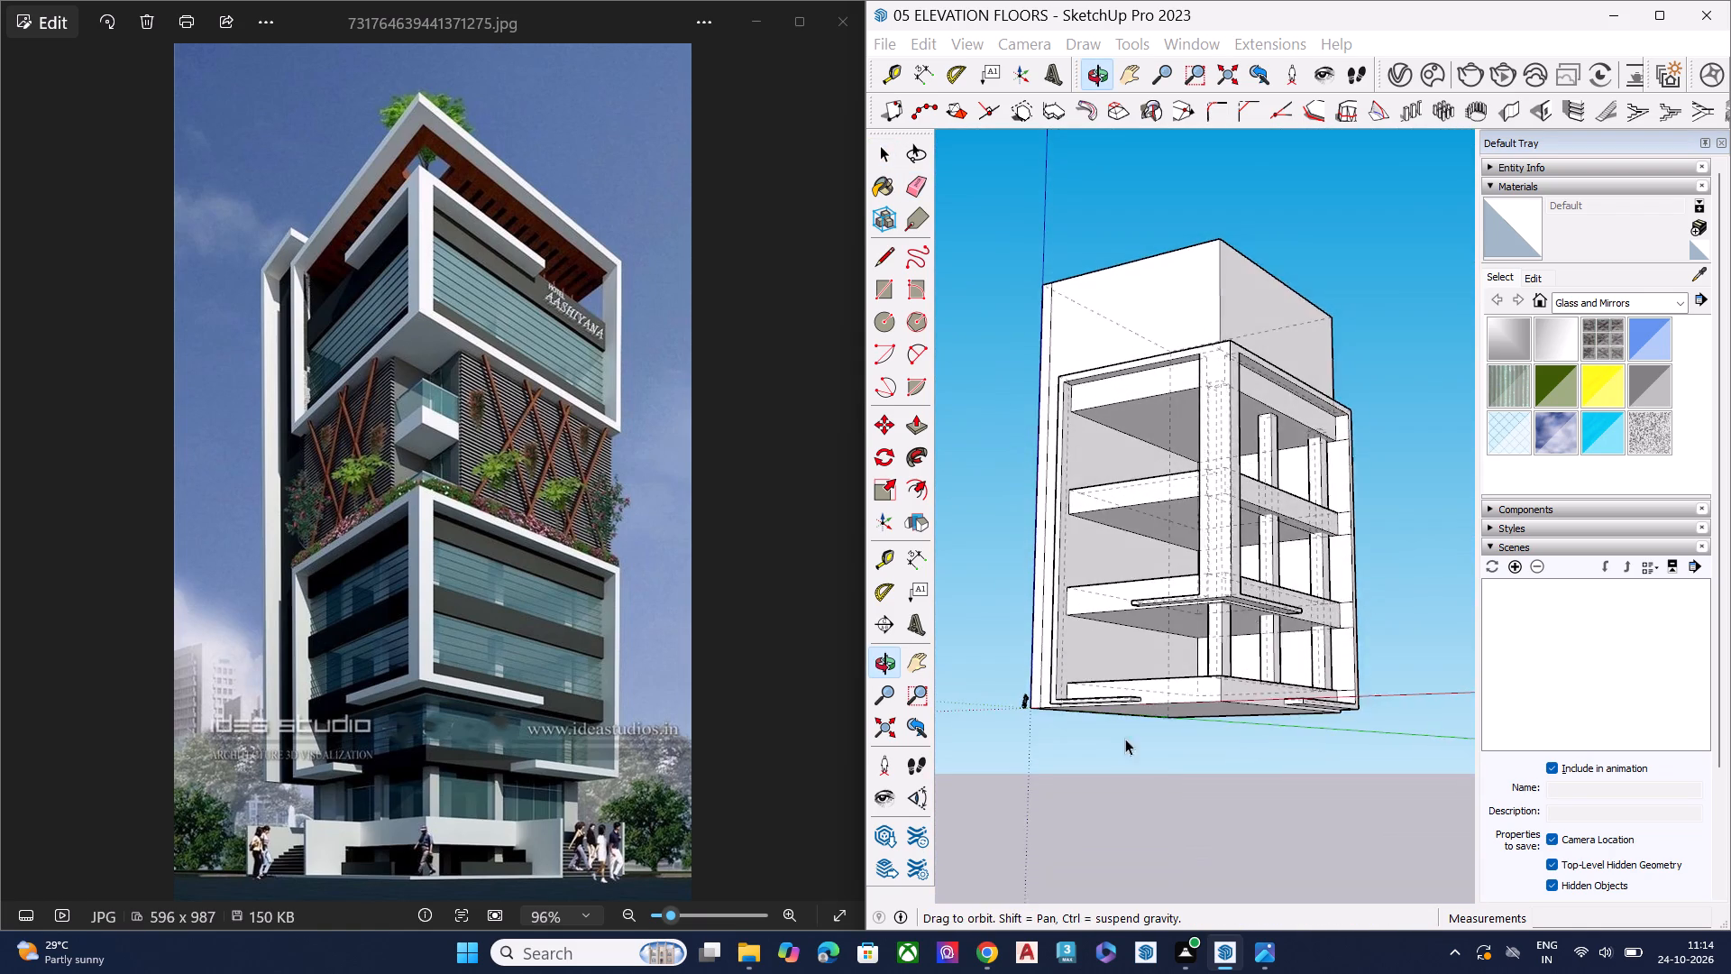
pyautogui.scroll(8, 1097, 722)
pyautogui.moveTo(1171, 694); pyautogui.dragTo(1115, 429, button='middle')
pyautogui.scroll(1, 1171, 692)
pyautogui.scroll(8, 1115, 429)
pyautogui.scroll(-1, 1098, 623)
pyautogui.scroll(1, 1096, 625)
pyautogui.scroll(-9, 1104, 623)
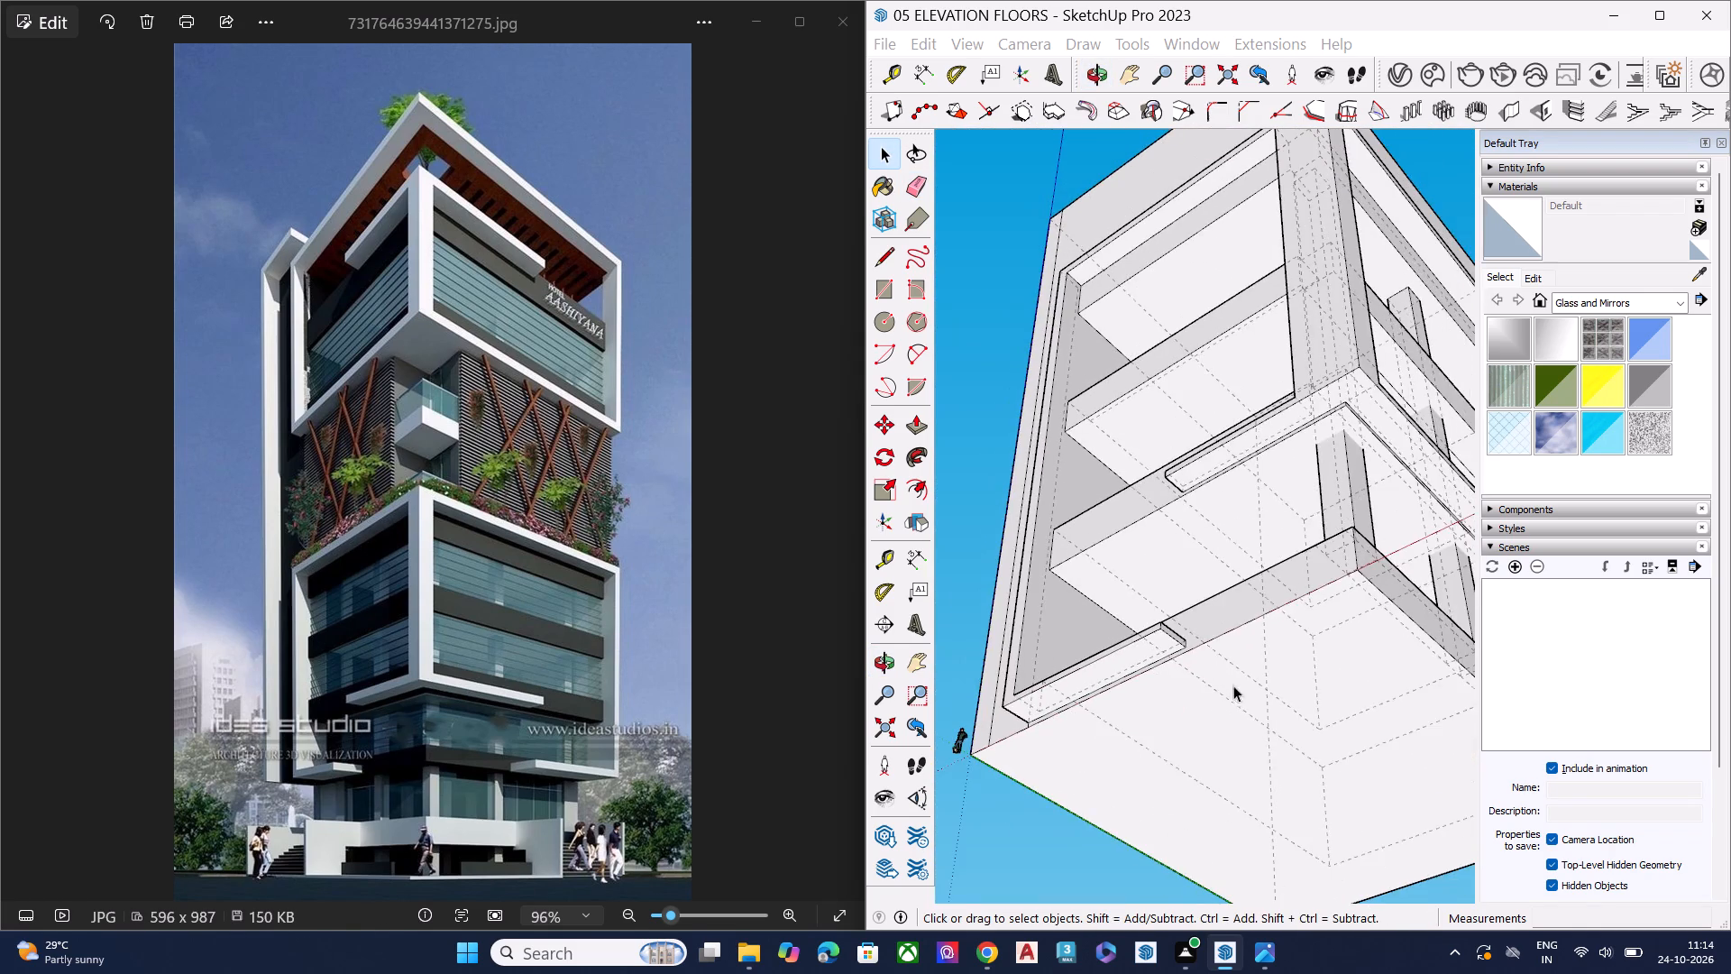
pyautogui.moveTo(1241, 694); pyautogui.dragTo(1243, 619, button='middle')
pyautogui.press('space')
pyautogui.press('k')
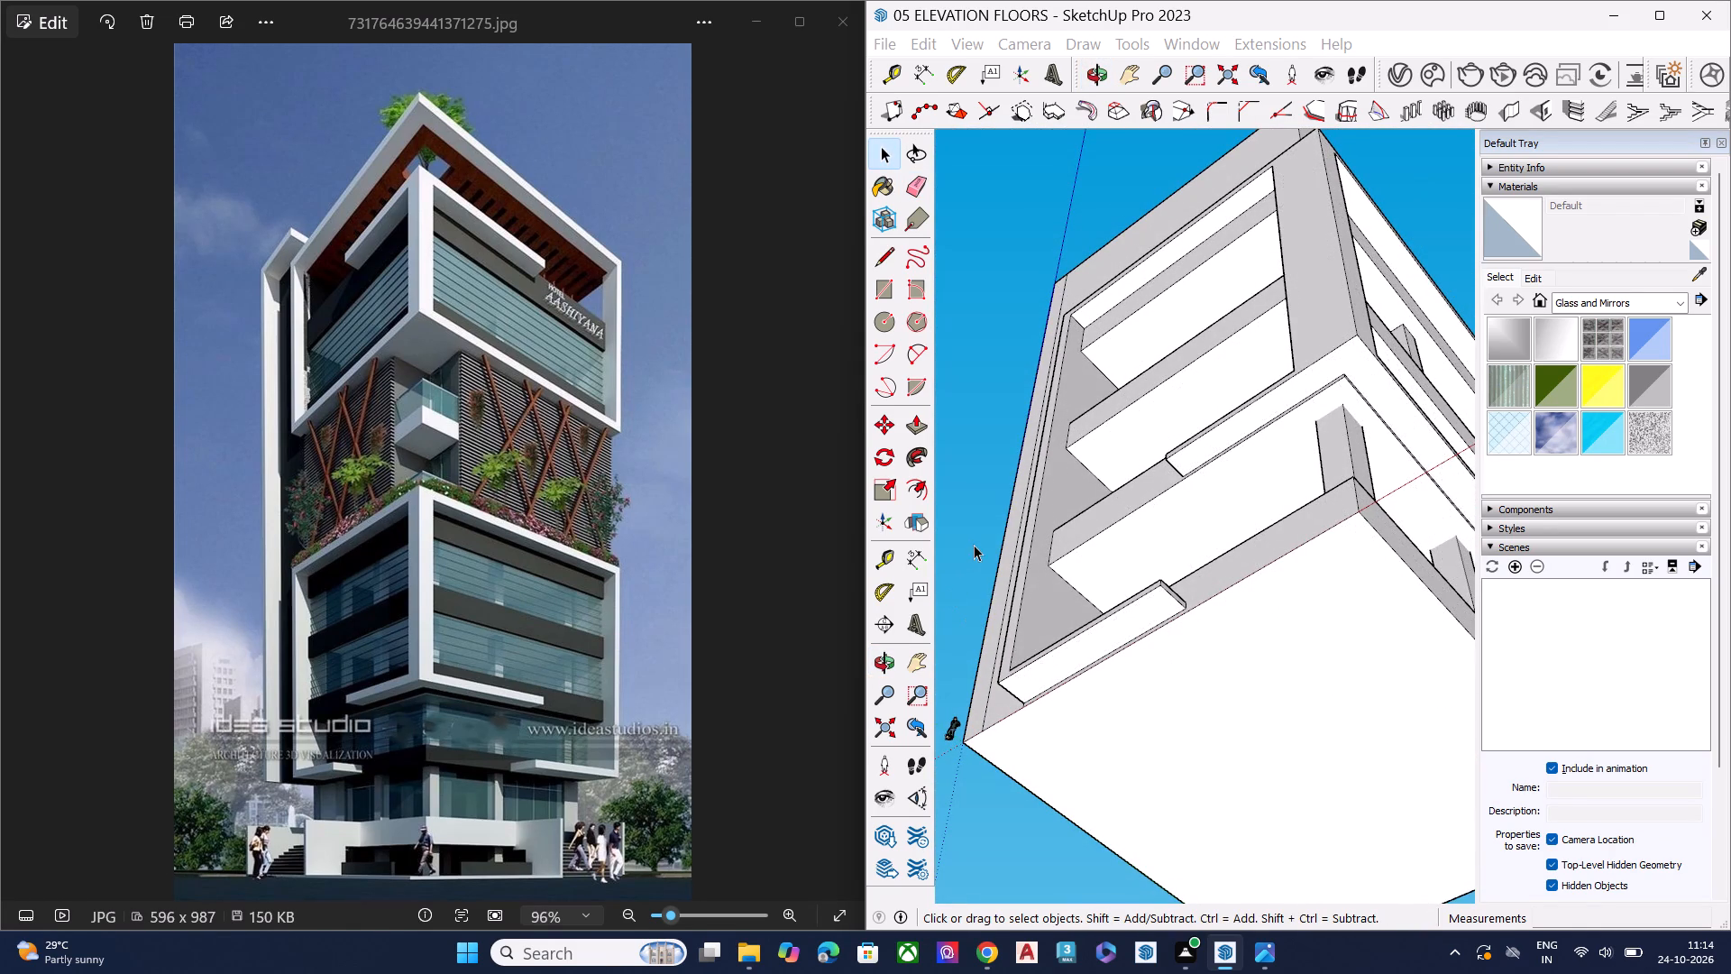
pyautogui.click(974, 545)
pyautogui.scroll(-9, 955, 510)
pyautogui.moveTo(1214, 551); pyautogui.dragTo(1265, 854, button='middle')
pyautogui.moveTo(1232, 647); pyautogui.dragTo(1232, 680, button='middle')
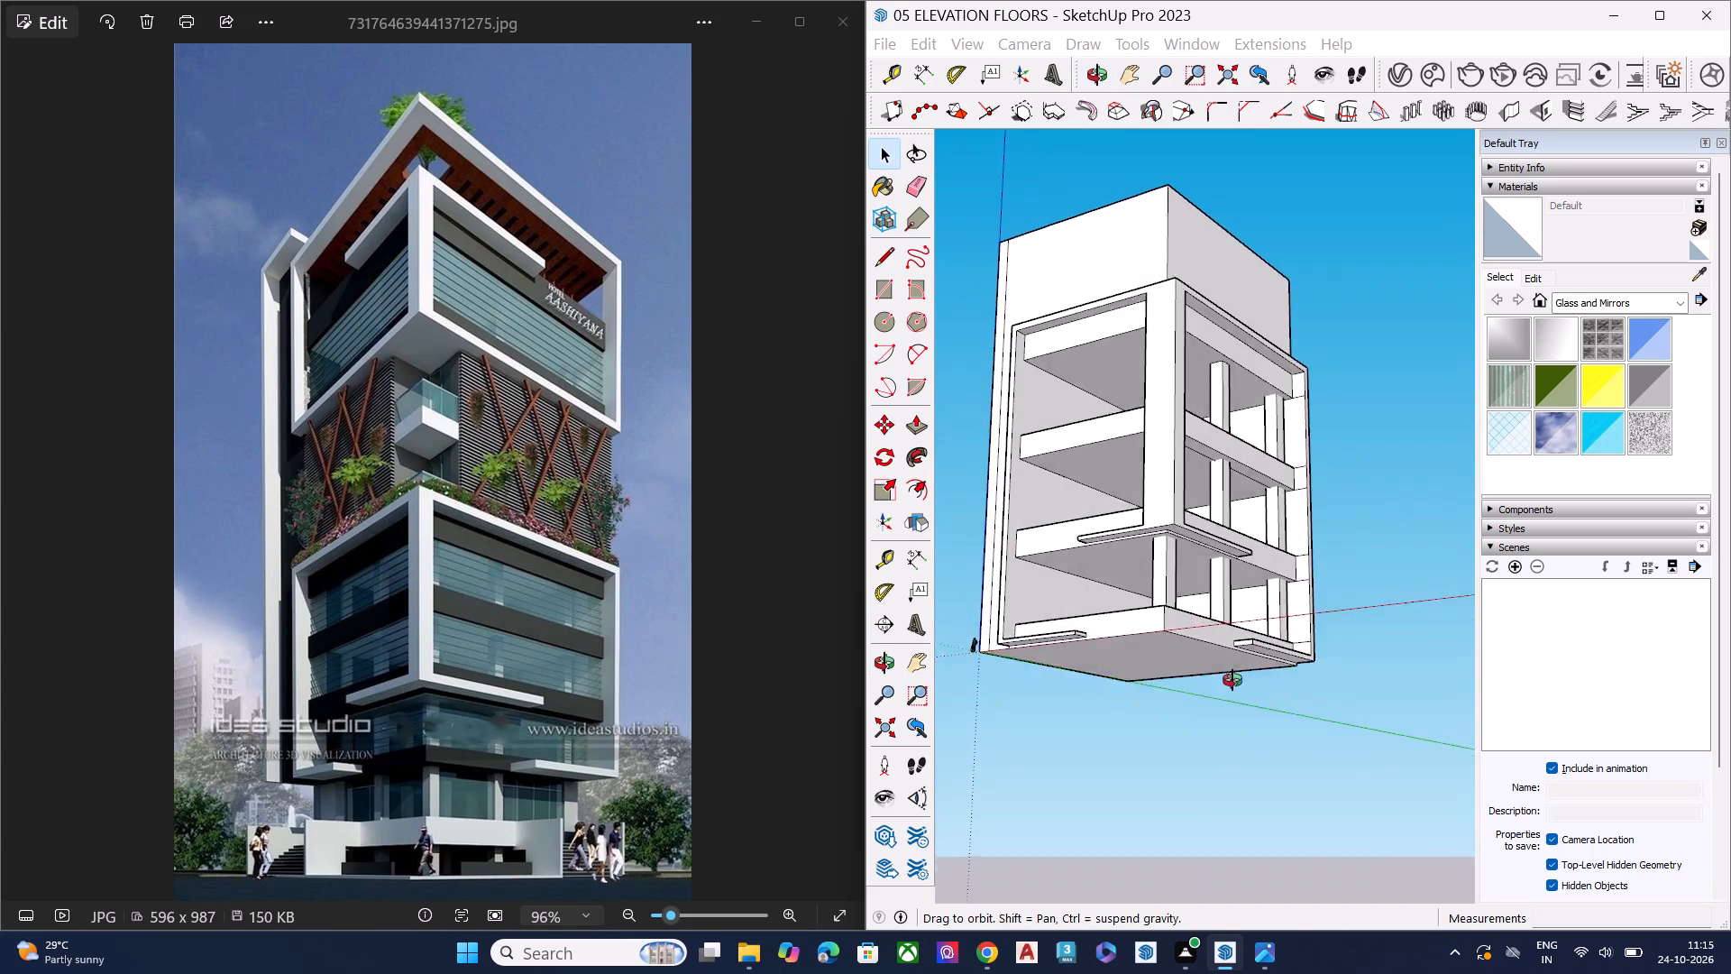
pyautogui.moveTo(1232, 680); pyautogui.dragTo(1217, 501, button='middle')
pyautogui.scroll(7, 1194, 552)
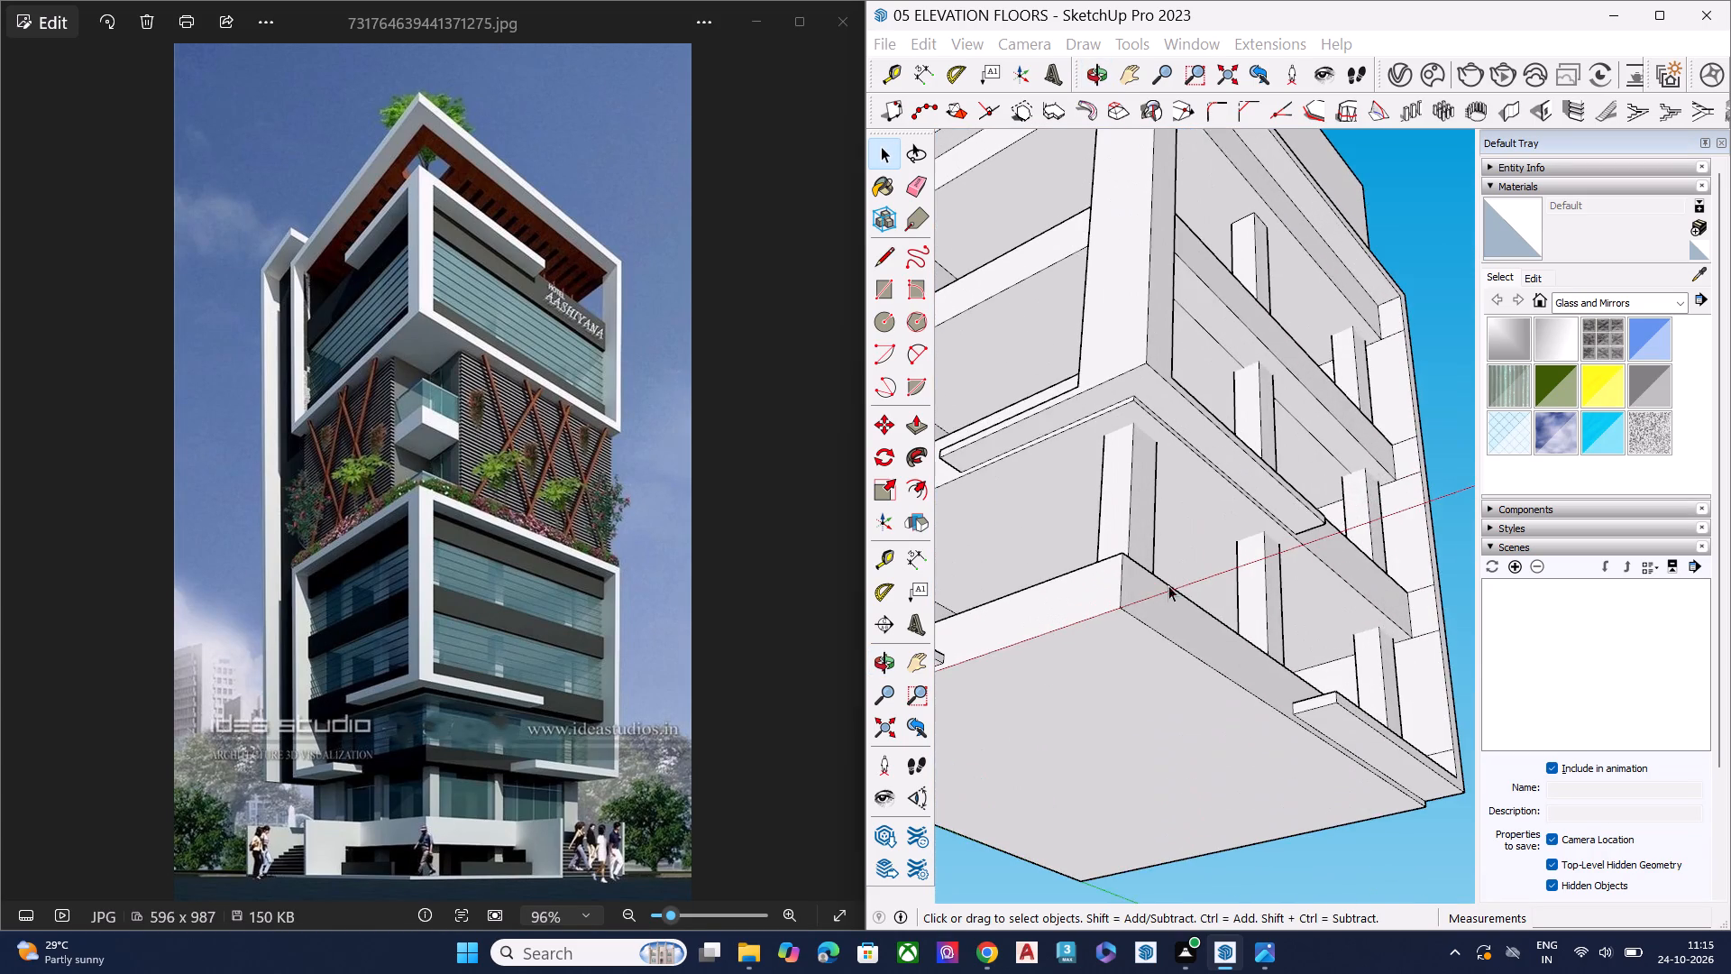
# Erase the dividing edges on the ground floor surface around the corner column and between the neighbouring columns.
pyautogui.moveTo(1155, 616); pyautogui.dragTo(1039, 870, button='middle')
pyautogui.moveTo(1090, 738); pyautogui.dragTo(1085, 859, button='middle')
pyautogui.scroll(1, 1085, 857)
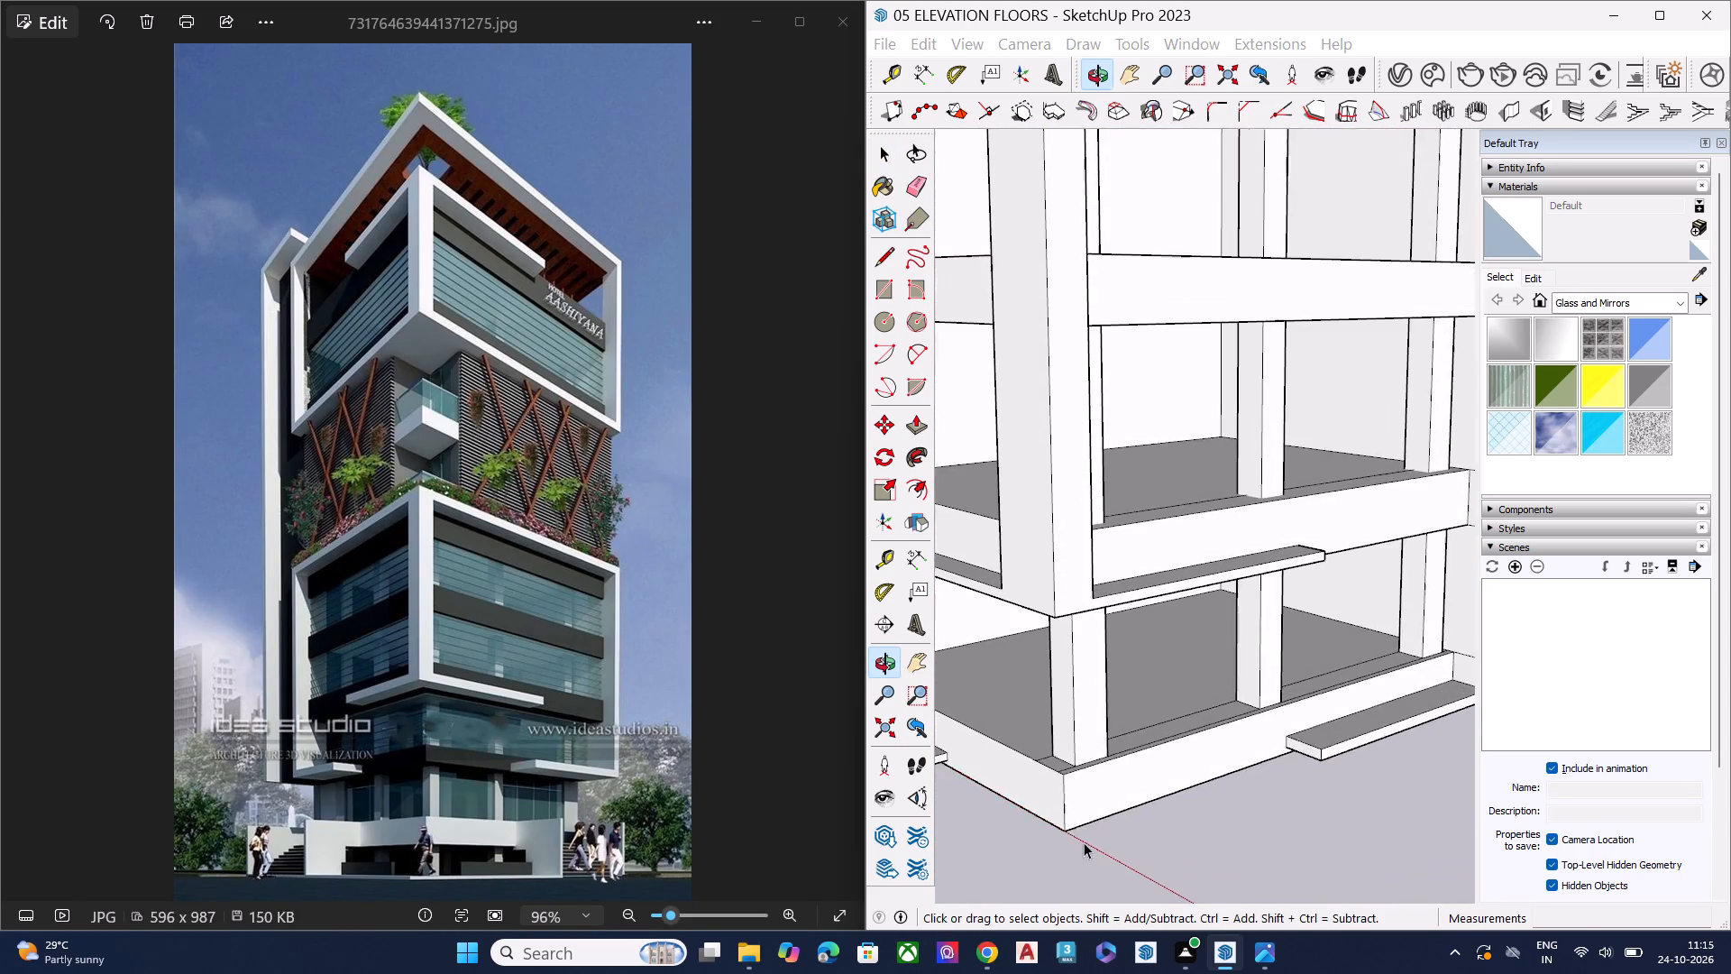
pyautogui.scroll(-3, 1077, 821)
pyautogui.scroll(4, 1077, 818)
pyautogui.moveTo(1078, 771); pyautogui.dragTo(1049, 880, button='middle')
pyautogui.scroll(4, 1065, 851)
pyautogui.press('e')
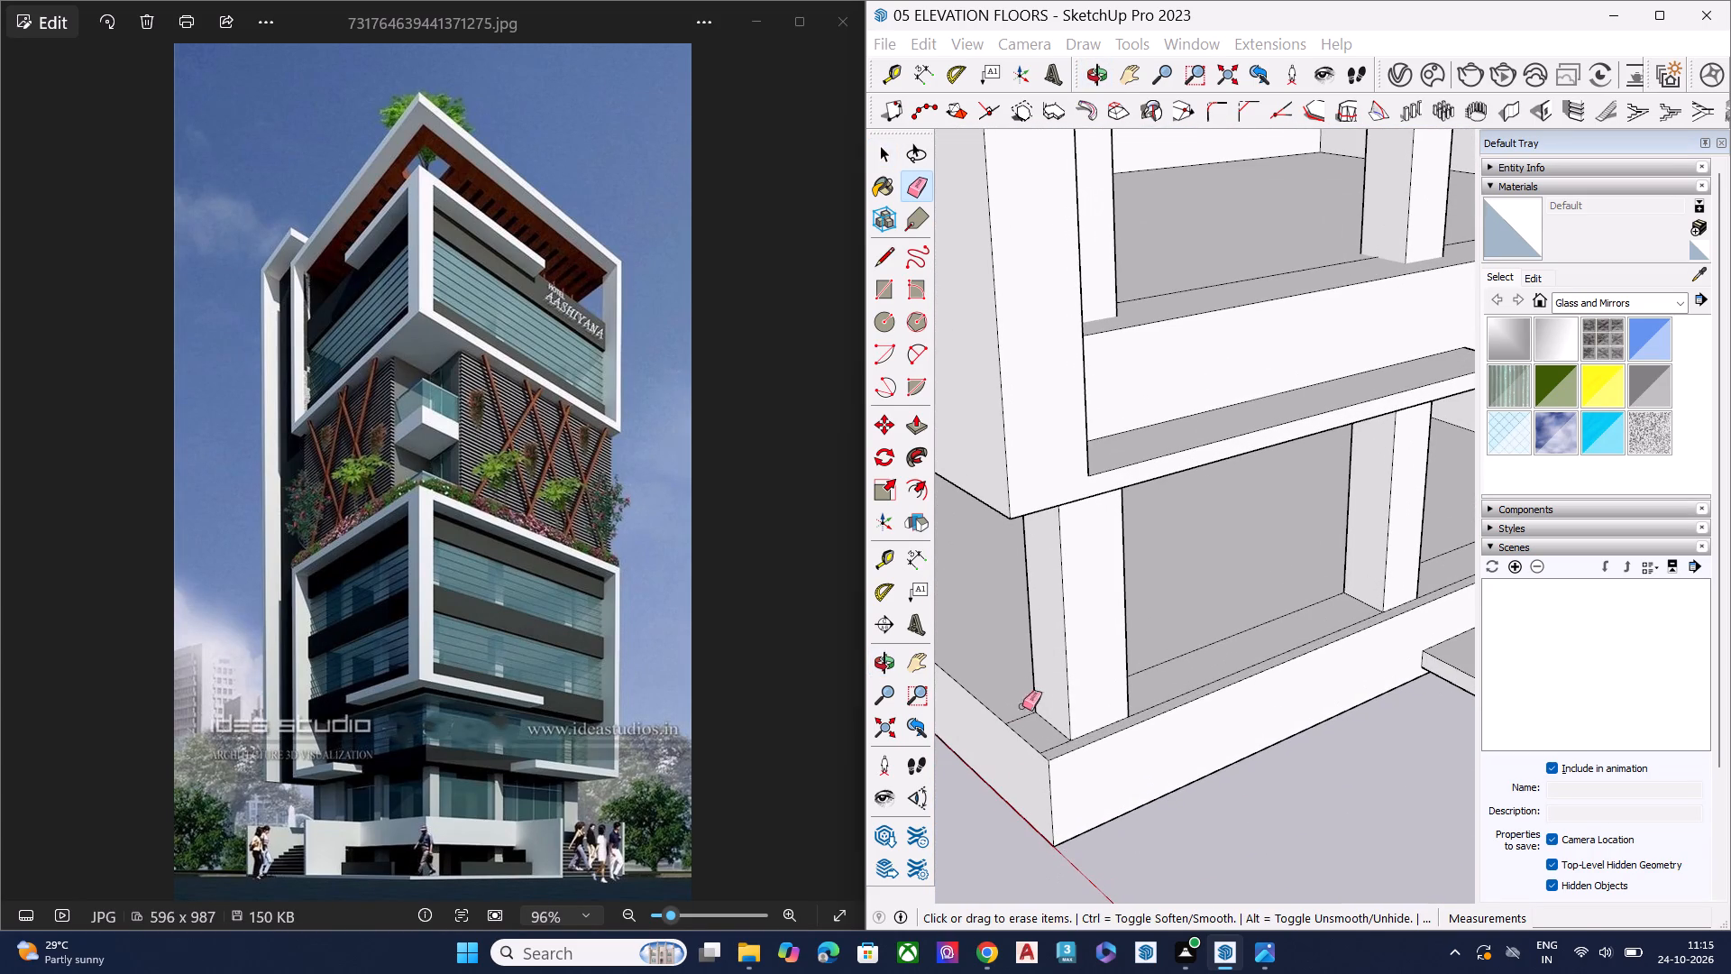
pyautogui.click(1021, 717)
pyautogui.click(1056, 746)
pyautogui.click(1166, 701)
pyautogui.click(1170, 661)
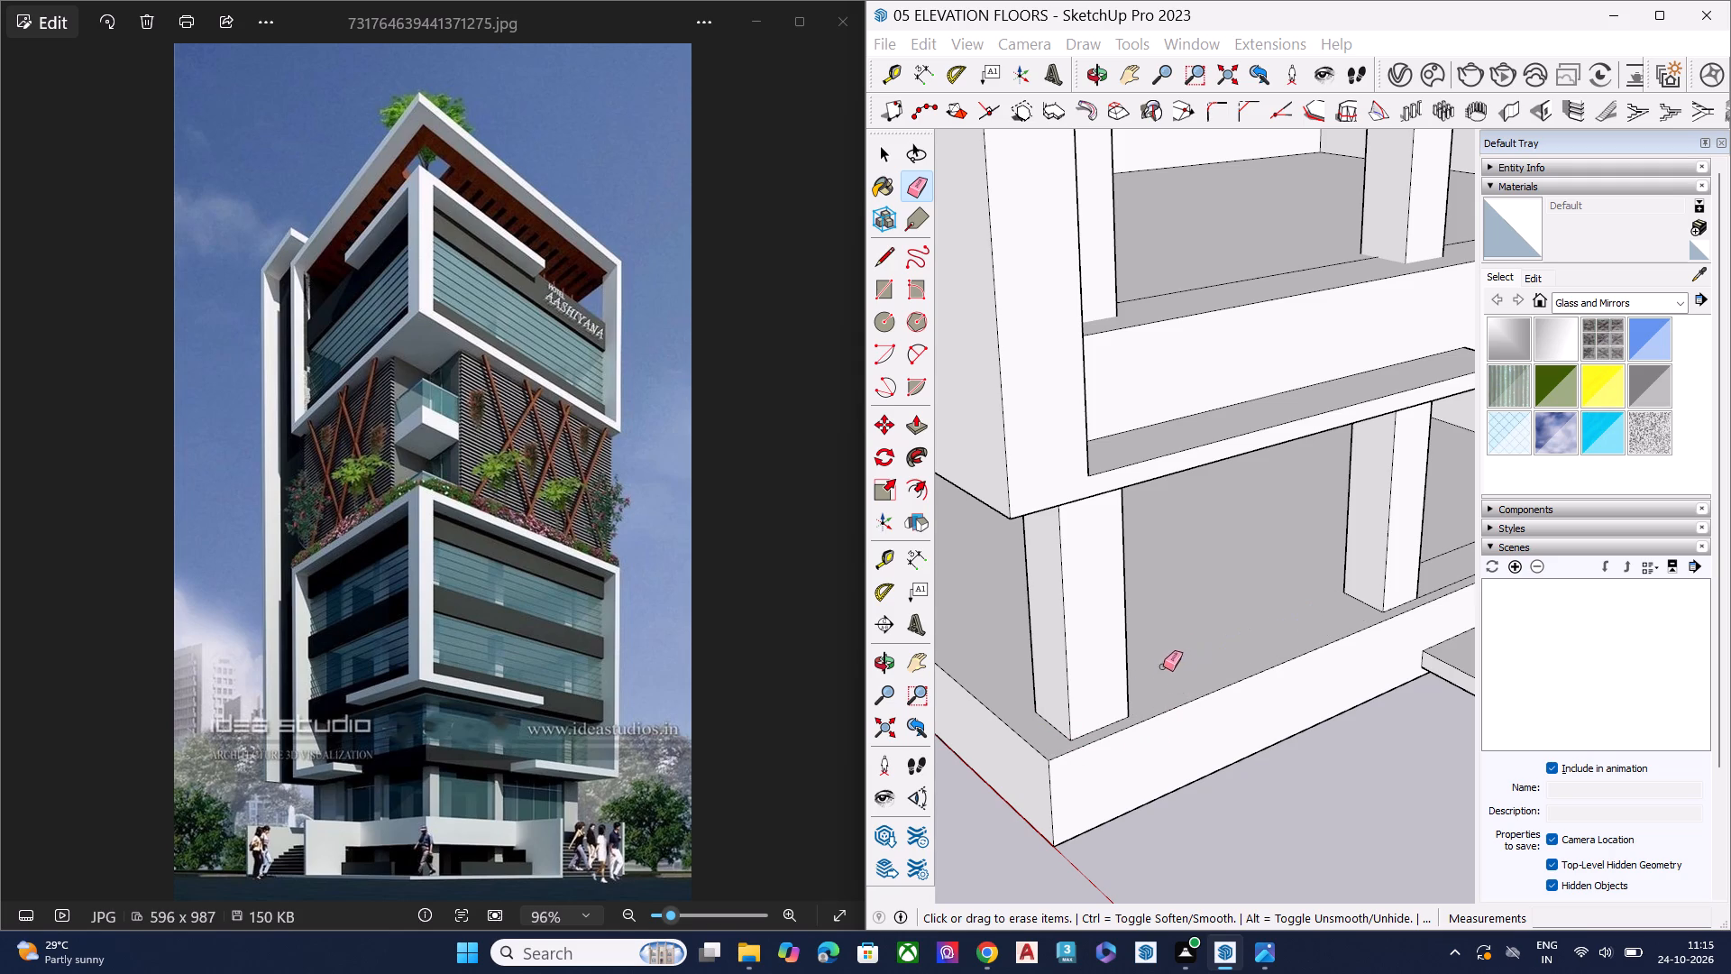
pyautogui.scroll(-10, 1114, 687)
pyautogui.scroll(8, 1374, 586)
pyautogui.scroll(-2, 1390, 577)
pyautogui.scroll(3, 1393, 576)
pyautogui.click(1360, 627)
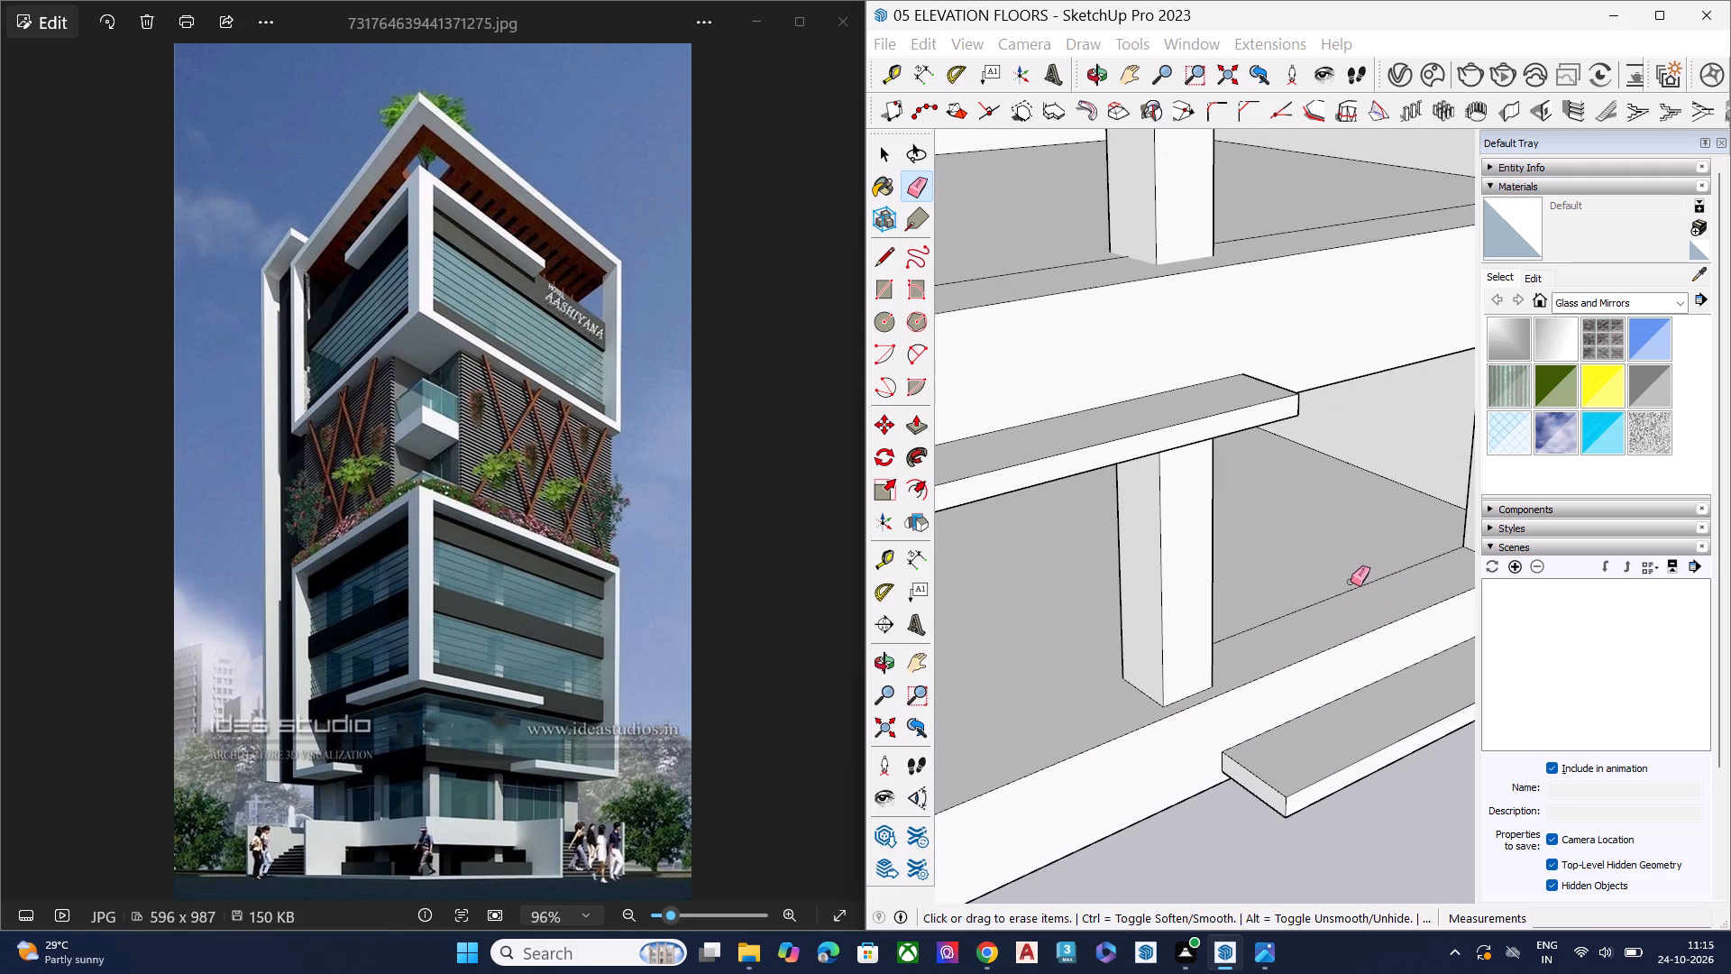
pyautogui.click(1351, 590)
pyautogui.press('space')
# Push the merged ground floor surface down about 2' 8 1/2".
pyautogui.moveTo(1196, 724); pyautogui.dragTo(1263, 498, button='middle')
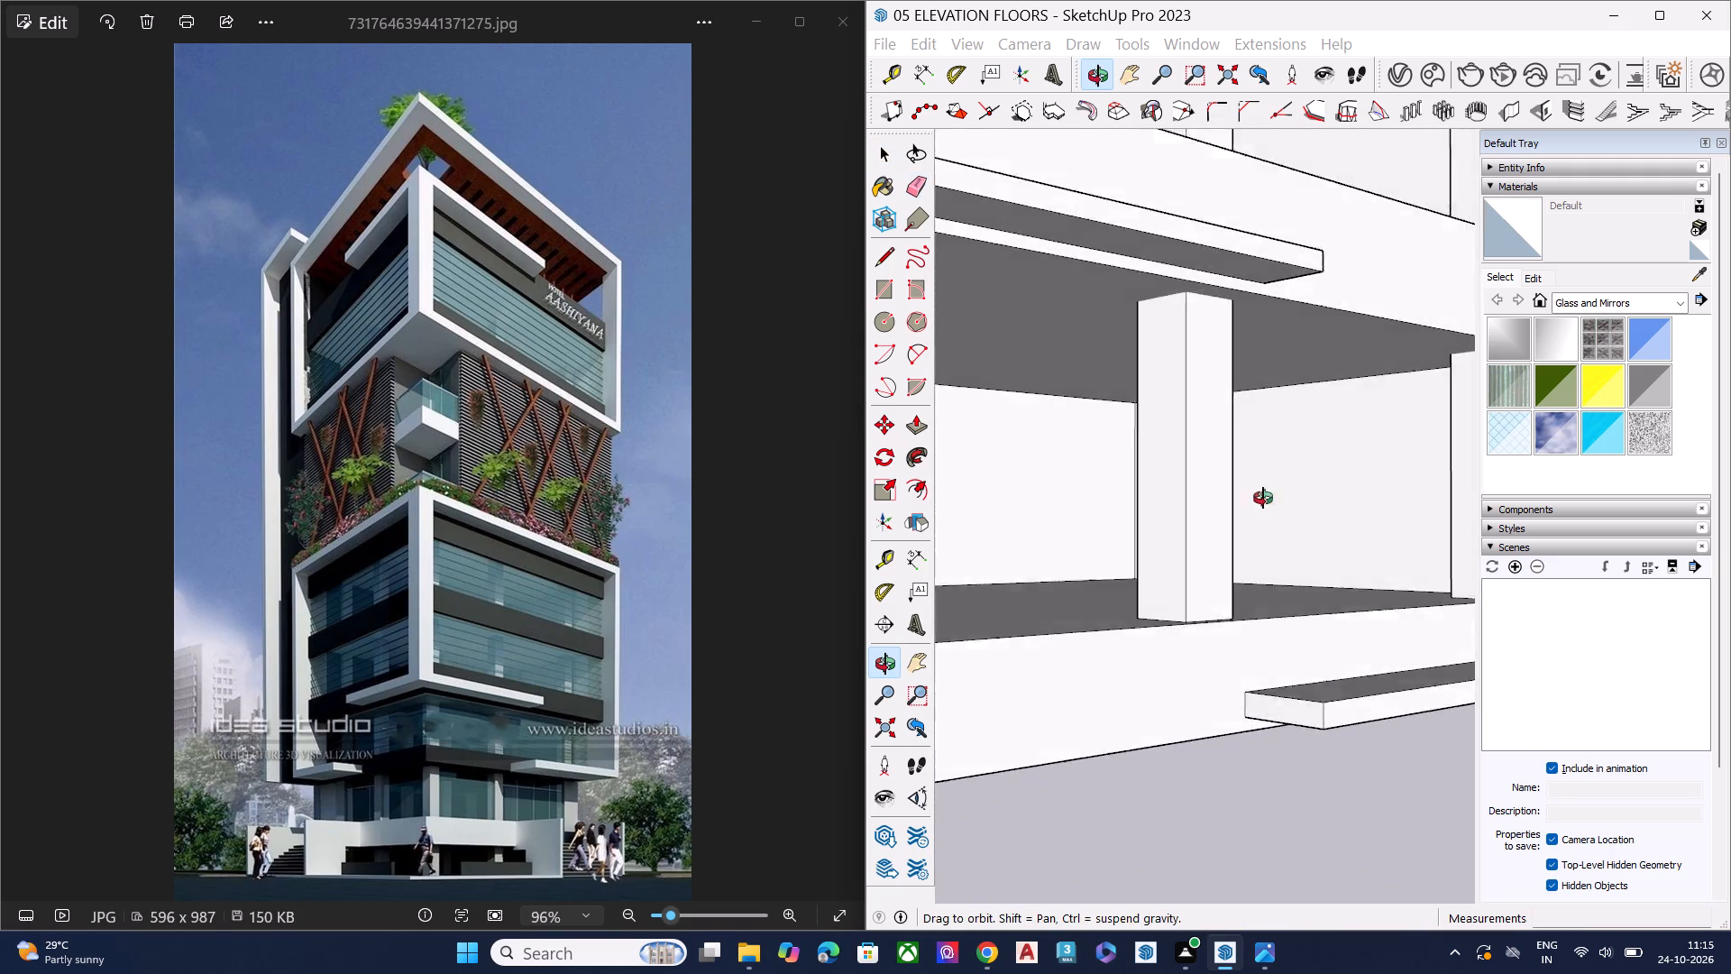
pyautogui.moveTo(1263, 498); pyautogui.dragTo(1415, 444, button='middle')
pyautogui.scroll(-7, 1282, 505)
pyautogui.moveTo(1240, 636); pyautogui.dragTo(1229, 620, button='middle')
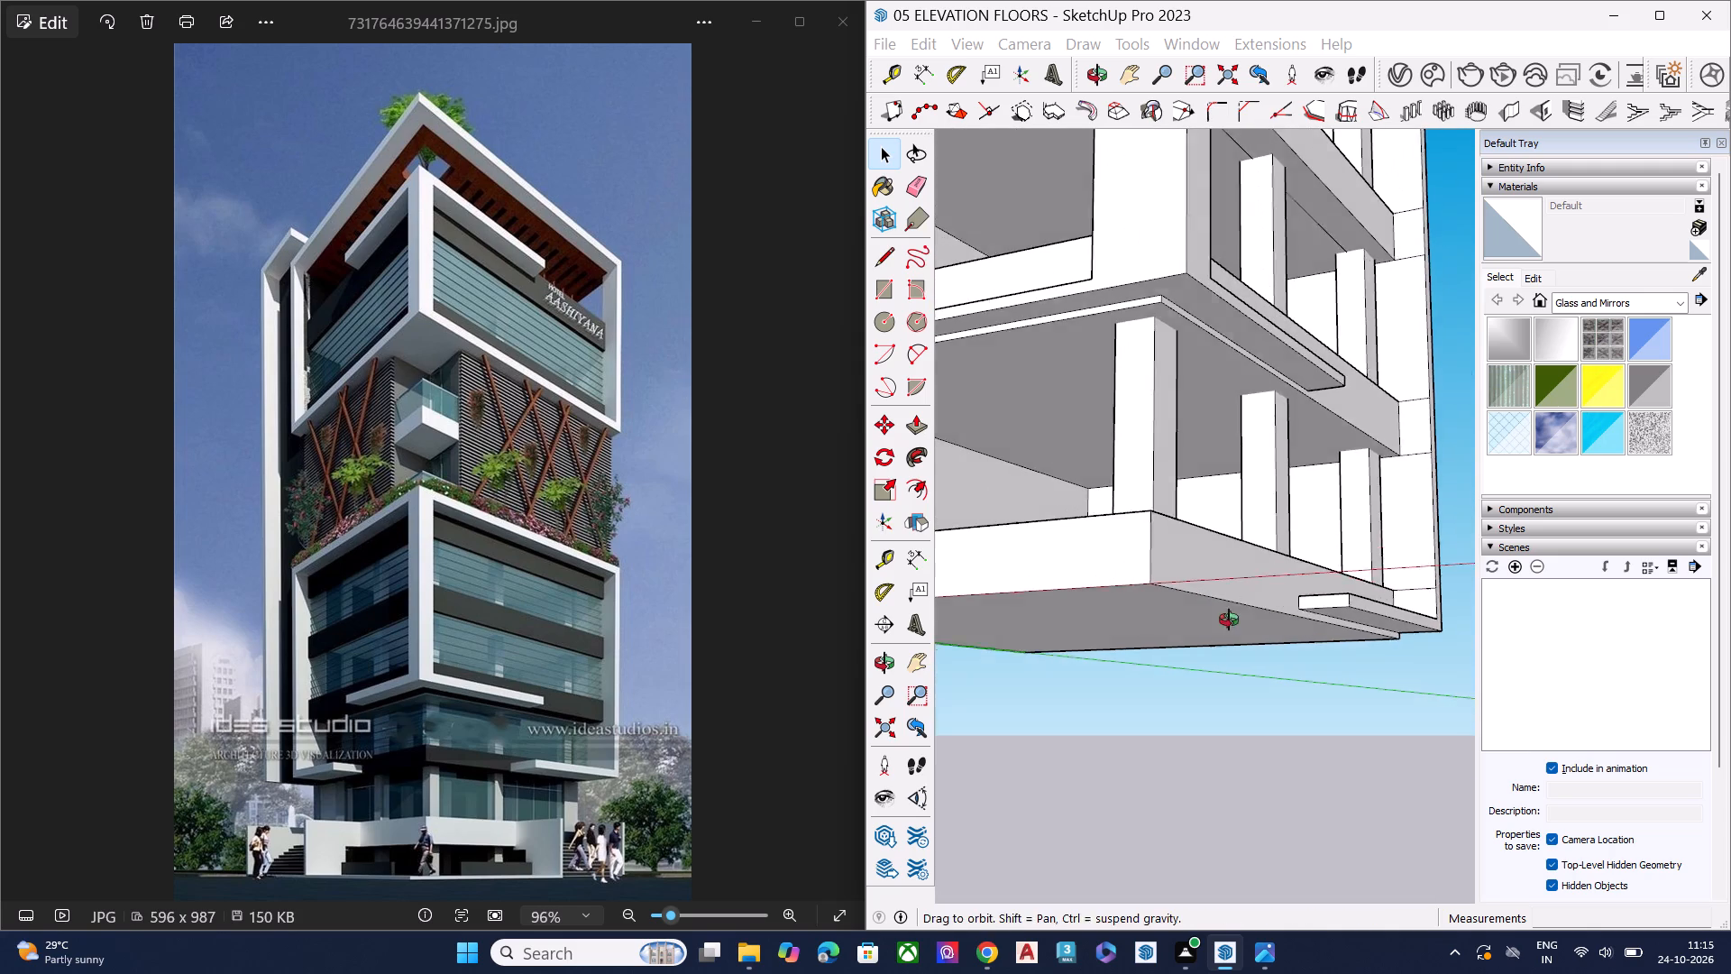
pyautogui.moveTo(1229, 620); pyautogui.dragTo(1219, 561, button='middle')
pyautogui.moveTo(1194, 534); pyautogui.dragTo(1197, 830, button='middle')
pyautogui.click(1210, 668)
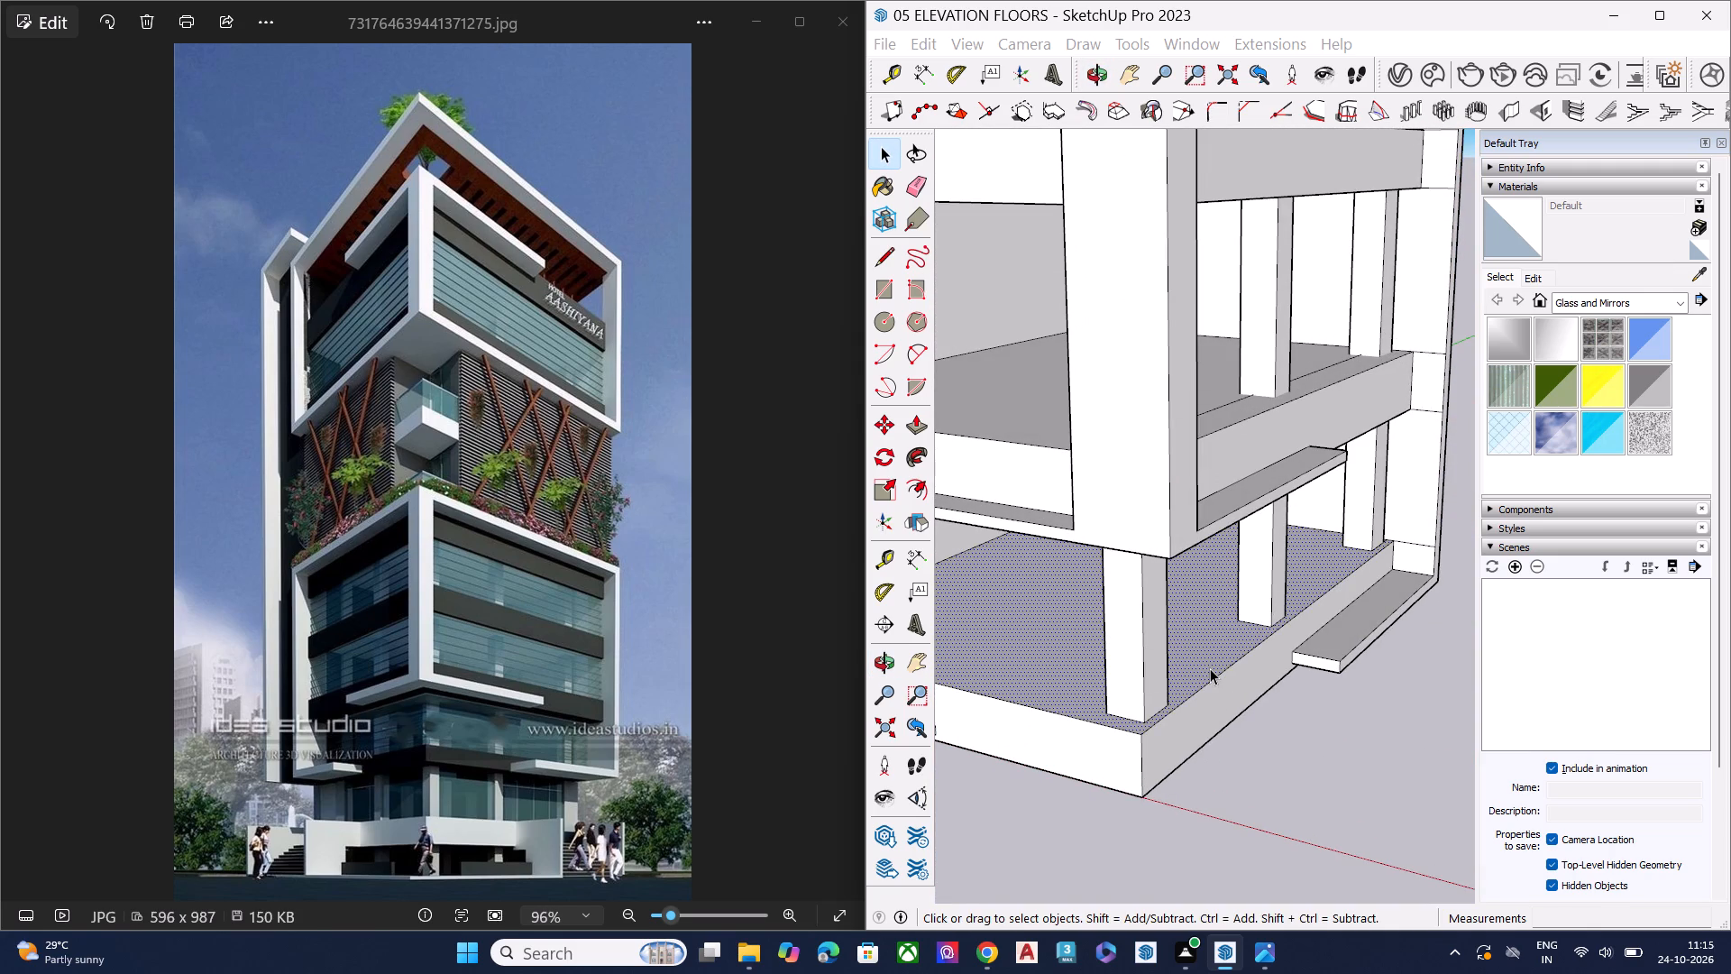
pyautogui.press('p')
pyautogui.click(1214, 637)
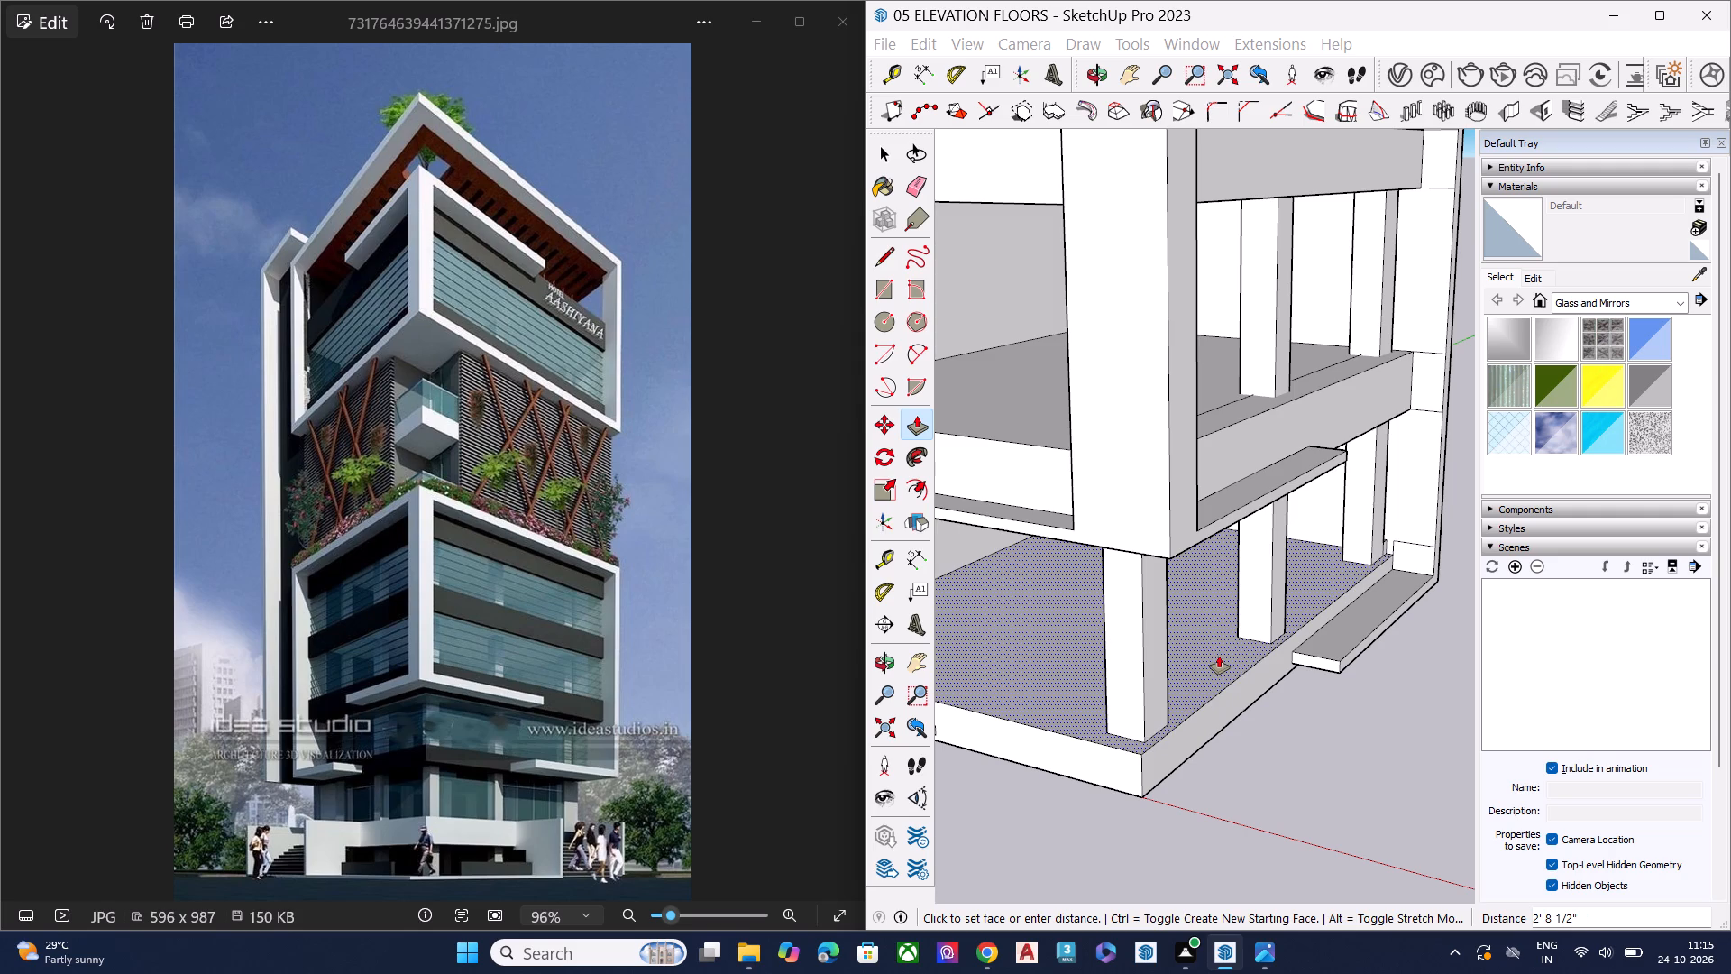
pyautogui.click(1219, 650)
pyautogui.press('space')
pyautogui.click(1257, 786)
# Show the back edges and check the base slab's underside, its side face and the corner column's faces.
pyautogui.moveTo(1264, 755); pyautogui.dragTo(1225, 504, button='middle')
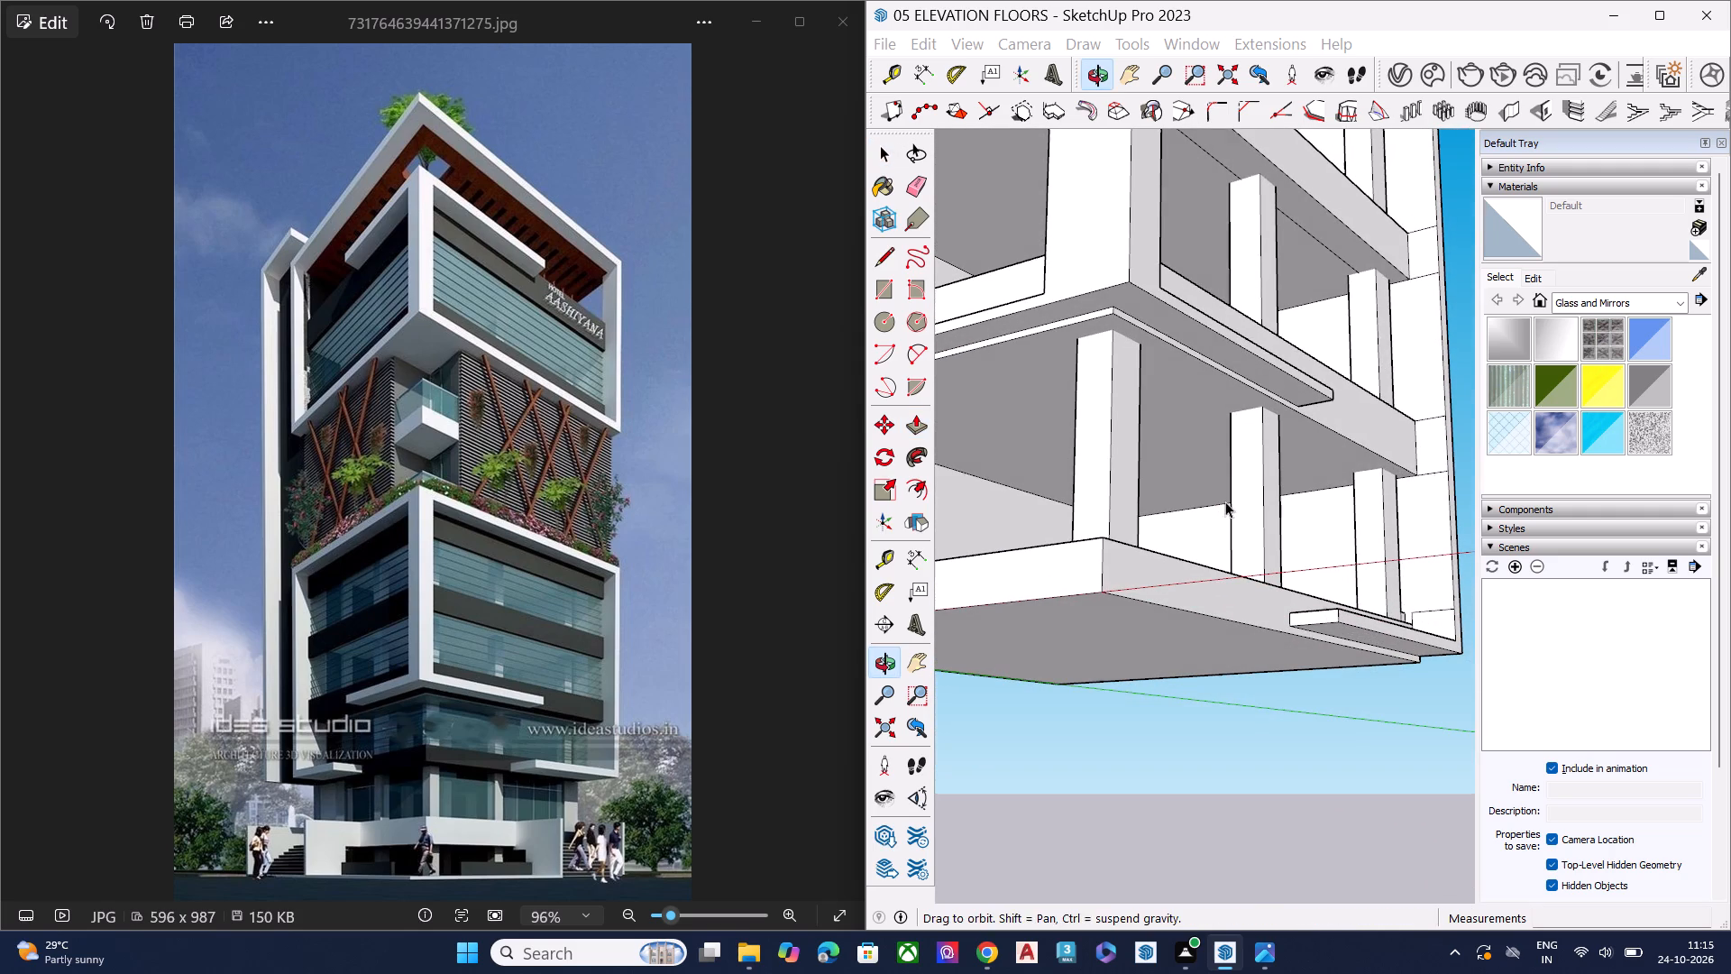
pyautogui.press('k')
pyautogui.moveTo(1110, 591); pyautogui.dragTo(1106, 365, button='middle')
pyautogui.scroll(3, 1112, 342)
pyautogui.scroll(-1, 1108, 343)
pyautogui.scroll(1, 1108, 343)
pyautogui.scroll(-1, 1105, 345)
pyautogui.scroll(4, 1106, 344)
pyautogui.scroll(-1, 1103, 378)
pyautogui.scroll(4, 1104, 377)
pyautogui.click(1104, 376)
pyautogui.scroll(1, 1116, 354)
pyautogui.scroll(-1, 1116, 354)
pyautogui.scroll(6, 1116, 354)
pyautogui.scroll(-1, 1116, 354)
pyautogui.scroll(1, 1116, 354)
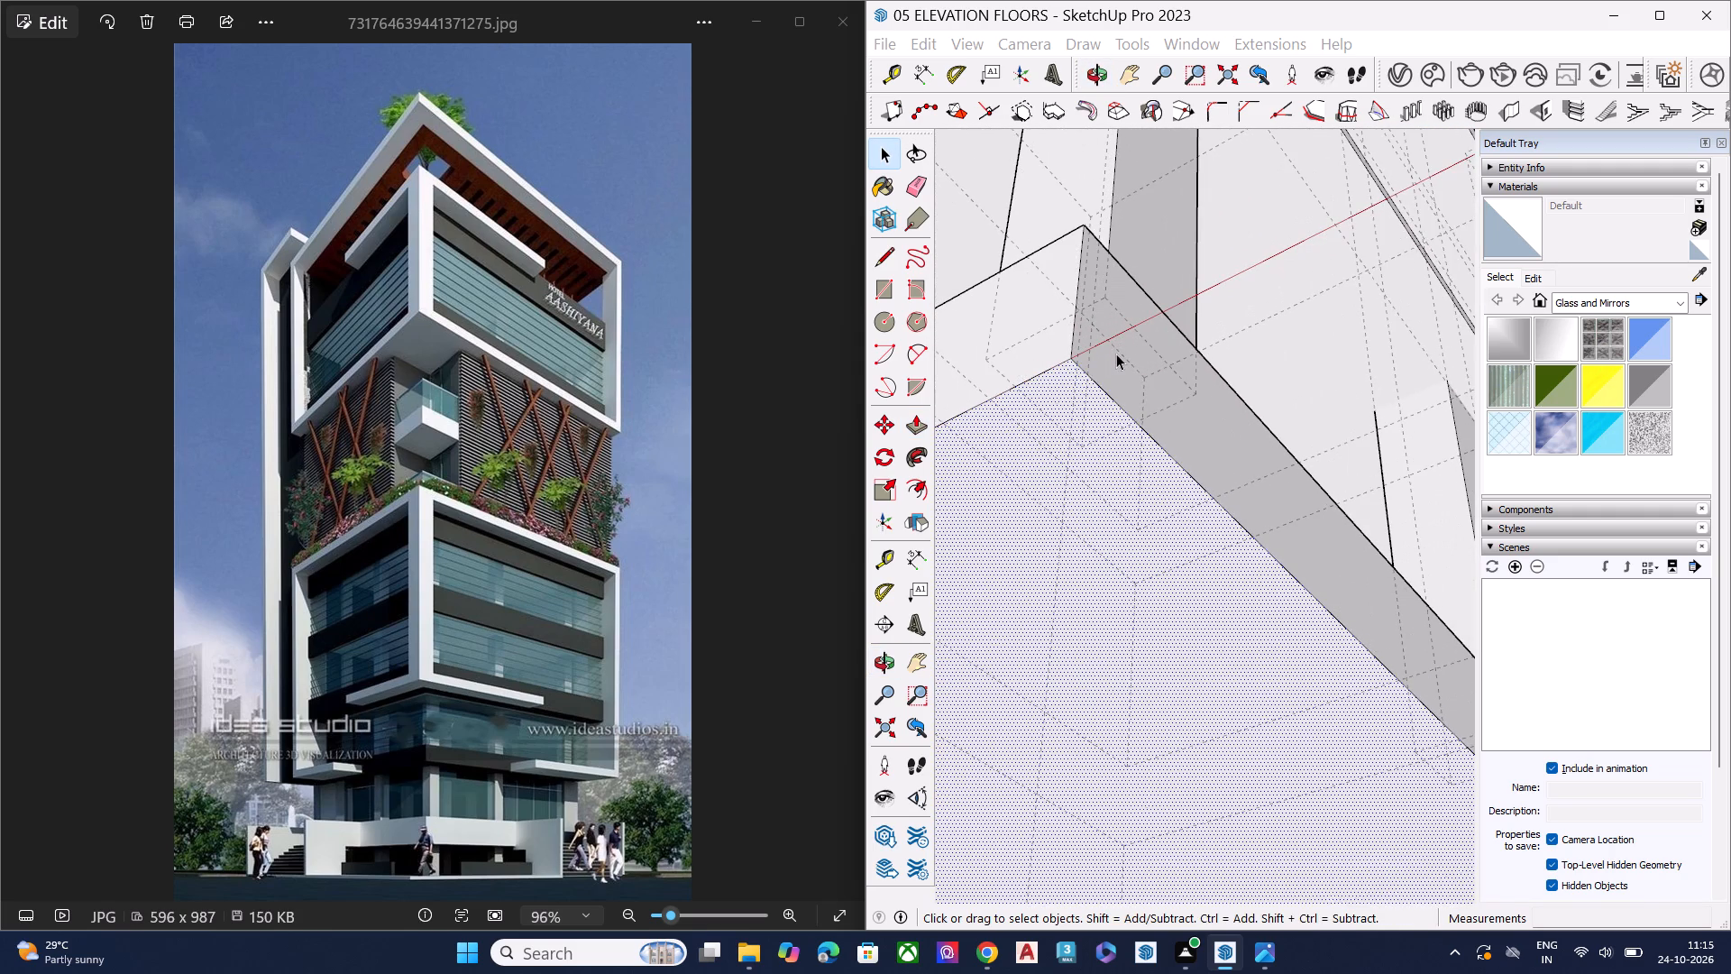
pyautogui.click(1116, 354)
pyautogui.moveTo(1134, 340); pyautogui.dragTo(1101, 510, button='middle')
pyautogui.scroll(3, 1098, 459)
pyautogui.scroll(-1, 1093, 426)
pyautogui.scroll(4, 1093, 423)
pyautogui.scroll(-1, 1087, 378)
pyautogui.scroll(5, 1087, 378)
pyautogui.scroll(-1, 1079, 378)
pyautogui.scroll(5, 1077, 378)
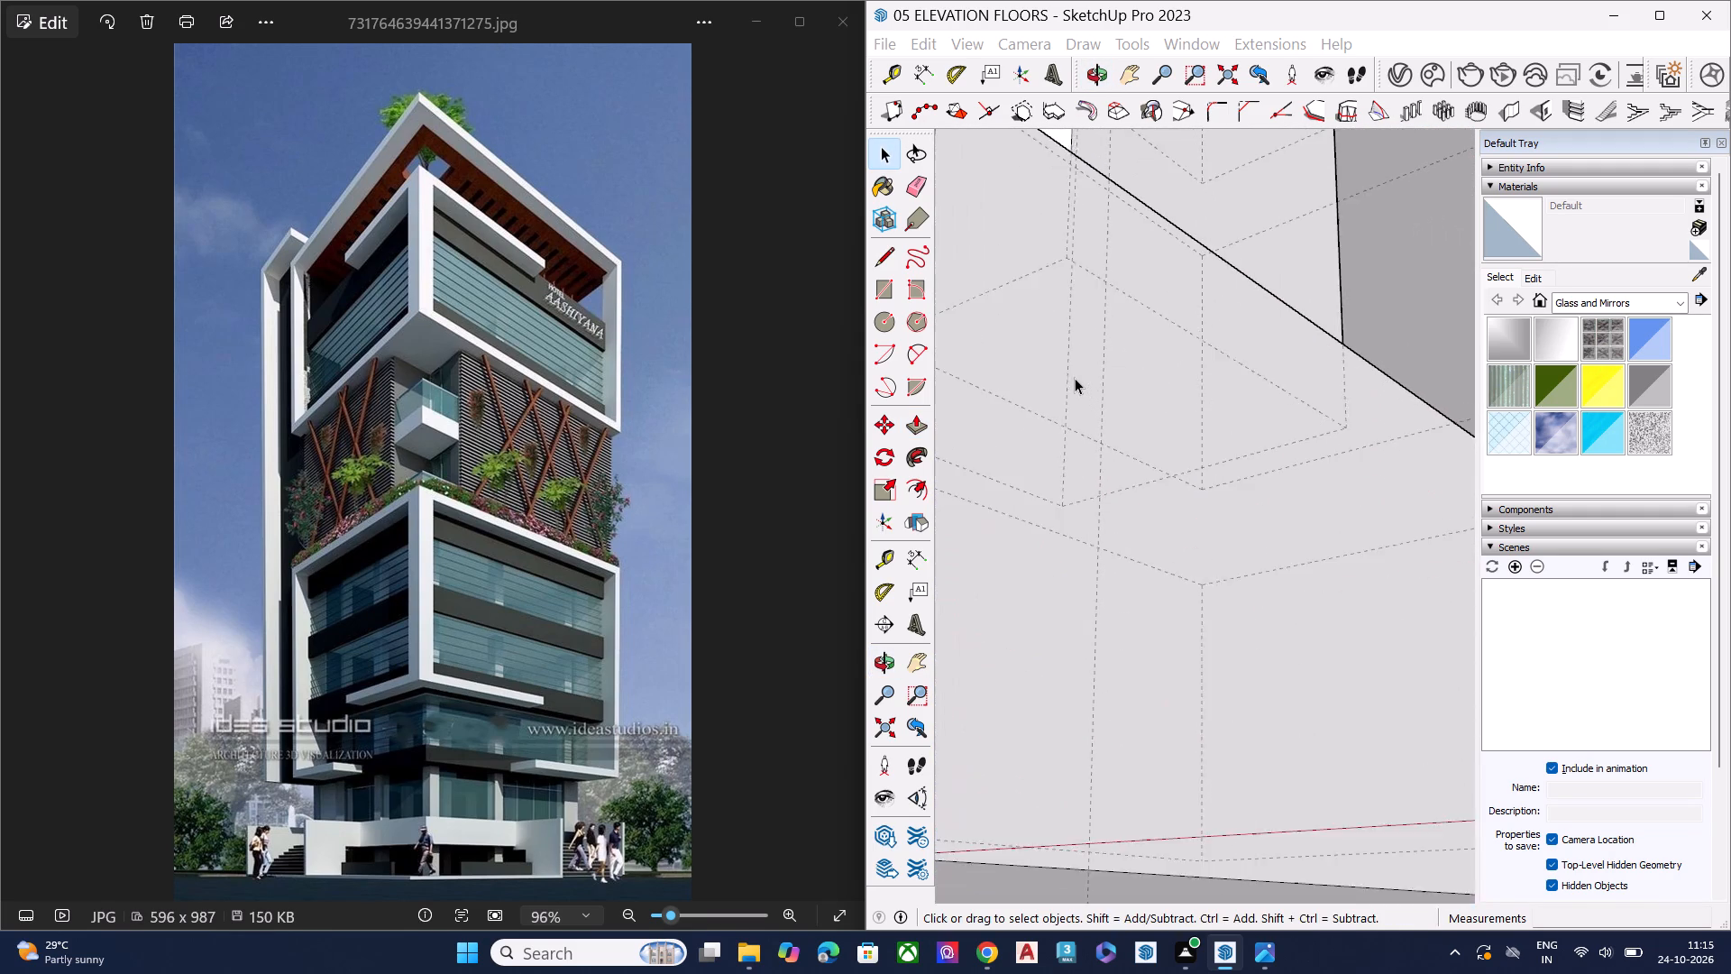
pyautogui.click(1086, 351)
pyautogui.click(1086, 351)
pyautogui.moveTo(1207, 268); pyautogui.dragTo(1213, 436, button='middle')
pyautogui.click(1240, 289)
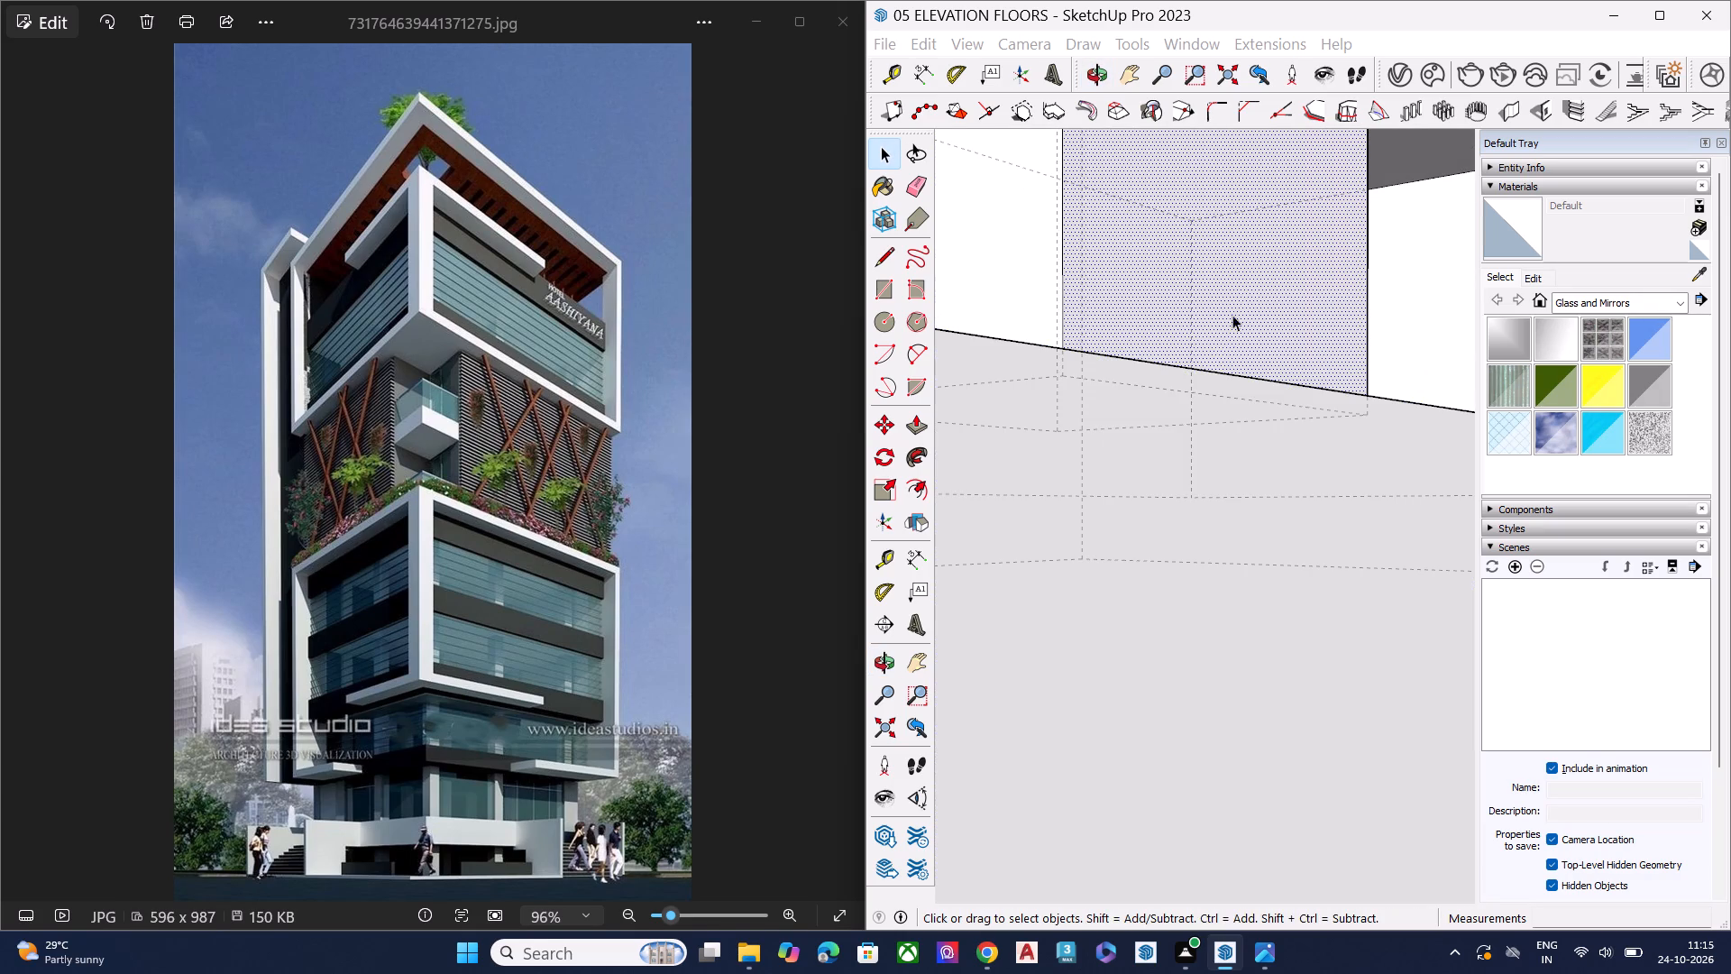
pyautogui.keyDown('ctrl'); pyautogui.doubleClick(1110, 289); pyautogui.keyUp('ctrl')
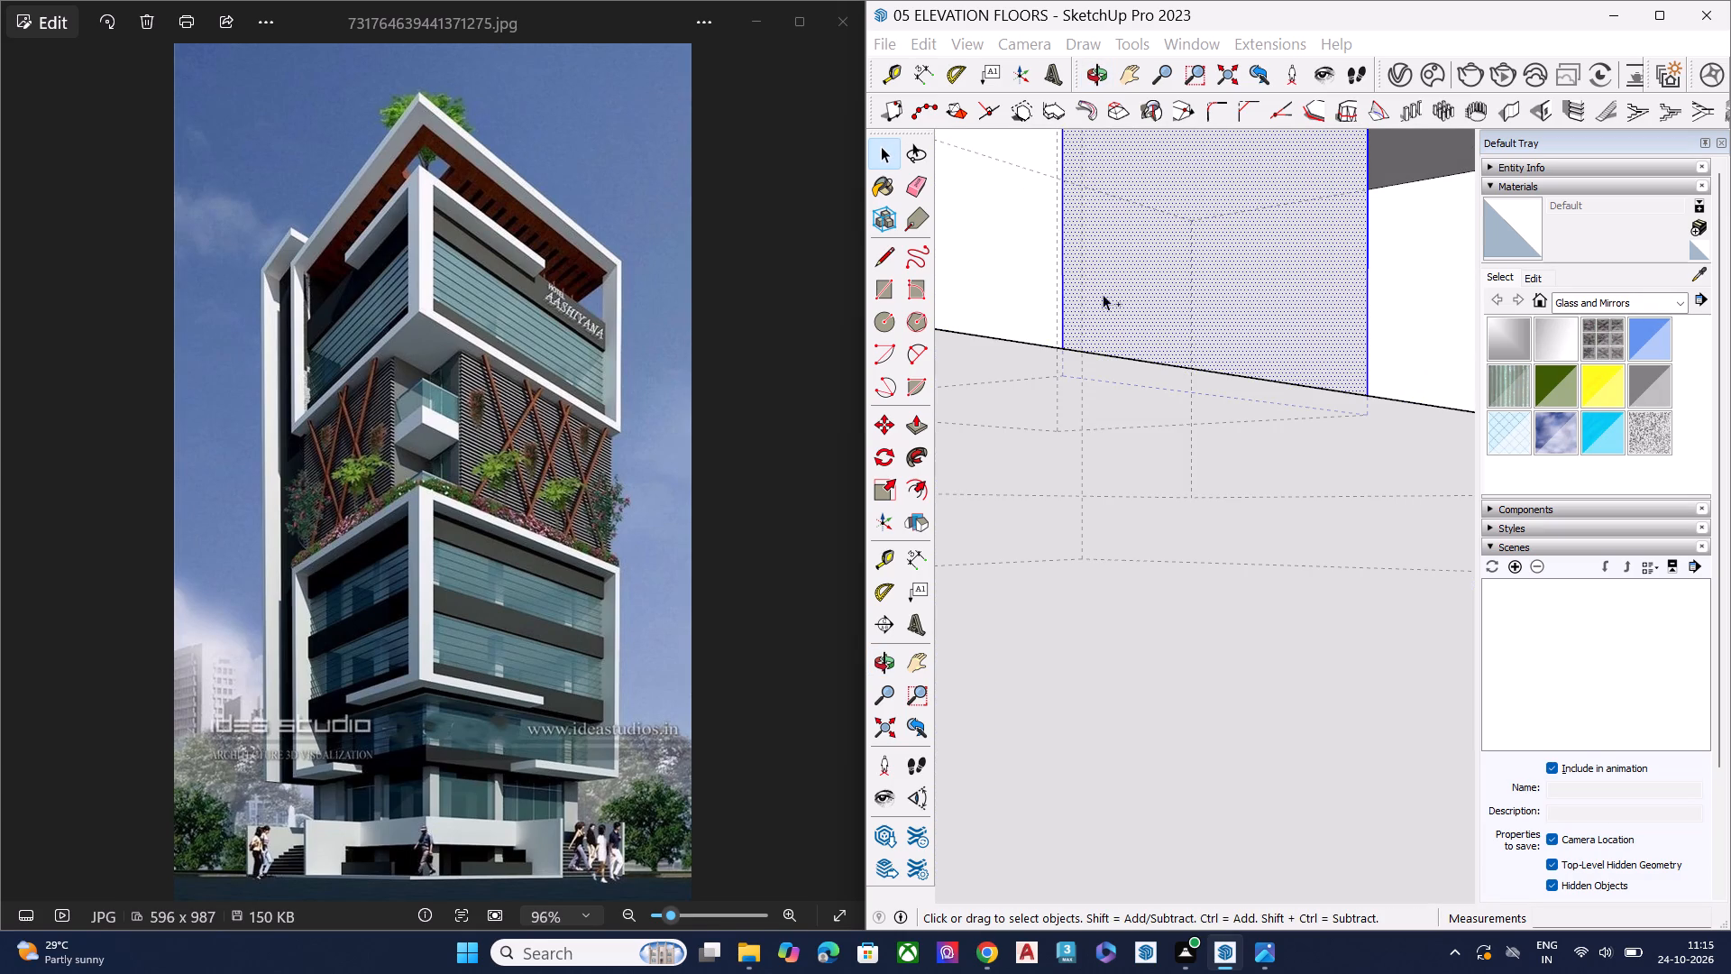
pyautogui.keyDown('ctrl'); pyautogui.doubleClick(1040, 285); pyautogui.keyUp('ctrl')
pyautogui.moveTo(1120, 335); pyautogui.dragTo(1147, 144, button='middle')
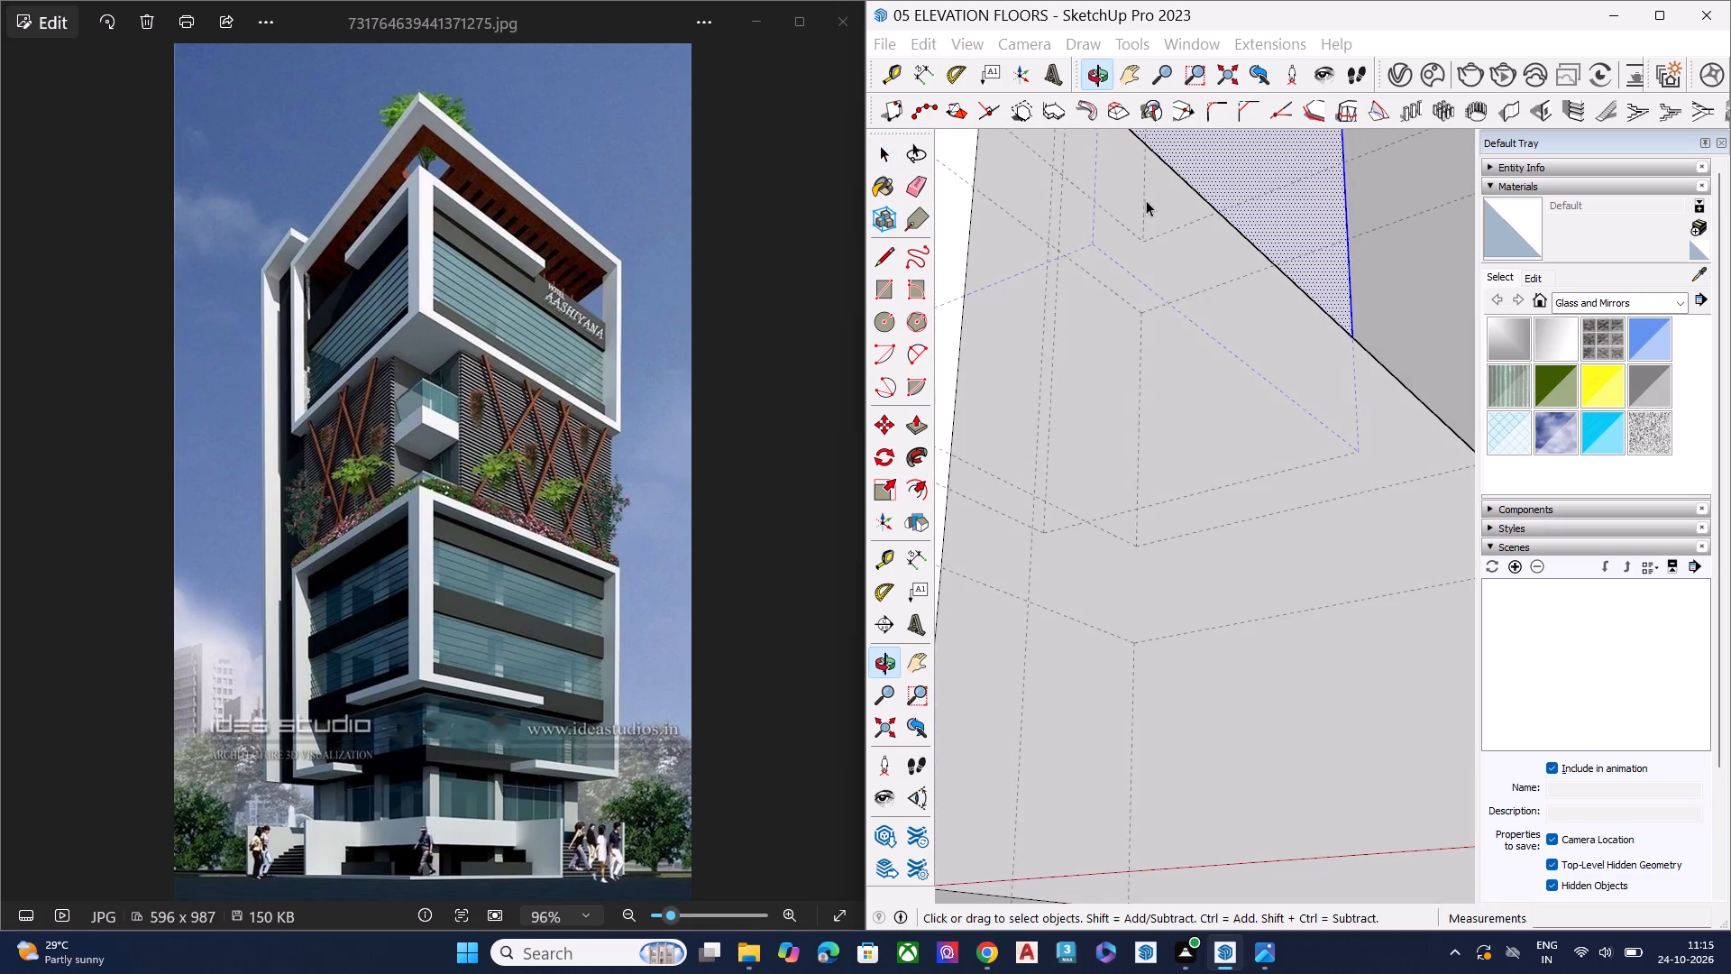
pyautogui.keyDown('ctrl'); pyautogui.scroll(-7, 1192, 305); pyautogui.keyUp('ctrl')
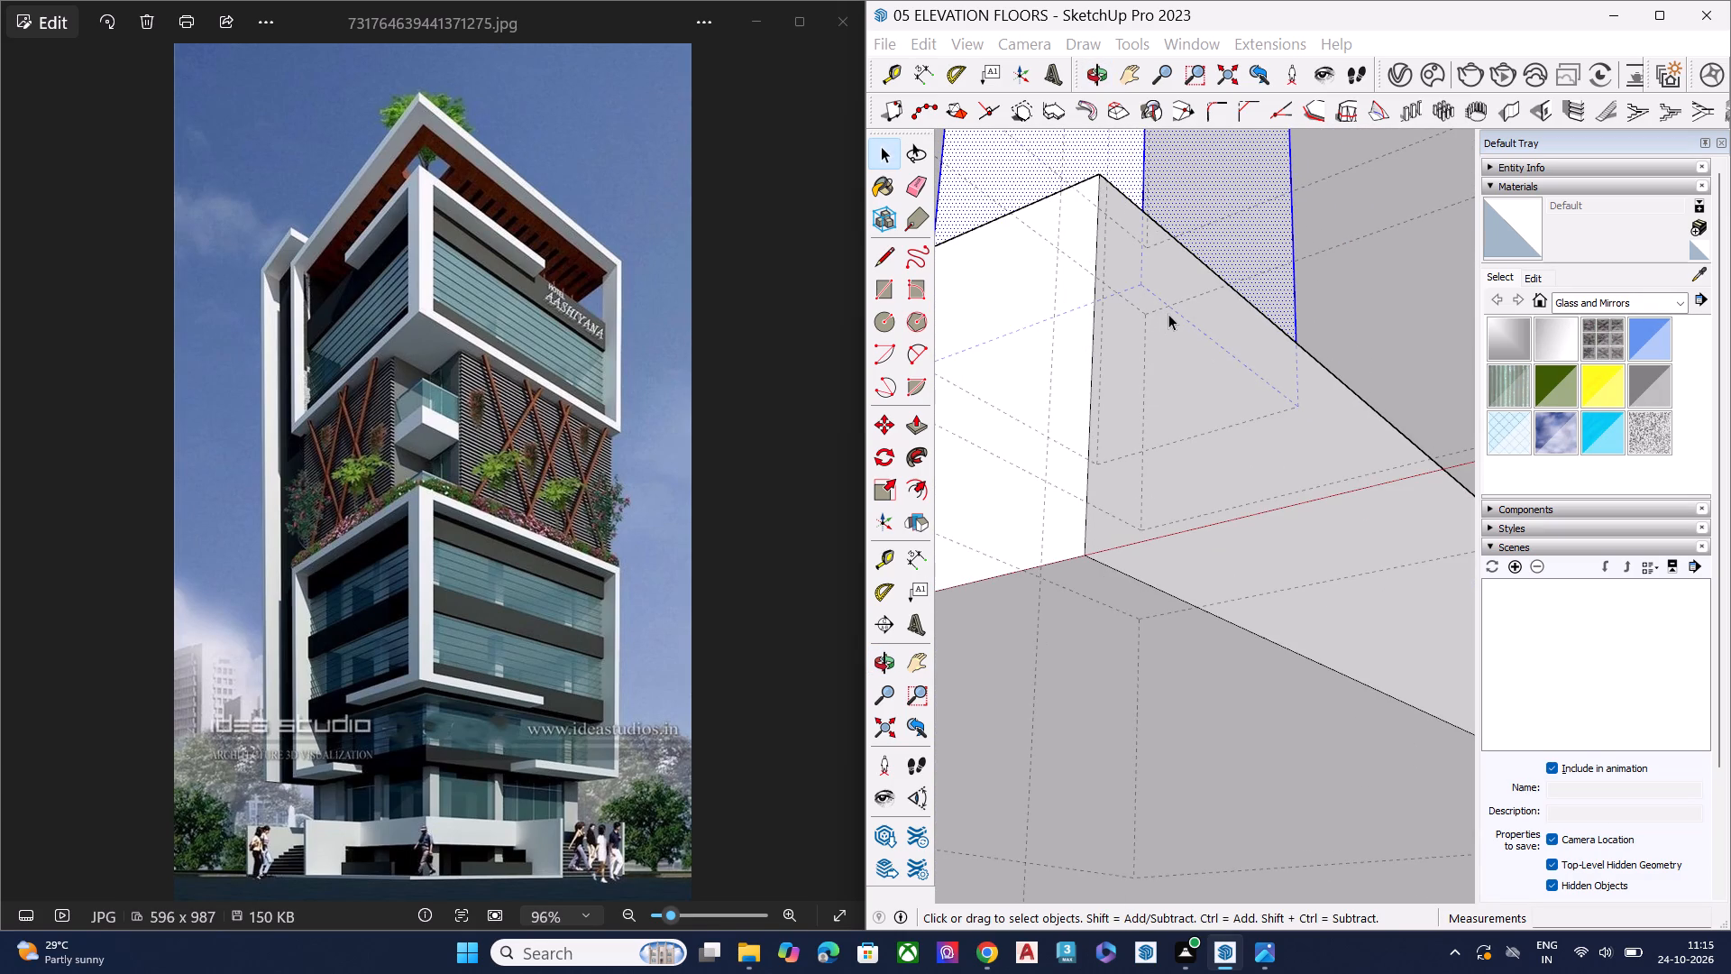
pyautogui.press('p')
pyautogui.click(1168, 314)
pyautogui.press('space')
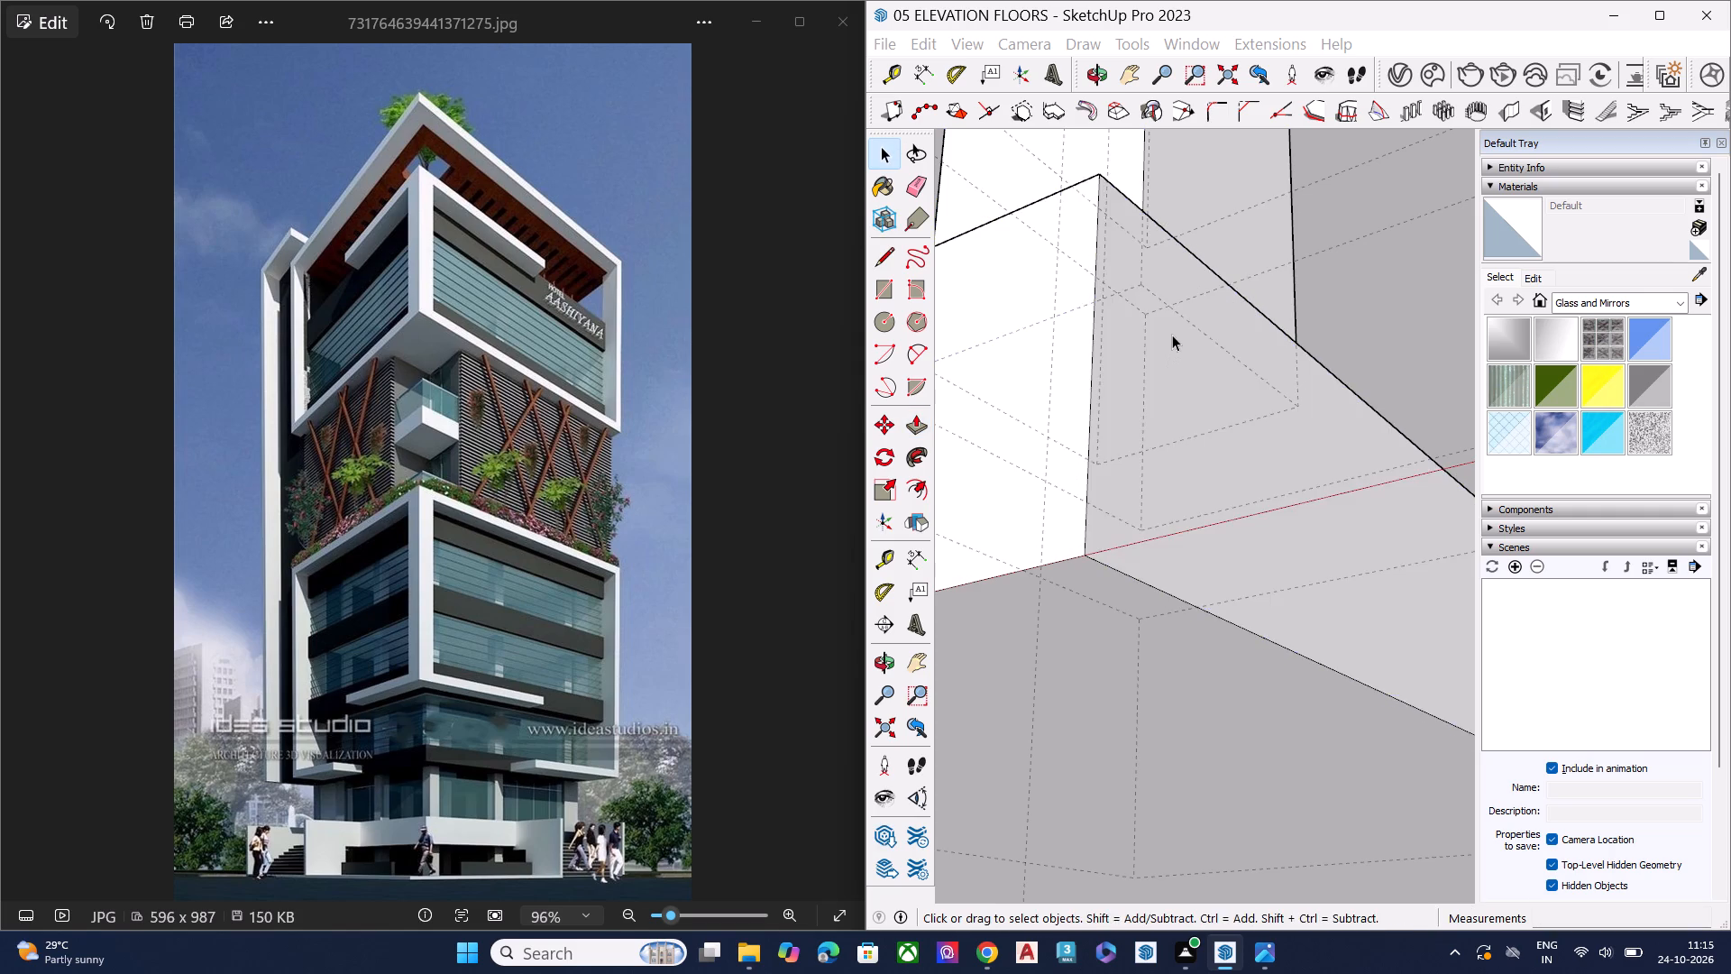
# Select all geometry connected to the base slab's underside to check how it is joined, and clear the selection.
pyautogui.moveTo(1175, 347); pyautogui.dragTo(1238, 723, button='middle')
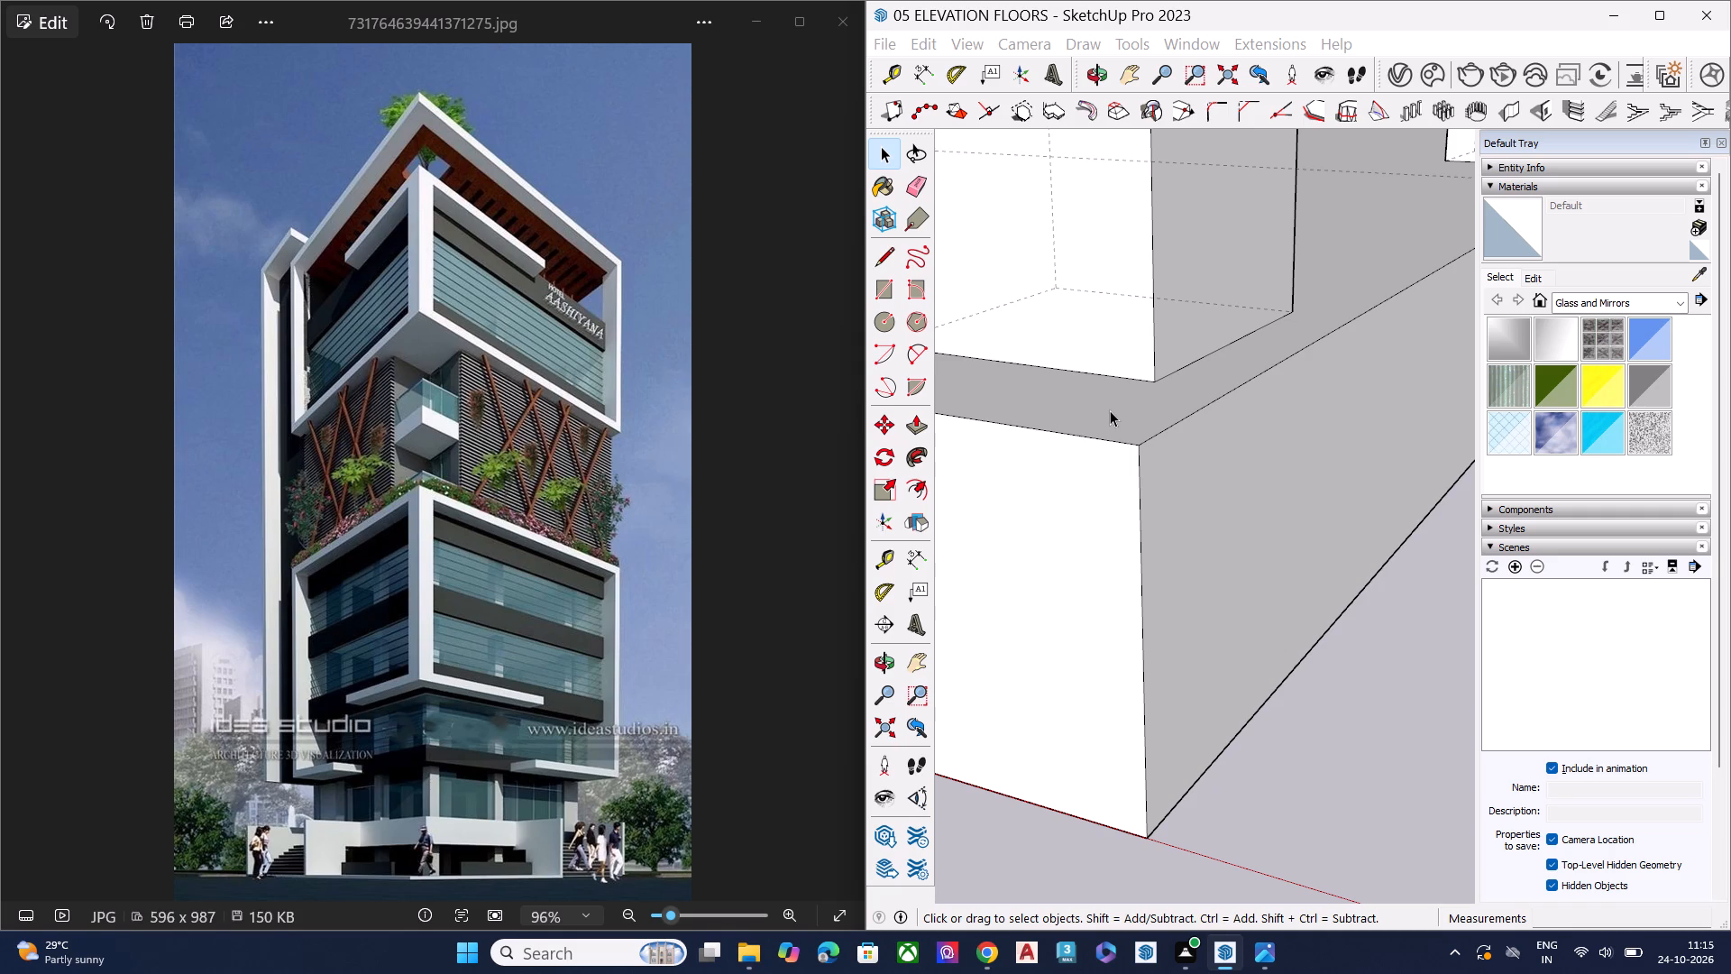
pyautogui.scroll(-7, 1236, 312)
pyautogui.moveTo(1173, 531); pyautogui.dragTo(1168, 0, button='middle')
pyautogui.scroll(1, 1166, 267)
pyautogui.moveTo(1136, 291); pyautogui.dragTo(1367, 78, button='middle')
pyautogui.scroll(6, 1310, 199)
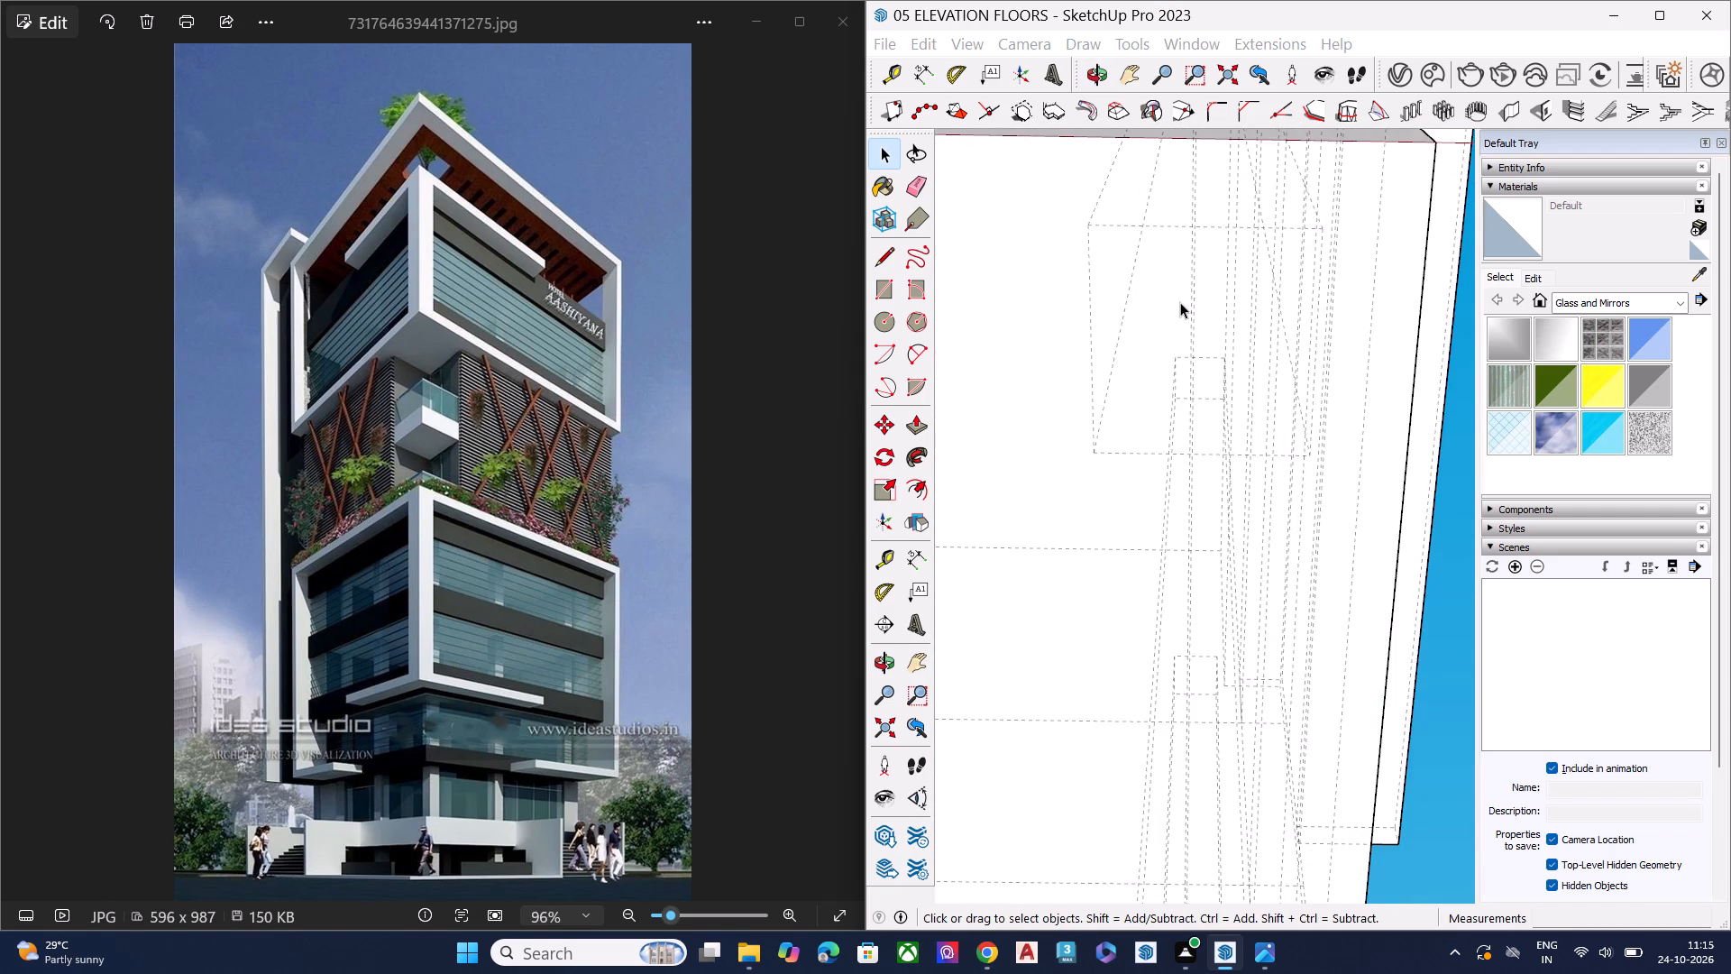
pyautogui.scroll(7, 1178, 302)
pyautogui.click(1178, 302)
pyautogui.tripleClick(1178, 302)
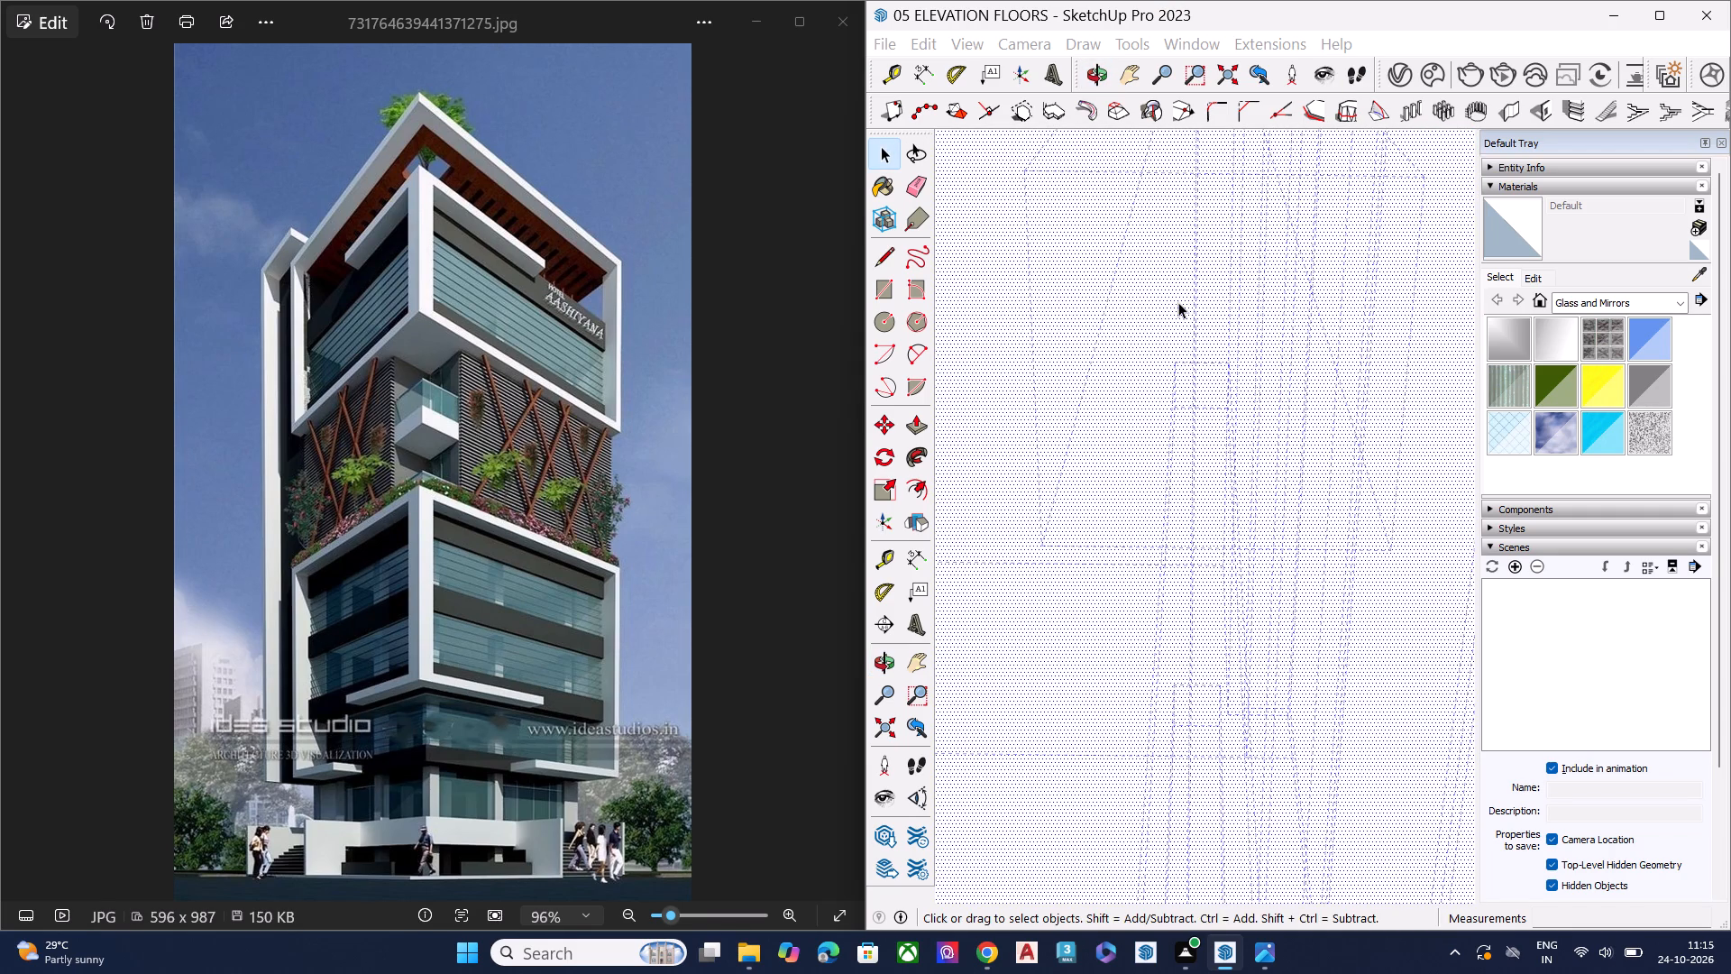
pyautogui.scroll(-9, 1204, 262)
pyautogui.moveTo(1326, 238); pyautogui.dragTo(1091, 669, button='middle')
pyautogui.scroll(-8, 1154, 341)
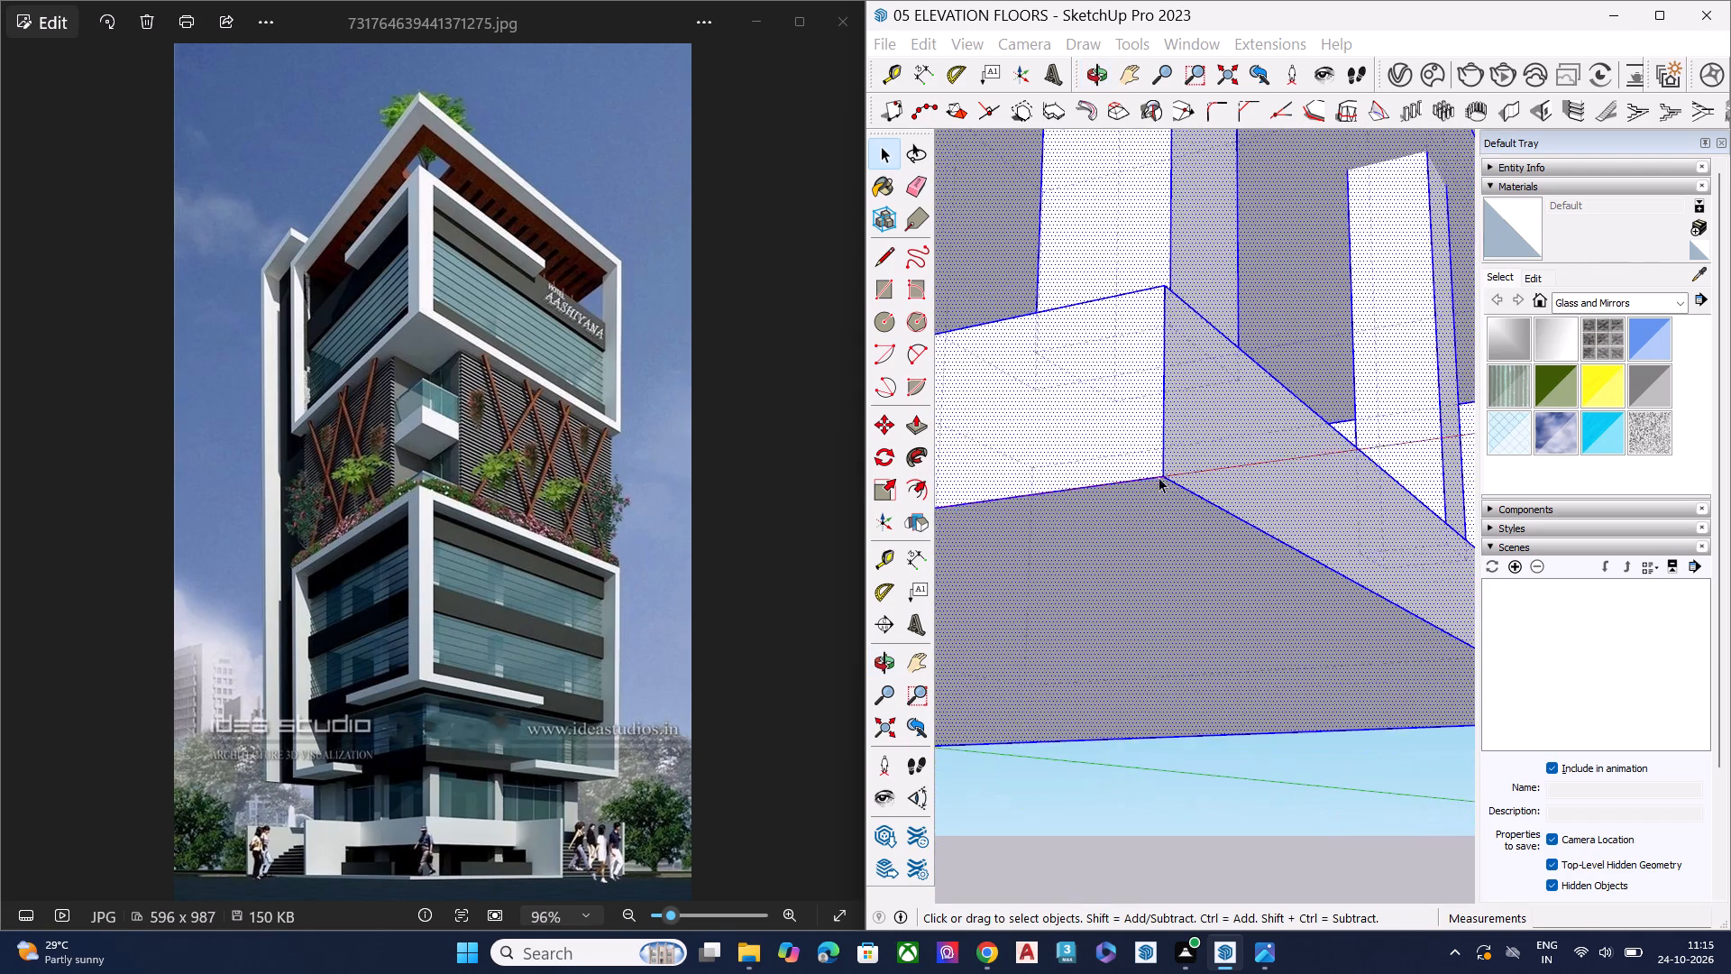
pyautogui.click(1149, 787)
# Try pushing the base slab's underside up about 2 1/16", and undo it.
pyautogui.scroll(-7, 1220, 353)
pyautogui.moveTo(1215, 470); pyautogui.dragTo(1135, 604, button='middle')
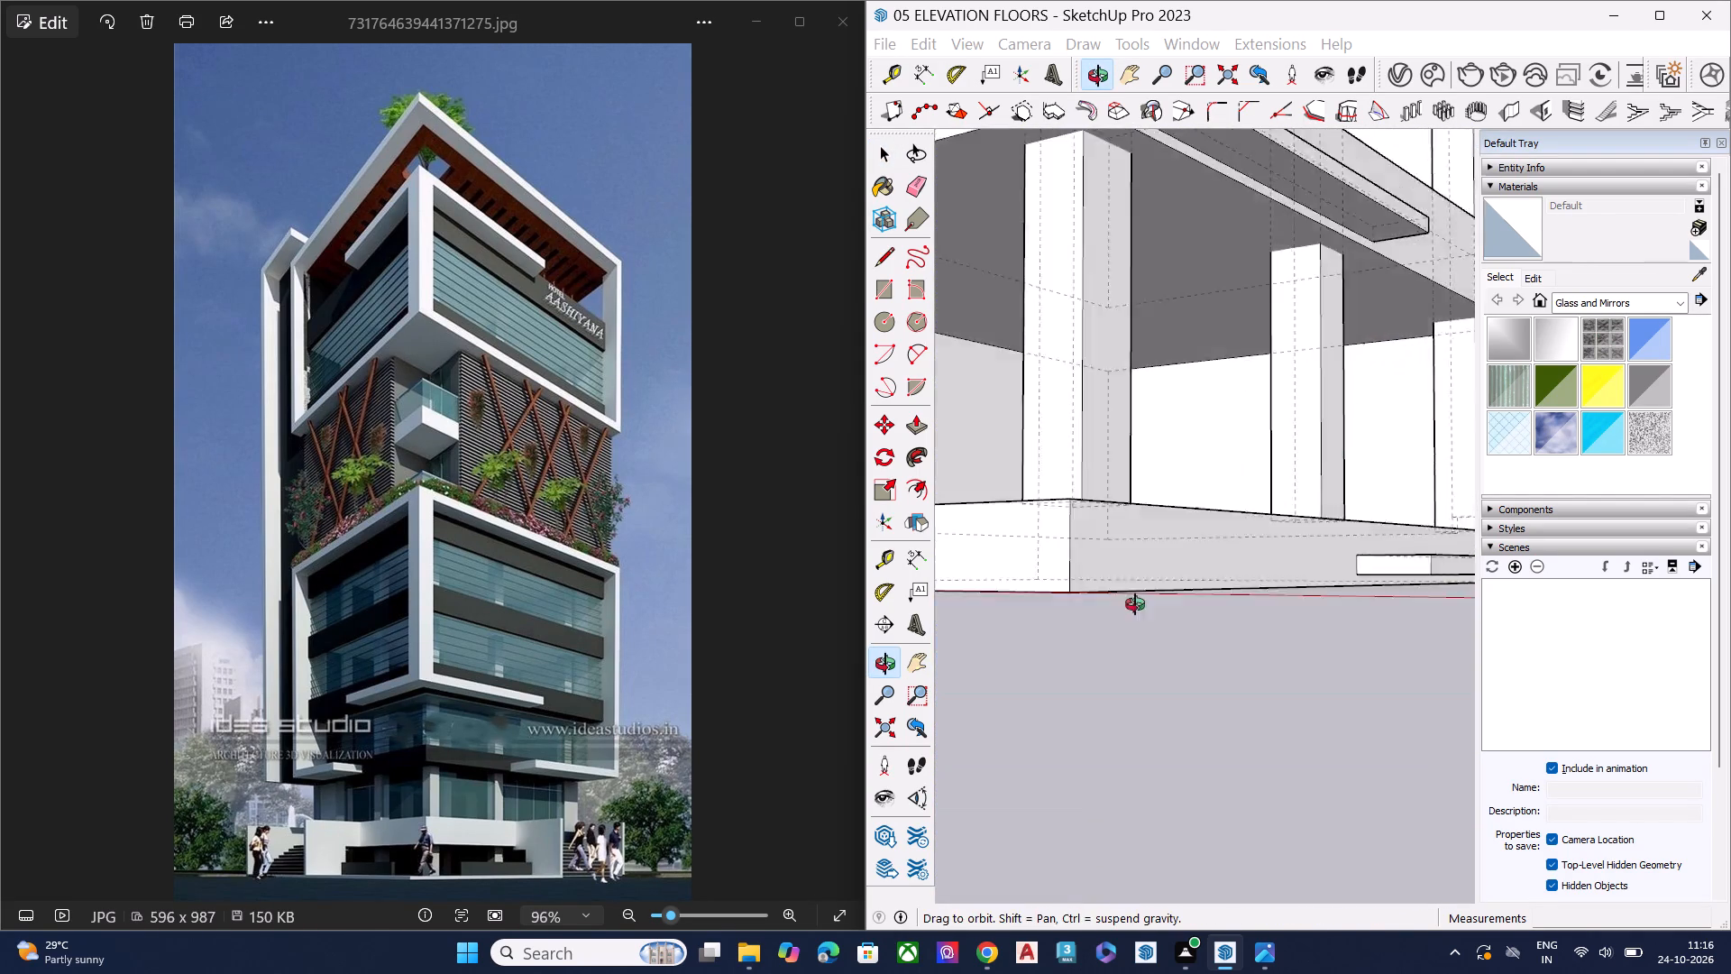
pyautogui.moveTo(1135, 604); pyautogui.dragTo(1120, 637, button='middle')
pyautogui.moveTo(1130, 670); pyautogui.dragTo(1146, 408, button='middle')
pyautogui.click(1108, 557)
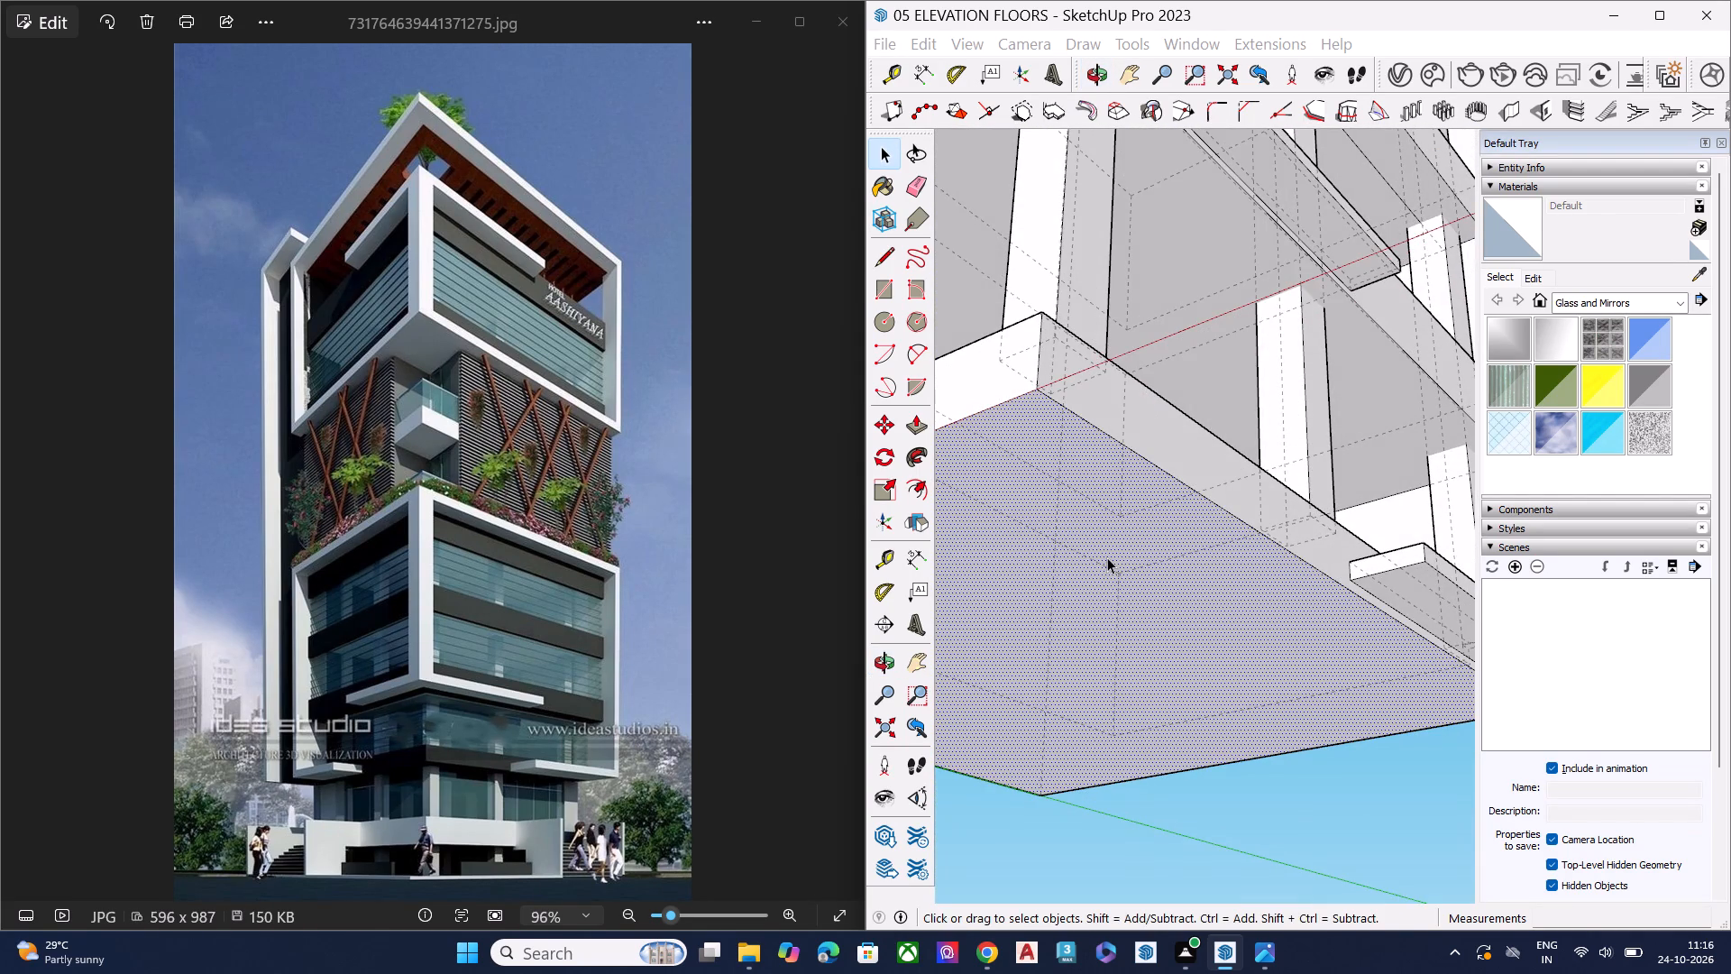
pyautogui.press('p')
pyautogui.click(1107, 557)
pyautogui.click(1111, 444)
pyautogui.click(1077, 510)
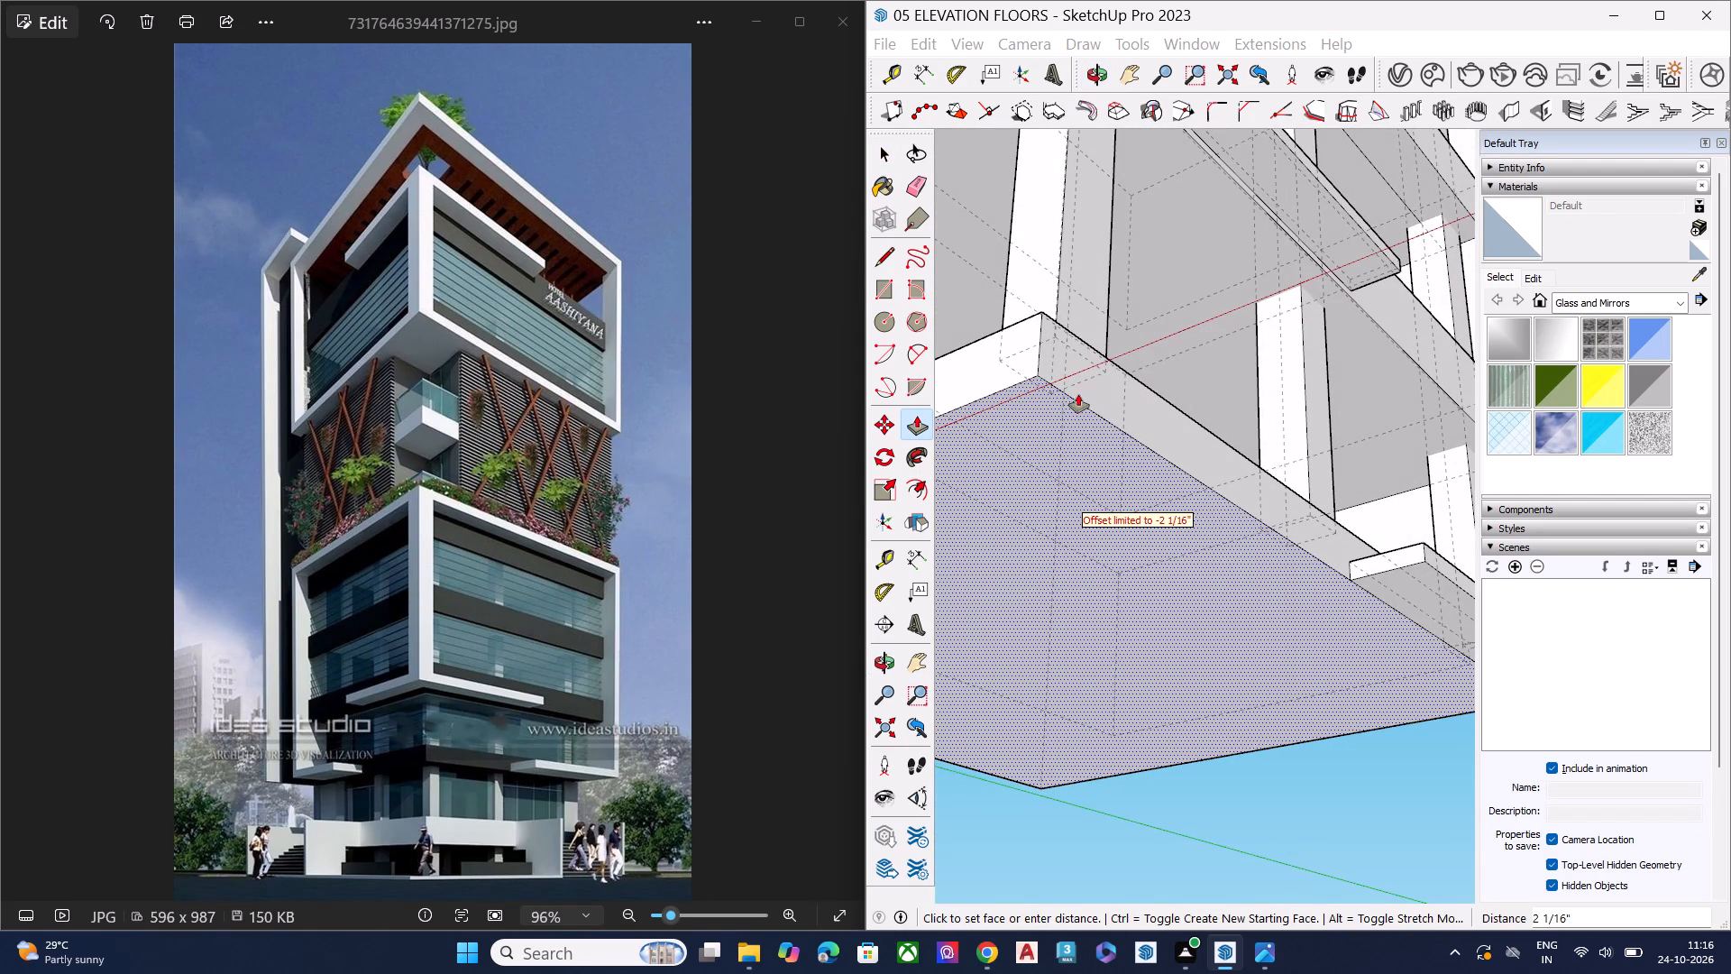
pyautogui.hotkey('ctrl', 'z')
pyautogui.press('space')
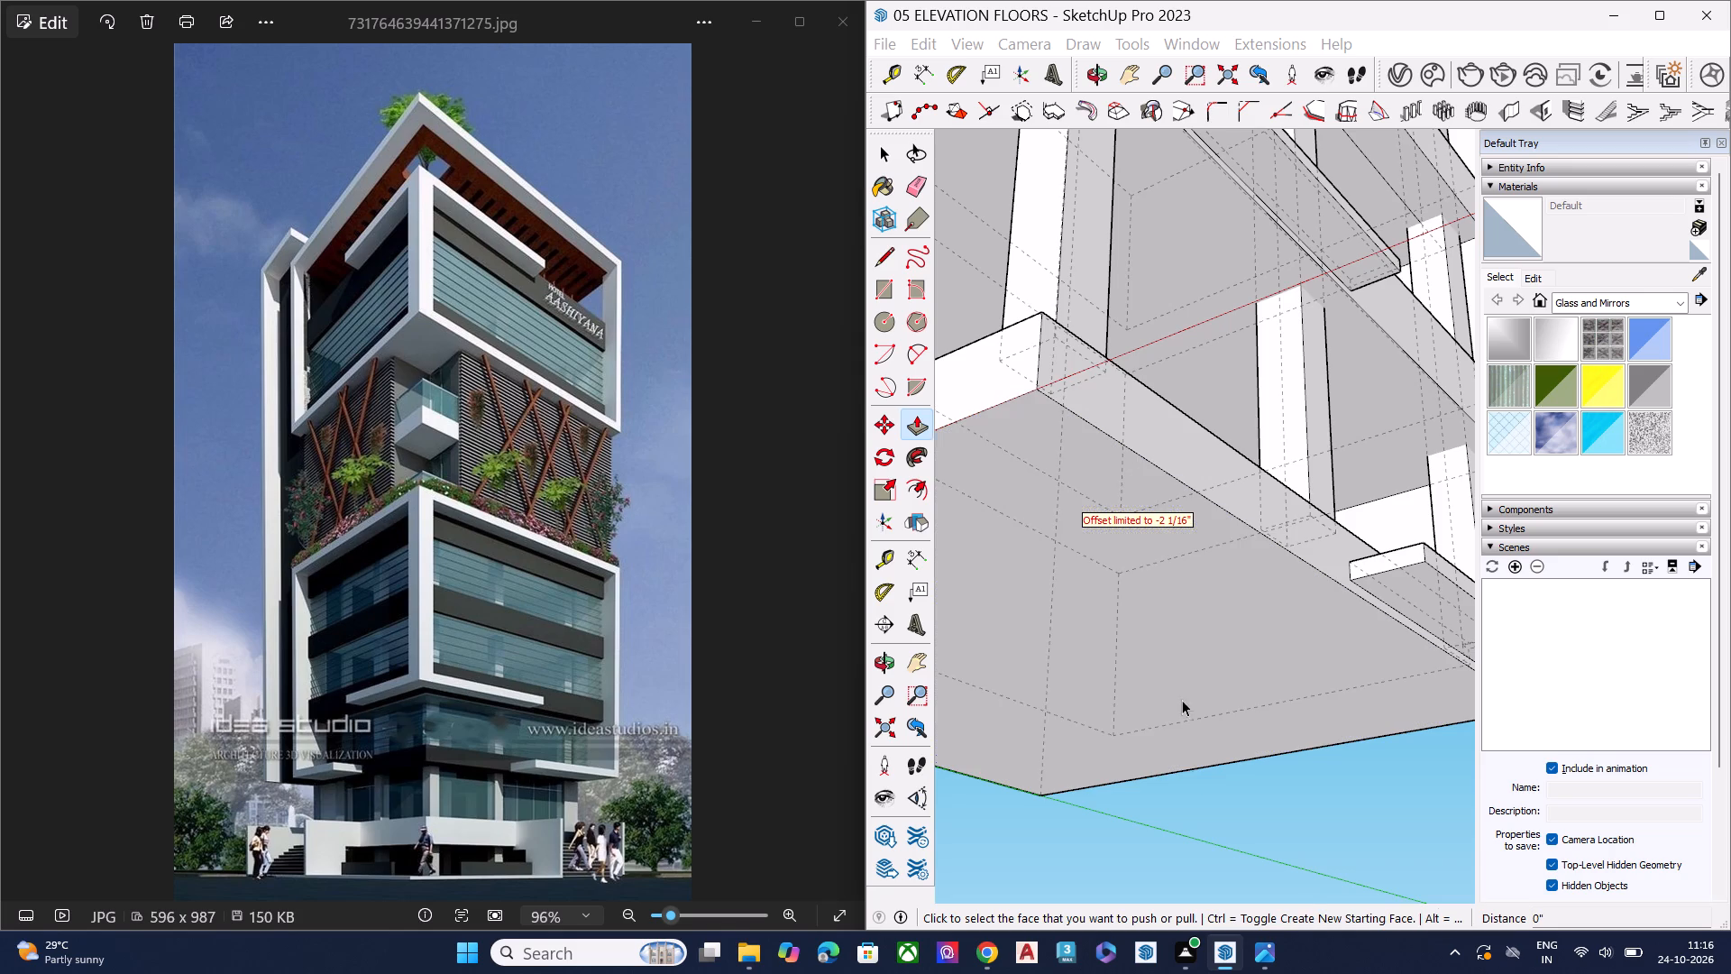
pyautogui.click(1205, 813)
# Select the ground floor corner column's faces from successive sides to examine its shape and where it meets the slab.
pyautogui.scroll(-7, 1195, 333)
pyautogui.moveTo(1089, 396); pyautogui.dragTo(1090, 675, button='middle')
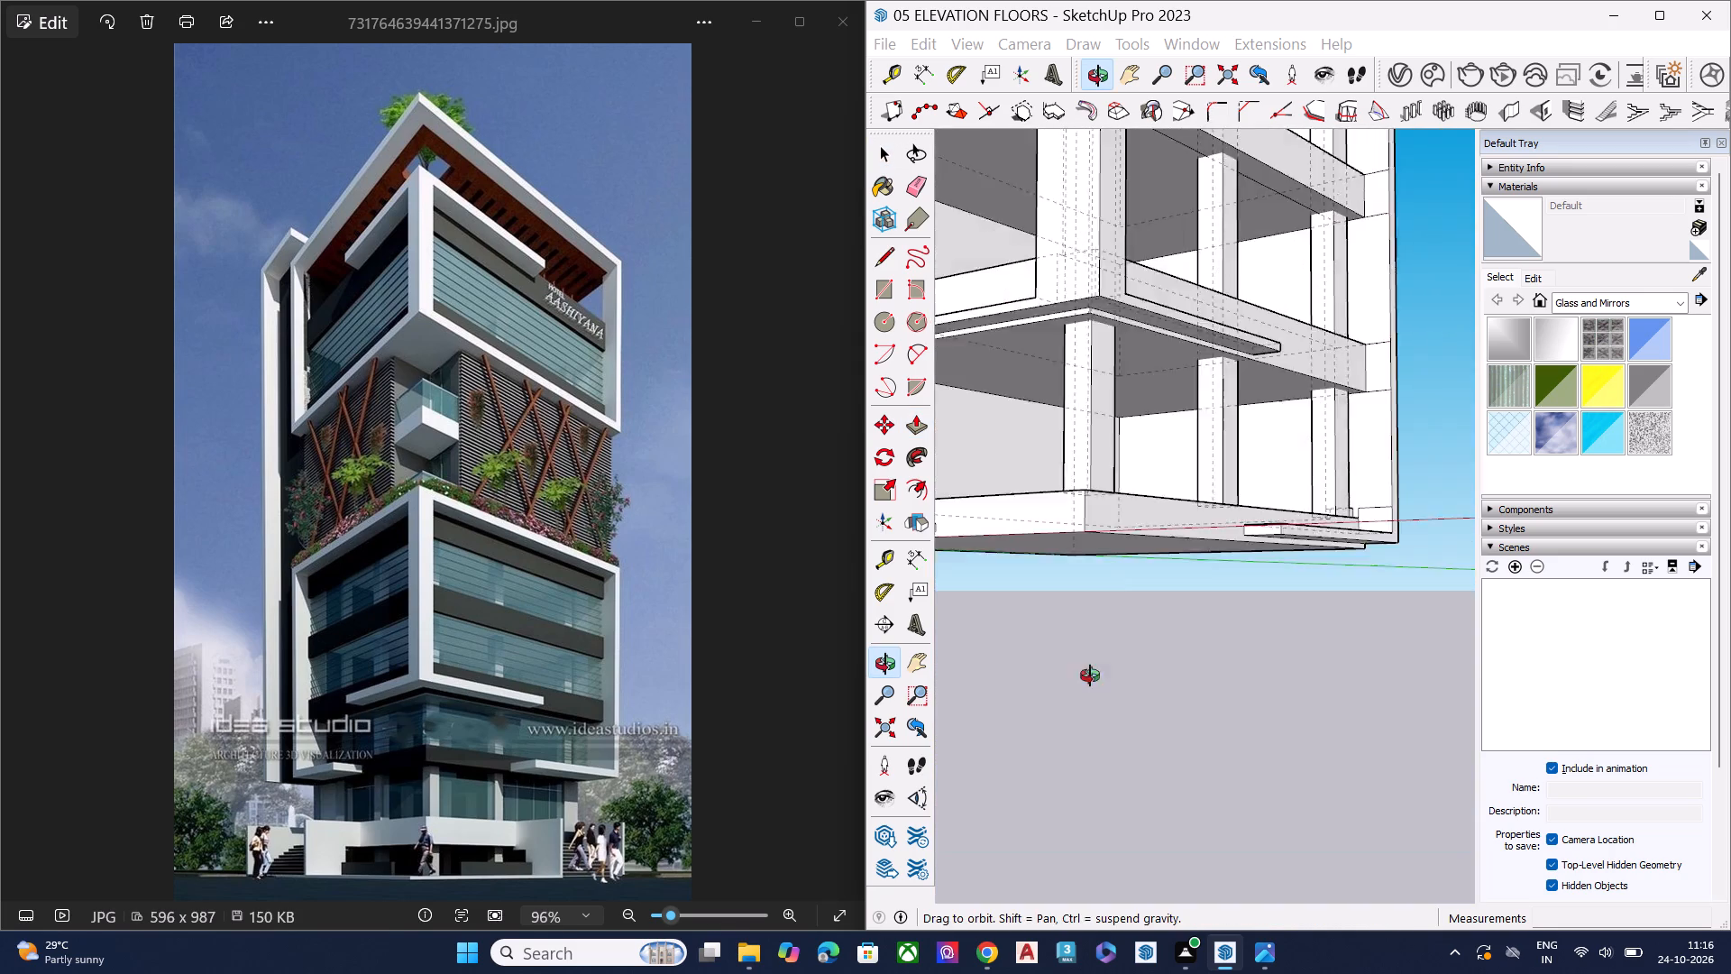
pyautogui.moveTo(1090, 675); pyautogui.dragTo(1085, 696, button='middle')
pyautogui.scroll(5, 1106, 573)
pyautogui.click(1068, 554)
pyautogui.scroll(5, 1086, 553)
pyautogui.keyDown('ctrl'); pyautogui.doubleClick(1061, 563); pyautogui.keyUp('ctrl')
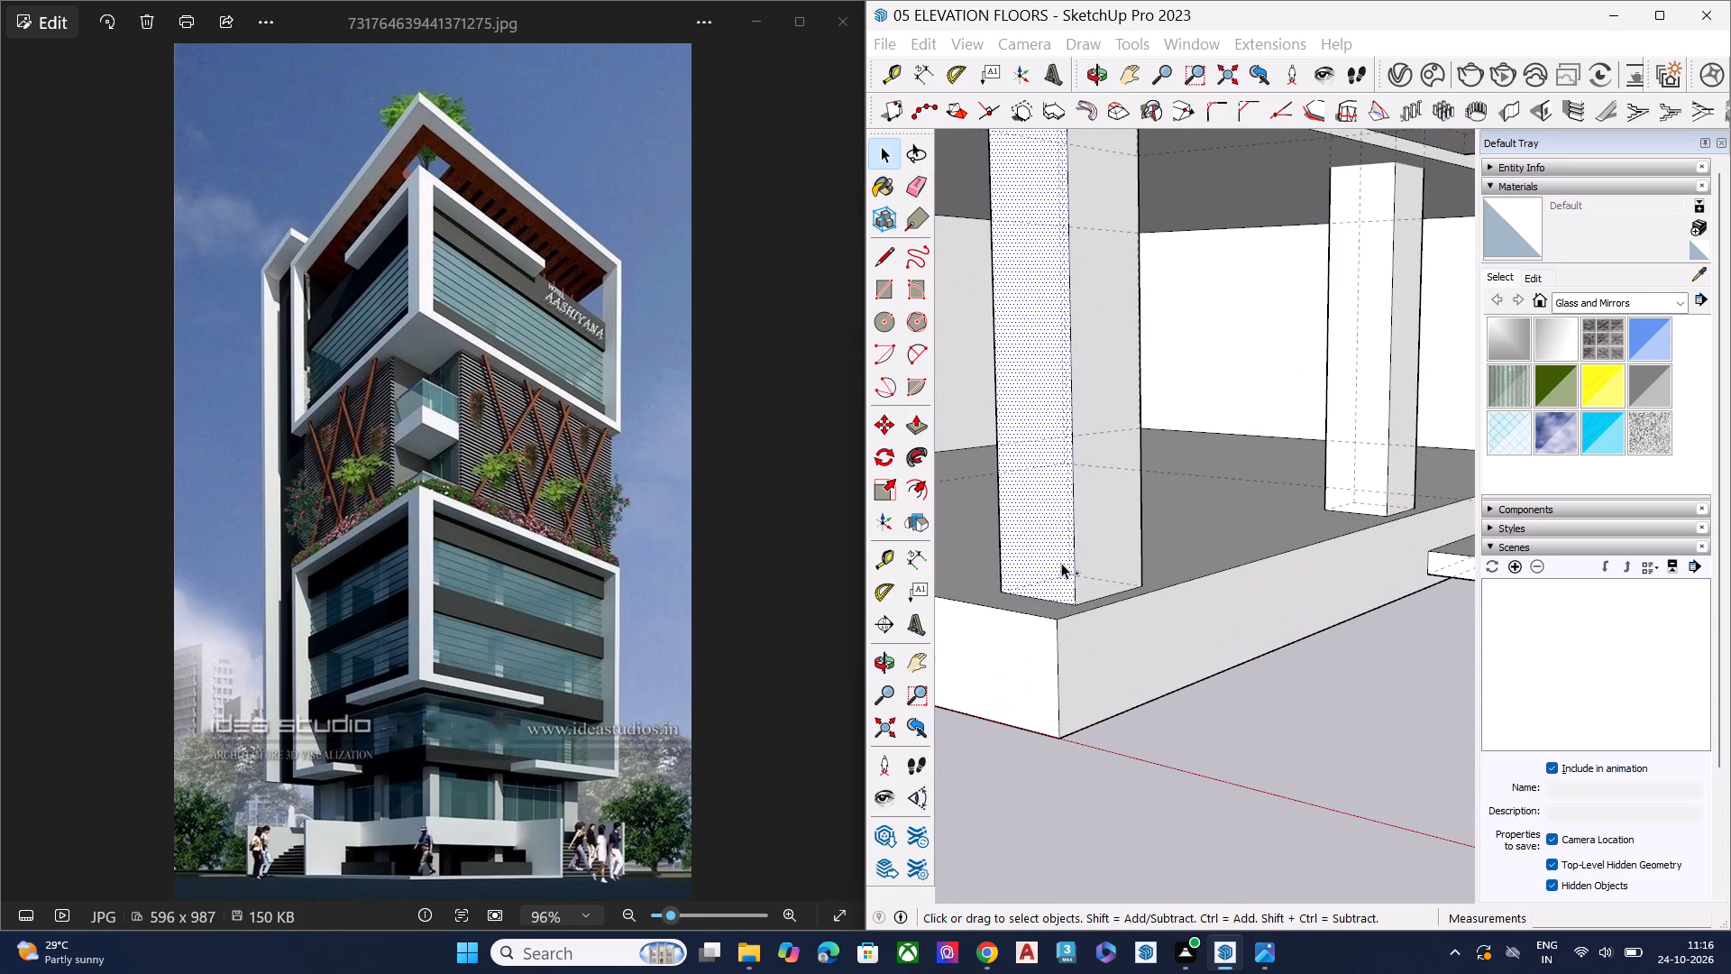
pyautogui.keyDown('ctrl'); pyautogui.doubleClick(1091, 545); pyautogui.keyUp('ctrl')
pyautogui.moveTo(1137, 532); pyautogui.dragTo(801, 544, button='middle')
pyautogui.scroll(-1, 1277, 472)
pyautogui.scroll(1, 1278, 472)
pyautogui.scroll(-4, 1281, 473)
pyautogui.scroll(1, 1292, 480)
pyautogui.scroll(-3, 1295, 482)
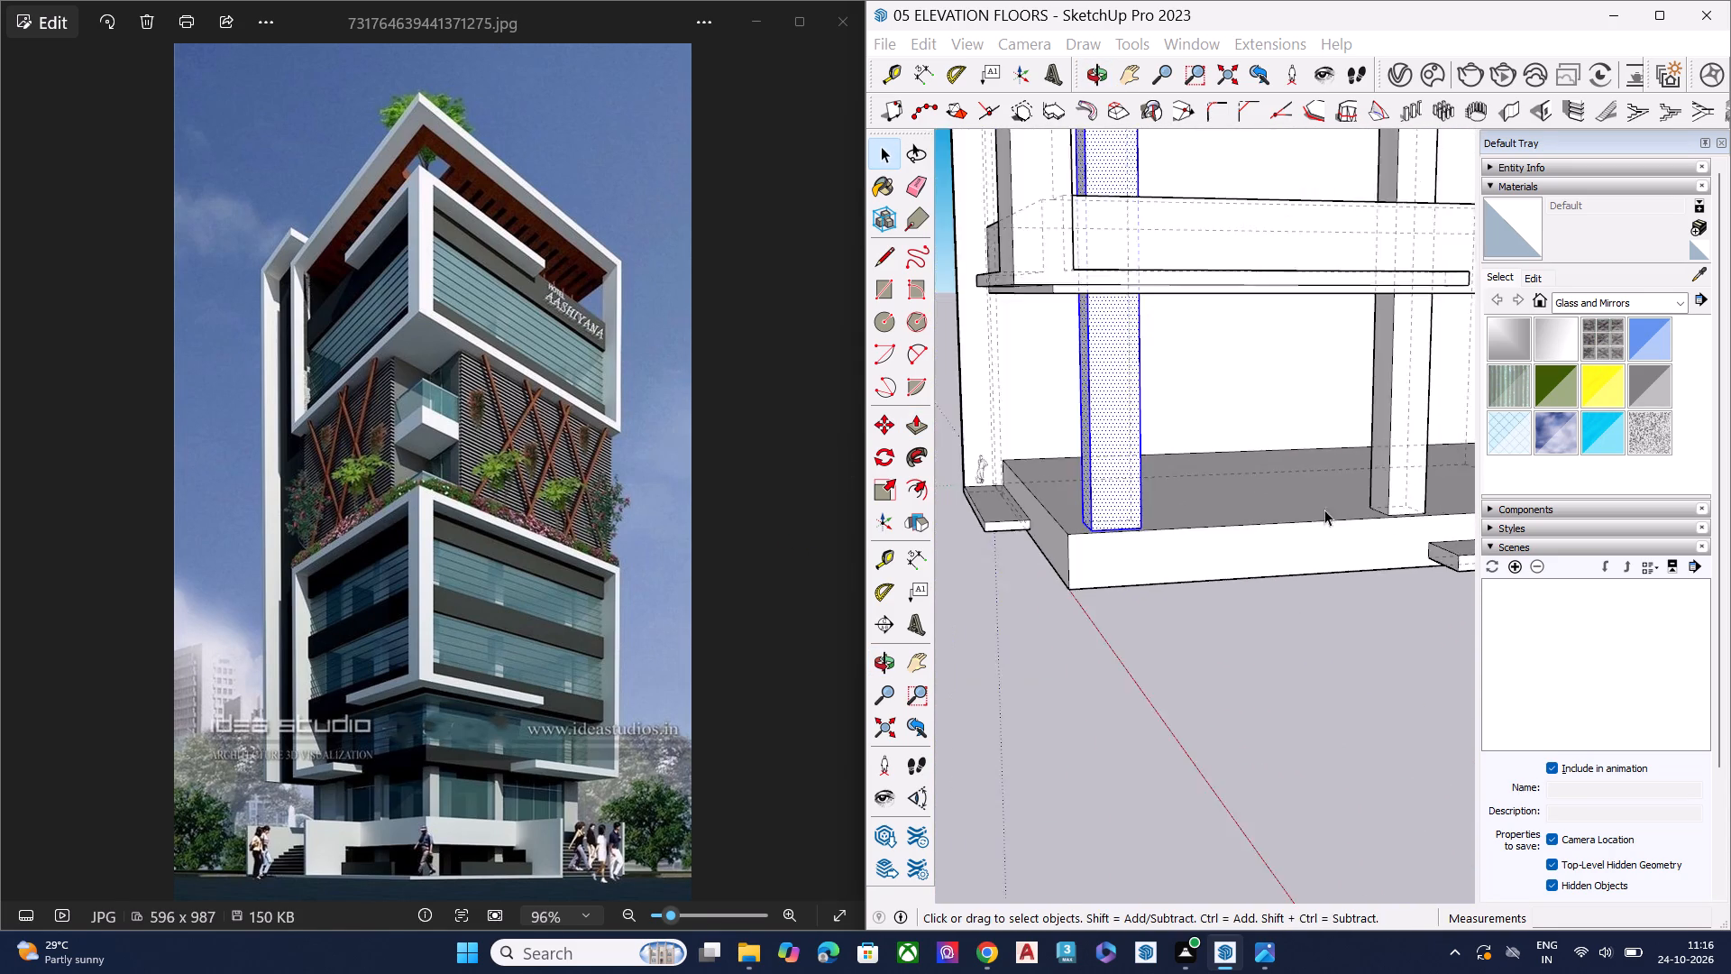
pyautogui.moveTo(1285, 515); pyautogui.dragTo(876, 531, button='middle')
pyautogui.scroll(2, 911, 533)
pyautogui.scroll(-2, 1050, 421)
pyautogui.scroll(3, 1050, 421)
pyautogui.scroll(-1, 1050, 421)
pyautogui.keyDown('ctrl'); pyautogui.scroll(3, 1049, 421); pyautogui.keyUp('ctrl')
pyautogui.keyDown('ctrl'); pyautogui.doubleClick(1086, 424); pyautogui.keyUp('ctrl')
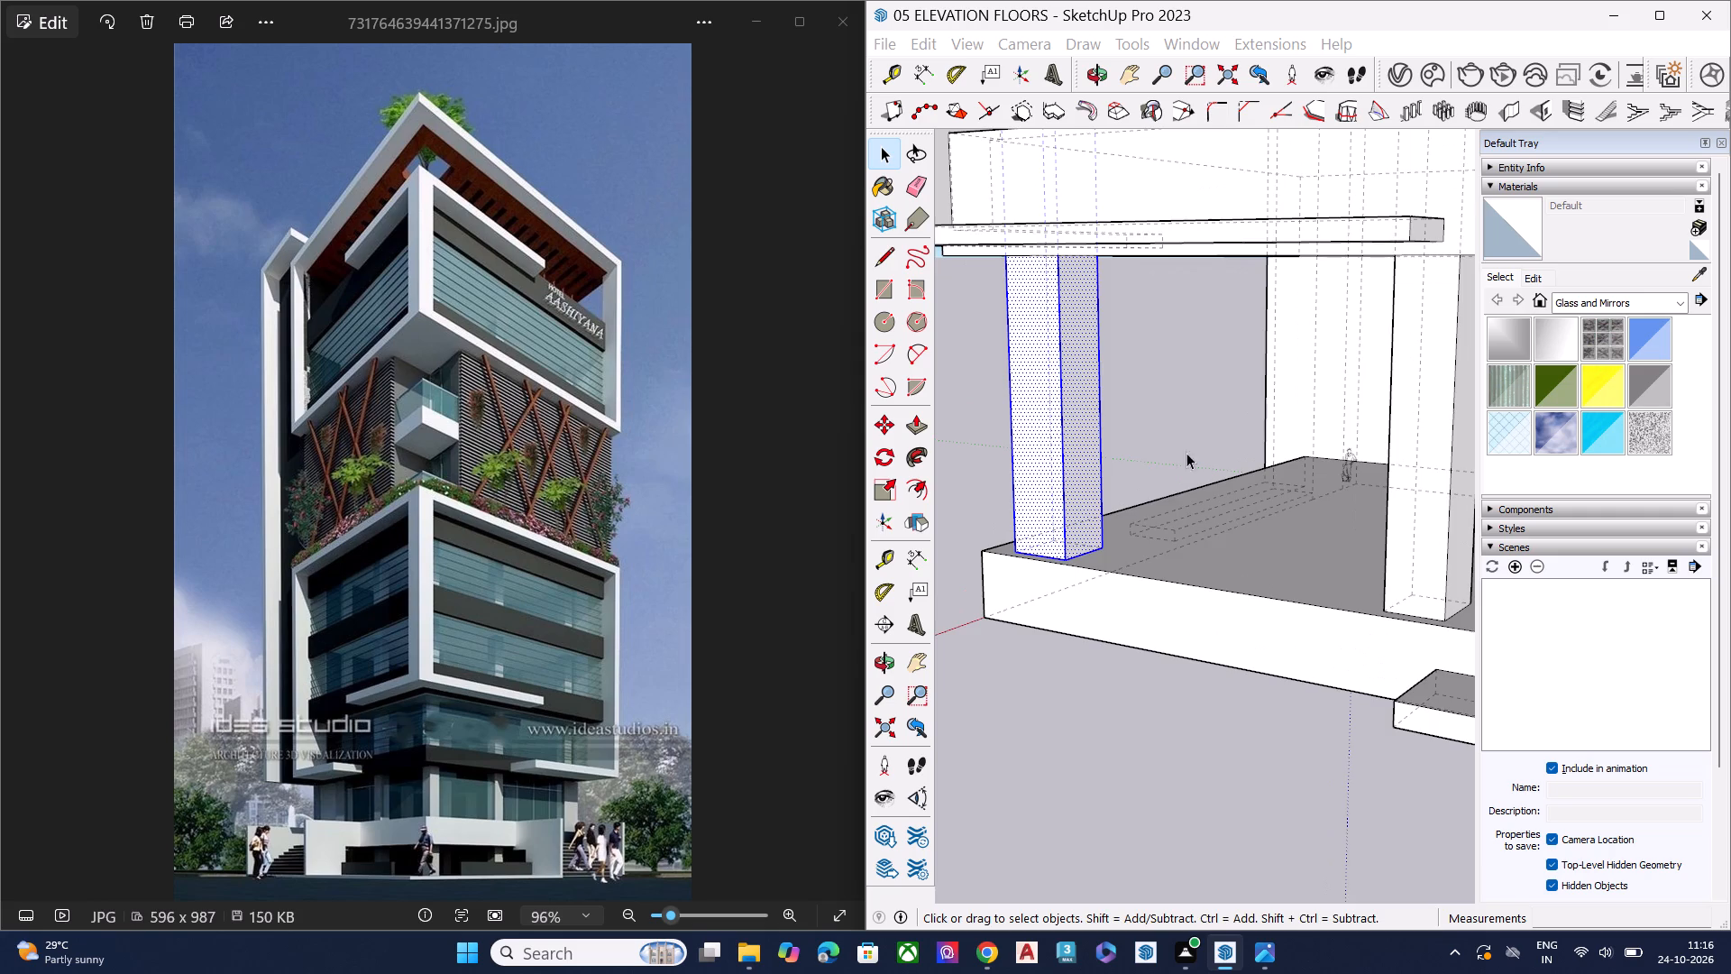
pyautogui.moveTo(1186, 453); pyautogui.dragTo(740, 467, button='middle')
pyautogui.scroll(-5, 1092, 419)
pyautogui.moveTo(973, 481); pyautogui.dragTo(1572, 402, button='middle')
pyautogui.scroll(-1, 1577, 402)
pyautogui.scroll(1, 1577, 402)
pyautogui.scroll(-4, 1438, 371)
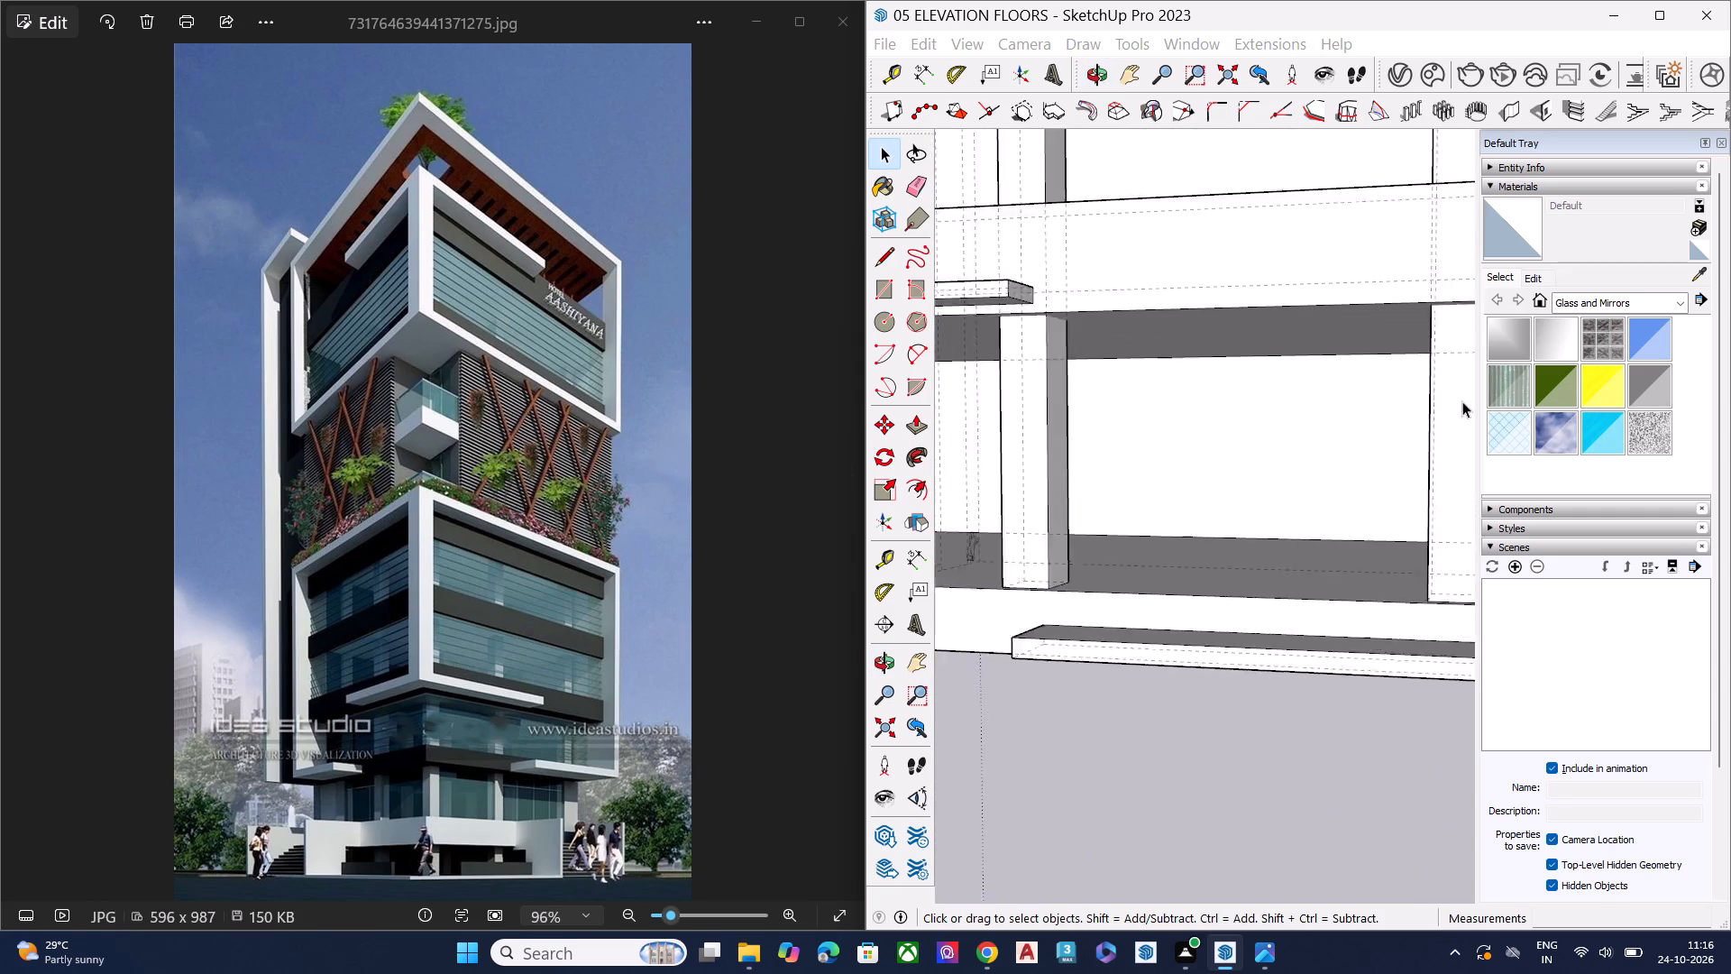
pyautogui.scroll(-4, 1462, 401)
pyautogui.scroll(-9, 1161, 422)
pyautogui.moveTo(1064, 455); pyautogui.dragTo(1630, 442, button='middle')
pyautogui.scroll(-1, 1630, 442)
pyautogui.moveTo(1170, 472); pyautogui.dragTo(1652, 474, button='middle')
pyautogui.scroll(2, 1355, 423)
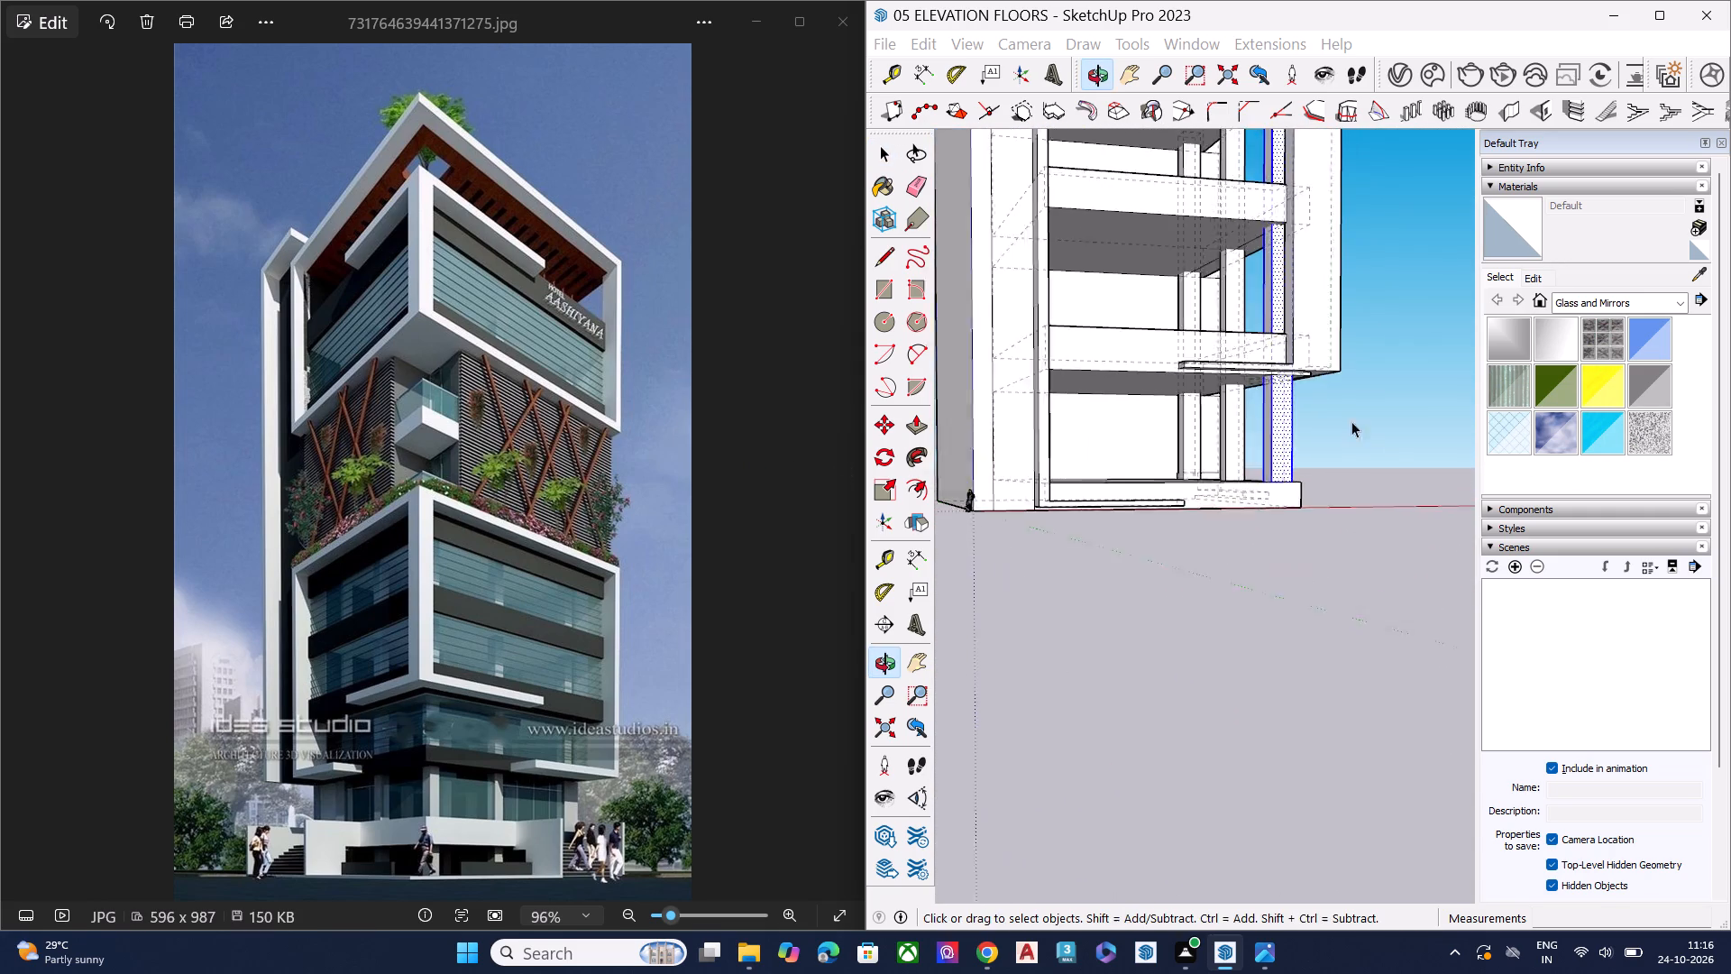
pyautogui.scroll(6, 1351, 421)
pyautogui.moveTo(1222, 416); pyautogui.dragTo(1413, 398, button='middle')
pyautogui.scroll(3, 1413, 398)
pyautogui.scroll(-1, 1413, 398)
pyautogui.scroll(4, 1413, 398)
pyautogui.keyDown('ctrl'); pyautogui.doubleClick(1388, 411); pyautogui.keyUp('ctrl')
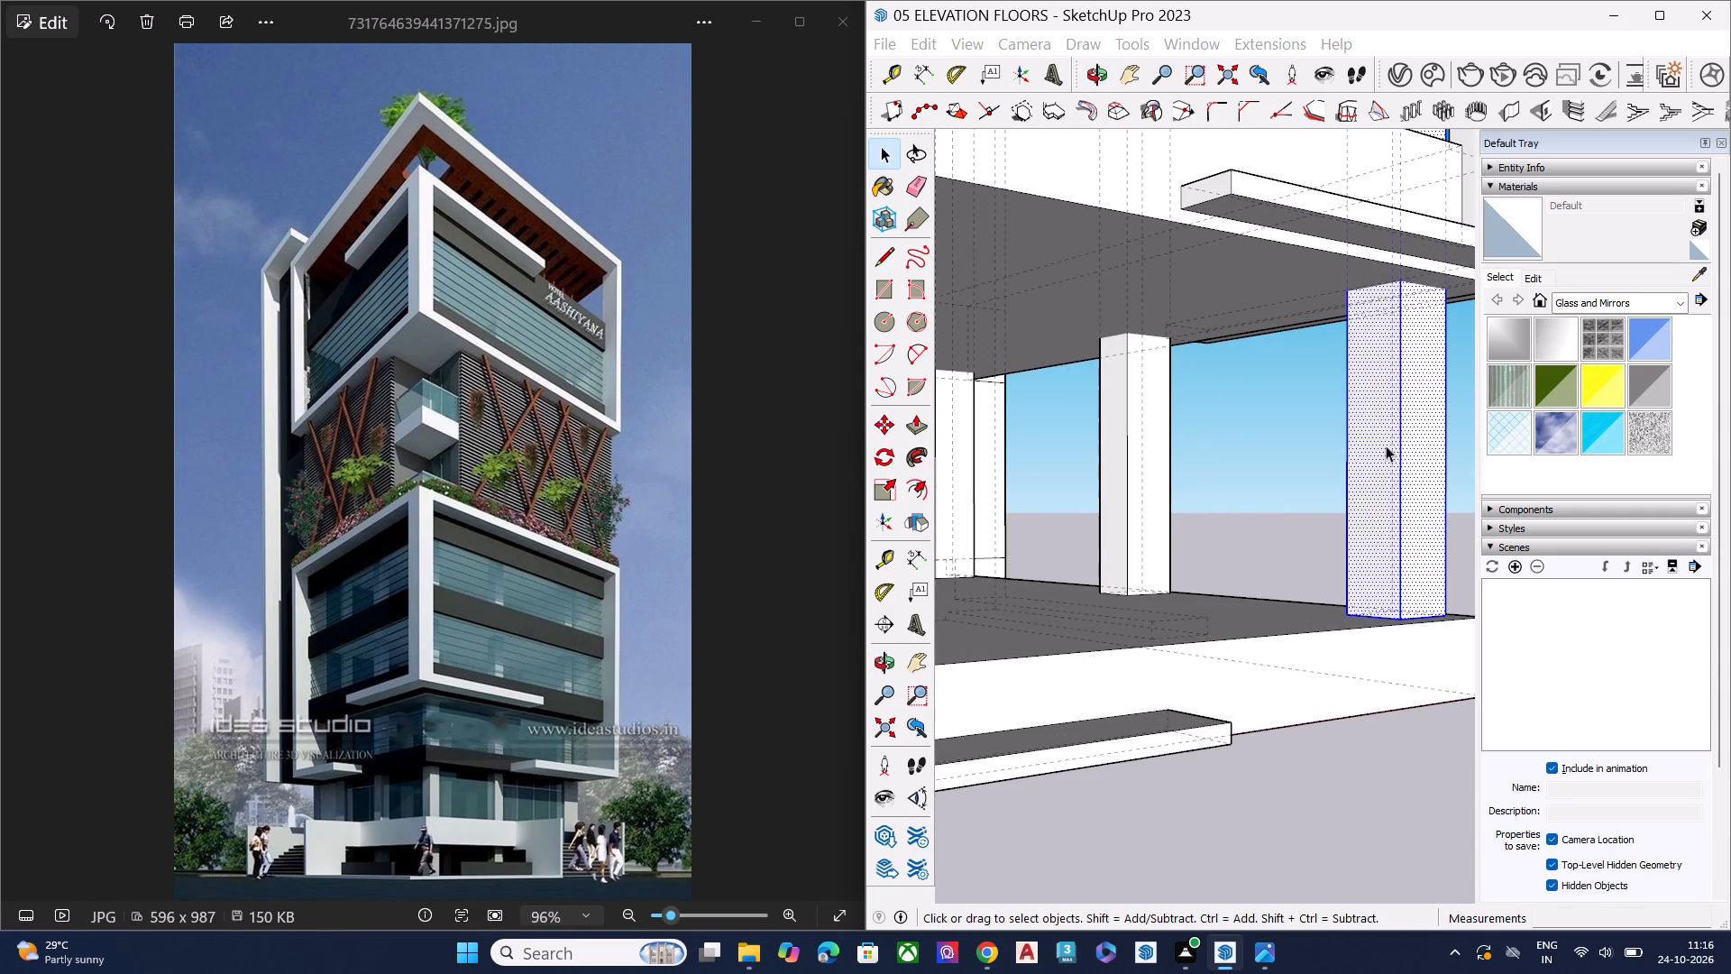
pyautogui.moveTo(1371, 473); pyautogui.dragTo(1144, 88, button='middle')
pyautogui.scroll(2, 1197, 319)
pyautogui.scroll(-1, 1208, 324)
pyautogui.scroll(6, 1208, 324)
pyautogui.scroll(-6, 1200, 341)
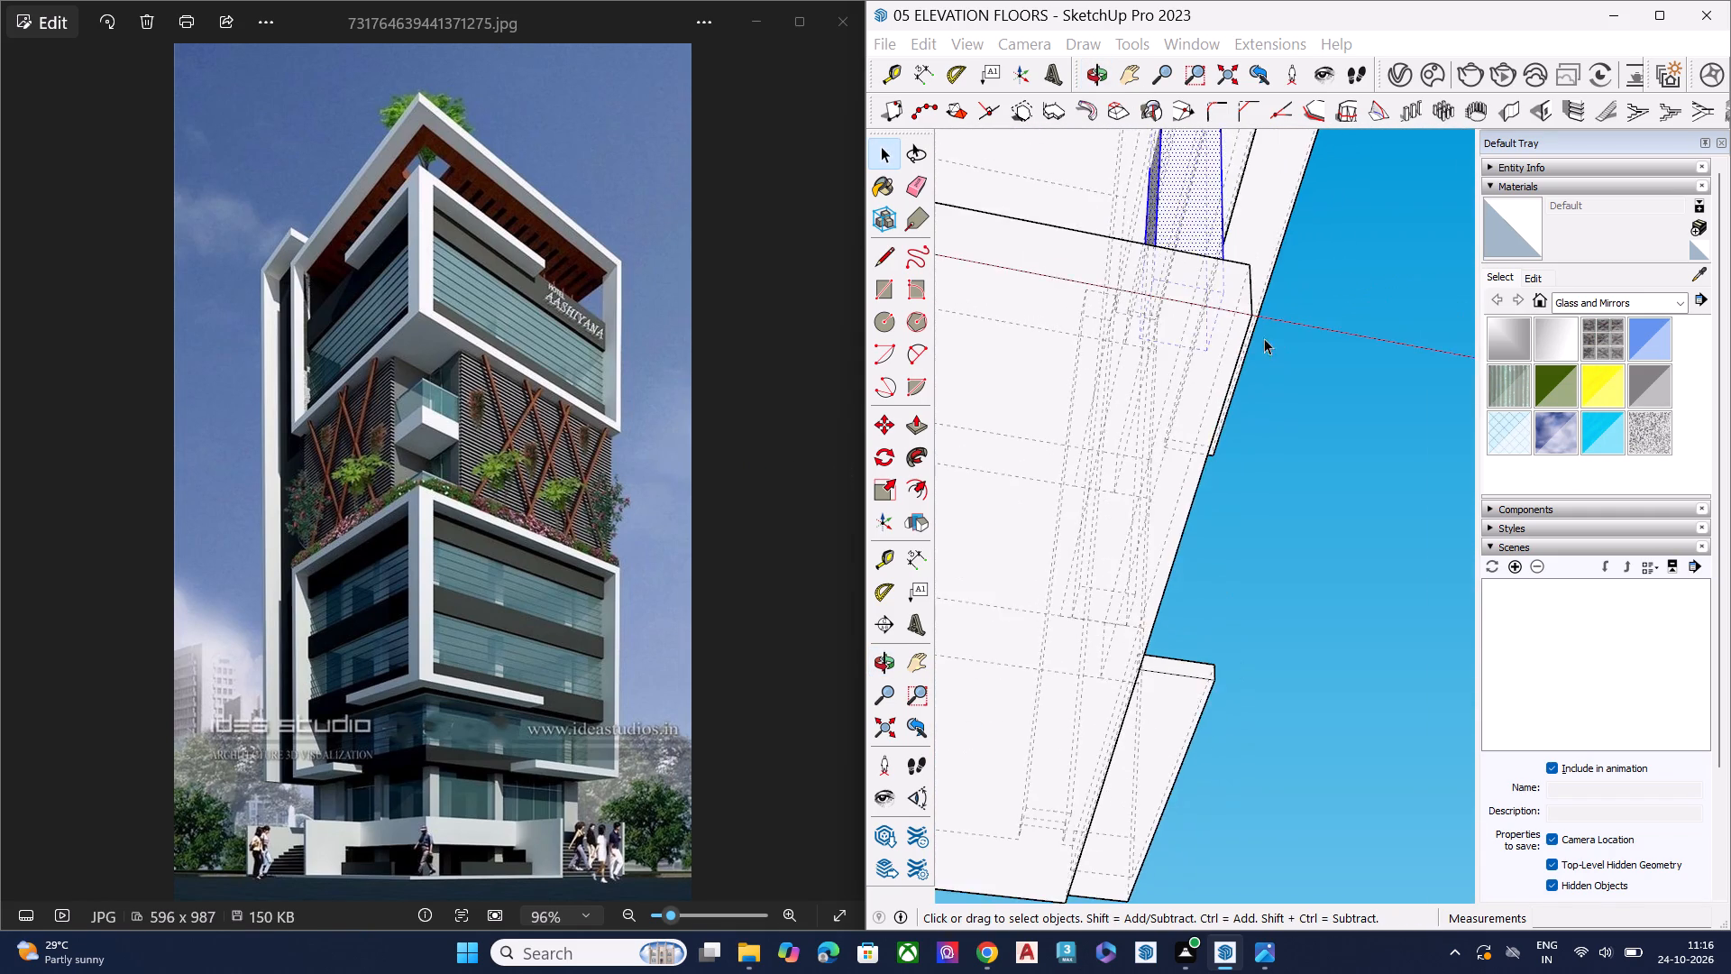
pyautogui.moveTo(1260, 341); pyautogui.dragTo(1196, 442, button='middle')
# Examine the base slab's underside, its side faces and the foot of the corner column up close.
pyautogui.press('p')
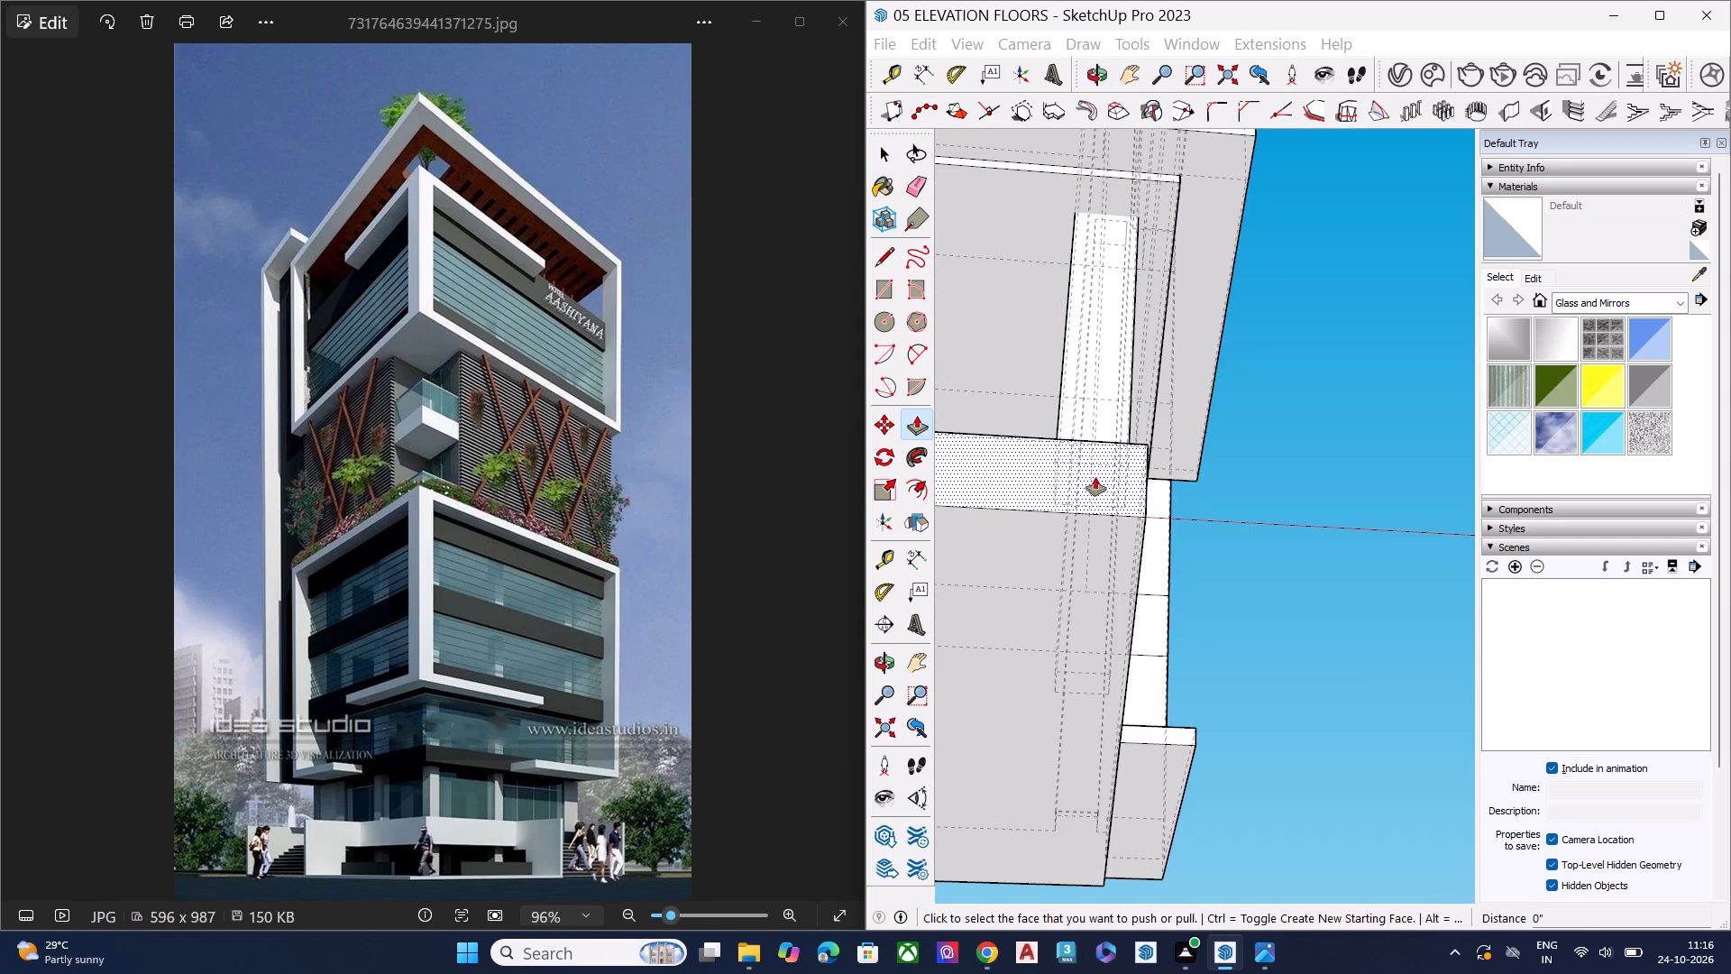
pyautogui.moveTo(1099, 428); pyautogui.dragTo(1064, 631, button='middle')
pyautogui.scroll(7, 1065, 608)
pyautogui.scroll(-1, 1140, 557)
pyautogui.scroll(2, 1140, 557)
pyautogui.scroll(-5, 1140, 557)
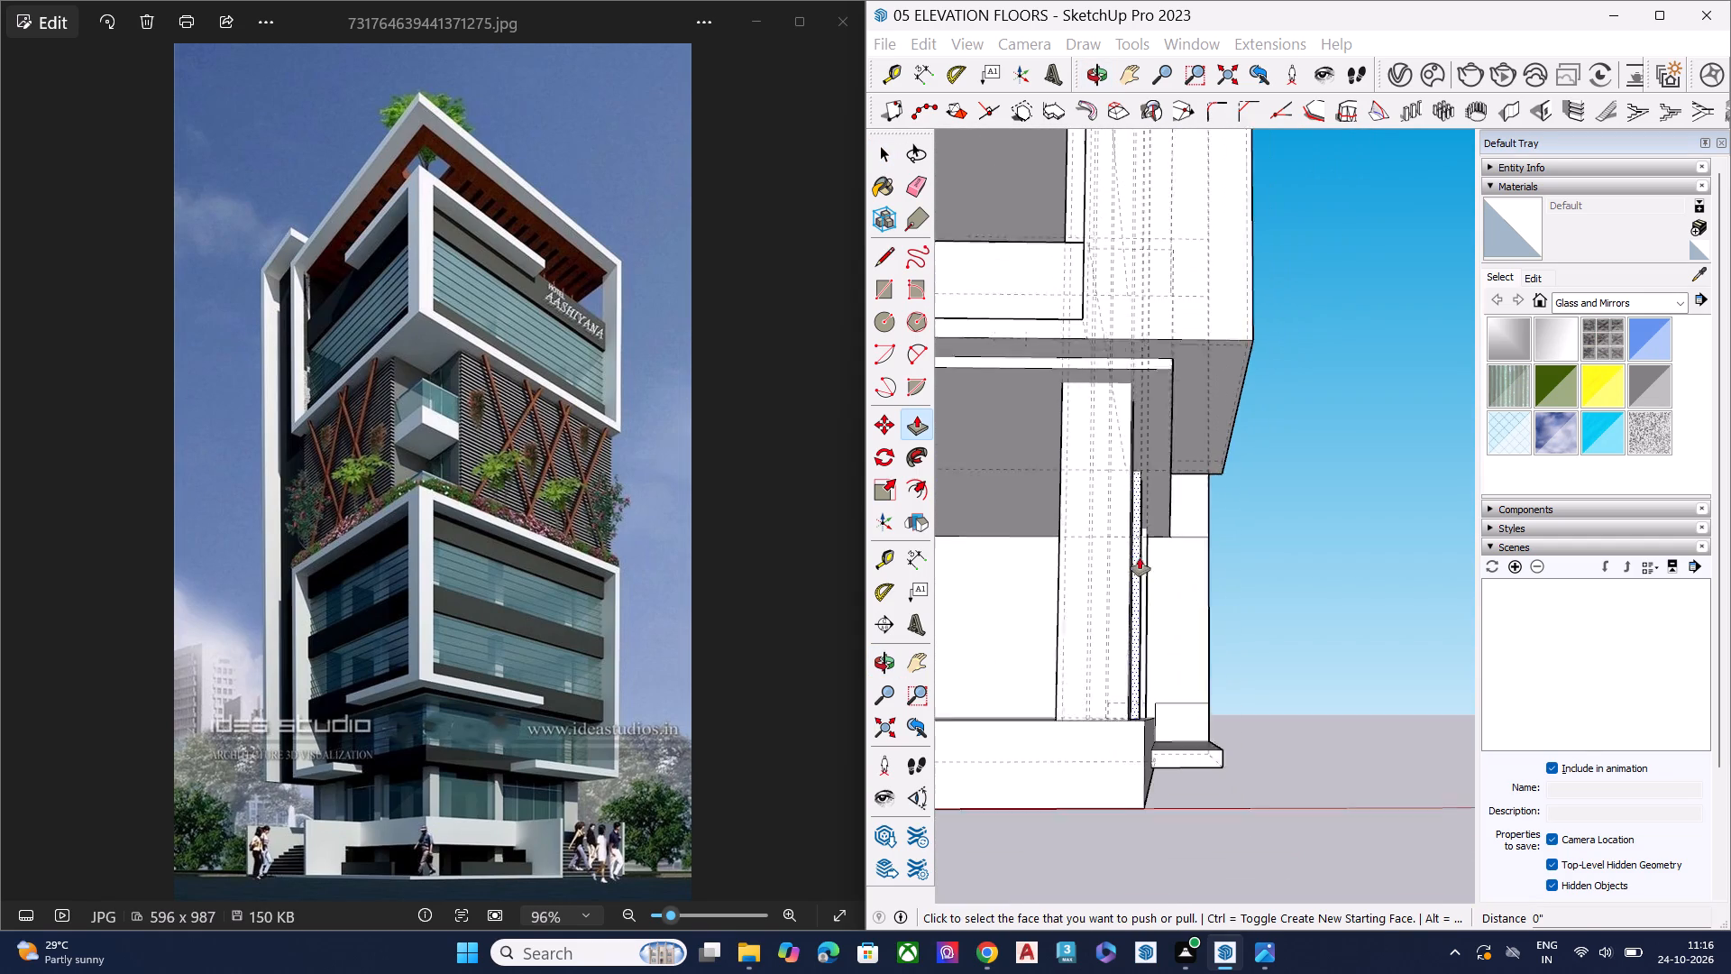
pyautogui.scroll(-1, 1140, 557)
pyautogui.moveTo(1113, 568); pyautogui.dragTo(820, 532, button='middle')
pyautogui.scroll(1, 1019, 476)
pyautogui.scroll(-8, 1454, 411)
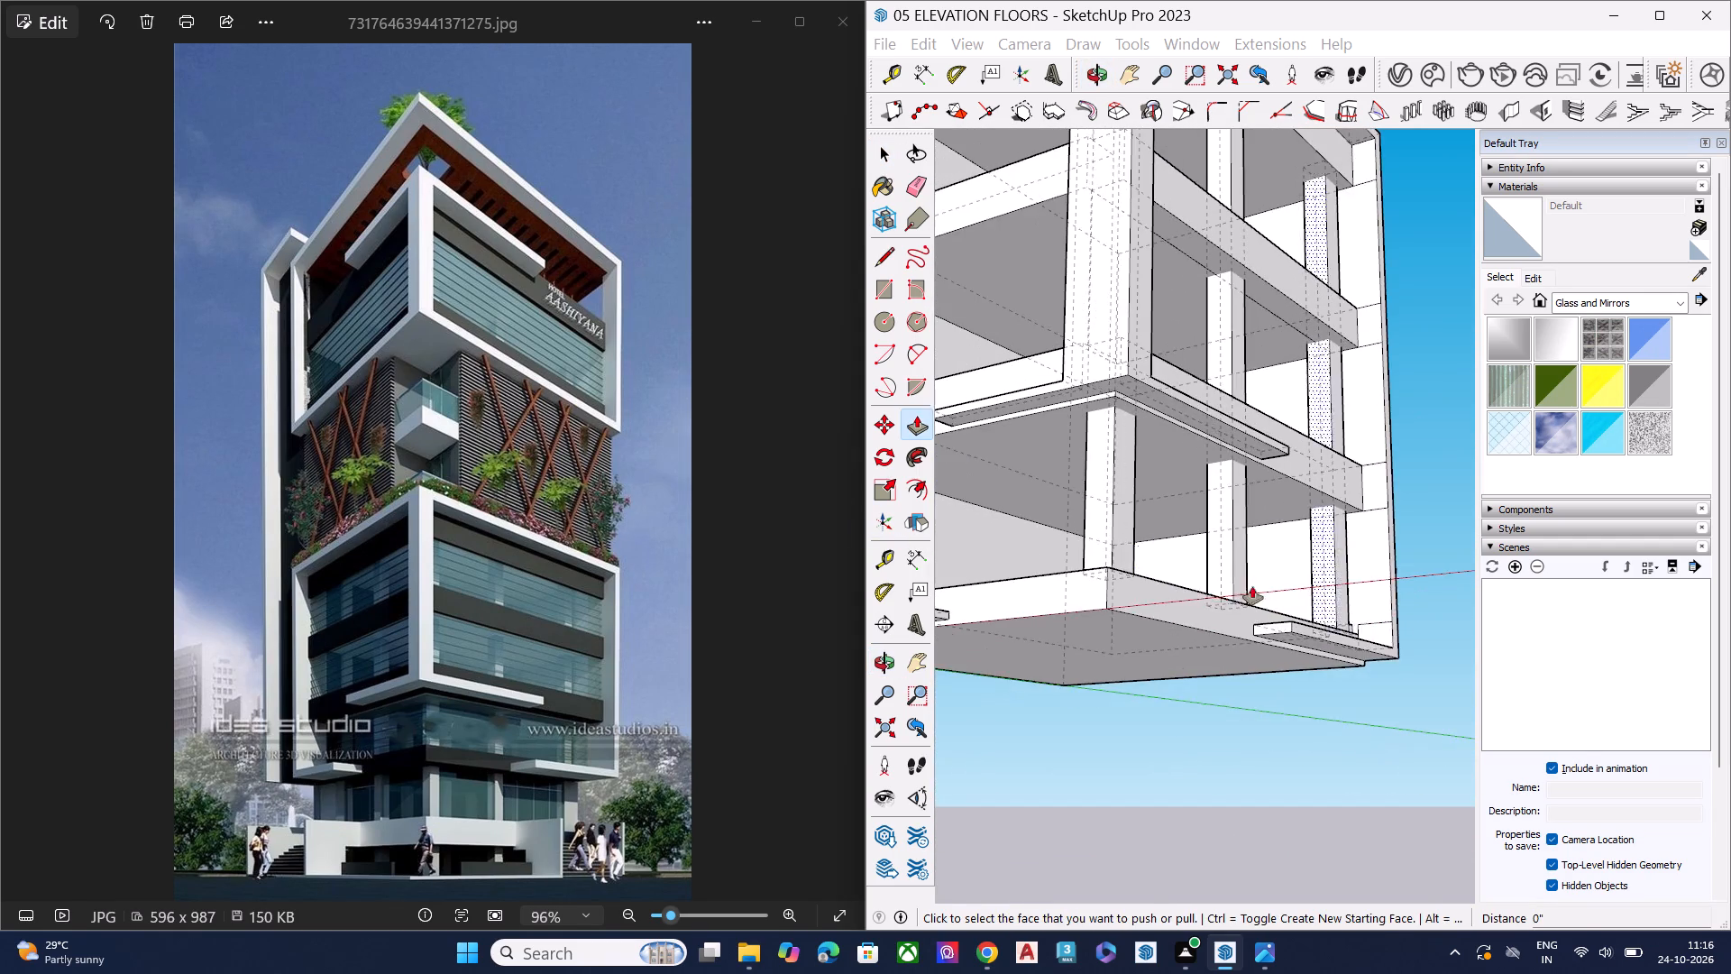
pyautogui.moveTo(1110, 598); pyautogui.dragTo(1199, 318, button='middle')
pyautogui.scroll(8, 1180, 403)
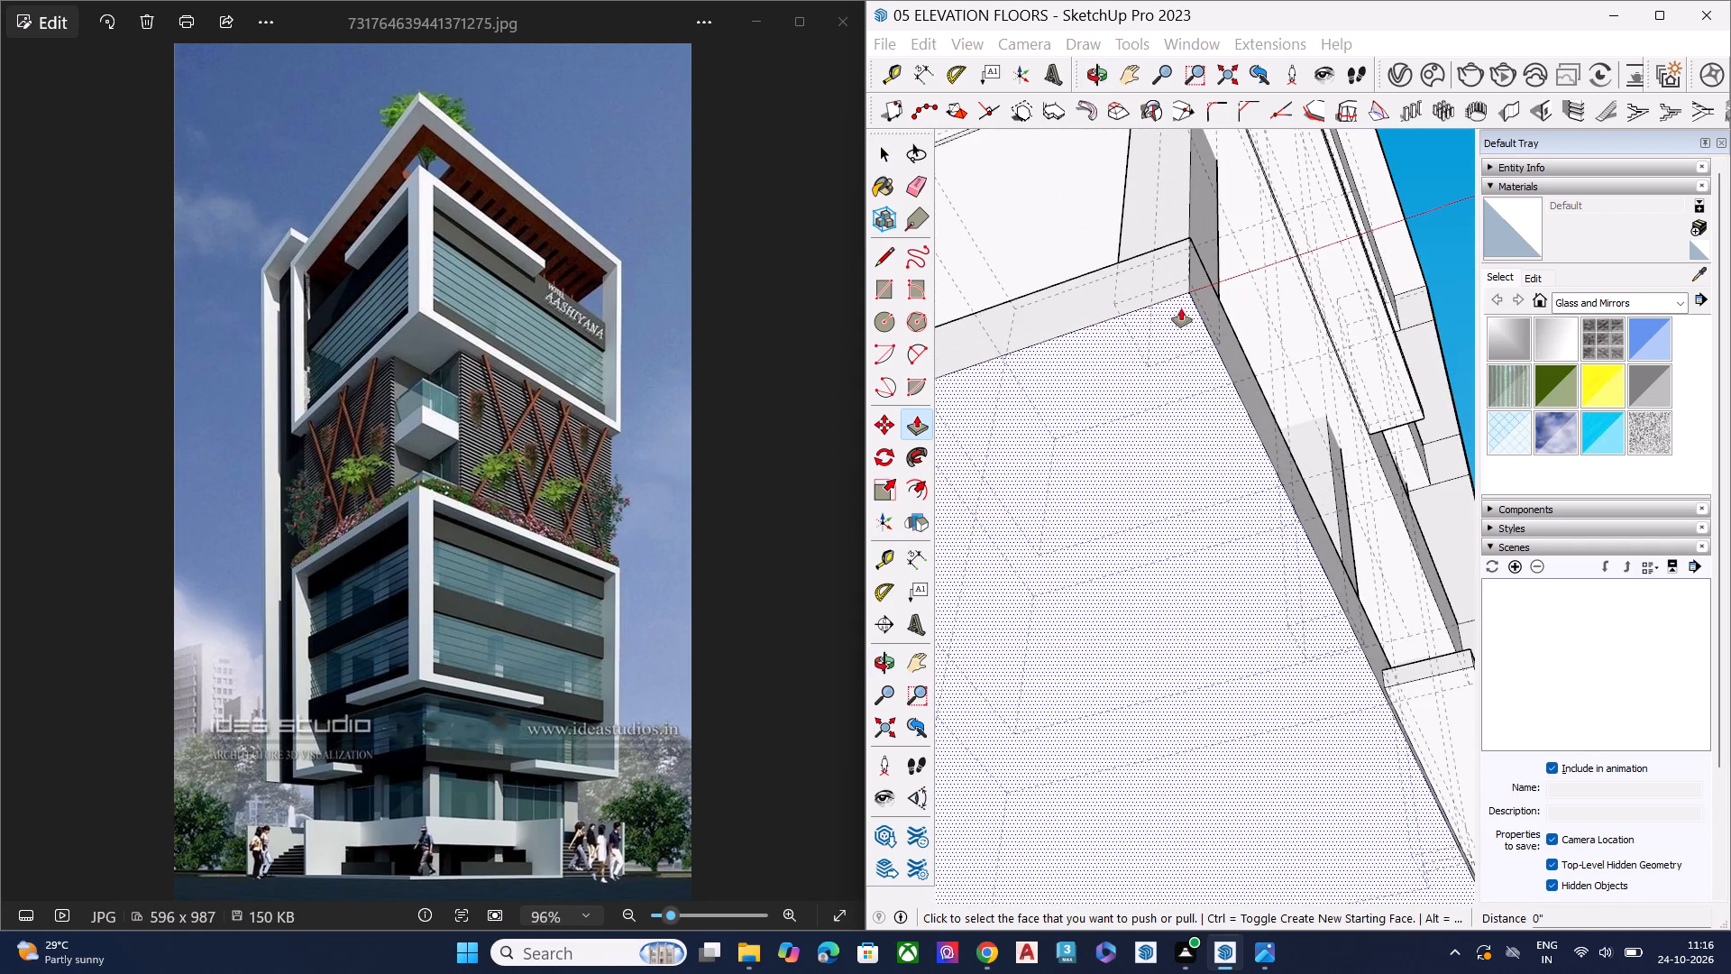
pyautogui.moveTo(1218, 286); pyautogui.dragTo(1207, 544, button='middle')
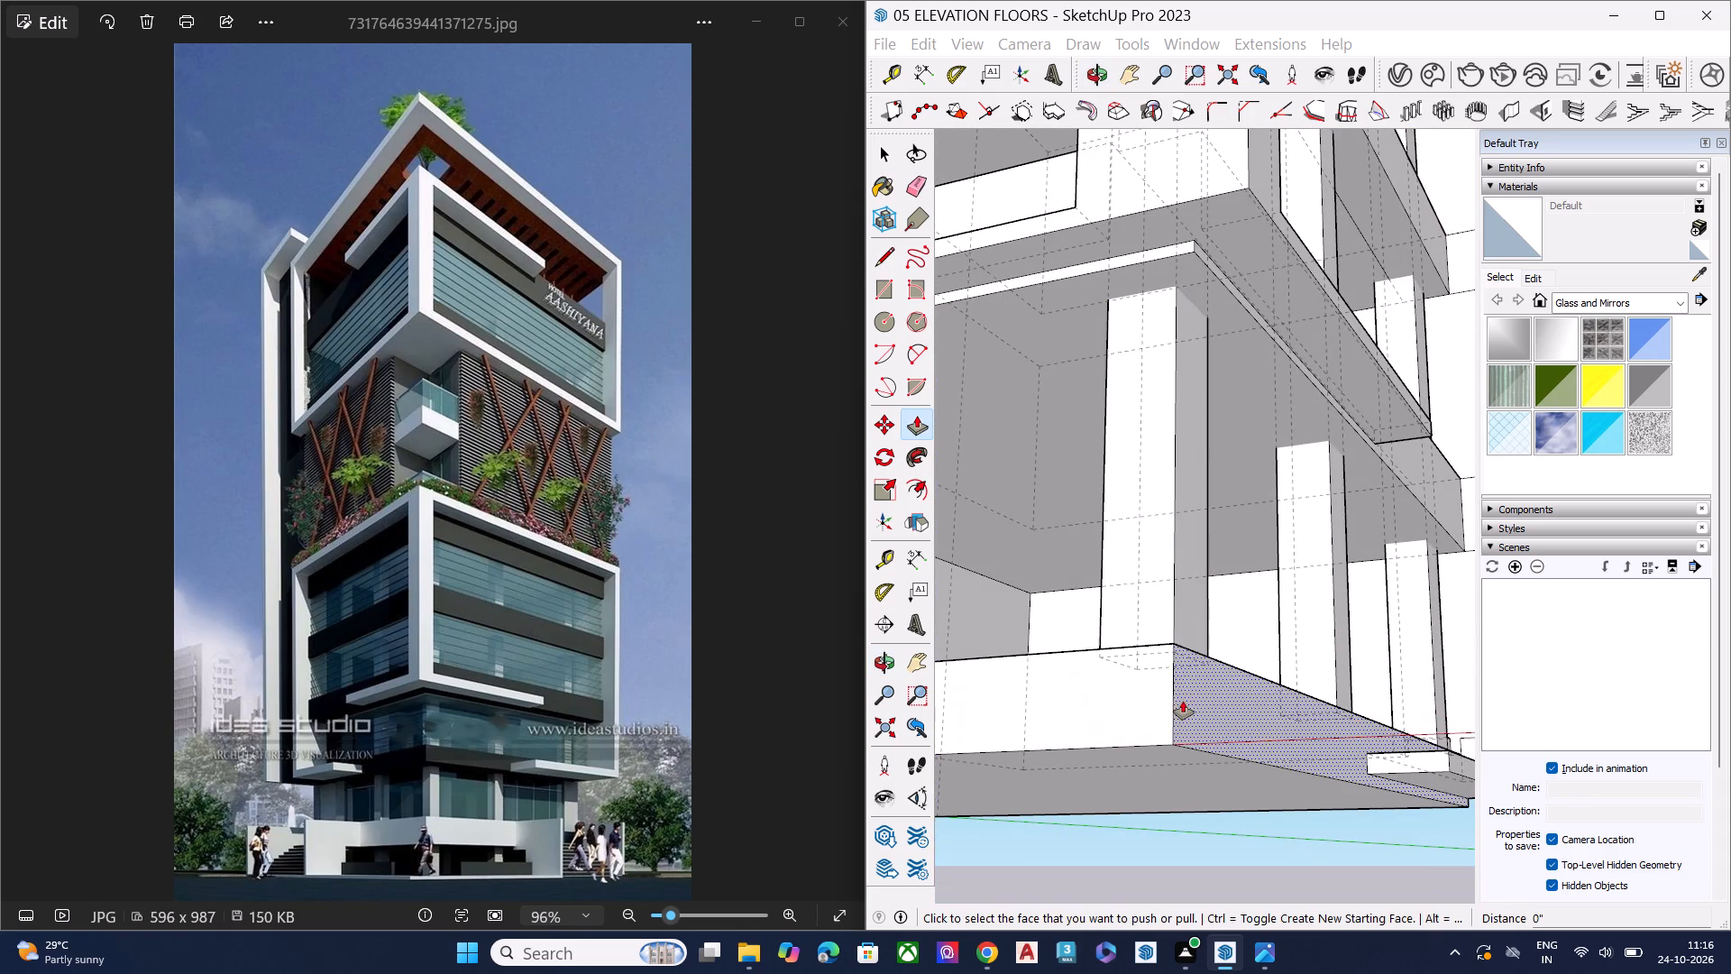
pyautogui.moveTo(1166, 649); pyautogui.dragTo(1188, 838, button='middle')
pyautogui.scroll(5, 1186, 838)
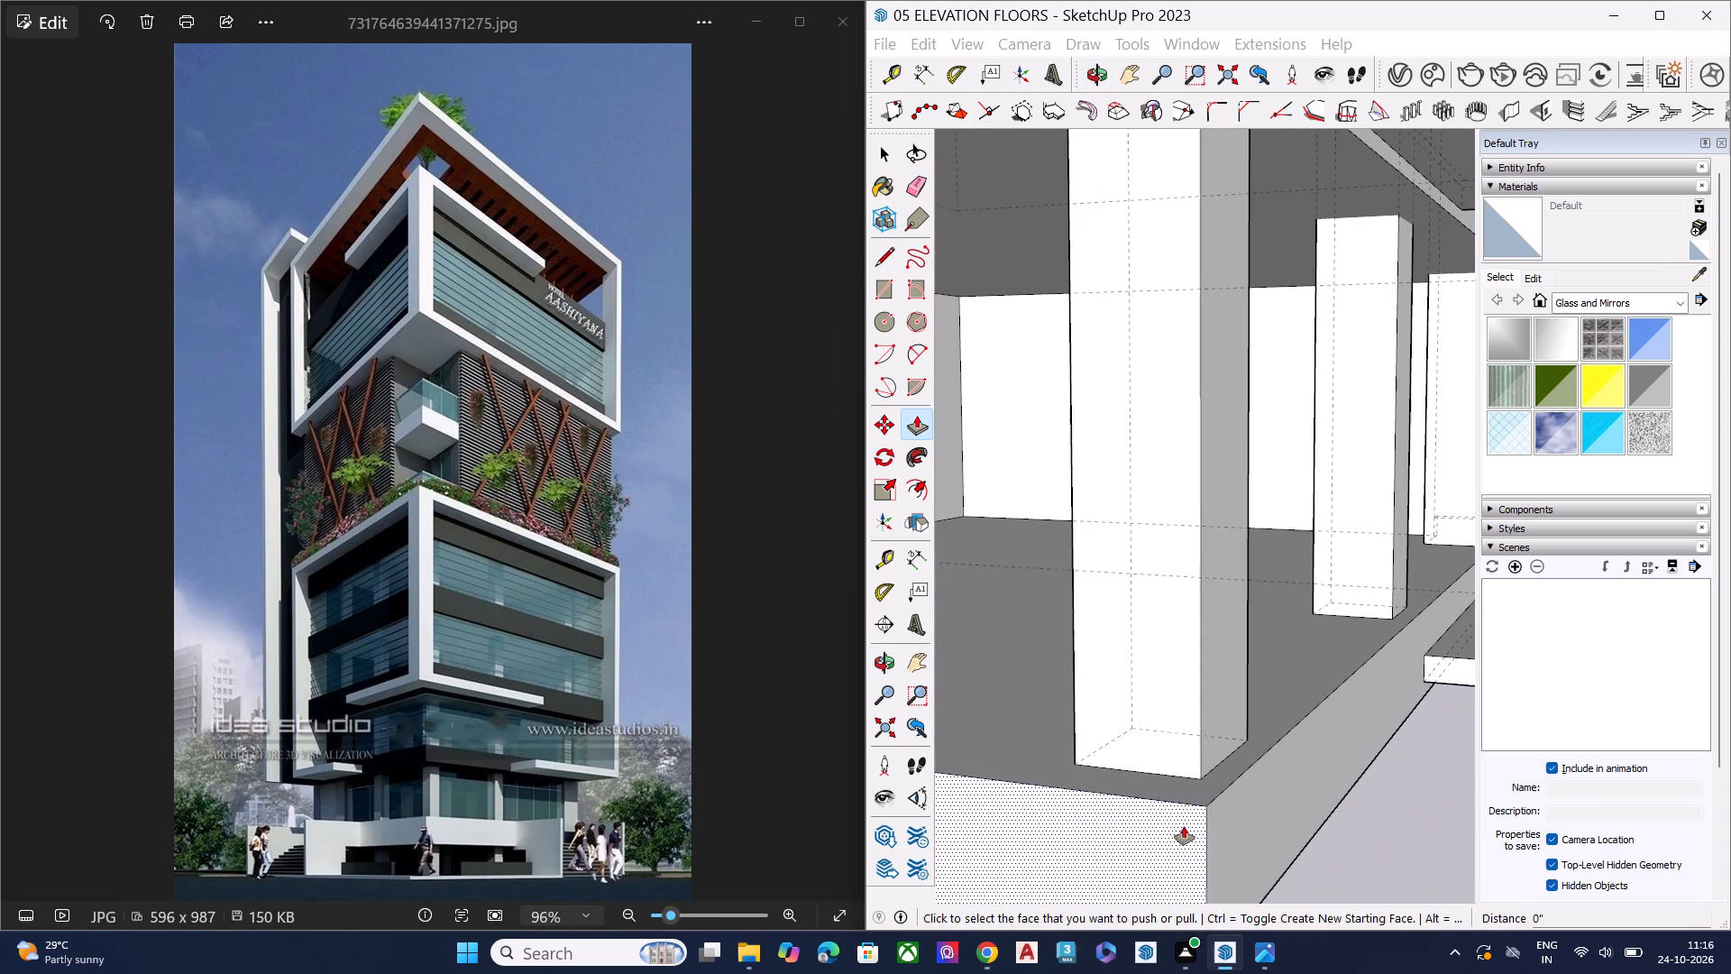
pyautogui.scroll(2, 1184, 826)
pyautogui.scroll(6, 1166, 750)
pyautogui.scroll(1, 1228, 789)
pyautogui.scroll(-1, 1228, 789)
pyautogui.scroll(8, 1228, 789)
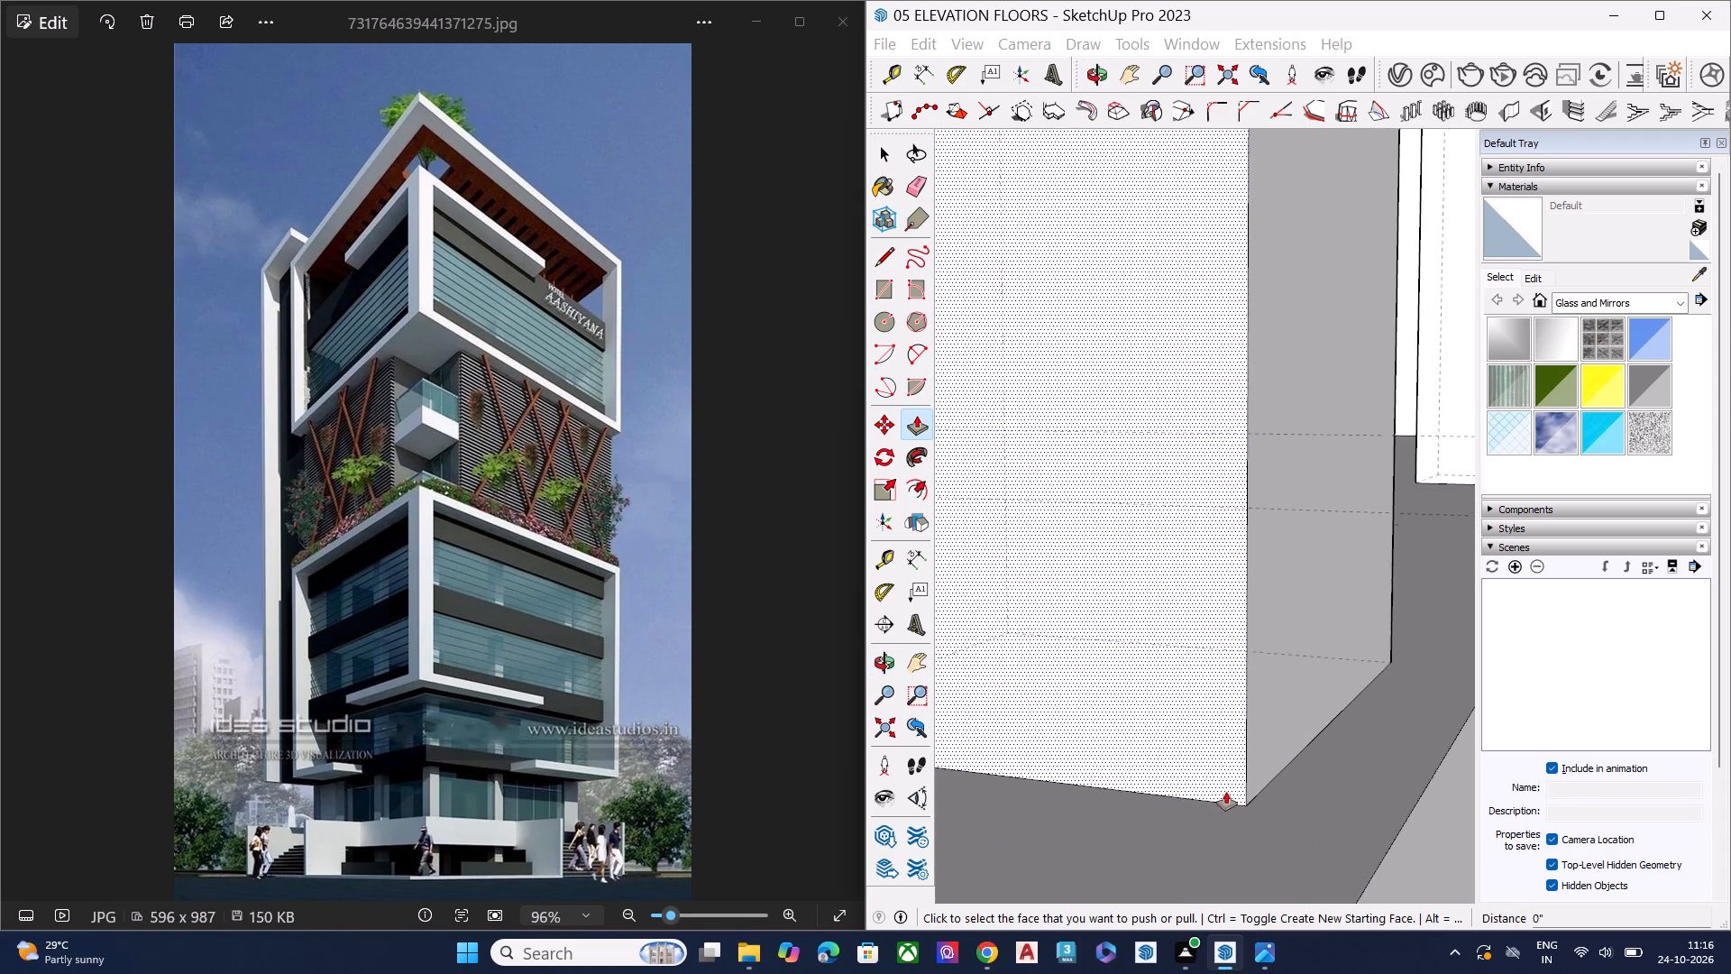
pyautogui.scroll(4, 1226, 792)
pyautogui.scroll(1, 1202, 721)
pyautogui.scroll(-4, 1202, 721)
pyautogui.scroll(9, 1201, 721)
pyautogui.scroll(-1, 1228, 687)
pyautogui.scroll(8, 1228, 687)
pyautogui.scroll(-2, 1233, 680)
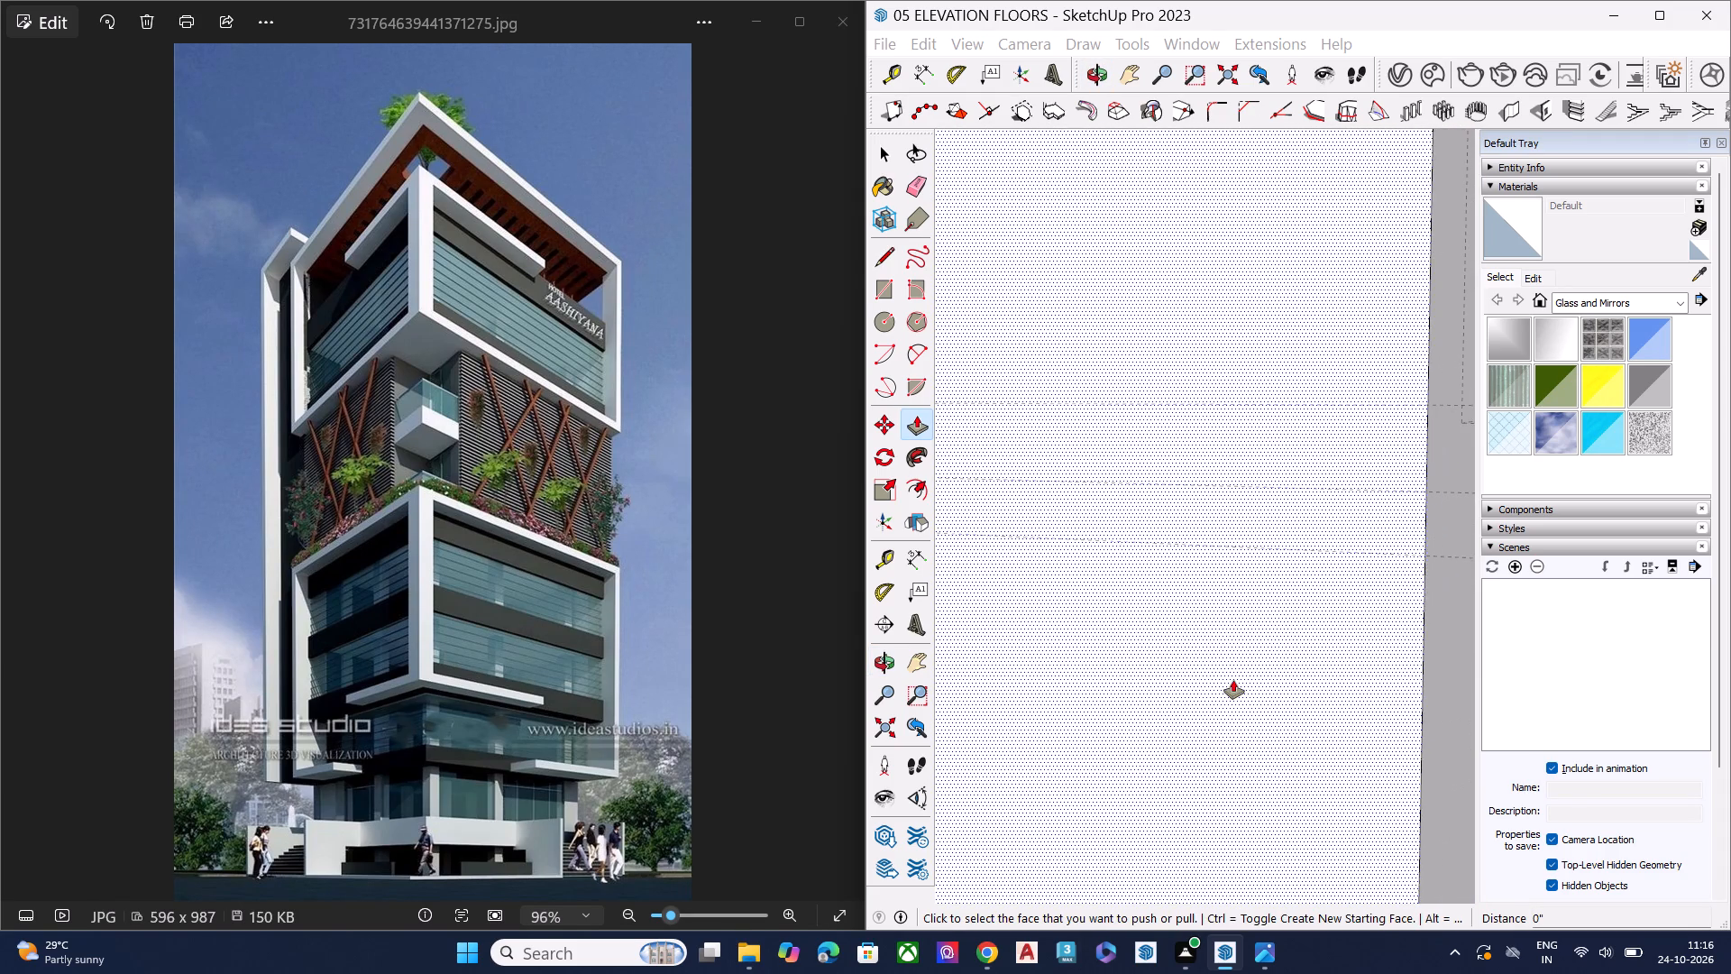
pyautogui.scroll(-3, 1233, 680)
pyautogui.scroll(1, 1233, 680)
pyautogui.scroll(-4, 1233, 680)
pyautogui.scroll(7, 1233, 680)
pyautogui.scroll(-1, 1233, 680)
pyautogui.scroll(2, 1233, 680)
pyautogui.scroll(-5, 1207, 687)
pyautogui.scroll(1, 1176, 689)
pyautogui.scroll(-7, 1176, 689)
pyautogui.scroll(-5, 1268, 628)
pyautogui.scroll(2, 1268, 628)
pyautogui.scroll(-2, 1268, 628)
pyautogui.scroll(1, 1268, 629)
pyautogui.scroll(-2, 1266, 630)
pyautogui.press('v')
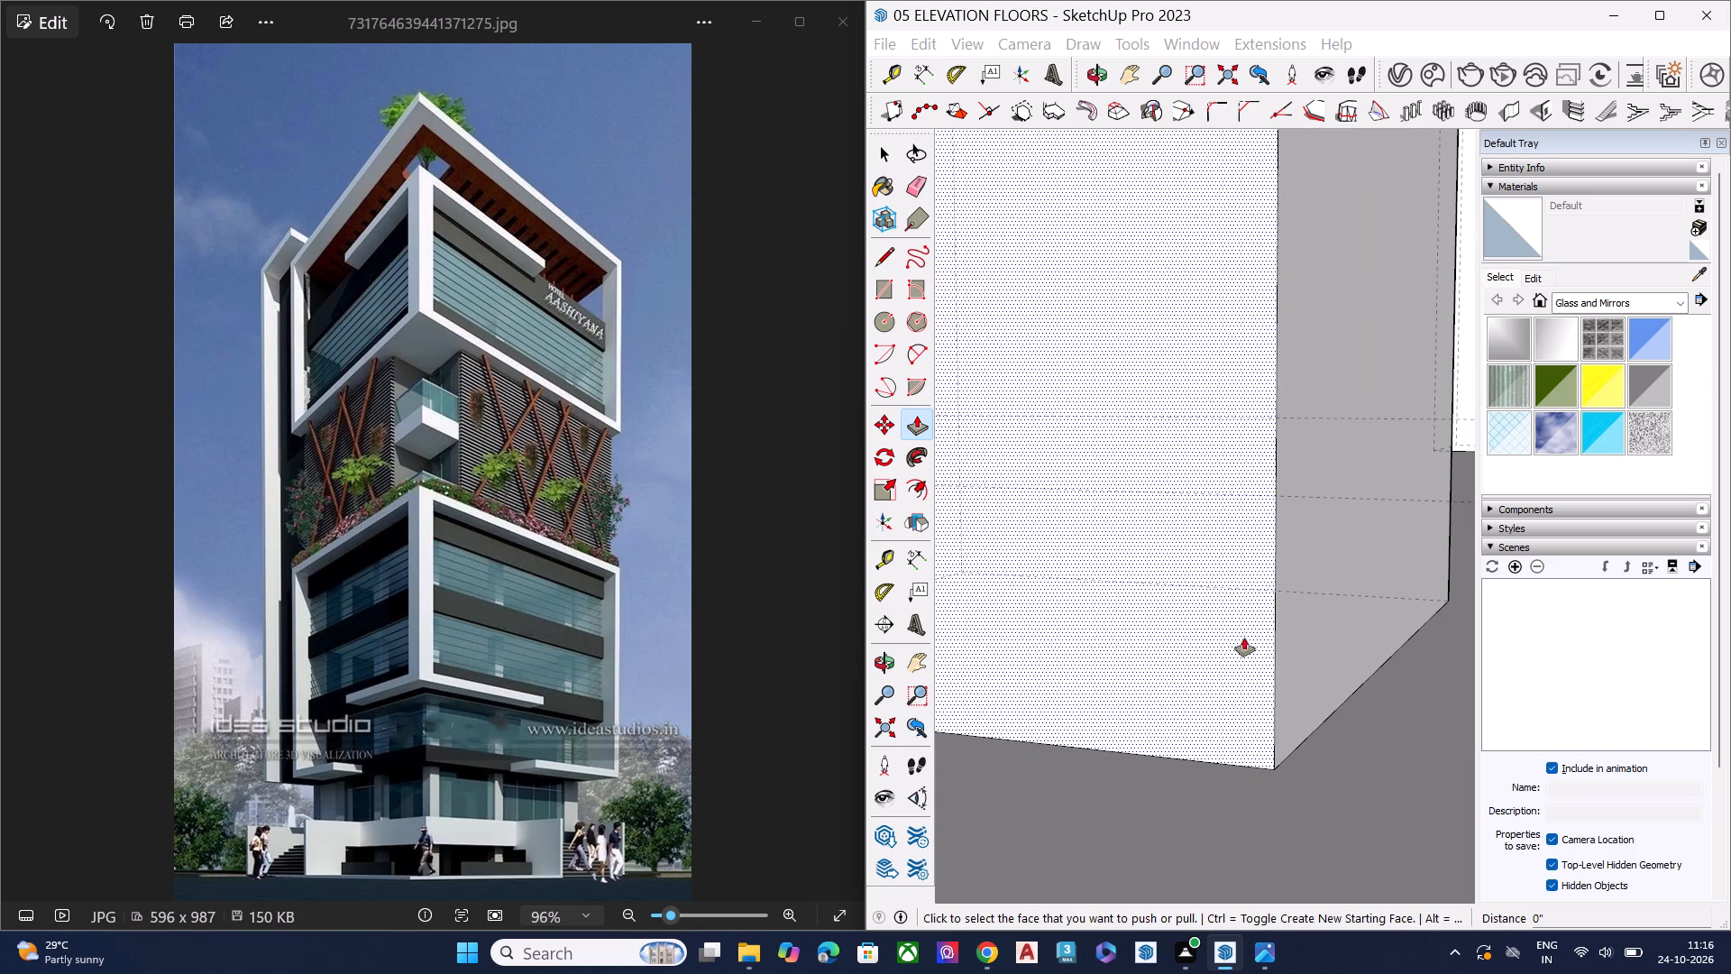
pyautogui.press('space')
pyautogui.scroll(-10, 1162, 623)
pyautogui.scroll(1, 1224, 593)
pyautogui.scroll(-20, 1224, 593)
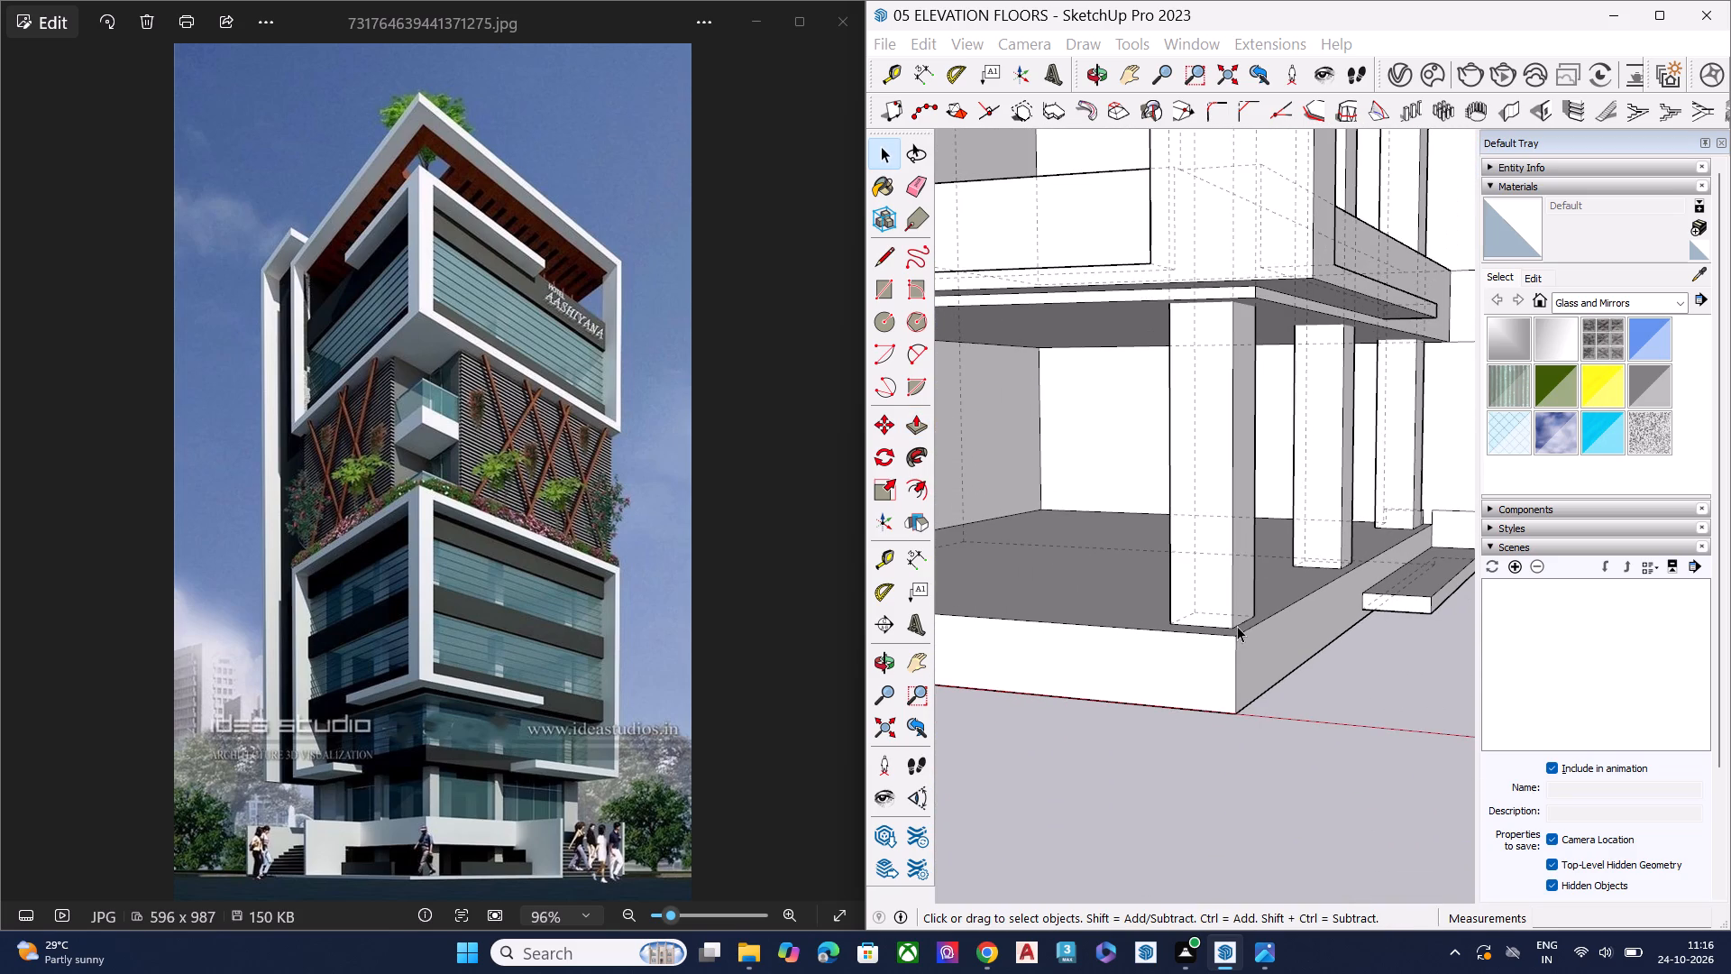
# Undo the recent removal of the dividing edges on the ground floor surface around the corner column's base.
pyautogui.moveTo(1322, 604); pyautogui.dragTo(1304, 749, button='middle')
pyautogui.hotkey('ctrl', 'z')
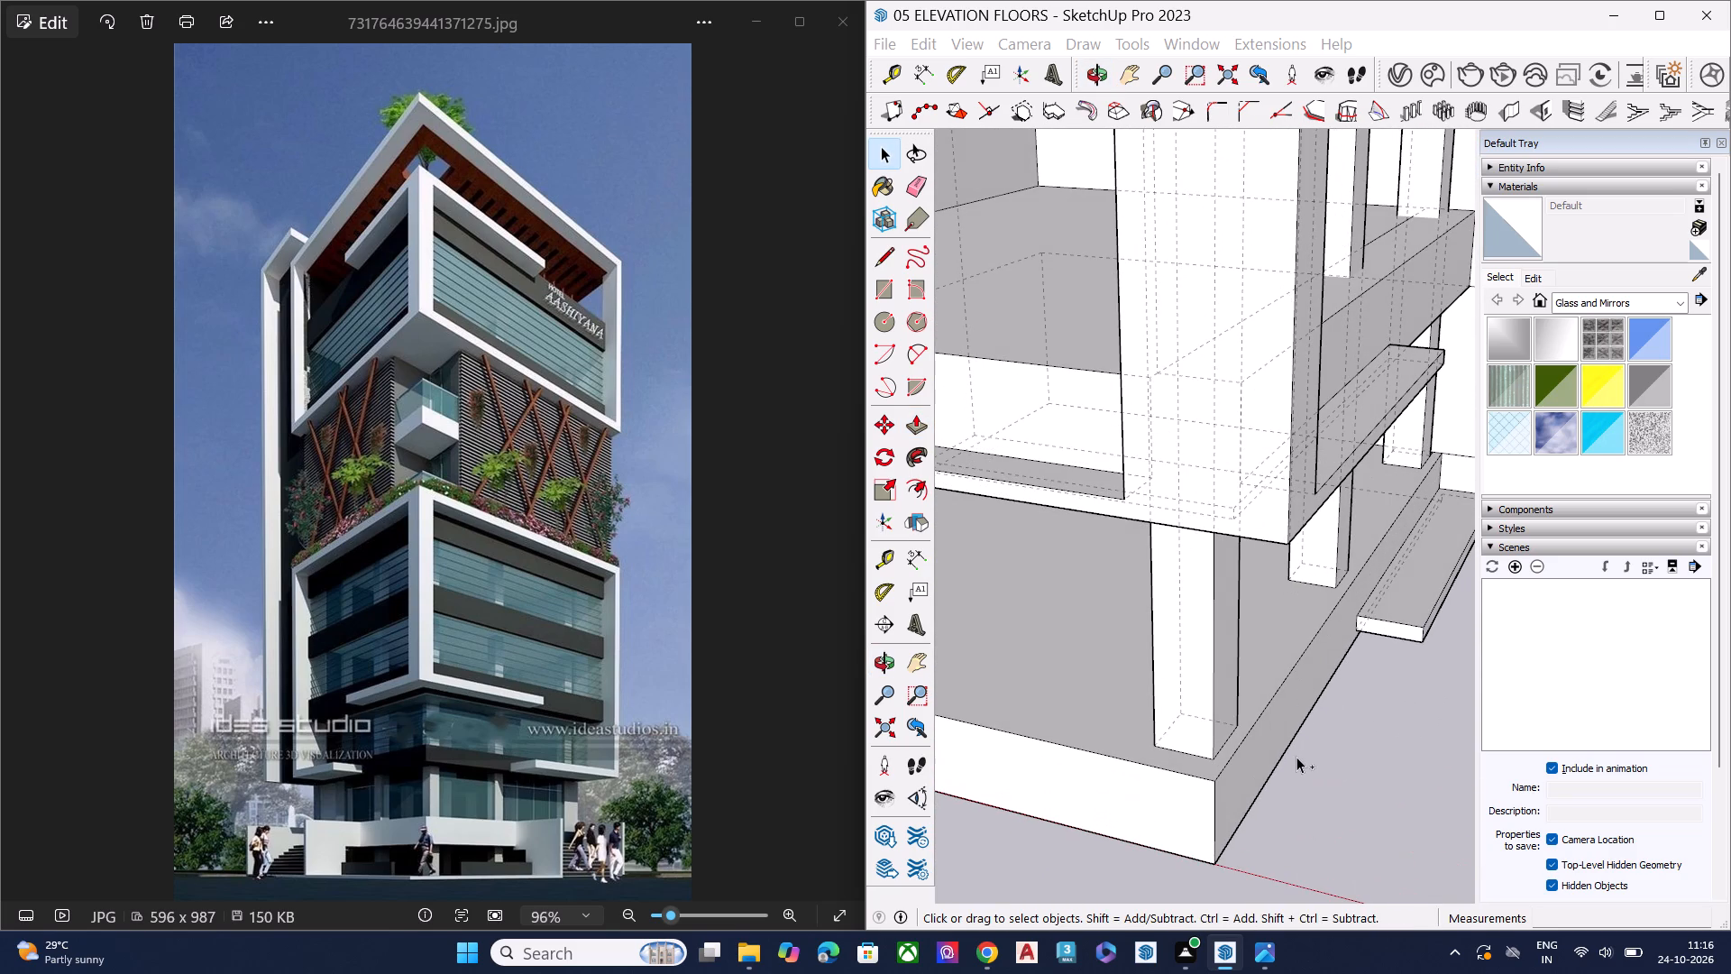
pyautogui.hotkey('ctrl', 'z')
pyautogui.hotkey('ctrl', 'z')
pyautogui.hotkey('ctrl', 'z')
pyautogui.hotkey('ctrl', 'z')
pyautogui.hotkey('ctrl', 'z')
pyautogui.hotkey('ctrl', 'z')
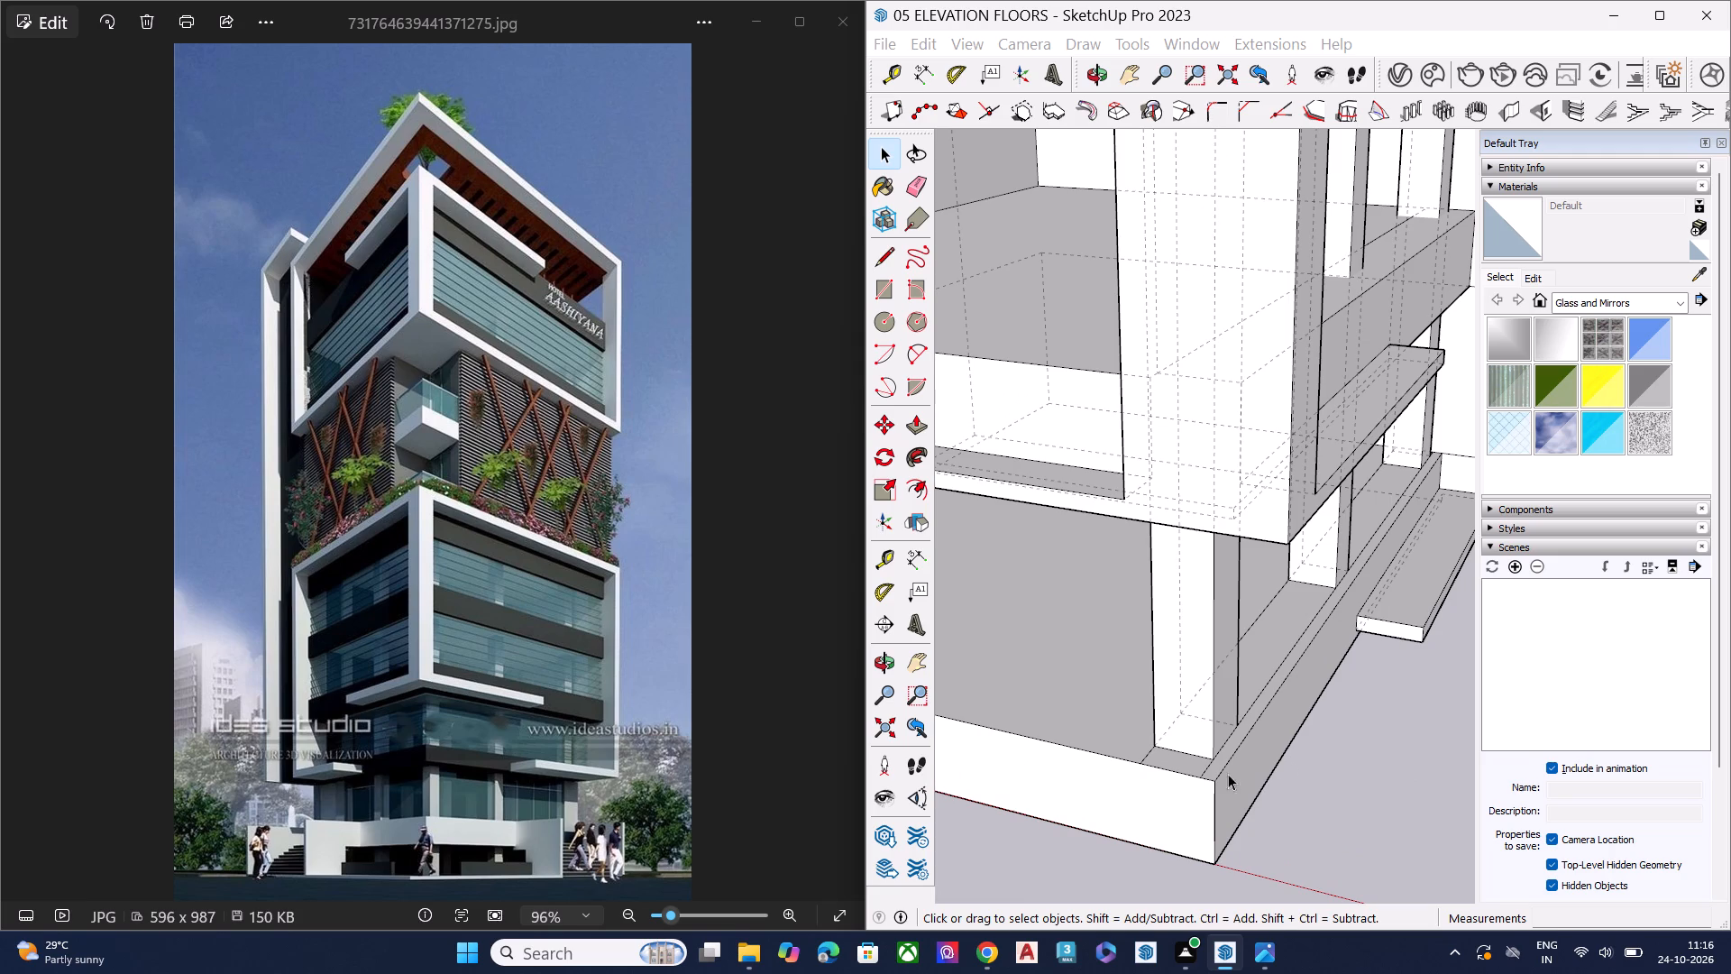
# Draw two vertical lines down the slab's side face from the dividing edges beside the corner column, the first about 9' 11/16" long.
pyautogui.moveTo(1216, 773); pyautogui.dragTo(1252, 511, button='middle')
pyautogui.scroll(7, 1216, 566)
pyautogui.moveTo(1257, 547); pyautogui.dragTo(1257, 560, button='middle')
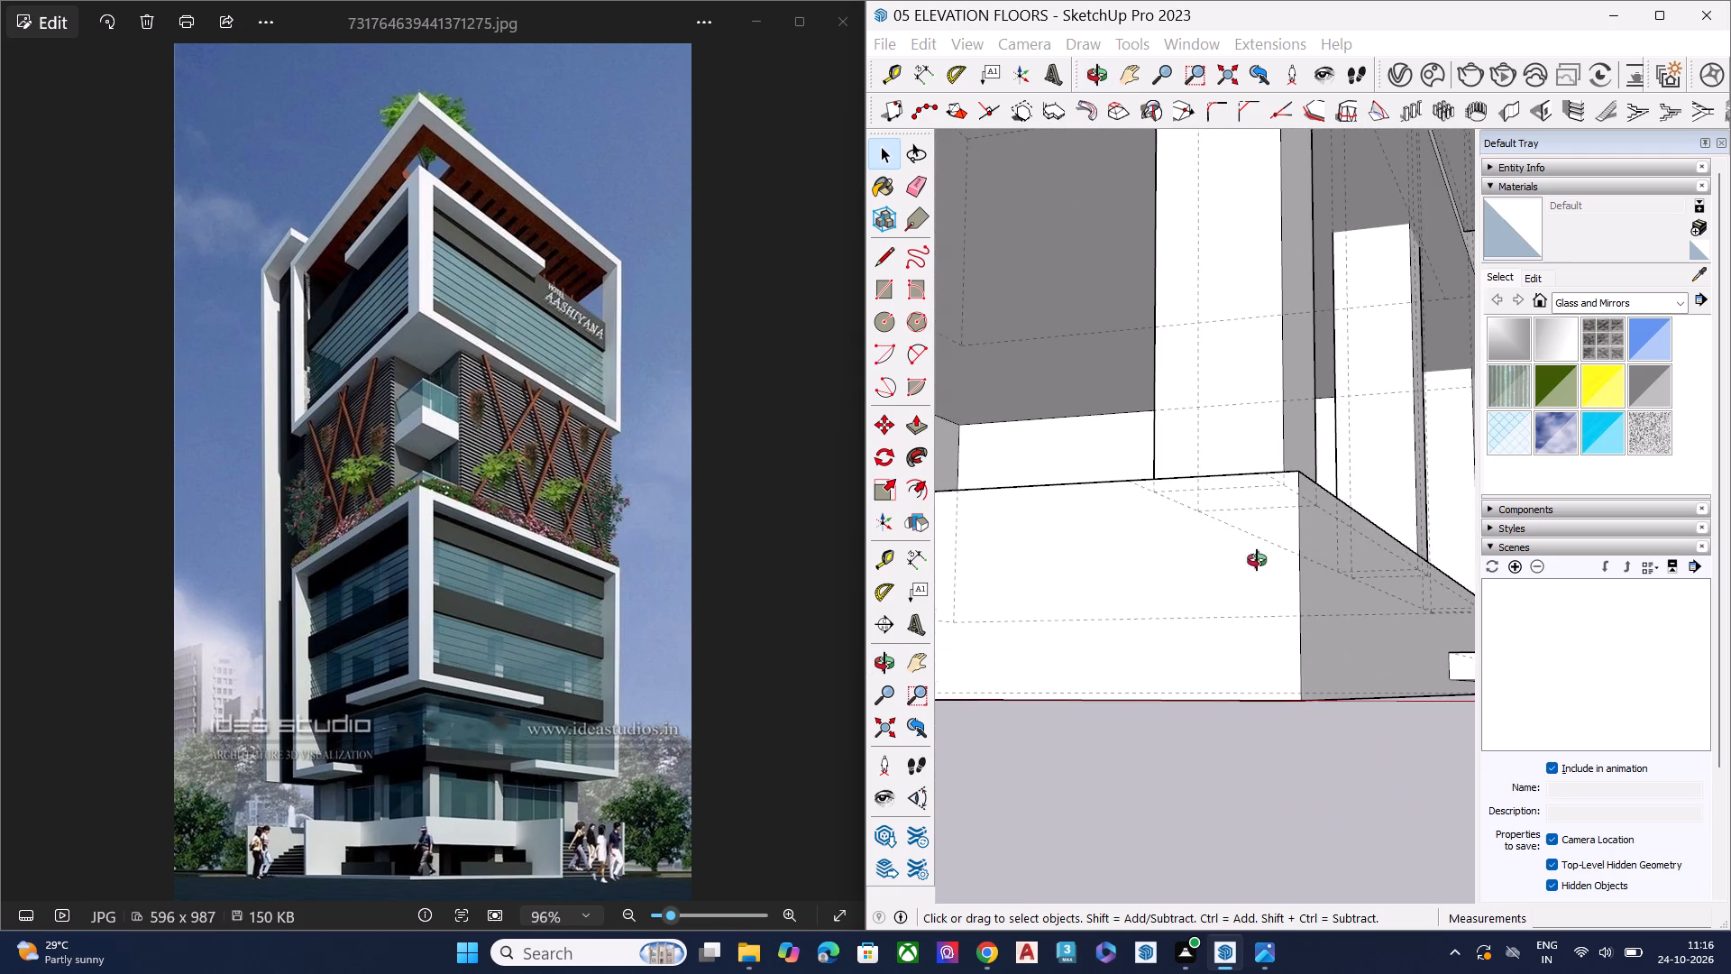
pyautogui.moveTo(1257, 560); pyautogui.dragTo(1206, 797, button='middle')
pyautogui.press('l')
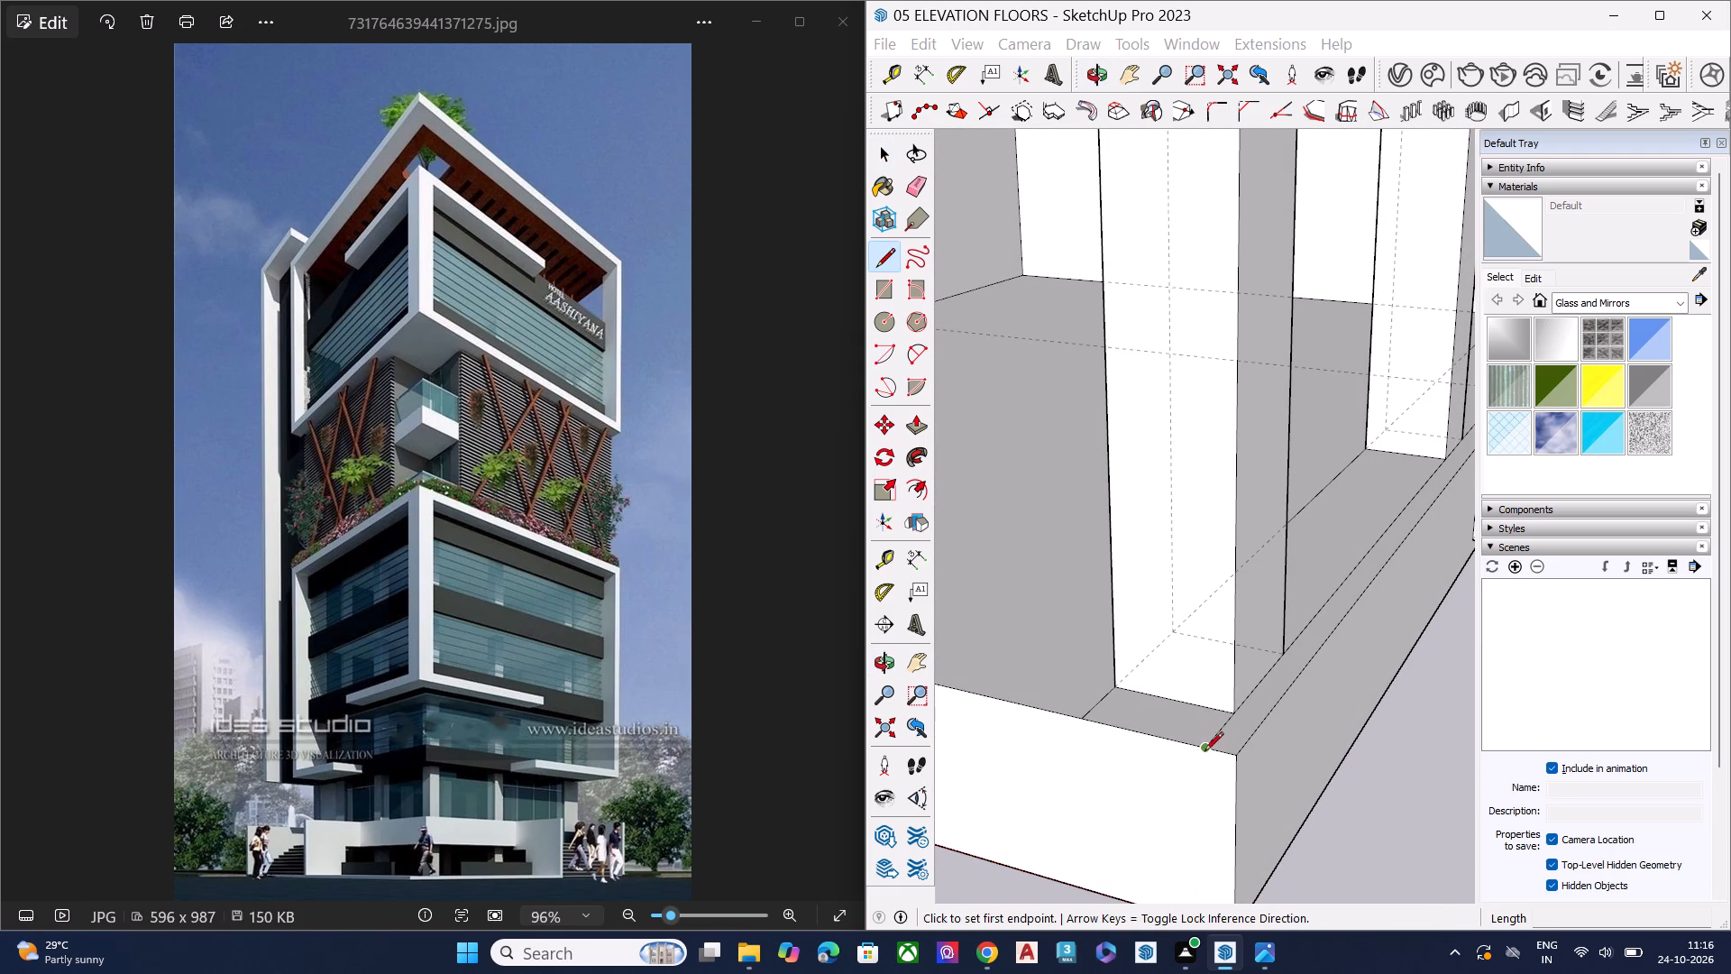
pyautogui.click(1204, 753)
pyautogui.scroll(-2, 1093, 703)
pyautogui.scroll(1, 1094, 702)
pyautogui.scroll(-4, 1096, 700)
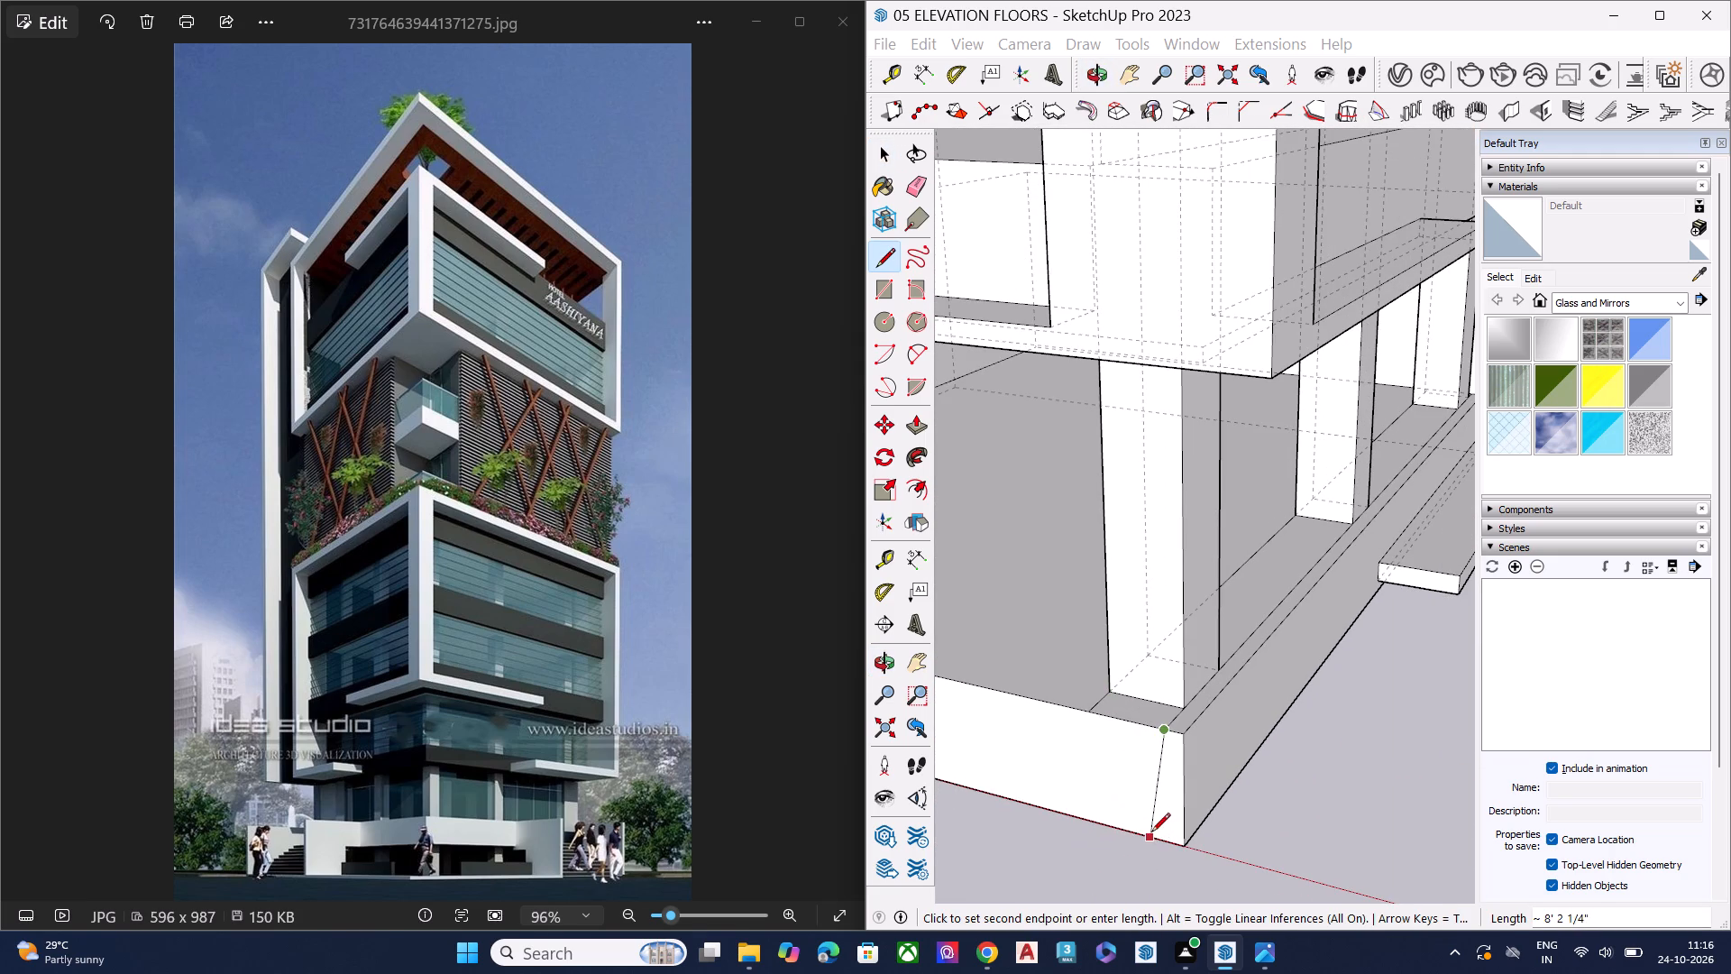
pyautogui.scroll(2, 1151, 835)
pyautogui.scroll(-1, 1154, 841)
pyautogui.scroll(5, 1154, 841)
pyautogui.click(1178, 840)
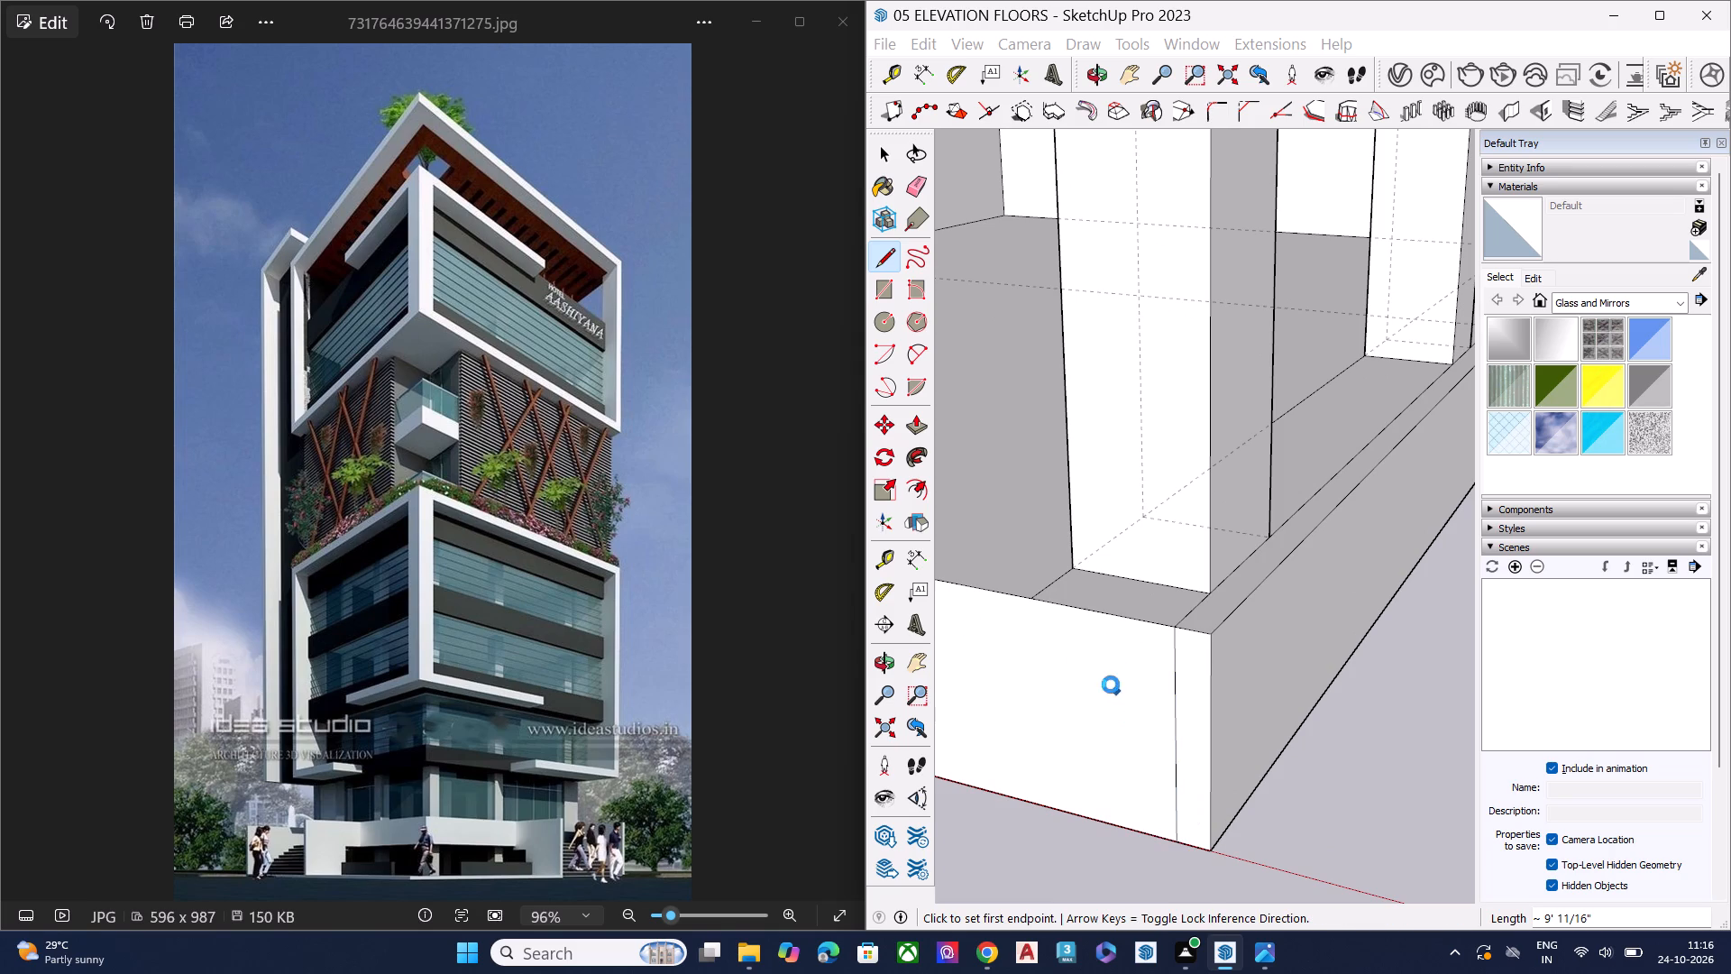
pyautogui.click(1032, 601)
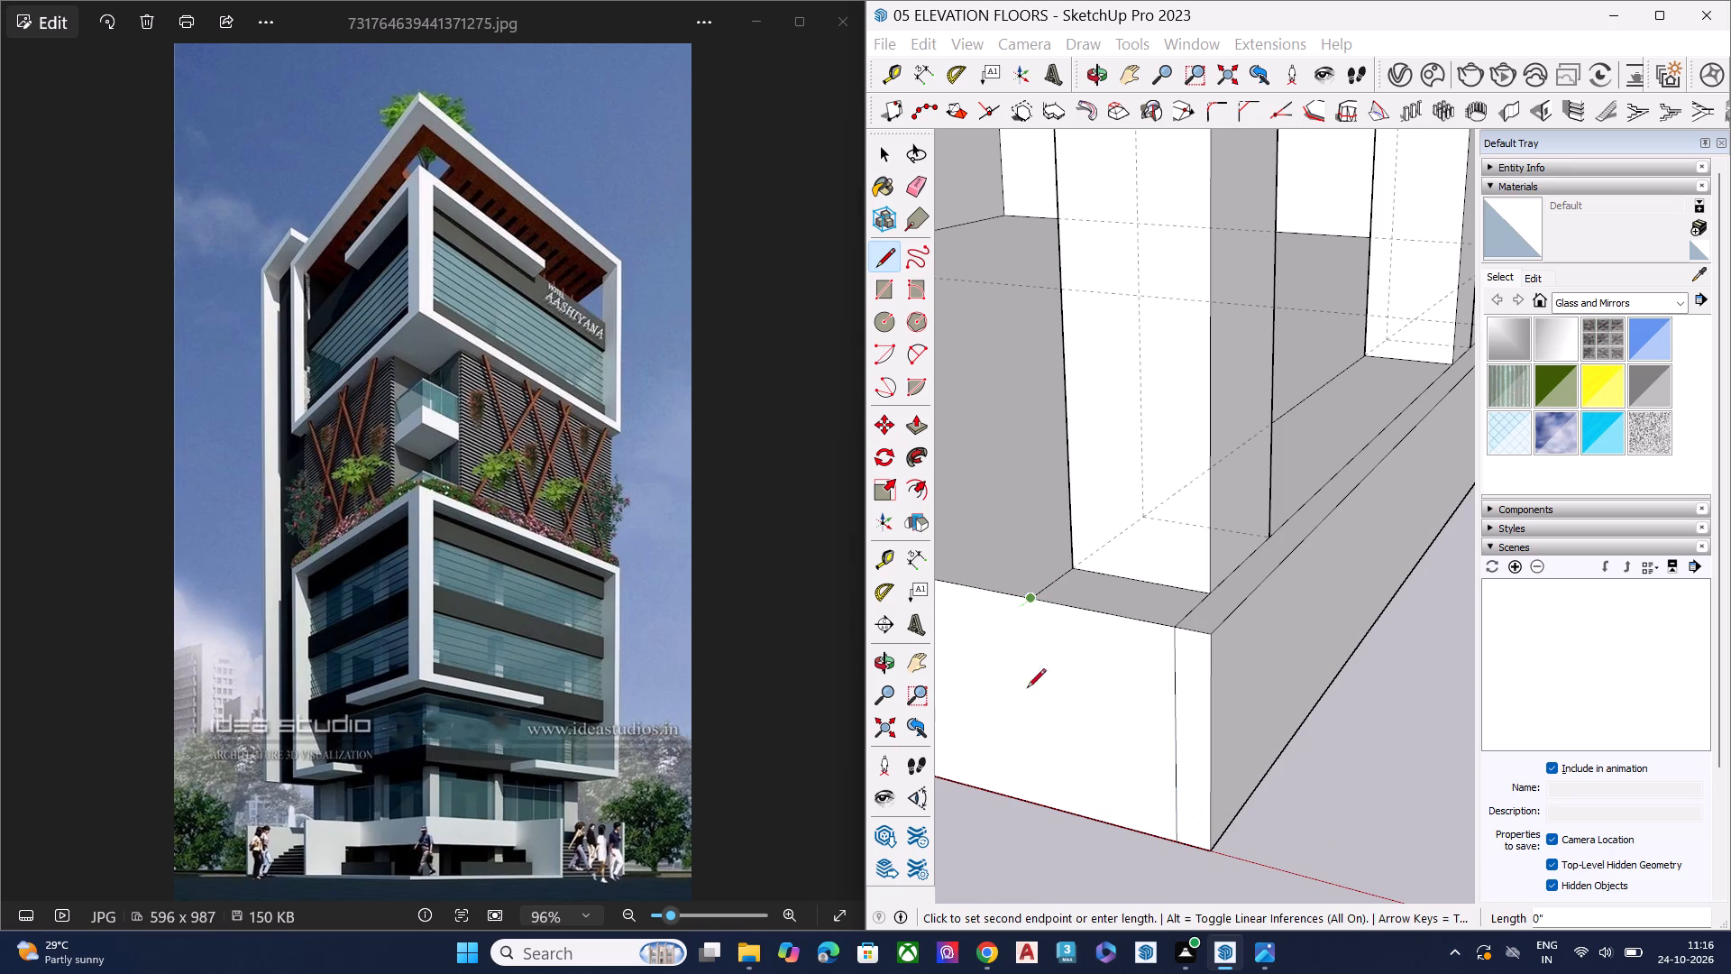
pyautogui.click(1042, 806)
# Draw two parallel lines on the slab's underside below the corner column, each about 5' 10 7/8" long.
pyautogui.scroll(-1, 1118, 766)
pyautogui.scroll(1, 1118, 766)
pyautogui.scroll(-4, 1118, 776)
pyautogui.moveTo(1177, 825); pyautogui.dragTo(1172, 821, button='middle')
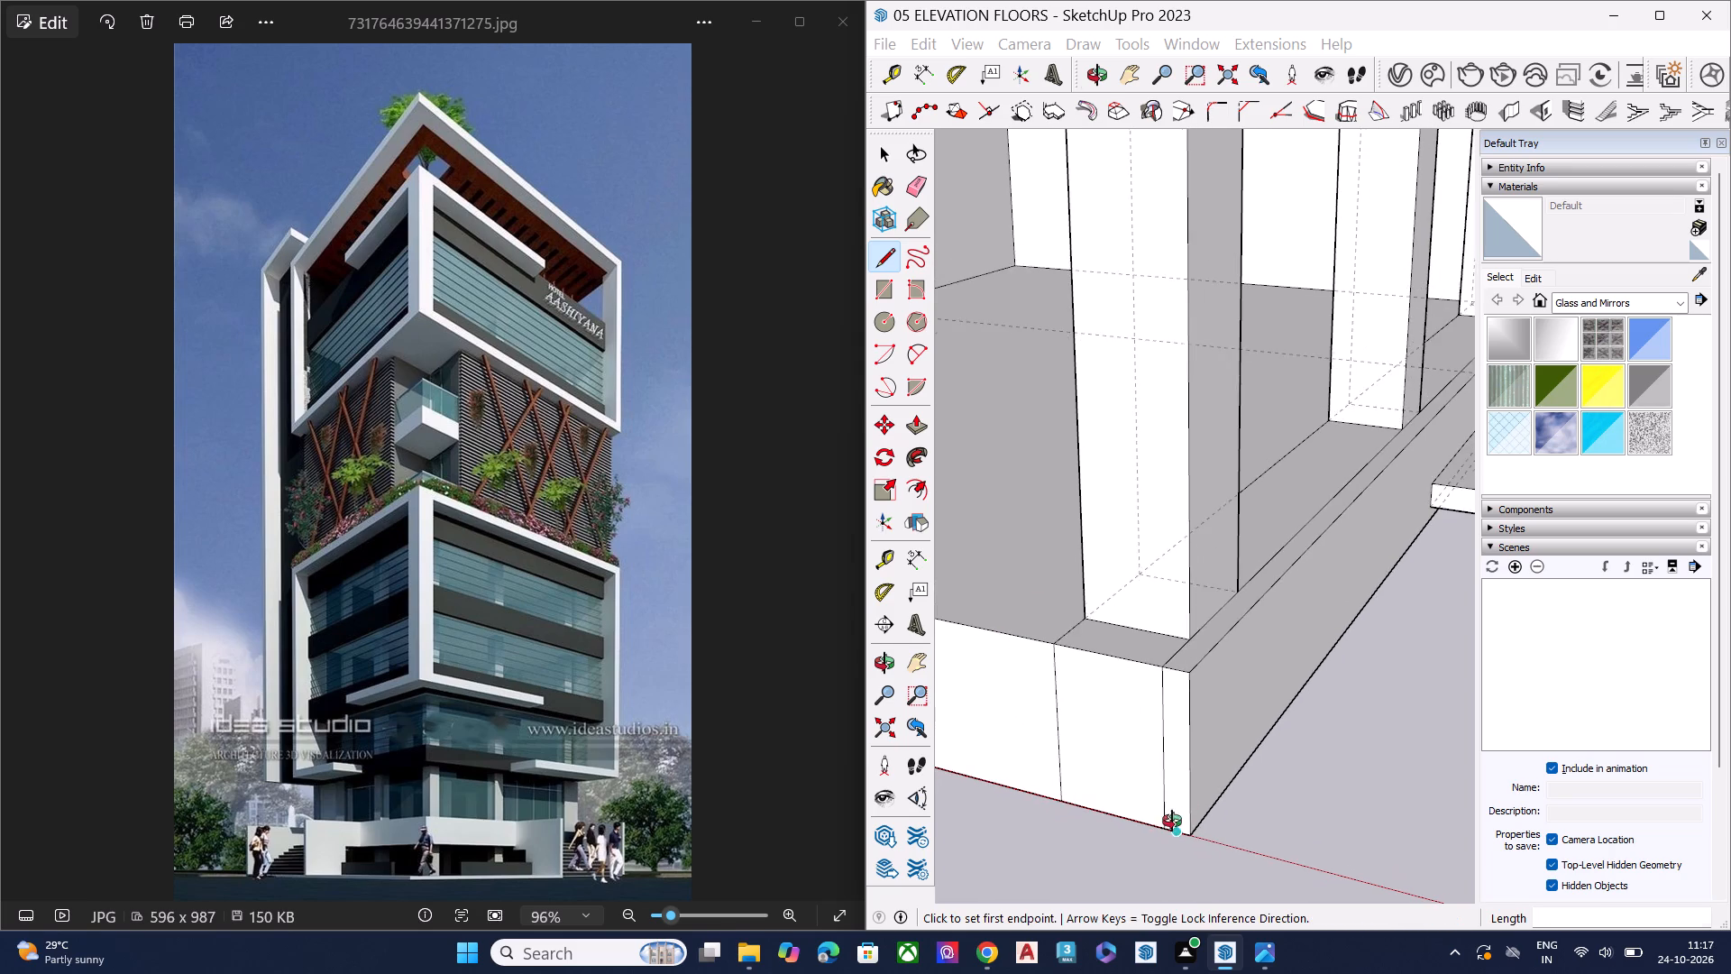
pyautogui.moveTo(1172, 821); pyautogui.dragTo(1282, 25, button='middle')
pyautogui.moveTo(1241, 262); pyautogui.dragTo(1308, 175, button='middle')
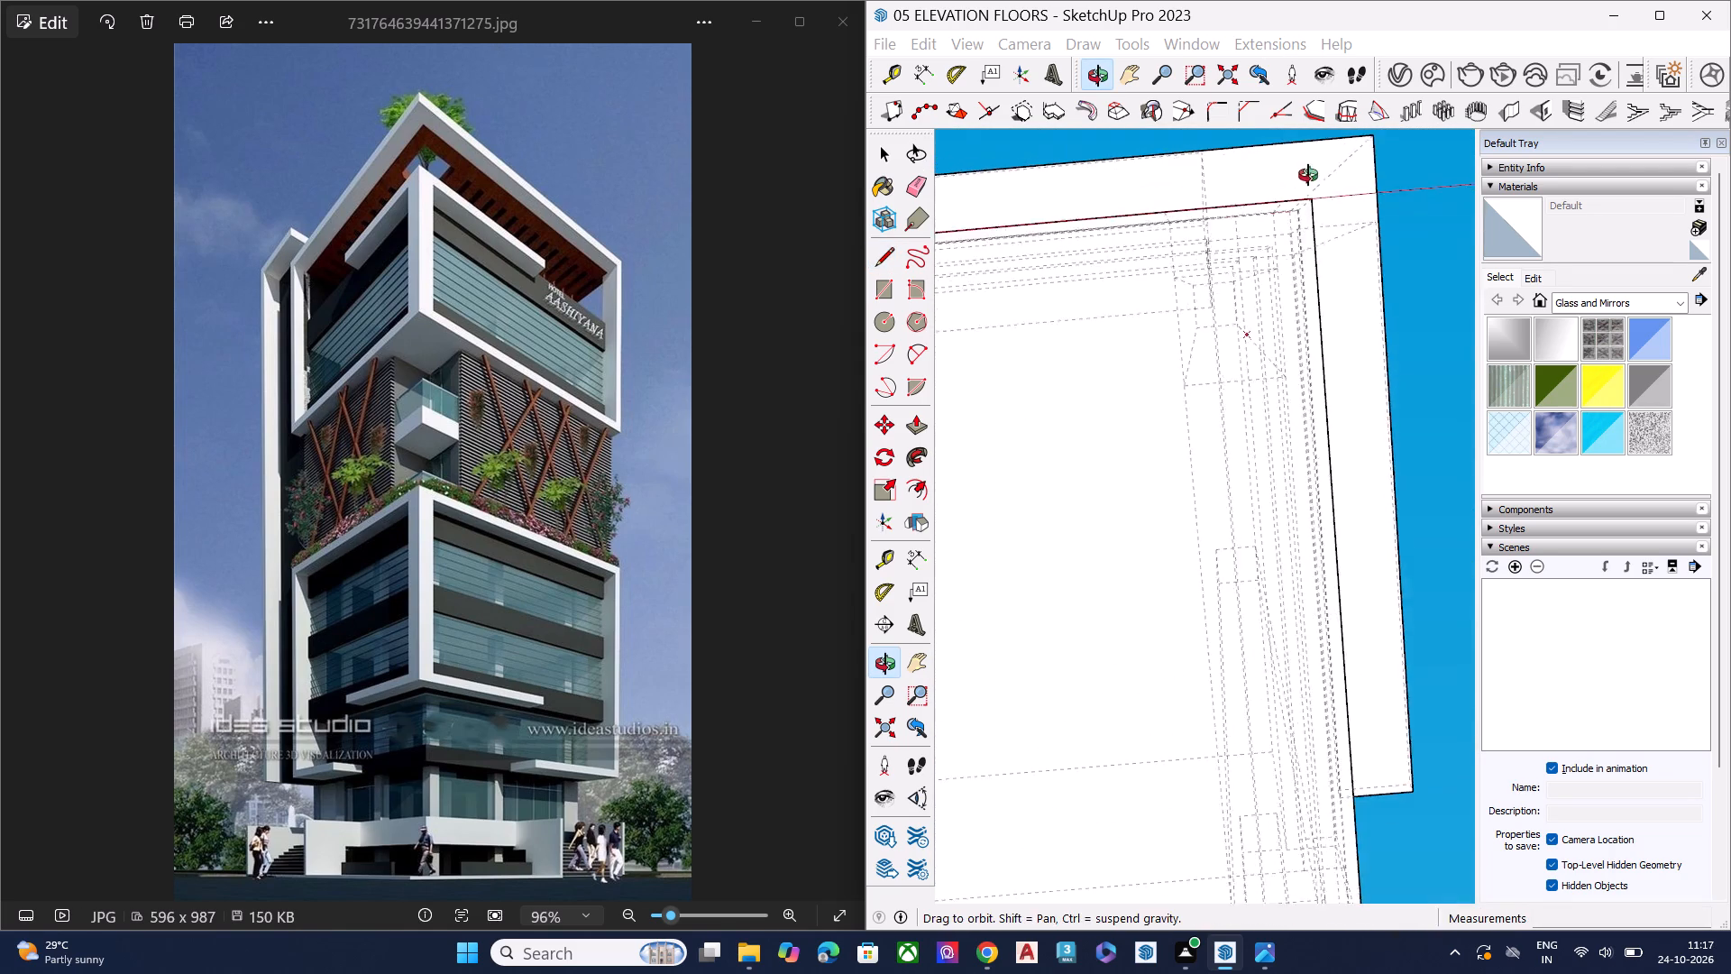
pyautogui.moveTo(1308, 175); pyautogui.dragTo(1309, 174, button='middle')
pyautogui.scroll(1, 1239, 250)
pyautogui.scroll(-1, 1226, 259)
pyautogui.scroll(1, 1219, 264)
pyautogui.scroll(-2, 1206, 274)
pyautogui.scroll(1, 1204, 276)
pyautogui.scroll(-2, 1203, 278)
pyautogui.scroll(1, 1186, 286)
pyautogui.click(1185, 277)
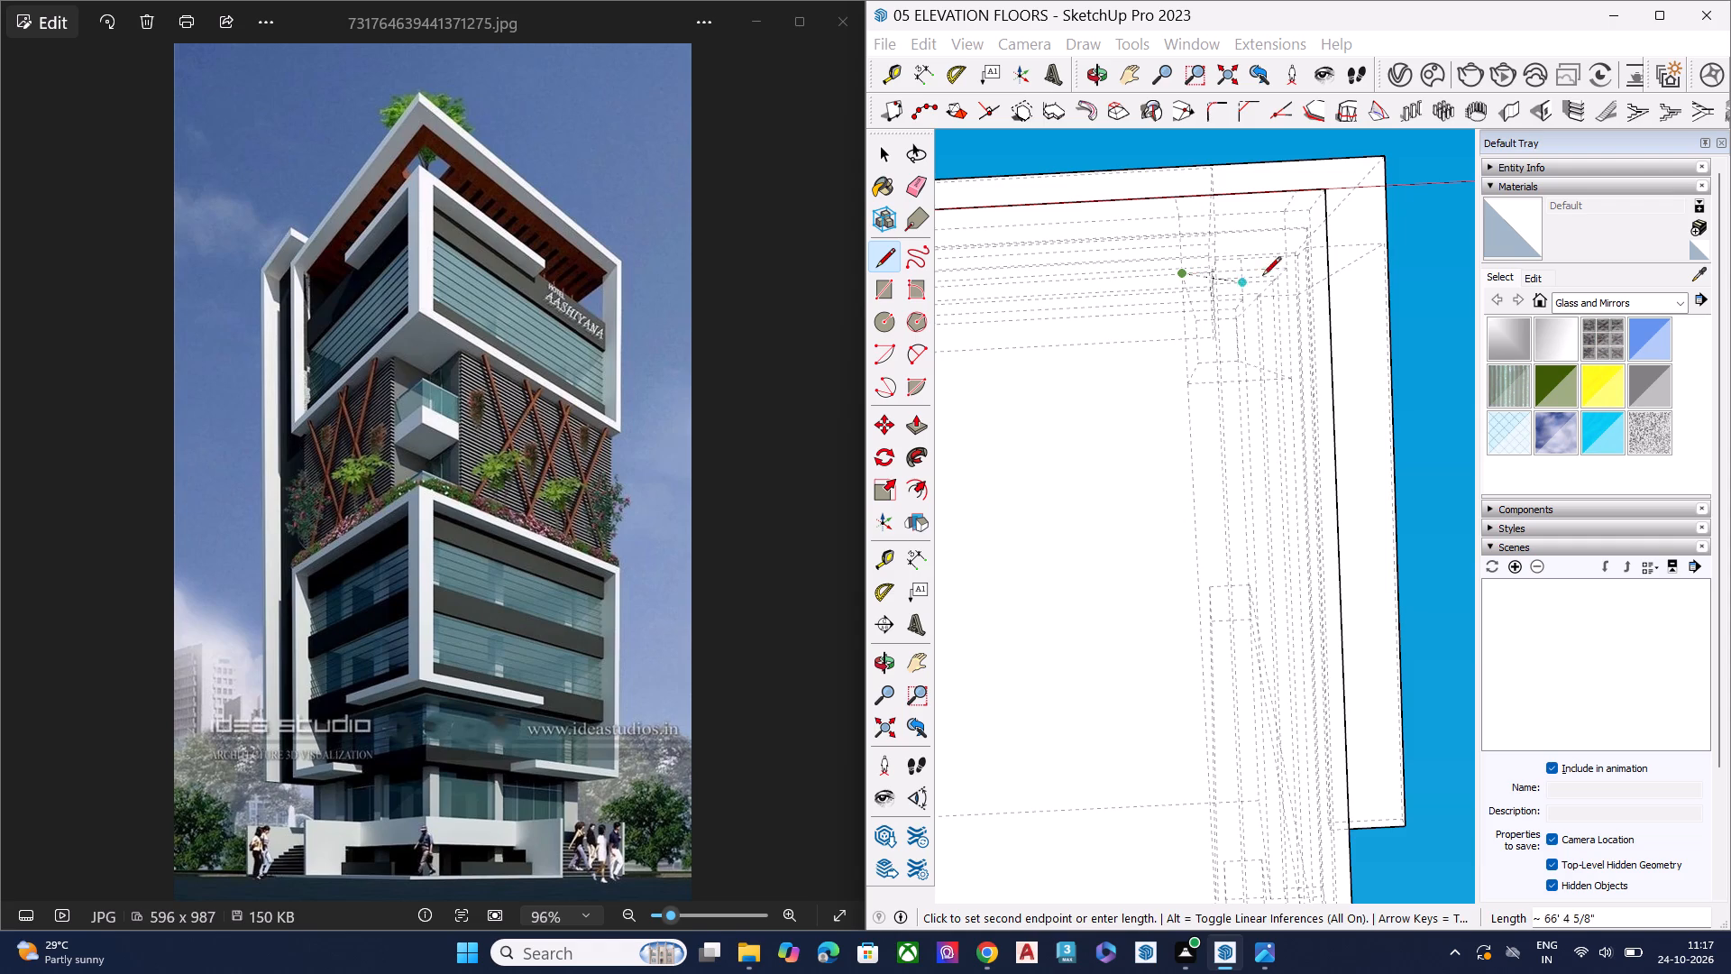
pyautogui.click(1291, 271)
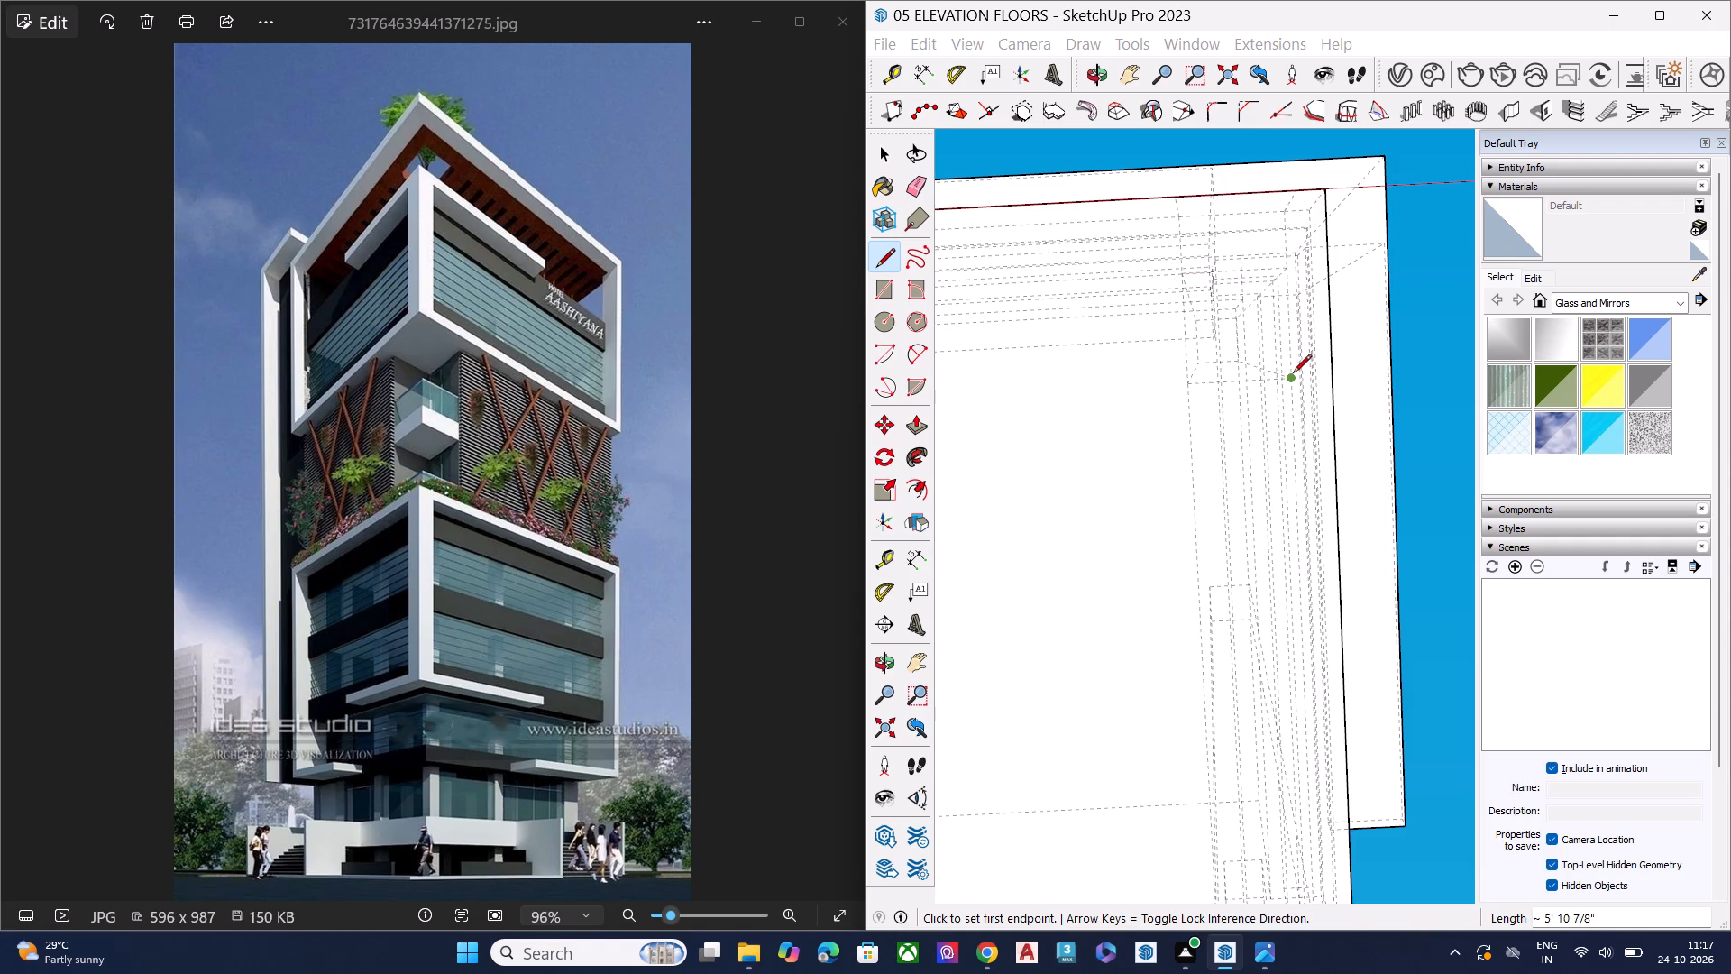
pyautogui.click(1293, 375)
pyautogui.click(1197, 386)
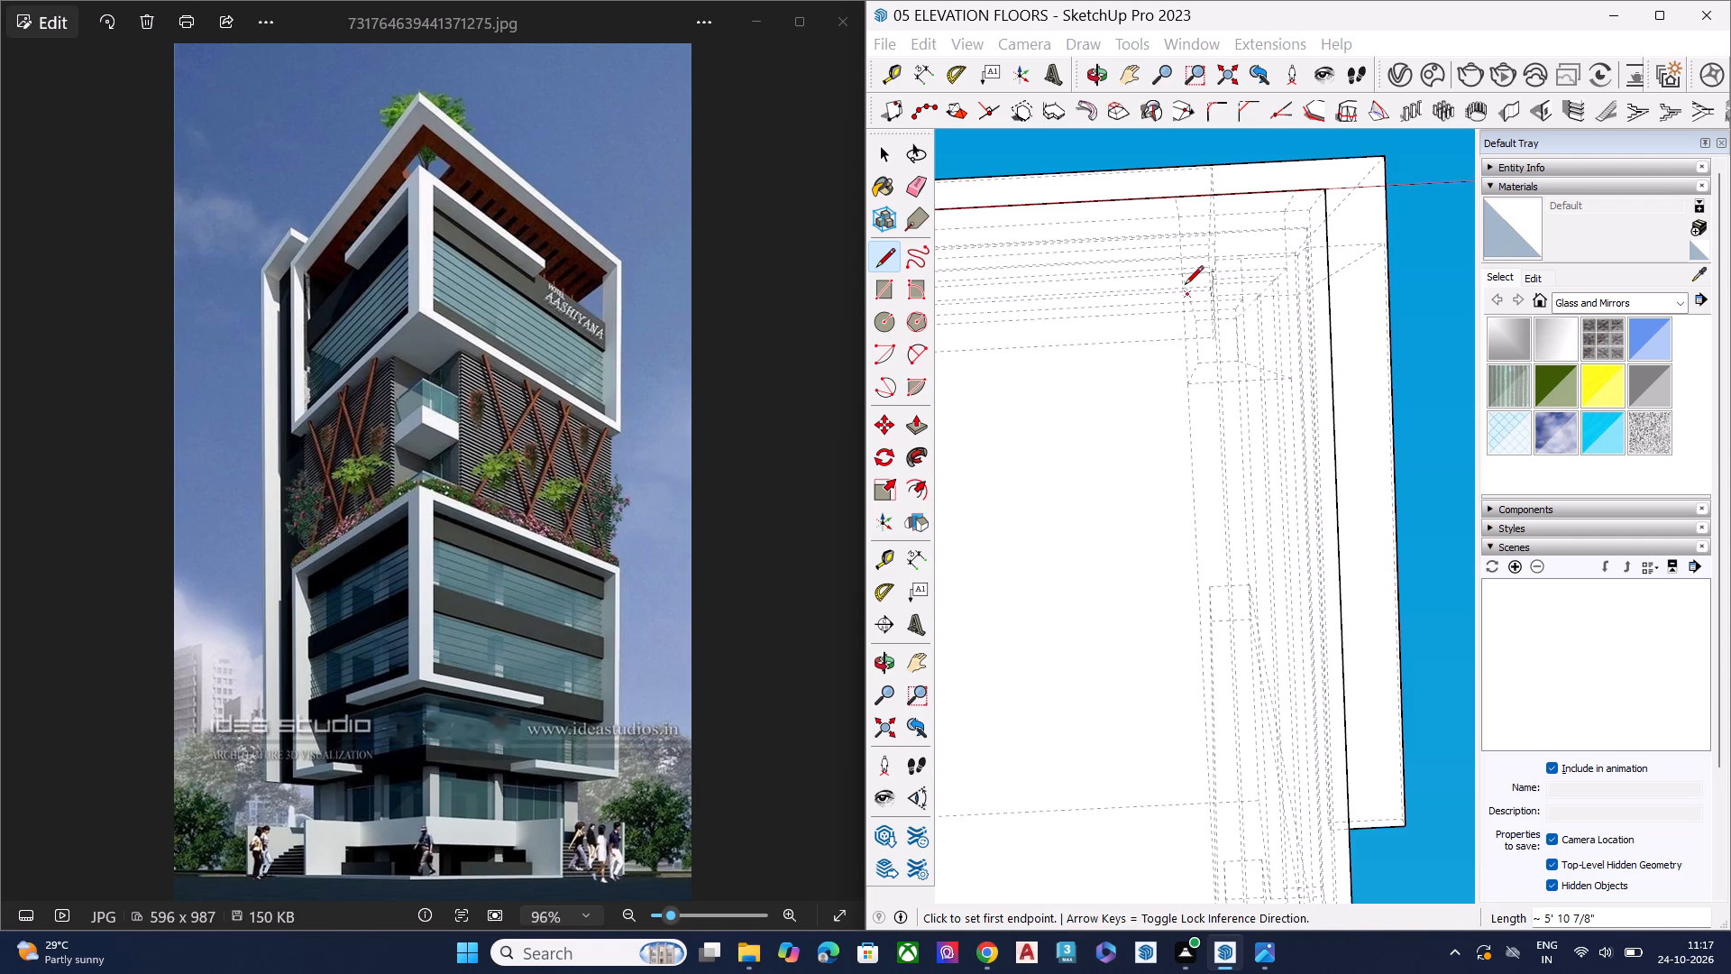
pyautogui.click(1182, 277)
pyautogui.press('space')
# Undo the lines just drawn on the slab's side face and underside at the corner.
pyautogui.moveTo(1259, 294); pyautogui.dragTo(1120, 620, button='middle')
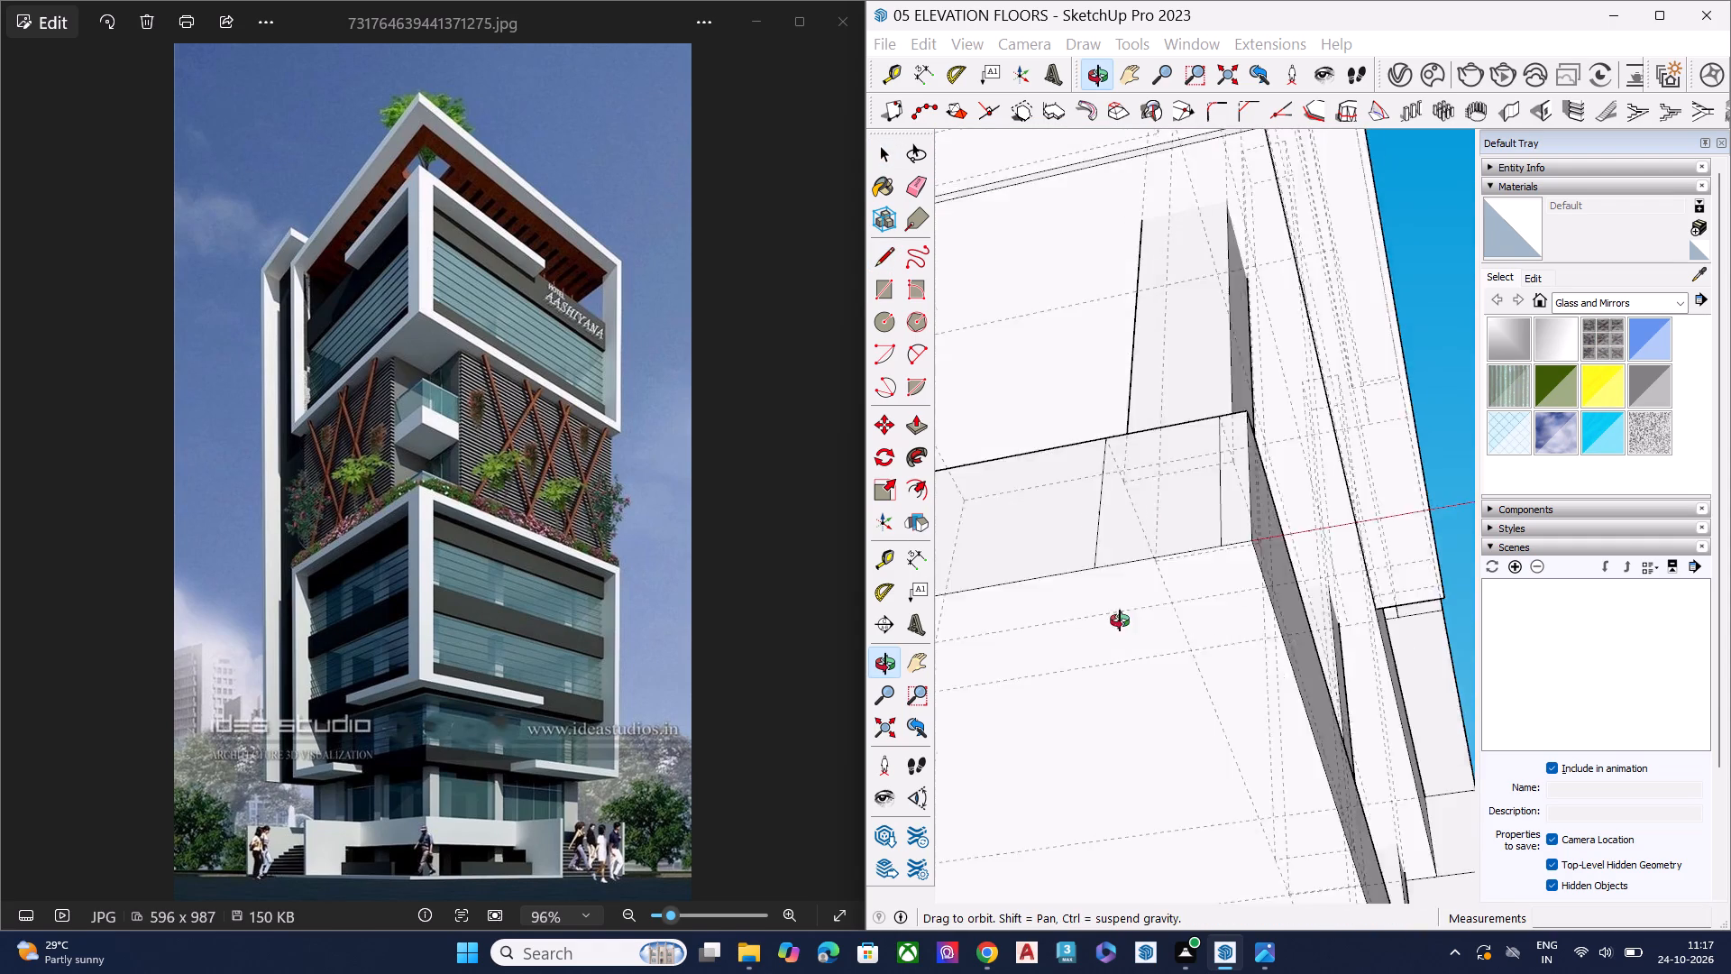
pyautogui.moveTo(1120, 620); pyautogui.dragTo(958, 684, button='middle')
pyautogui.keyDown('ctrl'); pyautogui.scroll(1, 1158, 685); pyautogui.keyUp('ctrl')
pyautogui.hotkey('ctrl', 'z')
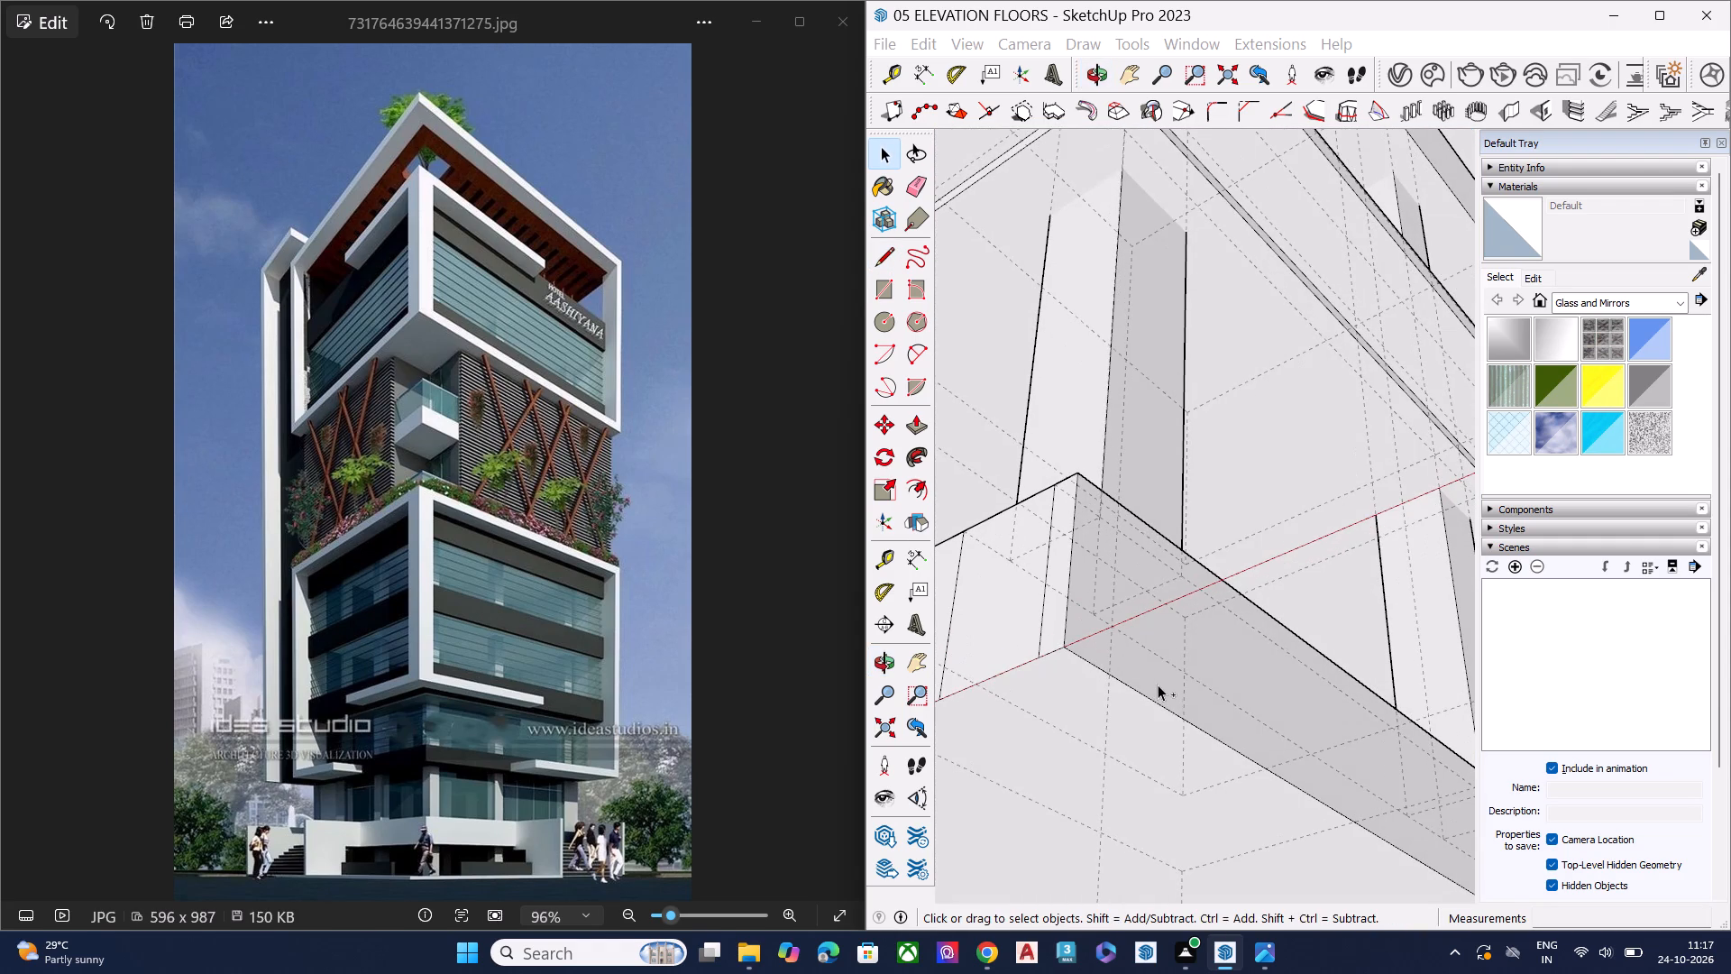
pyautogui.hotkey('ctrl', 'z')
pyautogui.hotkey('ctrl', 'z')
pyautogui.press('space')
# Clear the selection and examine the slab corner from below, the ledges and the building as a whole.
pyautogui.scroll(-3, 1166, 473)
pyautogui.scroll(1, 1166, 473)
pyautogui.scroll(-1, 1166, 473)
pyautogui.scroll(1, 1166, 473)
pyautogui.scroll(-6, 1166, 473)
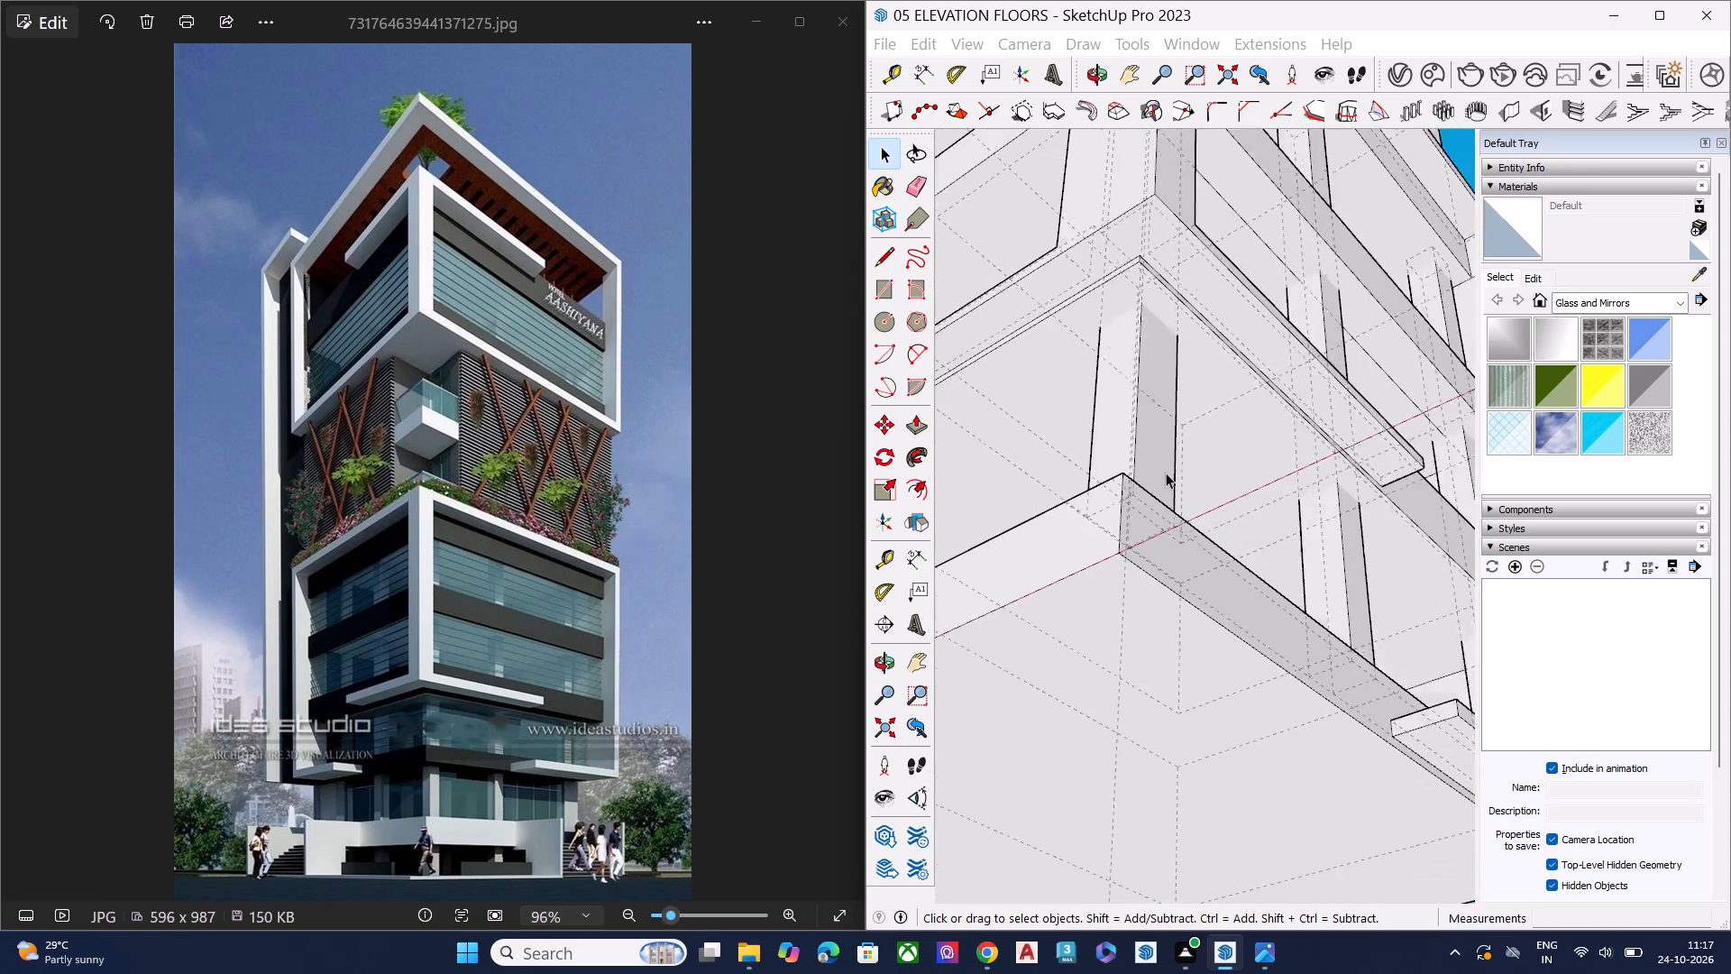
pyautogui.scroll(-8, 1166, 473)
pyautogui.scroll(1, 1166, 473)
pyautogui.scroll(-1, 1166, 473)
pyautogui.scroll(1, 1166, 473)
pyautogui.scroll(-6, 1166, 473)
pyautogui.click(1369, 550)
pyautogui.moveTo(1232, 462); pyautogui.dragTo(1176, 786, button='middle')
pyautogui.scroll(-1, 1213, 569)
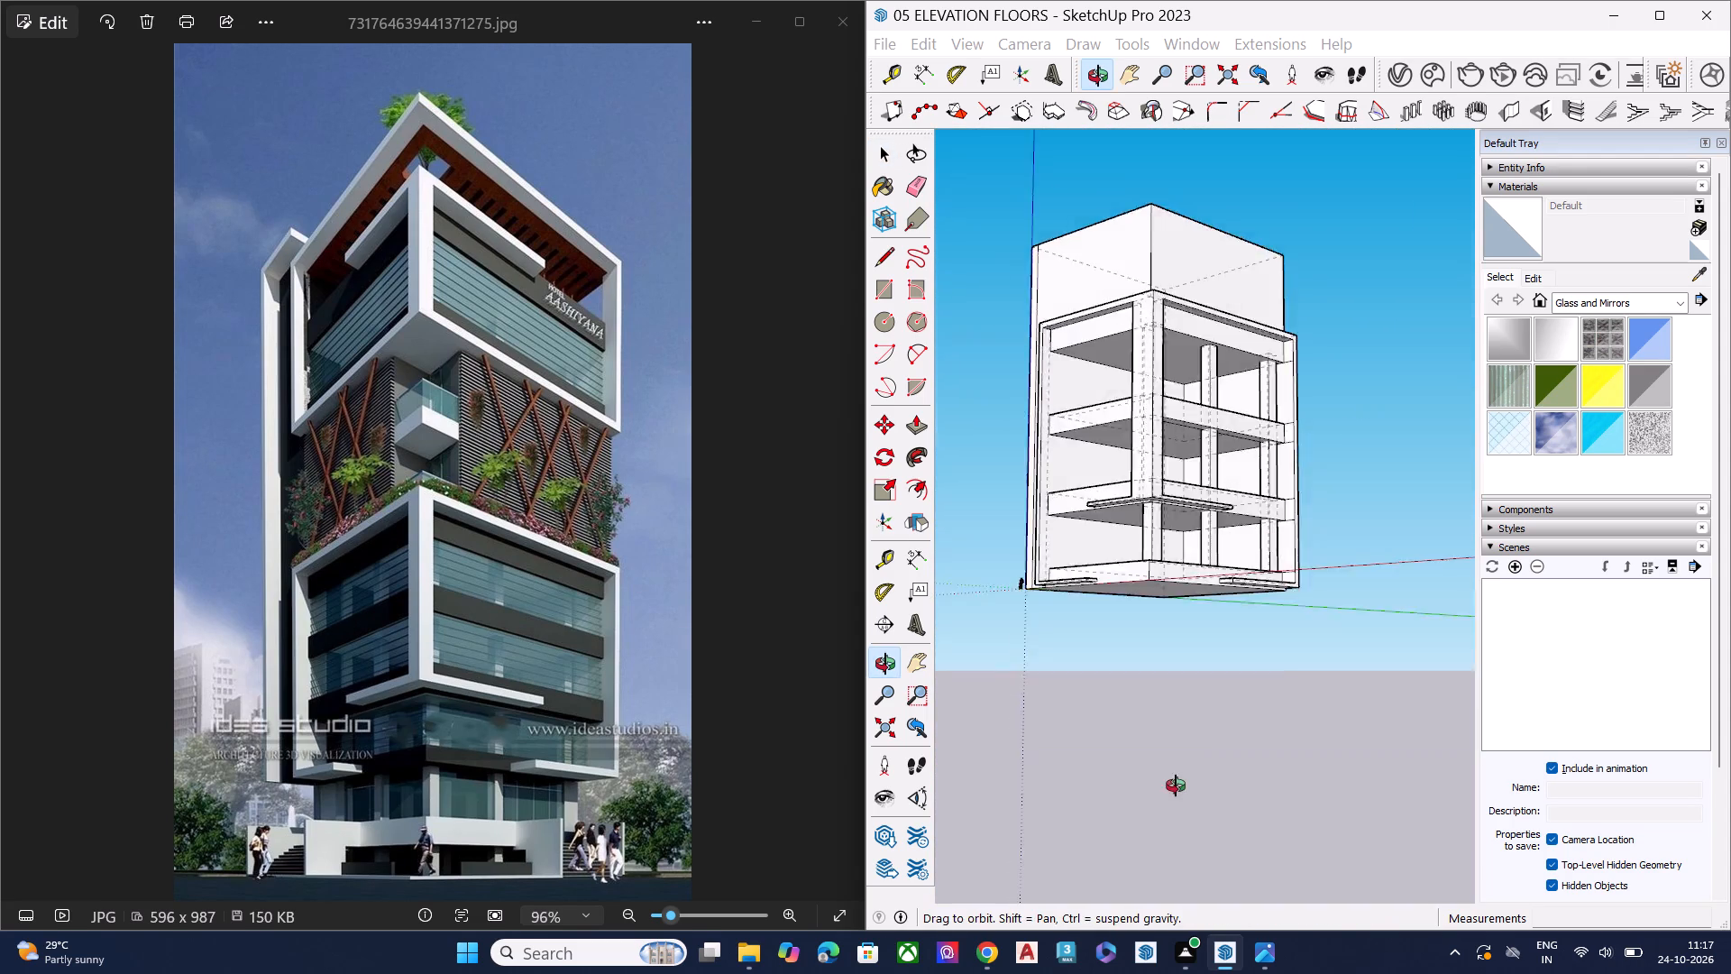
# Examine how the end column meets the top beam and outer frame on the building's front face, and clear the selection.
pyautogui.moveTo(1176, 786); pyautogui.dragTo(1164, 841, button='middle')
pyautogui.scroll(7, 1194, 657)
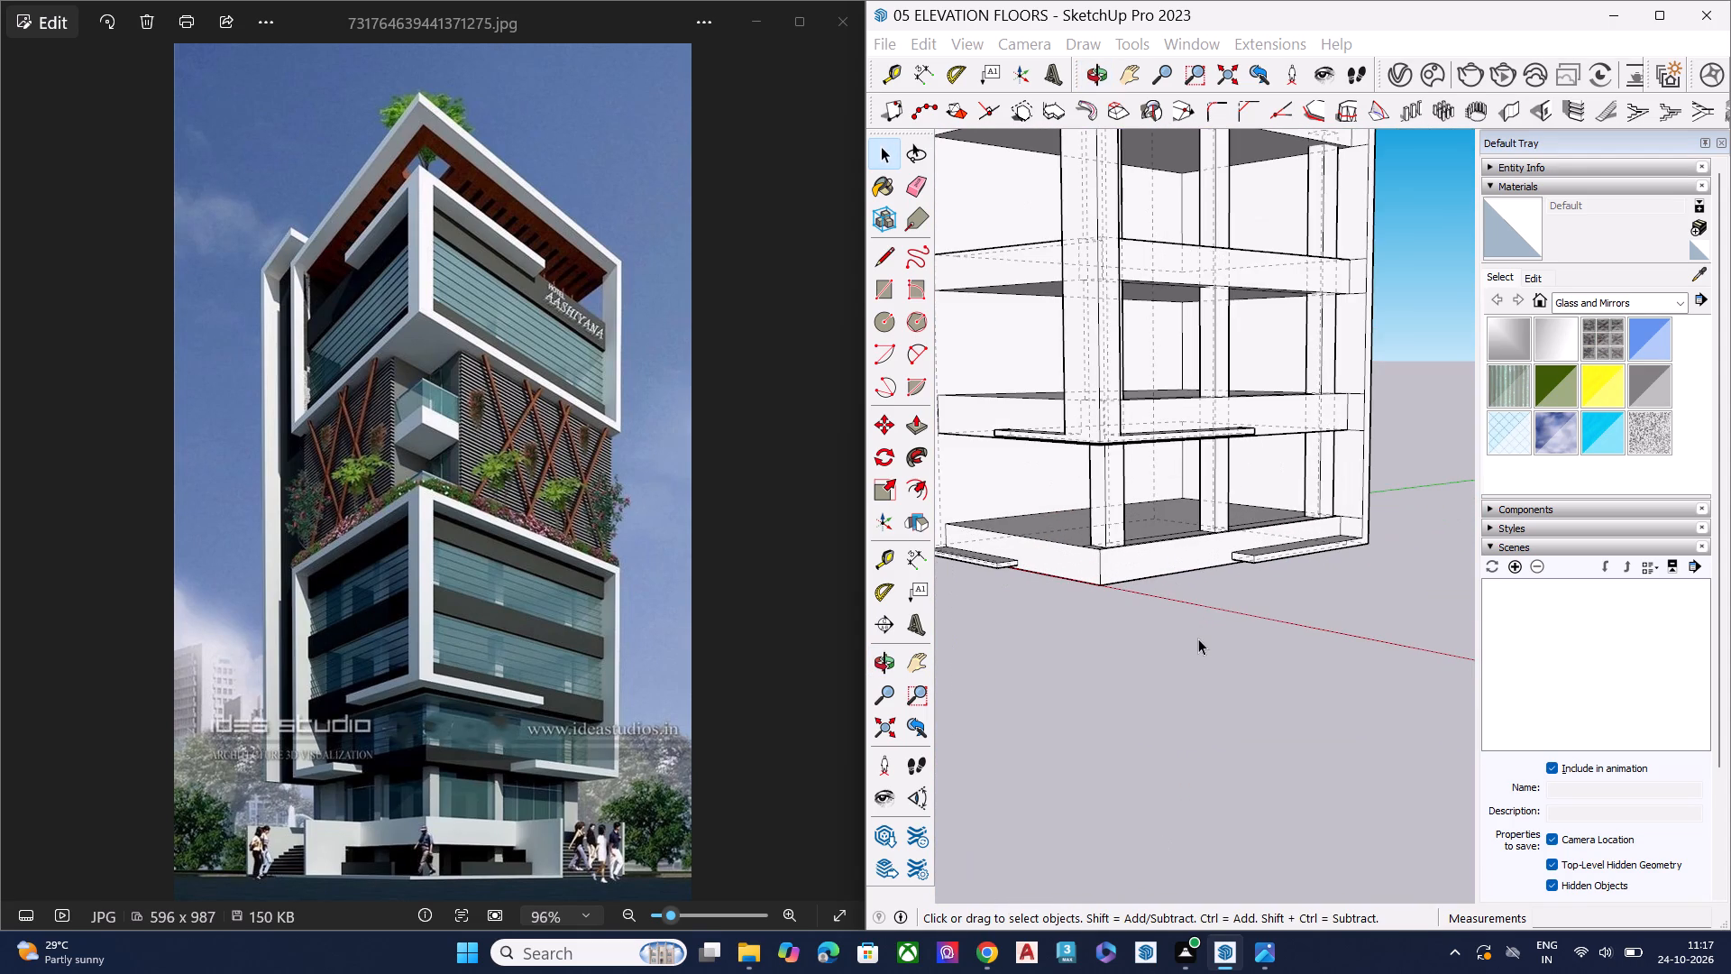
pyautogui.scroll(-7, 1196, 628)
pyautogui.moveTo(1147, 571); pyautogui.dragTo(858, 623, button='middle')
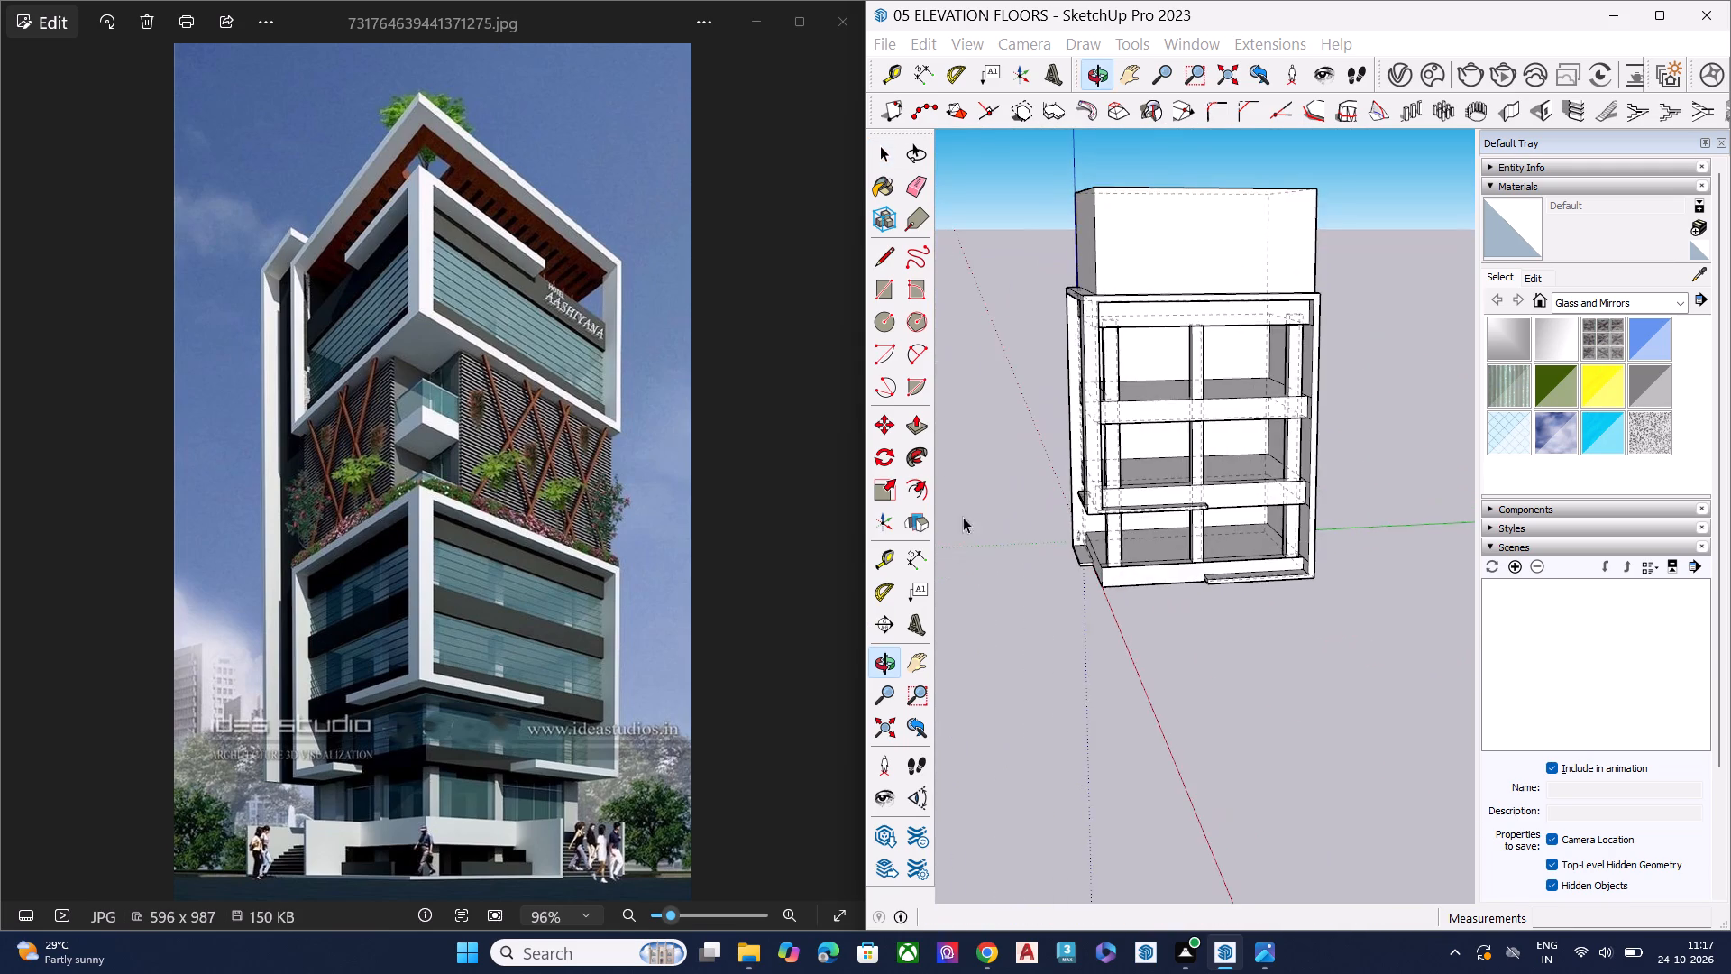
pyautogui.scroll(14, 1103, 299)
pyautogui.scroll(-1, 1106, 372)
pyautogui.scroll(3, 1106, 372)
pyautogui.click(1111, 370)
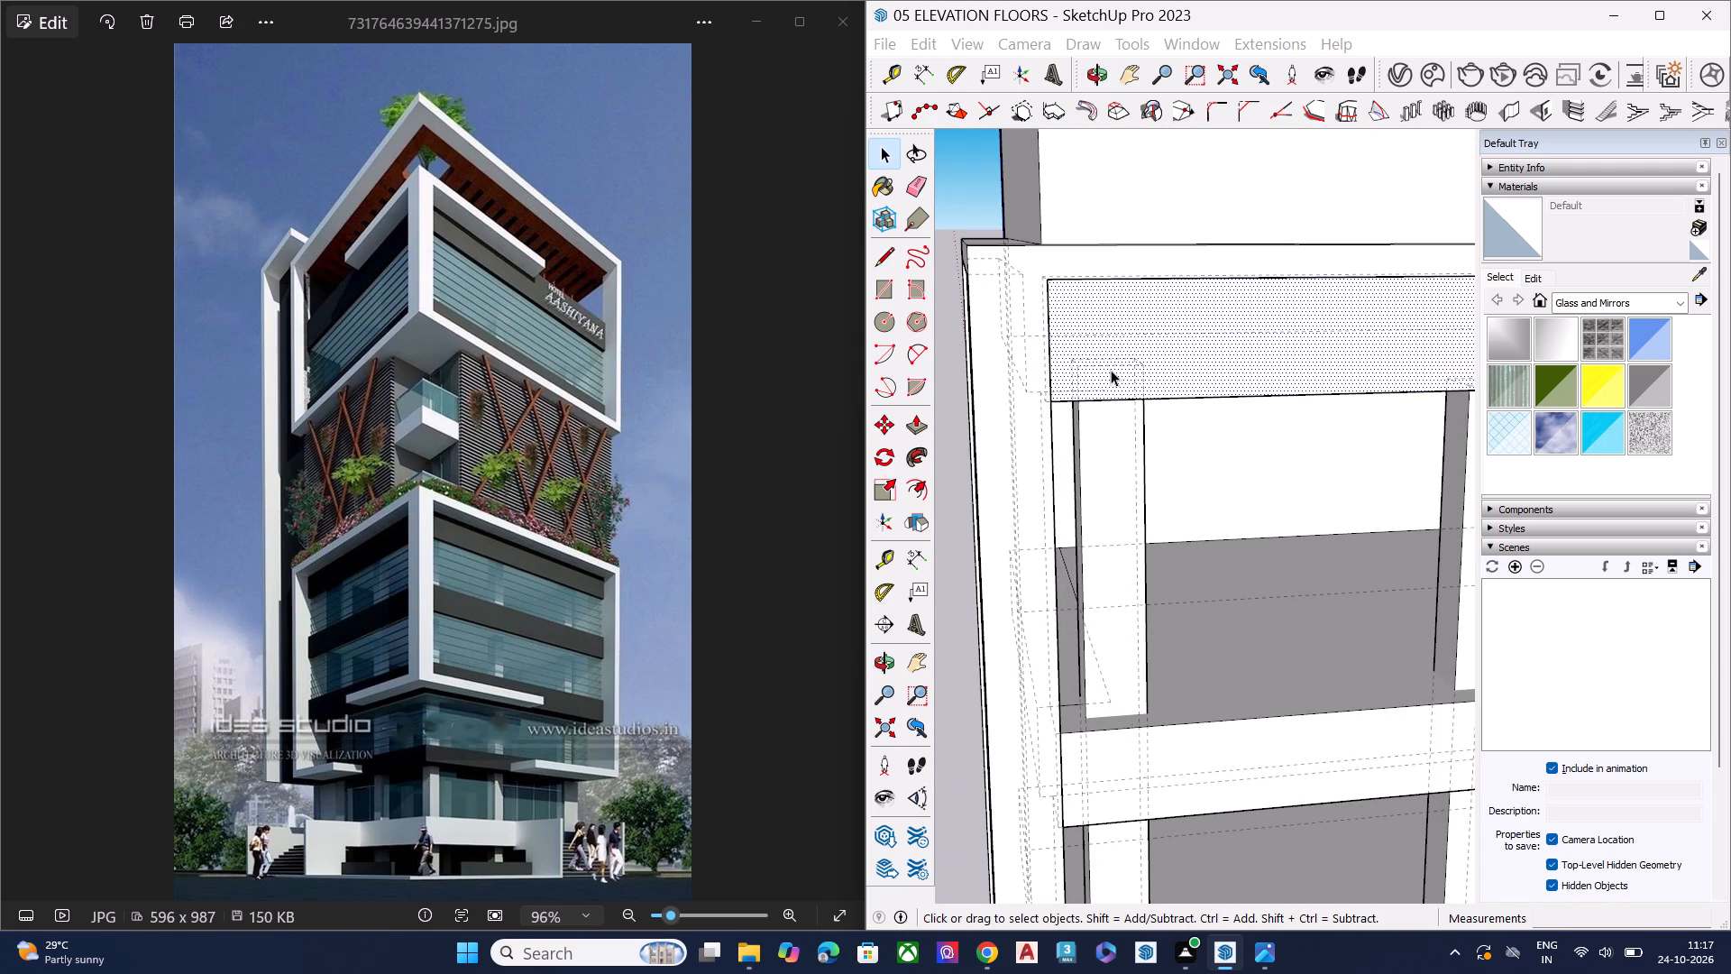
pyautogui.moveTo(1110, 381); pyautogui.dragTo(1111, 287, button='middle')
pyautogui.scroll(1, 1138, 455)
pyautogui.click(1121, 404)
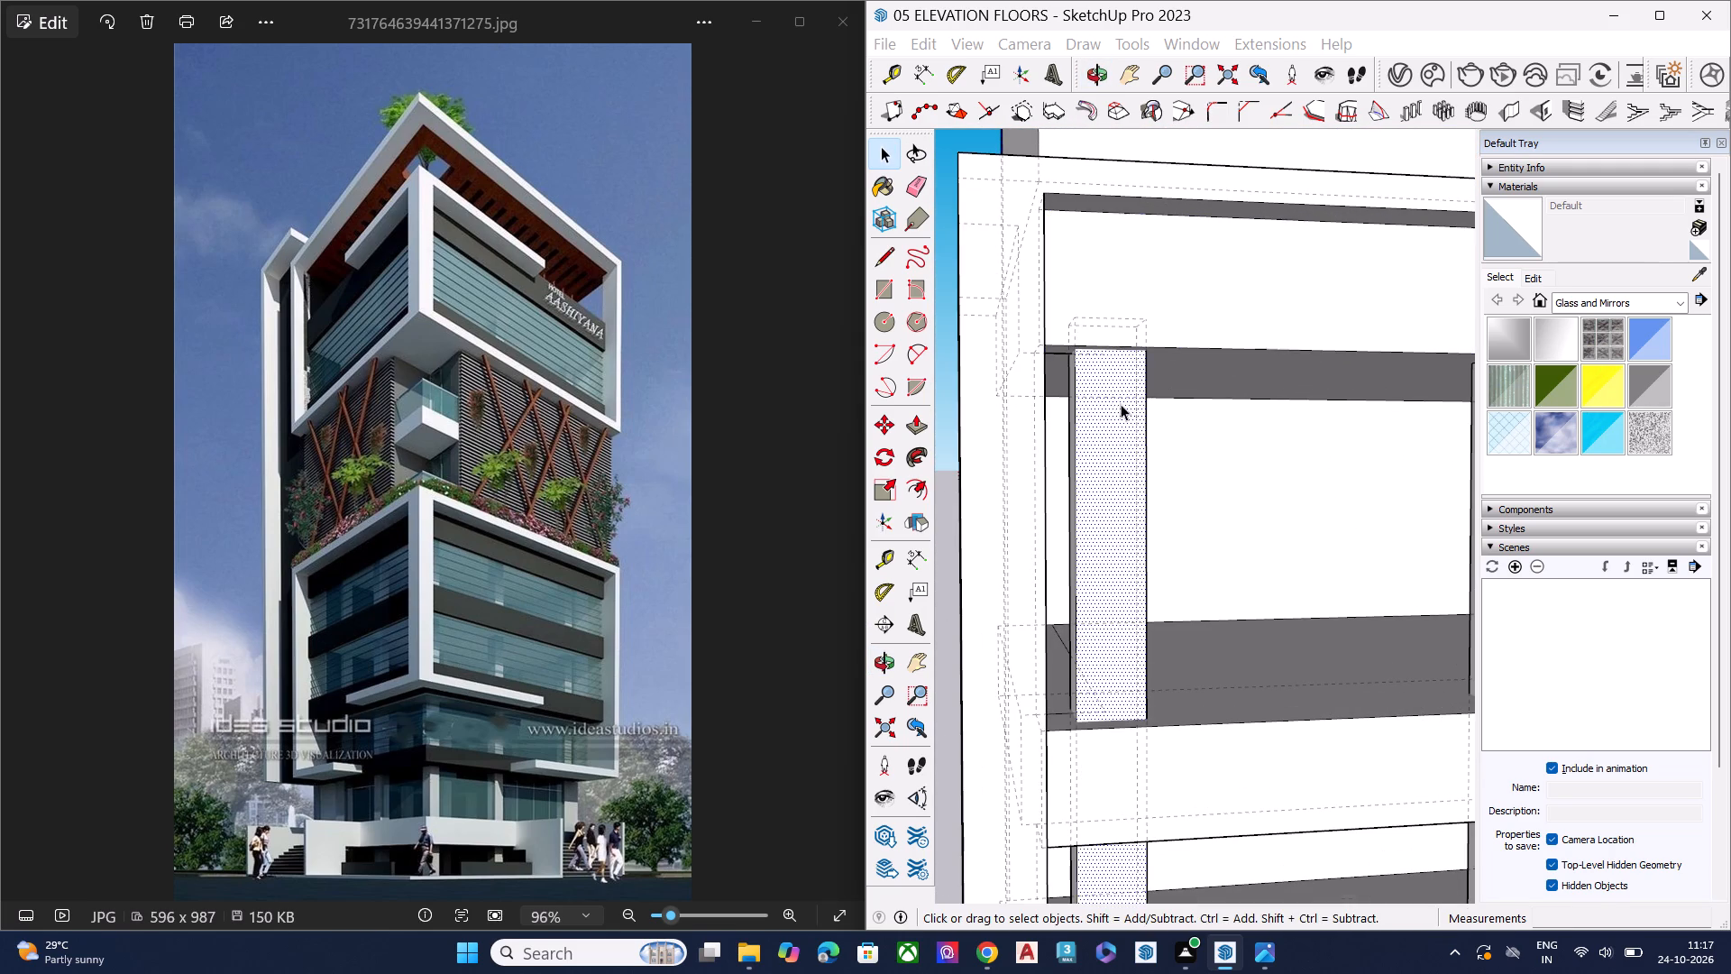
pyautogui.scroll(10, 1104, 344)
pyautogui.moveTo(1091, 394); pyautogui.dragTo(1113, 583, button='middle')
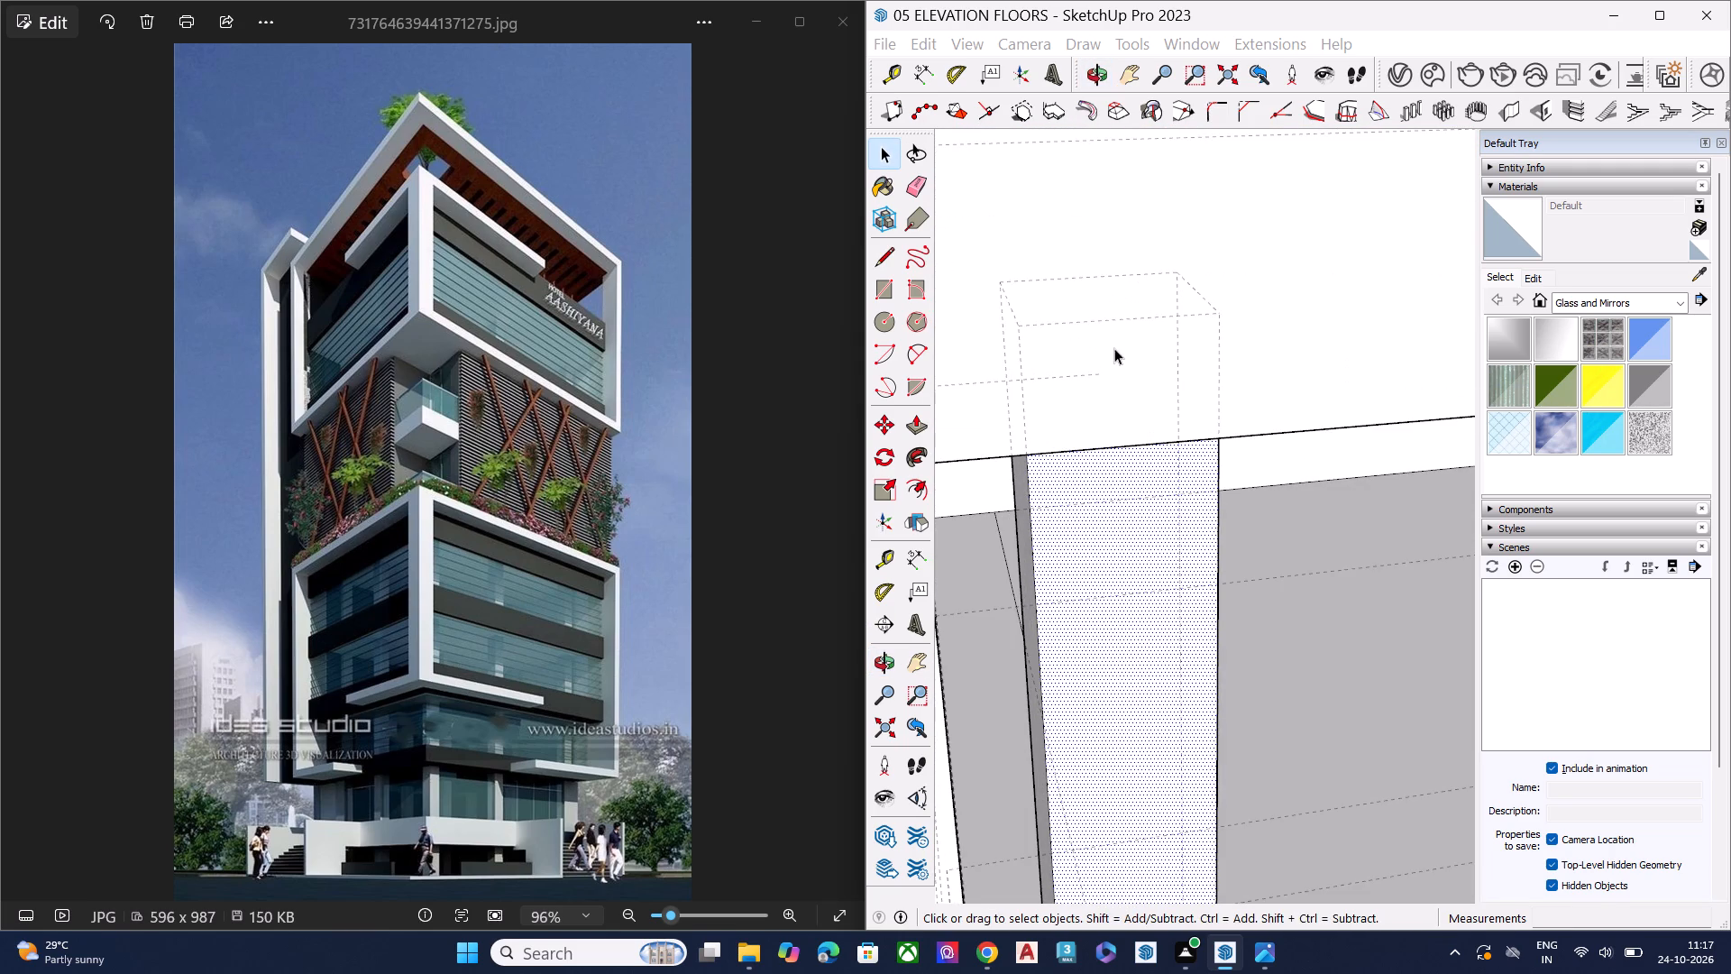
pyautogui.click(1114, 348)
pyautogui.moveTo(1123, 332); pyautogui.dragTo(1215, 642, button='middle')
pyautogui.moveTo(1147, 573); pyautogui.dragTo(1122, 313, button='middle')
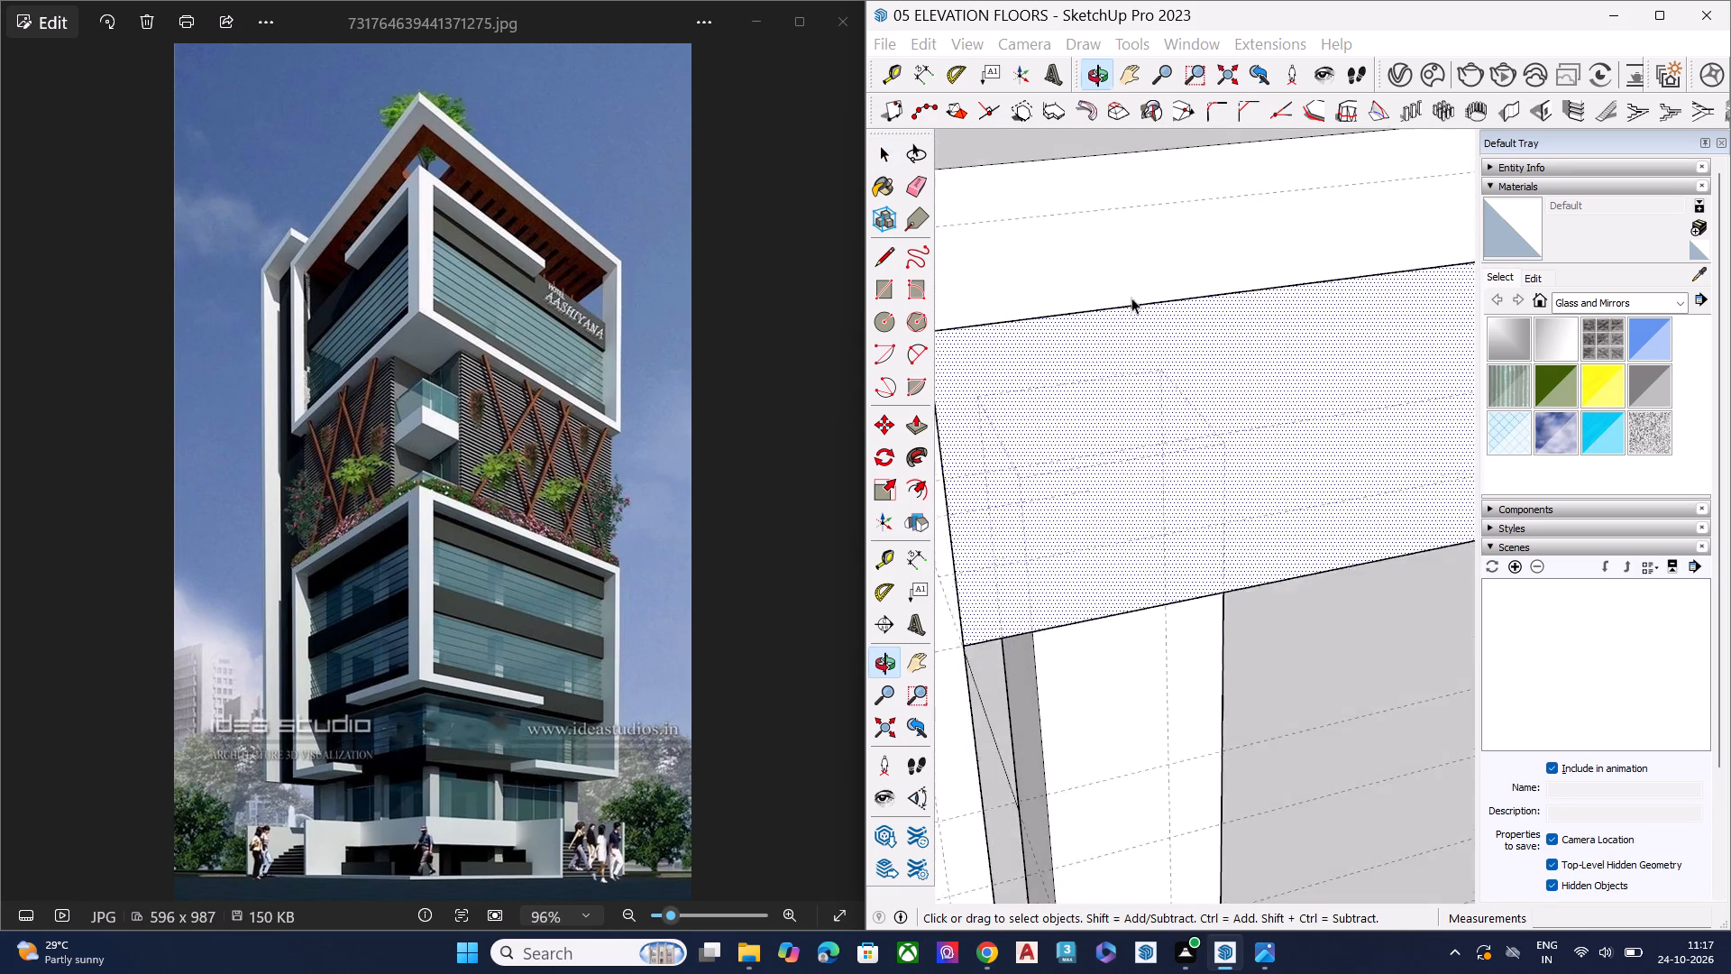
pyautogui.scroll(1, 1135, 296)
pyautogui.scroll(-3, 1135, 296)
pyautogui.scroll(1, 1135, 296)
pyautogui.scroll(-6, 1135, 296)
pyautogui.scroll(1, 1149, 283)
pyautogui.scroll(-6, 1150, 281)
pyautogui.scroll(2, 1151, 277)
pyautogui.scroll(-1, 1151, 277)
pyautogui.scroll(1, 1151, 277)
pyautogui.scroll(-14, 1151, 277)
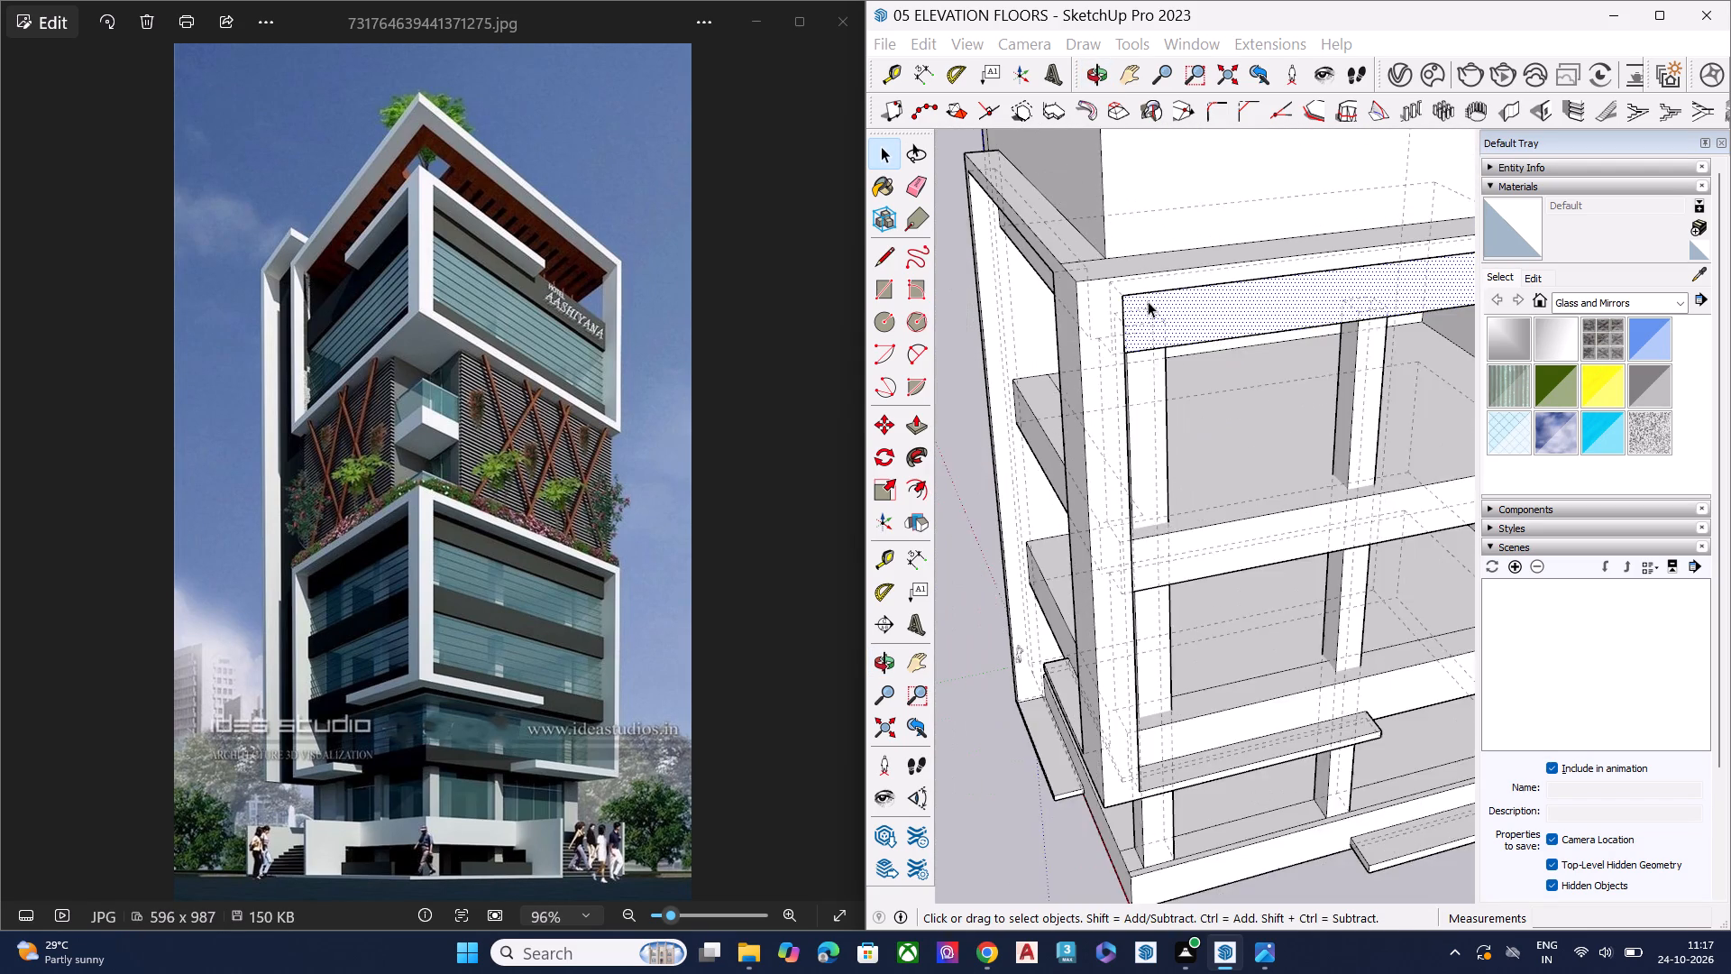
pyautogui.scroll(1, 1150, 299)
pyautogui.scroll(-1, 1150, 299)
pyautogui.scroll(2, 1150, 299)
pyautogui.scroll(-1, 1150, 299)
pyautogui.scroll(1, 1150, 299)
pyautogui.scroll(-11, 1150, 299)
pyautogui.moveTo(1170, 531); pyautogui.dragTo(1188, 368, button='middle')
pyautogui.scroll(2, 1197, 360)
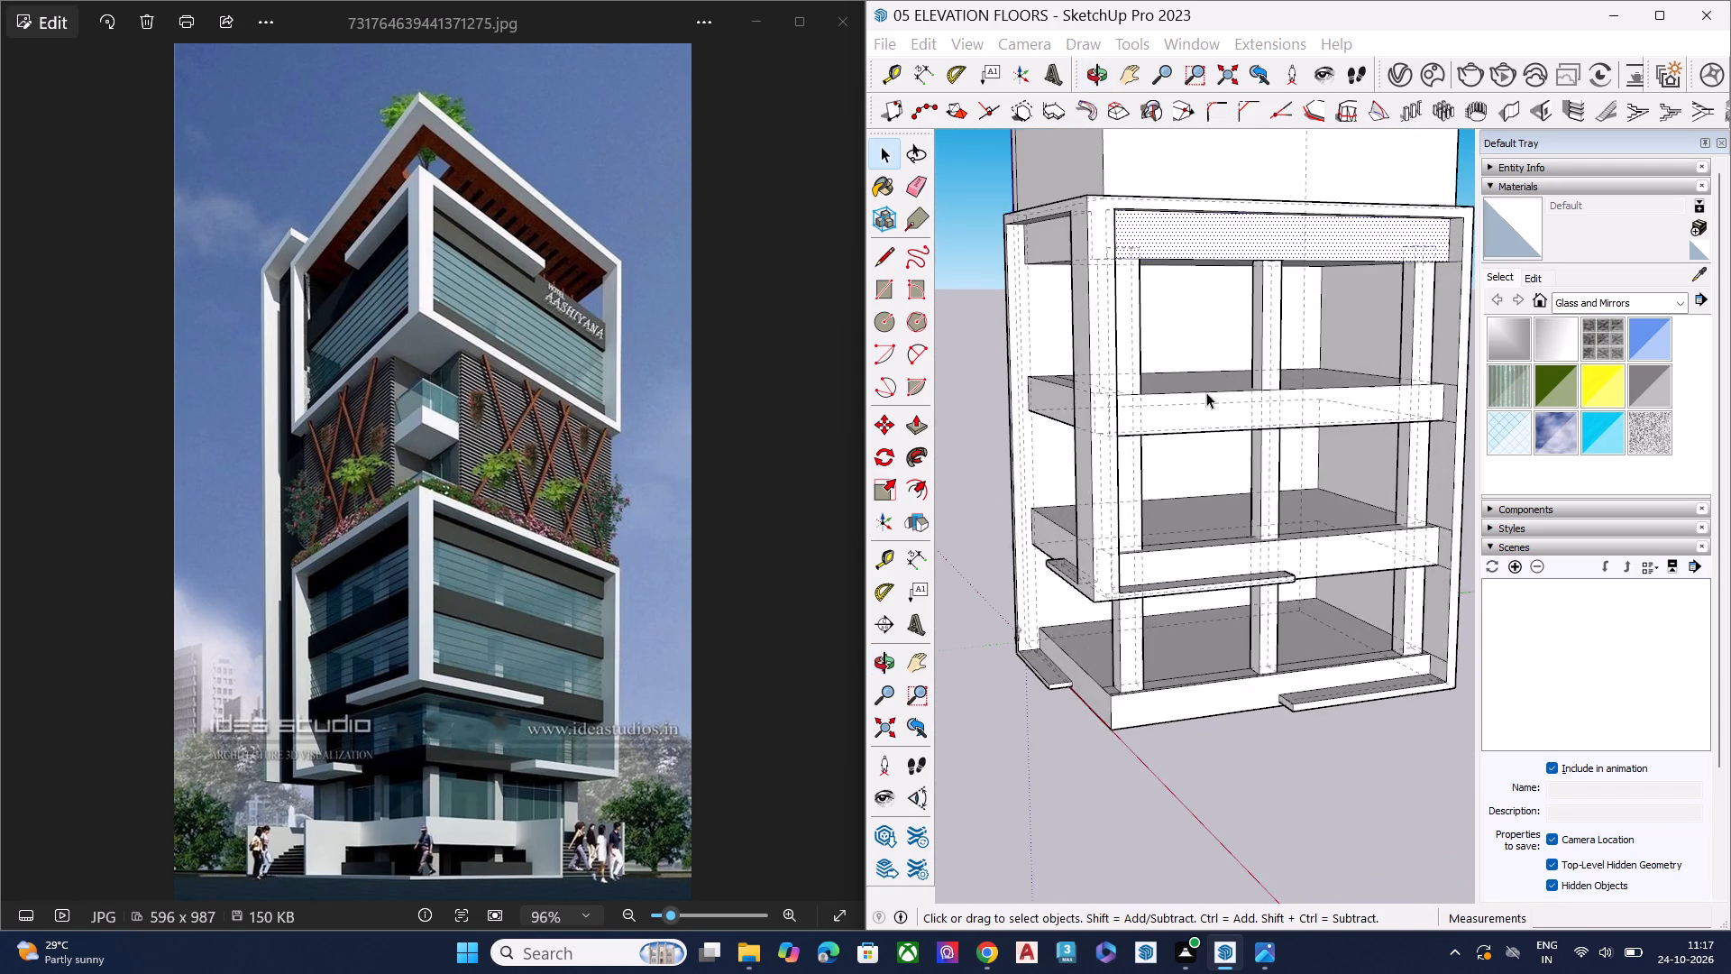
pyautogui.scroll(2, 1206, 392)
pyautogui.scroll(-5, 1208, 410)
pyautogui.click(1230, 672)
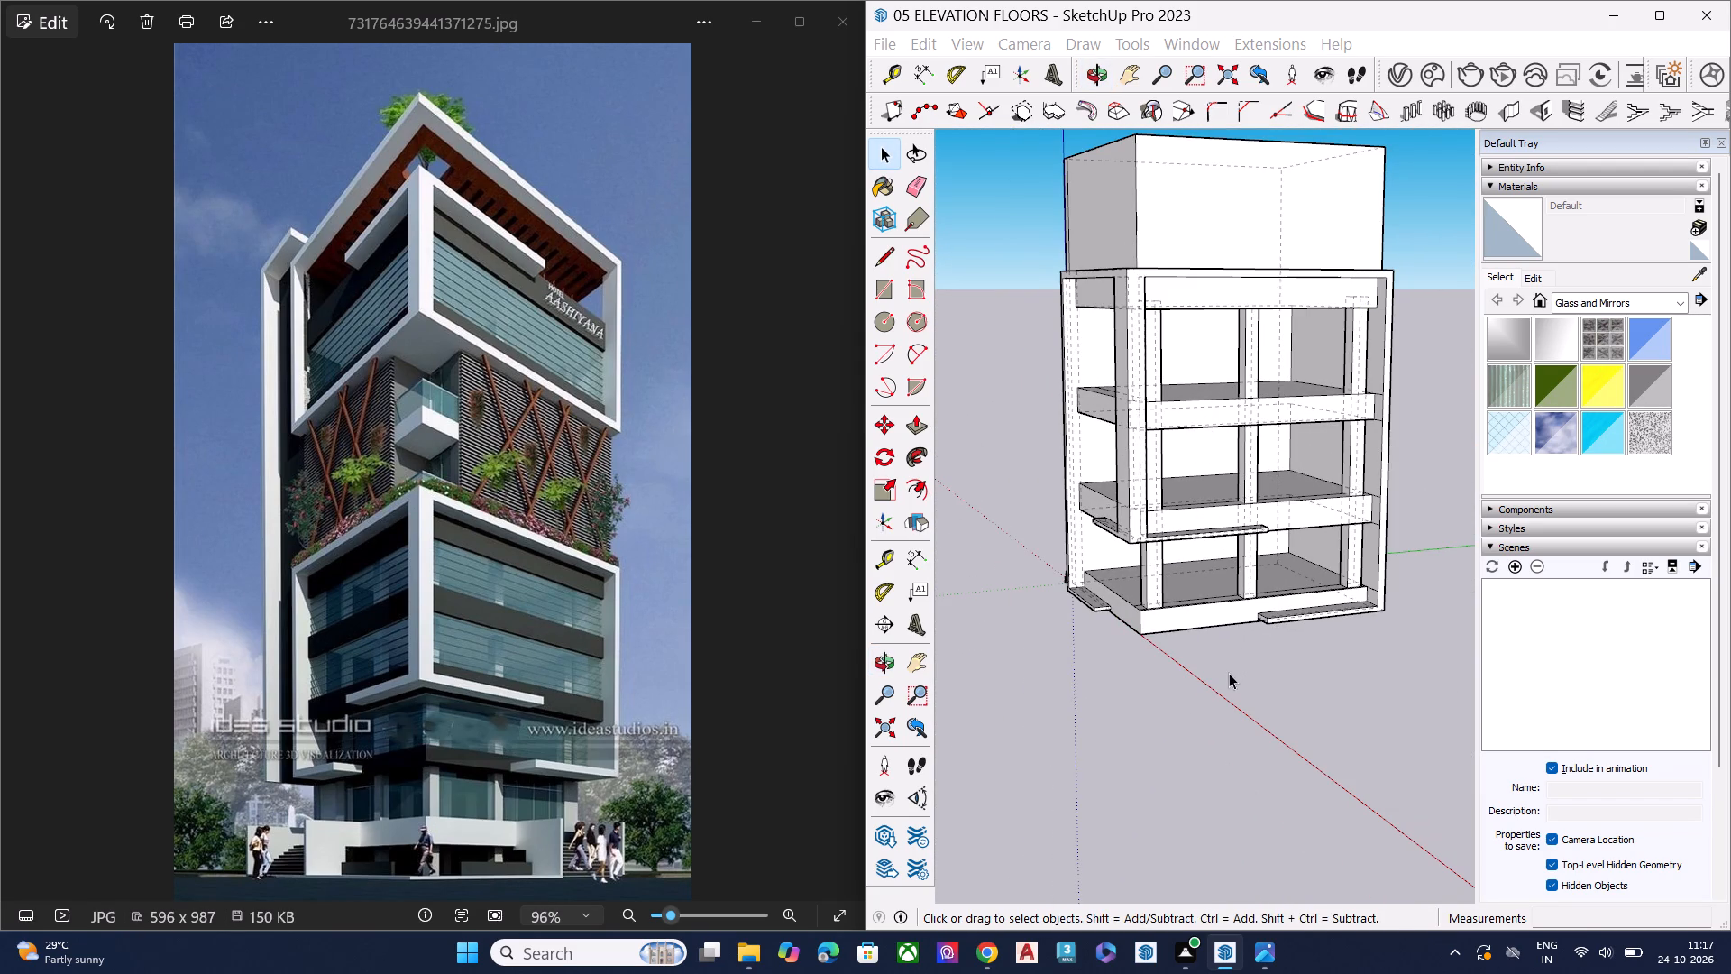
# Turn off the display of the model's back edges.
pyautogui.press('k')
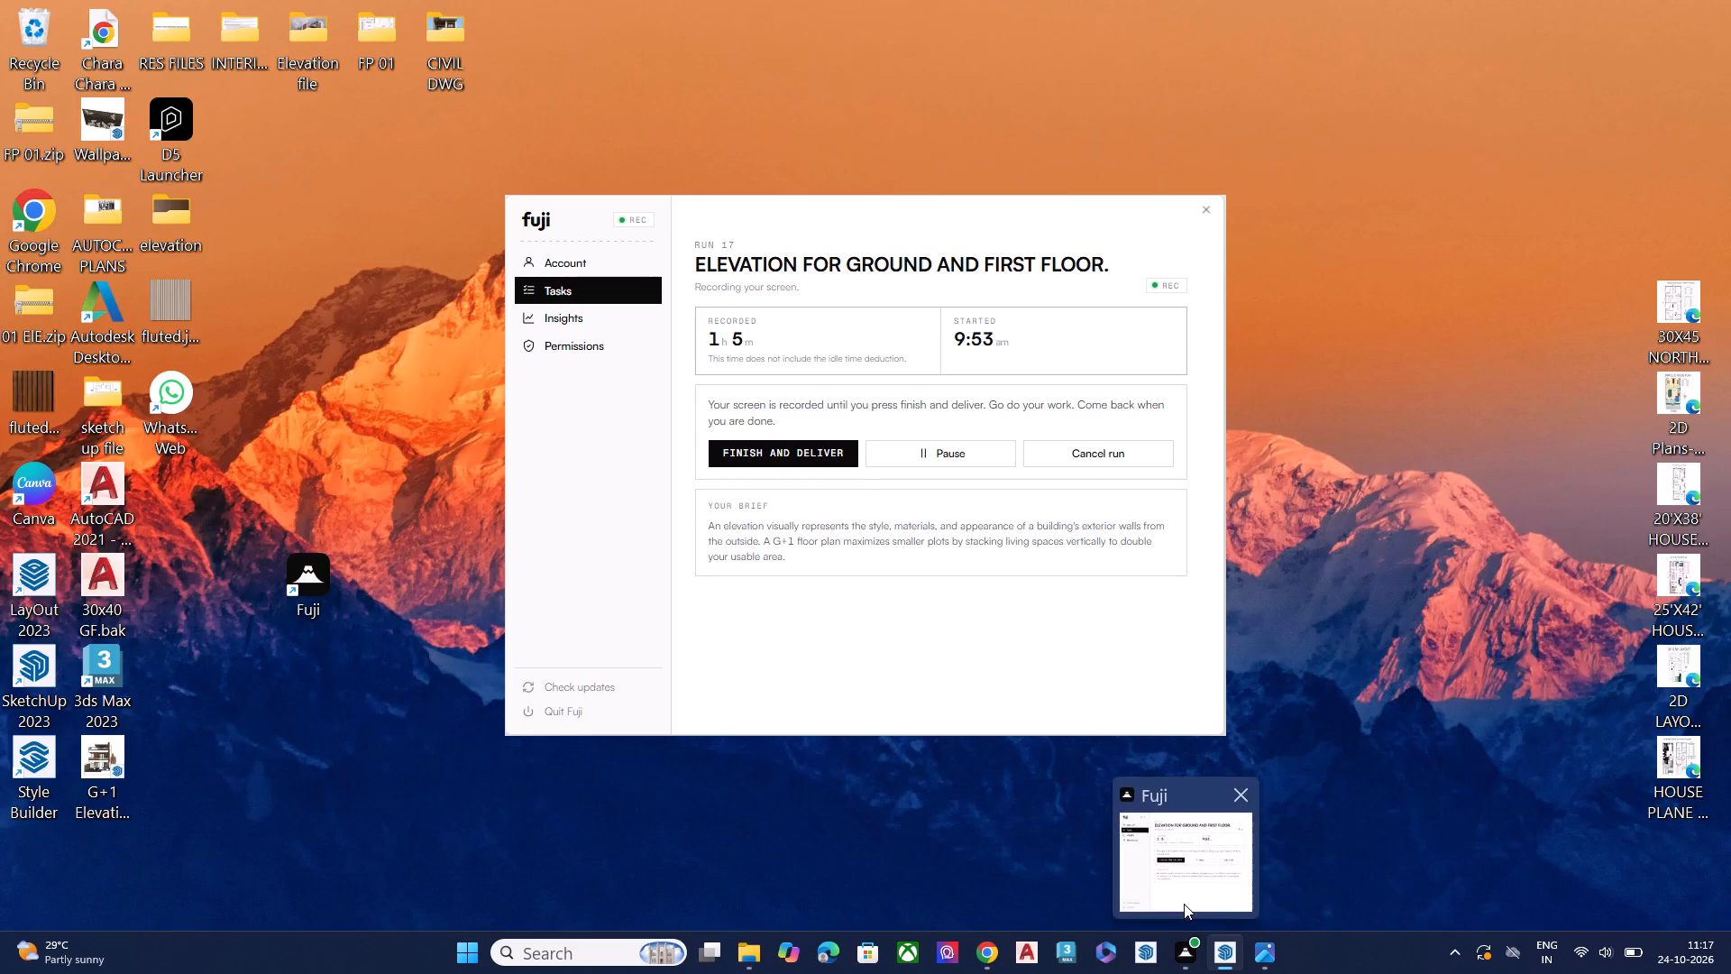
# Examine the floor slabs, columns, ledges and outer frame from below and around the building's sides.
pyautogui.scroll(-7, 1233, 568)
pyautogui.moveTo(1219, 691); pyautogui.dragTo(1259, 410, button='middle')
pyautogui.scroll(8, 1244, 443)
pyautogui.scroll(-1, 1196, 527)
pyautogui.scroll(4, 1192, 528)
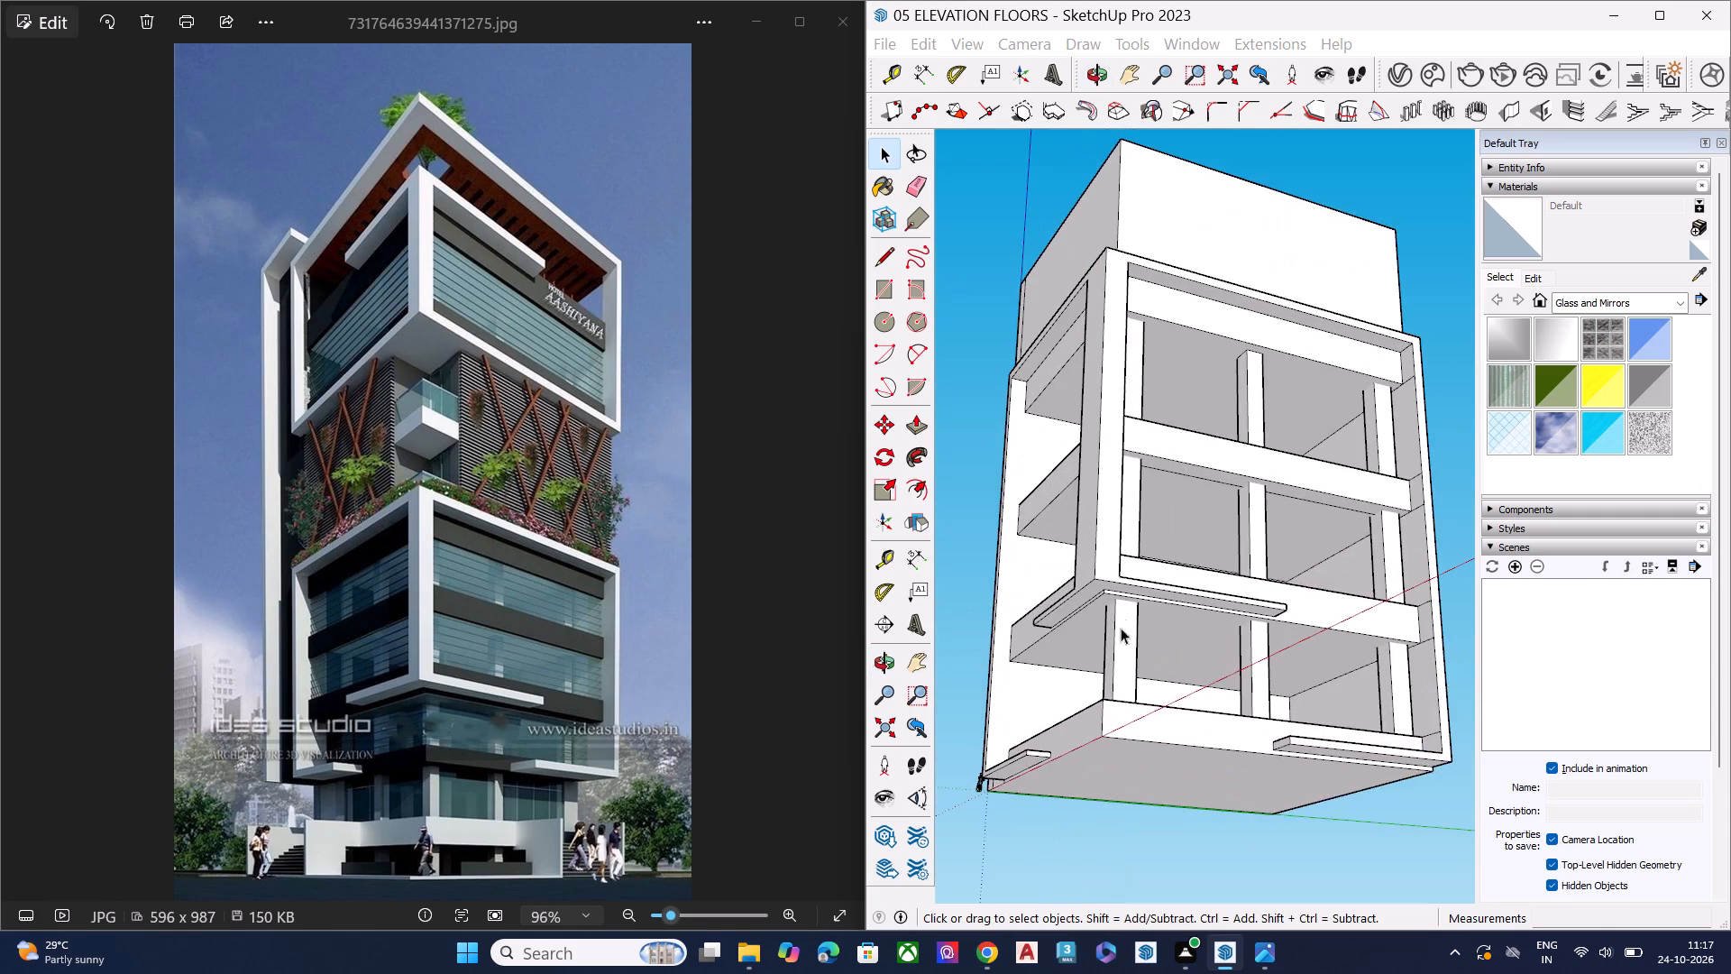
pyautogui.moveTo(1119, 628); pyautogui.dragTo(1554, 620, button='middle')
pyautogui.moveTo(1051, 673); pyautogui.dragTo(1622, 668, button='middle')
pyautogui.moveTo(1099, 664); pyautogui.dragTo(850, 543, button='middle')
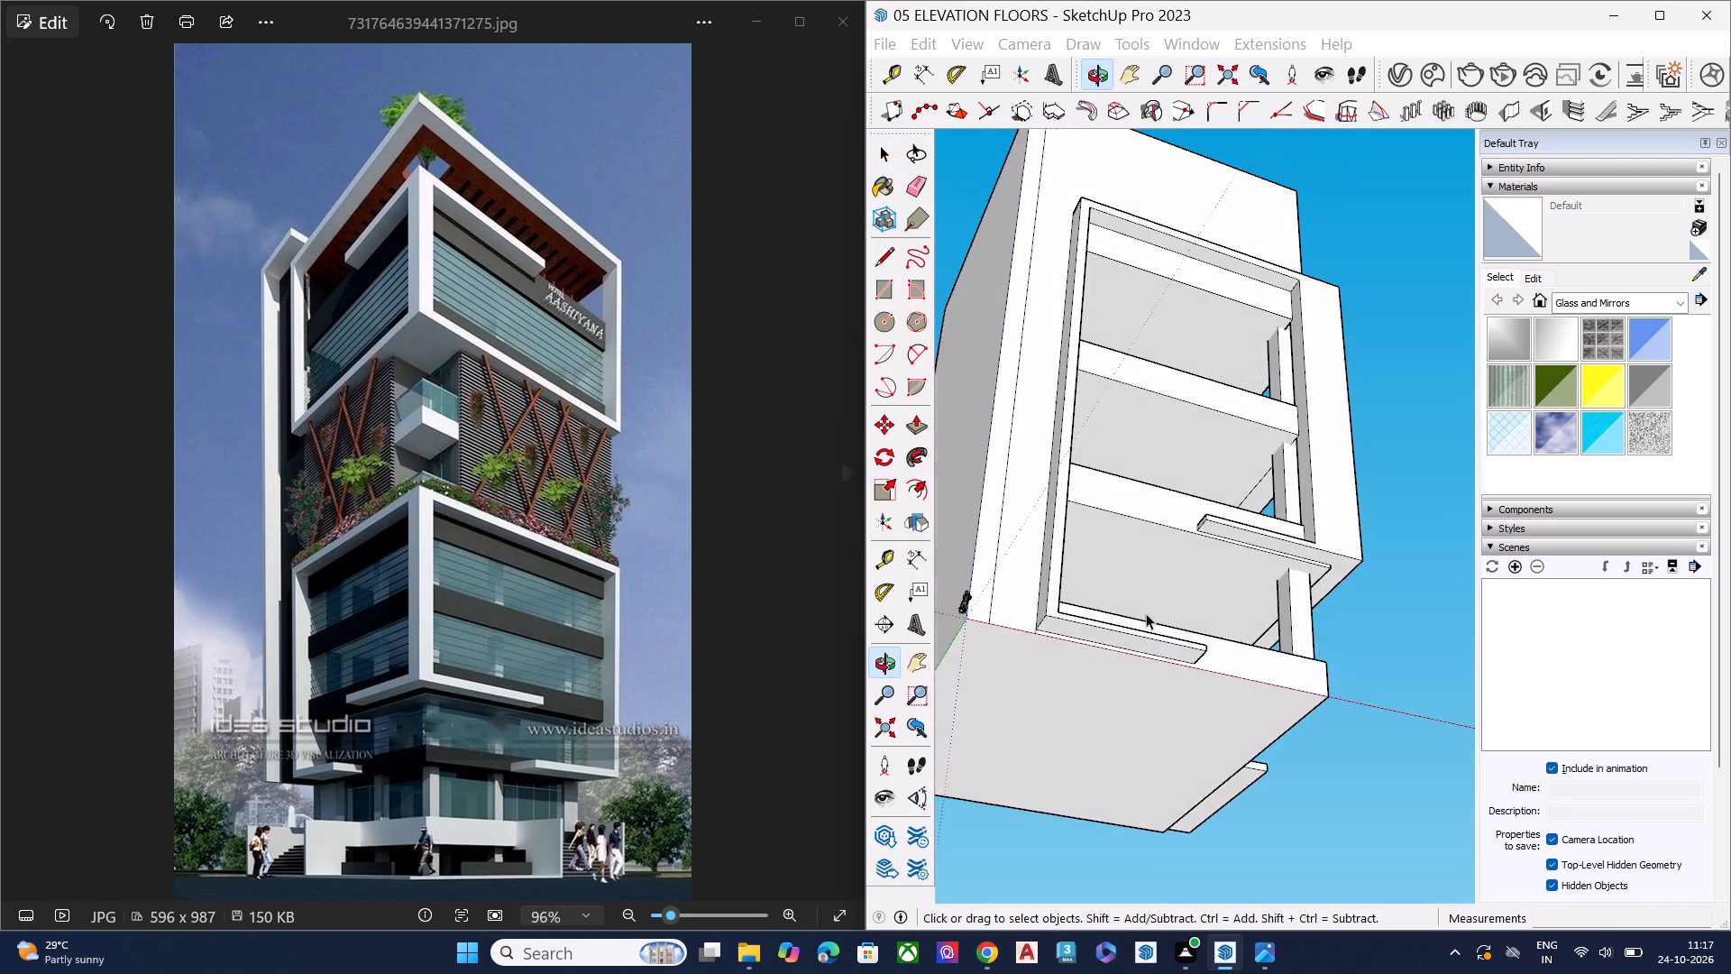
pyautogui.moveTo(1320, 650); pyautogui.dragTo(1029, 660, button='middle')
pyautogui.moveTo(1270, 683); pyautogui.dragTo(978, 819, button='middle')
pyautogui.moveTo(1283, 589); pyautogui.dragTo(1273, 767, button='middle')
pyautogui.moveTo(1365, 648); pyautogui.dragTo(1305, 660, button='middle')
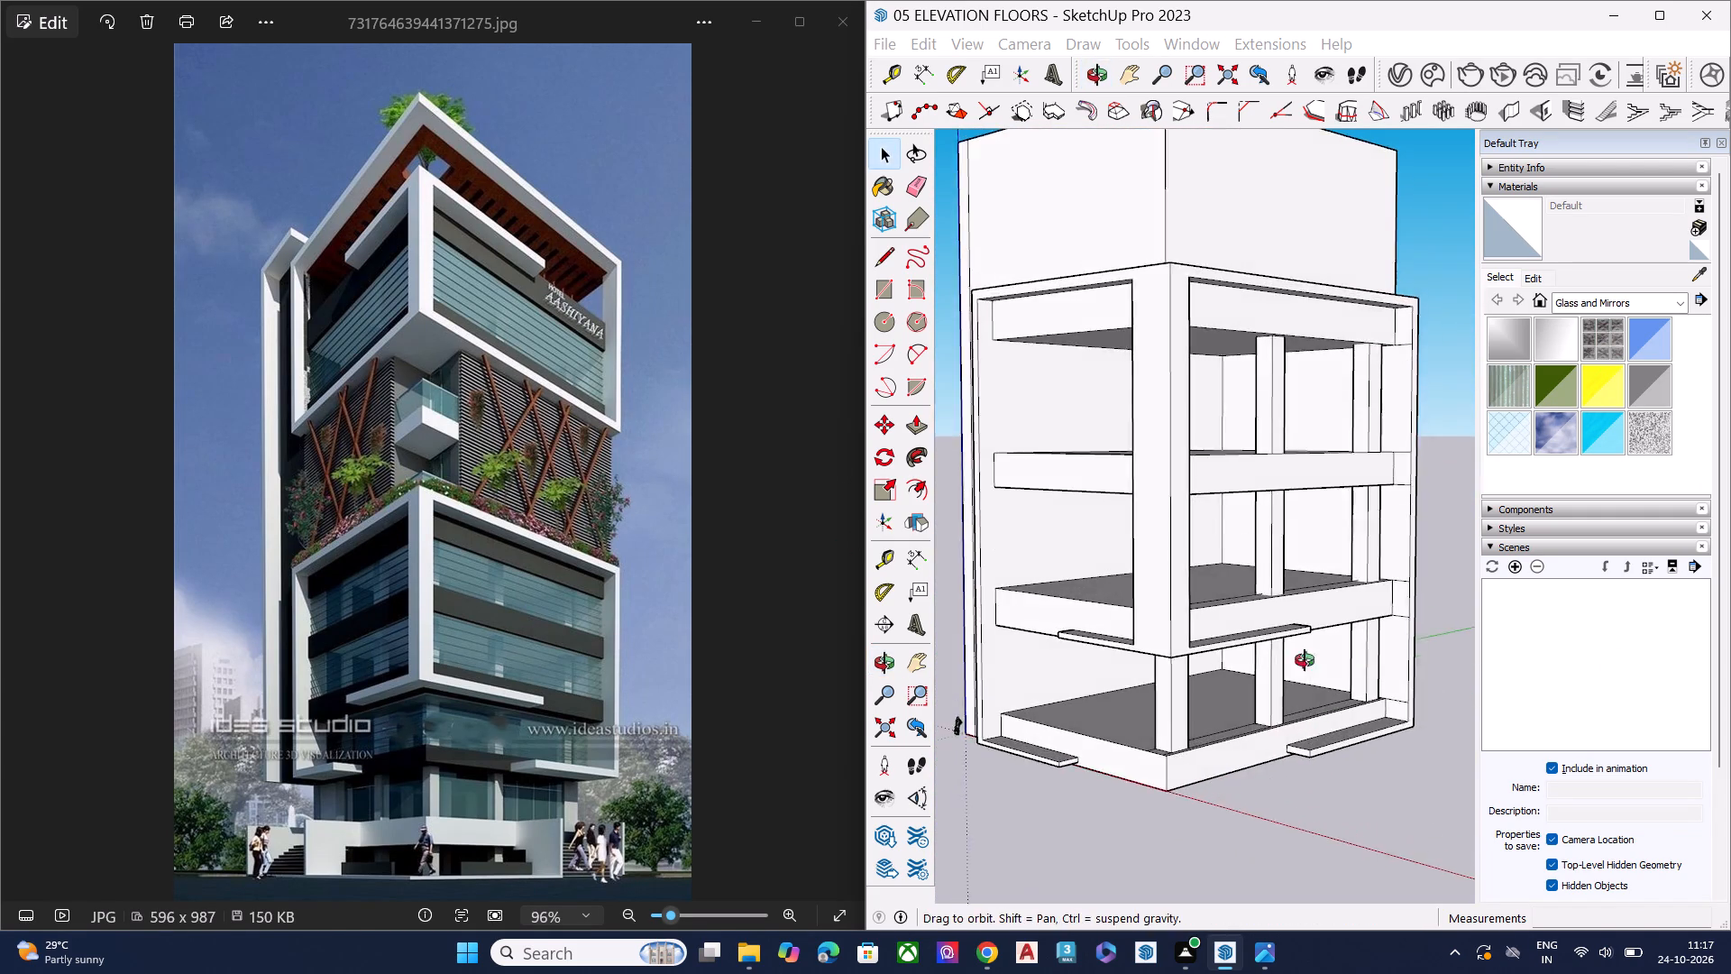
pyautogui.moveTo(1305, 660); pyautogui.dragTo(1122, 675, button='middle')
pyautogui.moveTo(1323, 667); pyautogui.dragTo(1092, 683, button='middle')
pyautogui.moveTo(1324, 685); pyautogui.dragTo(1412, 482, button='middle')
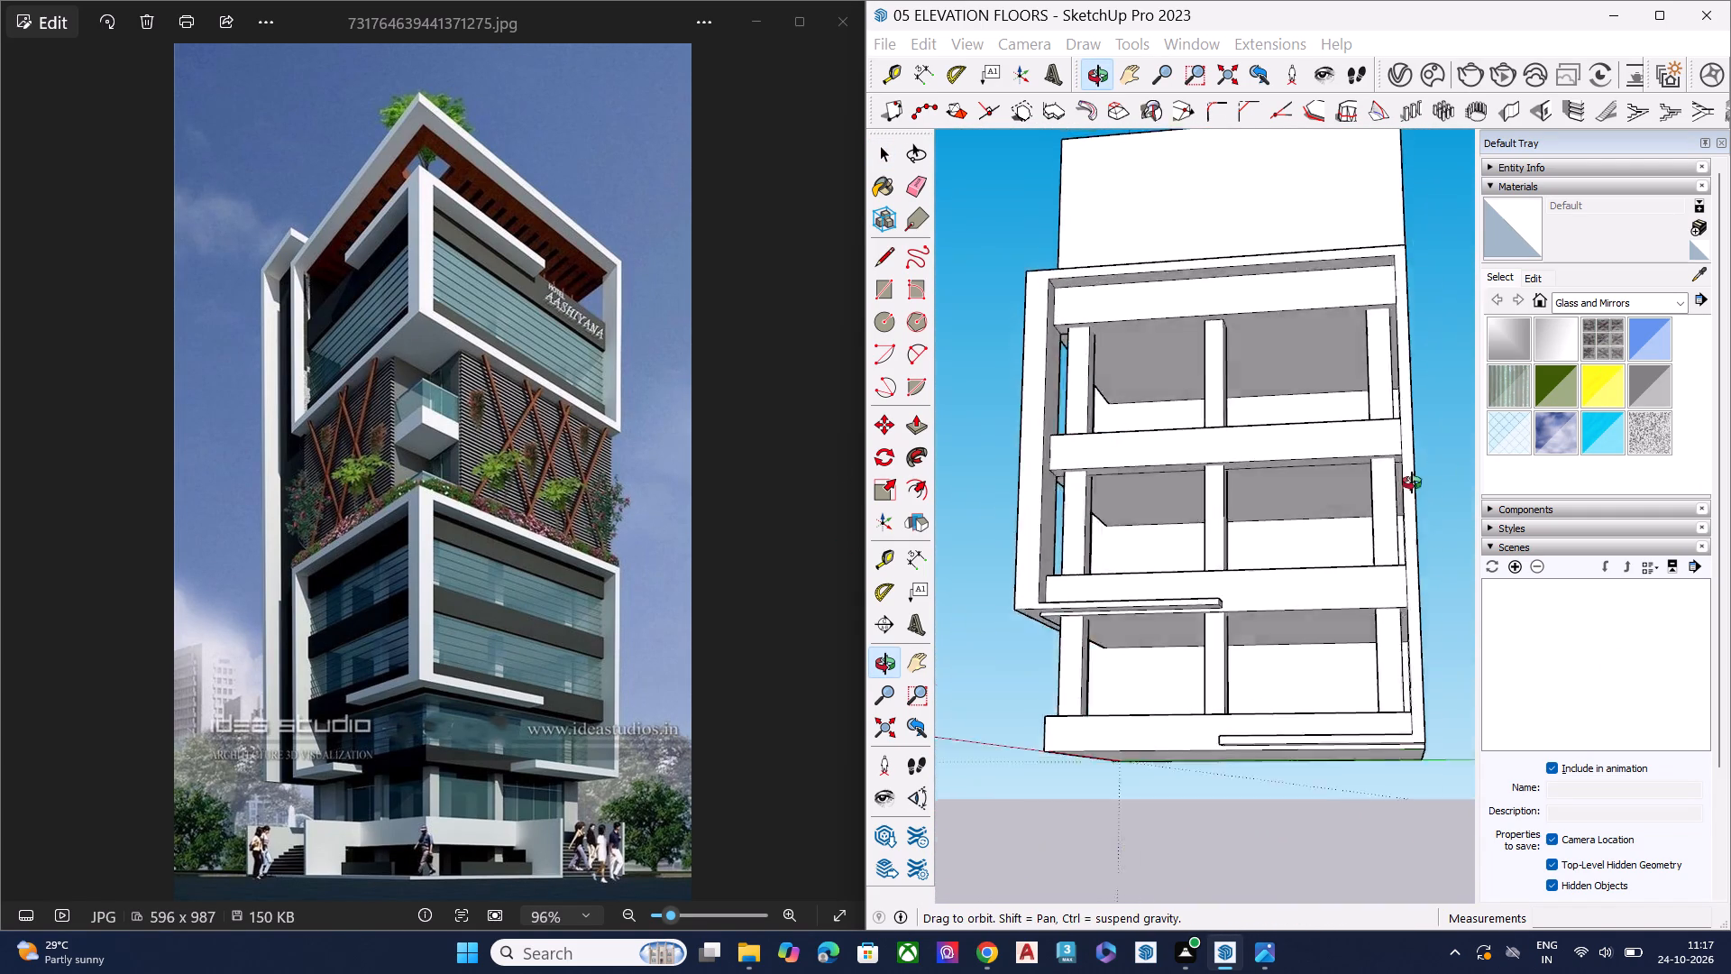
pyautogui.moveTo(1412, 482); pyautogui.dragTo(1525, 481, button='middle')
pyautogui.moveTo(1279, 632); pyautogui.dragTo(1421, 578, button='middle')
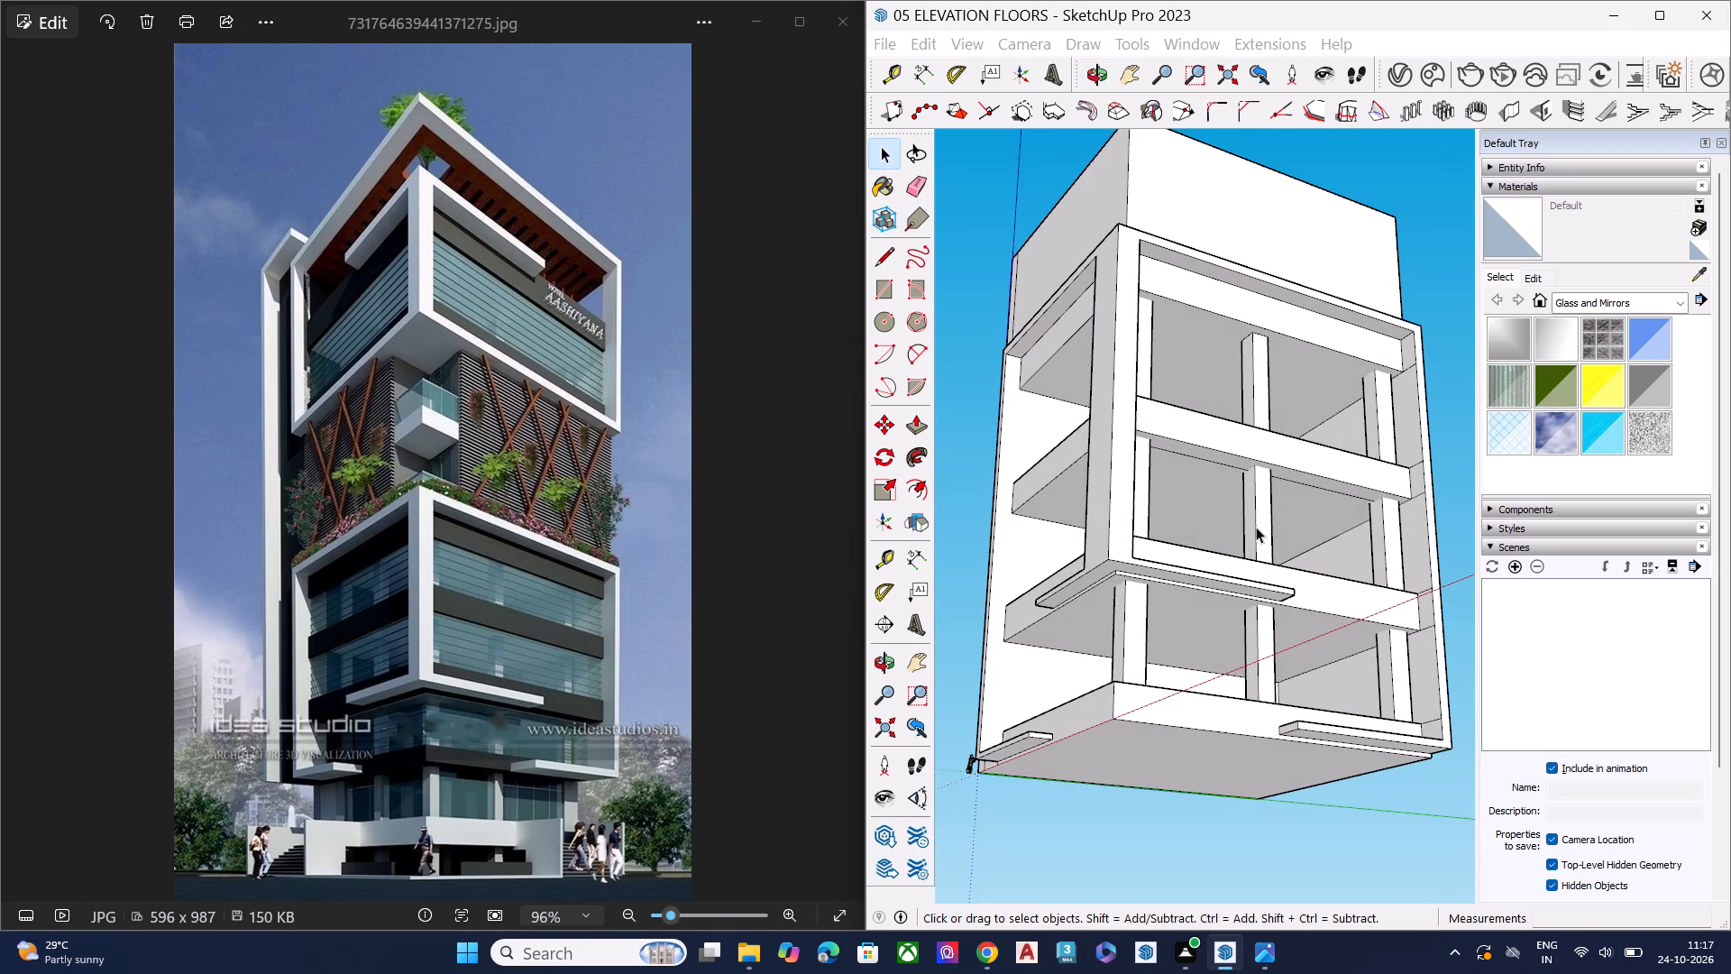
pyautogui.scroll(-6, 1256, 527)
pyautogui.moveTo(1244, 483); pyautogui.dragTo(1276, 785, button='middle')
pyautogui.scroll(7, 1280, 573)
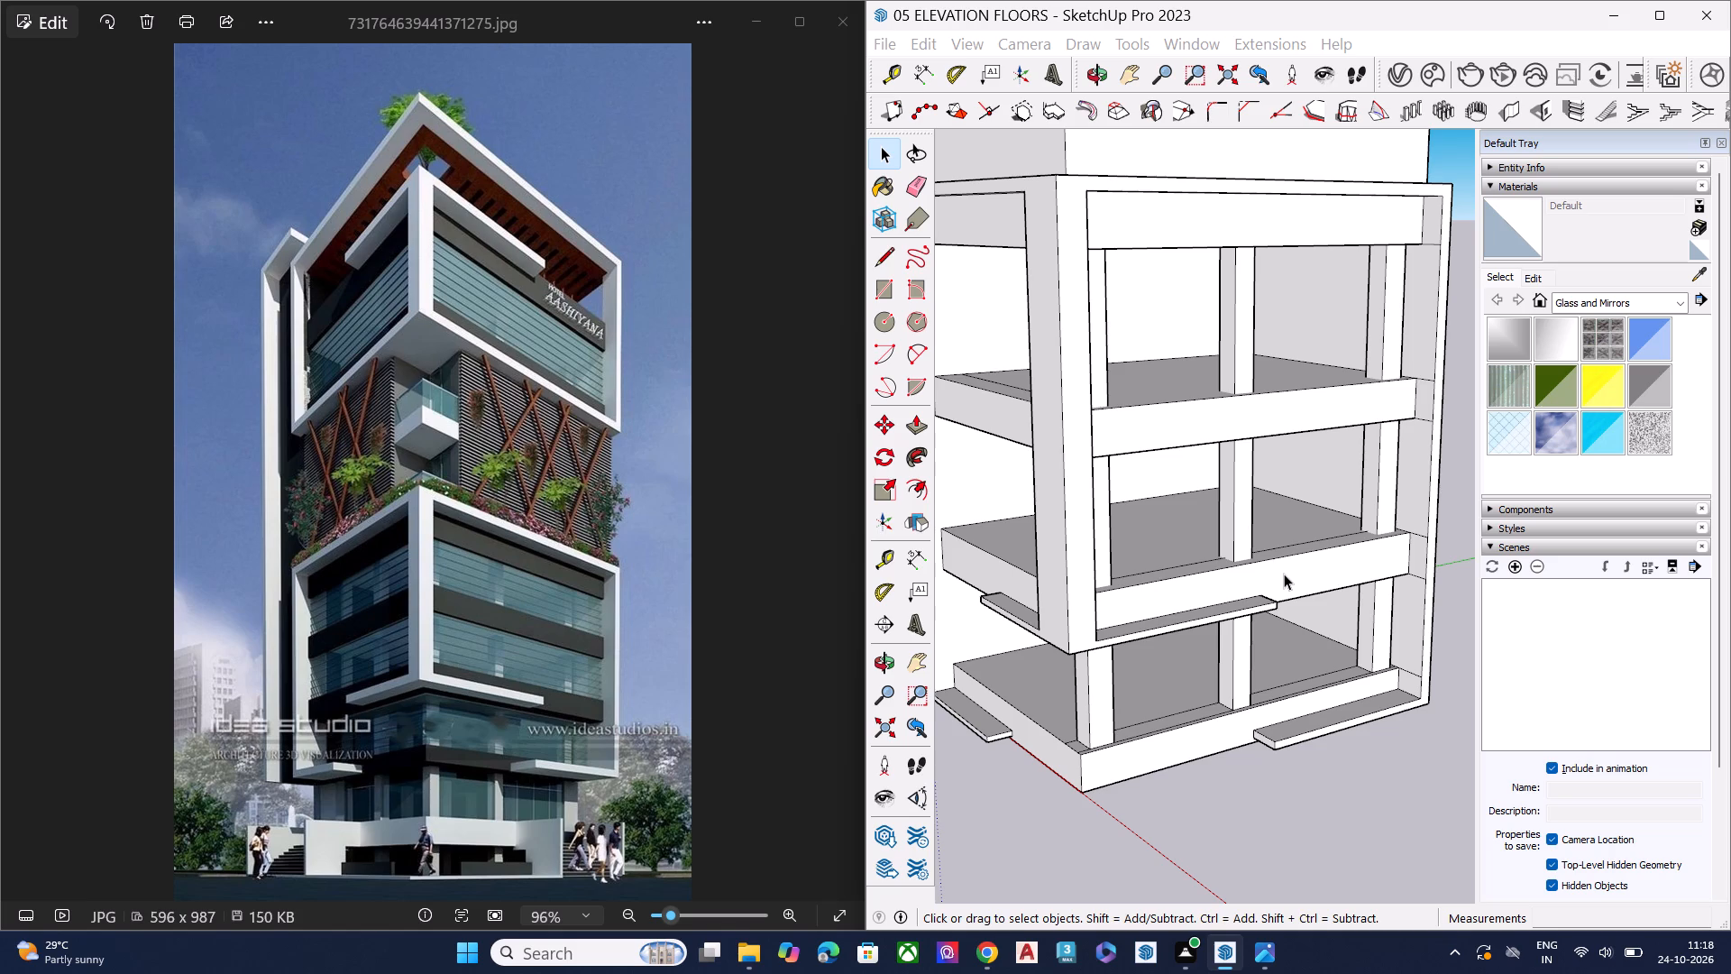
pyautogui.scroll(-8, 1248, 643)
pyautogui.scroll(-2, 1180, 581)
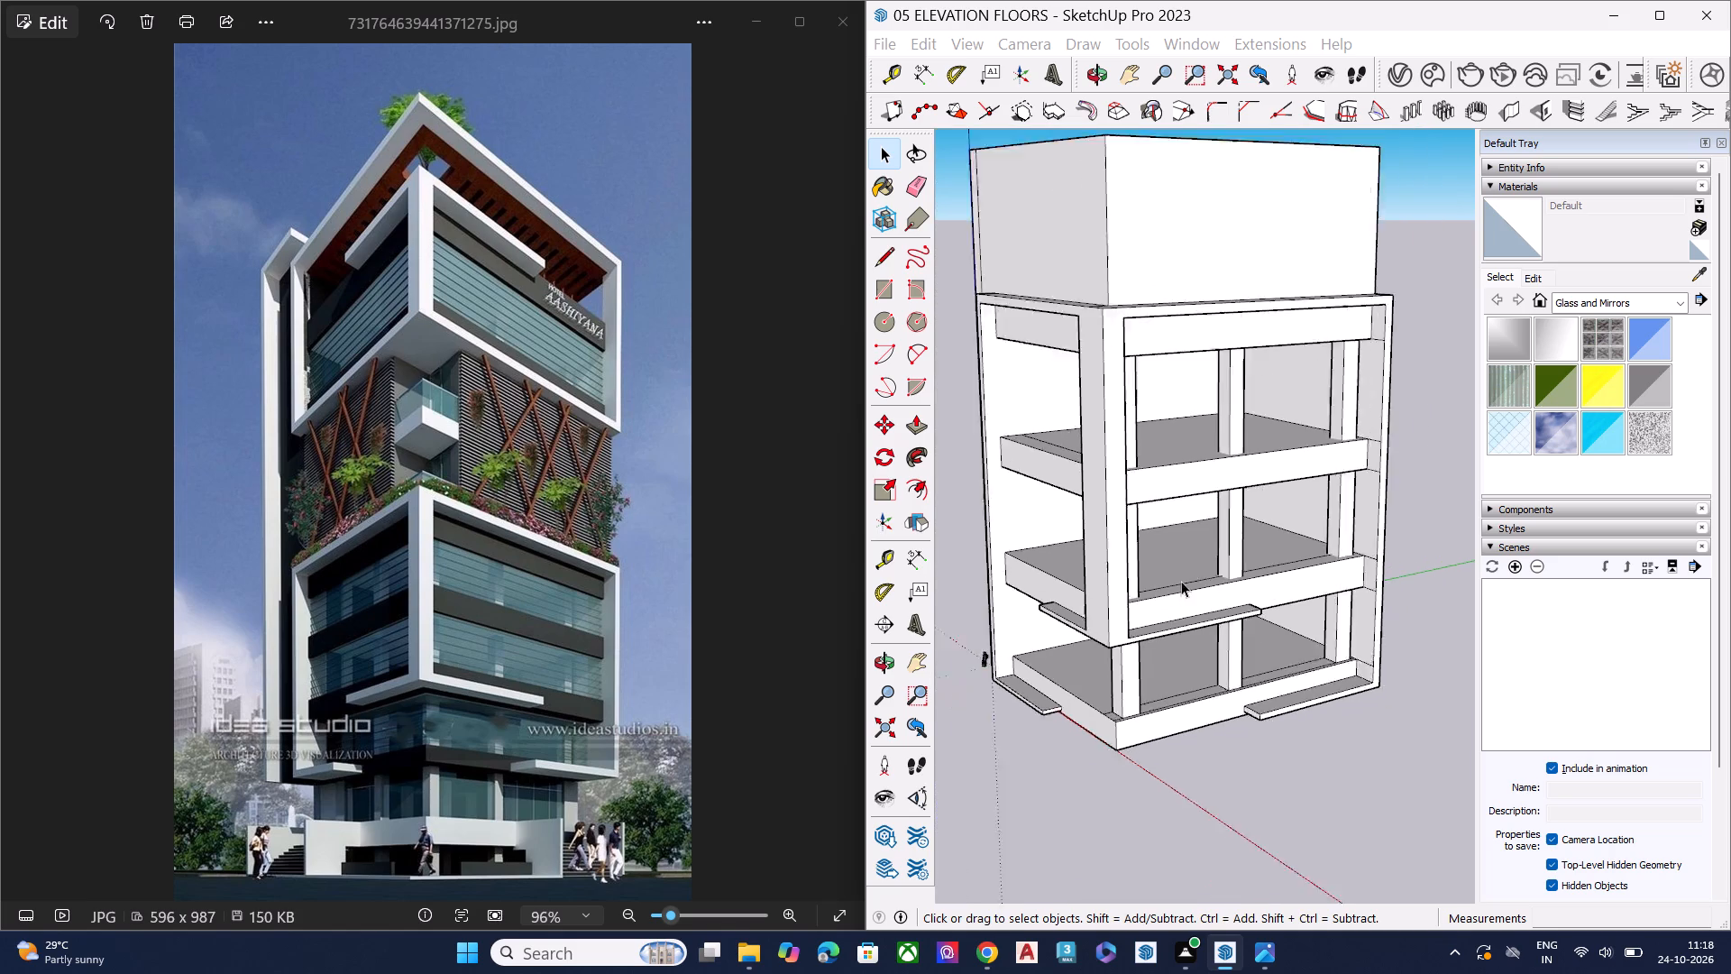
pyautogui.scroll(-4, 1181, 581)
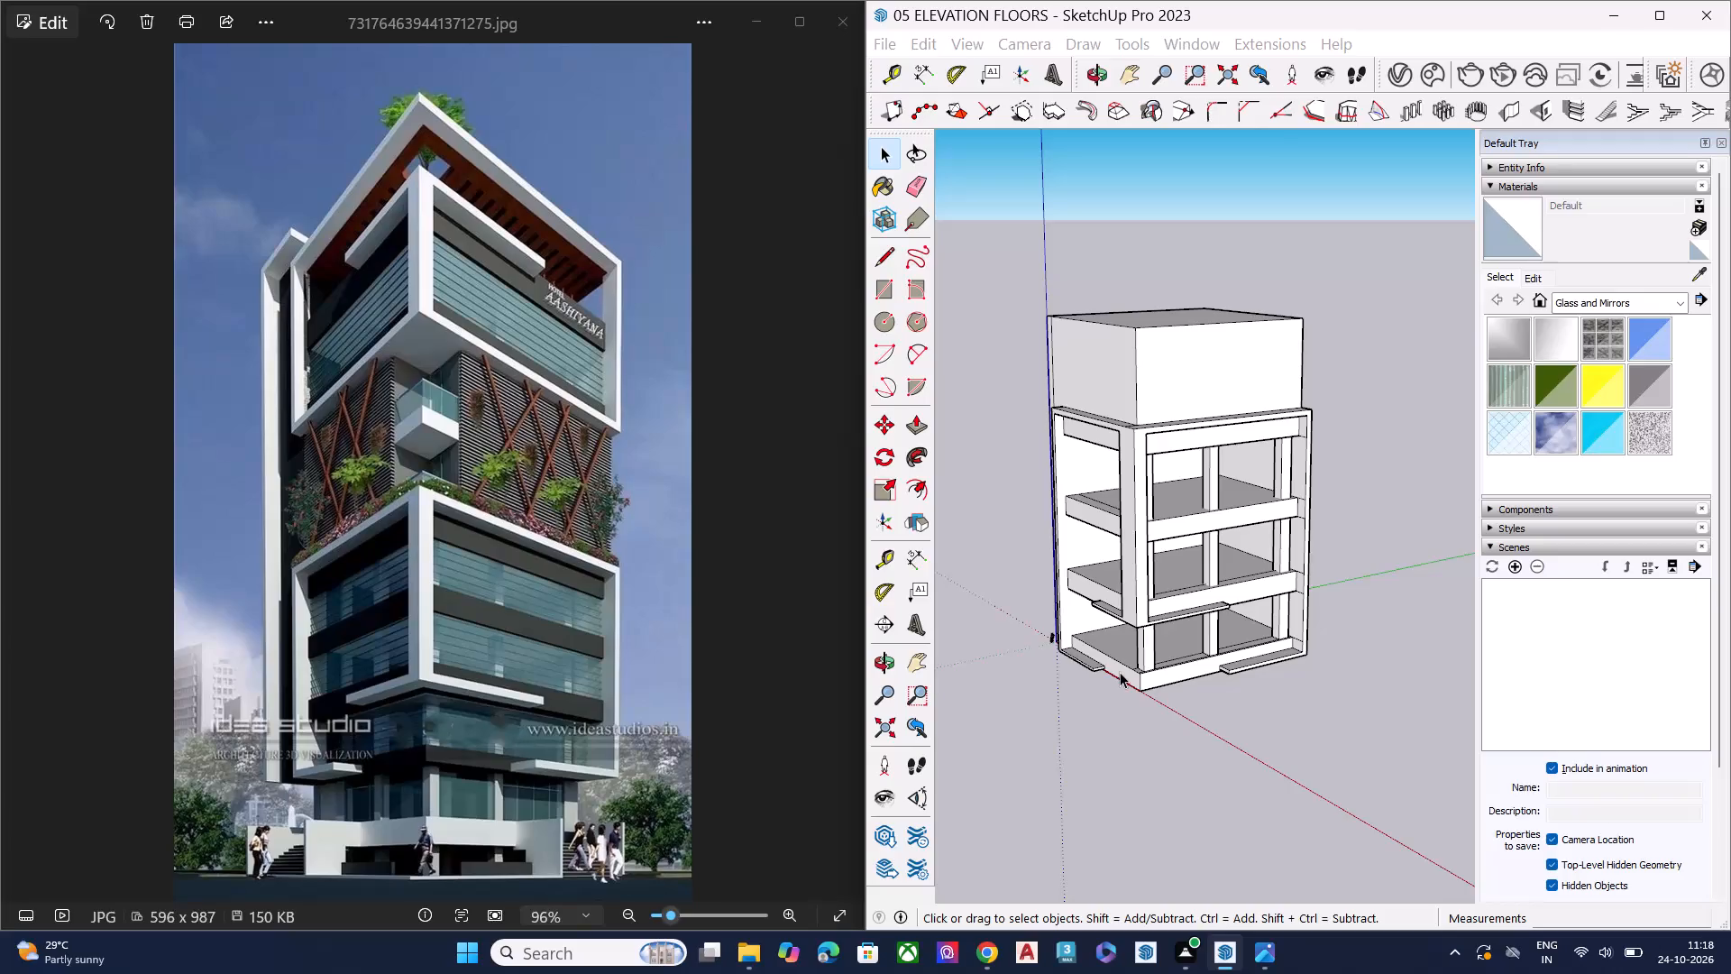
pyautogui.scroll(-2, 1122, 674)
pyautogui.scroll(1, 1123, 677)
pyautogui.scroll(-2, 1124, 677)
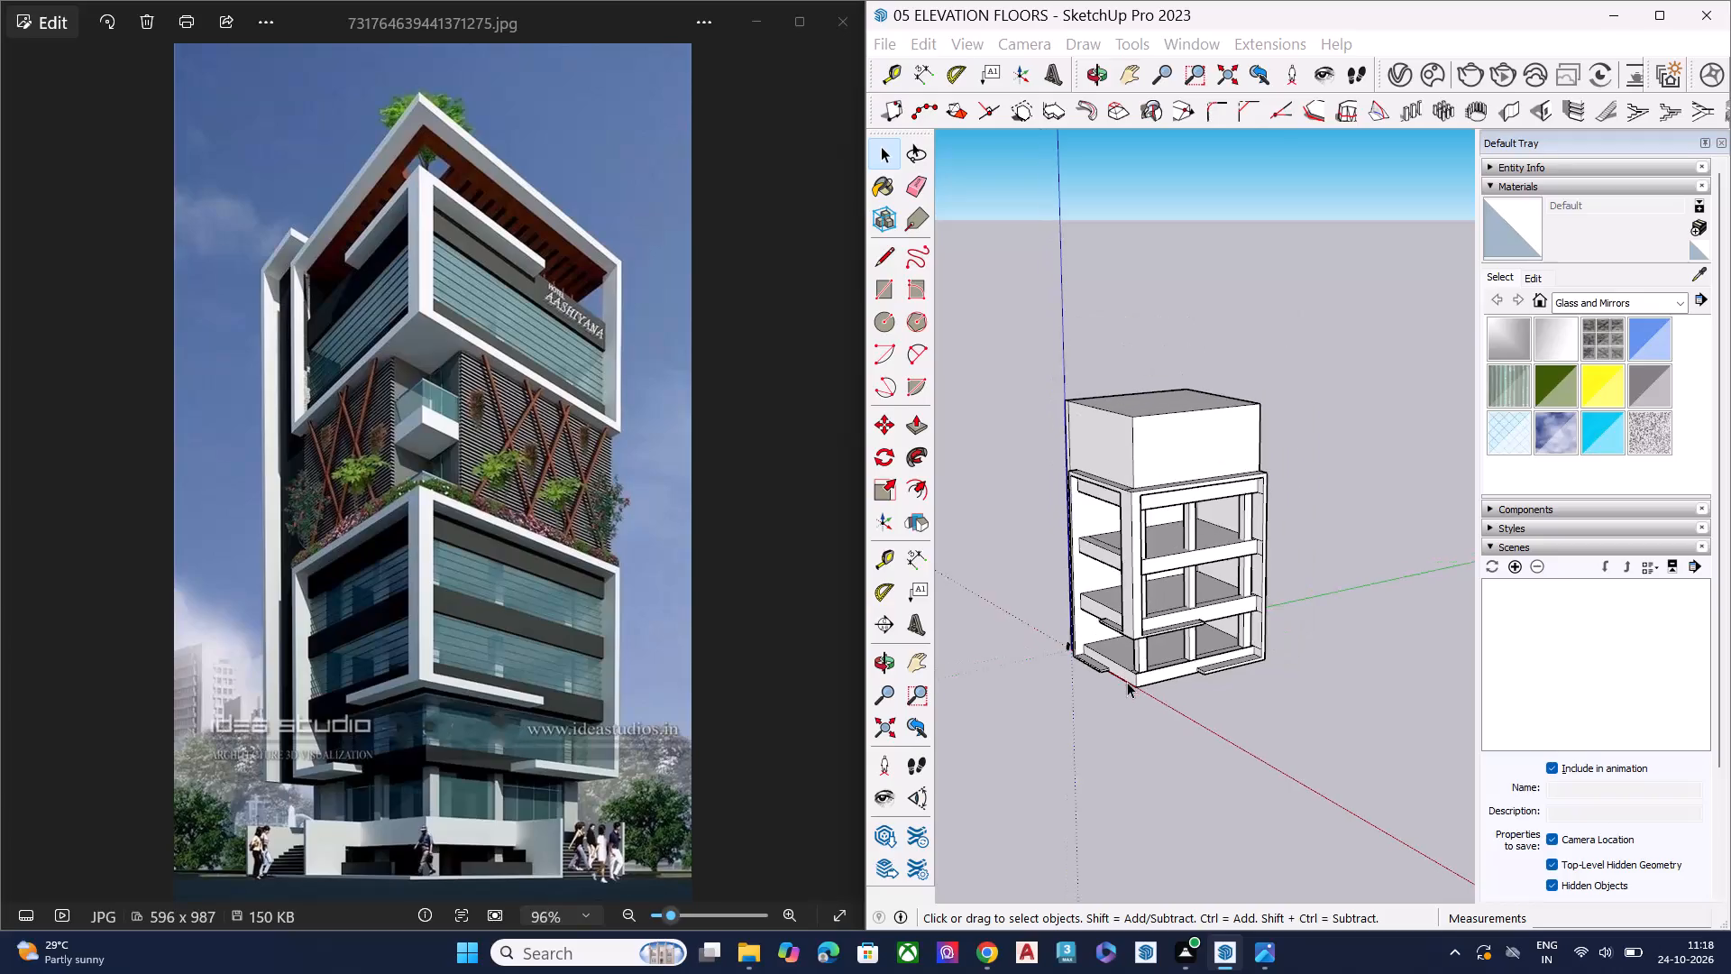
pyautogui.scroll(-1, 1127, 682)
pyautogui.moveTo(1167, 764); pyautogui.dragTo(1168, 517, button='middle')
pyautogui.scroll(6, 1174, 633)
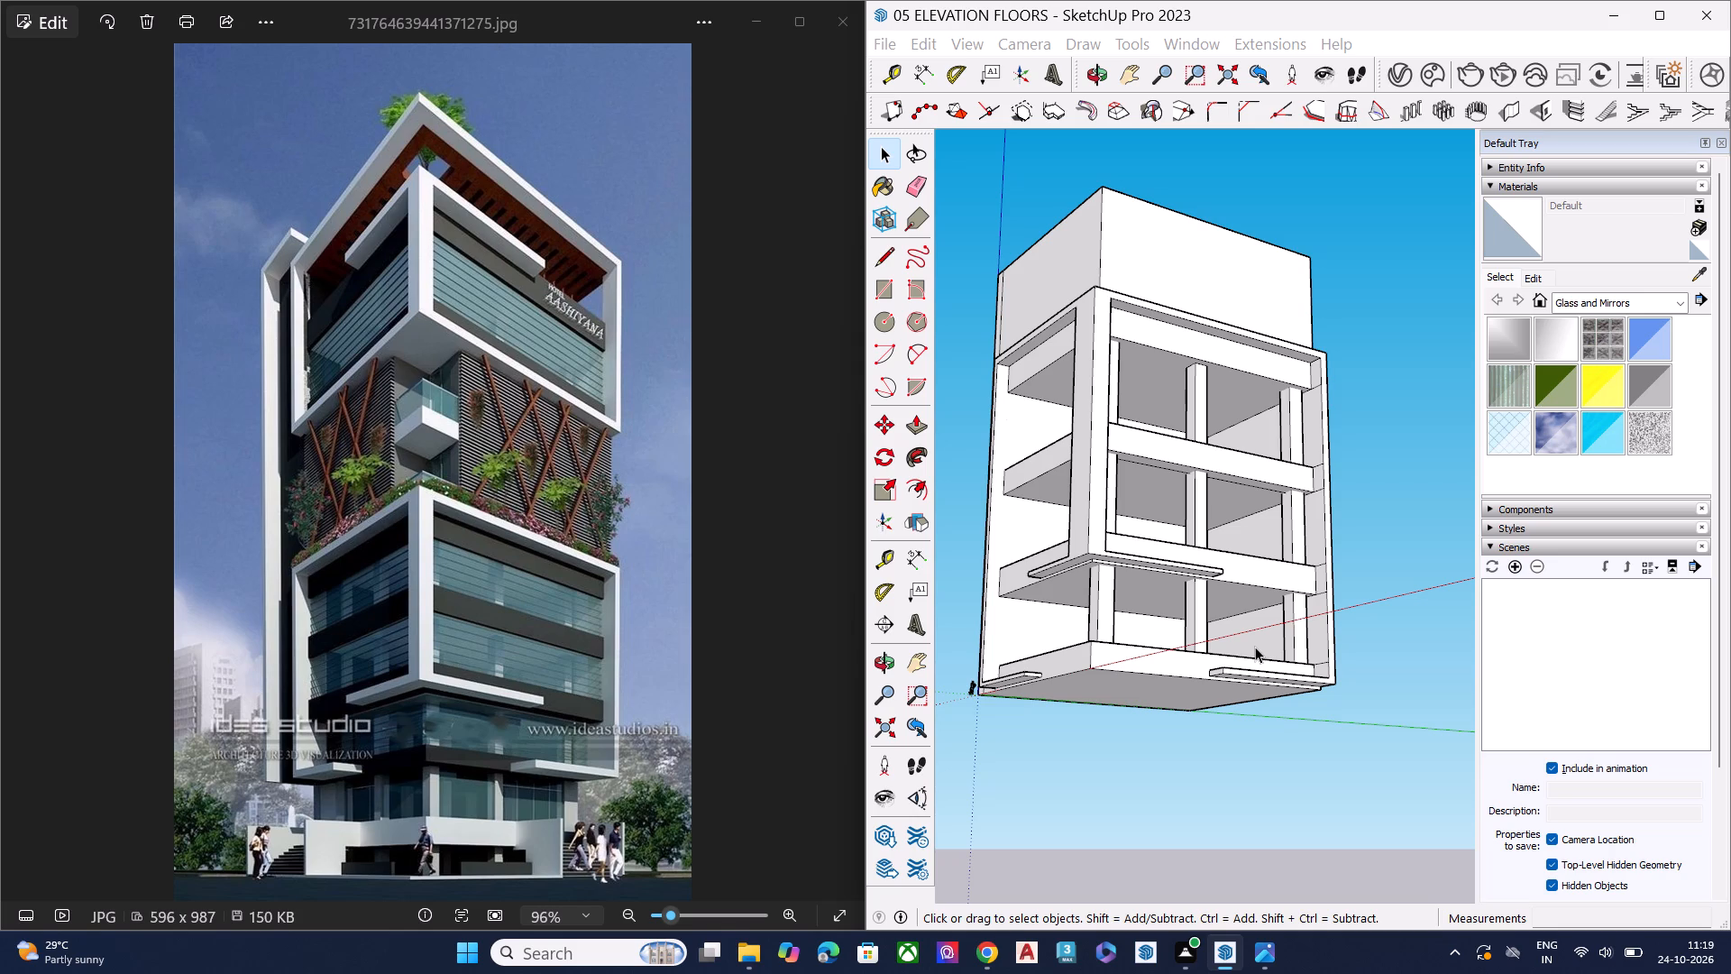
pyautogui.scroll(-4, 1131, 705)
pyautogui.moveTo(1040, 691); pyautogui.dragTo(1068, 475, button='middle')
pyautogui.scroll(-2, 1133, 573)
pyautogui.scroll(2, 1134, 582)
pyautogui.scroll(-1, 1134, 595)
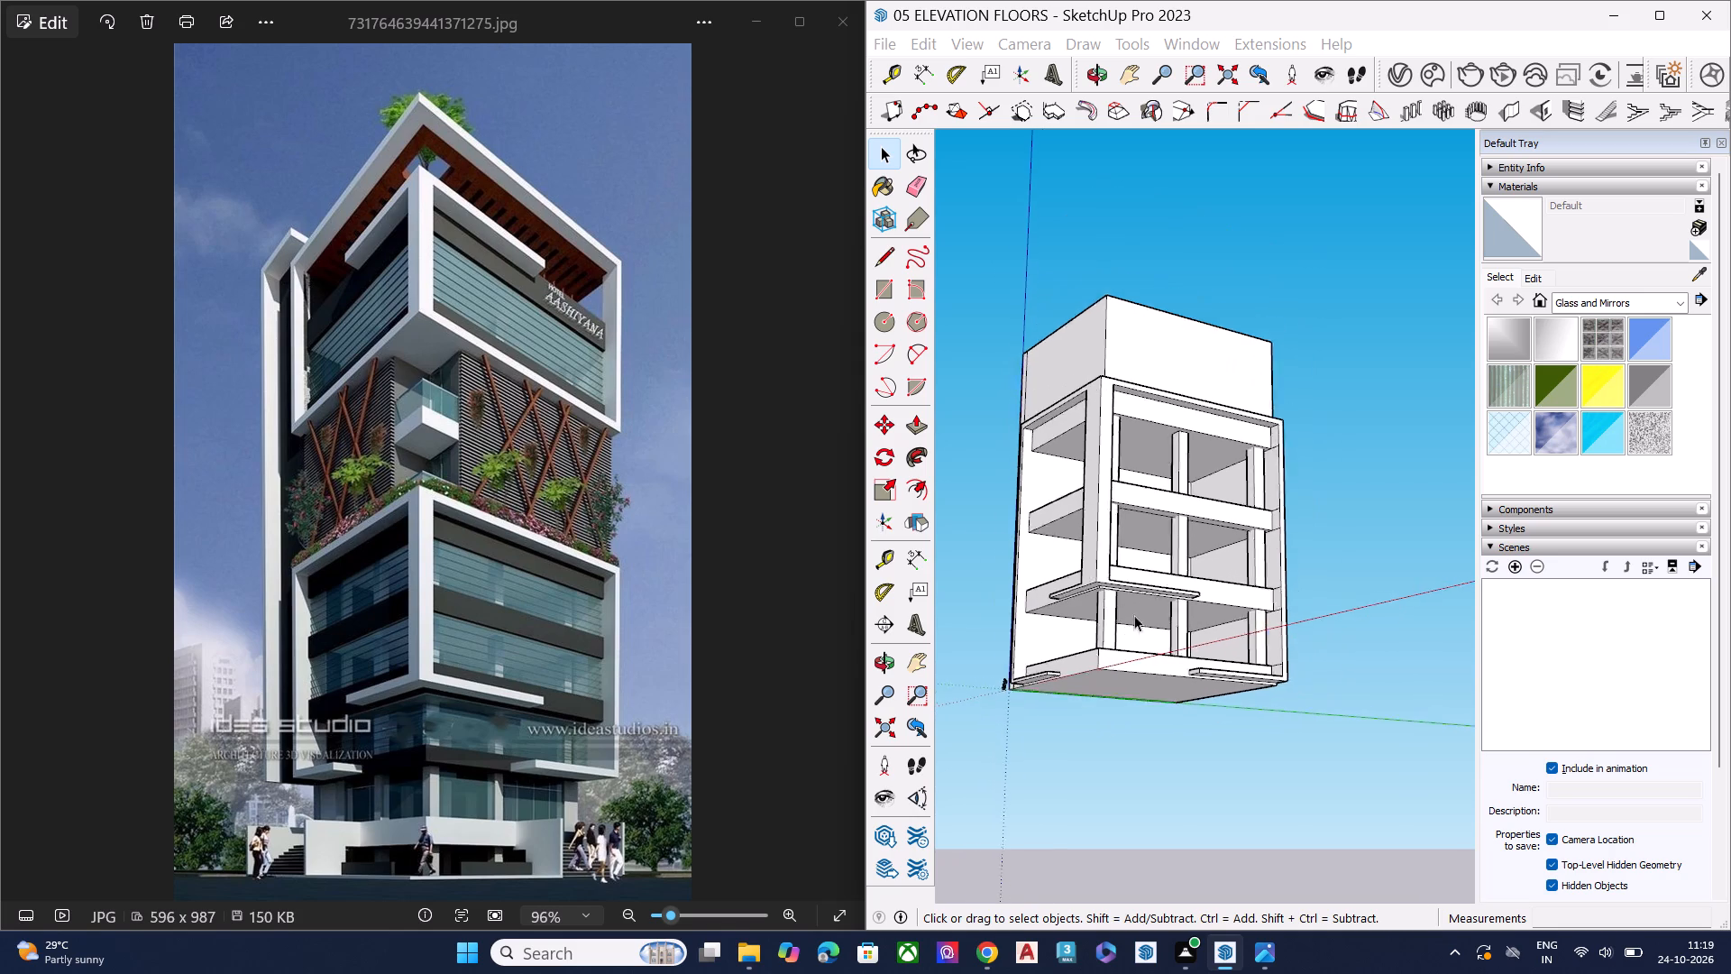
# Examine the ground floor slab's underside at the corner column from below, with the back edges displayed.
pyautogui.scroll(-1, 1134, 615)
pyautogui.moveTo(1122, 643); pyautogui.dragTo(1143, 400, button='middle')
pyautogui.scroll(8, 1100, 567)
pyautogui.moveTo(1079, 627); pyautogui.dragTo(1150, 458, button='middle')
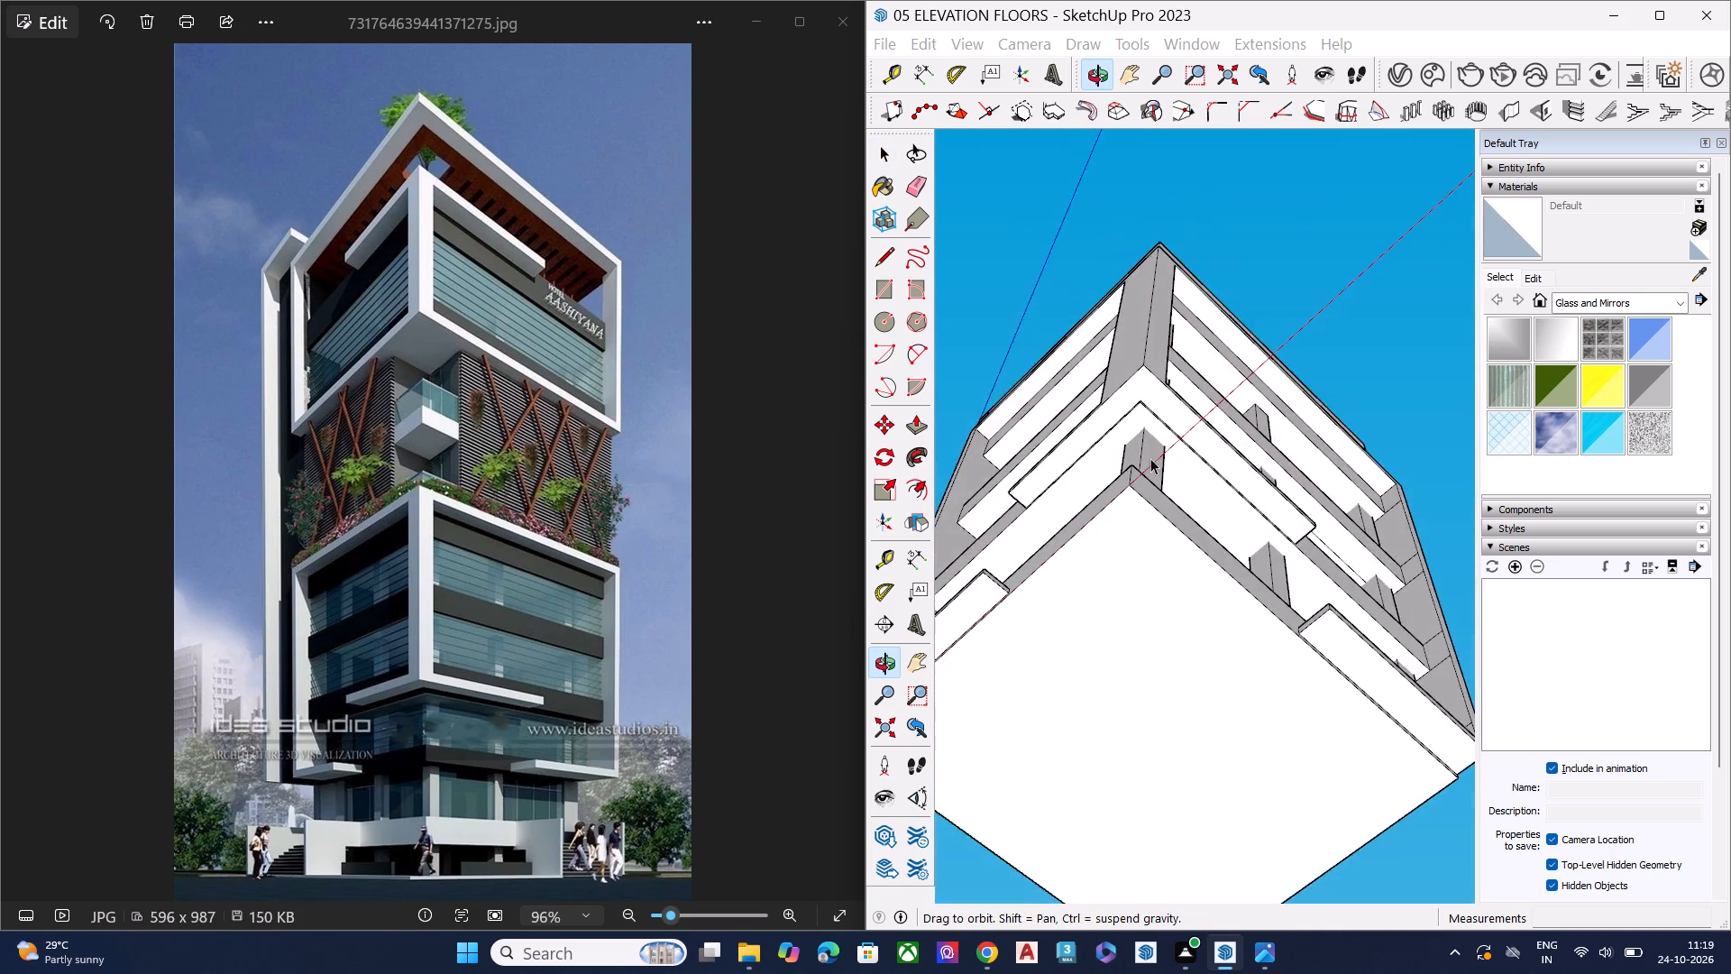
pyautogui.scroll(1, 1126, 566)
pyautogui.scroll(-1, 1126, 566)
pyautogui.scroll(4, 1126, 566)
pyautogui.scroll(-2, 1126, 567)
pyautogui.scroll(2, 1126, 567)
pyautogui.press('k')
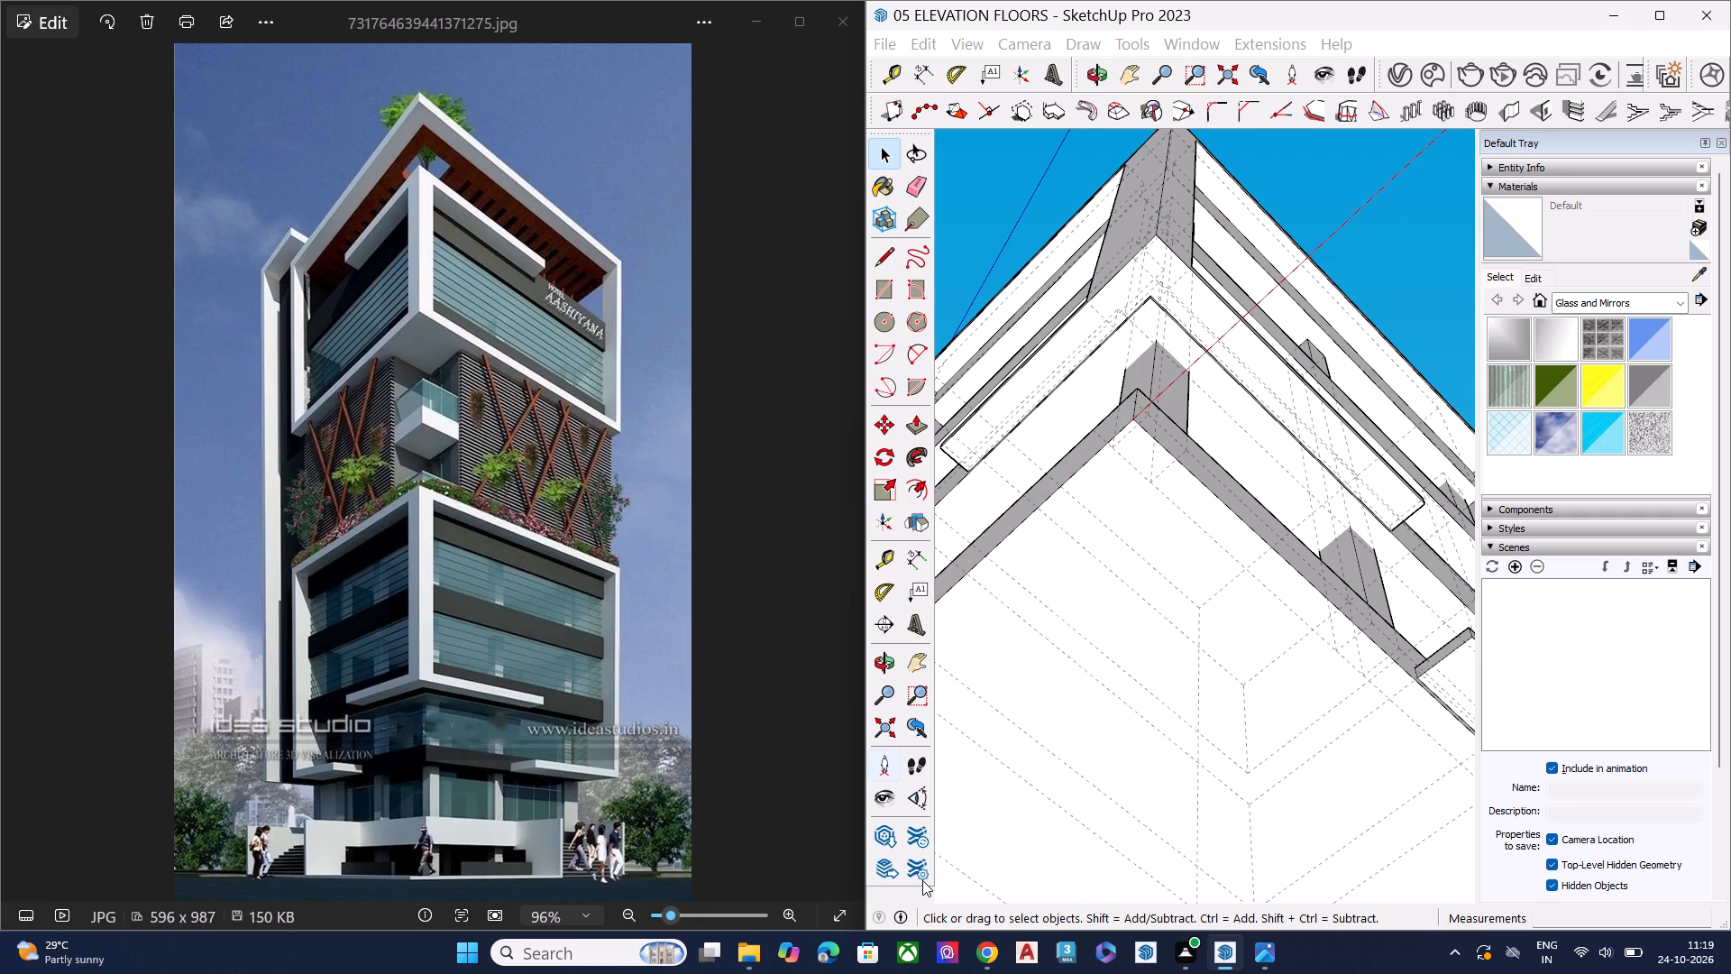
pyautogui.scroll(1, 1111, 438)
pyautogui.scroll(-1, 1102, 432)
pyautogui.scroll(1, 1099, 430)
pyautogui.scroll(-2, 1098, 430)
pyautogui.scroll(7, 1088, 422)
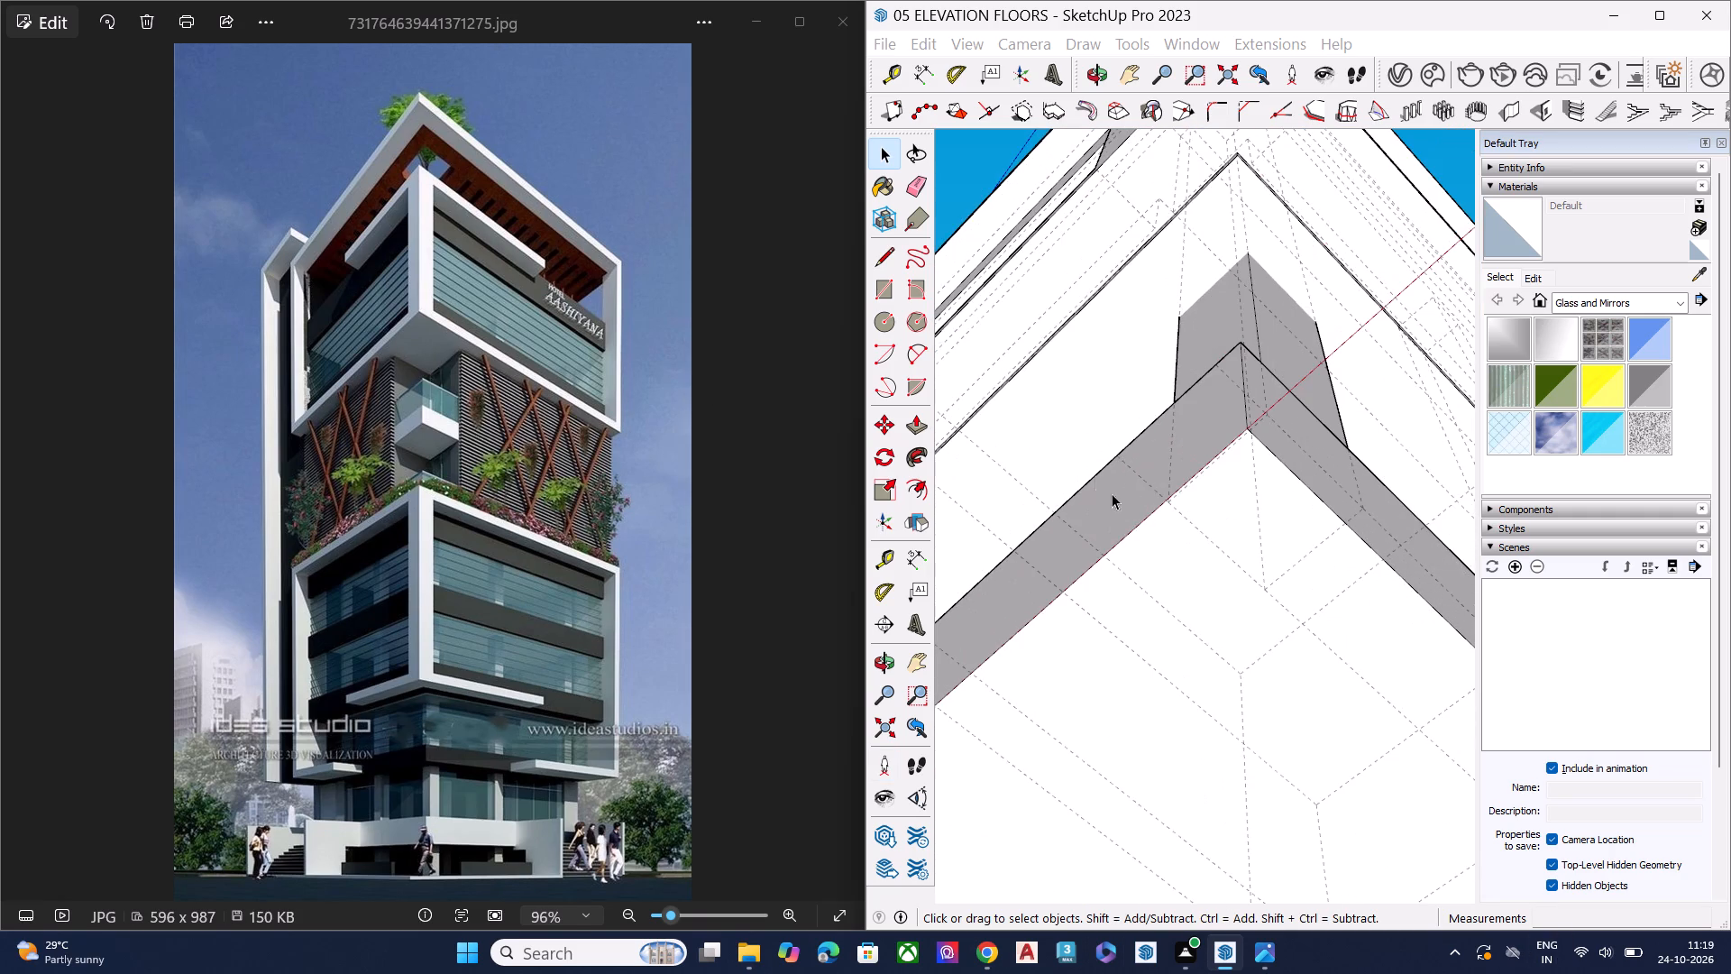
pyautogui.scroll(7, 1273, 494)
pyautogui.moveTo(1247, 403); pyautogui.dragTo(1232, 295, button='middle')
pyautogui.scroll(1, 1232, 295)
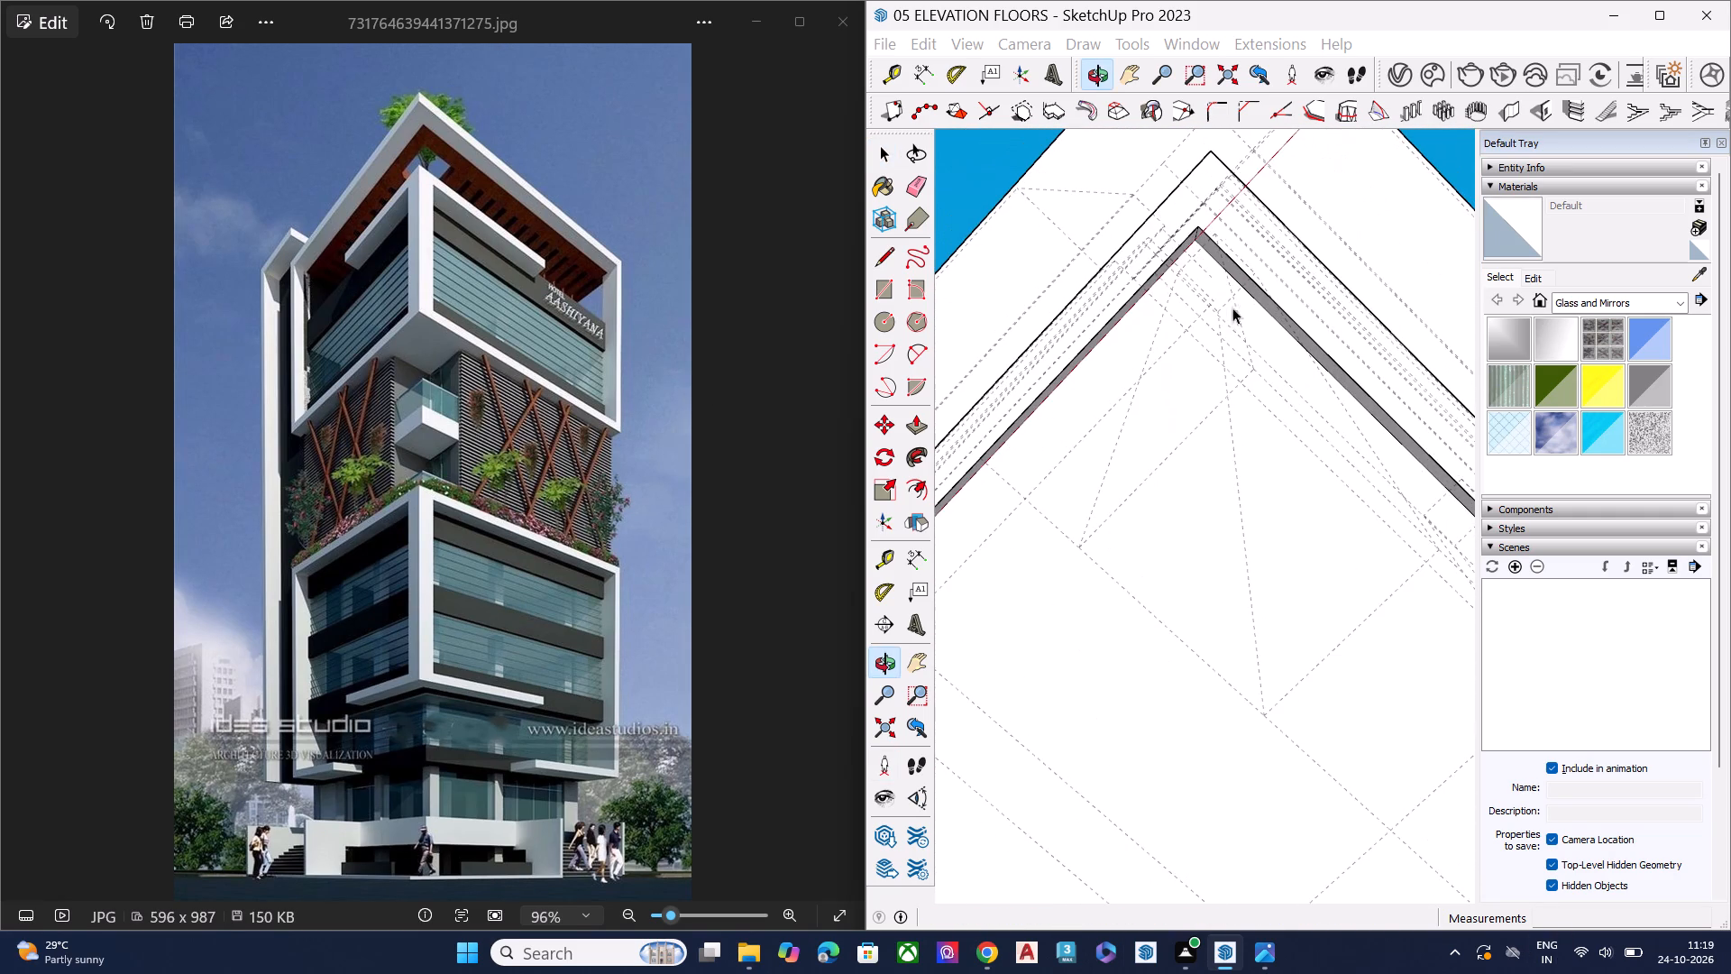
# Select all geometry connected to the ground floor slab's underside, check how far it extends, and clear the selection.
pyautogui.click(1248, 399)
pyautogui.tripleClick(1241, 418)
pyautogui.tripleClick(1241, 418)
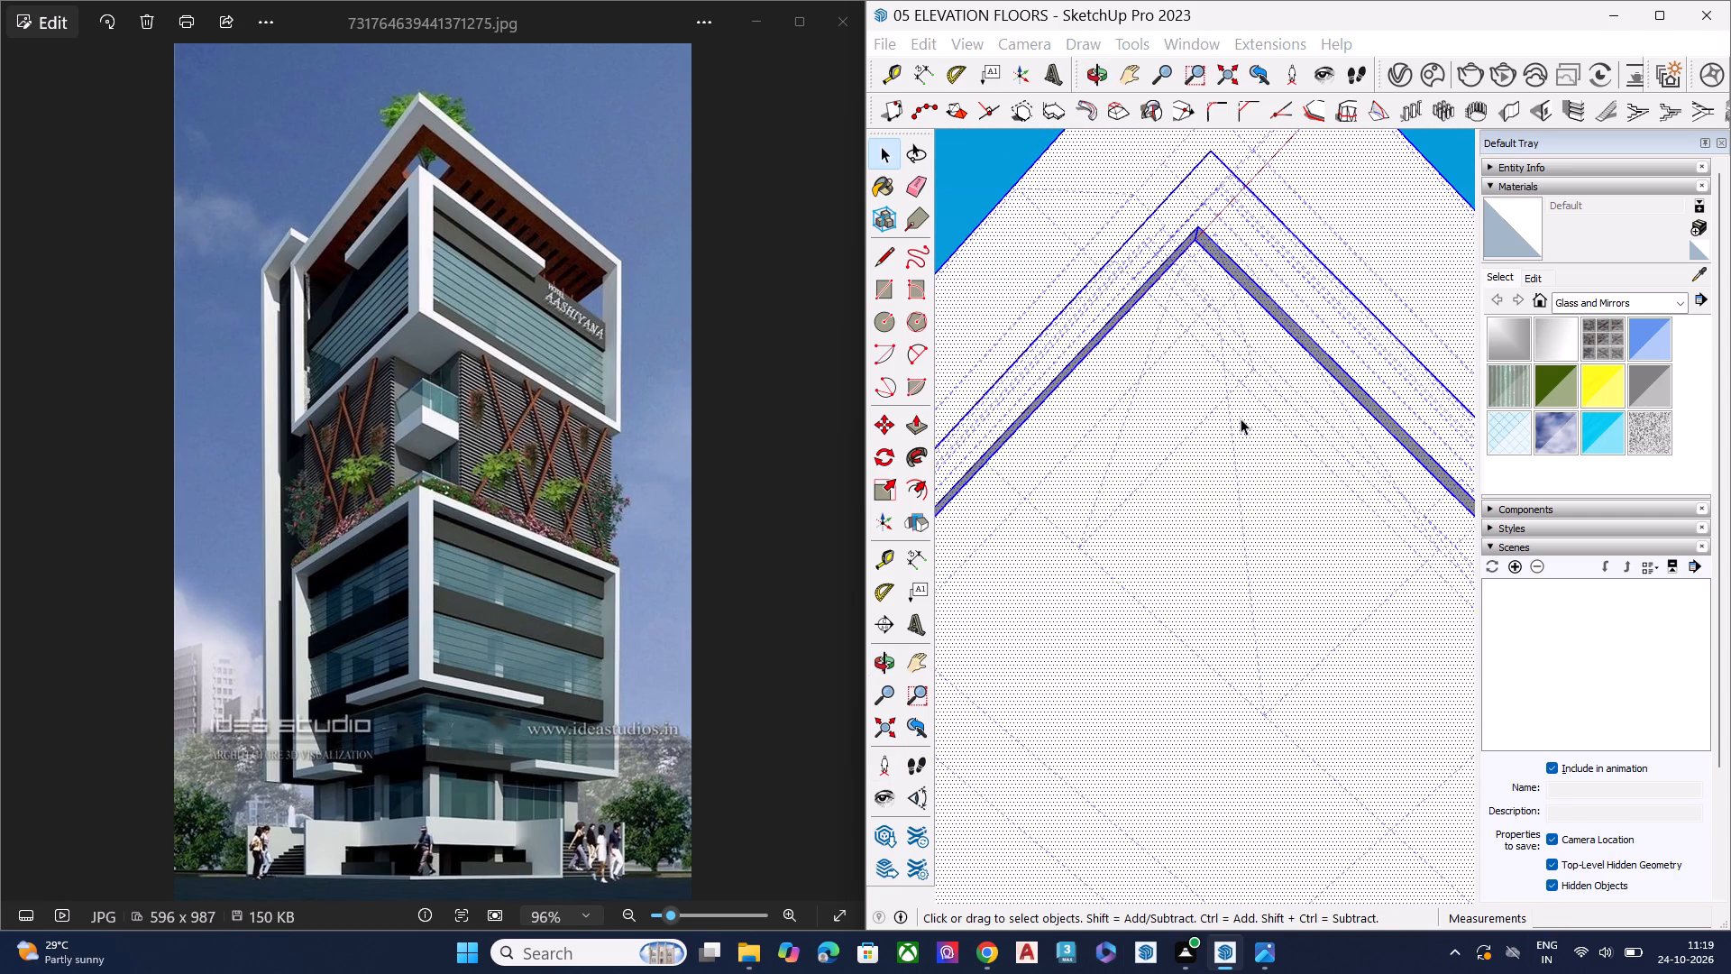
pyautogui.tripleClick(1241, 418)
pyautogui.scroll(-16, 1243, 414)
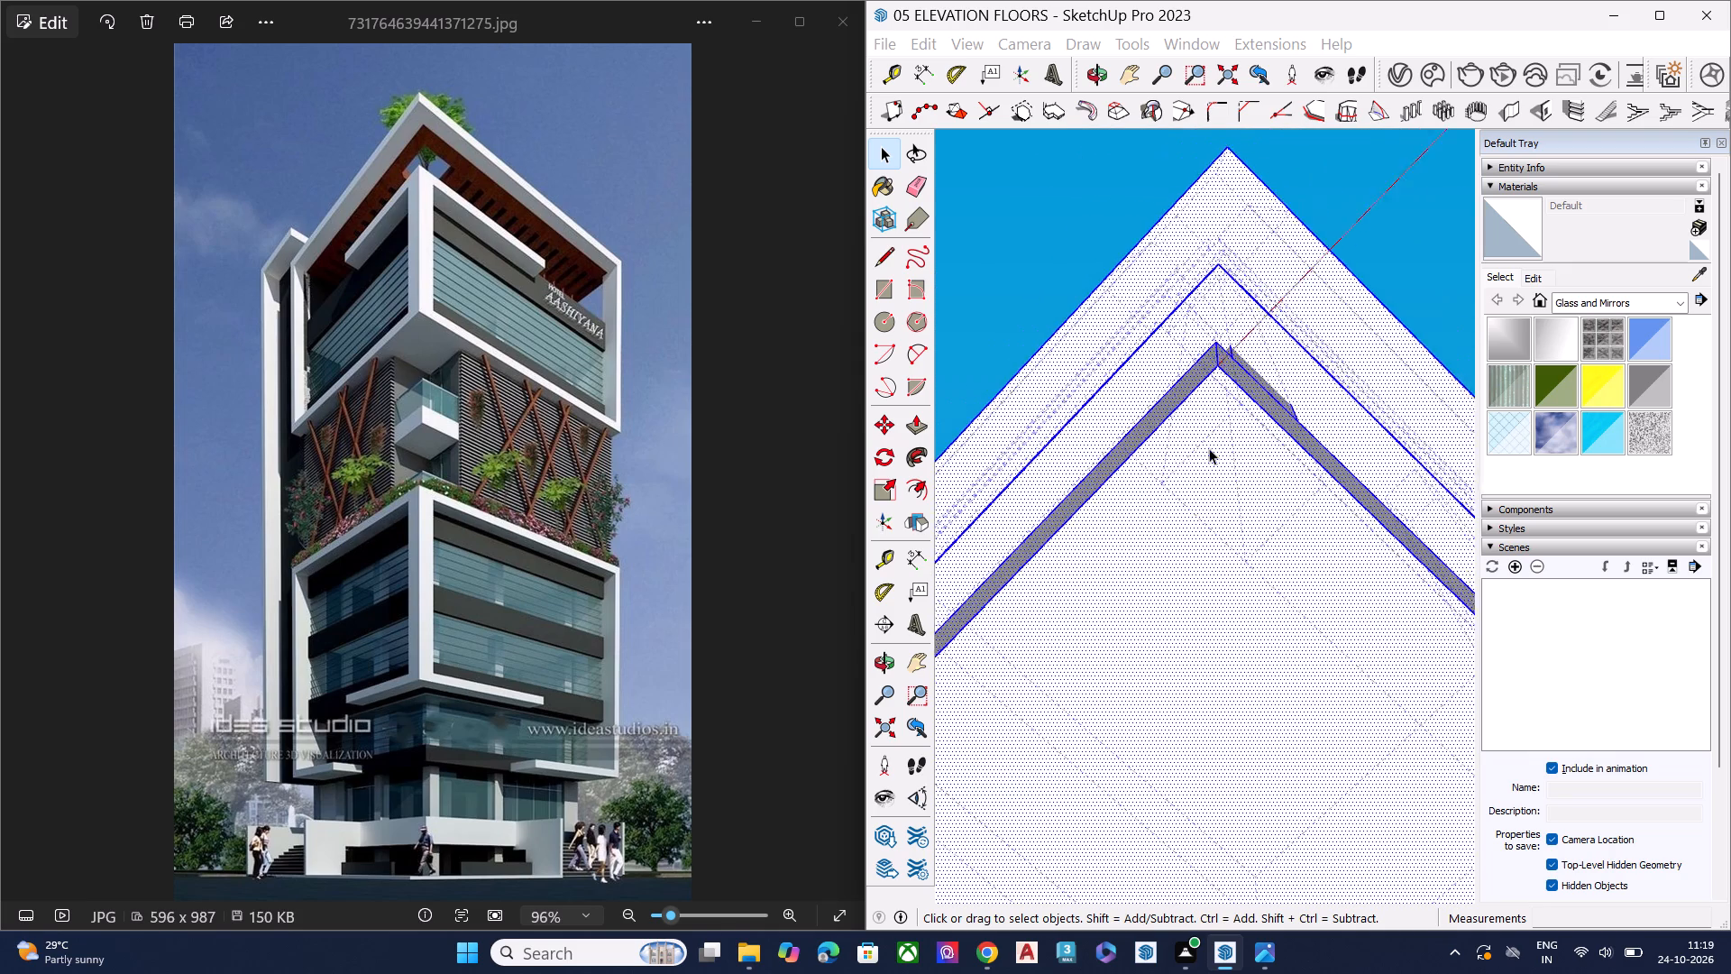
pyautogui.scroll(-9, 1209, 448)
pyautogui.scroll(5, 1205, 451)
pyautogui.scroll(-4, 1205, 451)
pyautogui.scroll(1, 1206, 451)
pyautogui.click(1403, 393)
pyautogui.scroll(8, 1214, 451)
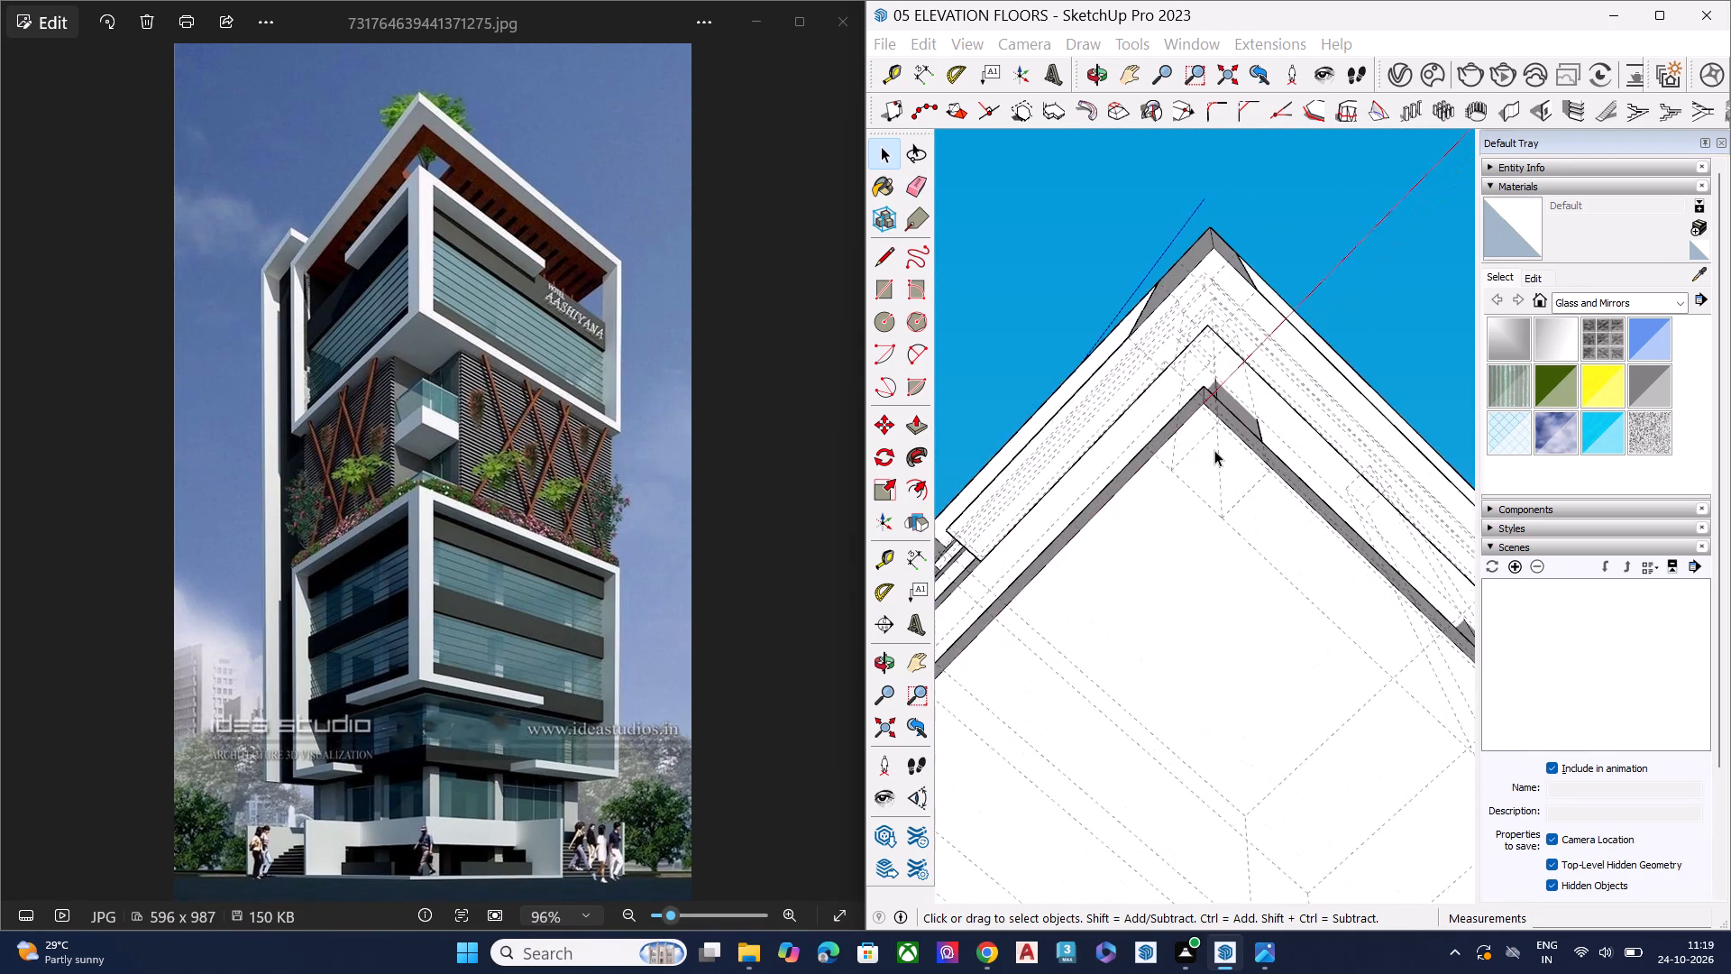
# Examine the joint between the corner column's base and the ground floor slab, picking the faces and edges there.
pyautogui.click(1214, 450)
pyautogui.scroll(7, 1209, 455)
pyautogui.moveTo(1241, 424); pyautogui.dragTo(1151, 583, button='middle')
pyautogui.scroll(1, 1168, 516)
pyautogui.scroll(-1, 1176, 505)
pyautogui.scroll(8, 1177, 504)
pyautogui.click(1243, 428)
pyautogui.moveTo(1263, 452); pyautogui.dragTo(1226, 812, button='middle')
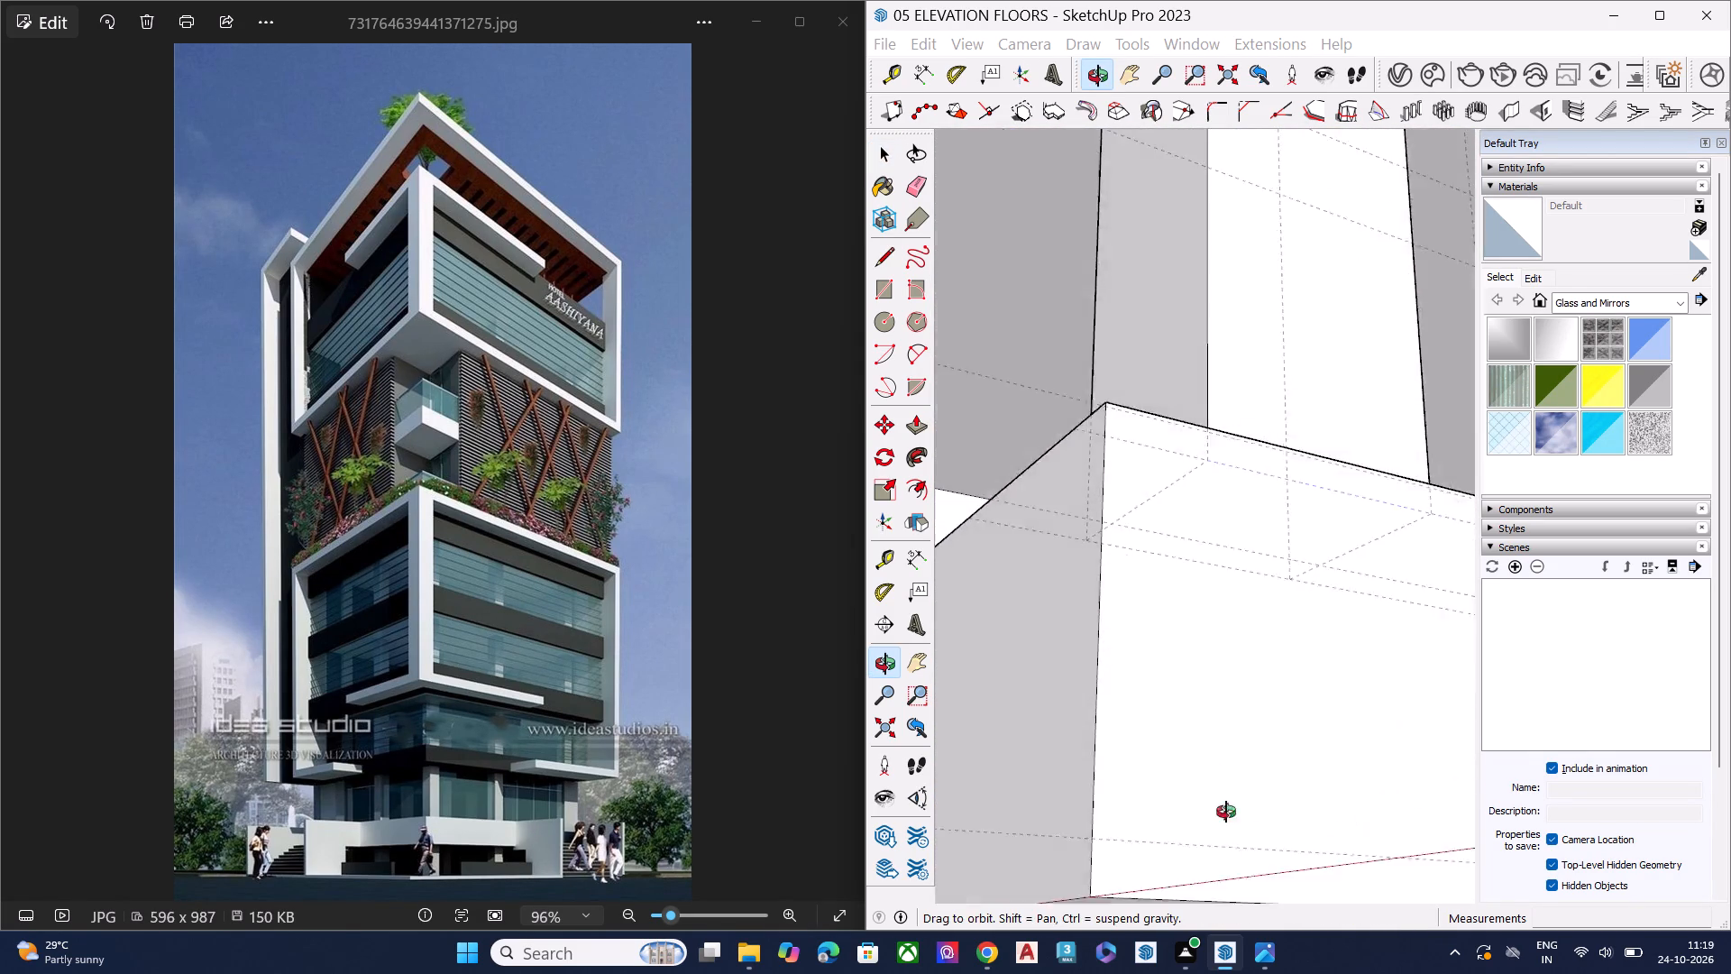
pyautogui.moveTo(1226, 812); pyautogui.dragTo(1184, 973, button='middle')
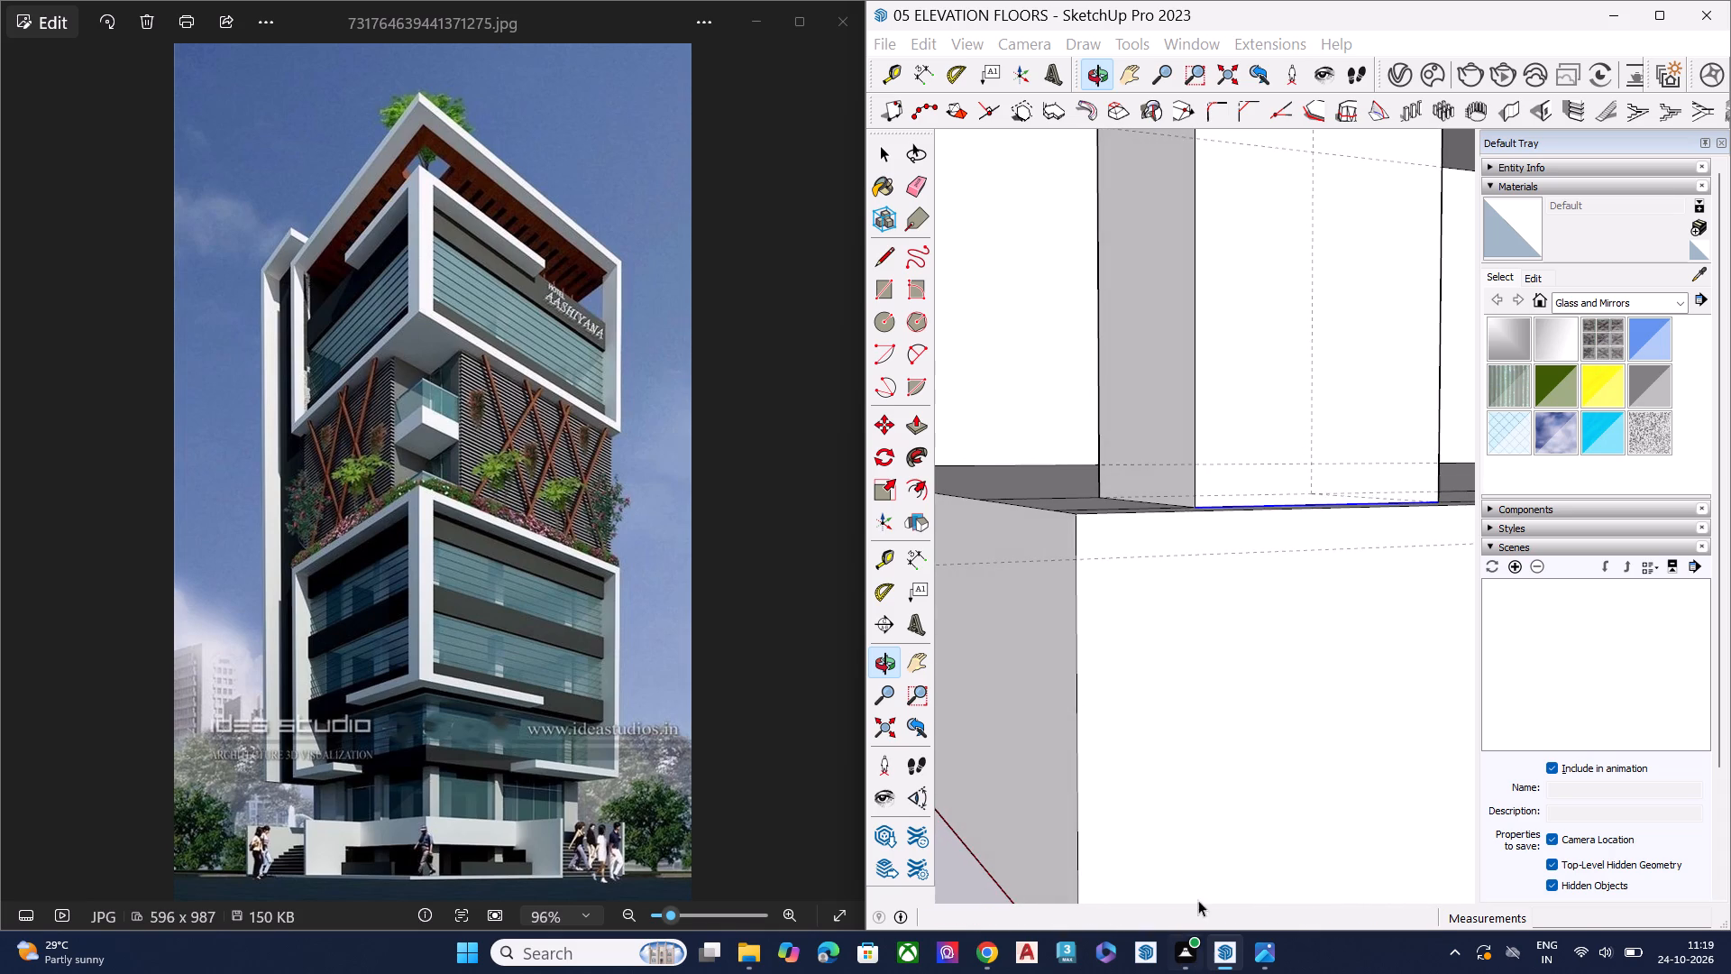
pyautogui.scroll(-7, 1181, 367)
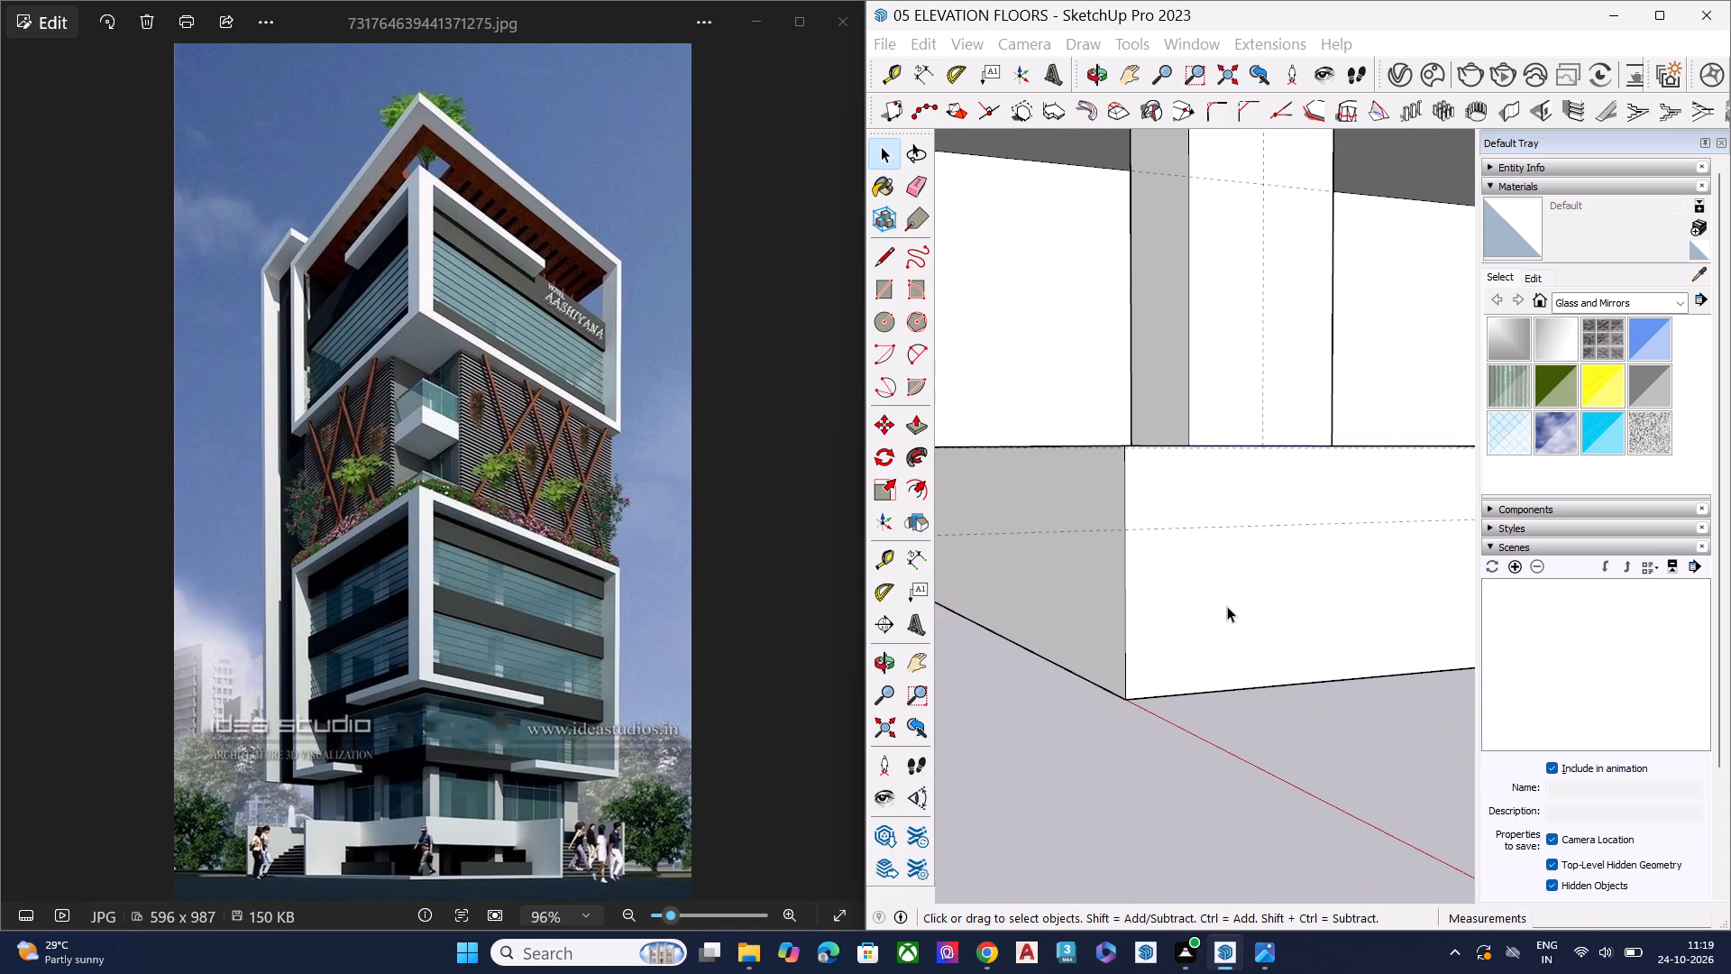
pyautogui.scroll(-9, 1218, 514)
pyautogui.scroll(1, 1214, 510)
pyautogui.scroll(-18, 1213, 511)
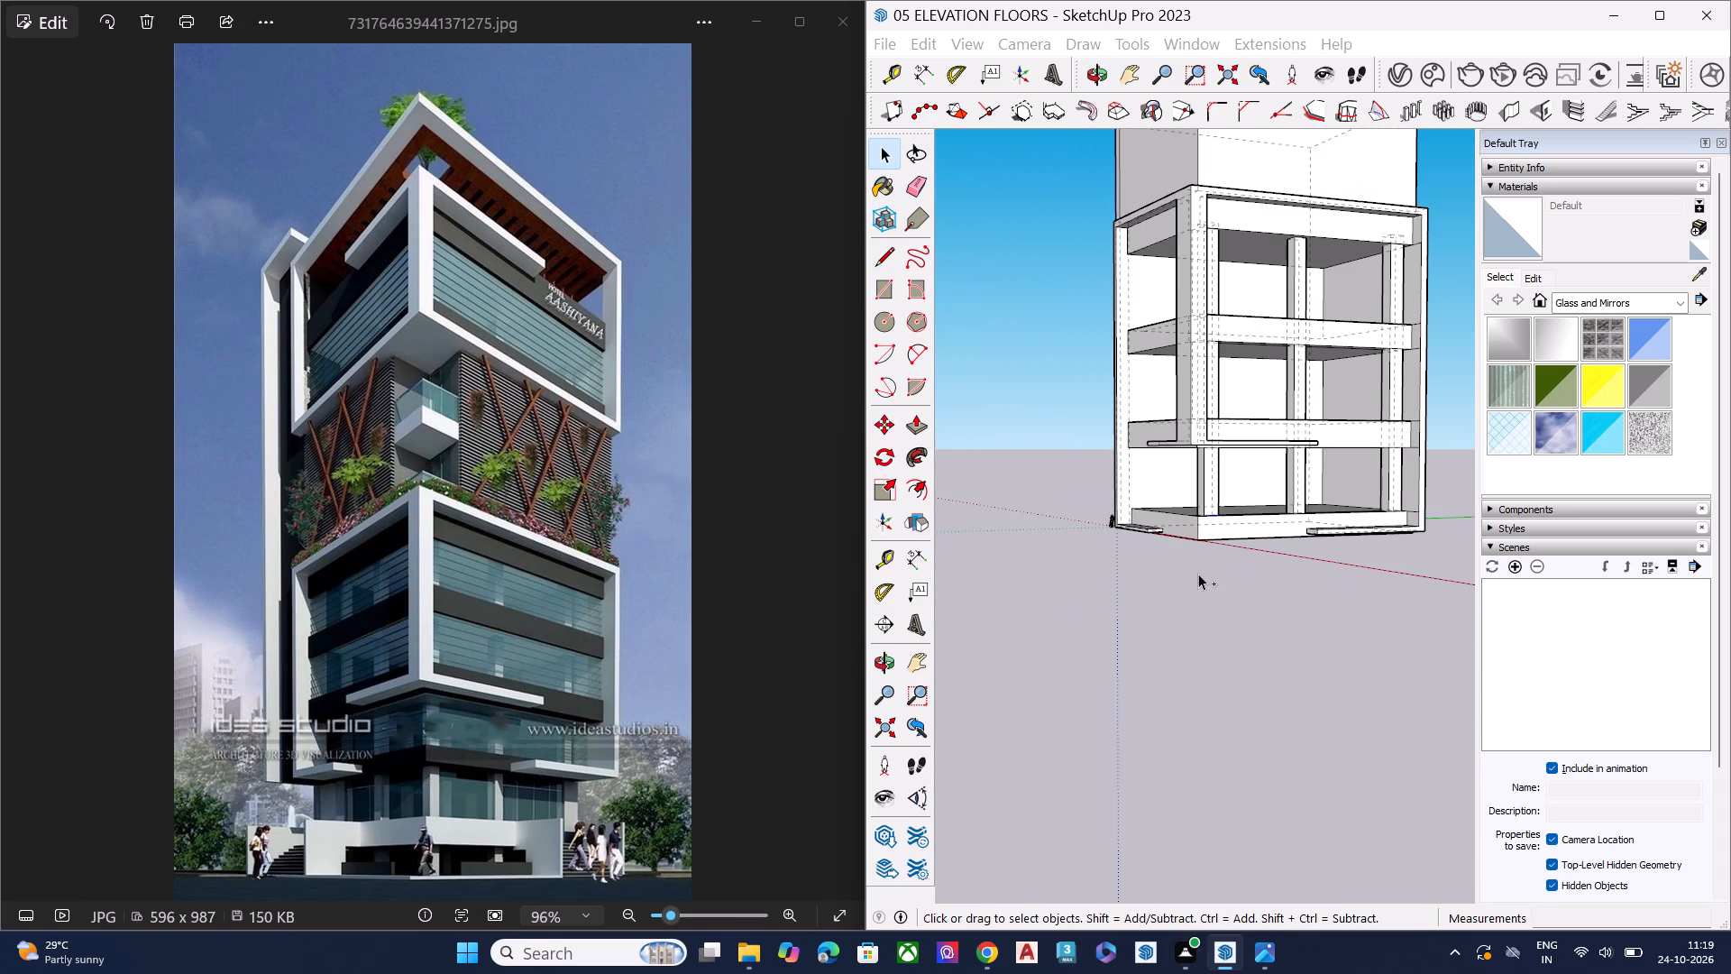
# Undo the four most recent changes to the model.
pyautogui.hotkey('ctrl', 'z')
pyautogui.hotkey('ctrl', 'z')
pyautogui.hotkey('ctrl', 'z')
pyautogui.hotkey('ctrl', 'z')
pyautogui.hotkey('ctrl', 'space')
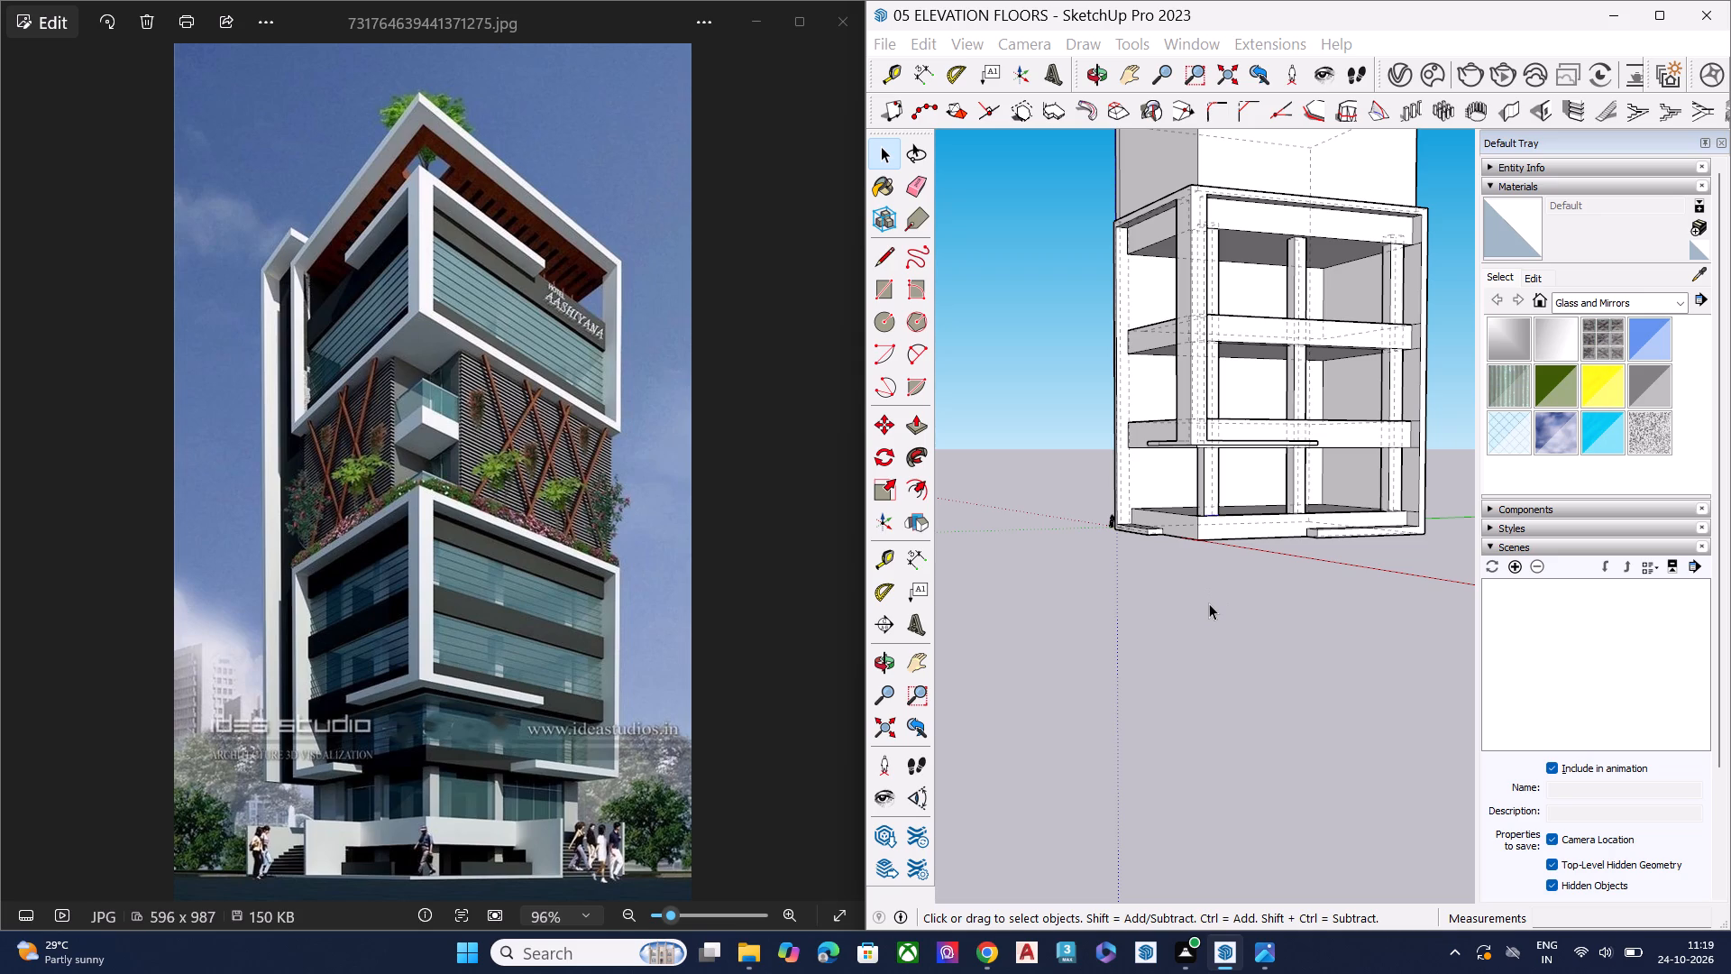
# Hide the model's back edges again.
pyautogui.press('k')
# Undo seven further changes, stepping back through the edits to the projecting outer frame around the lower floors.
pyautogui.hotkey('ctrl', 'z')
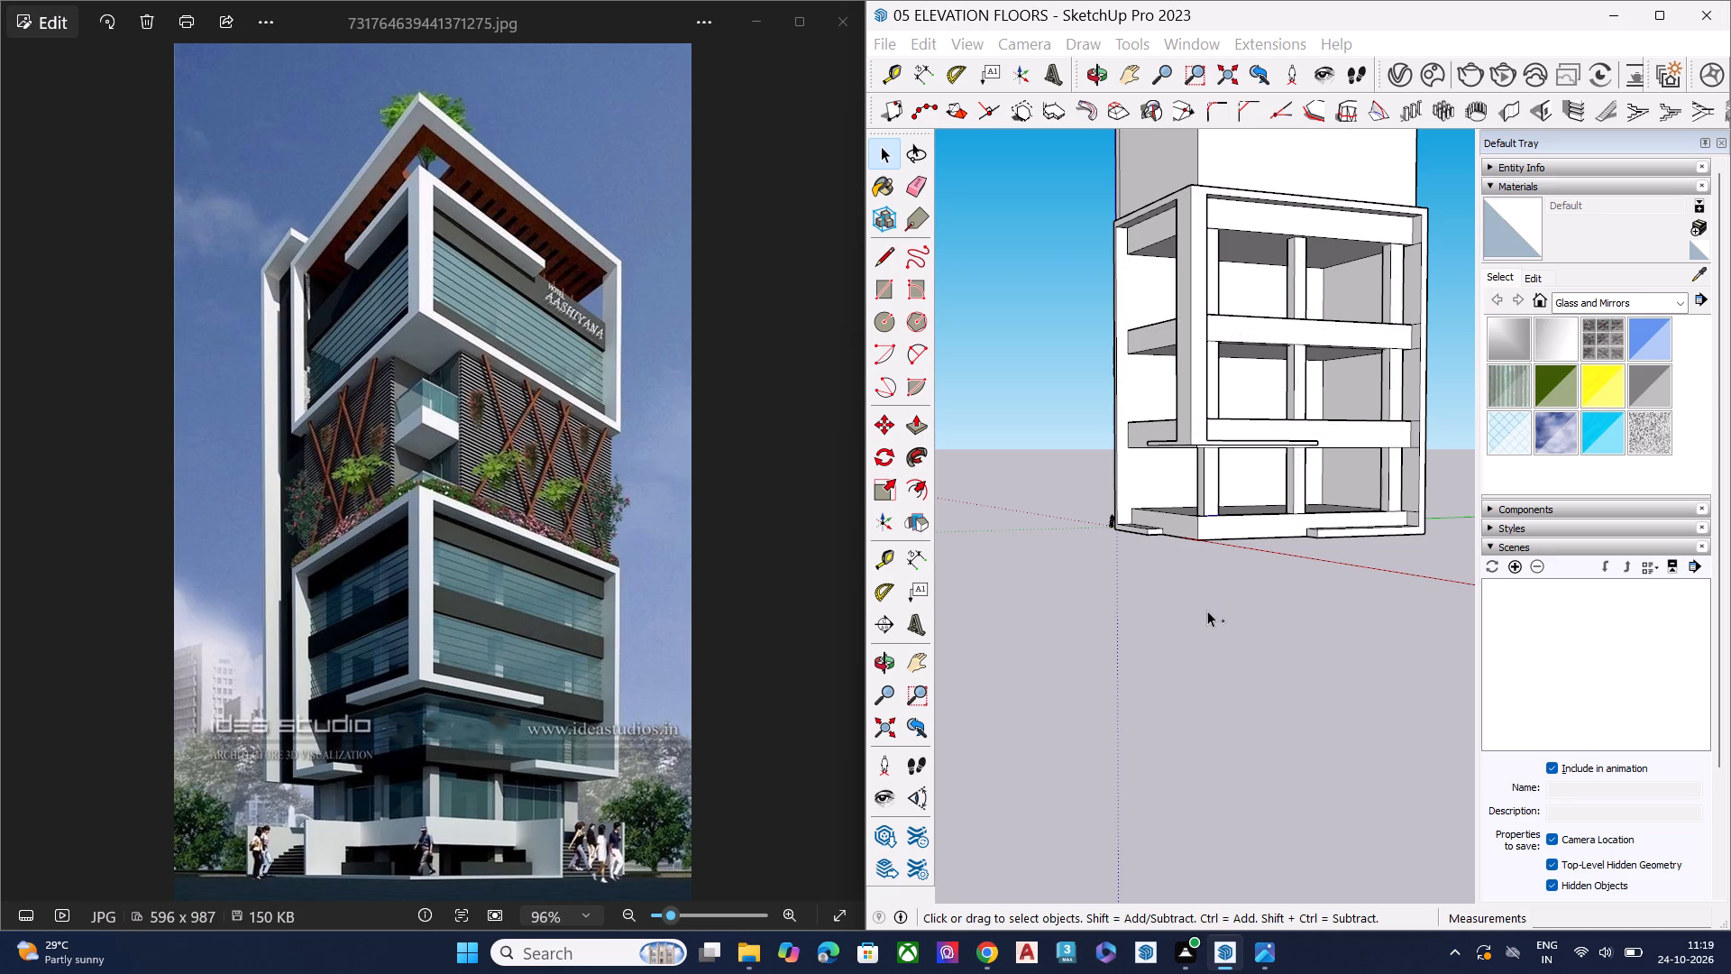
pyautogui.hotkey('ctrl', 'z')
pyautogui.hotkey('ctrl', 'z')
pyautogui.hotkey('ctrl', 'z')
pyautogui.hotkey('ctrl', 'z')
pyautogui.hotkey('ctrl', 'z')
pyautogui.hotkey('ctrl', 'z')
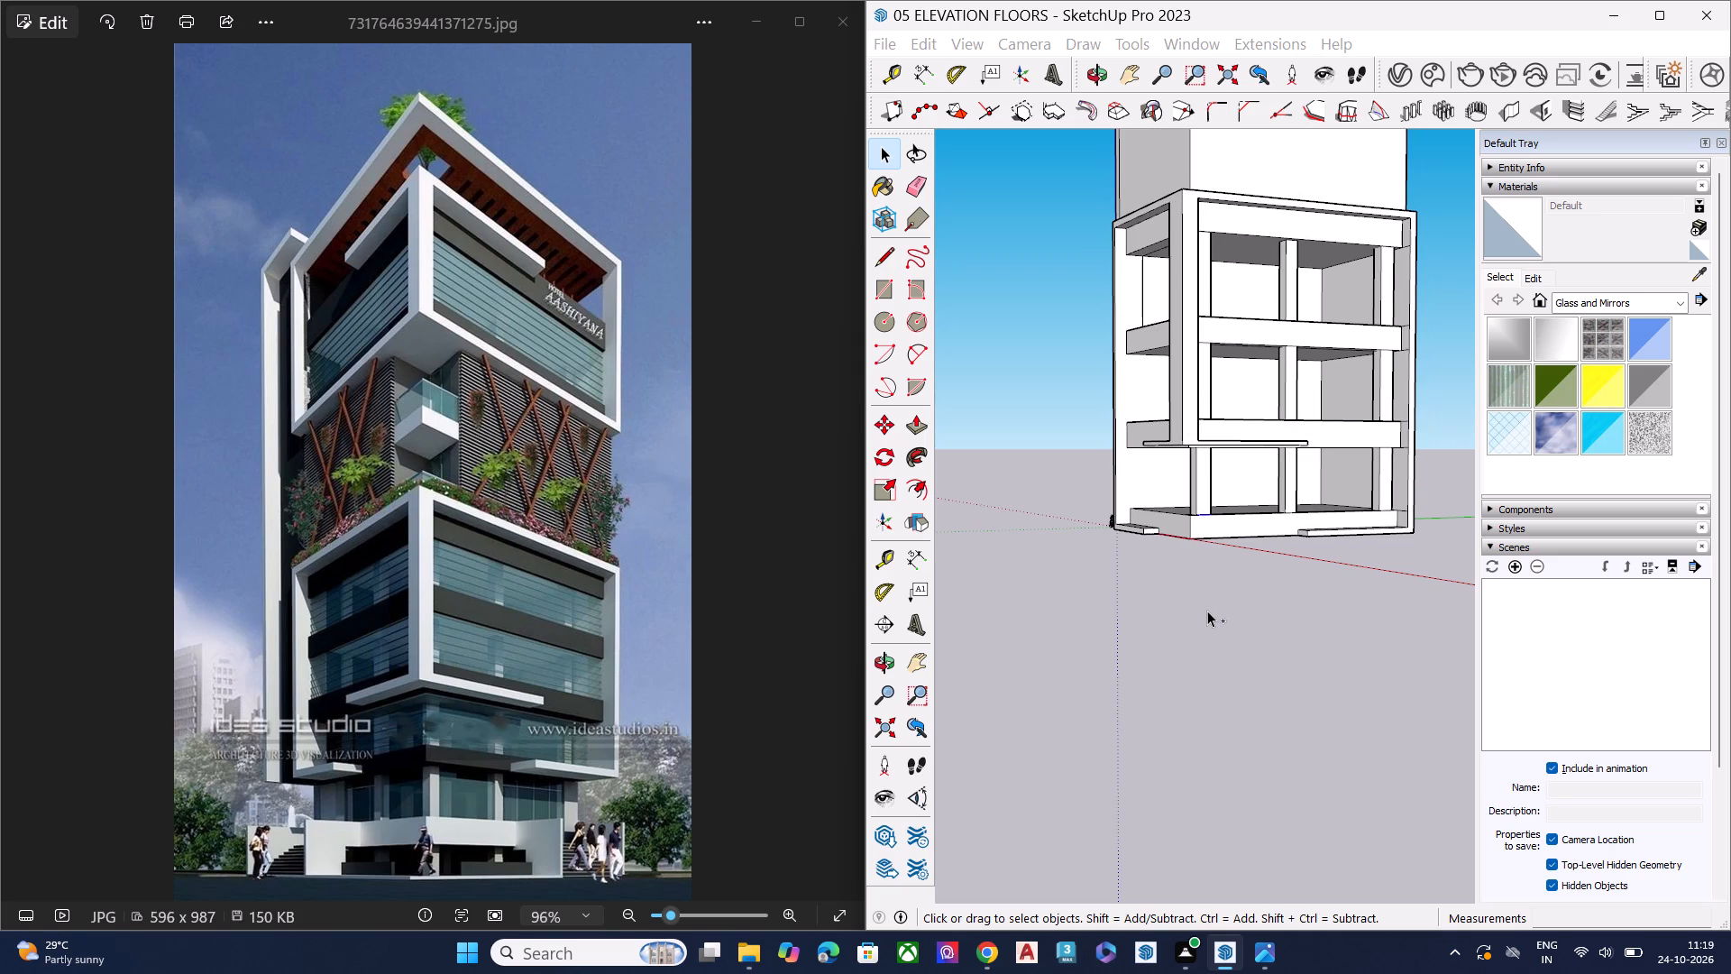
# Undo eighteen more changes, stepping back through the facade columns between the floor slabs.
pyautogui.hotkey('ctrl', 'z')
pyautogui.hotkey('ctrl', 'z')
pyautogui.hotkey('ctrl', 'z')
pyautogui.hotkey('ctrl', 'z')
pyautogui.hotkey('ctrl', 'z')
pyautogui.hotkey('ctrl', 'z')
pyautogui.hotkey('ctrl', 'z')
pyautogui.hotkey('ctrl', 'z')
pyautogui.hotkey('ctrl', 'z')
pyautogui.hotkey('ctrl', 'z')
pyautogui.hotkey('ctrl', 'z')
pyautogui.hotkey('ctrl', 'z')
pyautogui.hotkey('ctrl', 'z')
pyautogui.hotkey('ctrl', 'z')
pyautogui.hotkey('ctrl', 'z')
pyautogui.hotkey('ctrl', 'z')
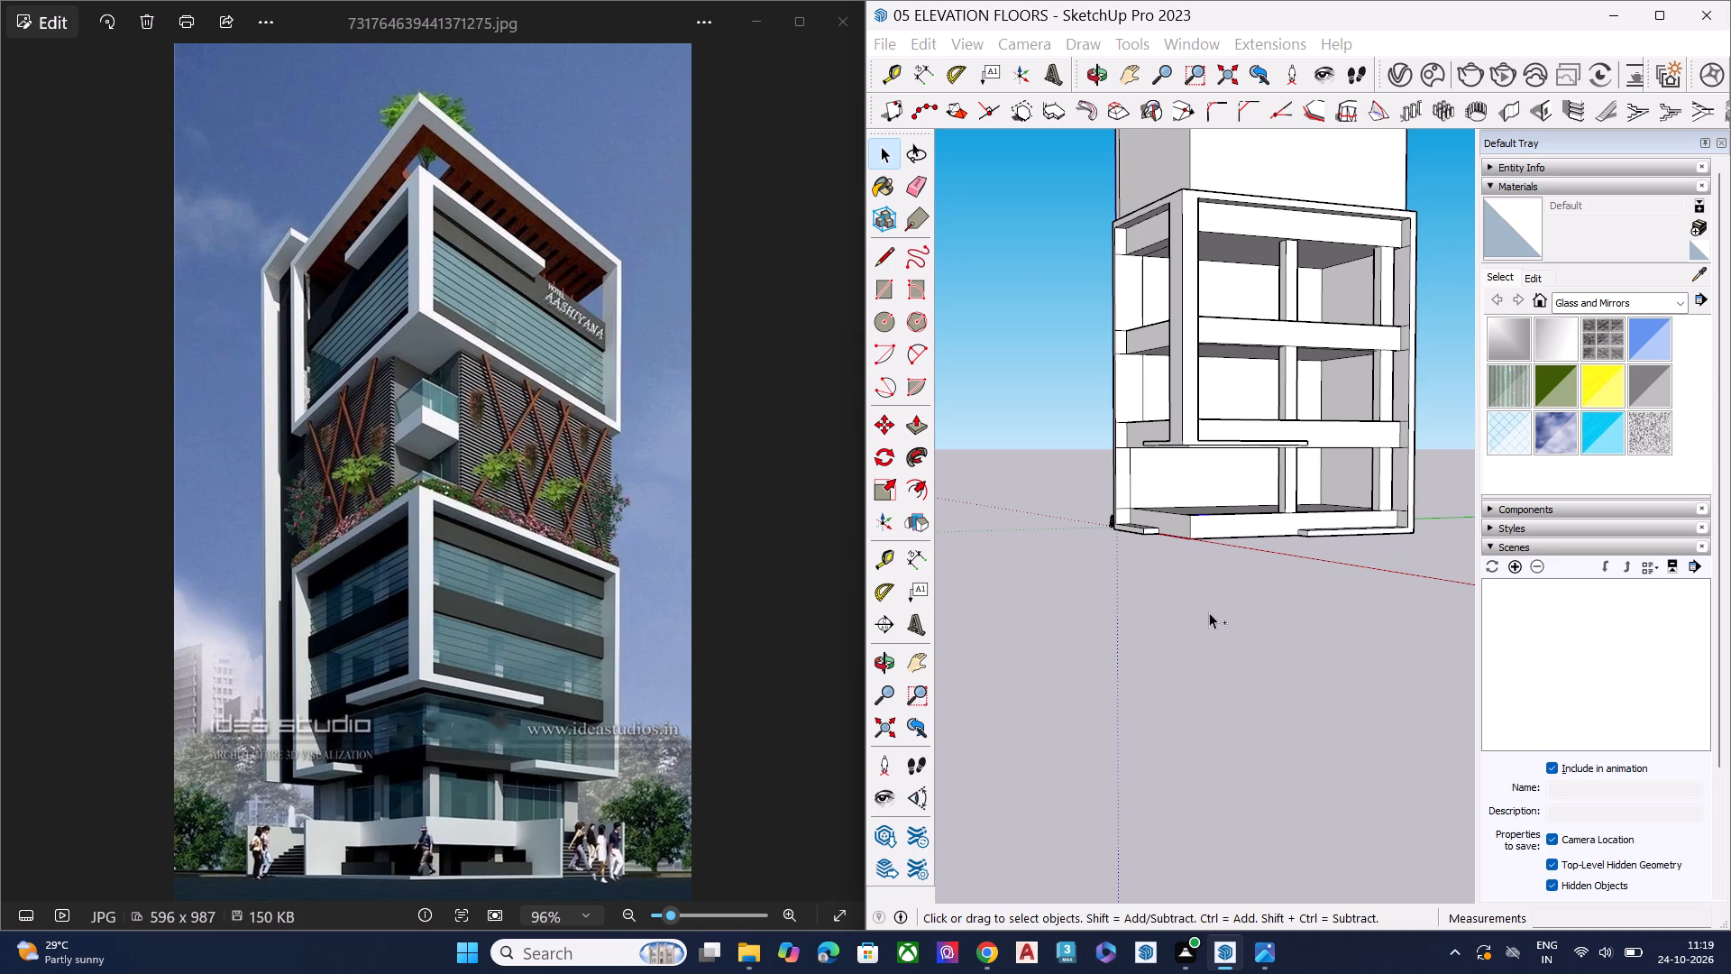
pyautogui.hotkey('ctrl', 'z')
pyautogui.hotkey('ctrl', 'z')
pyautogui.press('space')
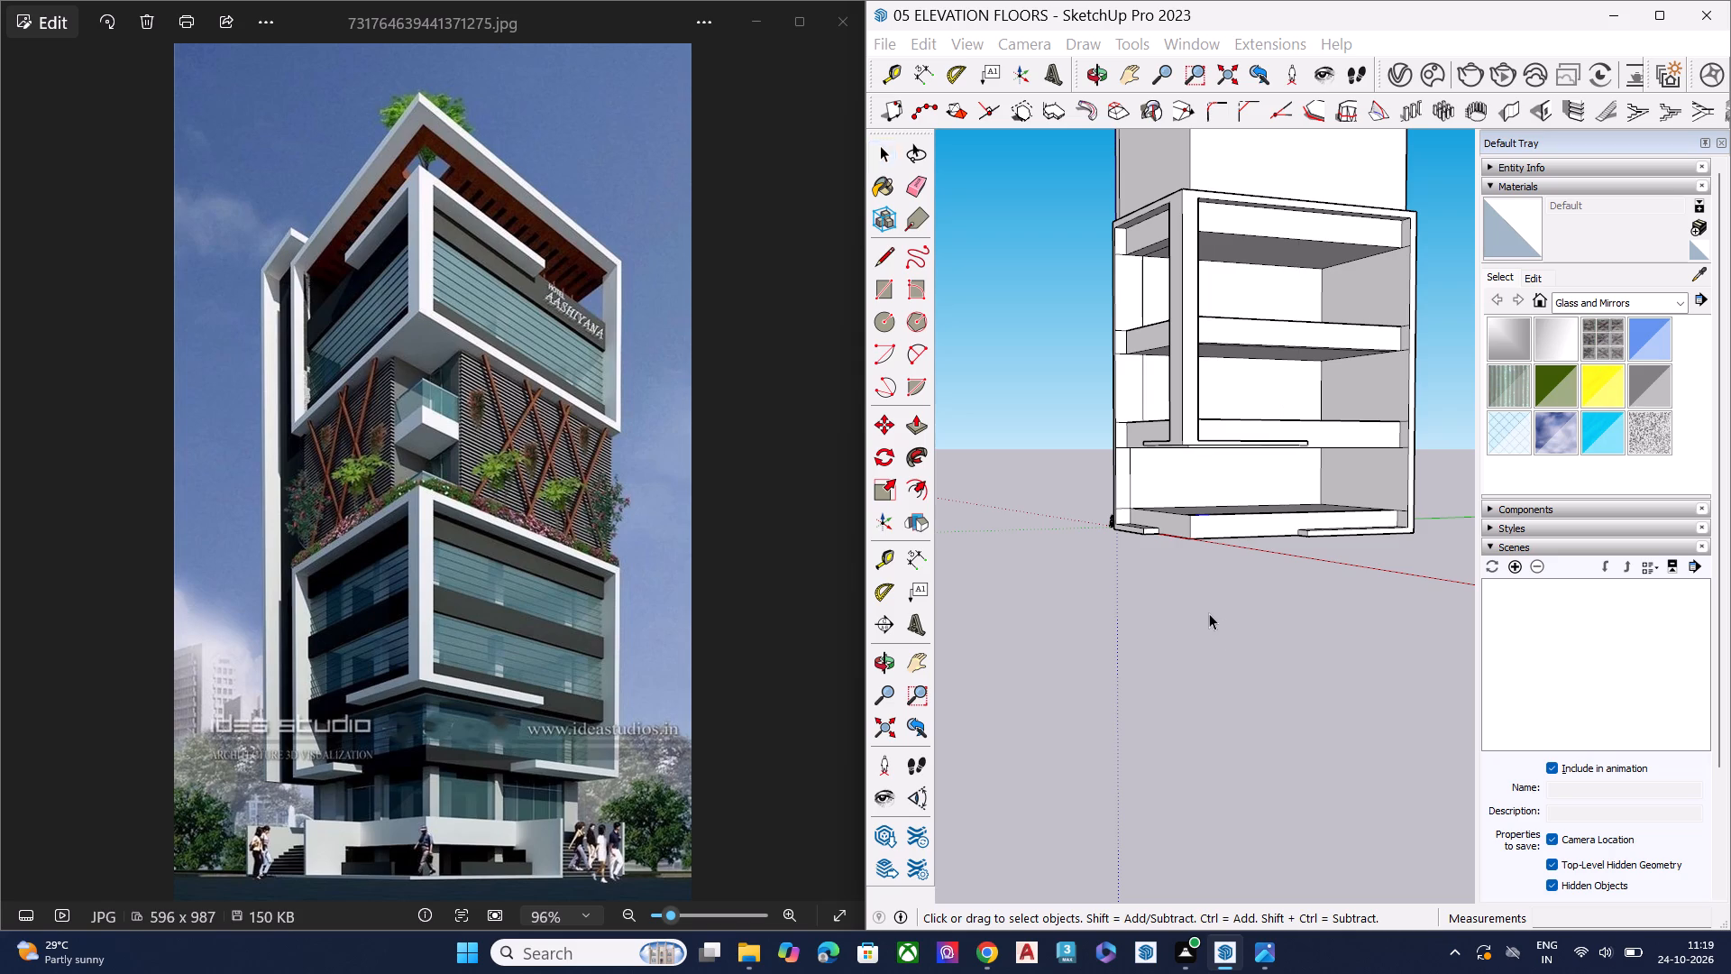
# Examine the column footprint drawn at the outer corner of the ground floor slab from above and from slab level.
pyautogui.click(1237, 679)
pyautogui.moveTo(1283, 595); pyautogui.dragTo(1278, 935, button='middle')
pyautogui.scroll(1, 1280, 837)
pyautogui.scroll(6, 1278, 608)
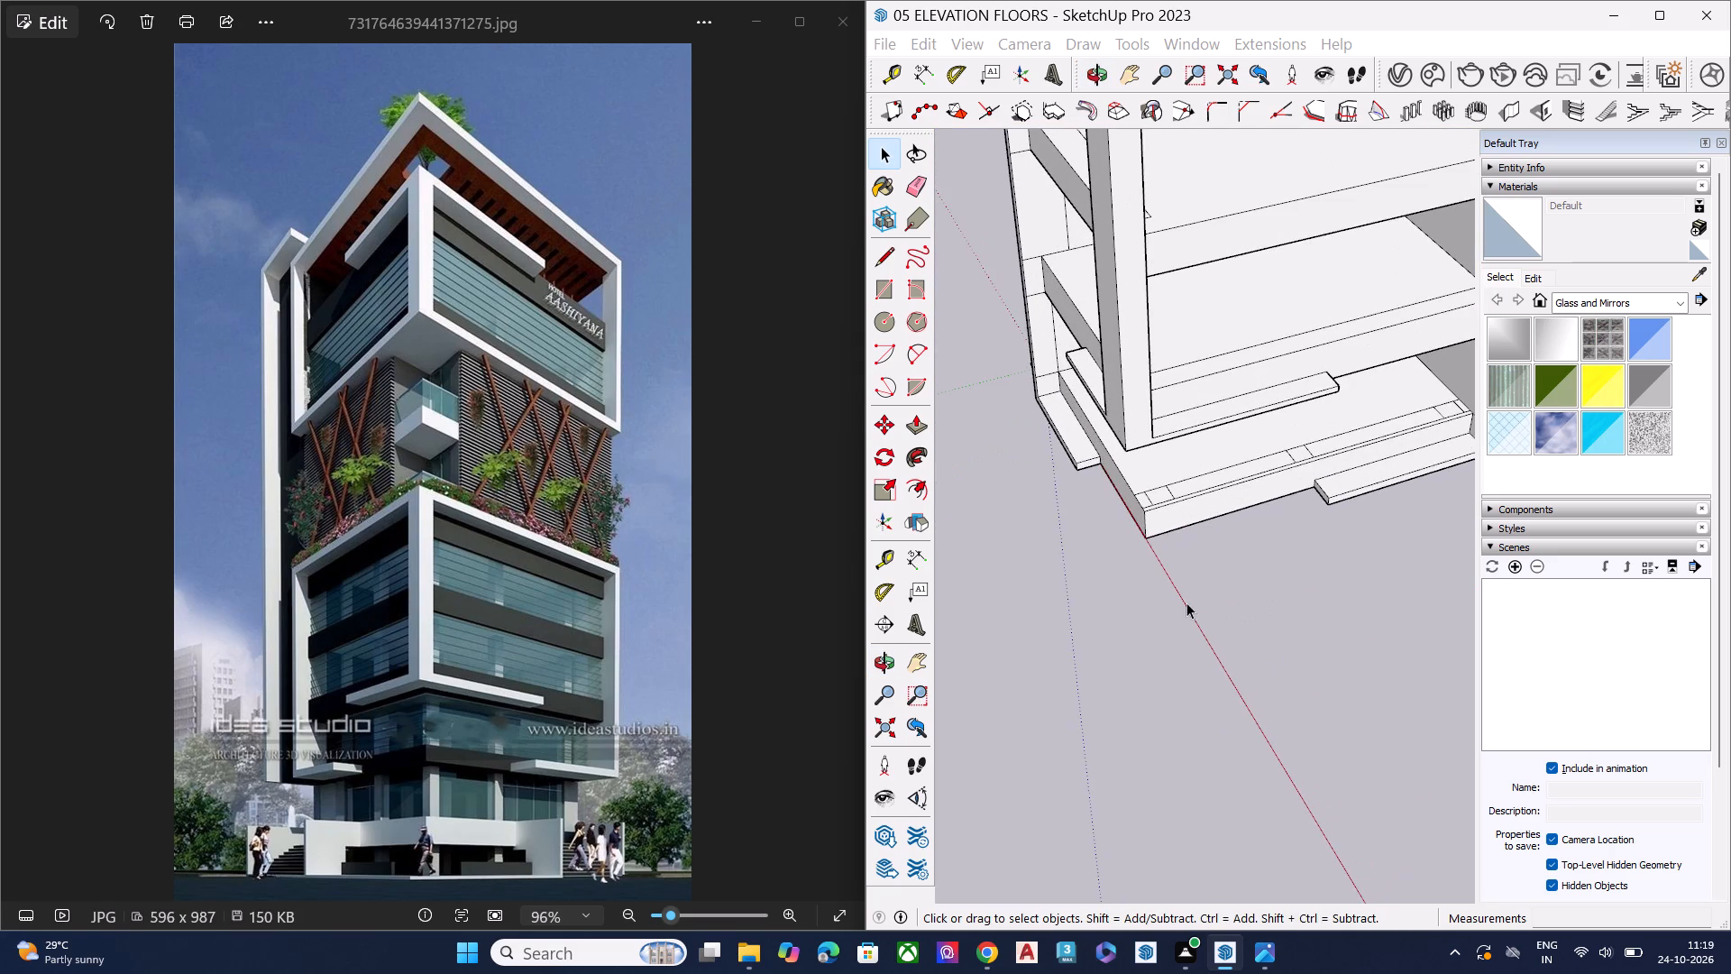
pyautogui.moveTo(1181, 601); pyautogui.dragTo(1507, 490, button='middle')
pyautogui.scroll(8, 1177, 512)
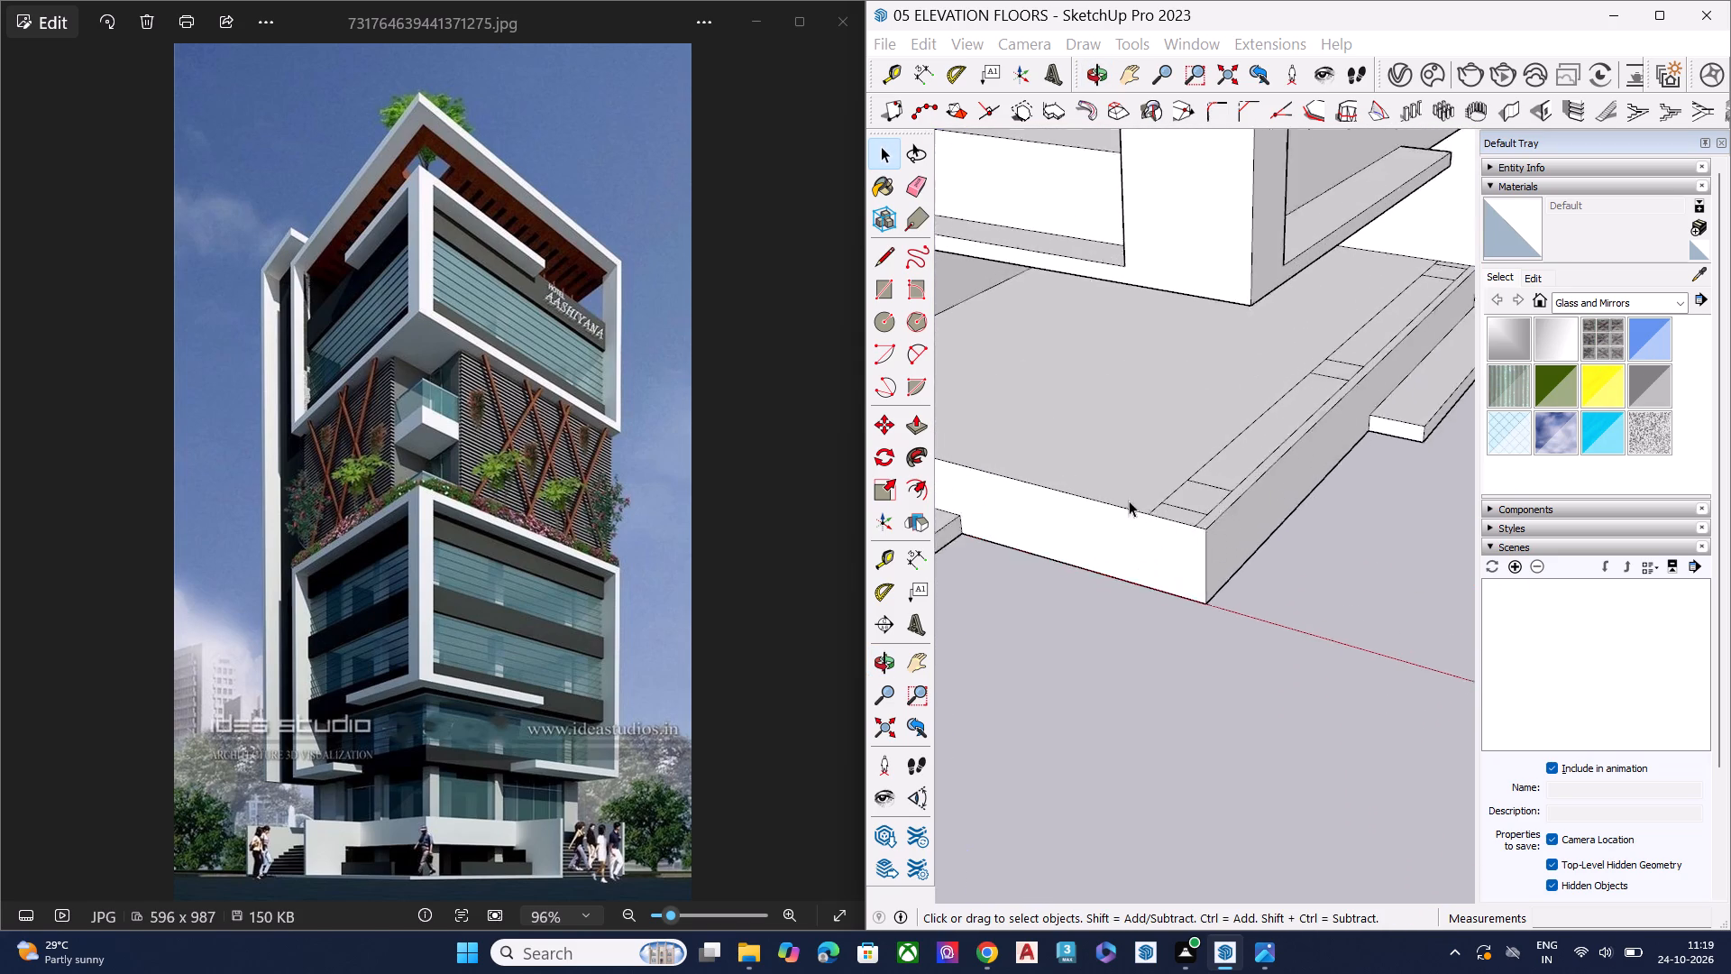
pyautogui.scroll(2, 1129, 501)
pyautogui.click(1211, 495)
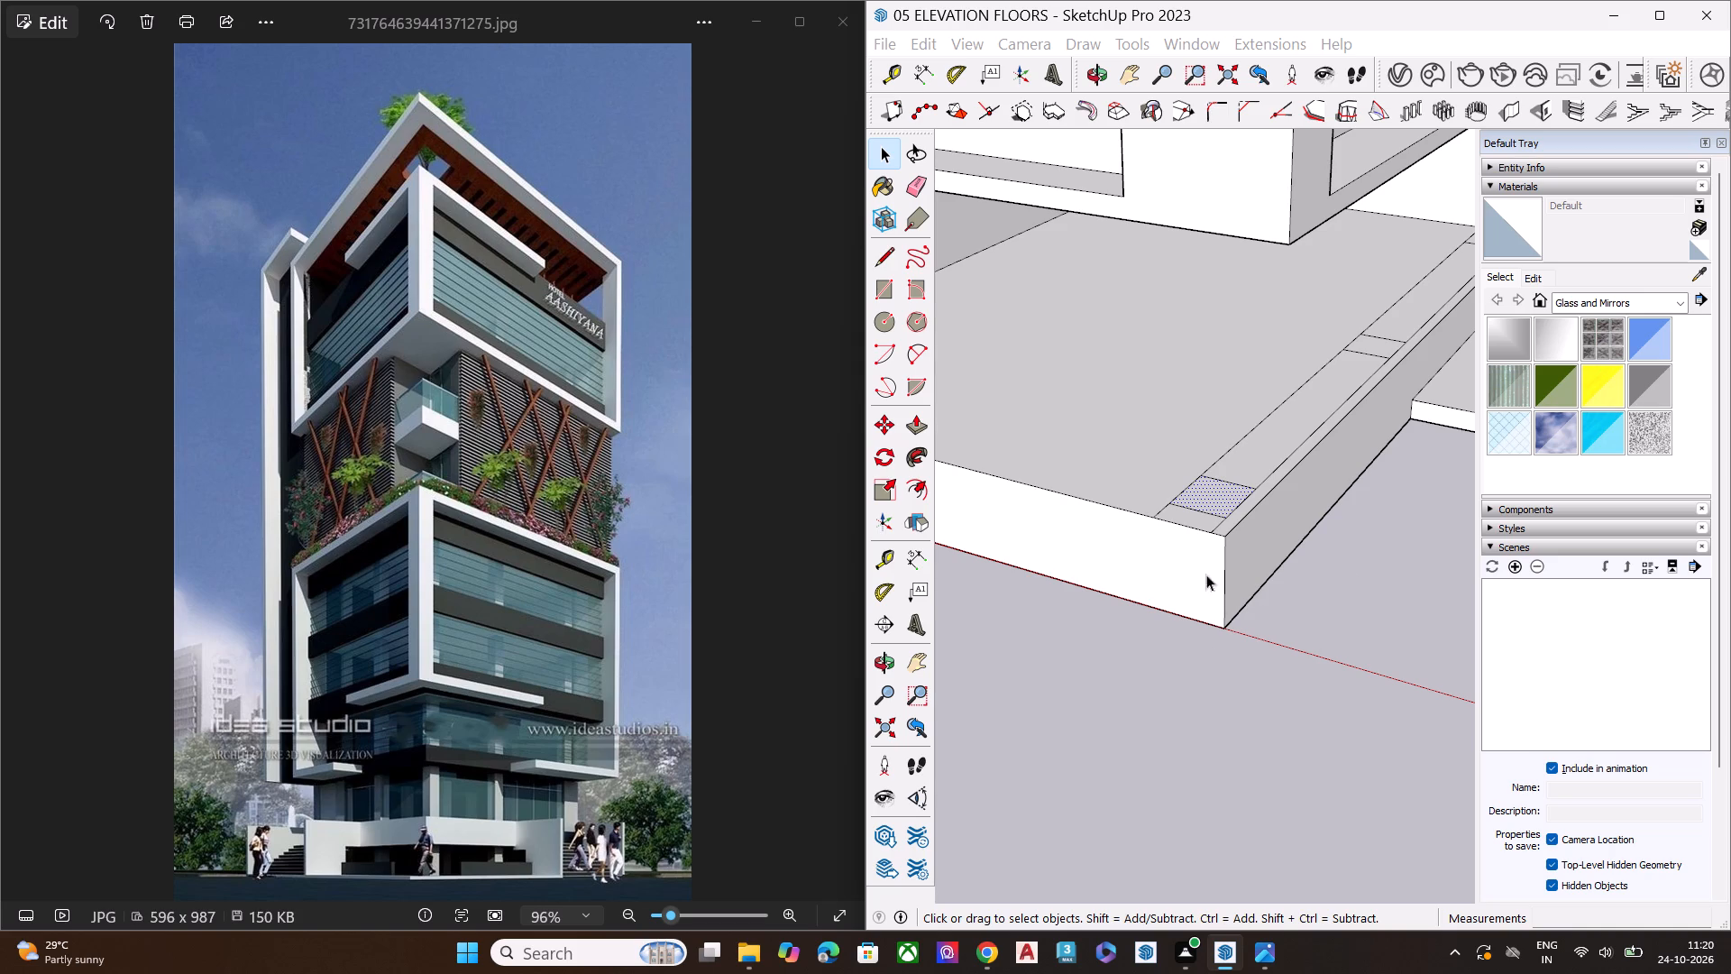
pyautogui.scroll(-5, 1176, 575)
pyautogui.moveTo(1159, 692); pyautogui.dragTo(1139, 494, button='middle')
pyautogui.scroll(6, 1143, 497)
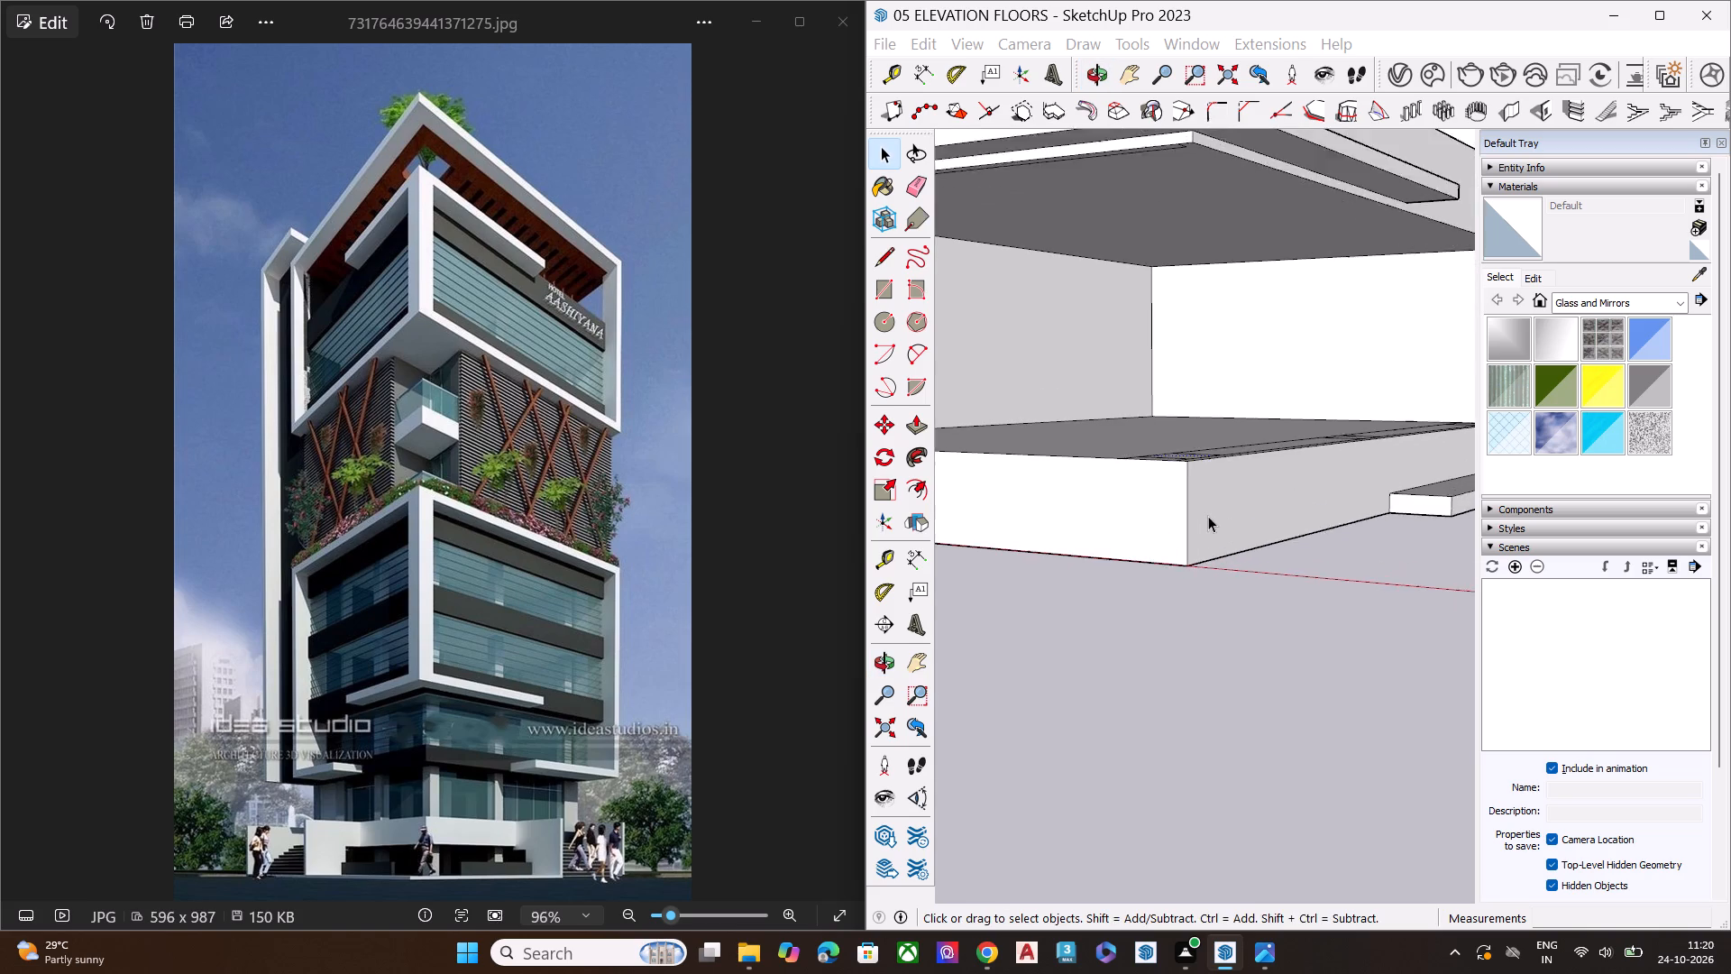
pyautogui.scroll(2, 1208, 516)
pyautogui.moveTo(1202, 519); pyautogui.dragTo(1181, 797, button='middle')
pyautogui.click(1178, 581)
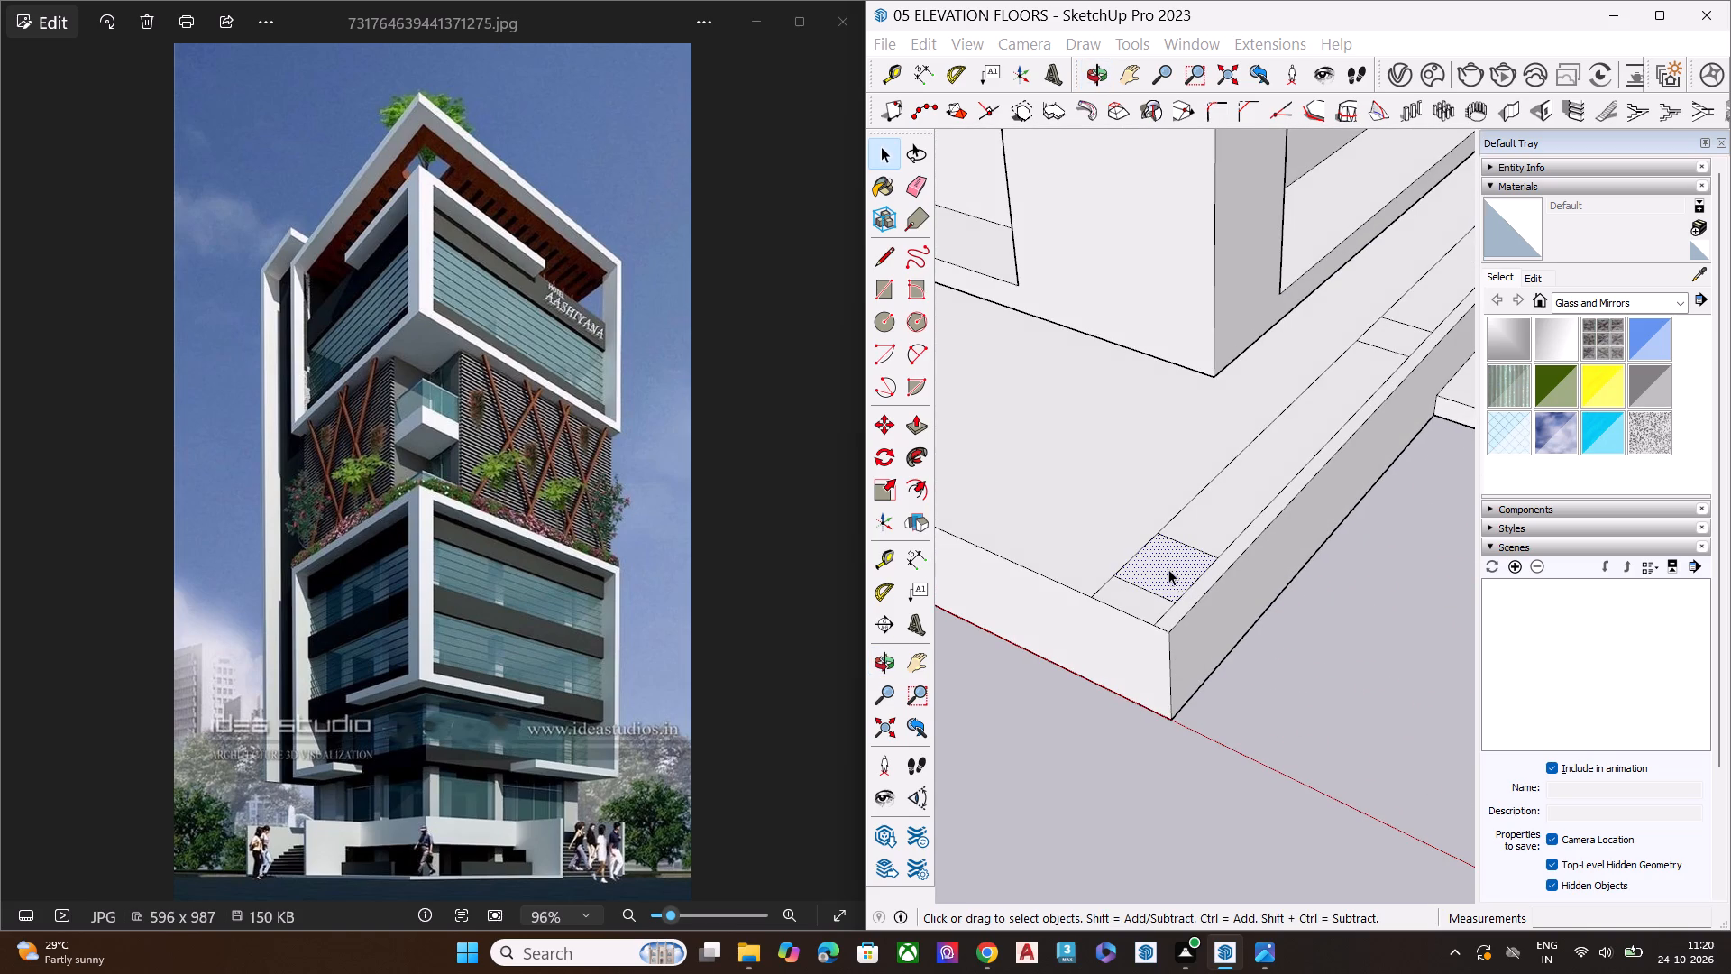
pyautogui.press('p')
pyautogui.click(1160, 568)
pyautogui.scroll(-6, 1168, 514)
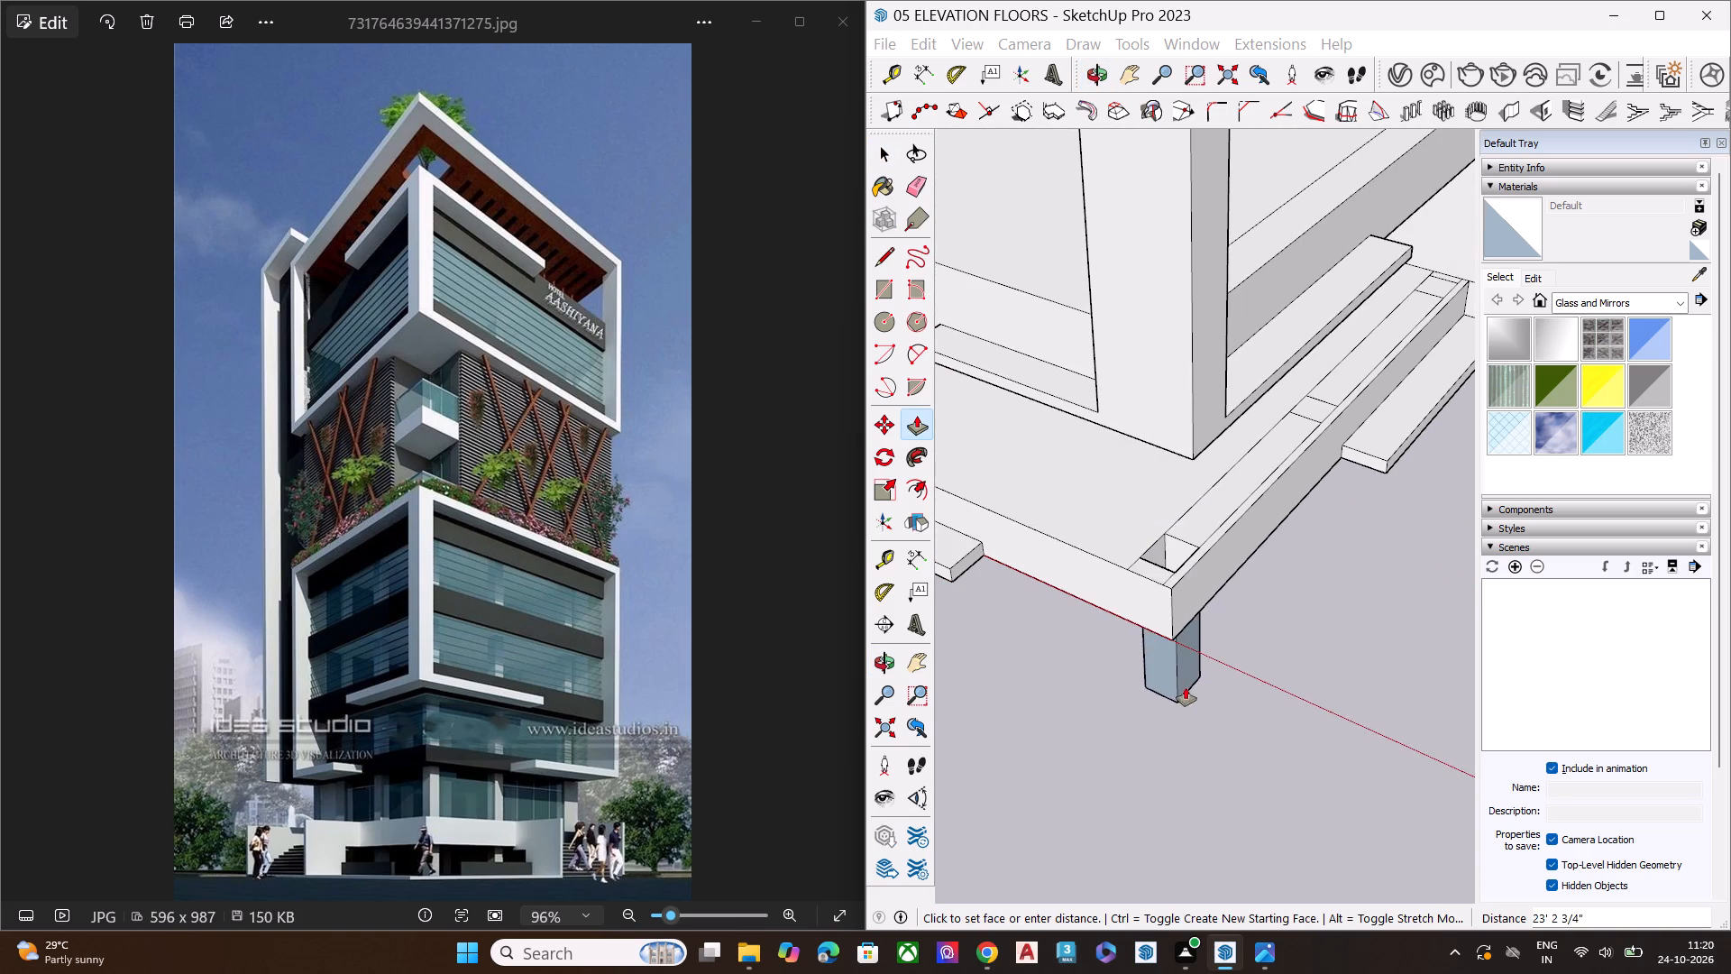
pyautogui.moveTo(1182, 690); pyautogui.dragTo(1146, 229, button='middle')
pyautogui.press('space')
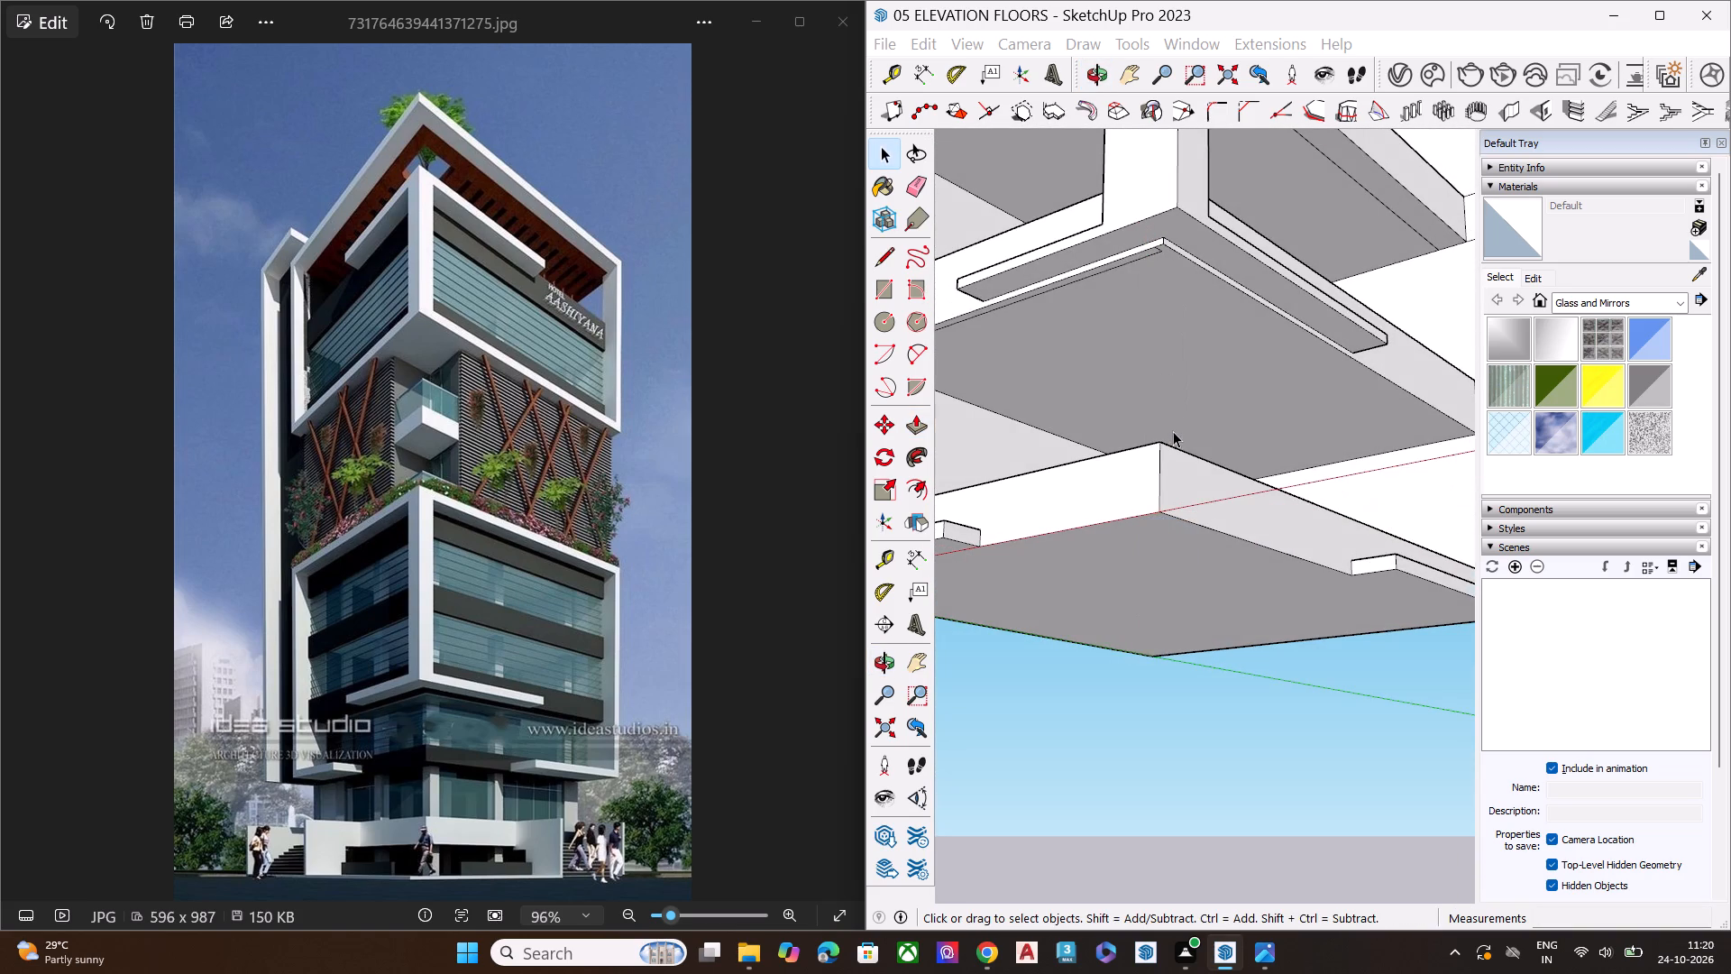
# Draw a line about 32' 10" long along the slab's underside, from the end of one base ledge to the outer frame.
pyautogui.scroll(-8, 1173, 431)
pyautogui.moveTo(1204, 501); pyautogui.dragTo(1196, 262, button='middle')
pyautogui.scroll(5, 1217, 460)
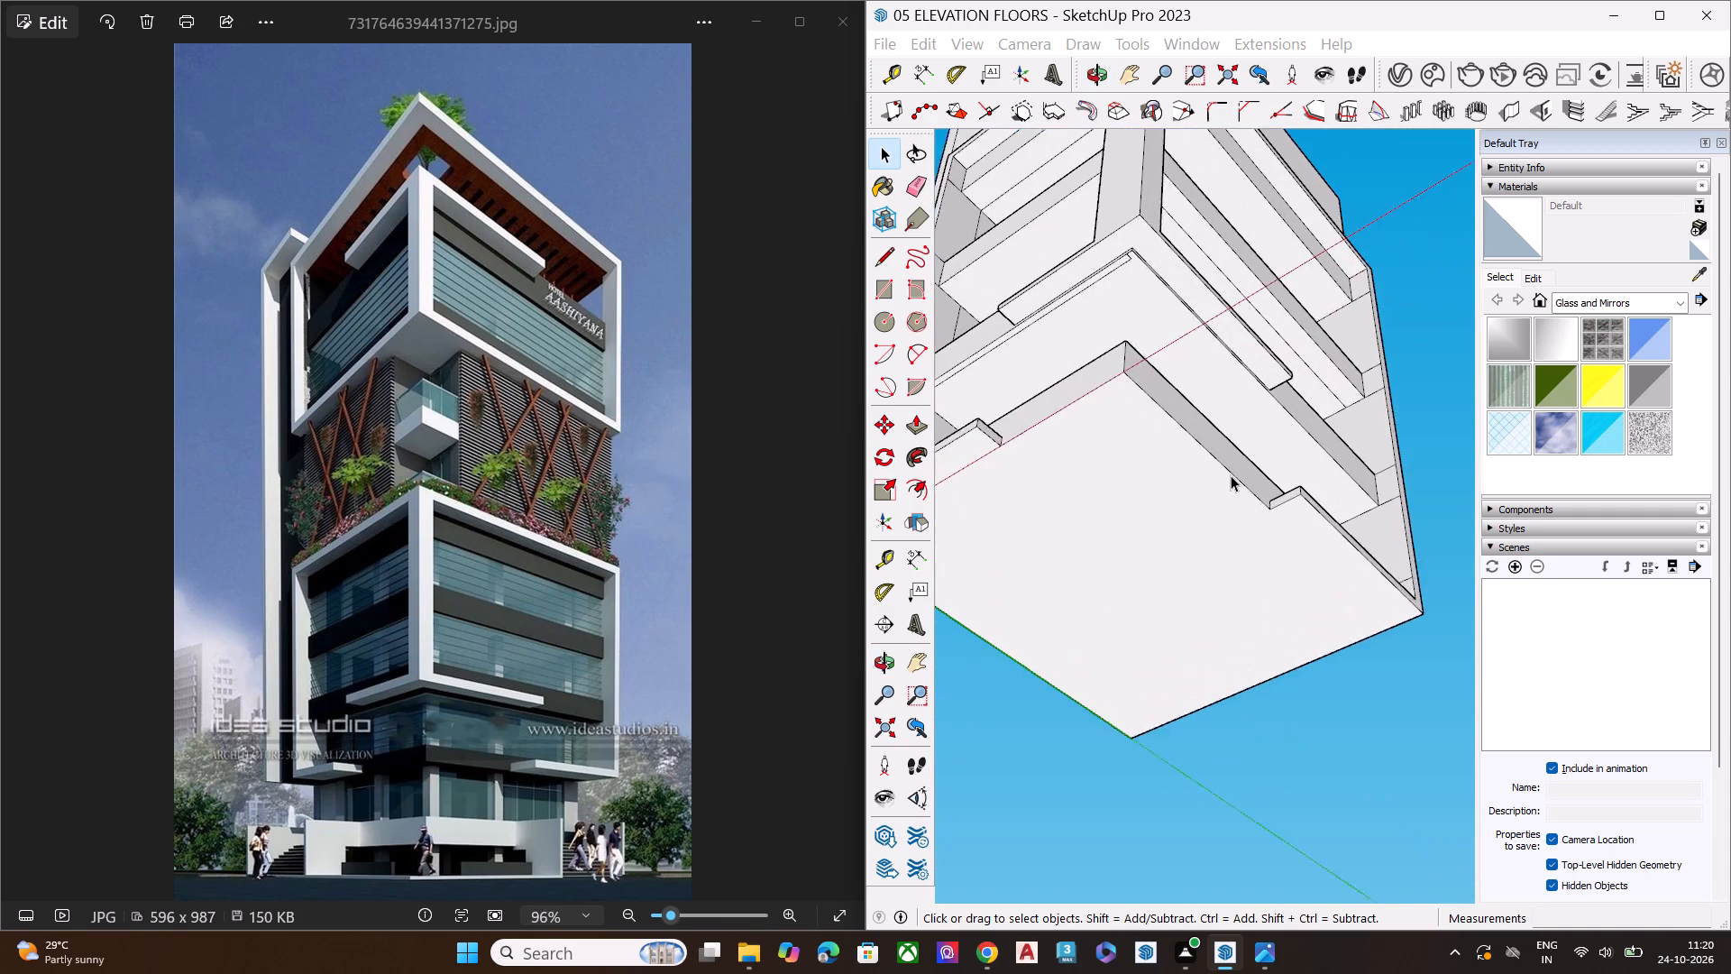
pyautogui.scroll(1, 1231, 475)
pyautogui.scroll(-6, 1231, 476)
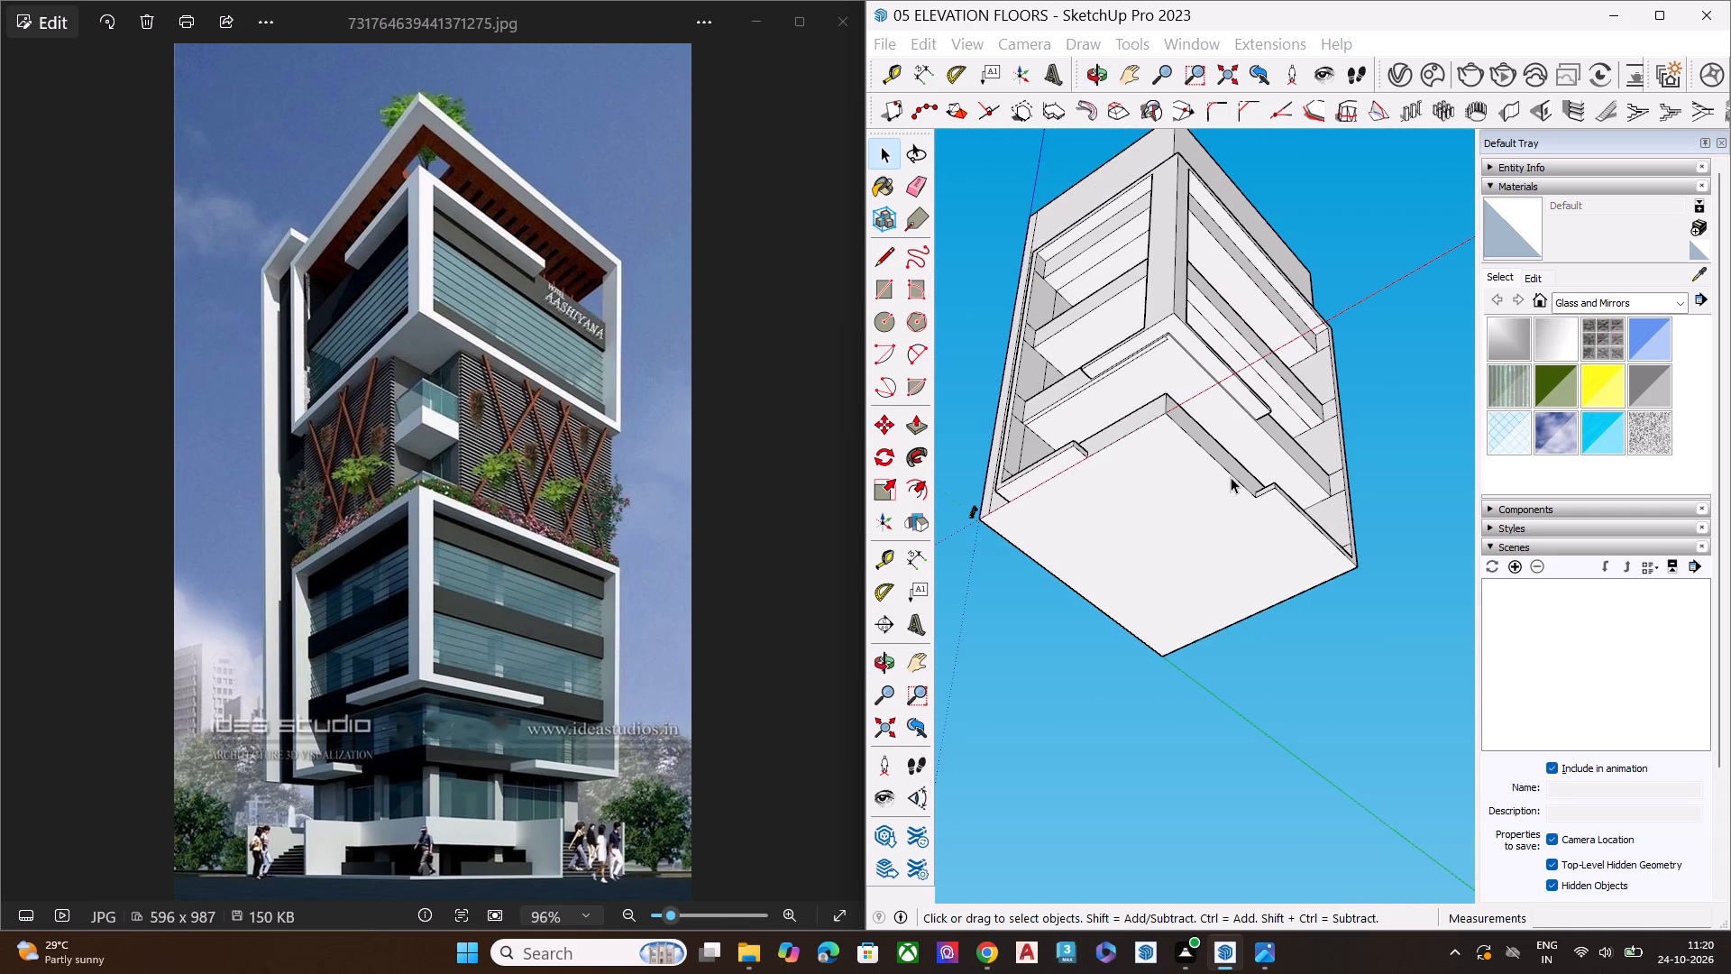
pyautogui.scroll(-5, 1186, 506)
pyautogui.moveTo(1168, 522); pyautogui.dragTo(1238, 455, button='middle')
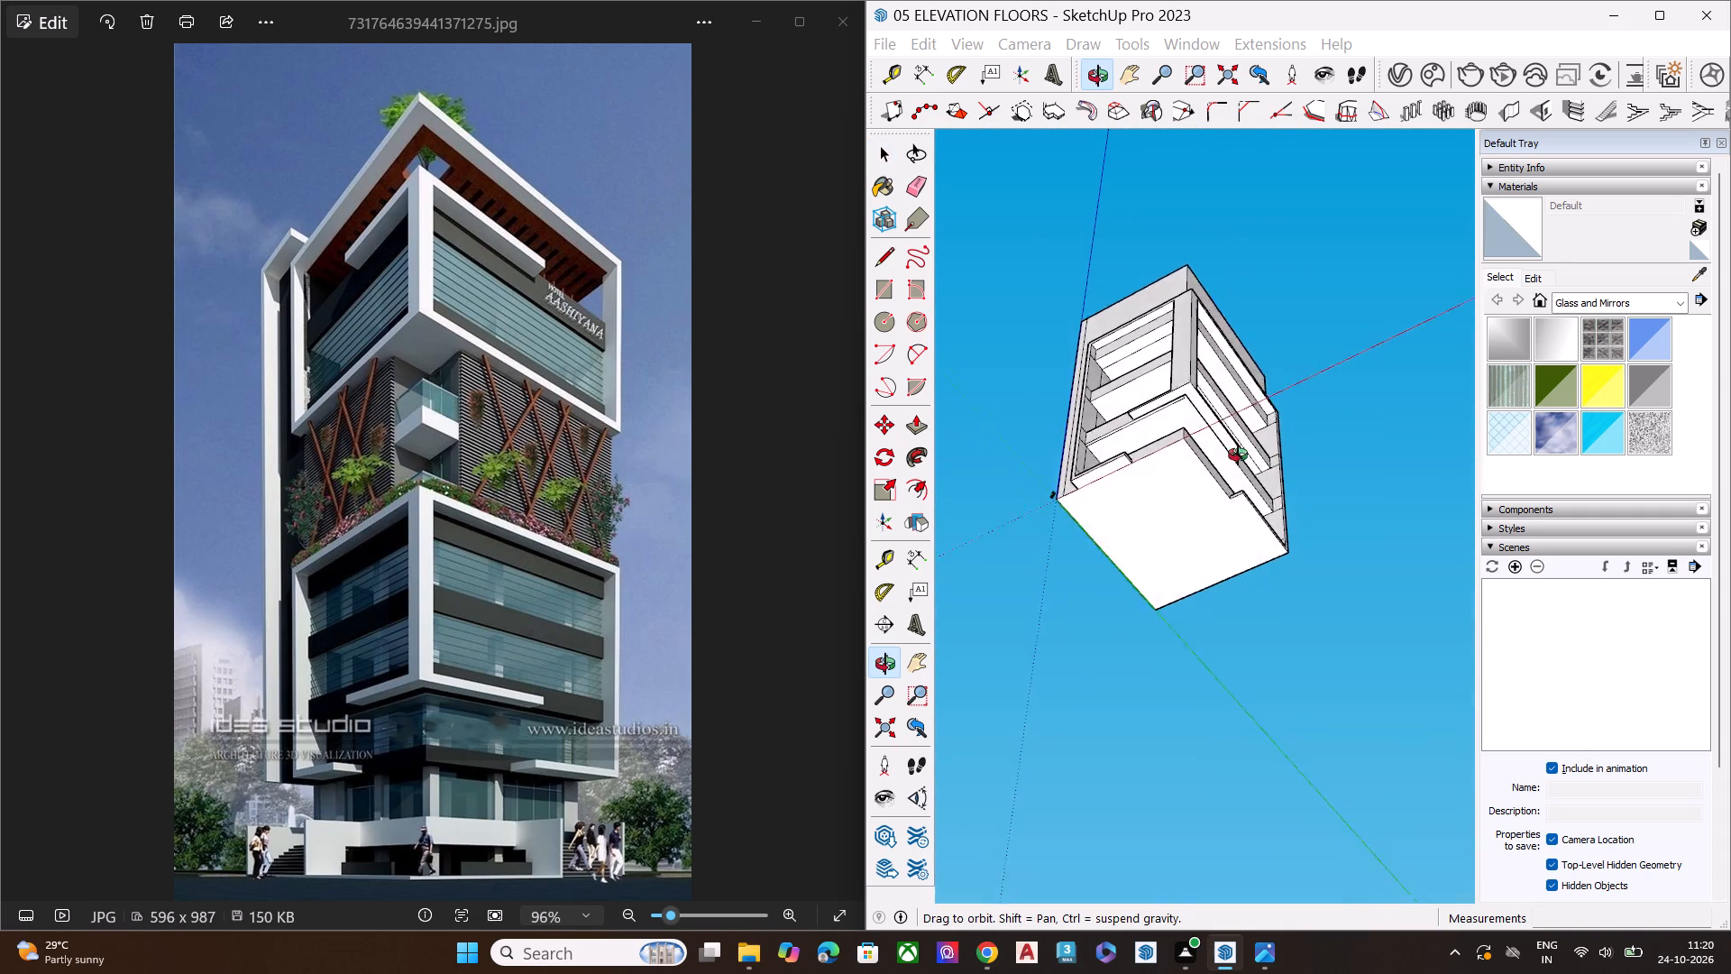
pyautogui.moveTo(1238, 455); pyautogui.dragTo(1316, 419, button='middle')
pyautogui.scroll(11, 1264, 442)
pyautogui.moveTo(1112, 409); pyautogui.dragTo(1111, 370, button='middle')
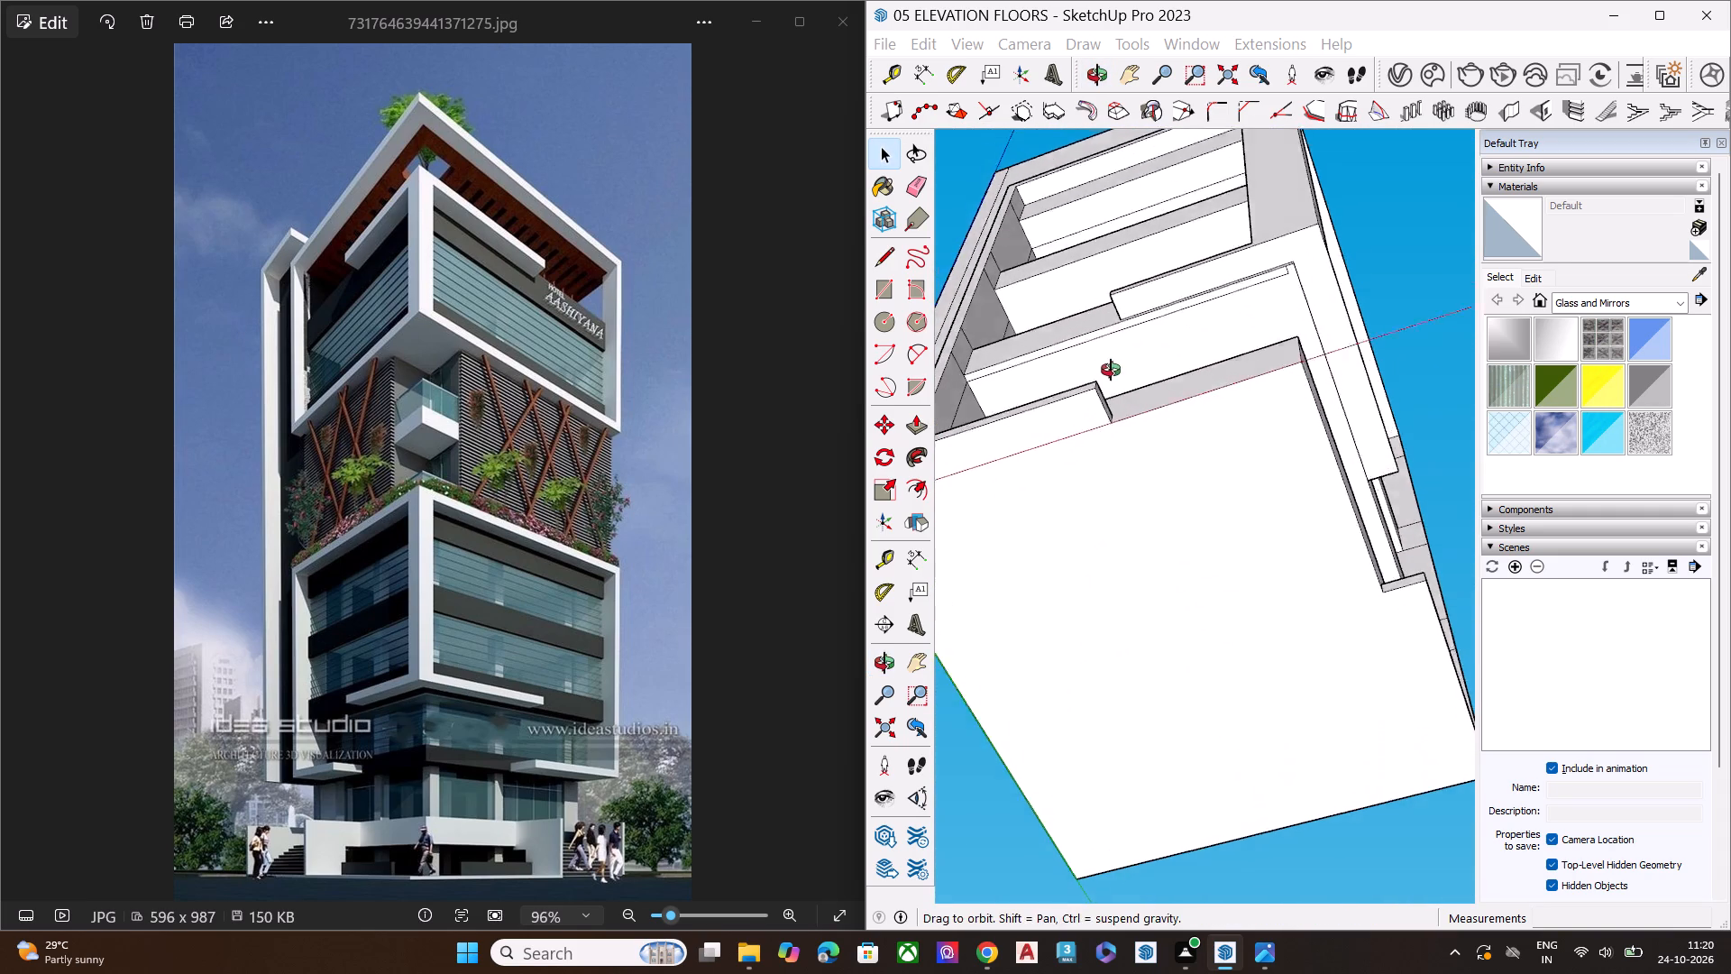
pyautogui.moveTo(1111, 370); pyautogui.dragTo(1105, 332, button='middle')
pyautogui.press('l')
pyautogui.click(1110, 383)
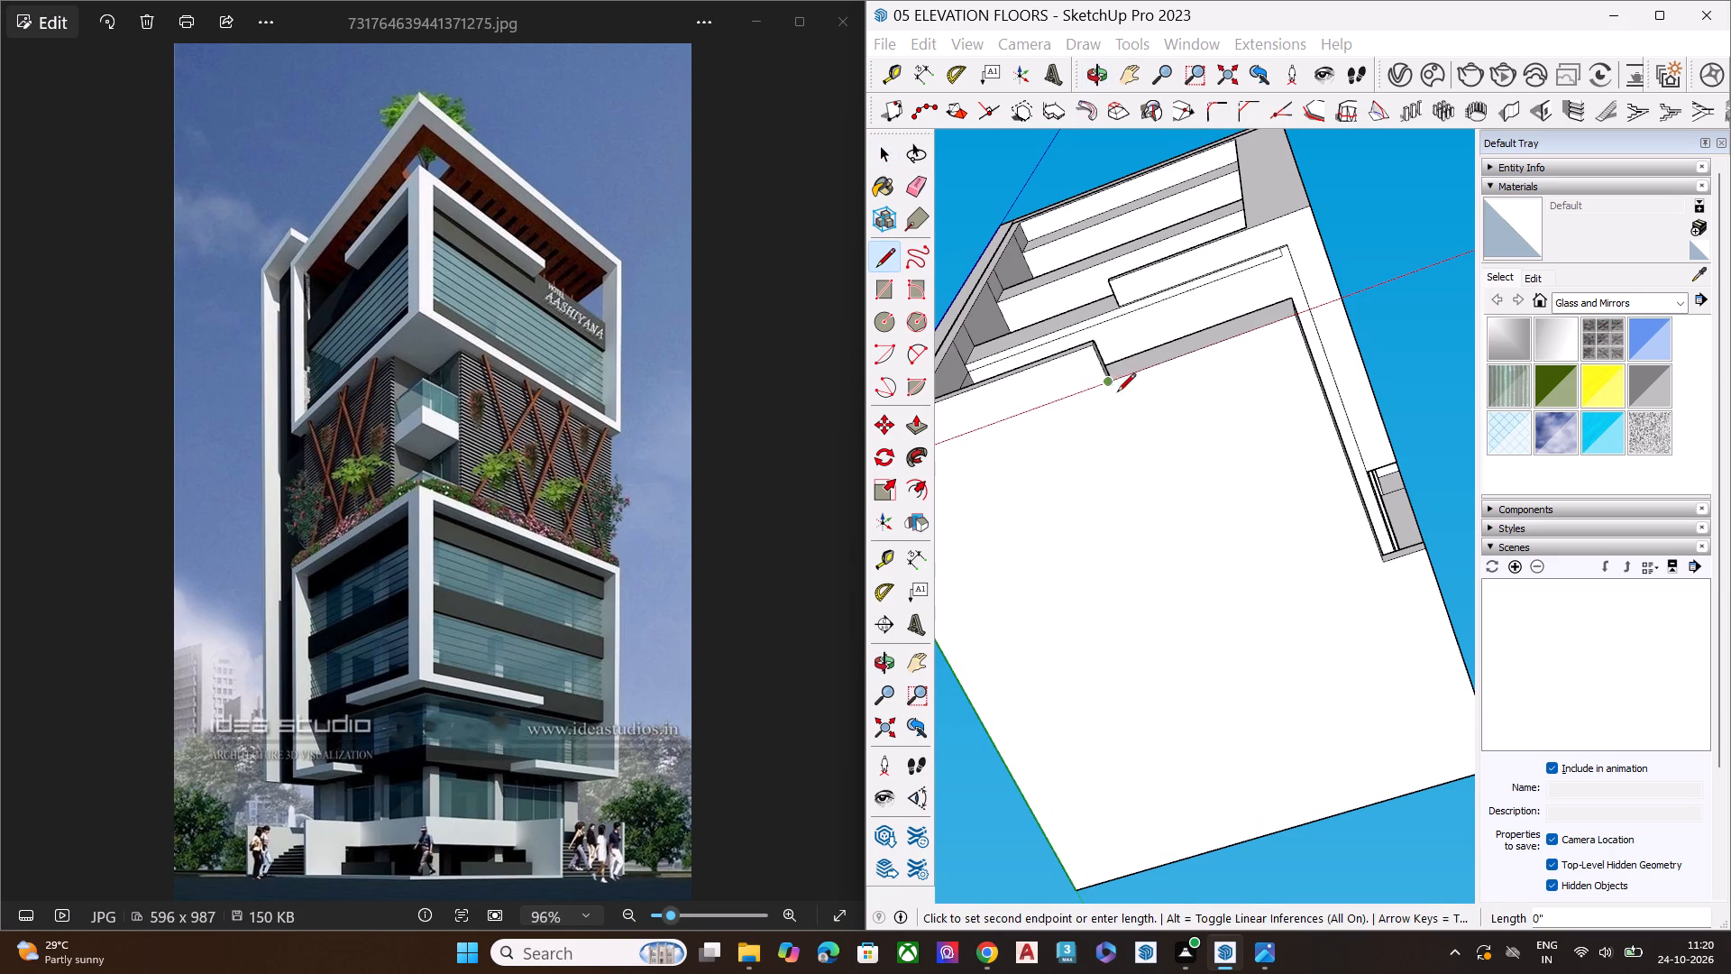
pyautogui.scroll(-1, 1269, 533)
pyautogui.scroll(4, 1270, 537)
pyautogui.scroll(-3, 1265, 550)
pyautogui.scroll(-1, 1125, 426)
pyautogui.scroll(1, 1125, 426)
pyautogui.scroll(-2, 1125, 426)
pyautogui.scroll(1, 1127, 426)
pyautogui.scroll(-6, 1130, 426)
pyautogui.scroll(2, 1031, 450)
pyautogui.scroll(-2, 1030, 450)
pyautogui.scroll(1, 1030, 450)
pyautogui.scroll(-1, 1030, 450)
pyautogui.scroll(1, 1027, 450)
pyautogui.scroll(-1, 1025, 450)
pyautogui.scroll(3, 1025, 450)
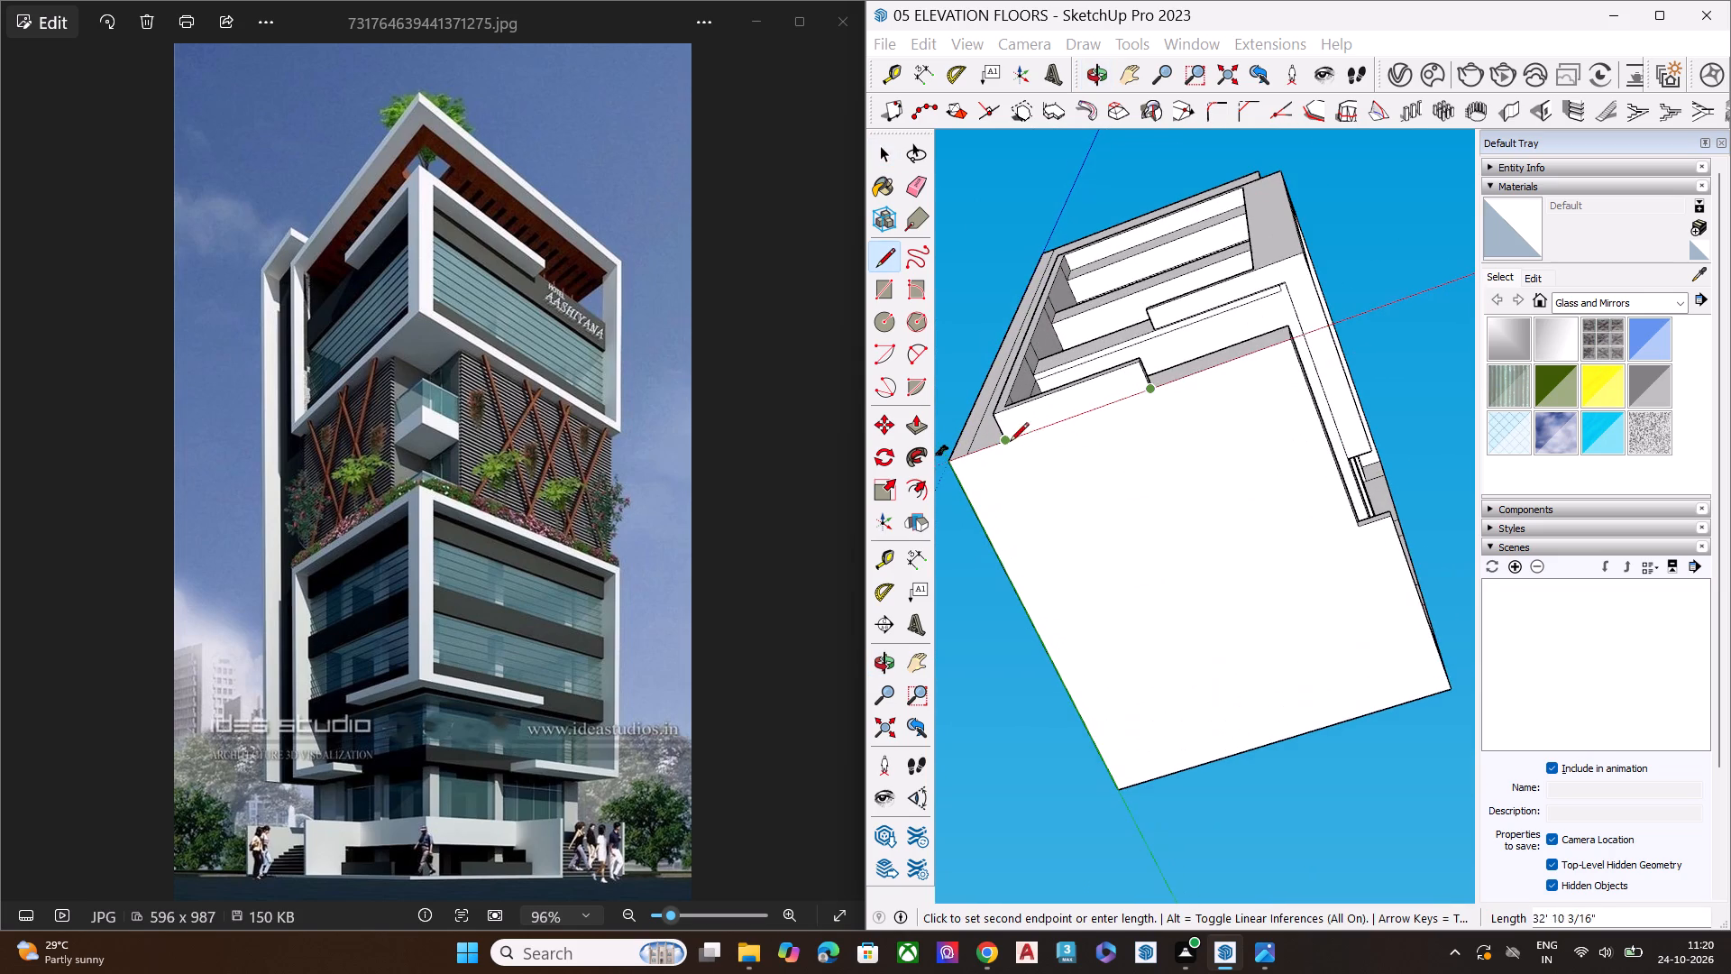
pyautogui.click(1003, 438)
# Draw a line on the slab's underside from the other base ledge's inner corner to the far edge, separating the ledge strip.
pyautogui.scroll(-3, 978, 469)
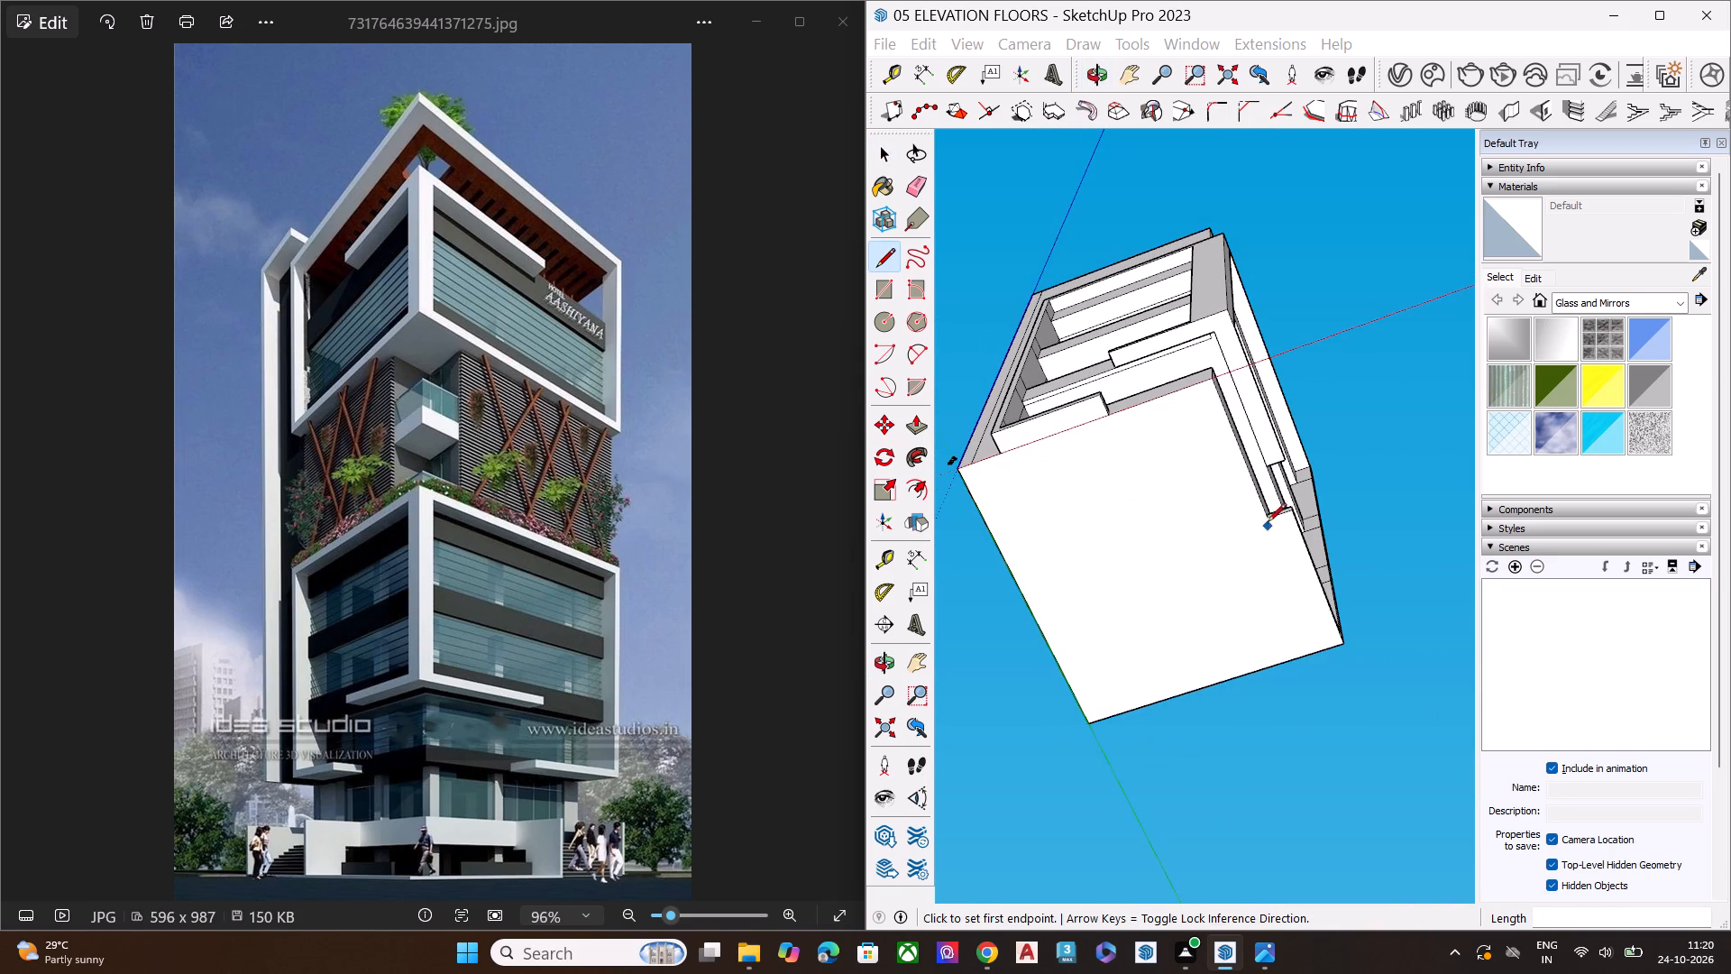
pyautogui.click(1268, 522)
pyautogui.click(1330, 653)
pyautogui.press('space')
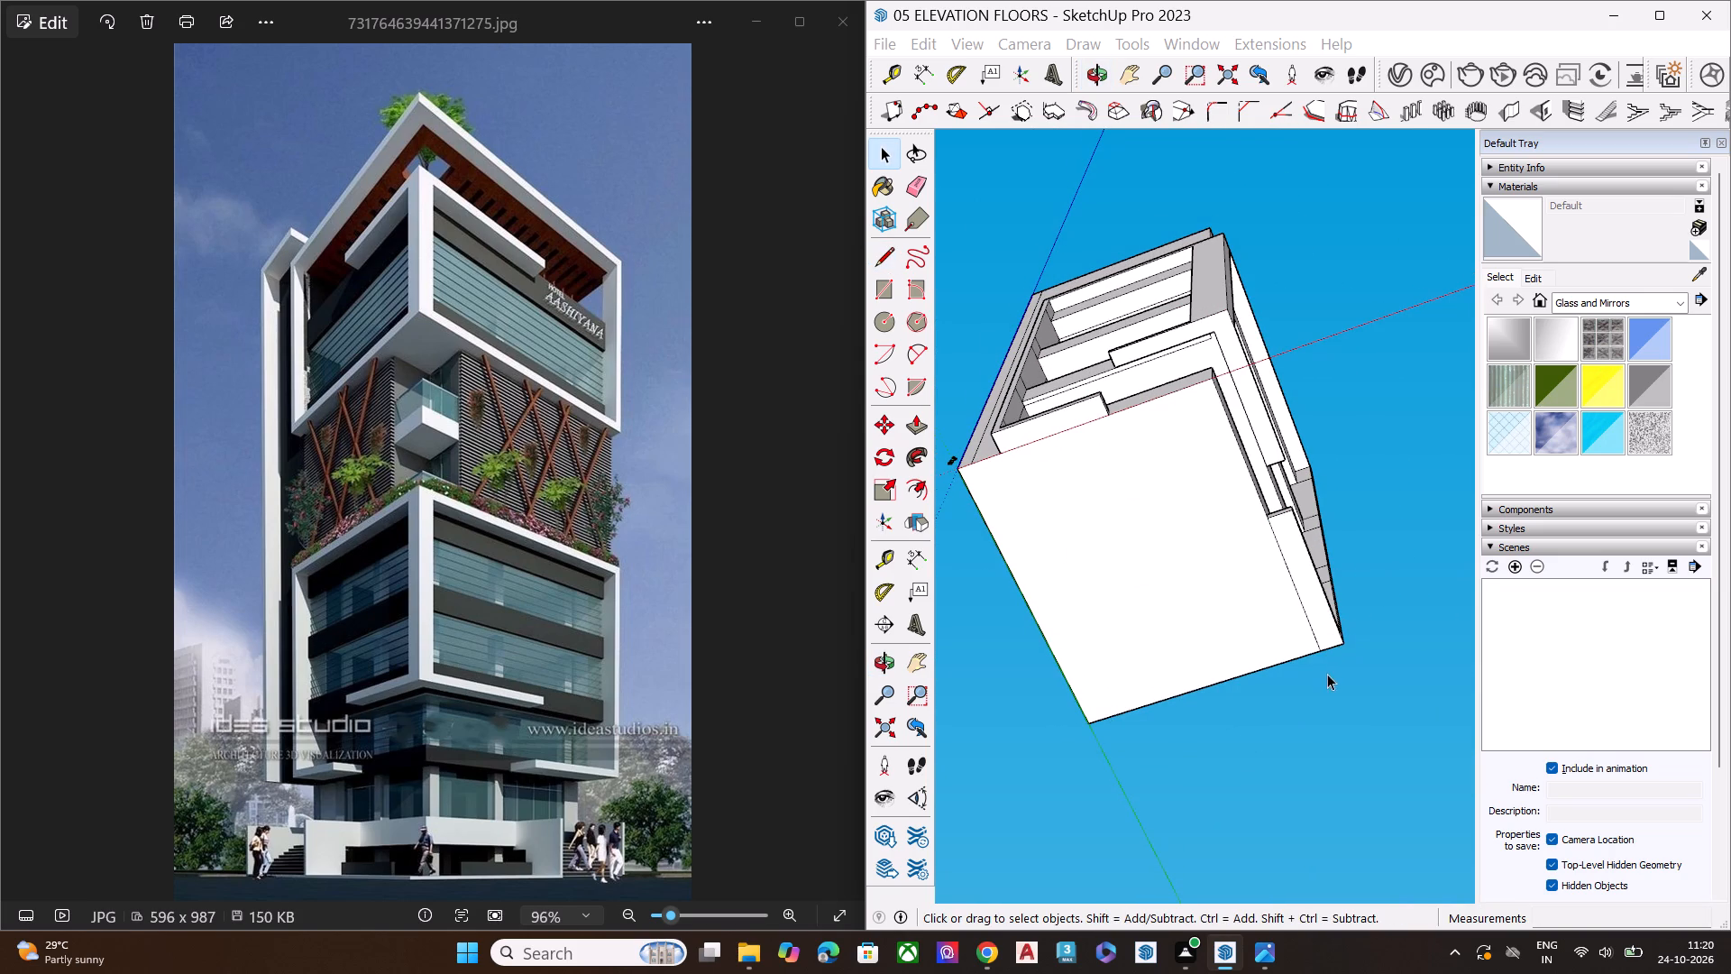
pyautogui.click(1328, 674)
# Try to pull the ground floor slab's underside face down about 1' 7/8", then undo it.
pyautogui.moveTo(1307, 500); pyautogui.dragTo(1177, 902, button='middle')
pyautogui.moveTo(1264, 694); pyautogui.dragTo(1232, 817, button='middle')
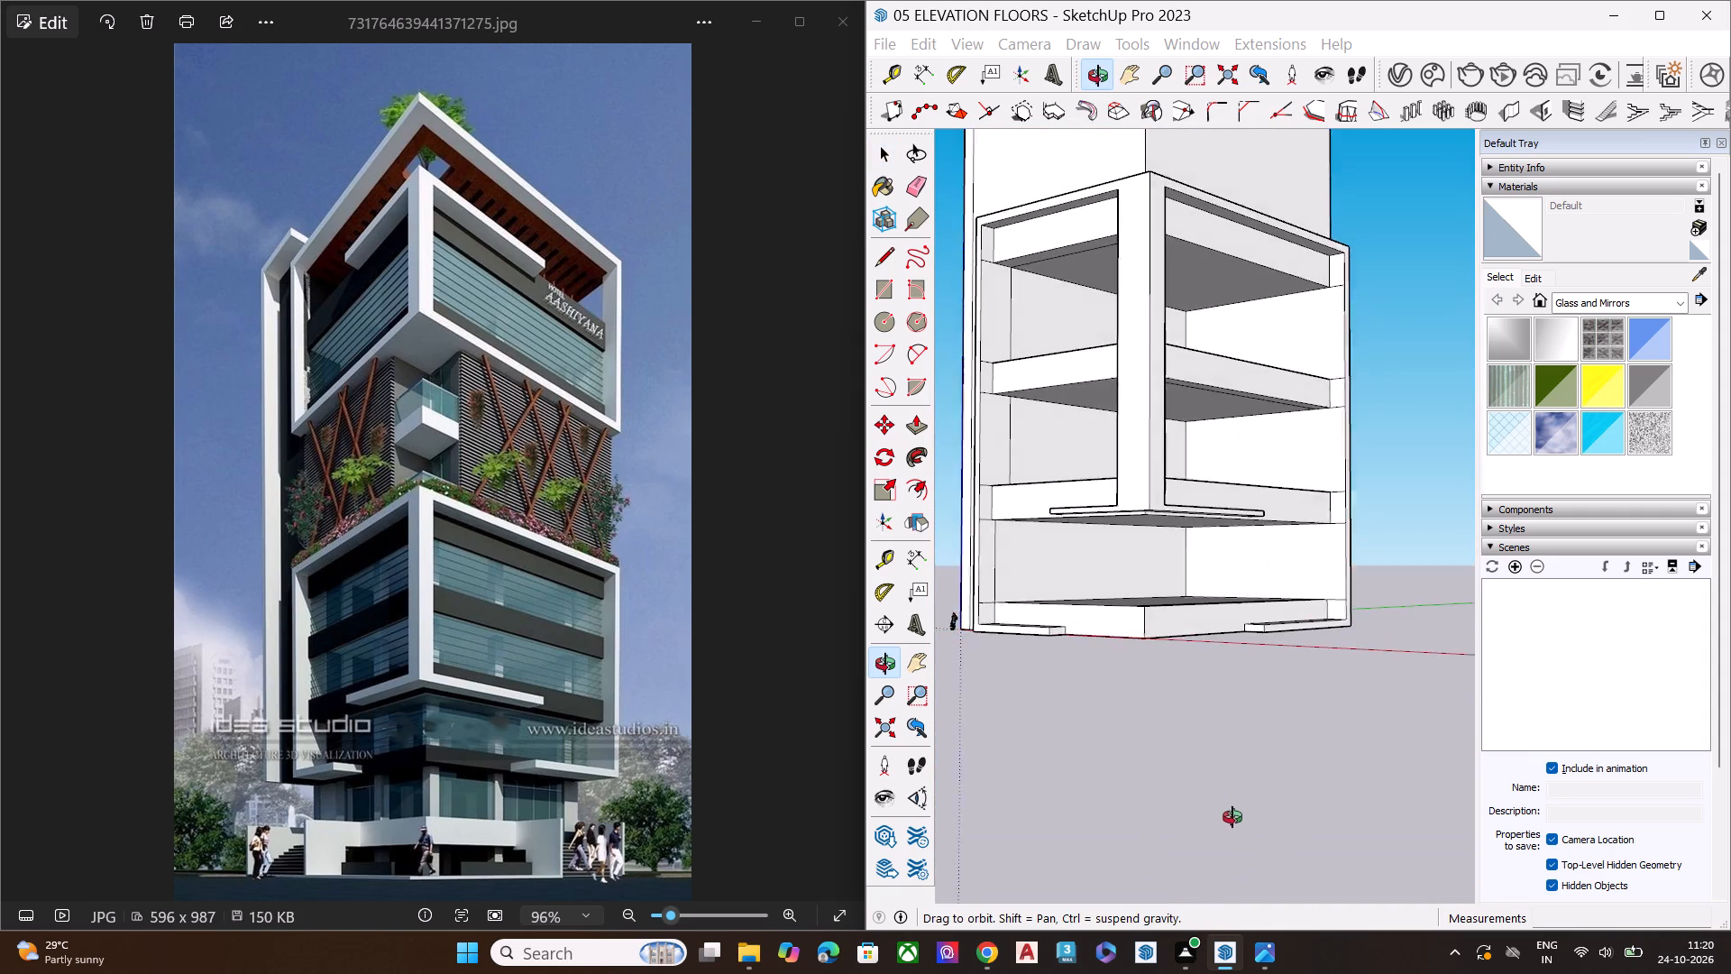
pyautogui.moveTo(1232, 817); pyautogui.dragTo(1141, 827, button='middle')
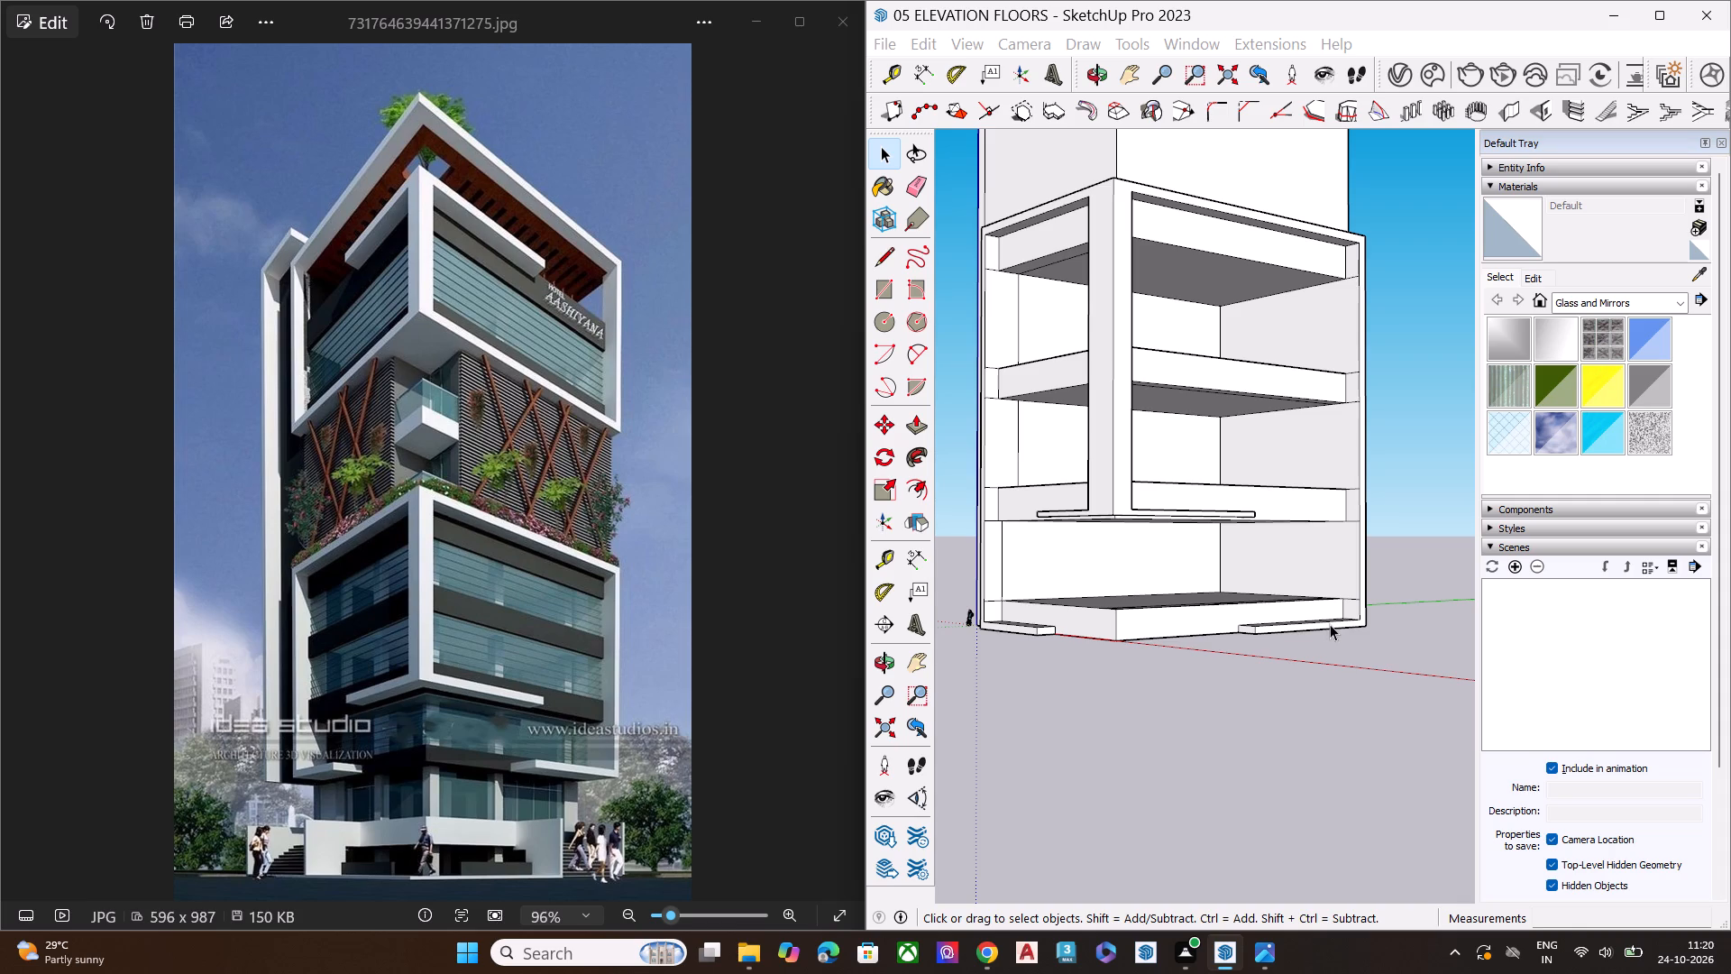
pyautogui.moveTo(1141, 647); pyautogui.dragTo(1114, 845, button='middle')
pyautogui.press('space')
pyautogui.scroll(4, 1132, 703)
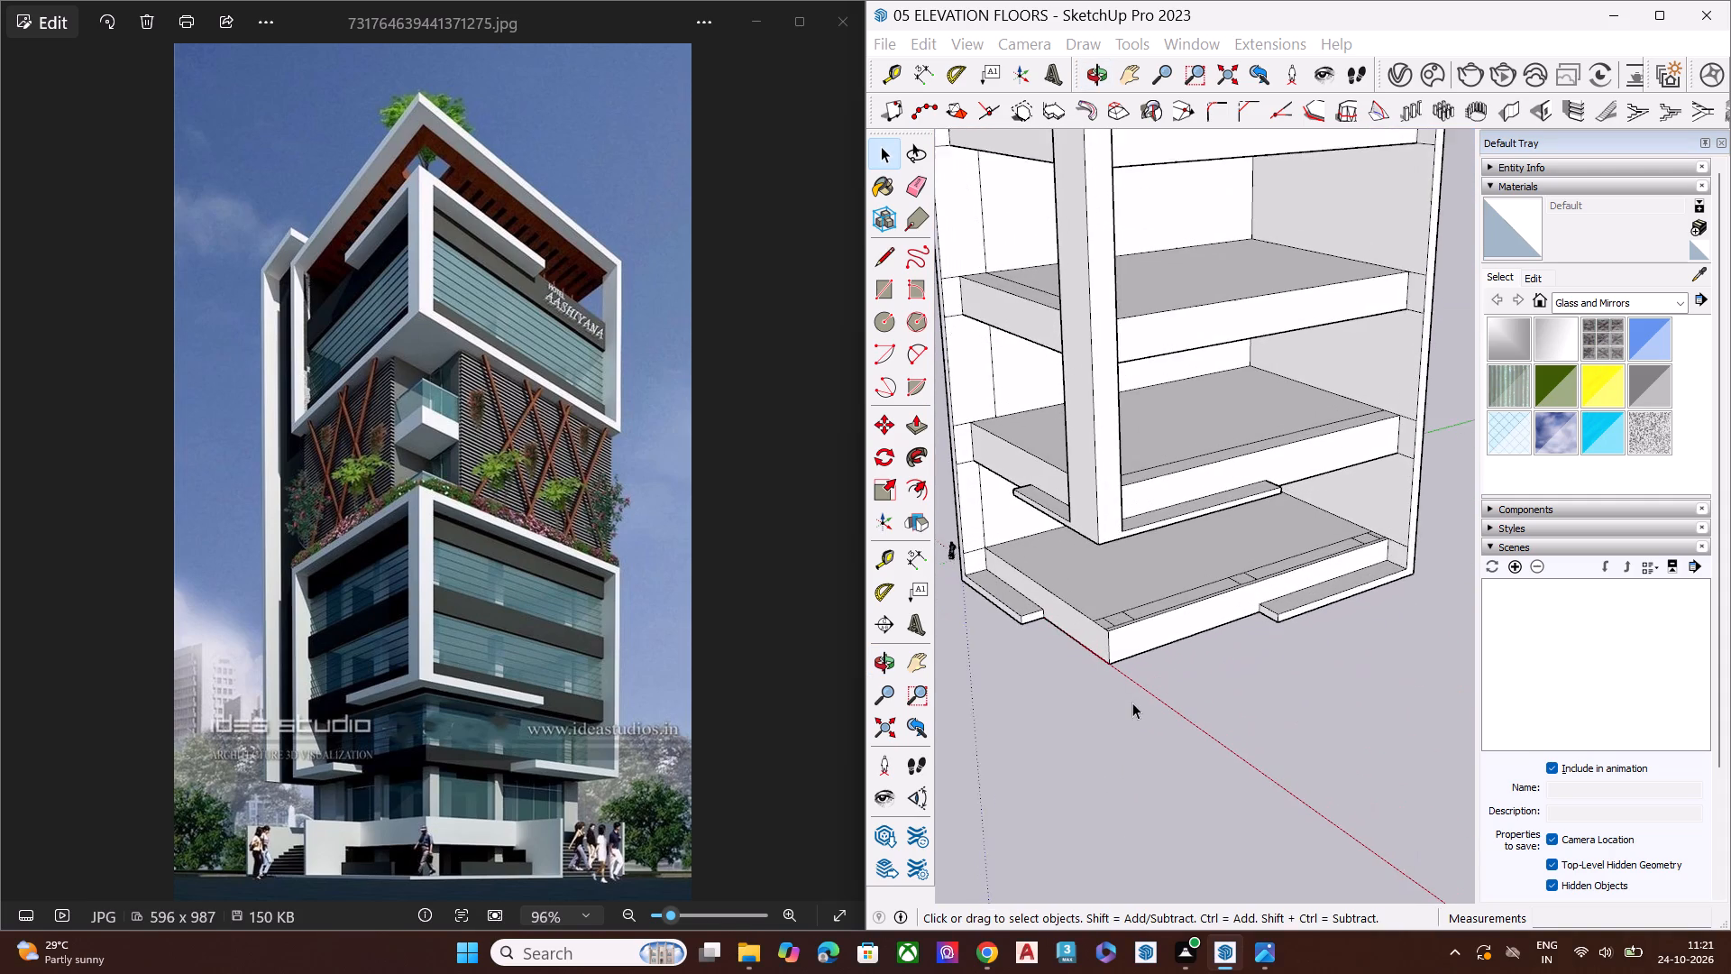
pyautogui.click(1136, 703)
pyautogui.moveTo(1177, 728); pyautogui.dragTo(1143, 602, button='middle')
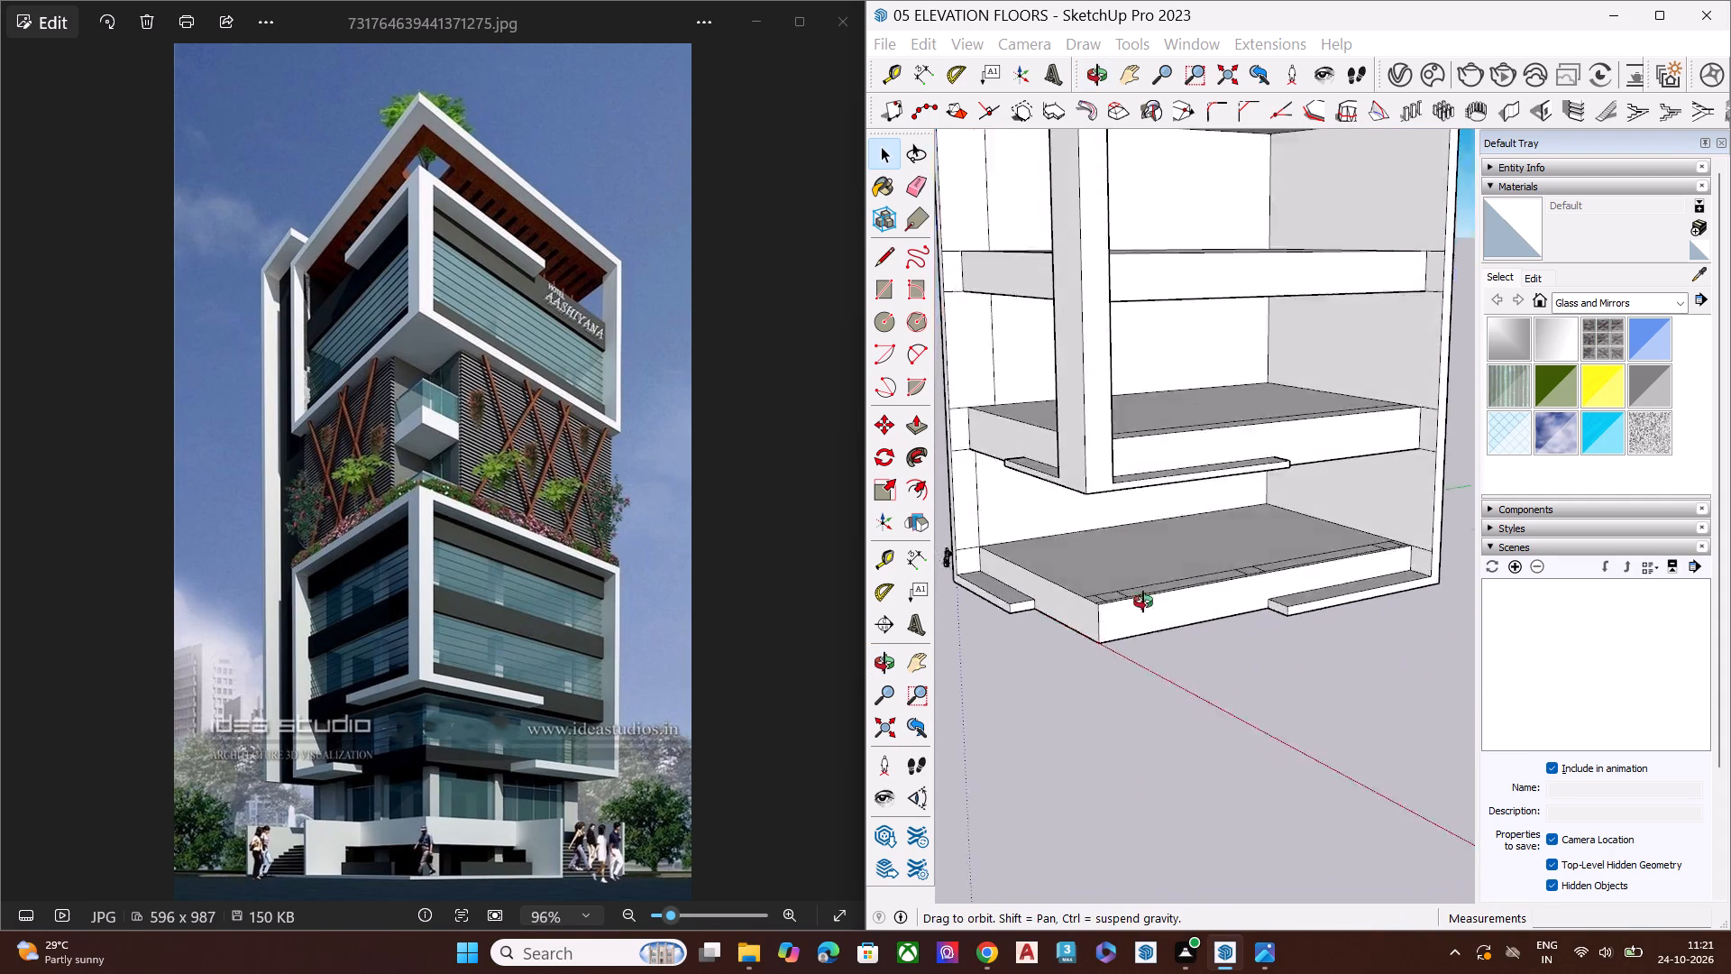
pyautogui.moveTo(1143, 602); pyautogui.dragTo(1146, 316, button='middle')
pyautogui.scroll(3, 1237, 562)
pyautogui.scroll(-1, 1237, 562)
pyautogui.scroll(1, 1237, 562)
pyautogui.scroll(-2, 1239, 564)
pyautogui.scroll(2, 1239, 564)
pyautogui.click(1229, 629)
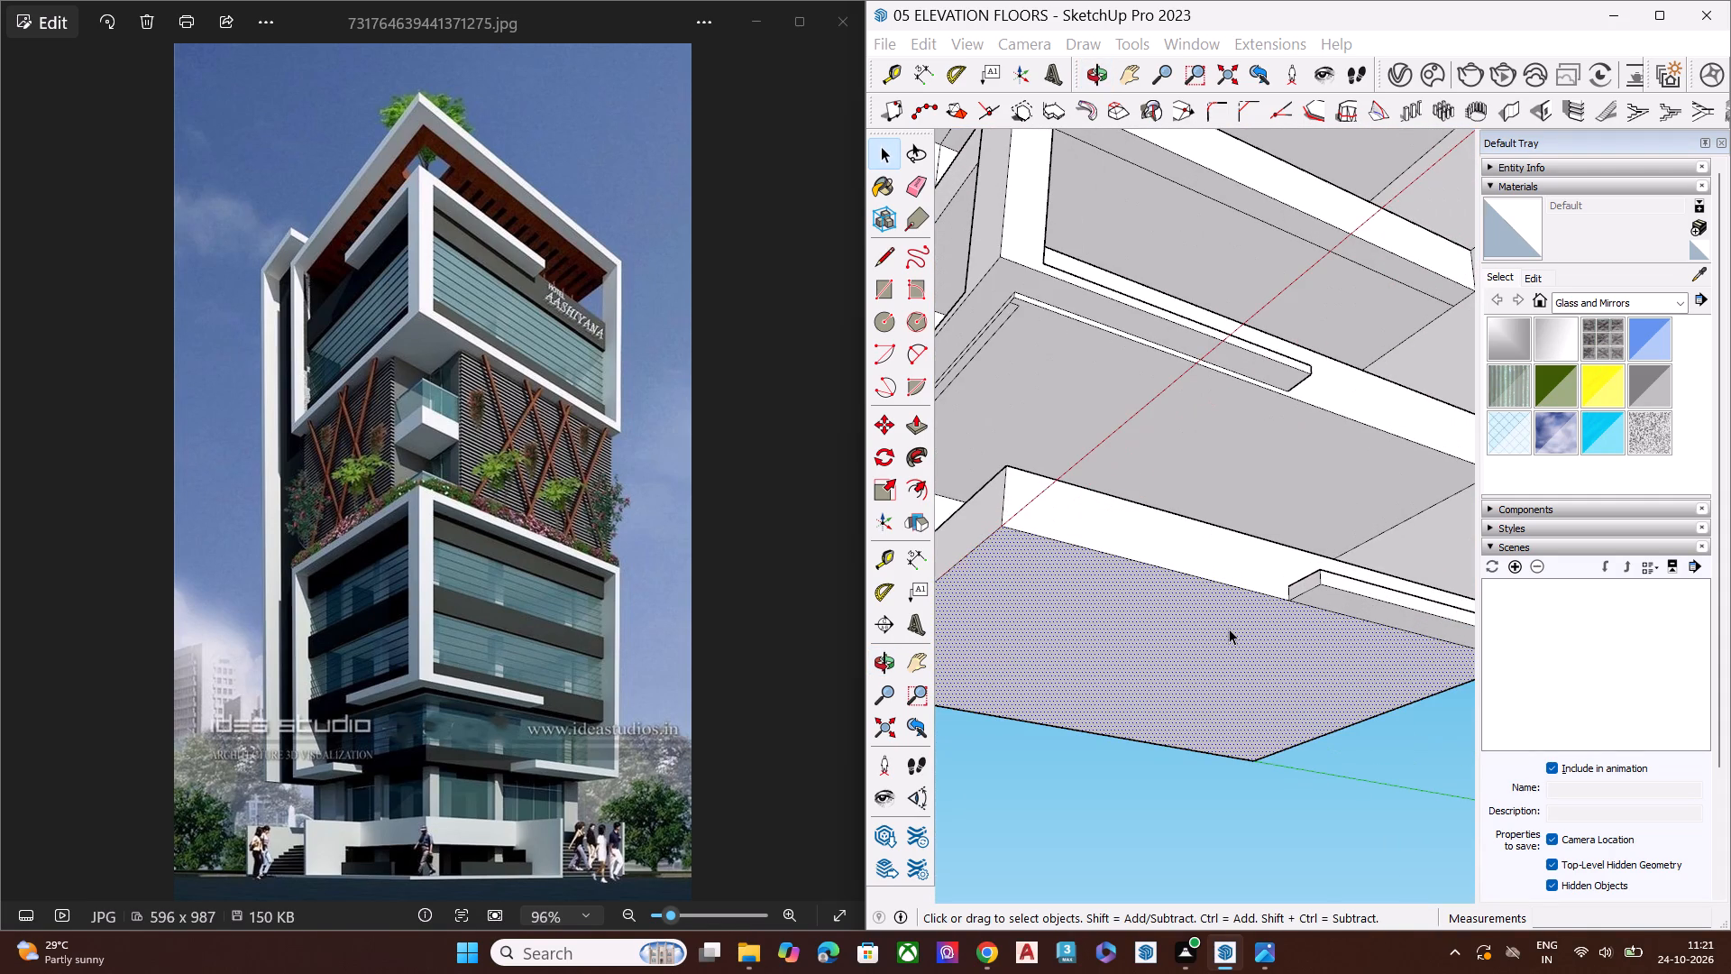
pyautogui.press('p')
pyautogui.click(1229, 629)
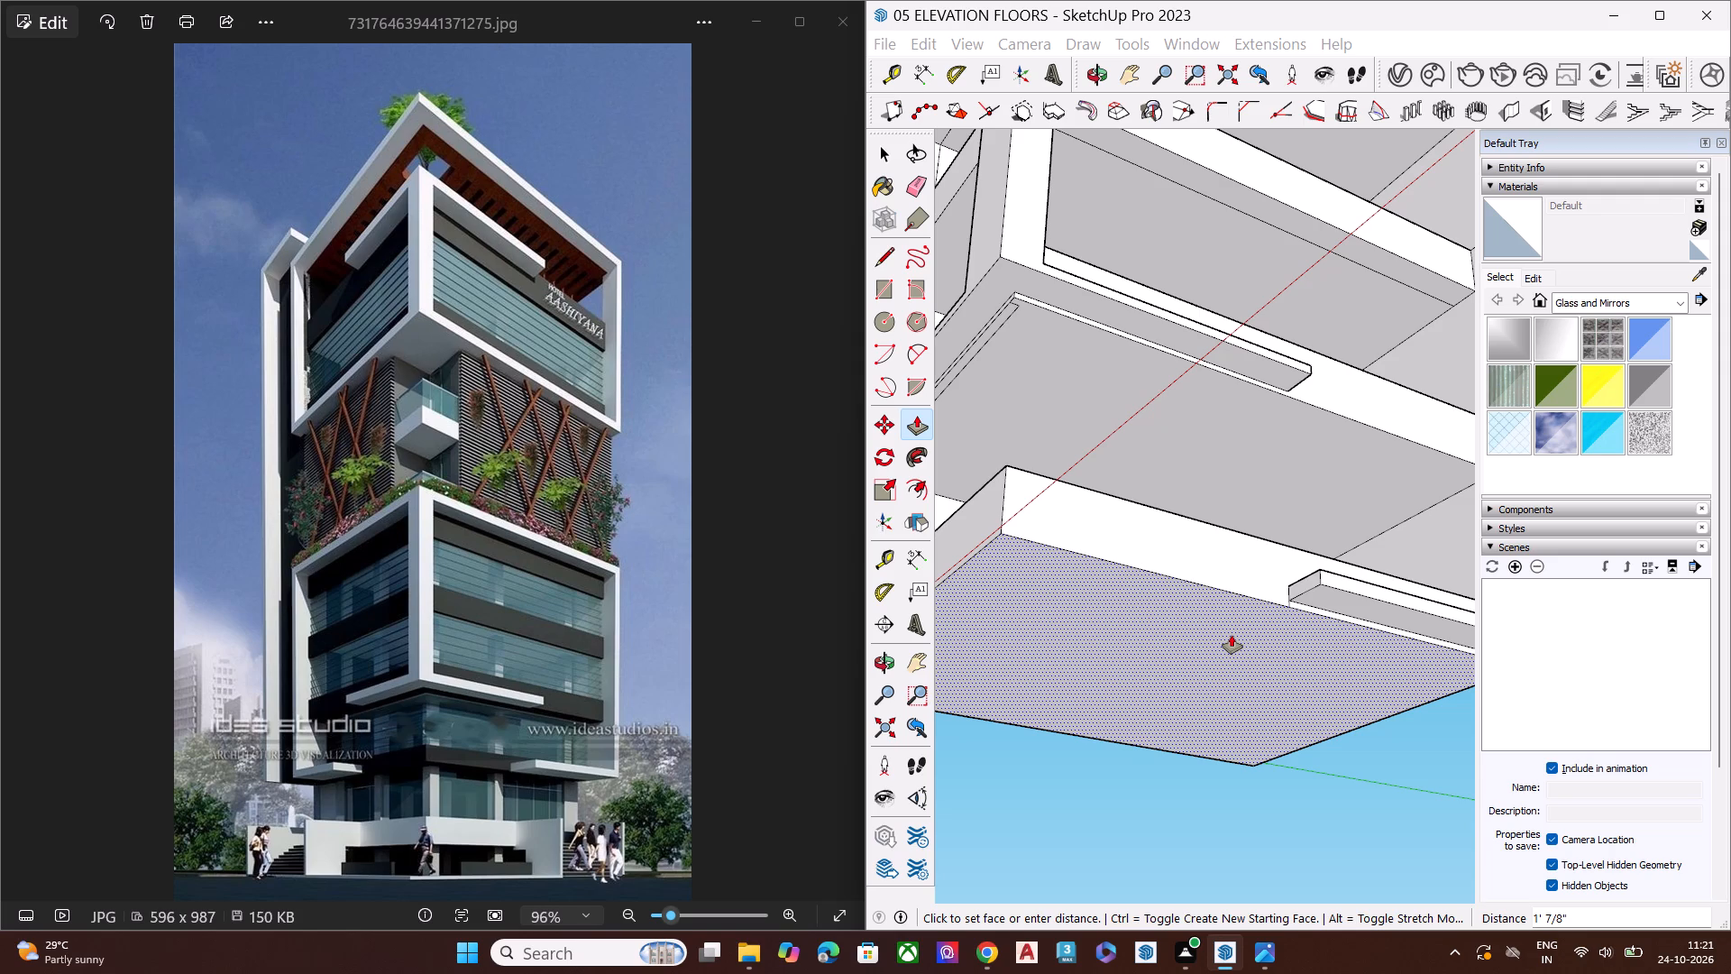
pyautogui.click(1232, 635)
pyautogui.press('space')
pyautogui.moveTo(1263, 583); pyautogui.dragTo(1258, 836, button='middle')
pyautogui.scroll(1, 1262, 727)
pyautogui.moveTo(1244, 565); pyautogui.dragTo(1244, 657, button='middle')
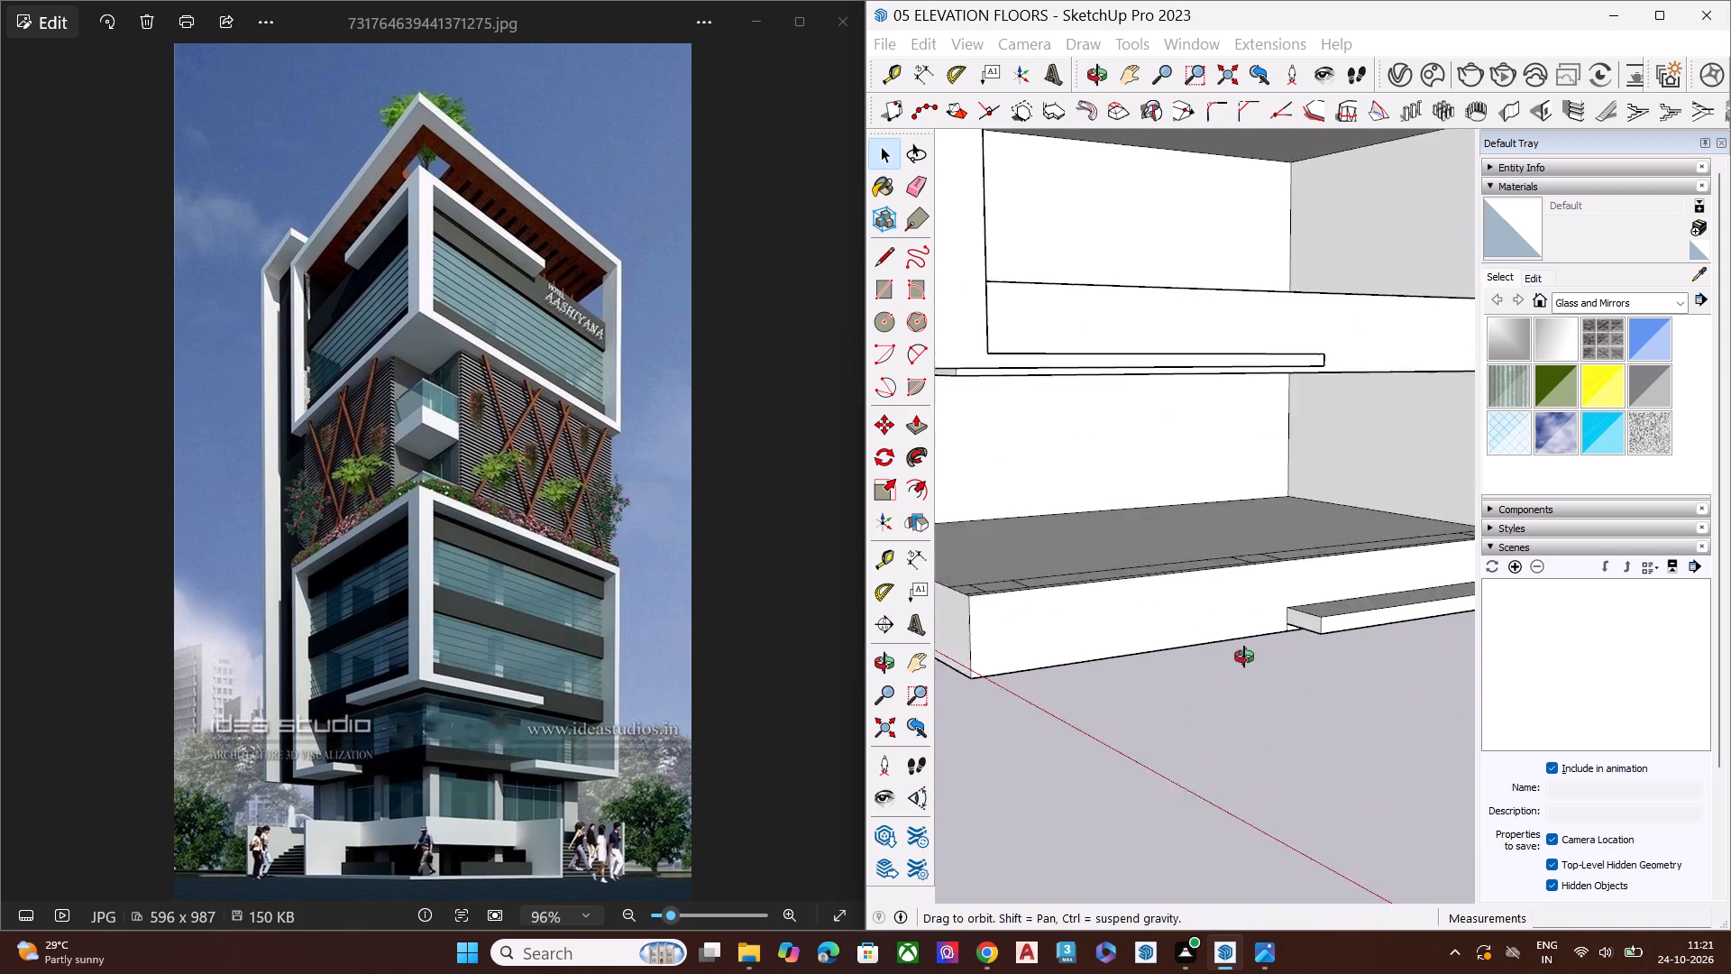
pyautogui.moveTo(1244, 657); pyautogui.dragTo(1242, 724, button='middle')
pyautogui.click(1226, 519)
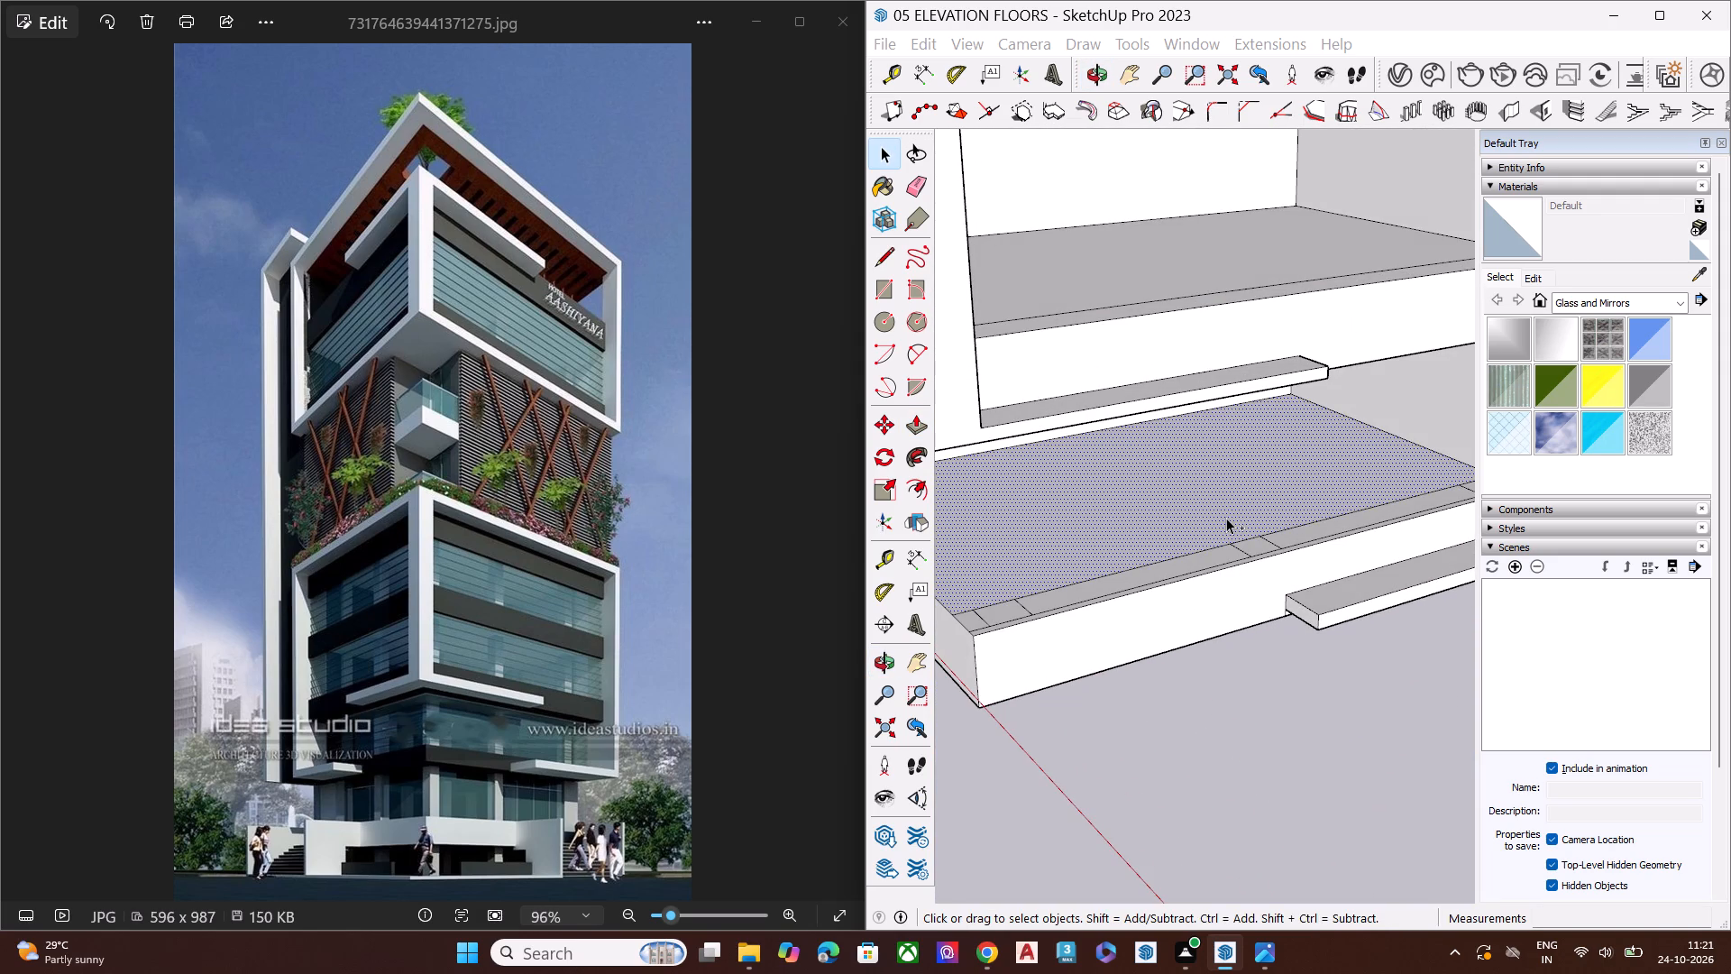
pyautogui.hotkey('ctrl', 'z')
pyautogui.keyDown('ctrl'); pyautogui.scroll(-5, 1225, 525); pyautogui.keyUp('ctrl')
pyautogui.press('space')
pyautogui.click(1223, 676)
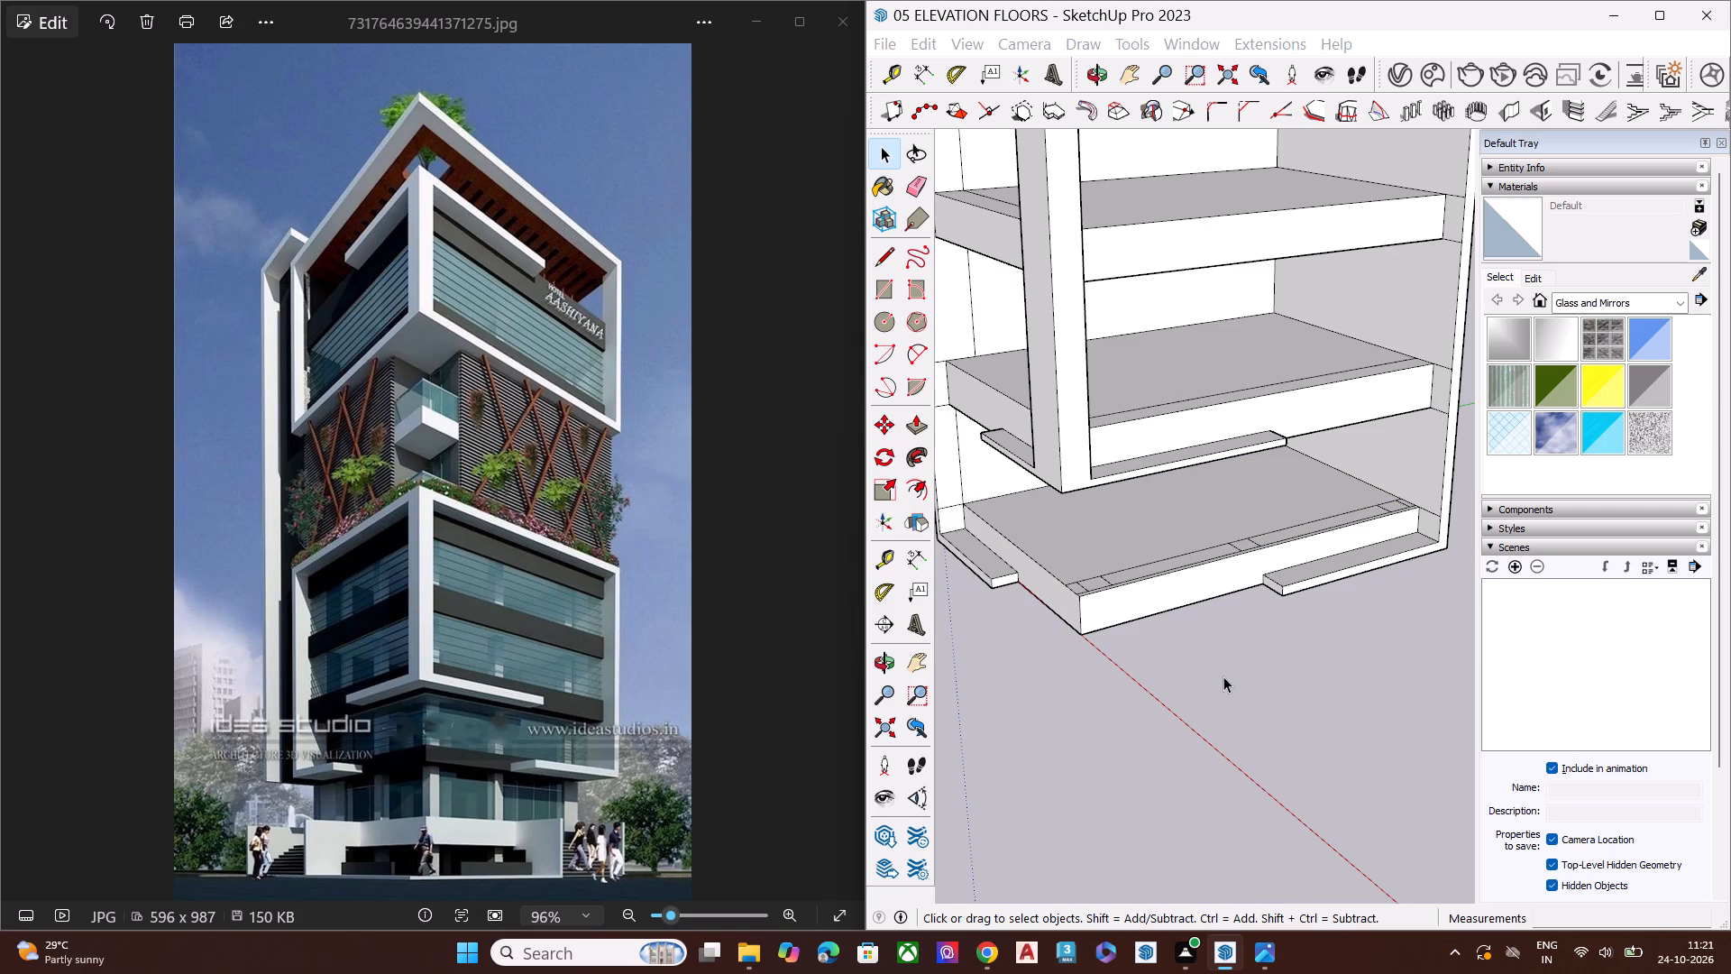
# Pull the ground floor slab's underside face down about 1' 3 7/16" with Push/Pull.
pyautogui.press('space')
pyautogui.click(1137, 694)
pyautogui.moveTo(1130, 699); pyautogui.dragTo(1333, 326, button='middle')
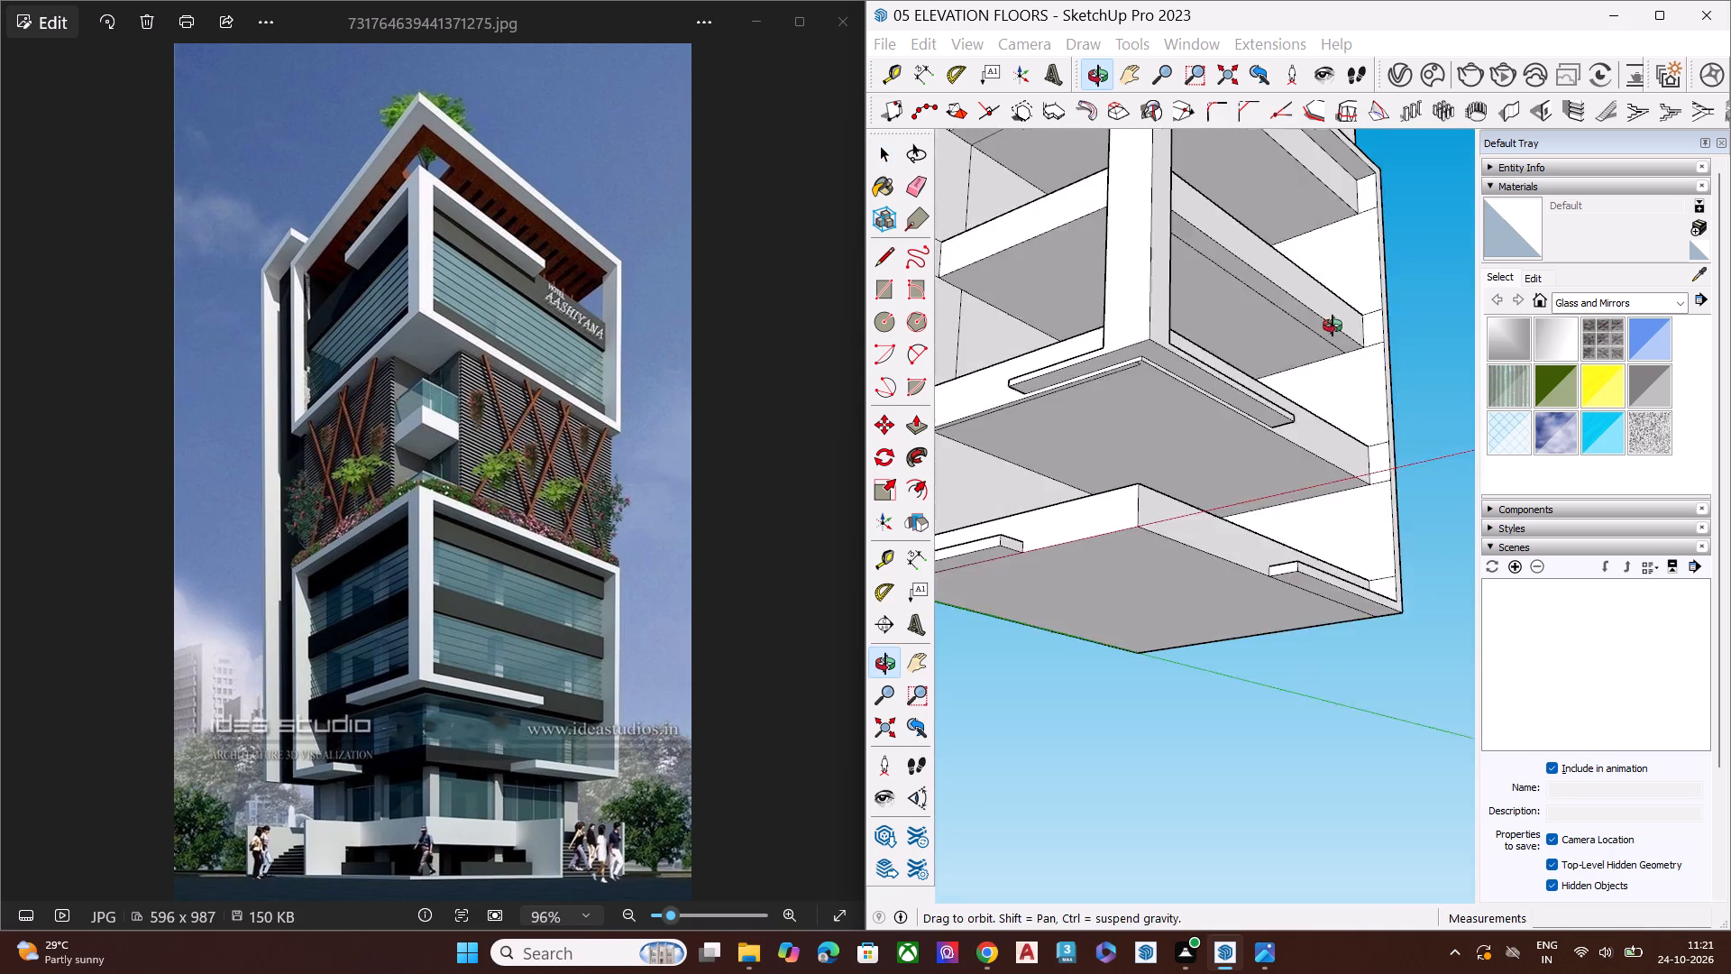
pyautogui.moveTo(1333, 326); pyautogui.dragTo(1382, 296, button='middle')
pyautogui.scroll(1, 1226, 644)
pyautogui.click(1179, 624)
pyautogui.press('p')
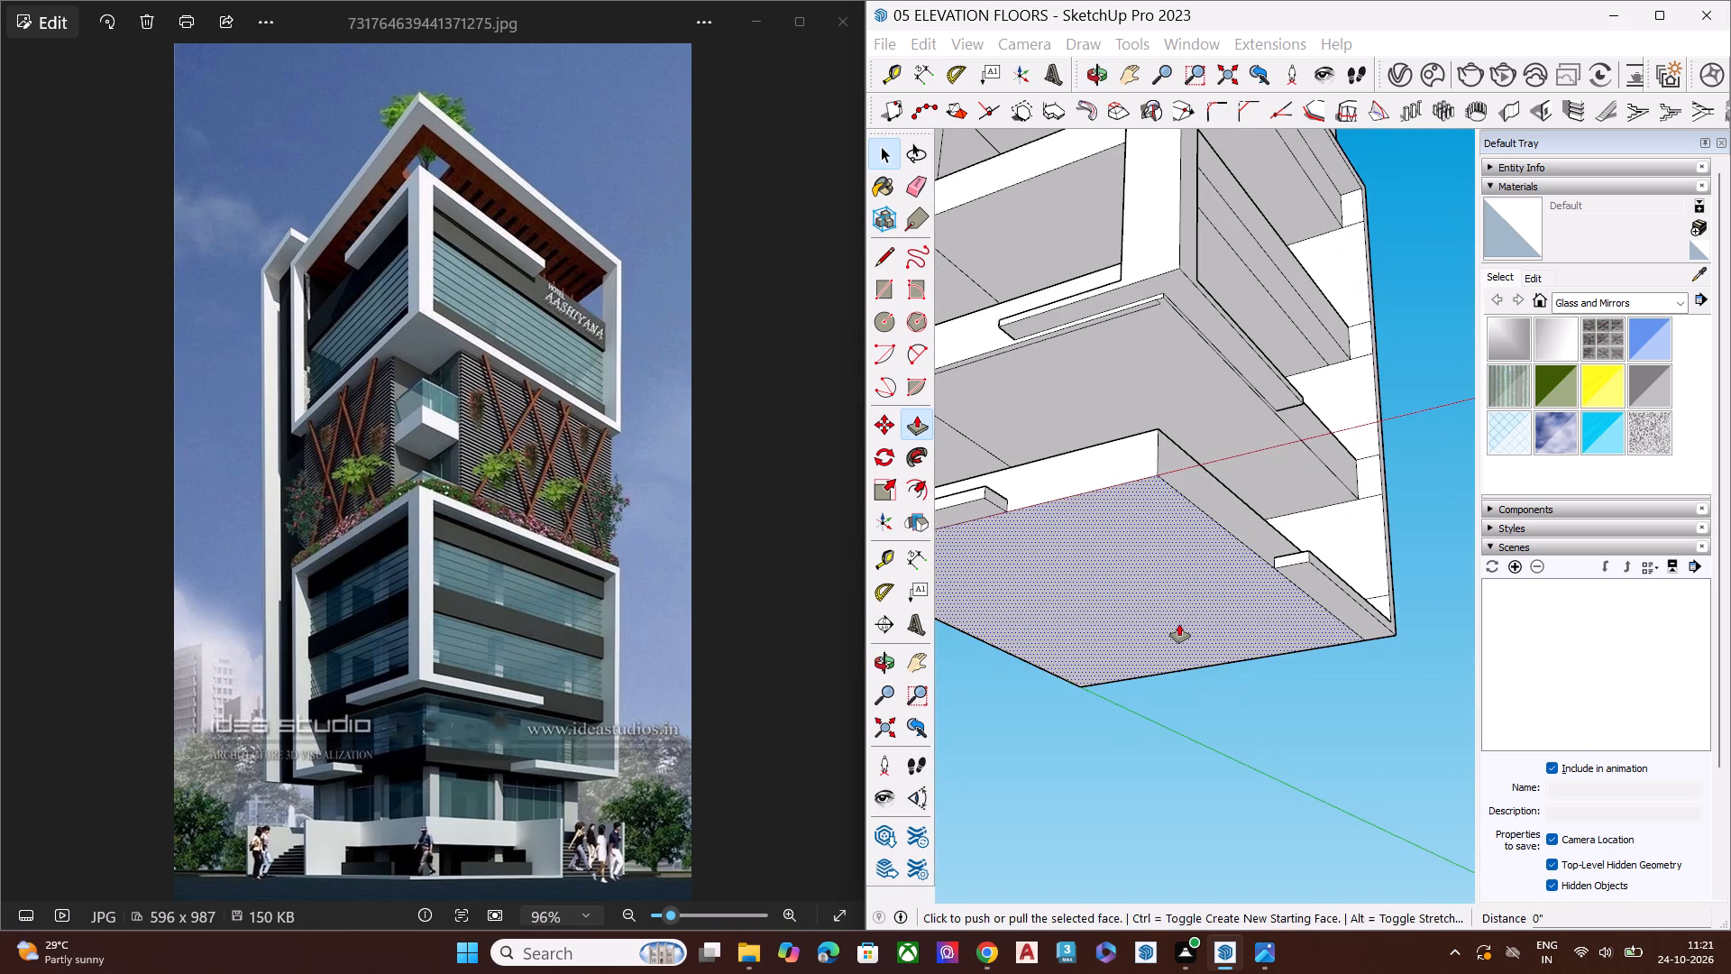
pyautogui.click(1179, 624)
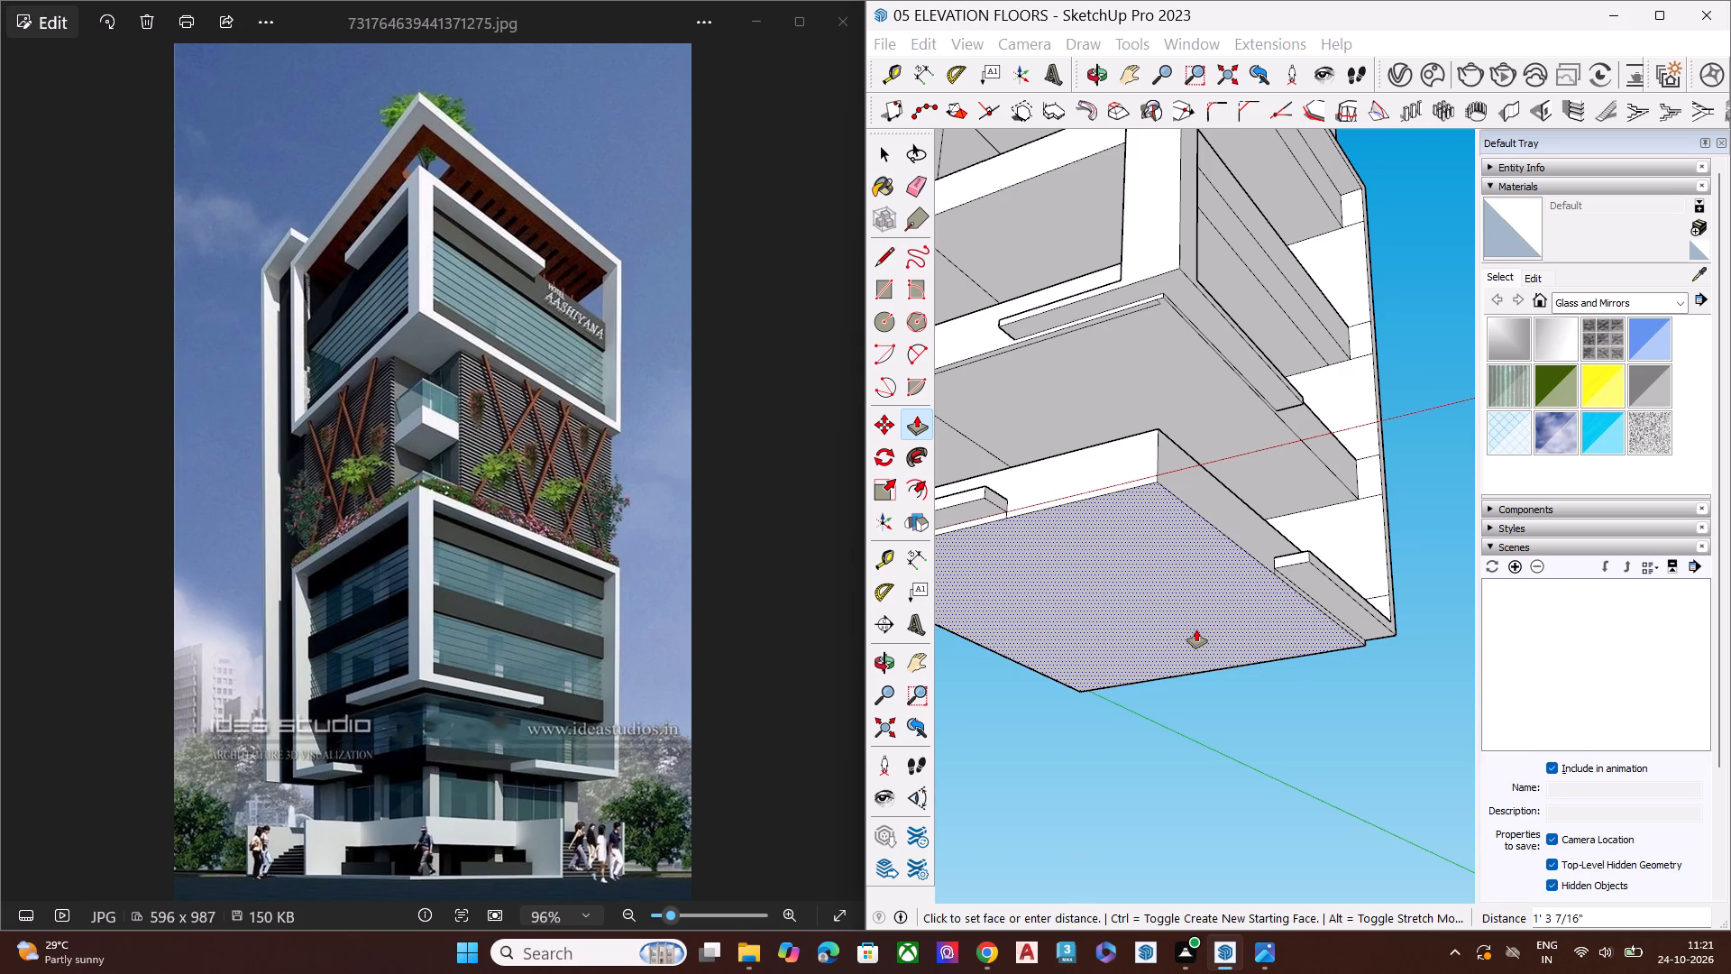
pyautogui.click(1196, 631)
pyautogui.press('space')
pyautogui.click(1229, 689)
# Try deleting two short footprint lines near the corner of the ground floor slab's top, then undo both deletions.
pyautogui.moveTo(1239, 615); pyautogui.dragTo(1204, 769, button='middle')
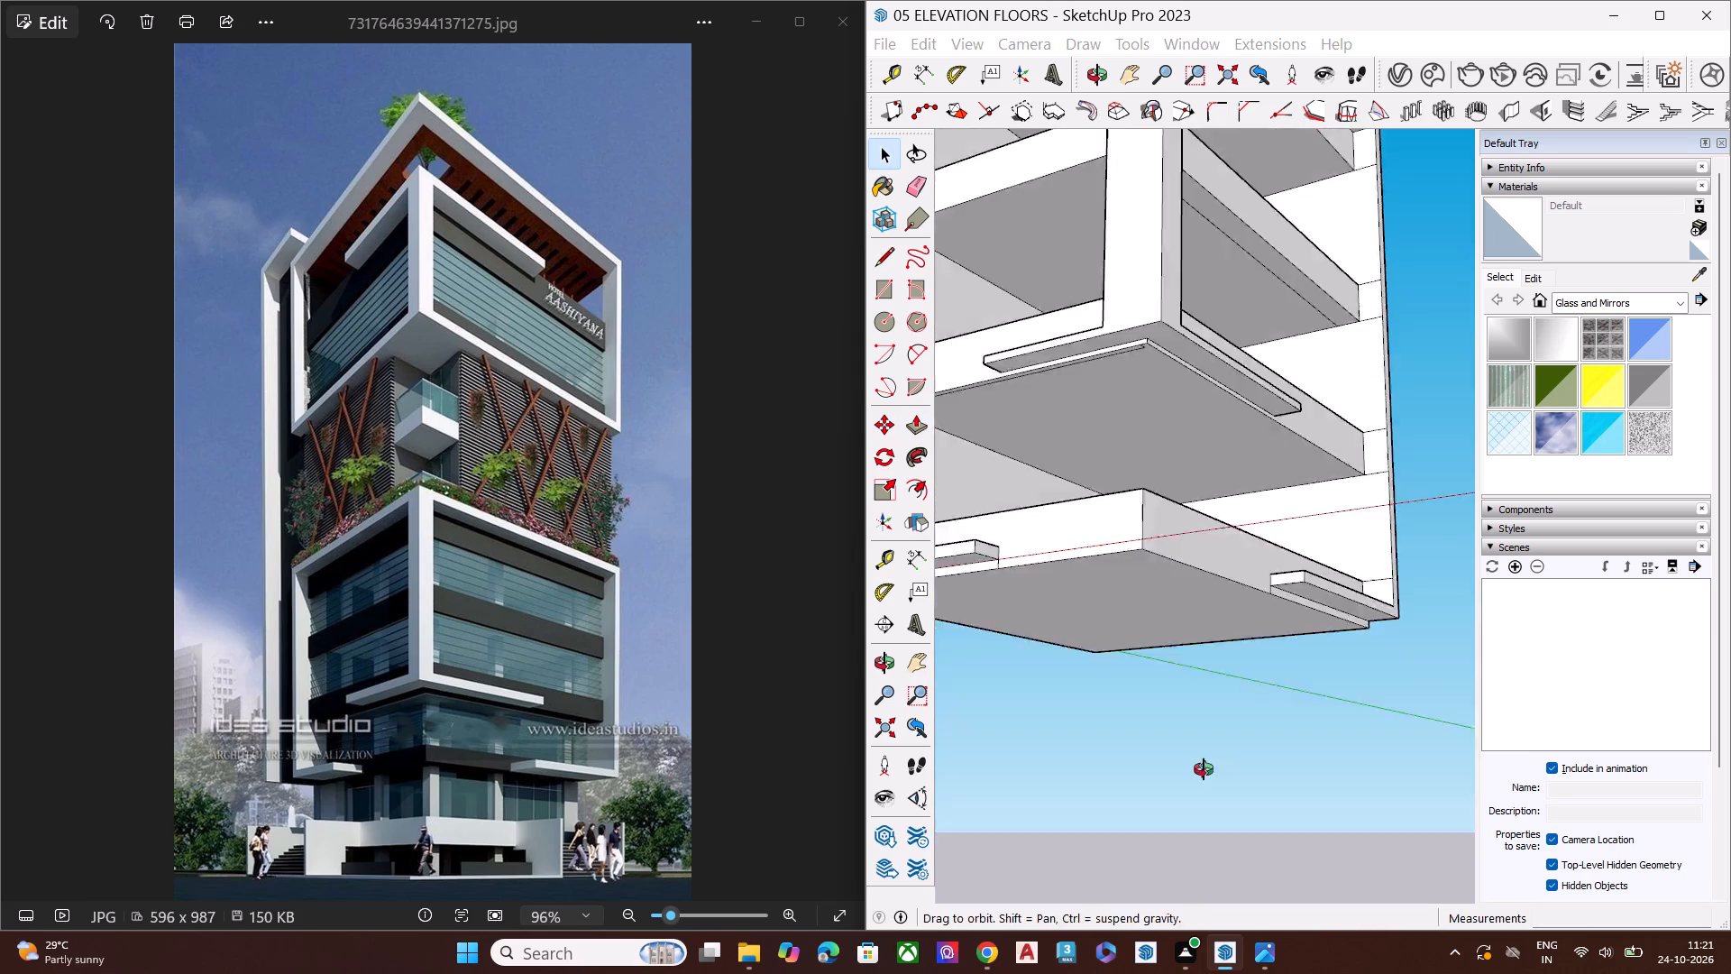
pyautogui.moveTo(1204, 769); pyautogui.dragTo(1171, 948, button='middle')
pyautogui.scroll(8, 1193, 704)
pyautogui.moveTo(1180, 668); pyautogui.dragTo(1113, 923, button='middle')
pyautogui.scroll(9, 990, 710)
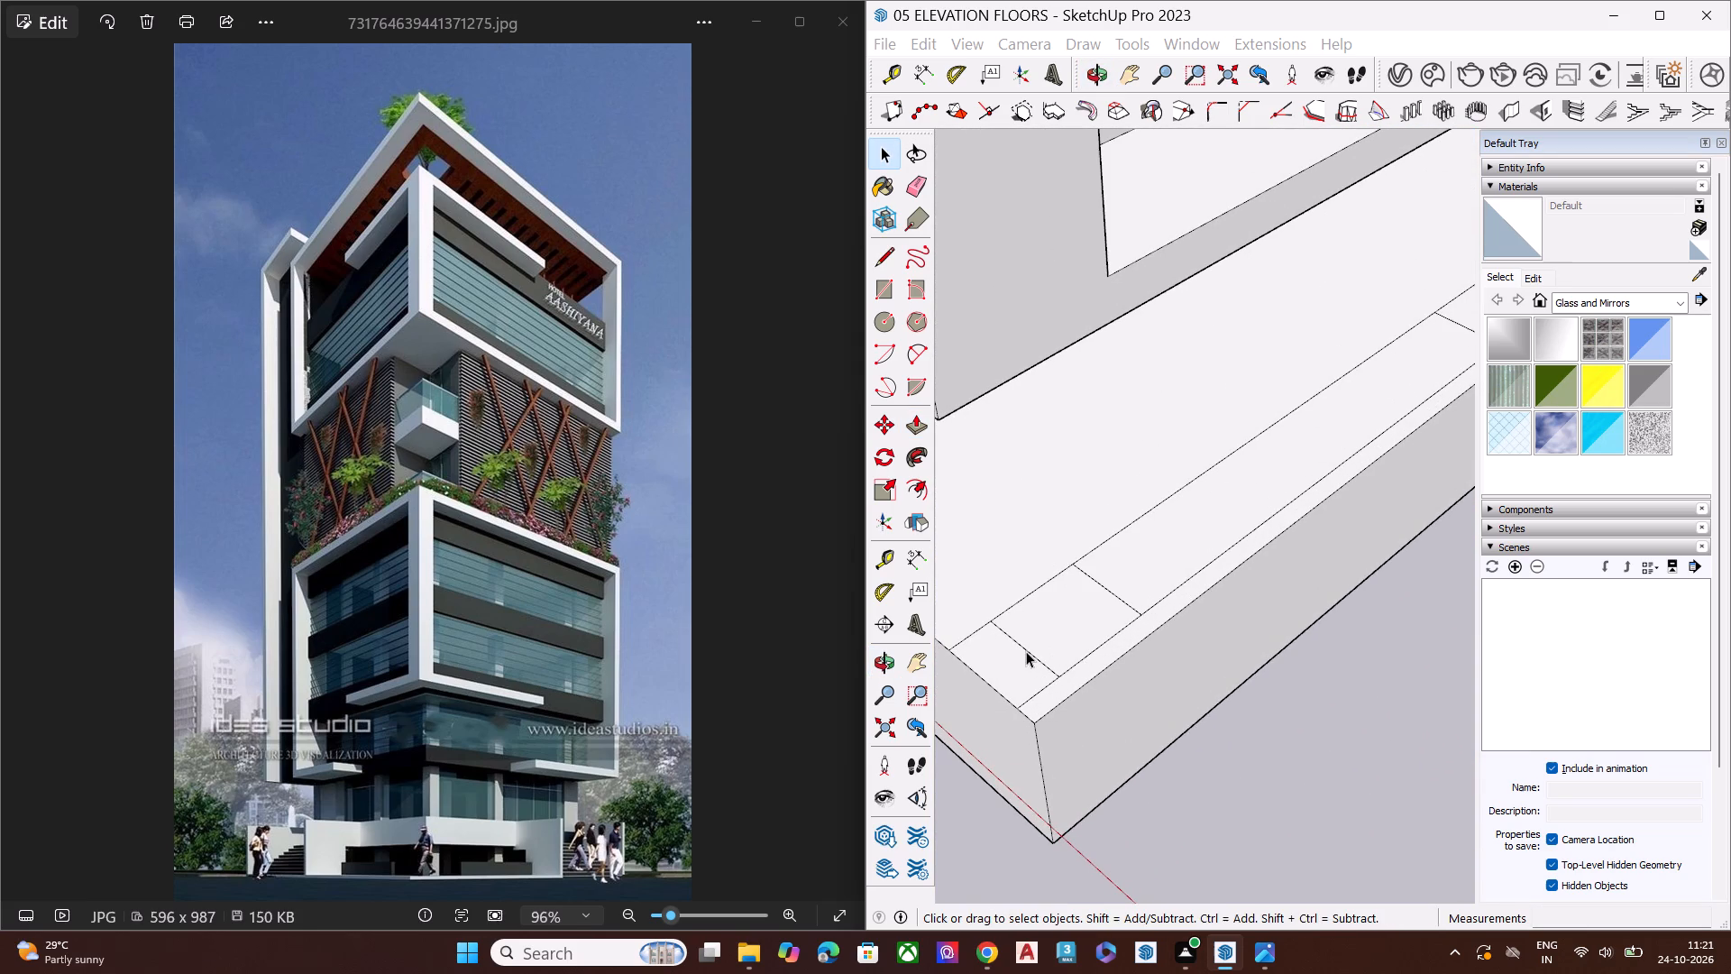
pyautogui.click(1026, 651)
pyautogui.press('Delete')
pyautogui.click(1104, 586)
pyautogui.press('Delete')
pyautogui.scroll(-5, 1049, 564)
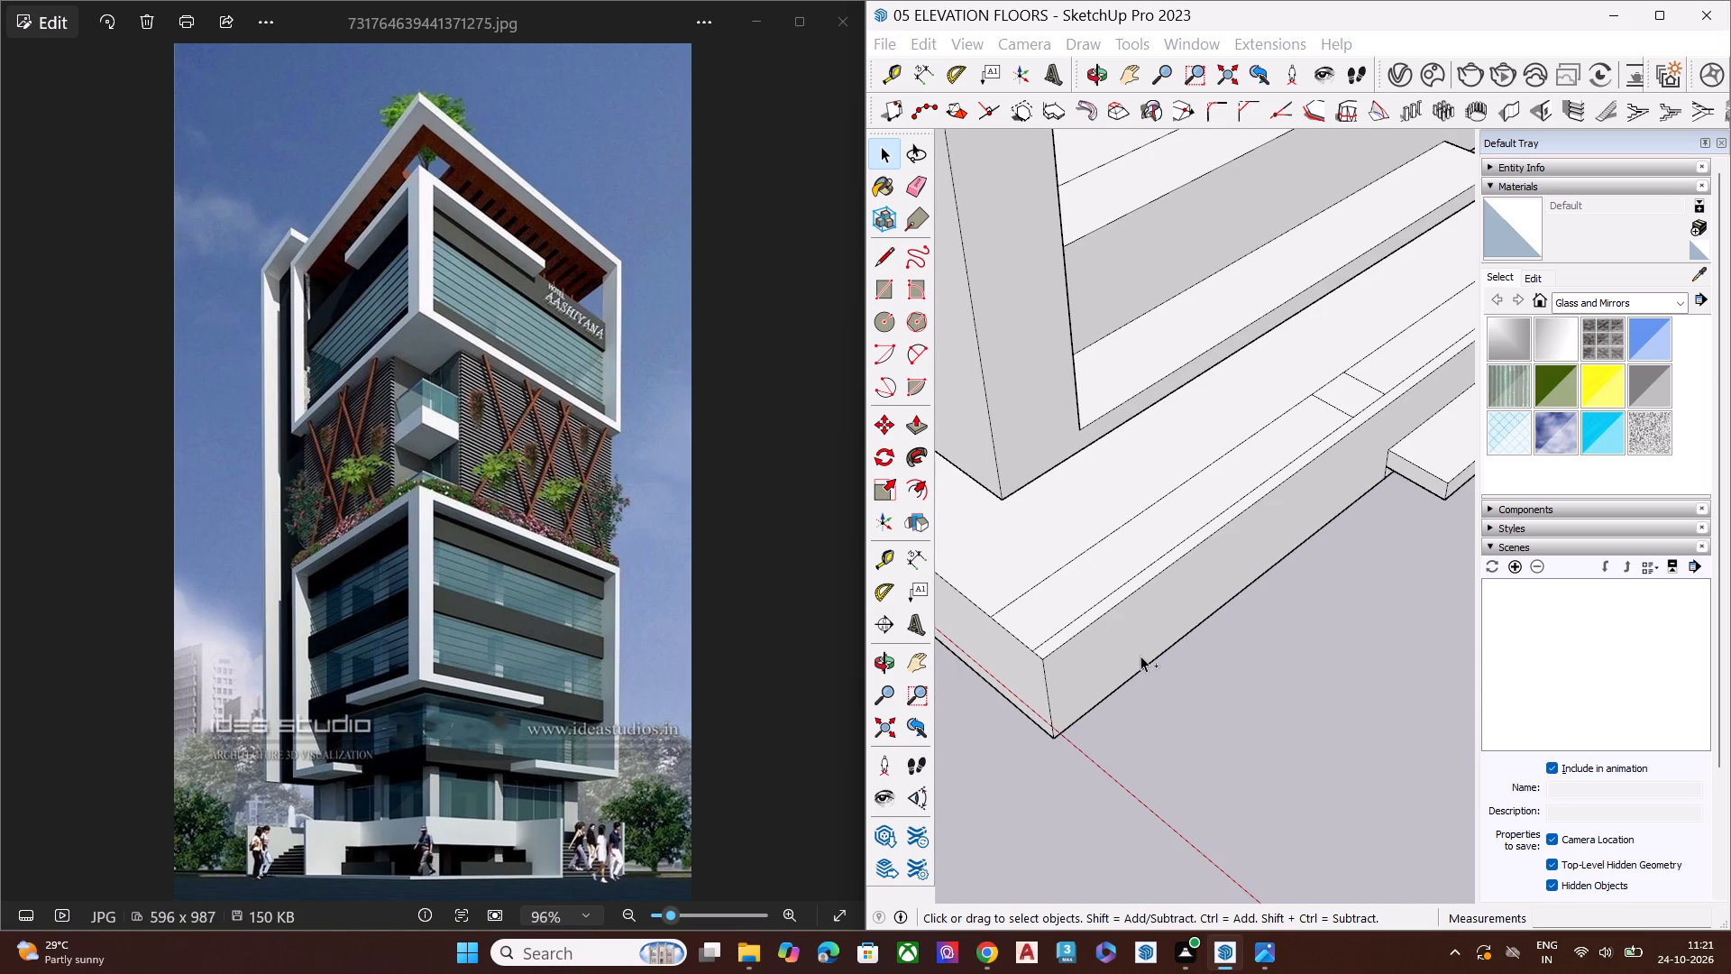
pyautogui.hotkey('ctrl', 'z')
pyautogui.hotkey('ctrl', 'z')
# Examine the thickened ground floor slab and its ledges up close, then the whole building mass from lower angles.
pyautogui.scroll(-8, 1103, 668)
pyautogui.moveTo(1126, 805); pyautogui.dragTo(1104, 577, button='middle')
pyautogui.scroll(7, 1104, 656)
pyautogui.scroll(-2, 1096, 727)
pyautogui.scroll(2, 1095, 728)
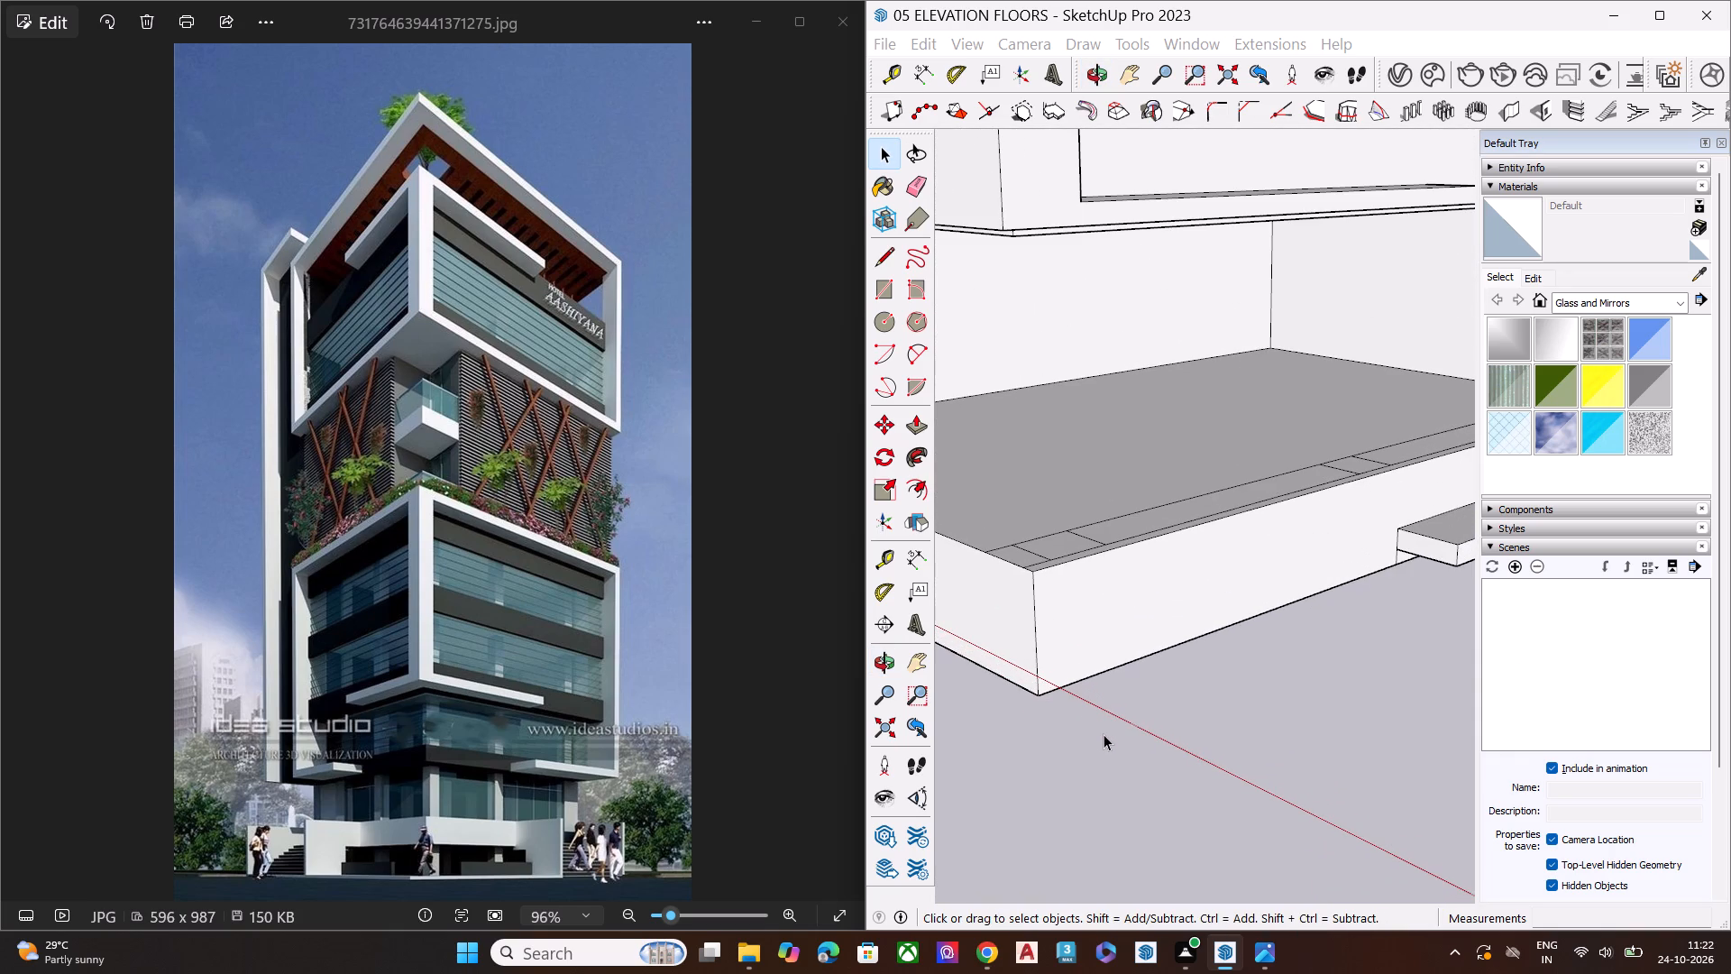
pyautogui.moveTo(1189, 733); pyautogui.dragTo(1212, 648, button='middle')
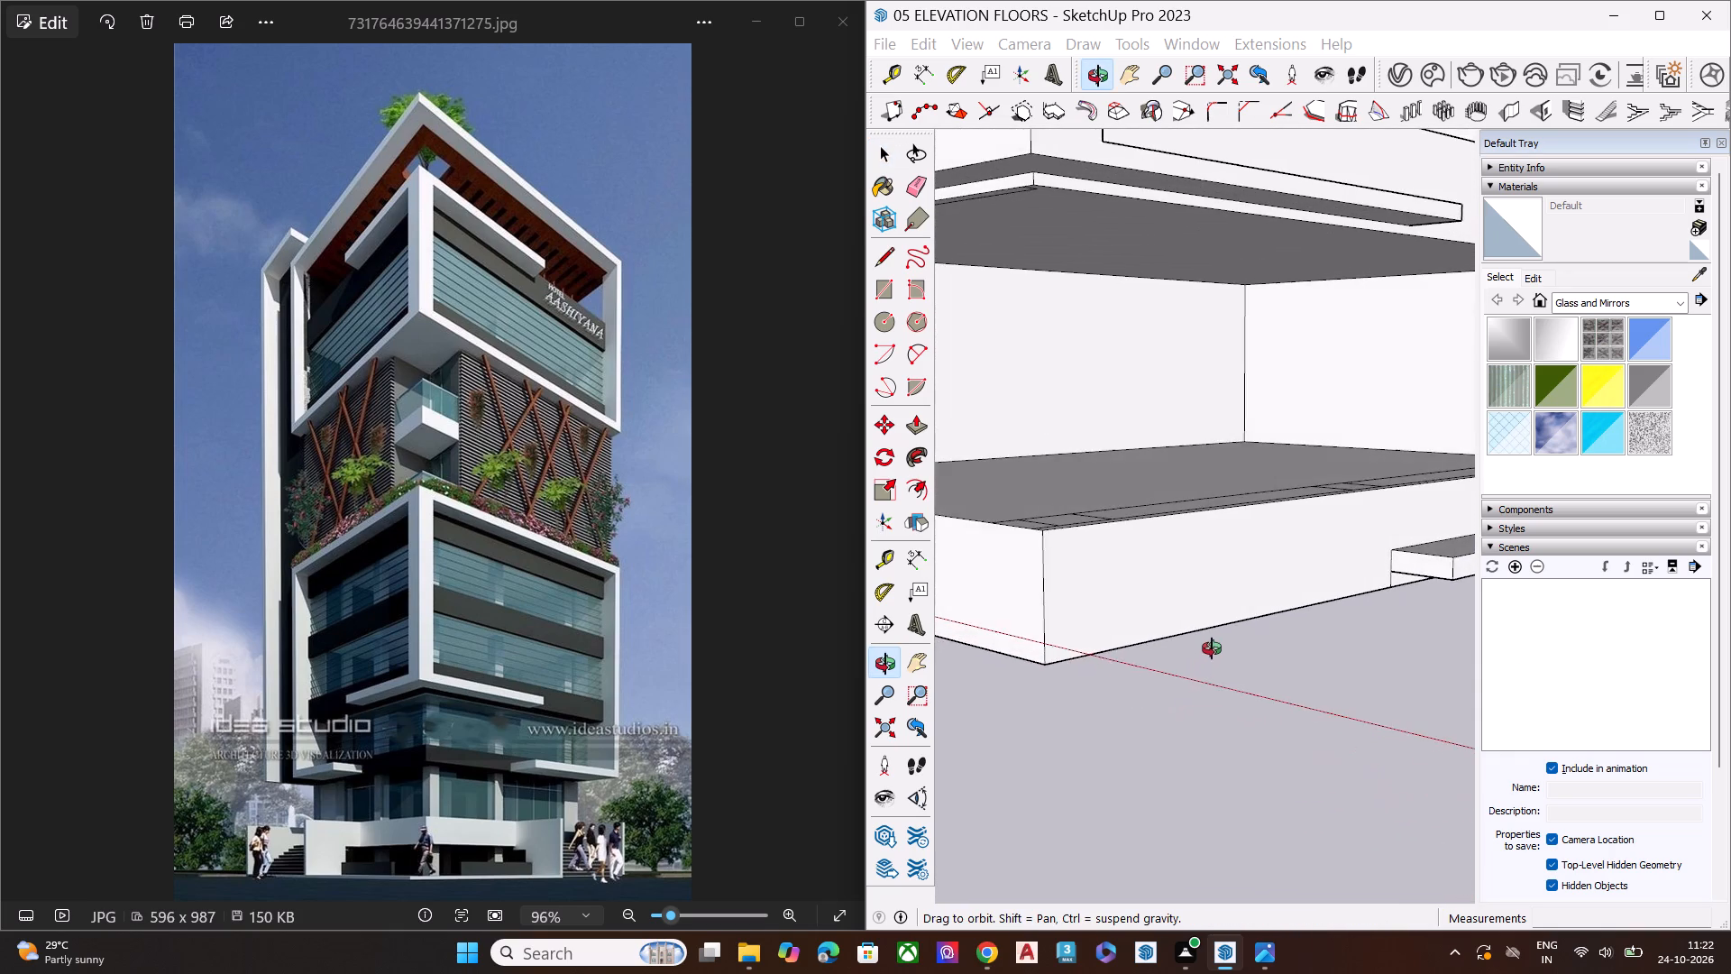
pyautogui.moveTo(1212, 648); pyautogui.dragTo(1060, 694, button='middle')
pyautogui.scroll(1, 1136, 666)
pyautogui.scroll(-5, 1136, 667)
pyautogui.moveTo(1061, 620); pyautogui.dragTo(1073, 671, button='middle')
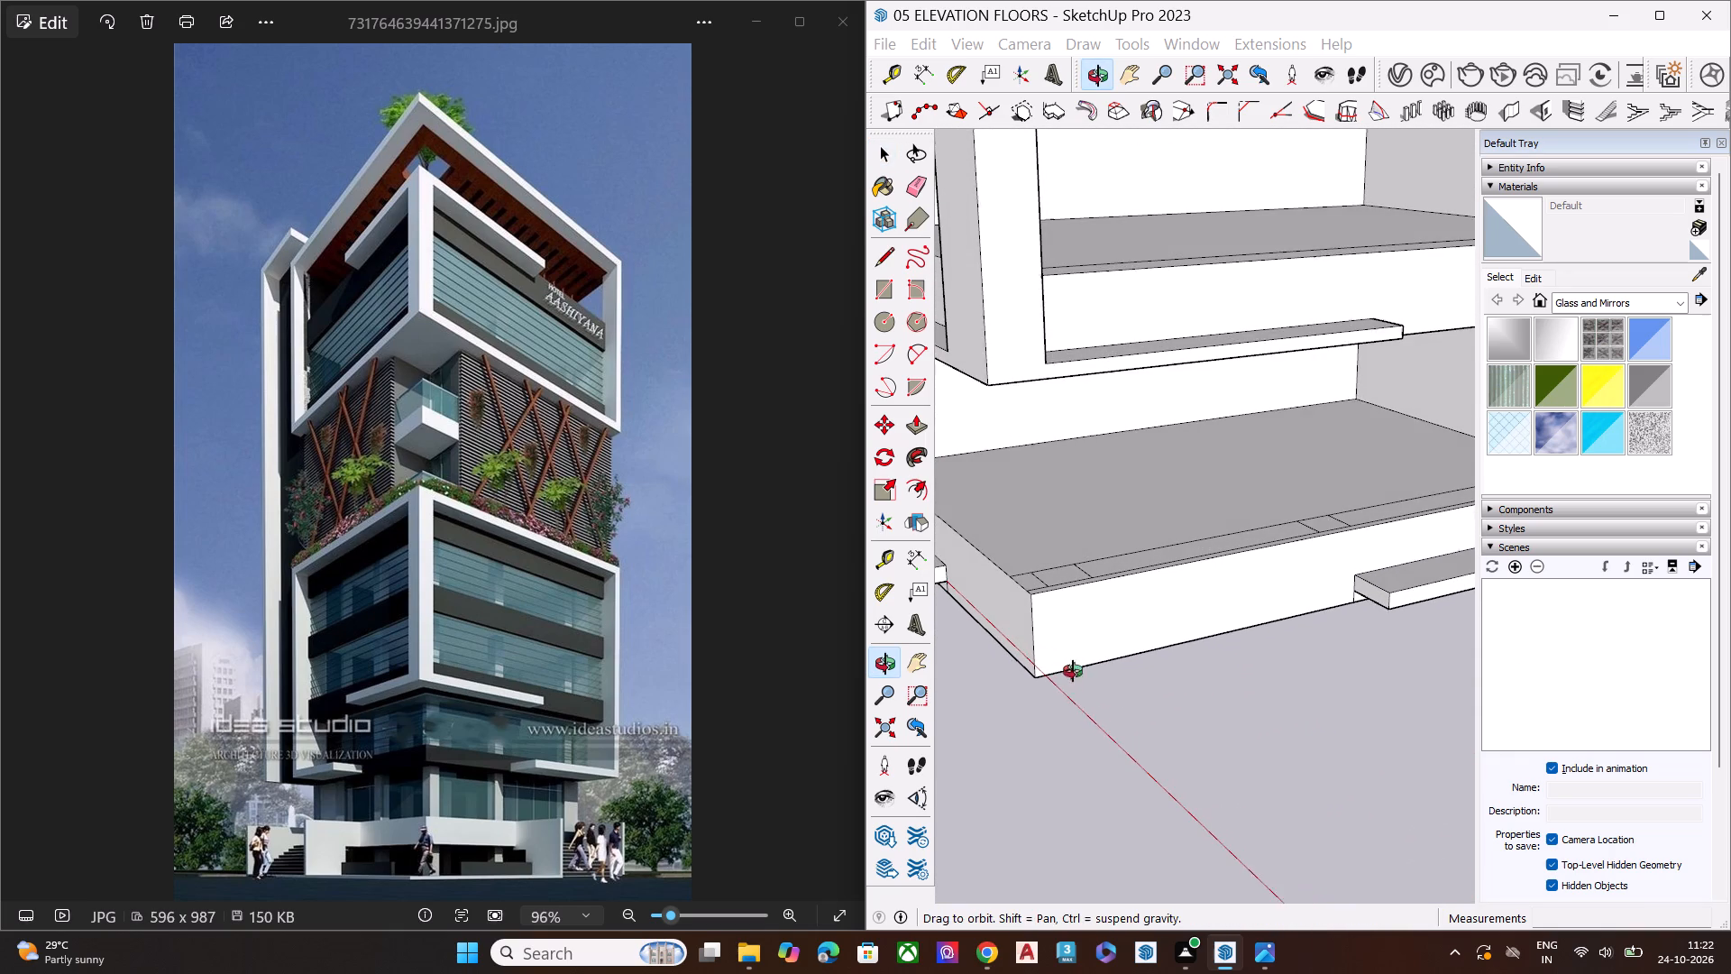
pyautogui.moveTo(1073, 671); pyautogui.dragTo(1075, 675, button='middle')
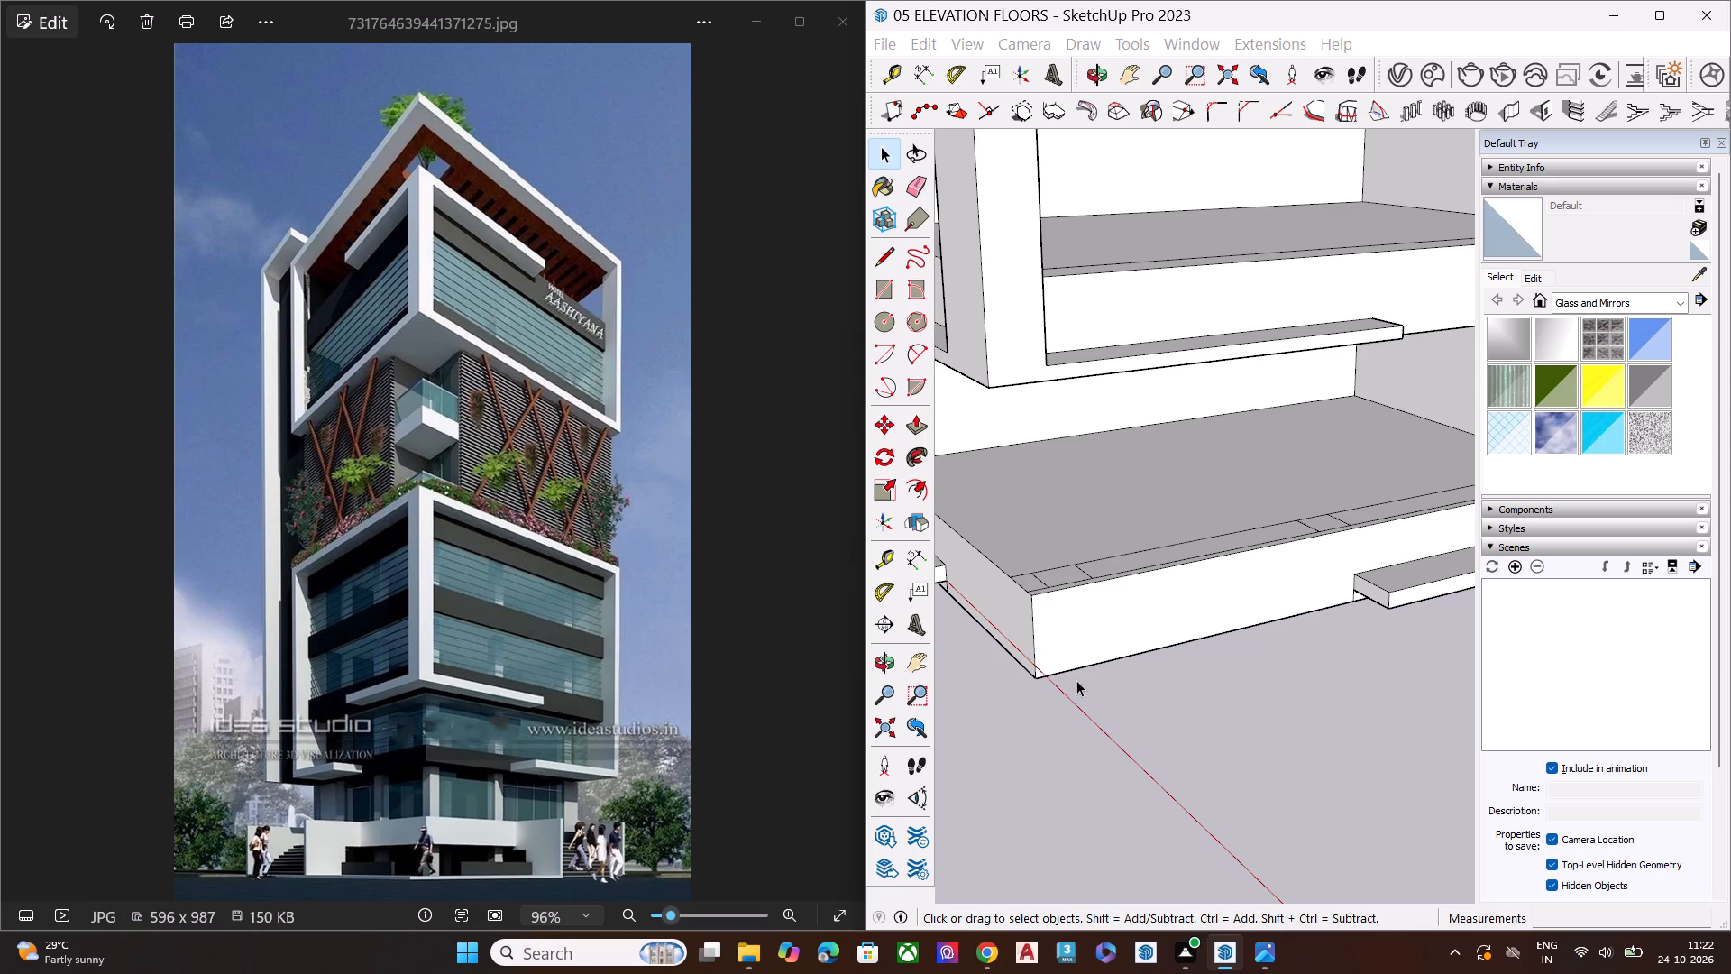
pyautogui.scroll(-3, 577, 716)
pyautogui.scroll(-7, 1094, 680)
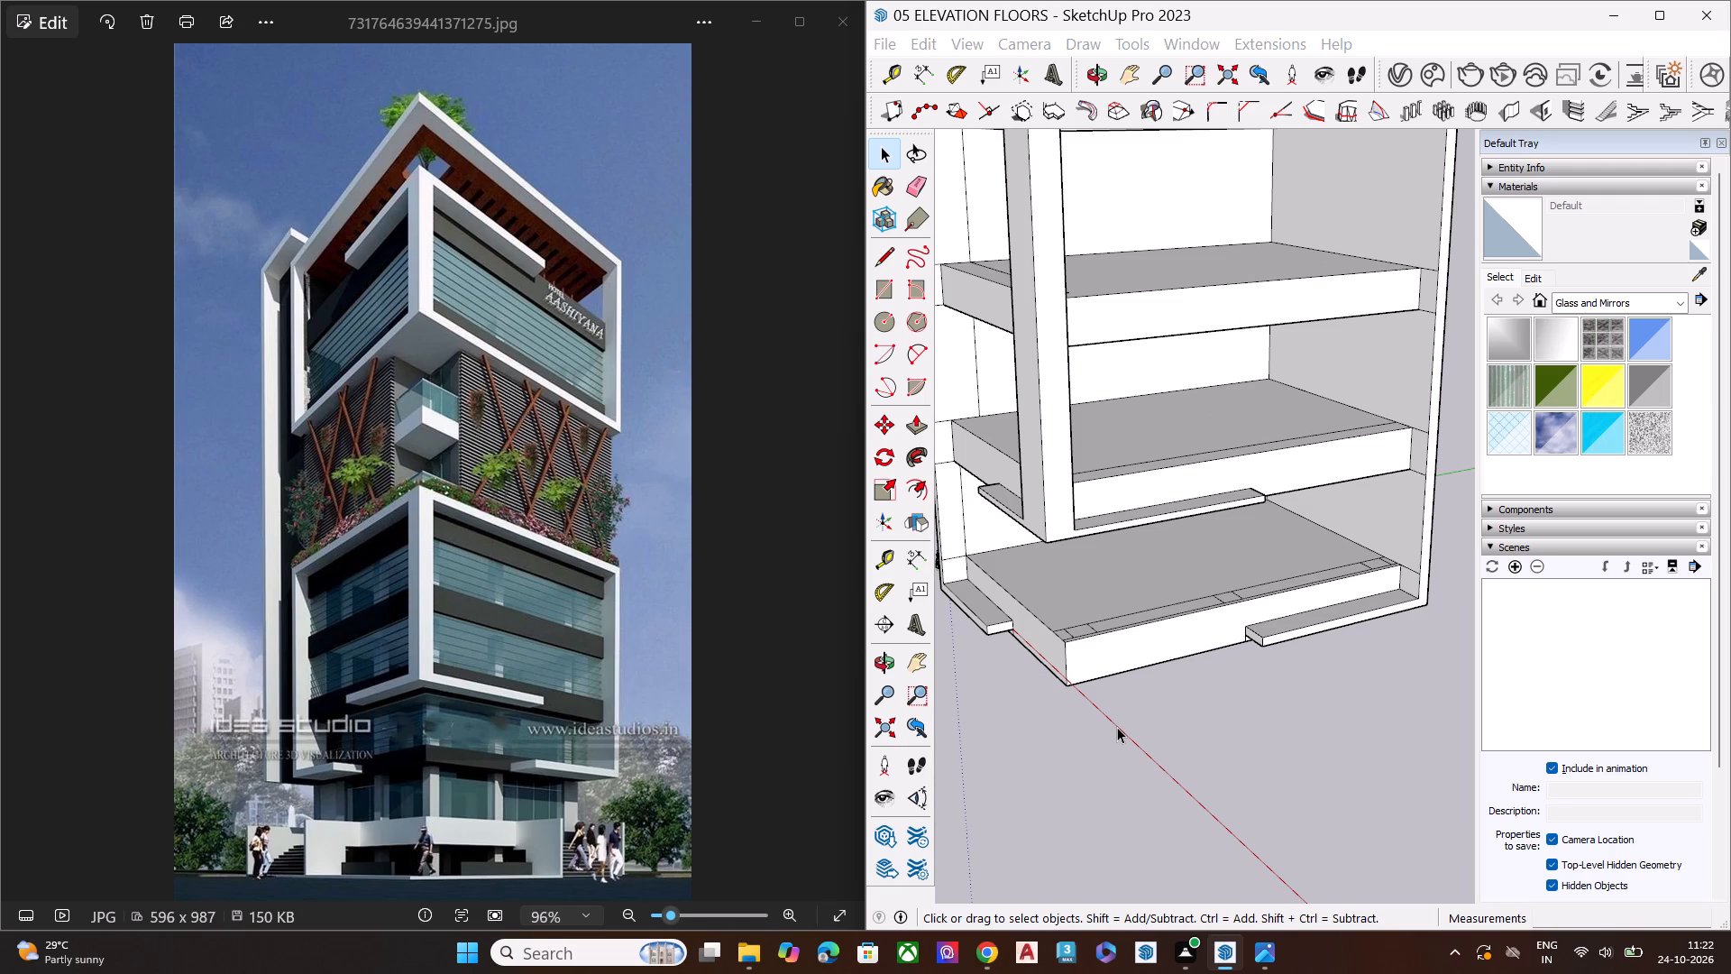
pyautogui.scroll(-7, 1186, 572)
pyautogui.moveTo(1165, 689); pyautogui.dragTo(1148, 550, button='middle')
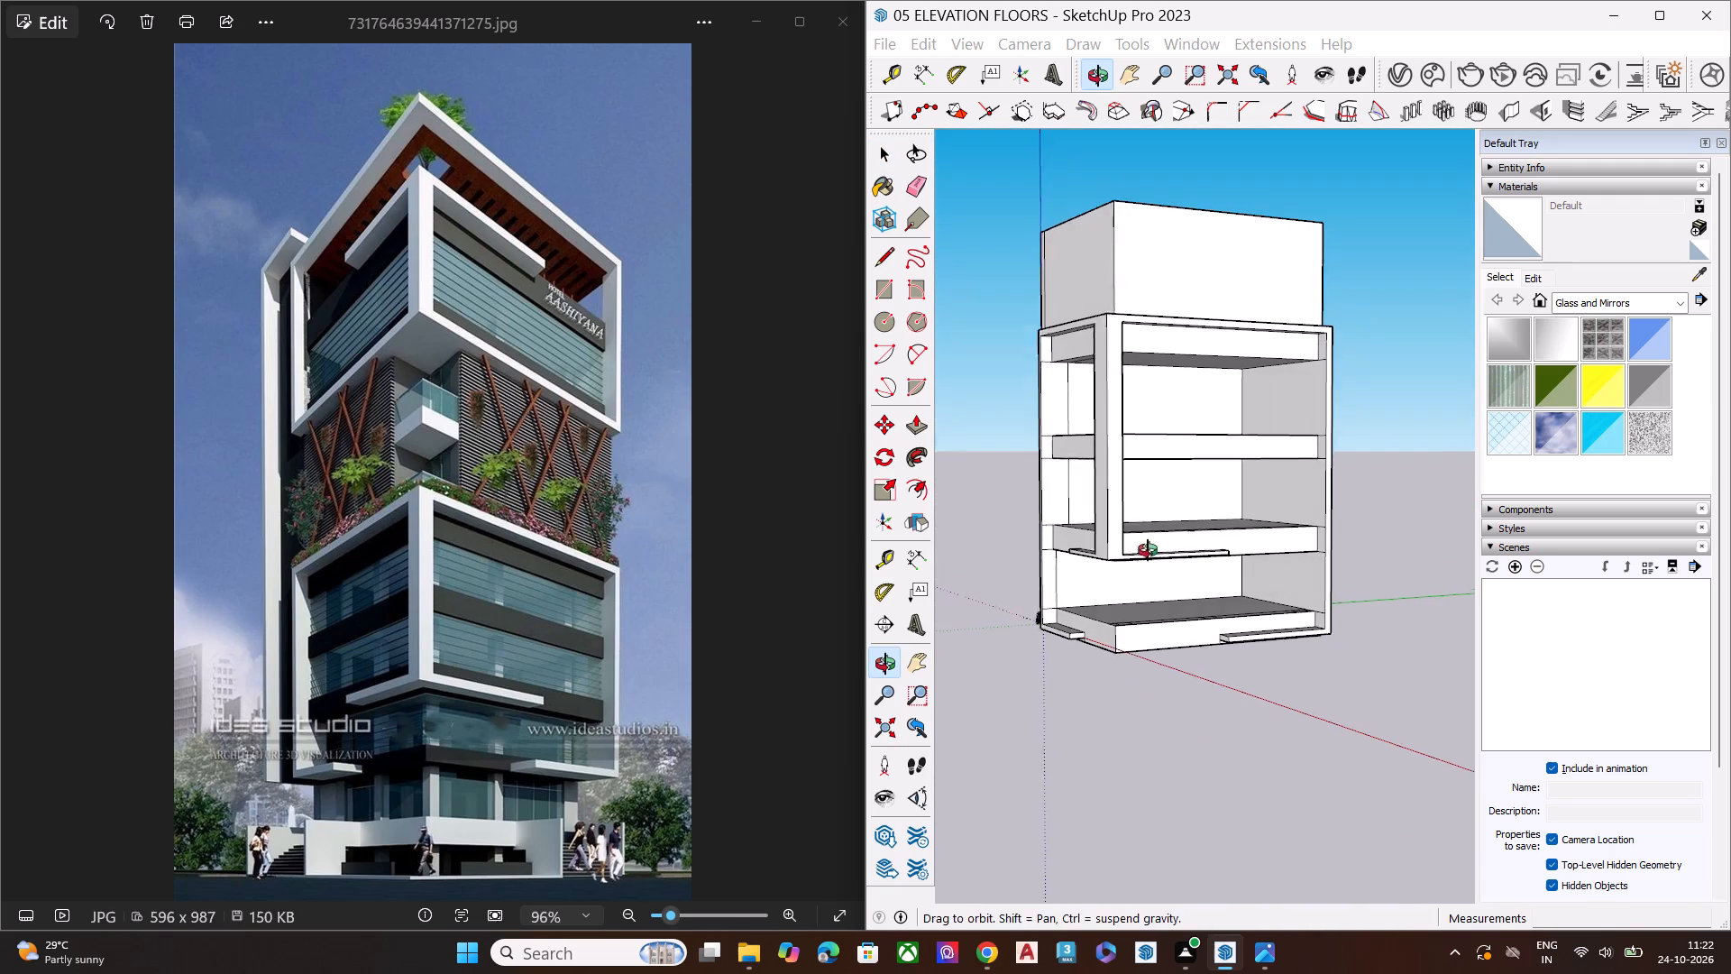
pyautogui.moveTo(1148, 550); pyautogui.dragTo(1148, 549, button='middle')
pyautogui.scroll(-5, 1247, 608)
pyautogui.scroll(6, 1154, 348)
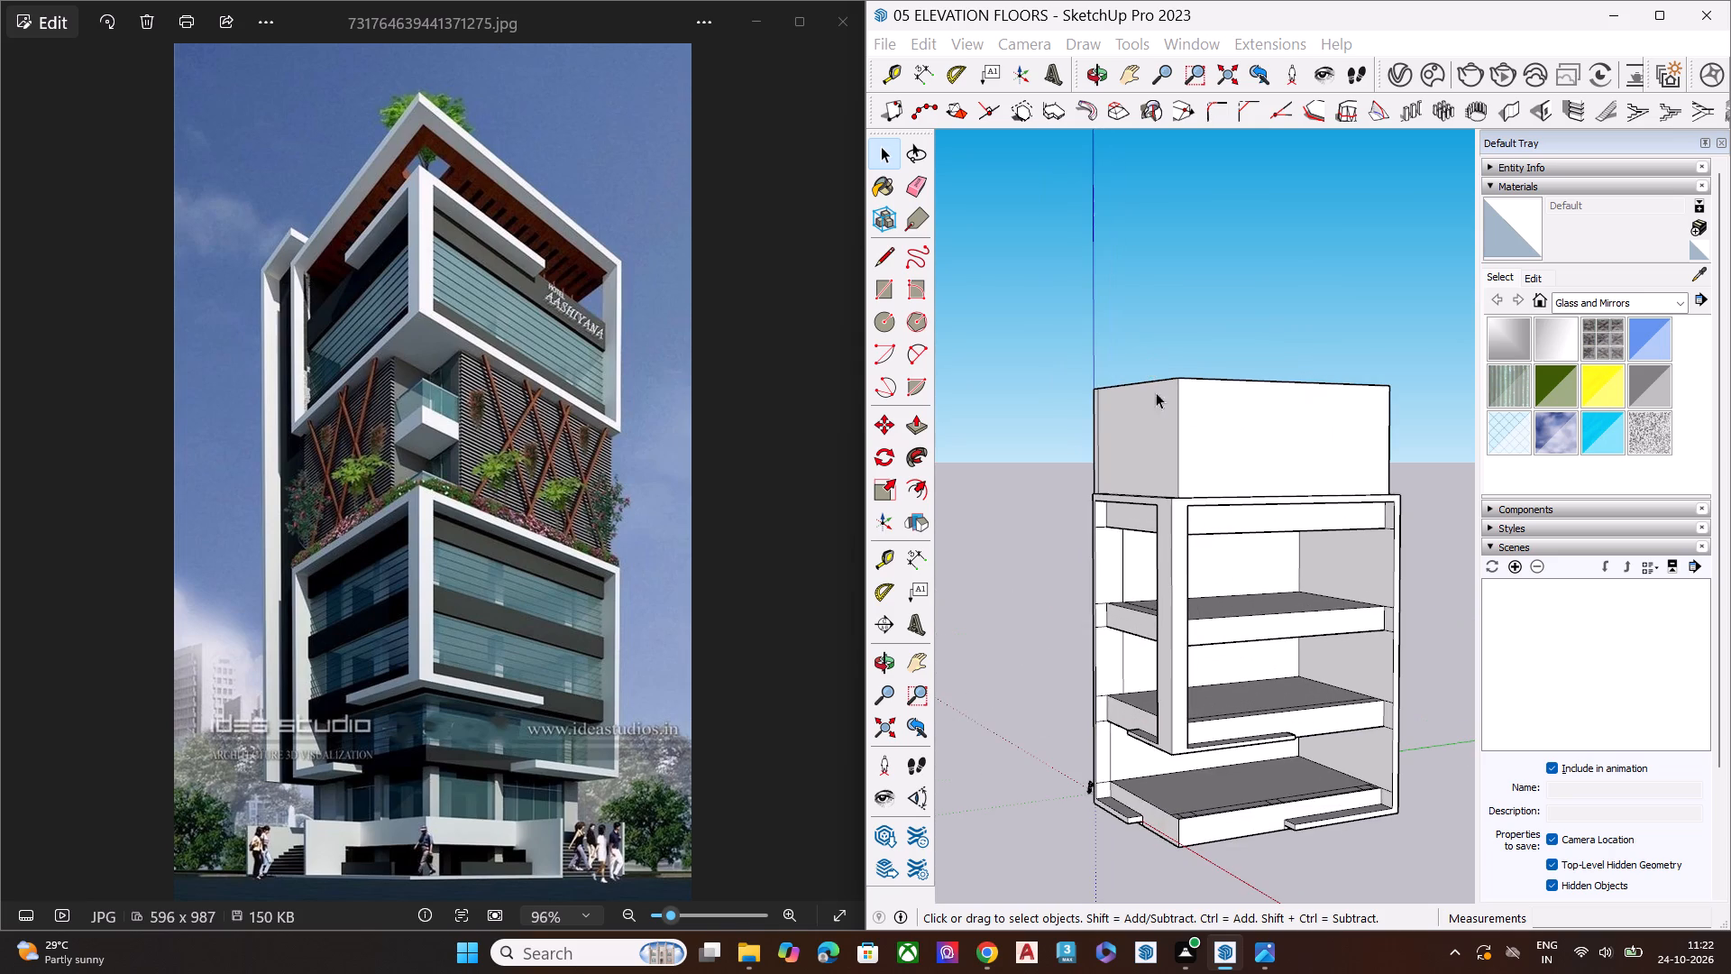
# Push the upper block's face above the wide open side slightly inward from the frame's edge with Push/Pull.
pyautogui.moveTo(1192, 439); pyautogui.dragTo(1199, 721, button='middle')
pyautogui.scroll(2, 1170, 510)
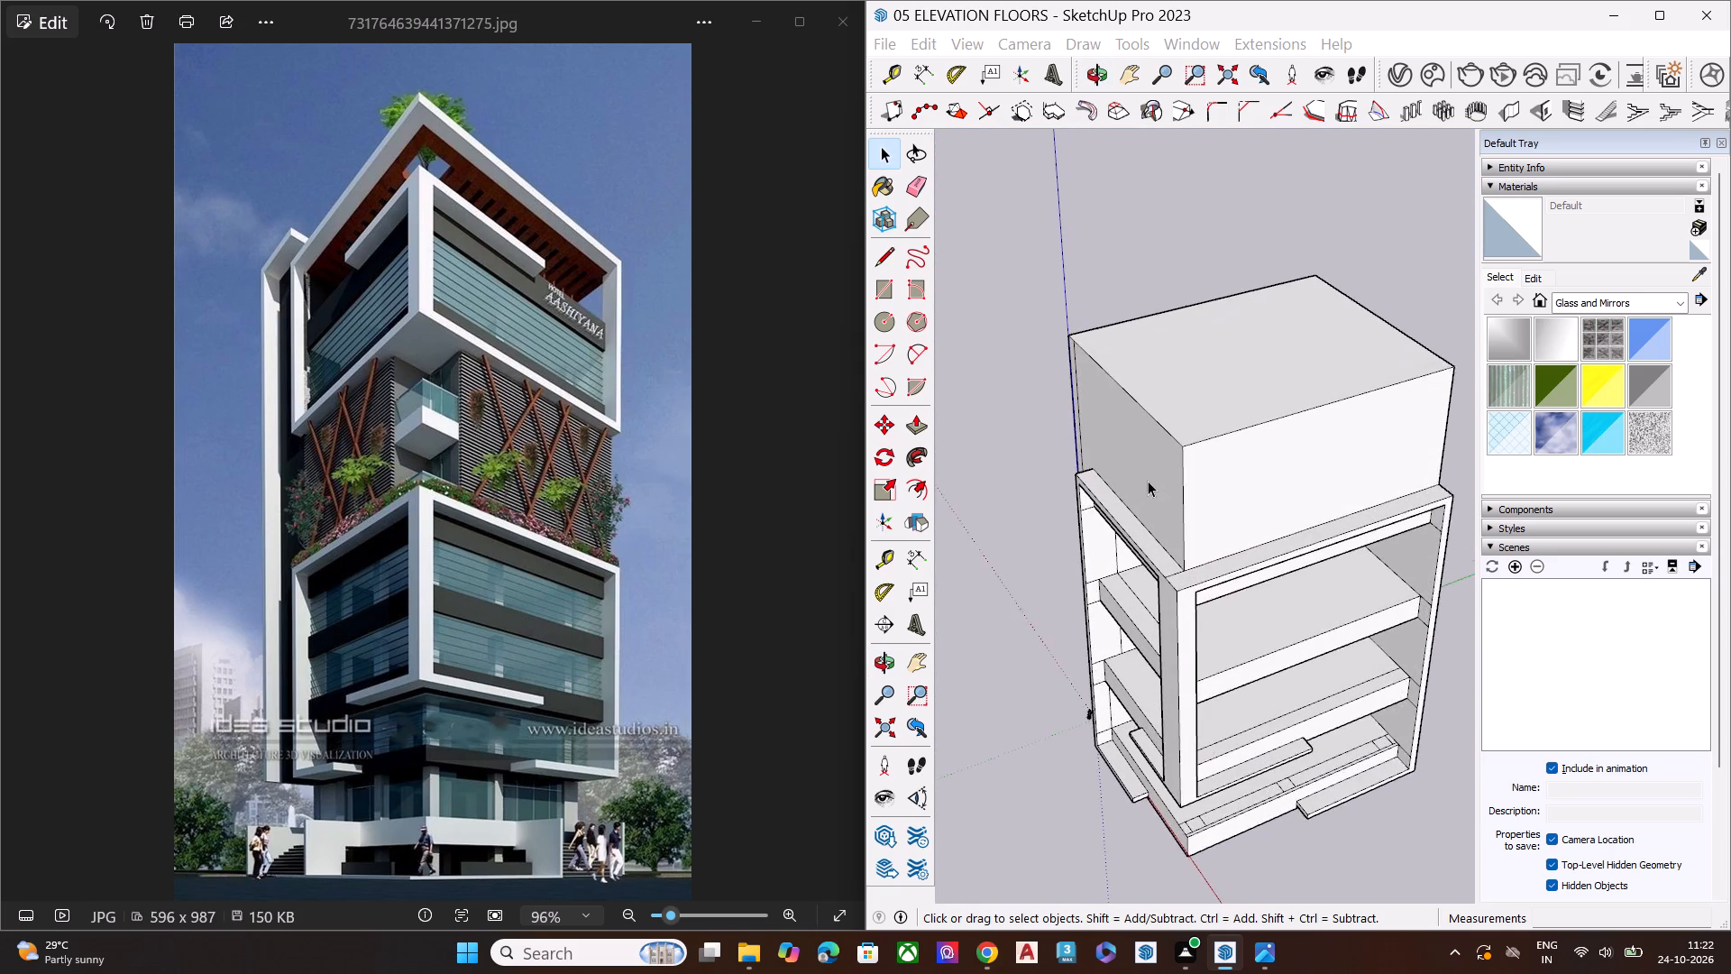
pyautogui.scroll(4, 1148, 481)
pyautogui.moveTo(1148, 609); pyautogui.dragTo(1223, 721, button='middle')
pyautogui.scroll(4, 1245, 687)
pyautogui.scroll(-1, 1248, 685)
pyautogui.scroll(4, 1248, 685)
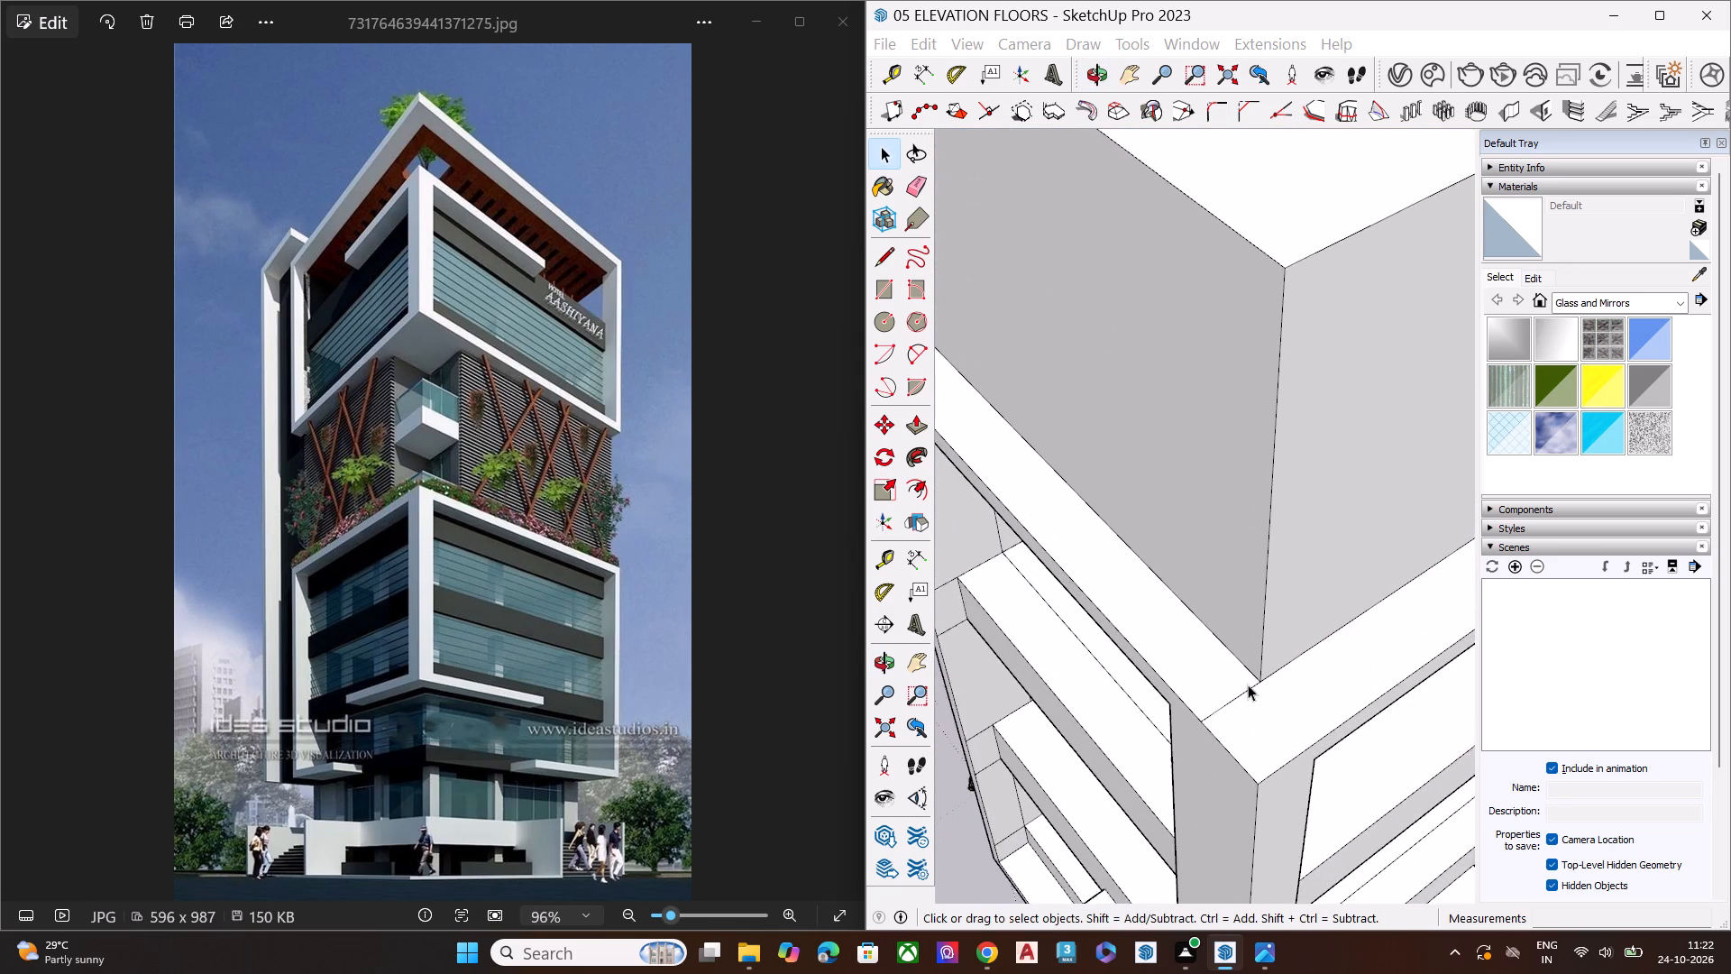
pyautogui.scroll(2, 1248, 685)
pyautogui.click(1317, 559)
pyautogui.scroll(-3, 1177, 562)
pyautogui.scroll(1, 1164, 561)
pyautogui.scroll(-3, 1160, 558)
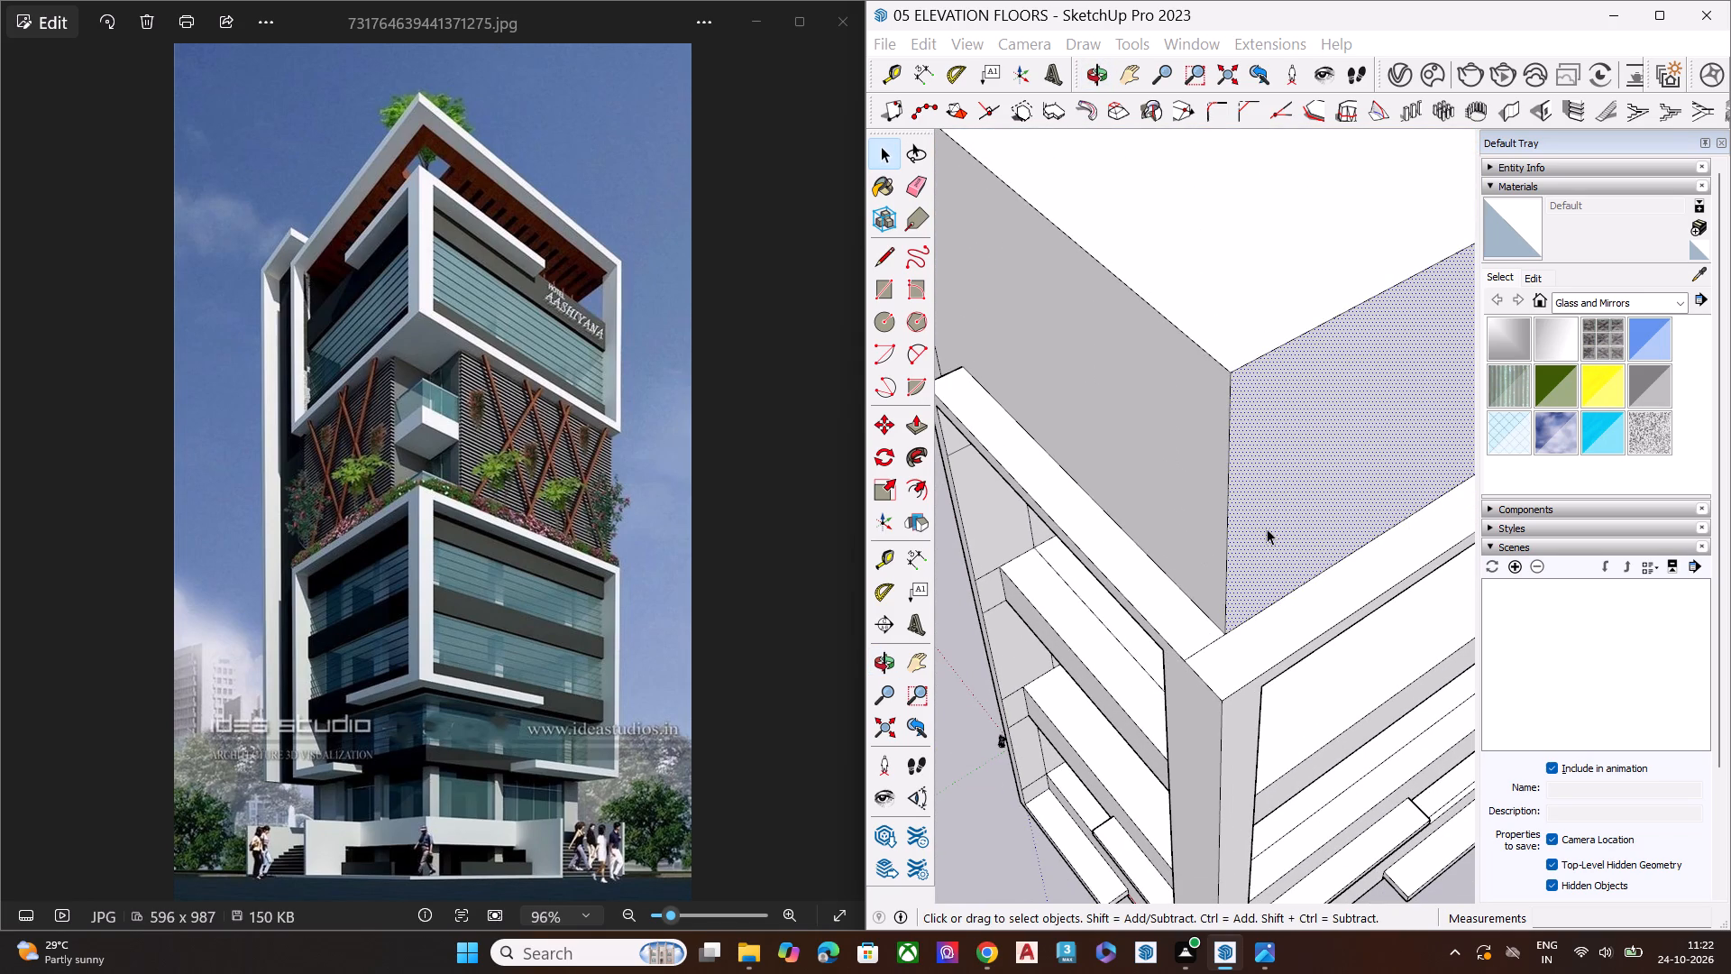
pyautogui.press('p')
pyautogui.click(1285, 486)
pyautogui.scroll(-7, 1269, 484)
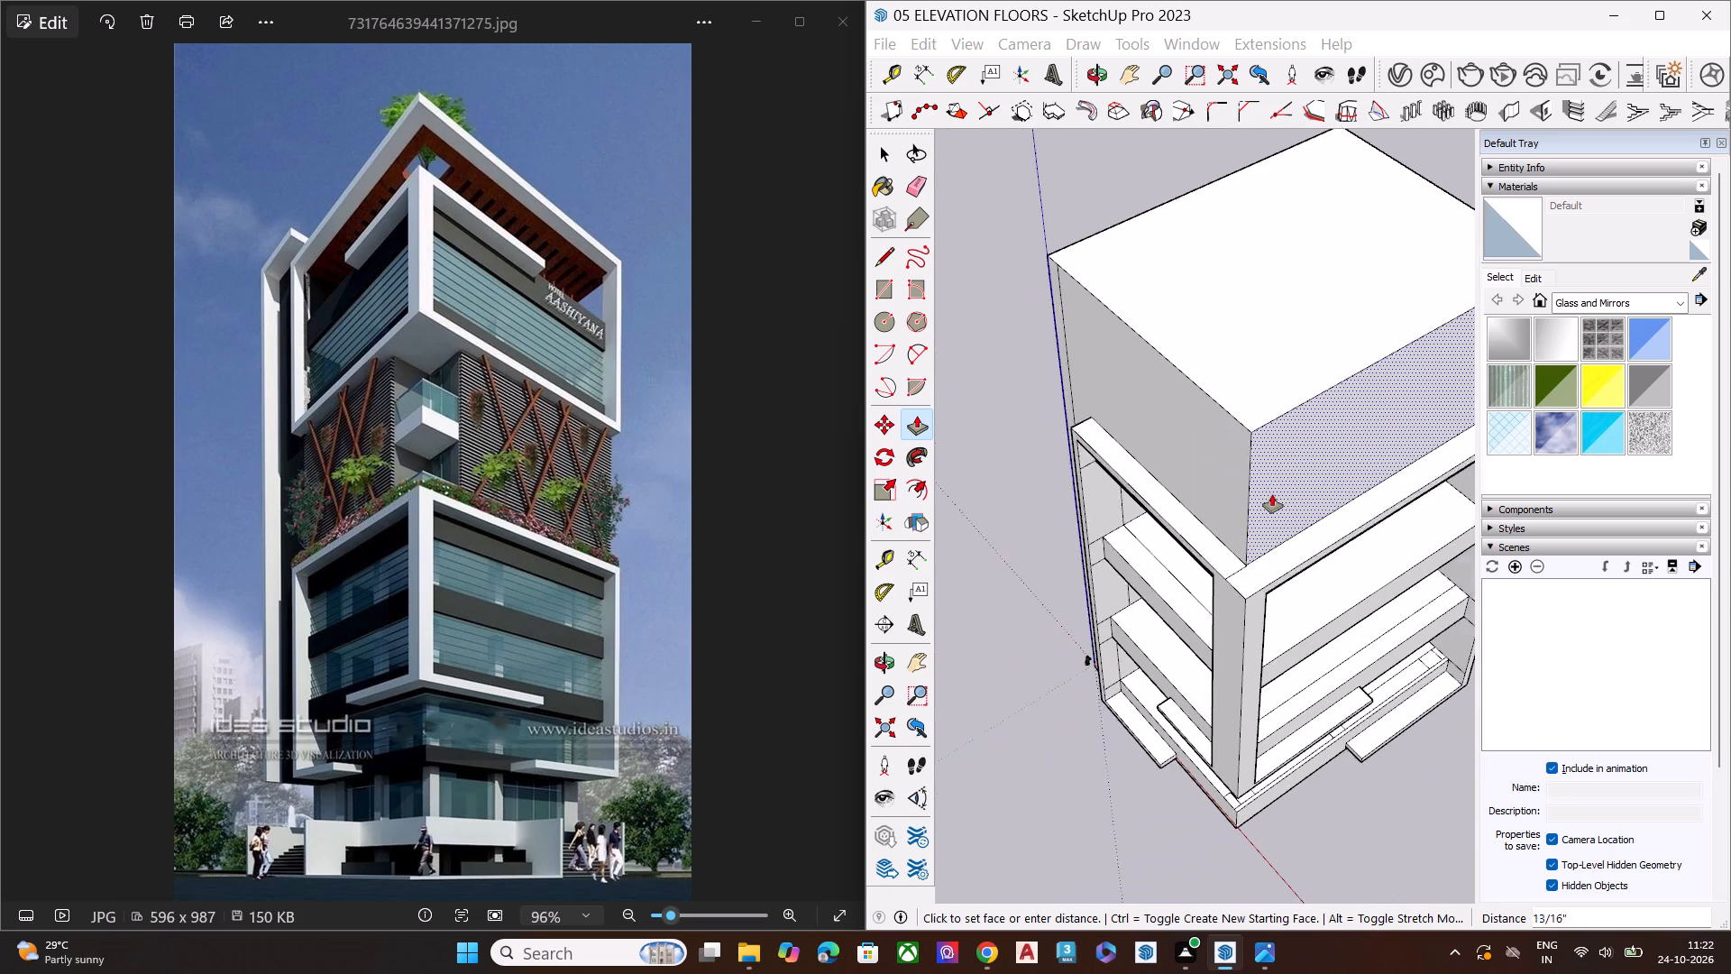
pyautogui.scroll(-2, 1272, 494)
pyautogui.click(1271, 482)
# Push the upper block's adjacent side face inward about 6' 10", leaving the thin rear wall strip standing.
pyautogui.press('space')
pyautogui.click(1204, 486)
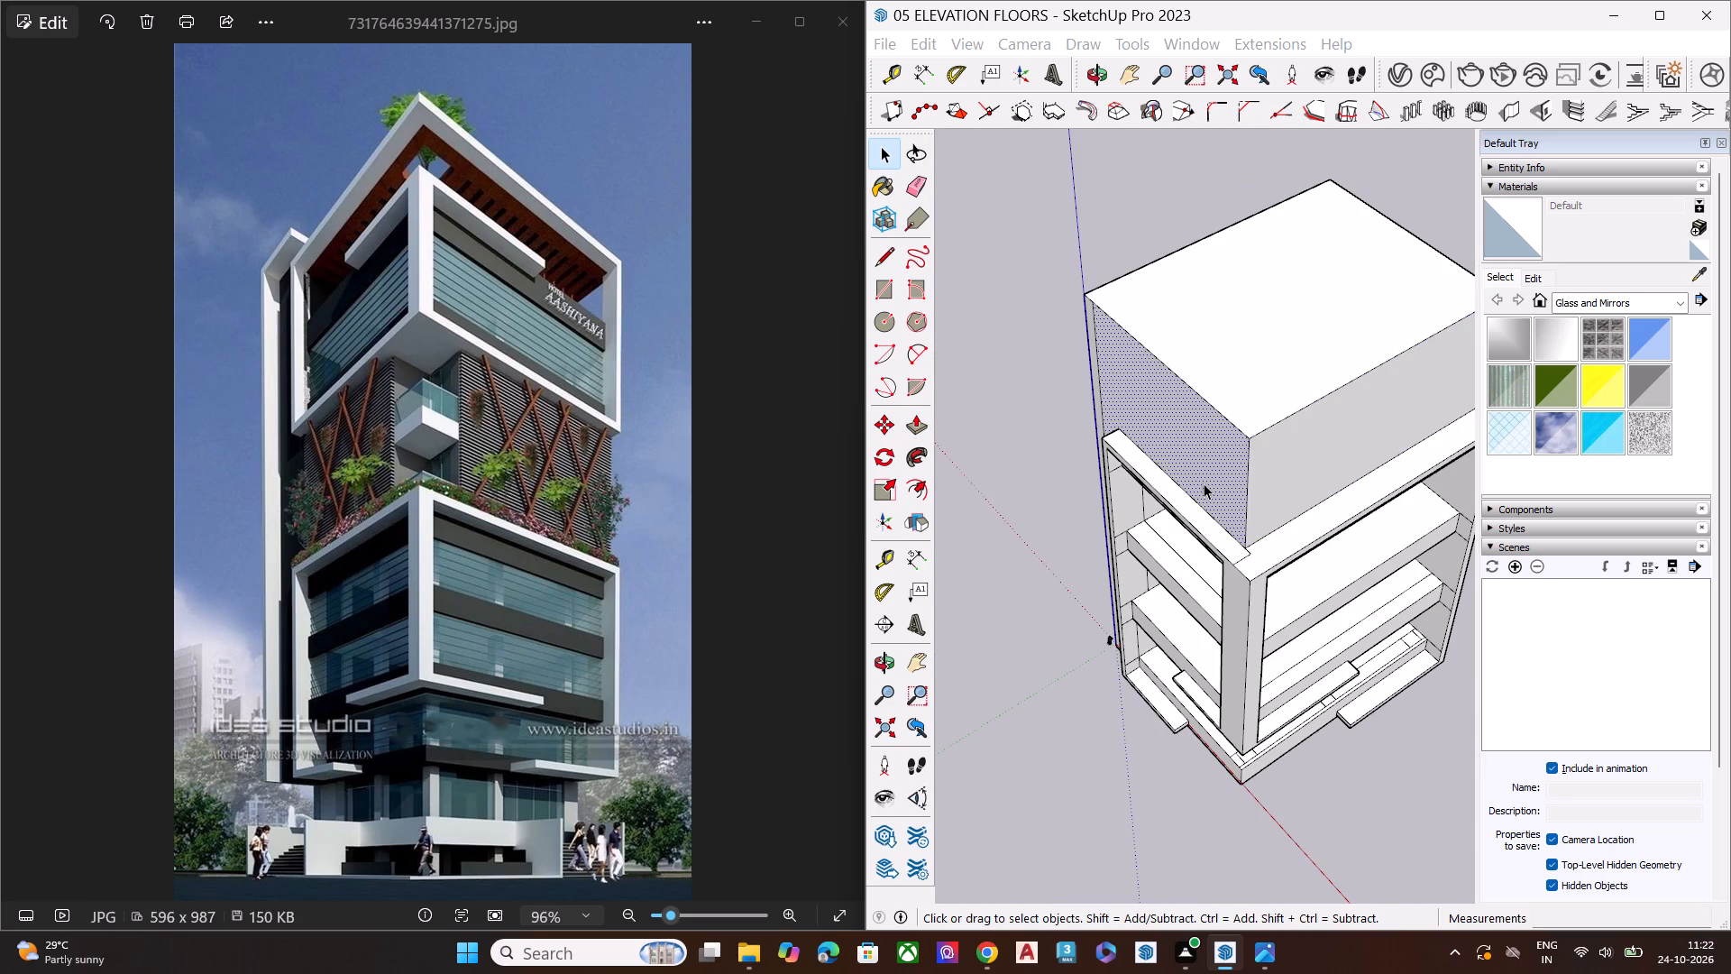
pyautogui.press('p')
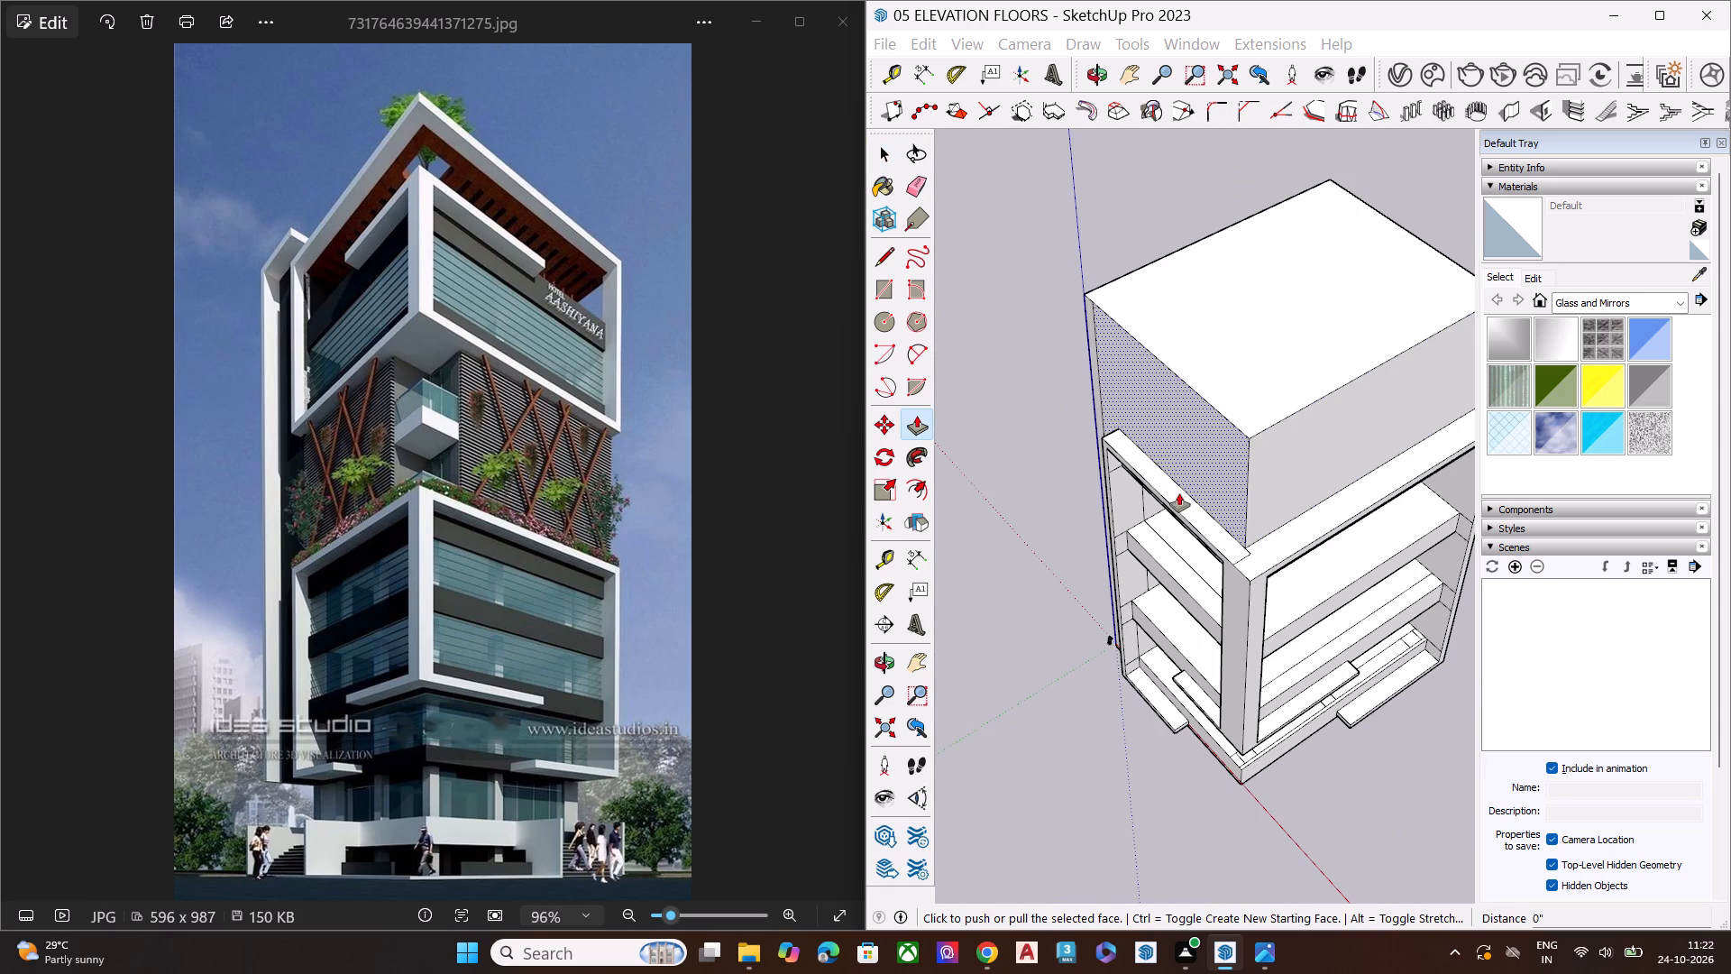
pyautogui.click(1196, 481)
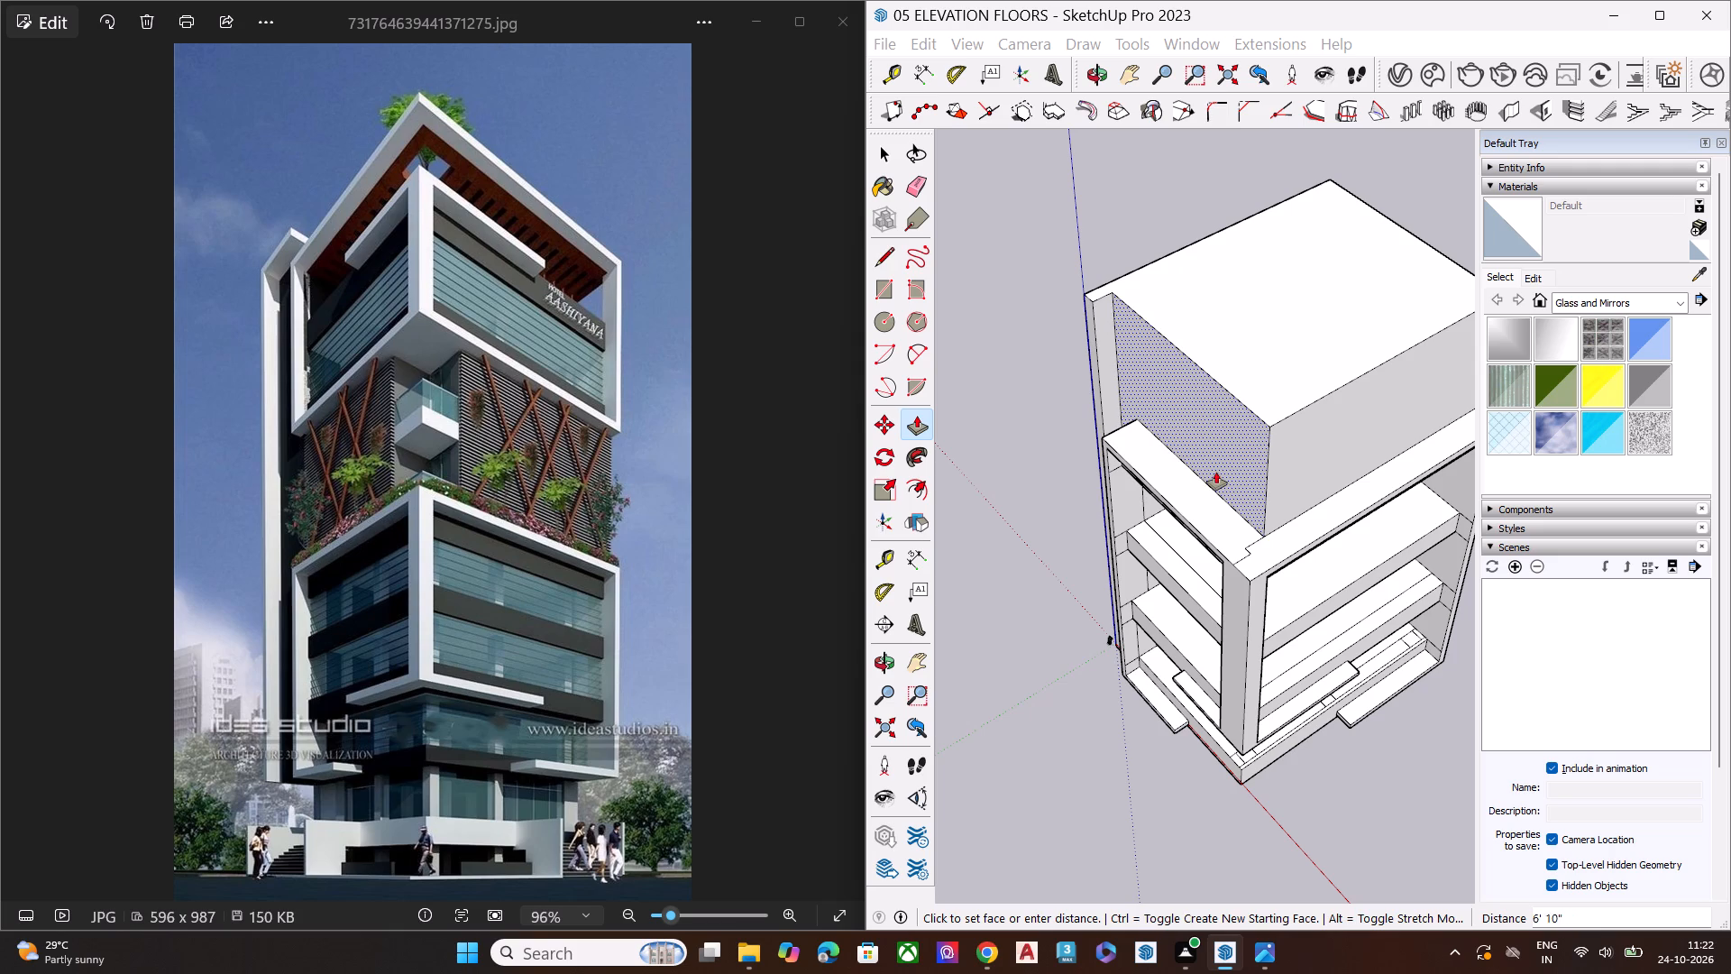
pyautogui.click(1216, 472)
pyautogui.press('space')
# Examine the reference image's recessed planted floor with its corner balcony and compare it with the model's upper block.
pyautogui.middleClick(1224, 574)
pyautogui.scroll(2, 509, 516)
pyautogui.scroll(-2, 517, 491)
pyautogui.scroll(5, 517, 485)
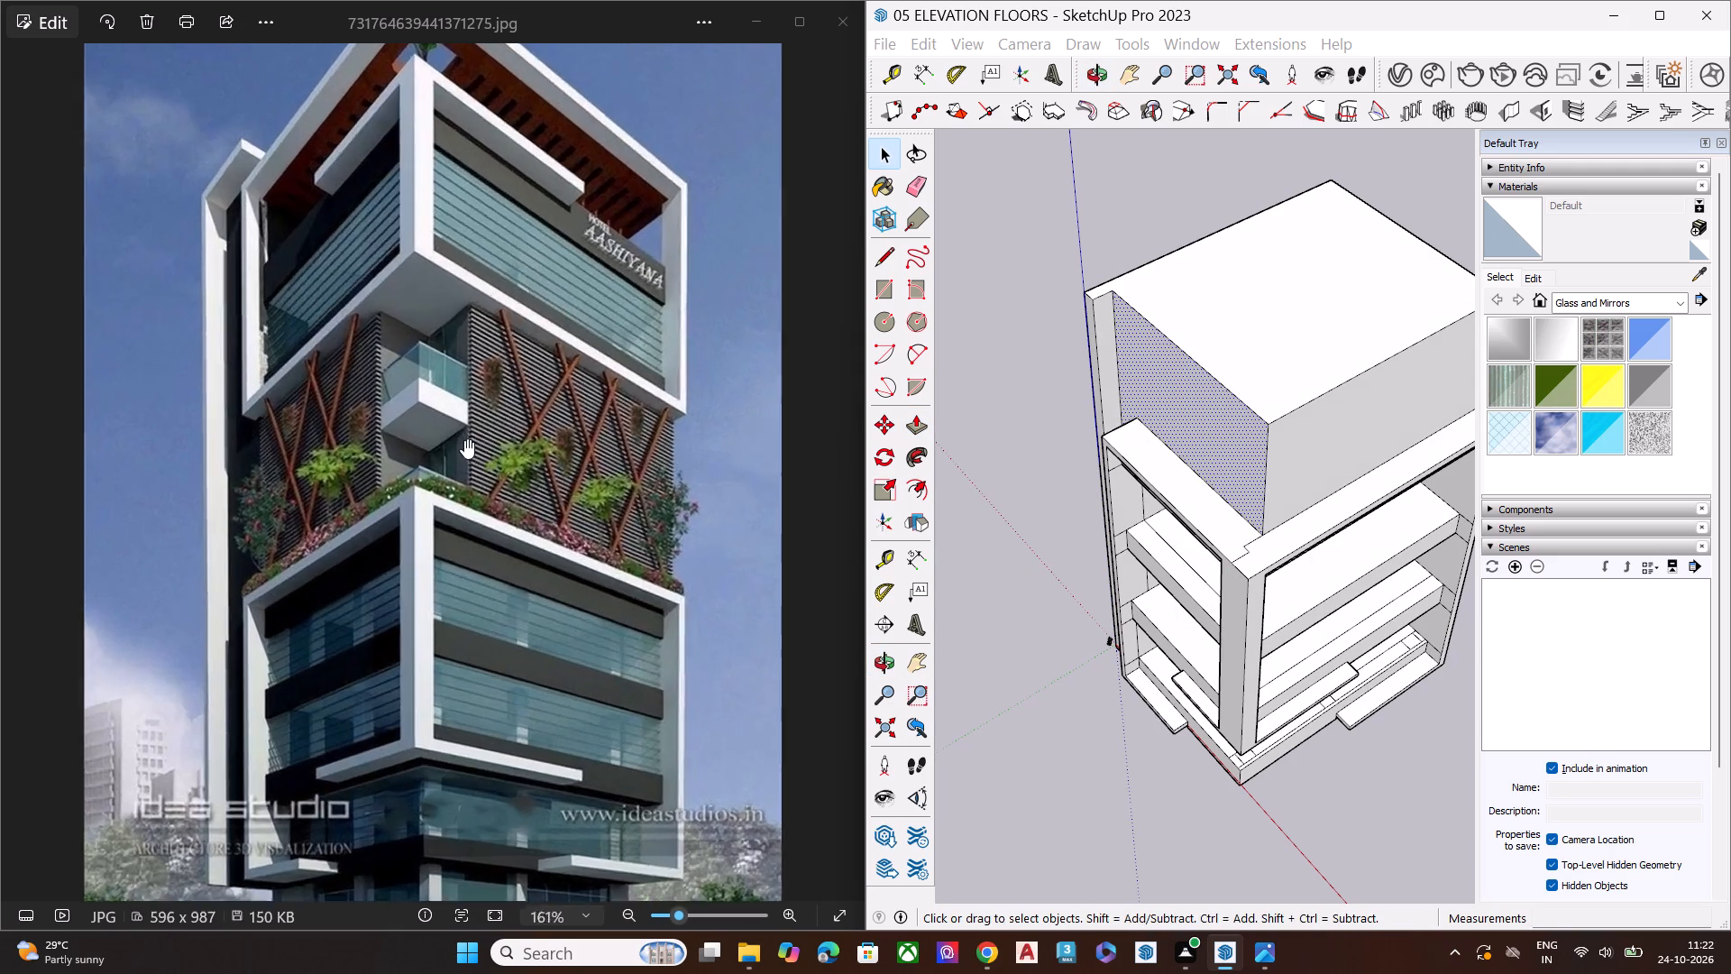
pyautogui.scroll(3, 464, 439)
pyautogui.scroll(11, 583, 359)
pyautogui.scroll(-9, 443, 403)
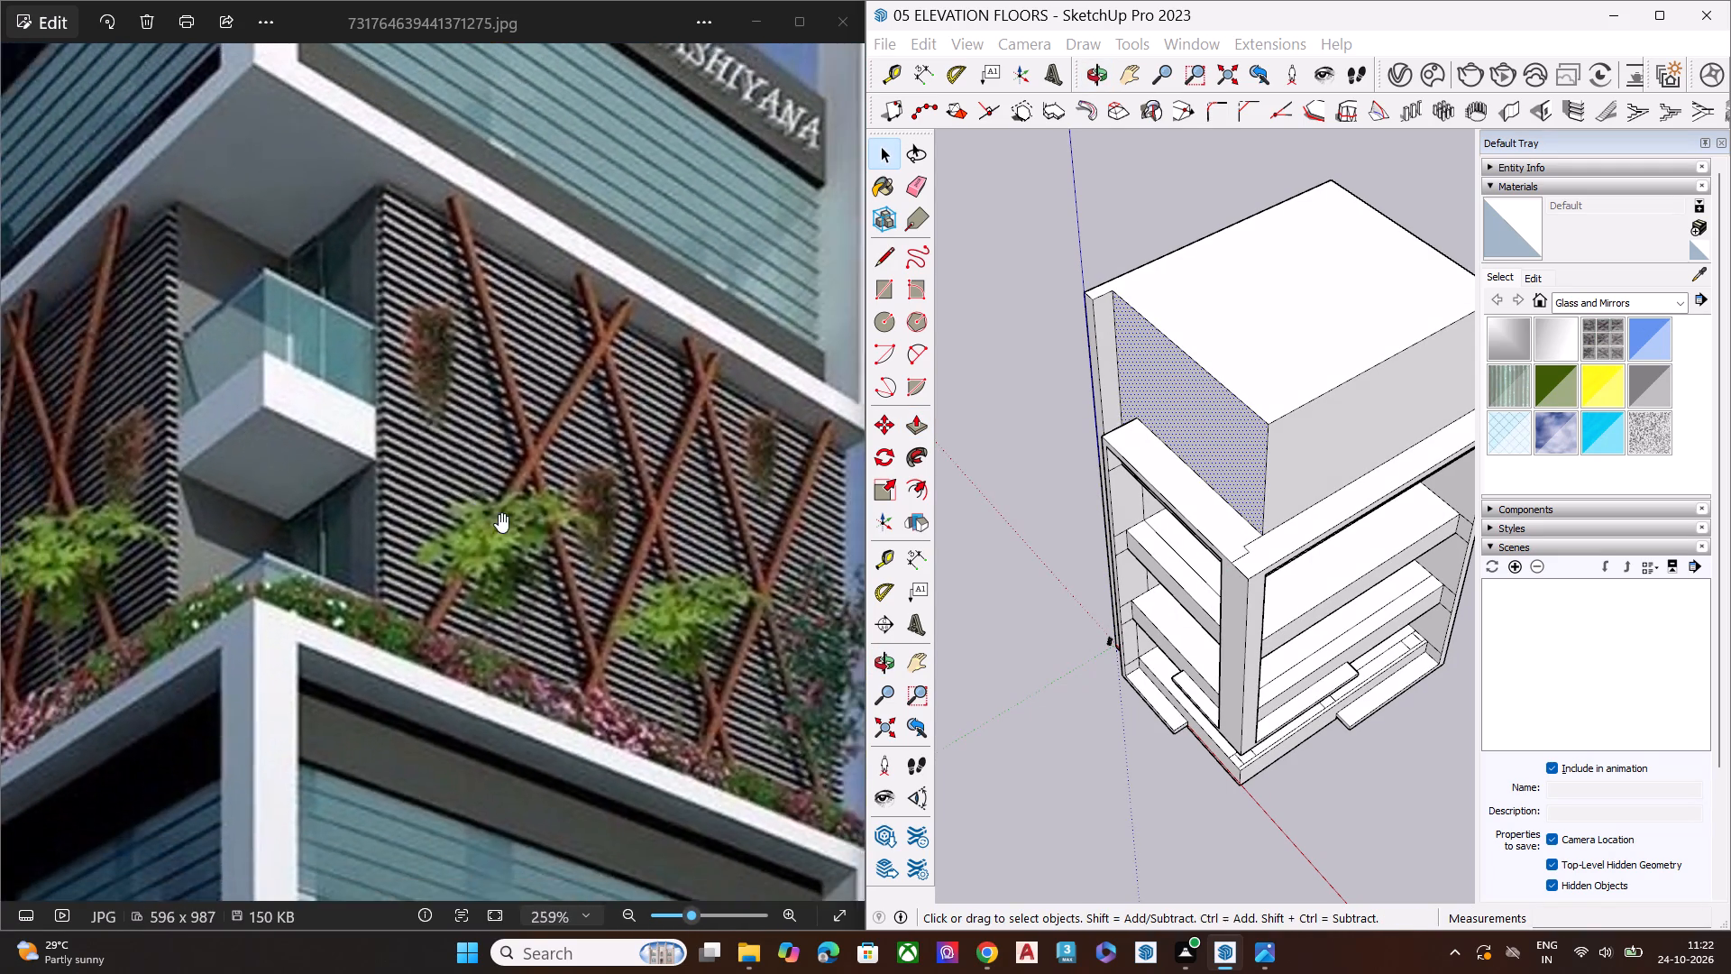
pyautogui.scroll(-6, 1168, 581)
pyautogui.moveTo(1159, 630); pyautogui.dragTo(1254, 376, button='middle')
pyautogui.scroll(1, 1254, 376)
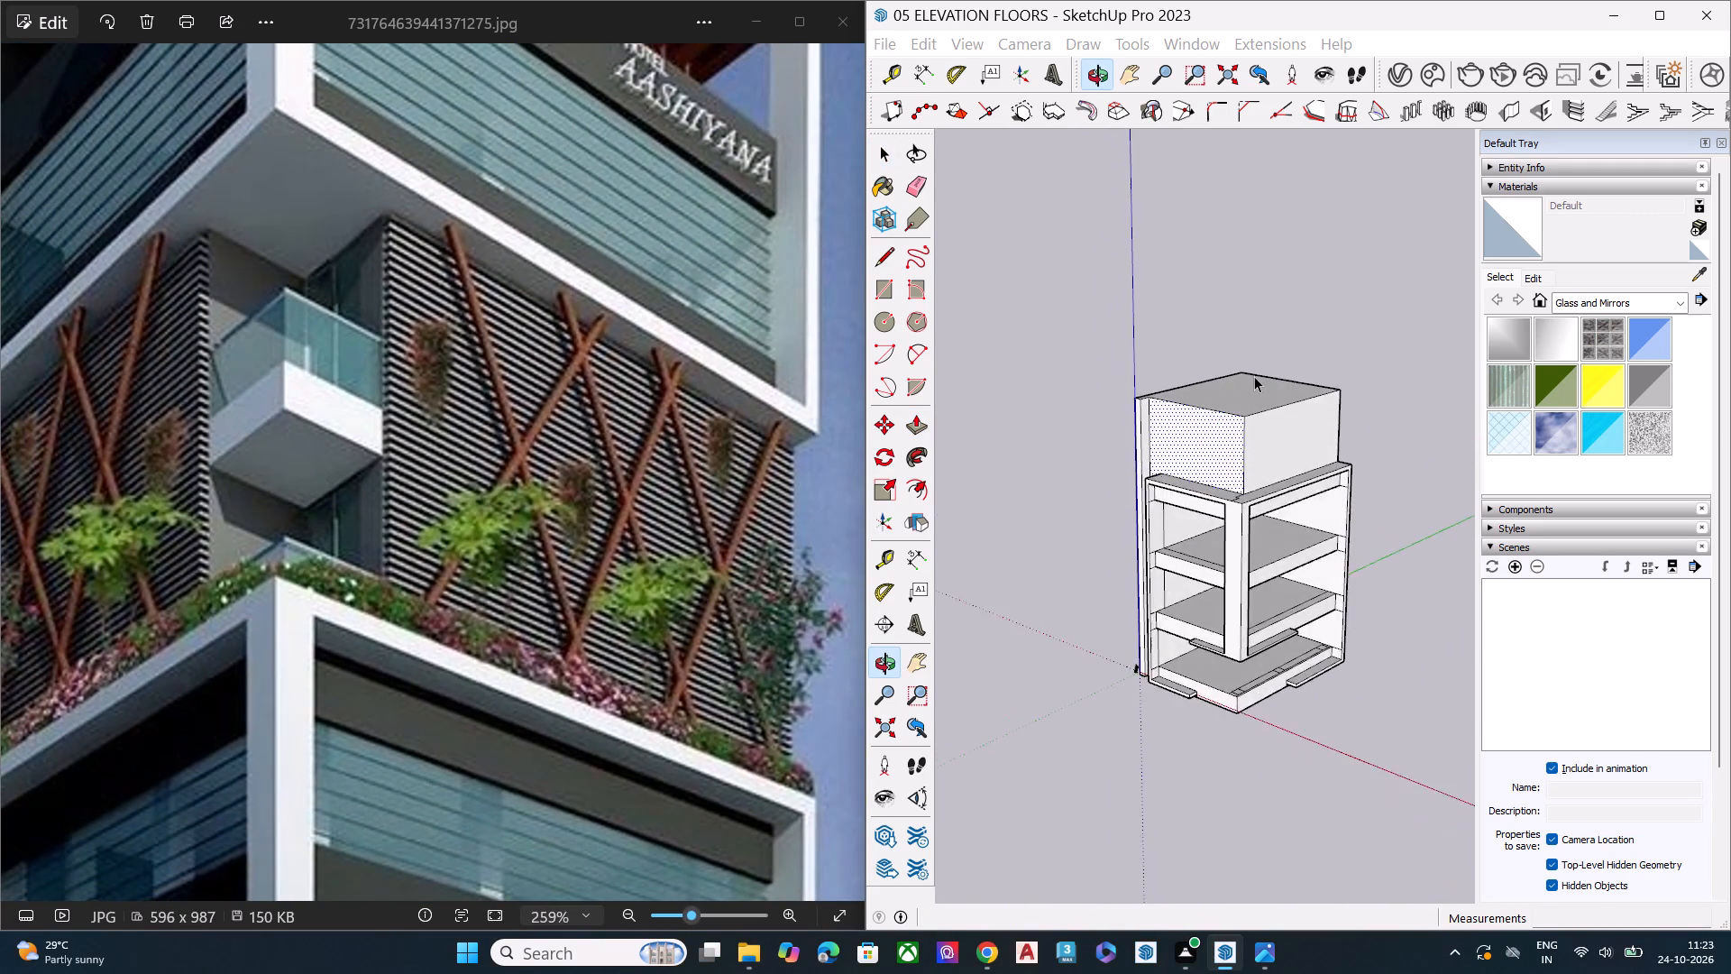
pyautogui.scroll(2, 1254, 376)
pyautogui.scroll(-1, 1227, 440)
pyautogui.scroll(4, 1225, 440)
pyautogui.moveTo(1042, 436); pyautogui.dragTo(1027, 363, button='middle')
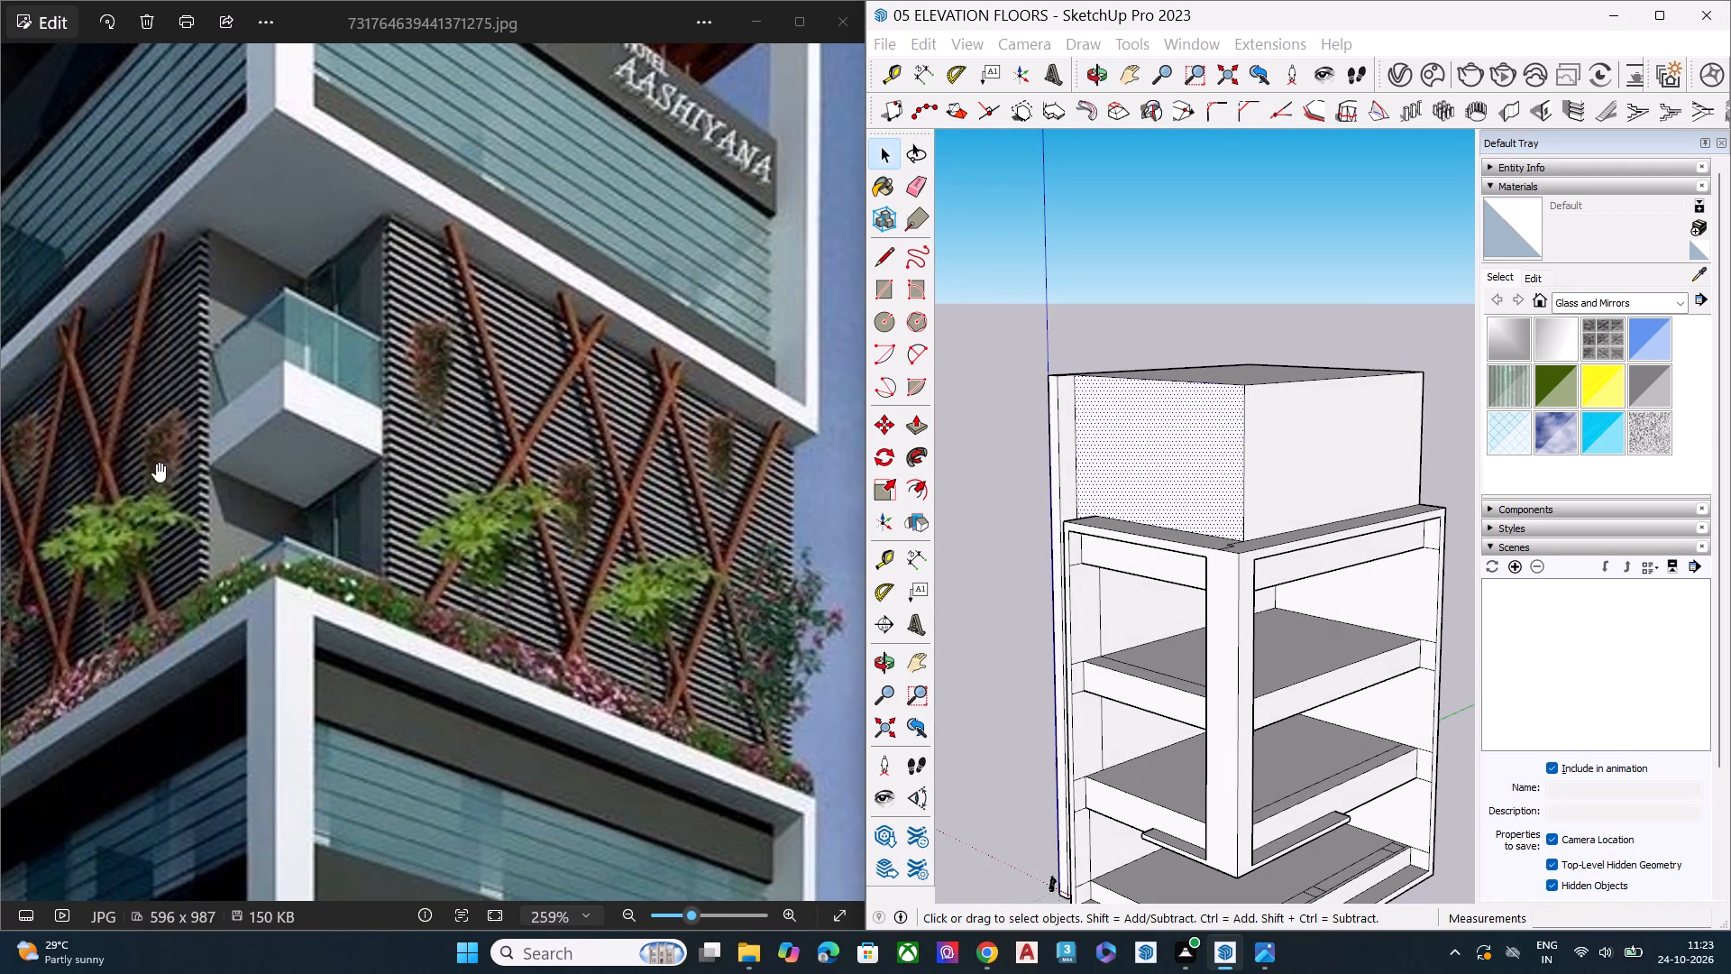
pyautogui.scroll(-7, 175, 461)
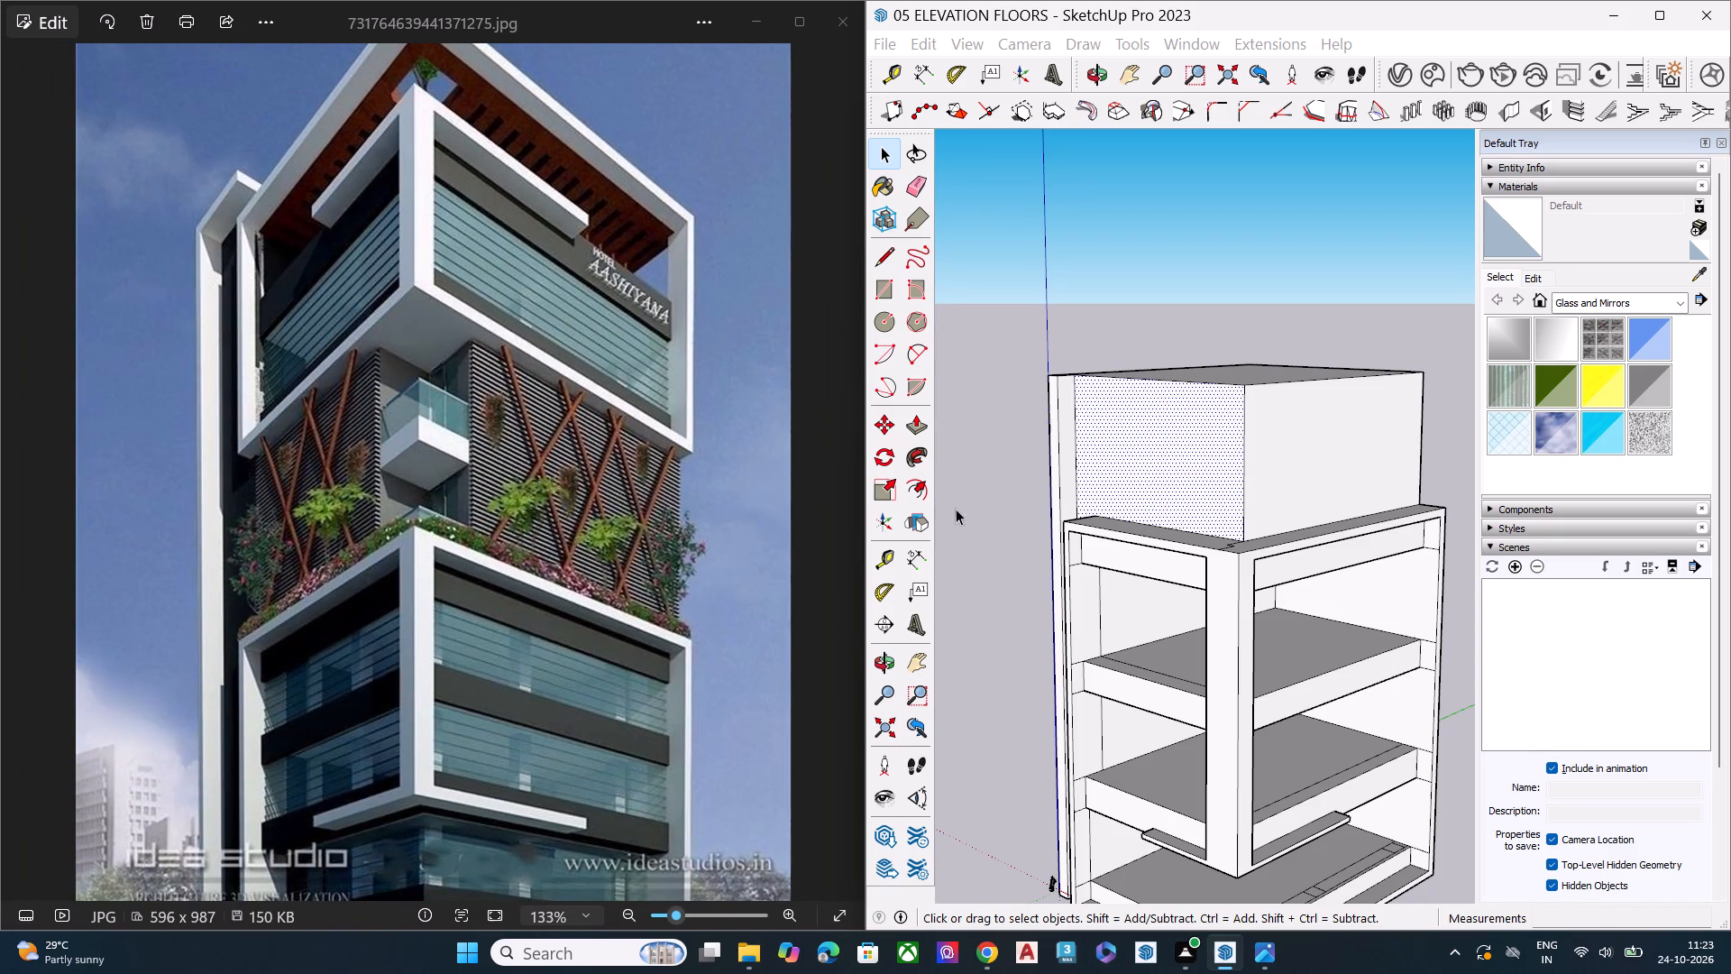
# Push the upper block's side face beside the tall rear wall strip a further 3' 5/8" inward.
pyautogui.click(1182, 482)
pyautogui.press('p')
pyautogui.click(1182, 482)
pyautogui.click(1188, 476)
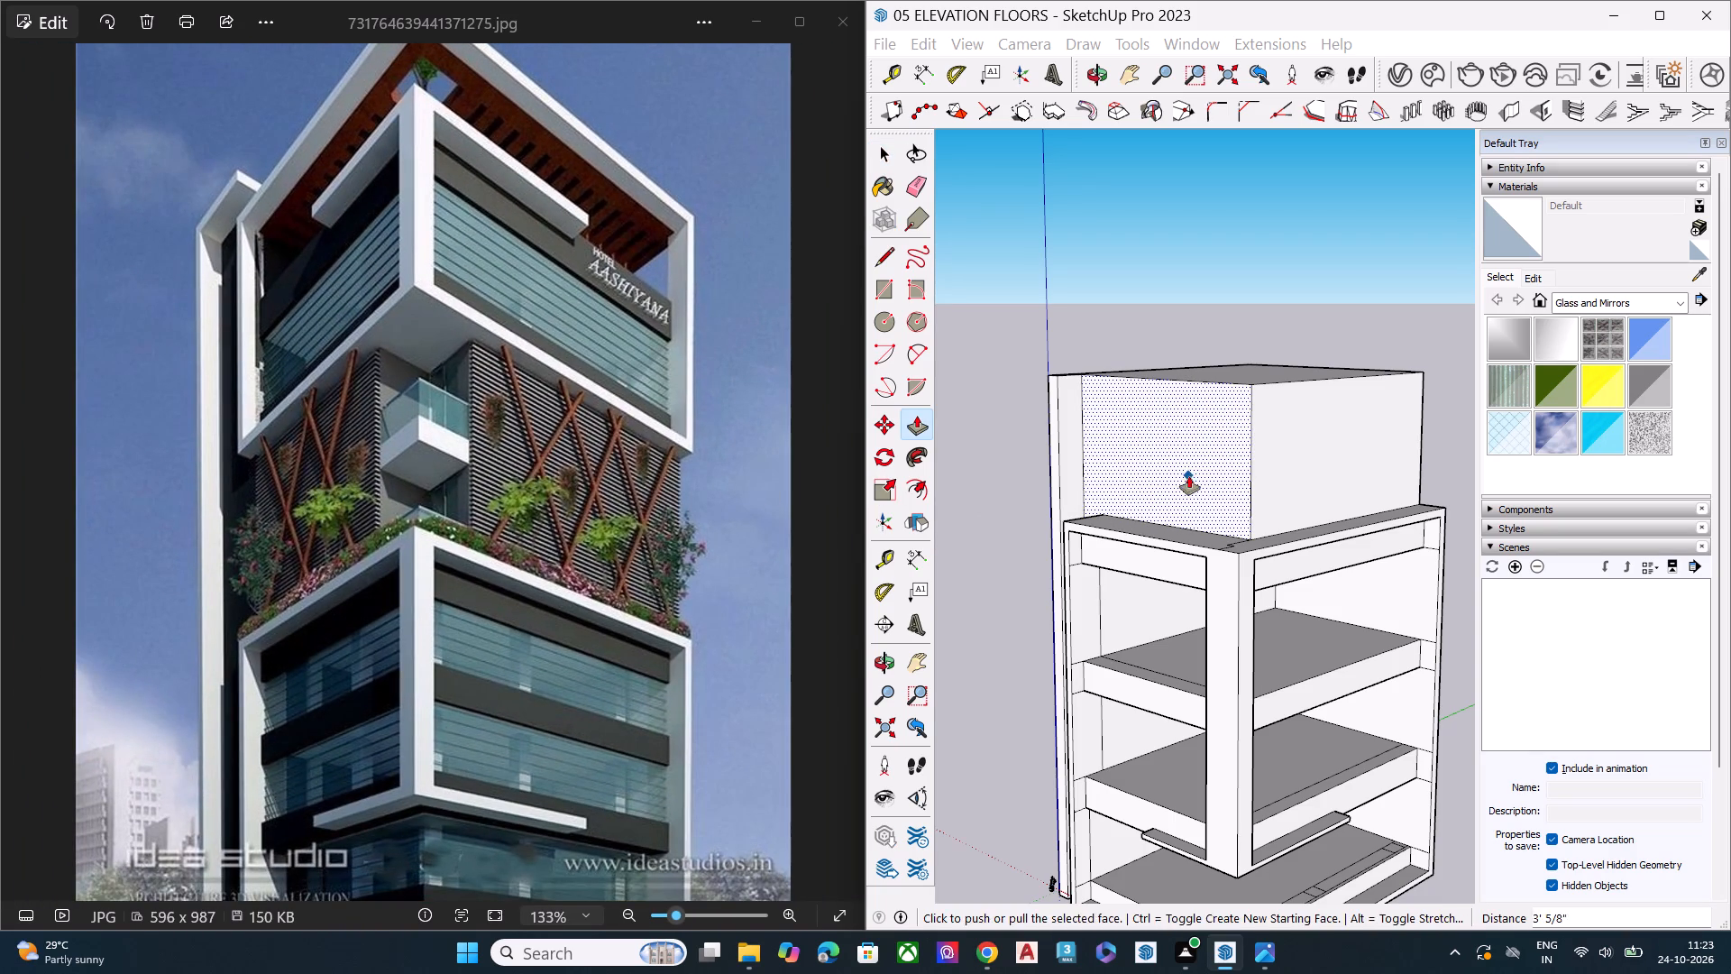
# Push the upper block's face above the wide open side a further 1' 11 1/2" or so inward.
pyautogui.press('space')
pyautogui.click(1276, 468)
pyautogui.press('p')
pyautogui.click(1277, 467)
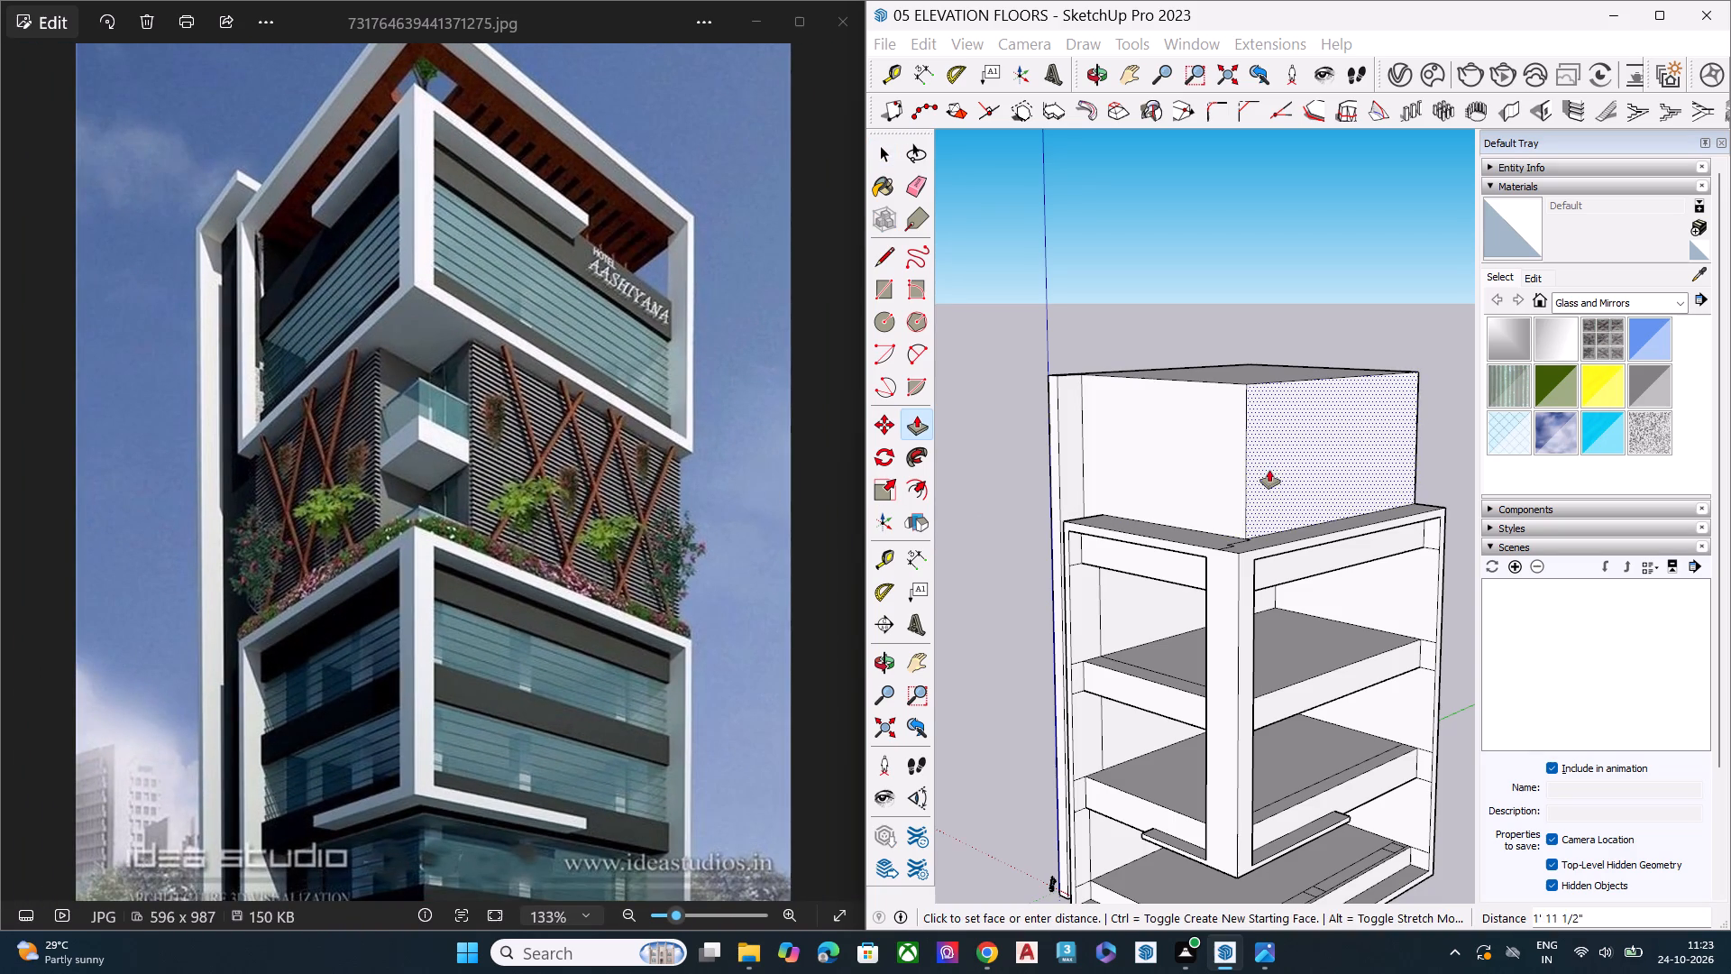
pyautogui.click(1269, 470)
pyautogui.press('space')
# Examine the tall rear side wall and upper frame in the reference image and compare them with the model.
pyautogui.moveTo(1103, 546); pyautogui.dragTo(1372, 437, button='middle')
pyautogui.scroll(8, 1085, 492)
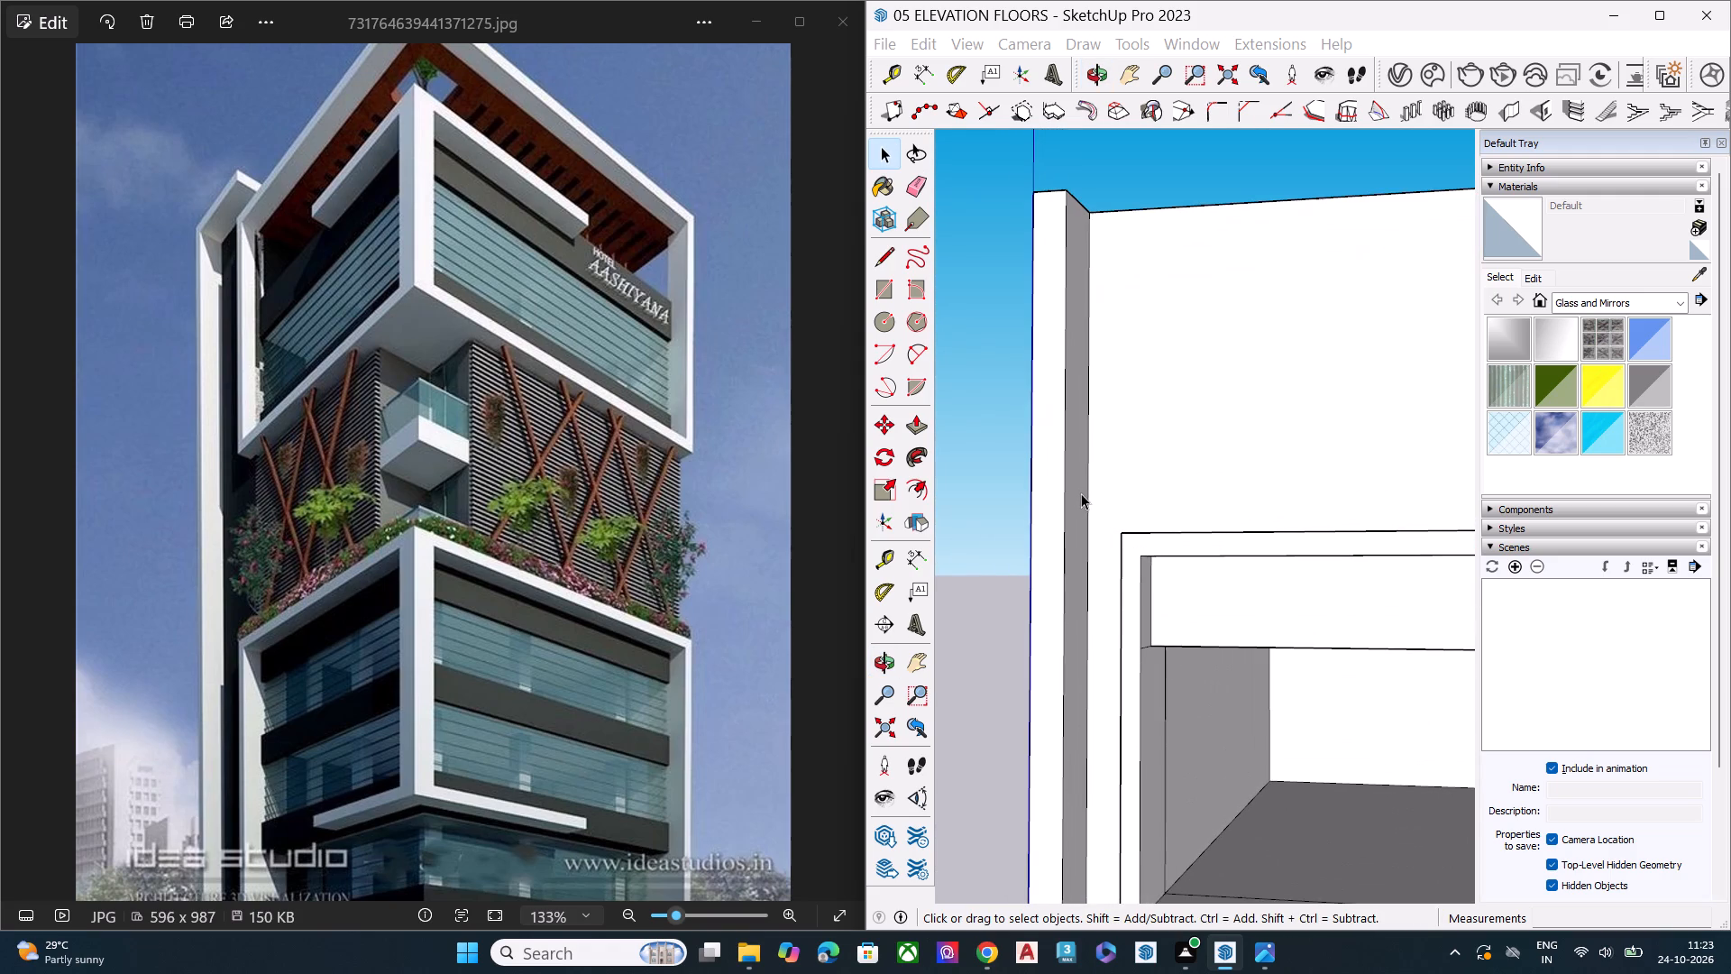
pyautogui.scroll(9, 215, 358)
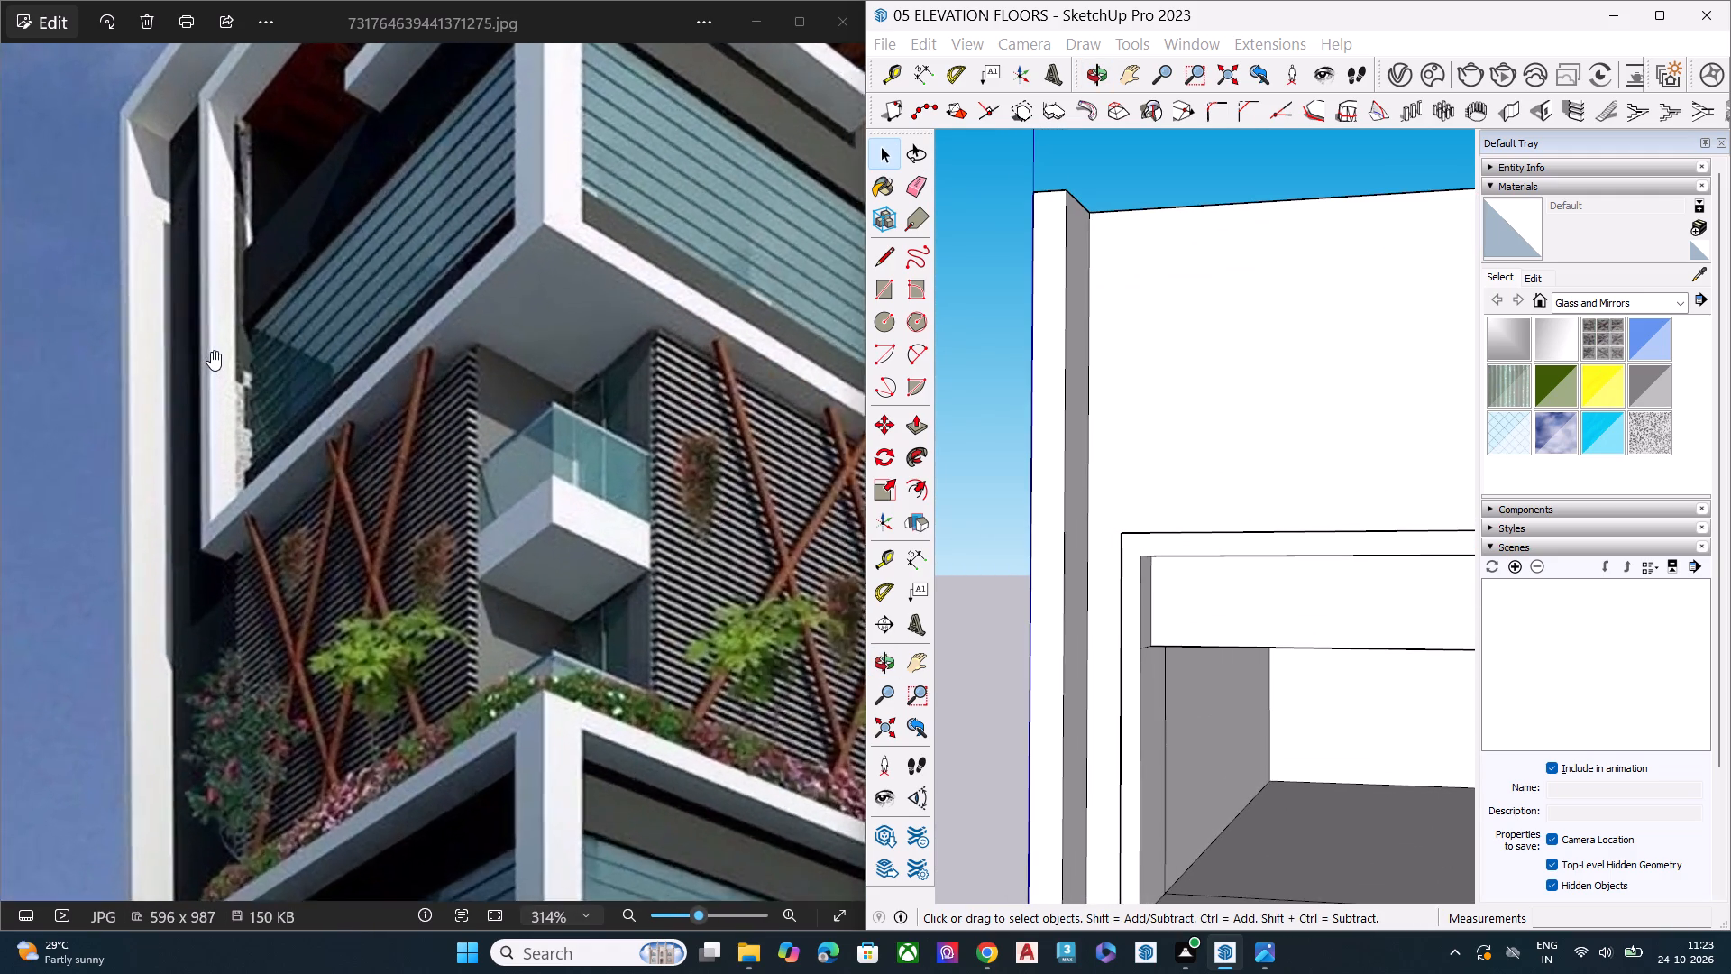
pyautogui.scroll(-10, 215, 372)
pyautogui.moveTo(1254, 545); pyautogui.dragTo(1205, 556, button='middle')
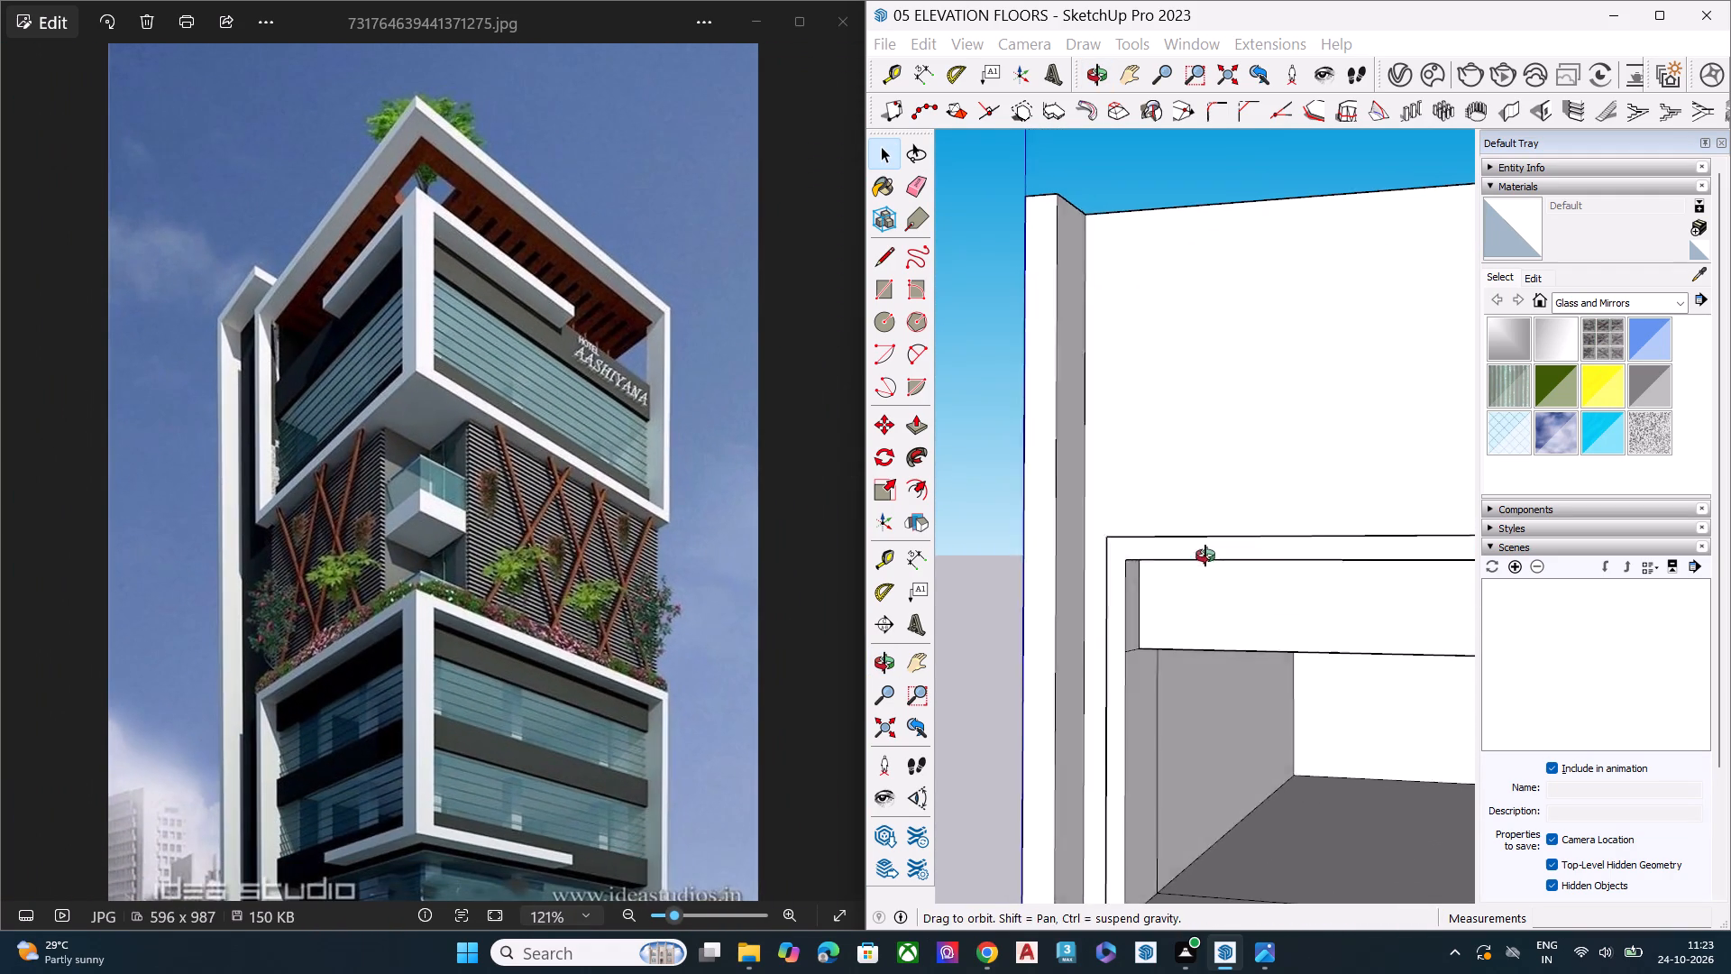
pyautogui.moveTo(1205, 556); pyautogui.dragTo(1033, 589, button='middle')
pyautogui.scroll(1, 1018, 588)
pyautogui.scroll(-5, 1018, 555)
pyautogui.scroll(1, 1017, 555)
pyautogui.scroll(-8, 1017, 555)
pyautogui.scroll(1, 1012, 550)
pyautogui.scroll(-2, 1012, 550)
pyautogui.scroll(1, 1012, 550)
pyautogui.scroll(-1, 1013, 550)
pyautogui.moveTo(1082, 545); pyautogui.dragTo(1076, 689, button='middle')
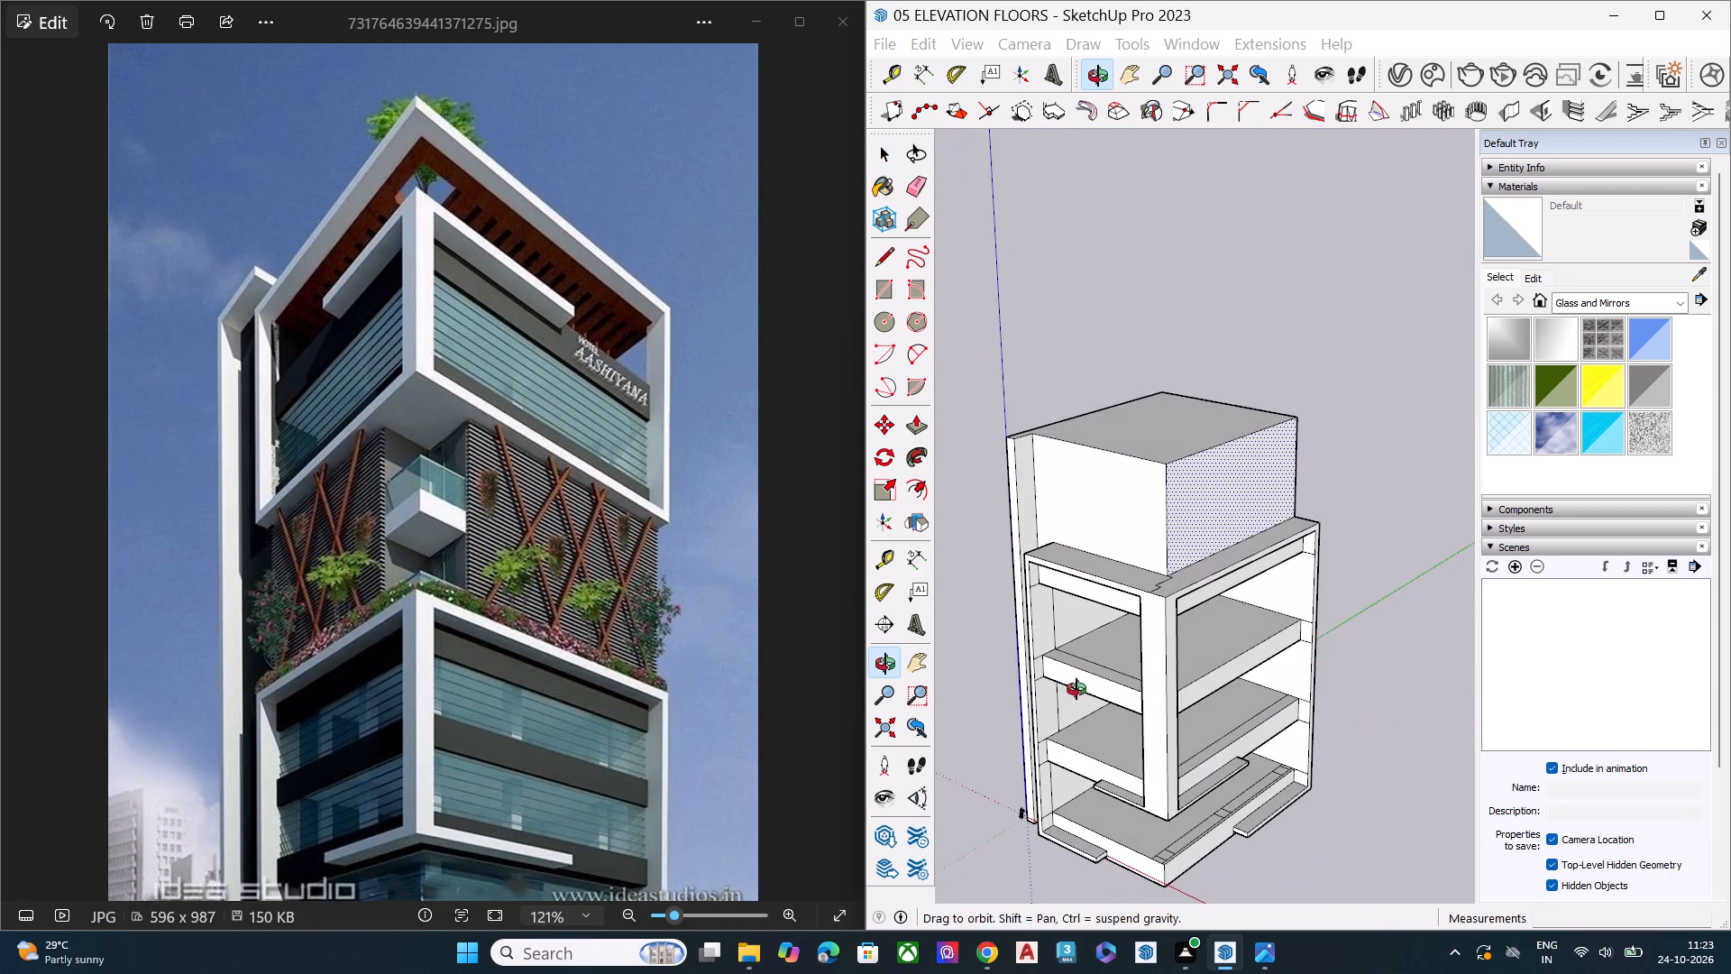
pyautogui.moveTo(1076, 689); pyautogui.dragTo(1076, 689, button='middle')
# Erase the leftover stepped lines on the frame's top surface between the recessed block's corner and the frame corner.
pyautogui.scroll(5, 1143, 599)
pyautogui.moveTo(1176, 585); pyautogui.dragTo(1145, 762, button='middle')
pyautogui.scroll(2, 1145, 762)
pyautogui.scroll(-2, 1141, 752)
pyautogui.scroll(4, 1141, 749)
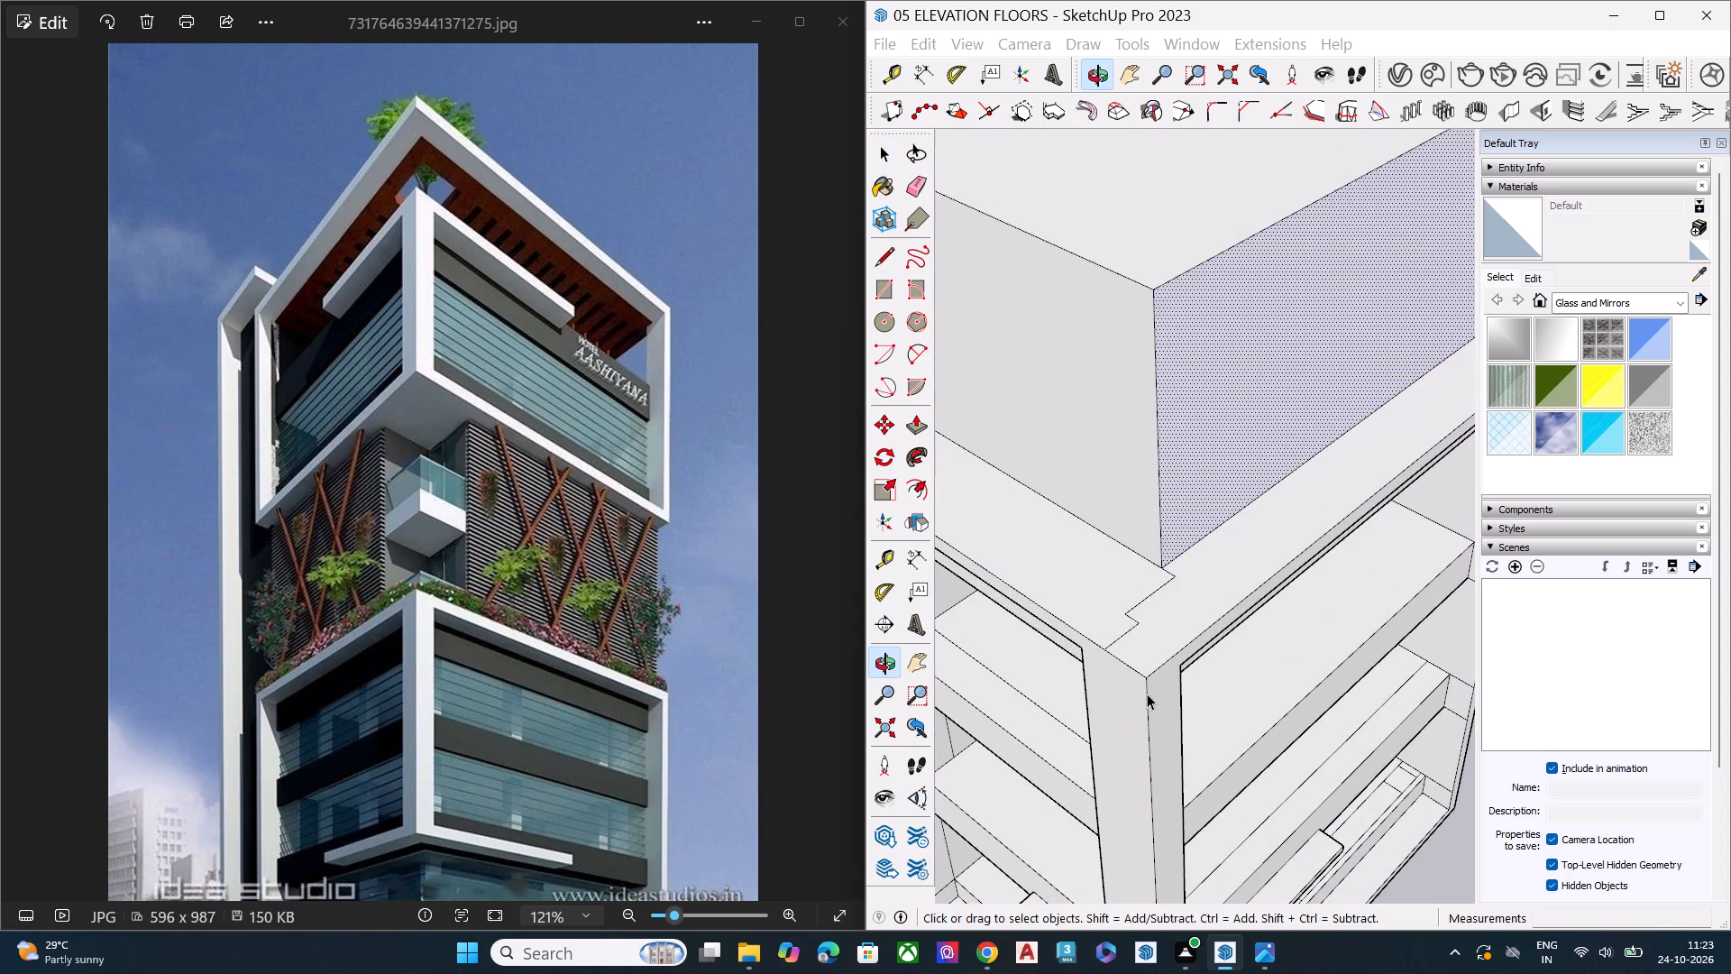
pyautogui.press('e')
pyautogui.click(1170, 572)
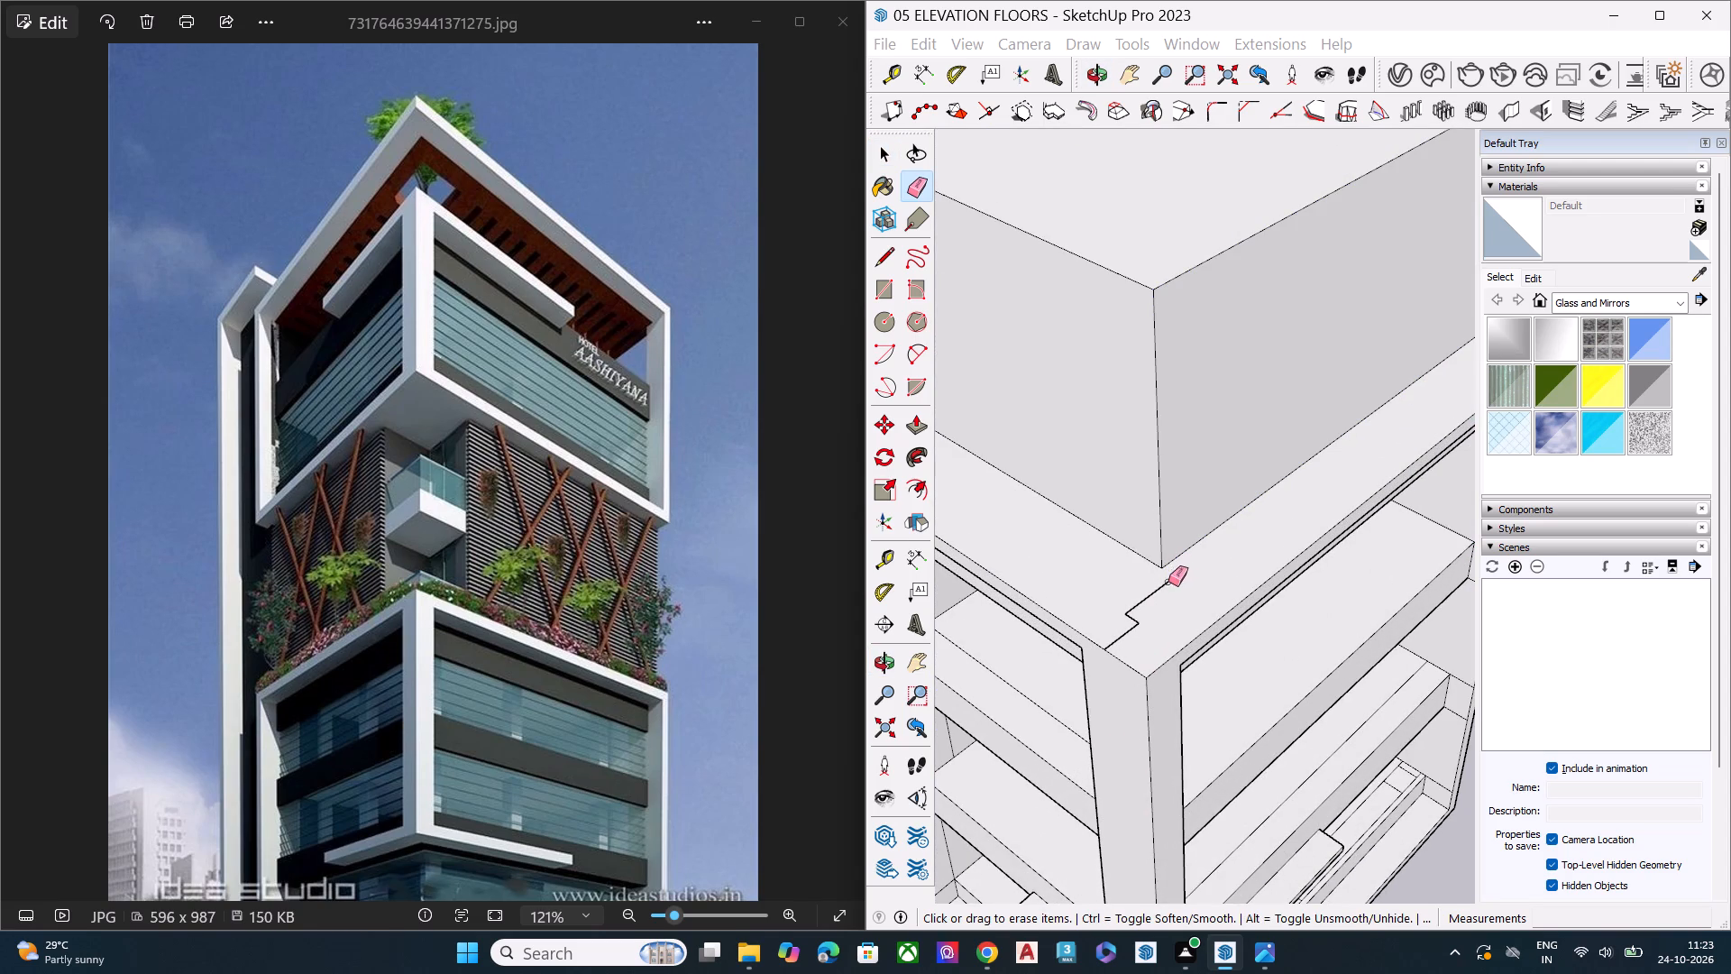
pyautogui.click(1168, 582)
pyautogui.click(1135, 618)
pyautogui.click(1139, 627)
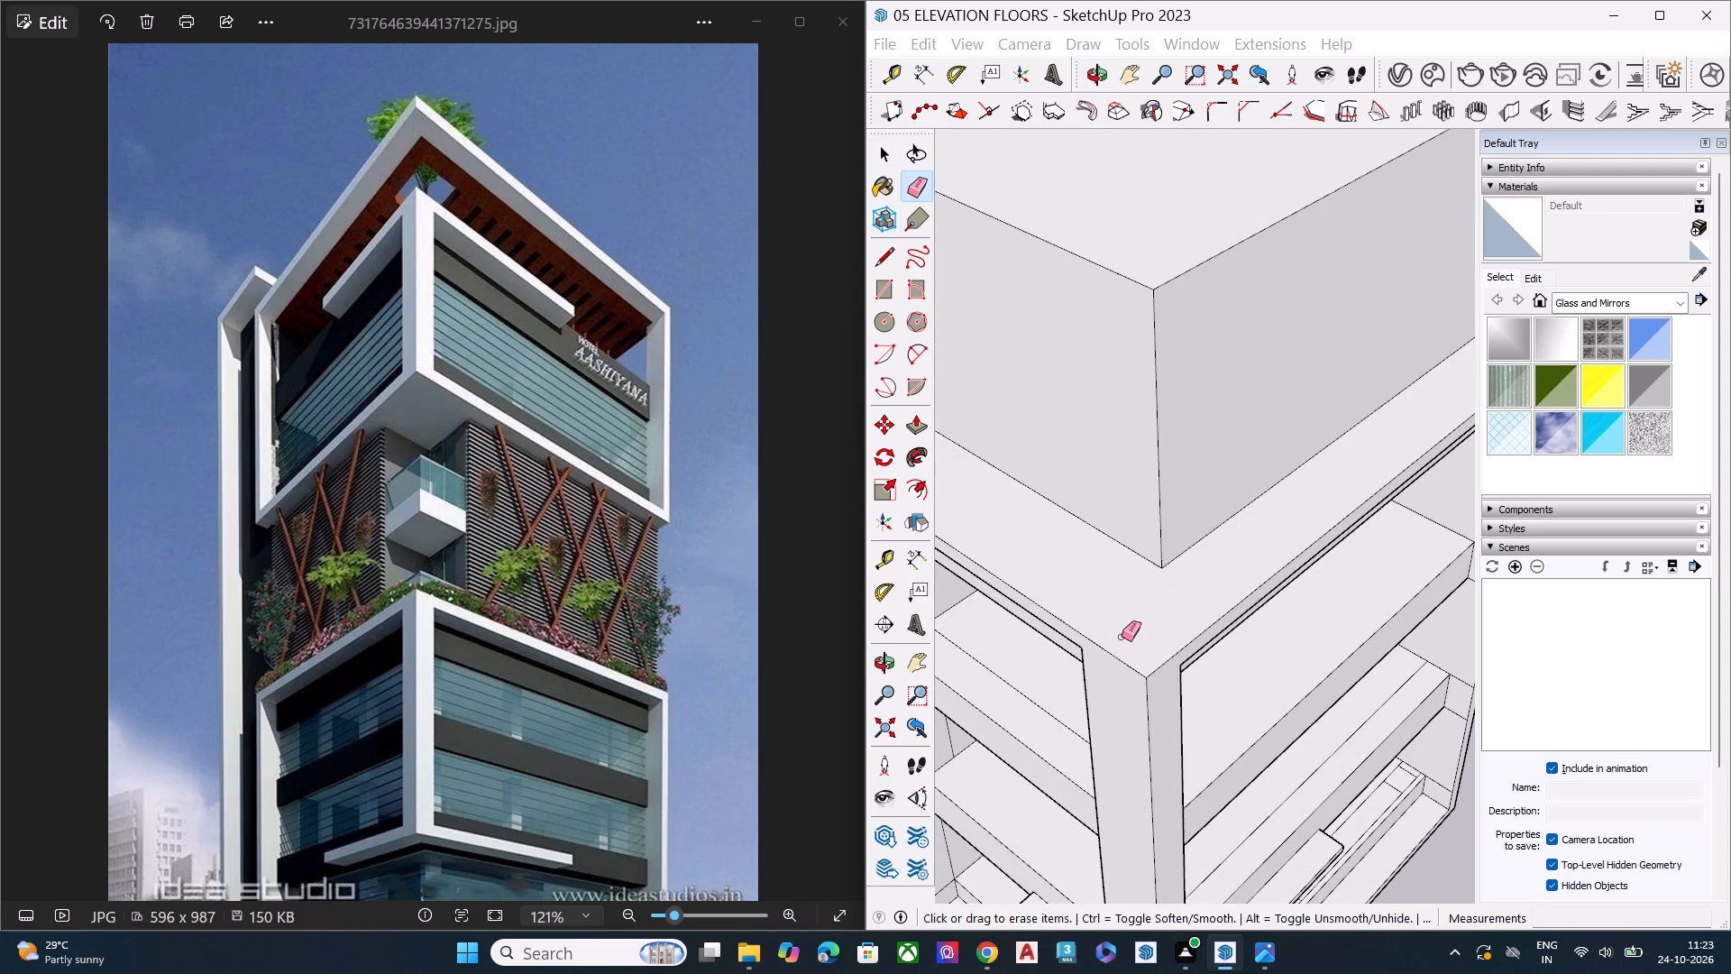
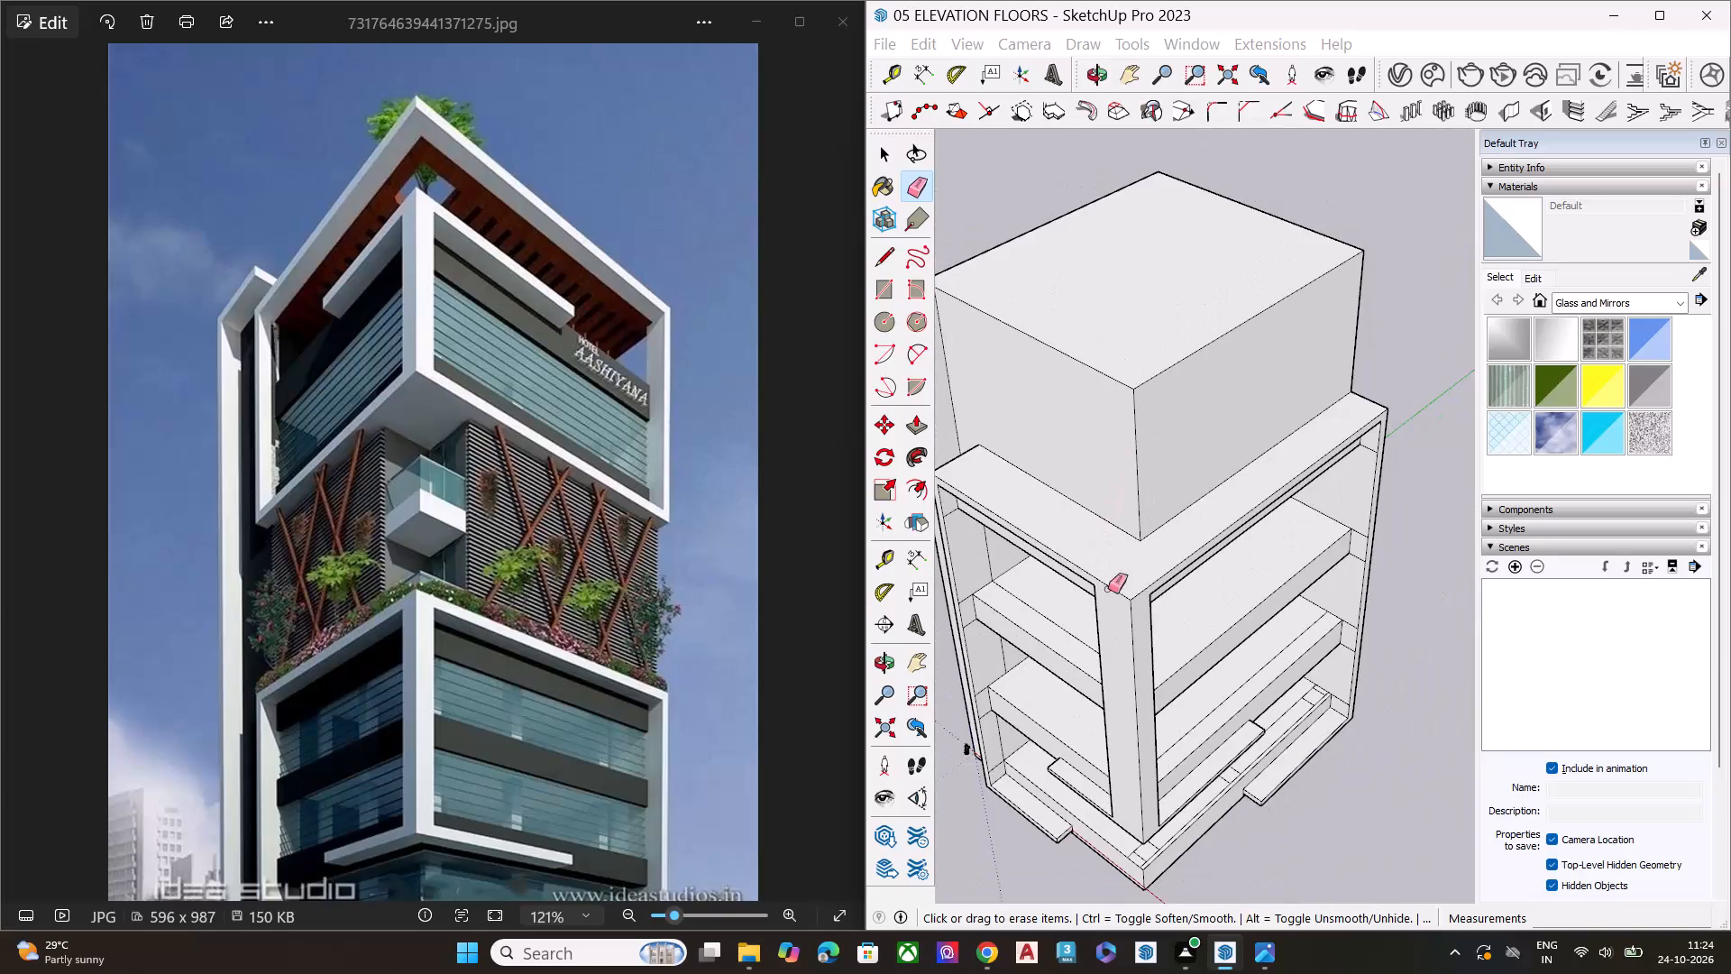
# Draw a vertical line about 44' 9" tall on the upper block's wide side face, near its front corner, from base to top edge.
pyautogui.scroll(-1, 1153, 625)
pyautogui.moveTo(1153, 625); pyautogui.dragTo(1088, 699, button='middle')
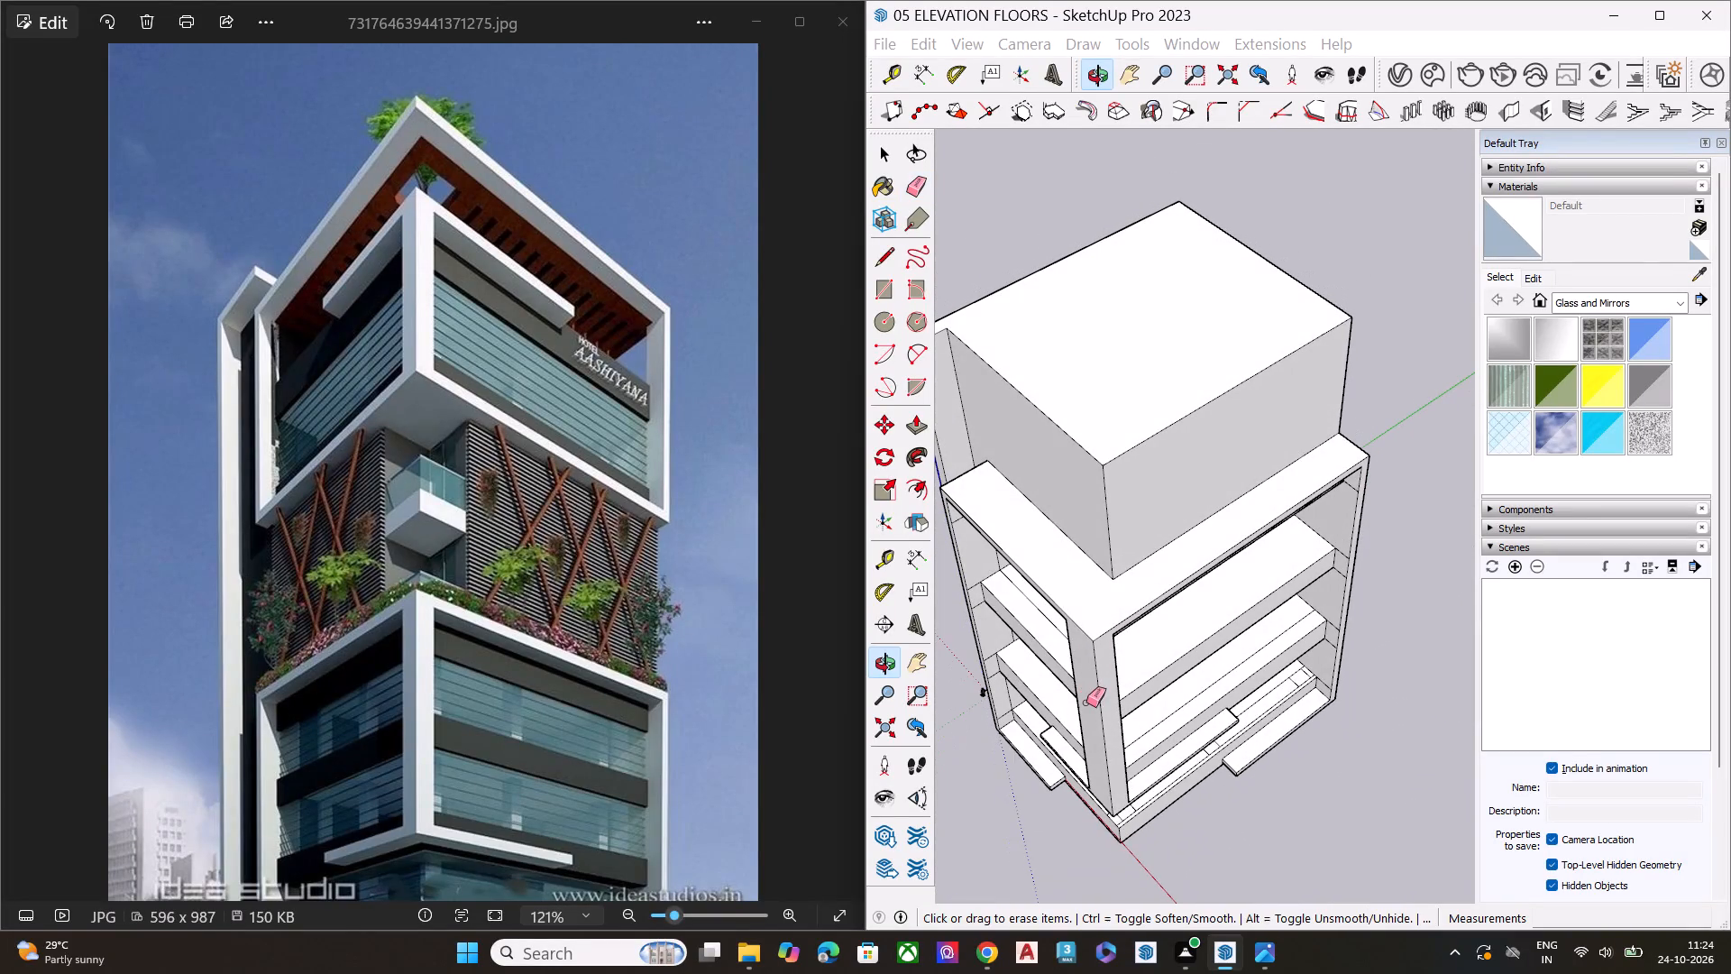
pyautogui.moveTo(1140, 650); pyautogui.dragTo(1183, 664, button='middle')
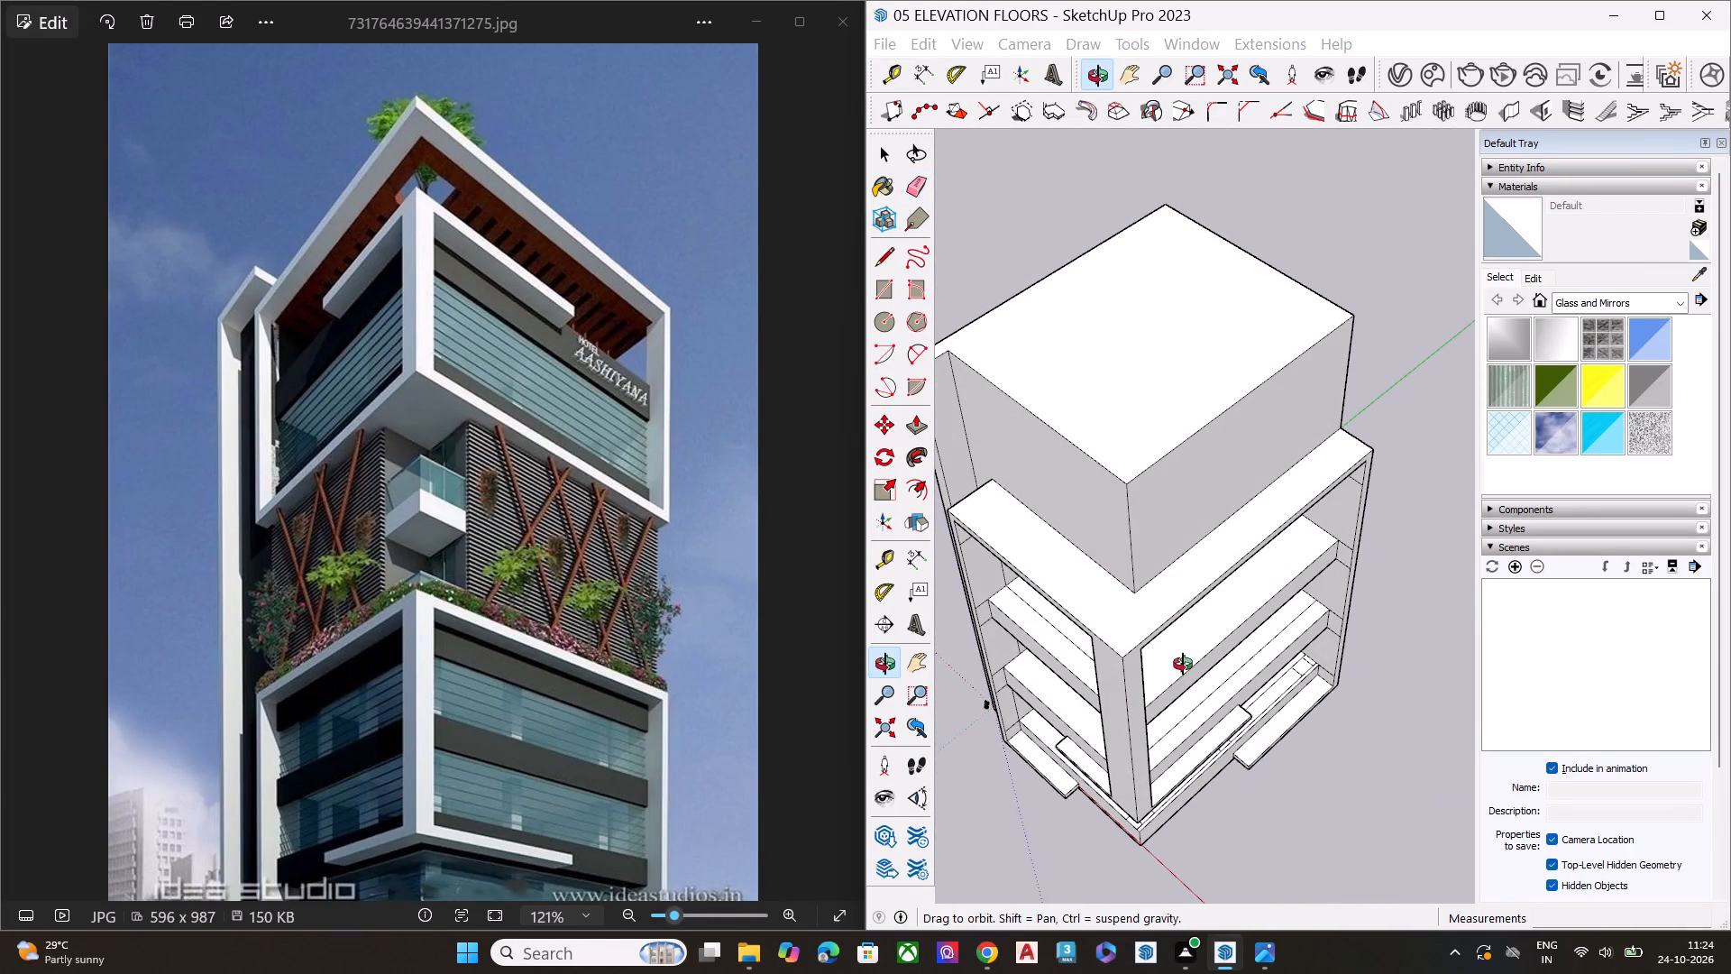
pyautogui.moveTo(1183, 664); pyautogui.dragTo(1269, 361, button='middle')
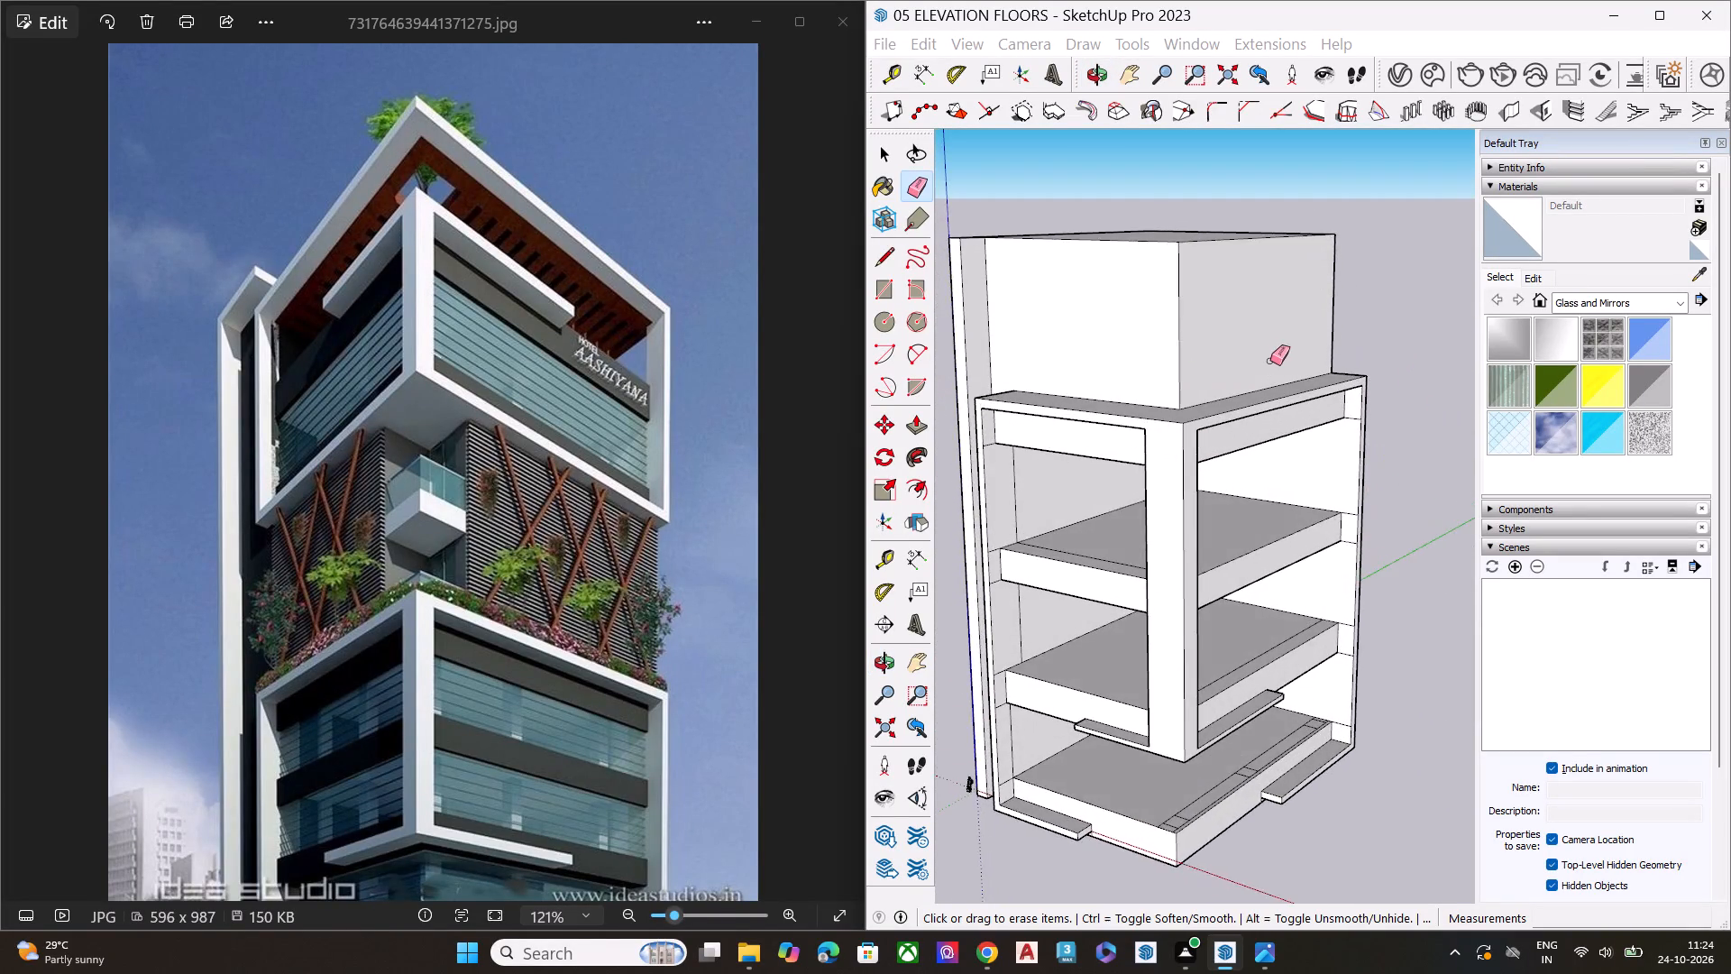
pyautogui.scroll(7, 1270, 361)
pyautogui.scroll(-1, 1252, 372)
pyautogui.scroll(2, 1251, 373)
pyautogui.scroll(-7, 1012, 550)
pyautogui.scroll(-1, 1136, 427)
pyautogui.moveTo(1136, 427); pyautogui.dragTo(1131, 627, button='middle')
pyautogui.press('space')
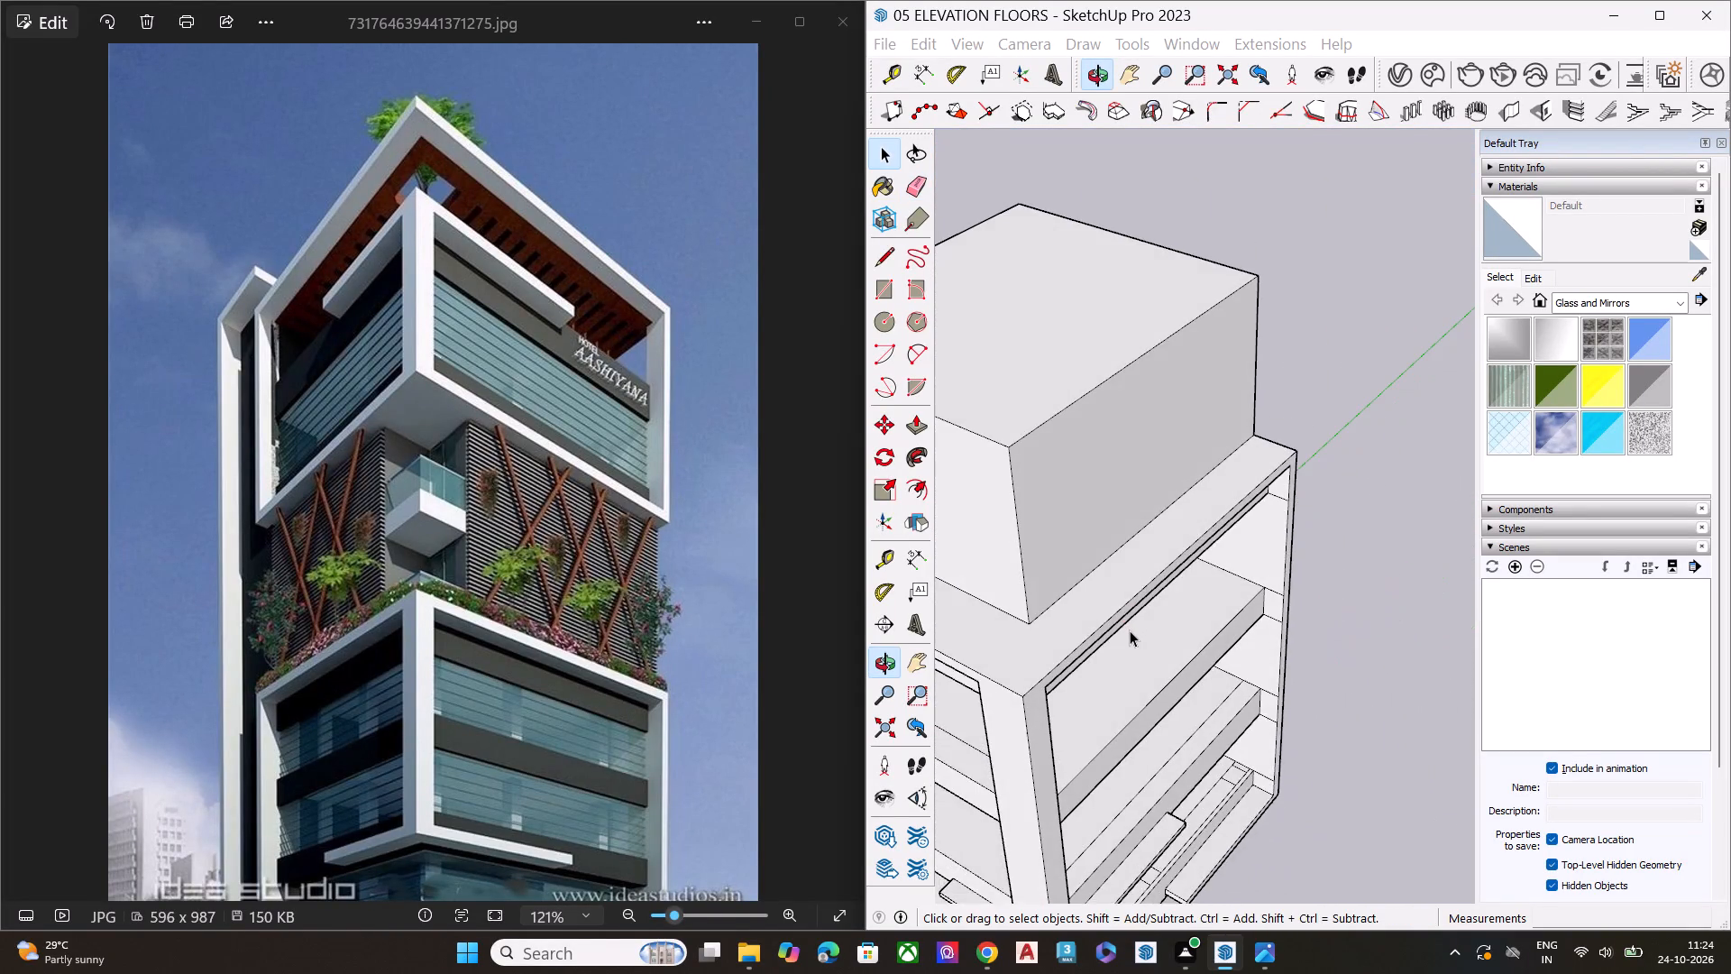
pyautogui.scroll(1, 1130, 630)
pyautogui.scroll(-1, 1130, 630)
pyautogui.scroll(1, 1130, 630)
pyautogui.press('l')
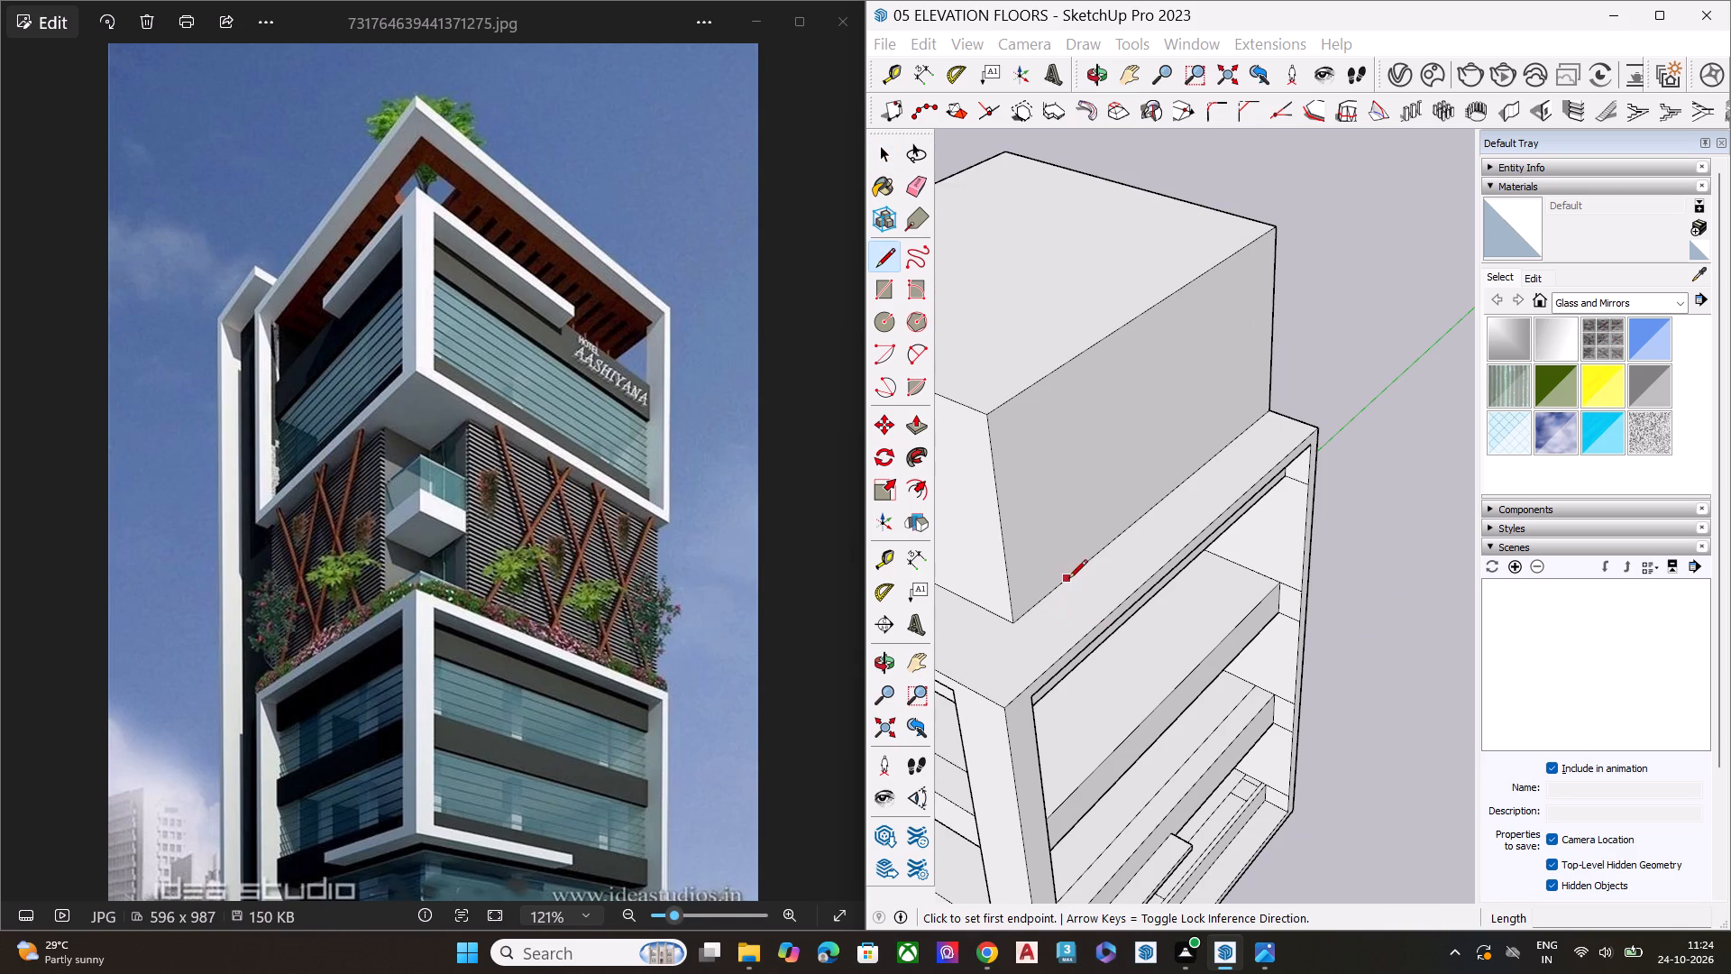
pyautogui.click(1067, 579)
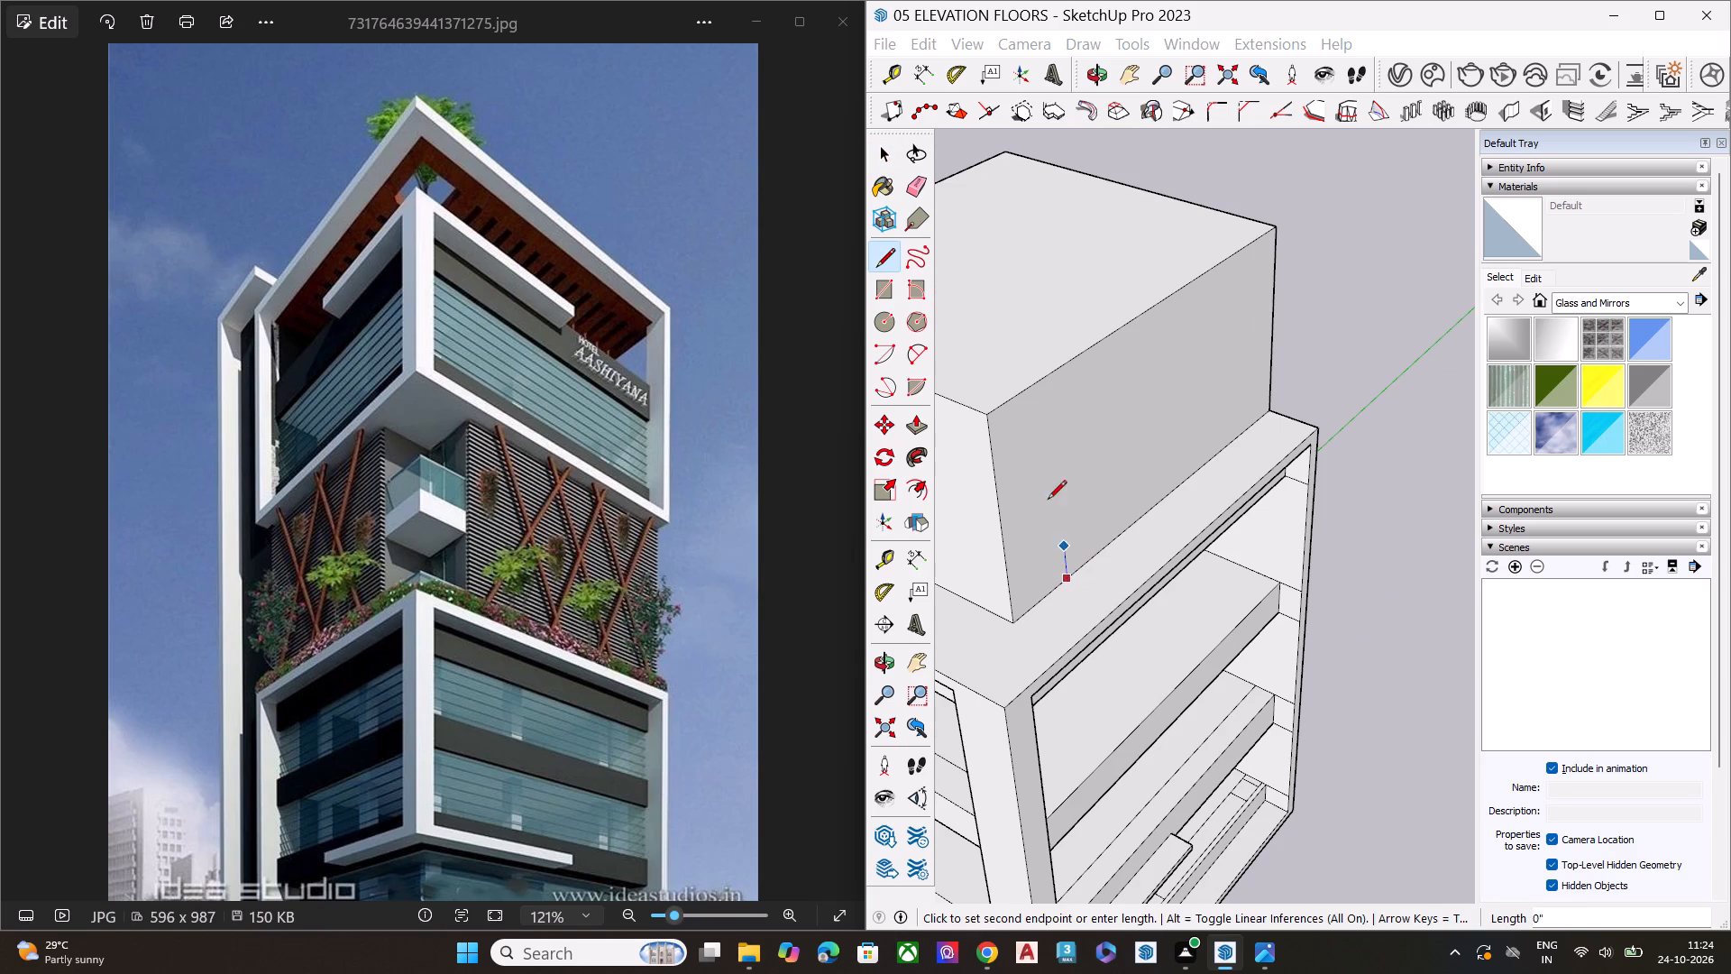
pyautogui.click(1049, 375)
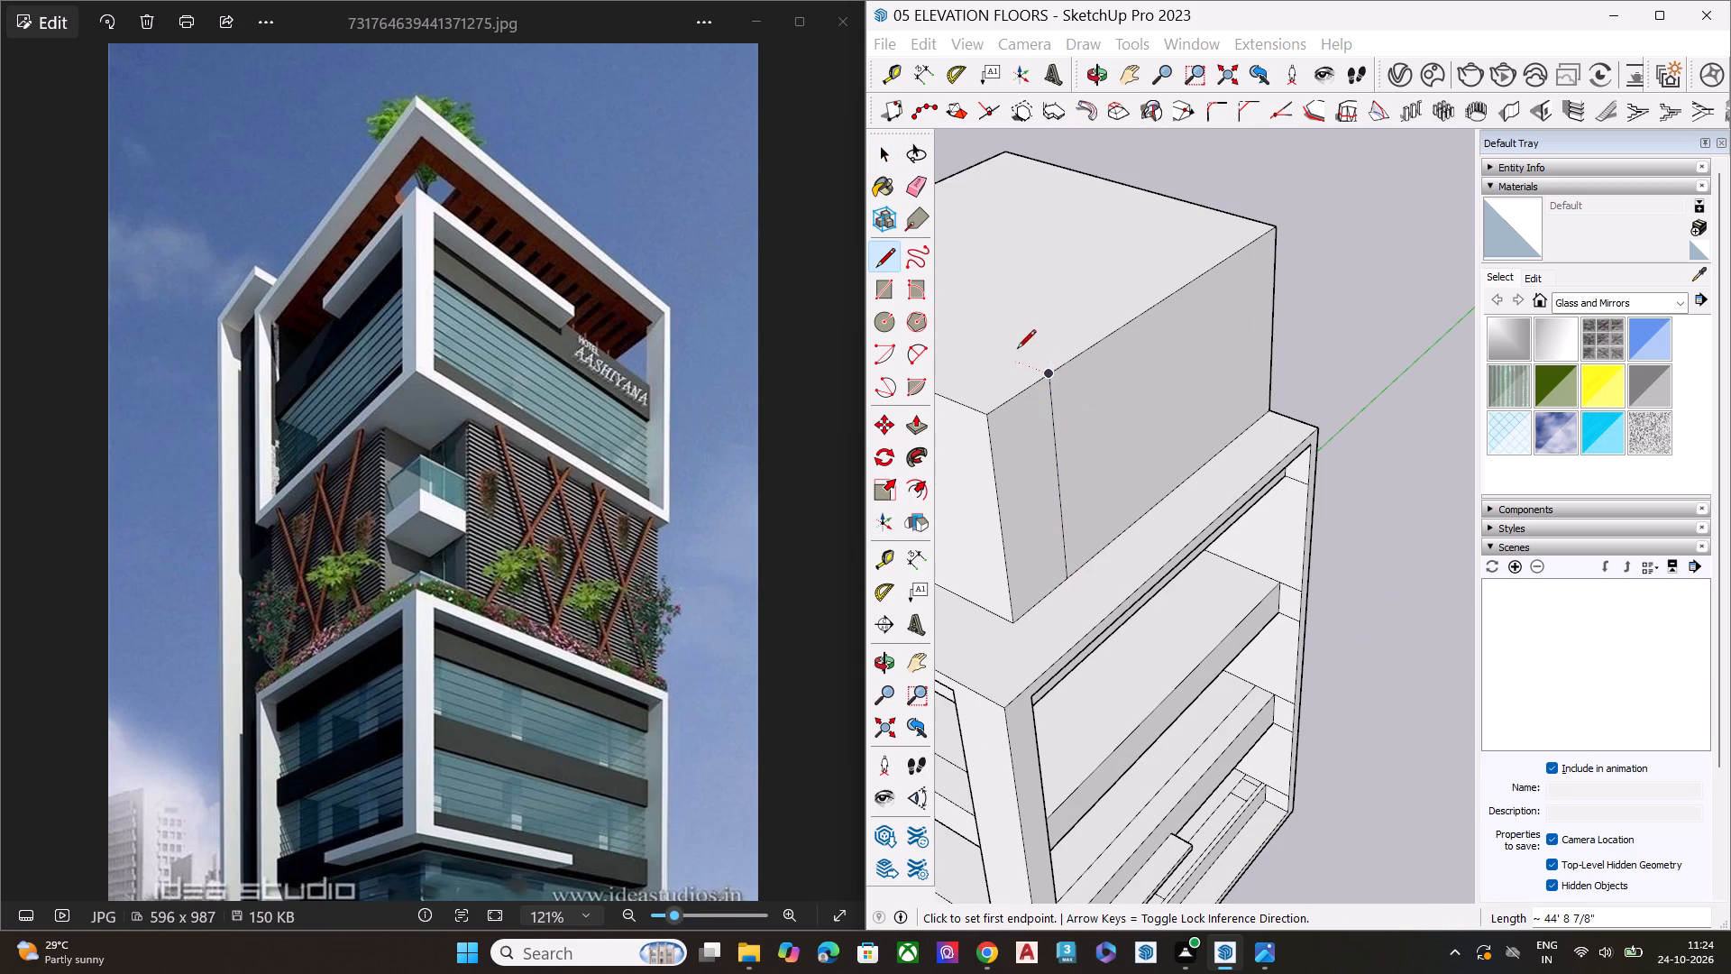
# Outline a corner patch on the block's top, running about 13' inward from the vertical line and back to the adjacent edge.
pyautogui.moveTo(1026, 370); pyautogui.dragTo(1212, 526, button='middle')
pyautogui.scroll(3, 1188, 535)
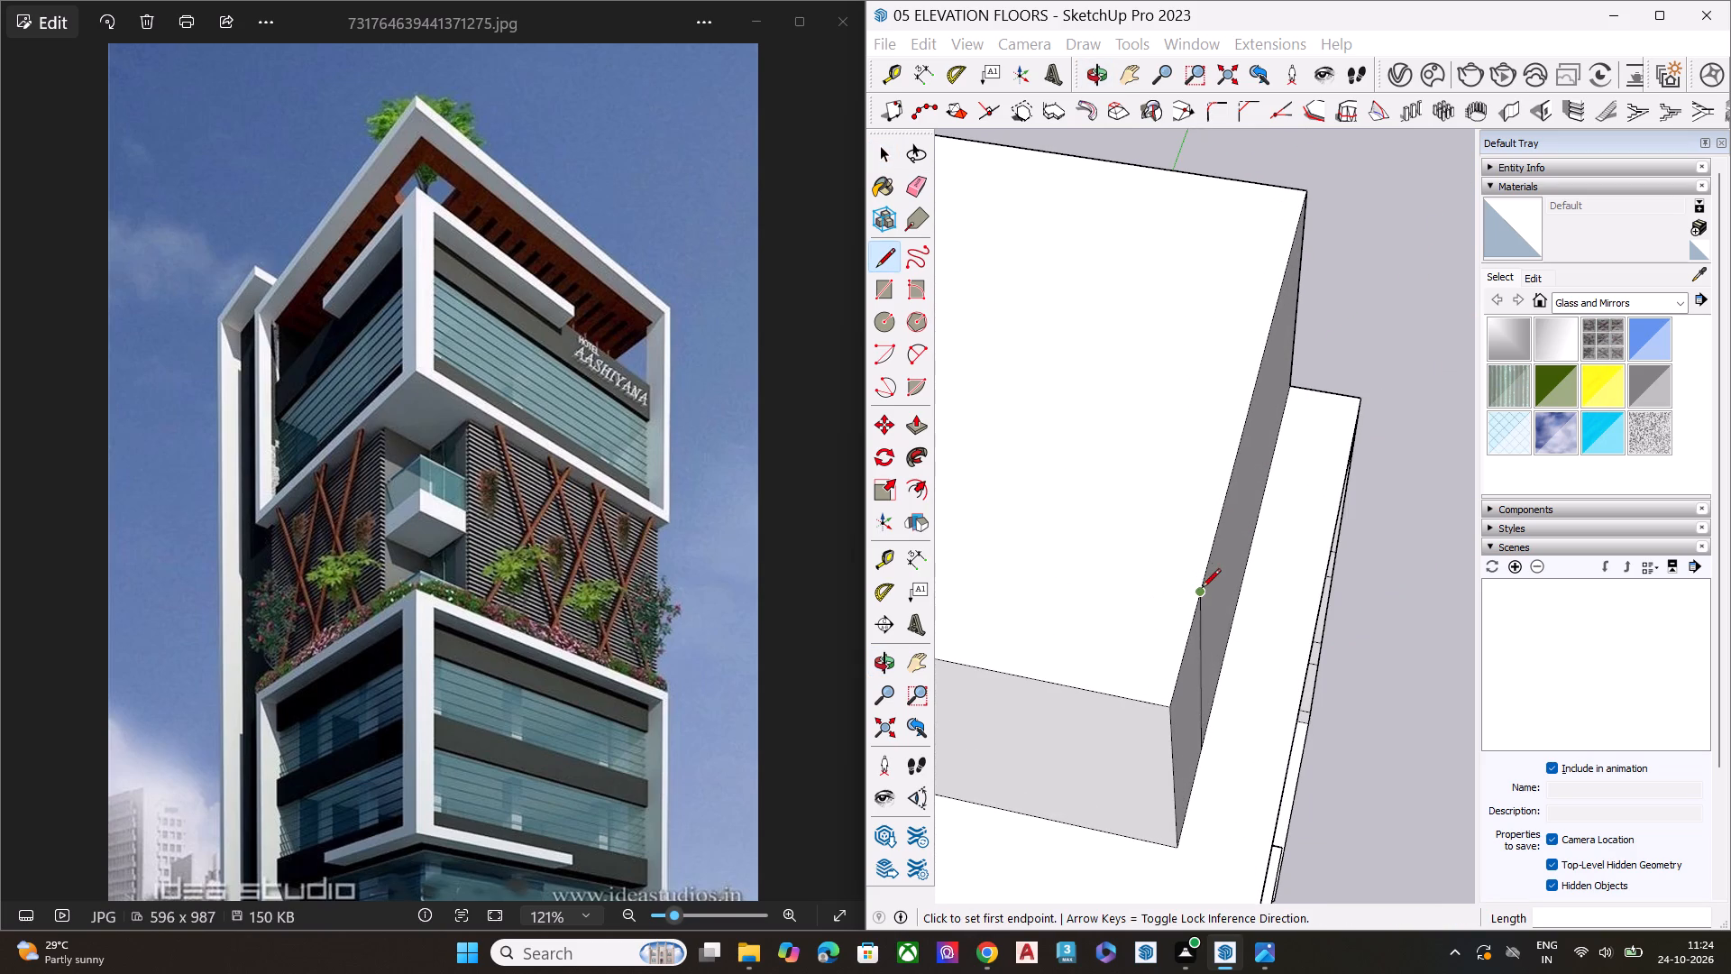
pyautogui.click(1197, 592)
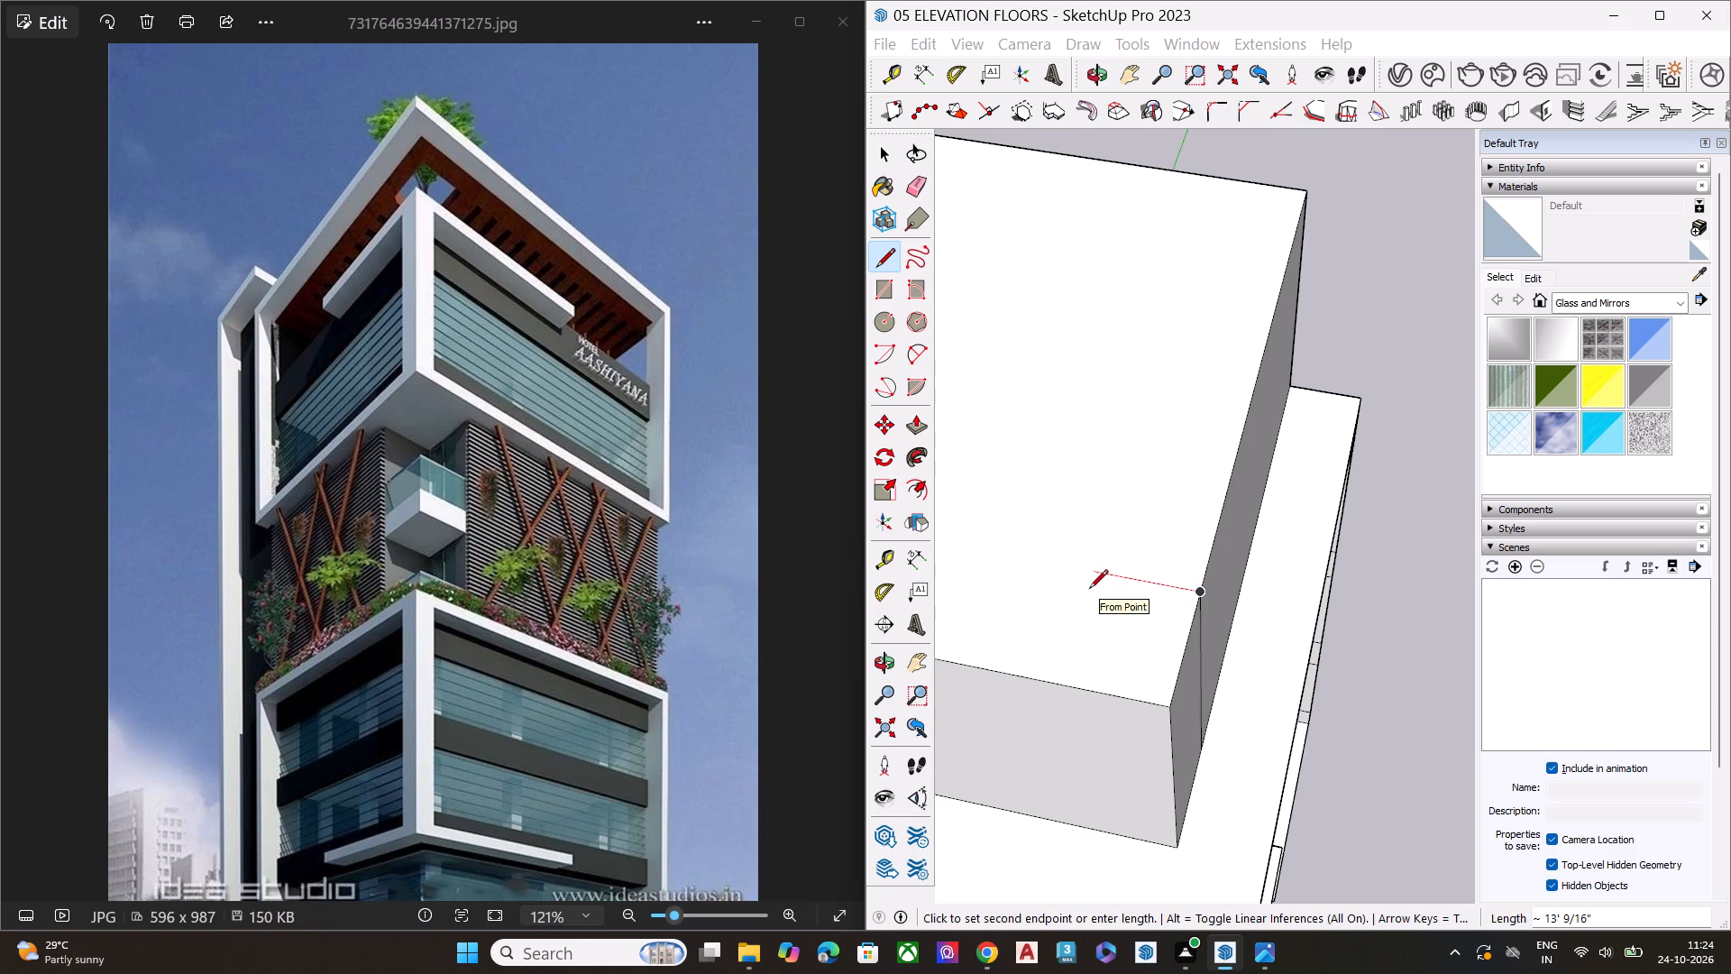
pyautogui.click(1085, 585)
pyautogui.click(1087, 572)
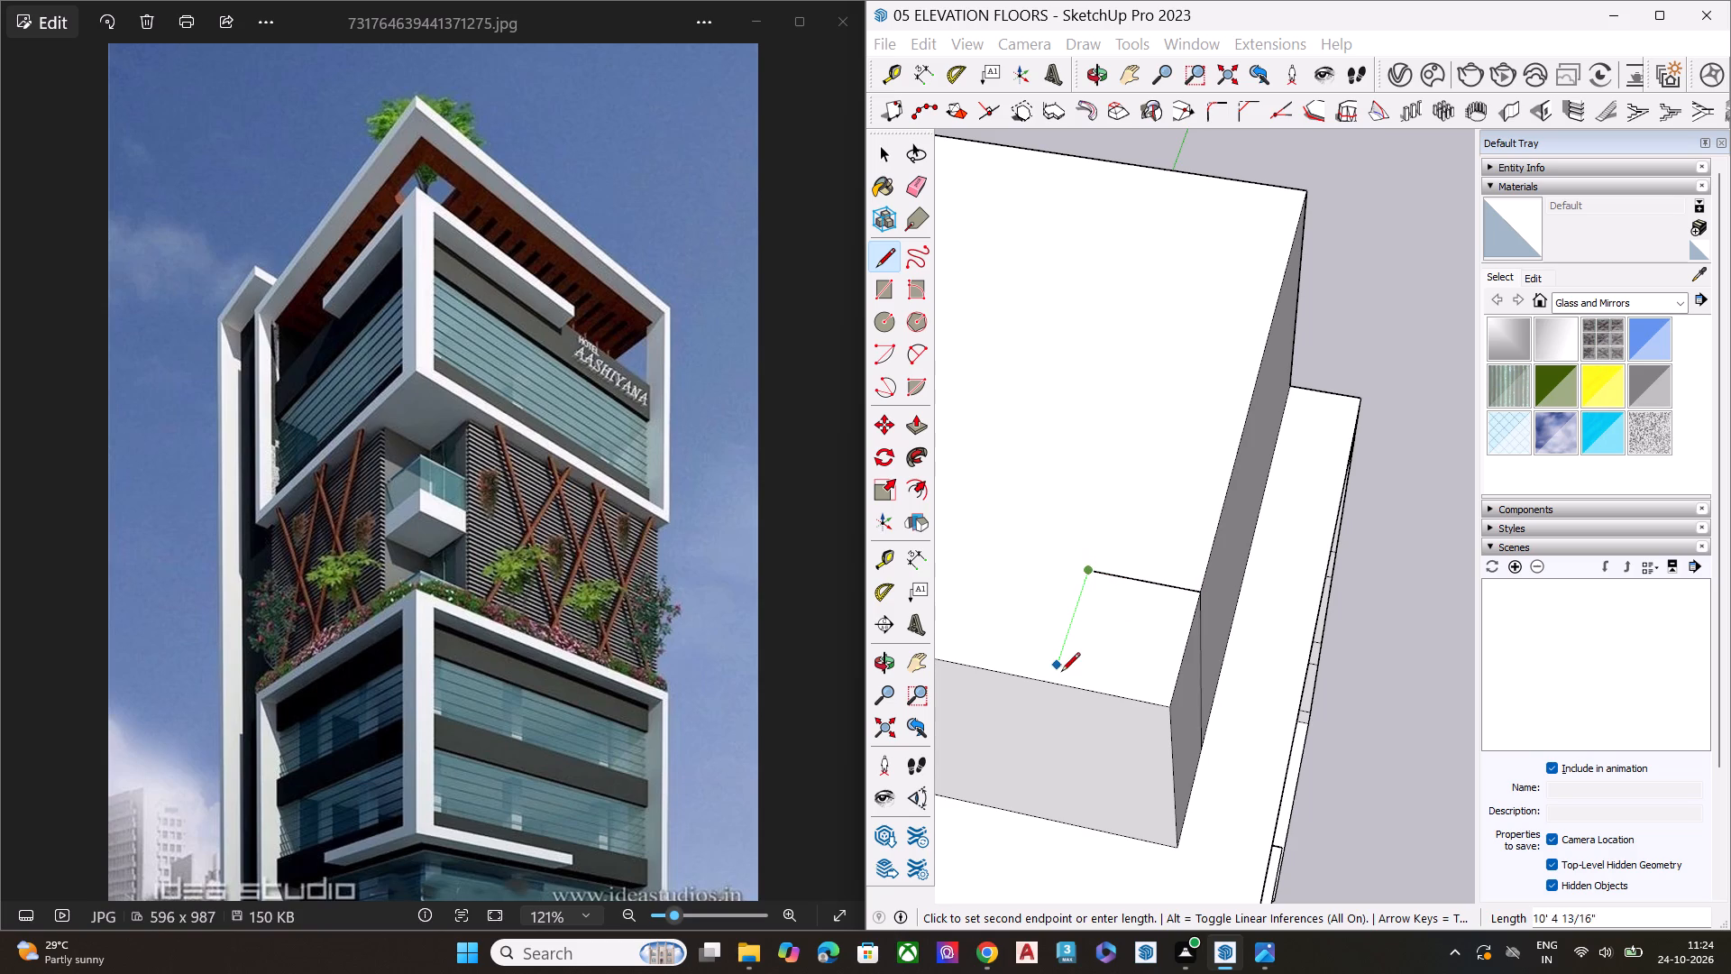
pyautogui.click(1056, 683)
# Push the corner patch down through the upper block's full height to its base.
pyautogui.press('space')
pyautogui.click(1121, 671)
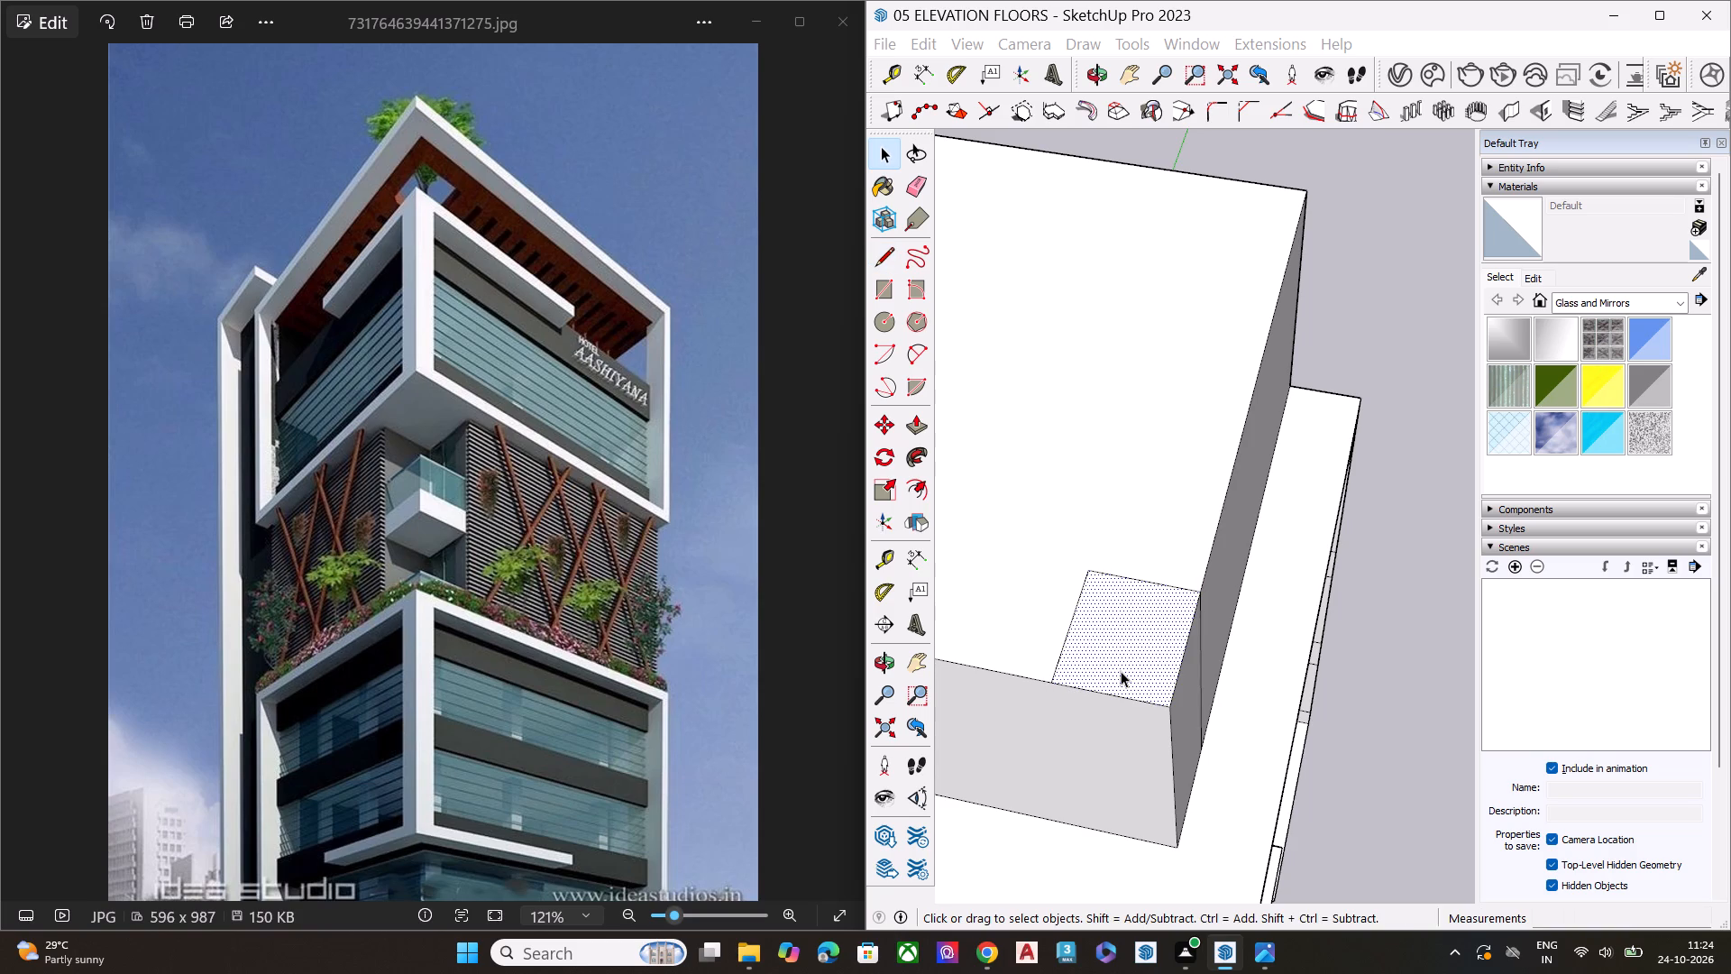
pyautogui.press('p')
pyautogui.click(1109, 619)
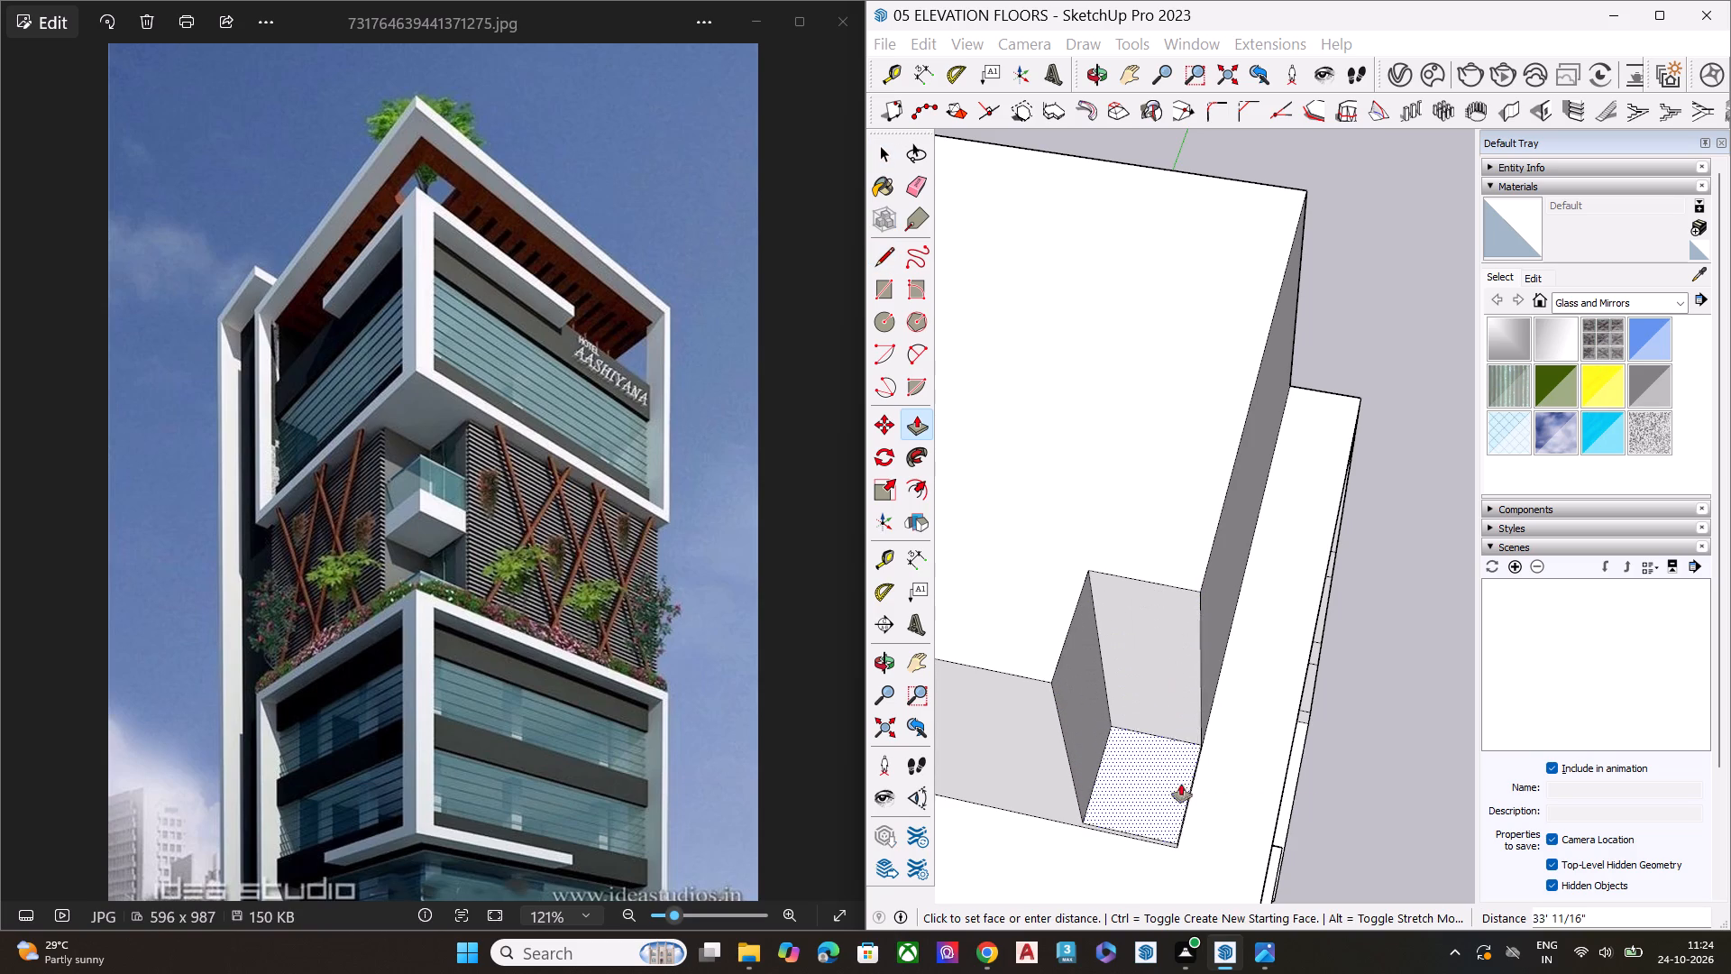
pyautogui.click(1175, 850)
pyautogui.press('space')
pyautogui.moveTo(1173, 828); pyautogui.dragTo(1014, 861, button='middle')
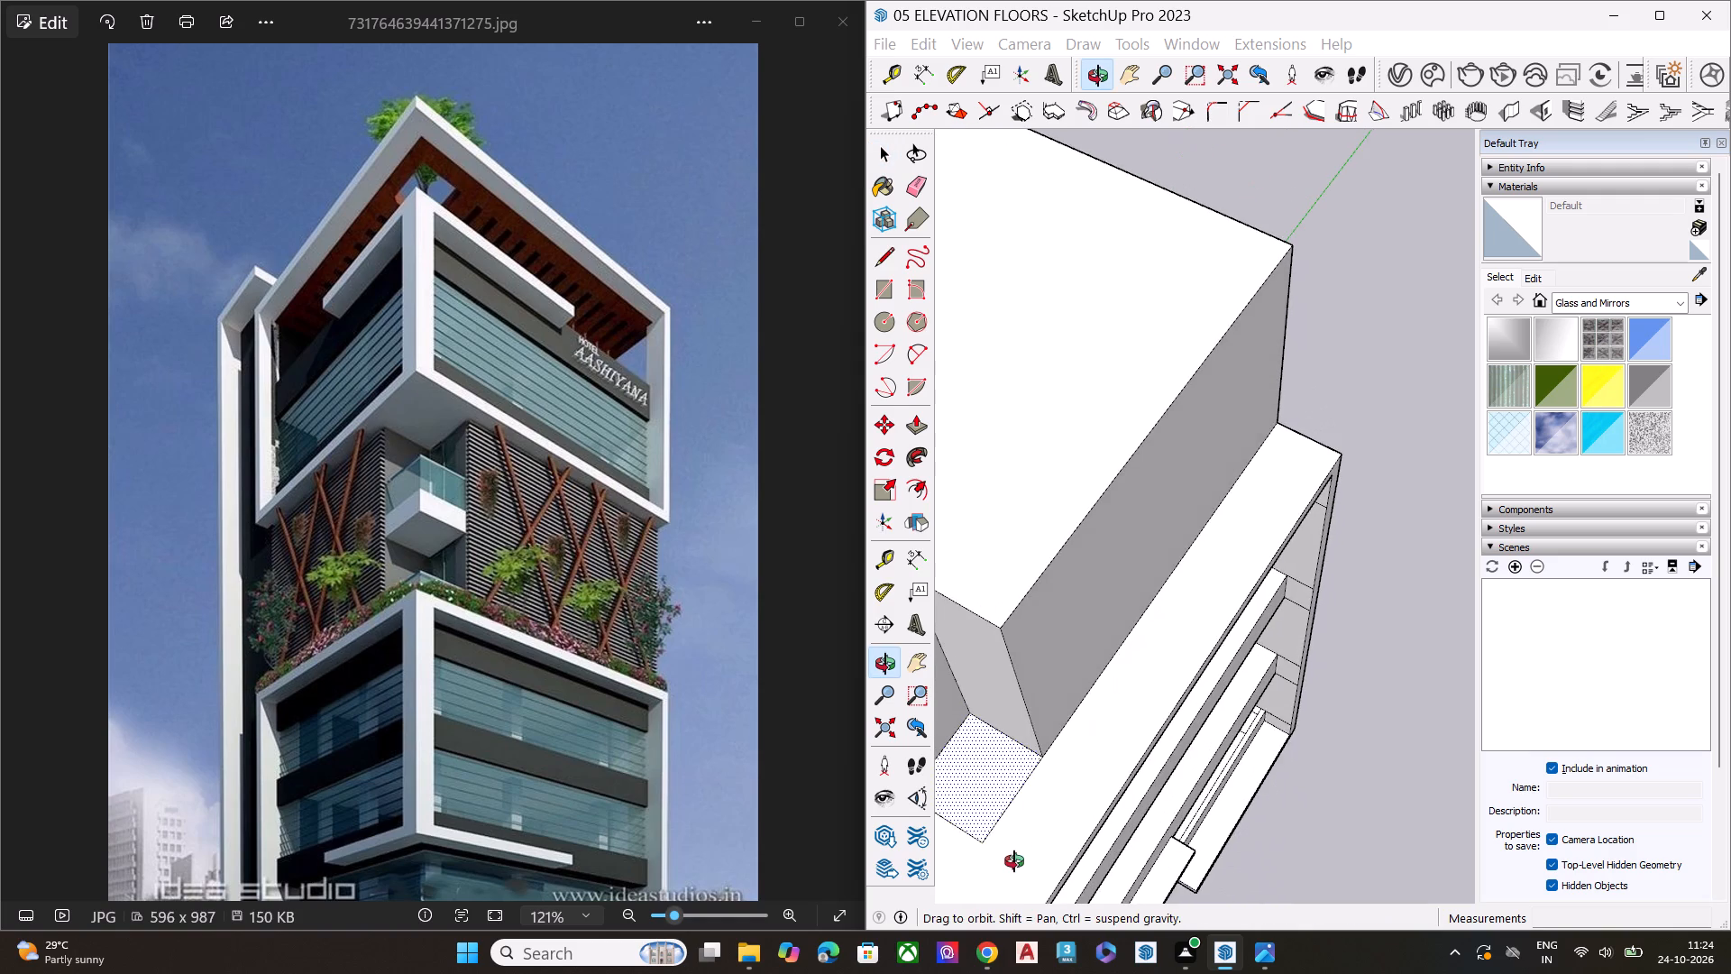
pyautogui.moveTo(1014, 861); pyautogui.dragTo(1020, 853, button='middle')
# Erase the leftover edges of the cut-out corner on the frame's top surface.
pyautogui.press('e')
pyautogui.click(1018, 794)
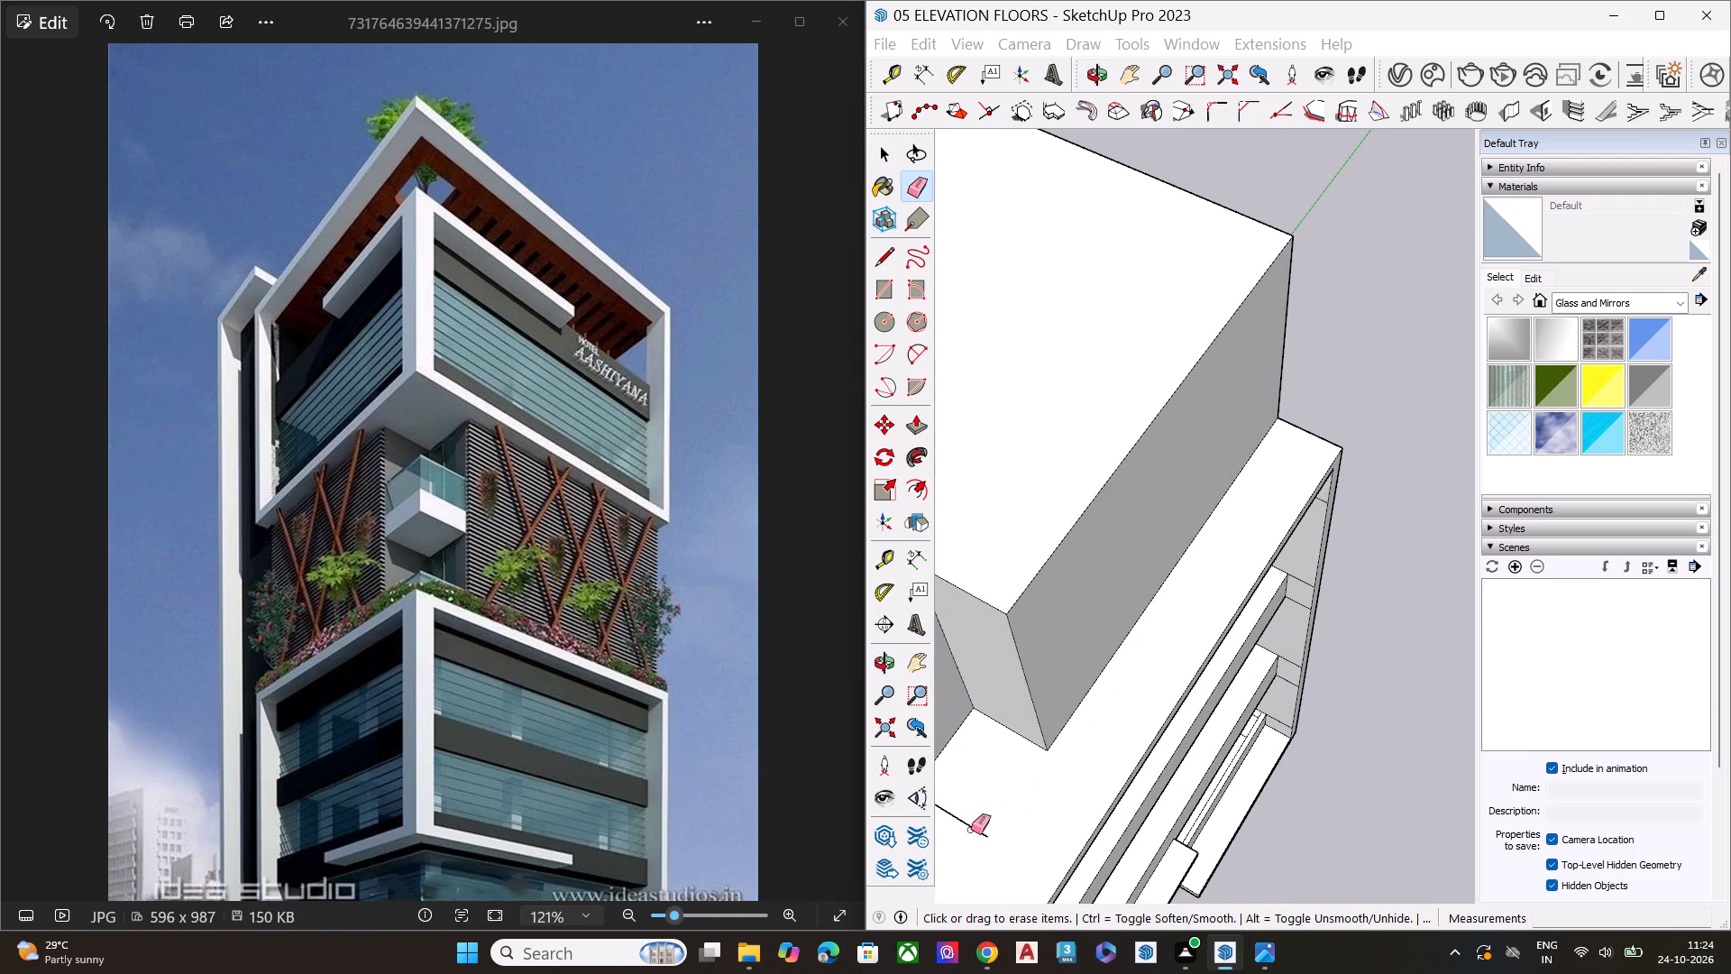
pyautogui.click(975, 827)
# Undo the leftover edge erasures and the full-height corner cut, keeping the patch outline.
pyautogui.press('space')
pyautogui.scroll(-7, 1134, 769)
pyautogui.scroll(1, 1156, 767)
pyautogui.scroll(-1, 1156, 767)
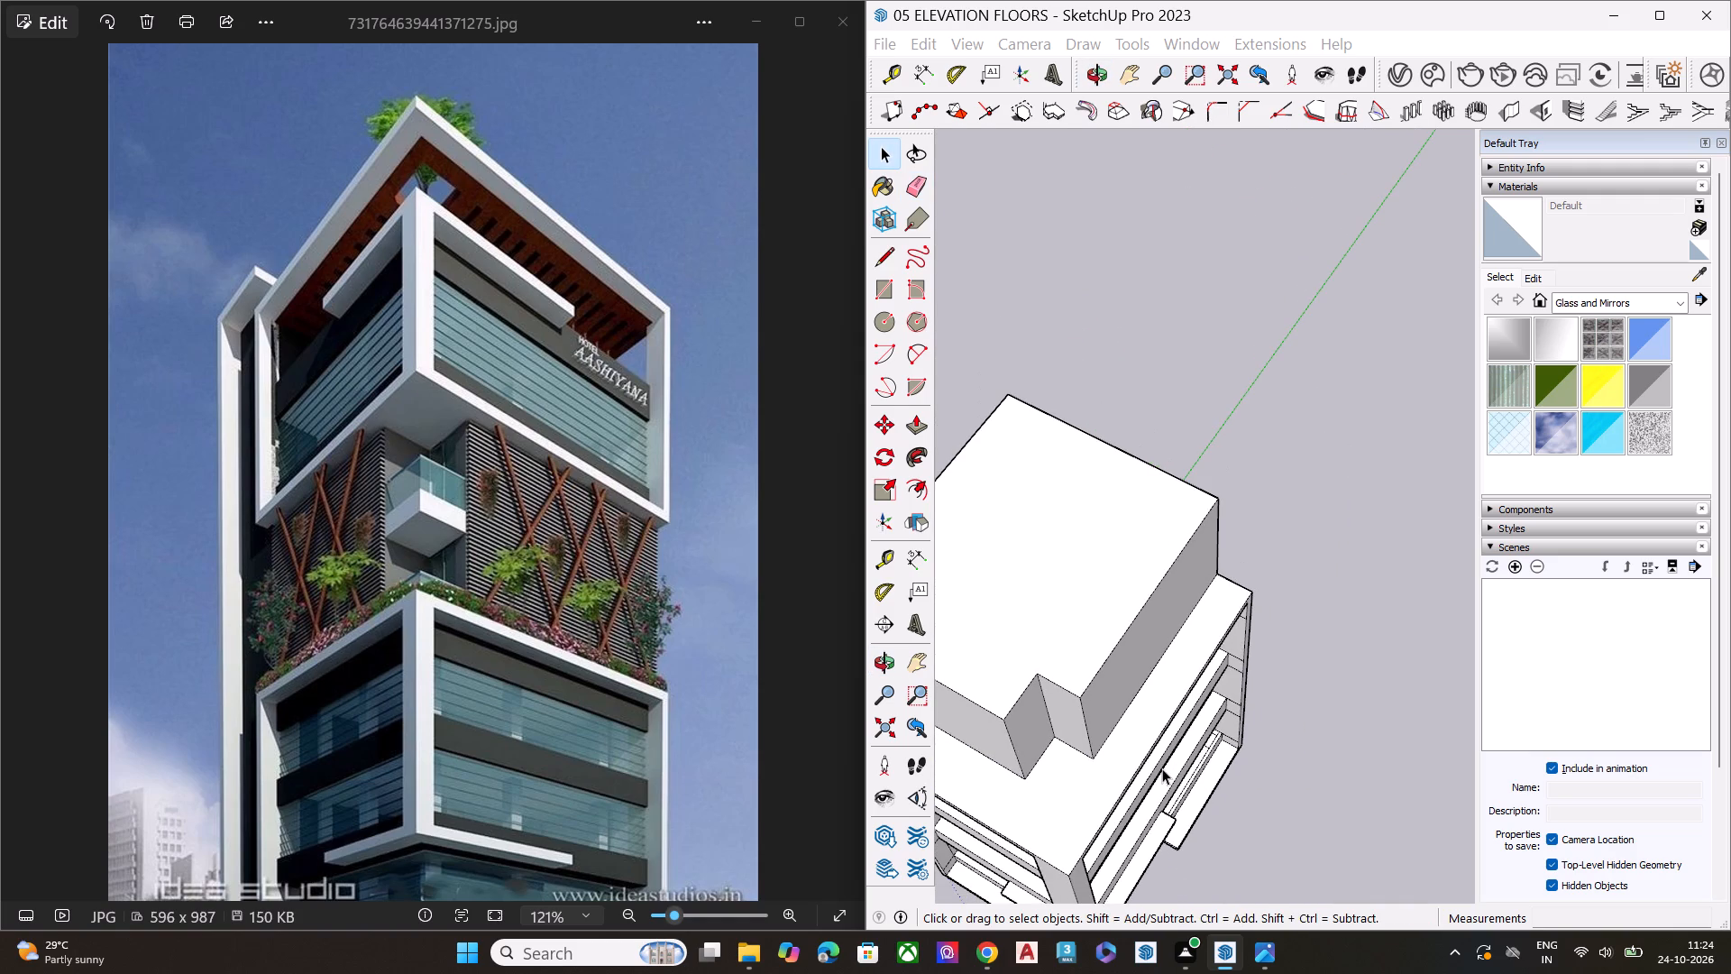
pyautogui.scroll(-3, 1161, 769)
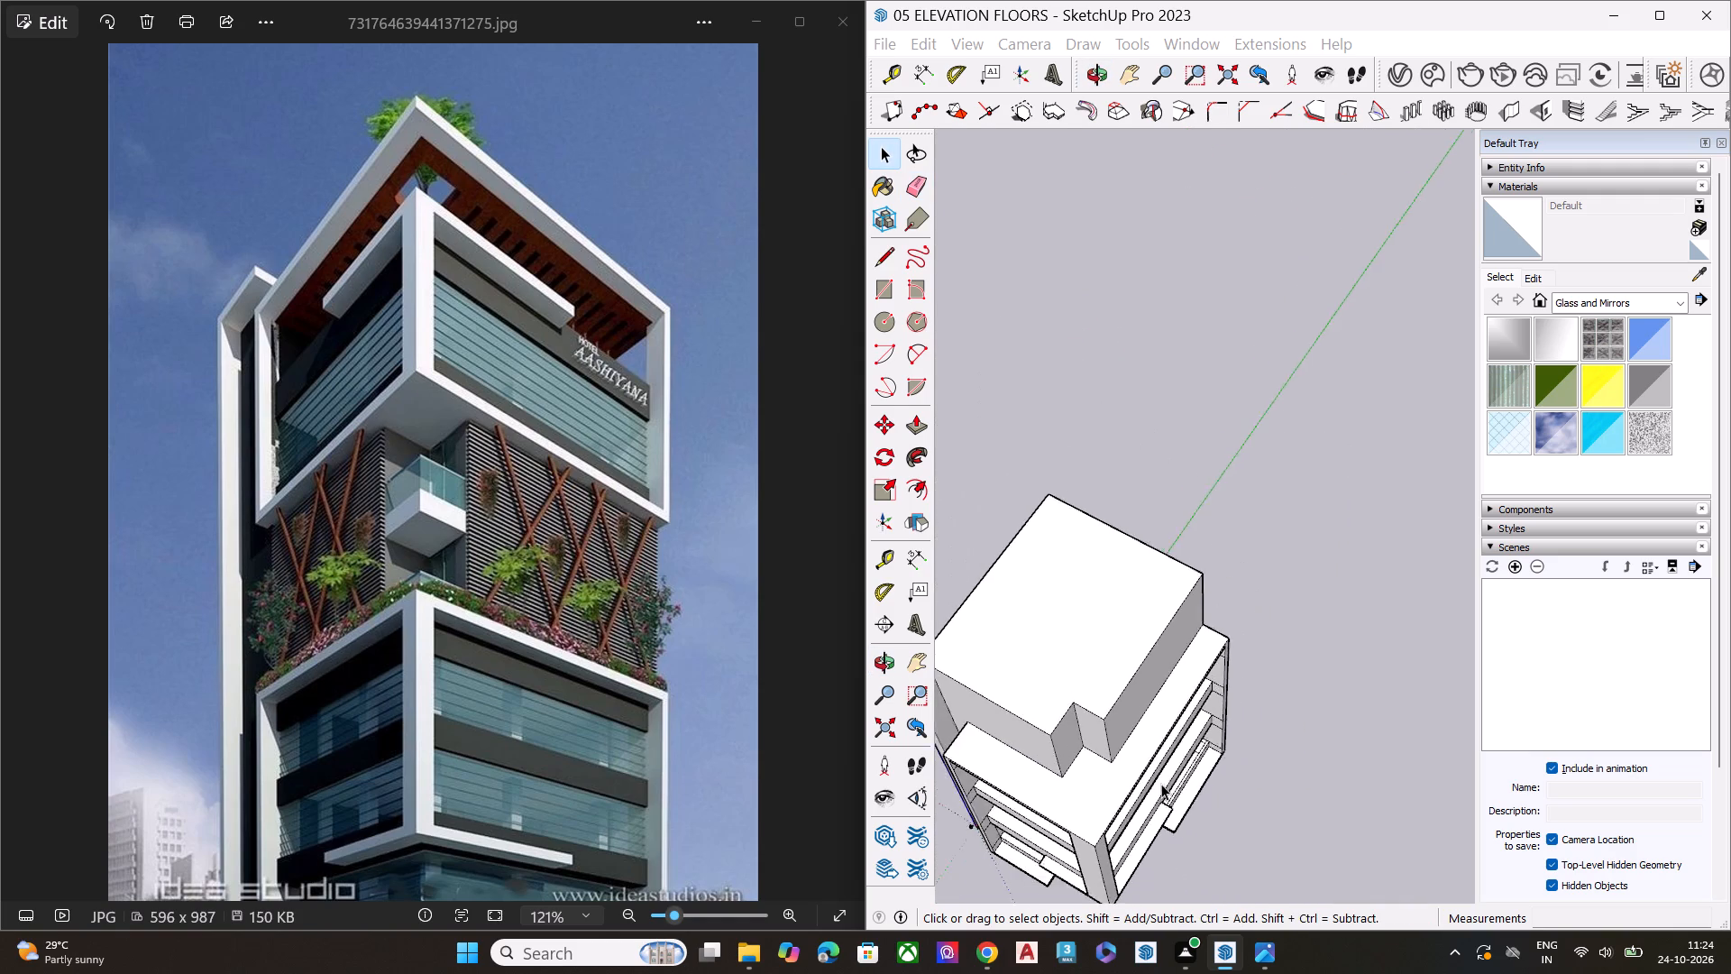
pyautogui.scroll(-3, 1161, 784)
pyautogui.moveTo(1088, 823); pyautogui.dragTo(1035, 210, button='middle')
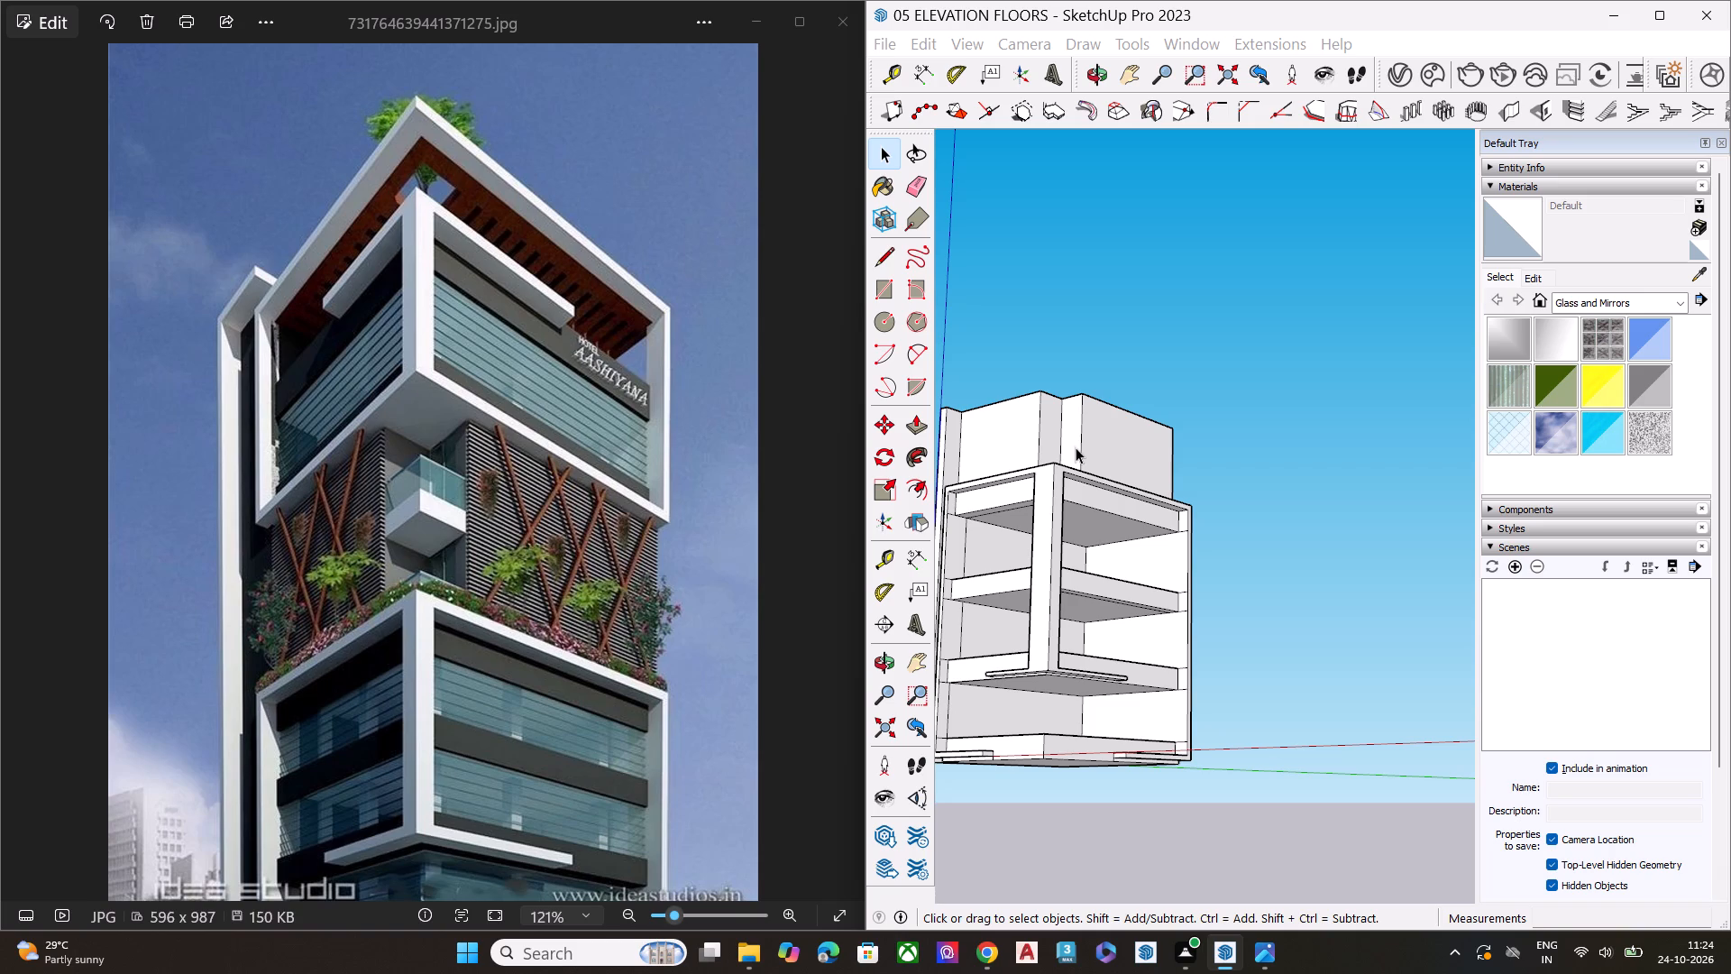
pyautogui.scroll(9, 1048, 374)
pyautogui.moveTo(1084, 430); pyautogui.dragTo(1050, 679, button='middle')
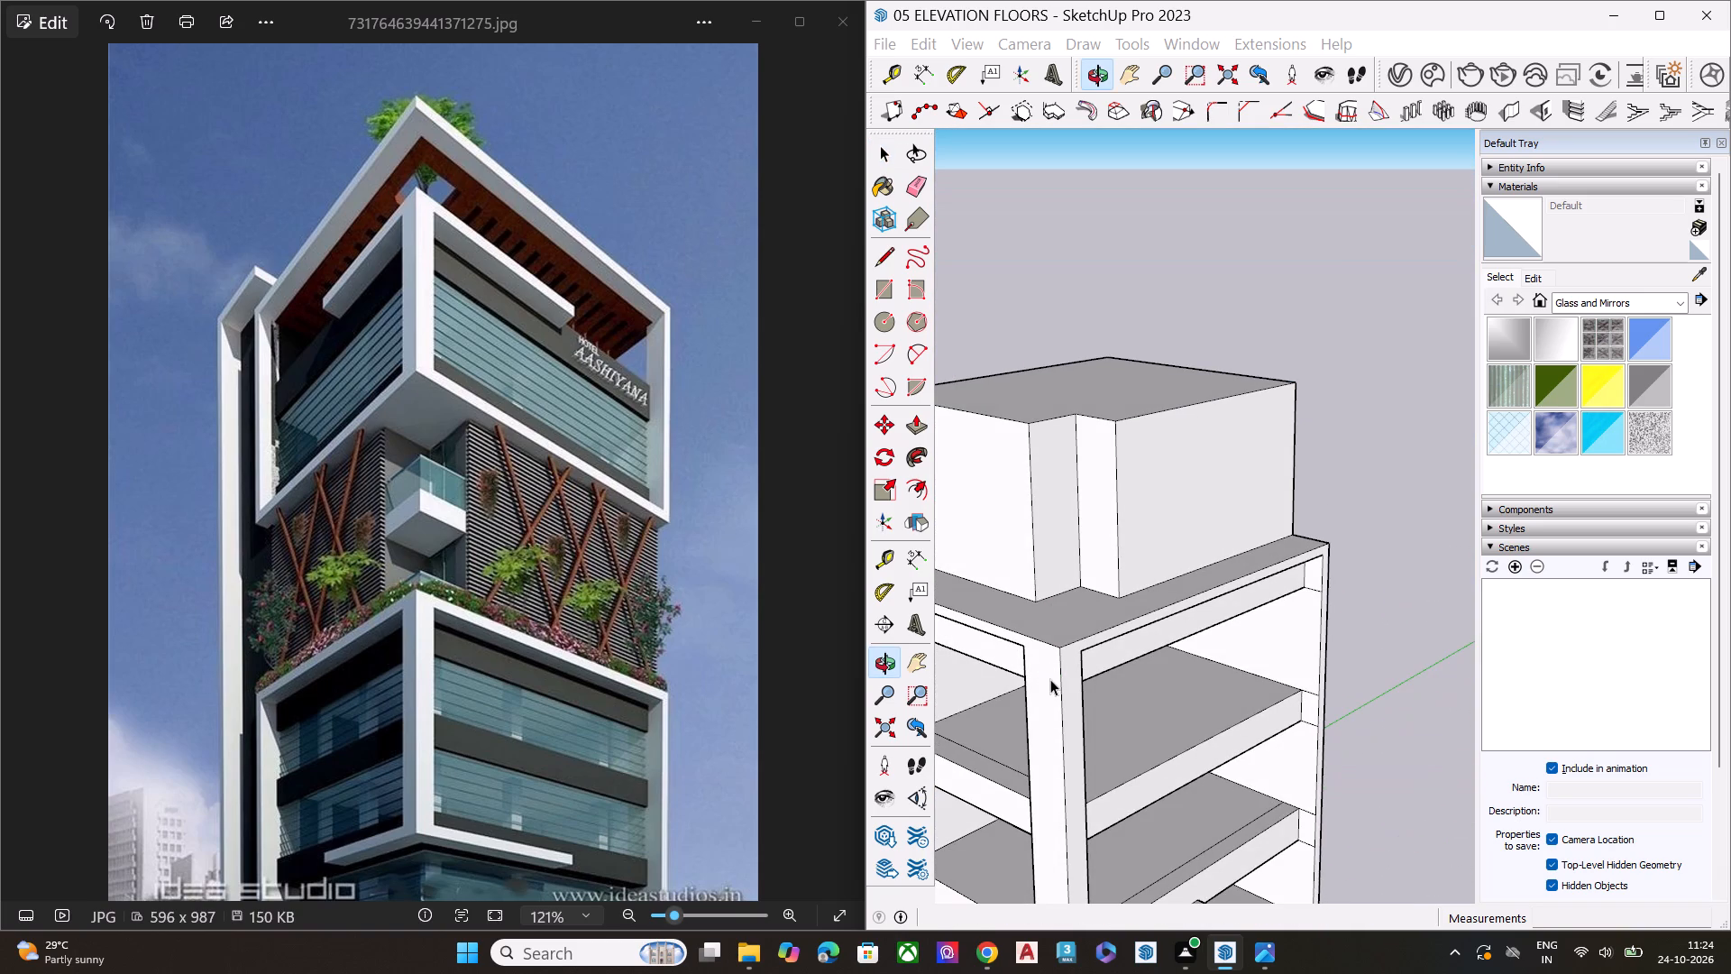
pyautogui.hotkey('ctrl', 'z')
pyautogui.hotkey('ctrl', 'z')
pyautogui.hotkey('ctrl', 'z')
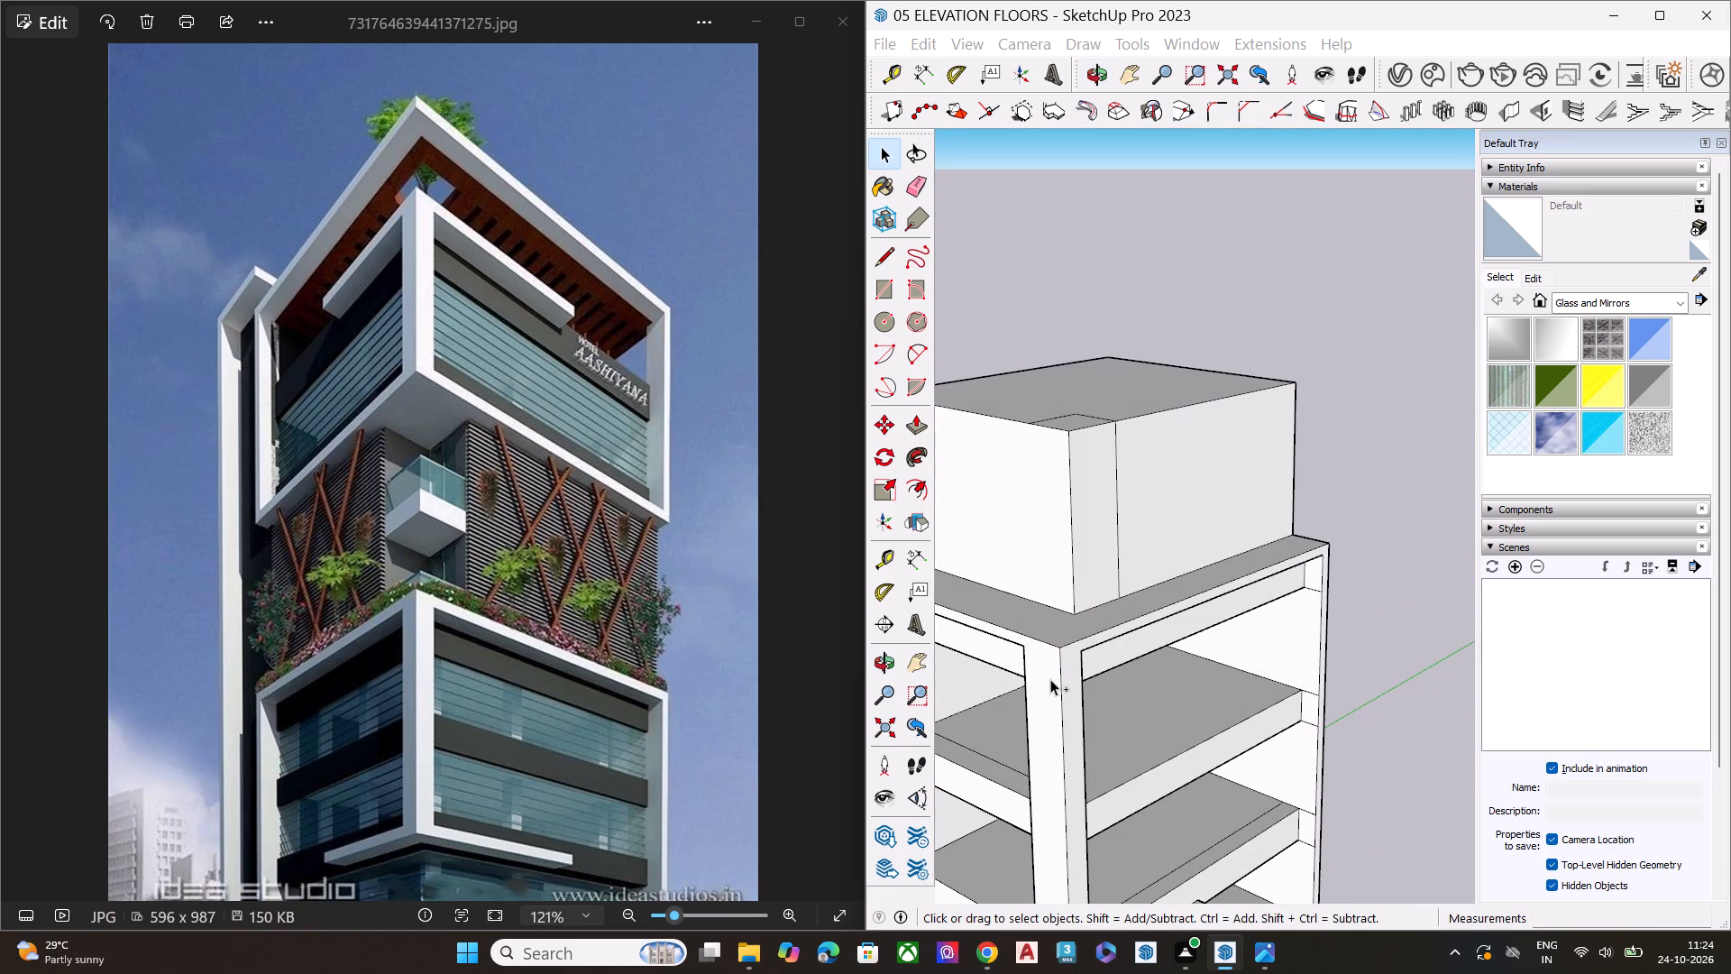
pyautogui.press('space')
# Draw a vertical line about 43' 2 1/2" long down the block's adjacent face from the corner patch's edge to the base.
pyautogui.moveTo(1118, 479); pyautogui.dragTo(1115, 576, button='middle')
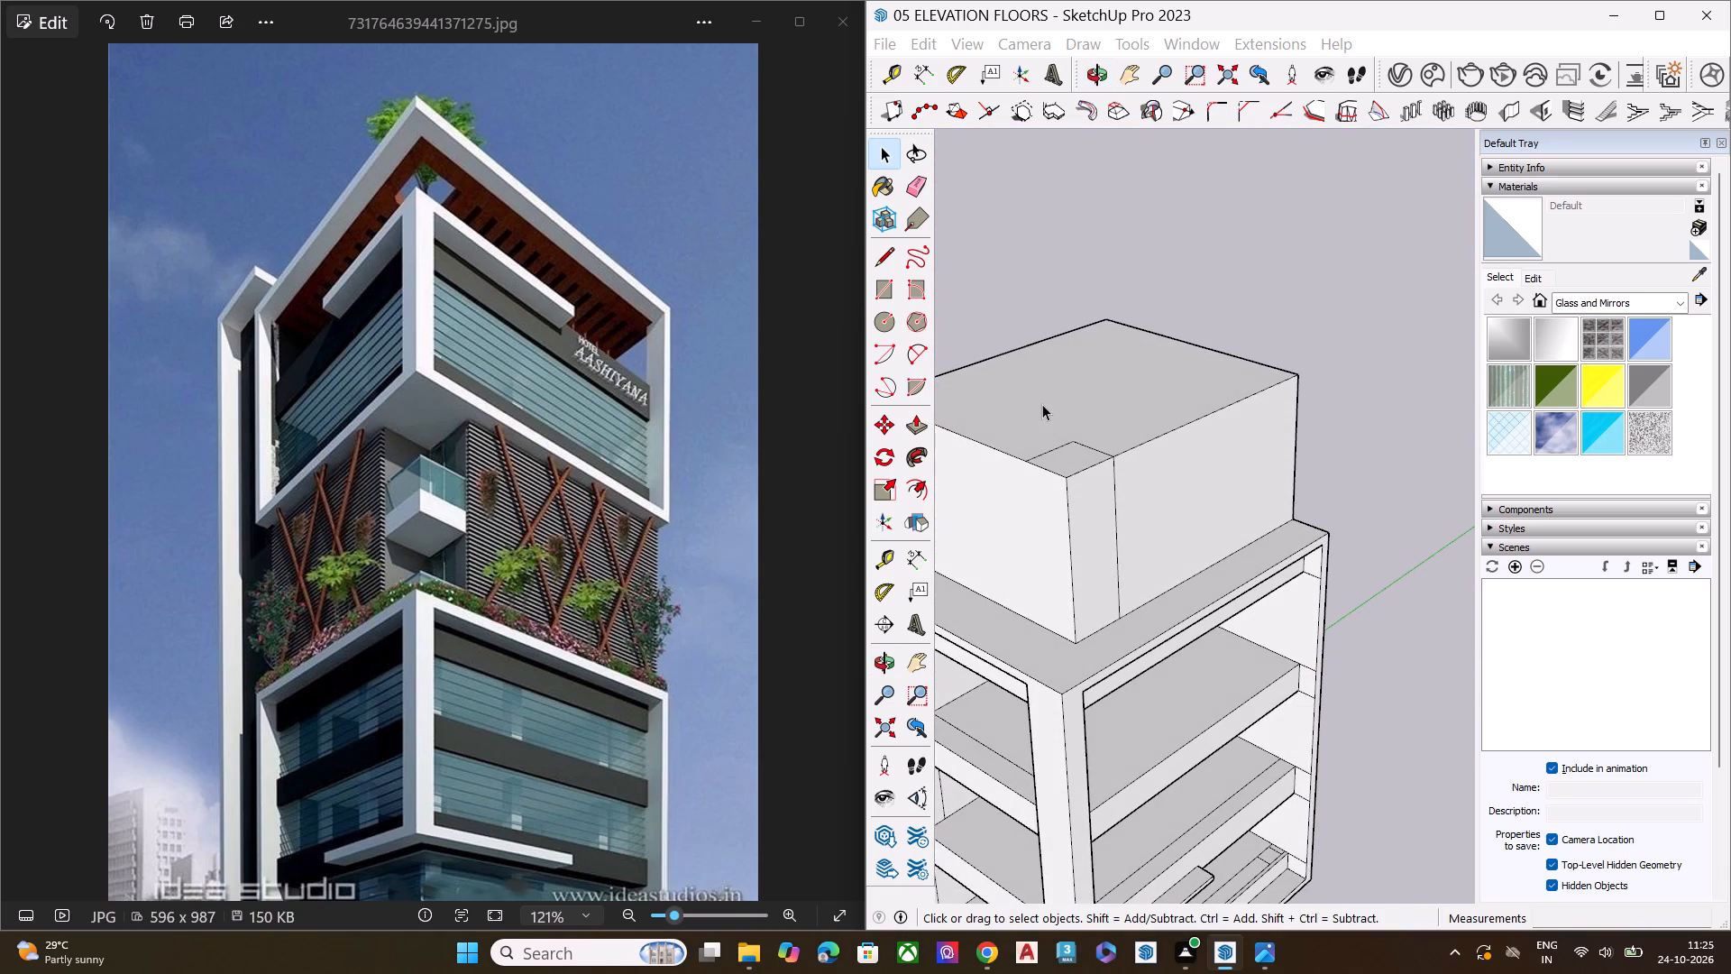
pyautogui.scroll(6, 1042, 404)
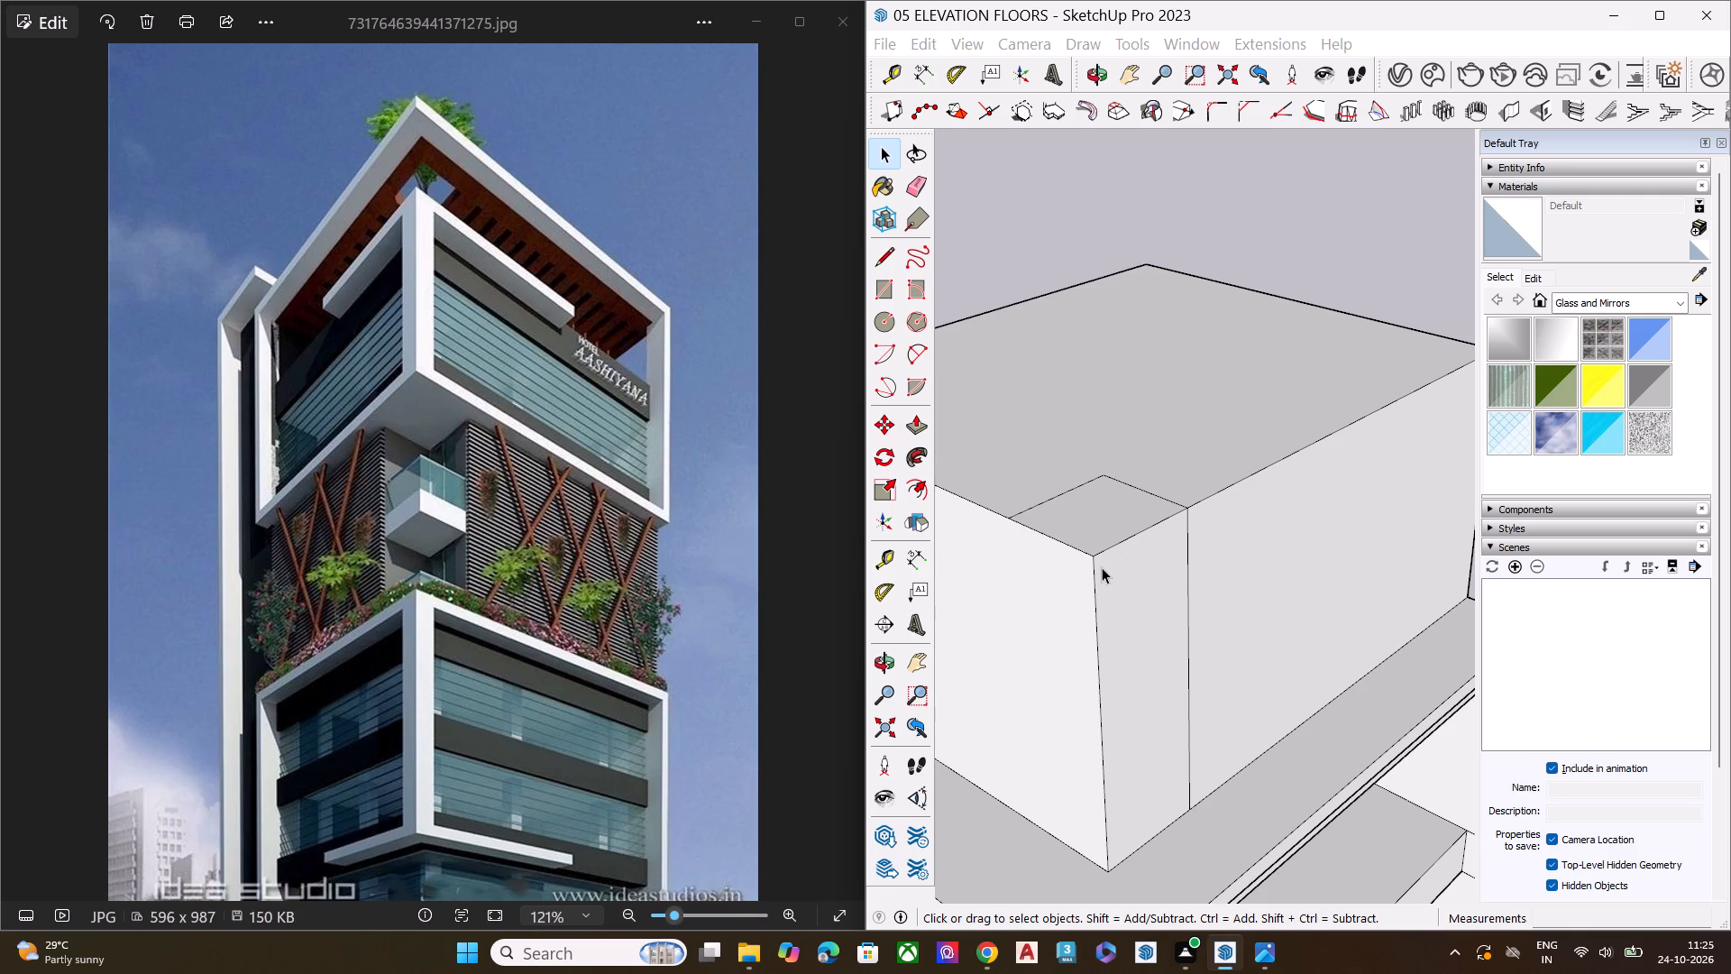
pyautogui.moveTo(1077, 602); pyautogui.dragTo(1272, 490, button='middle')
pyautogui.press('l')
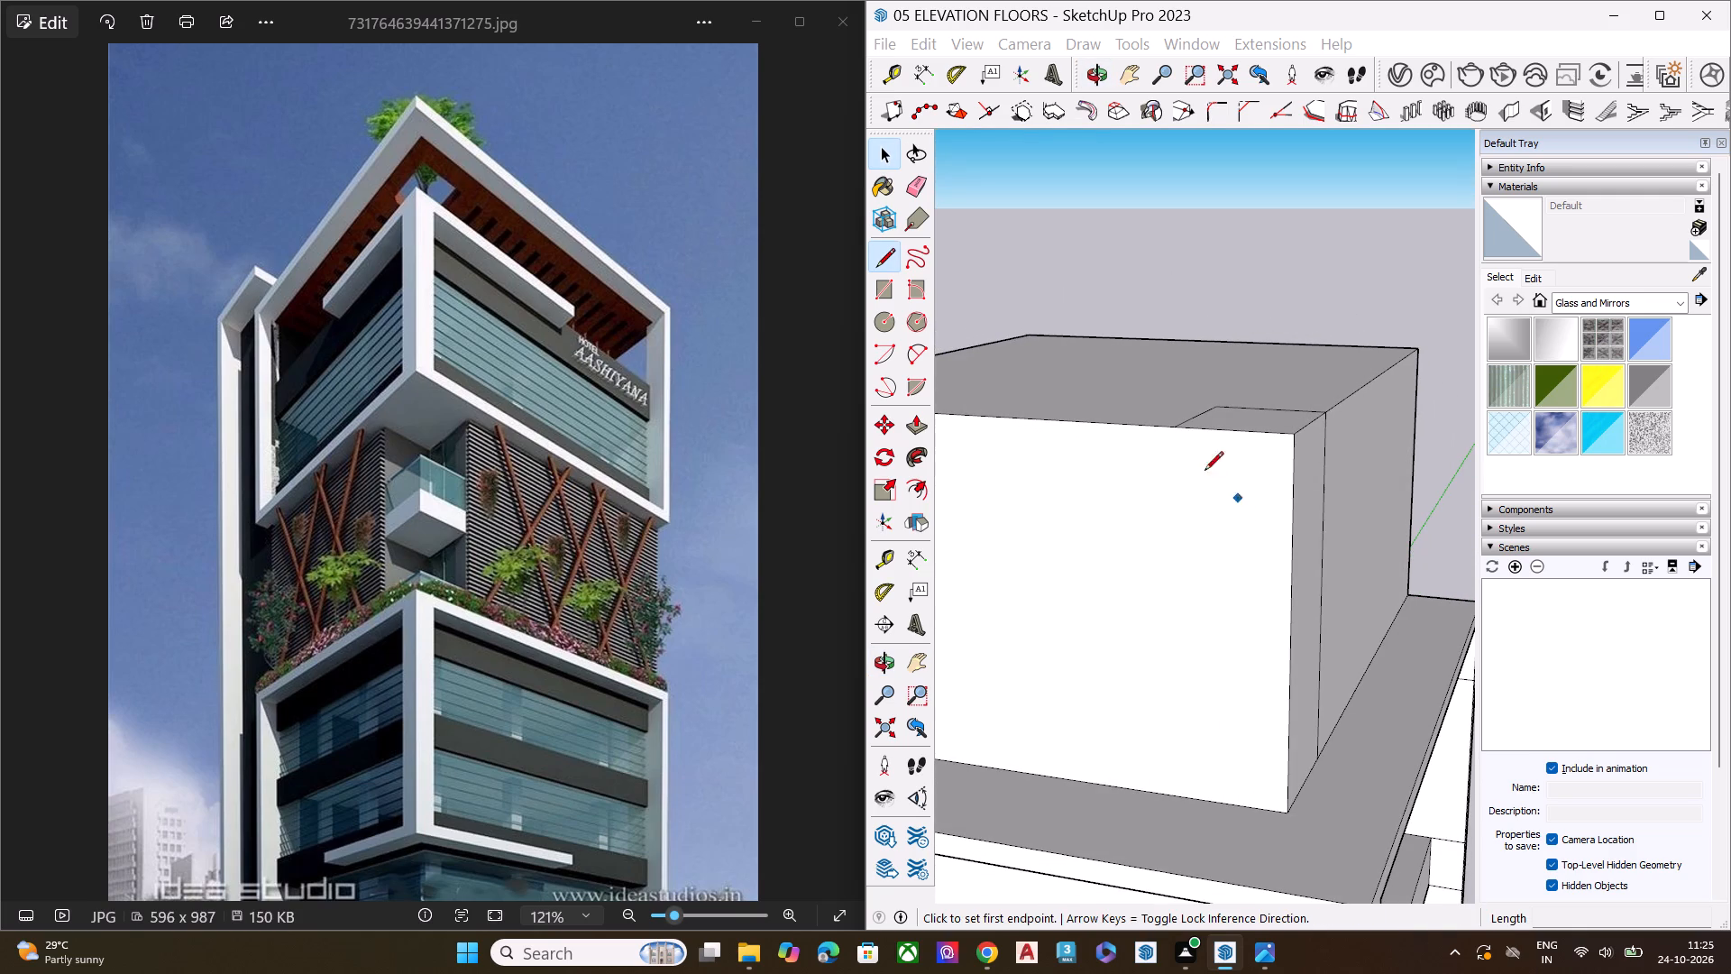
pyautogui.click(1173, 427)
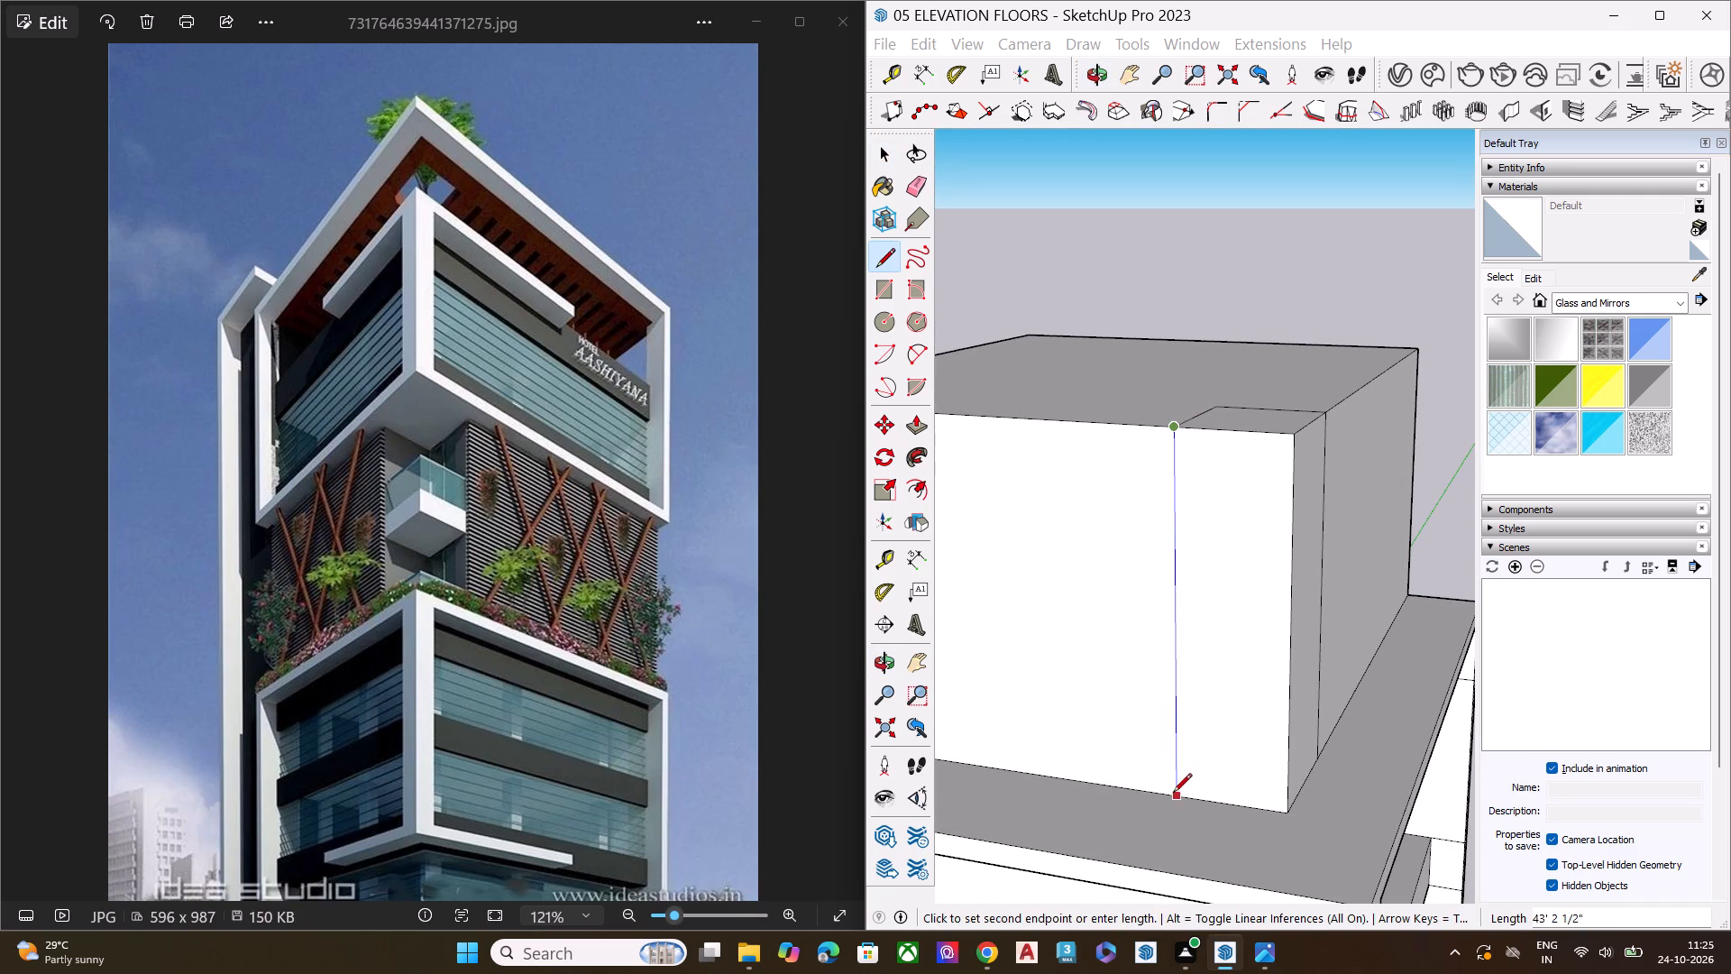
pyautogui.click(1174, 795)
pyautogui.press('space')
# Pull the upper block's main top face up by about 2' 6 13/16".
pyautogui.moveTo(1232, 423); pyautogui.dragTo(1005, 648, button='middle')
pyautogui.click(1198, 464)
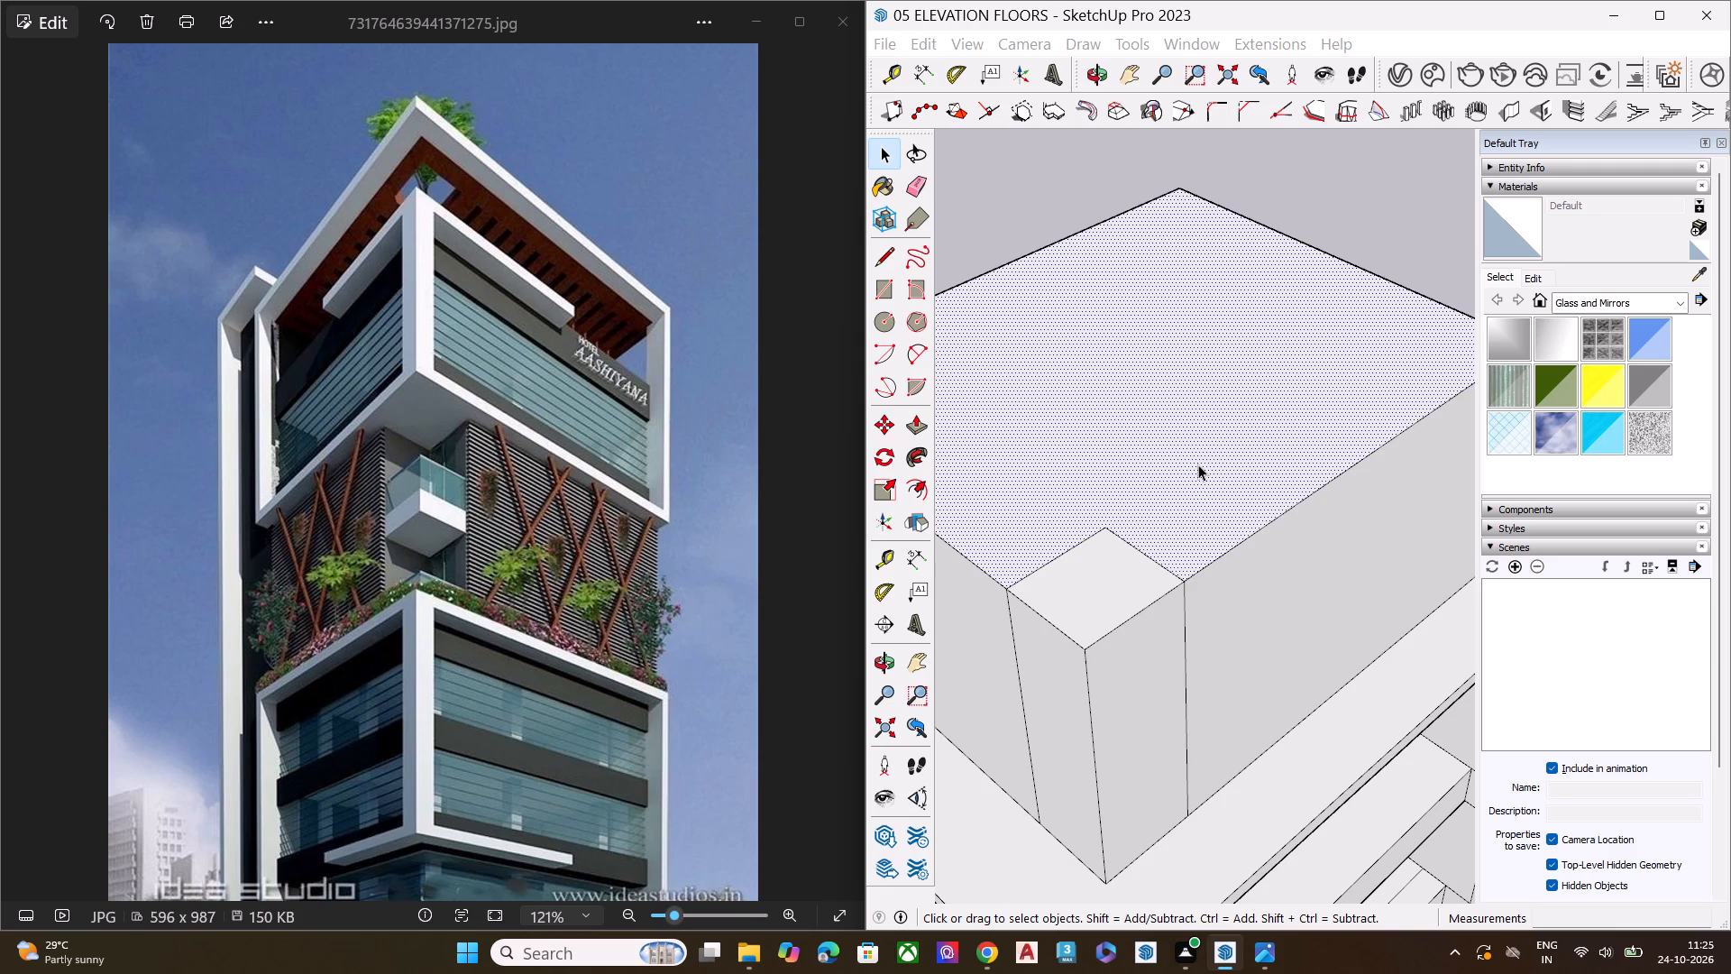
pyautogui.keyDown('ctrl'); pyautogui.click(1117, 578); pyautogui.keyUp('ctrl')
pyautogui.press('p')
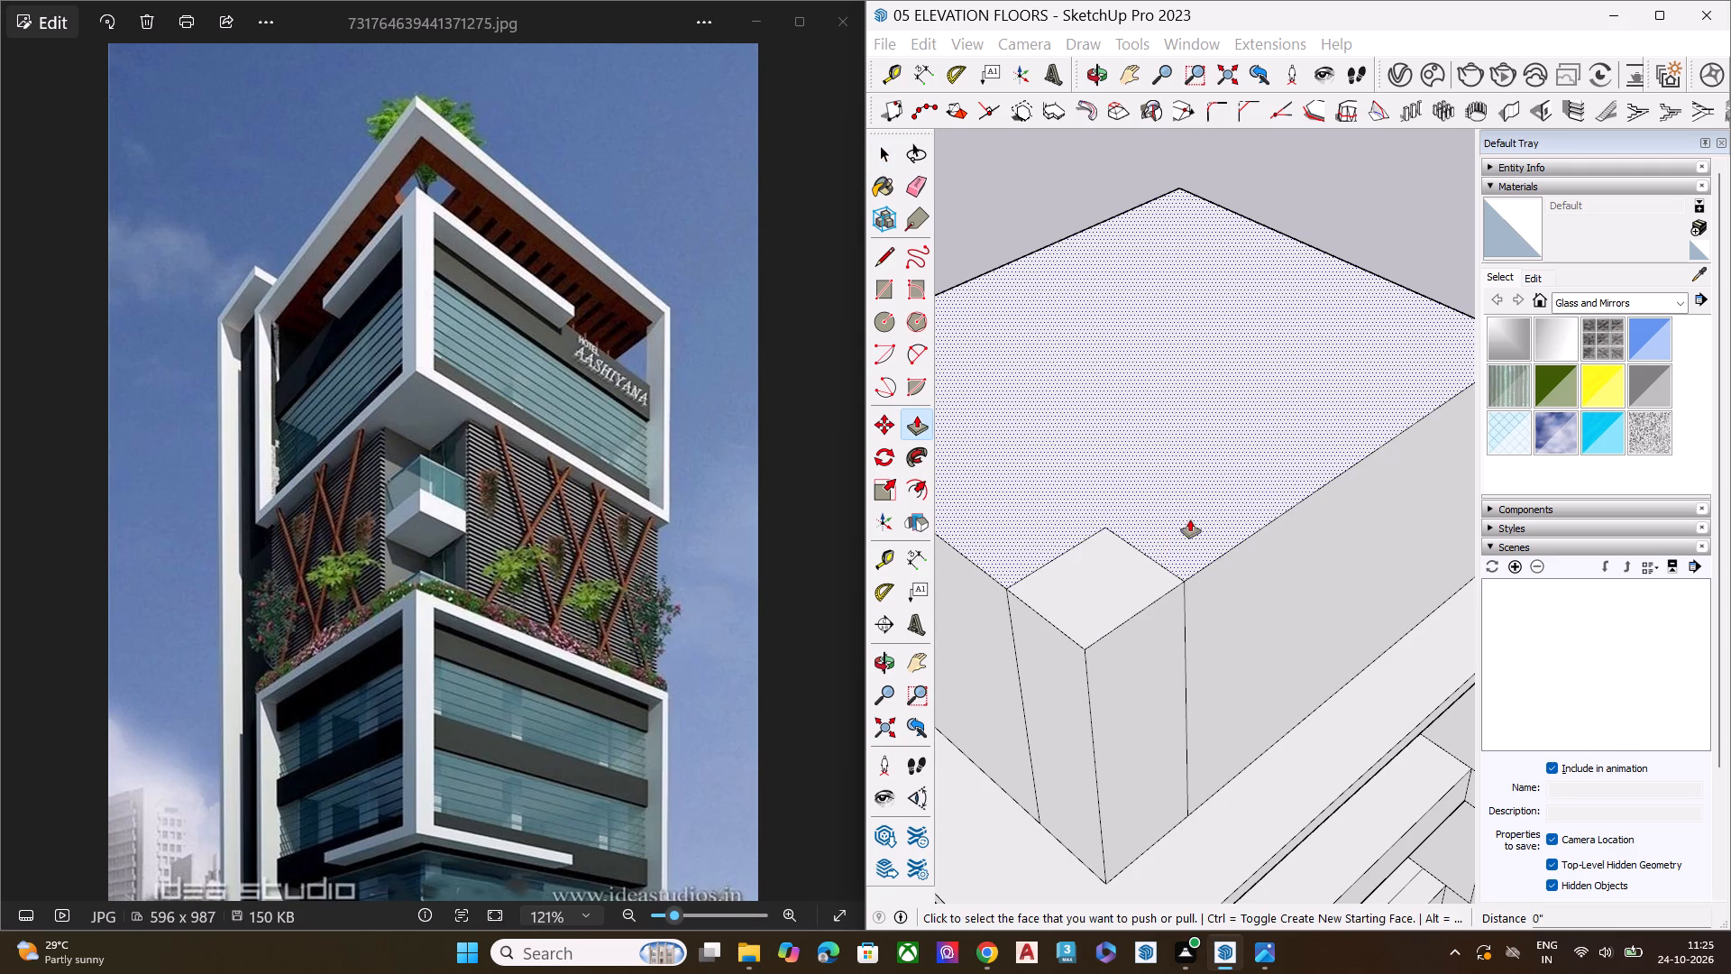
pyautogui.click(1190, 519)
pyautogui.press('space')
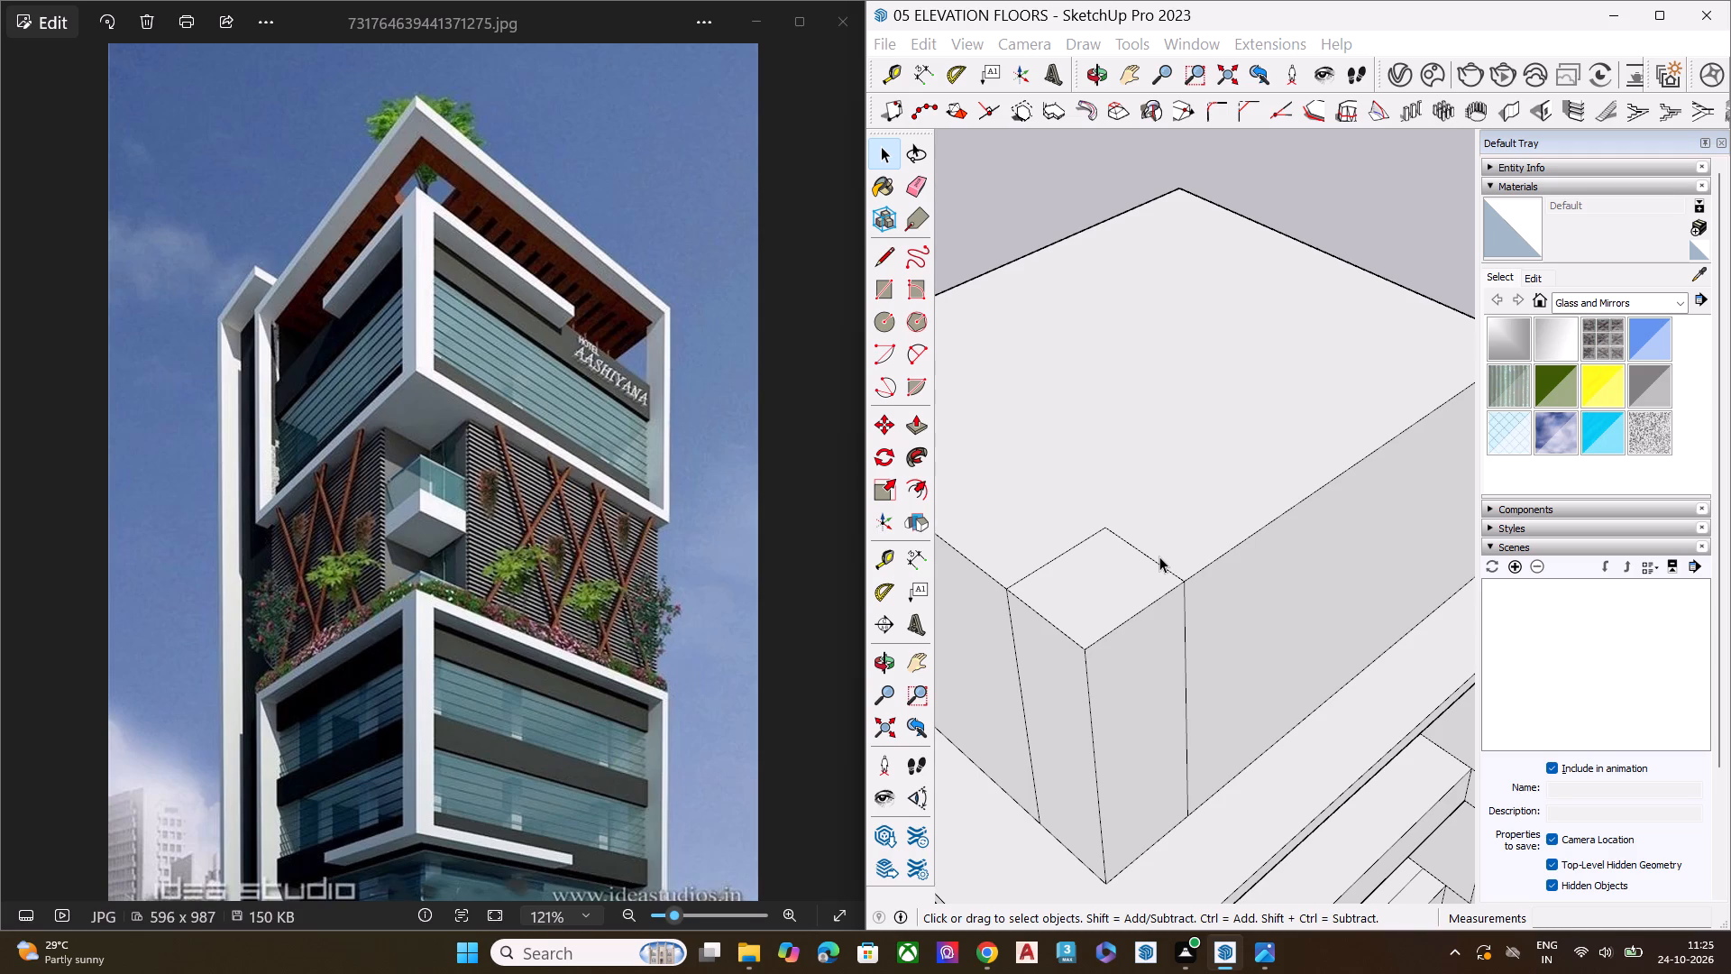
pyautogui.click(1178, 522)
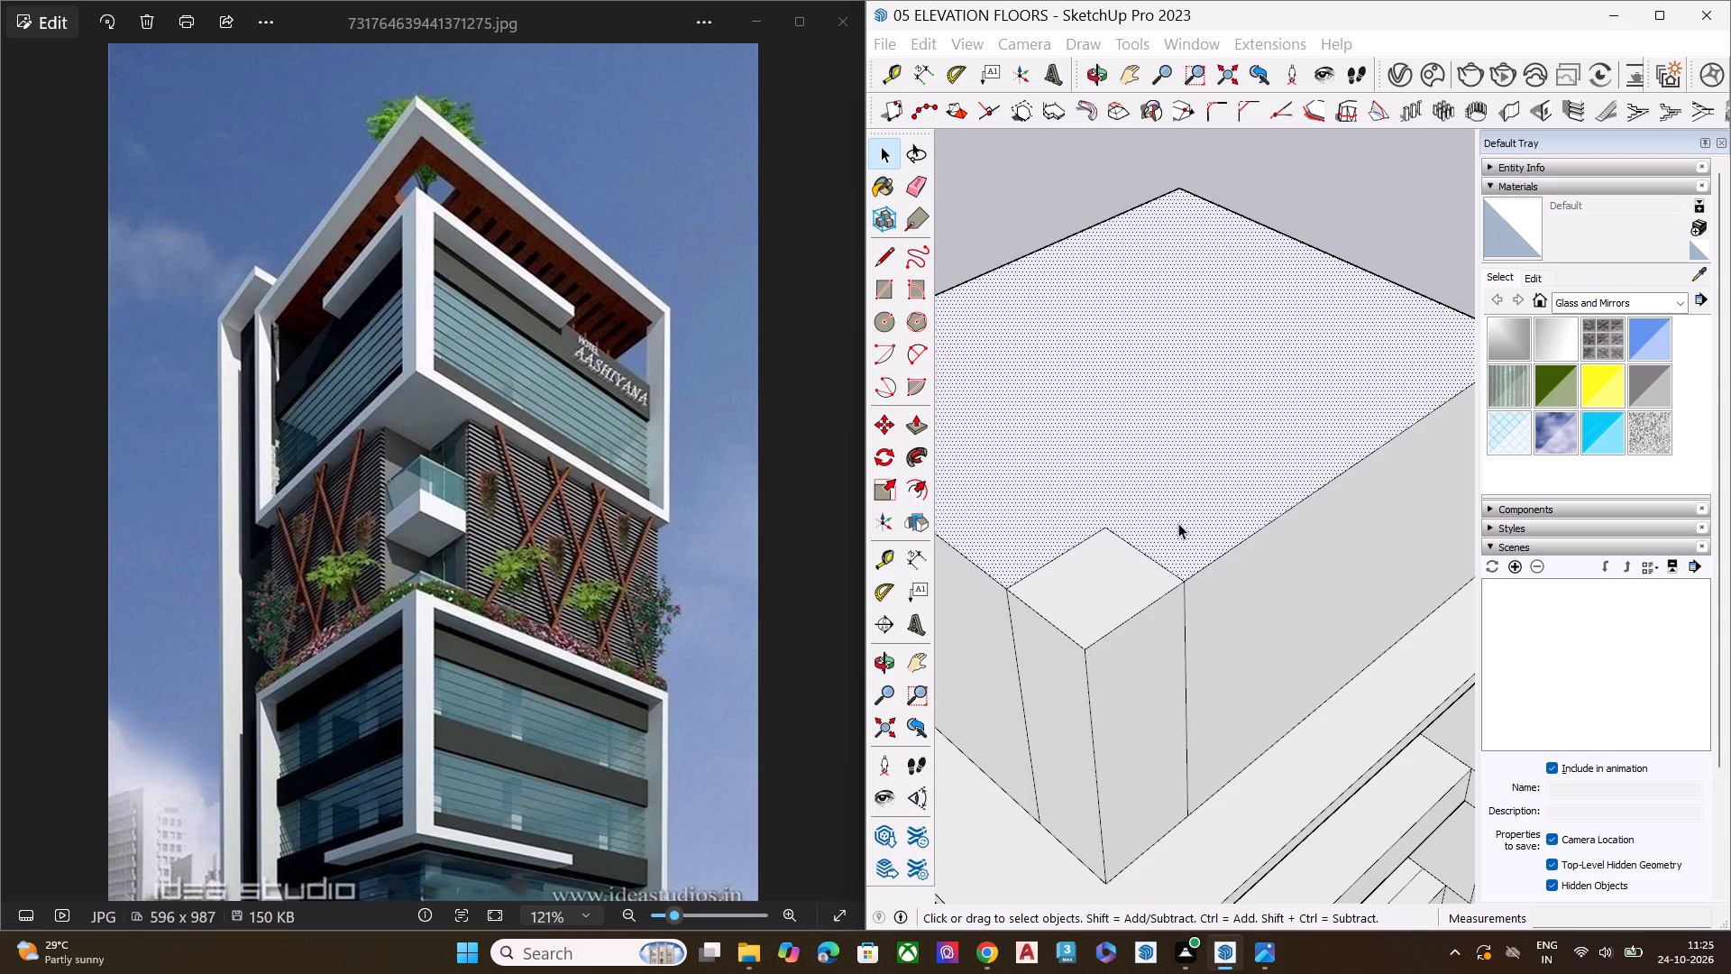
pyautogui.press('p')
pyautogui.click(1178, 523)
pyautogui.click(1186, 507)
pyautogui.press('space')
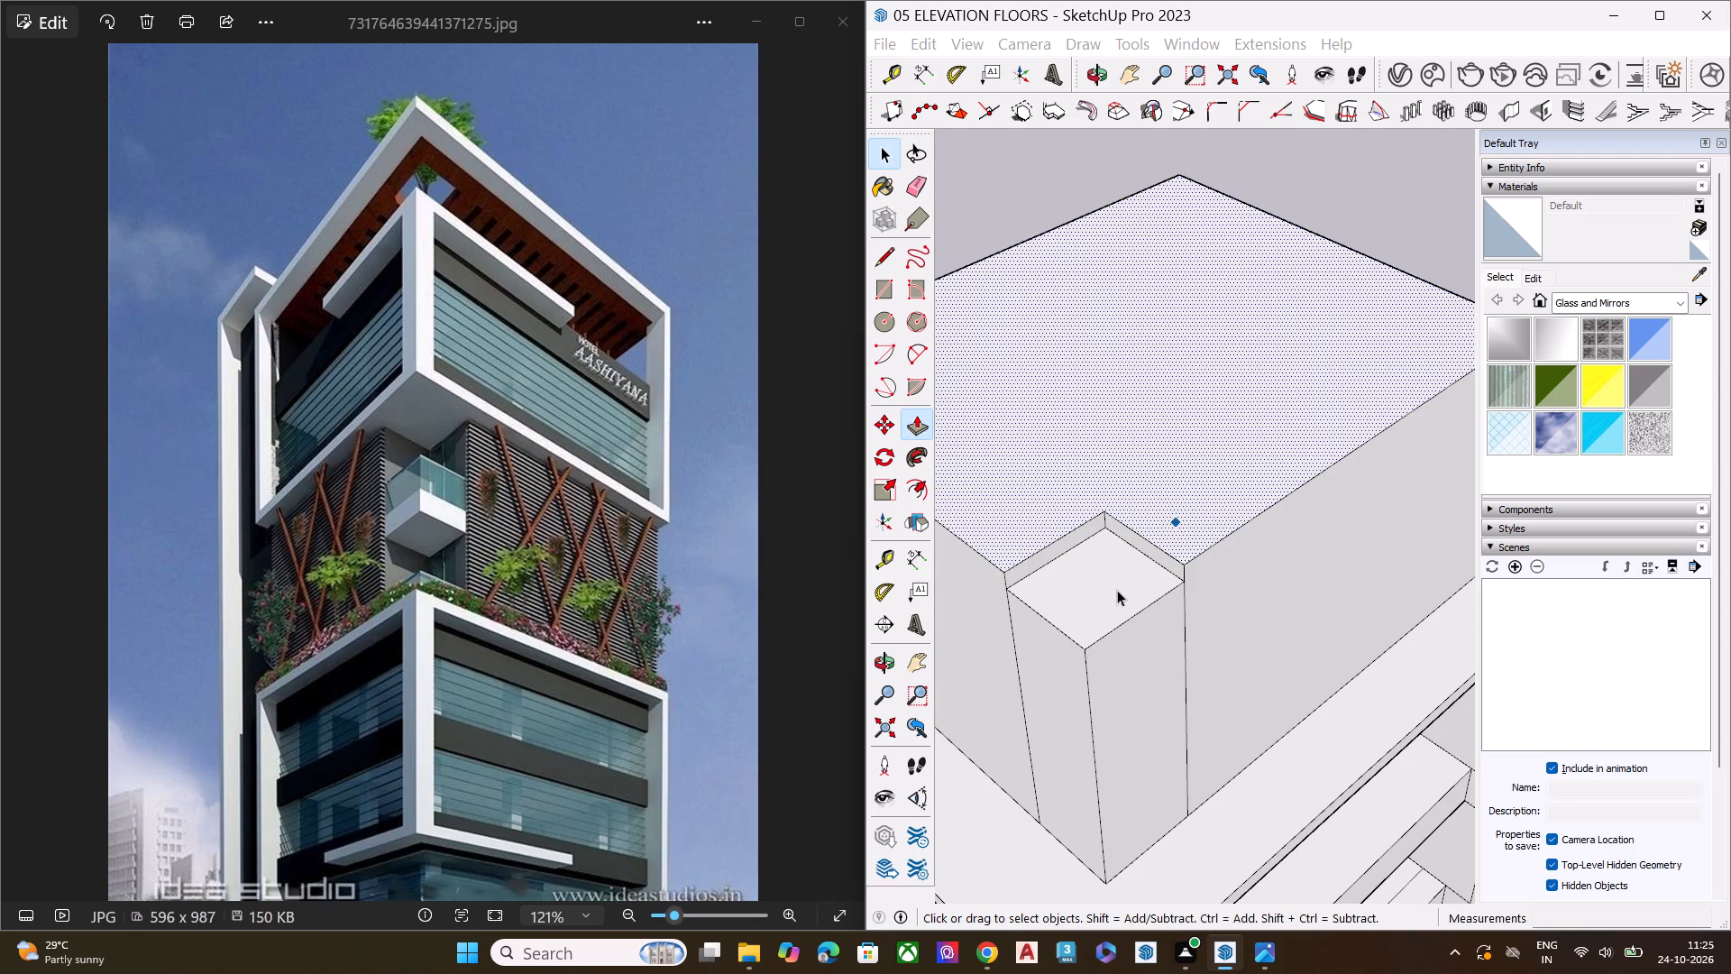
# Pull the corner patch up 2' 6 13/16" so it is flush with the raised top face.
pyautogui.click(1117, 590)
pyautogui.press('p')
pyautogui.click(1121, 593)
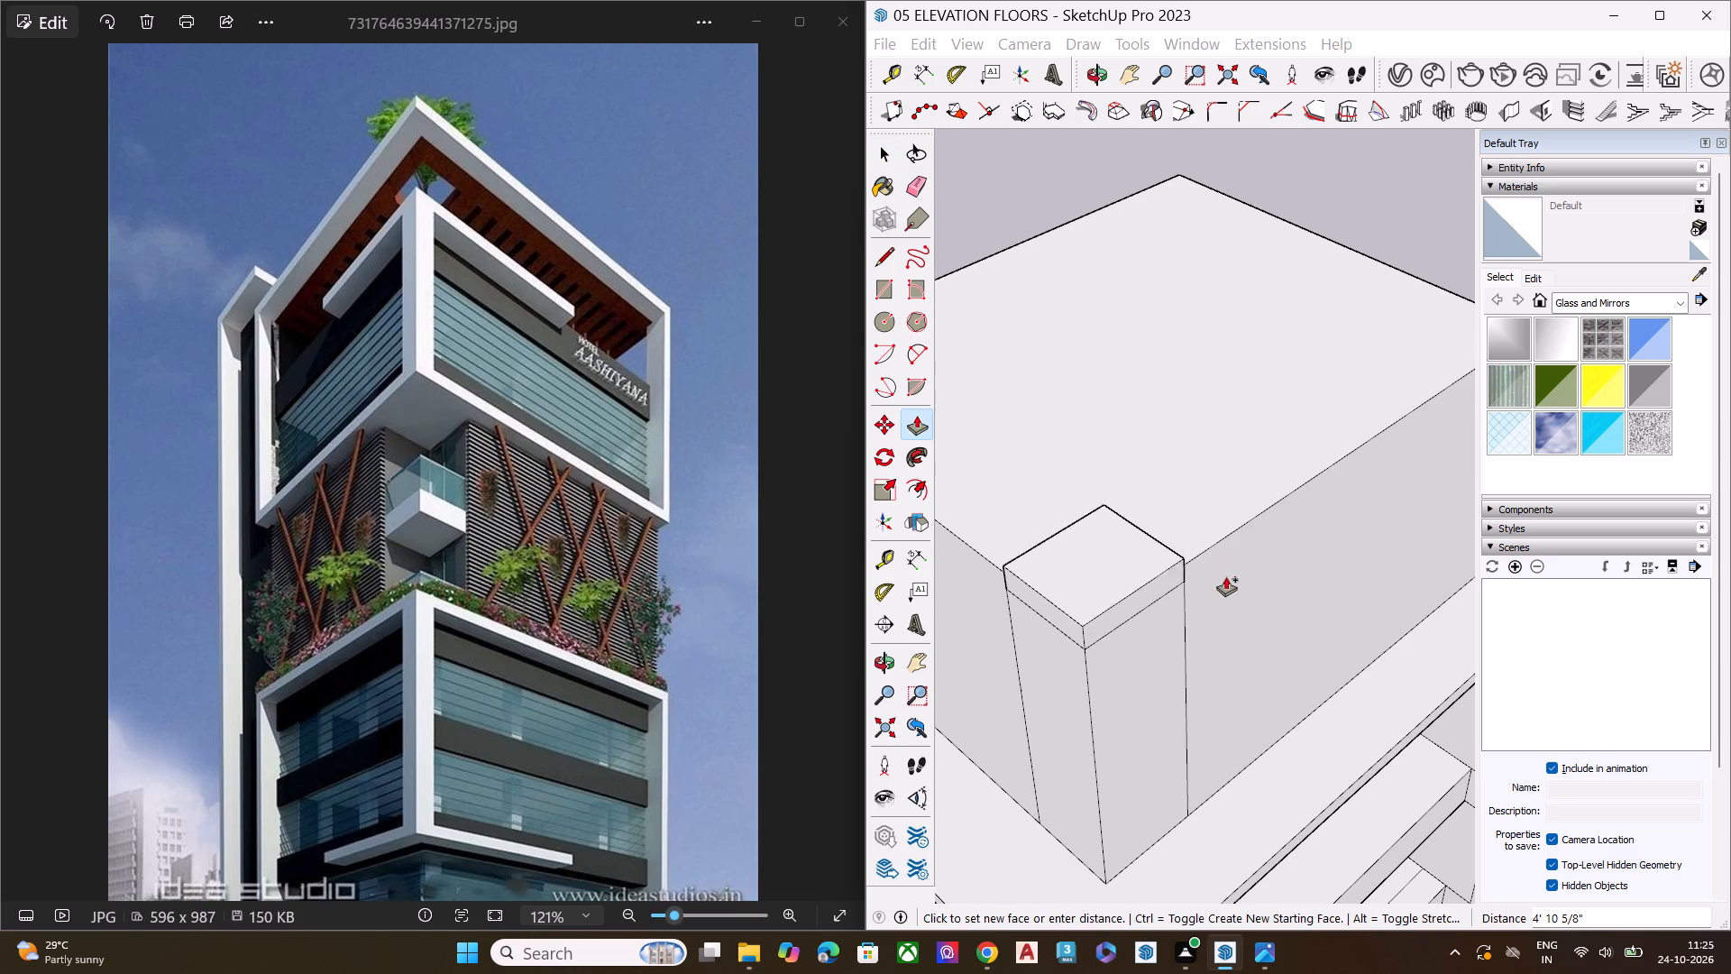
pyautogui.click(1332, 469)
pyautogui.press('space')
# Push the corner's tall strip below the raised band through to the other vertical line, hollowing the corner beneath the slab.
pyautogui.moveTo(1105, 707); pyautogui.dragTo(1104, 613, button='middle')
pyautogui.click(1051, 648)
pyautogui.moveTo(1113, 656); pyautogui.dragTo(1108, 611, button='middle')
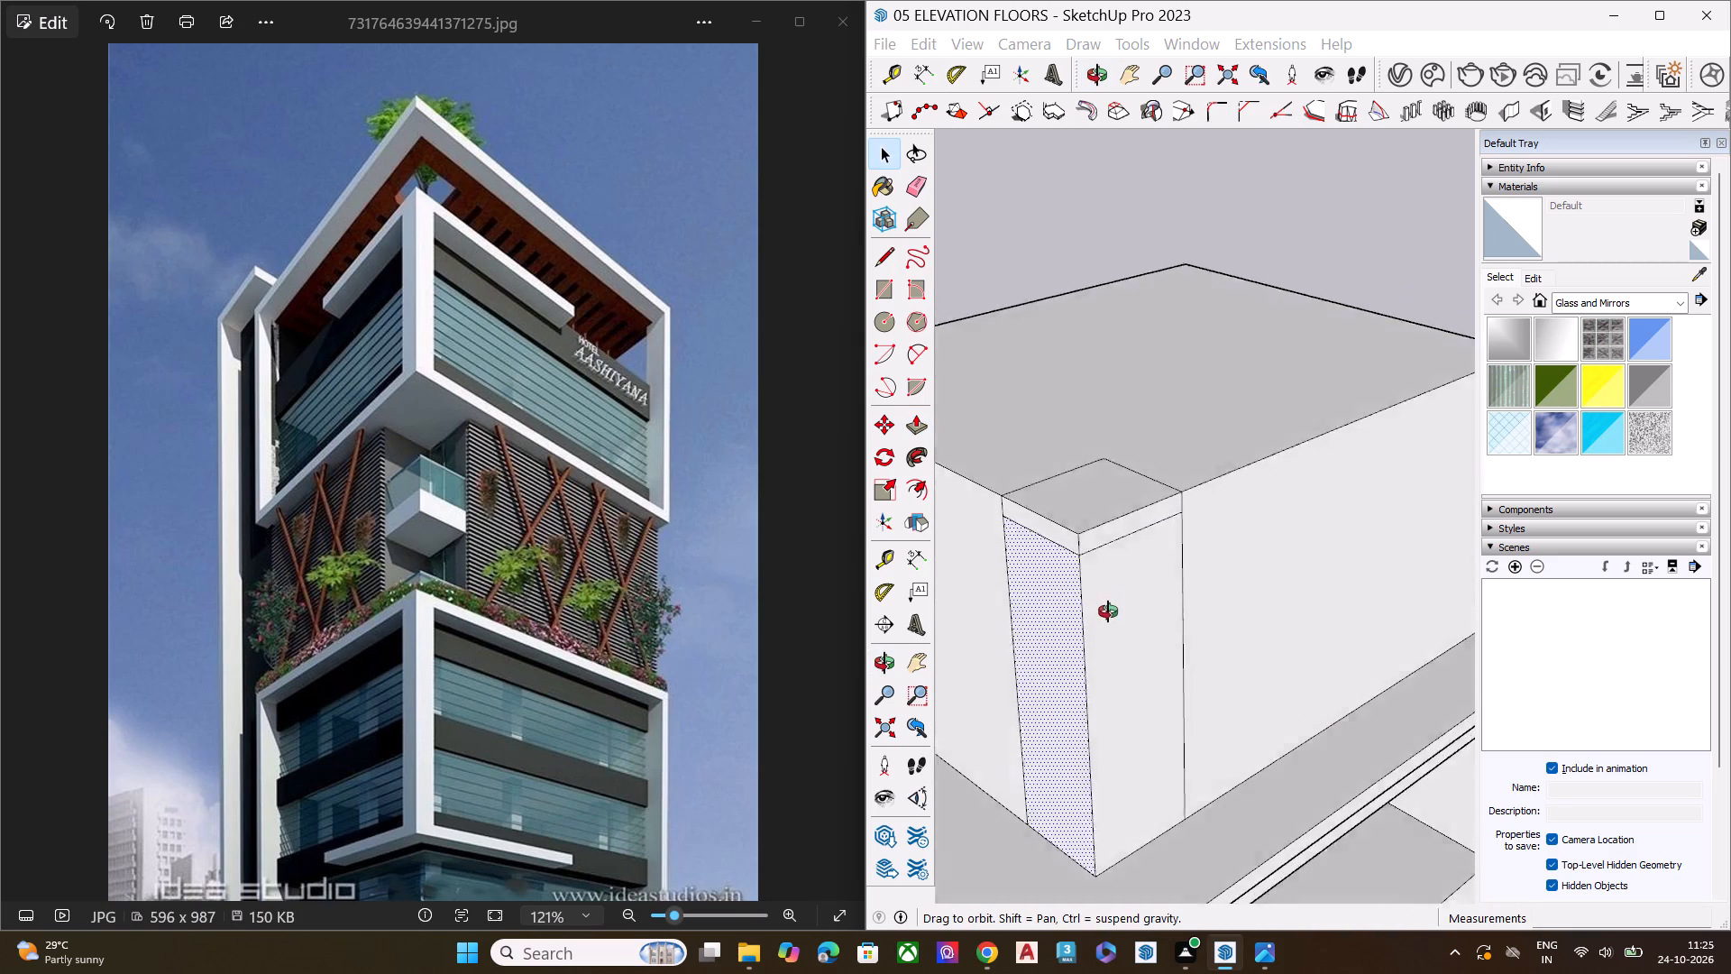
pyautogui.moveTo(1108, 611); pyautogui.dragTo(1120, 368, button='middle')
pyautogui.scroll(3, 1119, 372)
pyautogui.scroll(-1, 1086, 427)
pyautogui.scroll(5, 1086, 427)
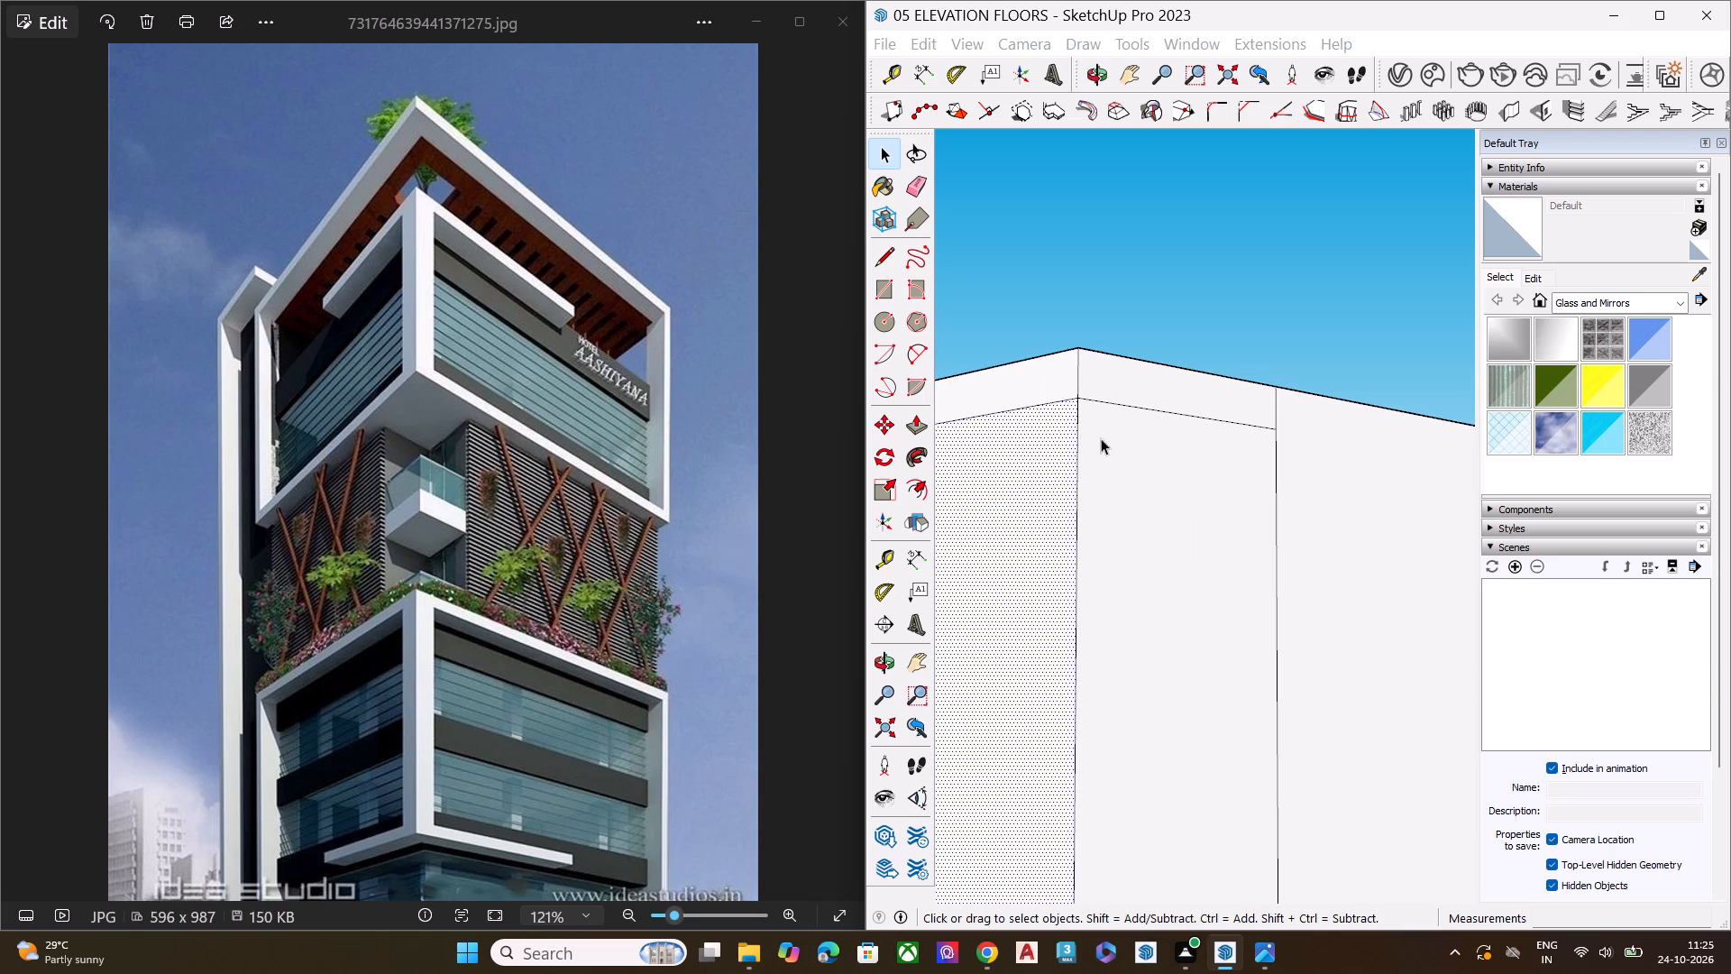
pyautogui.scroll(-6, 1165, 418)
pyautogui.press('p')
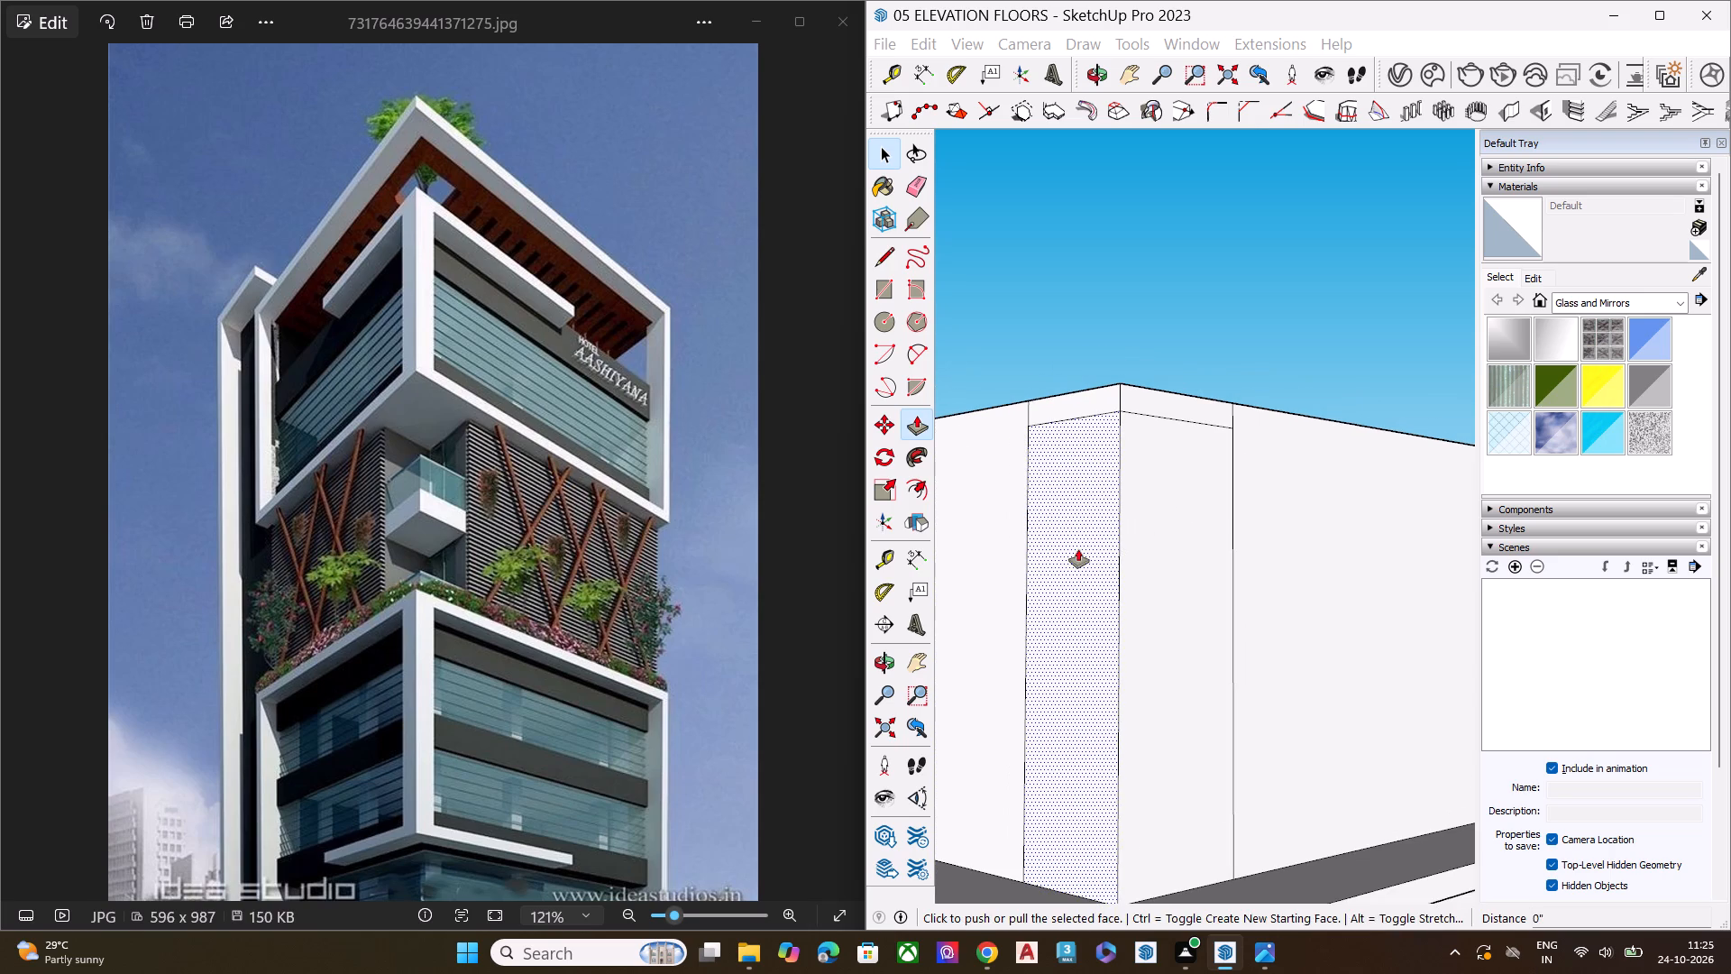
pyautogui.click(1078, 549)
pyautogui.click(1229, 432)
pyautogui.press('space')
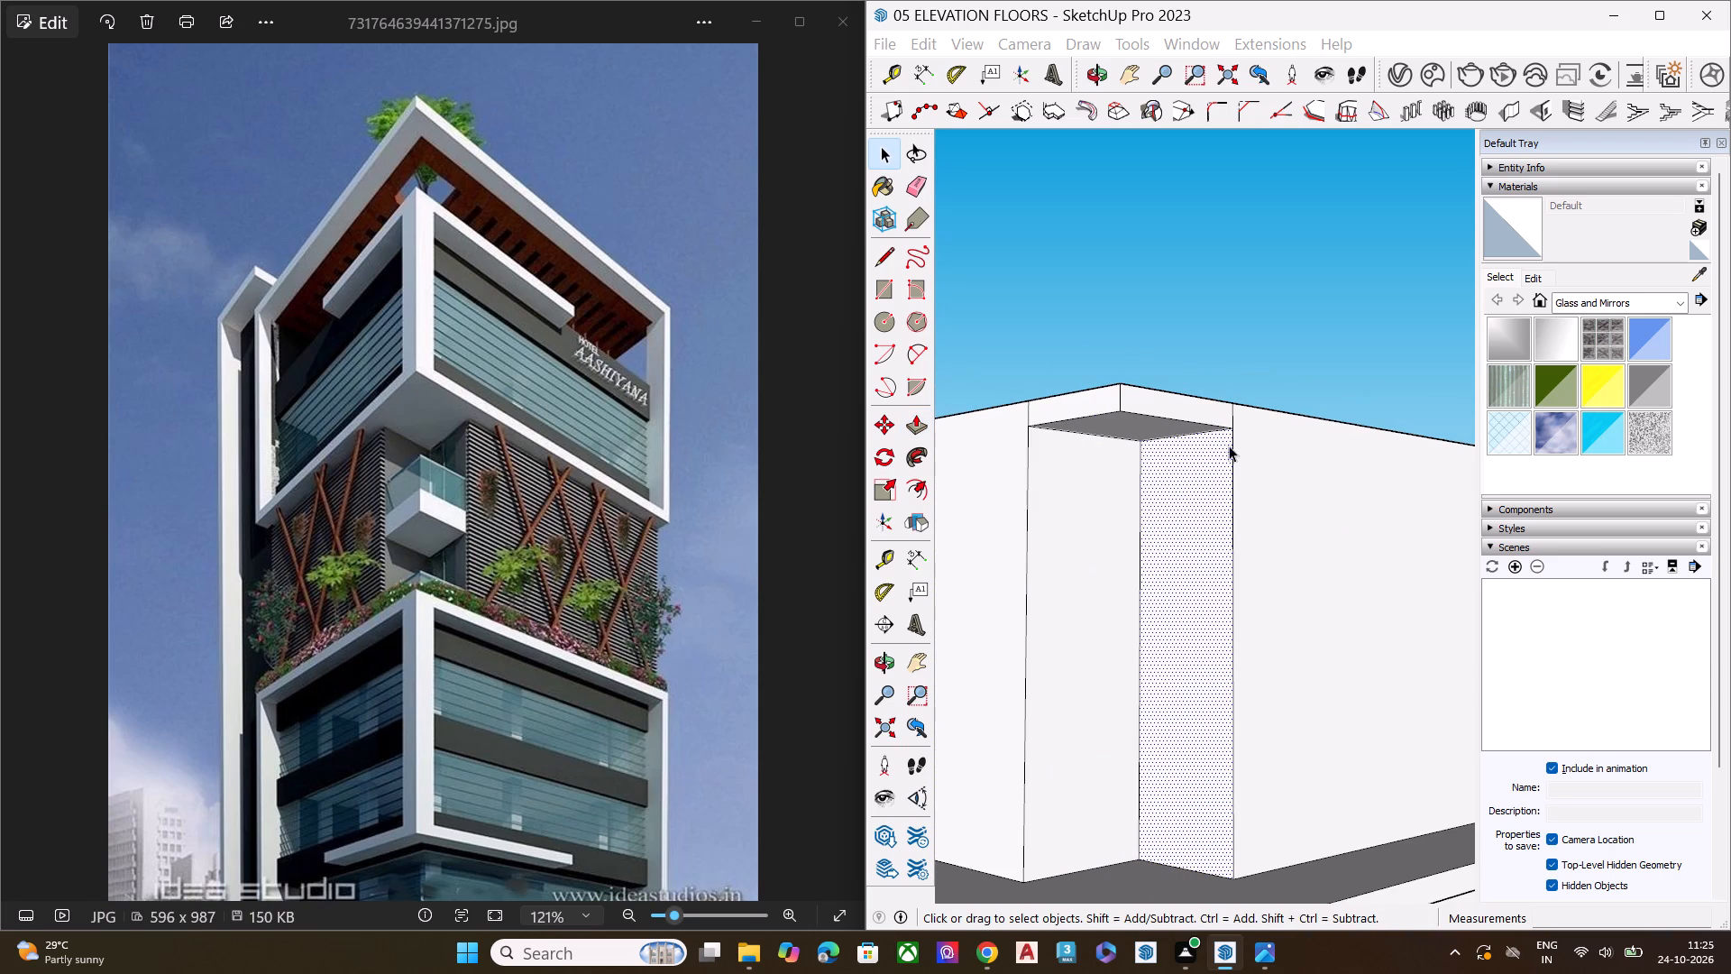
# Push the underside of the overhanging corner slab up by about 6 5/8".
pyautogui.click(1113, 427)
pyautogui.press('p')
pyautogui.click(1122, 425)
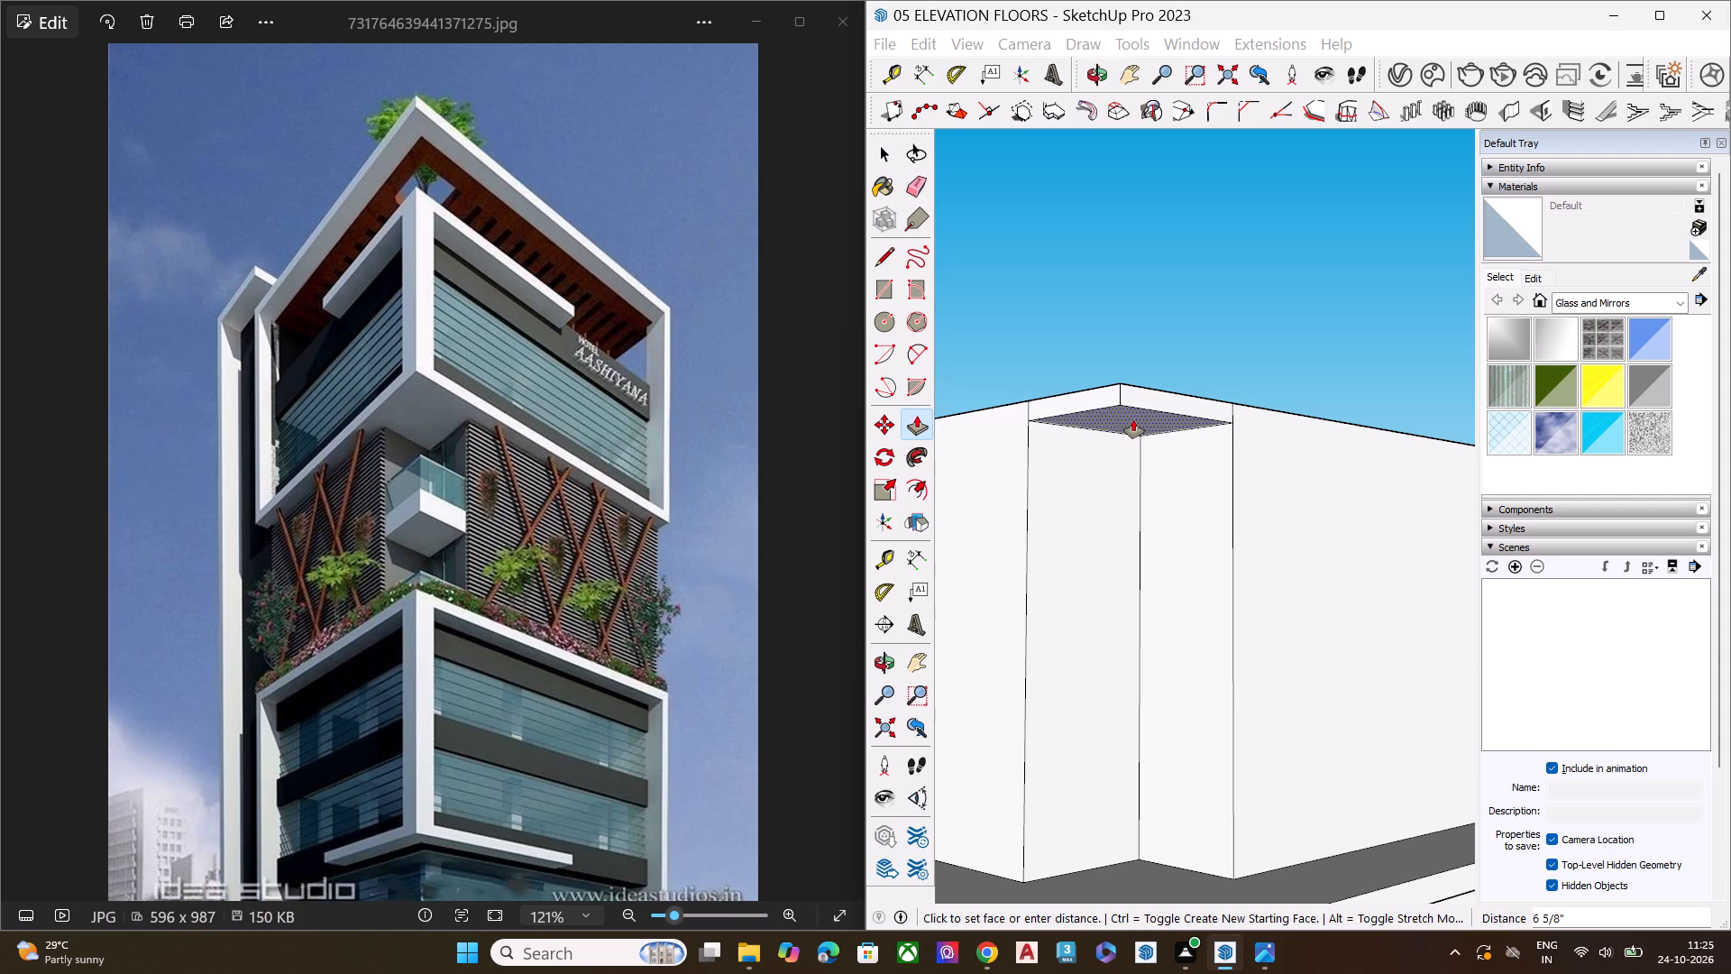
pyautogui.click(1136, 416)
pyautogui.press('space')
pyautogui.moveTo(1213, 478); pyautogui.dragTo(1093, 837, button='middle')
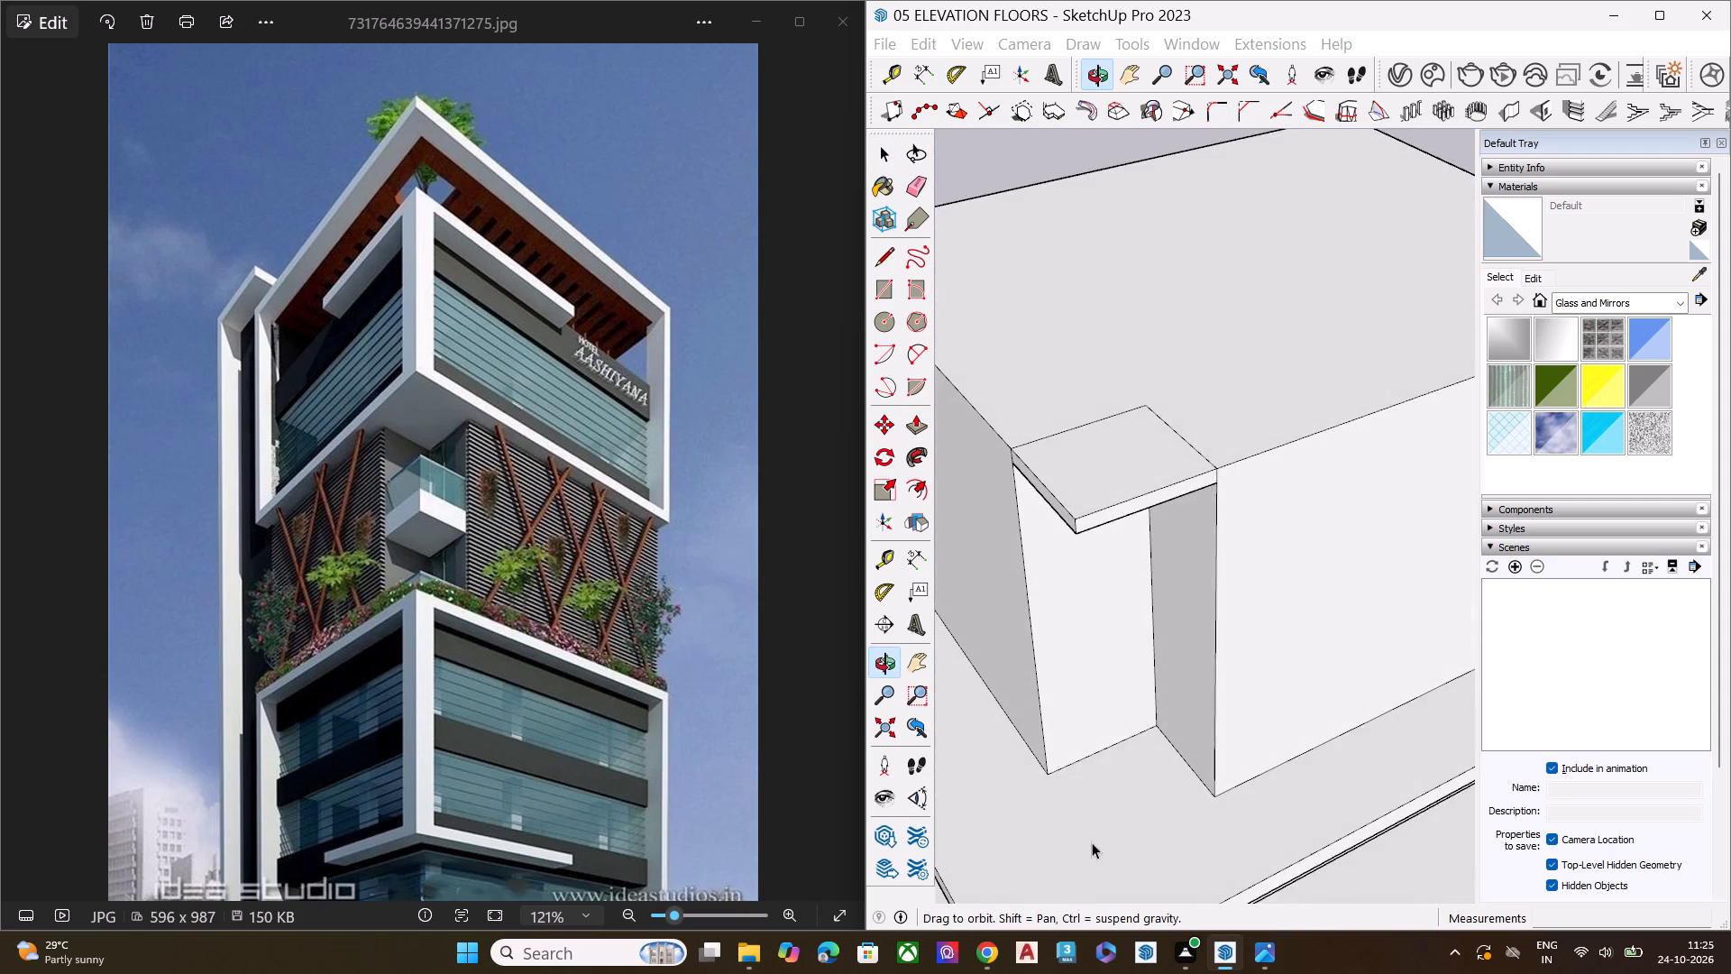
# Erase the two edges separating the corner patch from the main top face so the roof becomes one surface.
pyautogui.scroll(-1, 1212, 440)
pyautogui.scroll(1, 1204, 446)
pyautogui.scroll(-5, 1203, 446)
pyautogui.doubleClick(1214, 400)
pyautogui.scroll(-1, 1174, 435)
pyautogui.scroll(5, 1173, 435)
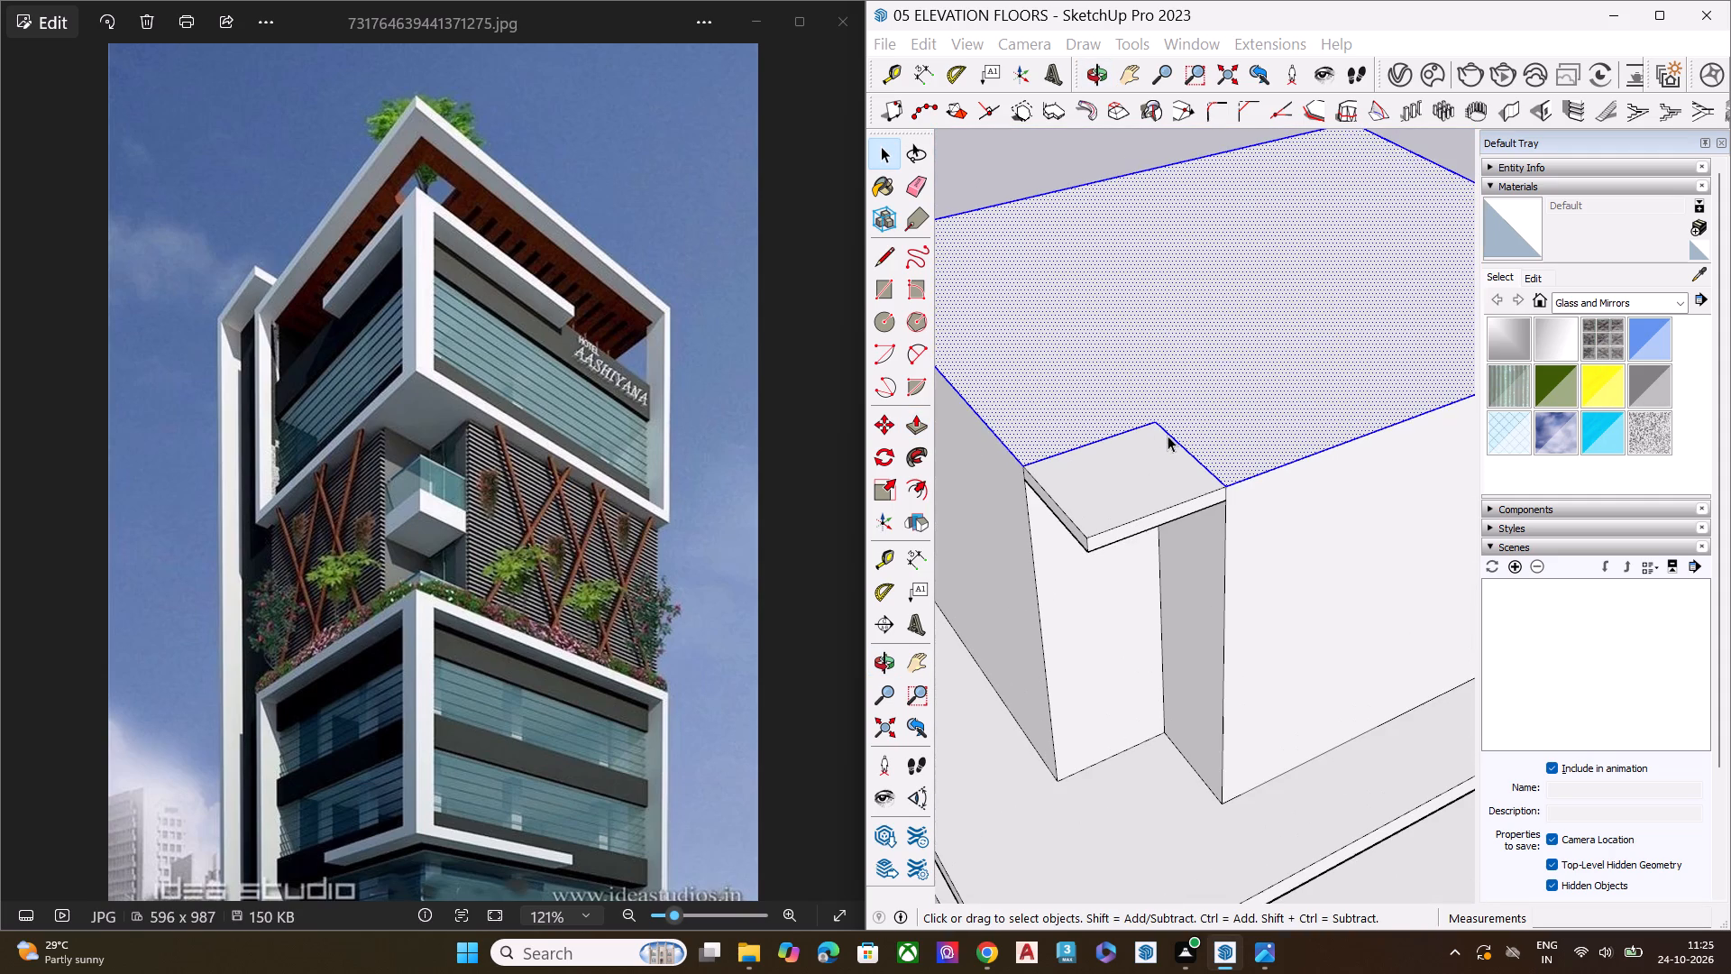
pyautogui.click(1170, 435)
pyautogui.press('Delete')
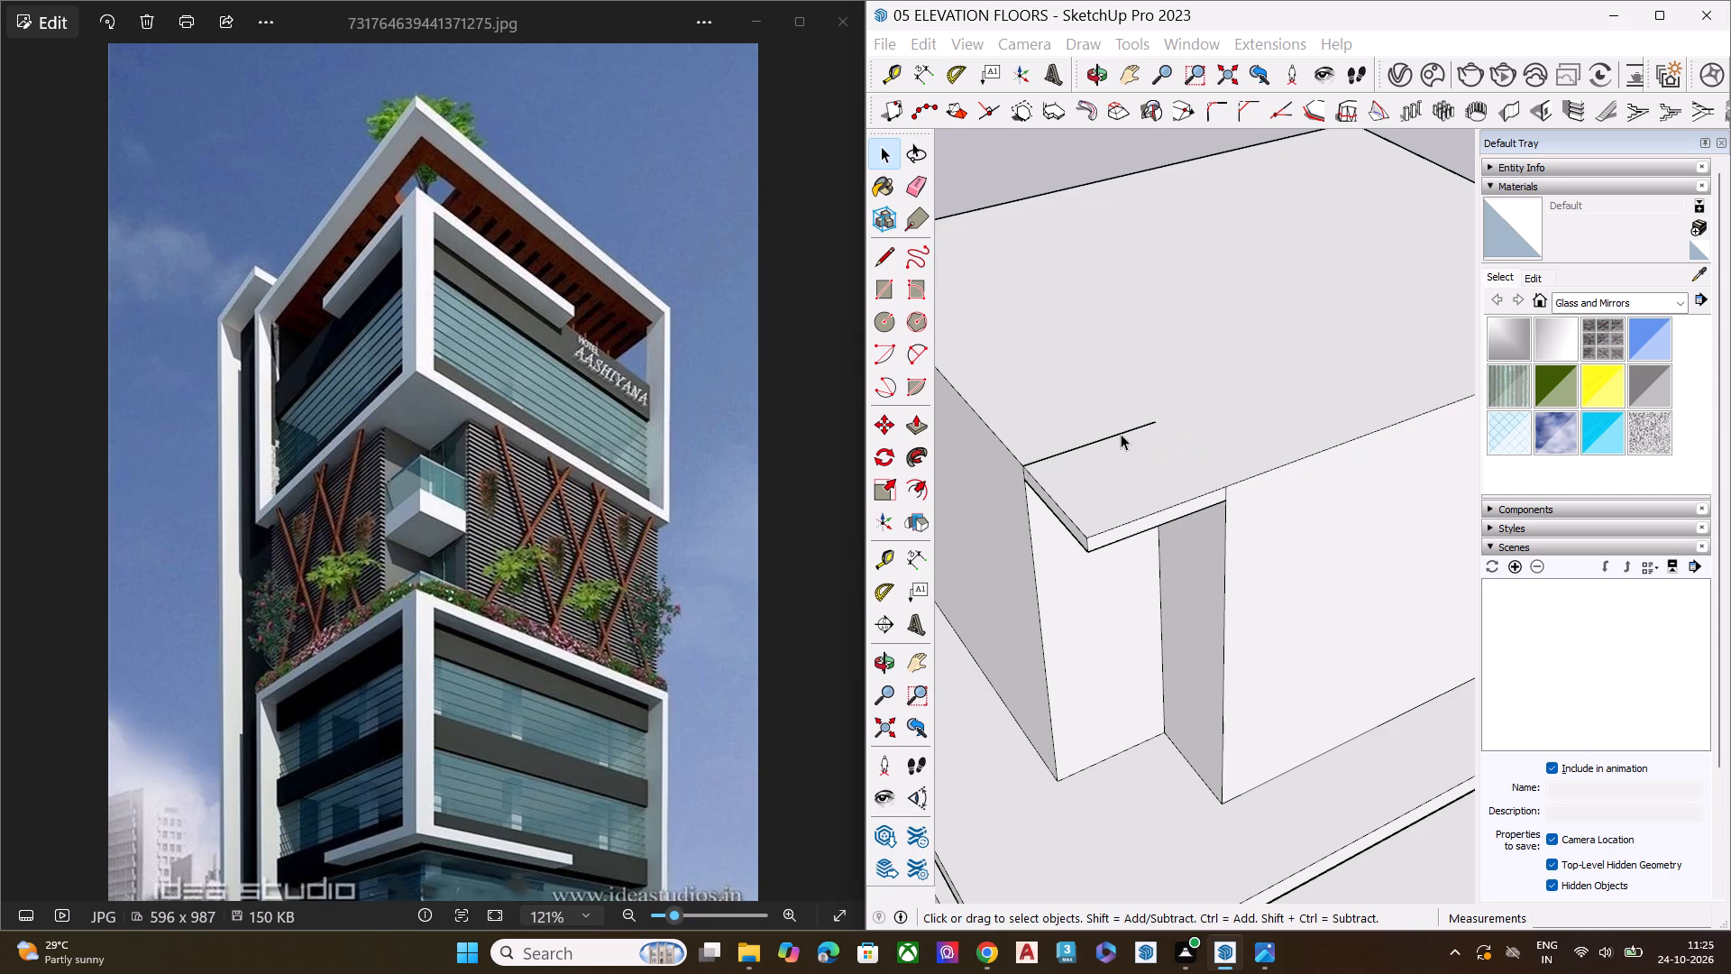
pyautogui.click(1121, 432)
pyautogui.press('Delete')
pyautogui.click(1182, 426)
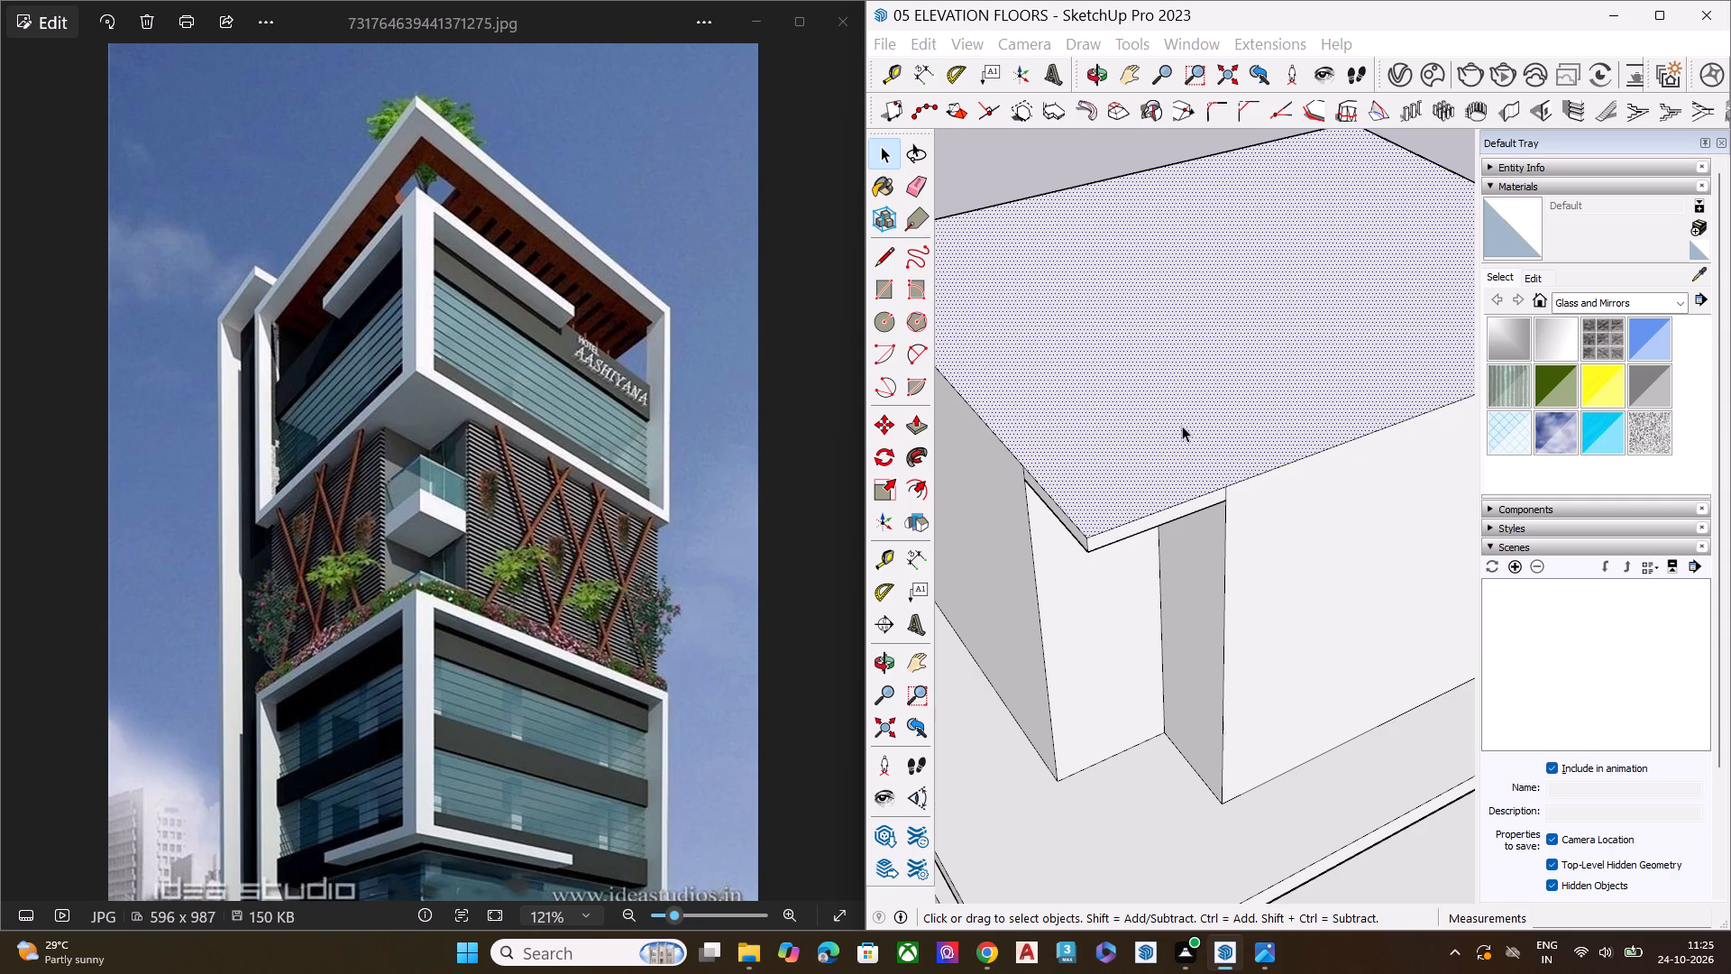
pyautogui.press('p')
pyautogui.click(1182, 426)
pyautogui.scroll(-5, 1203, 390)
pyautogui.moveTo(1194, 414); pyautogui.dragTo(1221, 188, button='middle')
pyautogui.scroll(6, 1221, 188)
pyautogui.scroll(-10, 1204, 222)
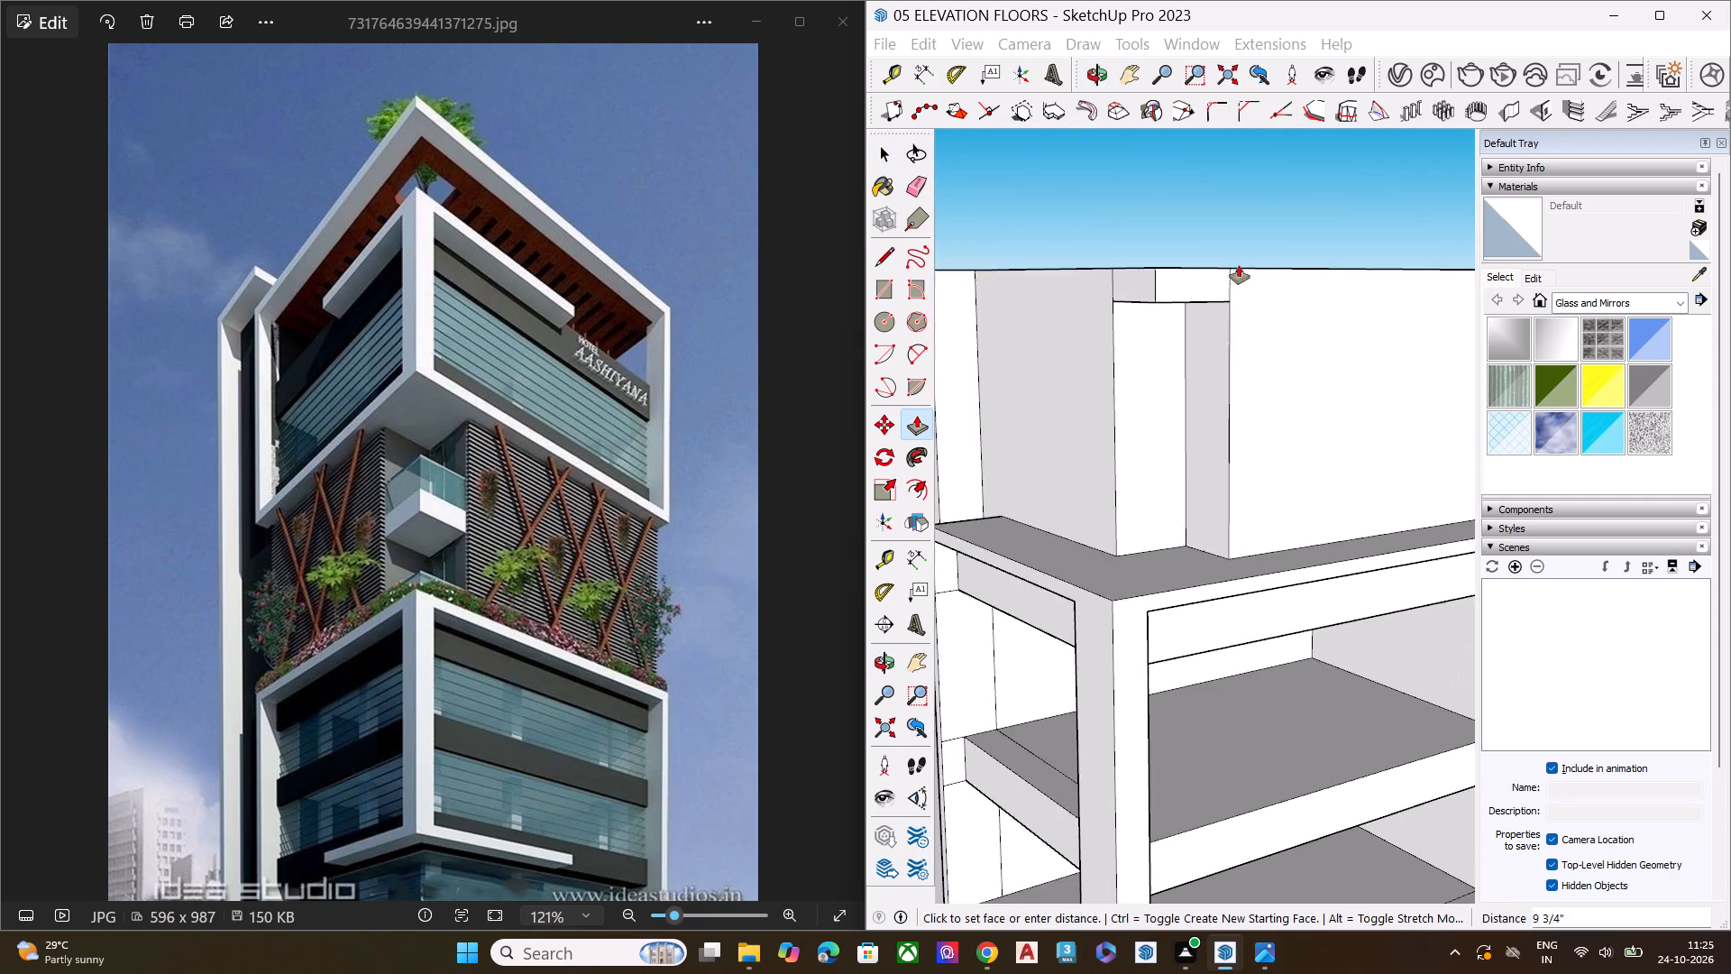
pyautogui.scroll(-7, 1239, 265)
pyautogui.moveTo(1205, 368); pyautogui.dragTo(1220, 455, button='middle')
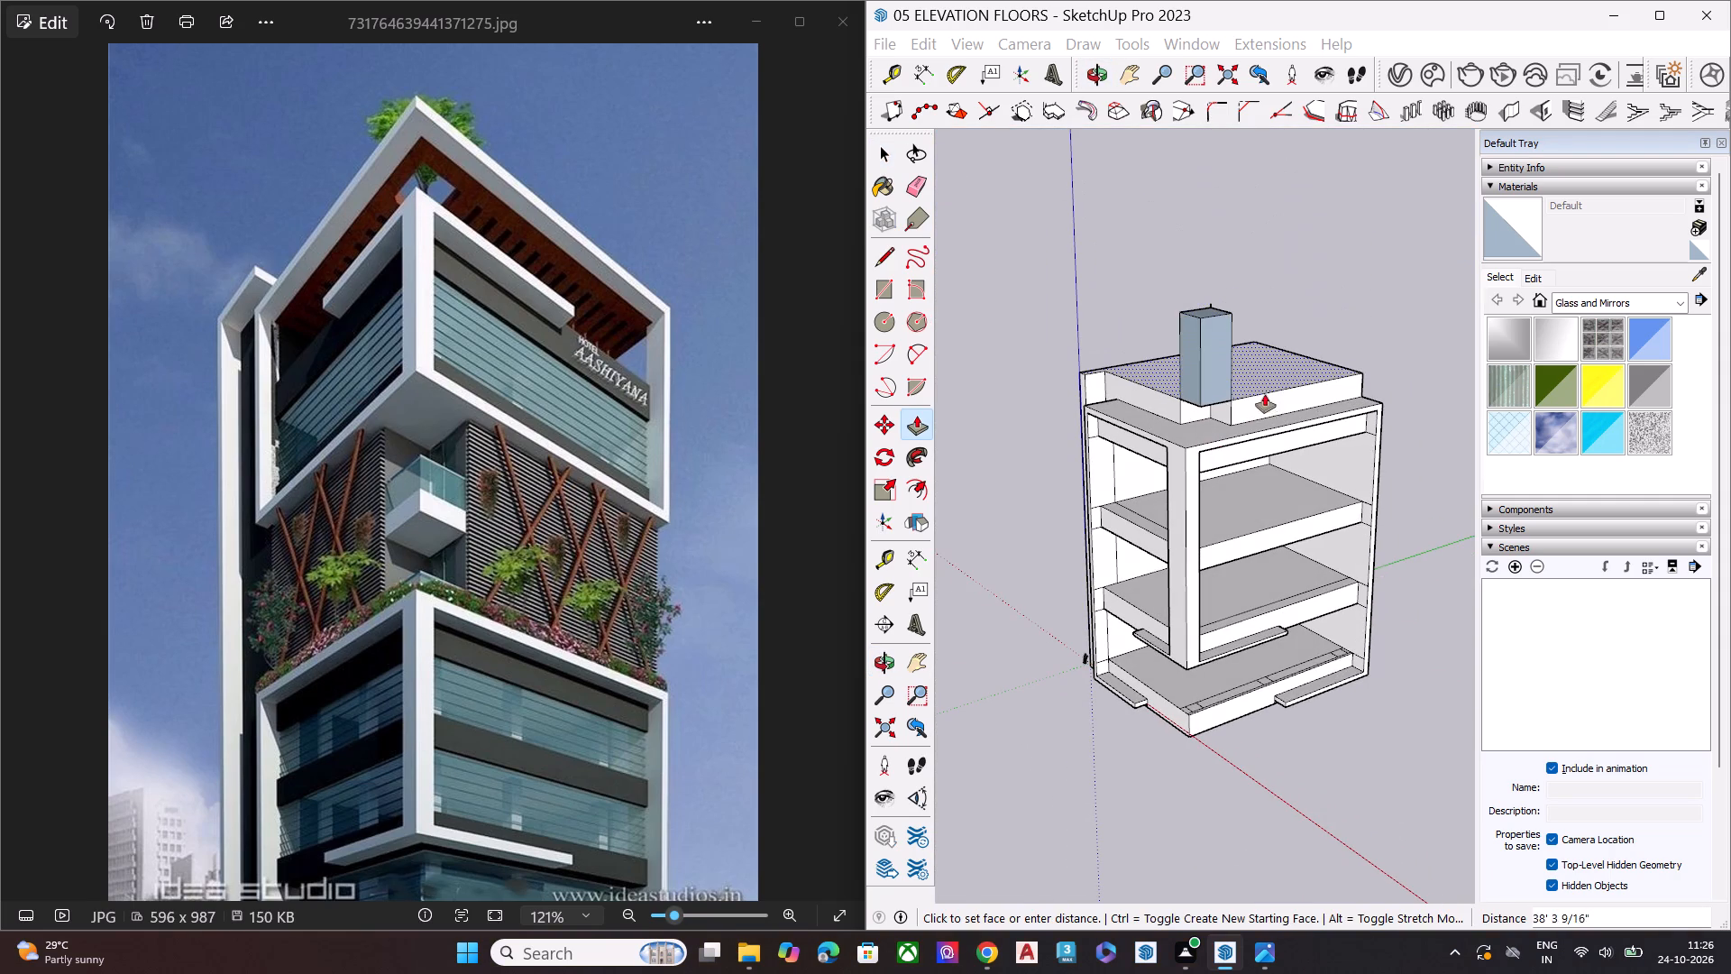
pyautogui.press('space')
# Display the hidden back edges temporarily and erase the stray vertical edge above the notch's inner corner, inside the slab.
pyautogui.moveTo(1223, 326); pyautogui.dragTo(1189, 452, button='middle')
pyautogui.scroll(2, 1192, 410)
pyautogui.scroll(-1, 1206, 331)
pyautogui.scroll(4, 1207, 321)
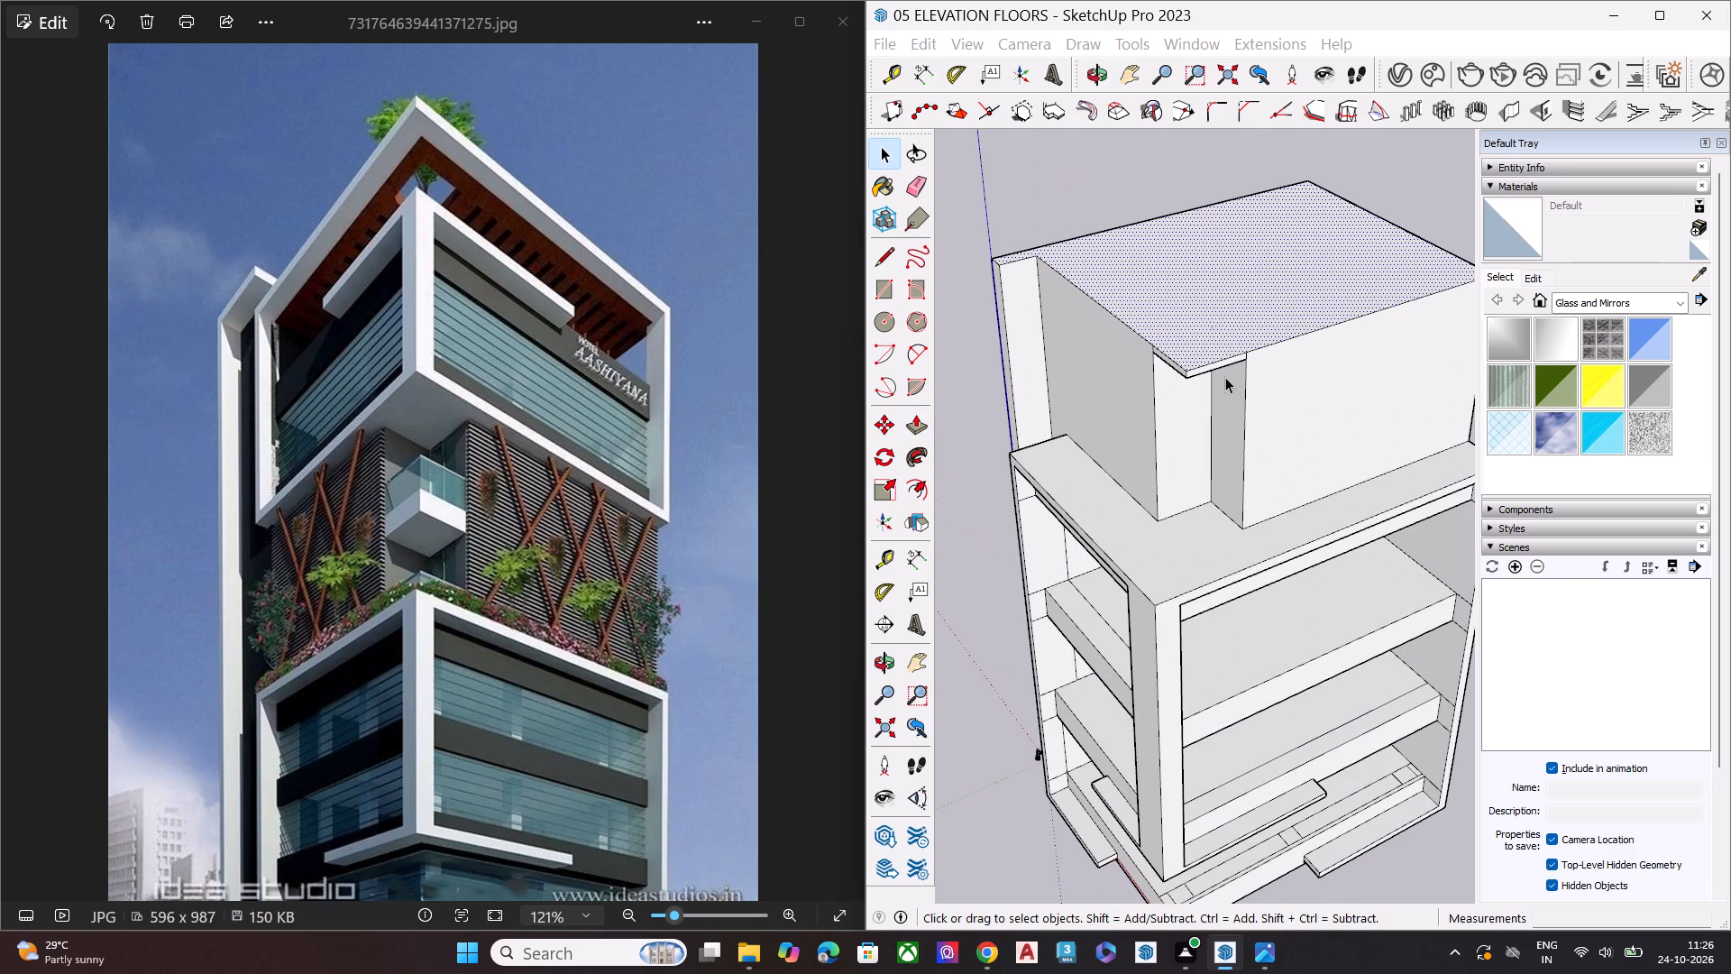
pyautogui.press('k')
pyautogui.scroll(10, 1197, 336)
pyautogui.moveTo(1215, 346); pyautogui.dragTo(1224, 291, button='middle')
pyautogui.scroll(9, 1215, 346)
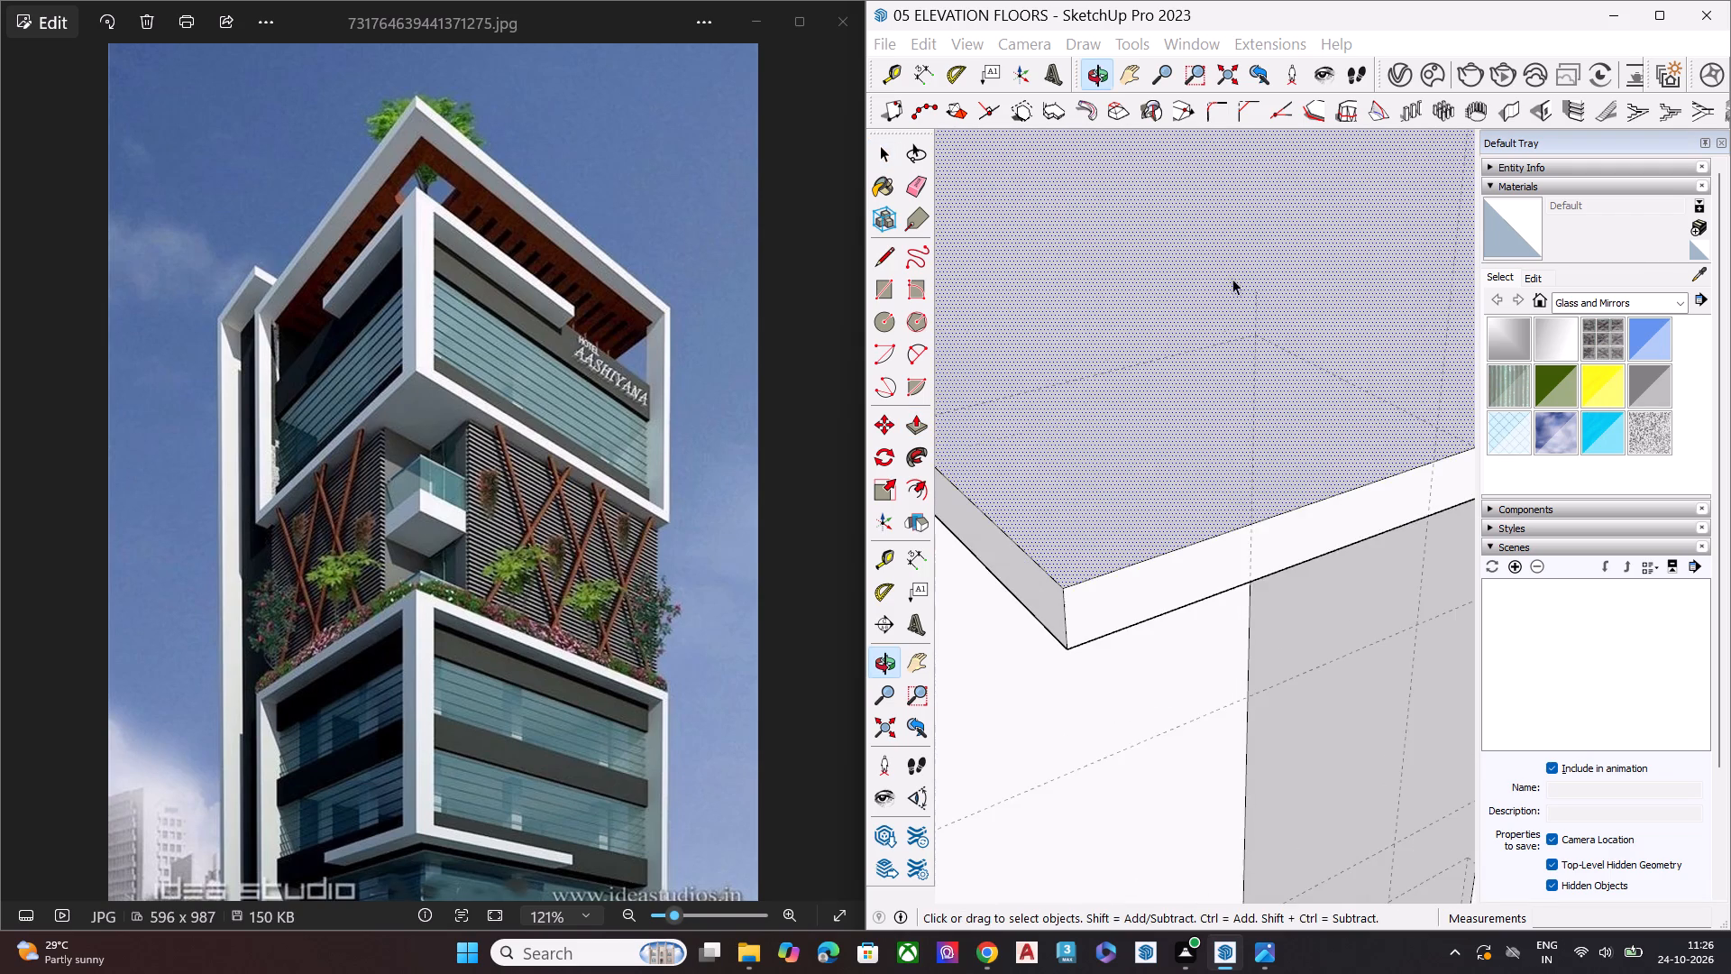
pyautogui.moveTo(1268, 359); pyautogui.dragTo(1287, 273, button='middle')
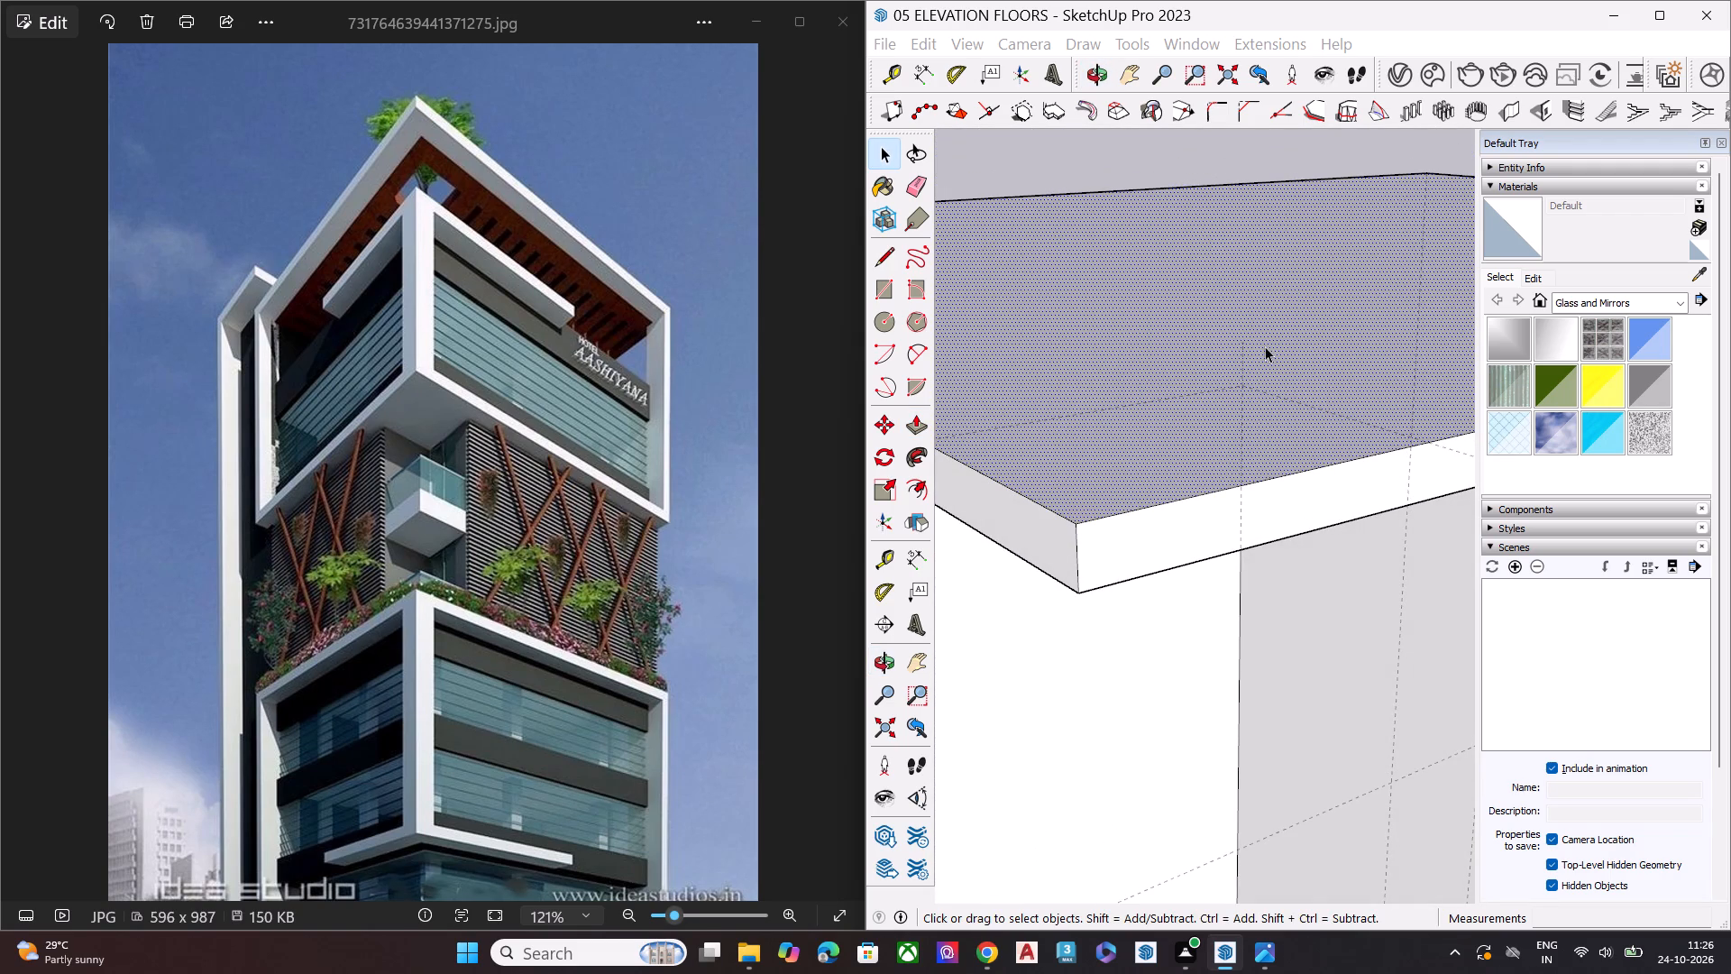
pyautogui.press('r')
pyautogui.press('space')
pyautogui.write('E')
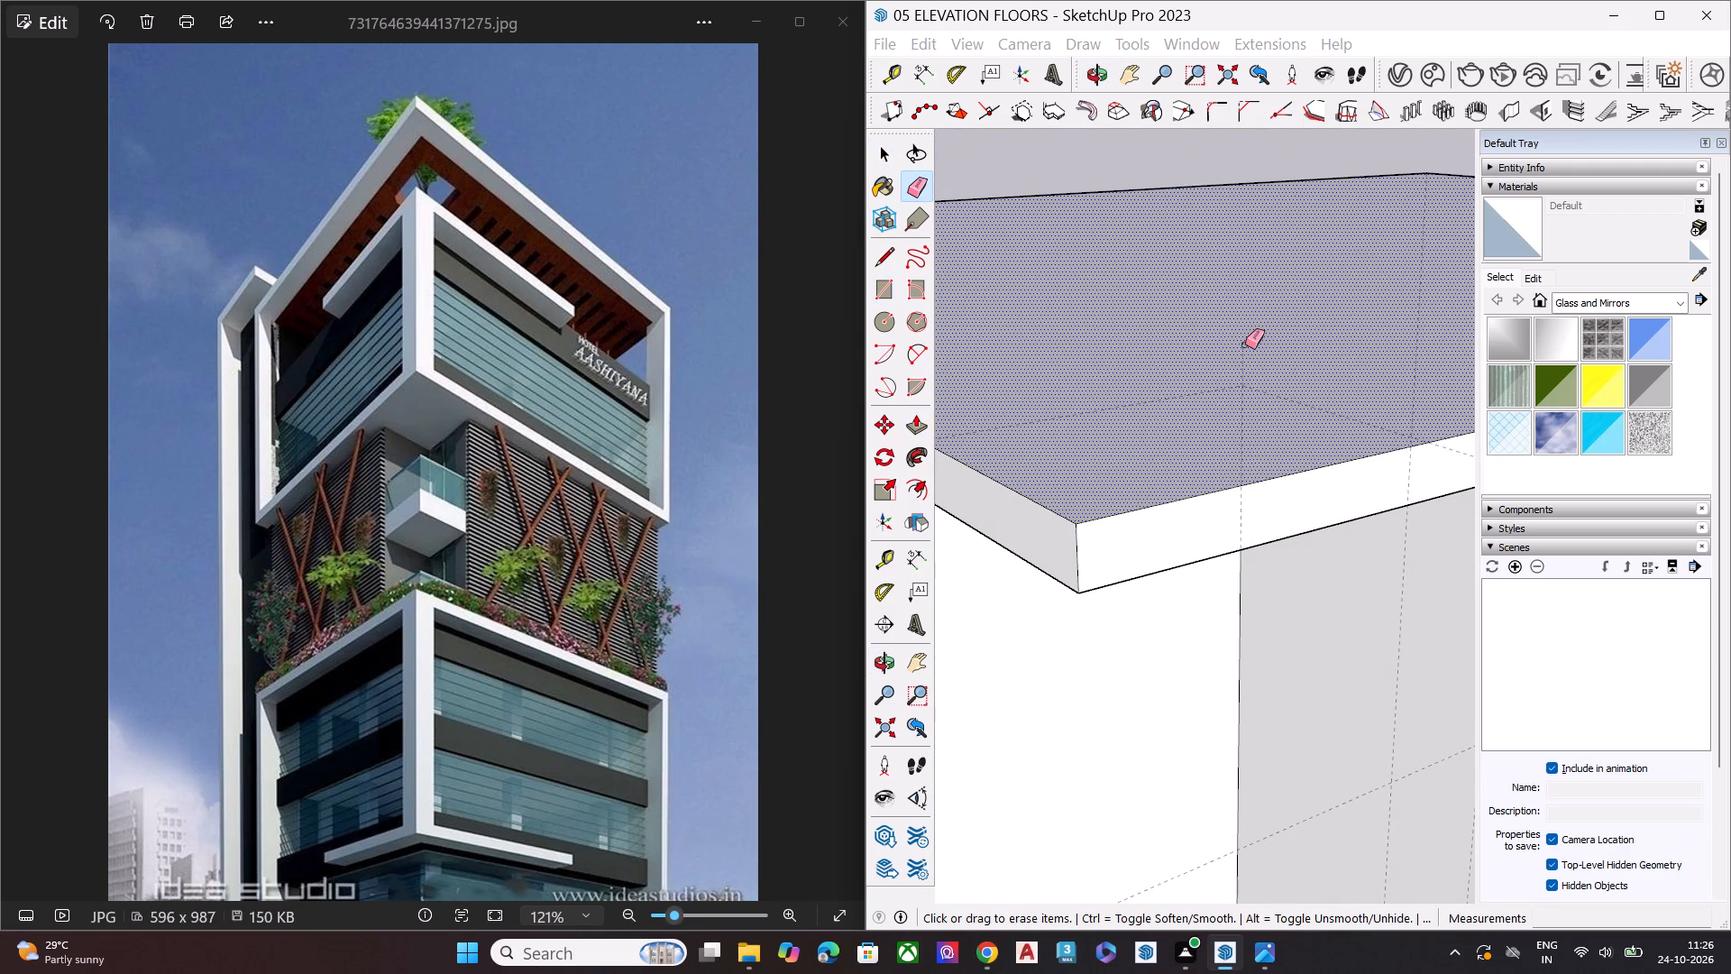
pyautogui.click(1247, 348)
pyautogui.click(1242, 350)
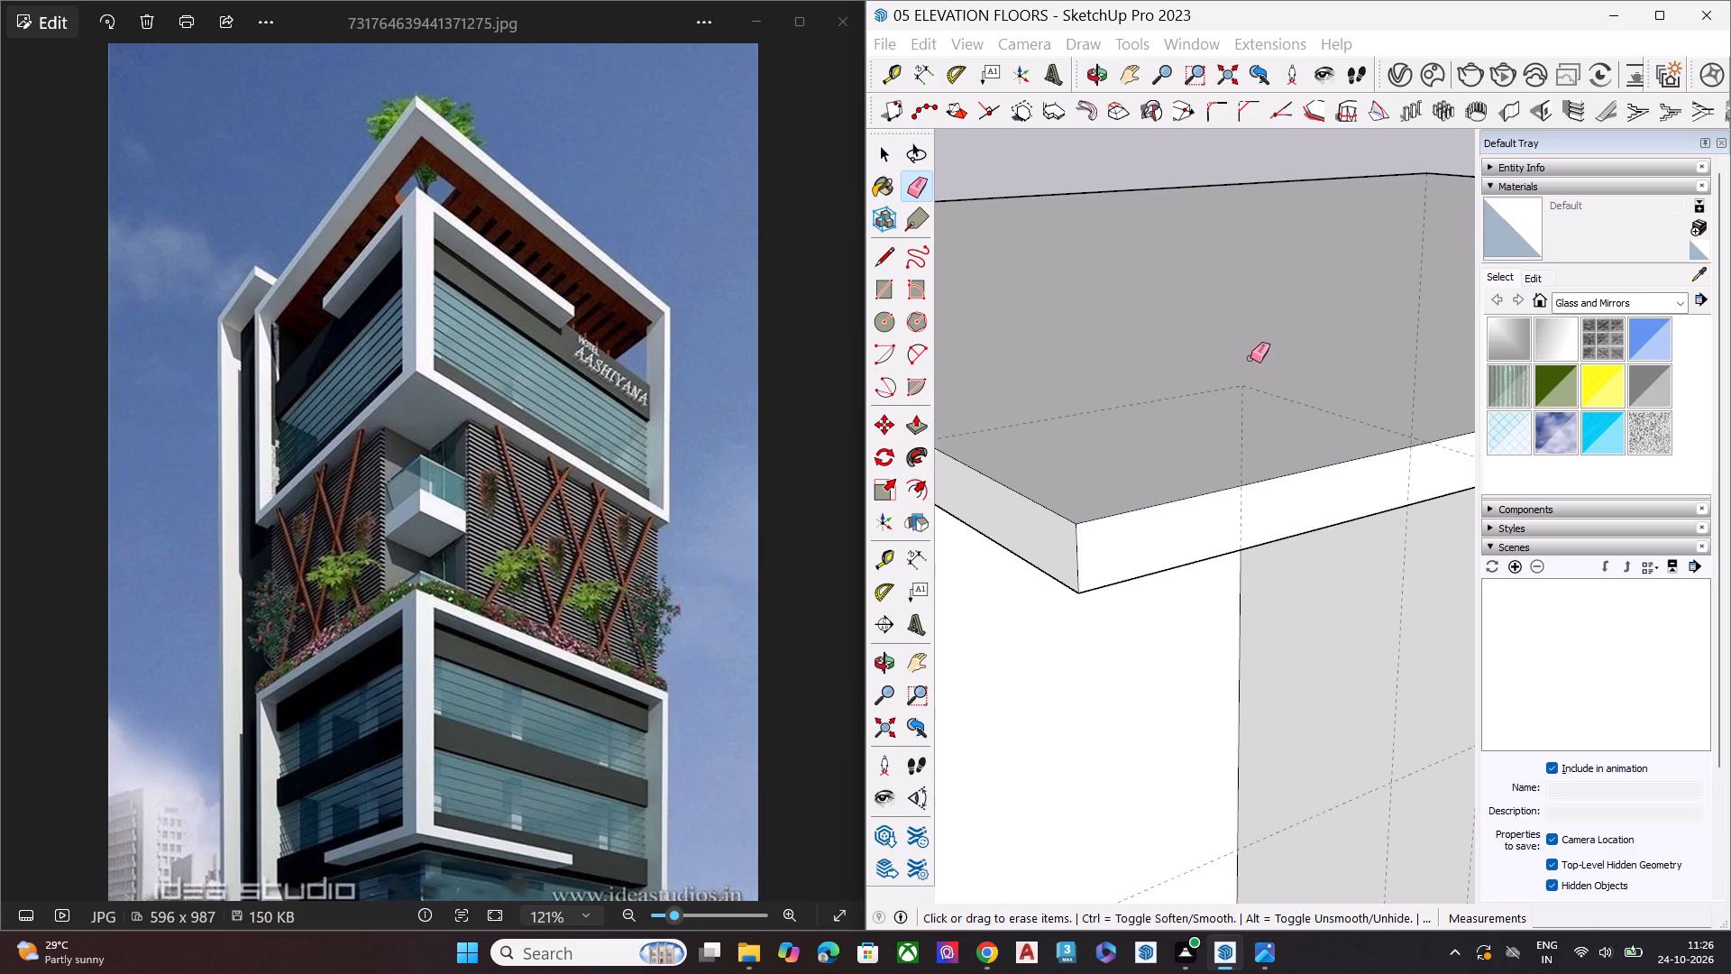
pyautogui.scroll(-3, 1241, 362)
pyautogui.scroll(1, 1240, 362)
pyautogui.scroll(-4, 1240, 362)
pyautogui.scroll(-5, 1178, 453)
pyautogui.scroll(1, 1178, 454)
pyautogui.scroll(-4, 1178, 454)
pyautogui.moveTo(1184, 438); pyautogui.dragTo(1212, 295, button='middle')
pyautogui.press('space')
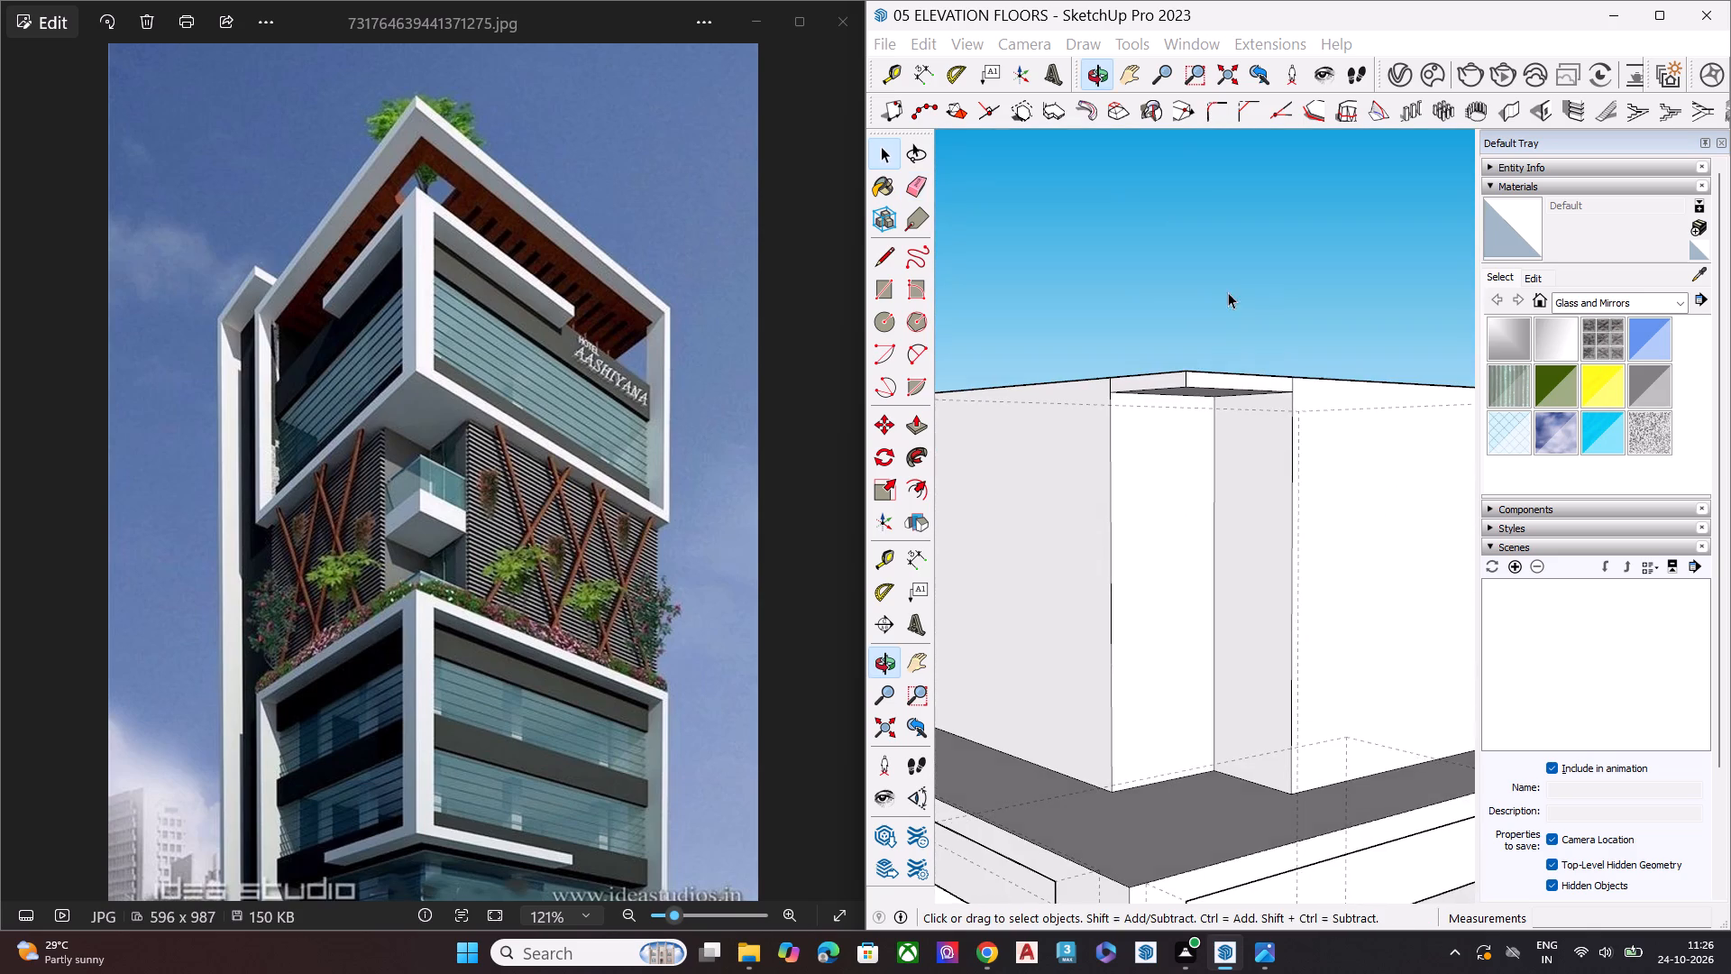
pyautogui.click(1250, 284)
pyautogui.moveTo(1268, 352); pyautogui.dragTo(1212, 524, button='middle')
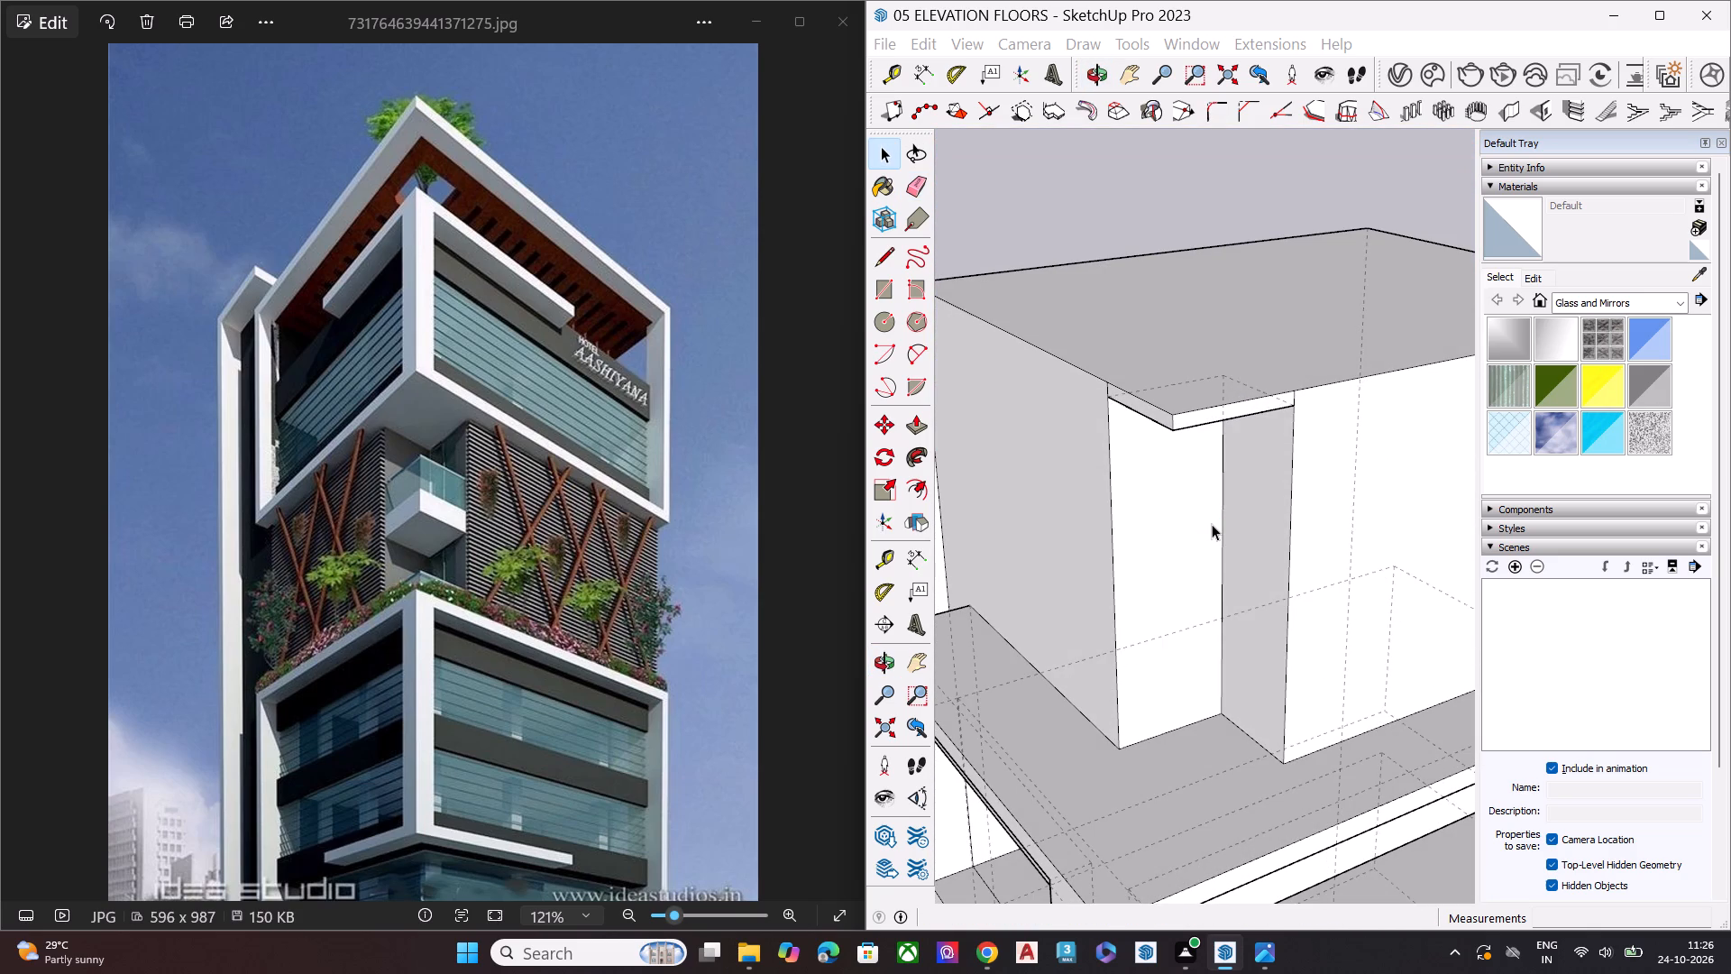
pyautogui.press('k')
# Pull the merged top face up about 63' as a new volume, keeping the dividing line at the old top.
pyautogui.click(1263, 354)
pyautogui.press('p')
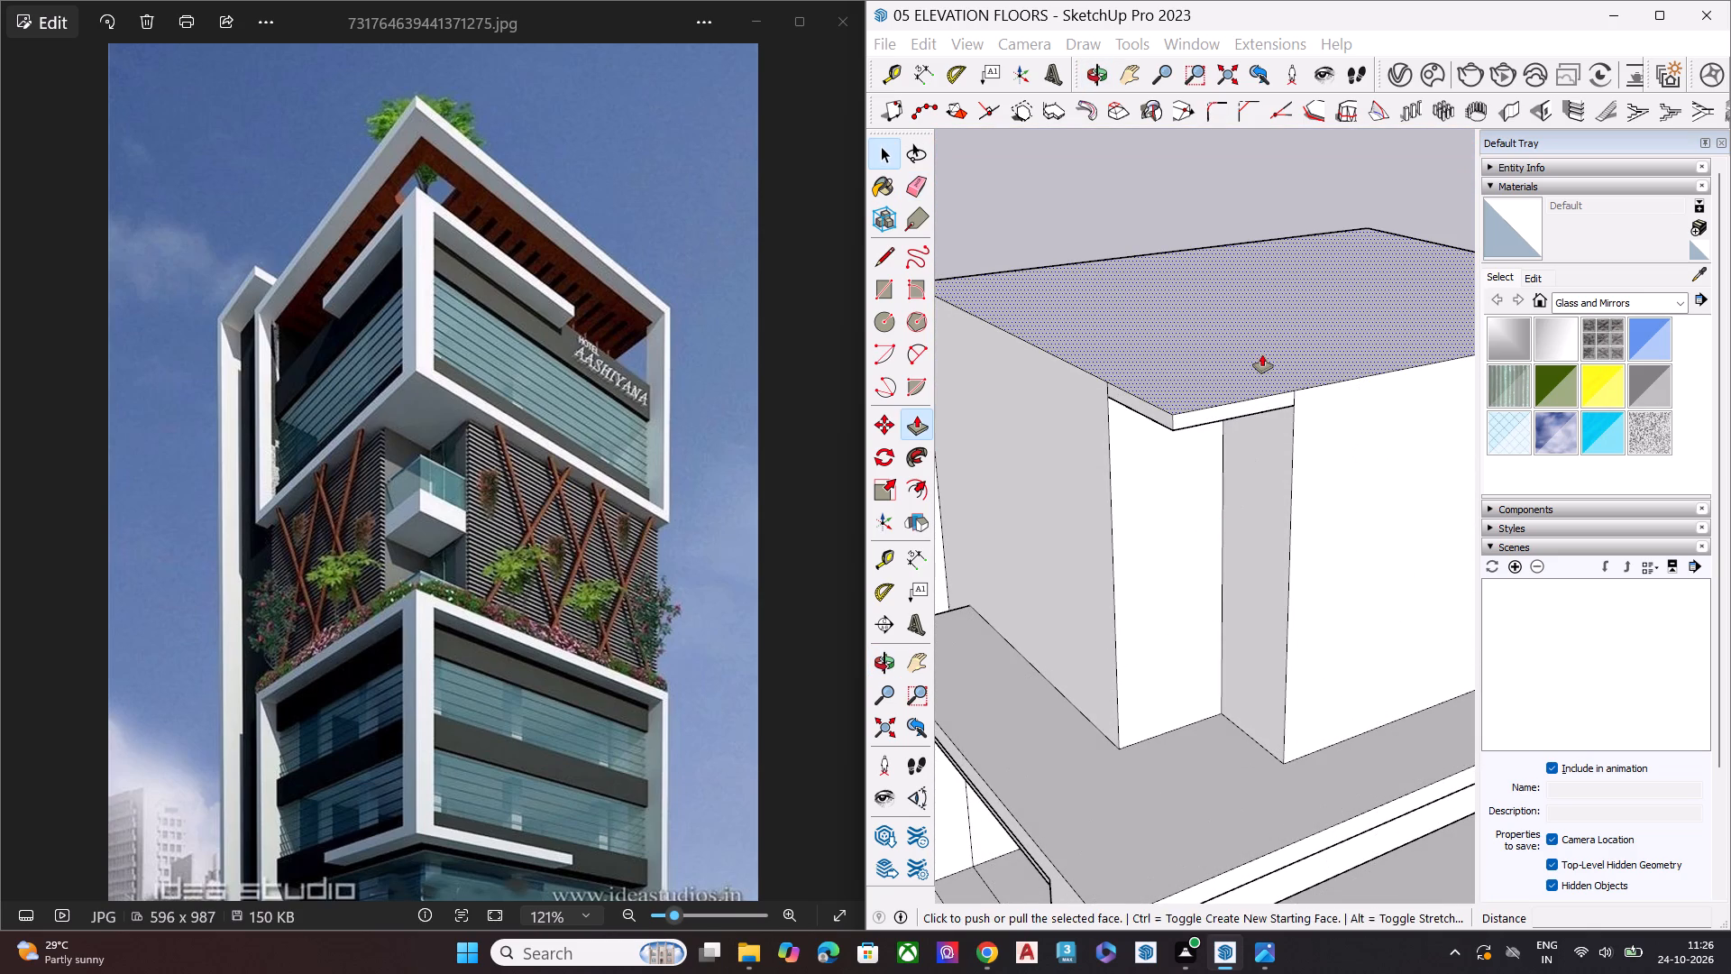
pyautogui.click(1262, 354)
pyautogui.scroll(-16, 1263, 333)
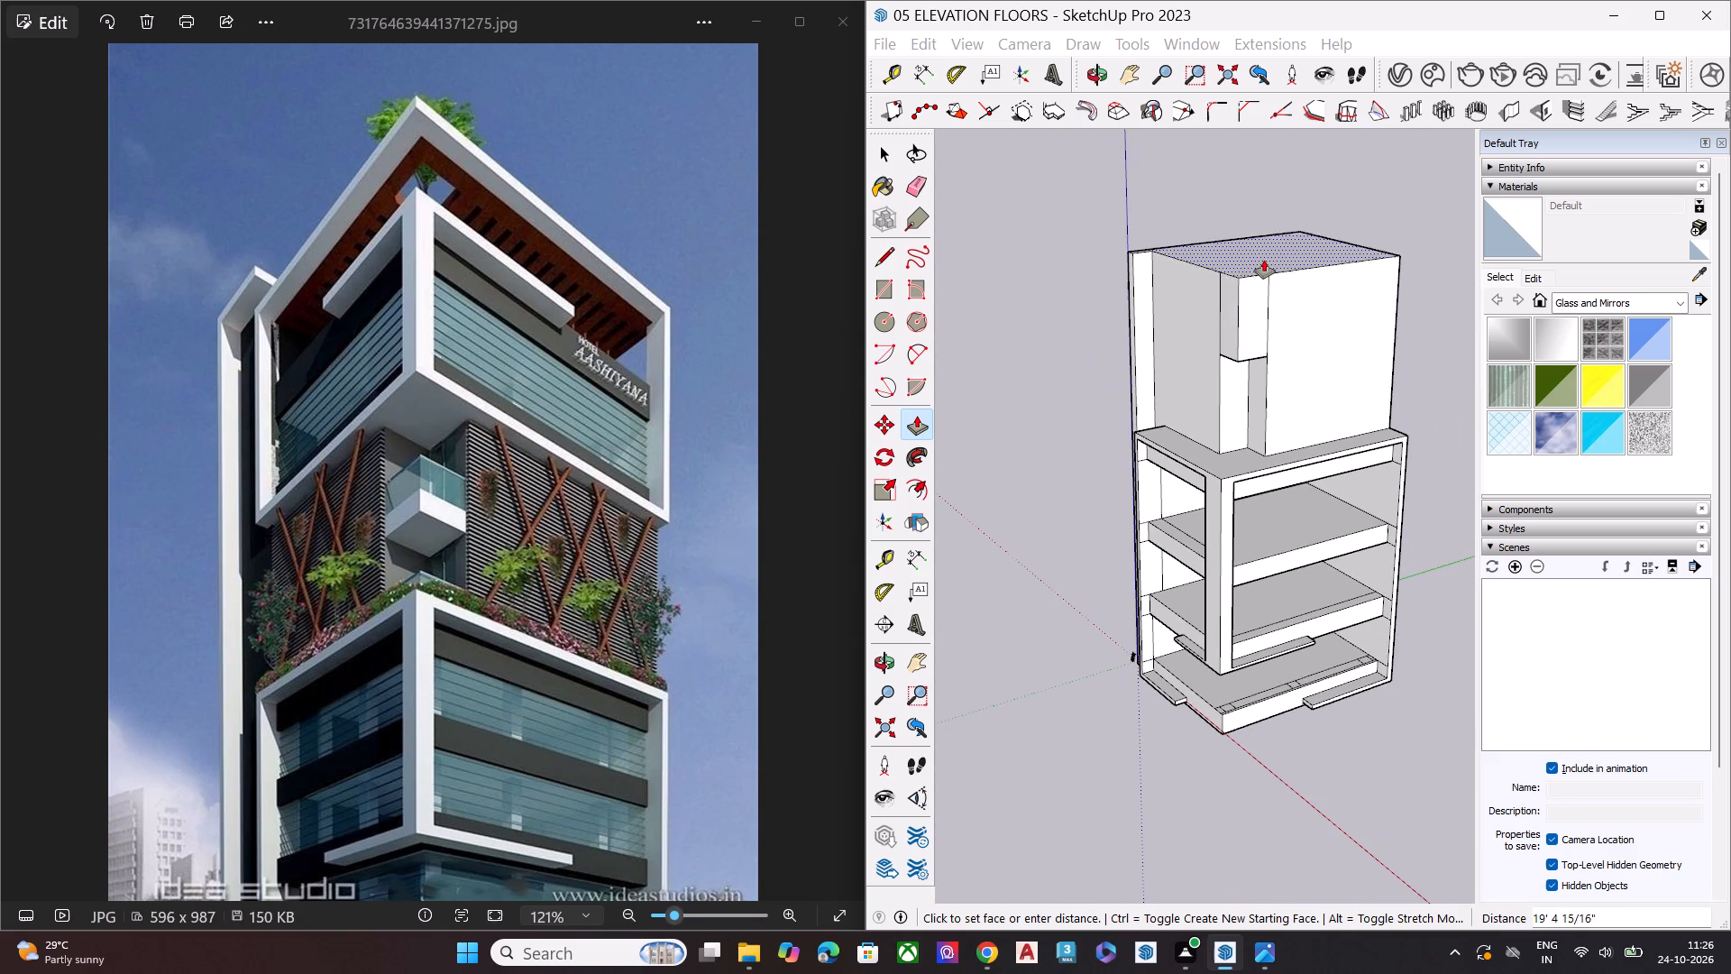
pyautogui.scroll(-1, 1266, 238)
pyautogui.moveTo(1266, 239); pyautogui.dragTo(1292, 43, button='middle')
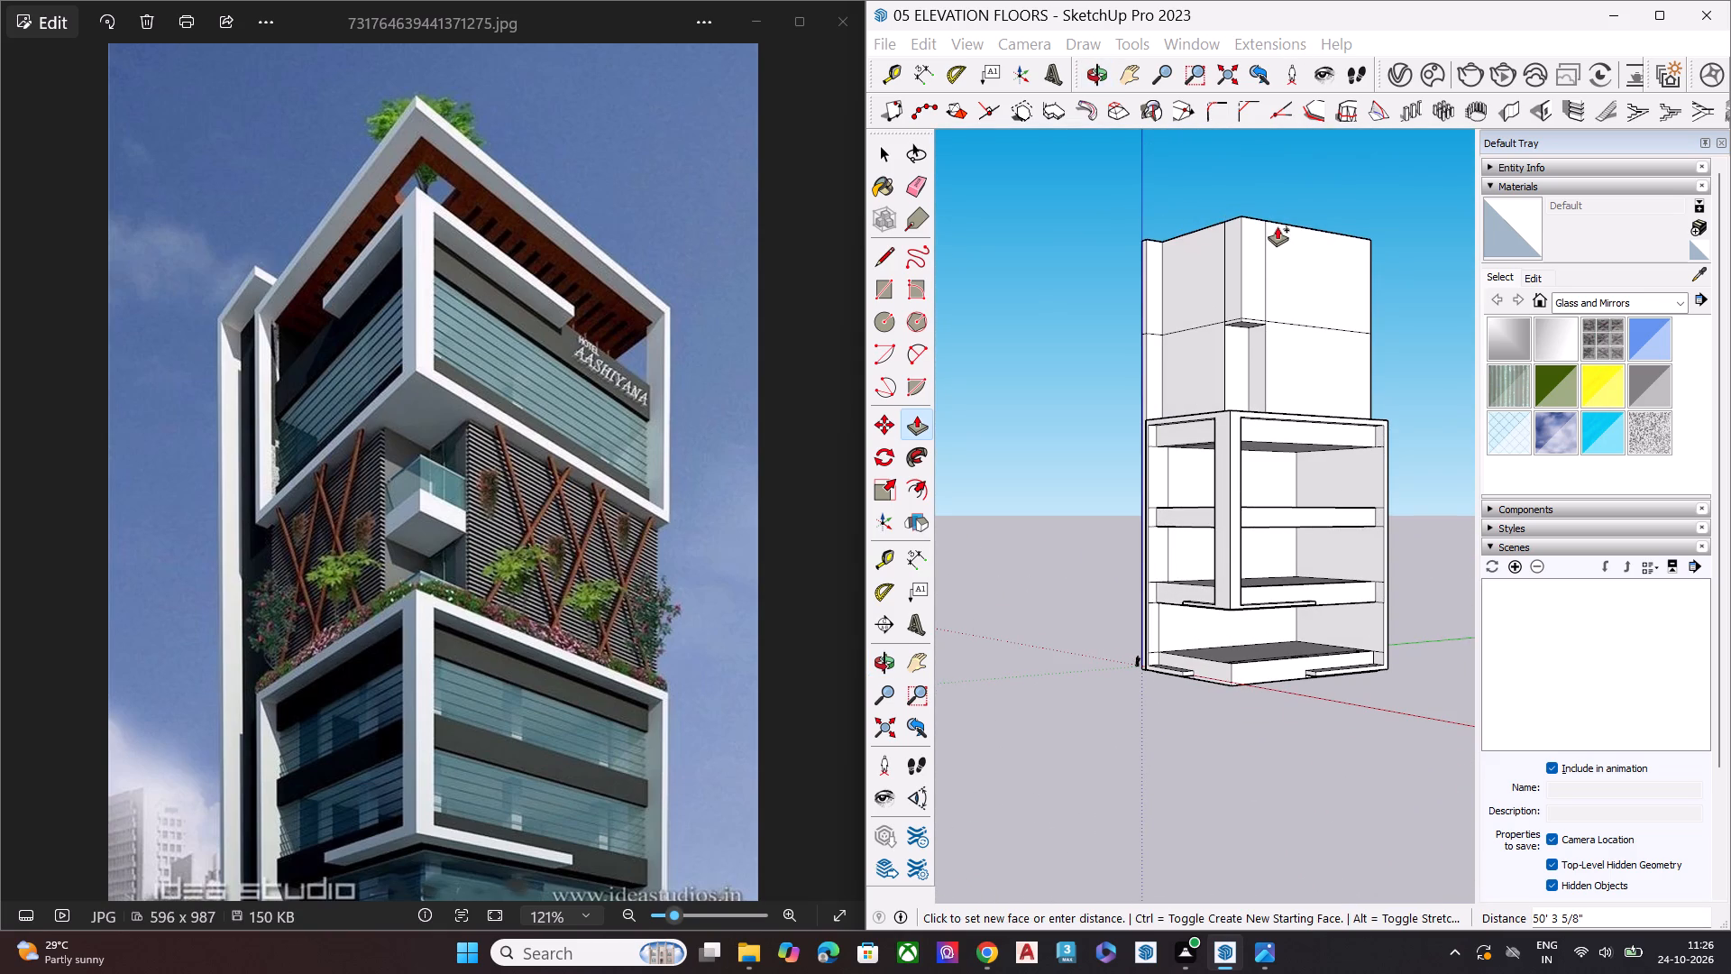
pyautogui.scroll(1, 1278, 227)
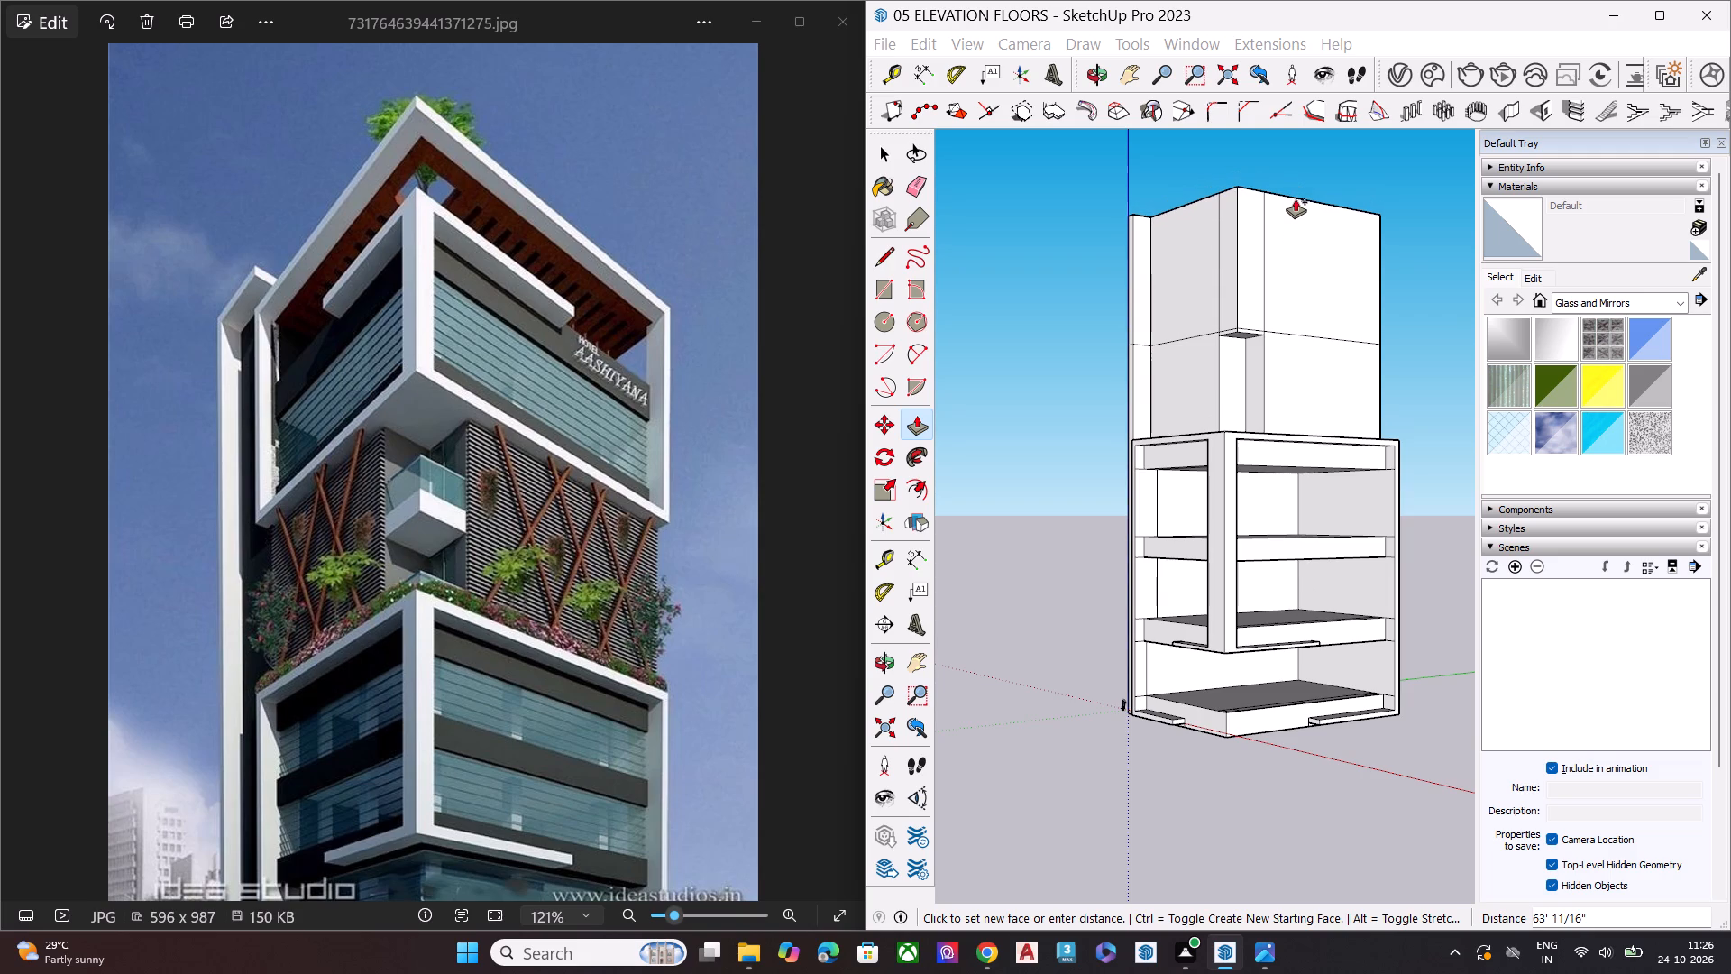
pyautogui.click(1296, 199)
pyautogui.press('space')
# Push the right-hand inner wall of the corner notch back by about 3' to widen the recess.
pyautogui.moveTo(1232, 277); pyautogui.dragTo(1315, 280, button='middle')
pyautogui.scroll(7, 1302, 274)
pyautogui.scroll(-5, 1263, 271)
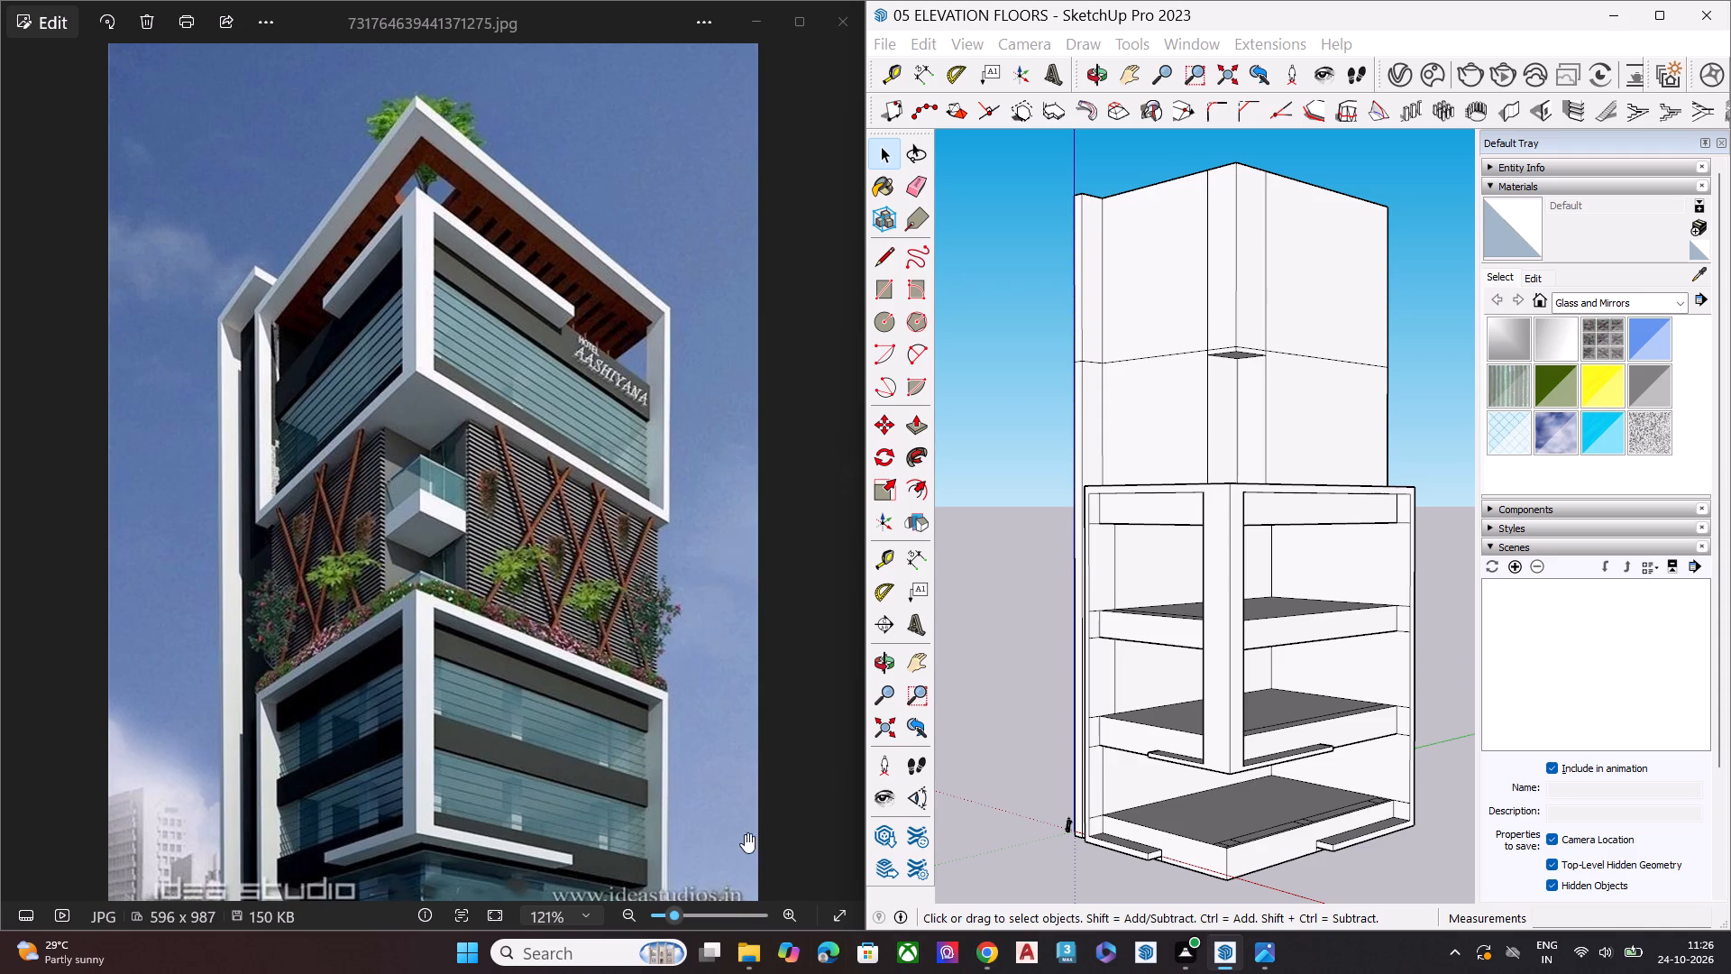
pyautogui.scroll(-5, 983, 727)
pyautogui.moveTo(1067, 718); pyautogui.dragTo(1104, 534, button='middle')
pyautogui.scroll(8, 1126, 505)
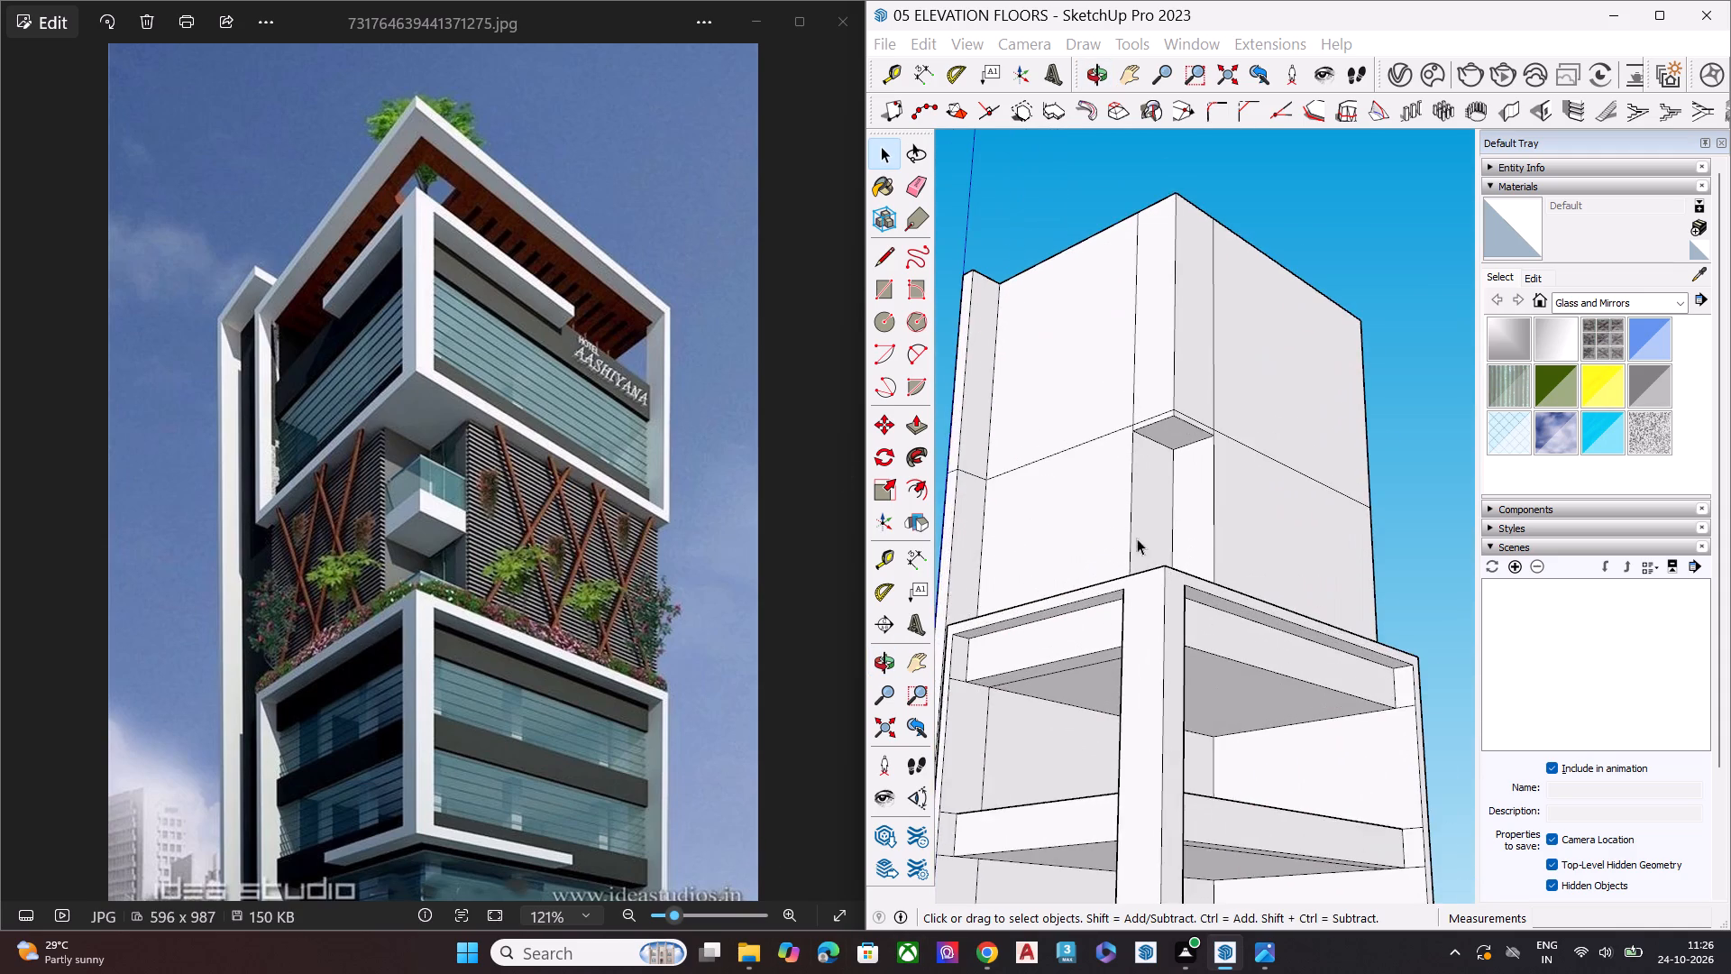
pyautogui.scroll(4, 1176, 539)
pyautogui.scroll(-2, 1179, 515)
pyautogui.scroll(2, 1179, 515)
pyautogui.click(1173, 523)
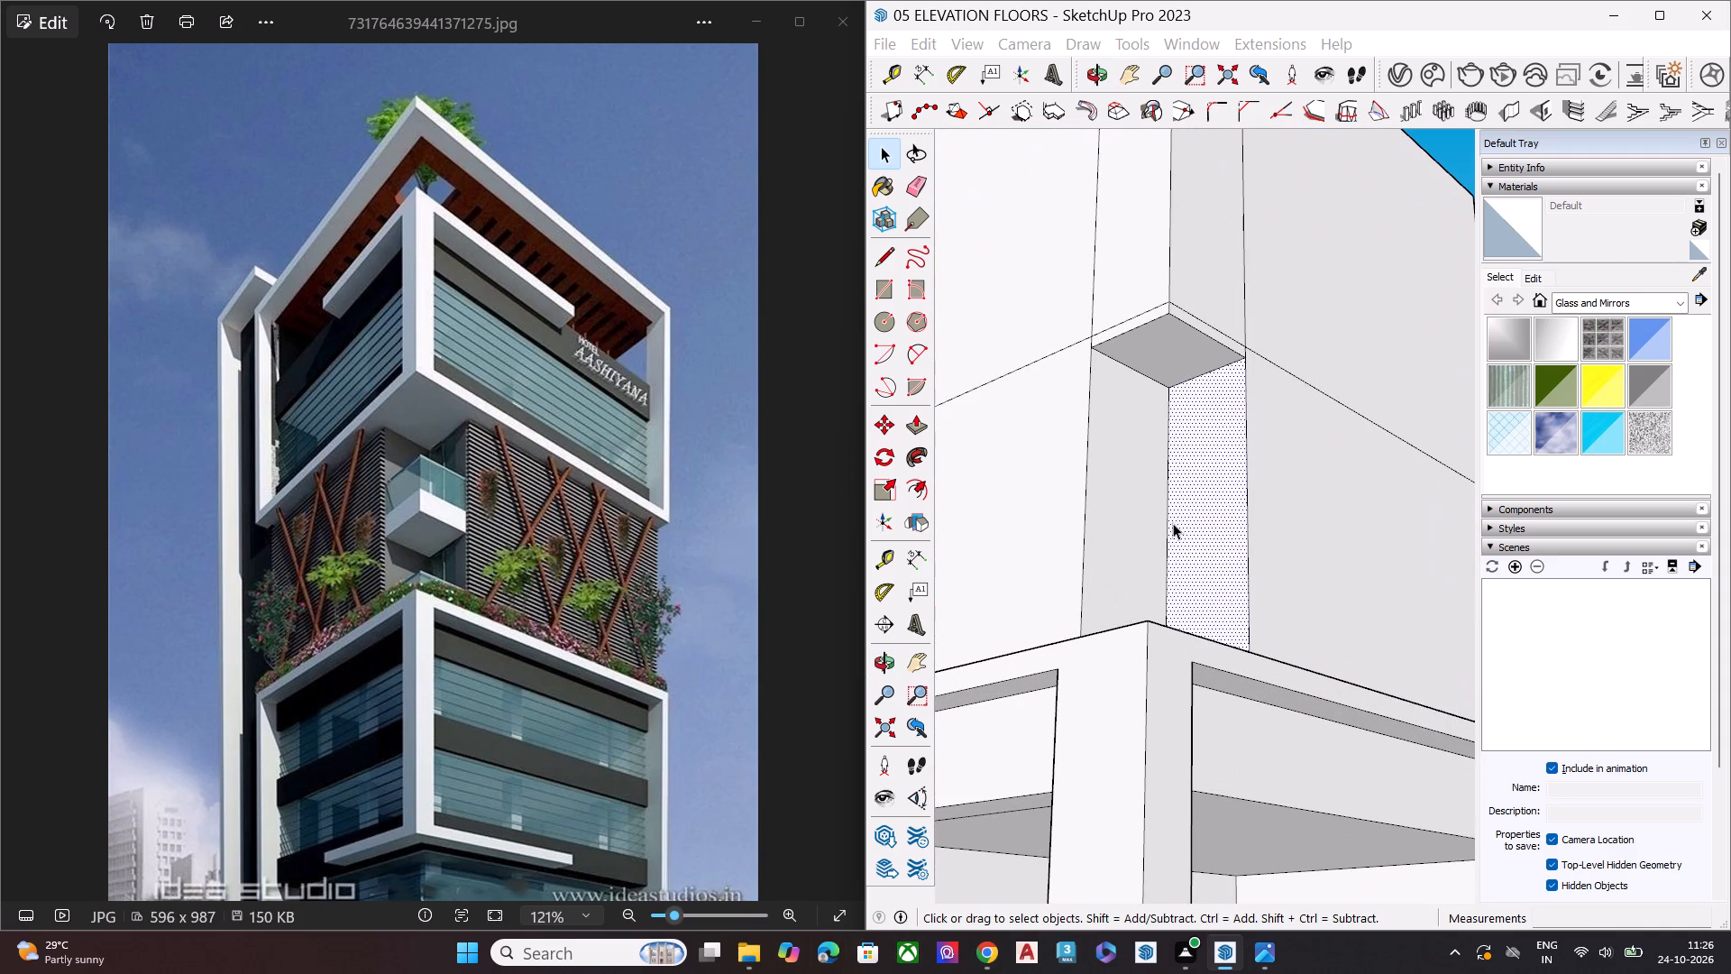
pyautogui.press('p')
pyautogui.click(1173, 523)
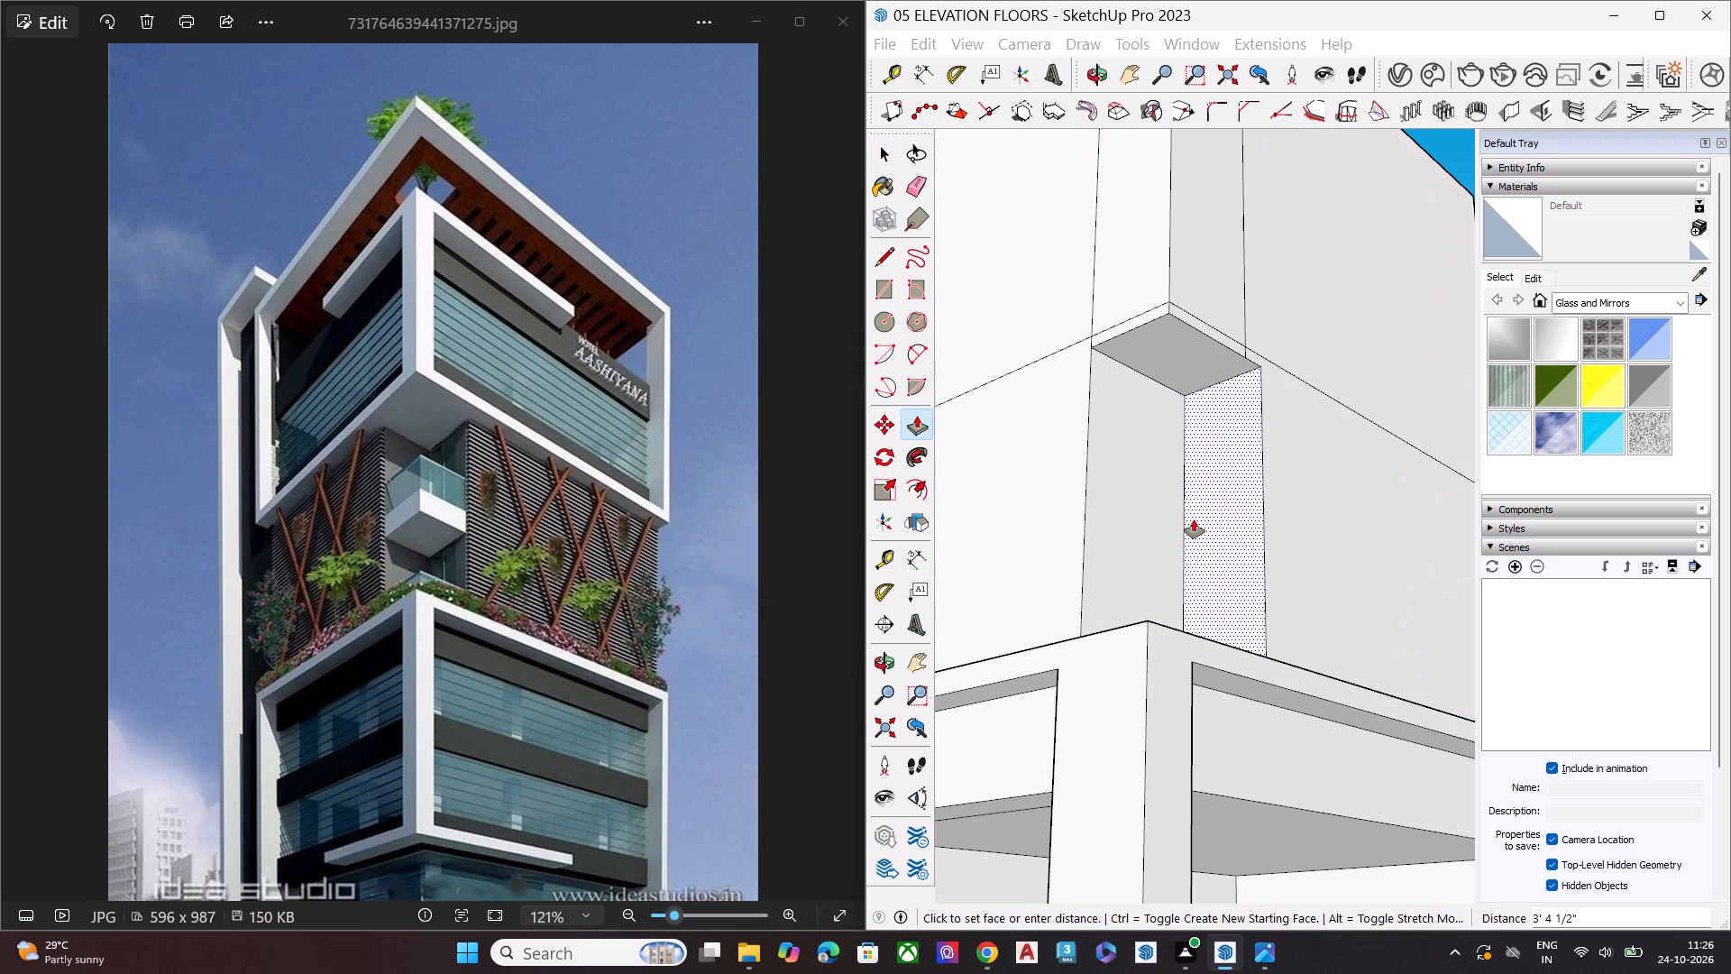
pyautogui.click(1188, 521)
pyautogui.press('space')
# Push the left-hand inner wall of the corner notch back by about 4' to widen the recess on that side.
pyautogui.click(1097, 545)
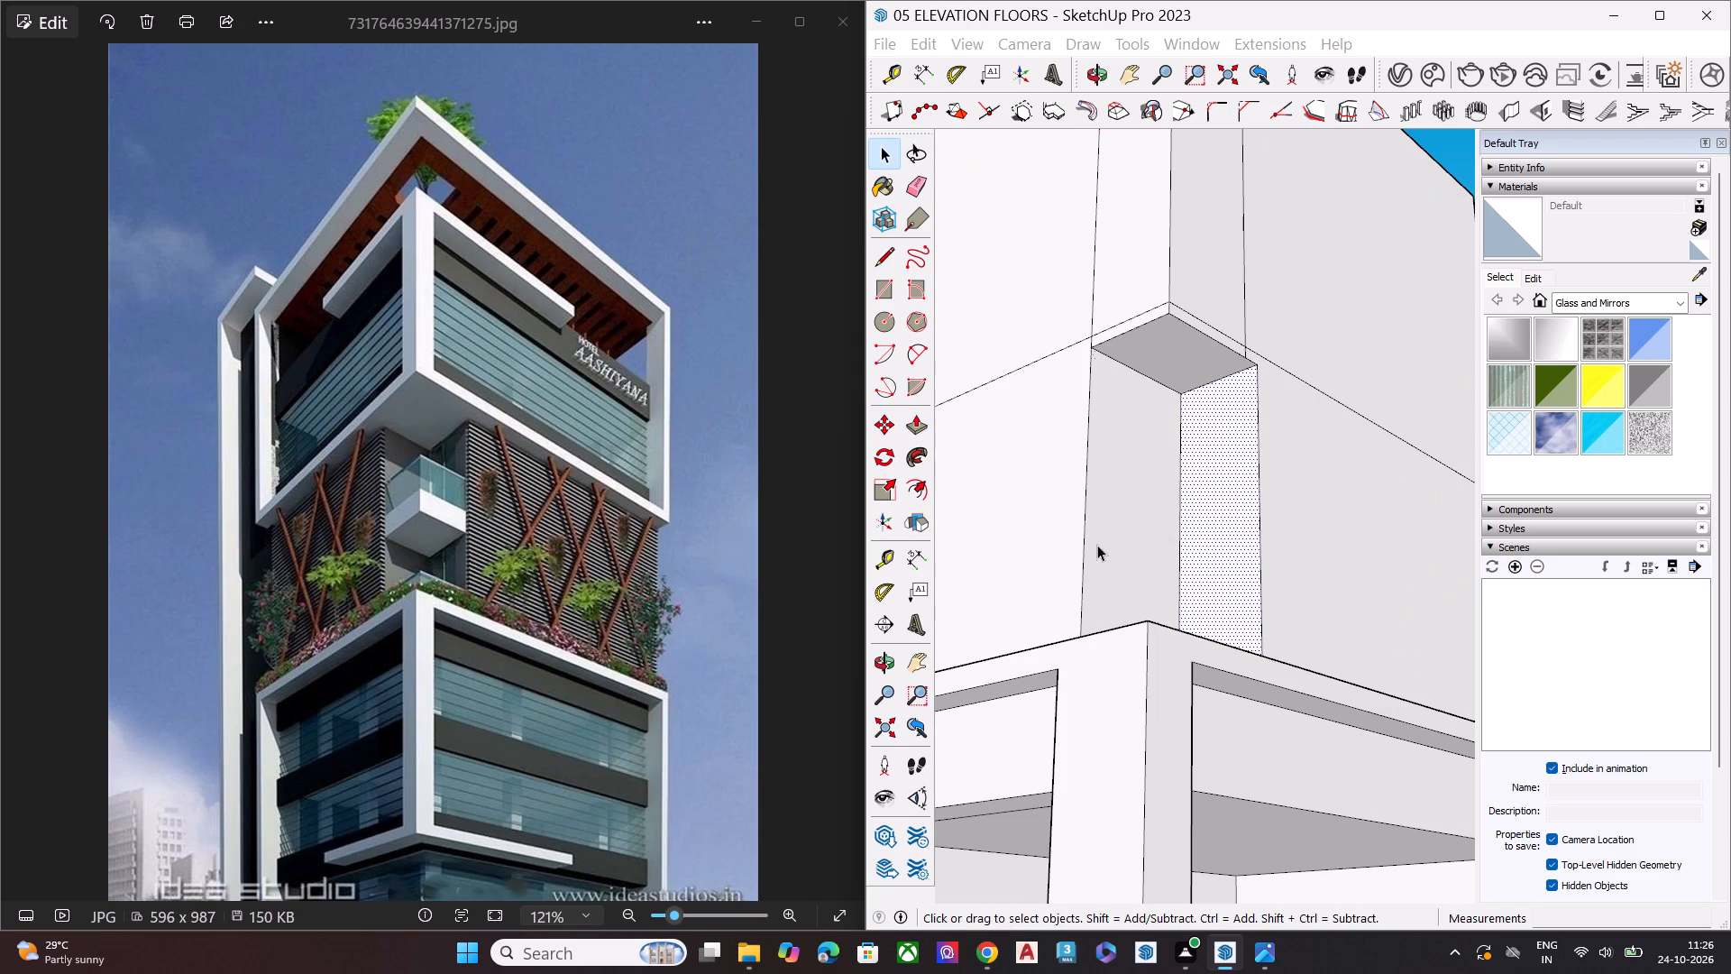
pyautogui.press('p')
pyautogui.click(1117, 537)
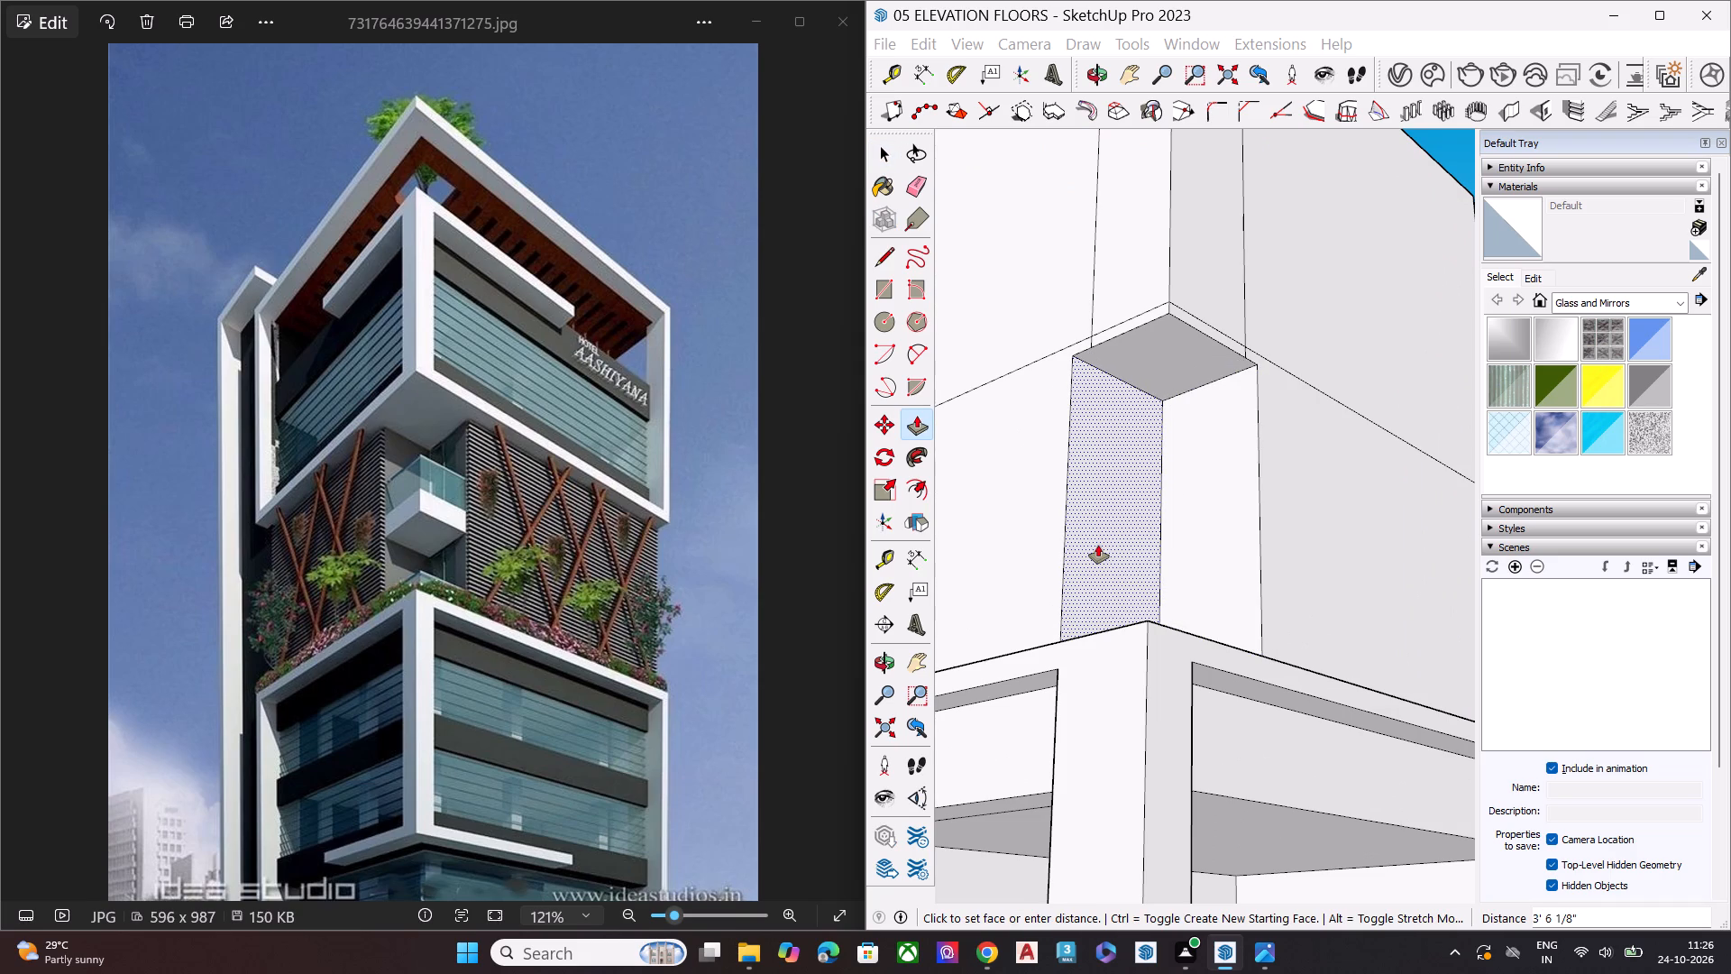
pyautogui.click(1094, 547)
pyautogui.press('space')
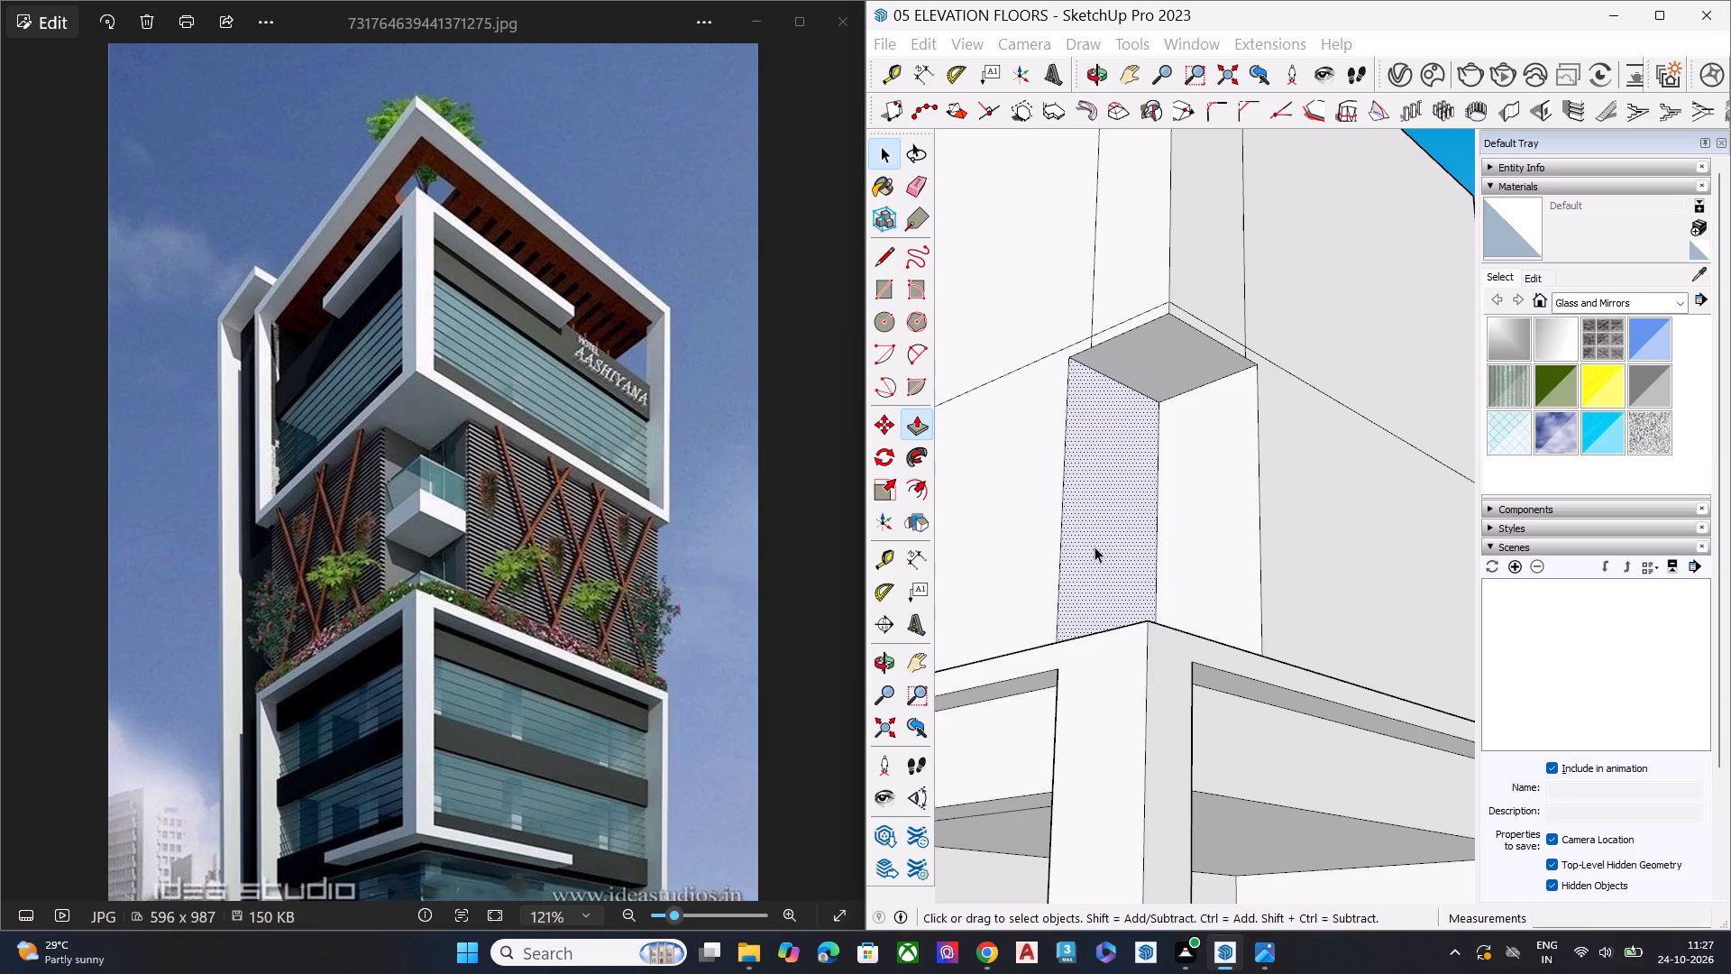
pyautogui.scroll(-7, 1095, 561)
pyautogui.press('space')
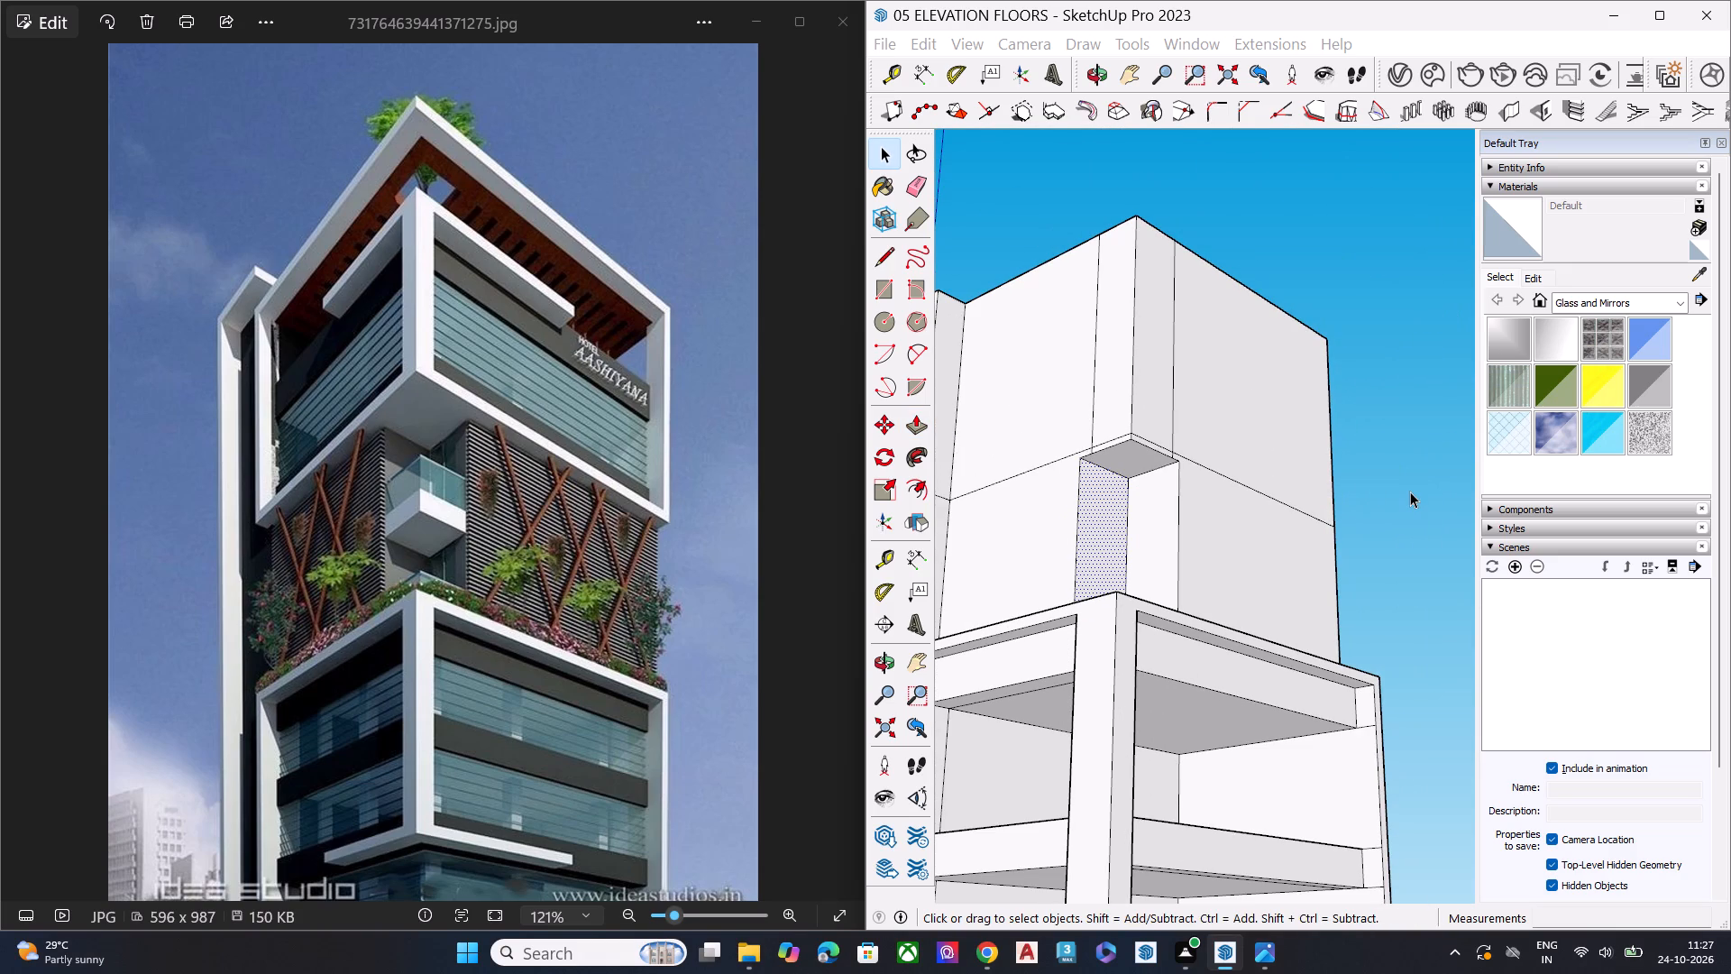
pyautogui.press('space')
pyautogui.click(1410, 492)
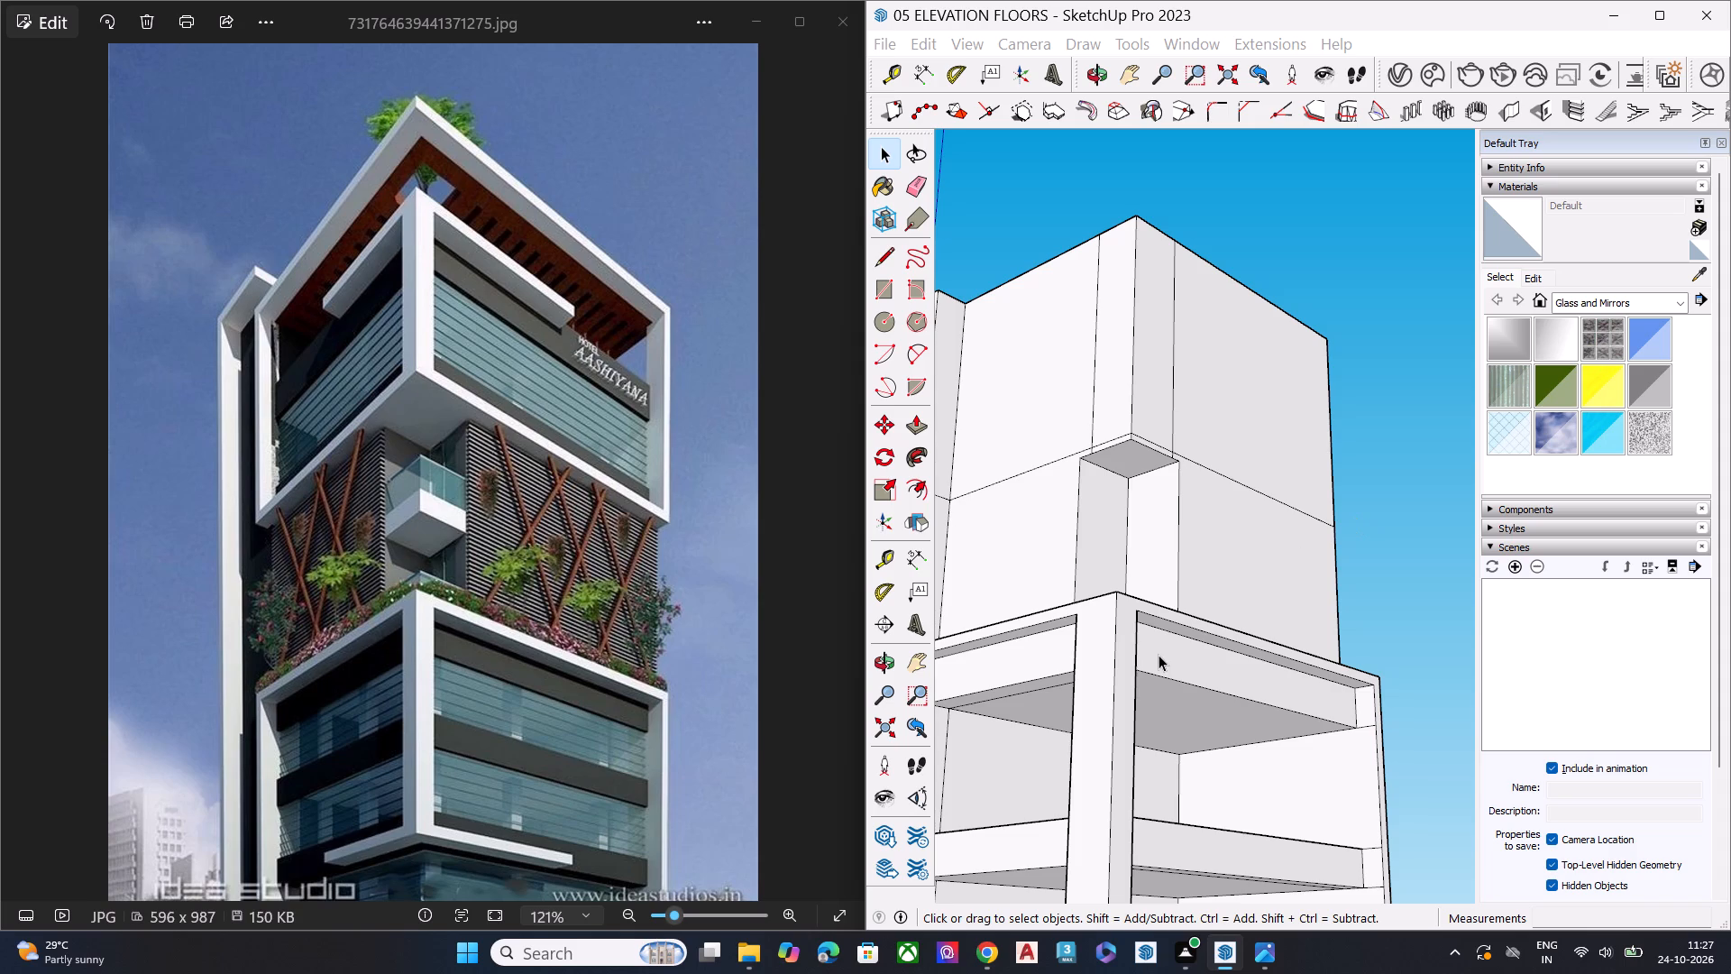
# Pull the ceiling face of the corner notch down slightly, thickening the slab band above it.
pyautogui.scroll(-1, 1186, 537)
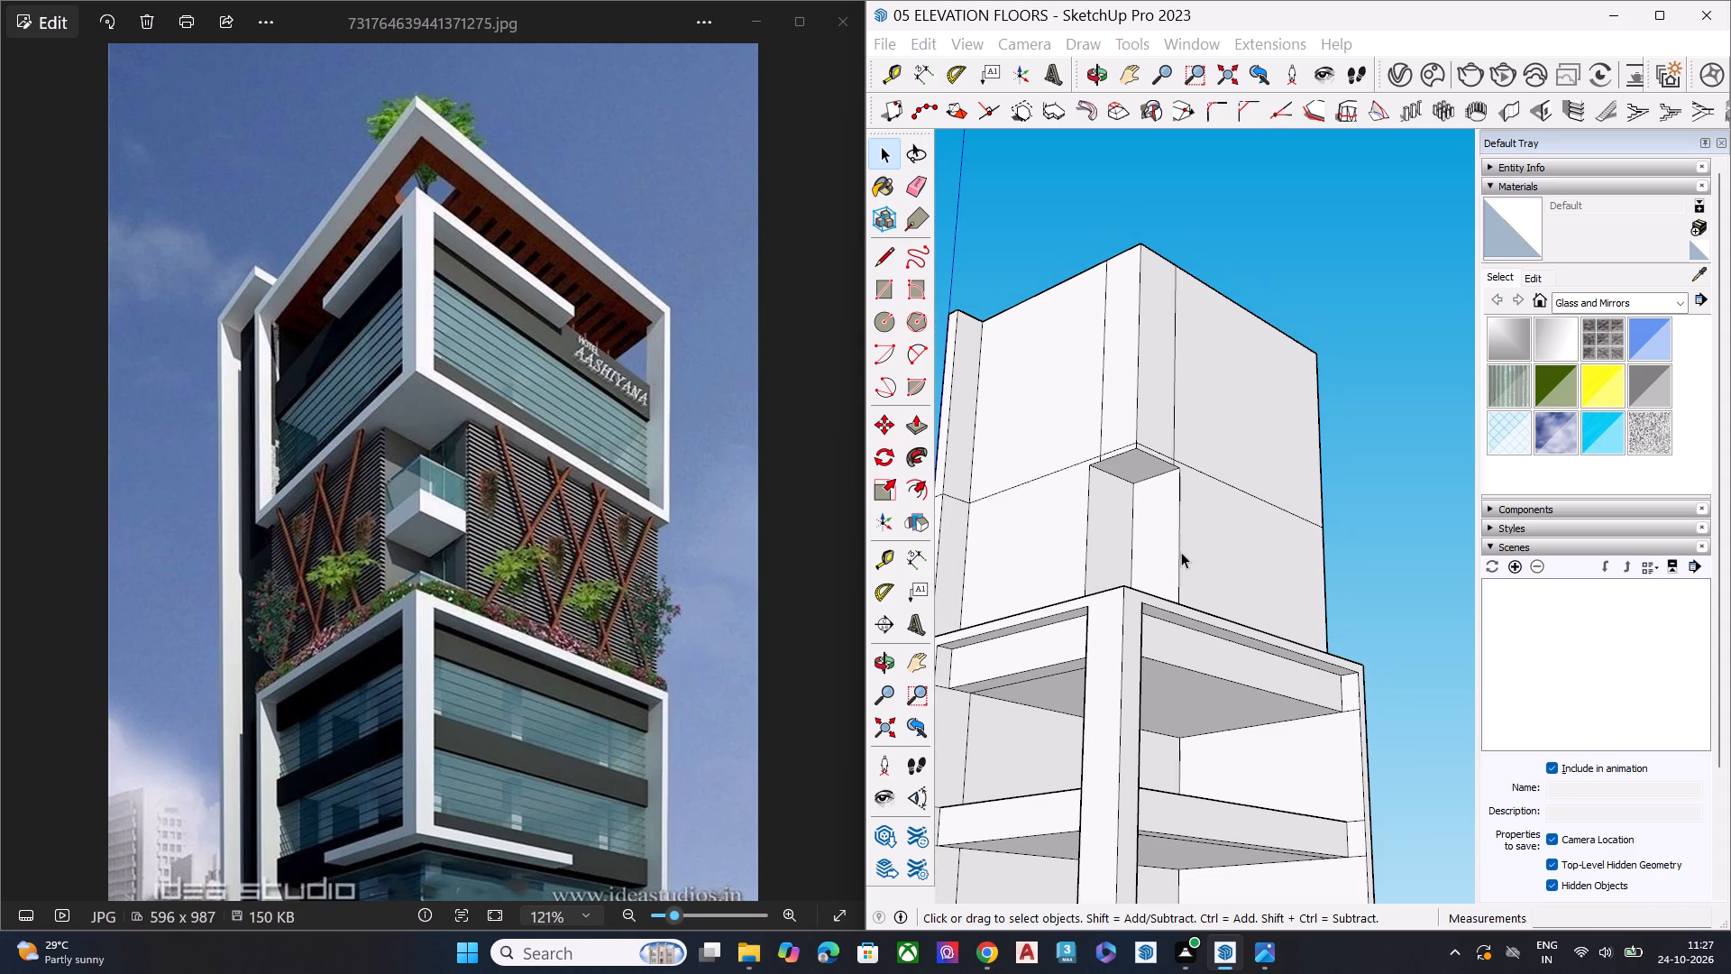
pyautogui.moveTo(1176, 535); pyautogui.dragTo(1154, 758, button='middle')
pyautogui.scroll(7, 1148, 679)
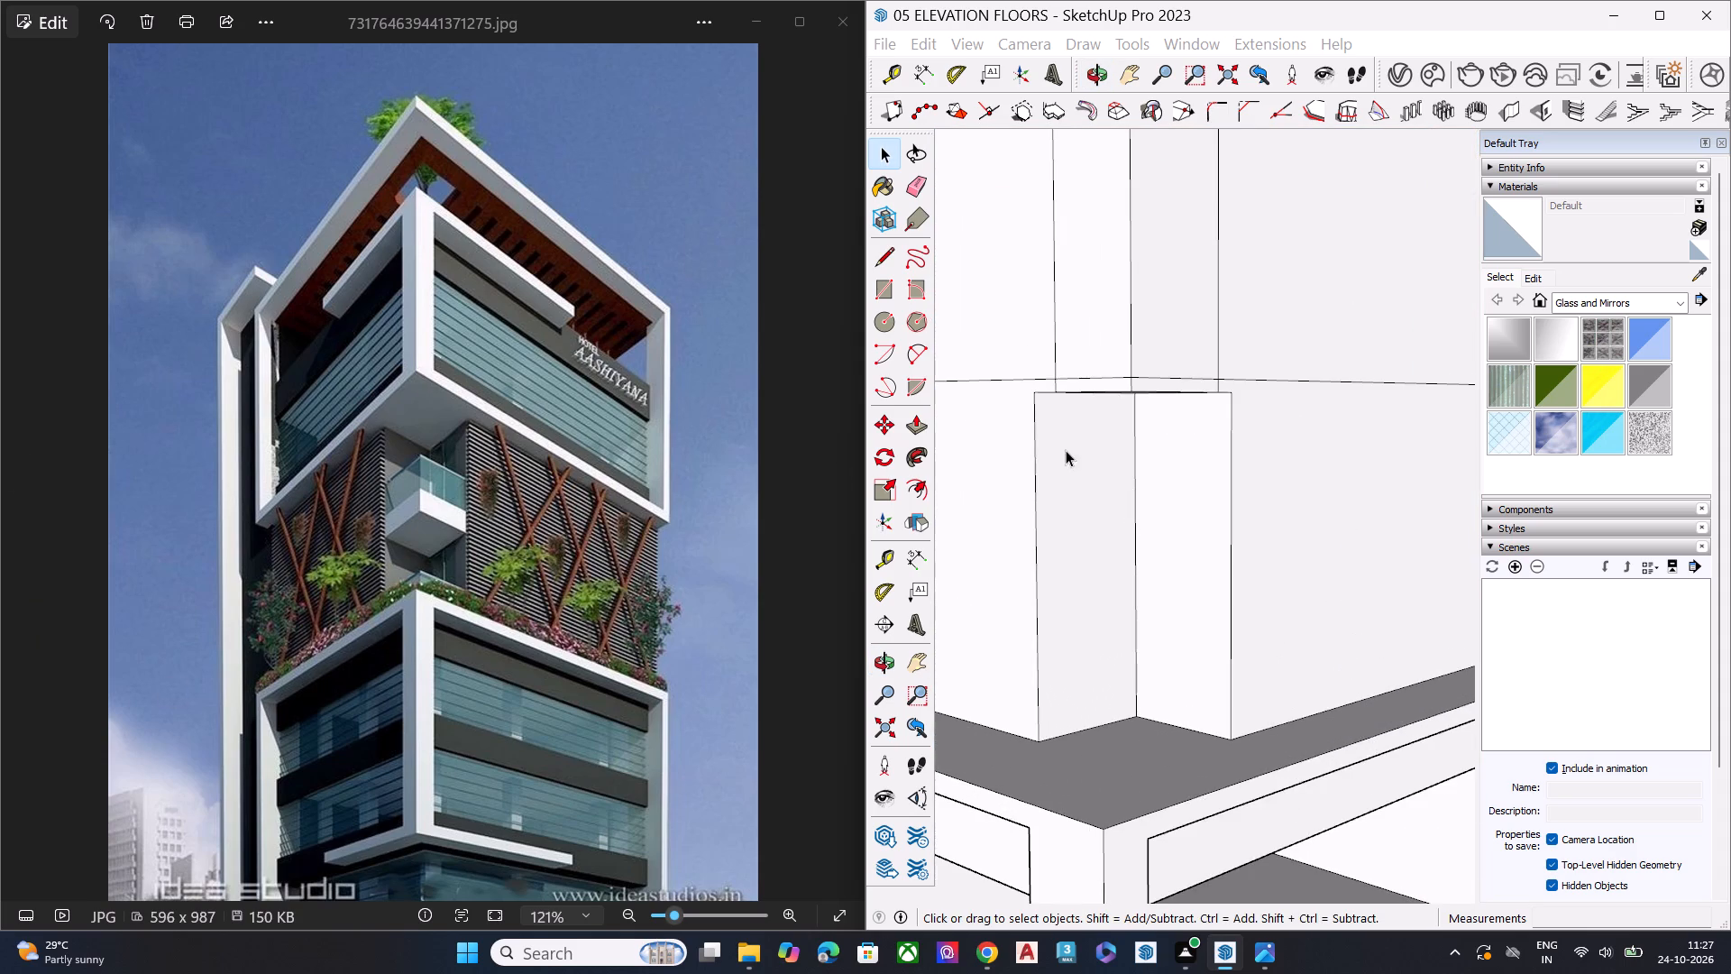
pyautogui.scroll(1, 1066, 449)
pyautogui.scroll(-1, 1066, 448)
pyautogui.scroll(3, 1066, 448)
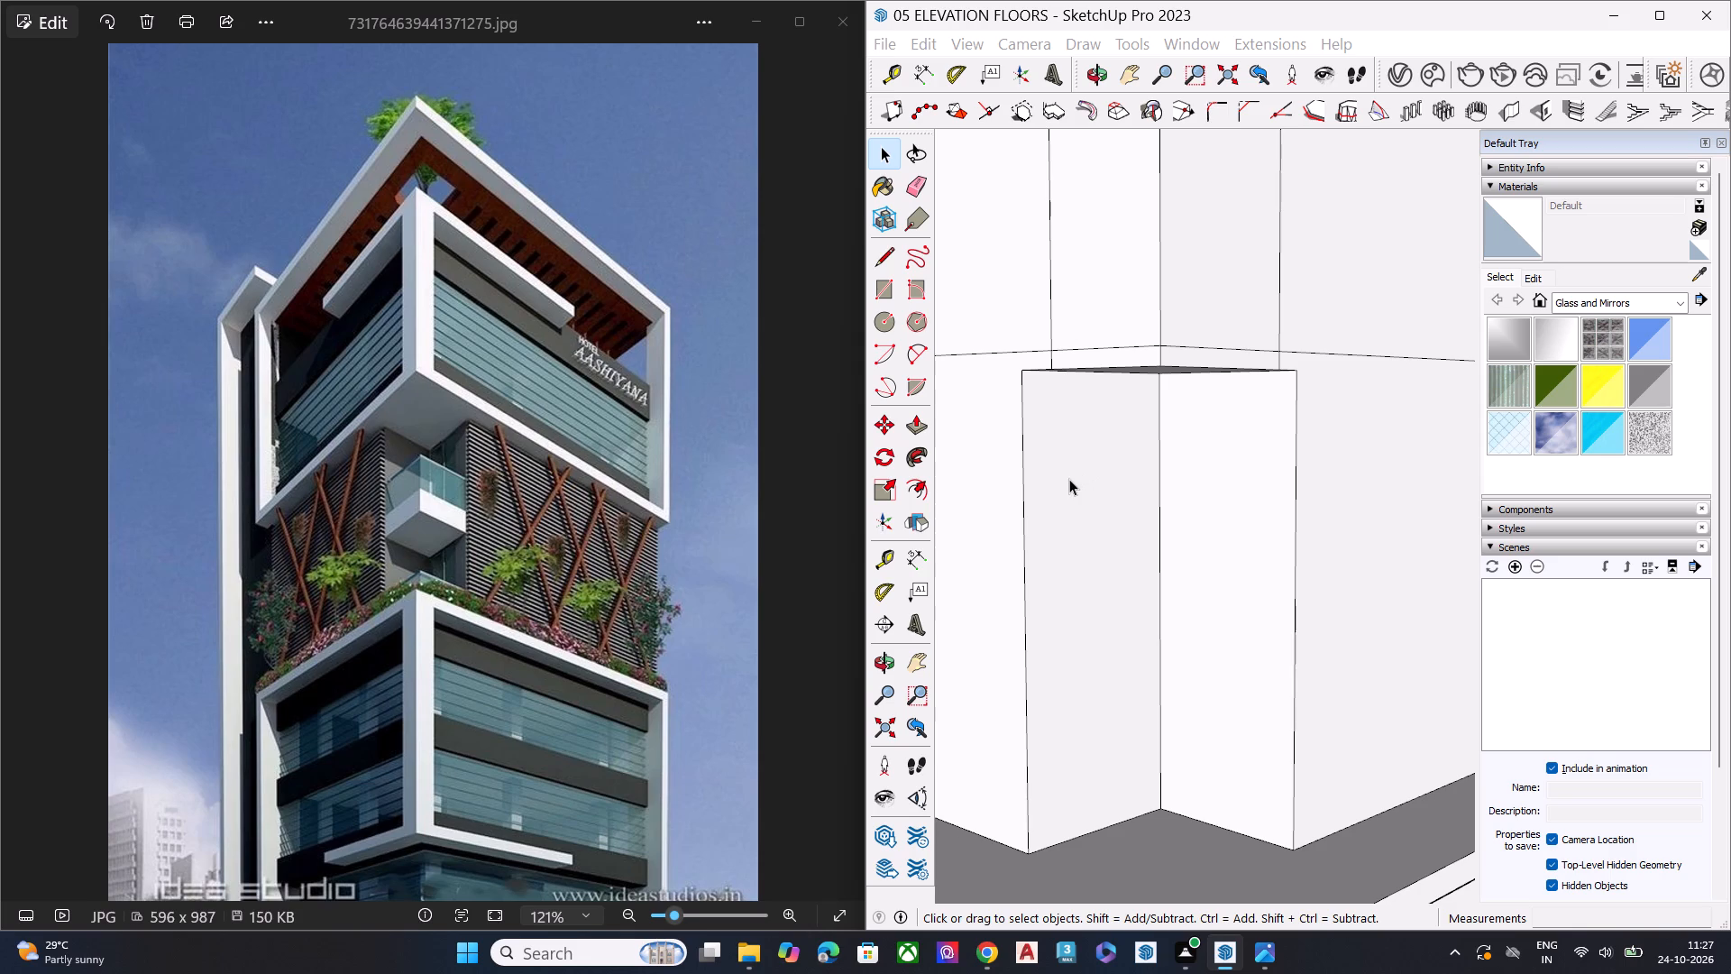
pyautogui.moveTo(1140, 414); pyautogui.dragTo(1135, 315, button='middle')
pyautogui.click(1164, 353)
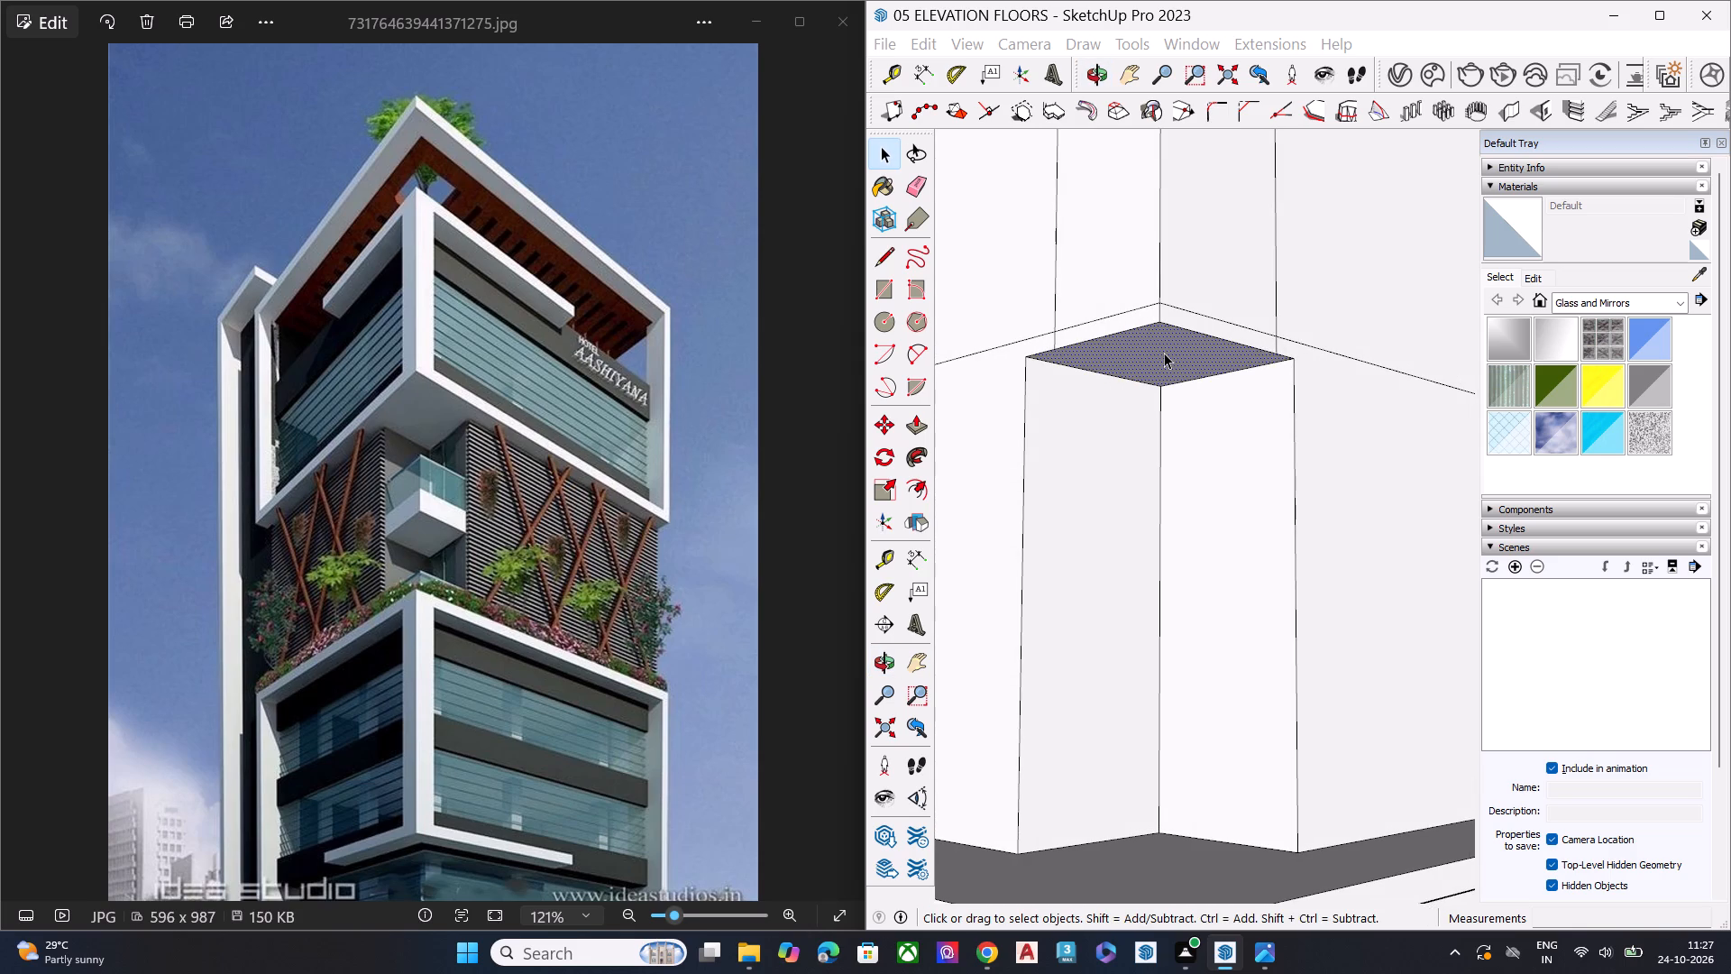
pyautogui.press('p')
pyautogui.click(1164, 353)
pyautogui.click(1163, 357)
pyautogui.press('space')
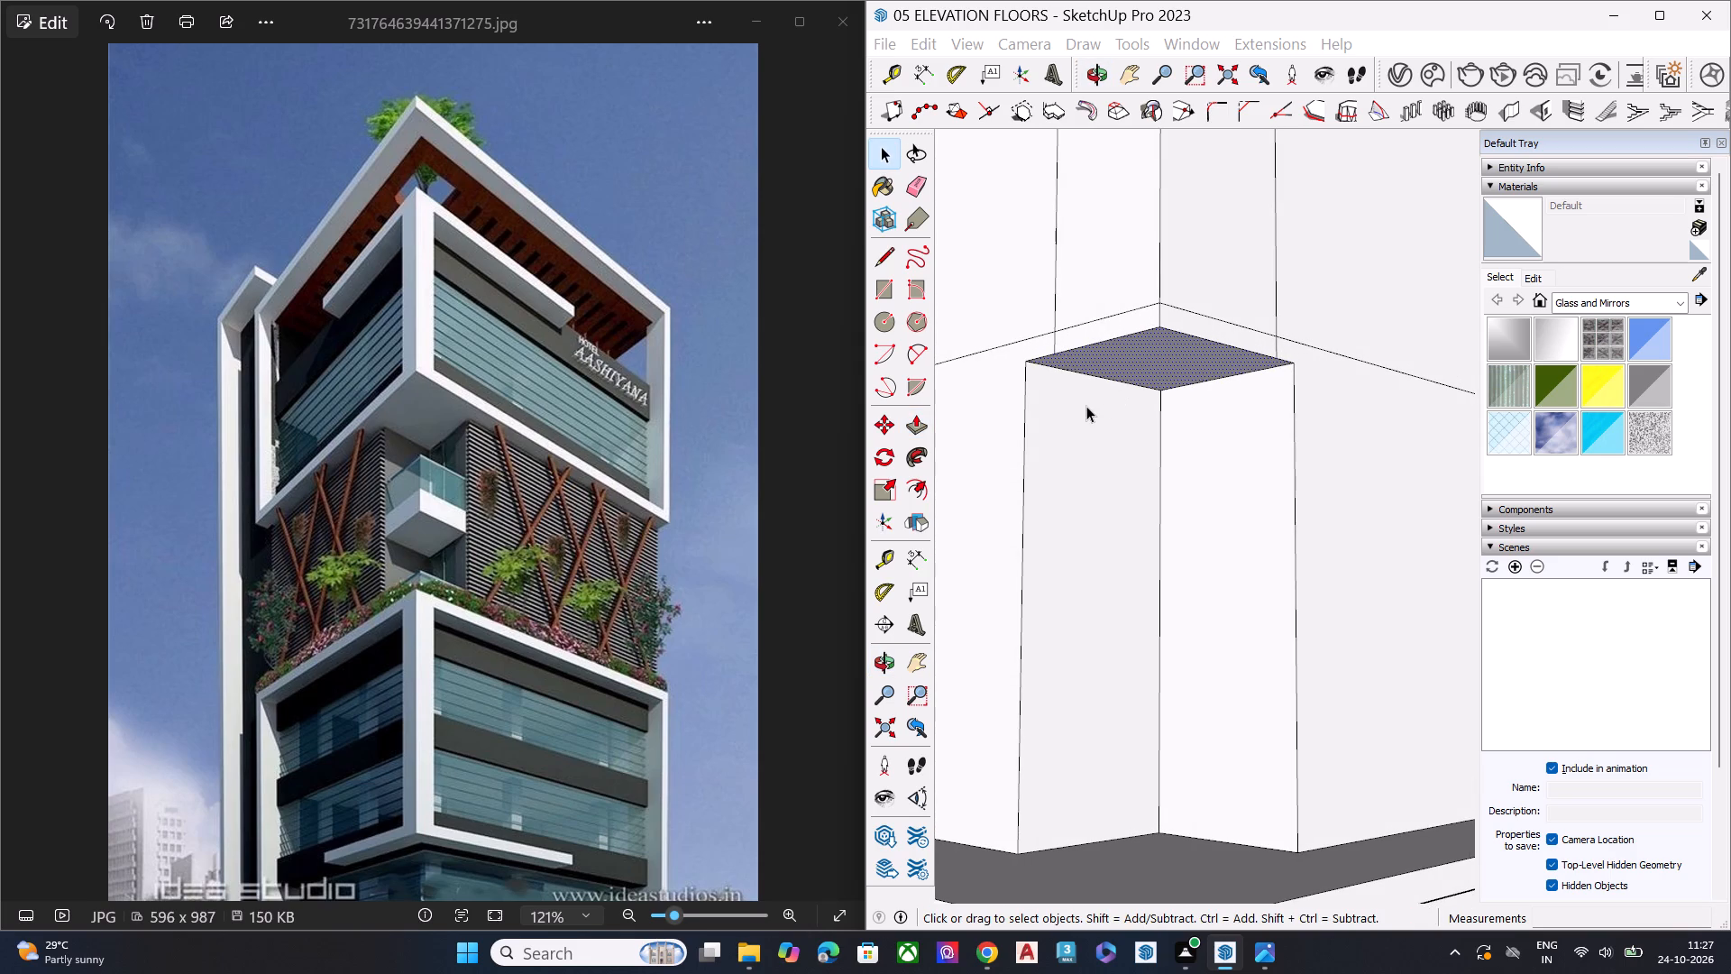
# Draw a horizontal line about 52' long across the left facade, from the notch's upper corner to the facade's far vertical edge.
pyautogui.press('l')
pyautogui.scroll(-4, 1149, 450)
pyautogui.scroll(-5, 1282, 463)
pyautogui.scroll(1, 1318, 492)
pyautogui.scroll(-4, 1319, 493)
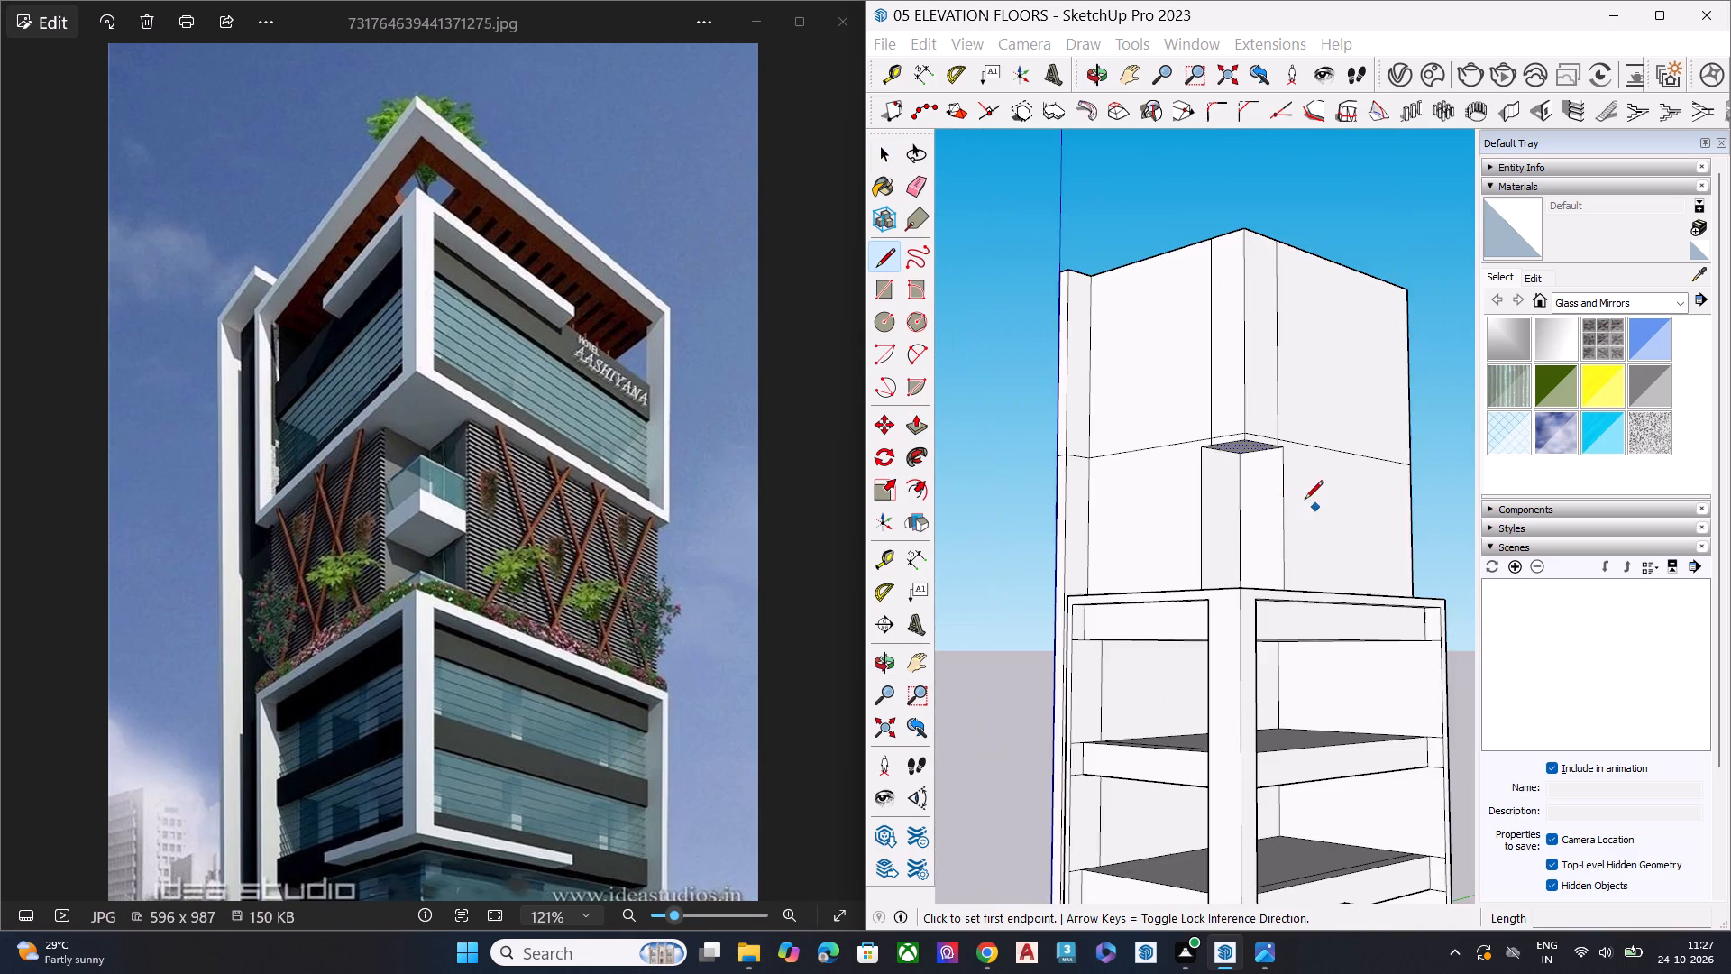
pyautogui.moveTo(1090, 441); pyautogui.dragTo(1284, 436, button='middle')
pyautogui.scroll(2, 984, 427)
pyautogui.scroll(-1, 980, 427)
pyautogui.scroll(6, 969, 427)
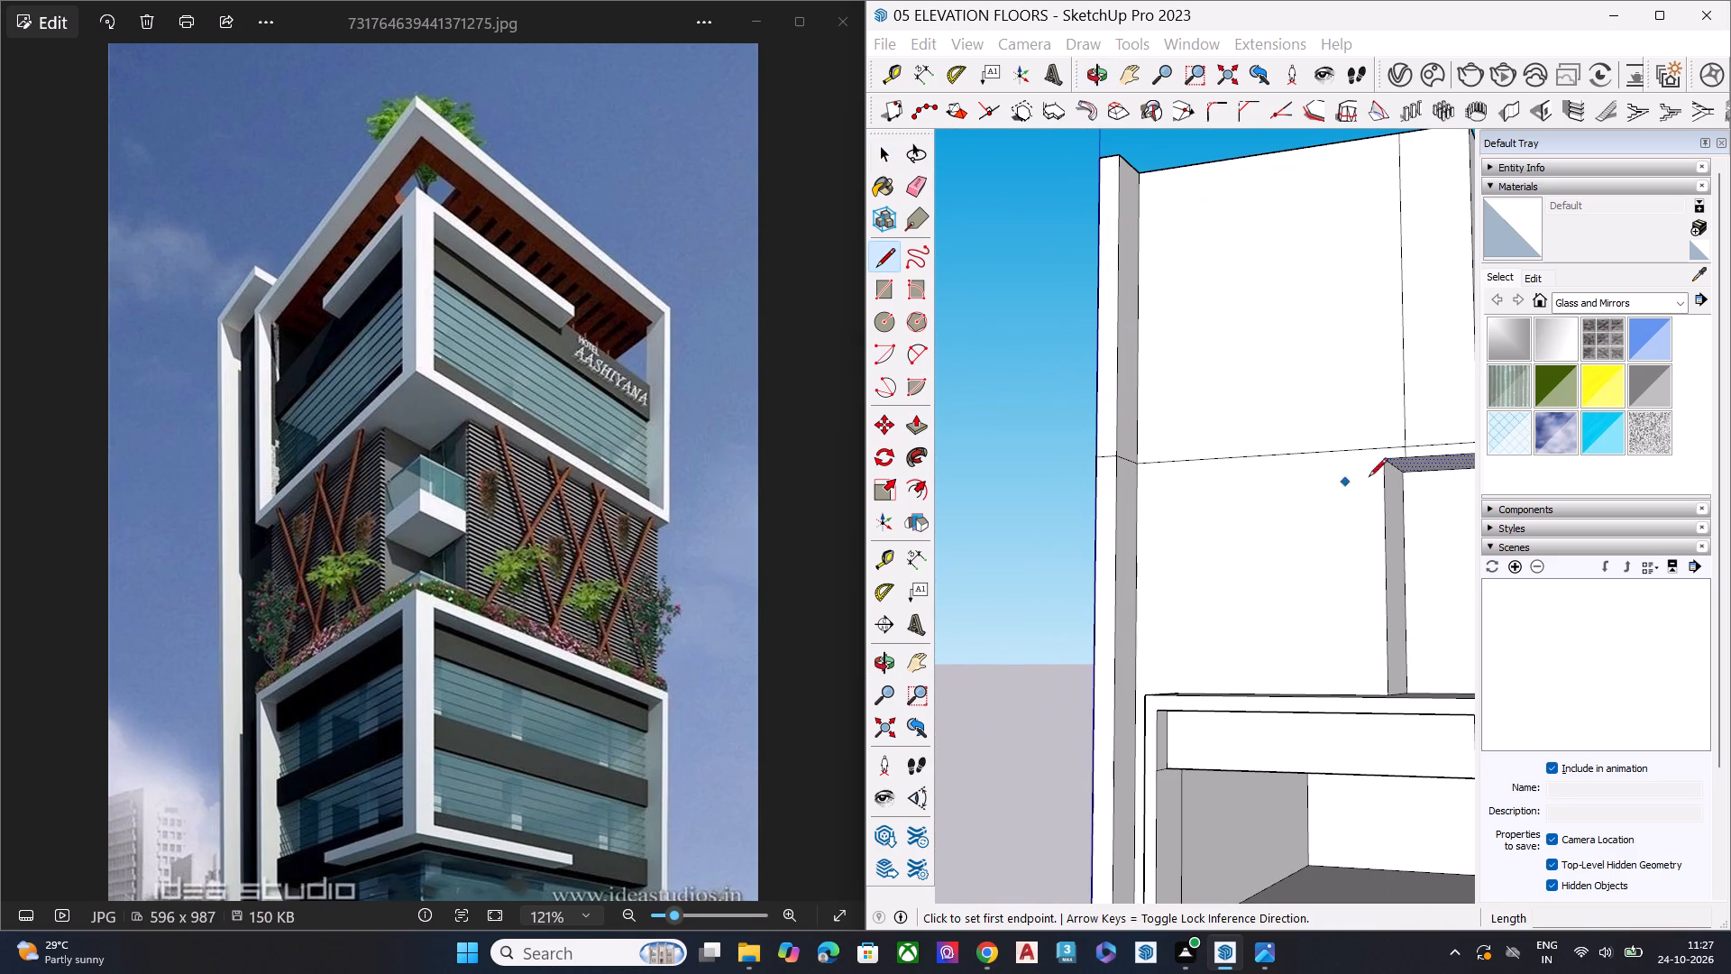
pyautogui.click(1382, 461)
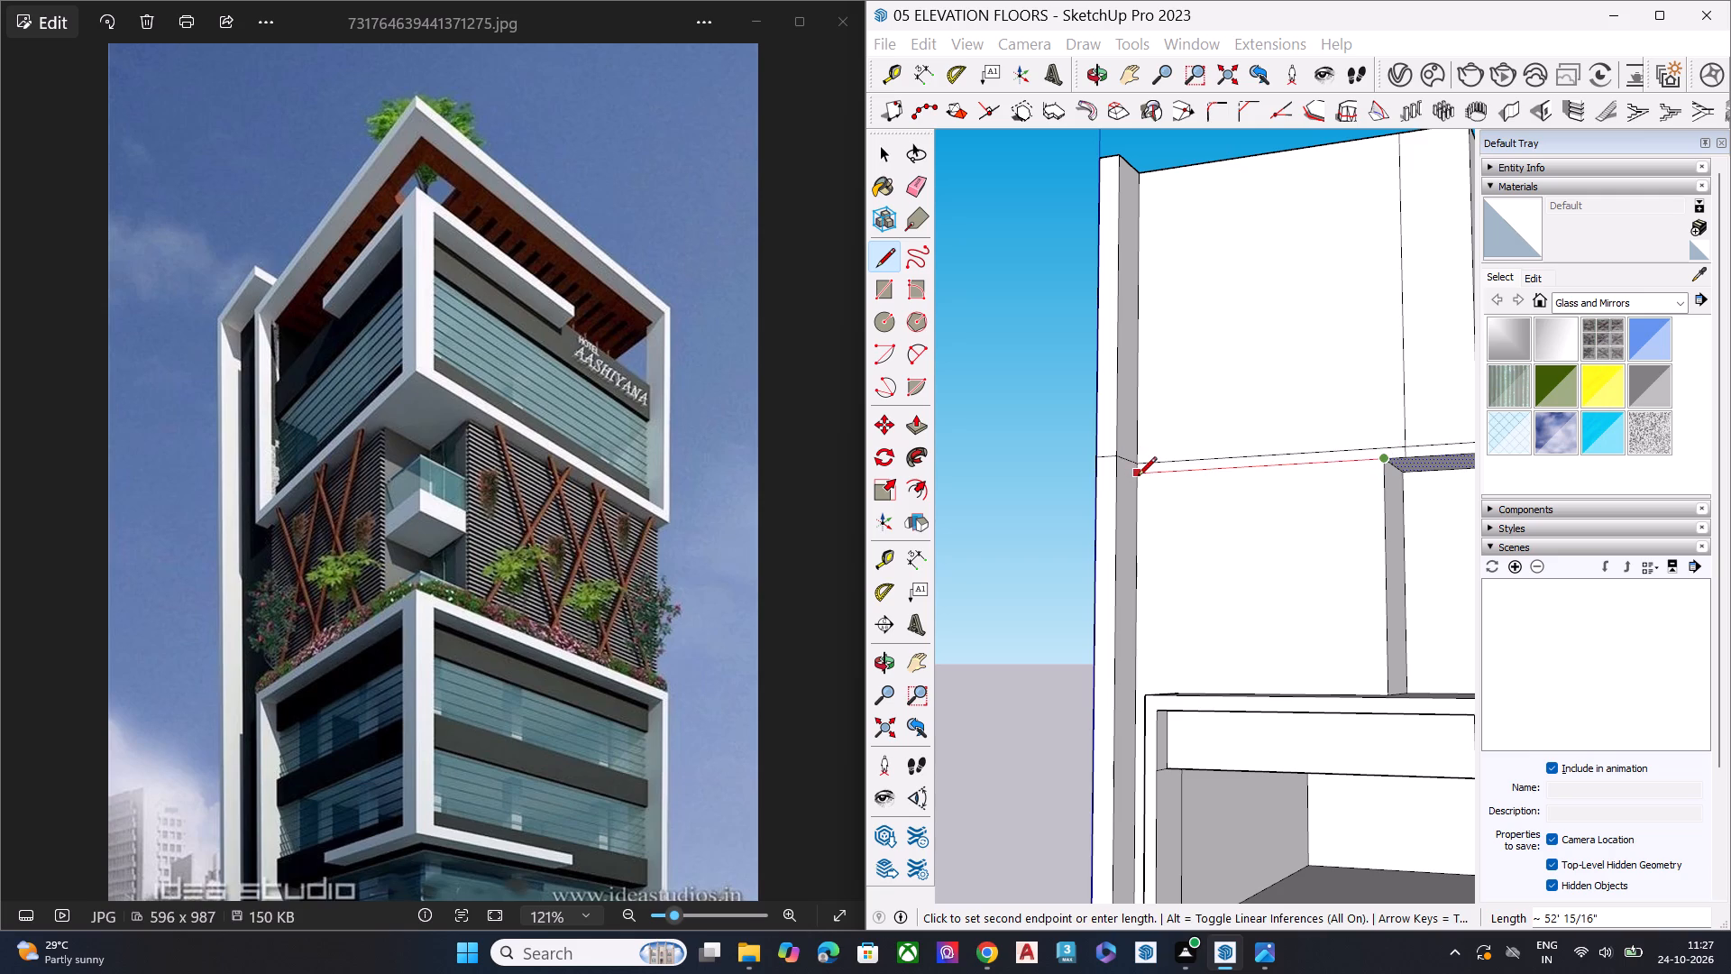
pyautogui.click(1138, 477)
# Draw a horizontal line about 67' long across the right facade, from the notch's upper corner to the facade's far vertical edge.
pyautogui.scroll(-7, 1094, 514)
pyautogui.moveTo(1433, 573); pyautogui.dragTo(1184, 576, button='middle')
pyautogui.scroll(5, 1223, 462)
pyautogui.scroll(-2, 1244, 463)
pyautogui.scroll(2, 1296, 476)
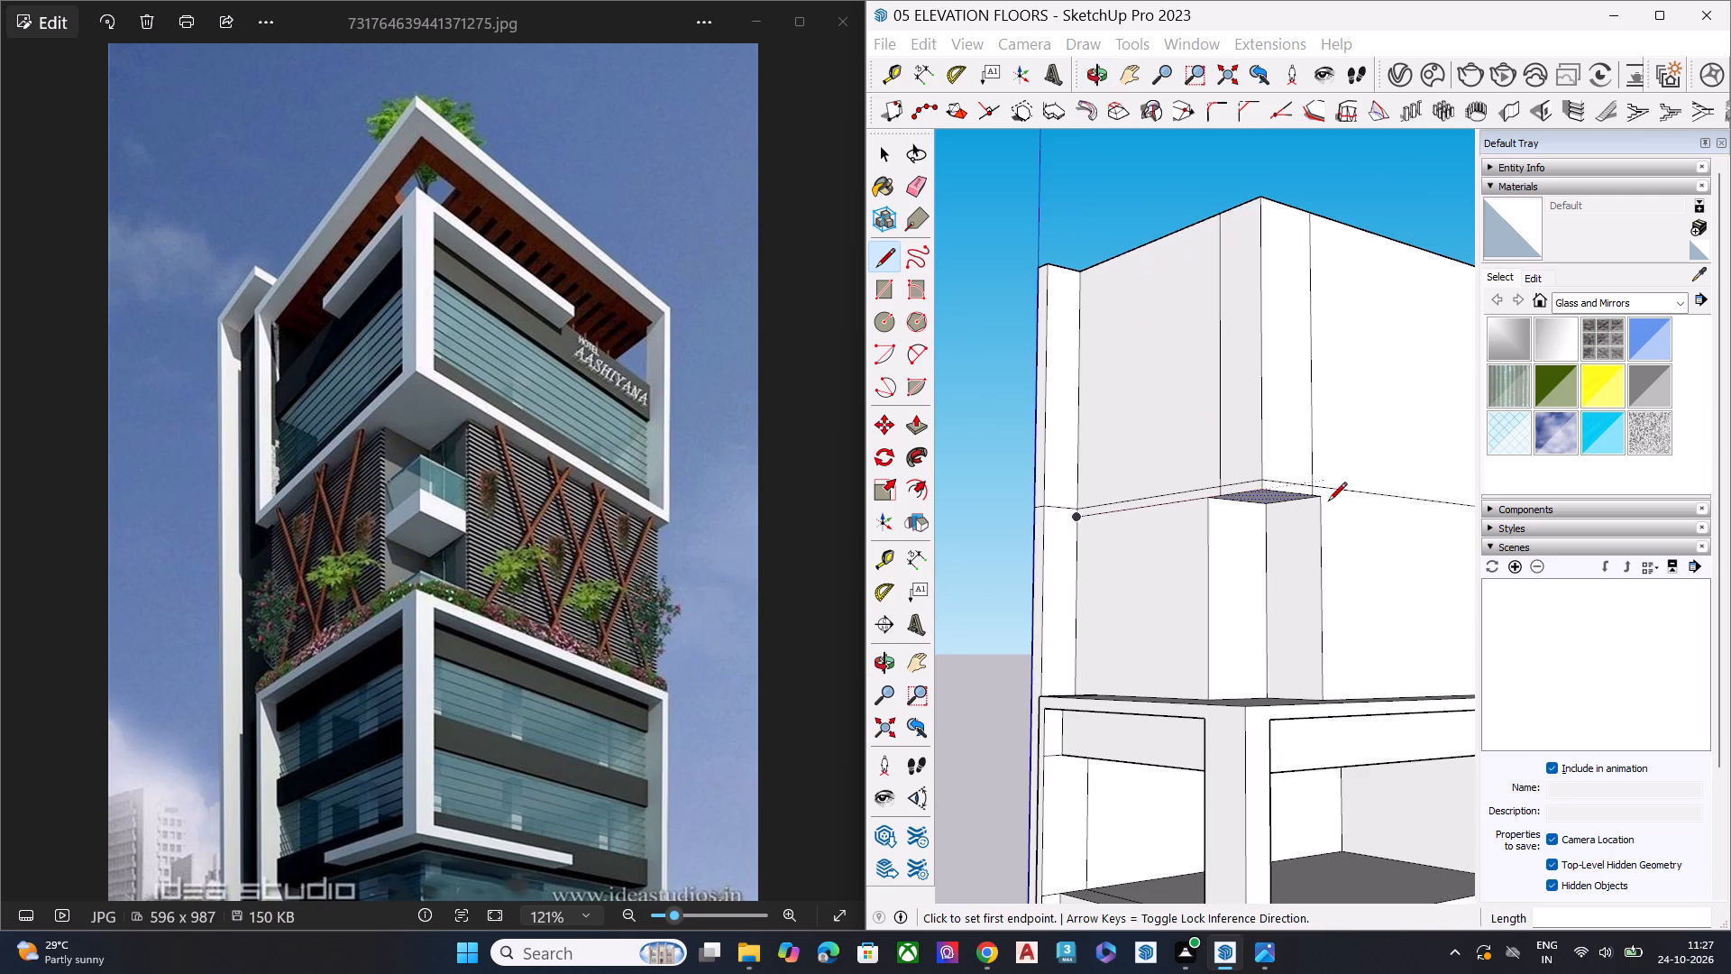
pyautogui.click(1321, 499)
pyautogui.scroll(-6, 1182, 536)
pyautogui.scroll(1, 1133, 563)
pyautogui.scroll(-1, 1133, 571)
pyautogui.scroll(8, 1371, 556)
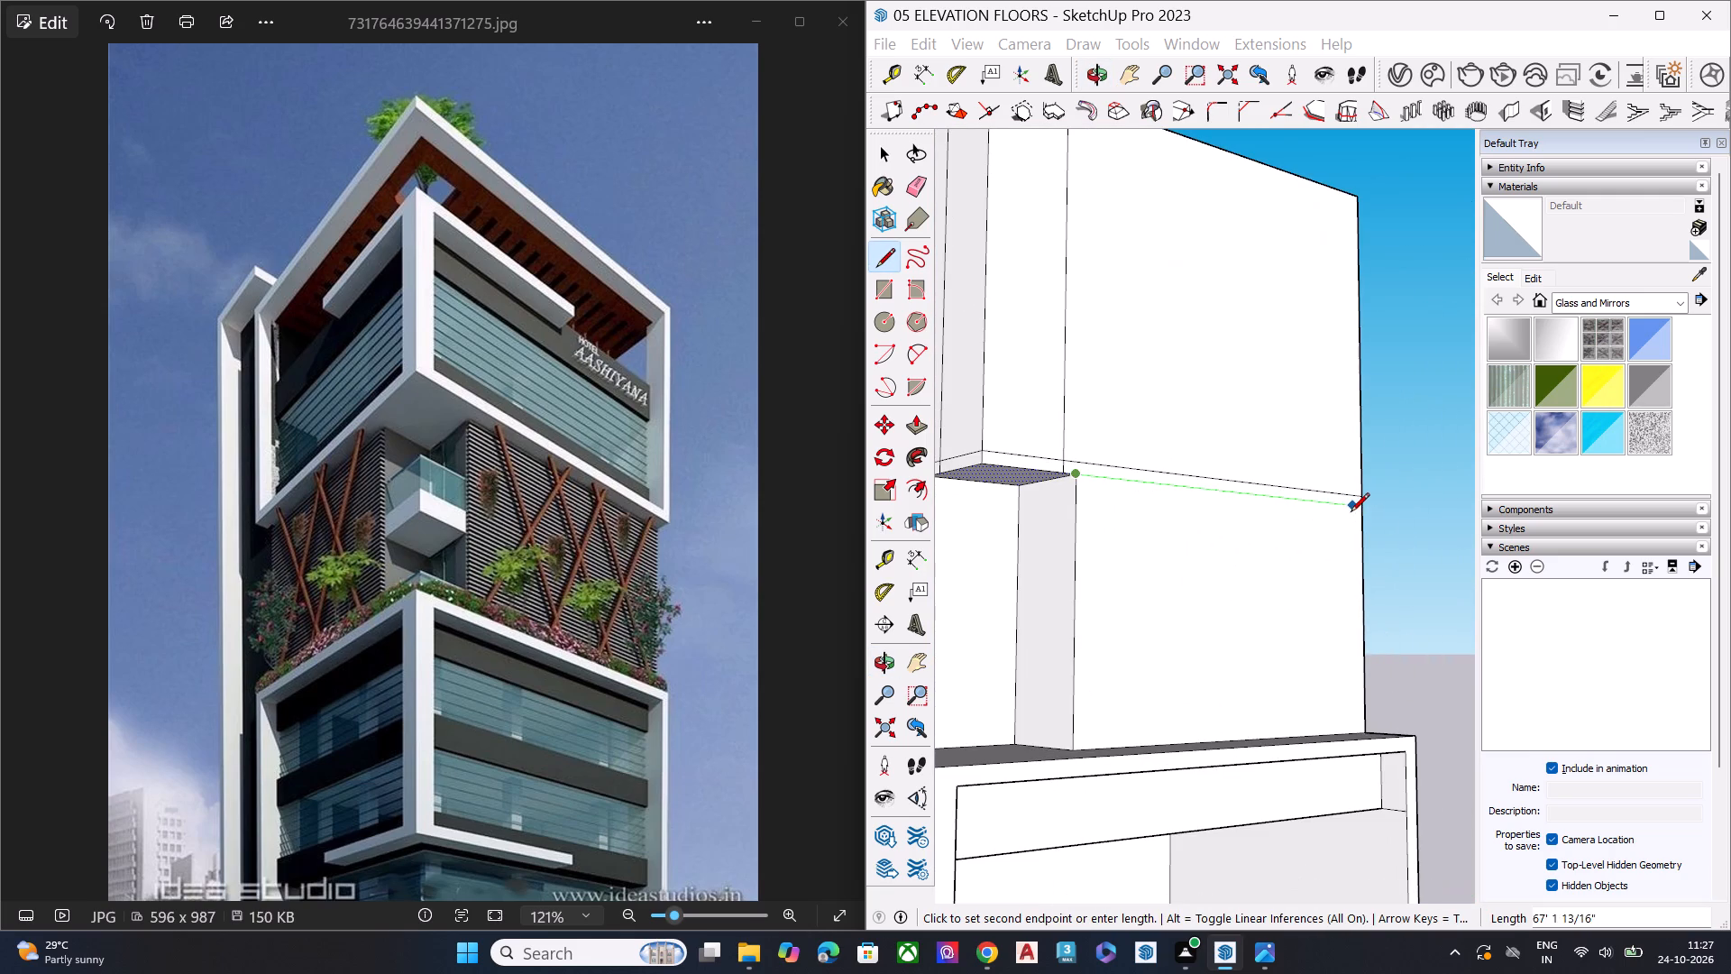
pyautogui.click(1368, 508)
pyautogui.press('space')
# Erase the short stub of the new horizontal line that overshoots the right facade's far vertical edge.
pyautogui.scroll(-3, 1387, 512)
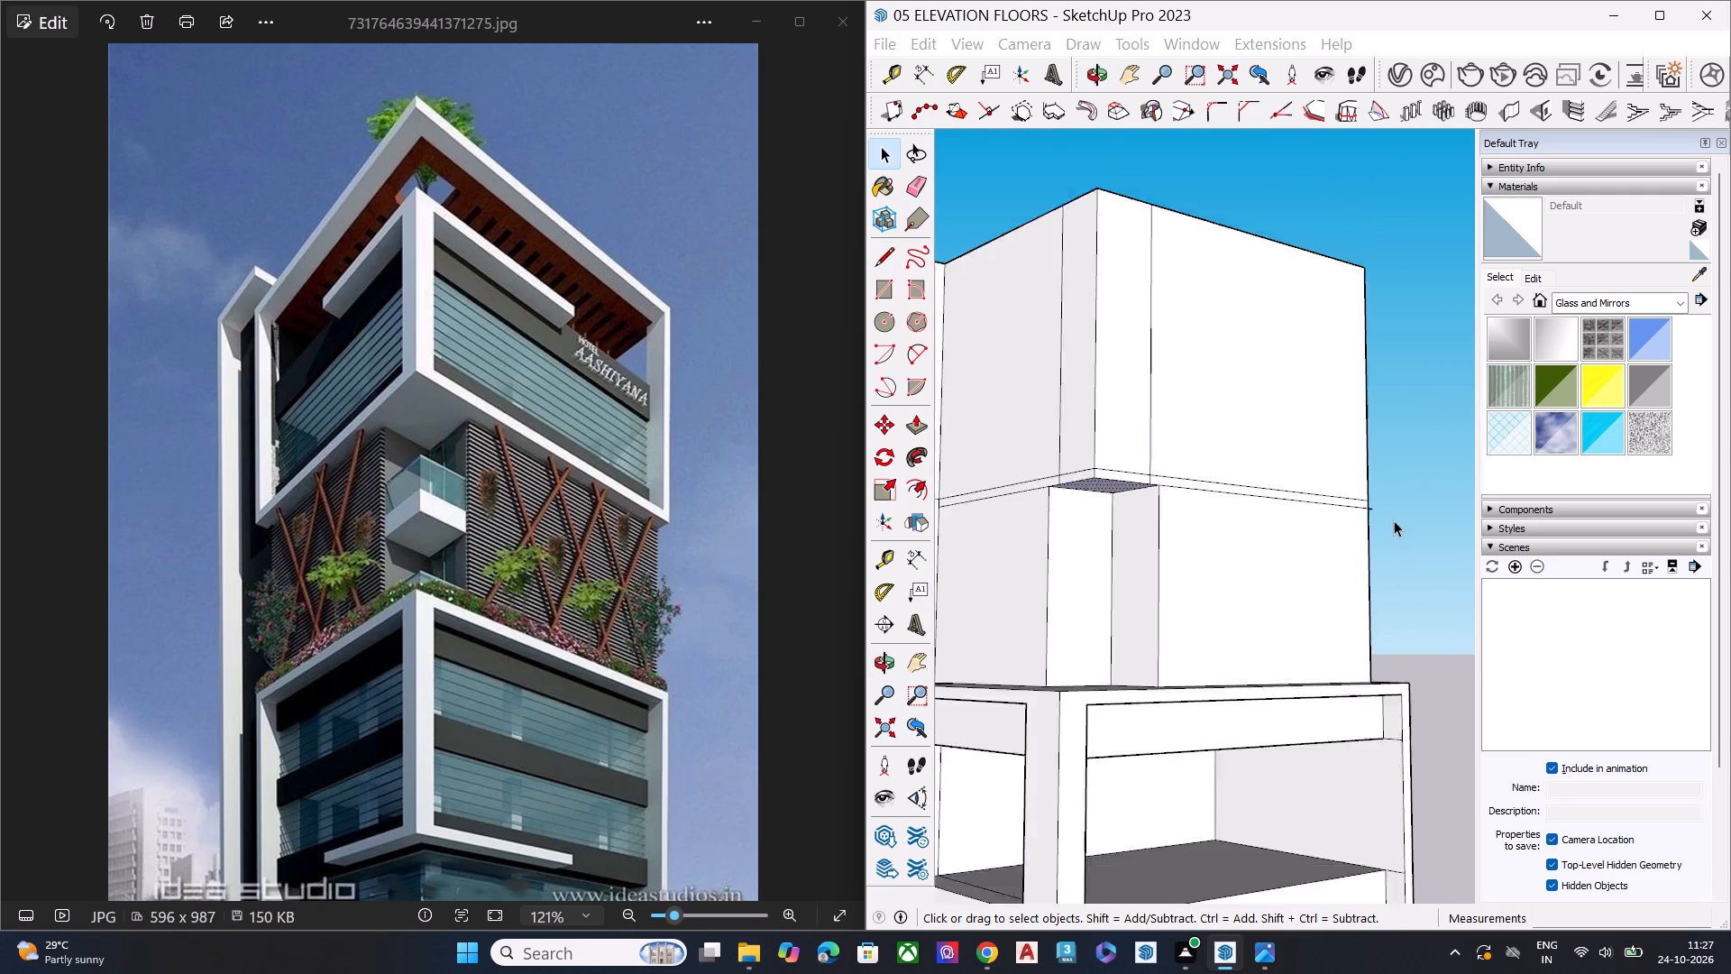
pyautogui.scroll(-2, 1394, 520)
pyautogui.moveTo(1390, 527); pyautogui.dragTo(1323, 767, button='middle')
pyautogui.scroll(3, 1403, 491)
pyautogui.scroll(-1, 1406, 477)
pyautogui.scroll(3, 1406, 477)
pyautogui.scroll(-1, 1406, 477)
pyautogui.scroll(1, 1406, 477)
pyautogui.moveTo(1364, 517); pyautogui.dragTo(1231, 620, button='middle')
pyautogui.scroll(2, 1257, 605)
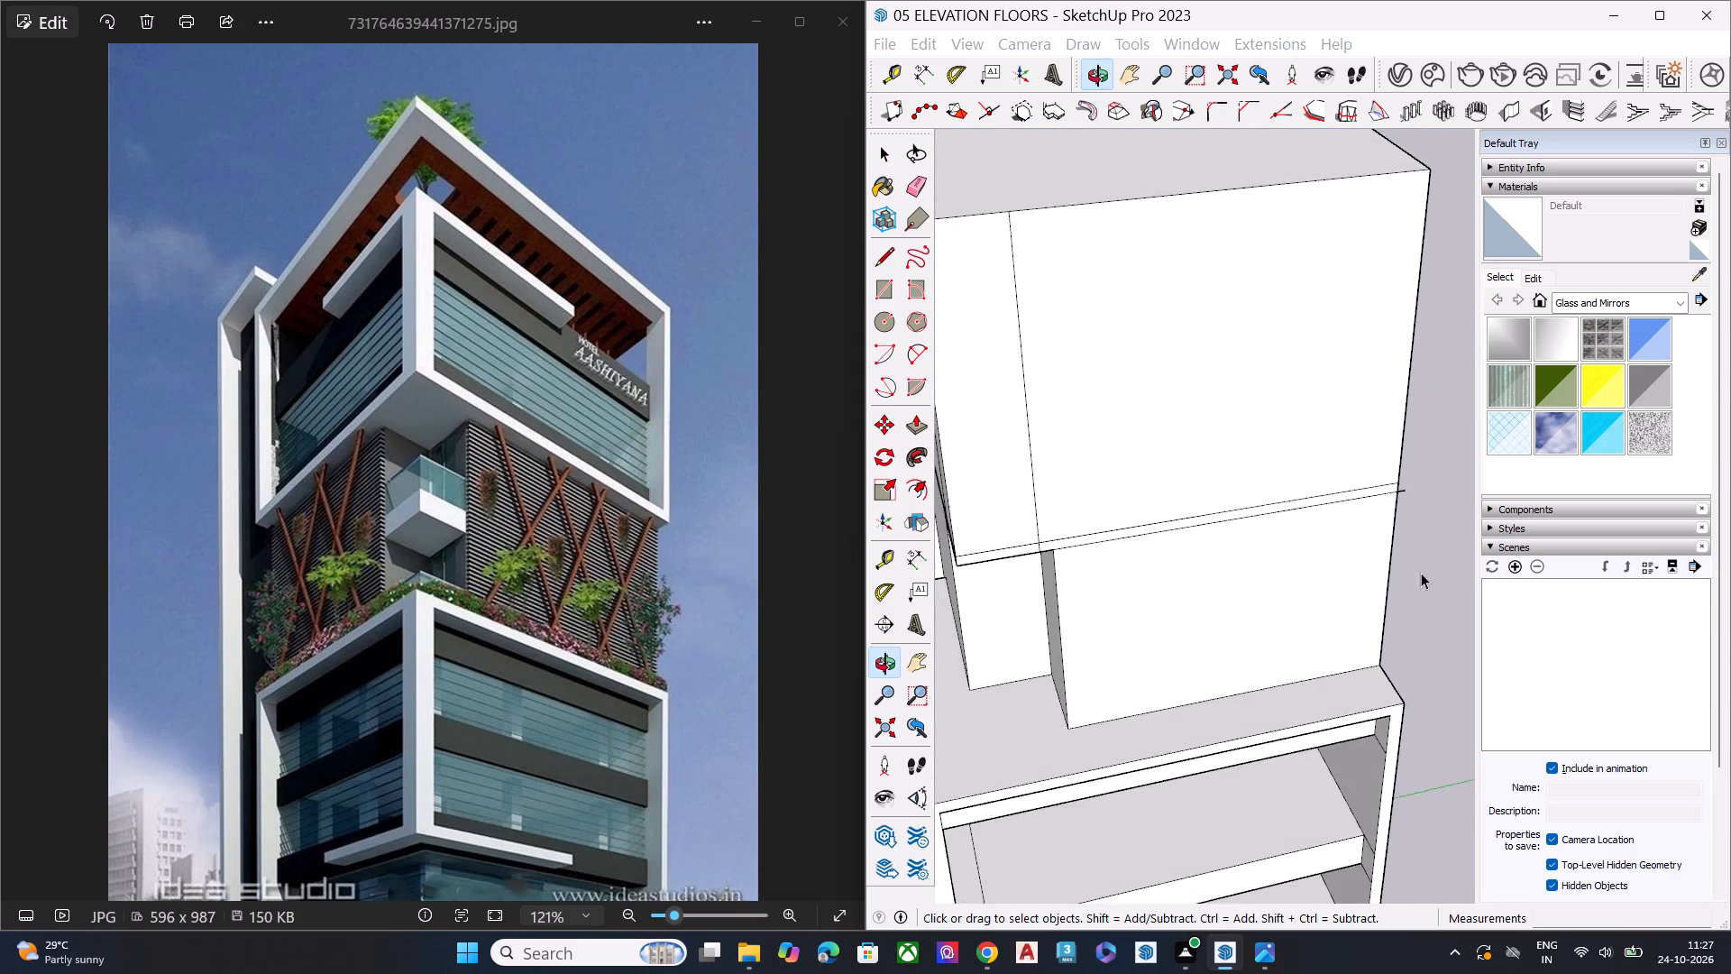
pyautogui.scroll(4, 1421, 573)
pyautogui.press('e')
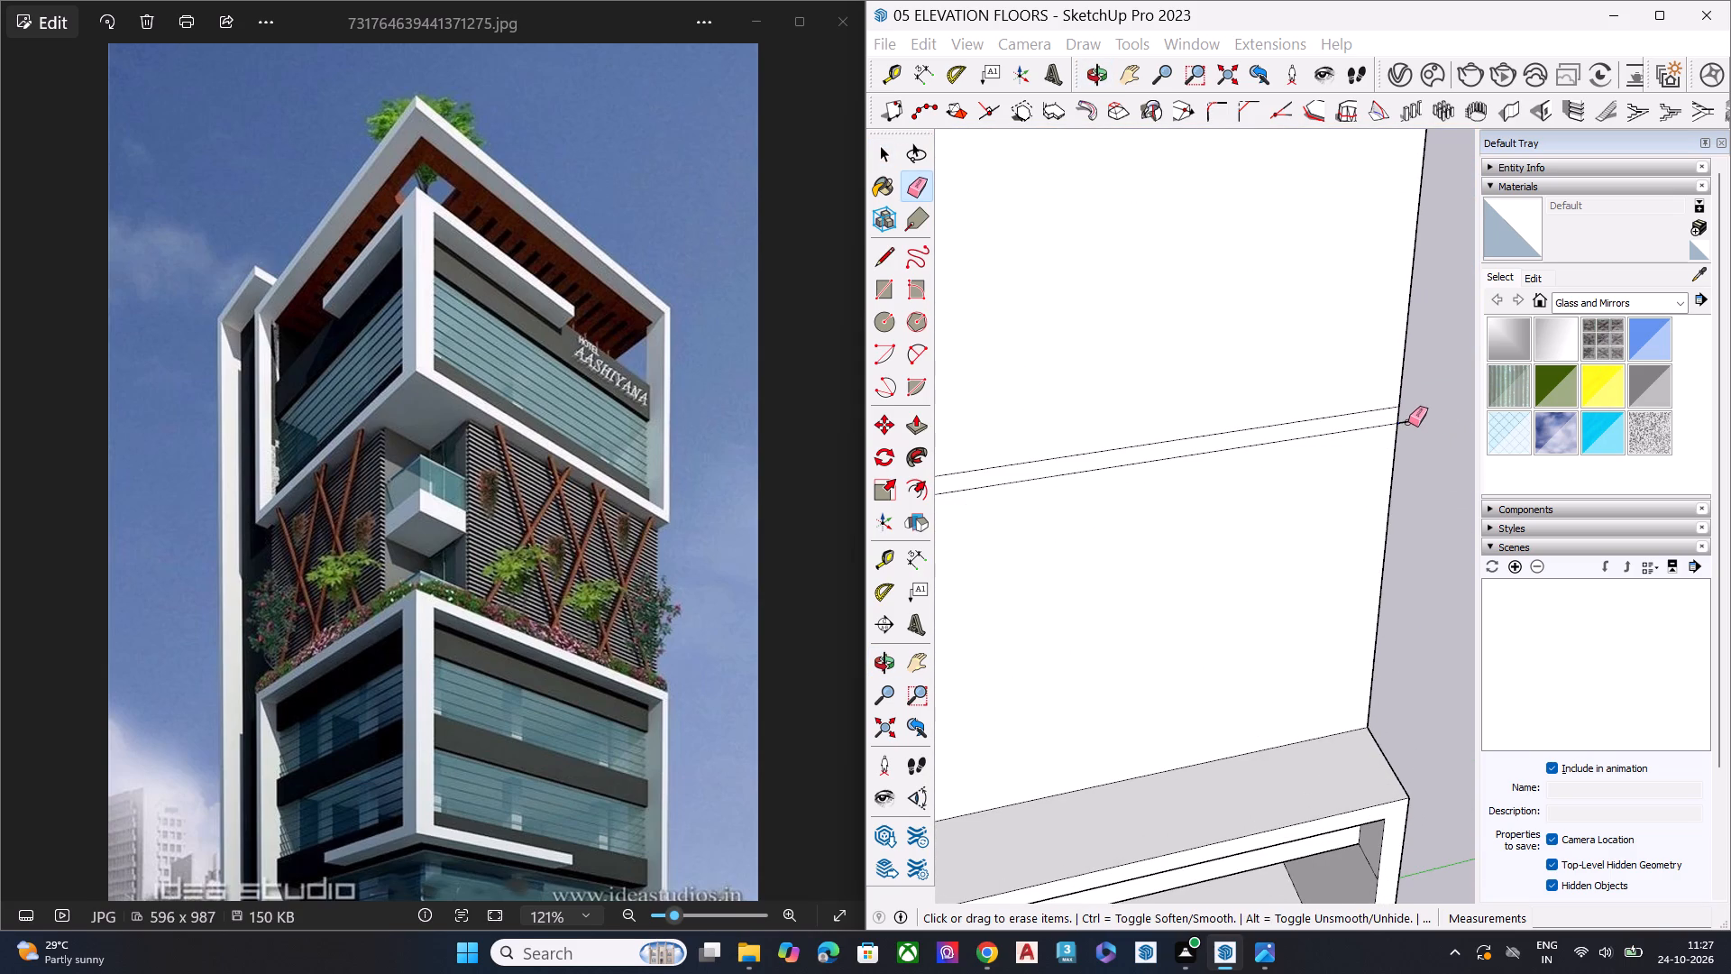
pyautogui.click(1408, 422)
pyautogui.press('space')
pyautogui.click(1429, 448)
# Erase the leftover vertical lines above the corner notch on both facades, including their short segments within the slab band.
pyautogui.scroll(-8, 1407, 519)
pyautogui.moveTo(1218, 582); pyautogui.dragTo(1281, 354, button='middle')
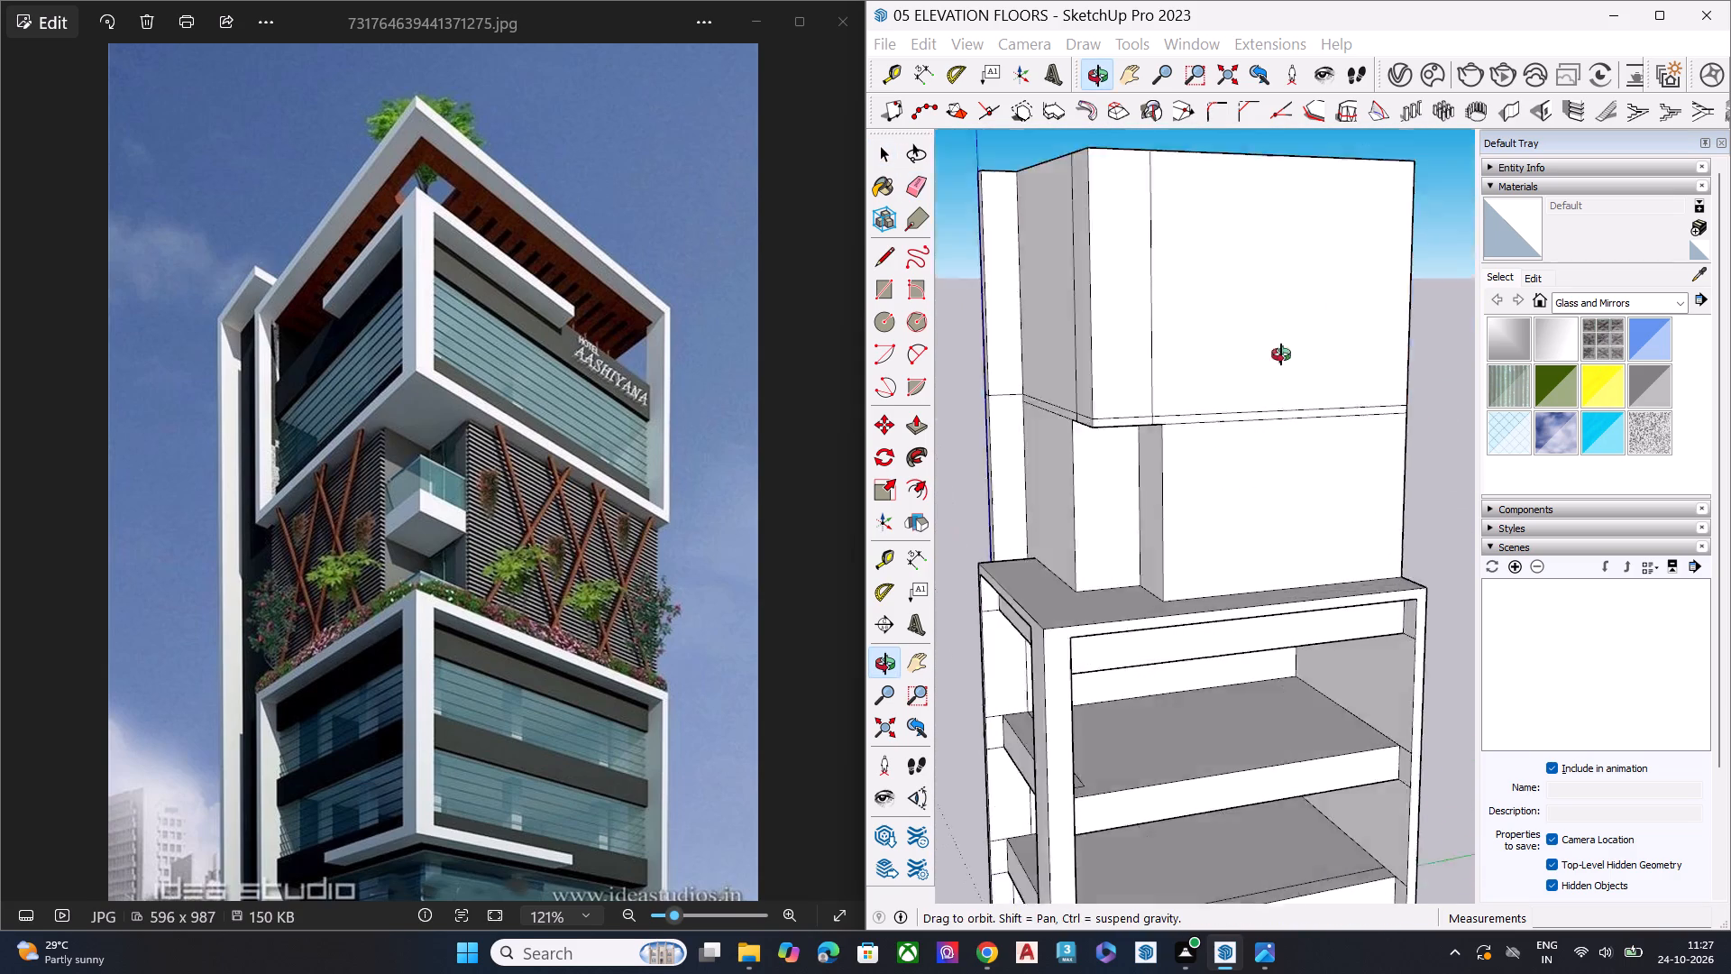
pyautogui.moveTo(1281, 354); pyautogui.dragTo(1316, 303, button='middle')
pyautogui.moveTo(1049, 267); pyautogui.dragTo(1199, 243, button='middle')
pyautogui.scroll(2, 1171, 219)
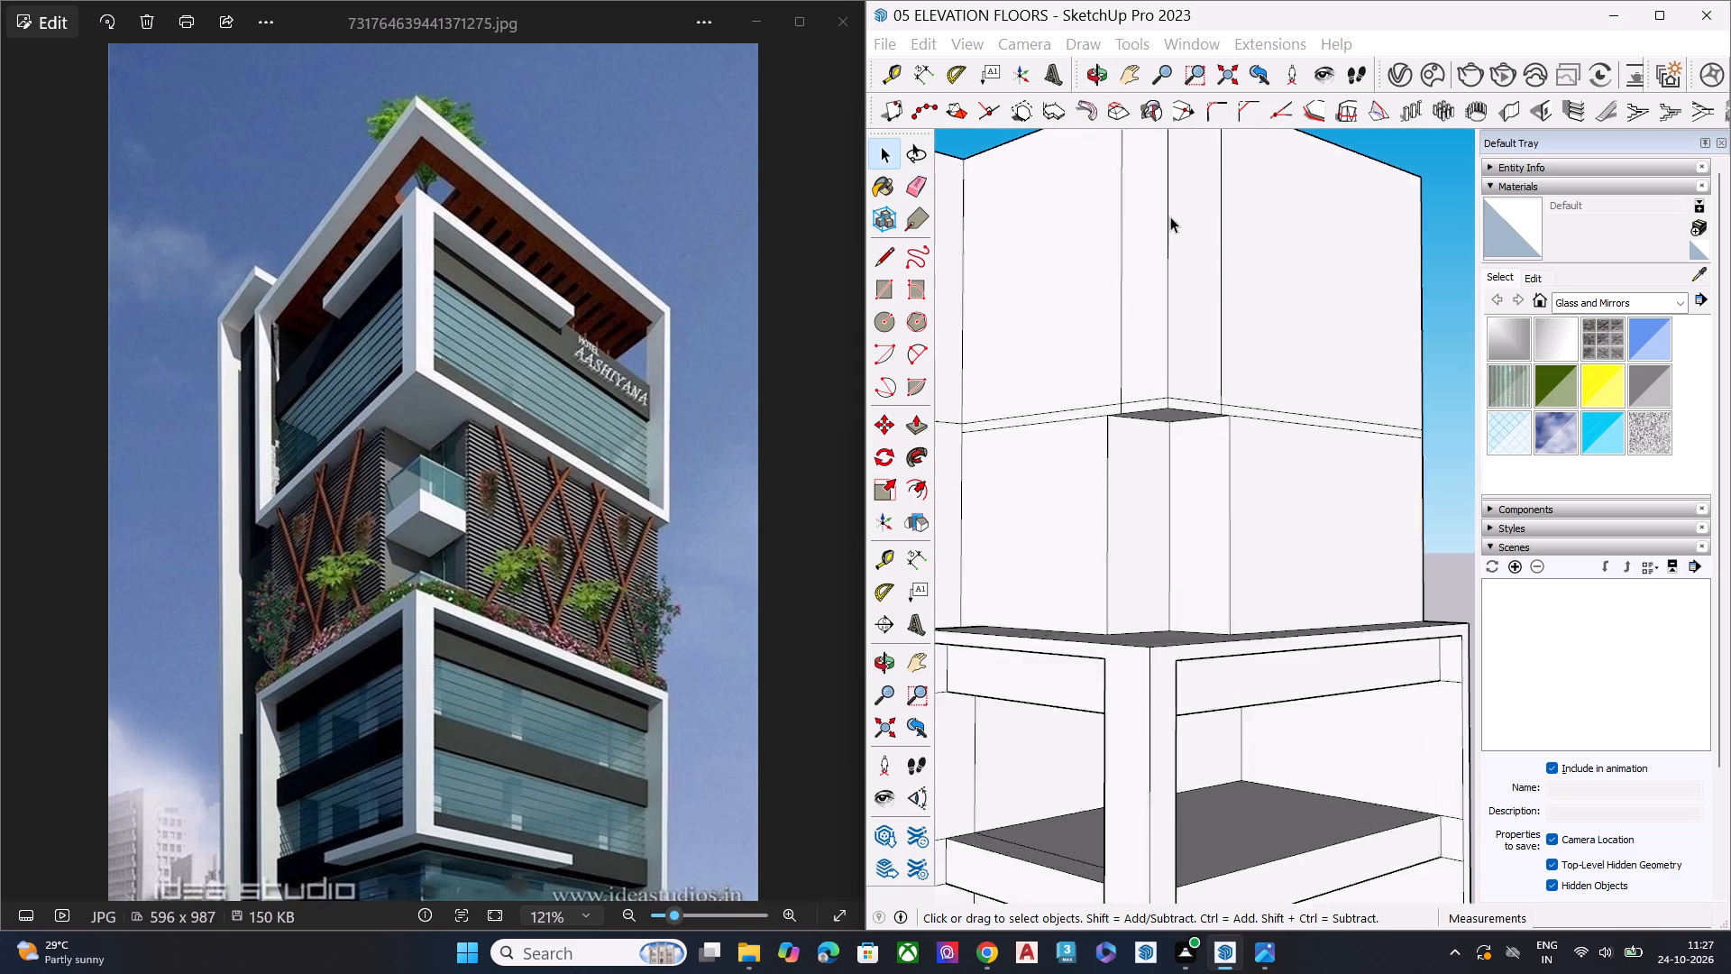
pyautogui.scroll(6, 1170, 216)
pyautogui.moveTo(1284, 352); pyautogui.dragTo(1131, 404, button='middle')
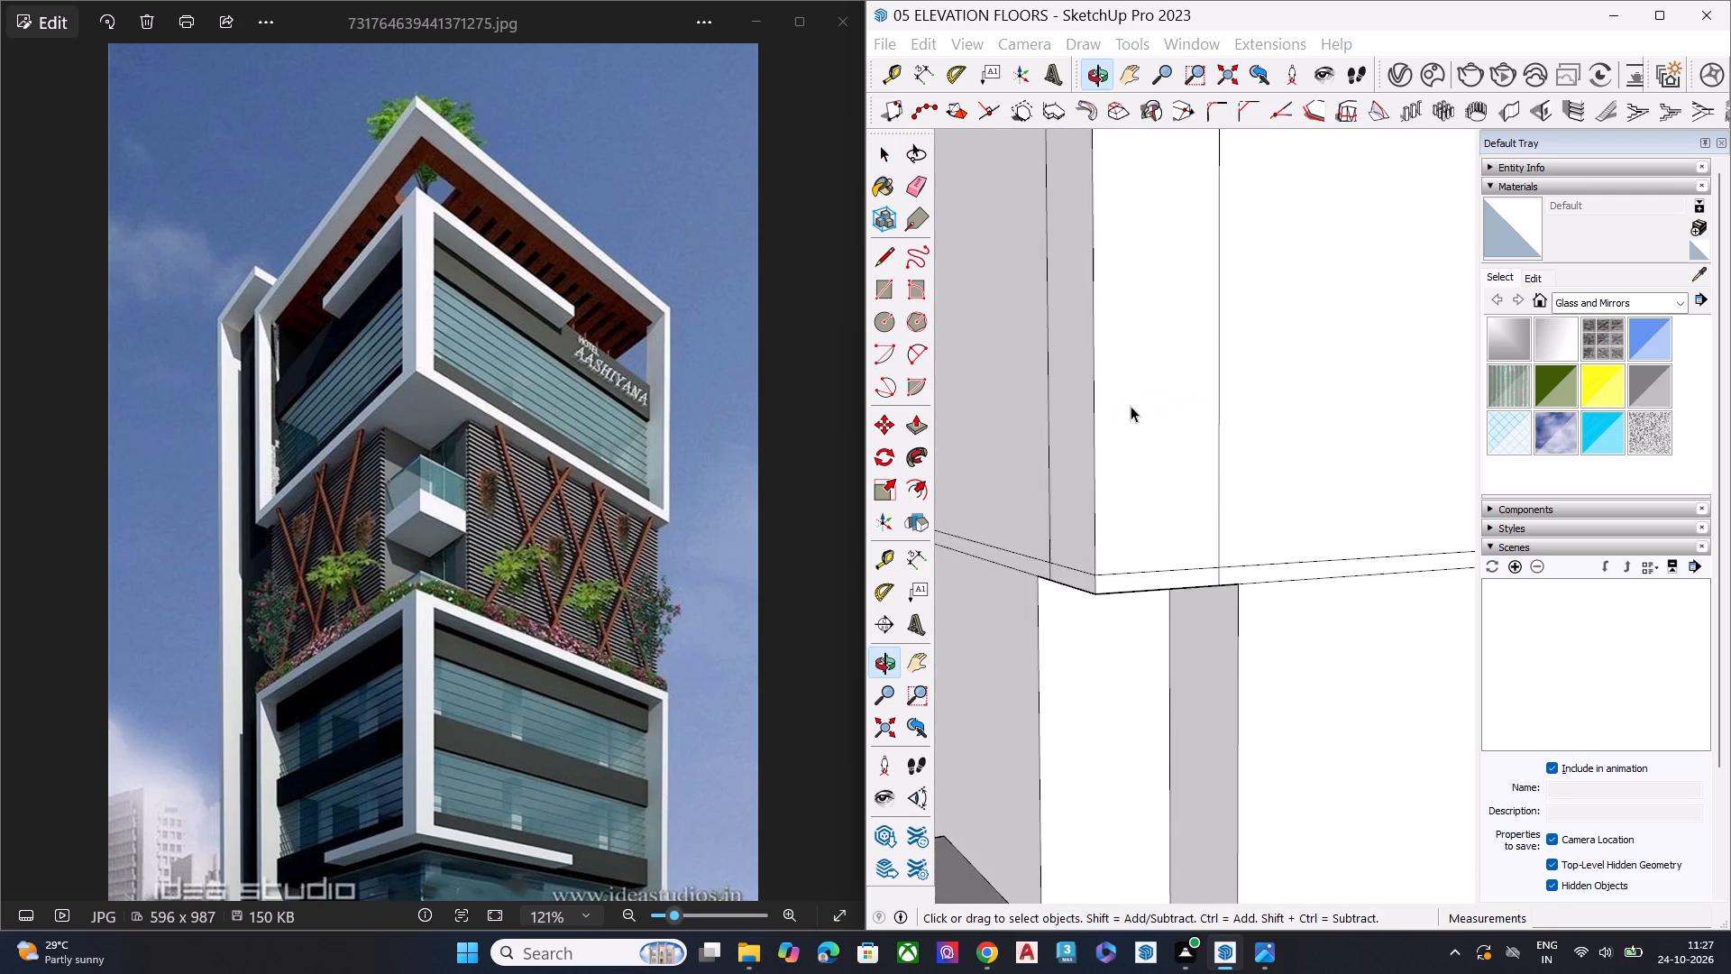
pyautogui.scroll(2, 1220, 482)
pyautogui.click(1215, 600)
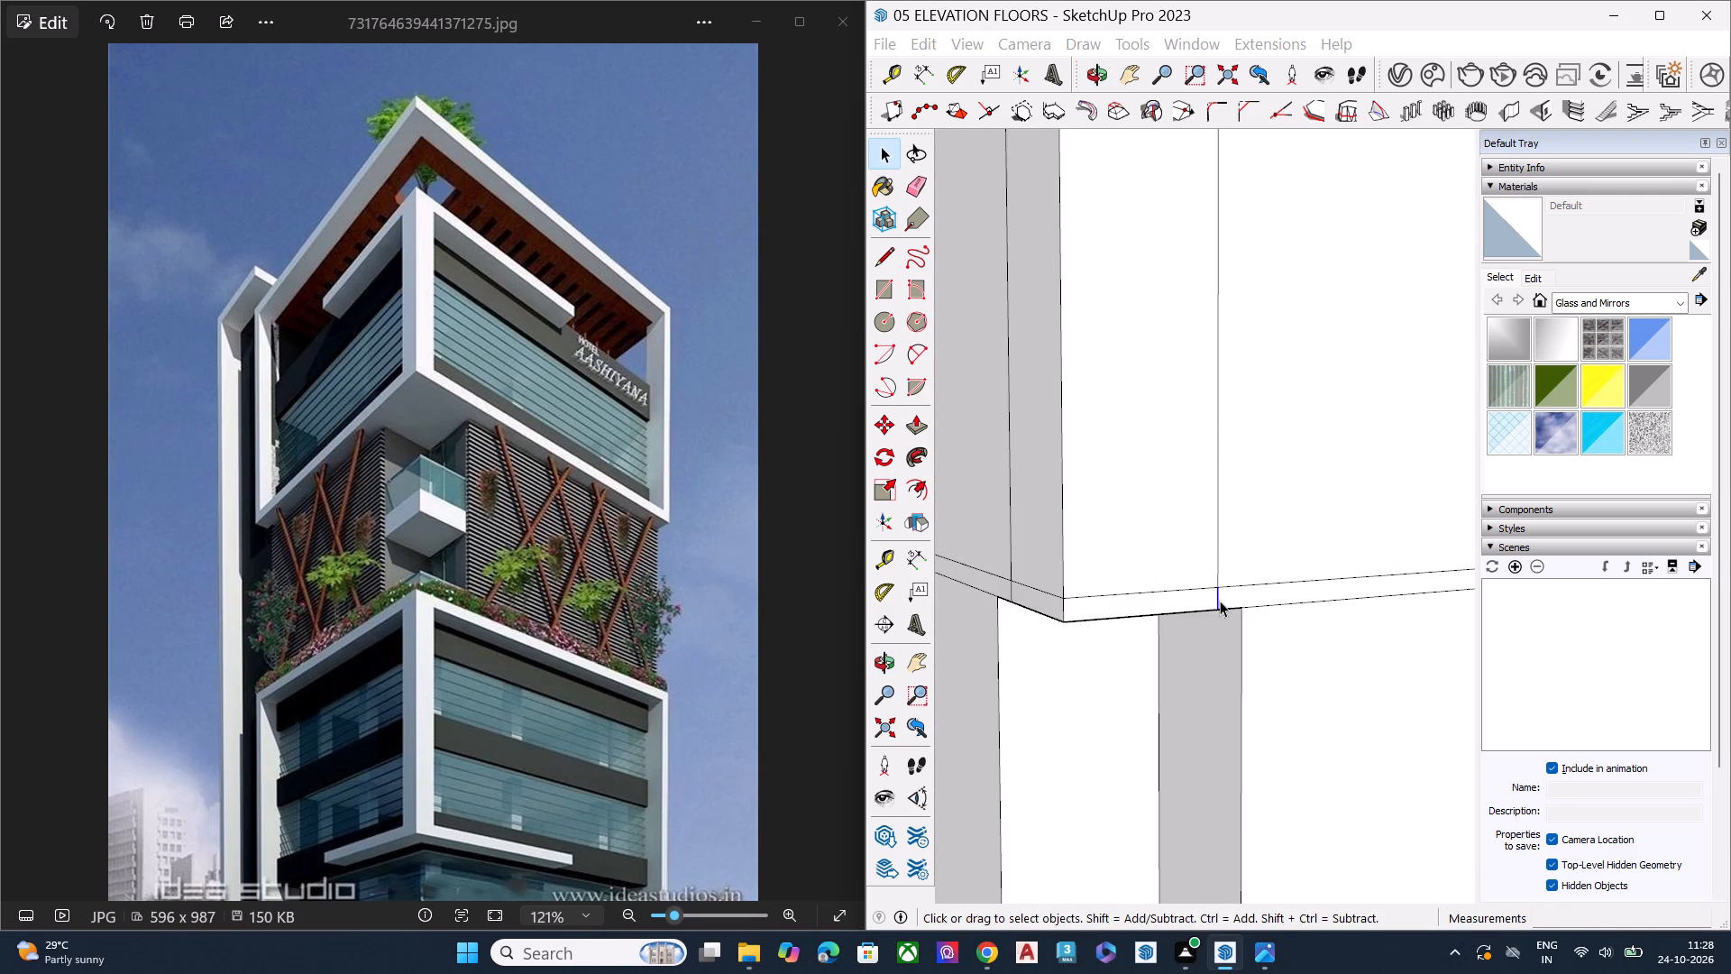
pyautogui.press('e')
pyautogui.click(1216, 601)
pyautogui.click(1217, 565)
pyautogui.scroll(-1, 1231, 562)
pyautogui.scroll(2, 1229, 565)
pyautogui.scroll(-2, 1229, 565)
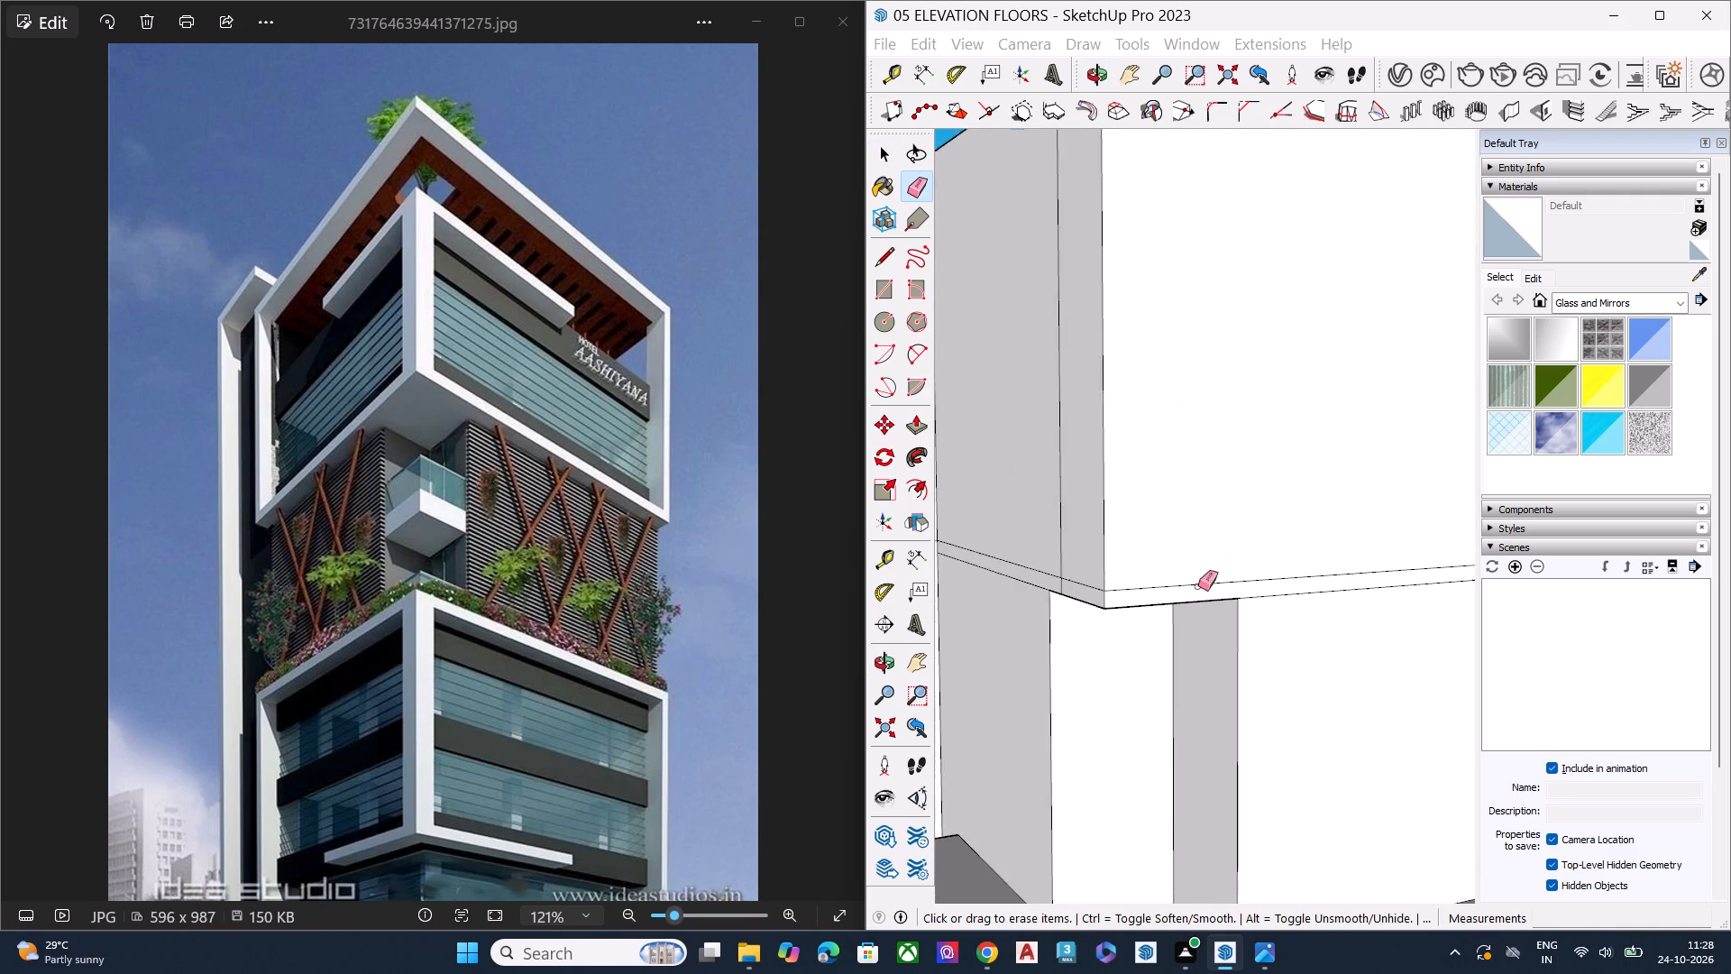
pyautogui.scroll(-2, 1198, 586)
pyautogui.moveTo(1105, 586); pyautogui.dragTo(1234, 538, button='middle')
pyautogui.scroll(8, 1166, 565)
pyautogui.click(1061, 589)
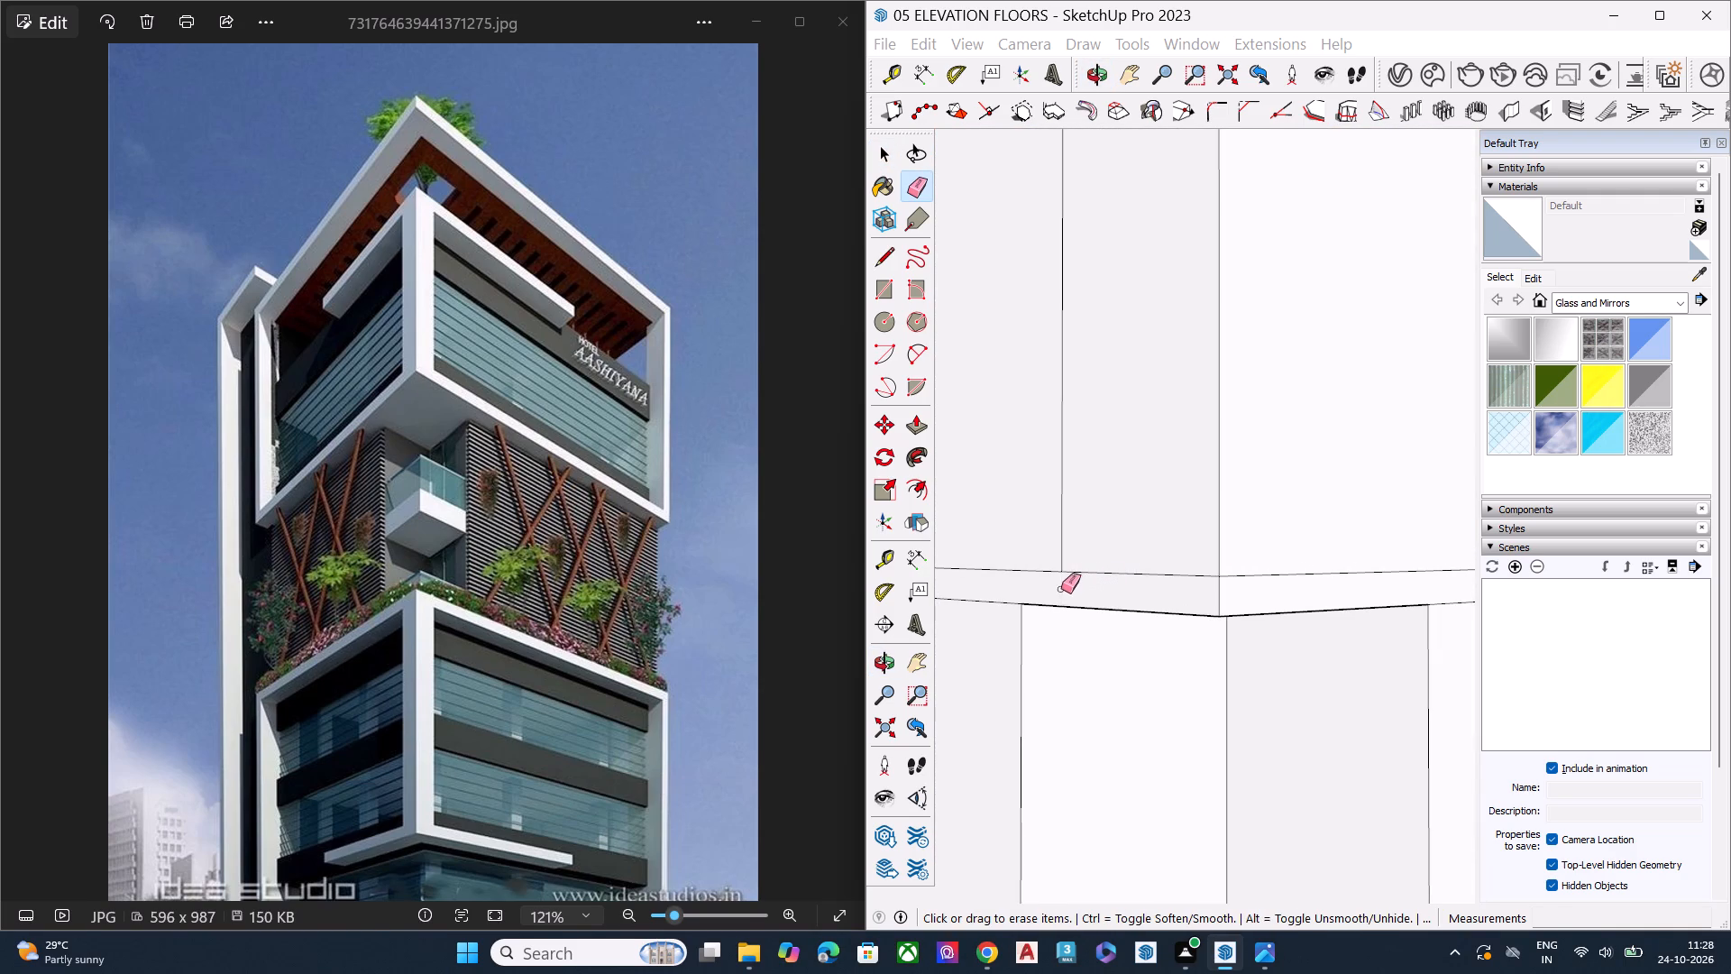
pyautogui.click(1062, 550)
pyautogui.press('space')
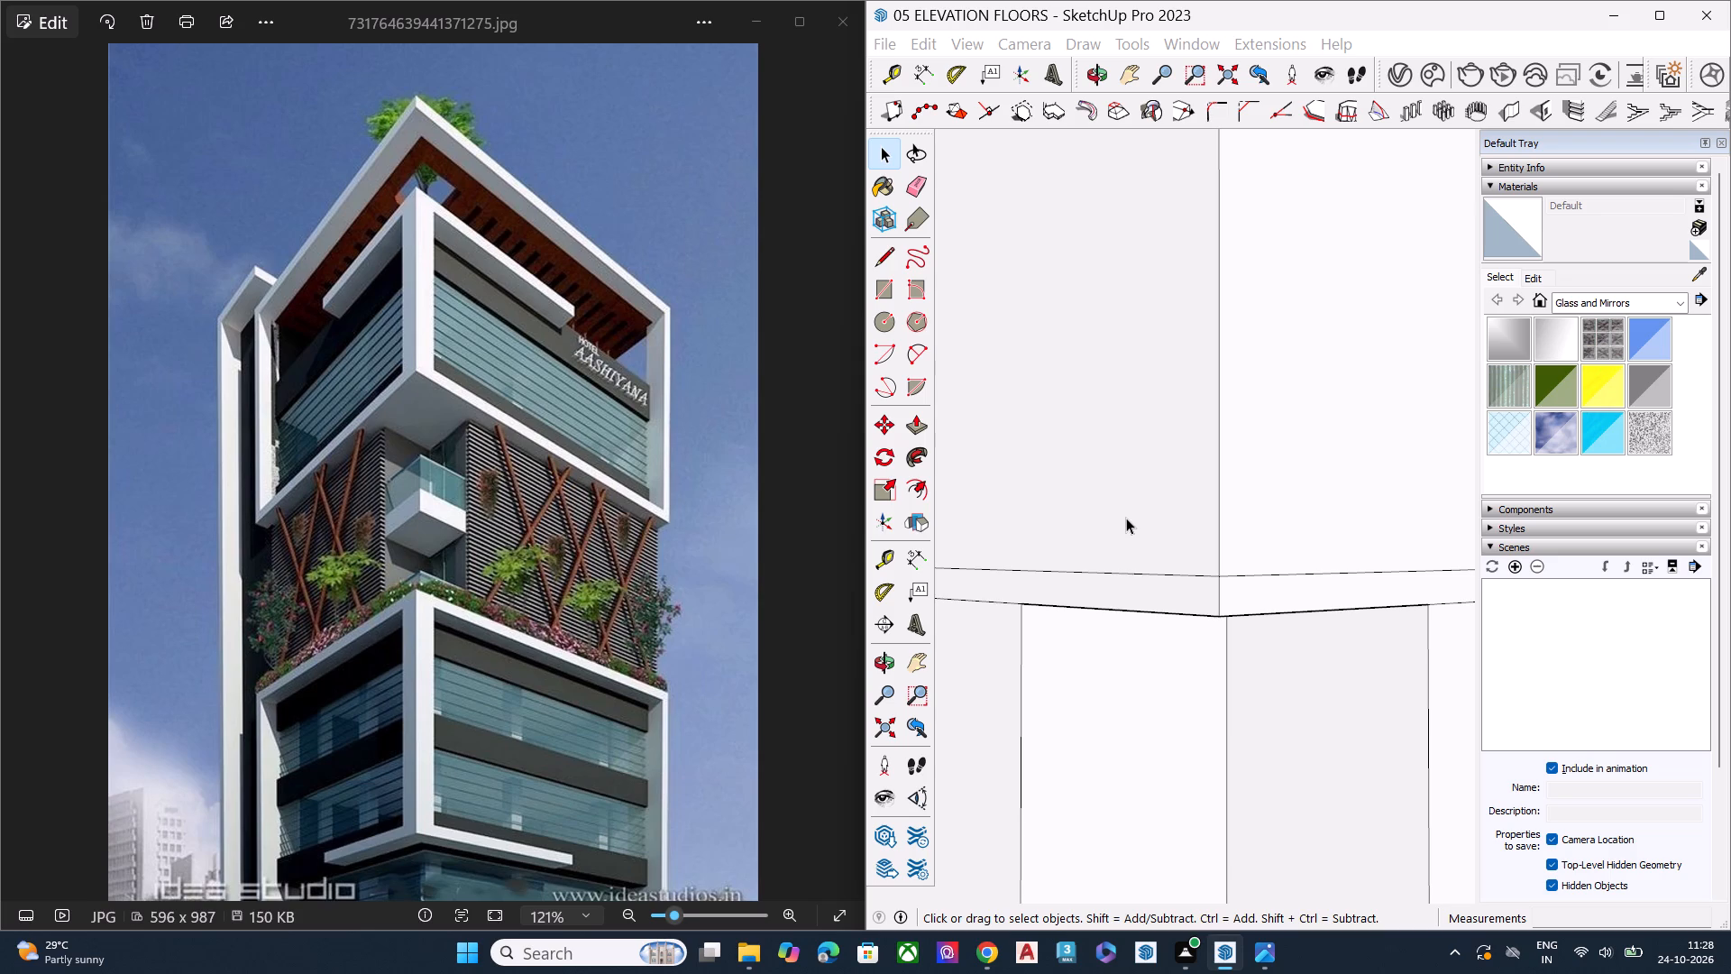
# Draw a vertical line about 45' high near the left facade's outer end, from the lower block's roof up to the slab band's lower line.
pyautogui.scroll(-5, 447, 479)
pyautogui.scroll(2, 476, 467)
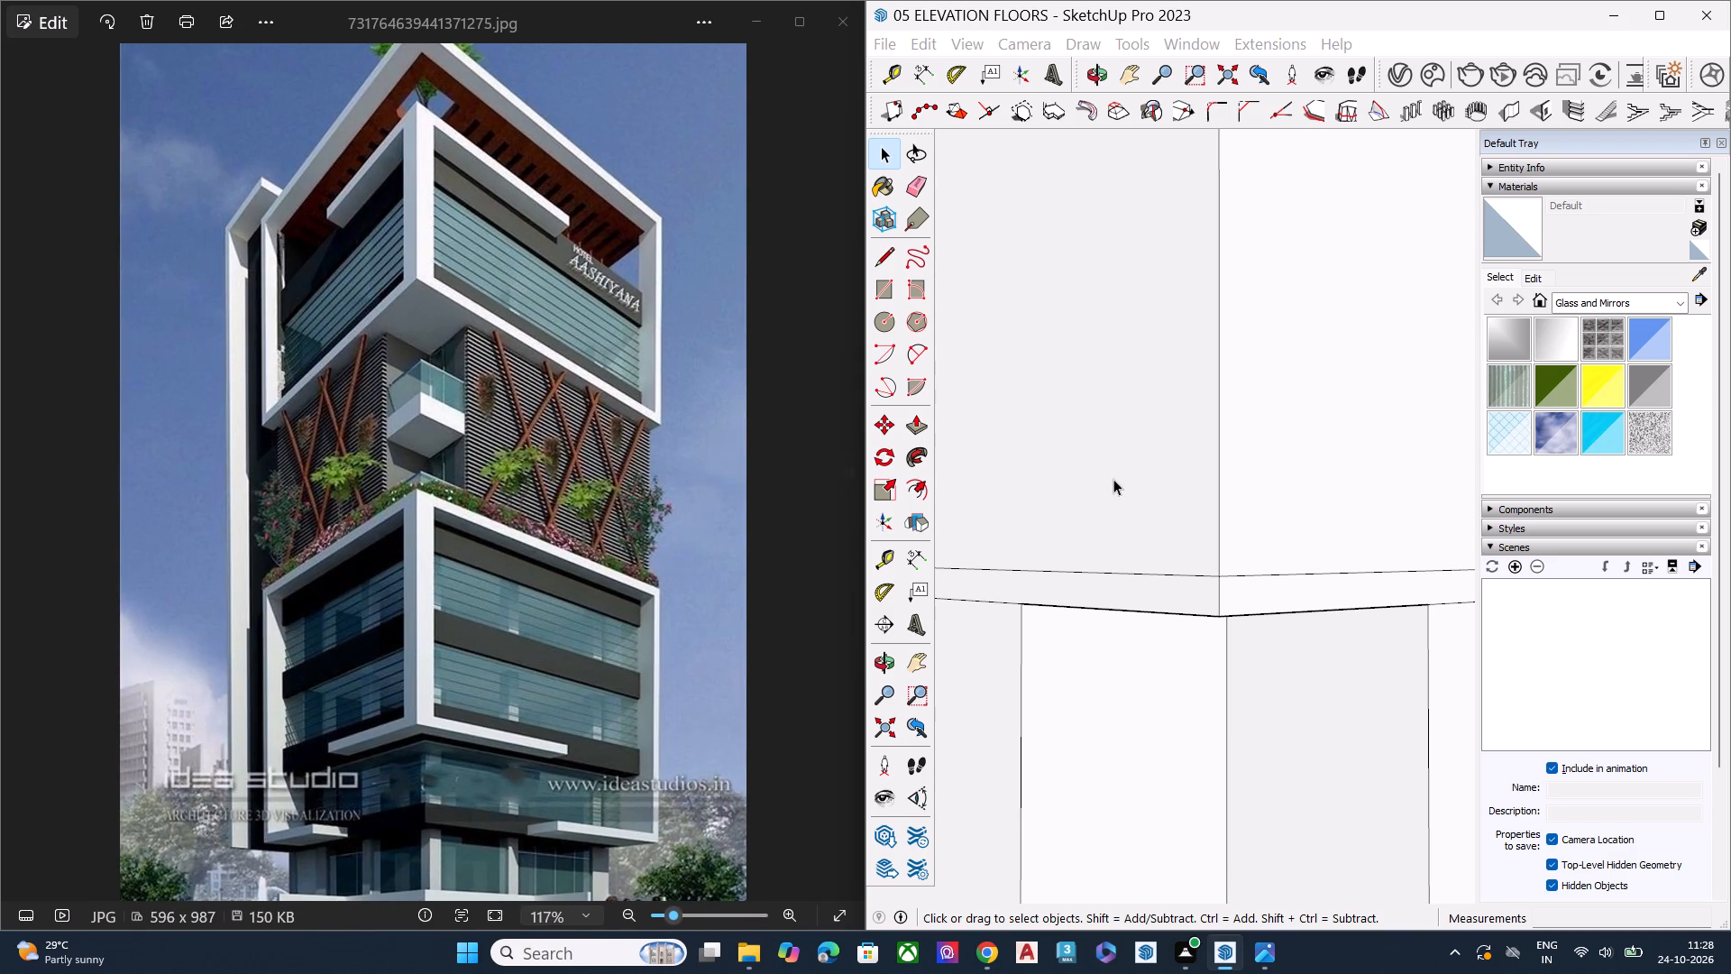
pyautogui.scroll(-3, 1113, 479)
pyautogui.scroll(3, 1113, 481)
pyautogui.scroll(-8, 1113, 492)
pyautogui.scroll(-8, 1154, 609)
pyautogui.moveTo(1168, 680); pyautogui.dragTo(1124, 647, button='middle')
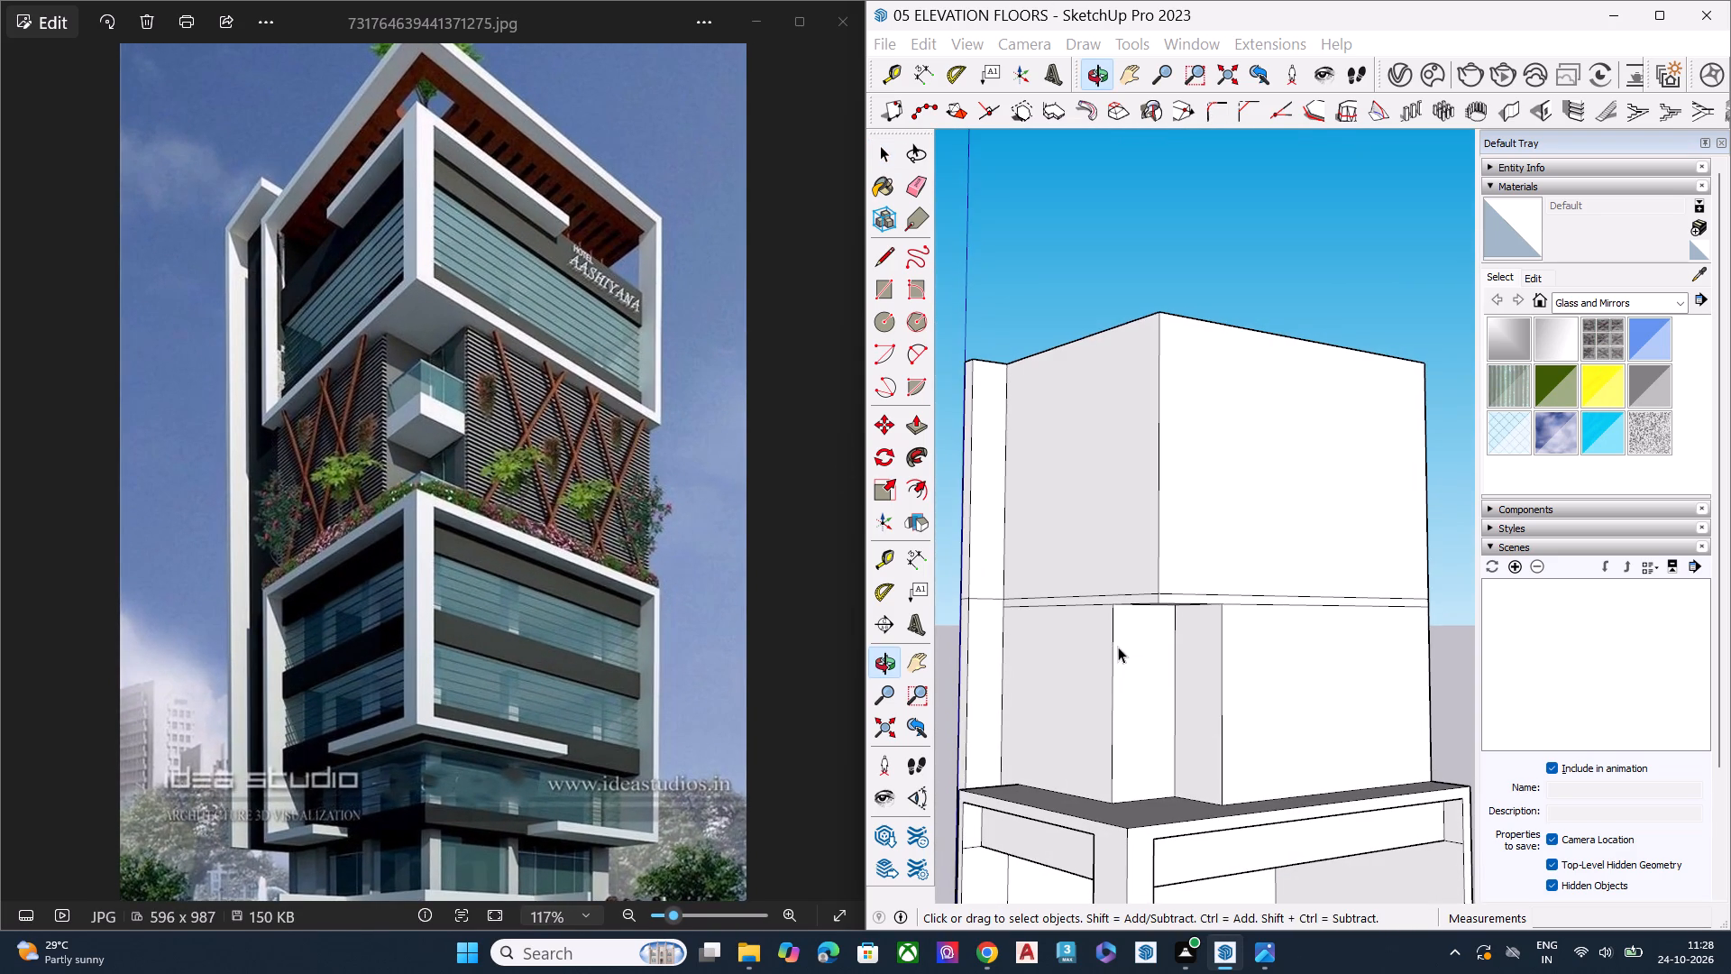
pyautogui.moveTo(1040, 611); pyautogui.dragTo(1206, 580, button='middle')
pyautogui.scroll(-5, 1195, 599)
pyautogui.moveTo(1035, 734); pyautogui.dragTo(1250, 879, button='middle')
pyautogui.scroll(2, 1021, 766)
pyautogui.scroll(-2, 1021, 760)
pyautogui.scroll(2, 1021, 760)
pyautogui.scroll(-1, 1022, 759)
pyautogui.scroll(1, 1045, 751)
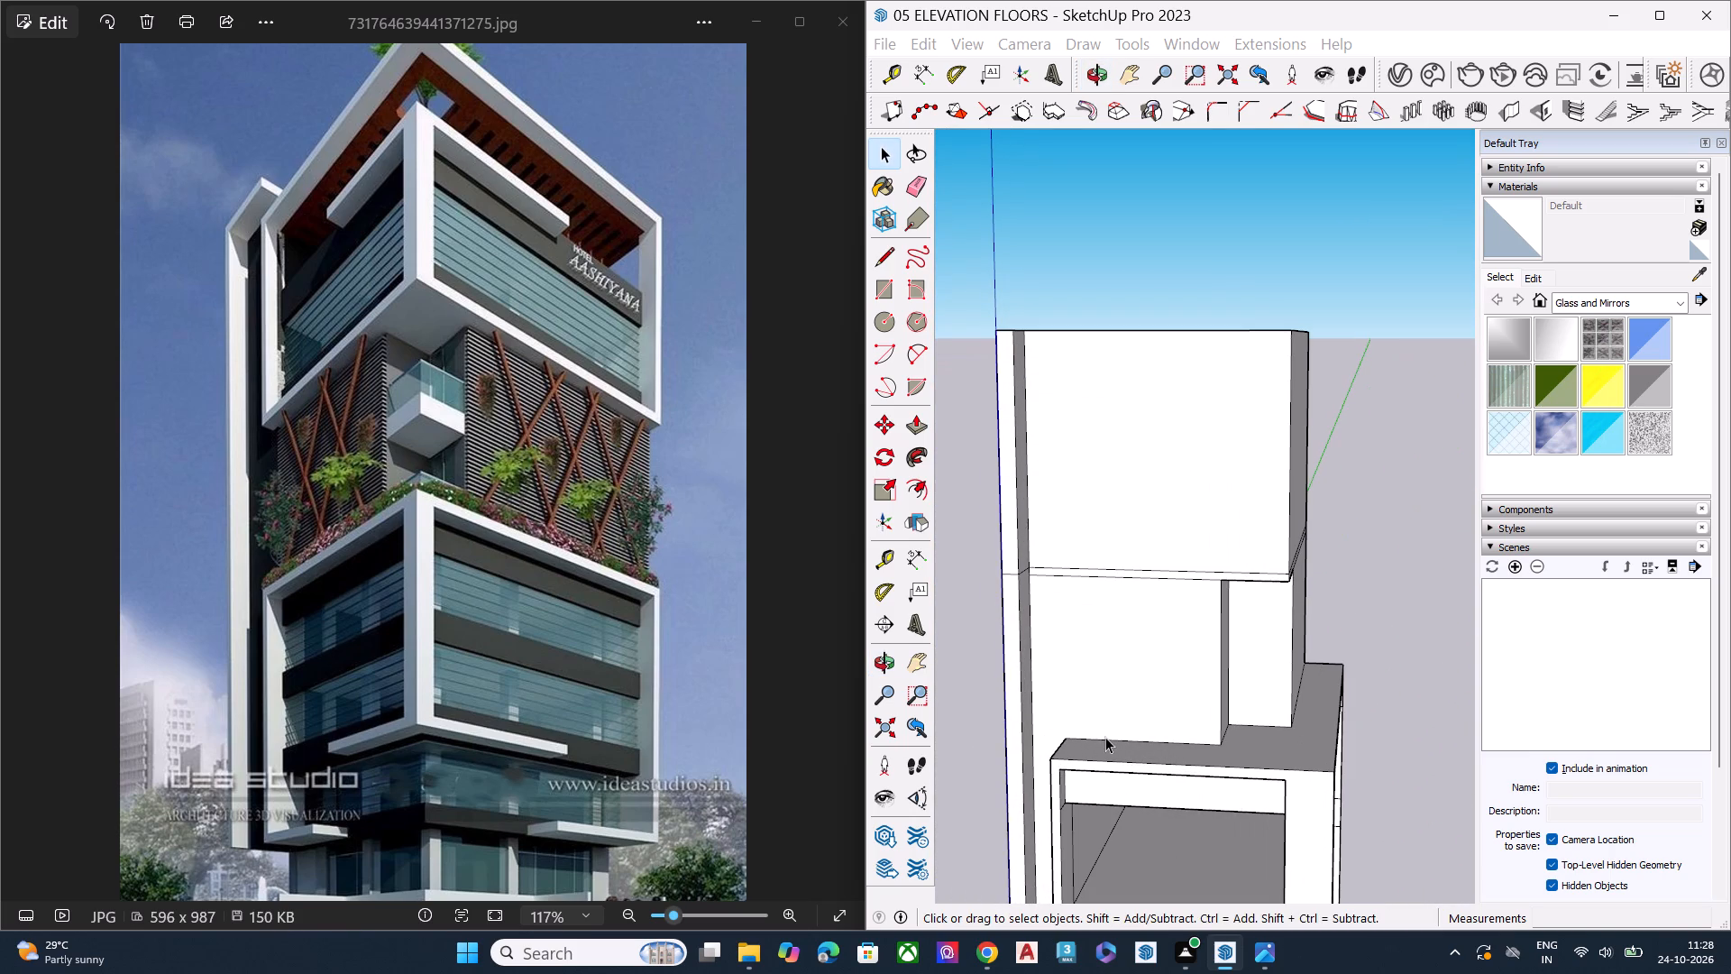
pyautogui.press('l')
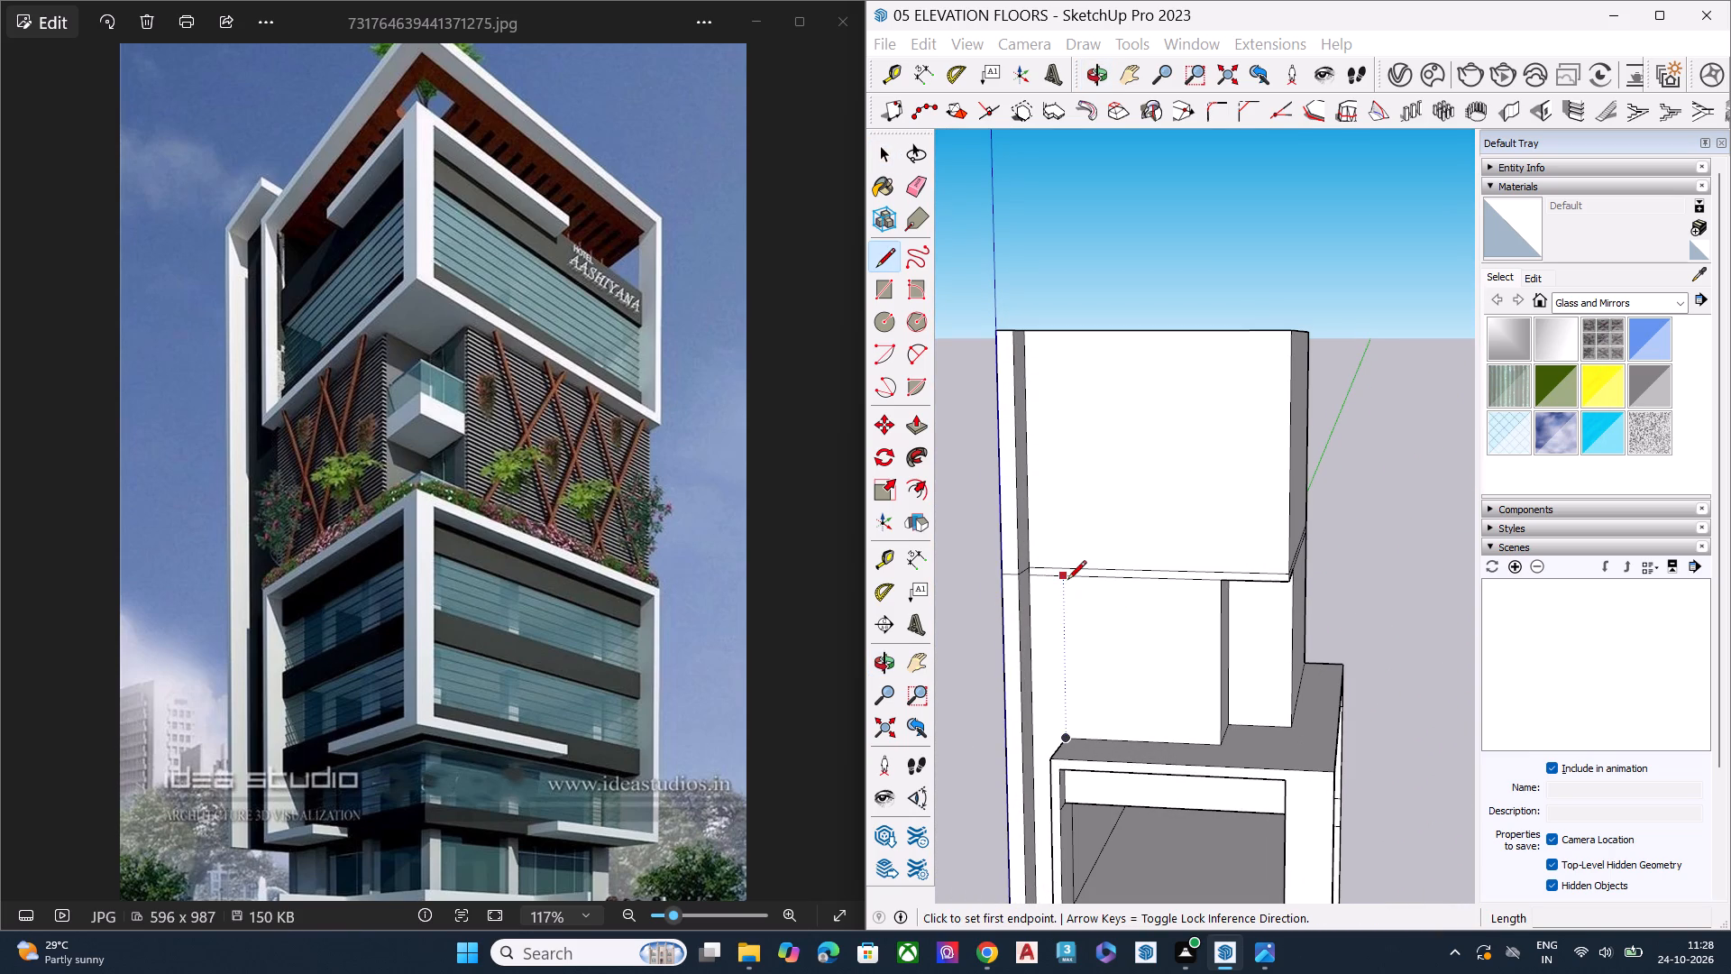
pyautogui.click(1063, 737)
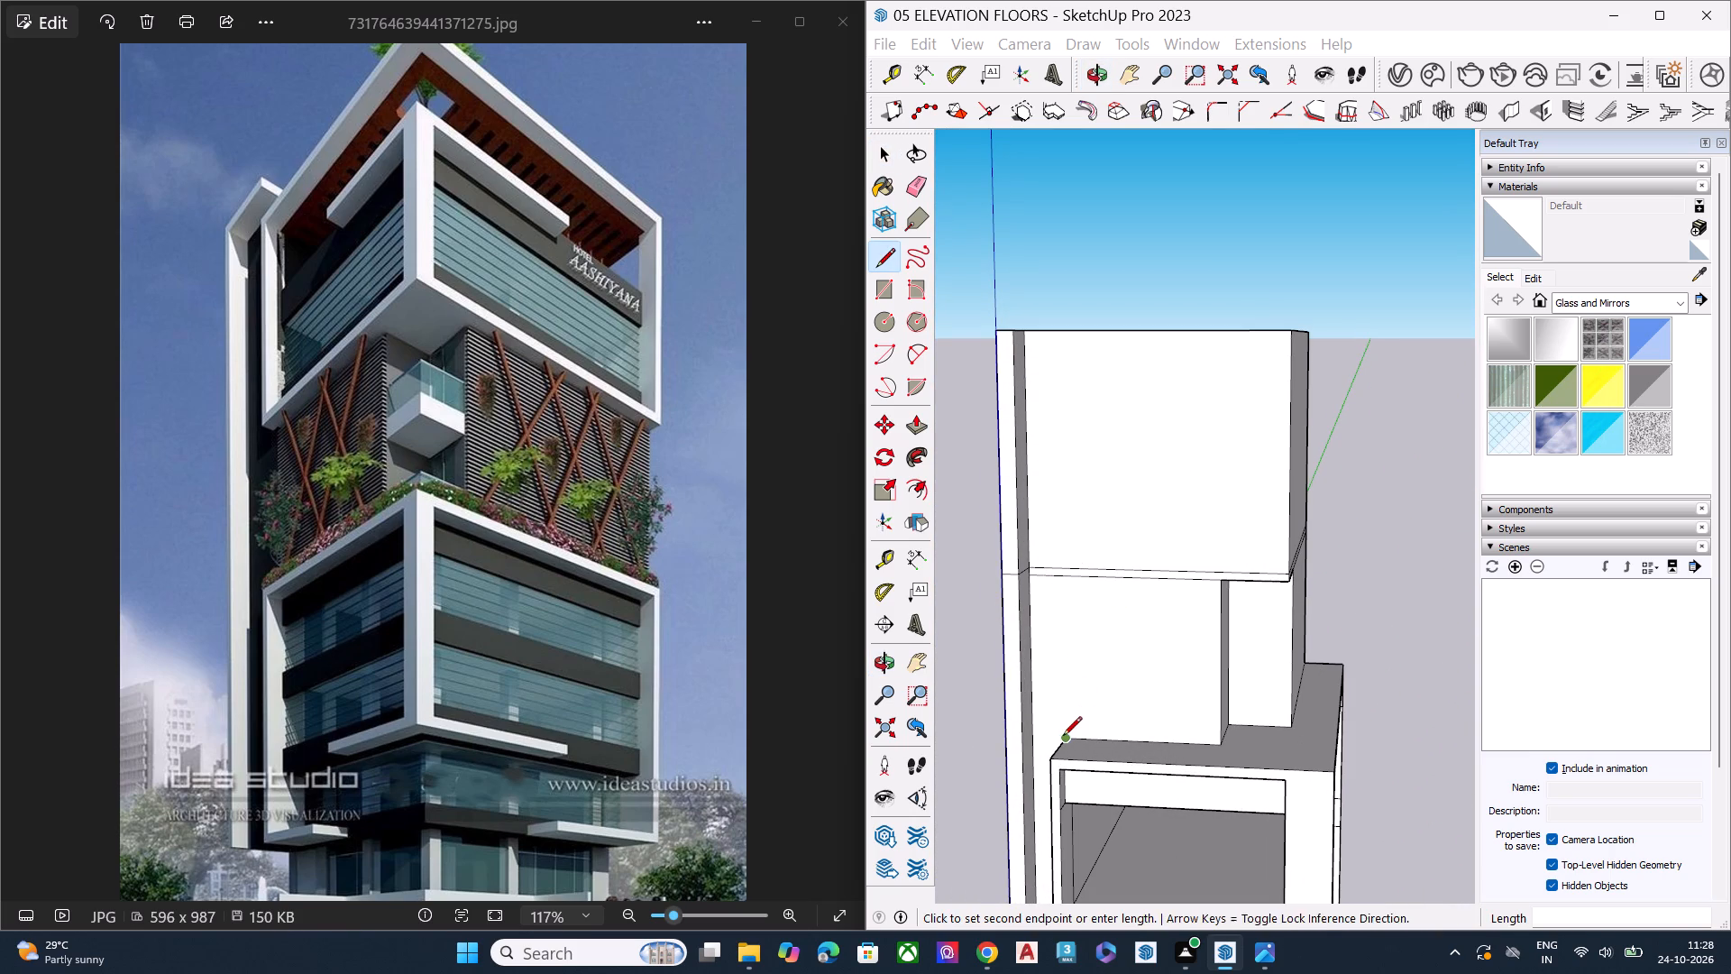
pyautogui.click(1067, 579)
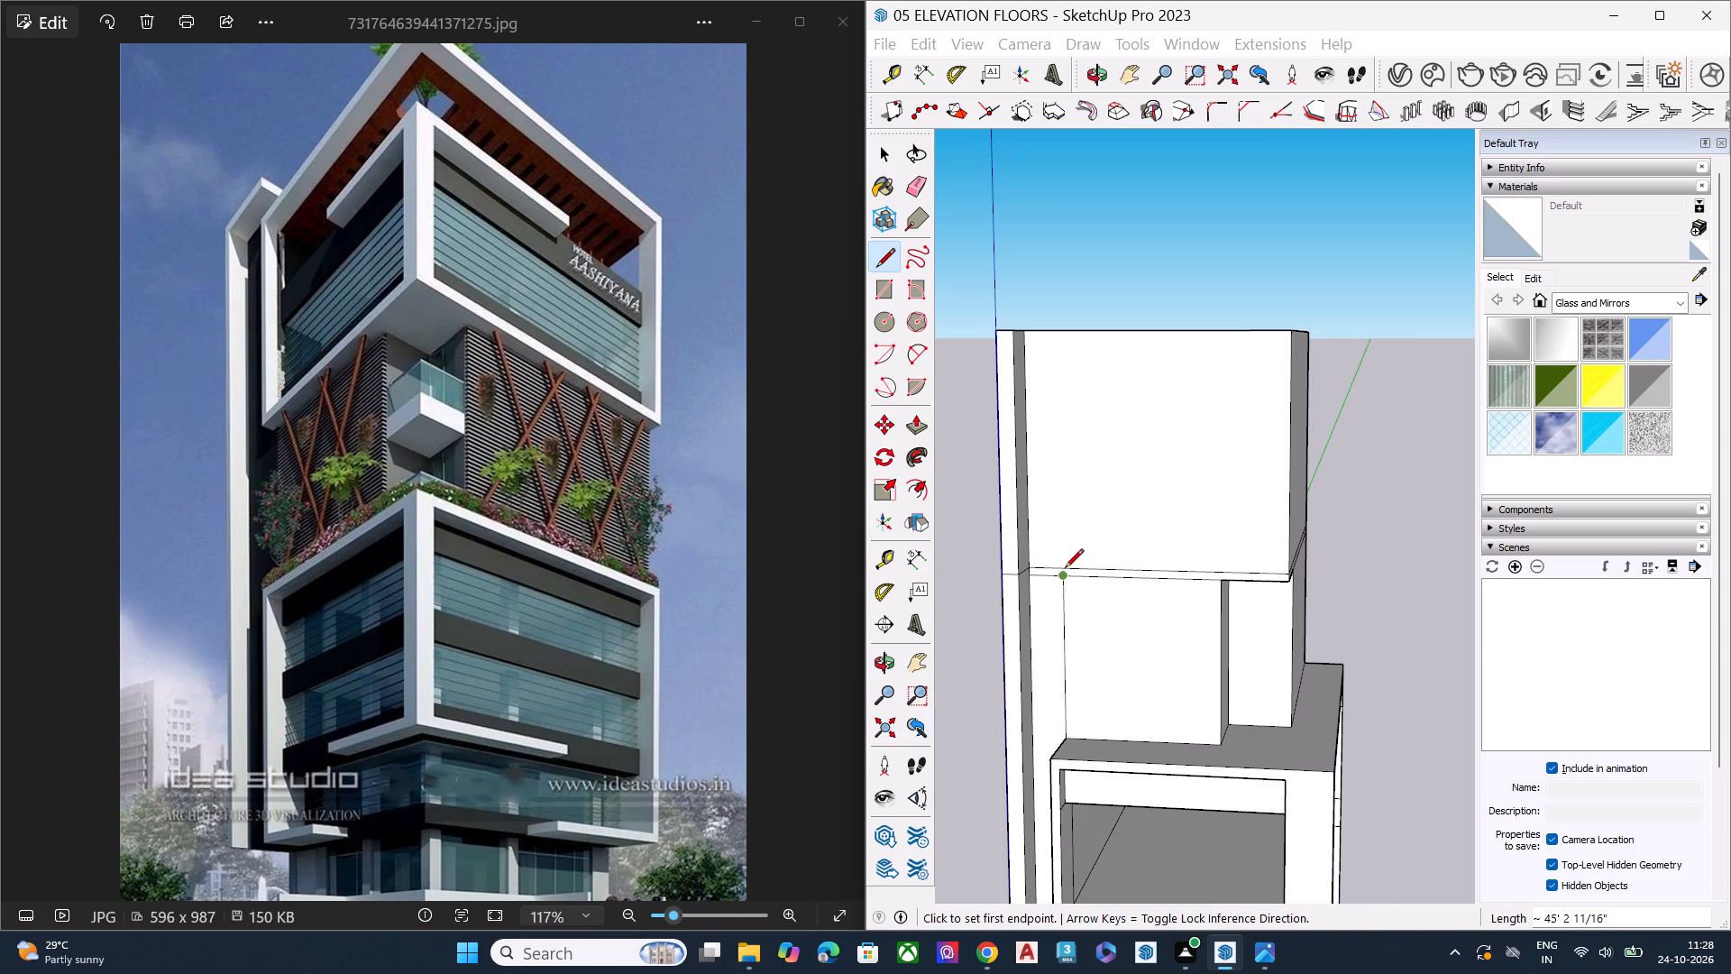
# Continue the left facade's vertical line upward about 65', from the slab band's lower line to the block's top edge.
pyautogui.scroll(1, 1046, 529)
pyautogui.scroll(-1, 1046, 529)
pyautogui.scroll(3, 1046, 529)
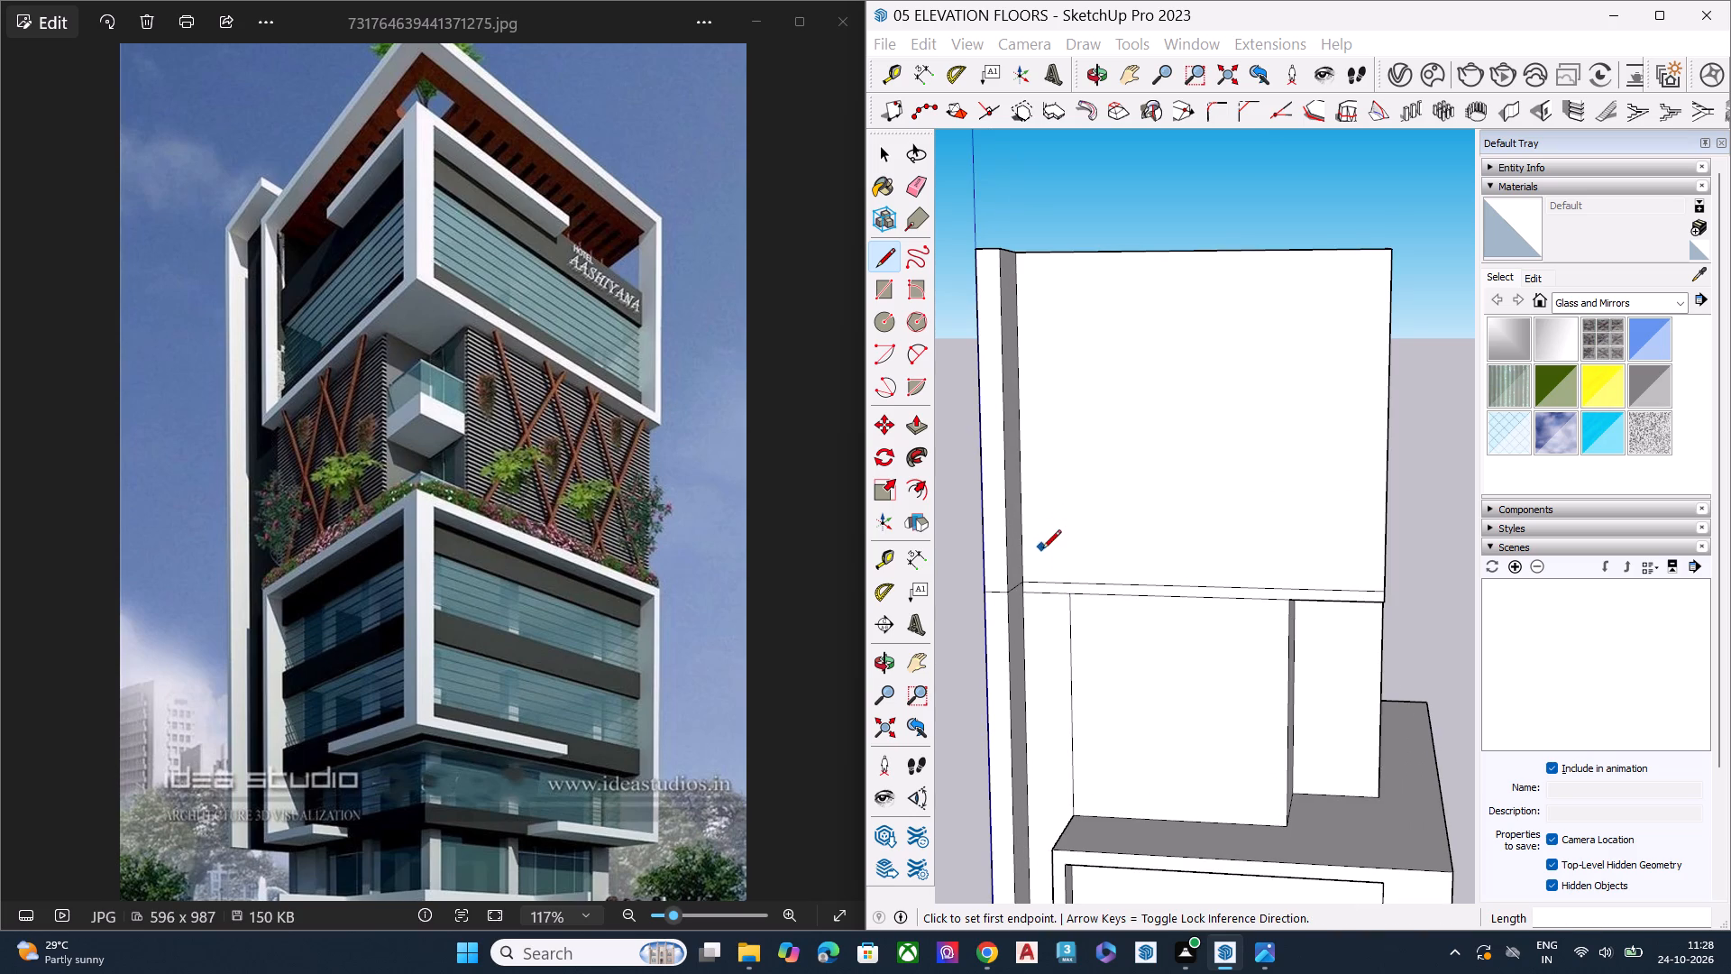
pyautogui.click(1068, 596)
pyautogui.click(1062, 254)
# Draw a vertical line about 110' high near the right facade's far end, from the lower block's roof to the top edge.
pyautogui.scroll(-5, 1100, 577)
pyautogui.moveTo(1228, 581); pyautogui.dragTo(1005, 554, button='middle')
pyautogui.scroll(1, 981, 552)
pyautogui.scroll(-1, 1087, 498)
pyautogui.scroll(2, 1087, 498)
pyautogui.scroll(-4, 1087, 498)
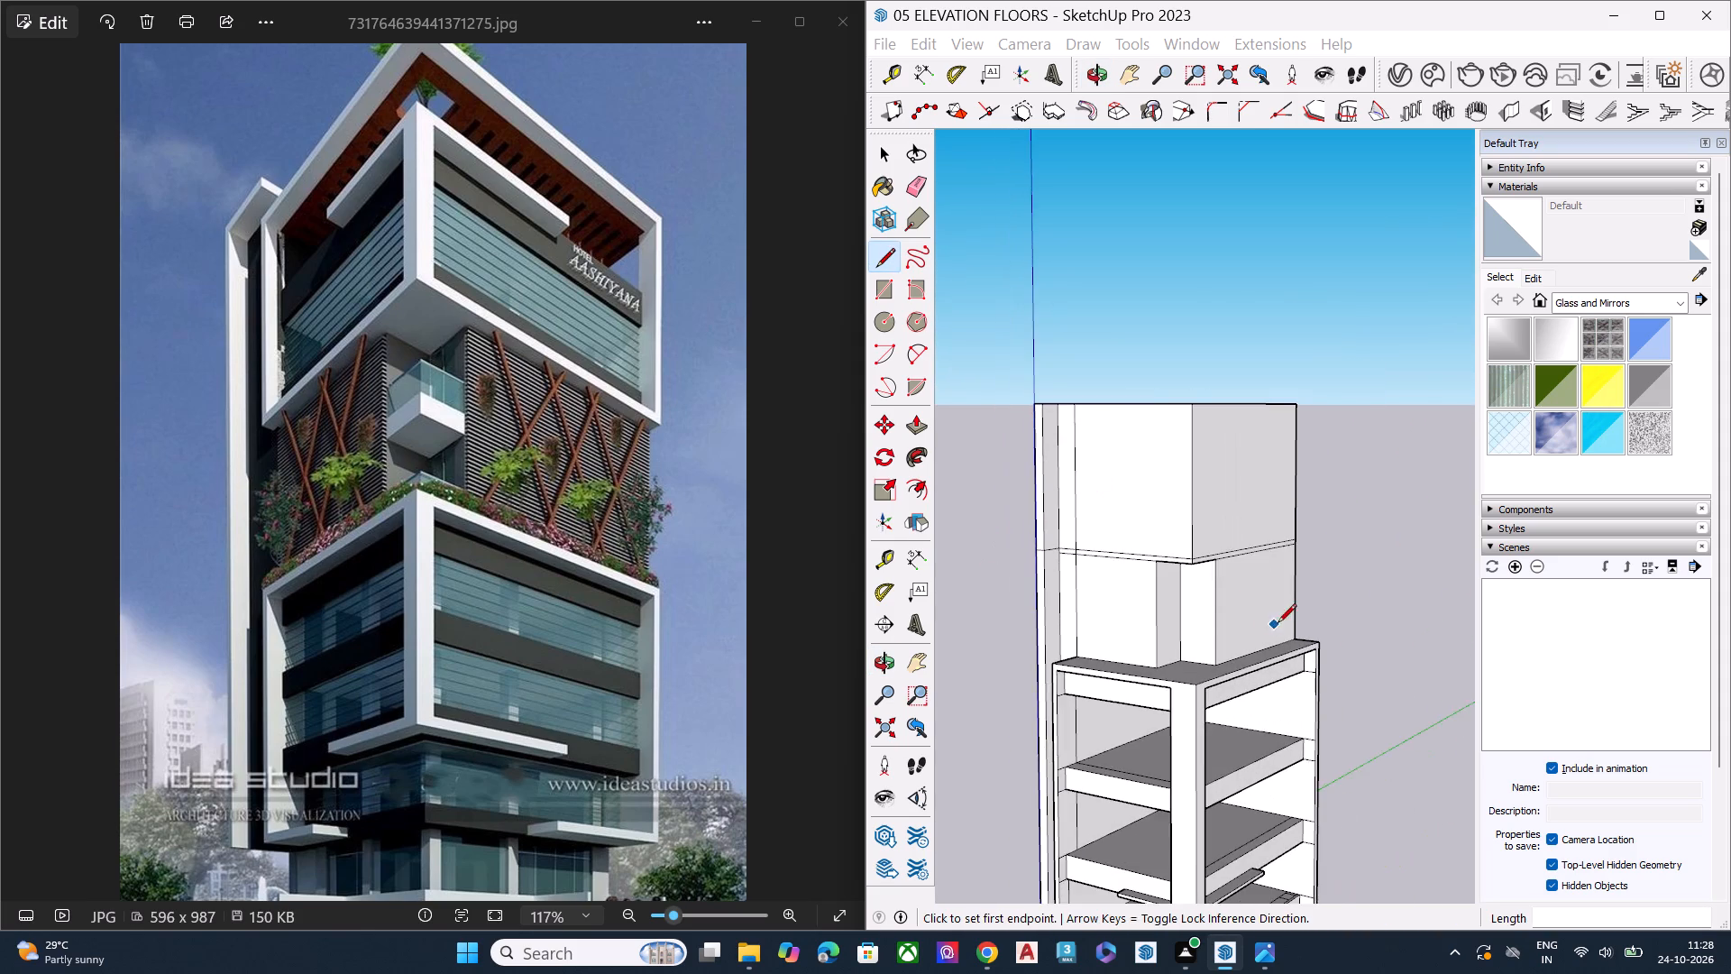
pyautogui.moveTo(1277, 624); pyautogui.dragTo(1031, 566, button='middle')
pyautogui.scroll(7, 1319, 563)
pyautogui.moveTo(1314, 654); pyautogui.dragTo(1182, 692, button='middle')
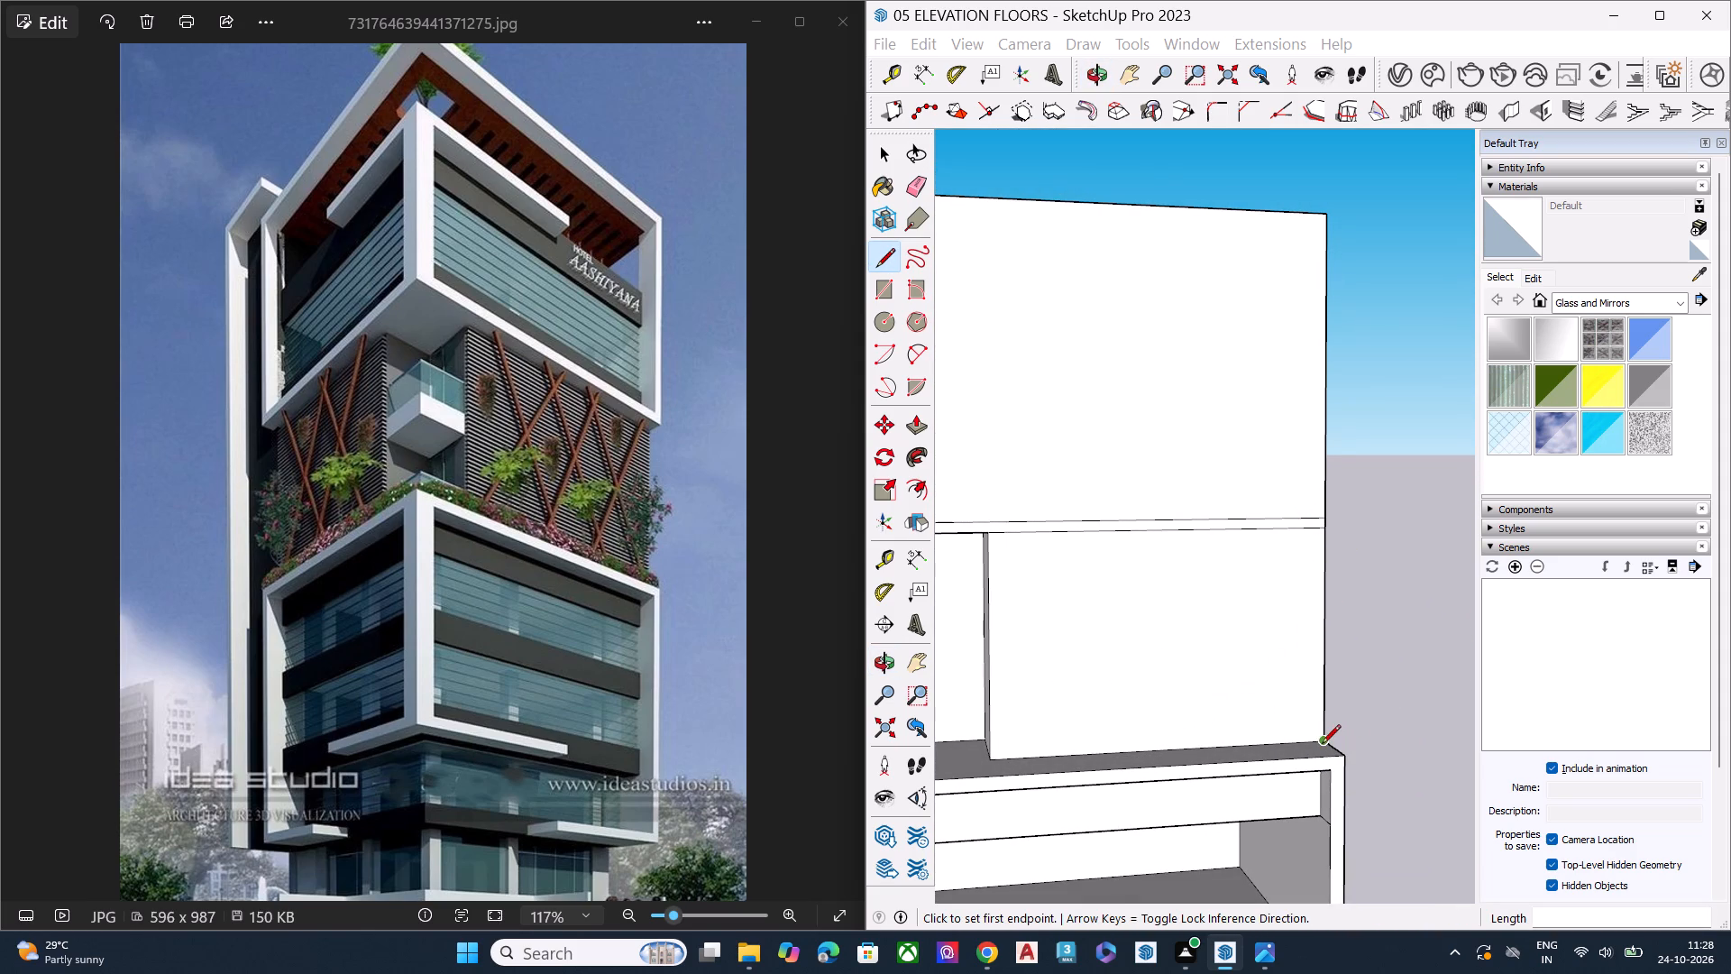
pyautogui.moveTo(1320, 758); pyautogui.dragTo(1214, 973, button='middle')
pyautogui.scroll(7, 1305, 794)
pyautogui.scroll(-1, 1296, 778)
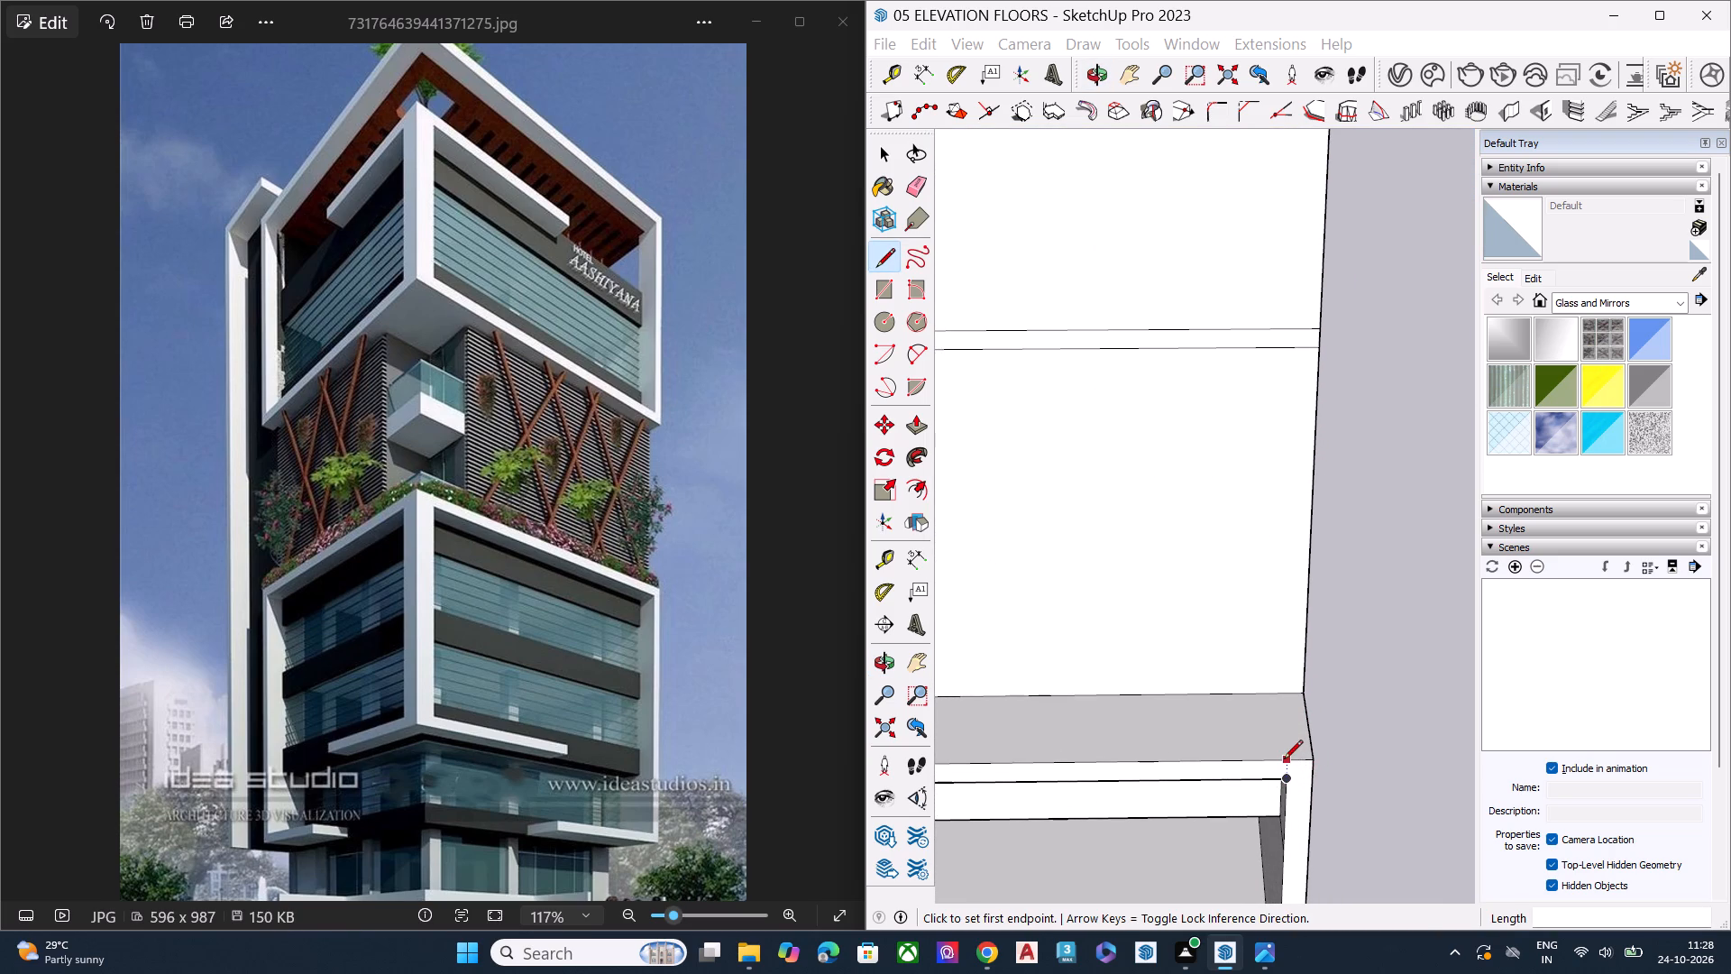
pyautogui.click(1277, 695)
pyautogui.scroll(-6, 1288, 552)
pyautogui.scroll(6, 1288, 552)
pyautogui.scroll(-3, 1288, 552)
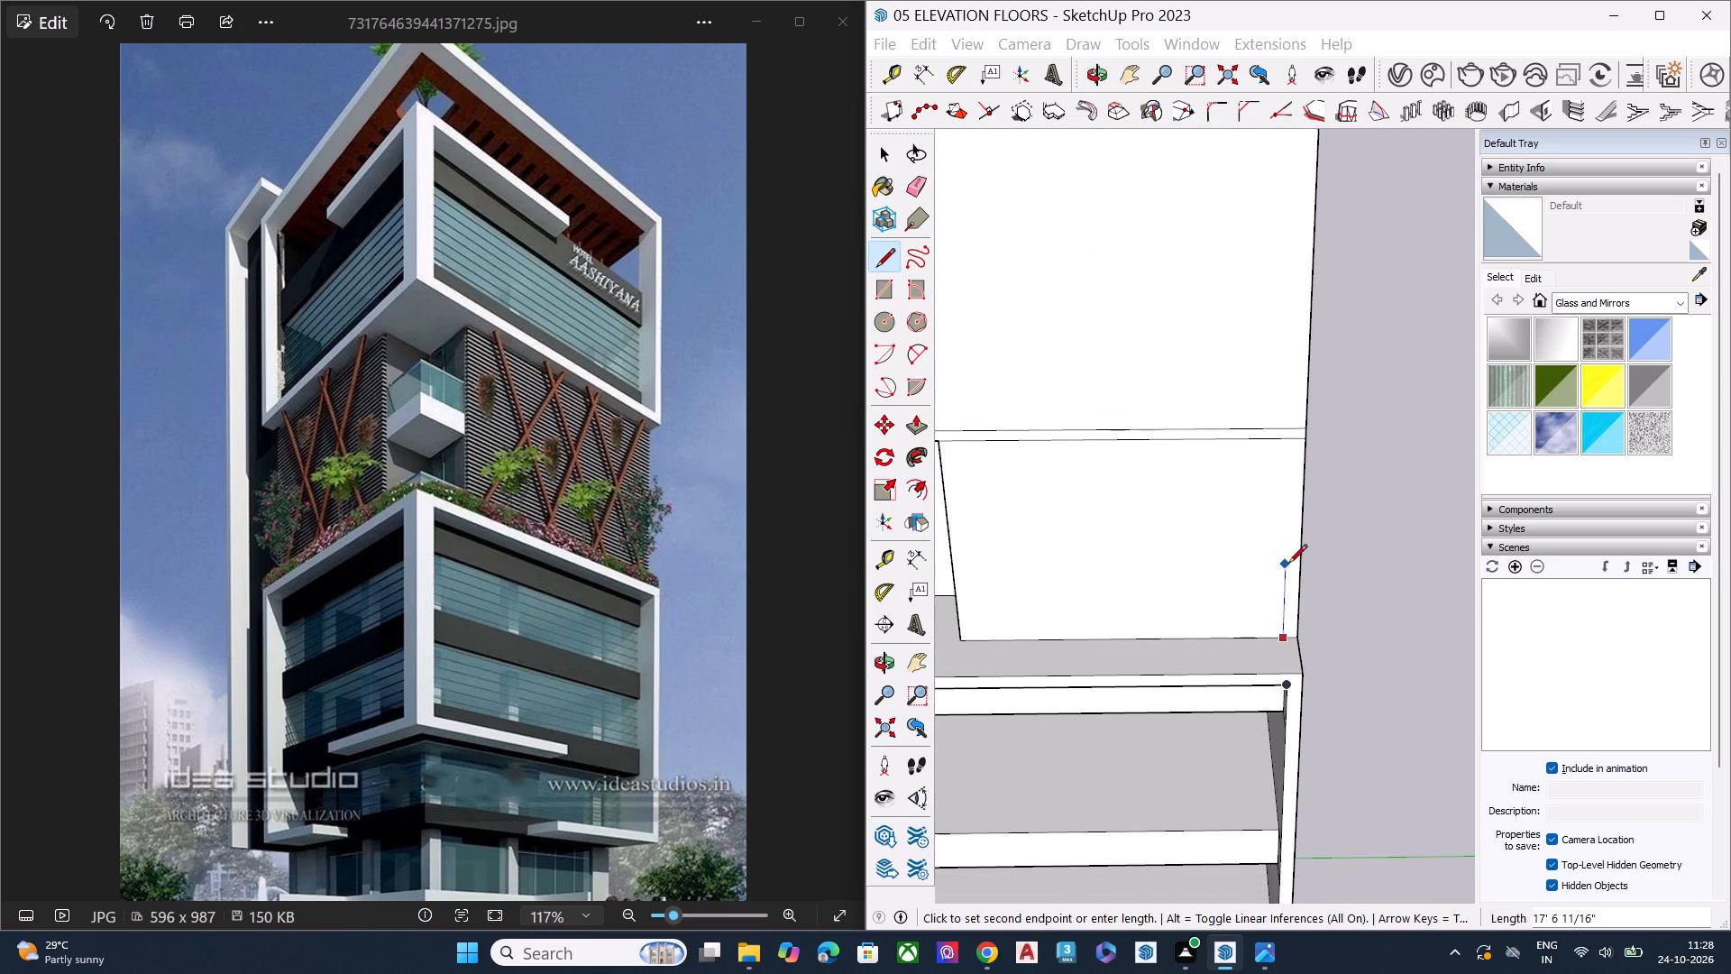
pyautogui.scroll(-1, 1288, 571)
pyautogui.scroll(4, 1288, 575)
pyautogui.scroll(-4, 1288, 578)
pyautogui.moveTo(1279, 623); pyautogui.dragTo(1279, 446, button='middle')
pyautogui.scroll(-9, 1302, 519)
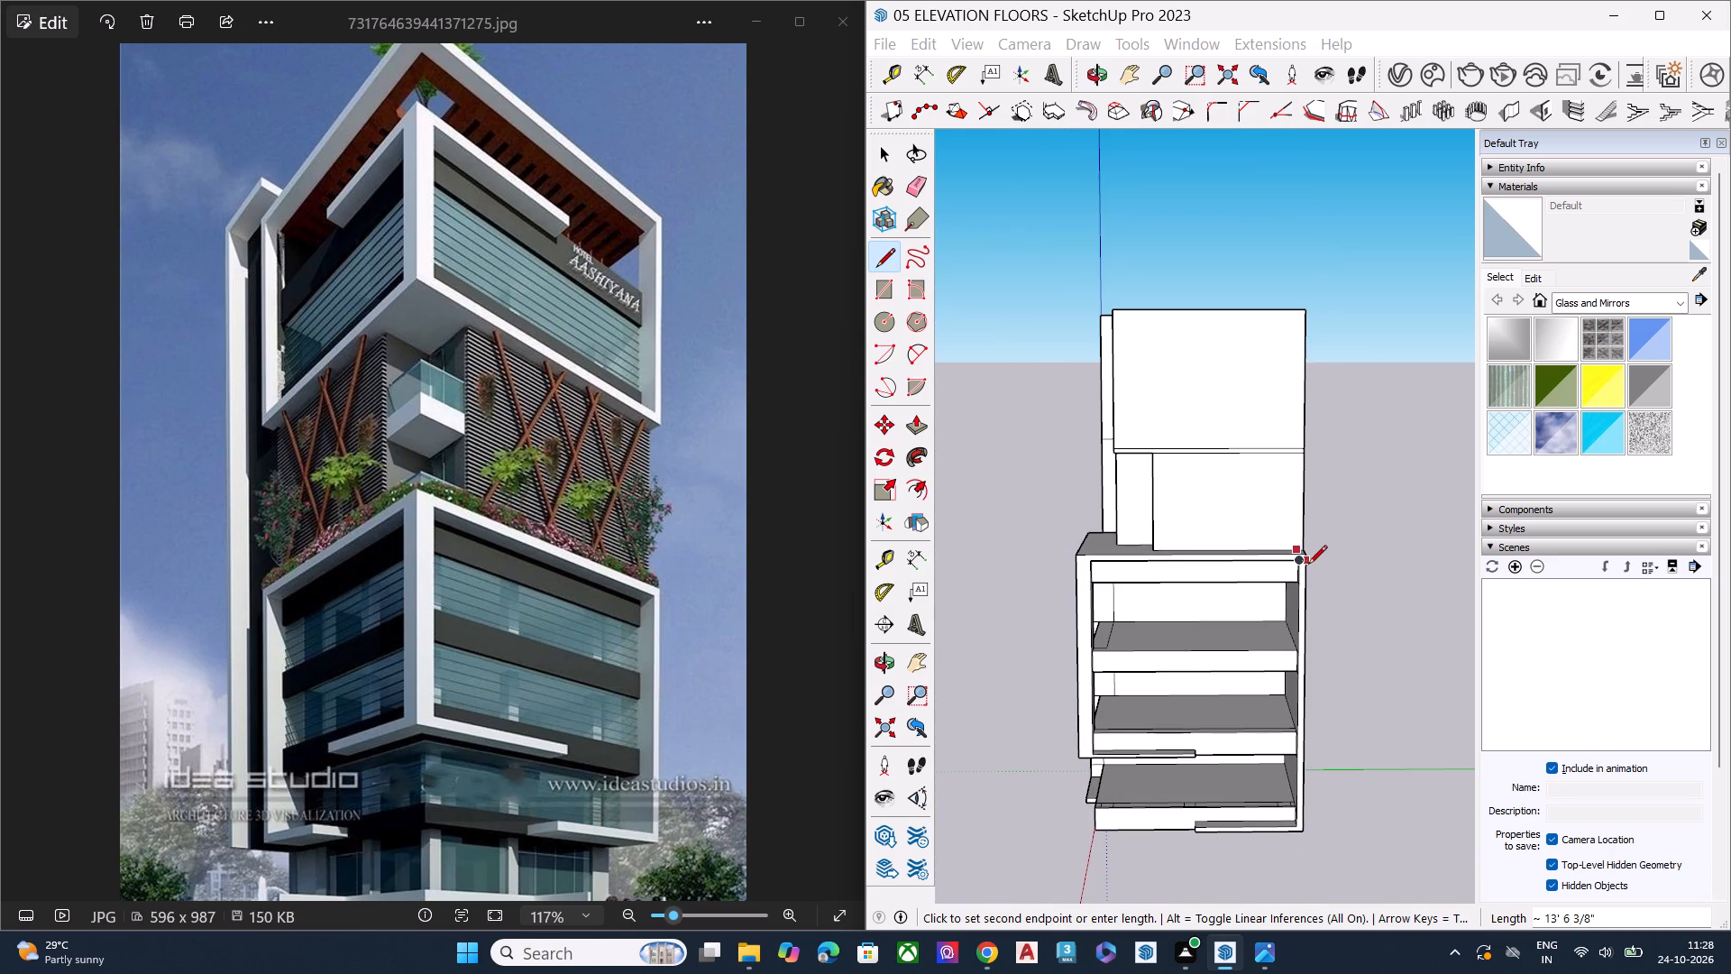
pyautogui.click(1289, 311)
# Erase the slab band lines beyond the left facade's new vertical line and their continuation around the projecting side wall.
pyautogui.scroll(6, 1281, 313)
pyautogui.moveTo(1187, 463); pyautogui.dragTo(1186, 457, button='middle')
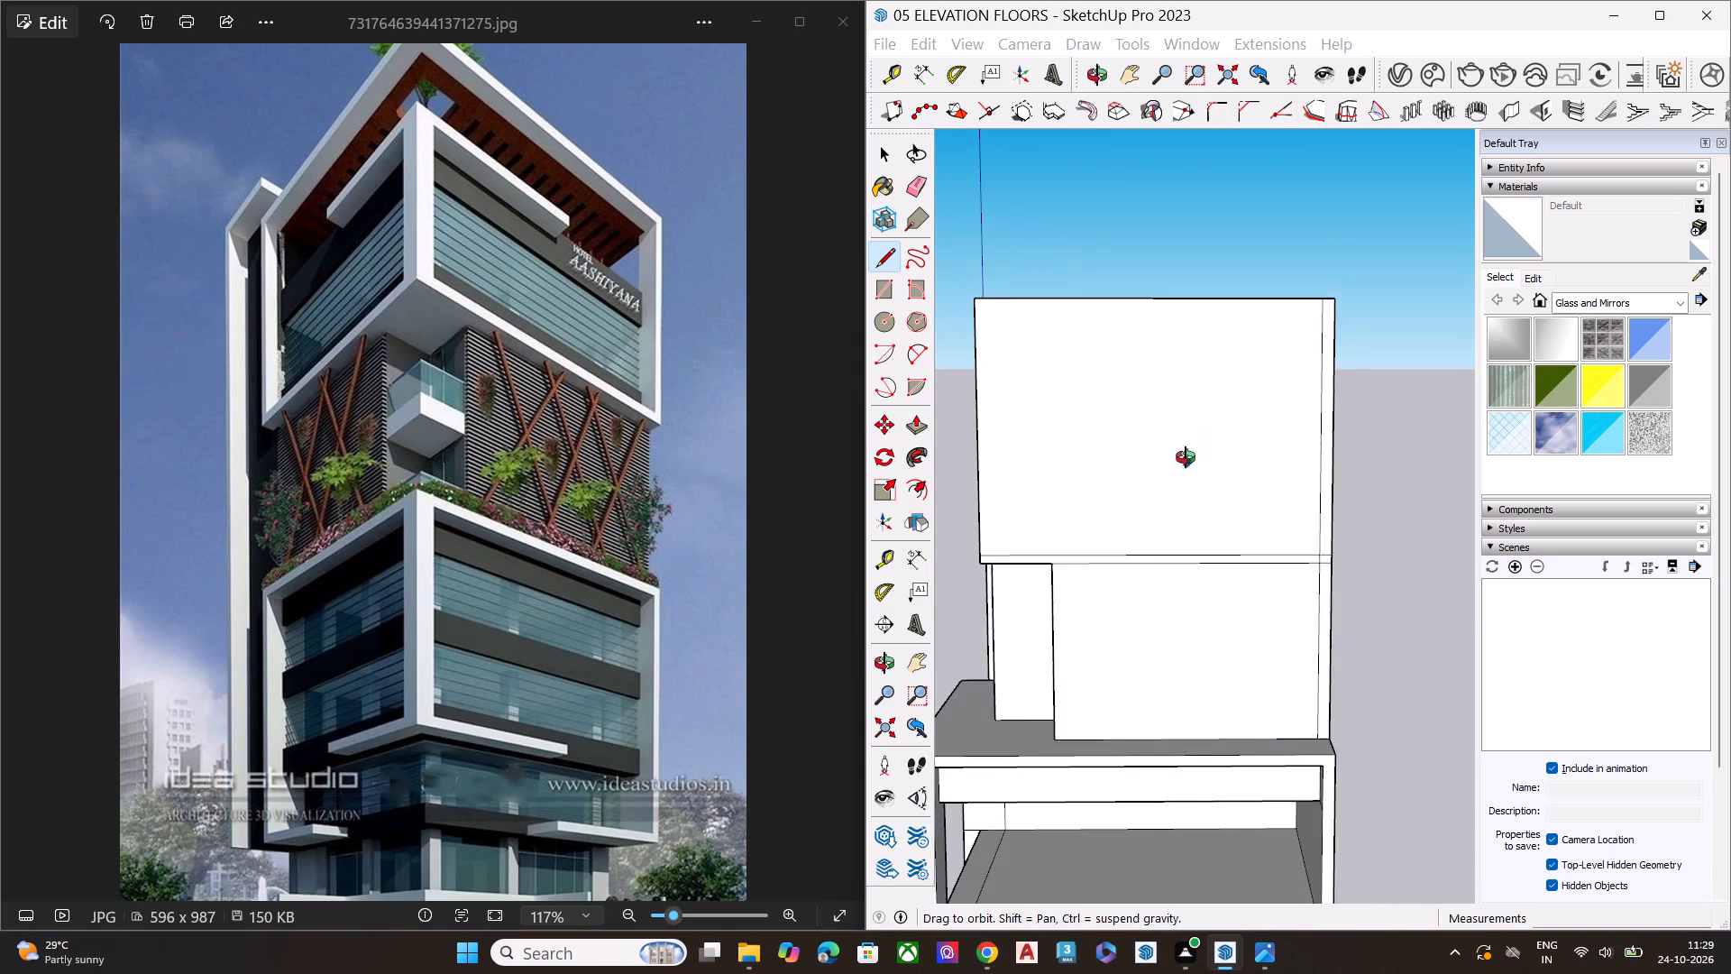
pyautogui.moveTo(1186, 457); pyautogui.dragTo(1437, 443, button='middle')
pyautogui.scroll(-7, 1439, 443)
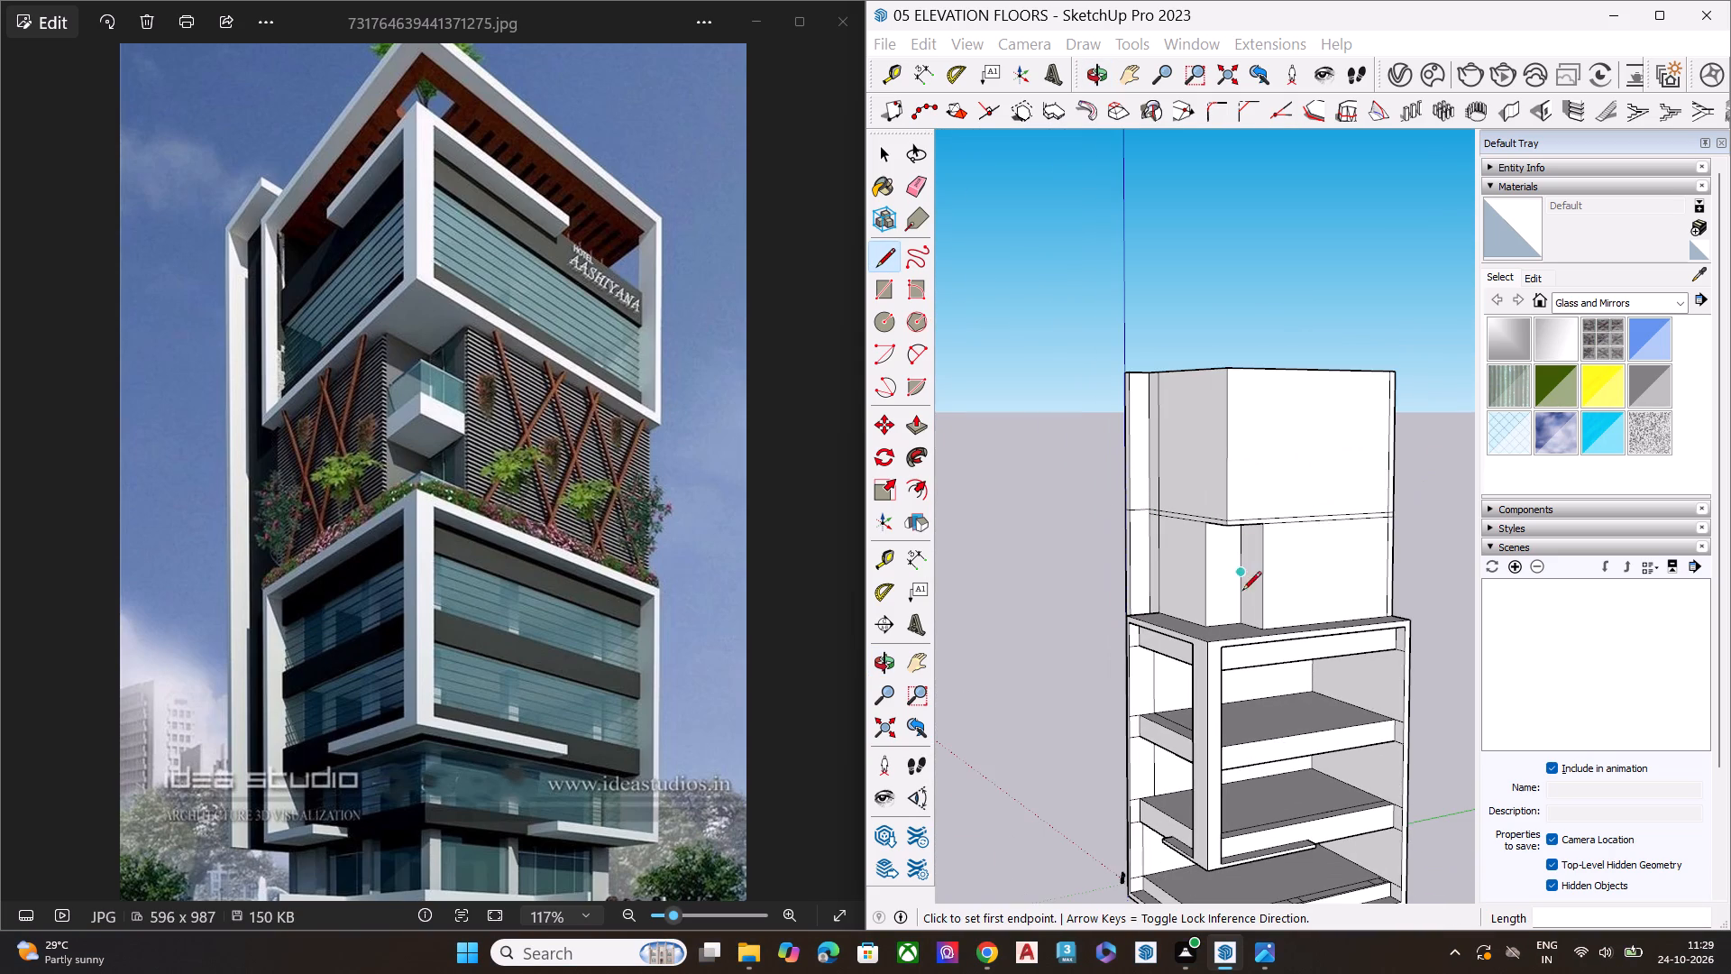
pyautogui.scroll(6, 1229, 655)
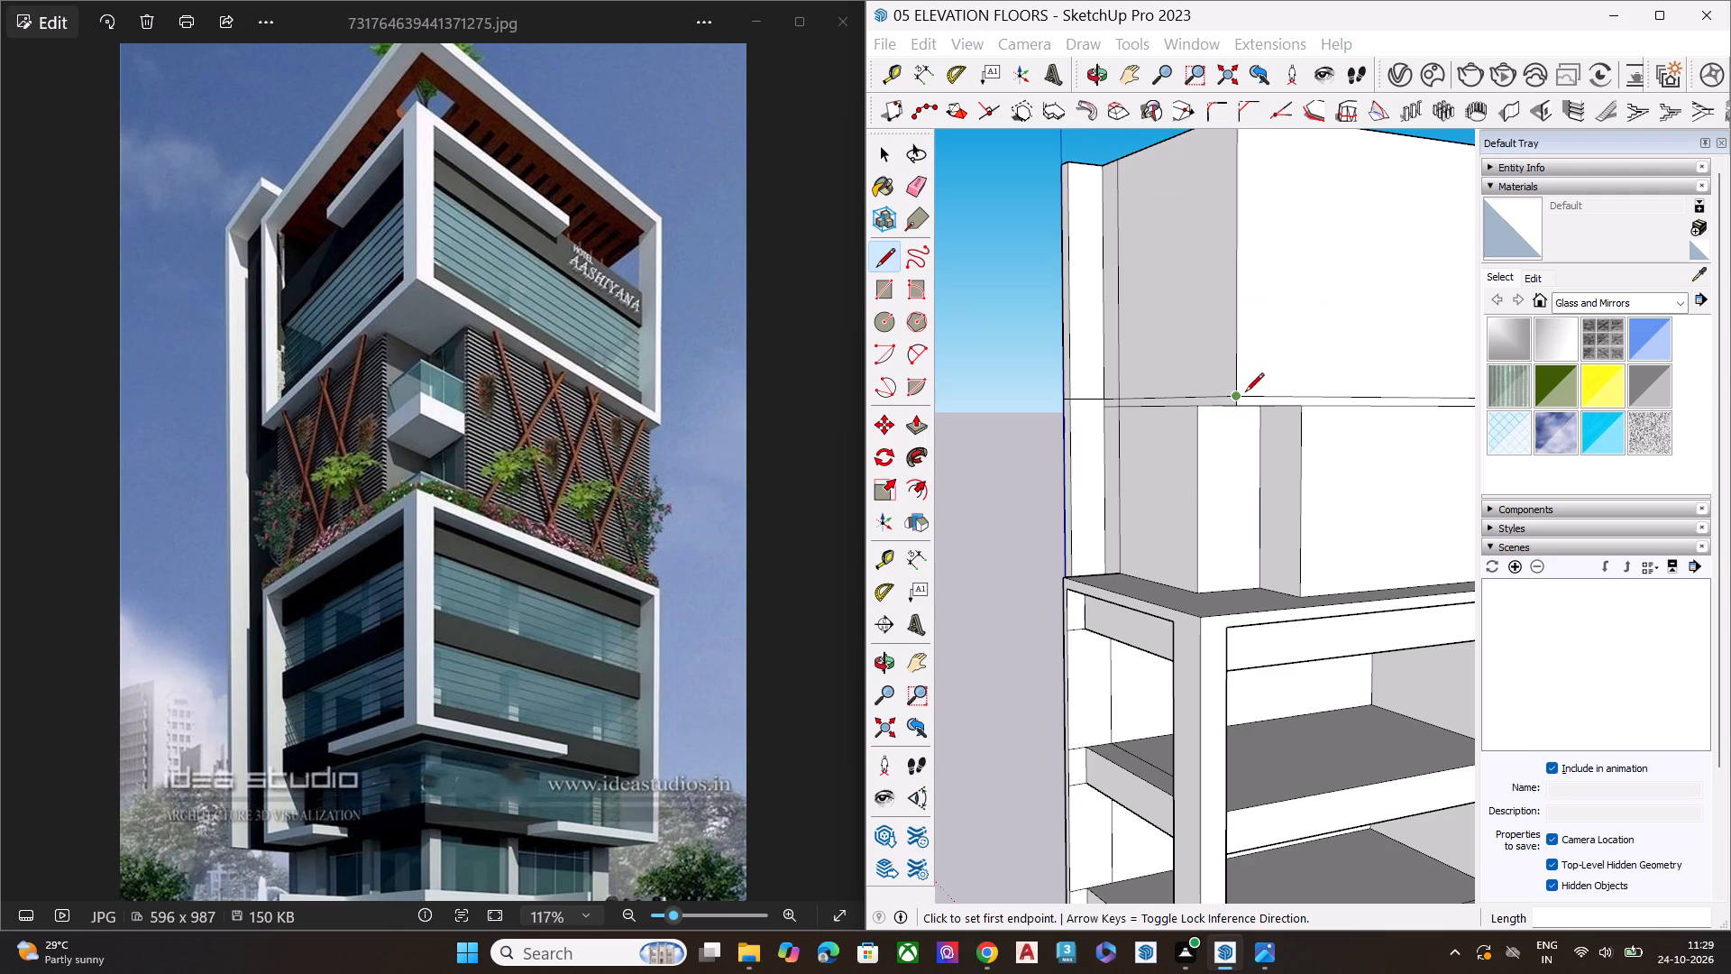
pyautogui.scroll(-6, 1156, 537)
pyautogui.moveTo(1208, 528); pyautogui.dragTo(1204, 727, button='middle')
pyautogui.scroll(6, 1149, 447)
pyautogui.scroll(-1, 1151, 438)
pyautogui.scroll(2, 1151, 438)
pyautogui.press('space')
pyautogui.scroll(-5, 1127, 482)
pyautogui.scroll(2, 1178, 522)
pyautogui.scroll(-1, 1178, 522)
pyautogui.scroll(1, 1178, 522)
pyautogui.scroll(-1, 1178, 522)
pyautogui.scroll(1, 1178, 522)
pyautogui.scroll(9, 1070, 403)
pyautogui.scroll(-2, 1079, 391)
pyautogui.scroll(1, 1168, 618)
pyautogui.moveTo(1168, 618); pyautogui.dragTo(1193, 581, button='middle')
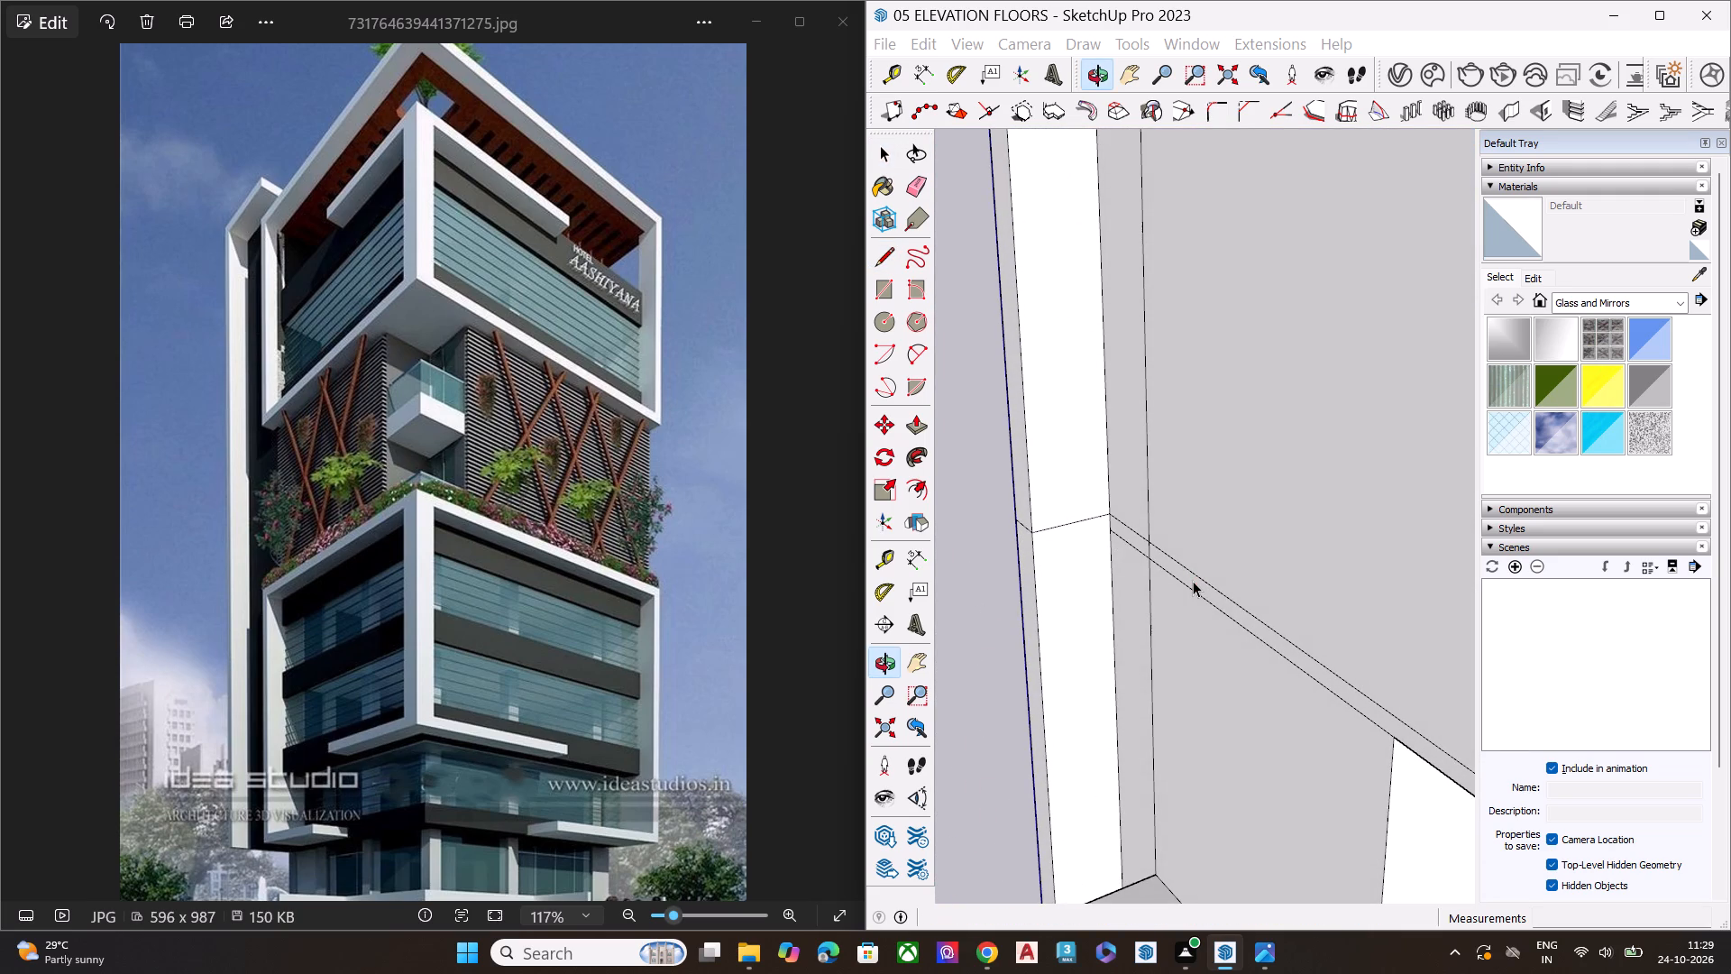
pyautogui.scroll(6, 1076, 545)
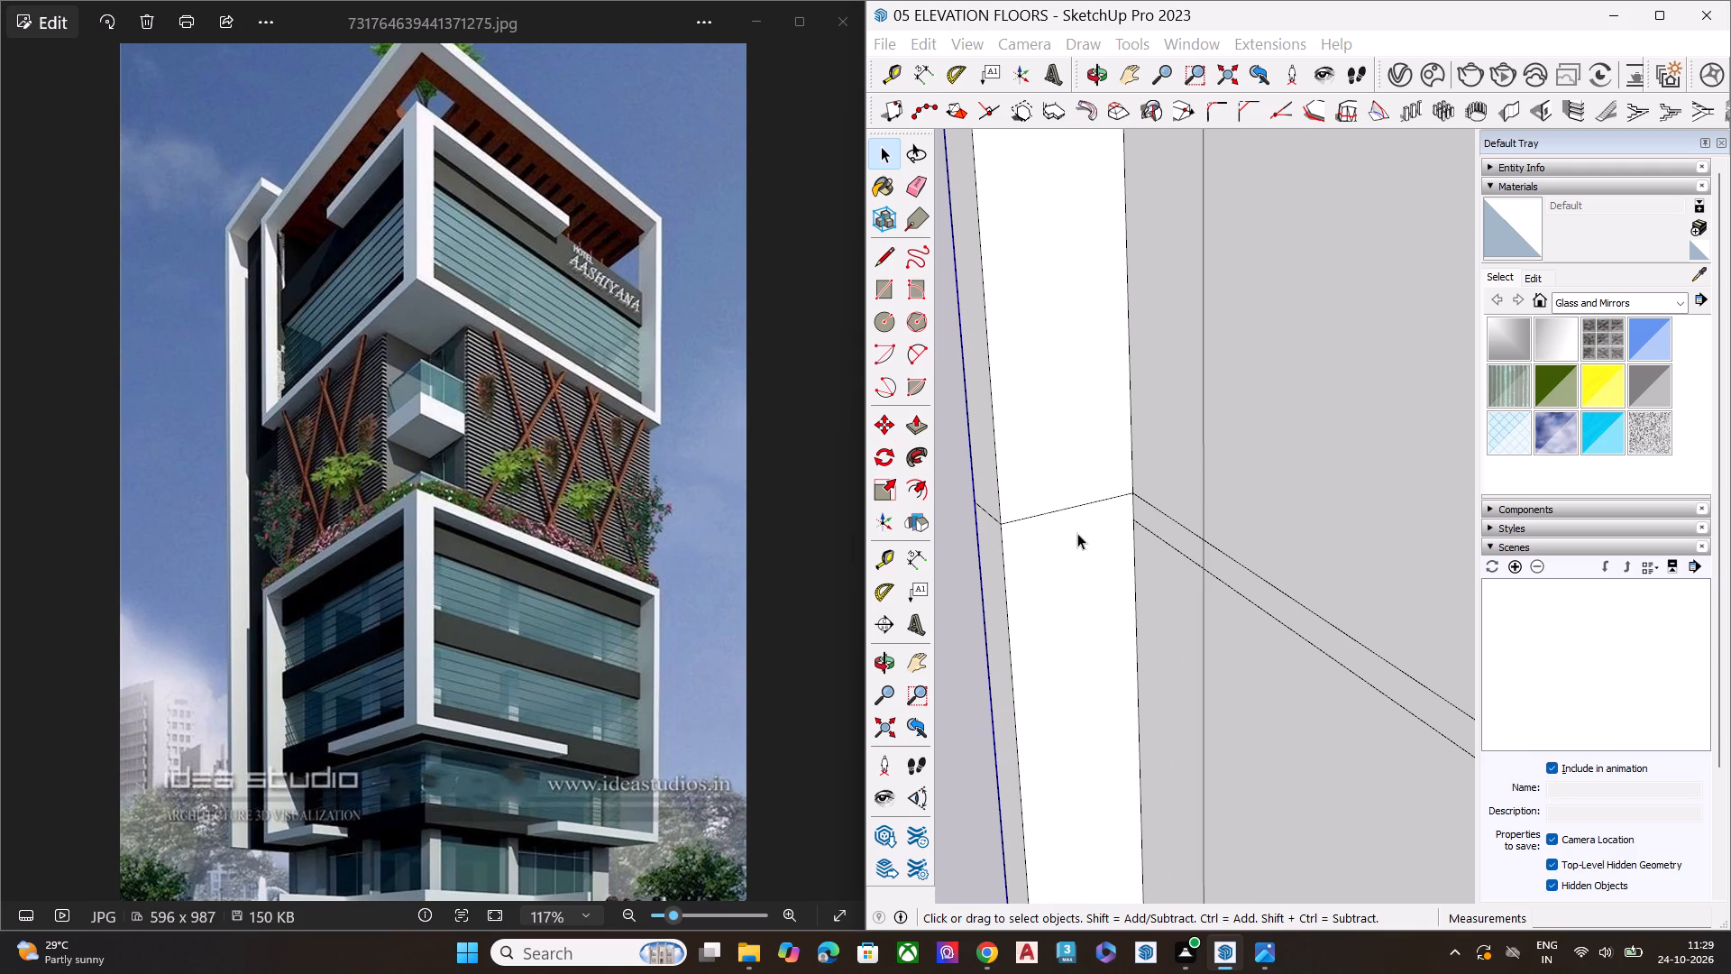
pyautogui.press('e')
pyautogui.click(1156, 507)
pyautogui.click(1158, 535)
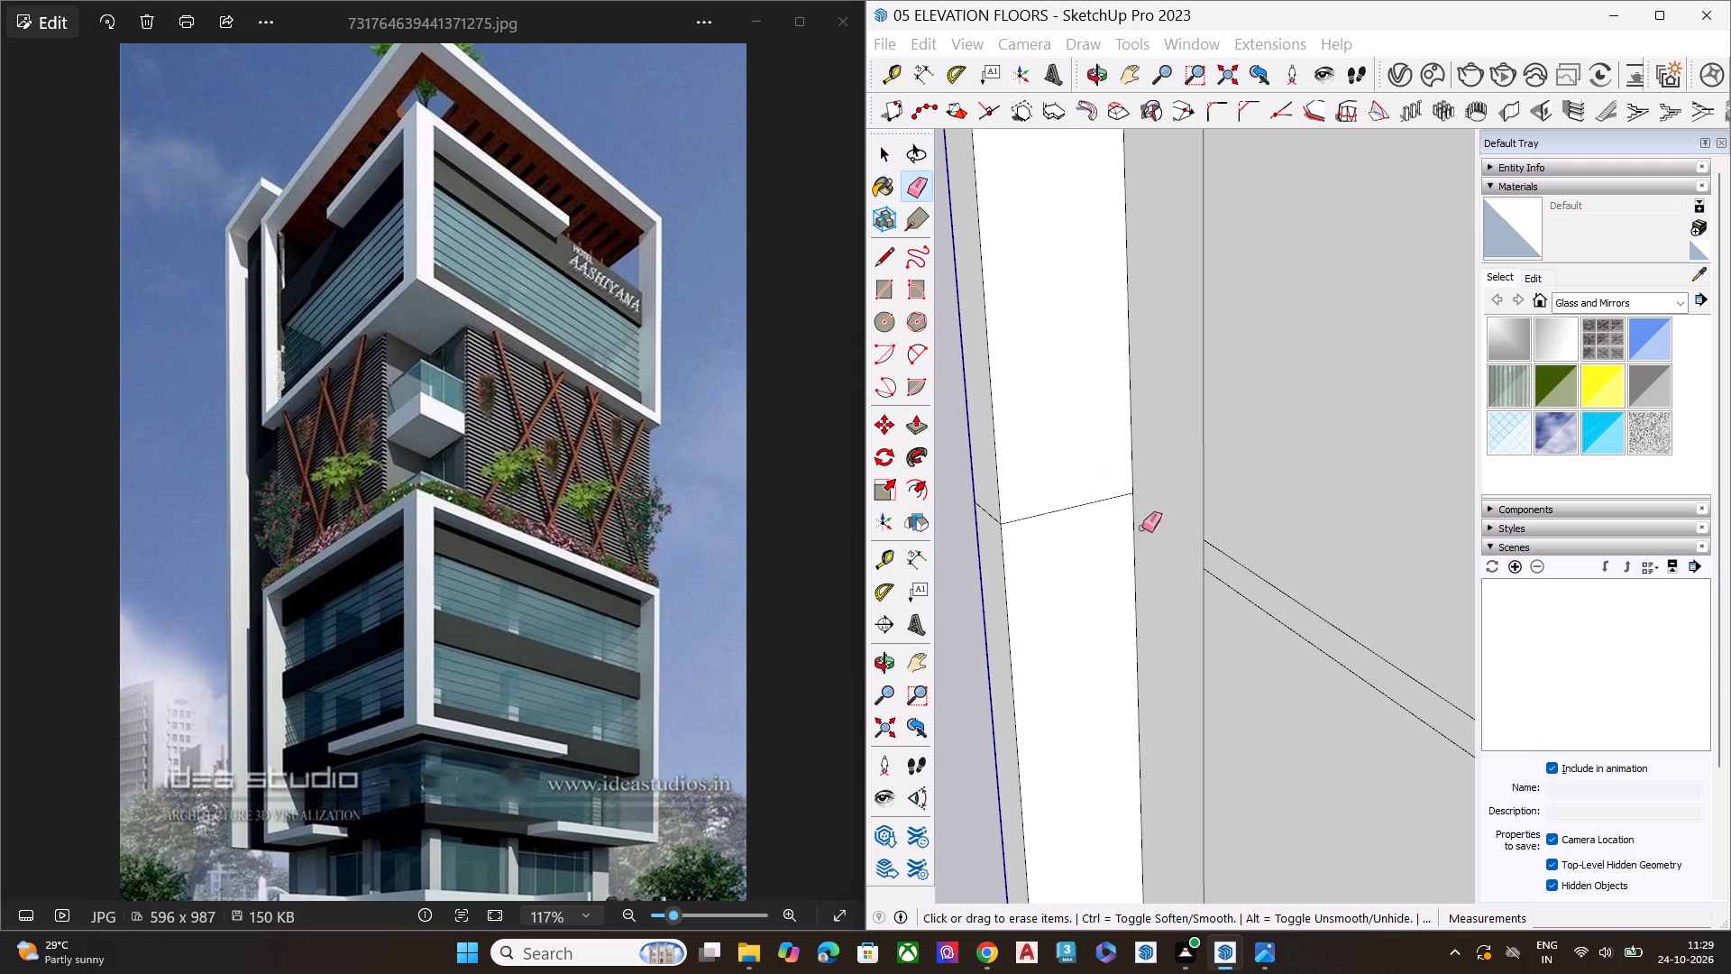
pyautogui.click(1117, 499)
pyautogui.click(985, 510)
pyautogui.scroll(-12, 1002, 493)
pyautogui.press('space')
# Push/Pull the left facade's slab band out to the lower block's outer edge.
pyautogui.moveTo(1112, 533); pyautogui.dragTo(1137, 454, button='middle')
pyautogui.click(1129, 549)
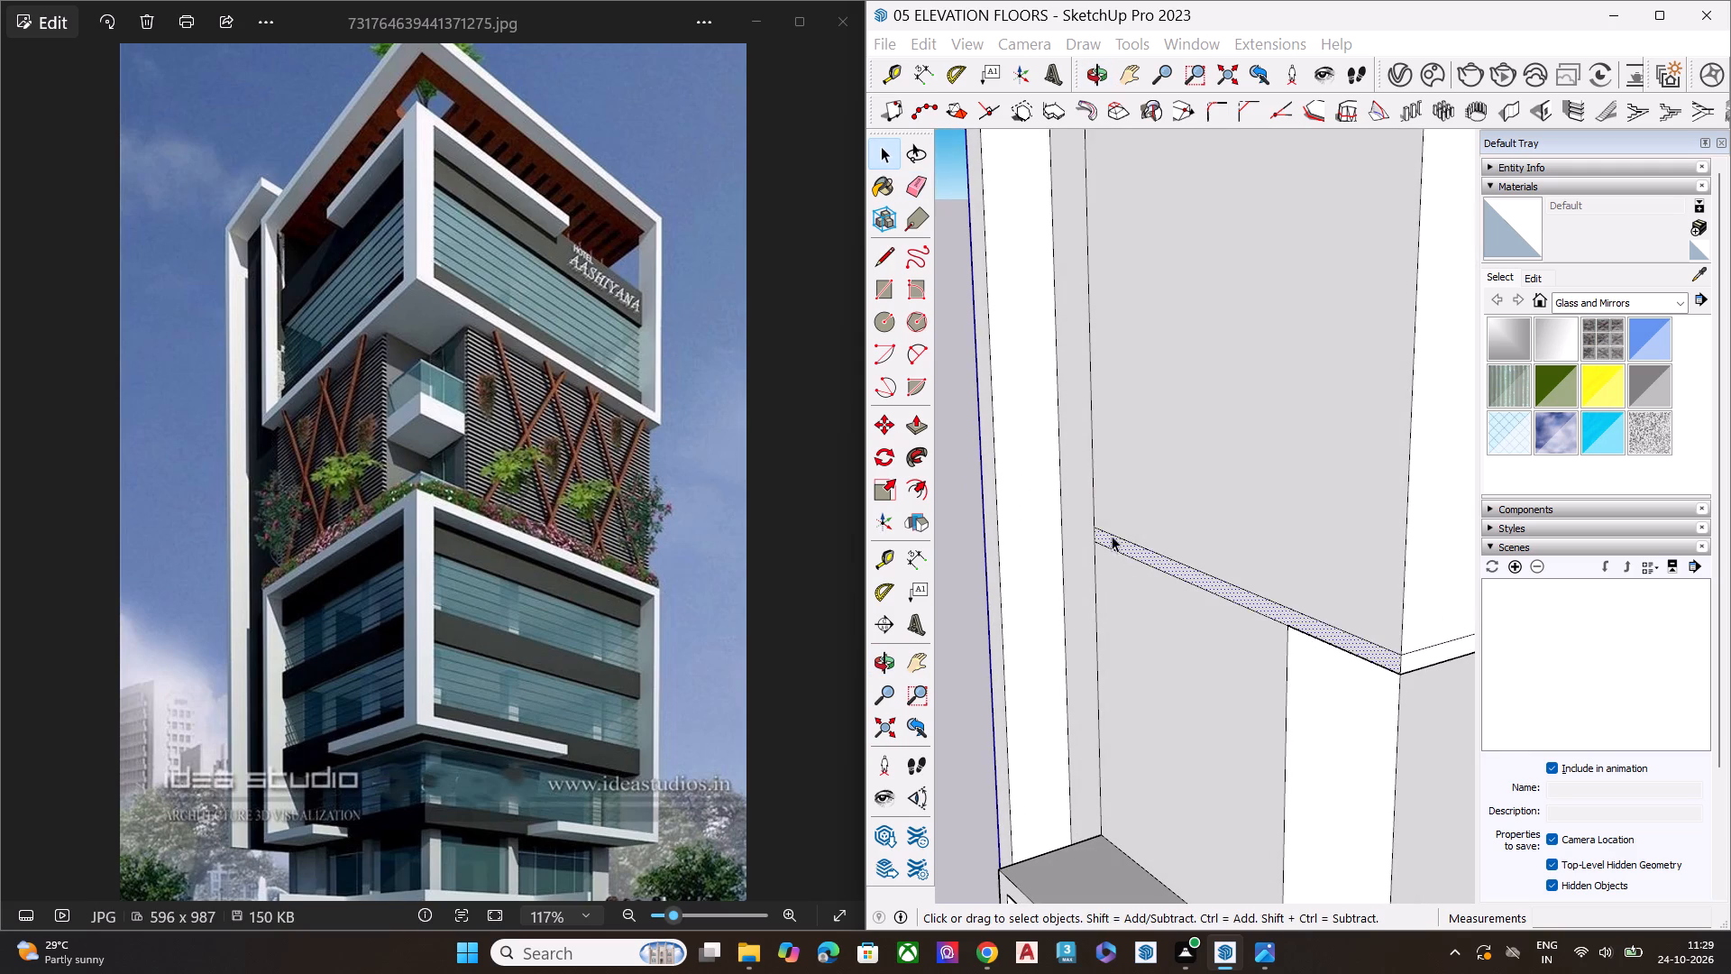
pyautogui.scroll(-1, 1084, 503)
pyautogui.scroll(1, 1084, 503)
pyautogui.scroll(-2, 1084, 503)
pyautogui.scroll(3, 1084, 503)
pyautogui.scroll(-4, 1084, 503)
pyautogui.moveTo(1232, 657); pyautogui.dragTo(1041, 696, button='middle')
pyautogui.press('p')
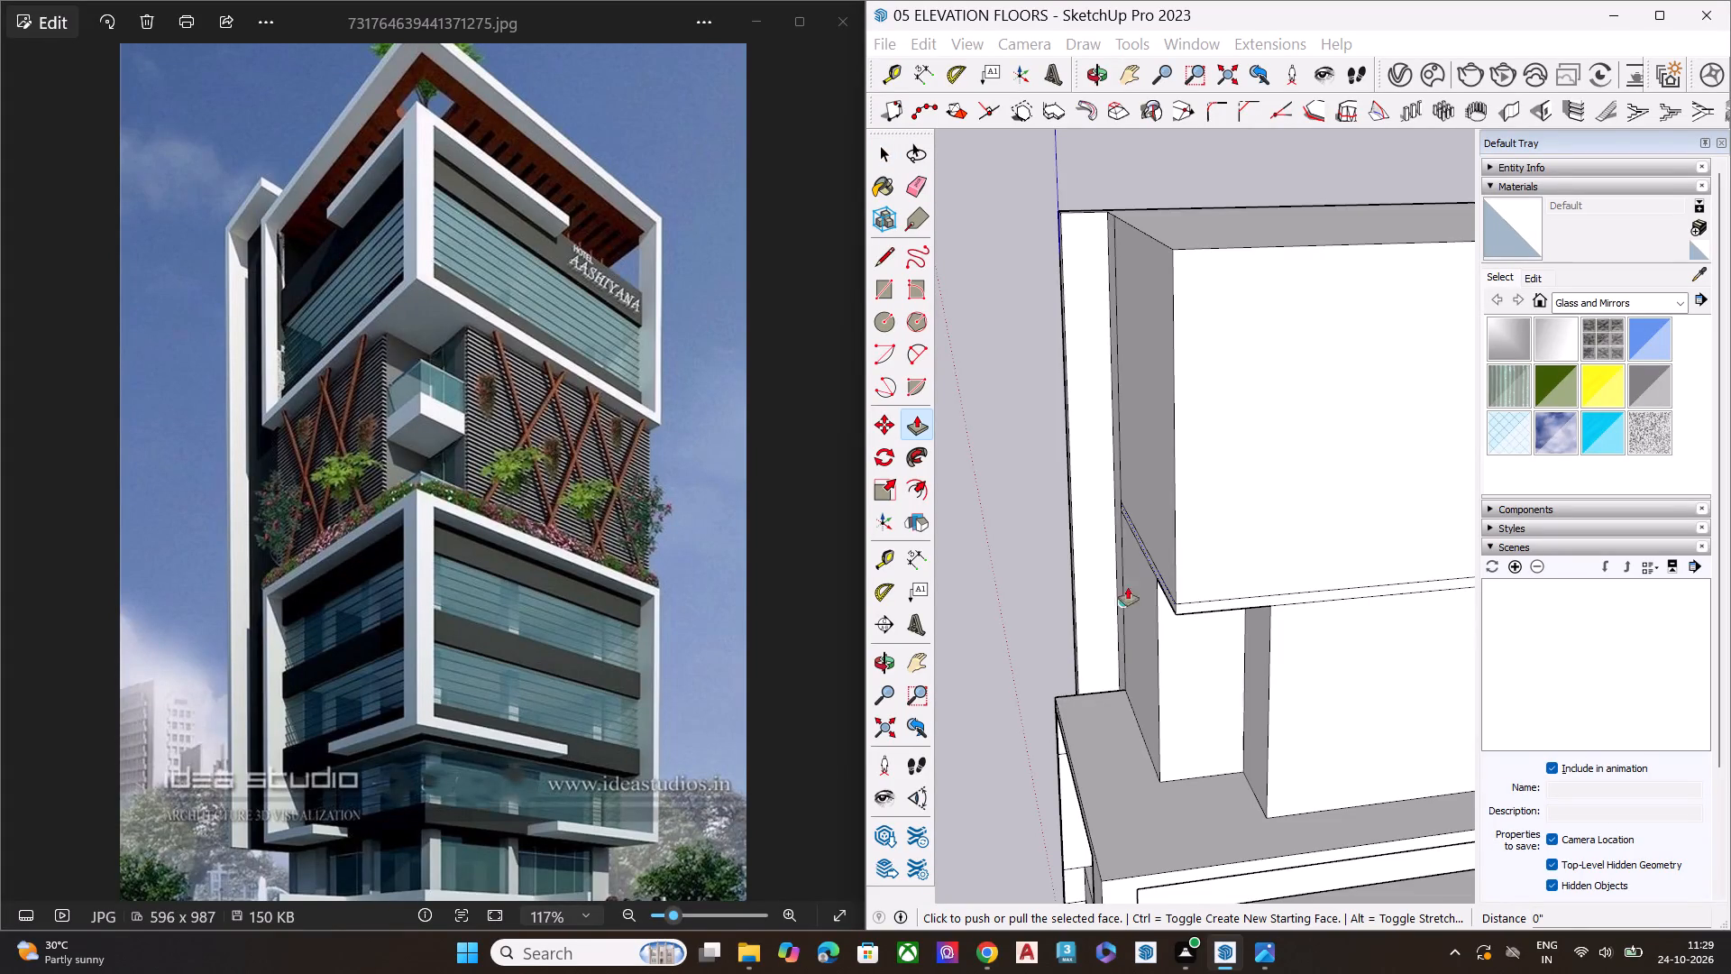
pyautogui.scroll(1, 1149, 580)
pyautogui.scroll(-1, 1151, 581)
pyautogui.scroll(4, 1152, 582)
pyautogui.click(1169, 593)
pyautogui.scroll(-3, 1103, 611)
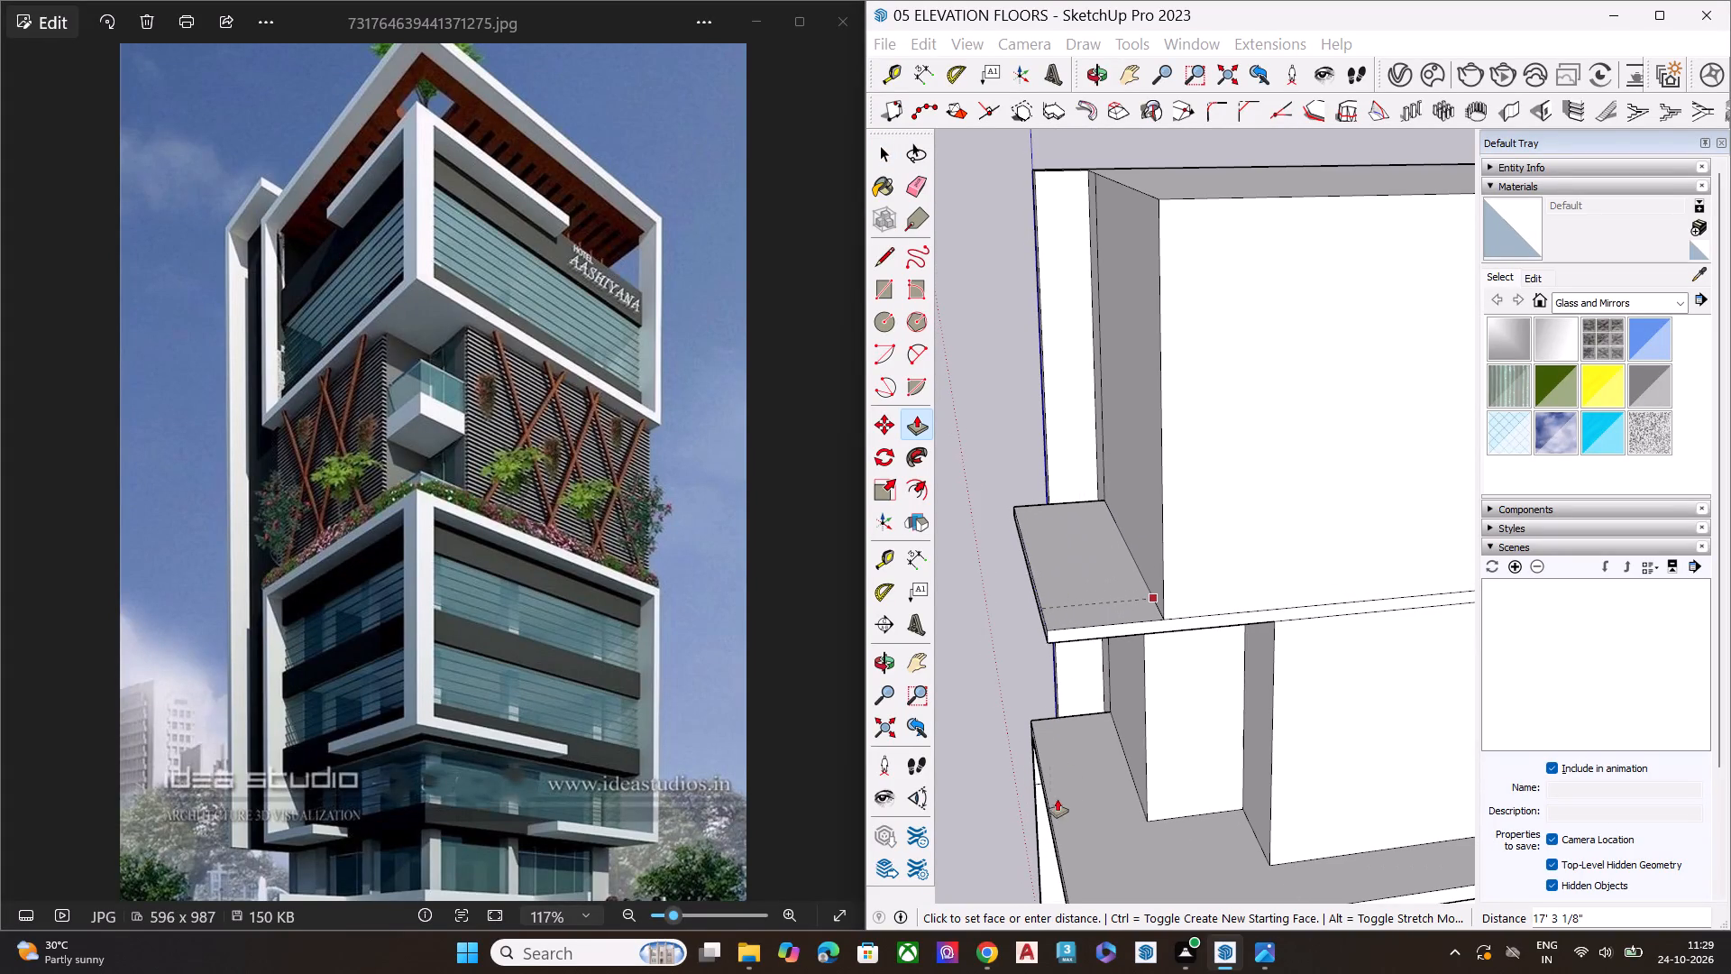
pyautogui.click(1052, 817)
pyautogui.press('space')
# Push/Pull the right facade's slab band out to the lower block's outer edge.
pyautogui.scroll(-5, 1049, 531)
pyautogui.scroll(1, 1053, 572)
pyautogui.scroll(-3, 1055, 575)
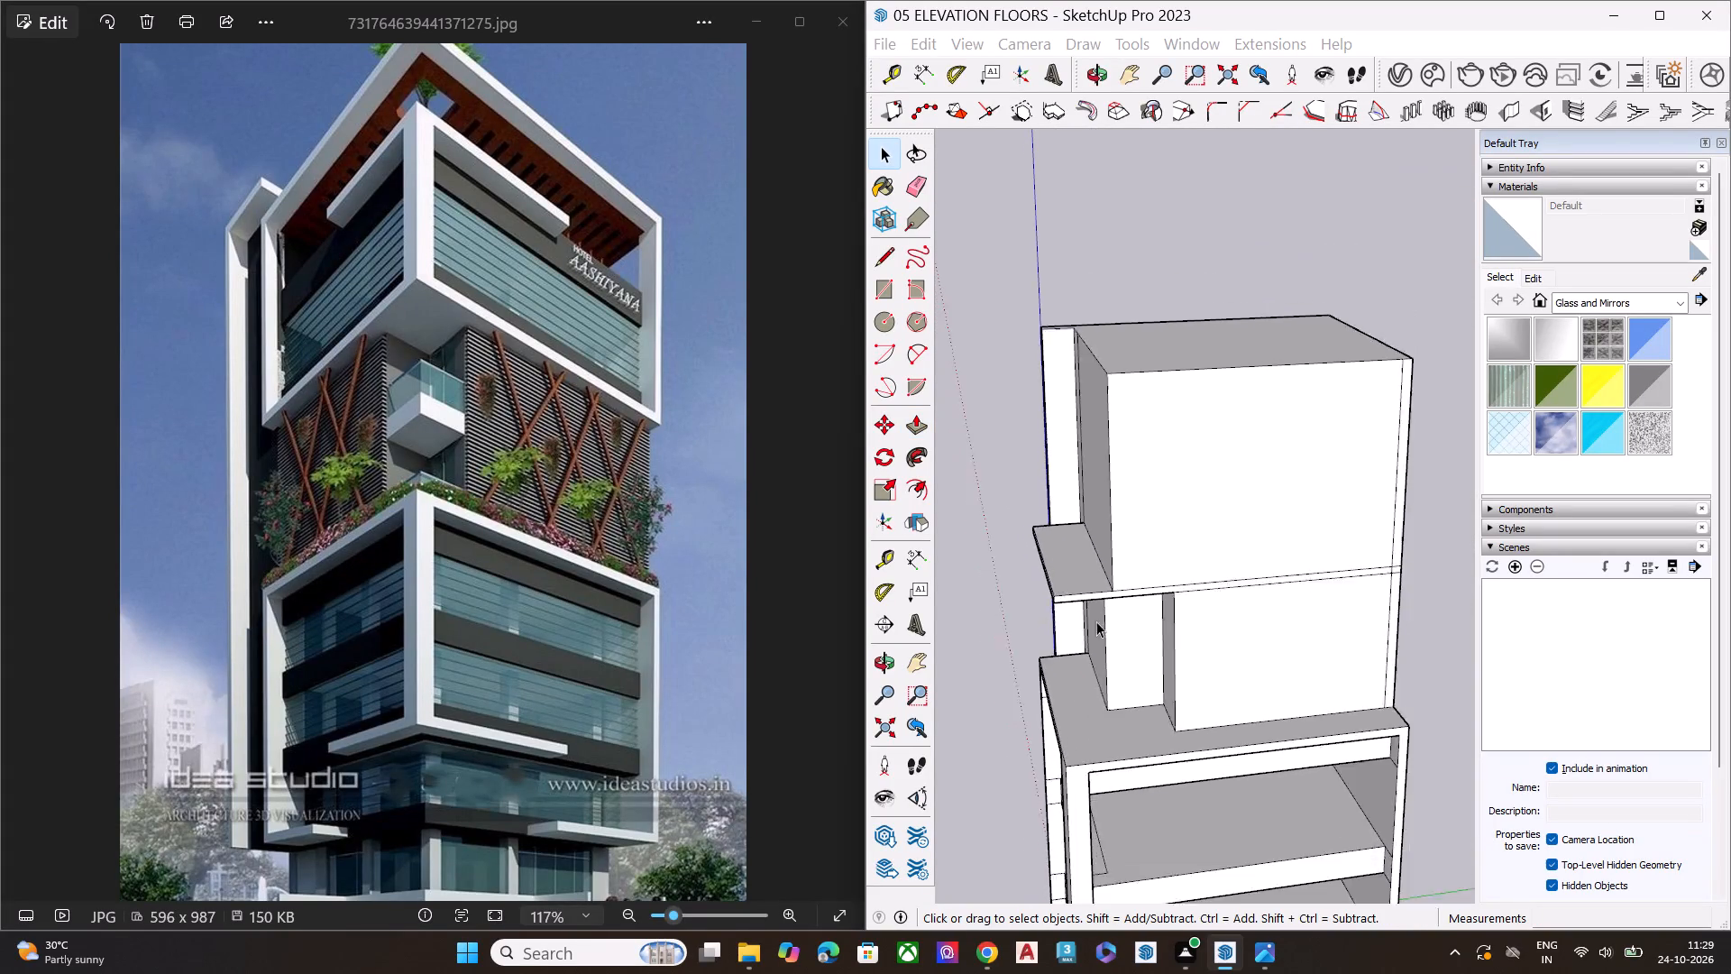
pyautogui.moveTo(1113, 641); pyautogui.dragTo(1637, 694, button='middle')
pyautogui.moveTo(1369, 672); pyautogui.dragTo(1365, 423, button='middle')
pyautogui.scroll(9, 1359, 441)
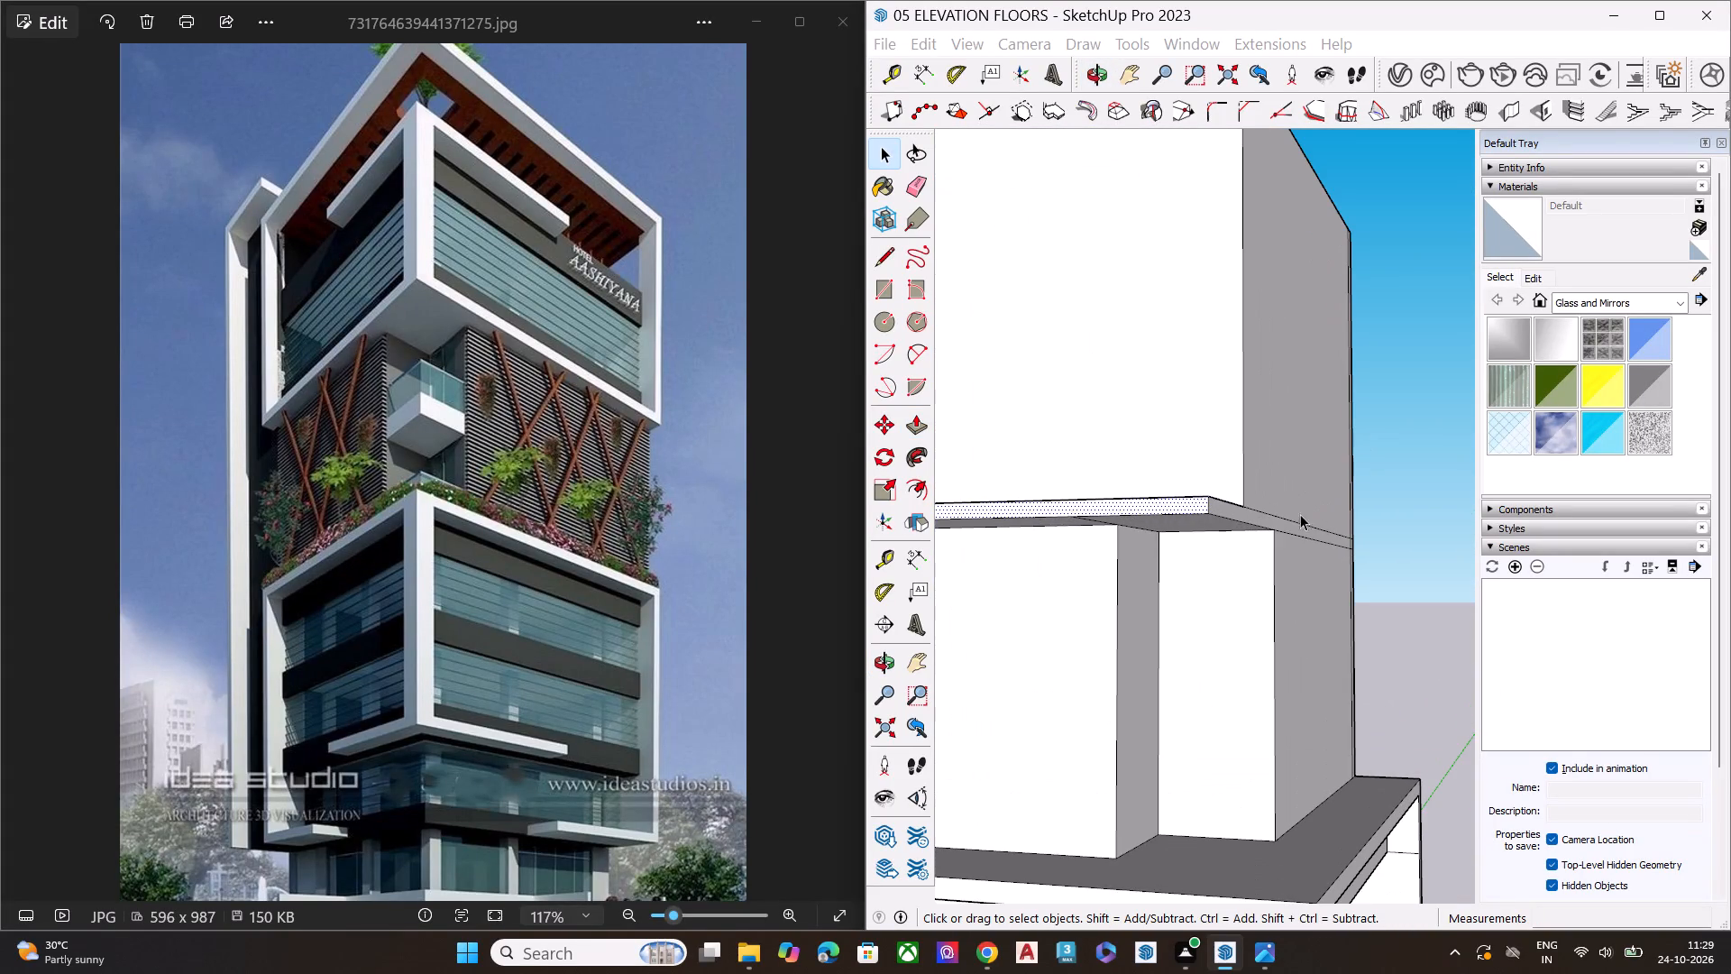
pyautogui.click(1279, 529)
pyautogui.click(1281, 526)
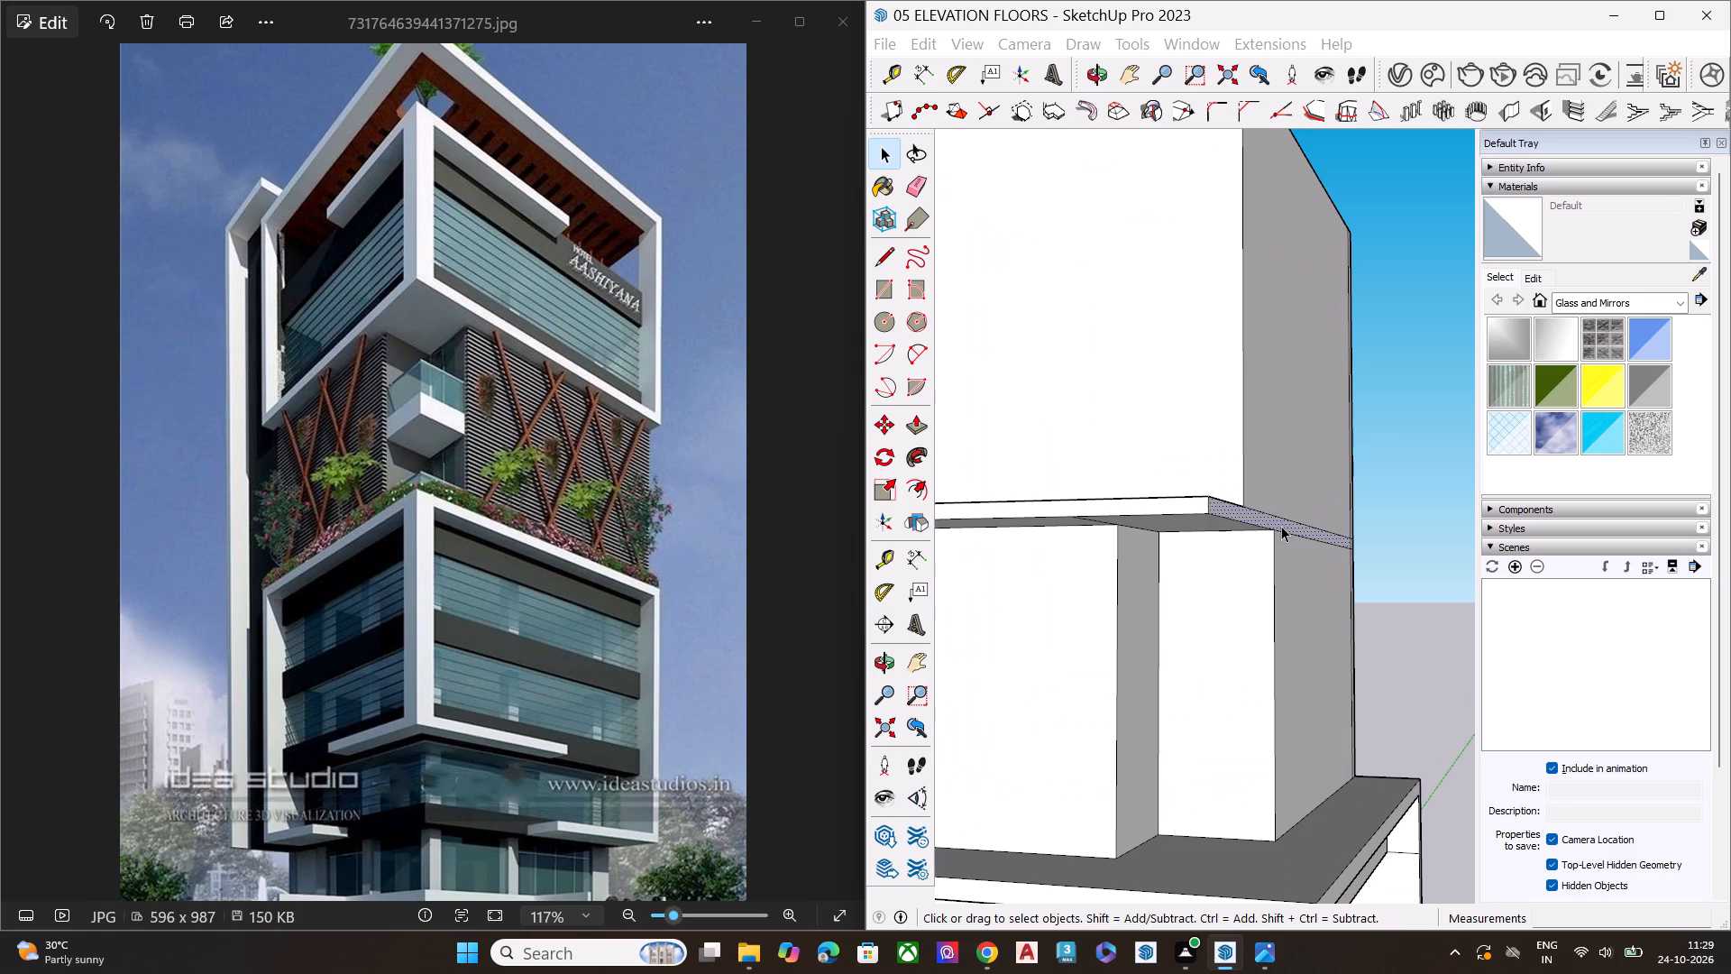
pyautogui.press('p')
pyautogui.click(1237, 510)
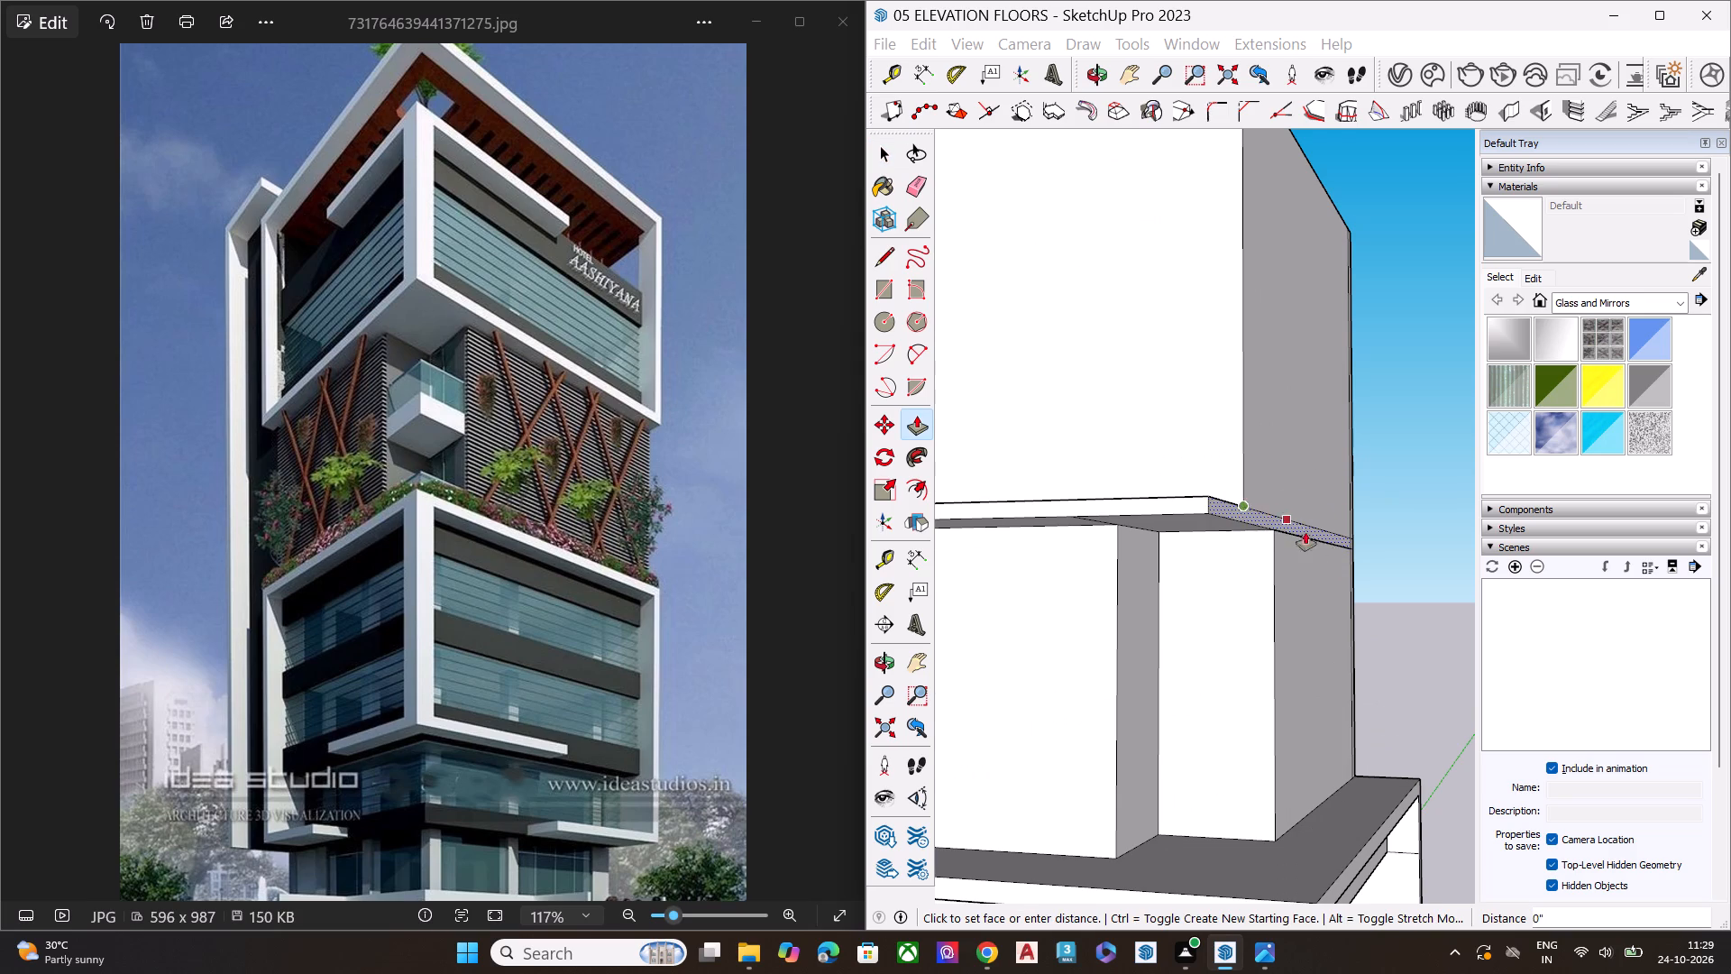
pyautogui.click(1381, 823)
pyautogui.press('space')
# Delete the two leftover lines on the projecting slab's underside beside the corner recess.
pyautogui.scroll(-4, 1257, 445)
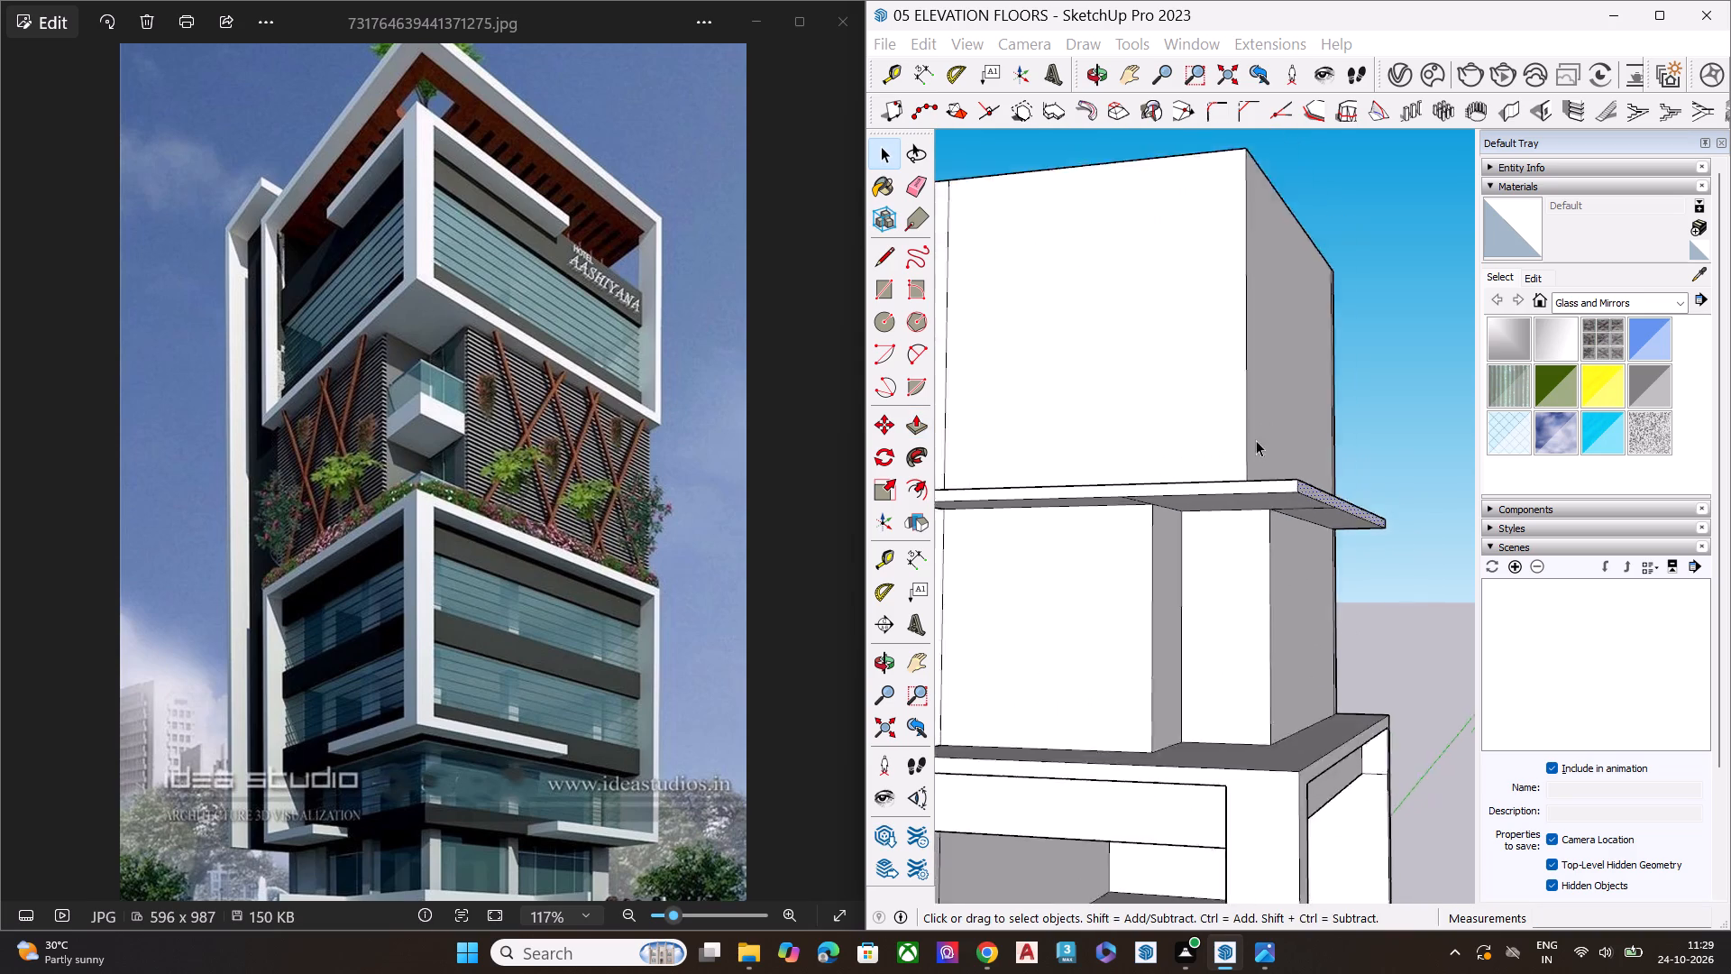
pyautogui.scroll(-4, 1256, 440)
pyautogui.moveTo(1312, 569); pyautogui.dragTo(1039, 458, button='middle')
pyautogui.scroll(3, 1228, 429)
pyautogui.scroll(-1, 1228, 429)
pyautogui.scroll(2, 1223, 433)
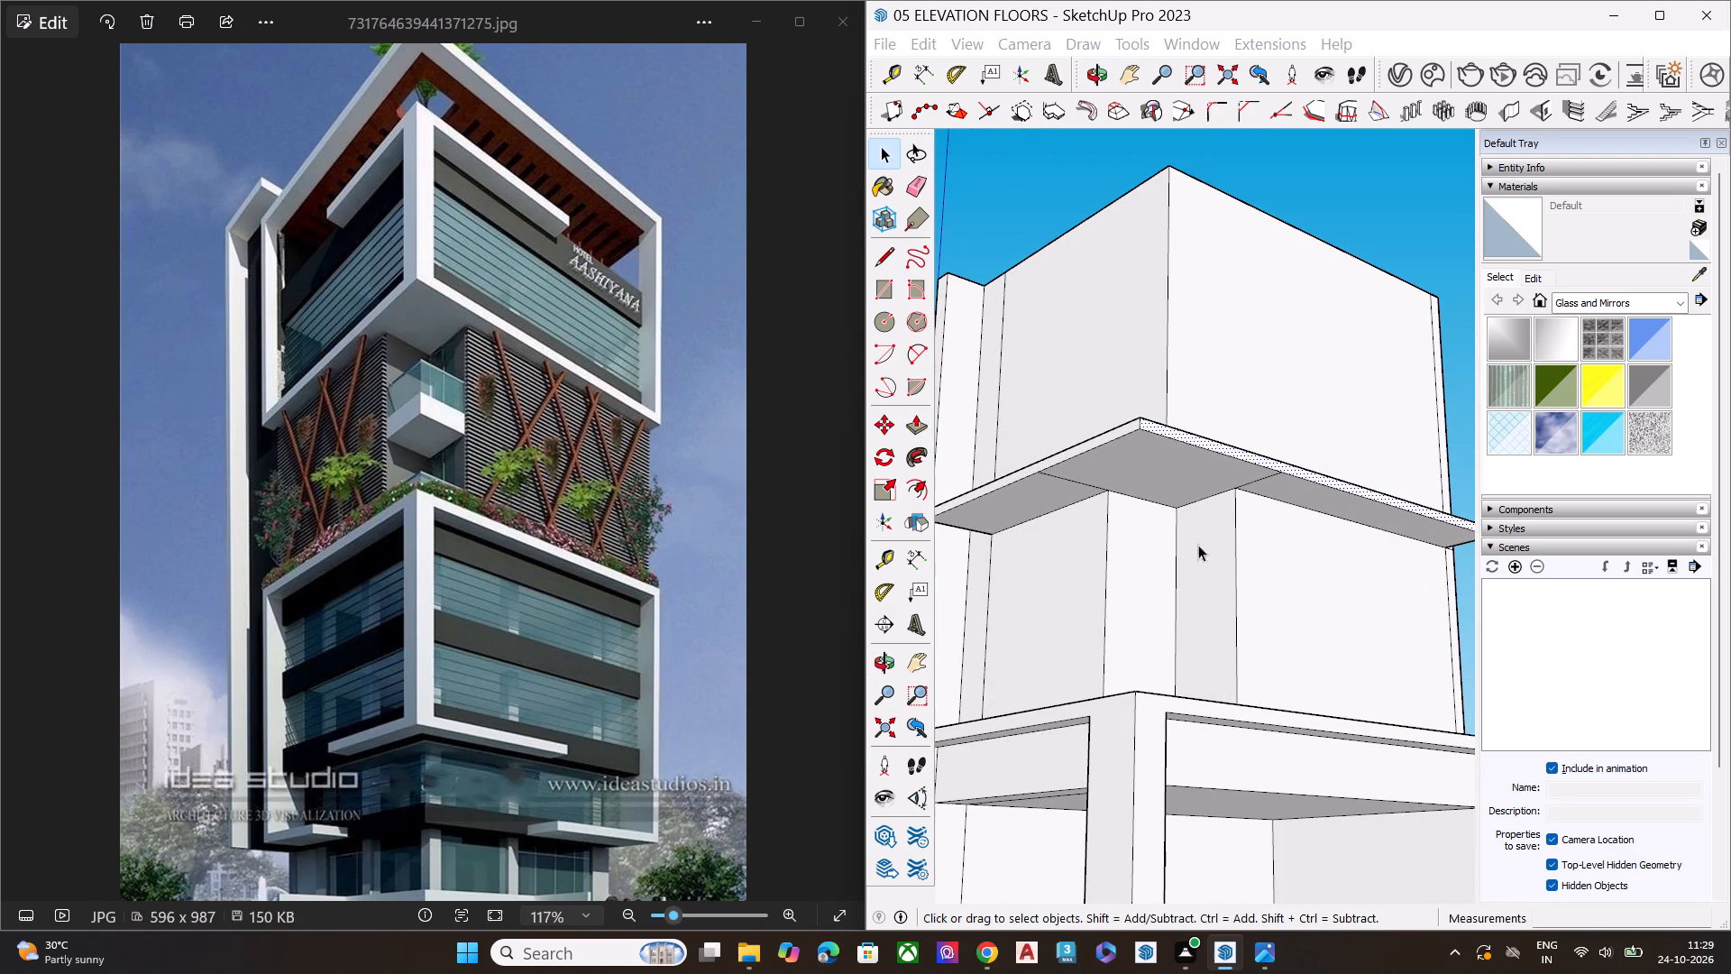
pyautogui.moveTo(1204, 541); pyautogui.dragTo(1234, 421, button='middle')
pyautogui.scroll(2, 1234, 421)
pyautogui.scroll(-1, 1234, 433)
pyautogui.scroll(2, 1234, 436)
pyautogui.scroll(-1, 1234, 452)
pyautogui.scroll(1, 1236, 456)
pyautogui.click(1281, 468)
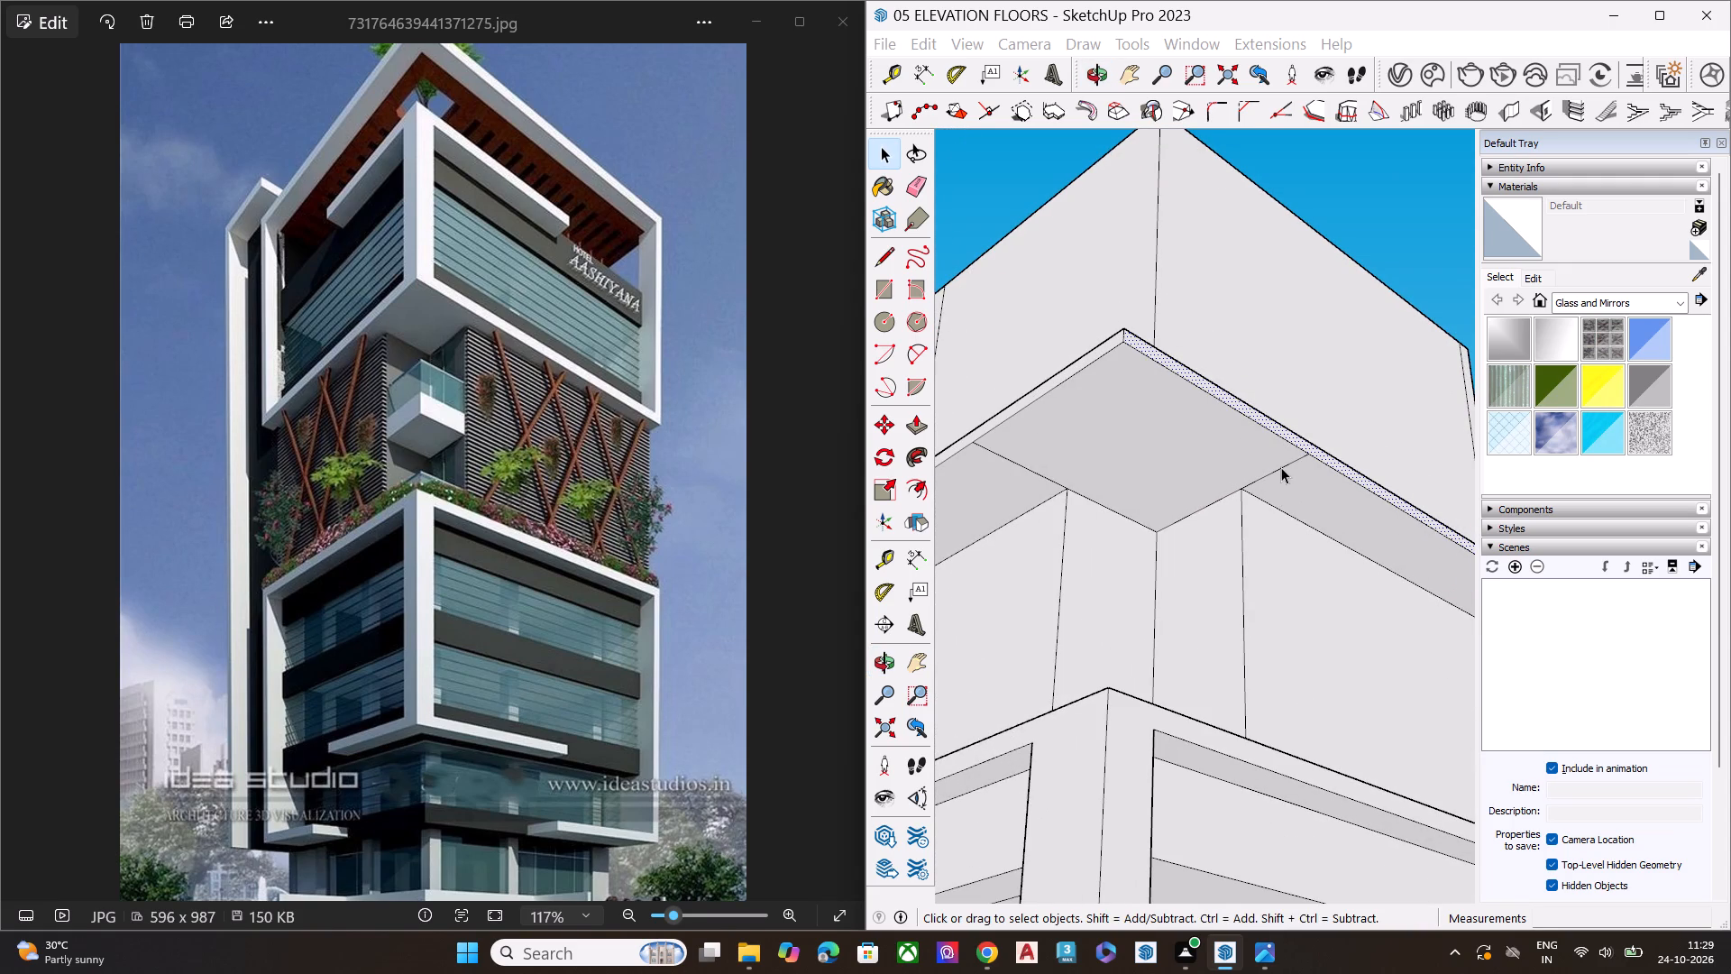
pyautogui.press('Delete')
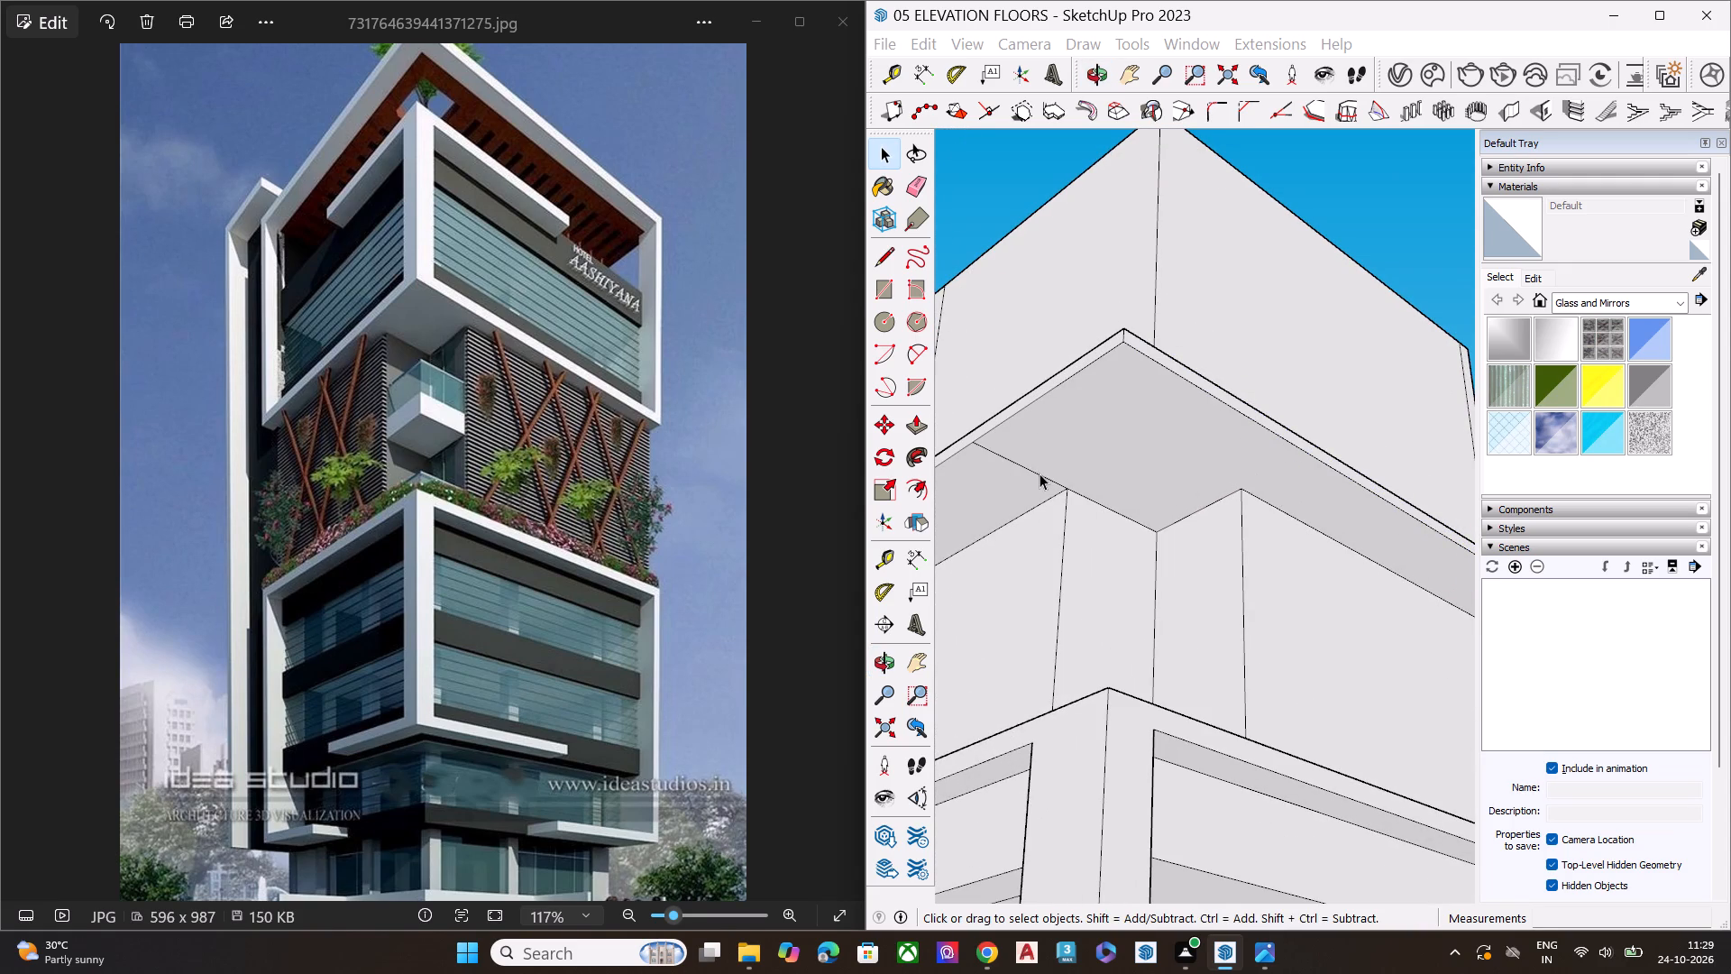
pyautogui.click(1042, 477)
pyautogui.press('Delete')
# Push/Pull the corner recess's wall beside the left facade slightly outward under the slab to make the recess smaller.
pyautogui.click(1094, 561)
pyautogui.press('p')
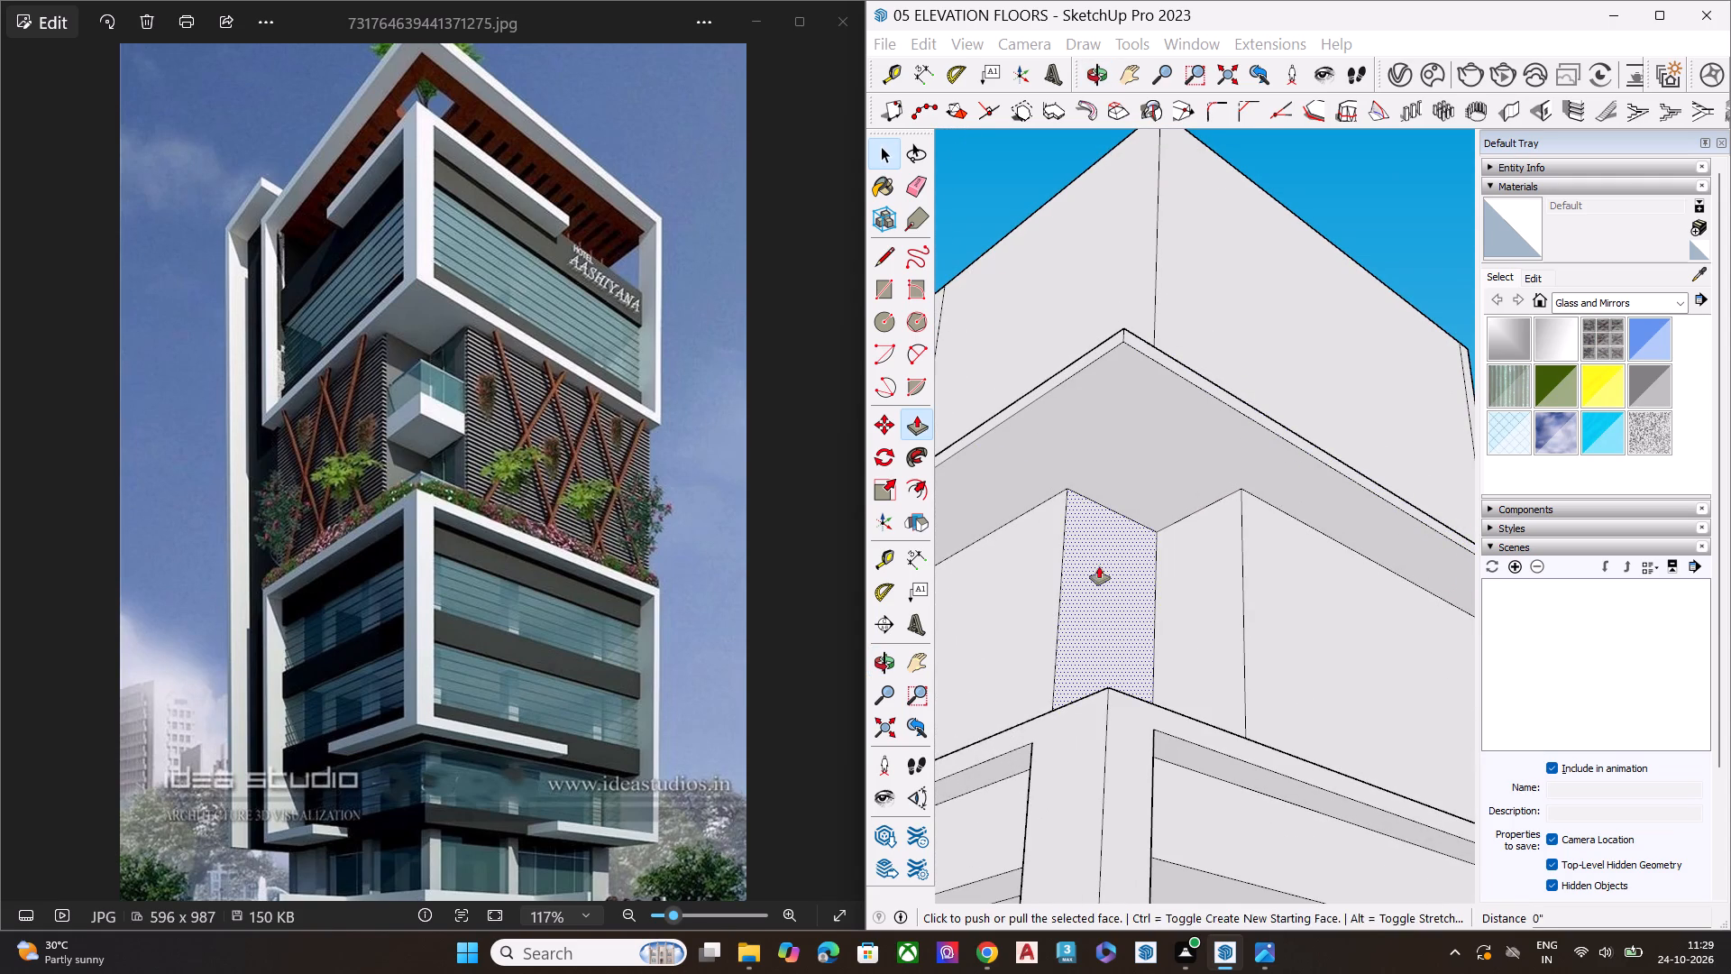
pyautogui.click(1099, 566)
pyautogui.click(1111, 521)
pyautogui.click(1224, 542)
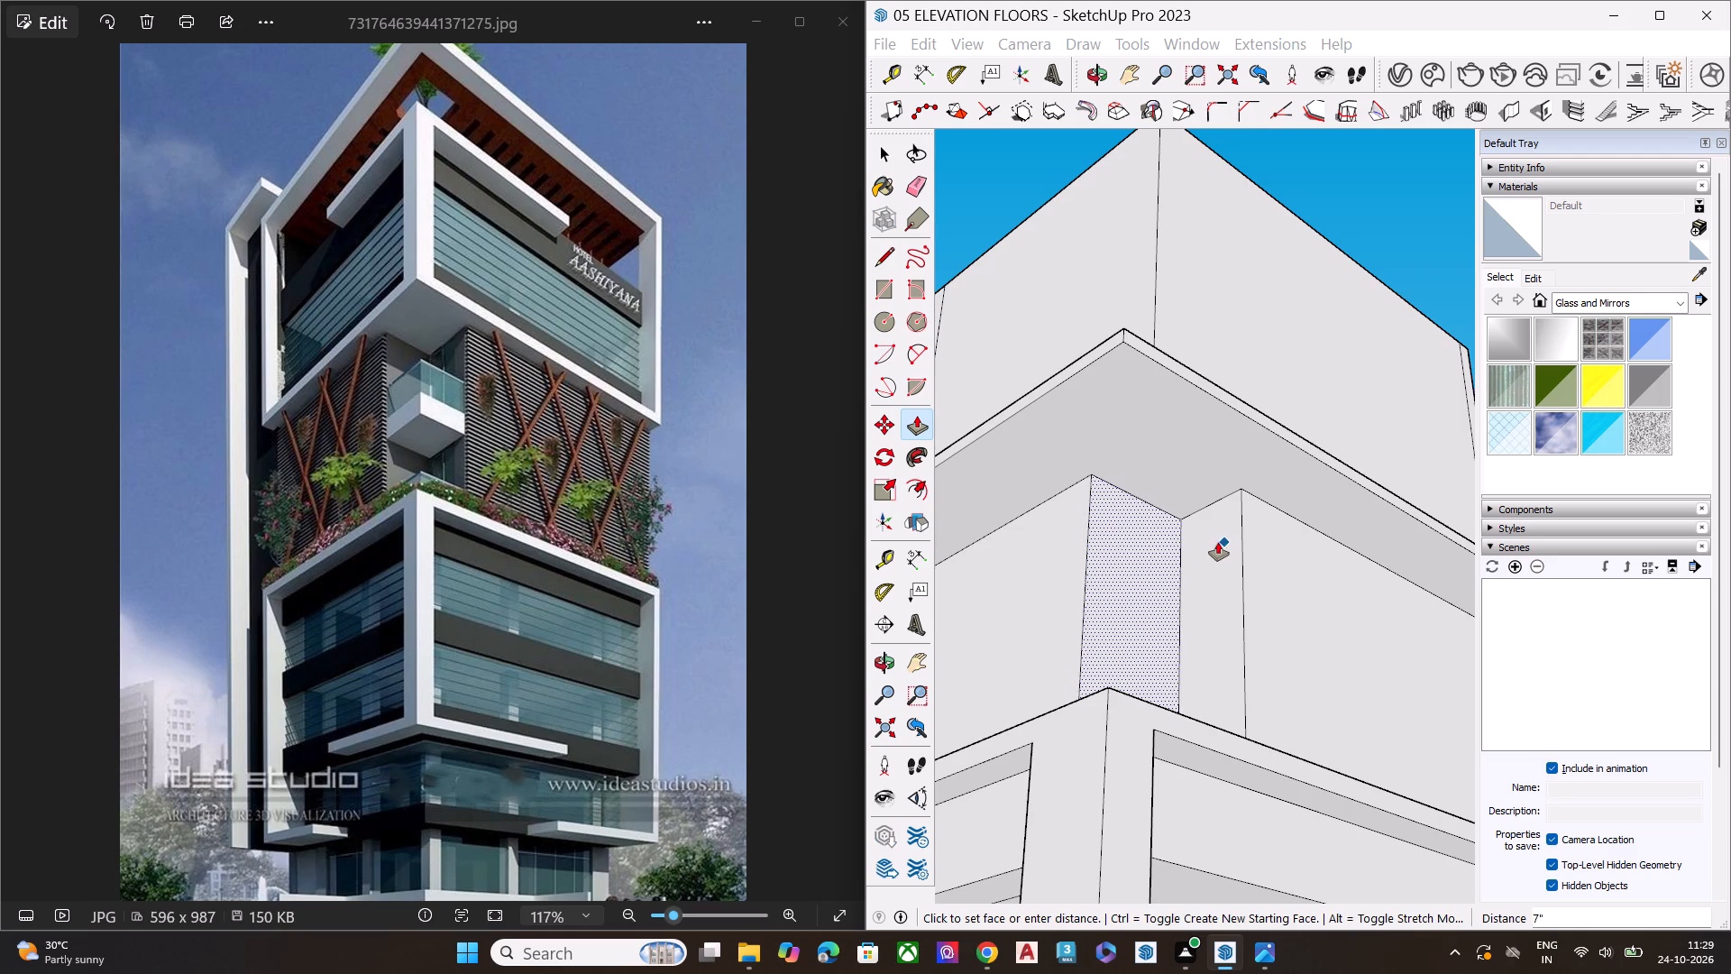
pyautogui.press('p')
pyautogui.click(1213, 545)
pyautogui.press('p')
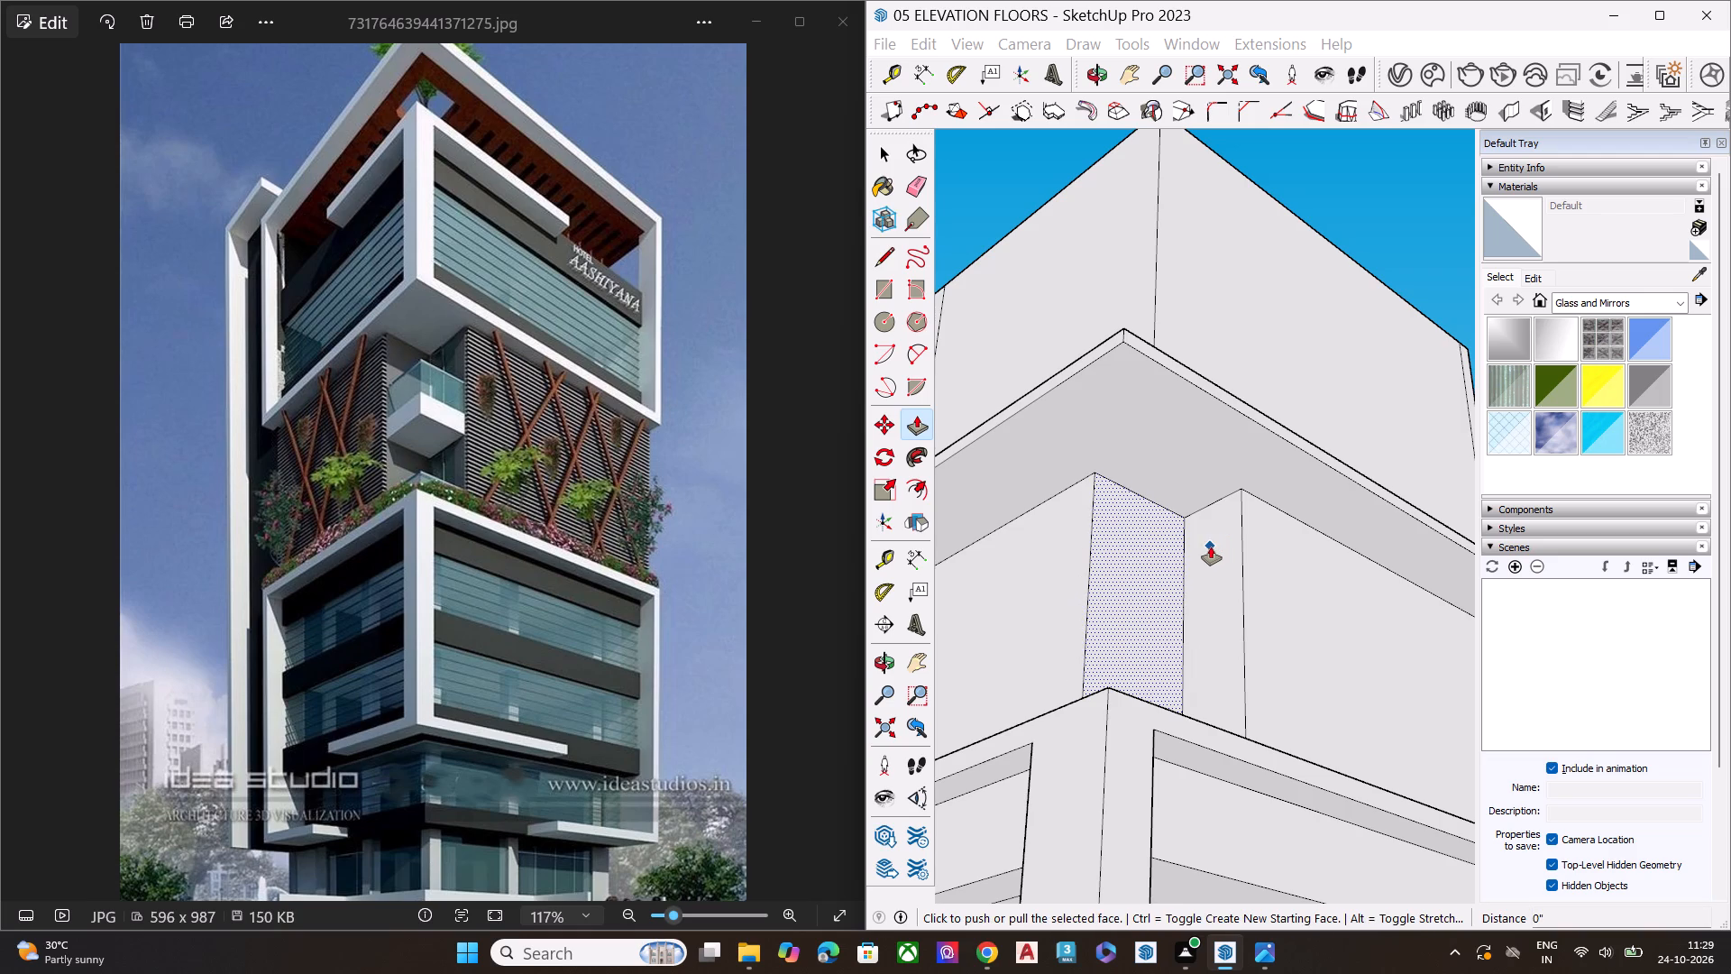
# Pull the corner recess's wall beside the right facade outward about 5' 5" to narrow the recess.
pyautogui.press('space')
pyautogui.click(1206, 555)
pyautogui.press('p')
pyautogui.click(1204, 556)
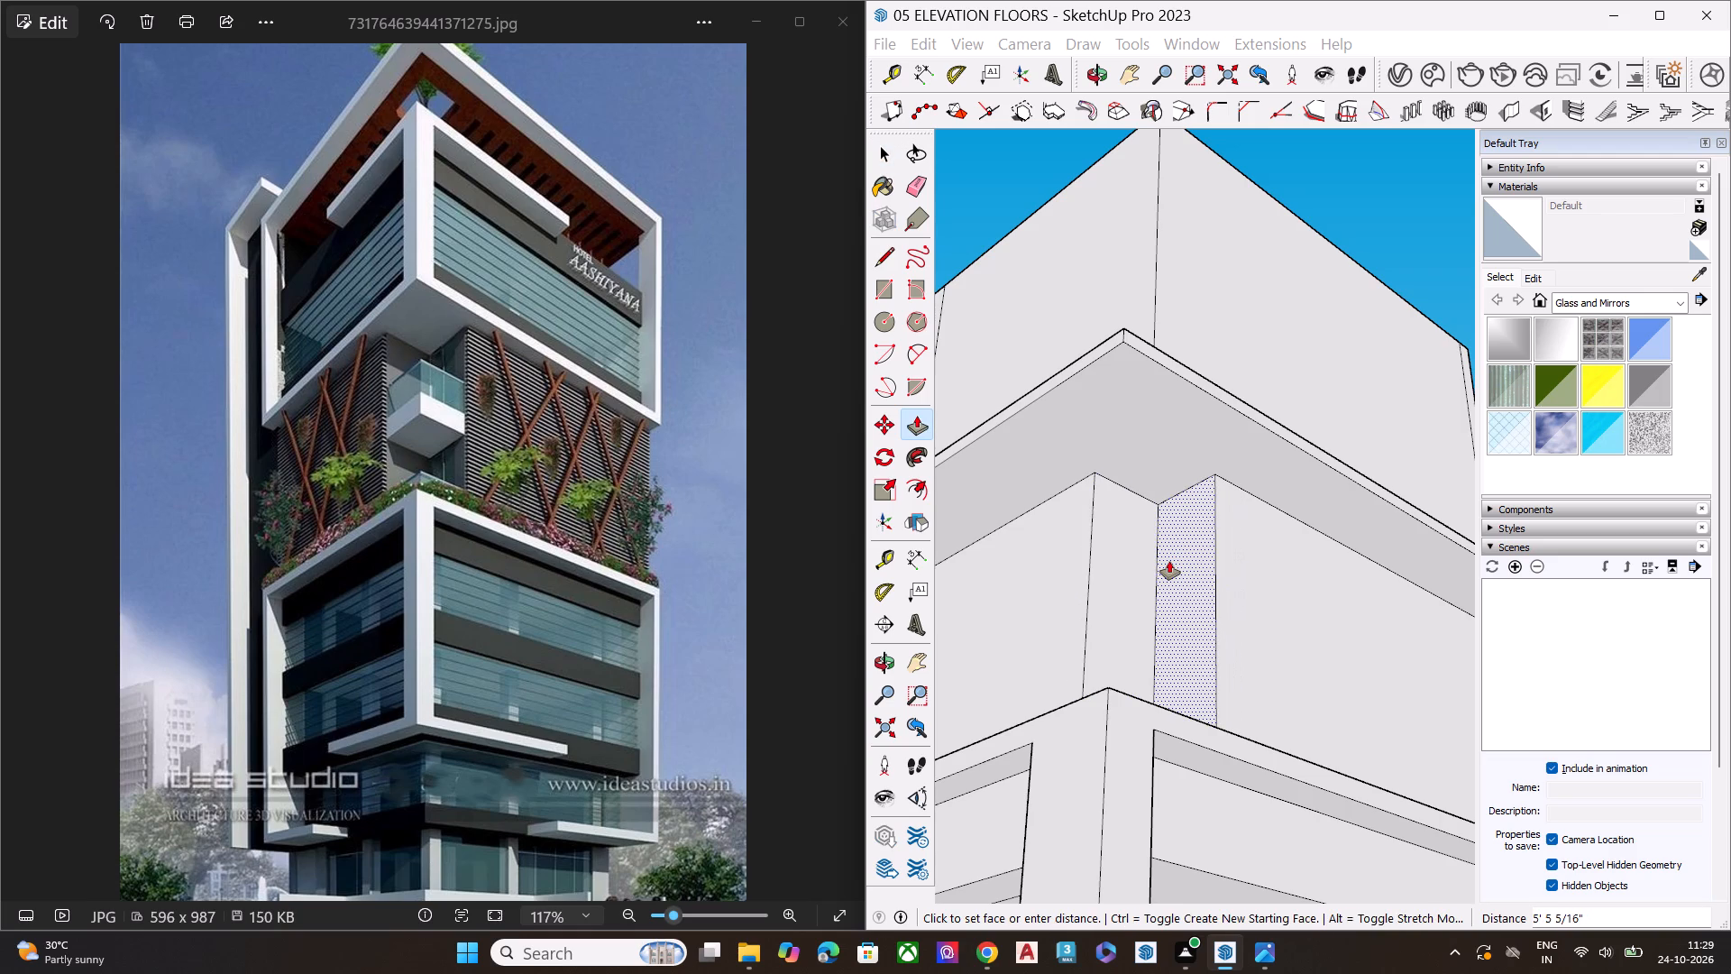
pyautogui.click(1169, 561)
# Pull the left facade's wall below the projecting slab outward about 10'.
pyautogui.scroll(-3, 1166, 385)
pyautogui.scroll(1, 1166, 385)
pyautogui.scroll(-3, 1166, 385)
pyautogui.moveTo(1156, 542); pyautogui.dragTo(1142, 479, button='middle')
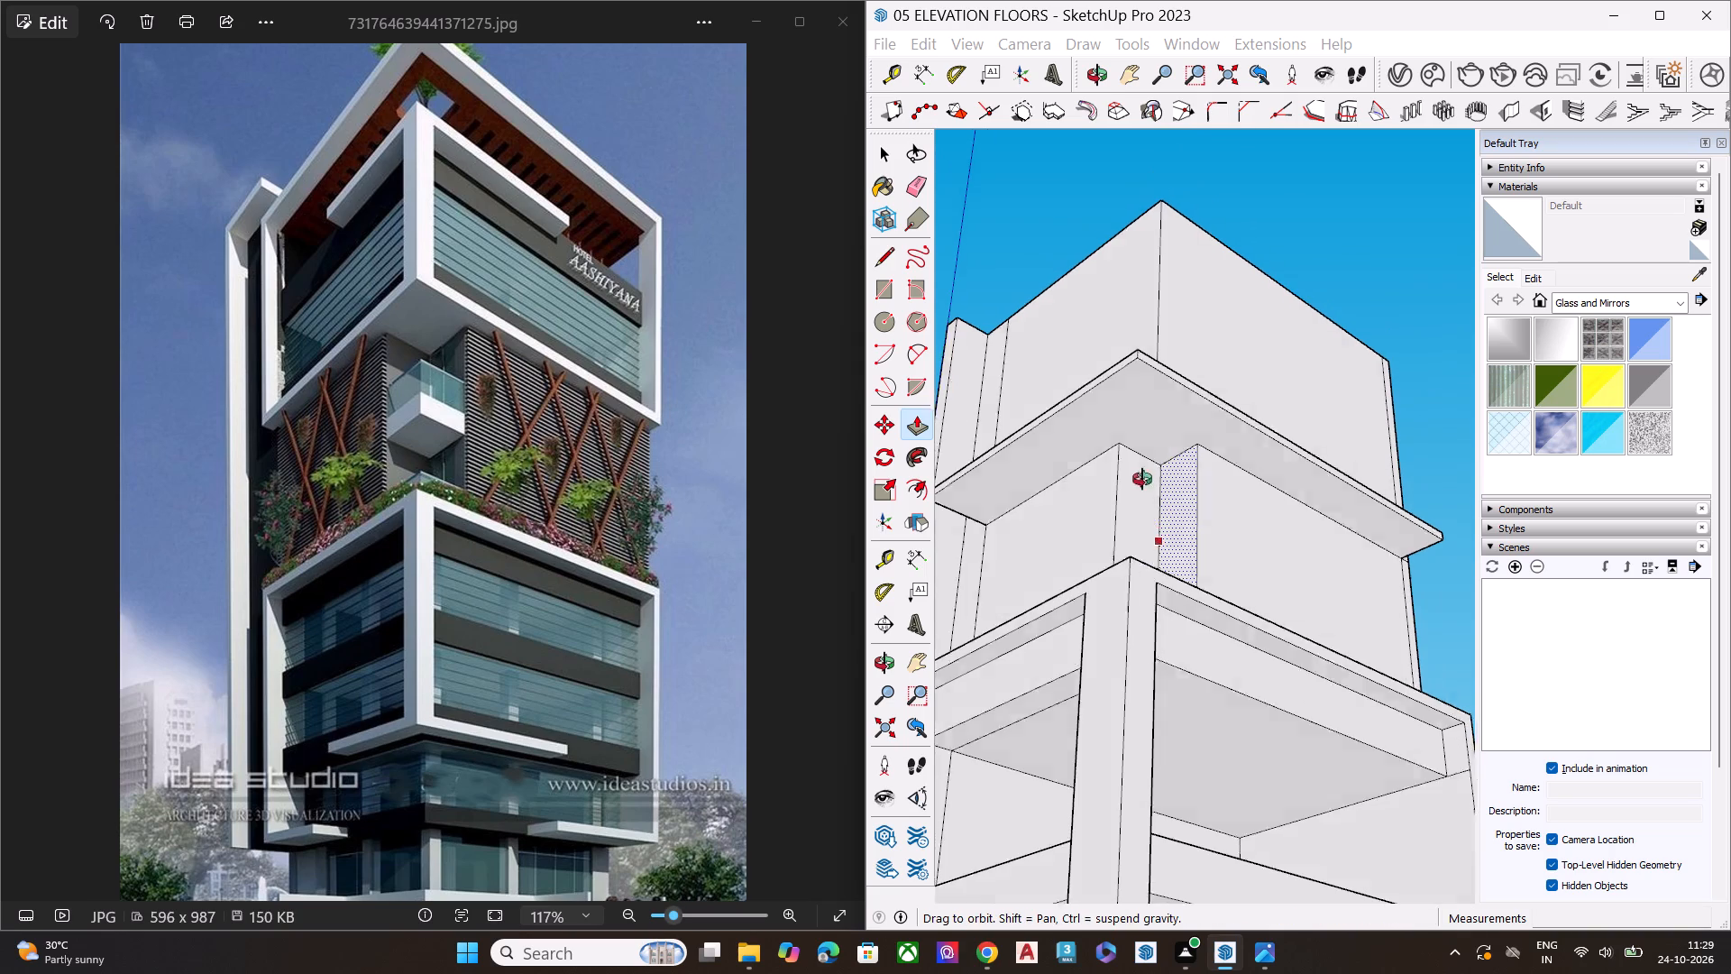
pyautogui.moveTo(1142, 479); pyautogui.dragTo(1070, 639, button='middle')
pyautogui.scroll(6, 1072, 596)
pyautogui.click(1075, 589)
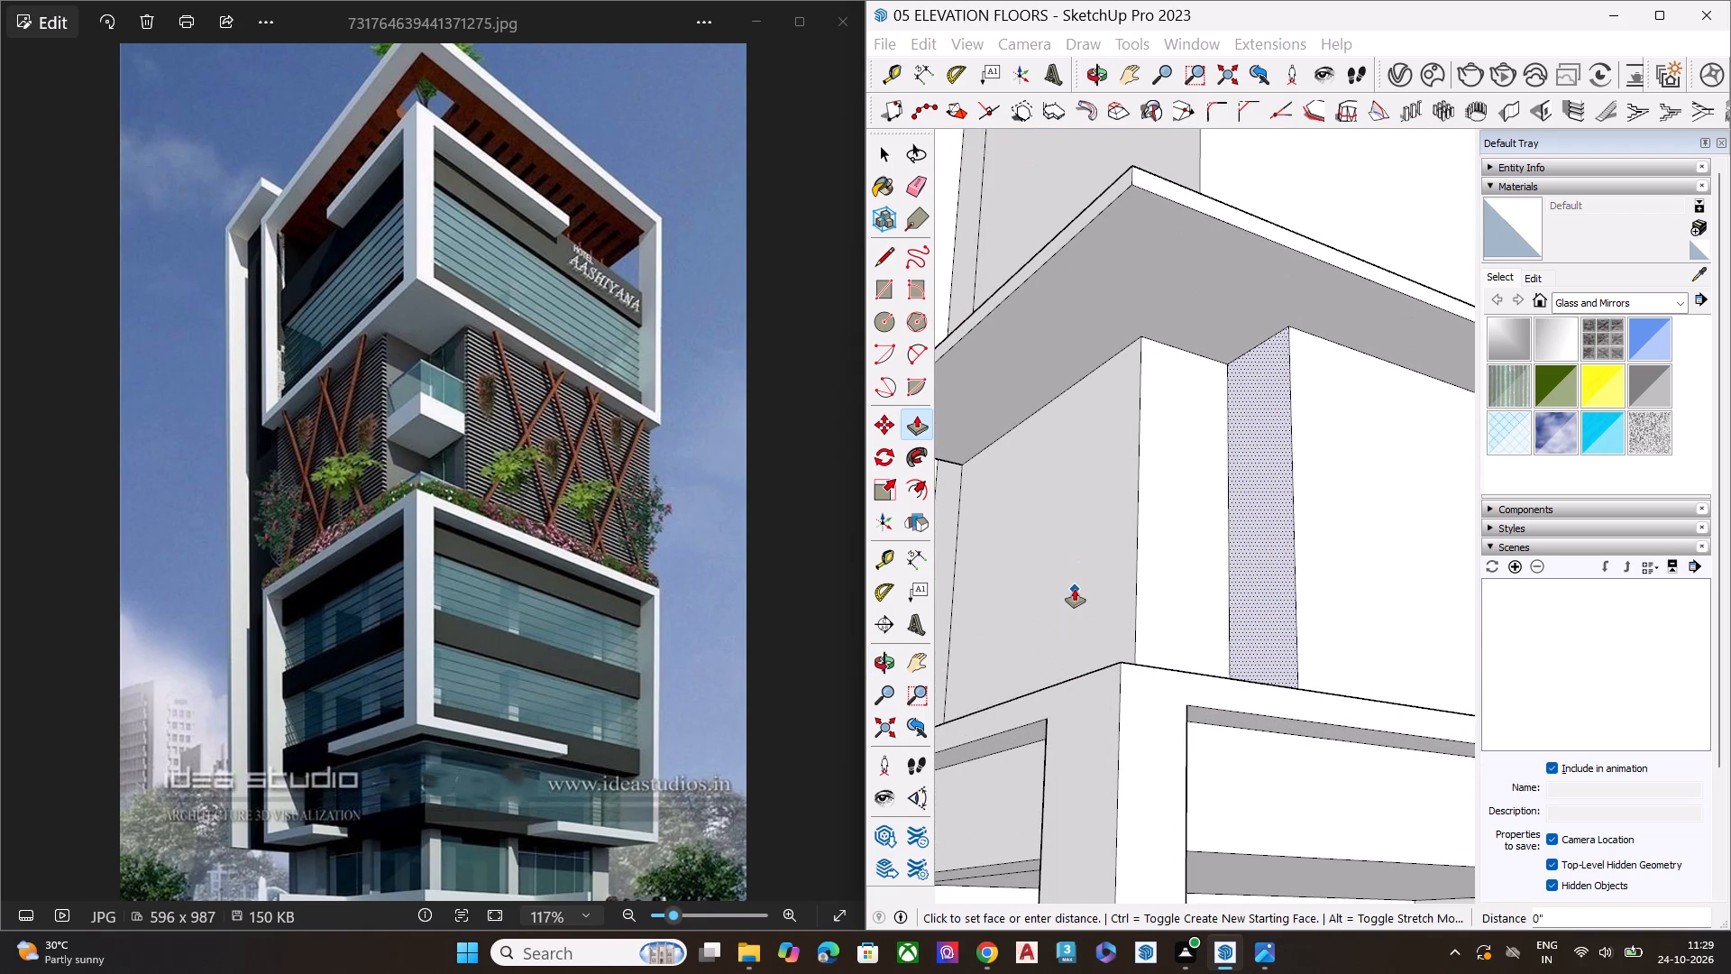
pyautogui.press('space')
pyautogui.click(1085, 543)
pyautogui.press('p')
pyautogui.click(1085, 542)
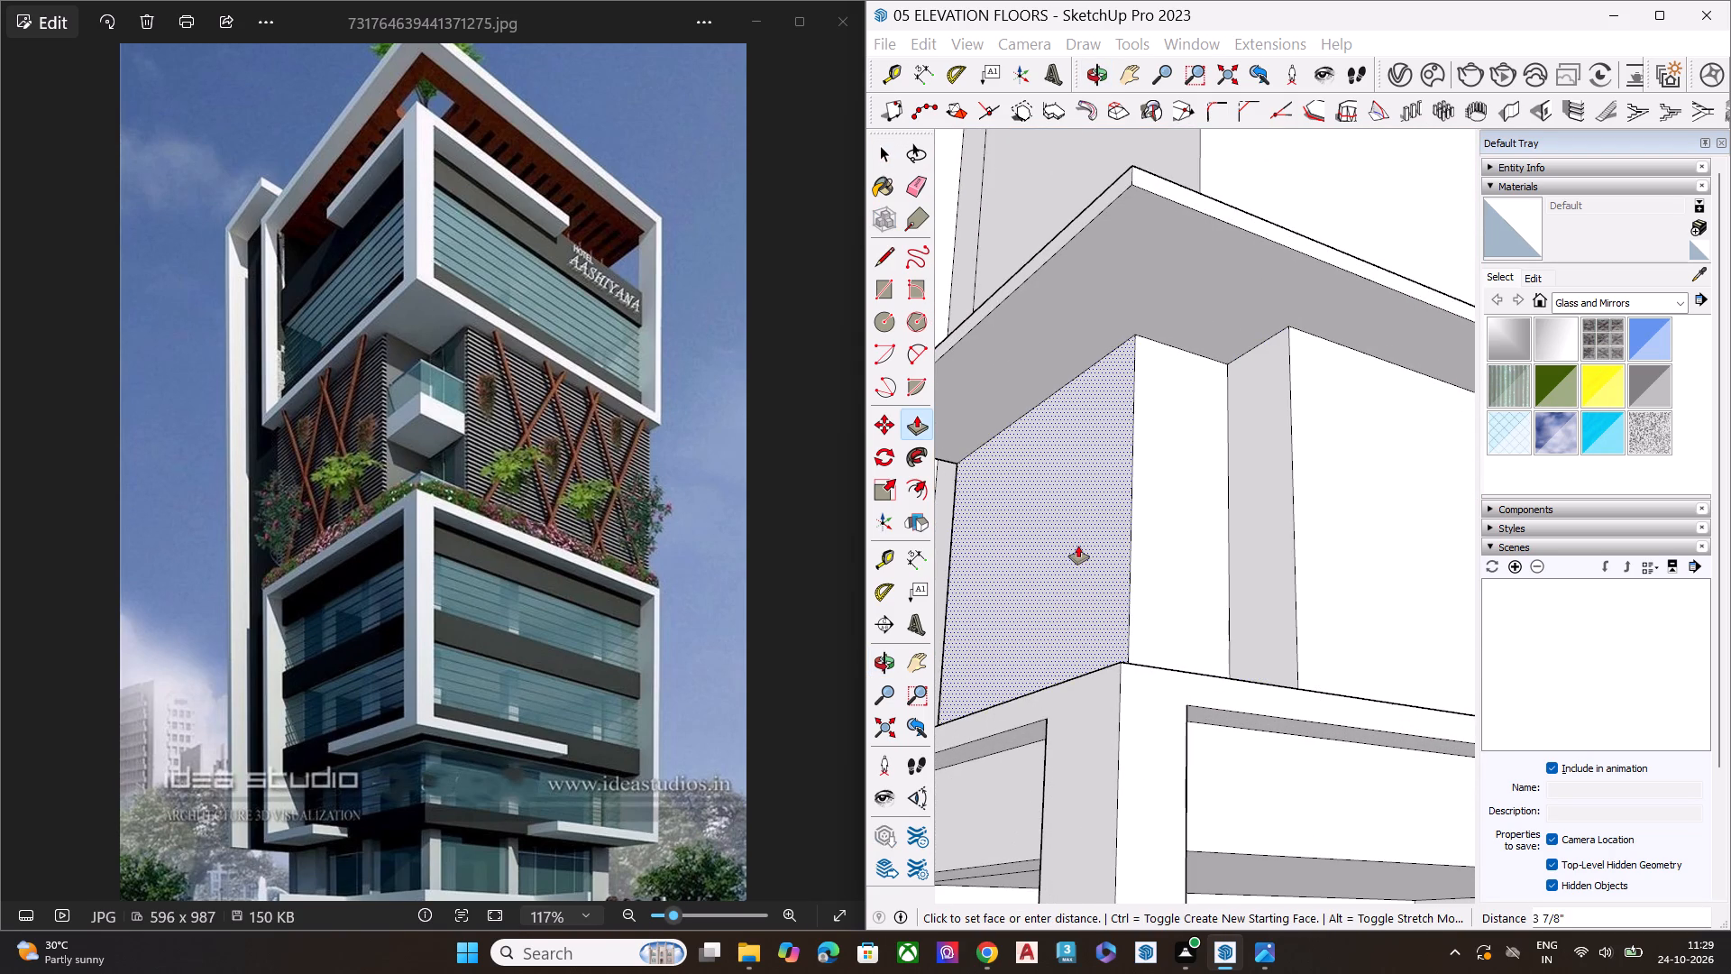
pyautogui.scroll(-4, 1075, 547)
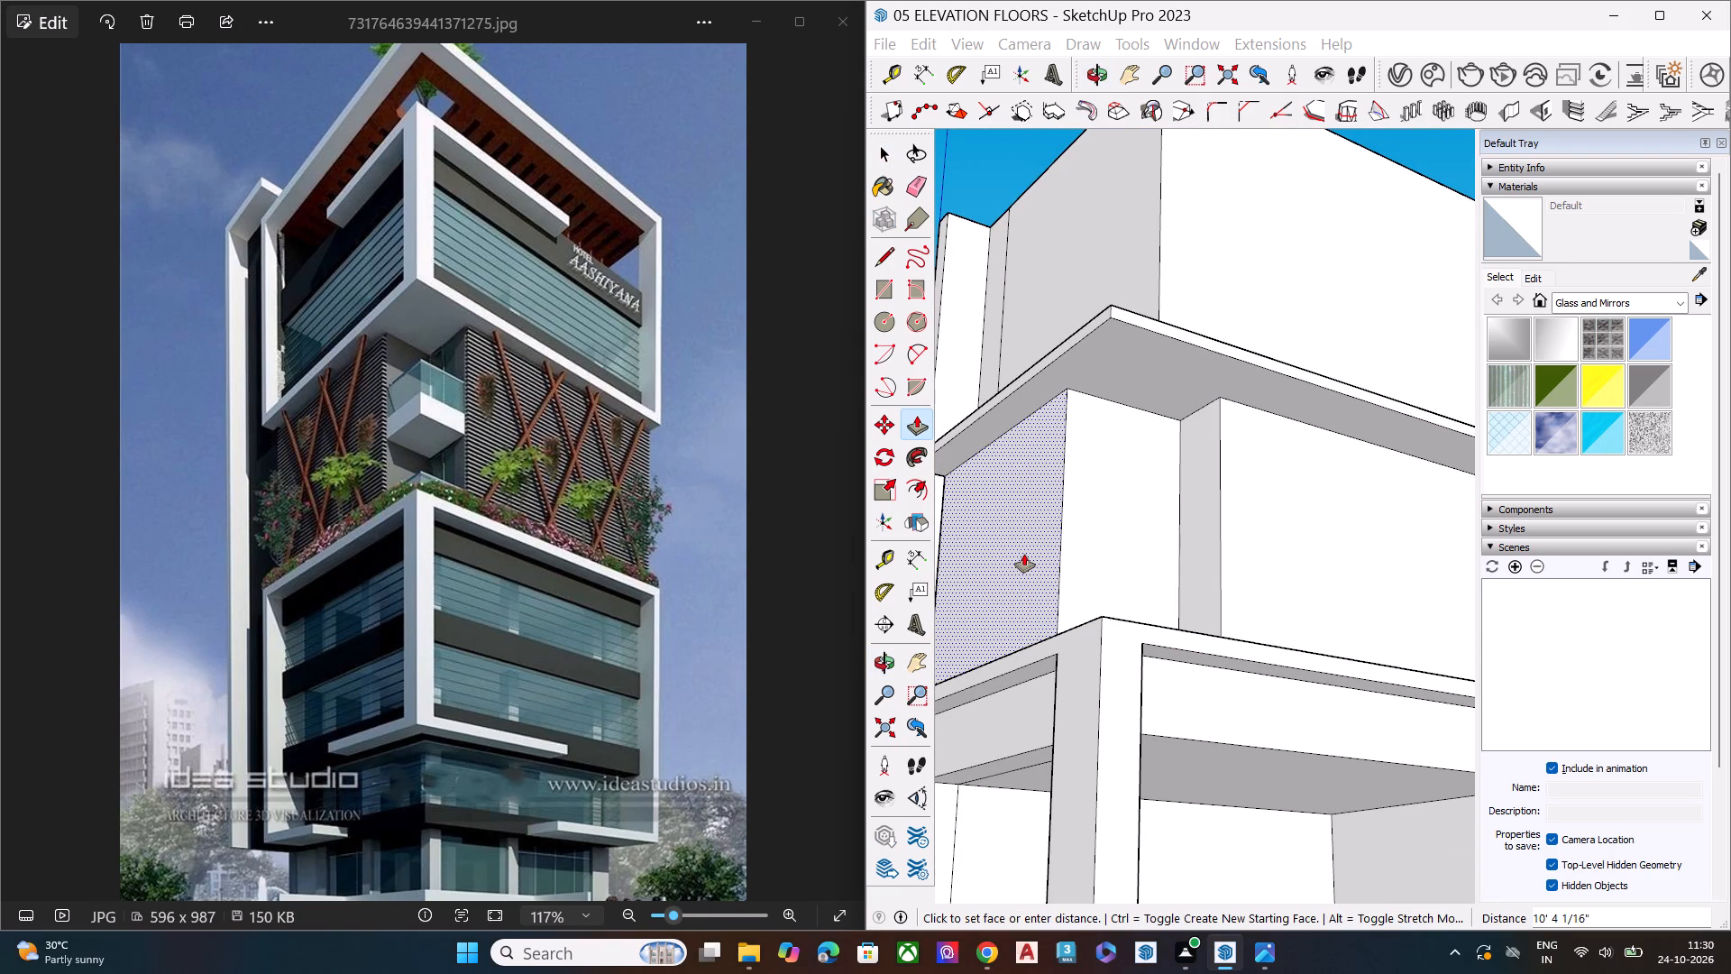
pyautogui.click(1029, 551)
pyautogui.press('space')
# Pull the right facade's wall below the projecting slab outward about 5'.
pyautogui.click(1236, 542)
pyautogui.scroll(-8, 970, 511)
pyautogui.moveTo(1122, 560); pyautogui.dragTo(1186, 549, button='middle')
pyautogui.scroll(1, 1123, 560)
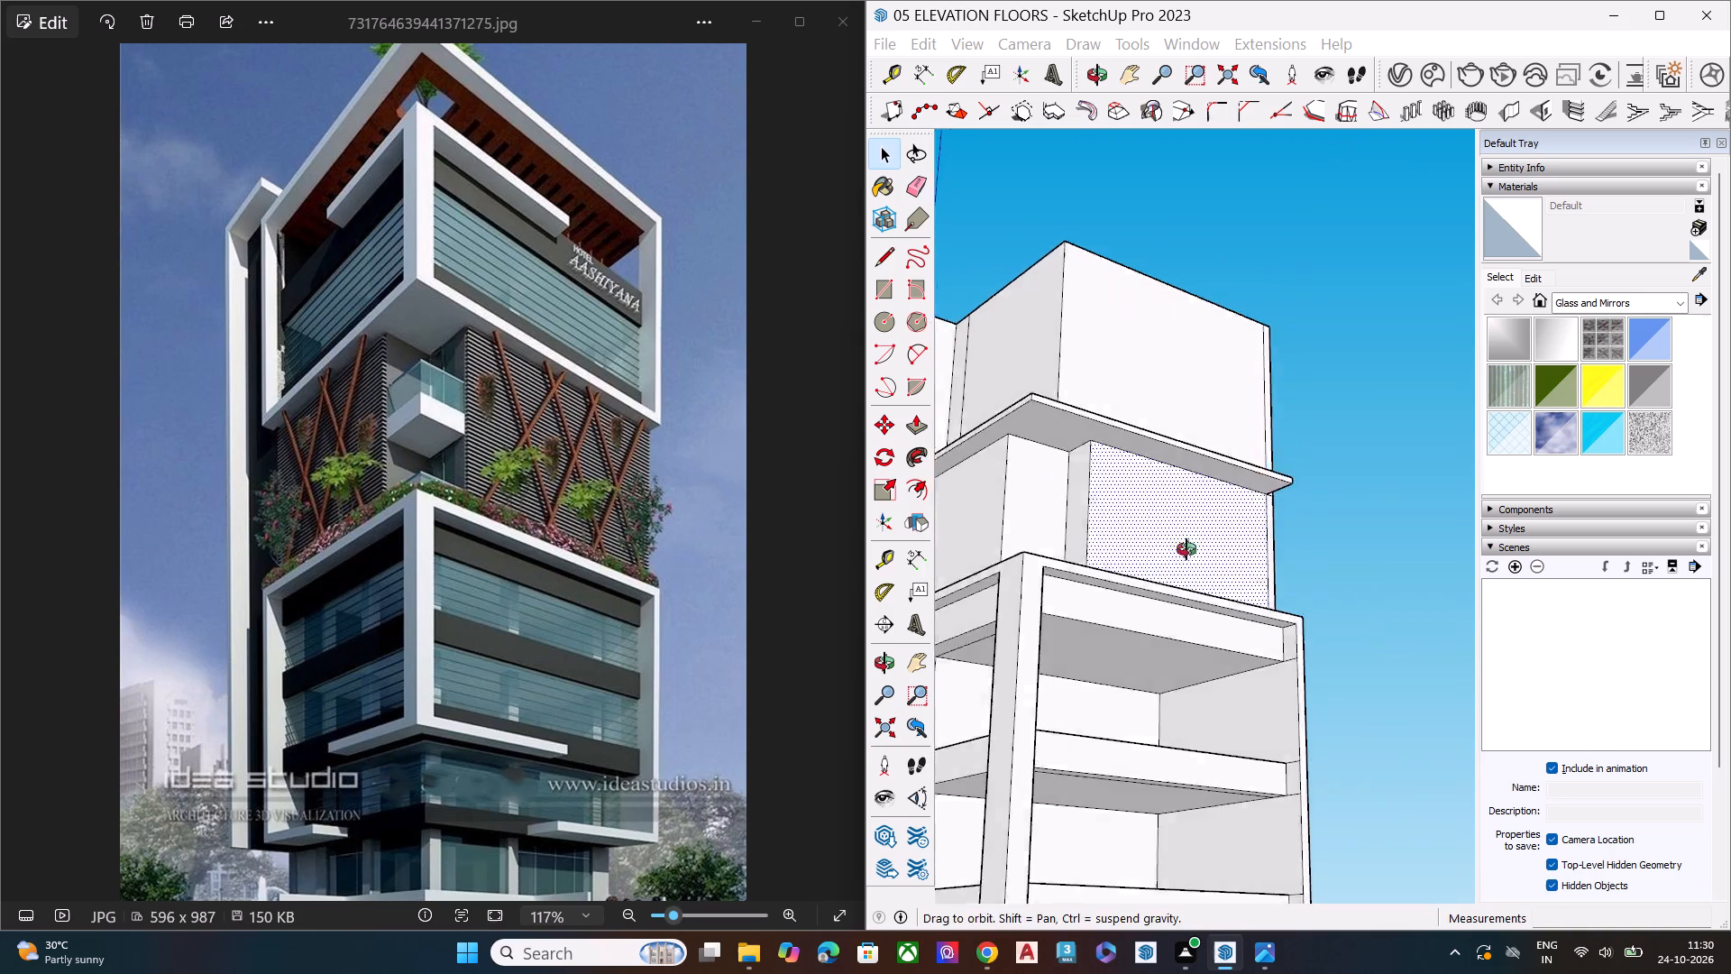
pyautogui.moveTo(1186, 549); pyautogui.dragTo(1316, 544, button='middle')
pyautogui.scroll(1, 1203, 537)
pyautogui.scroll(-1, 1181, 528)
pyautogui.scroll(3, 1177, 524)
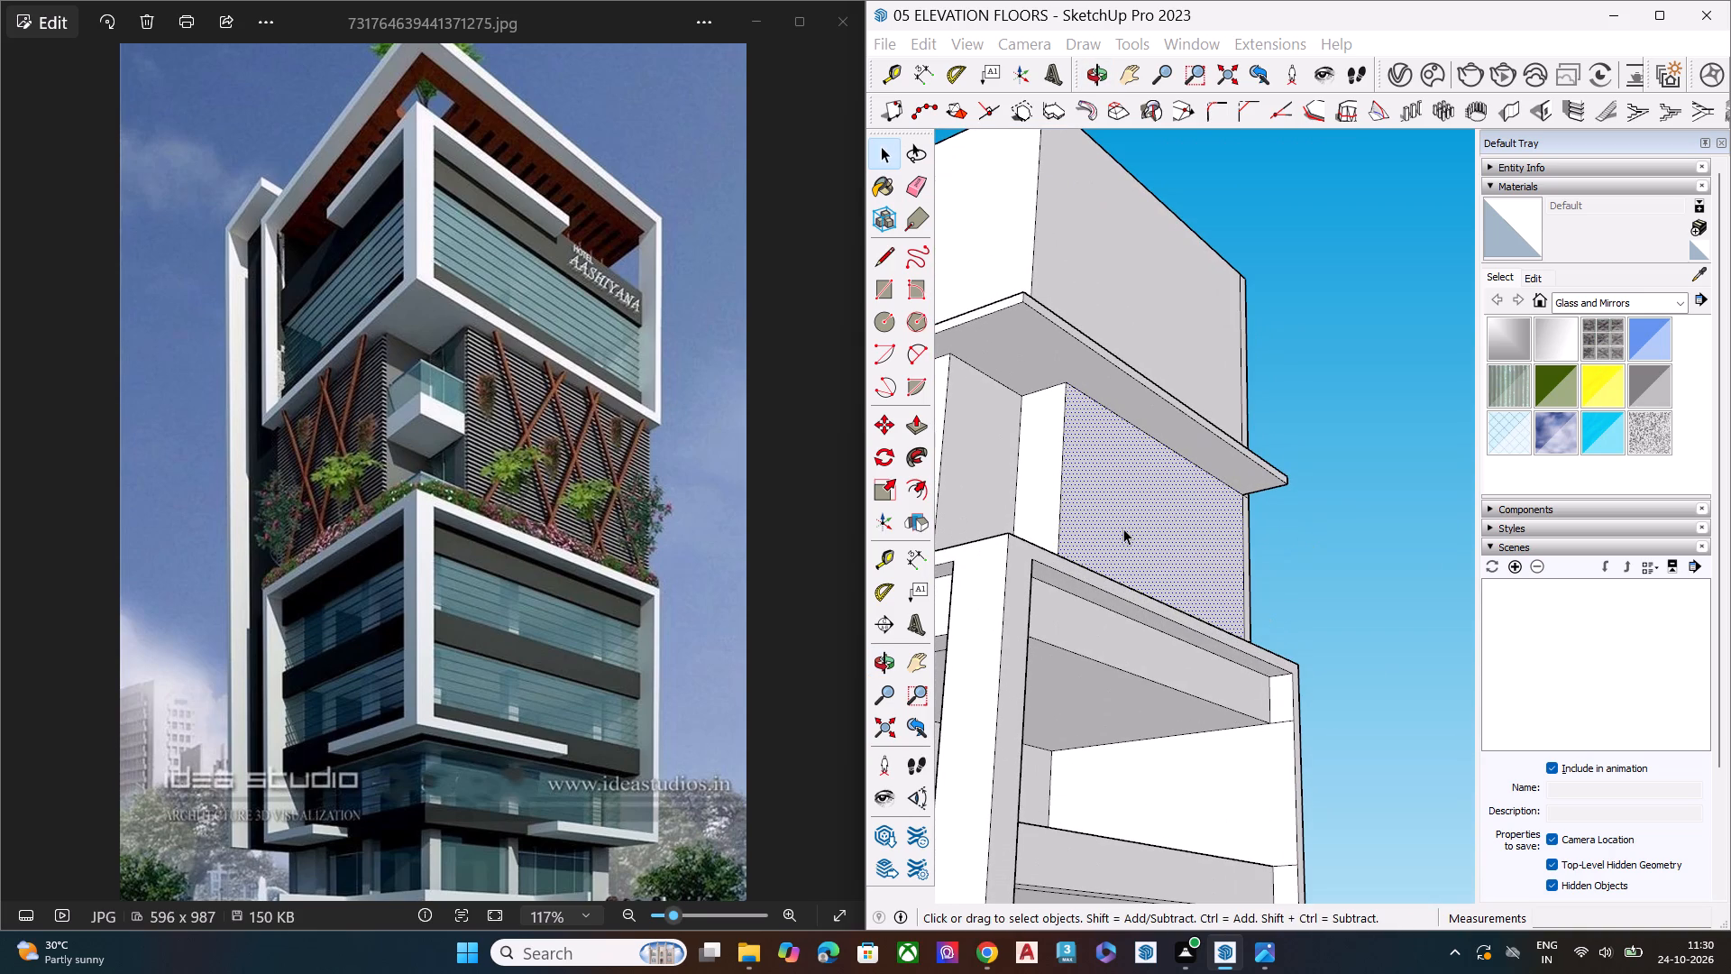
pyautogui.moveTo(1130, 519); pyautogui.dragTo(1194, 455, button='middle')
pyautogui.press('p')
pyautogui.click(1168, 544)
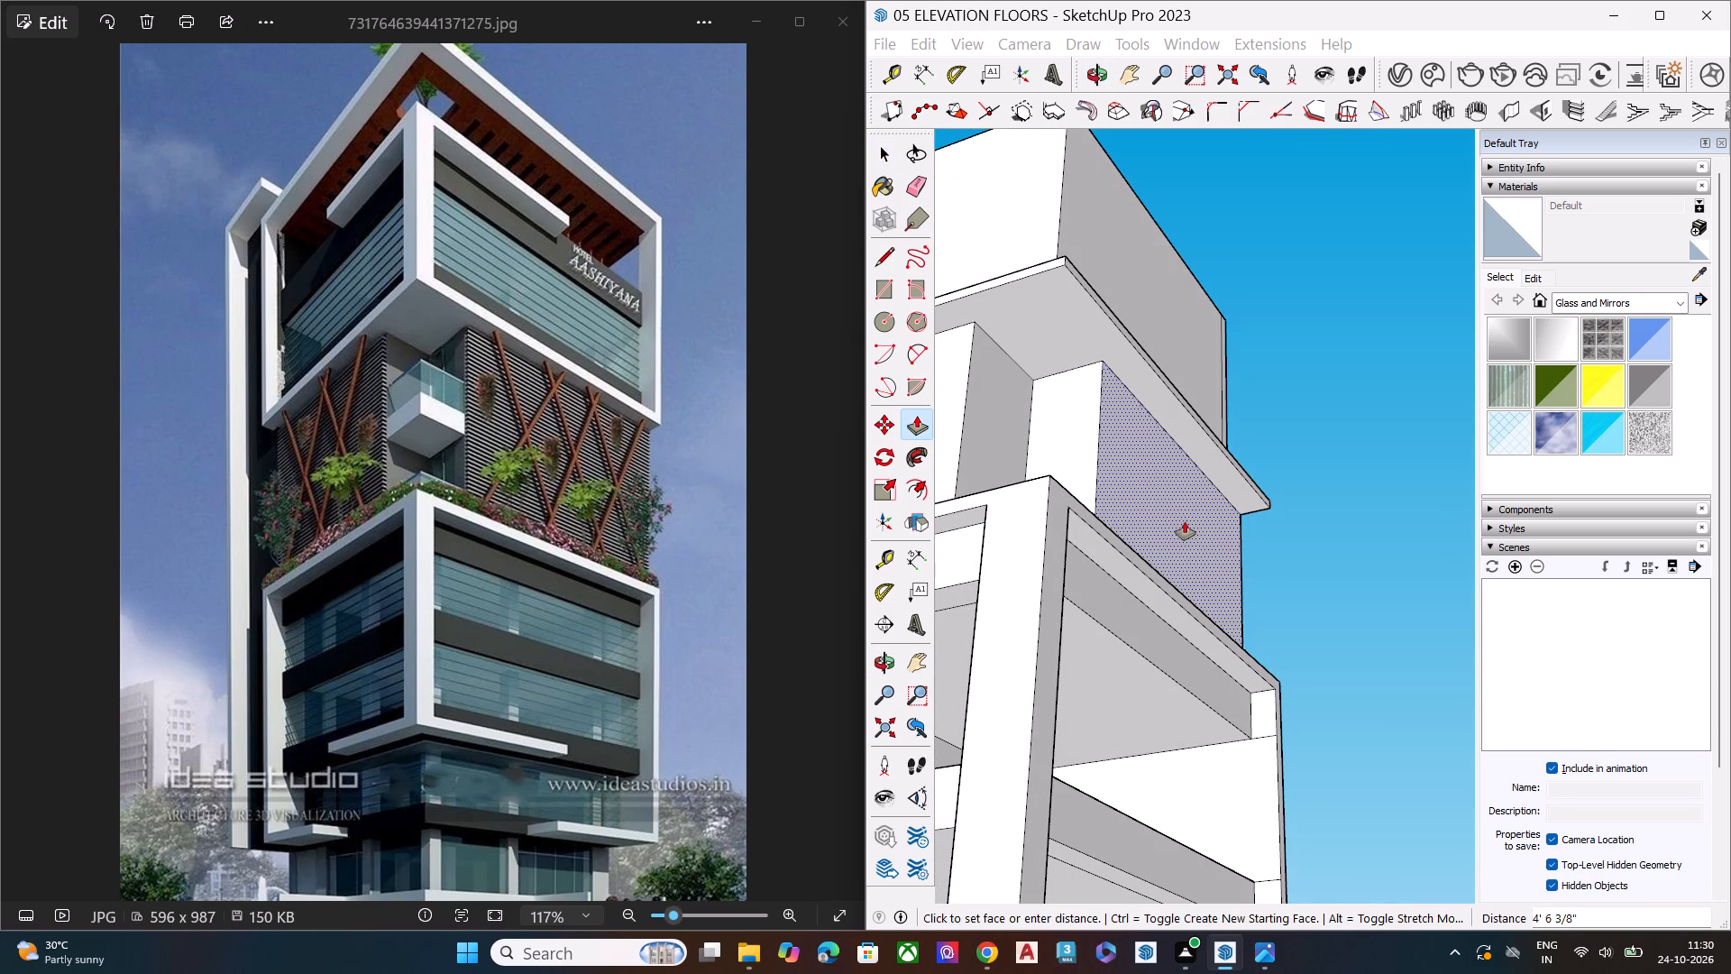
pyautogui.click(1191, 517)
pyautogui.press('space')
# Pull the corner recess's wall beside the right facade outward about another 2' 6".
pyautogui.moveTo(1113, 458); pyautogui.dragTo(1014, 697, button='middle')
pyautogui.scroll(4, 1012, 530)
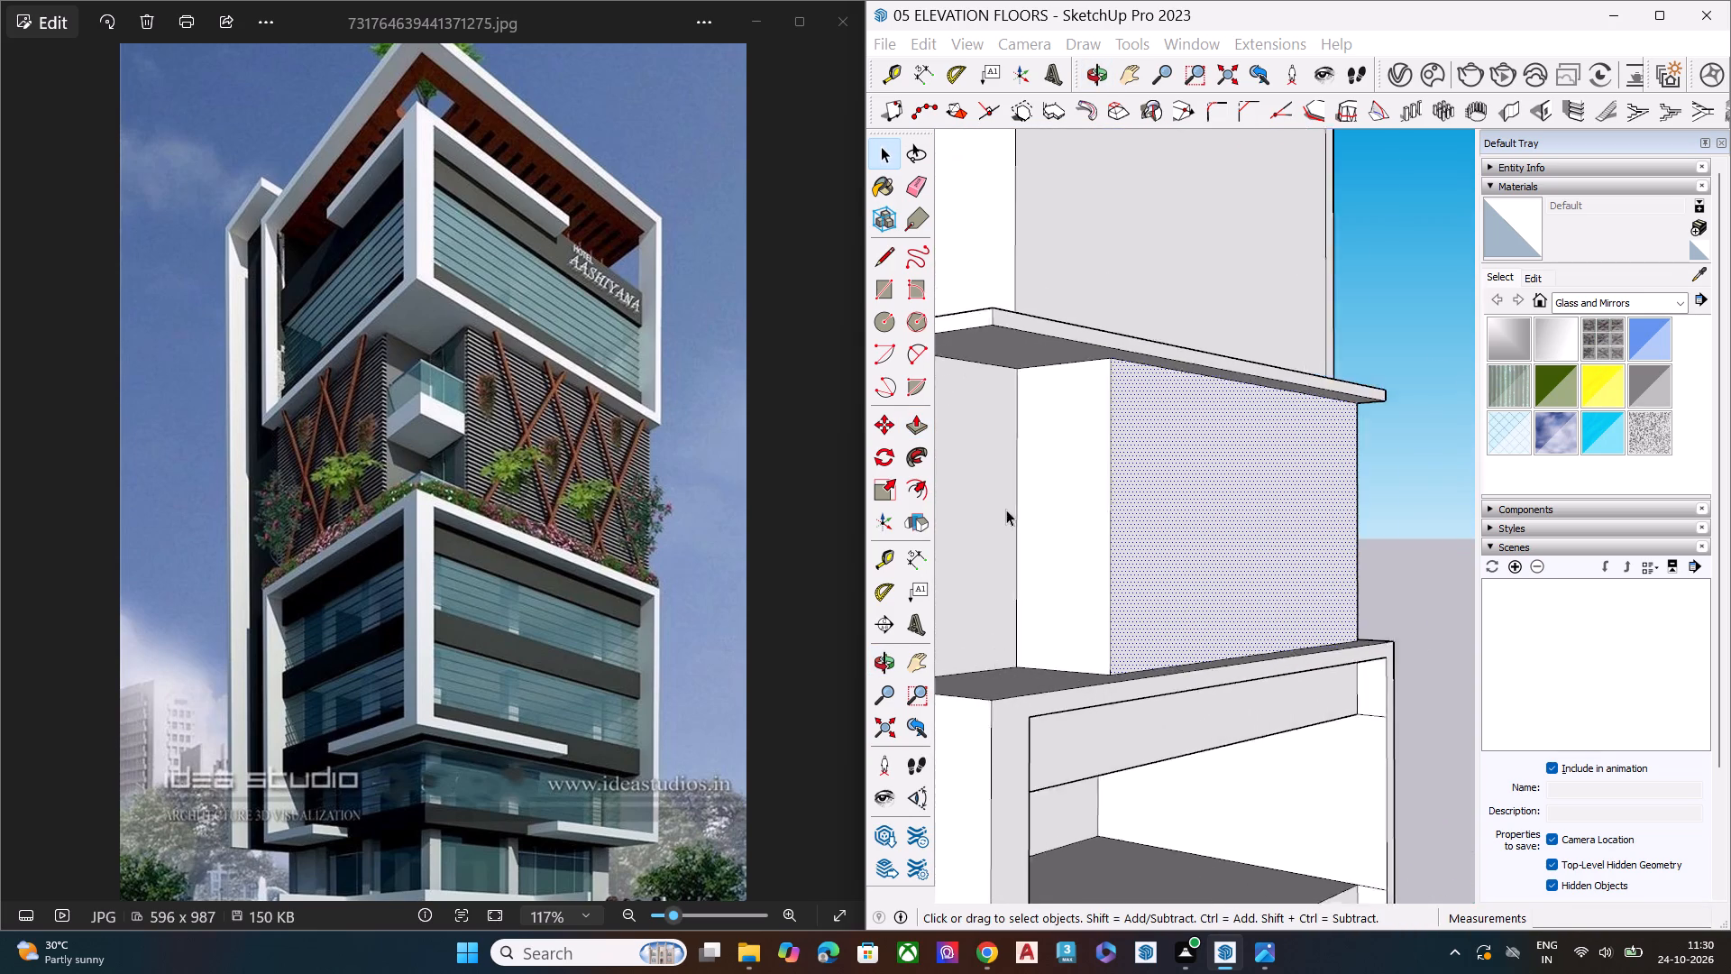
pyautogui.scroll(3, 1006, 510)
pyautogui.scroll(-6, 1016, 506)
pyautogui.scroll(1, 1055, 492)
pyautogui.scroll(-2, 1062, 486)
pyautogui.moveTo(1085, 494); pyautogui.dragTo(1094, 571, button='middle')
pyautogui.scroll(5, 1094, 571)
pyautogui.click(1070, 538)
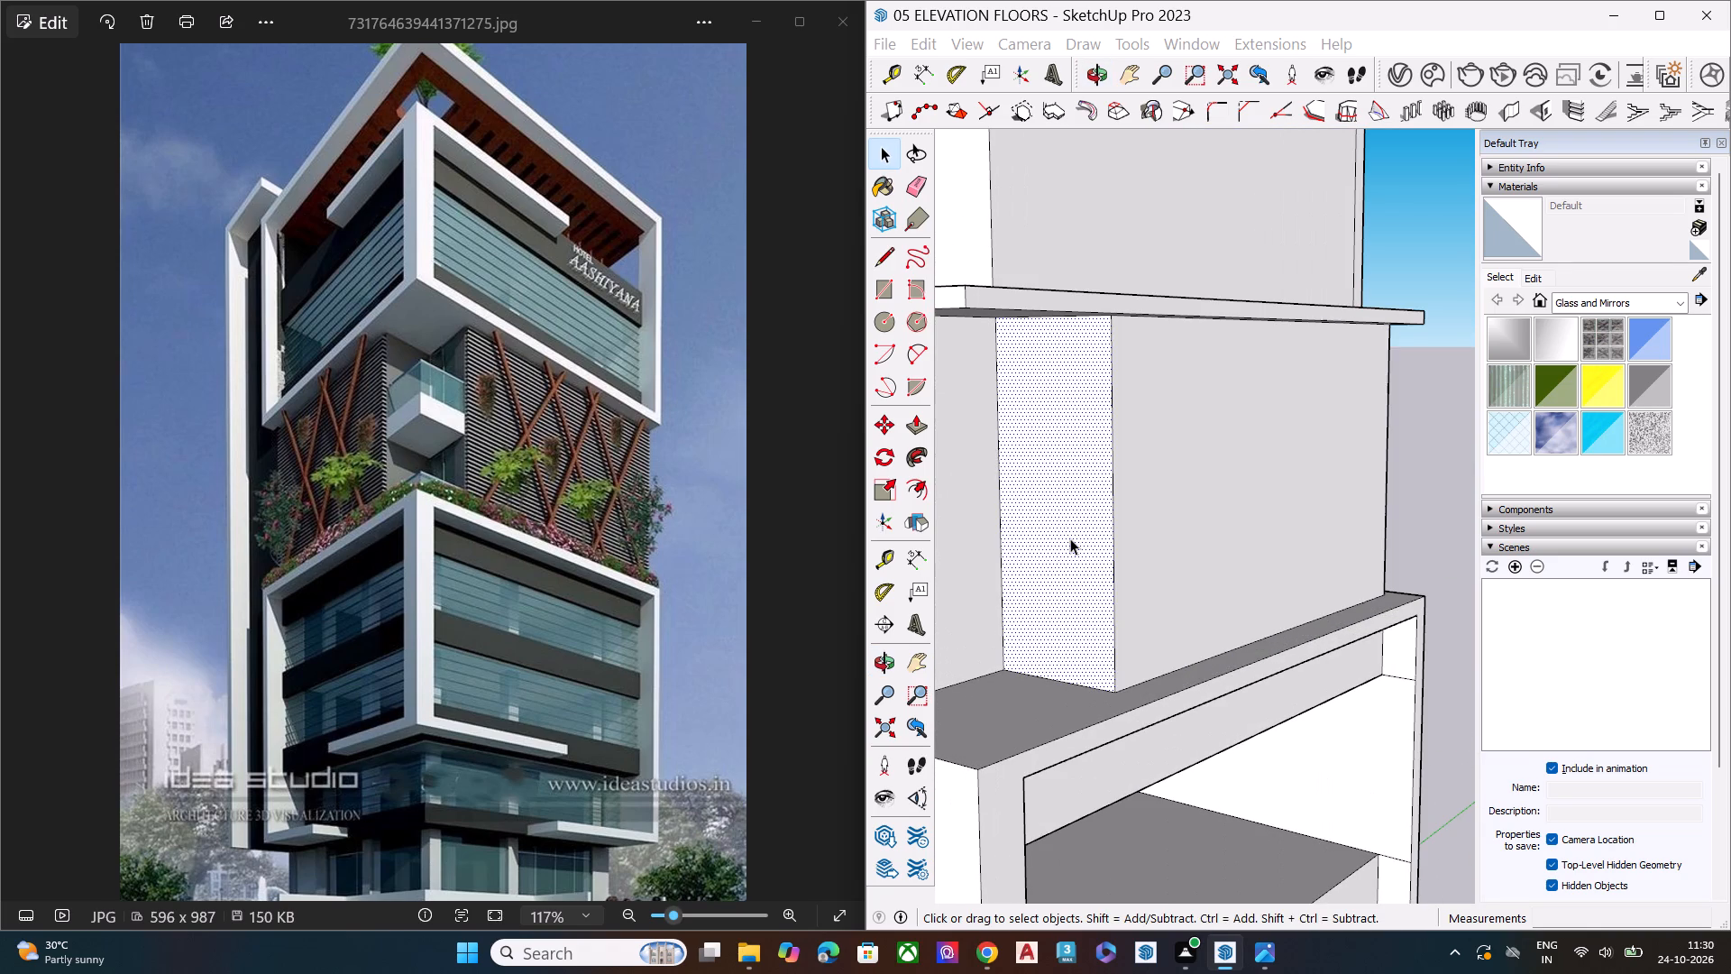
pyautogui.press('p')
pyautogui.click(1070, 538)
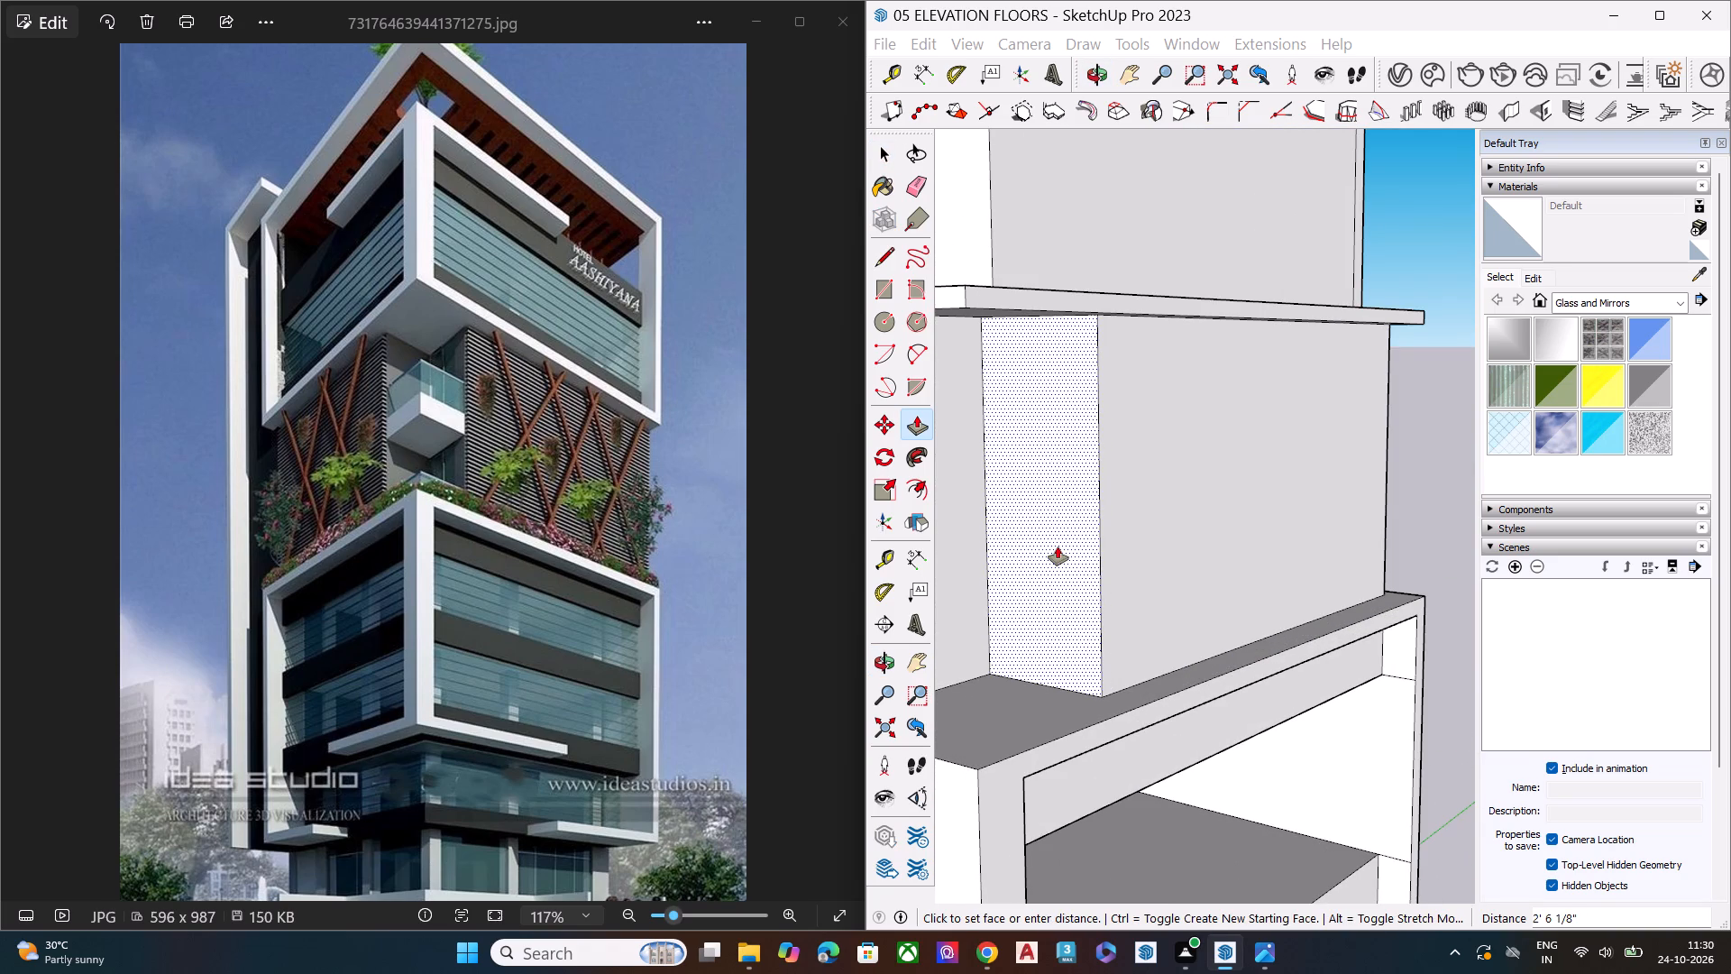
pyautogui.click(1058, 547)
pyautogui.press('space')
# Delete the leftover line across the projecting slab's top surface at the front corner.
pyautogui.moveTo(1070, 567); pyautogui.dragTo(1068, 370, button='middle')
pyautogui.scroll(2, 1073, 363)
pyautogui.scroll(-1, 1078, 374)
pyautogui.scroll(1, 1085, 381)
pyautogui.scroll(-4, 1088, 385)
pyautogui.scroll(1, 1094, 402)
pyautogui.scroll(-7, 1094, 403)
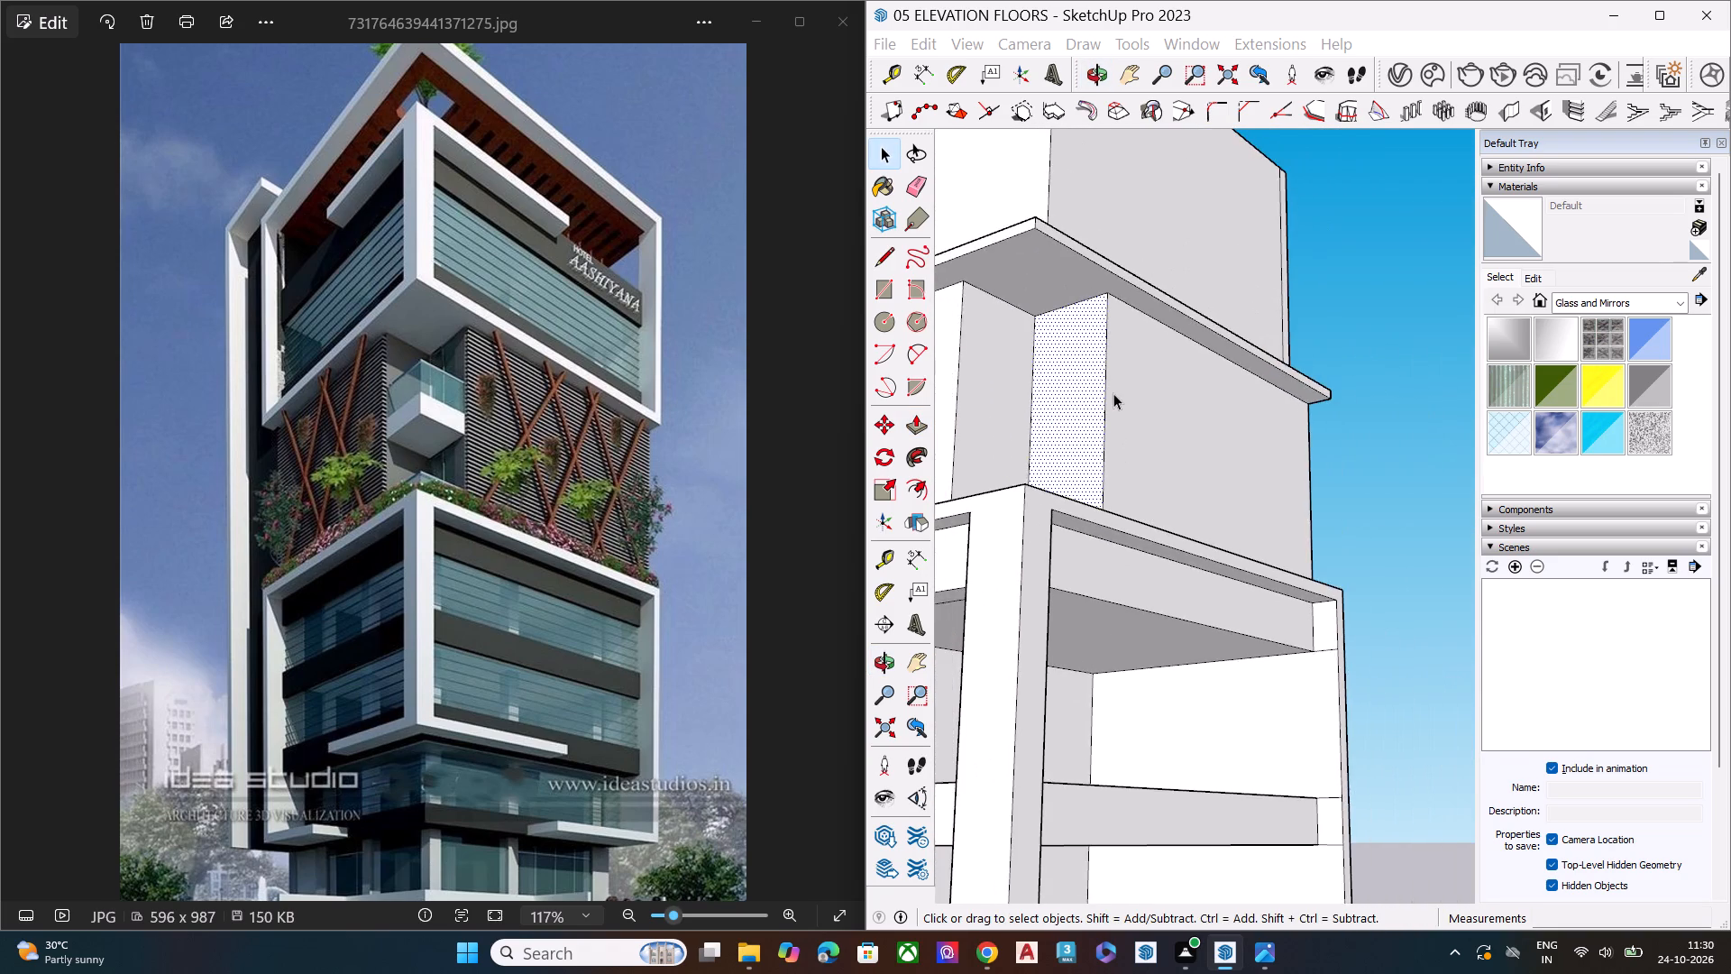
pyautogui.moveTo(1113, 393); pyautogui.dragTo(1131, 765, button='middle')
pyautogui.scroll(6, 1070, 445)
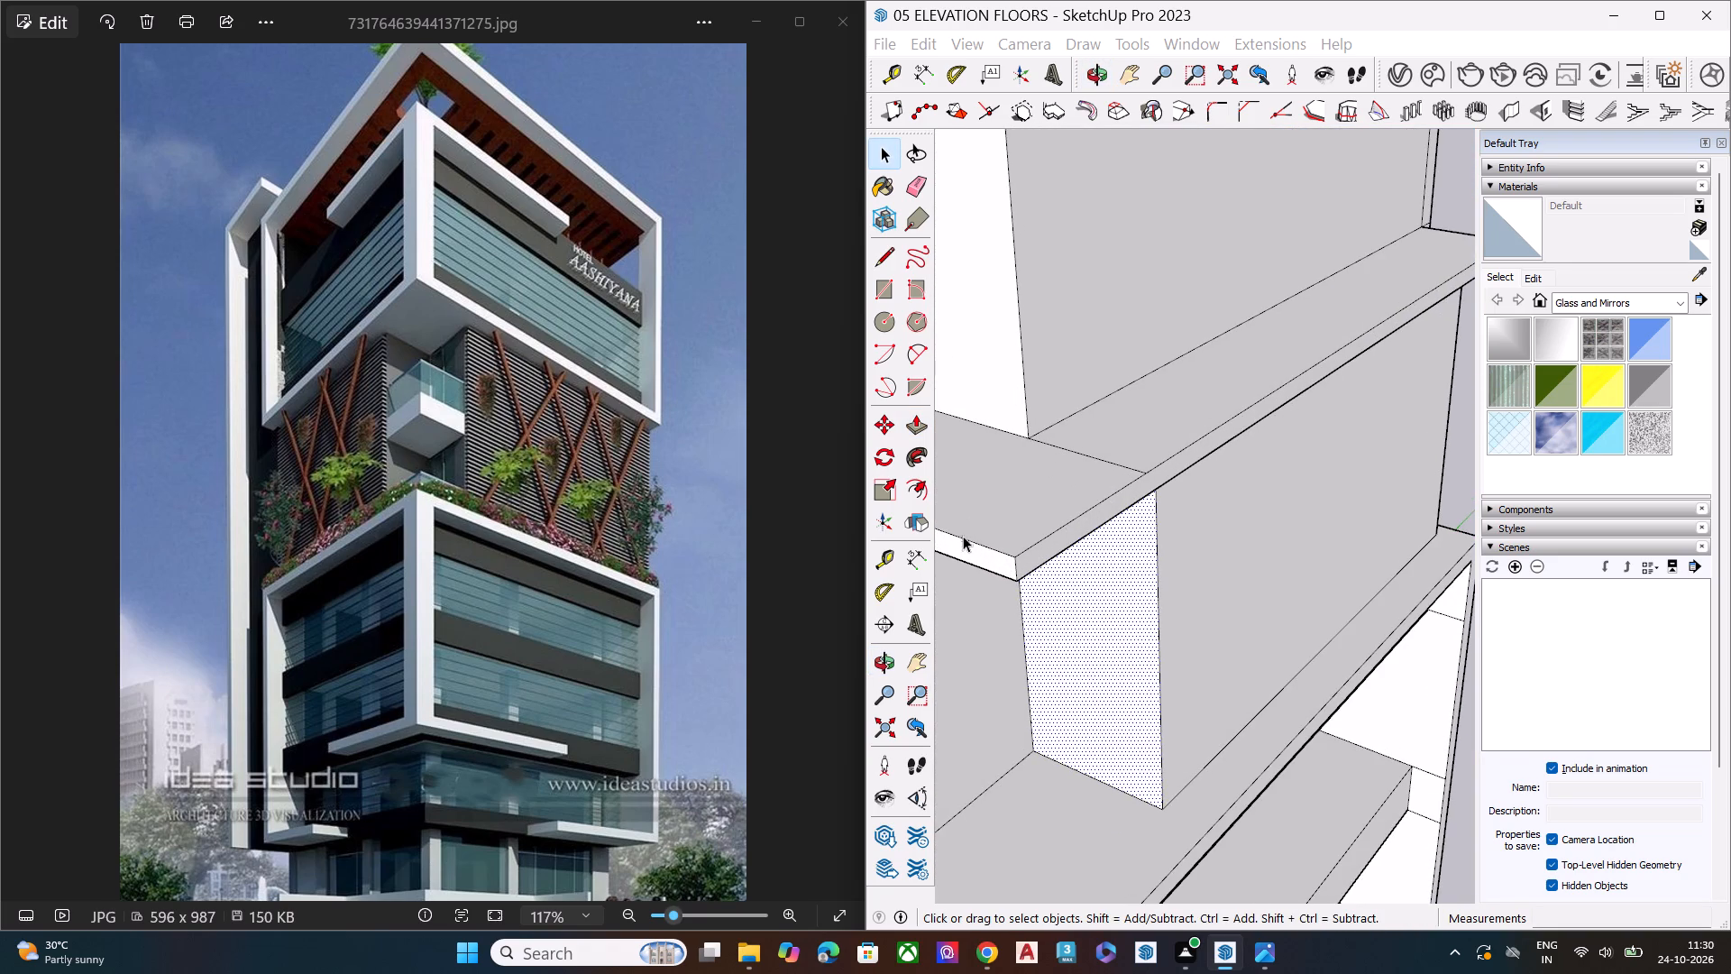
pyautogui.scroll(-9, 1042, 430)
pyautogui.moveTo(1144, 517); pyautogui.dragTo(1168, 721, button='middle')
pyautogui.scroll(2, 1146, 622)
pyautogui.scroll(-1, 1148, 610)
pyautogui.scroll(1, 1148, 610)
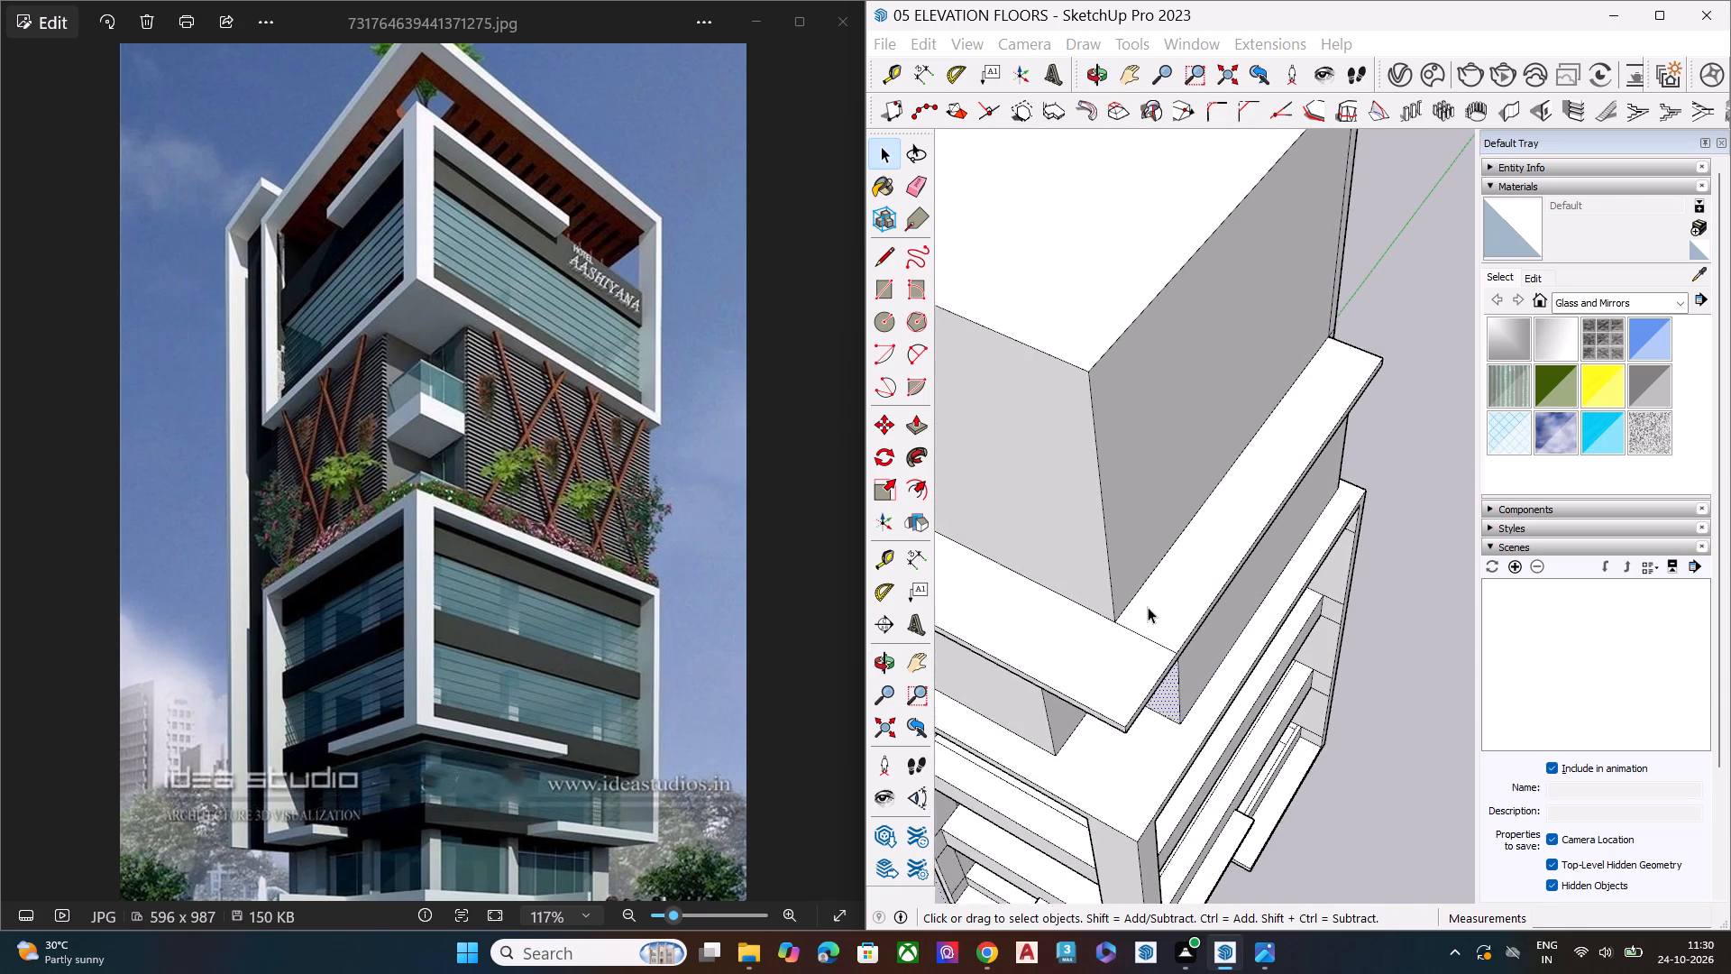
pyautogui.scroll(4, 1148, 607)
pyautogui.click(1173, 663)
pyautogui.click(1170, 670)
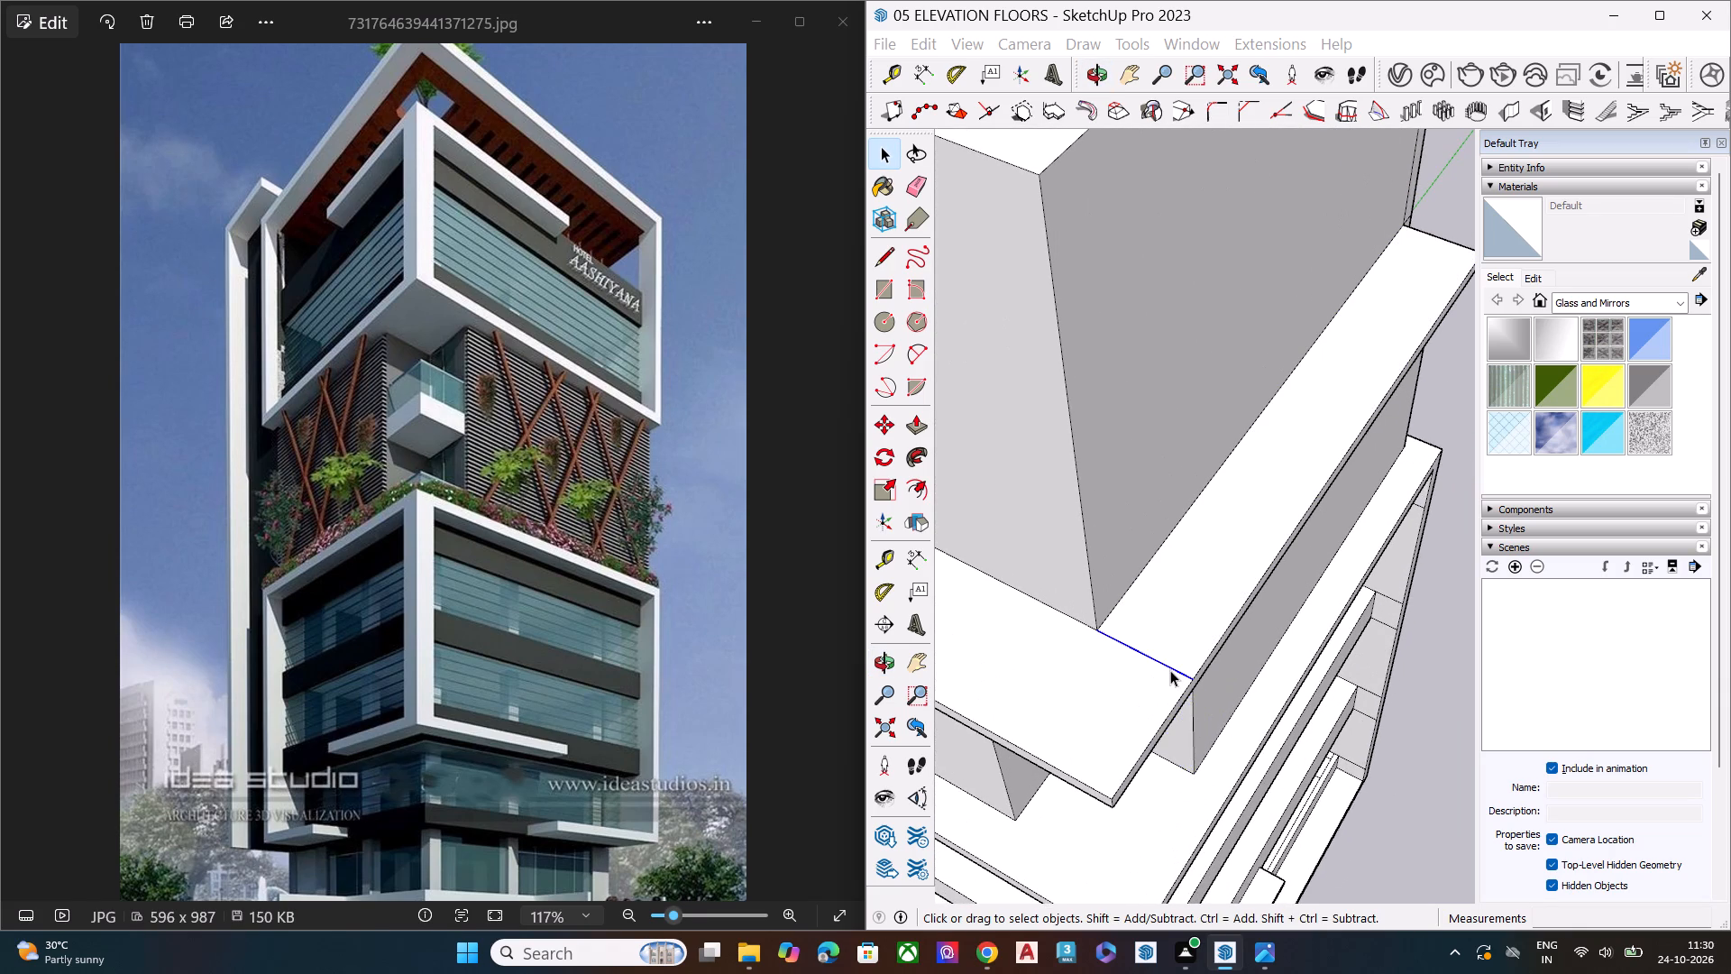
pyautogui.press('Delete')
# Push/Pull the narrow vertical strip at the right facade's far end out to the projecting slab's outer edge.
pyautogui.click(1101, 563)
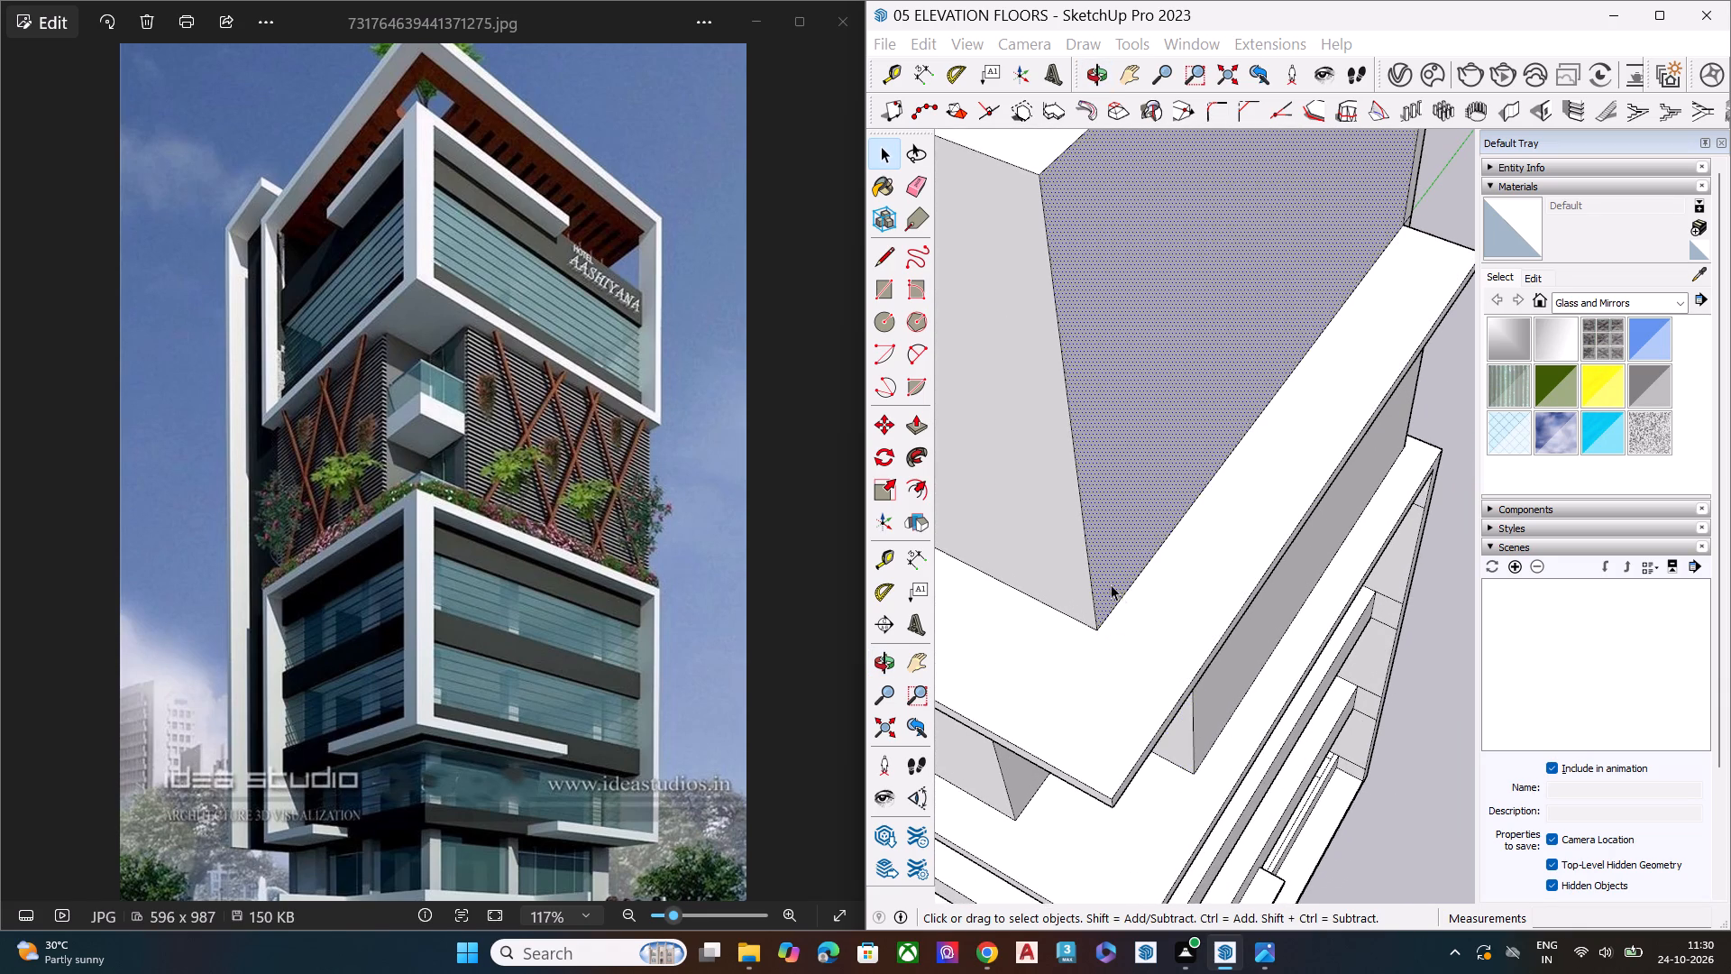
pyautogui.scroll(-7, 1116, 591)
pyautogui.scroll(-2, 1232, 631)
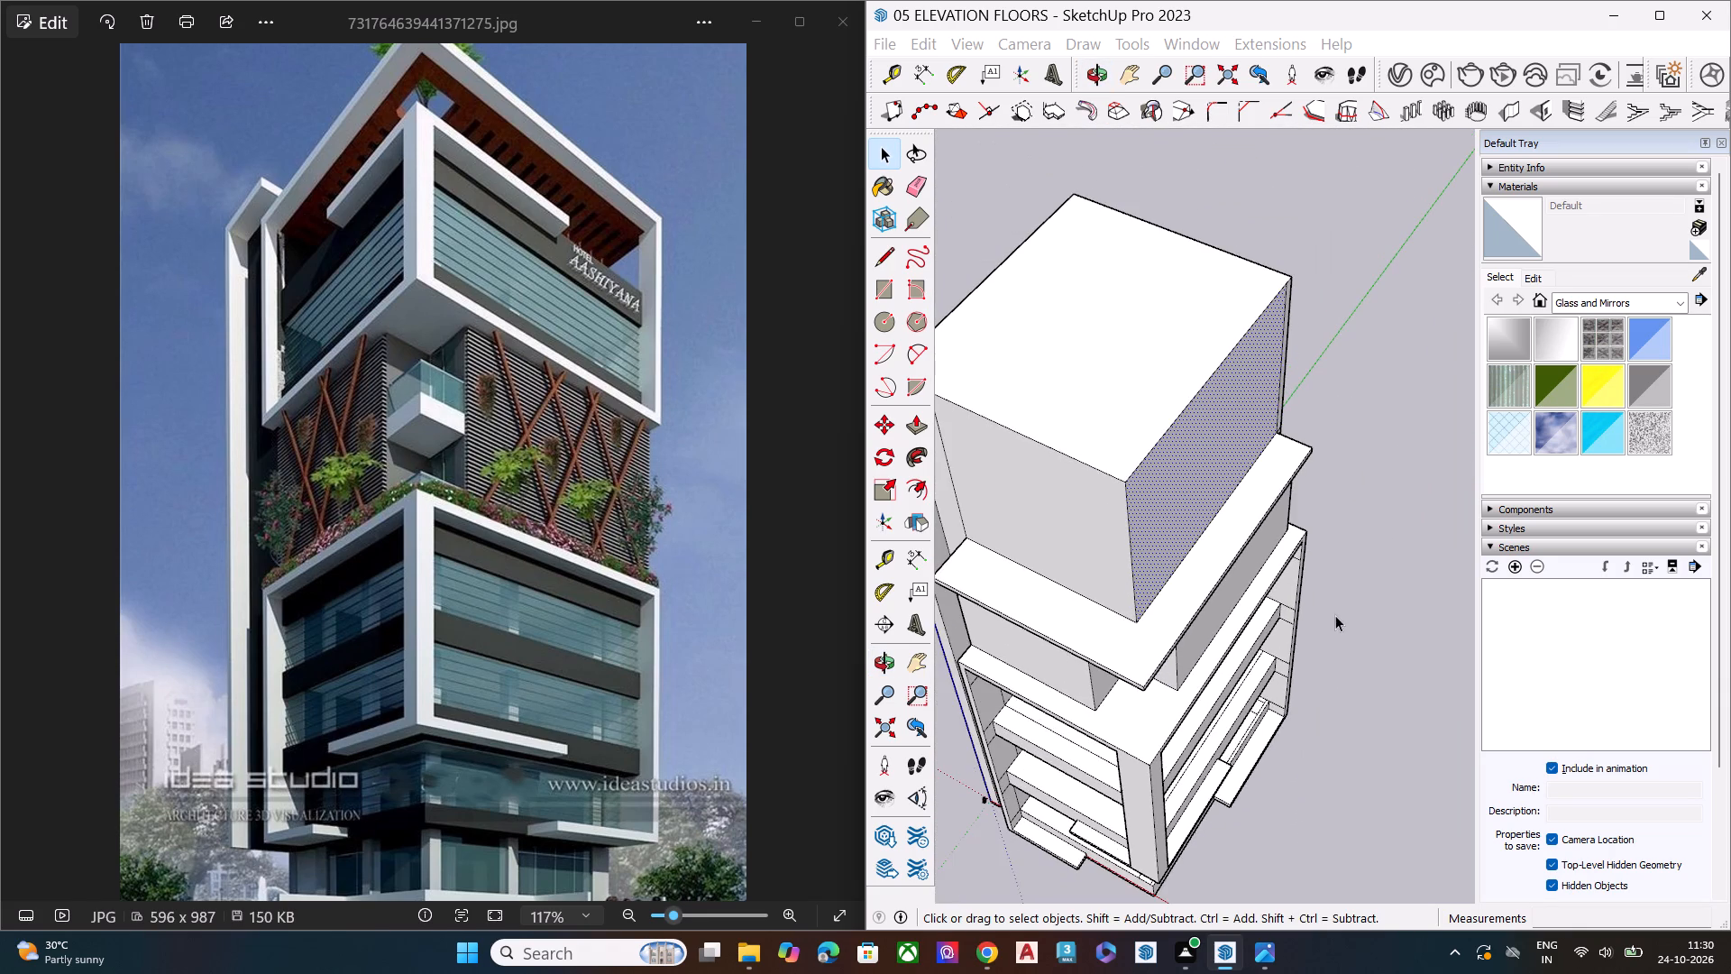
pyautogui.moveTo(1320, 622); pyautogui.dragTo(1066, 652, button='middle')
pyautogui.scroll(1, 1210, 386)
pyautogui.scroll(-1, 1221, 377)
pyautogui.scroll(2, 1228, 372)
pyautogui.moveTo(1232, 509); pyautogui.dragTo(1024, 530, button='middle')
pyautogui.scroll(4, 1133, 508)
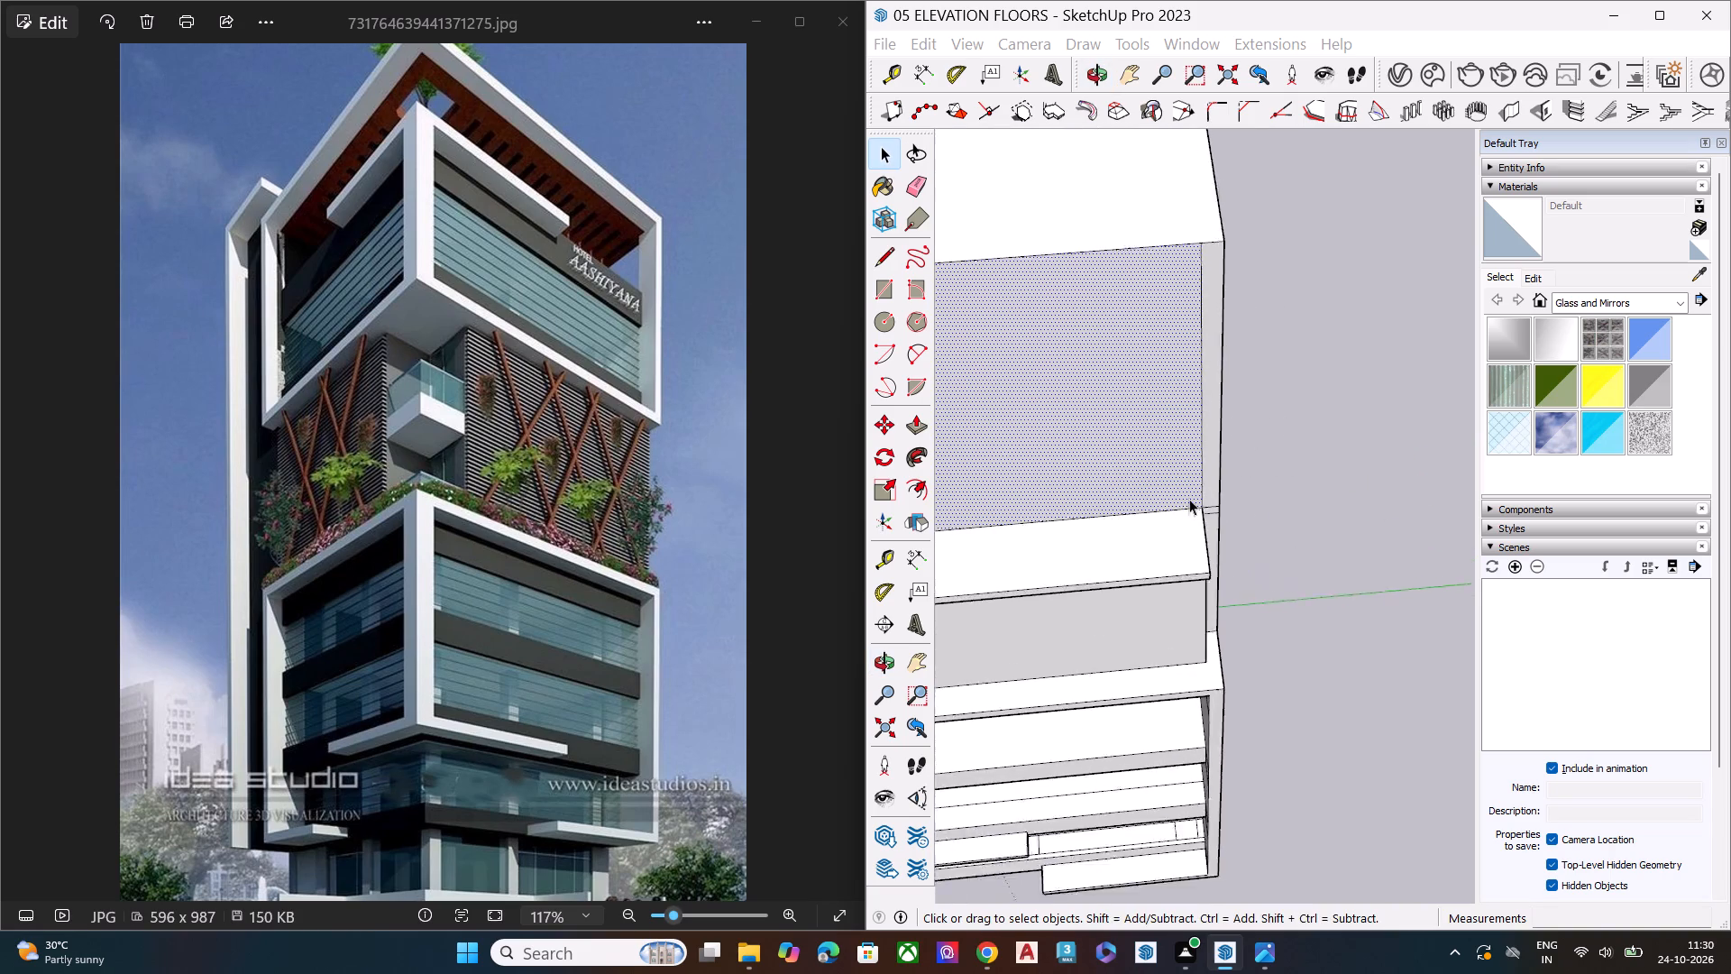
pyautogui.scroll(3, 1189, 499)
pyautogui.moveTo(1192, 547); pyautogui.dragTo(1025, 562, button='middle')
pyautogui.click(1106, 486)
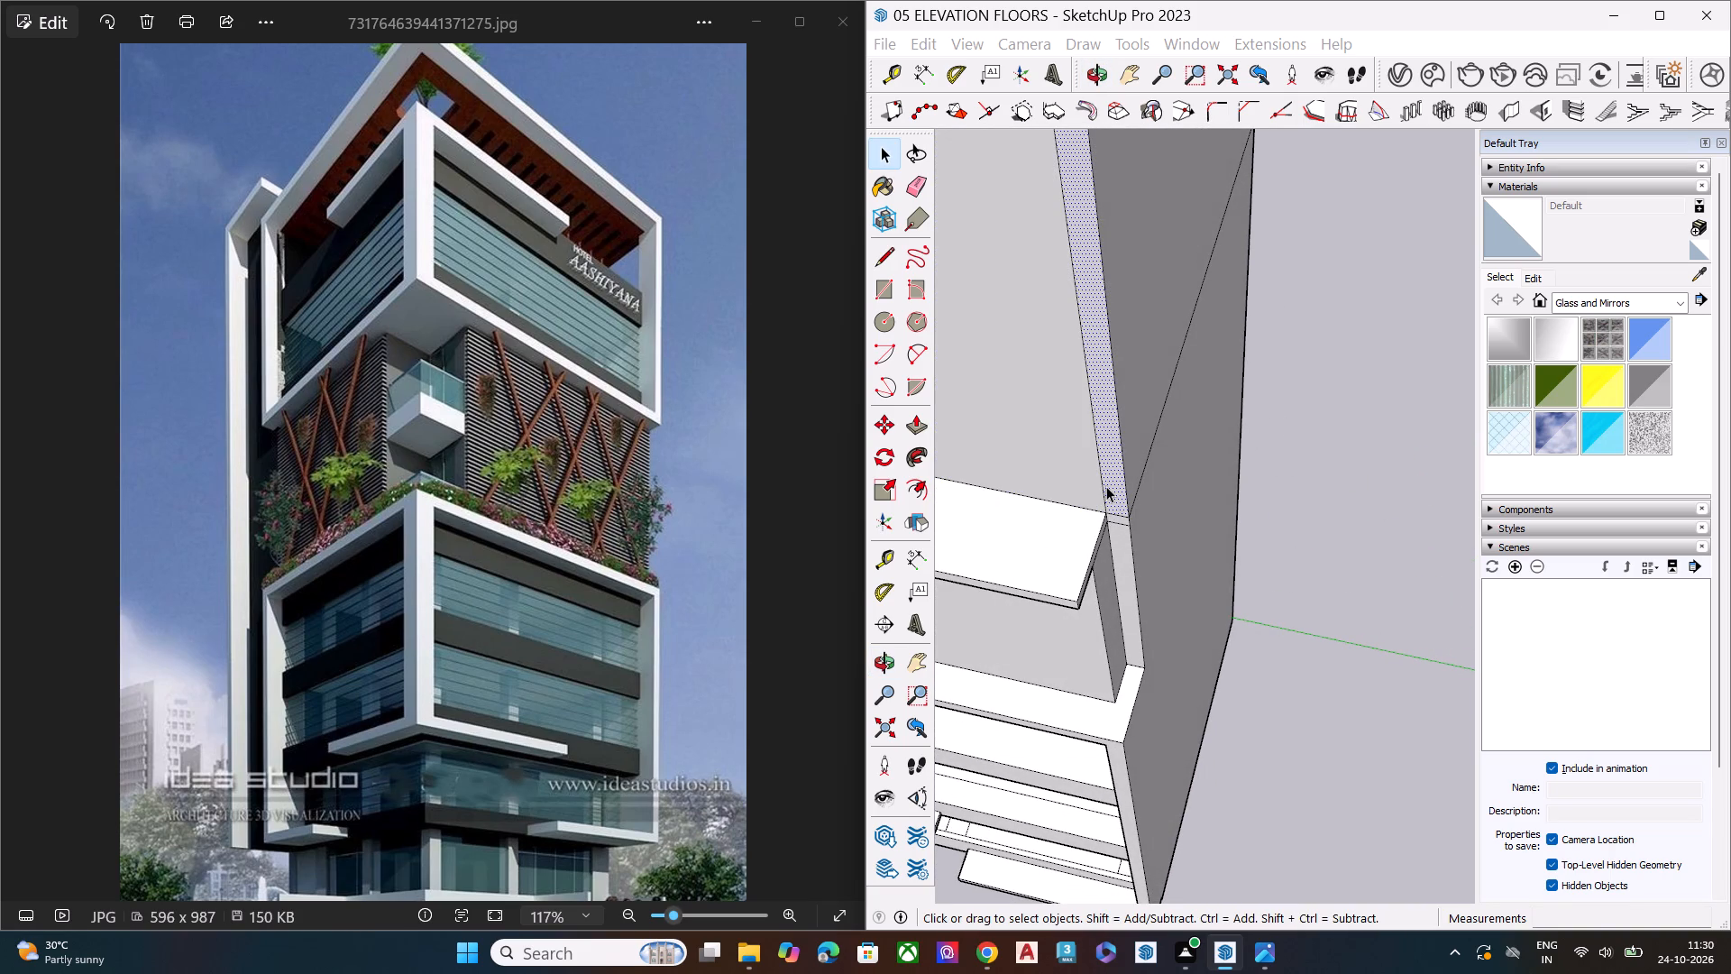
pyautogui.press('p')
pyautogui.click(1107, 485)
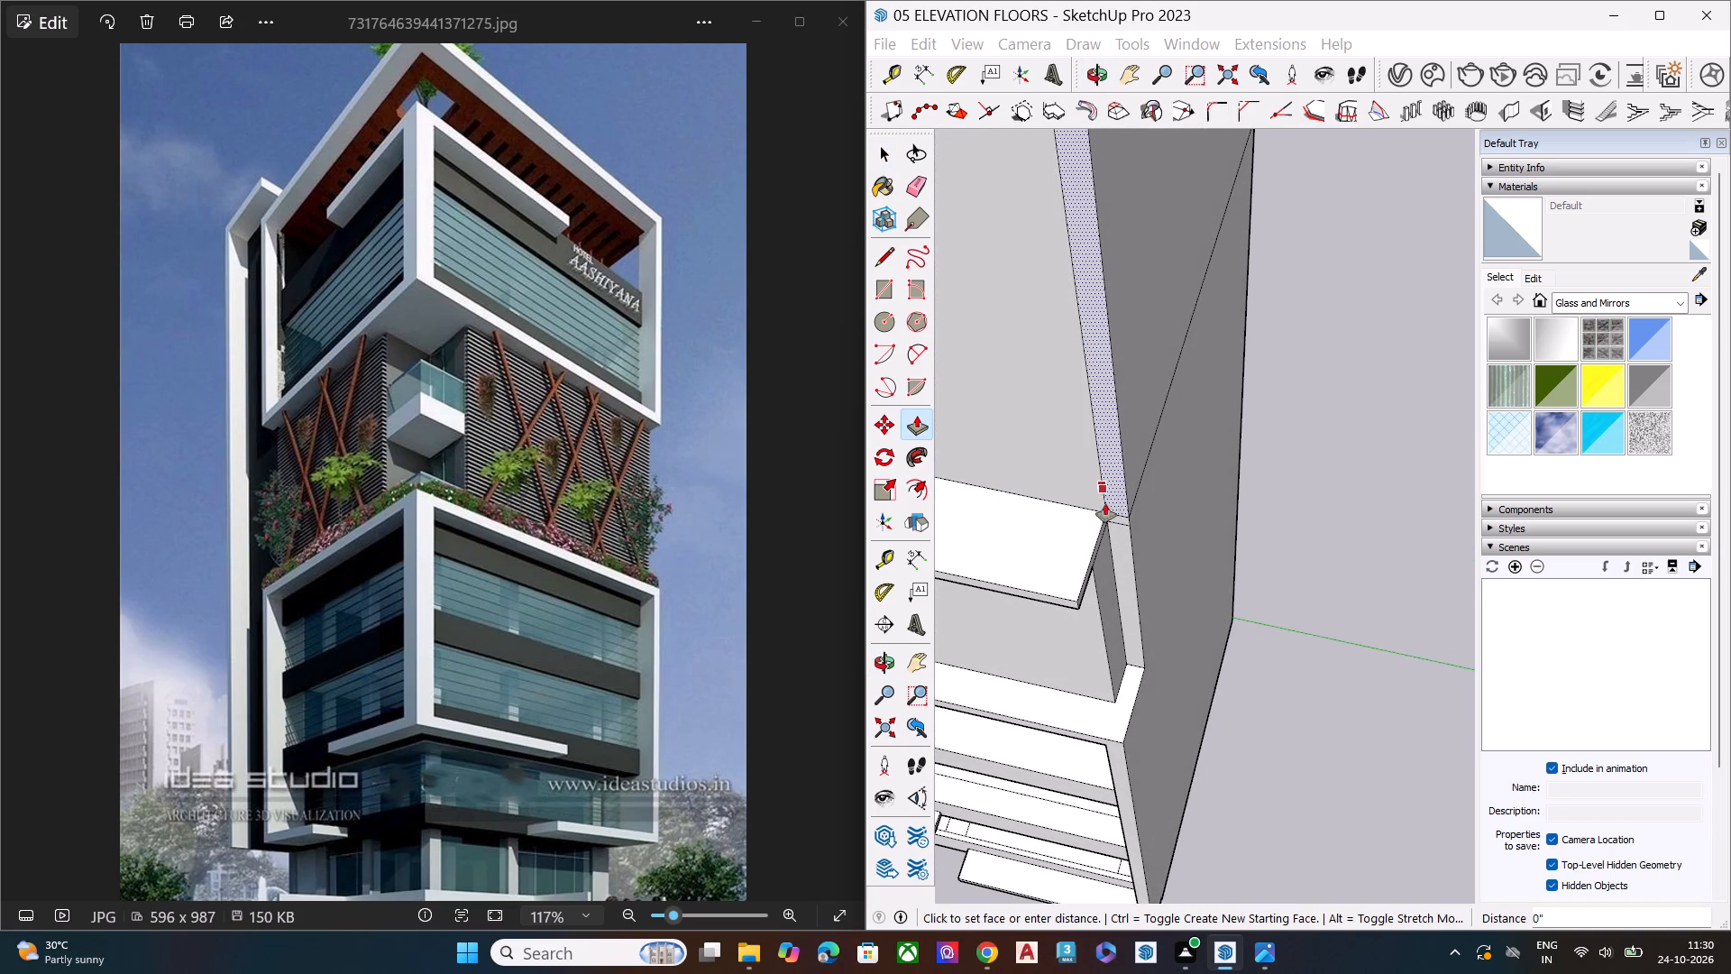
pyautogui.click(1026, 590)
pyautogui.press('space')
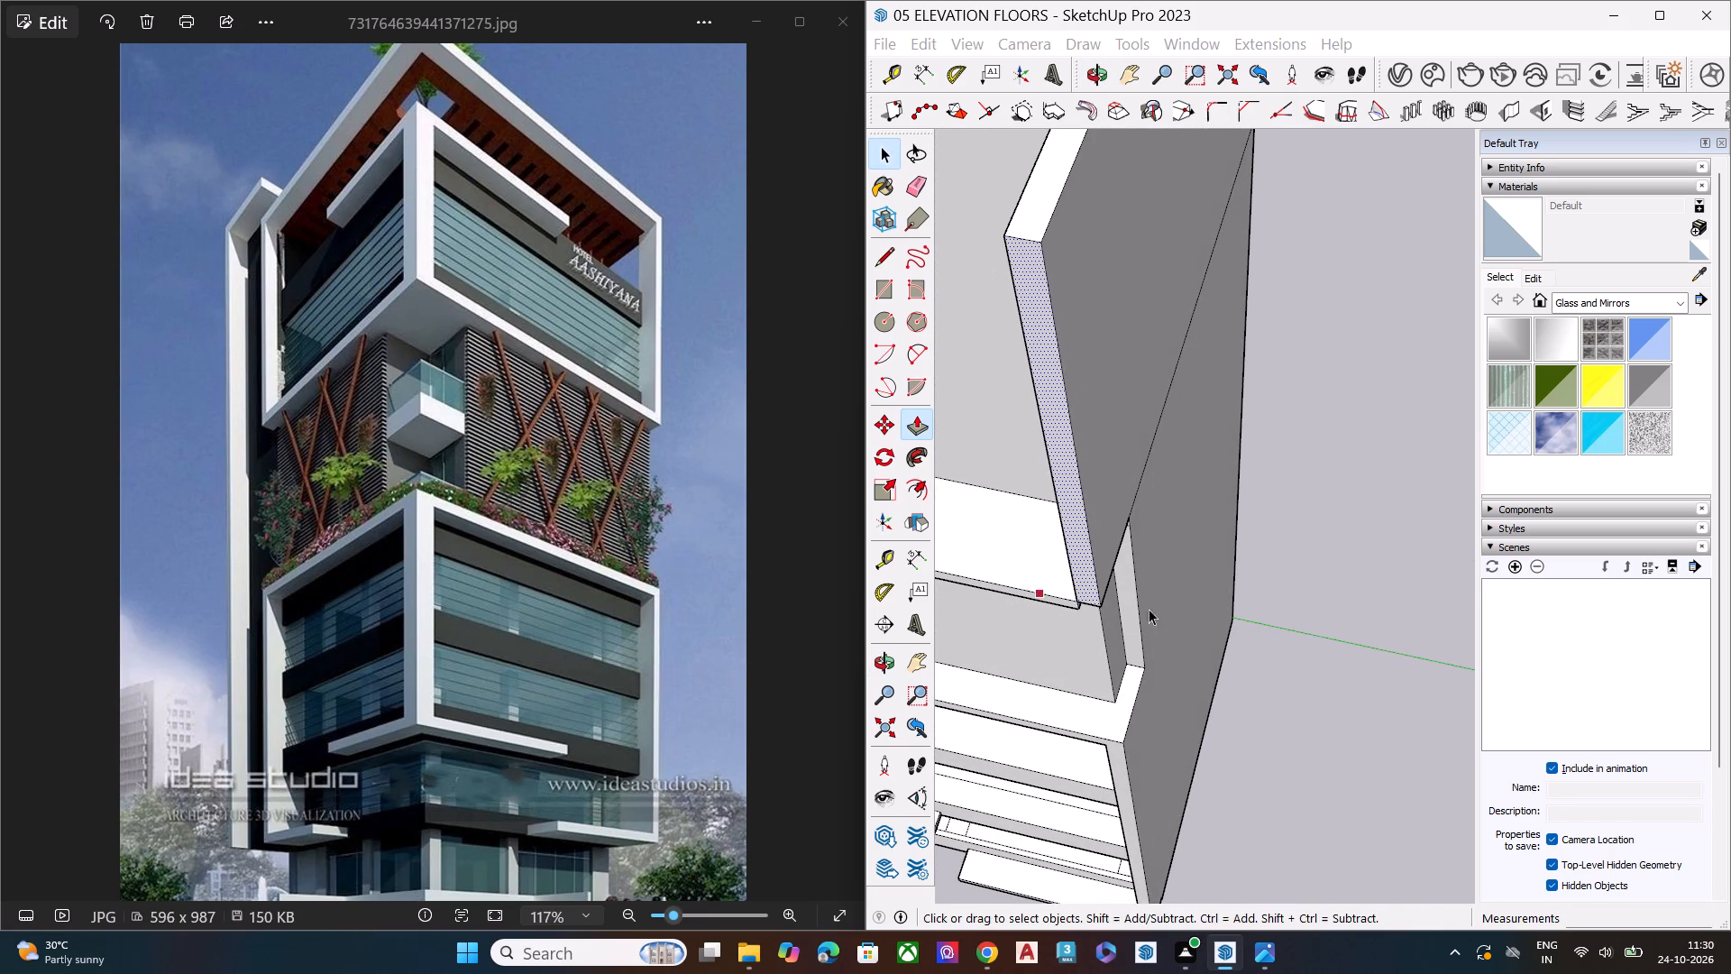
# Undo the last pull of the narrow vertical strip at the right facade's far end.
pyautogui.moveTo(1176, 610); pyautogui.dragTo(1197, 273, button='middle')
pyautogui.scroll(-2, 1100, 559)
pyautogui.scroll(1, 1101, 564)
pyautogui.scroll(-8, 1104, 575)
pyautogui.moveTo(1085, 297); pyautogui.dragTo(1092, 178, button='middle')
pyautogui.scroll(2, 1091, 181)
pyautogui.scroll(-1, 1092, 178)
pyautogui.scroll(6, 1092, 178)
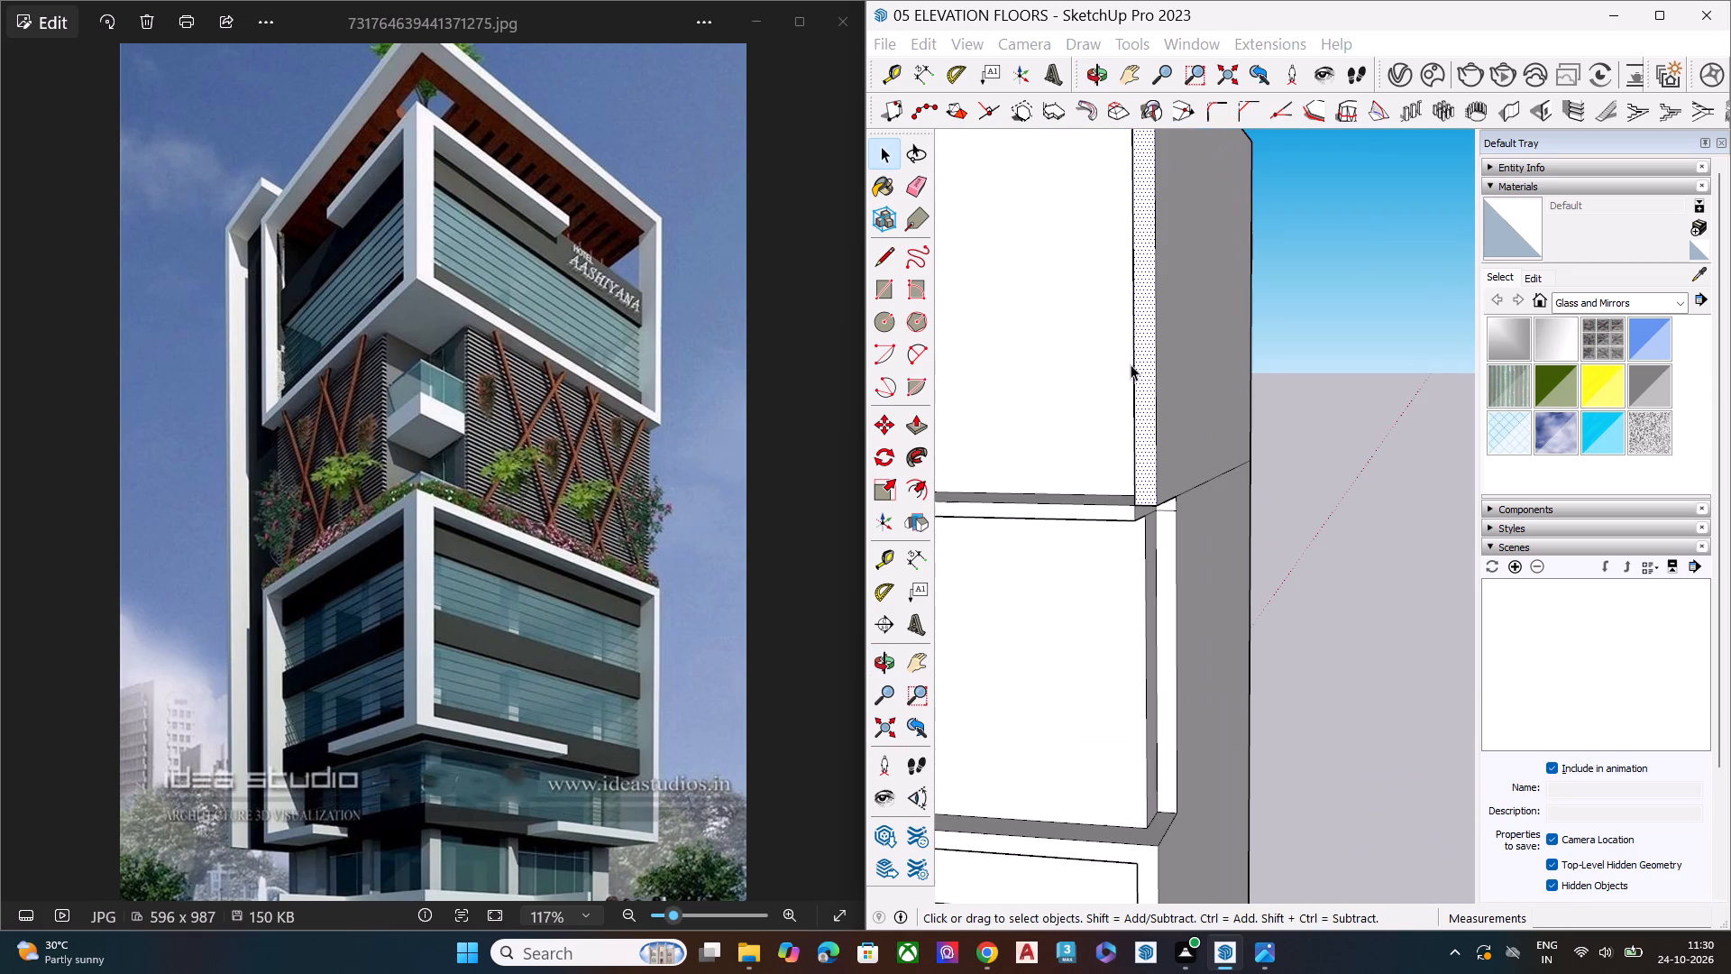
pyautogui.scroll(1, 1131, 364)
pyautogui.hotkey('ctrl', 'z')
# Erase the short line separating the right facade's narrow end strip from the slab-thickness face directly beneath it.
pyautogui.scroll(2, 1158, 501)
pyautogui.scroll(-1, 1158, 501)
pyautogui.scroll(1, 1158, 501)
pyautogui.scroll(-2, 1158, 501)
pyautogui.scroll(2, 1158, 501)
pyautogui.scroll(-1, 1158, 501)
pyautogui.scroll(3, 1158, 501)
pyautogui.press('e')
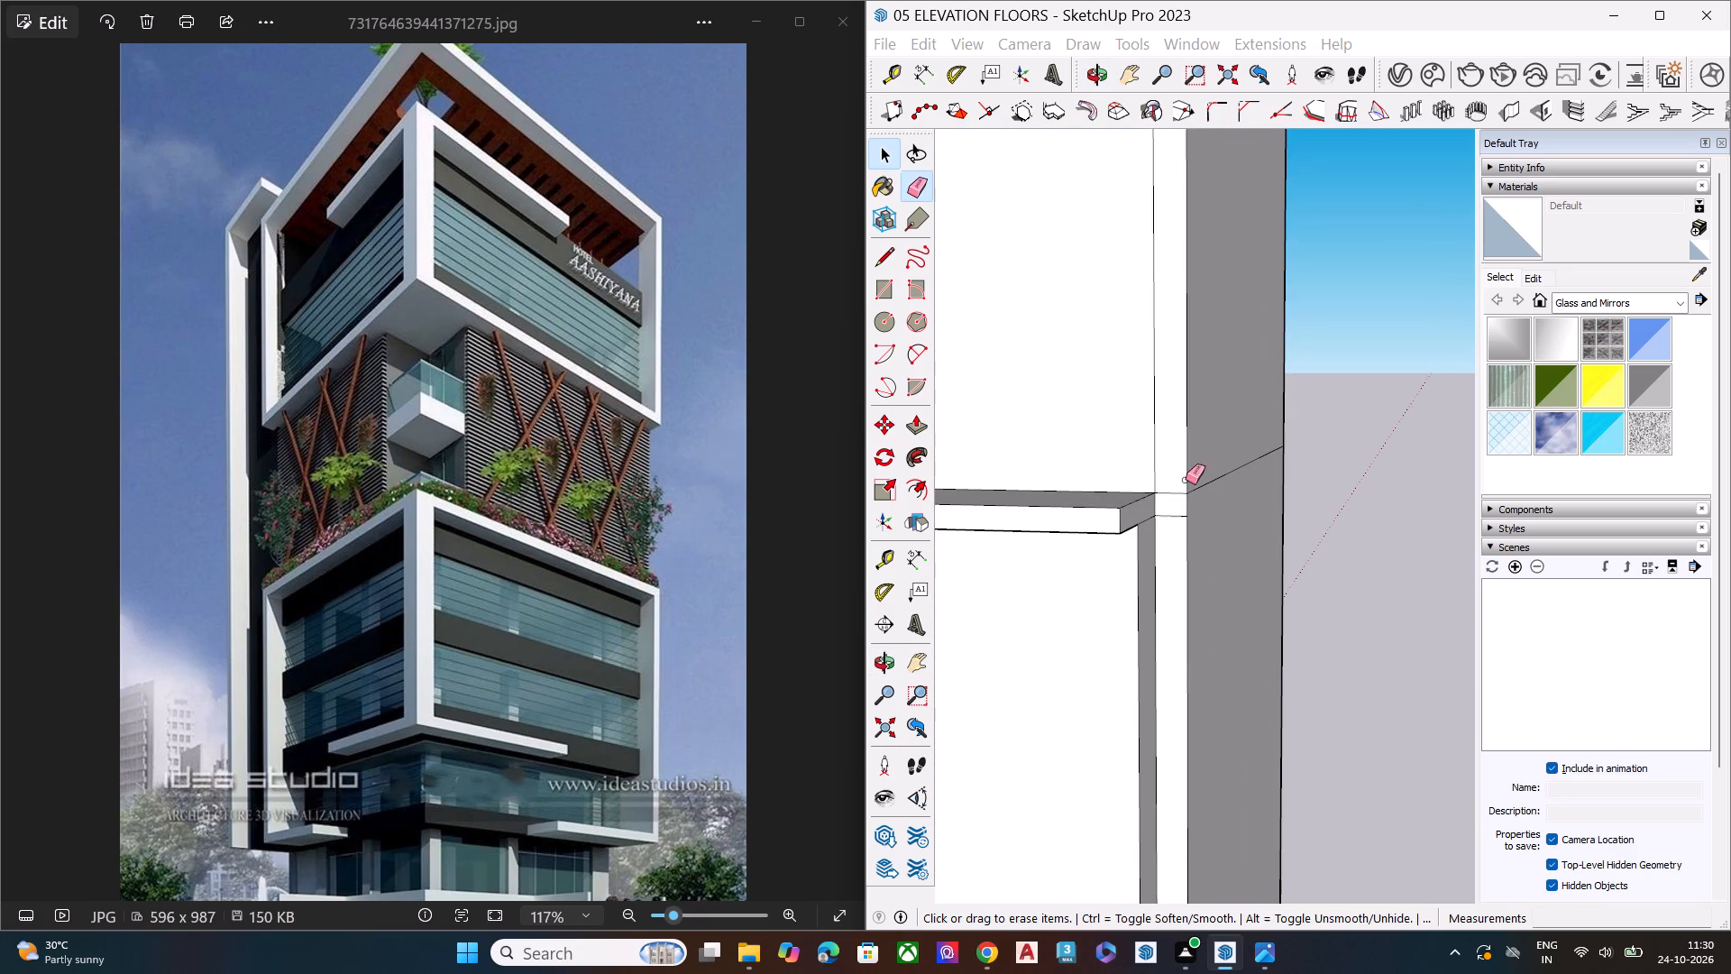
pyautogui.click(1174, 495)
pyautogui.press('space')
# Push/Pull the merged strip at the right facade's far end out to the projecting slab's outer edge.
pyautogui.click(1171, 494)
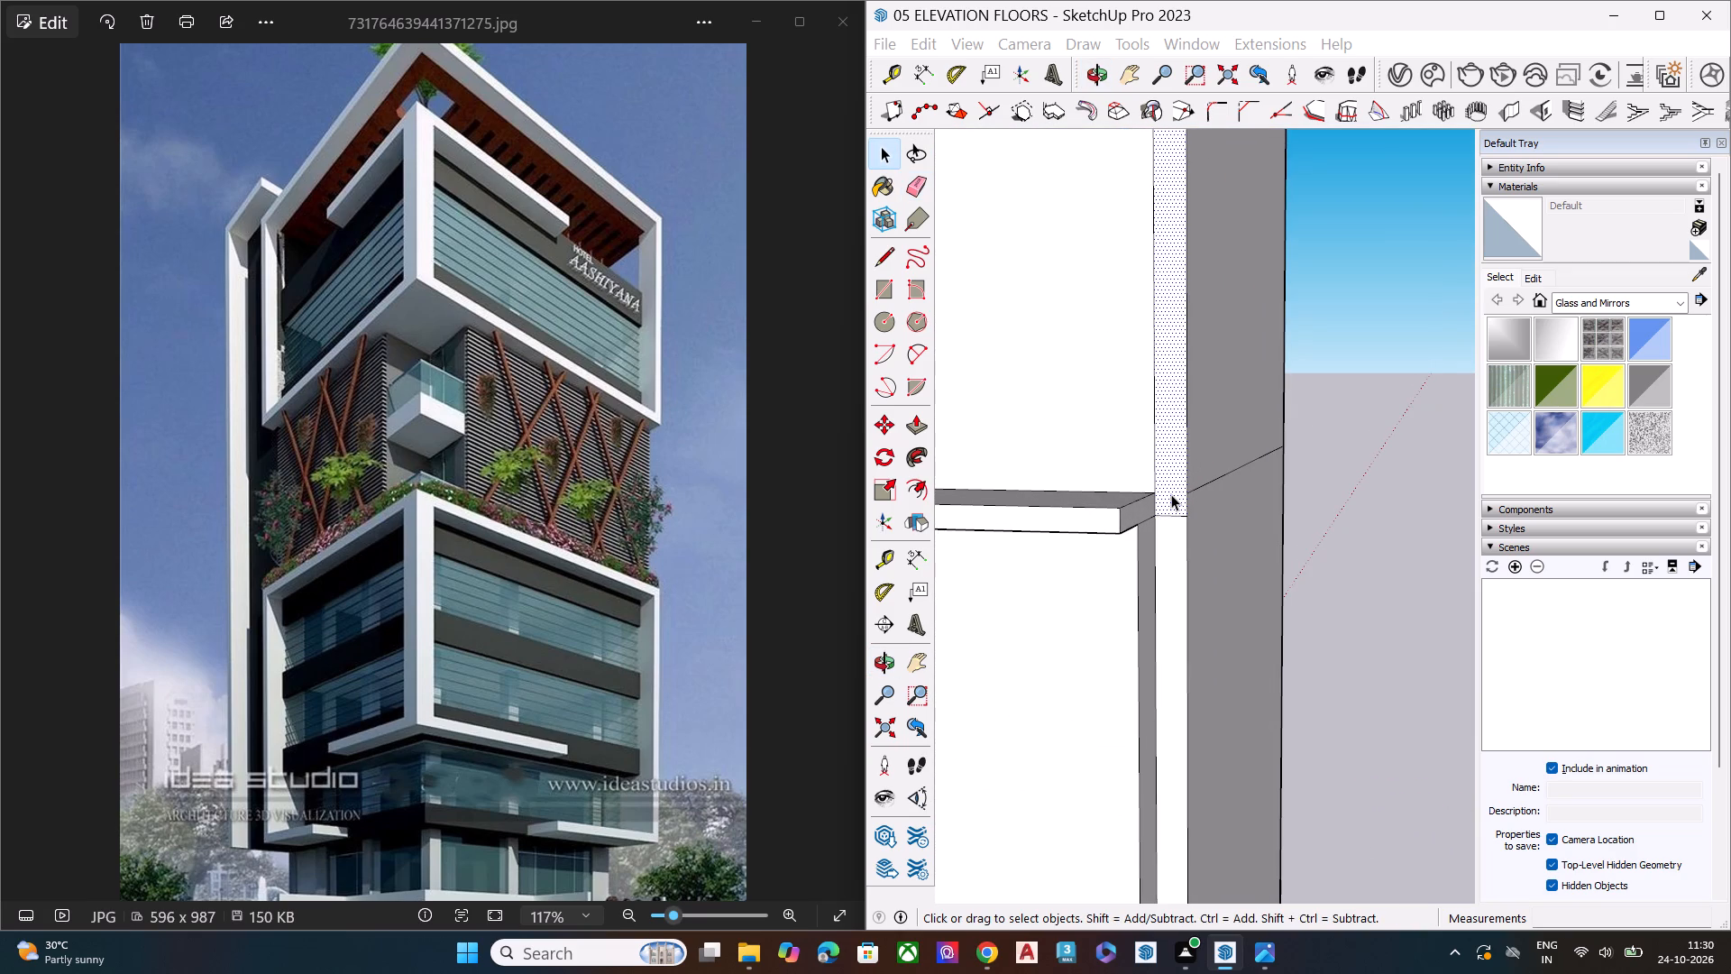
pyautogui.press('p')
pyautogui.click(1171, 494)
pyautogui.click(1104, 523)
pyautogui.press('space')
# Pull the top block's right facade wall above the projecting slab outward about 5' 6".
pyautogui.scroll(-7, 1104, 523)
pyautogui.scroll(1, 1104, 523)
pyautogui.scroll(-1, 1104, 523)
pyautogui.scroll(-4, 1186, 501)
pyautogui.scroll(1, 1219, 507)
pyautogui.scroll(-3, 1220, 507)
pyautogui.moveTo(980, 497); pyautogui.dragTo(1539, 648, button='middle')
pyautogui.scroll(-5, 1378, 648)
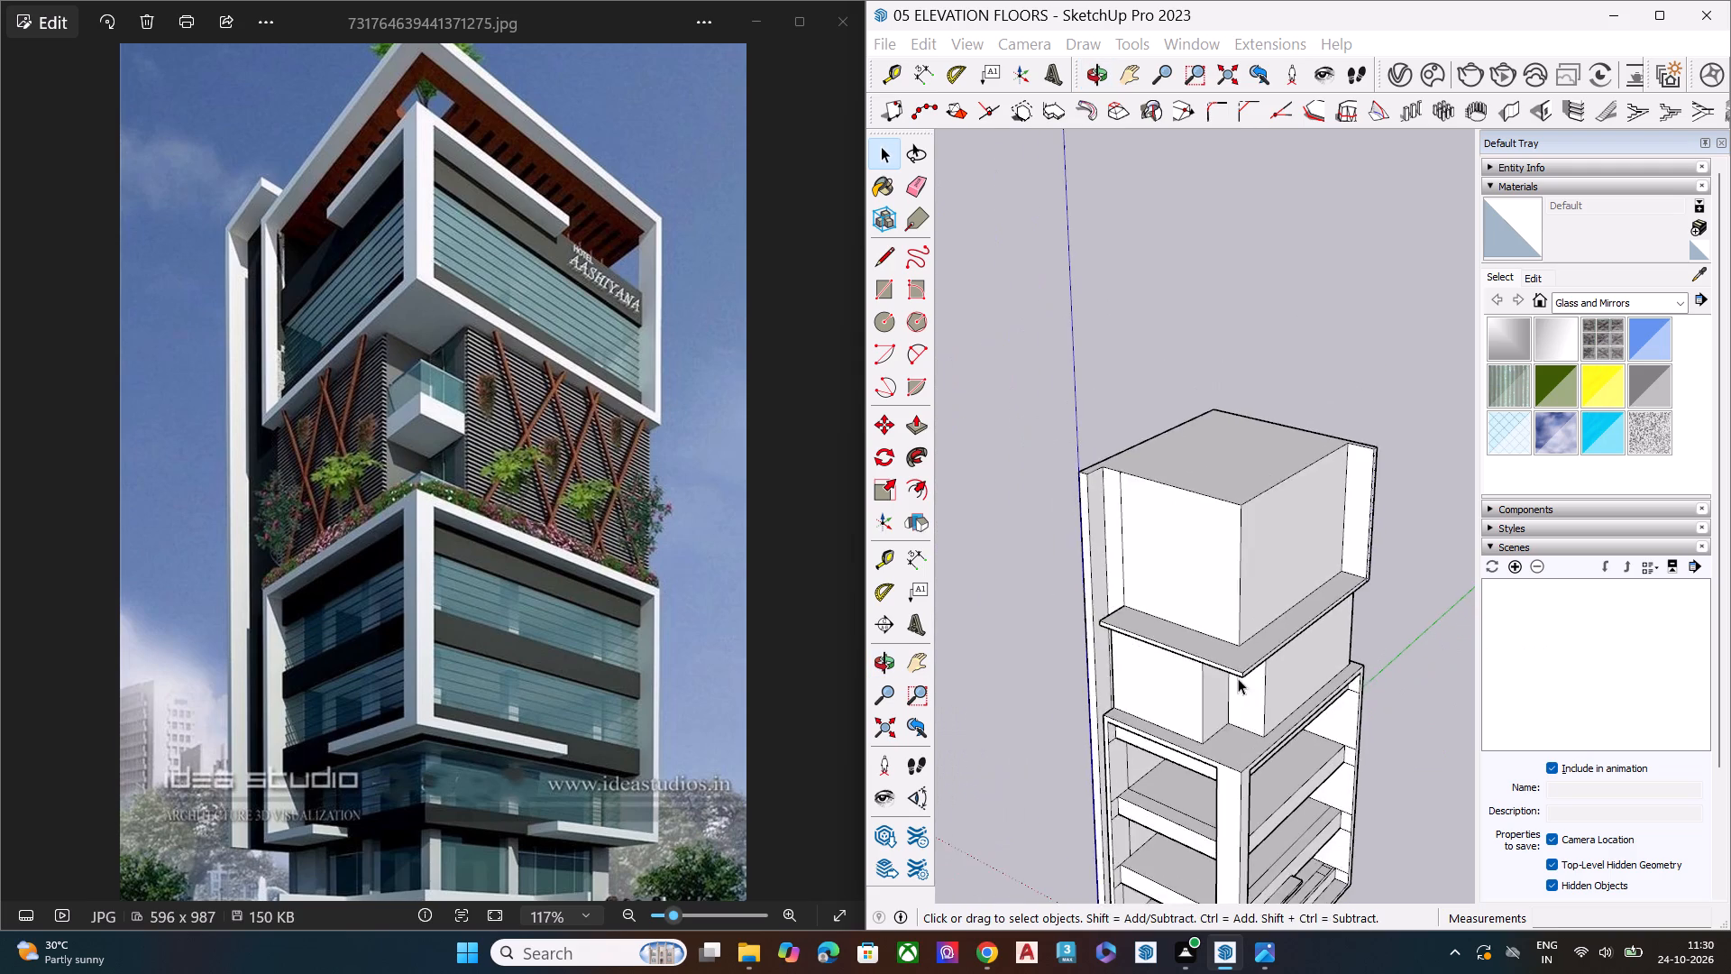
pyautogui.moveTo(1238, 678); pyautogui.dragTo(1365, 600, button='middle')
pyautogui.scroll(7, 1360, 568)
pyautogui.click(1281, 545)
pyautogui.press('p')
pyautogui.click(1281, 545)
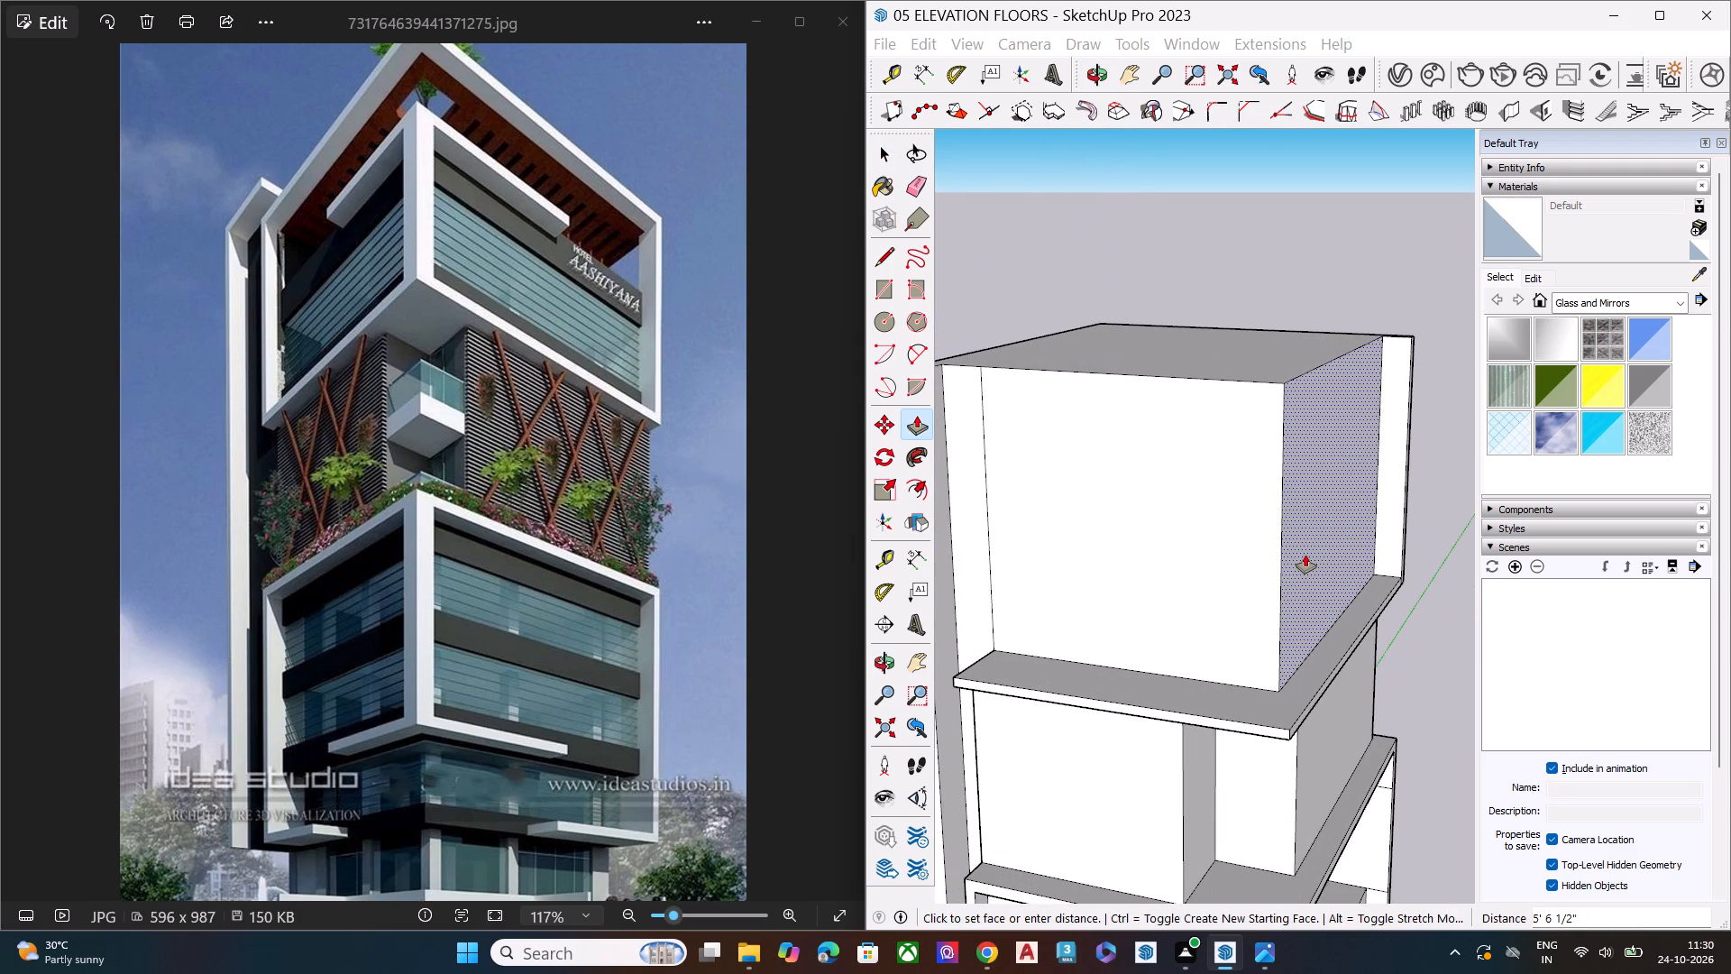
pyautogui.click(1305, 556)
pyautogui.press('space')
# Draw a vertical line about 2' 1" long across the projecting slab's edge near the left facade's far end.
pyautogui.moveTo(1364, 601); pyautogui.dragTo(1134, 639, button='middle')
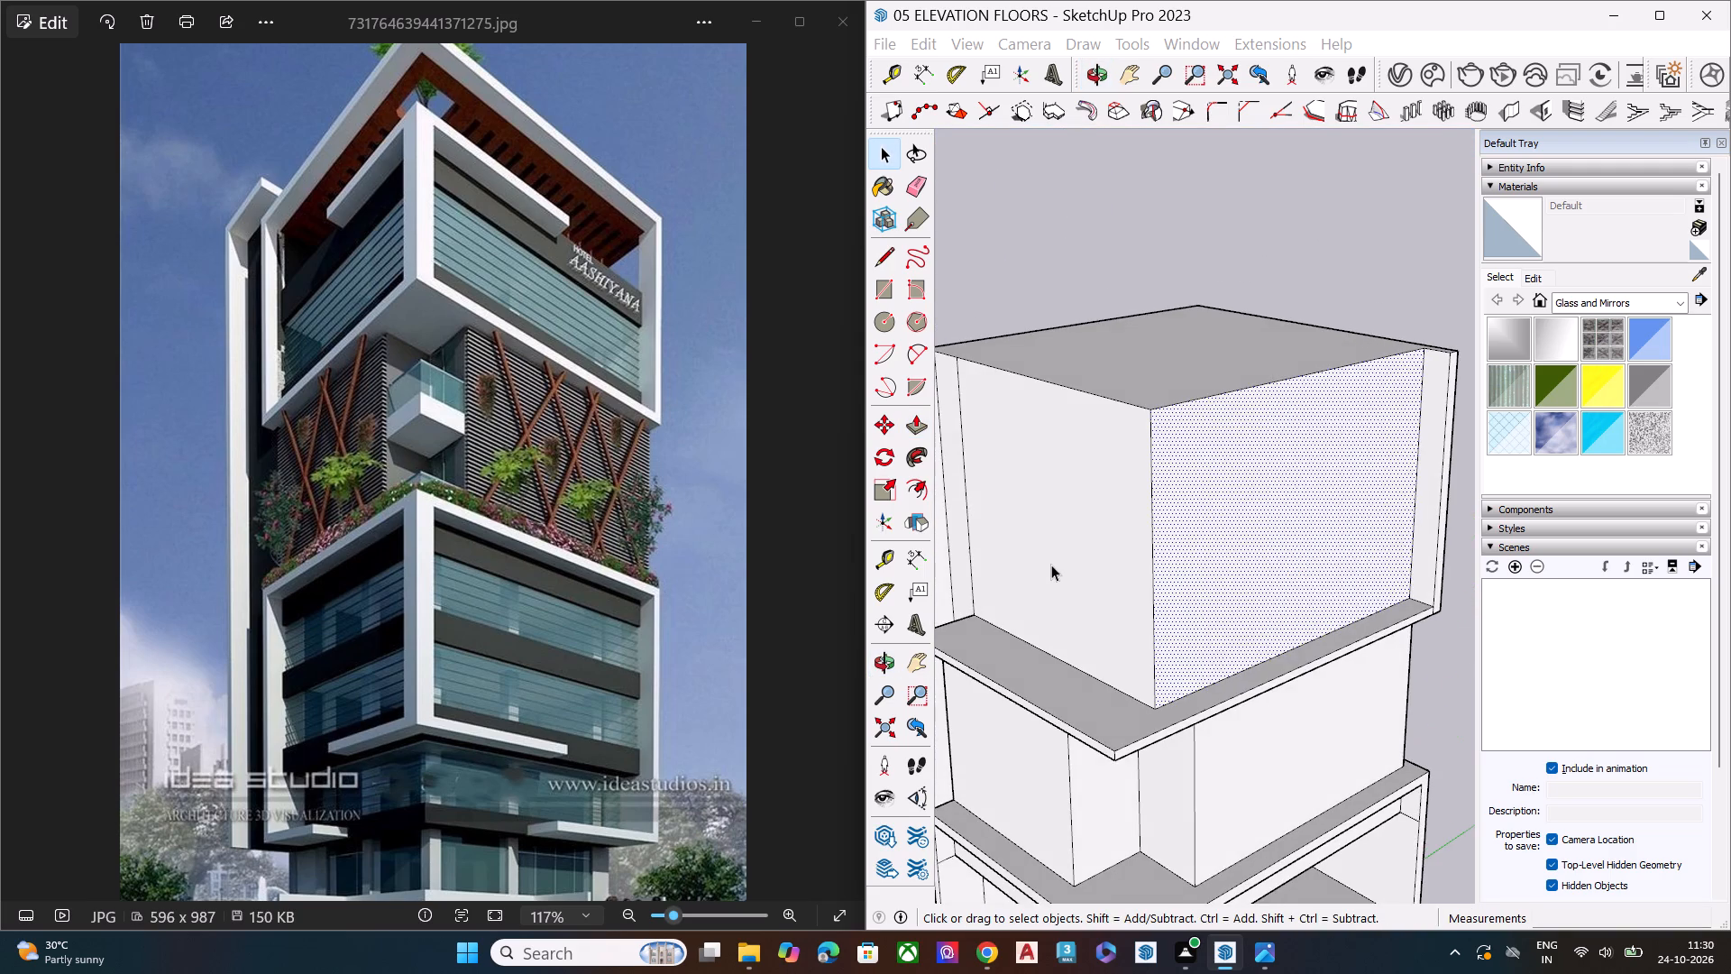
pyautogui.scroll(-1, 1069, 517)
pyautogui.scroll(1, 1076, 516)
pyautogui.scroll(-3, 1080, 515)
pyautogui.moveTo(1098, 563); pyautogui.dragTo(1011, 542, button='middle')
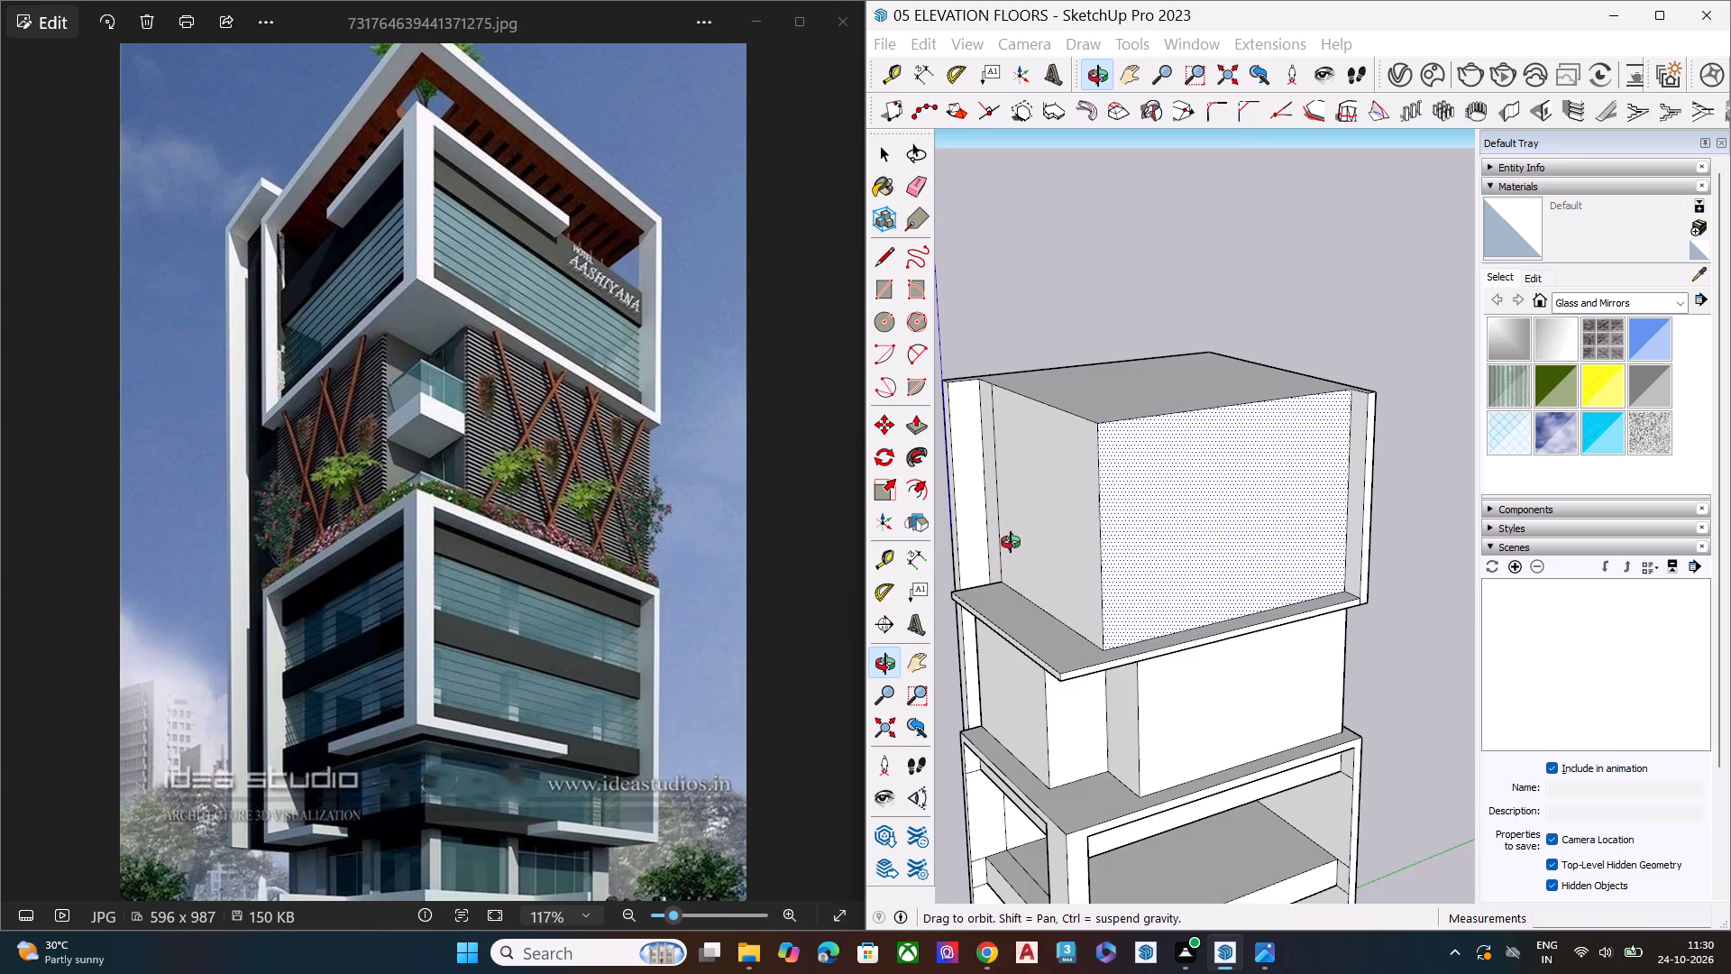
pyautogui.moveTo(1011, 542); pyautogui.dragTo(1273, 554, button='middle')
pyautogui.scroll(-7, 1327, 534)
pyautogui.moveTo(1098, 577); pyautogui.dragTo(1290, 609, button='middle')
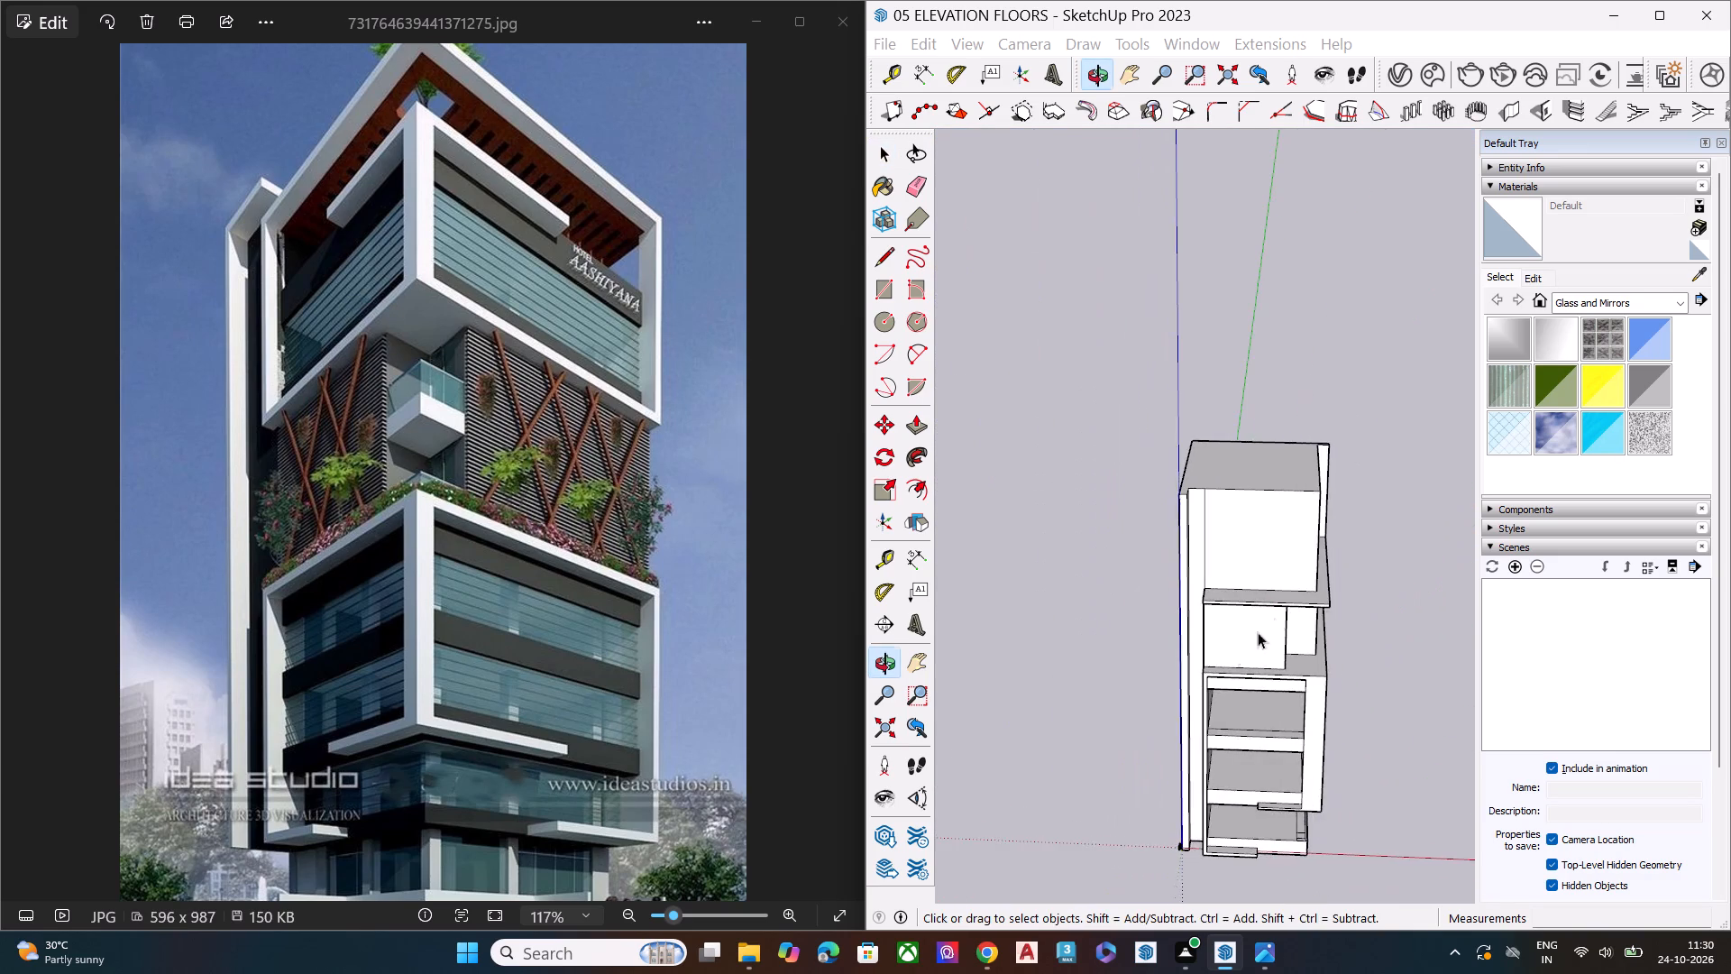
pyautogui.scroll(3, 1228, 663)
pyautogui.scroll(-2, 1212, 682)
pyautogui.scroll(4, 1210, 684)
pyautogui.scroll(7, 1204, 499)
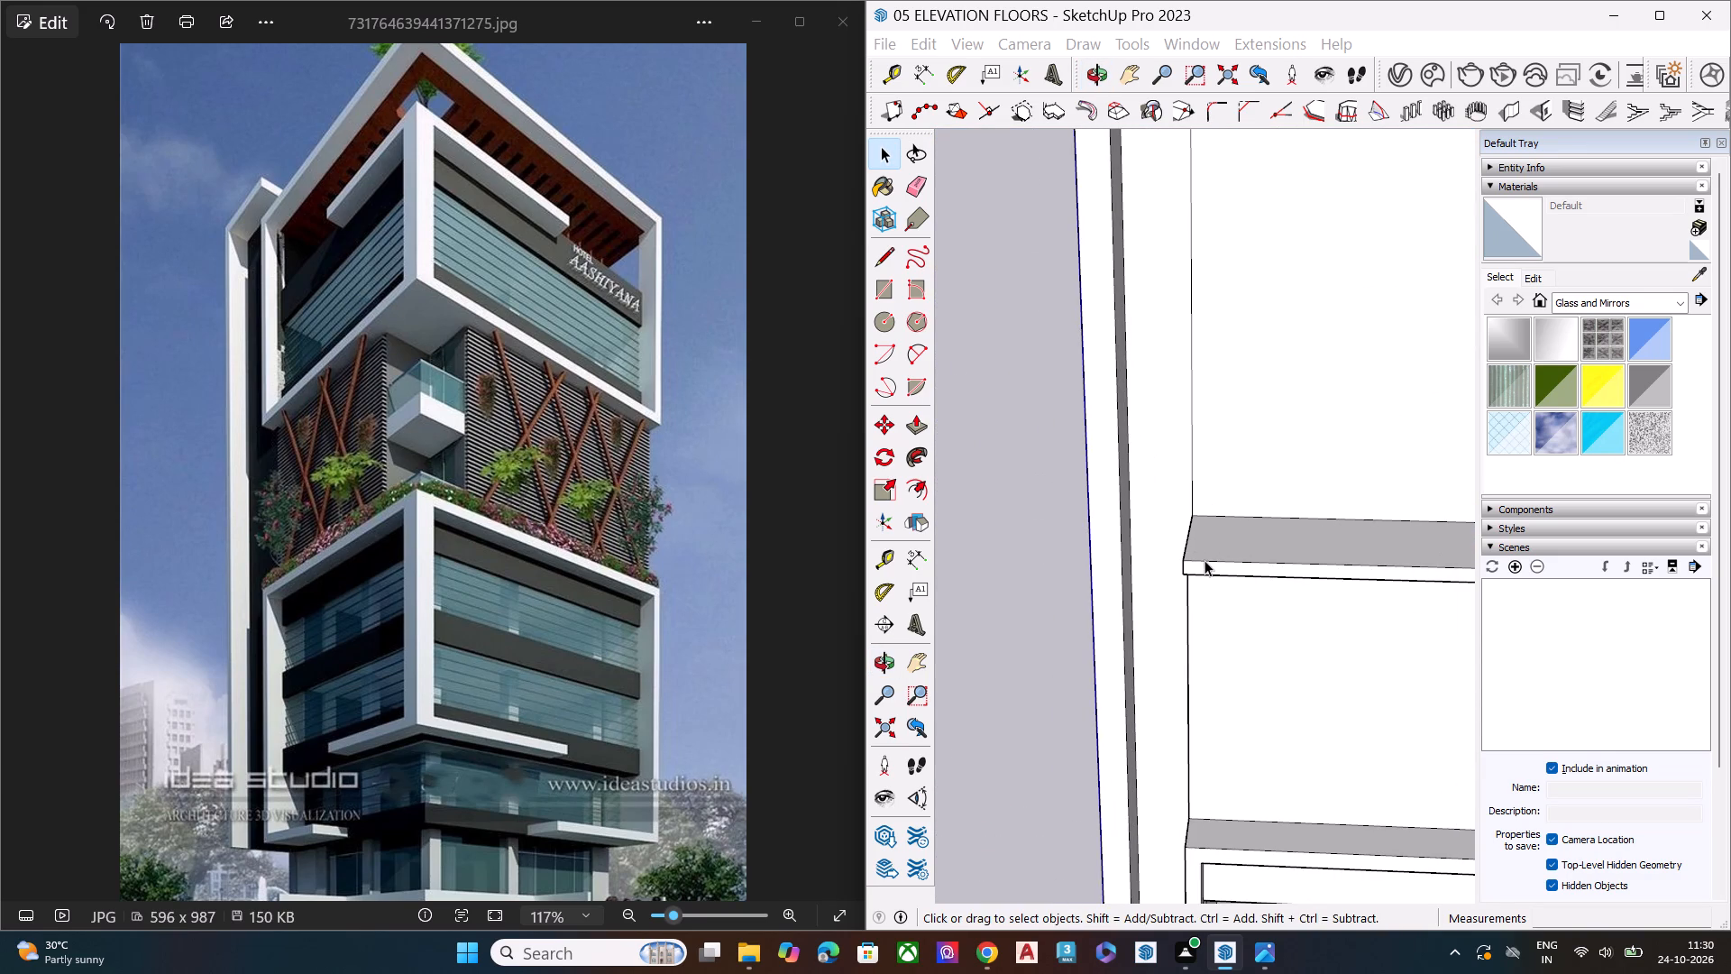
pyautogui.press('l')
pyautogui.scroll(-10, 1204, 560)
pyautogui.scroll(1, 1210, 592)
pyautogui.scroll(-1, 1211, 594)
pyautogui.moveTo(1219, 648); pyautogui.dragTo(1245, 363, button='middle')
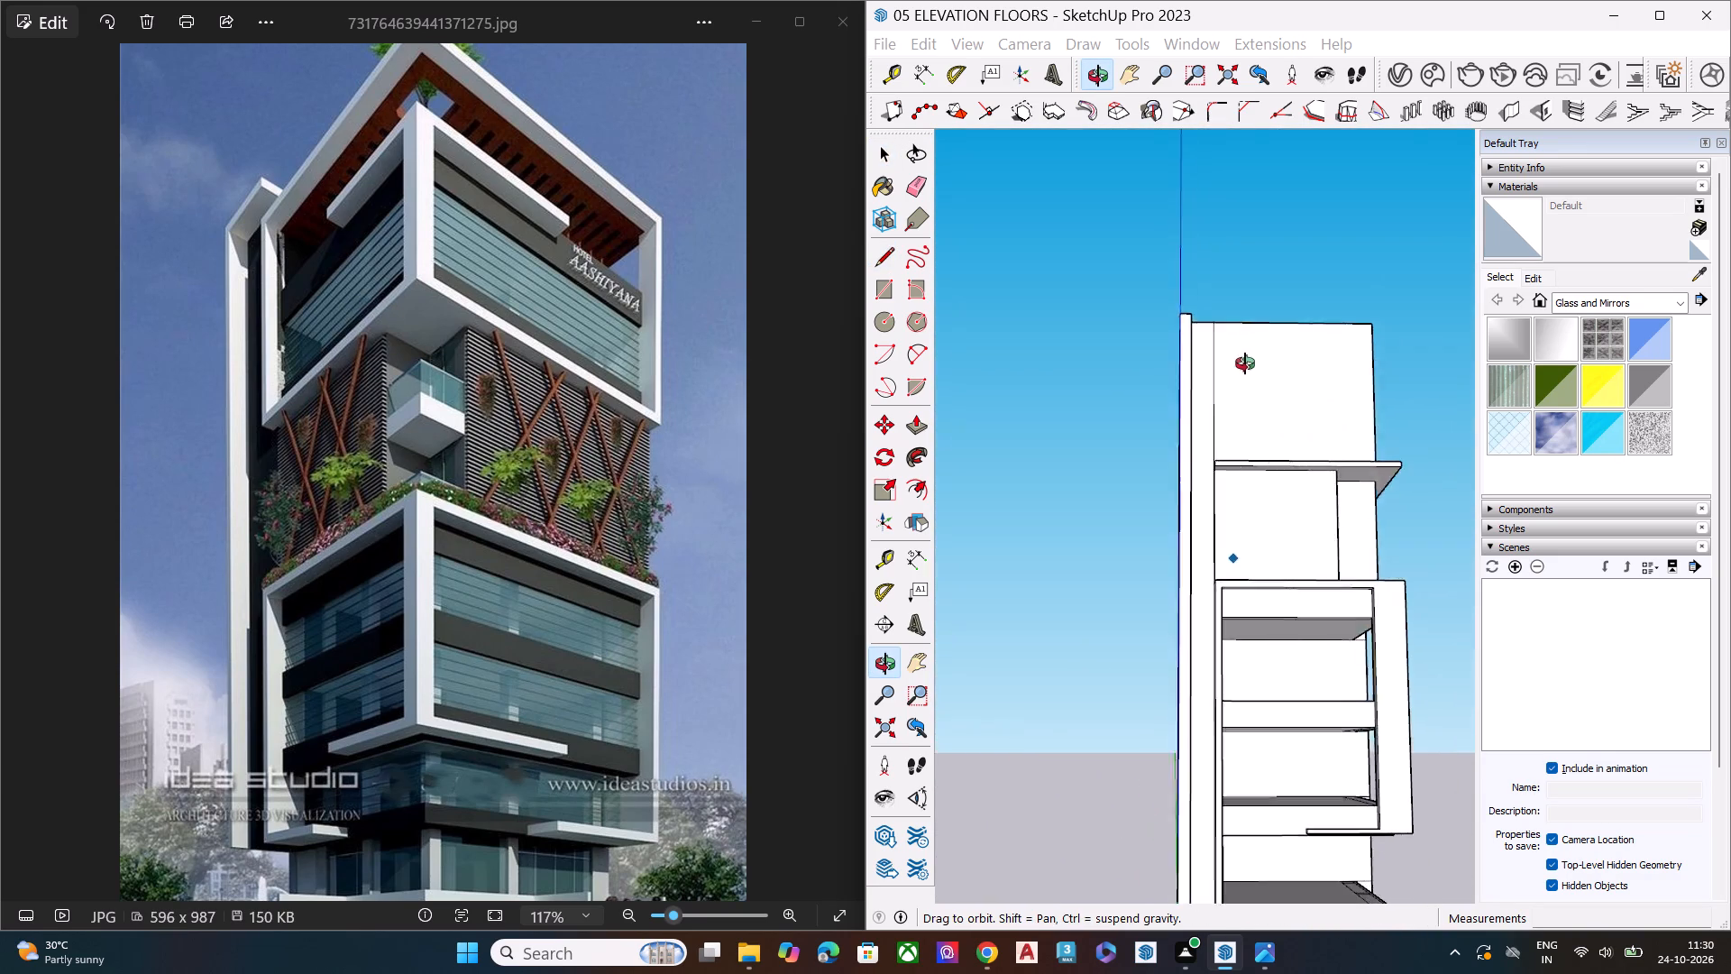
pyautogui.moveTo(1245, 363); pyautogui.dragTo(1259, 702, button='middle')
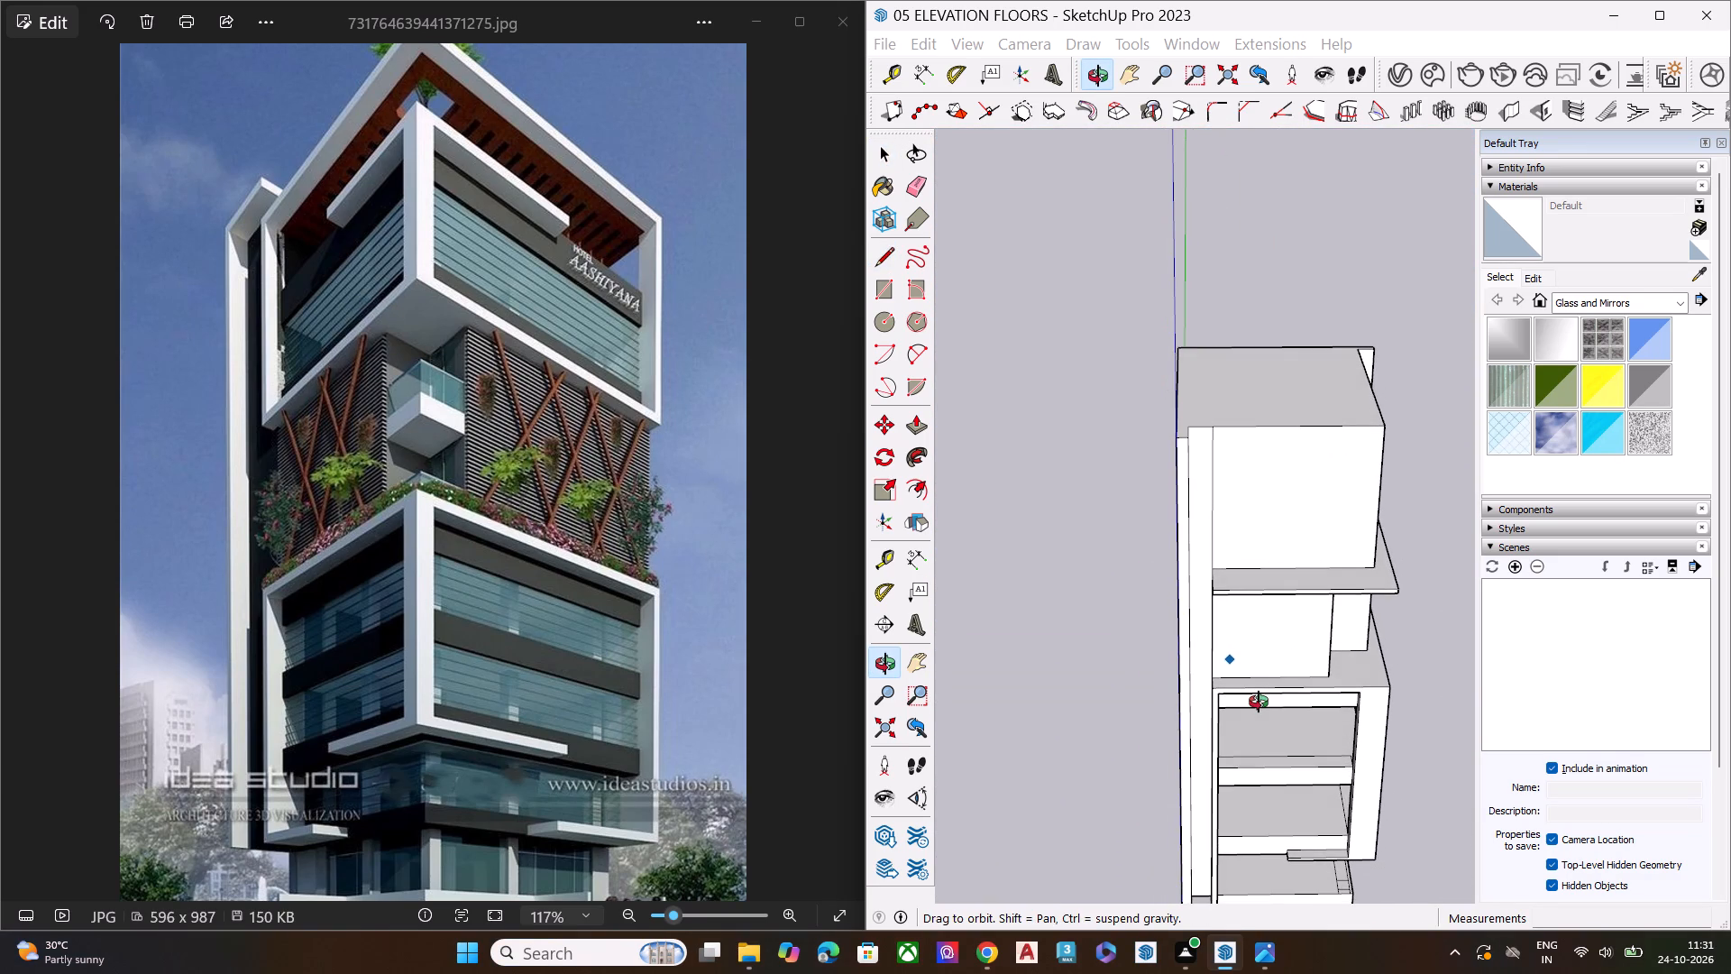
pyautogui.moveTo(1259, 702); pyautogui.dragTo(1251, 557, button='middle')
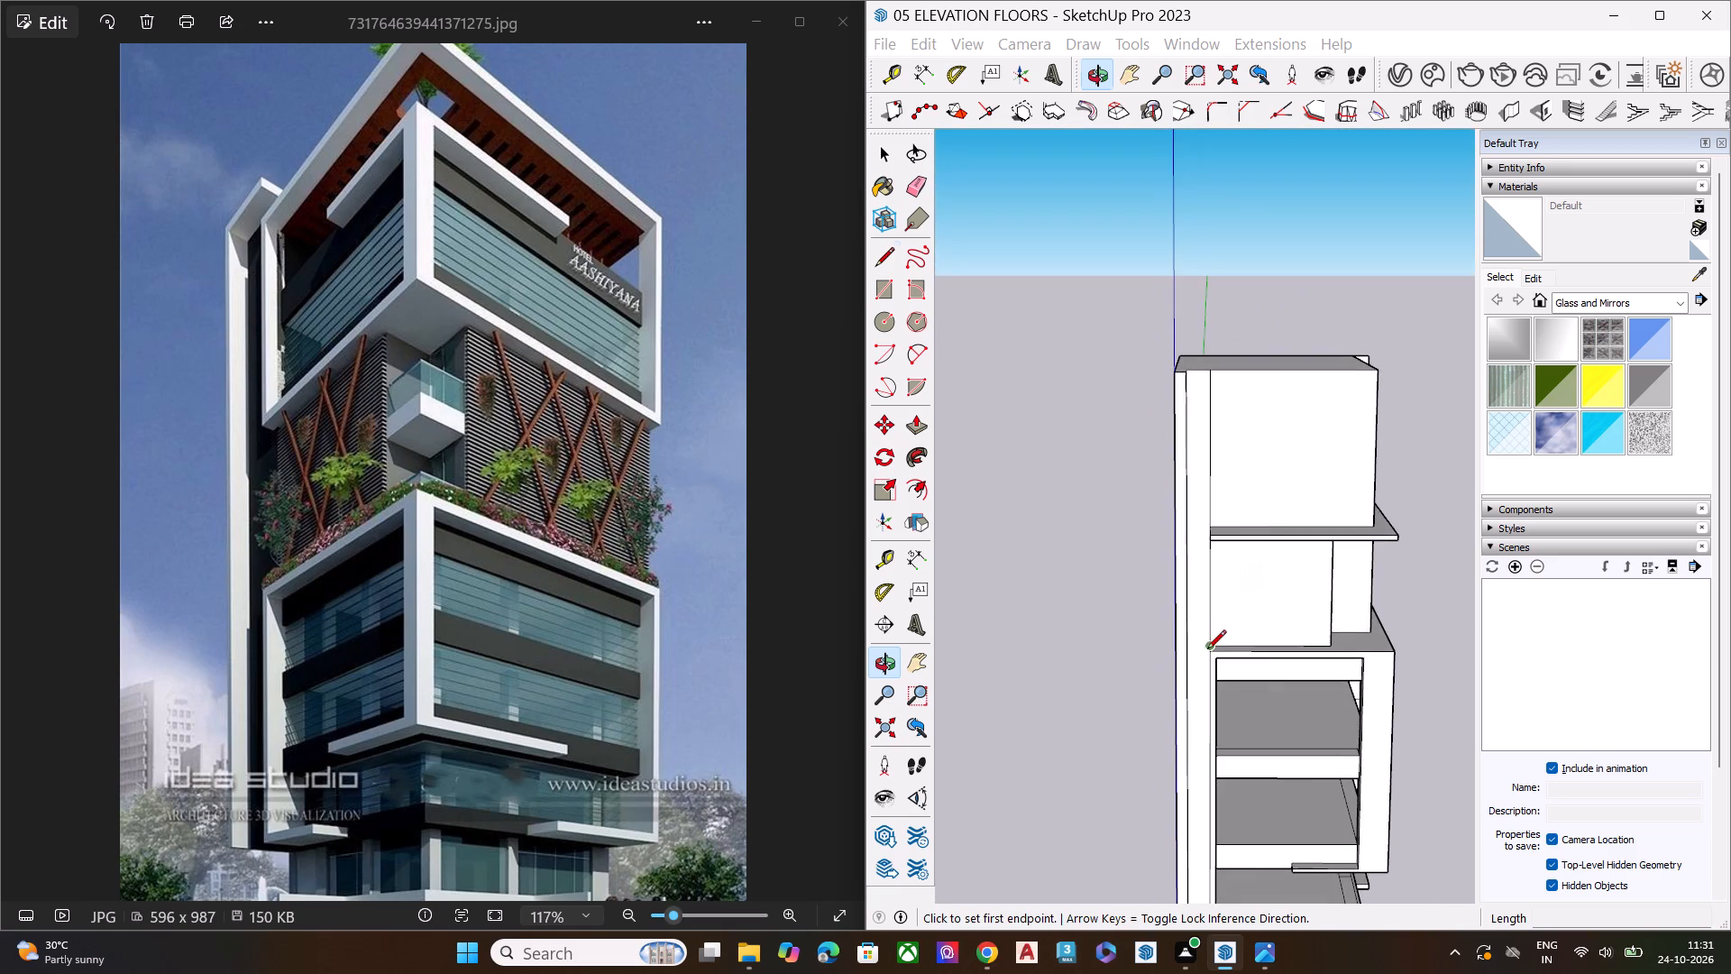
pyautogui.scroll(1, 1207, 651)
pyautogui.scroll(-2, 1207, 651)
pyautogui.scroll(4, 1207, 651)
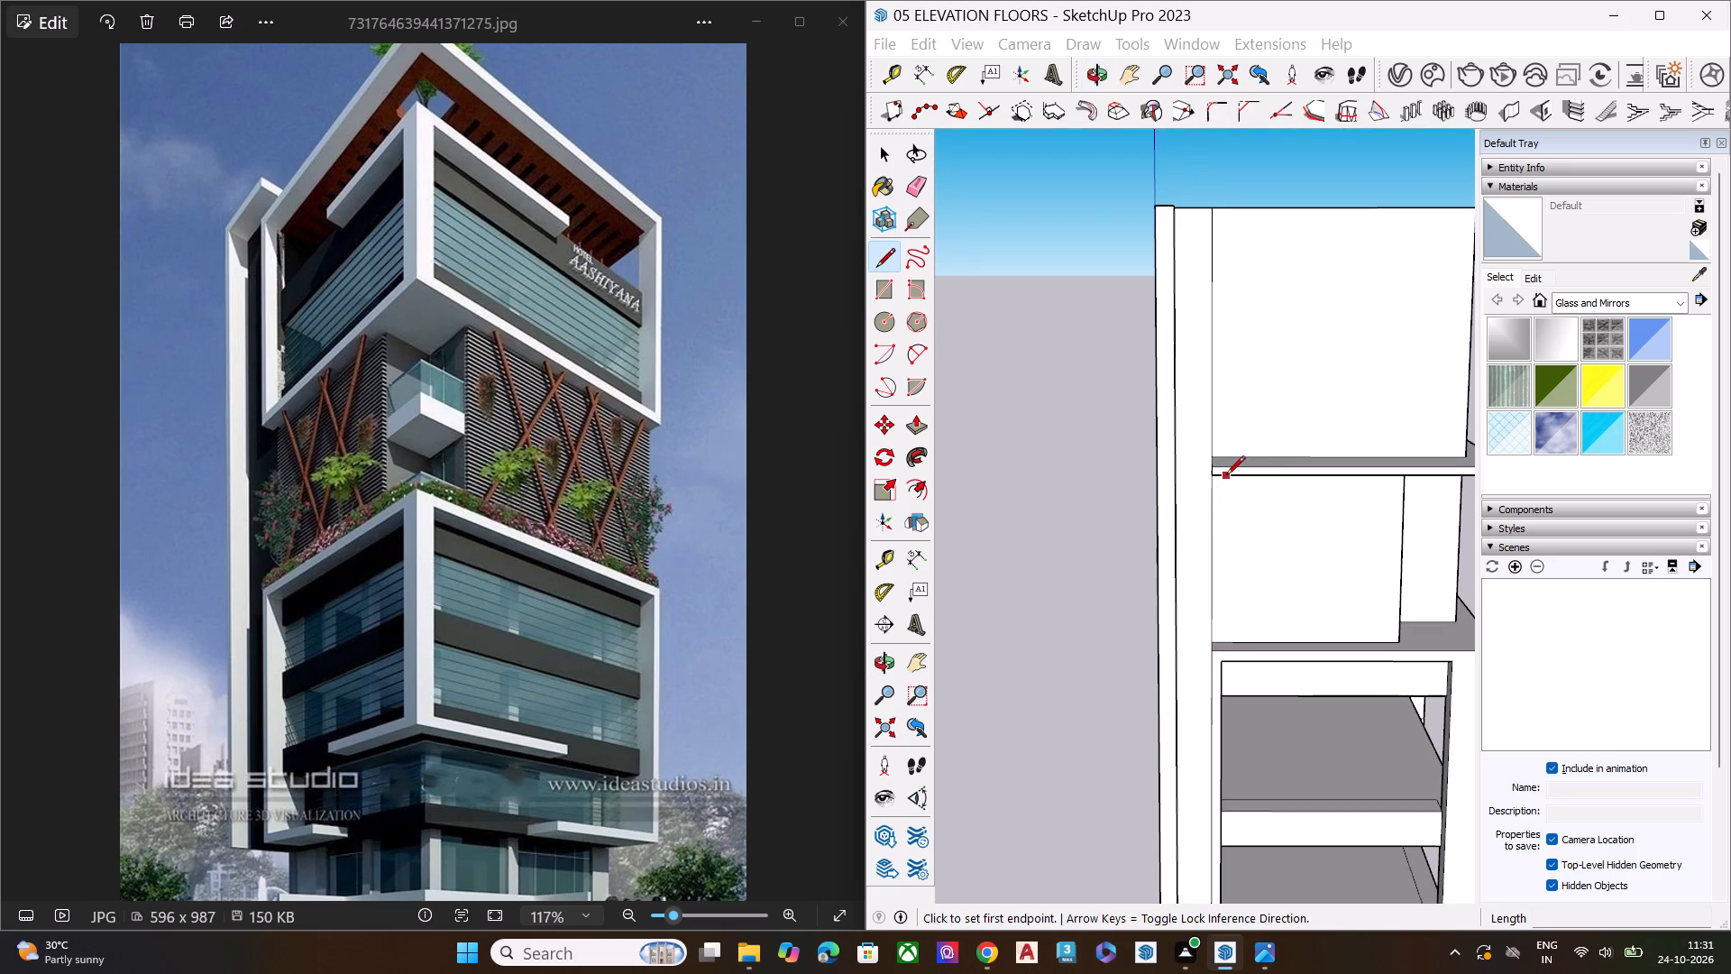
pyautogui.click(1226, 476)
pyautogui.click(1224, 465)
# Draw a line about 16' 9" long across the slab's top, from its outer edge to the left facade's wall.
pyautogui.moveTo(1230, 467); pyautogui.dragTo(1212, 779, button='middle')
pyautogui.scroll(2, 1213, 695)
pyautogui.scroll(-1, 1210, 656)
pyautogui.scroll(4, 1208, 645)
pyautogui.click(1222, 601)
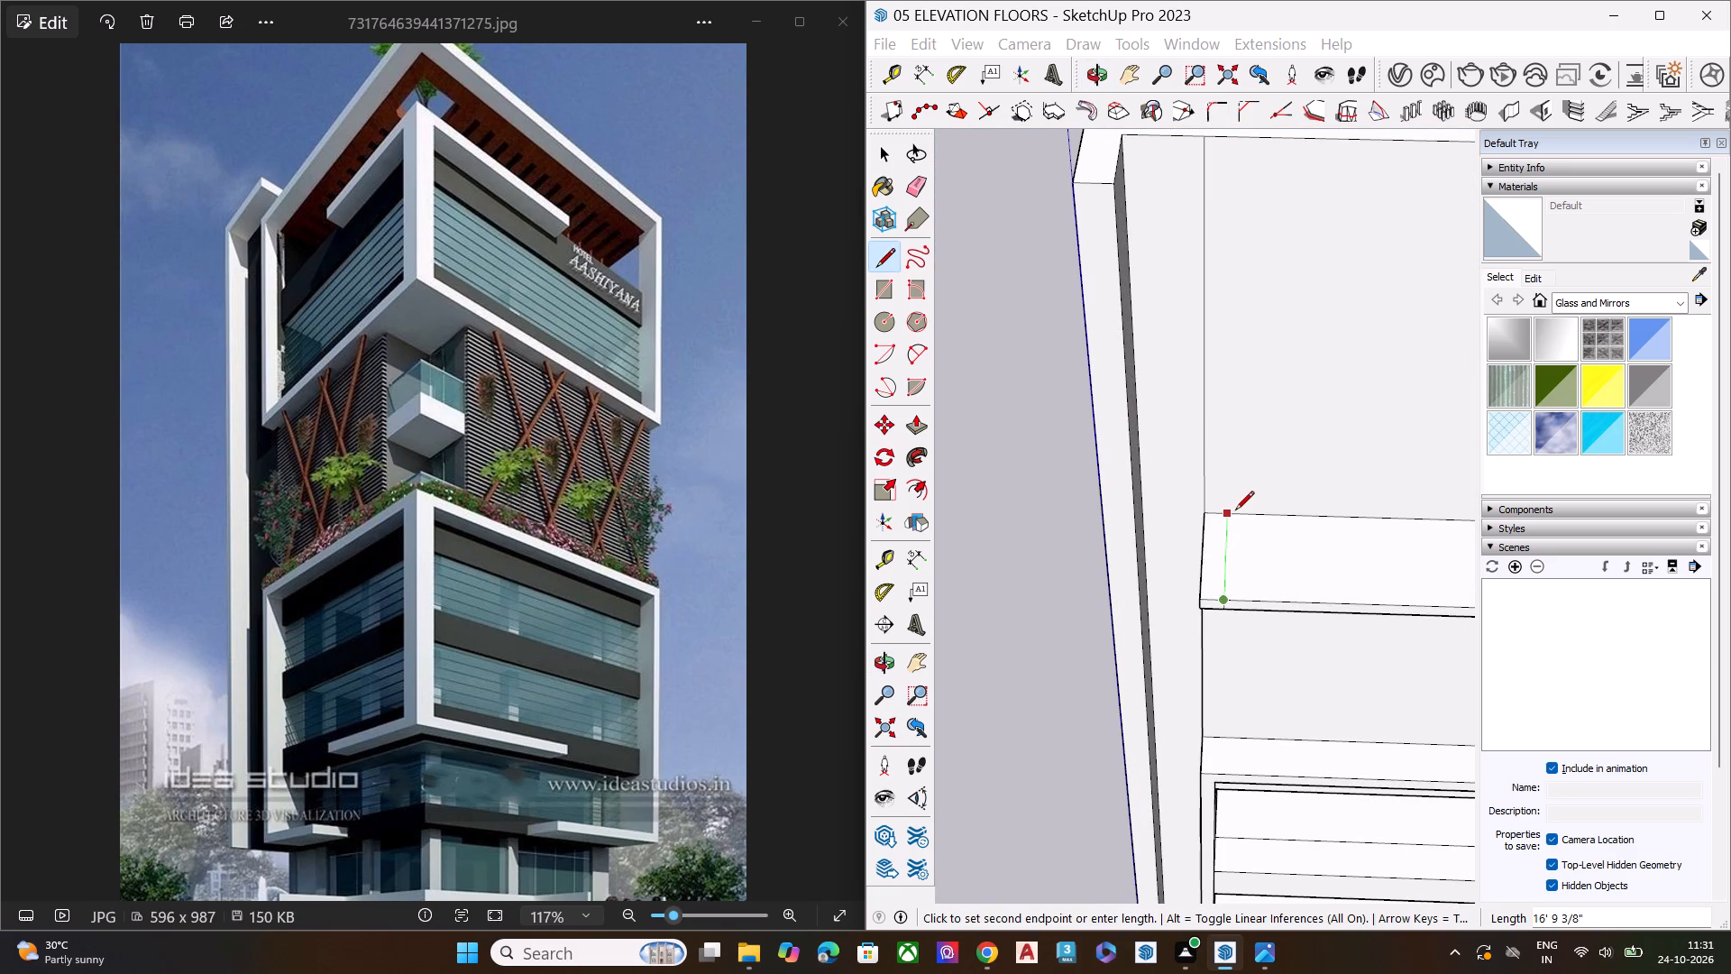
pyautogui.click(1235, 511)
# Draw a vertical line about 63' long up the left facade's wall, from the slab to the roof edge.
pyautogui.click(1227, 515)
pyautogui.scroll(-9, 1239, 608)
pyautogui.scroll(1, 1240, 650)
pyautogui.scroll(-1, 1240, 656)
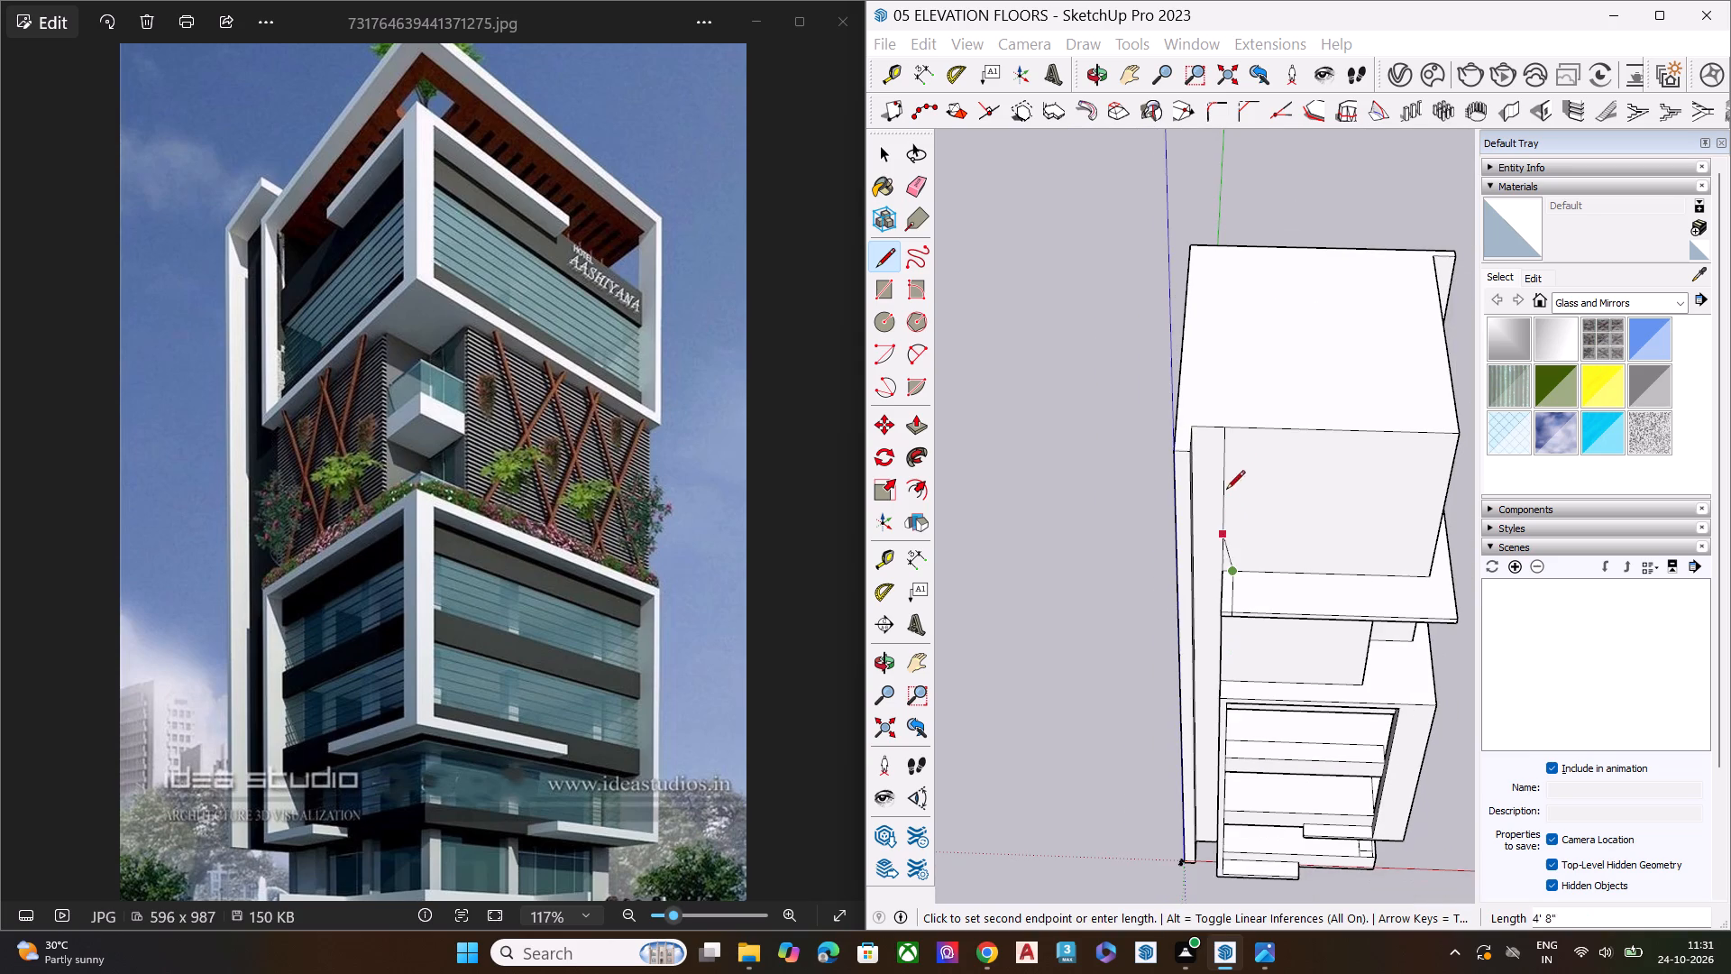
pyautogui.click(1239, 428)
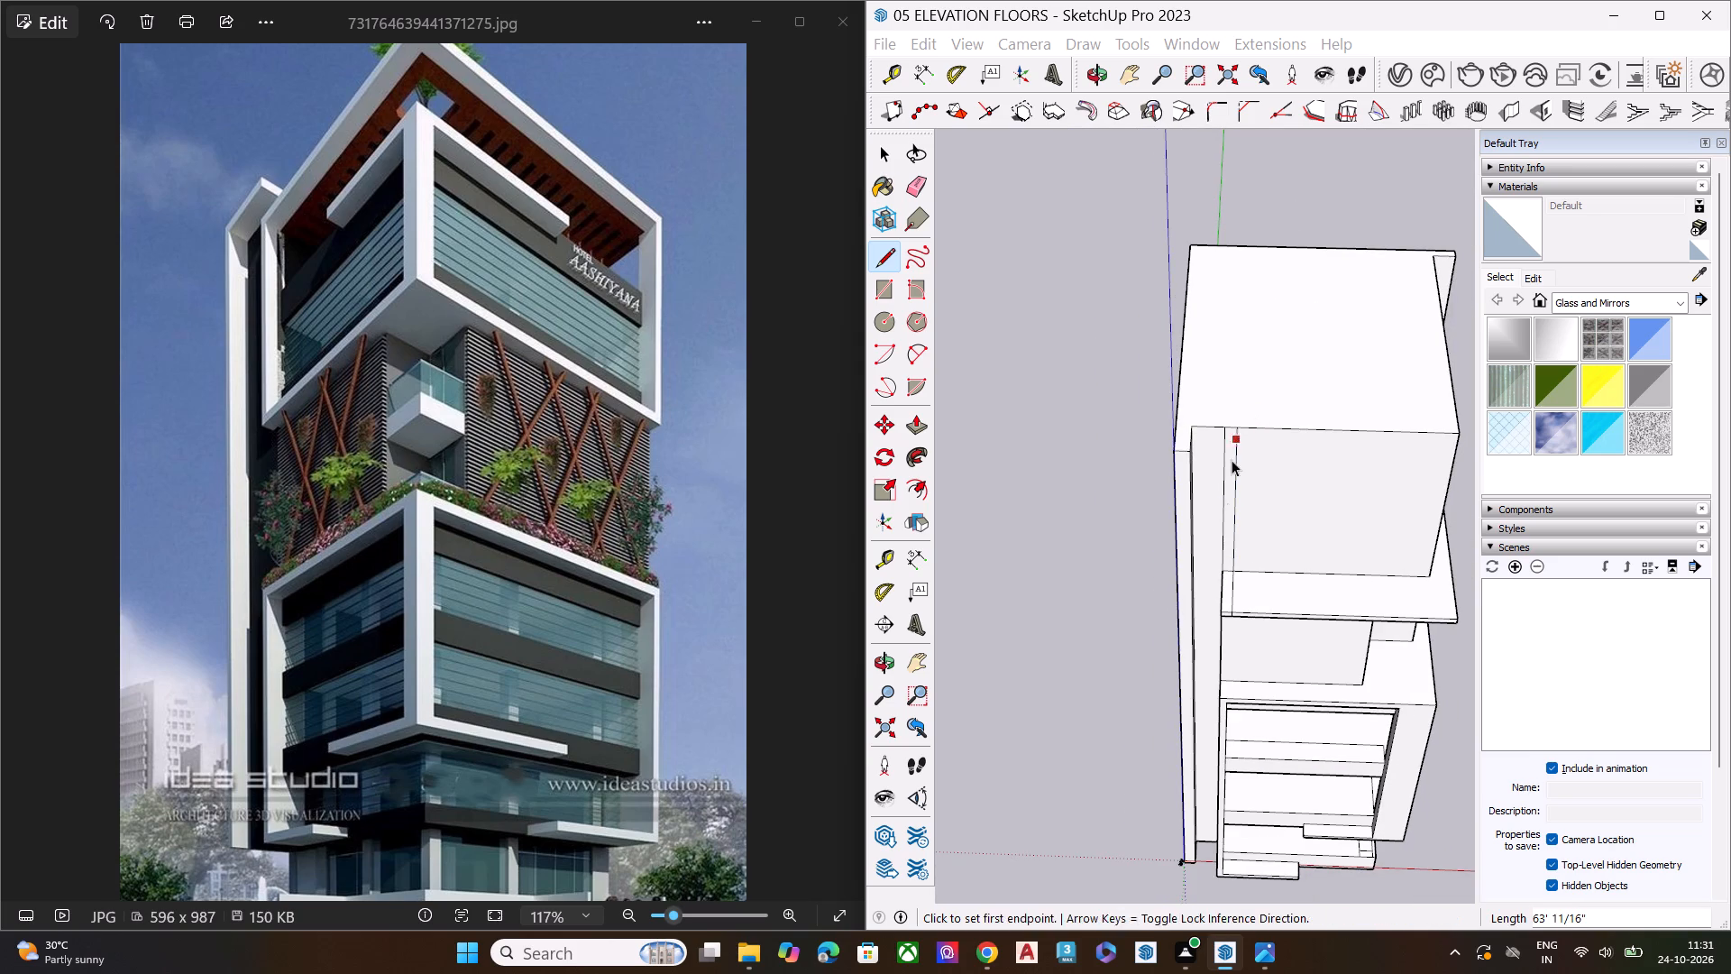
pyautogui.press('space')
# Push/Pull the narrow vertical strip at the left facade's far end out 16' 9 3/8" to the projecting slab's outer edge.
pyautogui.scroll(4, 1238, 529)
pyautogui.moveTo(1264, 534); pyautogui.dragTo(1150, 556, button='middle')
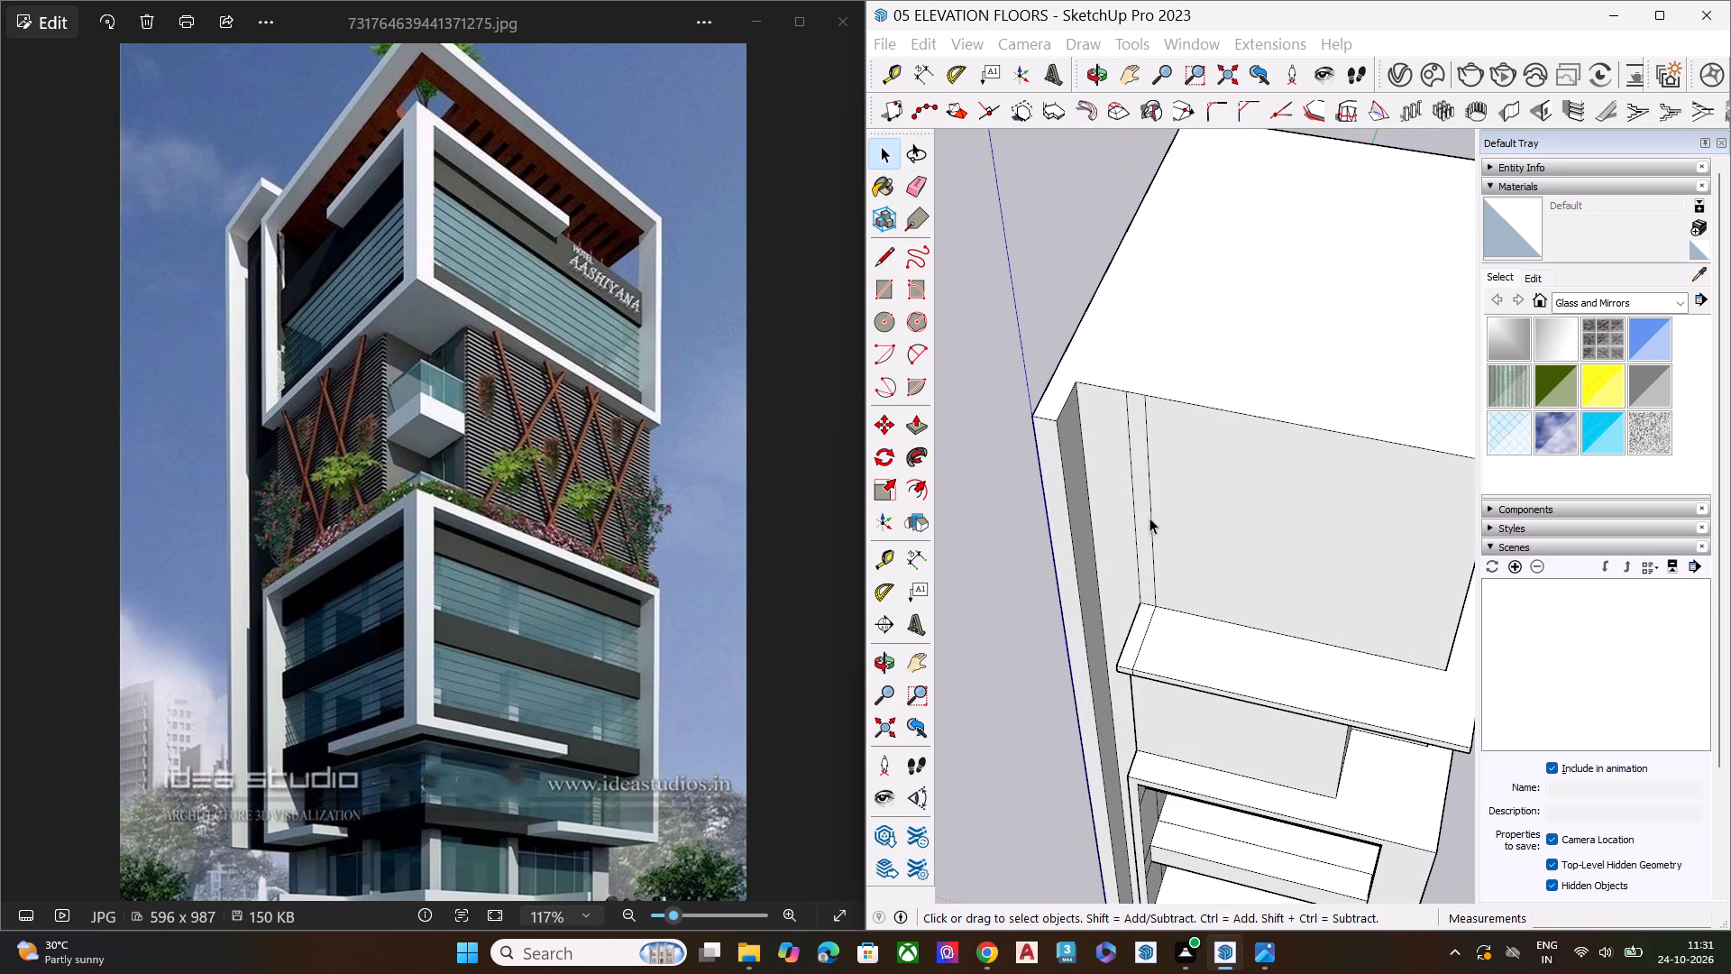
pyautogui.click(1144, 514)
pyautogui.press('p')
pyautogui.click(1144, 514)
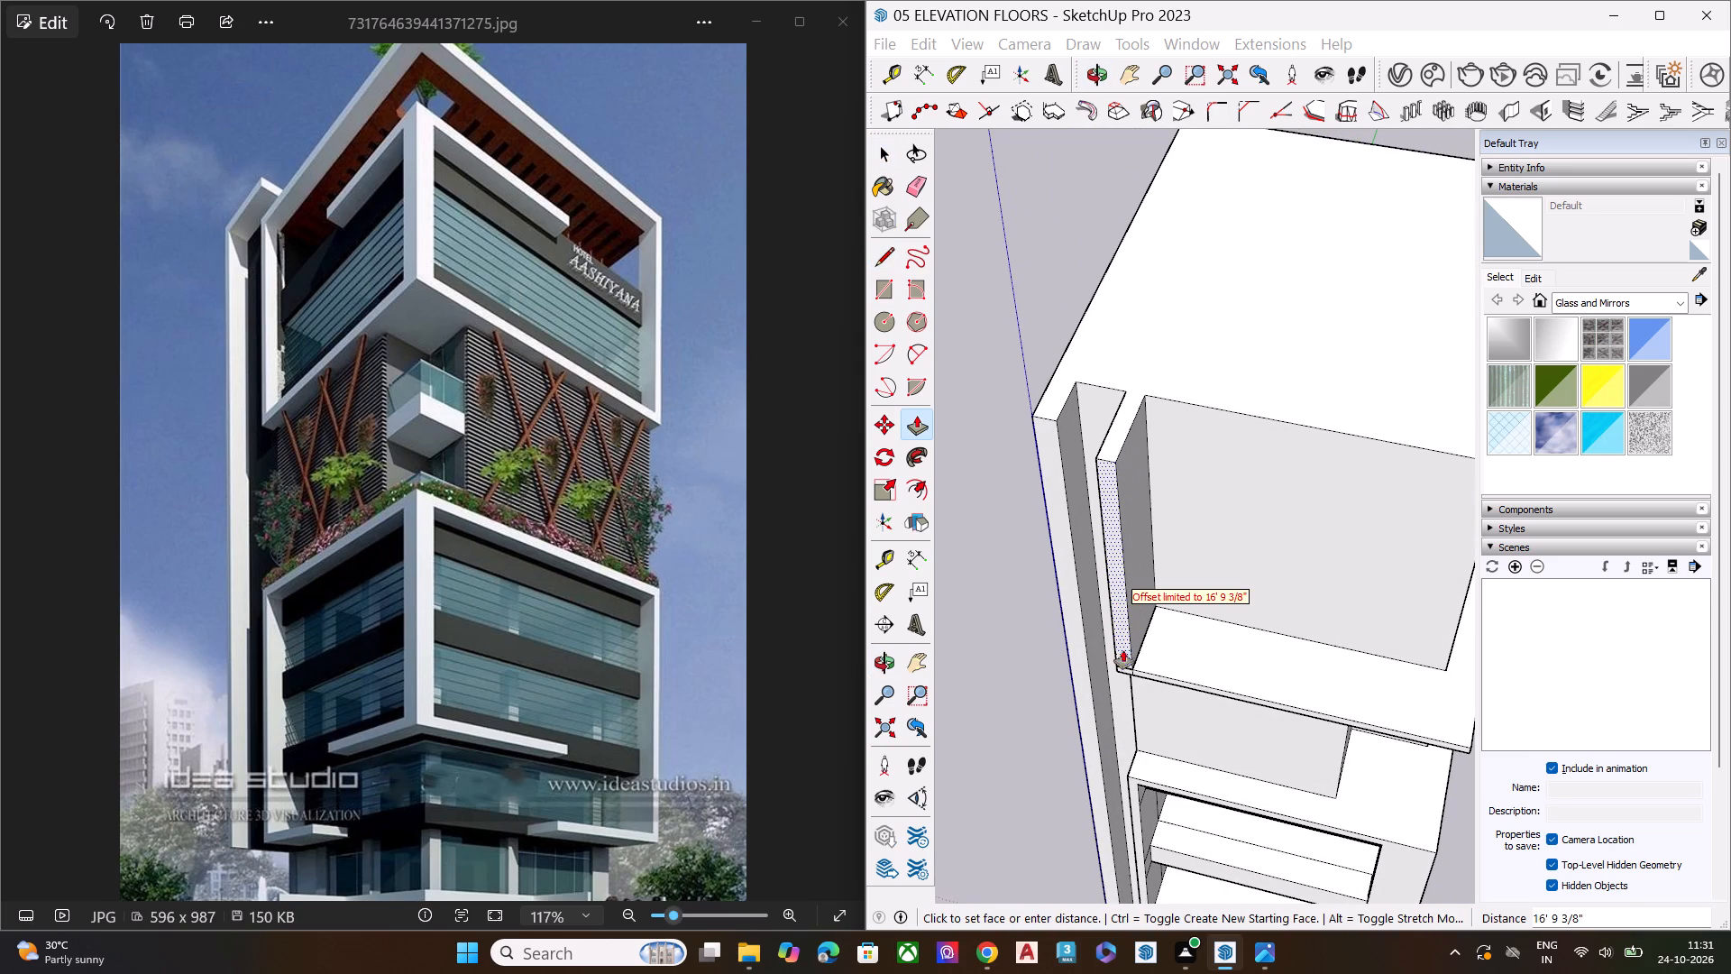
pyautogui.click(1128, 665)
pyautogui.press('space')
# Erase the short vertical line across the projecting slab's edge at the base of the left side frame.
pyautogui.moveTo(1169, 695); pyautogui.dragTo(1154, 395, button='middle')
pyautogui.scroll(6, 1153, 394)
pyautogui.scroll(-1, 1124, 416)
pyautogui.scroll(3, 1122, 418)
pyautogui.scroll(1, 1082, 479)
pyautogui.moveTo(1093, 465); pyautogui.dragTo(1135, 389, button='middle')
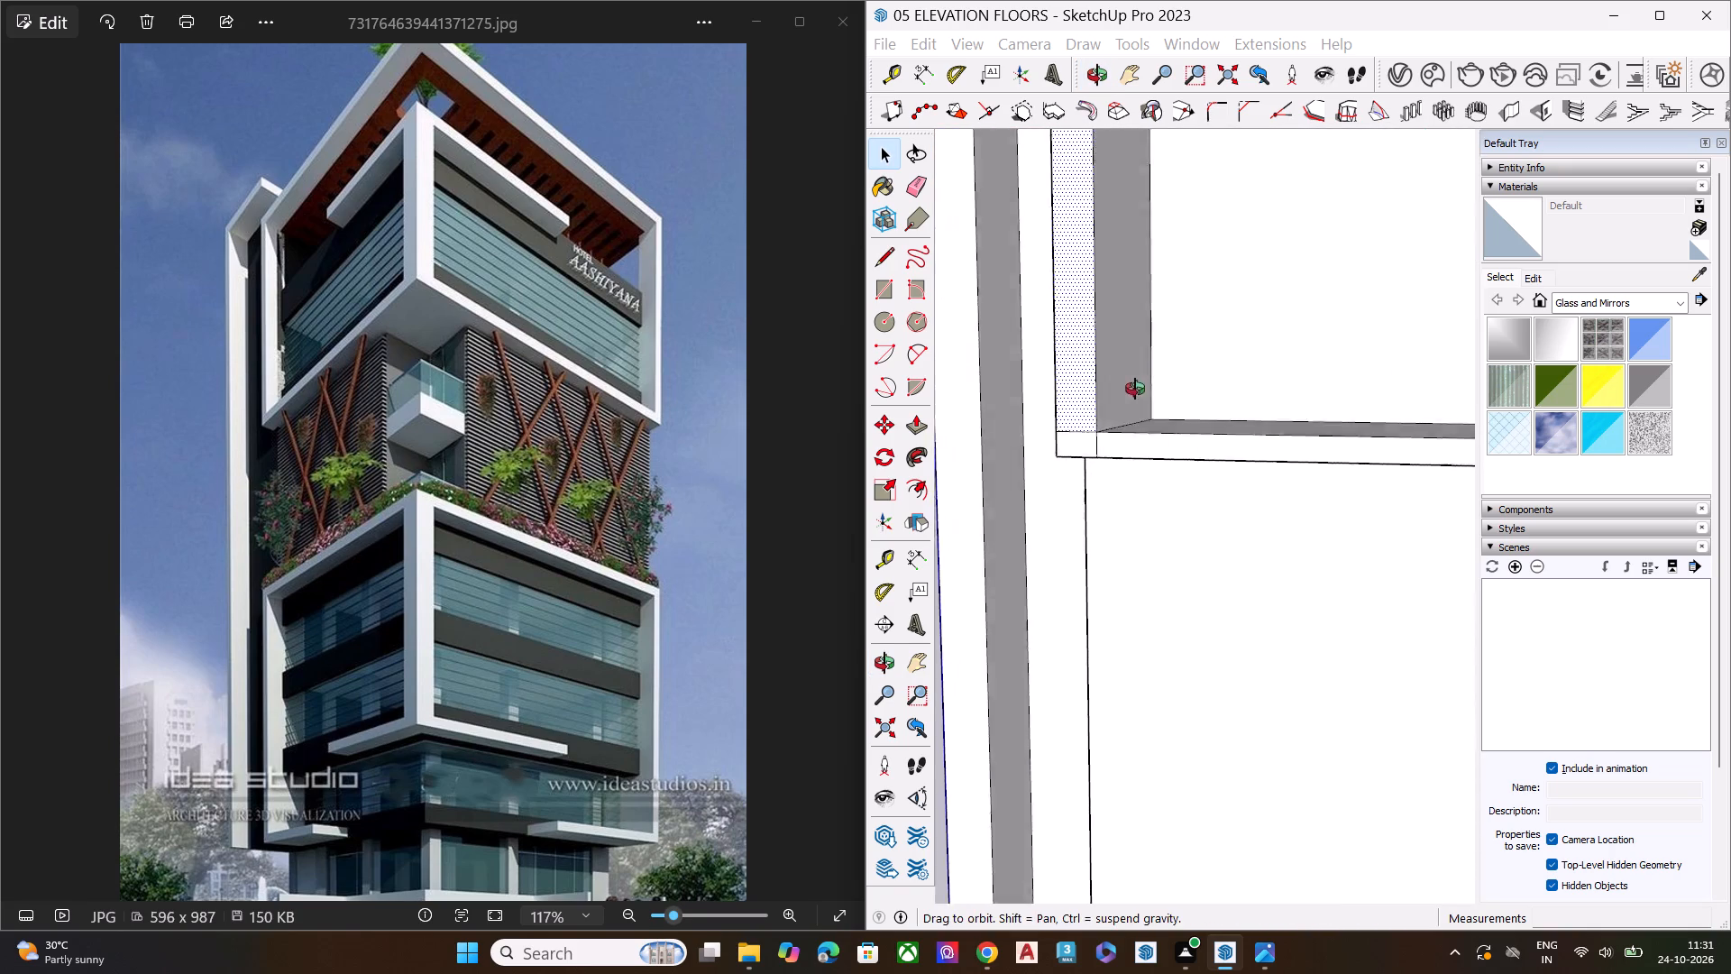
pyautogui.moveTo(1135, 389); pyautogui.dragTo(1191, 277, button='middle')
pyautogui.scroll(2, 1131, 435)
pyautogui.scroll(-1, 1131, 437)
pyautogui.scroll(2, 1131, 437)
pyautogui.press('e')
pyautogui.click(1104, 406)
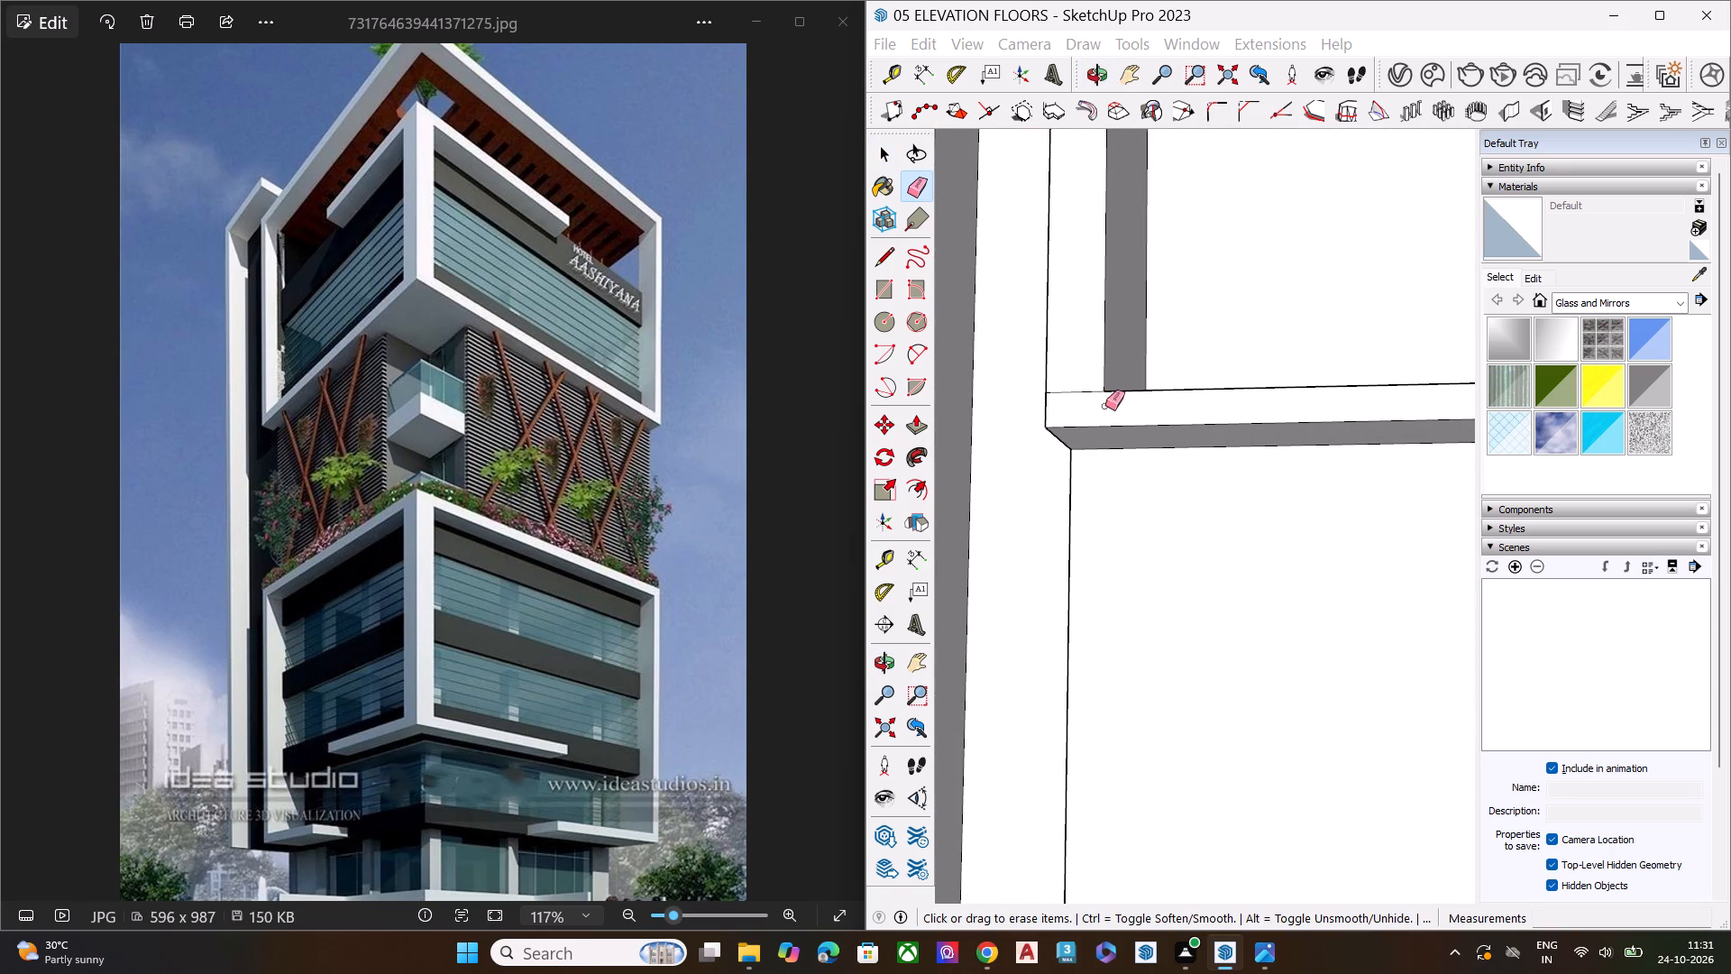
# Examine the top block's side frames, walls and projecting slab from several angles.
pyautogui.scroll(-14, 1073, 400)
pyautogui.scroll(1, 1041, 400)
pyautogui.scroll(-3, 1040, 403)
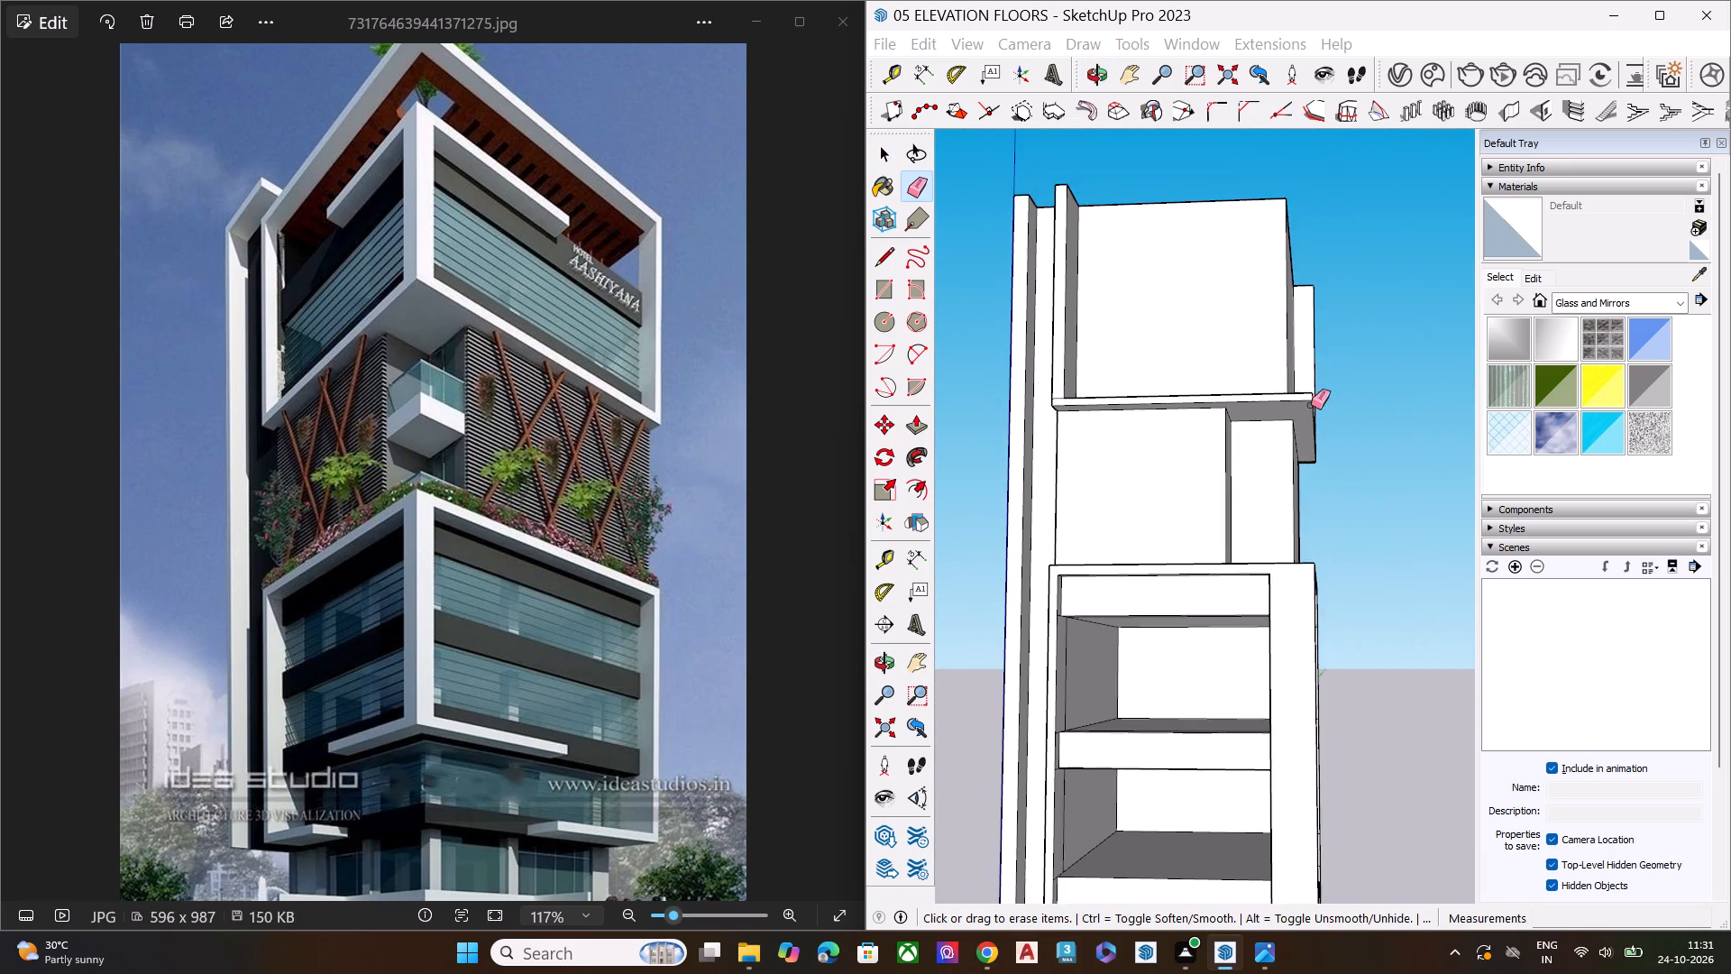
pyautogui.moveTo(1311, 405); pyautogui.dragTo(974, 629, button='middle')
pyautogui.scroll(3, 1196, 270)
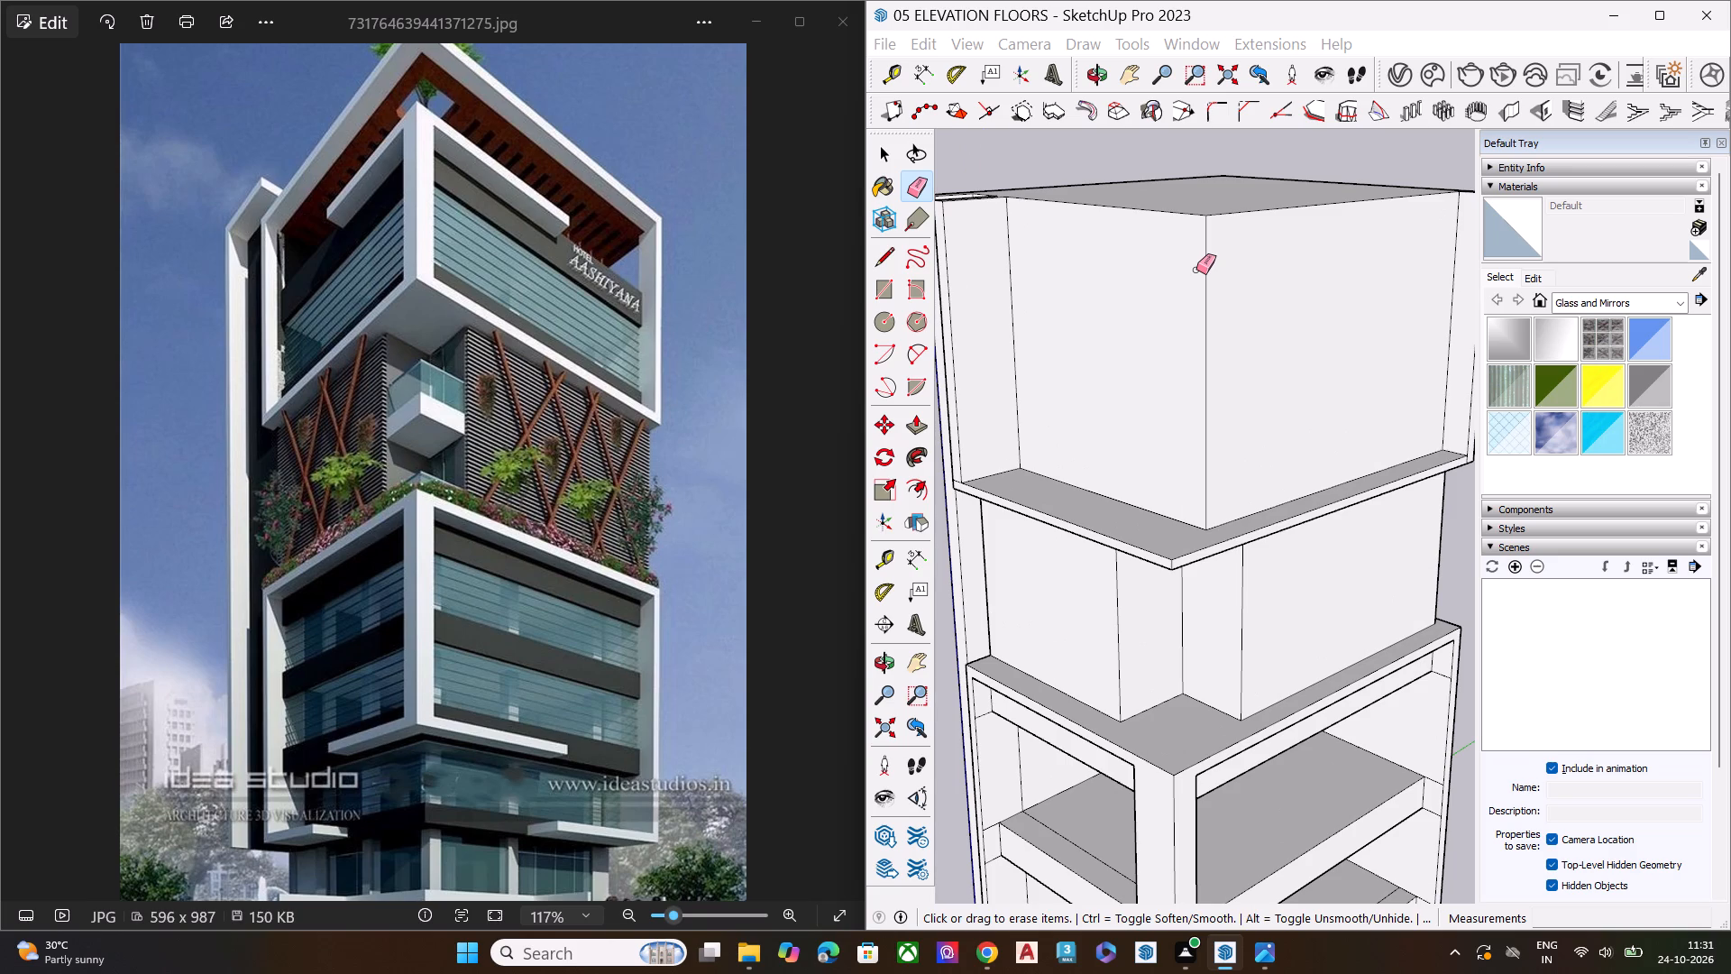
pyautogui.scroll(1, 1173, 55)
pyautogui.scroll(-8, 1172, 60)
pyautogui.moveTo(1141, 381); pyautogui.dragTo(1142, 502, button='middle')
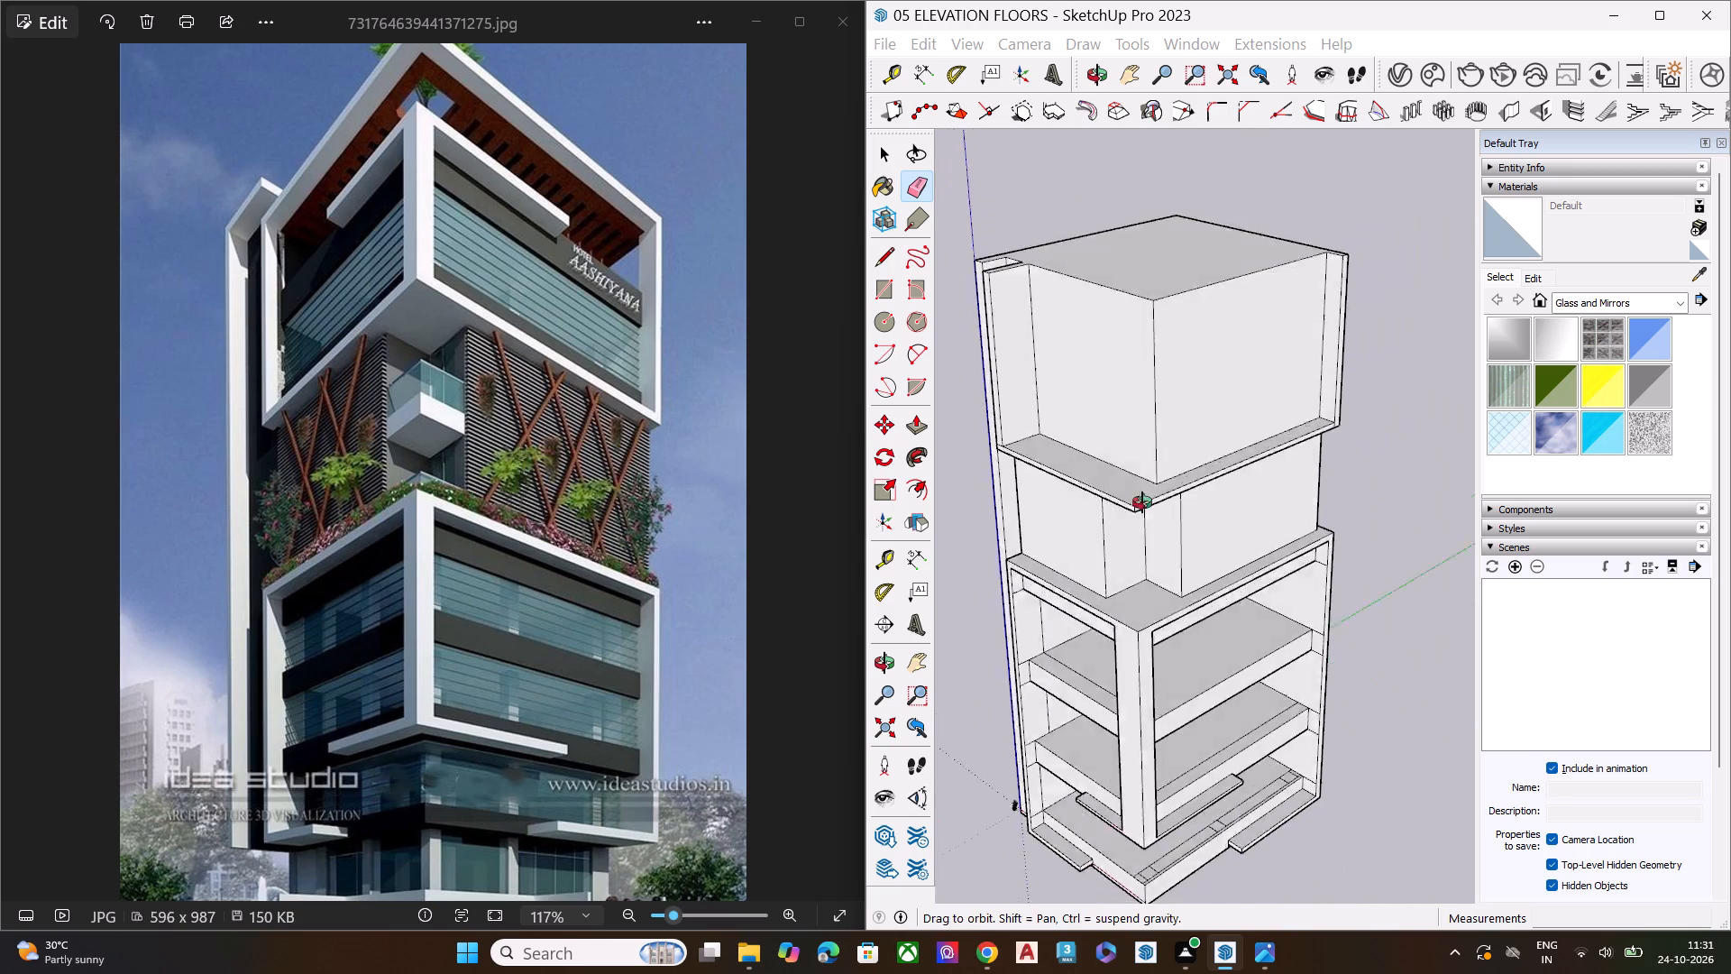
pyautogui.moveTo(1142, 502); pyautogui.dragTo(1133, 639, button='middle')
pyautogui.scroll(1, 1093, 427)
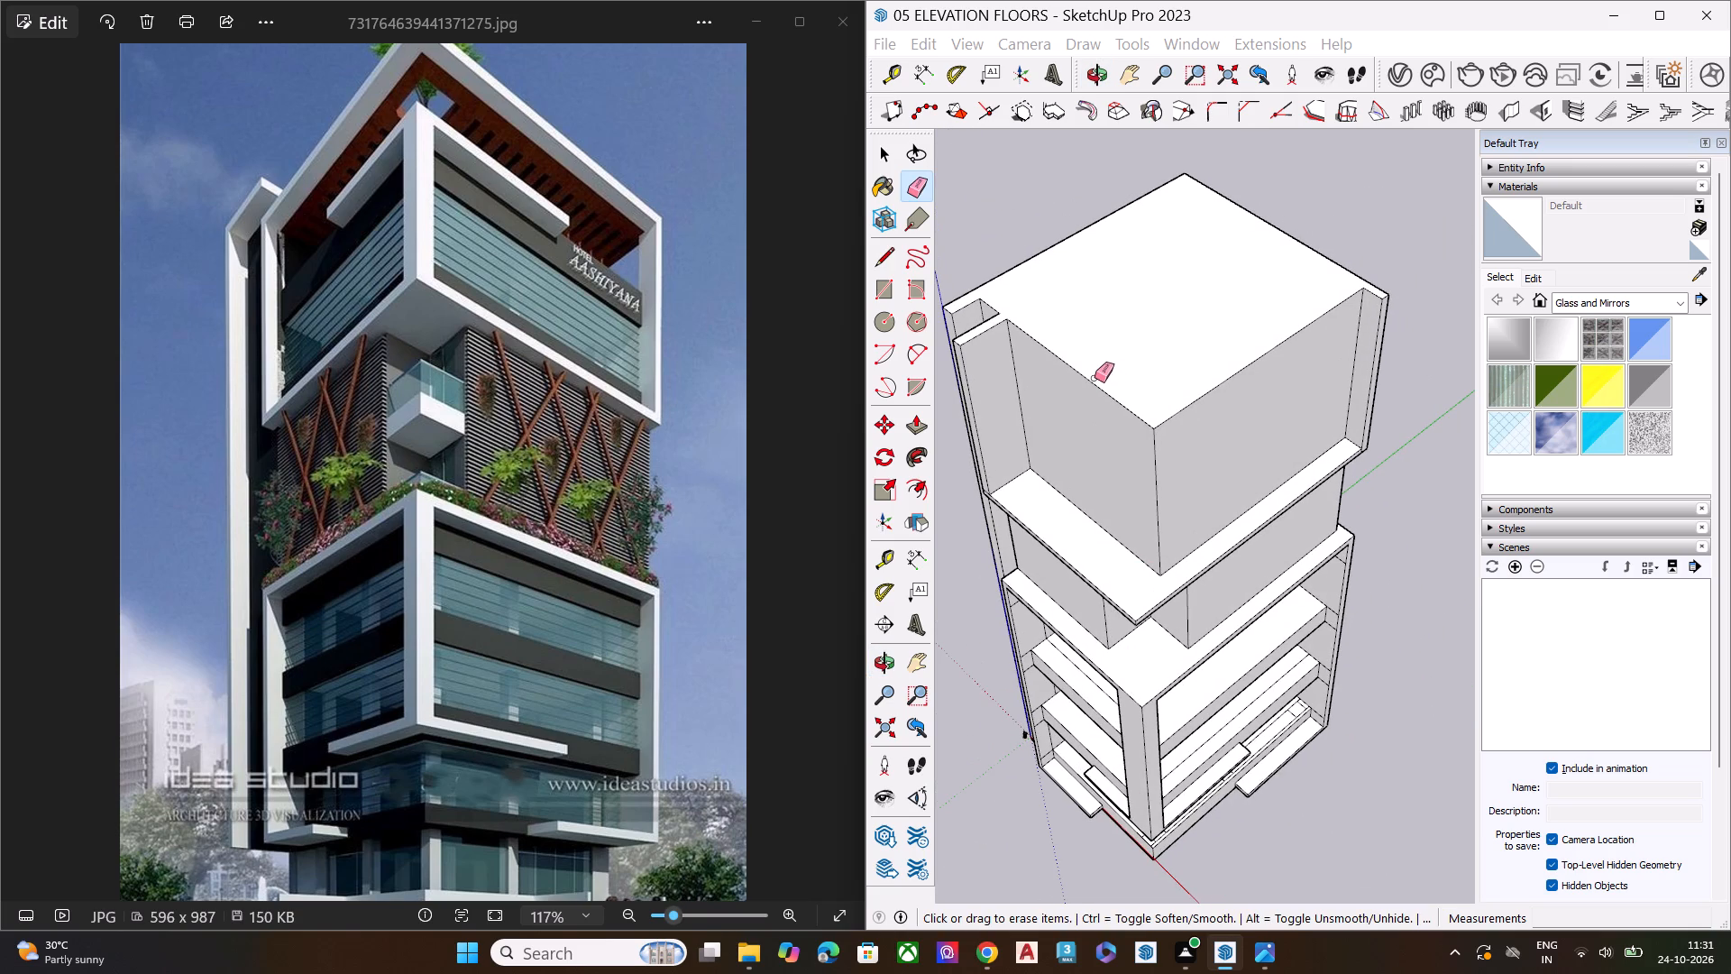
pyautogui.scroll(-6, 1293, 297)
pyautogui.moveTo(1232, 504); pyautogui.dragTo(1244, 620, button='middle')
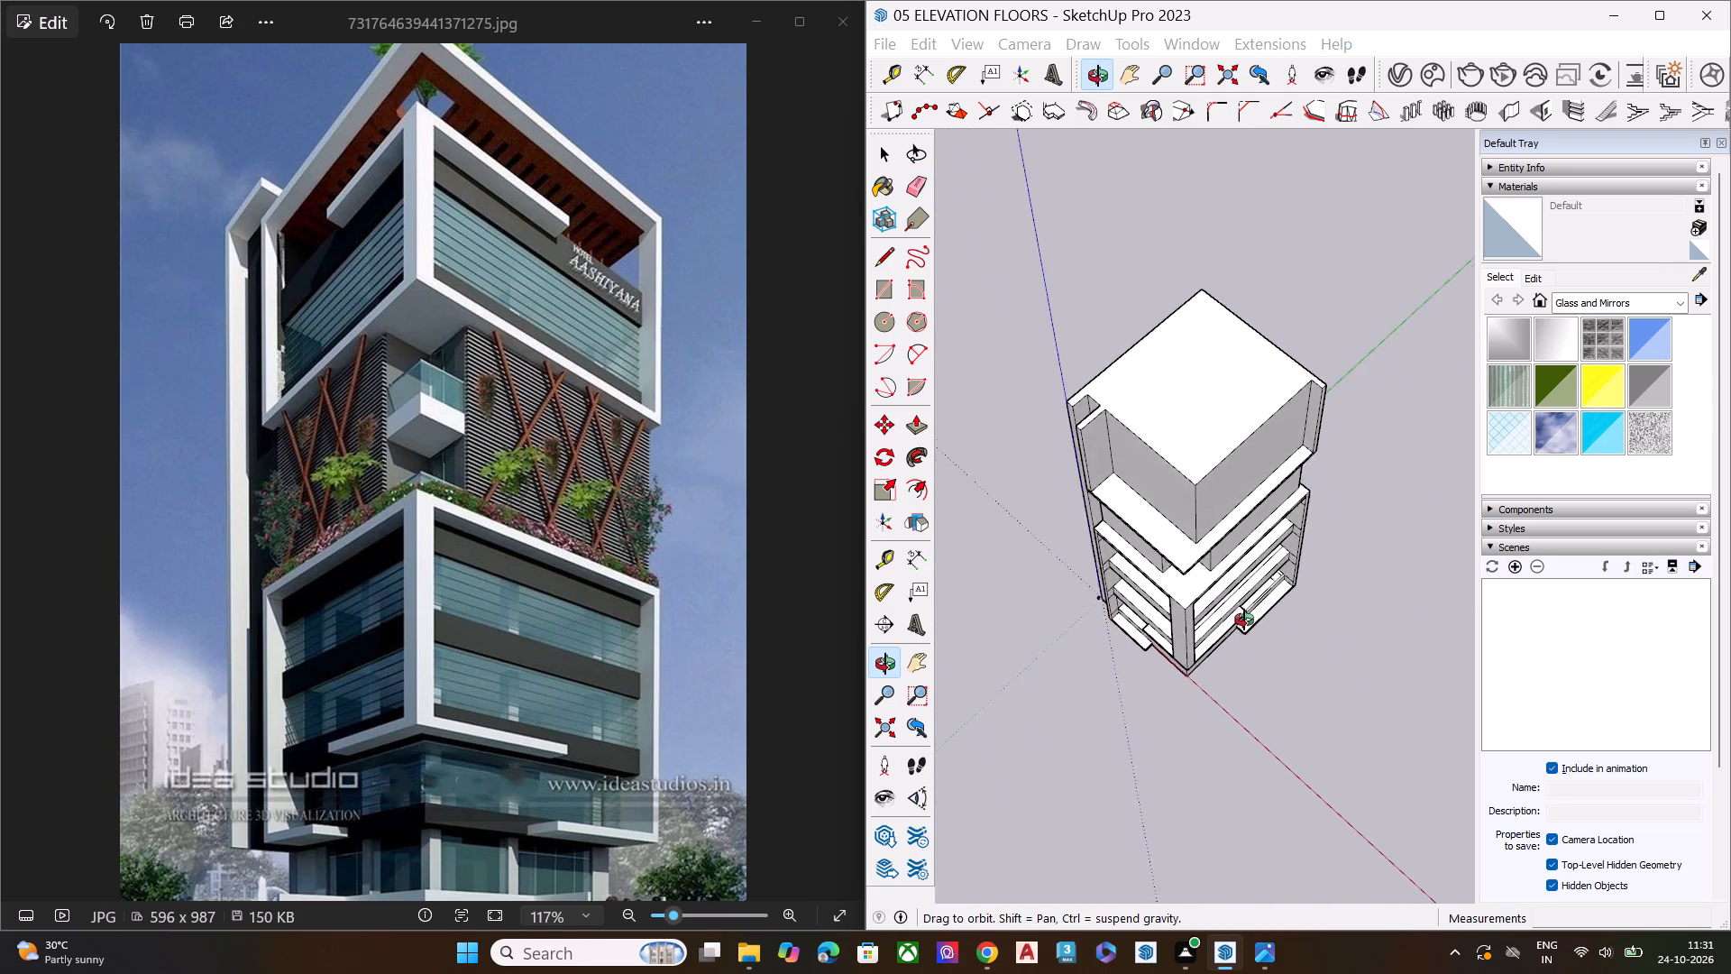
pyautogui.moveTo(1244, 620); pyautogui.dragTo(1187, 167, button='middle')
pyautogui.scroll(7, 1128, 289)
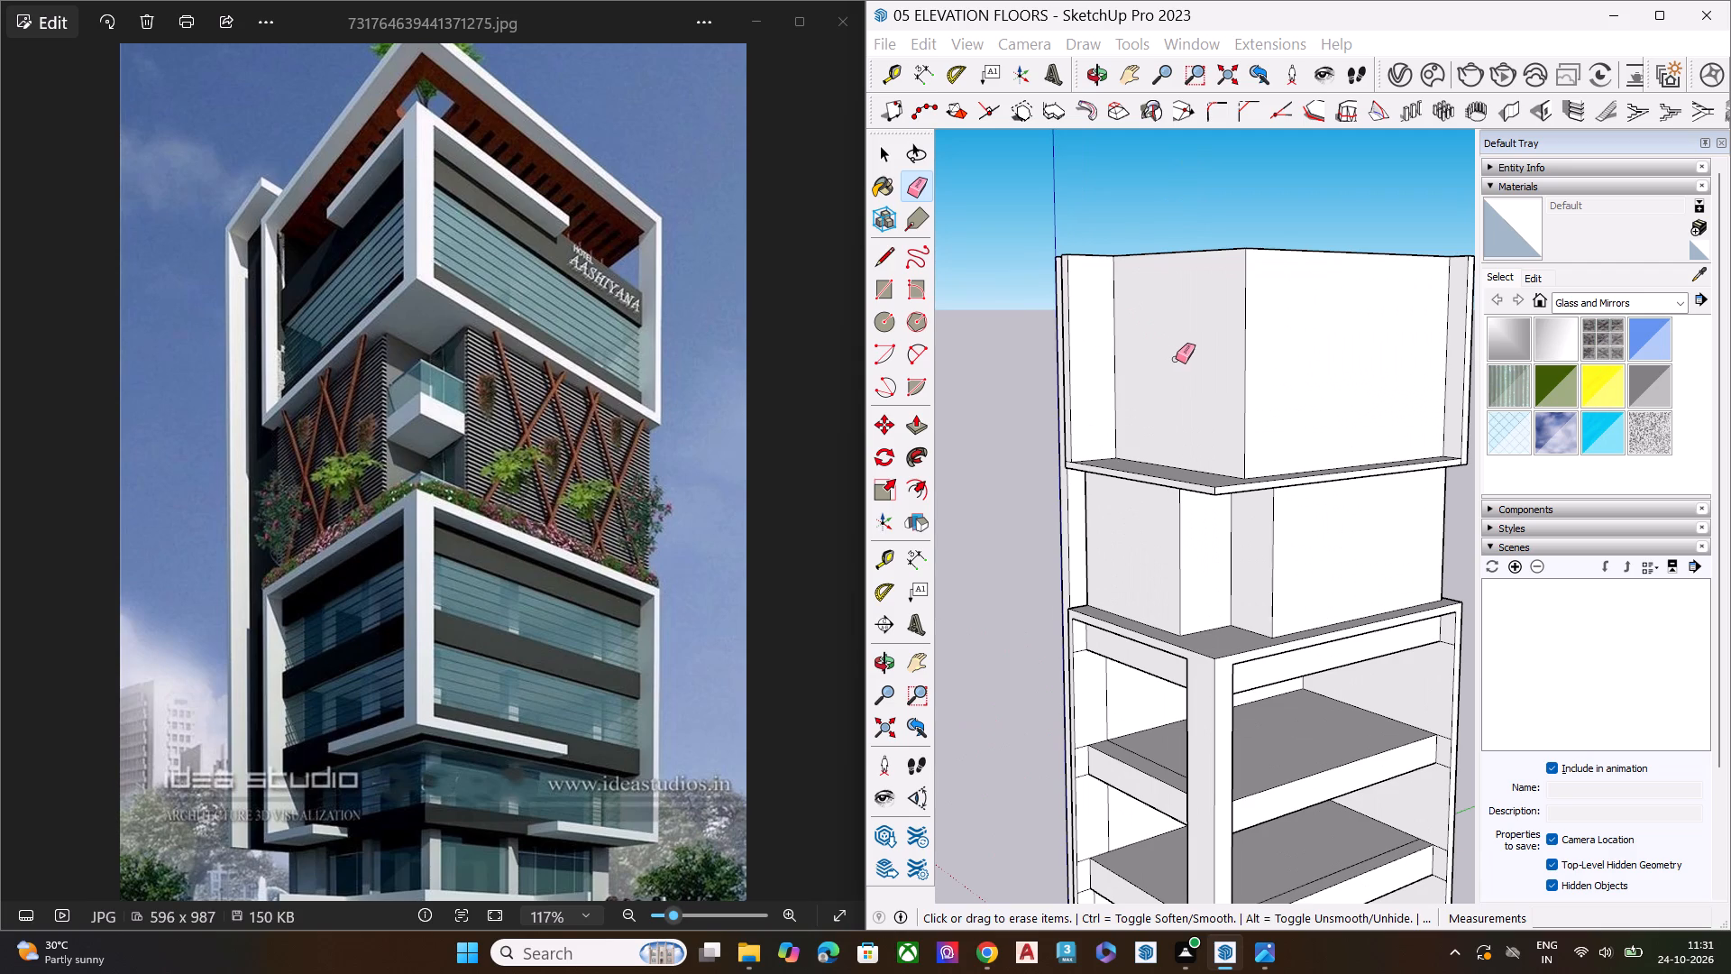
# Pull the top block's left facade wall outward to just short of the projecting slab's outer edge.
pyautogui.press('space')
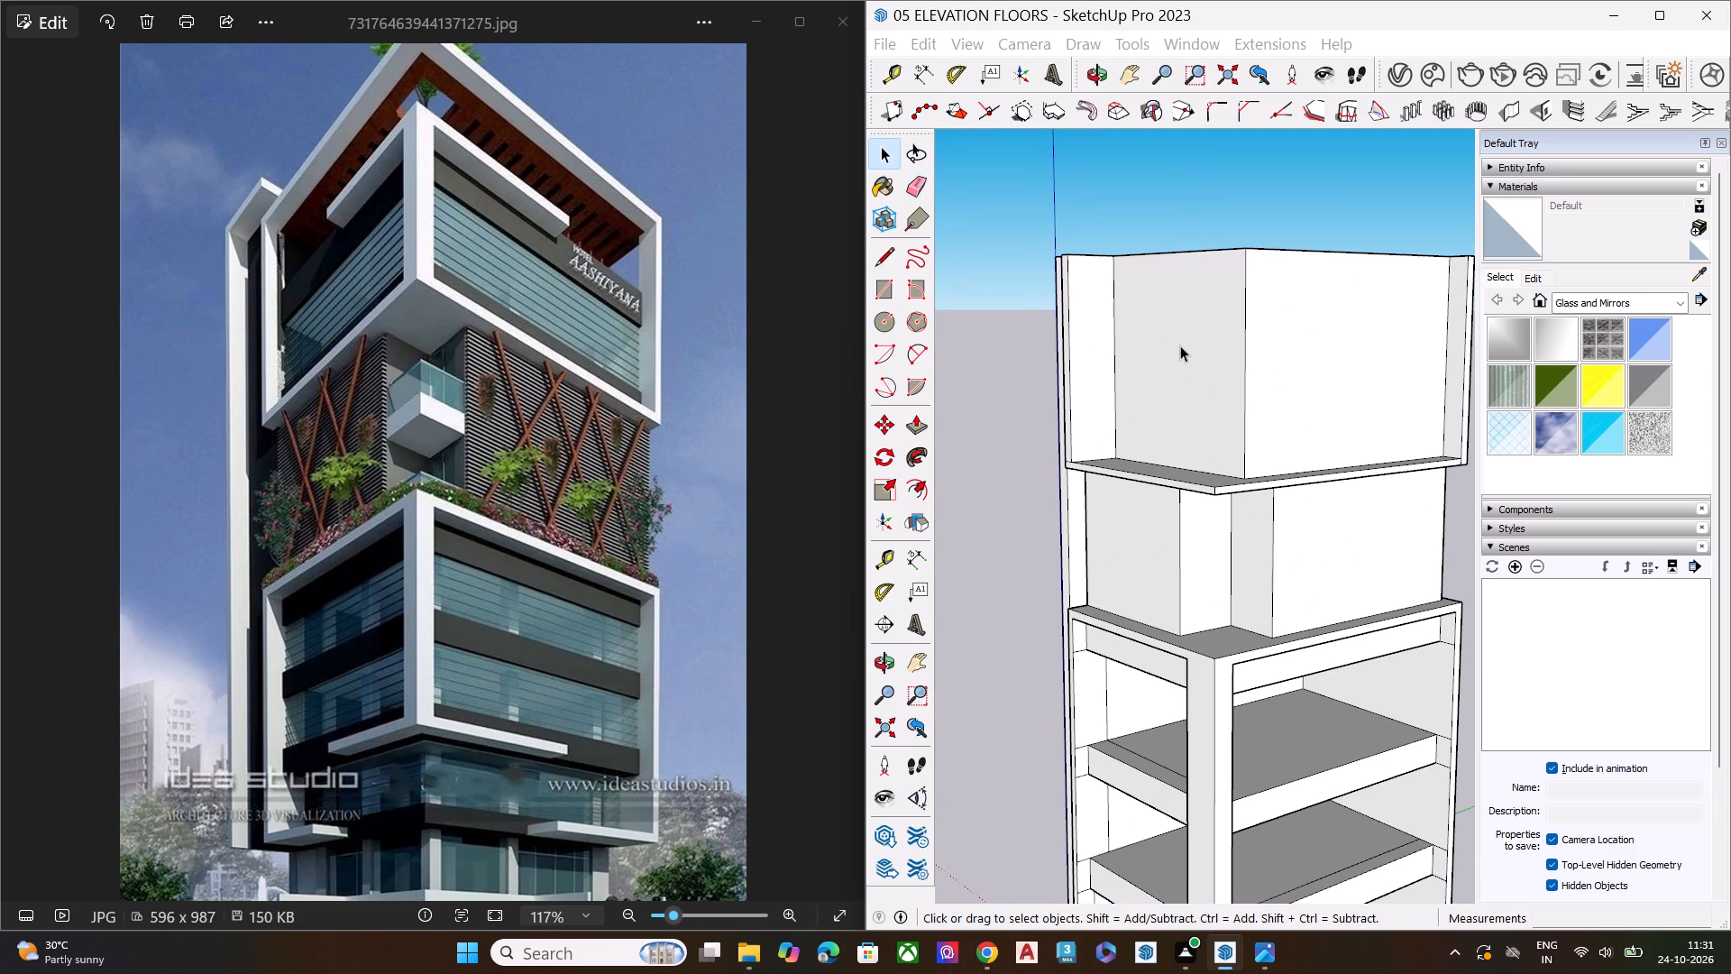
pyautogui.moveTo(1247, 400); pyautogui.dragTo(1241, 541, button='middle')
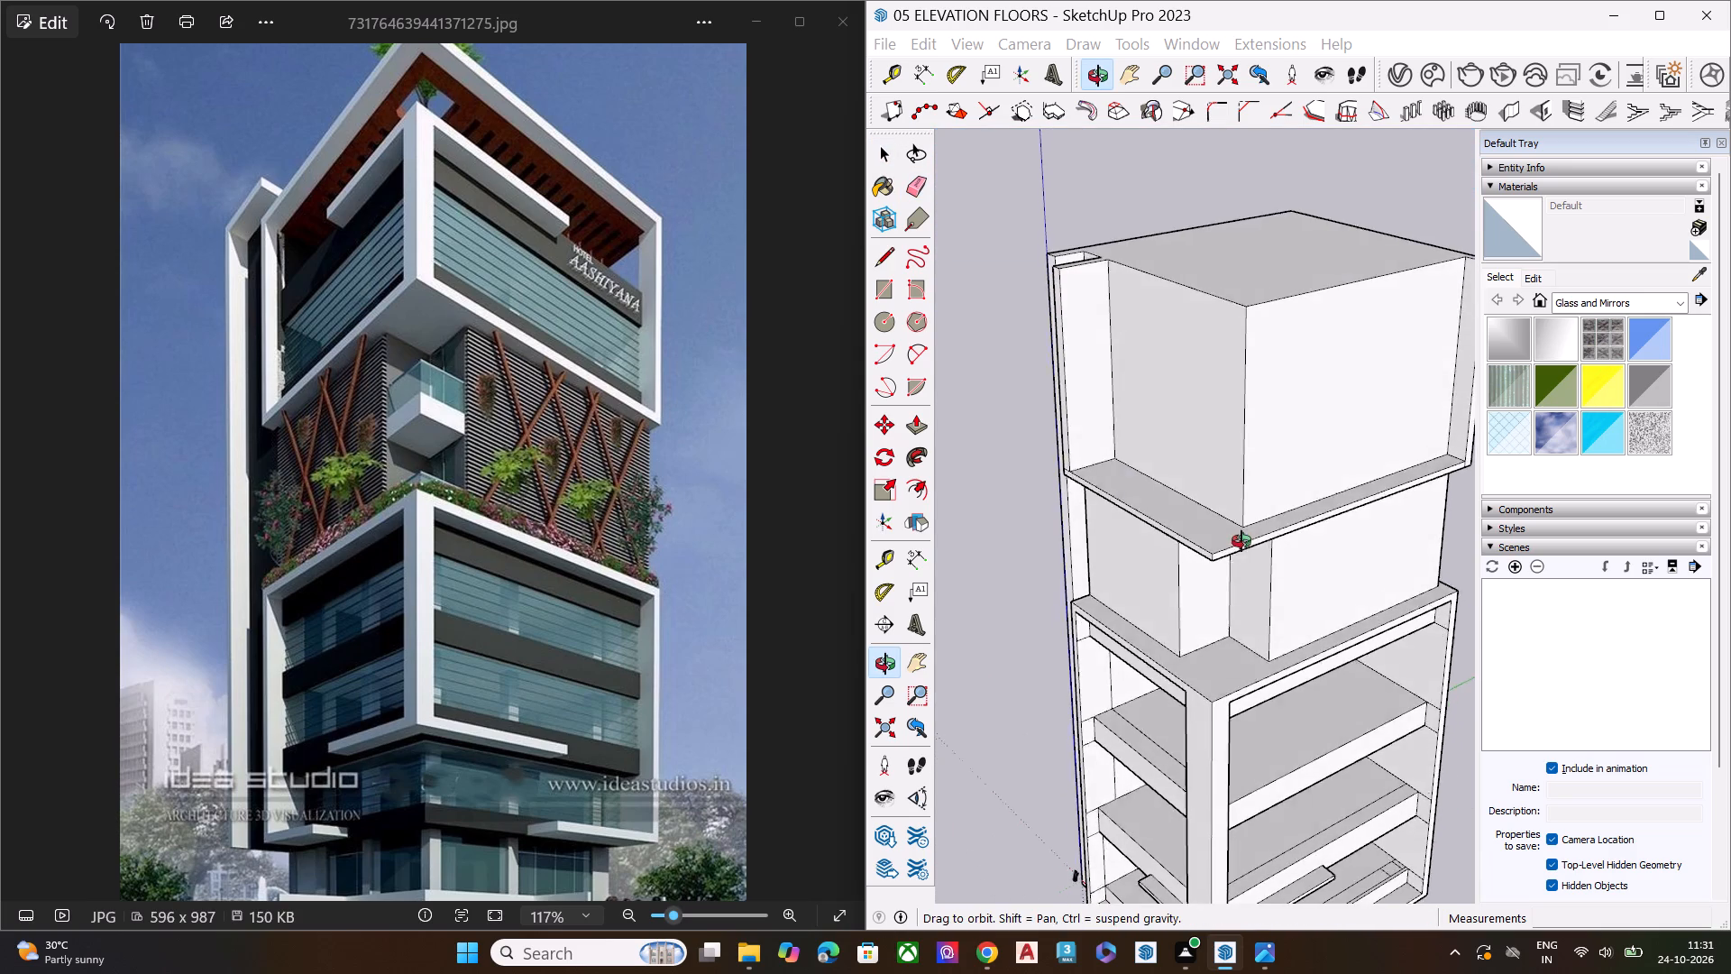
pyautogui.moveTo(1241, 541); pyautogui.dragTo(1195, 565, button='middle')
pyautogui.scroll(1, 1195, 565)
pyautogui.click(1179, 389)
pyautogui.press('p')
pyautogui.click(1179, 389)
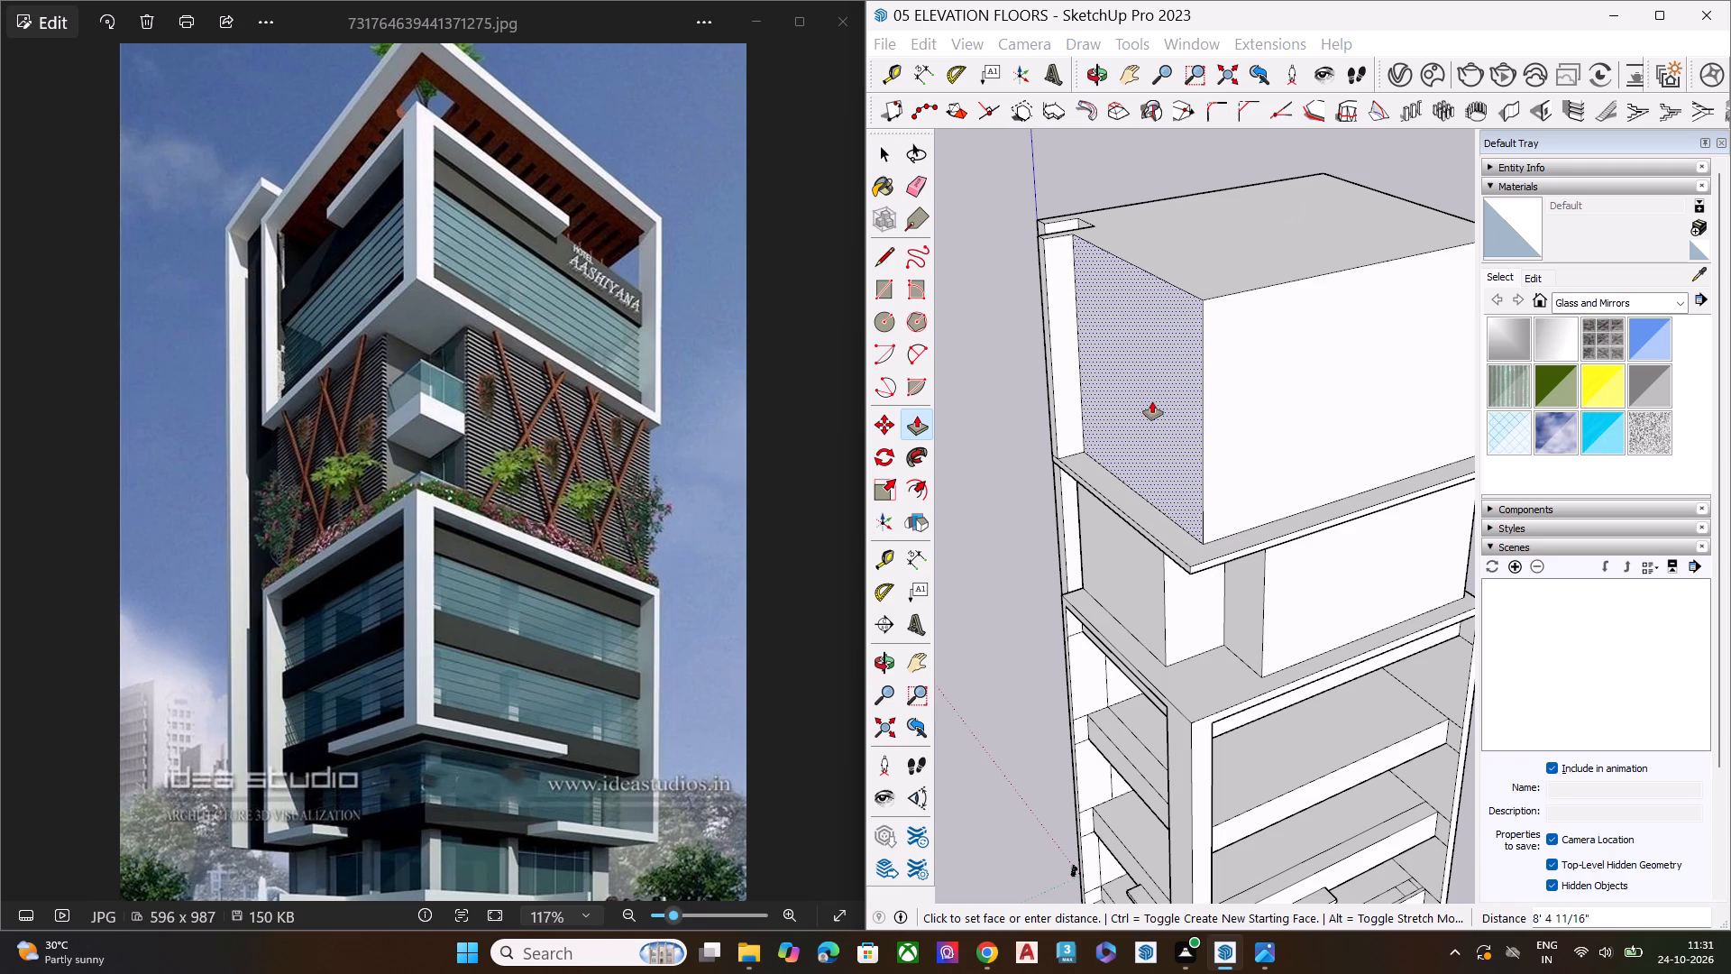
pyautogui.click(1148, 406)
pyautogui.press('space')
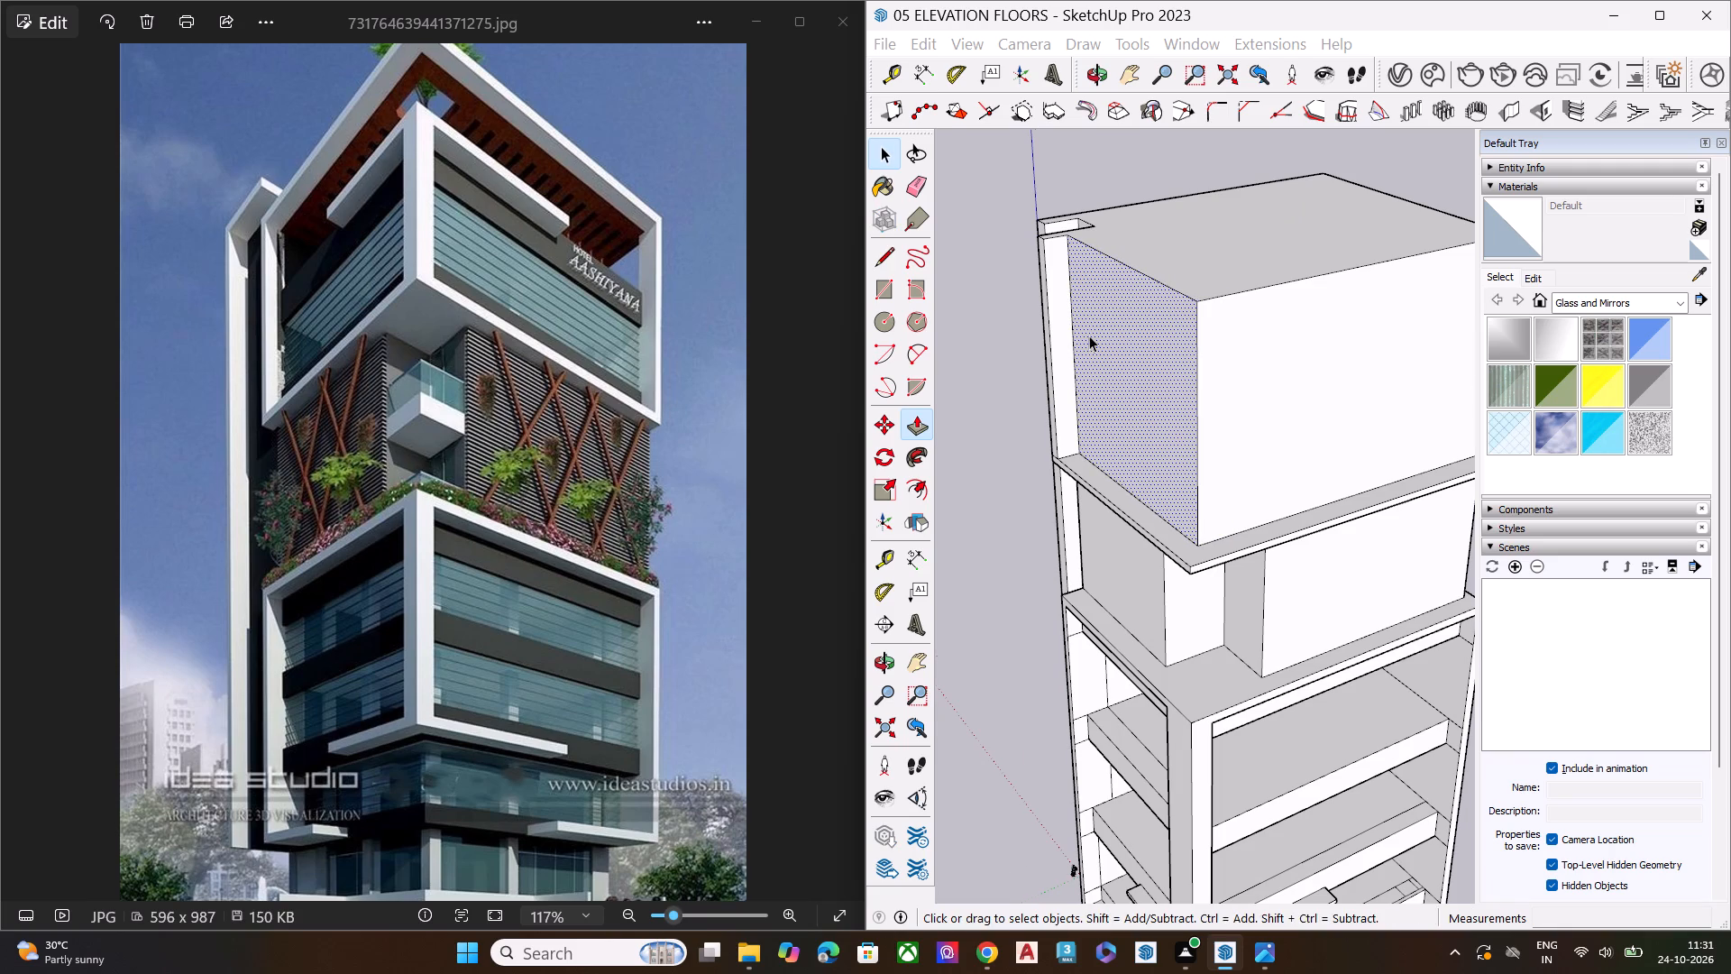
# Examine the top block and its projecting slab from below and above, comparing the facades with the reference image.
pyautogui.scroll(-1, 1089, 335)
pyautogui.scroll(1, 1090, 335)
pyautogui.scroll(-3, 1102, 335)
pyautogui.moveTo(1186, 358); pyautogui.dragTo(1336, 178, button='middle')
pyautogui.moveTo(1292, 391); pyautogui.dragTo(1290, 202, button='middle')
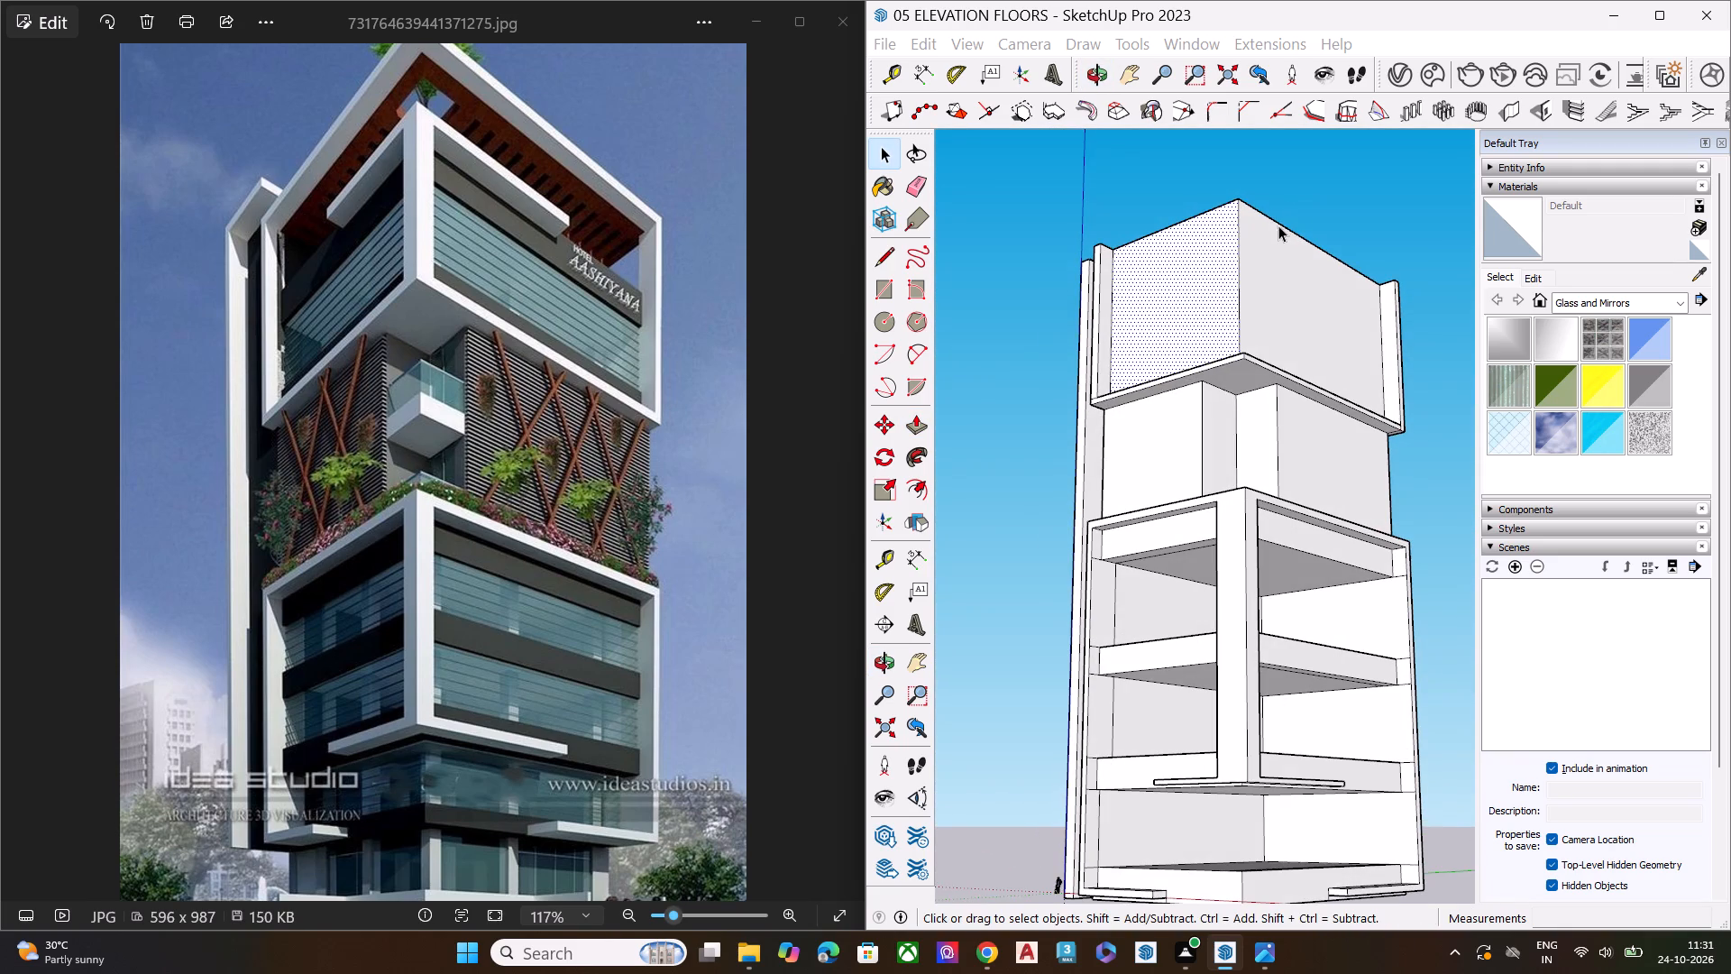
pyautogui.moveTo(1209, 313); pyautogui.dragTo(1202, 402, button='middle')
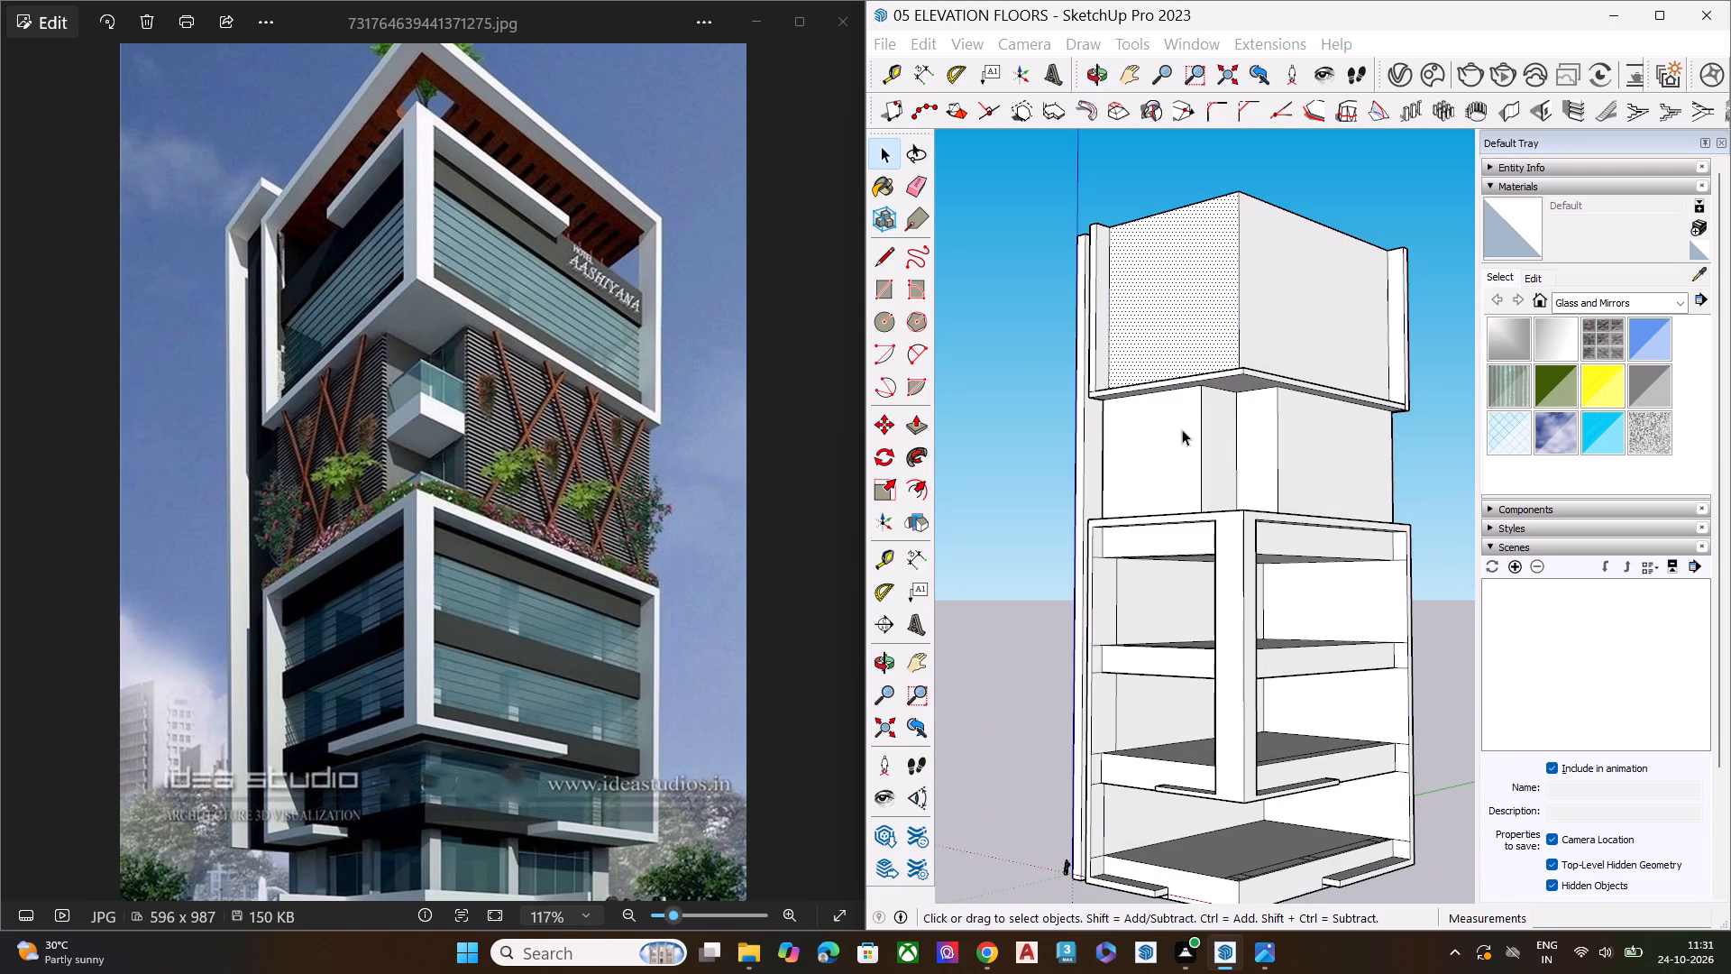
pyautogui.moveTo(1215, 379); pyautogui.dragTo(1195, 502, button='middle')
pyautogui.scroll(7, 1241, 191)
pyautogui.moveTo(1224, 253); pyautogui.dragTo(1164, 341, button='middle')
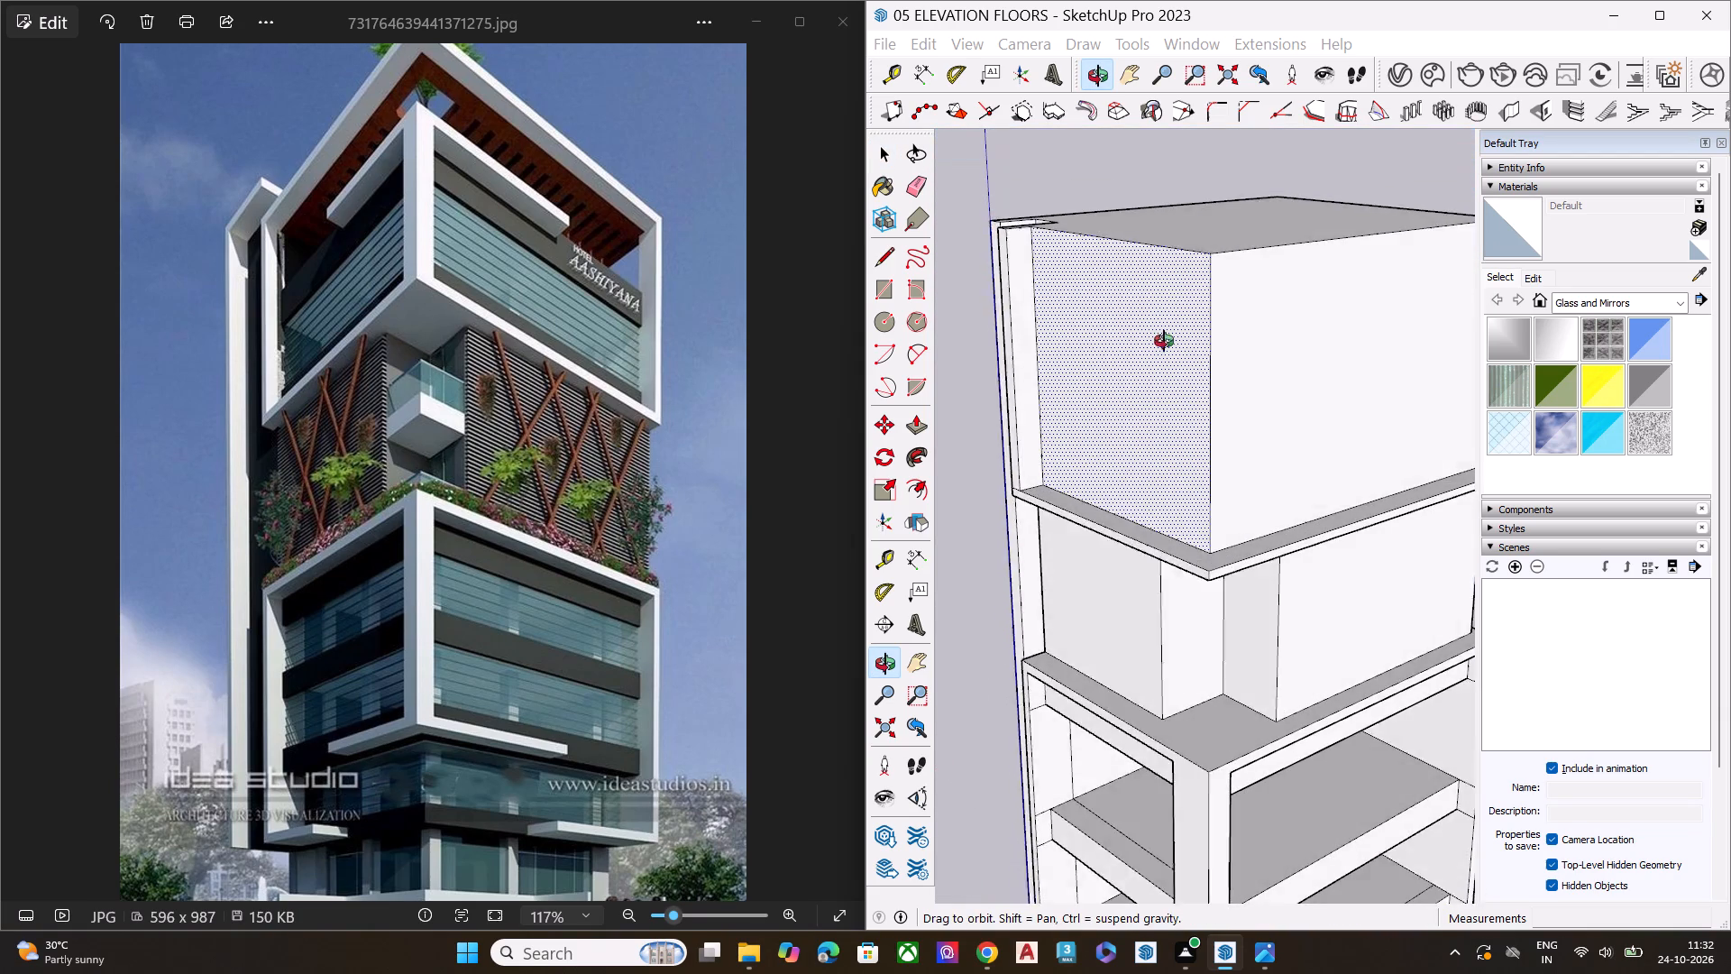
pyautogui.moveTo(1164, 341); pyautogui.dragTo(1124, 363, button='middle')
# Copy the right facade's top edge about 56' 5" straight down the top block, placing it just above the projecting slab.
pyautogui.click(1240, 269)
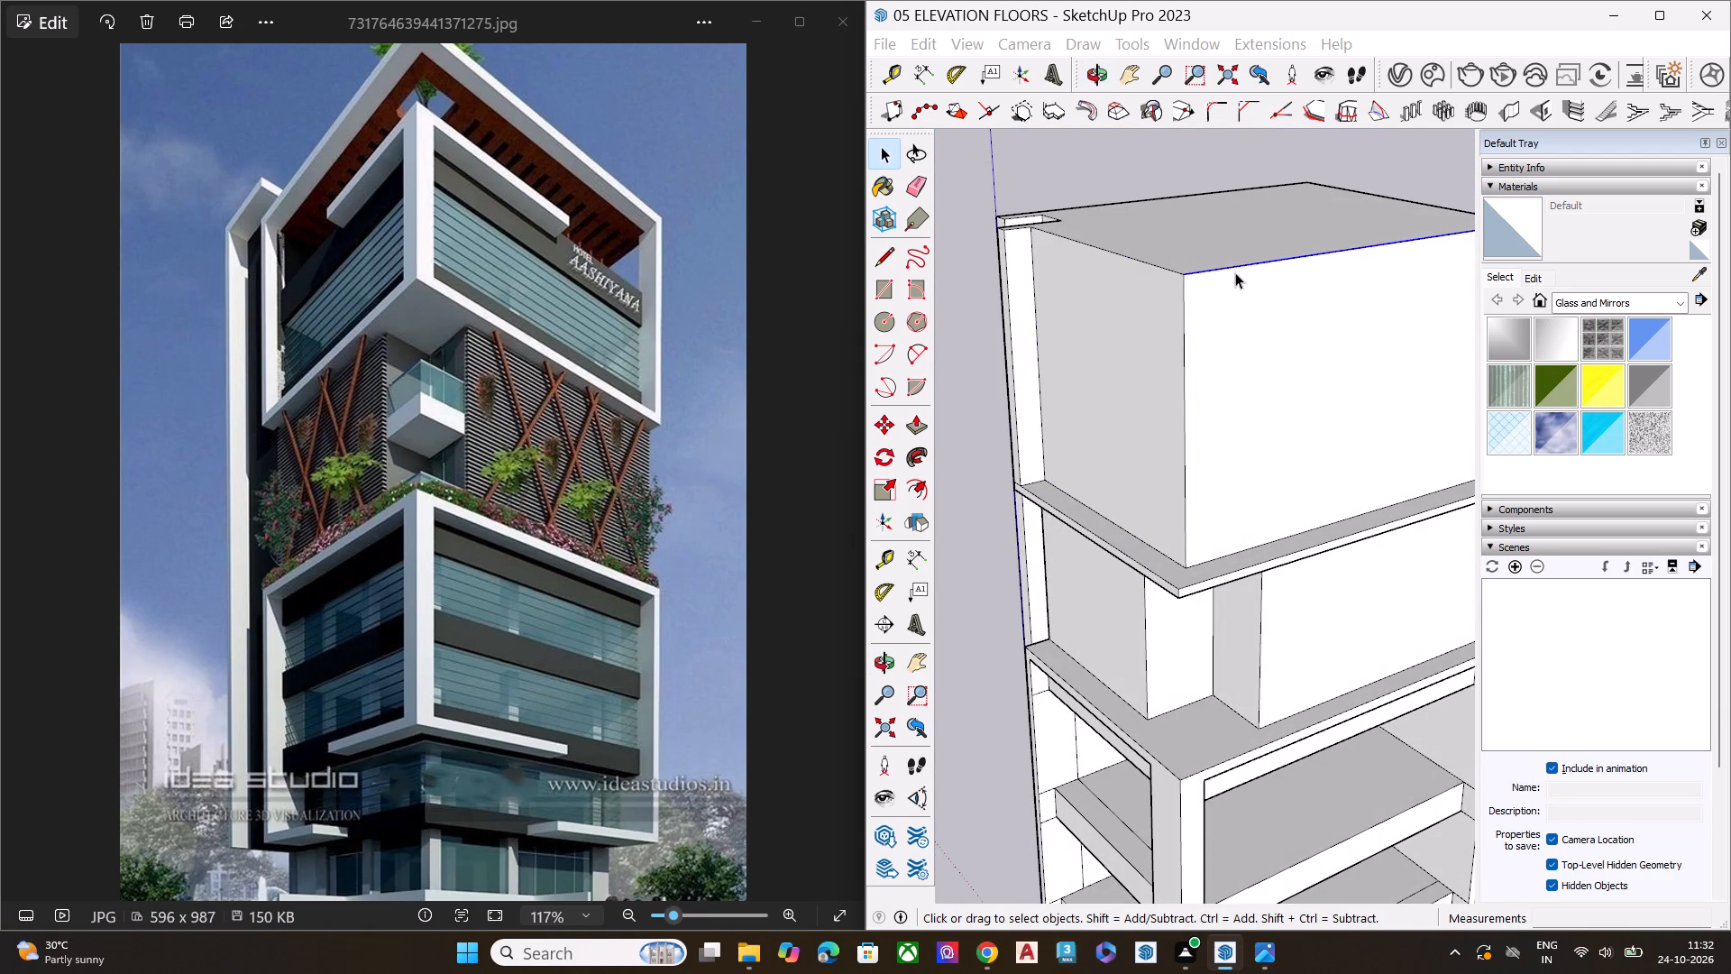
pyautogui.scroll(-2, 1226, 279)
pyautogui.scroll(1, 1225, 279)
pyautogui.scroll(-3, 1225, 279)
pyautogui.press('m')
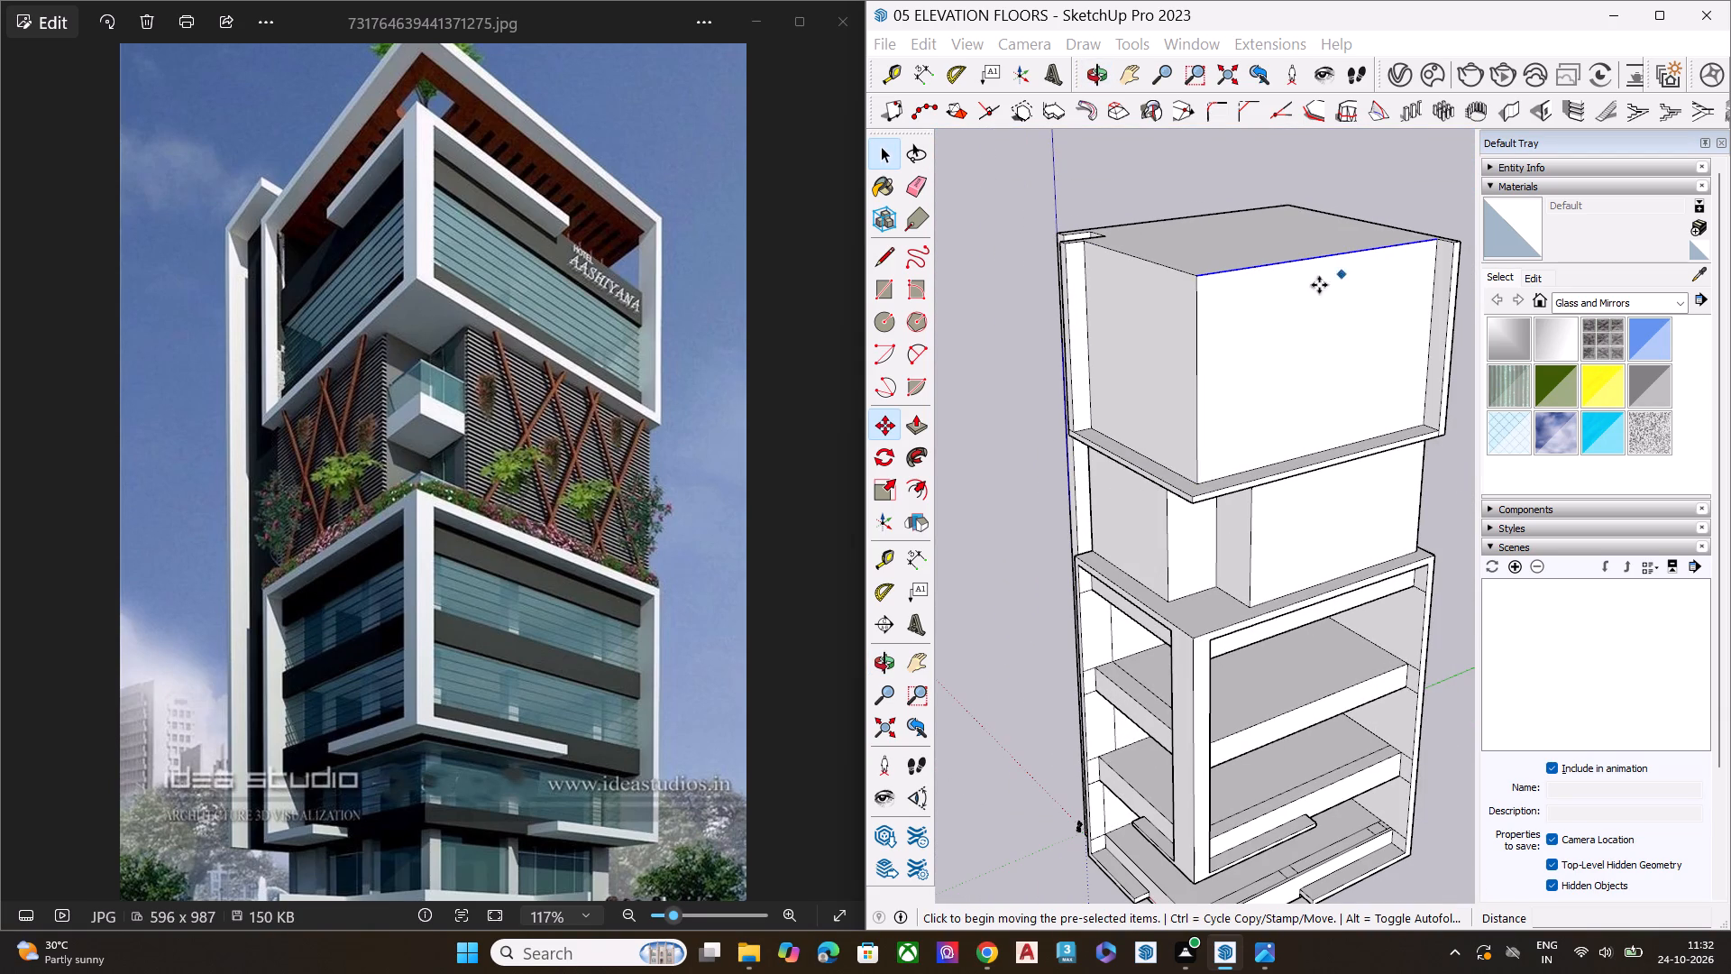
pyautogui.click(1196, 278)
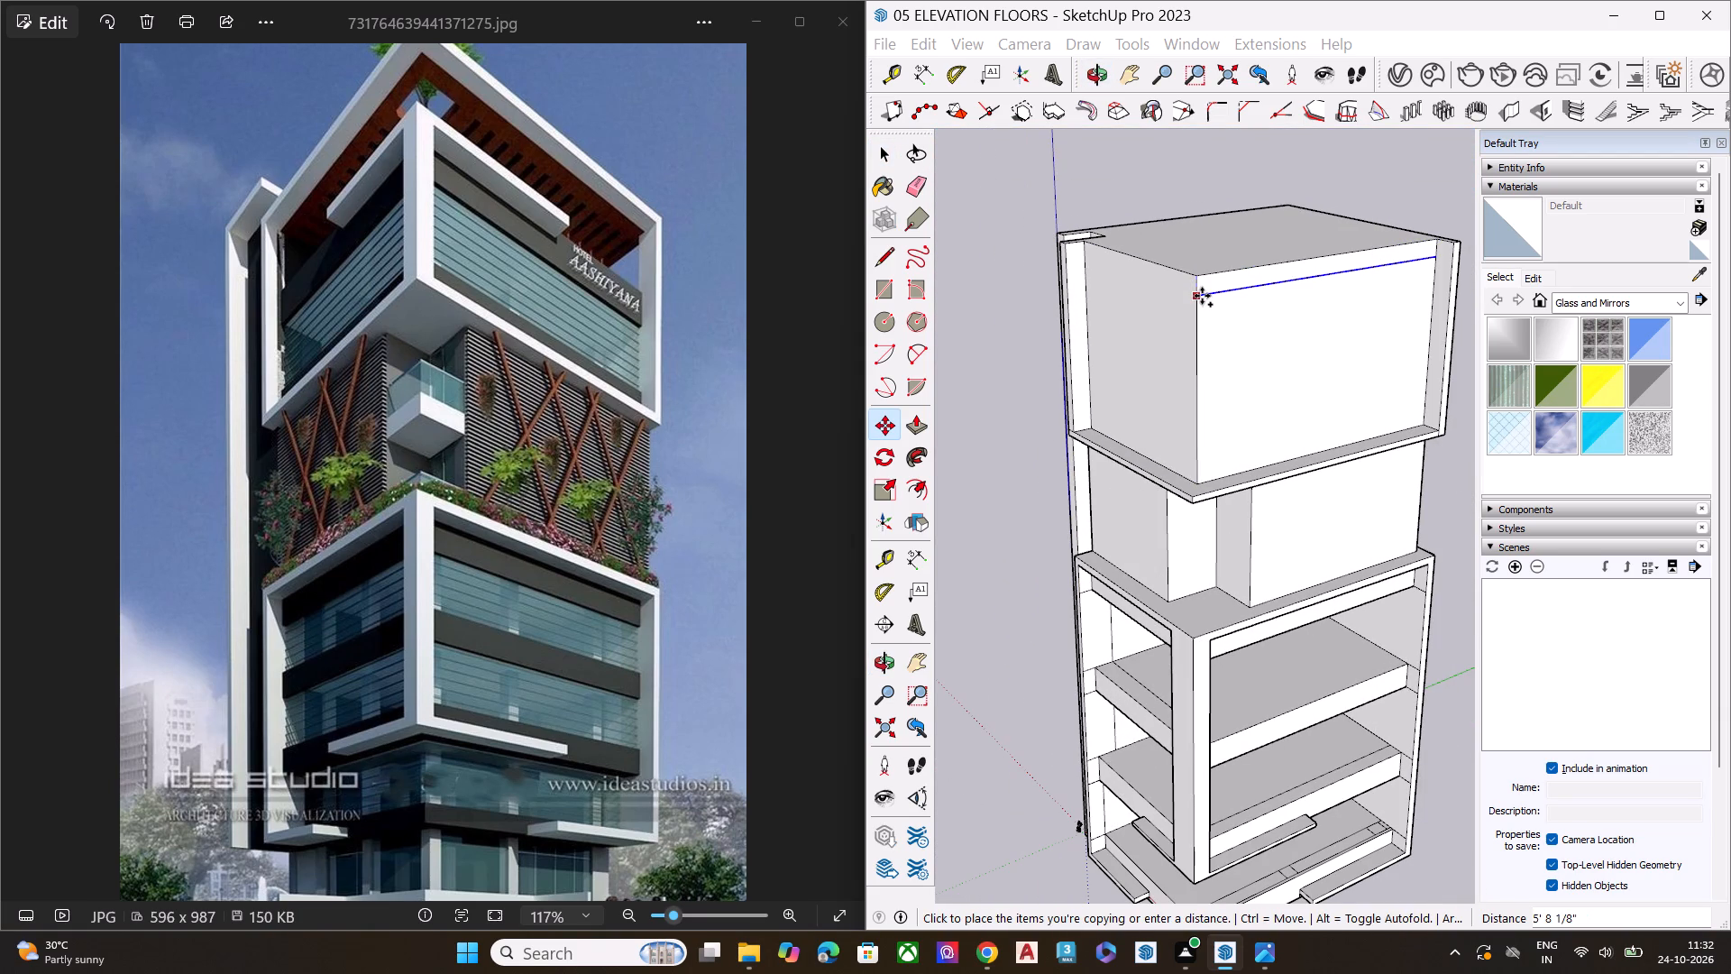
pyautogui.moveTo(1202, 296); pyautogui.dragTo(1241, 214, button='middle')
pyautogui.scroll(-1, 1202, 296)
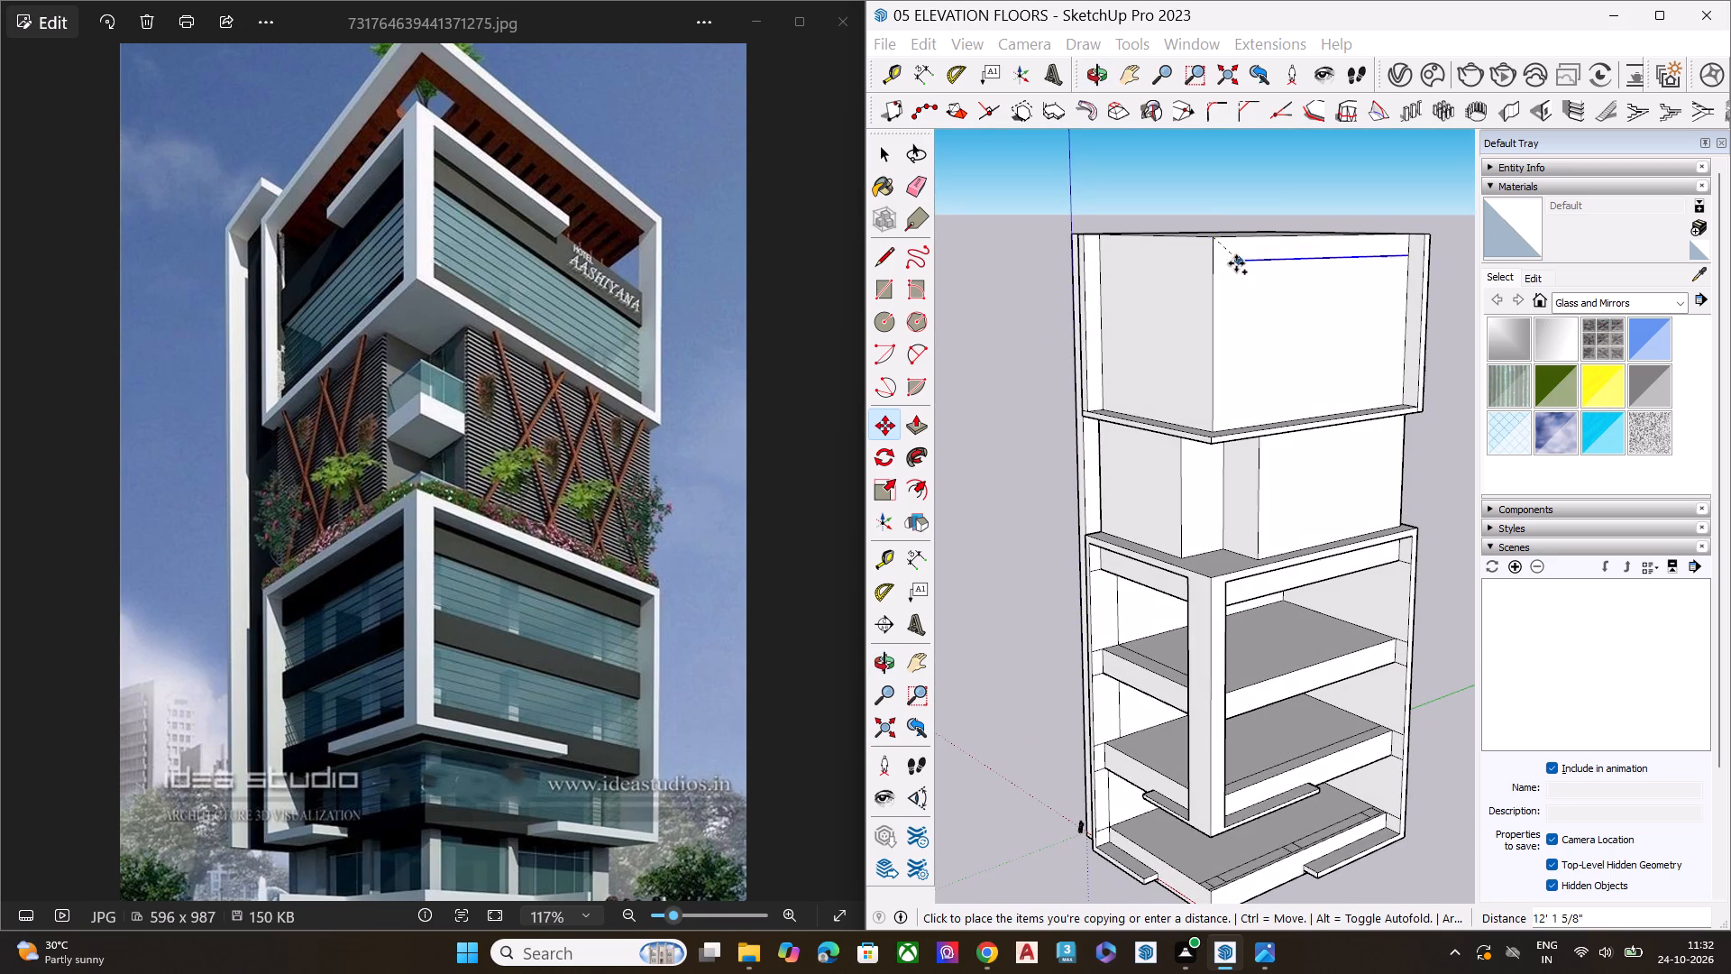
pyautogui.scroll(3, 1214, 257)
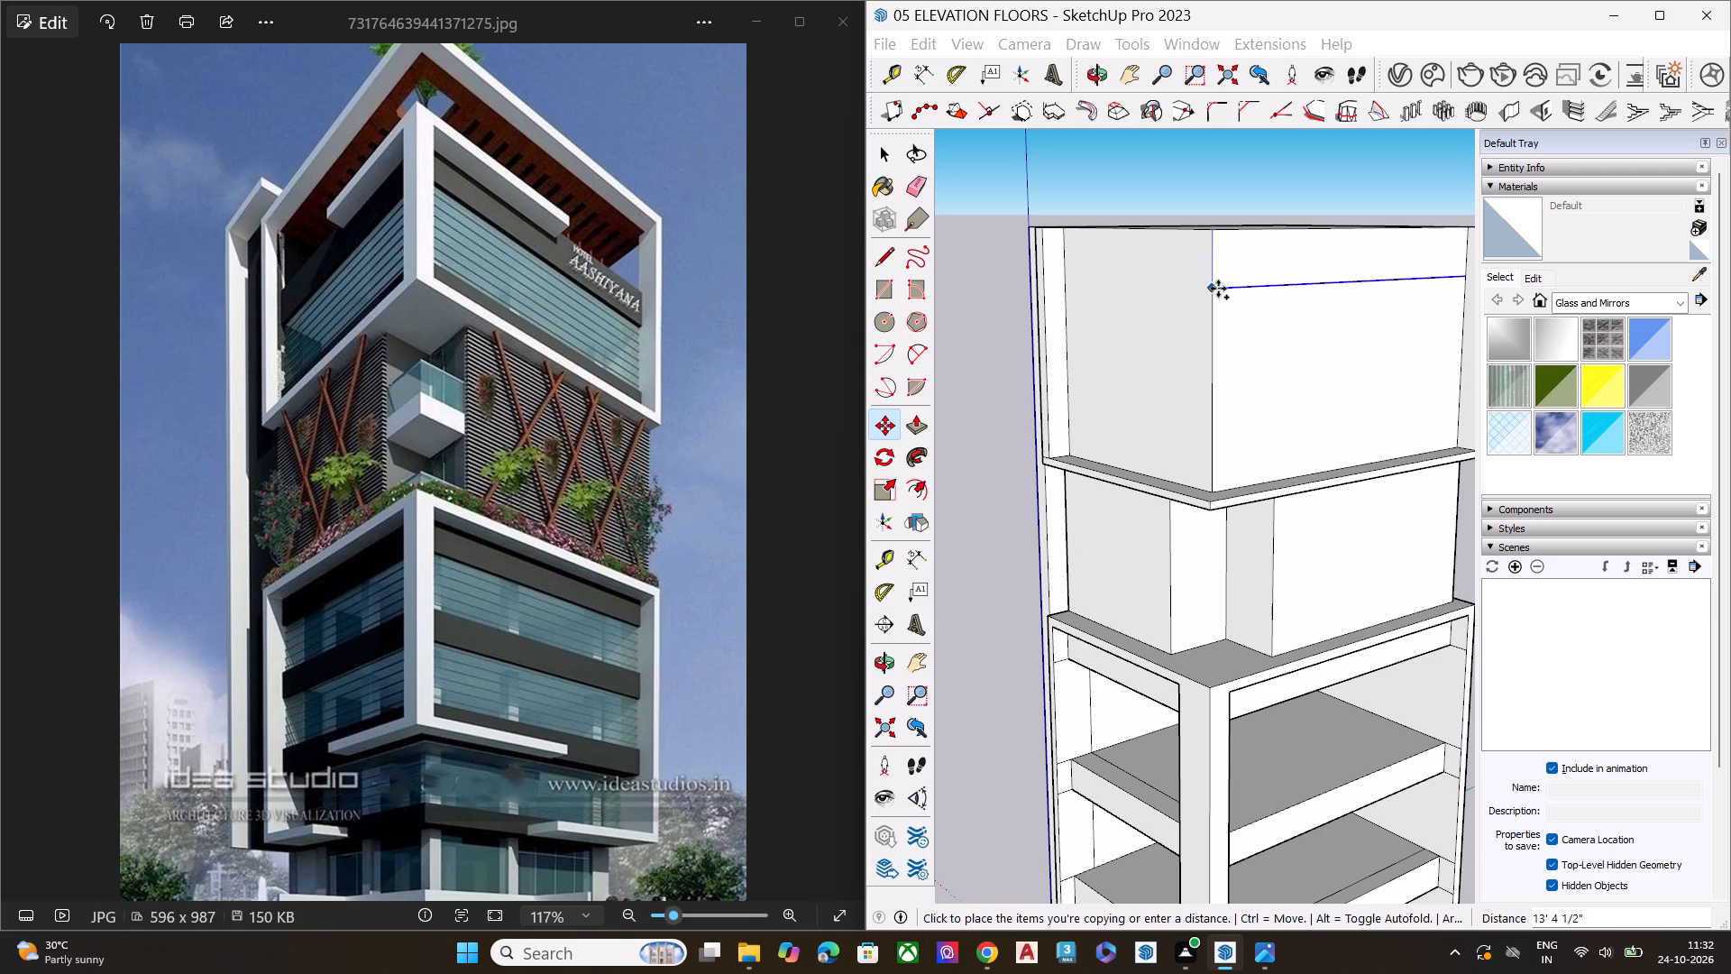
pyautogui.scroll(-7, 1214, 289)
pyautogui.moveTo(1220, 306); pyautogui.dragTo(1248, 237, button='middle')
pyautogui.scroll(3, 1241, 269)
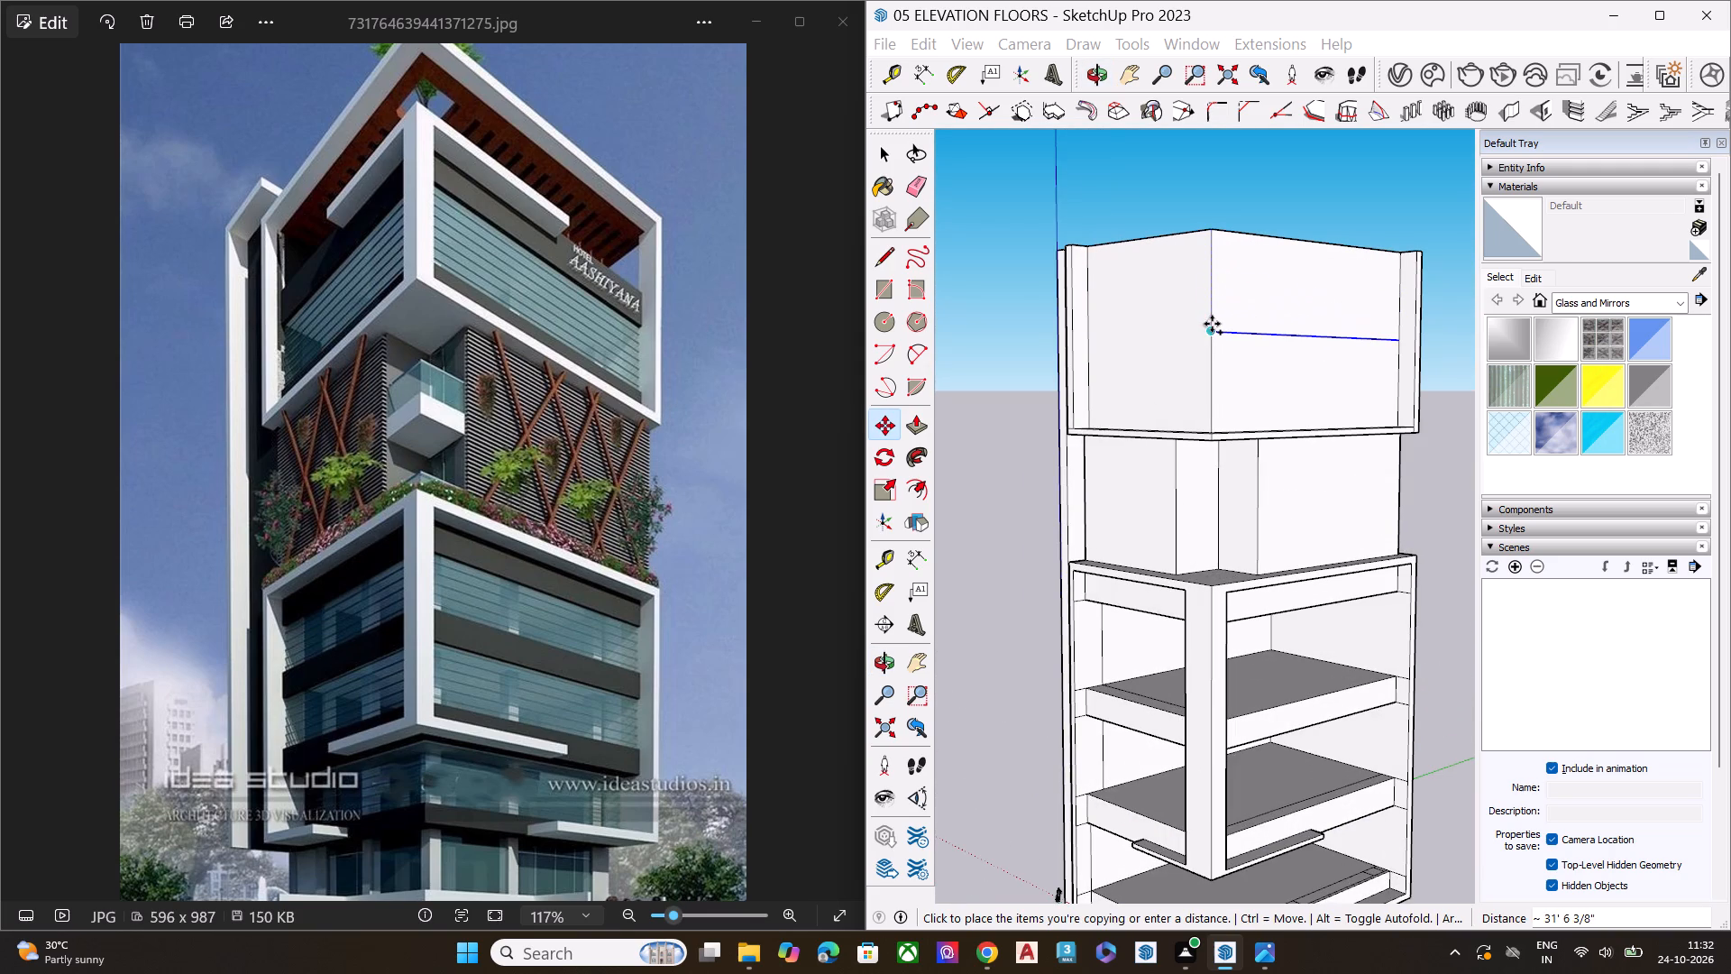
pyautogui.scroll(-3, 1203, 434)
pyautogui.scroll(3, 1206, 443)
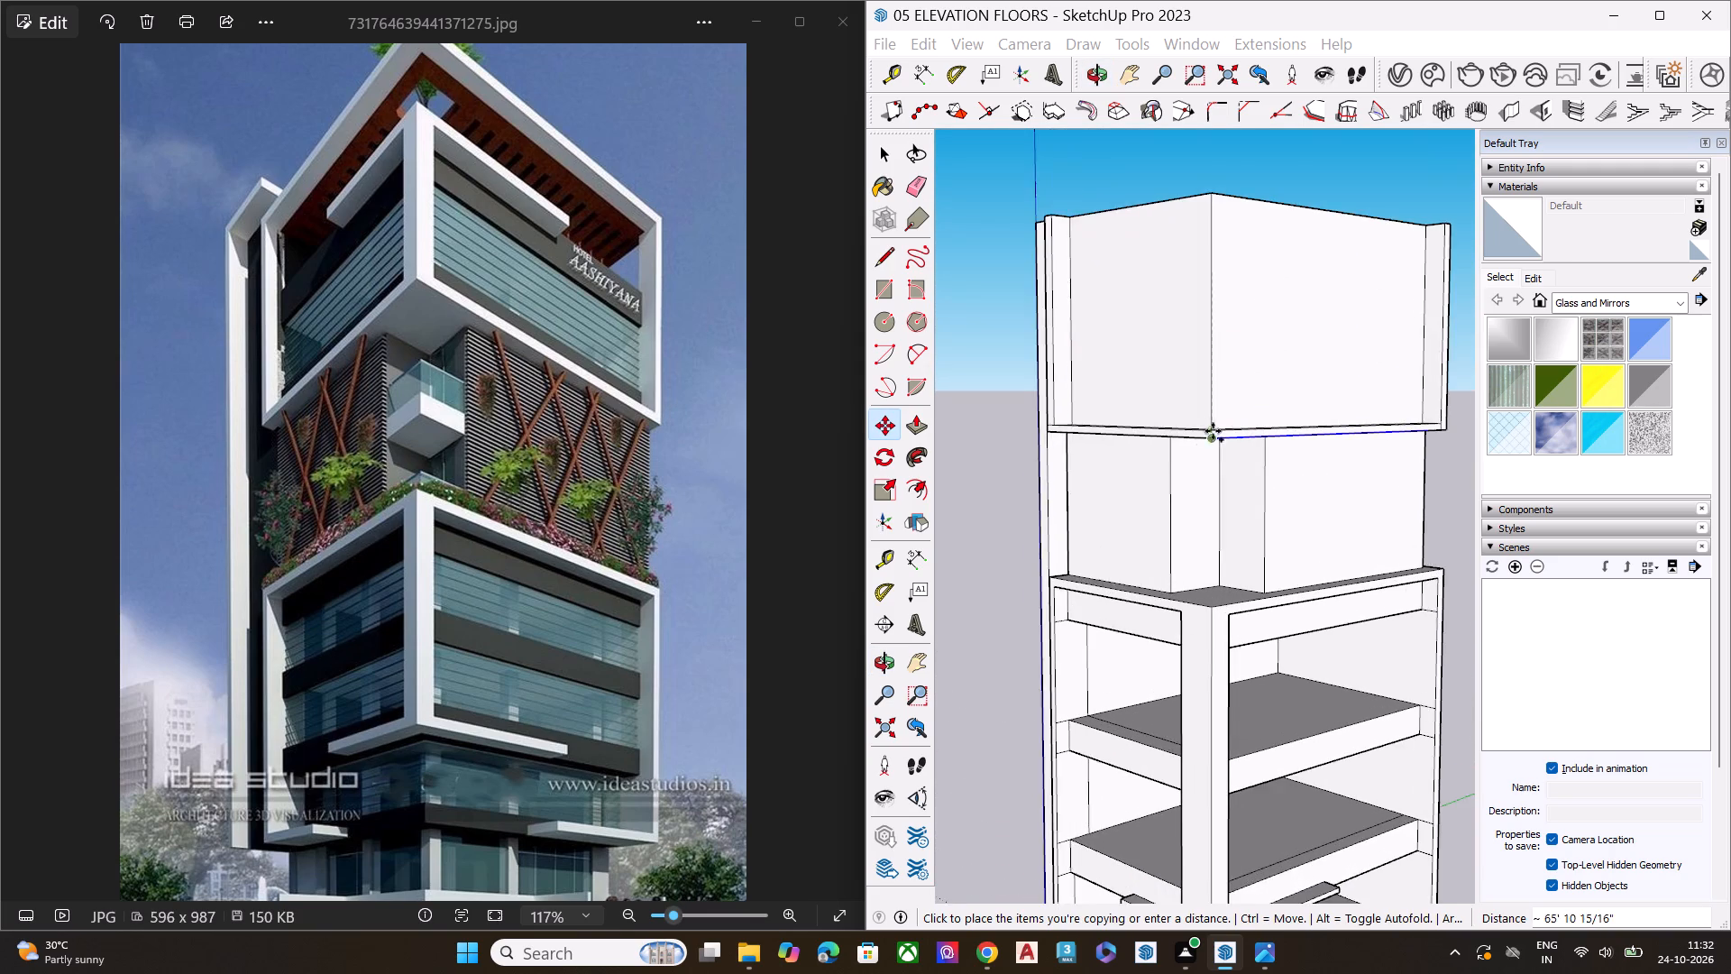
pyautogui.scroll(1, 1214, 422)
pyautogui.scroll(-2, 1214, 421)
pyautogui.scroll(2, 1214, 421)
pyautogui.scroll(-1, 1214, 421)
pyautogui.scroll(2, 1214, 421)
pyautogui.scroll(-1, 1214, 421)
pyautogui.scroll(1, 1214, 421)
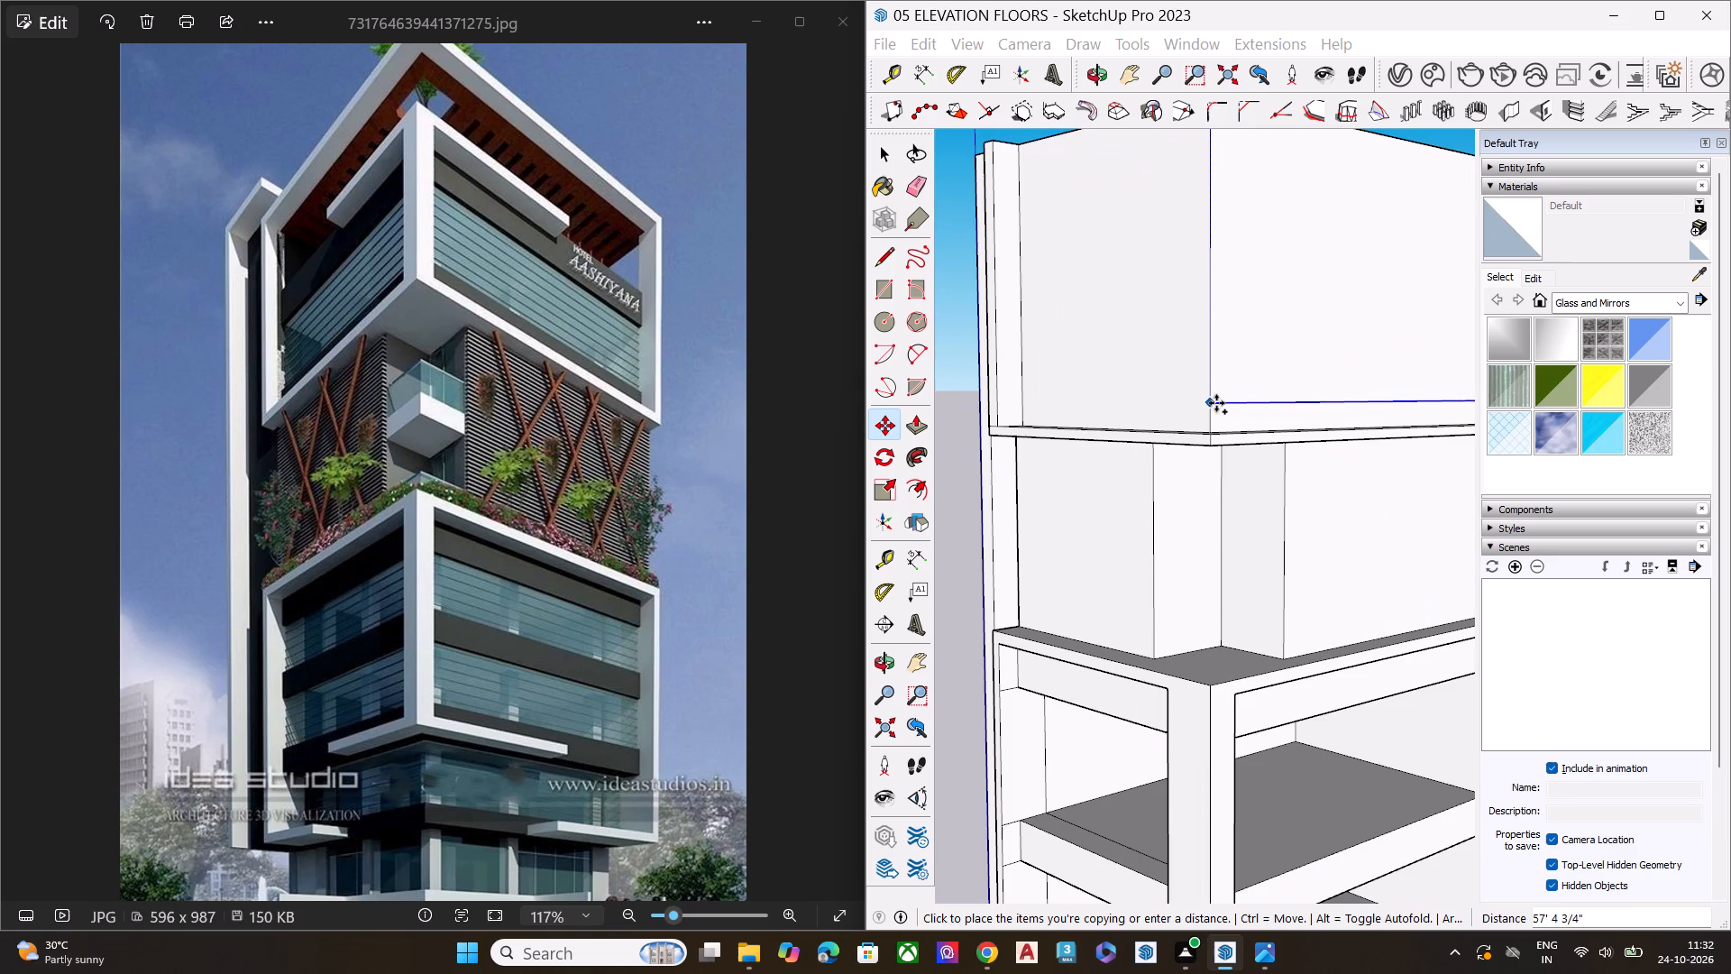
pyautogui.scroll(-4, 1216, 403)
pyautogui.click(1216, 400)
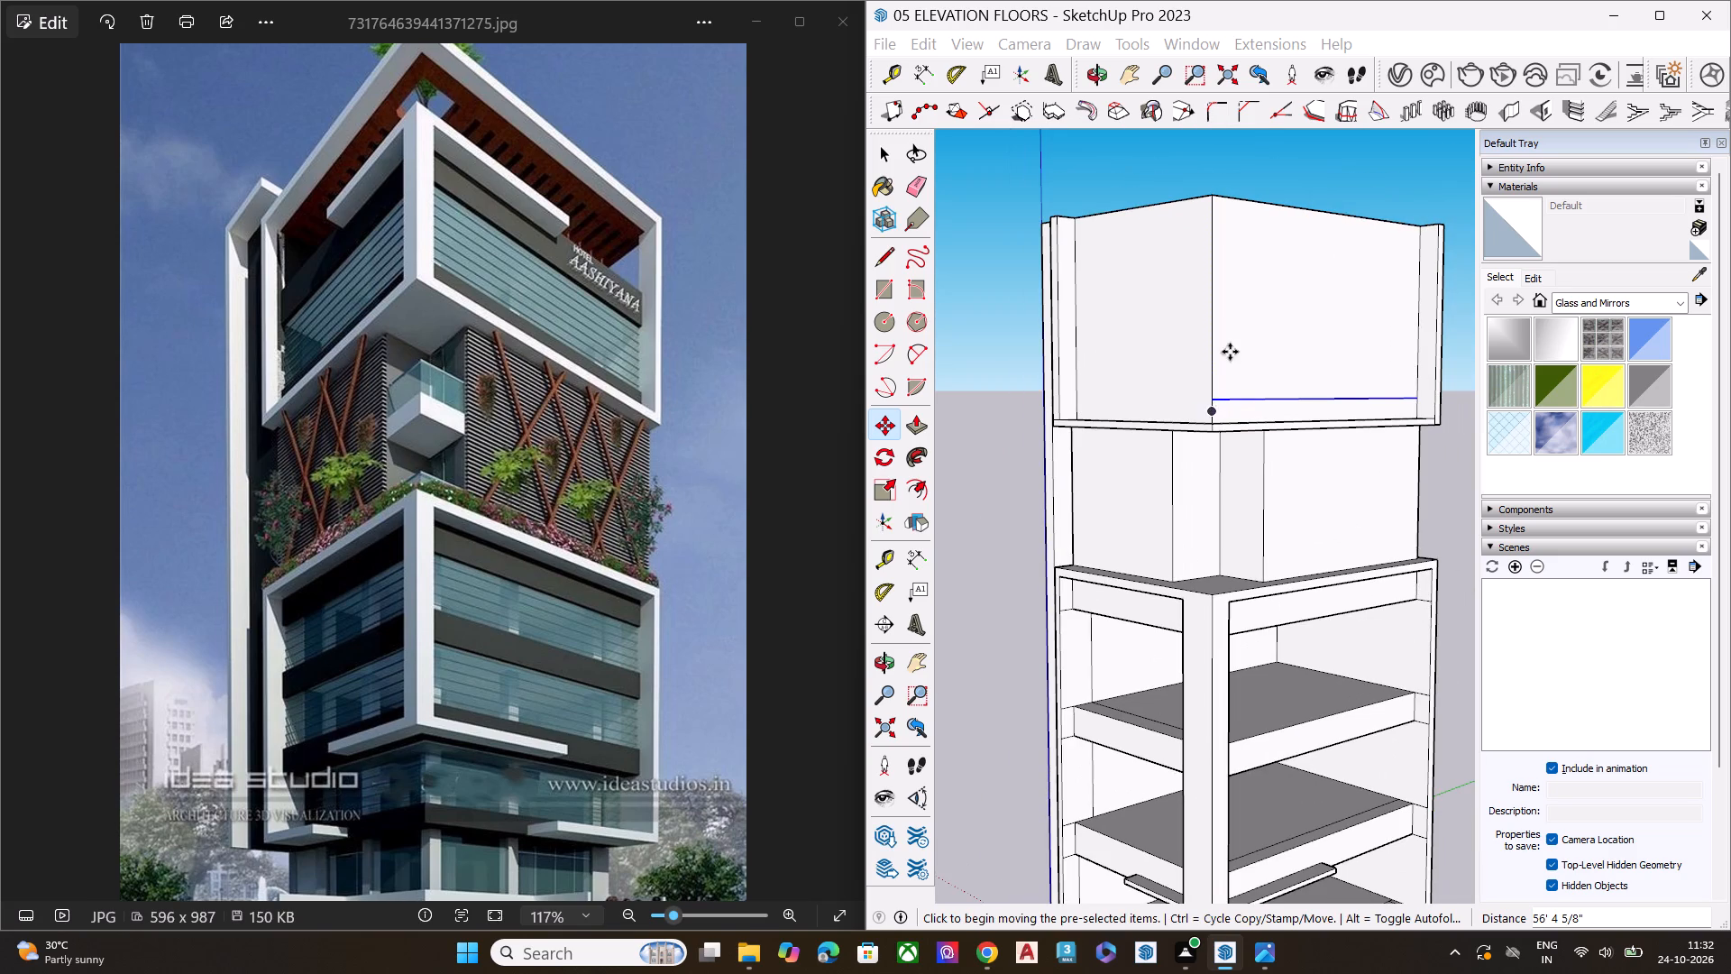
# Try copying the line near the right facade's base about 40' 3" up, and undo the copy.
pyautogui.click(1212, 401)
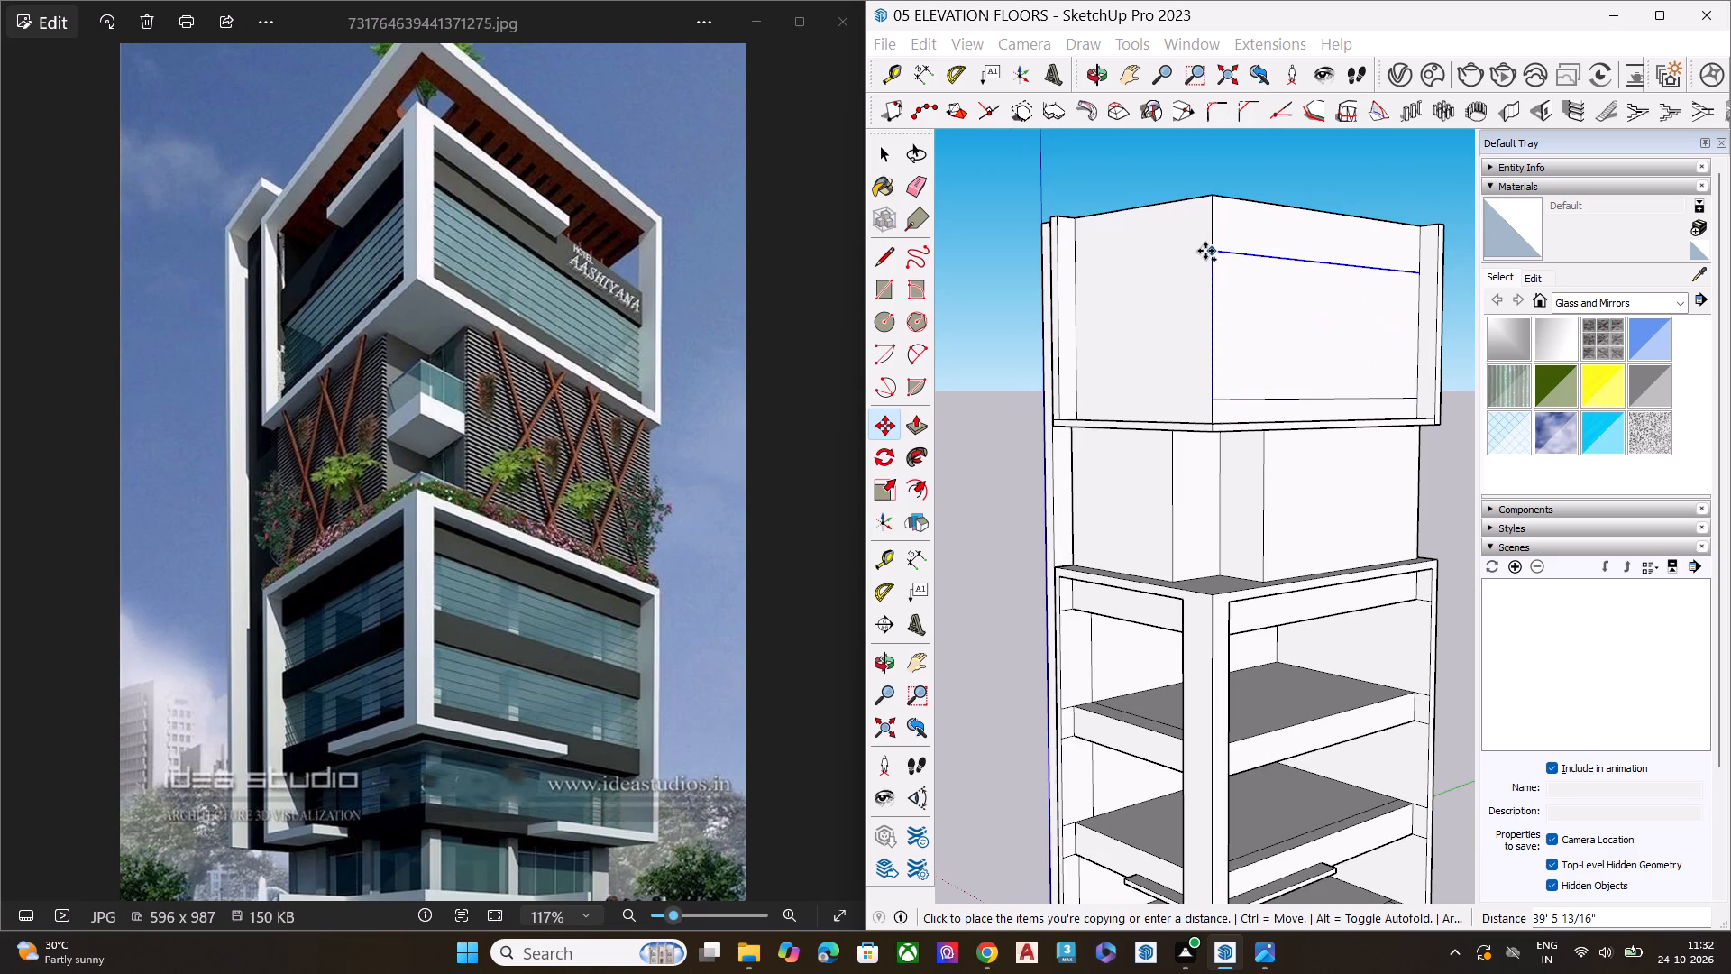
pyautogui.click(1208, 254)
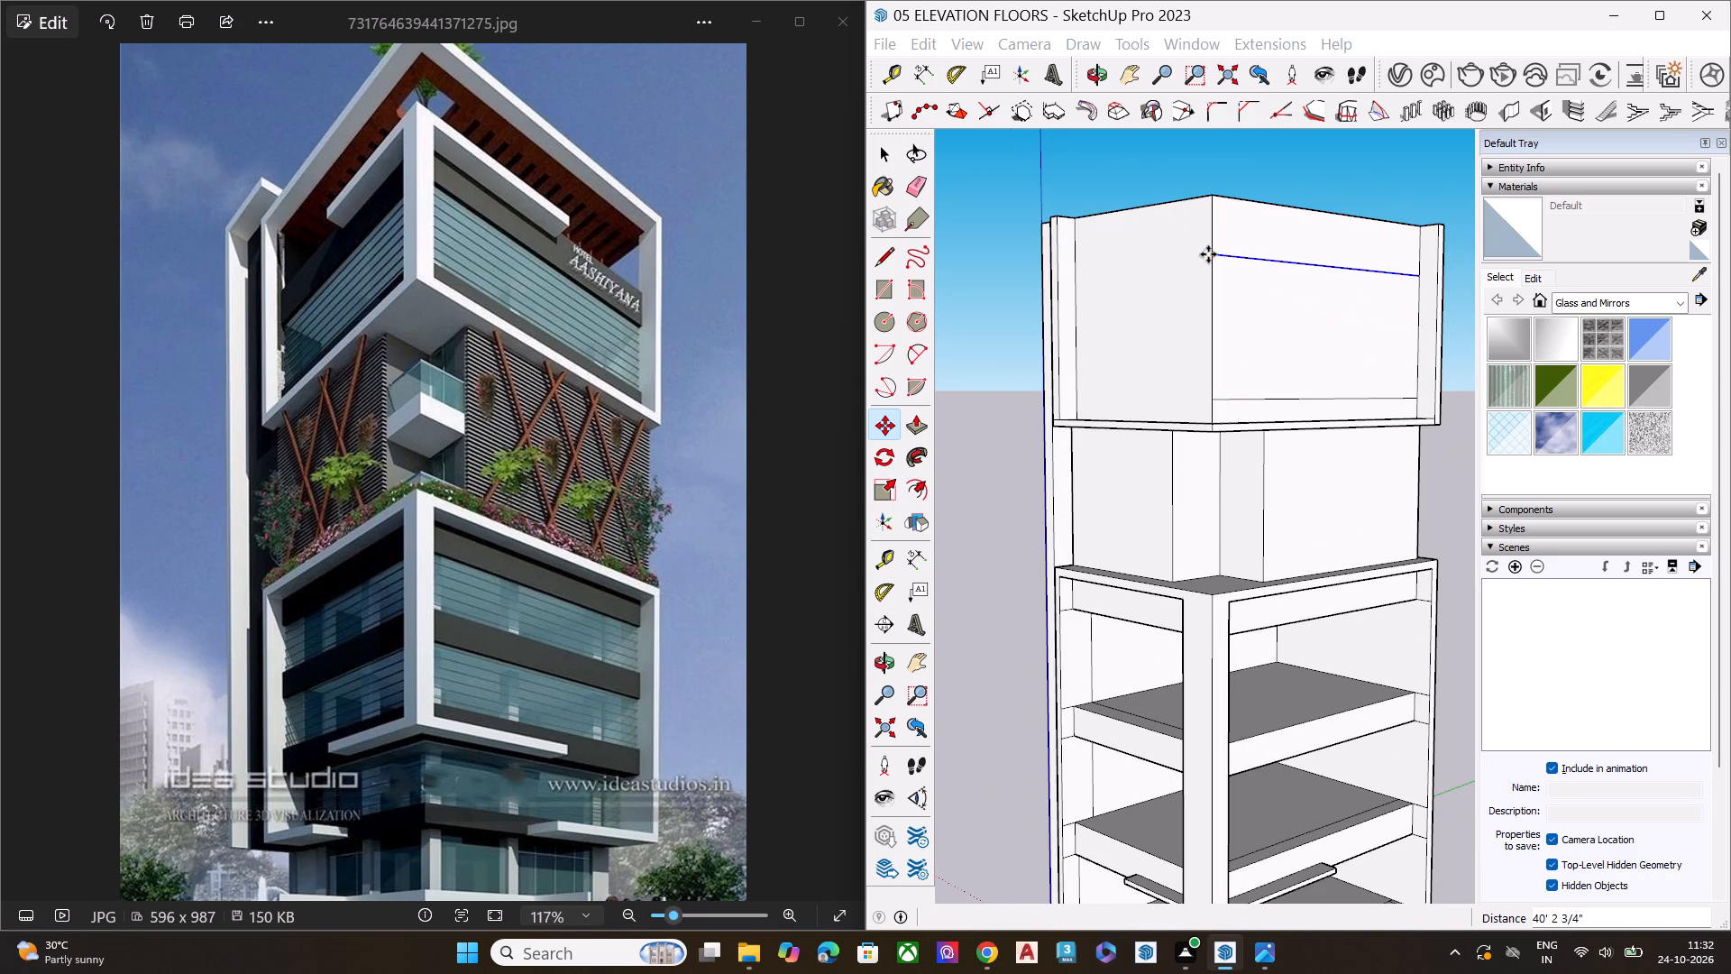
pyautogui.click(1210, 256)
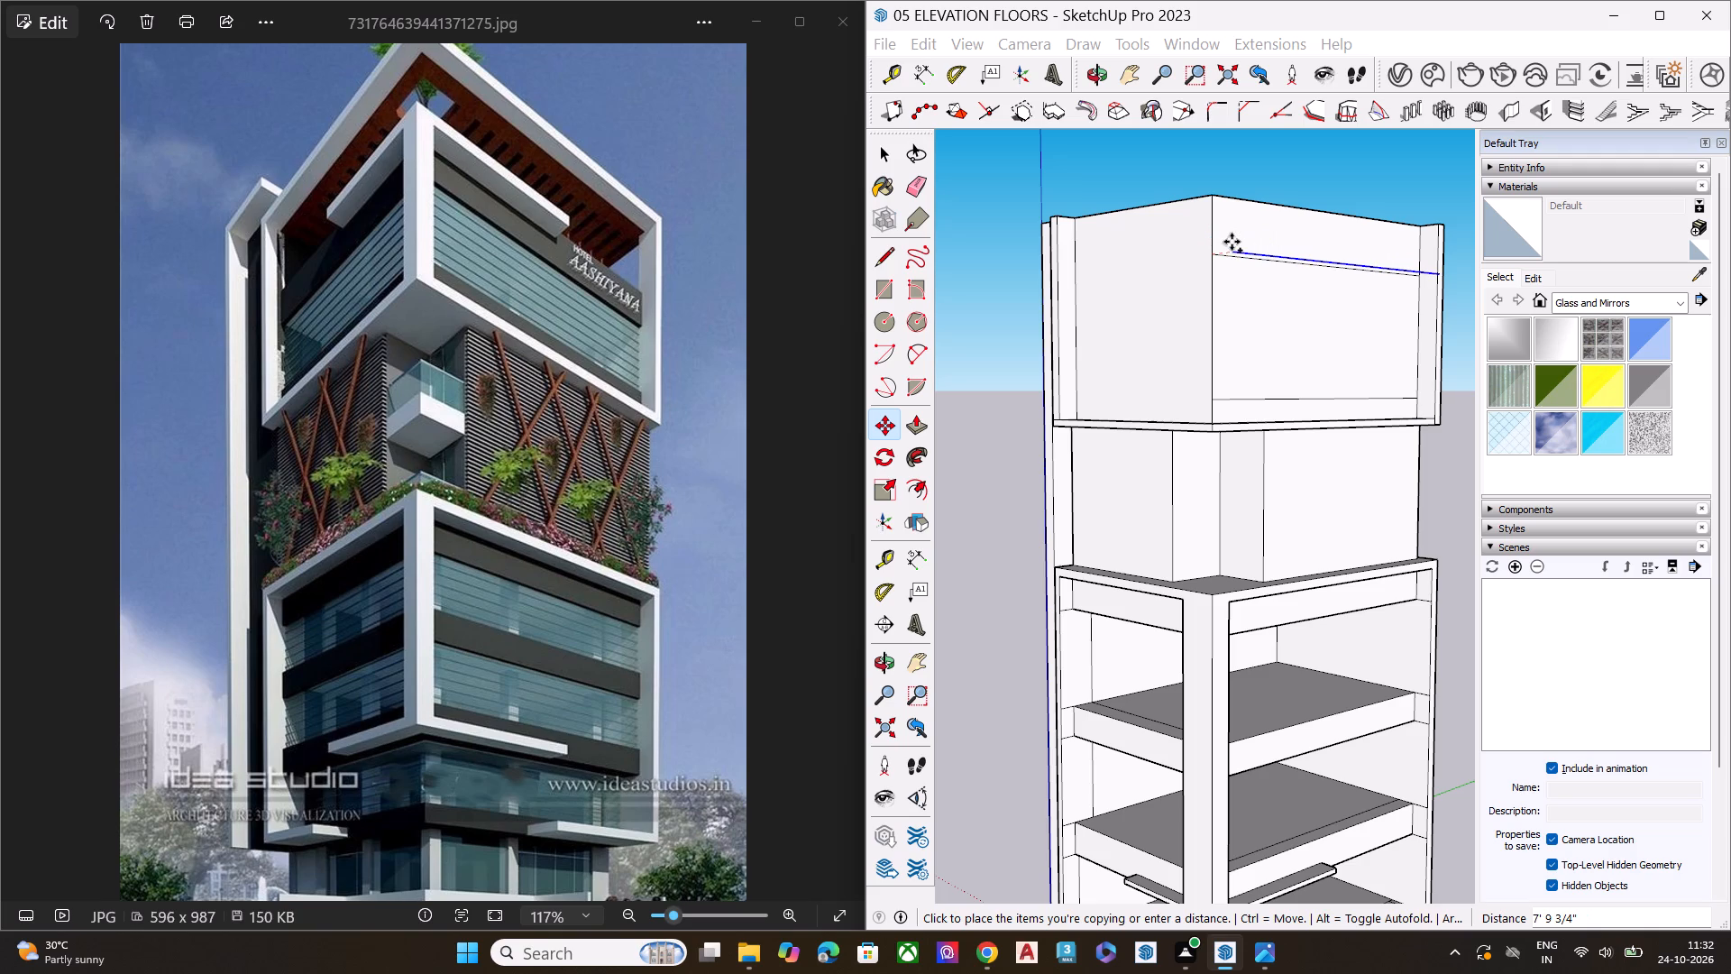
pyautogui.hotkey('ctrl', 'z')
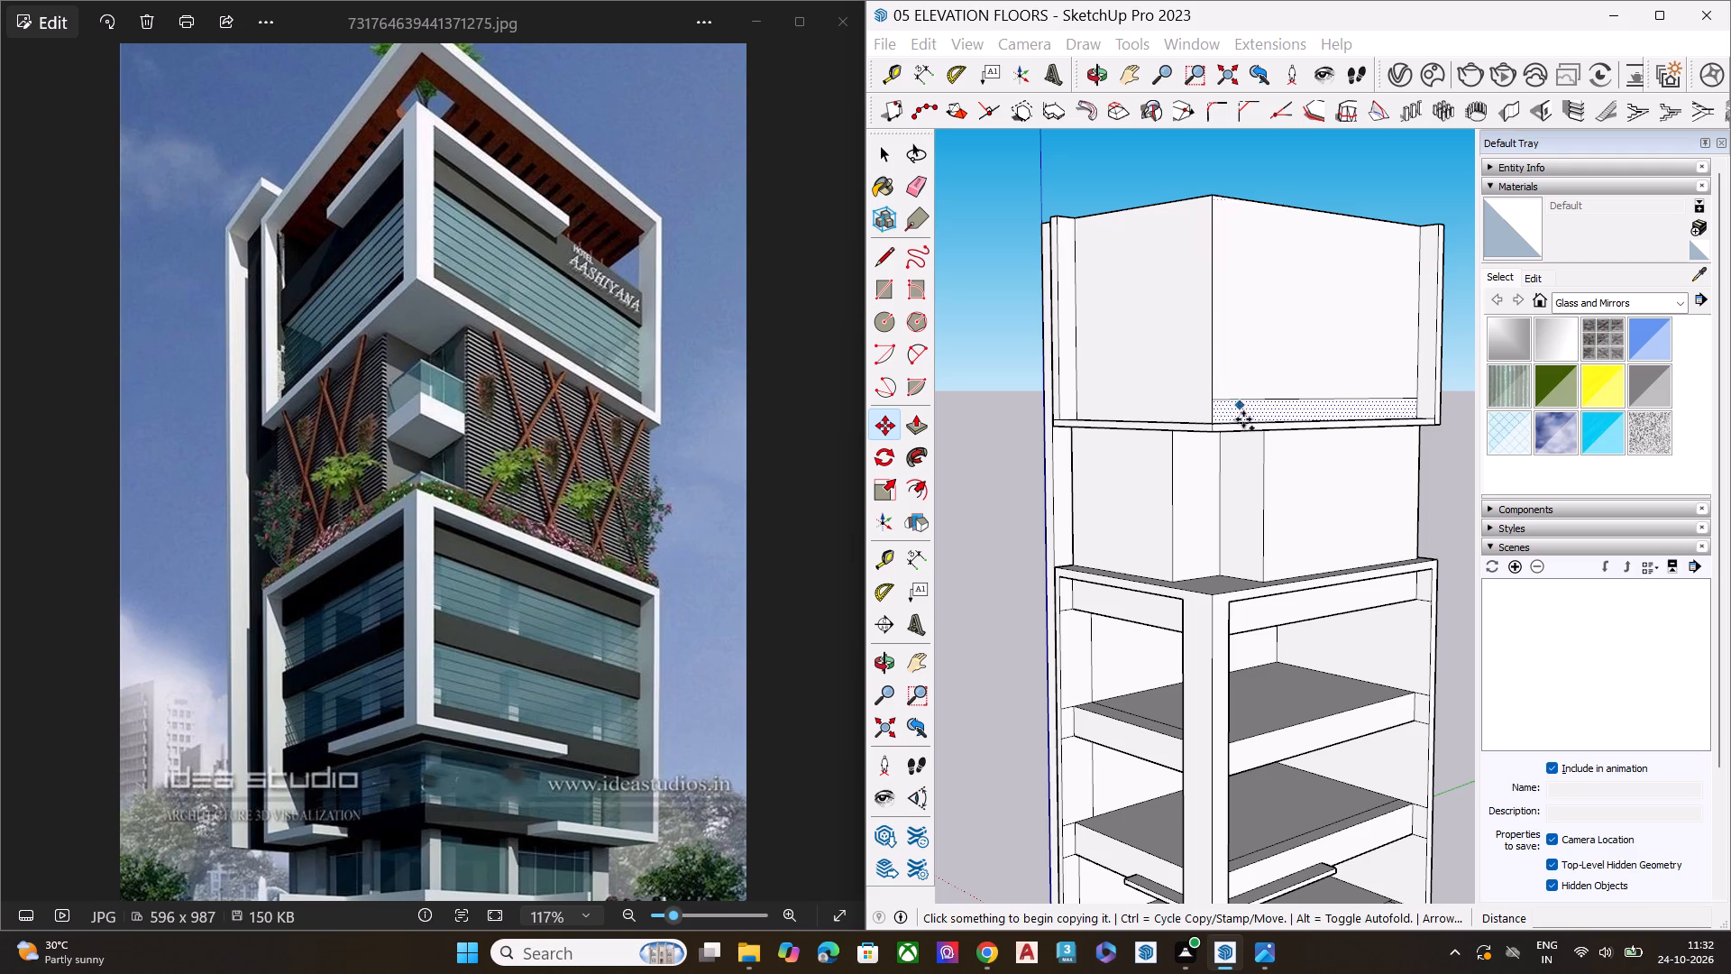
# Copy the horizontal line near the right facade's base upward to the upper part of the top block's wall.
pyautogui.press('space')
pyautogui.click(1237, 397)
pyautogui.press('m')
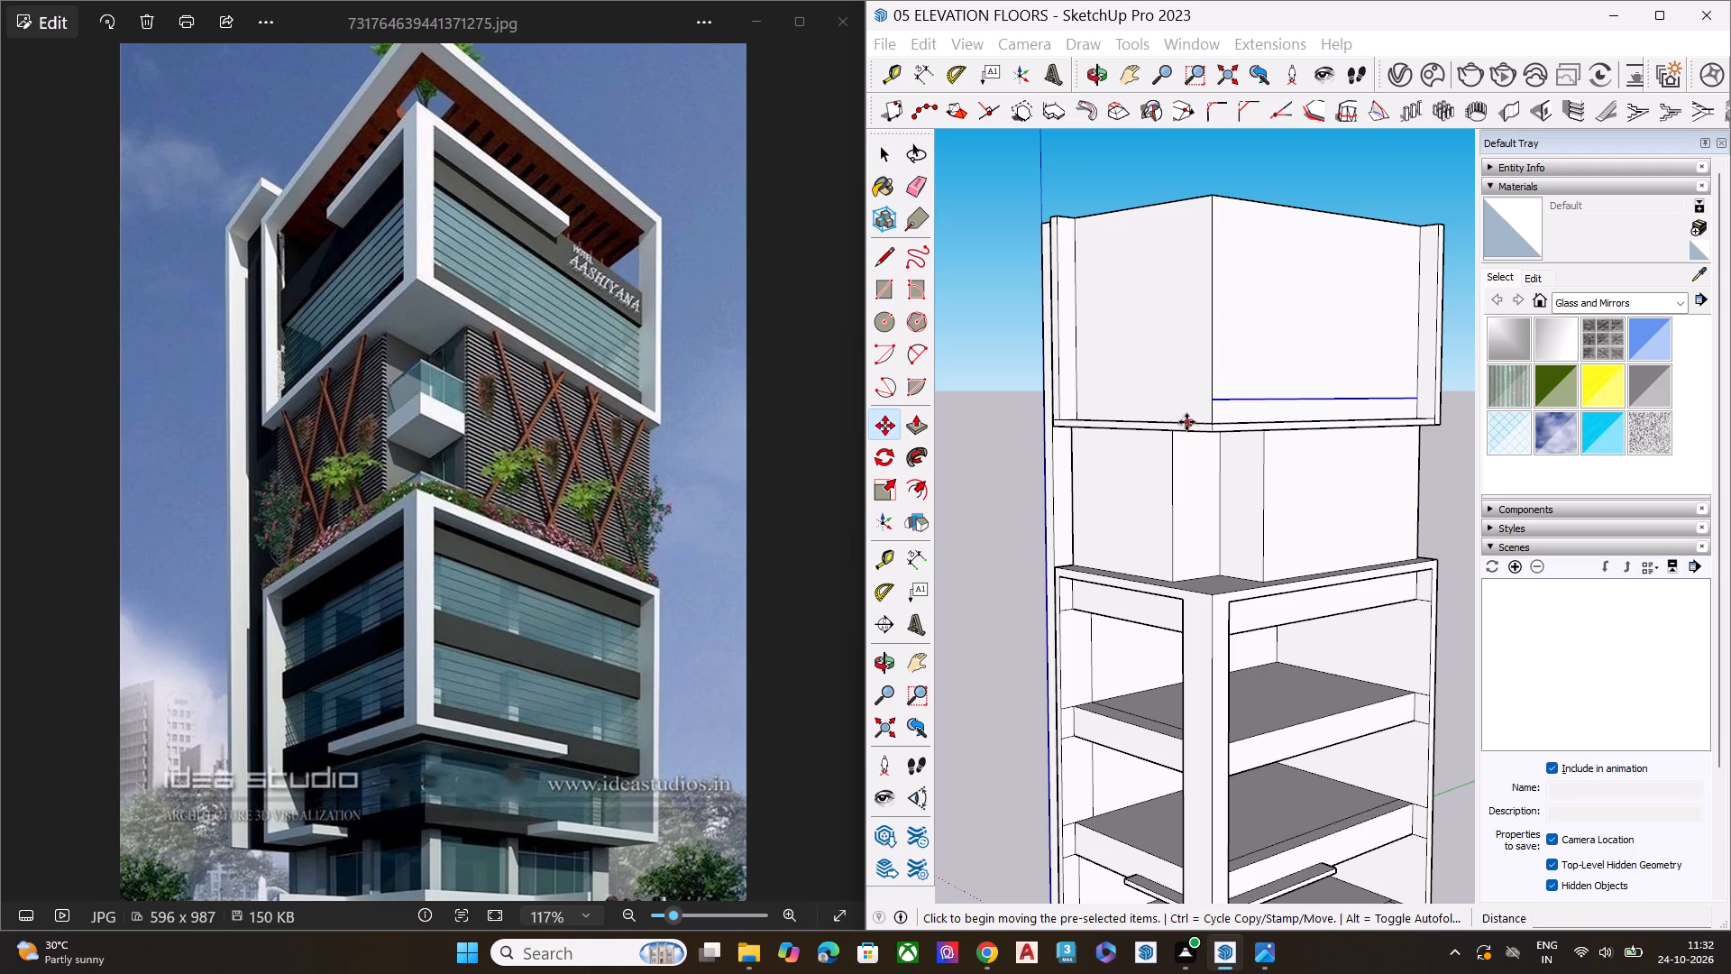
pyautogui.click(1211, 399)
pyautogui.click(1221, 261)
# Copy the upper horizontal line another 8' 11 3/8" up, to the midpoint of the corner edge segment above it.
pyautogui.click(1210, 262)
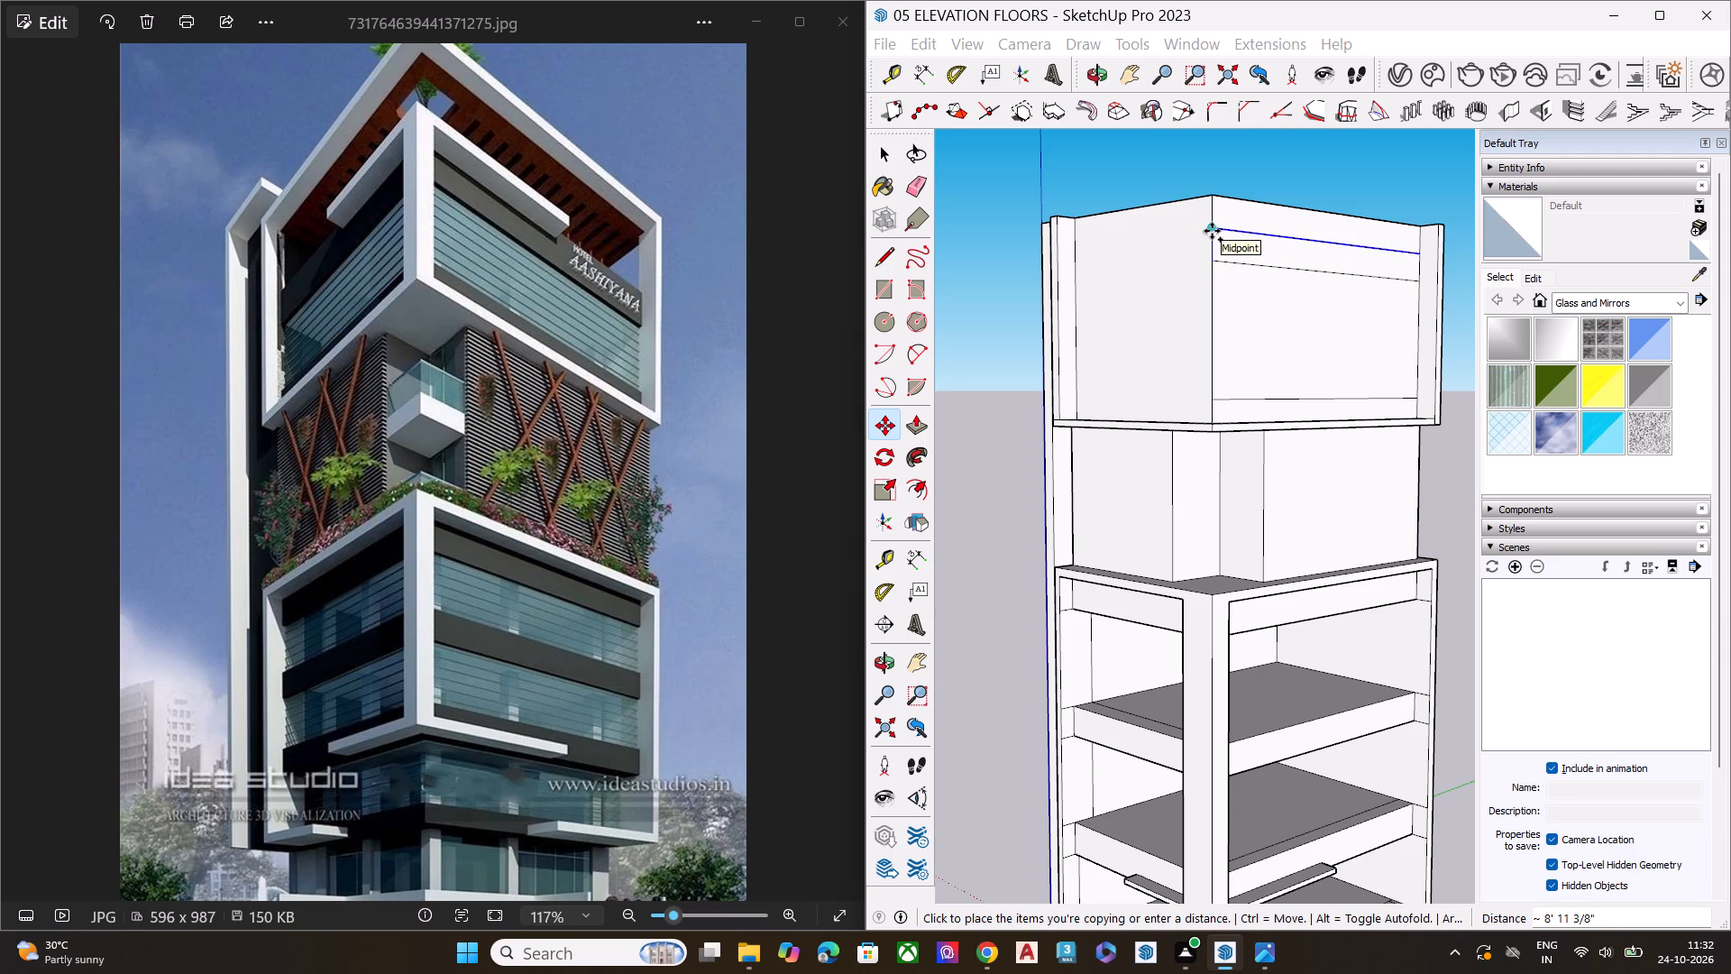
pyautogui.scroll(6, 1231, 207)
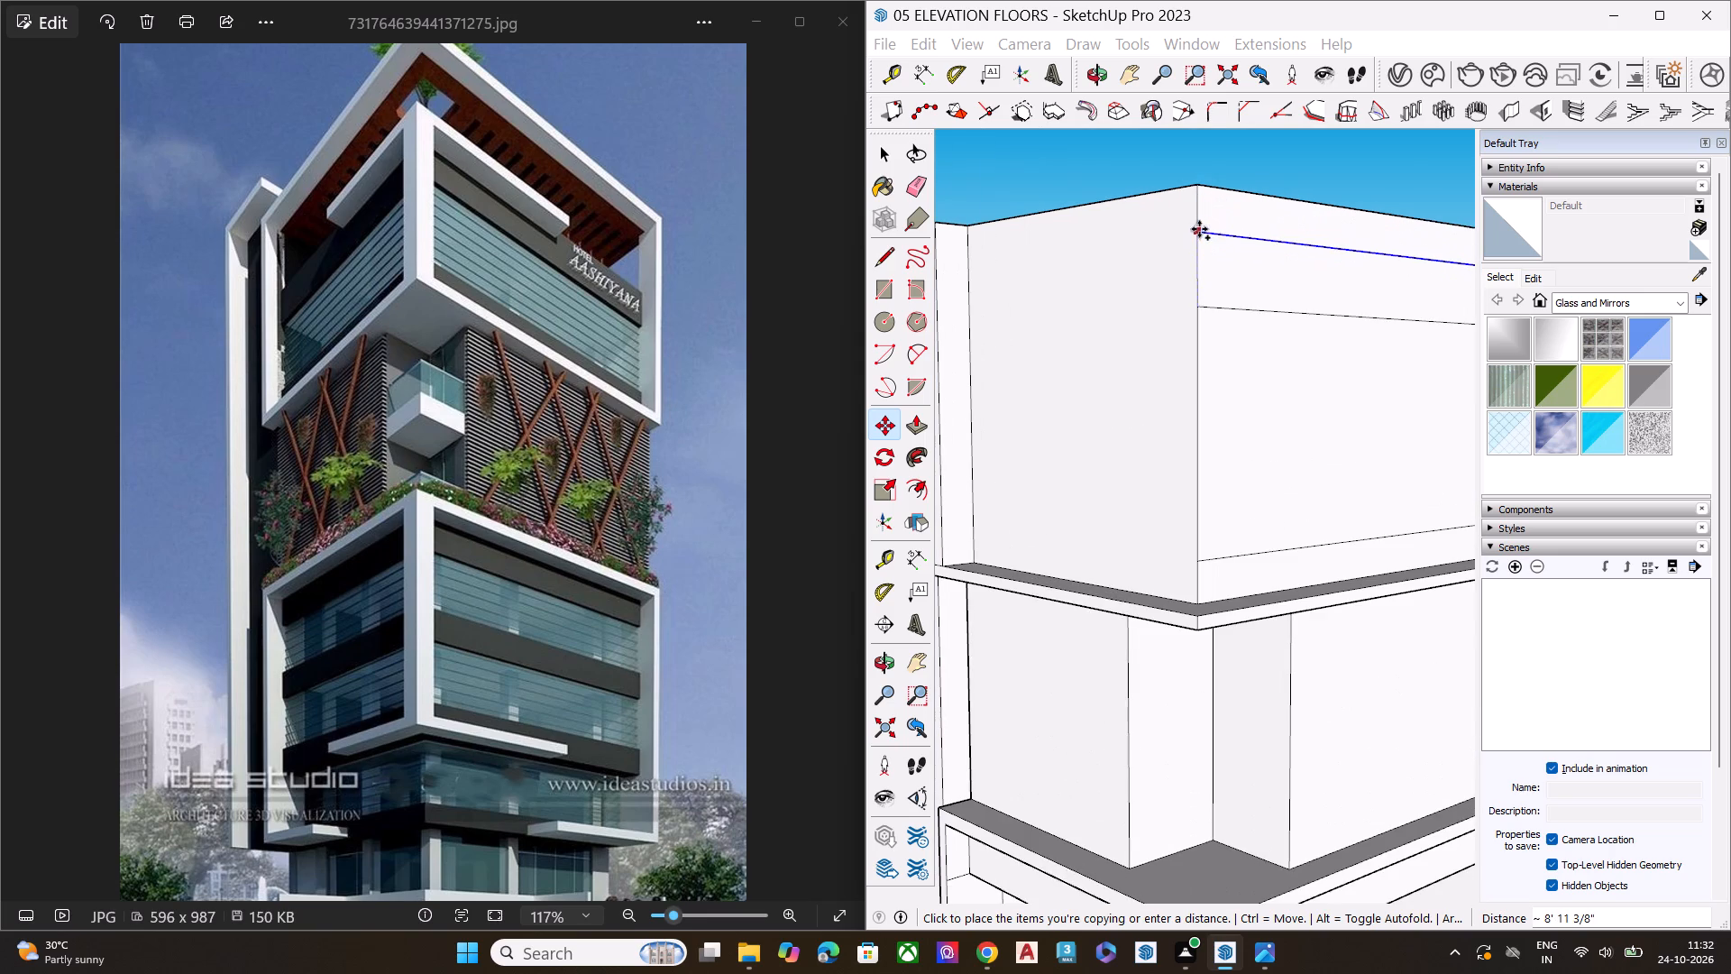
pyautogui.click(1198, 234)
pyautogui.scroll(-4, 1099, 289)
pyautogui.moveTo(1129, 335); pyautogui.dragTo(1171, 363, button='middle')
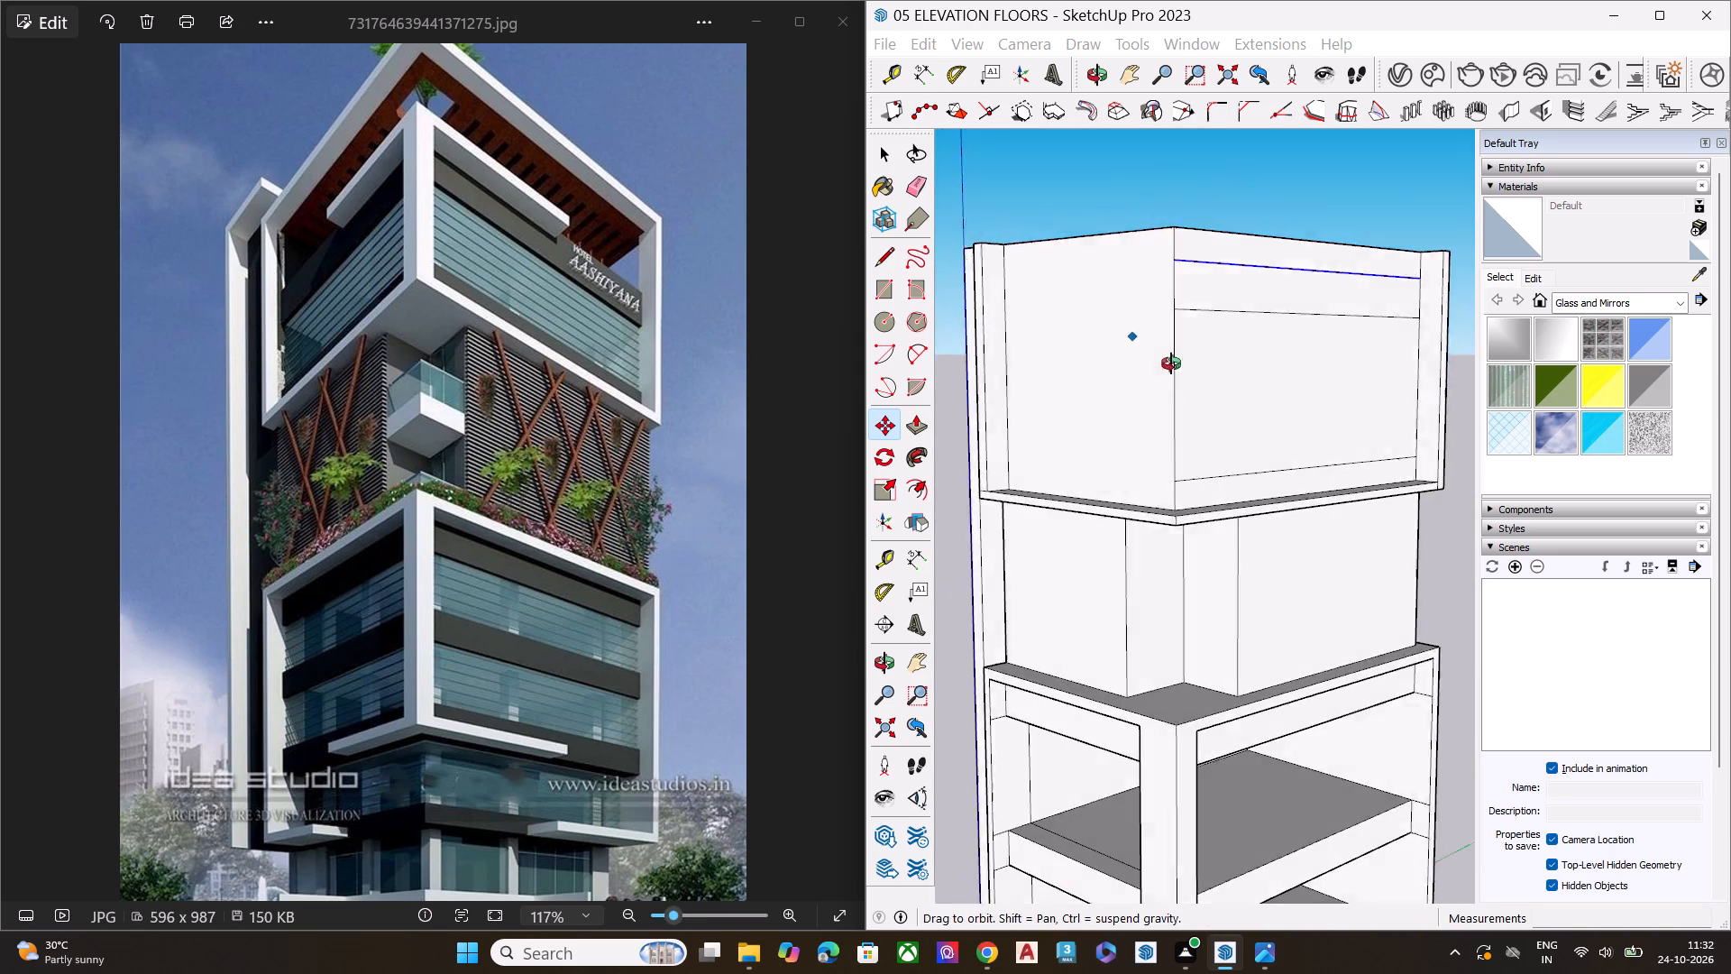
pyautogui.moveTo(1171, 363); pyautogui.dragTo(1214, 390, button='middle')
pyautogui.press('space')
pyautogui.scroll(5, 1209, 274)
pyautogui.click(1196, 198)
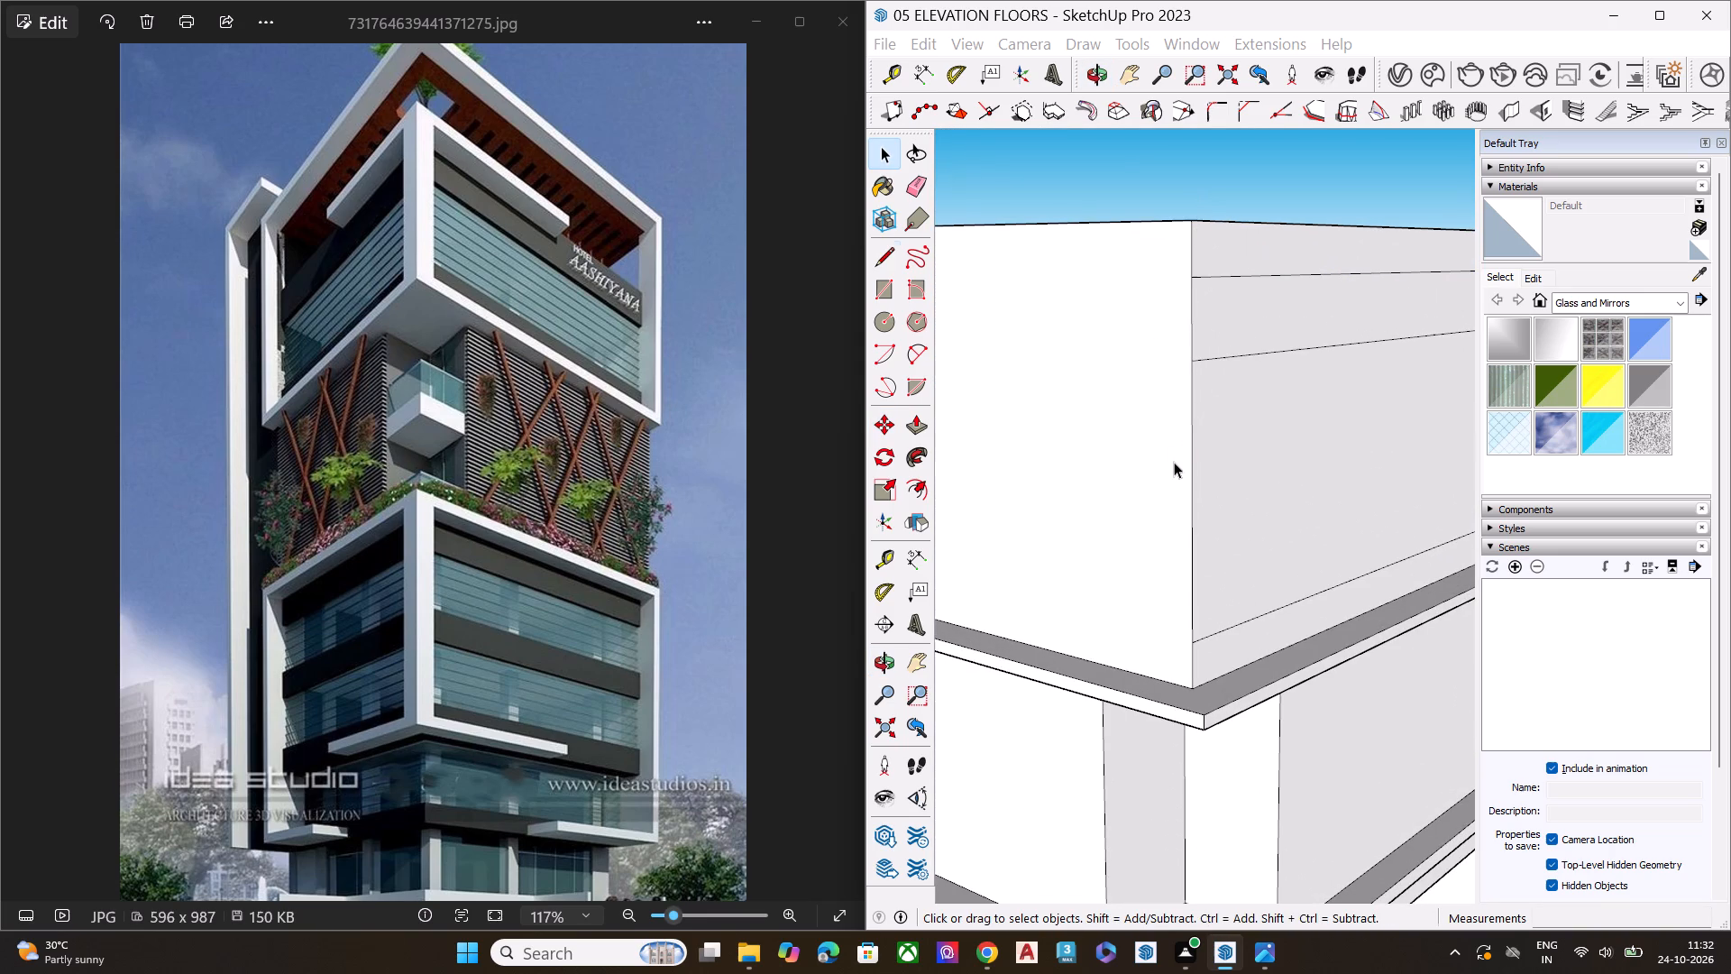
# Draw two horizontal lines about 62' 8" long across the left facade, continuing the right facade's two upper lines from the corner.
pyautogui.press('l')
pyautogui.click(1189, 363)
pyautogui.scroll(-6, 1296, 385)
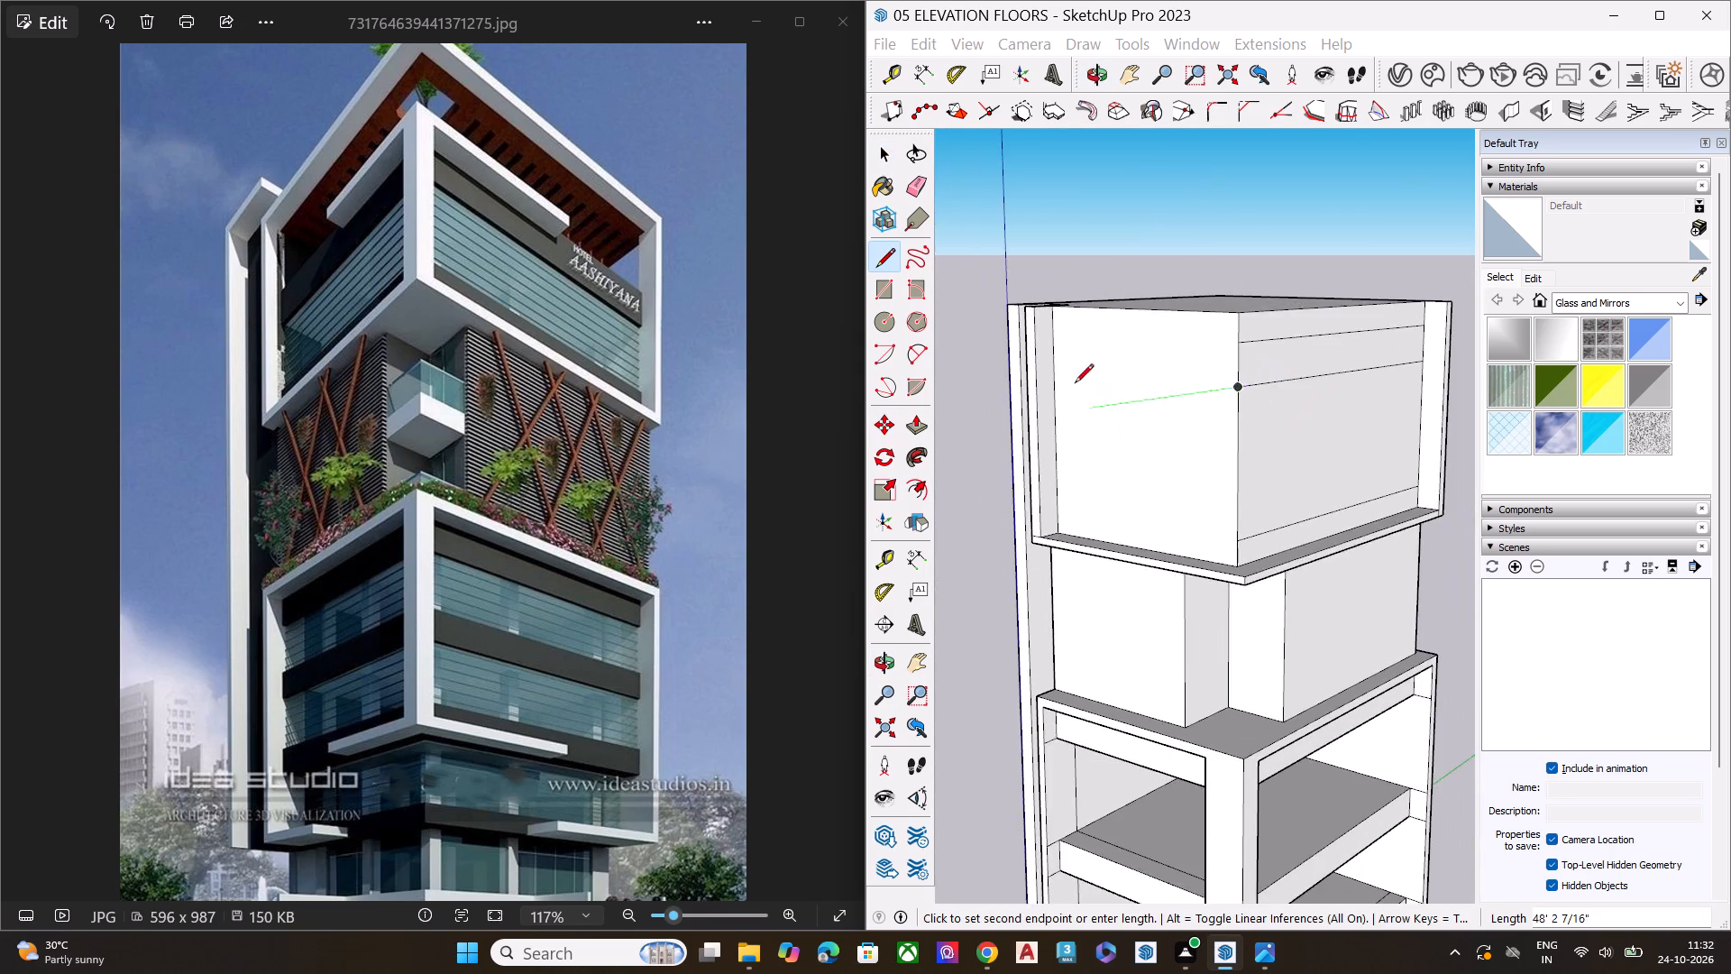
pyautogui.scroll(1, 1061, 379)
pyautogui.scroll(-1, 1060, 379)
pyautogui.scroll(4, 1056, 377)
pyautogui.click(1057, 371)
pyautogui.click(1358, 323)
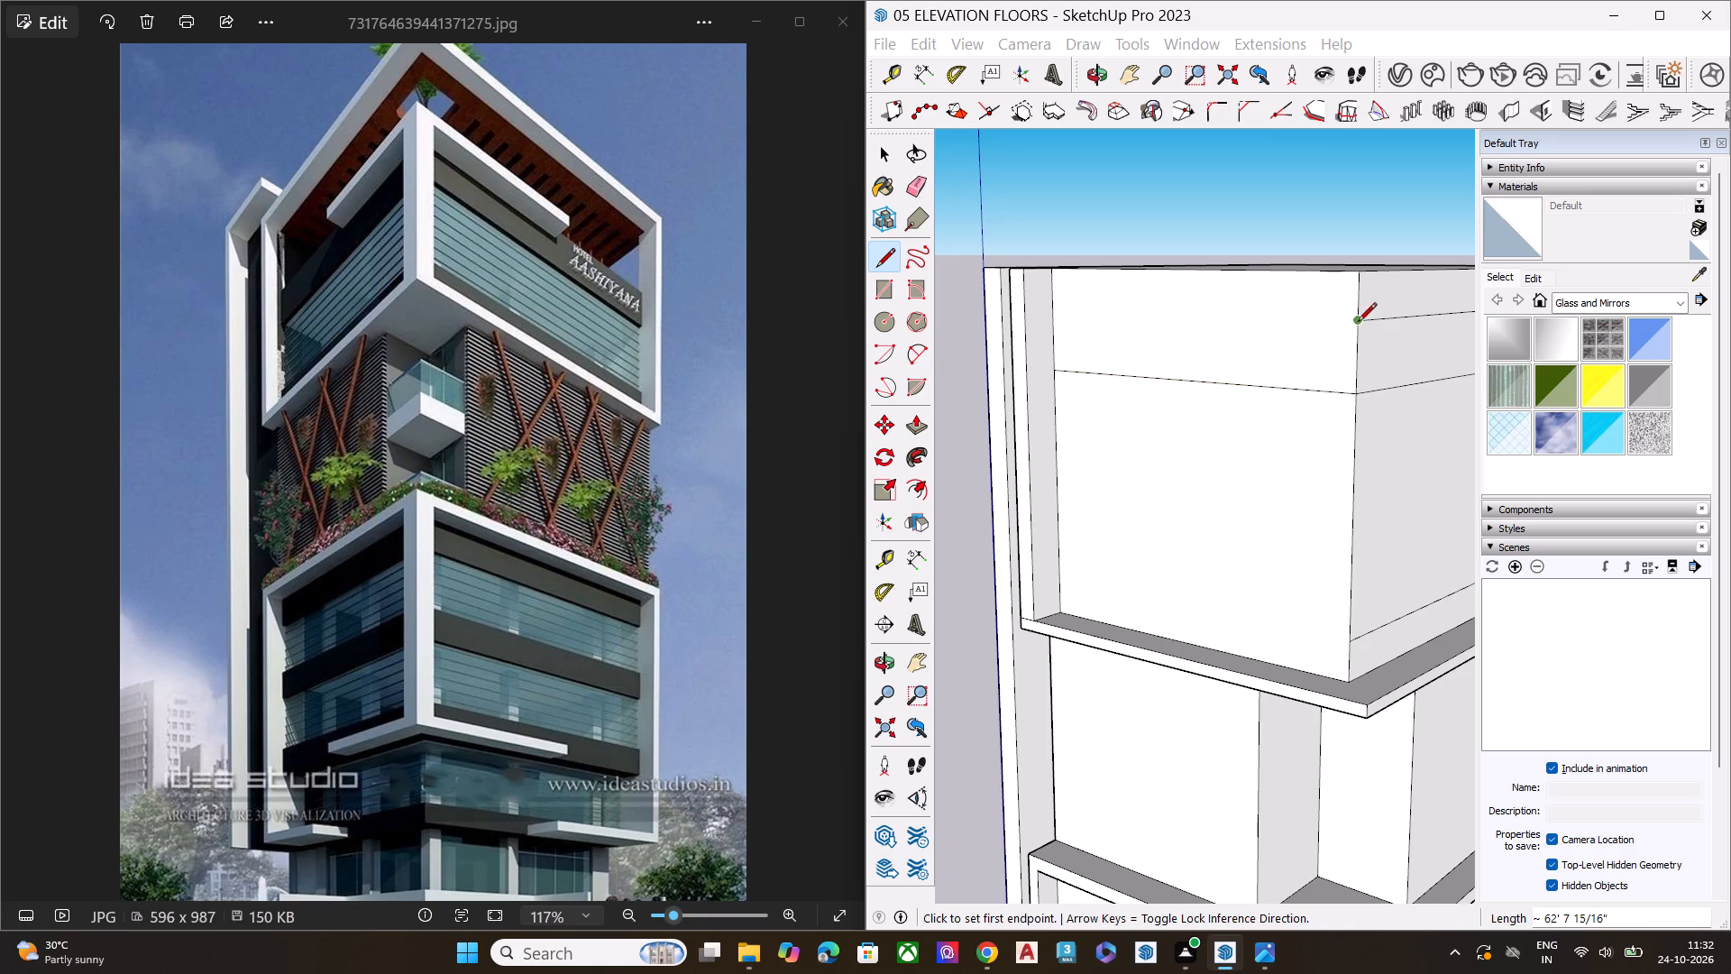
pyautogui.click(1059, 307)
pyautogui.press('space')
pyautogui.click(1107, 225)
# Examine the dividing lines on both facades of the top block from several angles against the reference image.
pyautogui.scroll(-6, 1012, 307)
pyautogui.moveTo(1229, 355); pyautogui.dragTo(1201, 490, button='middle')
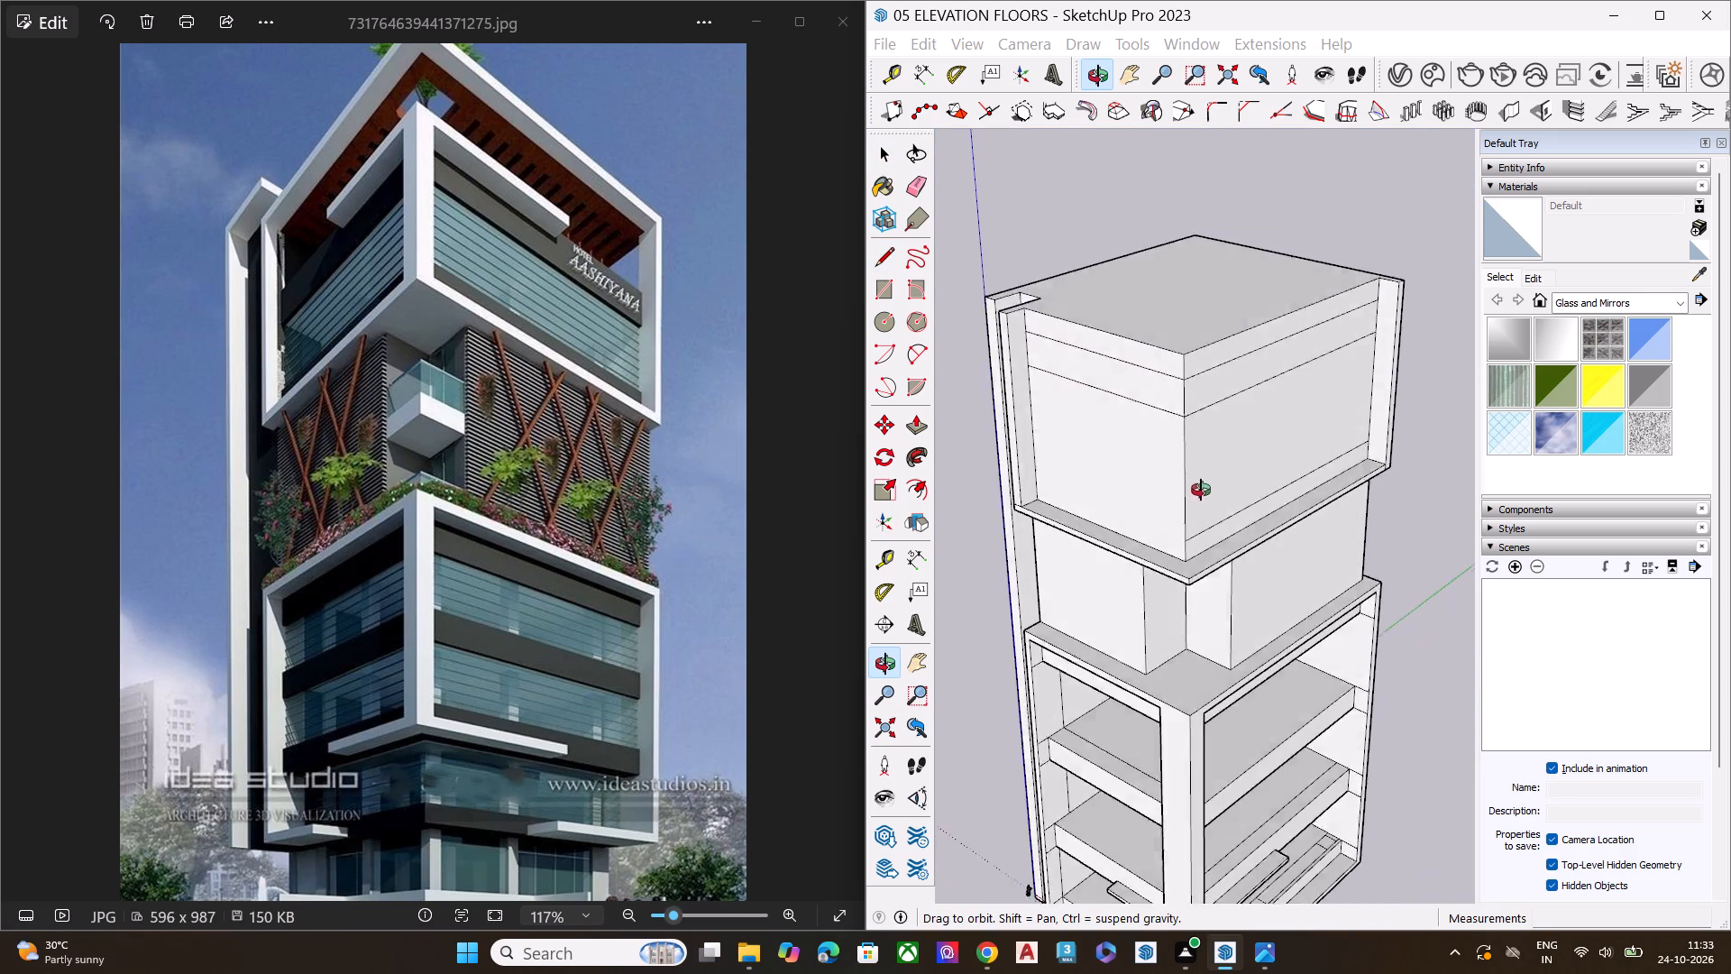
pyautogui.moveTo(1201, 490); pyautogui.dragTo(1100, 314, button='middle')
pyautogui.scroll(8, 1121, 285)
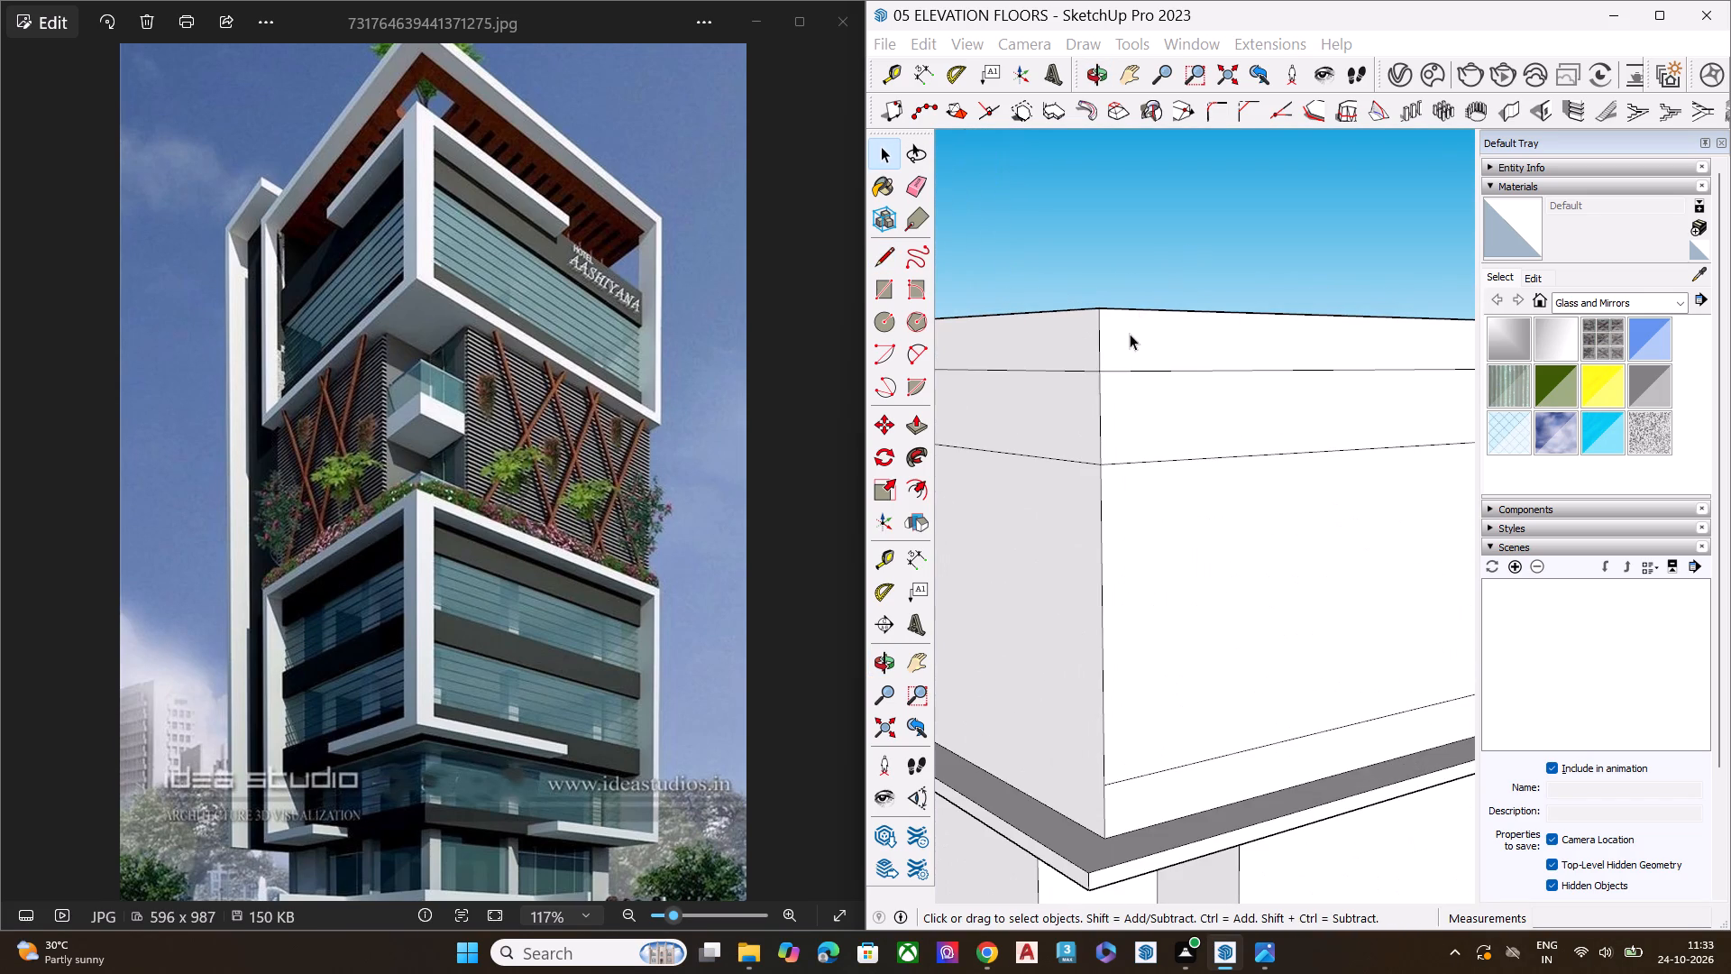
pyautogui.scroll(-8, 1159, 327)
pyautogui.scroll(1, 1212, 378)
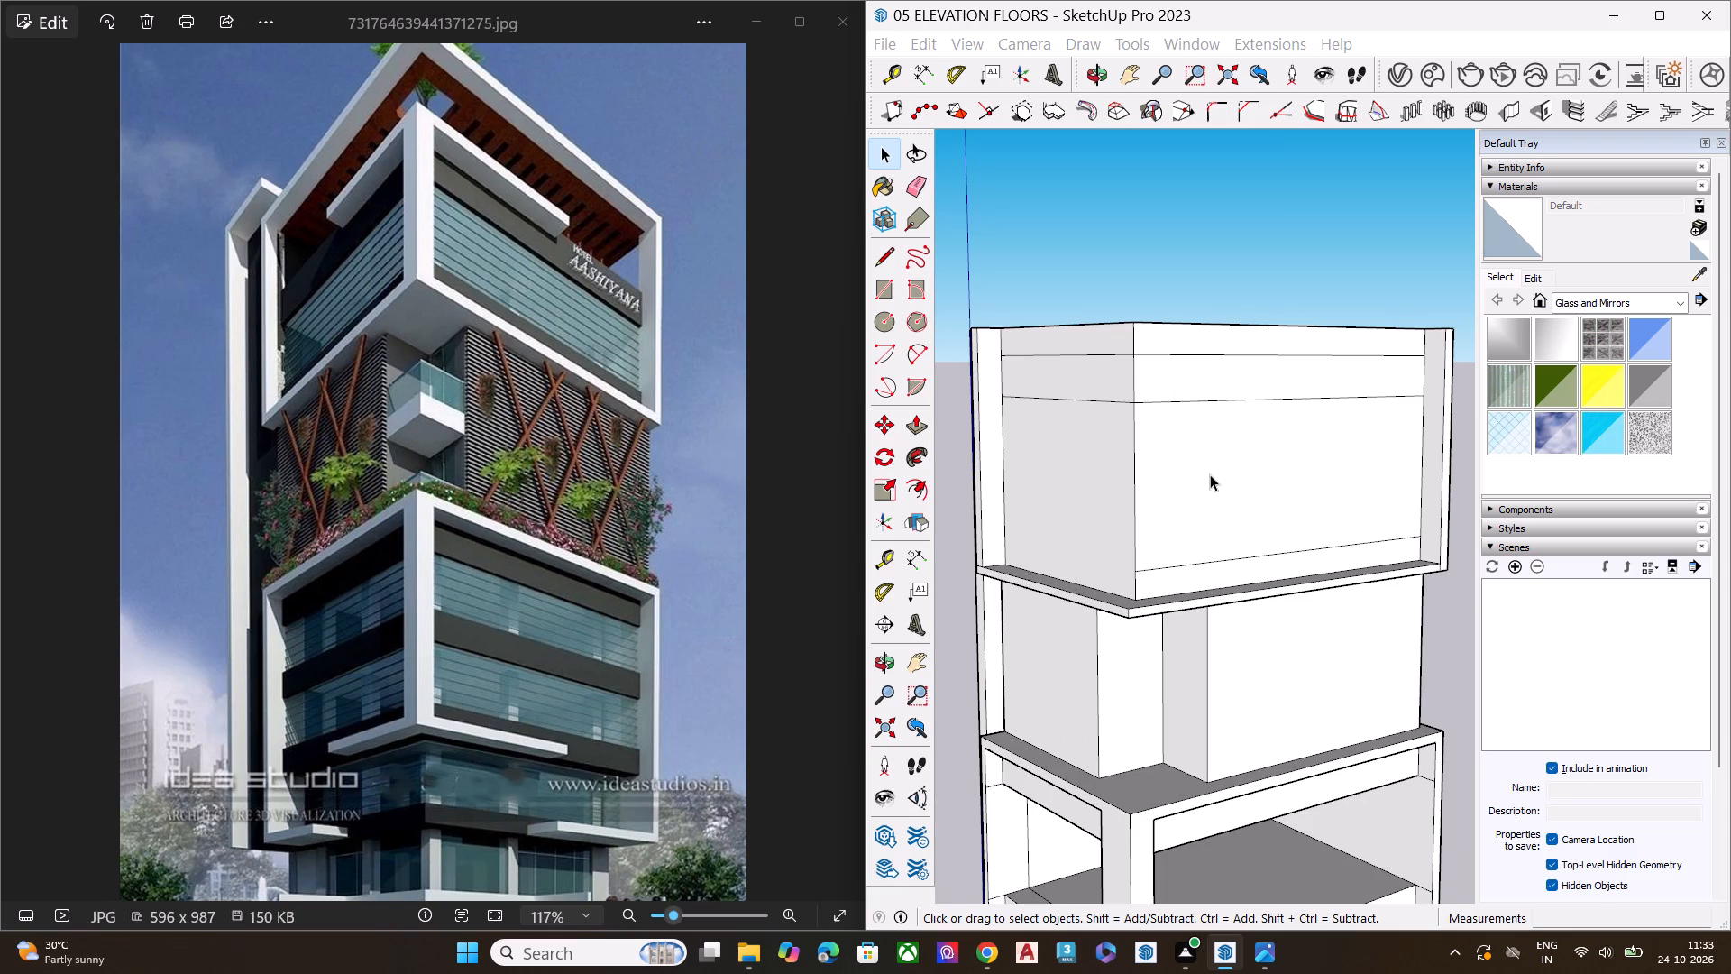
pyautogui.moveTo(1112, 471); pyautogui.dragTo(1189, 436, button='middle')
pyautogui.scroll(1, 1181, 439)
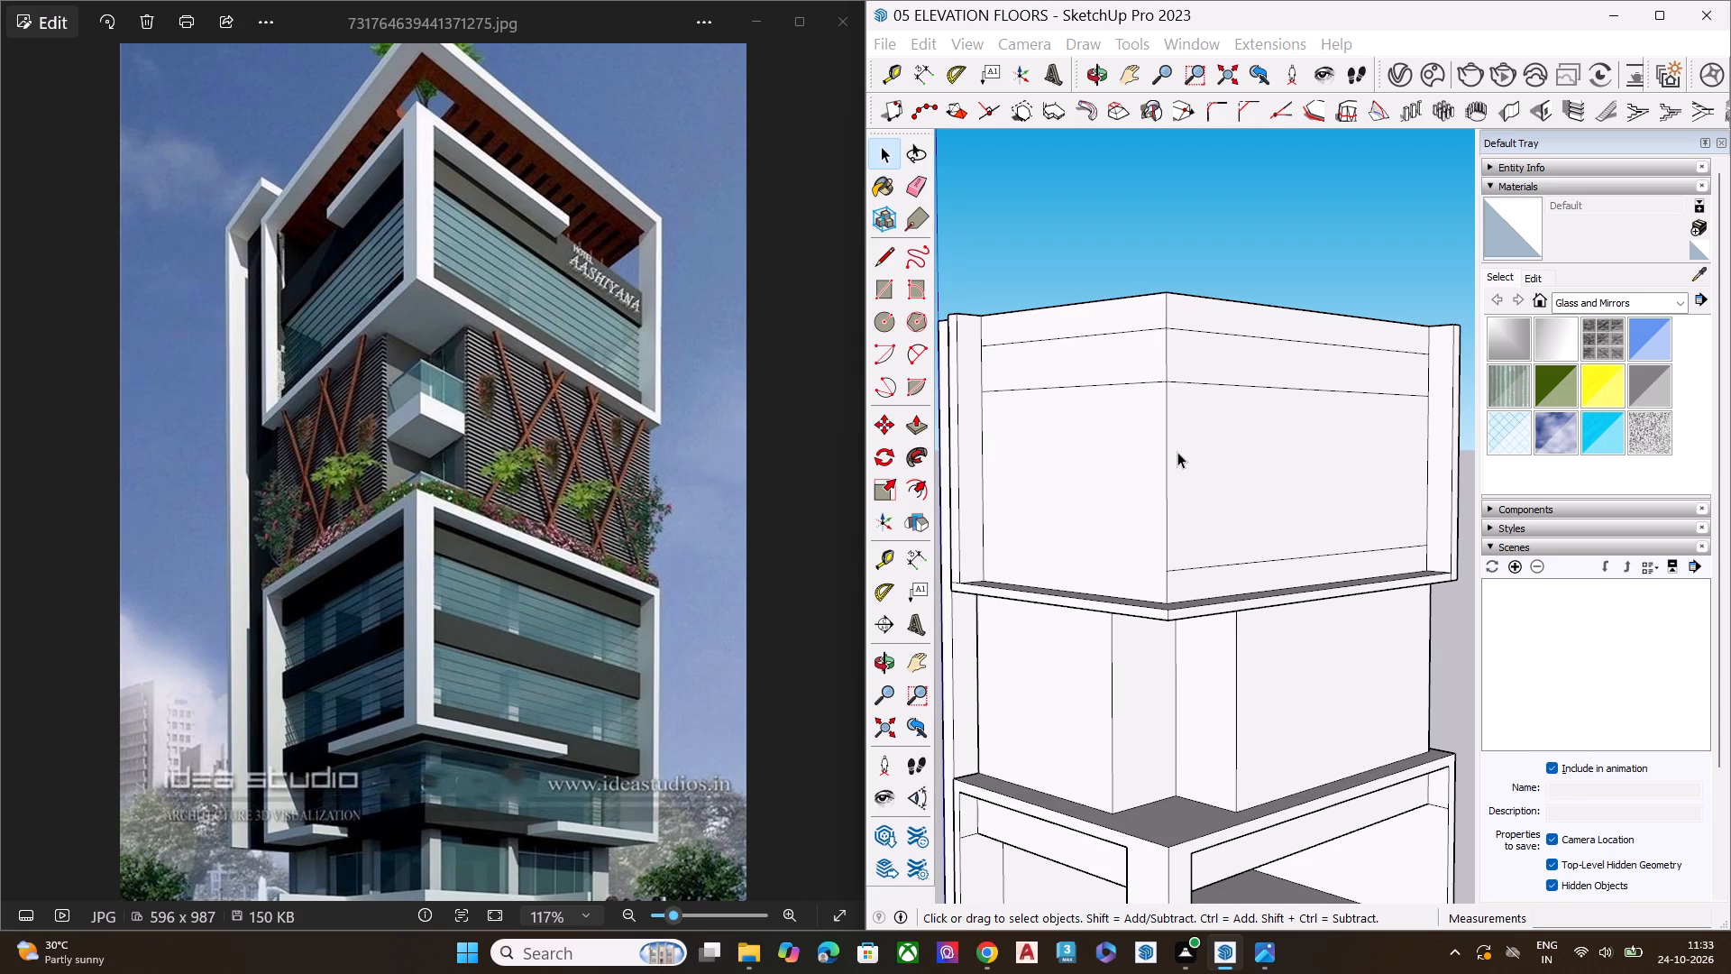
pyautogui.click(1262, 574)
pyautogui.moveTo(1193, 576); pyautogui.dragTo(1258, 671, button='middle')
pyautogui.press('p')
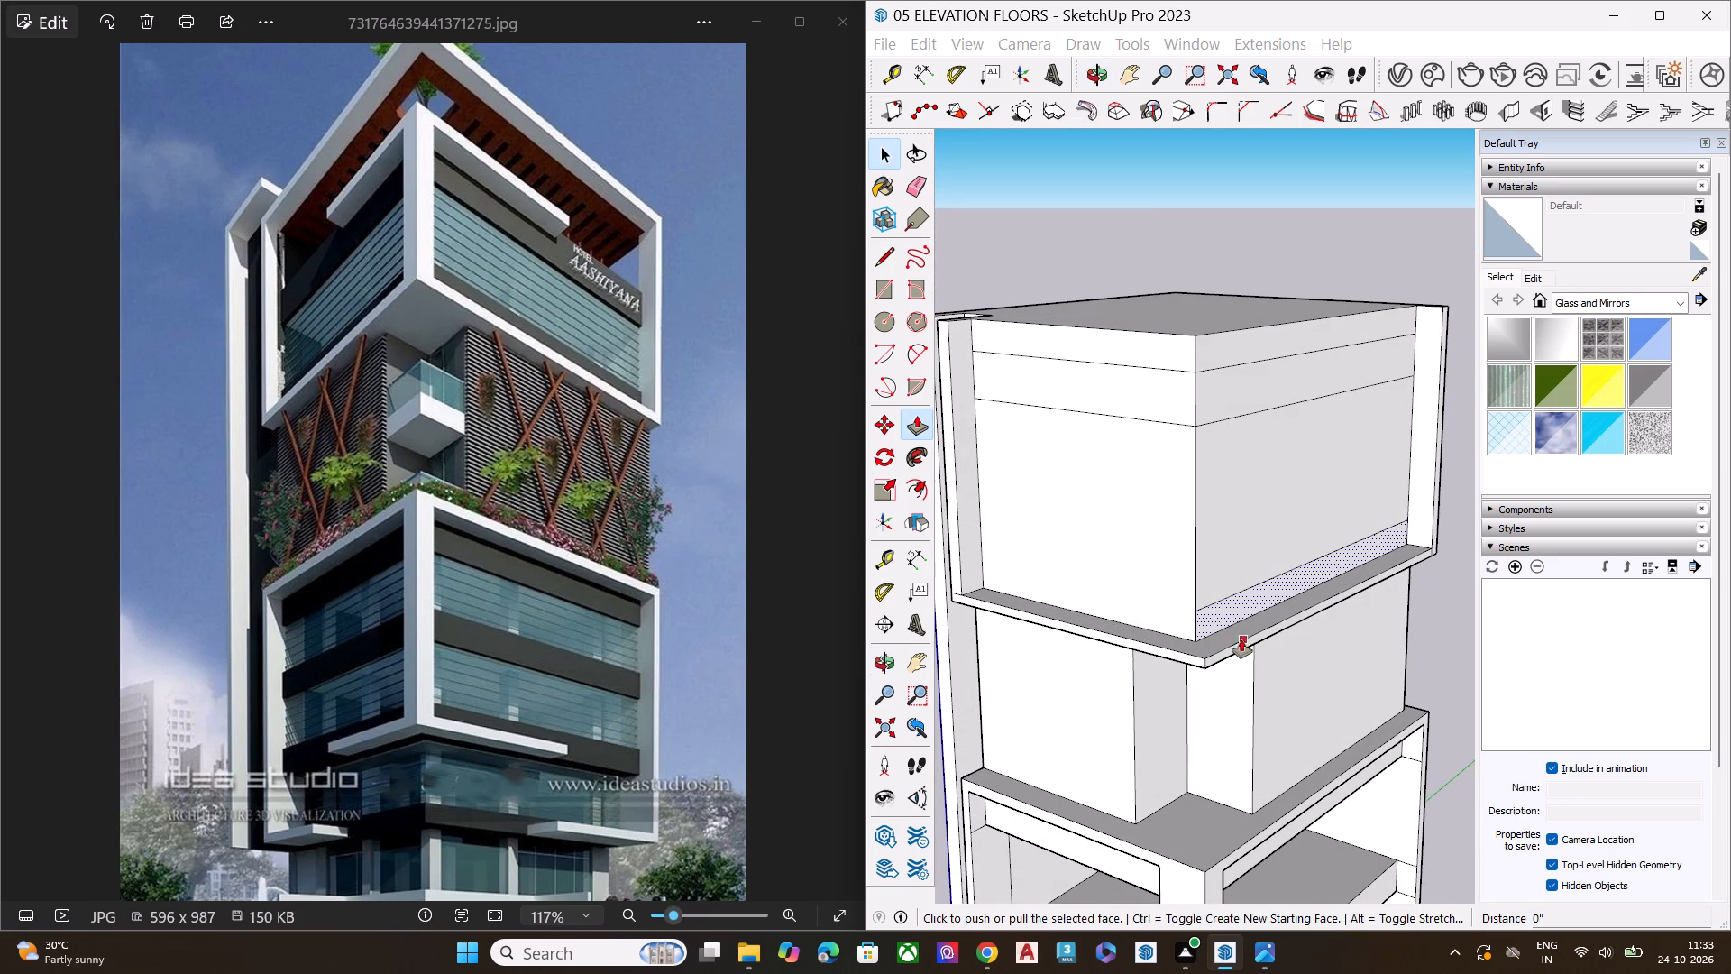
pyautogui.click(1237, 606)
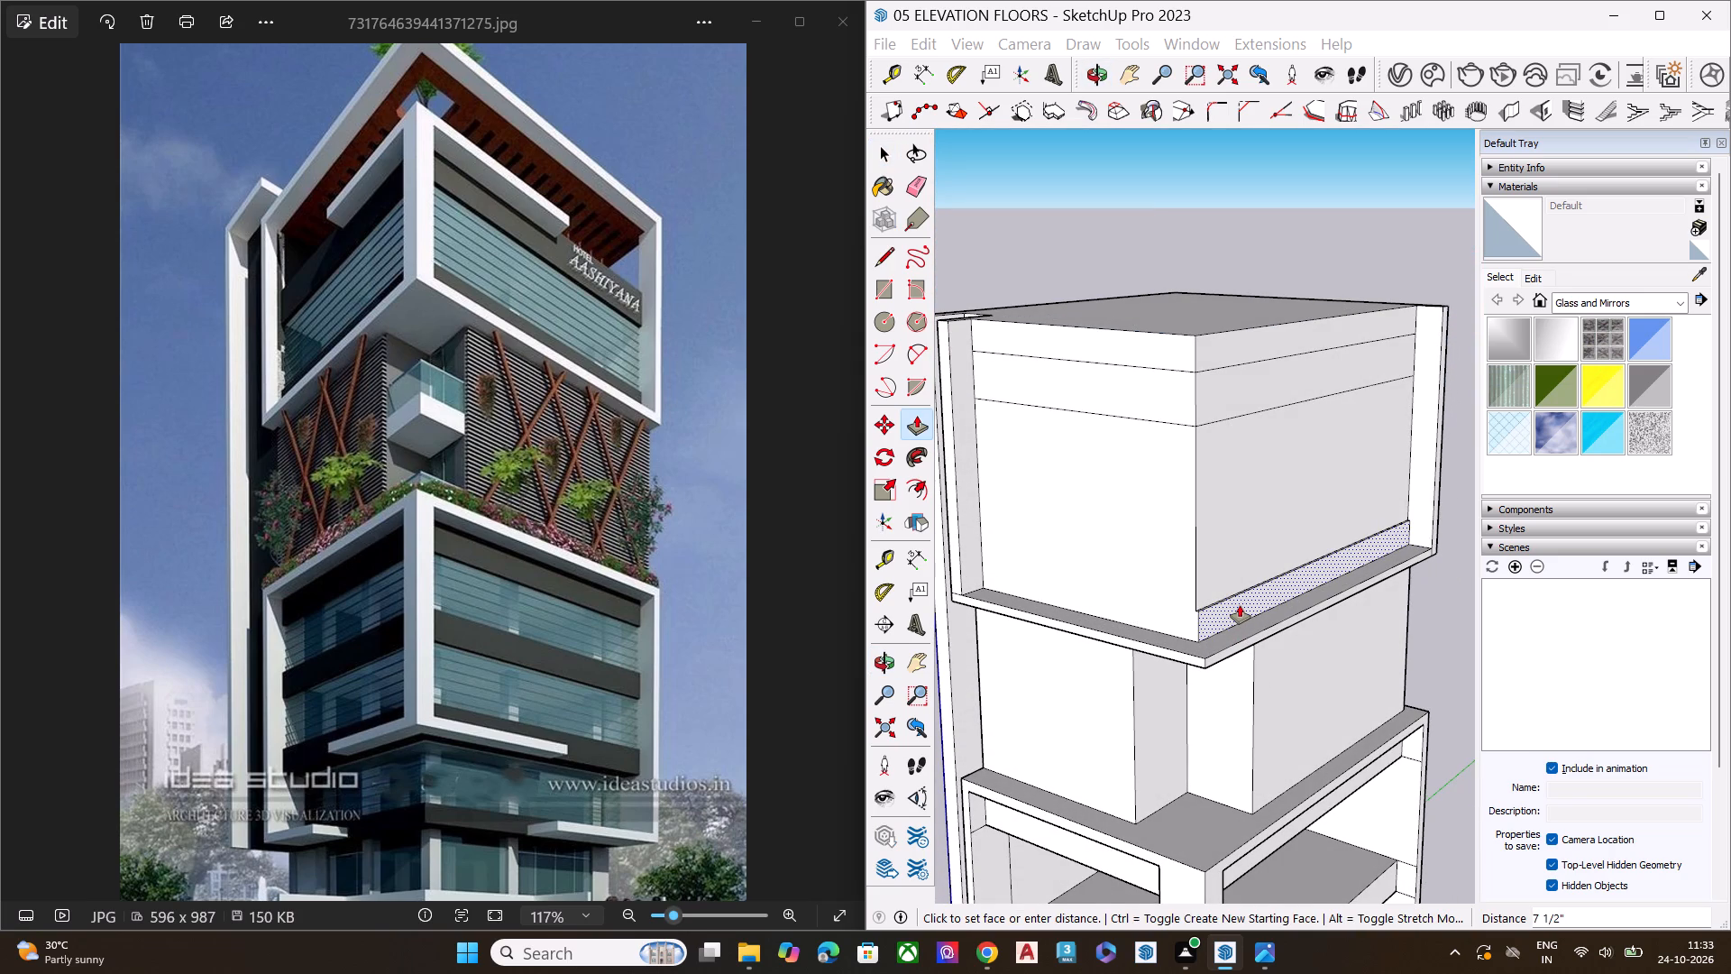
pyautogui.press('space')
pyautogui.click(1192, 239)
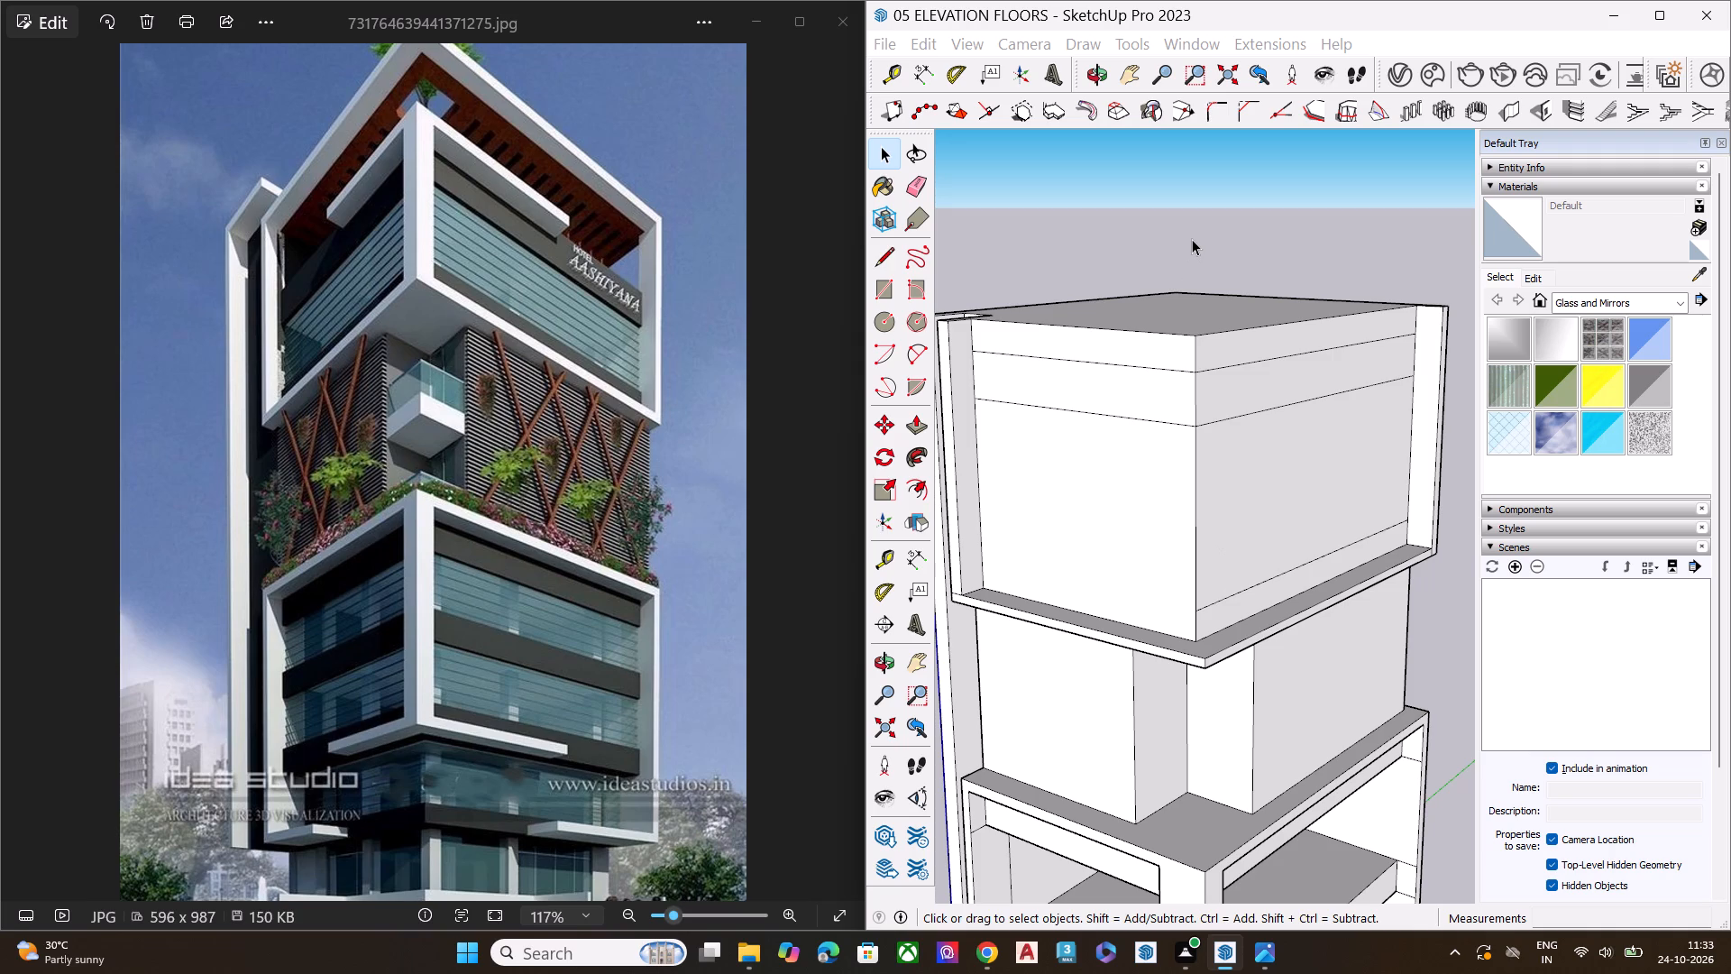
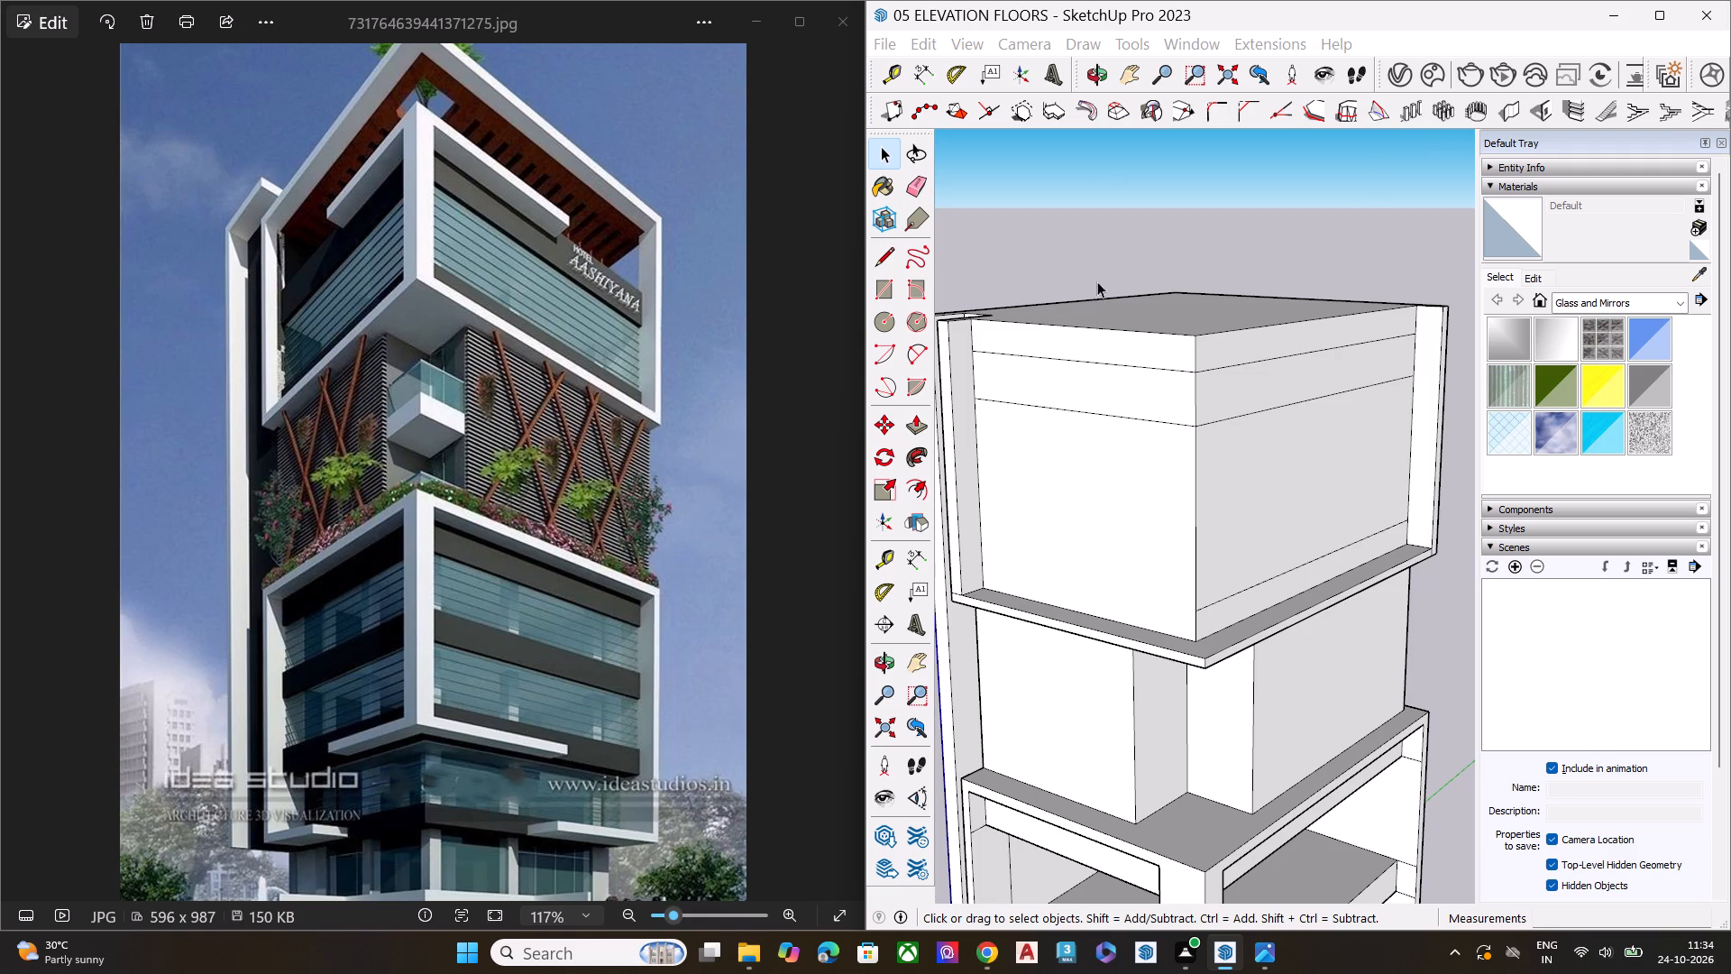
# Examine the tower model's upper block, recessed middle floors and projecting ledges from several angles against the reference elevation.
pyautogui.scroll(-5, 1112, 404)
pyautogui.moveTo(1194, 424); pyautogui.dragTo(1192, 365, button='middle')
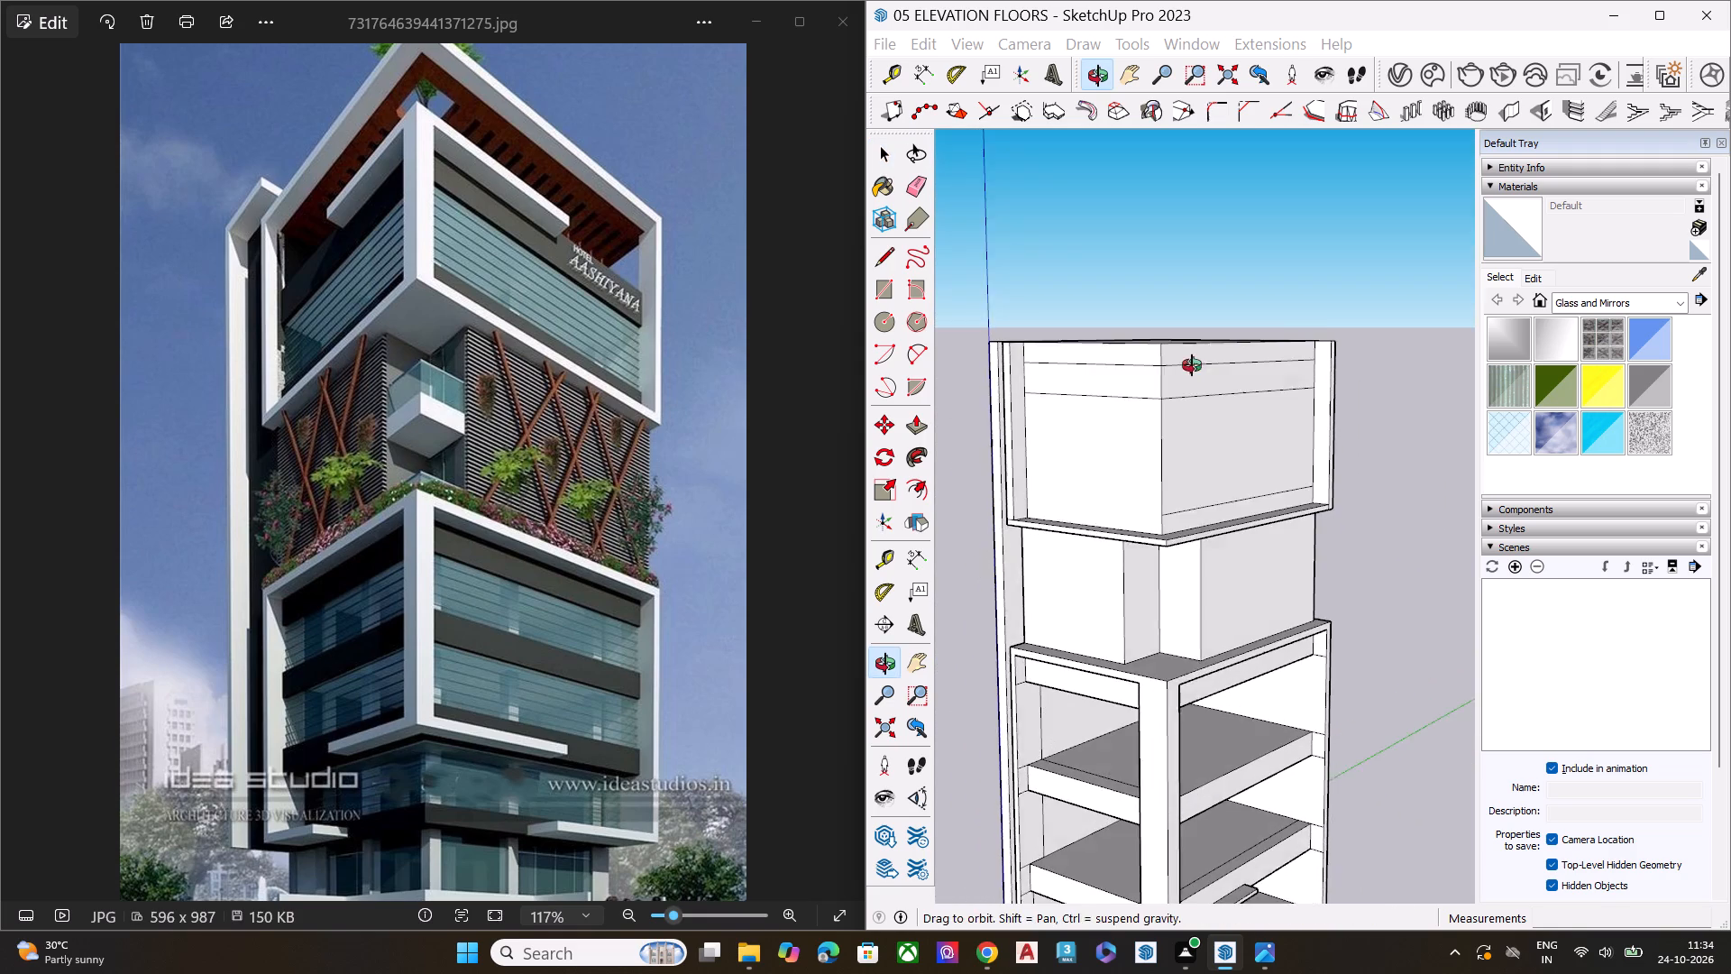
pyautogui.moveTo(1192, 365); pyautogui.dragTo(1196, 349, button='middle')
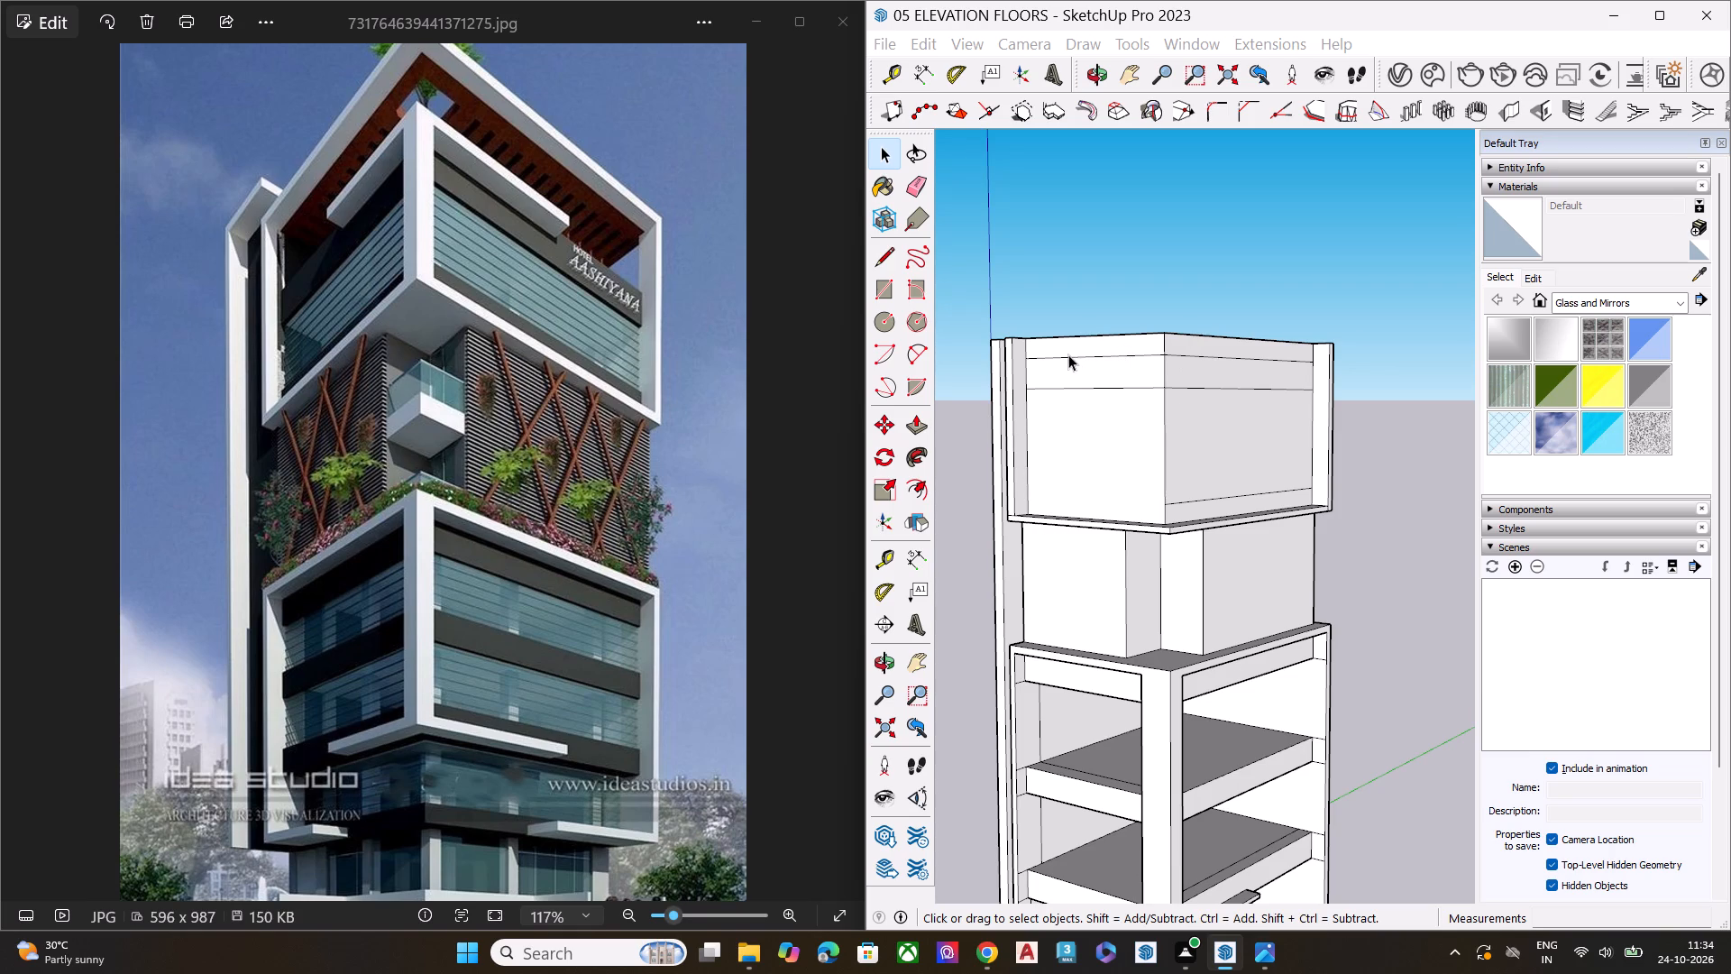
pyautogui.moveTo(1083, 378); pyautogui.dragTo(987, 430, button='middle')
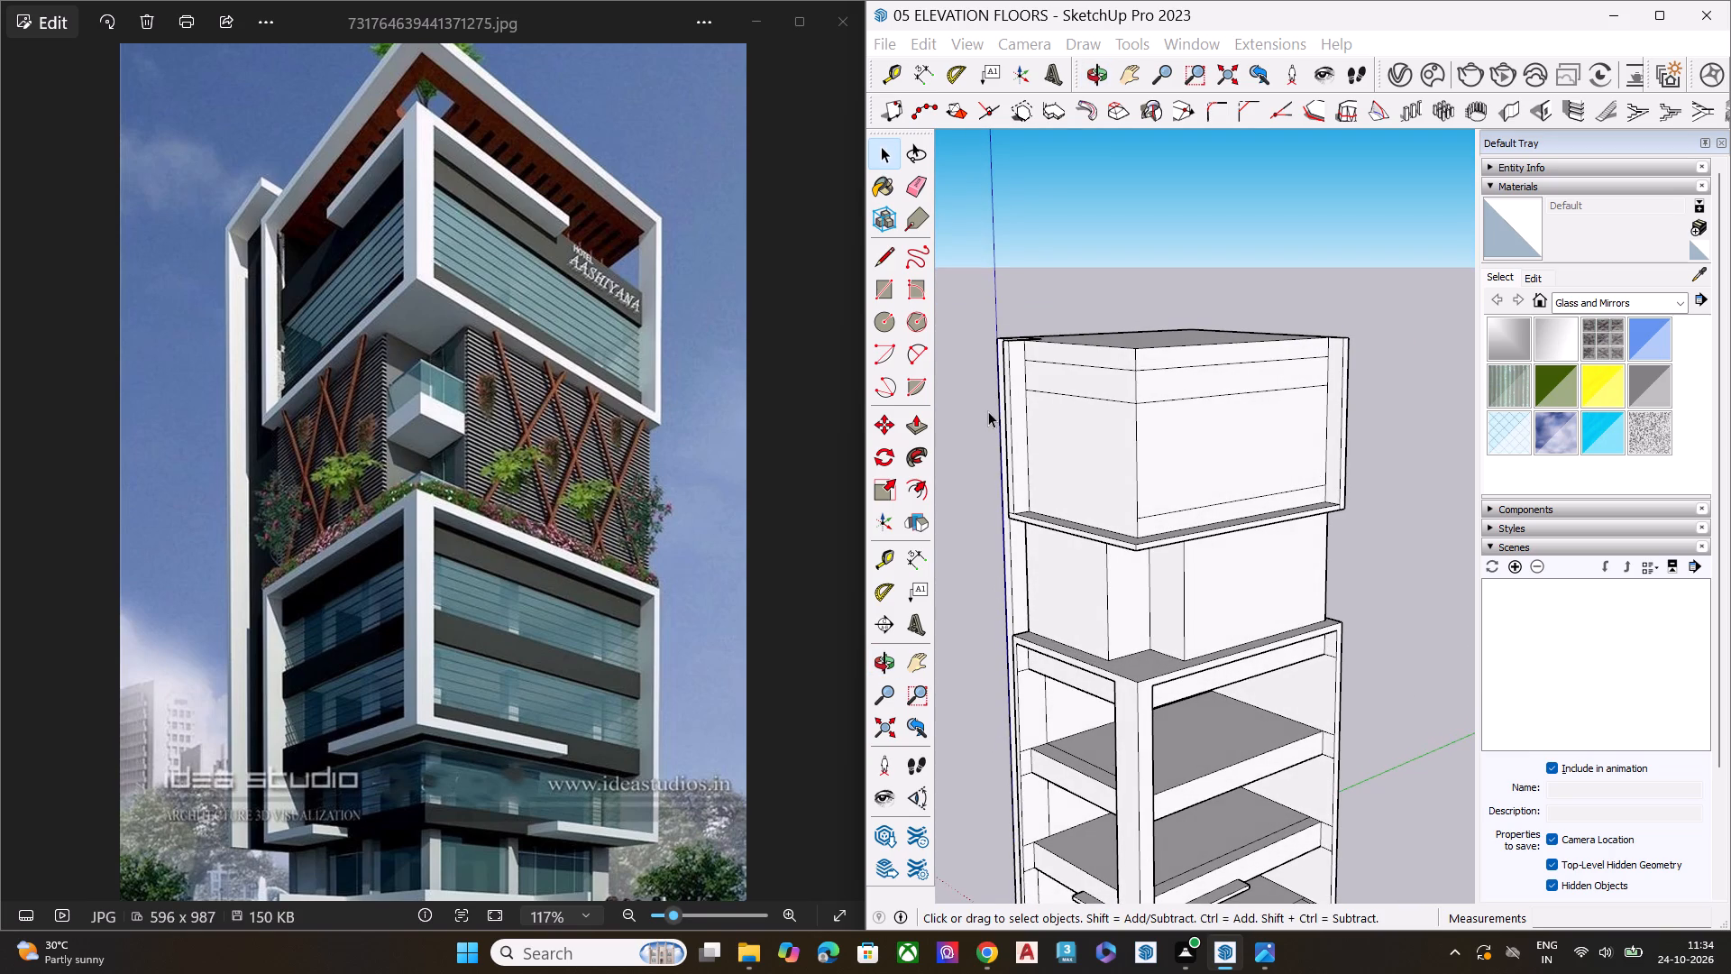
pyautogui.scroll(5, 1017, 392)
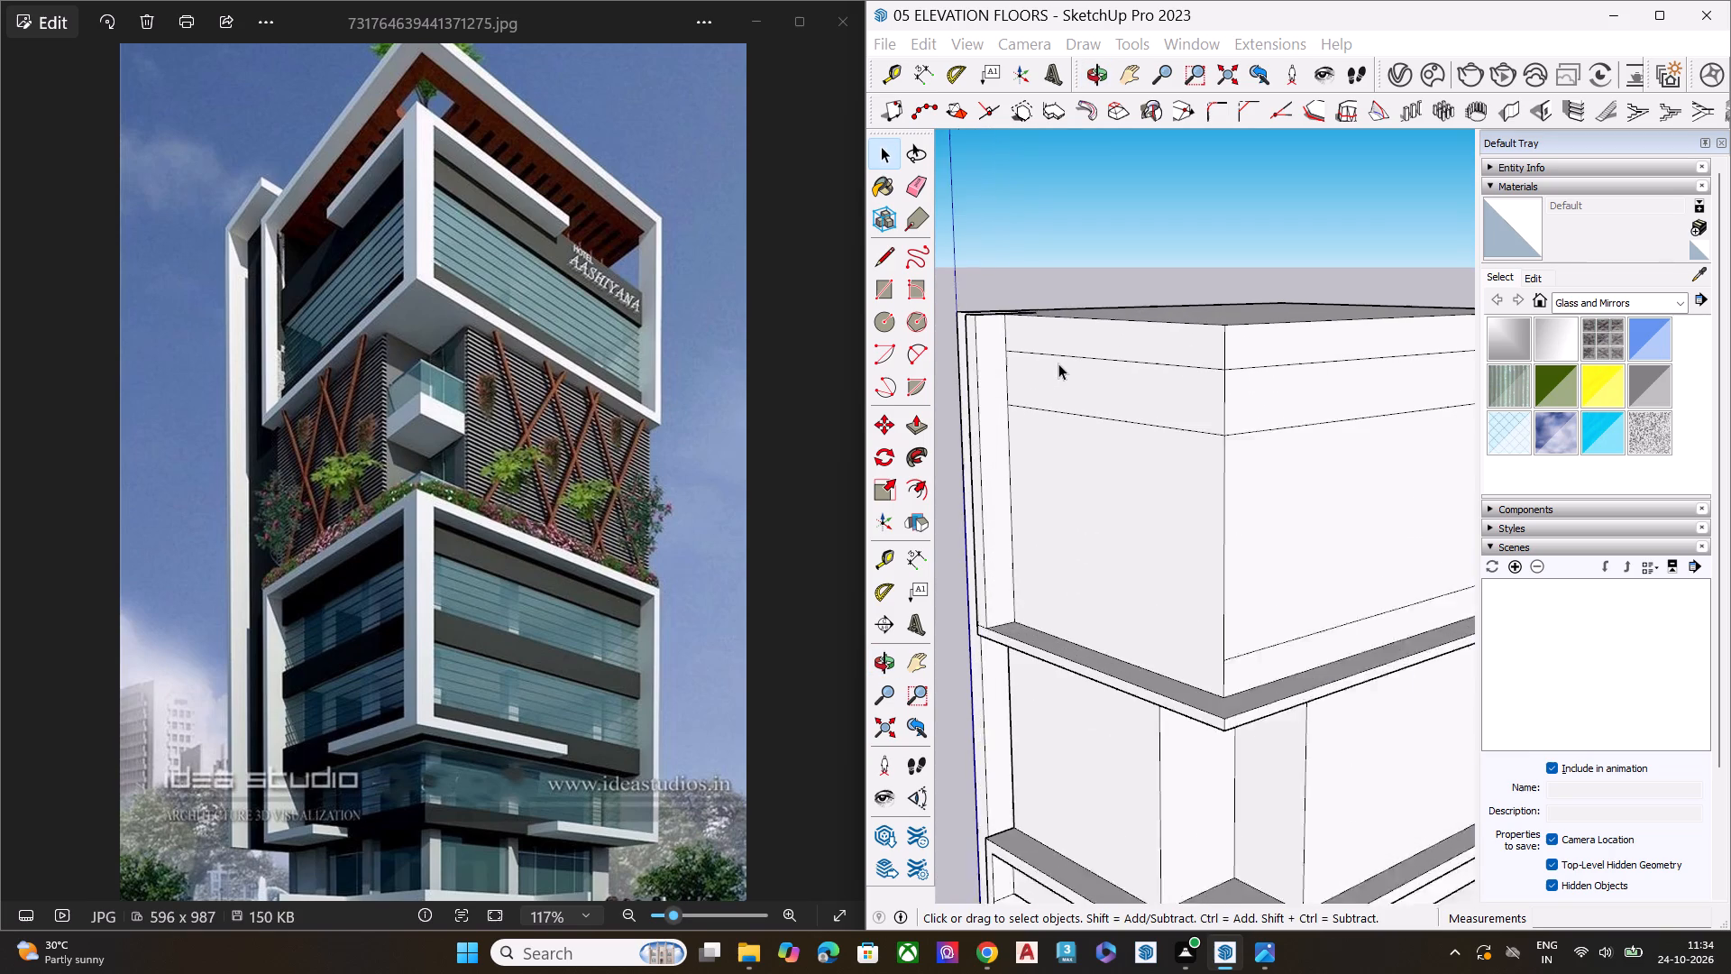
pyautogui.scroll(2, 1058, 363)
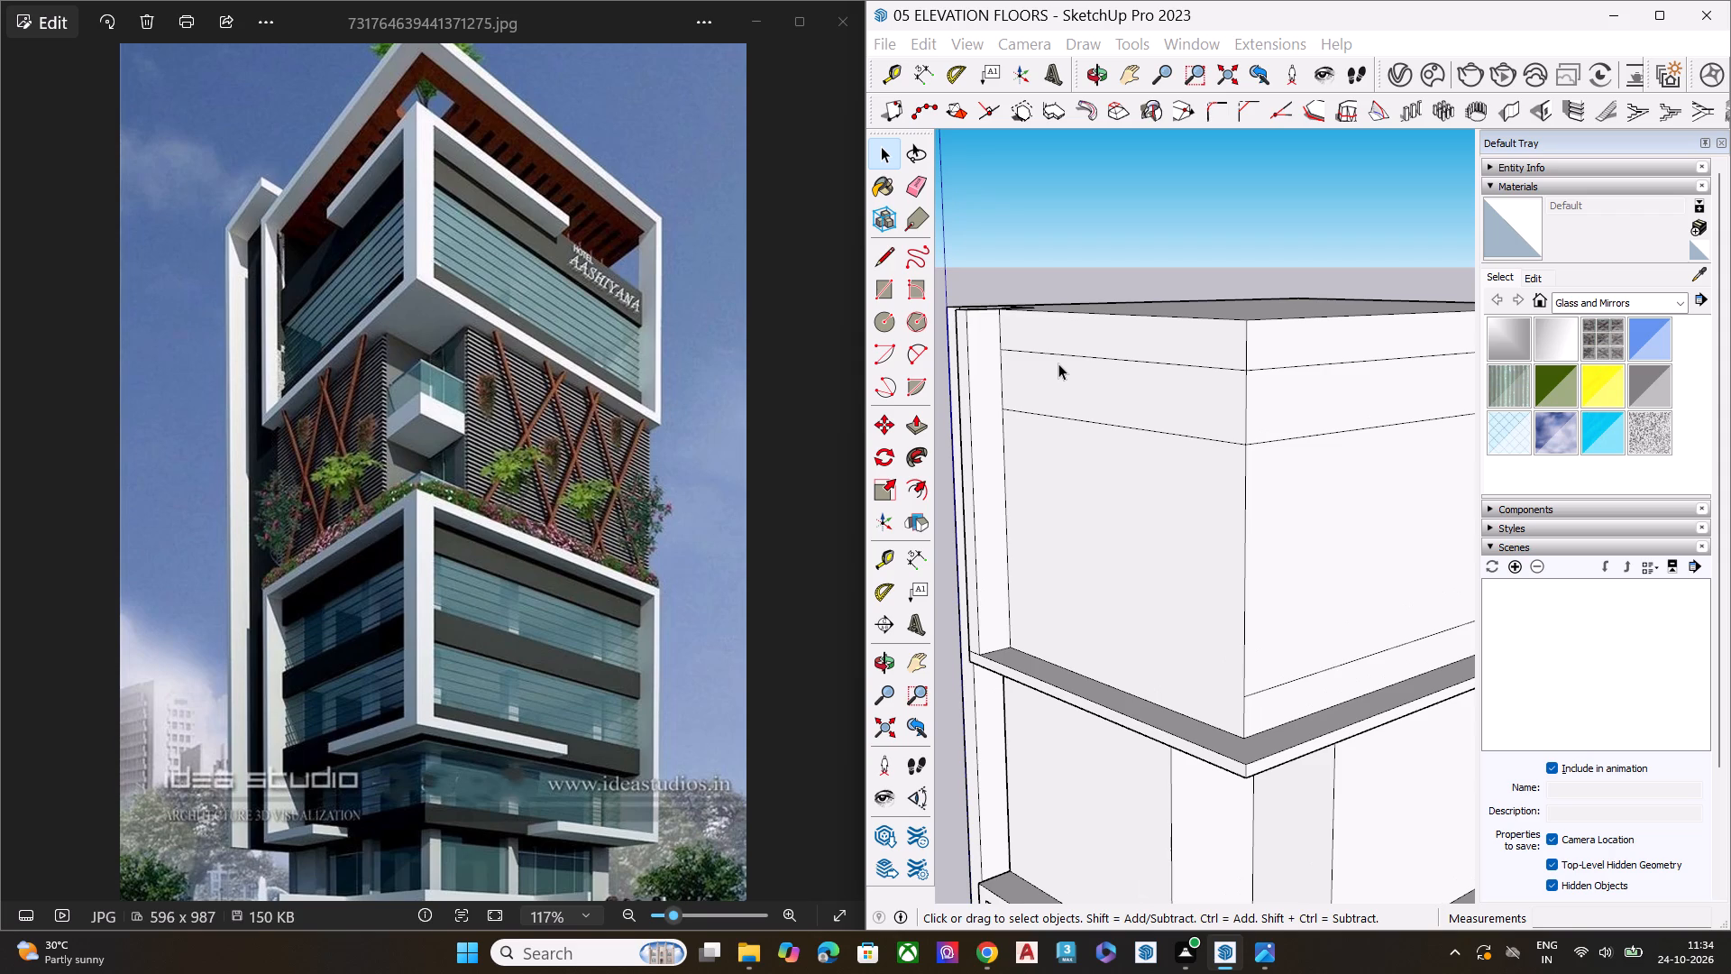
pyautogui.scroll(-6, 1088, 483)
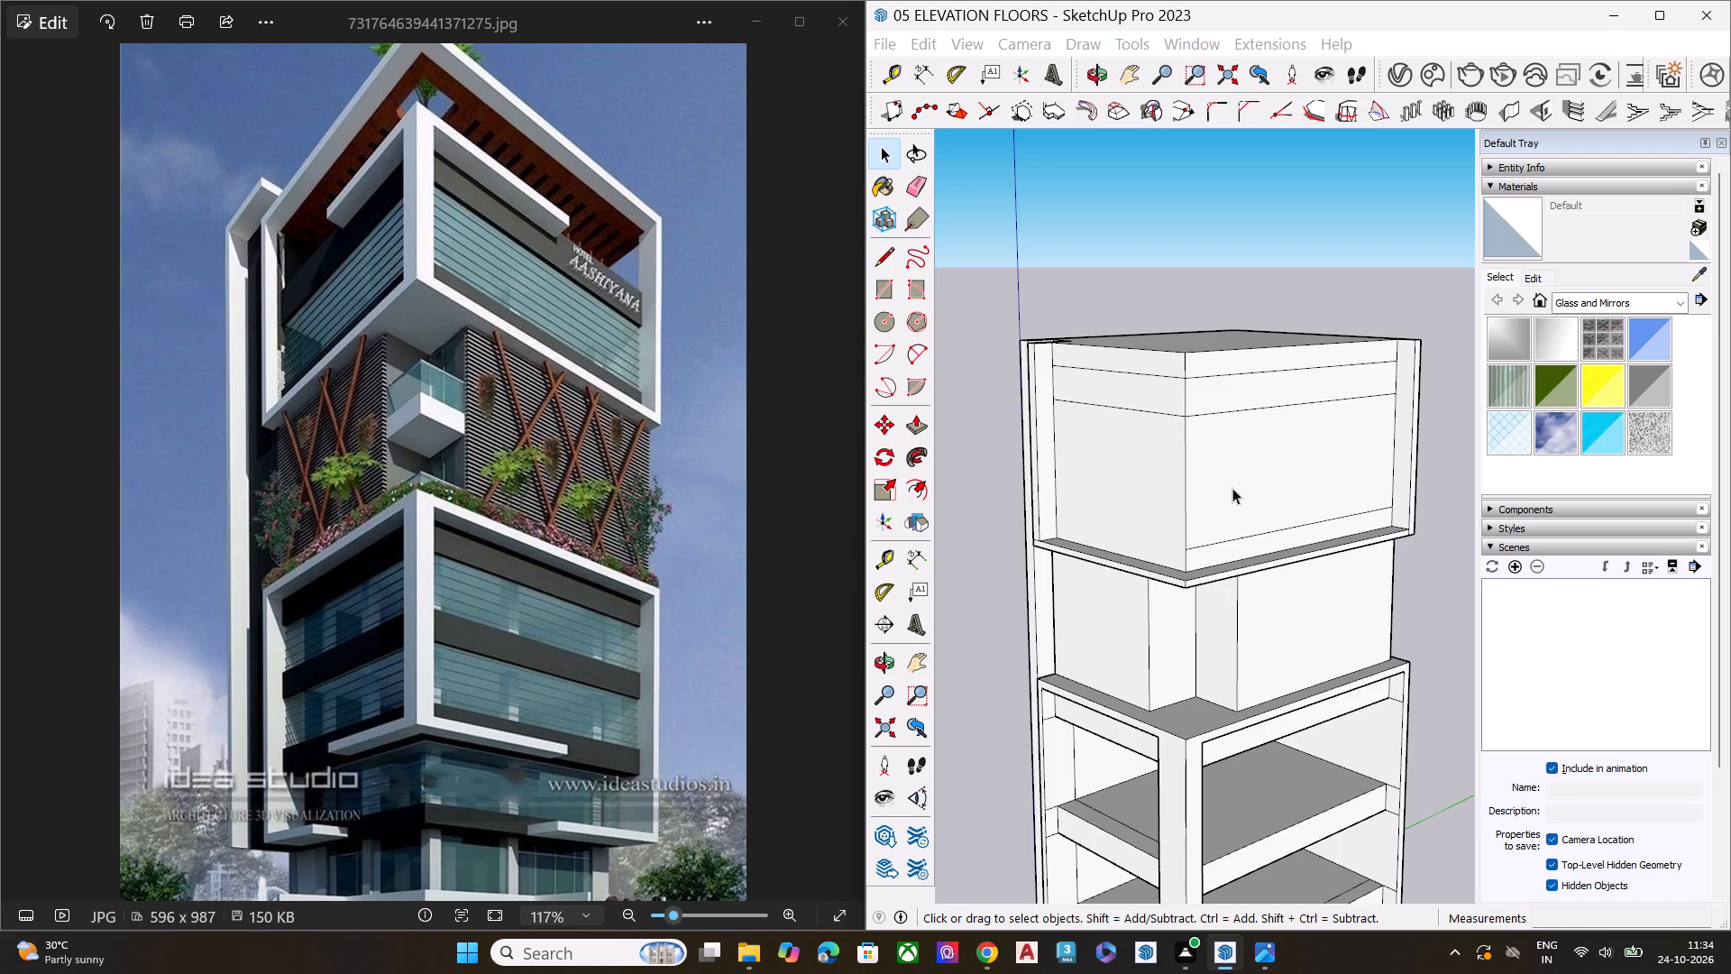
pyautogui.scroll(-7, 1177, 381)
pyautogui.moveTo(1211, 387); pyautogui.dragTo(1290, 275, button='middle')
pyautogui.scroll(1, 1290, 275)
pyautogui.scroll(-1, 1290, 275)
pyautogui.scroll(6, 1290, 275)
pyautogui.scroll(-3, 1280, 296)
pyautogui.scroll(2, 1278, 302)
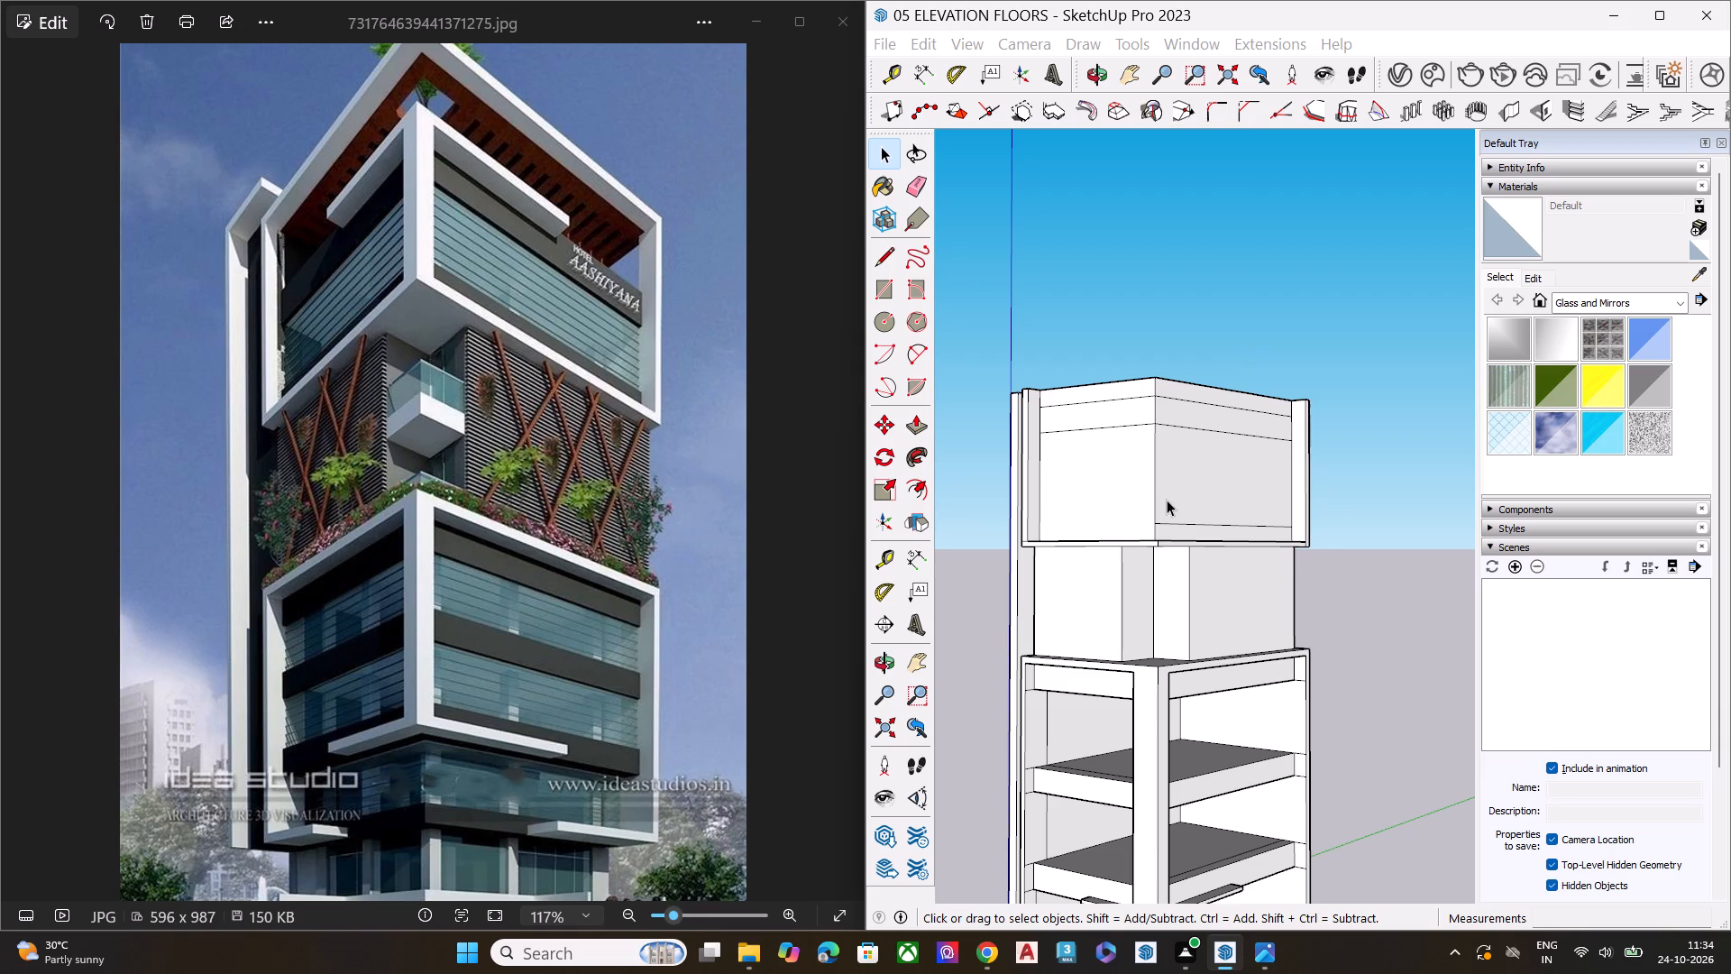
pyautogui.moveTo(1159, 516); pyautogui.dragTo(1197, 708, button='middle')
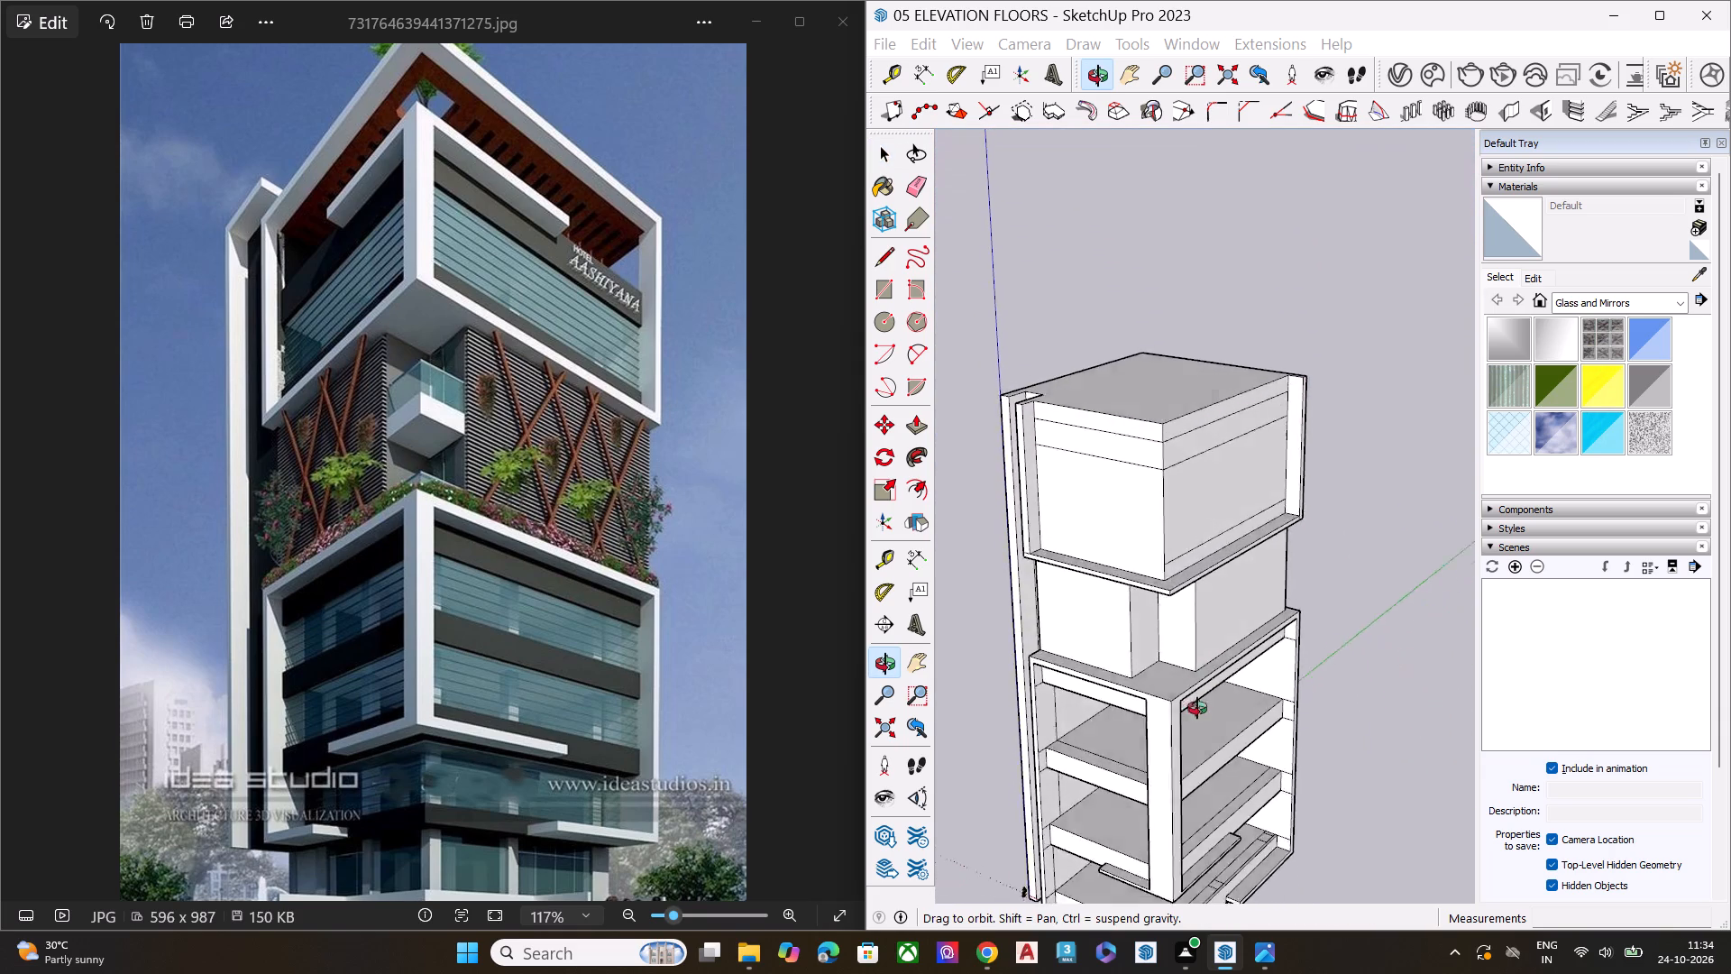
pyautogui.moveTo(1197, 708); pyautogui.dragTo(1145, 796, button='middle')
pyautogui.scroll(1, 1144, 790)
pyautogui.scroll(6, 1137, 568)
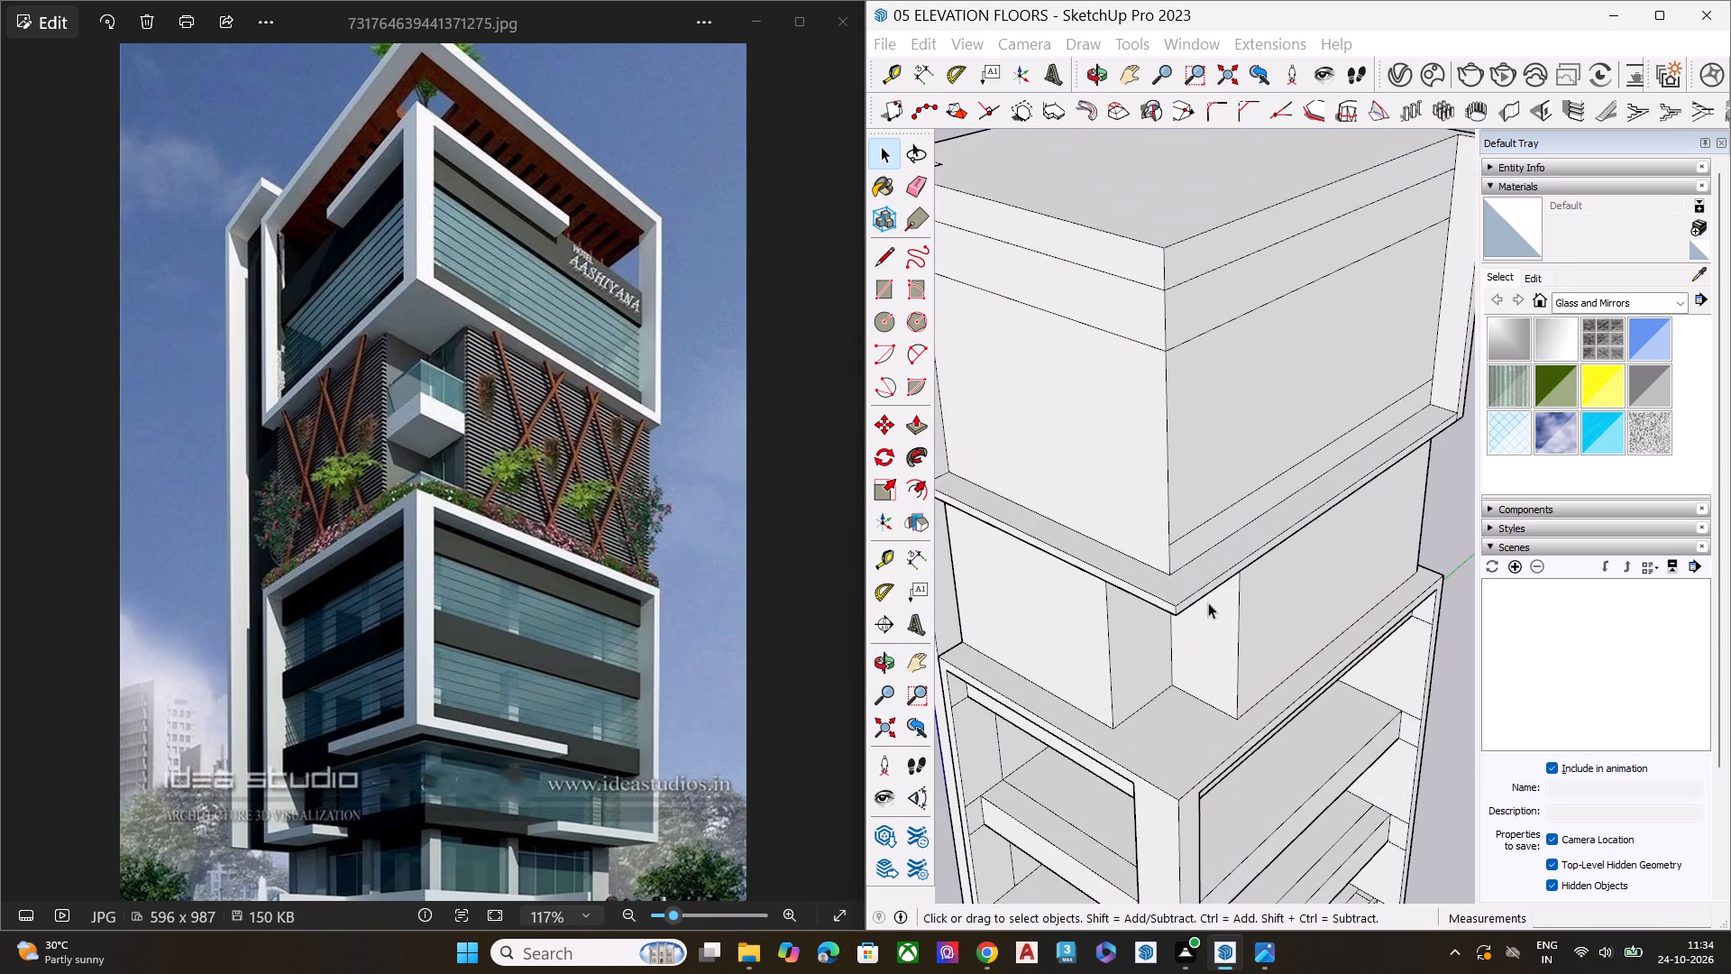
pyautogui.moveTo(1203, 630); pyautogui.dragTo(1153, 714, button='middle')
pyautogui.scroll(-12, 1255, 465)
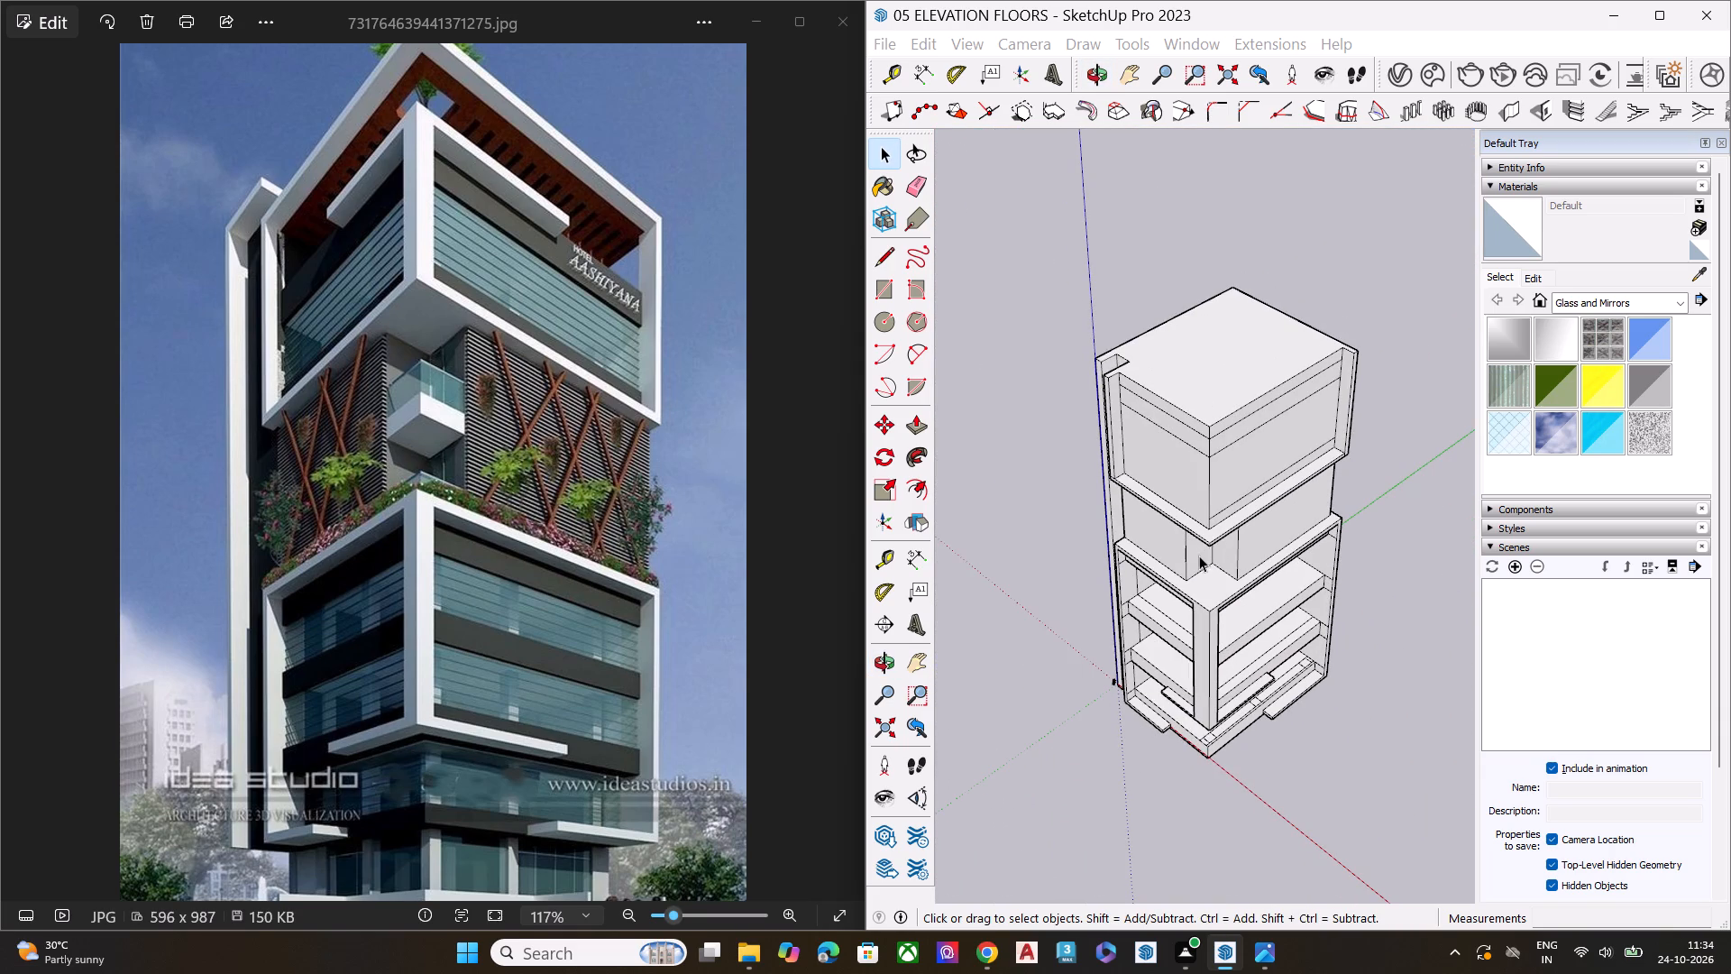
pyautogui.scroll(4, 1186, 505)
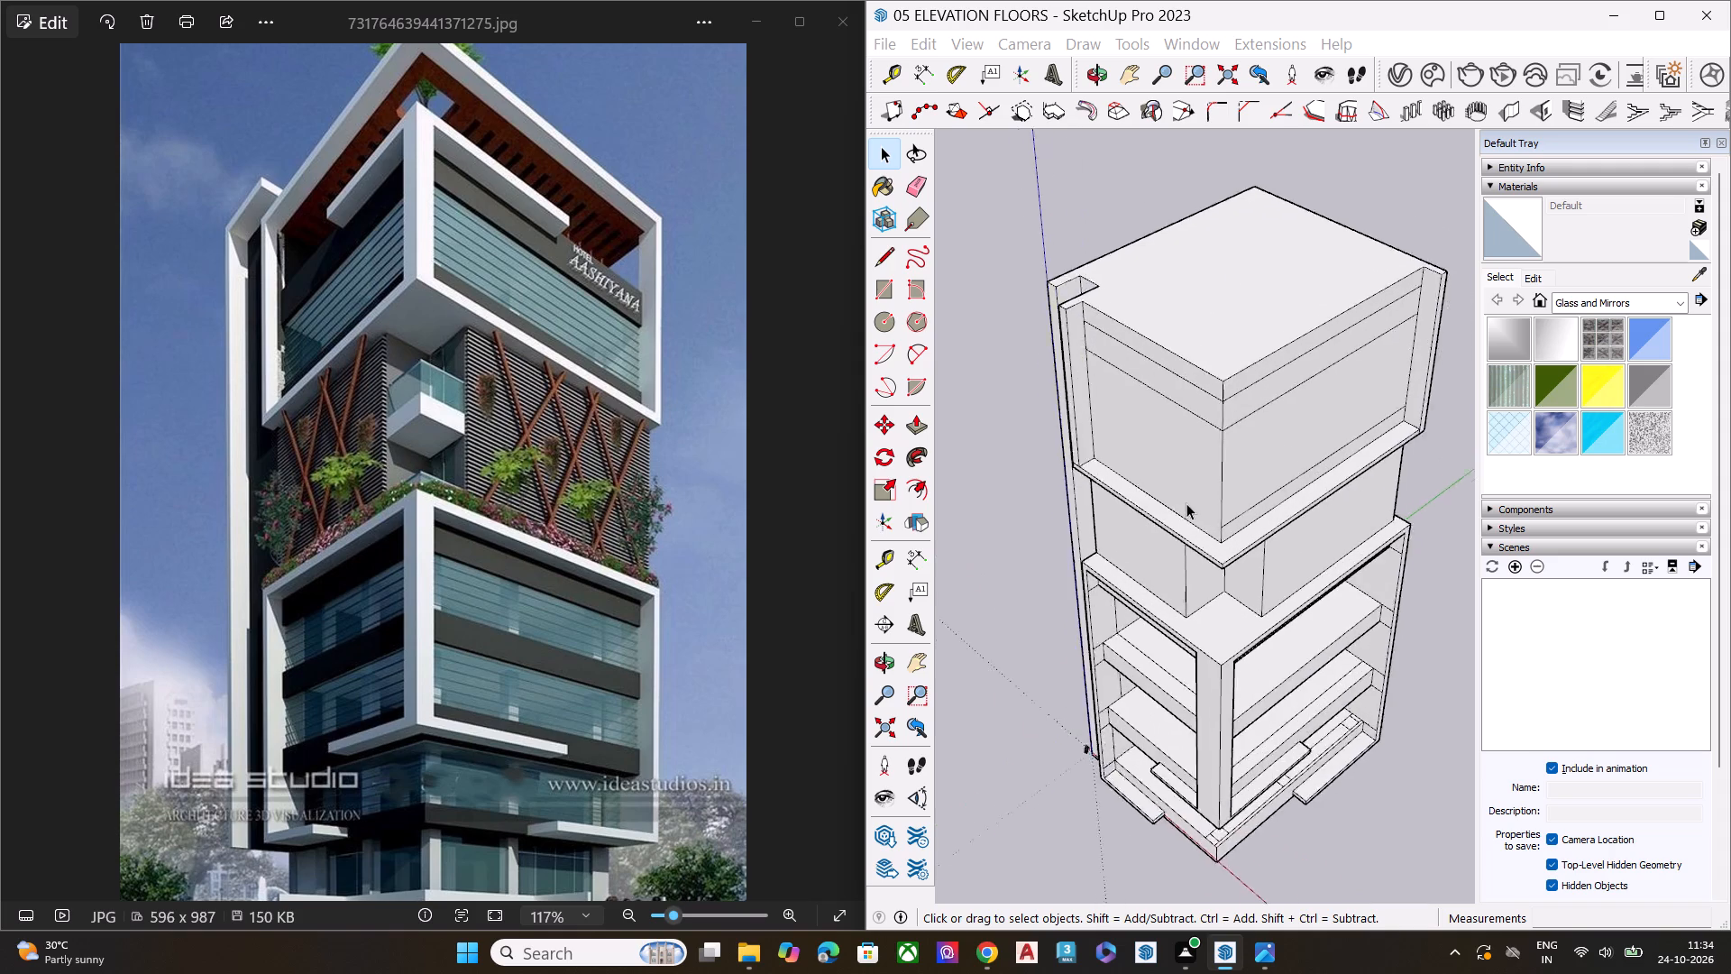
pyautogui.scroll(2, 1186, 503)
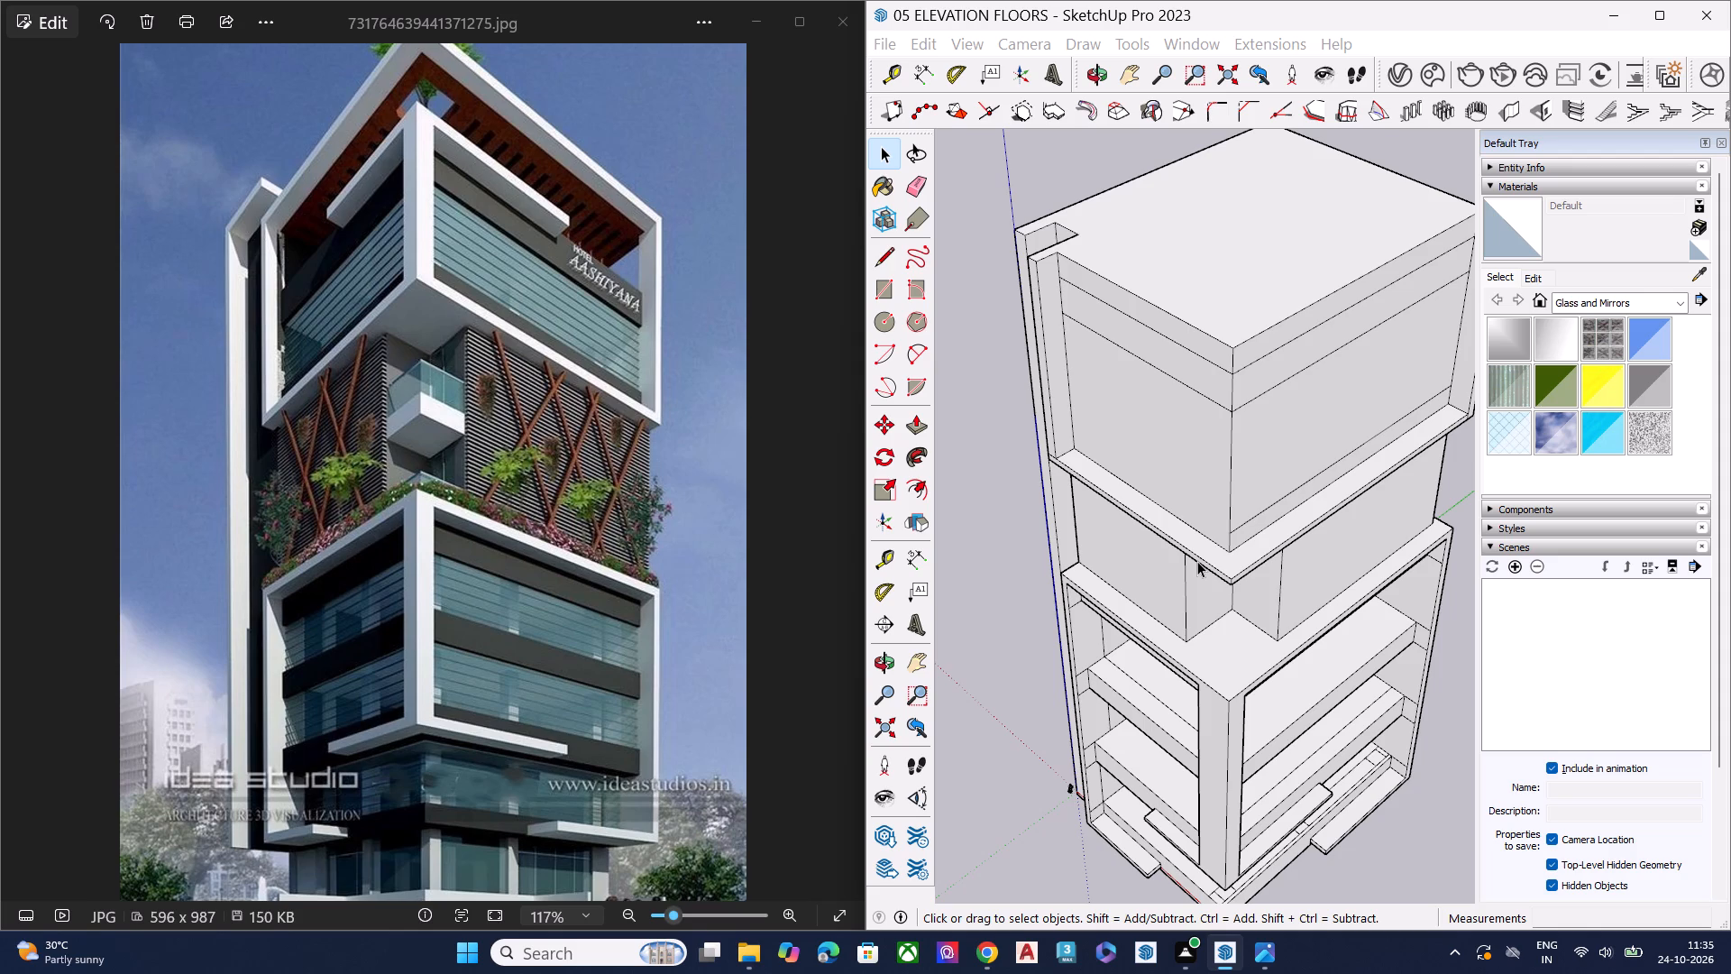
# Draw an L-shaped column outline with lines at the outer corner of the upper block's ledge, arms about 2' and 1' 7 1/2" wide.
pyautogui.moveTo(1220, 511); pyautogui.dragTo(1156, 698, button='middle')
pyautogui.scroll(4, 1176, 703)
pyautogui.scroll(-1, 1197, 705)
pyautogui.scroll(3, 1200, 705)
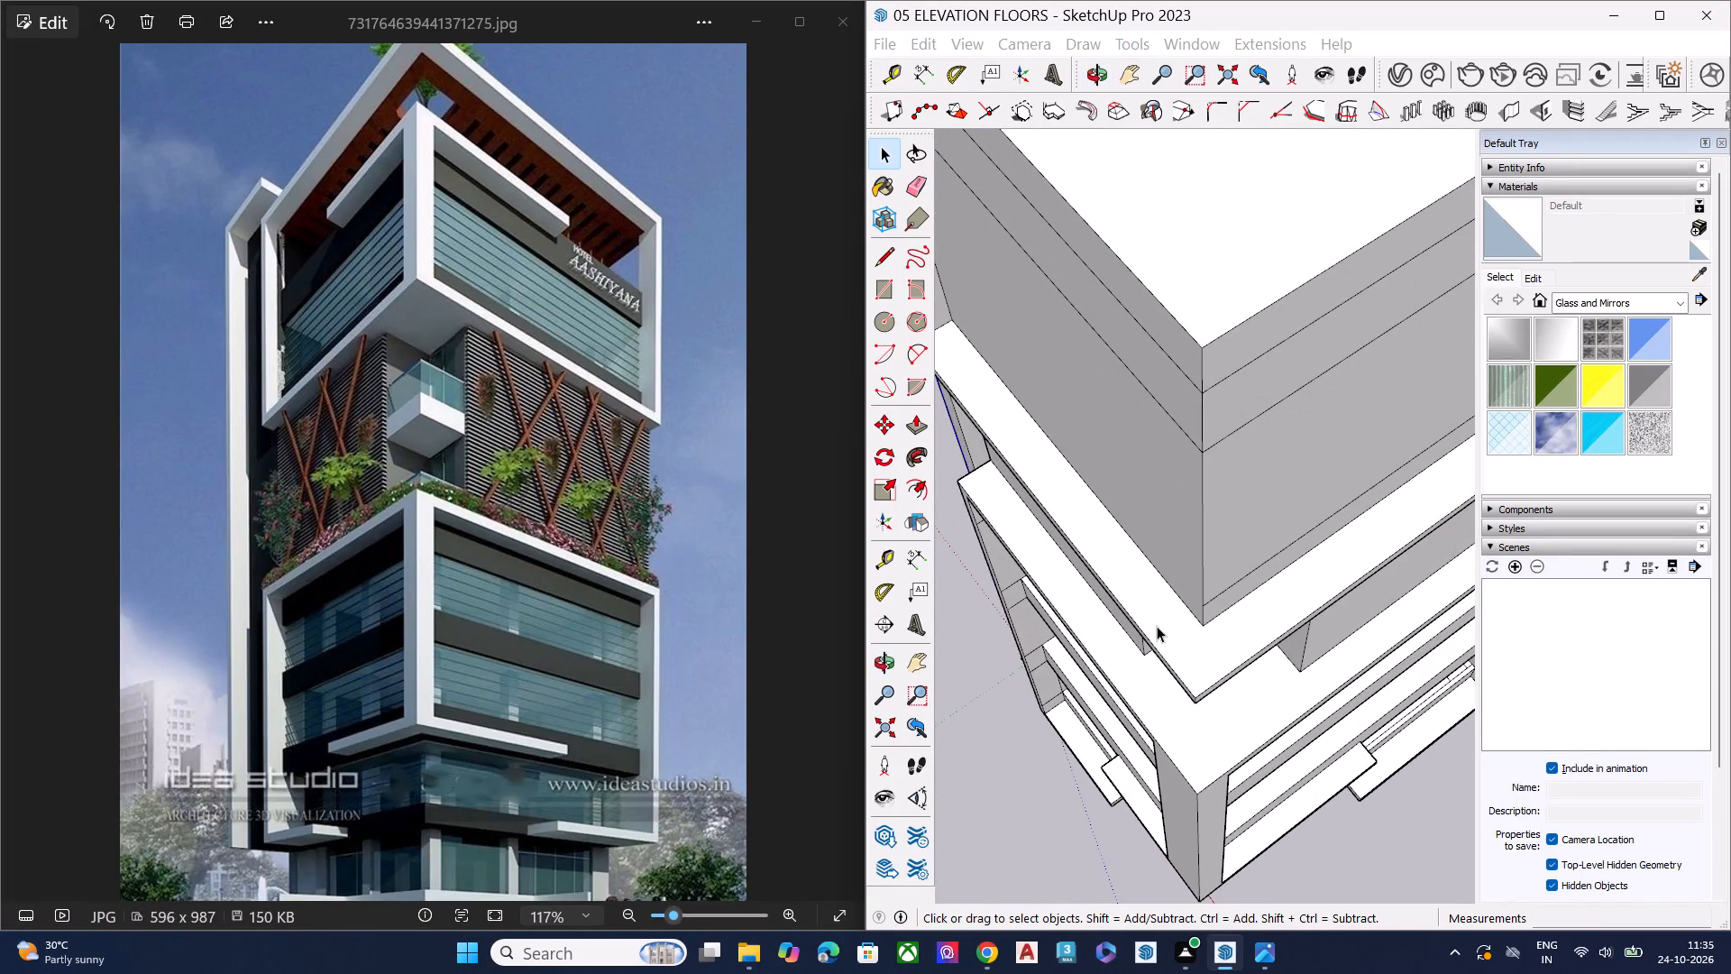
pyautogui.scroll(1, 1159, 661)
pyautogui.scroll(-1, 1169, 672)
pyautogui.scroll(6, 1172, 674)
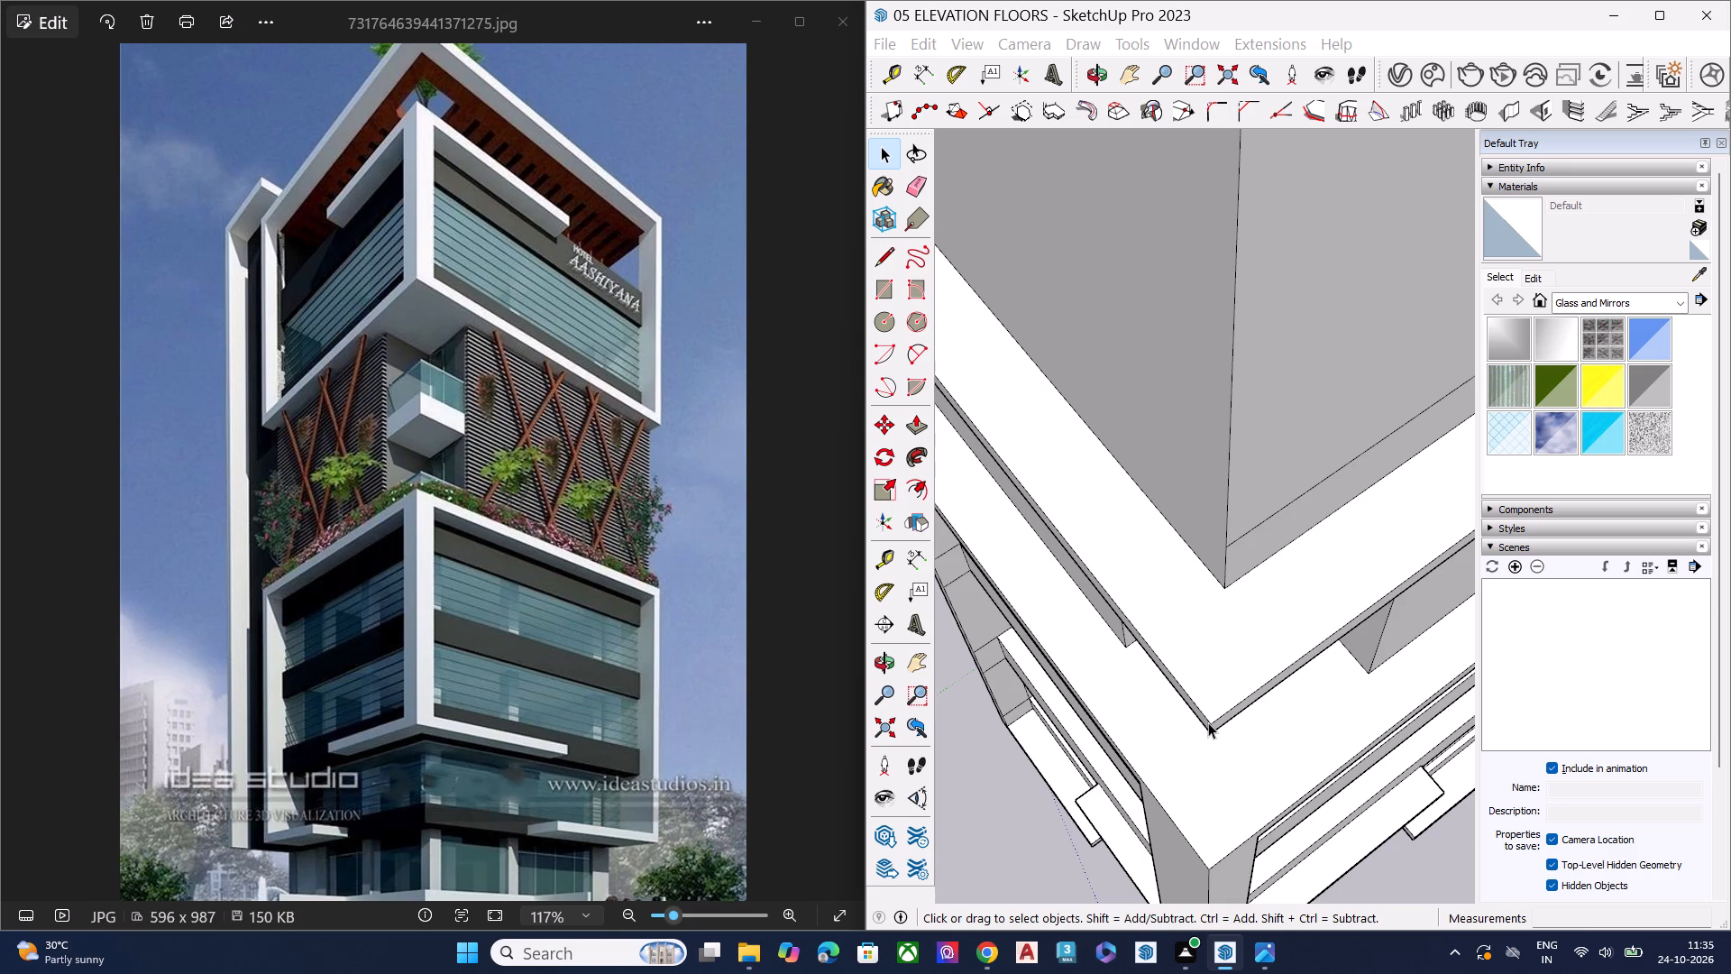
pyautogui.press('l')
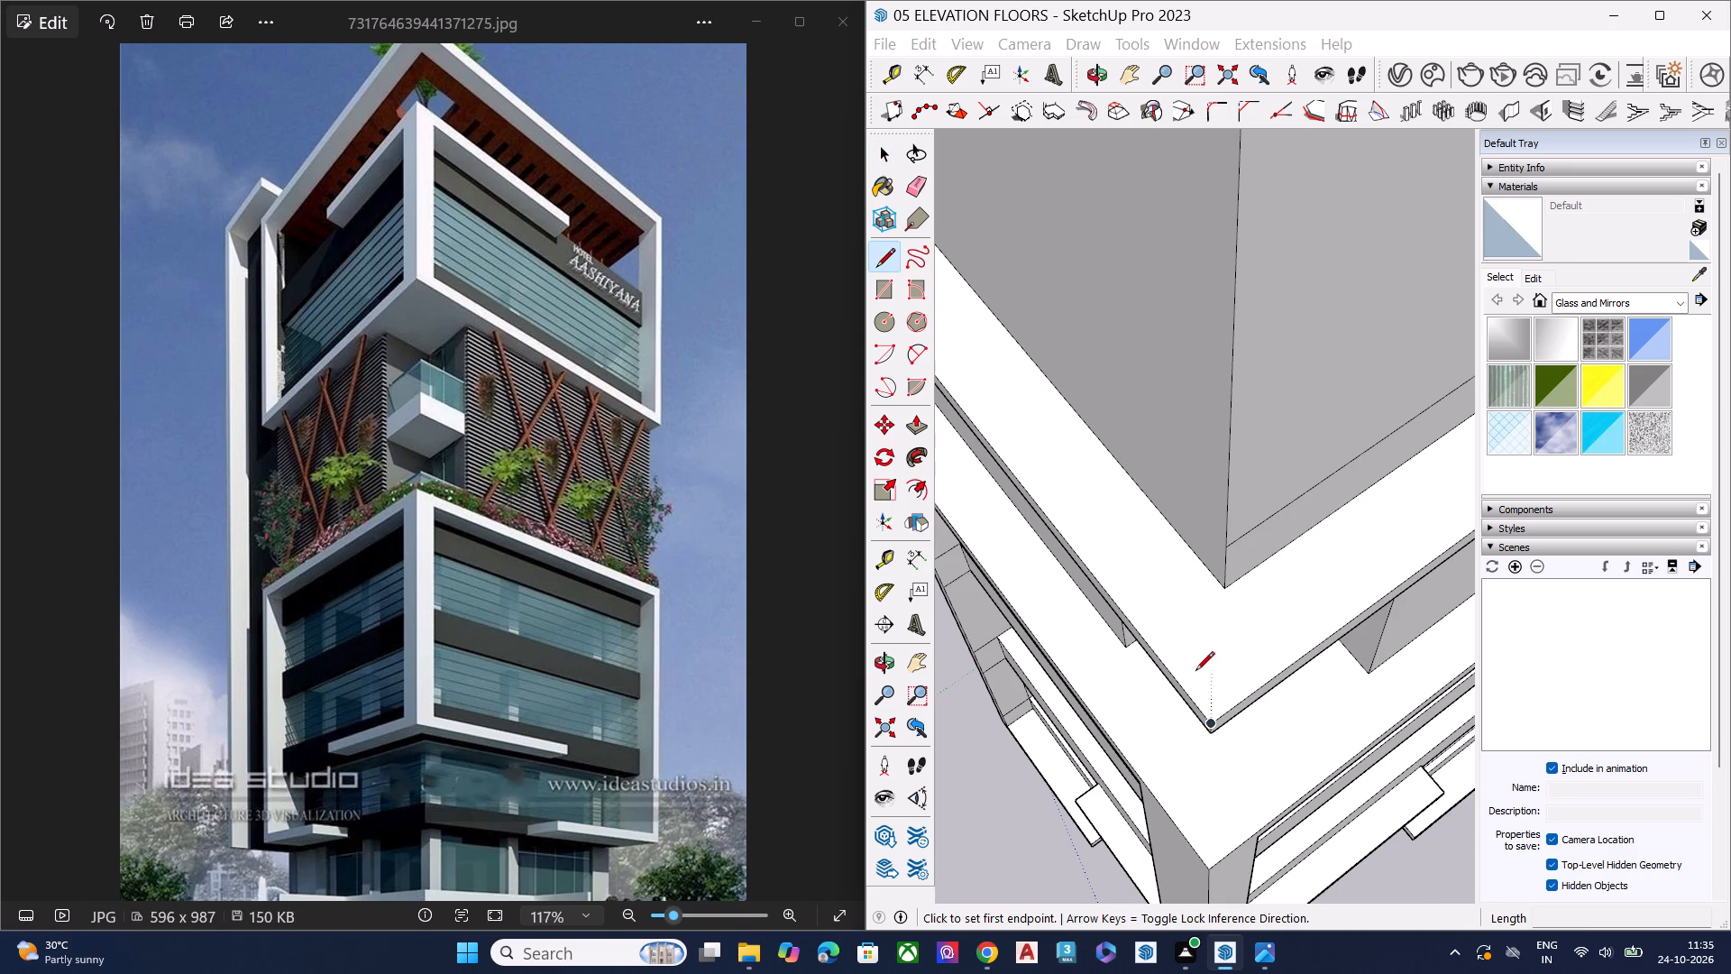
pyautogui.click(1165, 663)
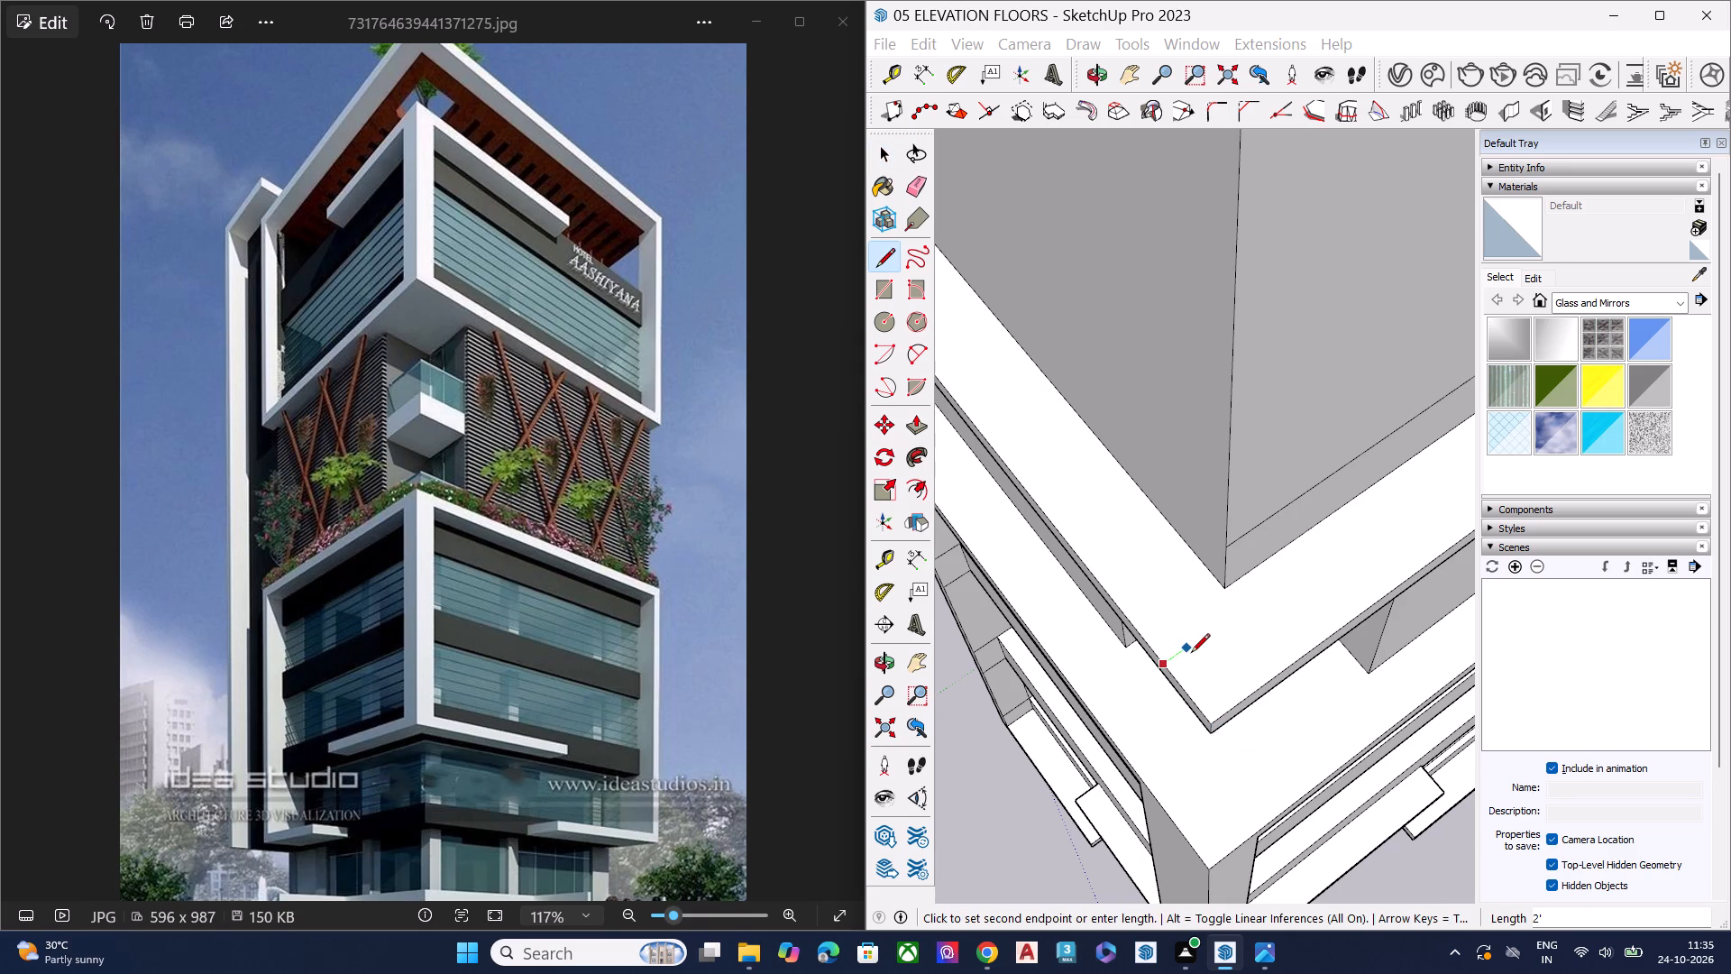
pyautogui.click(1191, 654)
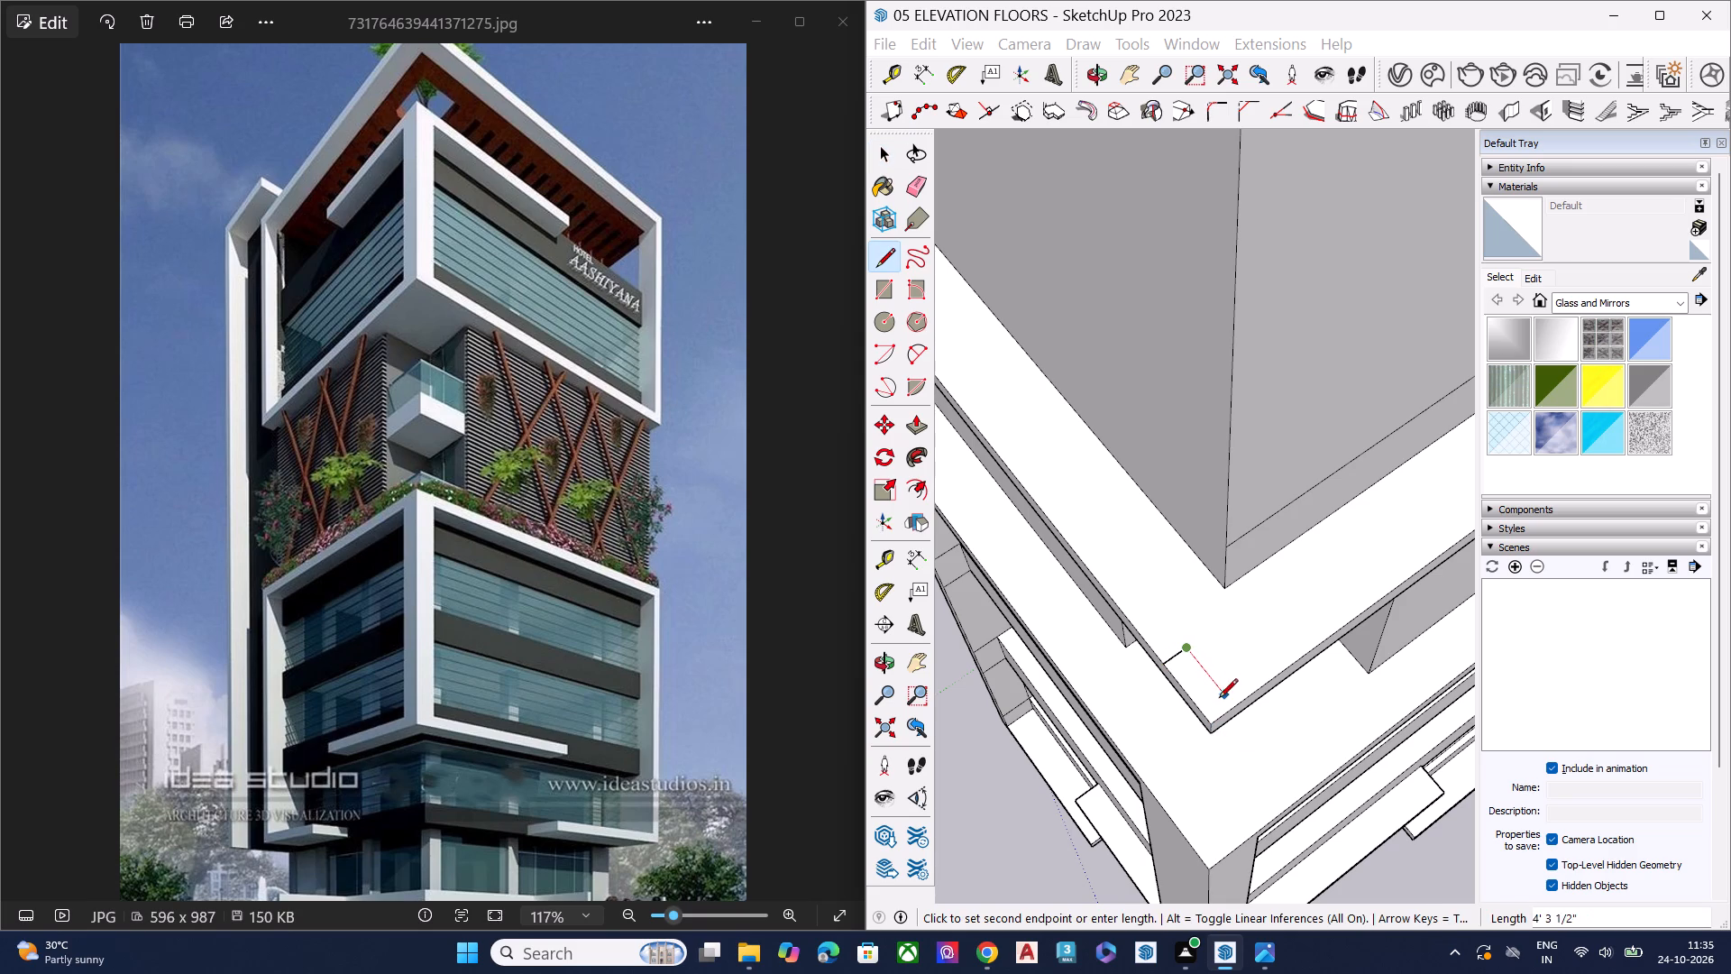
pyautogui.click(1230, 711)
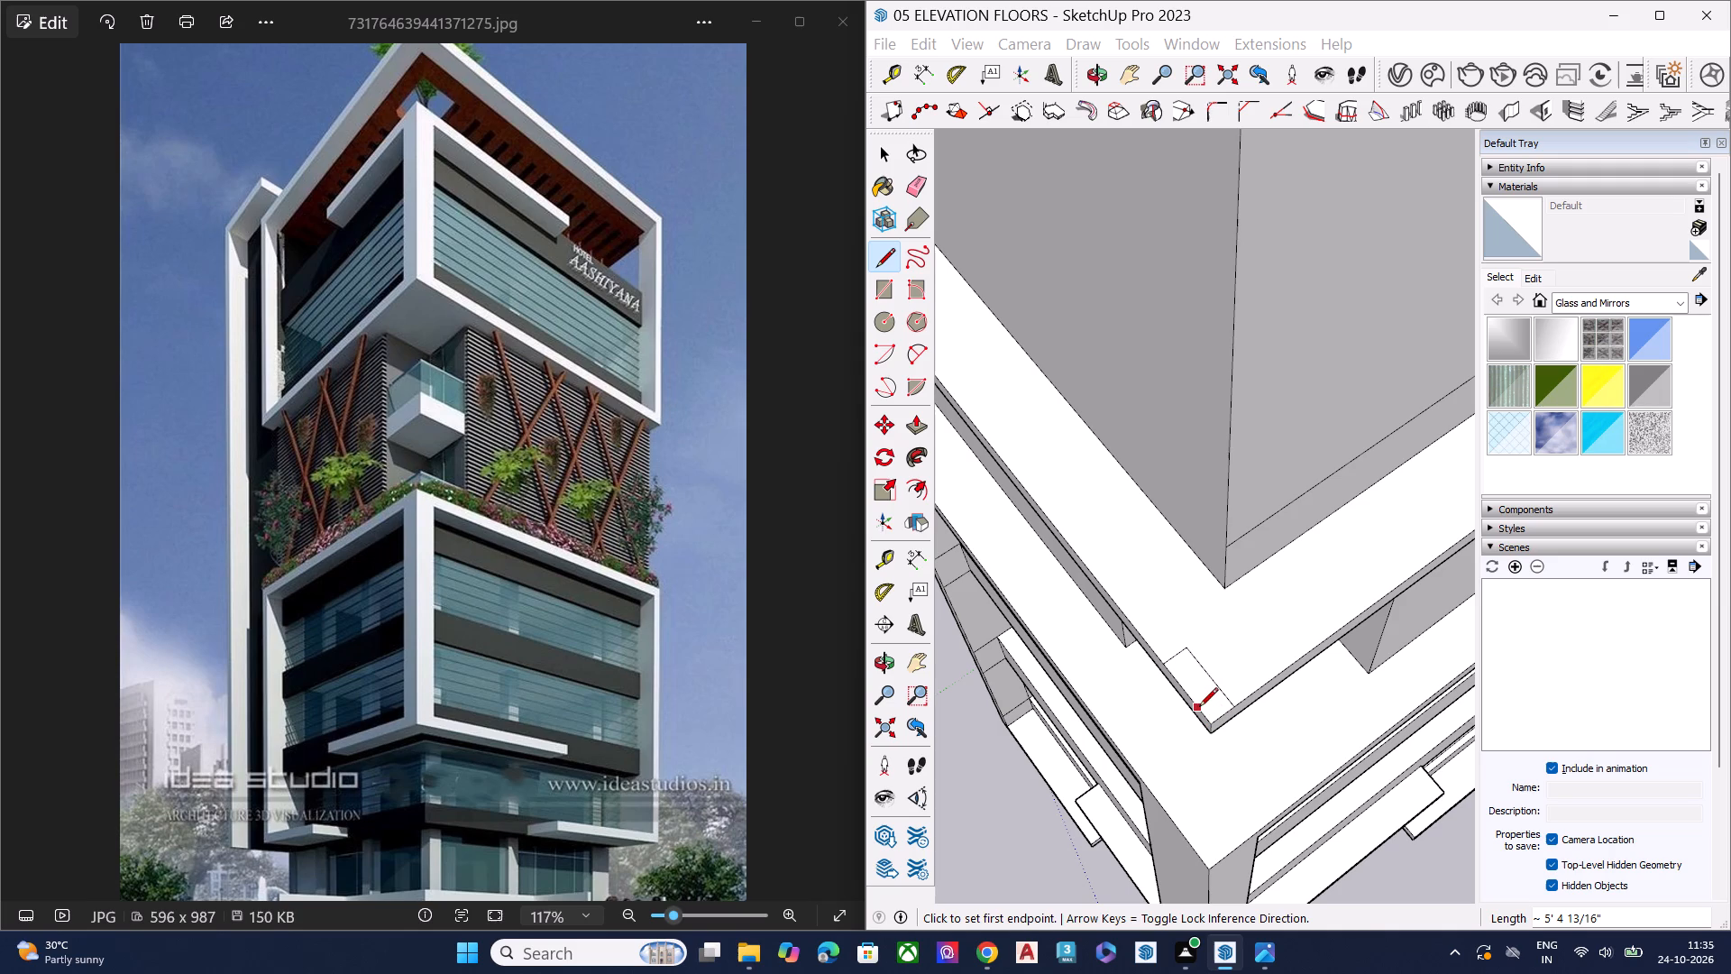
pyautogui.click(1198, 704)
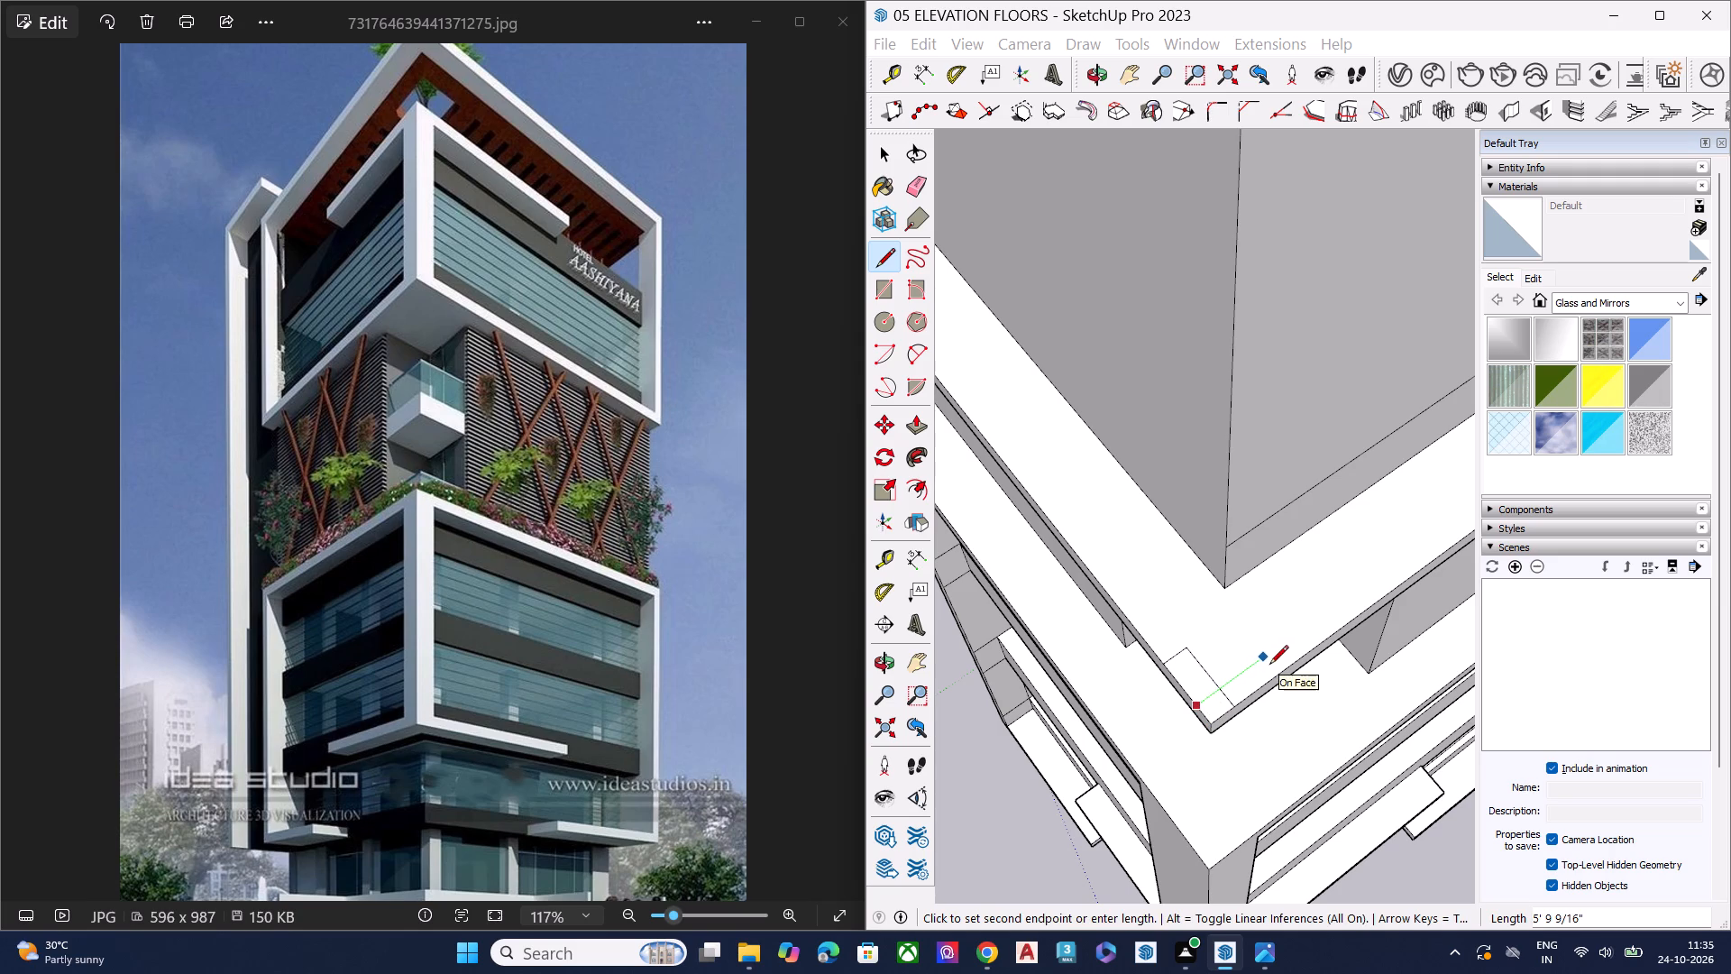
pyautogui.click(1269, 666)
pyautogui.click(1264, 658)
pyautogui.click(1273, 671)
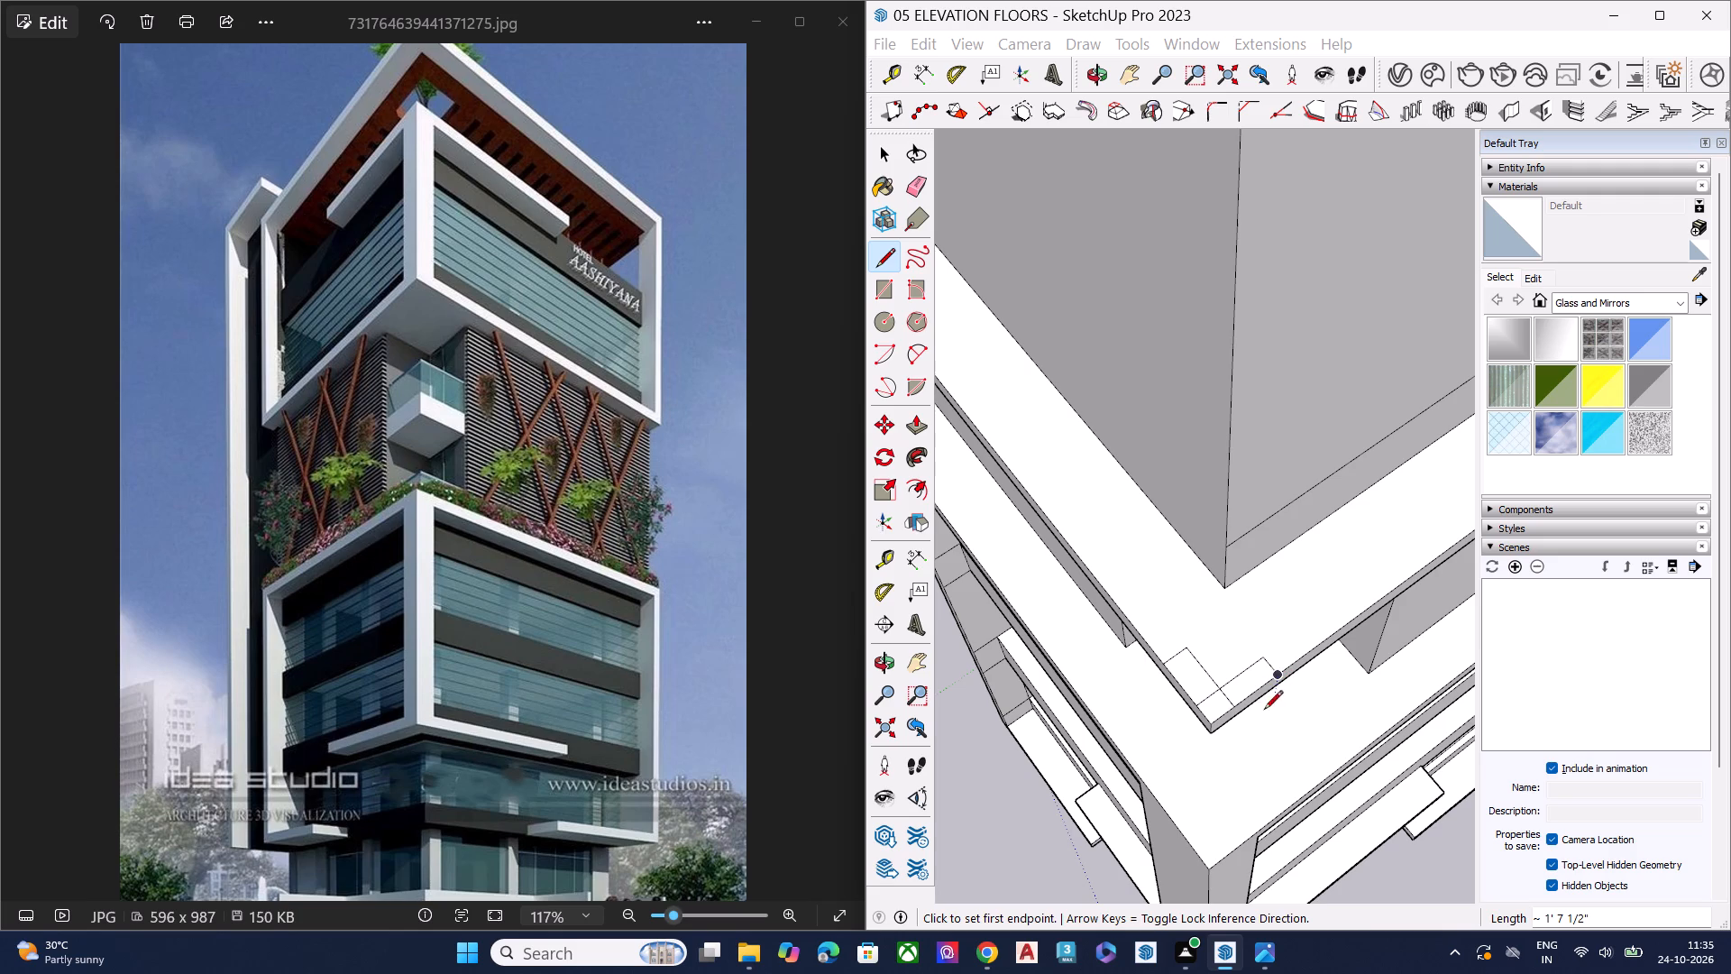
pyautogui.press('space')
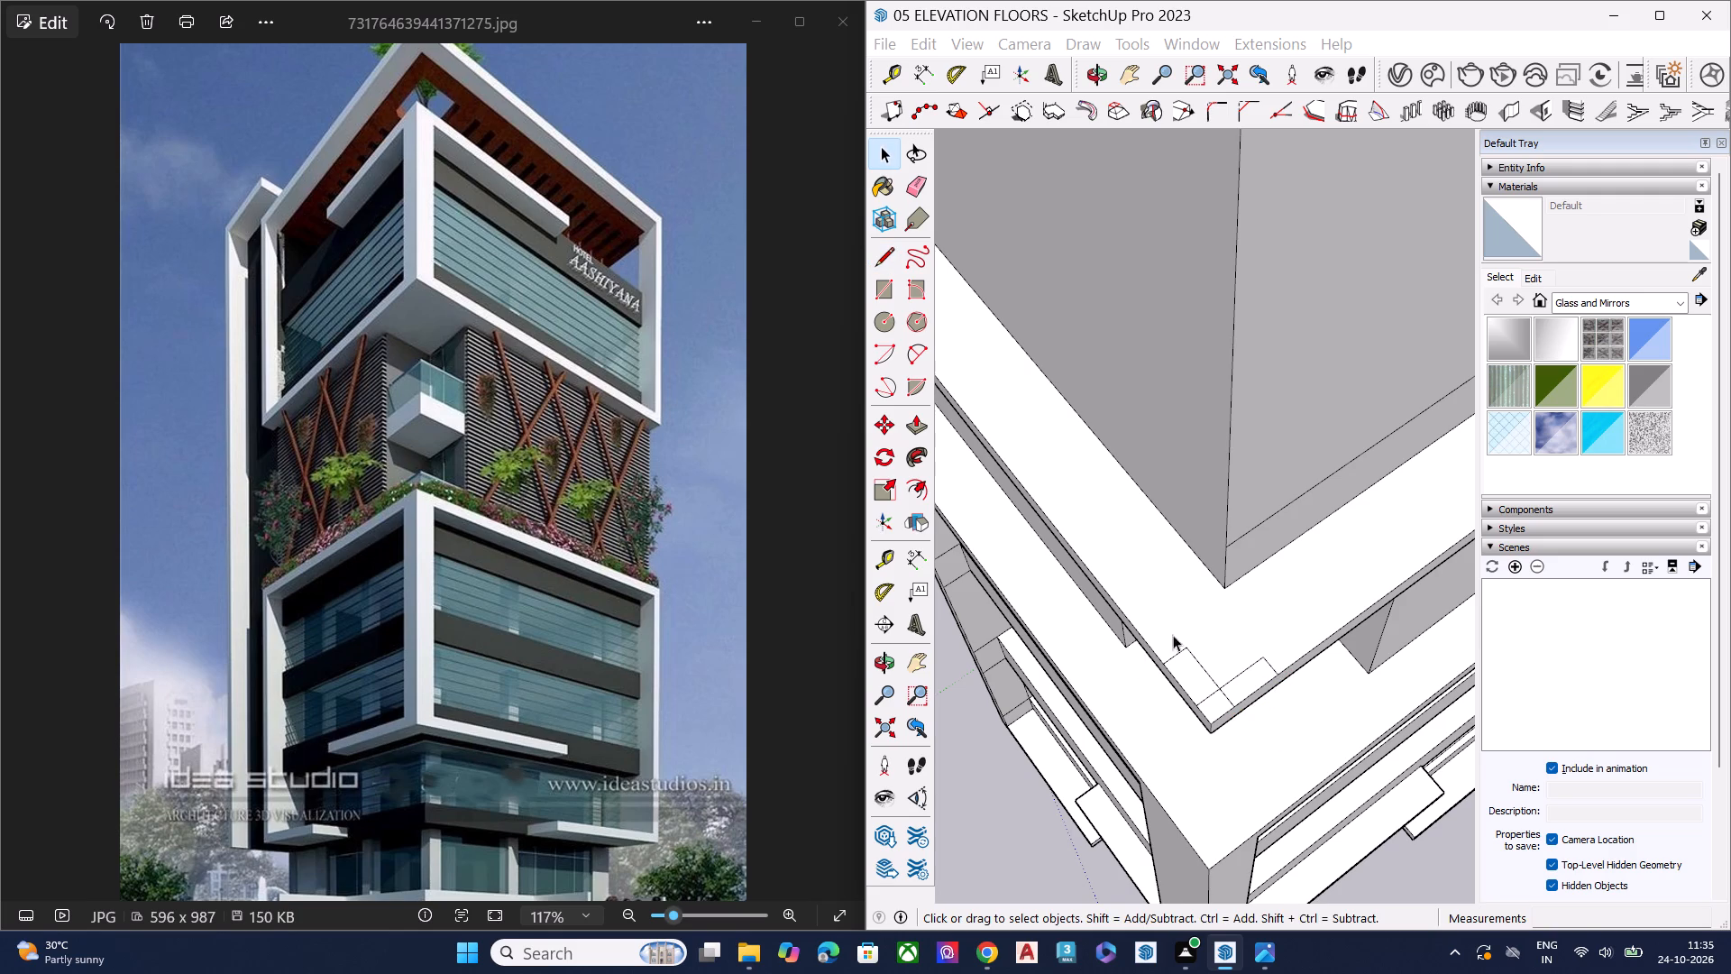
# Erase the two inner dividing lines so the corner outline forms a single L-shaped face.
pyautogui.scroll(1, 1178, 654)
pyautogui.scroll(-1, 1178, 657)
pyautogui.scroll(2, 1176, 669)
pyautogui.scroll(-1, 1176, 677)
pyautogui.scroll(1, 1176, 678)
pyautogui.press('e')
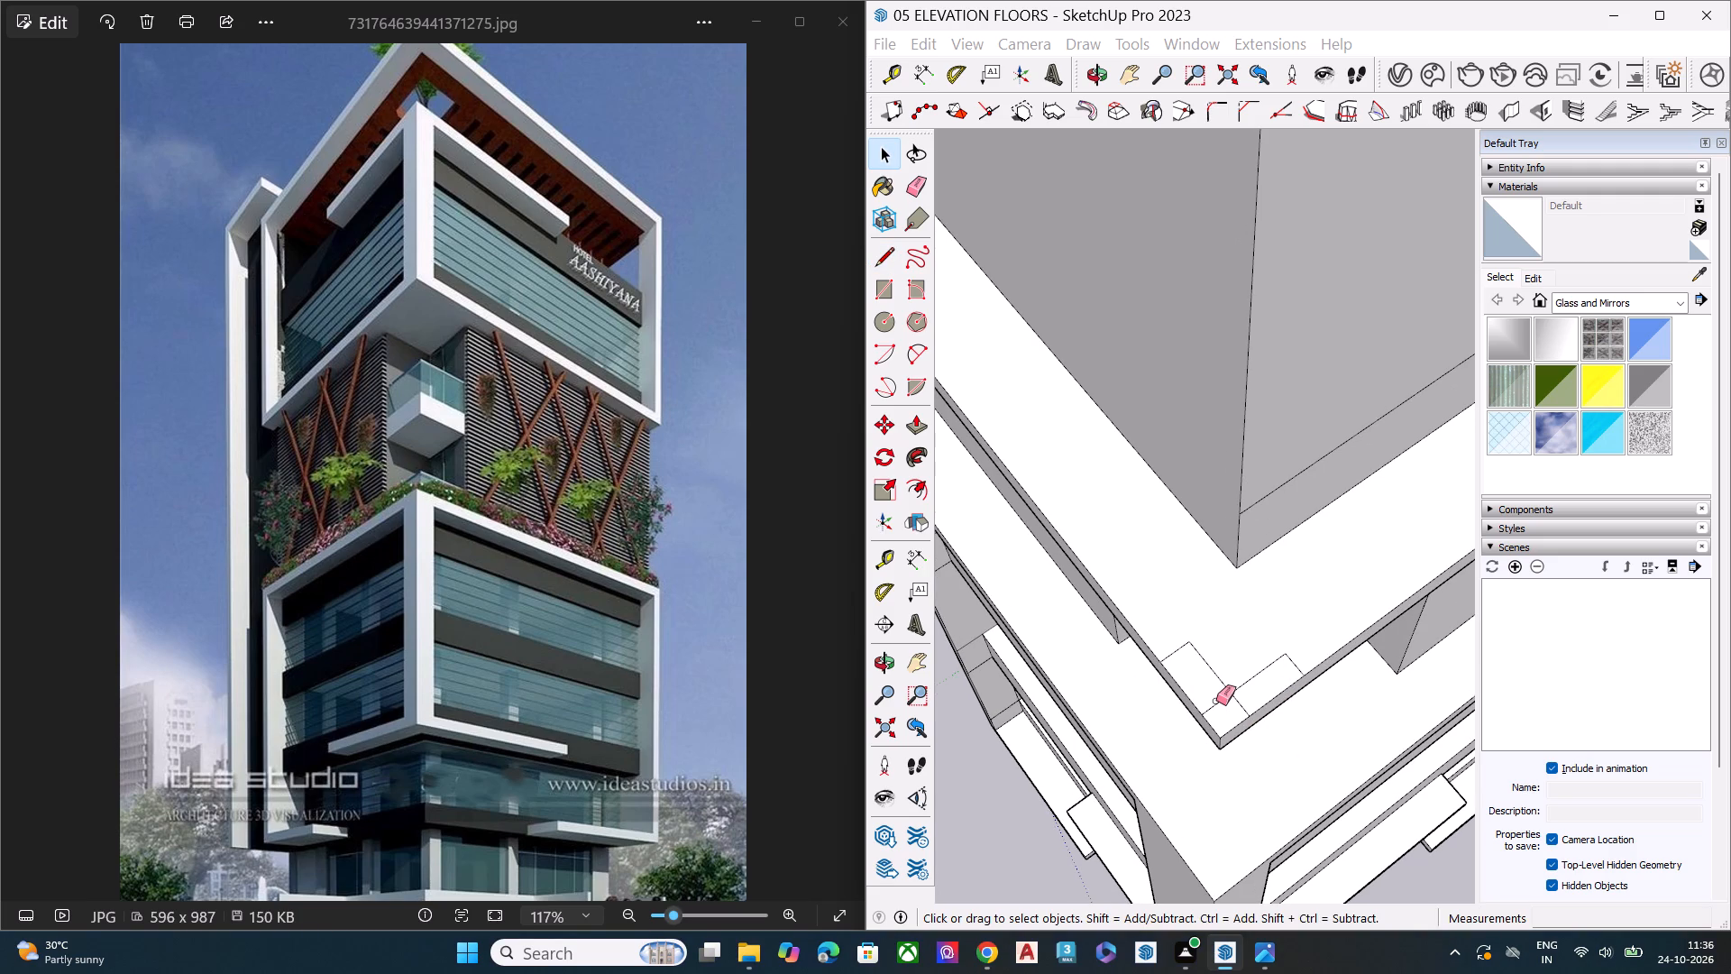
pyautogui.click(1217, 704)
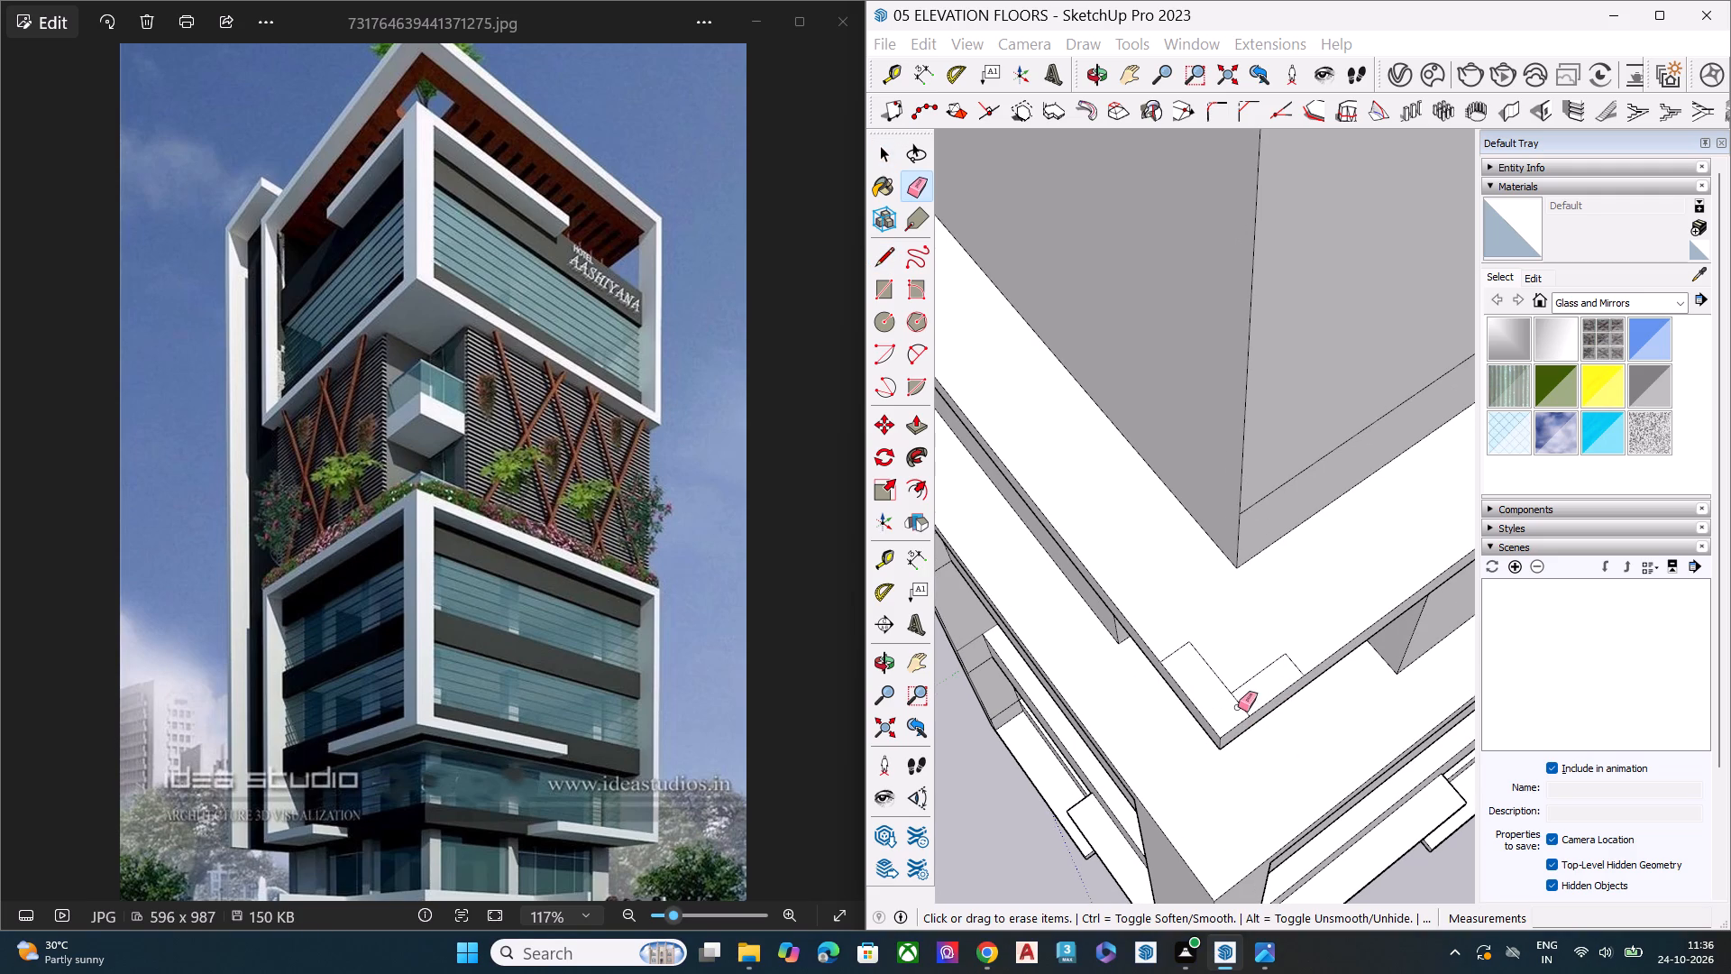
pyautogui.click(1241, 703)
pyautogui.press('space')
# Push/Pull the L-shaped corner face upward about 55' 11" to form the upper block's vertical corner column.
pyautogui.click(1226, 701)
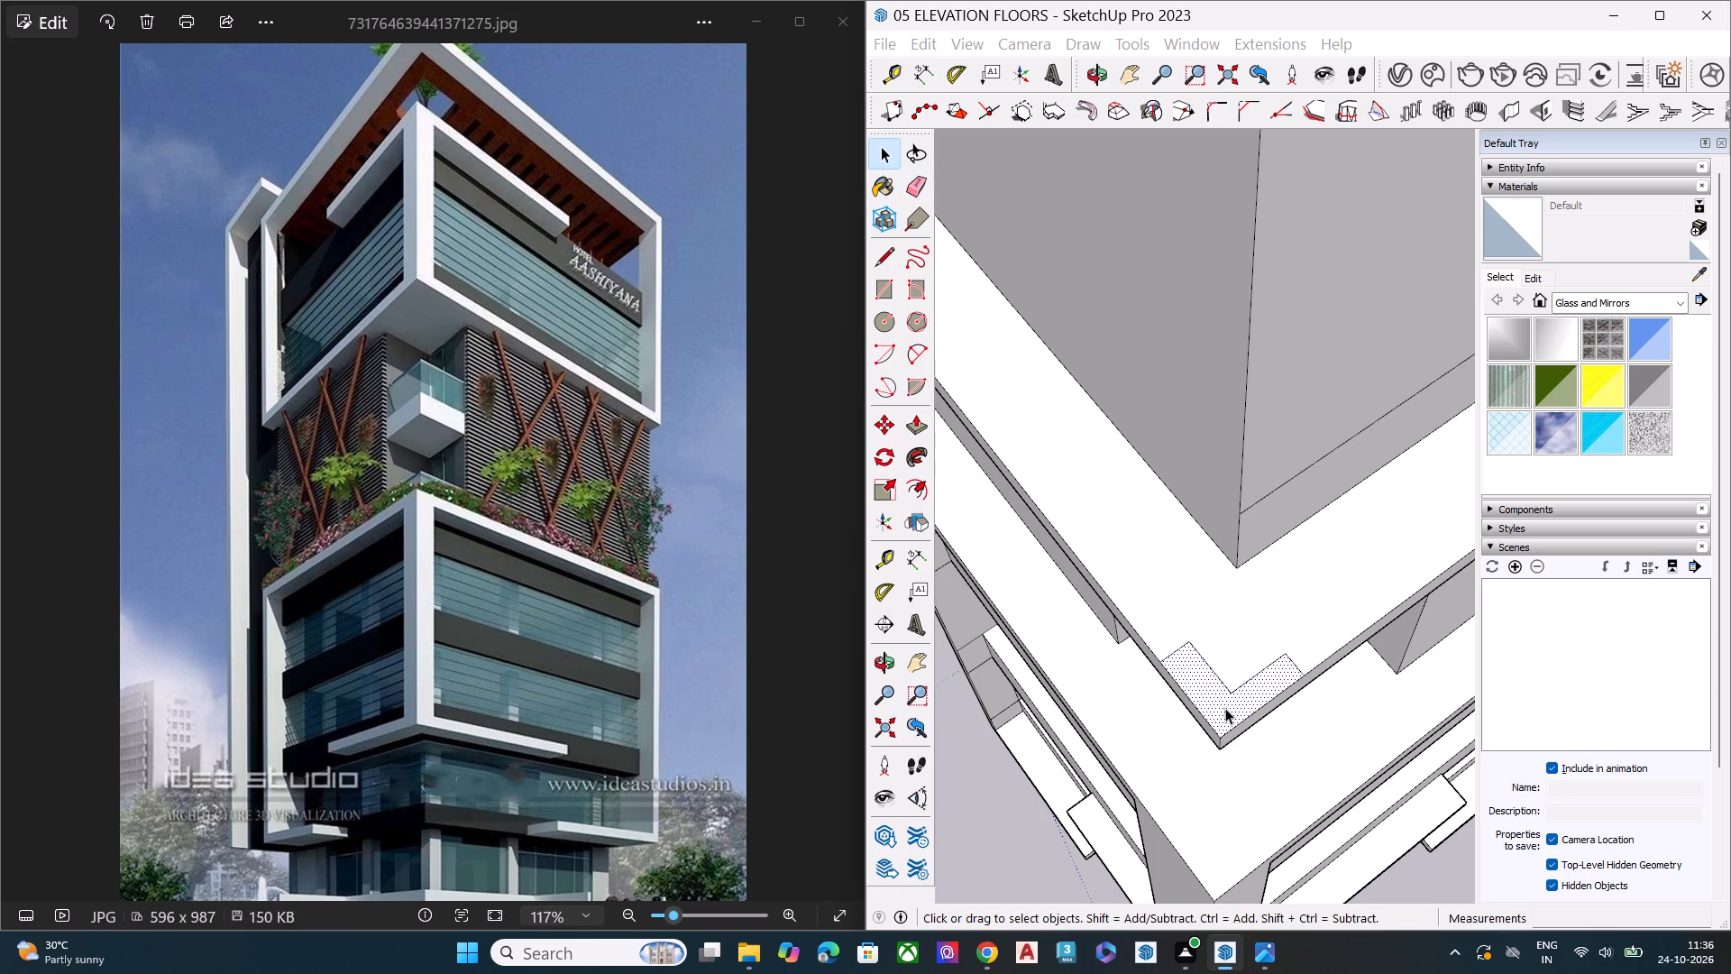
pyautogui.press('p')
pyautogui.click(1225, 708)
pyautogui.scroll(-4, 1244, 662)
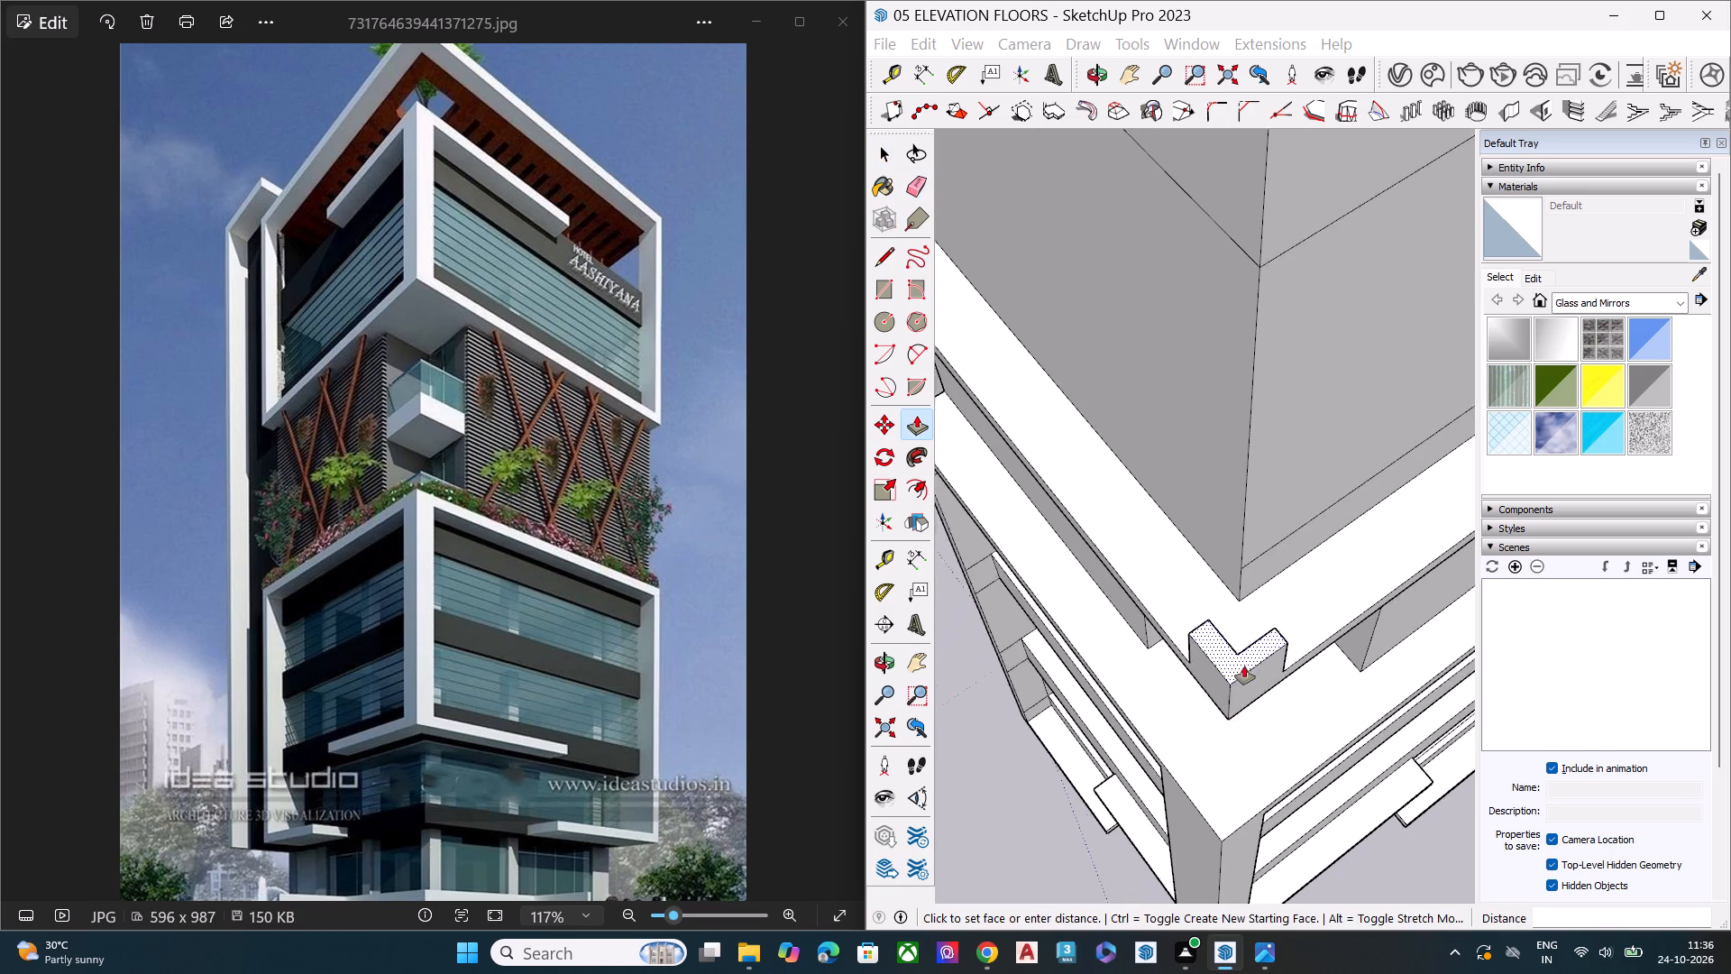
pyautogui.scroll(-3, 1244, 666)
pyautogui.scroll(-5, 1259, 547)
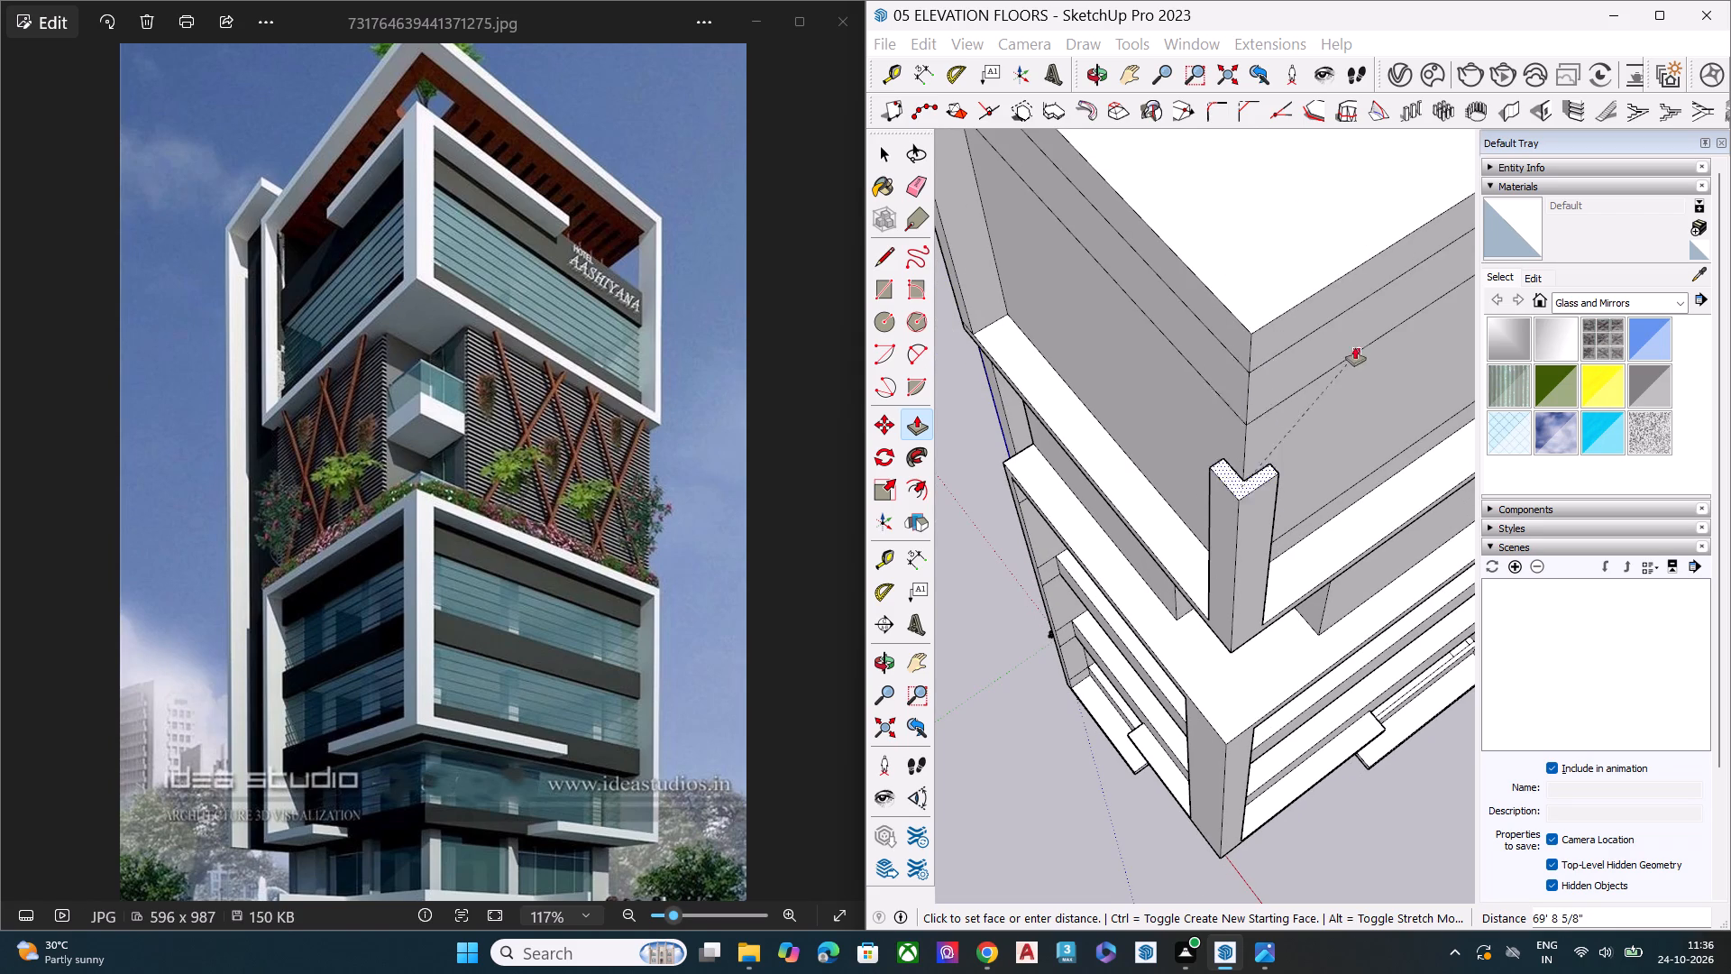
pyautogui.click(1337, 315)
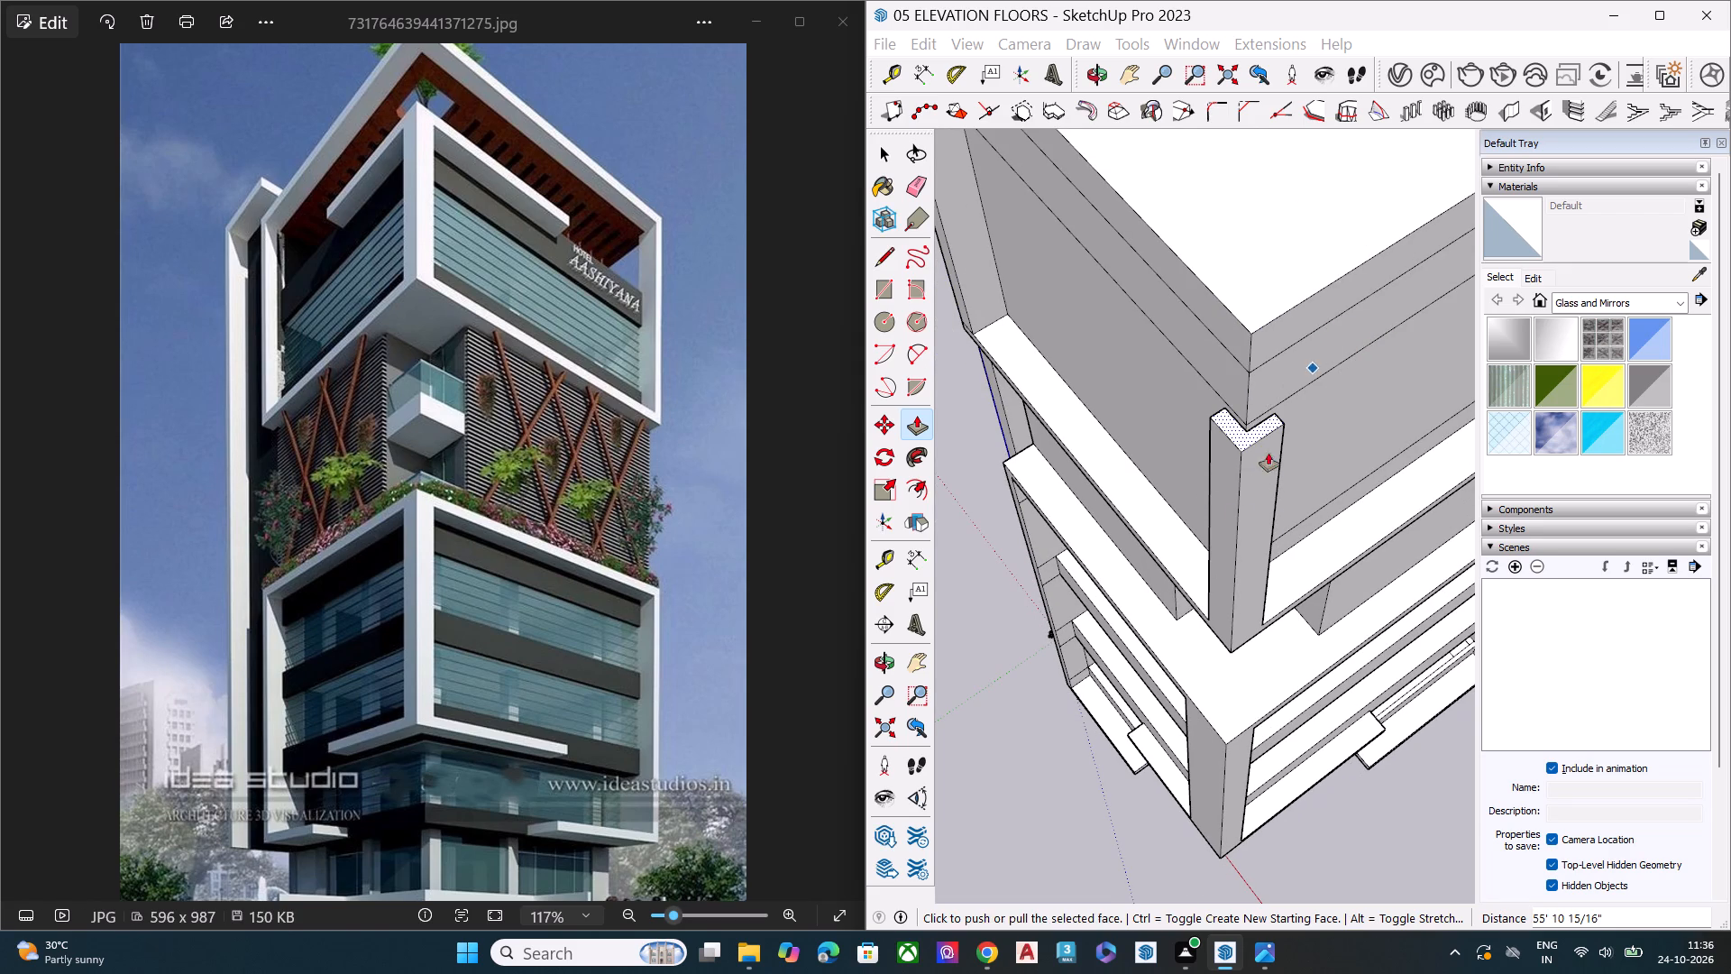
pyautogui.moveTo(1204, 532); pyautogui.dragTo(1202, 325, button='middle')
pyautogui.scroll(-7, 1206, 403)
pyautogui.moveTo(1202, 506); pyautogui.dragTo(1074, 492, button='middle')
pyautogui.scroll(-1, 1106, 443)
pyautogui.scroll(3, 1106, 443)
pyautogui.scroll(-4, 1118, 455)
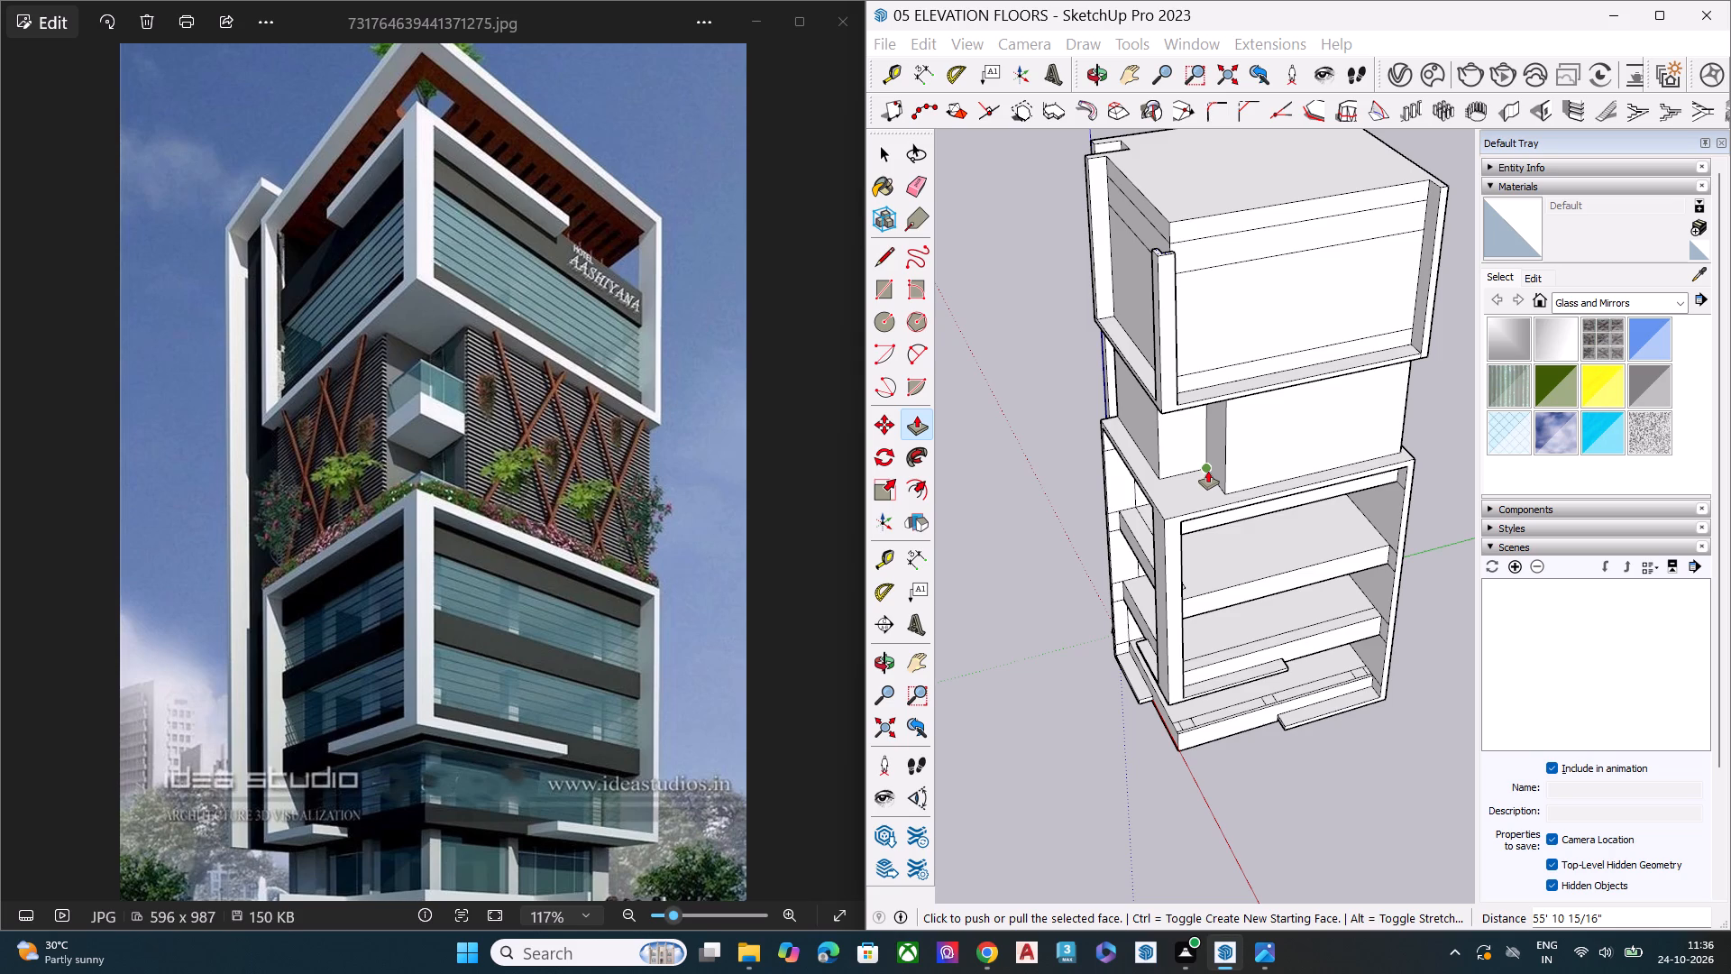
pyautogui.press('space')
pyautogui.press('space')
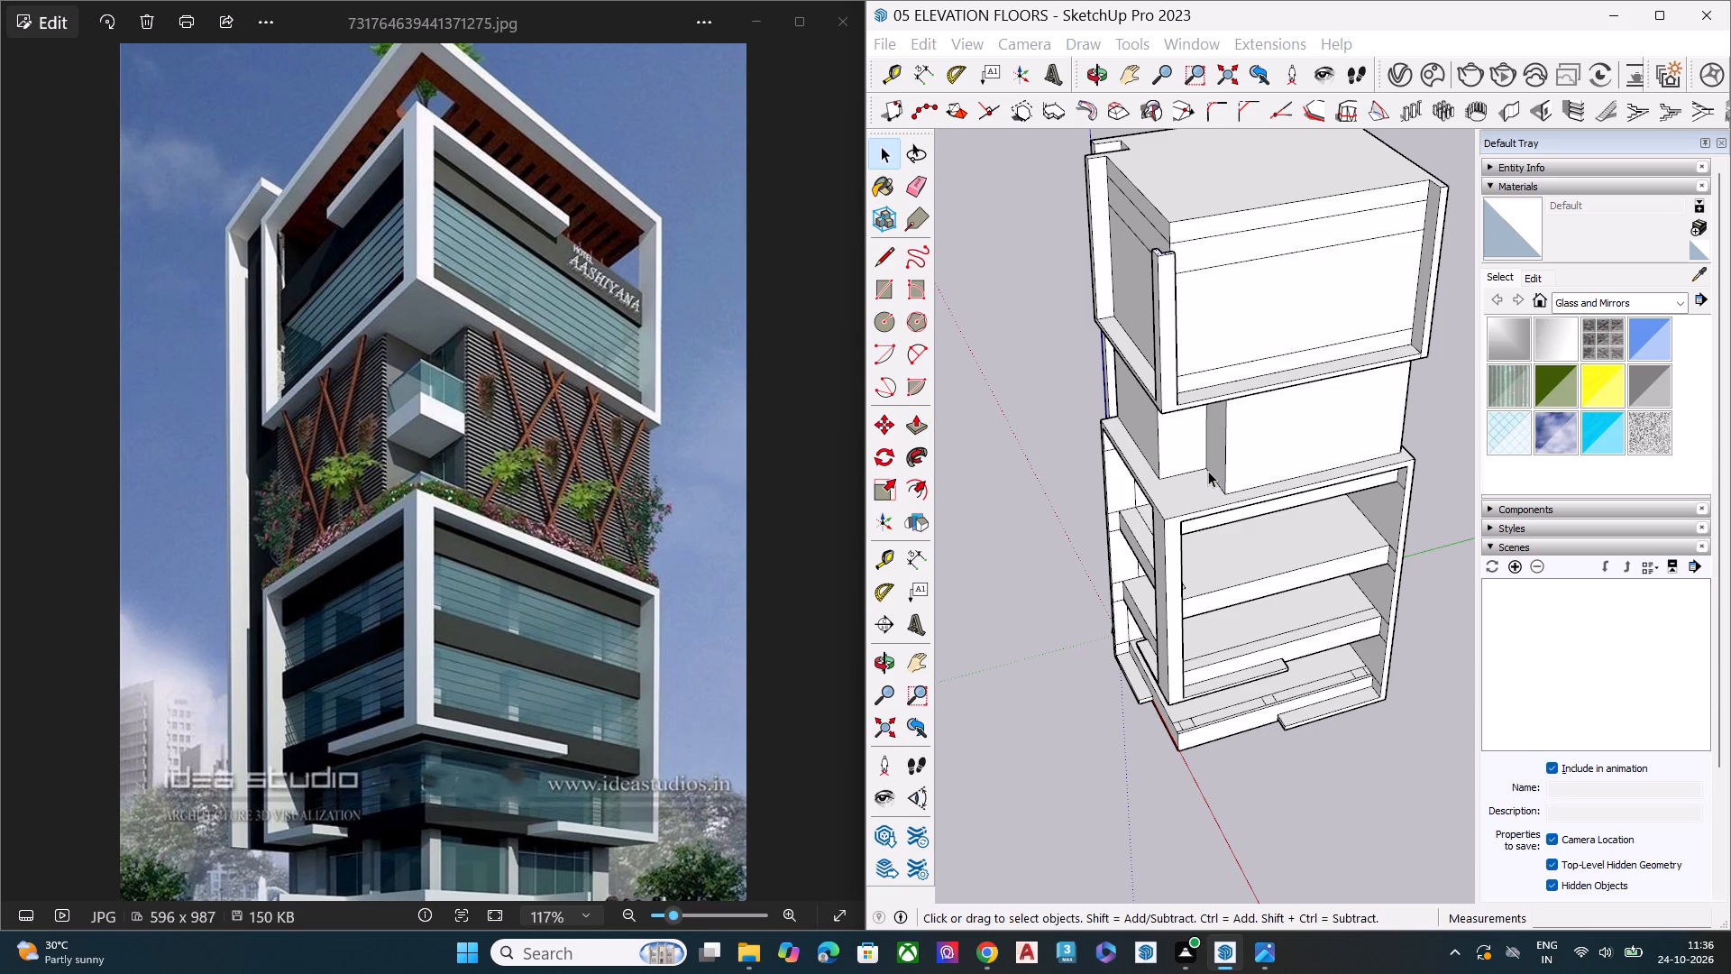
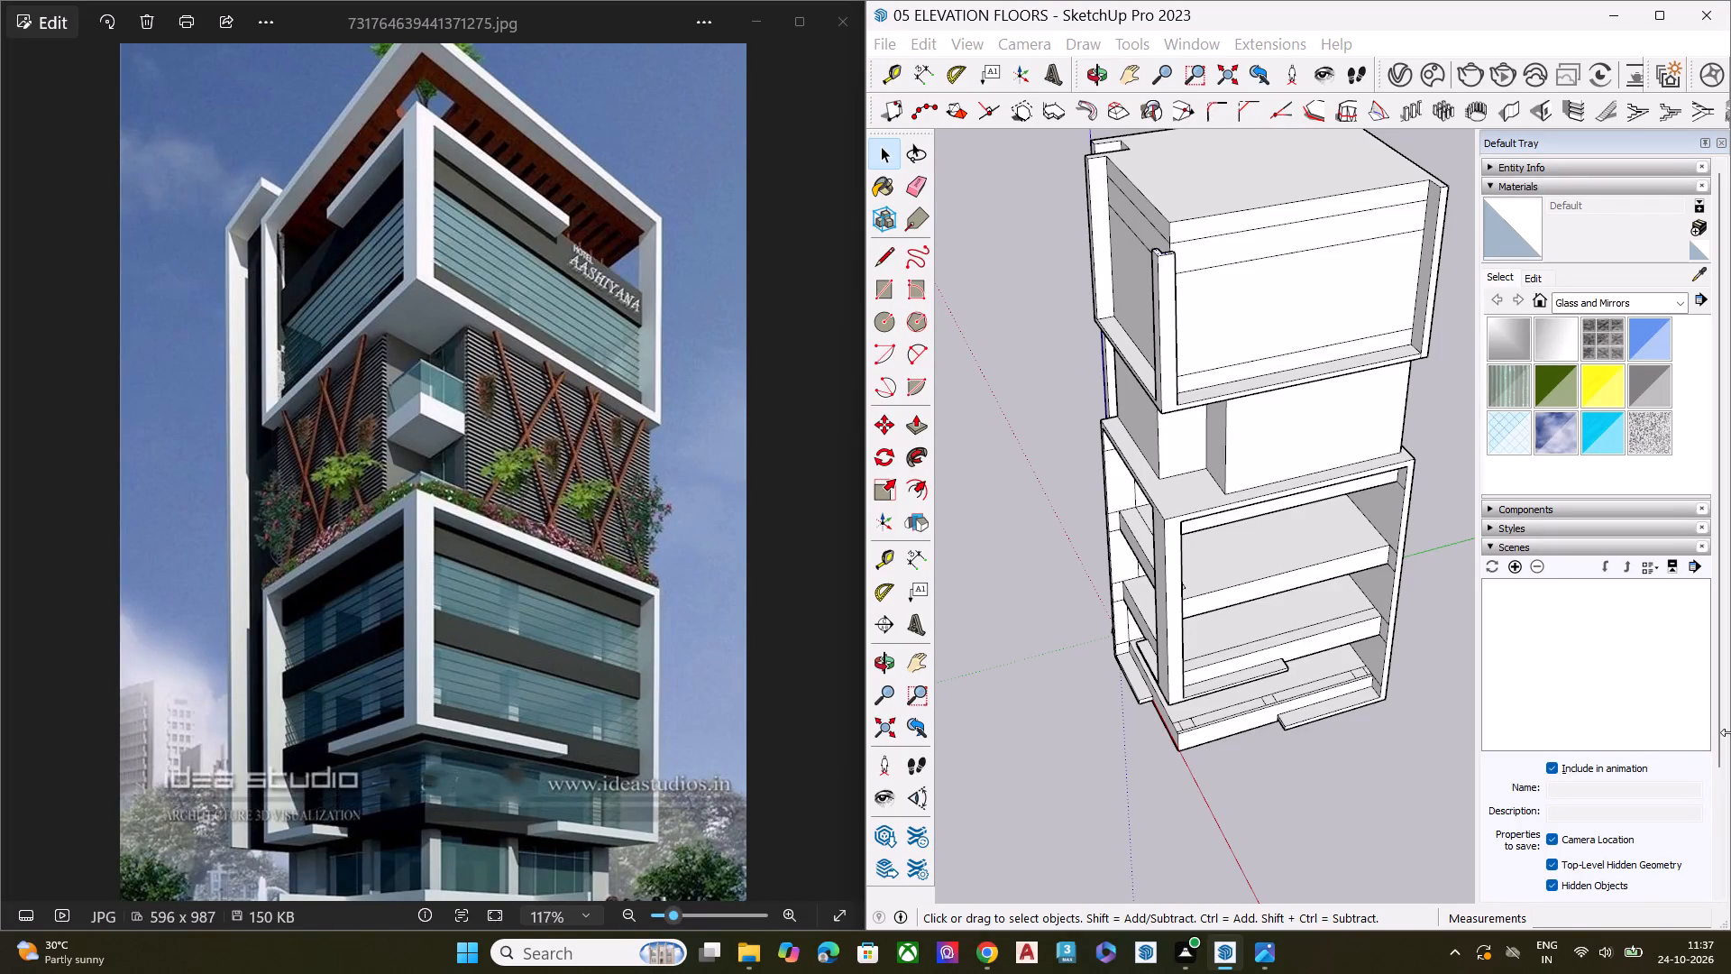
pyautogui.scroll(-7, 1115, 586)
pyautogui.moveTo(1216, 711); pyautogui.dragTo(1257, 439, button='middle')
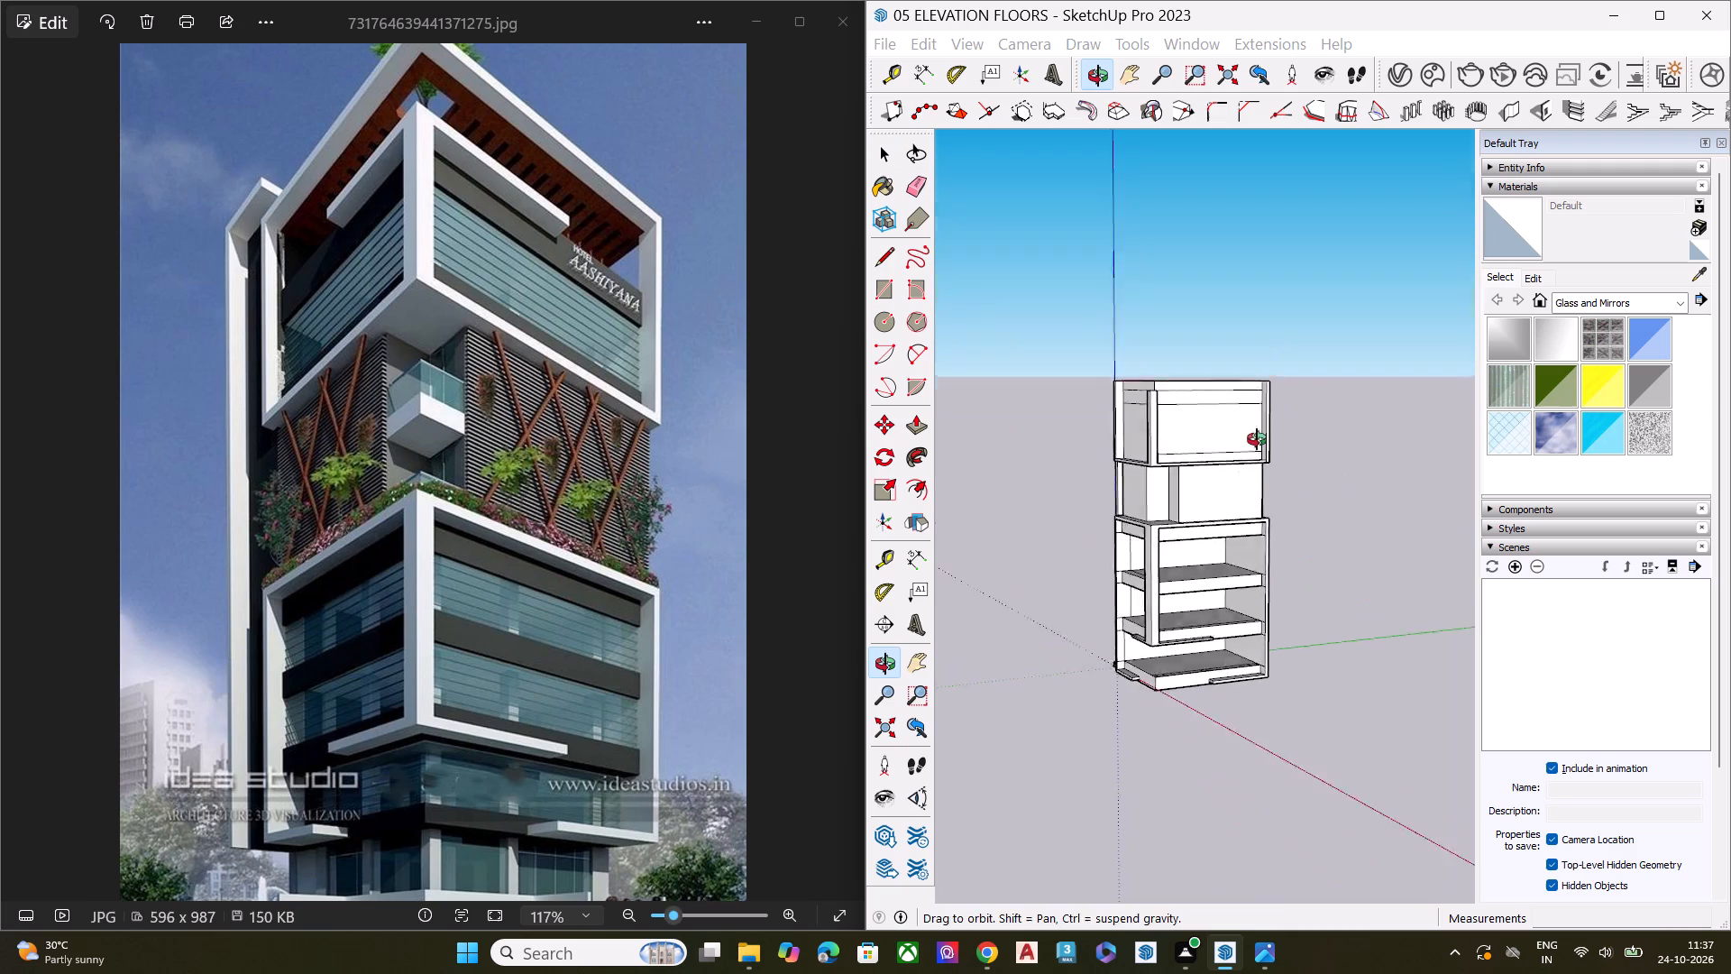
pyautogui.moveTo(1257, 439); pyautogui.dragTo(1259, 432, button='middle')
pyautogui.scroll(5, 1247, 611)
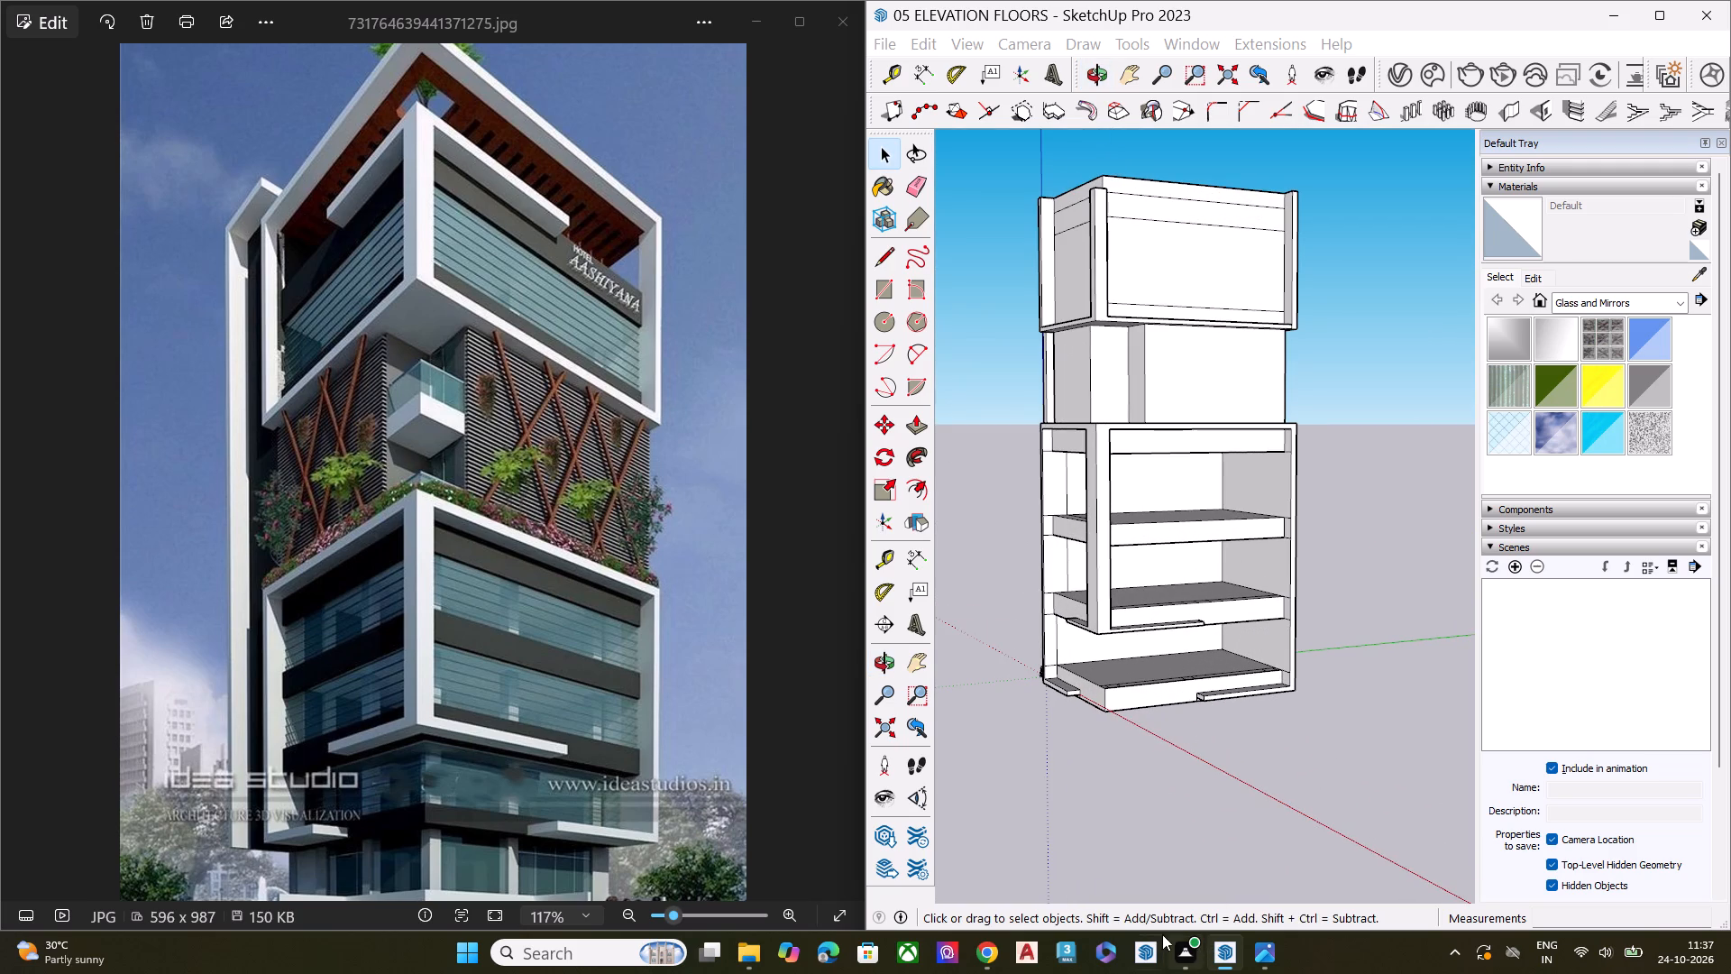
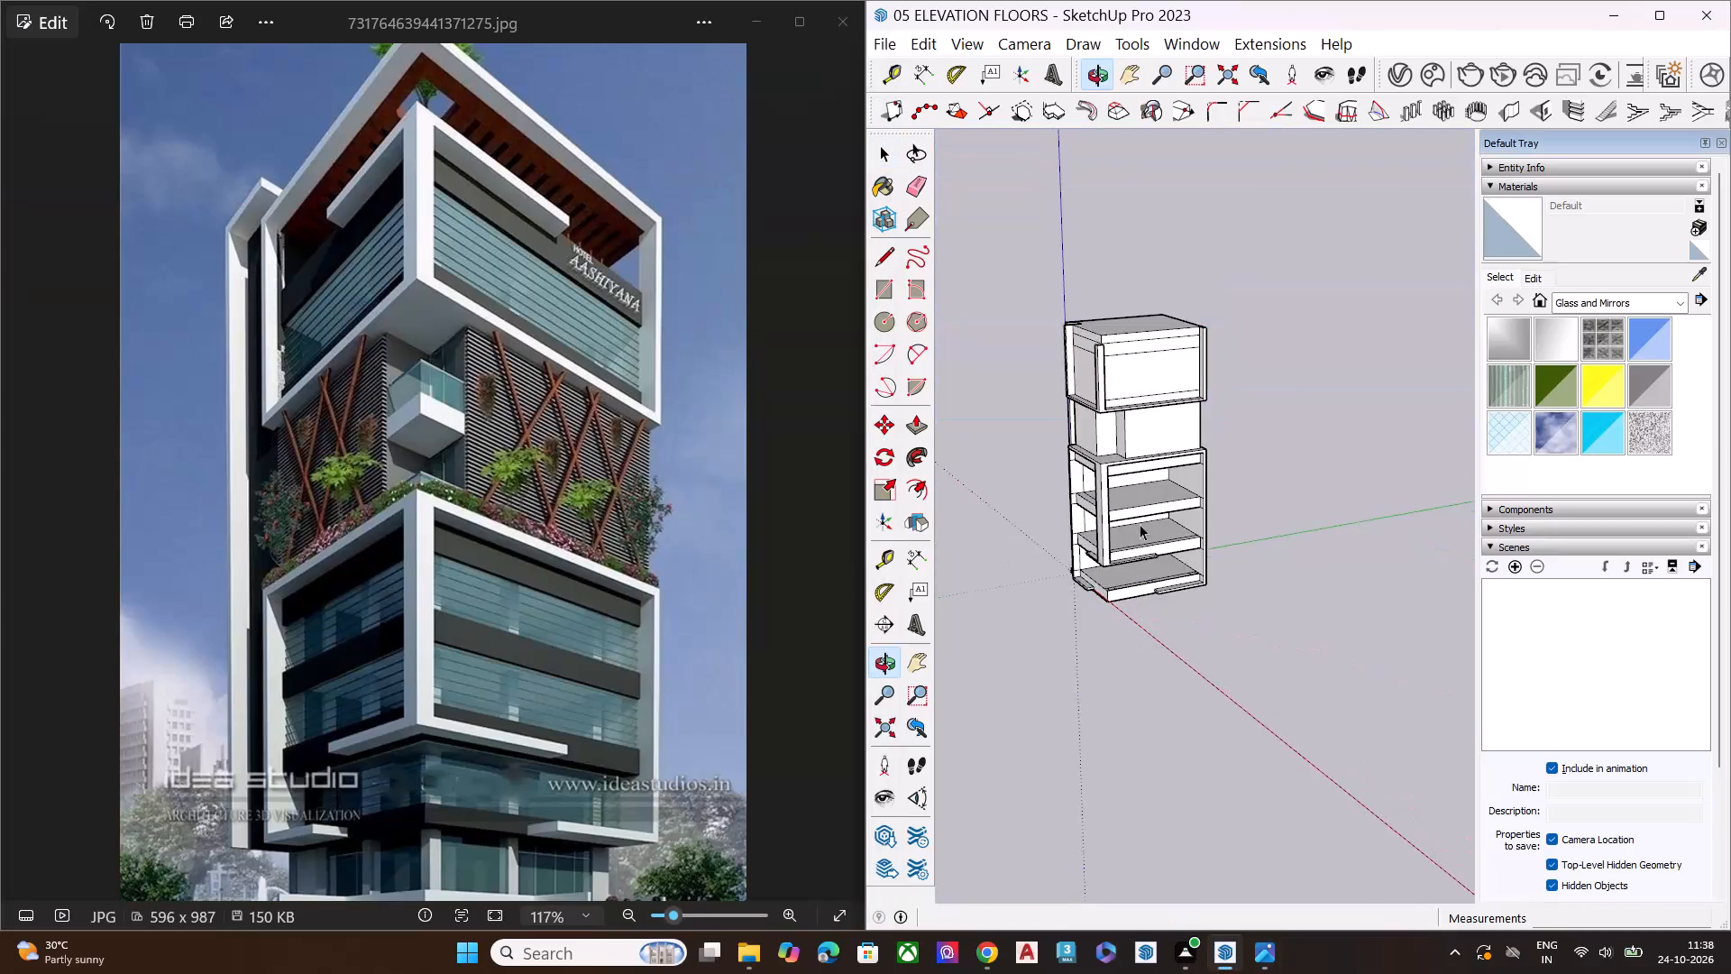
# Push the narrow face of the middle block's corner recess inward about 4' 1 3/4" to widen the recess.
pyautogui.scroll(4, 1124, 447)
pyautogui.scroll(-2, 1120, 436)
pyautogui.scroll(3, 1120, 436)
pyautogui.moveTo(1139, 443); pyautogui.dragTo(1186, 399, button='middle')
pyautogui.scroll(6, 1141, 441)
pyautogui.scroll(-2, 1089, 381)
pyautogui.scroll(4, 1089, 381)
pyautogui.moveTo(1140, 391); pyautogui.dragTo(1194, 307, button='middle')
pyautogui.scroll(3, 1154, 399)
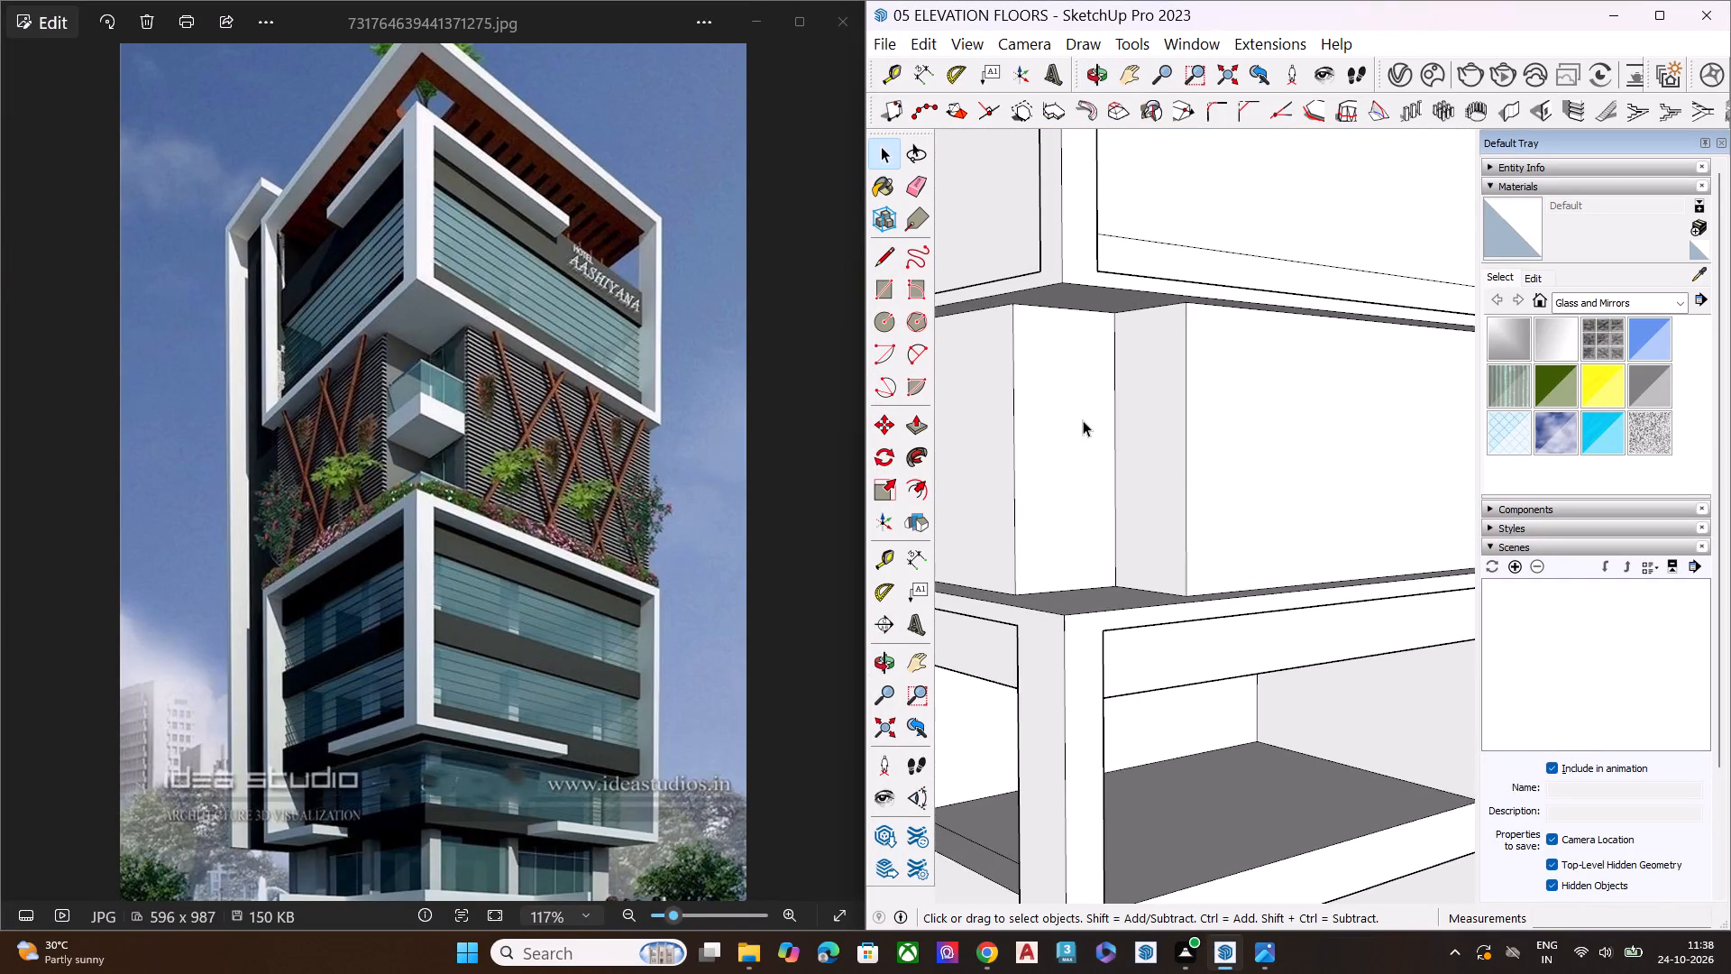
pyautogui.click(1083, 420)
pyautogui.press('p')
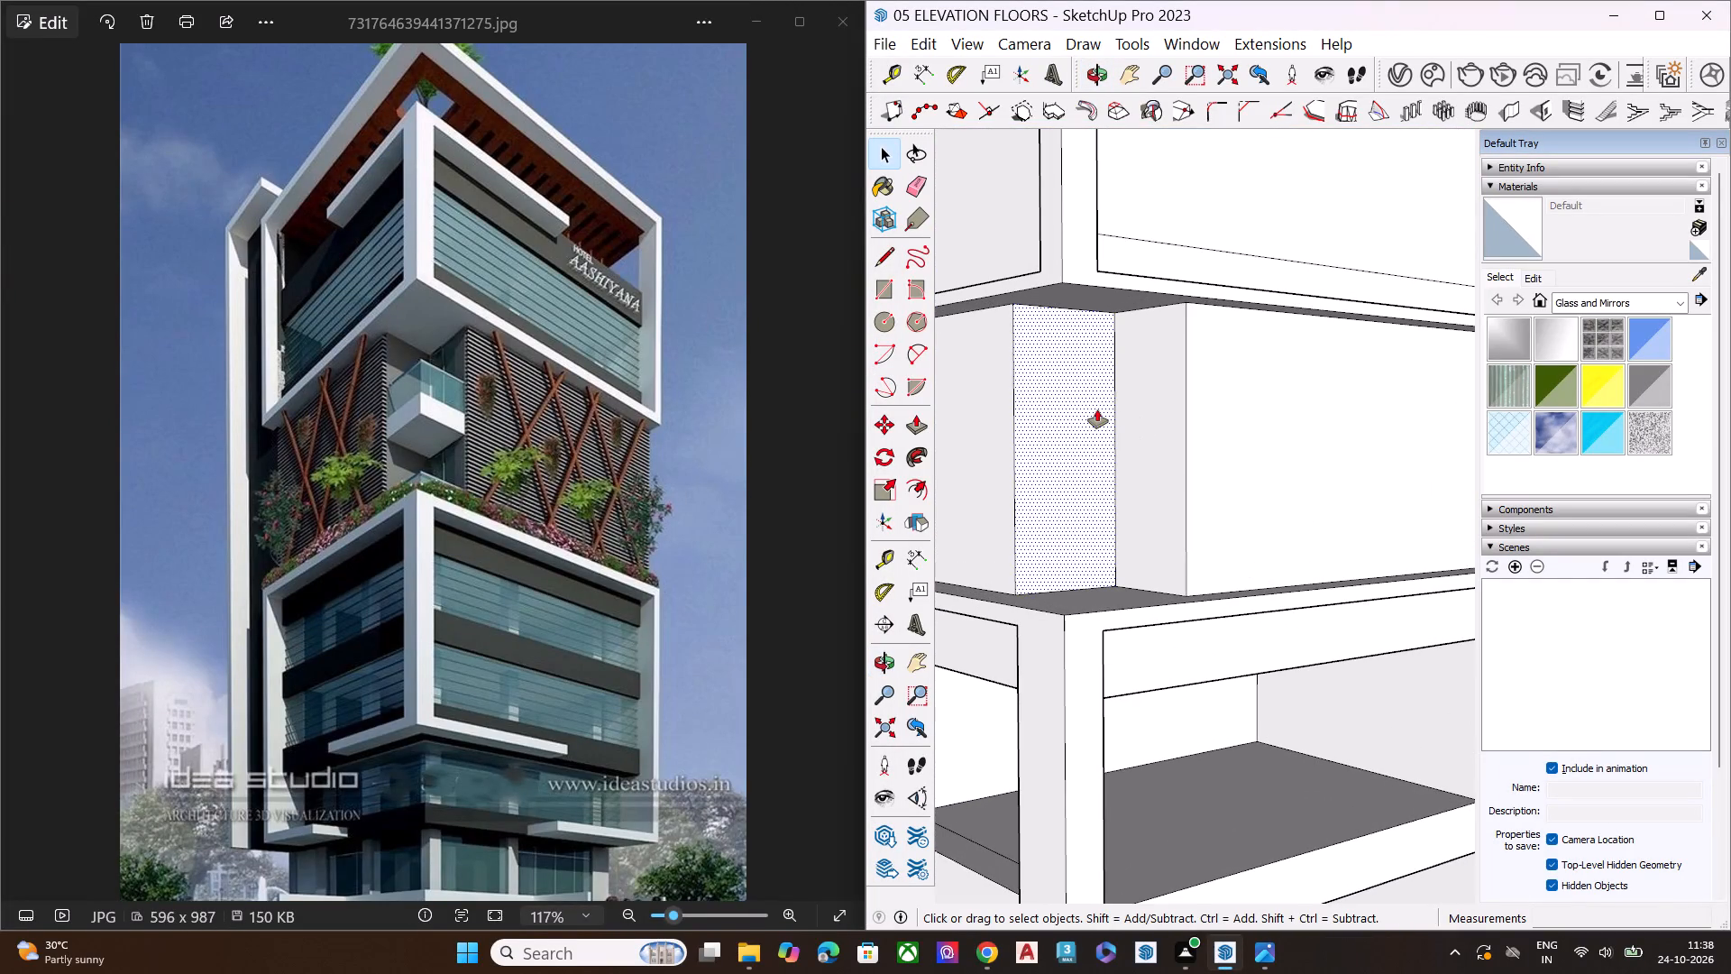
pyautogui.click(1097, 409)
pyautogui.click(1083, 410)
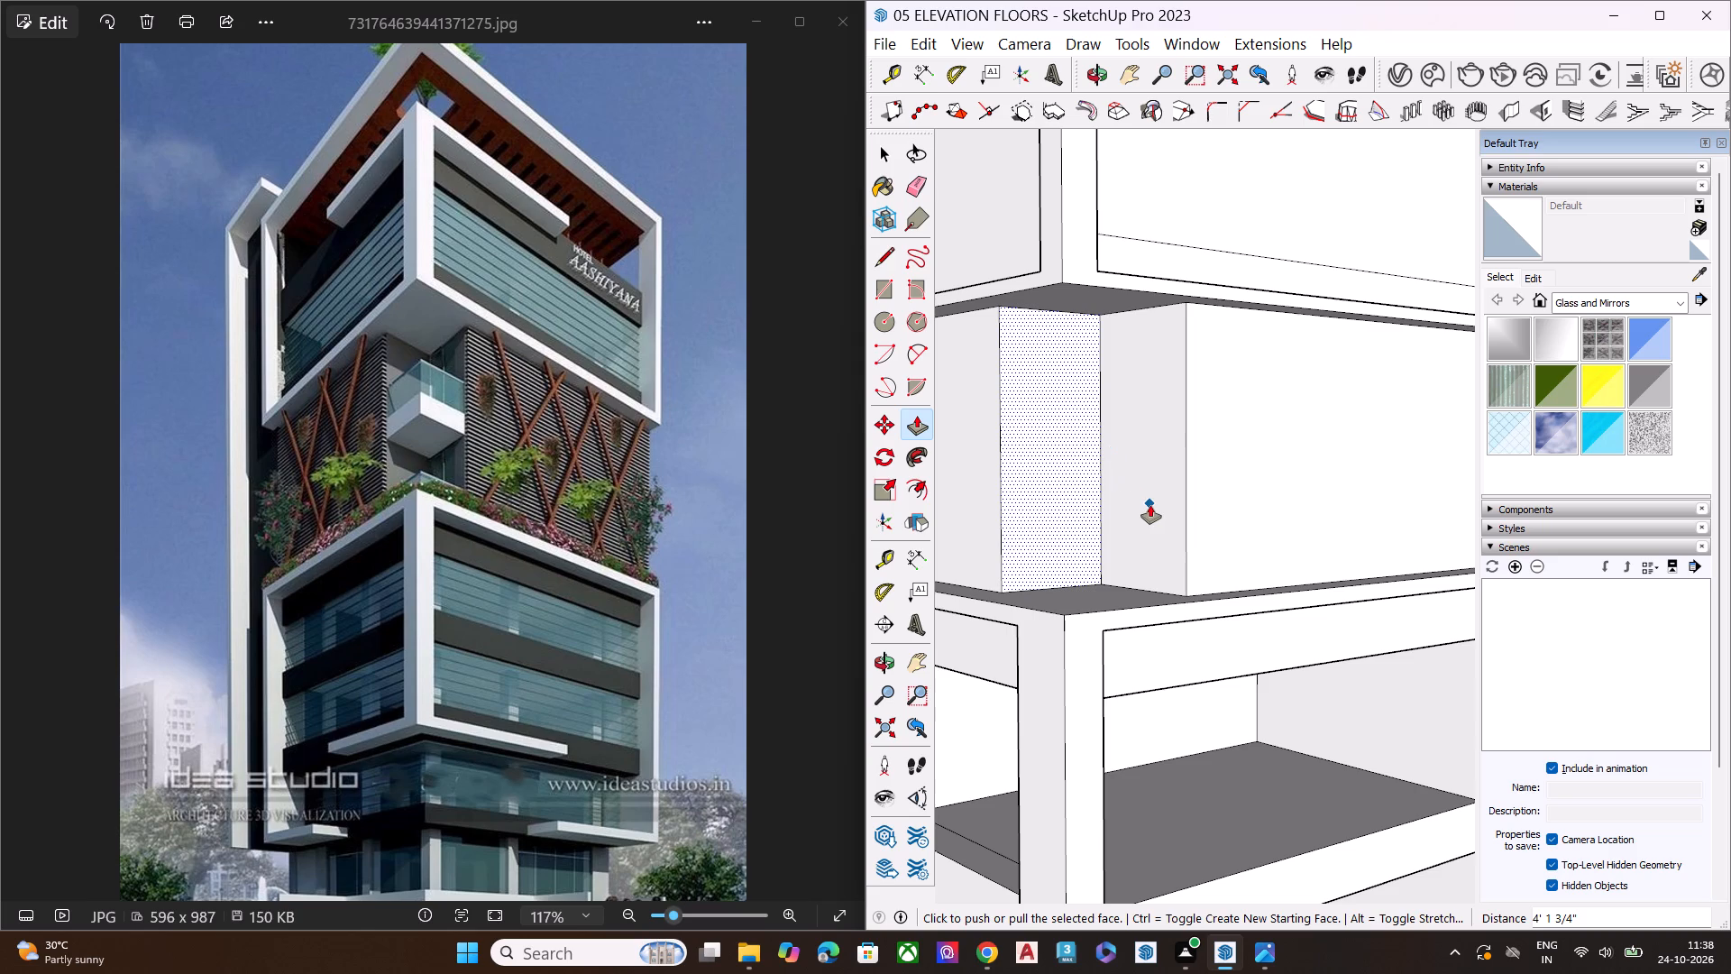
pyautogui.press('space')
pyautogui.scroll(-6, 1086, 479)
pyautogui.scroll(2, 1096, 470)
pyautogui.scroll(-4, 1096, 459)
pyautogui.scroll(1, 1103, 370)
pyautogui.scroll(-1, 1106, 363)
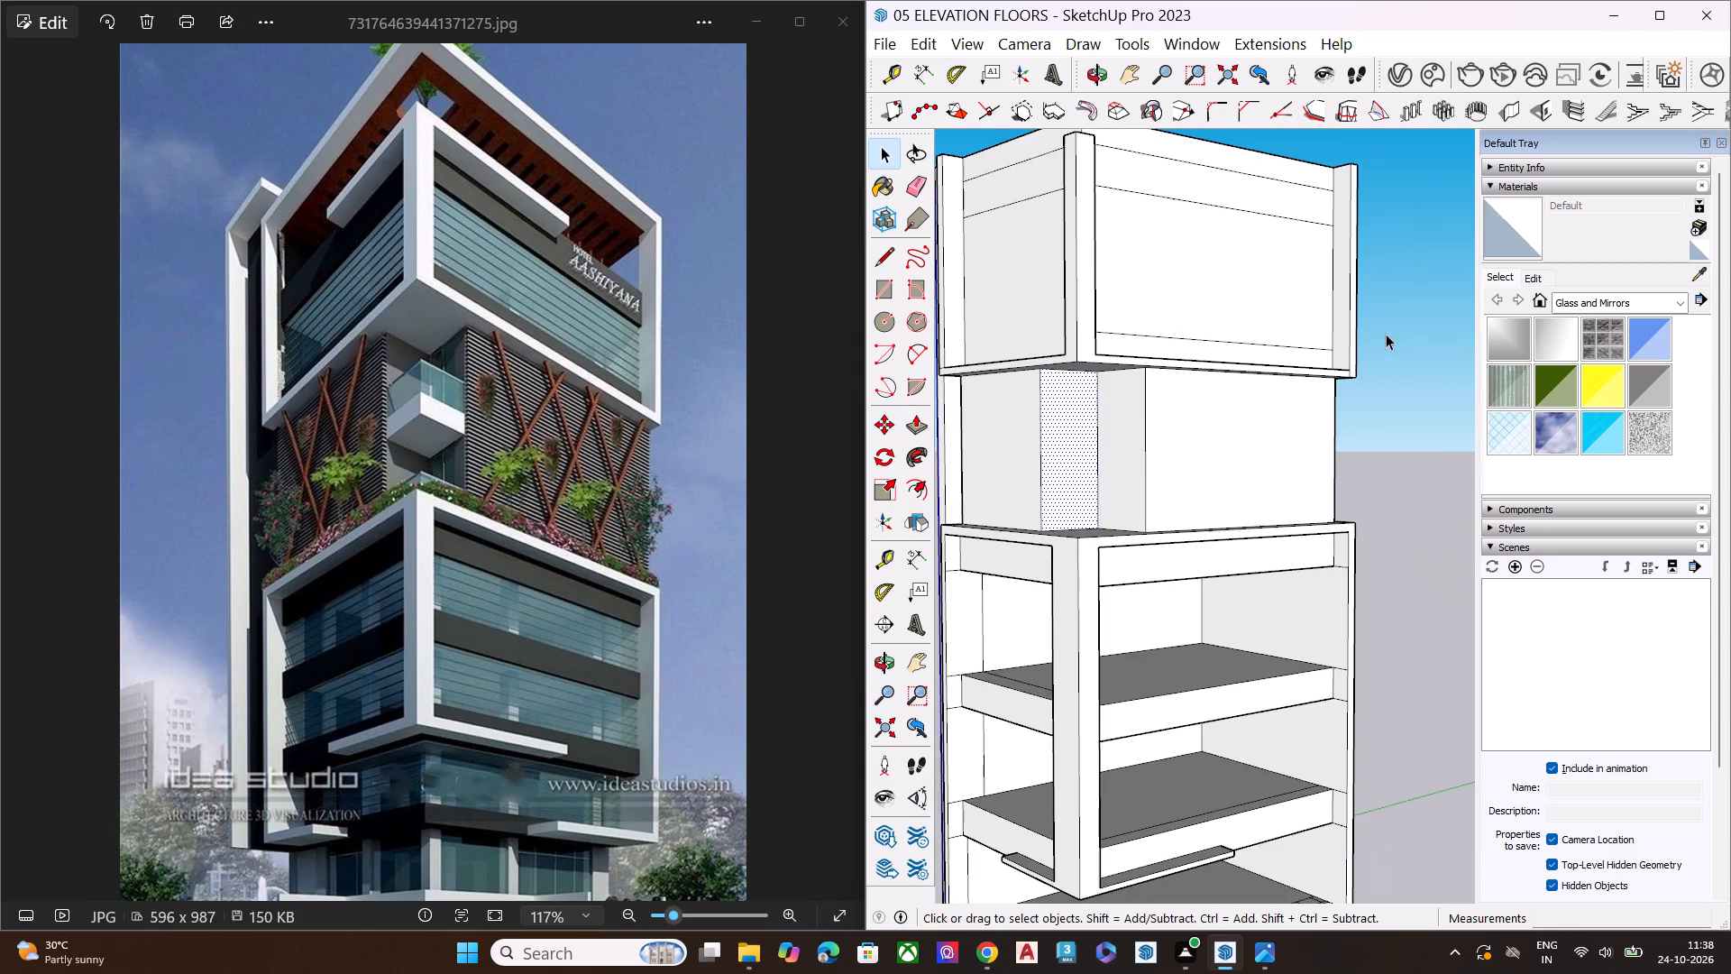
pyautogui.click(1394, 371)
pyautogui.scroll(-2, 1095, 436)
pyautogui.scroll(1, 1074, 436)
pyautogui.scroll(-6, 1073, 436)
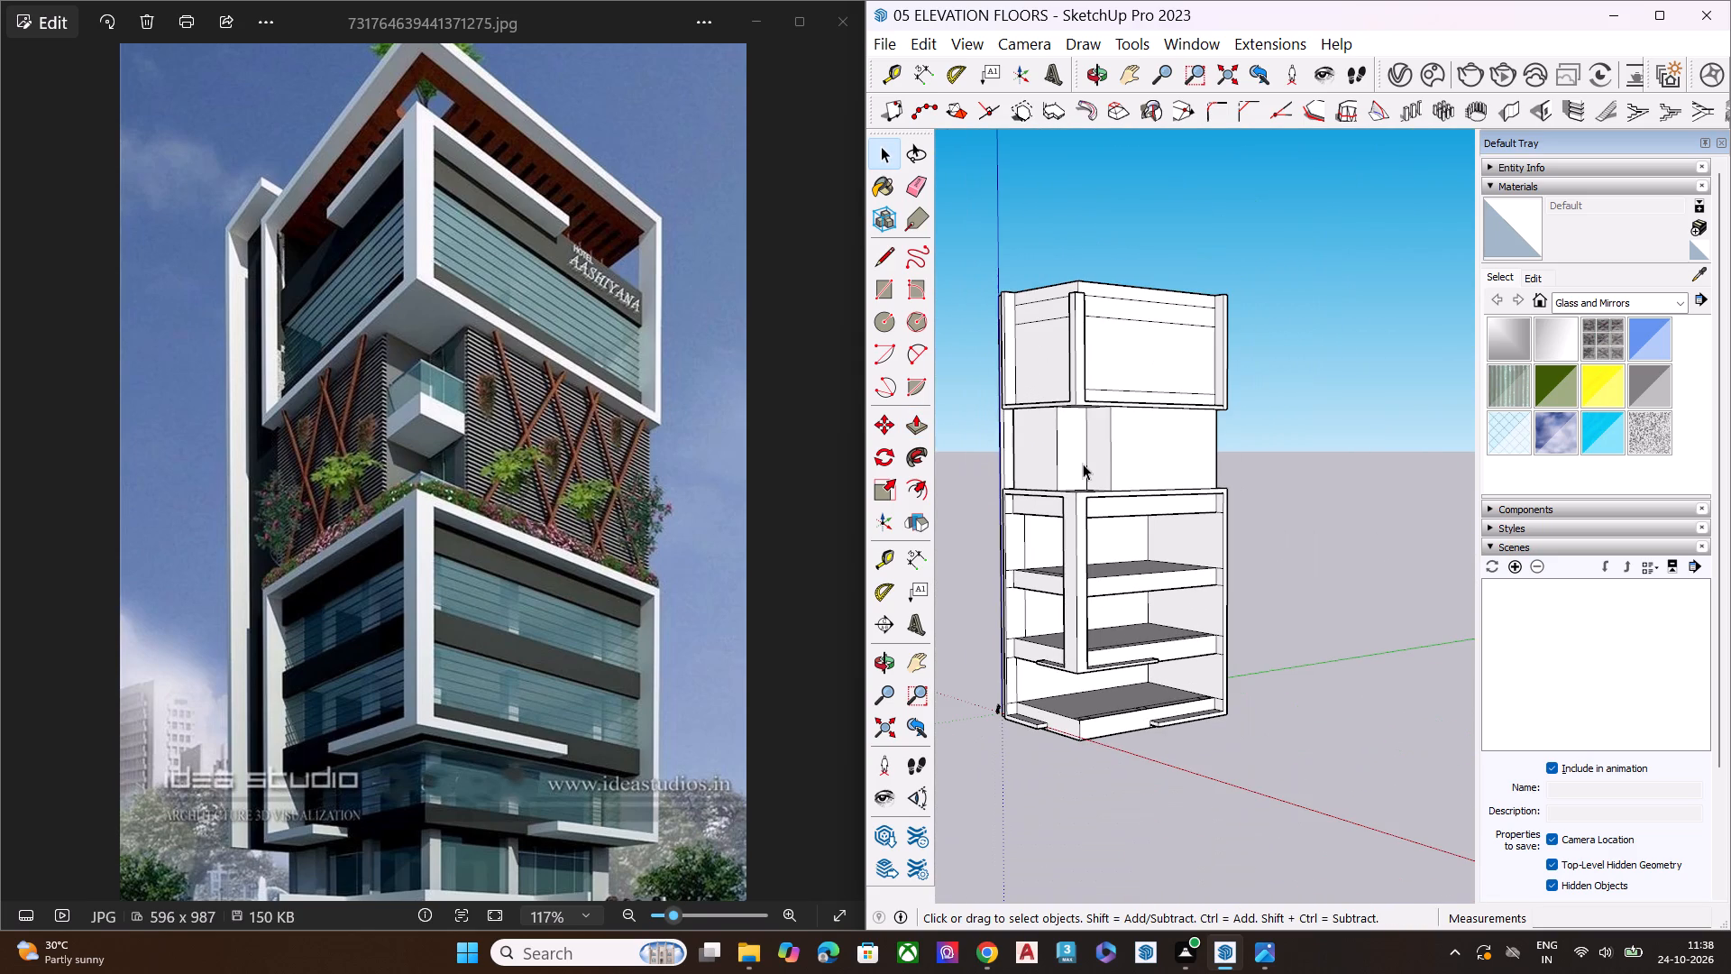
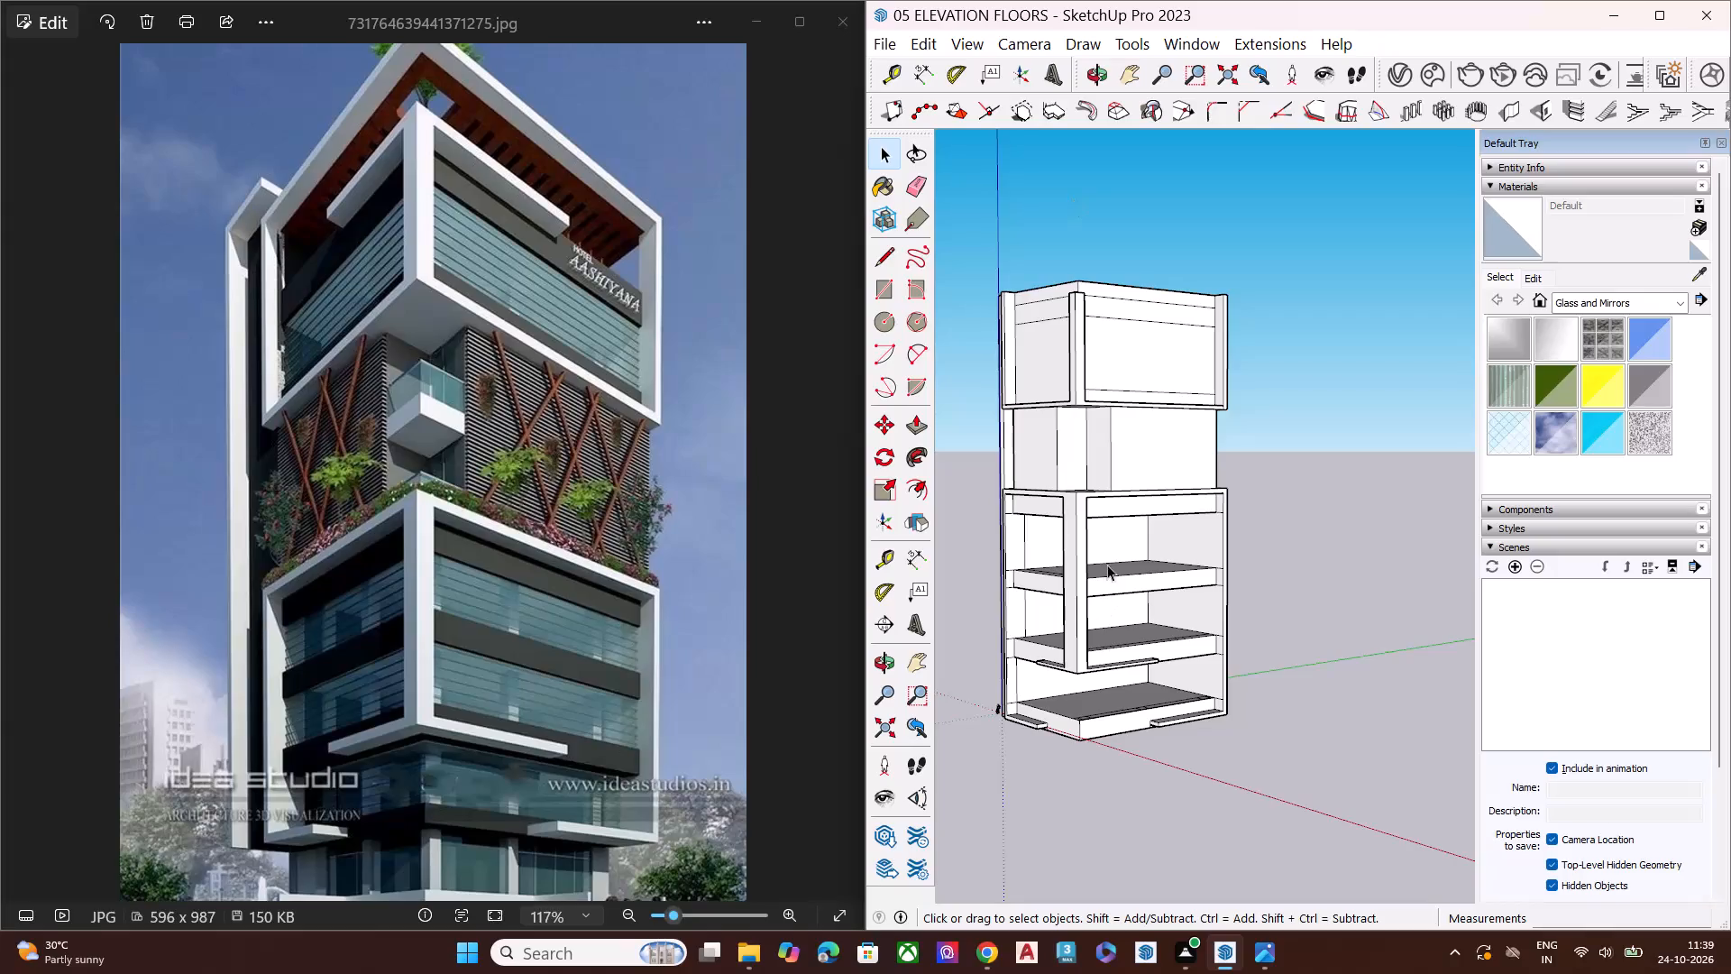
# Examine the middle block's recessed corner and the lower block's floor slabs from above and below.
pyautogui.moveTo(1101, 490); pyautogui.dragTo(1154, 716, button='middle')
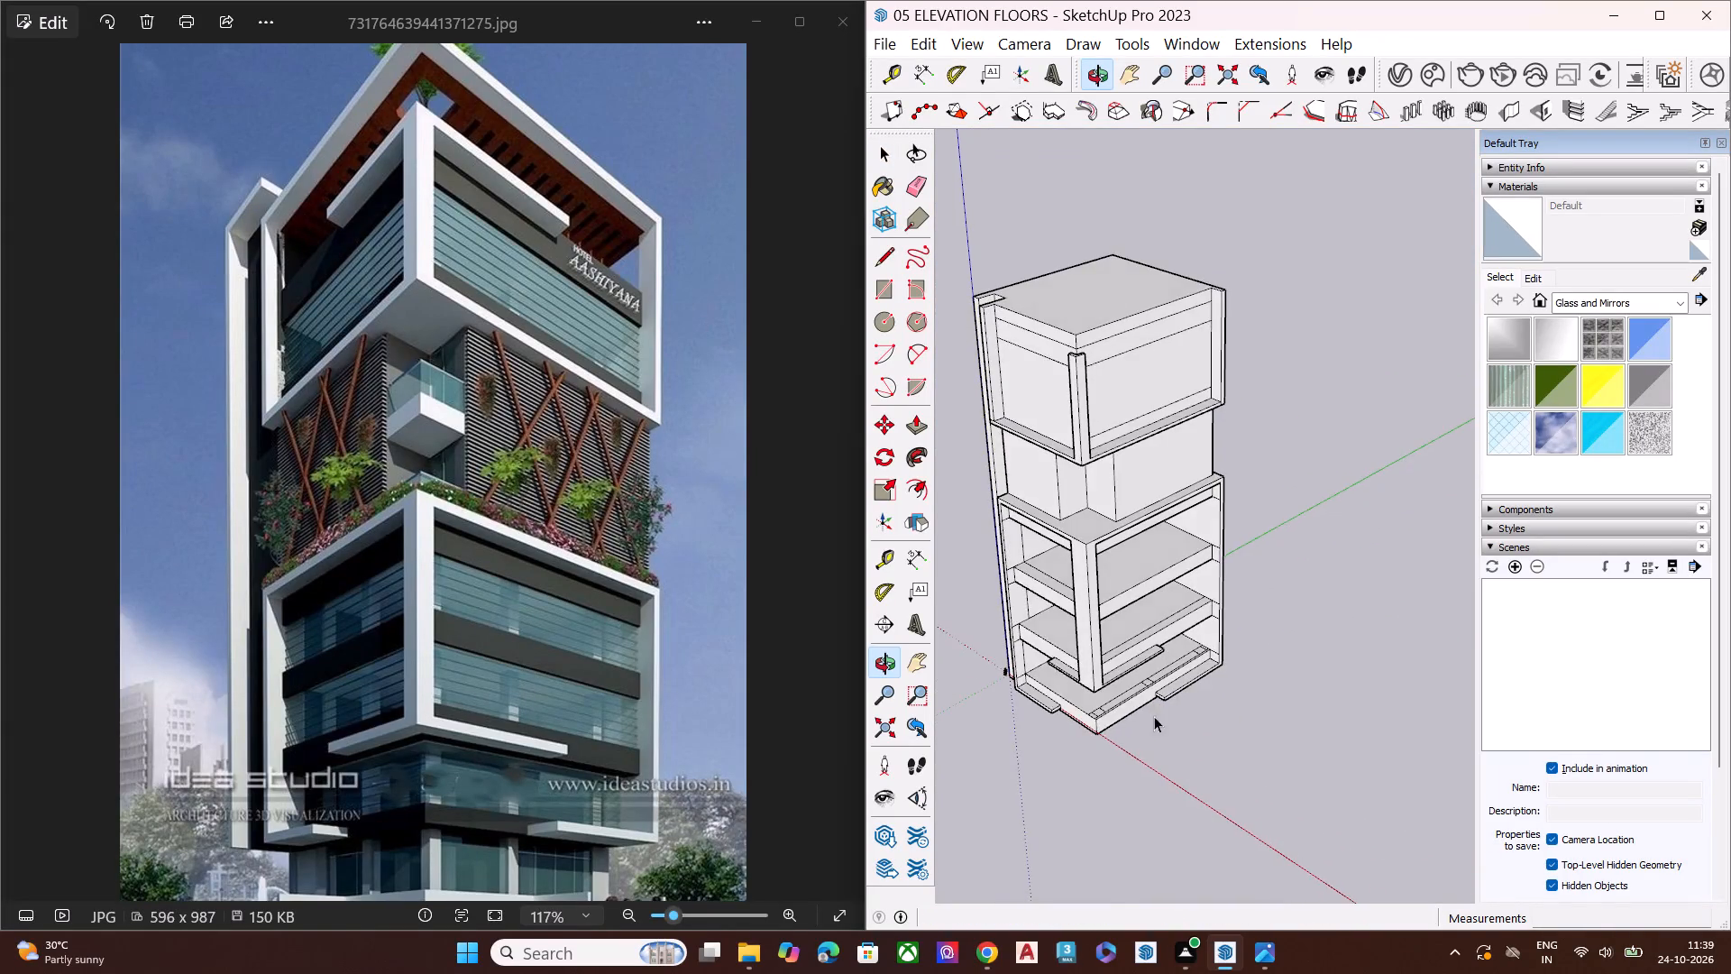
pyautogui.scroll(1, 1072, 441)
pyautogui.scroll(-2, 1072, 439)
pyautogui.scroll(5, 1072, 439)
pyautogui.moveTo(1092, 483); pyautogui.dragTo(1085, 386, button='middle')
pyautogui.scroll(1, 1079, 413)
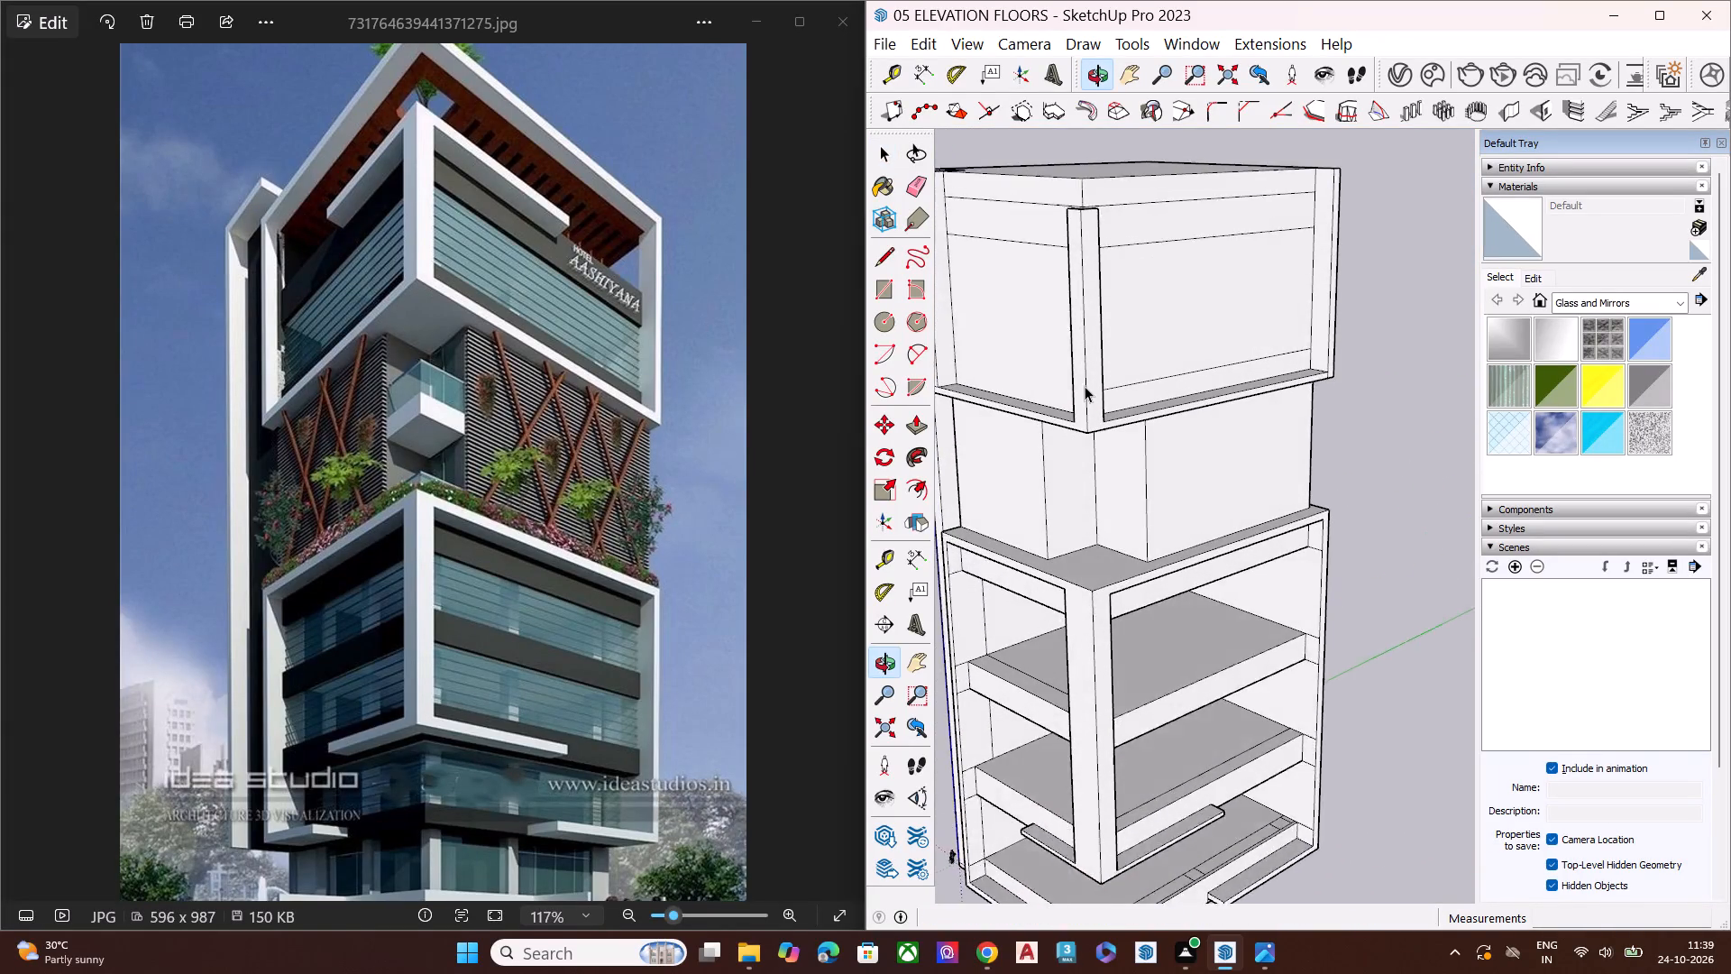
pyautogui.scroll(1, 1085, 386)
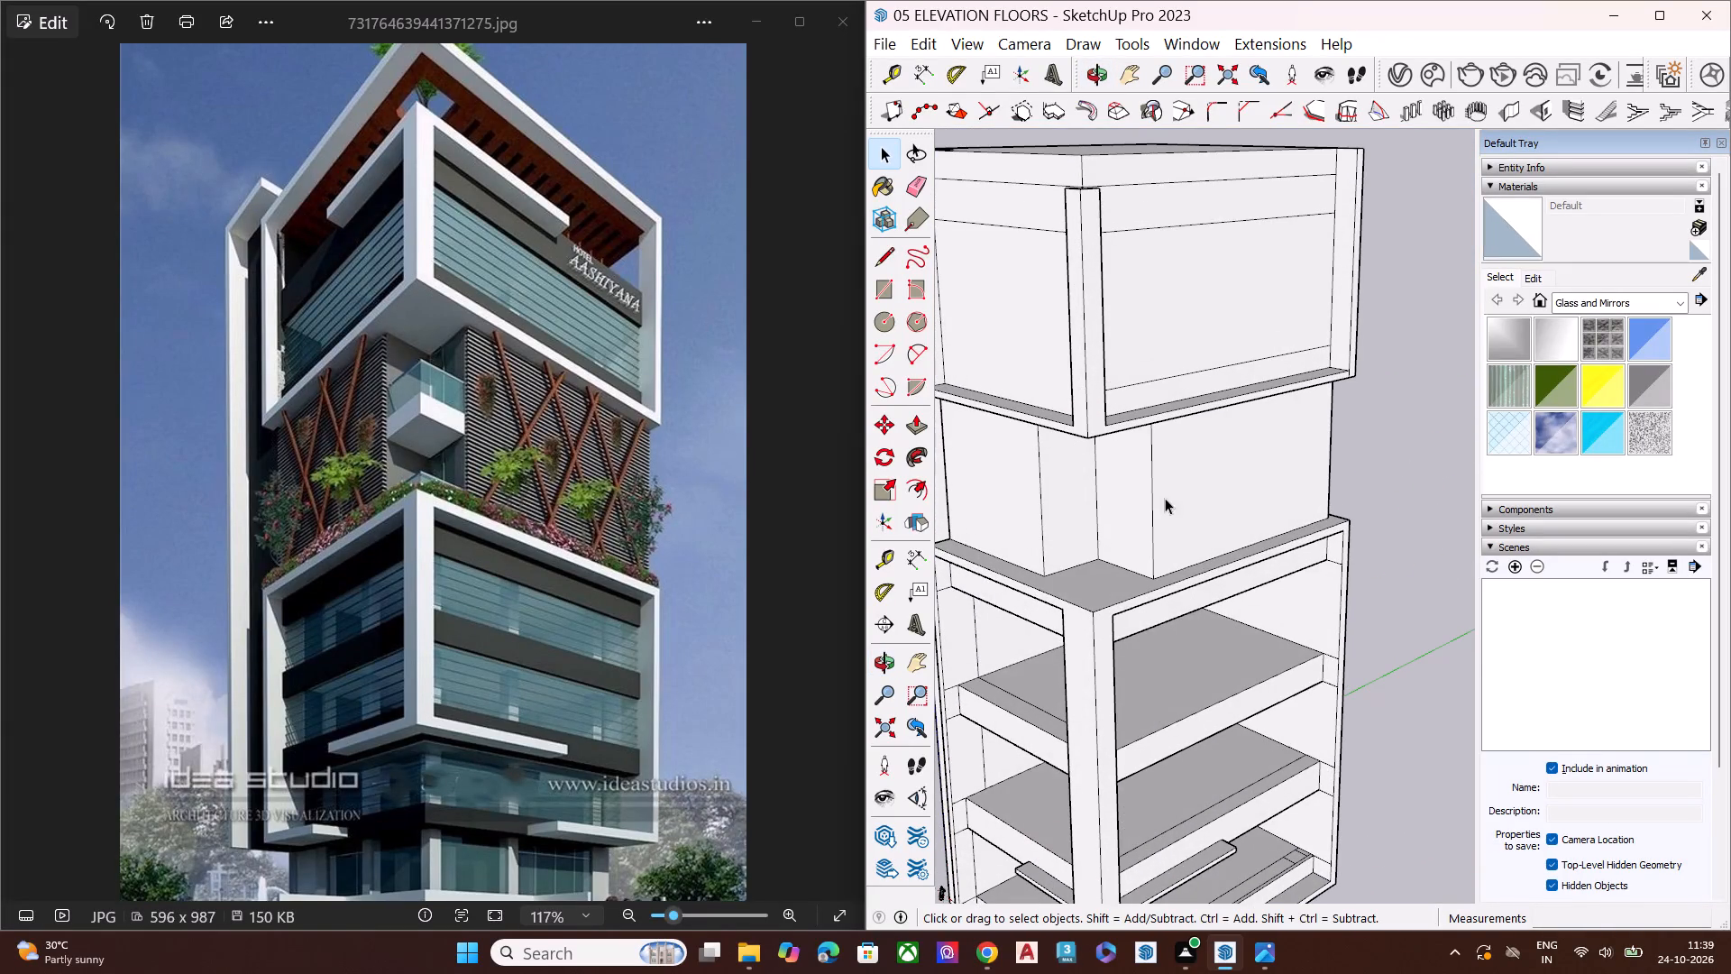
pyautogui.moveTo(1180, 493); pyautogui.dragTo(1269, 405, button='middle')
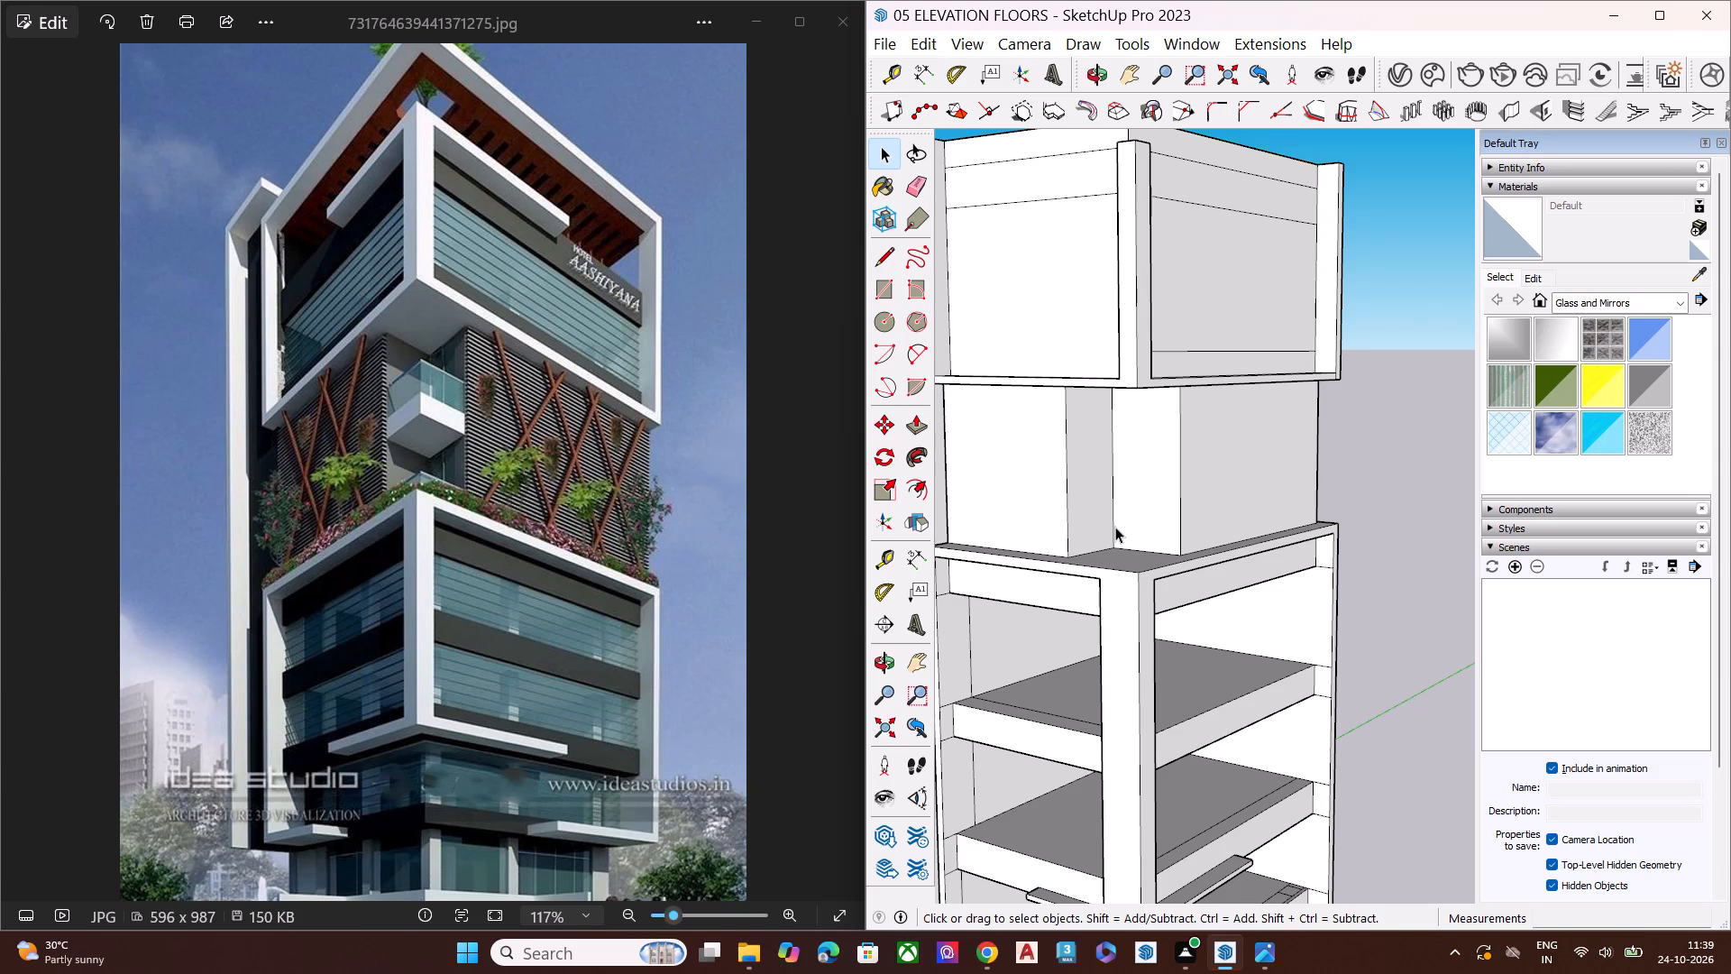
pyautogui.scroll(-9, 1134, 496)
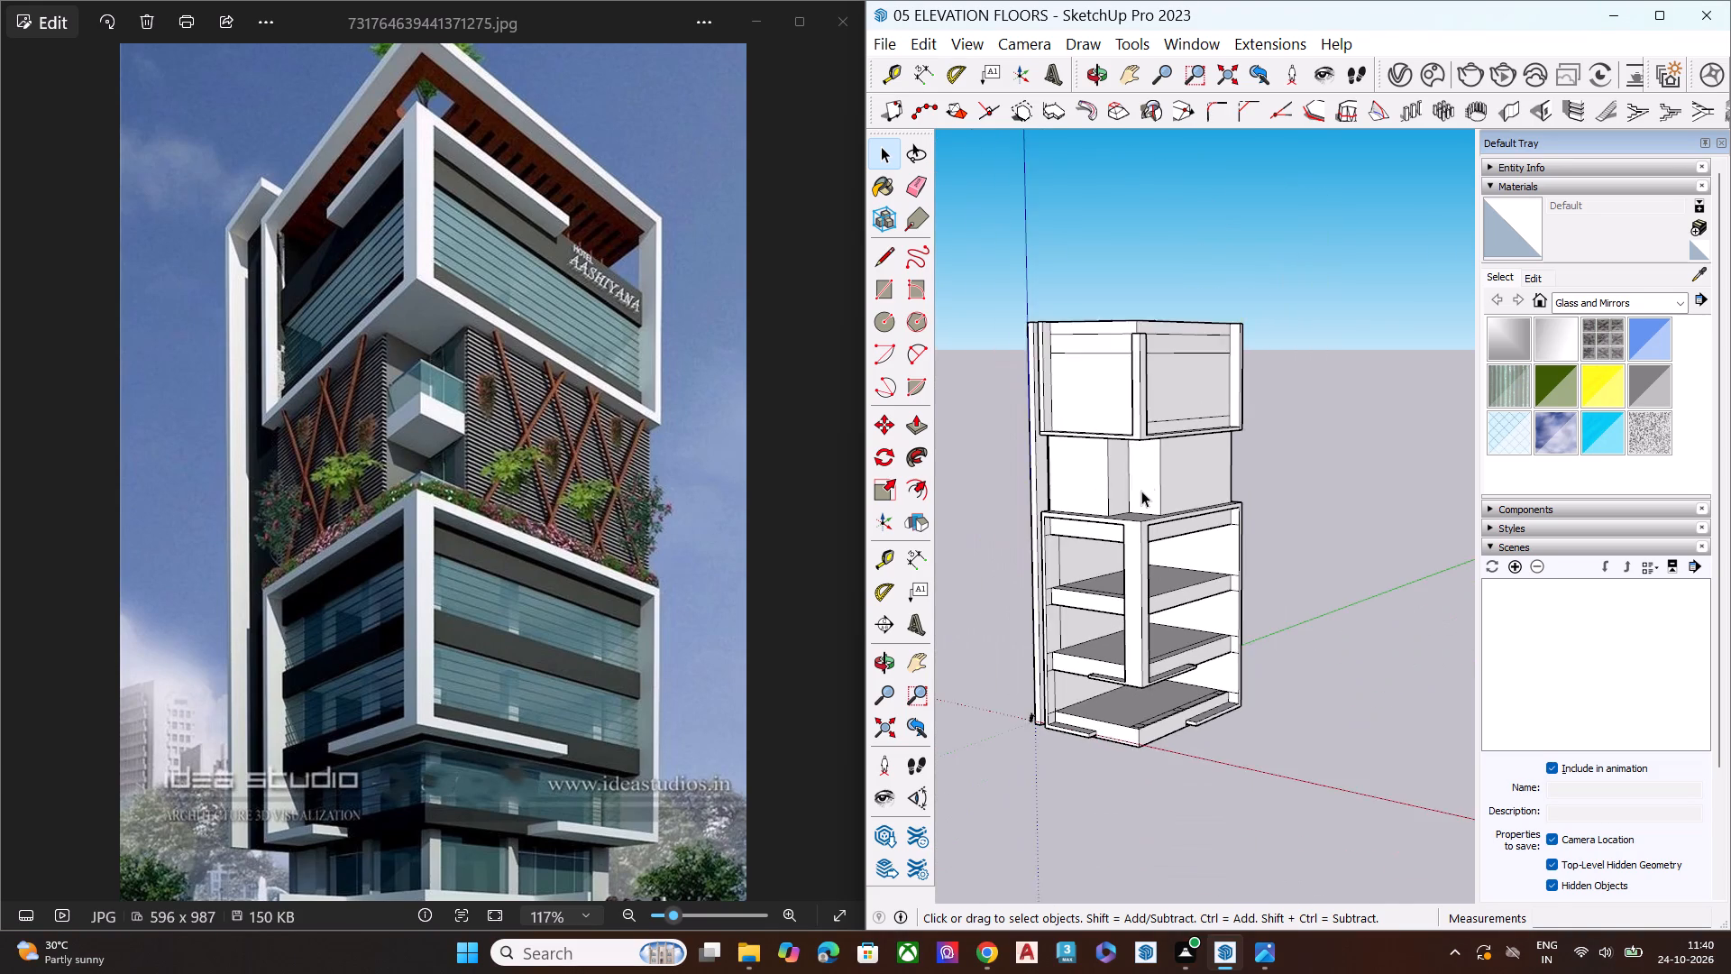
pyautogui.moveTo(1144, 742); pyautogui.dragTo(1122, 510, button='middle')
pyautogui.scroll(9, 1129, 545)
pyautogui.moveTo(1188, 745); pyautogui.dragTo(1177, 703, button='middle')
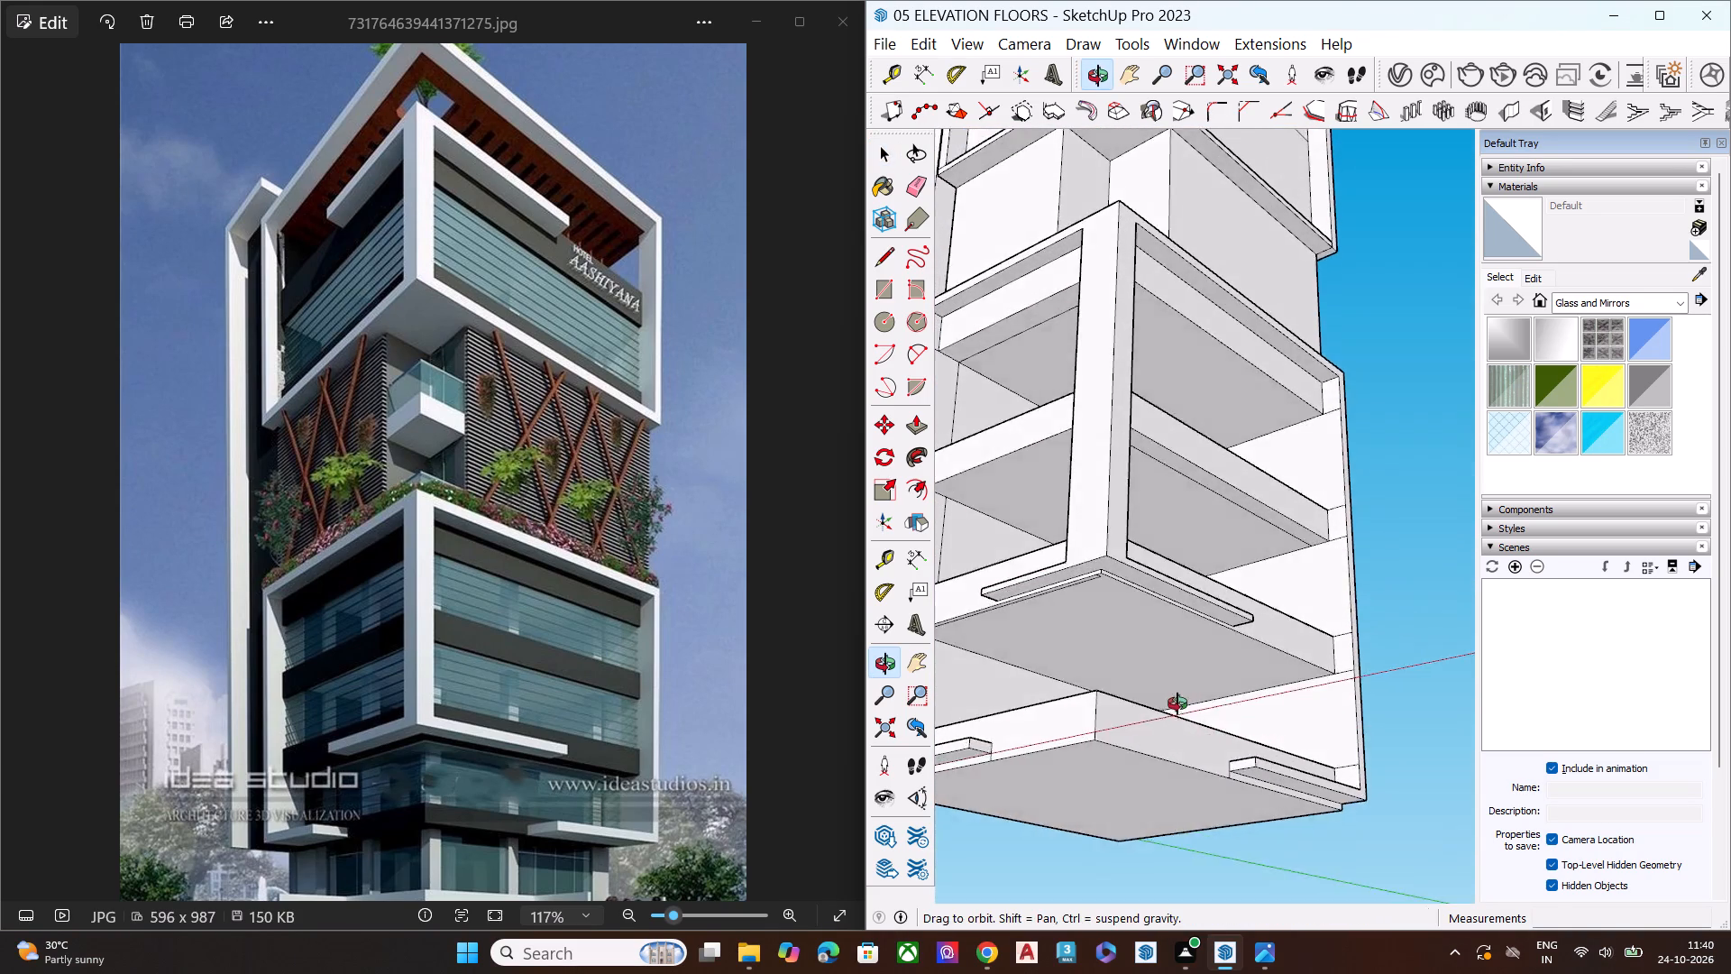
# Erase the leftover column outlines and strip lines on the base slab's top face, from the front corner towards the side wall.
pyautogui.moveTo(1177, 703); pyautogui.dragTo(1181, 918, button='middle')
pyautogui.moveTo(1140, 731); pyautogui.dragTo(1156, 894, button='middle')
pyautogui.scroll(9, 1165, 775)
pyautogui.scroll(-1, 1164, 769)
pyautogui.scroll(3, 1164, 769)
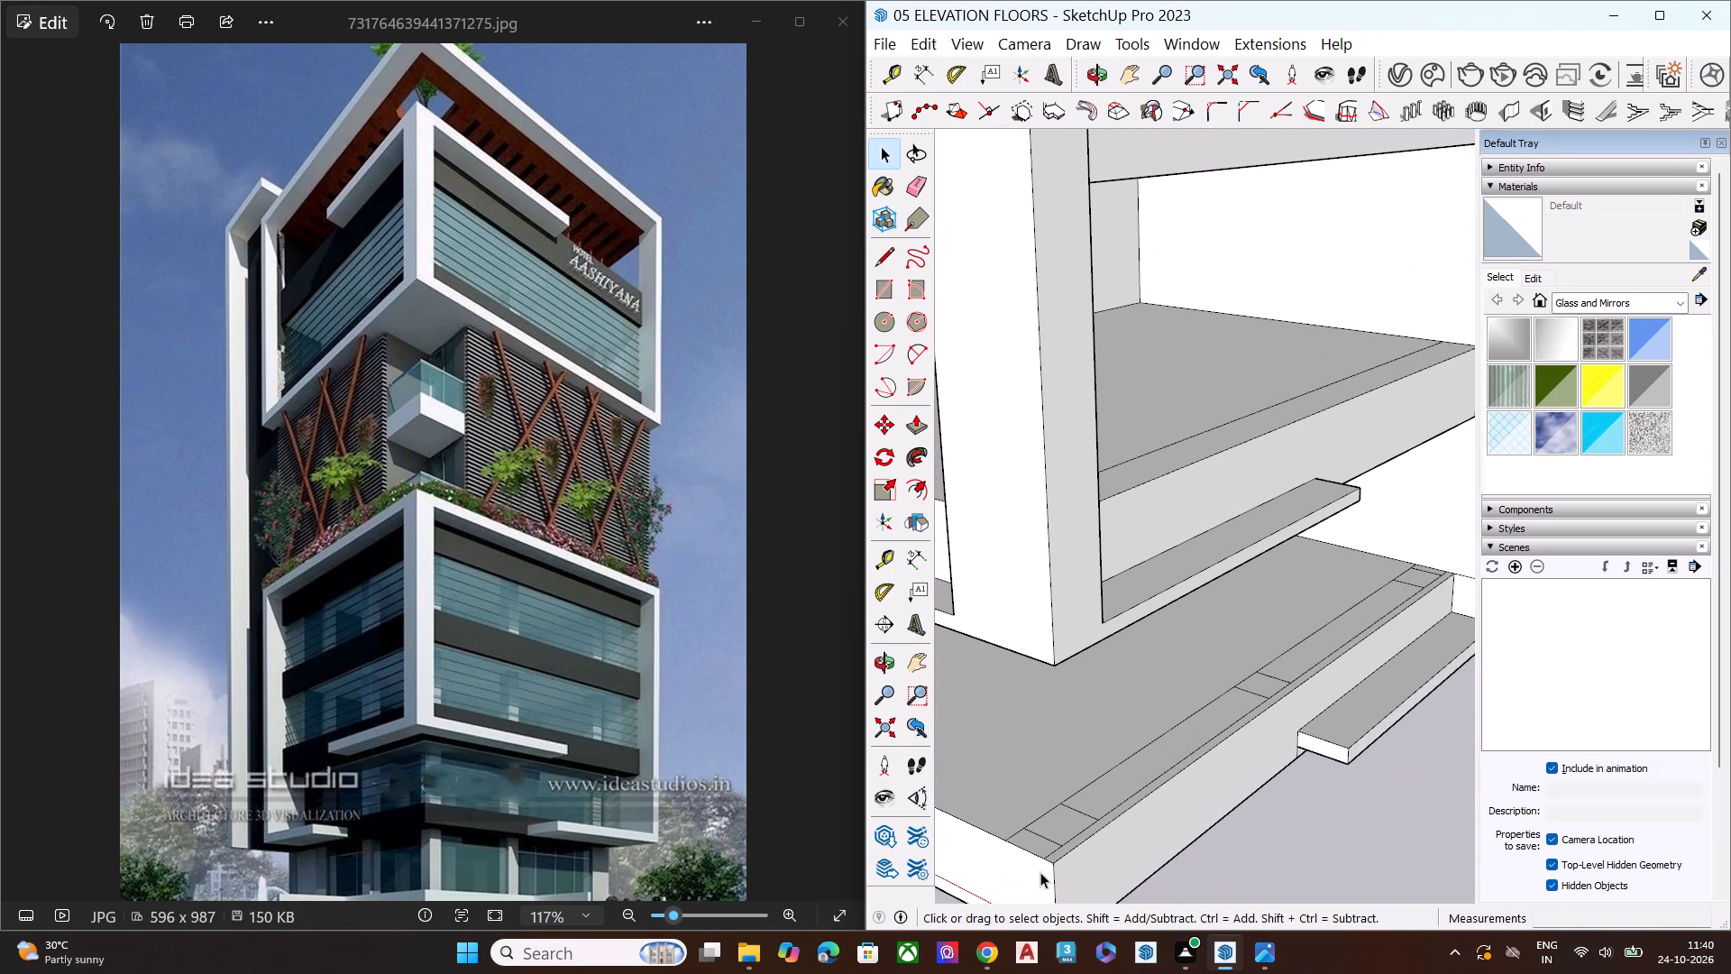
pyautogui.click(1038, 839)
pyautogui.click(1049, 834)
pyautogui.click(1051, 843)
pyautogui.scroll(-5, 1192, 785)
pyautogui.click(1277, 838)
pyautogui.moveTo(1104, 814); pyautogui.dragTo(1217, 820, button='middle')
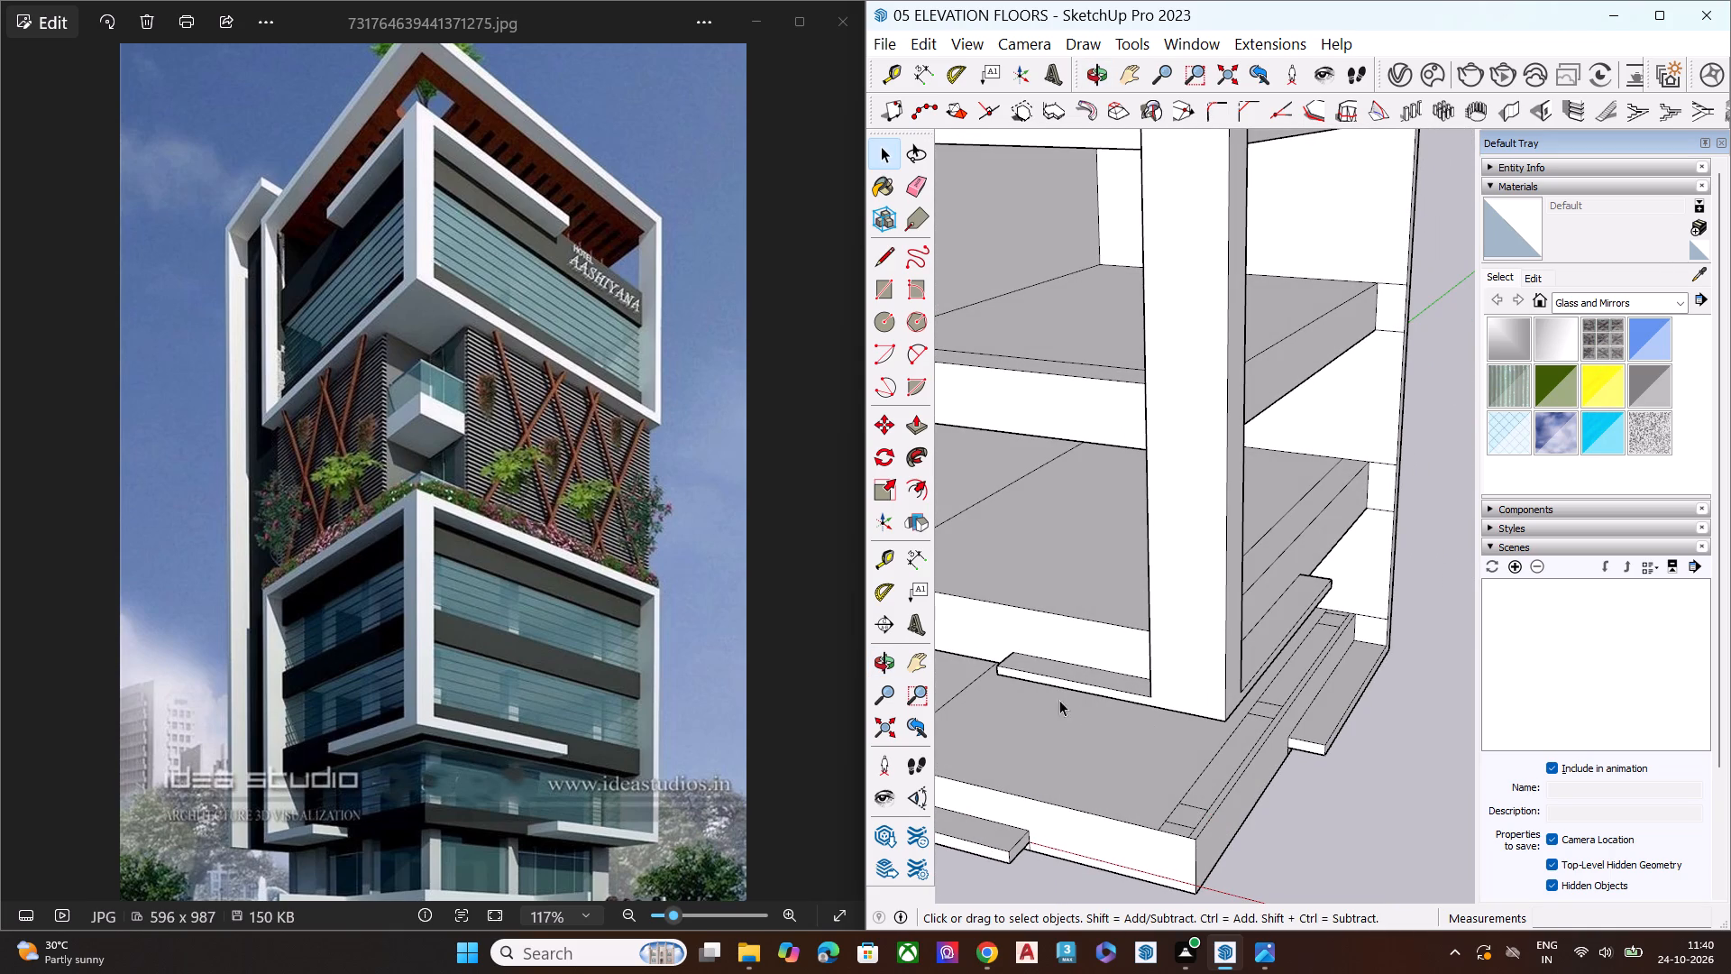
pyautogui.scroll(-6, 1023, 497)
pyautogui.moveTo(1218, 686); pyautogui.dragTo(1152, 786, button='middle')
pyautogui.scroll(3, 1152, 786)
pyautogui.scroll(-1, 1140, 785)
pyautogui.scroll(4, 1140, 784)
pyautogui.scroll(-1, 1135, 770)
pyautogui.scroll(2, 1134, 766)
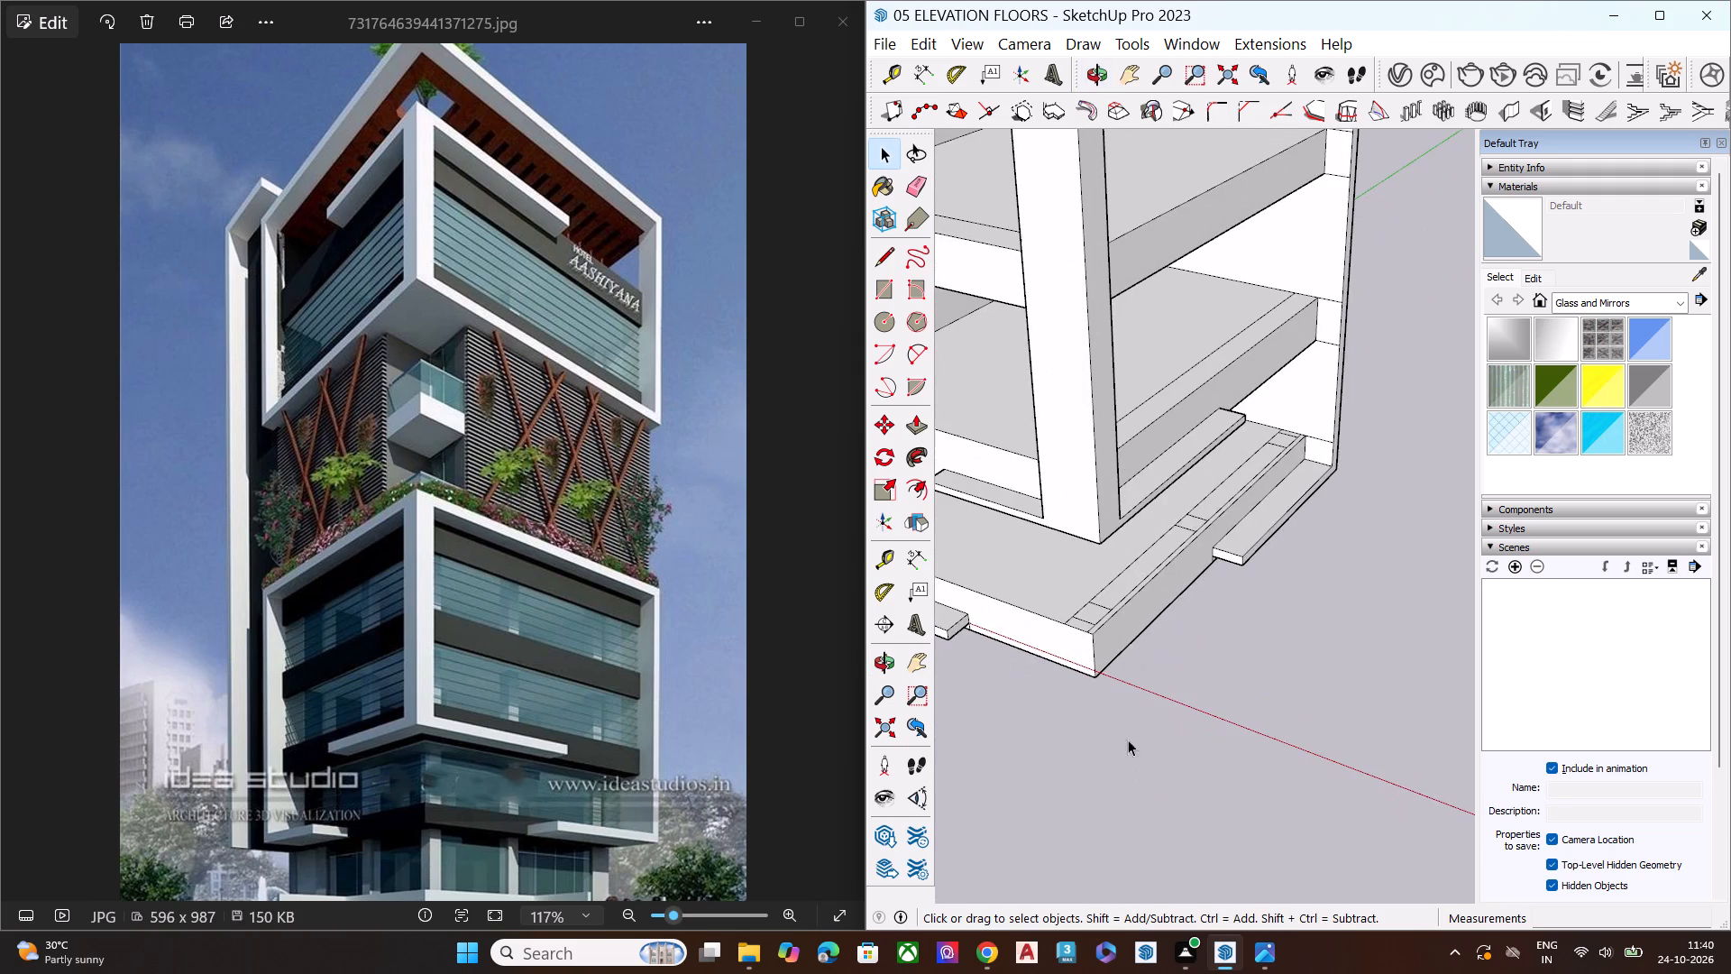
pyautogui.press('e')
pyautogui.scroll(8, 1148, 686)
pyautogui.scroll(4, 997, 571)
pyautogui.click(1009, 585)
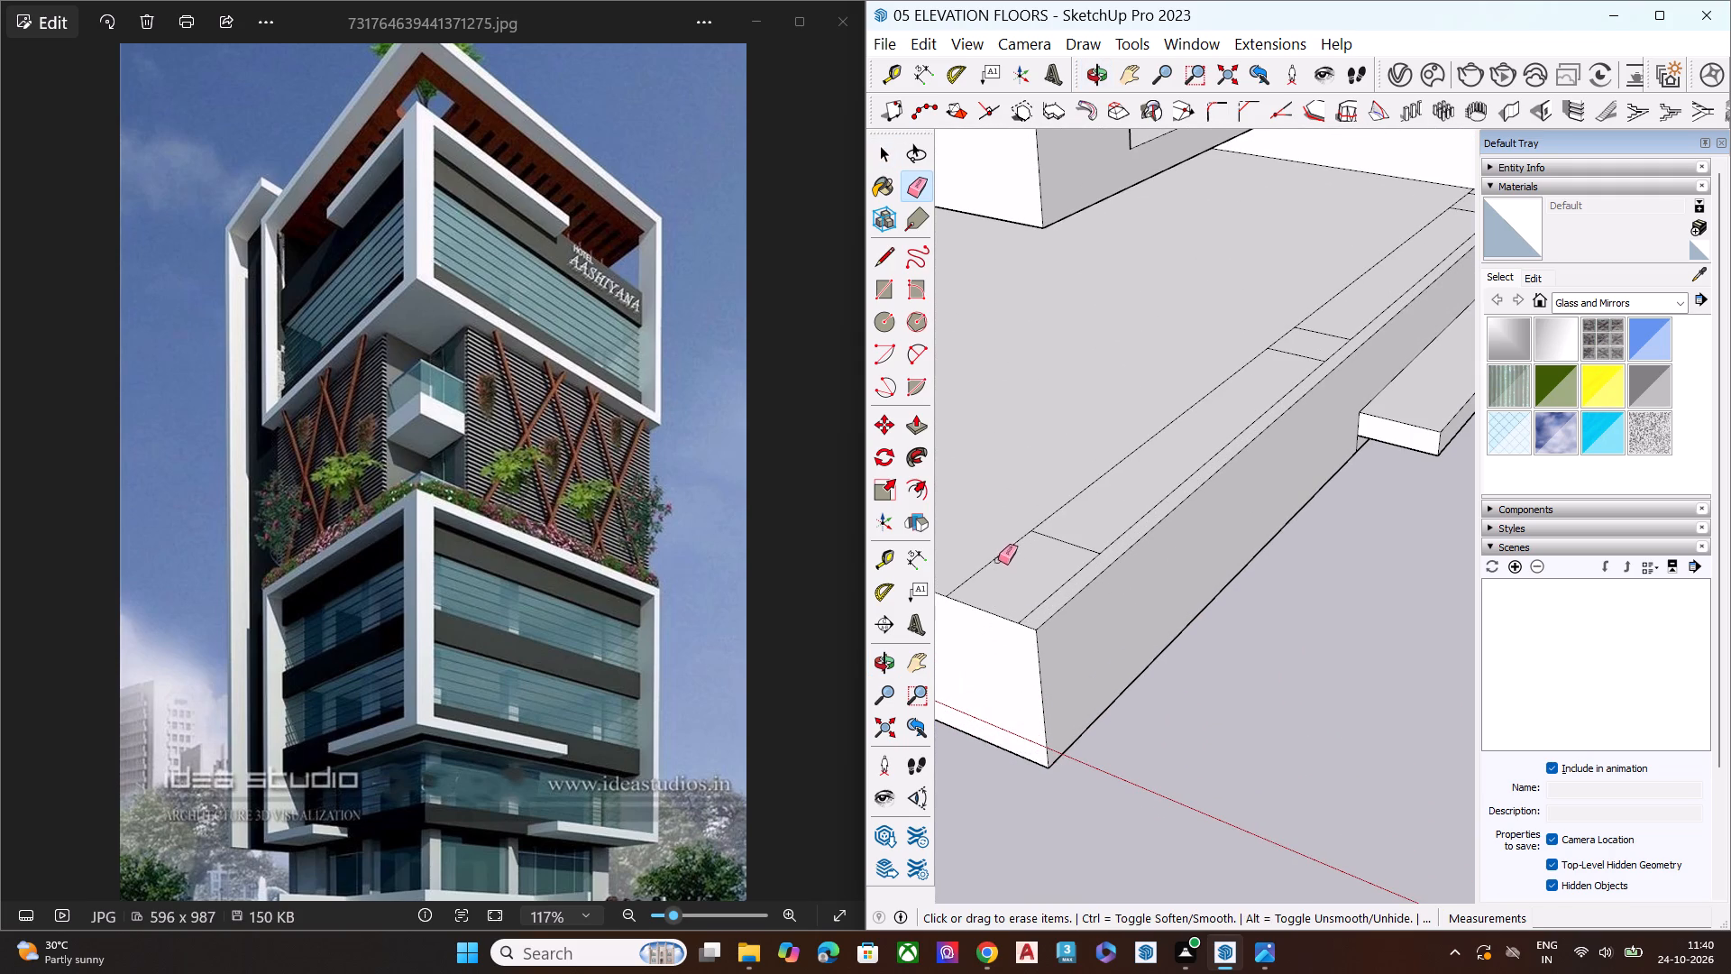
pyautogui.click(997, 554)
pyautogui.click(1056, 538)
pyautogui.click(1073, 581)
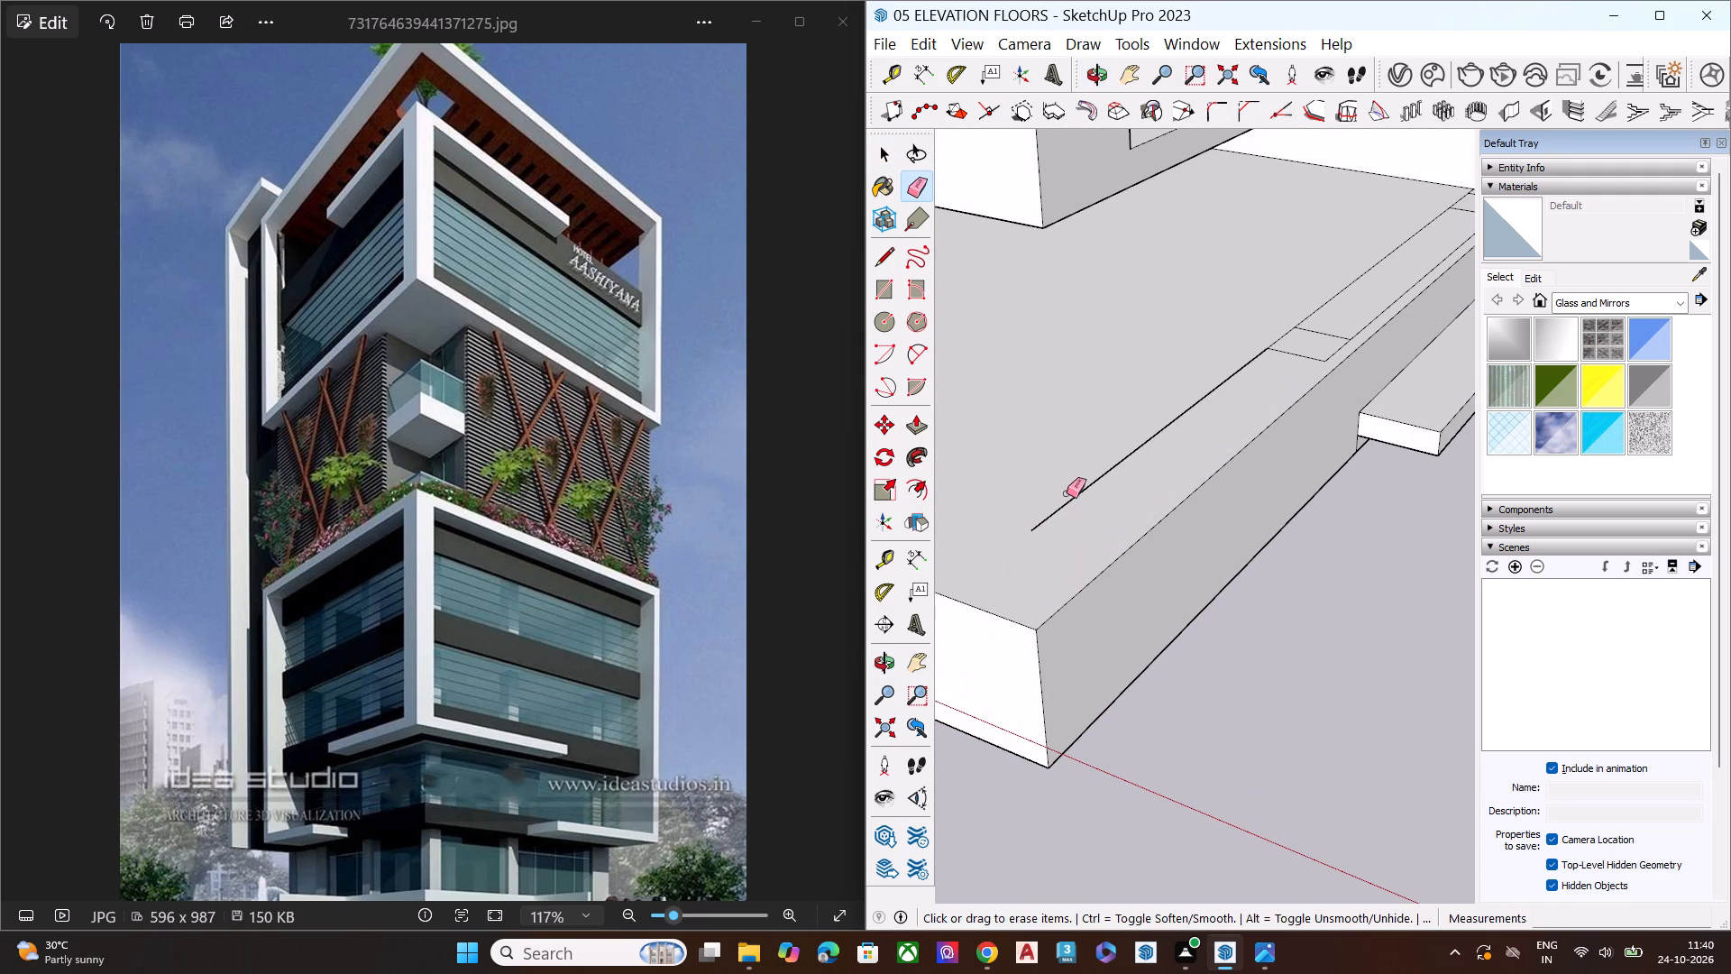
pyautogui.click(1067, 493)
pyautogui.click(1072, 497)
pyautogui.click(1314, 355)
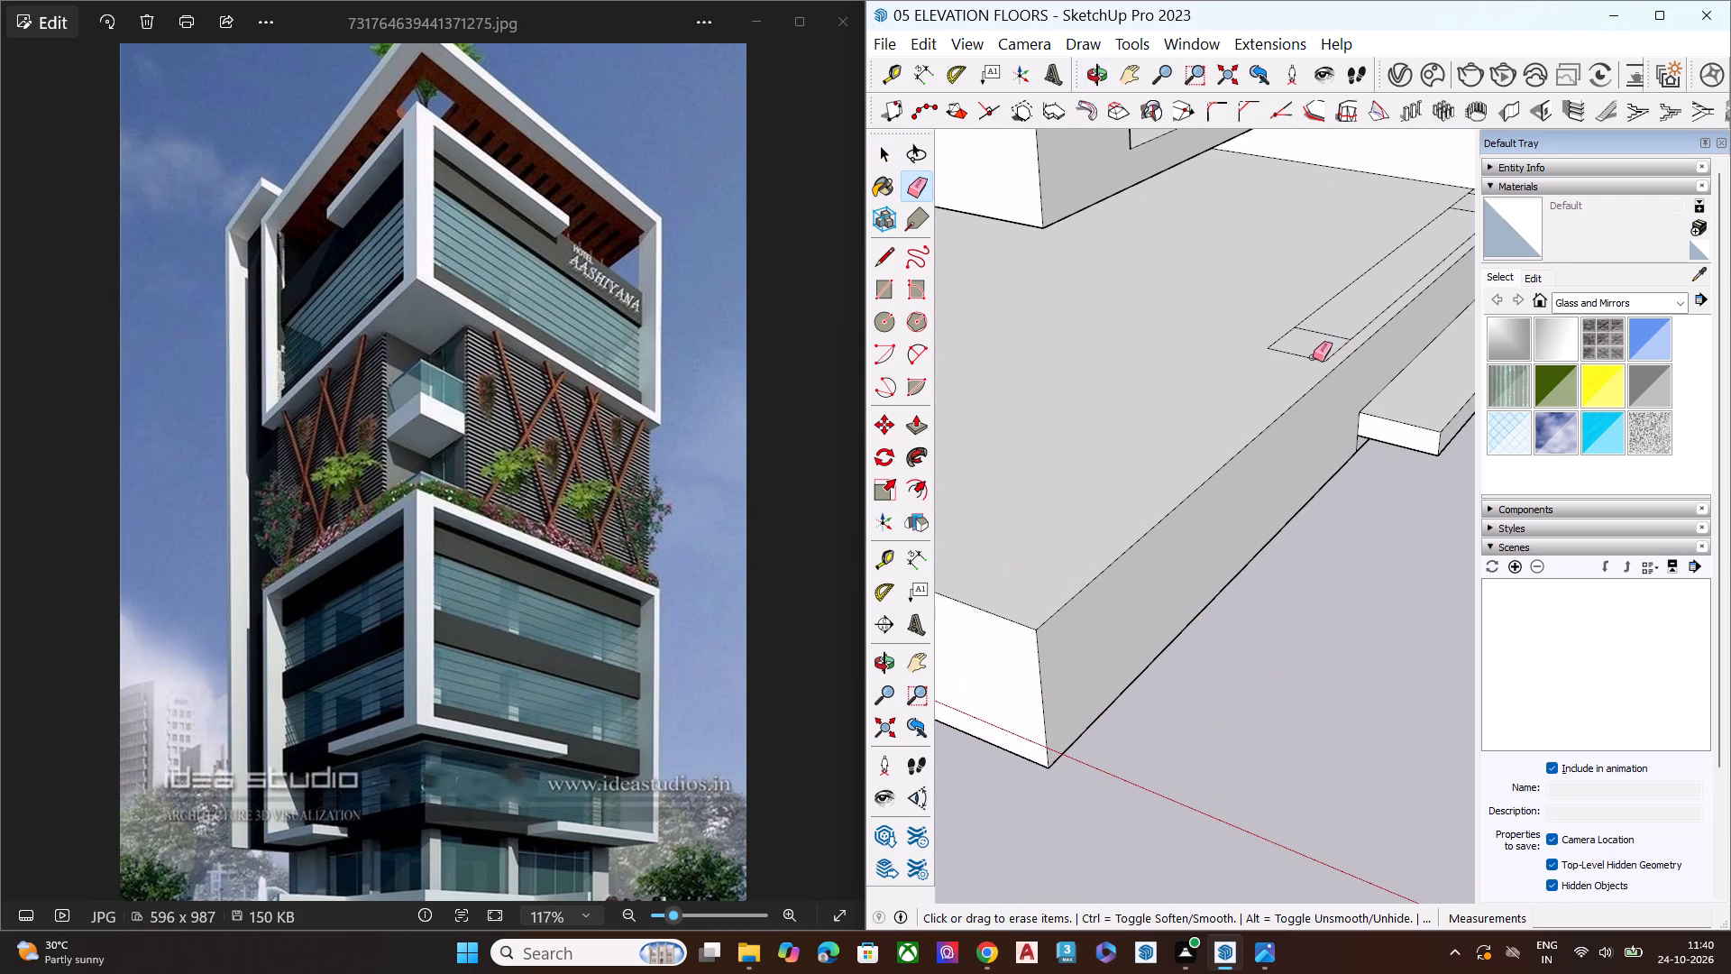
pyautogui.click(1313, 357)
pyautogui.click(1324, 335)
pyautogui.click(1316, 312)
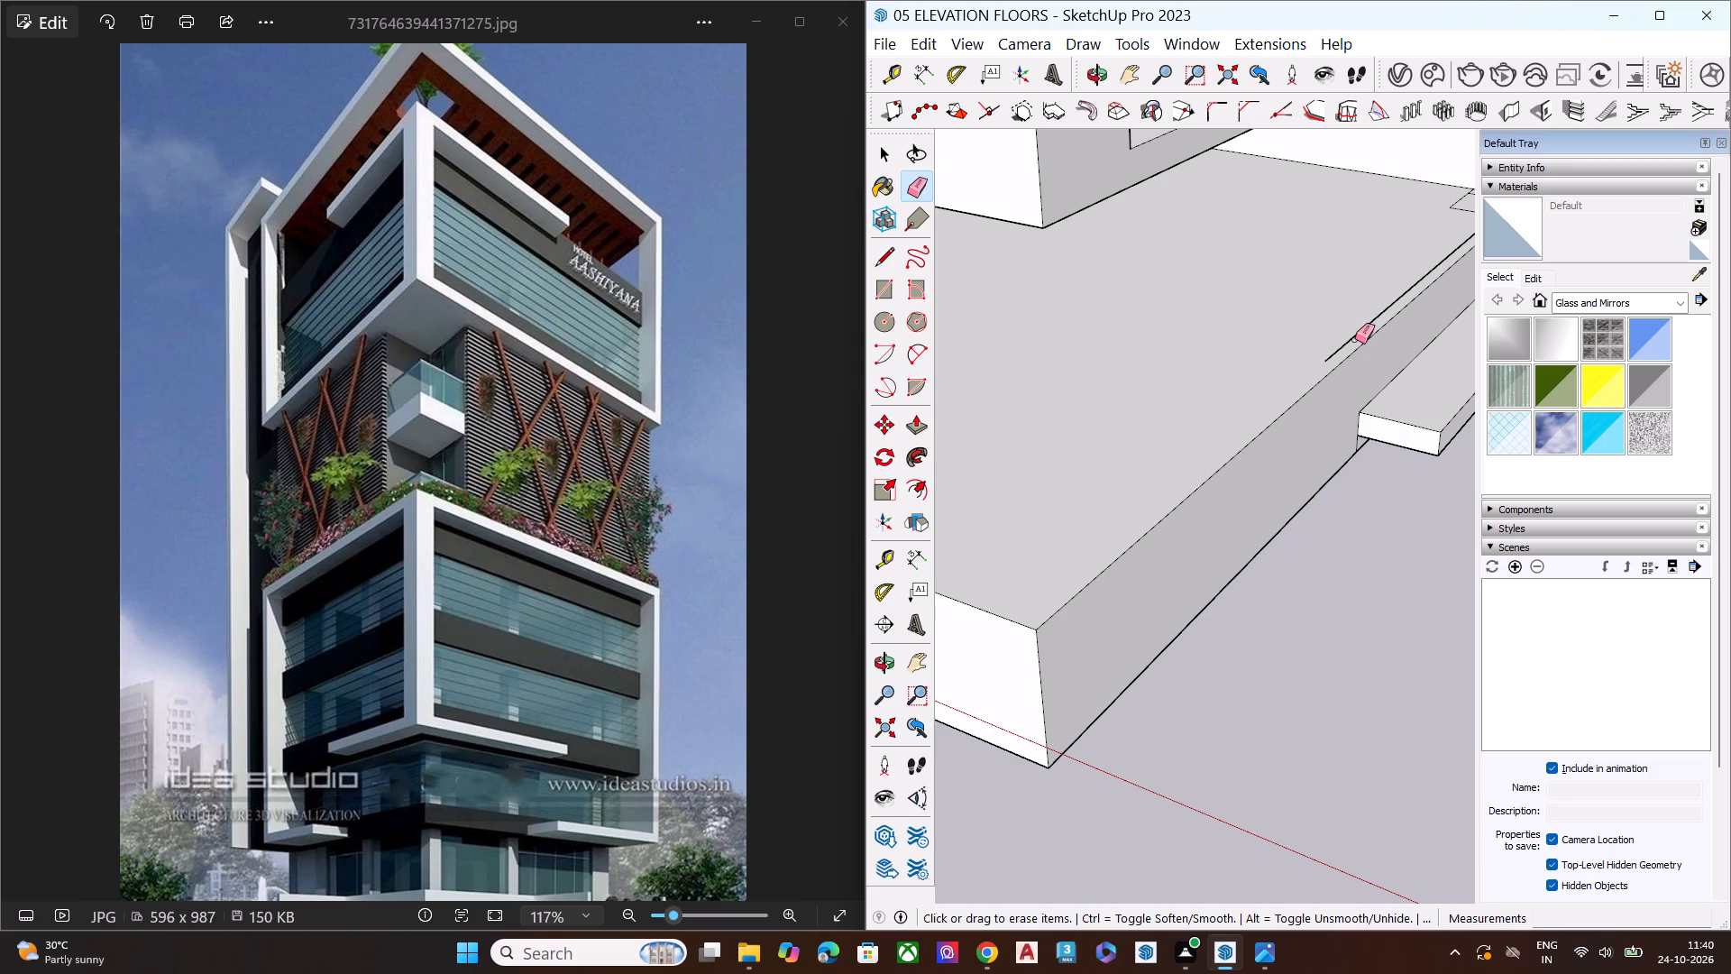
pyautogui.click(1352, 335)
# Erase the remaining rectangle outline on the base slab's top face where it meets the side wall.
pyautogui.scroll(-7, 1153, 404)
pyautogui.scroll(1, 1403, 233)
pyautogui.scroll(-2, 1406, 226)
pyautogui.scroll(6, 1406, 226)
pyautogui.scroll(-4, 1389, 239)
pyautogui.scroll(2, 1369, 271)
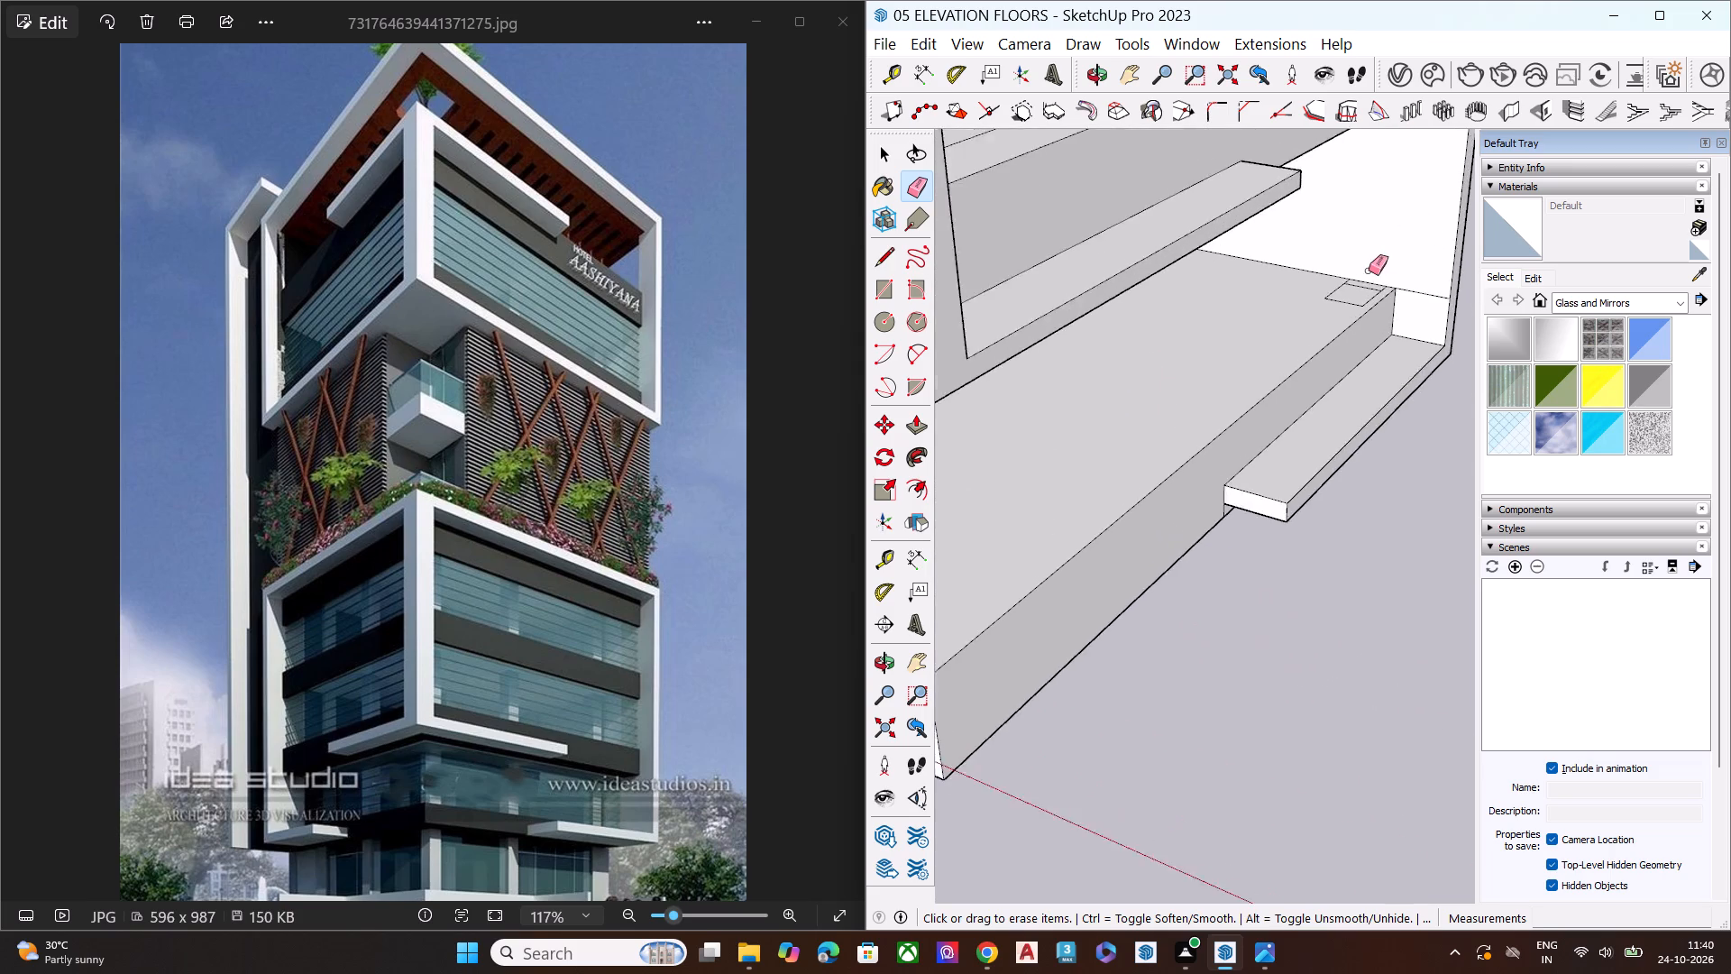
pyautogui.scroll(6, 1369, 271)
pyautogui.scroll(-1, 1368, 289)
pyautogui.scroll(7, 1369, 293)
pyautogui.click(1376, 305)
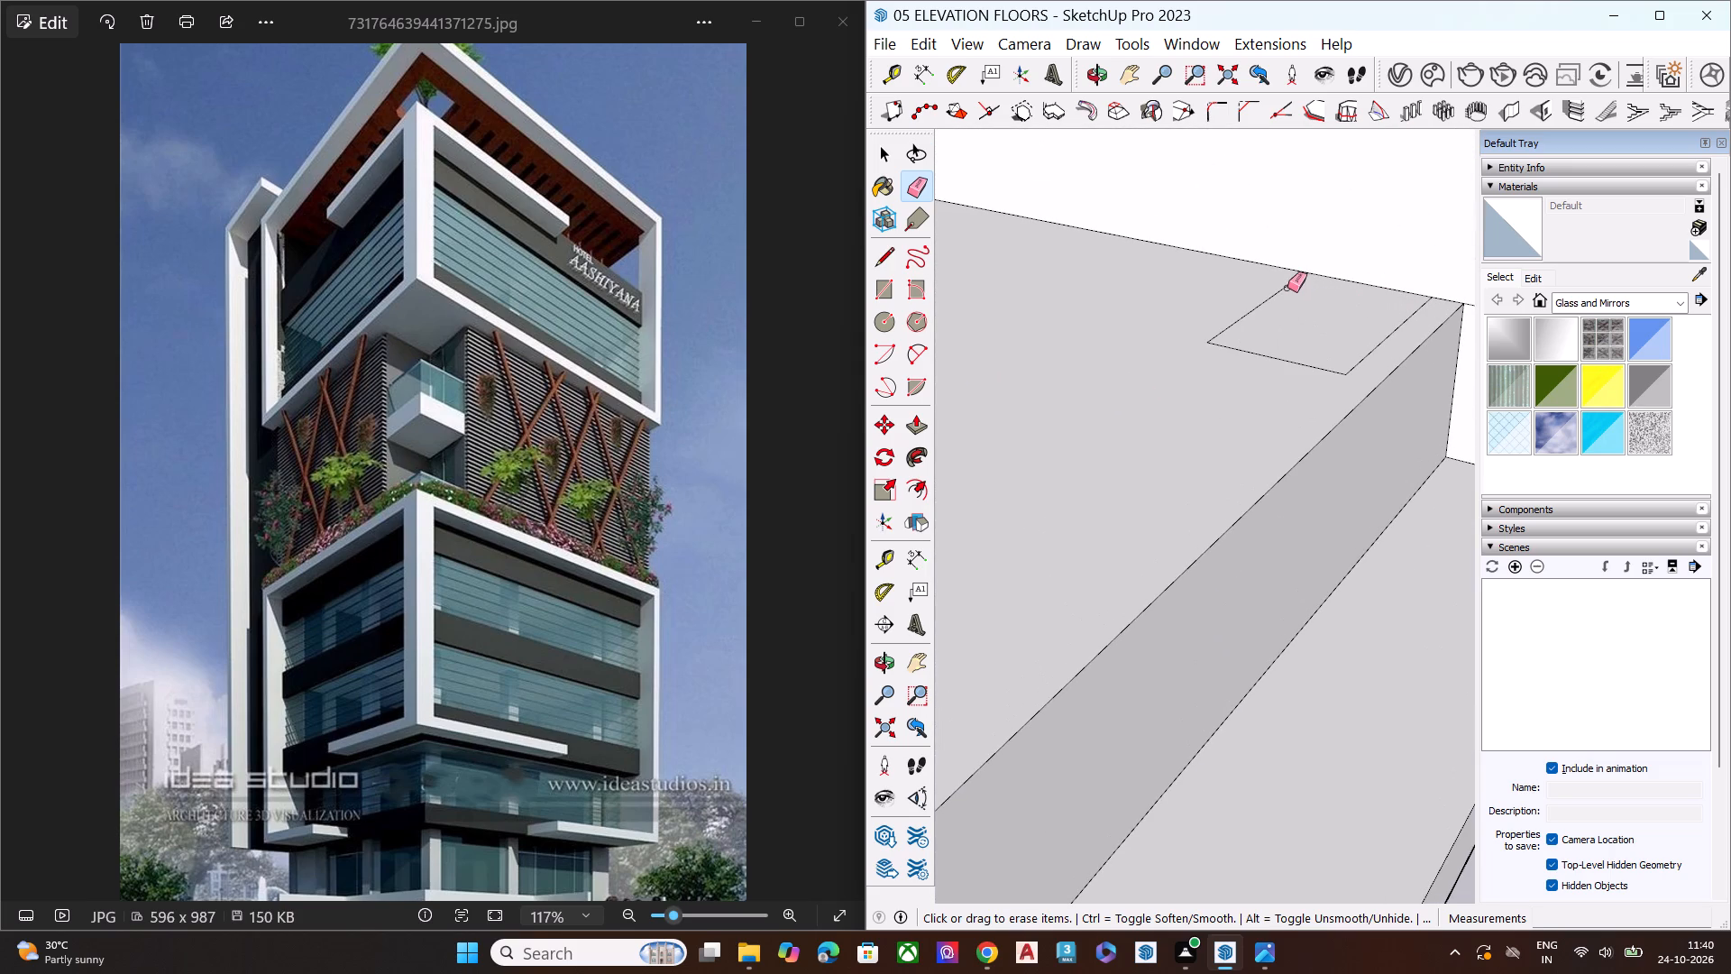
pyautogui.click(1287, 288)
pyautogui.click(1286, 363)
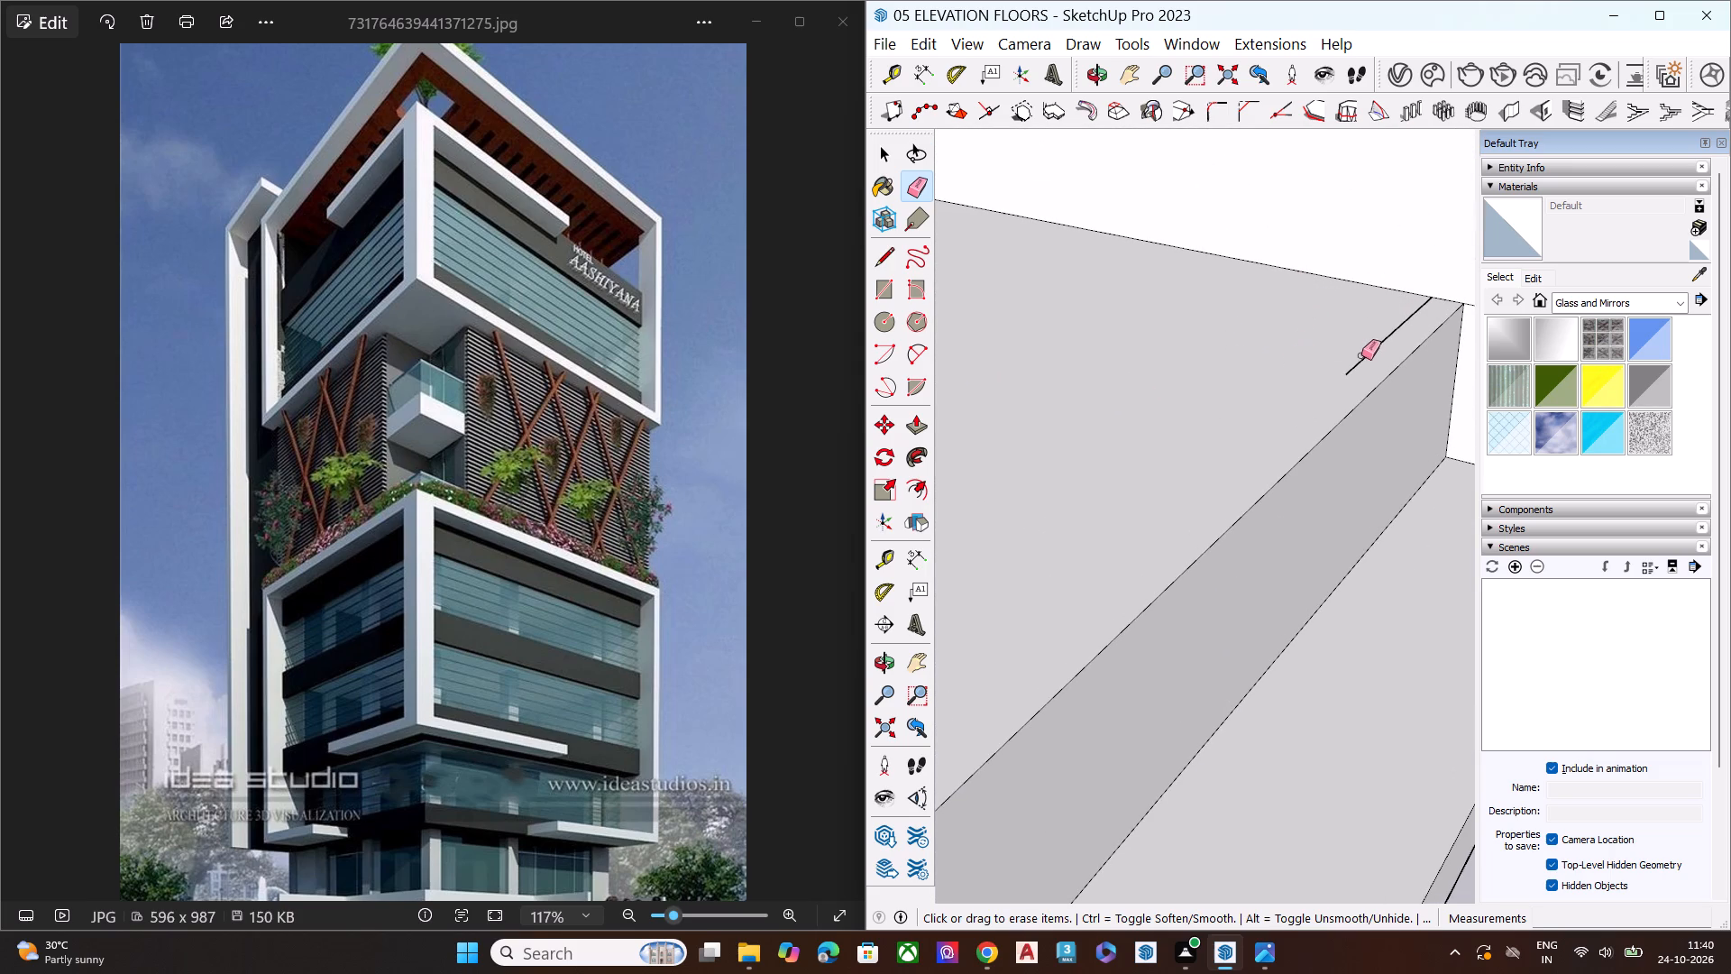
pyautogui.click(1369, 356)
pyautogui.press('space')
# Erase the short leftover edges on the side wall's inner face beside the ends of the lower block's floor slabs.
pyautogui.scroll(-3, 1169, 342)
pyautogui.scroll(1, 1150, 358)
pyautogui.scroll(-6, 1145, 368)
pyautogui.scroll(3, 1208, 400)
pyautogui.scroll(-9, 1234, 409)
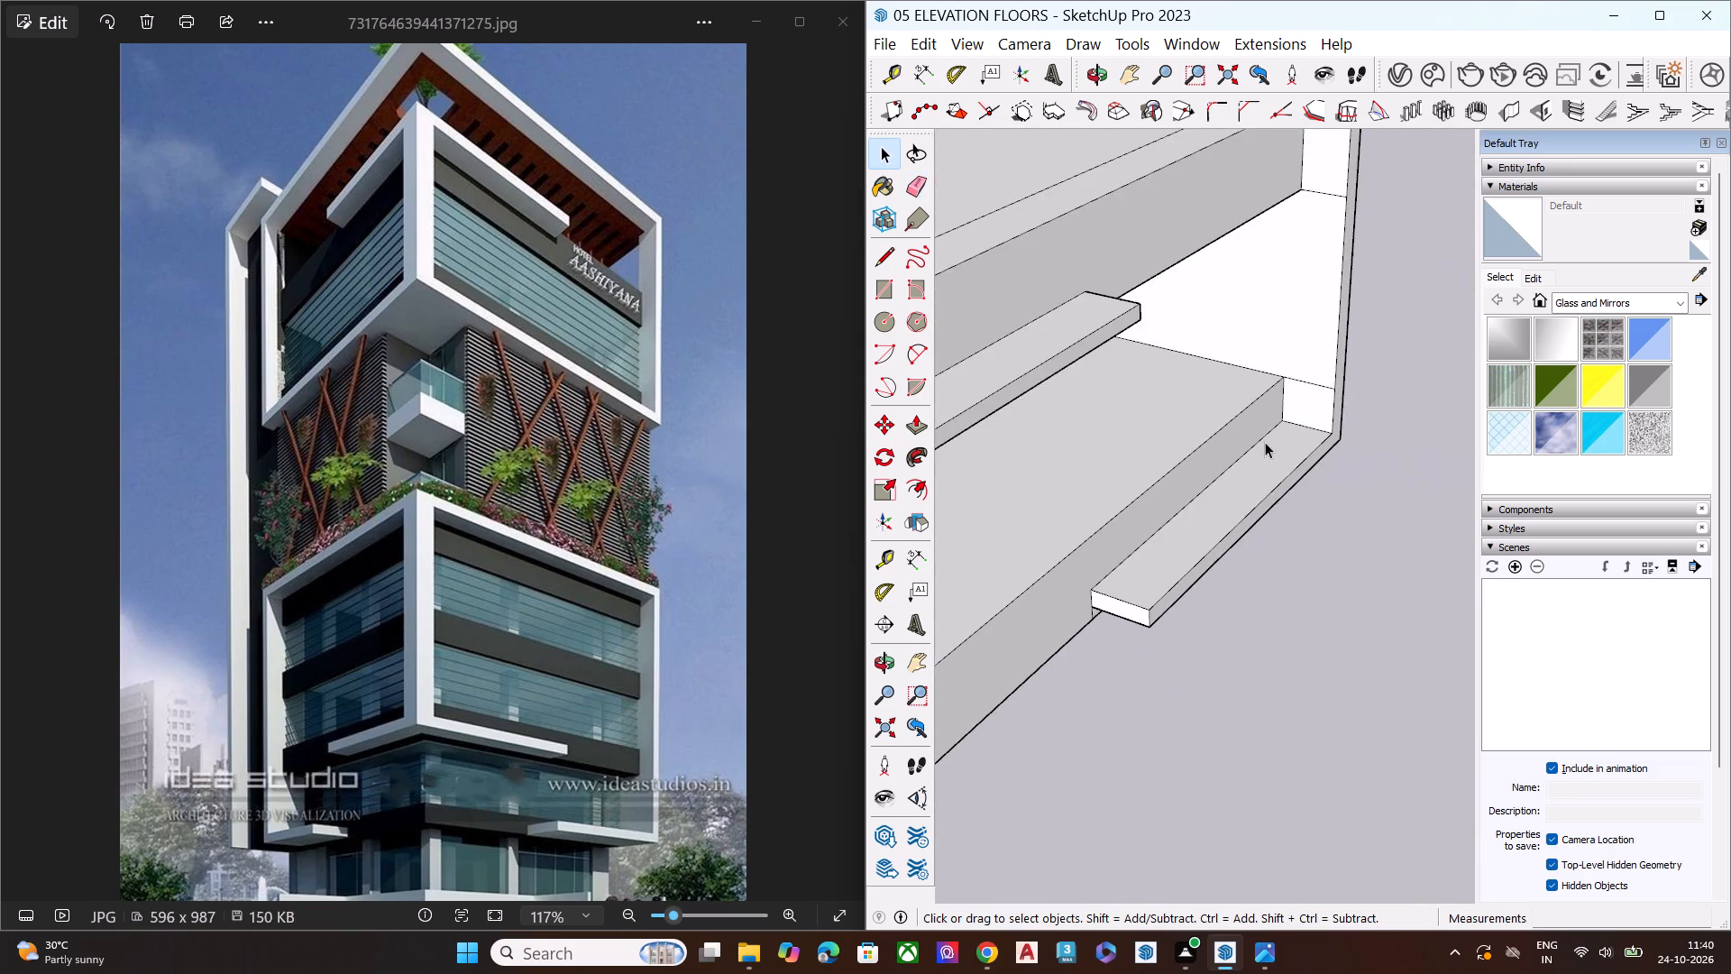
pyautogui.scroll(-5, 1282, 461)
pyautogui.scroll(1, 1282, 461)
pyautogui.scroll(-2, 1282, 465)
pyautogui.click(1301, 670)
pyautogui.press('space')
pyautogui.moveTo(1276, 571); pyautogui.dragTo(1292, 443, button='middle')
pyautogui.scroll(-8, 1271, 404)
pyautogui.moveTo(1119, 676); pyautogui.dragTo(1135, 598, button='middle')
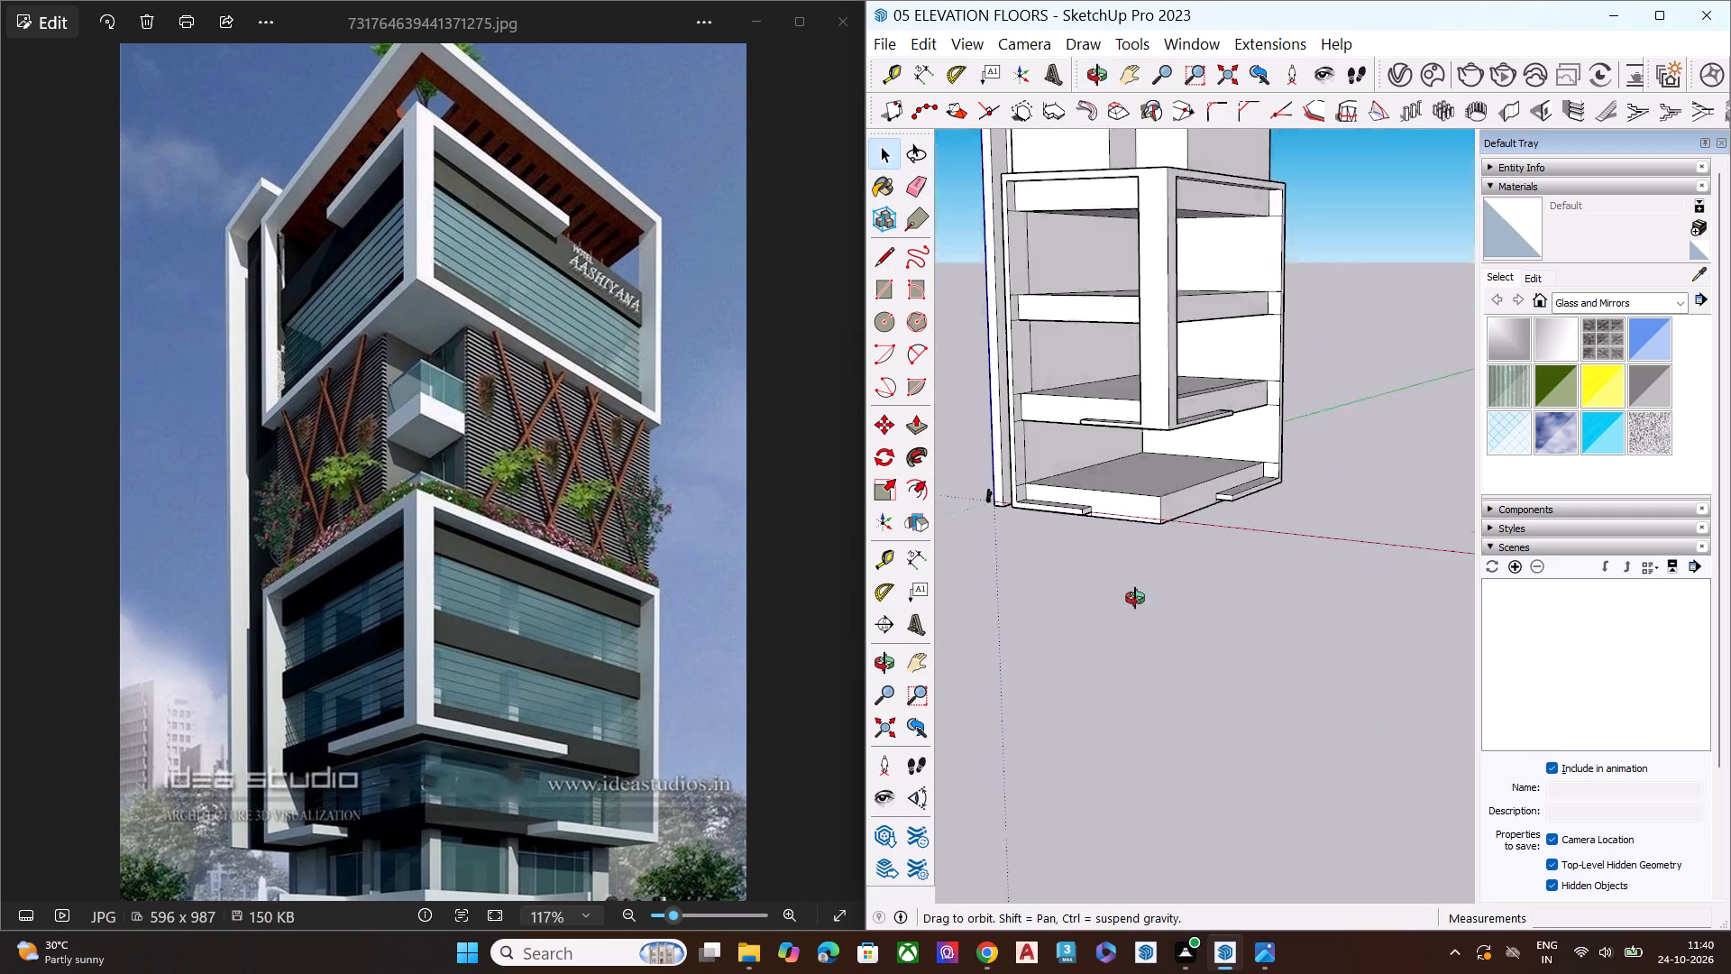
pyautogui.moveTo(1135, 598); pyautogui.dragTo(1261, 376, button='middle')
pyautogui.scroll(16, 1267, 346)
pyautogui.press('e')
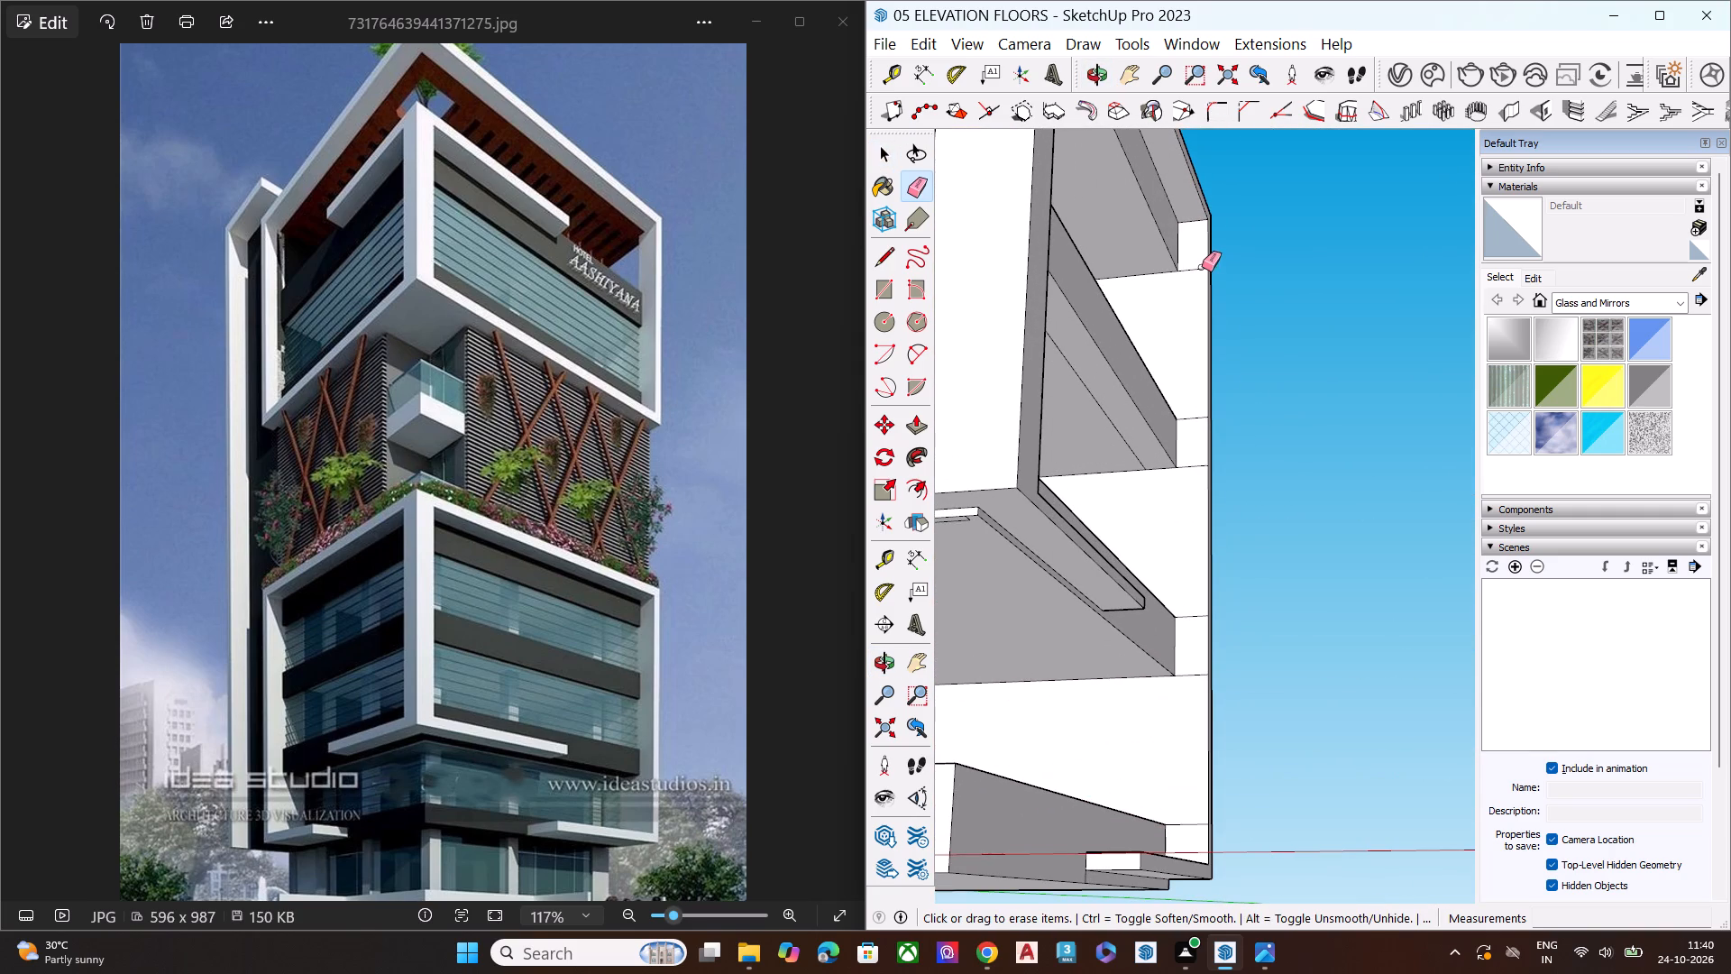
pyautogui.click(1200, 268)
pyautogui.click(1197, 418)
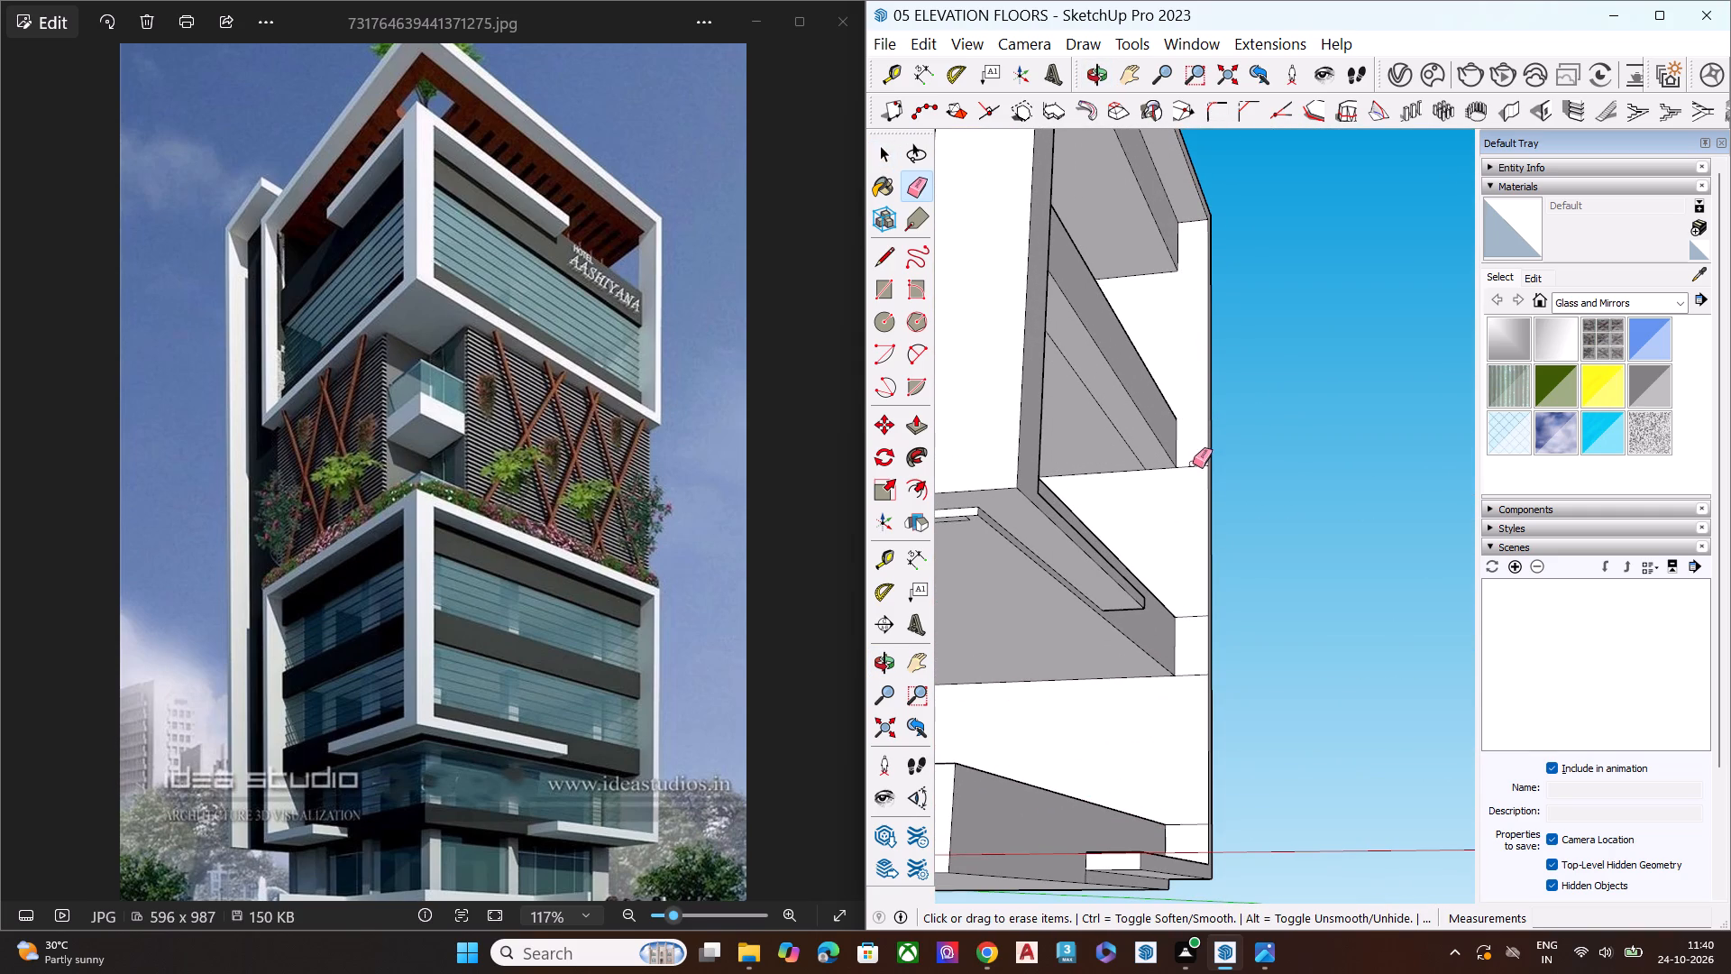
pyautogui.click(1193, 464)
pyautogui.click(1197, 466)
pyautogui.click(1195, 619)
pyautogui.click(1188, 675)
pyautogui.click(1185, 824)
pyautogui.press('space')
pyautogui.click(1254, 754)
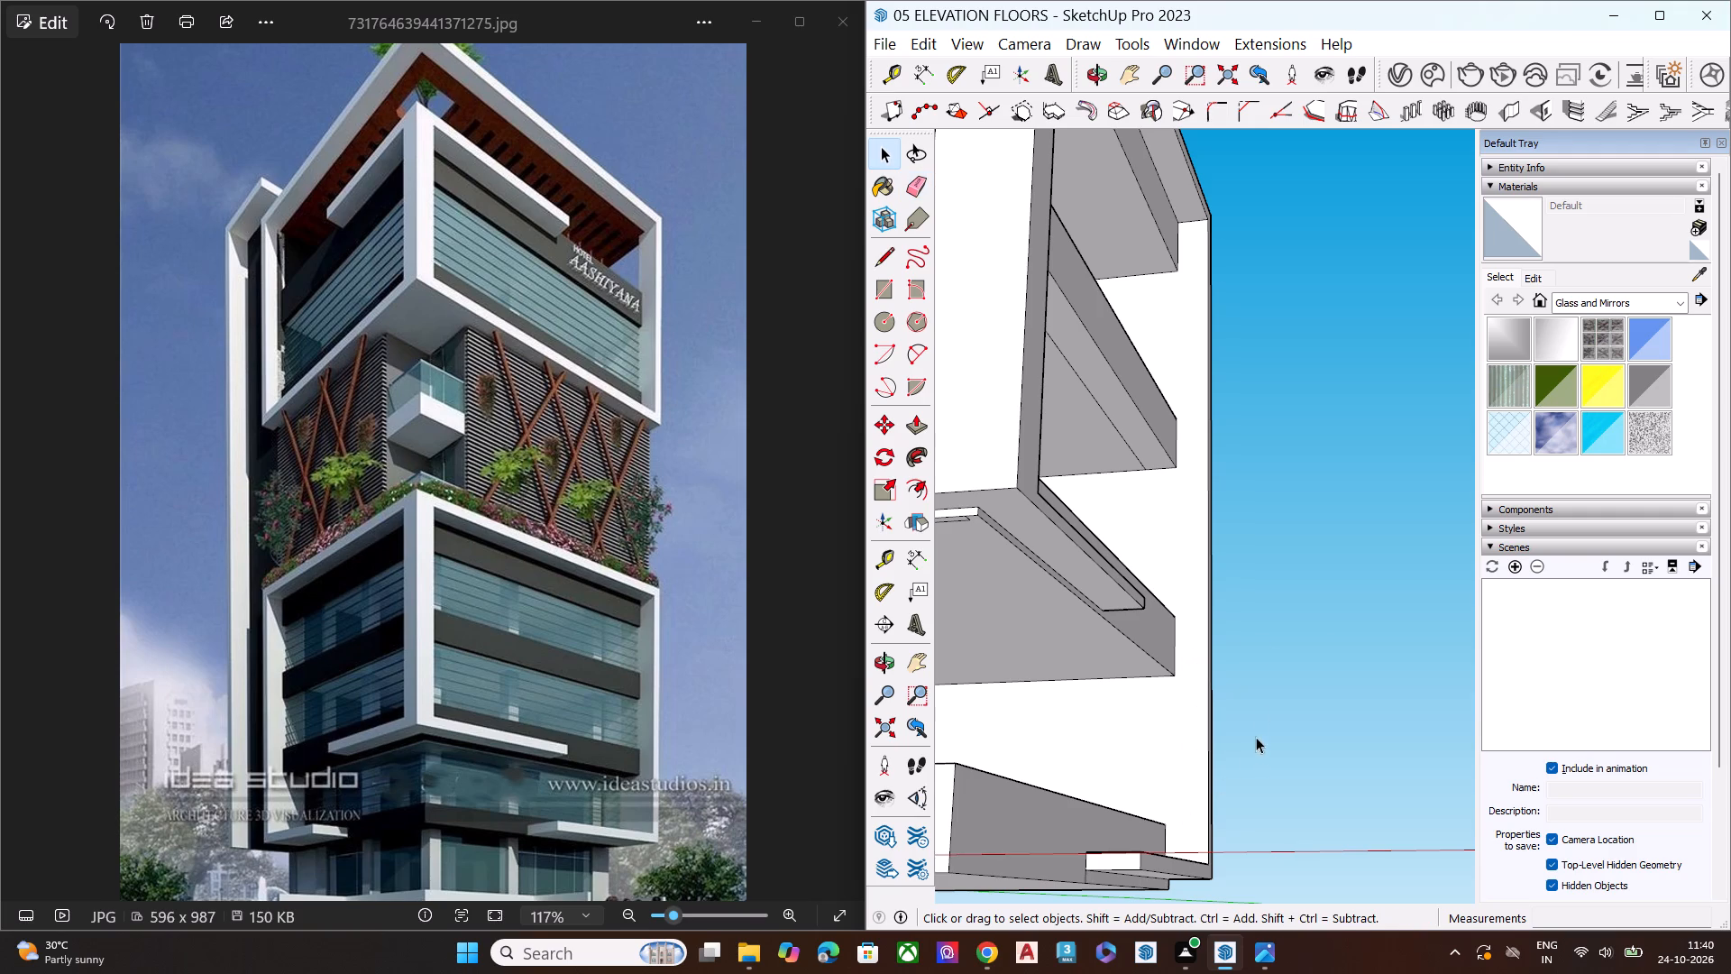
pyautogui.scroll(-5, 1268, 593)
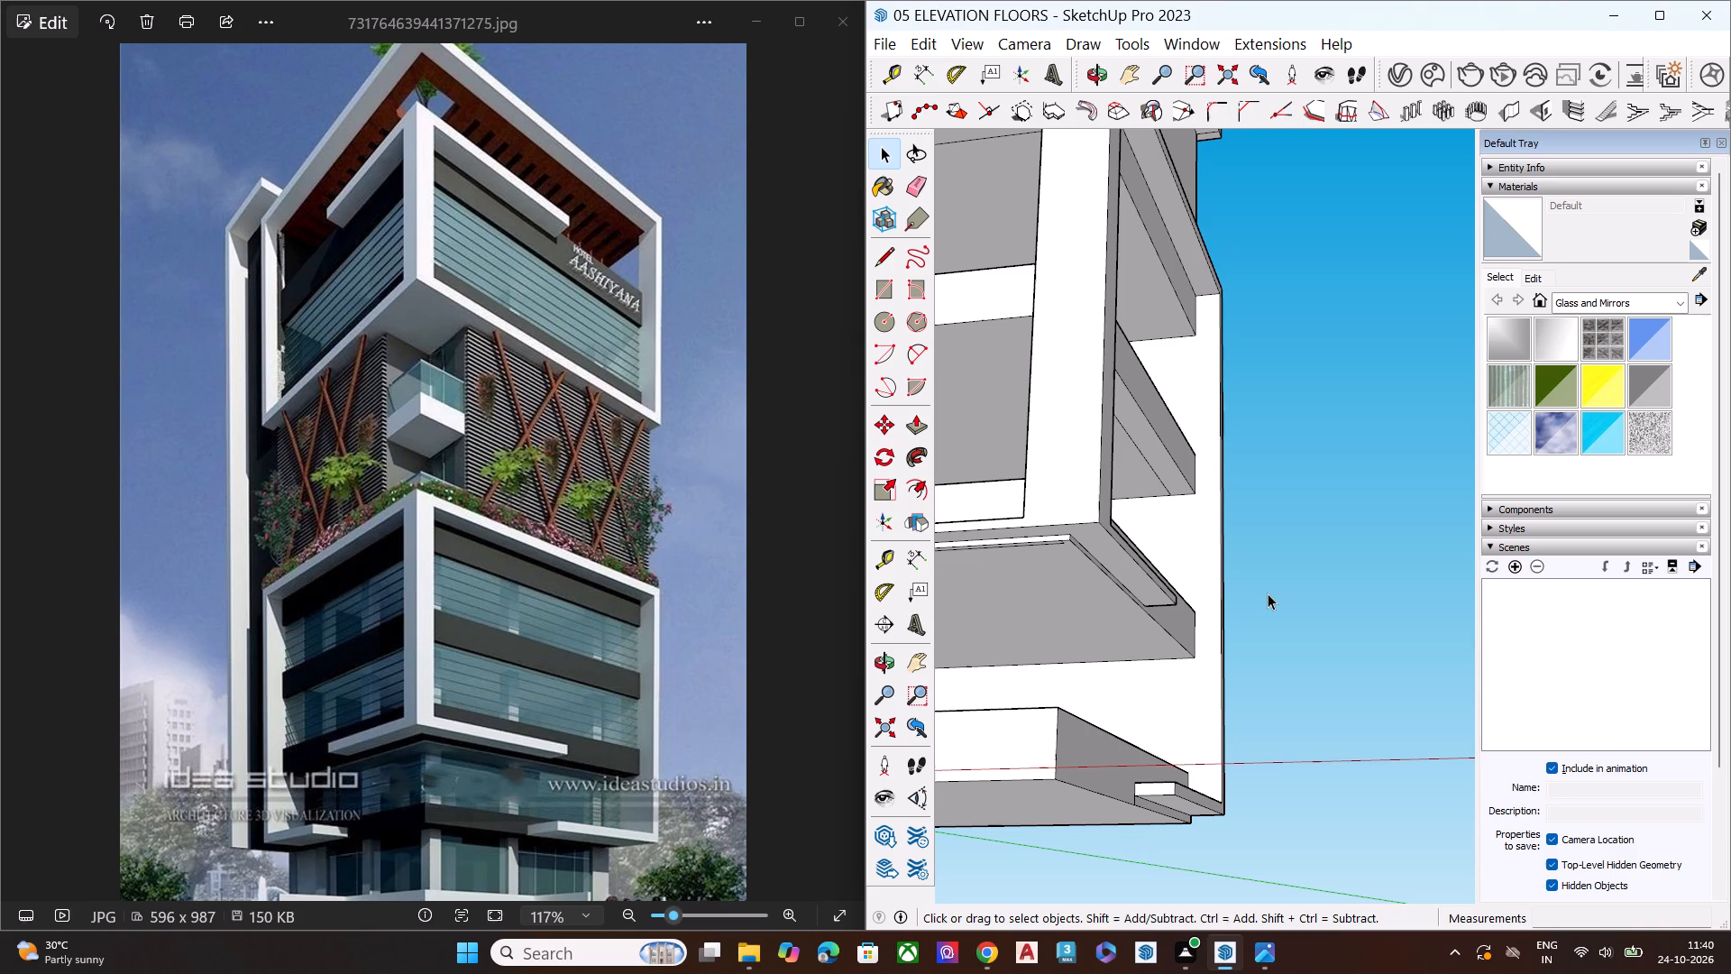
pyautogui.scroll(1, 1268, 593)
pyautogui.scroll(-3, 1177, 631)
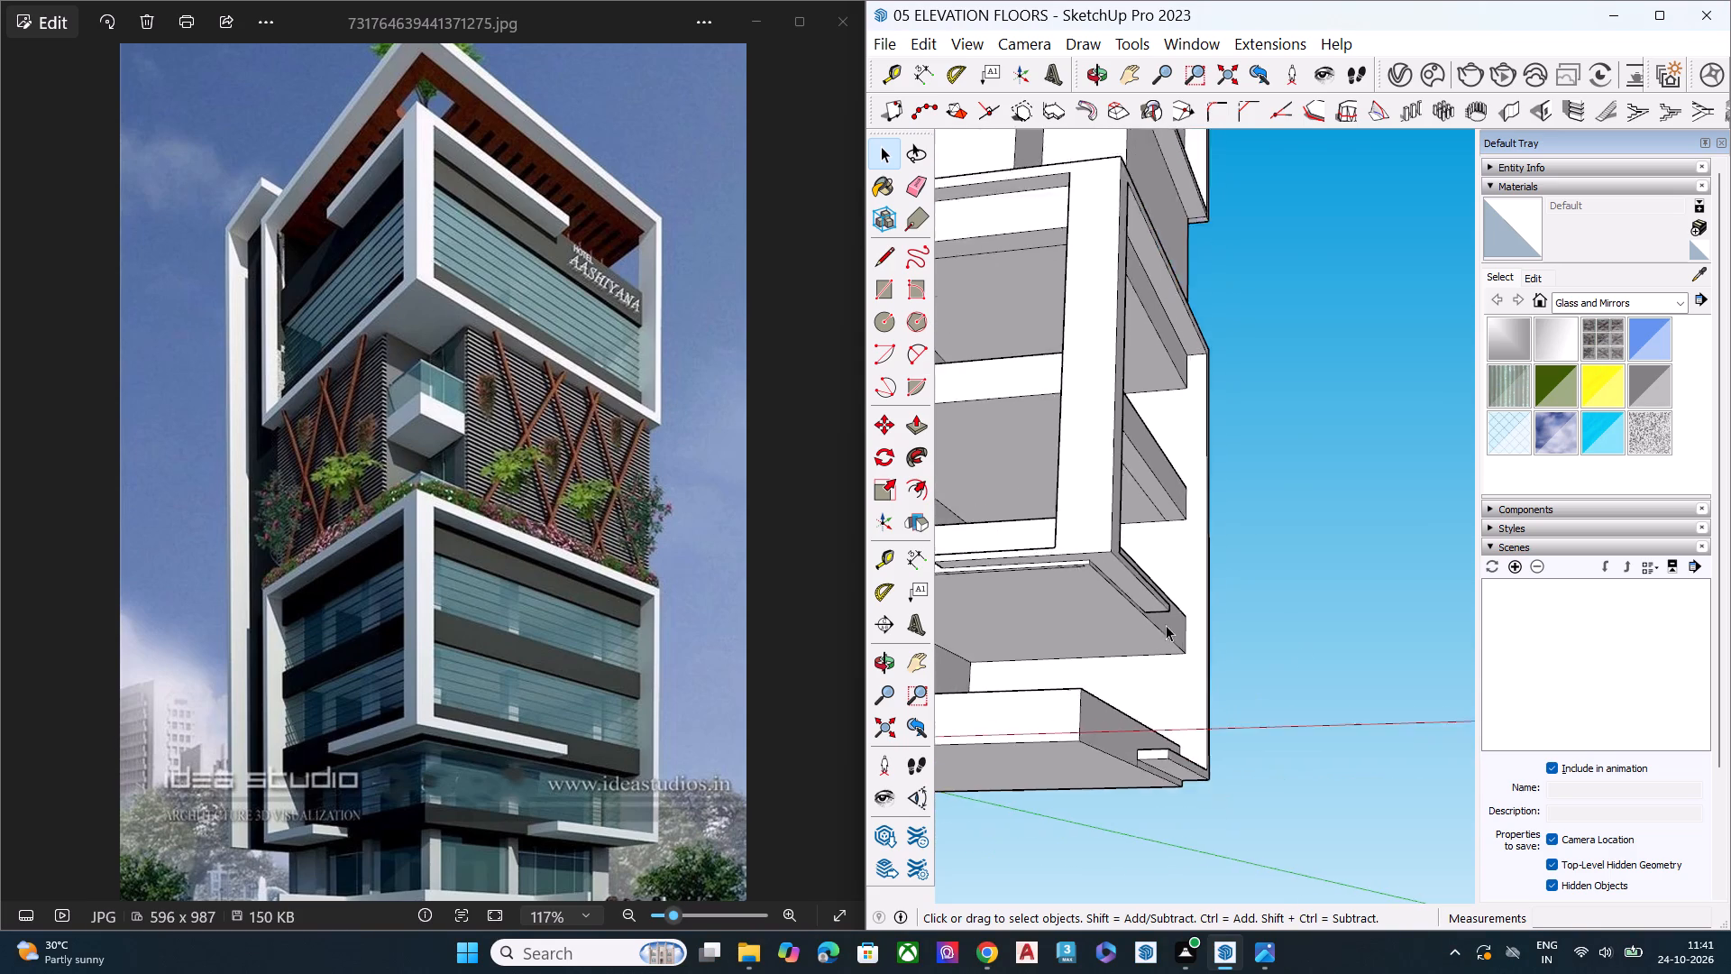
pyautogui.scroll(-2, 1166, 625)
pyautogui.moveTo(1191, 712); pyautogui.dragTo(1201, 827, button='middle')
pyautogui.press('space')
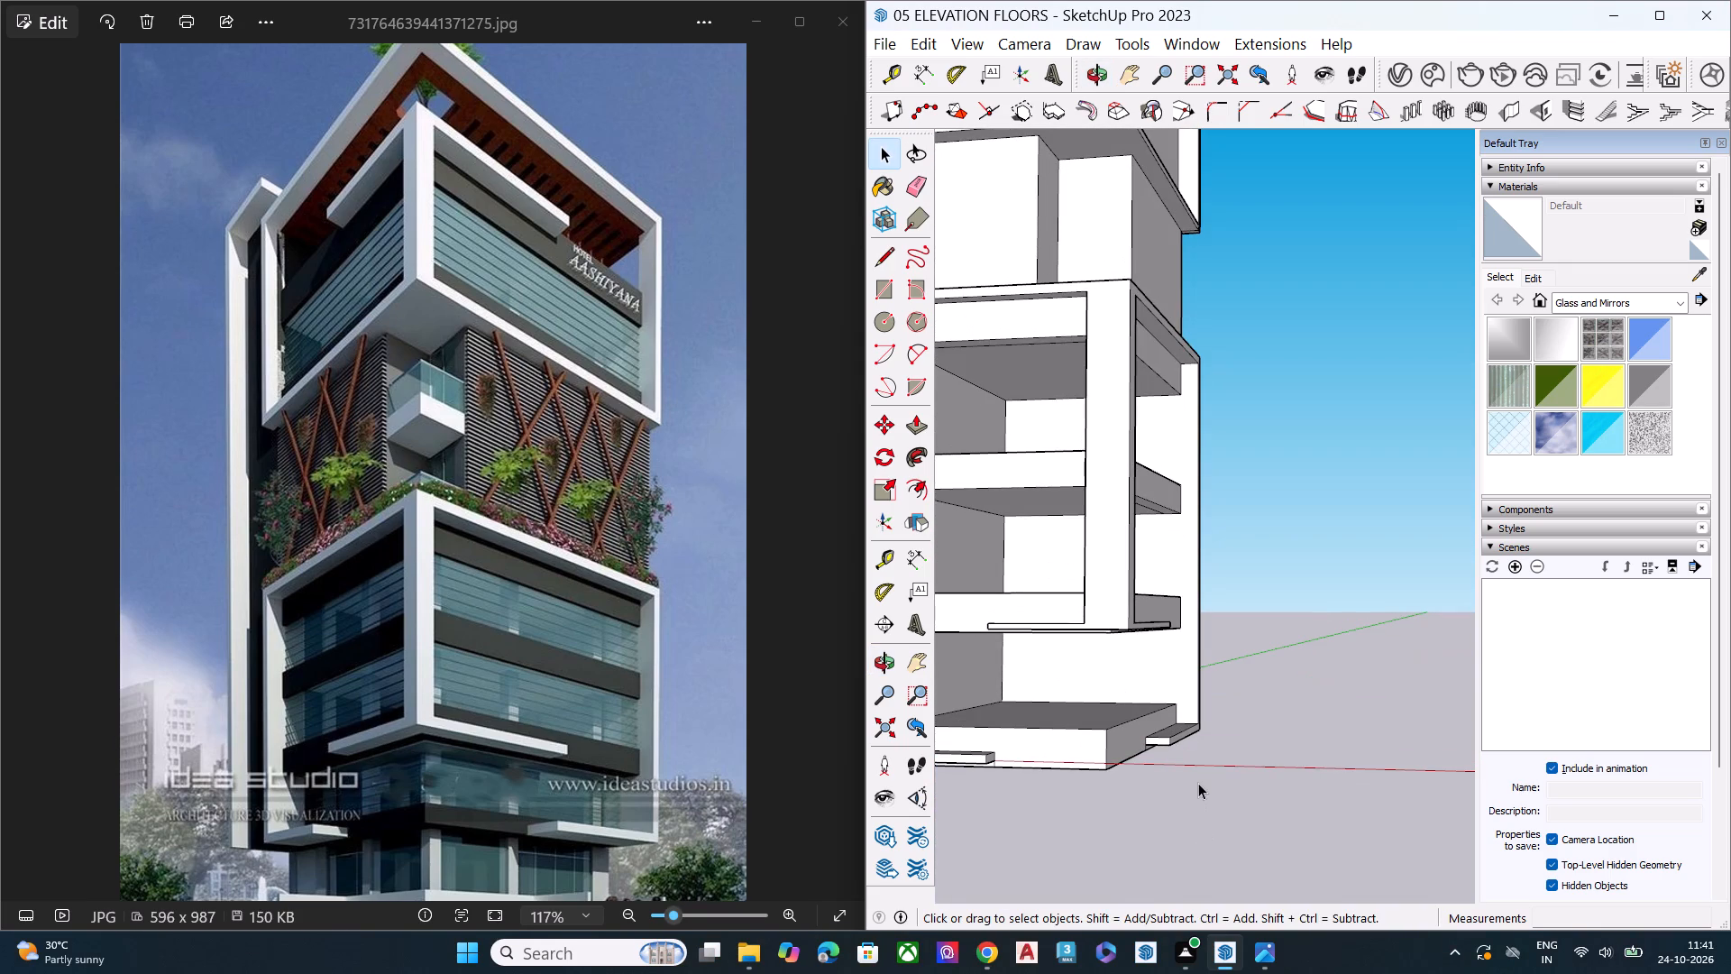
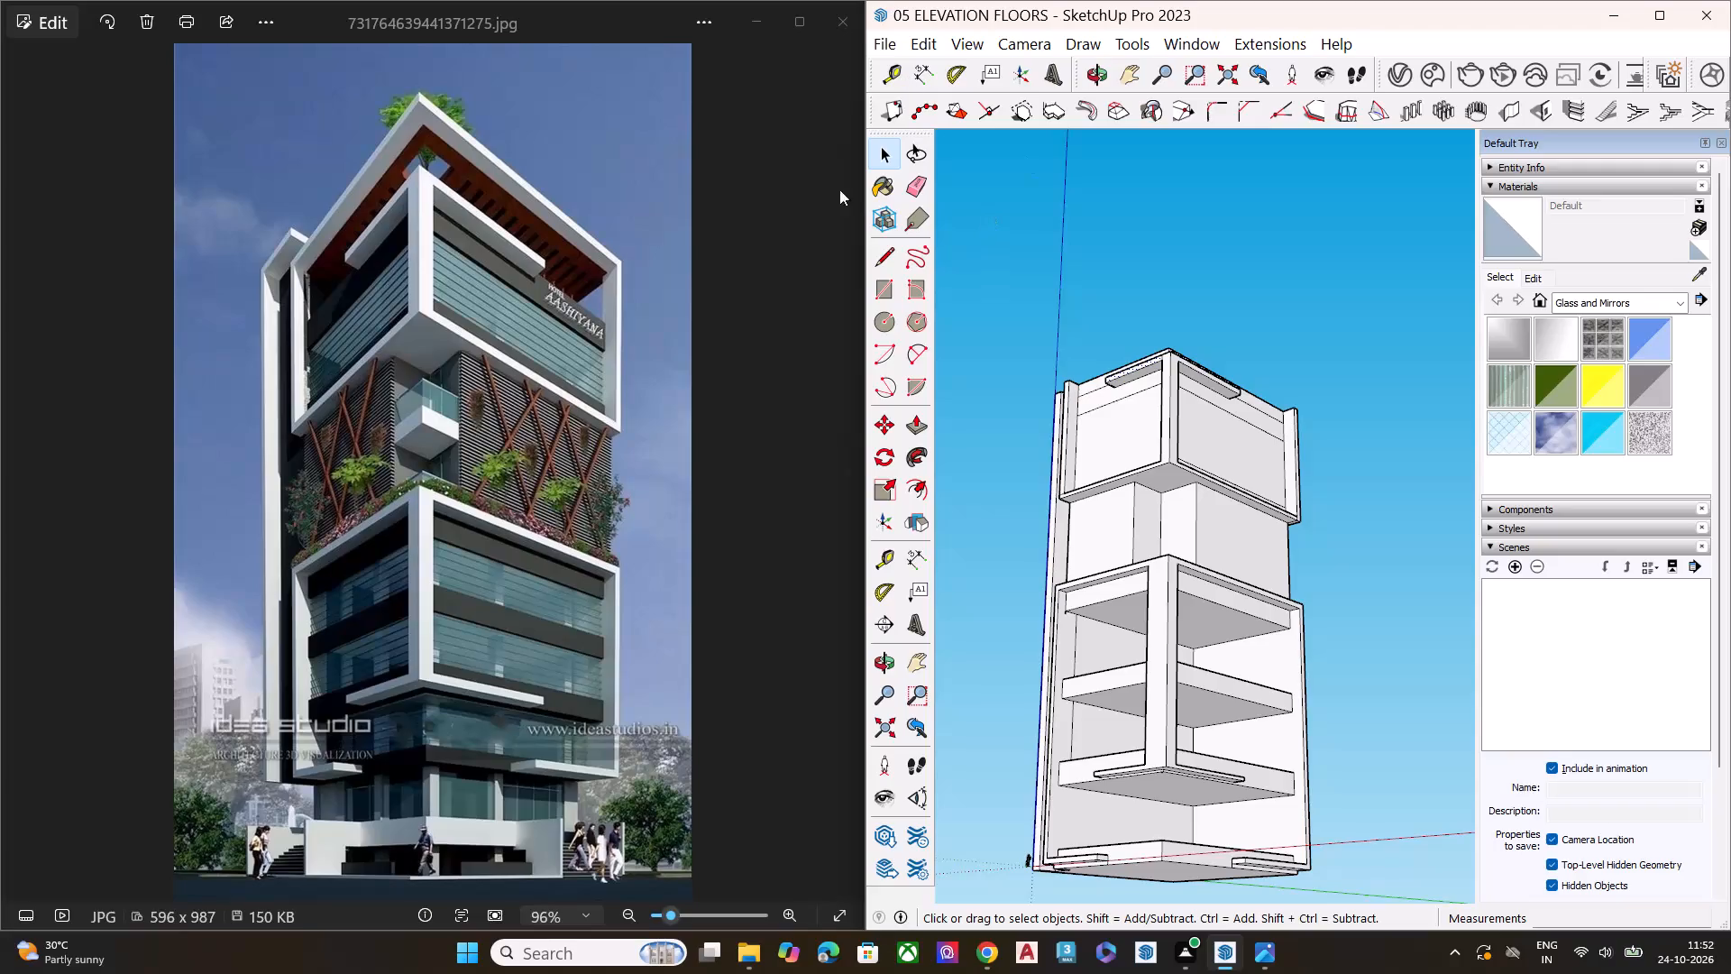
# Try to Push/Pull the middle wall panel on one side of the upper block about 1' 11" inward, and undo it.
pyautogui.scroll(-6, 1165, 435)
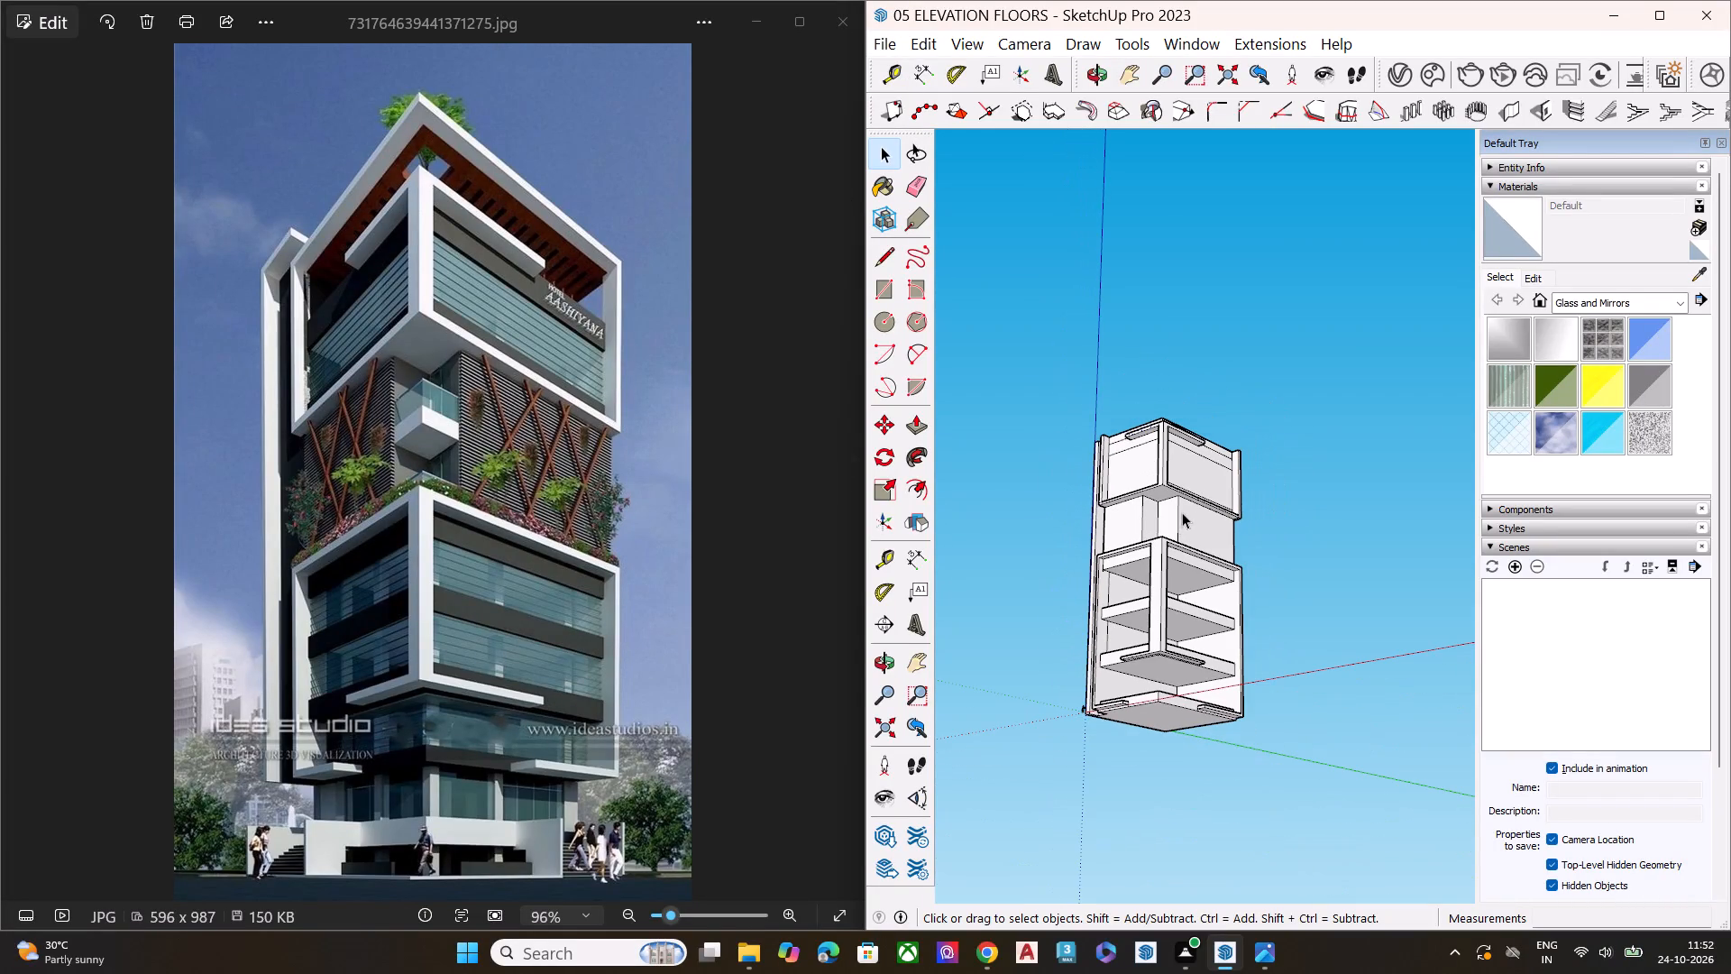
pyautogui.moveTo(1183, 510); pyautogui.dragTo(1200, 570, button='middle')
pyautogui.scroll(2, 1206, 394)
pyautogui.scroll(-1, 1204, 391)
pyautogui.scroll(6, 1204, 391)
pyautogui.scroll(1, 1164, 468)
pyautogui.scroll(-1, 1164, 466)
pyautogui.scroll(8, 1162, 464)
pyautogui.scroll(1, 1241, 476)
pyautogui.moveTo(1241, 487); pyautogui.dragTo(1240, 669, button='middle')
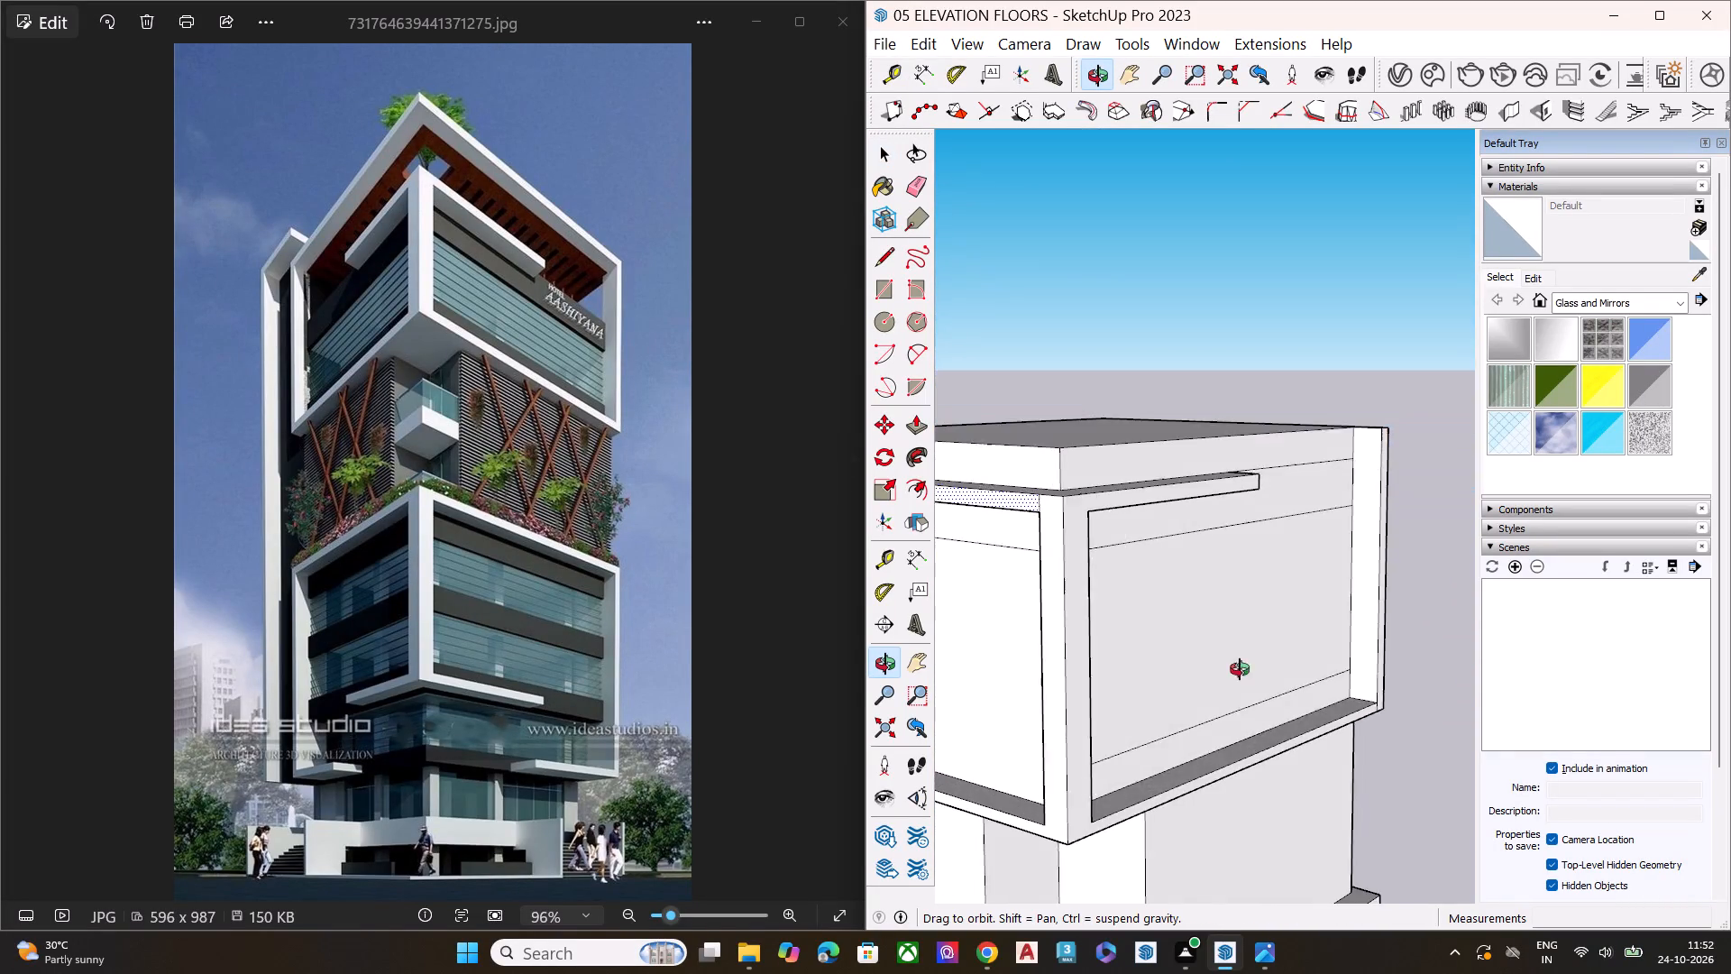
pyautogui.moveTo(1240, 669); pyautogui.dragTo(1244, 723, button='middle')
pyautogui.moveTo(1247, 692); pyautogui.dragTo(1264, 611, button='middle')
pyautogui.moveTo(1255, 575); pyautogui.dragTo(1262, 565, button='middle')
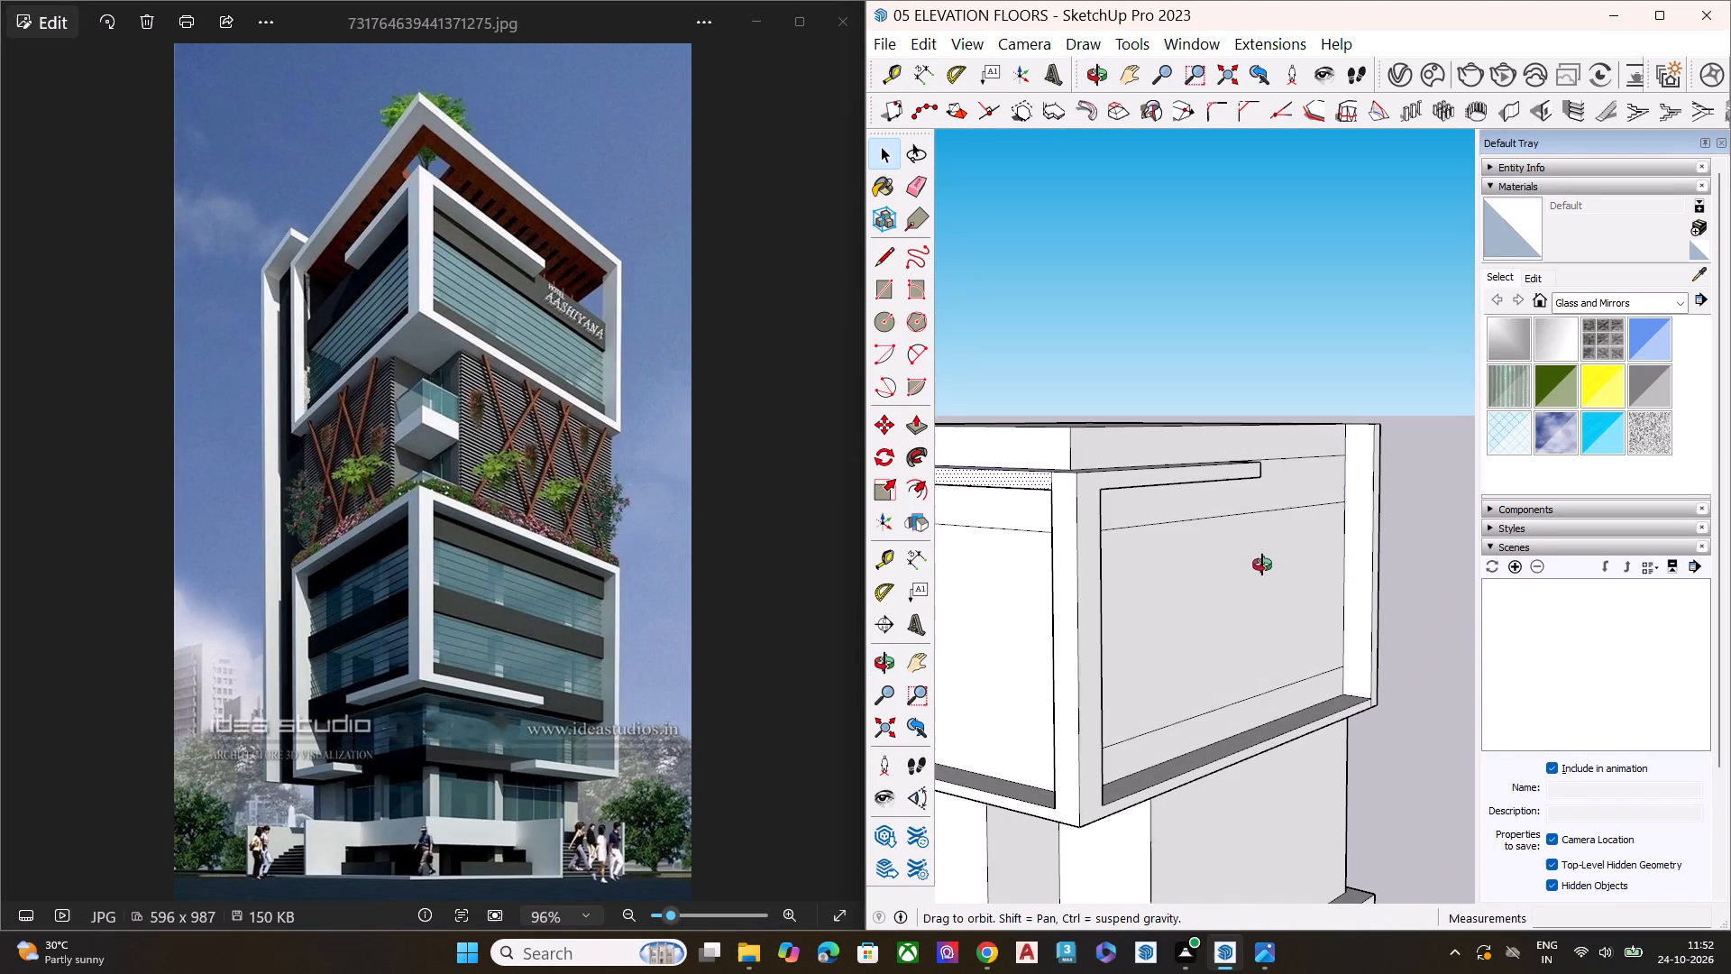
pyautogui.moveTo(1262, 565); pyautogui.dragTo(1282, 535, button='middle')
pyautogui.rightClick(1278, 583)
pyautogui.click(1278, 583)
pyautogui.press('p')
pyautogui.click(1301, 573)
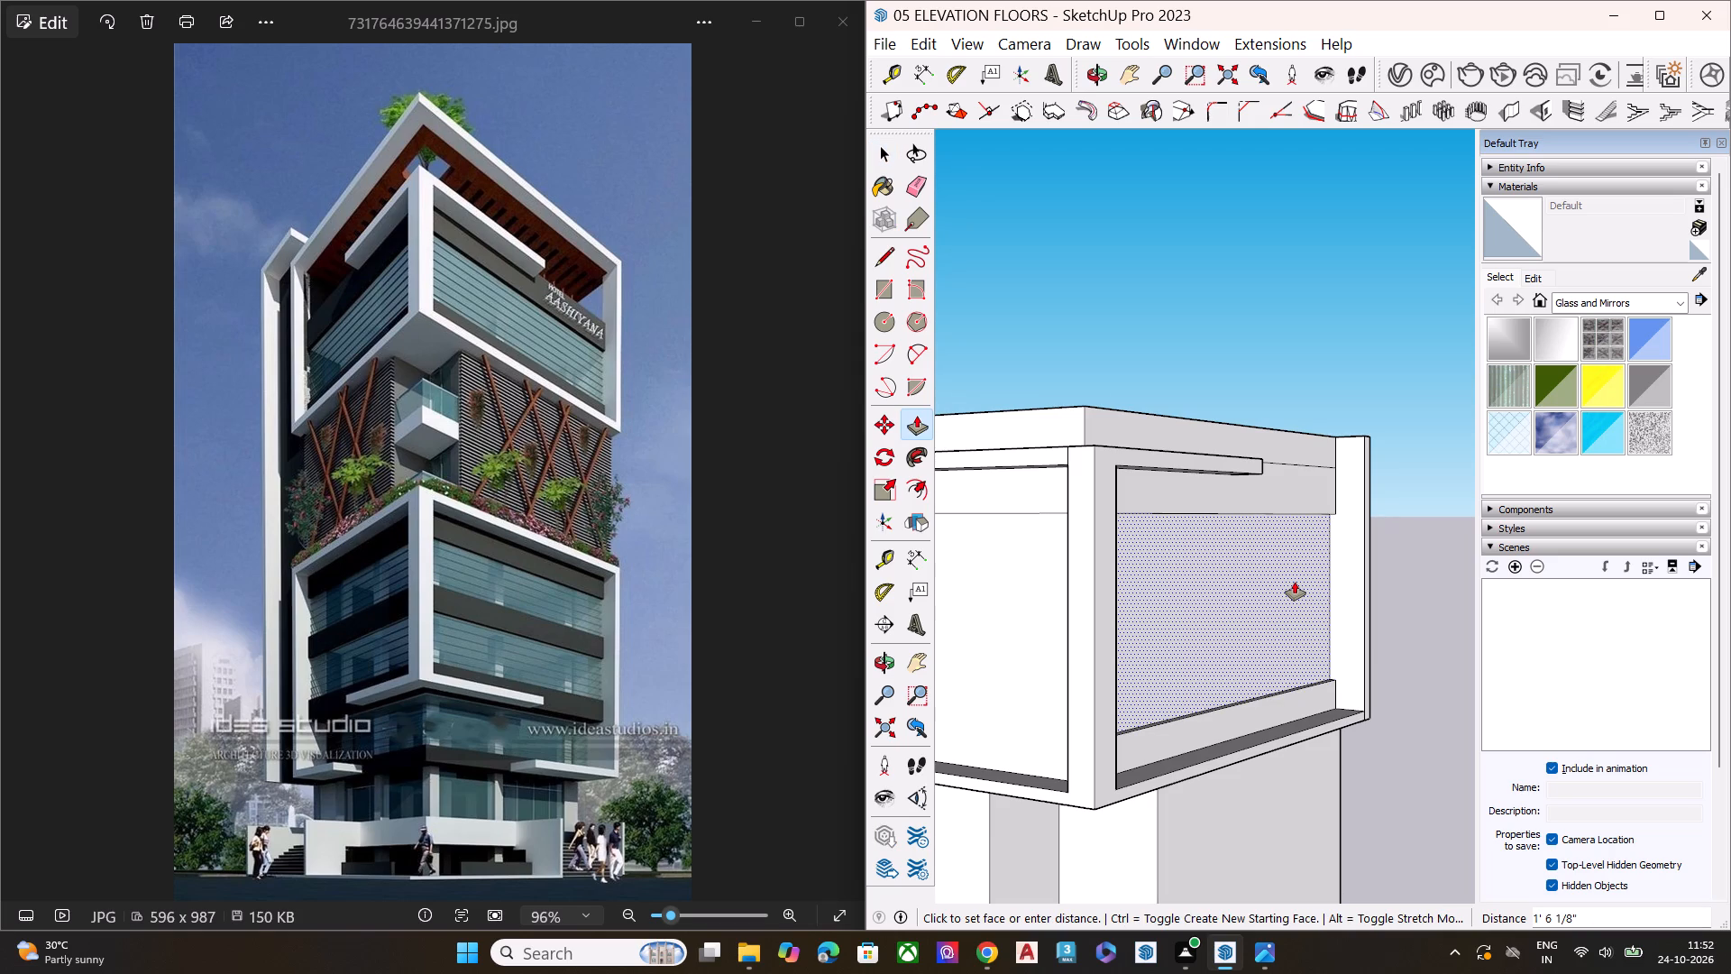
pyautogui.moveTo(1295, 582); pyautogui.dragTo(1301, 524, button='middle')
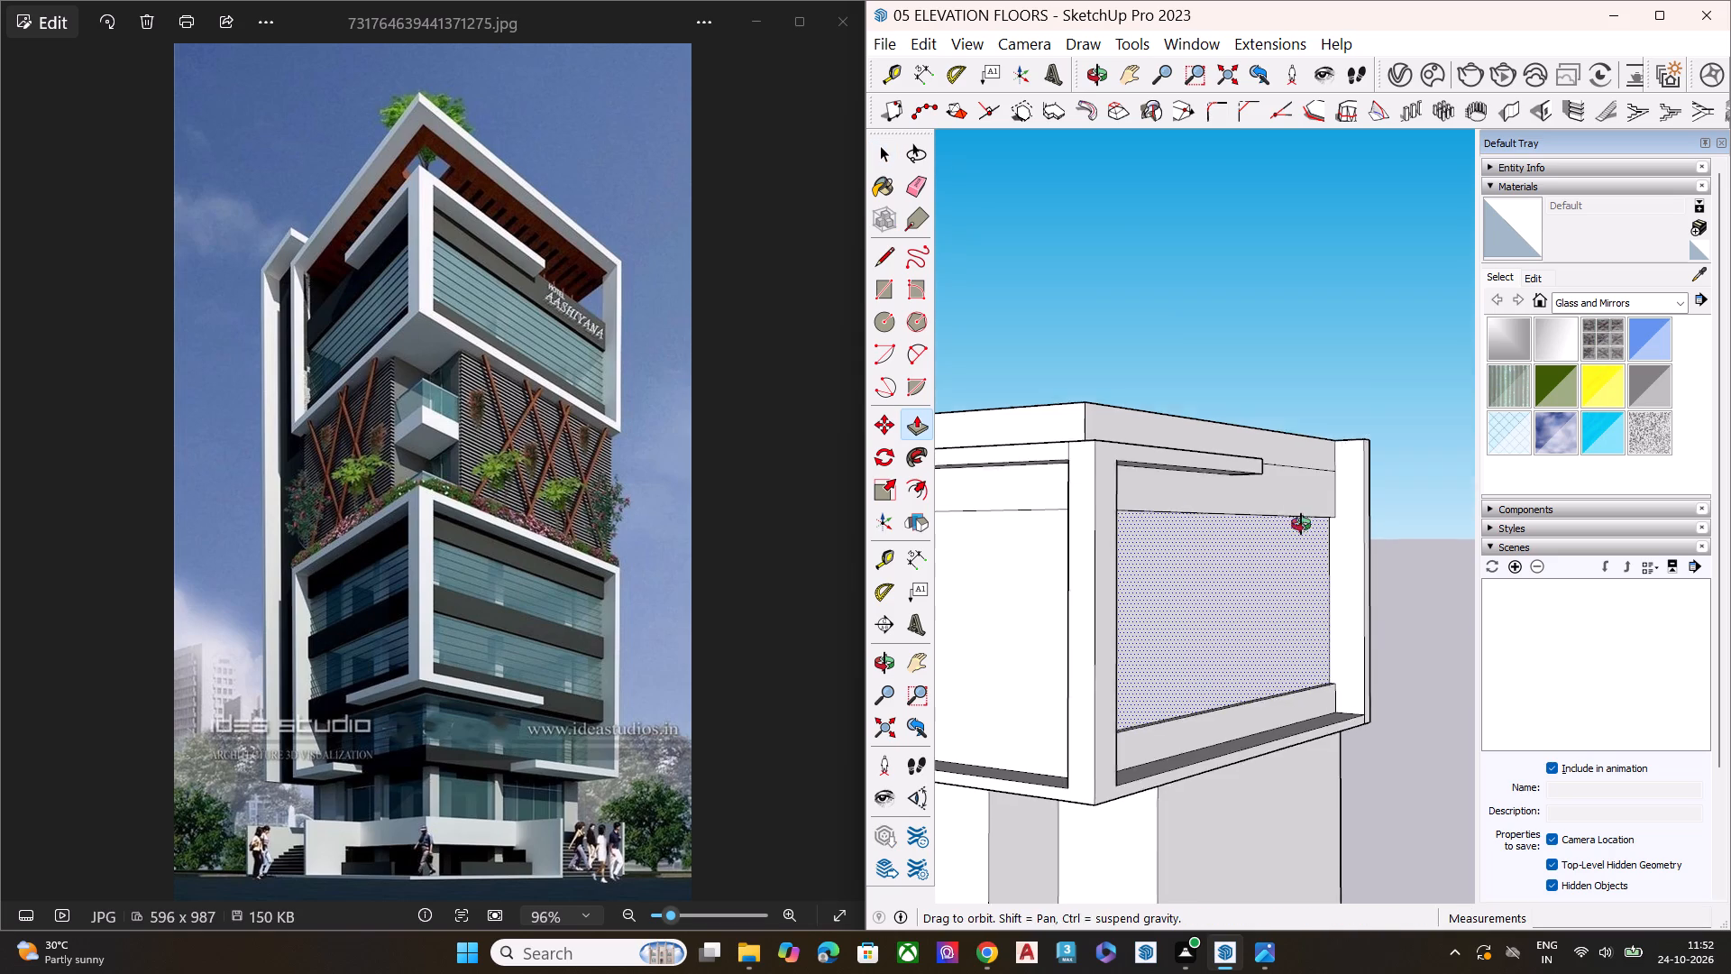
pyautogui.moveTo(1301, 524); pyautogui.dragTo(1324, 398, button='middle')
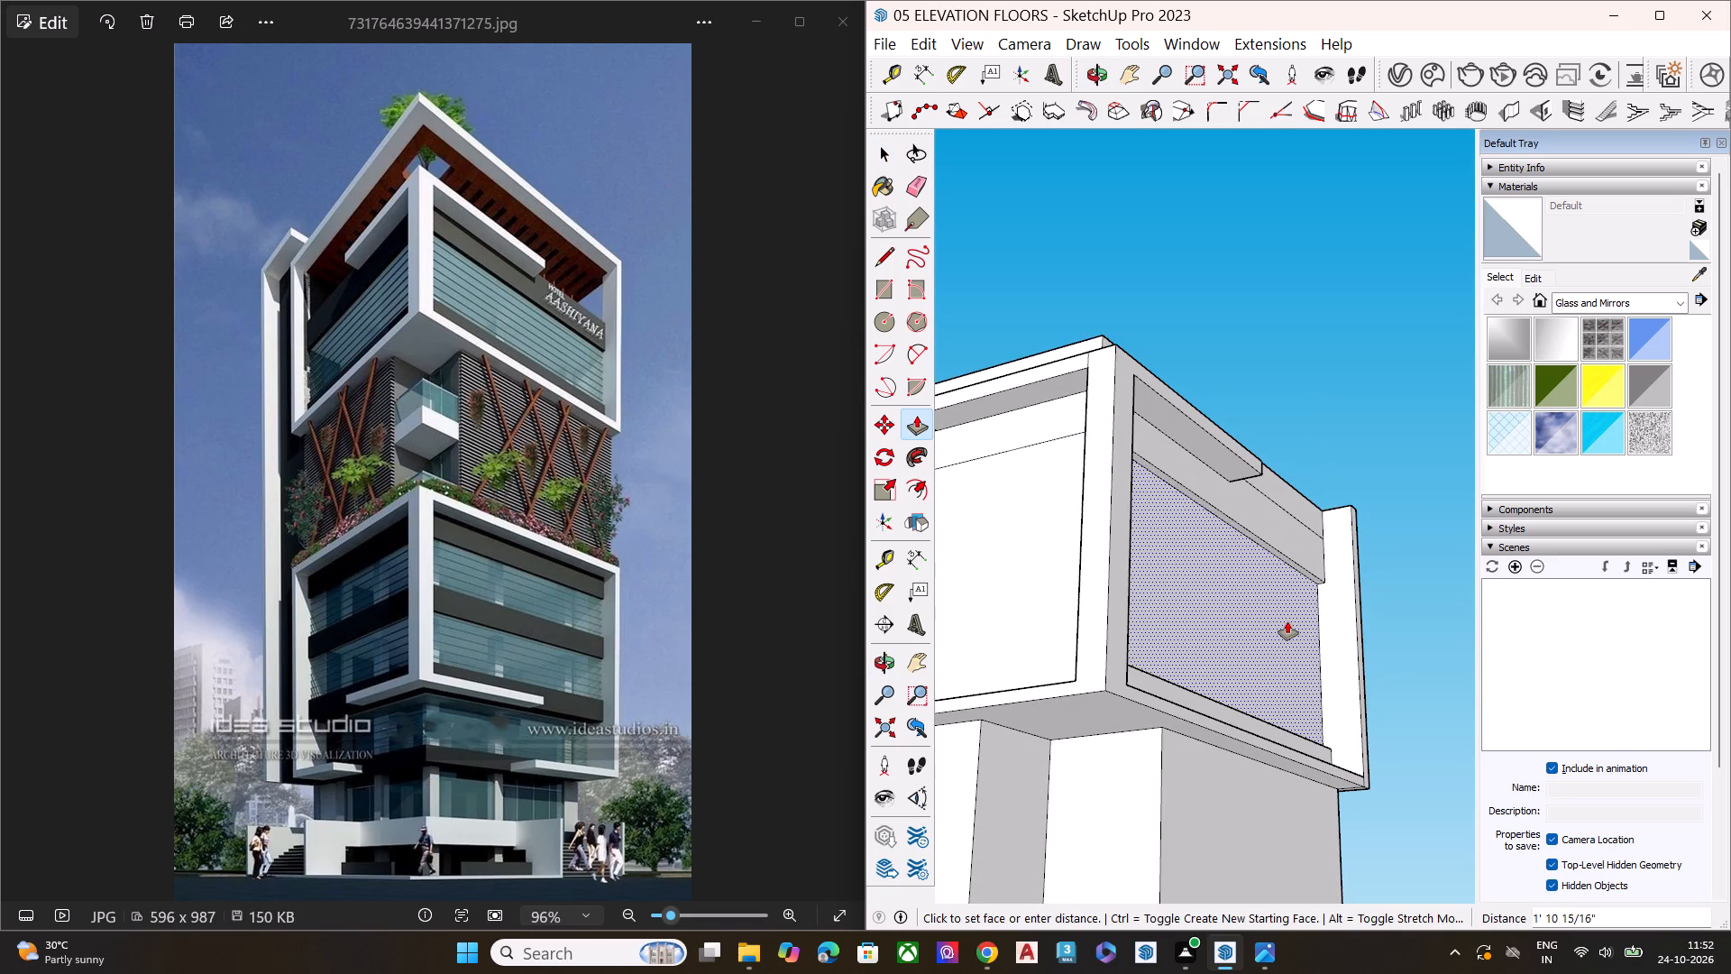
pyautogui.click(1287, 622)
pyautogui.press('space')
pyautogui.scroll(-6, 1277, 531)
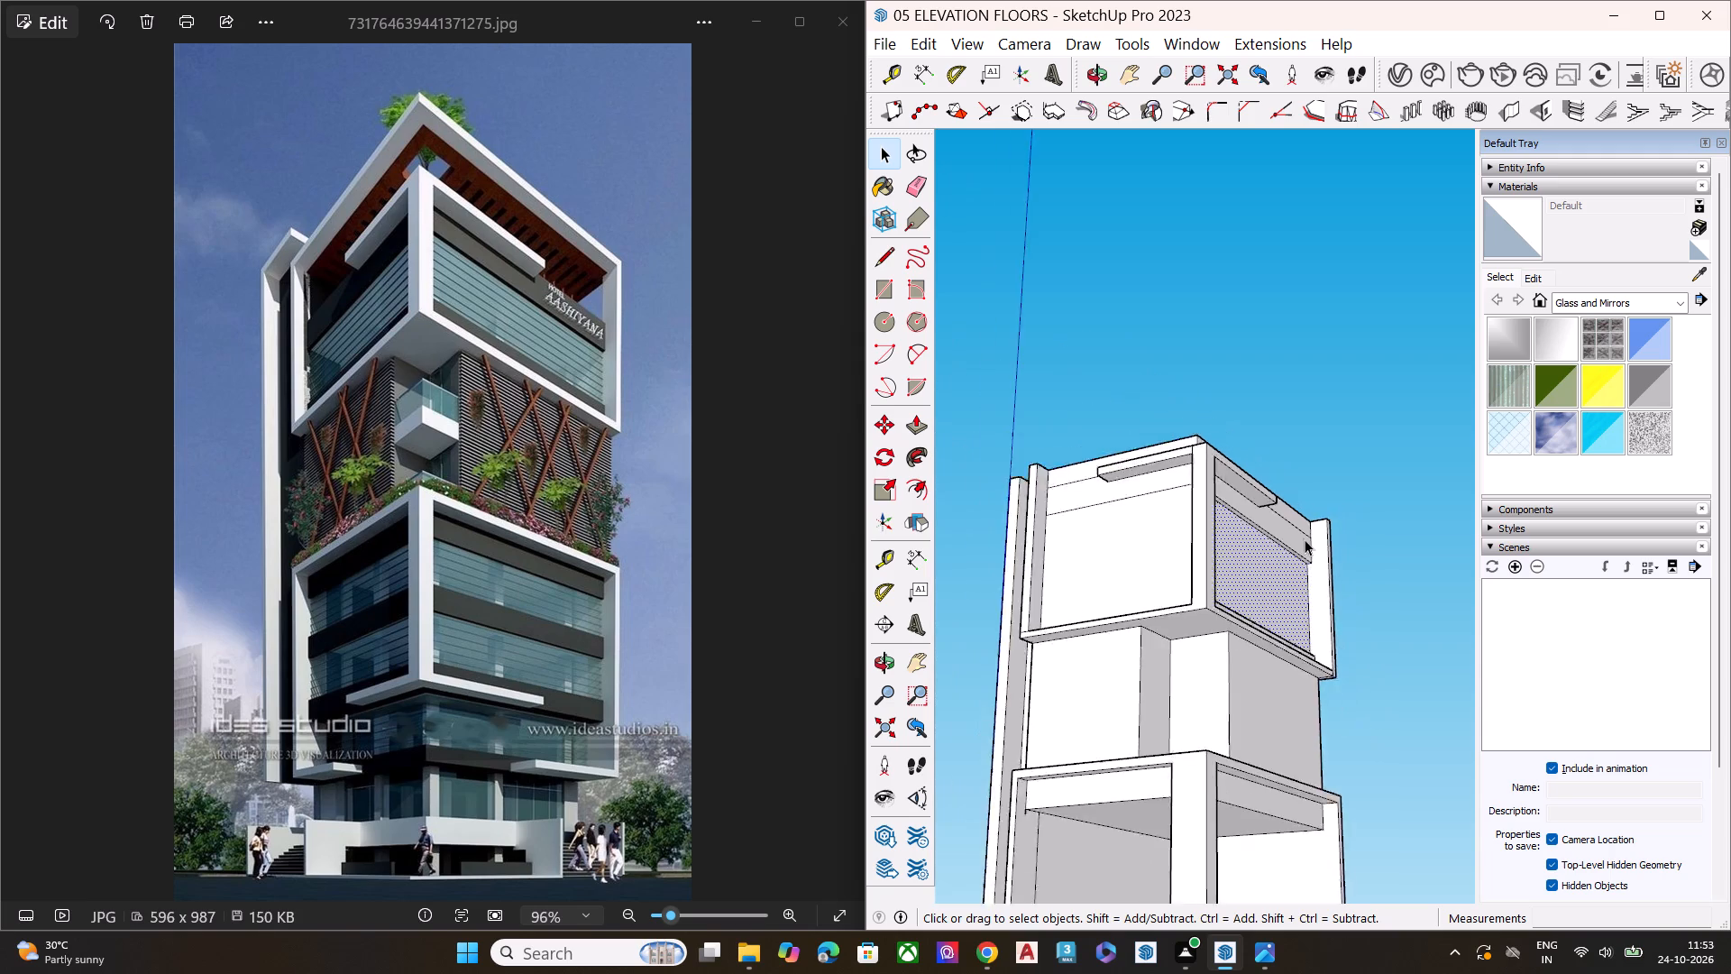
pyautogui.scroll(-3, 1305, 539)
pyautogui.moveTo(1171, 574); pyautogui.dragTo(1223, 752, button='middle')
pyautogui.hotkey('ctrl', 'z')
# Draw a horizontal line about 62' 8" long across the lower part of the upper block's adjoining wall, from the corner post to the end post.
pyautogui.scroll(1, 1175, 610)
pyautogui.scroll(-4, 1175, 608)
pyautogui.scroll(4, 1175, 607)
pyautogui.scroll(-2, 1175, 606)
pyautogui.scroll(1, 1175, 606)
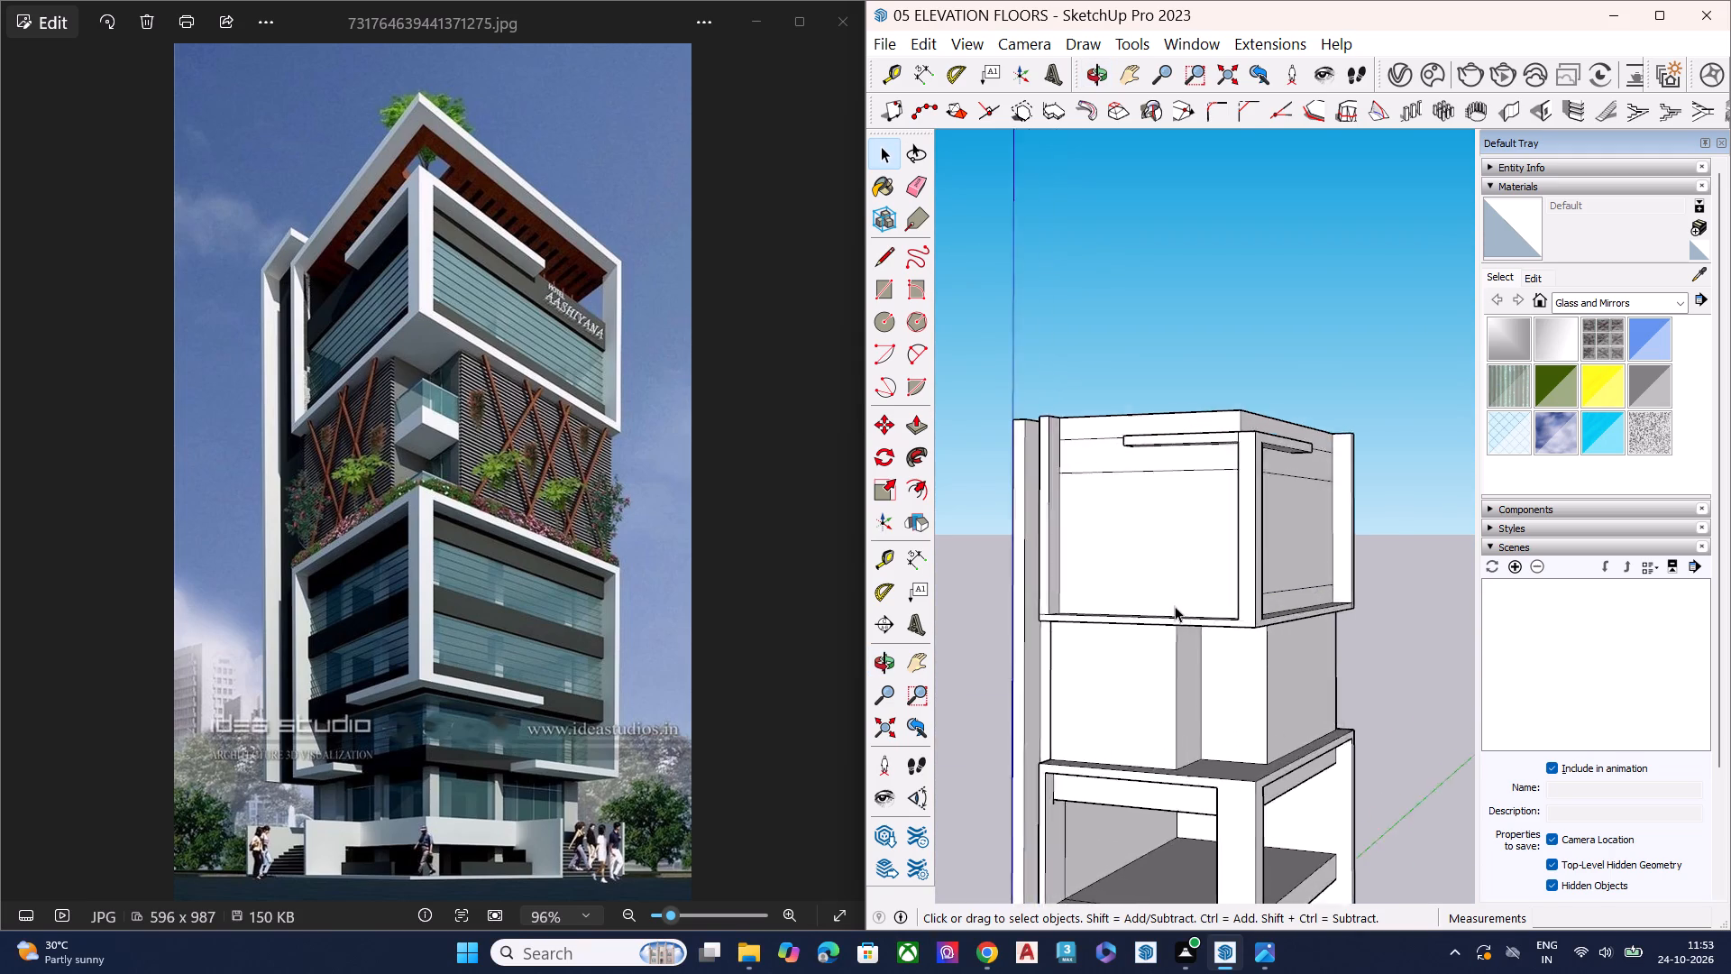
pyautogui.scroll(2, 1175, 606)
pyautogui.moveTo(1205, 600); pyautogui.dragTo(1489, 671, button='middle')
pyautogui.scroll(5, 1487, 661)
pyautogui.scroll(-2, 1298, 620)
pyautogui.scroll(3, 1278, 616)
pyautogui.scroll(-1, 1264, 616)
pyautogui.scroll(6, 1264, 616)
pyautogui.scroll(-1, 1316, 565)
pyautogui.scroll(5, 1317, 565)
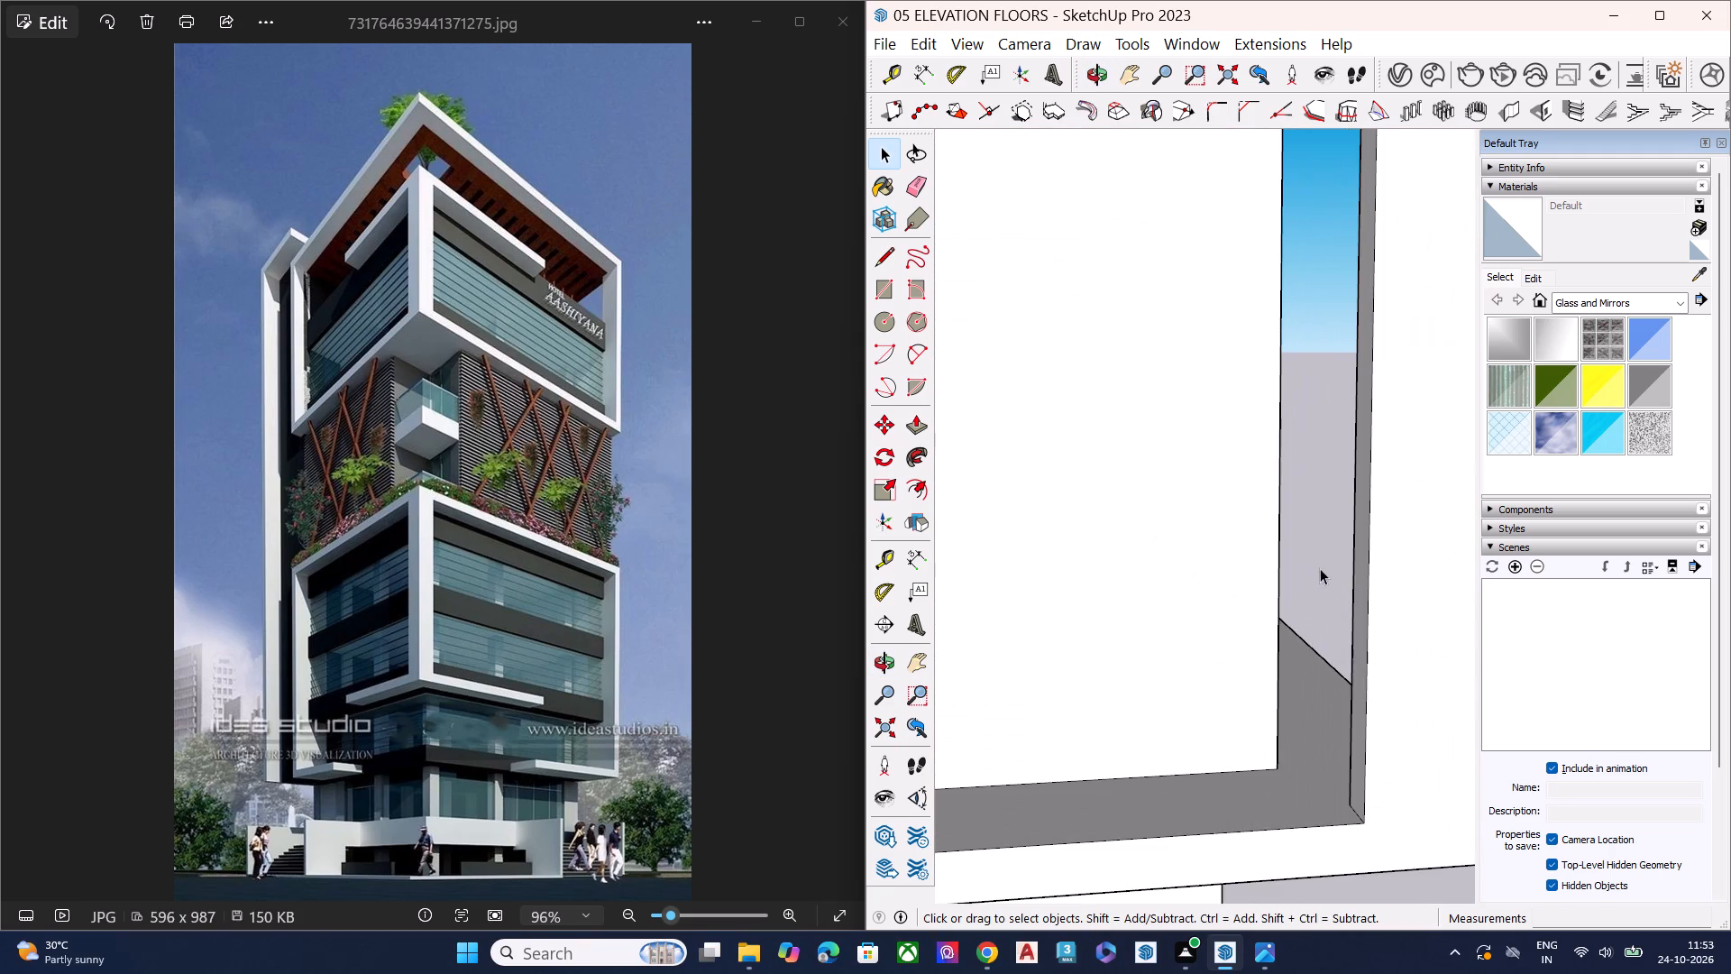
pyautogui.moveTo(1241, 591); pyautogui.dragTo(1058, 568, button='middle')
pyautogui.press('l')
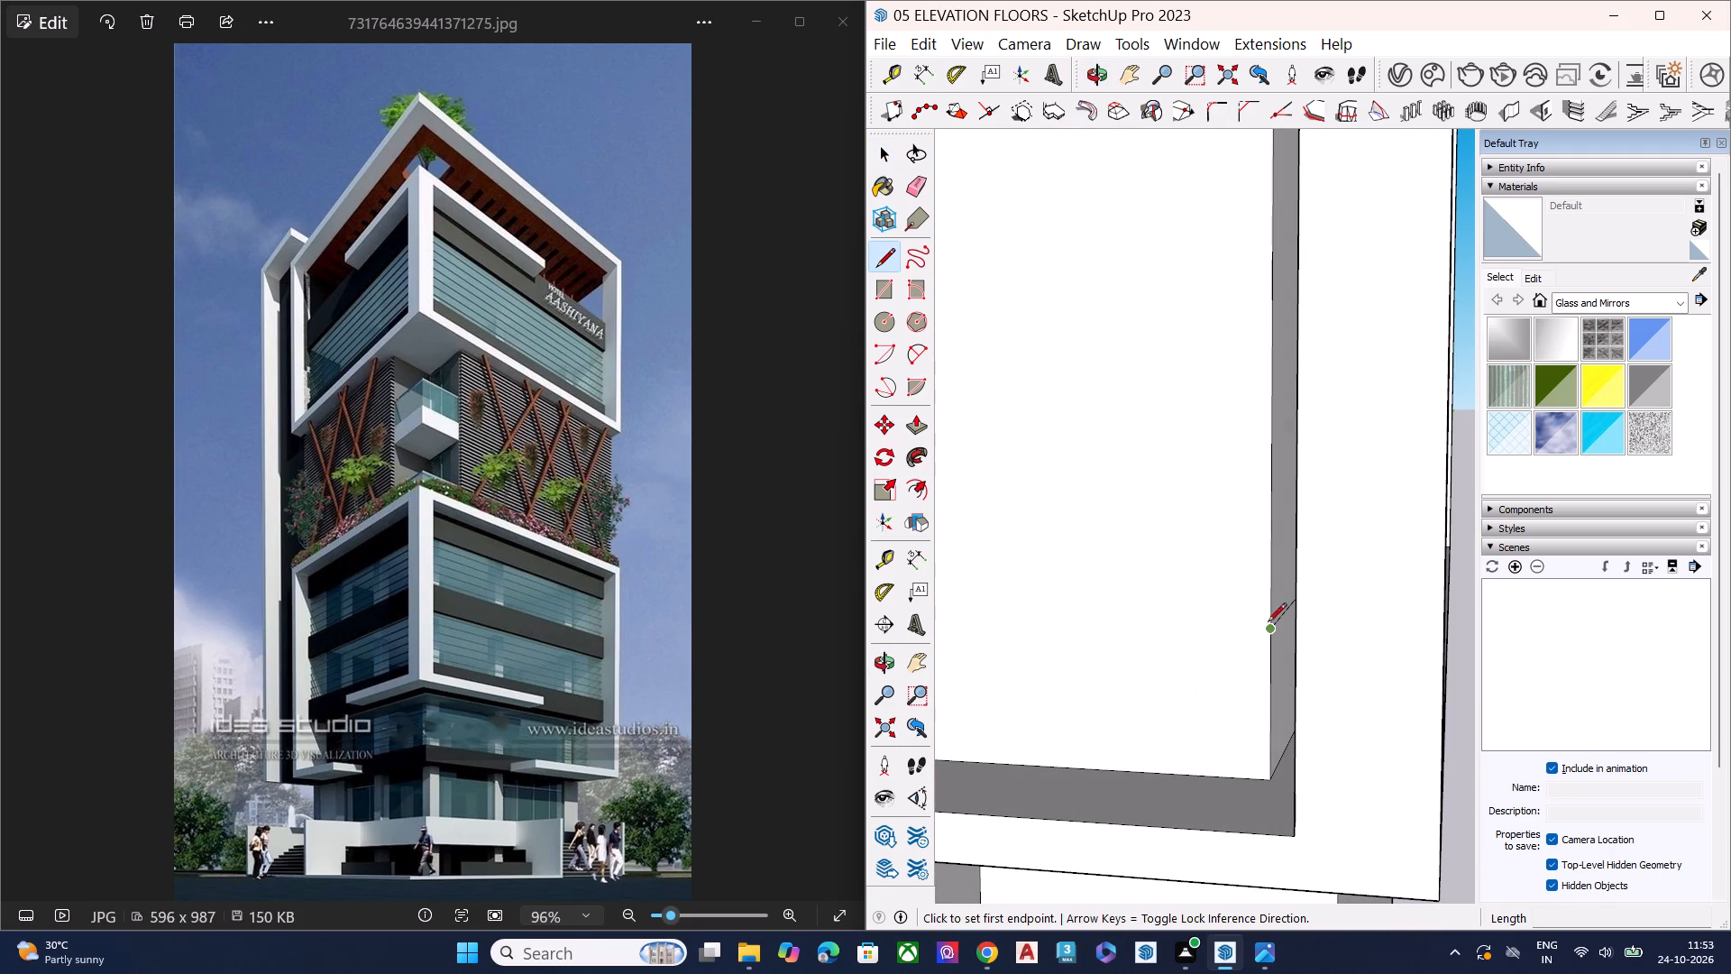
pyautogui.moveTo(1255, 646); pyautogui.dragTo(1240, 552, button='middle')
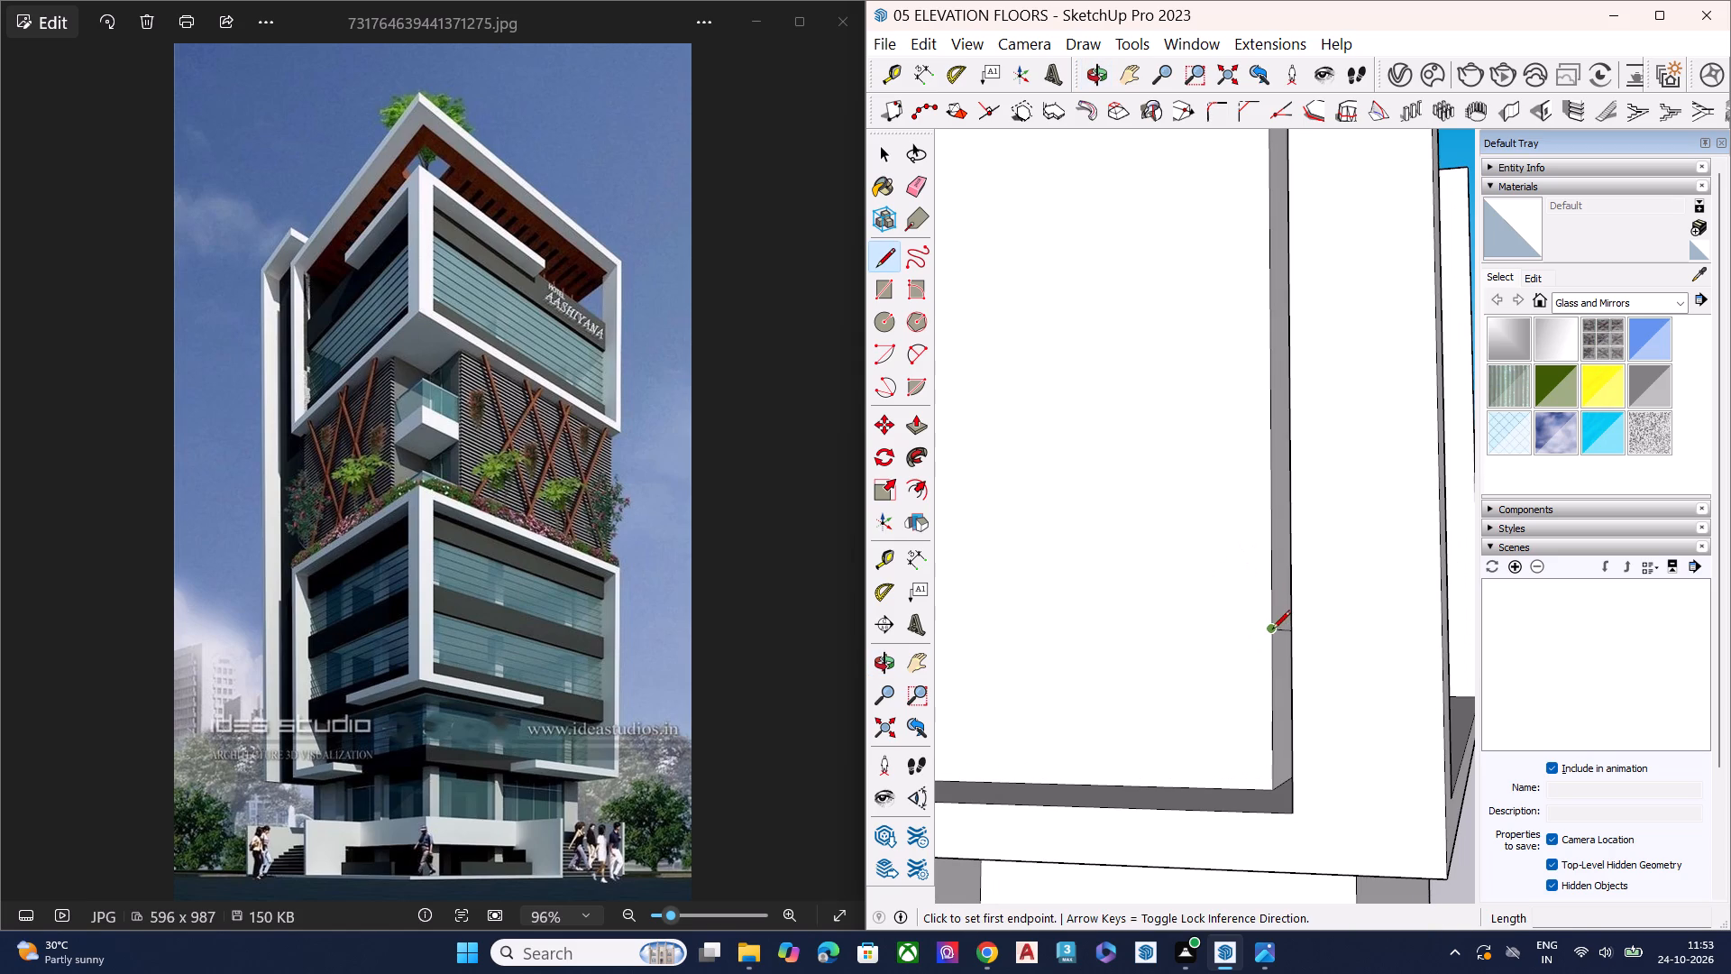
pyautogui.click(1272, 630)
pyautogui.scroll(-10, 1170, 519)
pyautogui.scroll(1, 1192, 541)
pyautogui.scroll(-1, 1192, 544)
pyautogui.scroll(-6, 1083, 546)
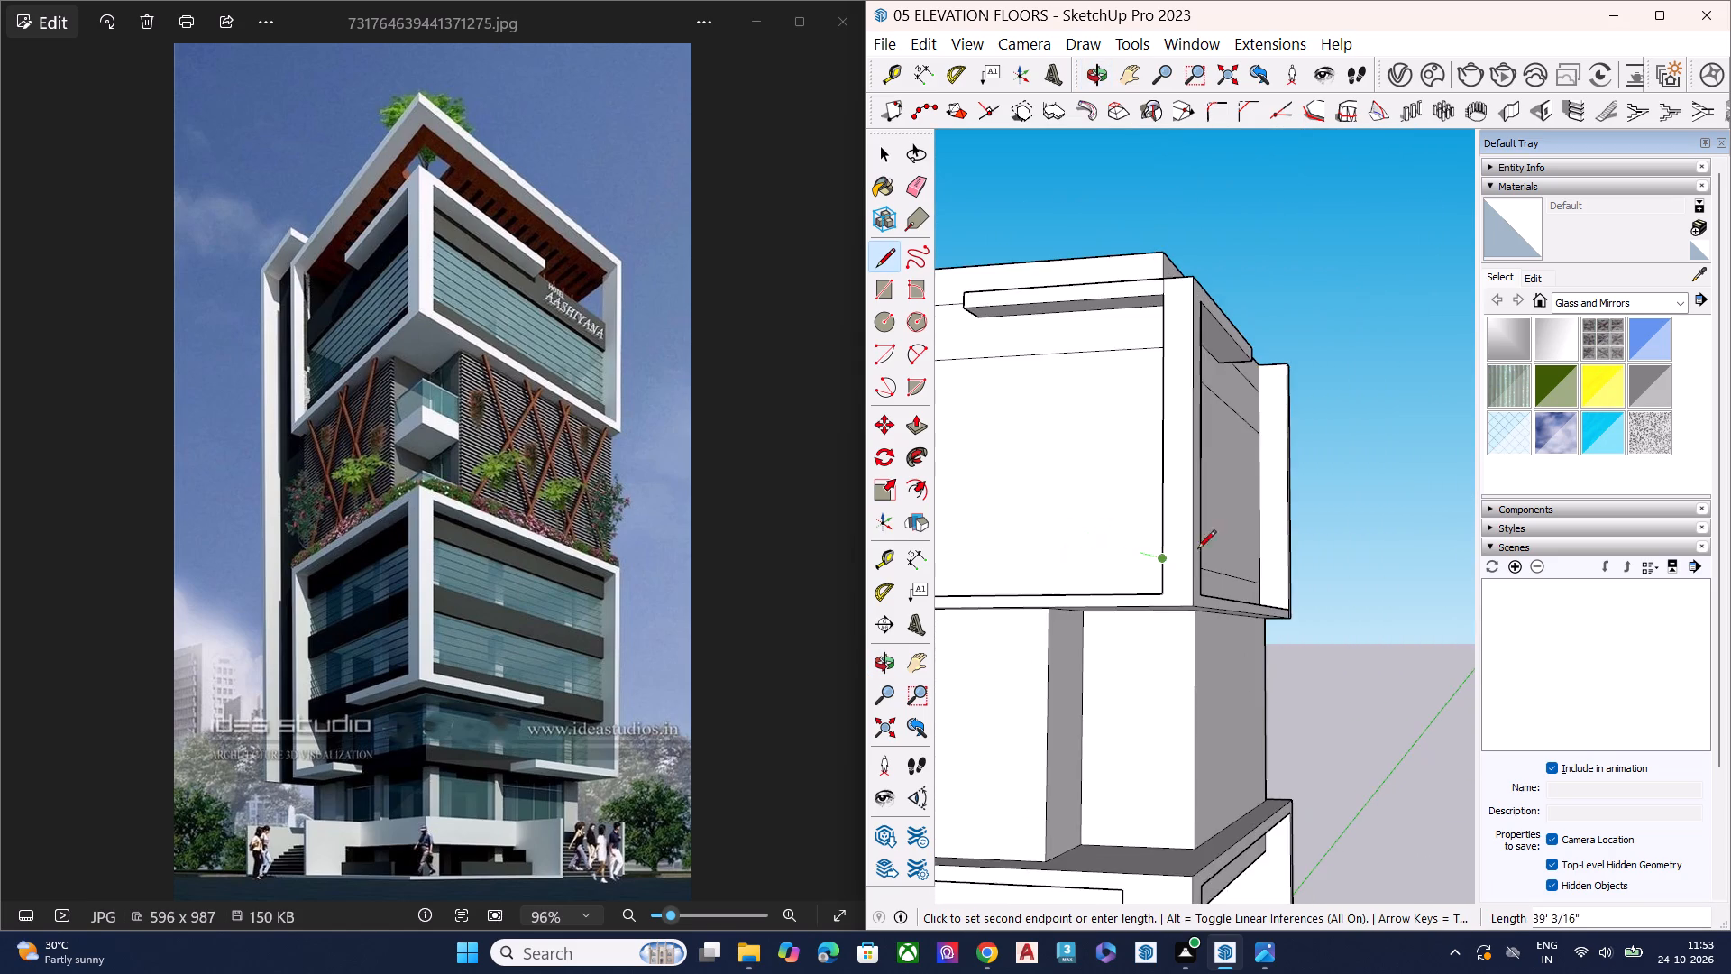
pyautogui.scroll(-8, 1223, 550)
pyautogui.scroll(10, 1067, 547)
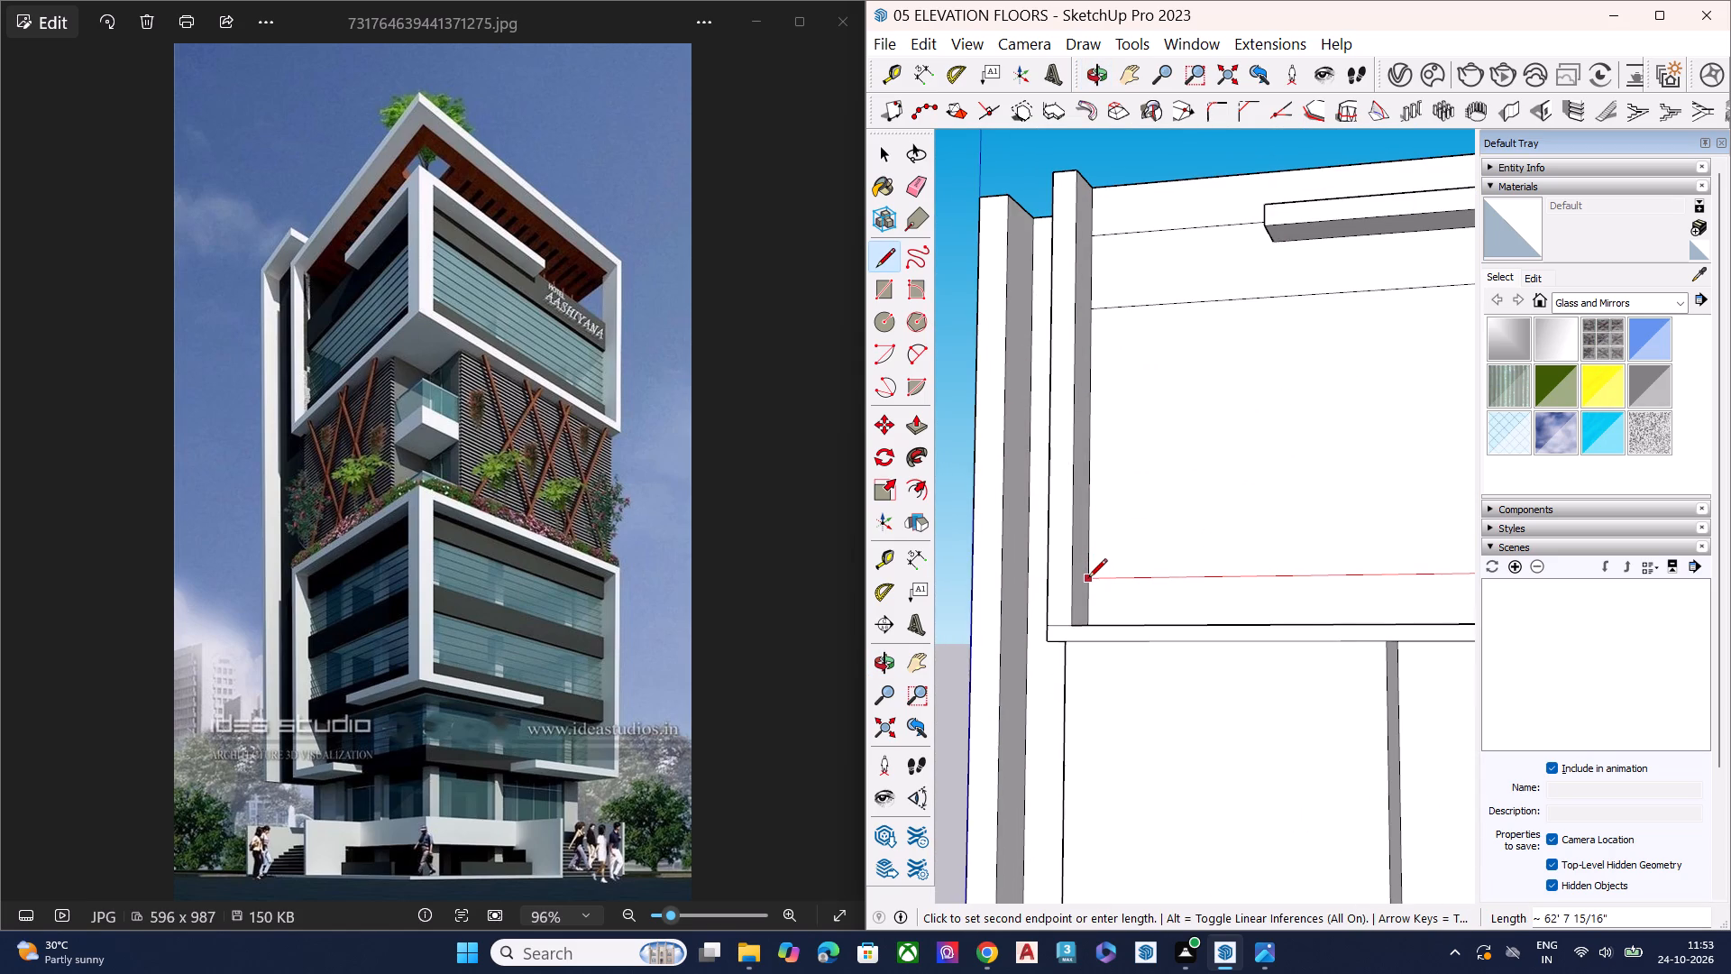
pyautogui.click(1088, 579)
pyautogui.write('C')
pyautogui.press('space')
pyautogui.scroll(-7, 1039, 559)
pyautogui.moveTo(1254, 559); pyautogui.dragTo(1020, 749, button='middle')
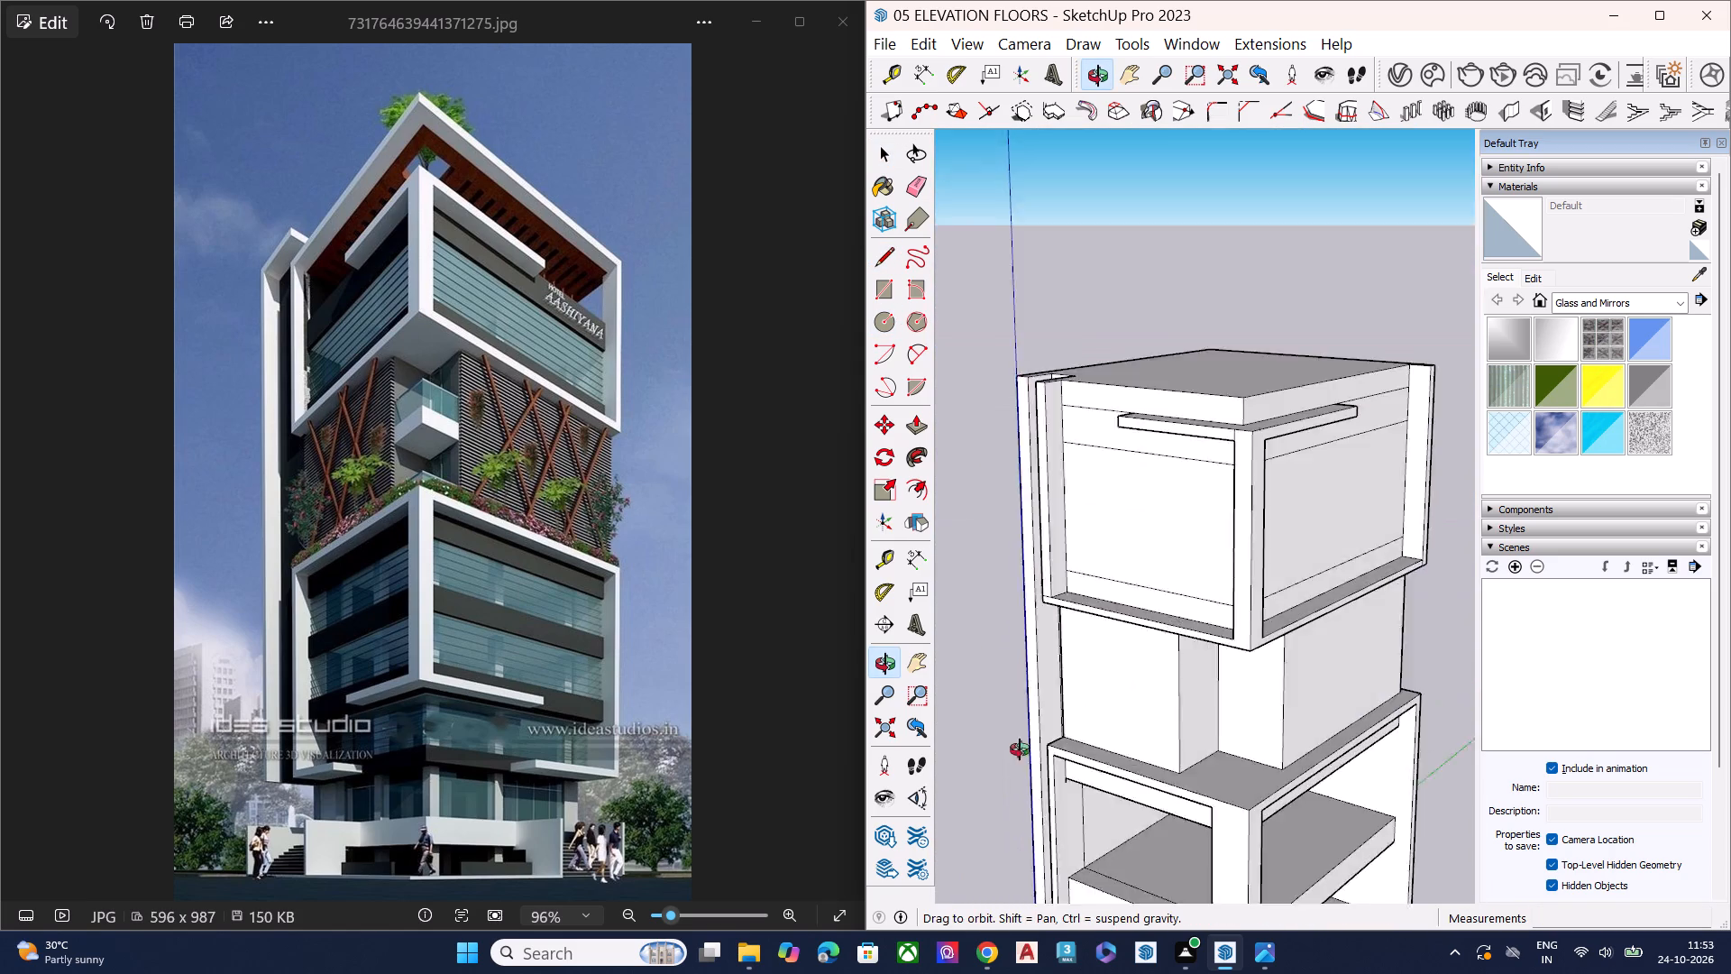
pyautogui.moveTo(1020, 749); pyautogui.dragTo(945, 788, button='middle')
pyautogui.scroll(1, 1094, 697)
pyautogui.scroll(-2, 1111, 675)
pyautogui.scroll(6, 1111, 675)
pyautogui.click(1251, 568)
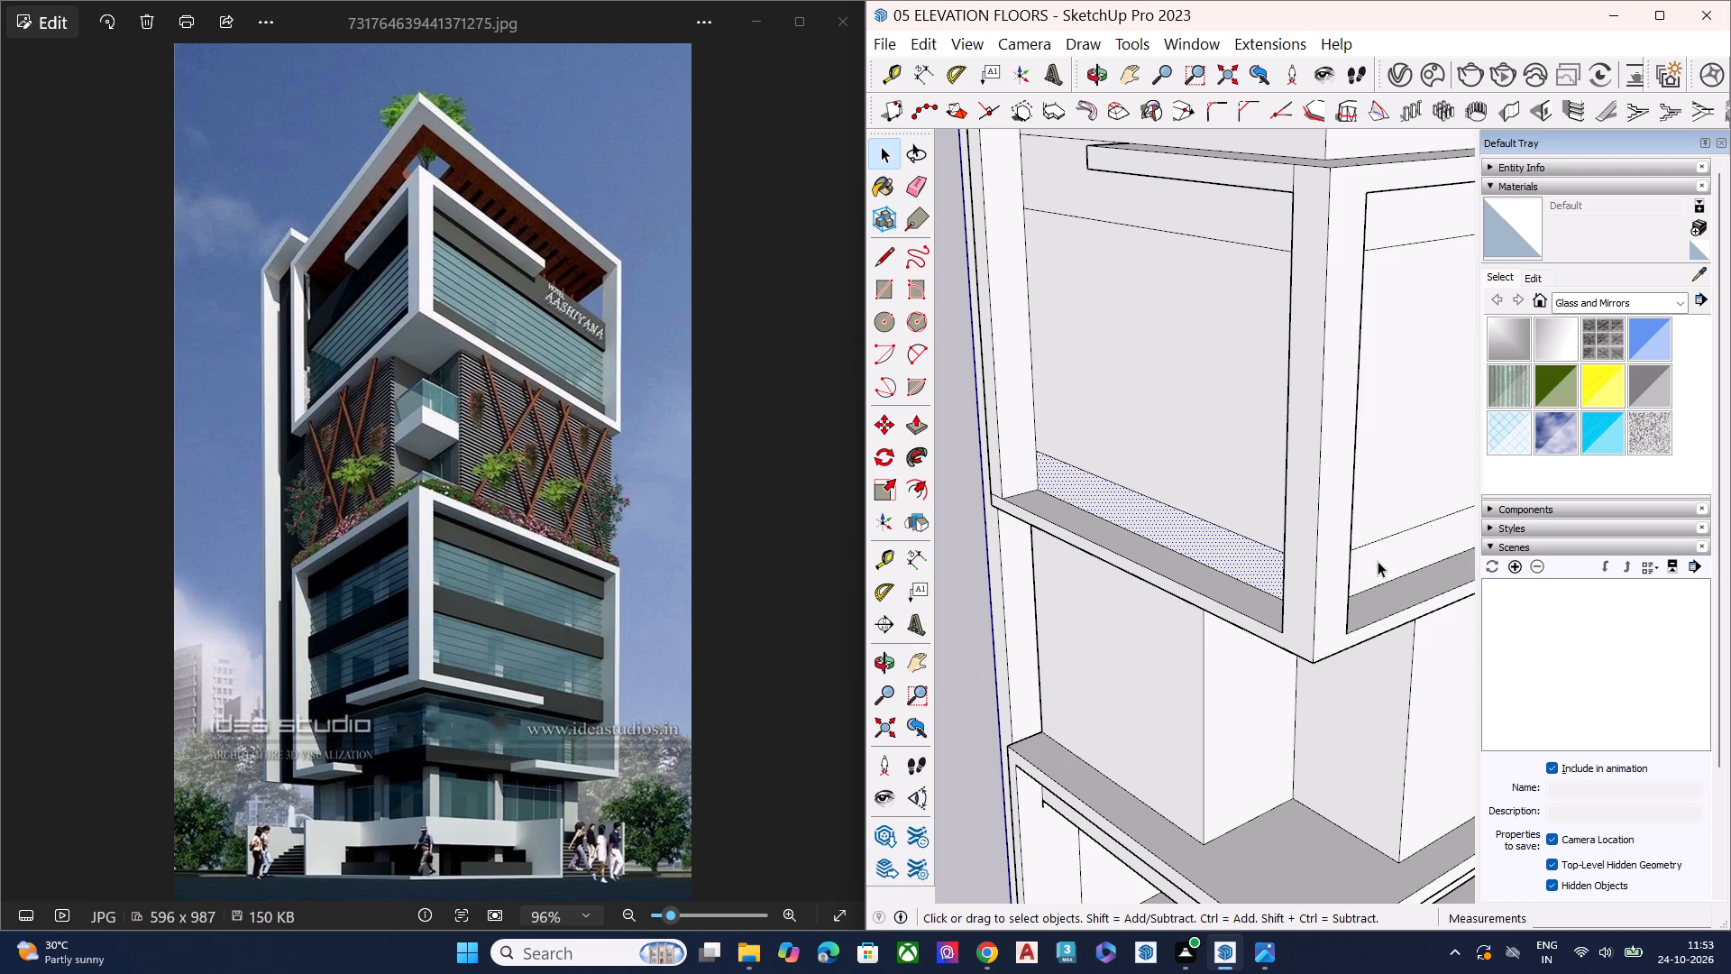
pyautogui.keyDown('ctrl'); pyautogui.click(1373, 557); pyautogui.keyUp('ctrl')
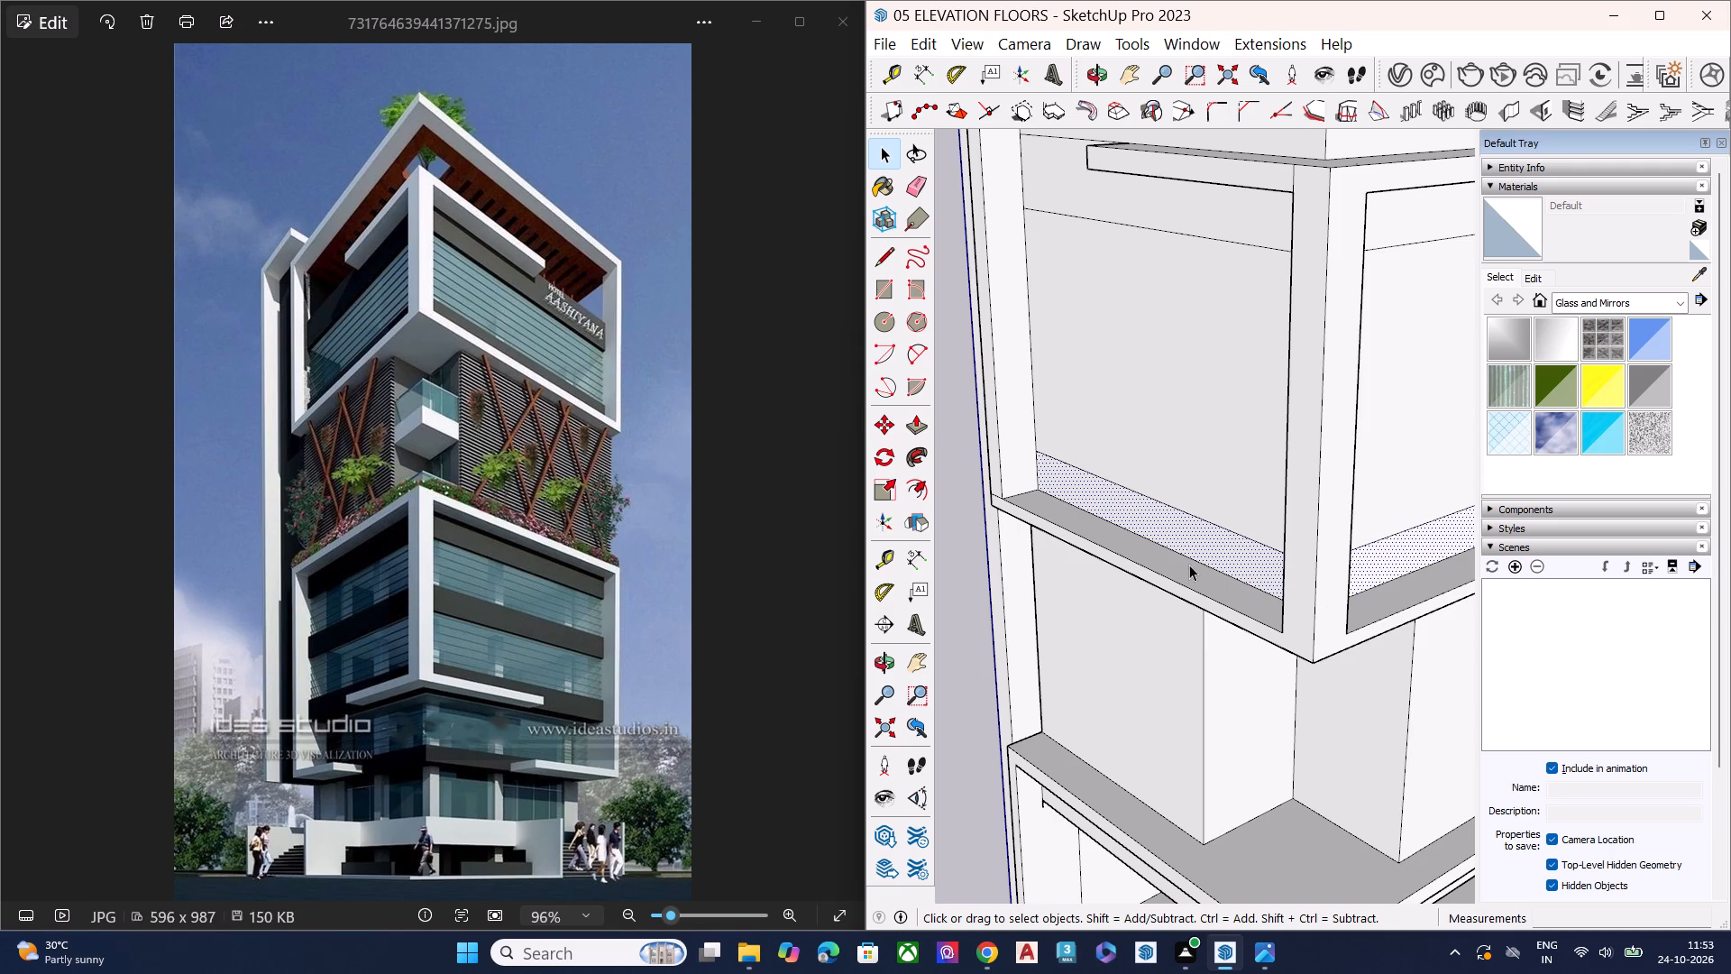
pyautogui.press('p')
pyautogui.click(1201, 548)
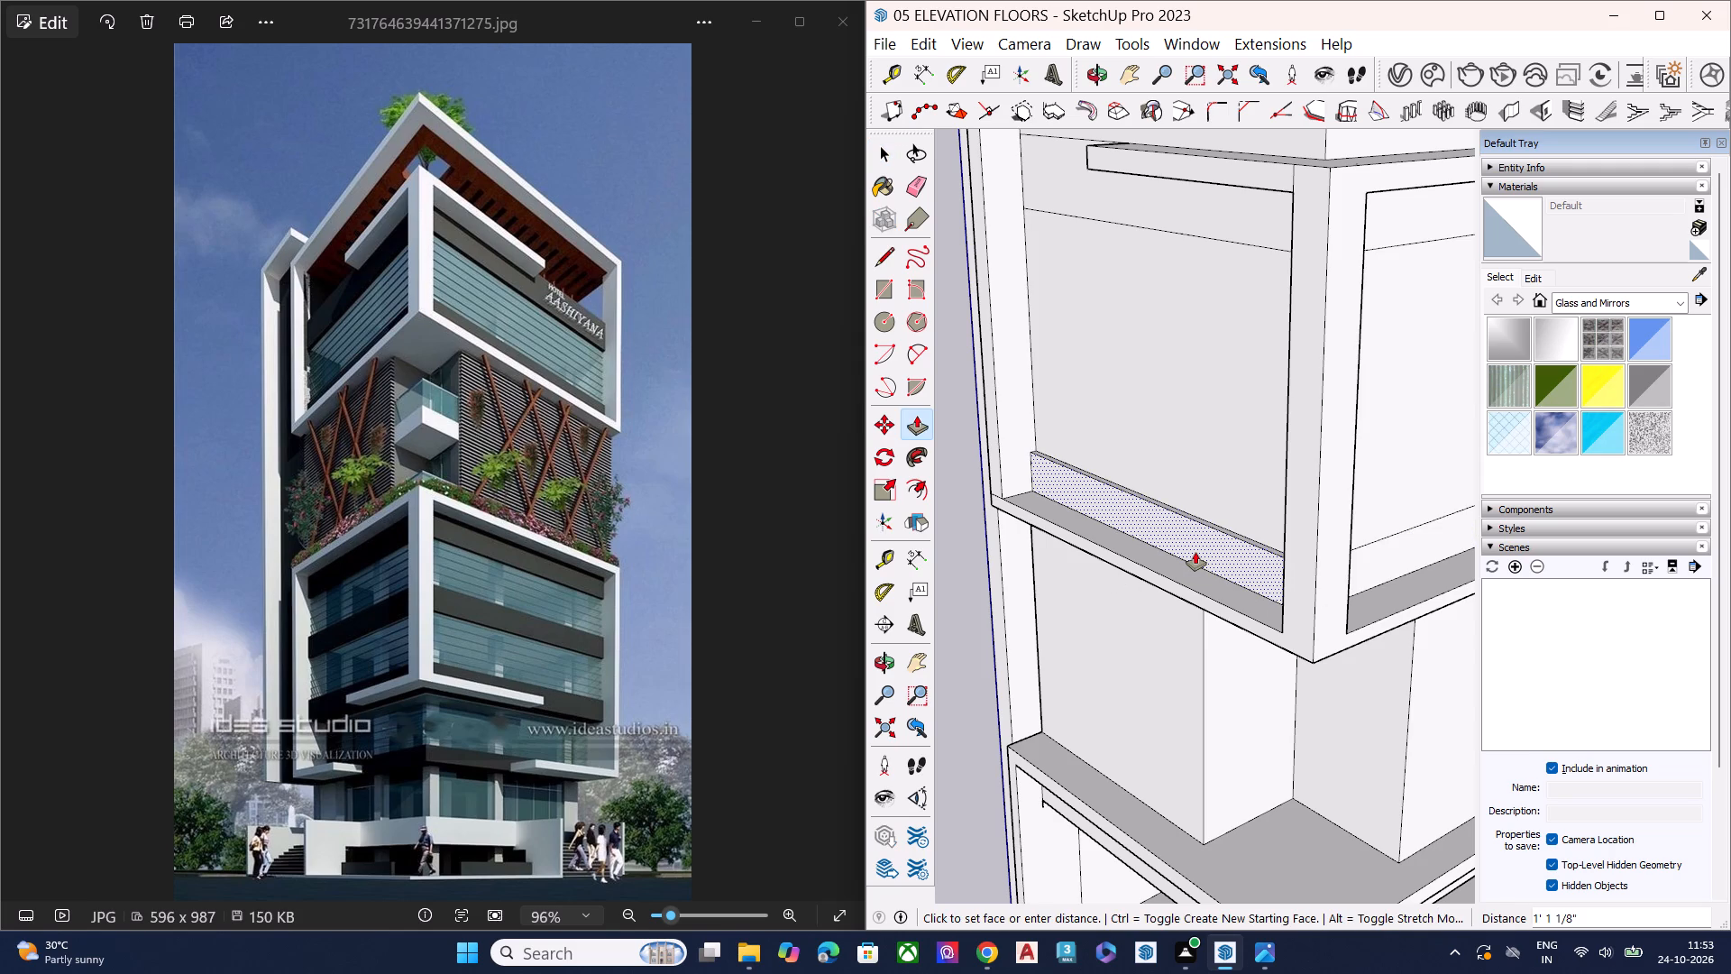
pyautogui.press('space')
# Push/Pull the shared top face of the upper block's two projecting ledges slightly downward.
pyautogui.scroll(-2, 1220, 520)
pyautogui.scroll(1, 1220, 520)
pyautogui.scroll(-1, 1220, 520)
pyautogui.scroll(1, 1220, 520)
pyautogui.scroll(-3, 1220, 520)
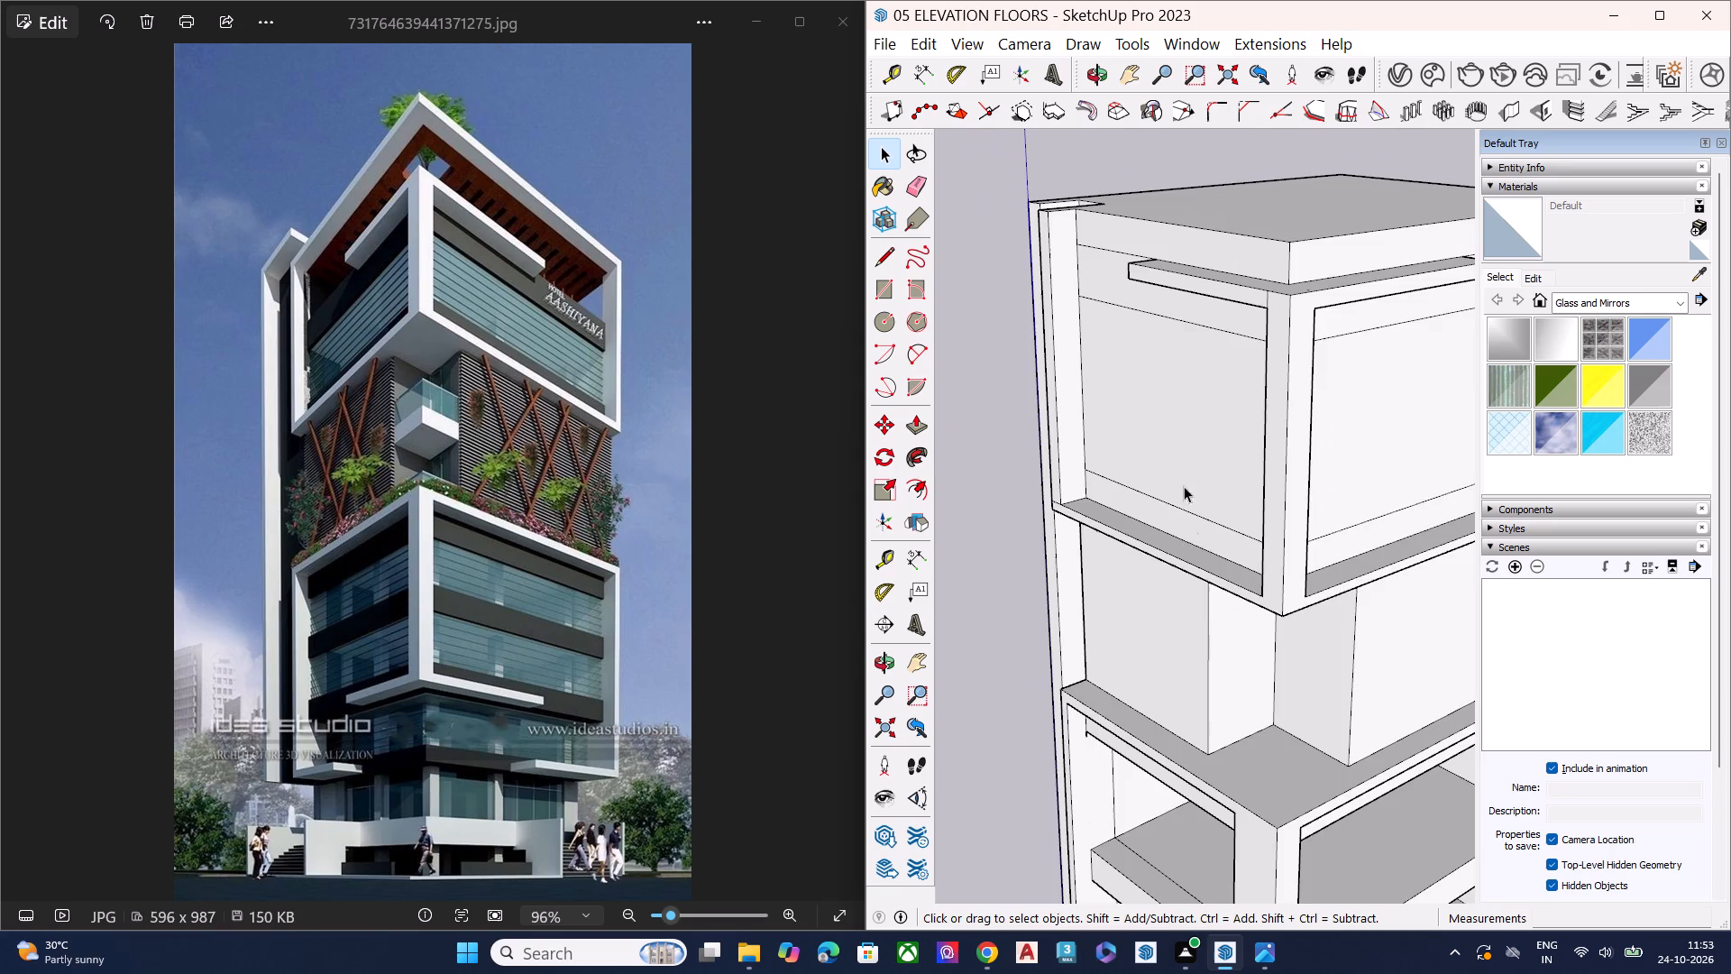
pyautogui.scroll(2, 1185, 277)
pyautogui.scroll(-1, 1185, 277)
pyautogui.scroll(7, 1185, 277)
pyautogui.moveTo(1236, 311); pyautogui.dragTo(1150, 428, button='middle')
pyautogui.click(1369, 428)
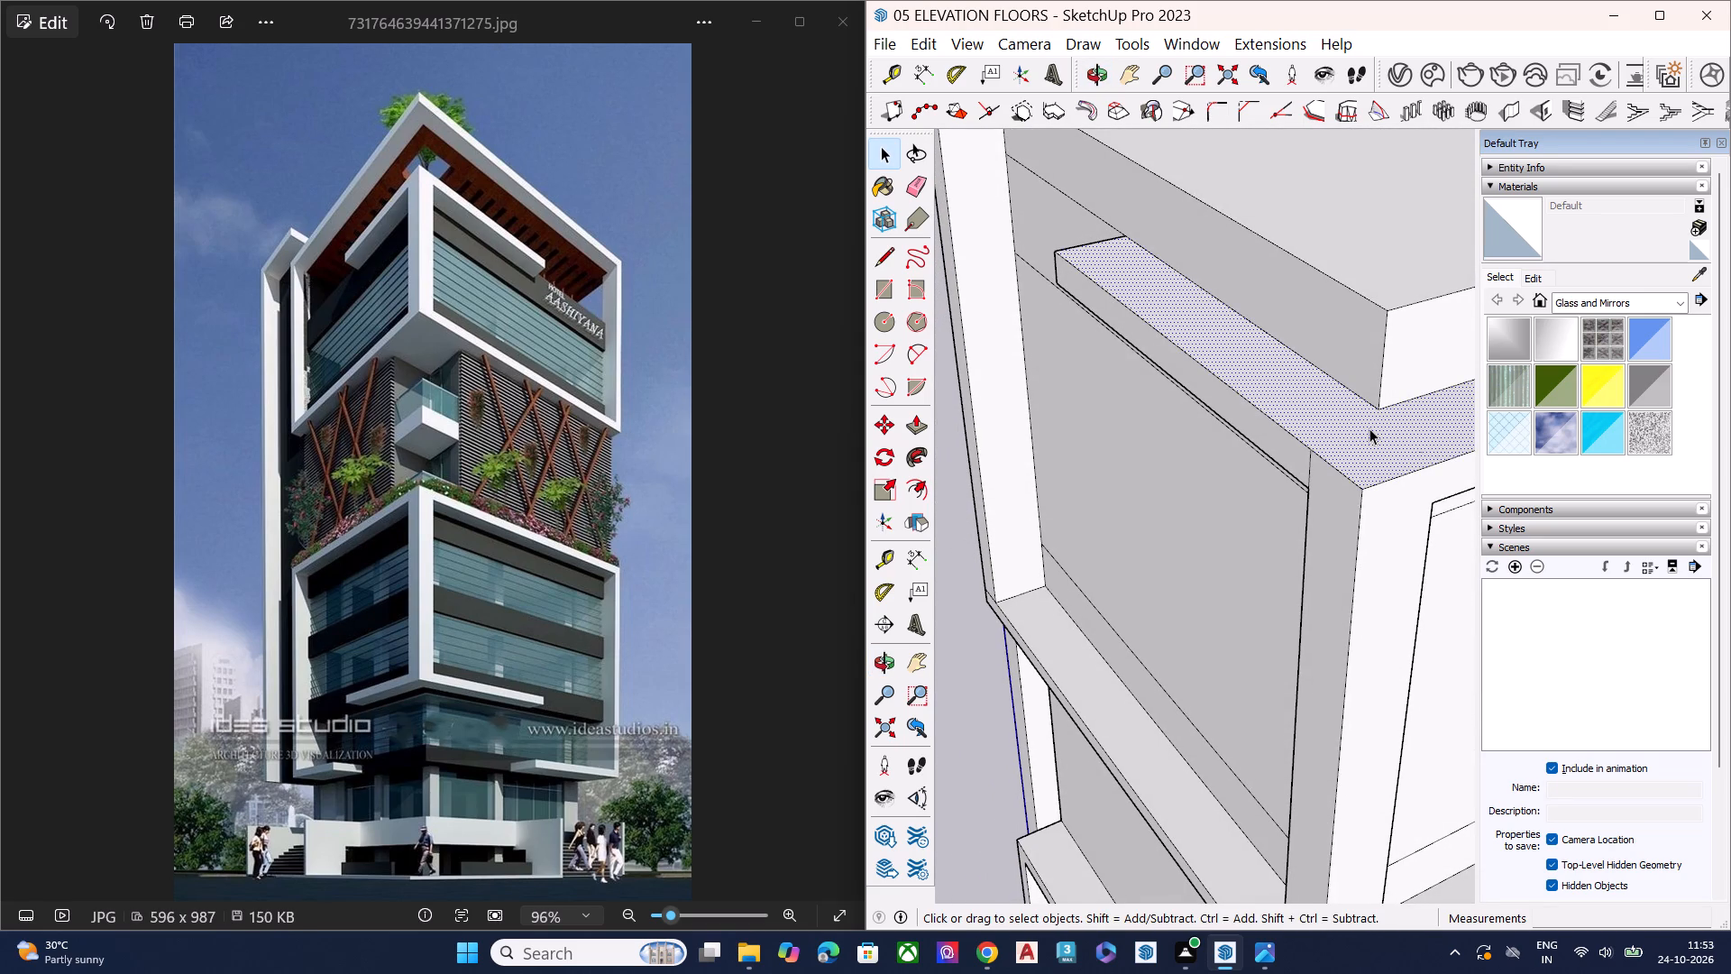
pyautogui.press('p')
pyautogui.click(1369, 427)
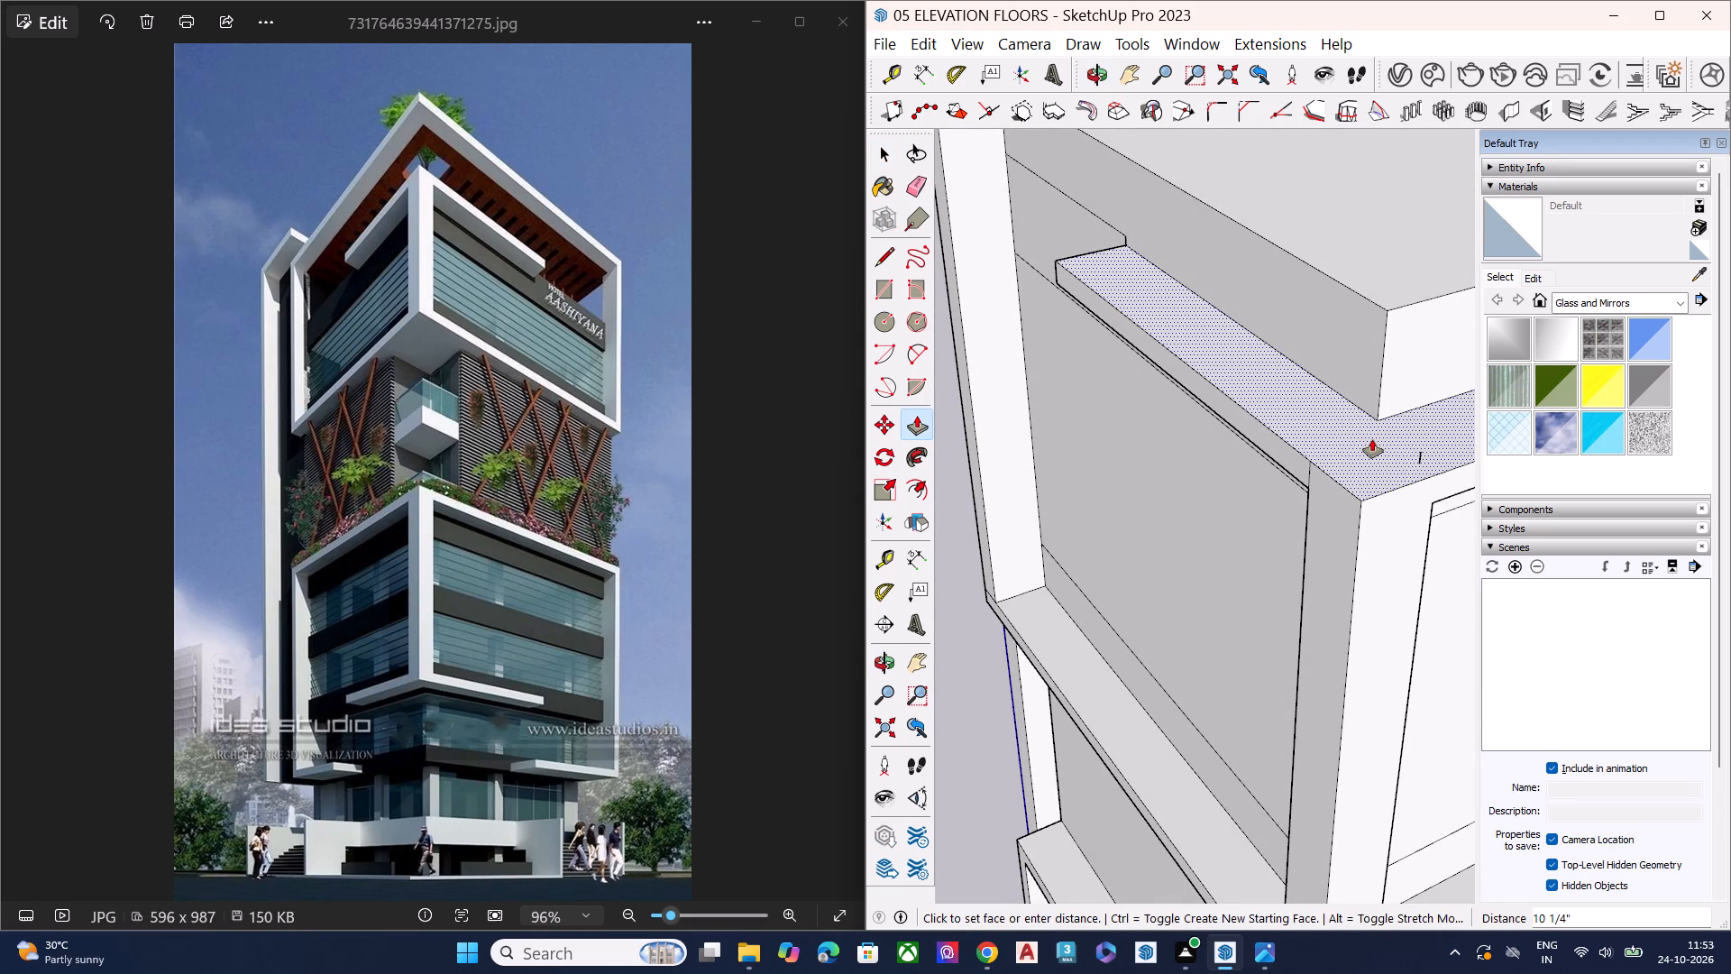
pyautogui.press('p')
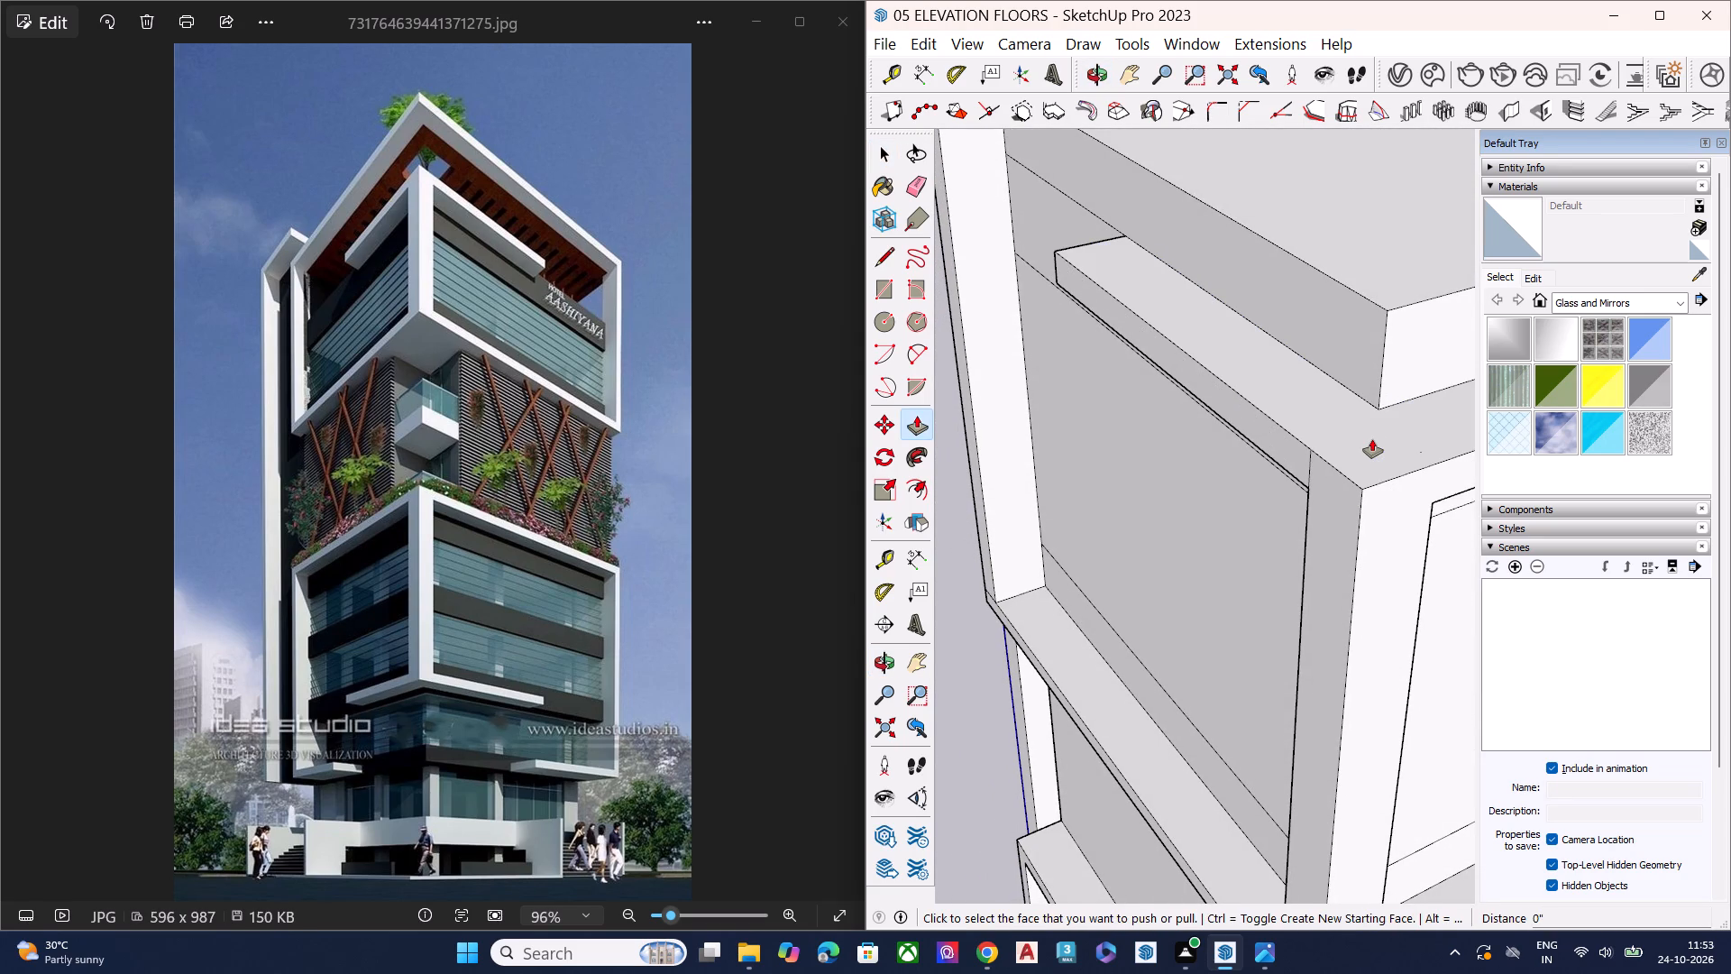
pyautogui.click(1372, 439)
pyautogui.click(1372, 446)
pyautogui.press('space')
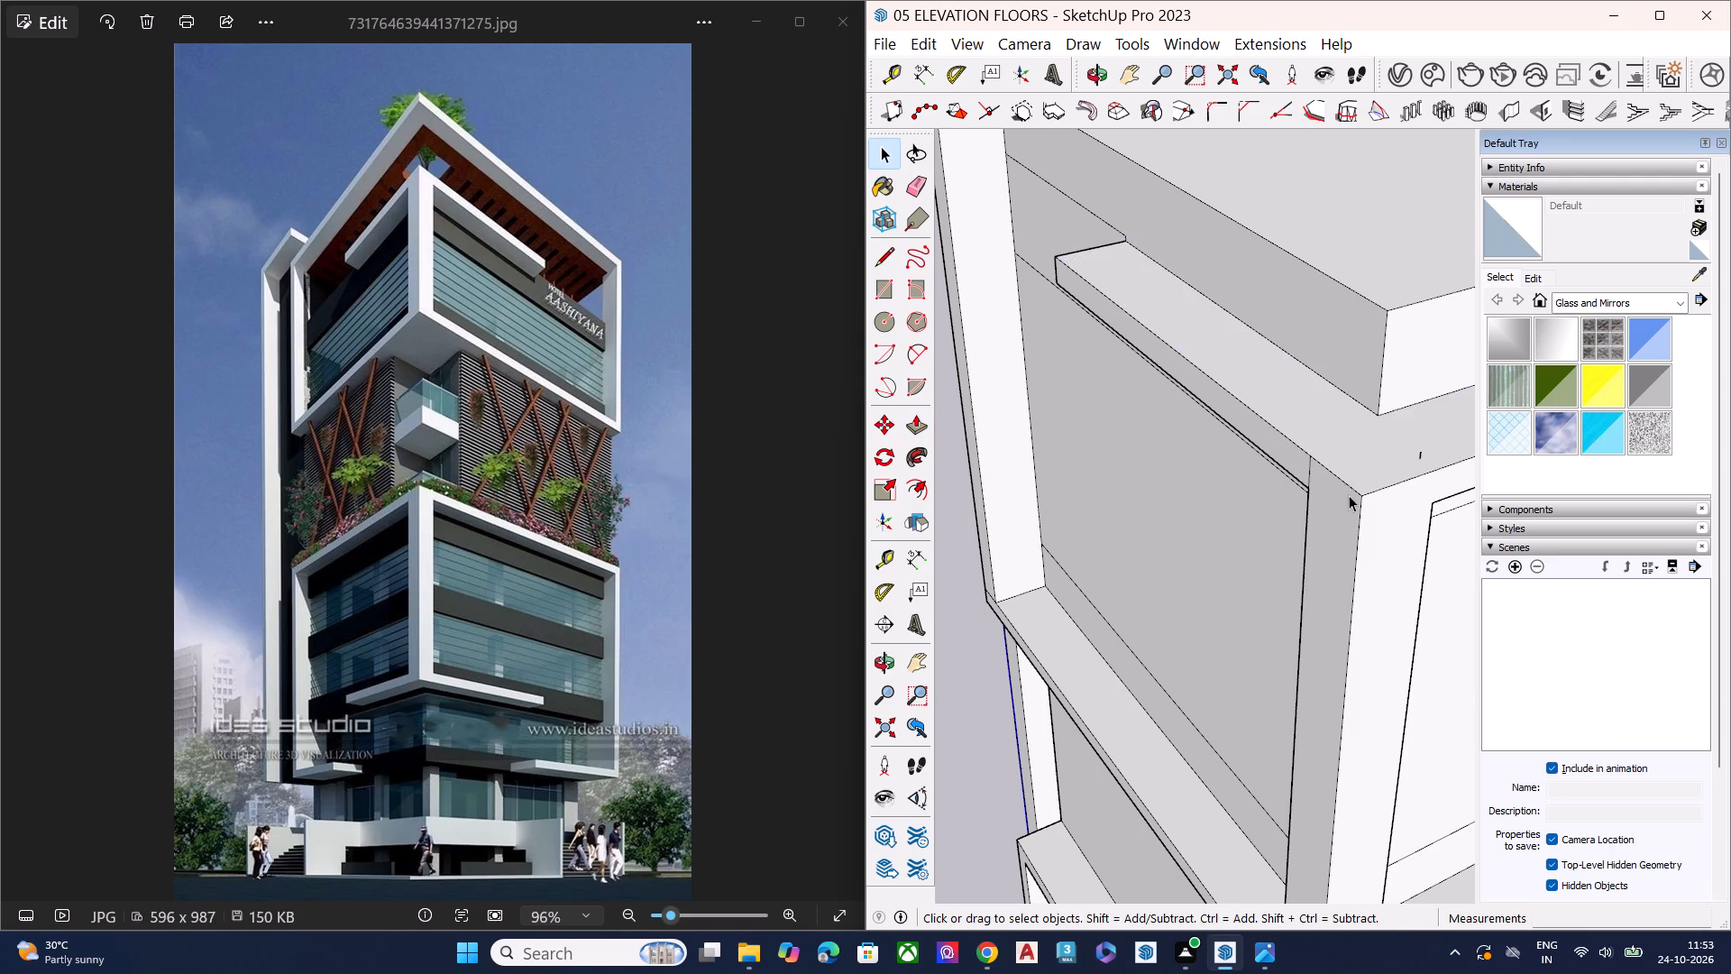
# Erase the short leftover edge on the wall just above the lowered ledge top near the corner post.
pyautogui.moveTo(1334, 482); pyautogui.dragTo(1325, 398, button='middle')
pyautogui.scroll(7, 1336, 409)
pyautogui.press('e')
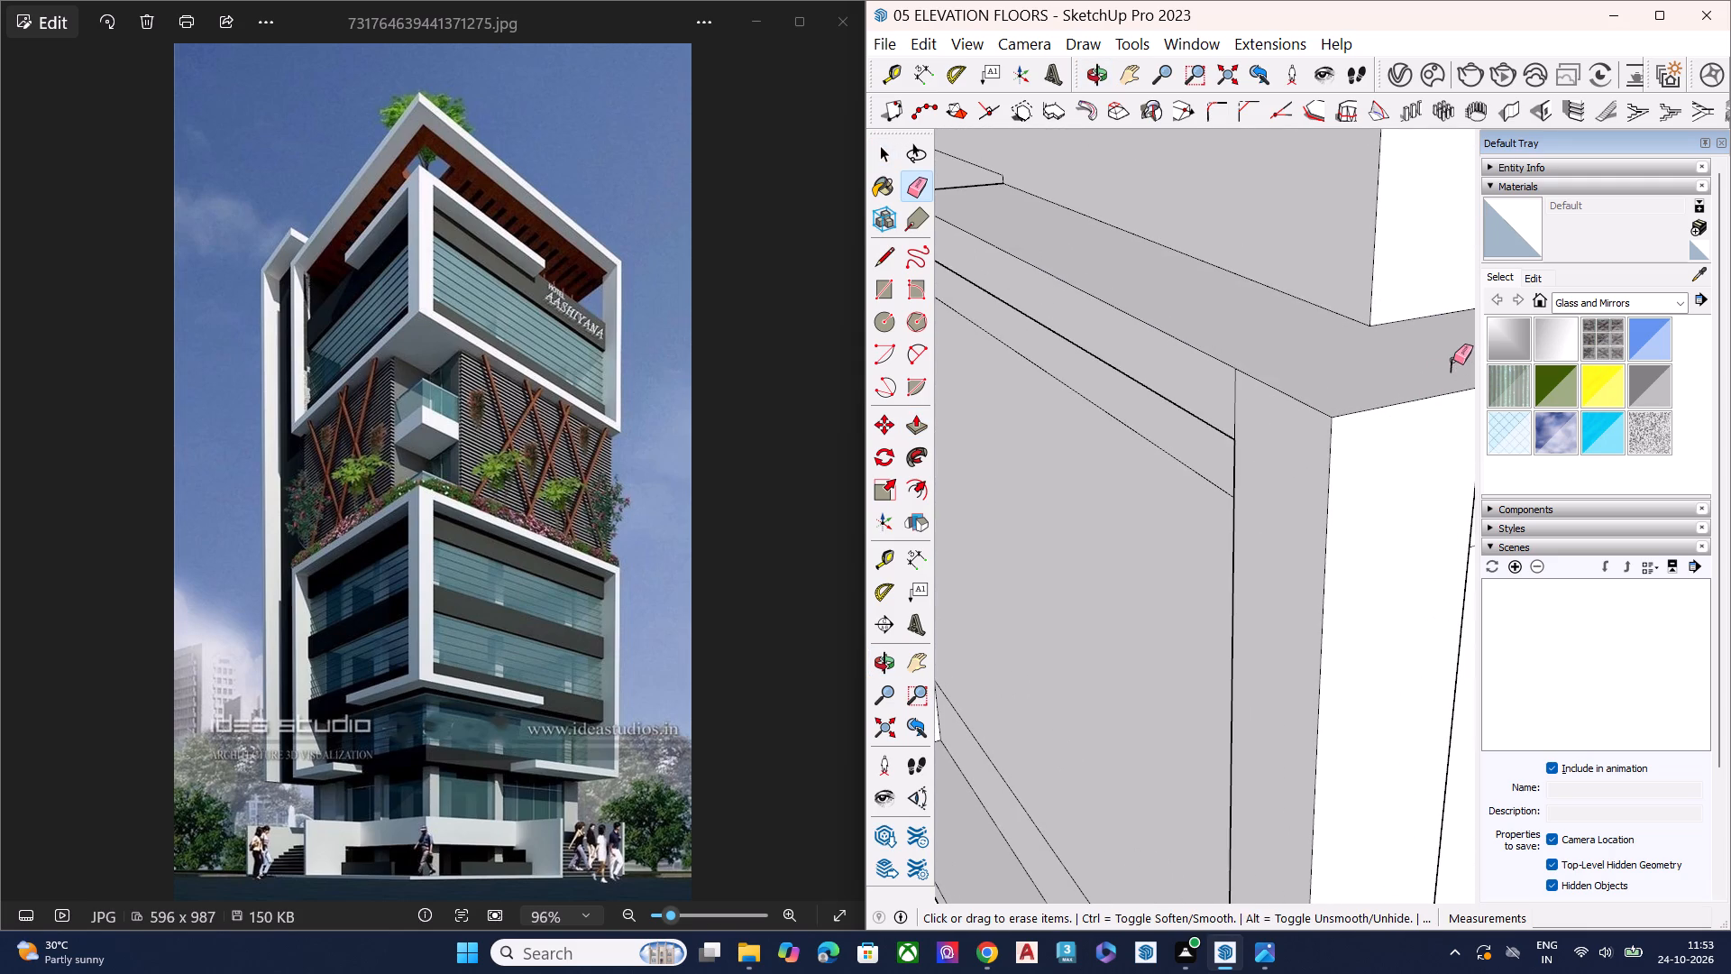
pyautogui.click(1453, 360)
# Examine the upper block from below and from the corner, and its ledges and wall bands close up in the reference image.
pyautogui.scroll(-7, 1201, 382)
pyautogui.scroll(-6, 1304, 378)
pyautogui.moveTo(1300, 483); pyautogui.dragTo(1013, 18, button='middle')
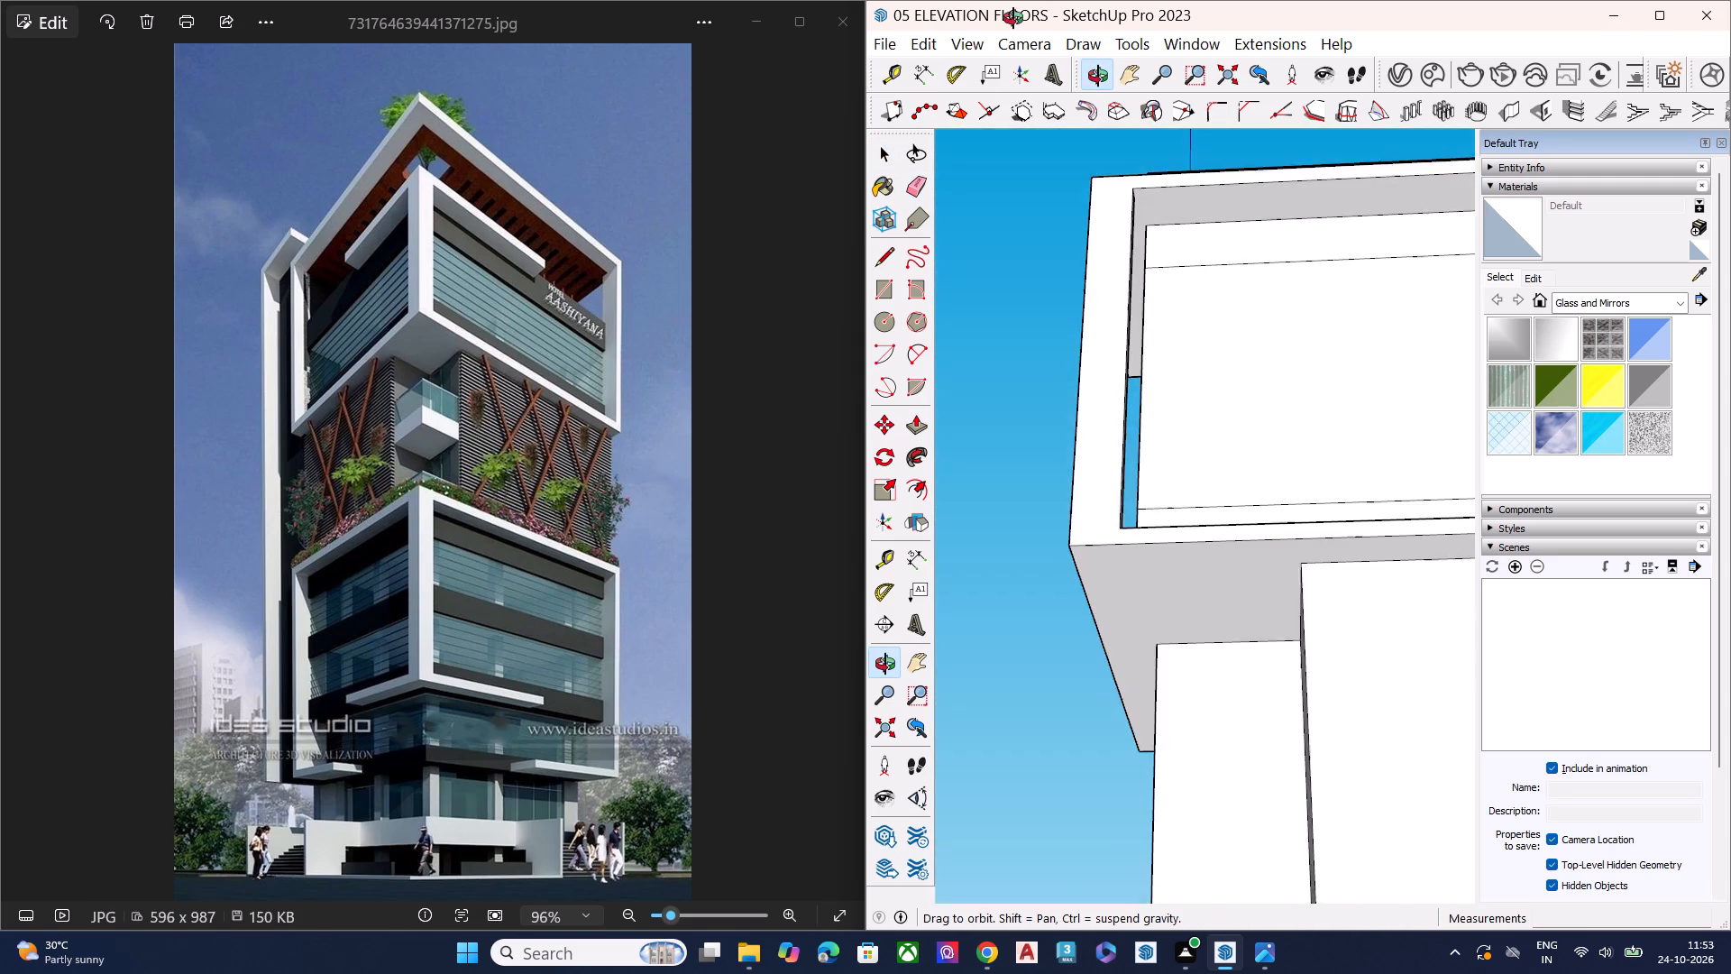
pyautogui.moveTo(1013, 18); pyautogui.dragTo(1210, 599, button='middle')
pyautogui.scroll(5, 1211, 363)
pyautogui.scroll(-2, 1205, 349)
pyautogui.scroll(2, 1203, 353)
pyautogui.press('space')
pyautogui.moveTo(1131, 486); pyautogui.dragTo(1251, 362, button='middle')
pyautogui.scroll(-1, 1251, 362)
pyautogui.scroll(8, 592, 279)
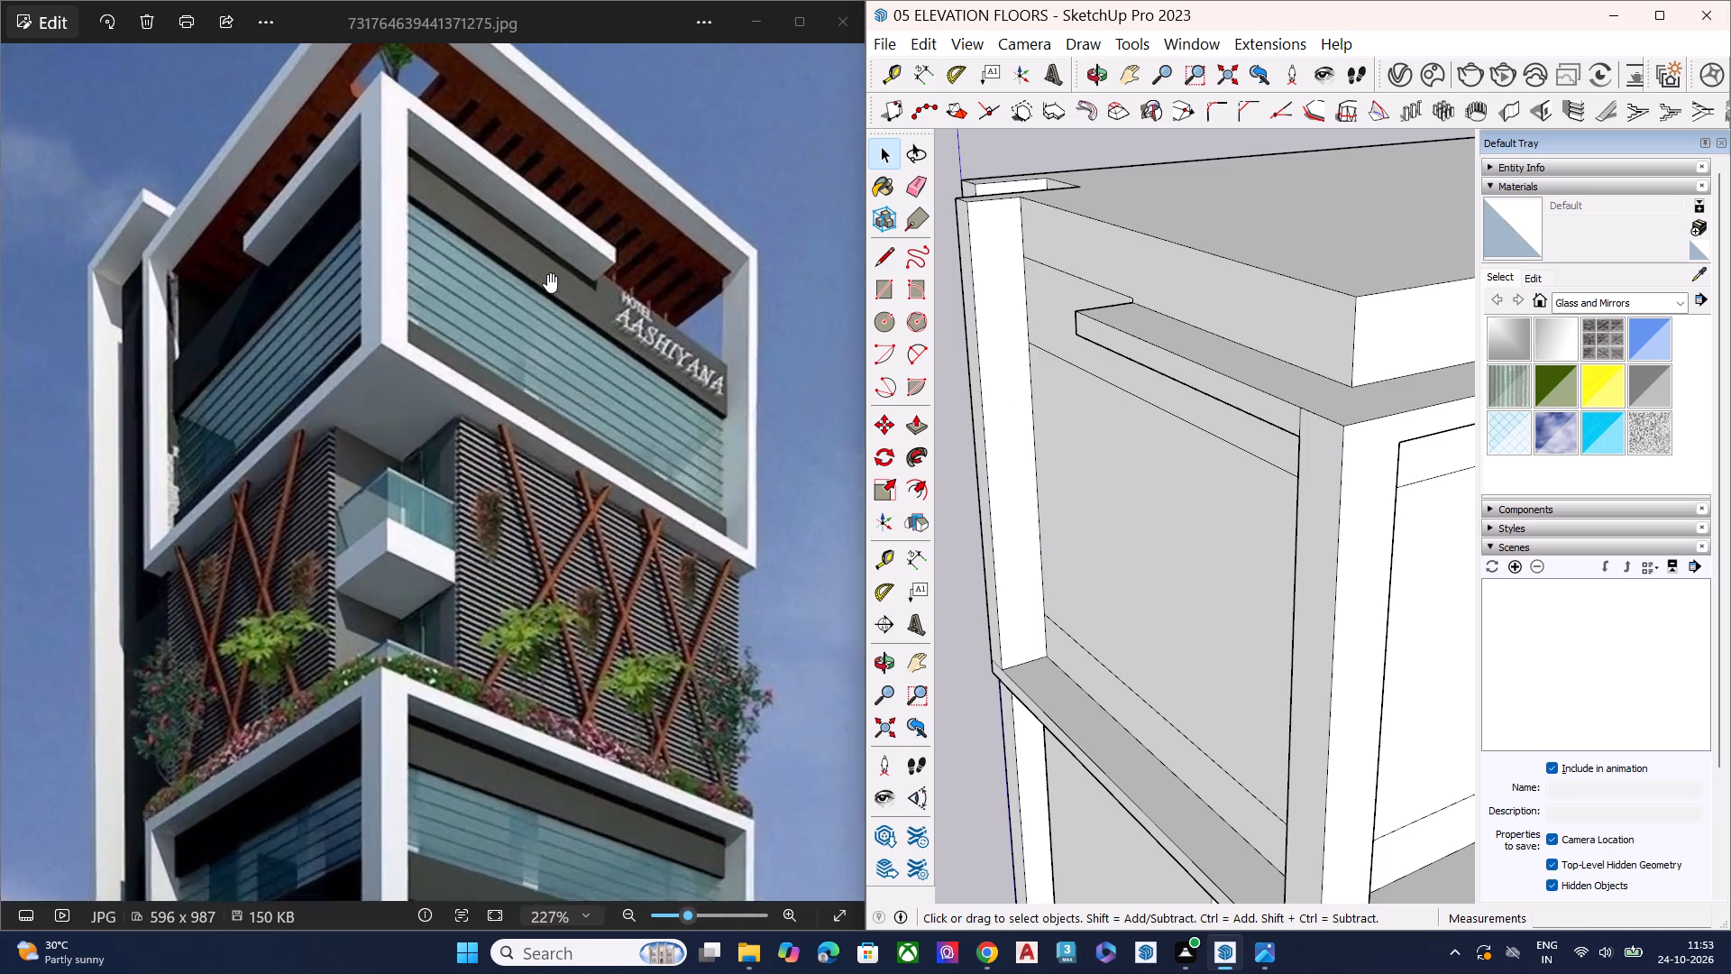
pyautogui.scroll(2, 547, 273)
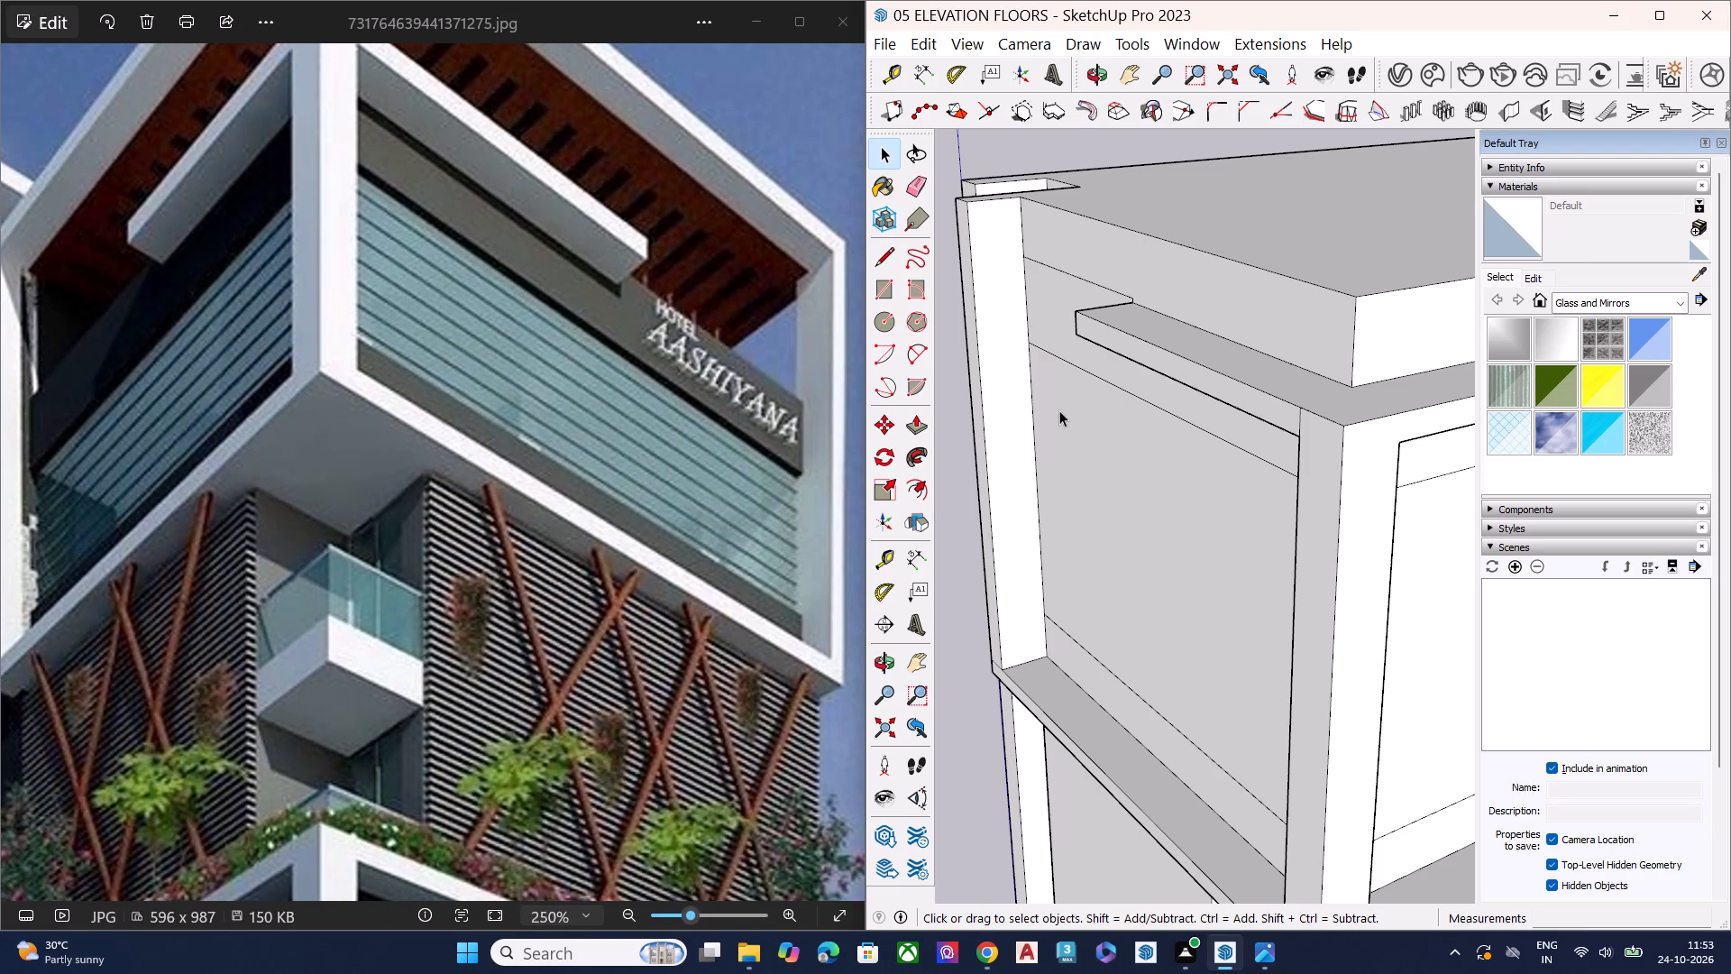
# Draw a line about 36' 2" long on the wall just above the first ledge, from the ledge's end to the block's corner.
pyautogui.press('l')
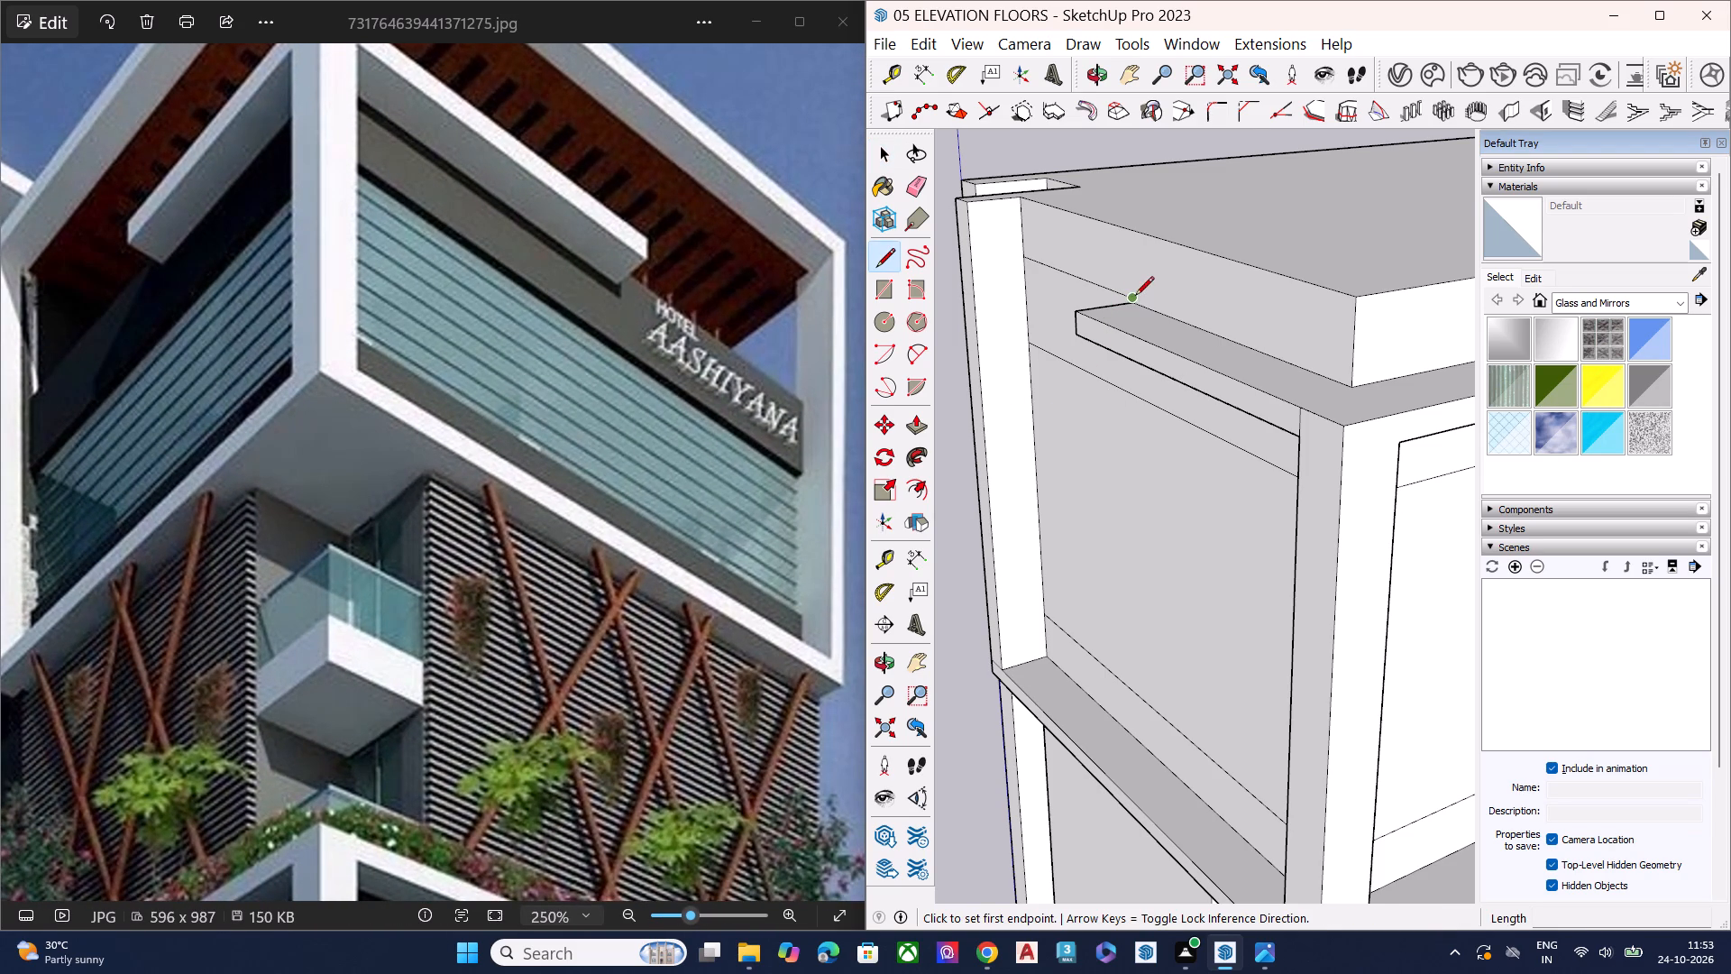
pyautogui.scroll(2, 1131, 299)
pyautogui.scroll(-2, 1131, 299)
pyautogui.scroll(1, 1131, 299)
pyautogui.scroll(-1, 1131, 299)
pyautogui.scroll(3, 1131, 299)
pyautogui.click(1131, 299)
pyautogui.scroll(-5, 1075, 307)
pyautogui.scroll(1, 1048, 308)
pyautogui.scroll(-3, 1048, 310)
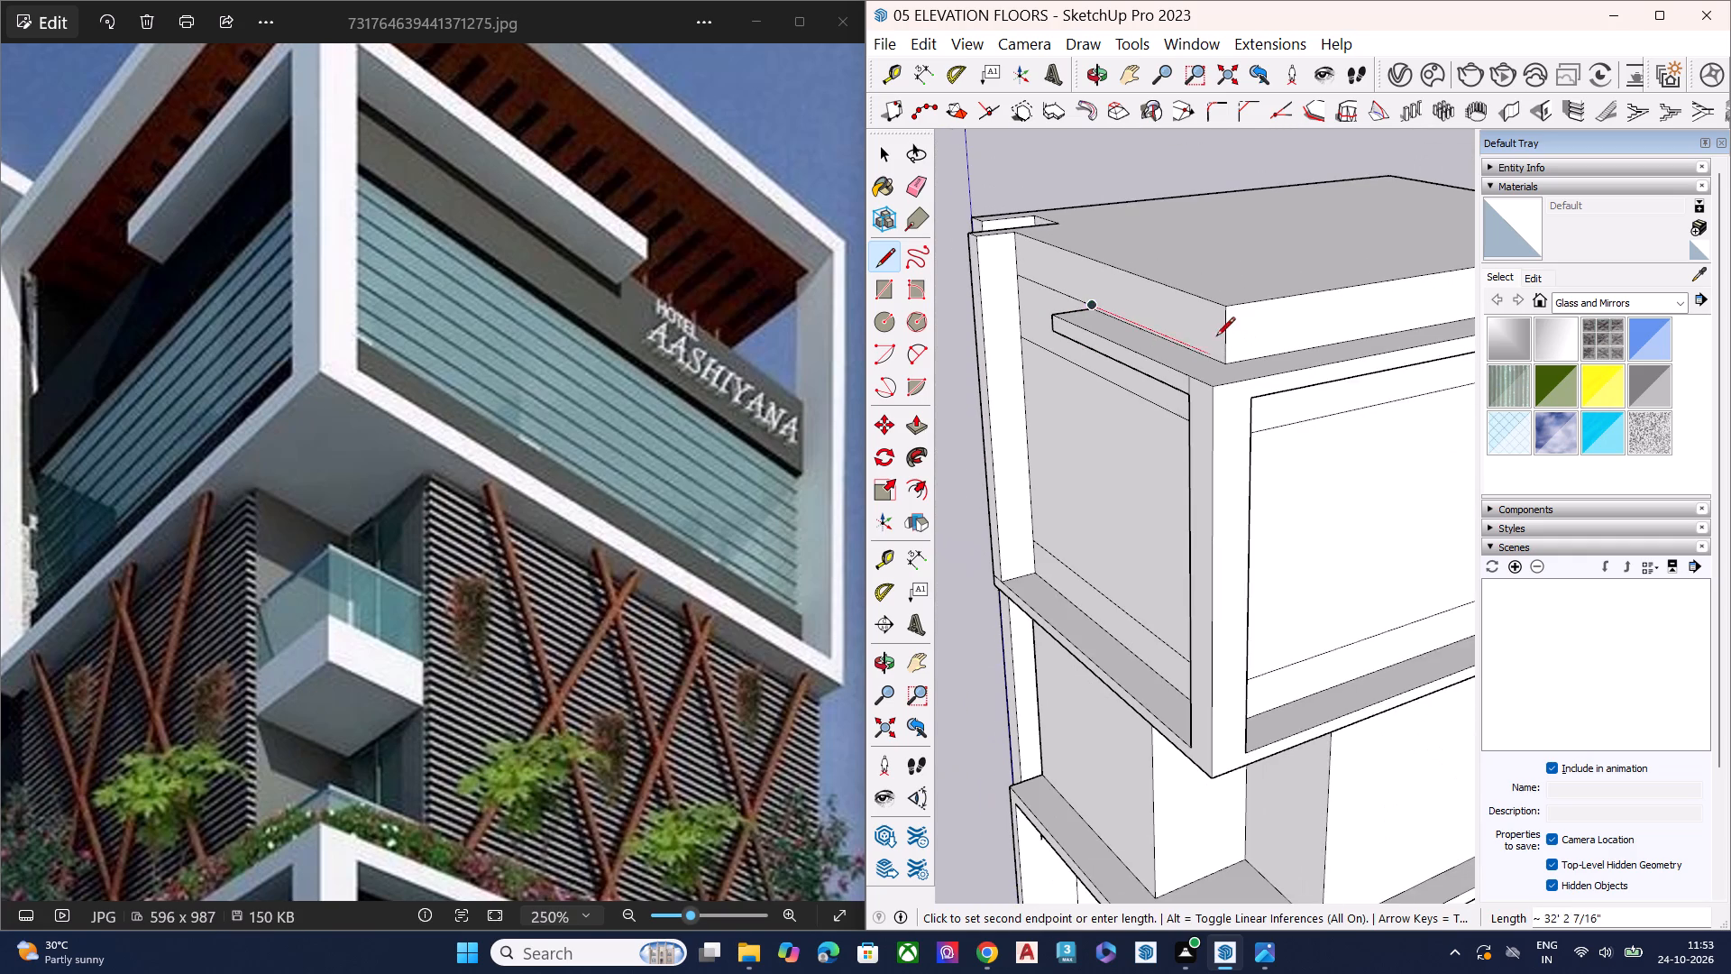
pyautogui.scroll(5, 1228, 344)
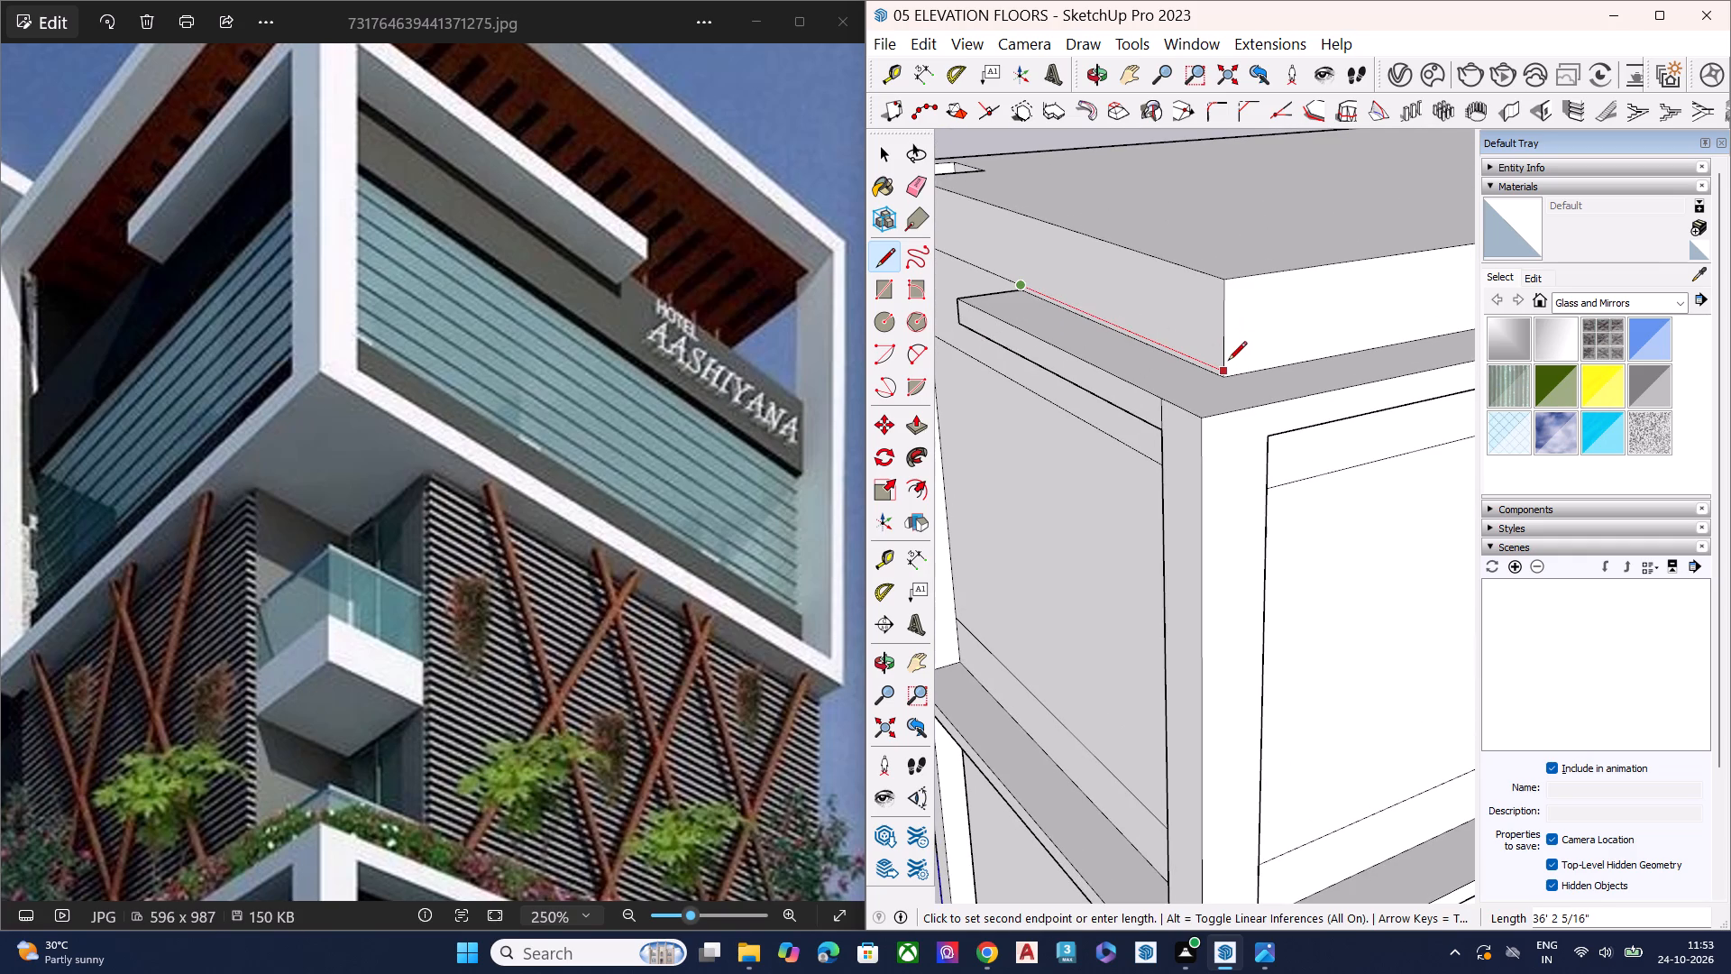
pyautogui.click(1228, 362)
# Draw a matching line on the adjoining wall just above the second ledge, from the block's corner to the ledge's far end.
pyautogui.scroll(-2, 1155, 363)
pyautogui.scroll(3, 1223, 374)
pyautogui.scroll(-1, 1223, 374)
pyautogui.scroll(5, 1223, 374)
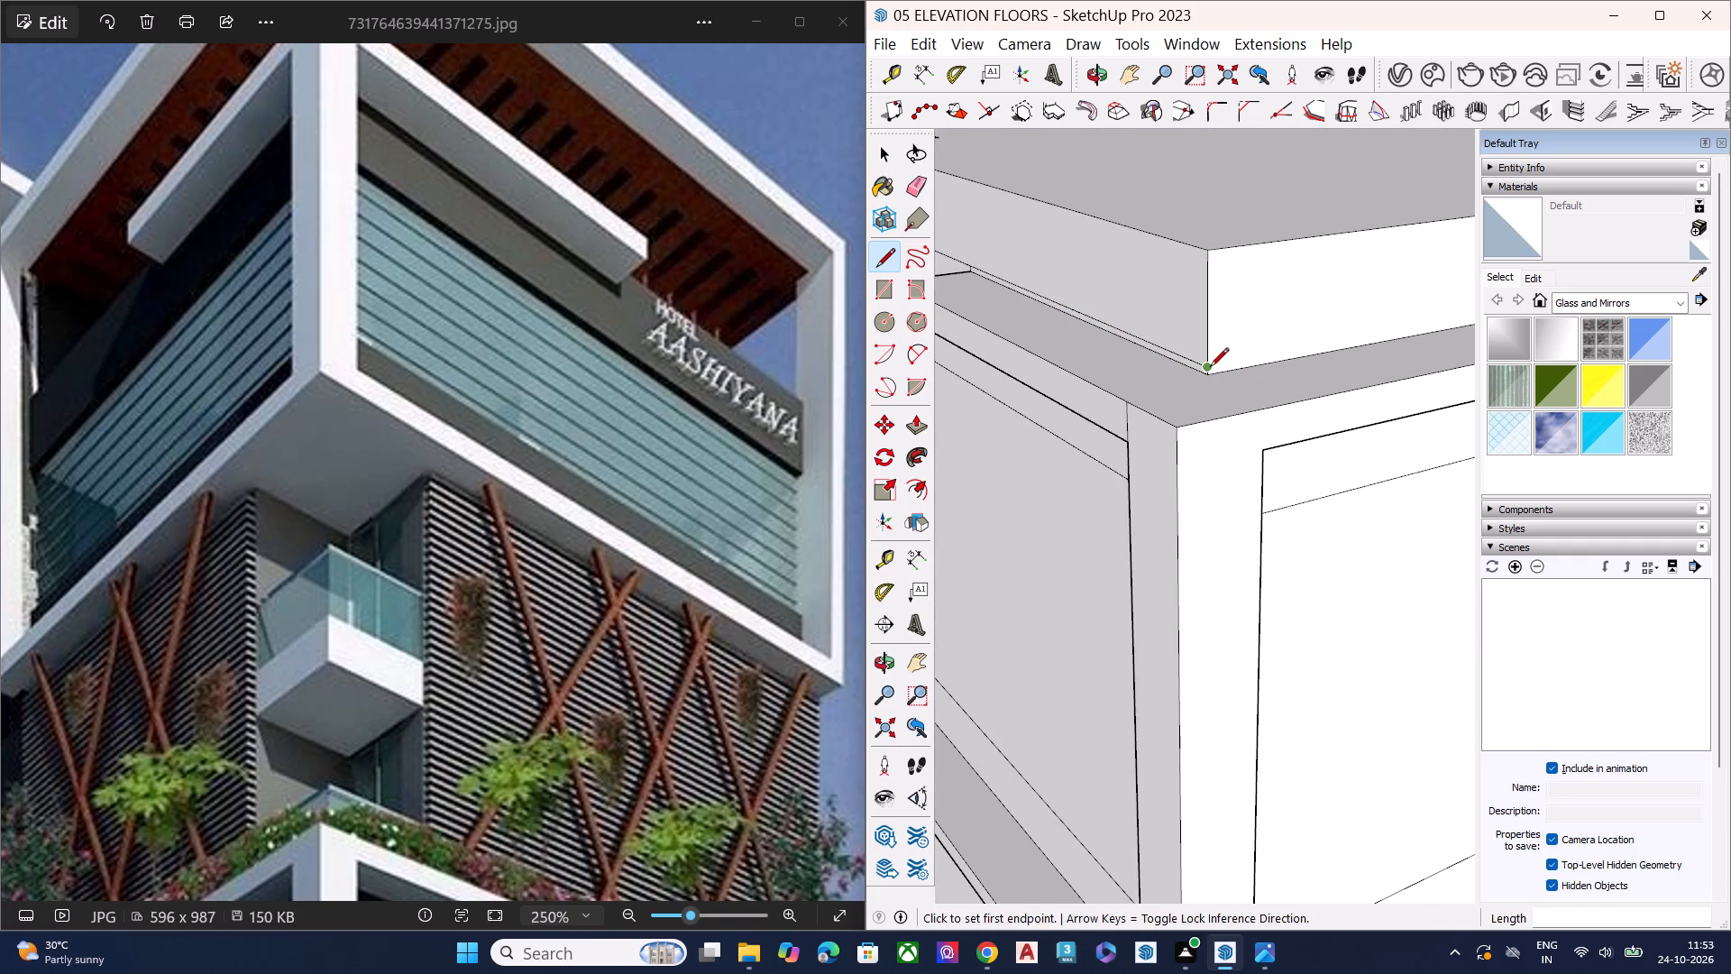
pyautogui.click(1210, 368)
pyautogui.scroll(-3, 1048, 375)
pyautogui.scroll(1, 1015, 382)
pyautogui.scroll(-6, 1005, 387)
pyautogui.scroll(1, 1024, 392)
pyautogui.scroll(-3, 1019, 392)
pyautogui.scroll(8, 1240, 348)
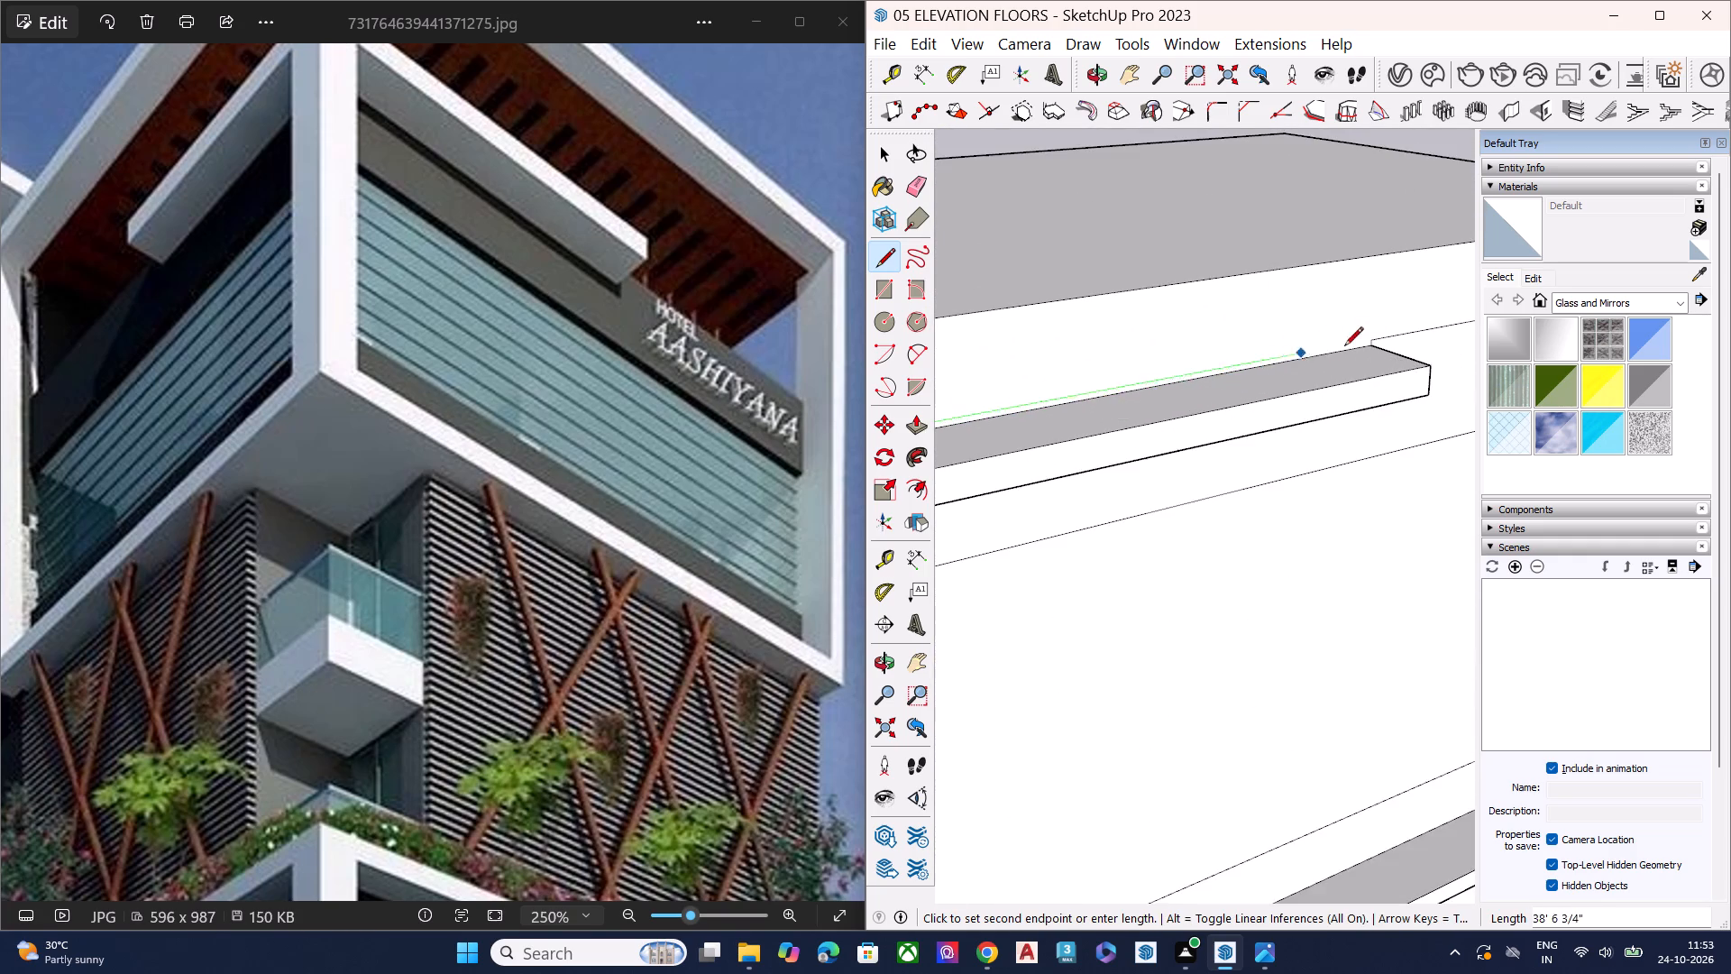
pyautogui.scroll(4, 1362, 335)
pyautogui.click(1378, 344)
pyautogui.press('space')
# Push/Pull the ledges' shared top face a little further down, below the new wall lines.
pyautogui.moveTo(1248, 422); pyautogui.dragTo(1114, 439, button='middle')
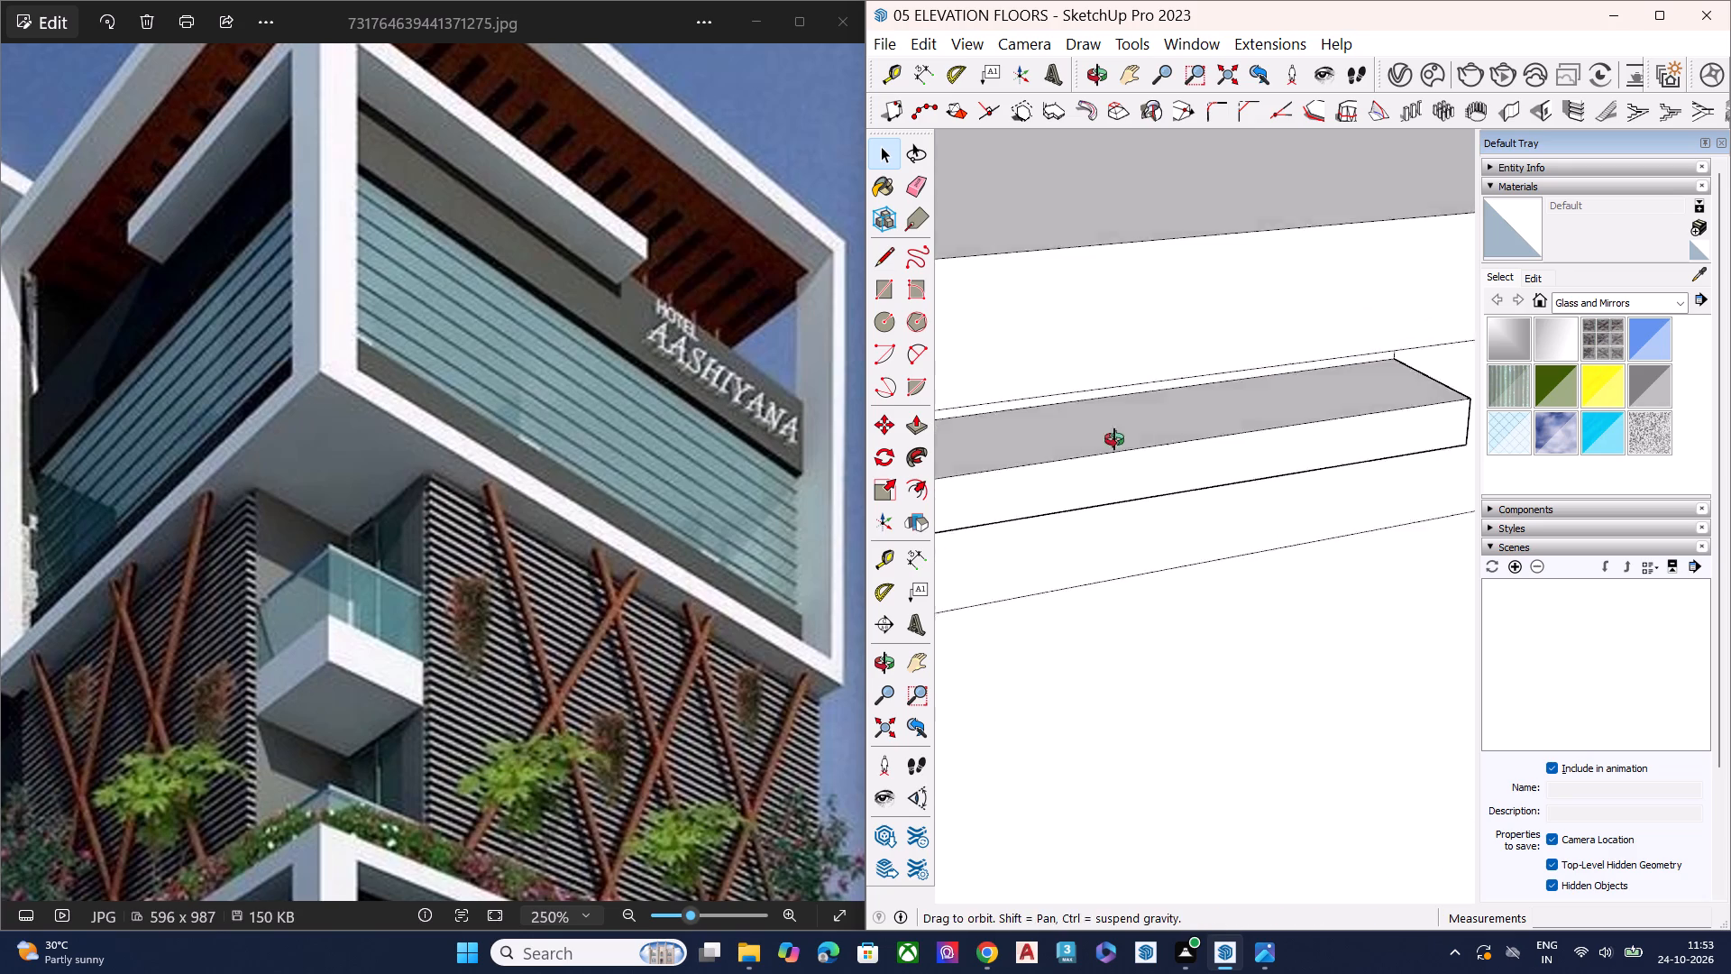
pyautogui.moveTo(1114, 439); pyautogui.dragTo(857, 455, button='middle')
pyautogui.moveTo(1452, 480); pyautogui.dragTo(1173, 432, button='middle')
pyautogui.click(1204, 393)
pyautogui.click(1204, 410)
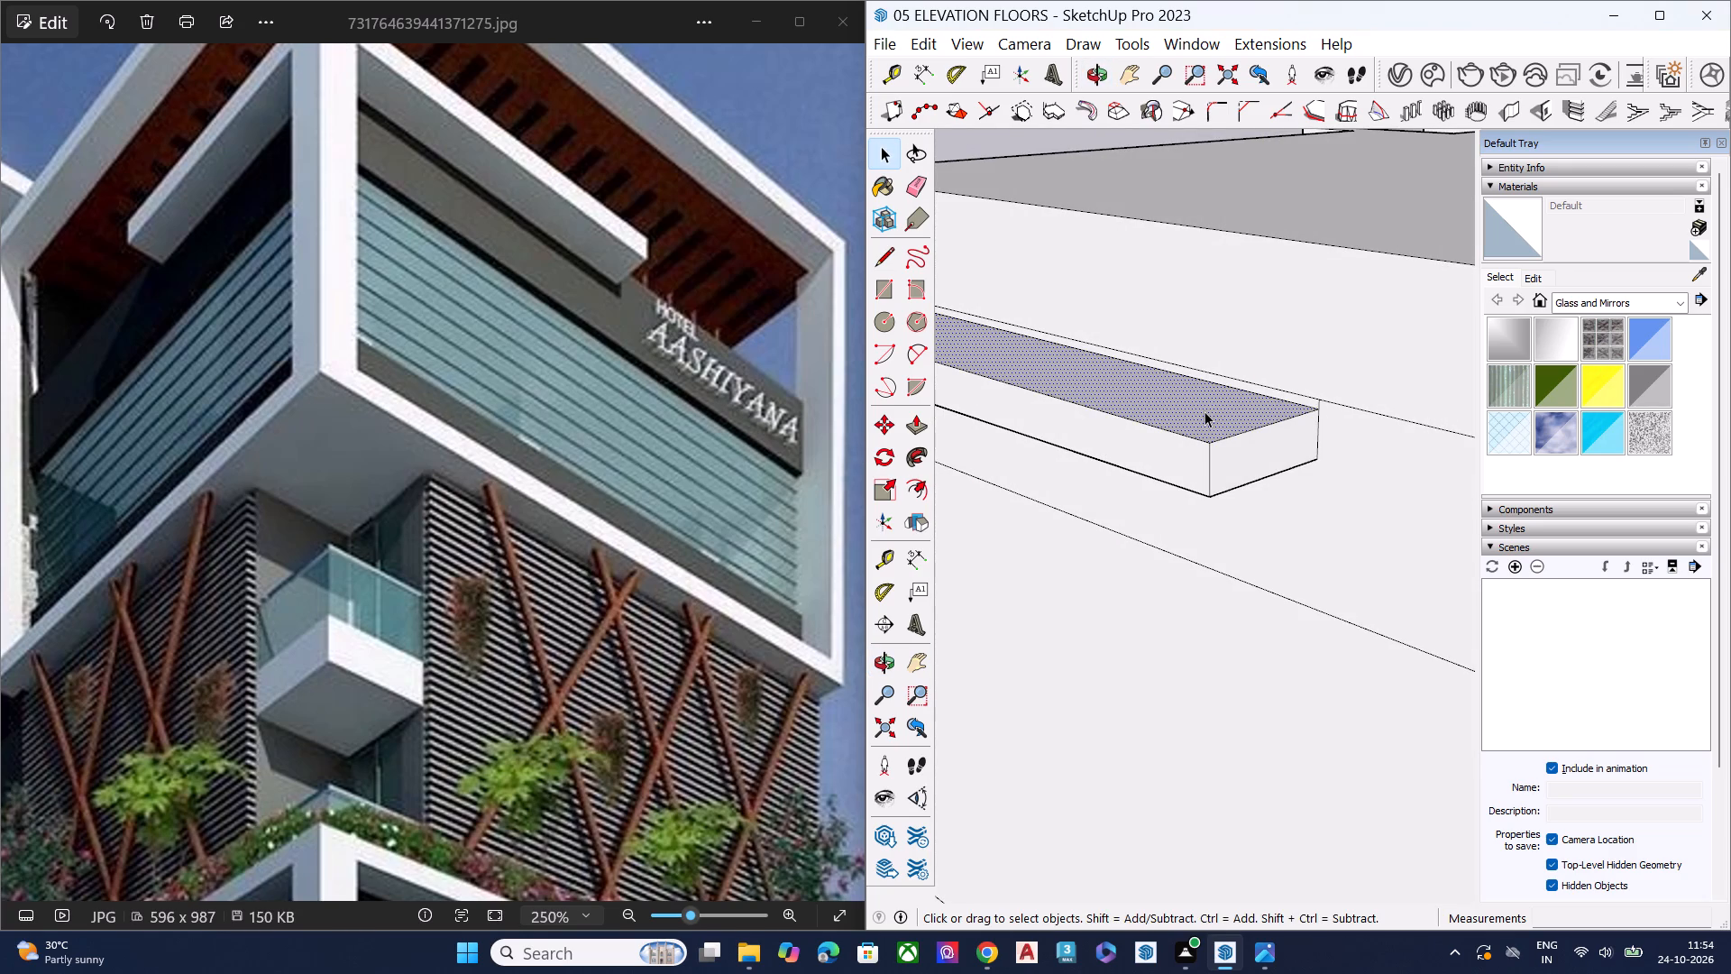
pyautogui.press('p')
pyautogui.click(1204, 411)
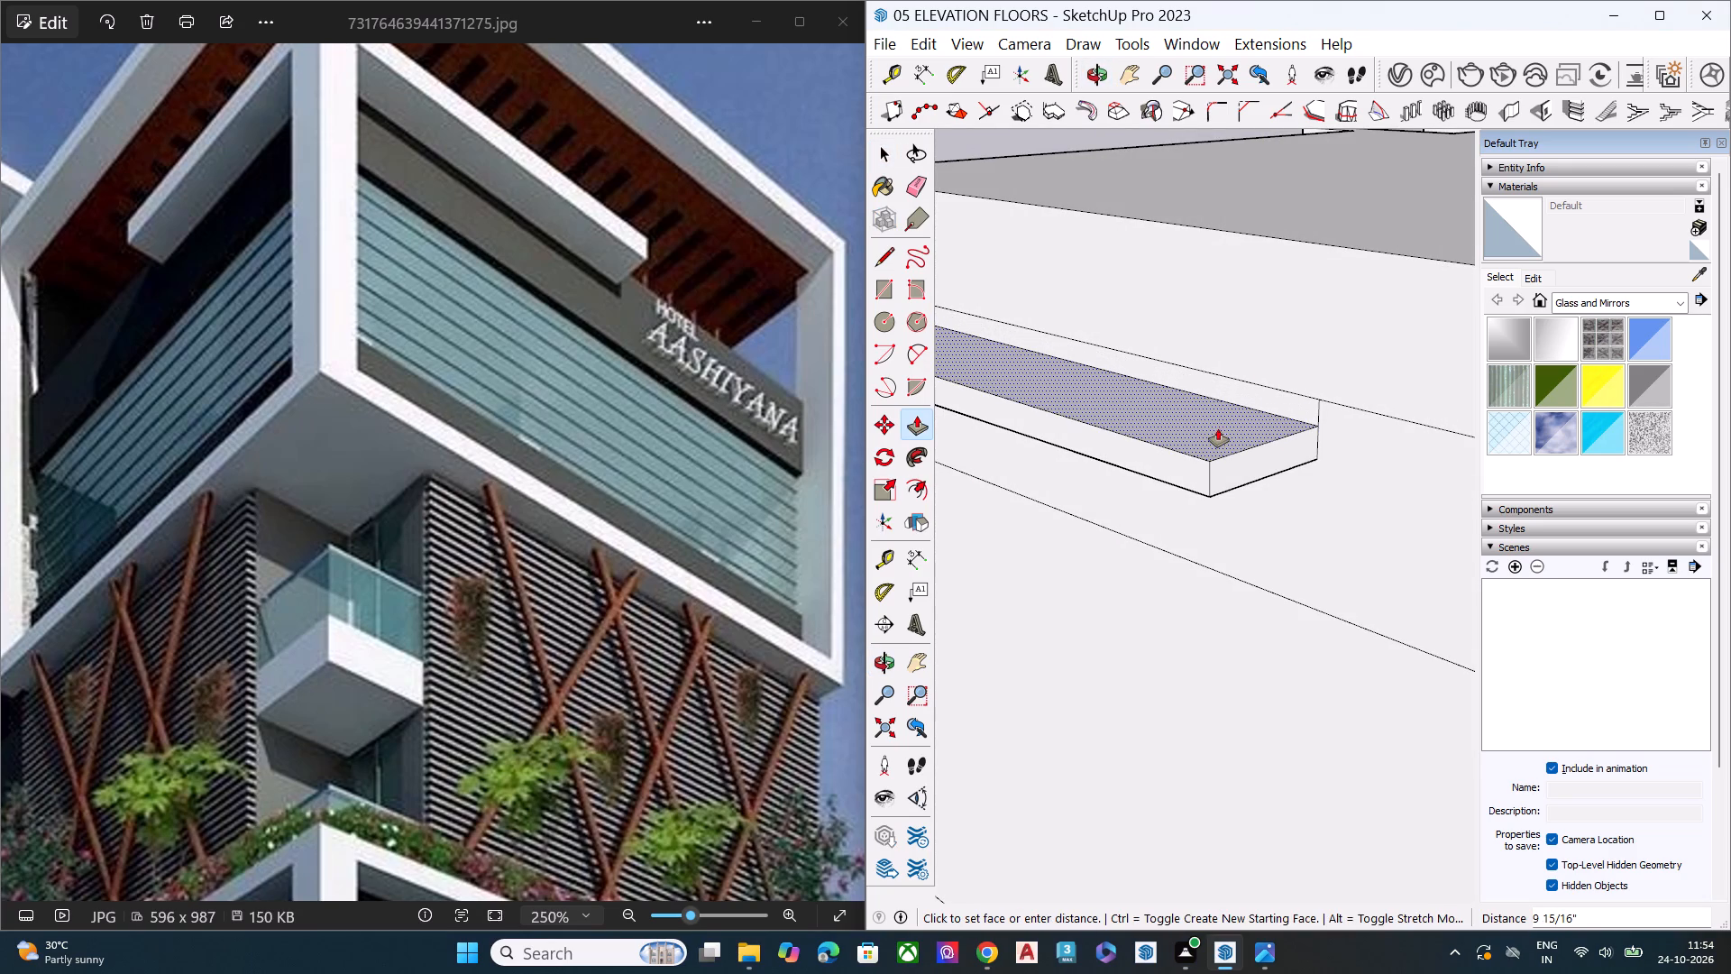
pyautogui.click(1221, 421)
pyautogui.press('space')
# Erase the short leftover edges between the ledge tops and the wall lines at the outer ends of both ledges.
pyautogui.press('e')
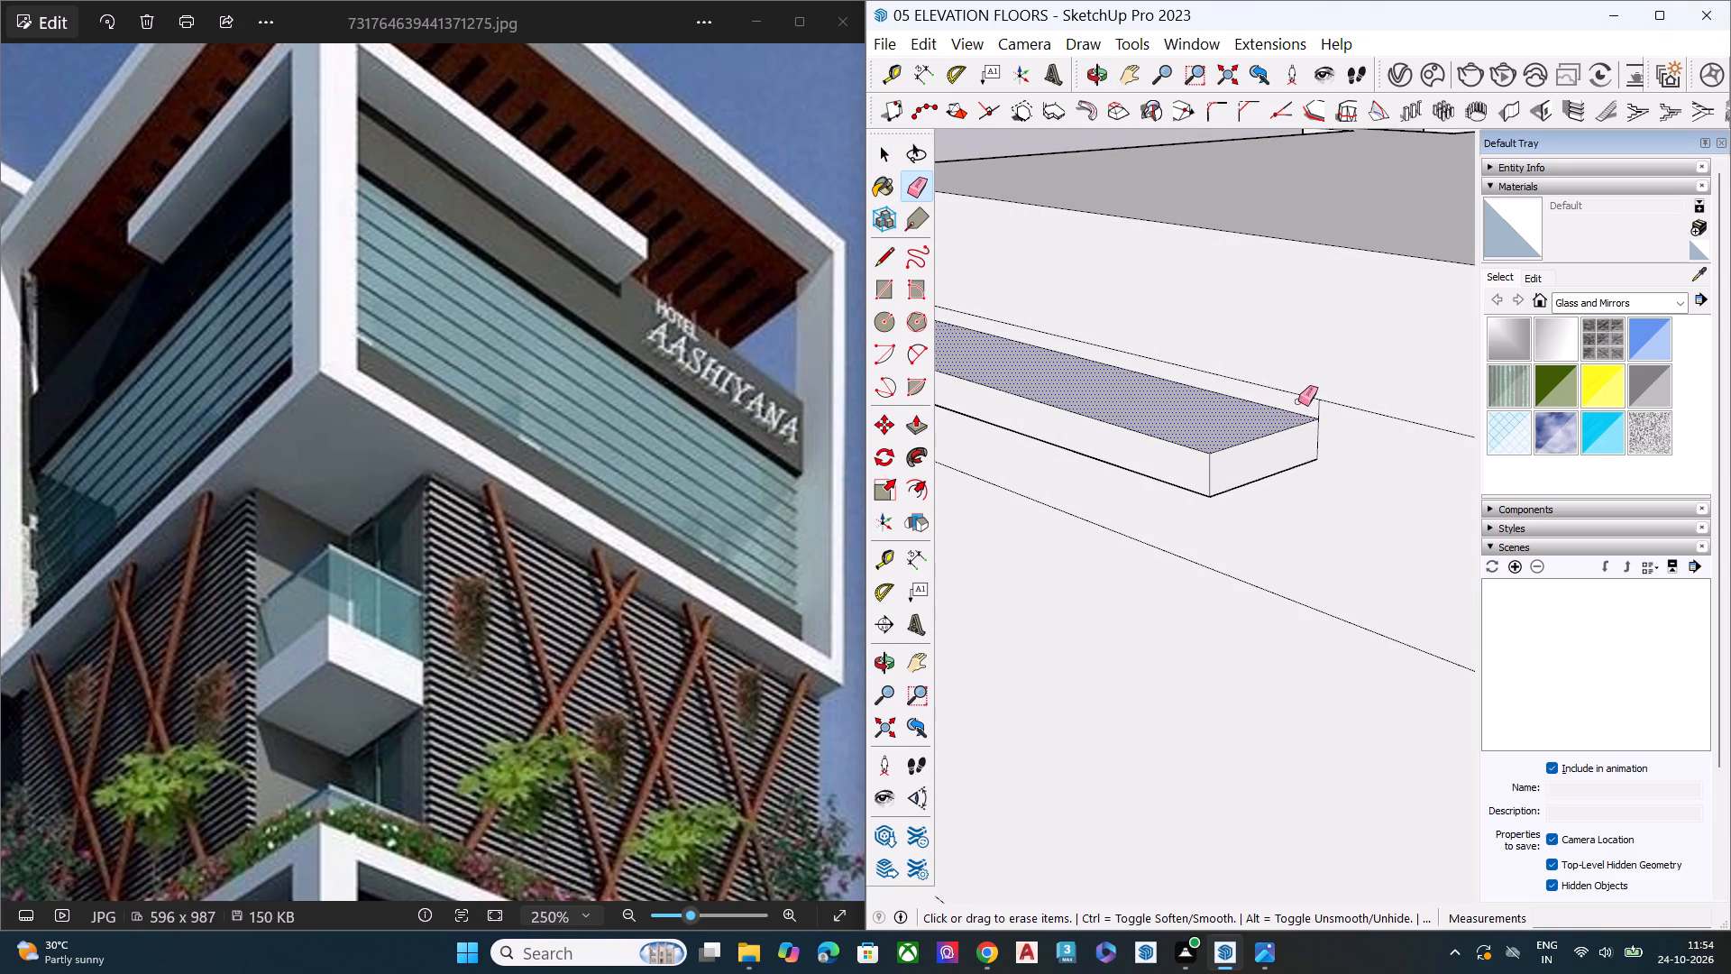
pyautogui.click(1317, 405)
pyautogui.scroll(-7, 1301, 411)
pyautogui.scroll(1, 1311, 412)
pyautogui.scroll(-3, 1313, 412)
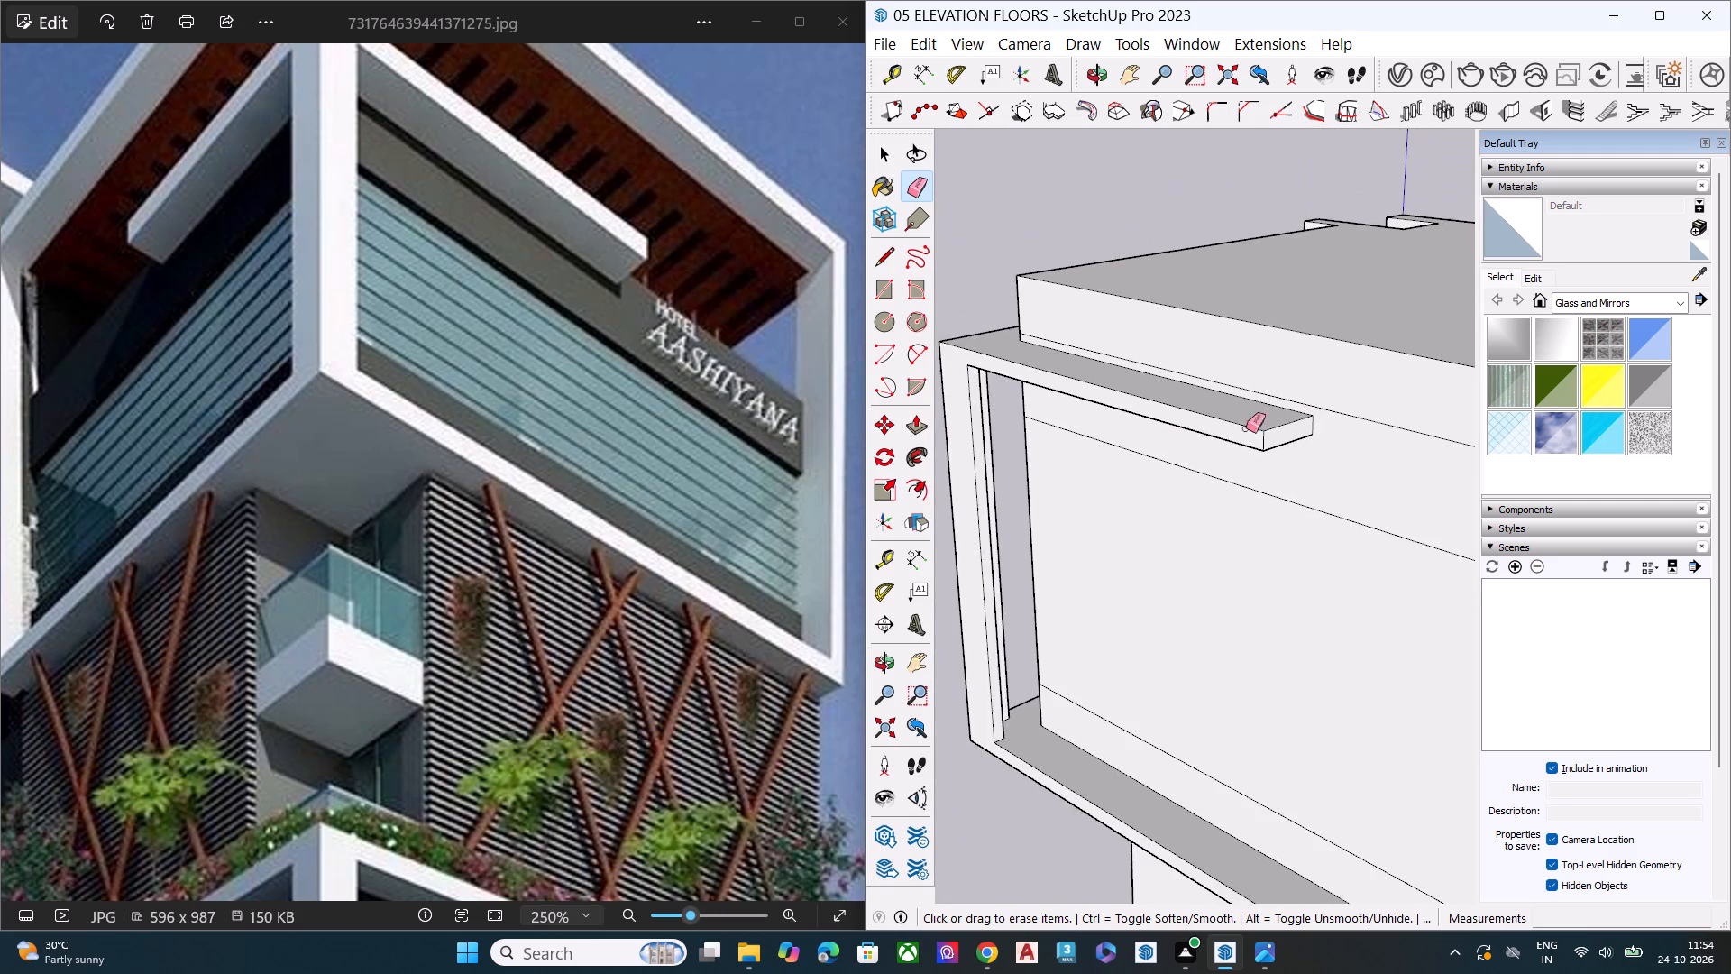
pyautogui.scroll(-2, 1041, 415)
pyautogui.scroll(1, 1041, 415)
pyautogui.scroll(-1, 1028, 416)
pyautogui.moveTo(994, 416); pyautogui.dragTo(1674, 416, button='middle')
pyautogui.moveTo(1244, 431); pyautogui.dragTo(1459, 398, button='middle')
pyautogui.scroll(8, 1342, 390)
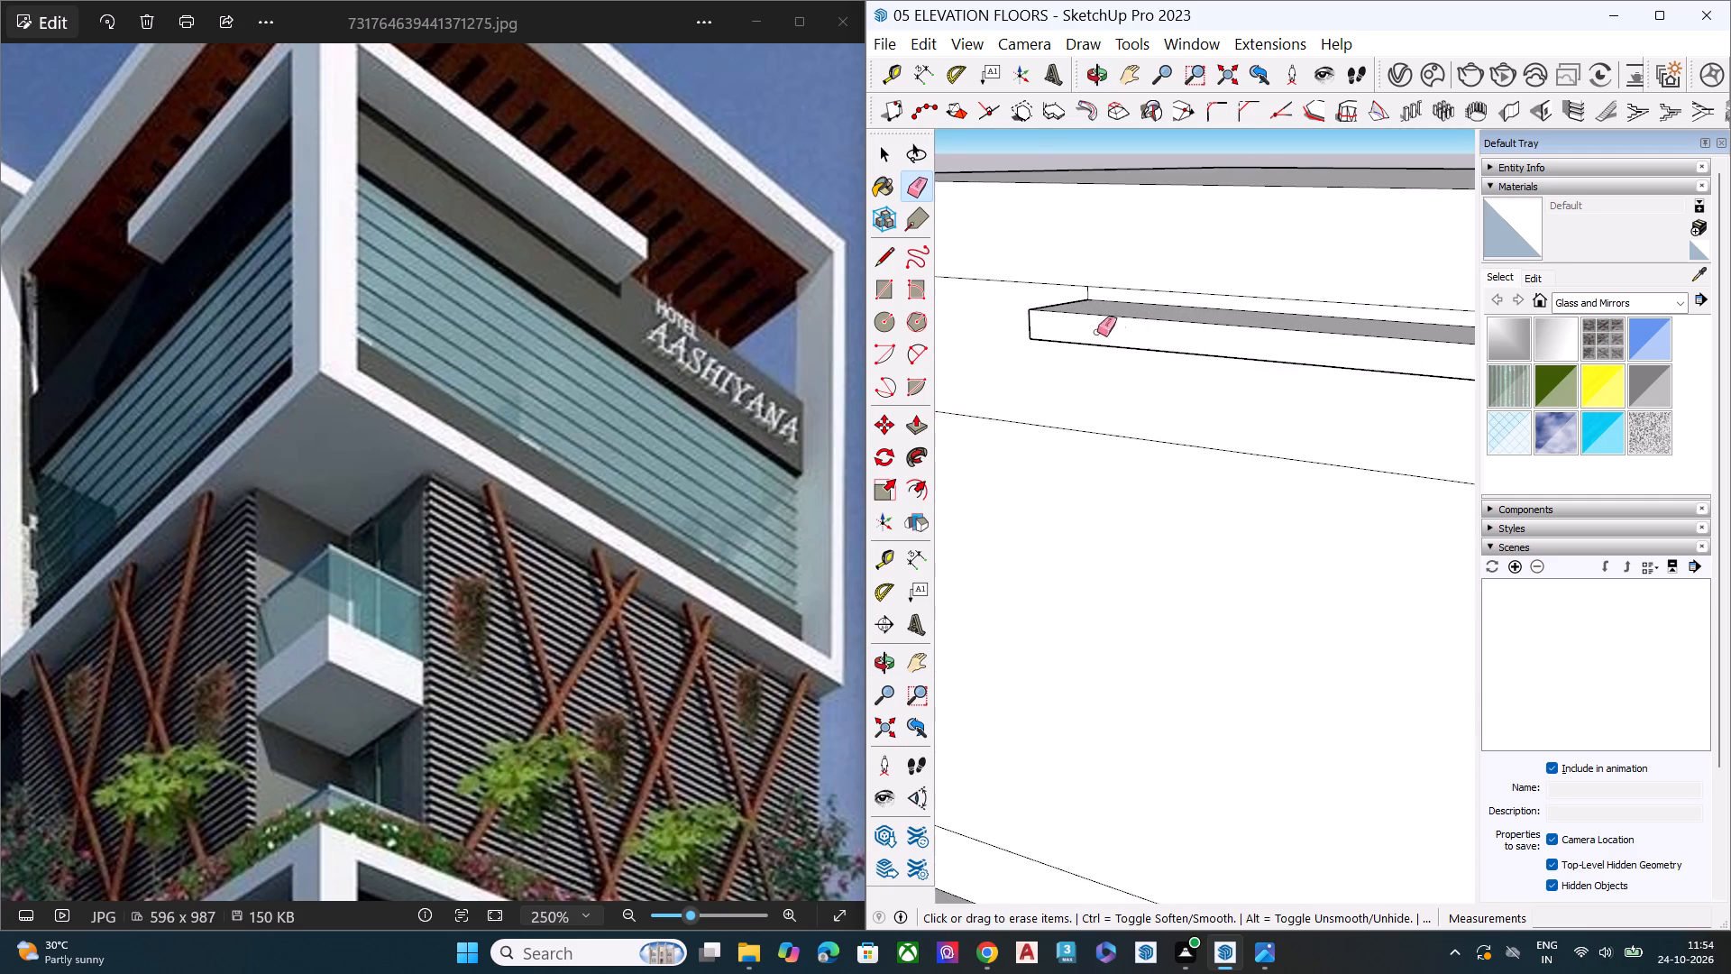
pyautogui.scroll(3, 1080, 282)
pyautogui.scroll(-1, 1080, 282)
pyautogui.scroll(5, 1080, 282)
pyautogui.click(1096, 302)
pyautogui.press('space')
# Push/Pull the large middle panel of one upper-block wall slightly inward, behind its upper and lower bands.
pyautogui.scroll(-1, 1026, 319)
pyautogui.scroll(1, 1018, 319)
pyautogui.scroll(-2, 1014, 321)
pyautogui.scroll(1, 1012, 322)
pyautogui.scroll(-5, 1012, 322)
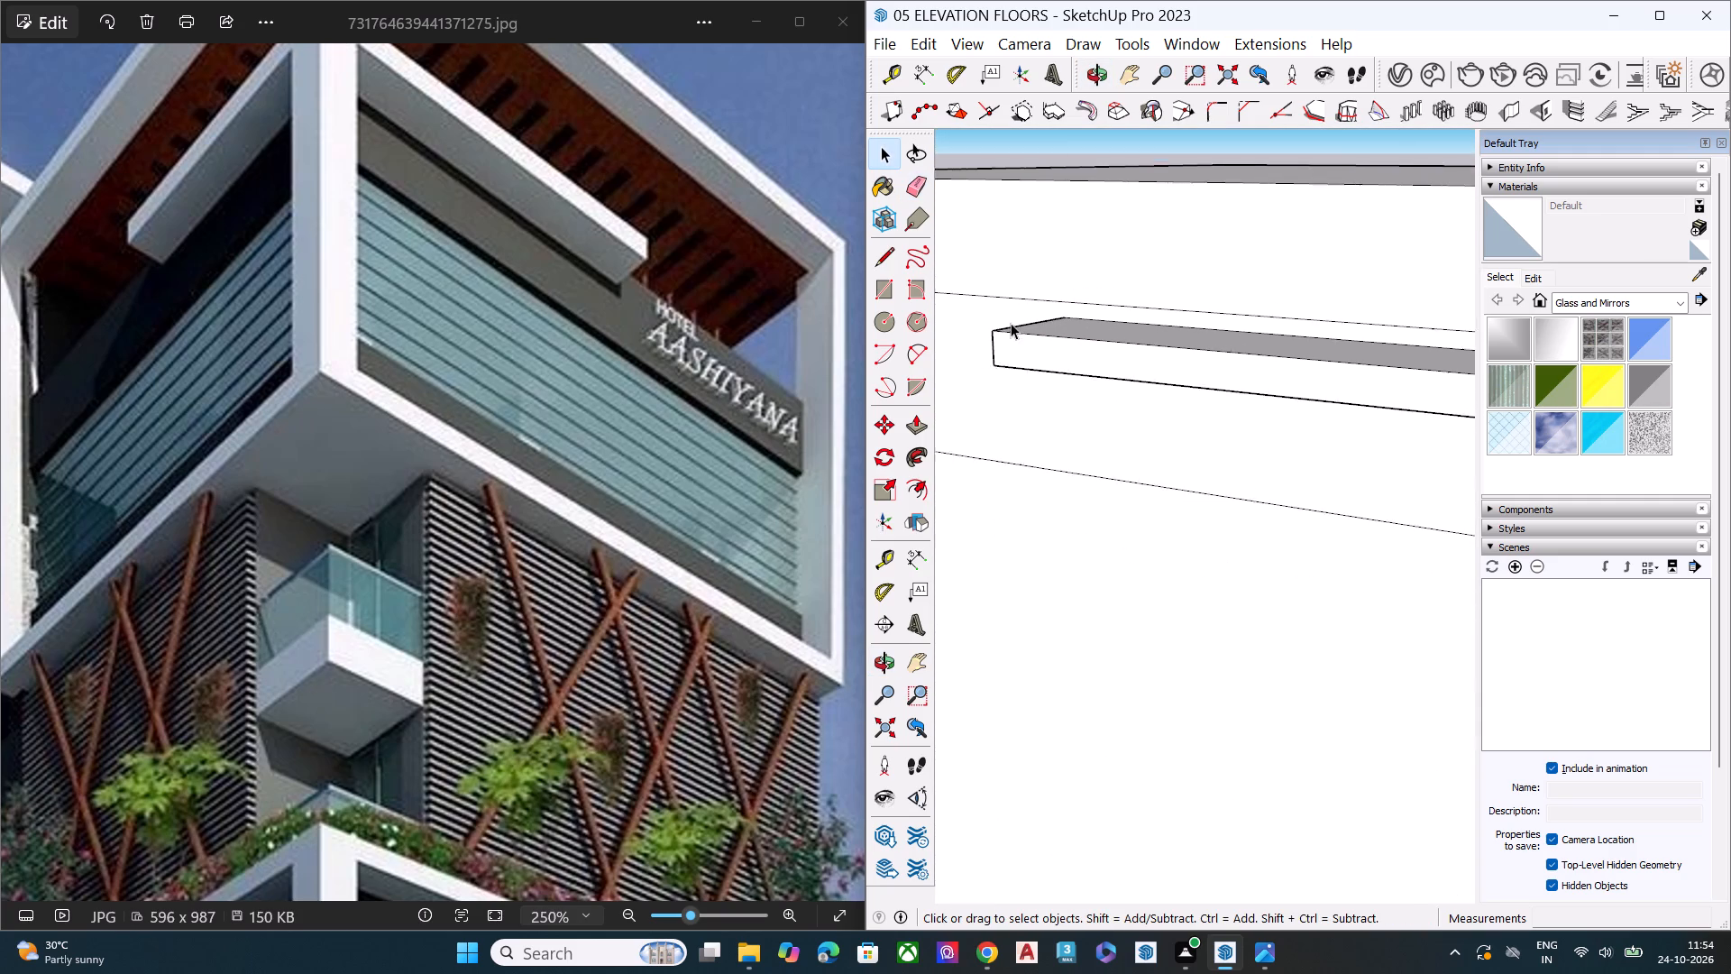
pyautogui.press('space')
pyautogui.scroll(-2, 1020, 318)
pyautogui.scroll(2, 1020, 318)
pyautogui.scroll(-14, 1020, 318)
pyautogui.moveTo(1252, 469); pyautogui.dragTo(1213, 364, button='middle')
pyautogui.scroll(7, 1230, 353)
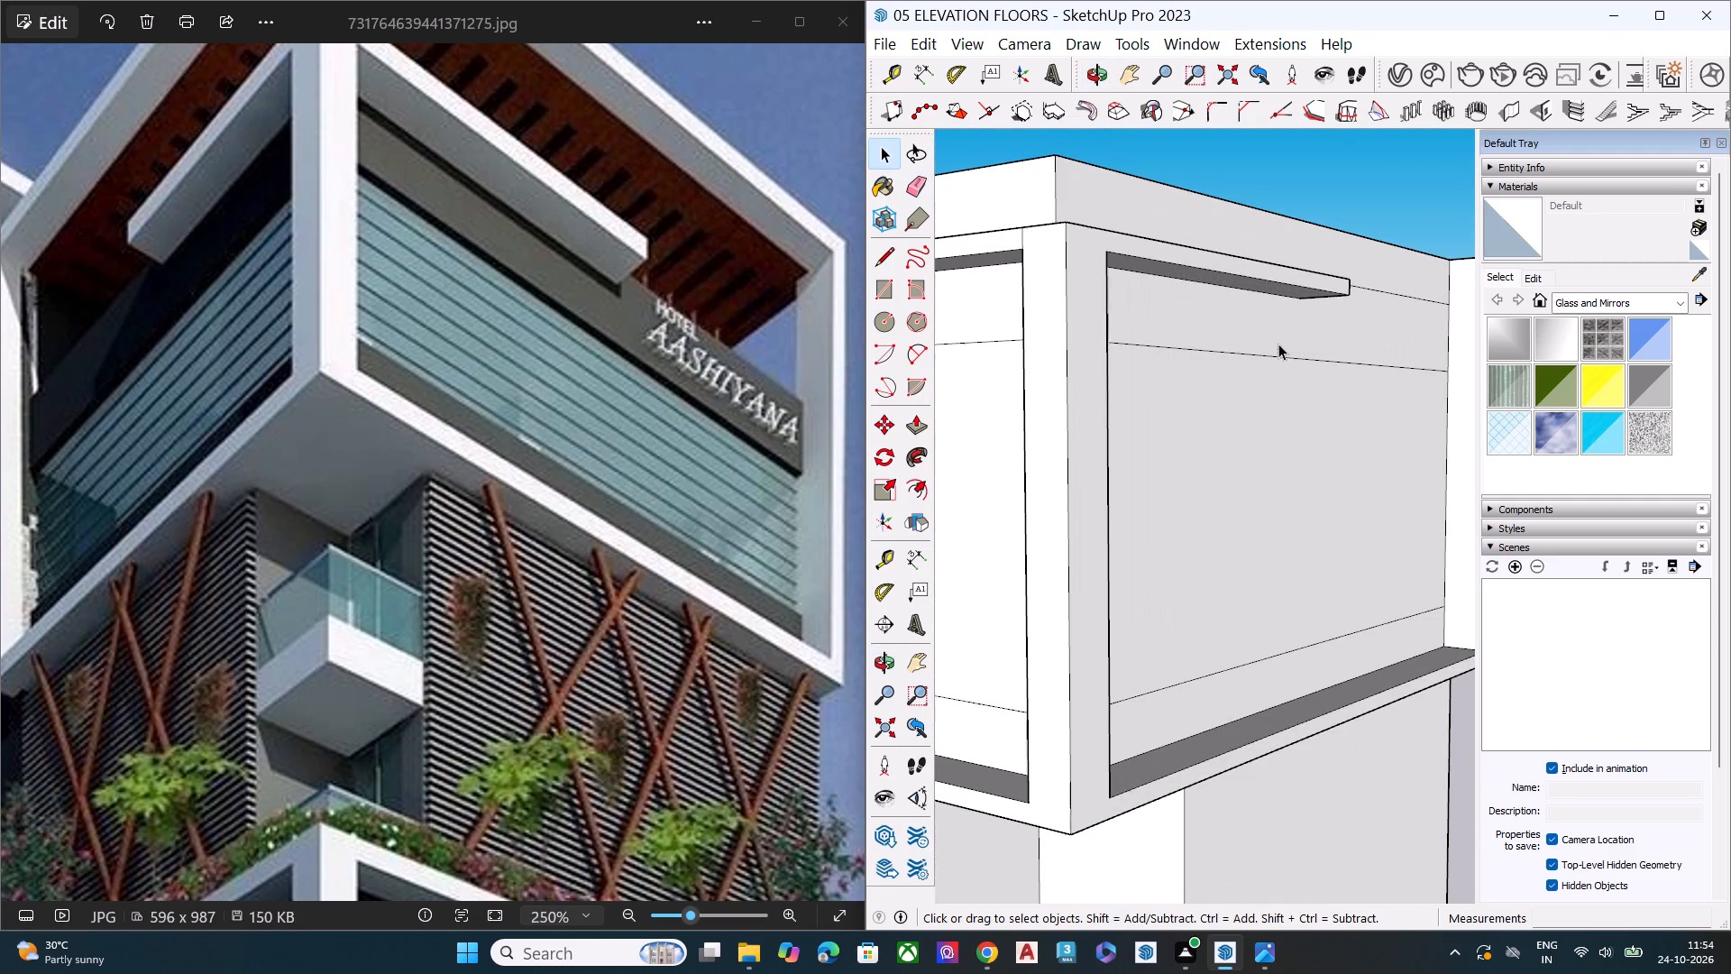
pyautogui.click(1250, 329)
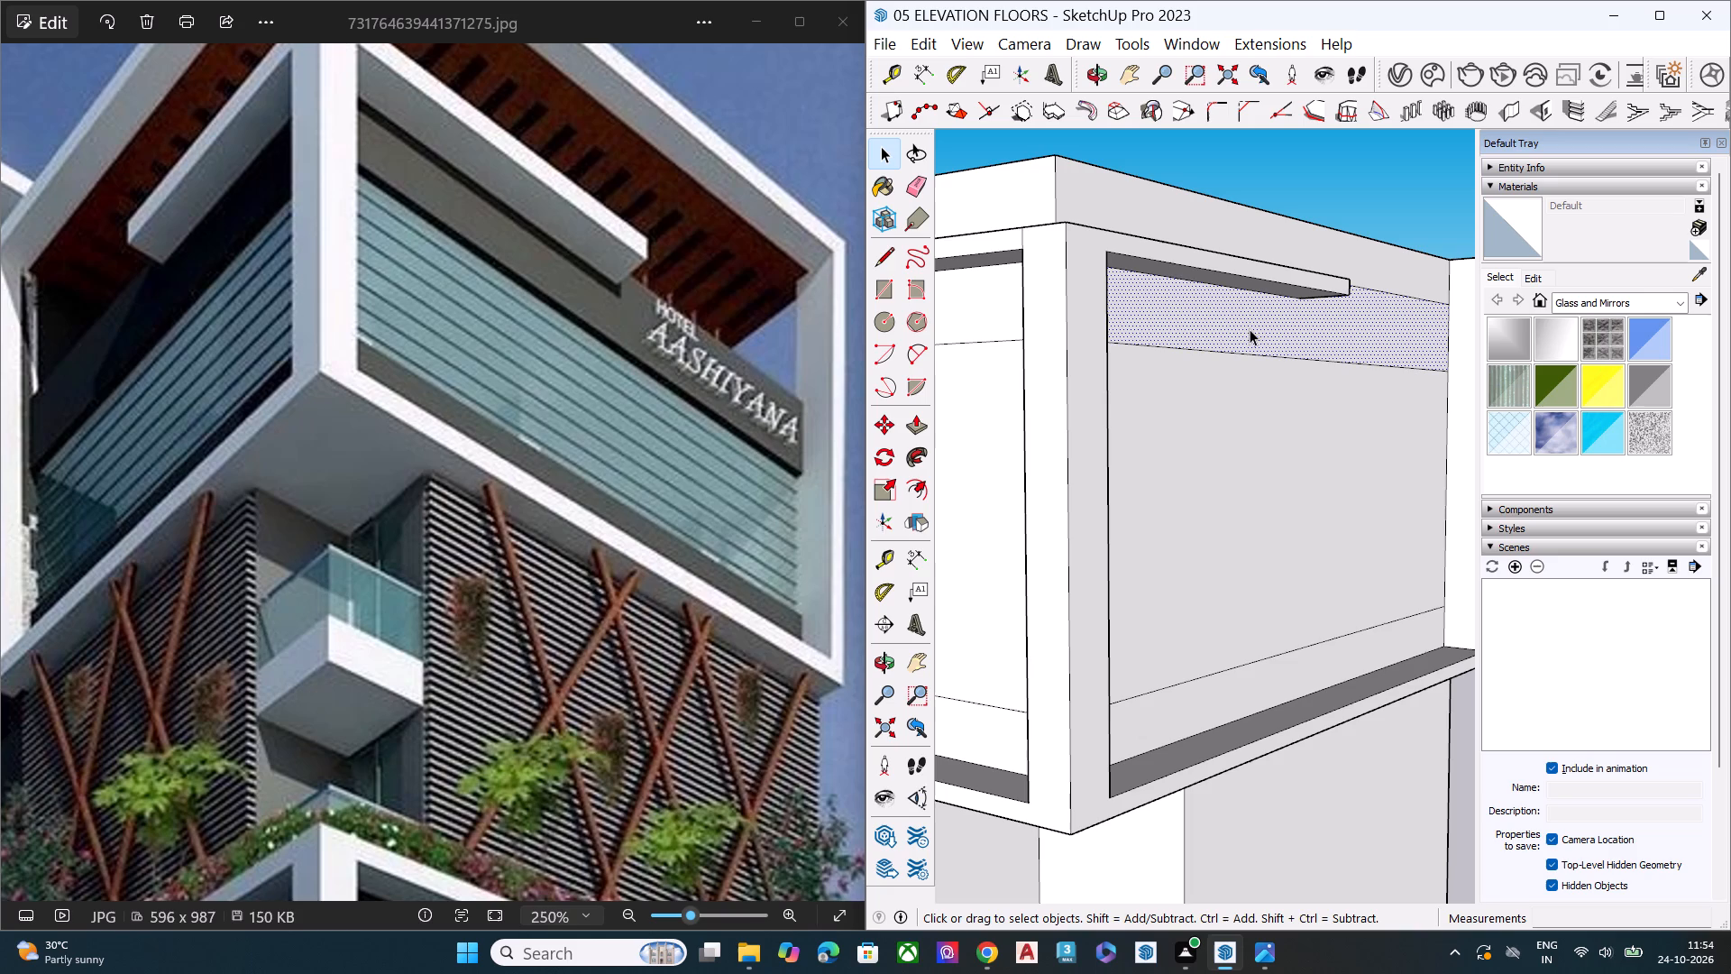
pyautogui.click(1335, 452)
pyautogui.press('p')
pyautogui.click(1375, 451)
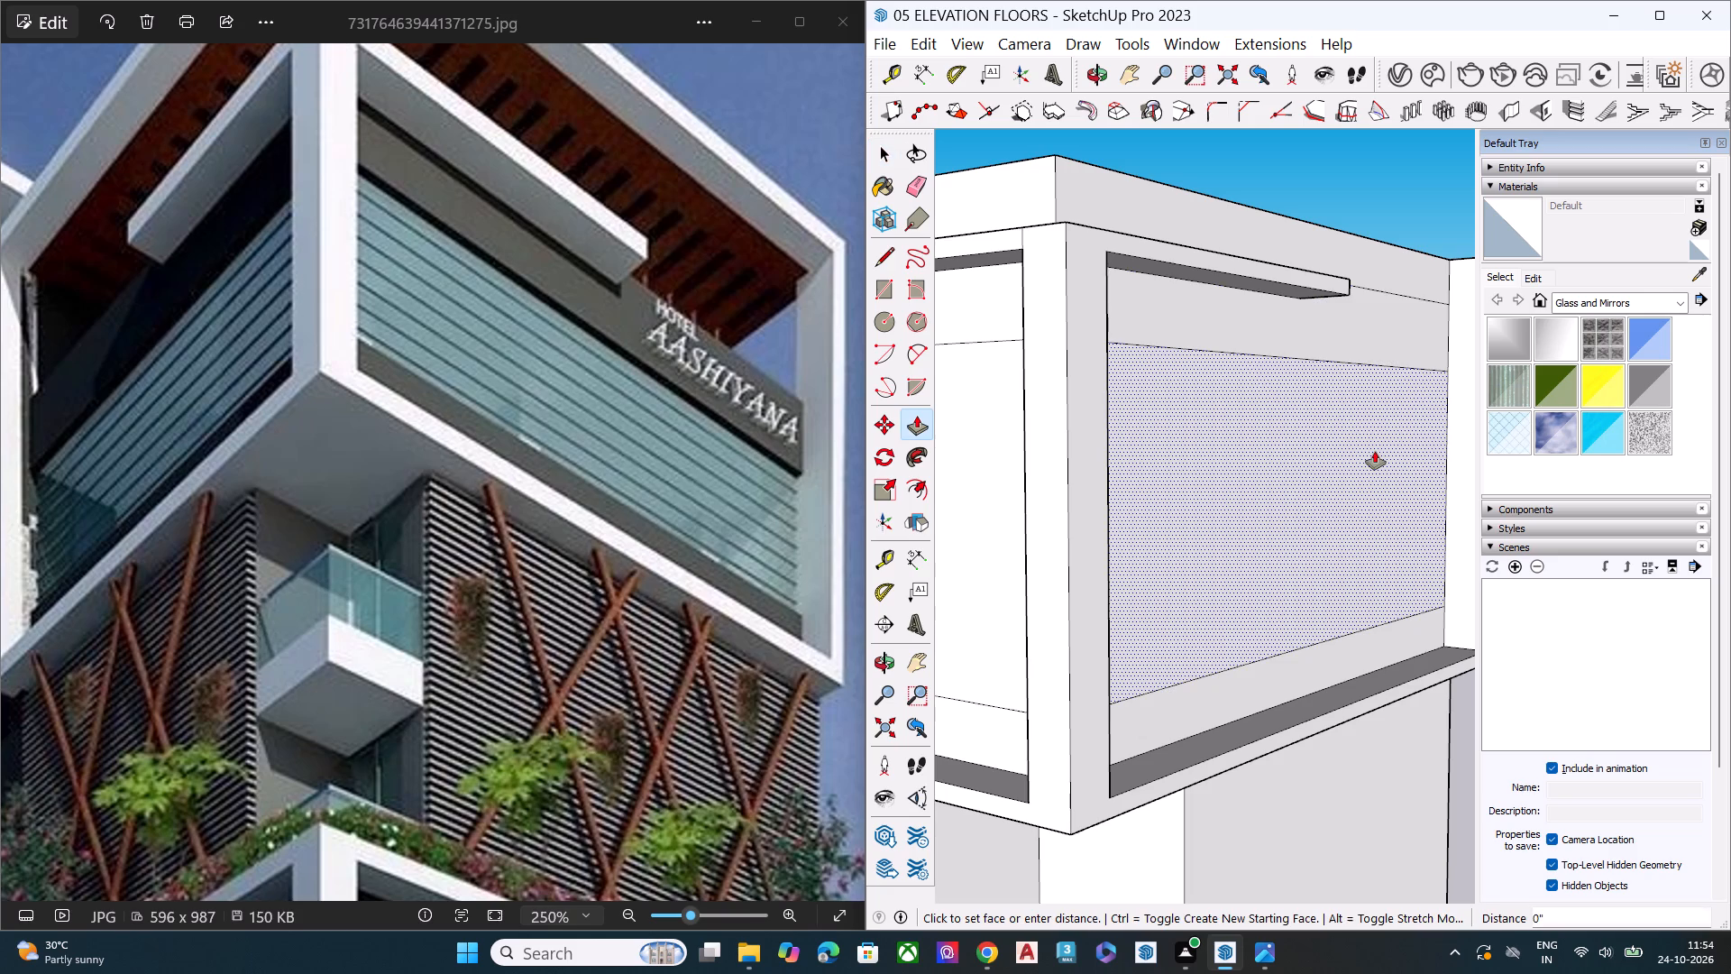
pyautogui.click(1365, 453)
pyautogui.press('space')
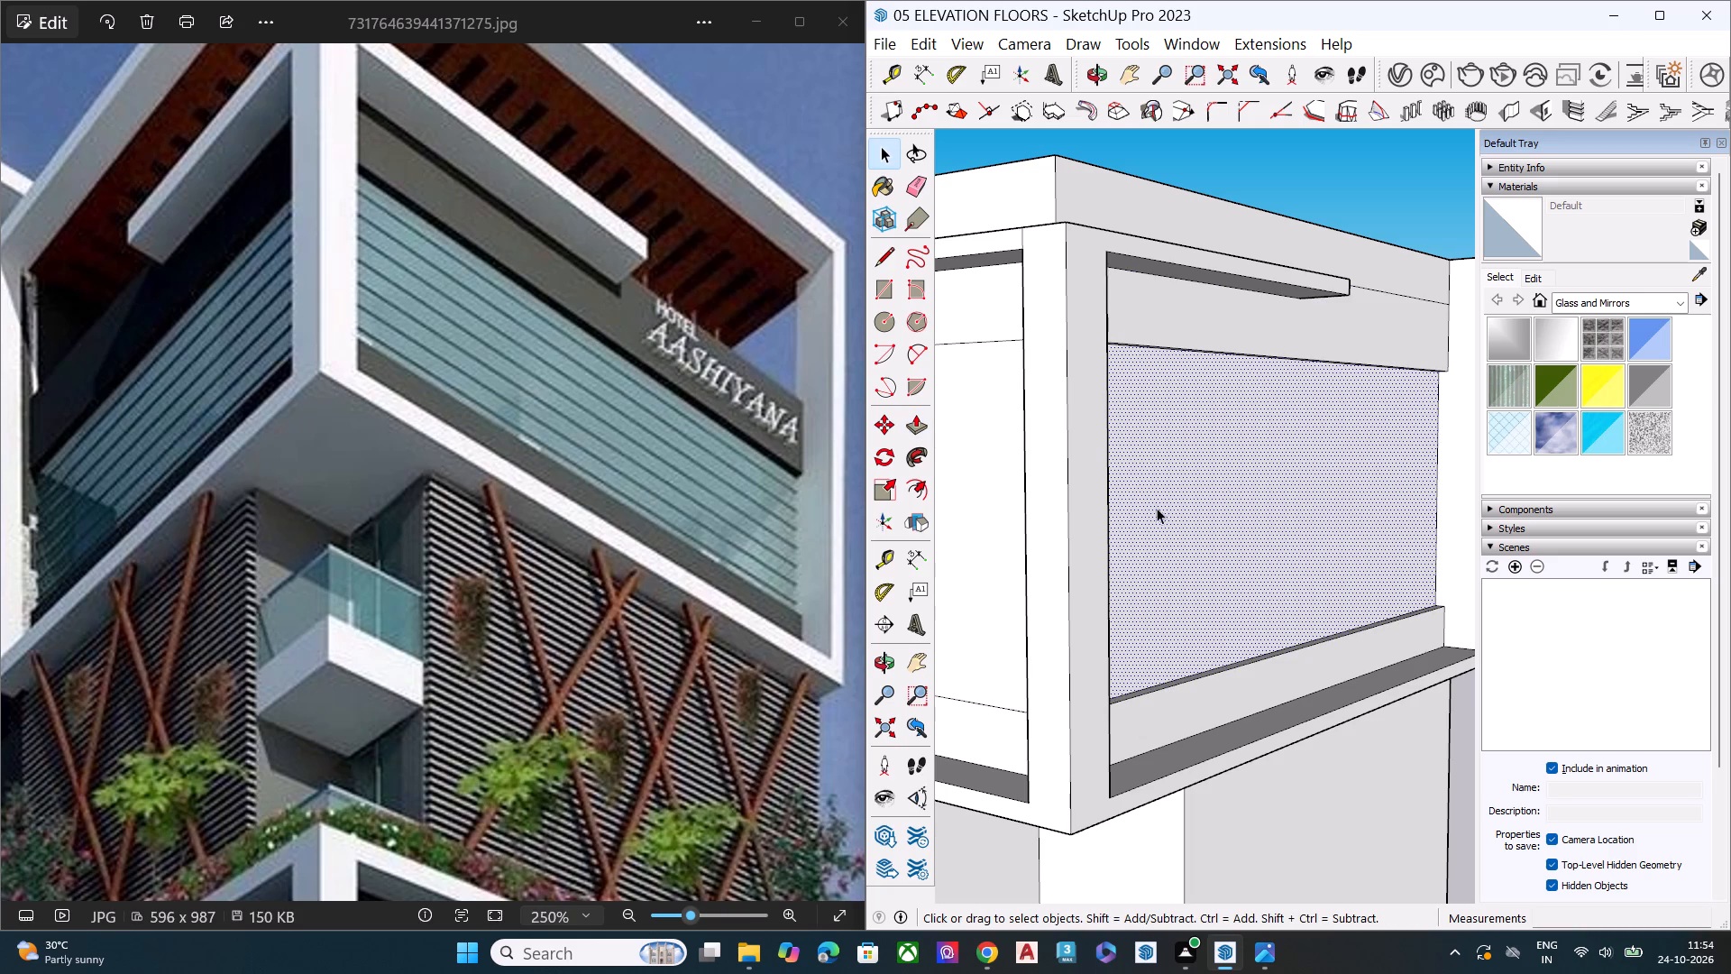
# Push/Pull the large middle panel of the adjoining upper-block wall inward by the same depth.
pyautogui.scroll(-3, 1255, 484)
pyautogui.scroll(1, 1262, 482)
pyautogui.scroll(-5, 1262, 482)
pyautogui.press(';')
pyautogui.click(1081, 529)
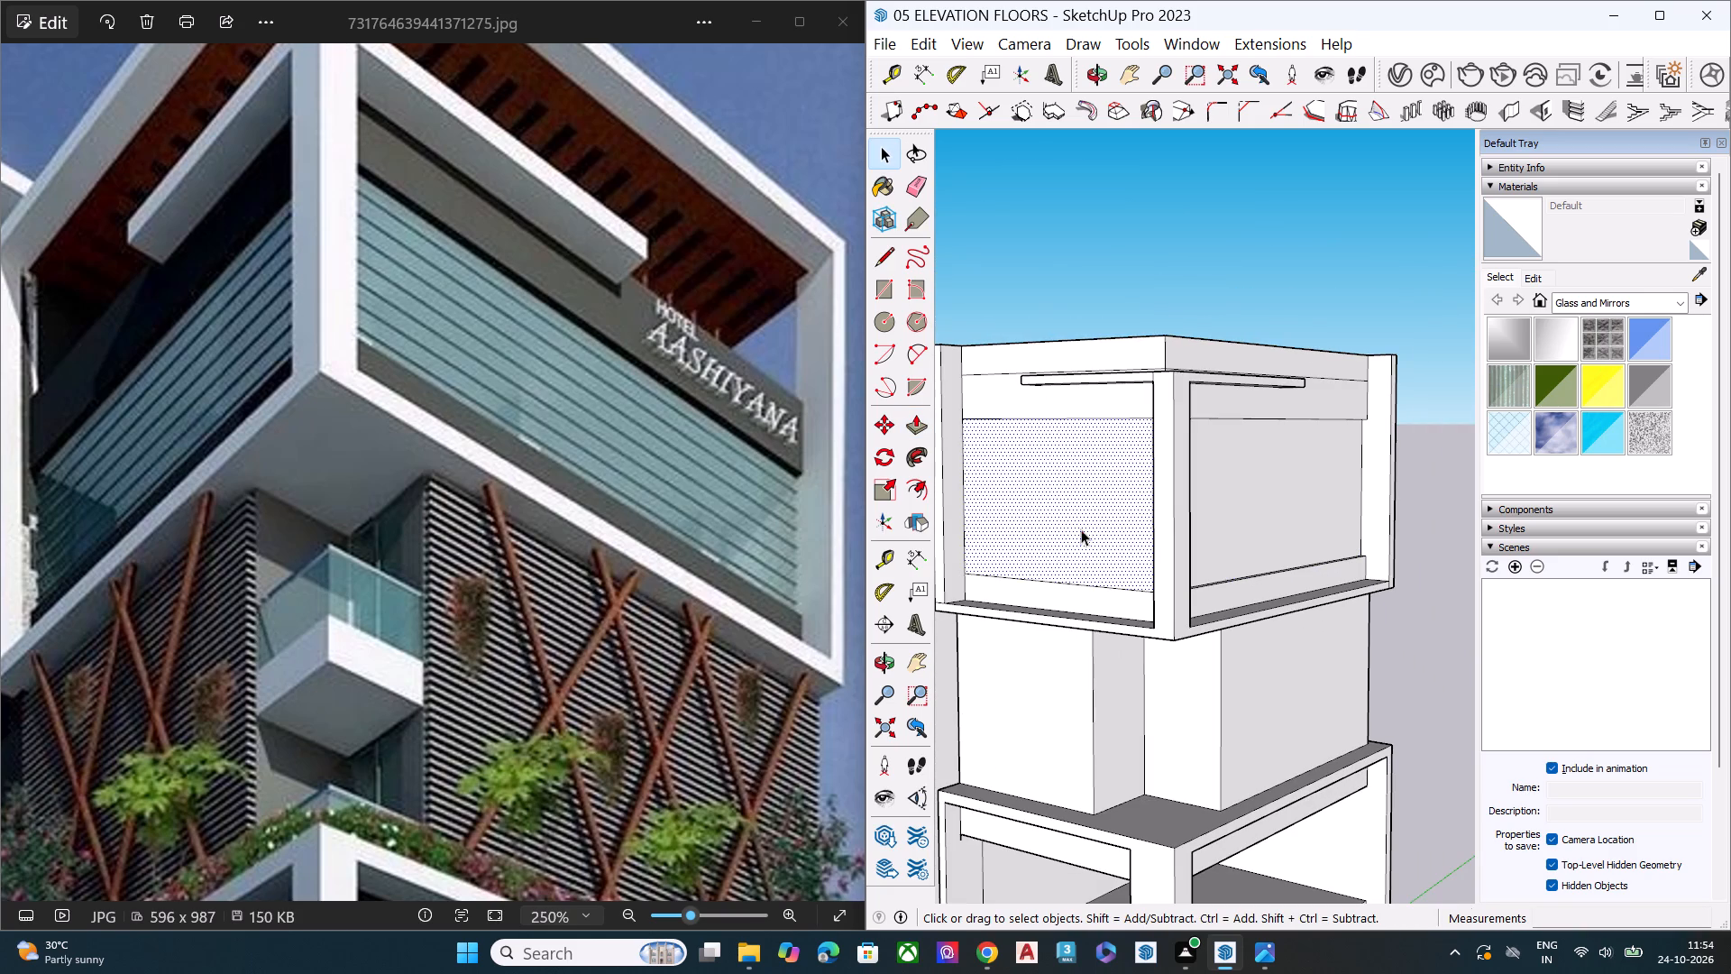
pyautogui.press('p')
pyautogui.doubleClick(1082, 529)
pyautogui.press('space')
# Examine the recessed upper block and the whole tower from several angles, and compare them with the full reference image.
pyautogui.moveTo(1163, 553); pyautogui.dragTo(771, 682, button='middle')
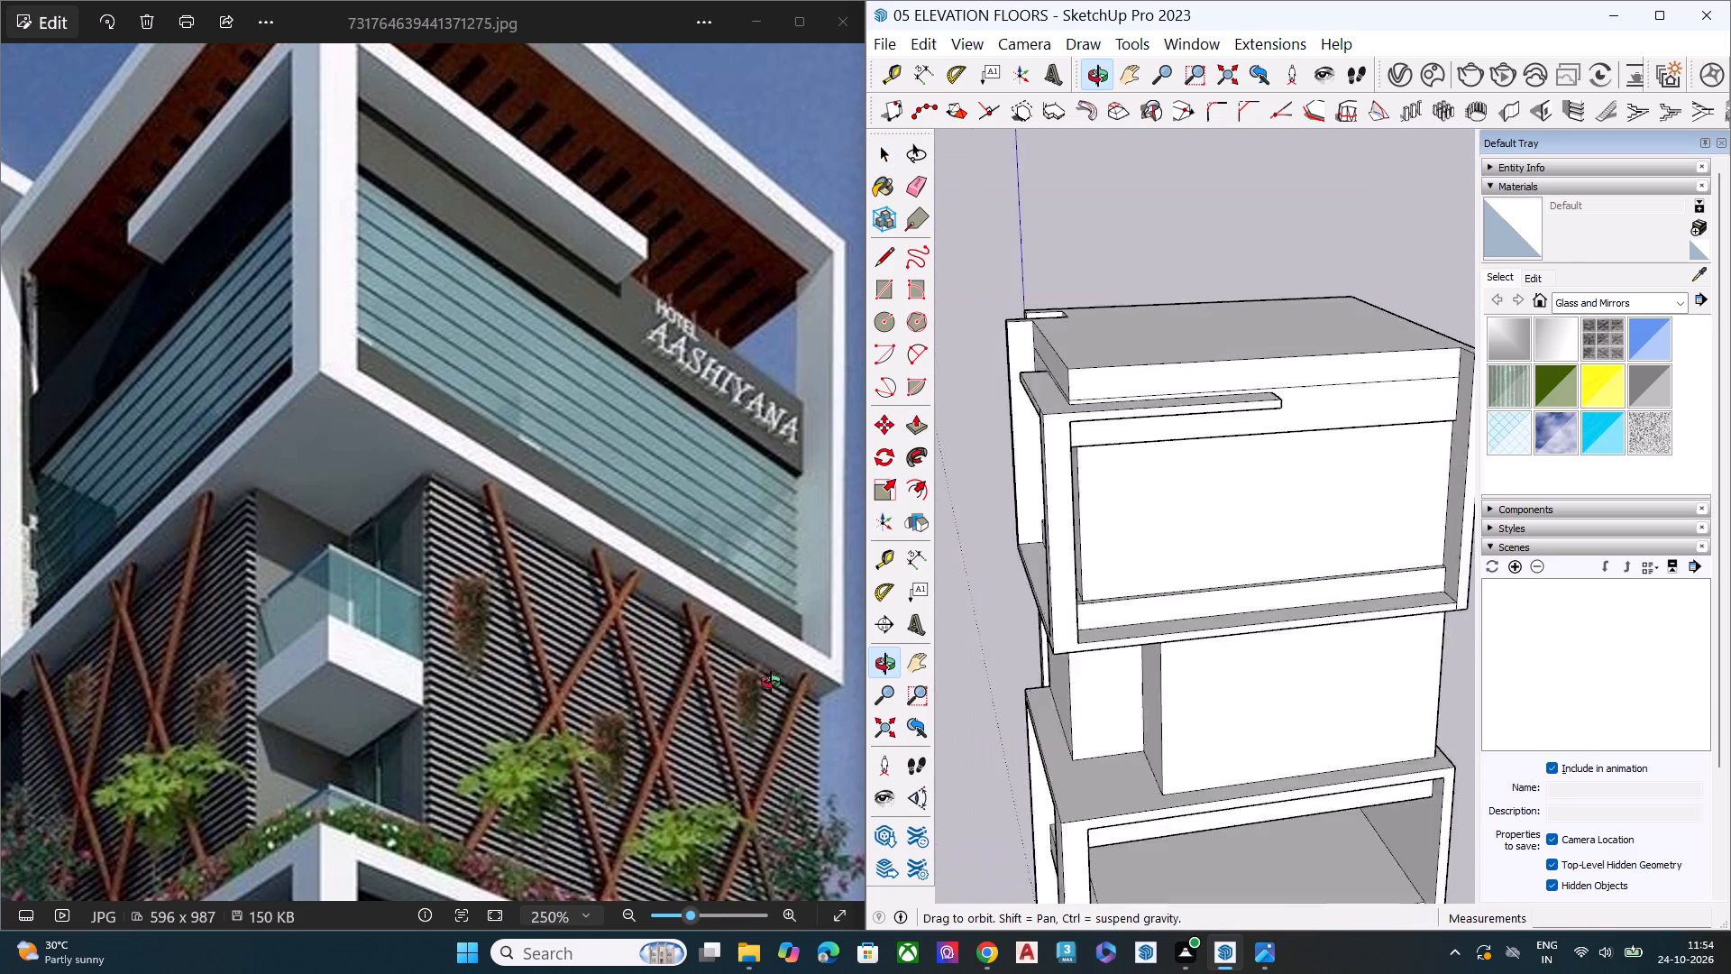
pyautogui.moveTo(771, 682); pyautogui.dragTo(1195, 345, button='middle')
pyautogui.press('space')
pyautogui.scroll(-2, 1165, 411)
pyautogui.scroll(1, 1159, 411)
pyautogui.scroll(-4, 1159, 411)
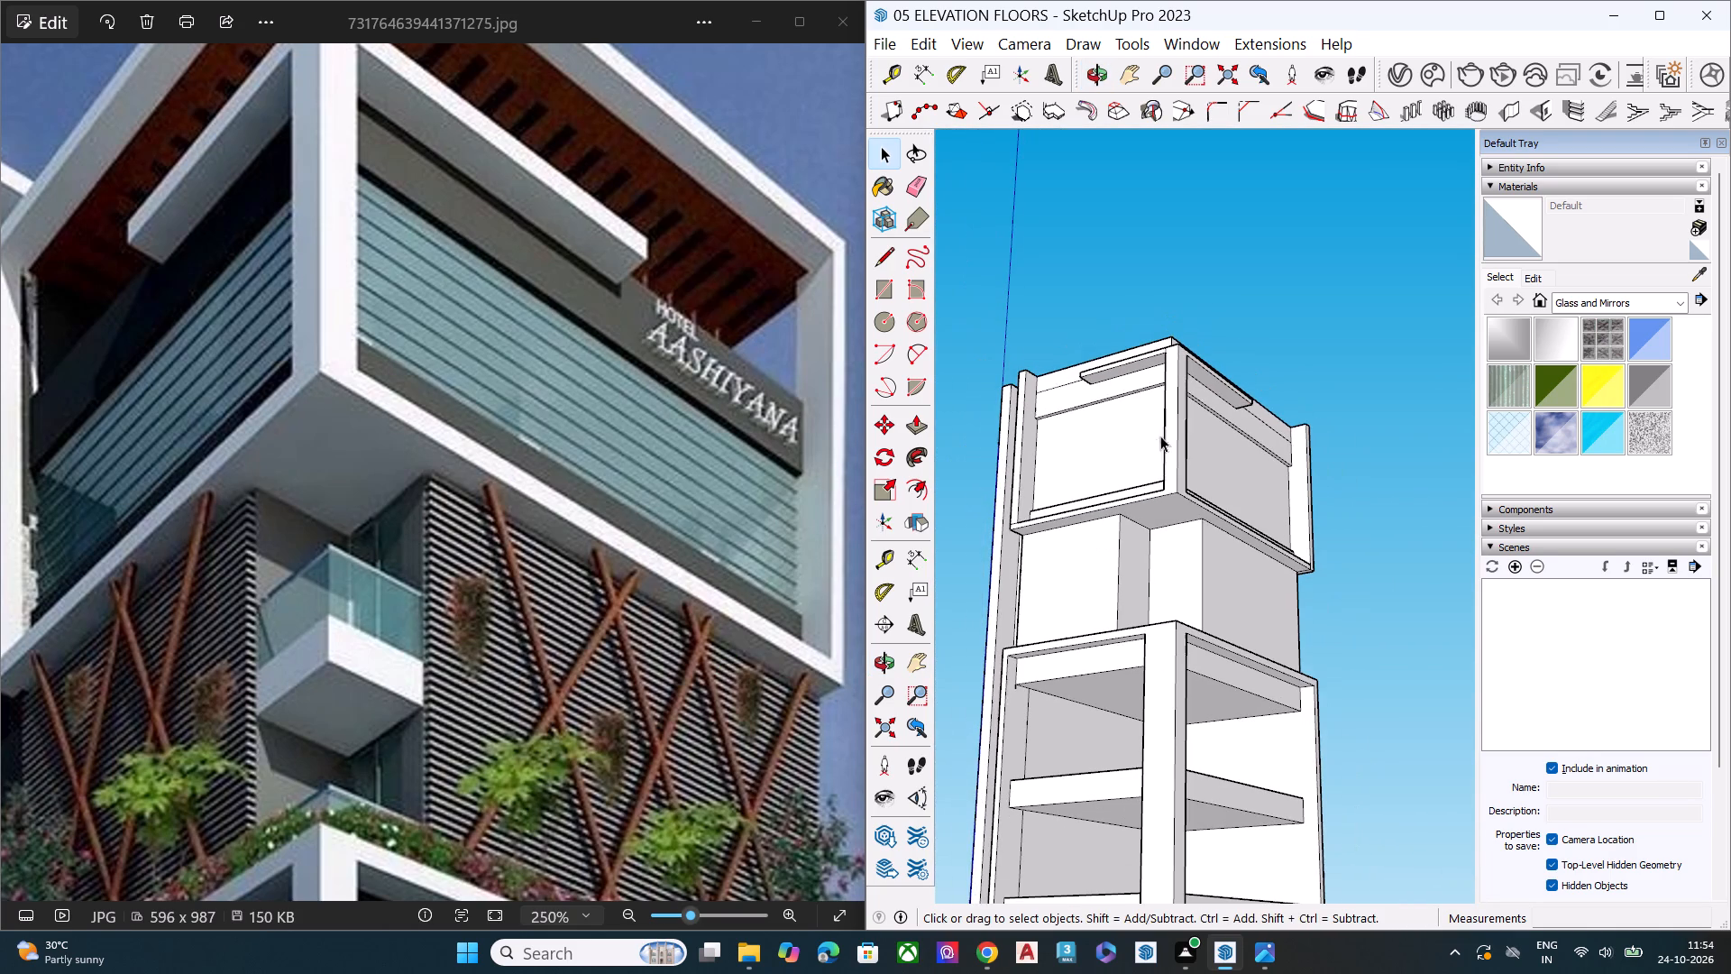
pyautogui.click(1351, 572)
pyautogui.scroll(-5, 1201, 409)
pyautogui.moveTo(1211, 537); pyautogui.dragTo(1219, 702, button='middle')
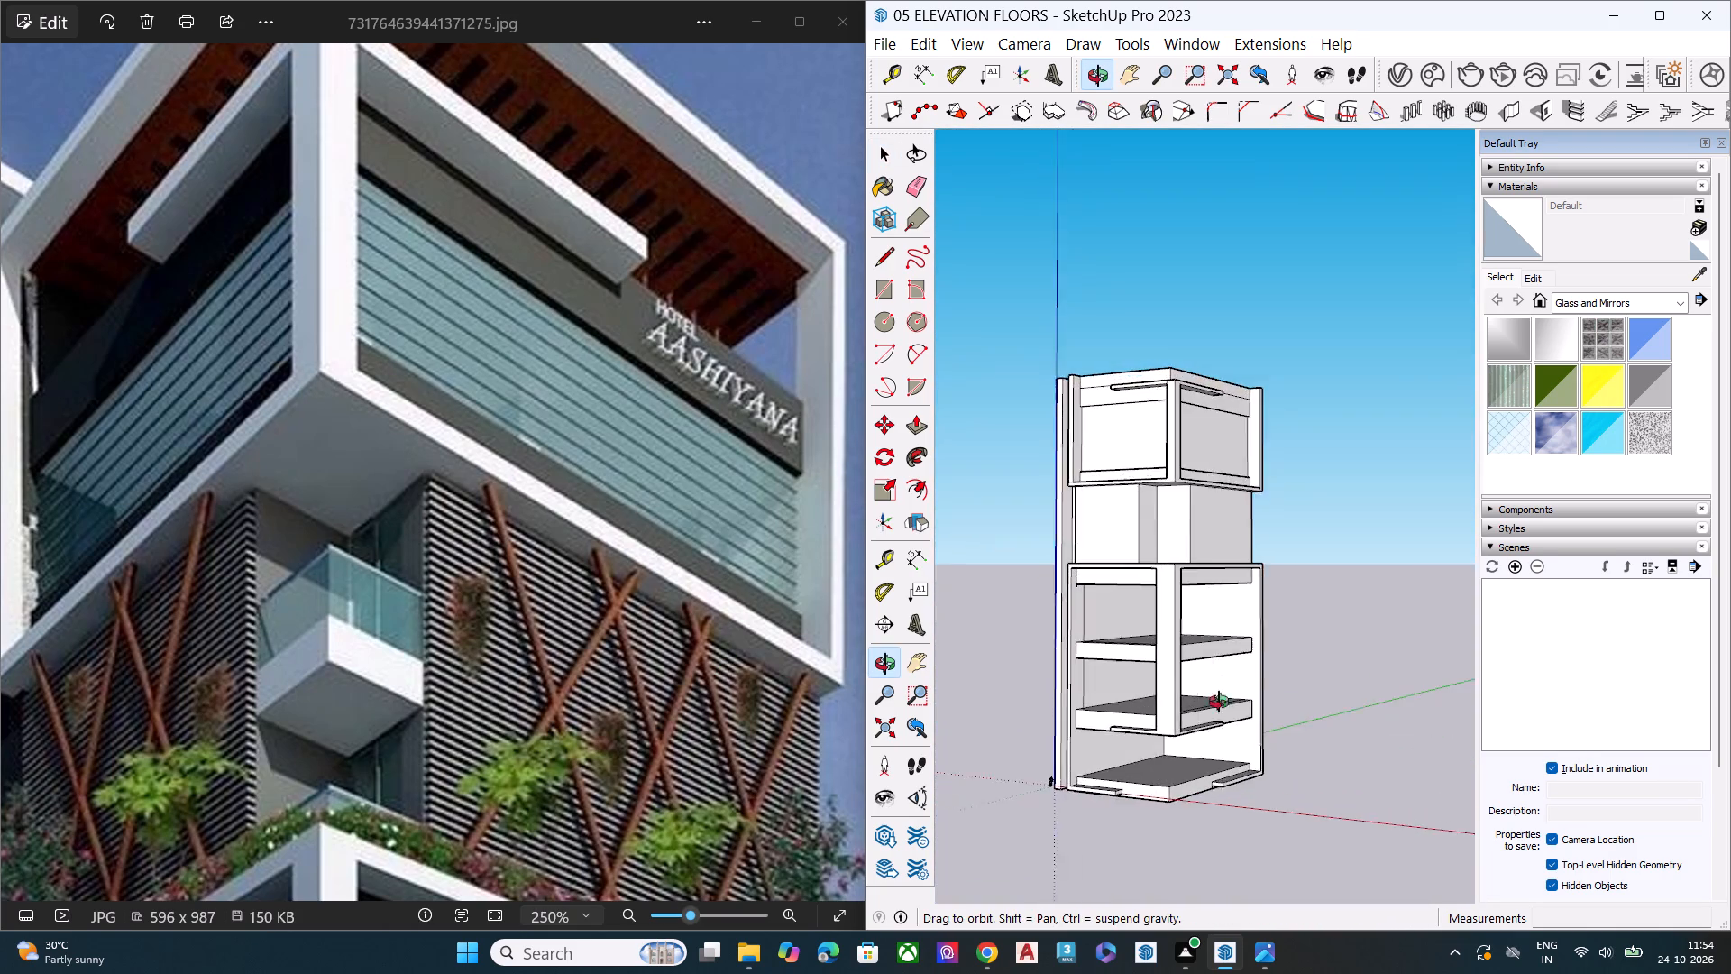
pyautogui.moveTo(1219, 702); pyautogui.dragTo(1232, 733, button='middle')
pyautogui.scroll(-8, 679, 444)
pyautogui.scroll(5, 1347, 326)
pyautogui.scroll(-1, 1326, 326)
pyautogui.scroll(3, 1303, 329)
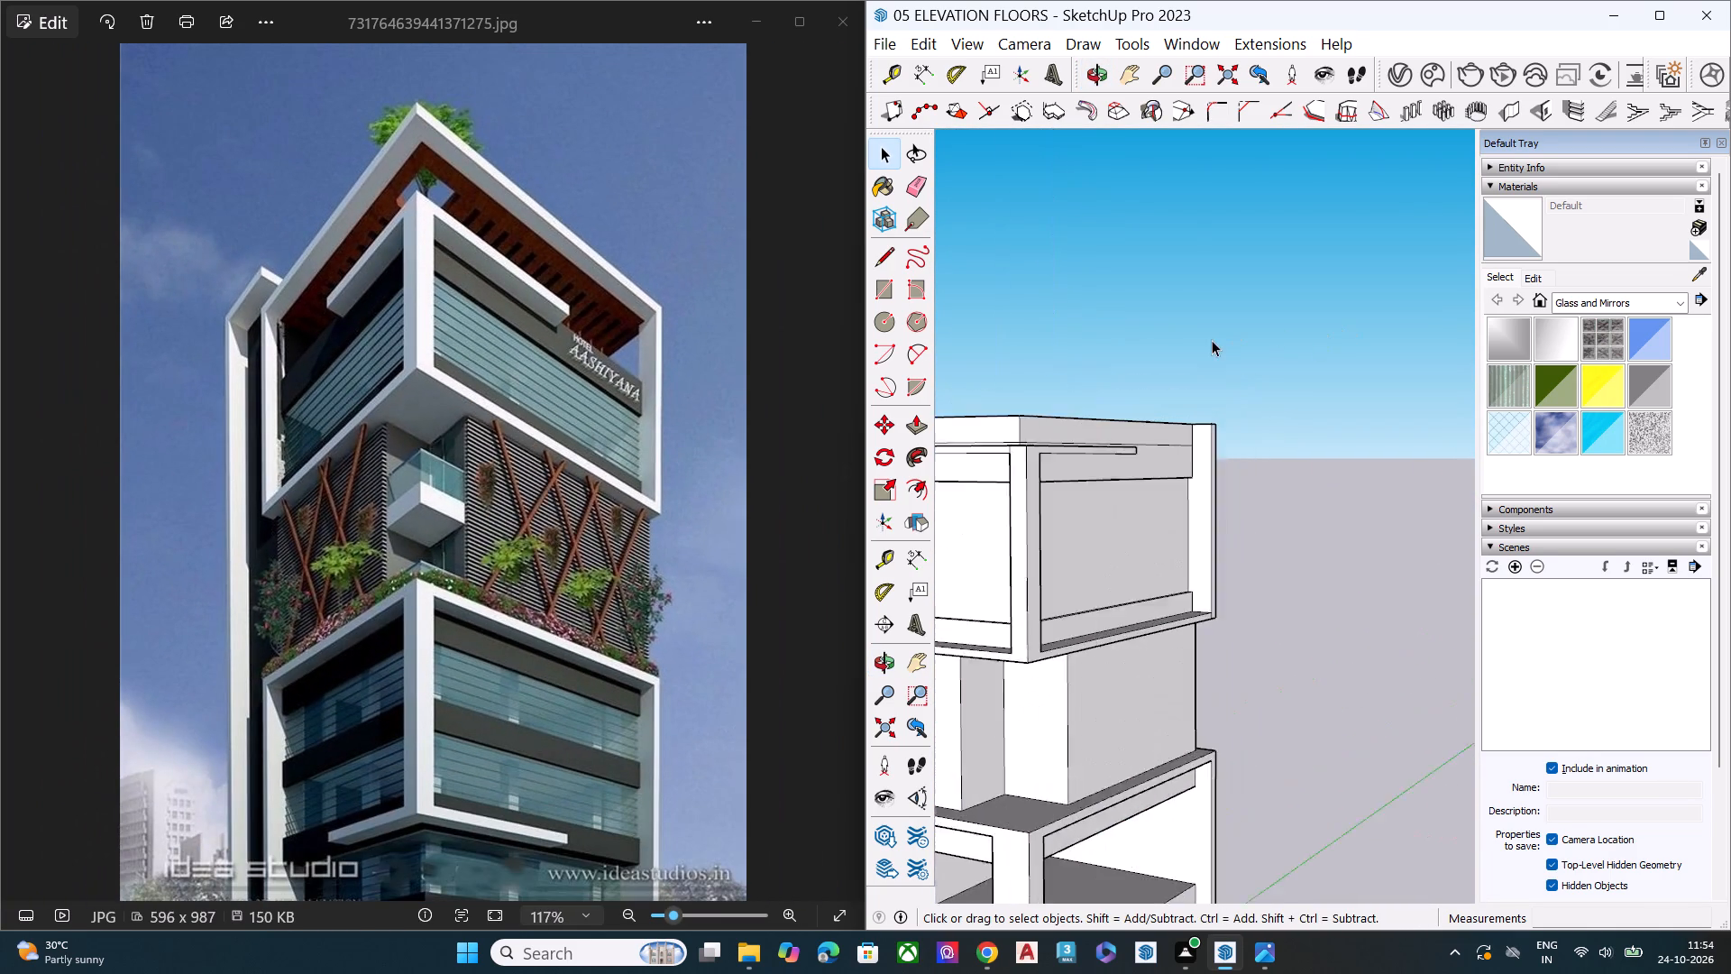
# Draw a short line across the block's top face at one end of the frame, separating the upright's top from the roof.
pyautogui.scroll(2, 1212, 340)
pyautogui.moveTo(1177, 411); pyautogui.dragTo(1103, 690, button='middle')
pyautogui.scroll(9, 1243, 371)
pyautogui.moveTo(1201, 388); pyautogui.dragTo(1122, 602, button='middle')
pyautogui.scroll(4, 1173, 563)
pyautogui.press('l')
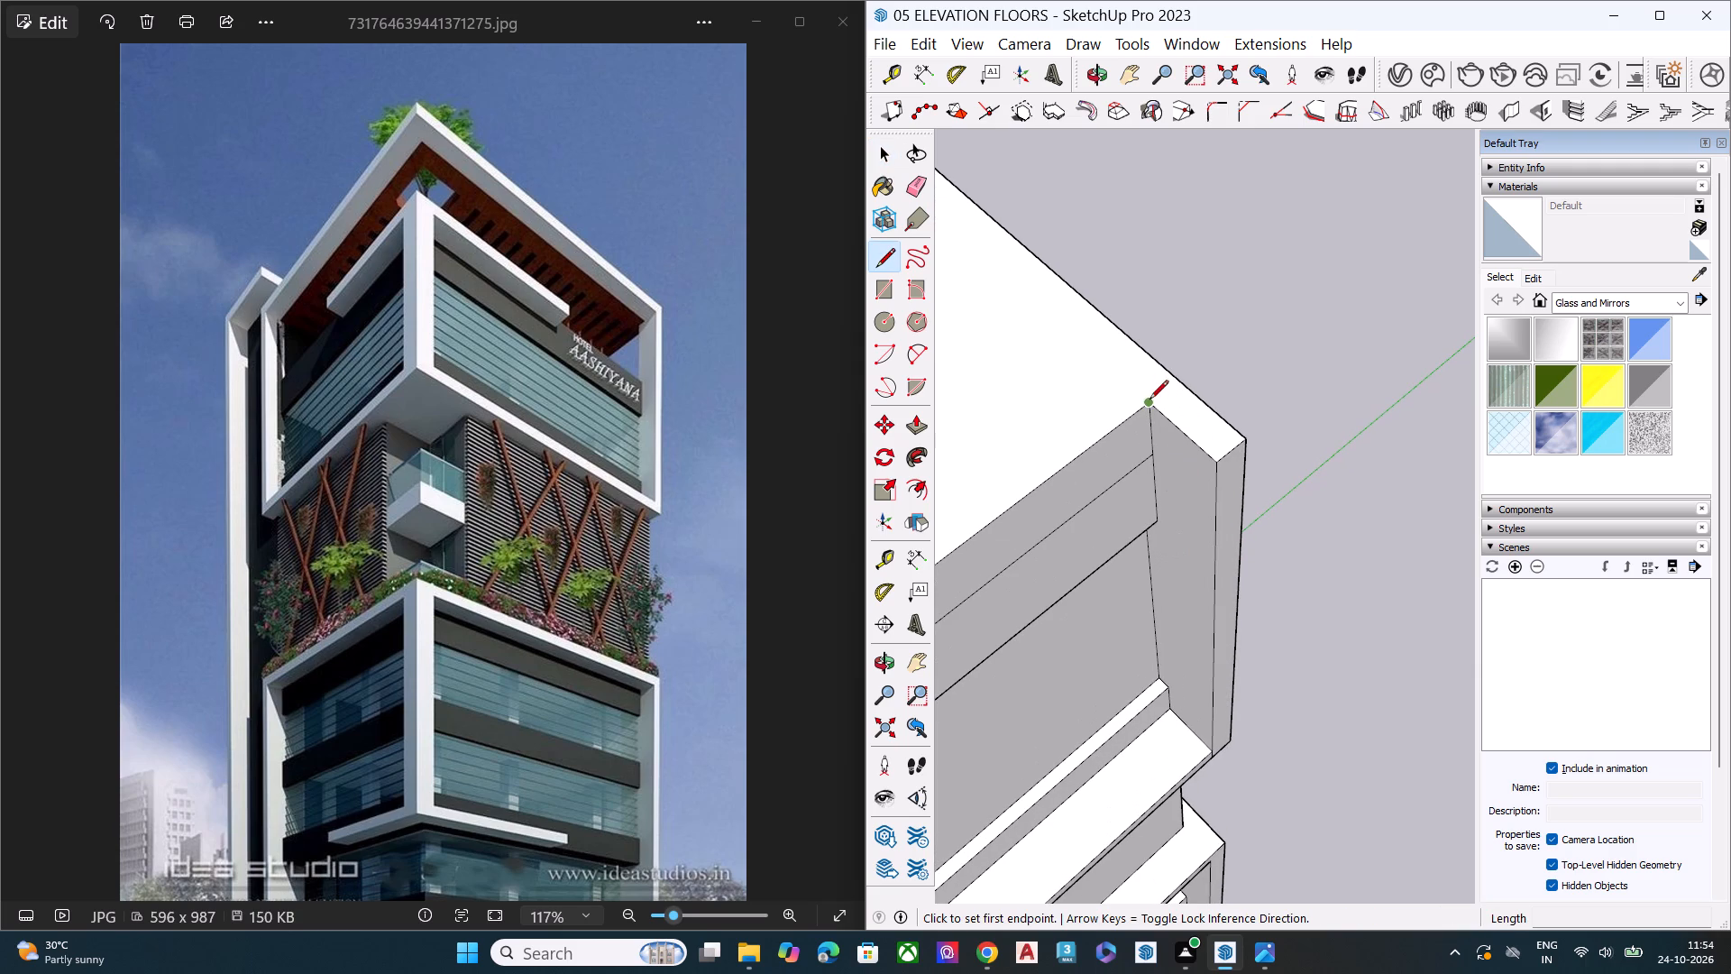
pyautogui.click(1149, 400)
pyautogui.click(1176, 384)
pyautogui.press('space')
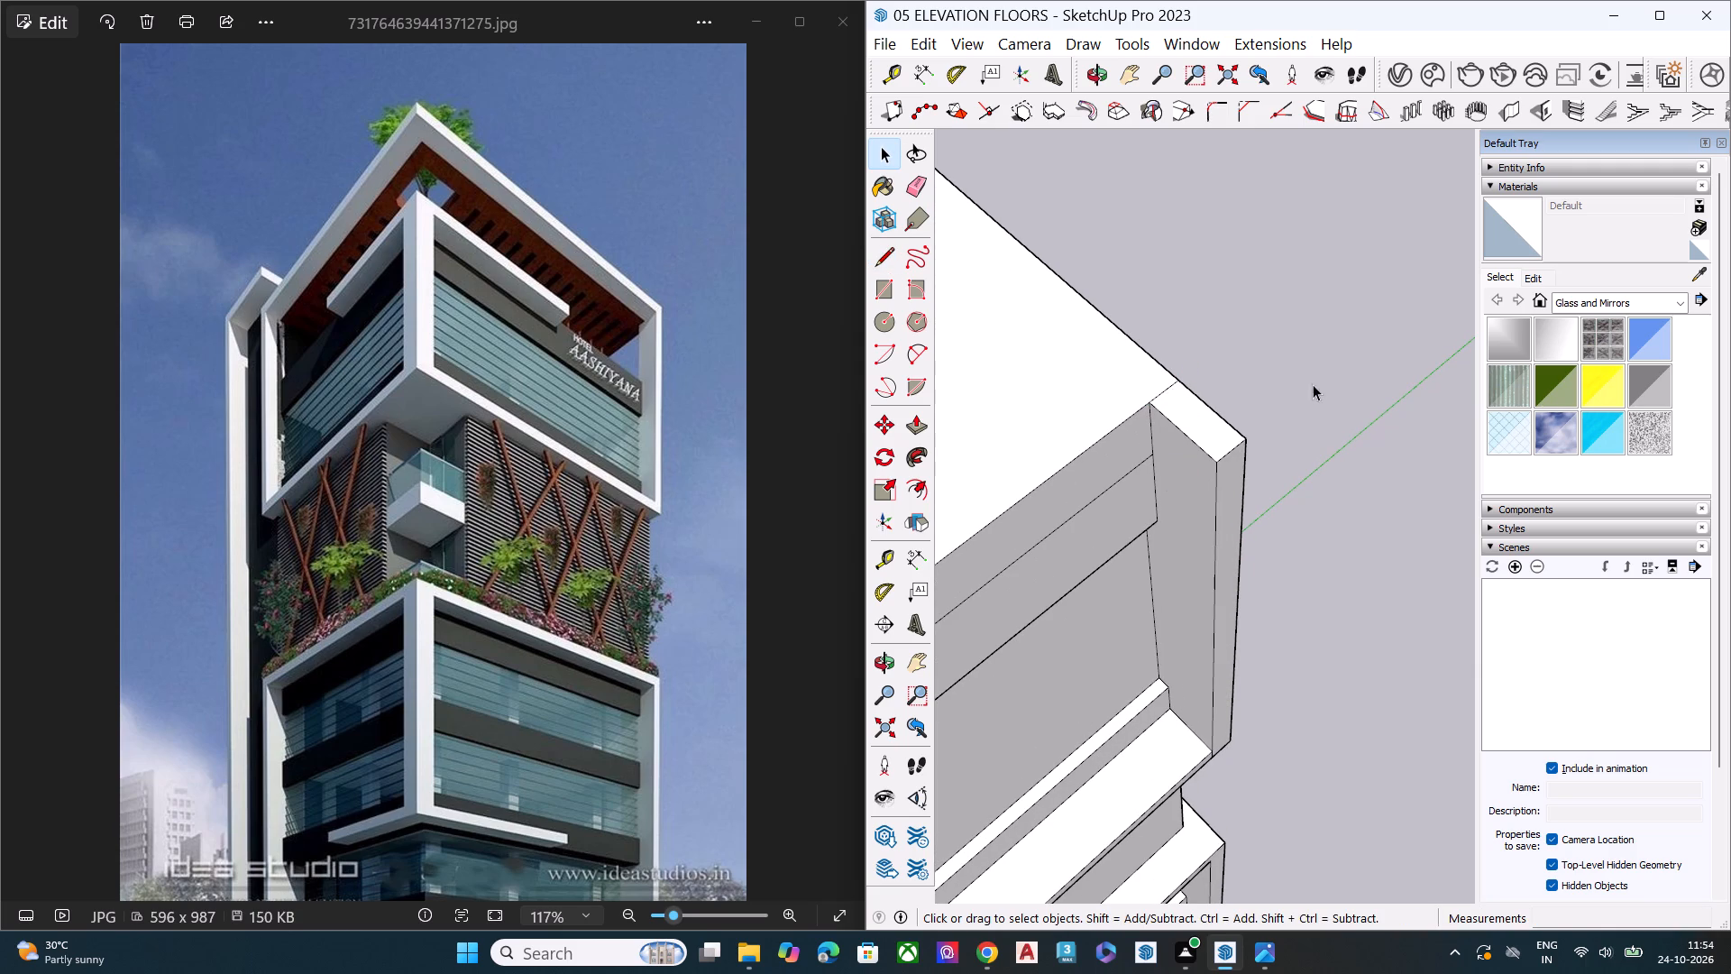
# Draw a matching short line across the top face at the frame's other end, beside the roof notch.
pyautogui.scroll(-16, 1257, 381)
pyautogui.scroll(1, 1021, 415)
pyautogui.scroll(-1, 1021, 415)
pyautogui.scroll(2, 1021, 415)
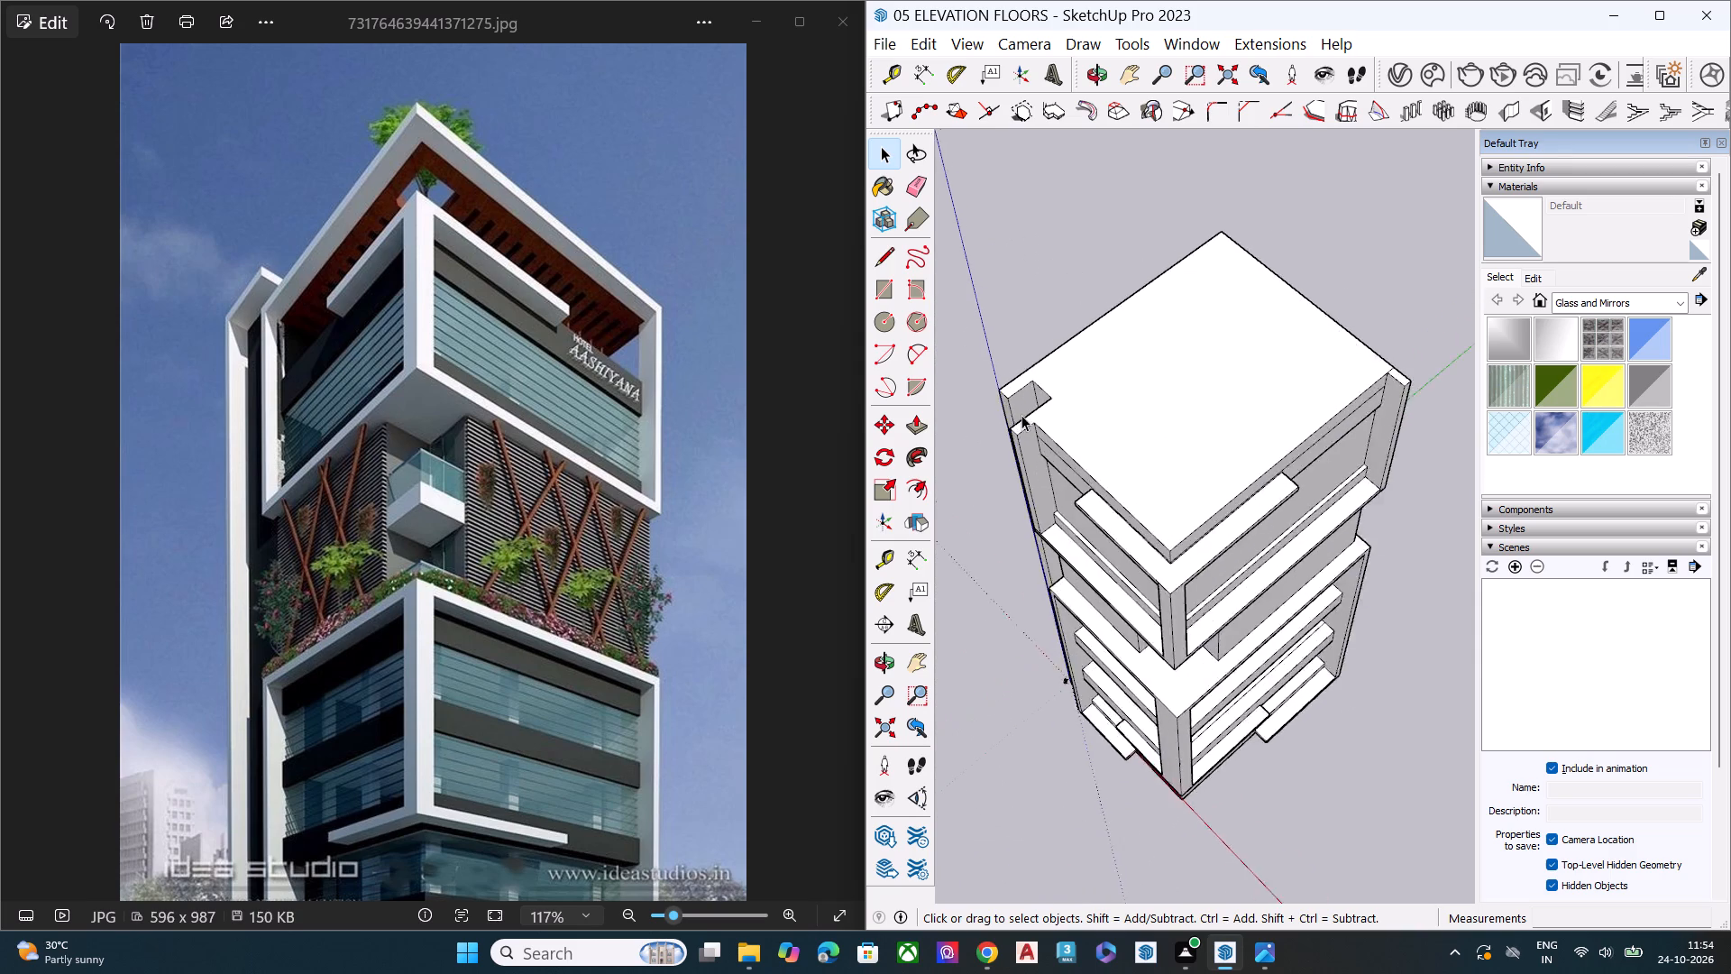
pyautogui.scroll(13, 1021, 415)
pyautogui.moveTo(1053, 439); pyautogui.dragTo(1008, 504, button='middle')
pyautogui.scroll(4, 1019, 497)
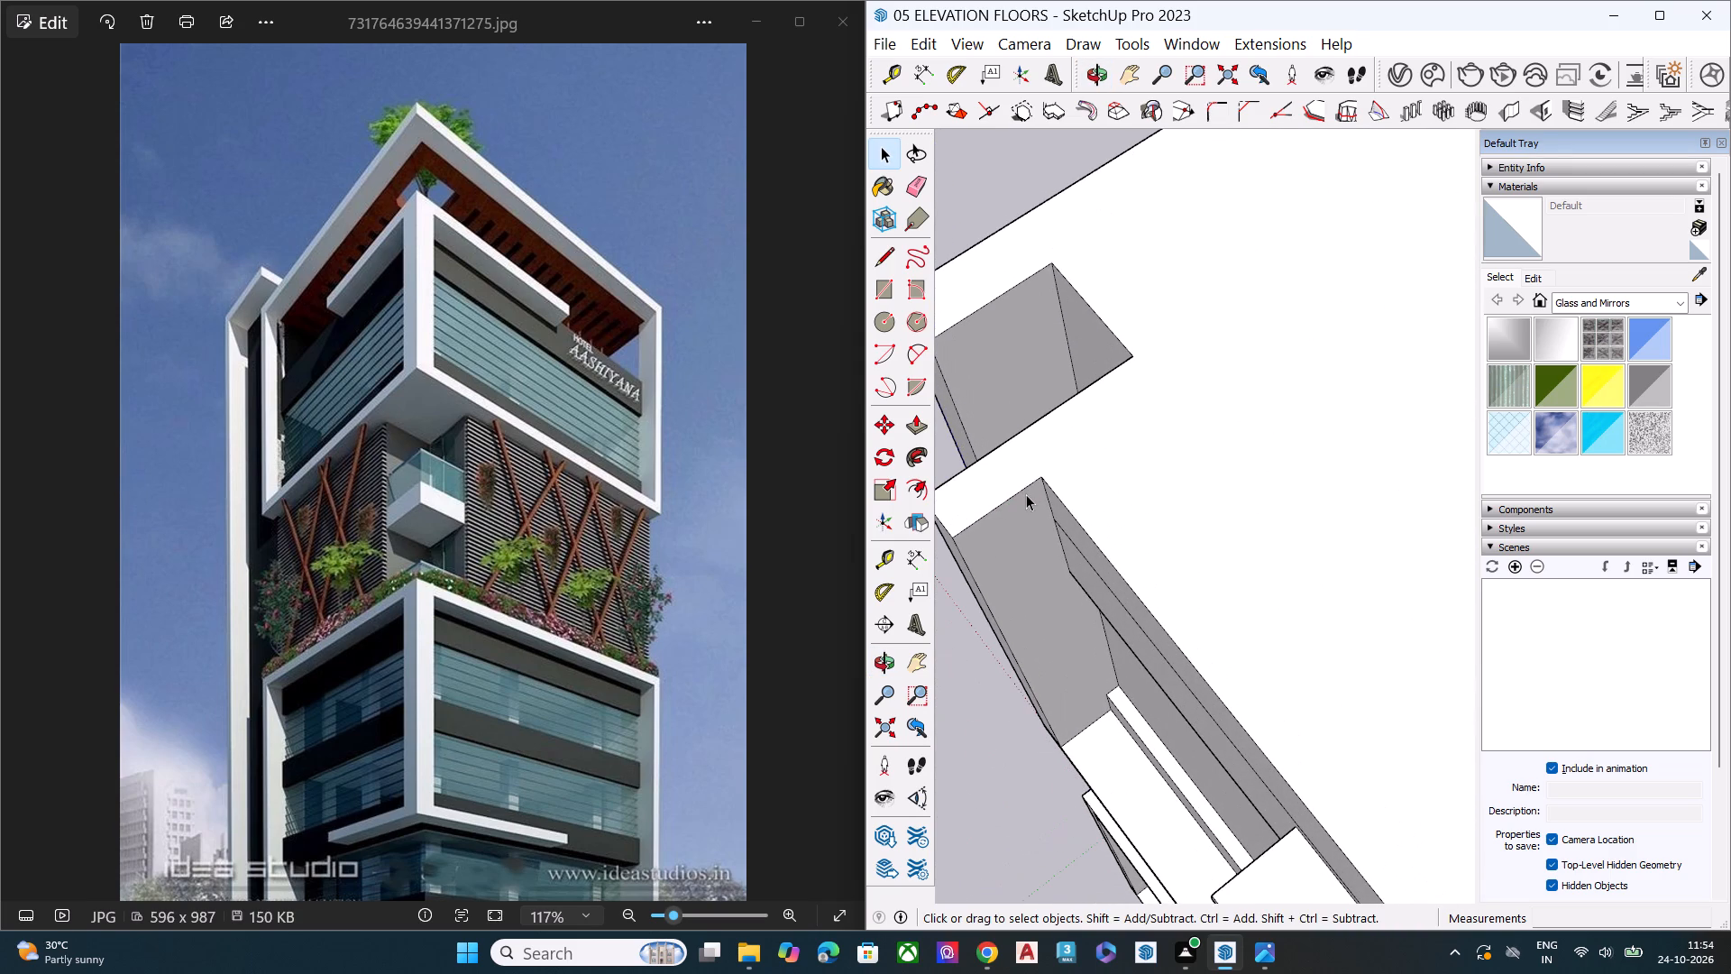
pyautogui.press('l')
pyautogui.click(1041, 474)
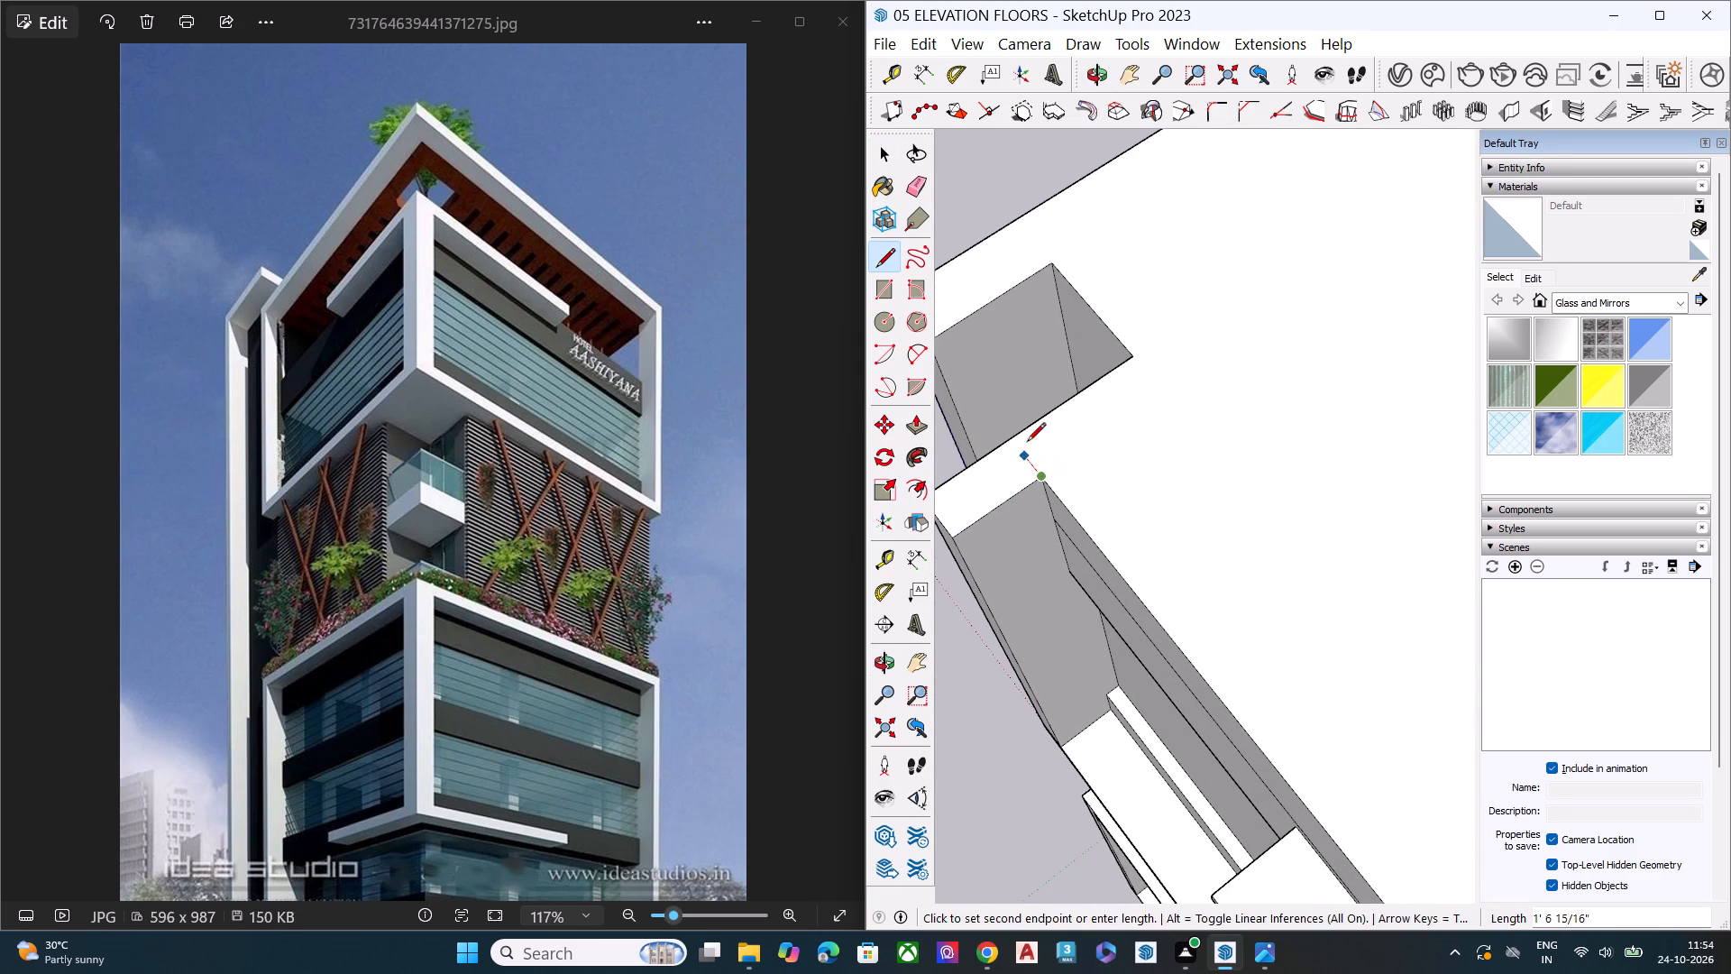
pyautogui.click(1018, 435)
pyautogui.press('space')
# Push/Pull the first upright's small top face up about 39' 10" to form a tall post above the roof.
pyautogui.scroll(-1, 974, 446)
pyautogui.scroll(3, 974, 446)
pyautogui.scroll(-5, 974, 447)
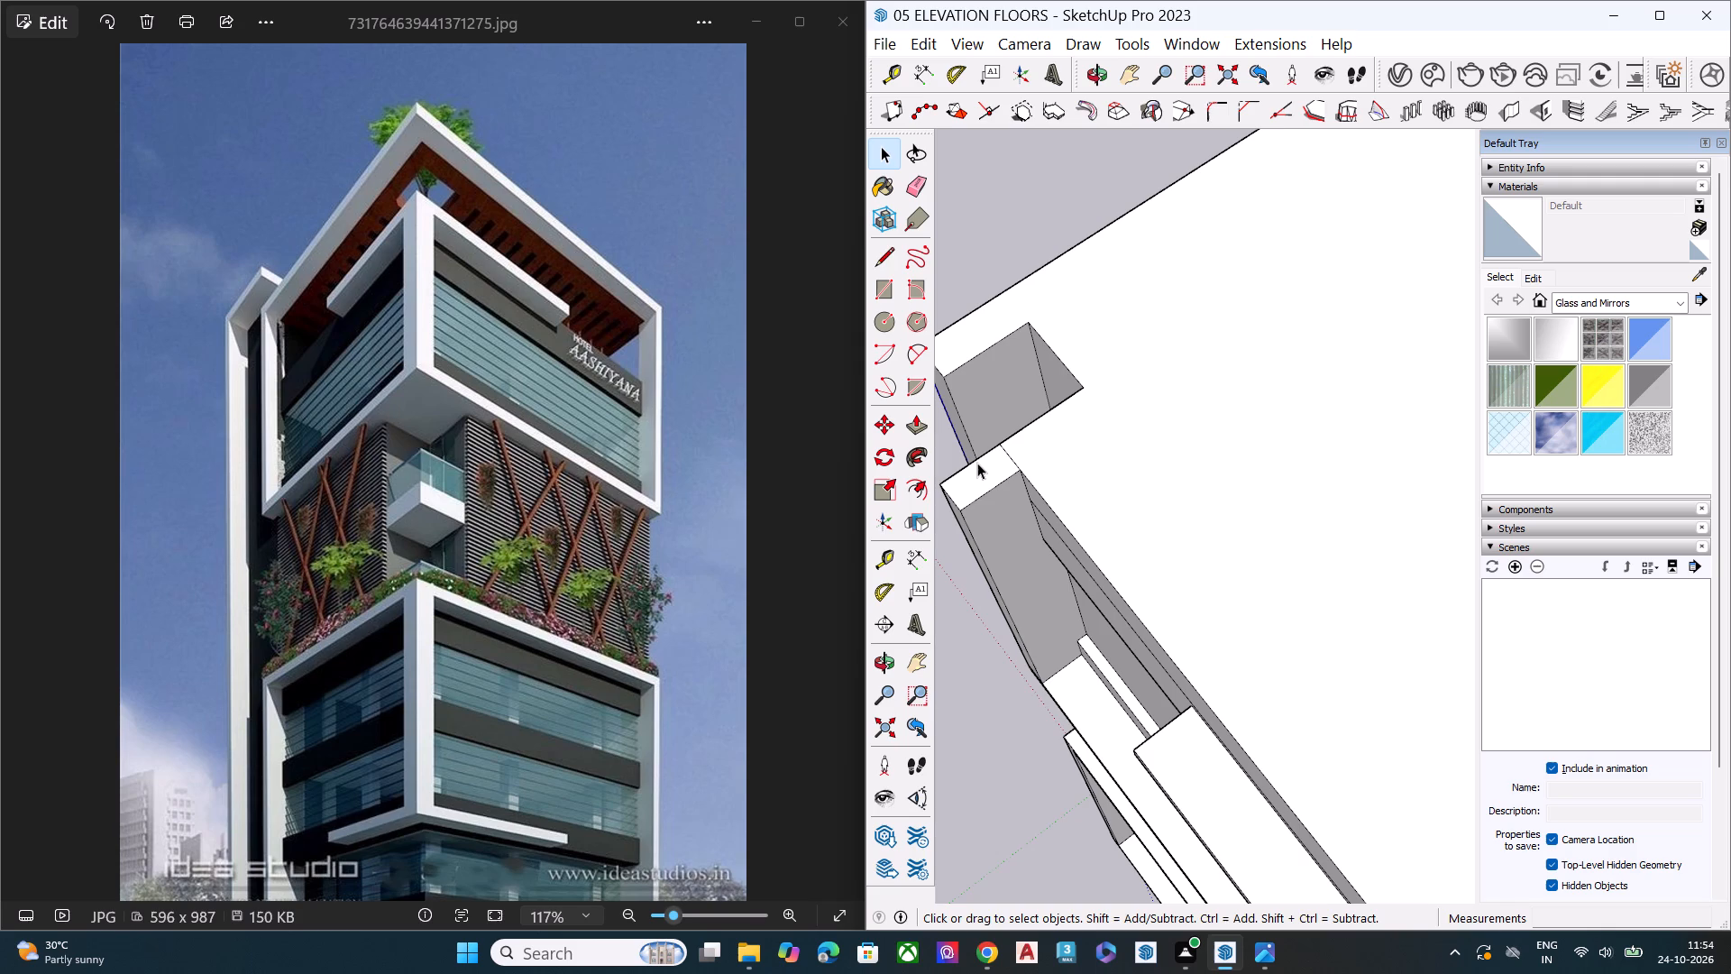
pyautogui.scroll(-3, 951, 380)
pyautogui.scroll(1, 950, 380)
pyautogui.scroll(-2, 950, 380)
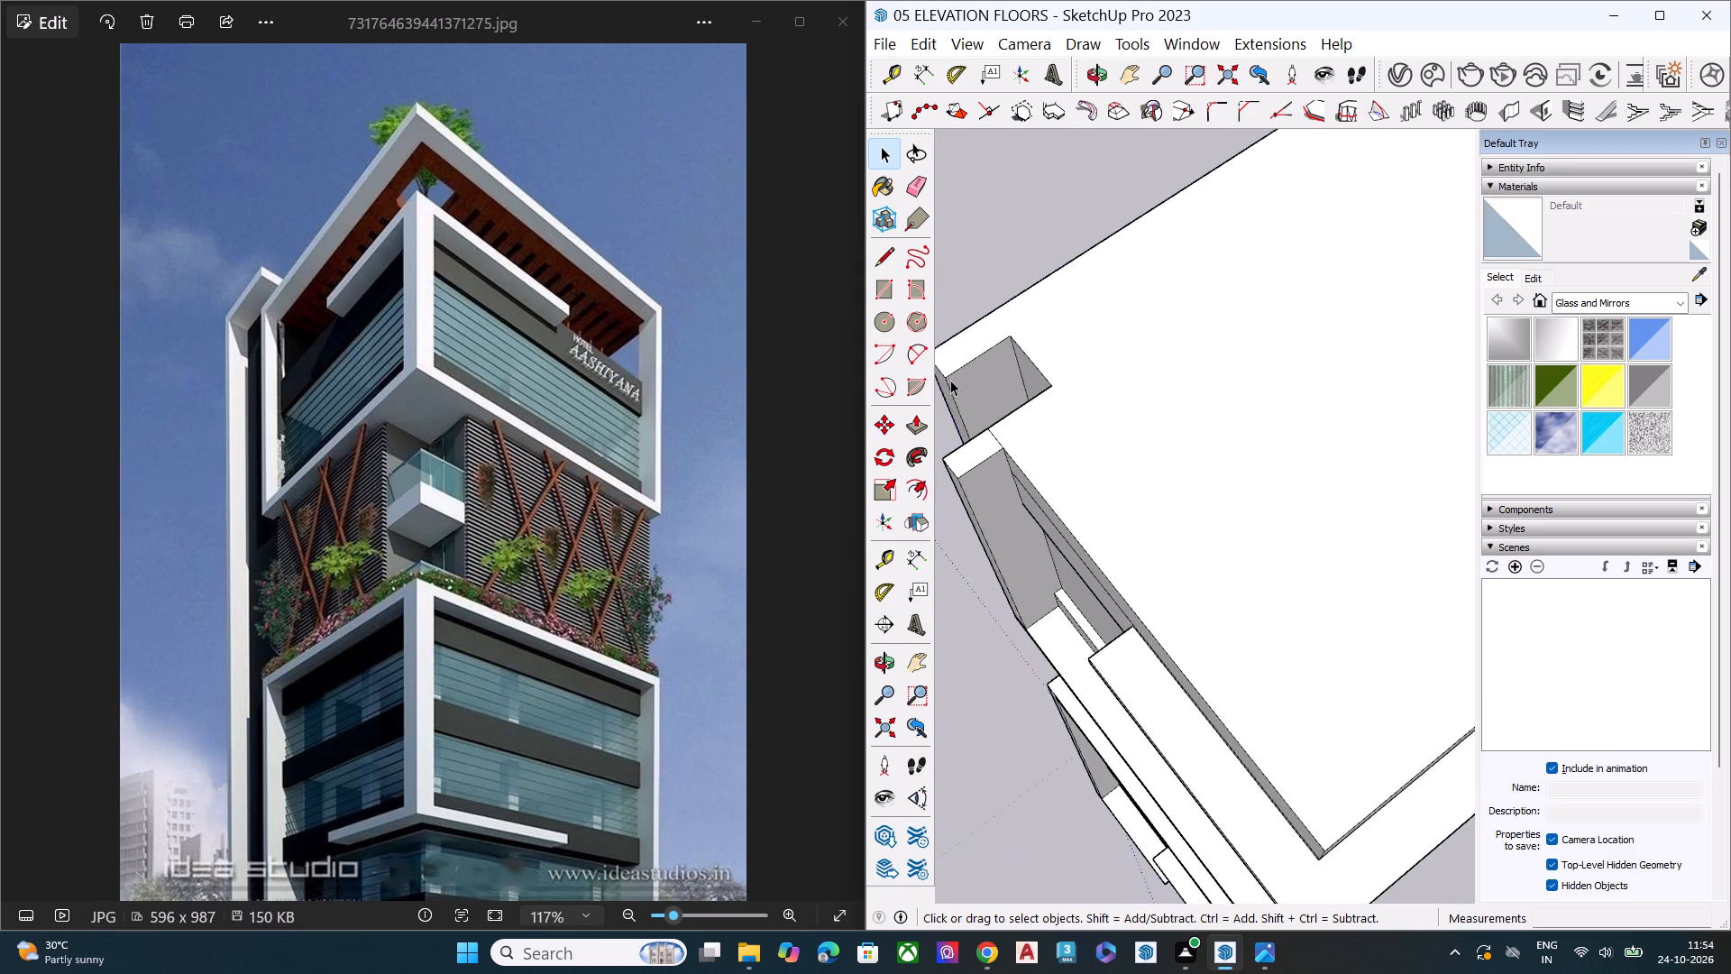
pyautogui.scroll(-2, 950, 380)
pyautogui.scroll(2, 951, 382)
pyautogui.scroll(-7, 951, 382)
pyautogui.moveTo(1091, 525); pyautogui.dragTo(1115, 308, button='middle')
pyautogui.scroll(2, 1268, 274)
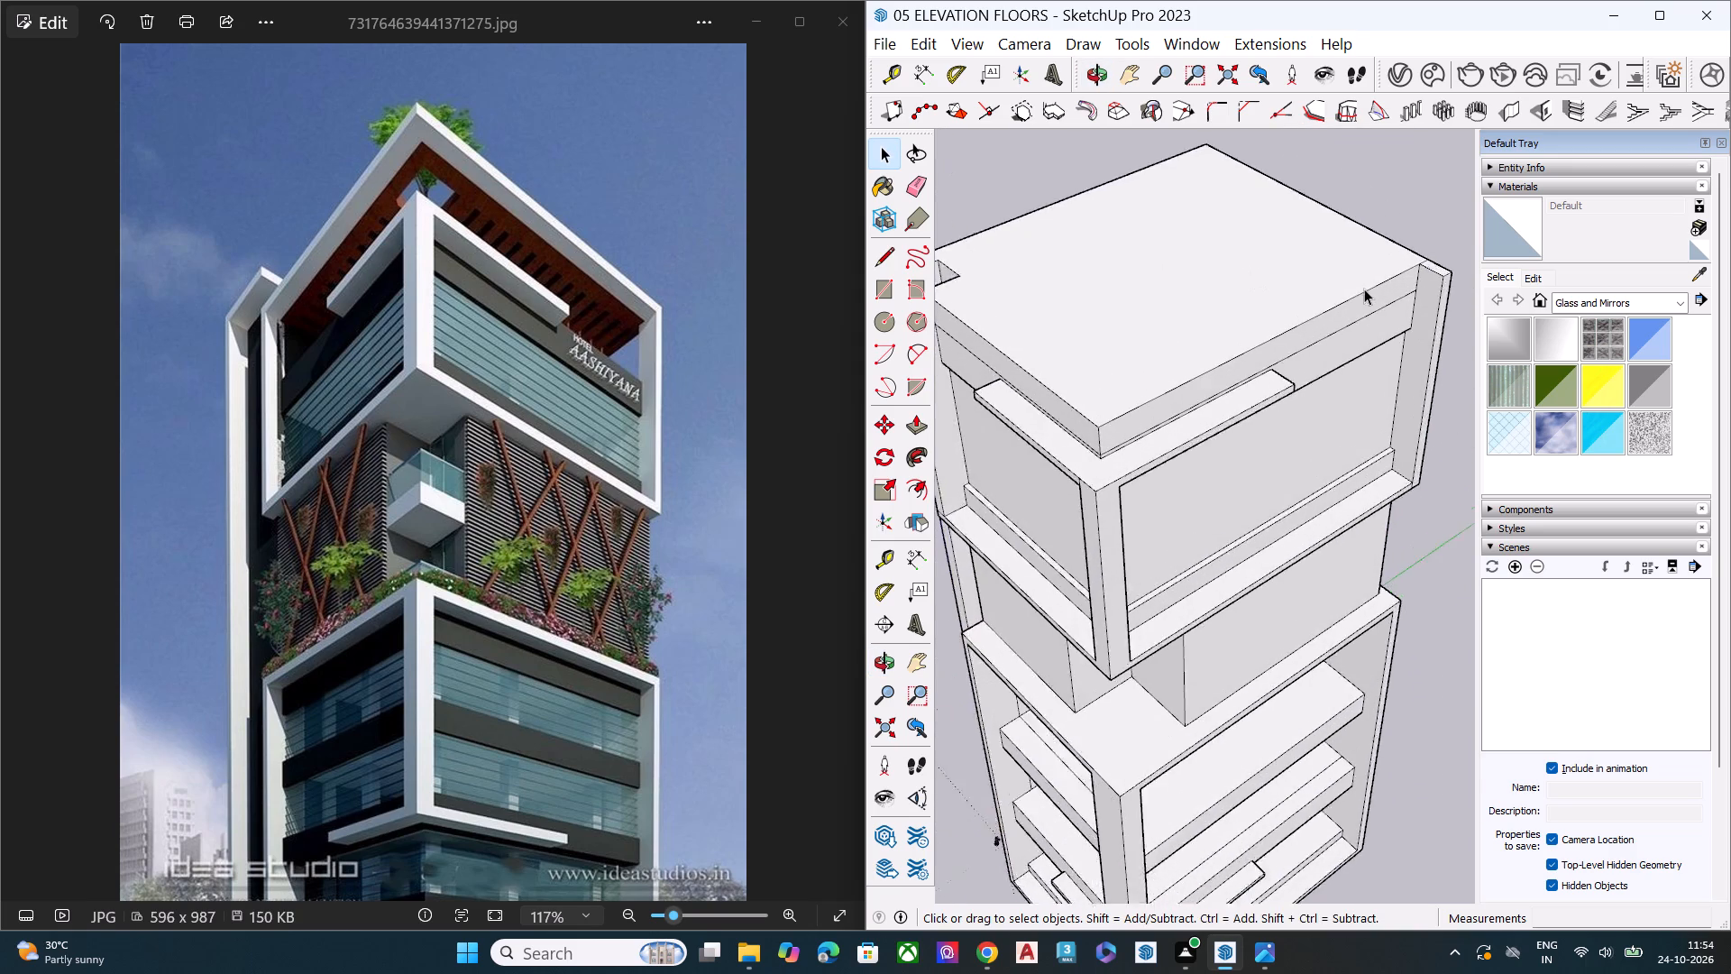
pyautogui.scroll(4, 1364, 289)
pyautogui.moveTo(1314, 305); pyautogui.dragTo(804, 338, button='middle')
pyautogui.scroll(-2, 1023, 285)
pyautogui.scroll(1, 1026, 292)
pyautogui.scroll(-5, 1026, 294)
pyautogui.scroll(3, 1227, 346)
pyautogui.scroll(-4, 1236, 365)
pyautogui.scroll(6, 1257, 398)
pyautogui.click(1259, 389)
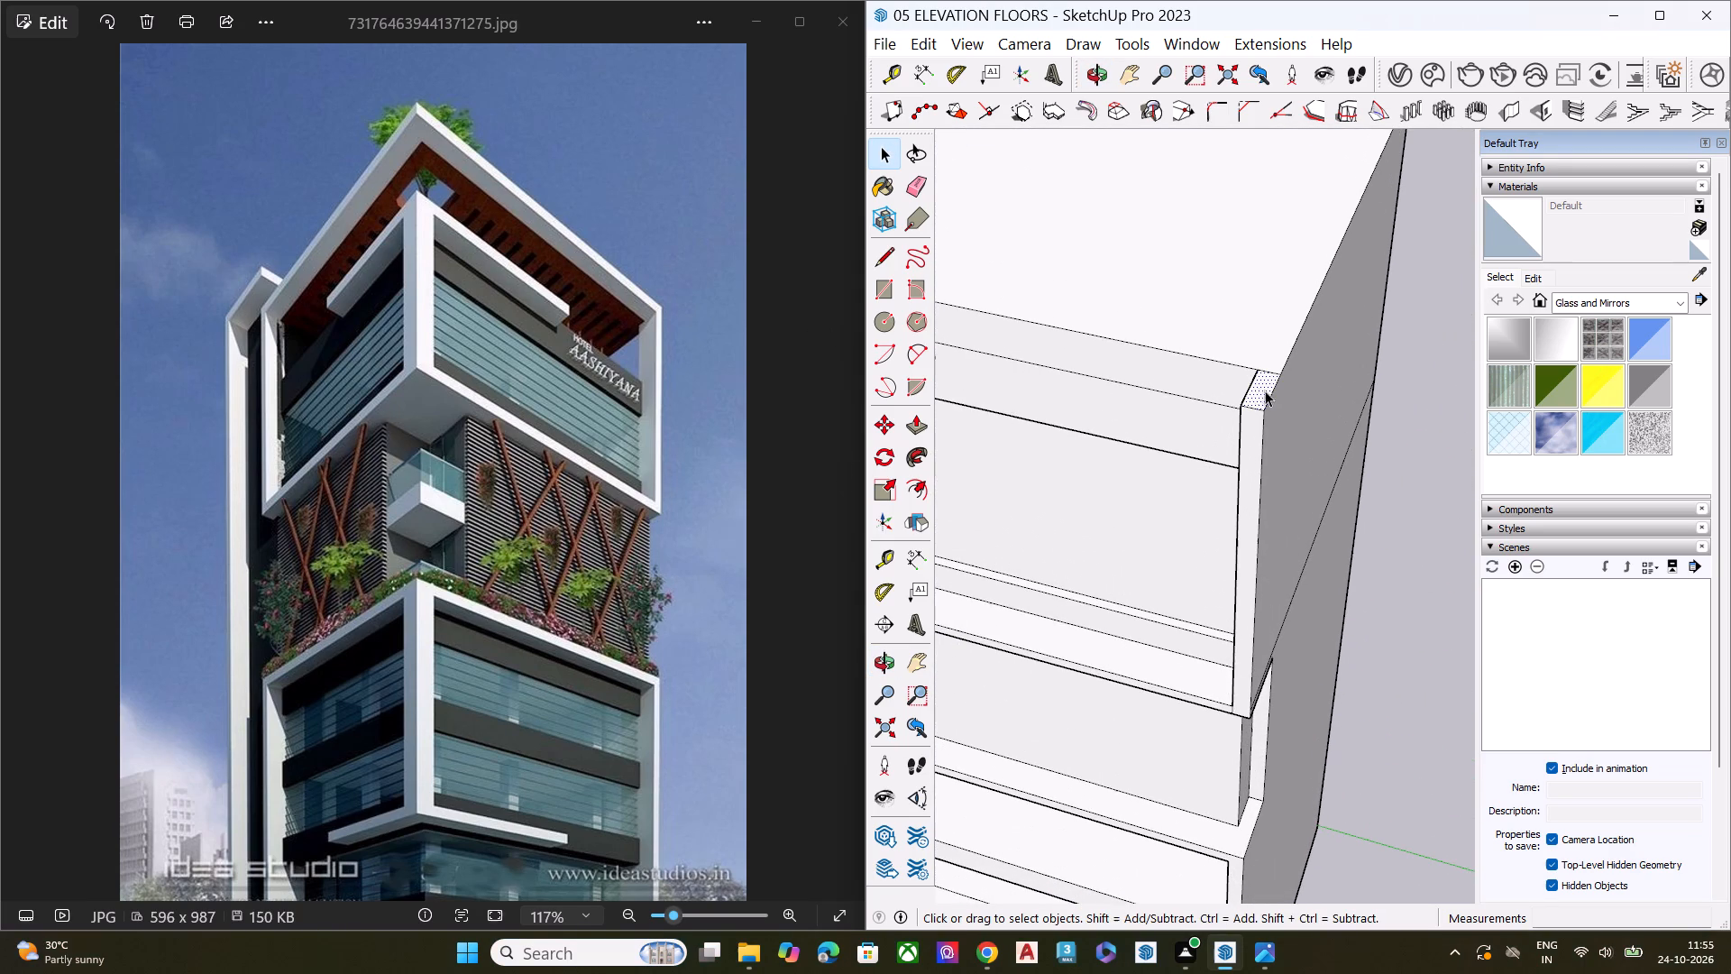
pyautogui.press('p')
pyautogui.click(1266, 391)
pyautogui.scroll(-11, 1287, 317)
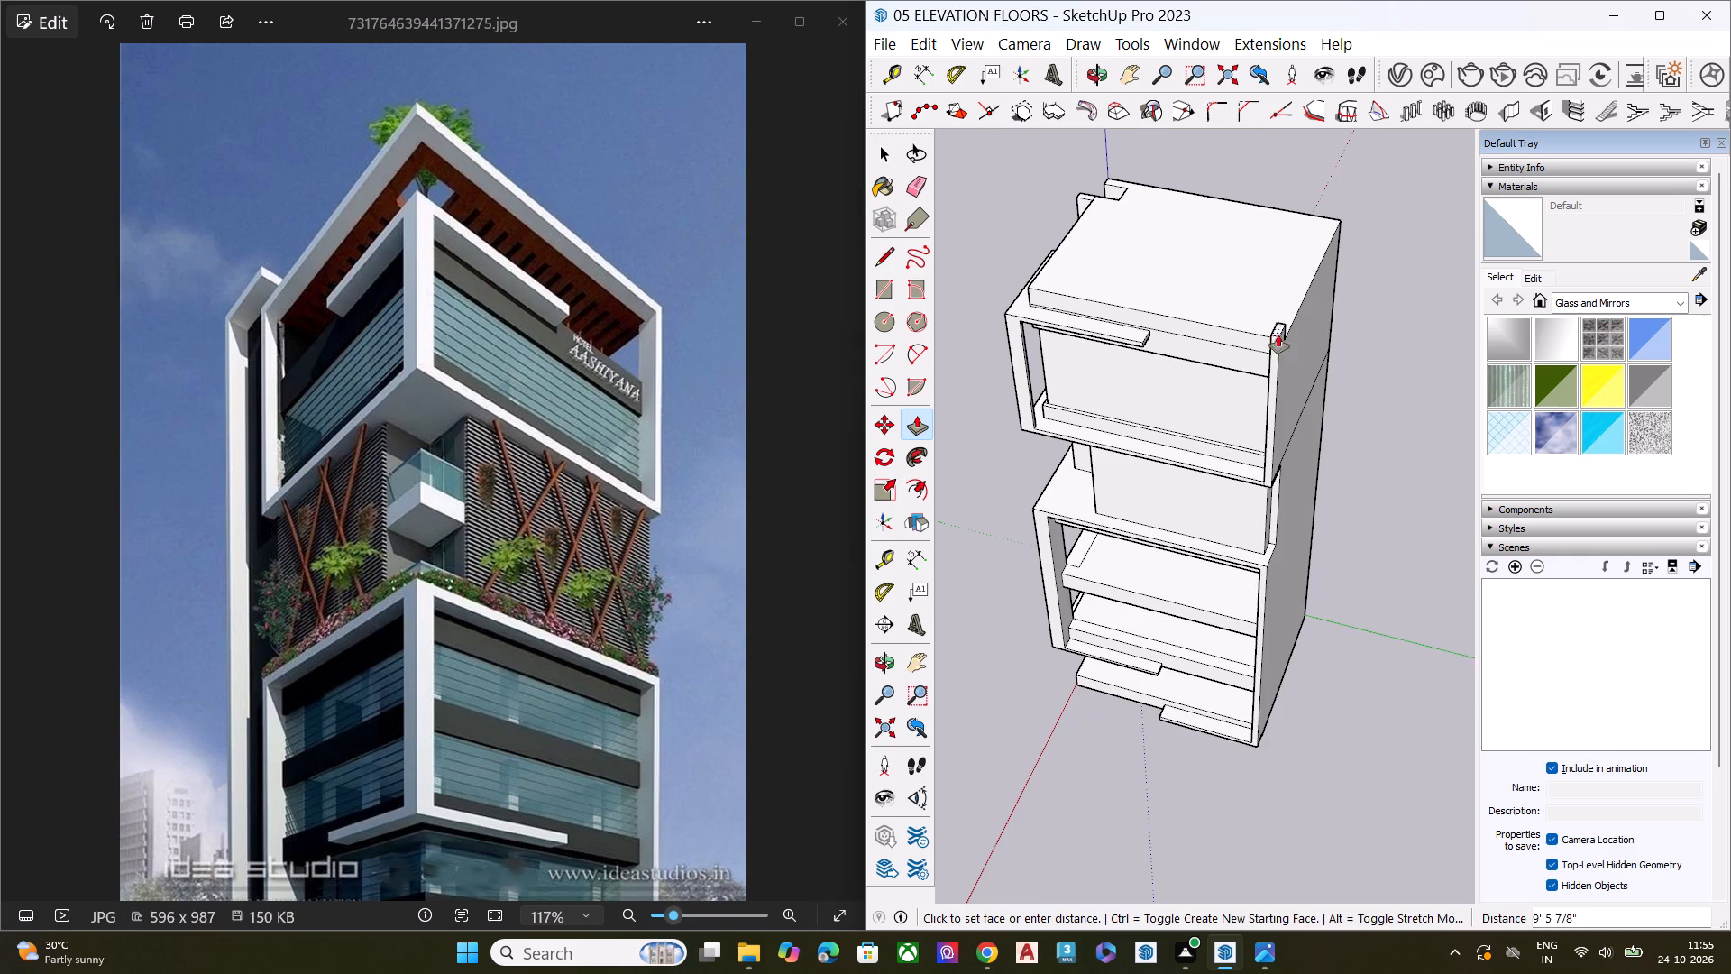
pyautogui.moveTo(1263, 317); pyautogui.dragTo(1377, 0, button='middle')
pyautogui.scroll(-2, 1234, 214)
pyautogui.moveTo(1139, 225); pyautogui.dragTo(1496, 139, button='middle')
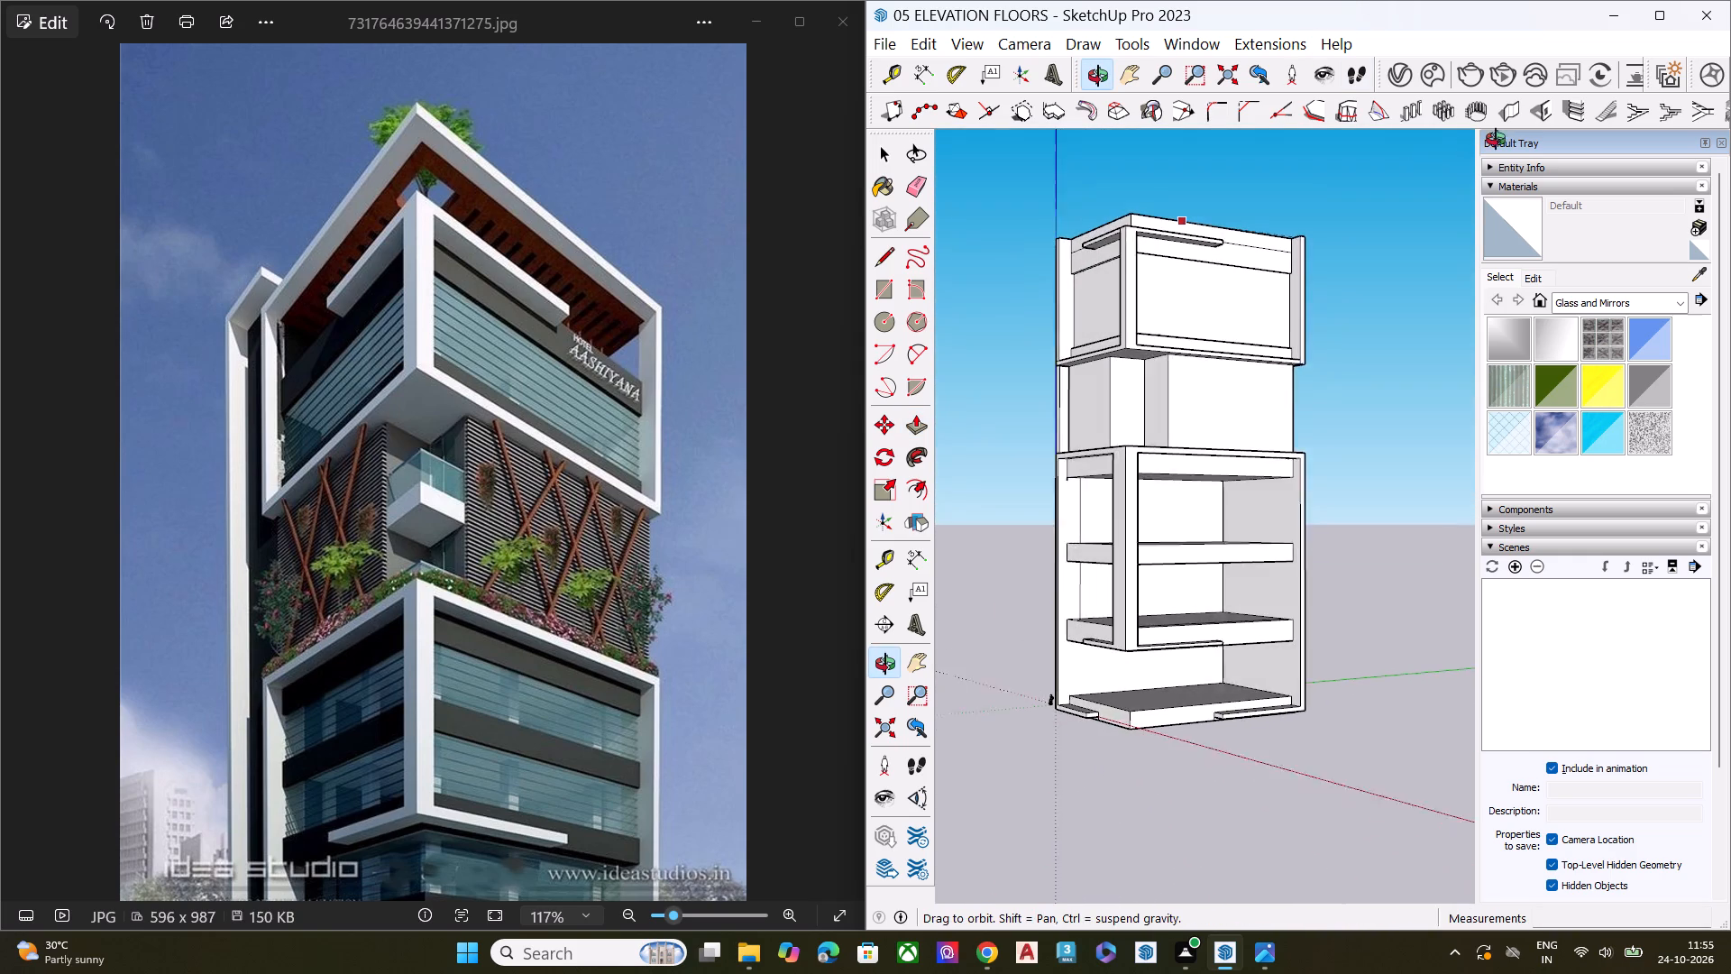
pyautogui.moveTo(1496, 139); pyautogui.dragTo(1497, 138, button='middle')
pyautogui.scroll(3, 1301, 189)
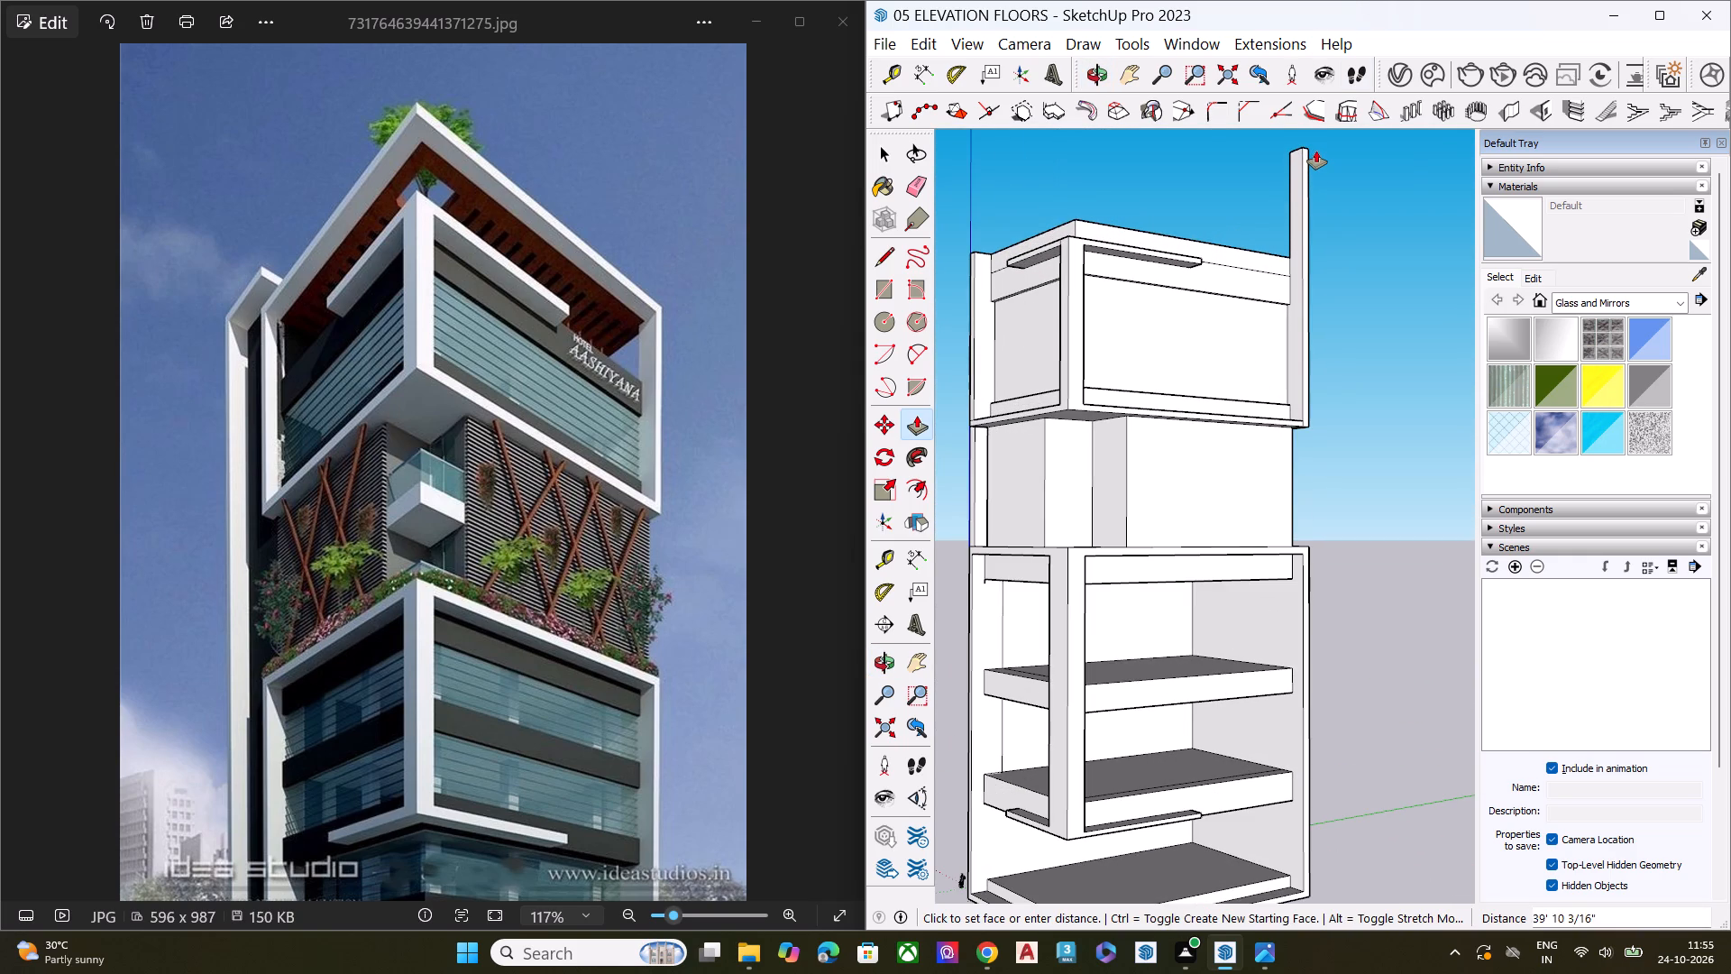
pyautogui.click(1315, 153)
pyautogui.press('space')
# Push/Pull the opposite upright's small top face up to the same height as the first post.
pyautogui.moveTo(1108, 245); pyautogui.dragTo(1113, 421, button='middle')
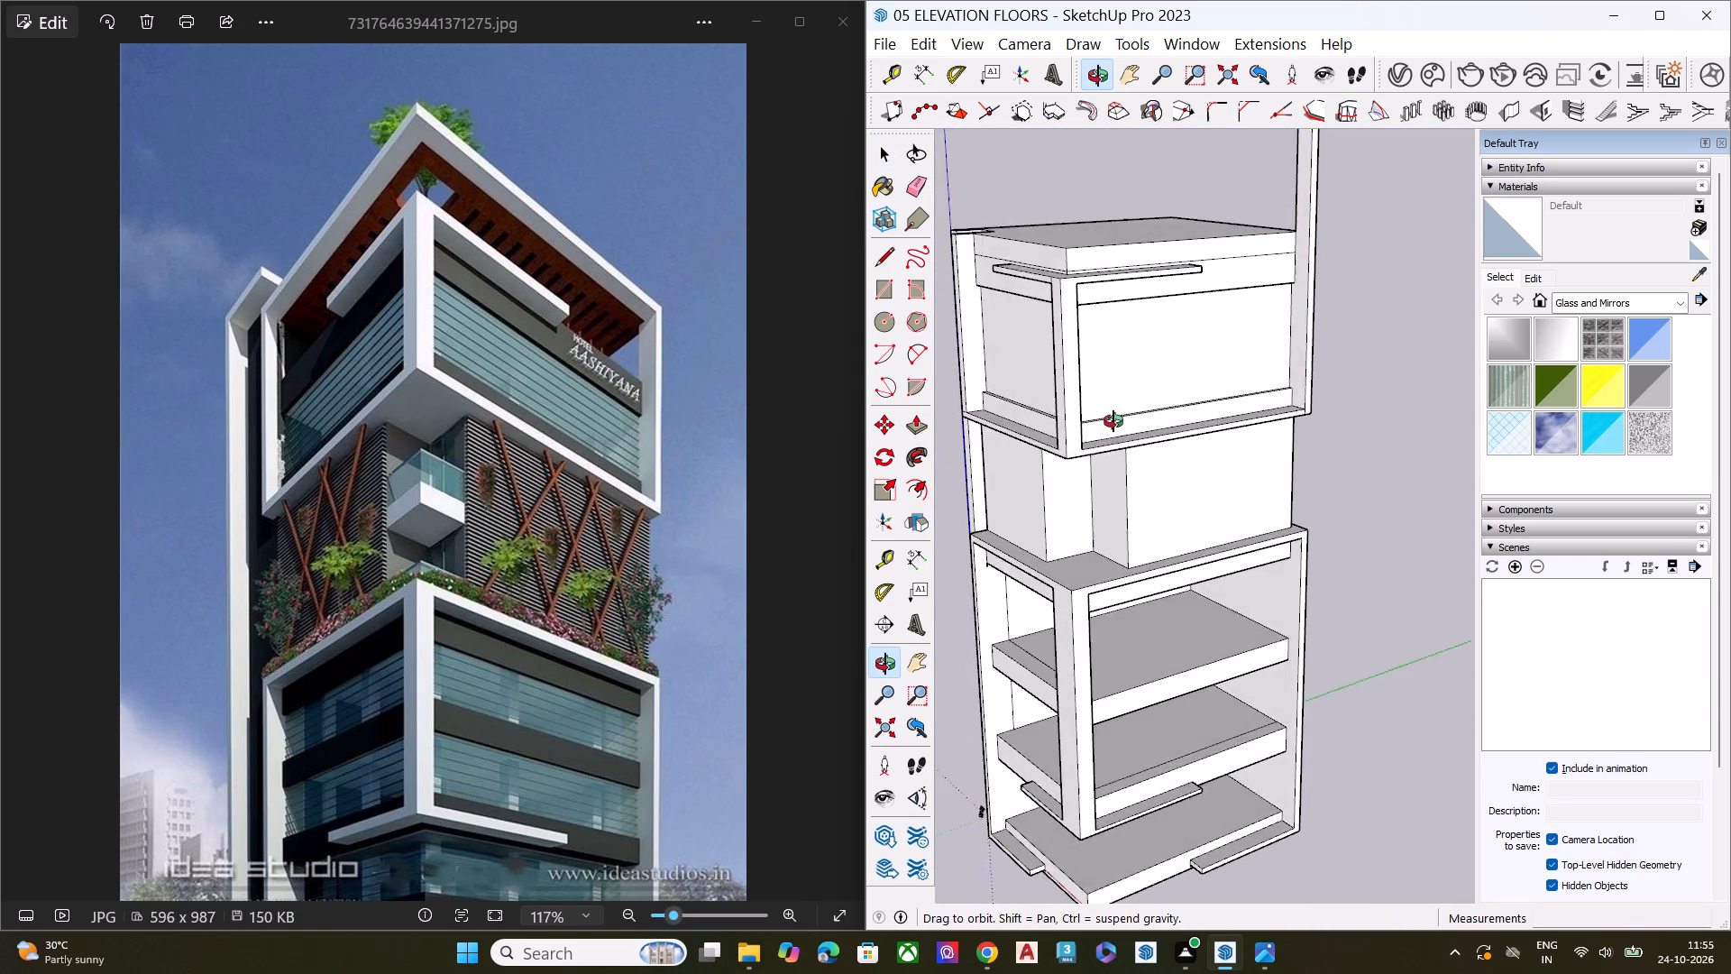
pyautogui.moveTo(1113, 421); pyautogui.dragTo(1123, 482, button='middle')
pyautogui.moveTo(998, 251); pyautogui.dragTo(1191, 596, button='middle')
pyautogui.scroll(3, 861, 513)
pyautogui.scroll(-8, 1254, 291)
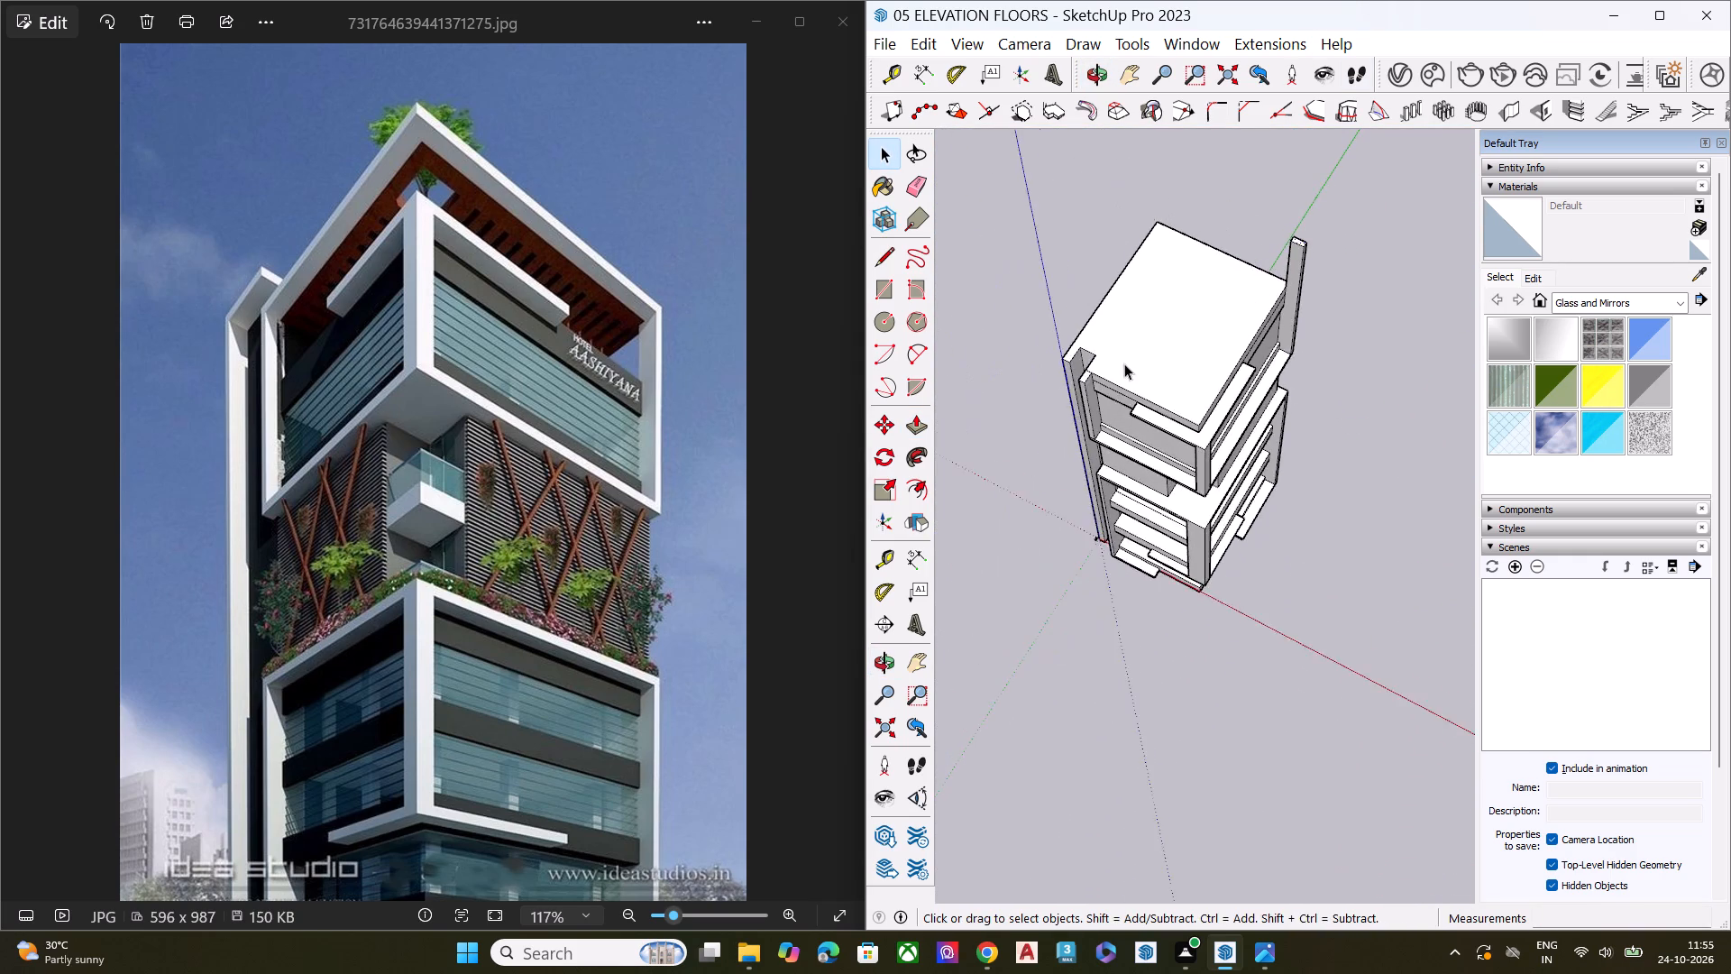
pyautogui.scroll(-2, 1124, 363)
pyautogui.scroll(5, 1119, 356)
pyautogui.scroll(-1, 1114, 353)
pyautogui.scroll(6, 1114, 353)
pyautogui.scroll(-1, 1090, 390)
pyautogui.scroll(4, 1090, 390)
pyautogui.scroll(-2, 1089, 390)
pyautogui.scroll(1, 1089, 390)
pyautogui.click(1087, 381)
pyautogui.press('p')
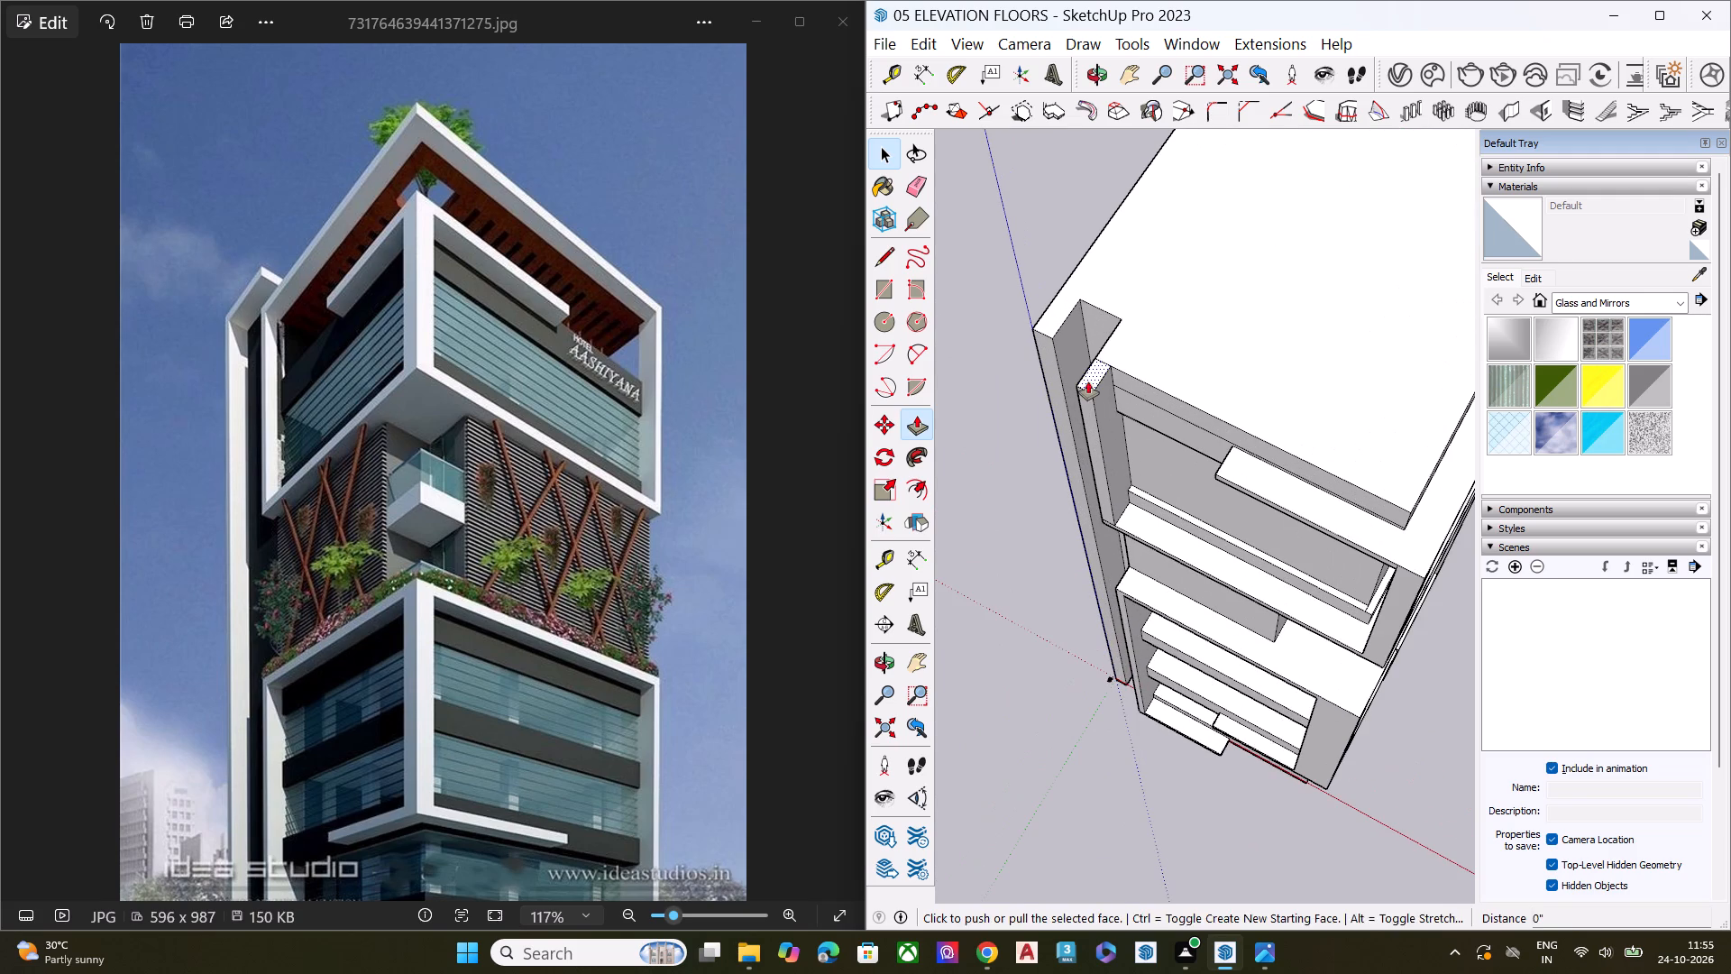
pyautogui.click(1088, 381)
pyautogui.scroll(-3, 1091, 324)
pyautogui.scroll(2, 1091, 325)
pyautogui.scroll(-4, 1091, 325)
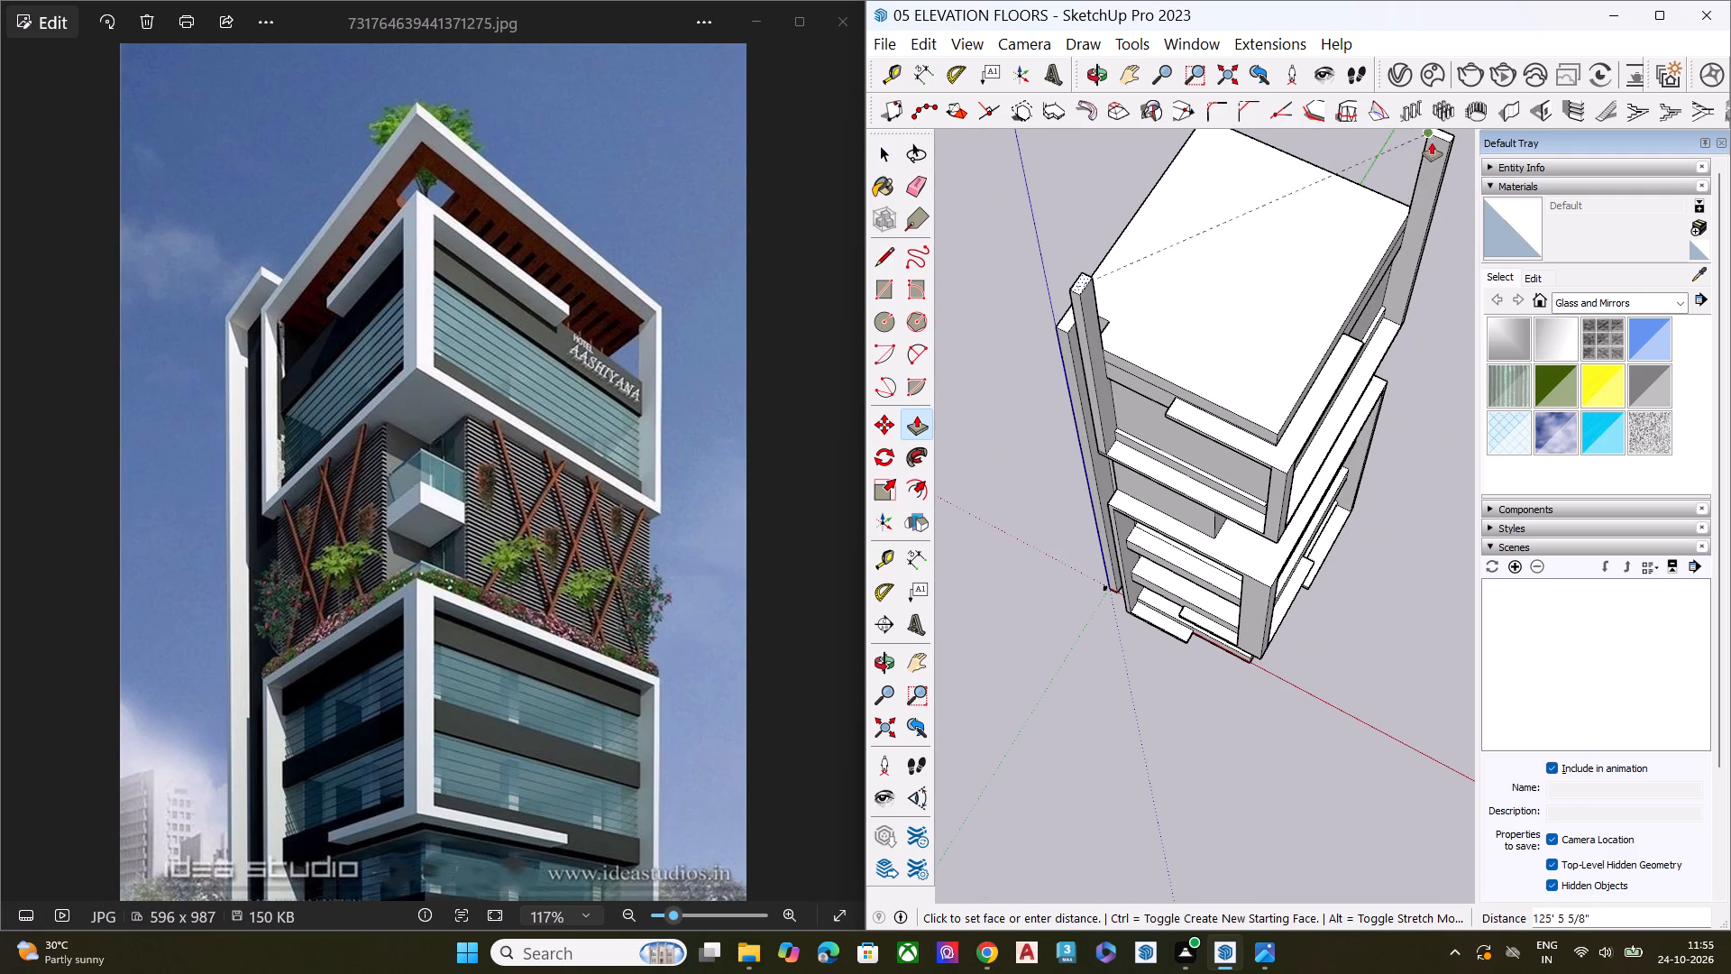
pyautogui.click(1446, 137)
pyautogui.press('space')
# Draw a vertical guide line from the outer corner of the upper block's frame up to the height of the post tops.
pyautogui.scroll(-5, 1150, 408)
pyautogui.moveTo(1207, 448); pyautogui.dragTo(980, 198, button='middle')
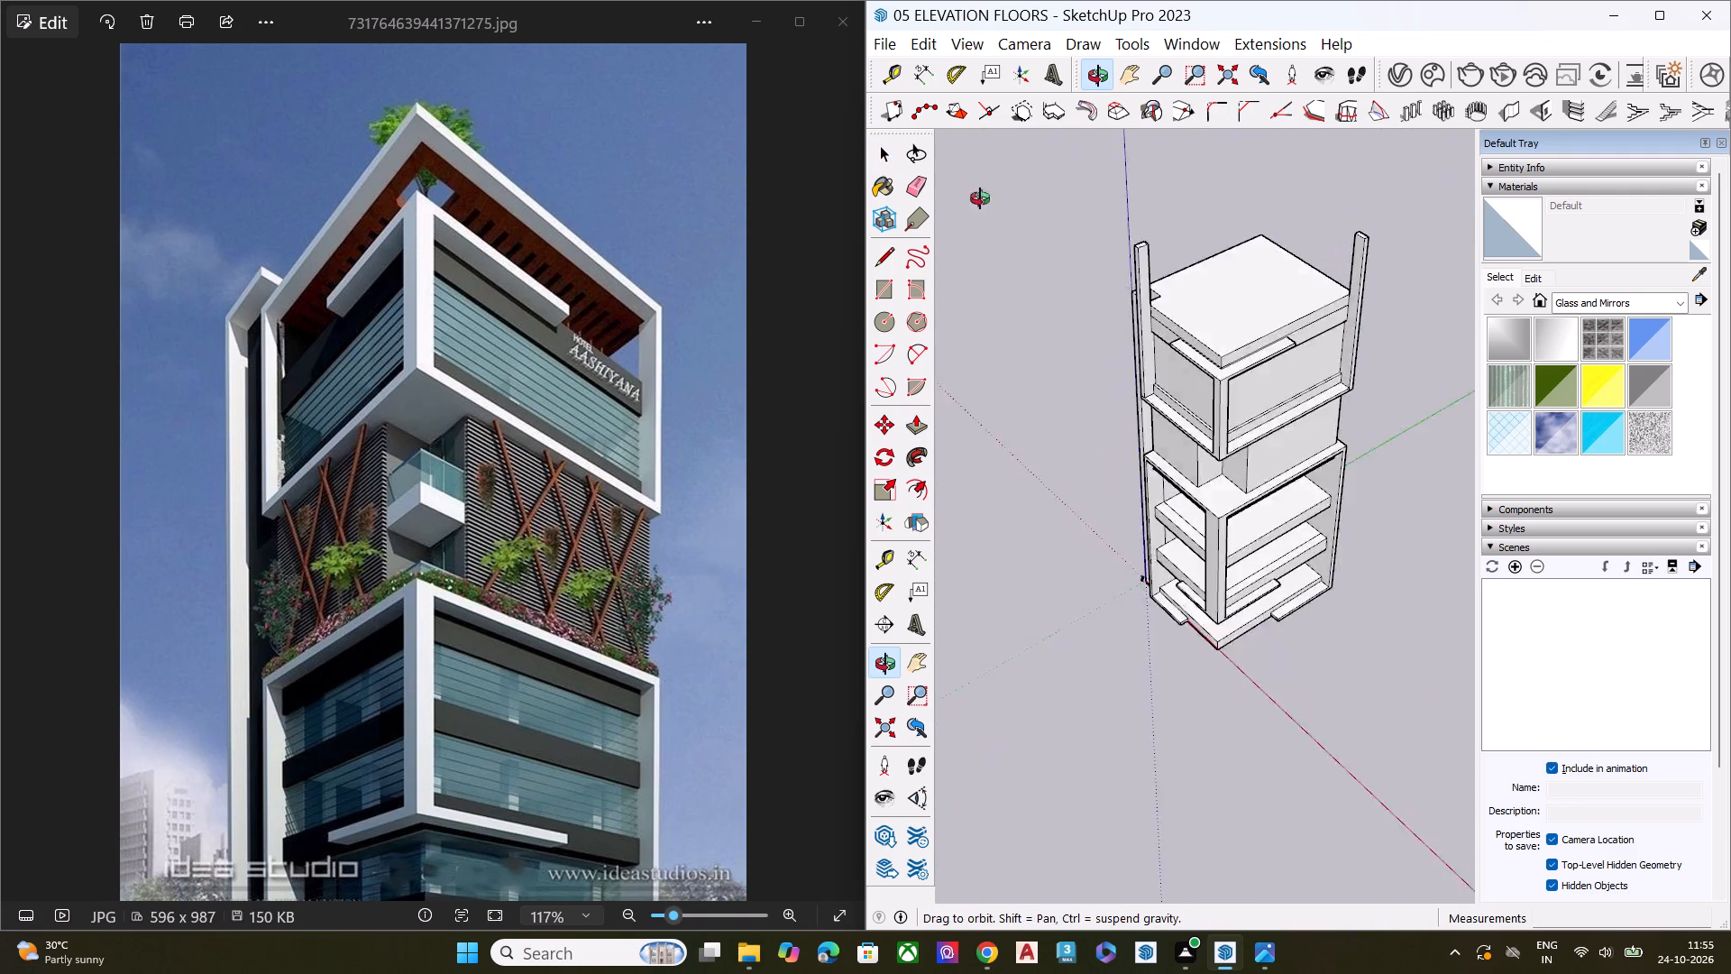
pyautogui.moveTo(980, 198); pyautogui.dragTo(962, 98, button='middle')
pyautogui.moveTo(1248, 345); pyautogui.dragTo(1292, 154, button='middle')
pyautogui.scroll(8, 1282, 170)
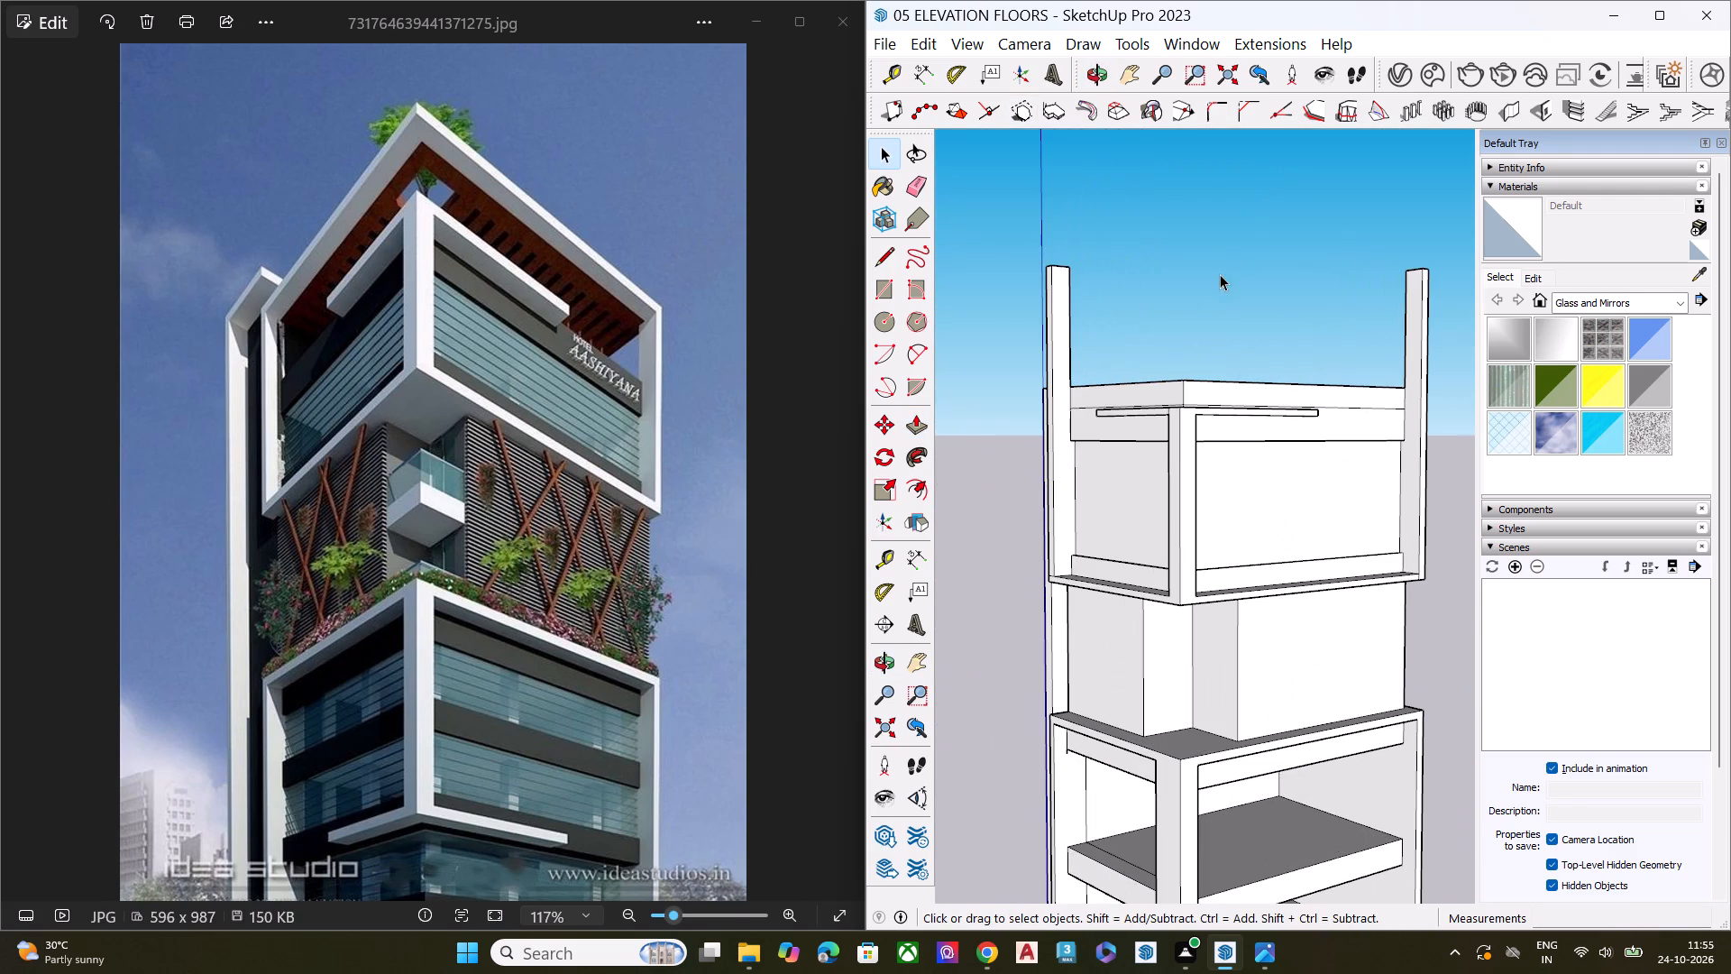
pyautogui.moveTo(1175, 391); pyautogui.dragTo(1160, 656, button='middle')
pyautogui.scroll(1, 1160, 644)
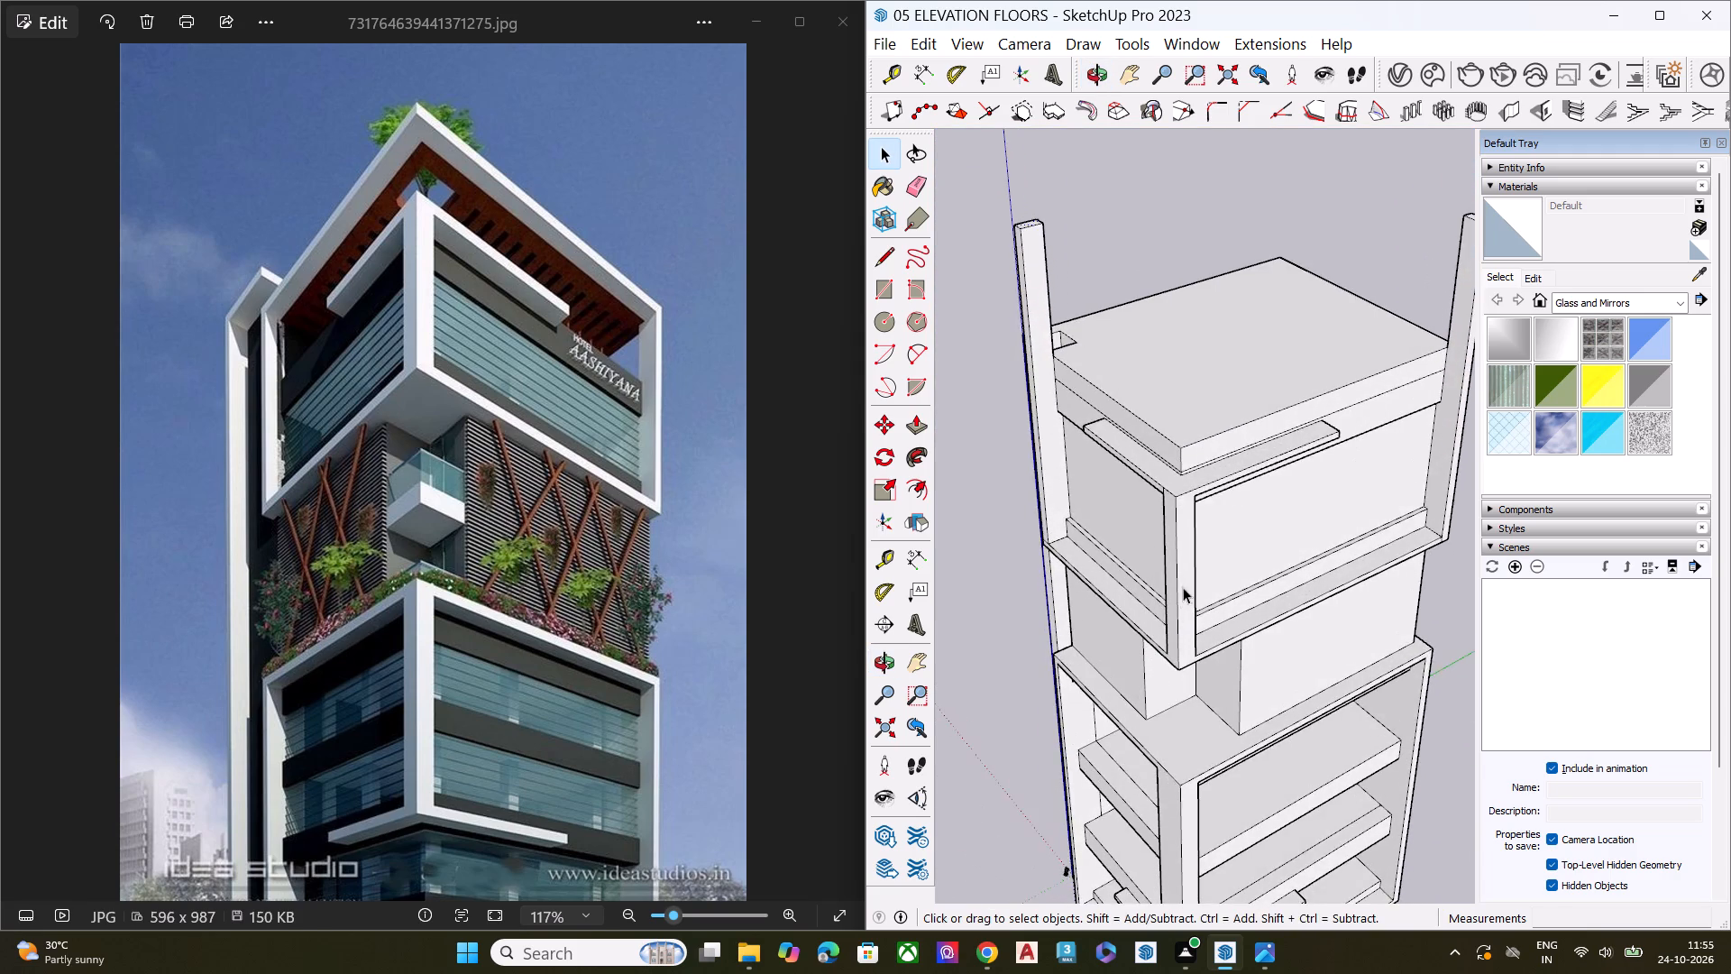
pyautogui.scroll(3, 1183, 587)
pyautogui.scroll(-2, 1184, 585)
pyautogui.scroll(3, 1184, 585)
pyautogui.press('l')
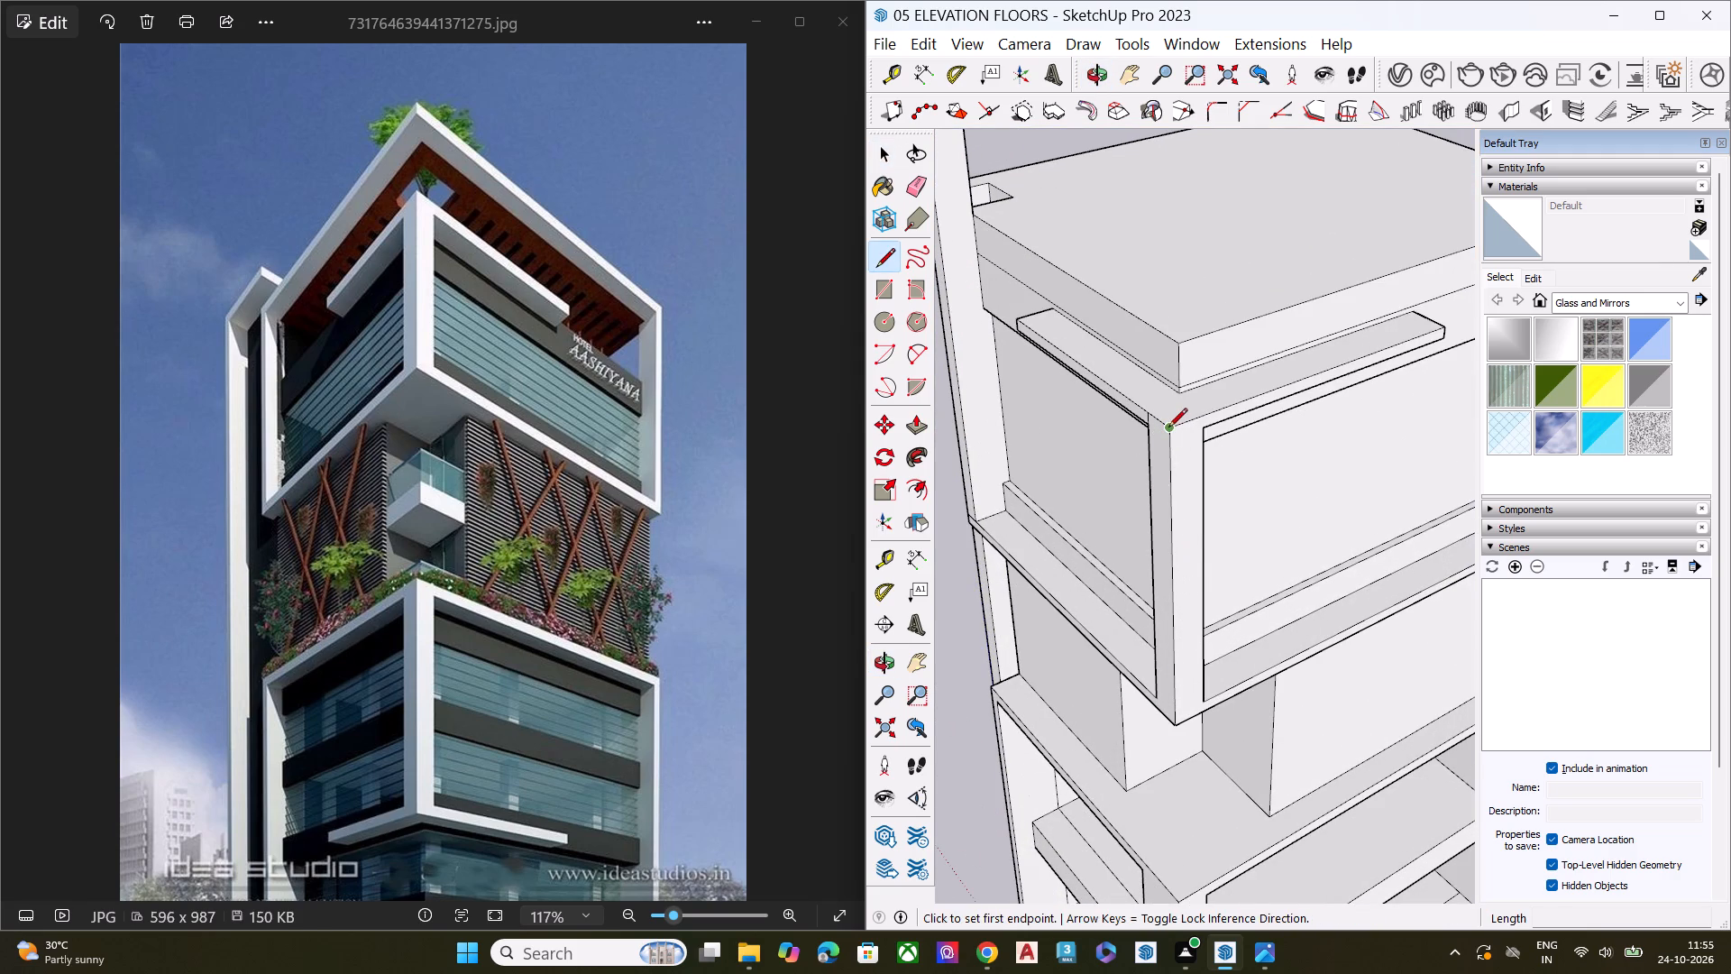
pyautogui.click(1167, 428)
pyautogui.scroll(-2, 1191, 459)
pyautogui.scroll(1, 1191, 473)
pyautogui.scroll(-1, 1191, 477)
pyautogui.scroll(1, 1191, 479)
pyautogui.scroll(-3, 1191, 482)
pyautogui.scroll(1, 1186, 528)
pyautogui.scroll(-4, 1185, 535)
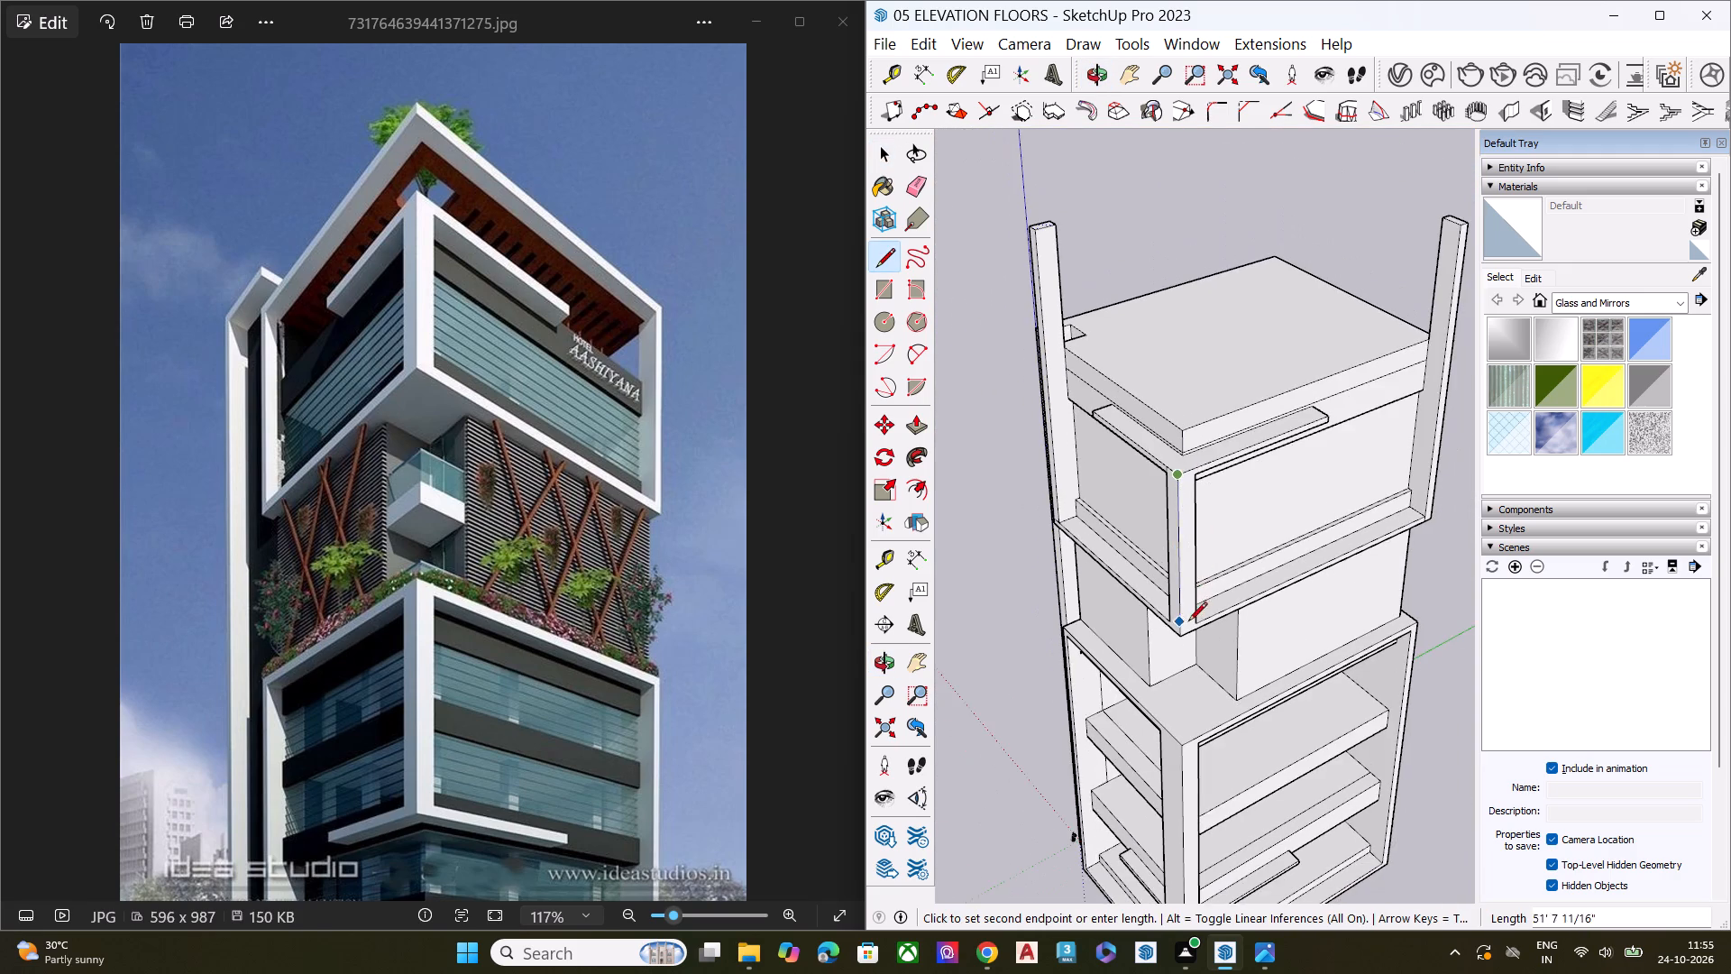
pyautogui.moveTo(1184, 619); pyautogui.dragTo(1205, 461, button='middle')
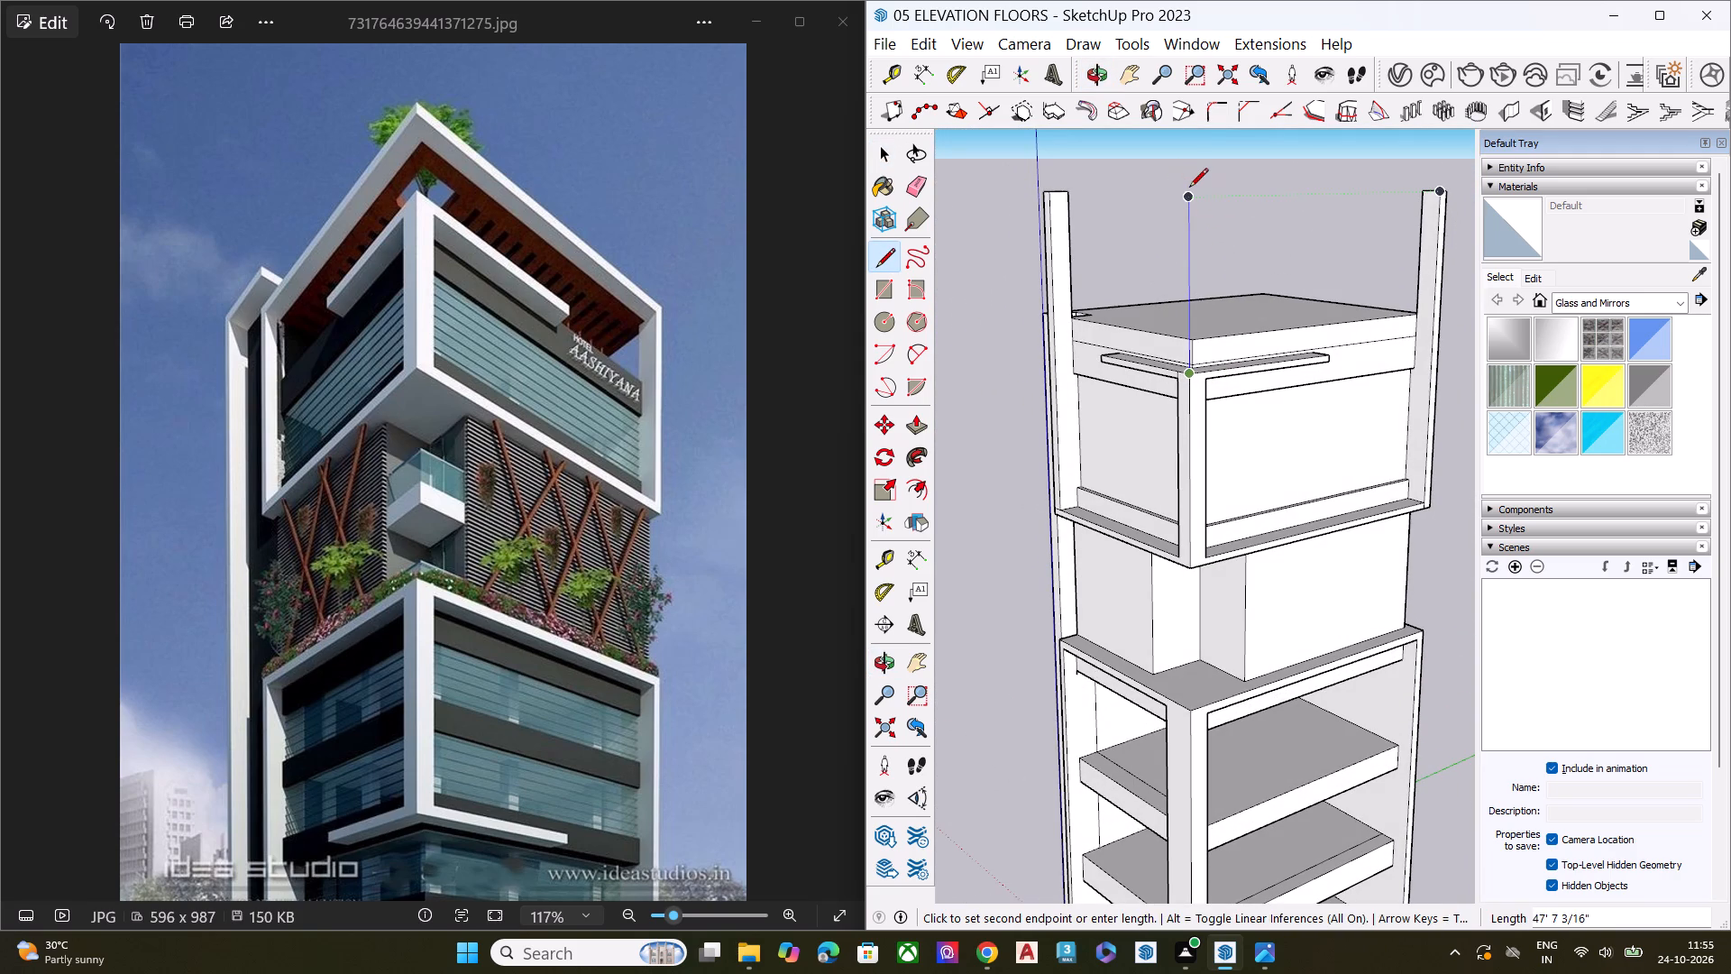
pyautogui.click(1189, 188)
pyautogui.press('space')
# Draw a horizontal line about 6' 10" long across the first post's face just below its top, separating a small end face.
pyautogui.scroll(4, 1079, 195)
pyautogui.scroll(-1, 1068, 198)
pyautogui.scroll(6, 1063, 202)
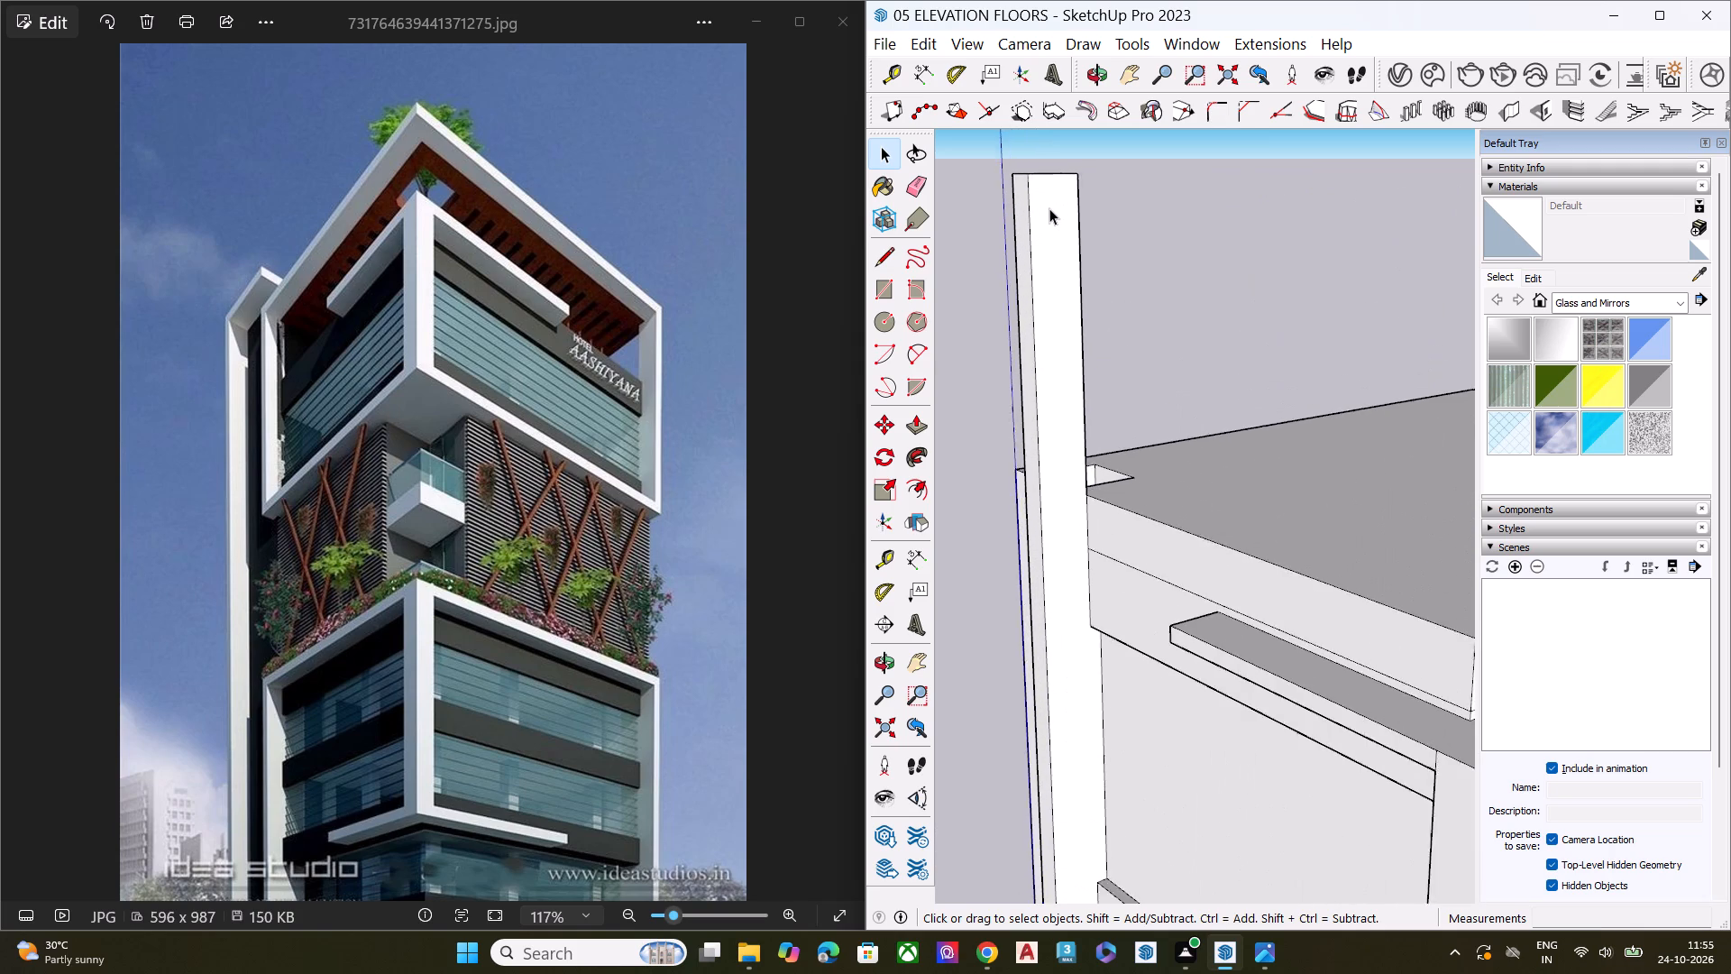
pyautogui.scroll(2, 1049, 208)
pyautogui.press('l')
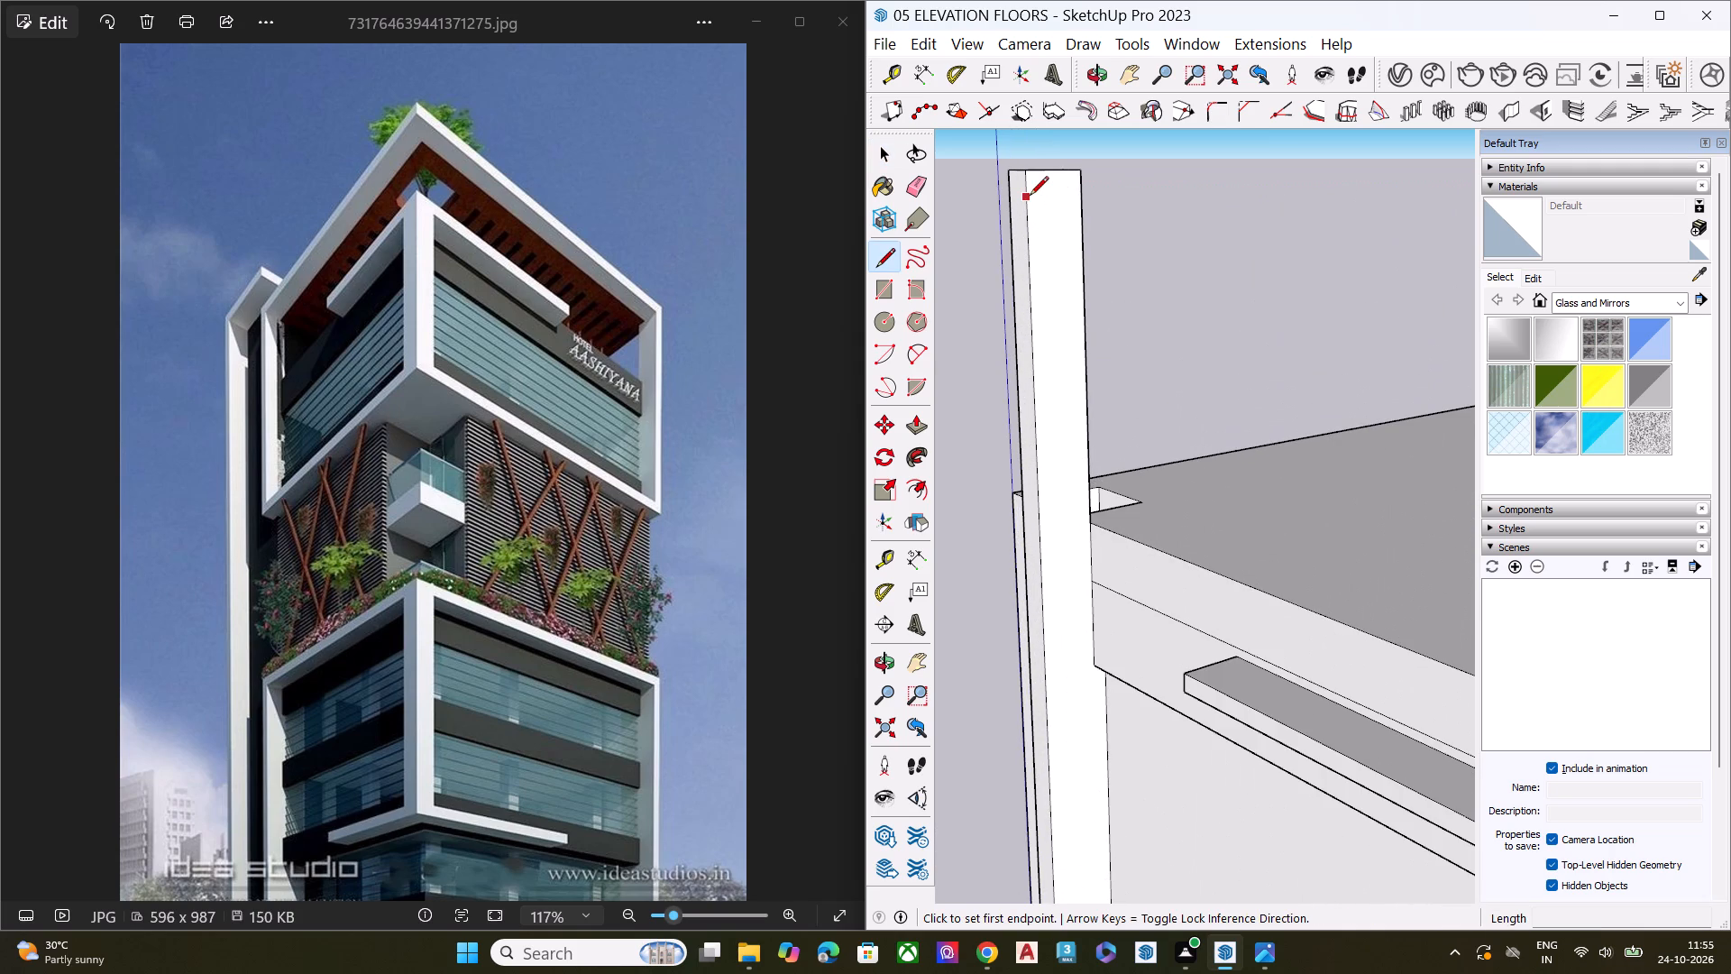
pyautogui.click(1030, 197)
pyautogui.click(1077, 189)
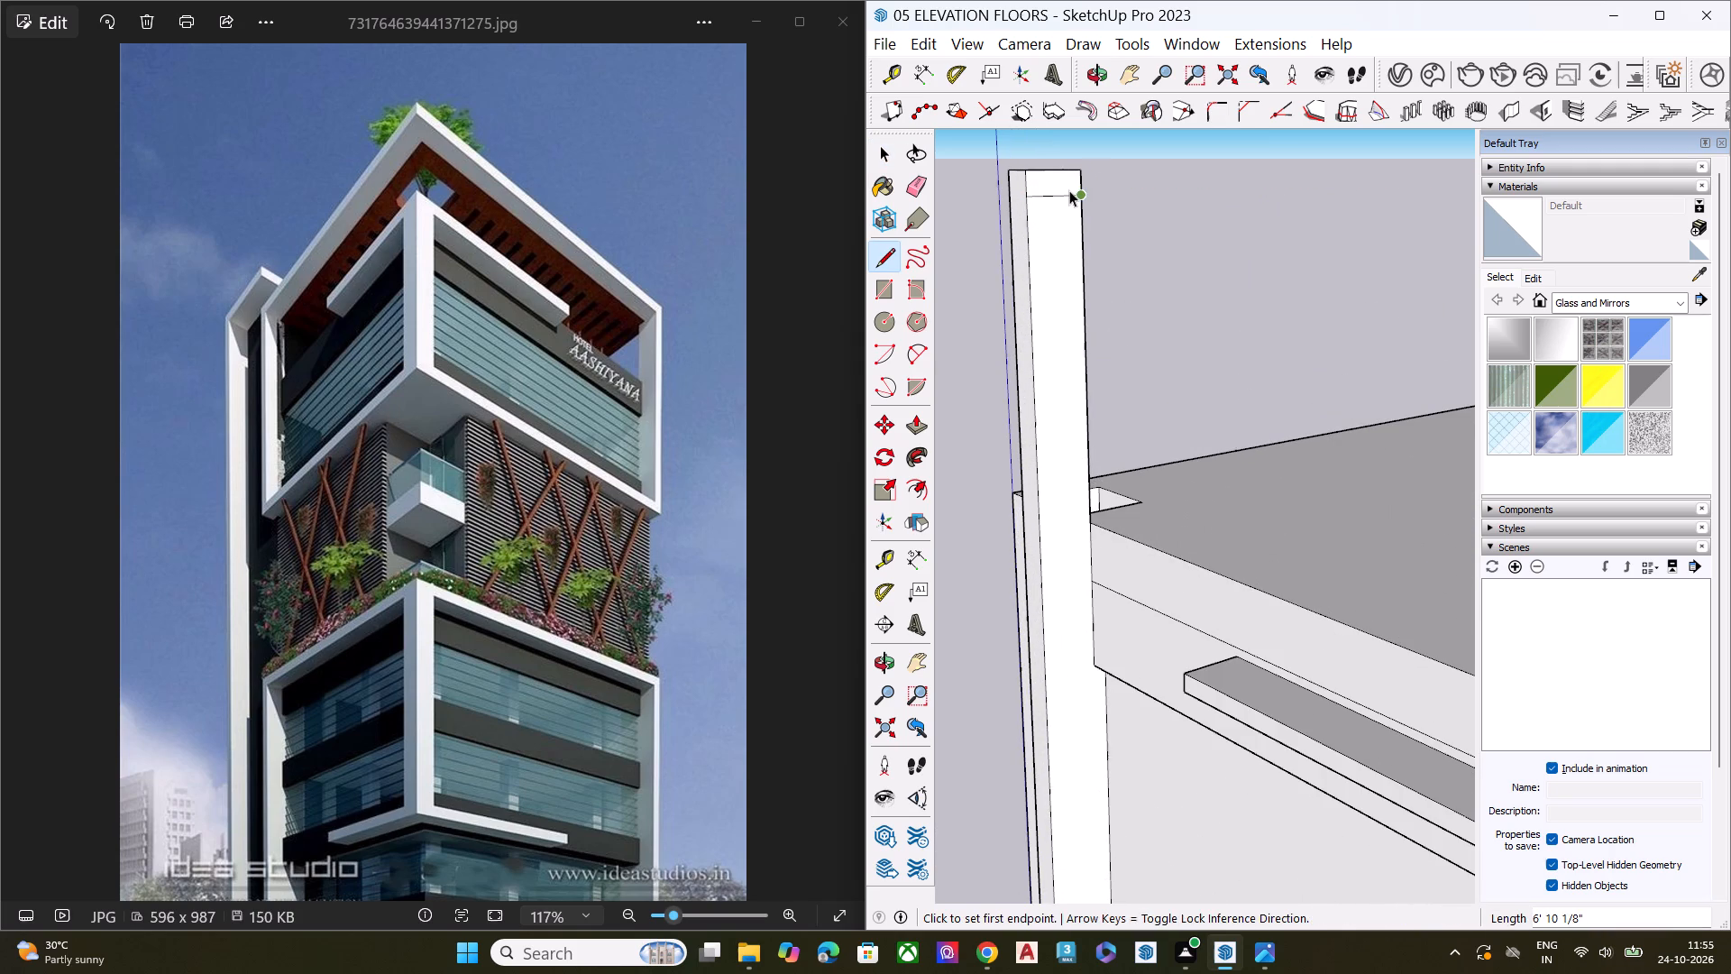
pyautogui.press('space')
# Push/Pull the small face at the first post's top out about 70' to the vertical guide line, forming an overhead beam.
pyautogui.click(1050, 186)
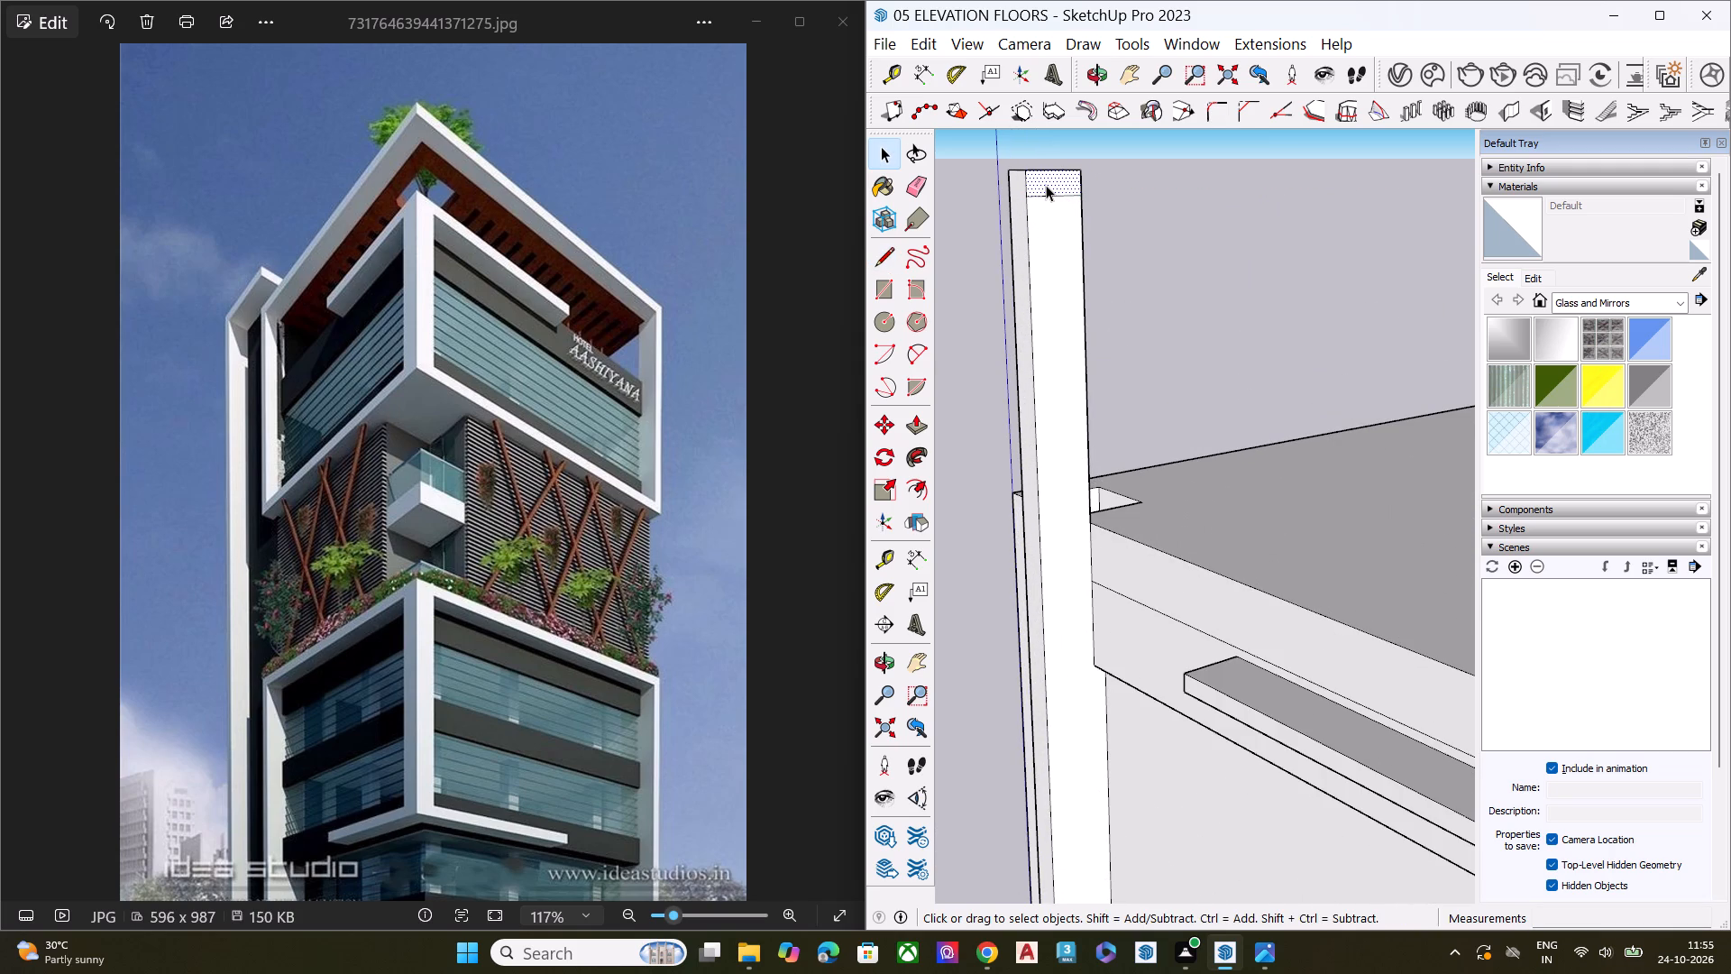
pyautogui.press('p')
pyautogui.click(1046, 185)
pyautogui.scroll(-4, 1072, 188)
pyautogui.scroll(1, 1069, 193)
pyautogui.scroll(-3, 1069, 194)
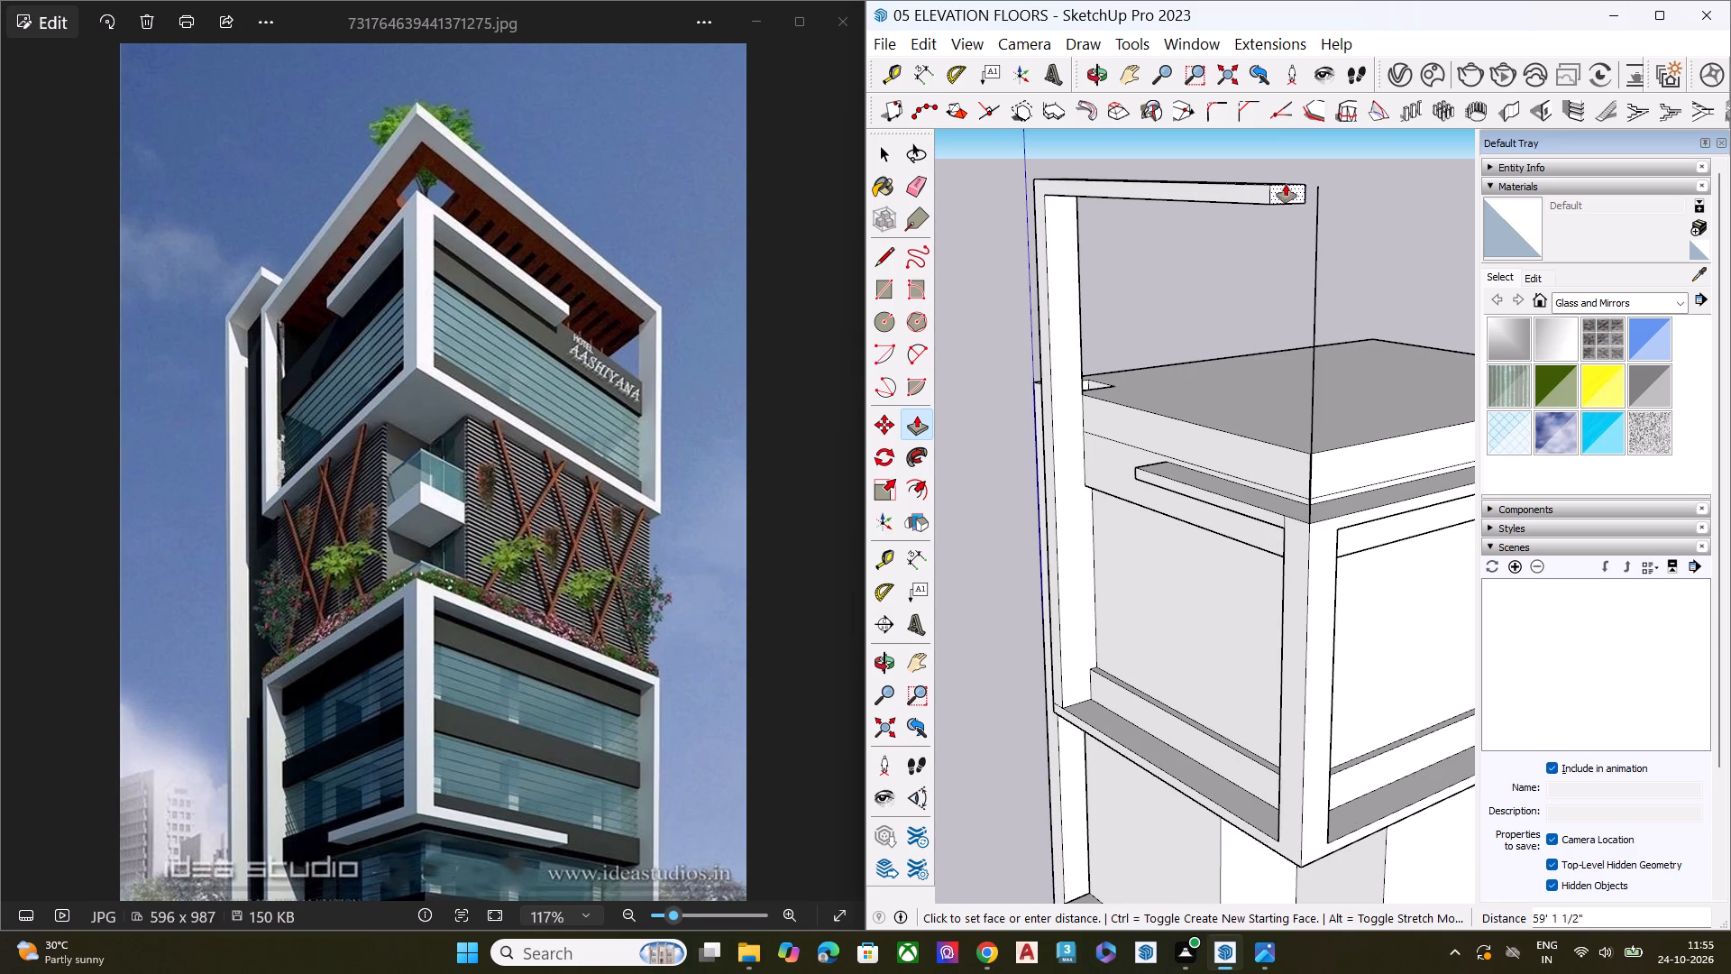
pyautogui.click(1318, 222)
pyautogui.press('space')
# Draw a short line across the overhead beam's inner side face near its free end, separating a small end face.
pyautogui.scroll(-7, 1138, 277)
pyautogui.moveTo(1398, 284); pyautogui.dragTo(1025, 354, button='middle')
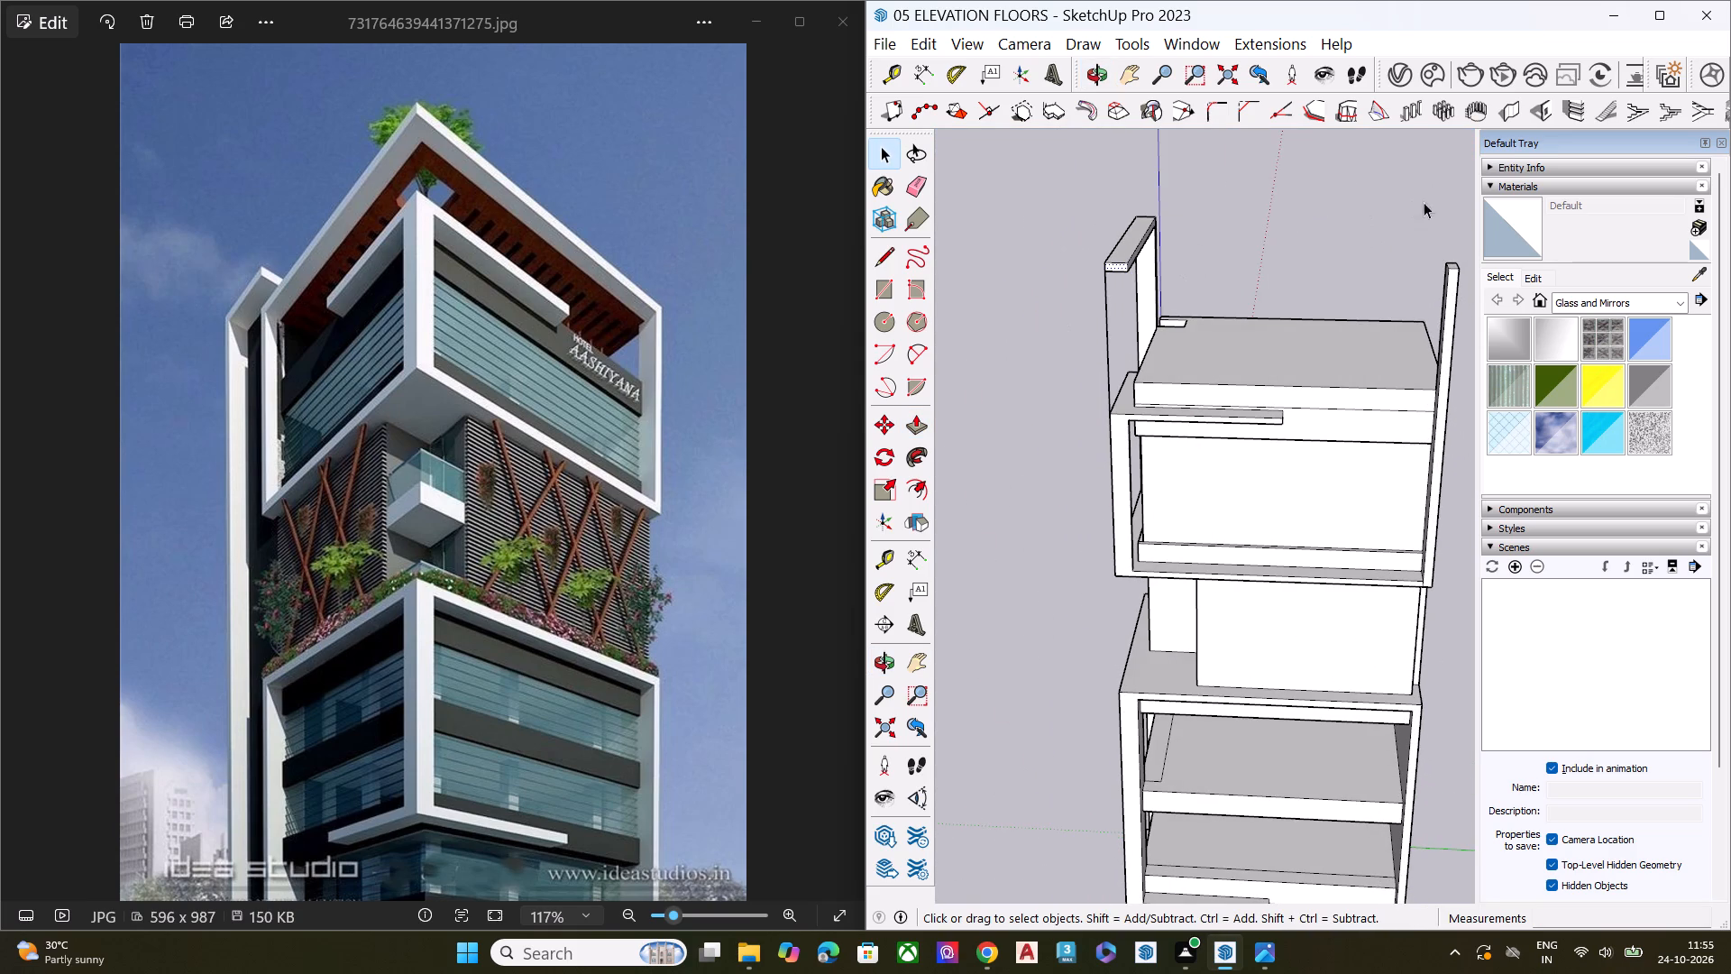
pyautogui.moveTo(1119, 255); pyautogui.dragTo(1126, 225, button='middle')
pyautogui.scroll(7, 1126, 225)
pyautogui.moveTo(1147, 265); pyautogui.dragTo(898, 277, button='middle')
pyautogui.scroll(4, 1011, 271)
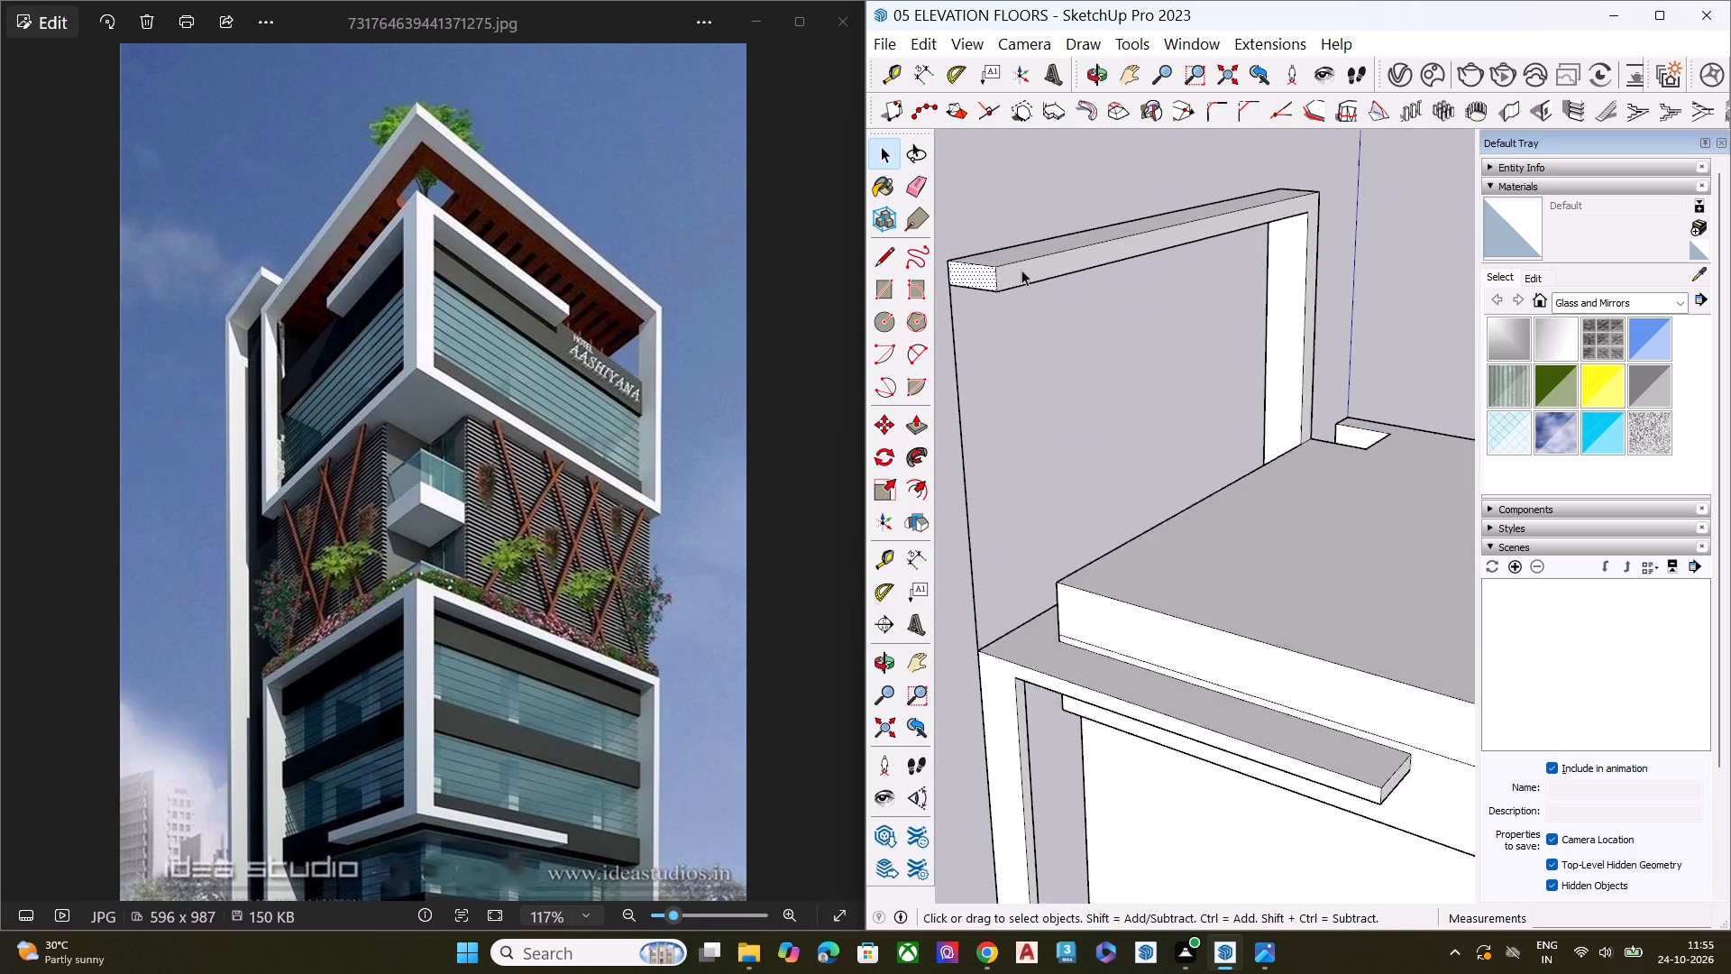
pyautogui.scroll(3, 1021, 270)
pyautogui.scroll(-1, 1021, 270)
pyautogui.scroll(1, 1021, 270)
pyautogui.press('space')
pyautogui.press('l')
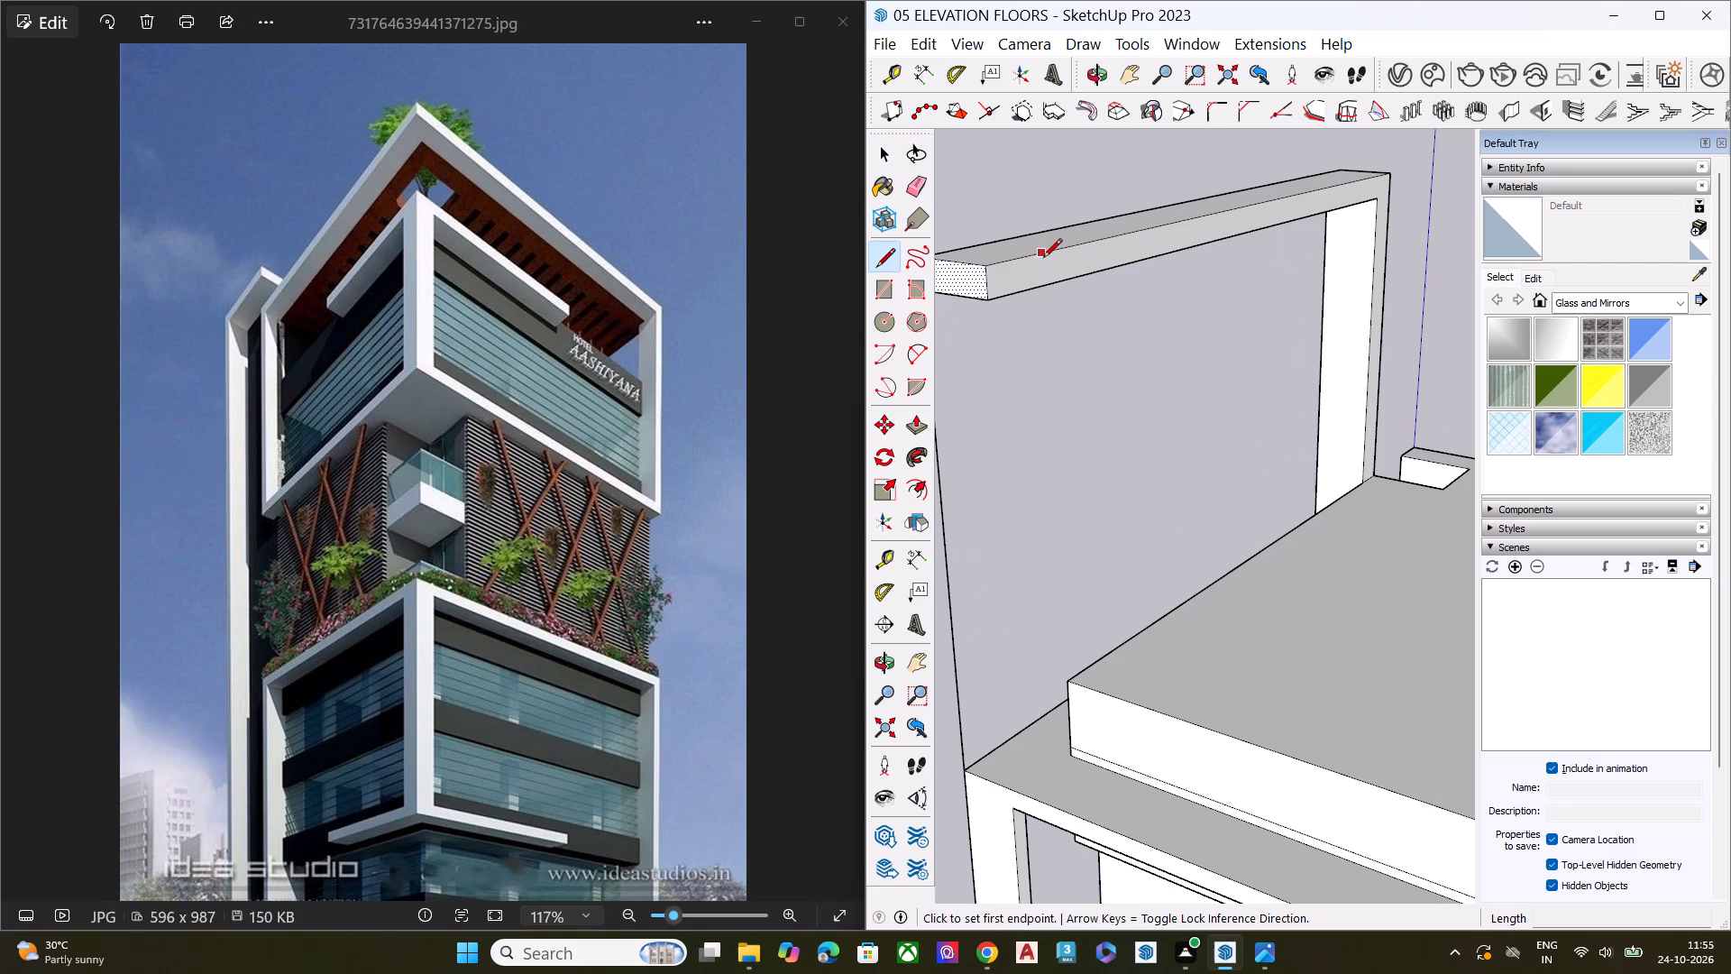
pyautogui.click(1039, 260)
pyautogui.click(1048, 280)
pyautogui.press('space')
# Push/Pull the beam's small end face about 94' 6" to the opposite post, forming the second overhead beam.
pyautogui.click(1014, 281)
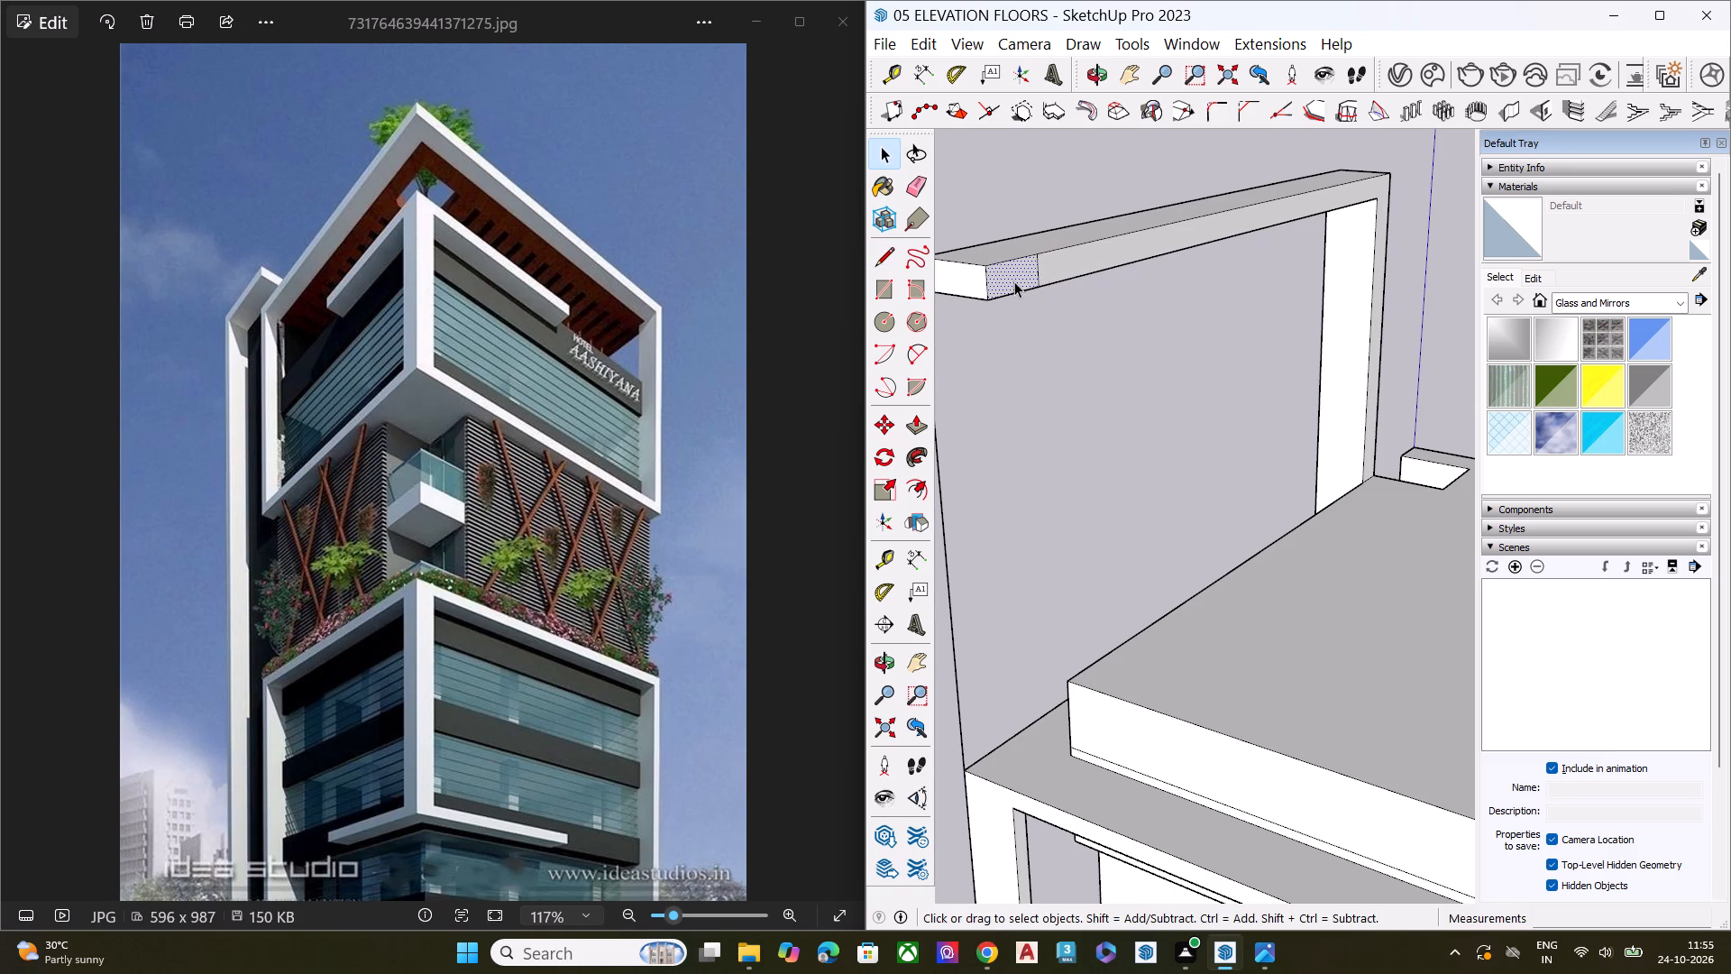
pyautogui.press('p')
pyautogui.click(1014, 275)
pyautogui.scroll(-7, 1024, 265)
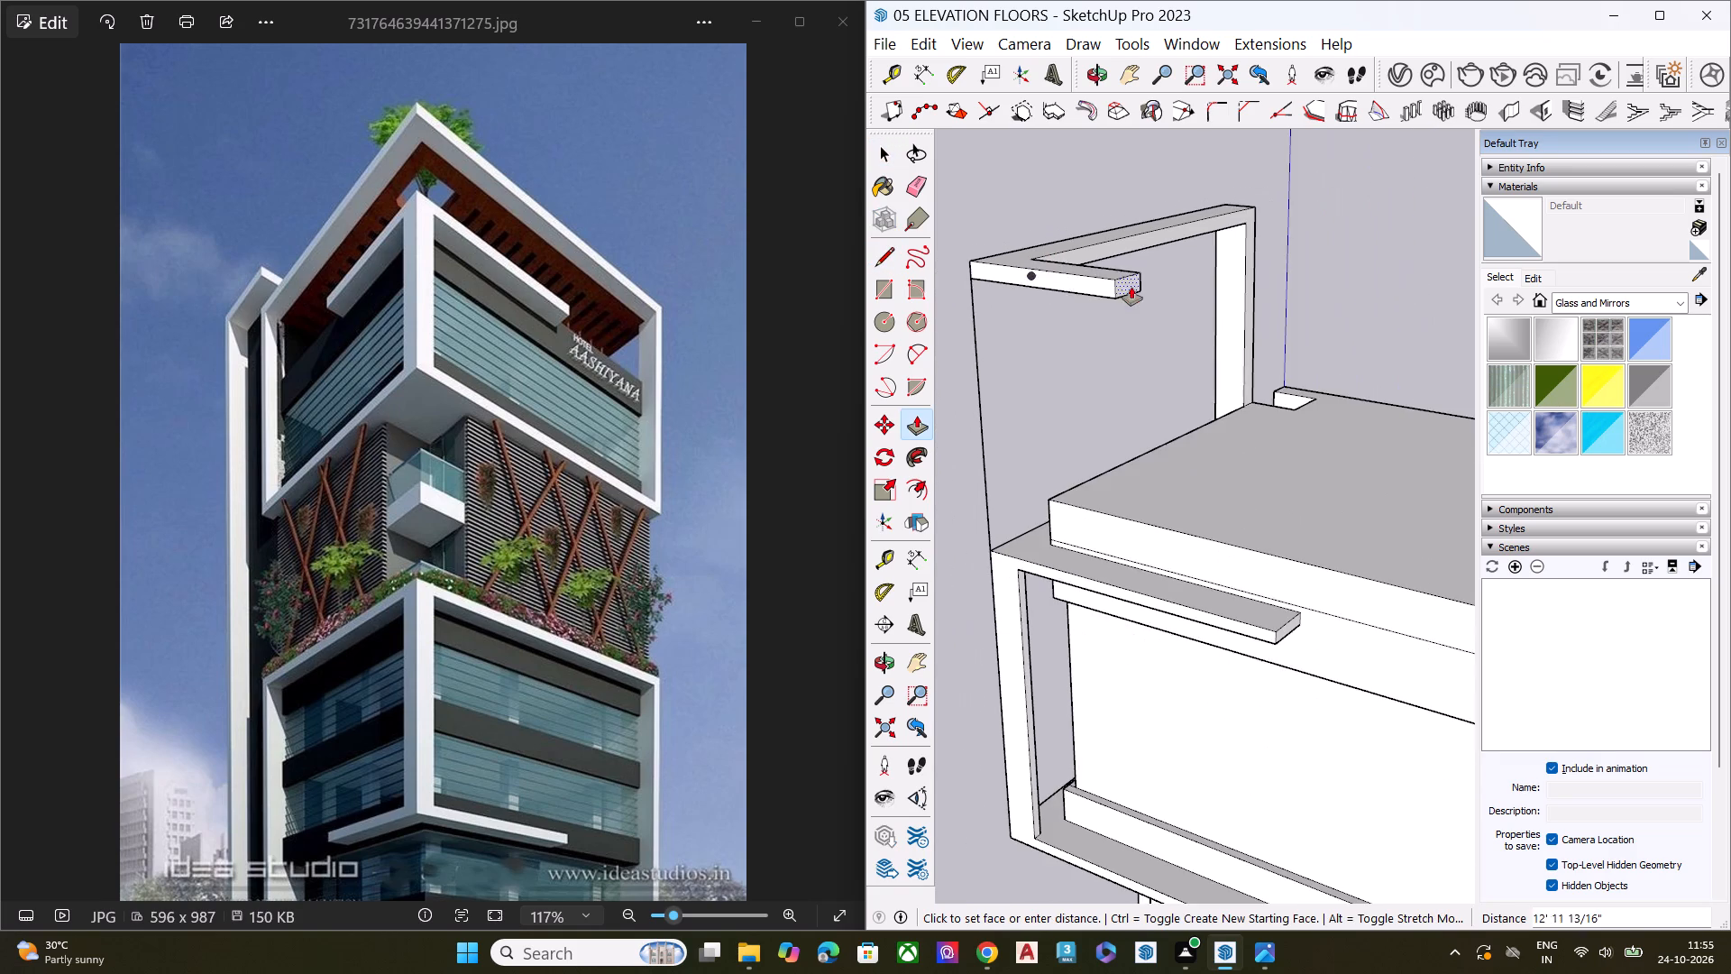
pyautogui.scroll(-1, 1061, 296)
pyautogui.scroll(1, 1061, 296)
pyautogui.scroll(-8, 1061, 296)
pyautogui.click(1292, 339)
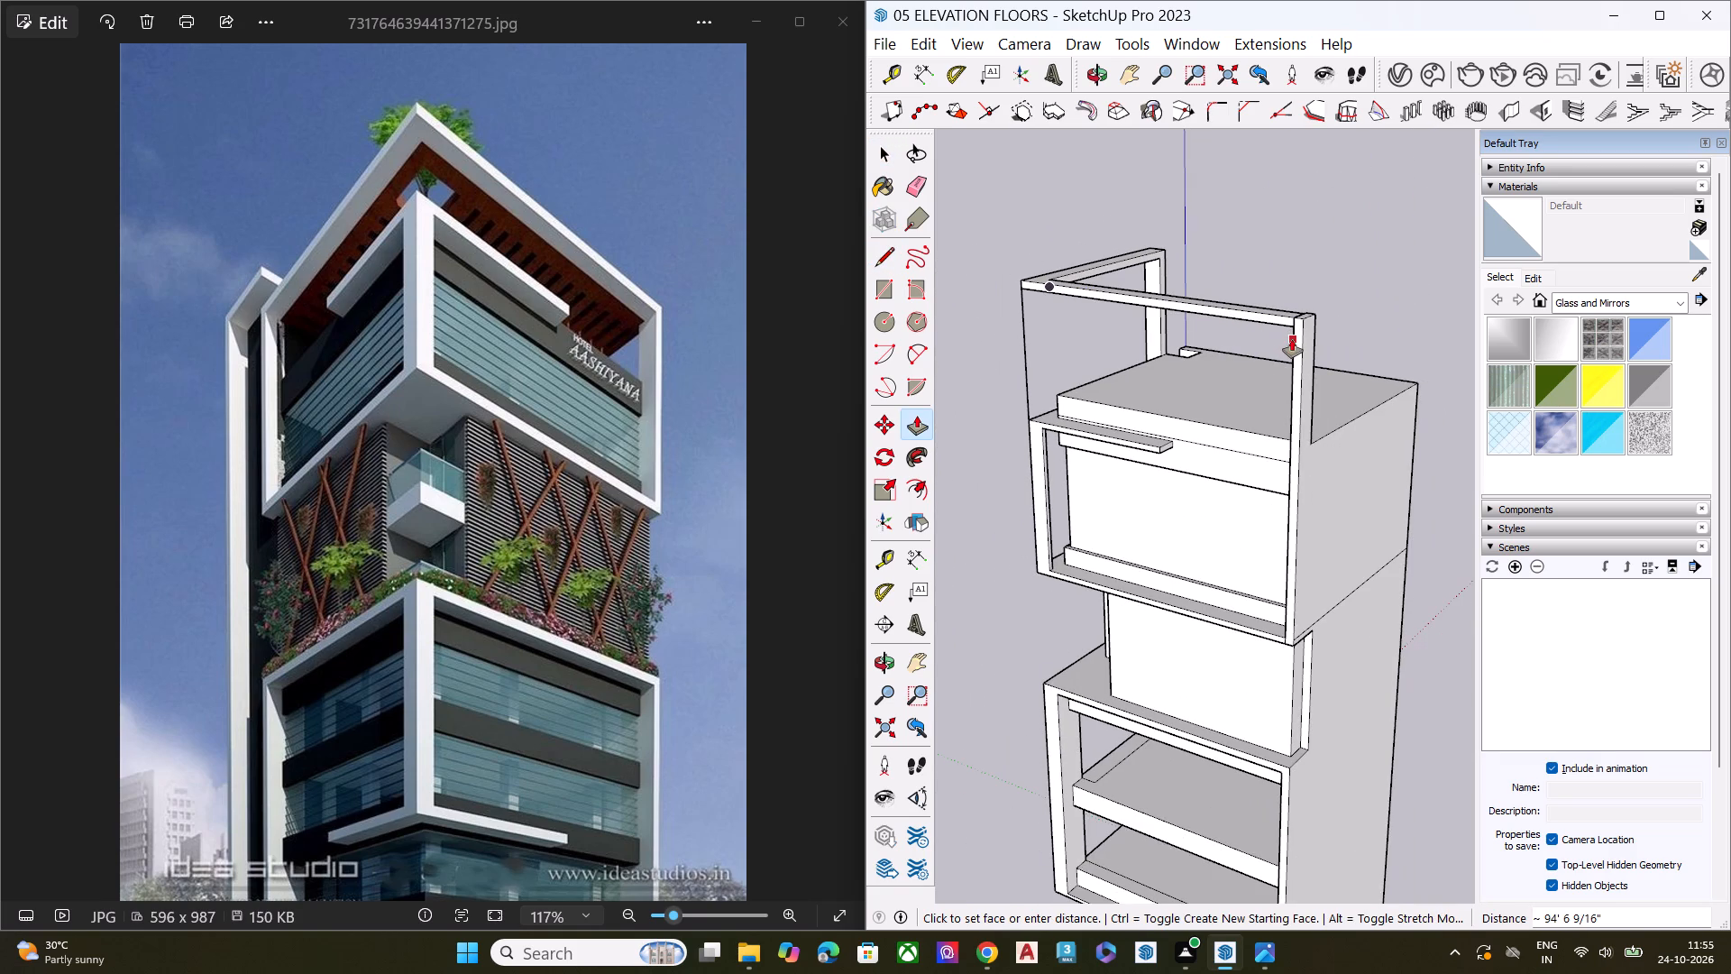
pyautogui.press('space')
# Display the back edges and delete the vertical guide line beneath the overhead frame's outer corner.
pyautogui.scroll(2, 1305, 307)
pyautogui.scroll(-1, 1305, 307)
pyautogui.scroll(6, 1305, 307)
pyautogui.moveTo(1305, 335); pyautogui.dragTo(1198, 581, button='middle')
pyautogui.scroll(-5, 1186, 381)
pyautogui.scroll(1, 1223, 396)
pyautogui.scroll(-5, 1224, 397)
pyautogui.moveTo(1201, 457); pyautogui.dragTo(863, 455, button='middle')
pyautogui.moveTo(1193, 445); pyautogui.dragTo(1098, 418, button='middle')
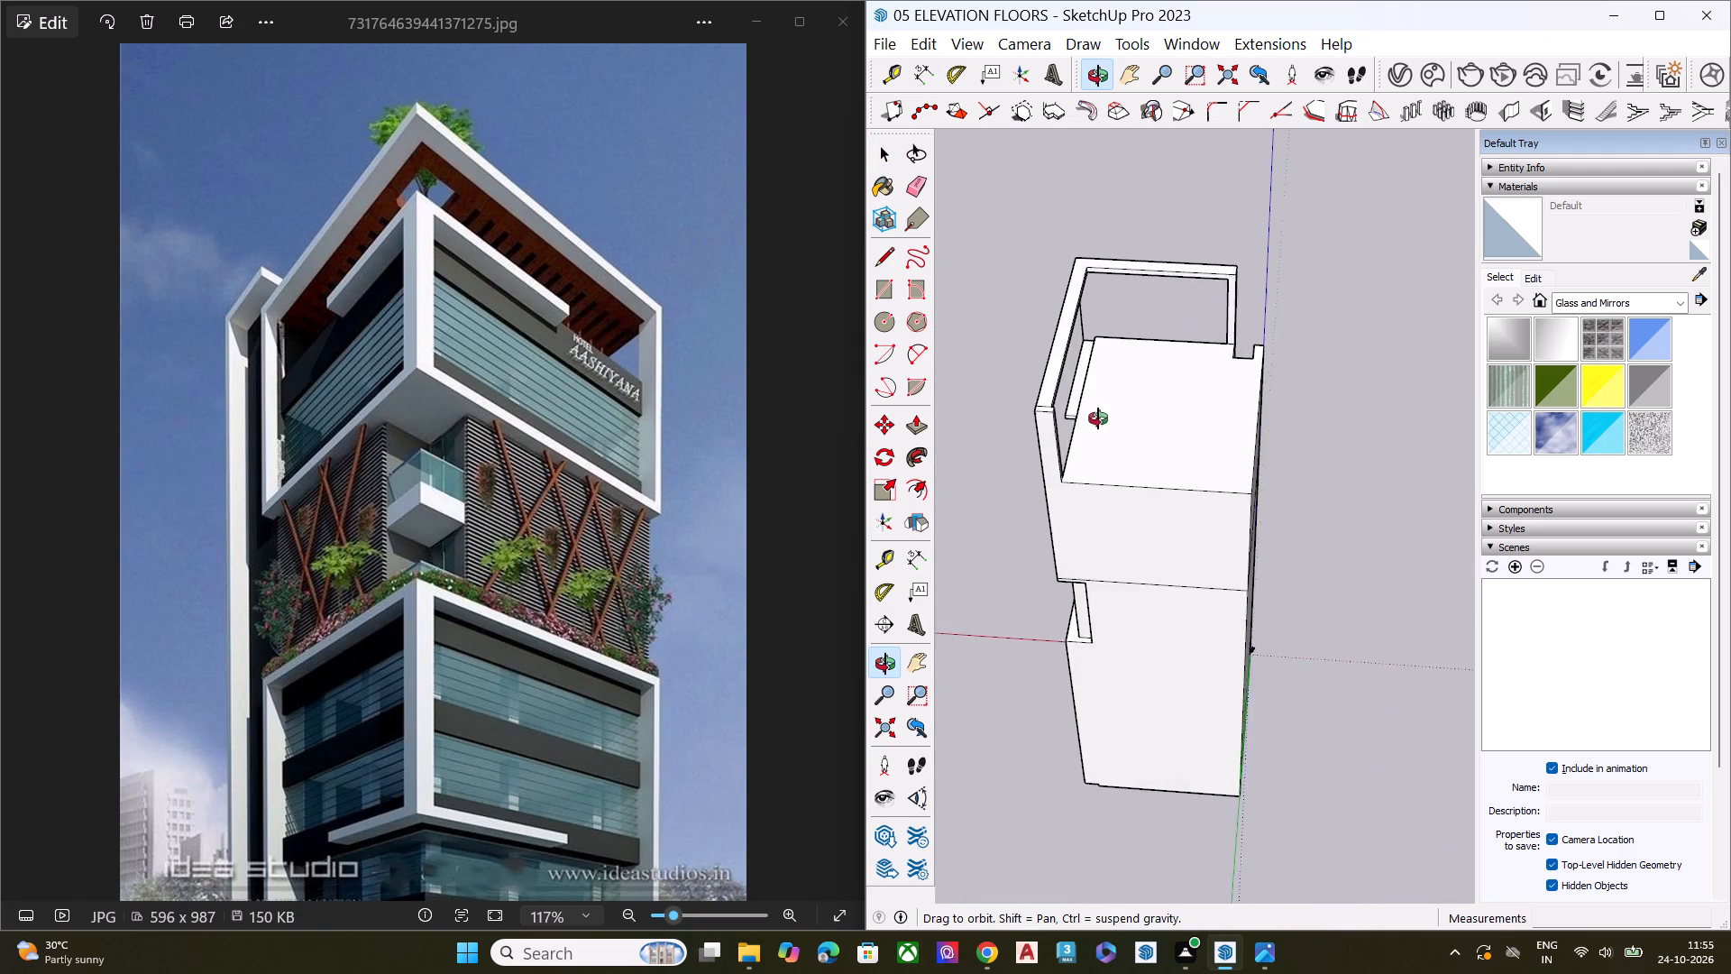
pyautogui.moveTo(1098, 418); pyautogui.dragTo(966, 376, button='middle')
pyautogui.scroll(6, 1087, 286)
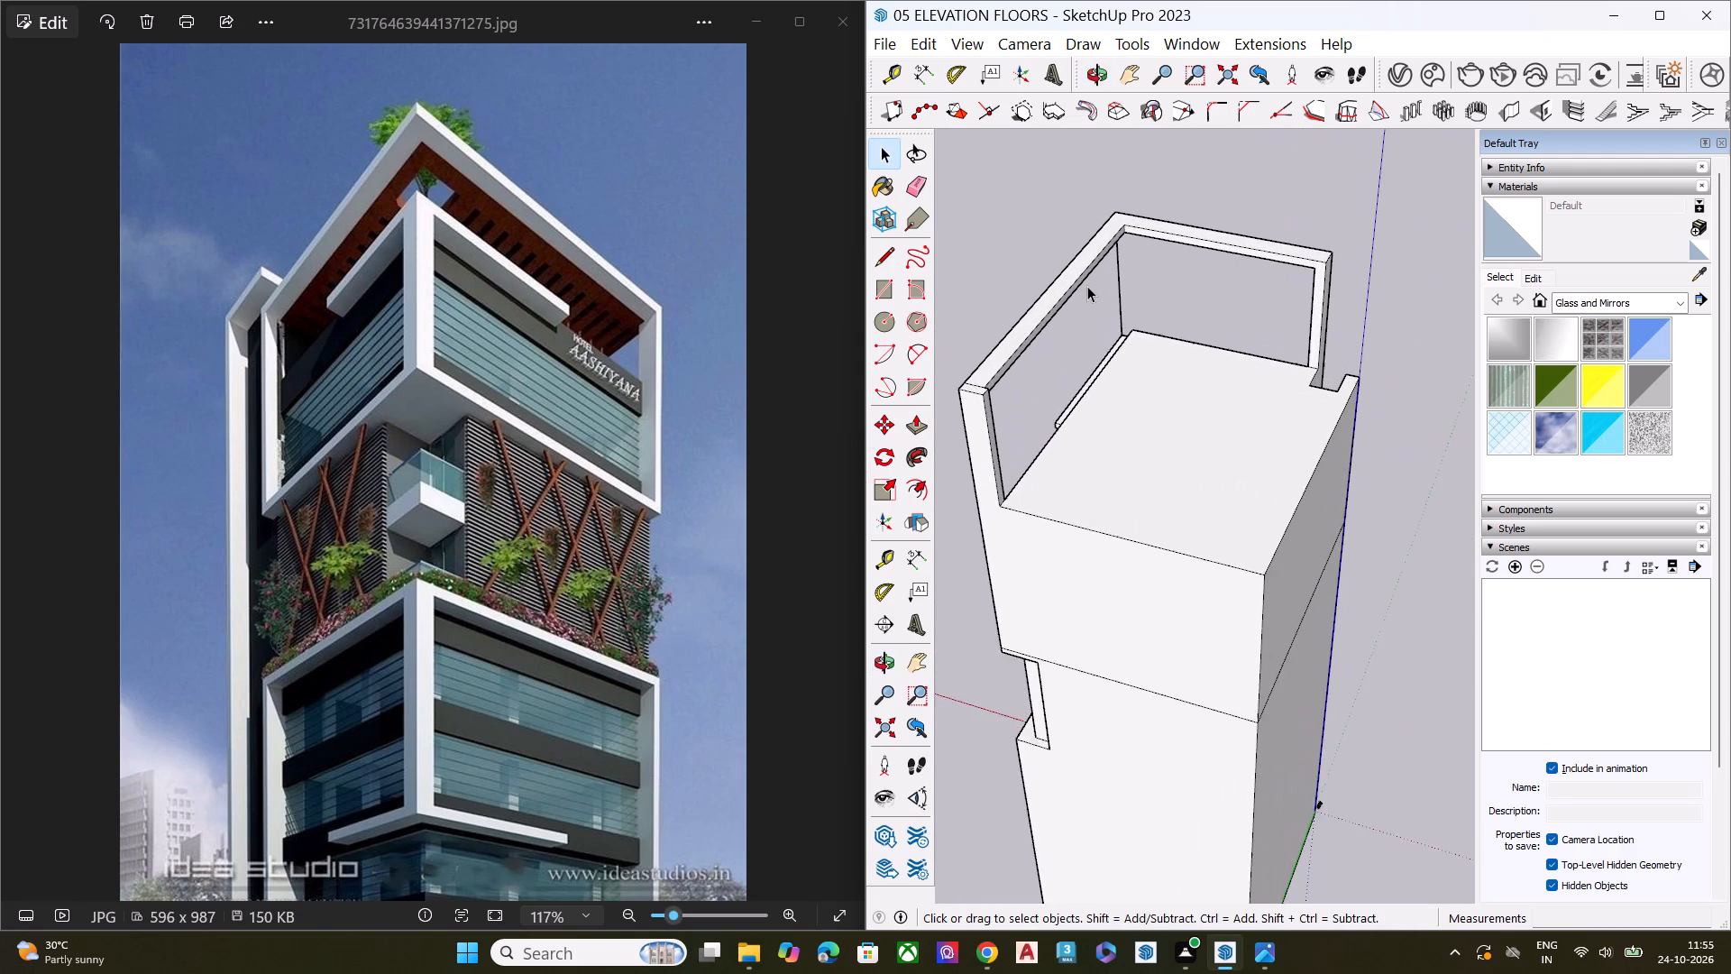
pyautogui.scroll(3, 1087, 286)
pyautogui.scroll(-7, 1114, 274)
pyautogui.moveTo(1242, 321); pyautogui.dragTo(905, 464, button='middle')
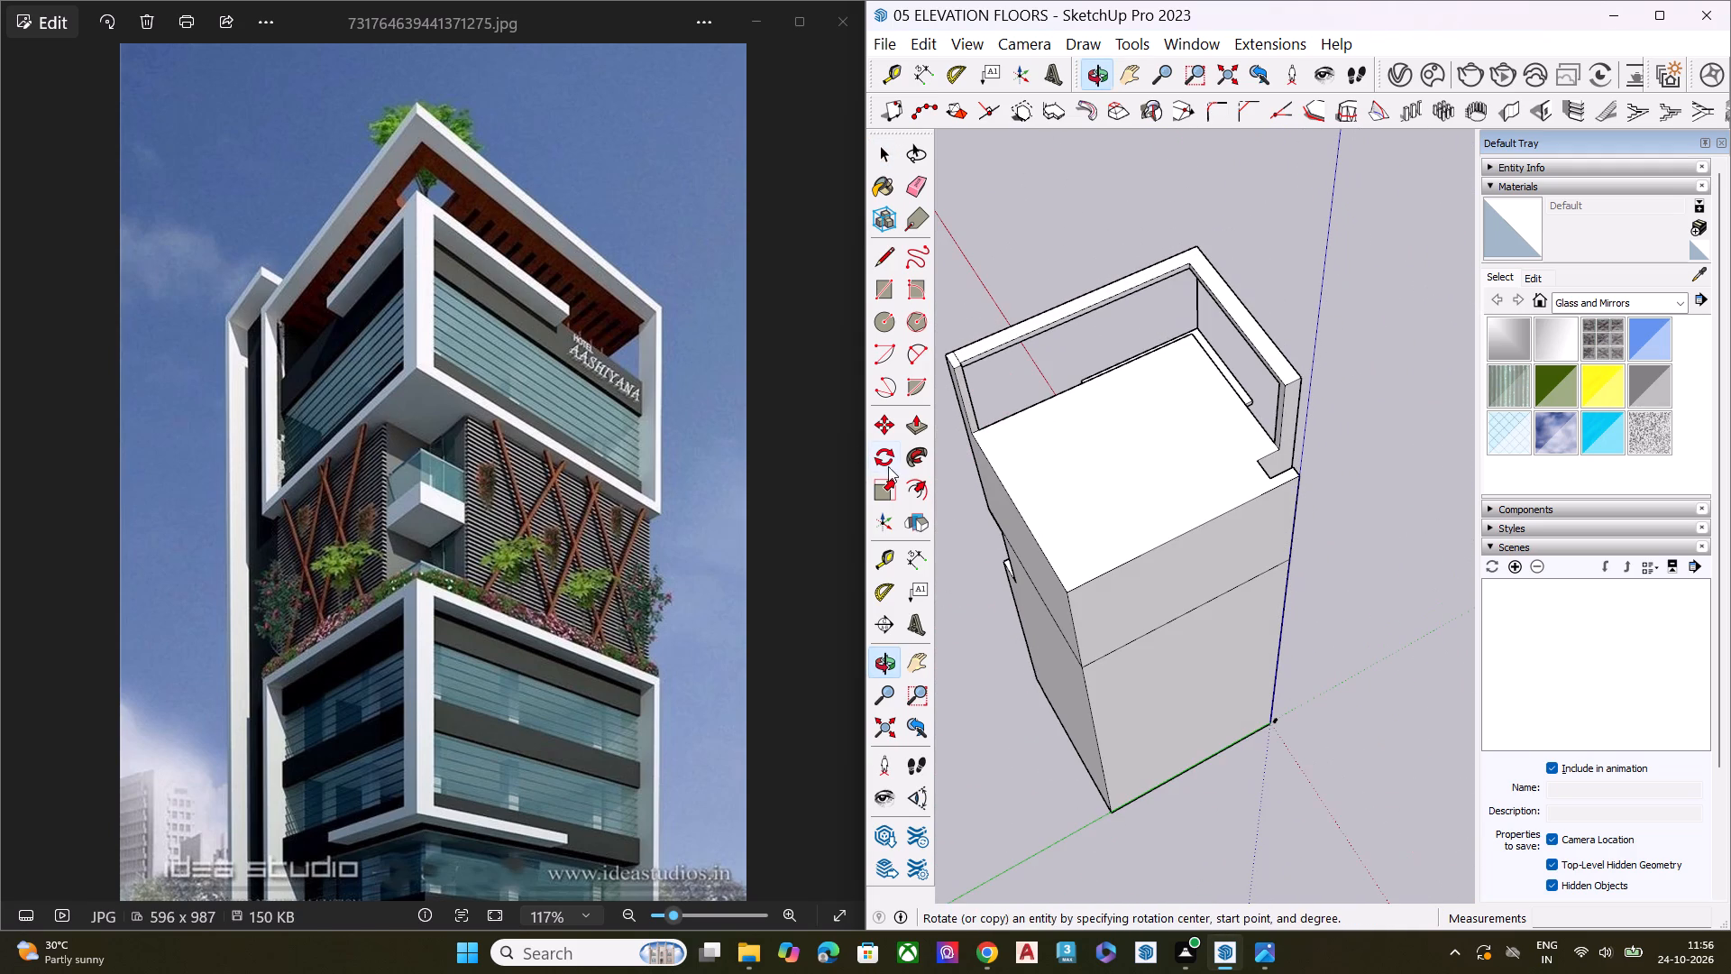
pyautogui.press('k')
pyautogui.moveTo(1241, 359); pyautogui.dragTo(647, 346, button='middle')
pyautogui.scroll(6, 1250, 324)
pyautogui.scroll(-3, 1253, 323)
pyautogui.scroll(3, 1254, 323)
pyautogui.scroll(-2, 1254, 323)
pyautogui.scroll(2, 1255, 323)
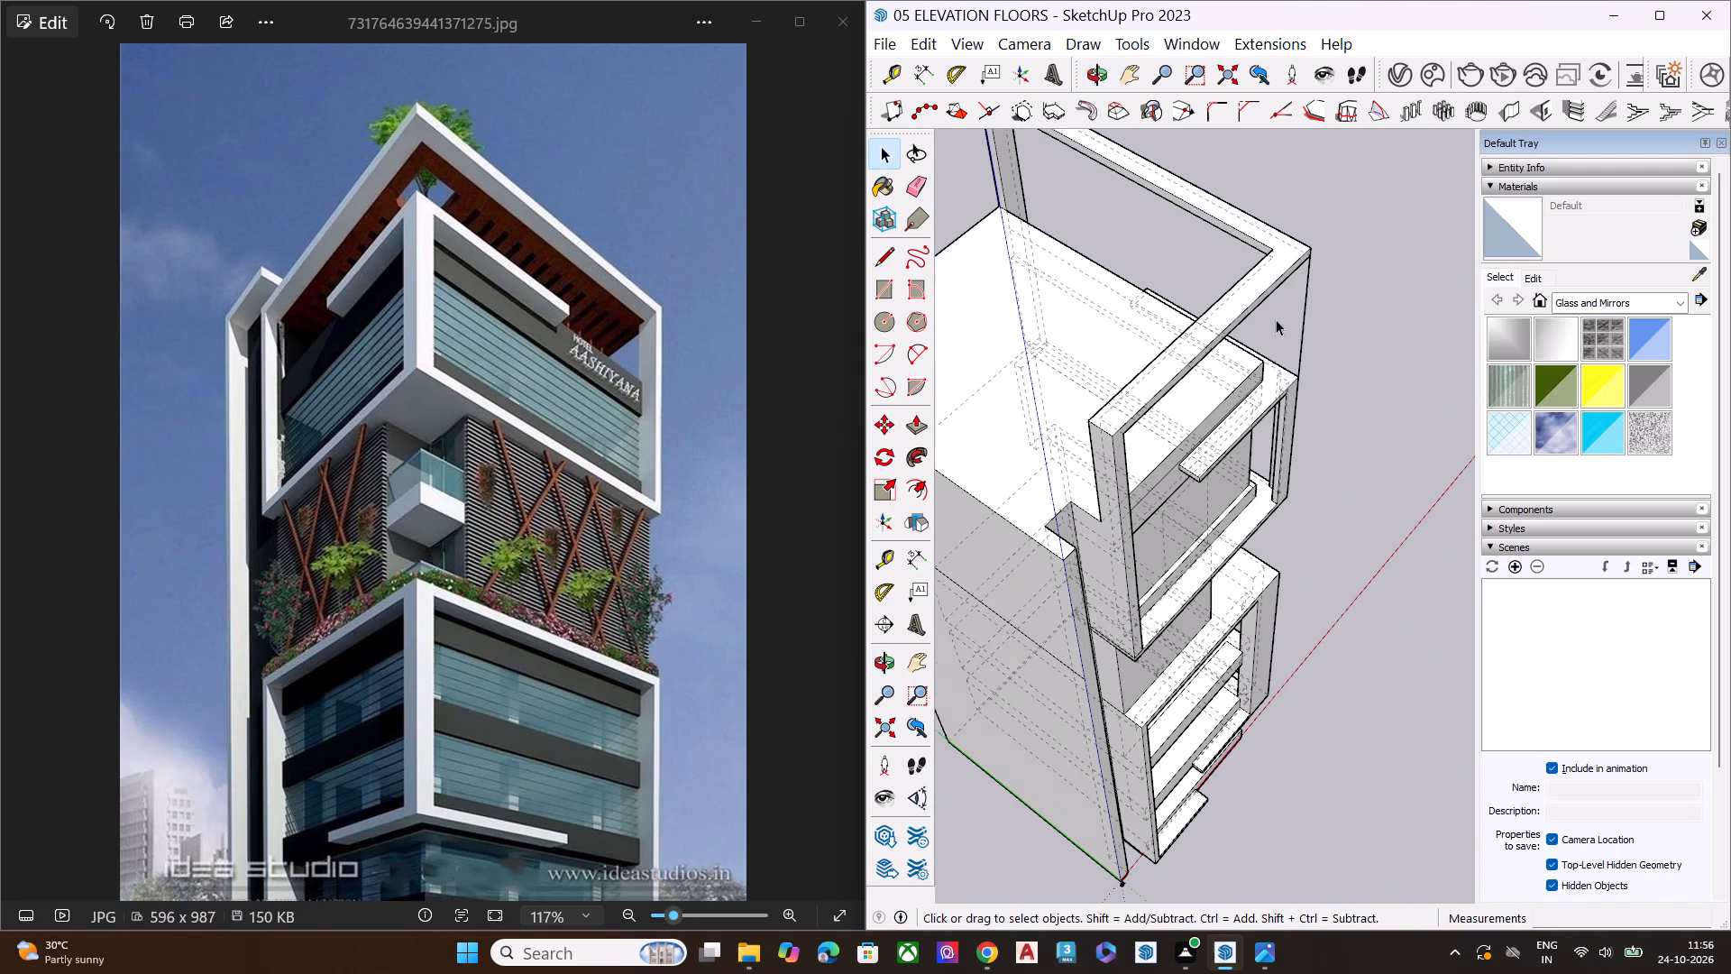
pyautogui.click(1308, 295)
pyautogui.press('Delete')
# Turn off the back-edge display.
pyautogui.scroll(-1, 1351, 282)
pyautogui.scroll(6, 1360, 234)
pyautogui.scroll(-1, 1299, 243)
pyautogui.scroll(2, 1290, 244)
pyautogui.scroll(-1, 1265, 244)
pyautogui.scroll(3, 1257, 244)
pyautogui.scroll(-3, 1275, 280)
pyautogui.scroll(1, 1275, 280)
pyautogui.scroll(-2, 1277, 281)
pyautogui.scroll(6, 1277, 282)
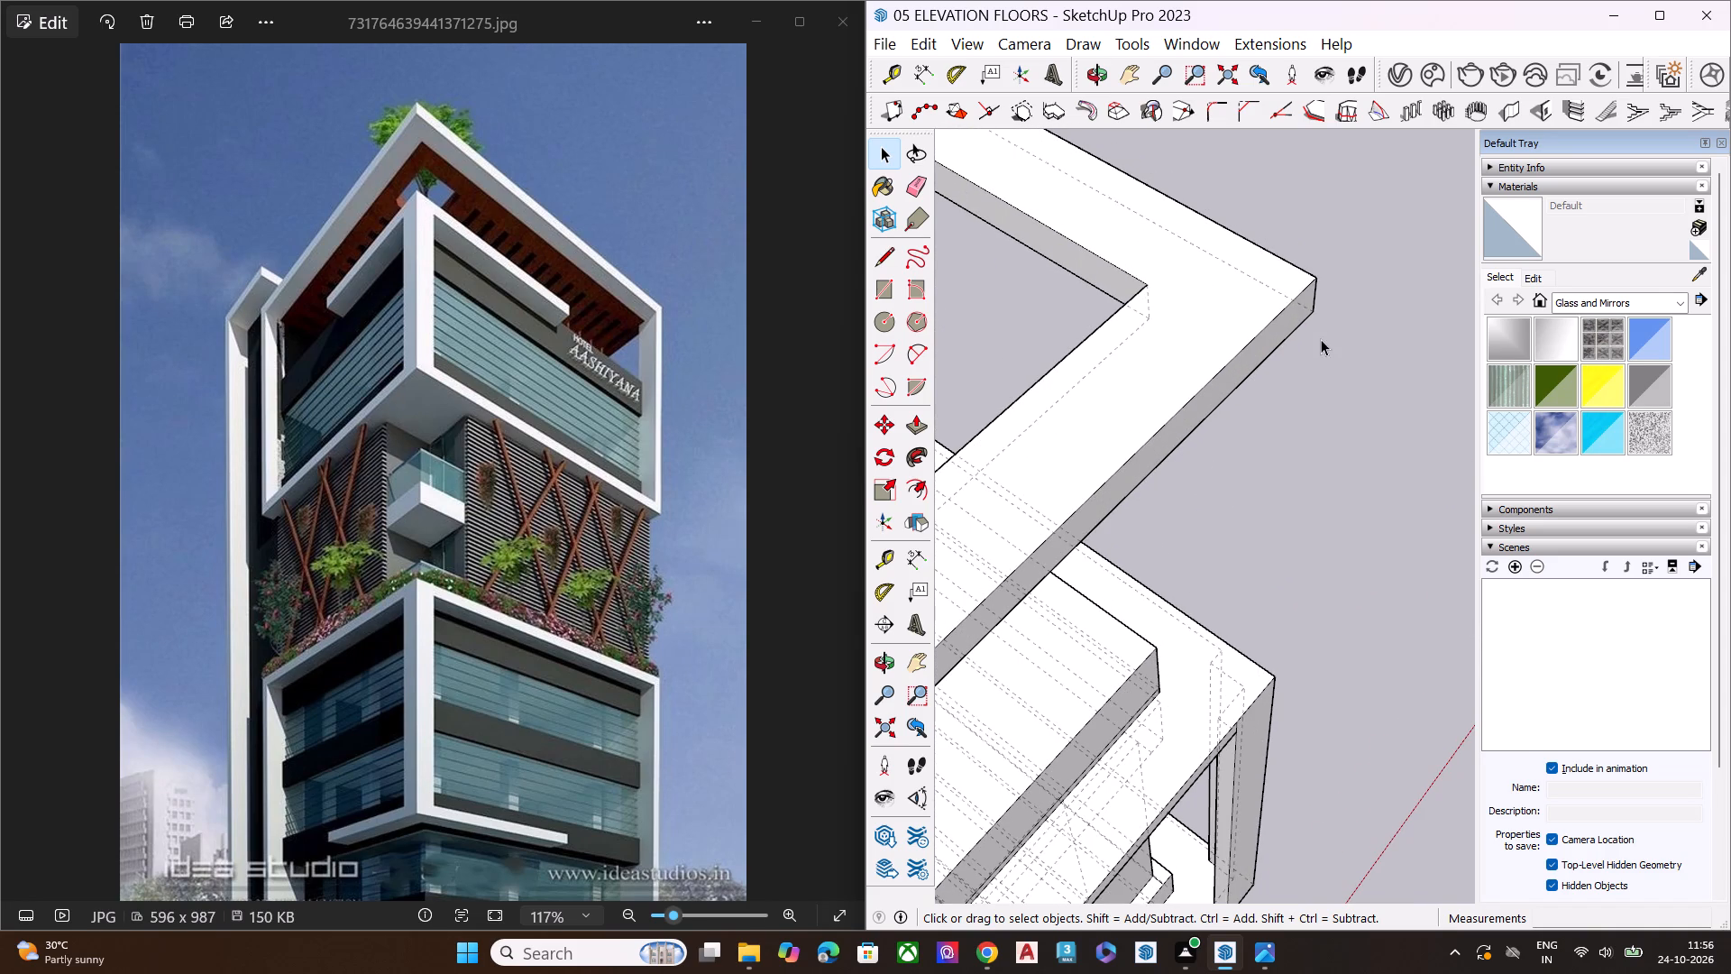
pyautogui.click(1382, 330)
pyautogui.press('k')
pyautogui.click(1332, 438)
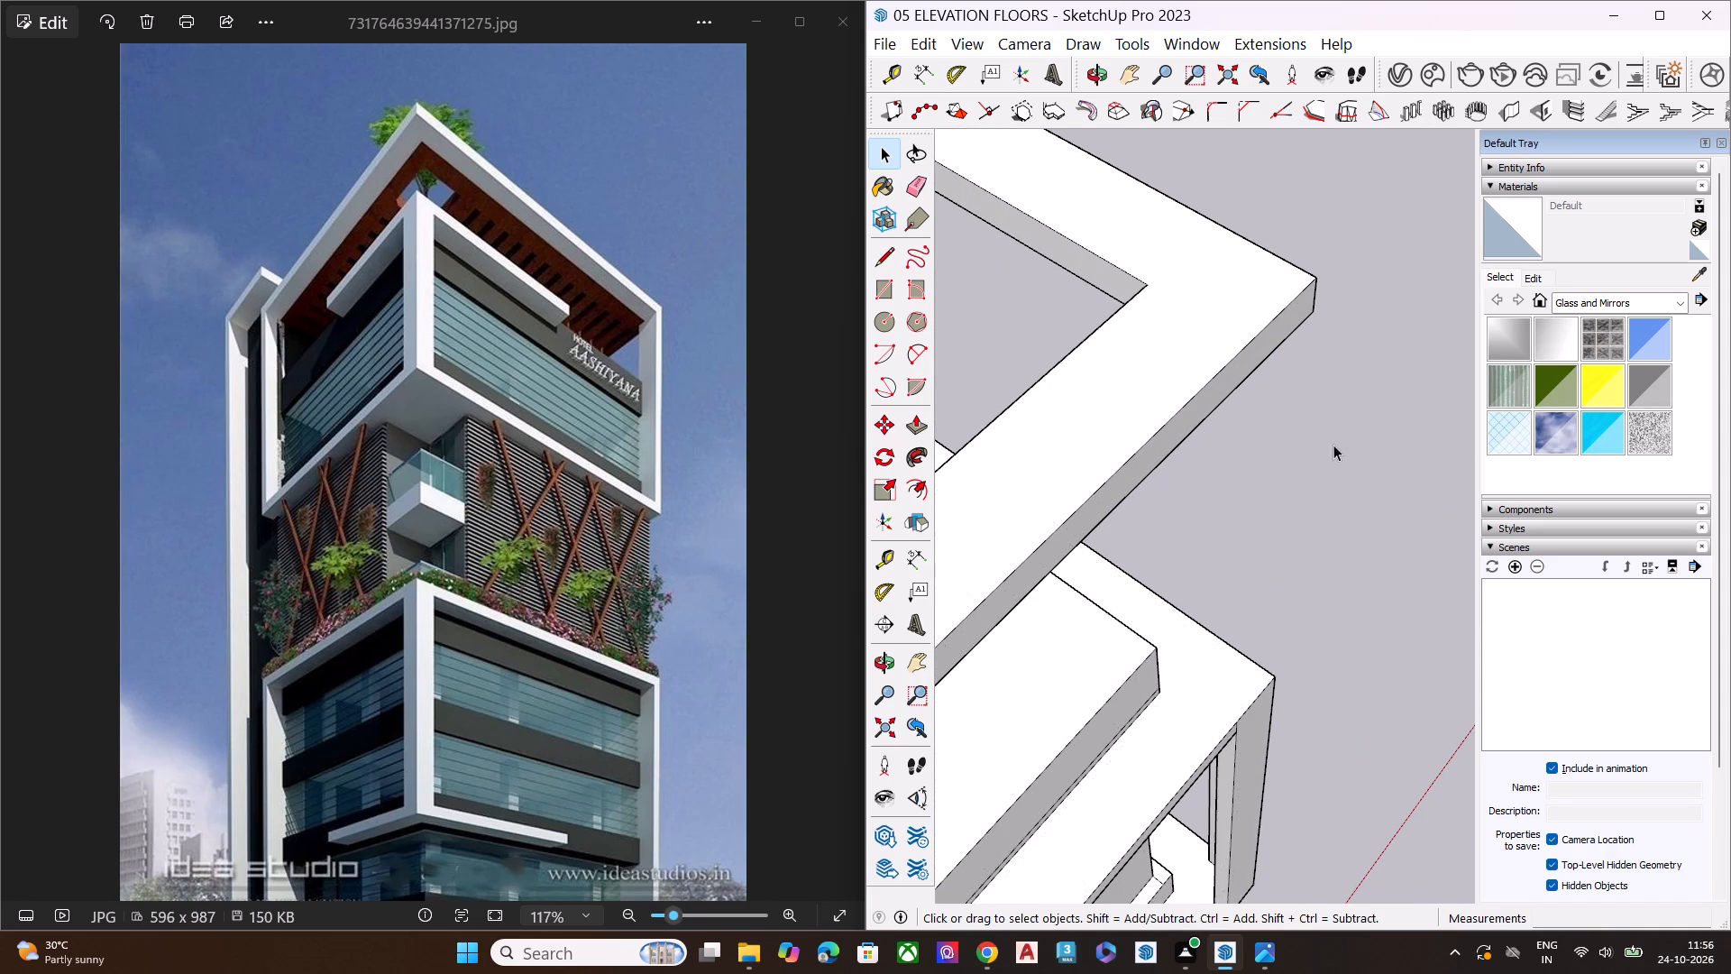
# Examine the overhead frame's corner and underside from below, above the upper block.
pyautogui.scroll(4, 1340, 601)
pyautogui.moveTo(1333, 598); pyautogui.dragTo(1139, 249, button='middle')
pyautogui.scroll(-8, 1200, 161)
pyautogui.scroll(1, 1244, 317)
pyautogui.scroll(-3, 1244, 317)
pyautogui.scroll(-8, 1229, 421)
pyautogui.scroll(1, 1232, 429)
pyautogui.scroll(-1, 1233, 435)
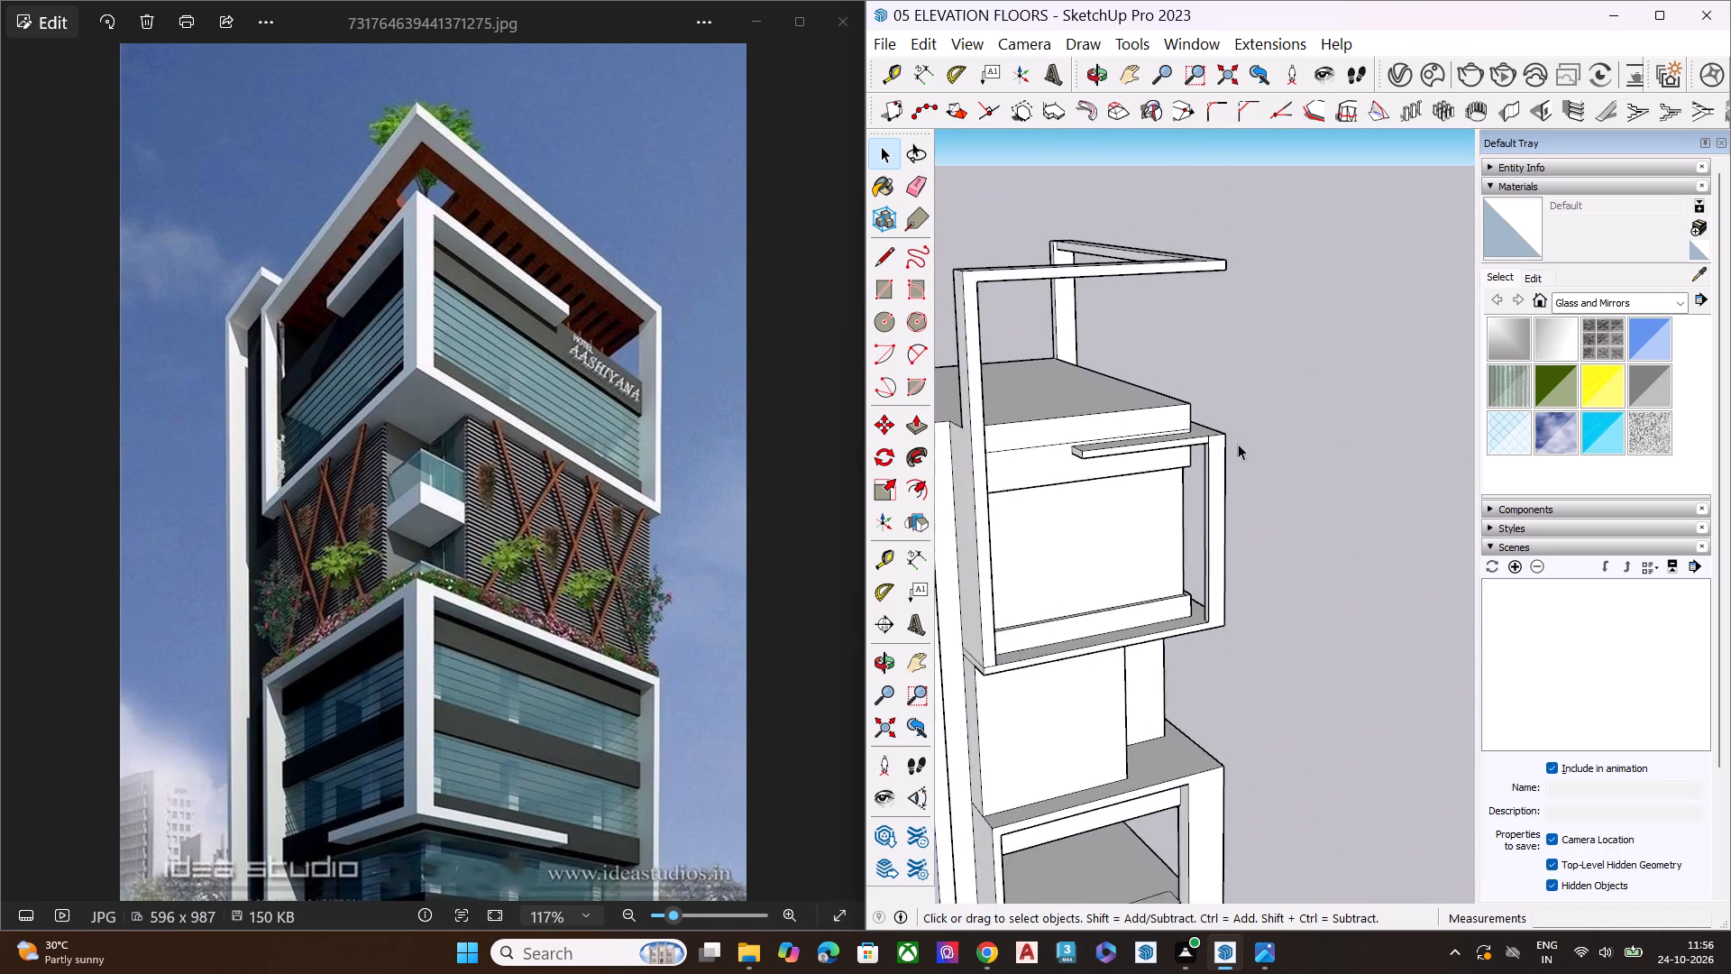
pyautogui.scroll(-1, 1238, 444)
pyautogui.moveTo(1186, 477); pyautogui.dragTo(786, 219, button='middle')
pyautogui.scroll(8, 1202, 318)
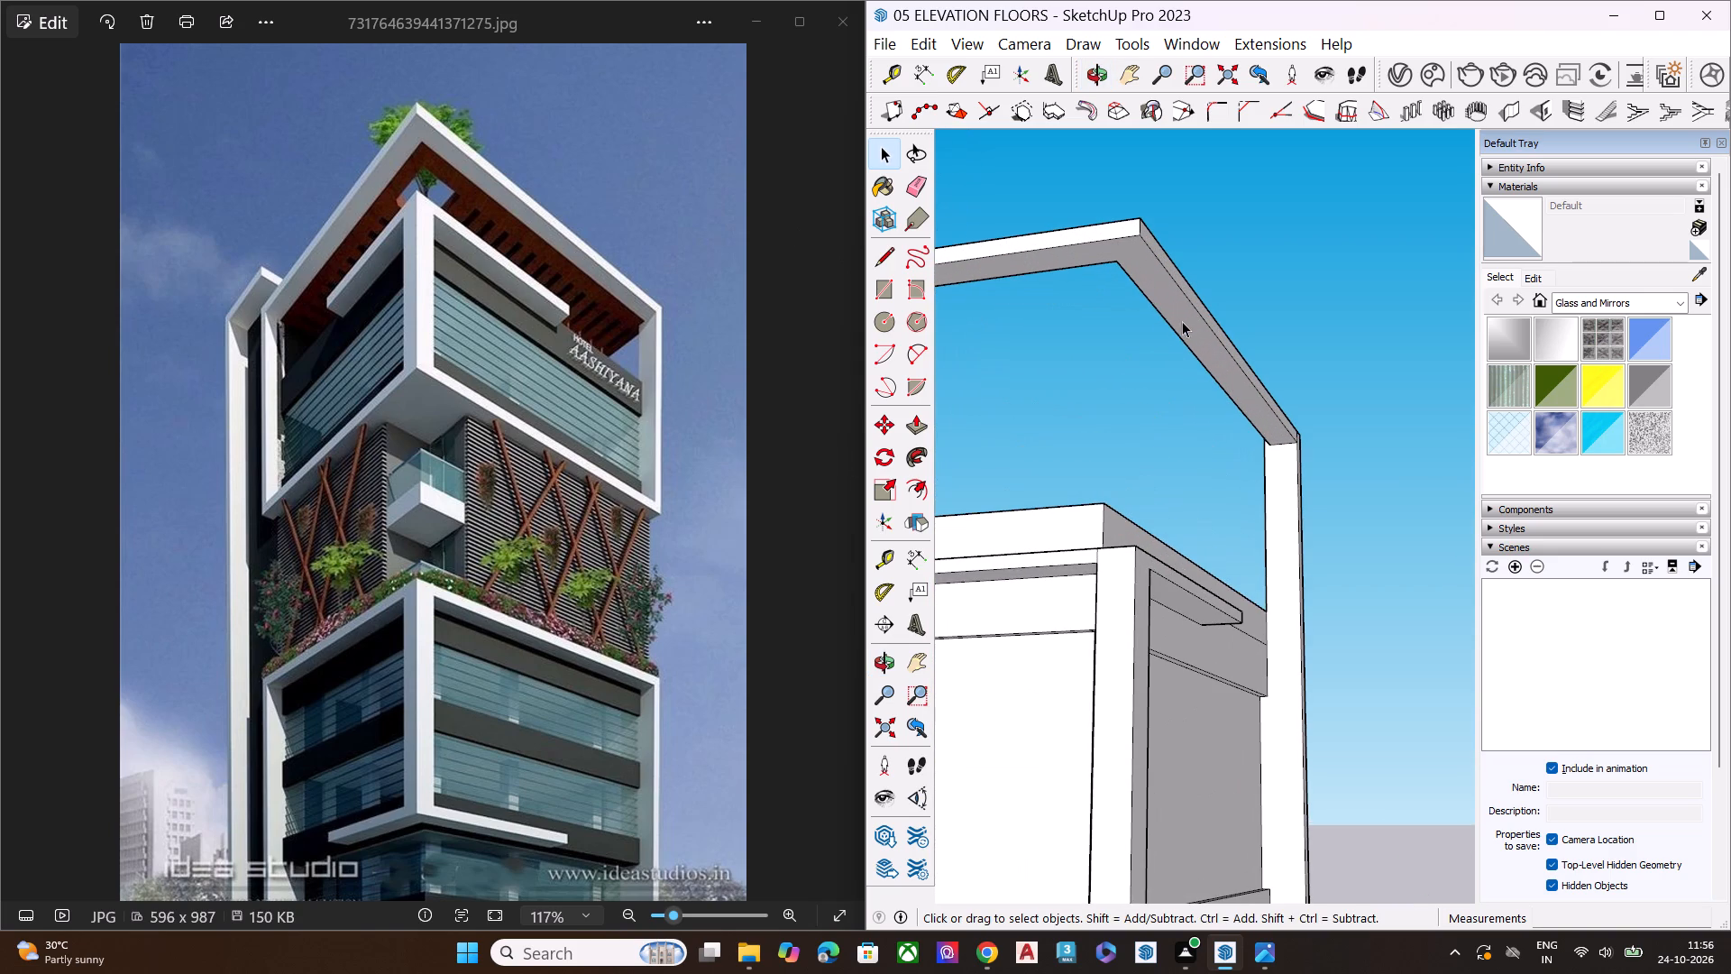
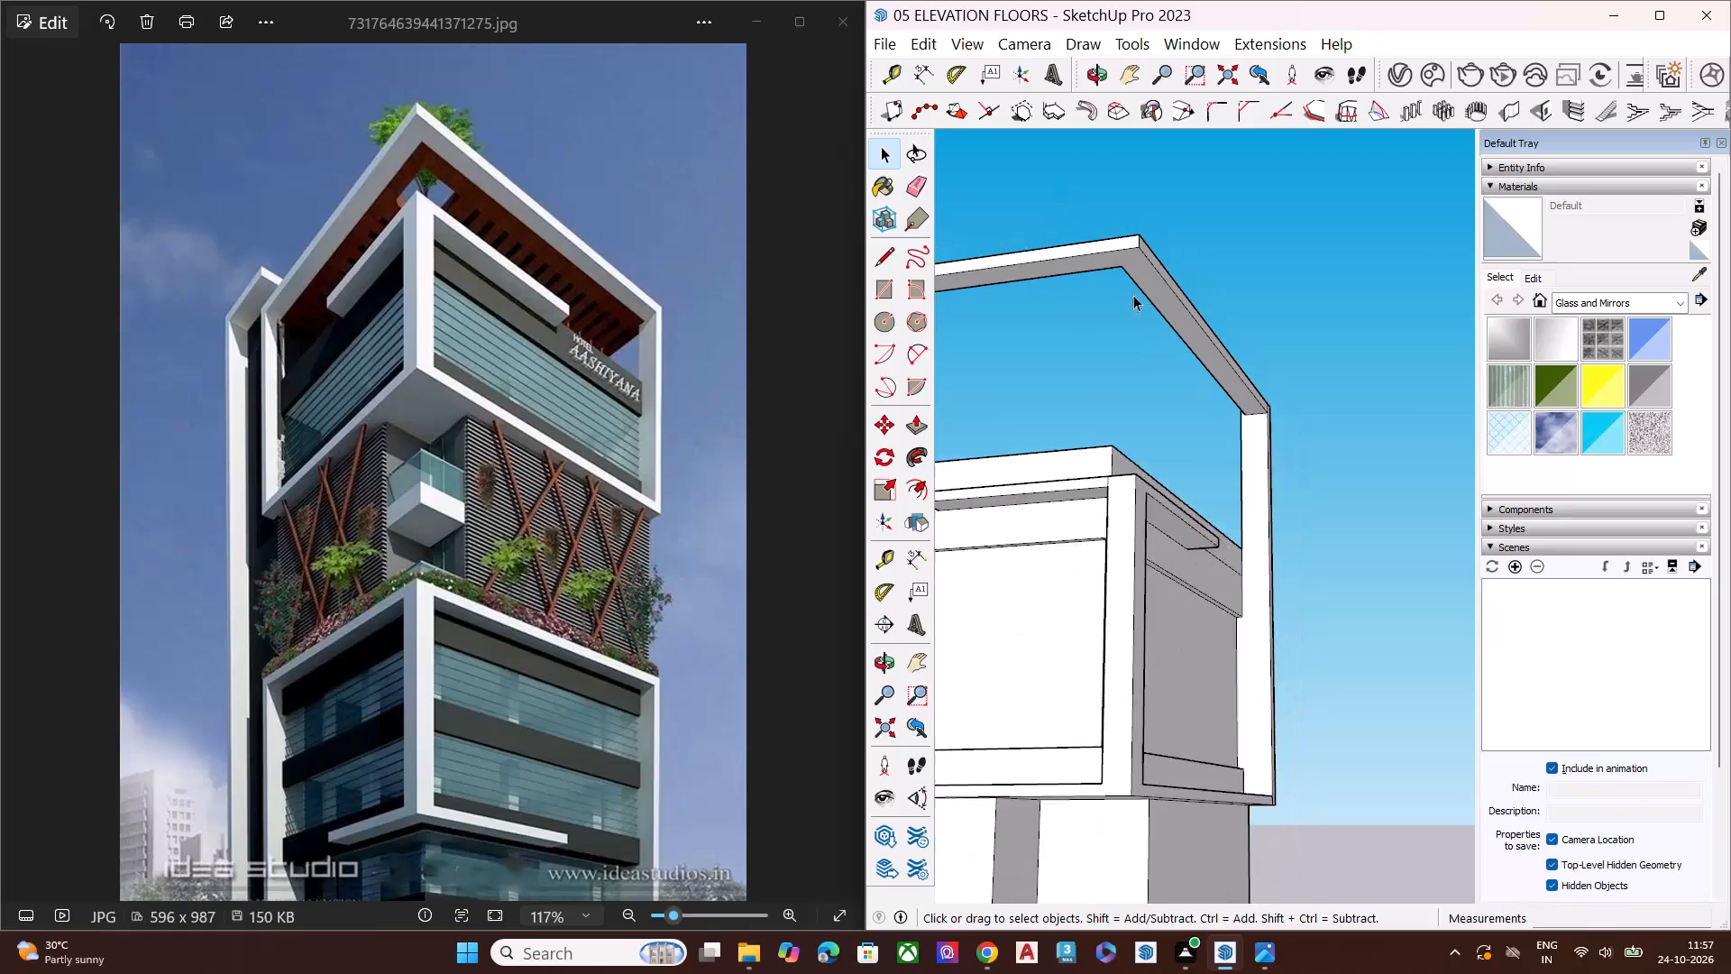
# Push/Pull the overhead beam's inner side face about 66' across to the opposite side of the frame, filling it as a roof slab.
pyautogui.scroll(-4, 1133, 295)
pyautogui.moveTo(1193, 393); pyautogui.dragTo(1186, 218, button='middle')
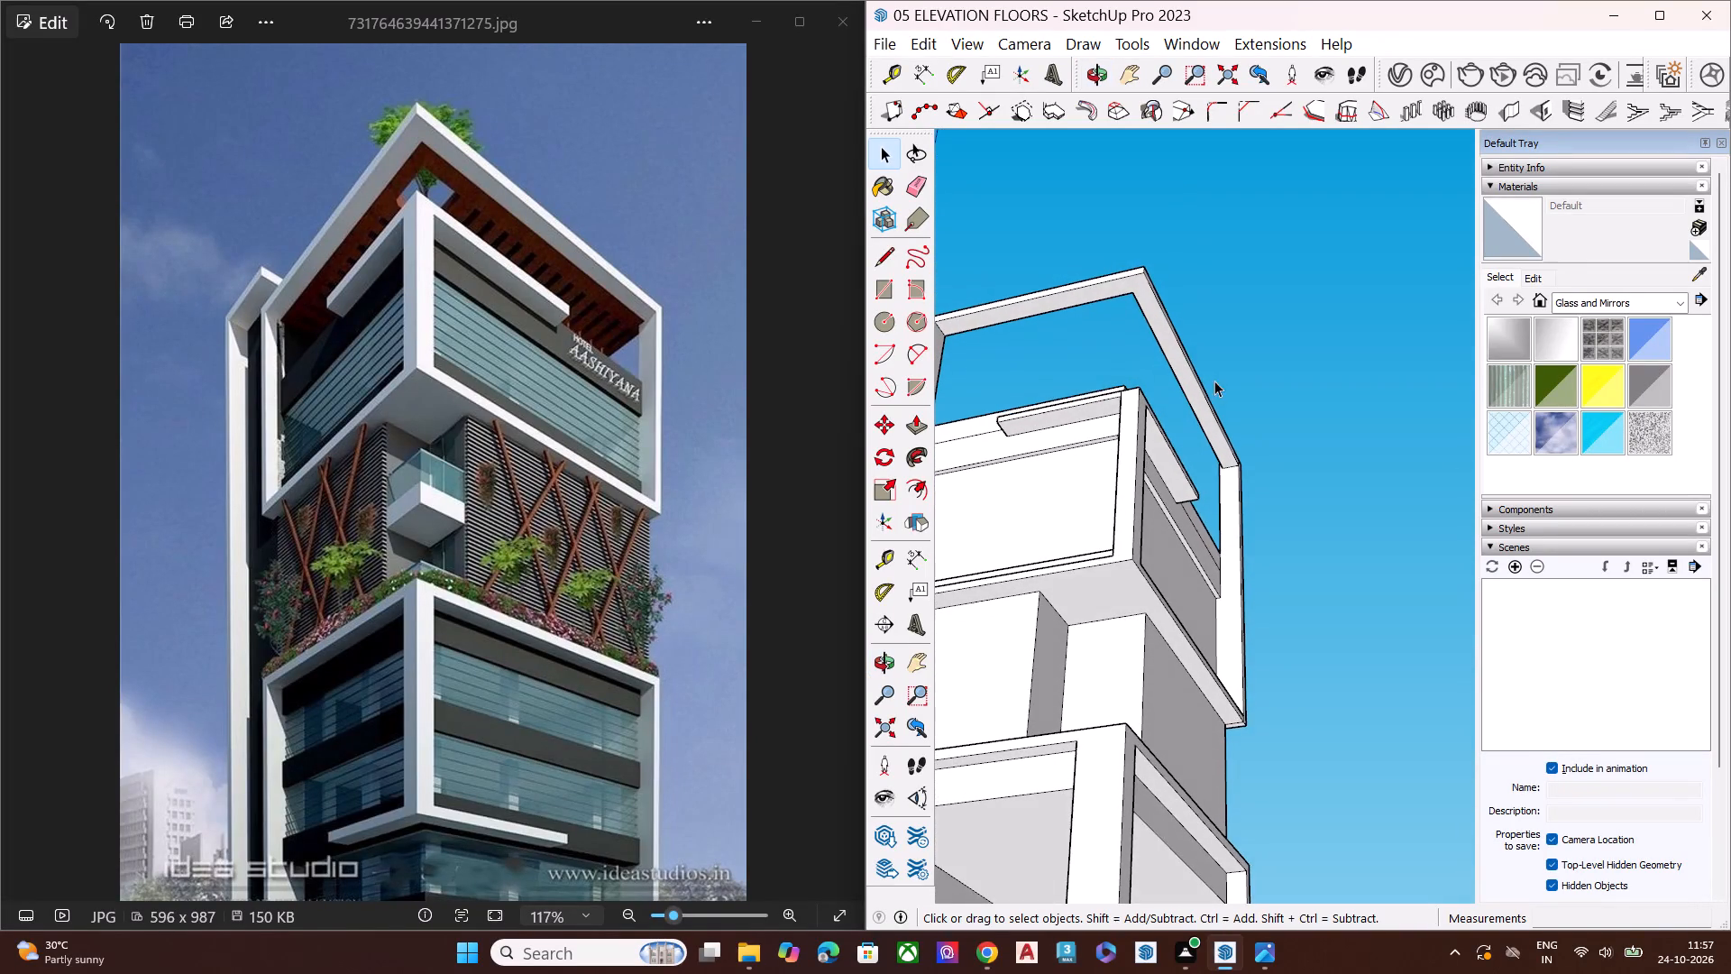
pyautogui.scroll(20, 1232, 461)
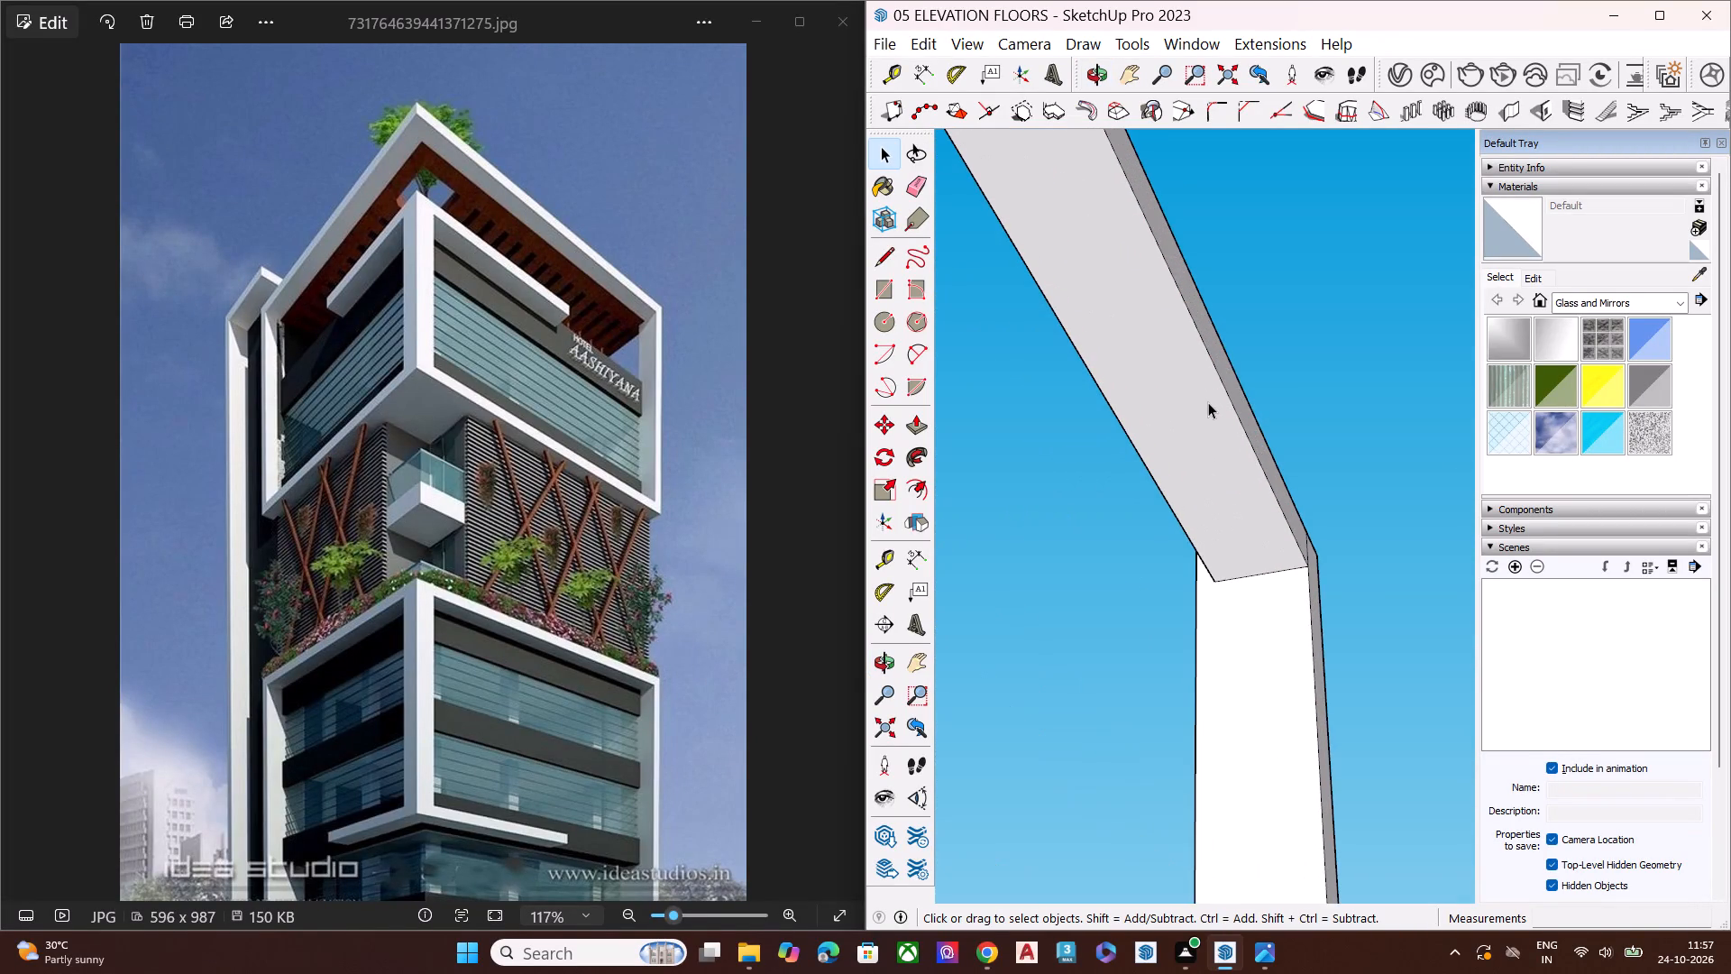
pyautogui.moveTo(1208, 402); pyautogui.dragTo(988, 460, button='middle')
pyautogui.moveTo(1220, 481); pyautogui.dragTo(969, 579, button='middle')
pyautogui.moveTo(1234, 582); pyautogui.dragTo(1129, 596, button='middle')
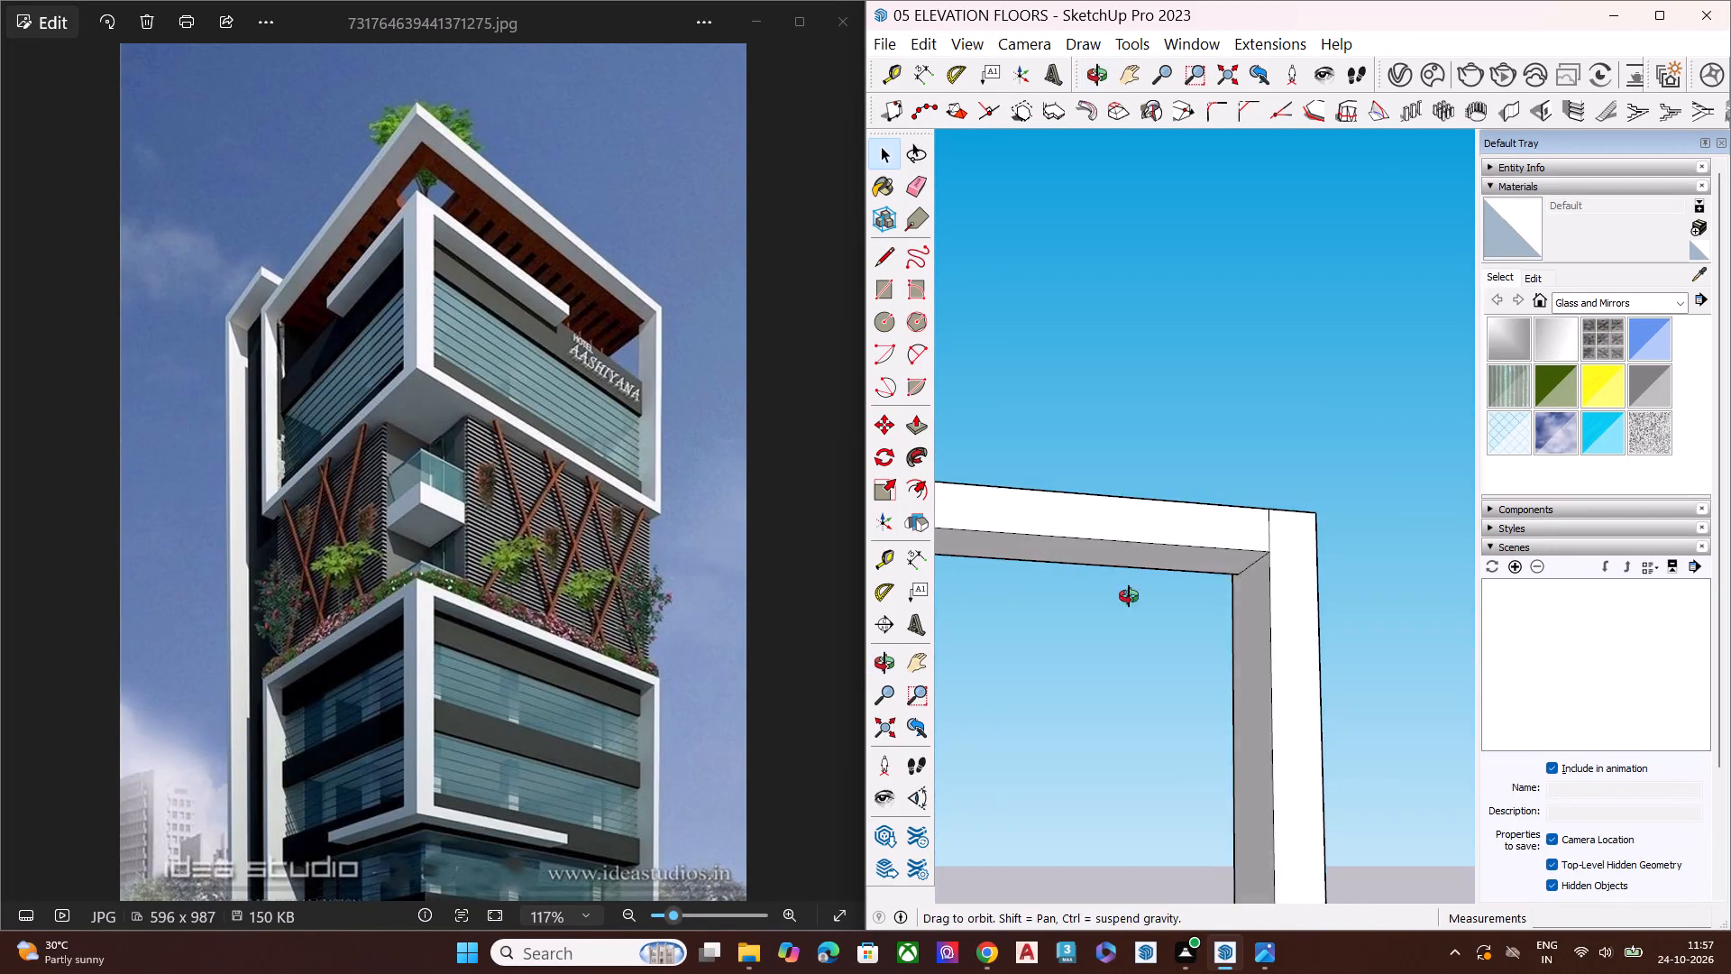
pyautogui.moveTo(1129, 596); pyautogui.dragTo(902, 654, button='middle')
pyautogui.moveTo(1268, 578); pyautogui.dragTo(882, 659, button='middle')
pyautogui.moveTo(1263, 574); pyautogui.dragTo(801, 612, button='middle')
pyautogui.moveTo(1246, 584); pyautogui.dragTo(1232, 519, button='middle')
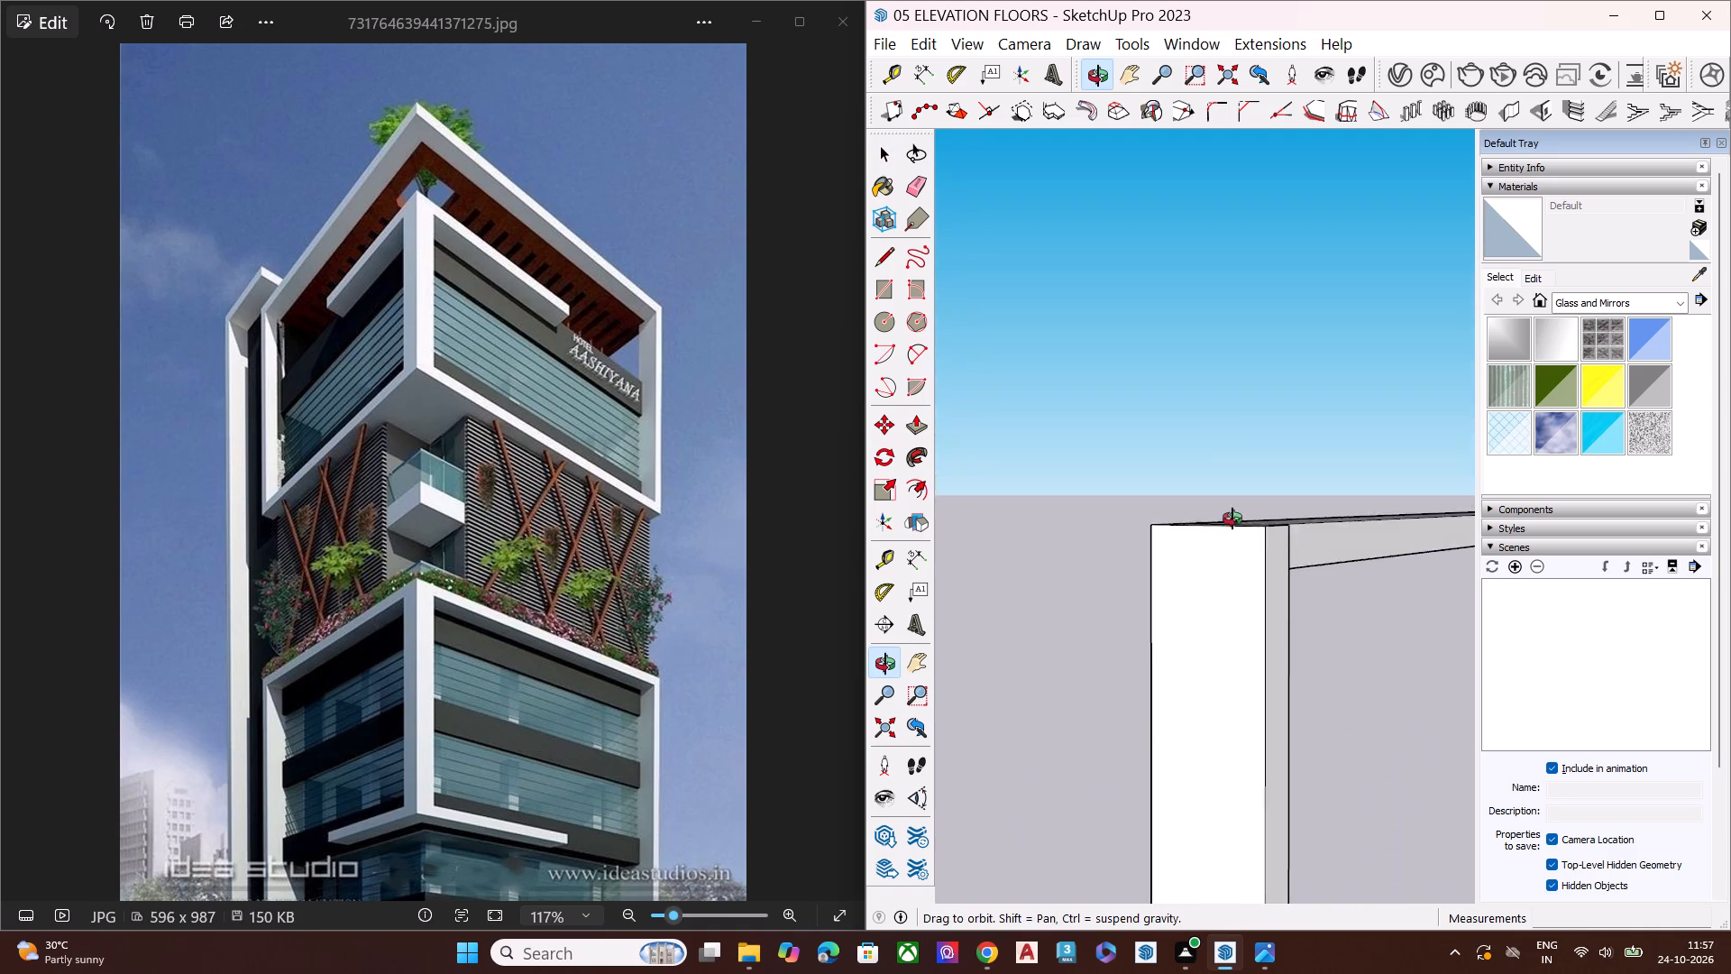
pyautogui.moveTo(1232, 519); pyautogui.dragTo(1231, 446, button='middle')
pyautogui.scroll(1, 1283, 418)
pyautogui.scroll(-1, 1285, 418)
pyautogui.scroll(1, 1285, 417)
pyautogui.scroll(-10, 1147, 356)
pyautogui.scroll(6, 1261, 436)
pyautogui.scroll(-1, 1222, 454)
pyautogui.scroll(2, 1215, 454)
pyautogui.click(1187, 448)
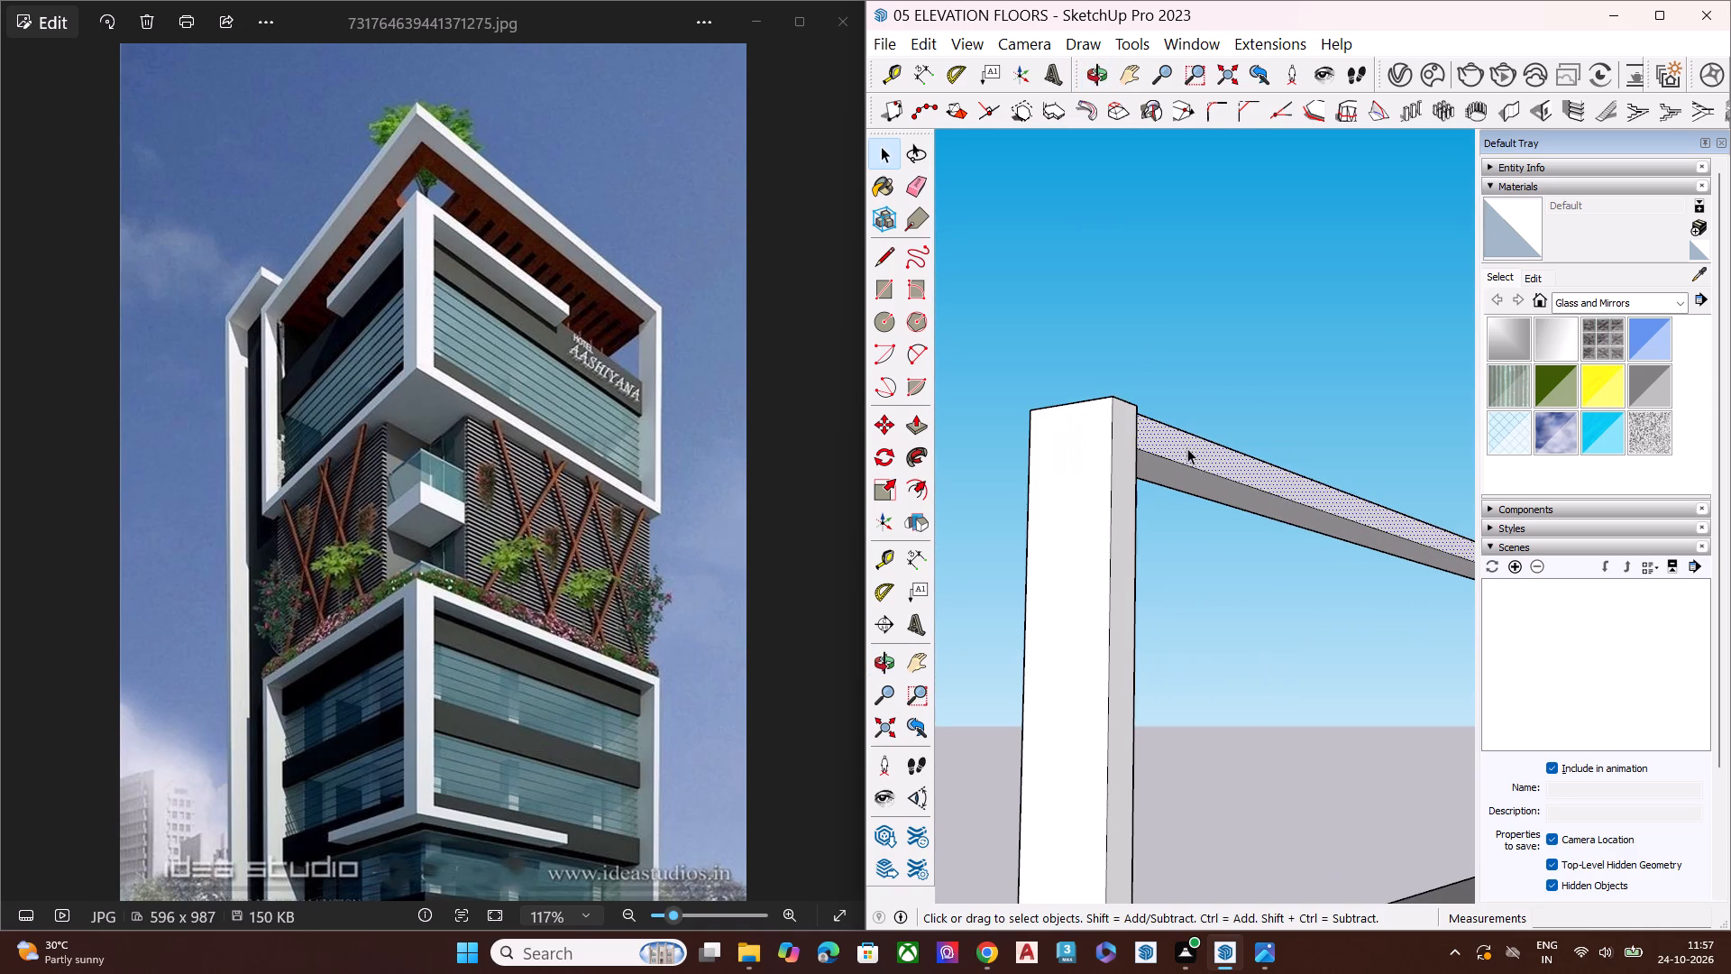
pyautogui.scroll(-7, 978, 429)
pyautogui.moveTo(1247, 457); pyautogui.dragTo(1293, 690, button='middle')
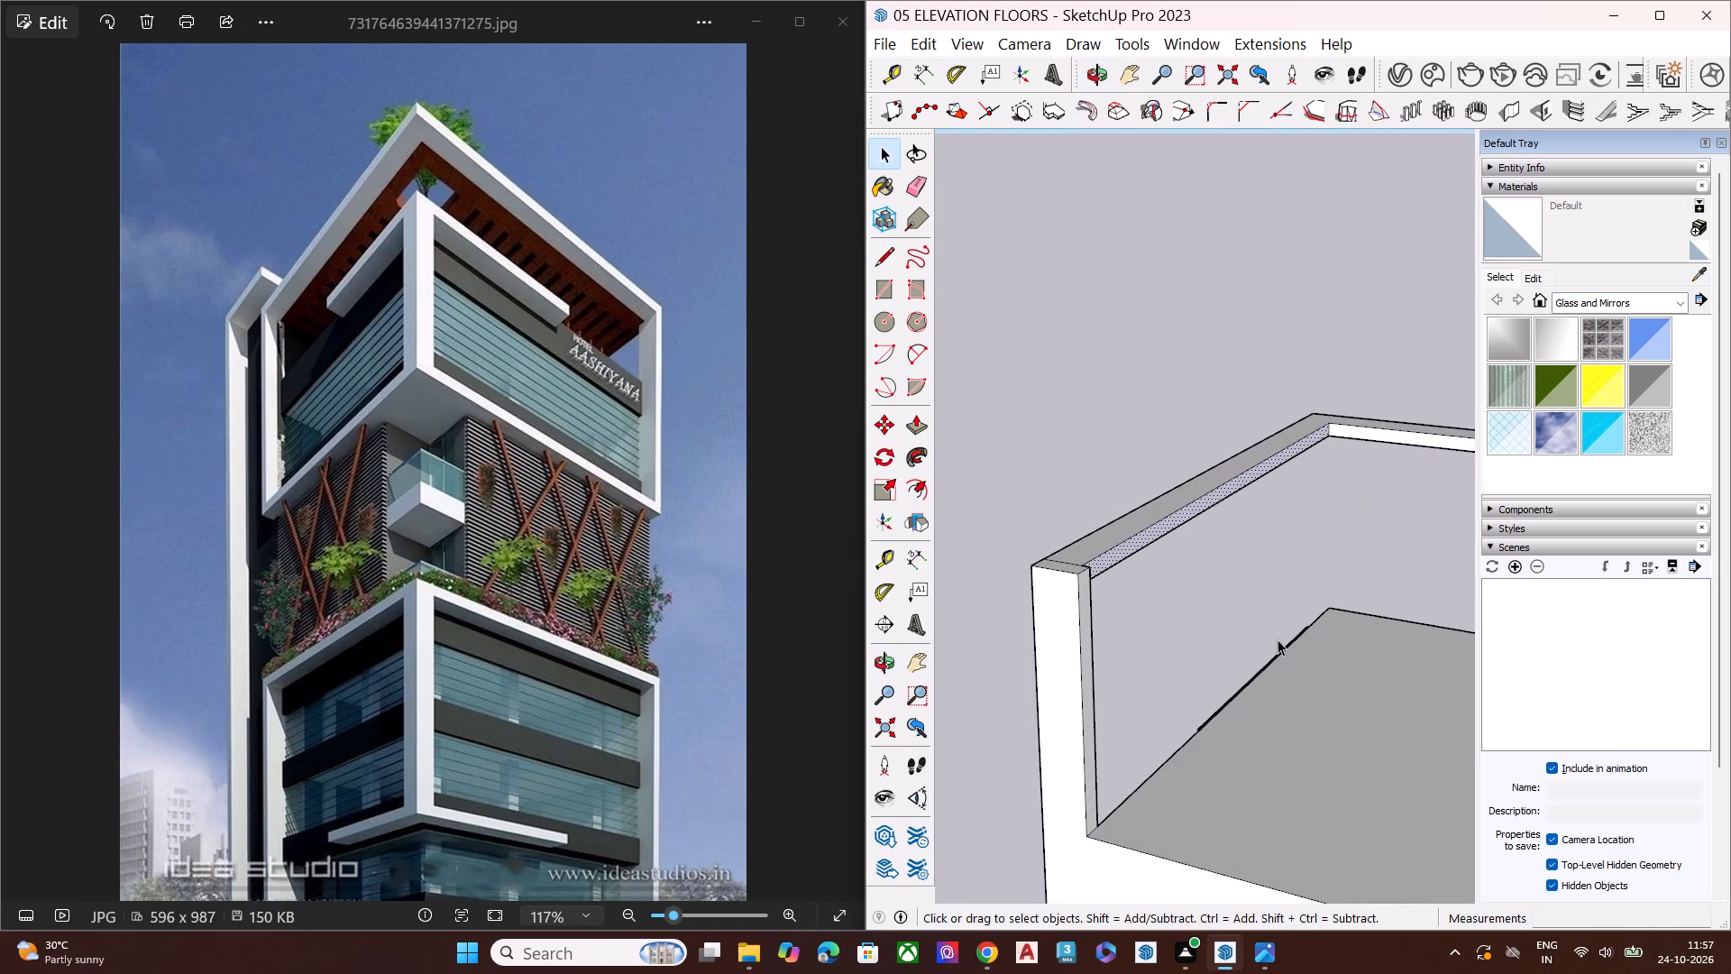
pyautogui.press('p')
pyautogui.click(1189, 510)
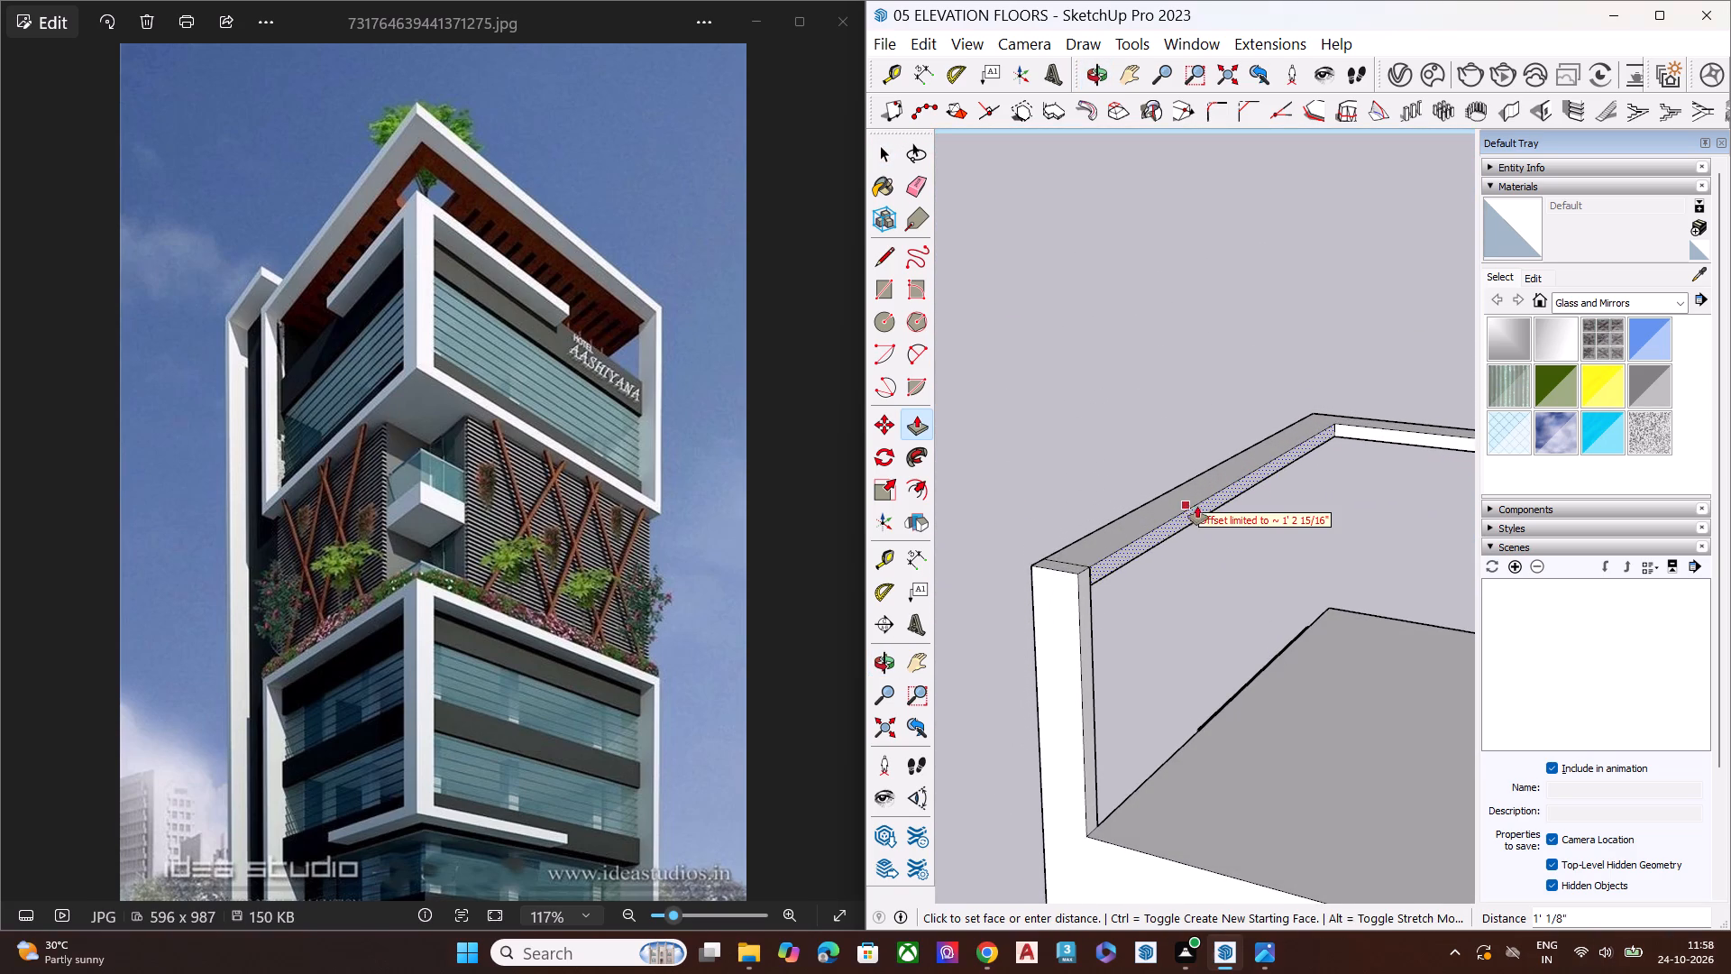
pyautogui.scroll(-5, 1199, 503)
pyautogui.click(1207, 503)
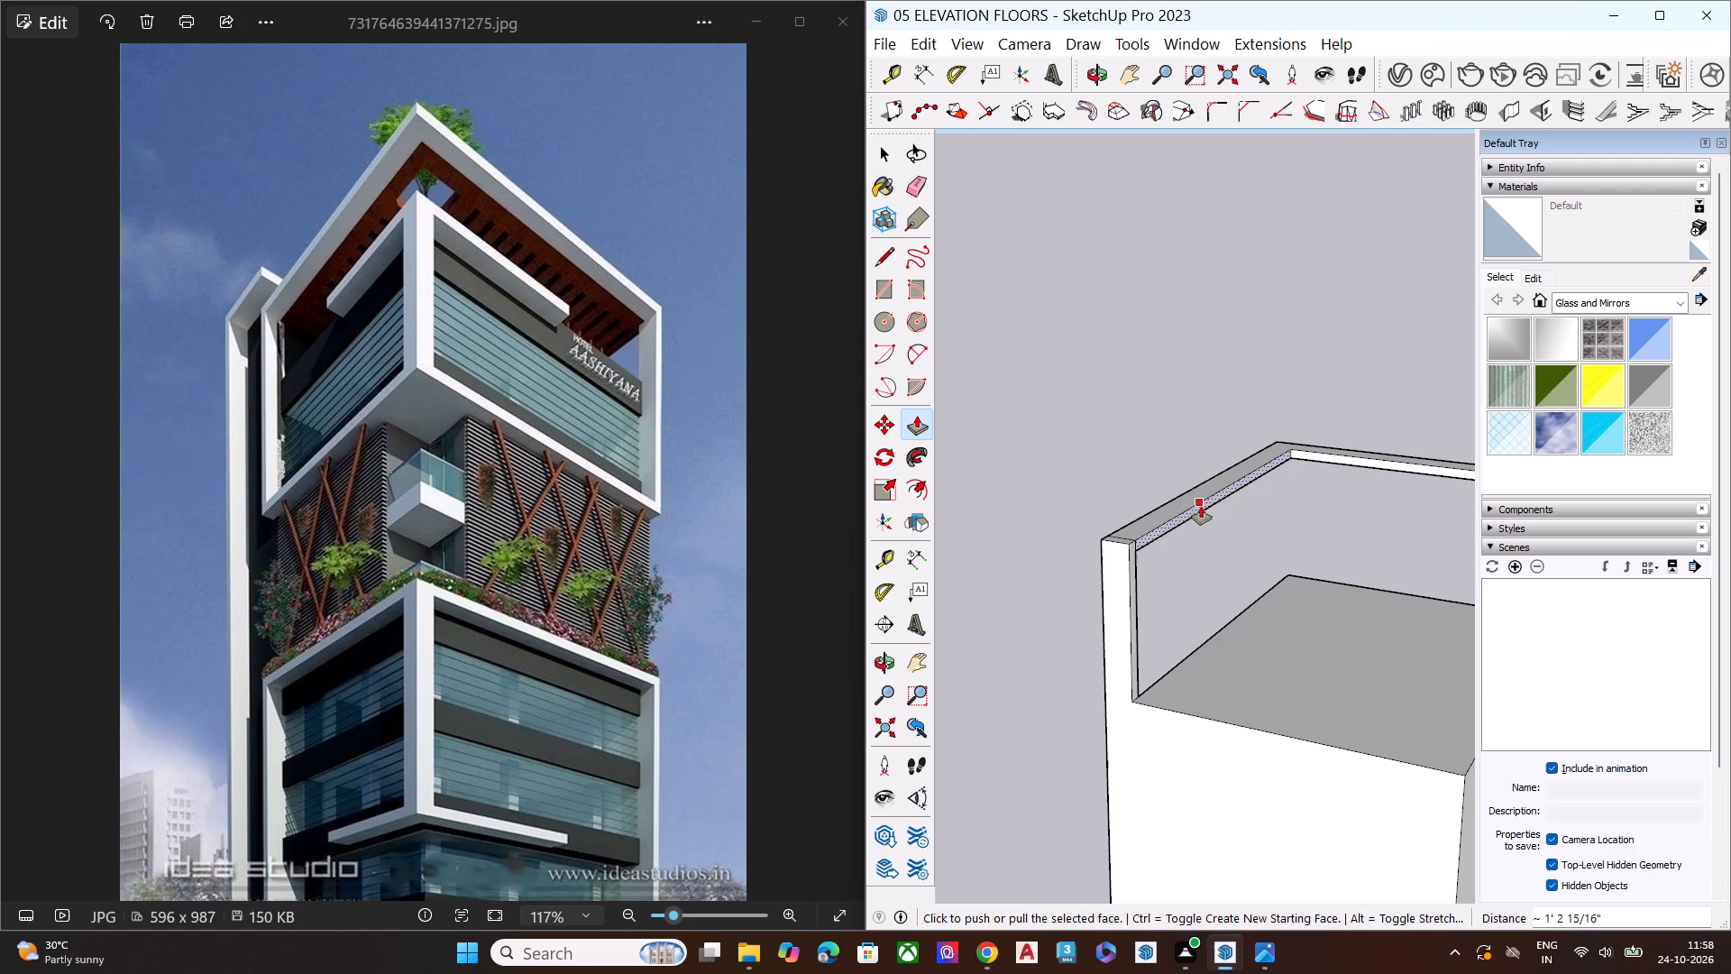
pyautogui.click(1201, 506)
pyautogui.scroll(-2, 1218, 509)
pyautogui.scroll(3, 1218, 509)
pyautogui.scroll(-6, 1218, 509)
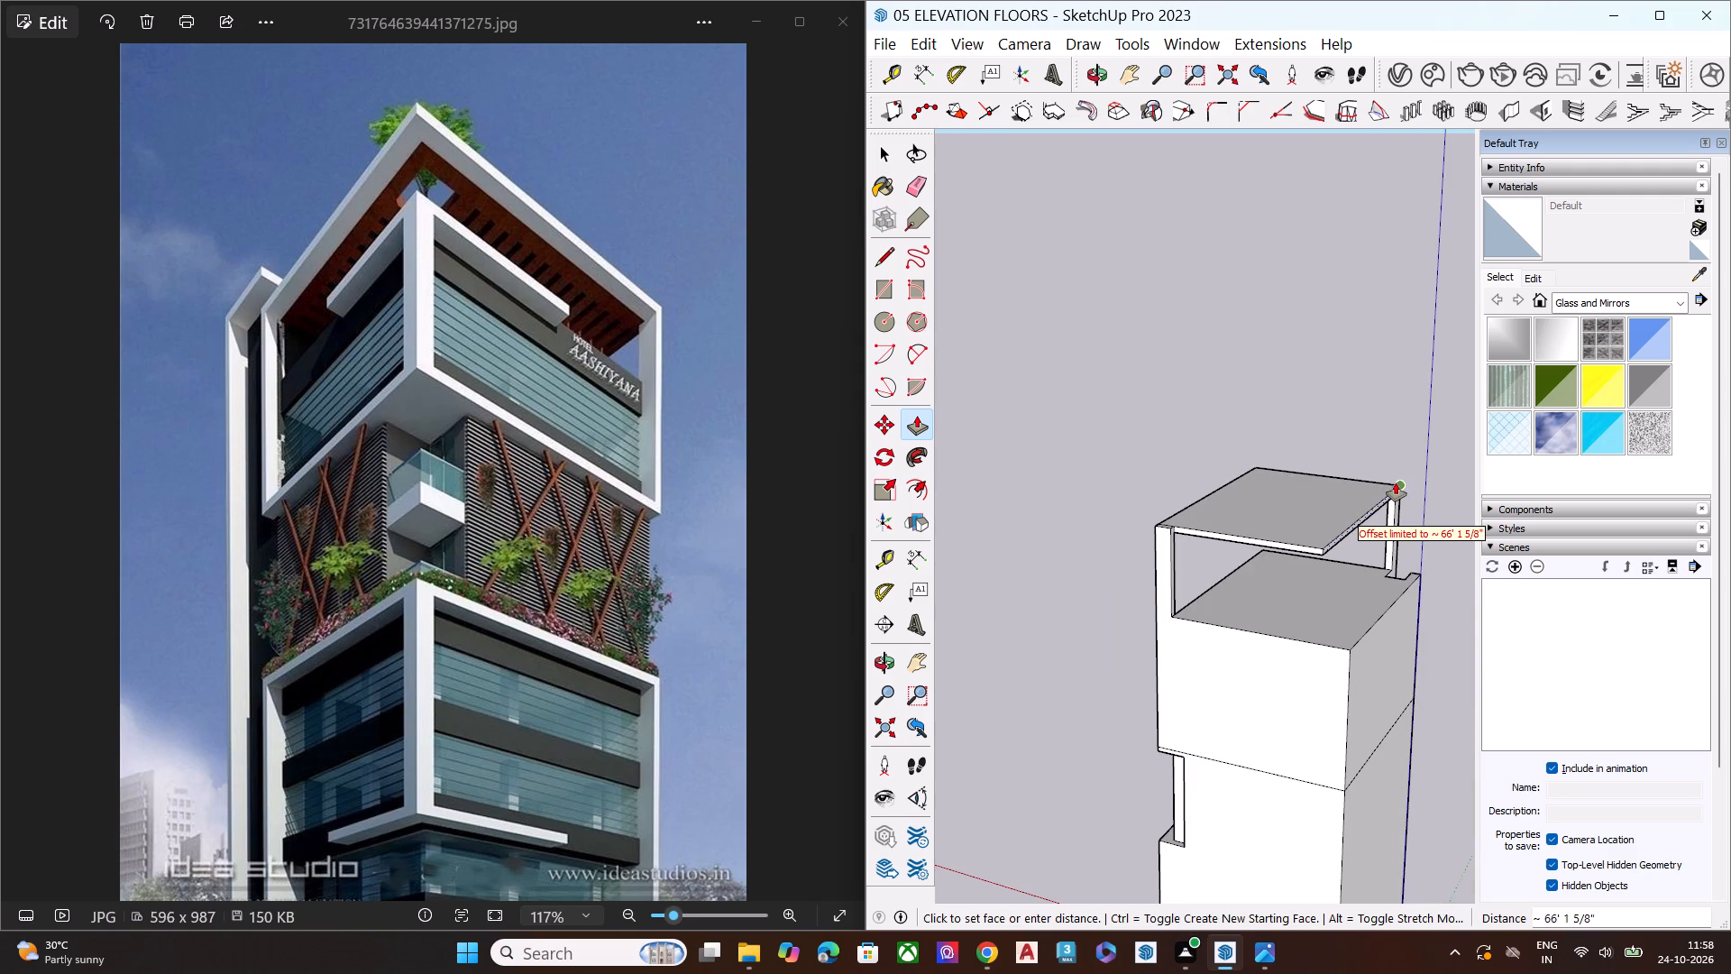
pyautogui.click(1396, 482)
# Examine the new overhead slab and the whole tower from below, comparing them with the full reference image.
pyautogui.moveTo(1311, 602); pyautogui.dragTo(1543, 404, button='middle')
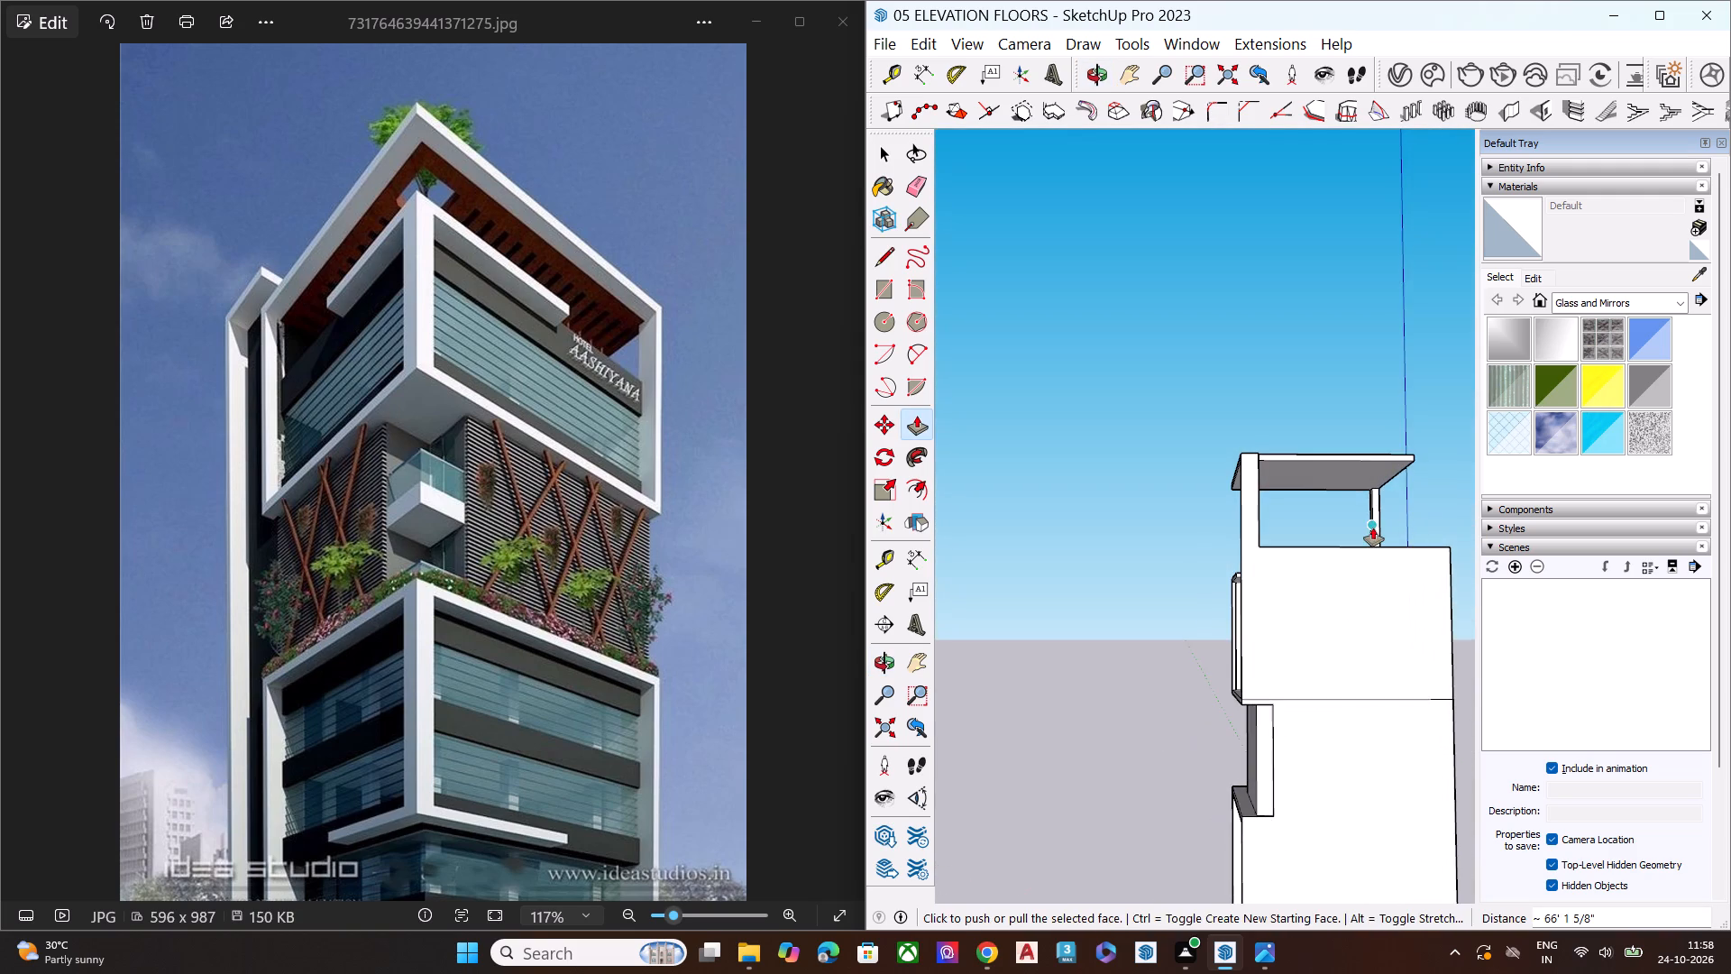
pyautogui.moveTo(1373, 528); pyautogui.dragTo(1446, 402, button='middle')
pyautogui.moveTo(1244, 532); pyautogui.dragTo(1547, 482, button='middle')
pyautogui.moveTo(1238, 574); pyautogui.dragTo(1585, 556, button='middle')
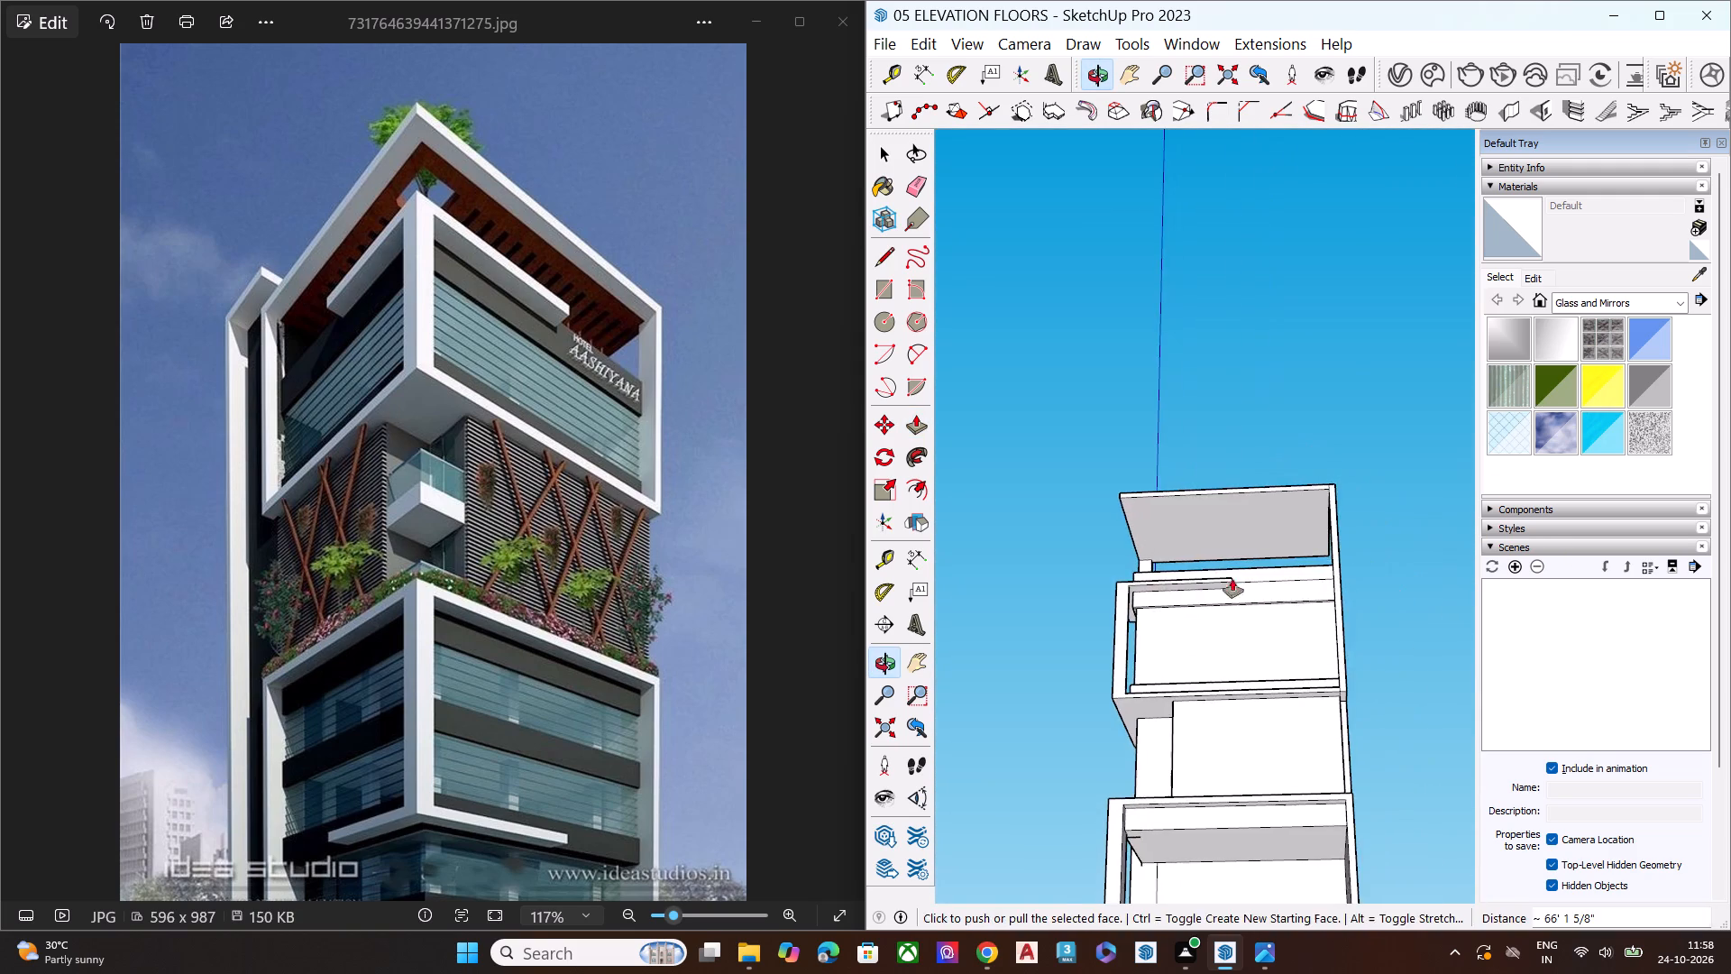
pyautogui.moveTo(1183, 574); pyautogui.dragTo(1562, 574, button='middle')
pyautogui.moveTo(1132, 566); pyautogui.dragTo(1231, 491, button='middle')
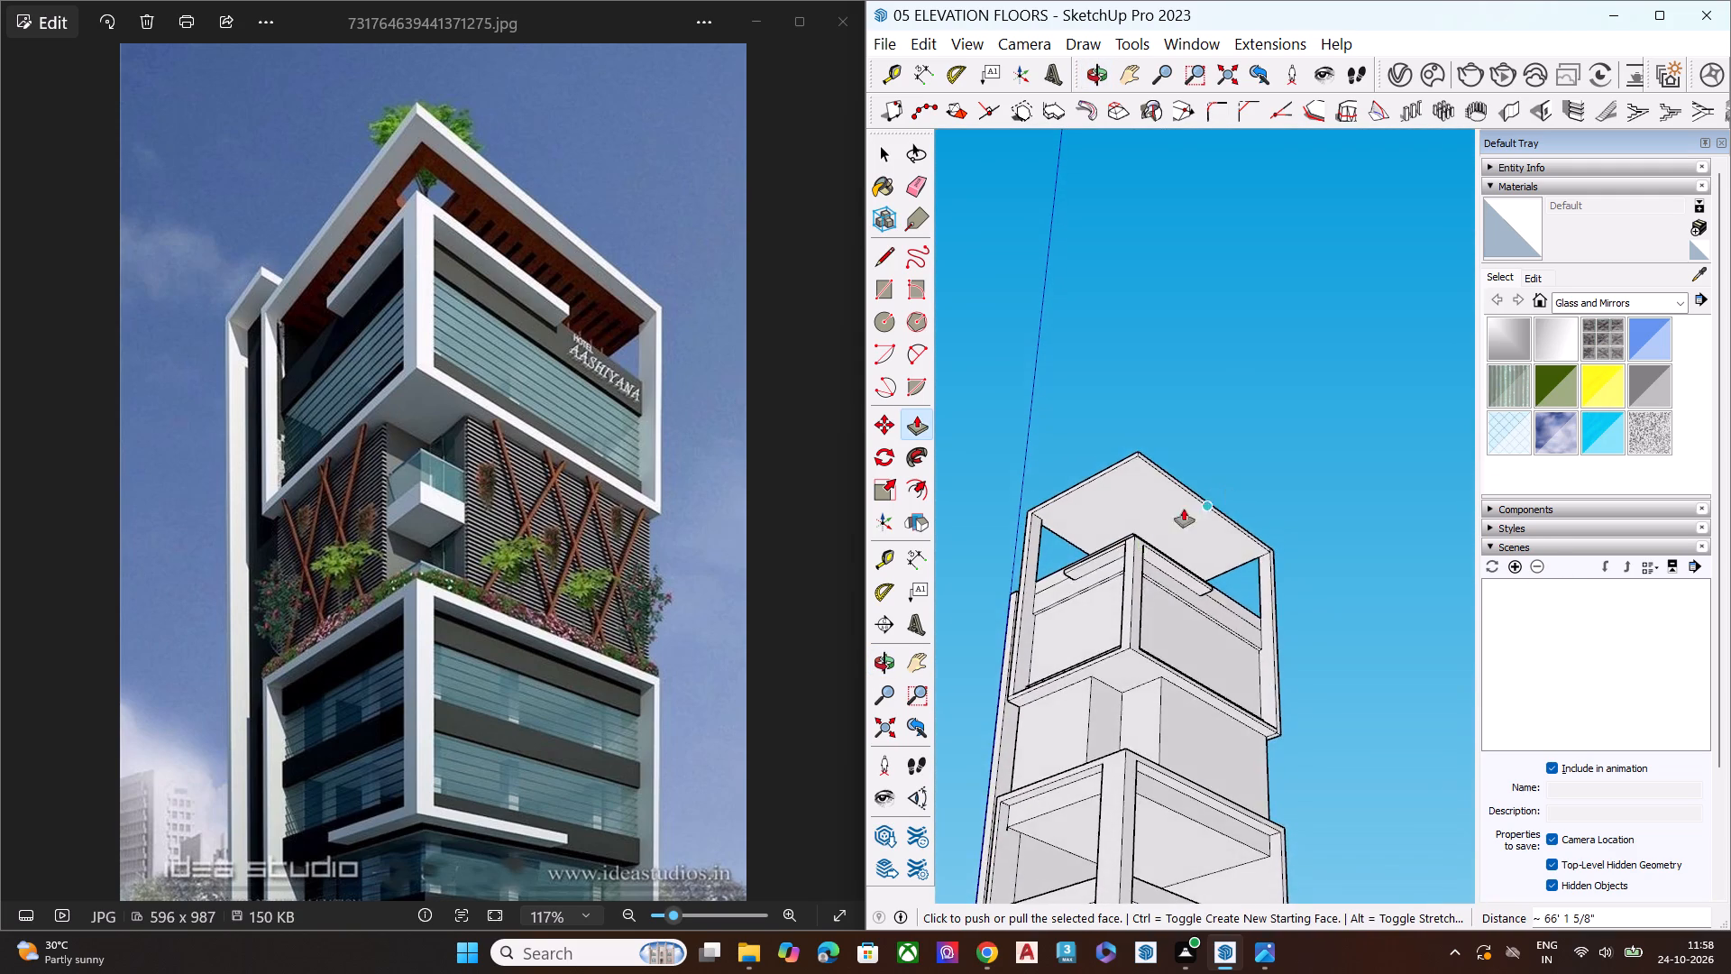
pyautogui.scroll(2, 1159, 509)
pyautogui.scroll(-1, 1146, 505)
pyautogui.scroll(6, 1146, 505)
pyautogui.scroll(-3, 1145, 505)
pyautogui.moveTo(1145, 507); pyautogui.dragTo(1141, 587, button='middle')
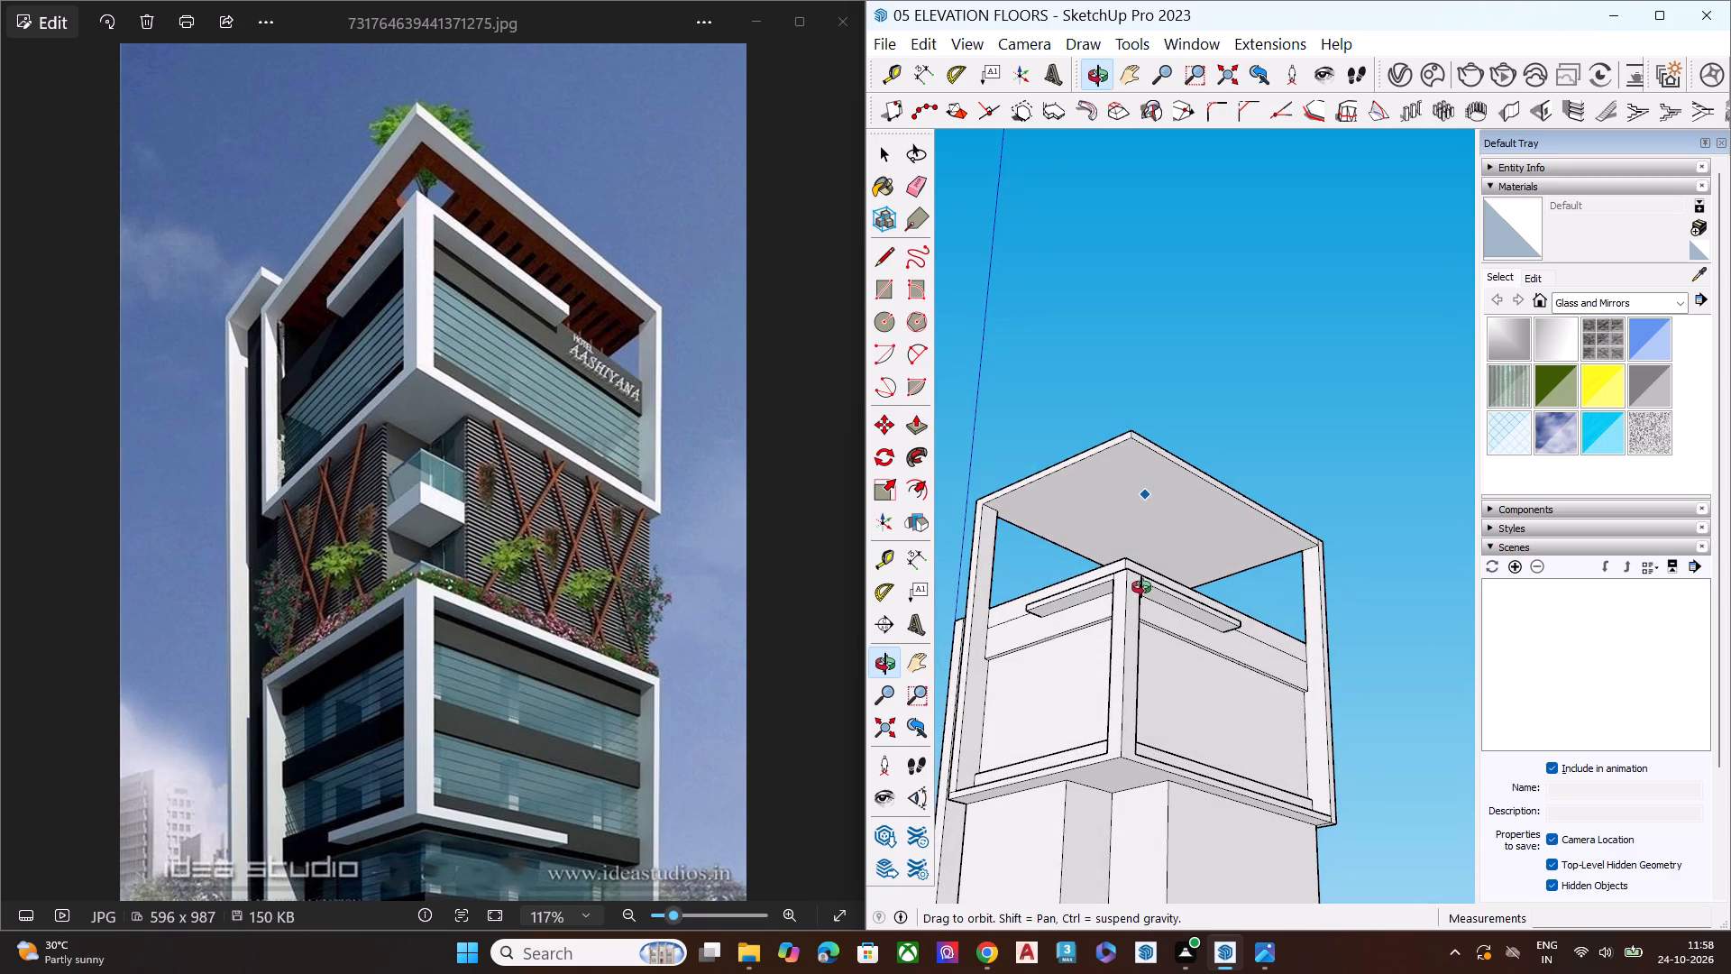
pyautogui.moveTo(1141, 587); pyautogui.dragTo(1141, 589, button='middle')
pyautogui.scroll(1, 1148, 547)
pyautogui.scroll(-6, 1136, 471)
pyautogui.scroll(1, 1134, 468)
pyautogui.scroll(-7, 1134, 468)
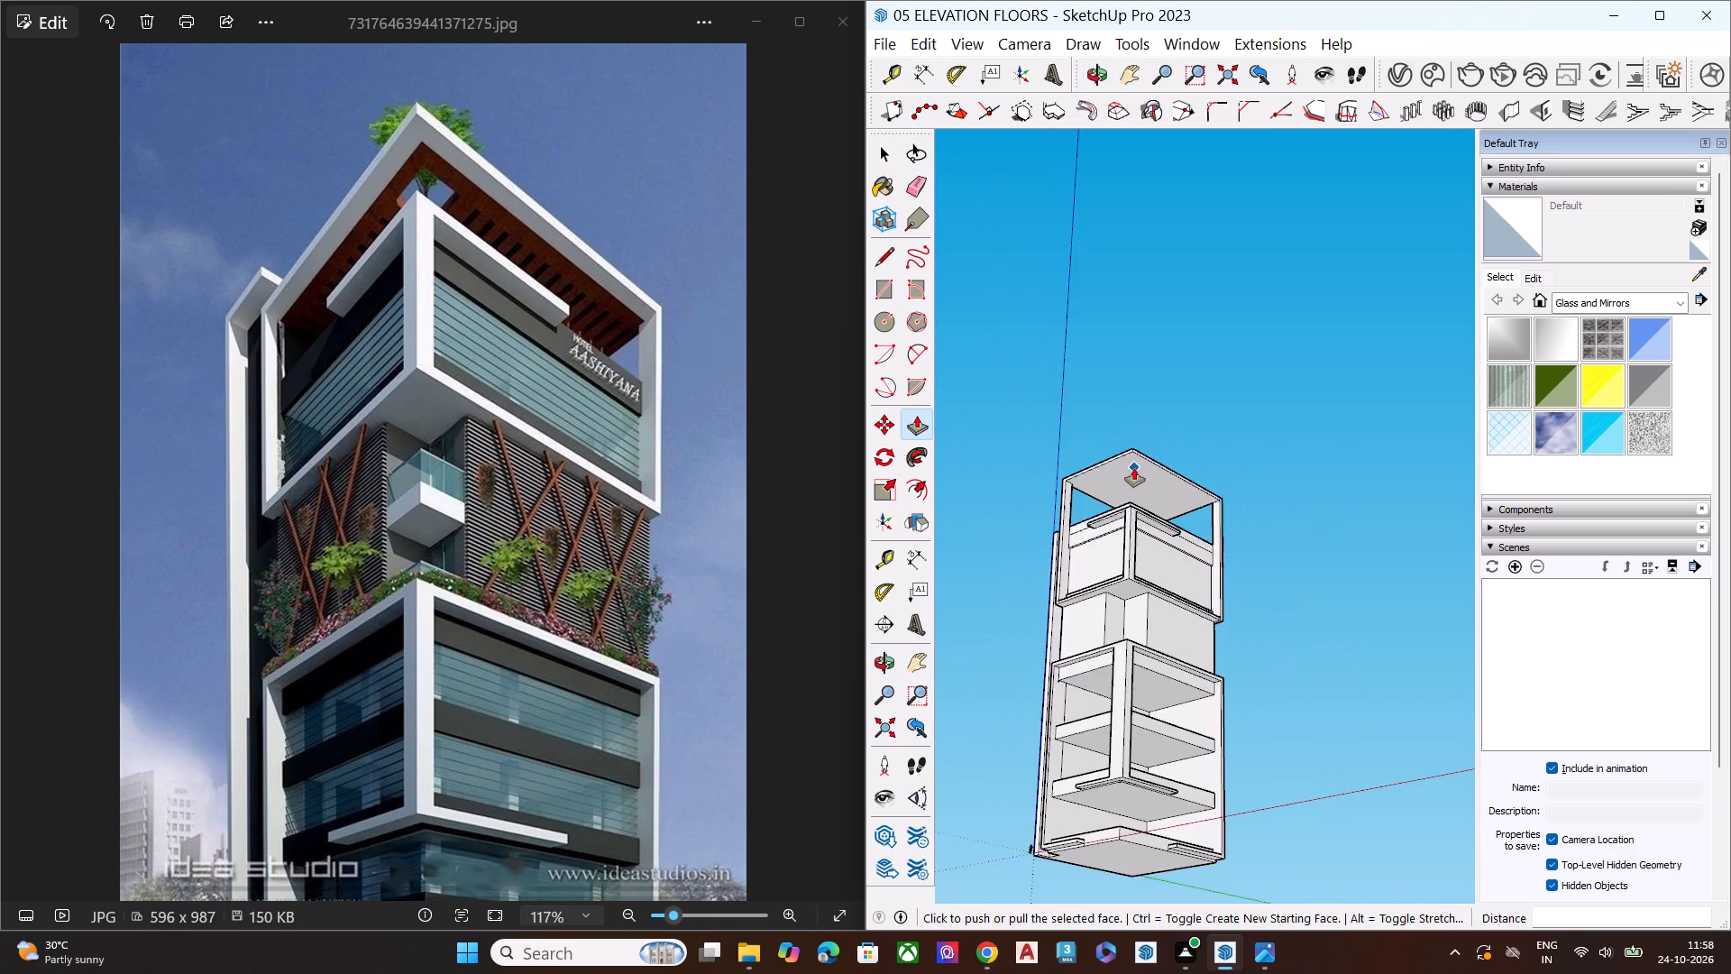
pyautogui.scroll(-8, 1134, 463)
pyautogui.moveTo(1146, 640); pyautogui.dragTo(1162, 490, button='middle')
pyautogui.scroll(9, 1144, 549)
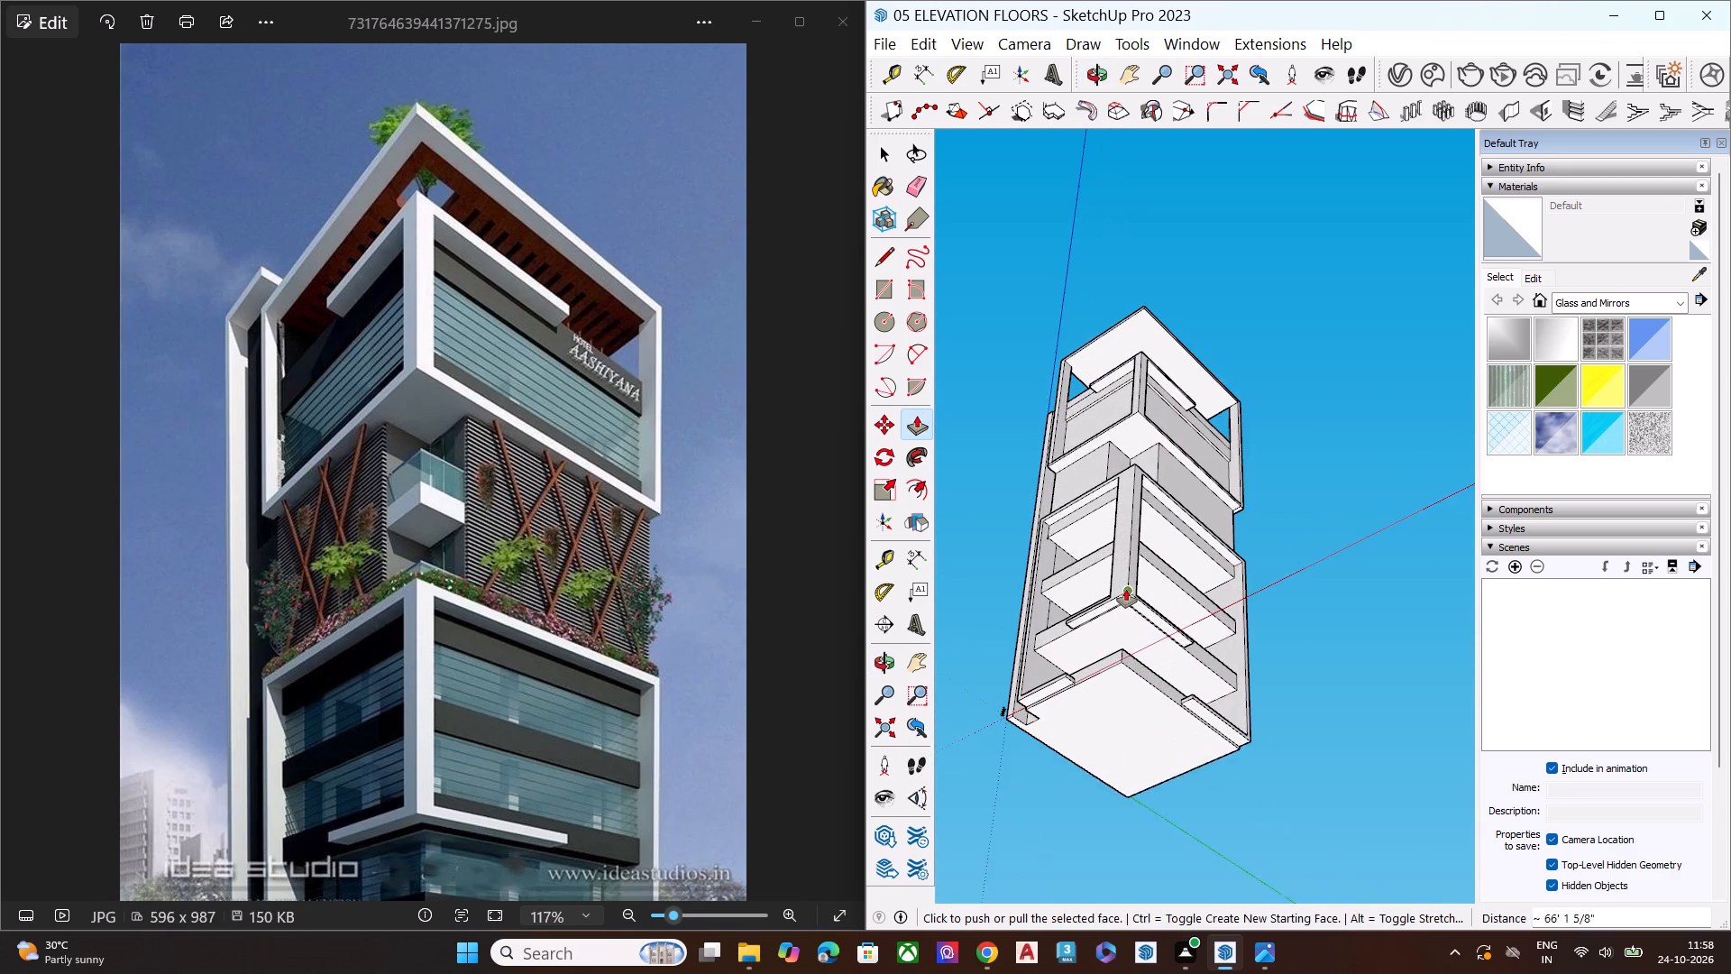
pyautogui.scroll(2, 1126, 589)
pyautogui.moveTo(1143, 529); pyautogui.dragTo(1140, 674, button='middle')
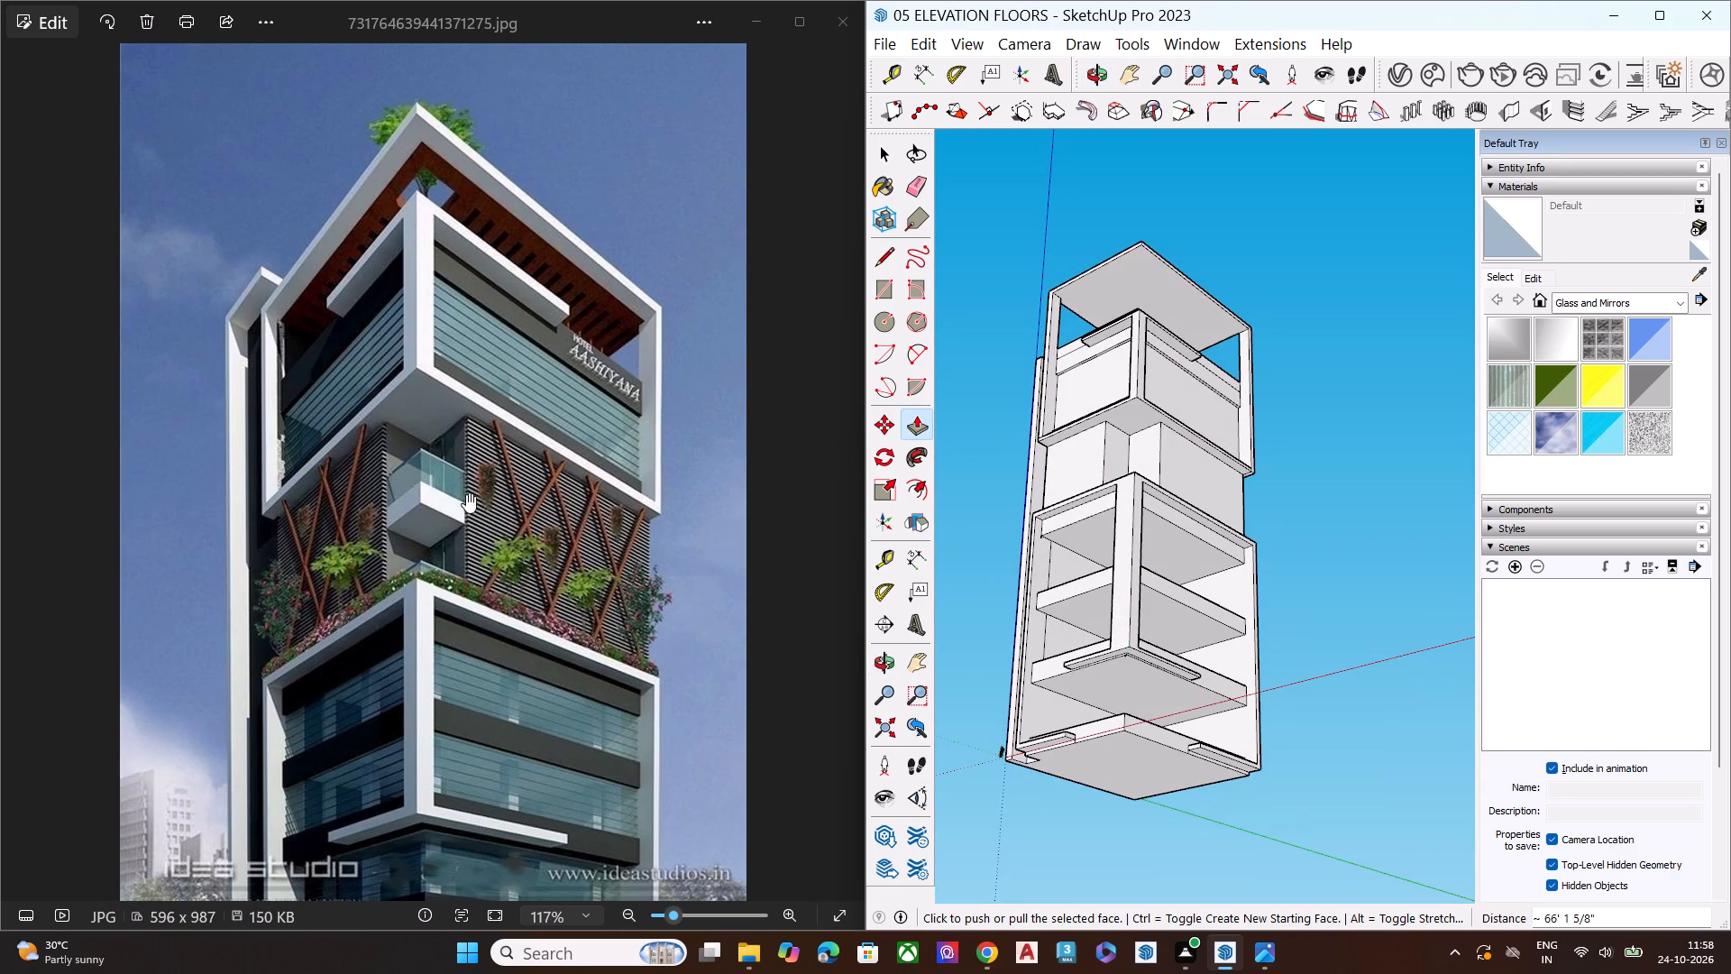
pyautogui.scroll(-4, 439, 444)
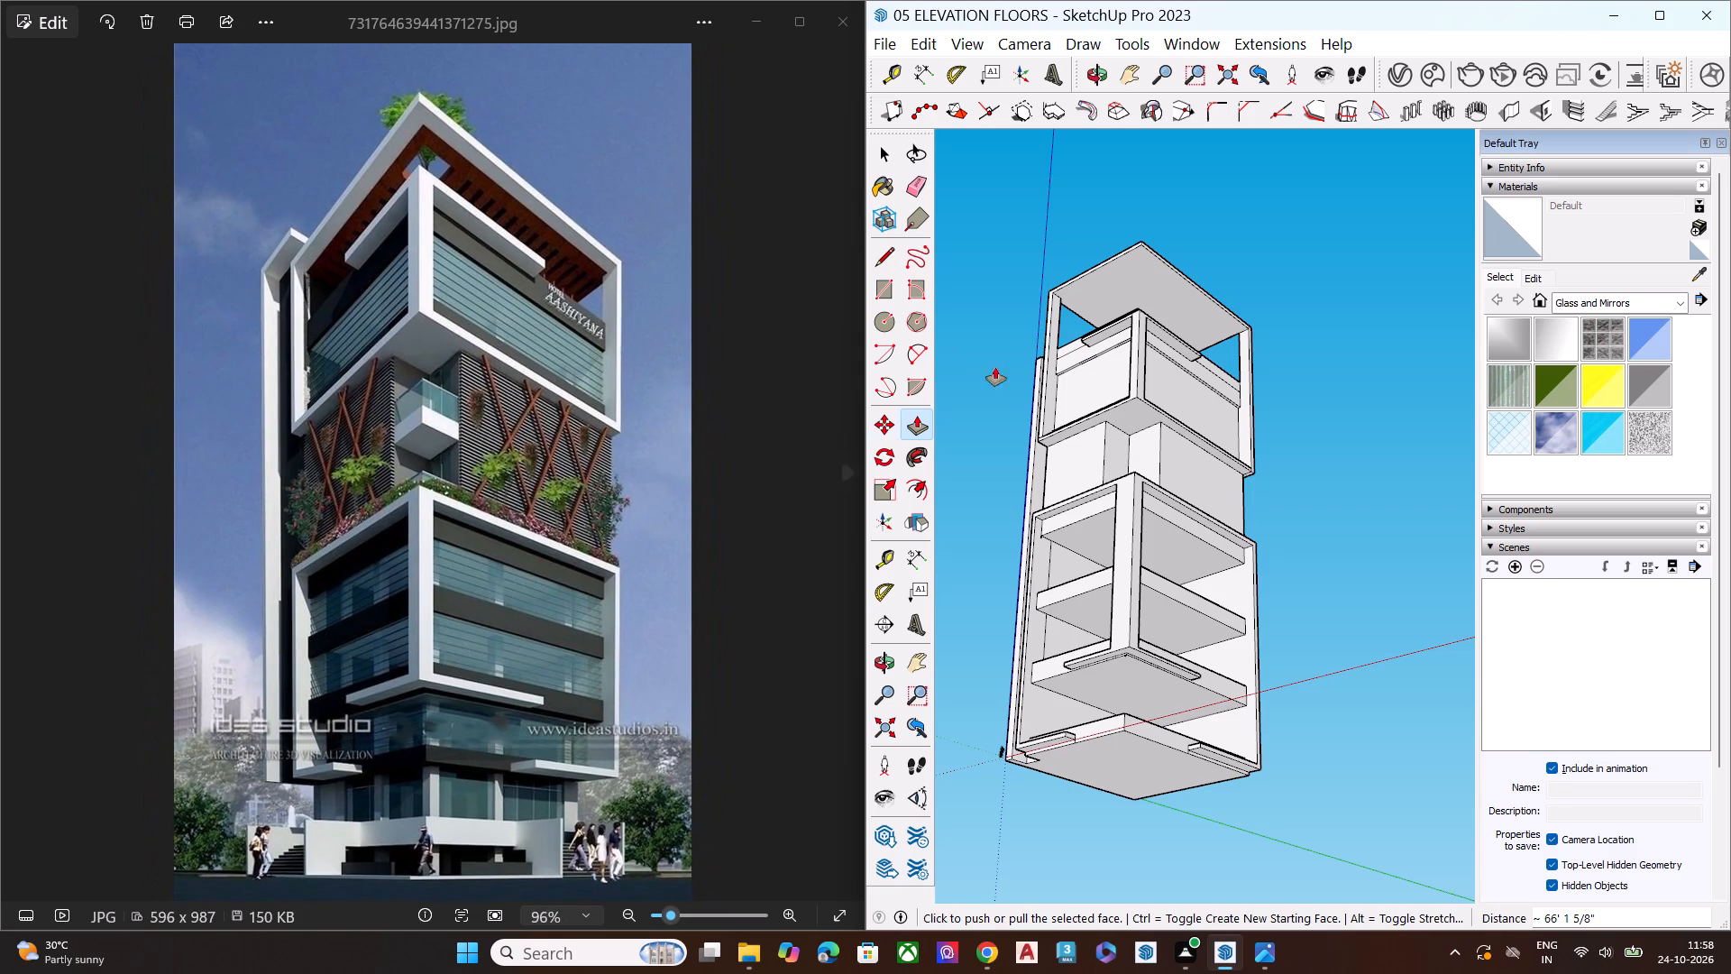
# Push/Pull the overhead slab's underside downward toward the upper block's roof.
pyautogui.moveTo(1129, 322); pyautogui.dragTo(1108, 641, button='middle')
pyautogui.scroll(1, 1131, 288)
pyautogui.scroll(-2, 1138, 275)
pyautogui.scroll(6, 1138, 273)
pyautogui.scroll(-1, 1138, 273)
pyautogui.scroll(3, 1138, 273)
pyautogui.scroll(-2, 1121, 253)
pyautogui.scroll(5, 1120, 251)
pyautogui.scroll(-1, 1121, 243)
pyautogui.scroll(2, 1122, 243)
pyautogui.press('space')
pyautogui.click(1165, 233)
pyautogui.moveTo(1183, 243); pyautogui.dragTo(1167, 162, button='middle')
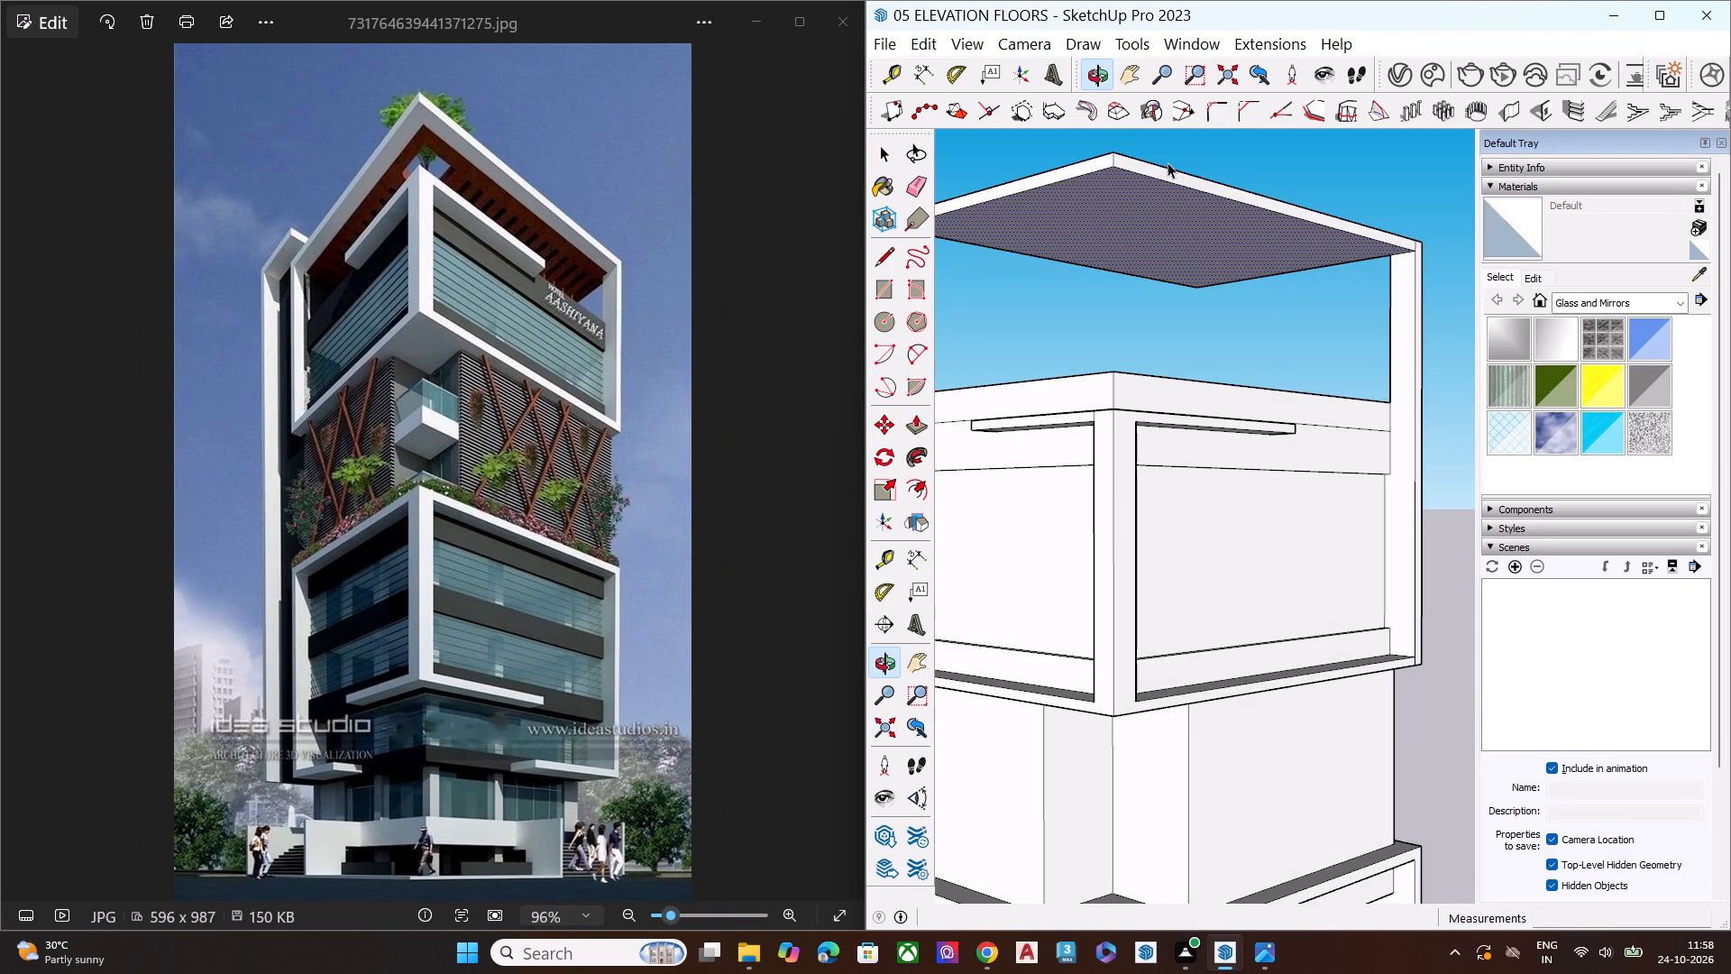
pyautogui.press('p')
pyautogui.click(1185, 198)
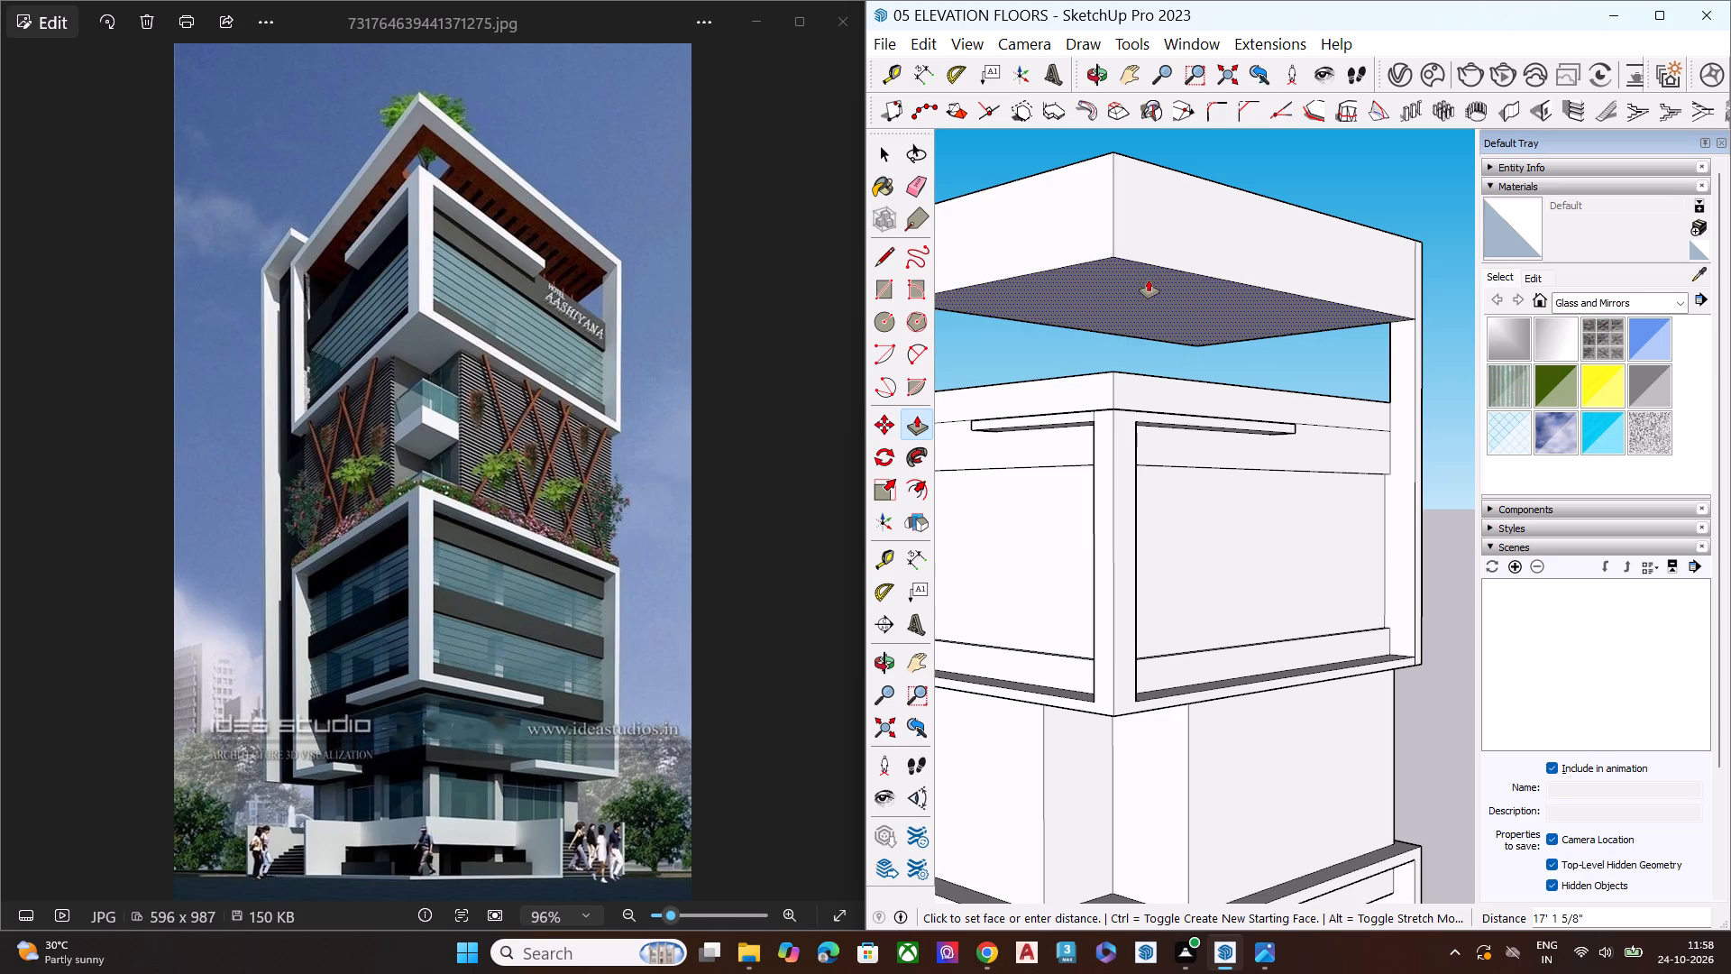
pyautogui.click(1154, 272)
pyautogui.press('space')
# Push/Pull the overhead slab's top face down about 15', leaving a thin slab at the lower level.
pyautogui.scroll(-4, 1209, 271)
pyautogui.scroll(2, 1212, 272)
pyautogui.scroll(-2, 1213, 274)
pyautogui.scroll(1, 1213, 275)
pyautogui.scroll(-1, 1214, 279)
pyautogui.moveTo(1214, 327); pyautogui.dragTo(1221, 397, button='middle')
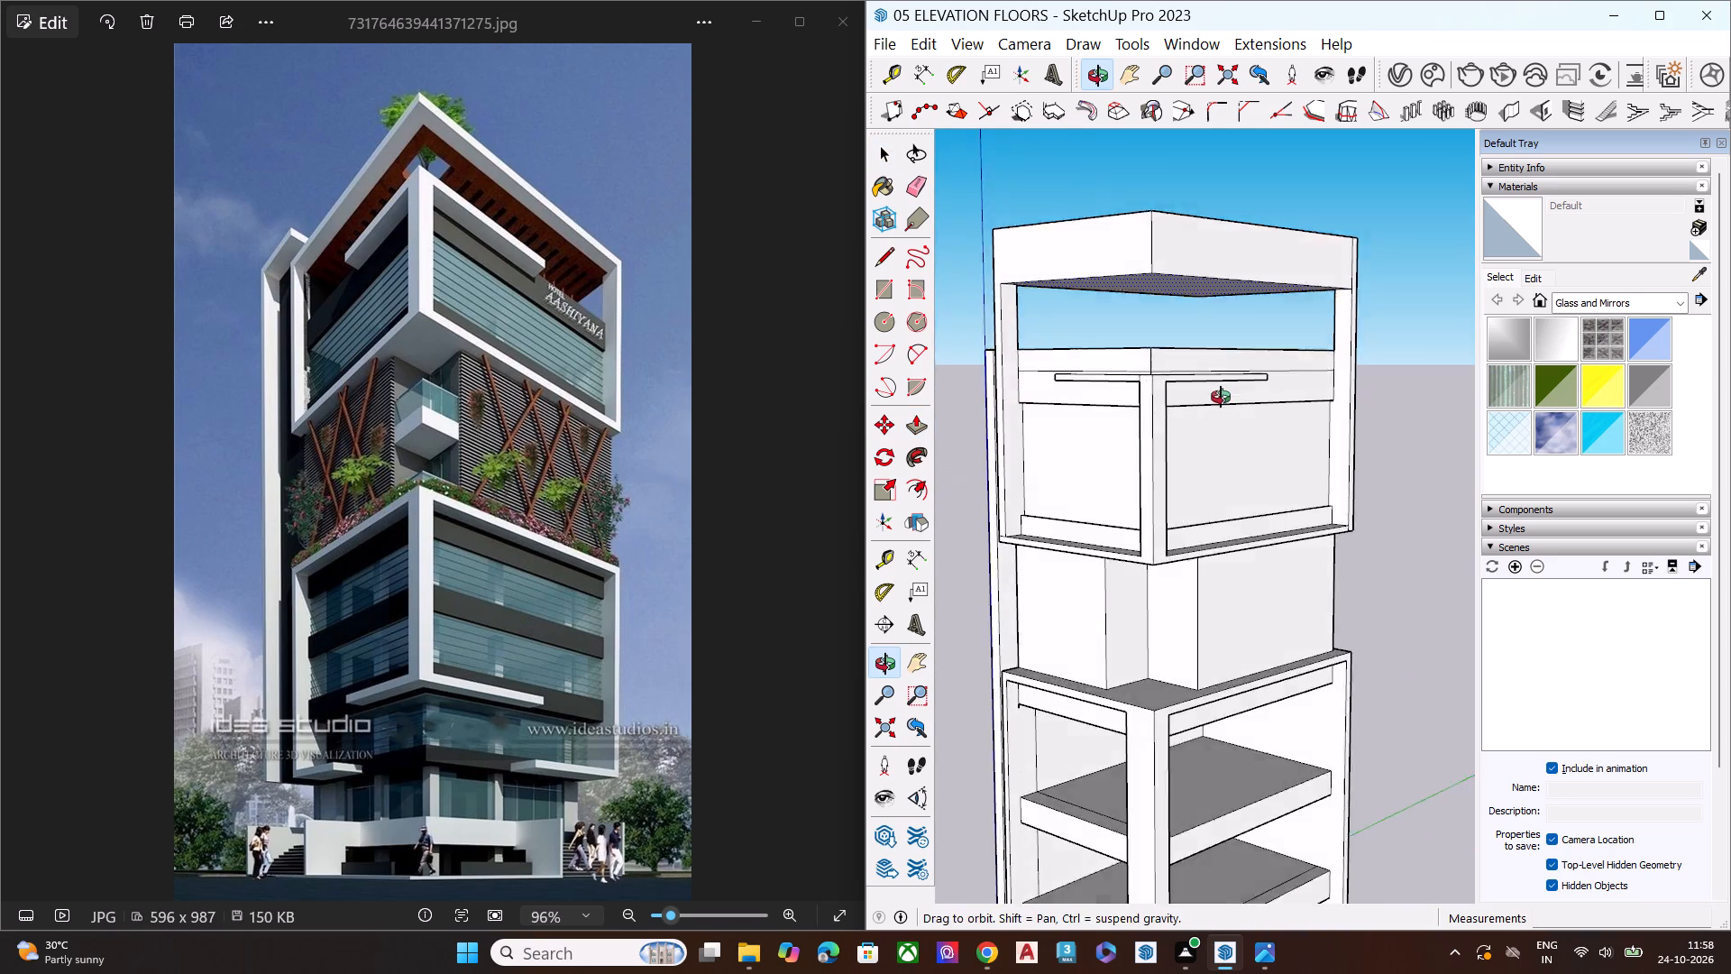
pyautogui.moveTo(1221, 397); pyautogui.dragTo(1223, 456, button='middle')
pyautogui.scroll(10, 1104, 227)
pyautogui.click(1195, 253)
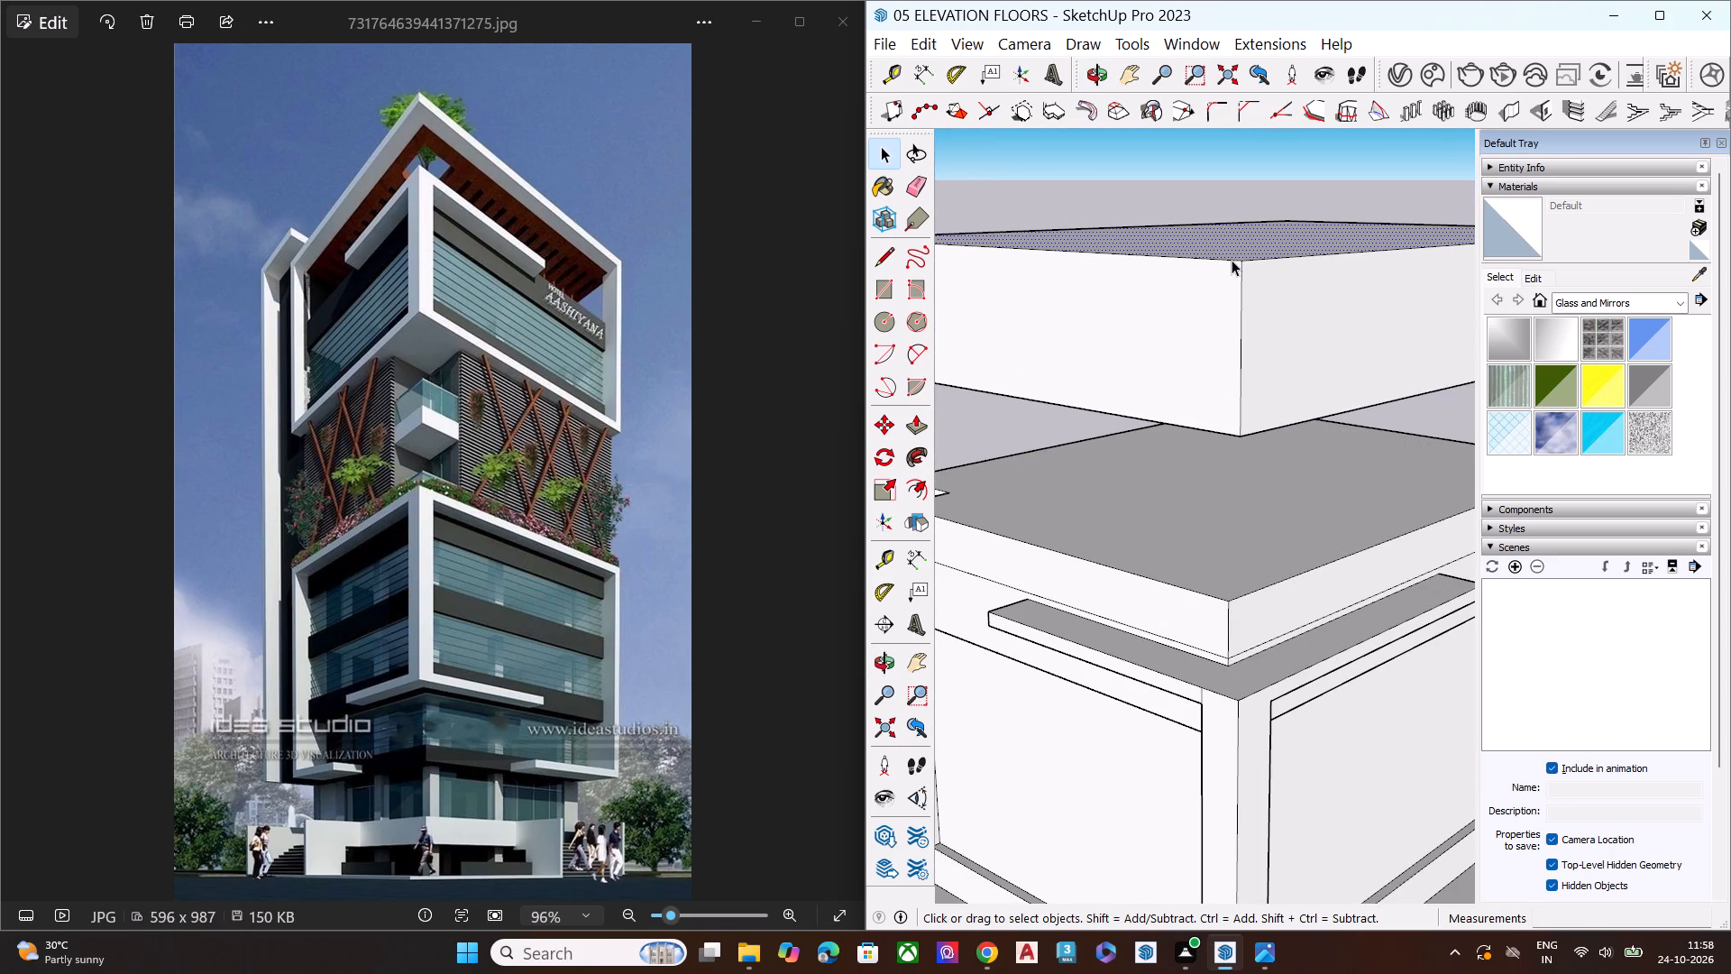
pyautogui.press('p')
pyautogui.click(1234, 250)
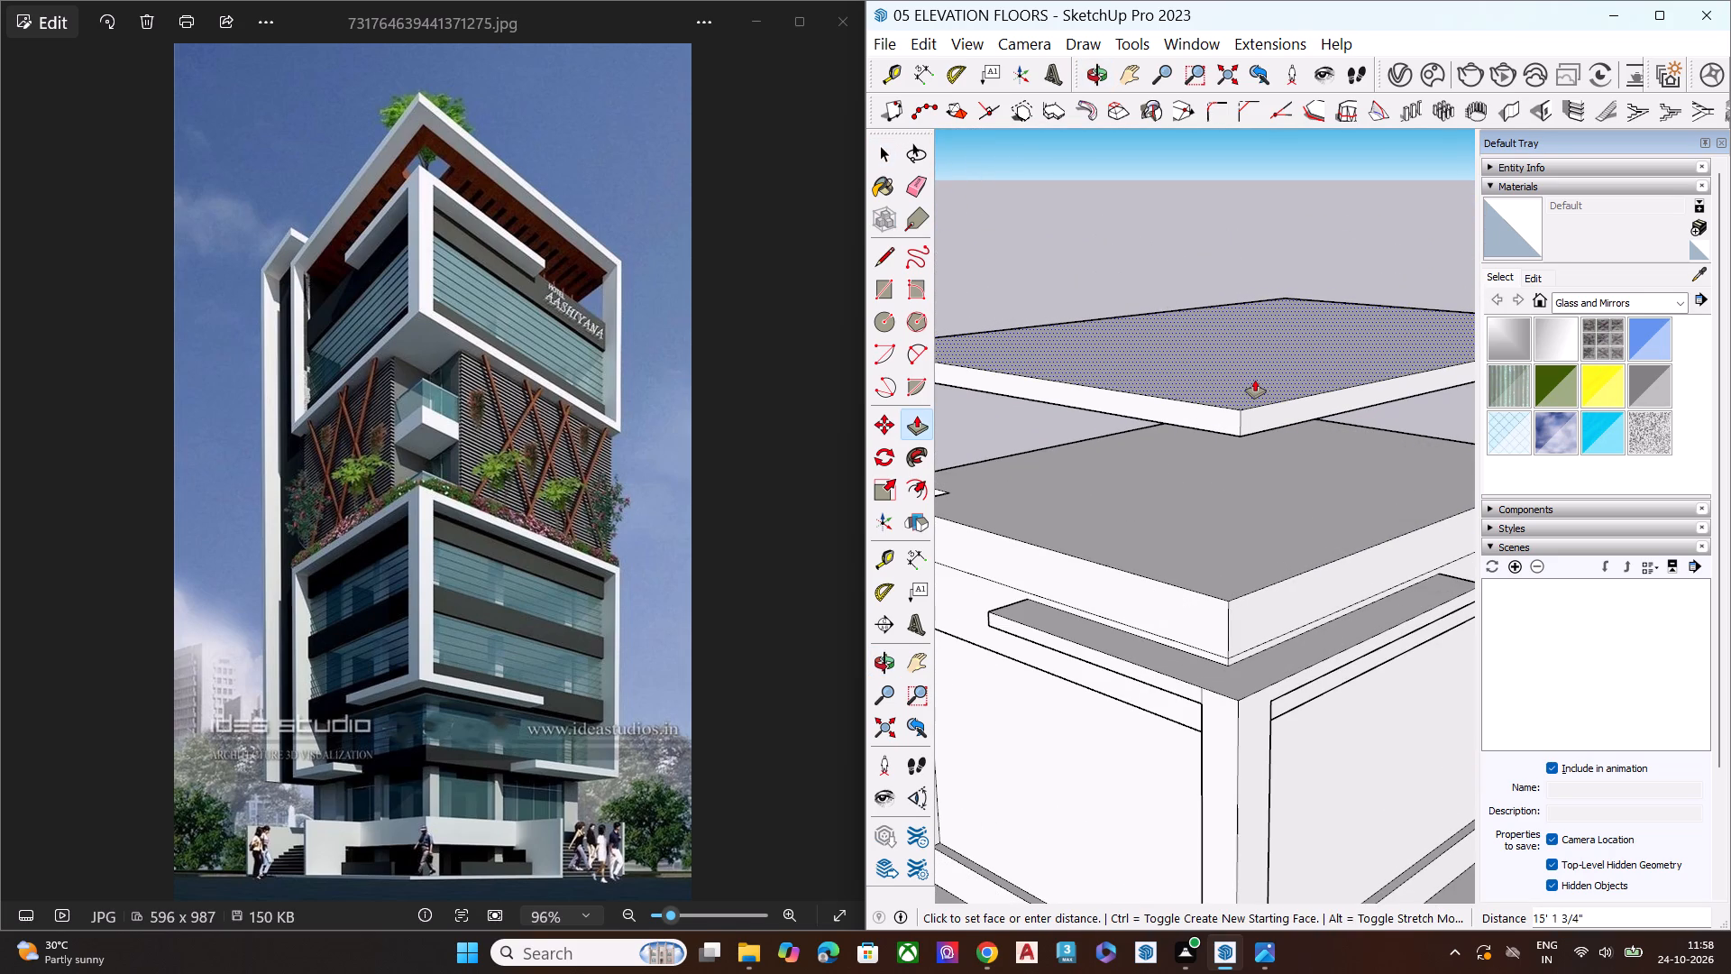
pyautogui.click(1255, 380)
pyautogui.press('space')
# Push/Pull the top of the corner post that projects above the overhead slab down to the slab's top level.
pyautogui.scroll(-7, 1226, 336)
pyautogui.moveTo(1420, 321); pyautogui.dragTo(1280, 376, button='middle')
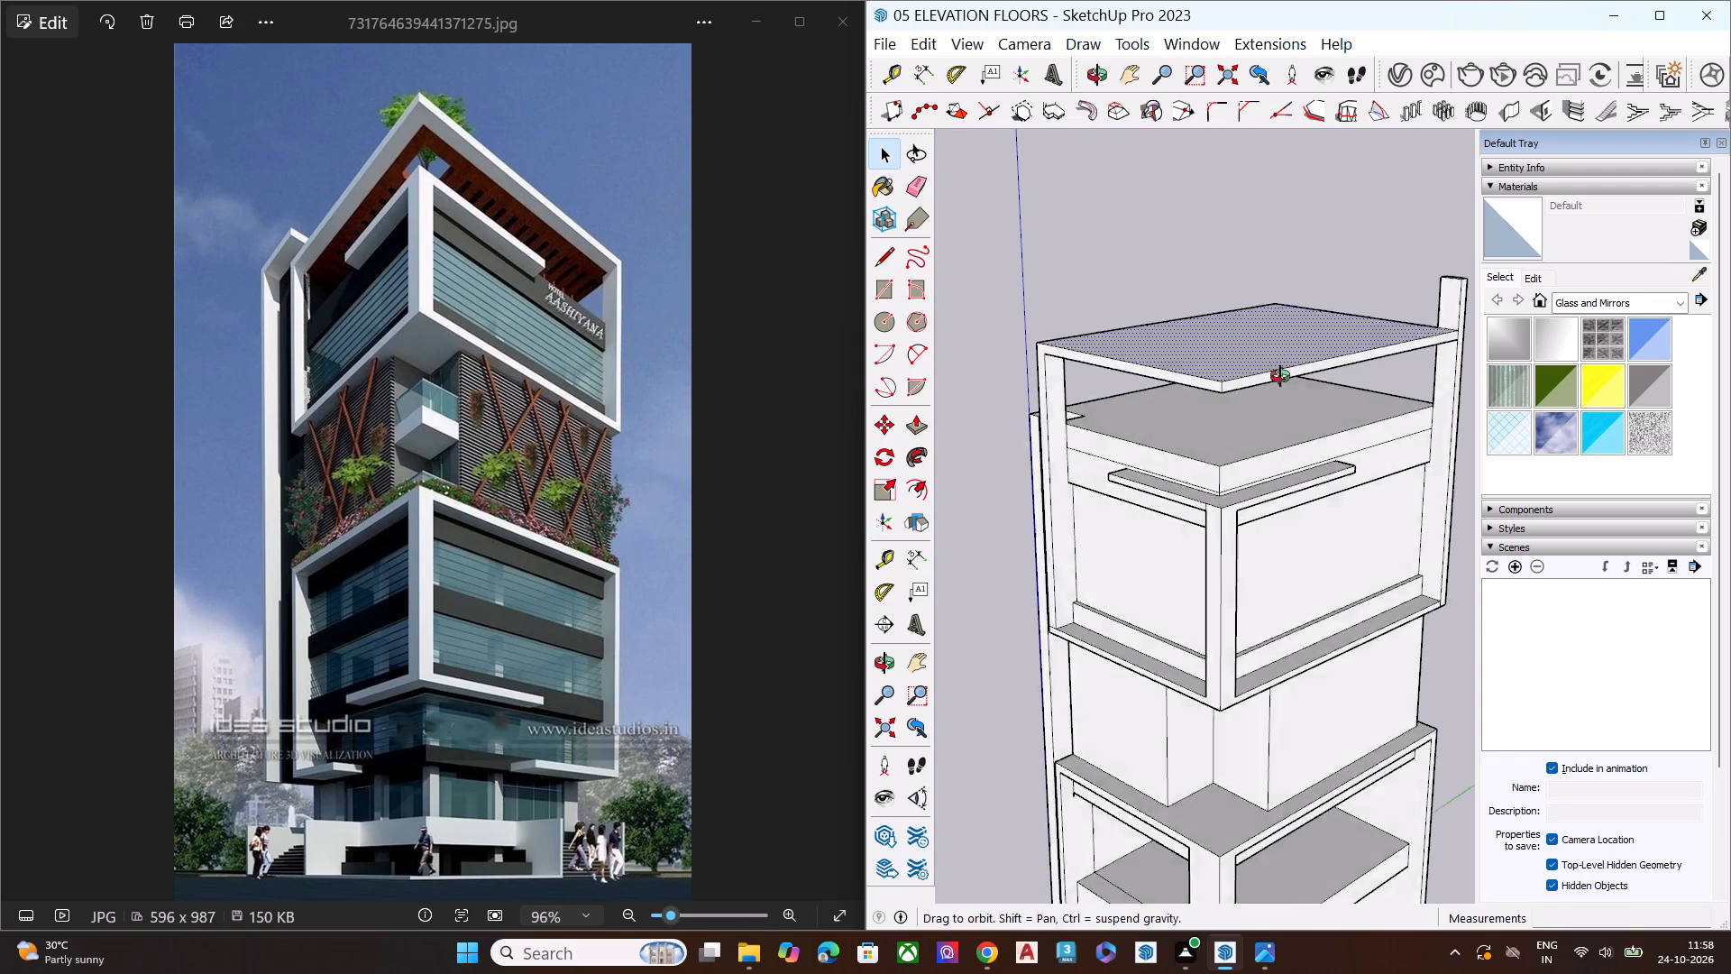
pyautogui.moveTo(1280, 376); pyautogui.dragTo(910, 452, button='middle')
pyautogui.scroll(-4, 1139, 379)
pyautogui.scroll(1, 1142, 381)
pyautogui.scroll(-3, 1151, 386)
pyautogui.scroll(6, 1395, 416)
pyautogui.scroll(-1, 1395, 415)
pyautogui.scroll(1, 1395, 415)
pyautogui.scroll(-2, 1395, 415)
pyautogui.scroll(2, 1393, 415)
pyautogui.scroll(-1, 1390, 417)
pyautogui.scroll(2, 1389, 418)
pyautogui.moveTo(1336, 447); pyautogui.dragTo(1332, 504, button='middle')
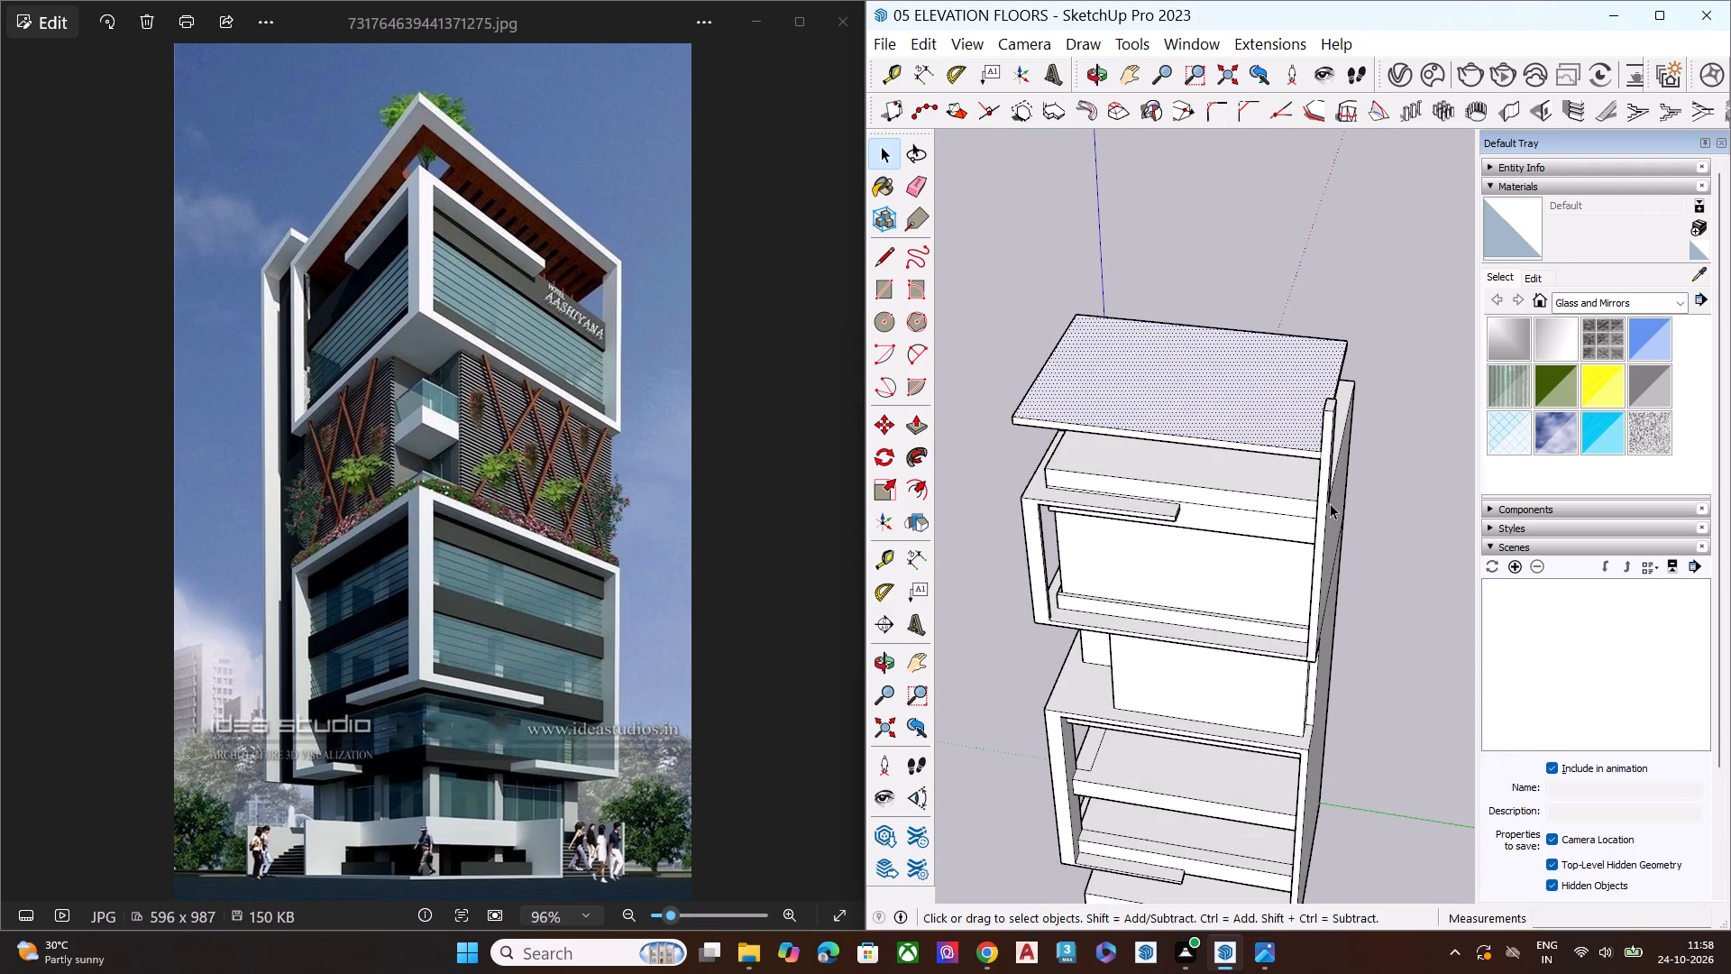
pyautogui.scroll(9, 1320, 411)
pyautogui.moveTo(1337, 448); pyautogui.dragTo(1353, 563, button='middle')
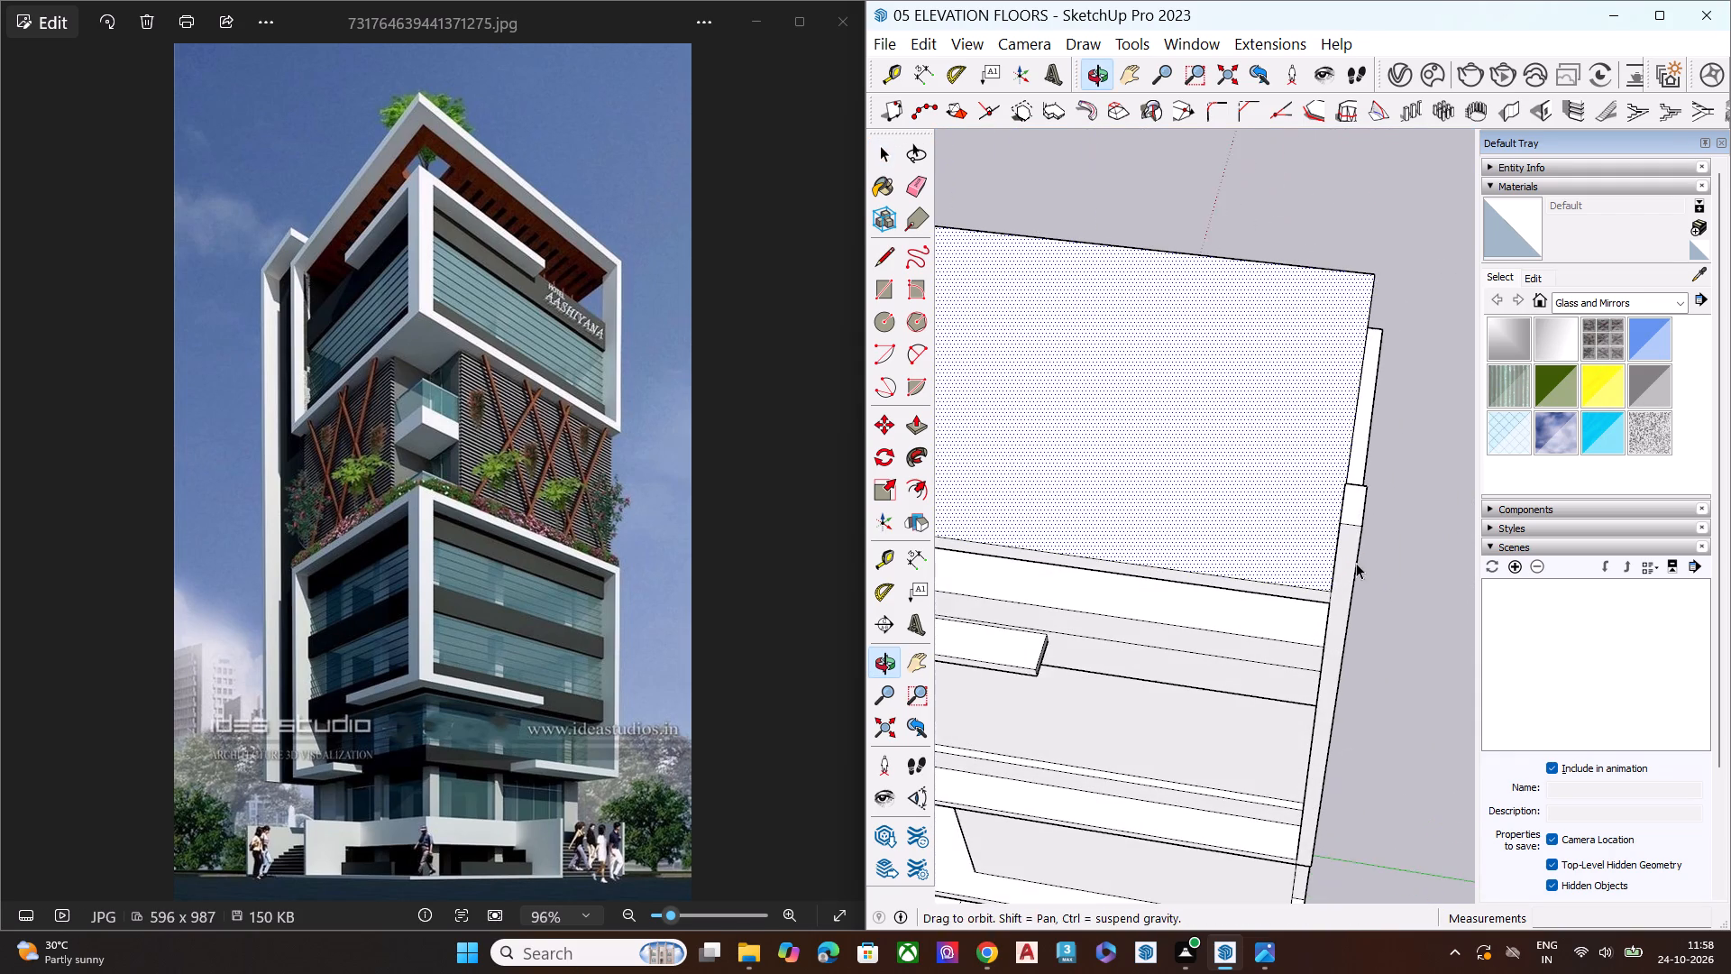
pyautogui.click(1360, 511)
pyautogui.press('p')
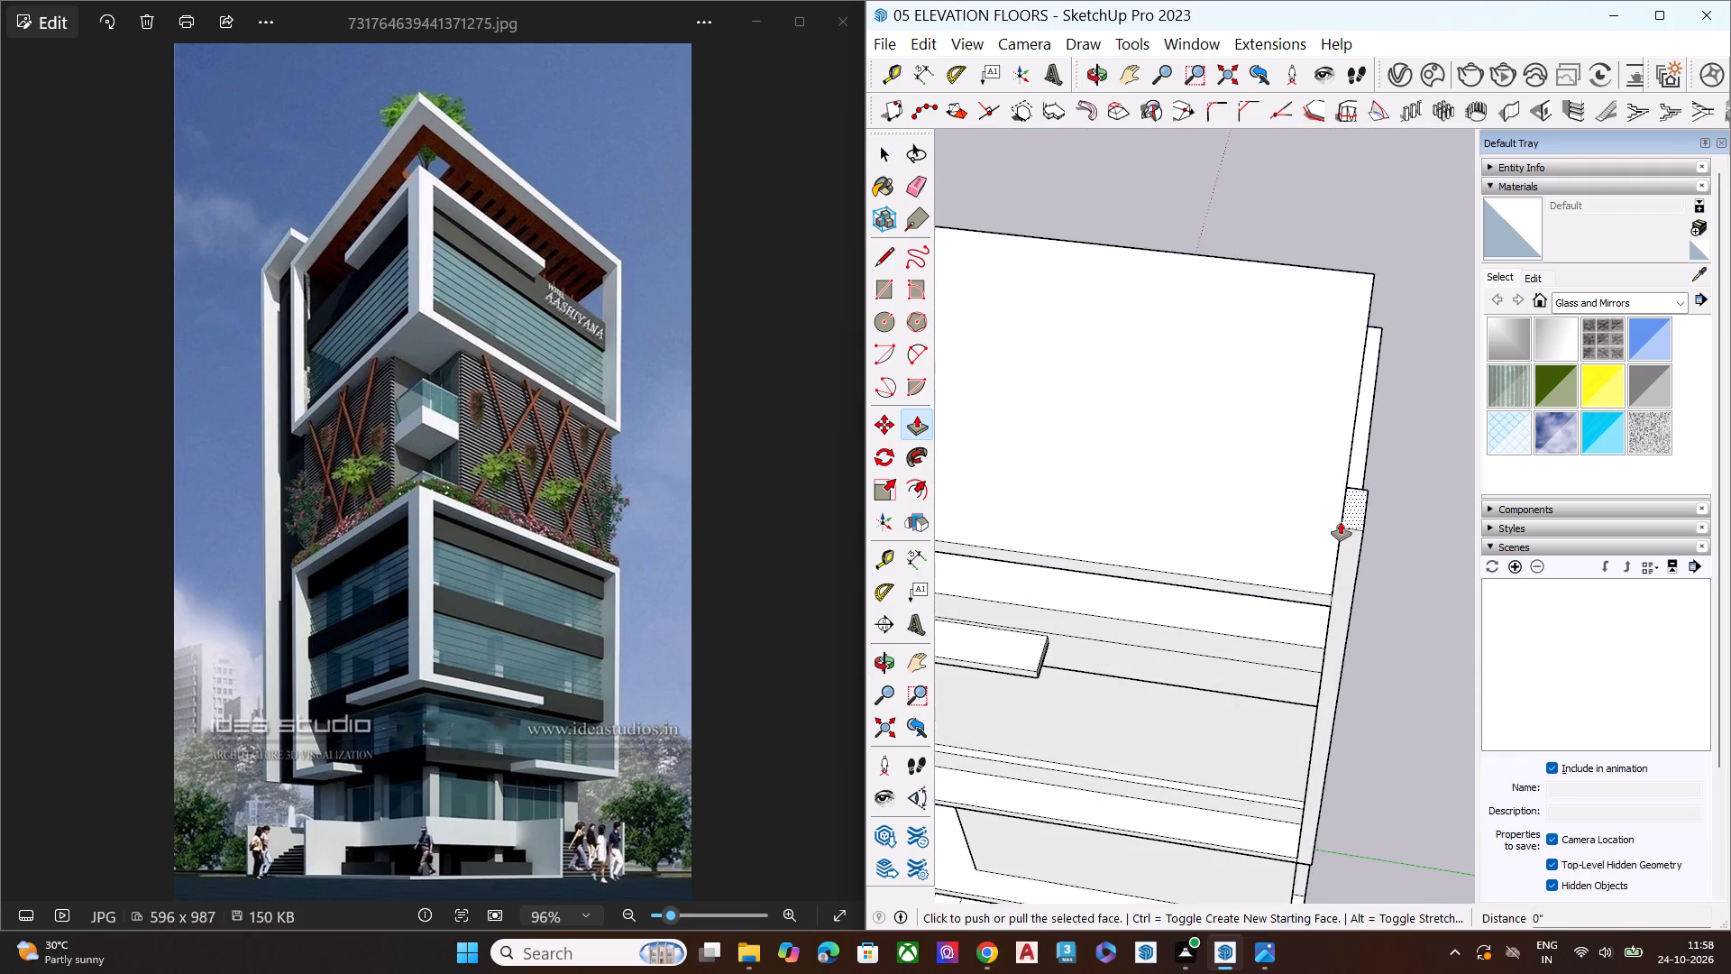
pyautogui.click(1341, 522)
pyautogui.click(1291, 589)
pyautogui.press('space')
pyautogui.scroll(-3, 1286, 565)
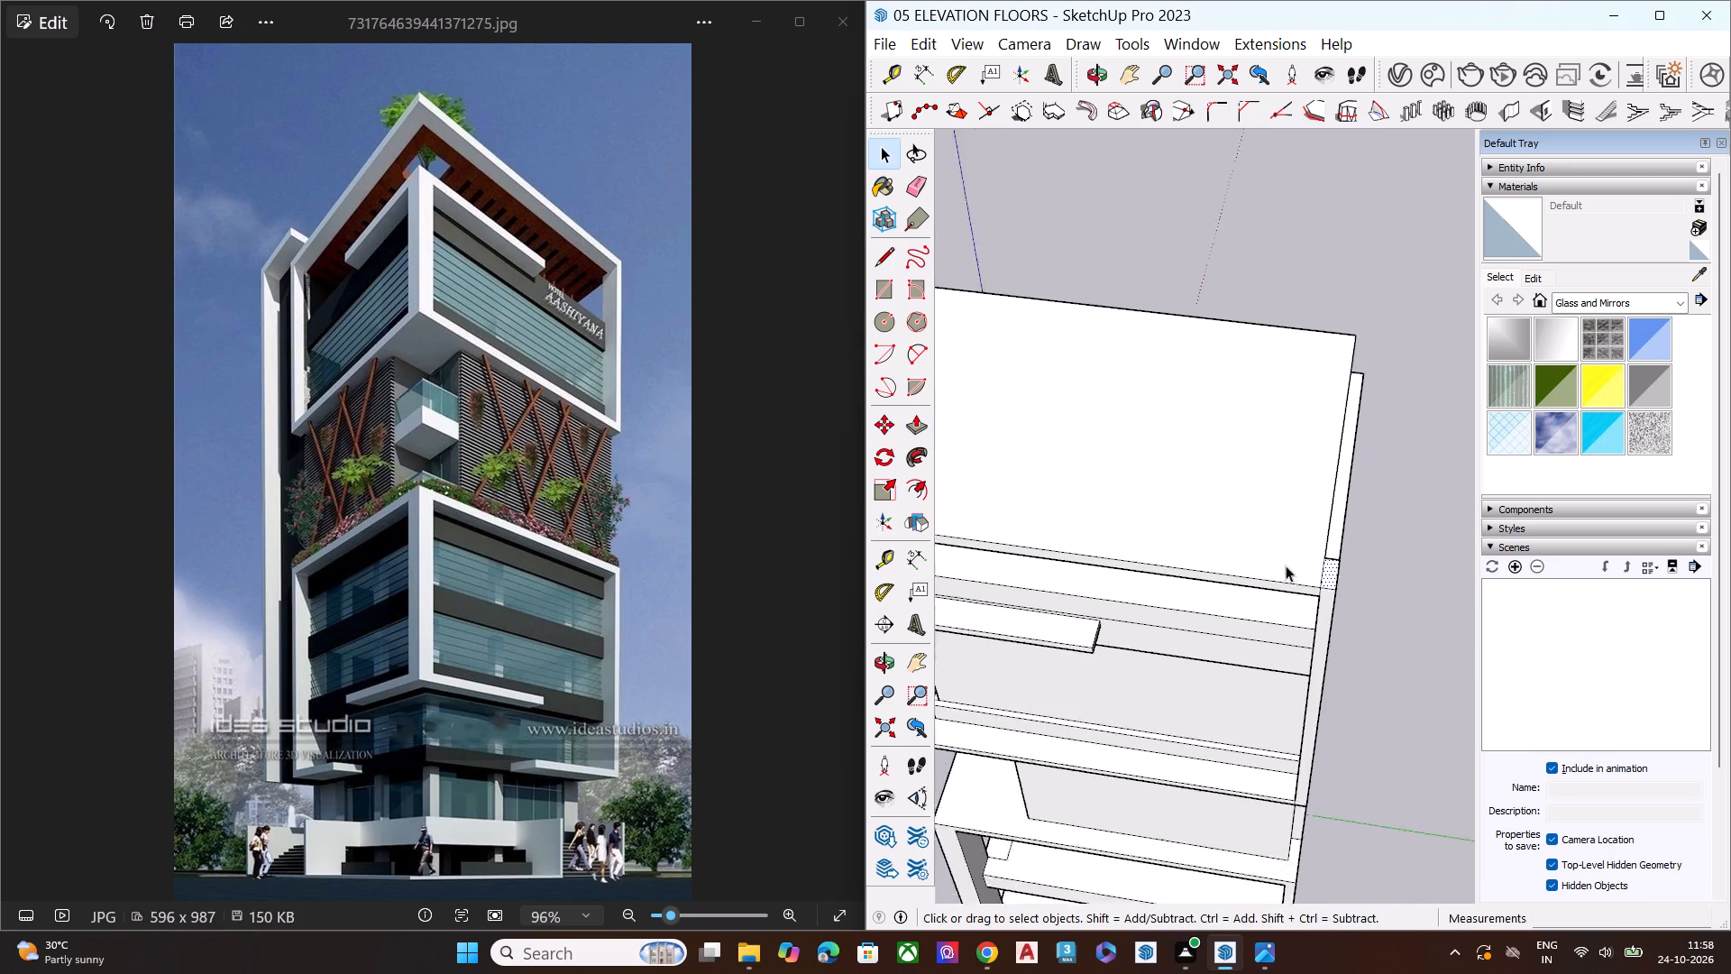
pyautogui.scroll(-3, 1286, 565)
pyautogui.moveTo(1266, 605); pyautogui.dragTo(1467, 426, button='middle')
pyautogui.click(1406, 290)
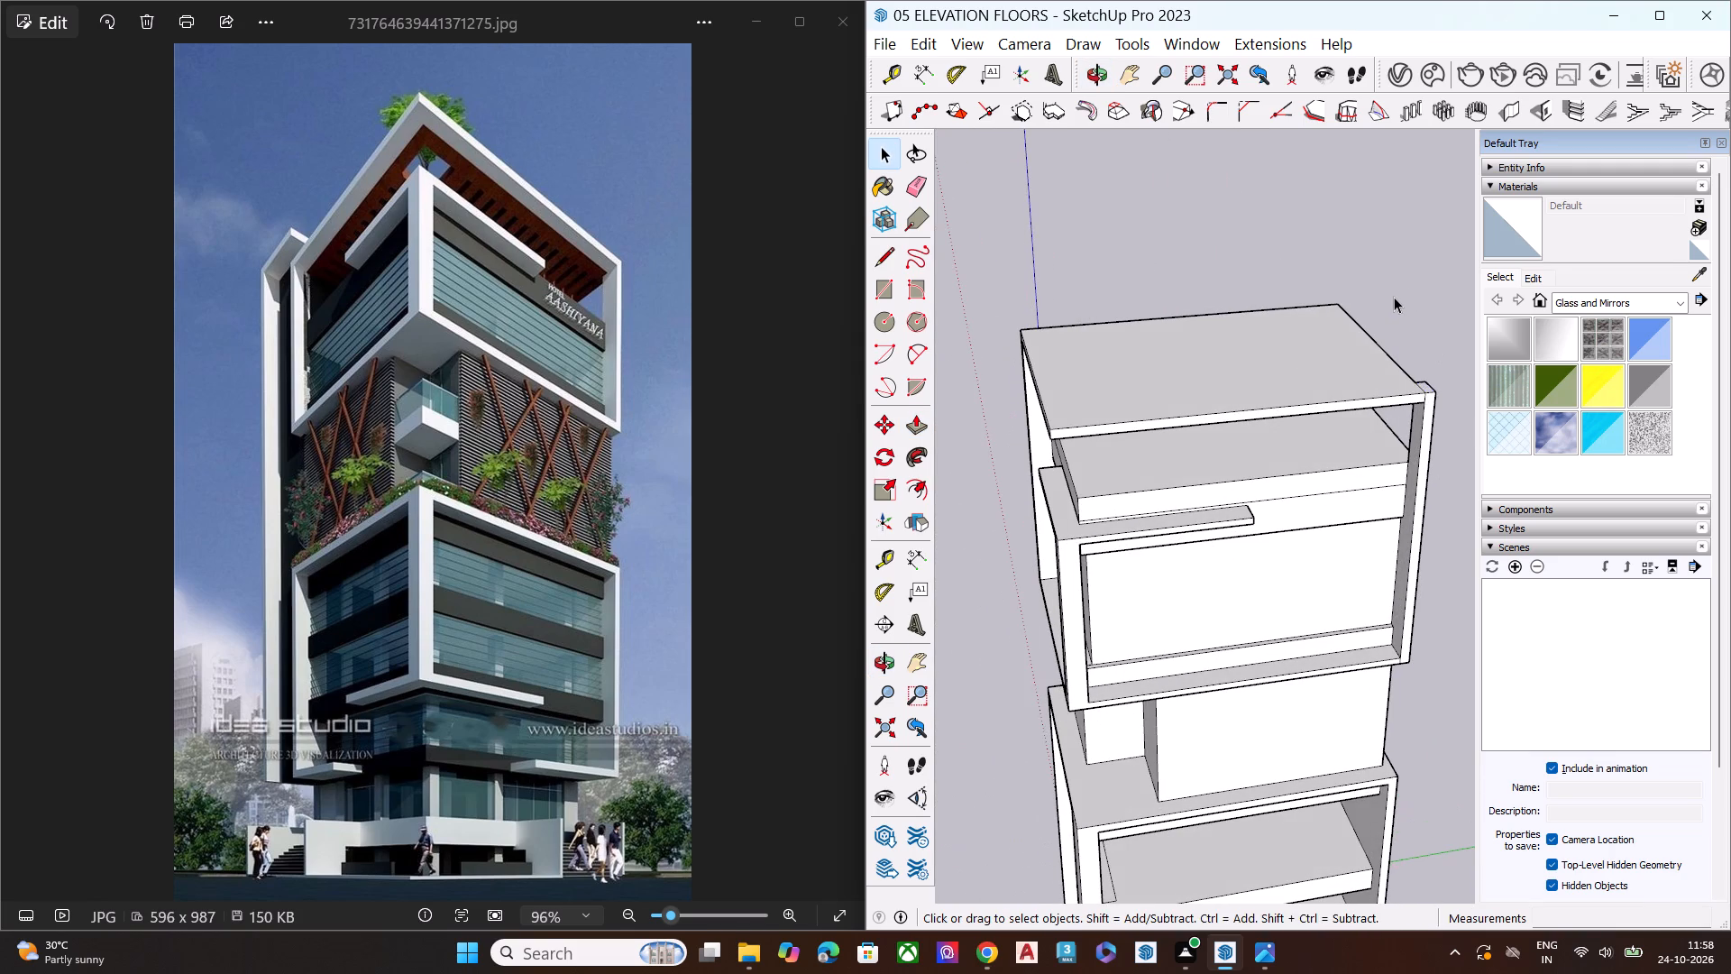
# Push/Pull the overhead slab's thin side face about 3' outward, flush with the corner post's outer face.
pyautogui.scroll(-4, 1162, 415)
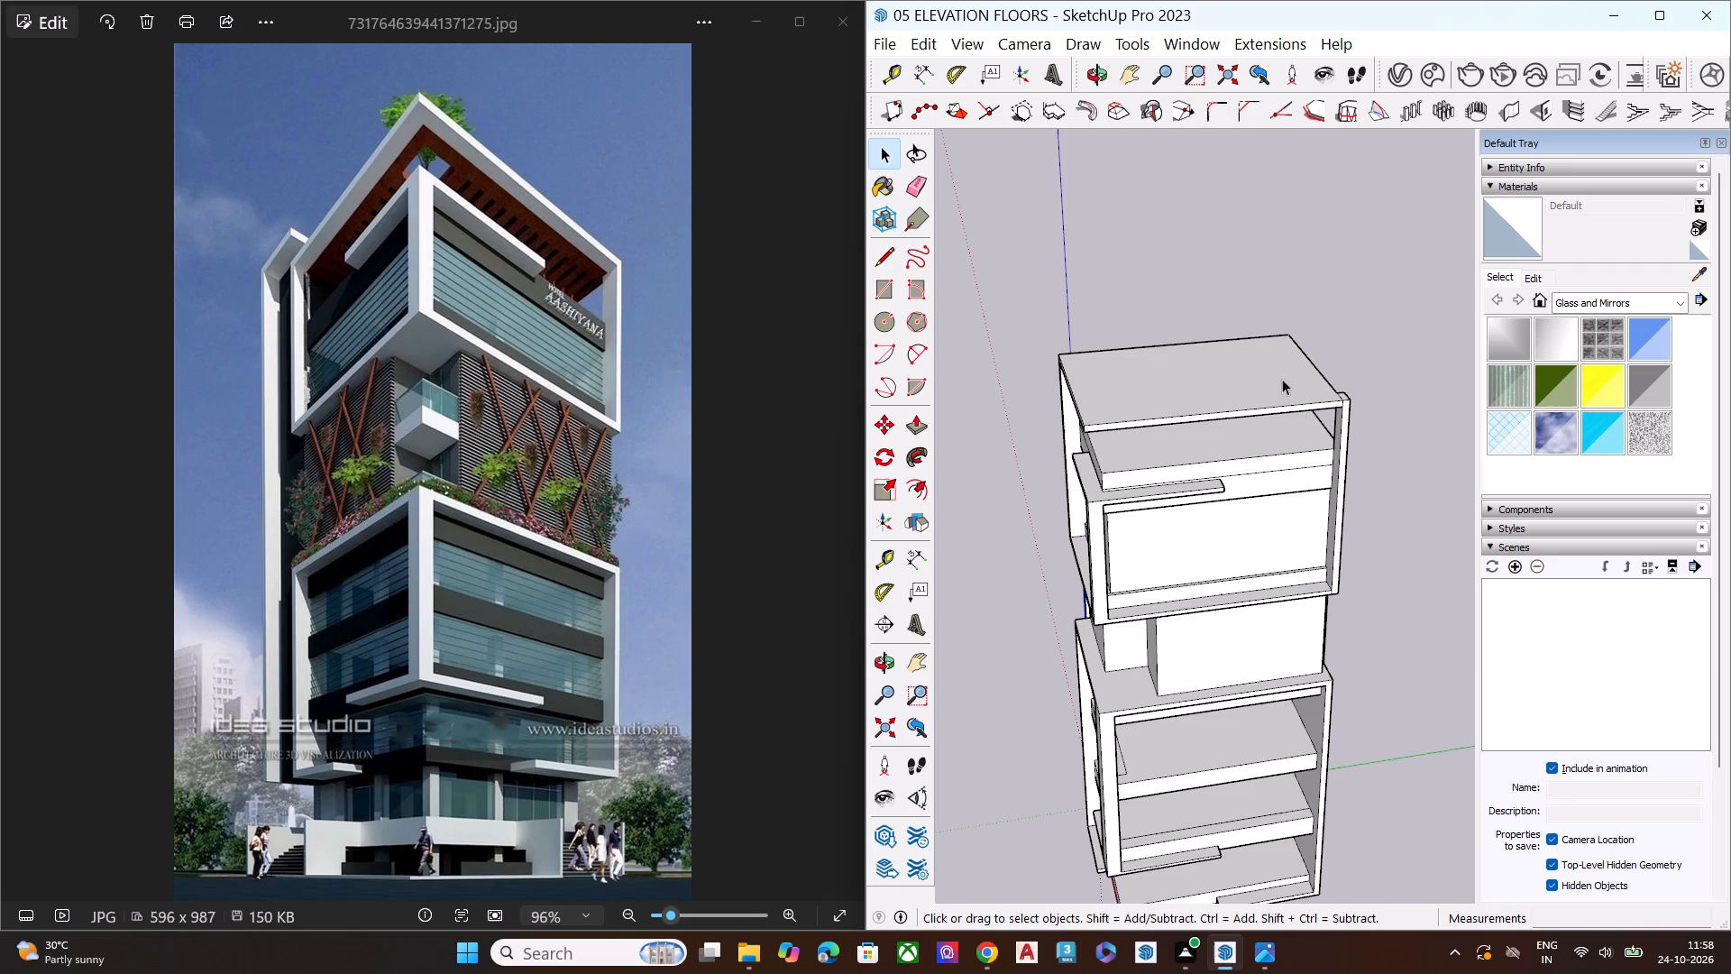
pyautogui.moveTo(1328, 411); pyautogui.dragTo(949, 424, button='middle')
pyautogui.scroll(7, 1303, 408)
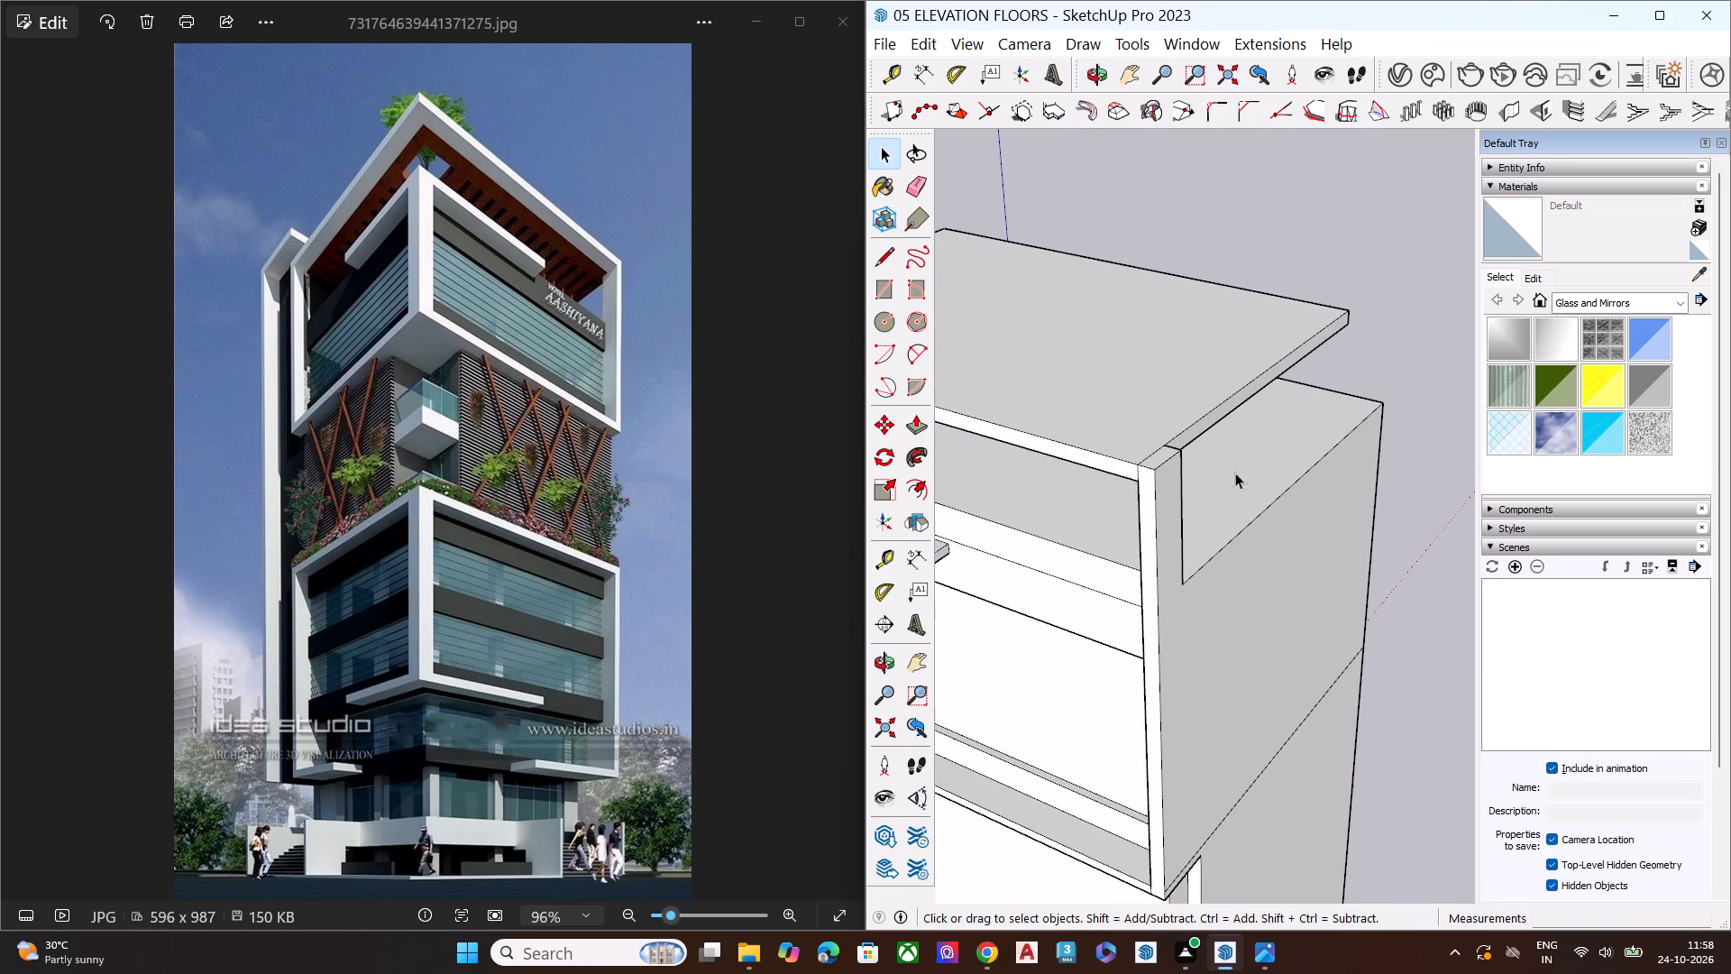
pyautogui.scroll(4, 1210, 444)
pyautogui.scroll(-1, 1206, 443)
pyautogui.scroll(5, 1205, 443)
pyautogui.click(1160, 435)
pyautogui.press('p')
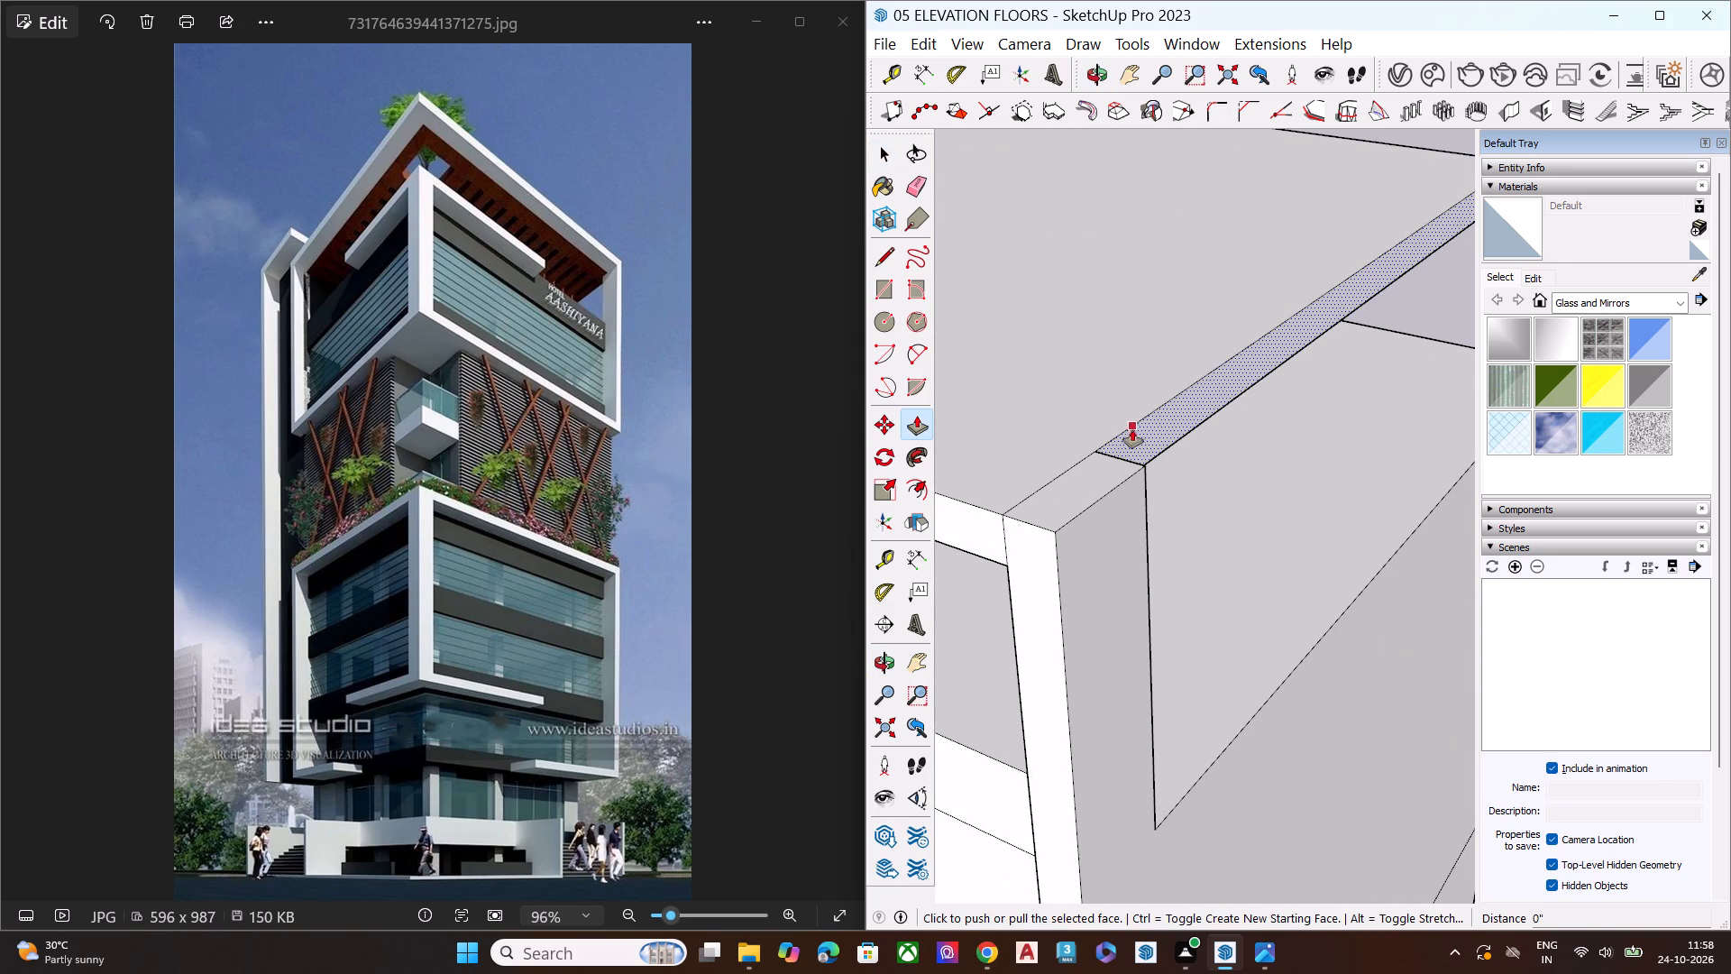
pyautogui.click(1099, 446)
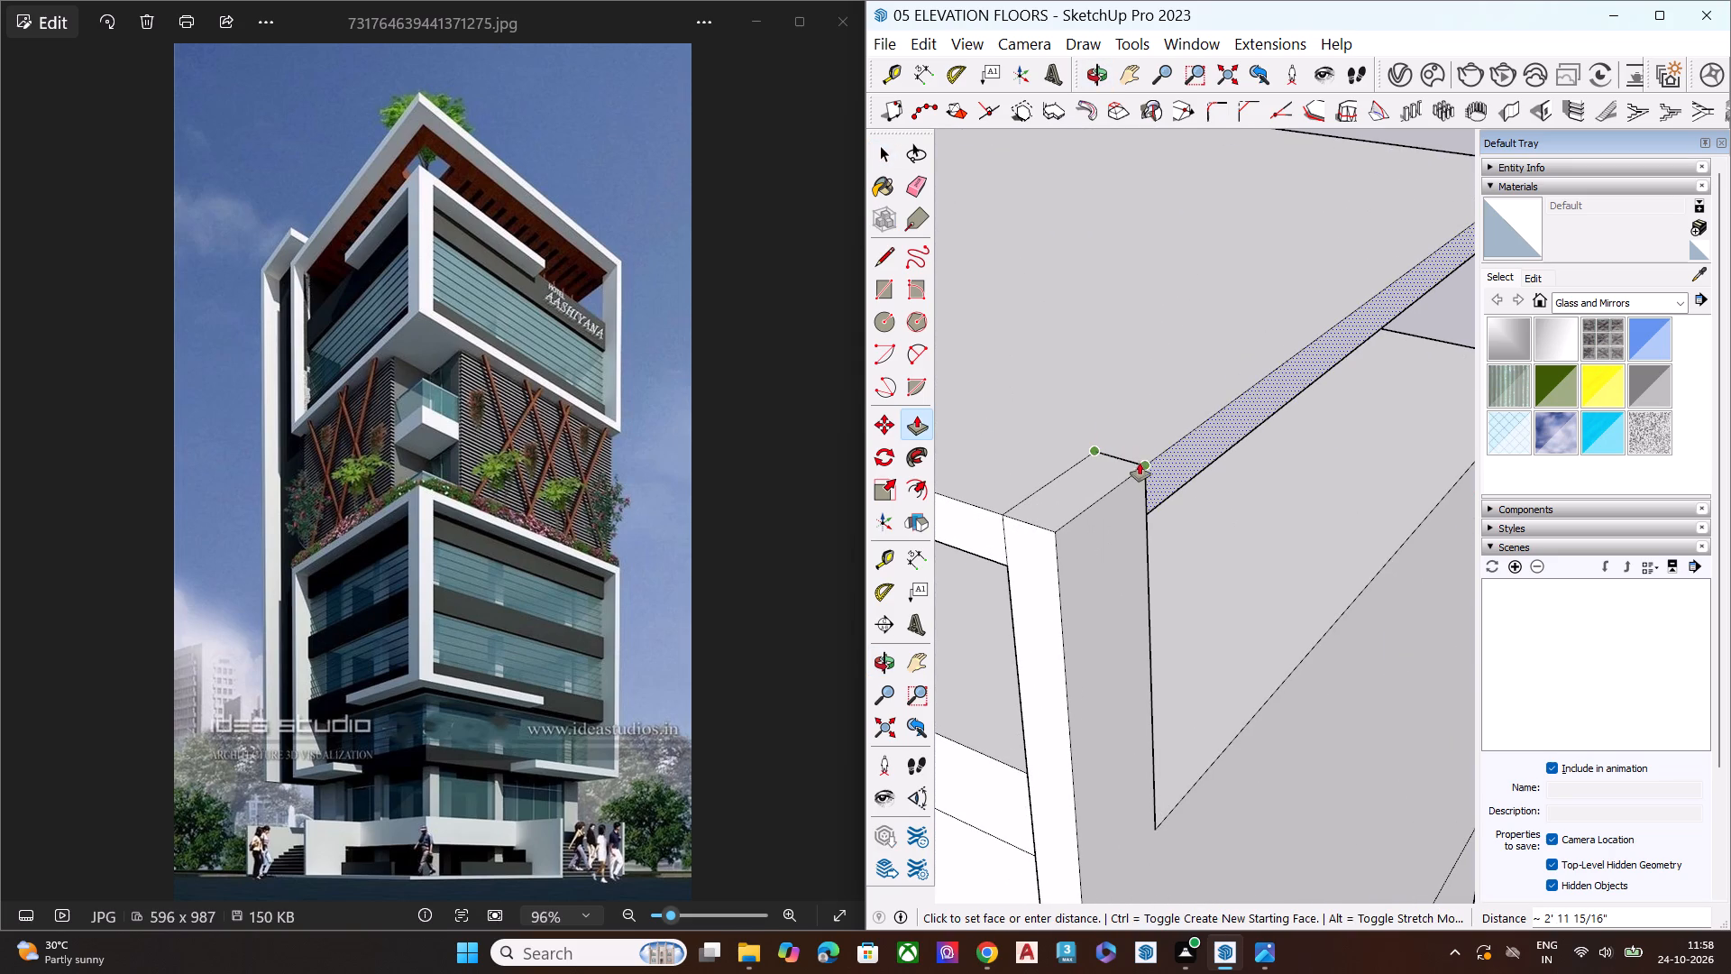
pyautogui.click(1141, 465)
pyautogui.press('space')
# Erase the leftover edges between the corner post's top and the overhead slab so they merge into one top face.
pyautogui.moveTo(1119, 491); pyautogui.dragTo(1126, 611, button='middle')
pyautogui.press('e')
pyautogui.scroll(2, 1092, 538)
pyautogui.scroll(-1, 1096, 519)
pyautogui.scroll(4, 1097, 518)
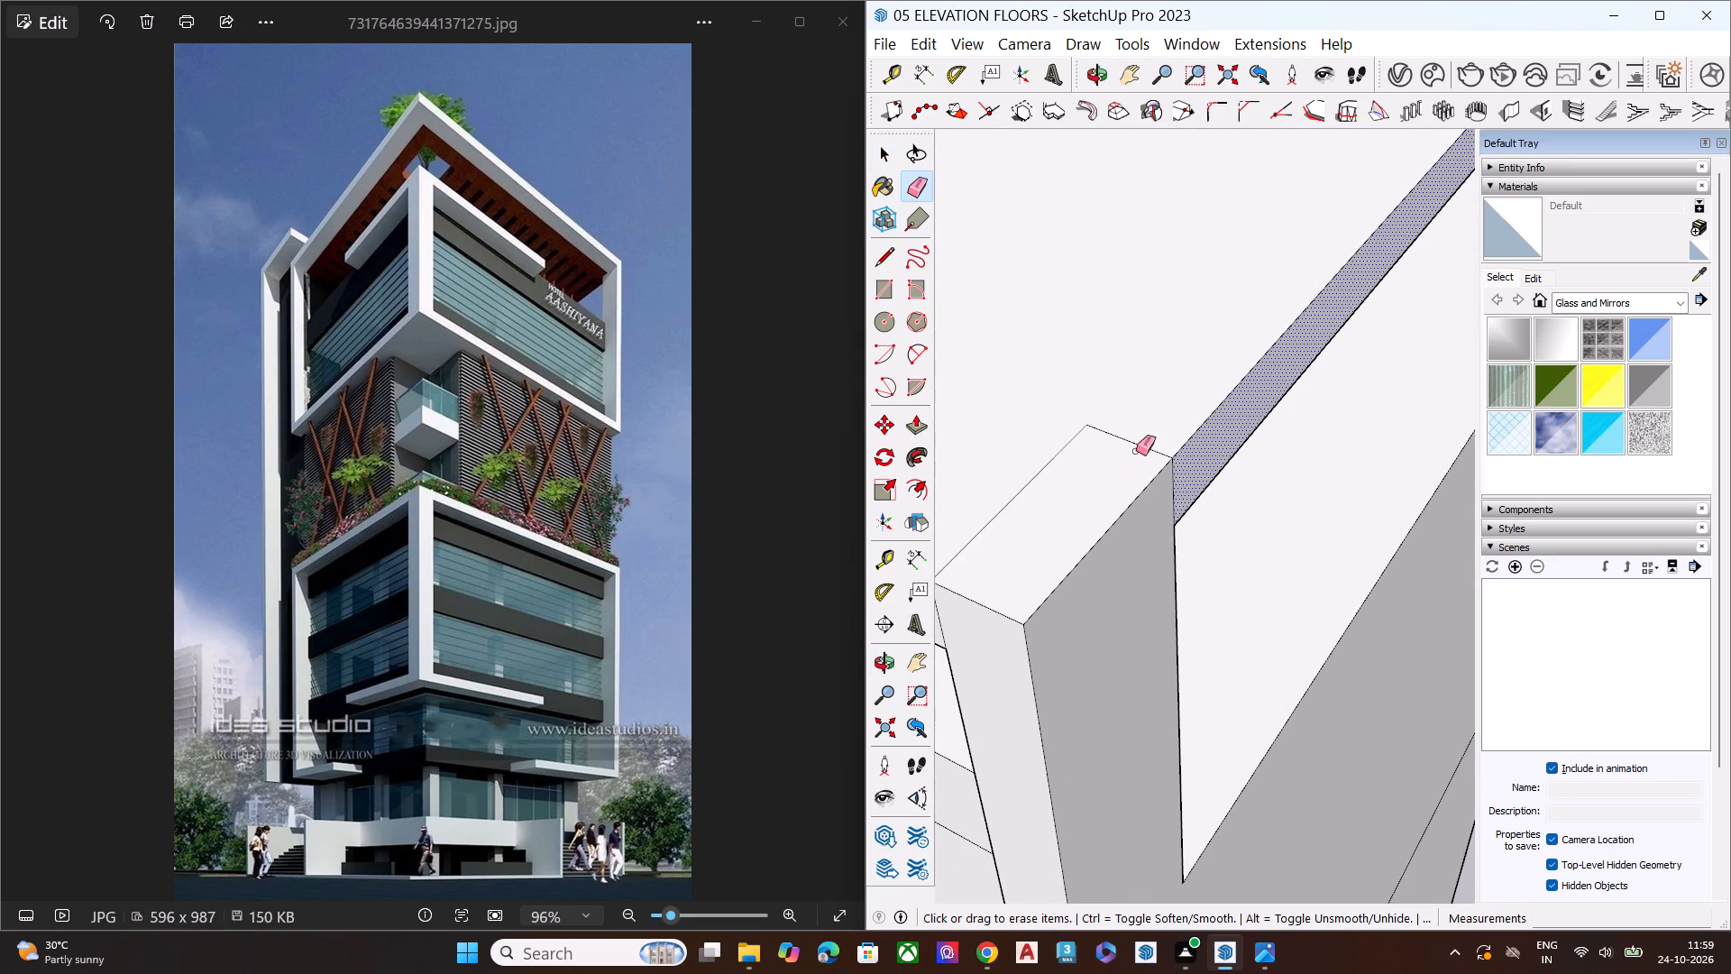
pyautogui.click(1139, 441)
pyautogui.click(1058, 448)
pyautogui.click(1064, 452)
pyautogui.press('space')
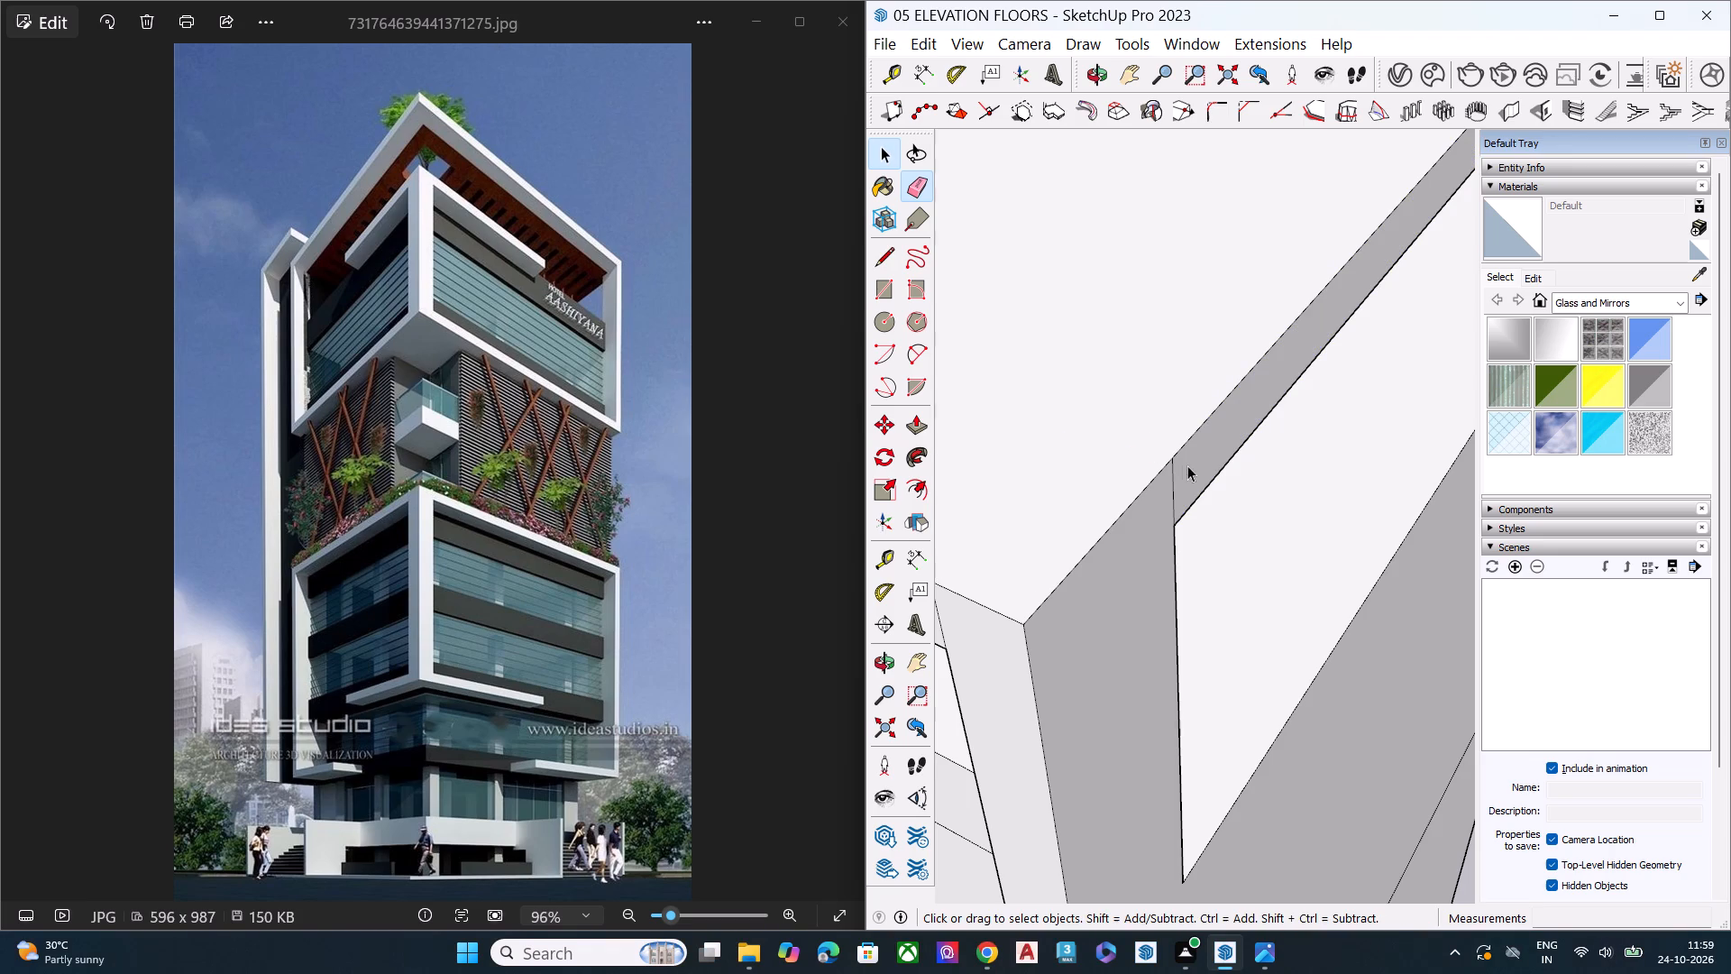
pyautogui.scroll(-1, 1057, 427)
pyautogui.scroll(1, 1057, 427)
pyautogui.scroll(-11, 1062, 426)
pyautogui.scroll(4, 1209, 400)
pyautogui.scroll(-8, 1205, 406)
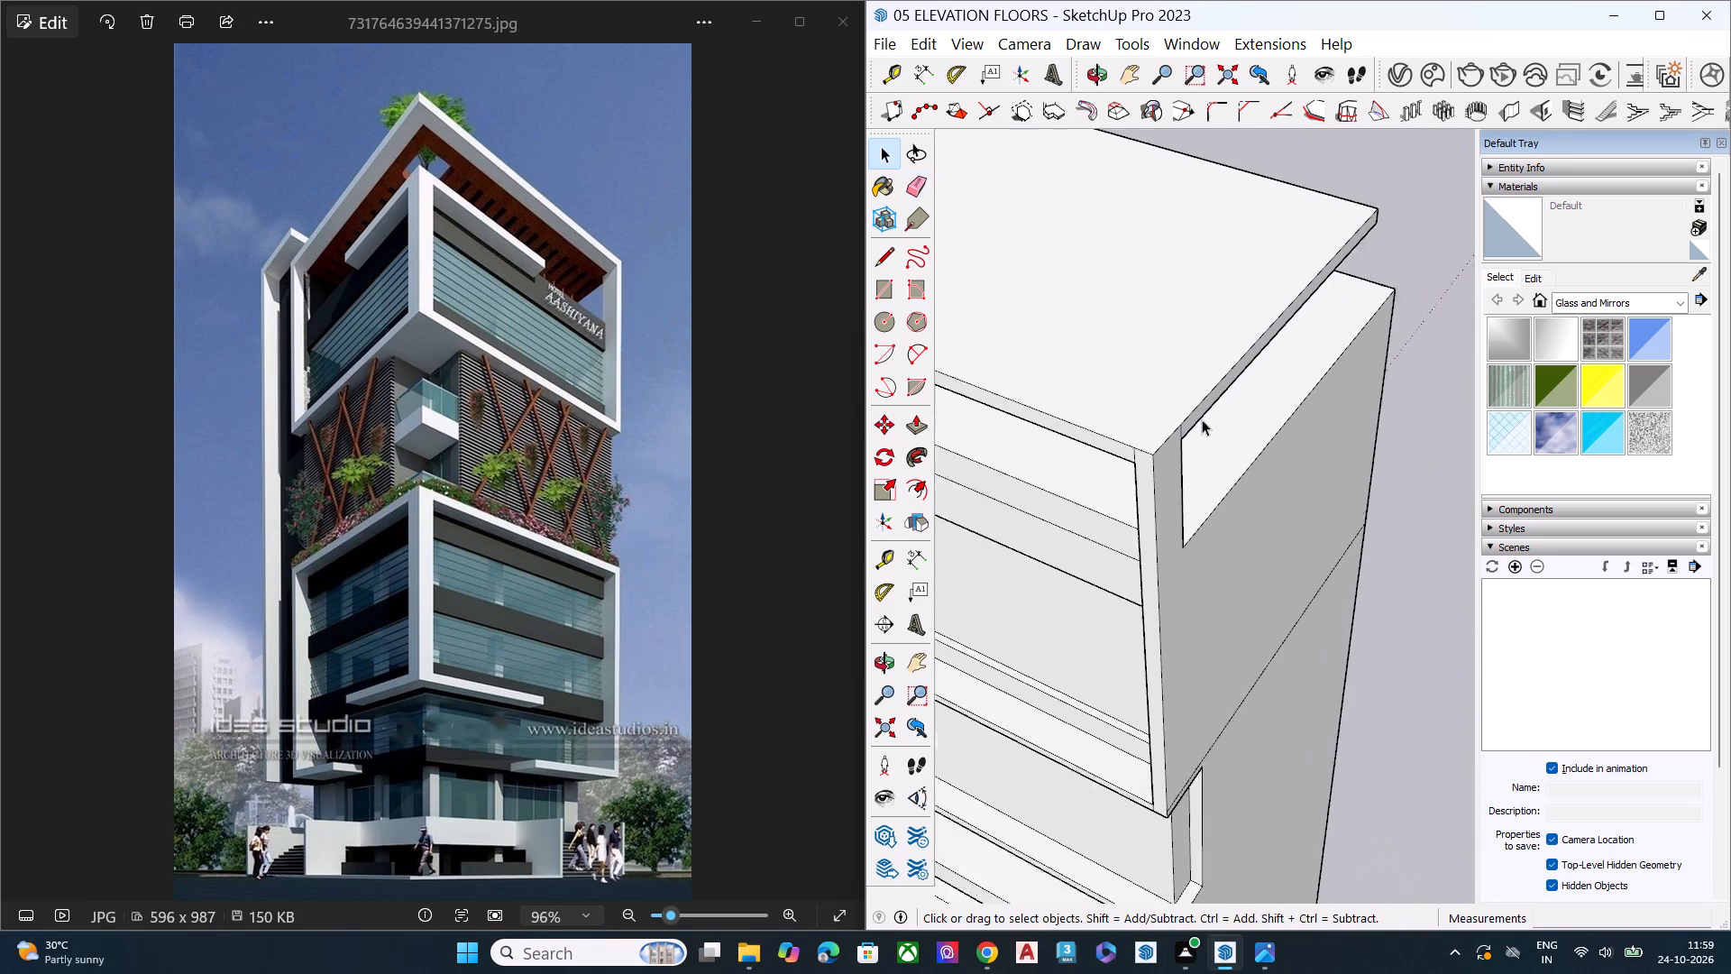
# Draw two lines on the overhead slab's underside from the posts' inner corners, parallel to the outer edges and crossing near the front corner.
pyautogui.scroll(-4, 1202, 419)
pyautogui.click(1400, 323)
pyautogui.moveTo(1143, 434); pyautogui.dragTo(1431, 96, button='middle')
pyautogui.scroll(-4, 1129, 288)
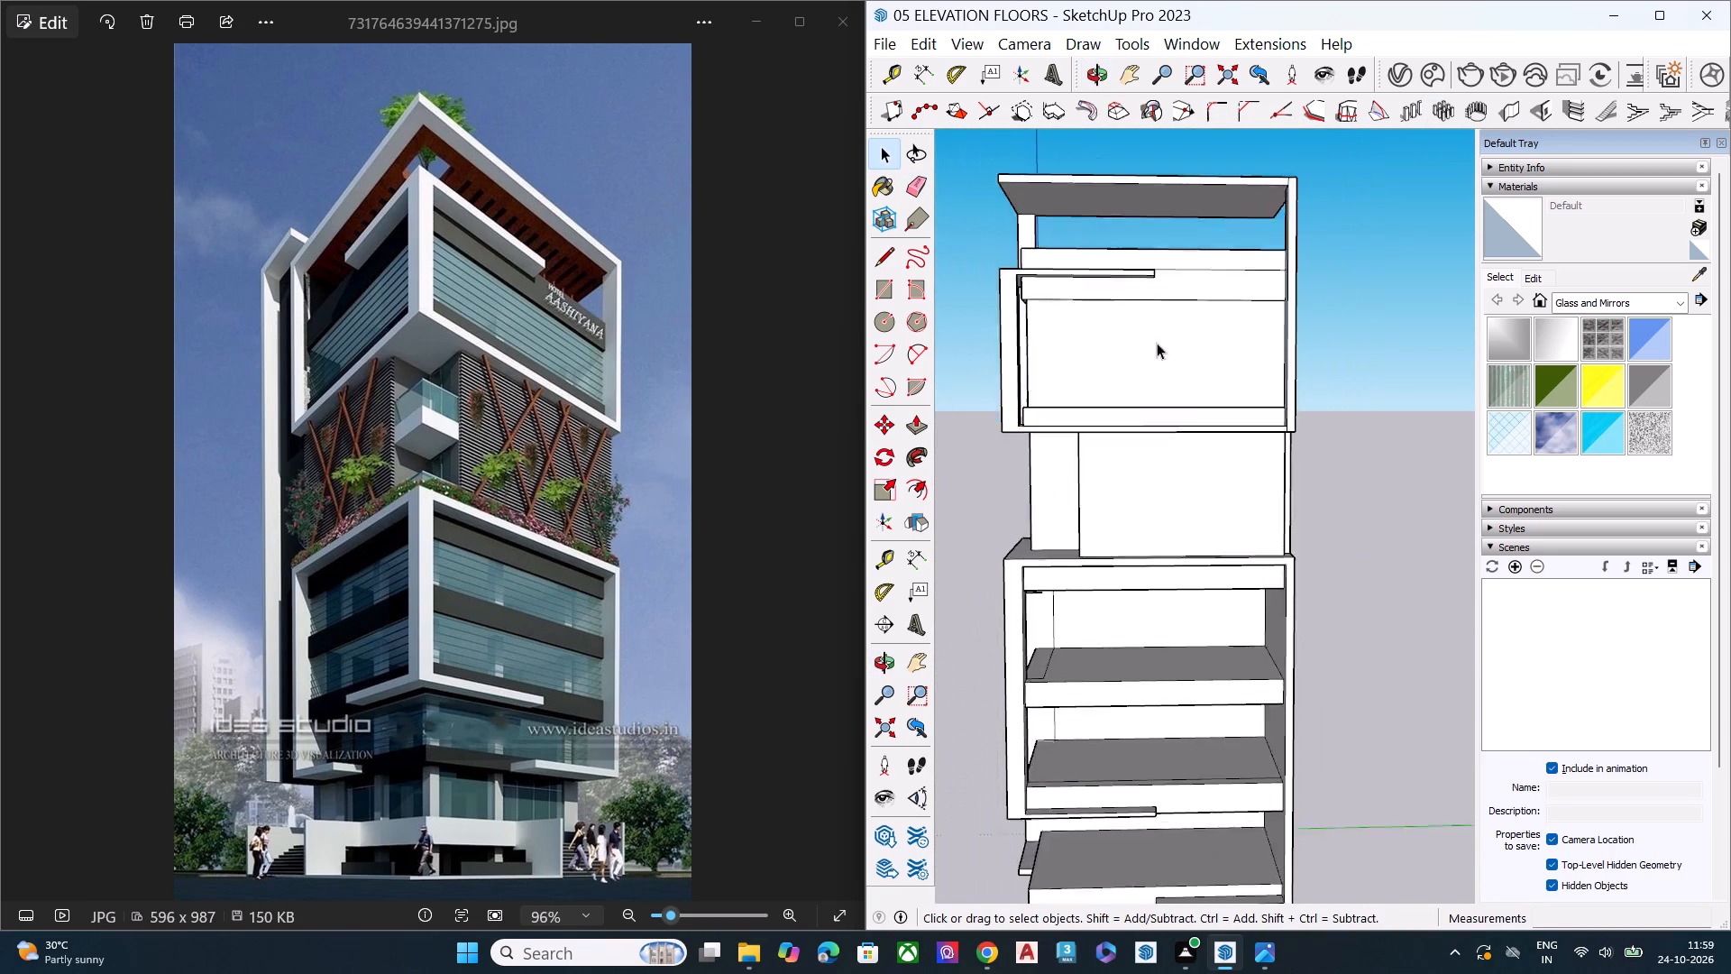
pyautogui.scroll(-3, 1157, 343)
pyautogui.moveTo(1042, 357); pyautogui.dragTo(1369, 290, button='middle')
pyautogui.scroll(3, 1210, 176)
pyautogui.scroll(-1, 1202, 186)
pyautogui.scroll(3, 1201, 190)
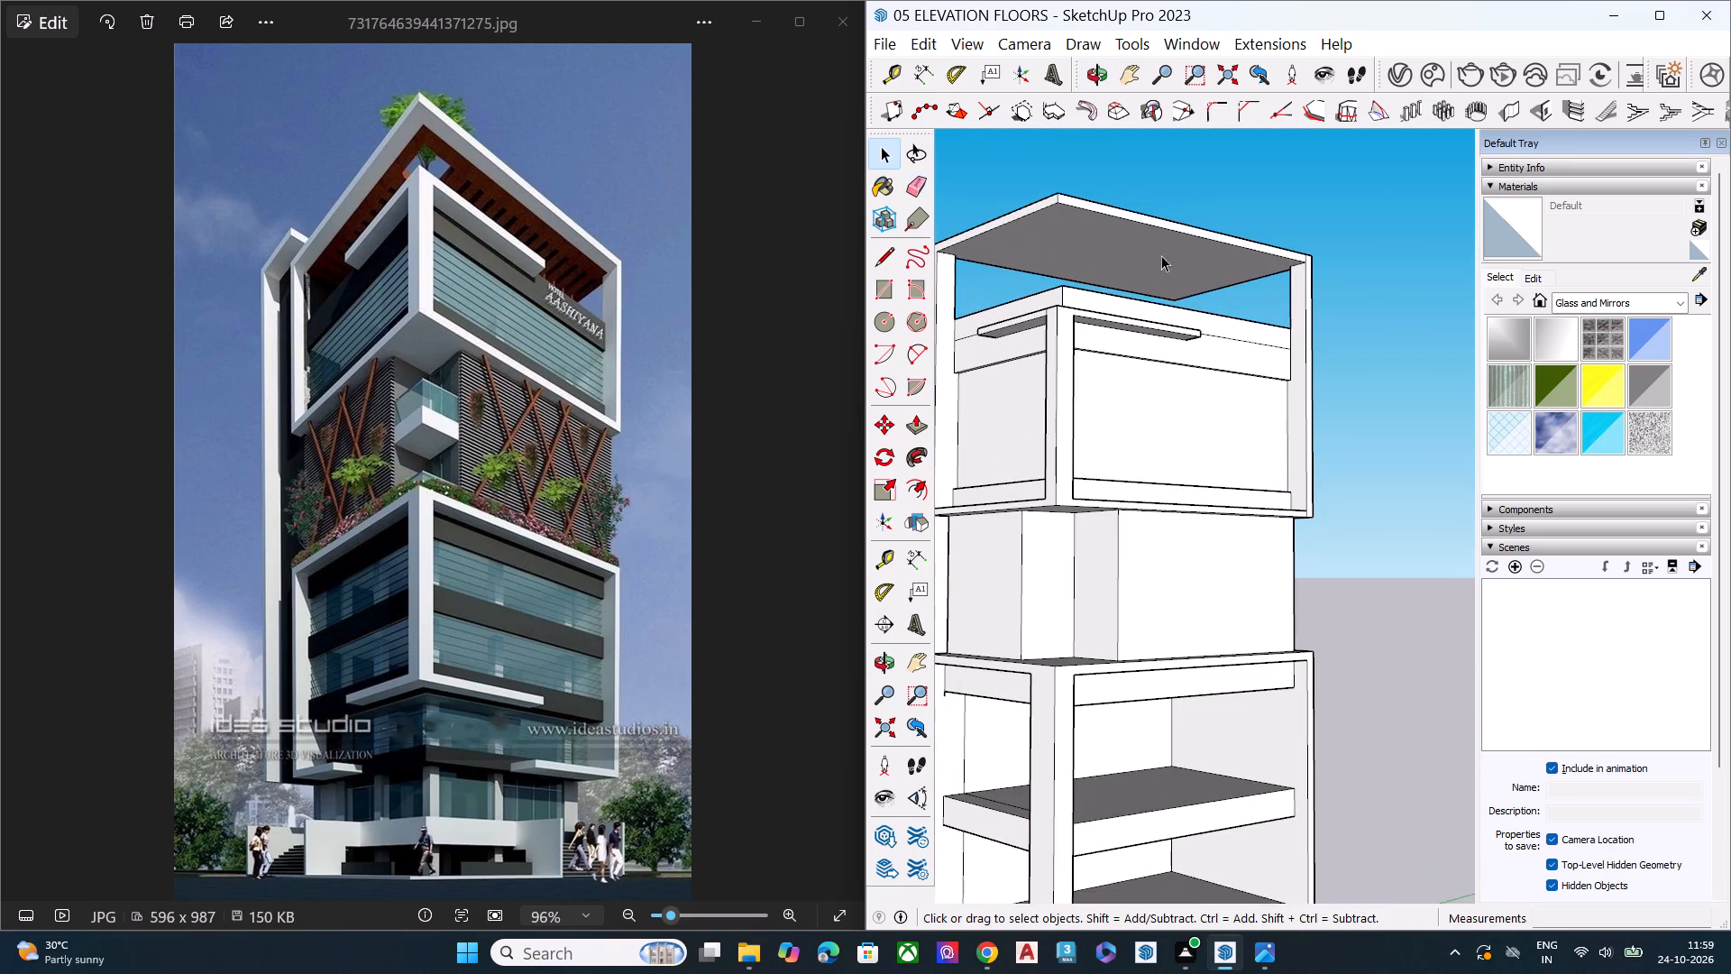
pyautogui.moveTo(1106, 271); pyautogui.dragTo(1204, 112, button='middle')
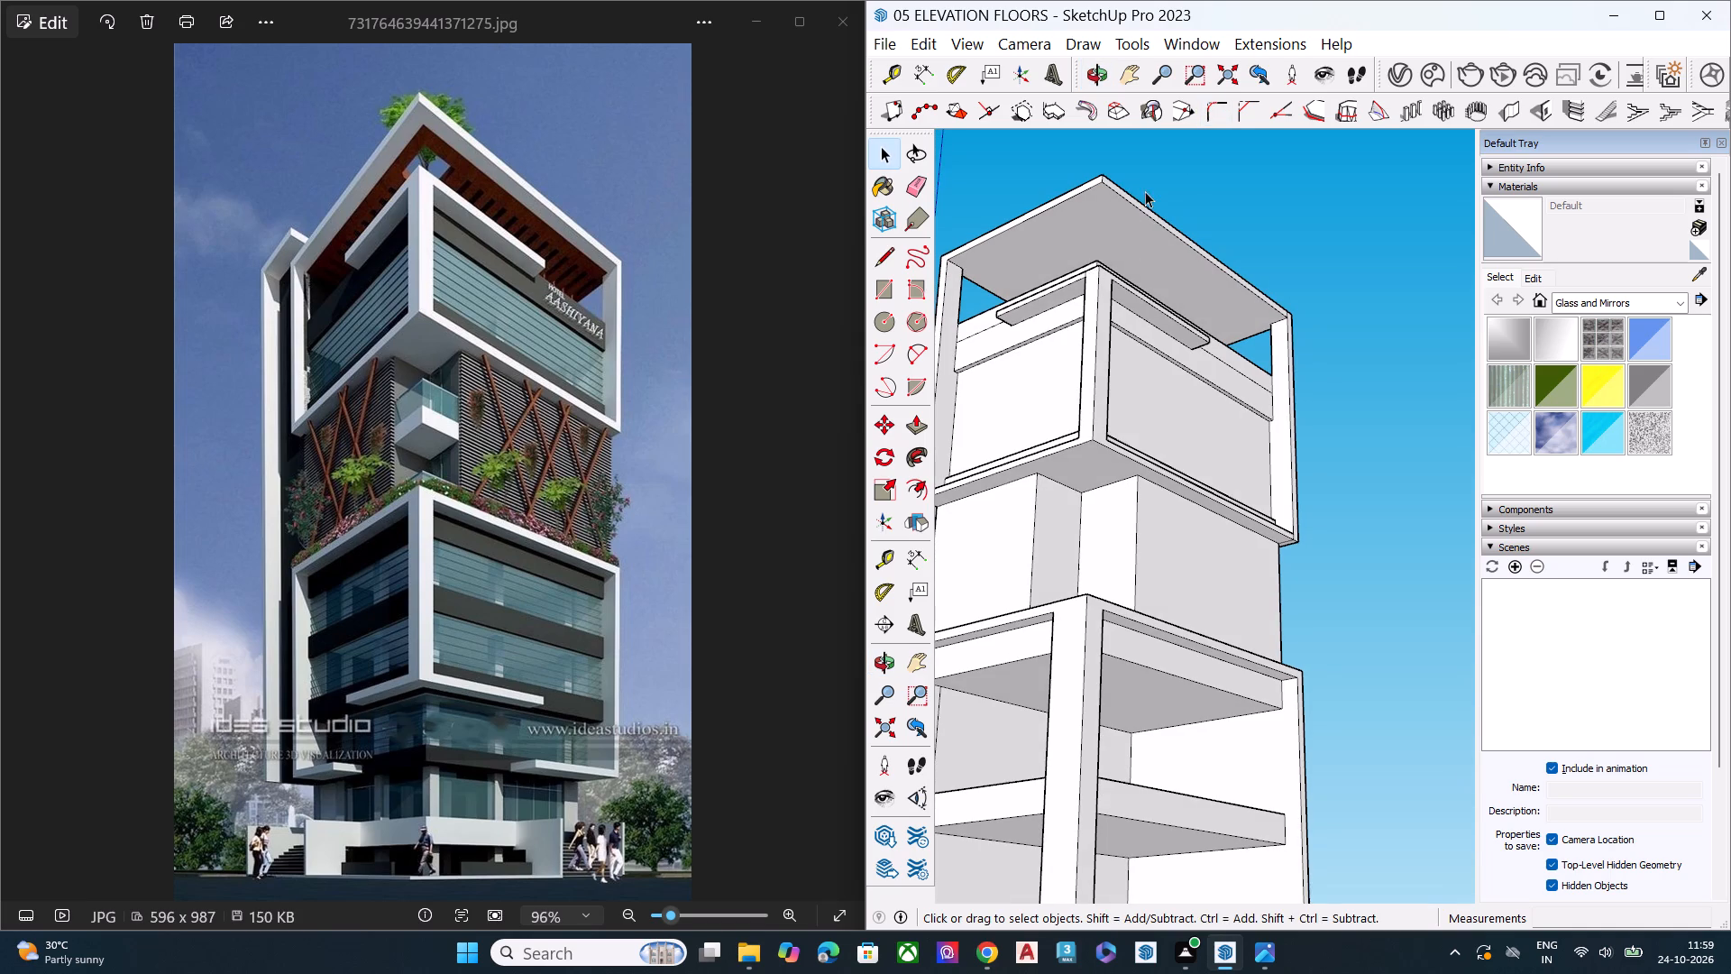
pyautogui.scroll(3, 1118, 207)
pyautogui.scroll(-7, 1177, 227)
pyautogui.scroll(9, 998, 247)
pyautogui.scroll(-1, 1025, 253)
pyautogui.scroll(3, 1055, 257)
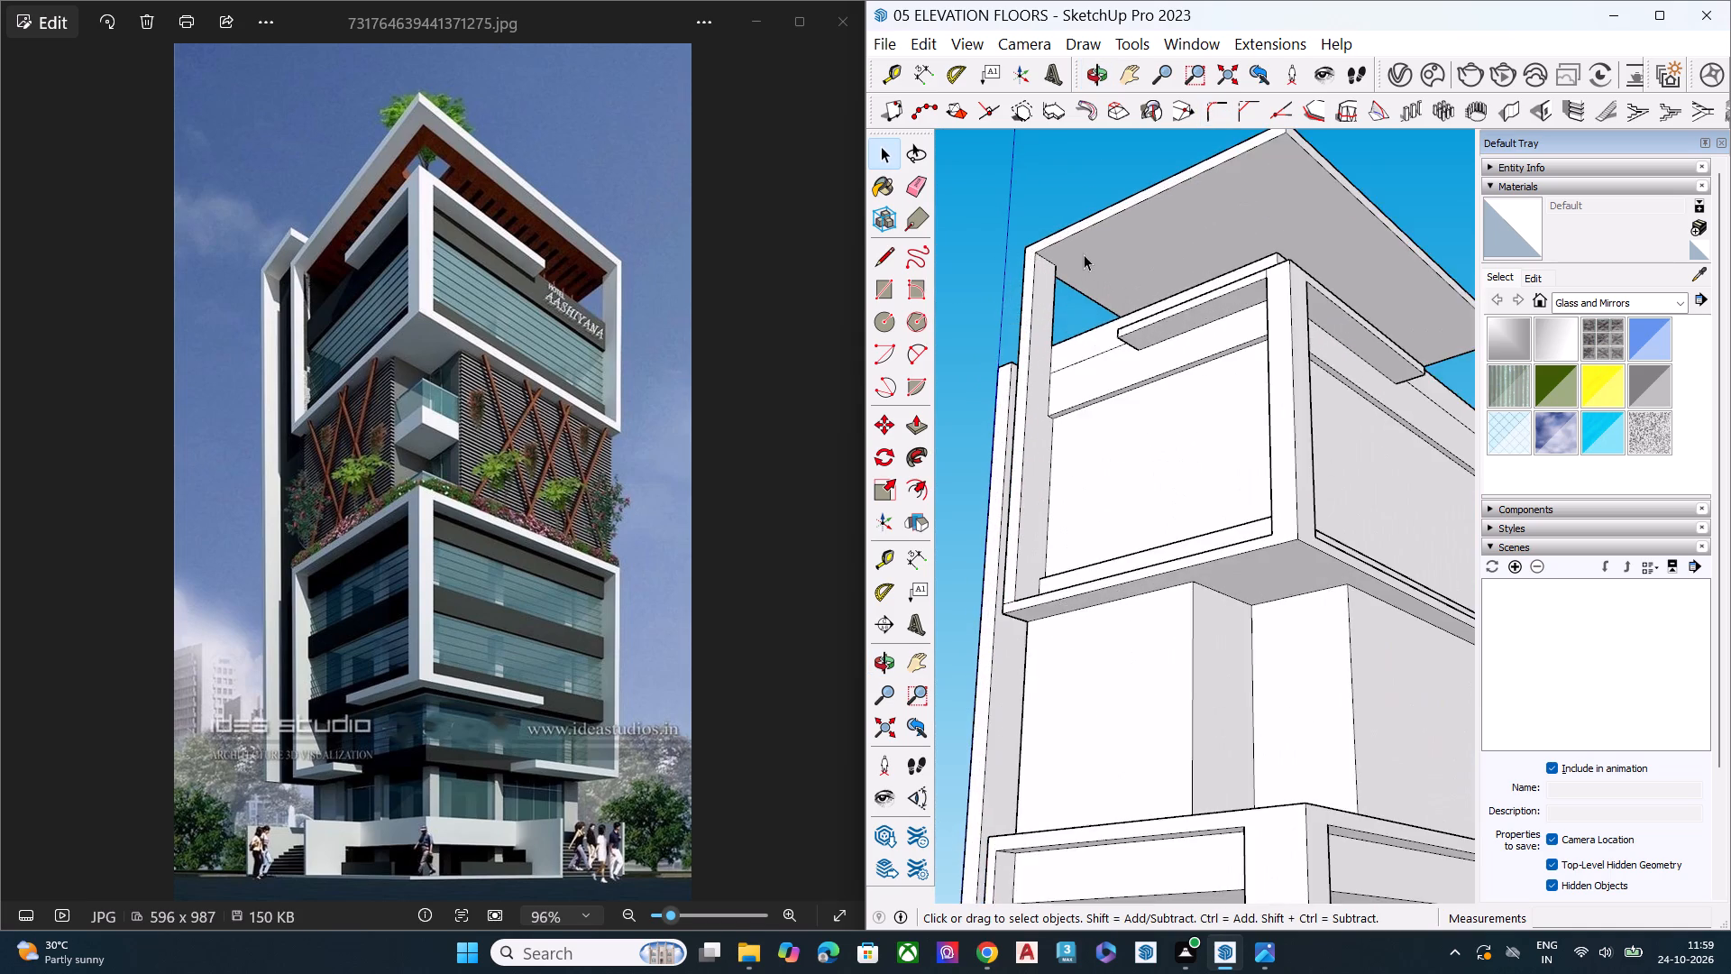
pyautogui.scroll(-1, 1081, 262)
pyautogui.scroll(5, 1079, 262)
pyautogui.scroll(-1, 1076, 262)
pyautogui.scroll(1, 1076, 262)
pyautogui.press('l')
pyautogui.click(1049, 262)
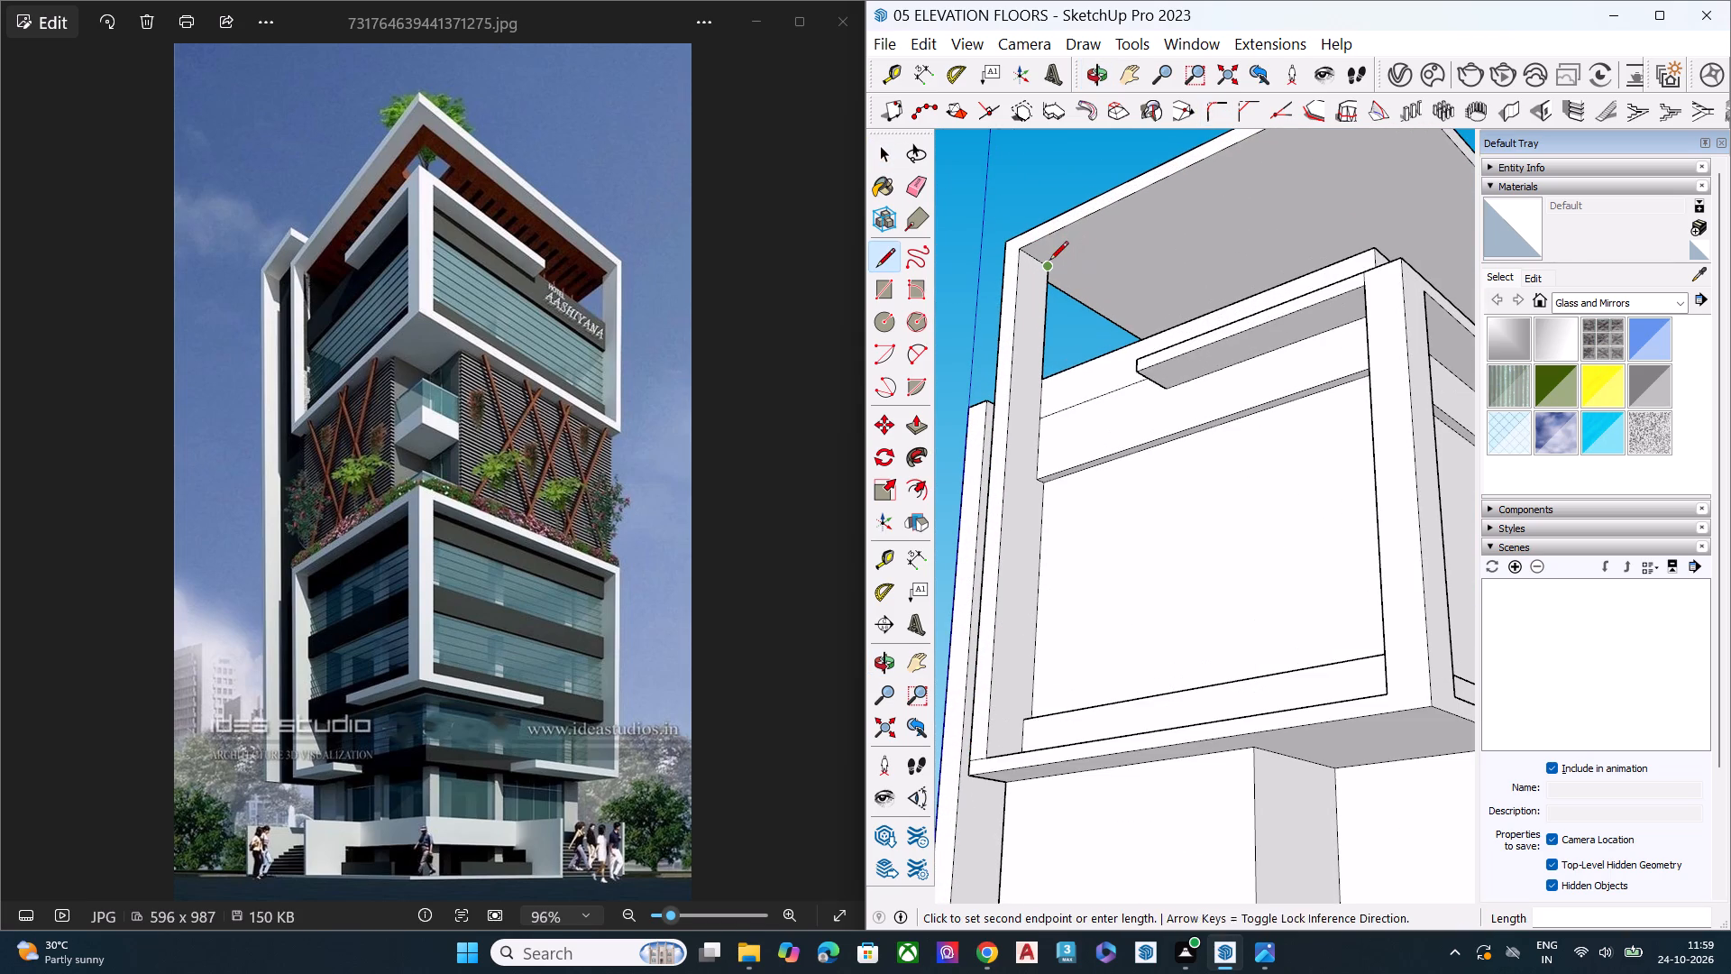
pyautogui.scroll(-5, 1049, 262)
pyautogui.click(1258, 170)
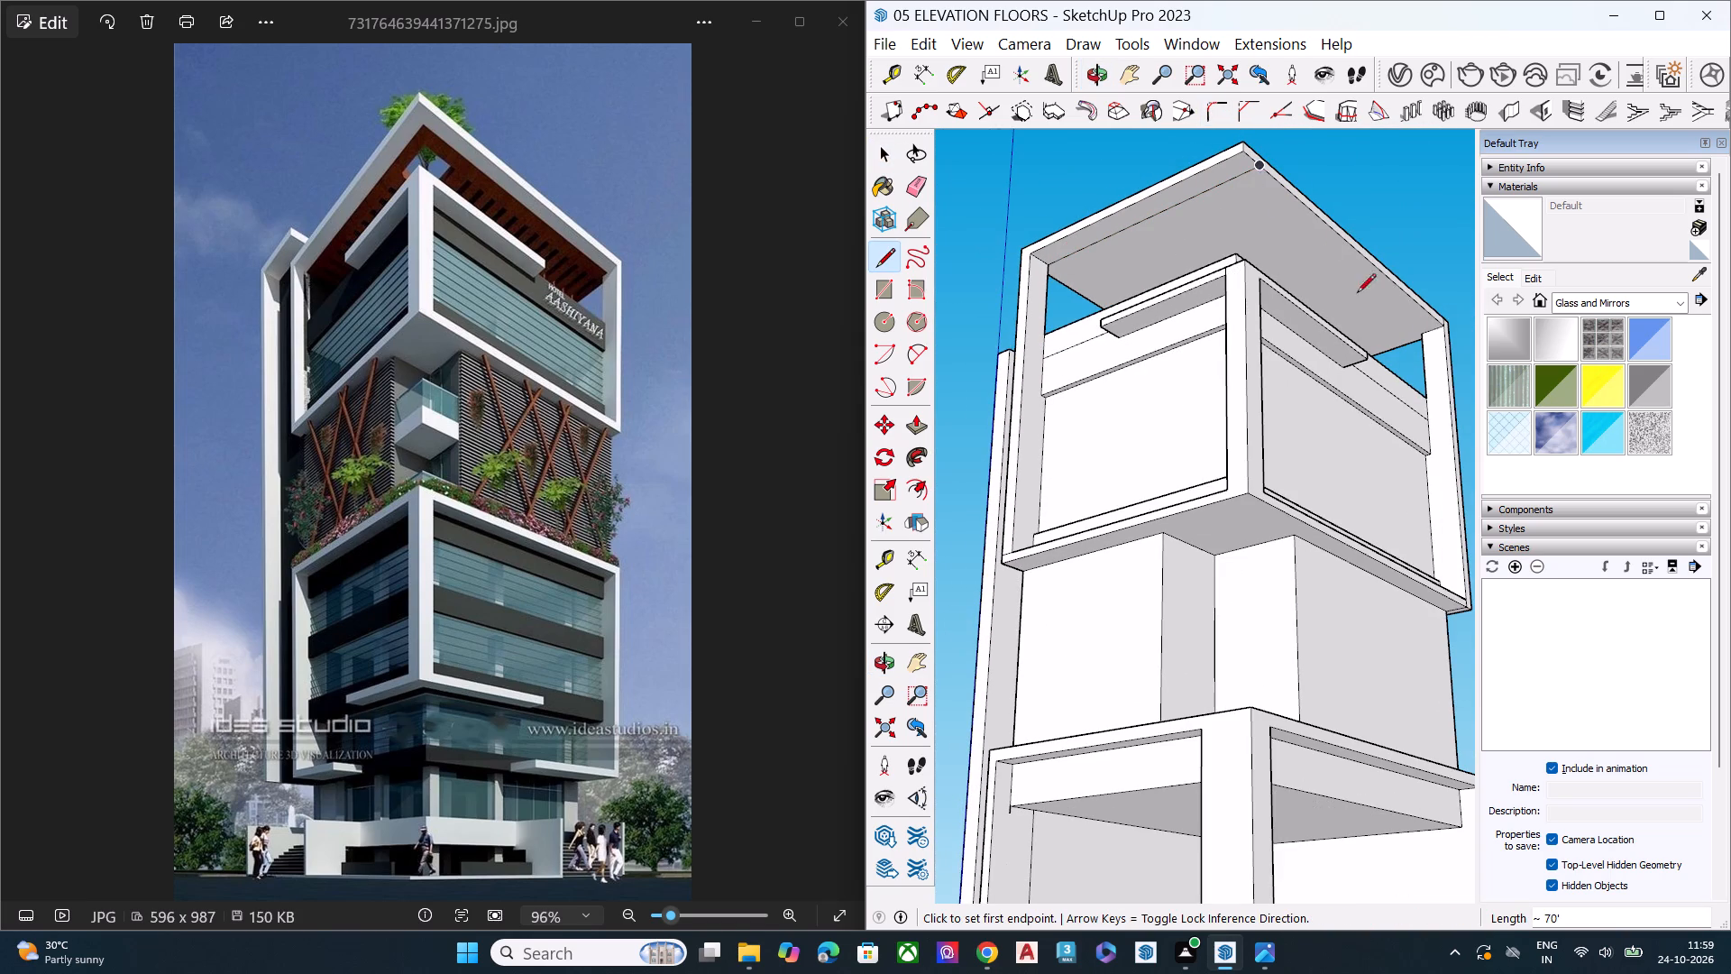
pyautogui.click(1423, 332)
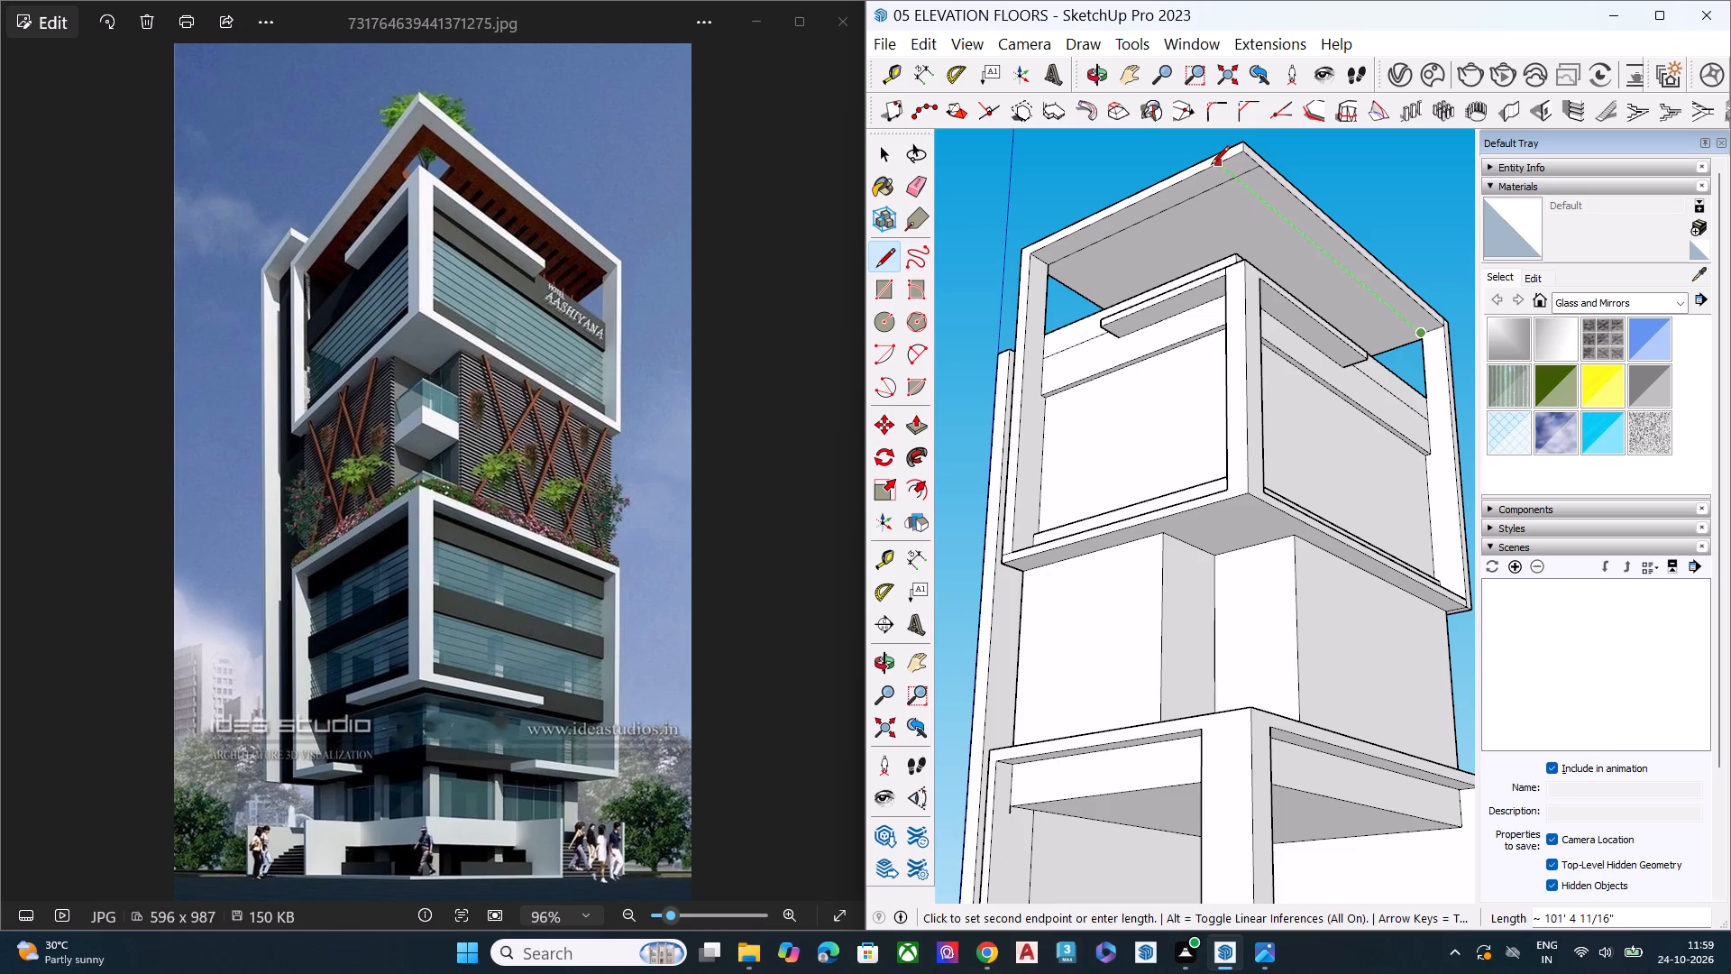
pyautogui.click(1211, 166)
pyautogui.press('space')
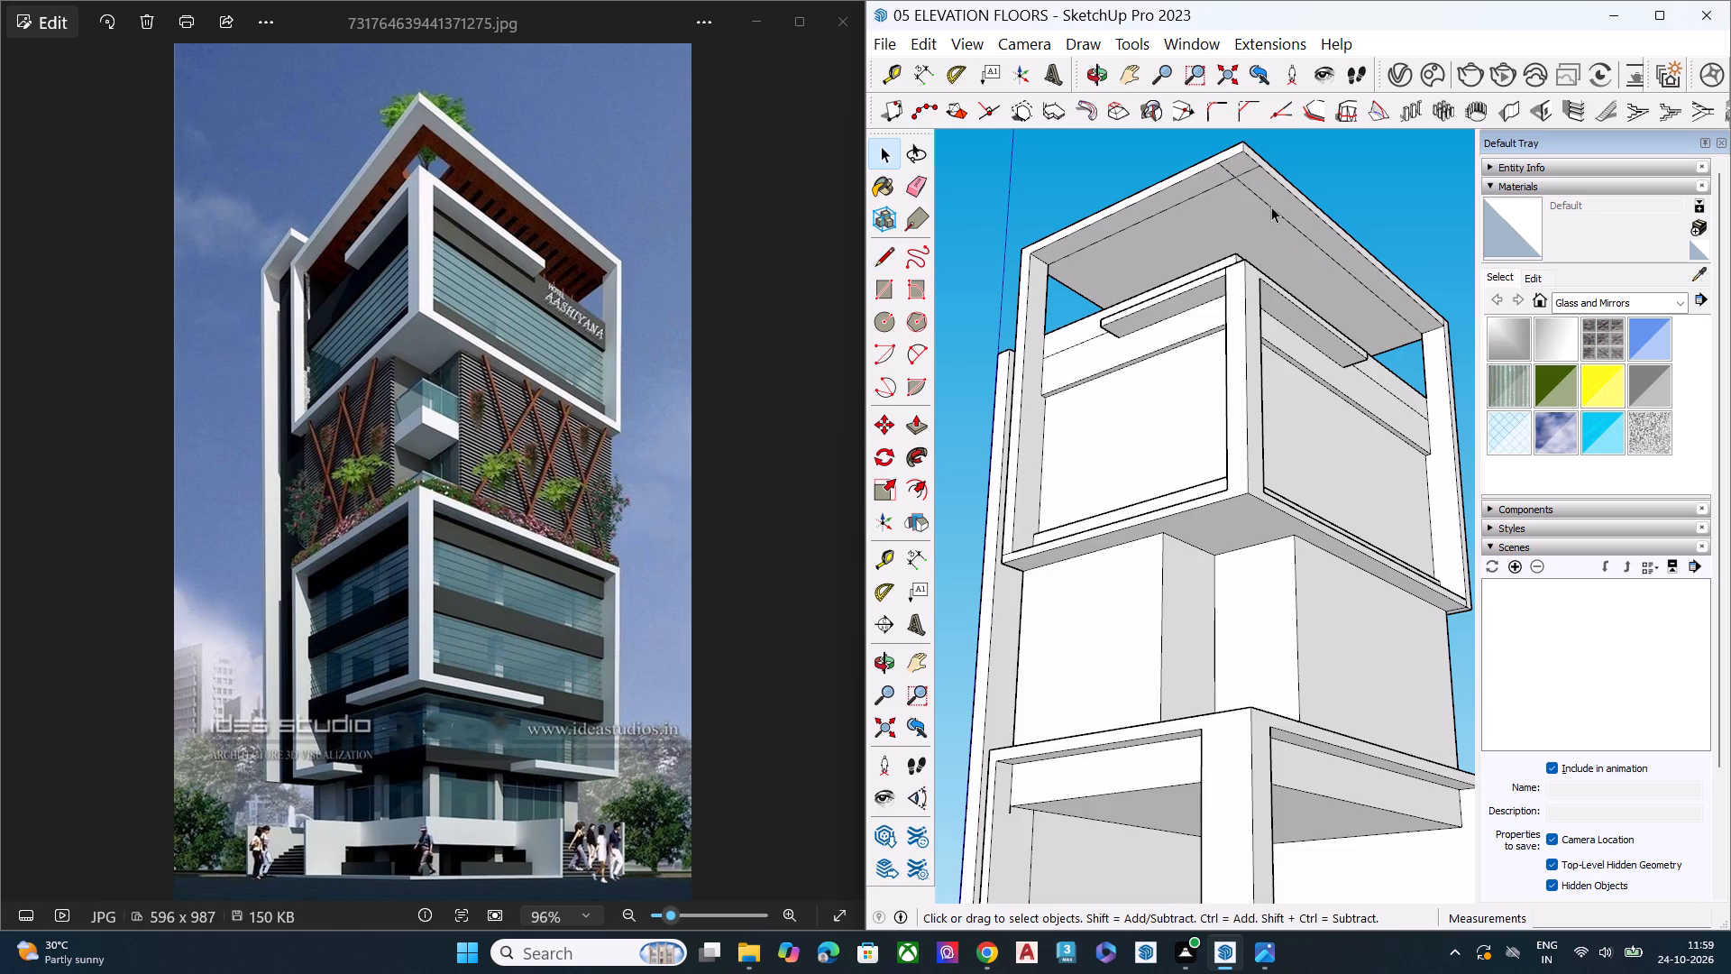
# Erase the two short line ends that overshoot the crossing near the front corner of the slab's underside.
pyautogui.scroll(5, 1250, 180)
pyautogui.scroll(-1, 1246, 178)
pyautogui.scroll(2, 1246, 178)
pyautogui.scroll(-7, 1235, 224)
pyautogui.press('e')
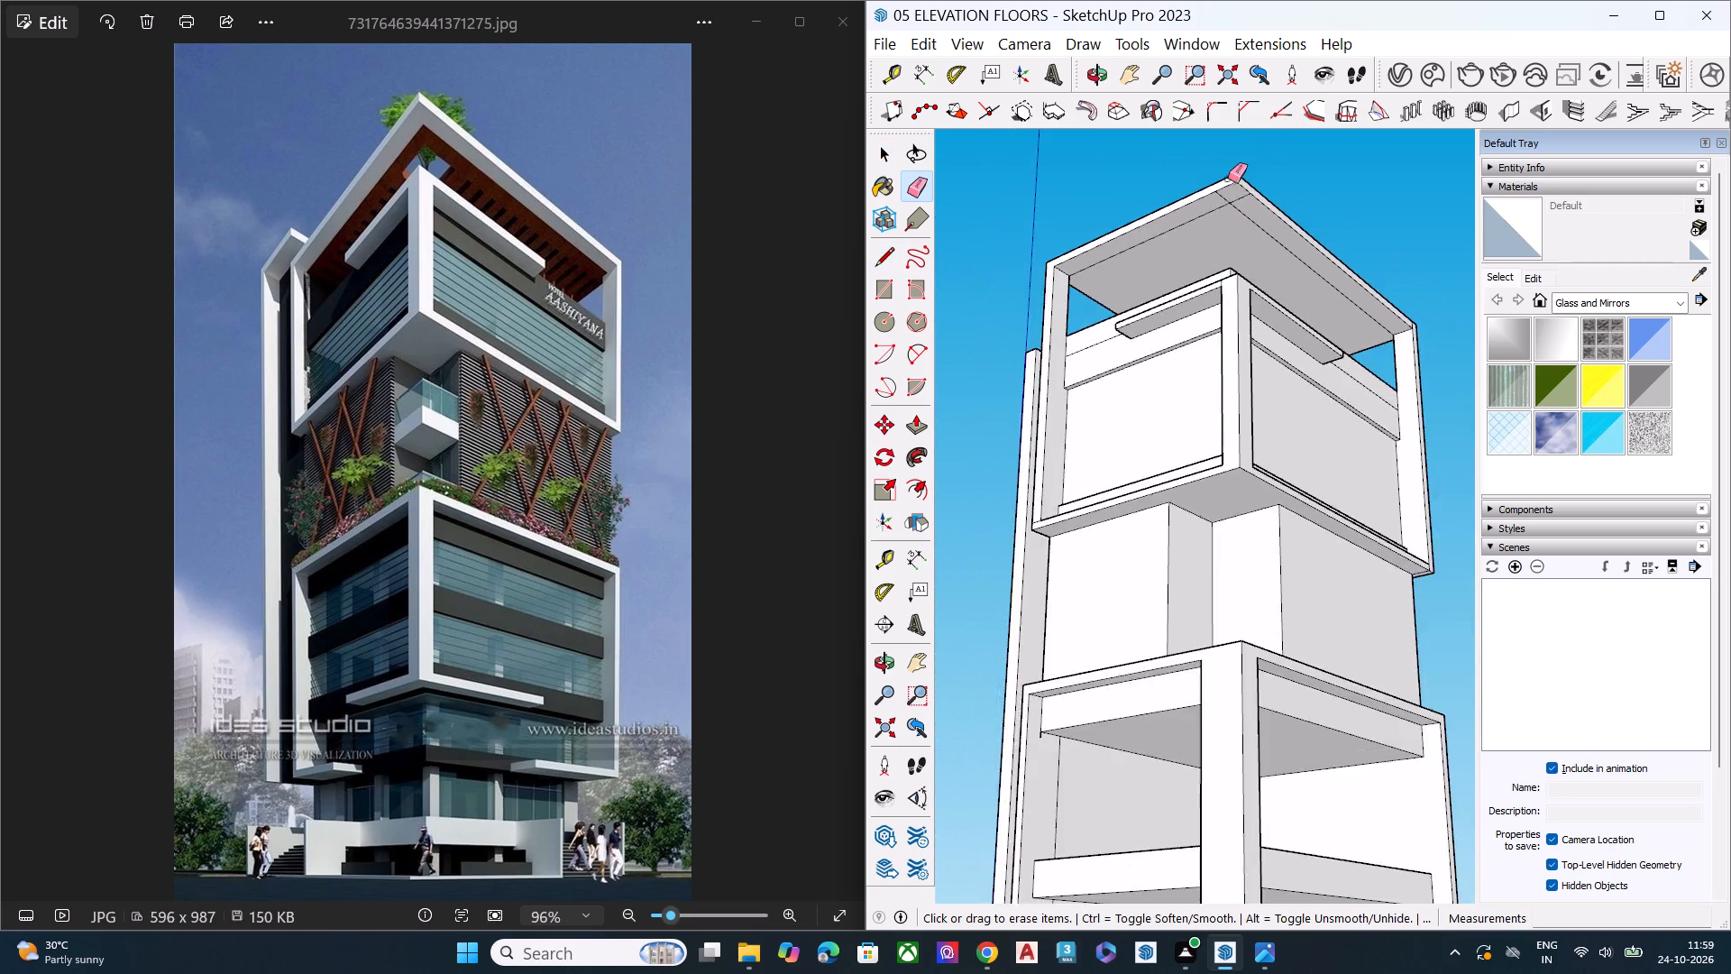
pyautogui.scroll(6, 1228, 177)
pyautogui.scroll(-2, 1228, 177)
pyautogui.scroll(2, 1228, 177)
pyautogui.scroll(-1, 1224, 199)
pyautogui.scroll(1, 1224, 199)
pyautogui.scroll(-1, 1224, 199)
pyautogui.scroll(4, 1224, 199)
pyautogui.click(1219, 213)
pyautogui.click(1250, 212)
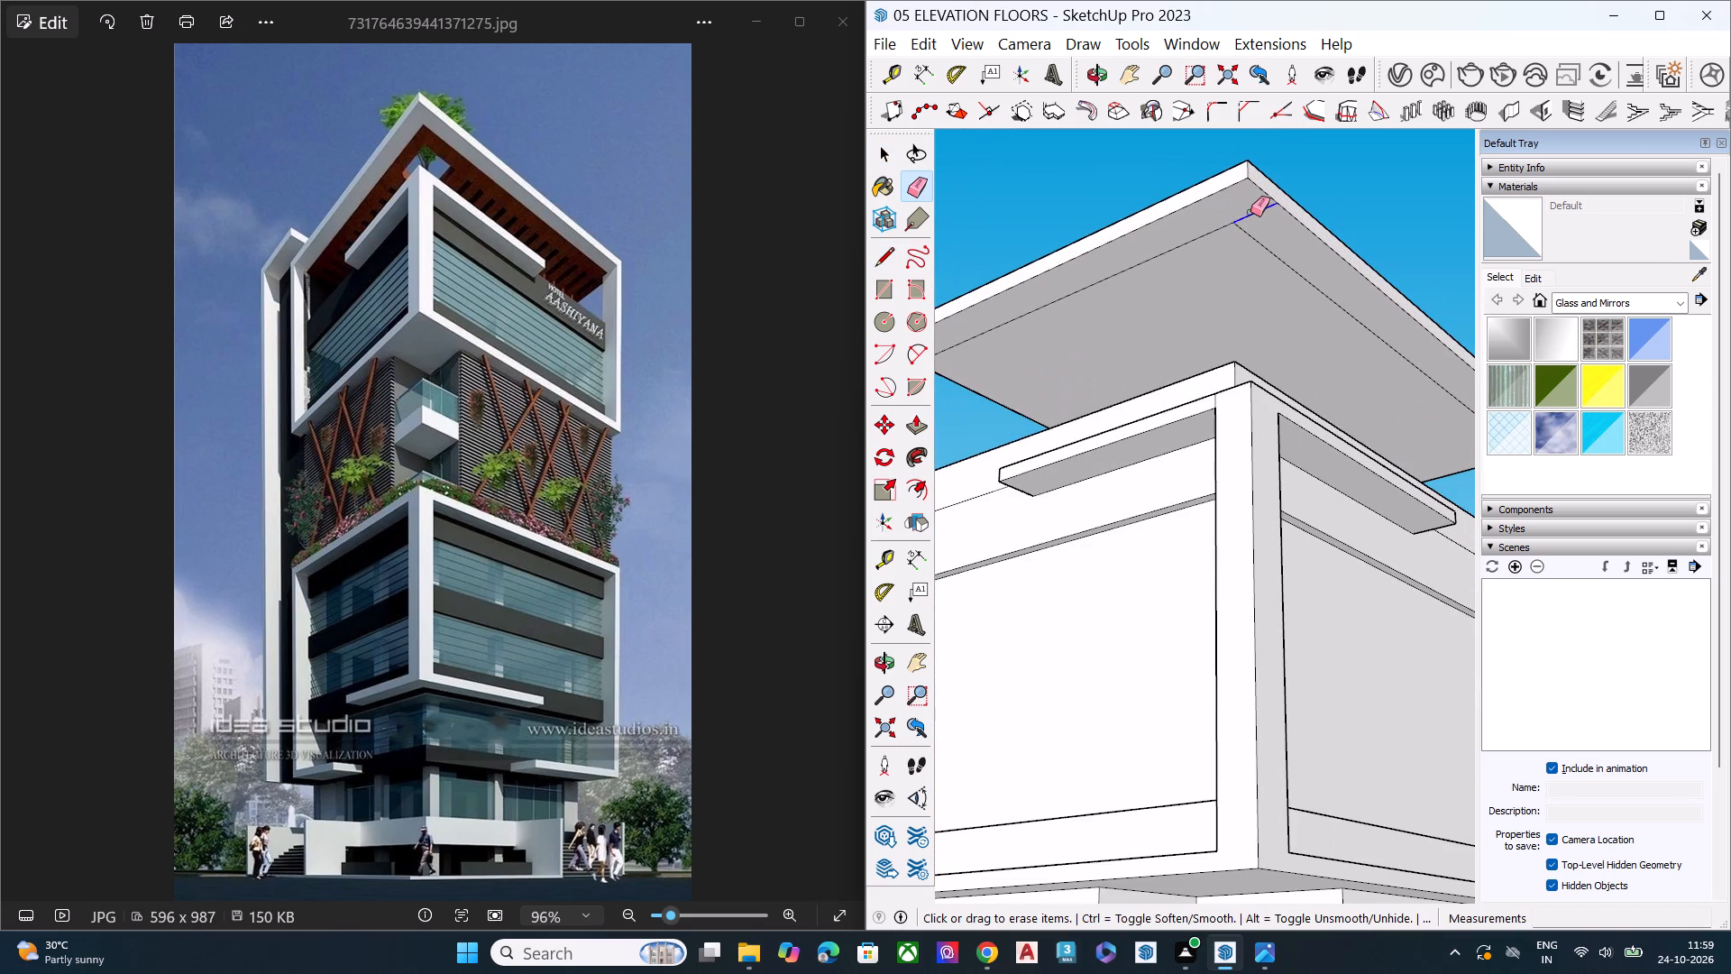
pyautogui.press('space')
# Draw a square of about 5' 4" on the slab's underside, just inside the corner where the two border lines meet.
pyautogui.scroll(-4, 1177, 196)
pyautogui.scroll(1, 1049, 191)
pyautogui.scroll(-8, 1048, 192)
pyautogui.scroll(1, 1183, 170)
pyautogui.scroll(-6, 1190, 174)
pyautogui.scroll(1, 1197, 190)
pyautogui.scroll(-1, 1200, 202)
pyautogui.moveTo(1182, 303); pyautogui.dragTo(1184, 188, button='middle')
pyautogui.scroll(1, 1184, 188)
pyautogui.press('space')
pyautogui.scroll(-2, 1197, 230)
pyautogui.scroll(1, 1197, 233)
pyautogui.scroll(-1, 1195, 238)
pyautogui.scroll(4, 1195, 238)
pyautogui.scroll(-3, 1194, 238)
pyautogui.scroll(1, 1191, 243)
pyautogui.scroll(-2, 1184, 255)
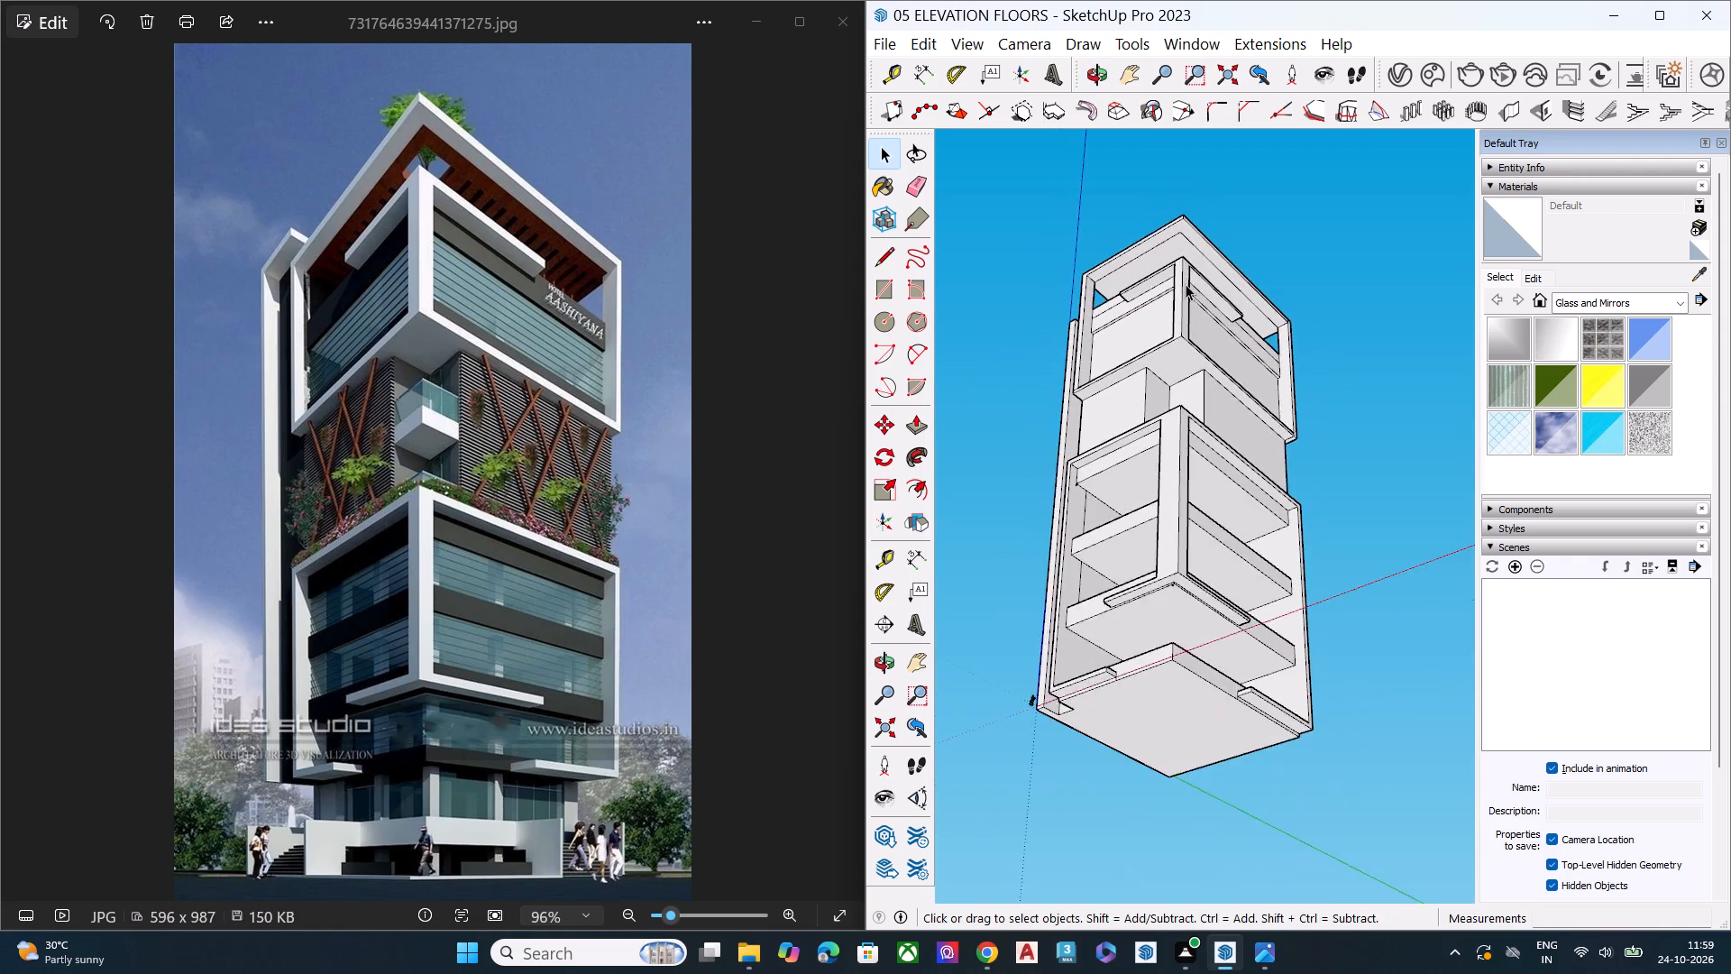
pyautogui.moveTo(1186, 305); pyautogui.dragTo(1162, 436, button='middle')
pyautogui.scroll(2, 1176, 303)
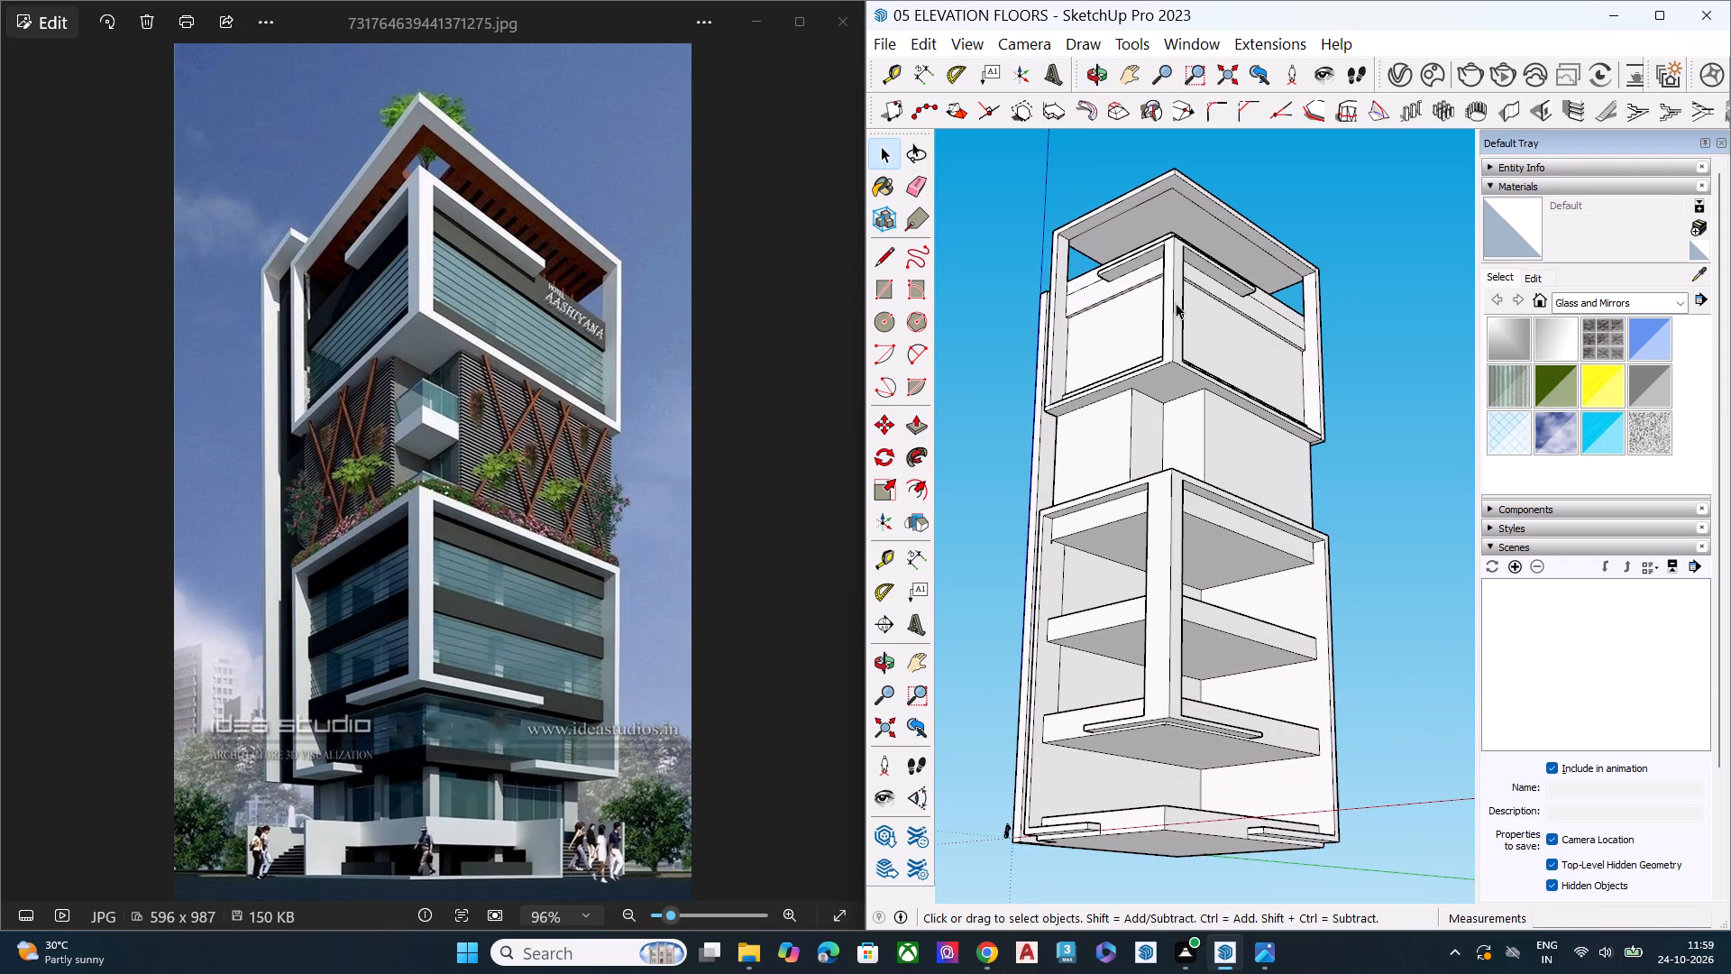
pyautogui.scroll(6, 1191, 216)
pyautogui.scroll(-1, 1162, 196)
pyautogui.scroll(2, 1162, 196)
pyautogui.moveTo(1192, 216); pyautogui.dragTo(1170, 155, button='middle')
pyautogui.scroll(3, 1179, 156)
pyautogui.scroll(-1, 1180, 156)
pyautogui.scroll(4, 1180, 156)
pyautogui.scroll(1, 1168, 250)
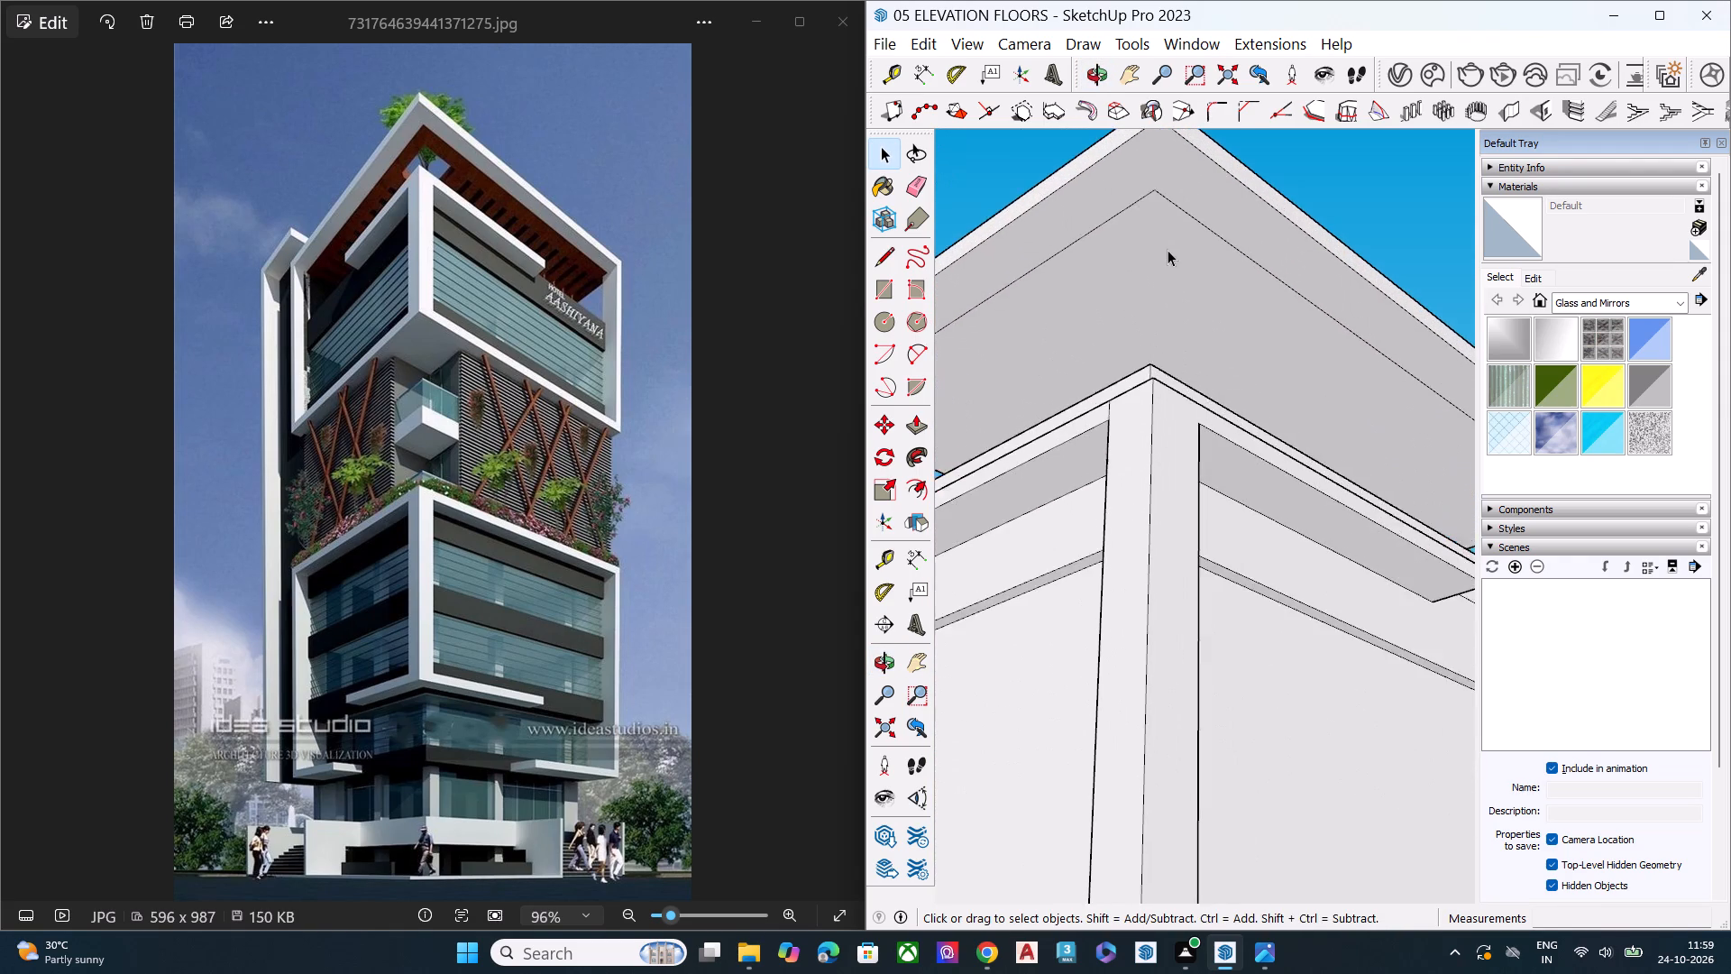
pyautogui.moveTo(1164, 247); pyautogui.dragTo(1167, 194, button='middle')
pyautogui.scroll(3, 1169, 267)
pyautogui.press('r')
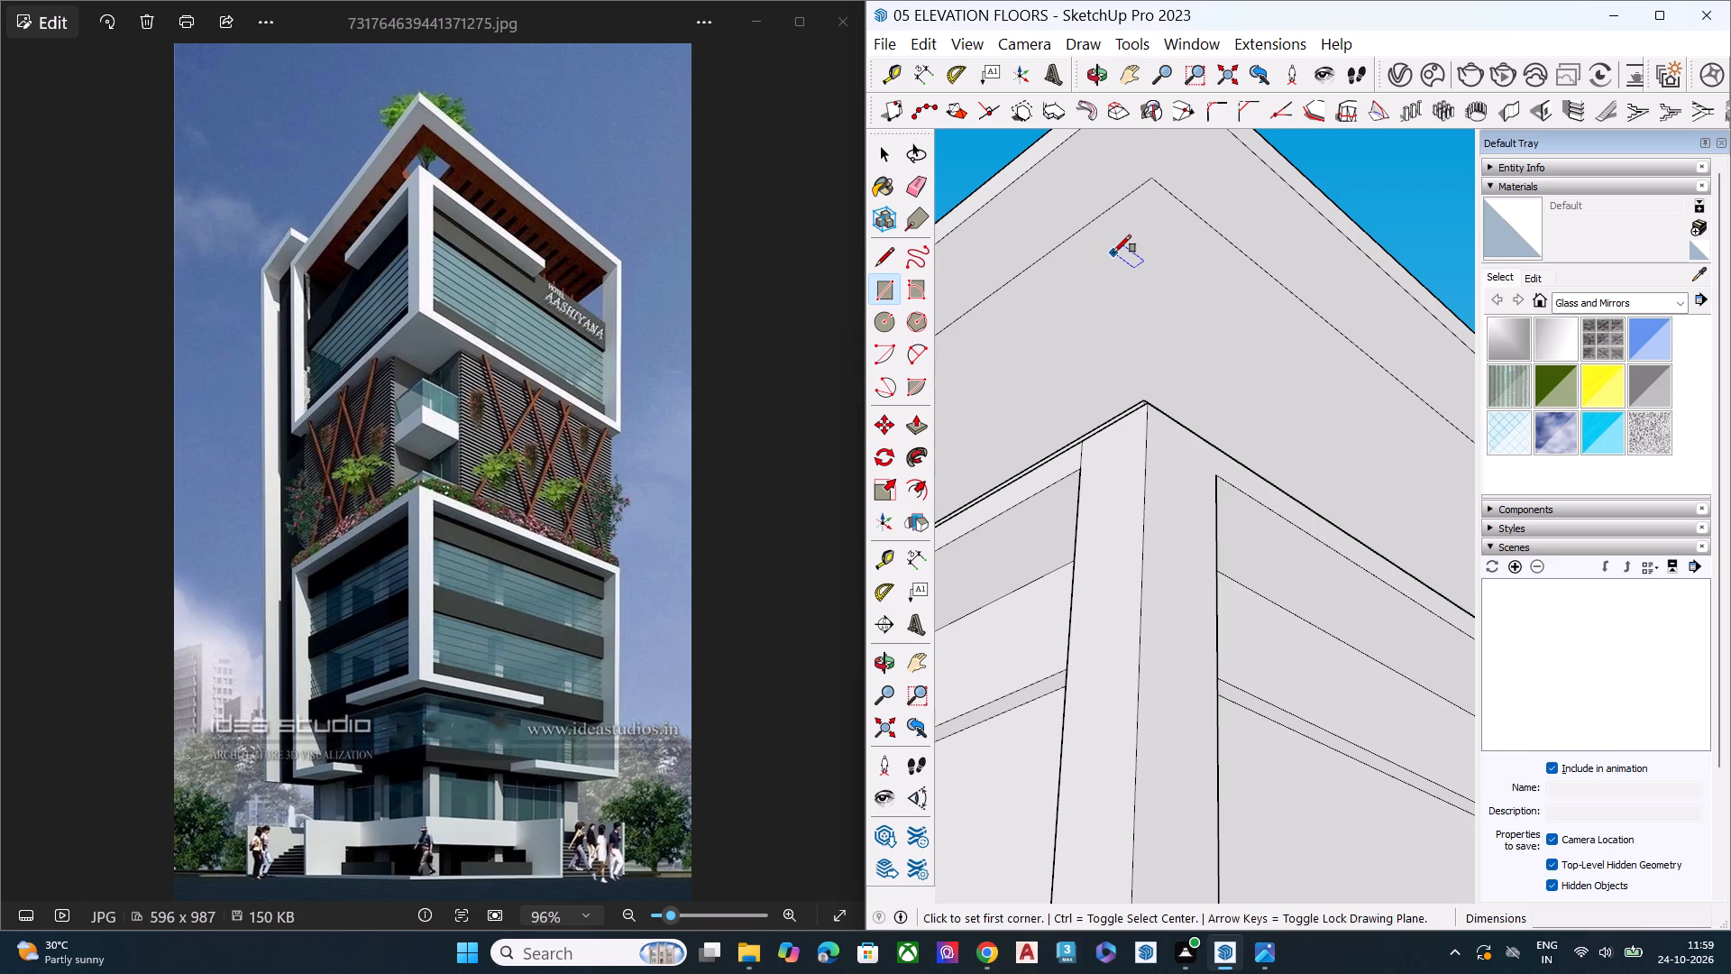
pyautogui.click(1113, 253)
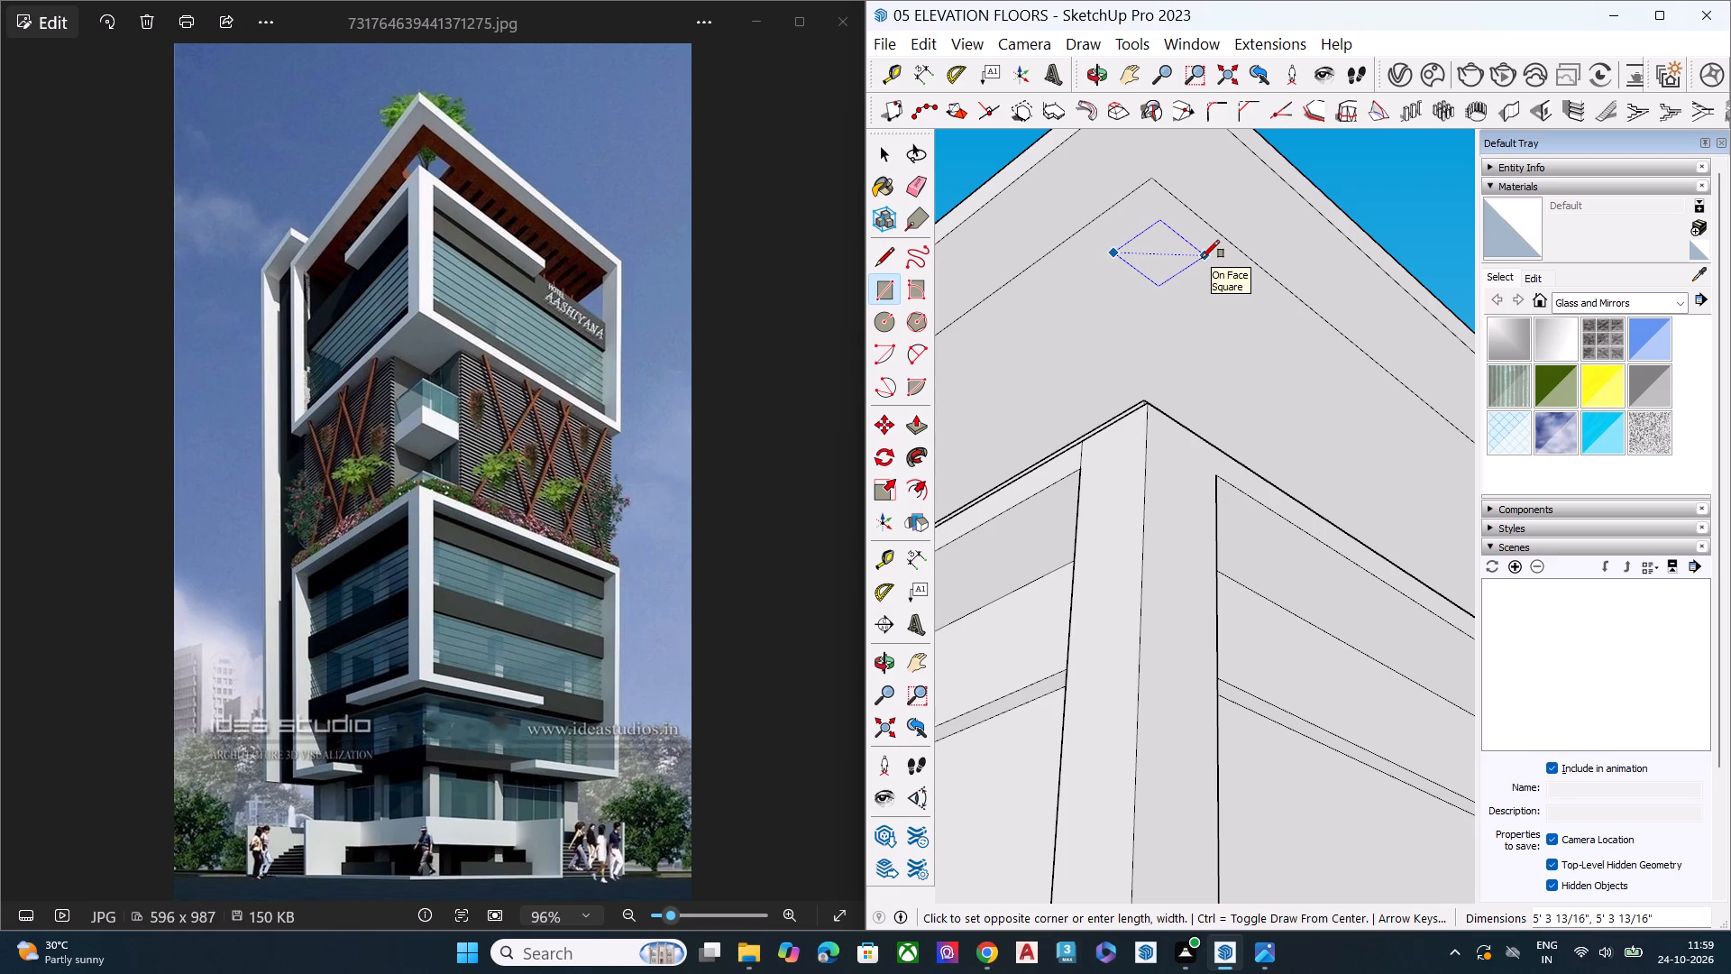
pyautogui.click(1202, 258)
pyautogui.press('space')
# Push/Pull the square up through the overhead slab to cut an opening near its front corner.
pyautogui.click(1178, 261)
pyautogui.moveTo(1209, 246); pyautogui.dragTo(1070, 403, button='middle')
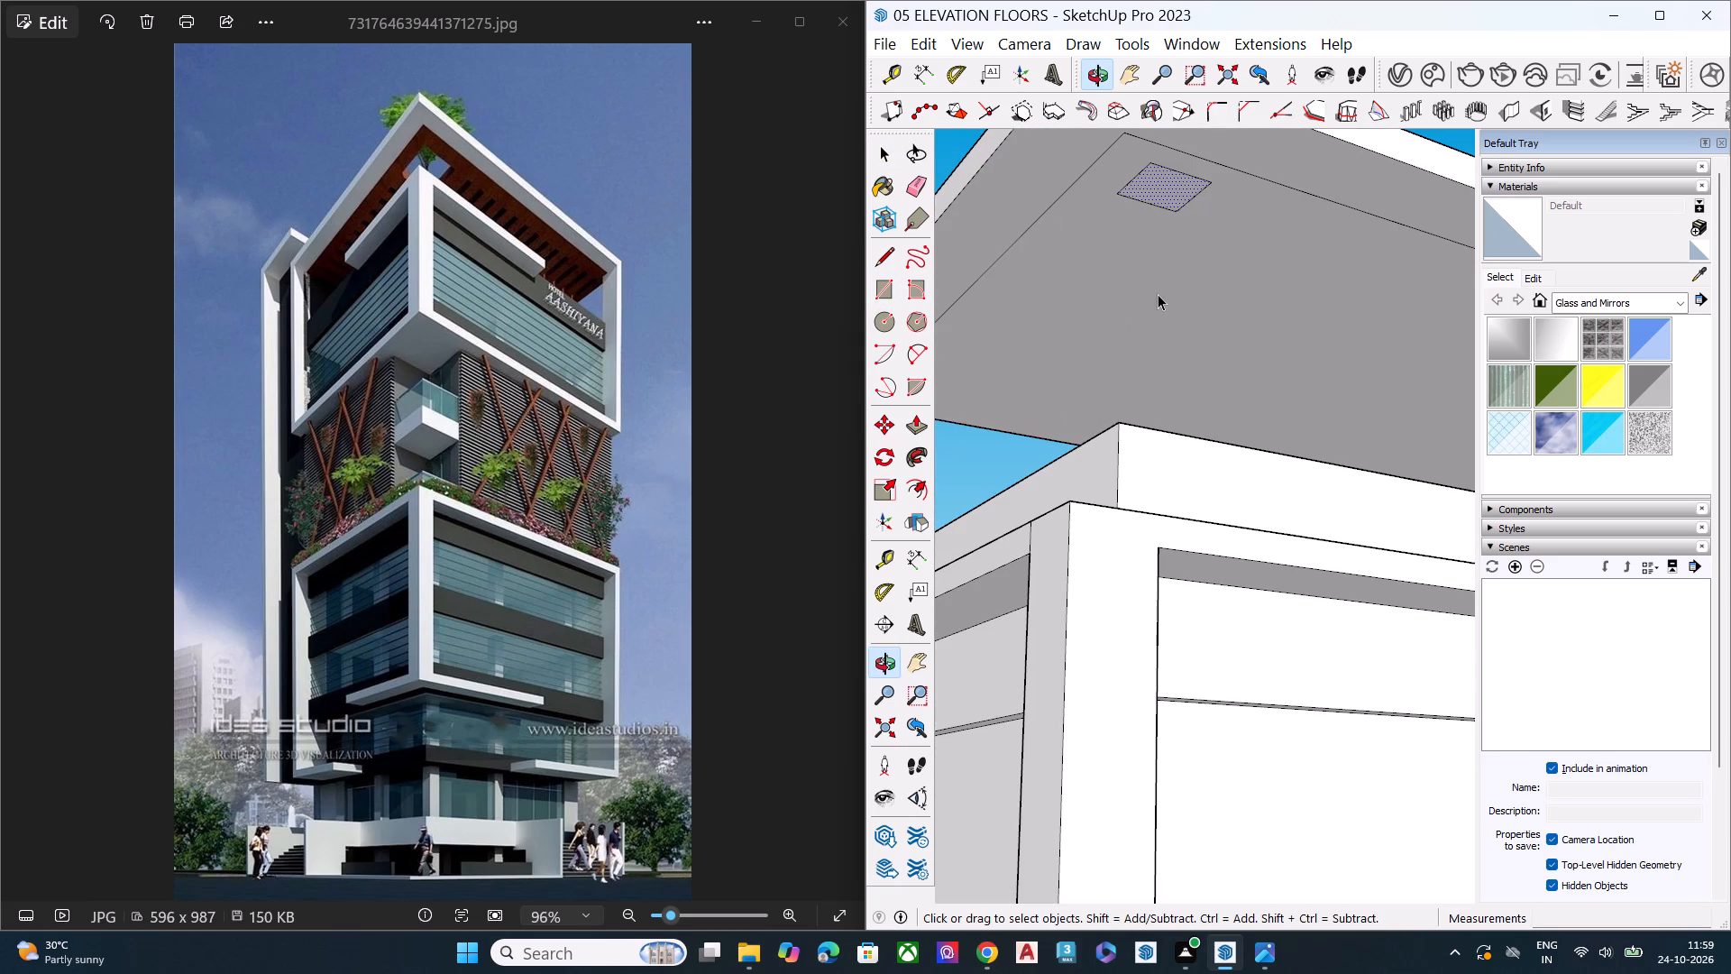
pyautogui.press('p')
pyautogui.click(1153, 195)
pyautogui.scroll(-2, 1195, 146)
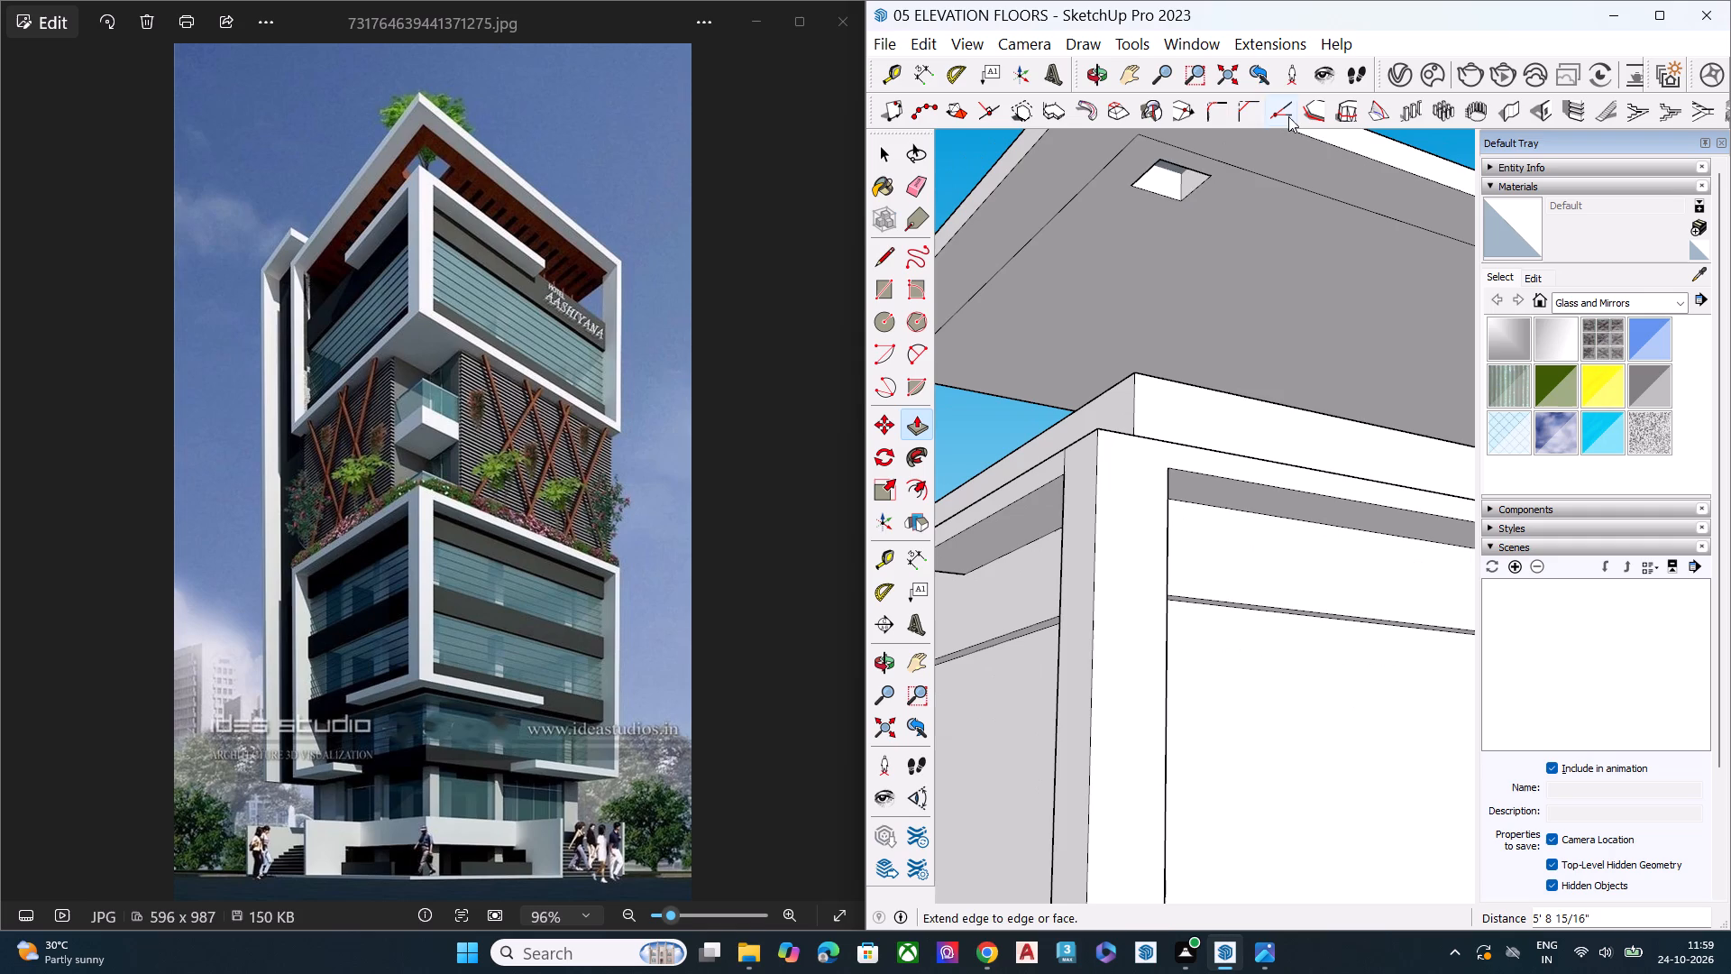
pyautogui.scroll(-6, 1286, 237)
pyautogui.click(1305, 173)
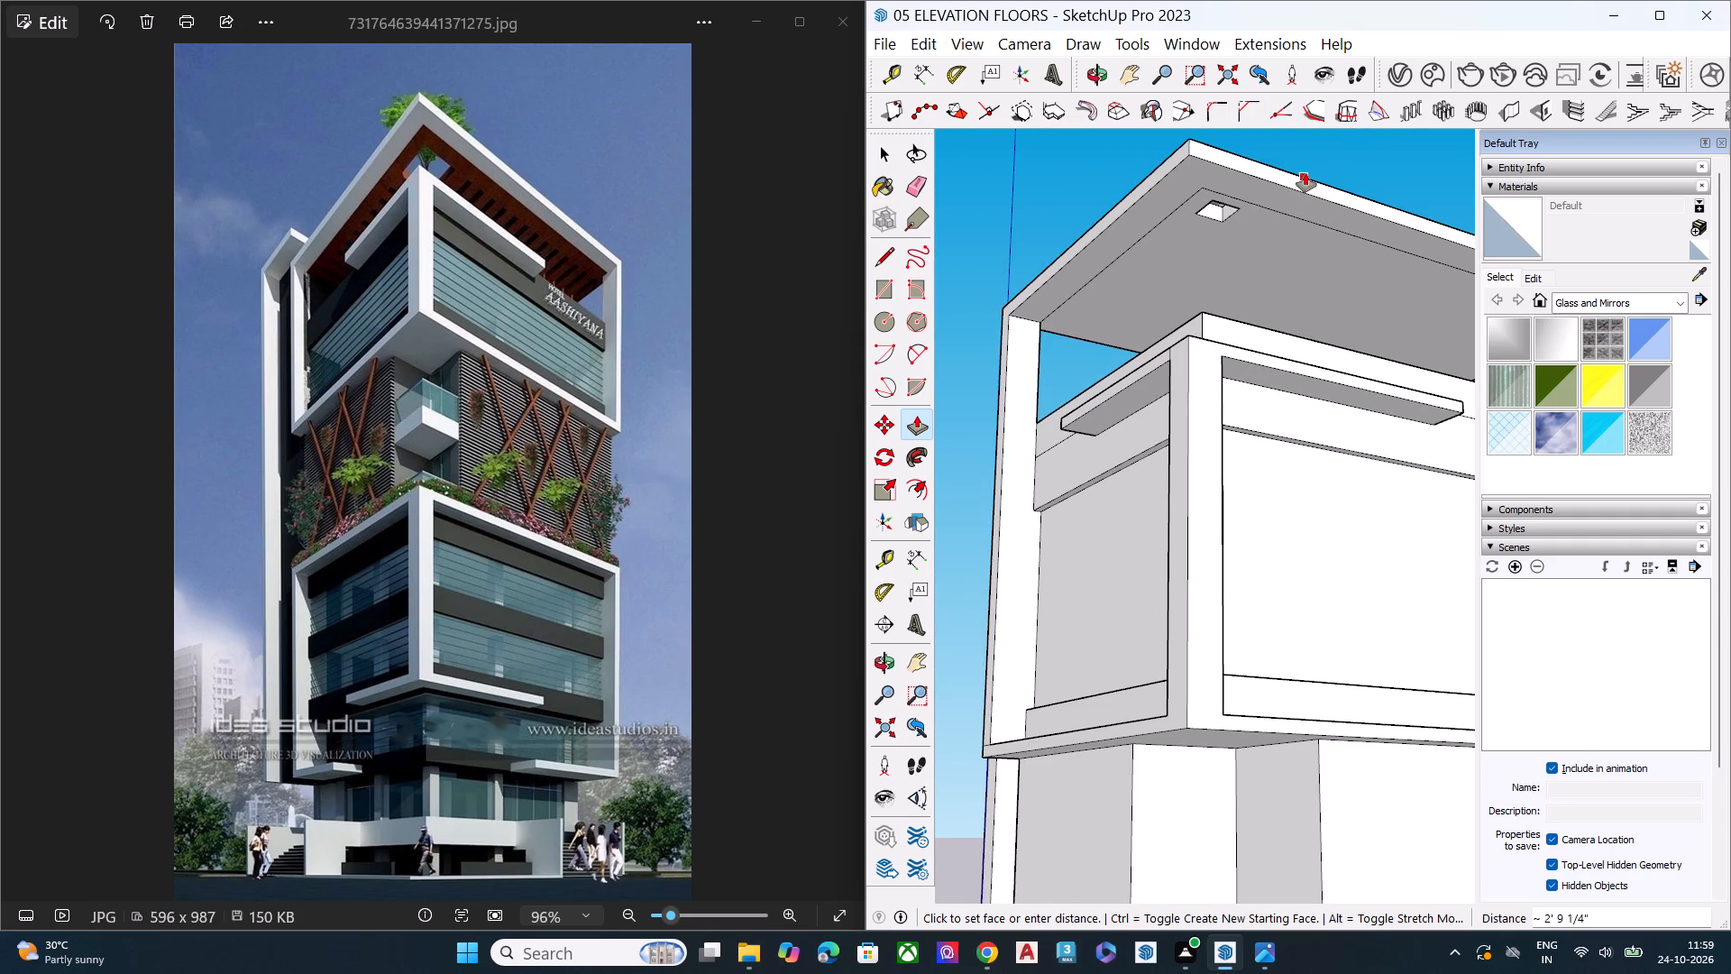
pyautogui.press('space')
# Enlarge the slab opening by Push/Pulling its two visible inner side faces outward, away from the slab's front corner.
pyautogui.moveTo(1216, 187); pyautogui.dragTo(1227, 69, button='middle')
pyautogui.scroll(9, 1258, 215)
pyautogui.moveTo(1216, 230); pyautogui.dragTo(1243, 115, button='middle')
pyautogui.scroll(2, 1243, 115)
pyautogui.moveTo(1174, 272); pyautogui.dragTo(1252, 256, button='middle')
pyautogui.scroll(7, 1252, 256)
pyautogui.click(1201, 321)
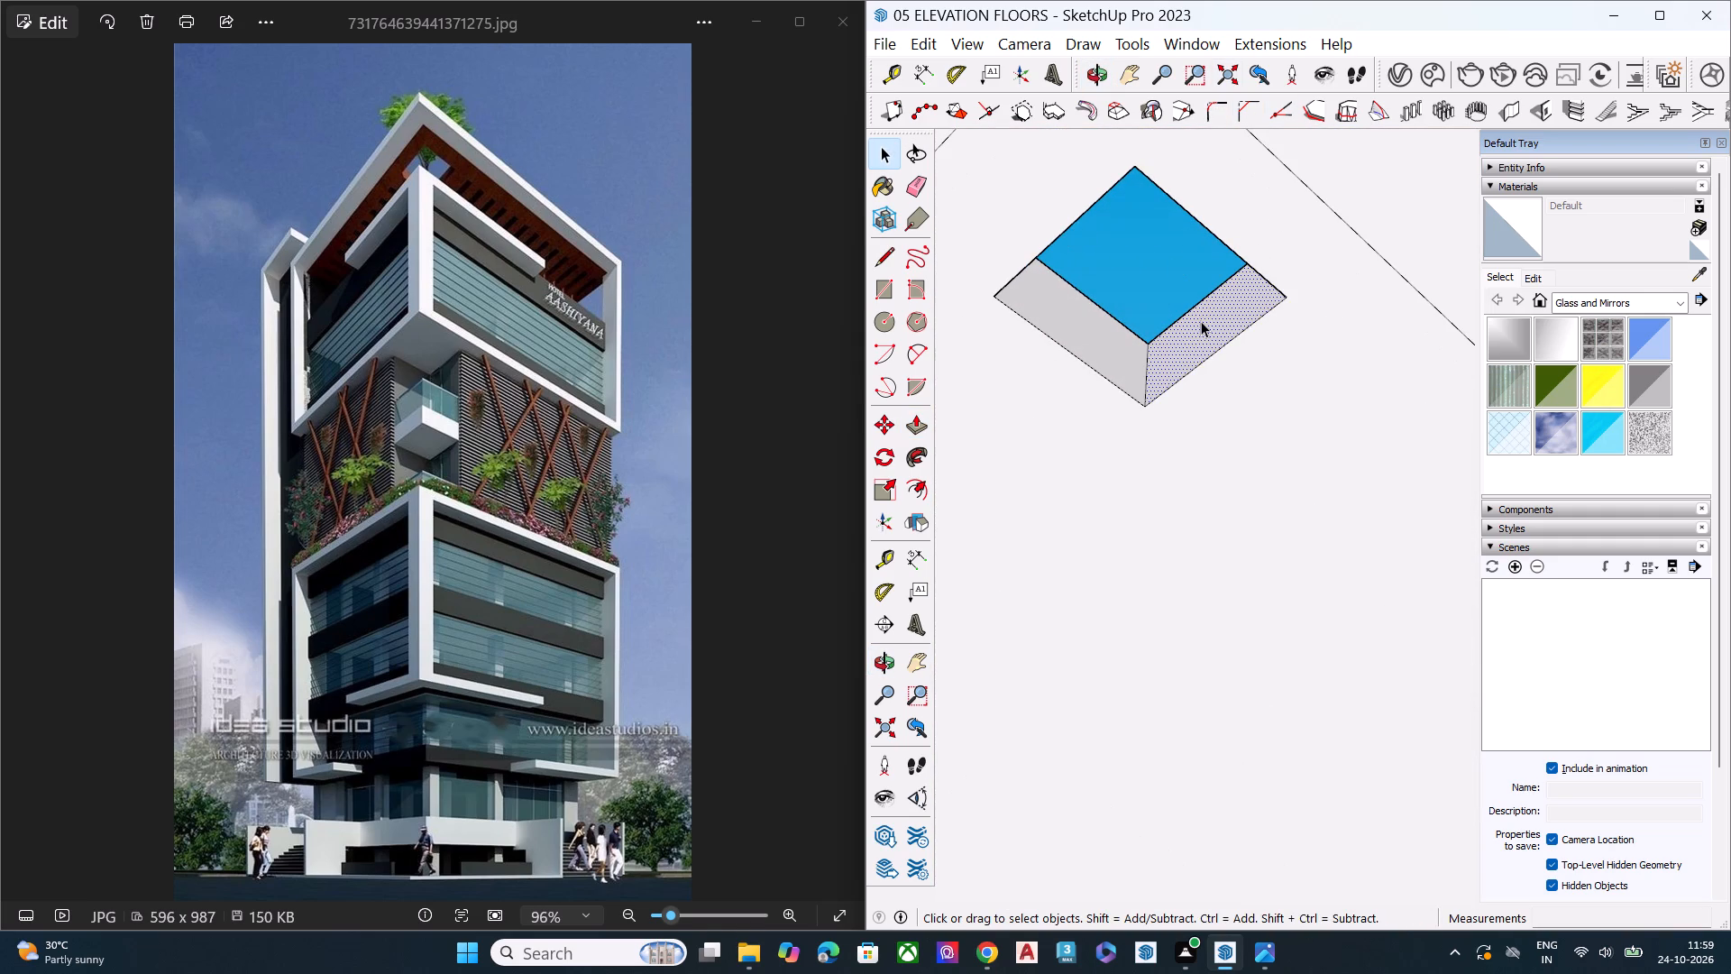
pyautogui.press('p')
pyautogui.click(1201, 321)
pyautogui.click(1250, 337)
pyautogui.press('space')
pyautogui.click(1113, 344)
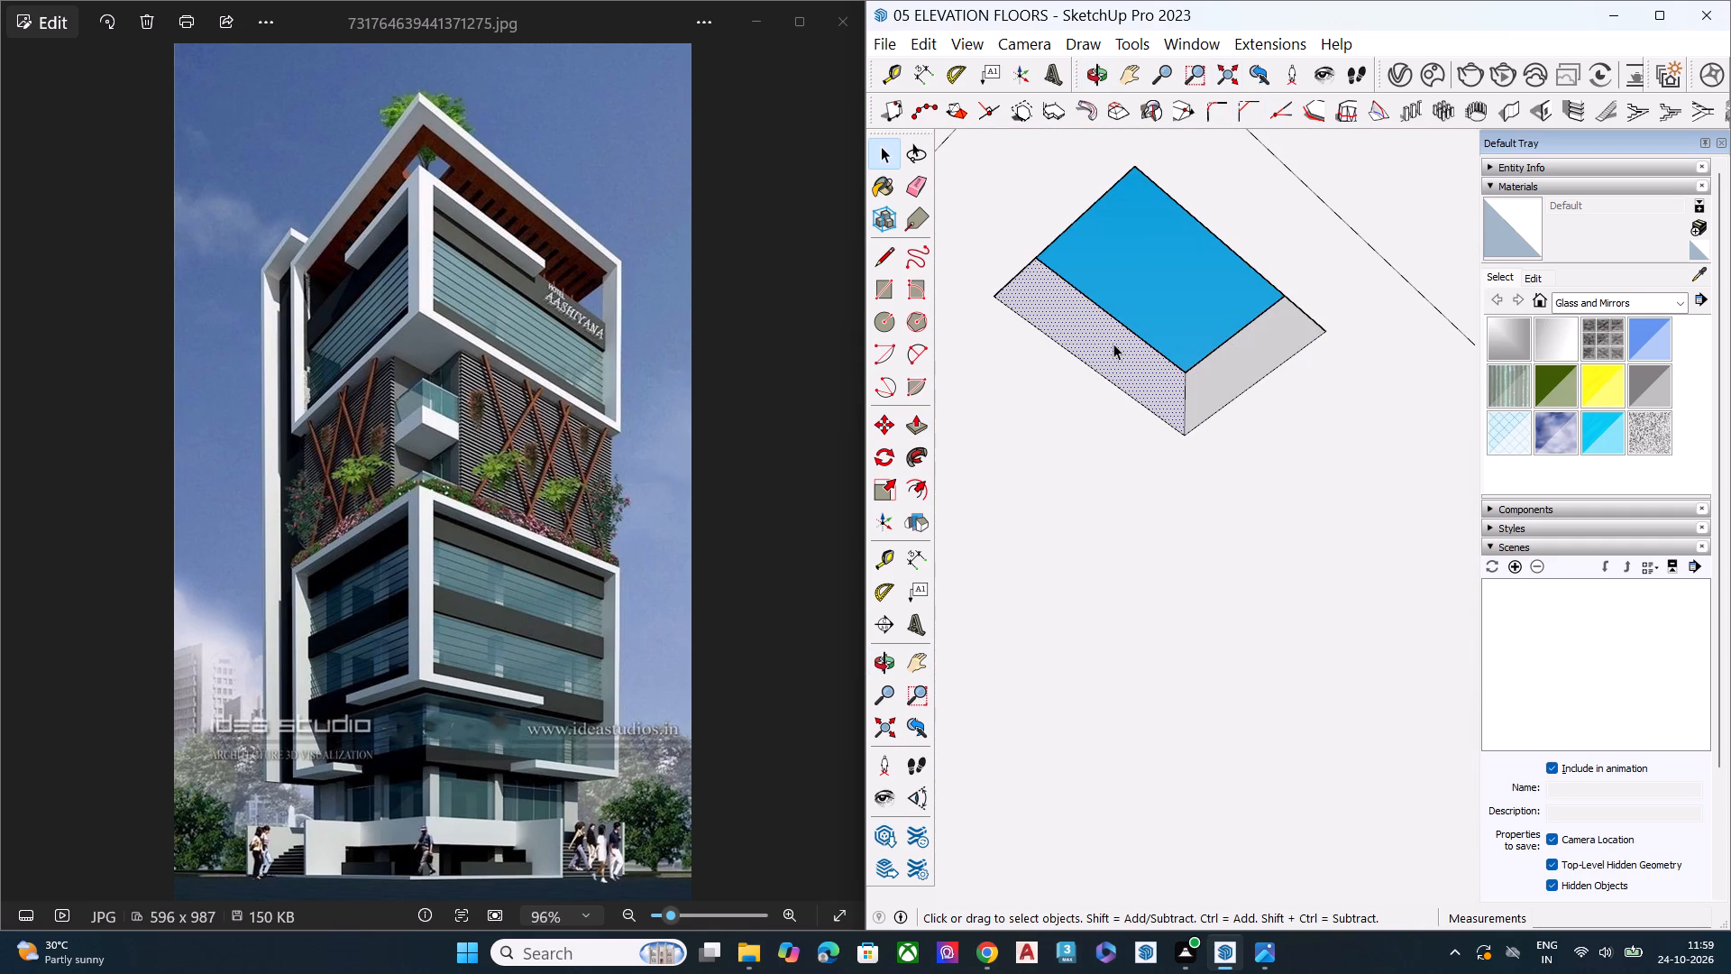
pyautogui.press('p')
pyautogui.click(1113, 344)
pyautogui.click(1055, 390)
pyautogui.press('space')
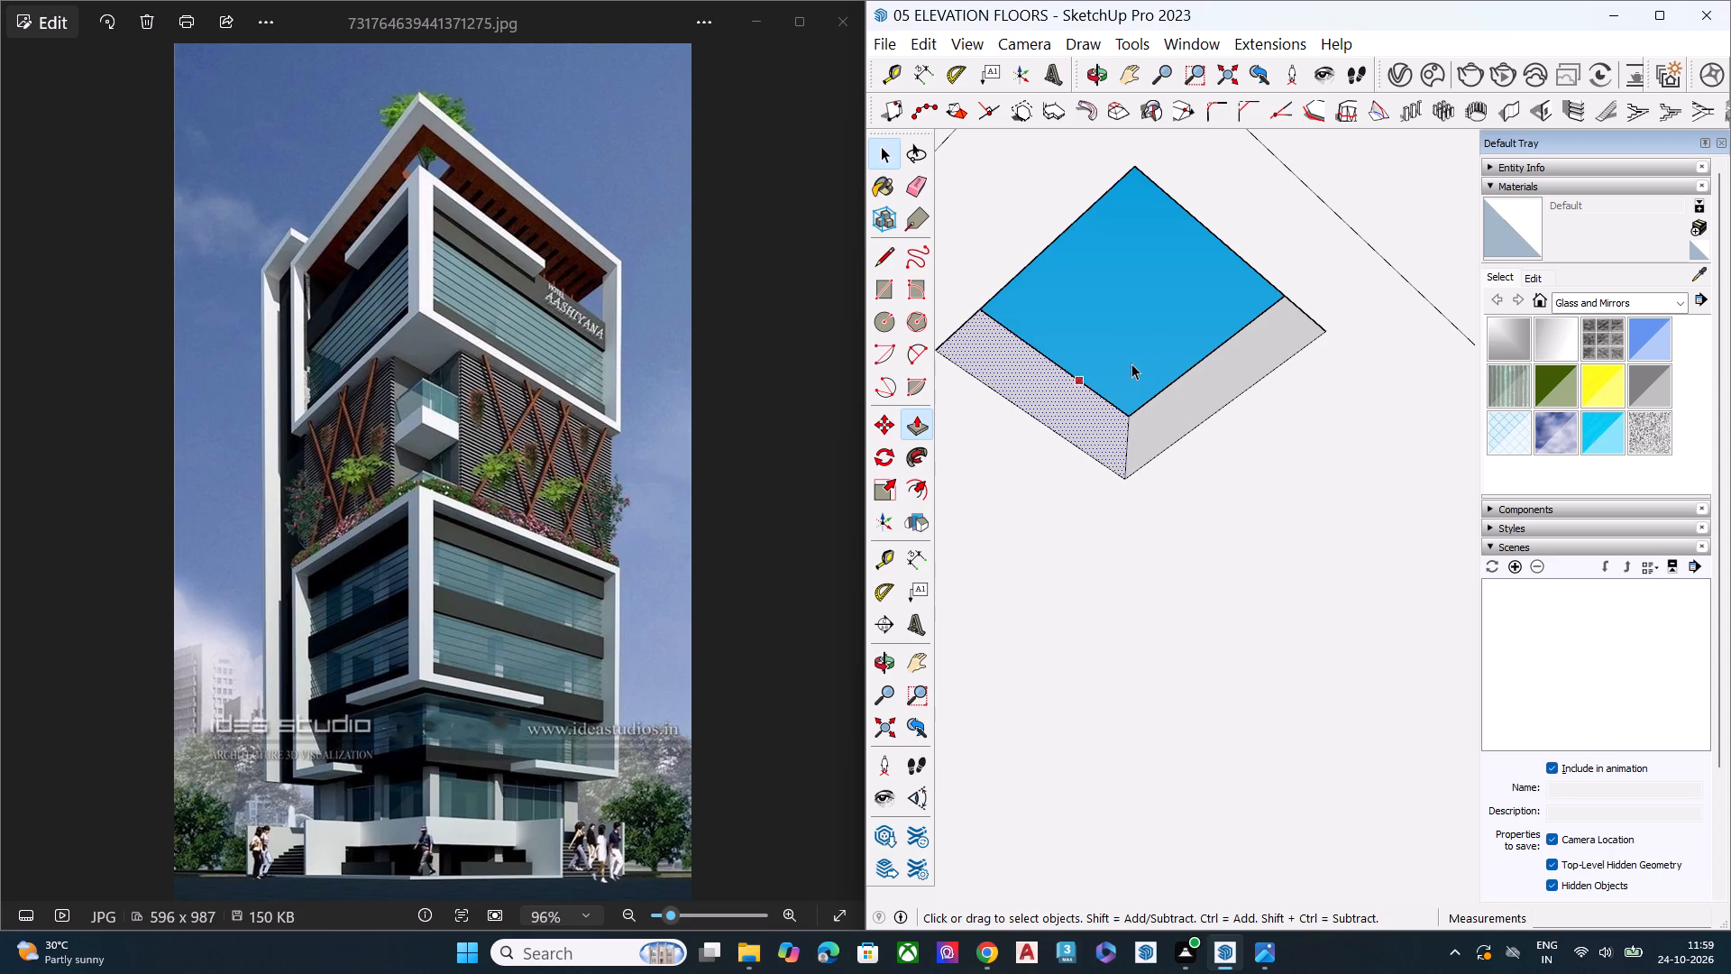
# Push/Pull the overhead slab's top face down about 1' 5" to make the slab thinner.
pyautogui.scroll(-1, 1149, 356)
pyautogui.scroll(7, 1149, 356)
pyautogui.scroll(-9, 1156, 370)
pyautogui.scroll(1, 1160, 381)
pyautogui.scroll(-1, 1160, 381)
pyautogui.scroll(1, 1160, 384)
pyautogui.scroll(-1, 1163, 388)
pyautogui.moveTo(1163, 391); pyautogui.dragTo(1097, 689, button='middle')
pyautogui.scroll(-2, 1106, 418)
pyautogui.scroll(1, 1106, 418)
pyautogui.scroll(-3, 1108, 419)
pyautogui.scroll(1, 1109, 420)
pyautogui.scroll(-3, 1109, 420)
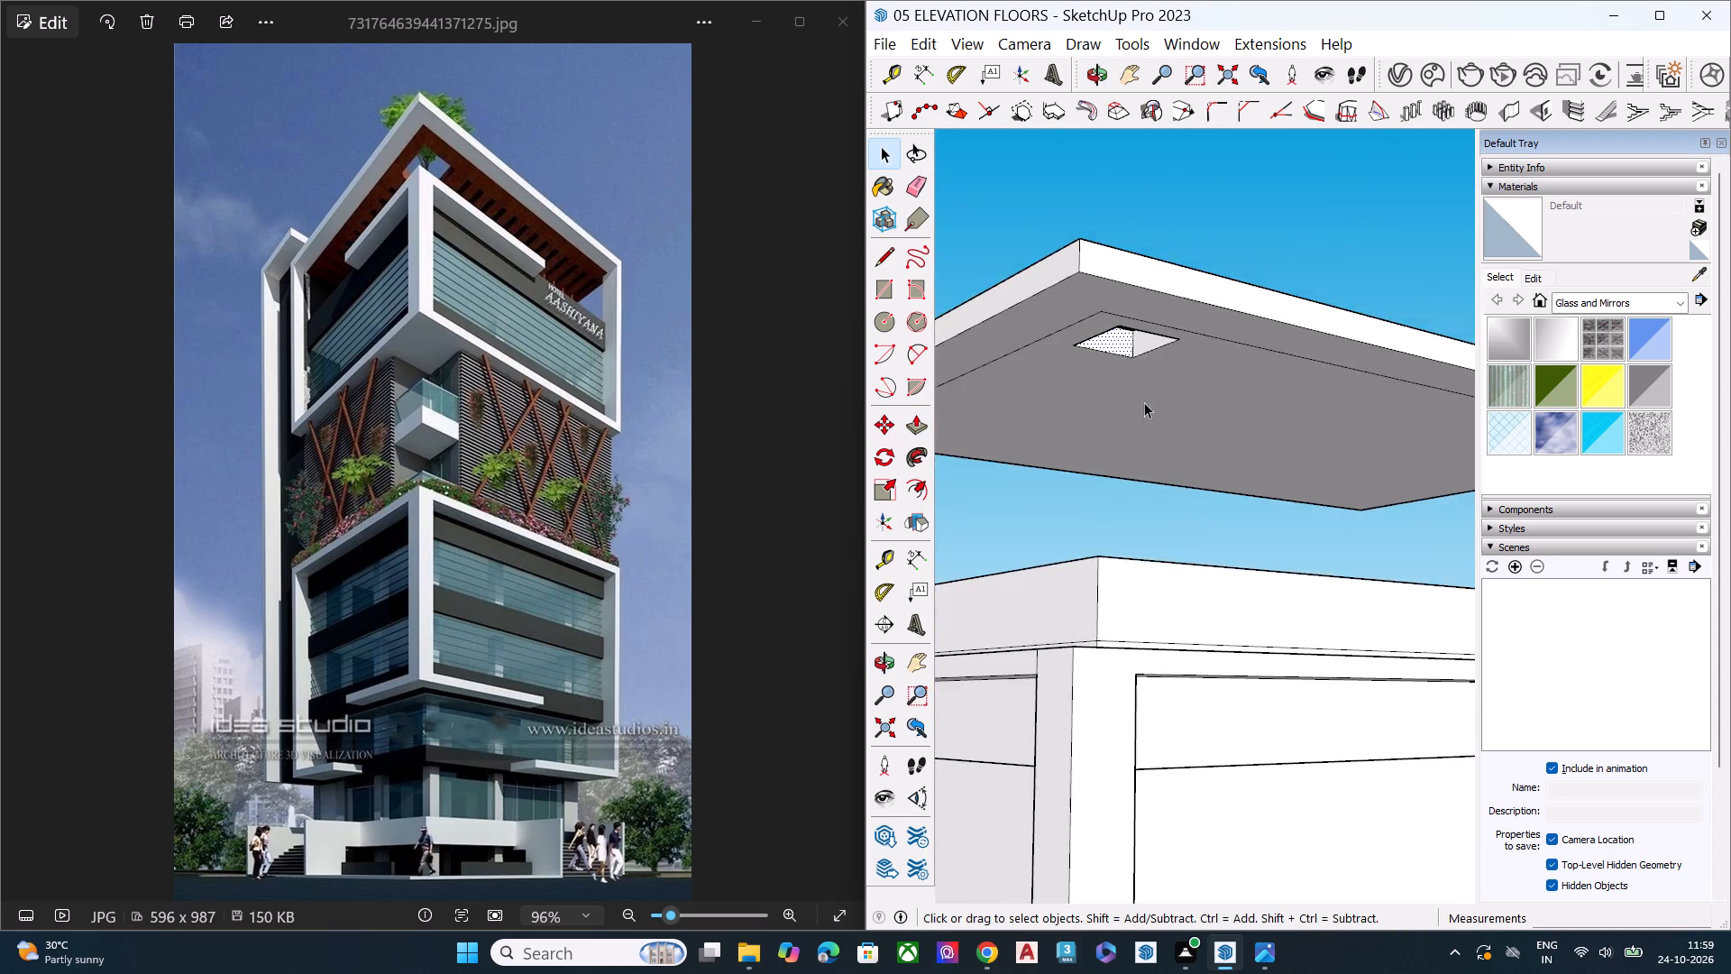
pyautogui.moveTo(1176, 371); pyautogui.dragTo(1165, 740, button='middle')
pyautogui.click(1247, 309)
pyautogui.press('p')
pyautogui.click(1243, 309)
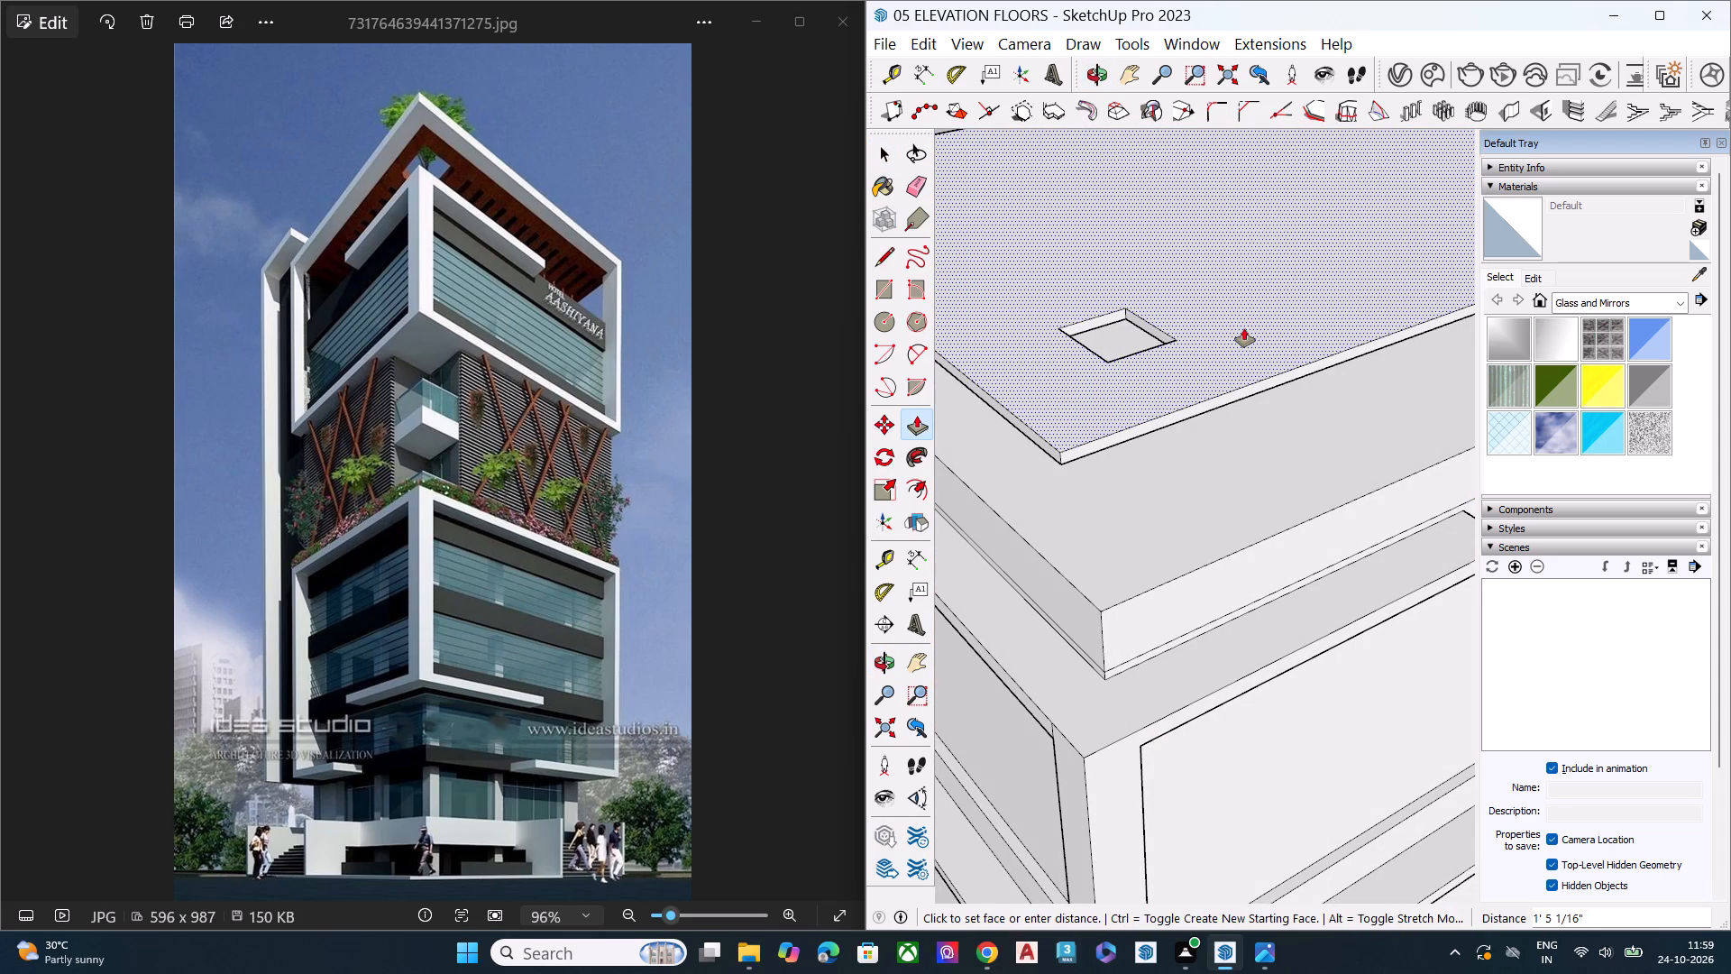
pyautogui.click(1244, 328)
pyautogui.press('space')
# Examine the overhead slab and its corner opening from below, compared with the reference tower.
pyautogui.moveTo(1103, 418); pyautogui.dragTo(1141, 214, button='middle')
pyautogui.scroll(1, 1152, 196)
pyautogui.scroll(-11, 1153, 194)
pyautogui.scroll(2, 1195, 467)
pyautogui.scroll(-1, 1195, 465)
pyautogui.moveTo(1192, 454); pyautogui.dragTo(1233, 170, button='middle')
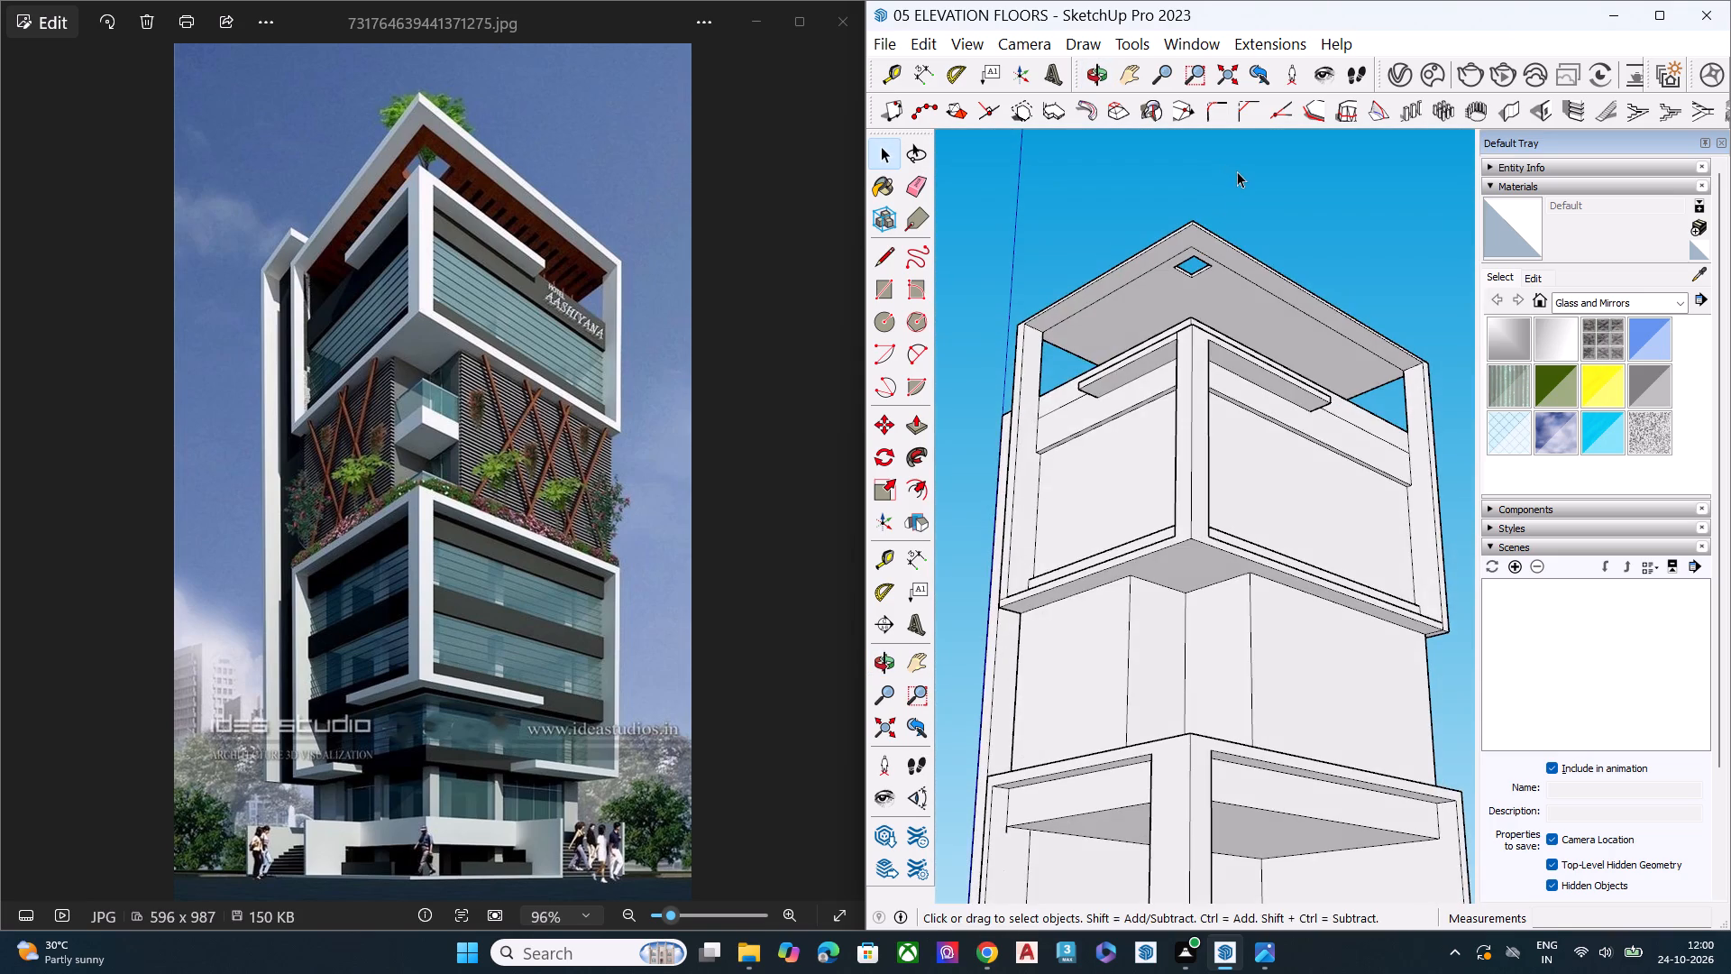
pyautogui.scroll(-2, 1231, 196)
pyautogui.scroll(1, 1230, 198)
pyautogui.scroll(-4, 1229, 202)
pyautogui.moveTo(1214, 335); pyautogui.dragTo(1226, 179, button='middle')
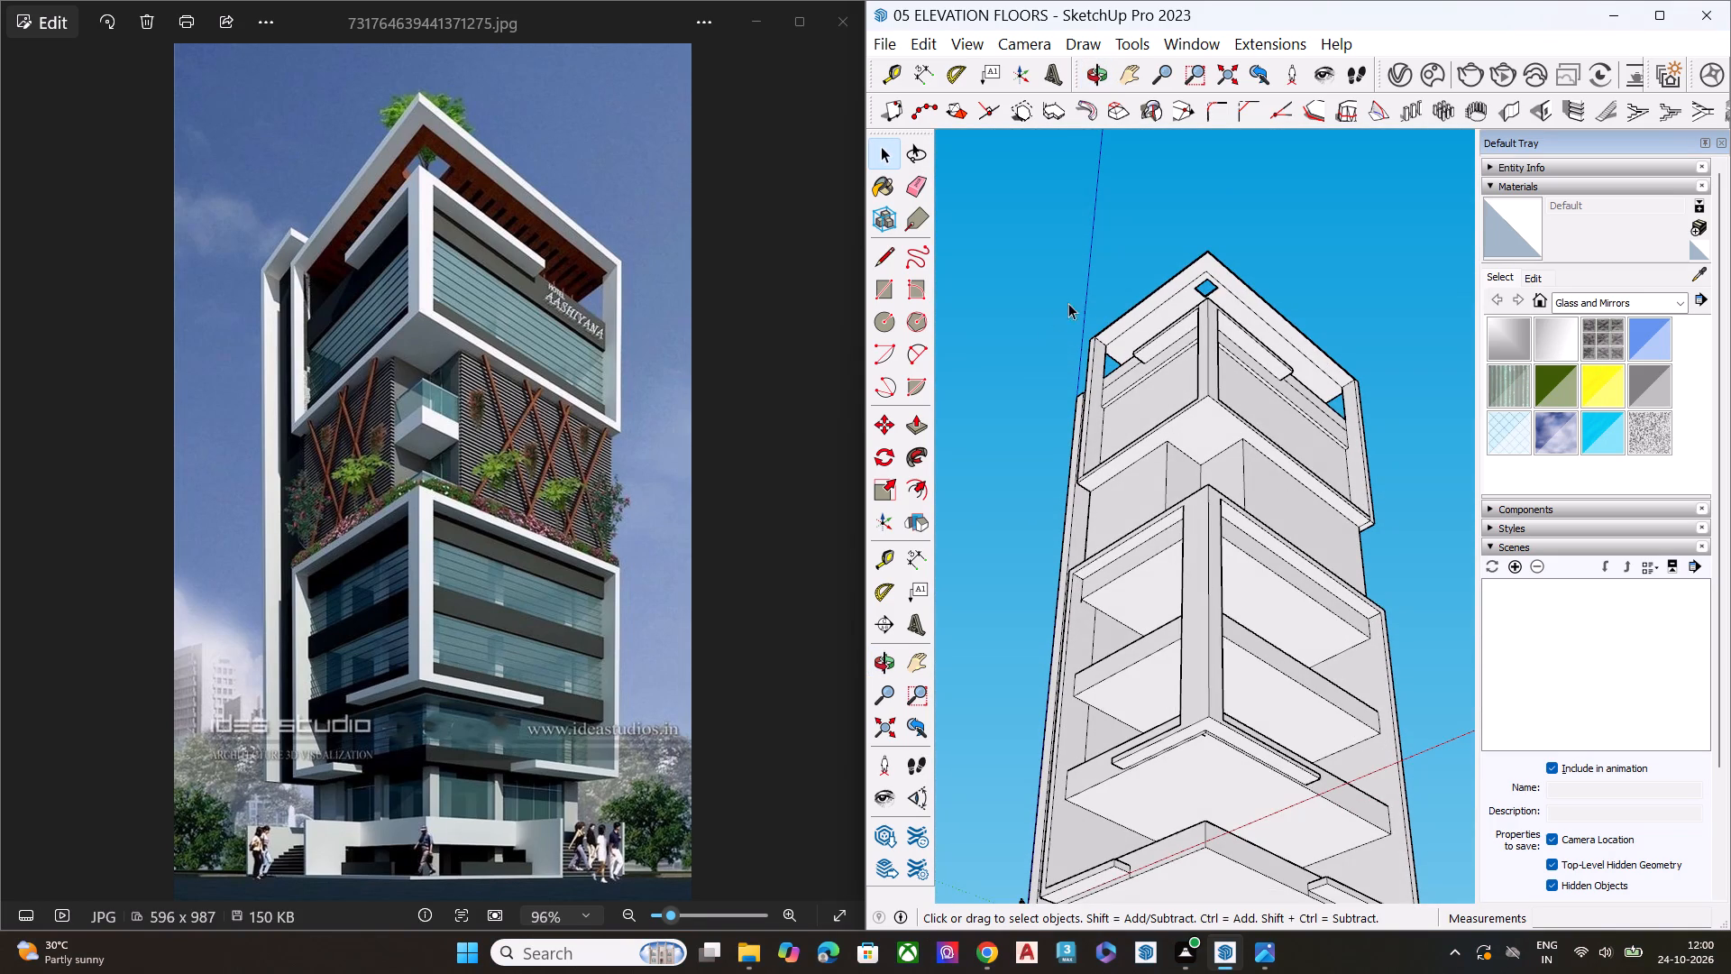
# Enlarge the overhead slab's corner opening slightly by Push/Pulling its two inner side faces away from the slab's front corner.
pyautogui.scroll(1, 1207, 276)
pyautogui.scroll(-1, 1214, 277)
pyautogui.scroll(2, 1272, 284)
pyautogui.scroll(-1, 1276, 284)
pyautogui.scroll(5, 1276, 284)
pyautogui.scroll(11, 1196, 290)
pyautogui.scroll(-2, 1167, 318)
pyautogui.scroll(4, 1167, 318)
pyautogui.scroll(-1, 1155, 324)
pyautogui.scroll(4, 1153, 324)
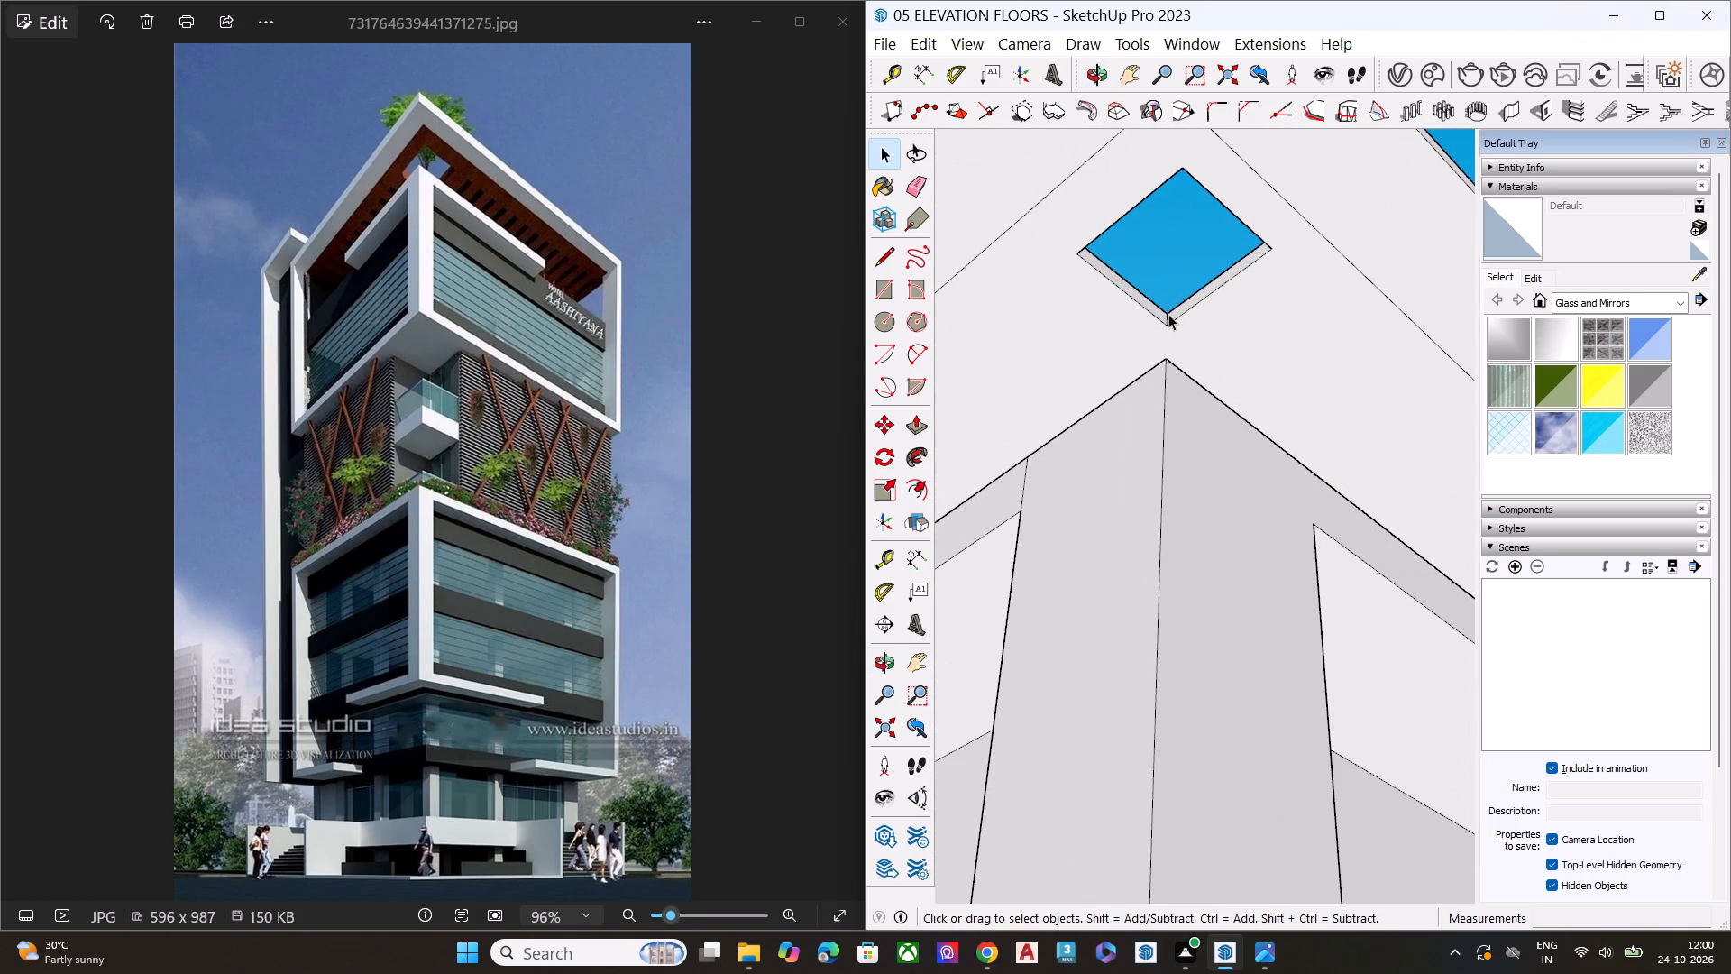
pyautogui.click(1181, 303)
pyautogui.click(1187, 305)
pyautogui.press('p')
pyautogui.click(1187, 306)
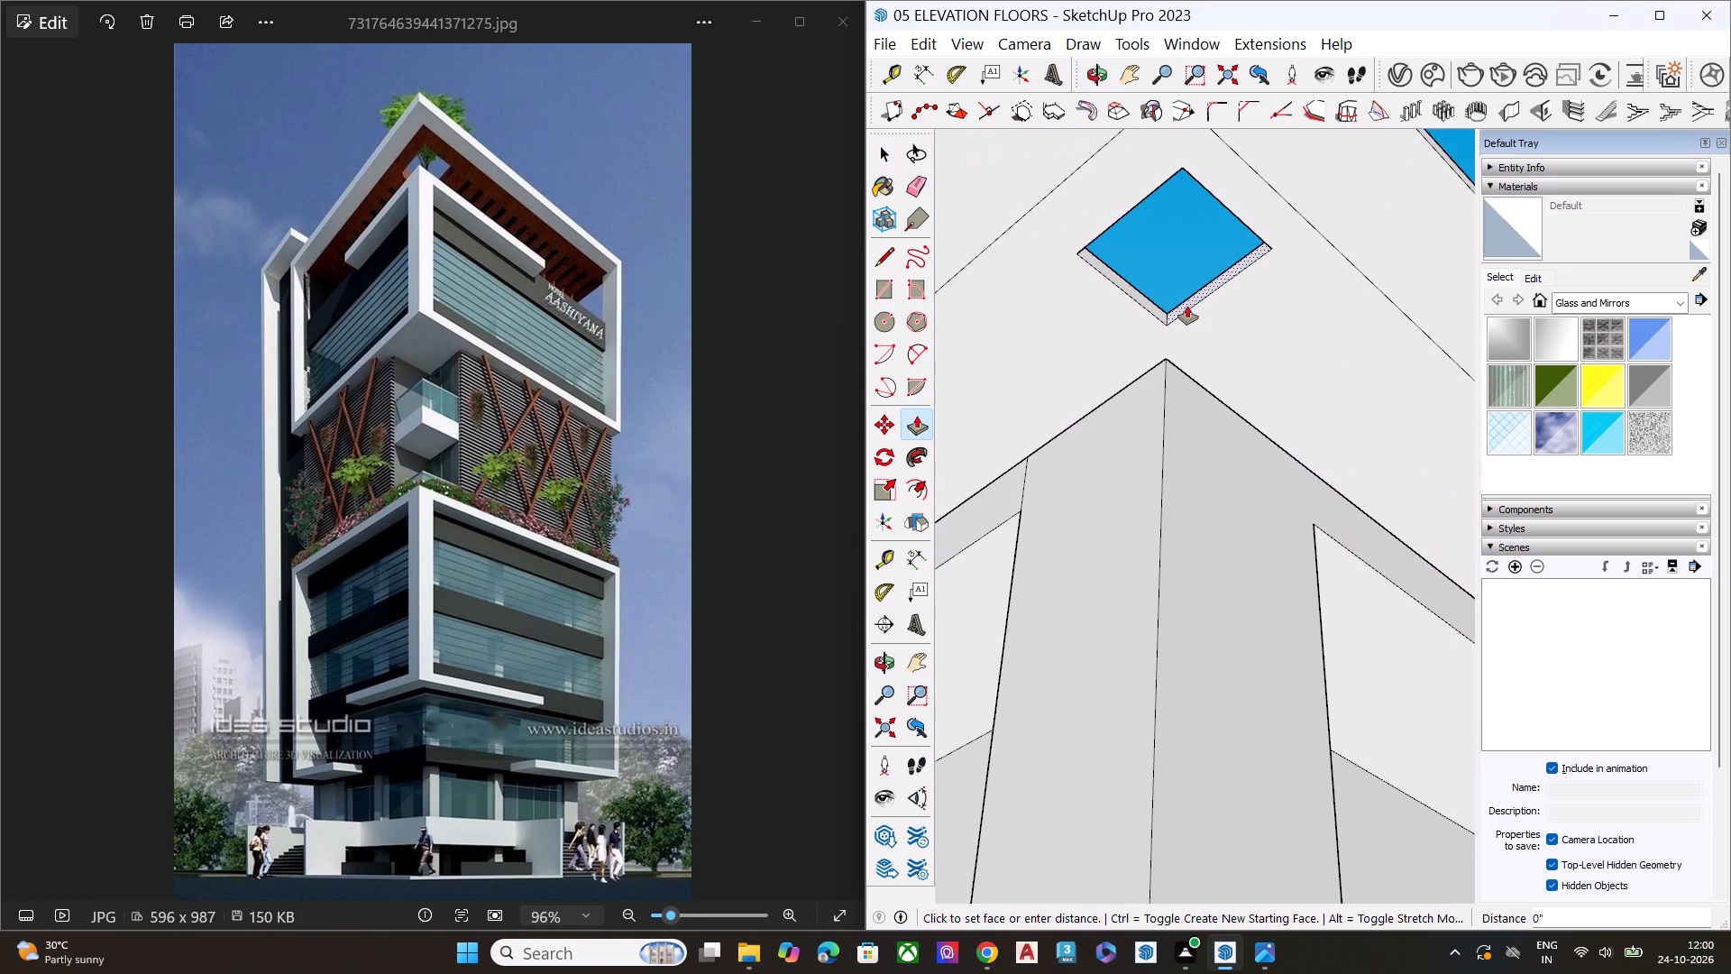
pyautogui.click(1207, 325)
pyautogui.press('space')
pyautogui.click(1163, 317)
pyautogui.press('p')
pyautogui.click(1163, 317)
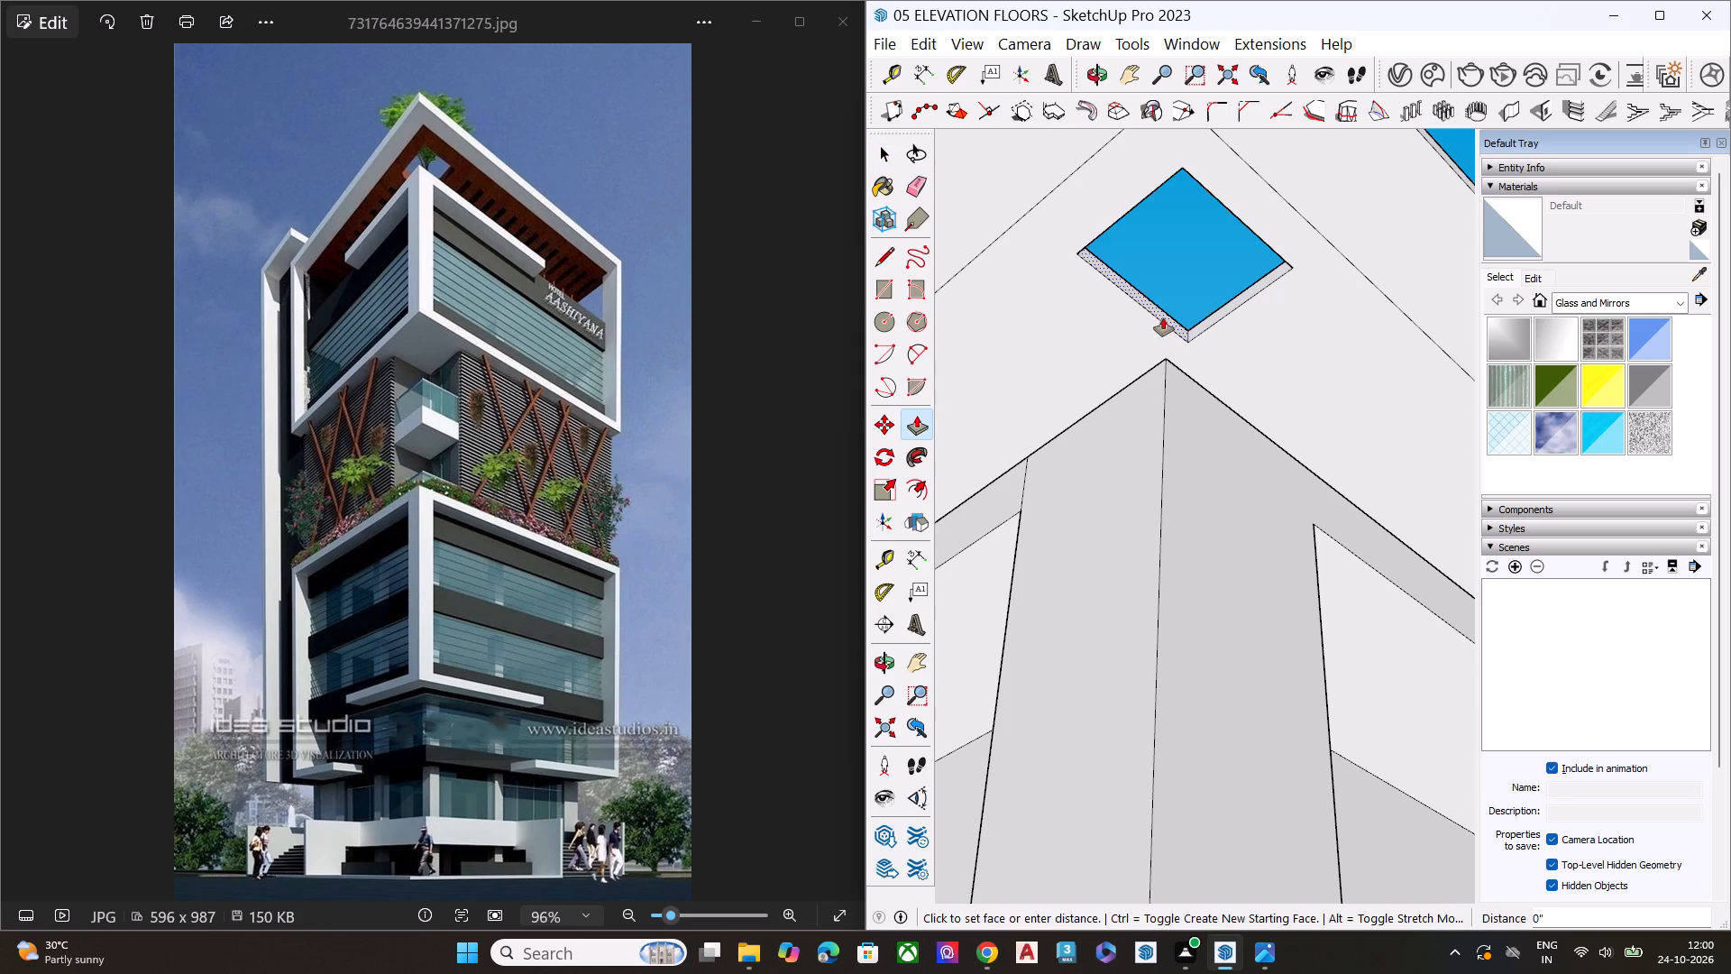
pyautogui.click(1159, 345)
pyautogui.press('space')
# Examine the enlarged slab opening and the tower's top storey from several angles, compared with the reference image.
pyautogui.scroll(-2, 1159, 313)
pyautogui.scroll(1, 1159, 313)
pyautogui.scroll(-3, 1159, 313)
pyautogui.scroll(1, 1159, 313)
pyautogui.scroll(-3, 1159, 313)
pyautogui.click(1373, 168)
pyautogui.scroll(-4, 1123, 320)
pyautogui.scroll(3, 1122, 320)
pyautogui.scroll(-13, 1124, 324)
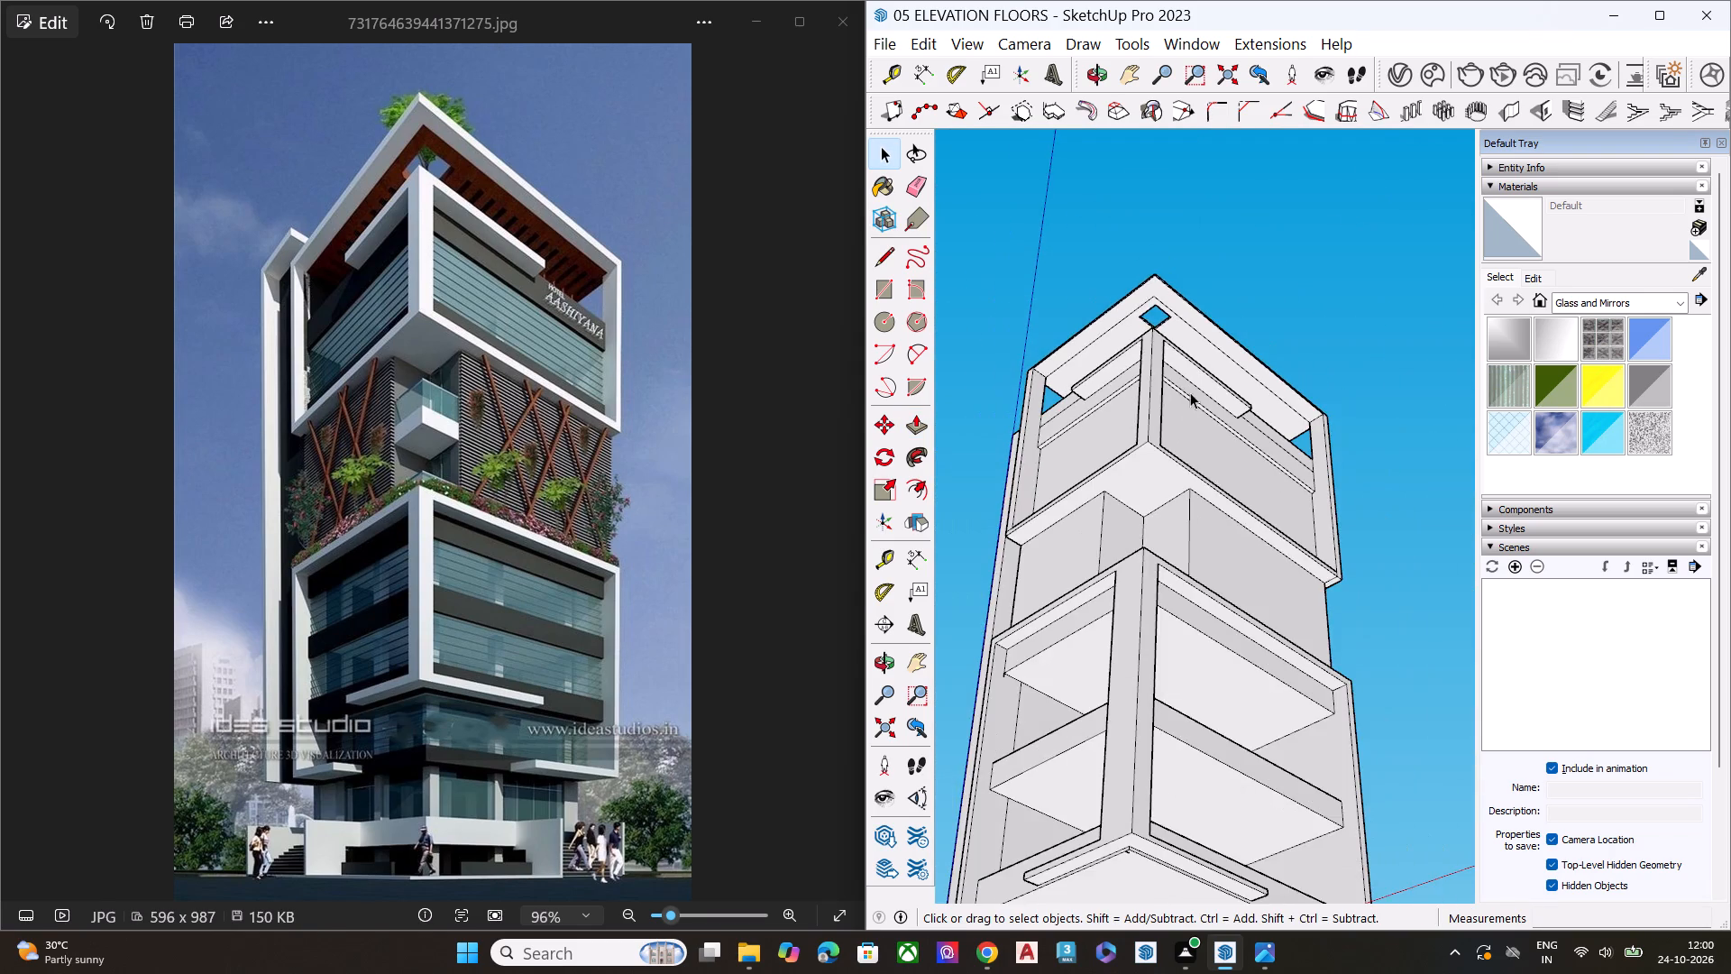
pyautogui.moveTo(1190, 392); pyautogui.dragTo(1275, 324, button='middle')
pyautogui.scroll(12, 1195, 352)
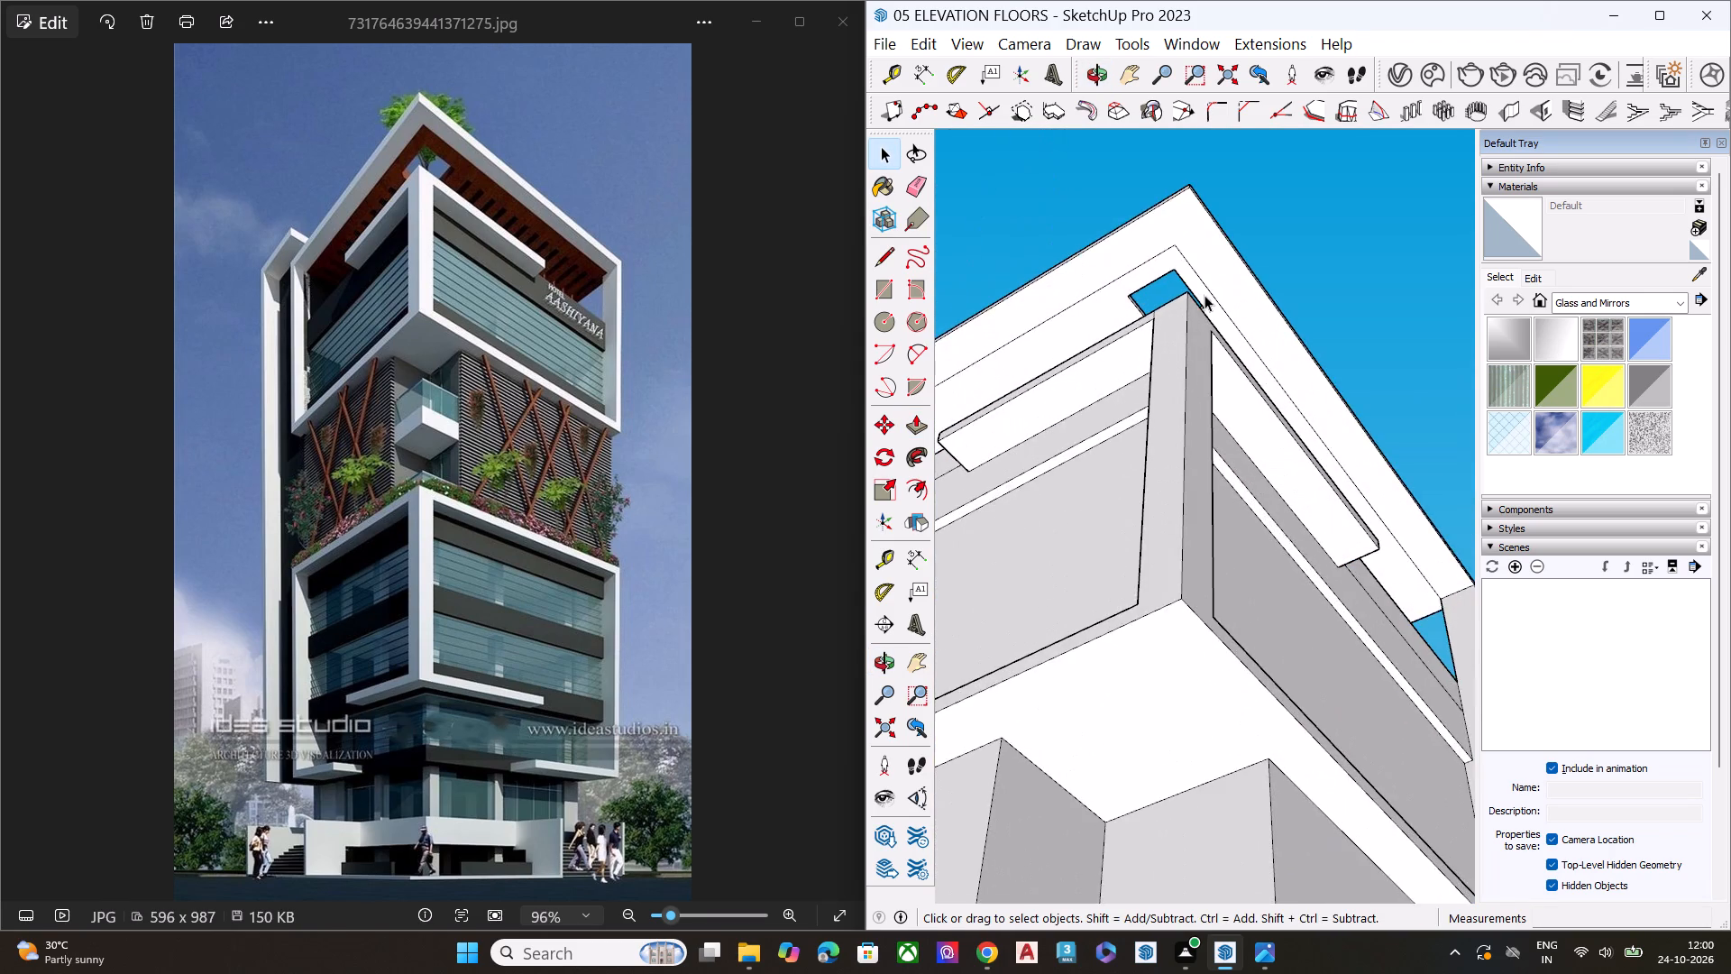
pyautogui.moveTo(1188, 303); pyautogui.dragTo(1127, 301, button='middle')
pyautogui.scroll(-8, 1118, 311)
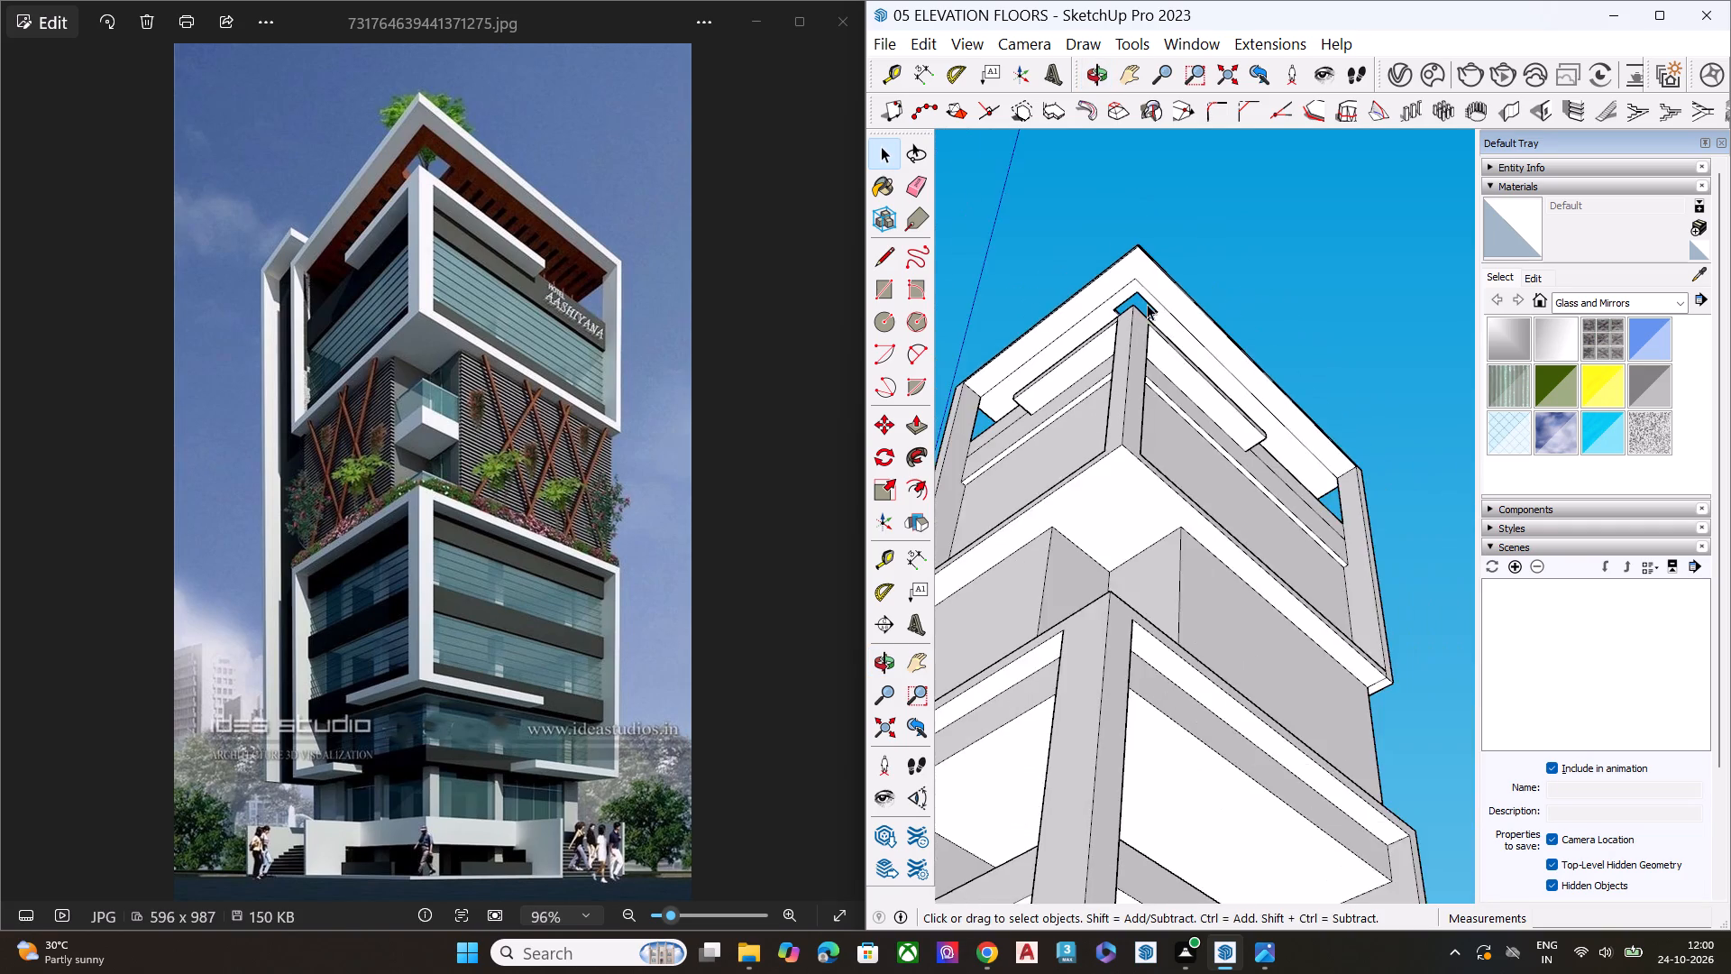
pyautogui.moveTo(1143, 319); pyautogui.dragTo(1144, 507, button='middle')
pyautogui.scroll(-7, 1174, 255)
pyautogui.scroll(3, 1163, 278)
pyautogui.scroll(-1, 1163, 267)
pyautogui.scroll(5, 1163, 267)
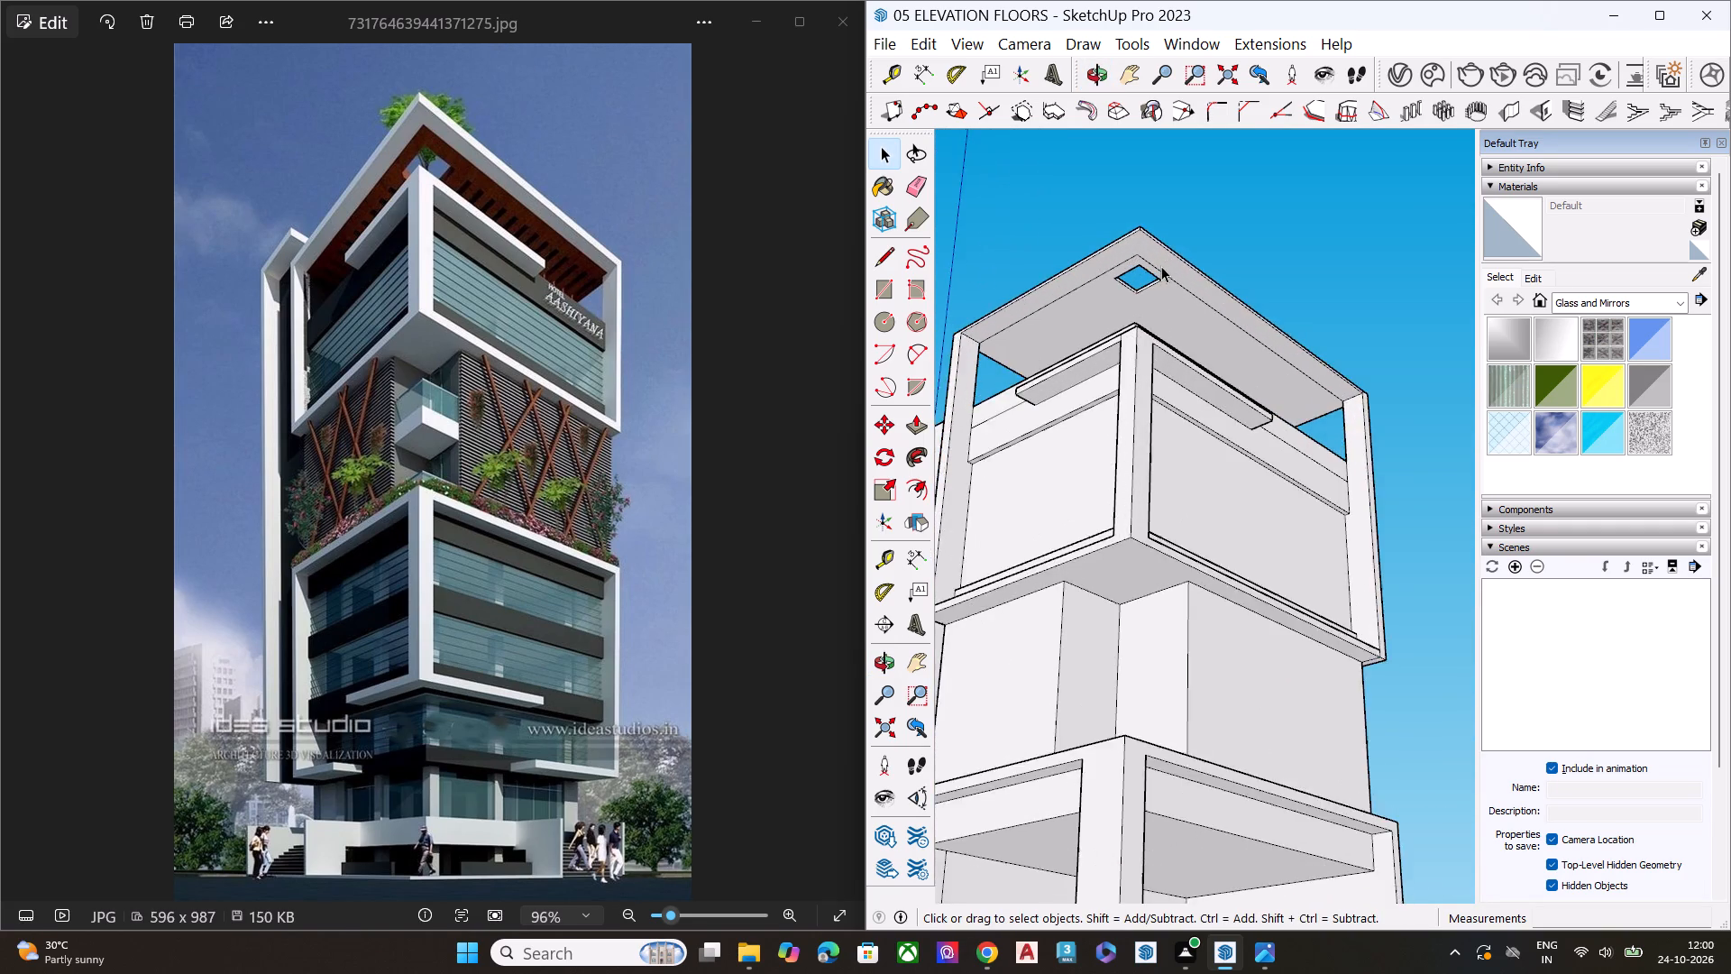
pyautogui.scroll(-1, 1161, 266)
pyautogui.scroll(2, 1161, 266)
pyautogui.scroll(-1, 1140, 271)
pyautogui.scroll(6, 1140, 271)
pyautogui.scroll(-1, 1140, 271)
pyautogui.scroll(2, 1140, 271)
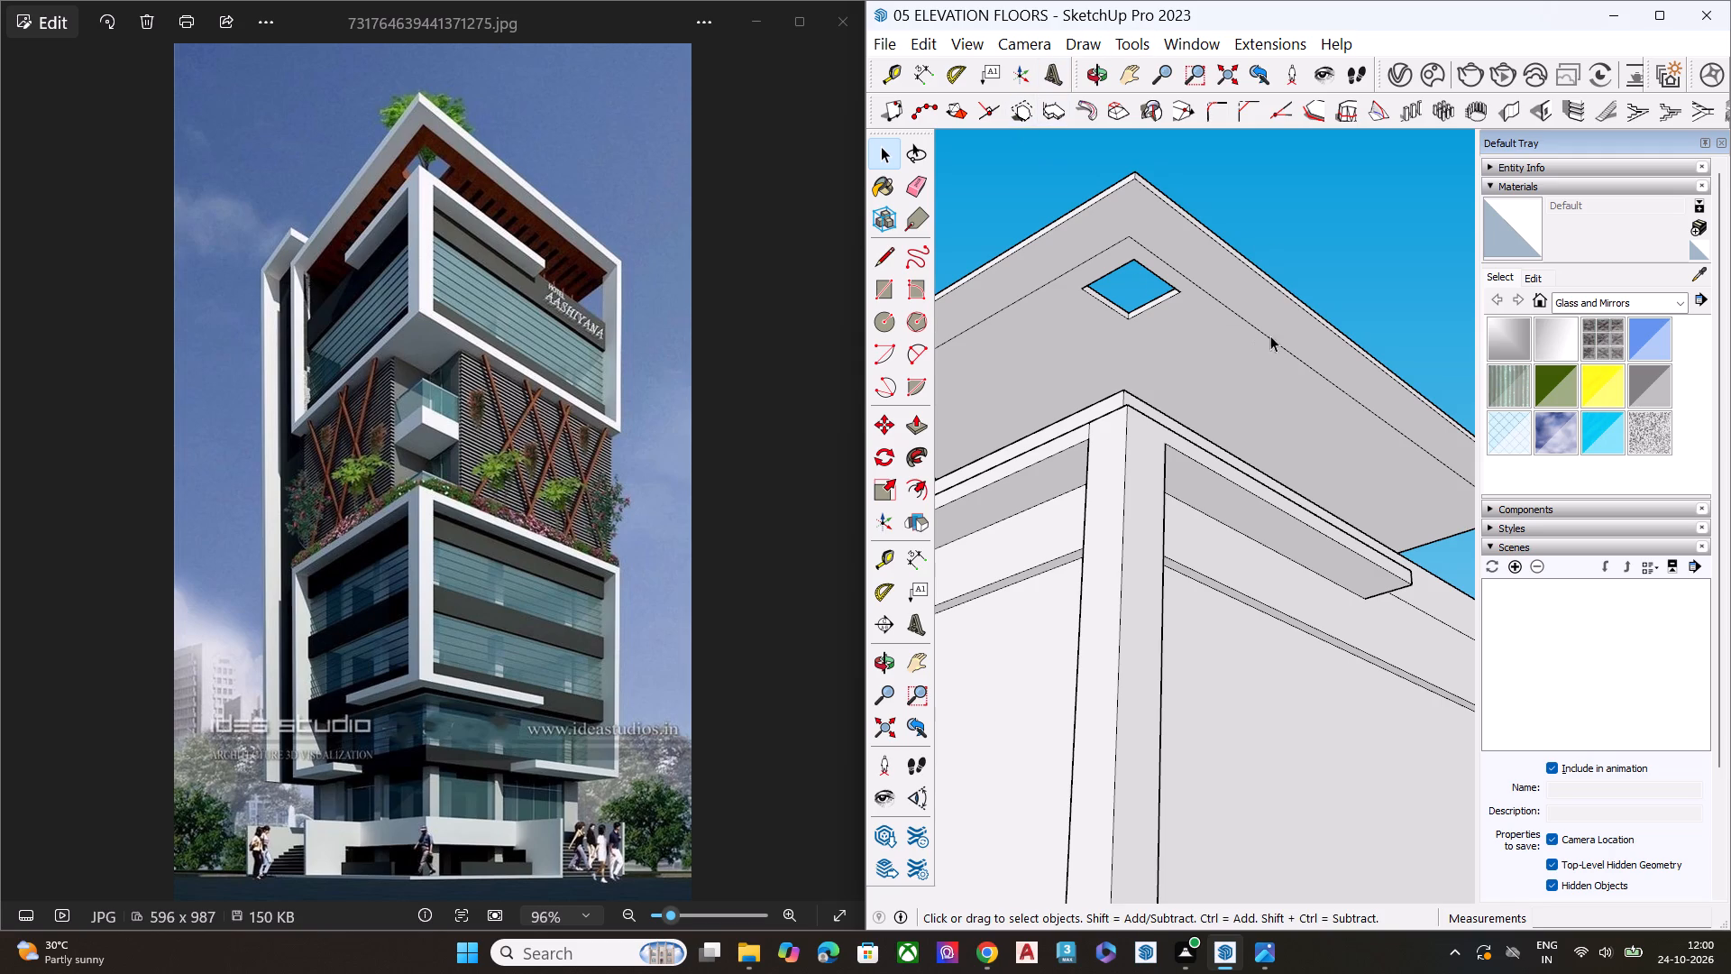
pyautogui.scroll(-7, 1250, 311)
pyautogui.moveTo(1290, 476); pyautogui.dragTo(1271, 641, button='middle')
pyautogui.scroll(2, 1225, 442)
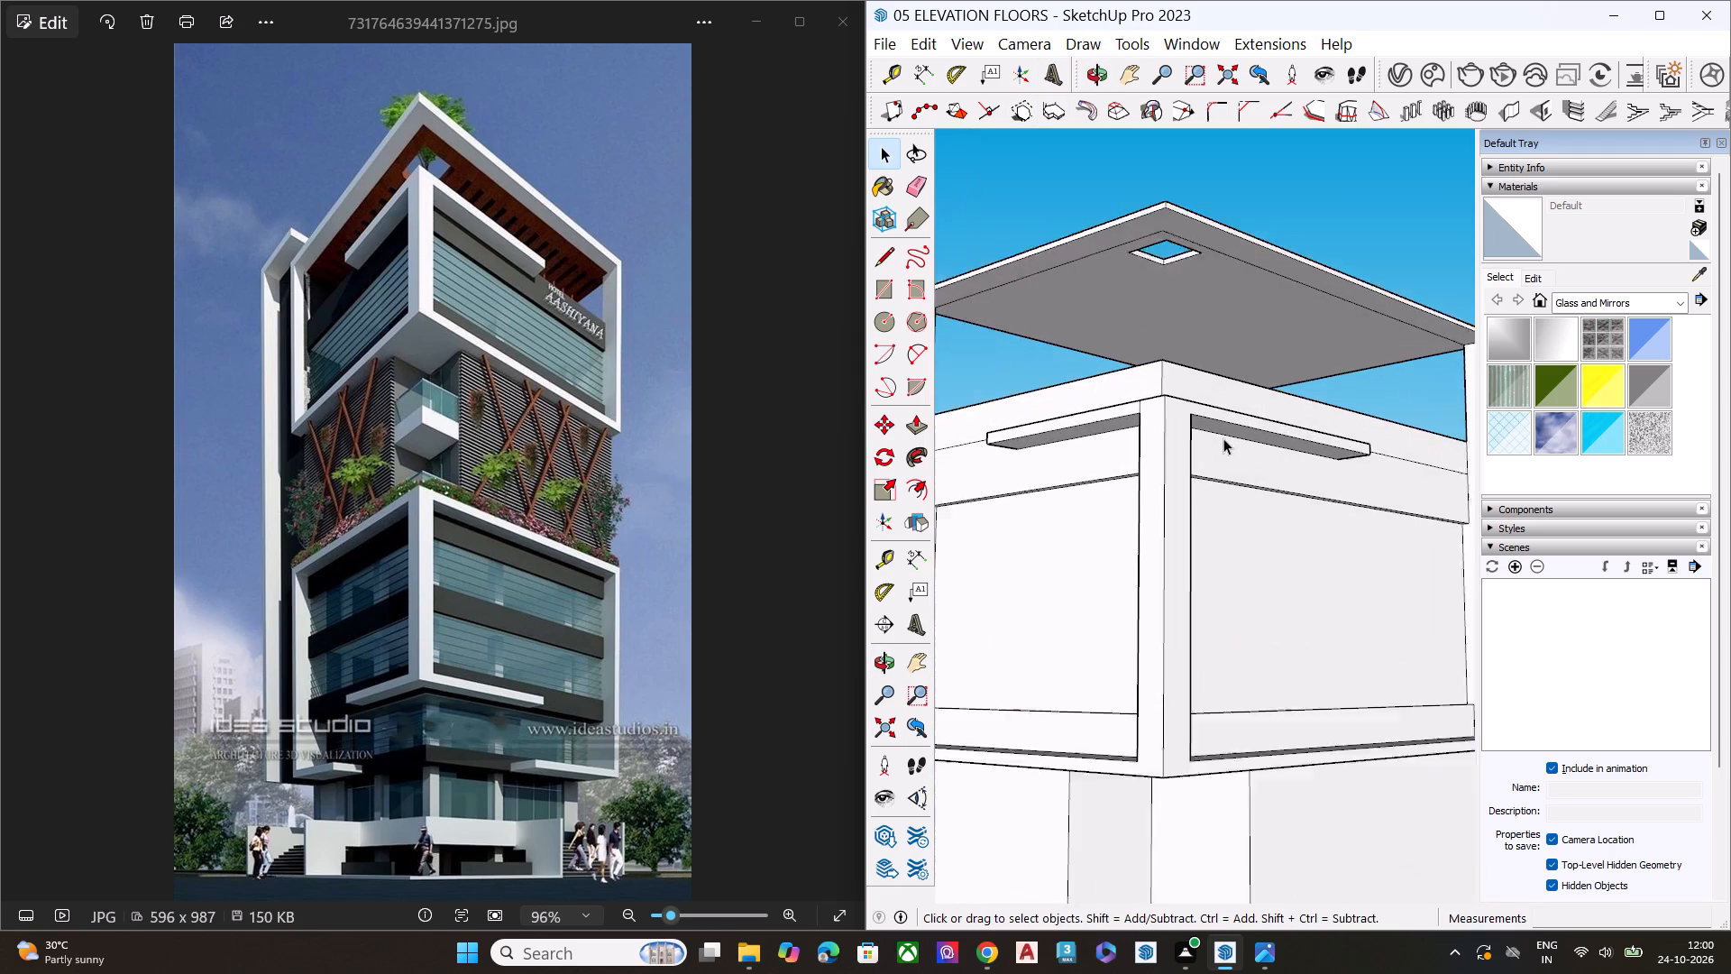
pyautogui.scroll(3, 1223, 438)
pyautogui.scroll(-1, 1223, 437)
pyautogui.scroll(1, 1223, 437)
pyautogui.scroll(-1, 1287, 373)
pyautogui.moveTo(1292, 389); pyautogui.dragTo(965, 628, button='middle')
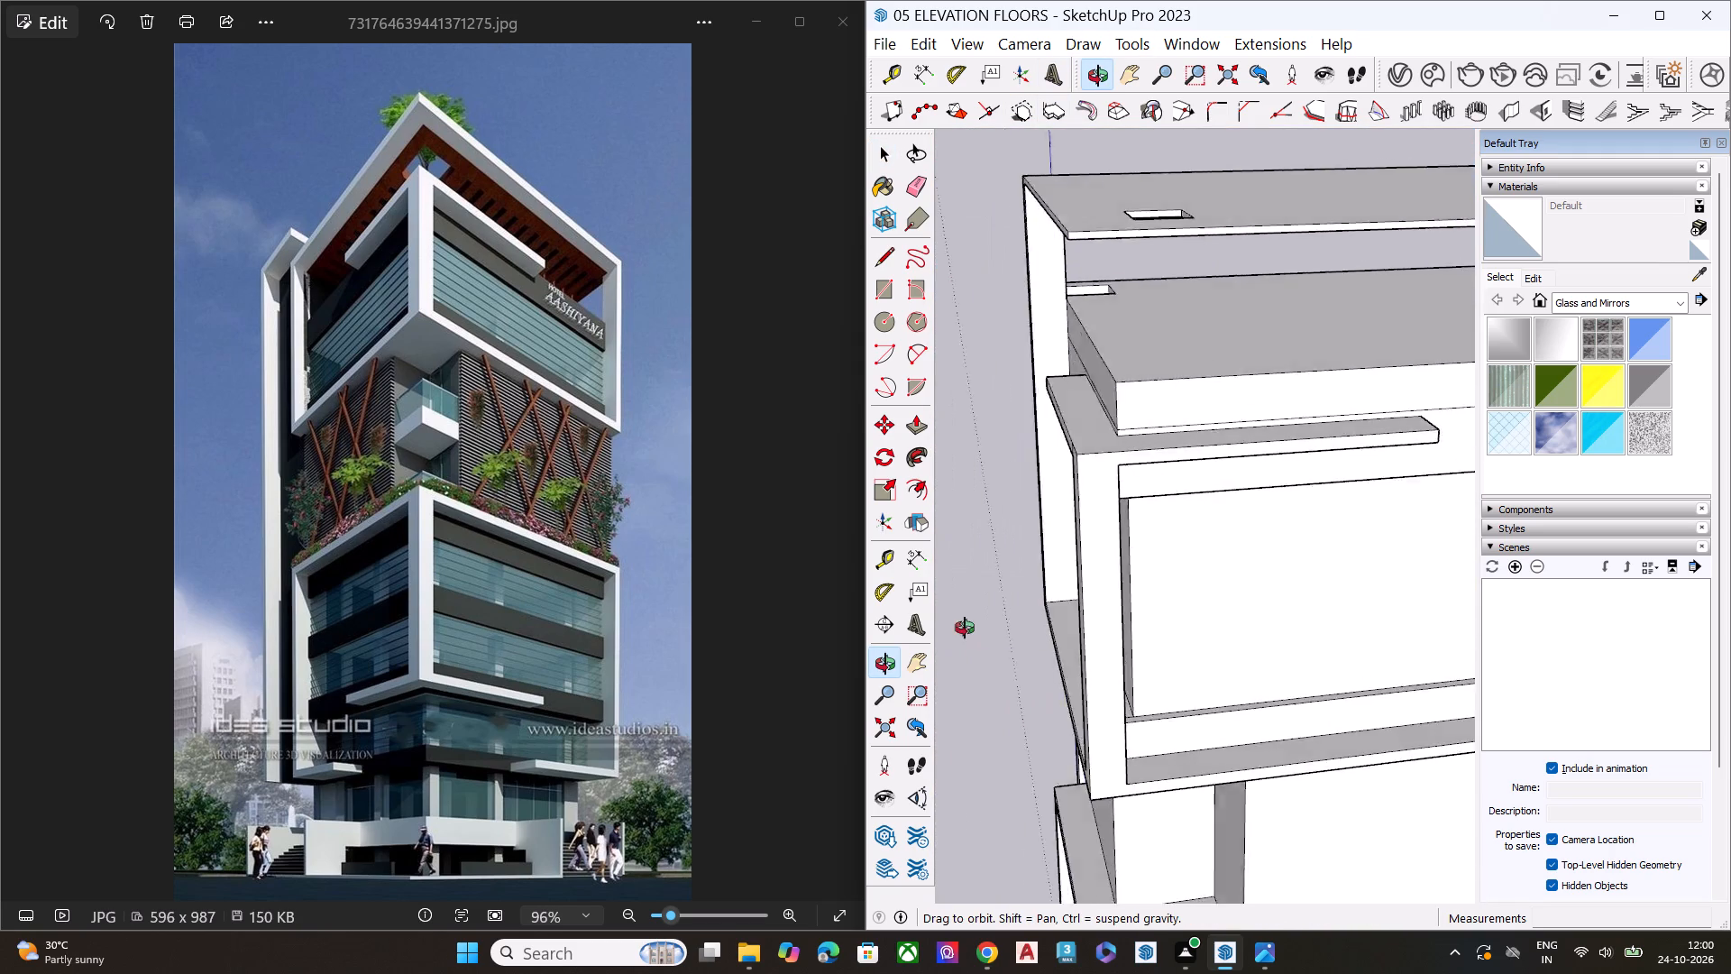
pyautogui.moveTo(965, 628); pyautogui.dragTo(1133, 453, button='middle')
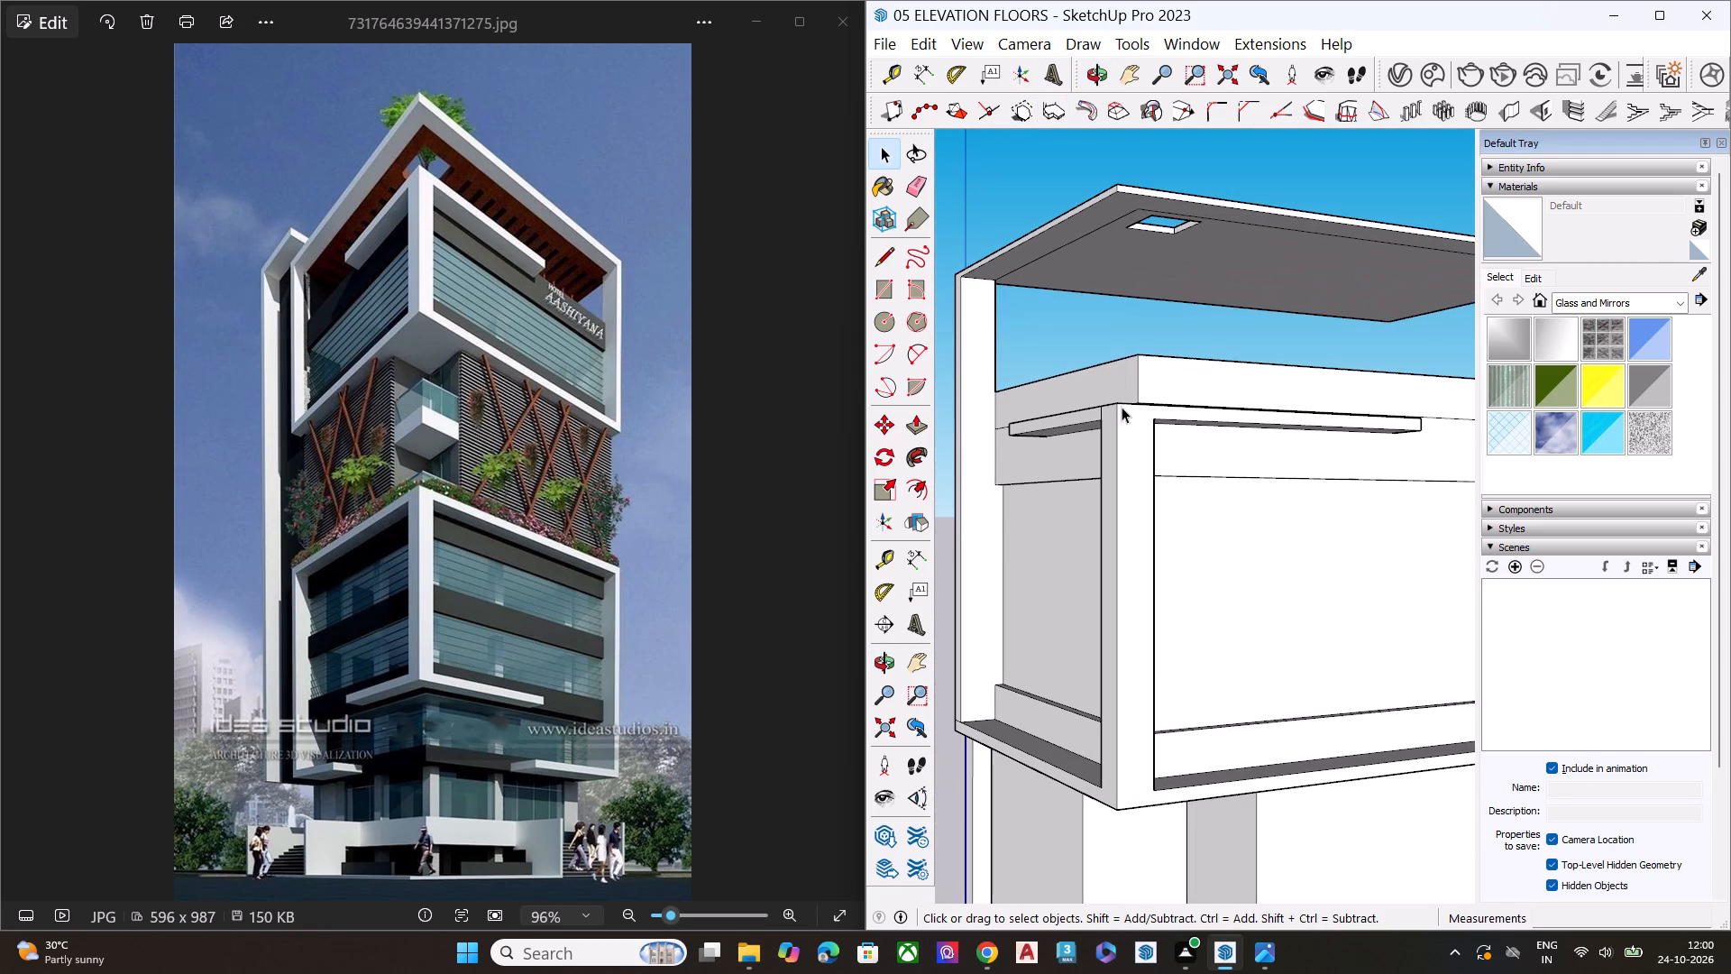
pyautogui.scroll(-8, 1101, 415)
pyautogui.moveTo(1190, 455); pyautogui.dragTo(1406, 196, button='middle')
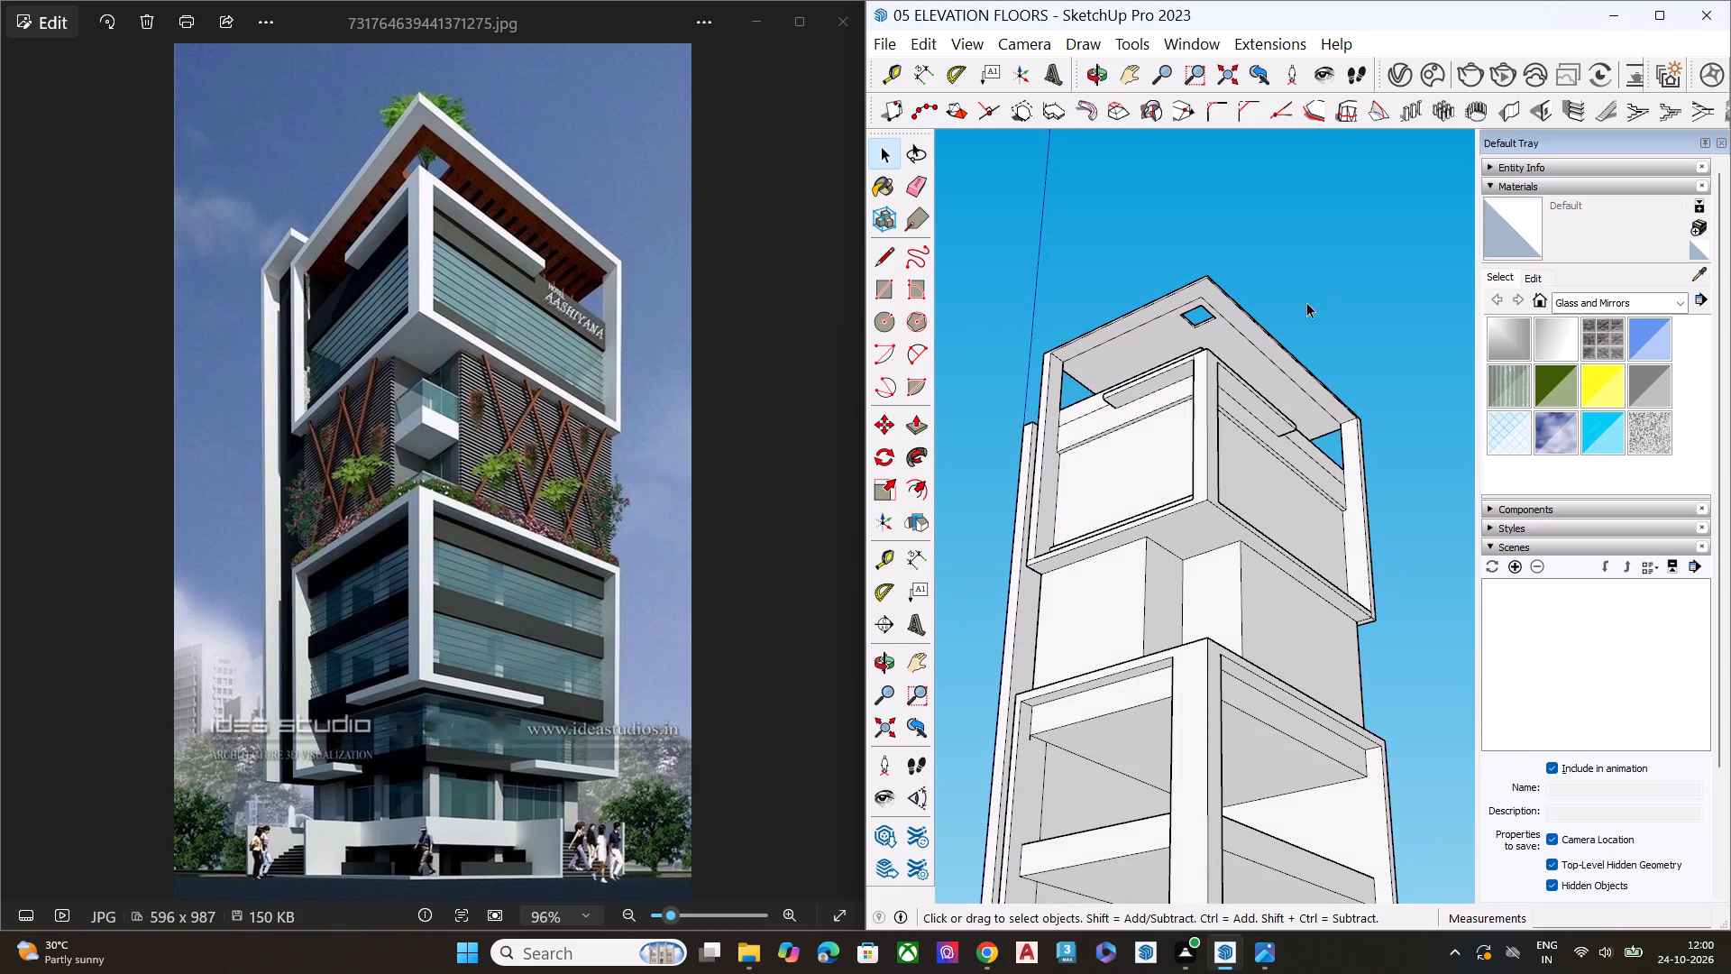
pyautogui.moveTo(1277, 481); pyautogui.dragTo(1162, 471, button='middle')
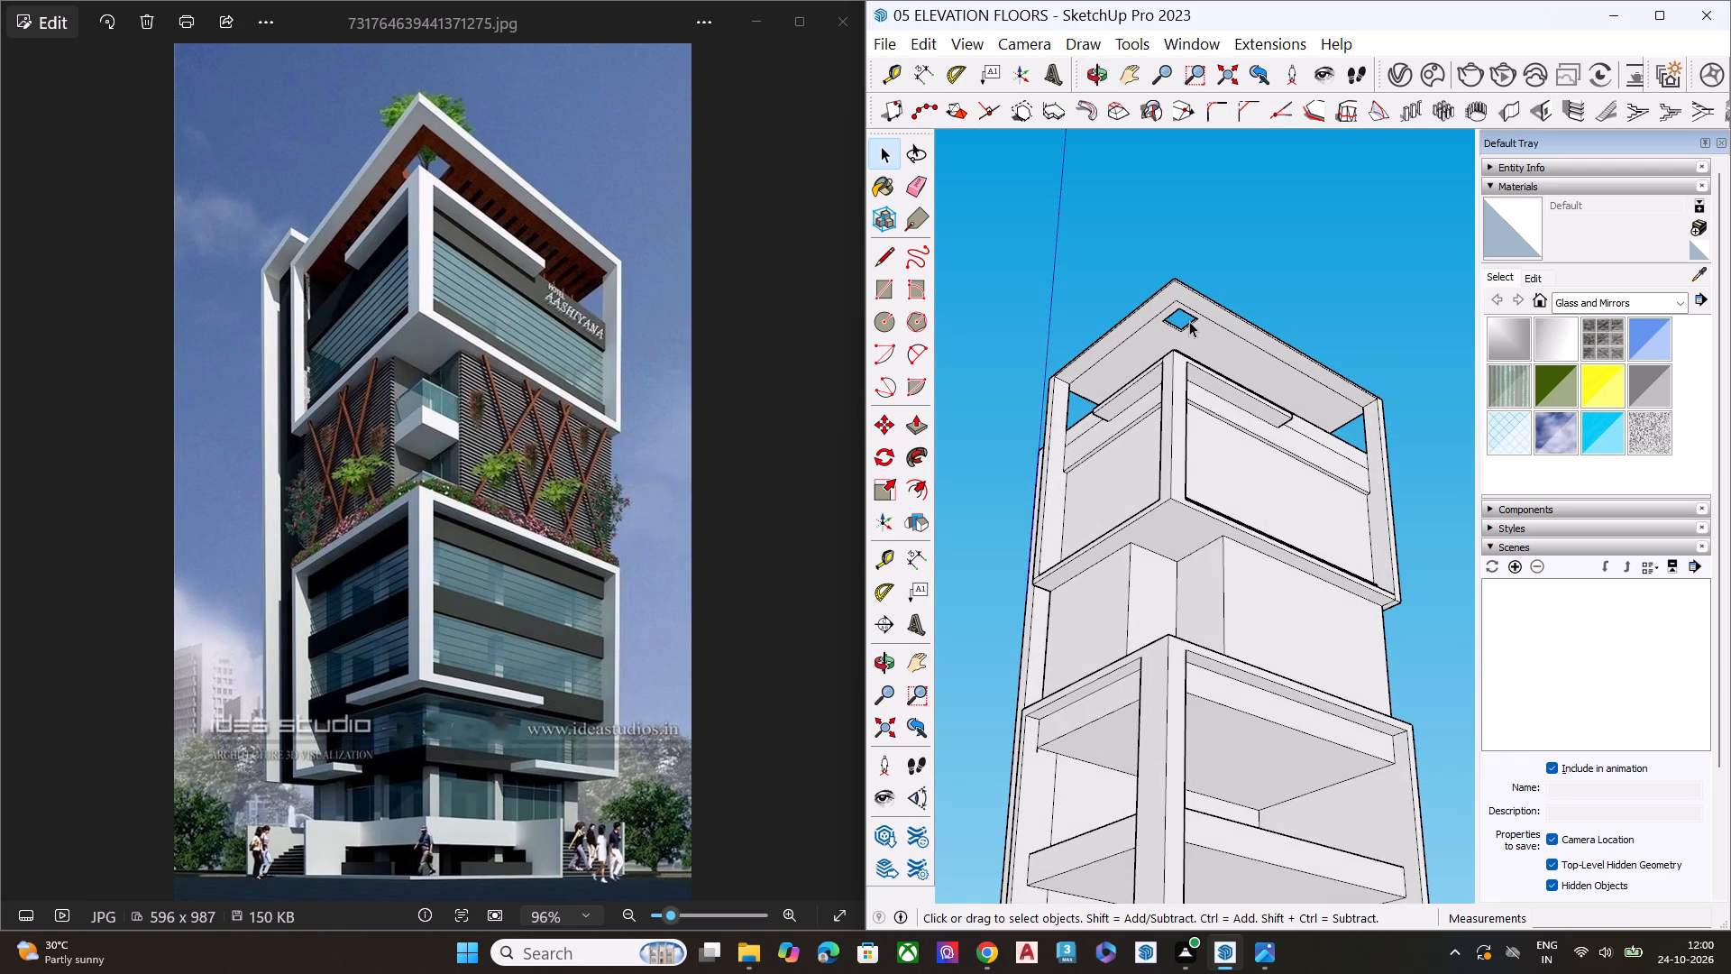
# Enlarge the slab opening again by Push/Pulling its two inner side faces away from the front corner, the second by about 4' 8".
pyautogui.scroll(15, 1179, 322)
pyautogui.scroll(-2, 1180, 335)
pyautogui.scroll(4, 1180, 335)
pyautogui.click(1172, 339)
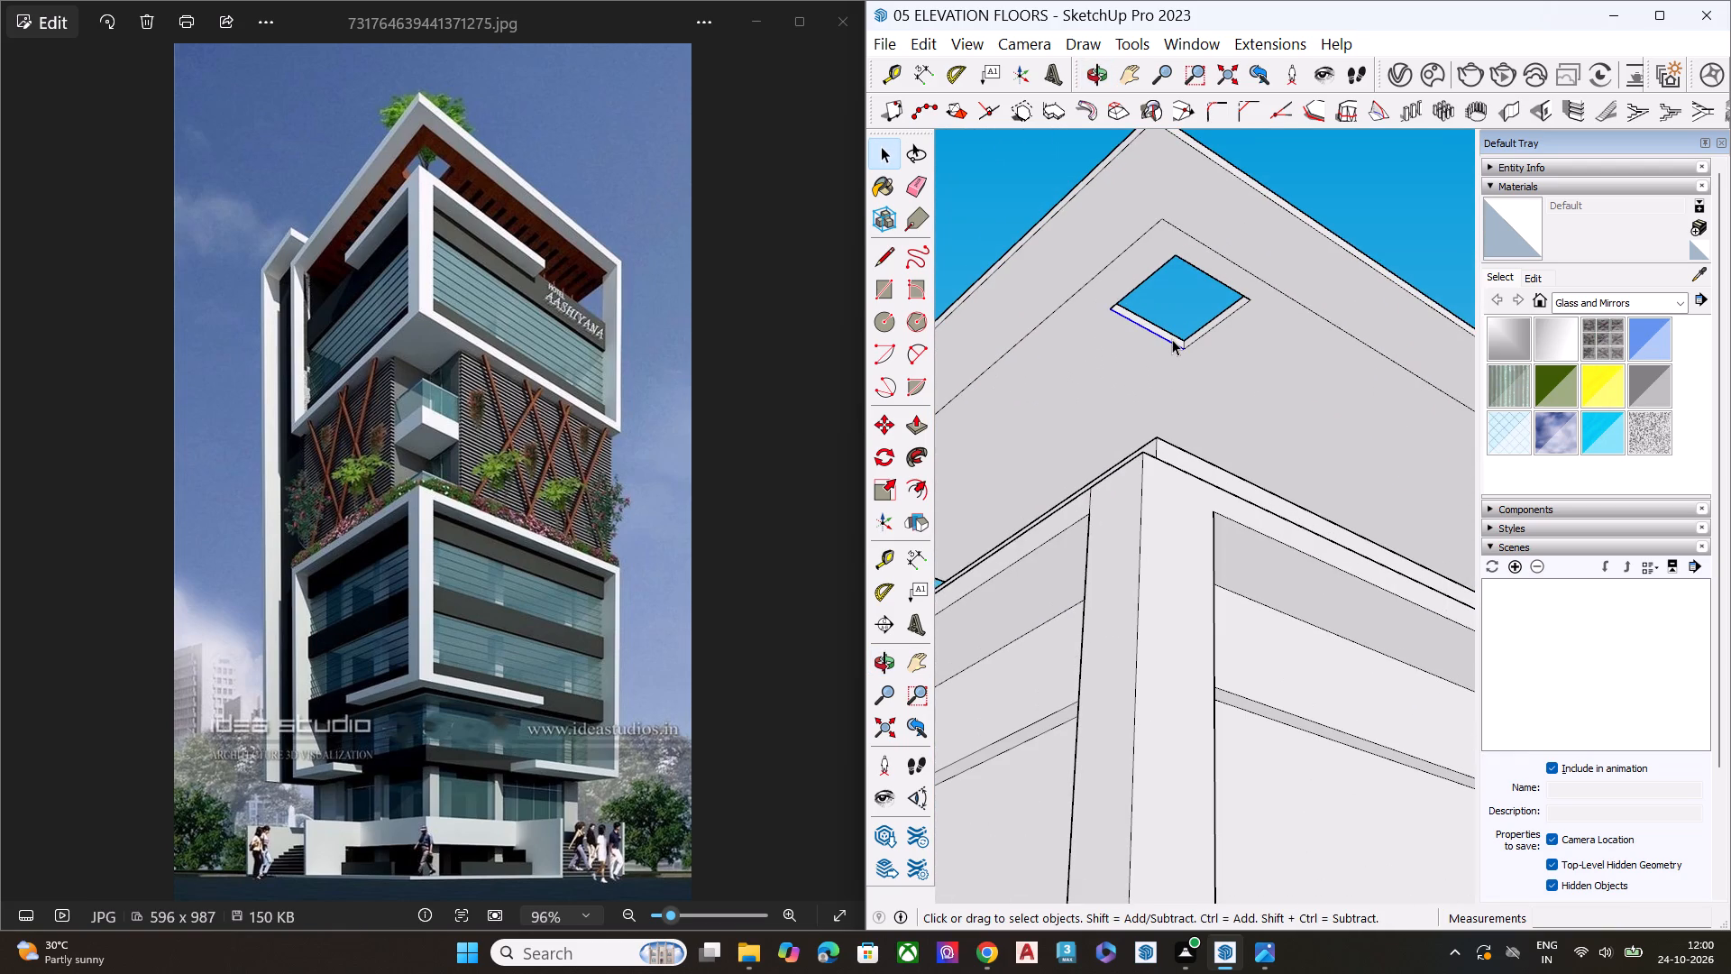
pyautogui.click(1173, 330)
pyautogui.click(1172, 334)
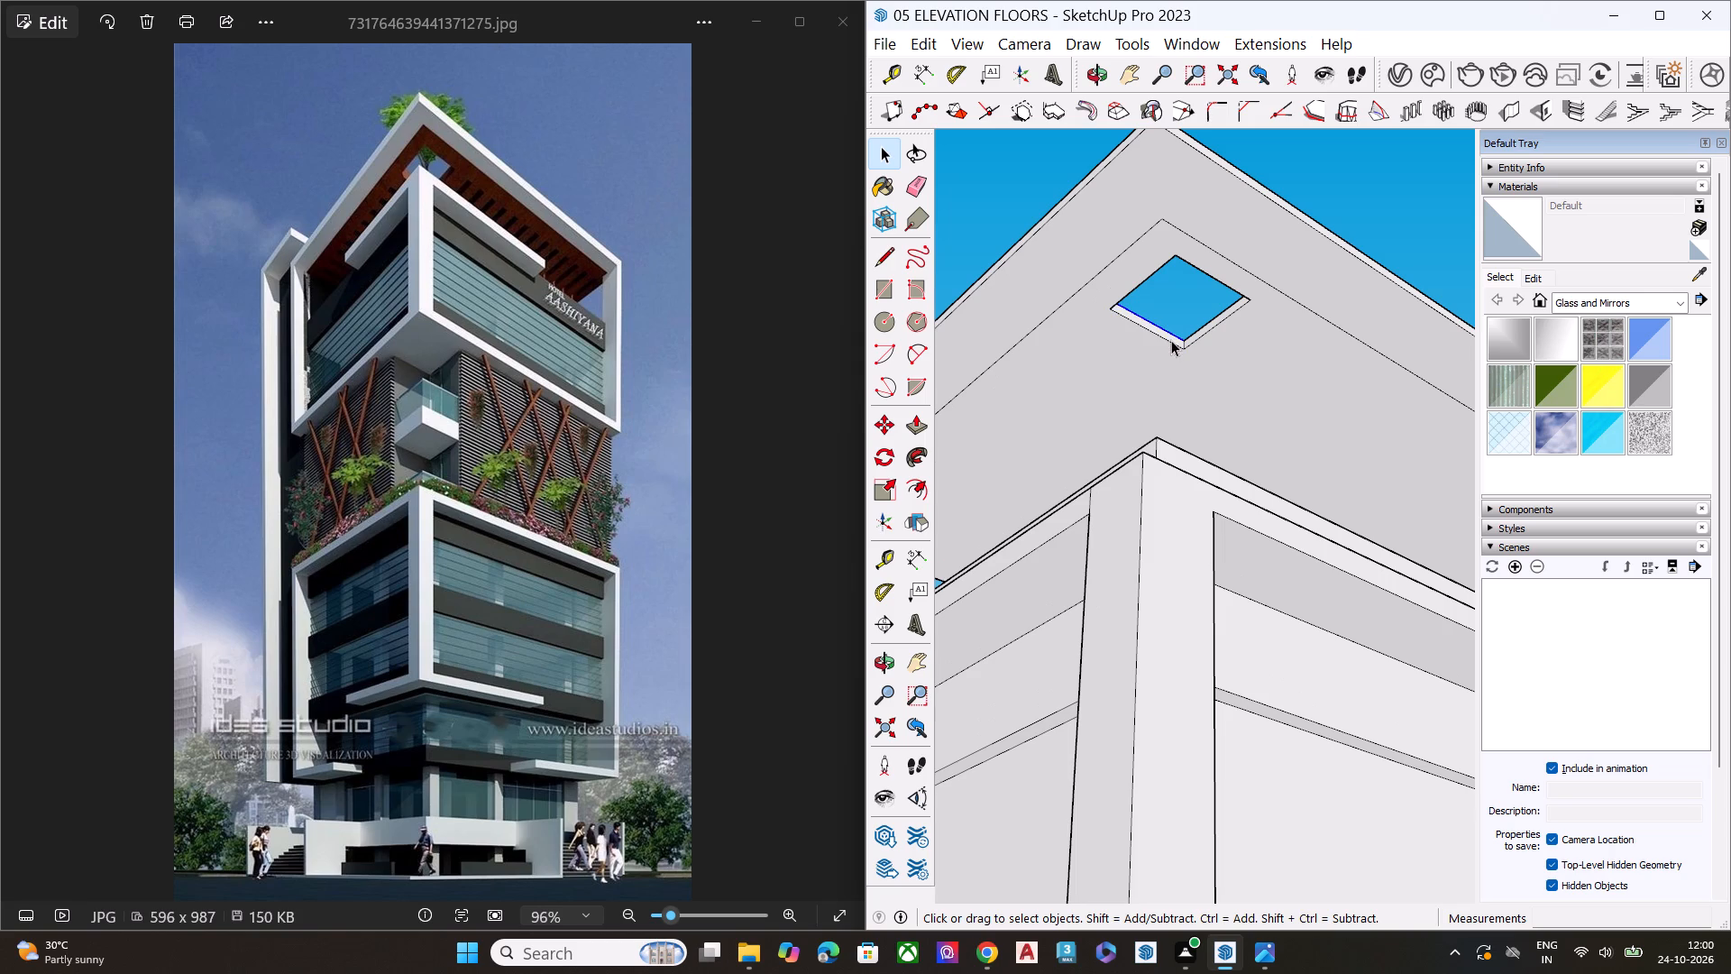
pyautogui.scroll(2, 1168, 334)
pyautogui.scroll(-2, 1168, 330)
pyautogui.scroll(2, 1168, 330)
pyautogui.scroll(-4, 1168, 329)
pyautogui.scroll(2, 1168, 328)
pyautogui.scroll(-2, 1168, 328)
pyautogui.scroll(5, 1168, 328)
pyautogui.click(1171, 343)
pyautogui.press('p')
pyautogui.click(1171, 343)
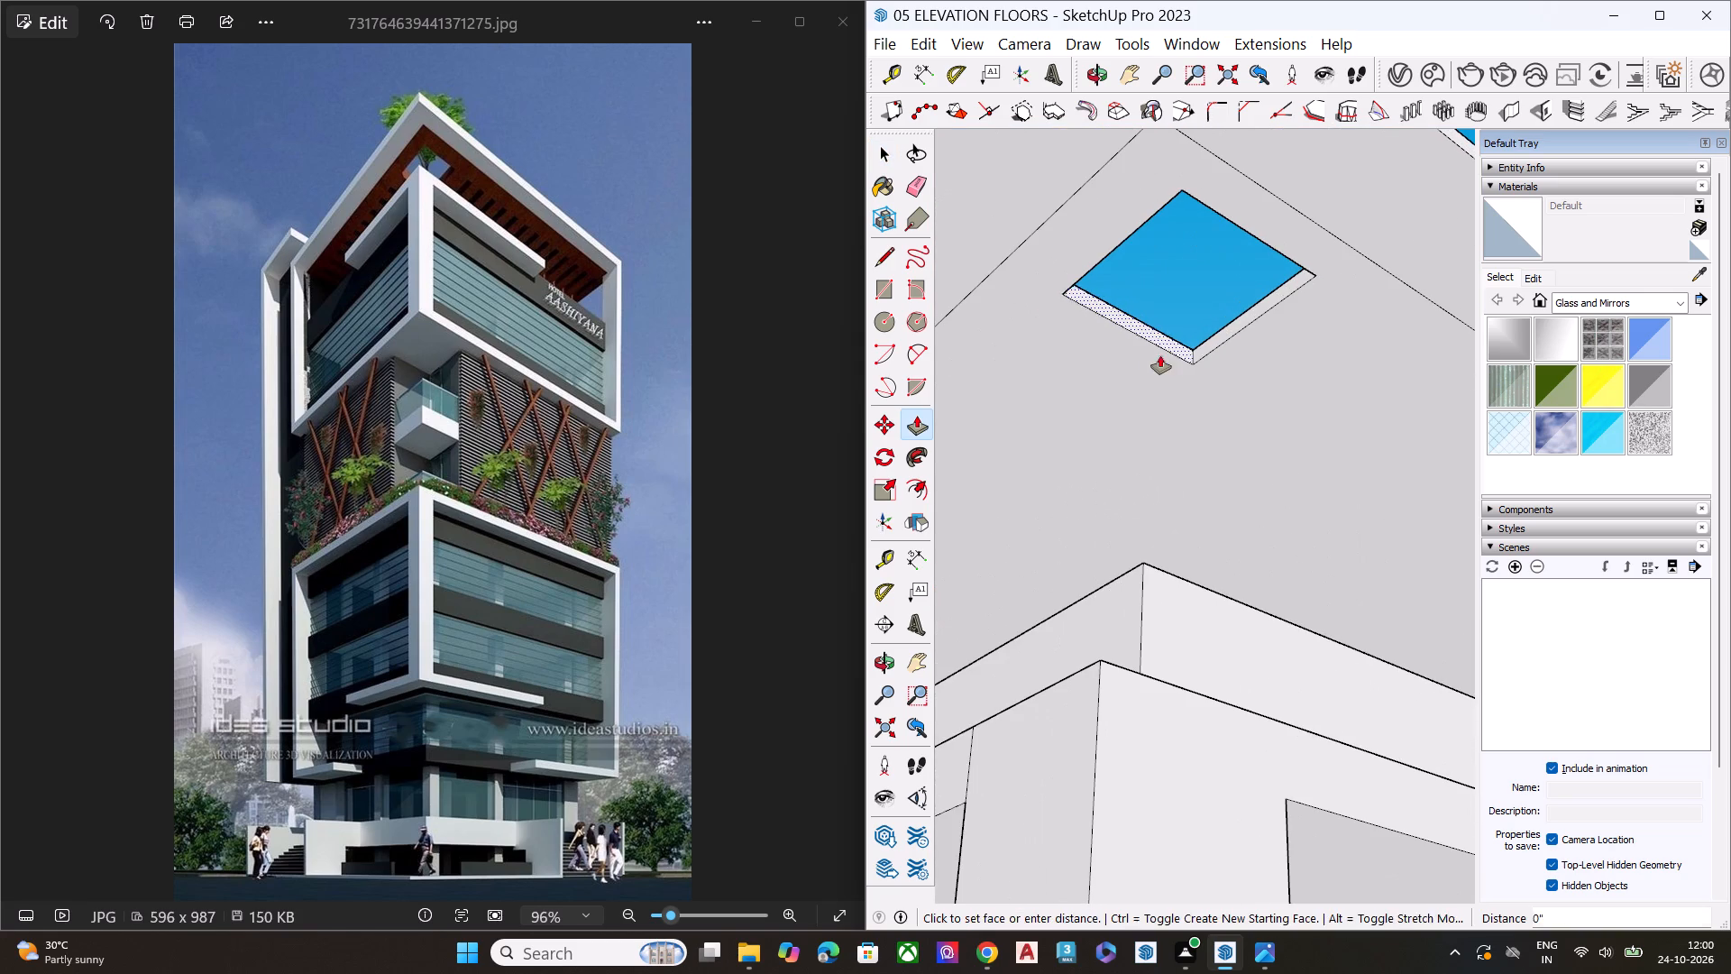
pyautogui.click(1124, 412)
pyautogui.press('space')
pyautogui.click(1190, 354)
pyautogui.click(1195, 359)
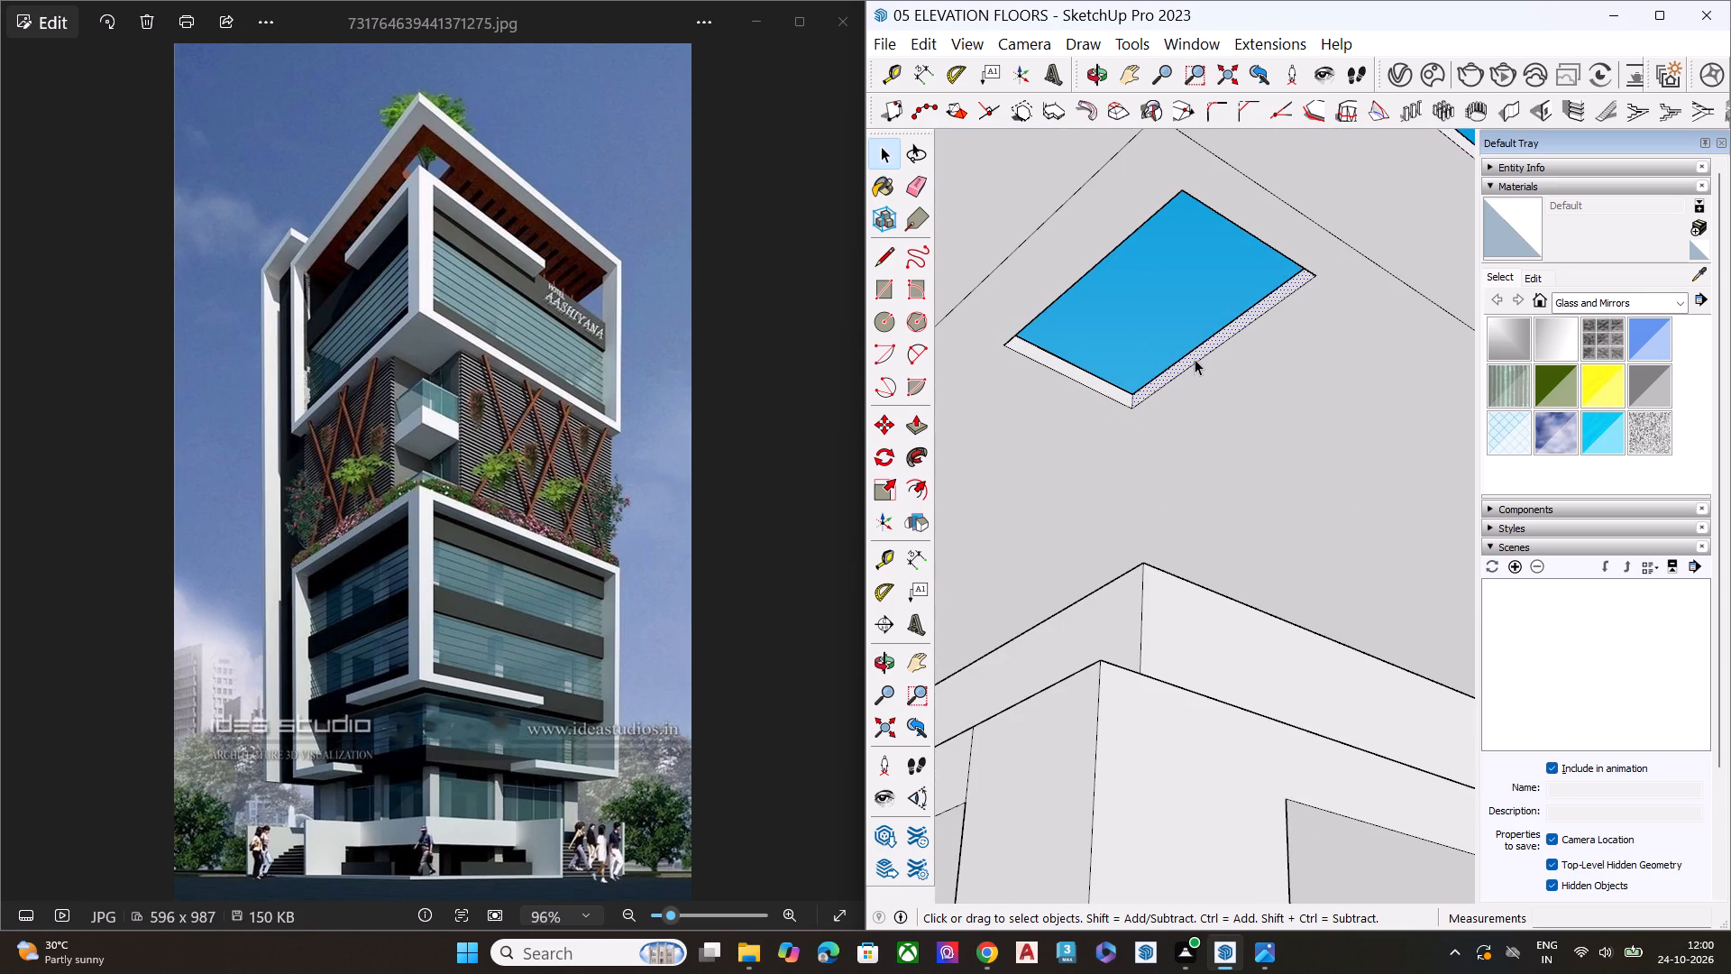
pyautogui.press('p')
pyautogui.click(1195, 359)
pyautogui.click(1249, 409)
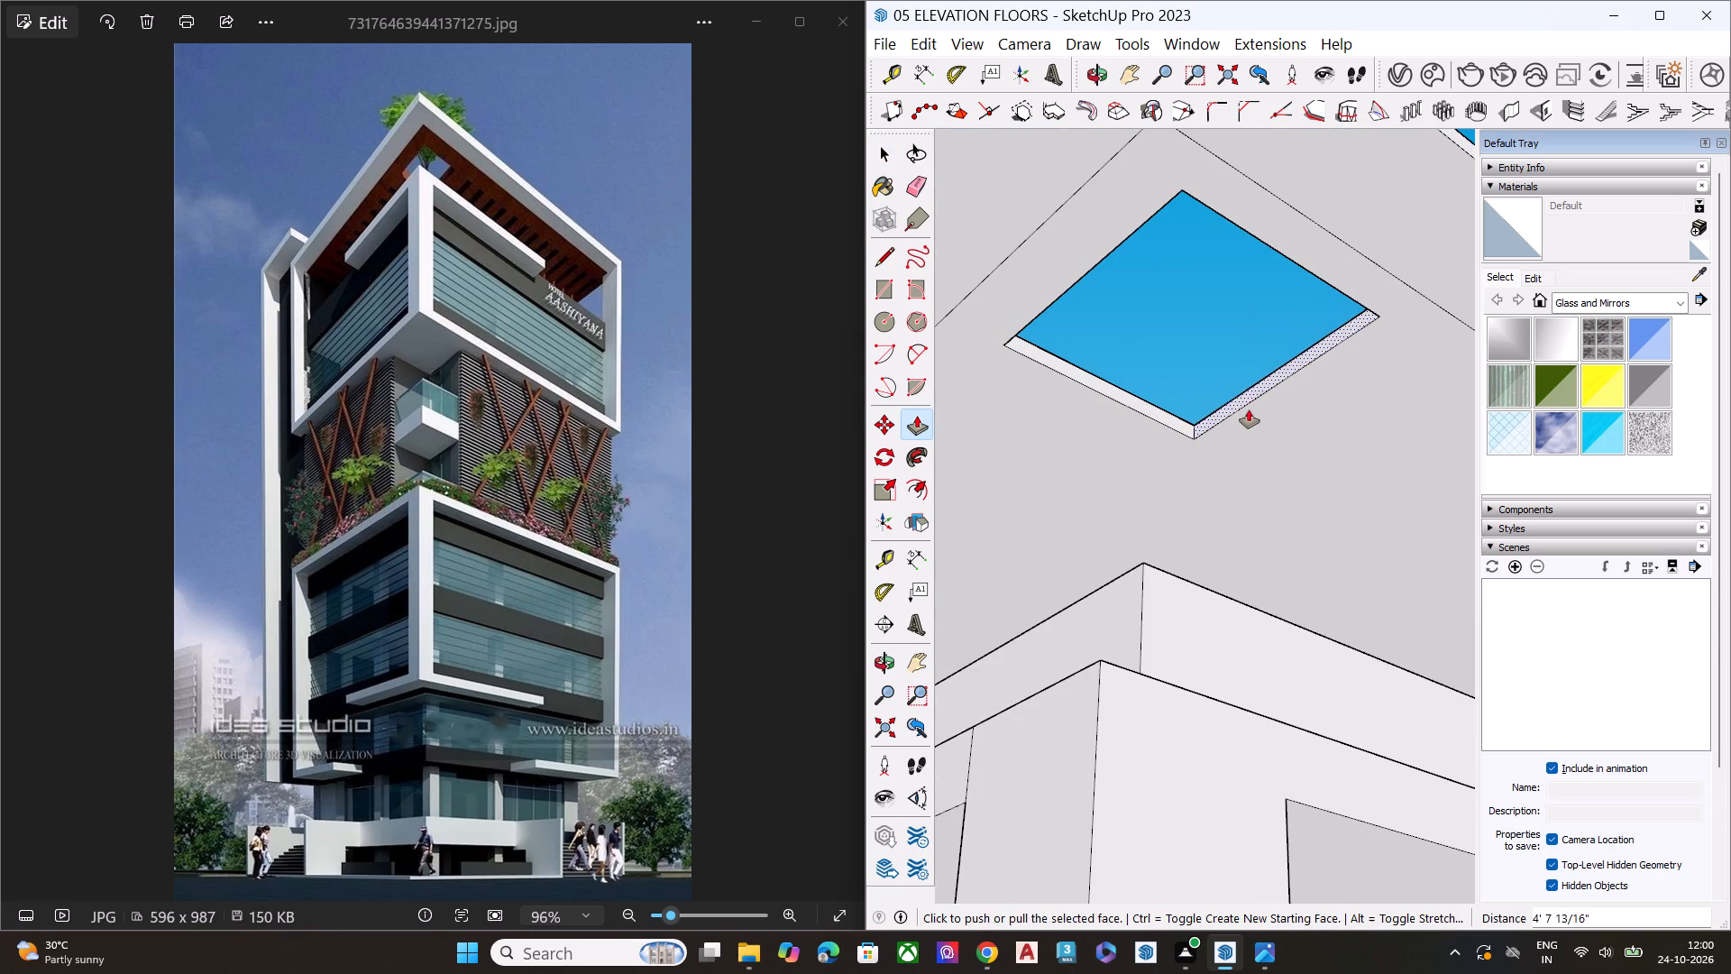
pyautogui.press('space')
# Push/Pull the opening's side face that runs along a nearby border line about 9 3/8" into the opening.
pyautogui.scroll(-10, 1141, 275)
pyautogui.moveTo(1162, 336); pyautogui.dragTo(1179, 232, button='middle')
pyautogui.scroll(1, 1181, 224)
pyautogui.scroll(-4, 1181, 224)
pyautogui.scroll(8, 1181, 224)
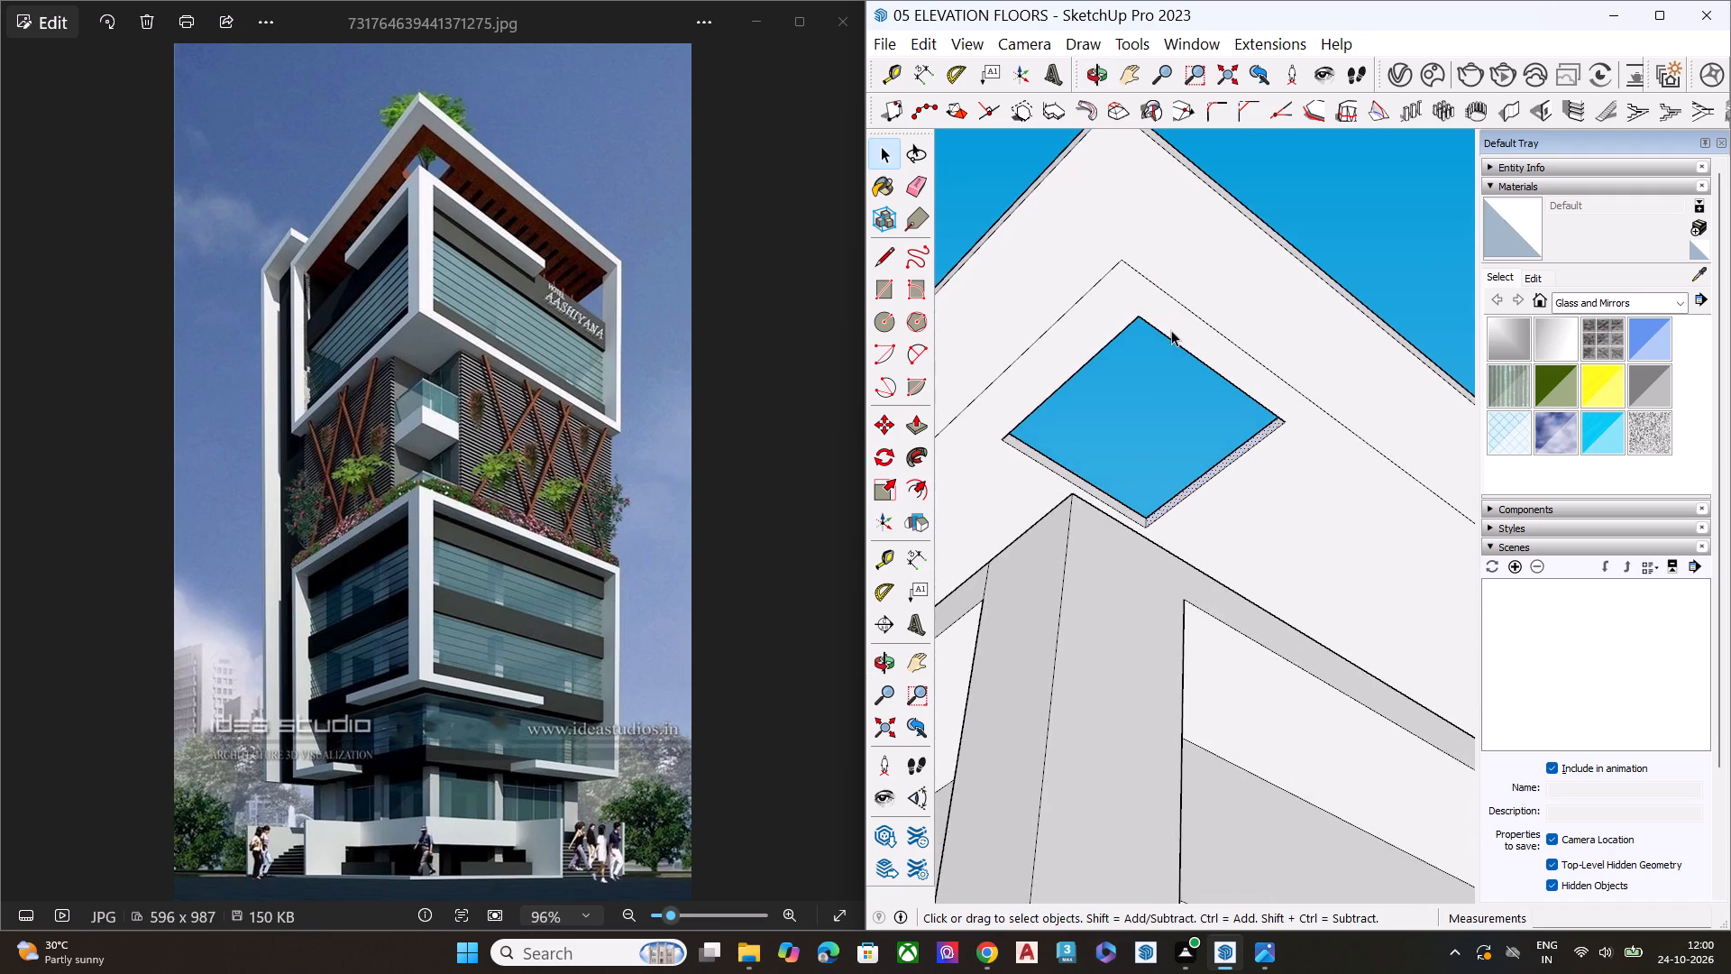
pyautogui.moveTo(1164, 308); pyautogui.dragTo(1207, 131, button='middle')
pyautogui.moveTo(1129, 292); pyautogui.dragTo(1520, 472, button='middle')
pyautogui.scroll(1, 1494, 472)
pyautogui.scroll(3, 1164, 289)
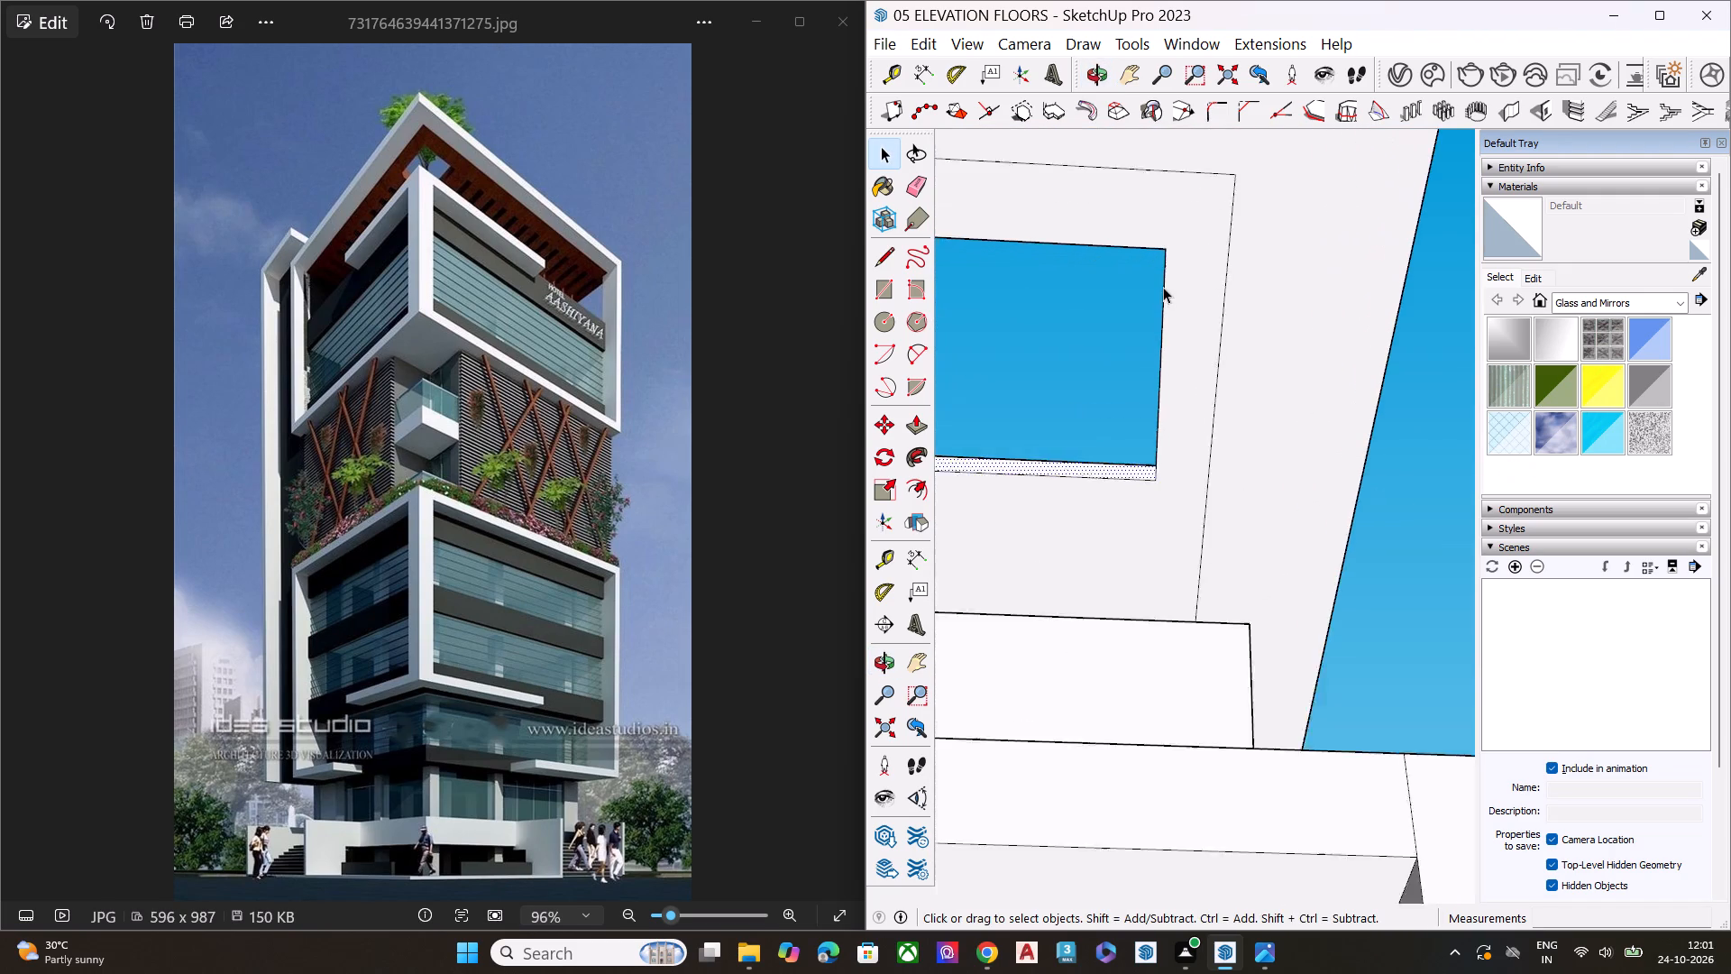
pyautogui.scroll(2, 1163, 287)
pyautogui.moveTo(1129, 318); pyautogui.dragTo(1441, 283, button='middle')
pyautogui.scroll(7, 1390, 285)
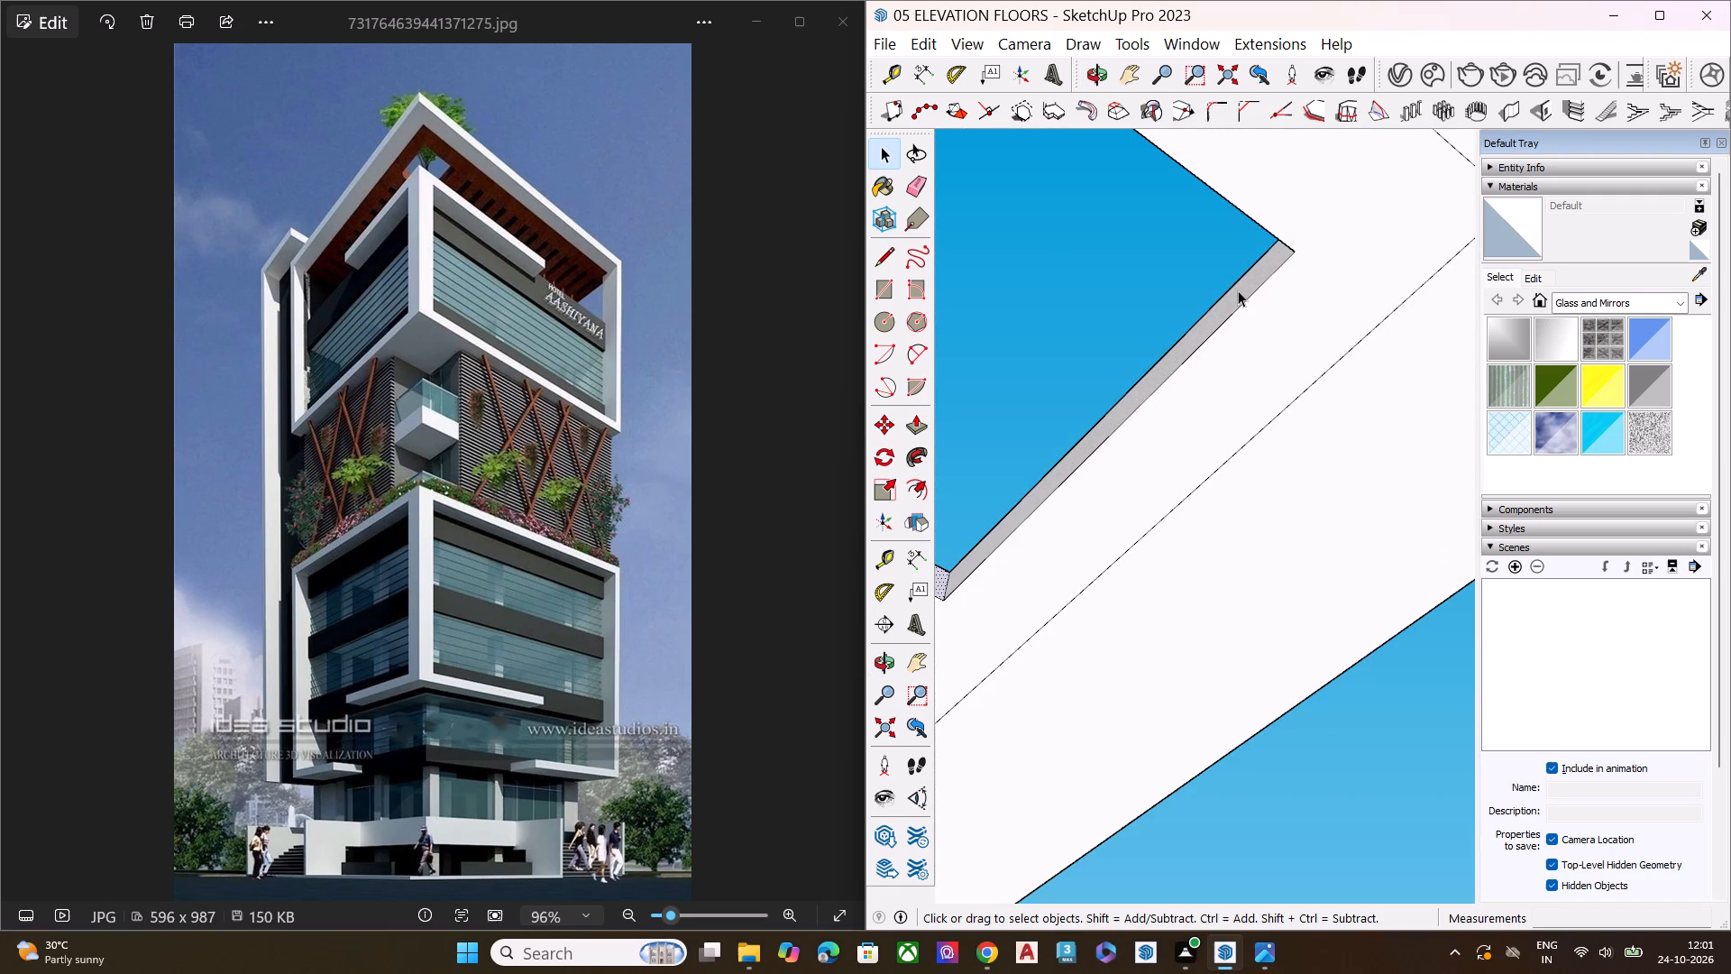
pyautogui.click(1238, 290)
pyautogui.press('p')
pyautogui.click(1238, 290)
pyautogui.click(1193, 294)
pyautogui.press('space')
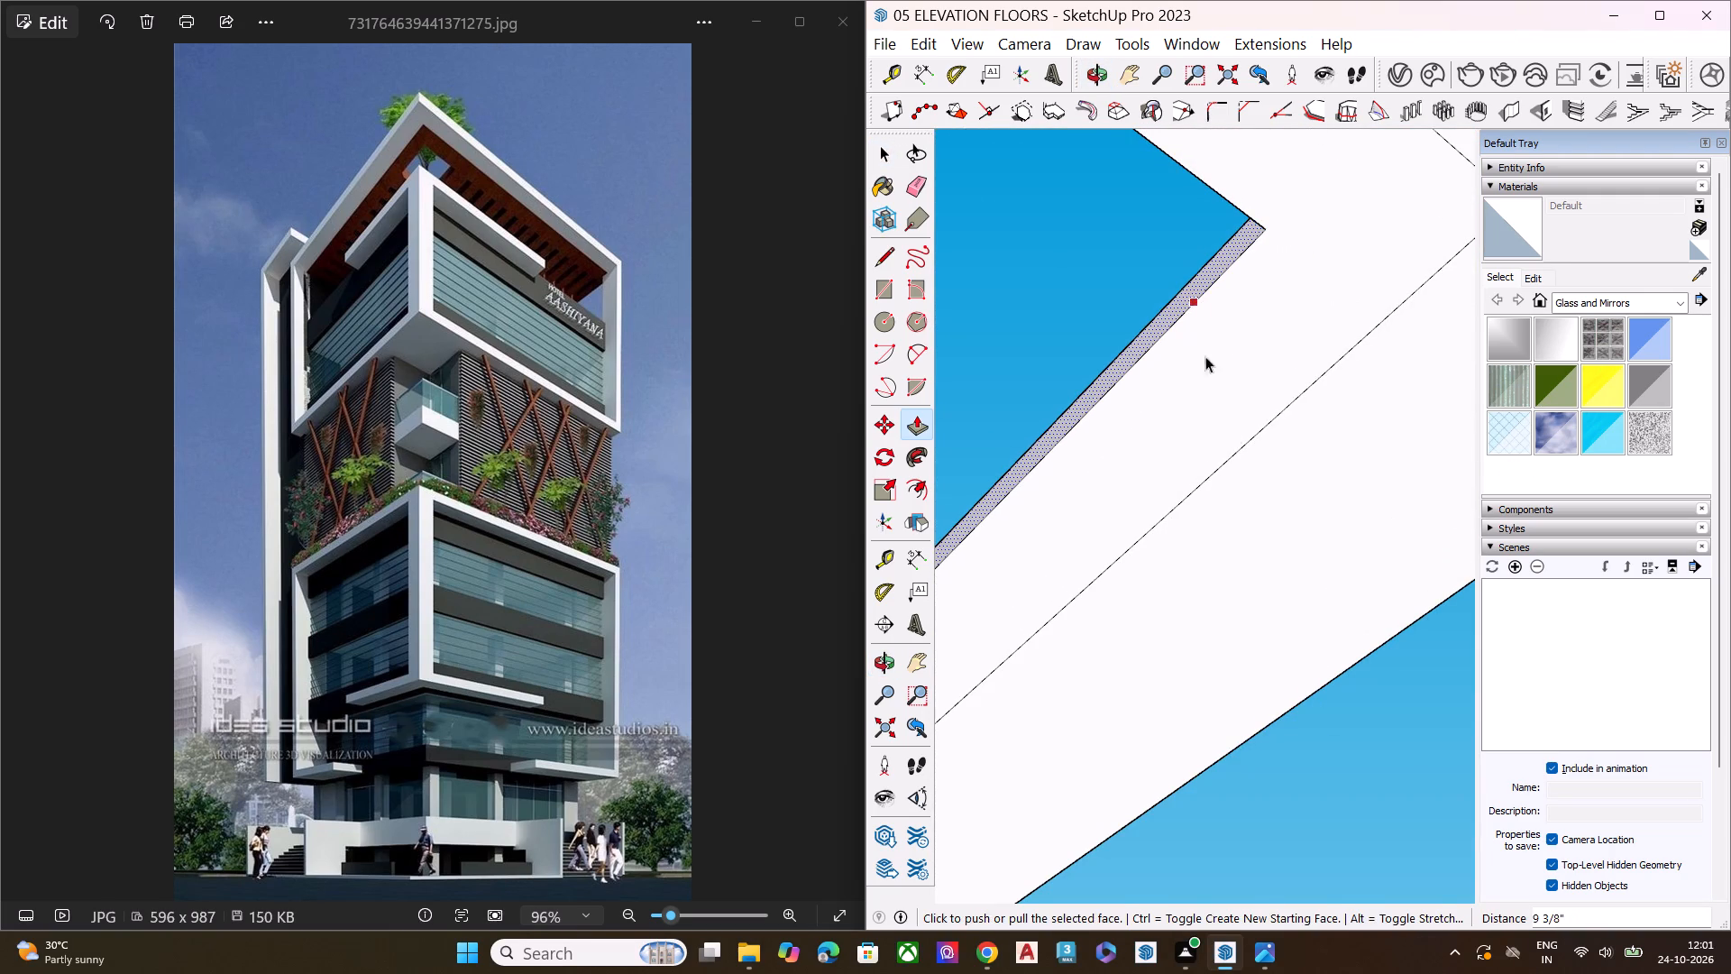
pyautogui.click(1381, 695)
# Push/Pull the border strip on the overhead slab's underside slightly down to form a rim around the inner soffit.
pyautogui.scroll(-8, 1195, 324)
pyautogui.moveTo(1285, 336); pyautogui.dragTo(849, 300, button='middle')
pyautogui.scroll(-3, 1094, 224)
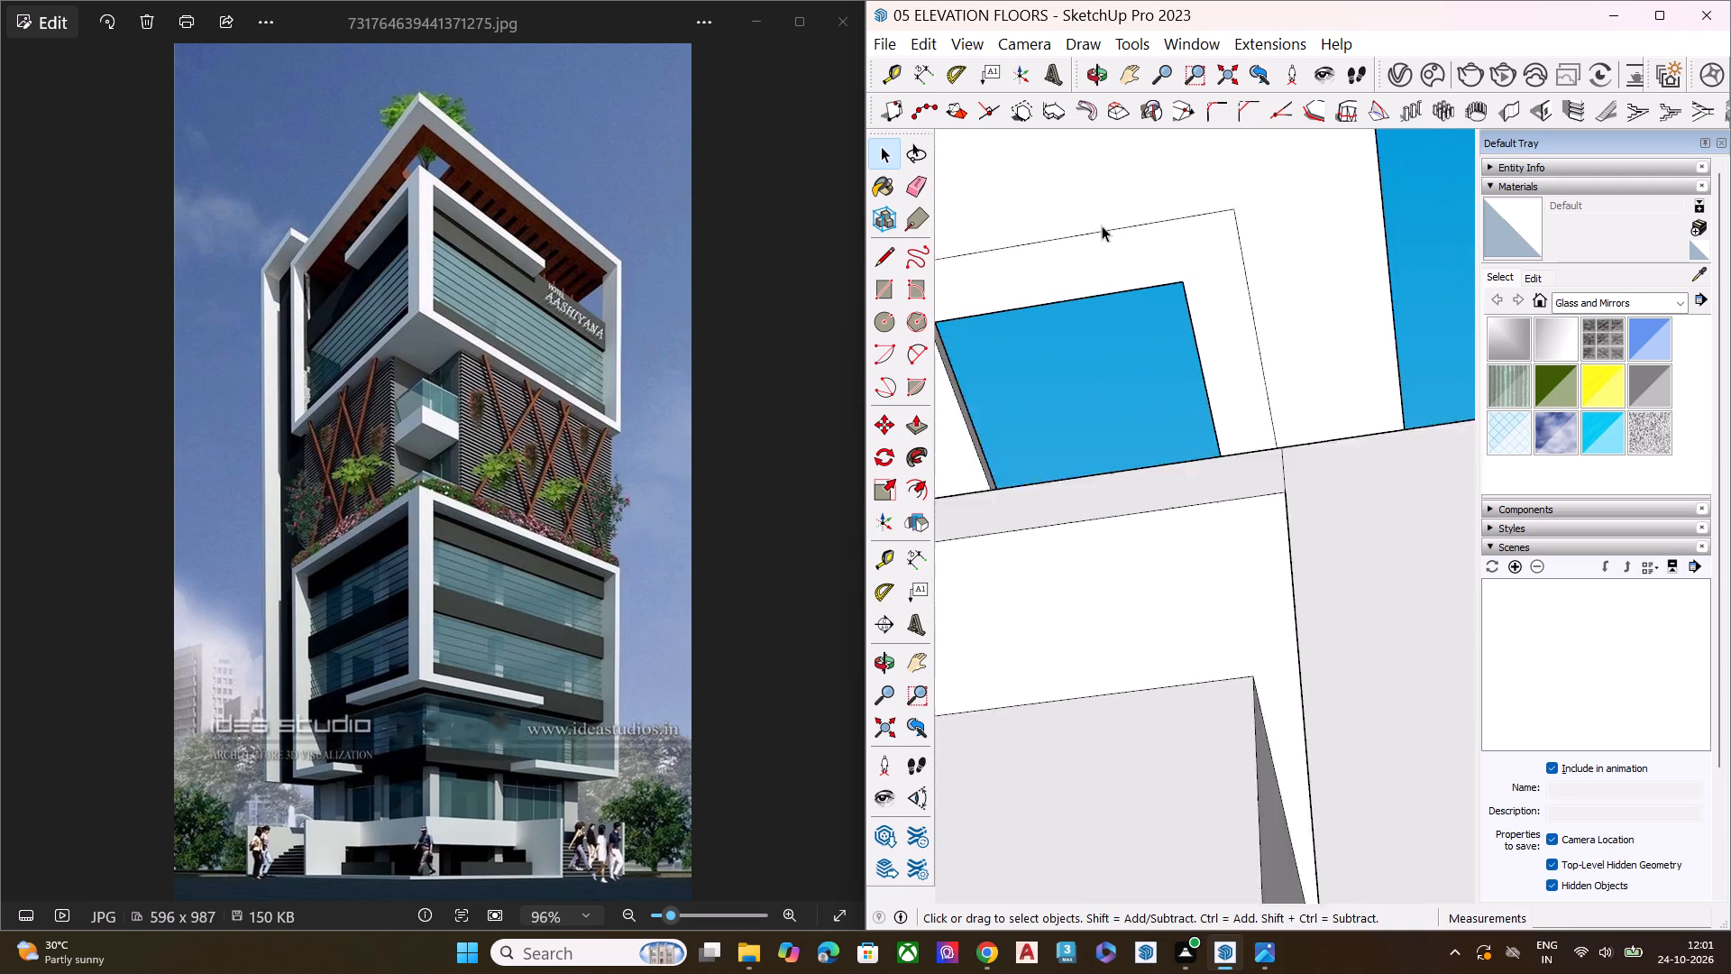
pyautogui.scroll(-6, 1102, 225)
pyautogui.moveTo(1197, 252); pyautogui.dragTo(851, 324, button='middle')
pyautogui.scroll(7, 1071, 219)
pyautogui.scroll(-1, 1090, 302)
pyautogui.scroll(1, 1092, 299)
pyautogui.scroll(-6, 1101, 291)
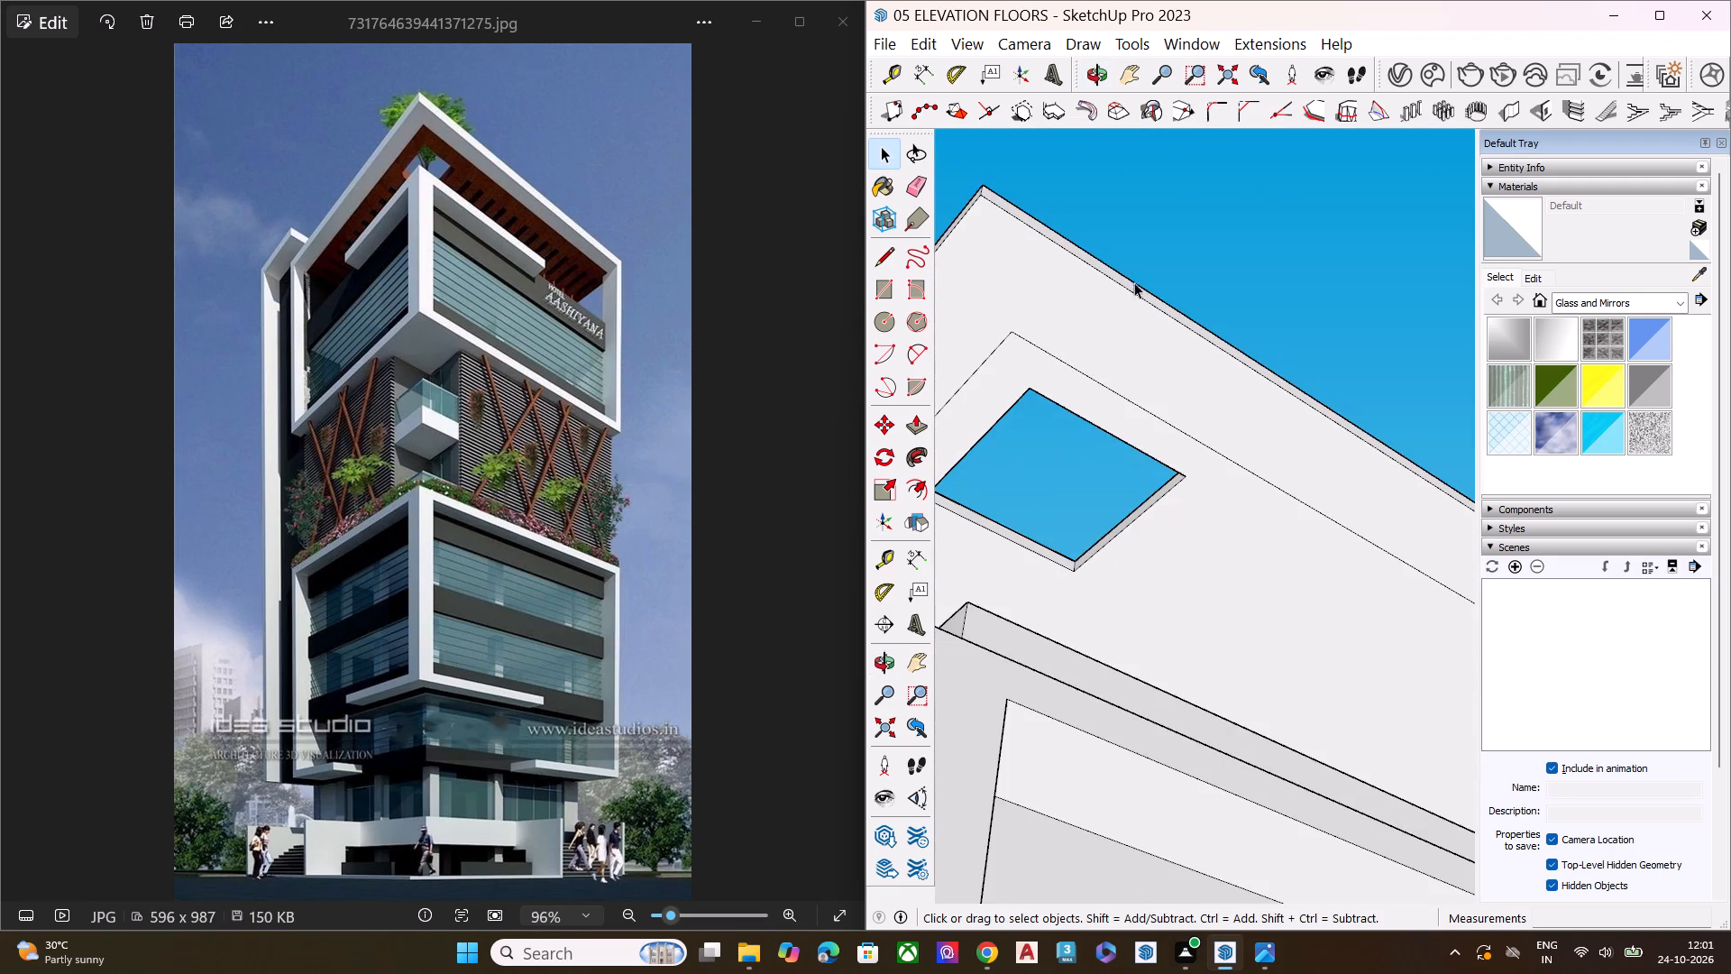
pyautogui.moveTo(1052, 362); pyautogui.dragTo(1039, 272, button='middle')
pyautogui.scroll(-3, 1039, 322)
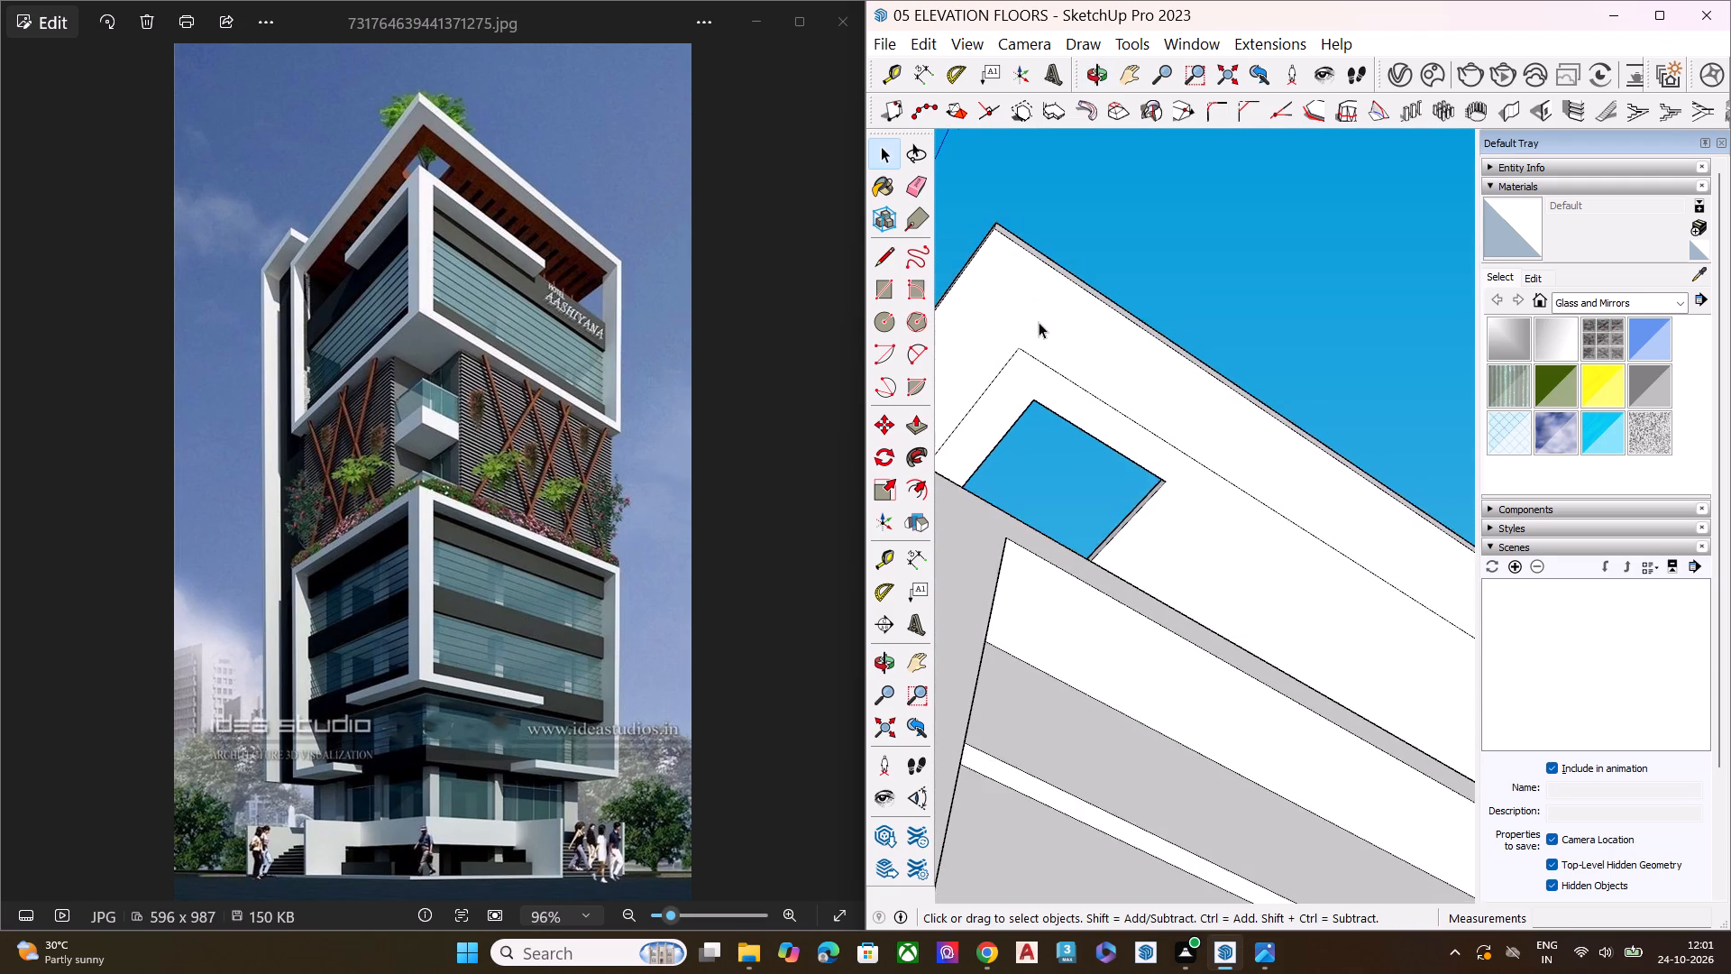
pyautogui.scroll(-2, 1039, 322)
pyautogui.moveTo(1042, 355); pyautogui.dragTo(1131, 279, button='middle')
pyautogui.moveTo(1067, 354); pyautogui.dragTo(1371, 675, button='middle')
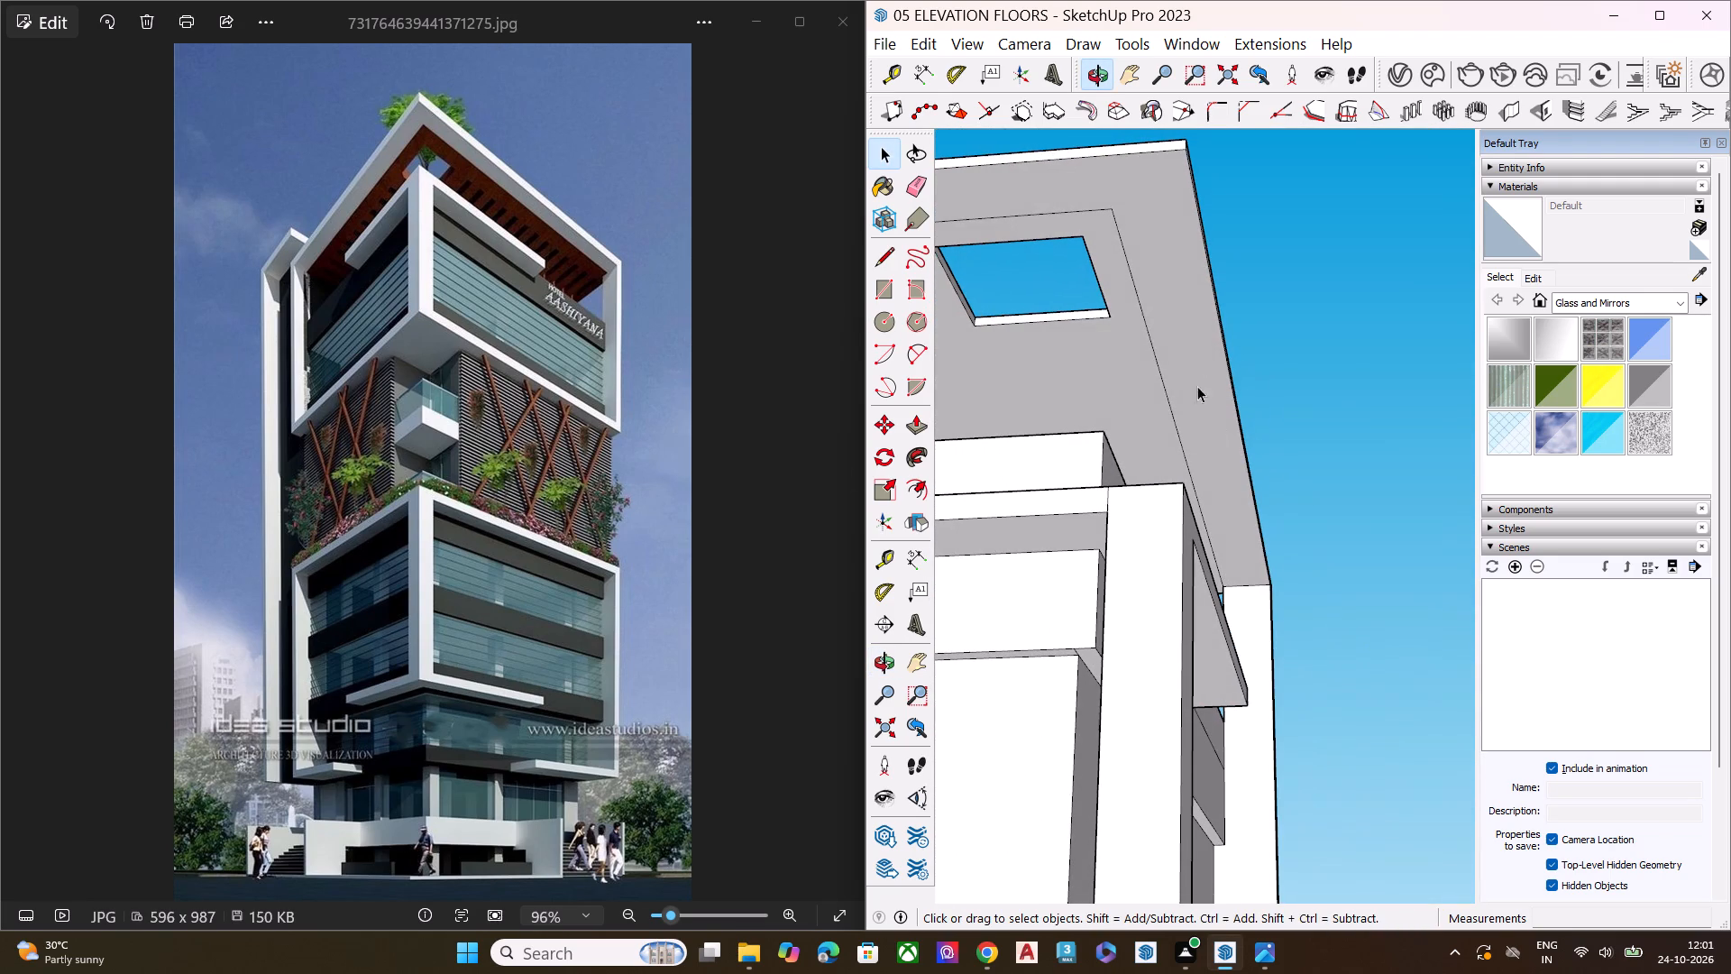
pyautogui.click(1208, 348)
pyautogui.press('p')
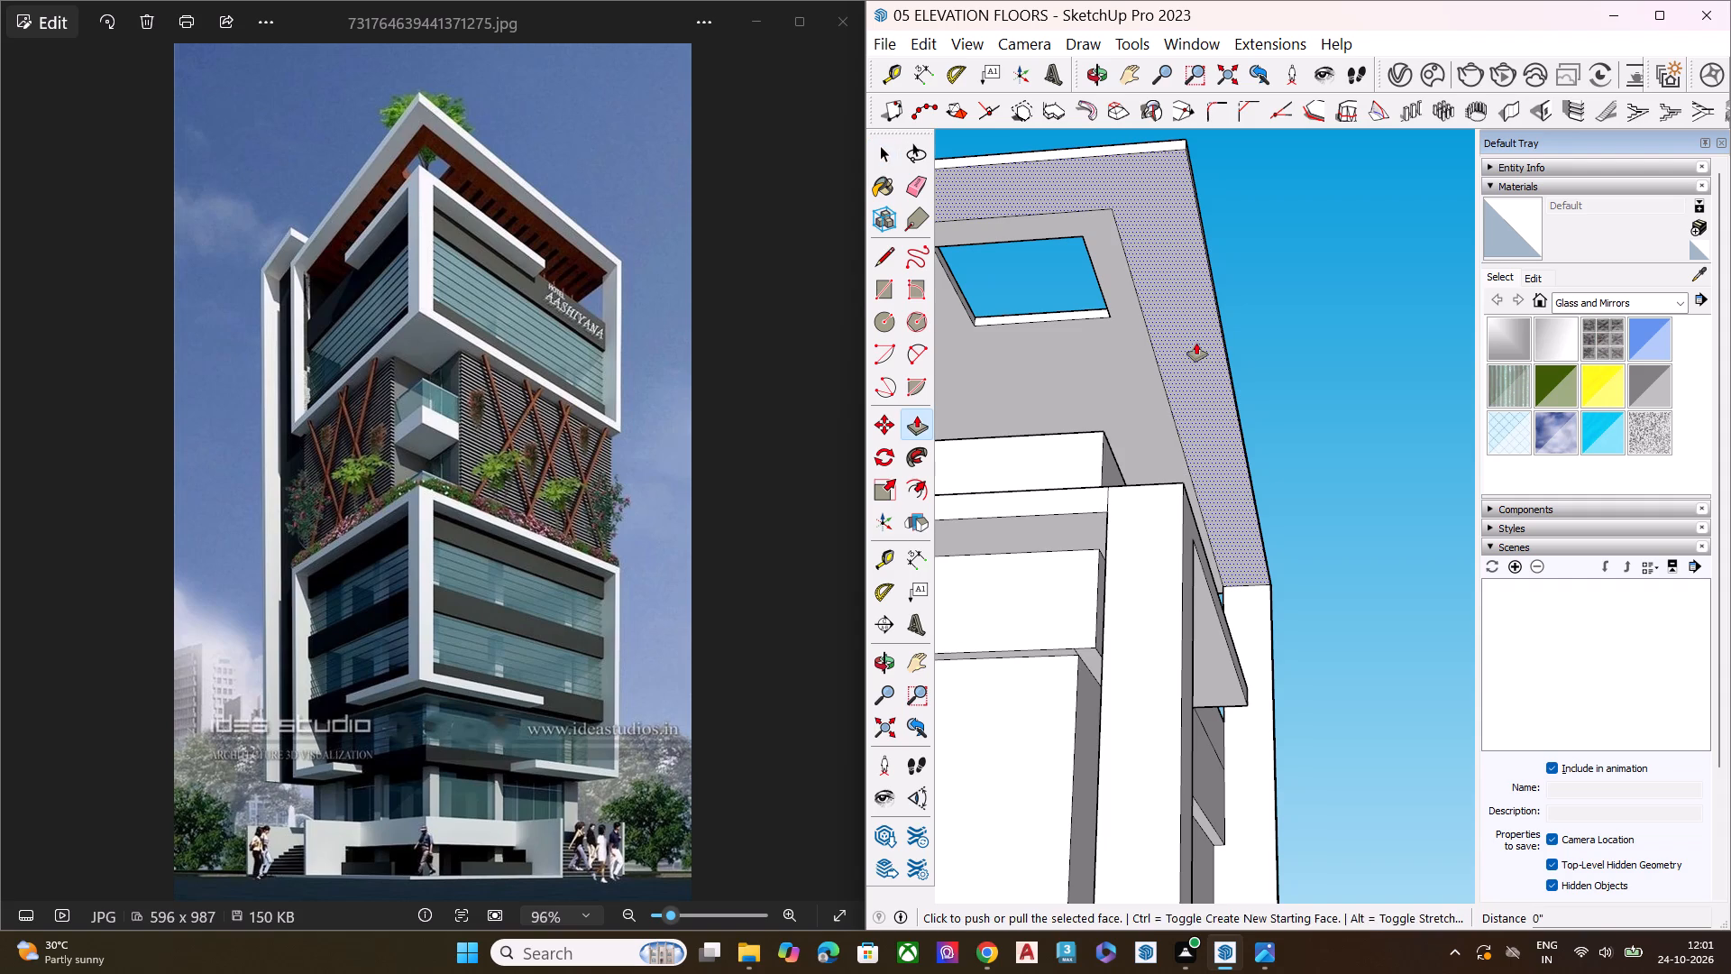
pyautogui.click(1196, 343)
pyautogui.click(1195, 354)
pyautogui.press('space')
pyautogui.click(1288, 292)
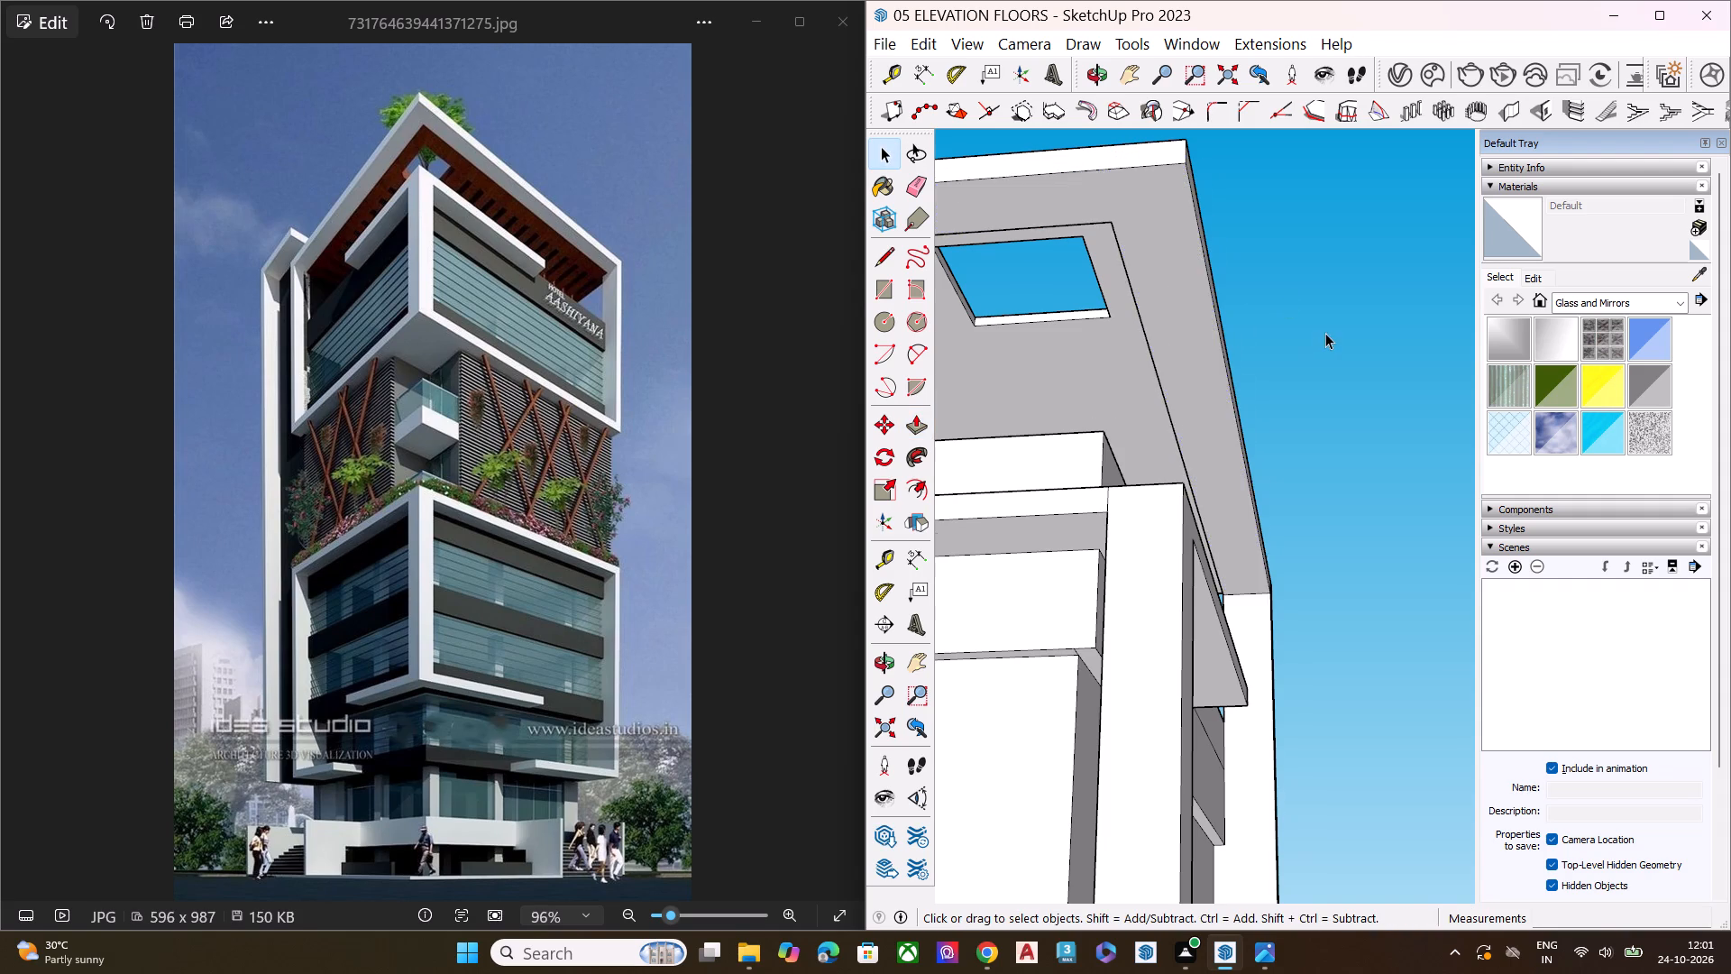
# Examine the slab rim and opening, the whole tower, and the recessed middle storey, compared with the reference image.
pyautogui.scroll(-7, 1325, 333)
pyautogui.moveTo(1337, 396); pyautogui.dragTo(848, 396, button='middle')
pyautogui.scroll(1, 931, 358)
pyautogui.scroll(-2, 1128, 311)
pyautogui.scroll(1, 1141, 311)
pyautogui.scroll(-5, 1183, 317)
pyautogui.moveTo(1121, 381); pyautogui.dragTo(1284, 312, button='middle')
pyautogui.press('space')
pyautogui.click(1288, 300)
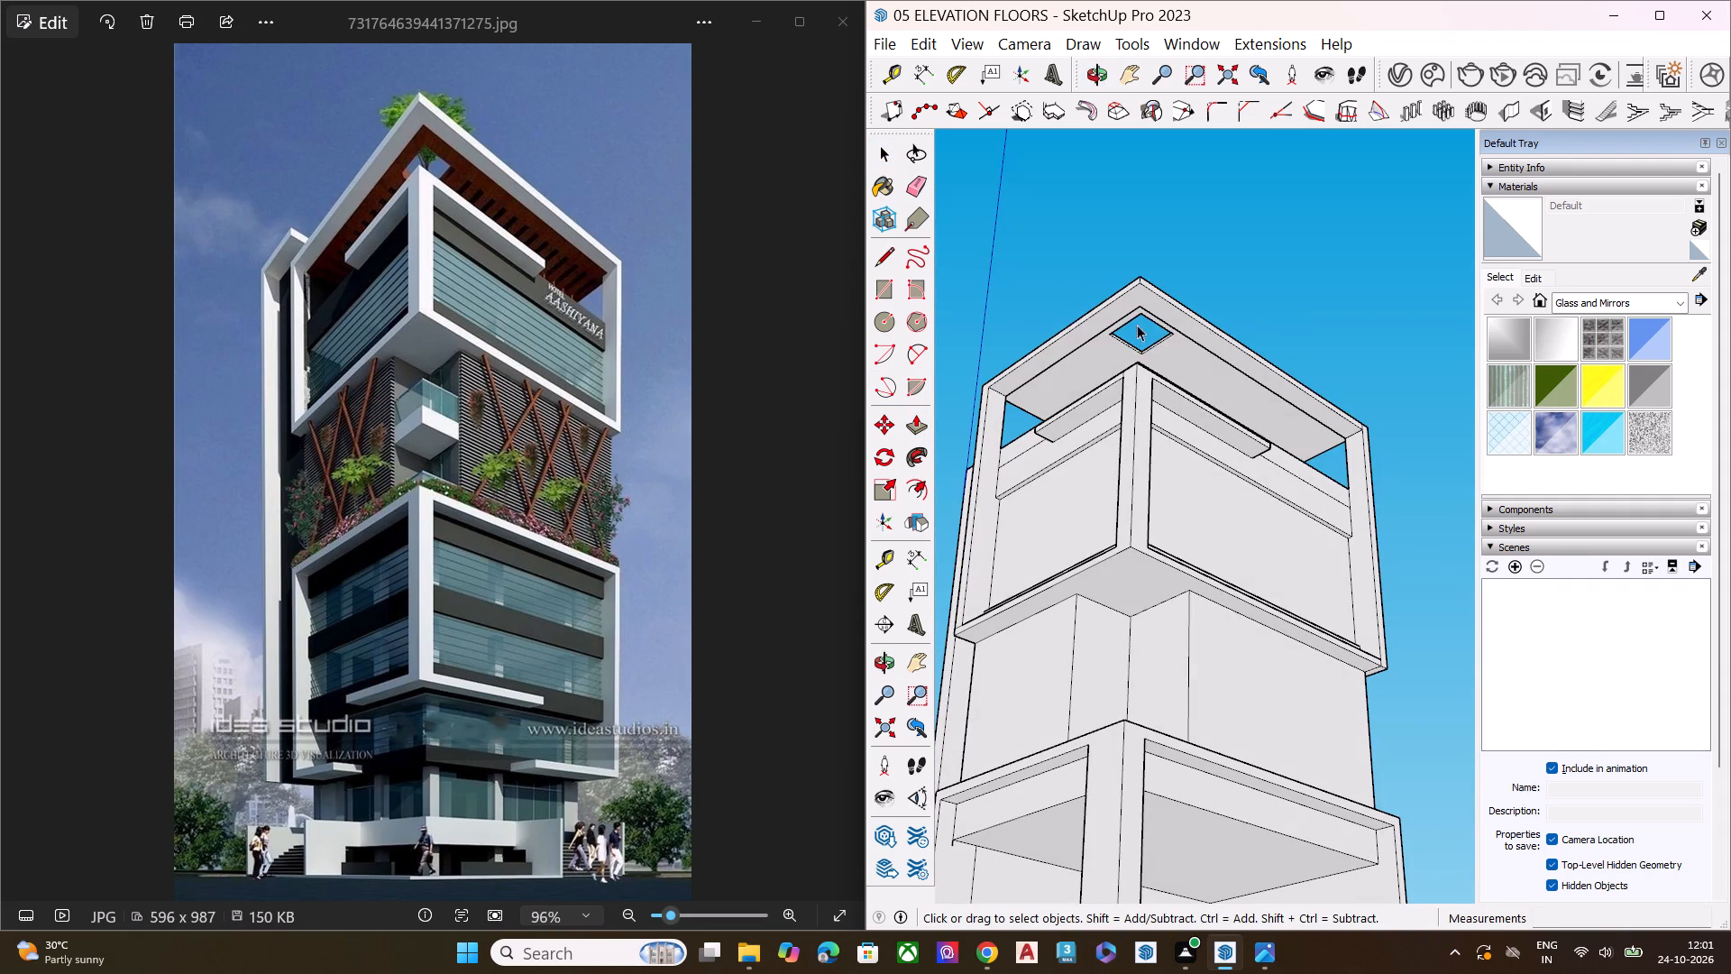
pyautogui.rightClick(1042, 325)
pyautogui.scroll(-1, 1061, 310)
pyautogui.scroll(2, 1063, 309)
pyautogui.scroll(-3, 1101, 309)
pyautogui.click(1283, 243)
pyautogui.scroll(-10, 1105, 252)
pyautogui.moveTo(1160, 341); pyautogui.dragTo(1184, 560, button='middle')
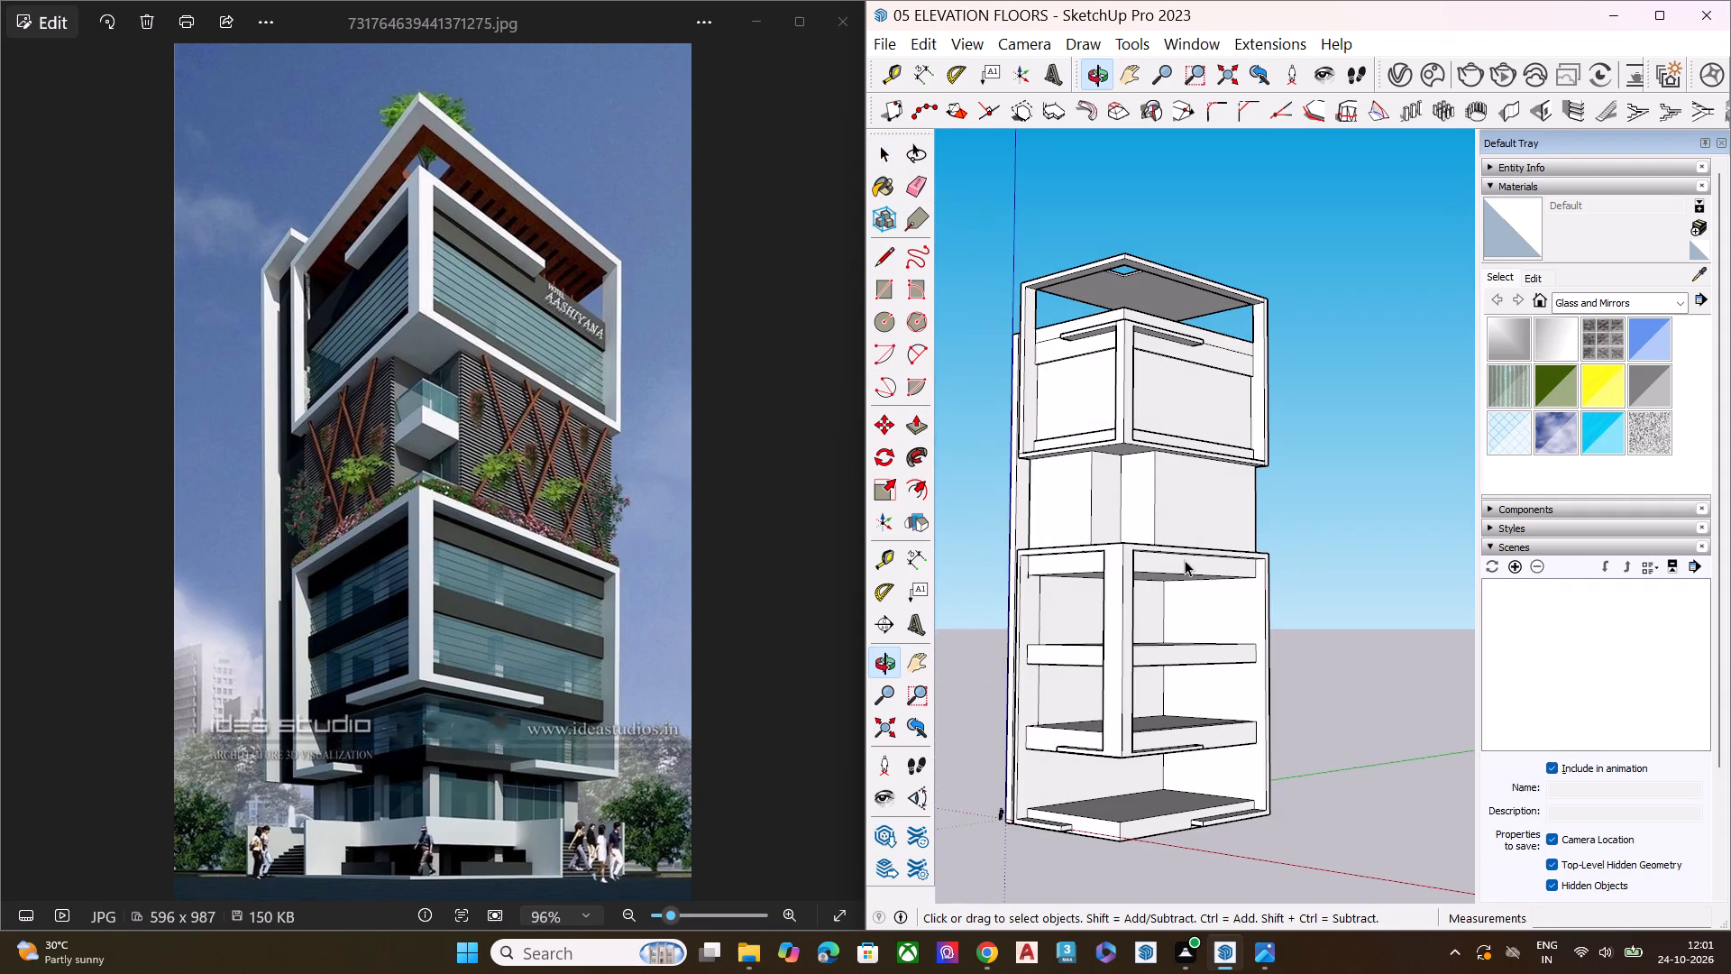
pyautogui.scroll(5, 1158, 406)
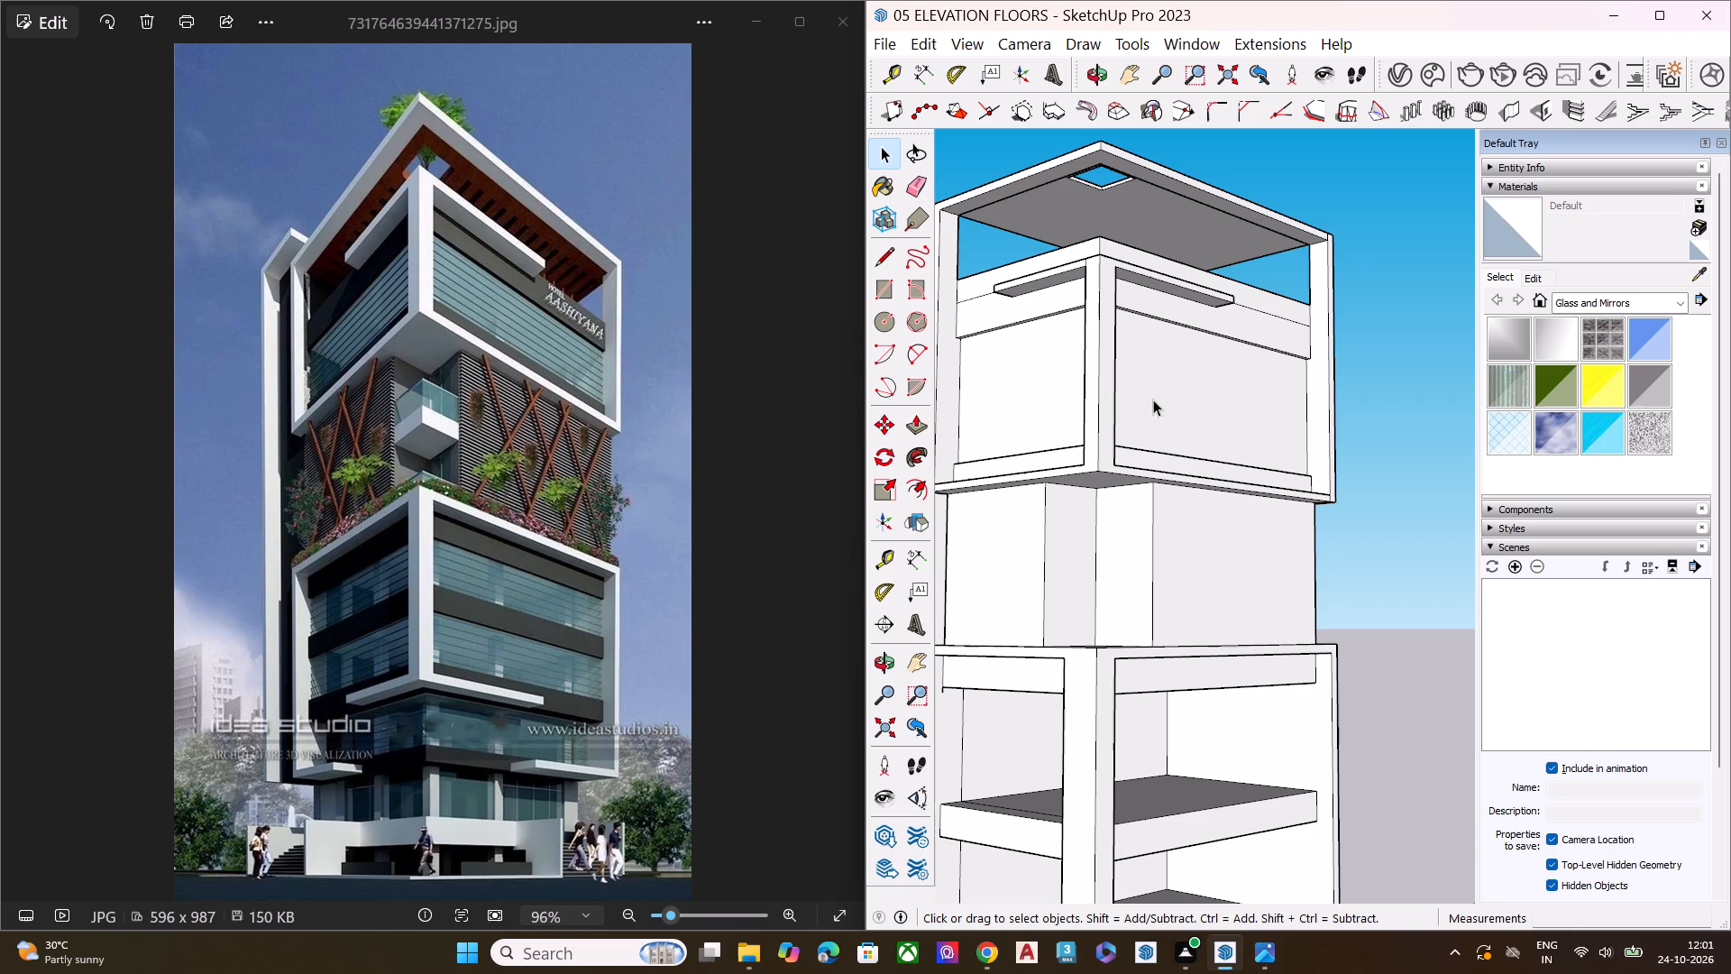
pyautogui.scroll(-6, 1159, 391)
pyautogui.middleClick(1194, 554)
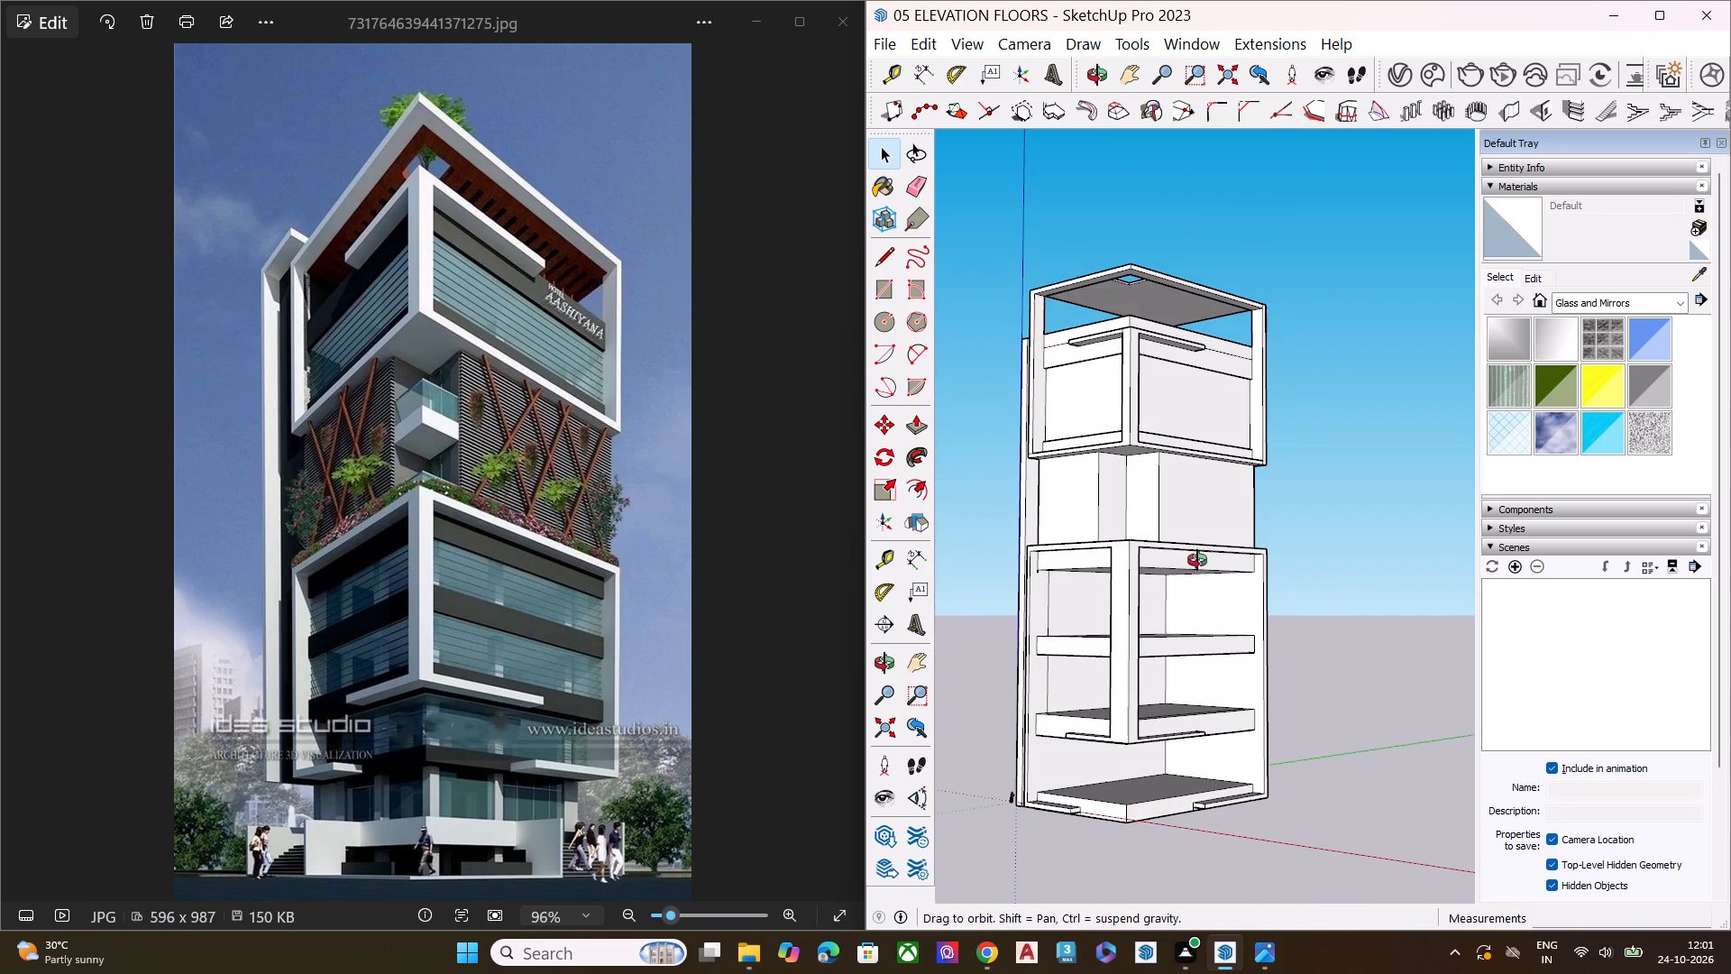
pyautogui.scroll(4, 1197, 560)
pyautogui.scroll(1, 1056, 453)
pyautogui.moveTo(1057, 454); pyautogui.dragTo(1061, 527, button='middle')
pyautogui.scroll(1, 1064, 489)
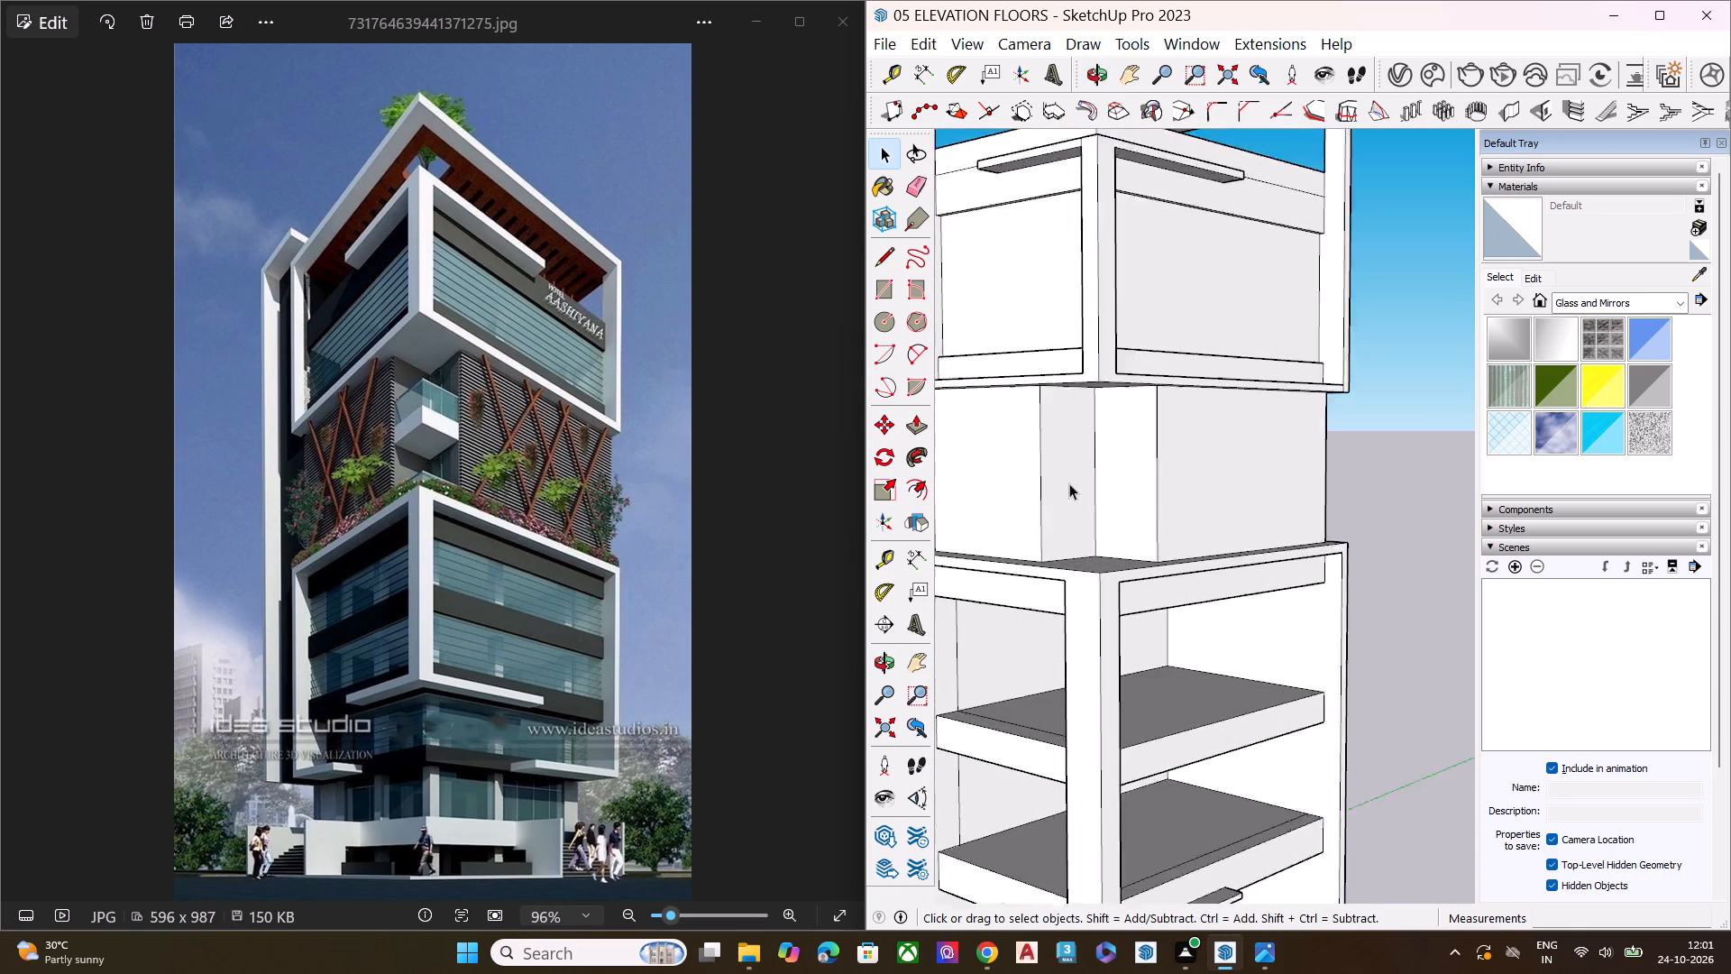
# Draw two parallel horizontal lines across both walls of the middle storey's corner recess, about 19' 4" and 22' 9" long, outlining a narrow band.
pyautogui.scroll(-1, 1072, 480)
pyautogui.scroll(7, 1069, 483)
pyautogui.press('l')
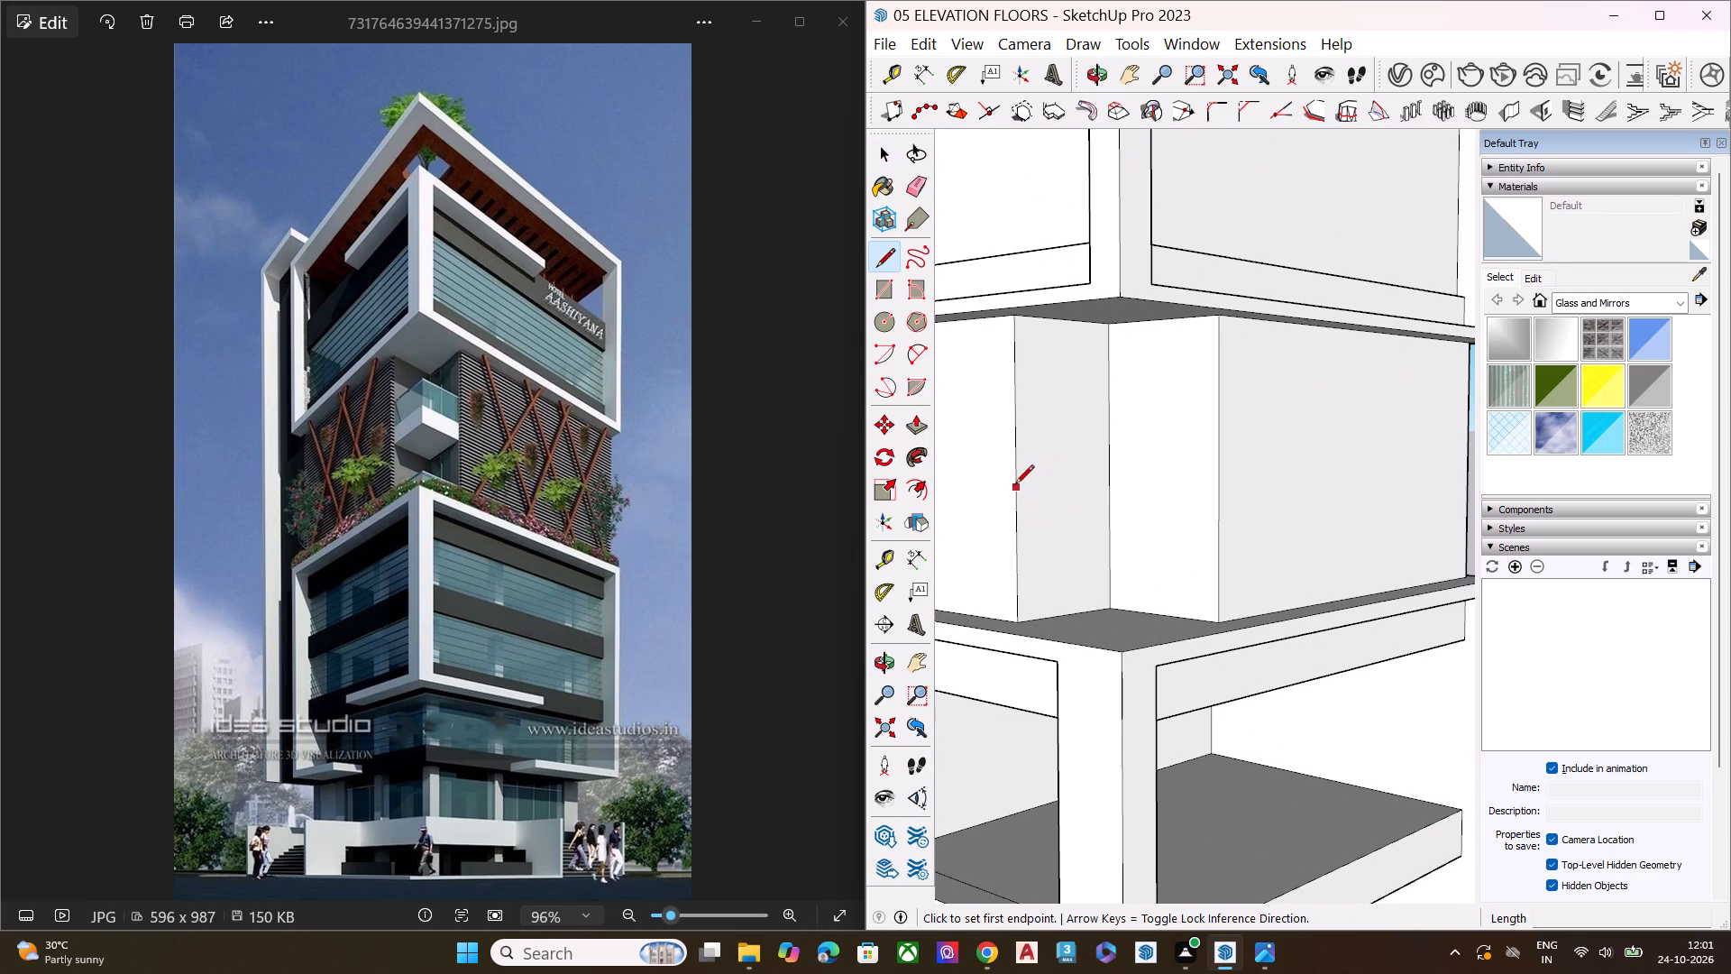
pyautogui.moveTo(1015, 485); pyautogui.dragTo(1029, 488)
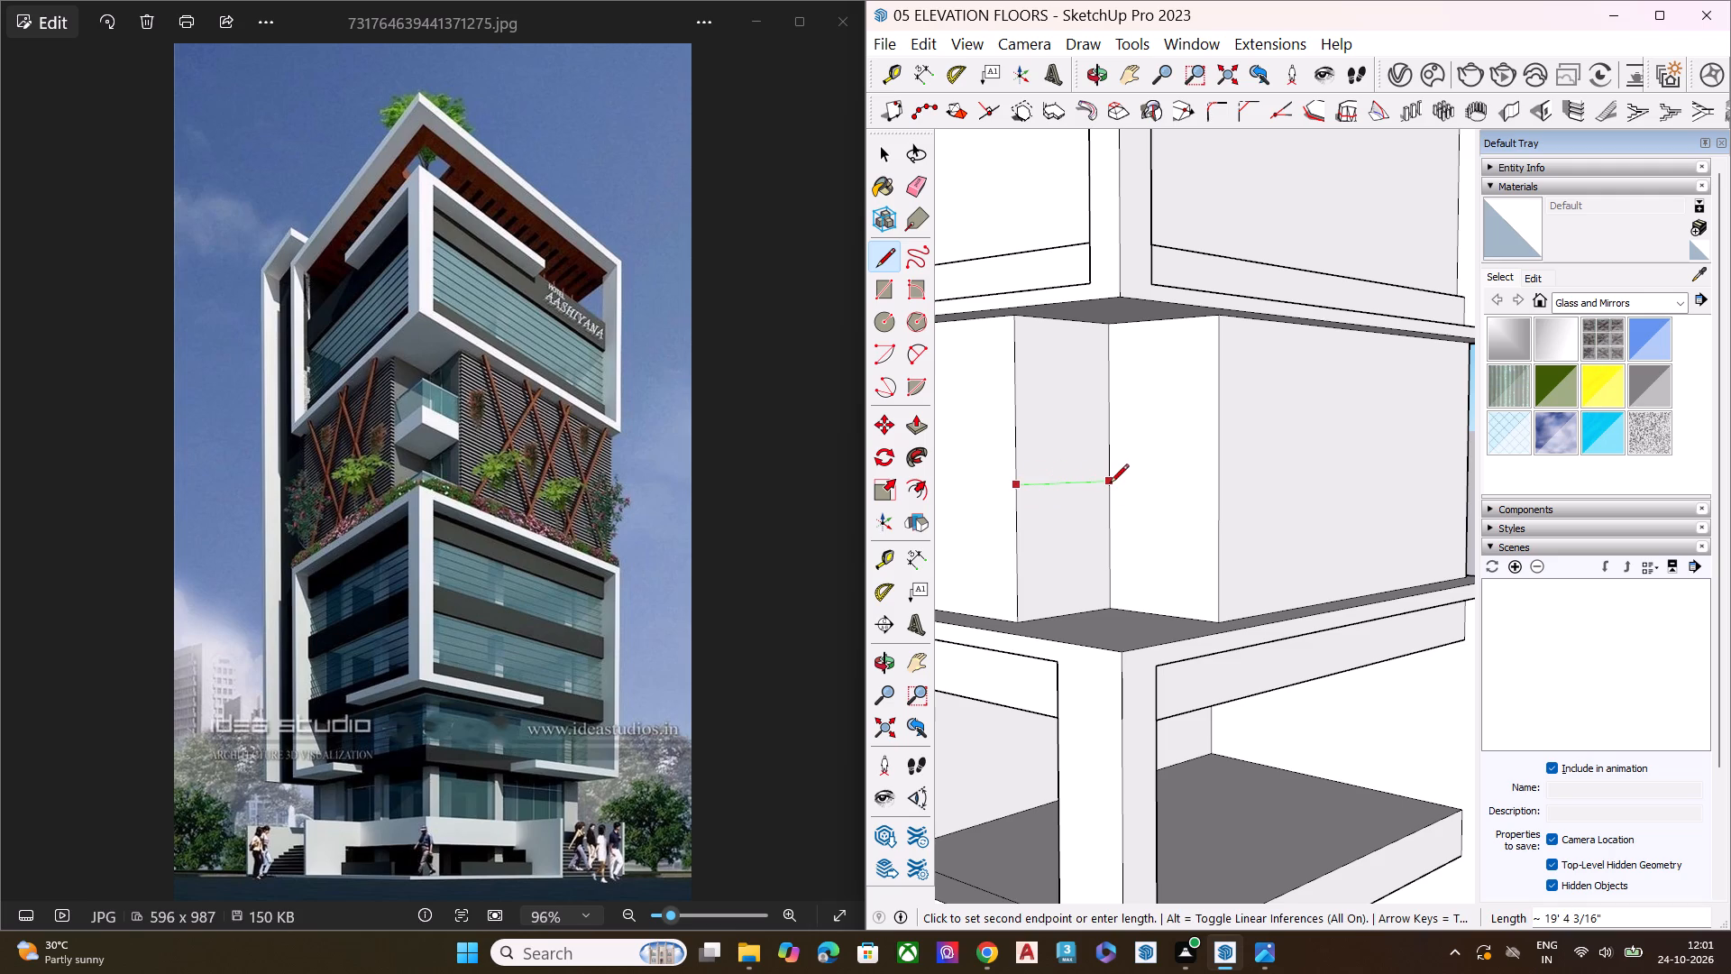
pyautogui.click(1110, 484)
pyautogui.click(1108, 482)
pyautogui.click(1216, 484)
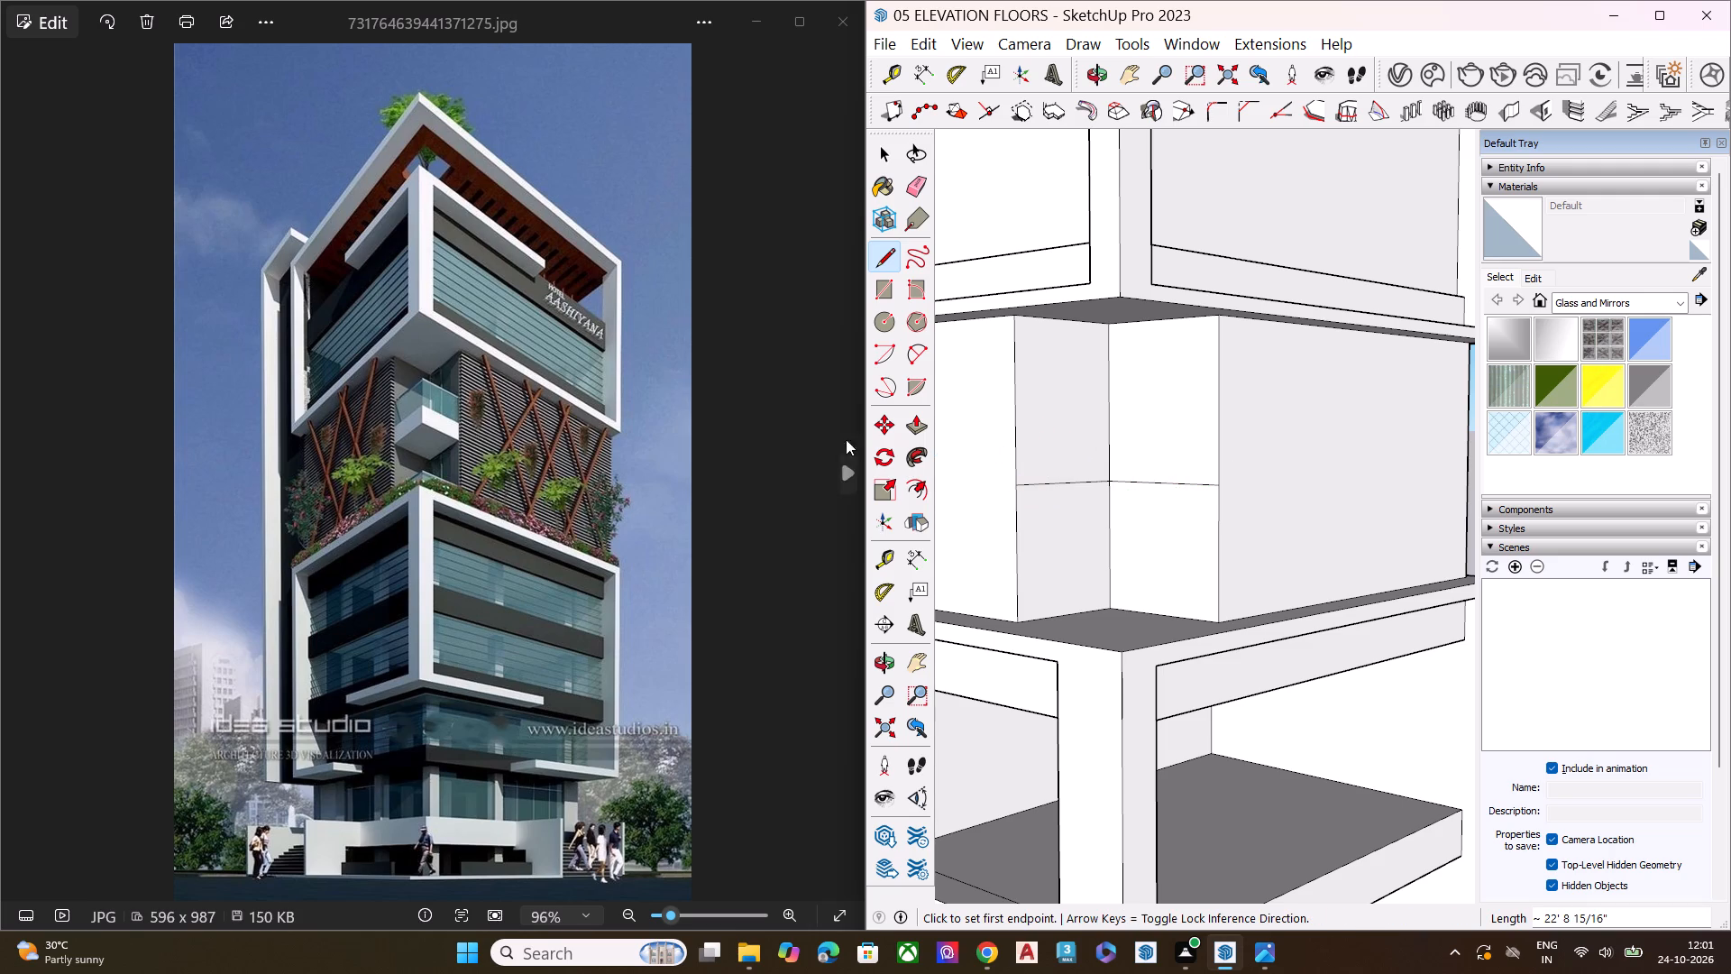
pyautogui.click(1019, 512)
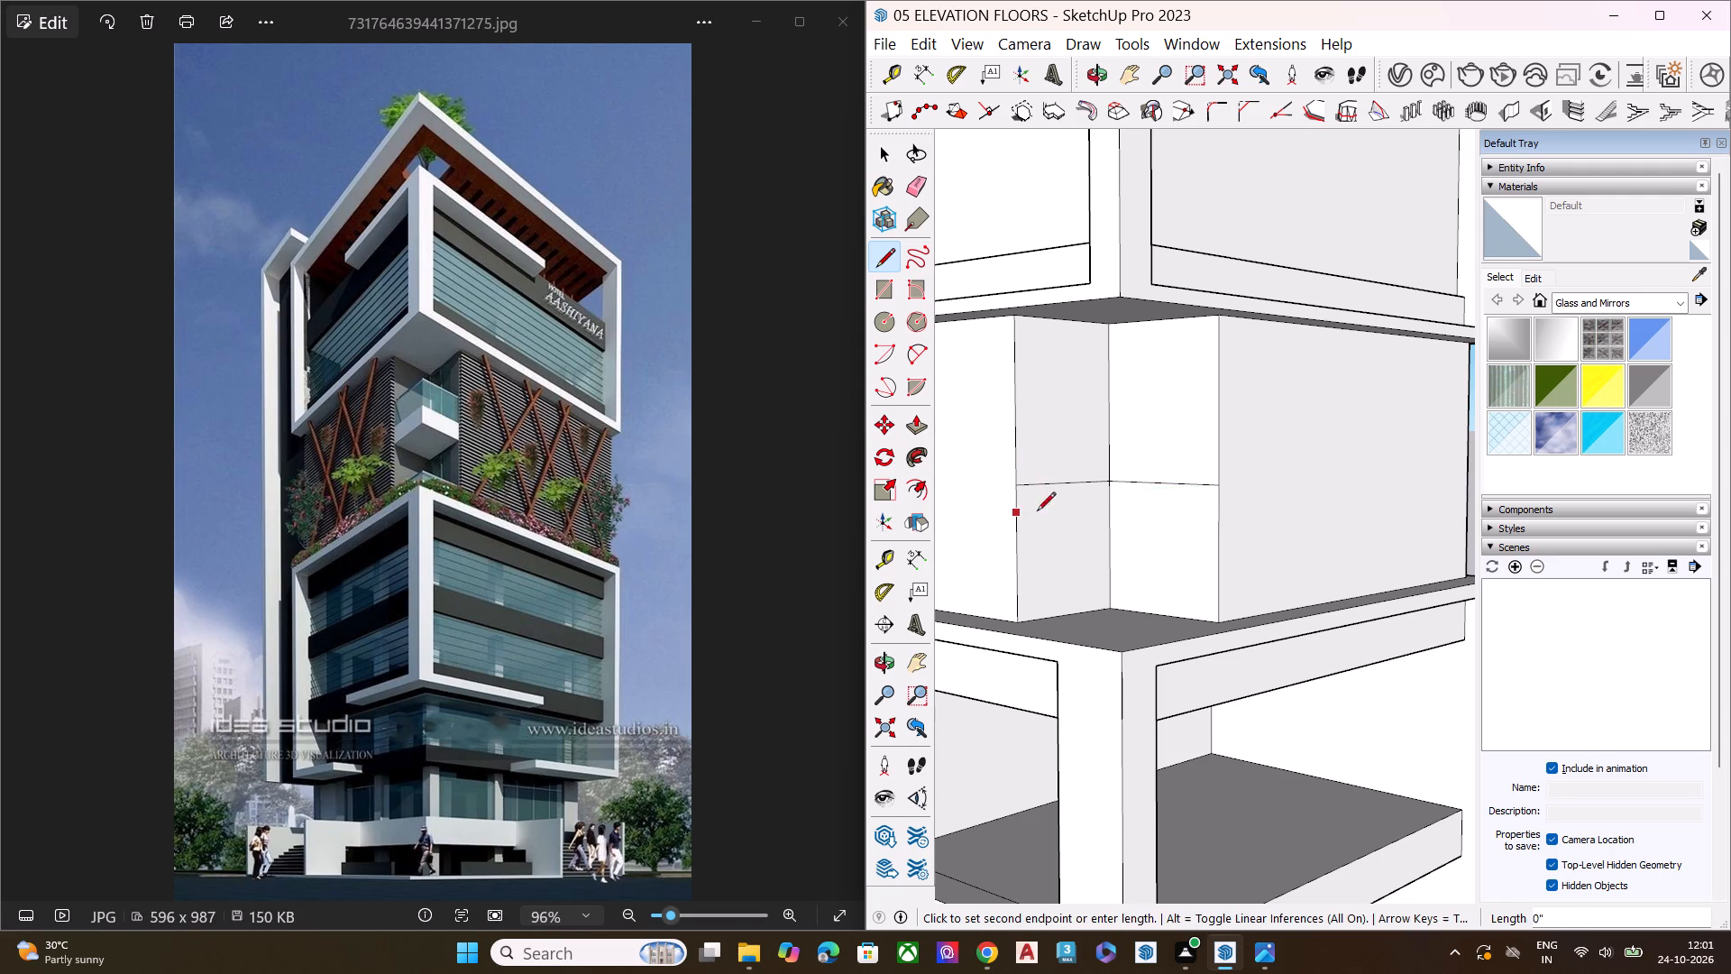
pyautogui.click(1106, 509)
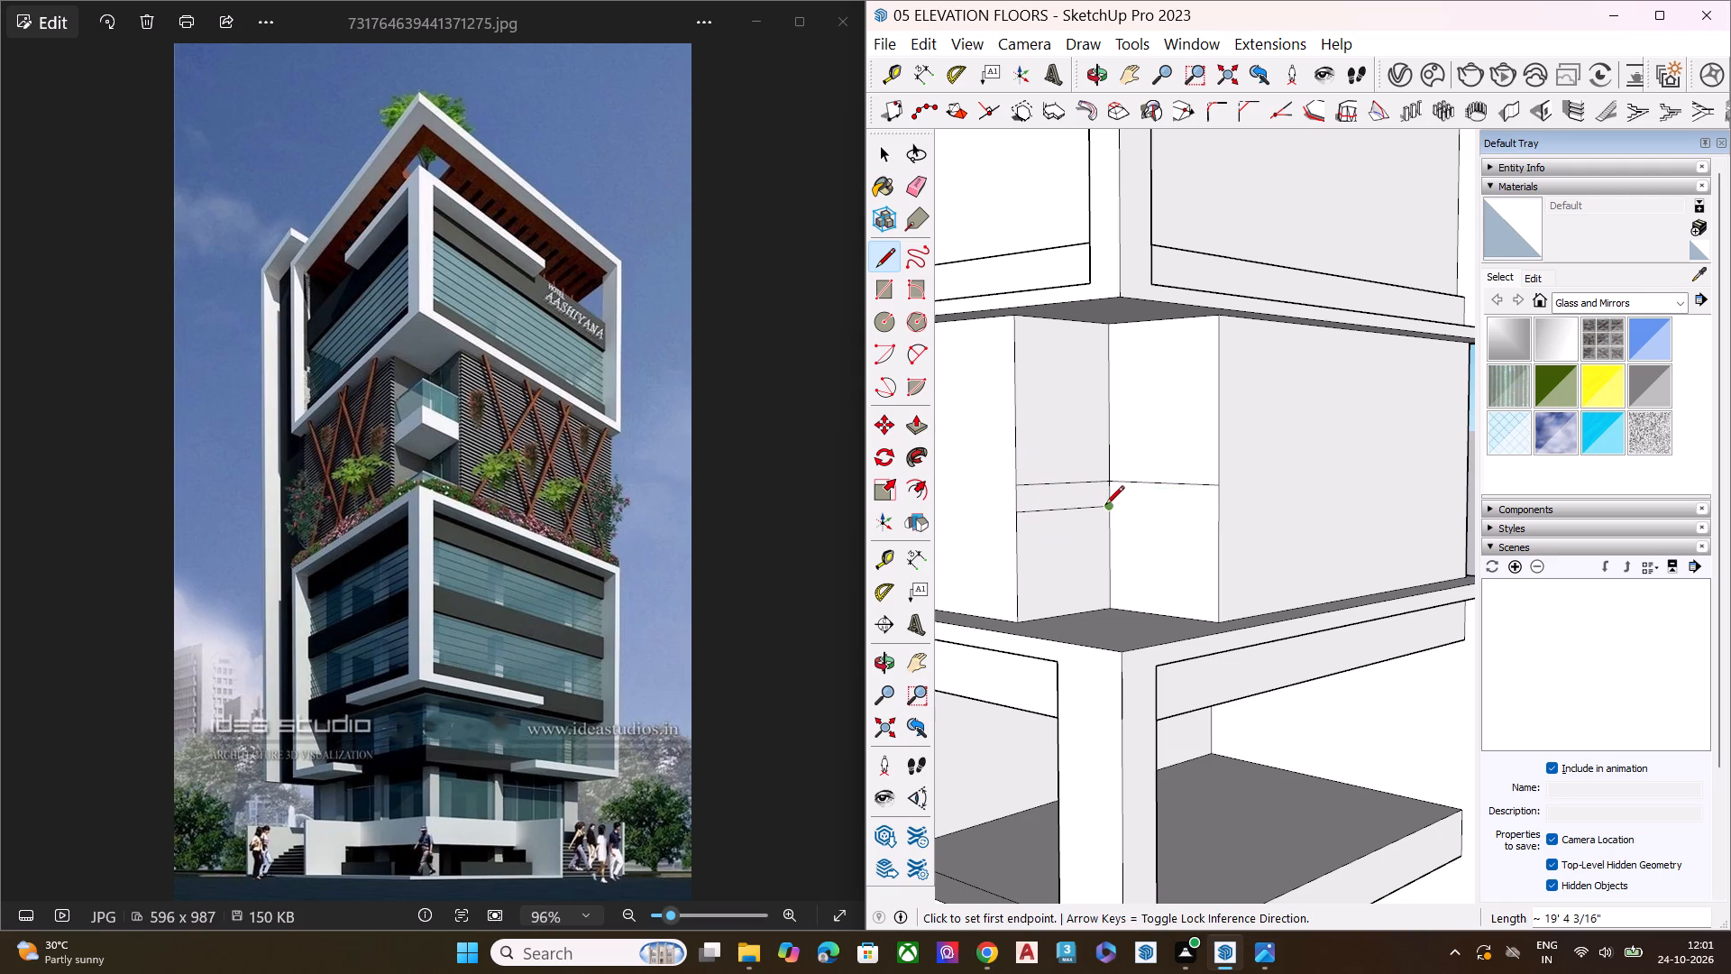
pyautogui.click(1105, 506)
pyautogui.click(1217, 510)
pyautogui.press('space')
# Push/Pull the band's face on one recess wall out to the other wall's outer edge, forming a corner ledge.
pyautogui.click(1163, 495)
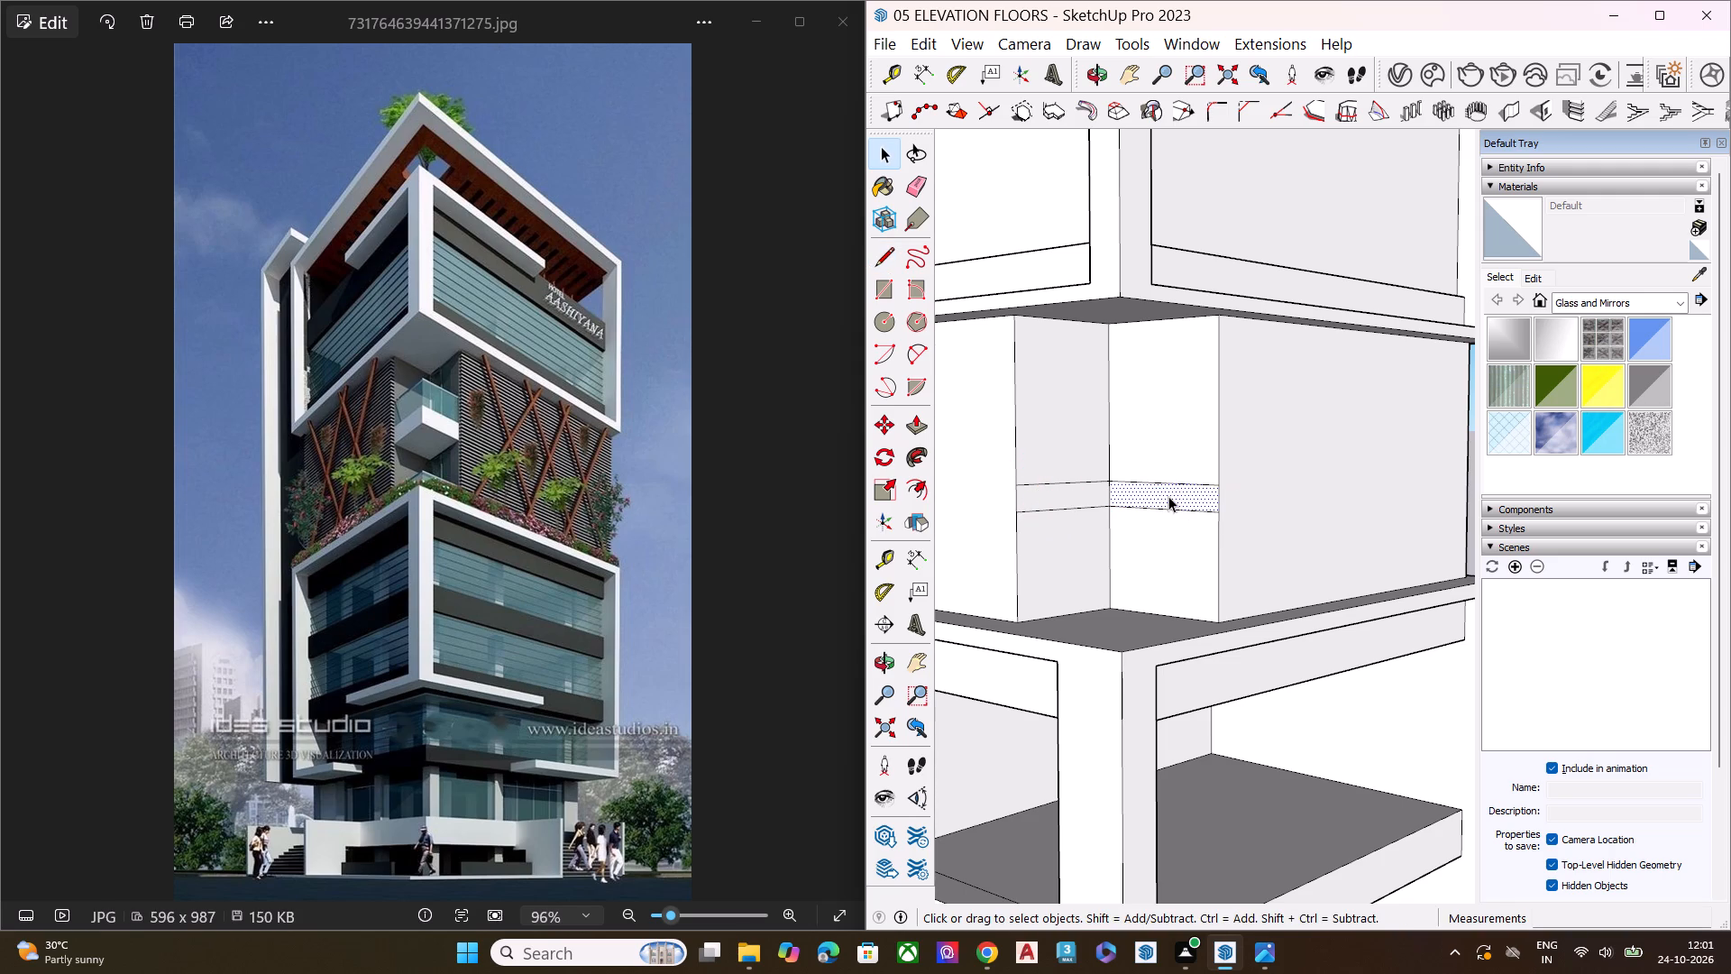
pyautogui.press('p')
pyautogui.click(1168, 496)
pyautogui.click(1022, 484)
pyautogui.press('space')
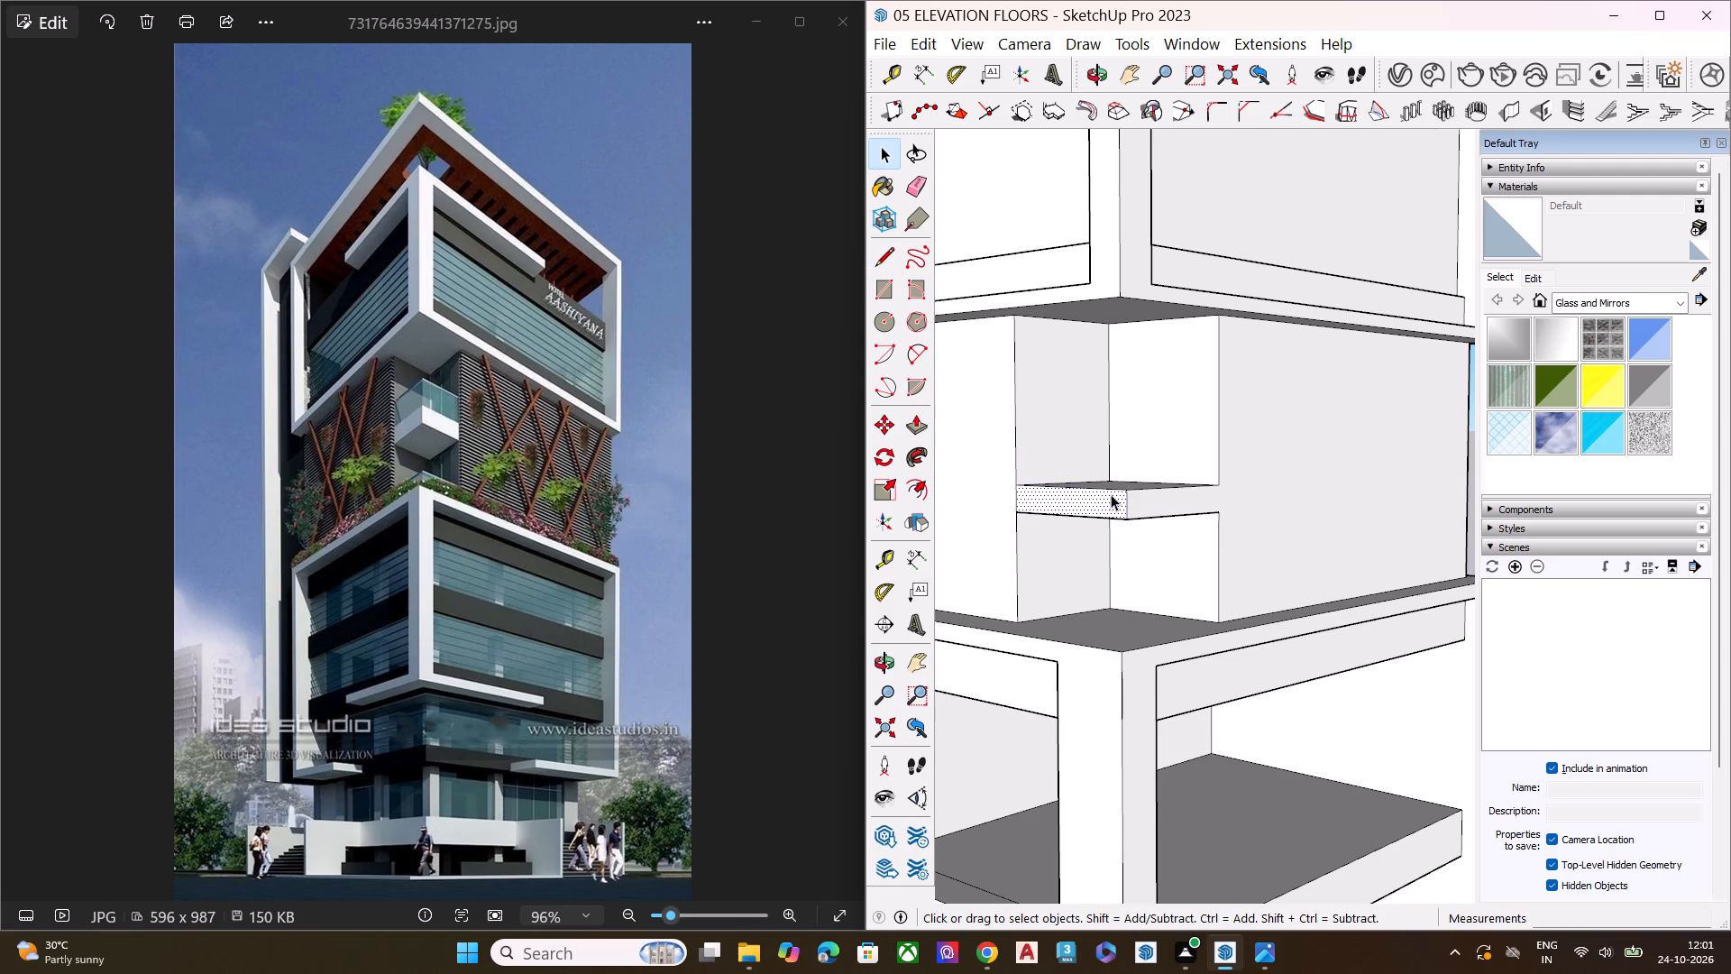
# Push/Pull the corner ledge's underside down to thicken the ledge.
pyautogui.scroll(-1, 1111, 498)
pyautogui.scroll(1, 1111, 498)
pyautogui.scroll(-5, 1111, 498)
pyautogui.moveTo(1124, 501); pyautogui.dragTo(1127, 345, button='middle')
pyautogui.scroll(2, 1131, 421)
pyautogui.scroll(-1, 1131, 447)
pyautogui.scroll(4, 1131, 454)
pyautogui.scroll(-1, 1128, 468)
pyautogui.scroll(1, 1128, 469)
pyautogui.click(1118, 488)
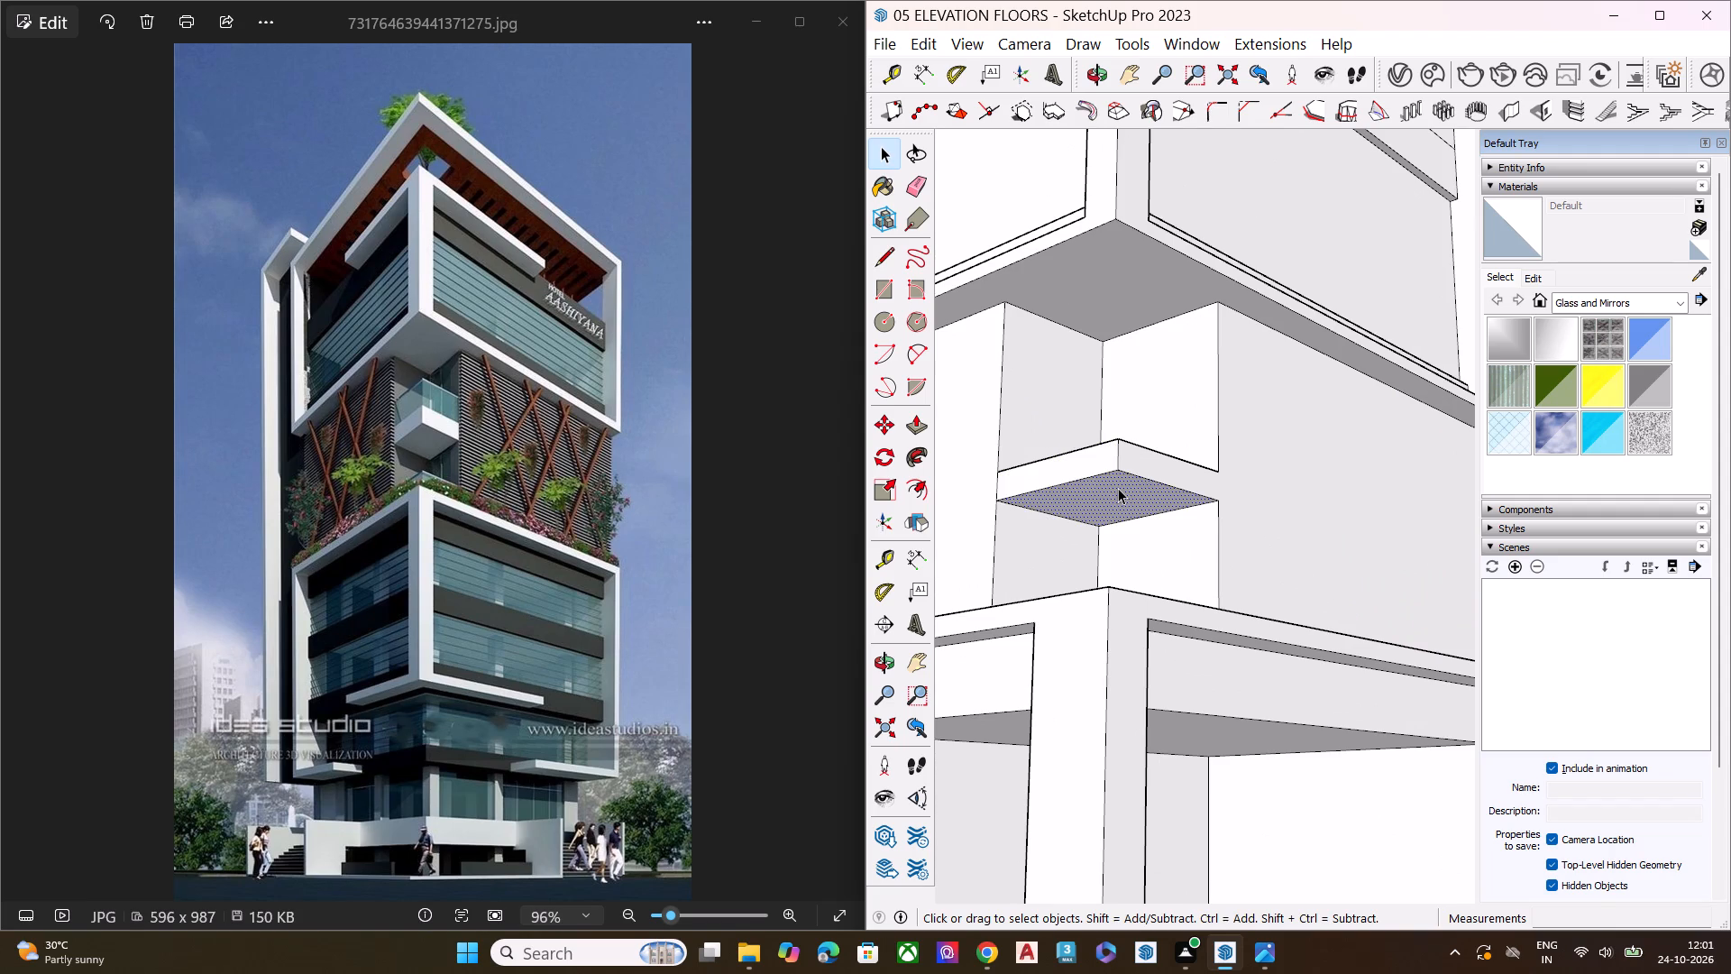
pyautogui.press('p')
pyautogui.moveTo(1118, 488); pyautogui.dragTo(1121, 509)
pyautogui.click(1122, 513)
pyautogui.press('space')
# Push/Pull the corner ledge's top face down to make the ledge thinner.
pyautogui.moveTo(1134, 491); pyautogui.dragTo(1122, 665, button='middle')
pyautogui.click(1113, 511)
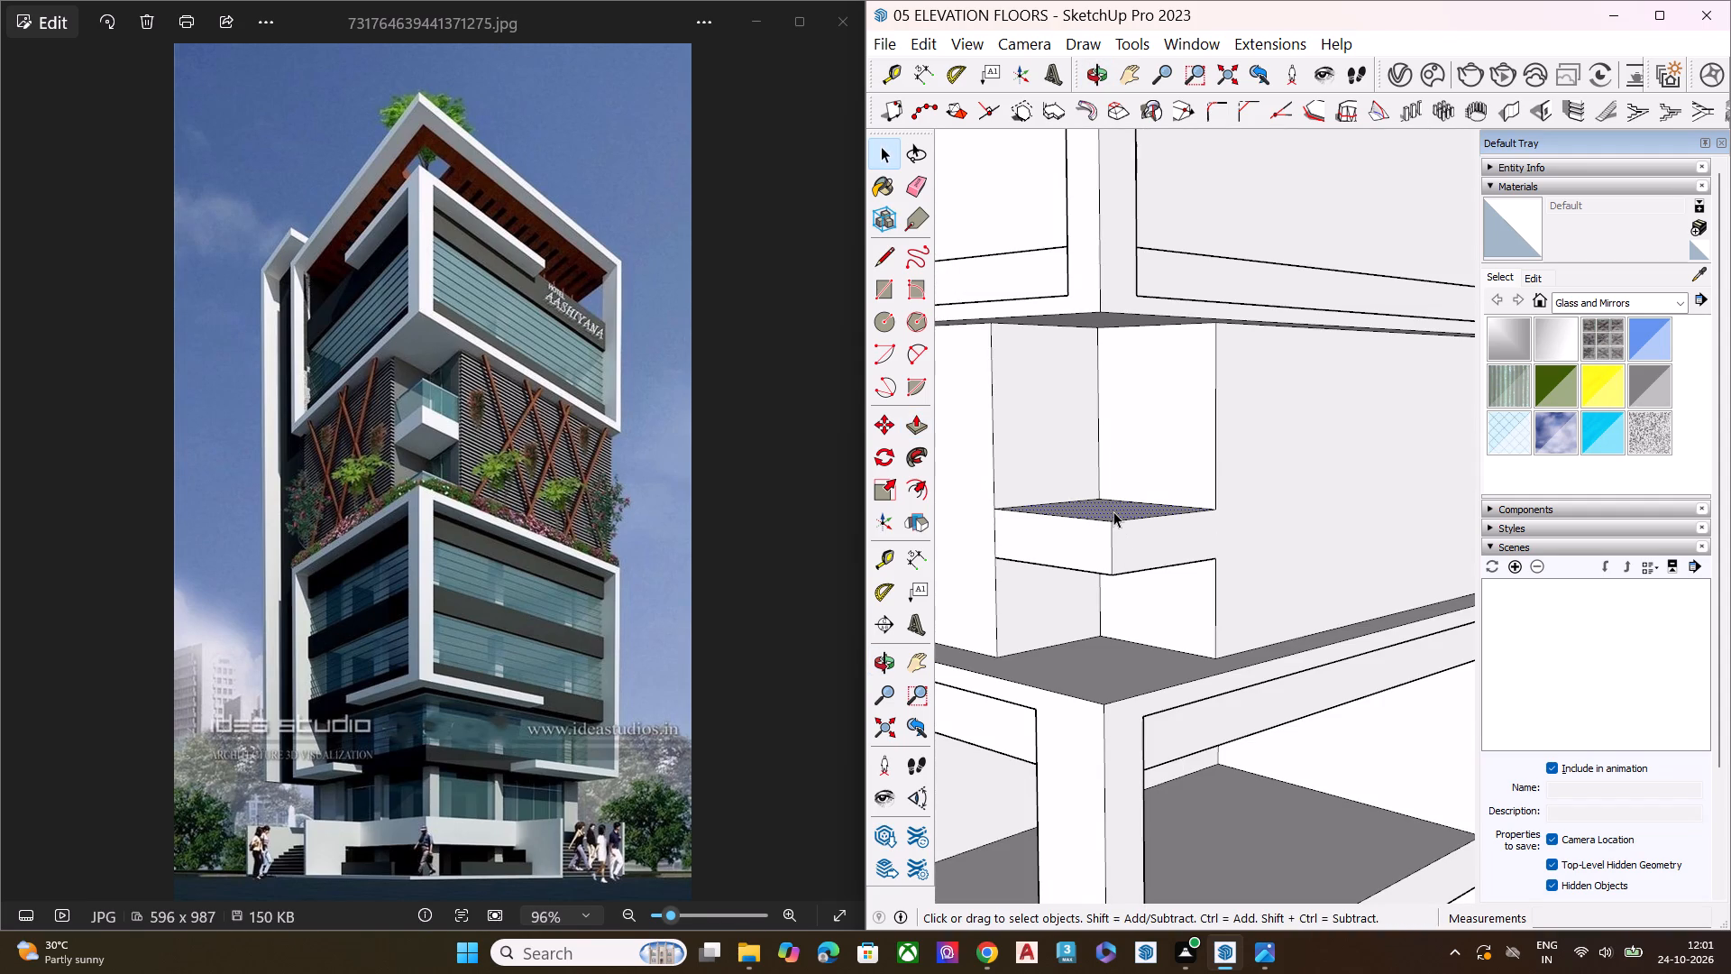
pyautogui.press('p')
pyautogui.click(1113, 511)
pyautogui.click(1121, 528)
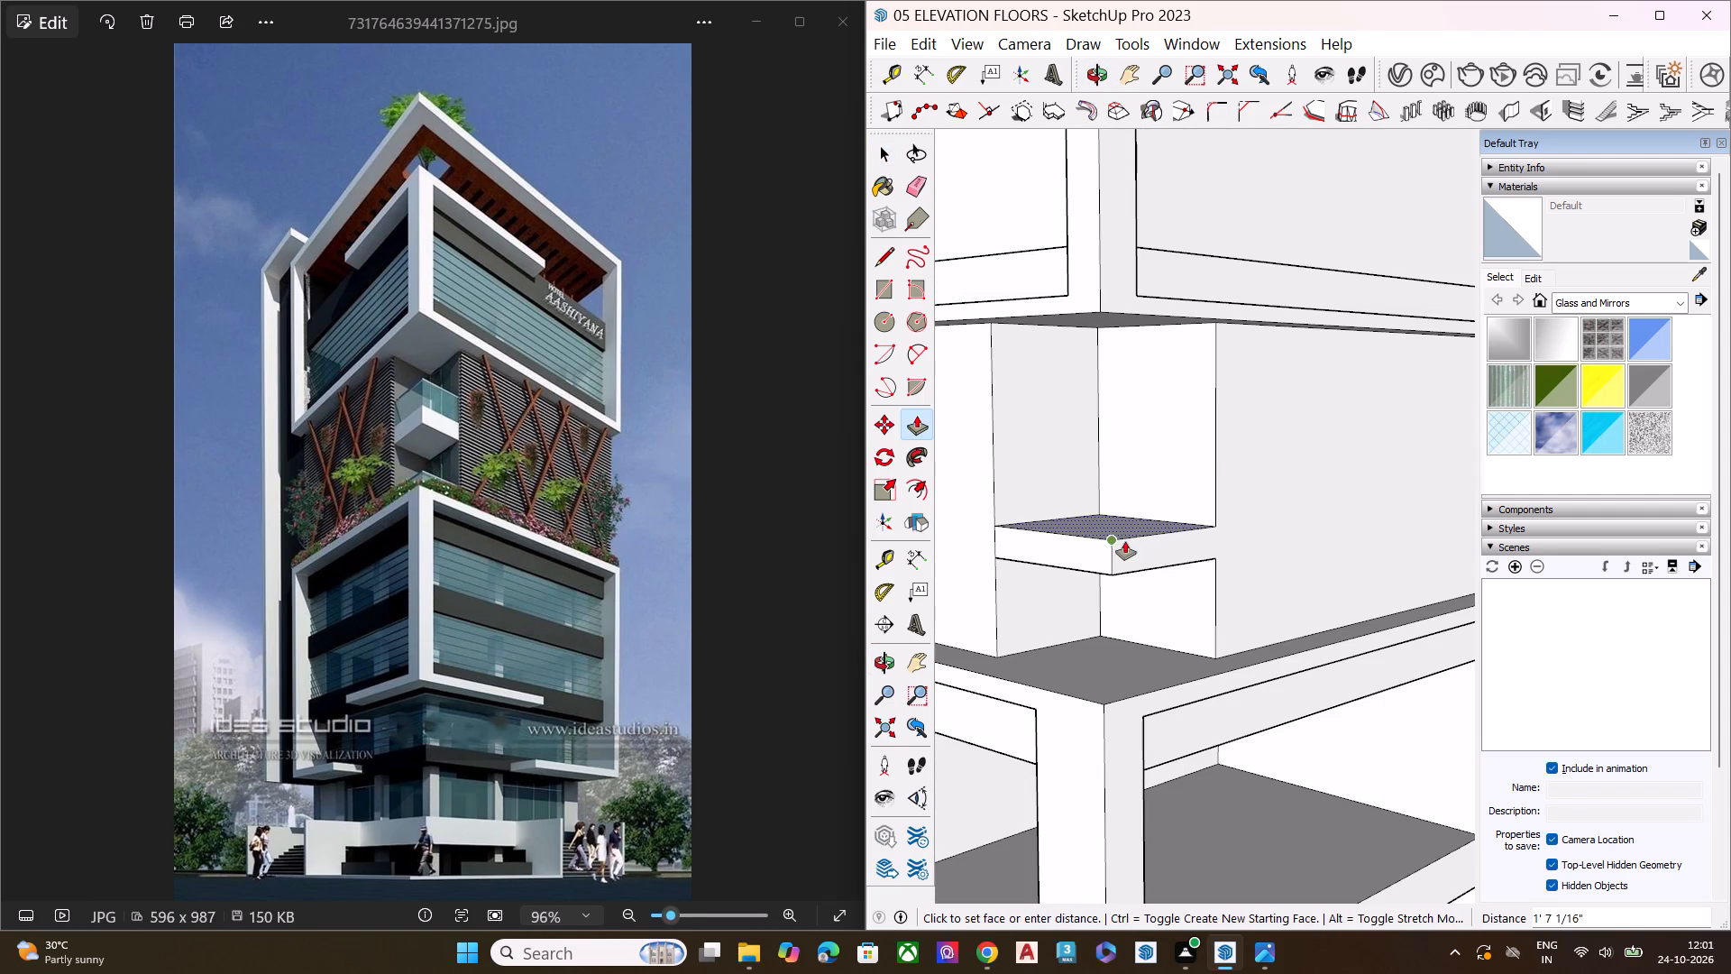
pyautogui.click(1128, 538)
pyautogui.press('space')
# Examine the corner ledge and the whole tower from below, compared with the balcony in the reference image.
pyautogui.scroll(-3, 1053, 473)
pyautogui.scroll(1, 1059, 469)
pyautogui.scroll(-4, 1059, 469)
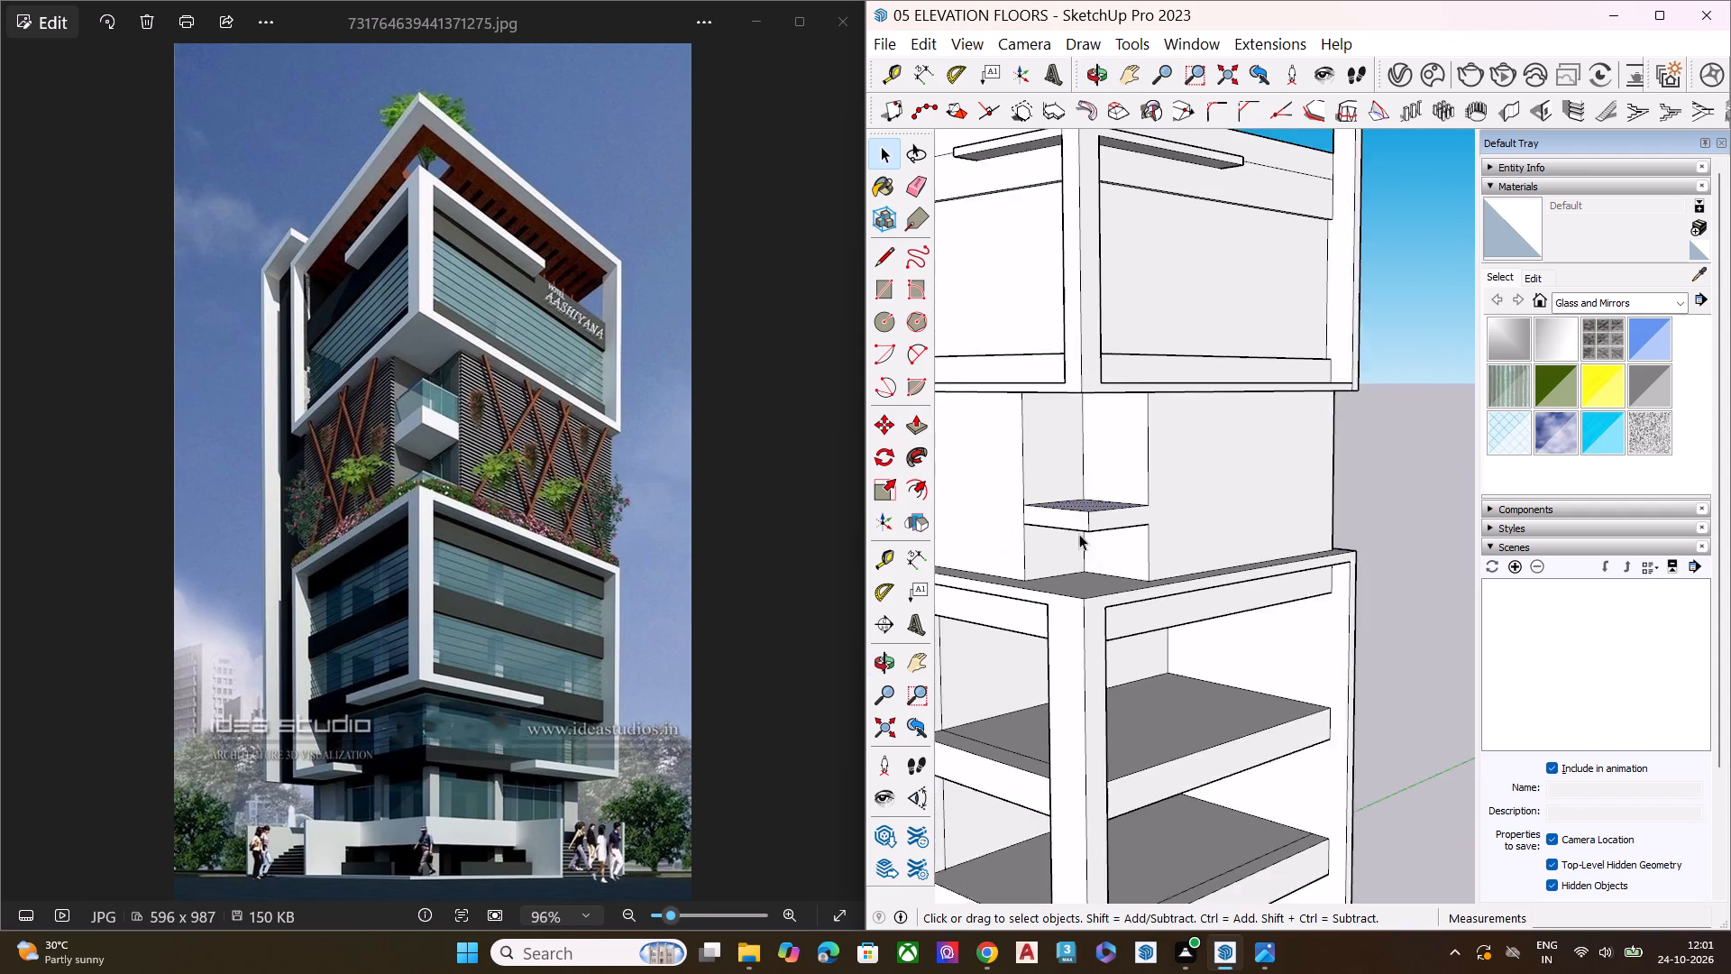
pyautogui.moveTo(1079, 523); pyautogui.dragTo(1112, 321, button='middle')
pyautogui.scroll(-3, 1114, 328)
pyautogui.scroll(1, 1120, 349)
pyautogui.scroll(-5, 1122, 356)
pyautogui.click(1342, 514)
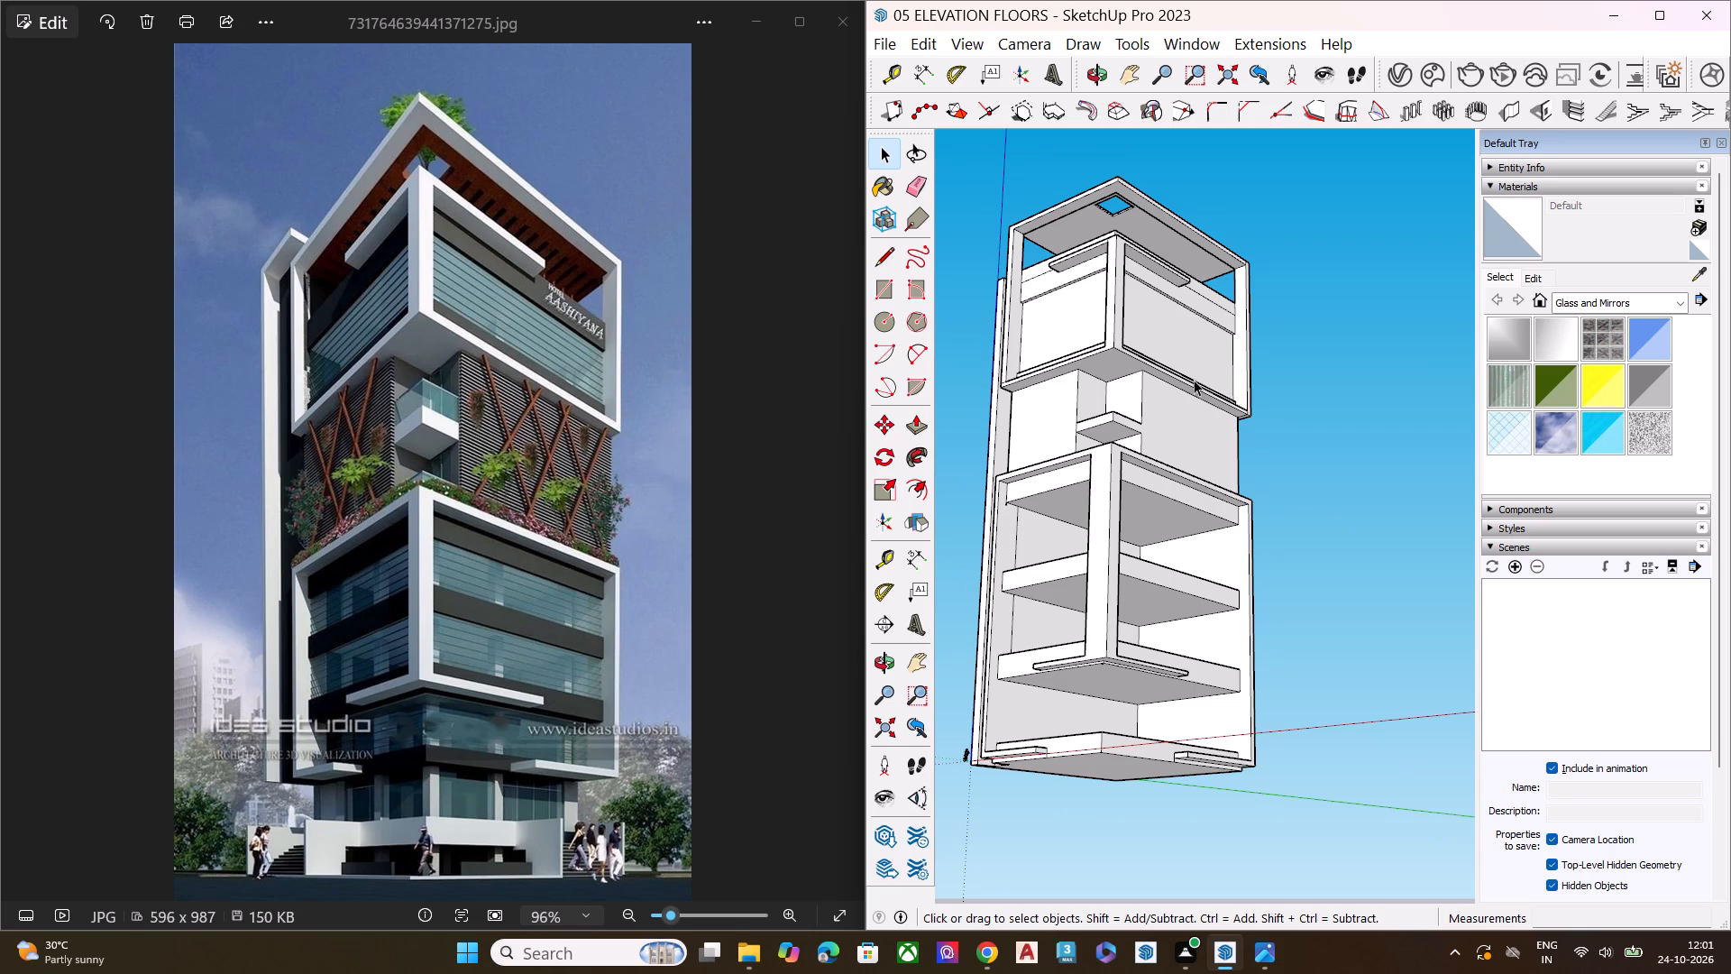
pyautogui.scroll(-1, 1122, 373)
pyautogui.scroll(4, 1117, 375)
pyautogui.scroll(-1, 1092, 421)
# Push/Pull the ledge's left-hand outer face inward about 2' 1", setting it back from the adjoining middle-storey wall.
pyautogui.scroll(13, 1091, 427)
pyautogui.scroll(-3, 1116, 424)
pyautogui.scroll(1, 1116, 424)
pyautogui.click(1103, 427)
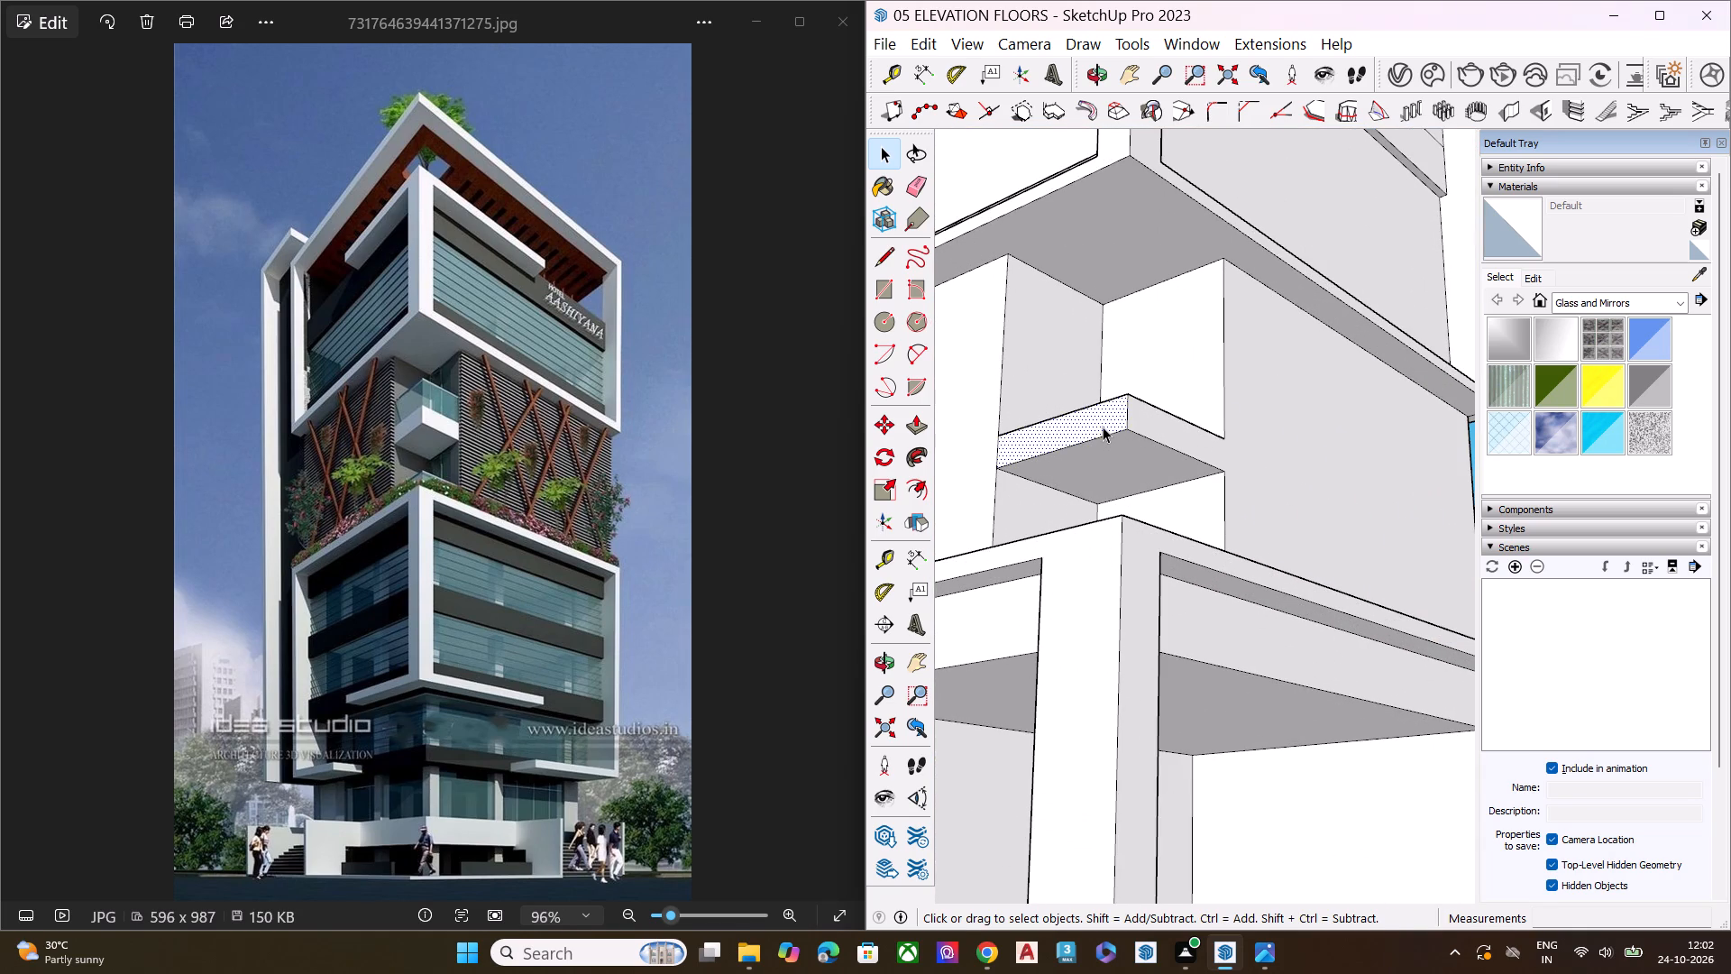
pyautogui.press('p')
pyautogui.click(1103, 424)
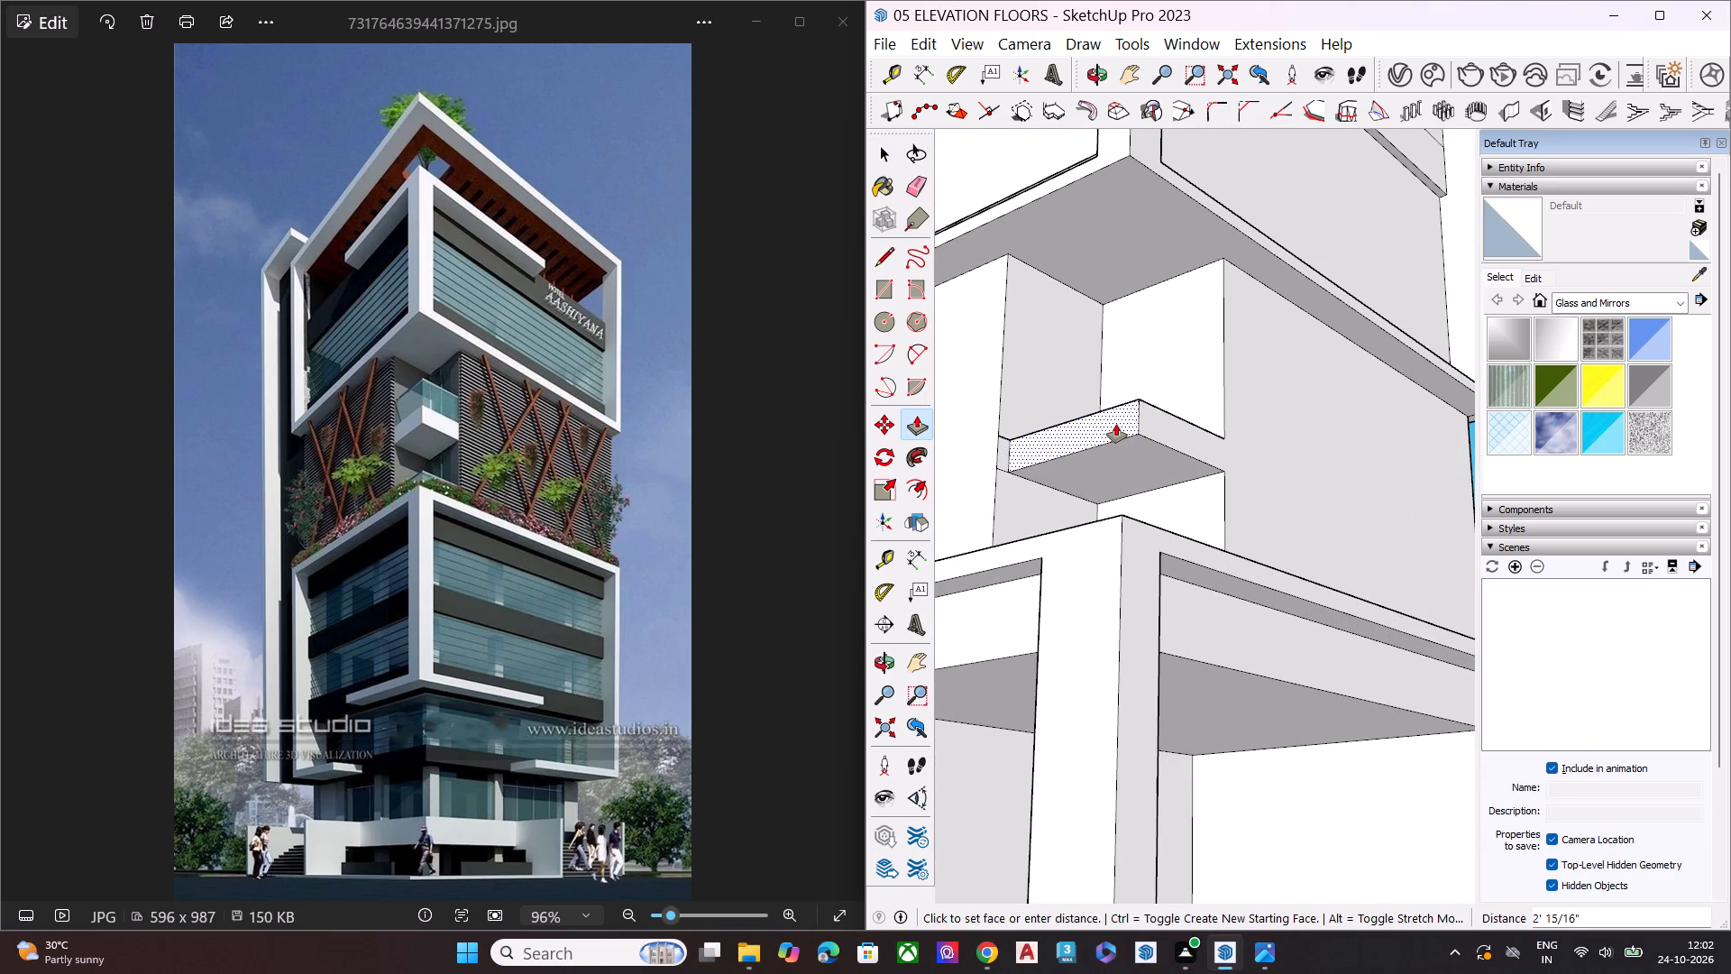
pyautogui.click(1116, 424)
pyautogui.press('space')
# Draw a short vertical edge at the ledge's right-hand end, separating its flush outer face from the adjoining wall.
pyautogui.click(1182, 430)
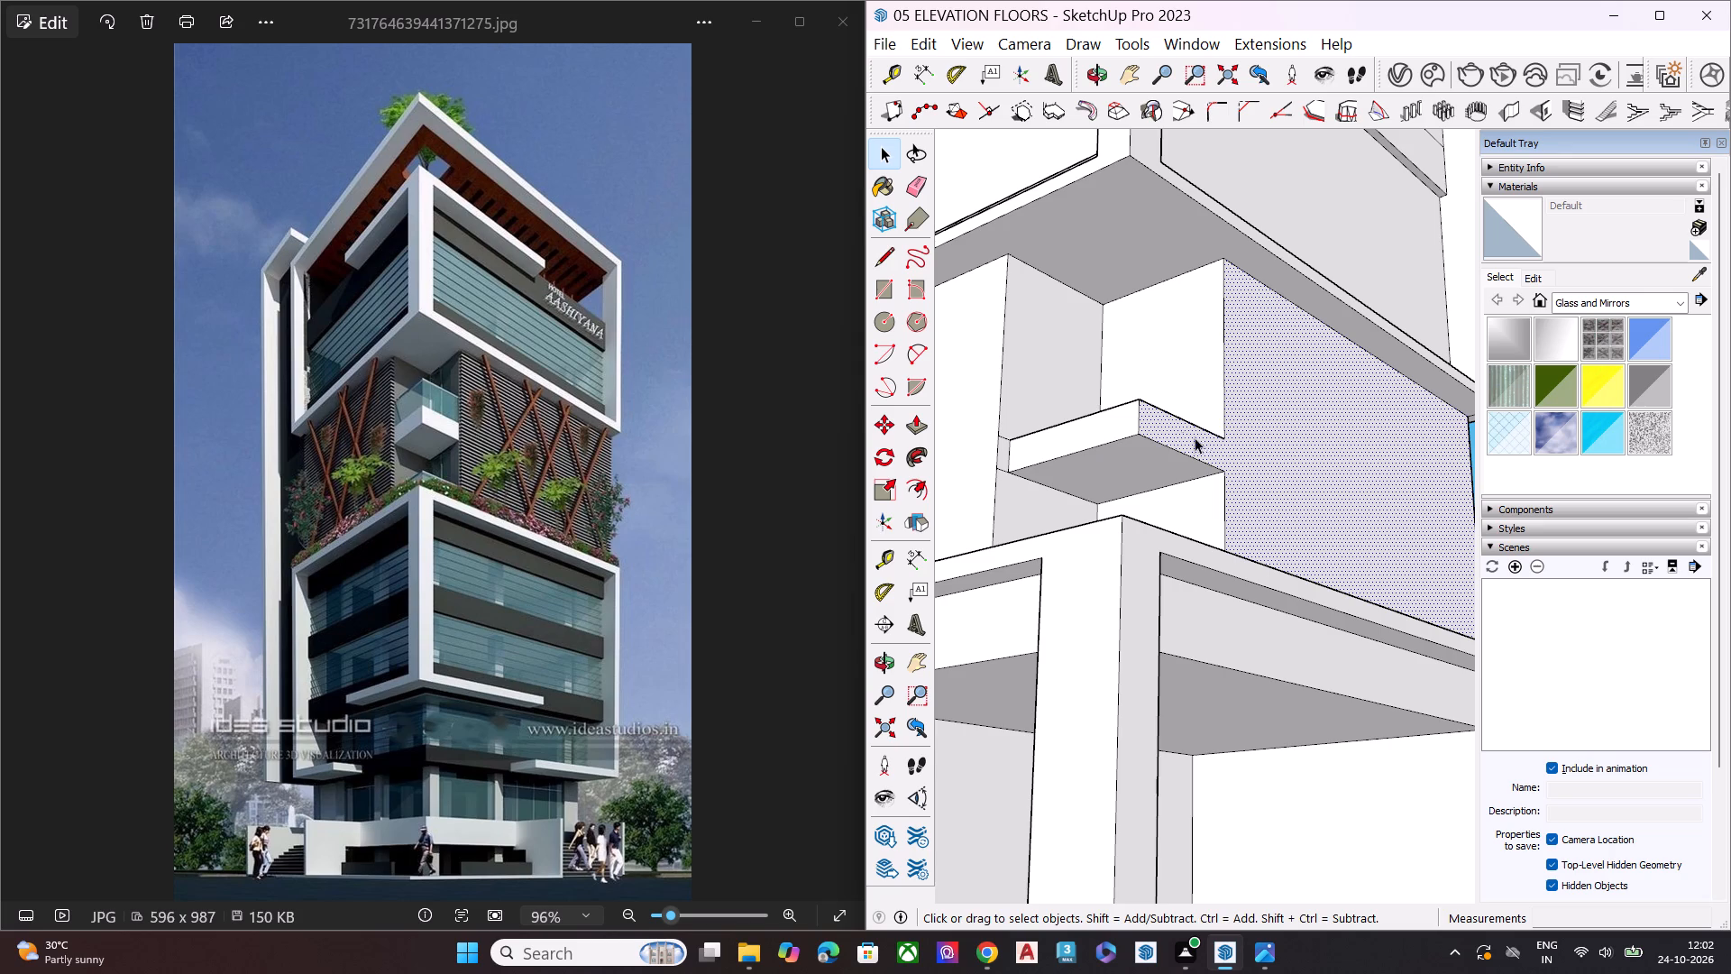
pyautogui.scroll(6, 1172, 516)
pyautogui.moveTo(1169, 517); pyautogui.dragTo(1068, 534, button='middle')
pyautogui.press('space')
pyautogui.scroll(-1, 1182, 476)
pyautogui.press('l')
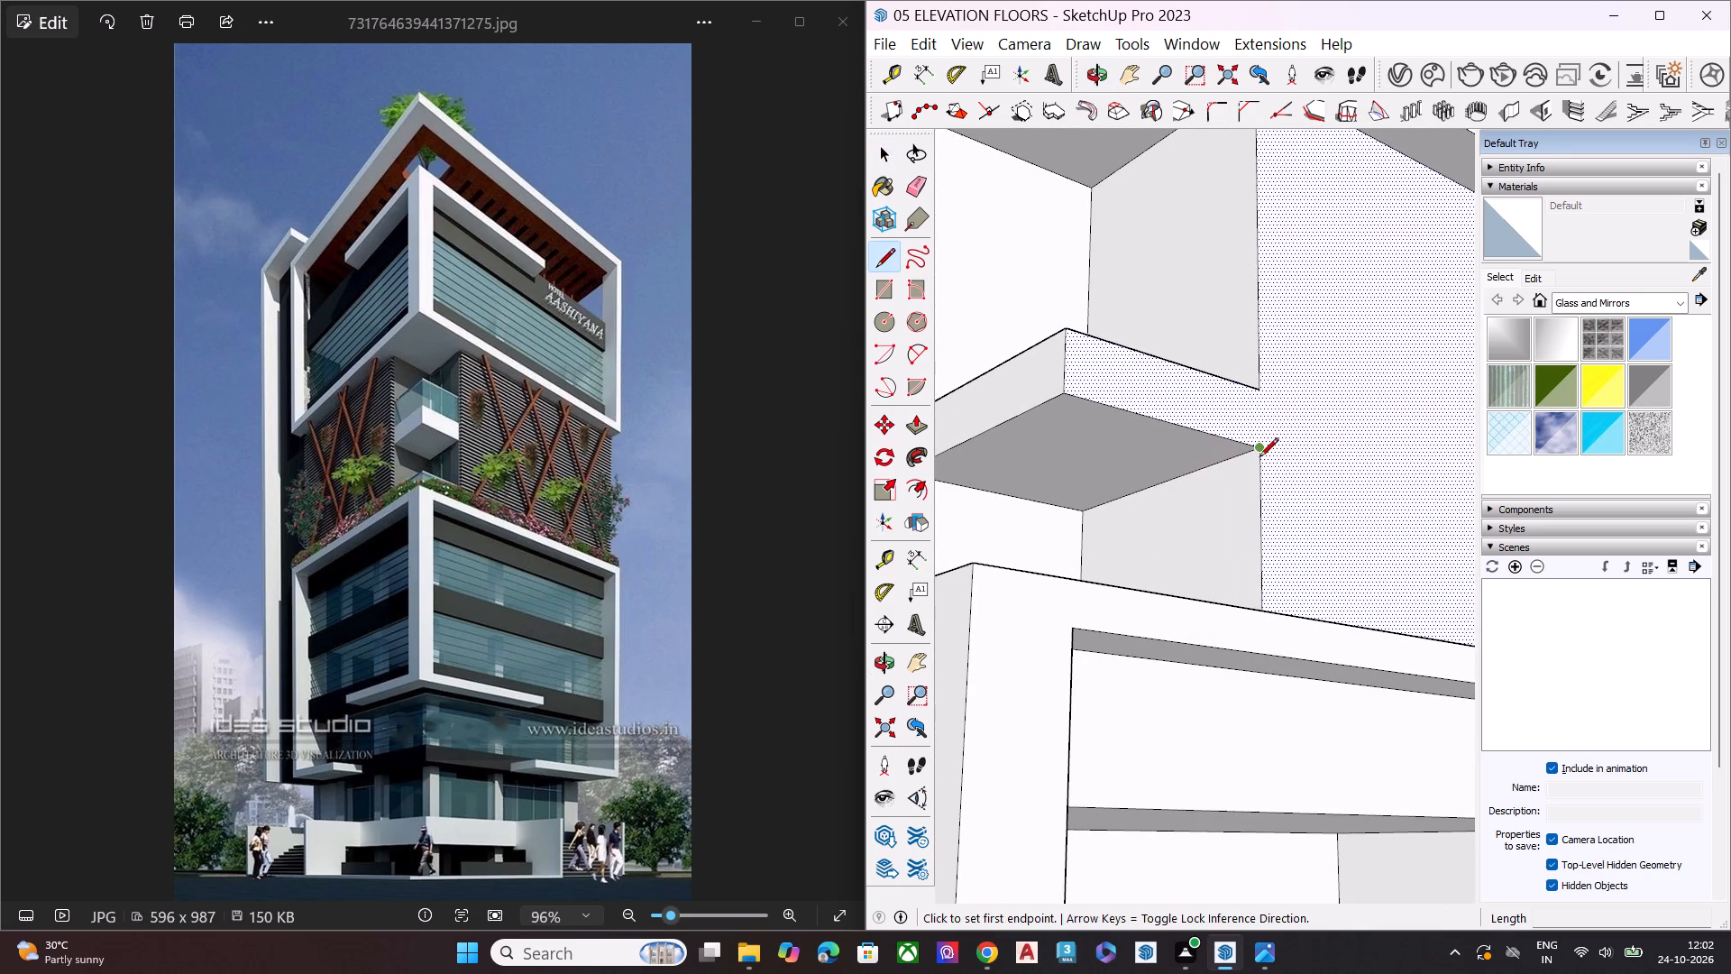
pyautogui.click(1256, 453)
pyautogui.click(1260, 394)
pyautogui.press('space')
# Push/Pull the ledge's right-hand outer face slightly inward from the adjoining wall.
pyautogui.click(1224, 423)
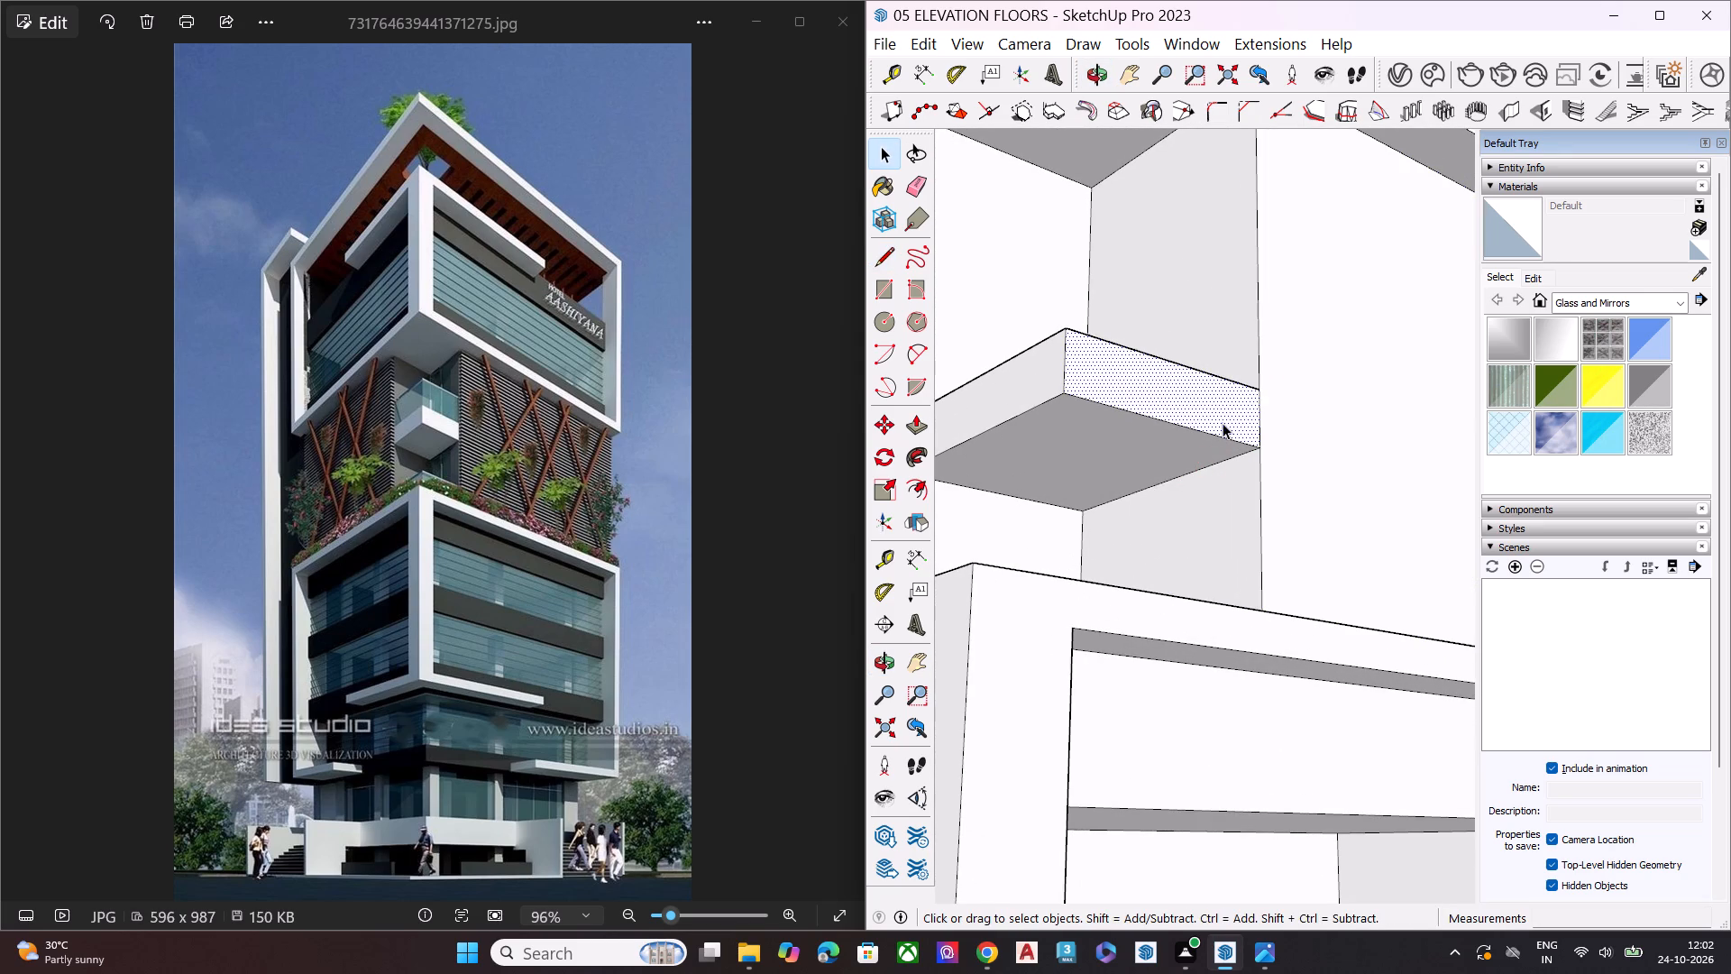
pyautogui.press('p')
pyautogui.click(1223, 423)
pyautogui.click(1205, 436)
pyautogui.press('space')
# Erase the four leftover short edges on the recess walls beside both ends of the corner ledge.
pyautogui.scroll(-6, 1154, 392)
pyautogui.moveTo(1140, 418); pyautogui.dragTo(1140, 481, button='middle')
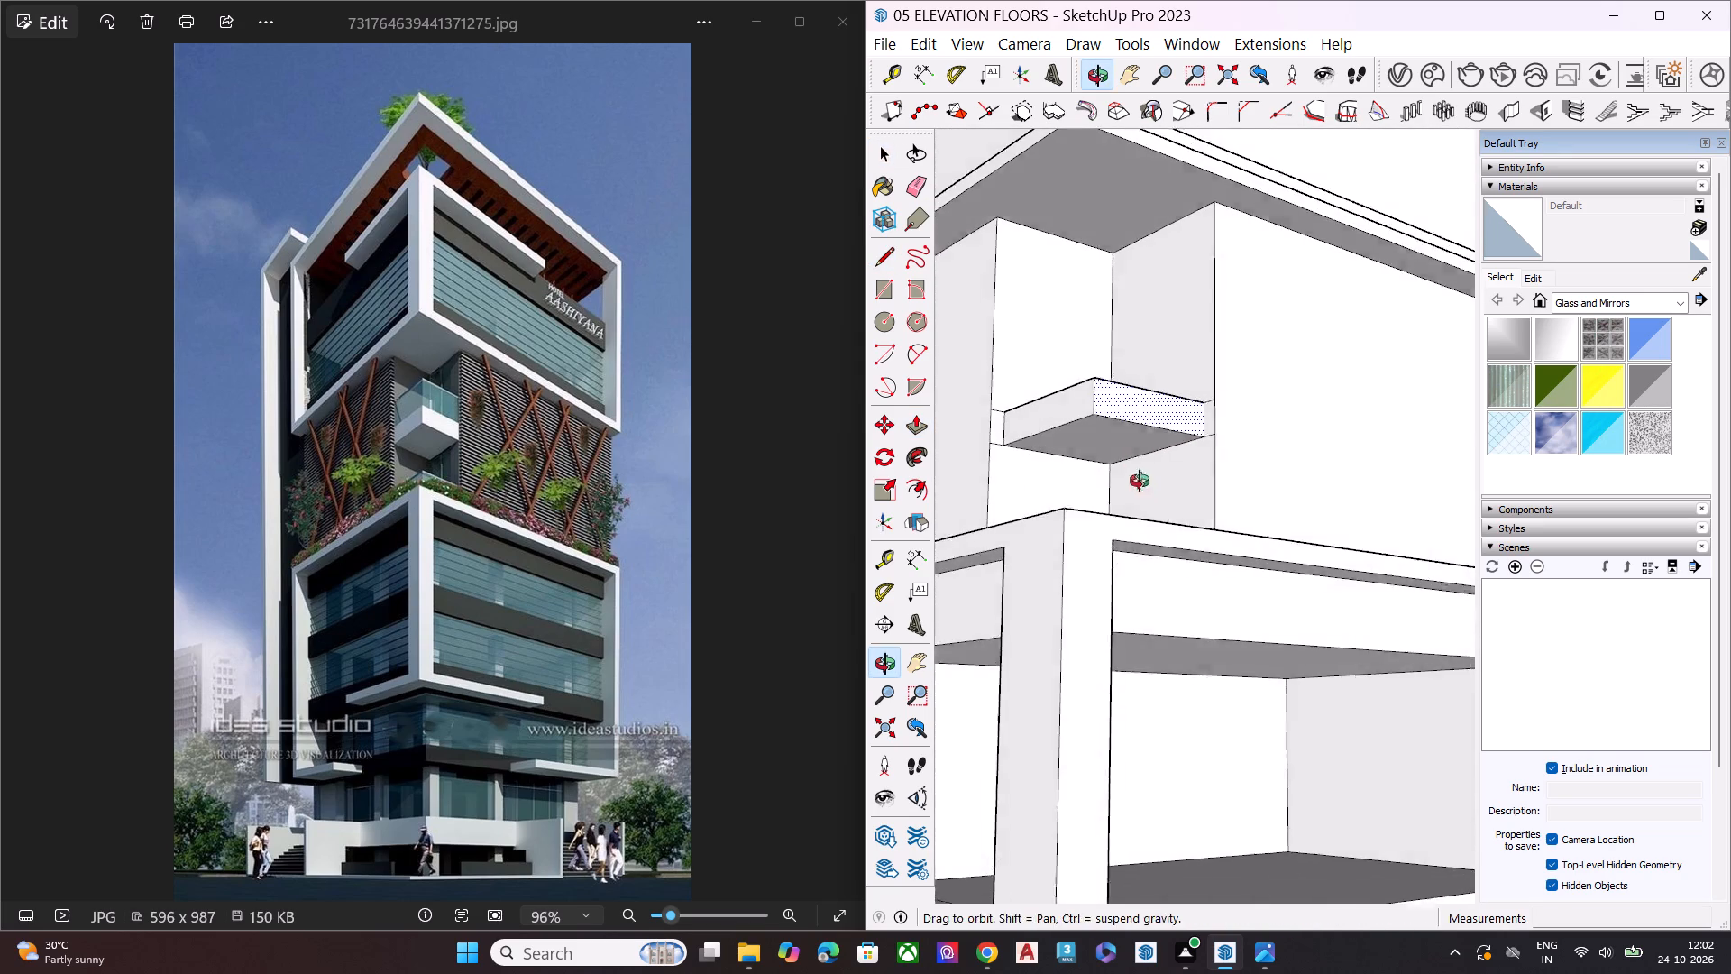
pyautogui.moveTo(1140, 481); pyautogui.dragTo(1133, 491, button='middle')
pyautogui.press('e')
pyautogui.scroll(7, 1003, 406)
pyautogui.click(999, 420)
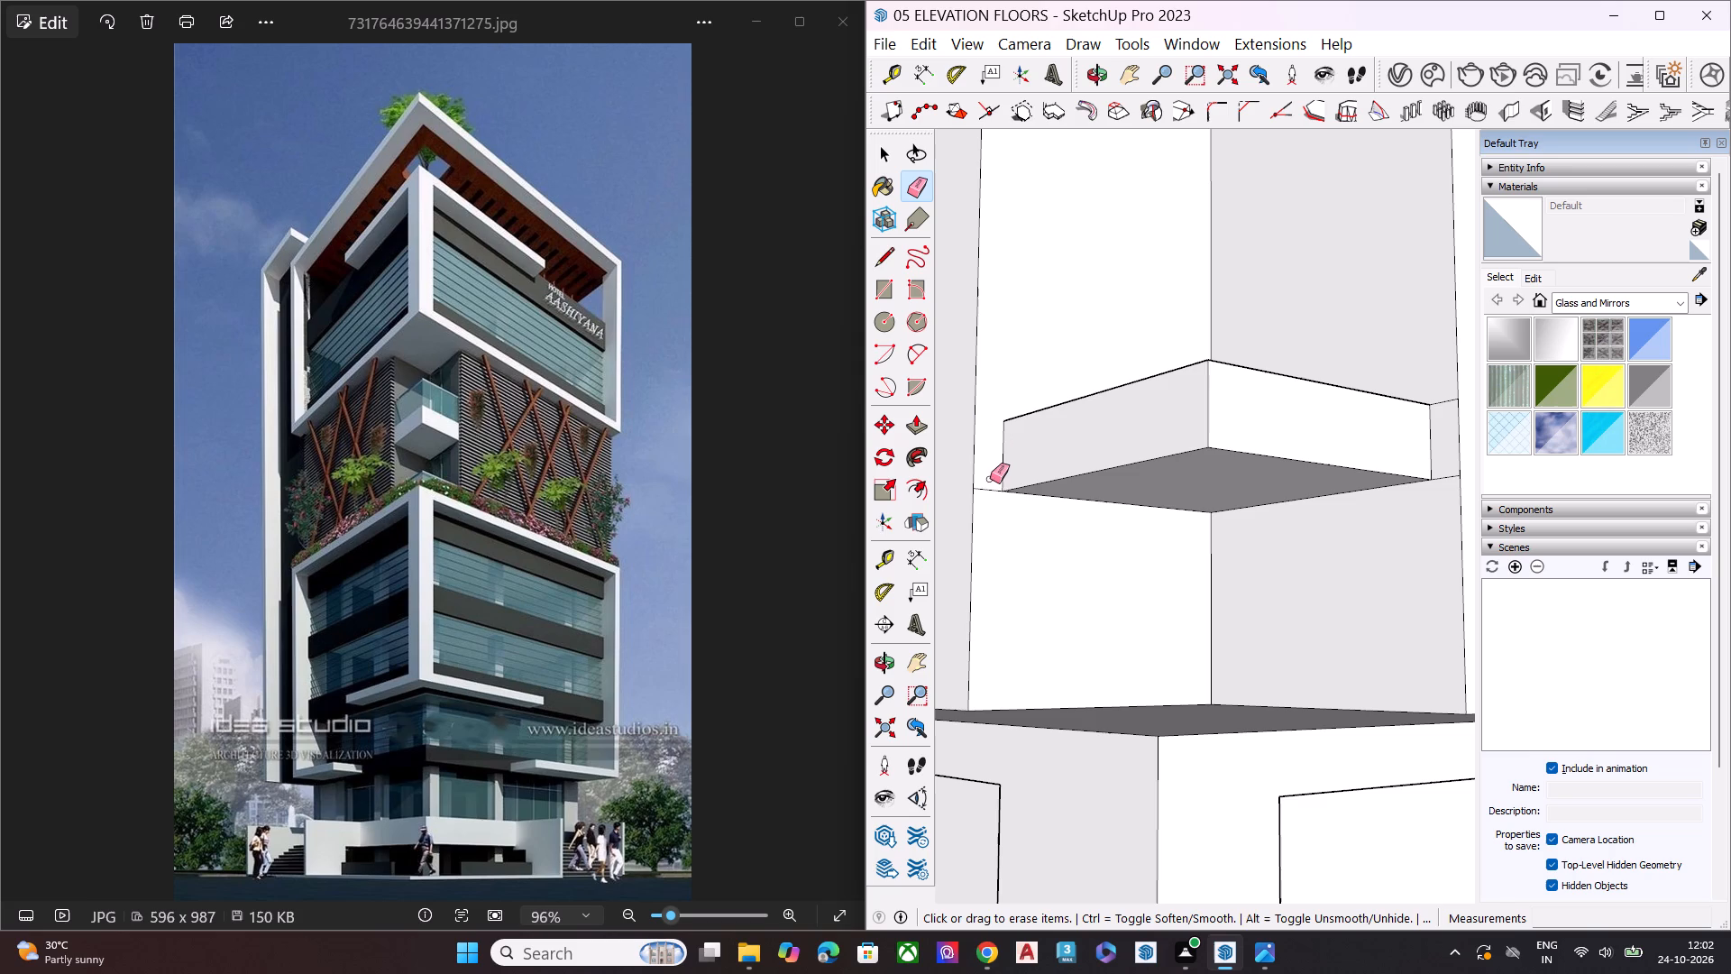
pyautogui.click(990, 488)
pyautogui.click(1444, 401)
pyautogui.click(1448, 476)
pyautogui.scroll(-15, 1144, 376)
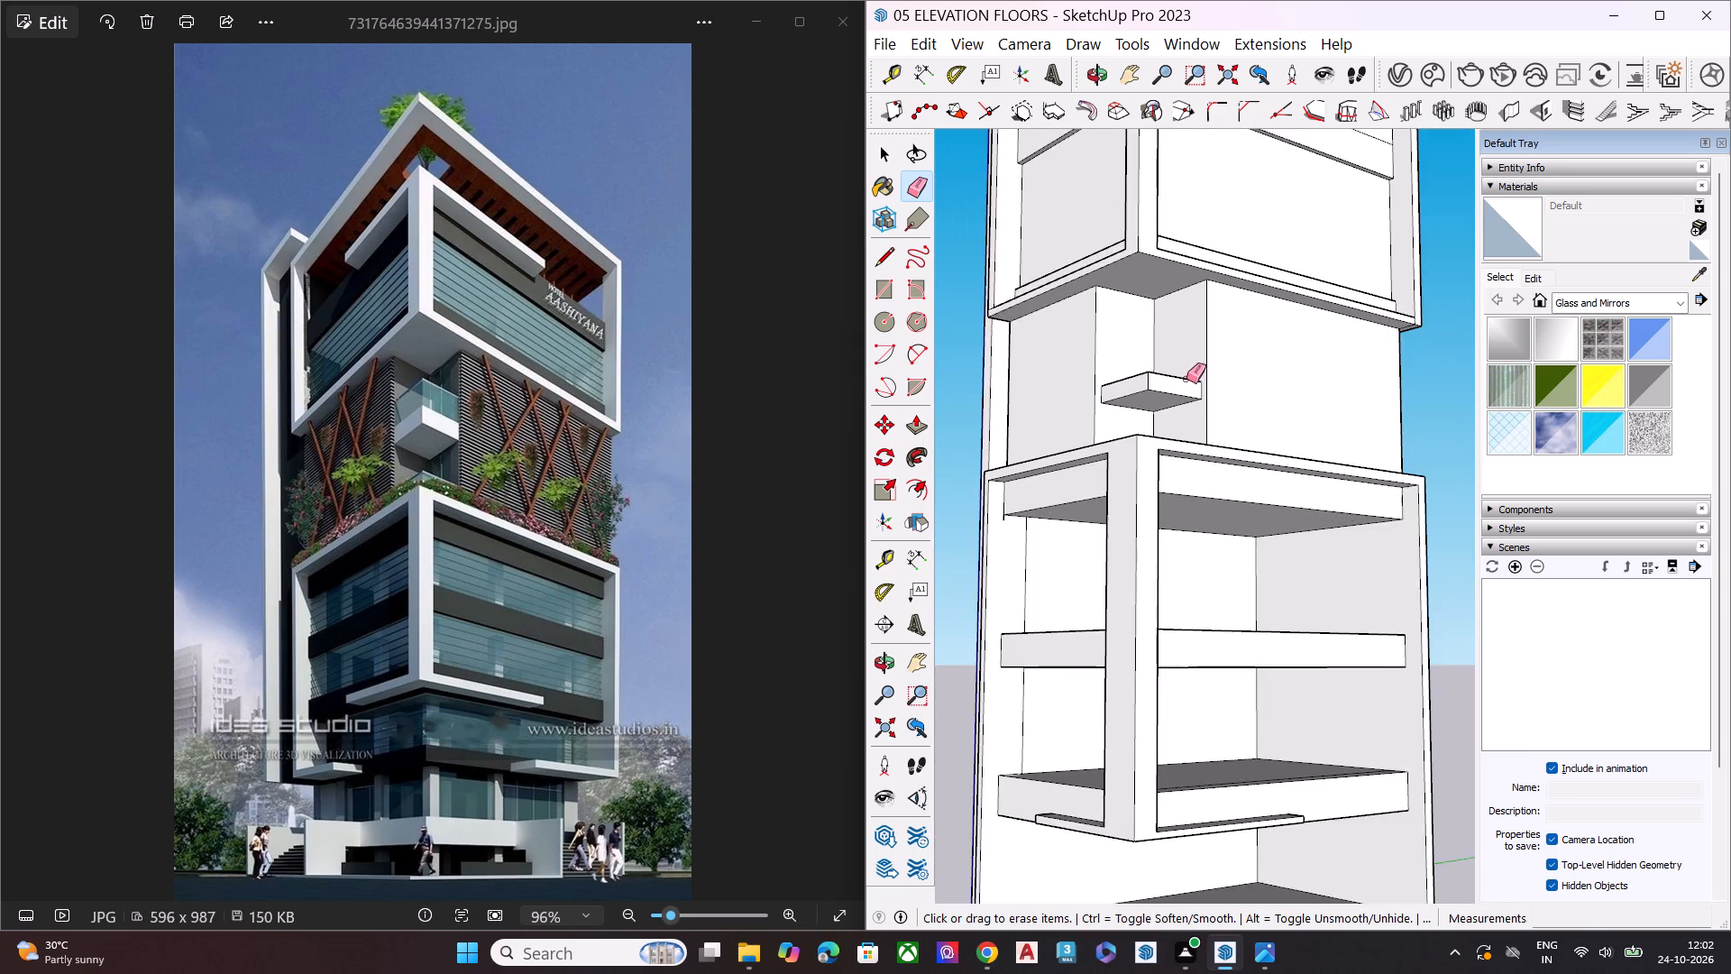
# Examine the whole tower with its corner ledge, compared with the reference image.
pyautogui.scroll(-1, 1184, 379)
pyautogui.scroll(2, 1184, 380)
pyautogui.scroll(-4, 1184, 380)
pyautogui.press('space')
pyautogui.click(1402, 408)
pyautogui.scroll(-4, 1109, 375)
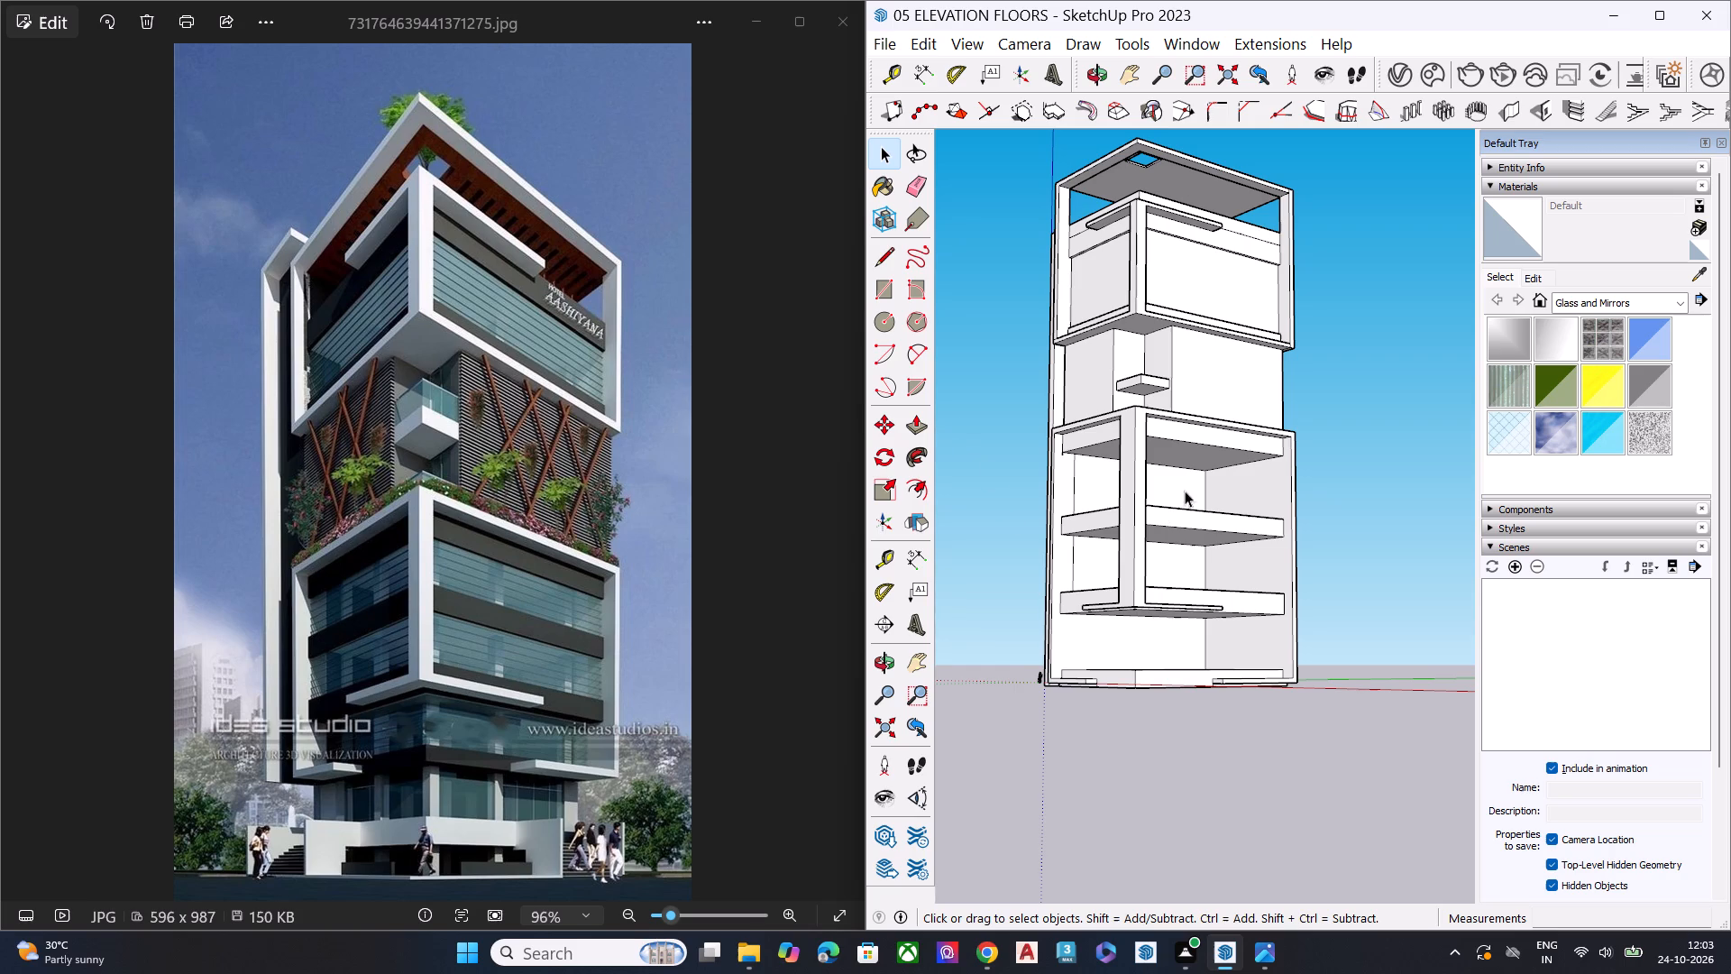
pyautogui.moveTo(1220, 420); pyautogui.dragTo(1214, 346, button='middle')
# Push/Pull the corner ledge's top face slightly upward.
pyautogui.scroll(2, 1214, 346)
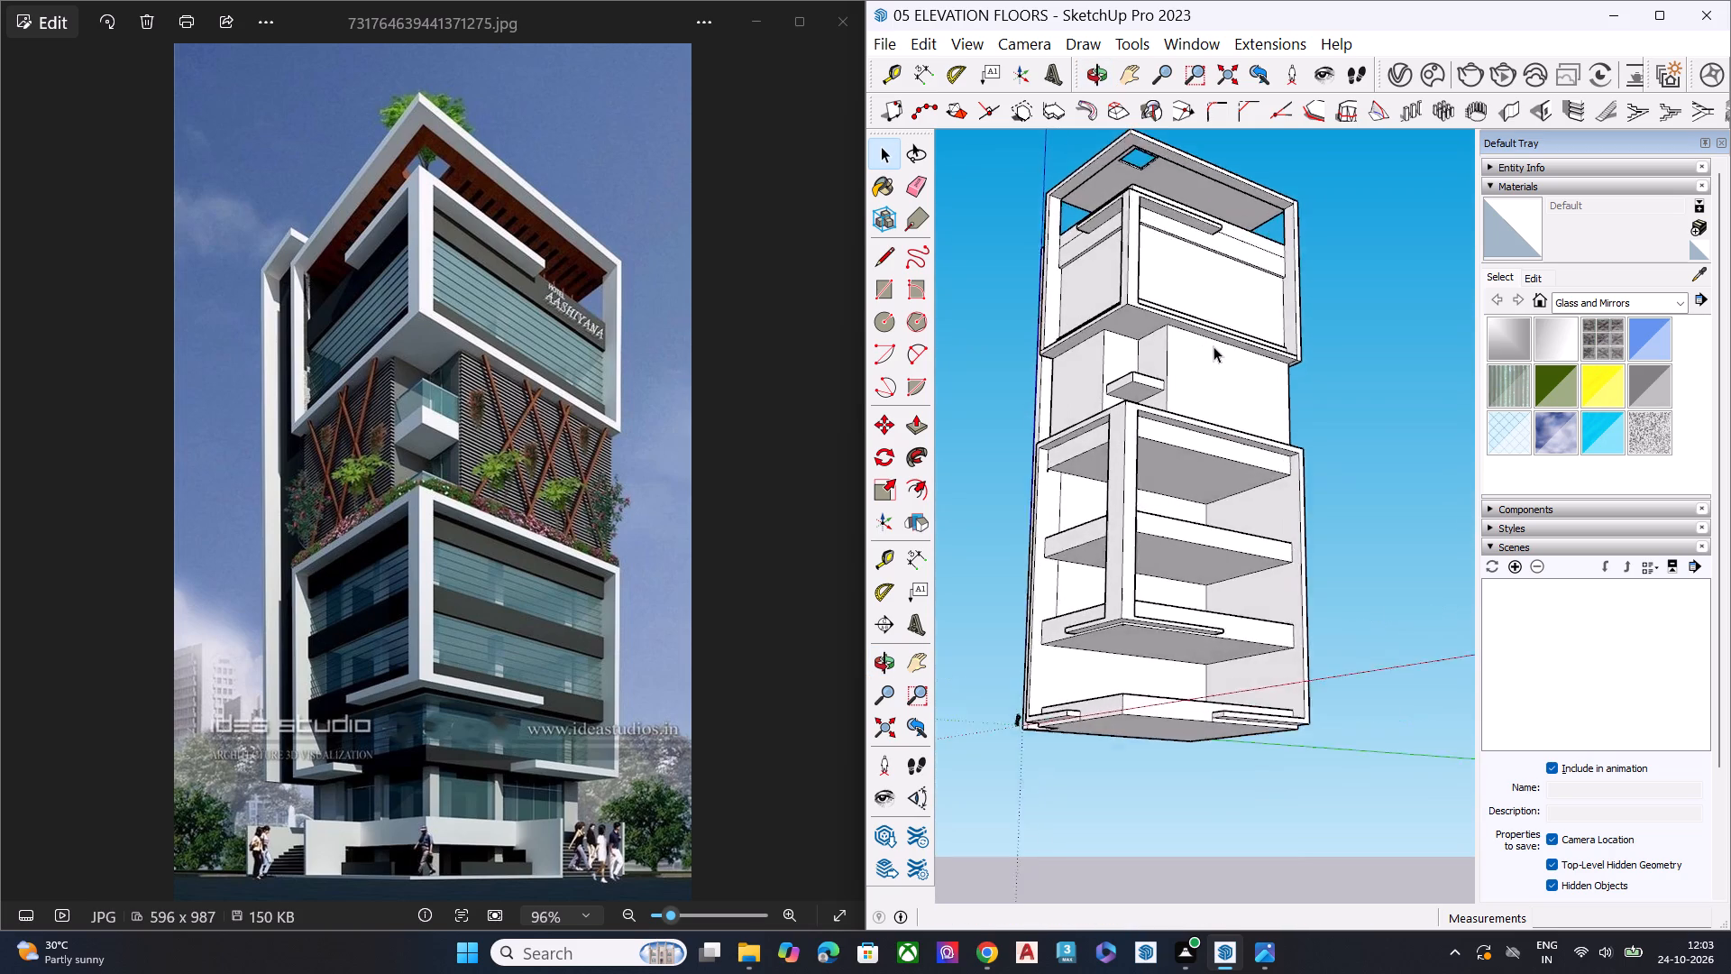
pyautogui.scroll(7, 1214, 346)
pyautogui.moveTo(1049, 399); pyautogui.dragTo(1052, 406, button='middle')
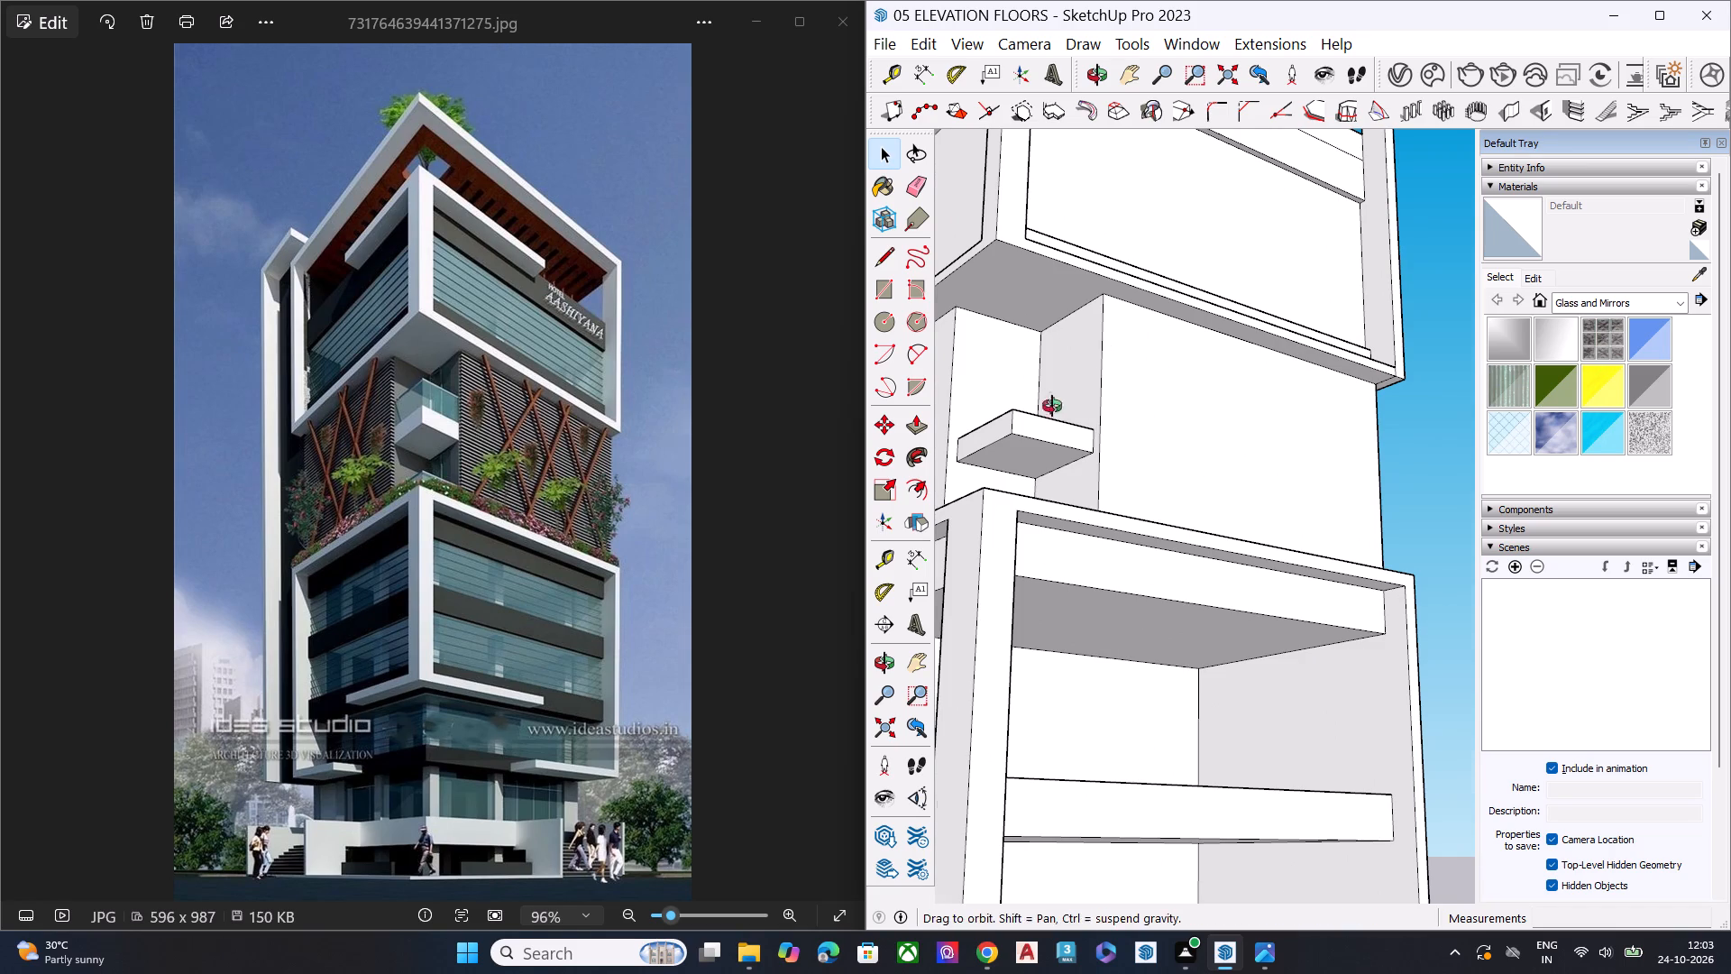
pyautogui.moveTo(1052, 406); pyautogui.dragTo(1064, 706, button='middle')
pyautogui.scroll(8, 1040, 564)
pyautogui.click(1032, 502)
pyautogui.press('p')
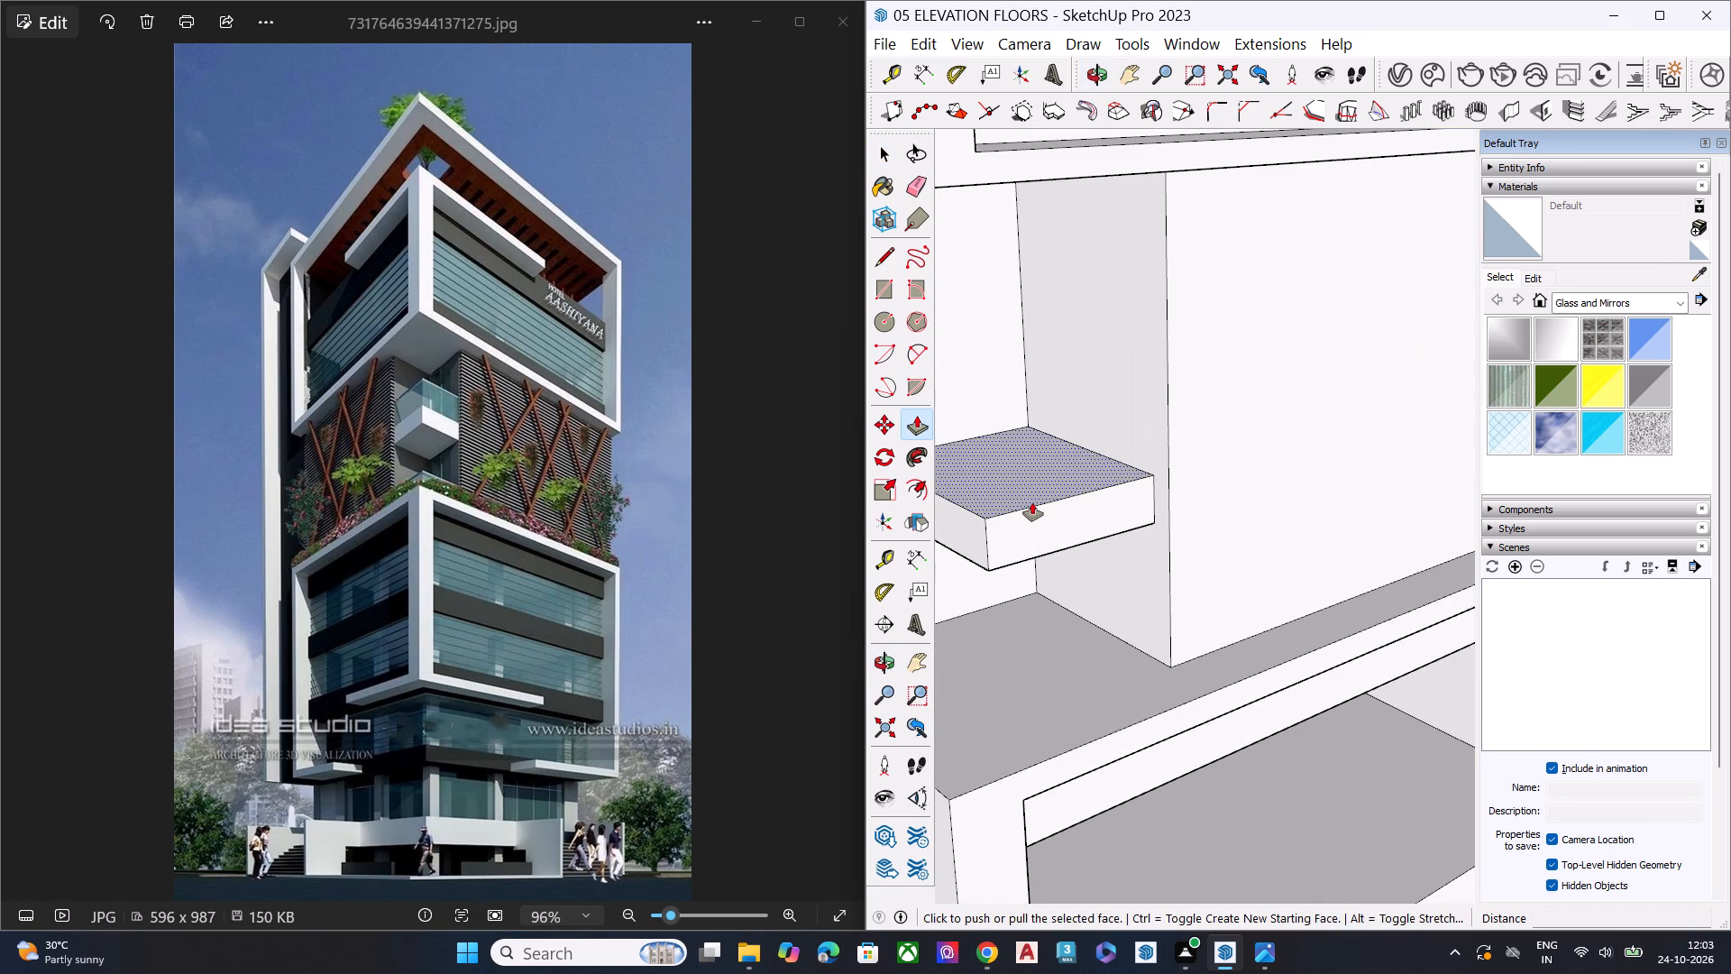
pyautogui.click(1032, 502)
pyautogui.click(1031, 489)
pyautogui.press('space')
# Examine how the lower storeys' frame lines up with the middle storey and the upper frame.
pyautogui.scroll(-4, 997, 434)
pyautogui.scroll(-6, 1199, 482)
pyautogui.scroll(1, 1125, 473)
pyautogui.scroll(-5, 1125, 473)
pyautogui.click(1357, 429)
pyautogui.moveTo(1104, 541); pyautogui.dragTo(1141, 408, button='middle')
pyautogui.moveTo(1167, 538); pyautogui.dragTo(1183, 418, button='middle')
pyautogui.scroll(5, 1197, 455)
pyautogui.moveTo(1201, 533); pyautogui.dragTo(1344, 461, button='middle')
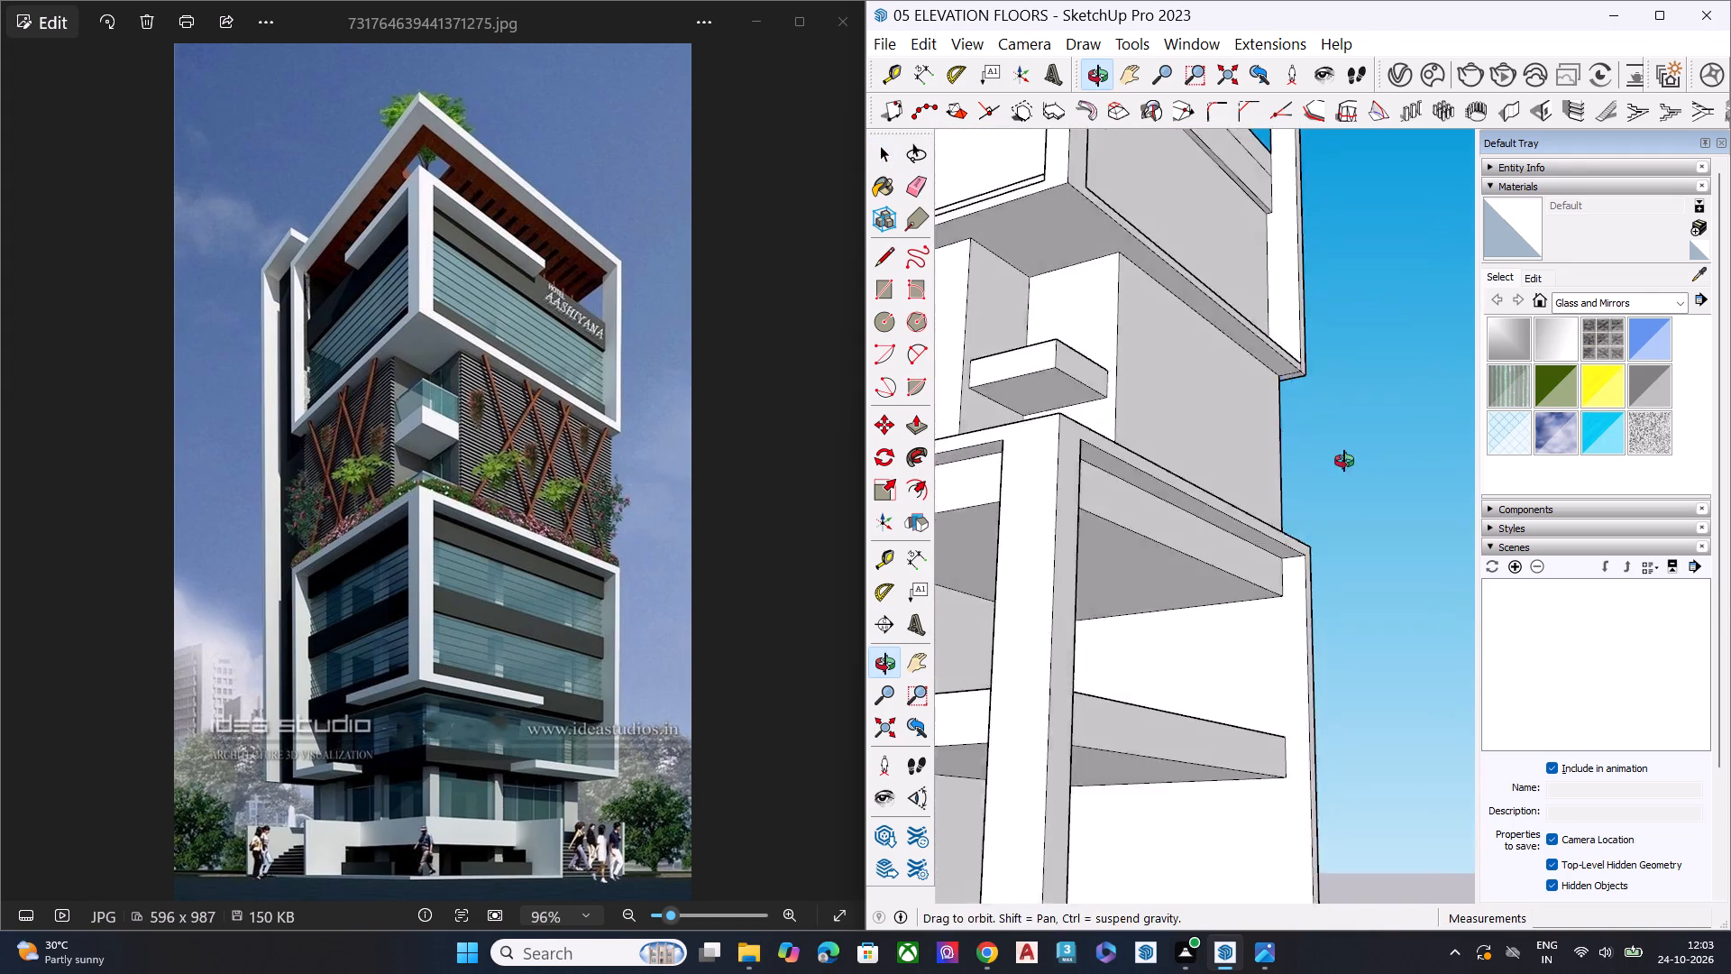
pyautogui.moveTo(1344, 461); pyautogui.dragTo(1361, 448, button='middle')
# Push/Pull the lower frame's right-hand front face slightly outward so the frame projects further.
pyautogui.scroll(3, 1336, 478)
pyautogui.scroll(-1, 1280, 497)
pyautogui.scroll(1, 1278, 498)
pyautogui.scroll(-1, 1277, 501)
pyautogui.scroll(1, 1276, 505)
pyautogui.click(1269, 572)
pyautogui.press('p')
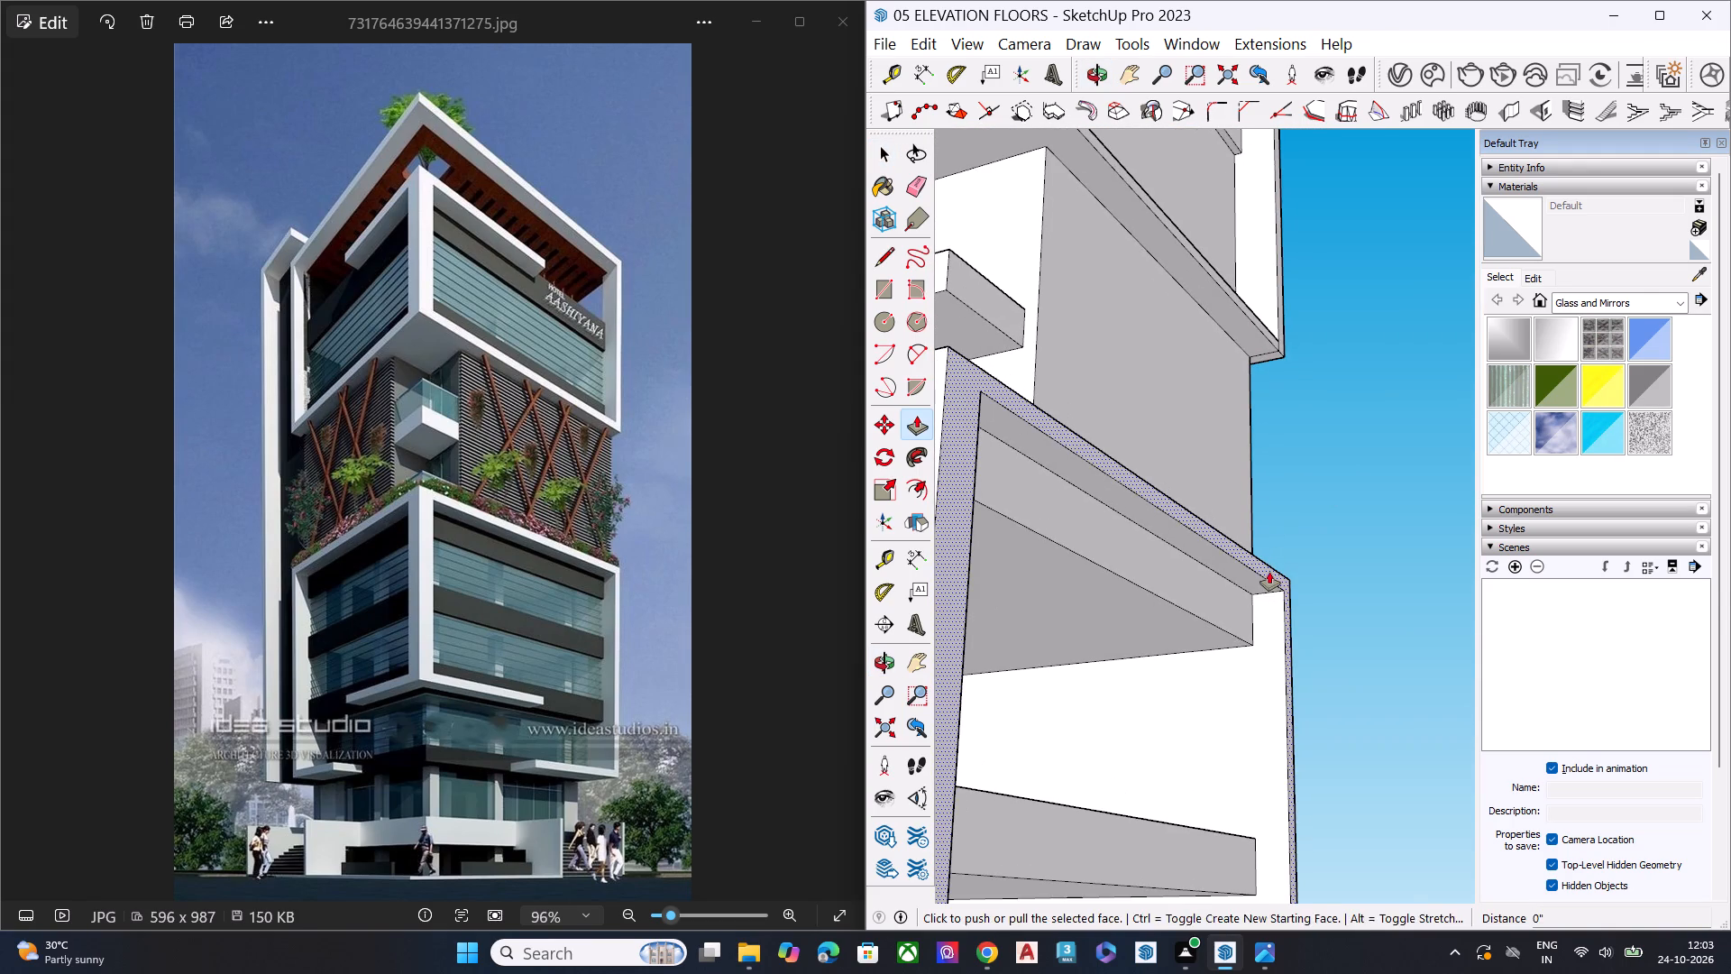
pyautogui.click(1269, 572)
pyautogui.click(1285, 563)
pyautogui.press('space')
# Push/Pull the lower frame's left-hand front face slightly outward as well.
pyautogui.scroll(-11, 1333, 515)
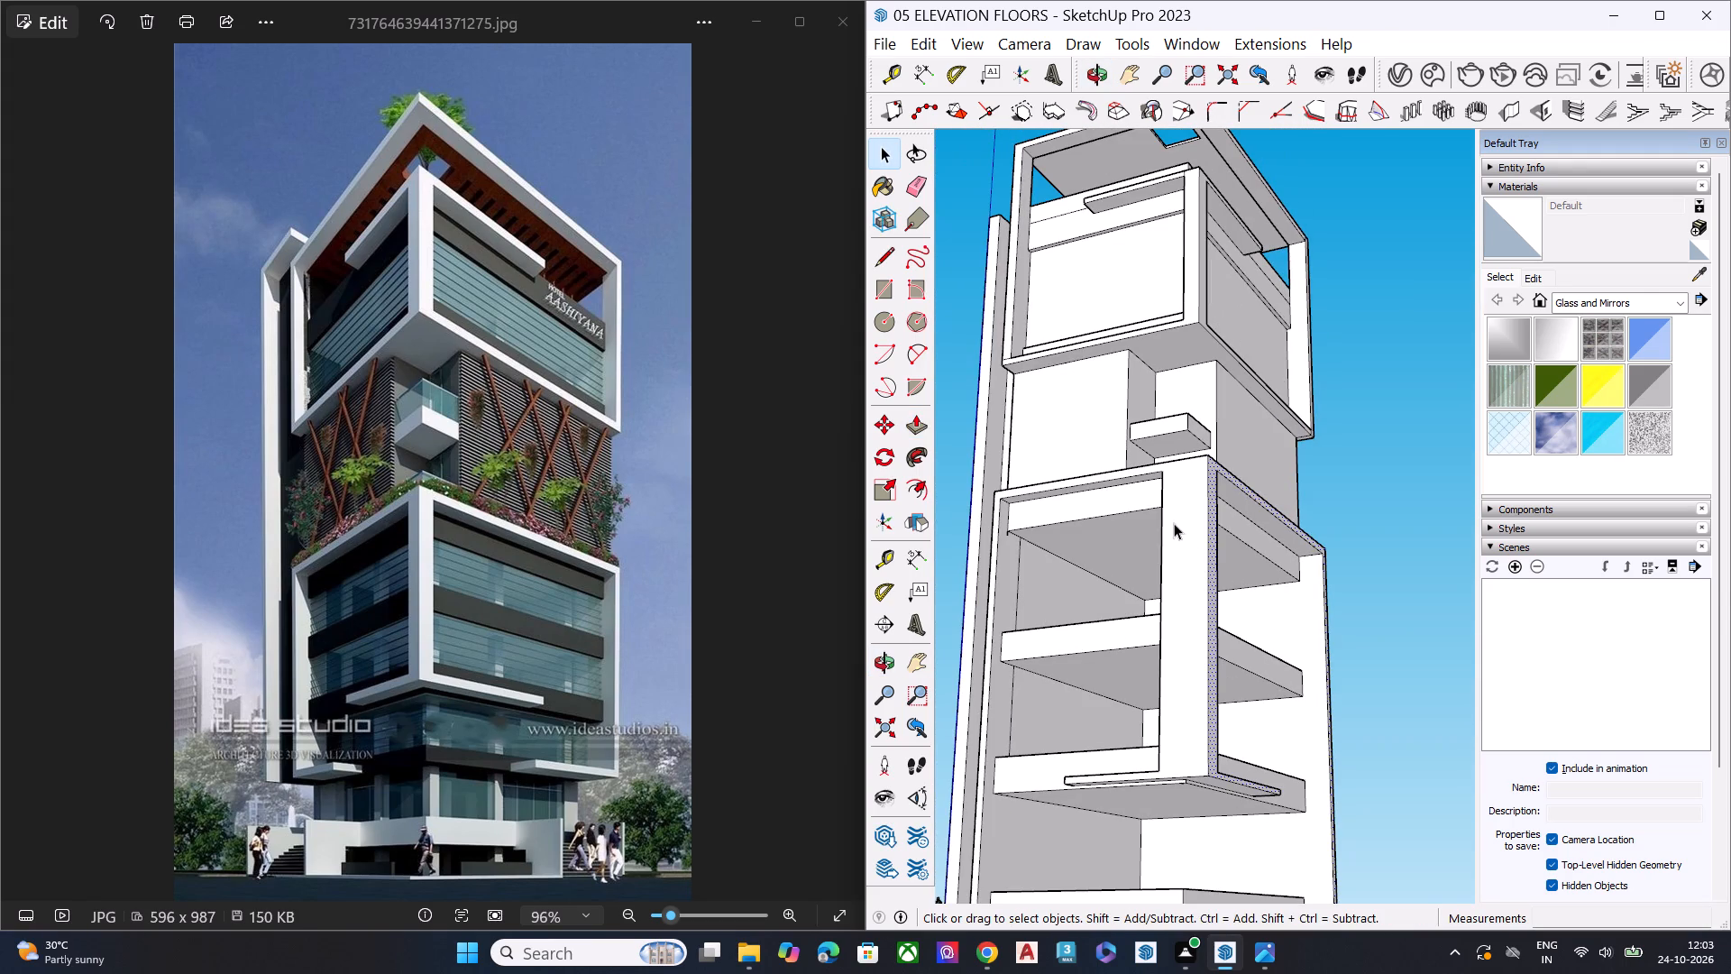
pyautogui.click(1175, 511)
pyautogui.moveTo(1195, 508); pyautogui.dragTo(978, 489, button='middle')
pyautogui.press('p')
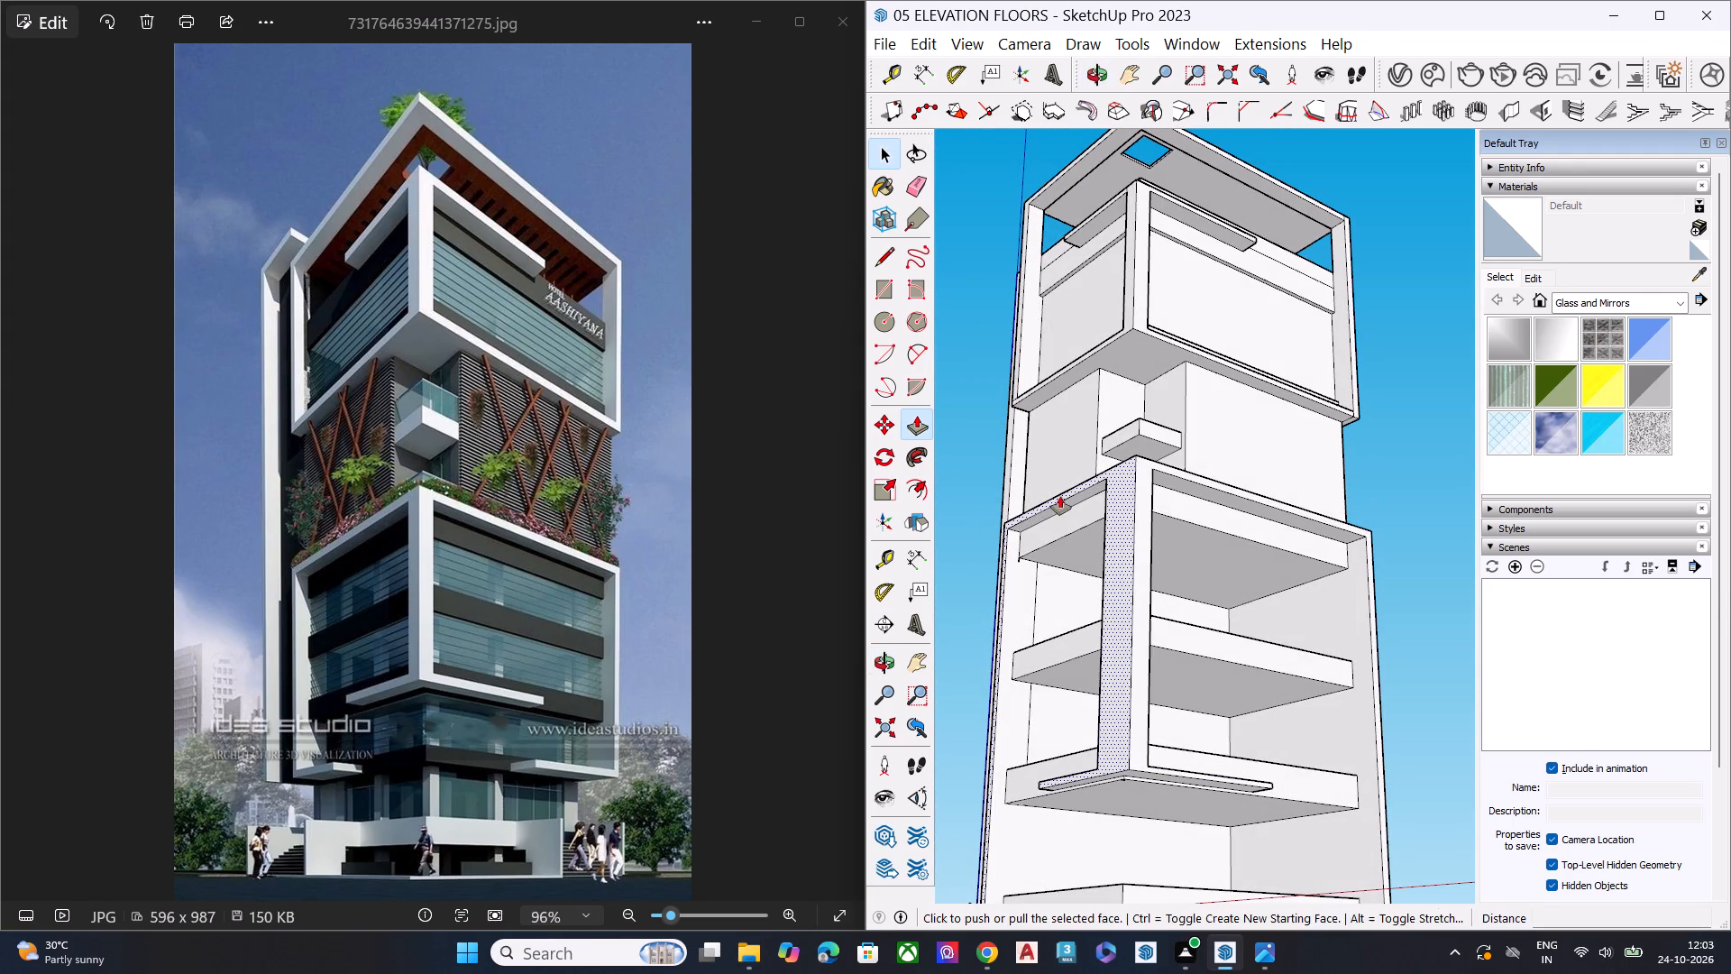
pyautogui.click(1074, 492)
pyautogui.click(1065, 492)
pyautogui.press('space')
pyautogui.scroll(-3, 1081, 493)
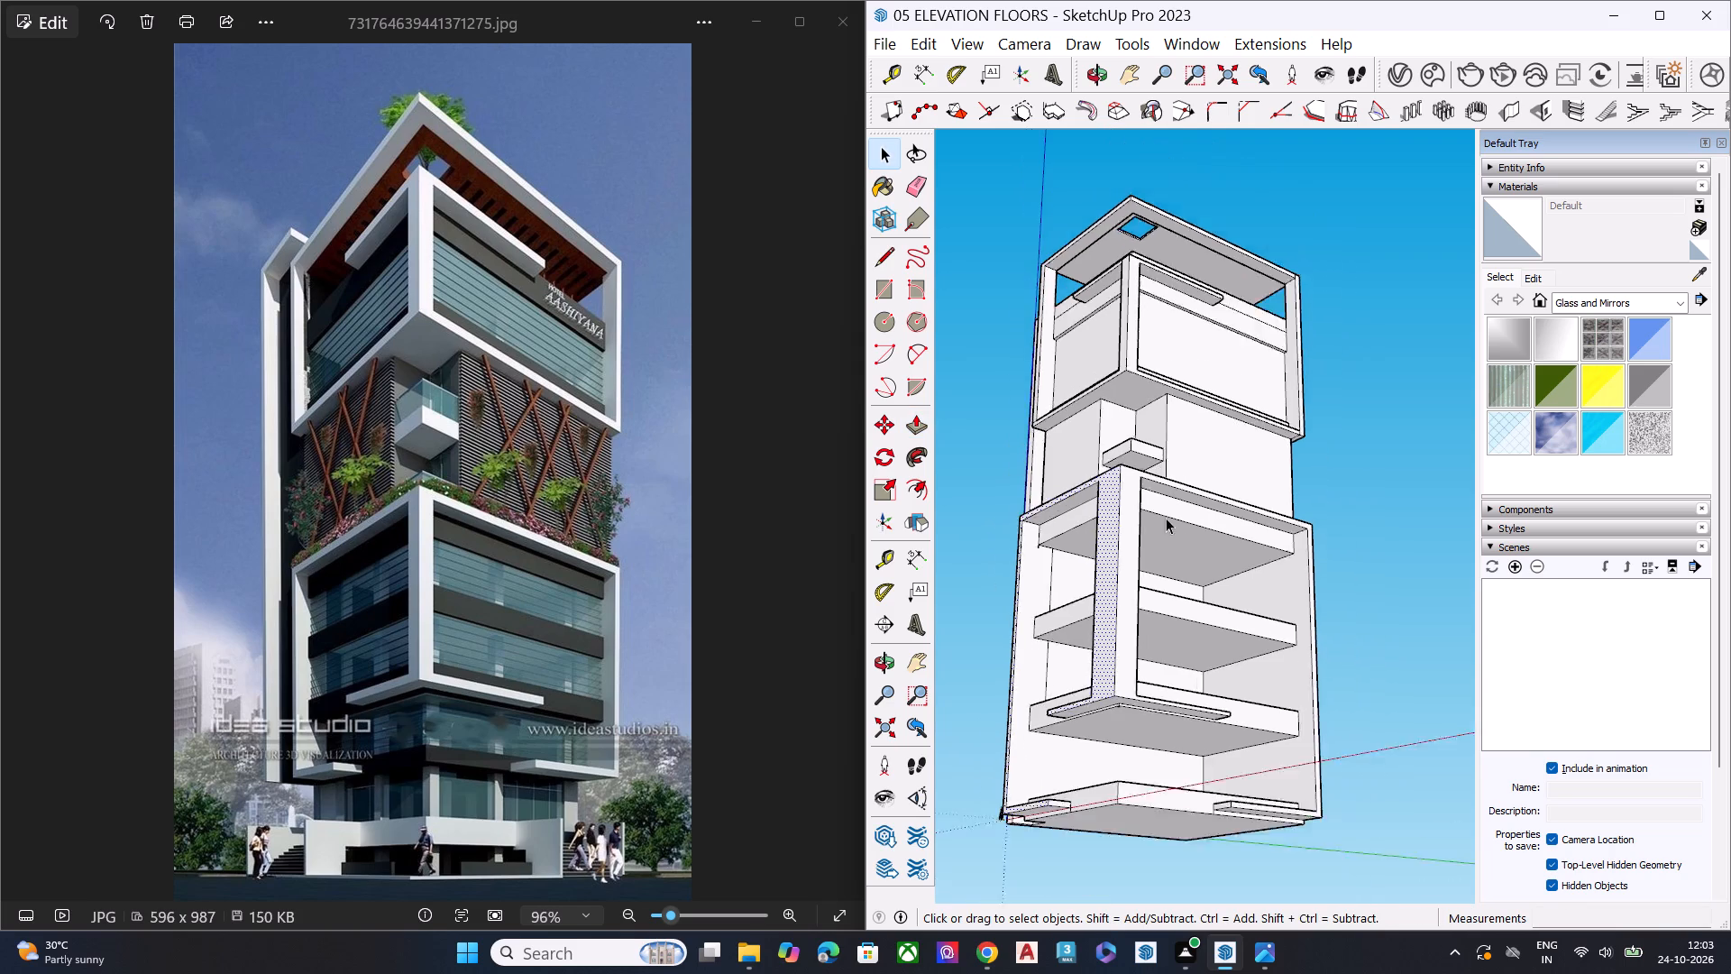
# Examine the whole tower, the lower frame, and the floor and base slabs from several angles against the reference image.
pyautogui.scroll(-3, 1166, 518)
pyautogui.click(1357, 592)
pyautogui.moveTo(1242, 501); pyautogui.dragTo(1337, 473, button='middle')
pyautogui.scroll(3, 1264, 568)
pyautogui.scroll(-1, 1254, 576)
pyautogui.scroll(3, 1254, 576)
pyautogui.click(1358, 526)
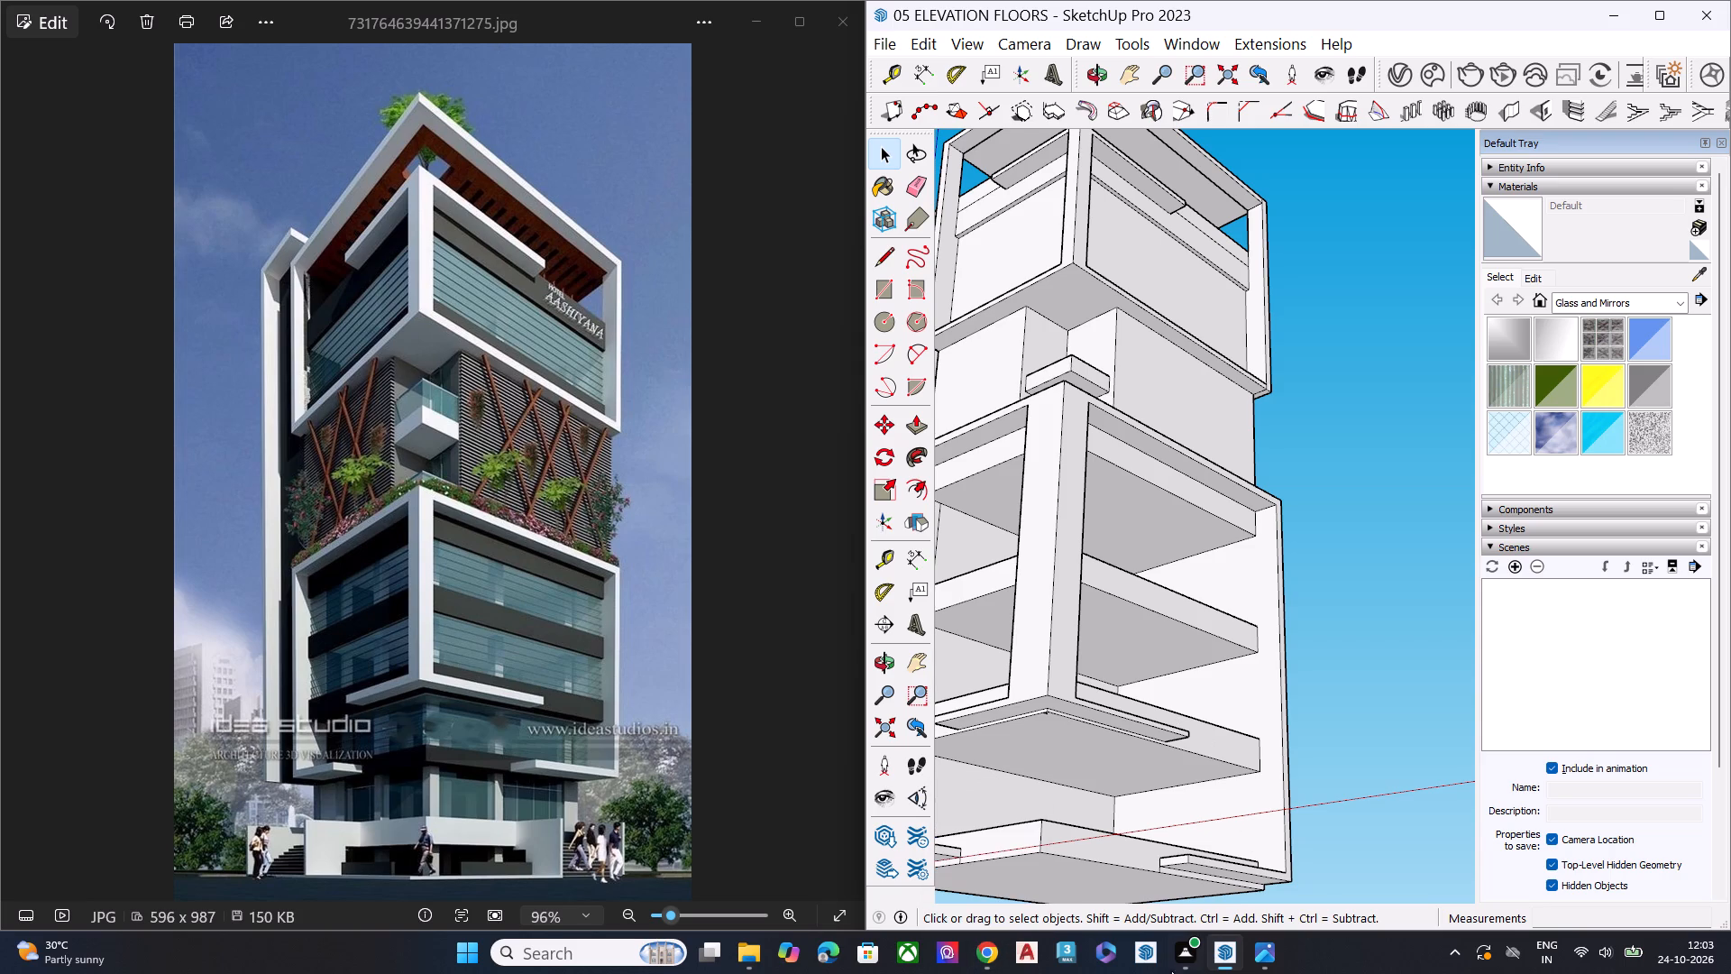
pyautogui.scroll(-6, 1219, 627)
pyautogui.scroll(3, 1217, 695)
pyautogui.moveTo(1220, 685); pyautogui.dragTo(1217, 837, button='middle')
pyautogui.scroll(6, 1198, 737)
pyautogui.doubleClick(1364, 701)
pyautogui.scroll(-2, 1232, 674)
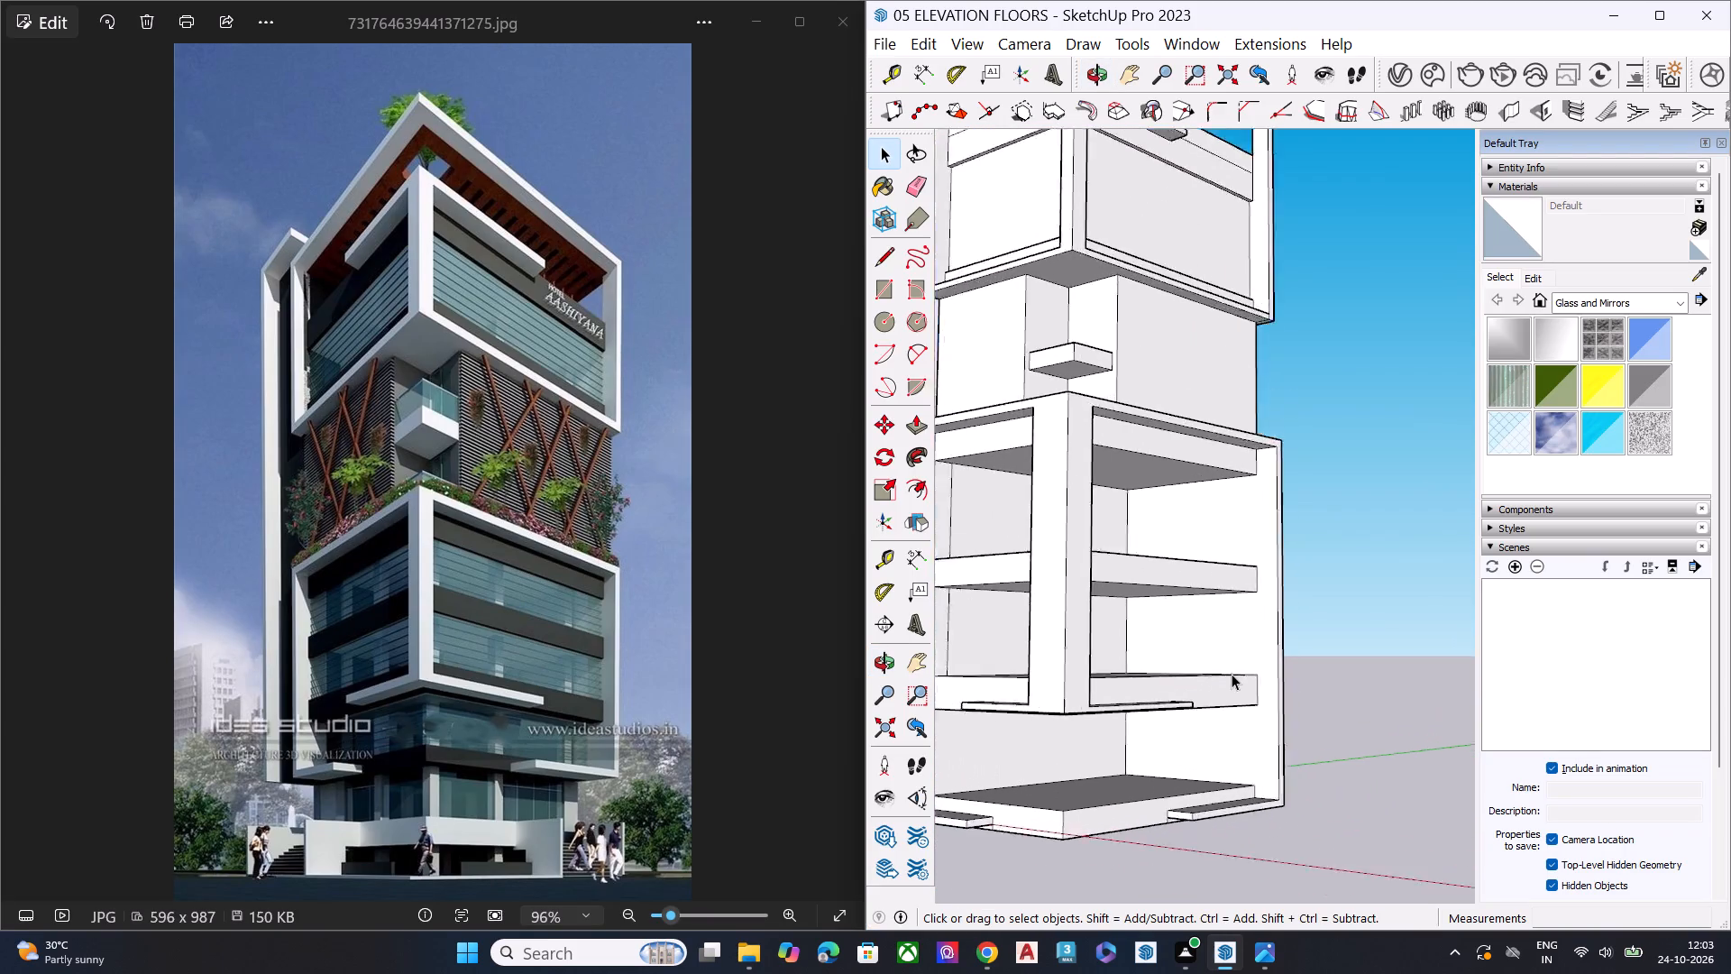
pyautogui.scroll(-3, 1232, 674)
pyautogui.moveTo(1242, 667); pyautogui.dragTo(1222, 784, button='middle')
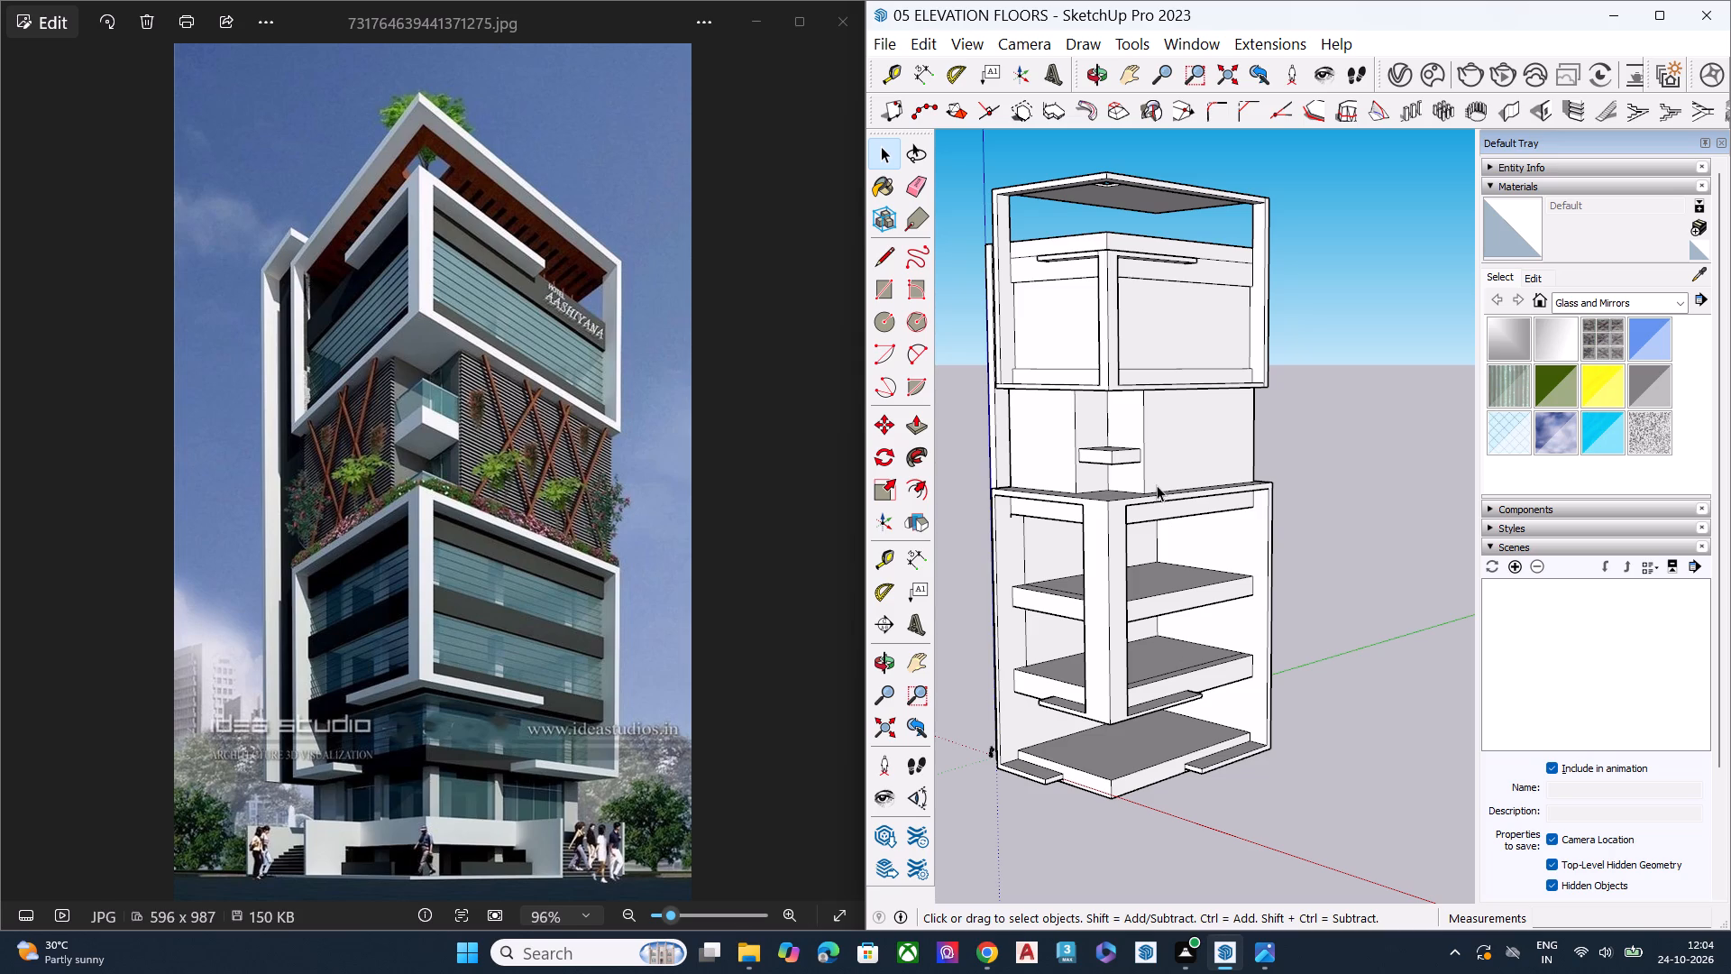
pyautogui.moveTo(1159, 725); pyautogui.dragTo(1039, 870, button='middle')
pyautogui.scroll(1, 1159, 725)
pyautogui.scroll(4, 1052, 789)
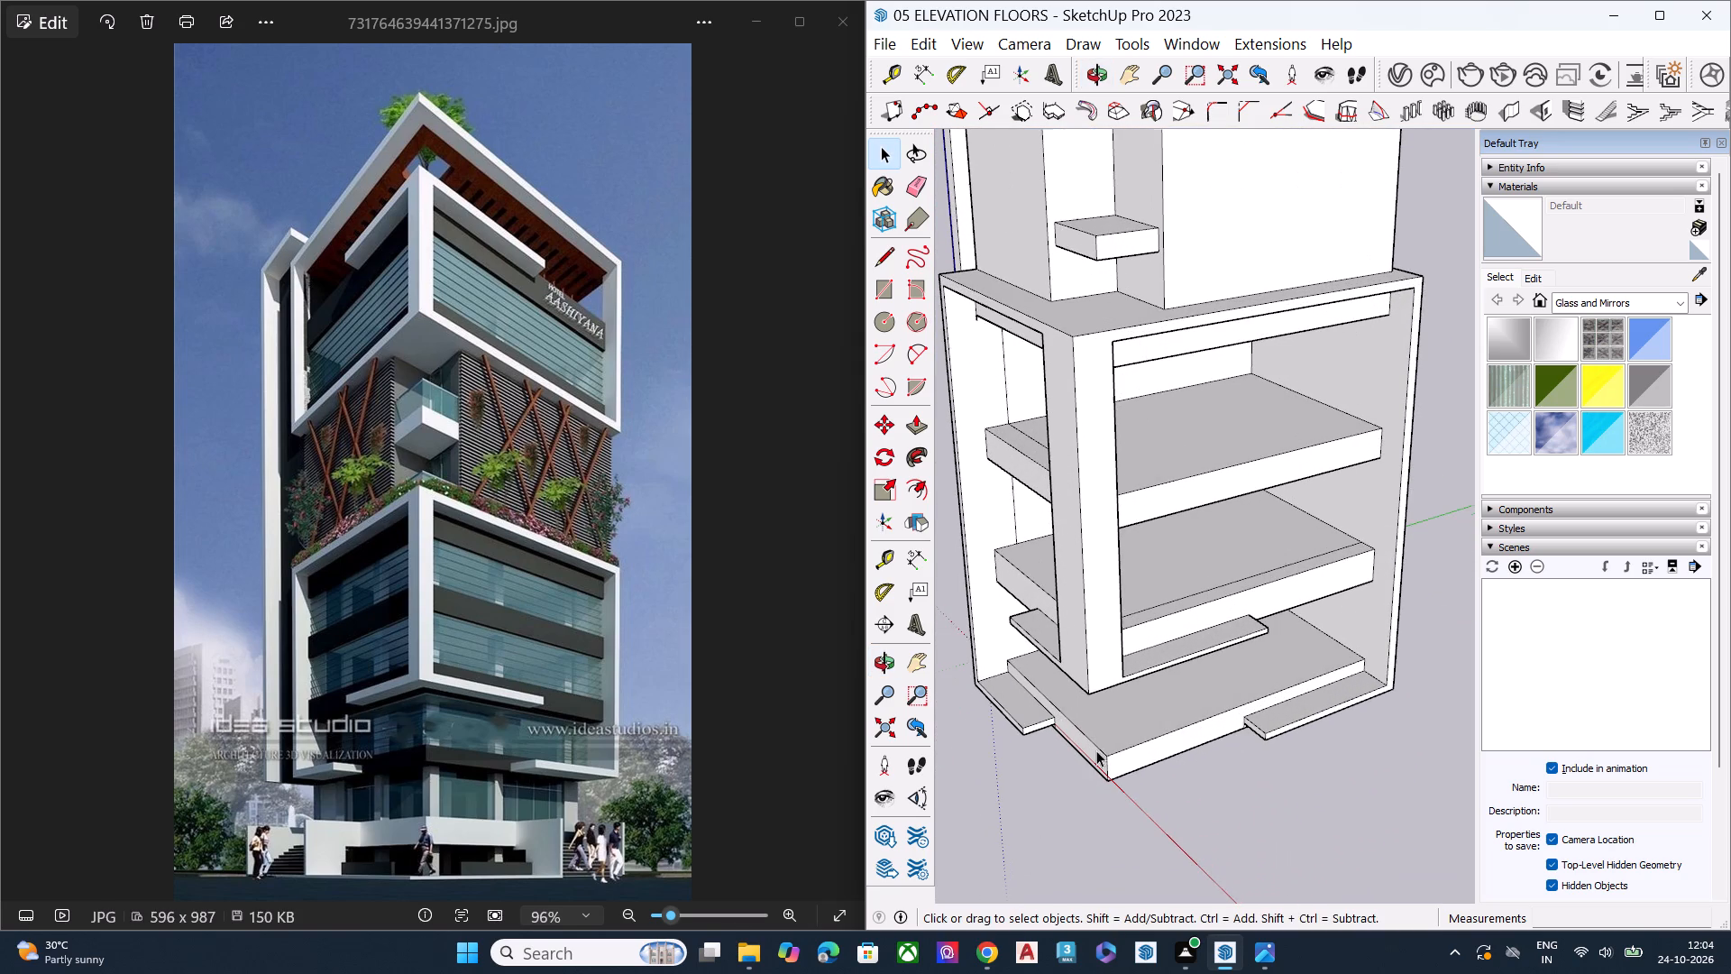
pyautogui.scroll(1, 1096, 750)
pyautogui.moveTo(1170, 683); pyautogui.dragTo(1462, 522, button='middle')
pyautogui.scroll(2, 1338, 545)
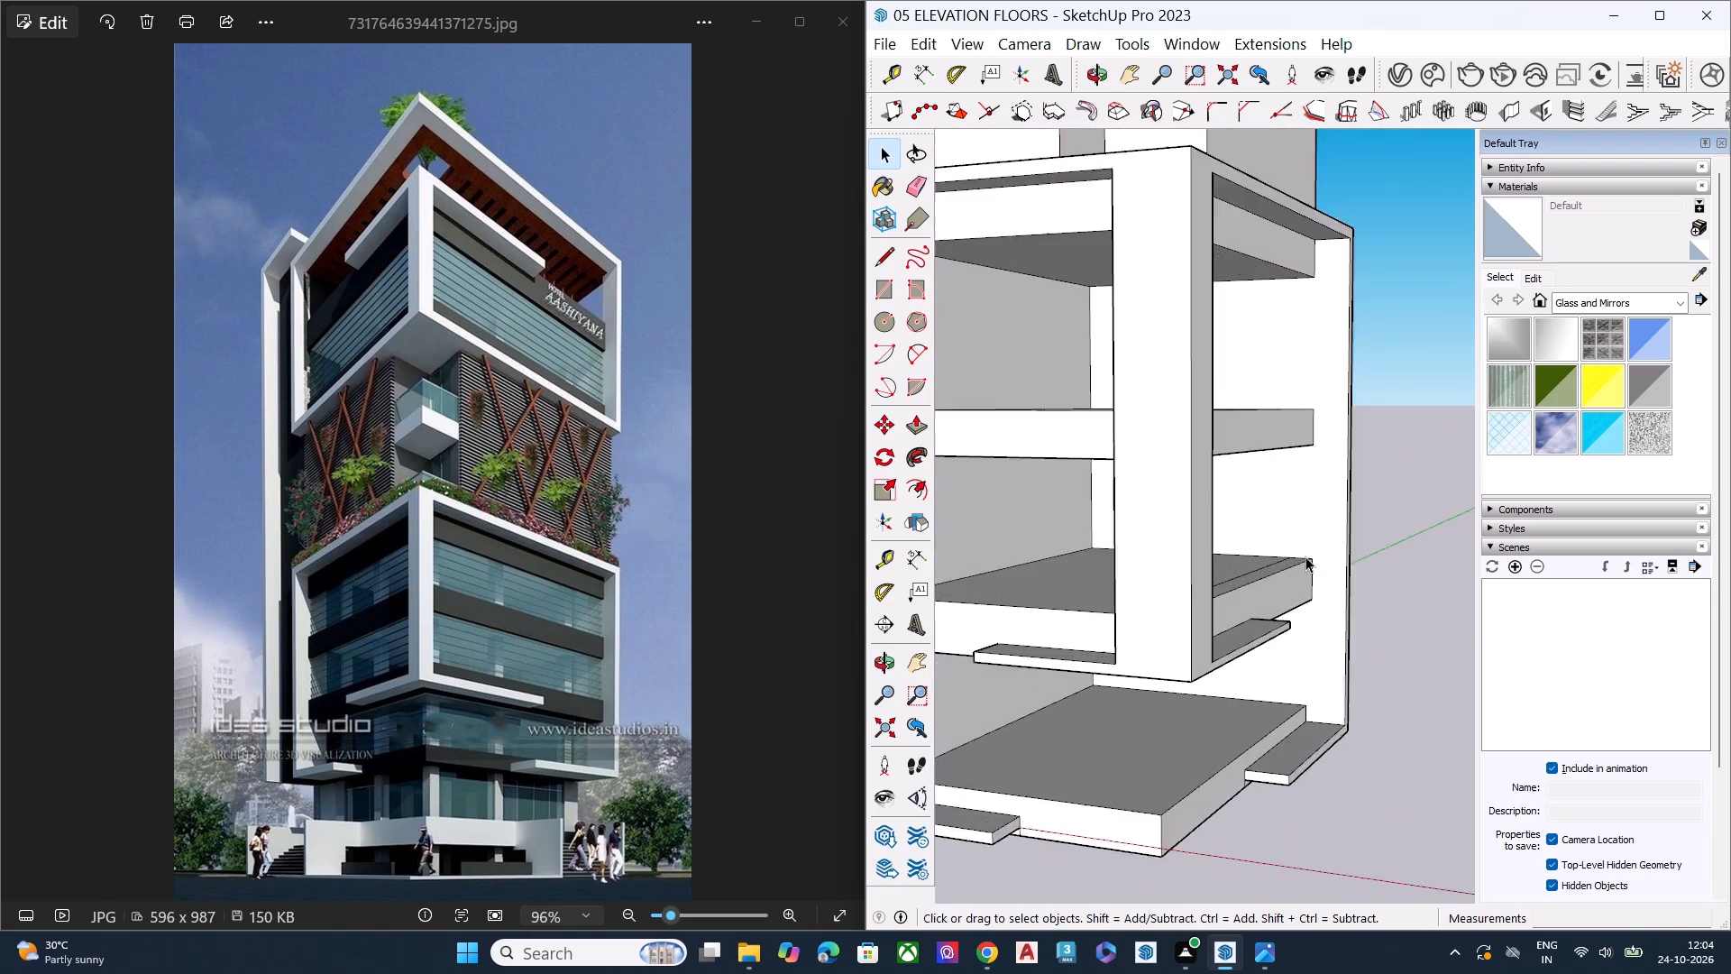
# Delete the stray edge running across the top face of the lower frame's floor slab.
pyautogui.scroll(6, 1305, 556)
pyautogui.moveTo(1247, 593); pyautogui.dragTo(1228, 776, button='middle')
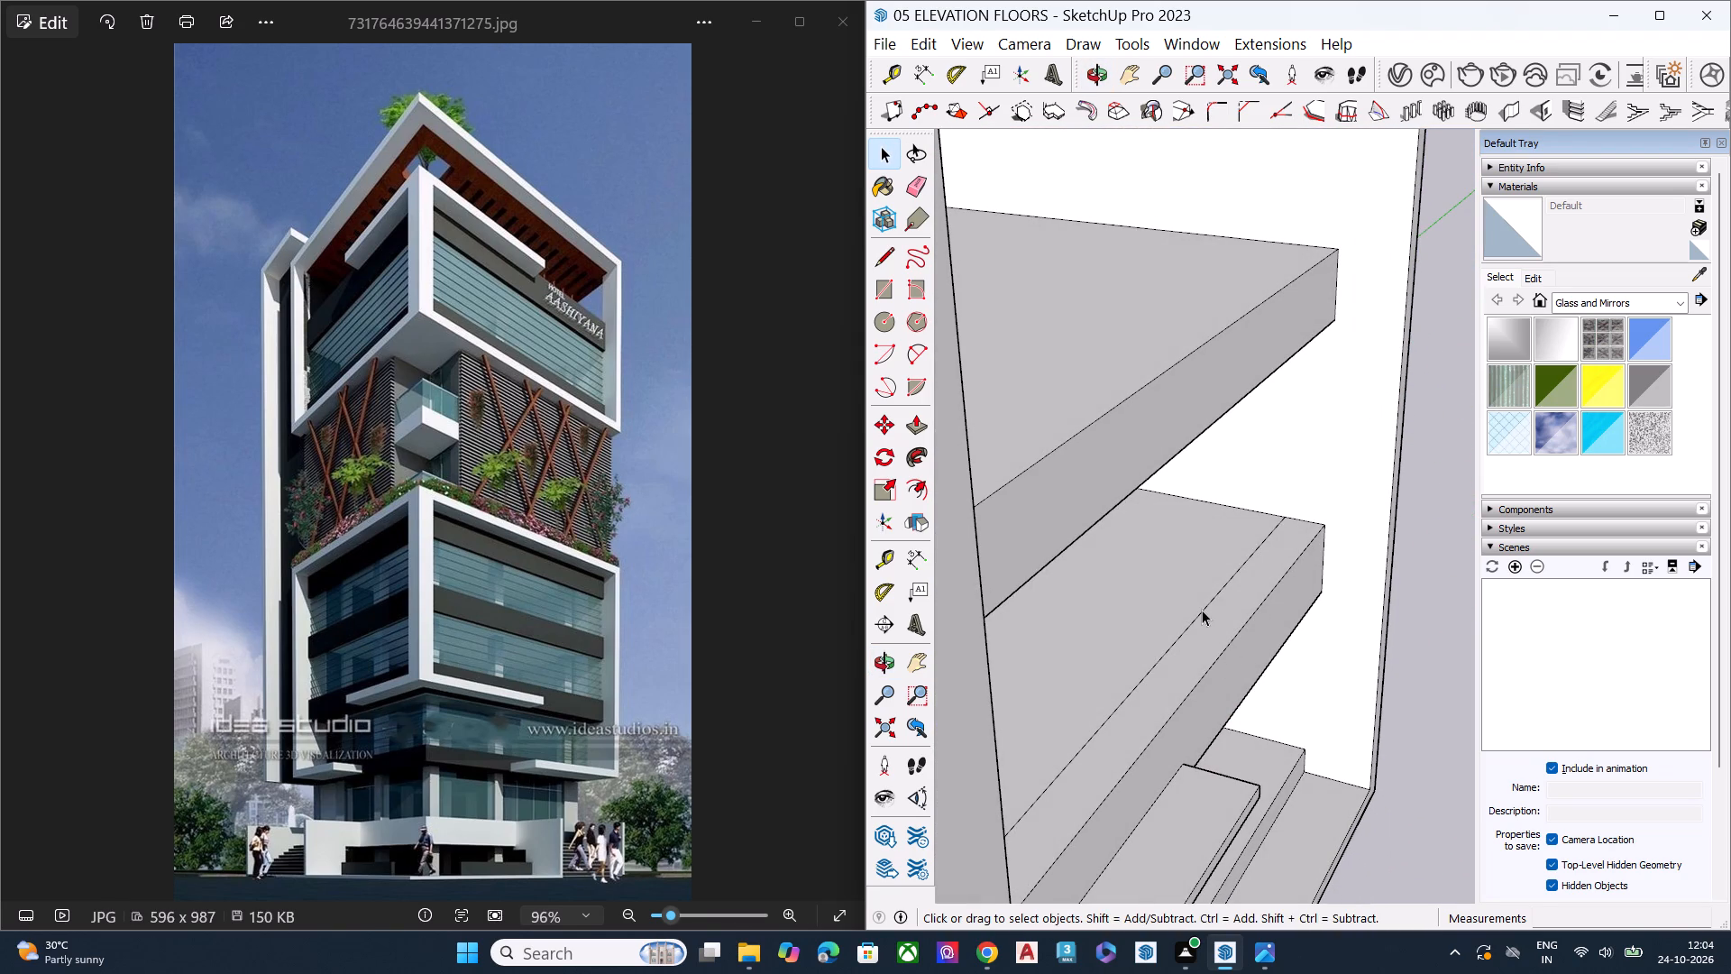
pyautogui.click(1202, 610)
pyautogui.press('Delete')
# Delete the short stray vertical edge below the uppermost slab's corner on the lower frame's left-hand side.
pyautogui.scroll(-8, 1250, 588)
pyautogui.moveTo(1192, 694); pyautogui.dragTo(1165, 487, button='middle')
pyautogui.scroll(1, 1168, 484)
pyautogui.scroll(-4, 1210, 490)
pyautogui.scroll(1, 1276, 506)
pyautogui.scroll(-3, 1278, 510)
pyautogui.moveTo(1259, 627); pyautogui.dragTo(1038, 573, button='middle')
pyautogui.scroll(6, 1036, 561)
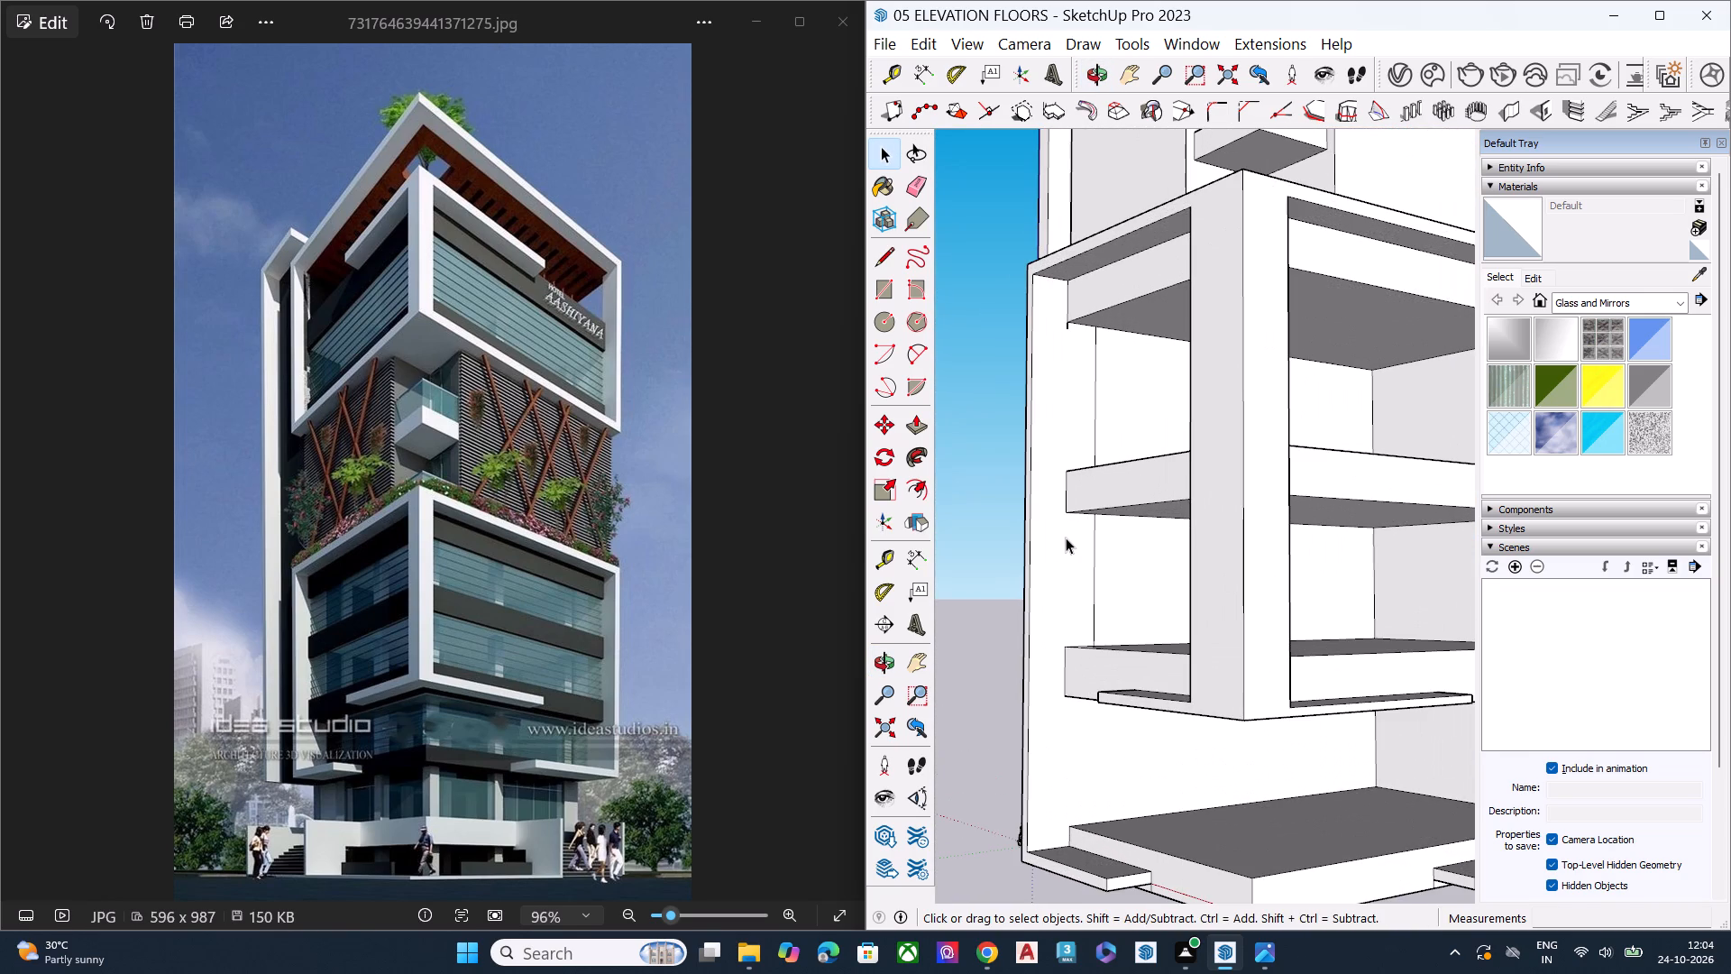
pyautogui.click(1096, 535)
pyautogui.scroll(8, 1043, 386)
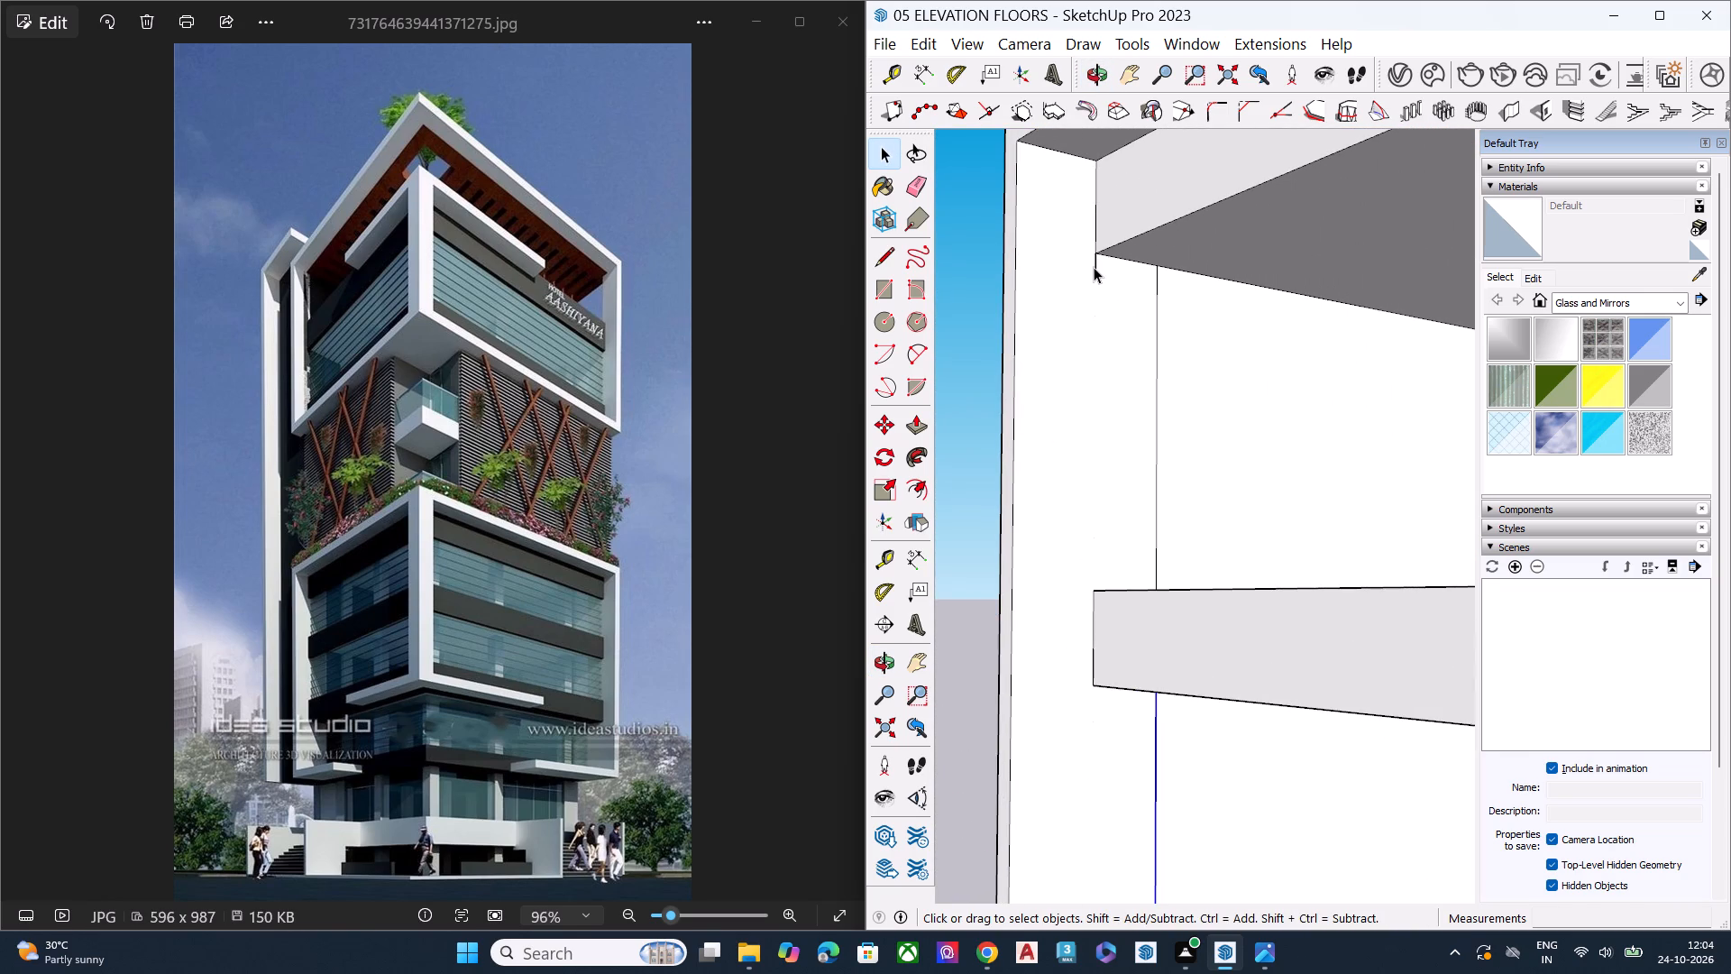
pyautogui.click(1094, 267)
pyautogui.press('Delete')
# Examine the lower storeys in the reference image and compare them with the modelled frame, slabs and overall tower proportions.
pyautogui.scroll(3, 143, 819)
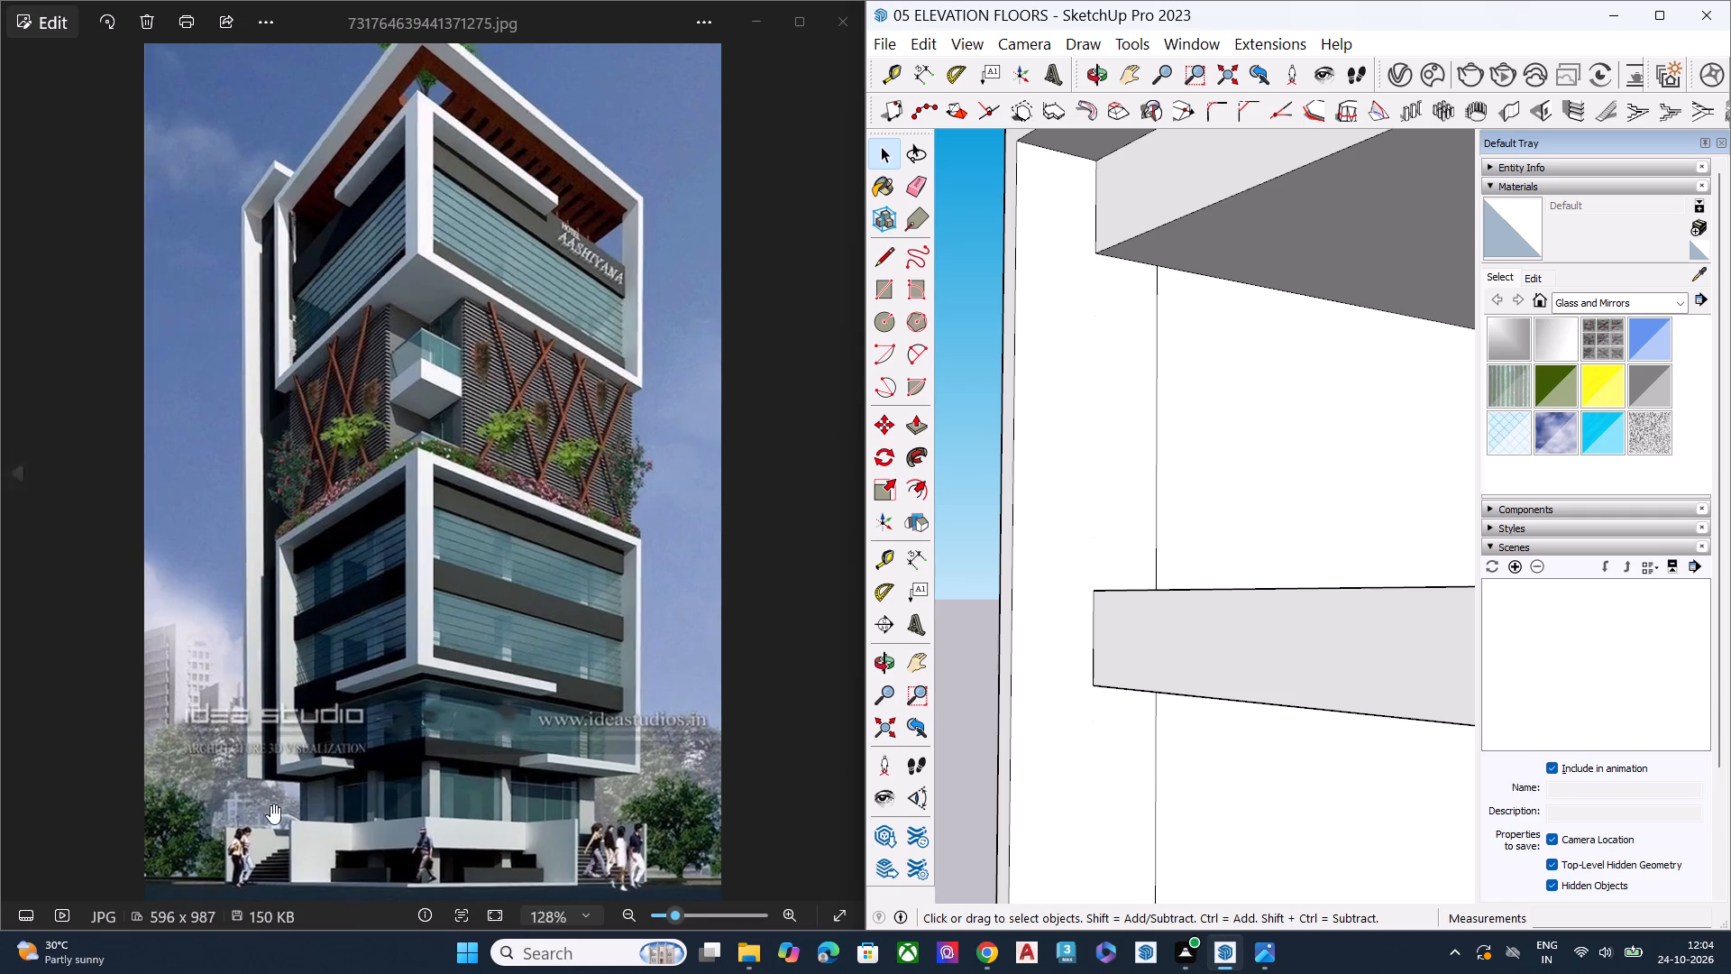
pyautogui.scroll(5, 270, 804)
pyautogui.scroll(-2, 999, 596)
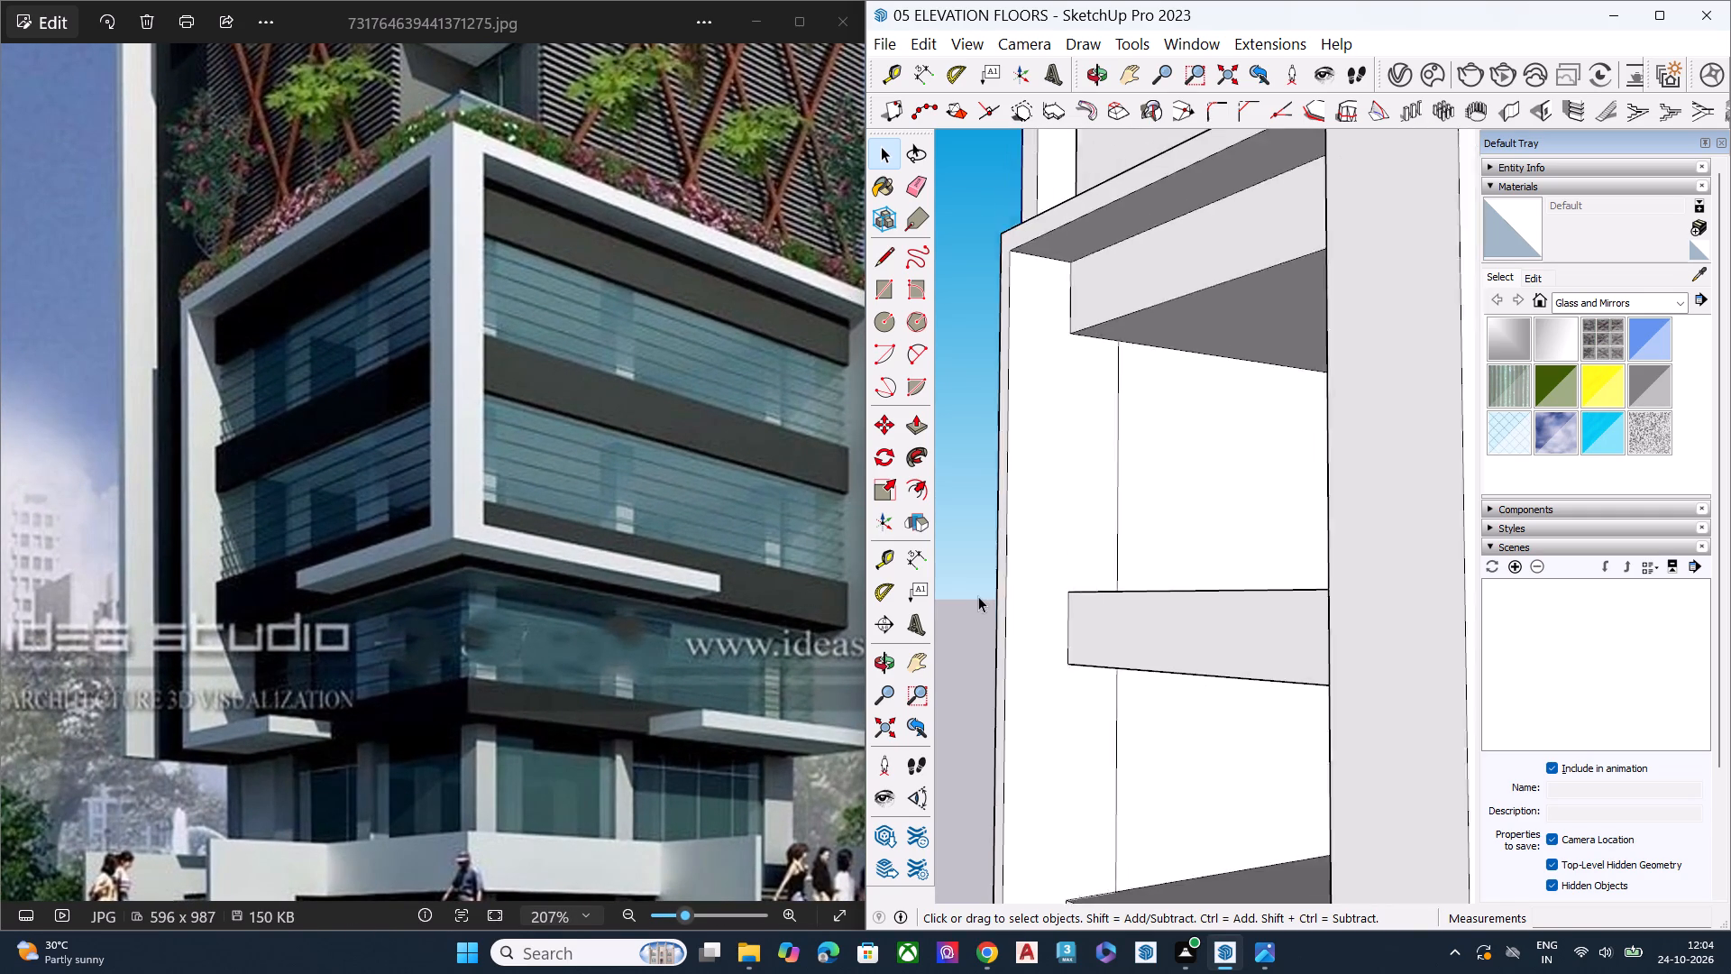
pyautogui.scroll(-4, 978, 596)
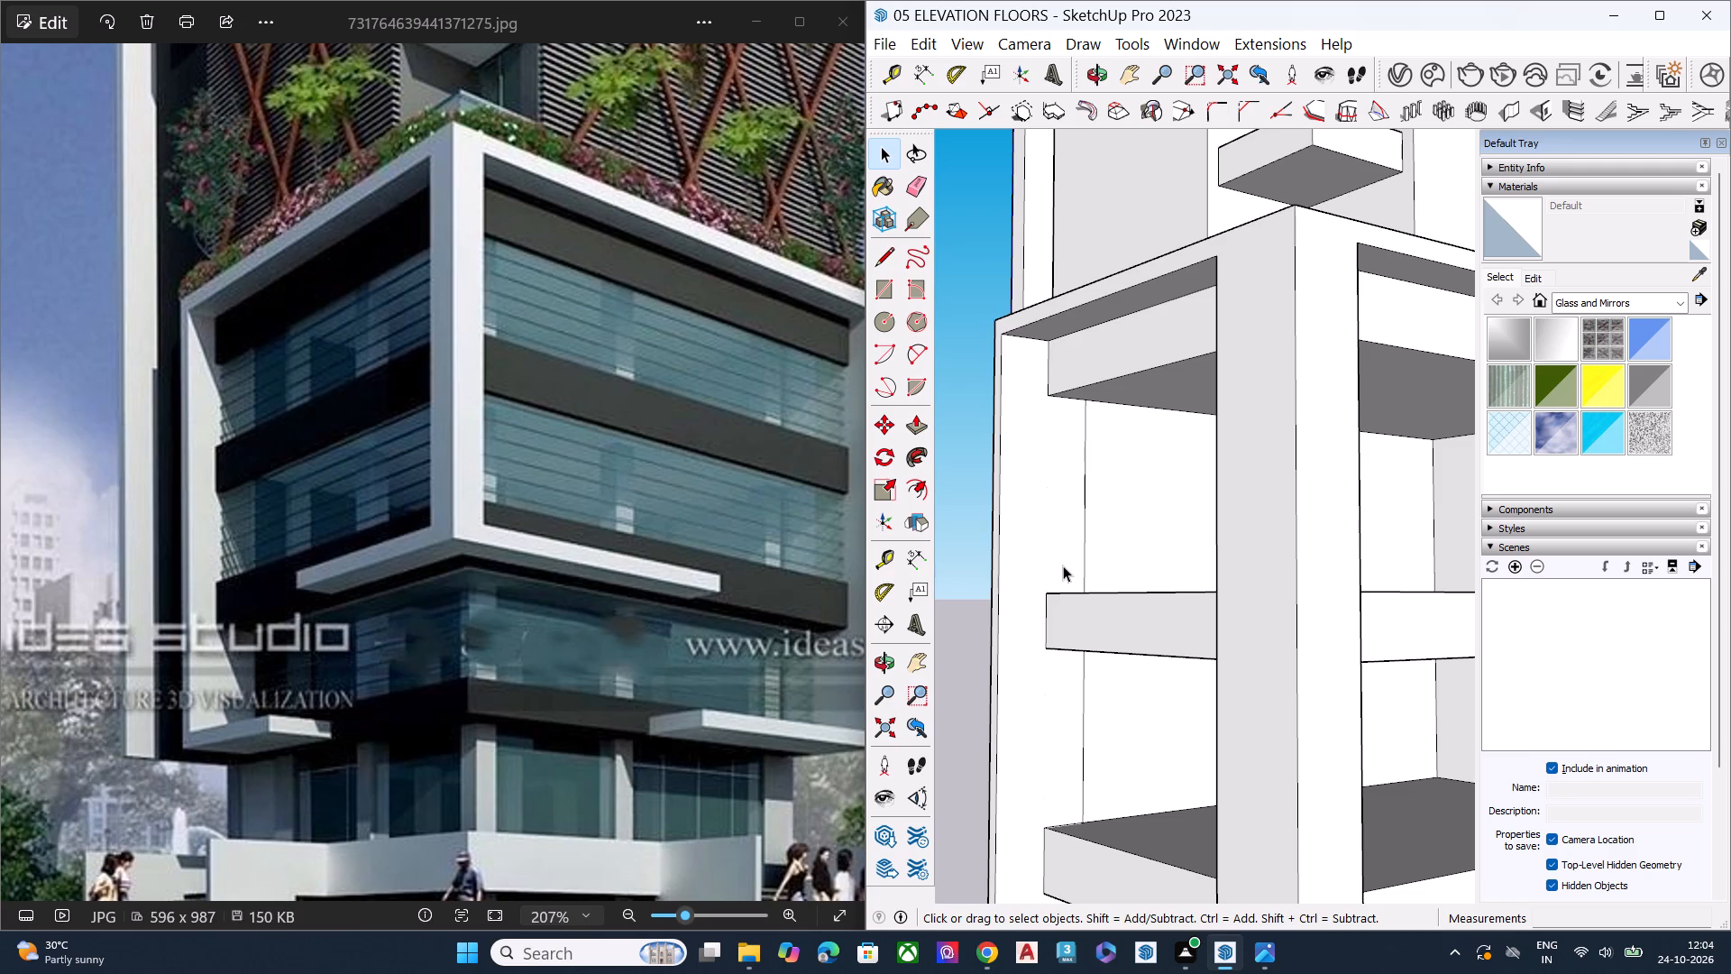
pyautogui.scroll(-4, 1059, 531)
pyautogui.scroll(1, 1114, 574)
pyautogui.scroll(-6, 1116, 575)
pyautogui.moveTo(1211, 676); pyautogui.dragTo(1370, 592, button='middle')
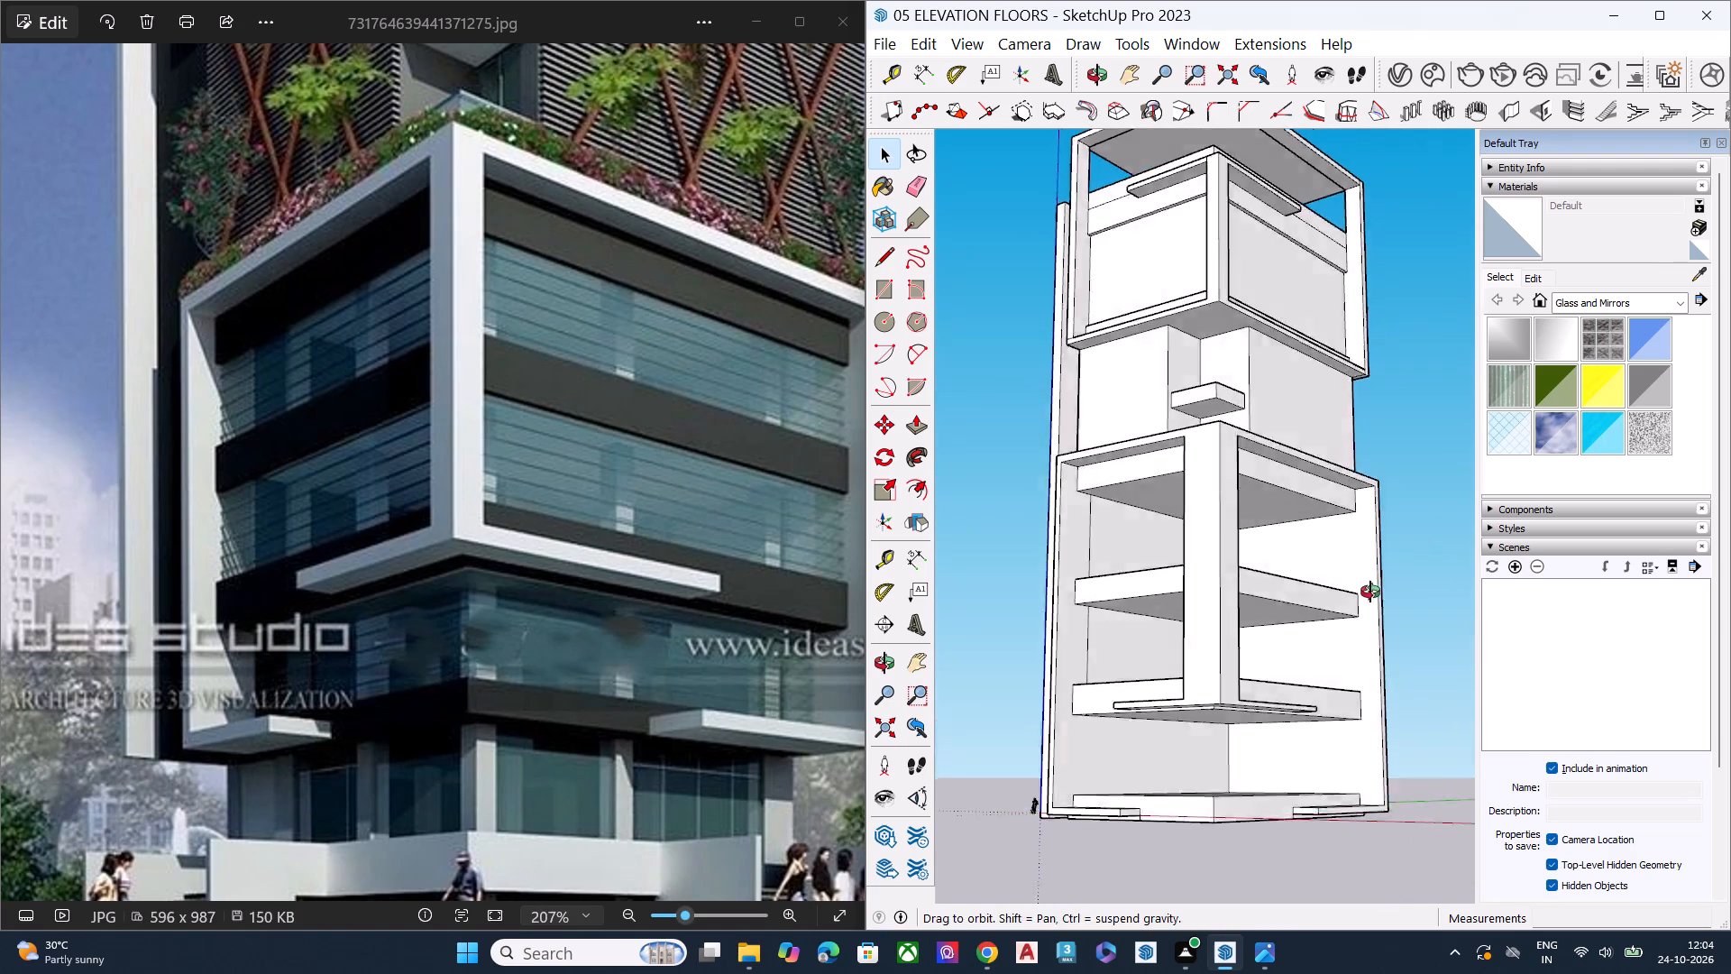
pyautogui.moveTo(1370, 592); pyautogui.dragTo(1374, 588, button='middle')
pyautogui.scroll(-10, 1139, 547)
pyautogui.scroll(6, 1173, 543)
# Select the whole tower and scale its height along the blue axis to 0.89.
pyautogui.tripleClick(1173, 543)
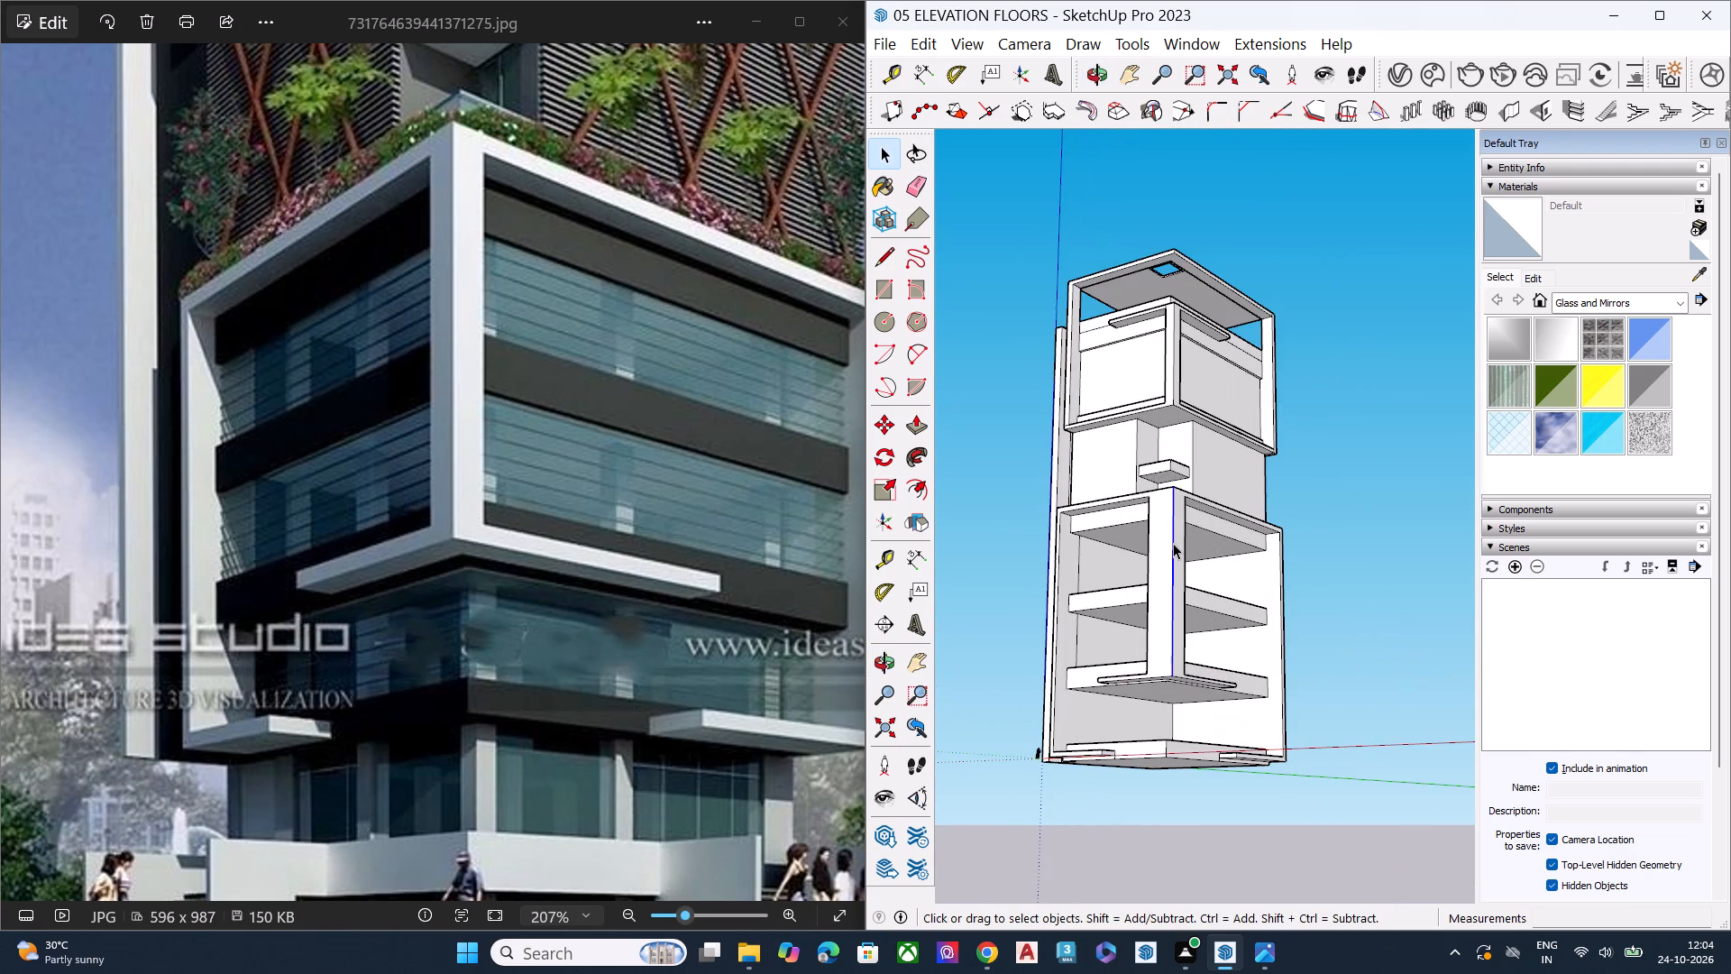
pyautogui.click(1173, 543)
pyautogui.scroll(-5, 1183, 542)
pyautogui.moveTo(1211, 529); pyautogui.dragTo(1210, 600, button='middle')
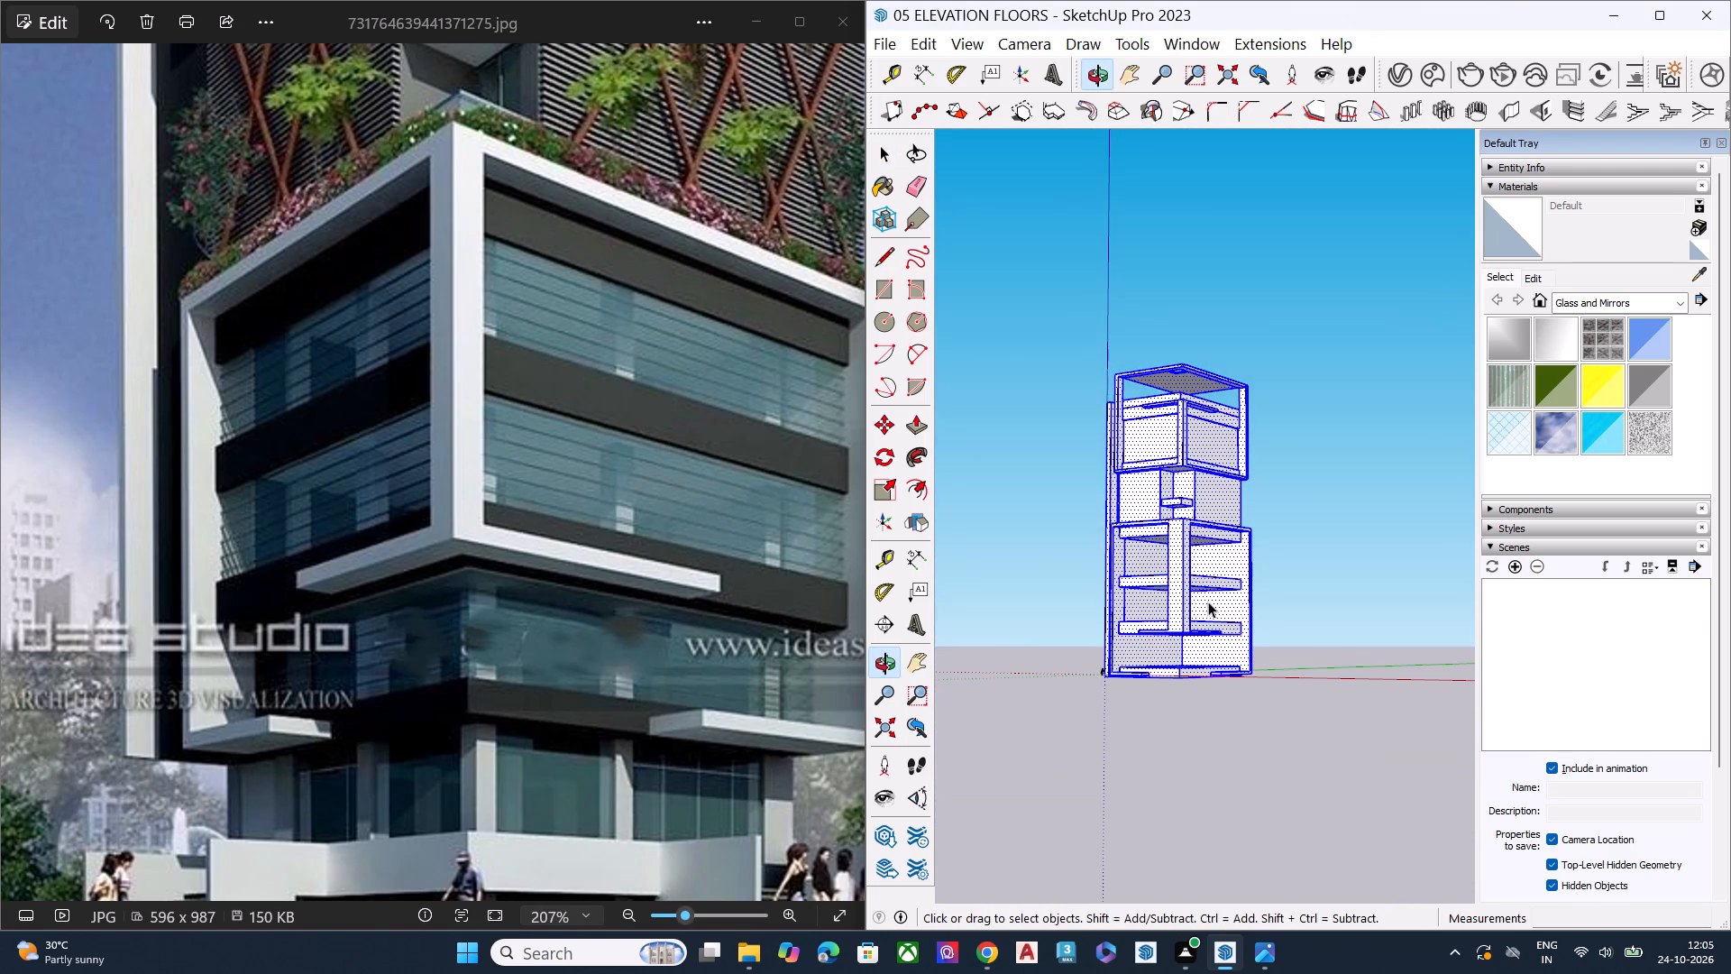
pyautogui.press('s')
pyautogui.scroll(5, 1193, 388)
pyautogui.click(1177, 374)
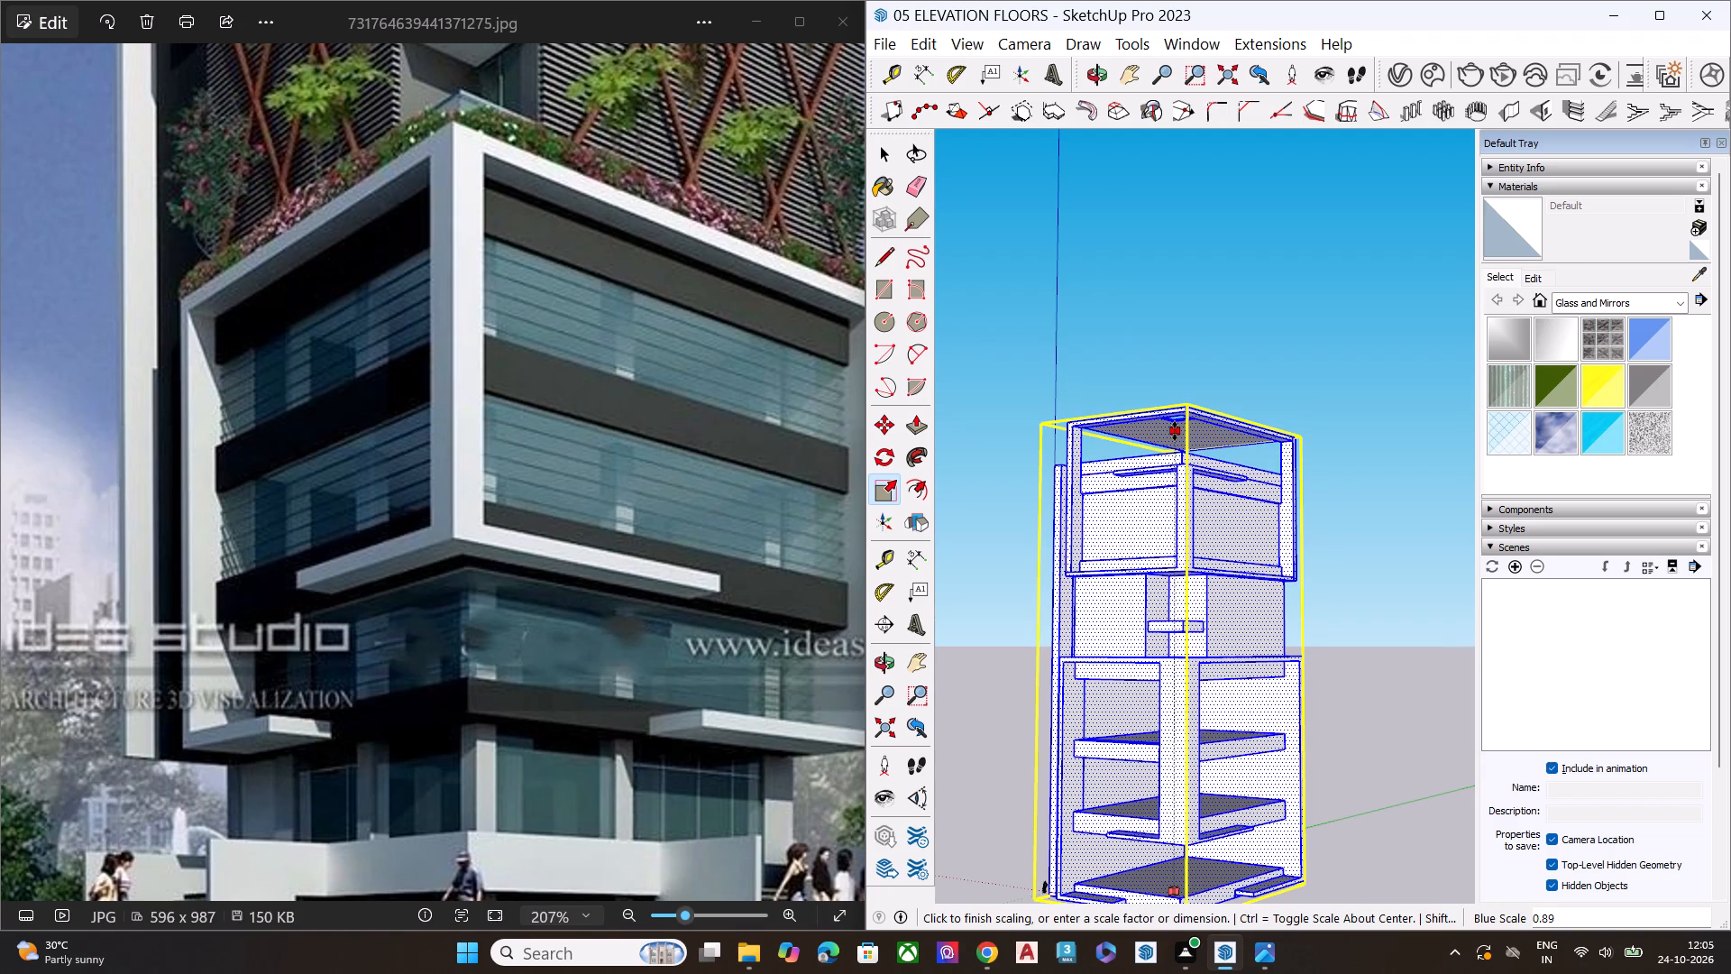
pyautogui.click(1175, 431)
pyautogui.press('space')
pyautogui.click(1335, 492)
# Select the whole tower and scale it down uniformly from its lower rear corner.
pyautogui.scroll(-5, 1257, 447)
pyautogui.scroll(1, 1256, 447)
pyautogui.scroll(-3, 1256, 447)
pyautogui.scroll(2, 1214, 675)
pyautogui.scroll(-4, 1213, 679)
pyautogui.scroll(5, 1213, 680)
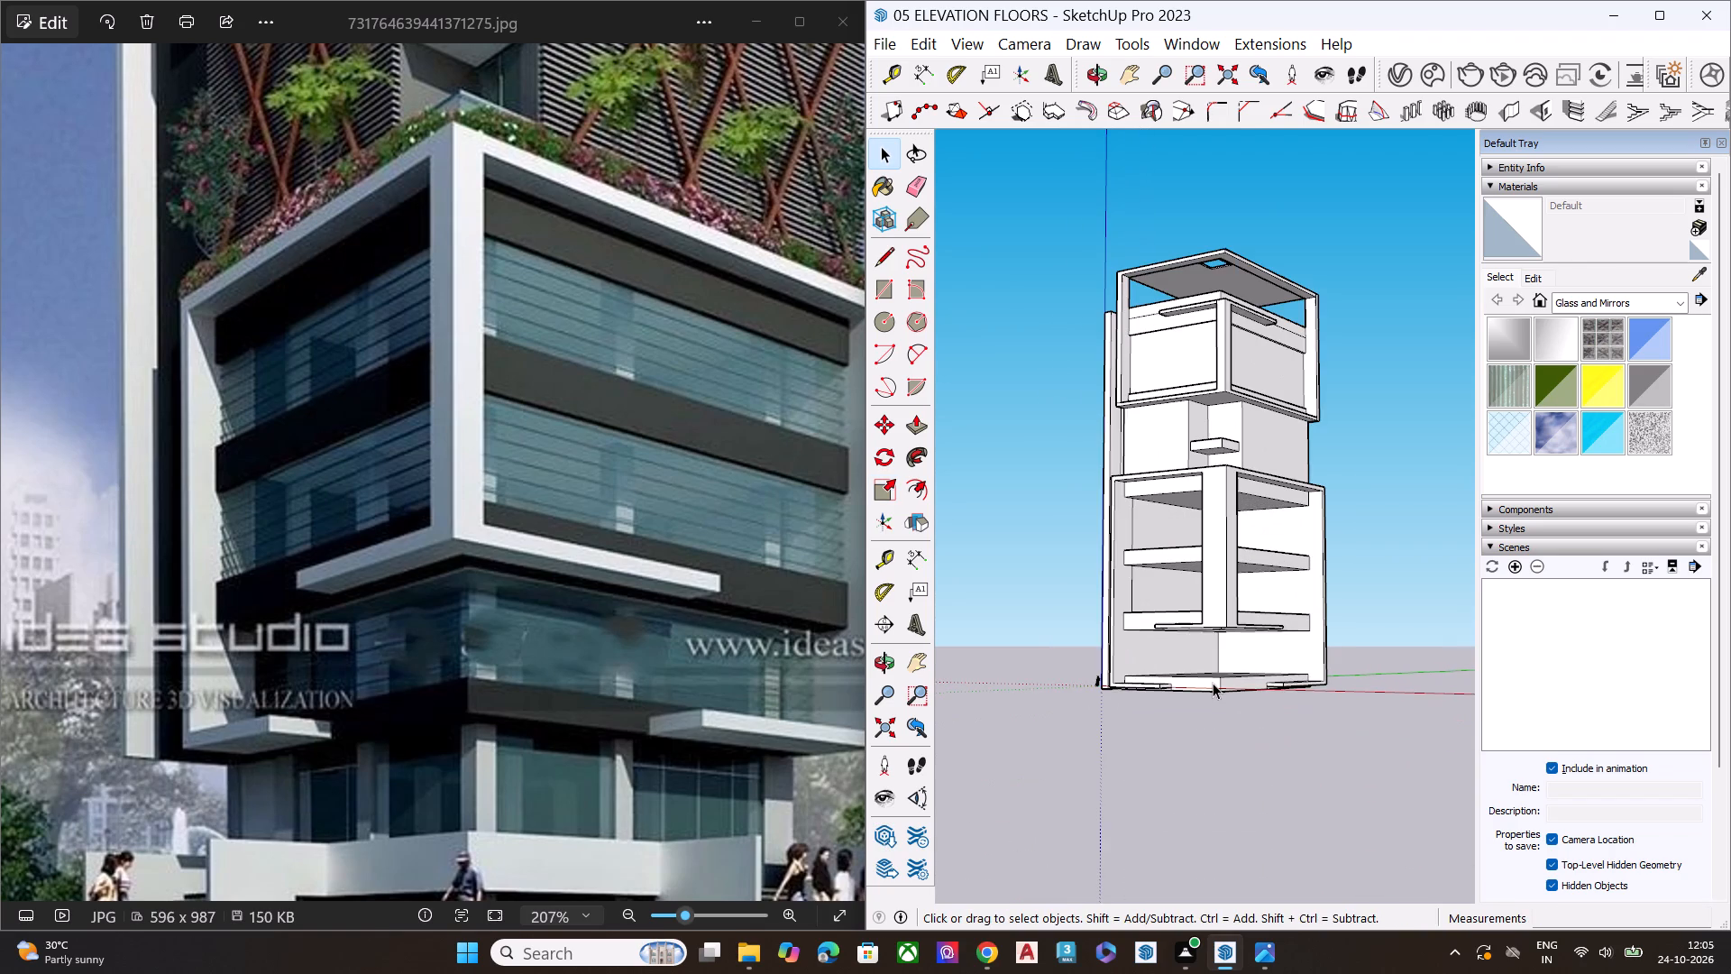
pyautogui.tripleClick(1212, 683)
pyautogui.click(1212, 683)
pyautogui.press('s')
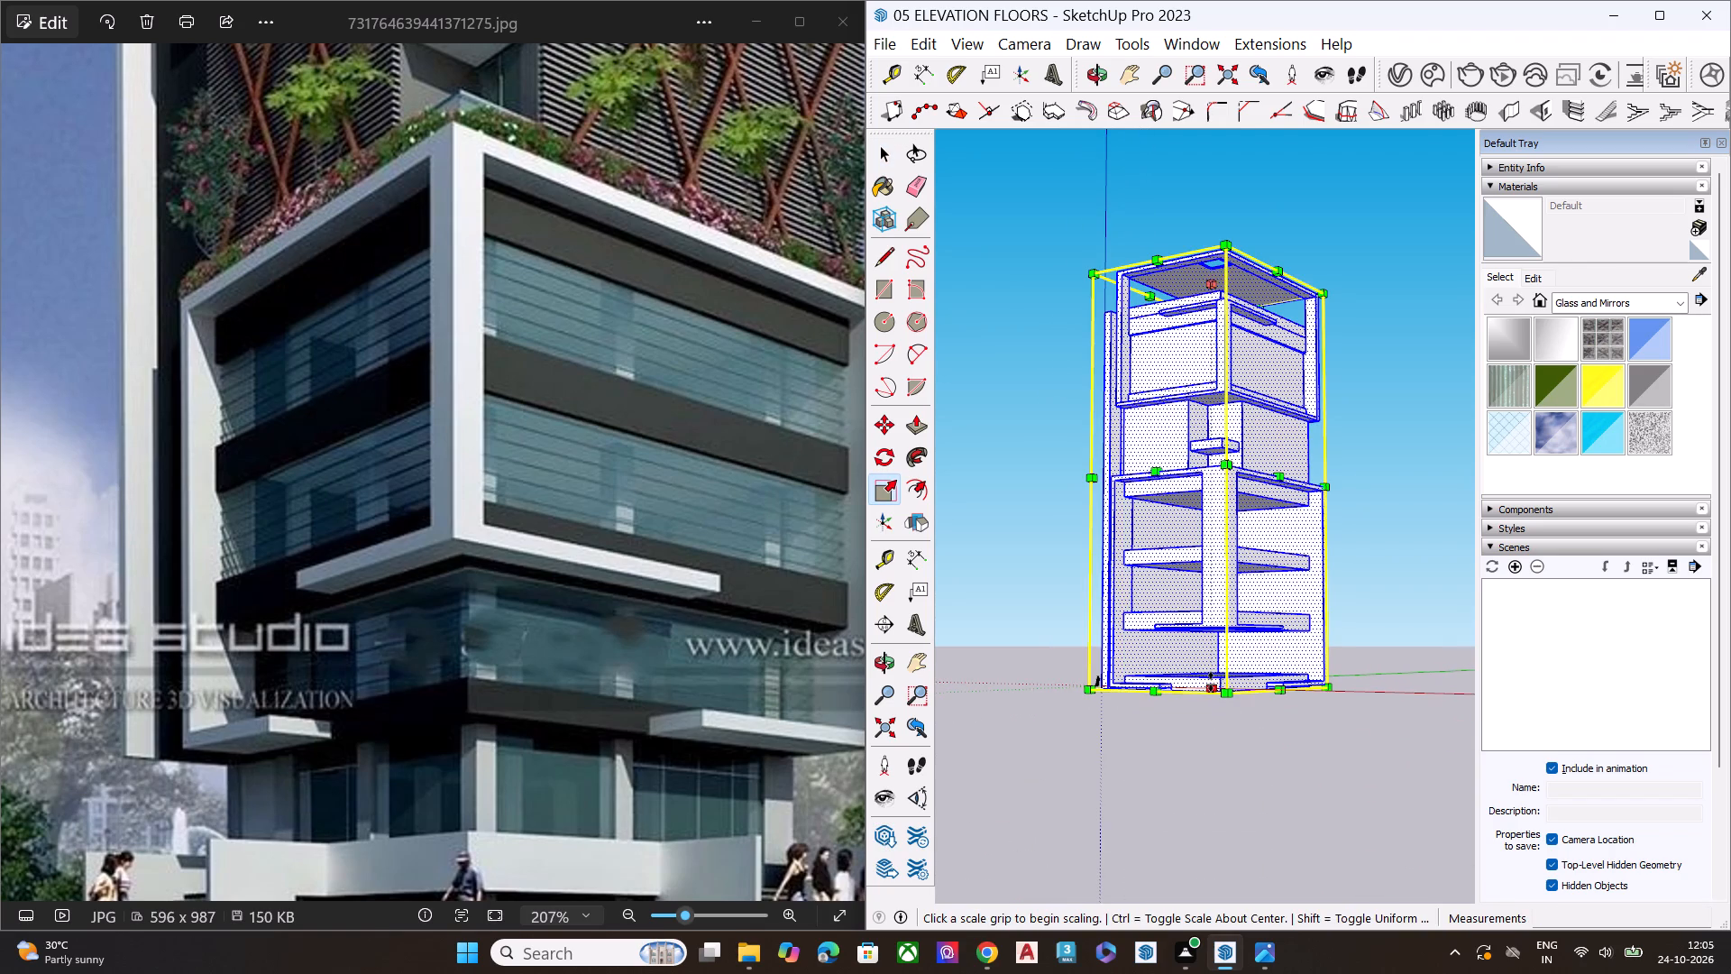
pyautogui.click(1091, 687)
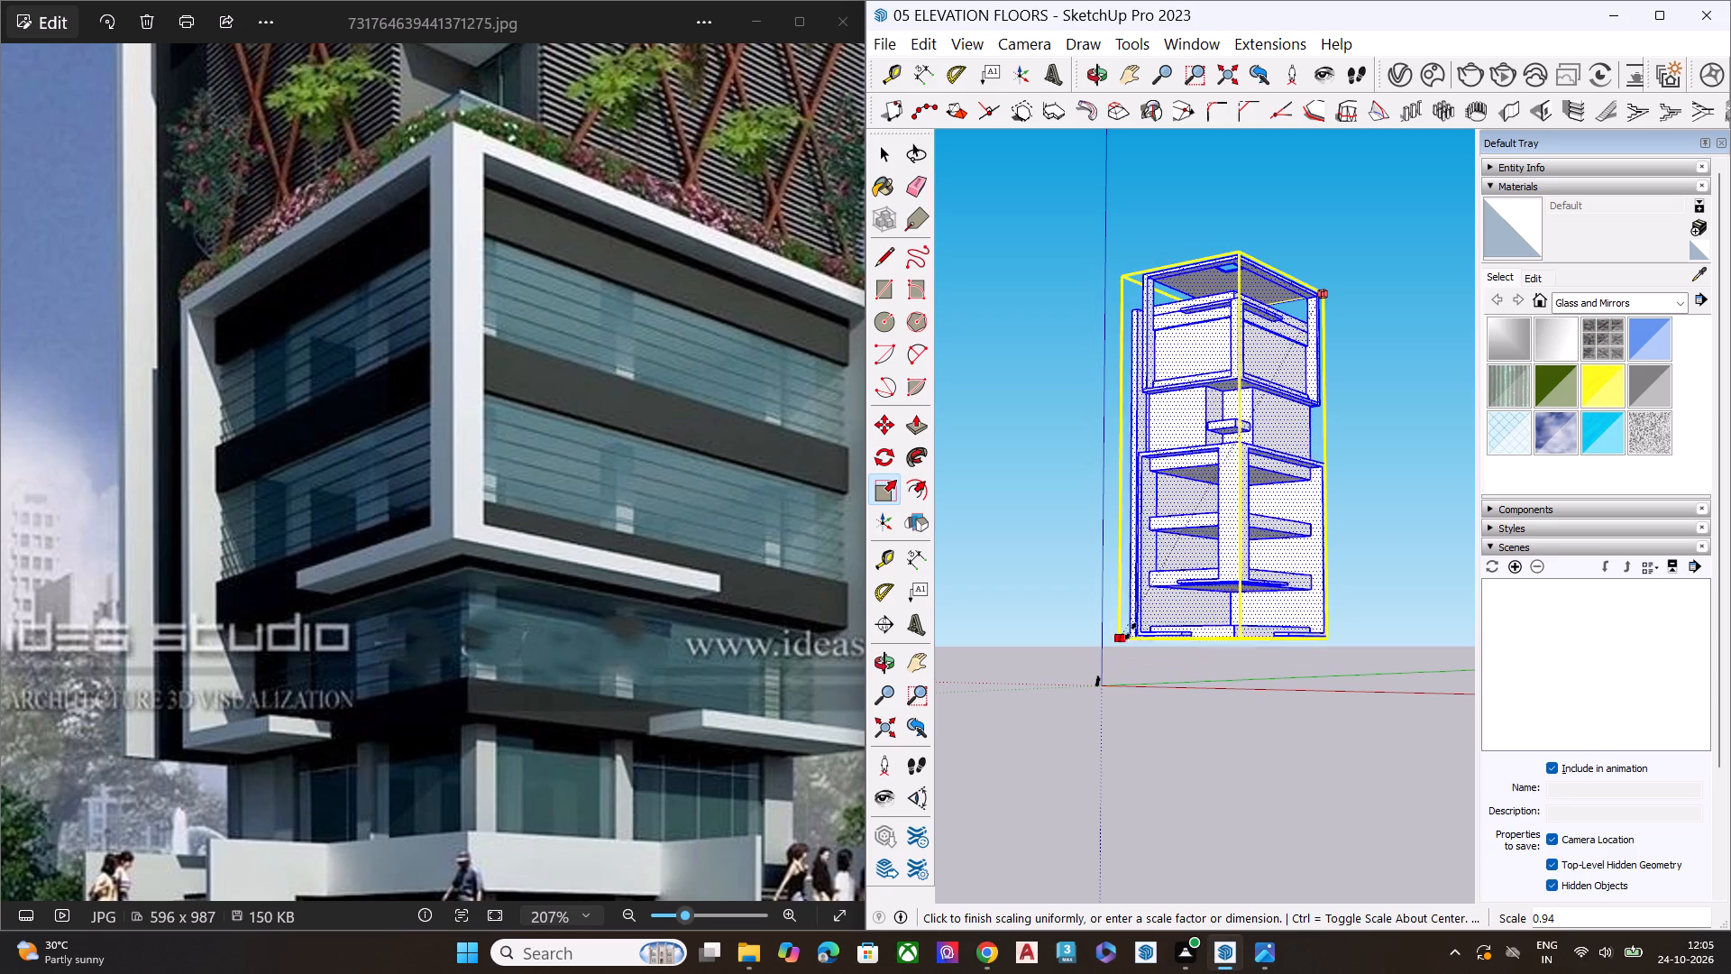
pyautogui.click(1196, 511)
pyautogui.press('space')
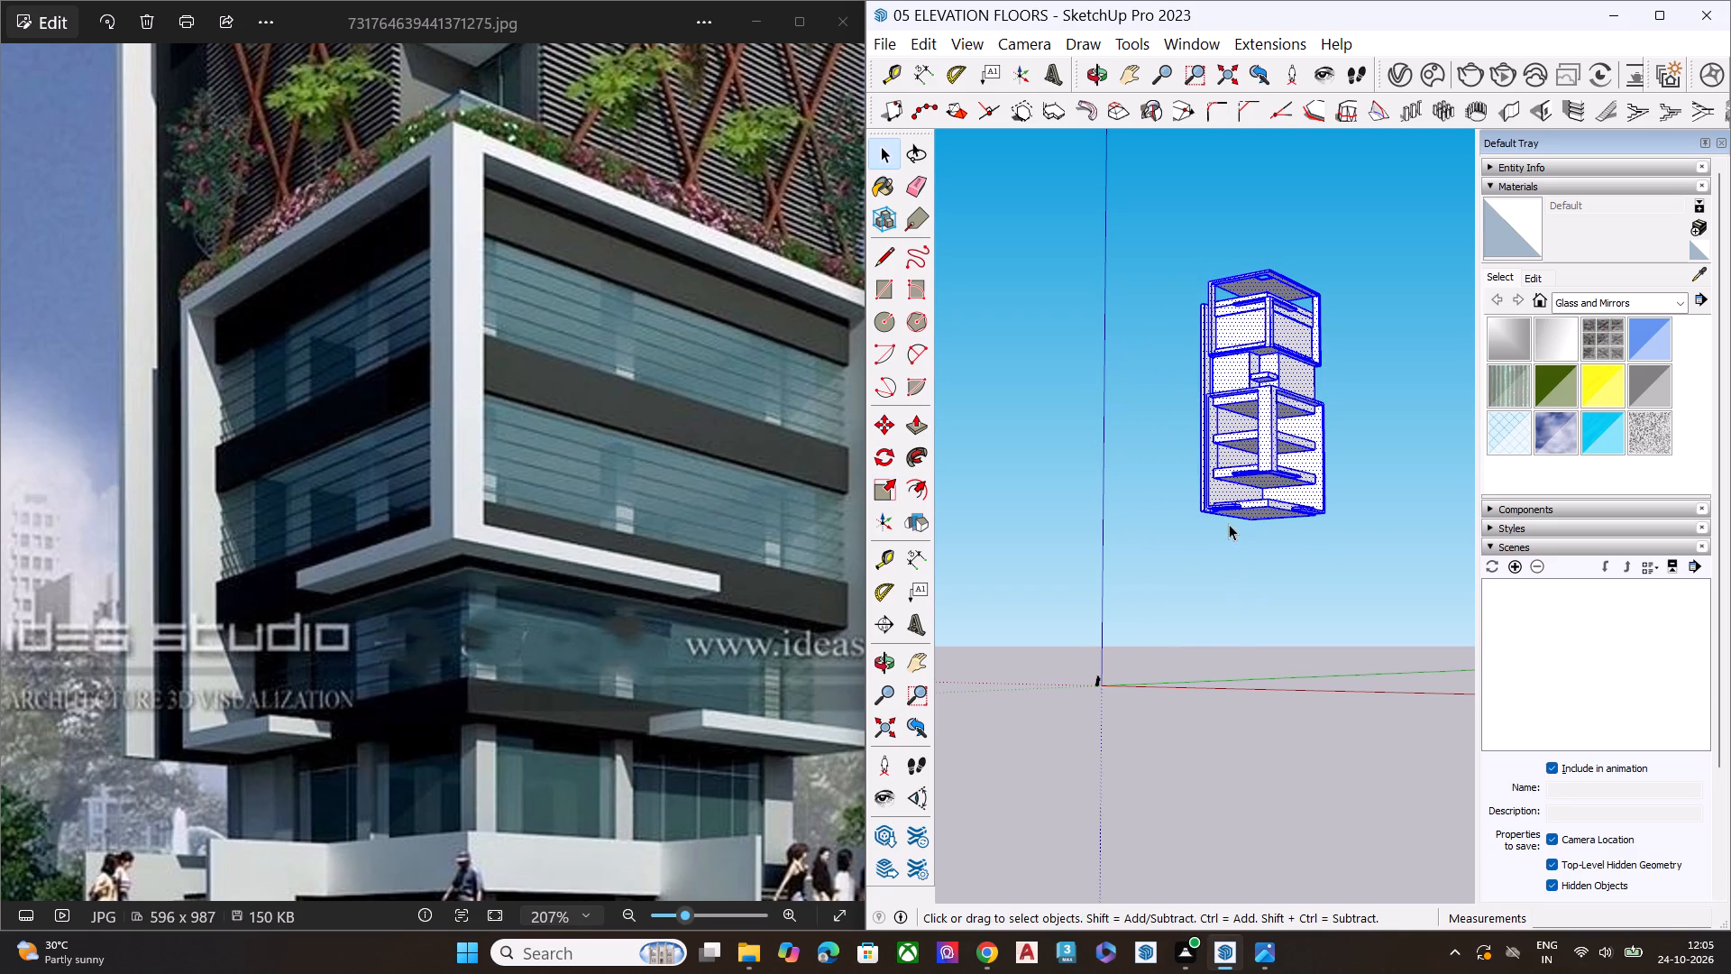
# Move the selected tower from its bottom corner towards the axis origin.
pyautogui.press('m')
pyautogui.click(1199, 516)
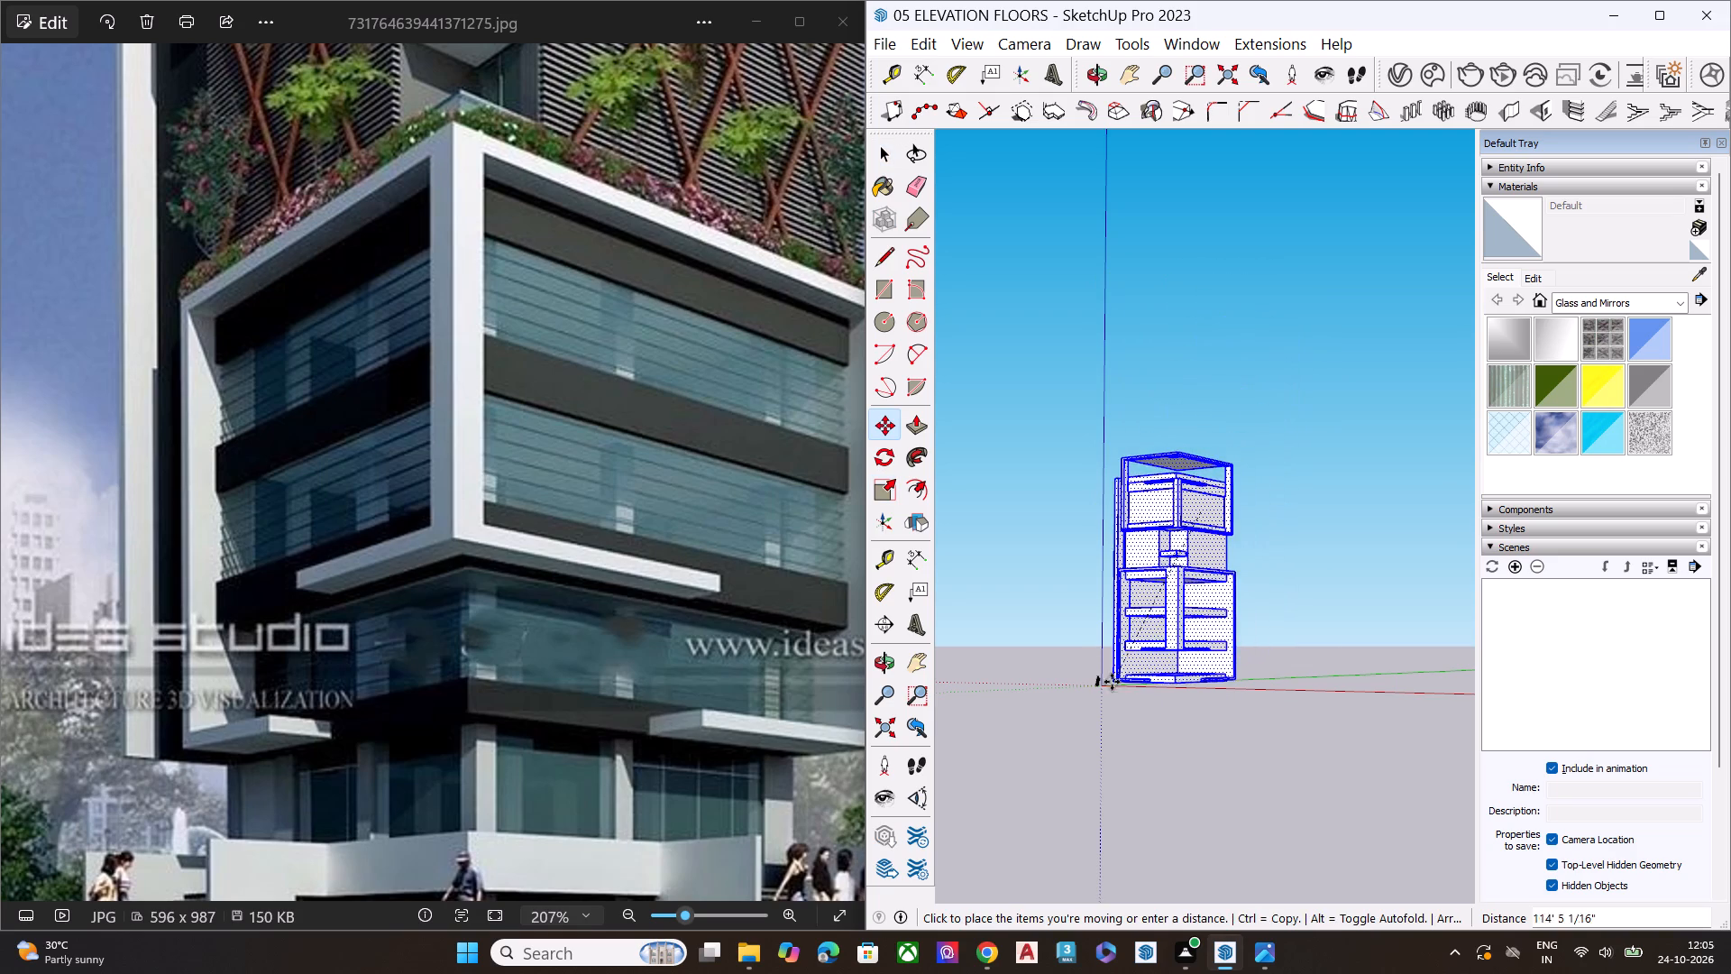
pyautogui.moveTo(1102, 687); pyautogui.dragTo(1287, 780, button='middle')
pyautogui.scroll(7, 1280, 776)
pyautogui.scroll(-2, 1153, 725)
pyautogui.scroll(4, 1153, 725)
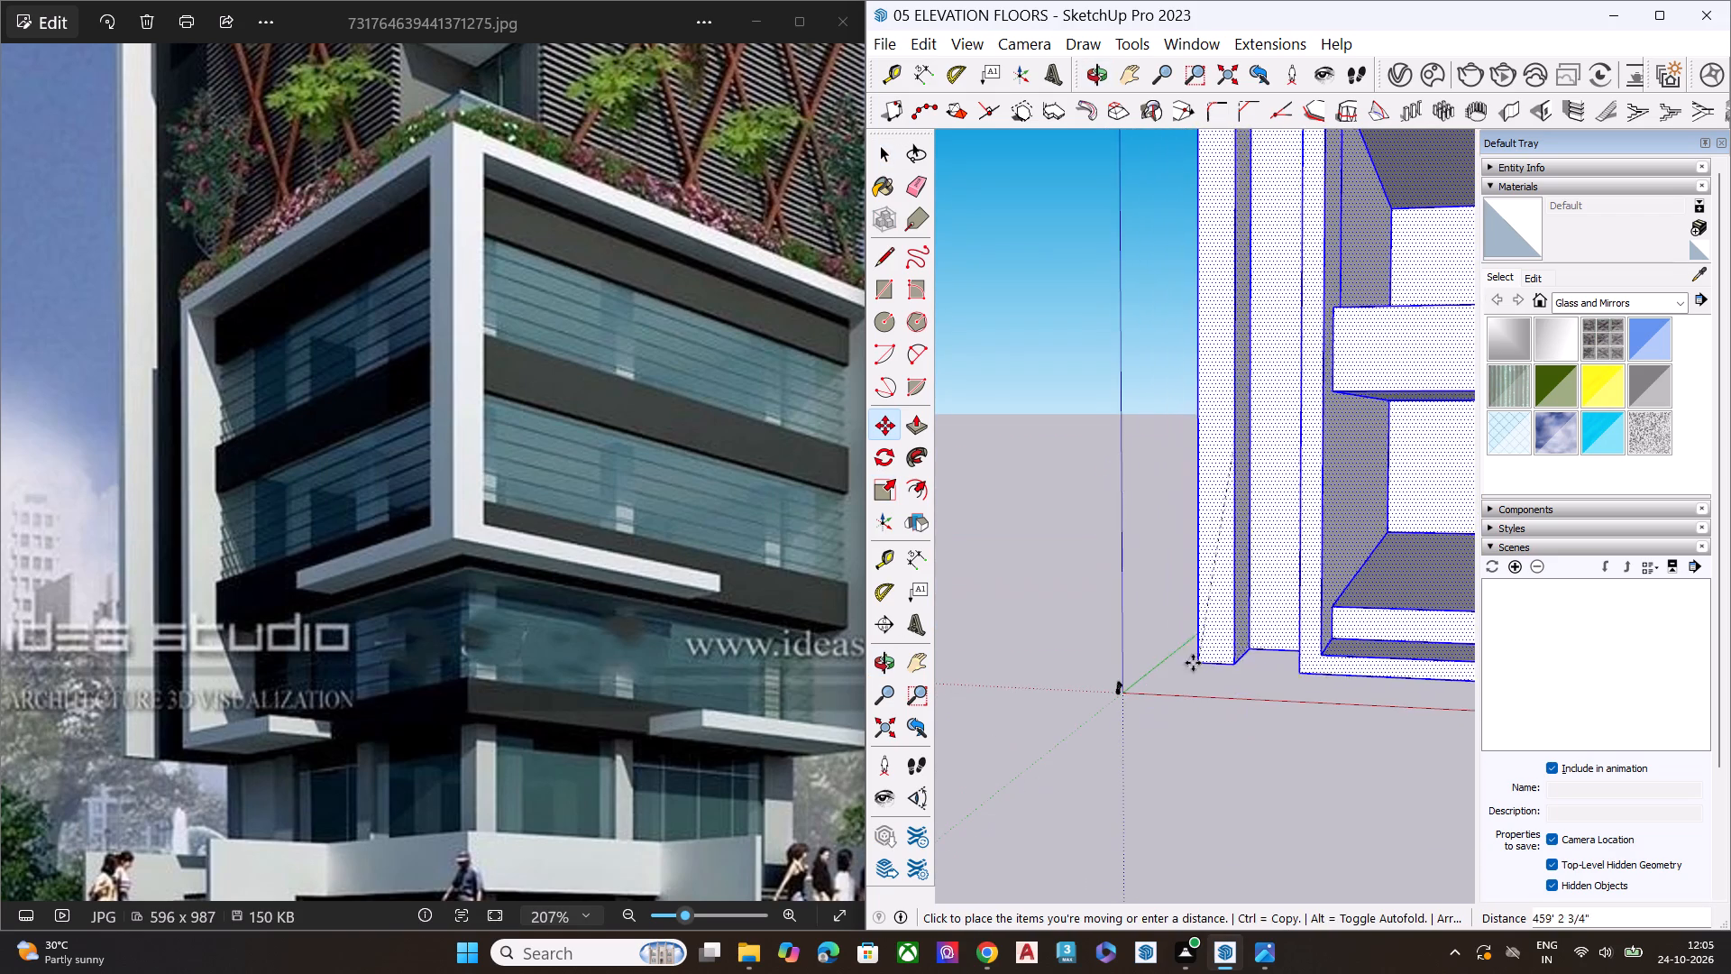
pyautogui.scroll(-1, 1128, 695)
pyautogui.scroll(5, 1128, 695)
pyautogui.scroll(-3, 1128, 695)
pyautogui.scroll(5, 1128, 695)
pyautogui.moveTo(1147, 592); pyautogui.dragTo(1202, 835, button='middle')
pyautogui.scroll(1, 1313, 667)
pyautogui.click(998, 169)
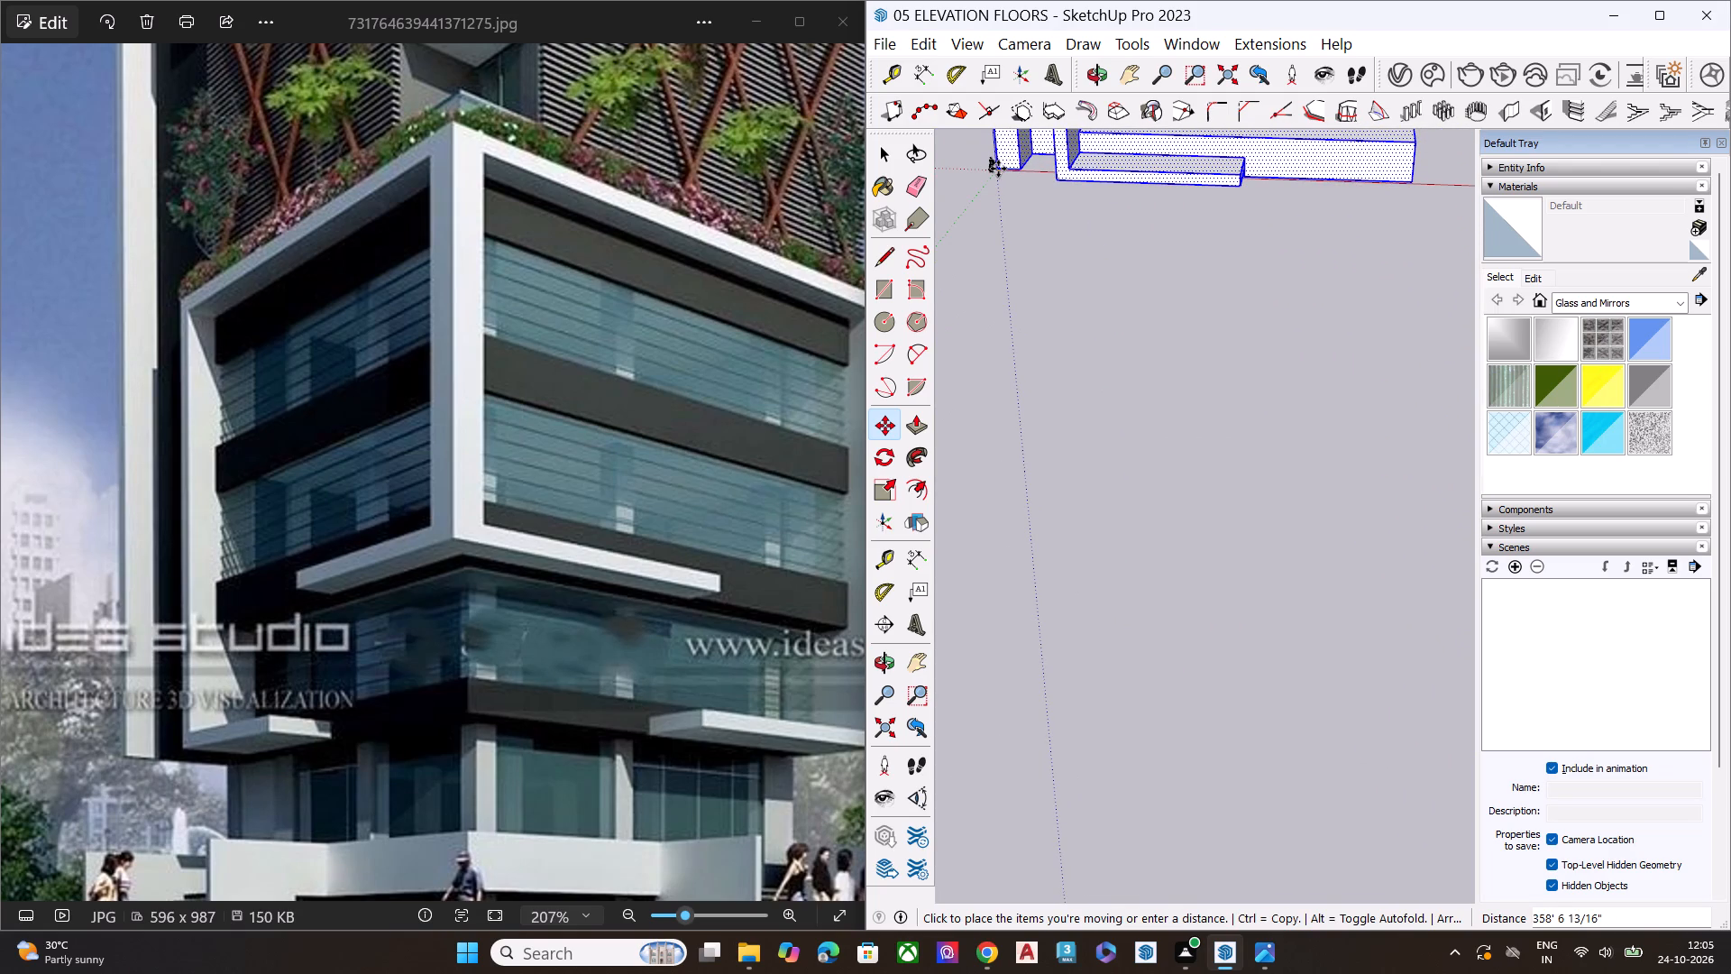
# Move the tower again by its bottom corner so that it lines up with the axis origin.
pyautogui.scroll(-5, 1094, 259)
pyautogui.scroll(1, 1150, 294)
pyautogui.scroll(-1, 1168, 310)
pyautogui.scroll(1, 1168, 312)
pyautogui.scroll(-1, 1174, 319)
pyautogui.moveTo(1075, 512); pyautogui.dragTo(1369, 401, button='middle')
pyautogui.scroll(1, 1388, 400)
pyautogui.scroll(-9, 1388, 400)
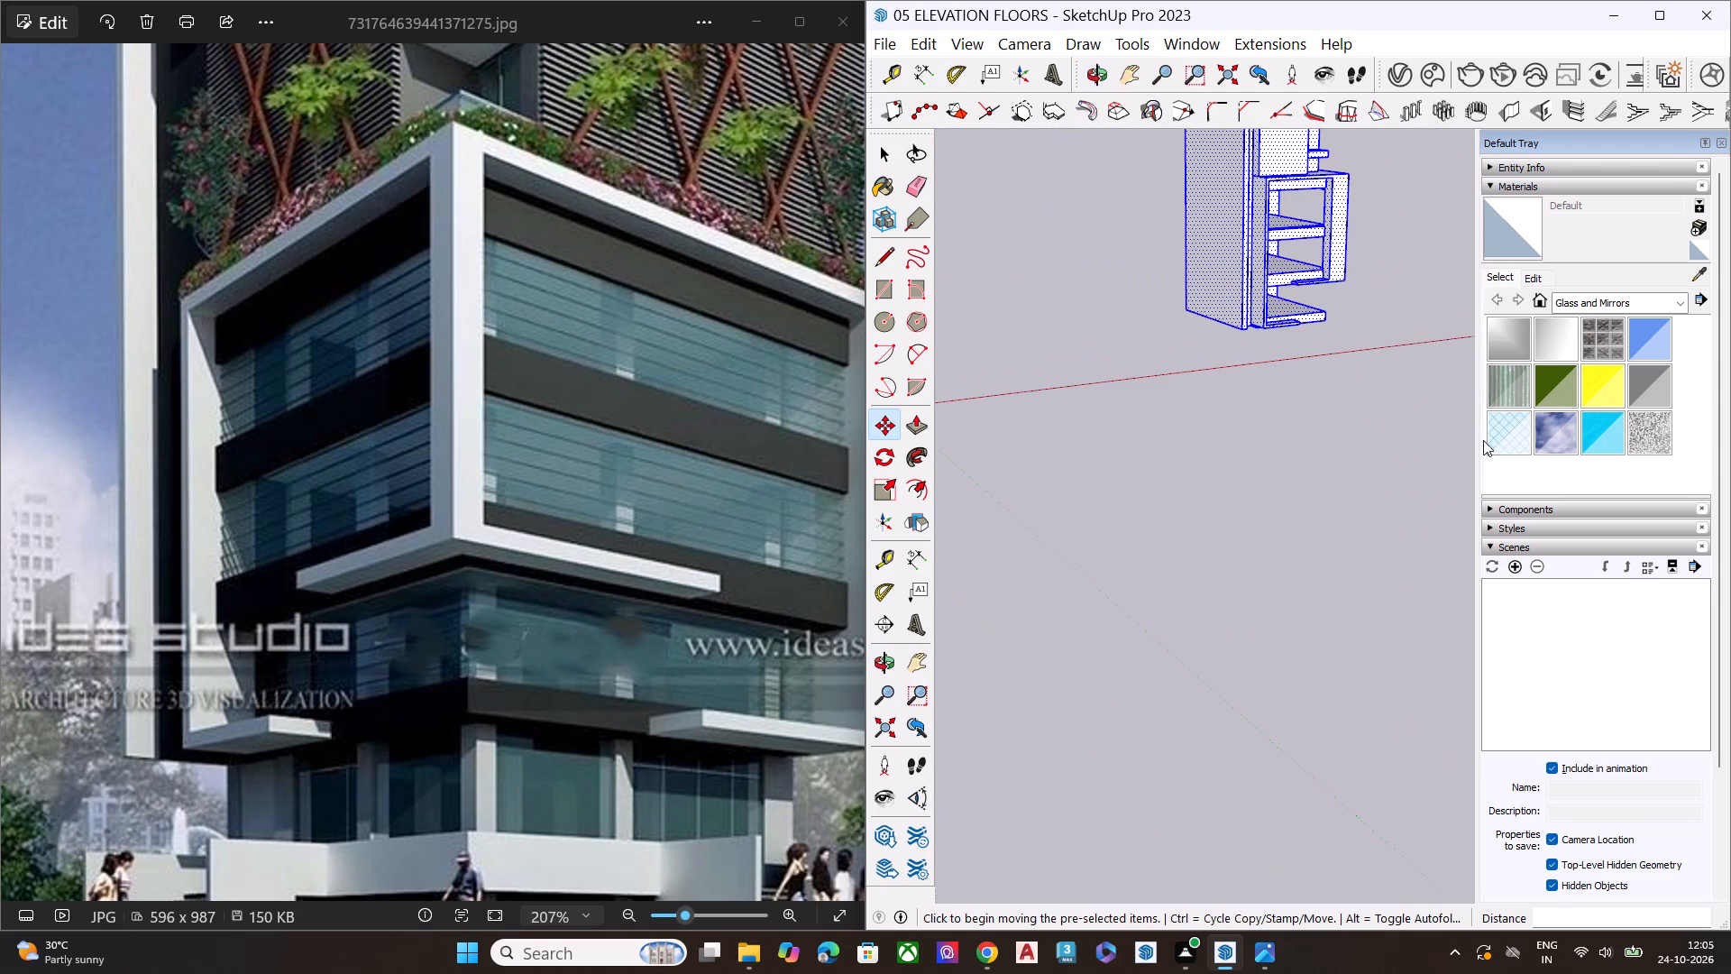
pyautogui.scroll(-3, 1483, 440)
pyautogui.scroll(-5, 1283, 415)
pyautogui.scroll(1, 1352, 476)
pyautogui.scroll(-3, 1363, 486)
pyautogui.moveTo(972, 508); pyautogui.dragTo(1326, 560, button='middle')
pyautogui.scroll(-8, 1304, 464)
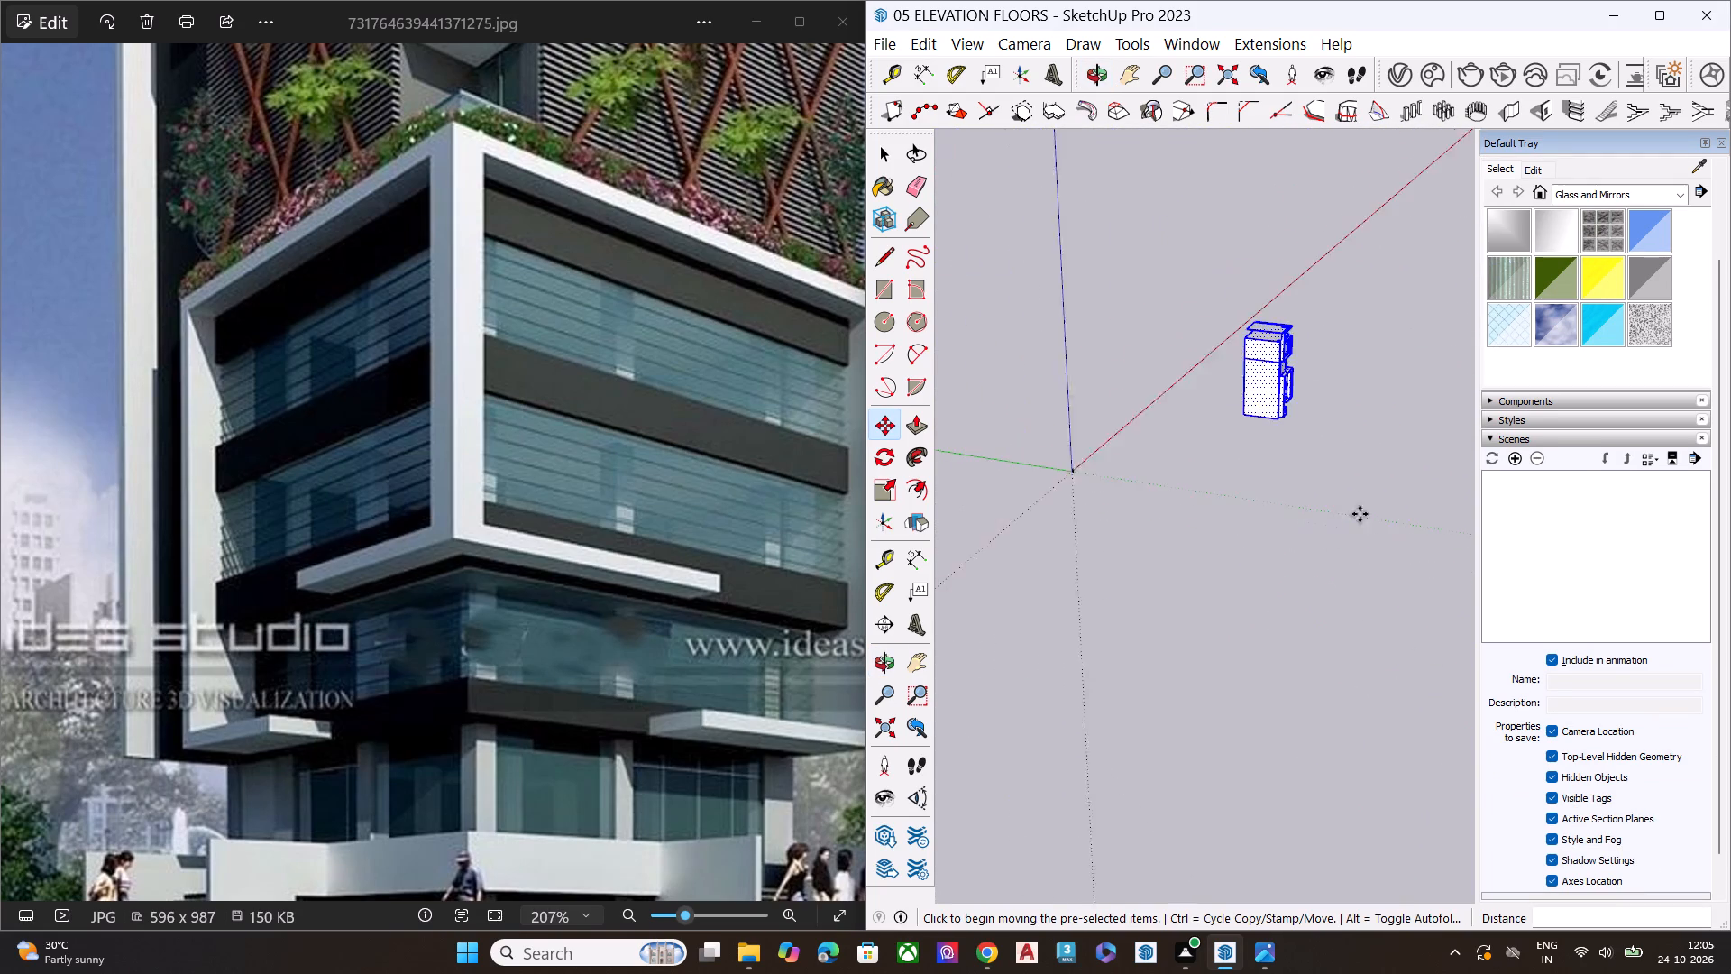
pyautogui.scroll(-2, 1360, 514)
pyautogui.scroll(11, 960, 453)
pyautogui.scroll(-6, 911, 461)
pyautogui.scroll(-3, 1157, 443)
pyautogui.scroll(1, 1161, 446)
pyautogui.scroll(-5, 1161, 457)
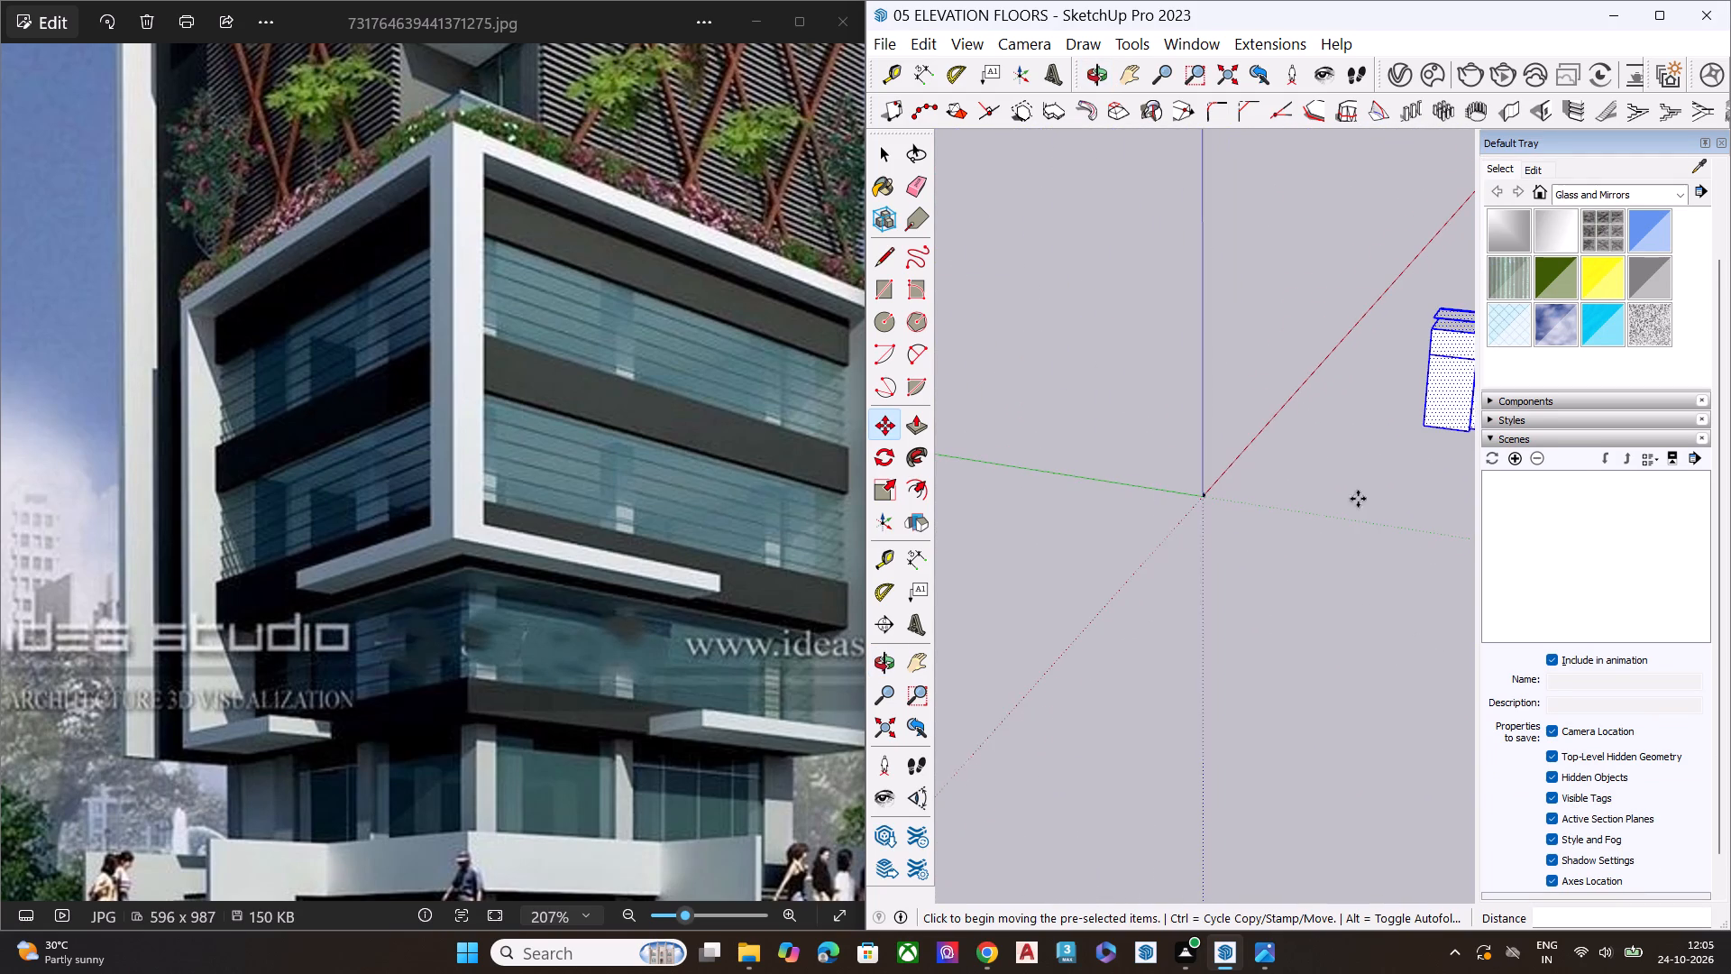
pyautogui.scroll(-7, 1146, 429)
pyautogui.scroll(5, 1272, 440)
pyautogui.scroll(-3, 1287, 442)
pyautogui.scroll(8, 1288, 442)
pyautogui.scroll(-1, 1351, 438)
pyautogui.scroll(2, 1351, 438)
pyautogui.scroll(-1, 1352, 436)
pyautogui.scroll(4, 1352, 436)
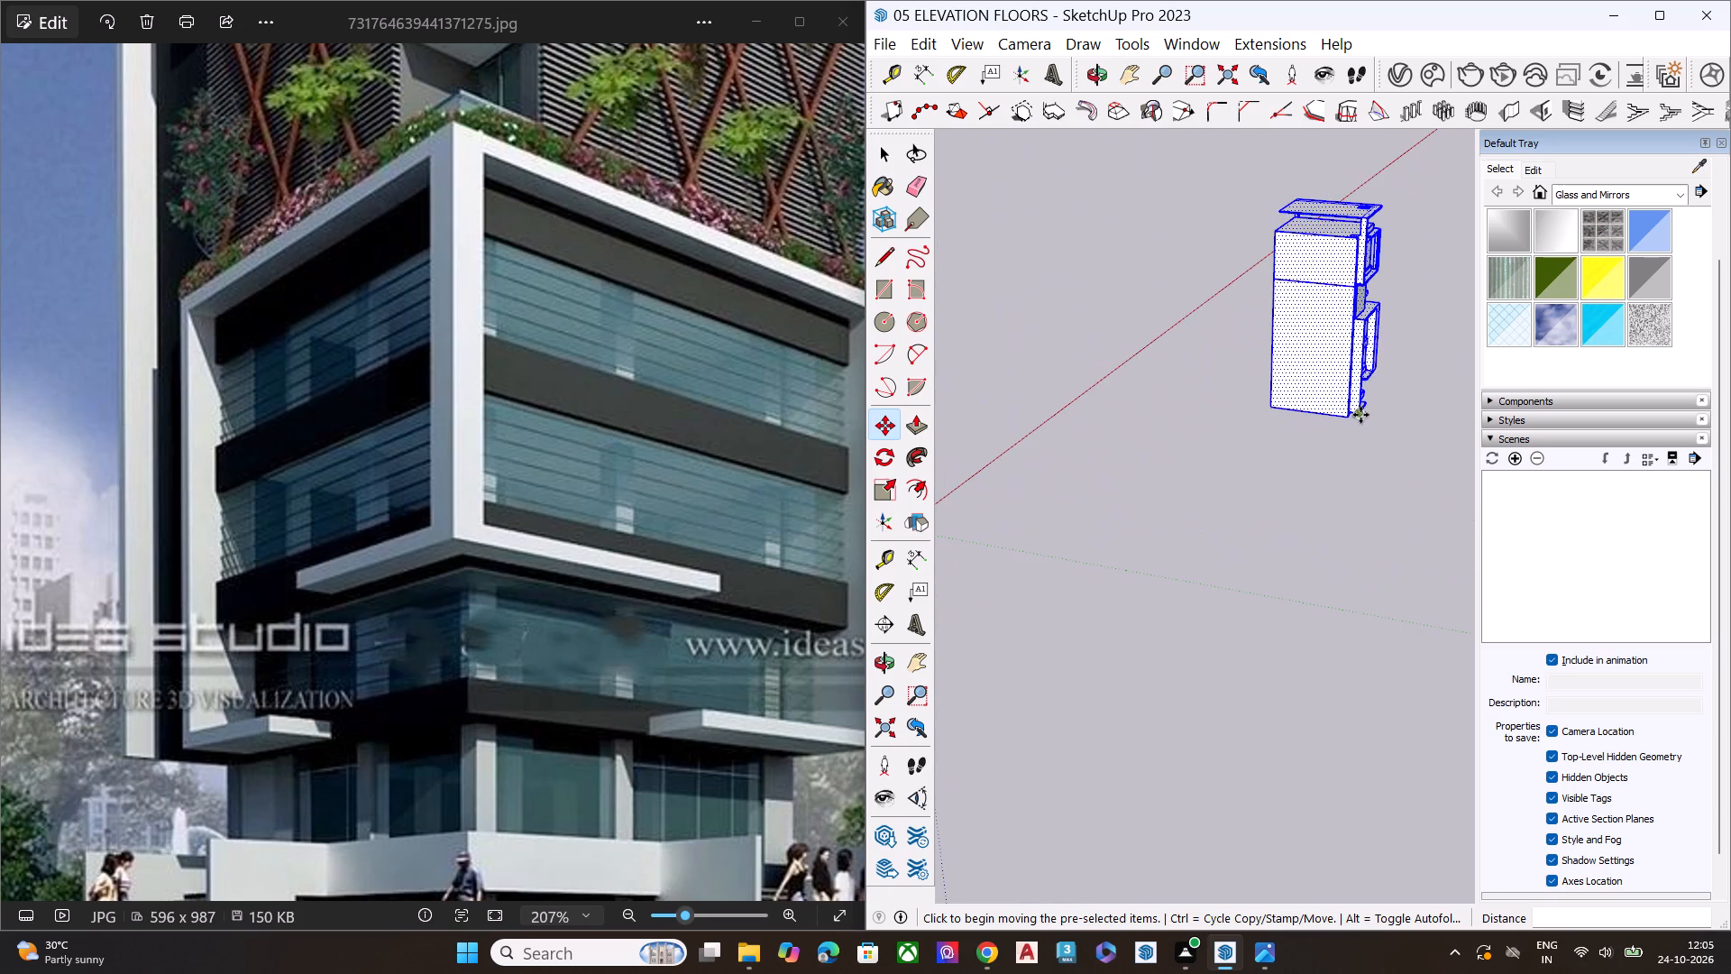
pyautogui.scroll(1, 1362, 412)
pyautogui.scroll(-1, 1362, 412)
pyautogui.scroll(9, 1362, 412)
pyautogui.click(1332, 427)
pyautogui.scroll(-5, 1366, 422)
pyautogui.scroll(1, 1367, 423)
pyautogui.scroll(-3, 1367, 423)
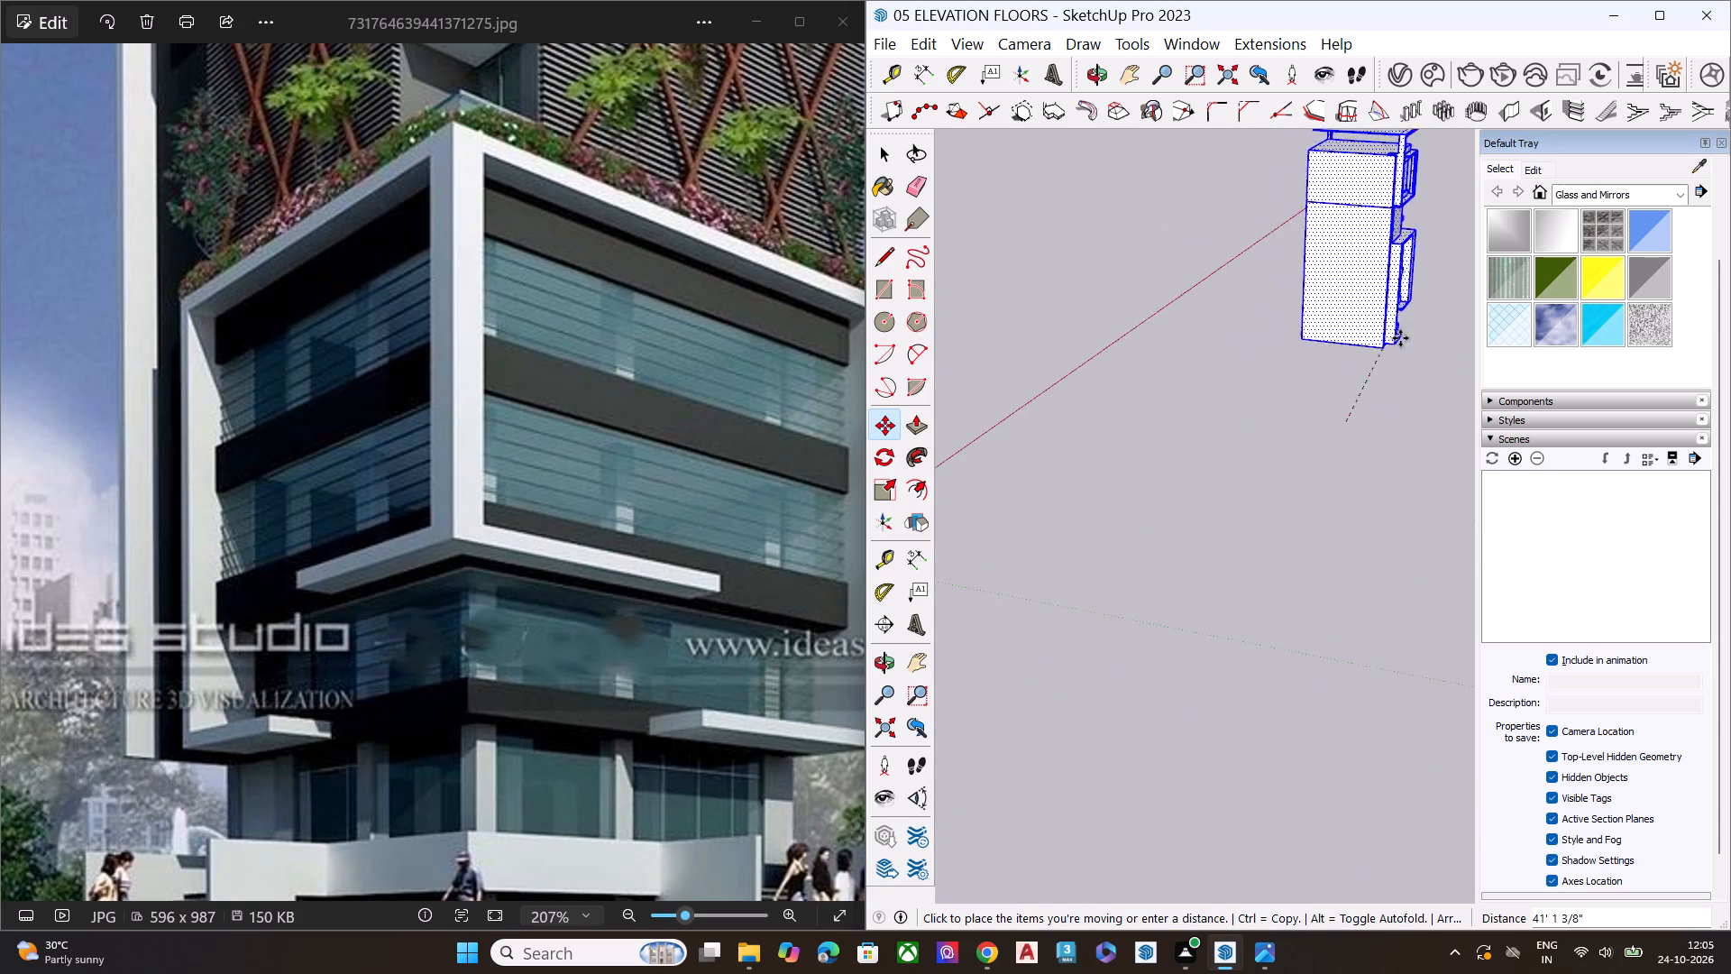
pyautogui.scroll(-7, 1442, 334)
pyautogui.scroll(3, 1446, 334)
pyautogui.scroll(-4, 1446, 335)
pyautogui.scroll(3, 1076, 406)
pyautogui.scroll(-3, 1109, 408)
pyautogui.scroll(1, 1112, 409)
pyautogui.scroll(-1, 1113, 409)
pyautogui.scroll(2, 1114, 409)
pyautogui.scroll(-1, 1122, 413)
pyautogui.scroll(4, 1122, 413)
pyautogui.scroll(-5, 1146, 435)
pyautogui.scroll(15, 1137, 426)
pyautogui.scroll(-3, 1129, 418)
pyautogui.scroll(1, 1129, 418)
pyautogui.scroll(-1, 1129, 418)
pyautogui.scroll(4, 1129, 418)
pyautogui.moveTo(1149, 182); pyautogui.dragTo(1145, 578, button='middle')
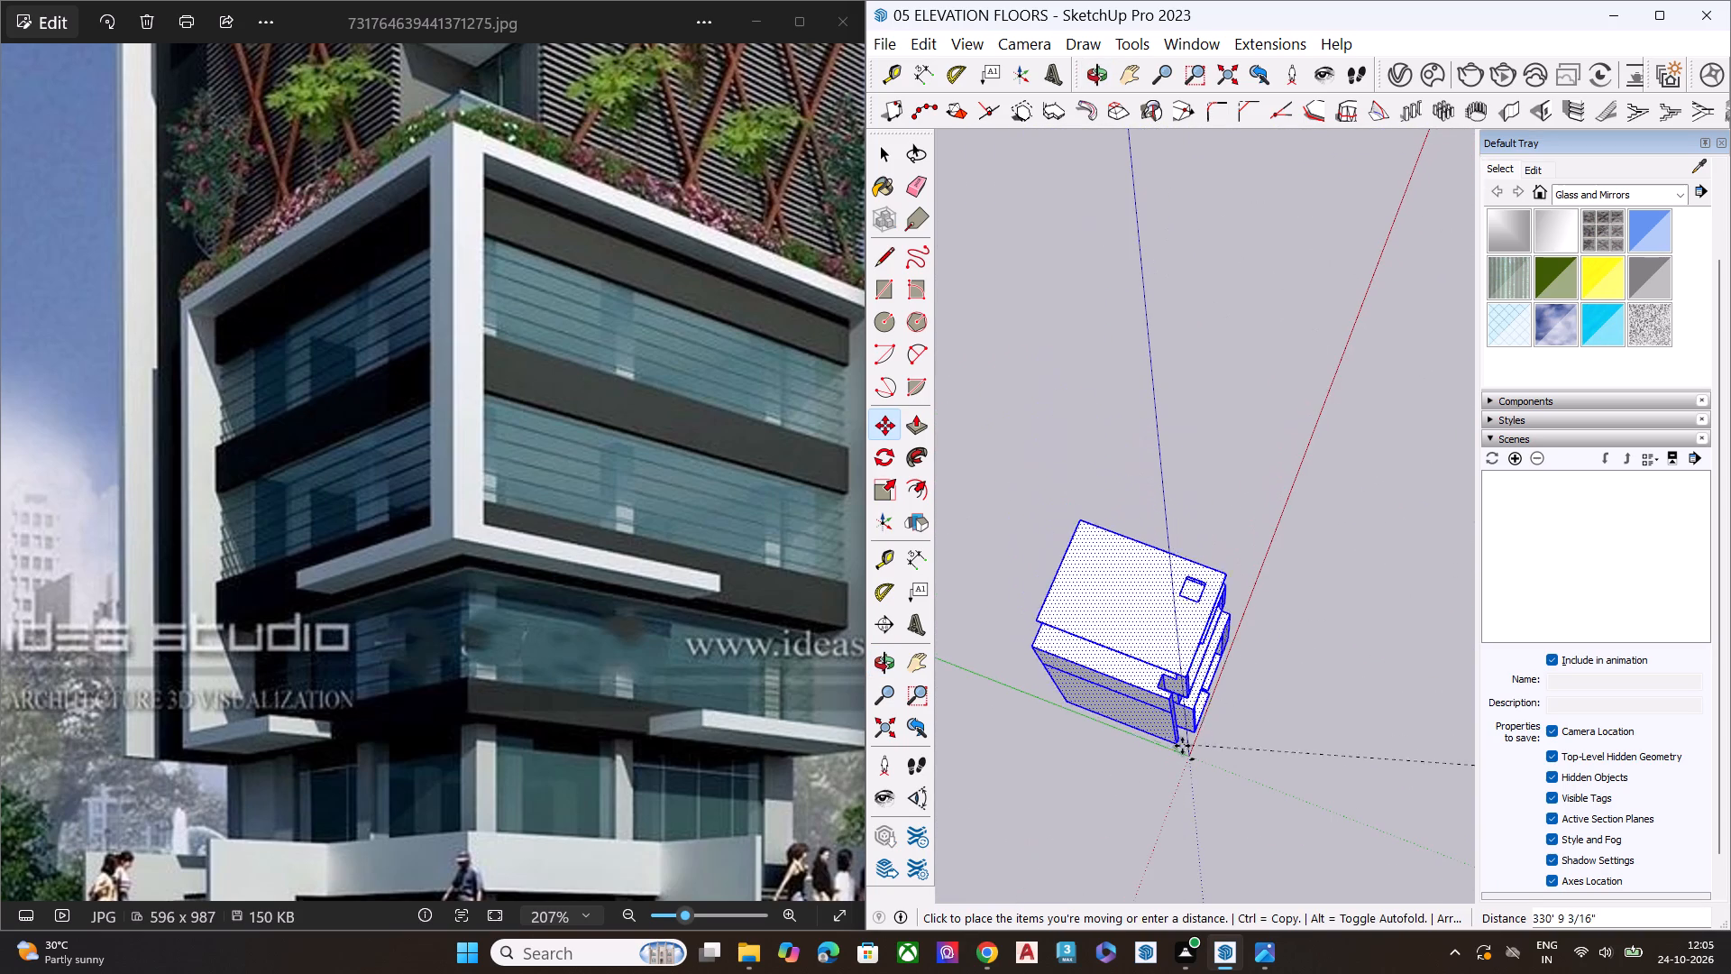
pyautogui.click(1190, 755)
# Lower the floating tower by its bottom corner onto the origin beside the scale figure.
pyautogui.moveTo(1234, 769); pyautogui.dragTo(1186, 272, button='middle')
pyautogui.scroll(2, 1182, 299)
pyautogui.scroll(-3, 1200, 313)
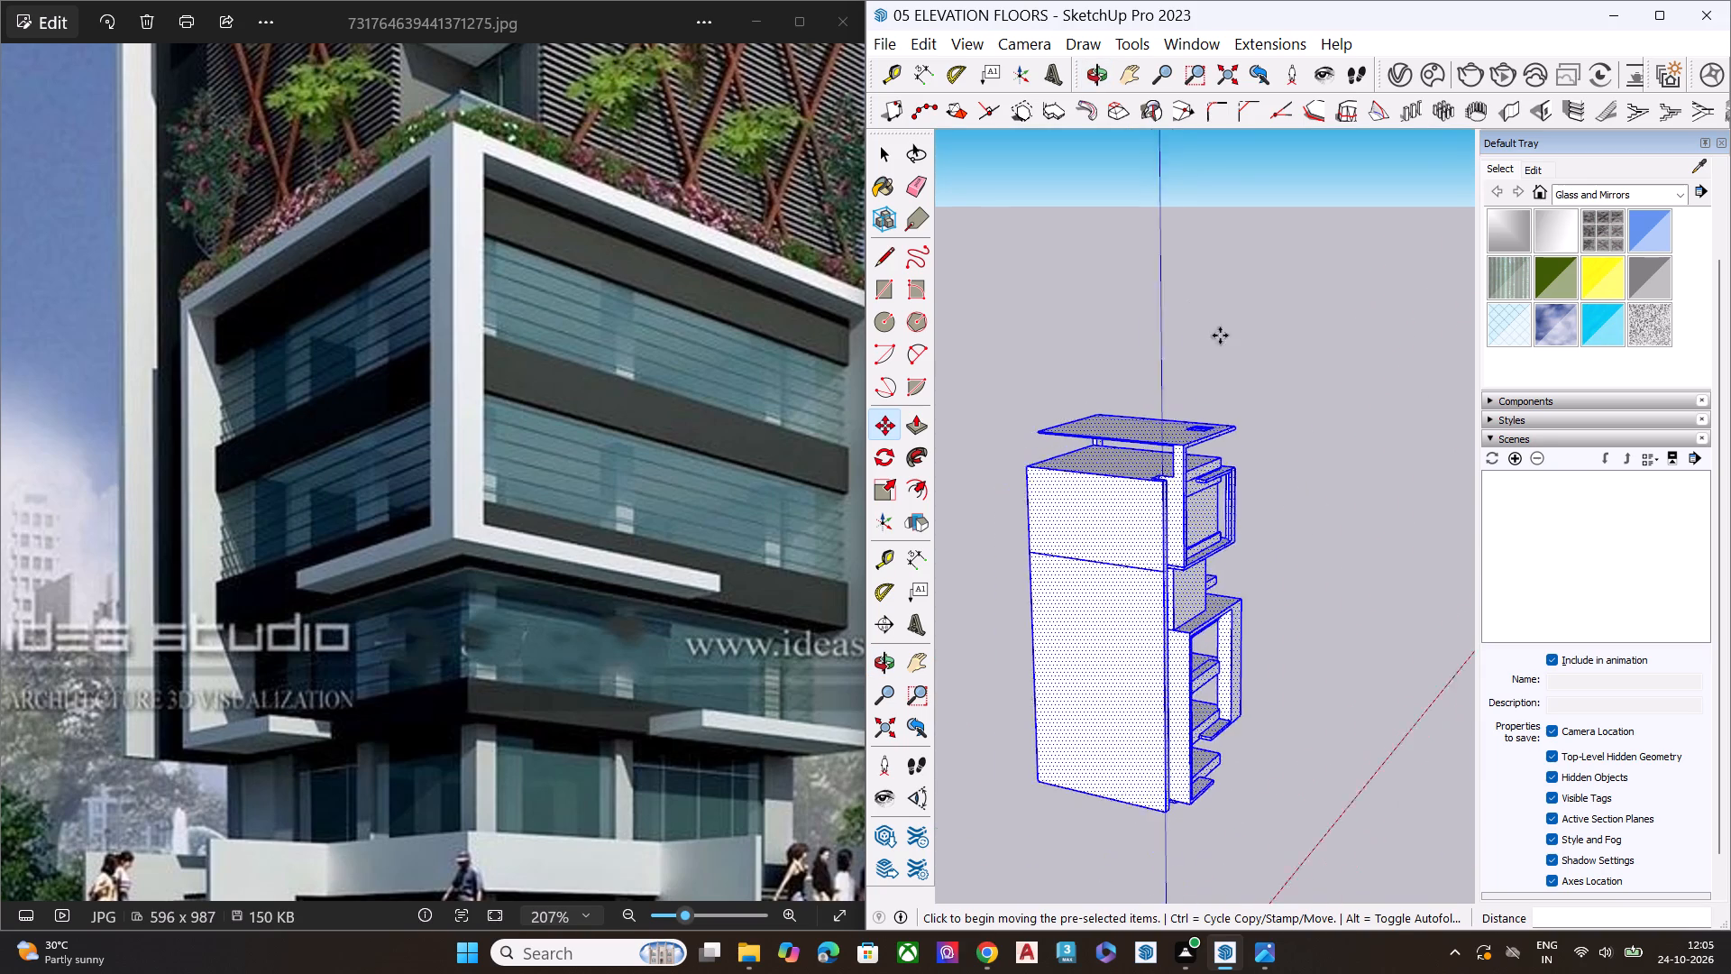
pyautogui.scroll(-4, 1220, 335)
pyautogui.moveTo(1162, 609); pyautogui.dragTo(1183, 318, button='middle')
pyautogui.moveTo(1137, 628); pyautogui.dragTo(1525, 675, button='middle')
pyautogui.scroll(-3, 1006, 526)
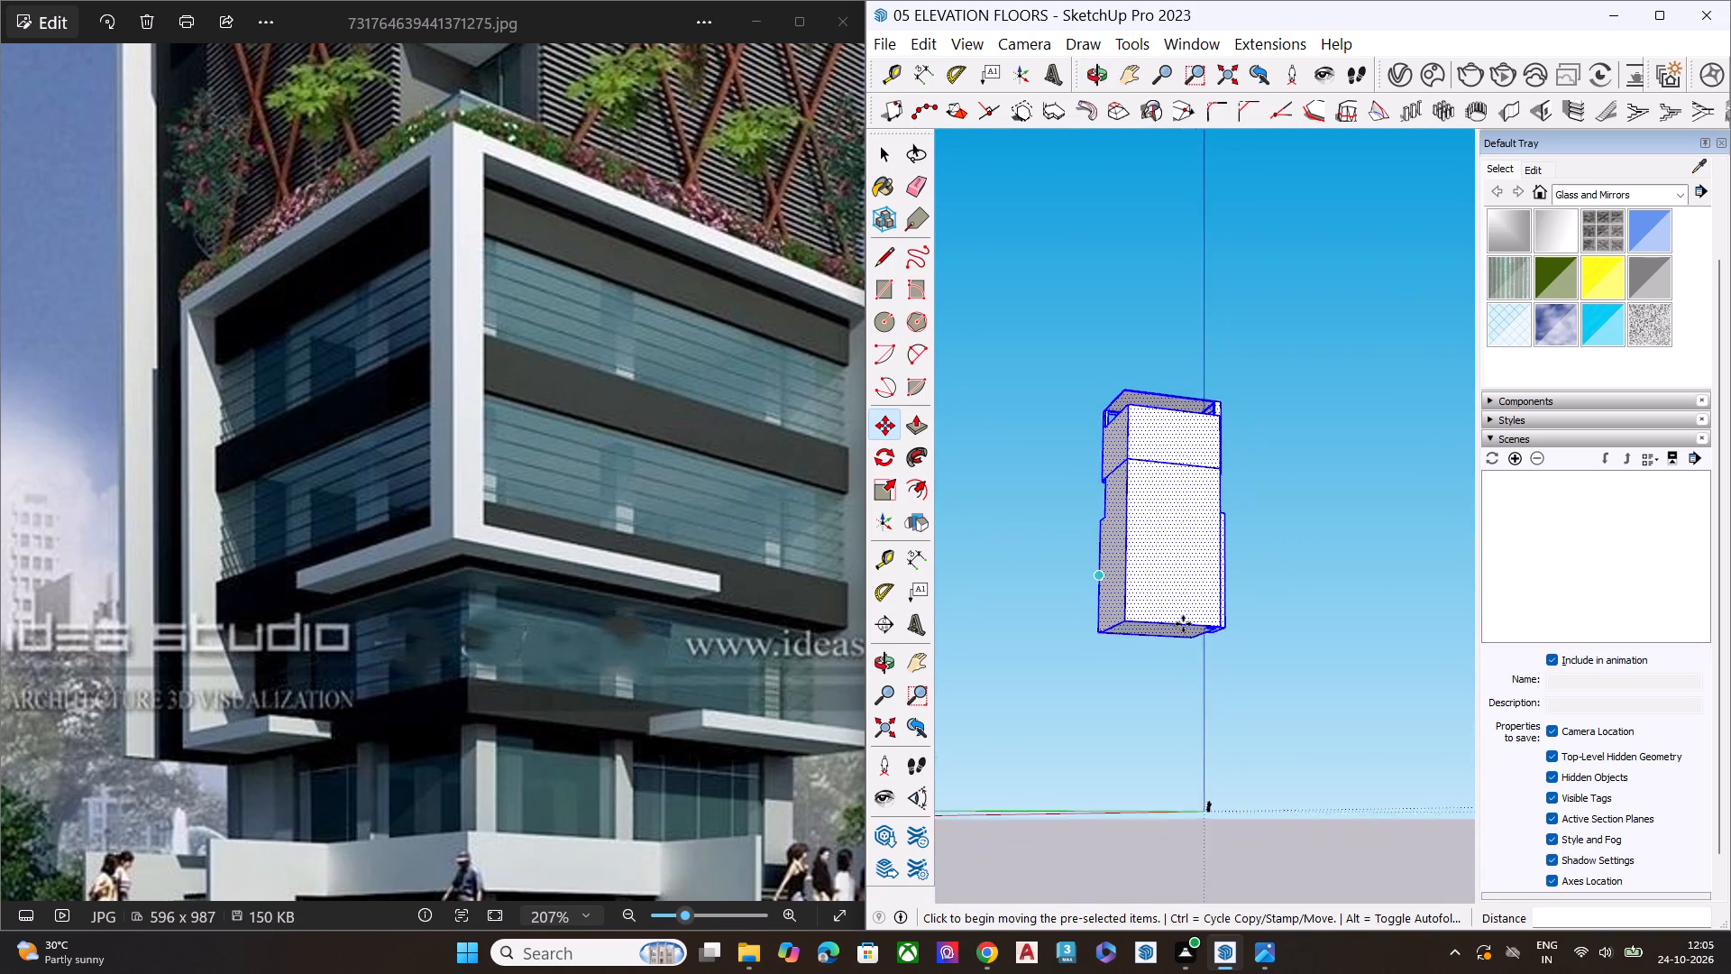
pyautogui.scroll(-2, 1183, 624)
pyautogui.scroll(1, 1195, 634)
pyautogui.scroll(-1, 1195, 634)
pyautogui.scroll(1, 1198, 638)
pyautogui.scroll(-2, 1203, 643)
pyautogui.moveTo(1214, 710); pyautogui.dragTo(1260, 812, button='middle')
pyautogui.scroll(8, 1246, 768)
pyautogui.scroll(-1, 1235, 754)
pyautogui.scroll(2, 1235, 754)
pyautogui.scroll(1, 1145, 543)
pyautogui.scroll(-1, 1154, 518)
pyautogui.scroll(1, 1155, 516)
pyautogui.scroll(-2, 1155, 515)
pyautogui.scroll(1, 1158, 513)
pyautogui.scroll(-2, 1165, 504)
pyautogui.scroll(4, 1165, 504)
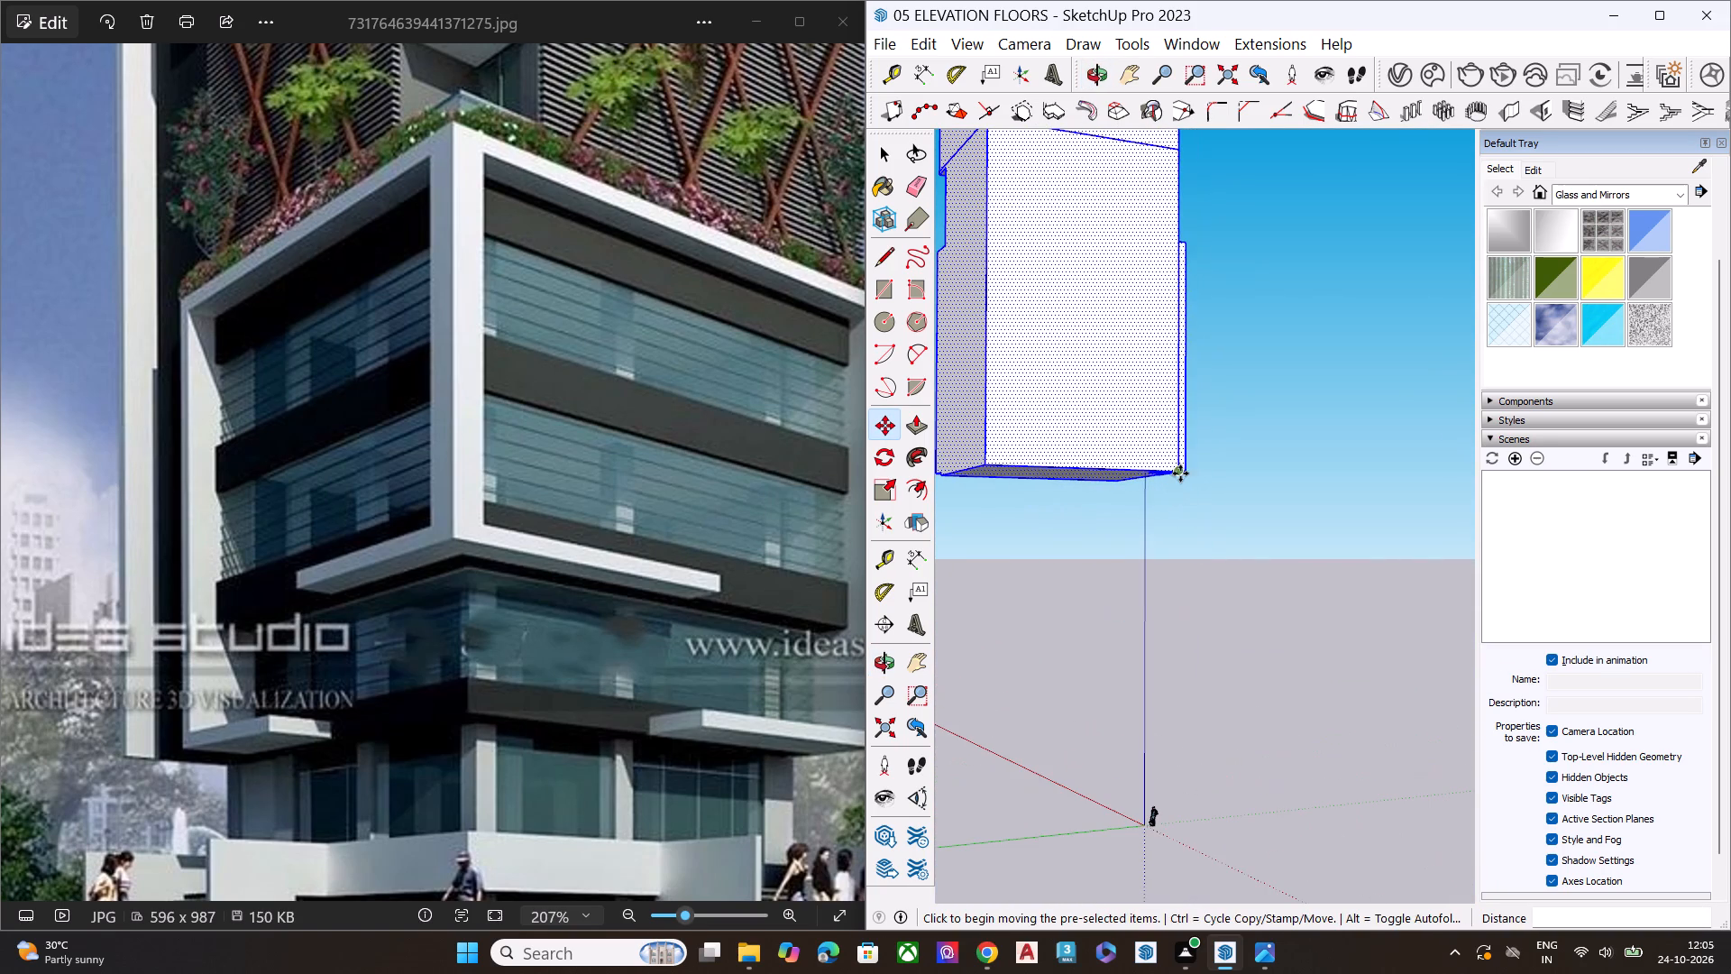
pyautogui.click(1188, 475)
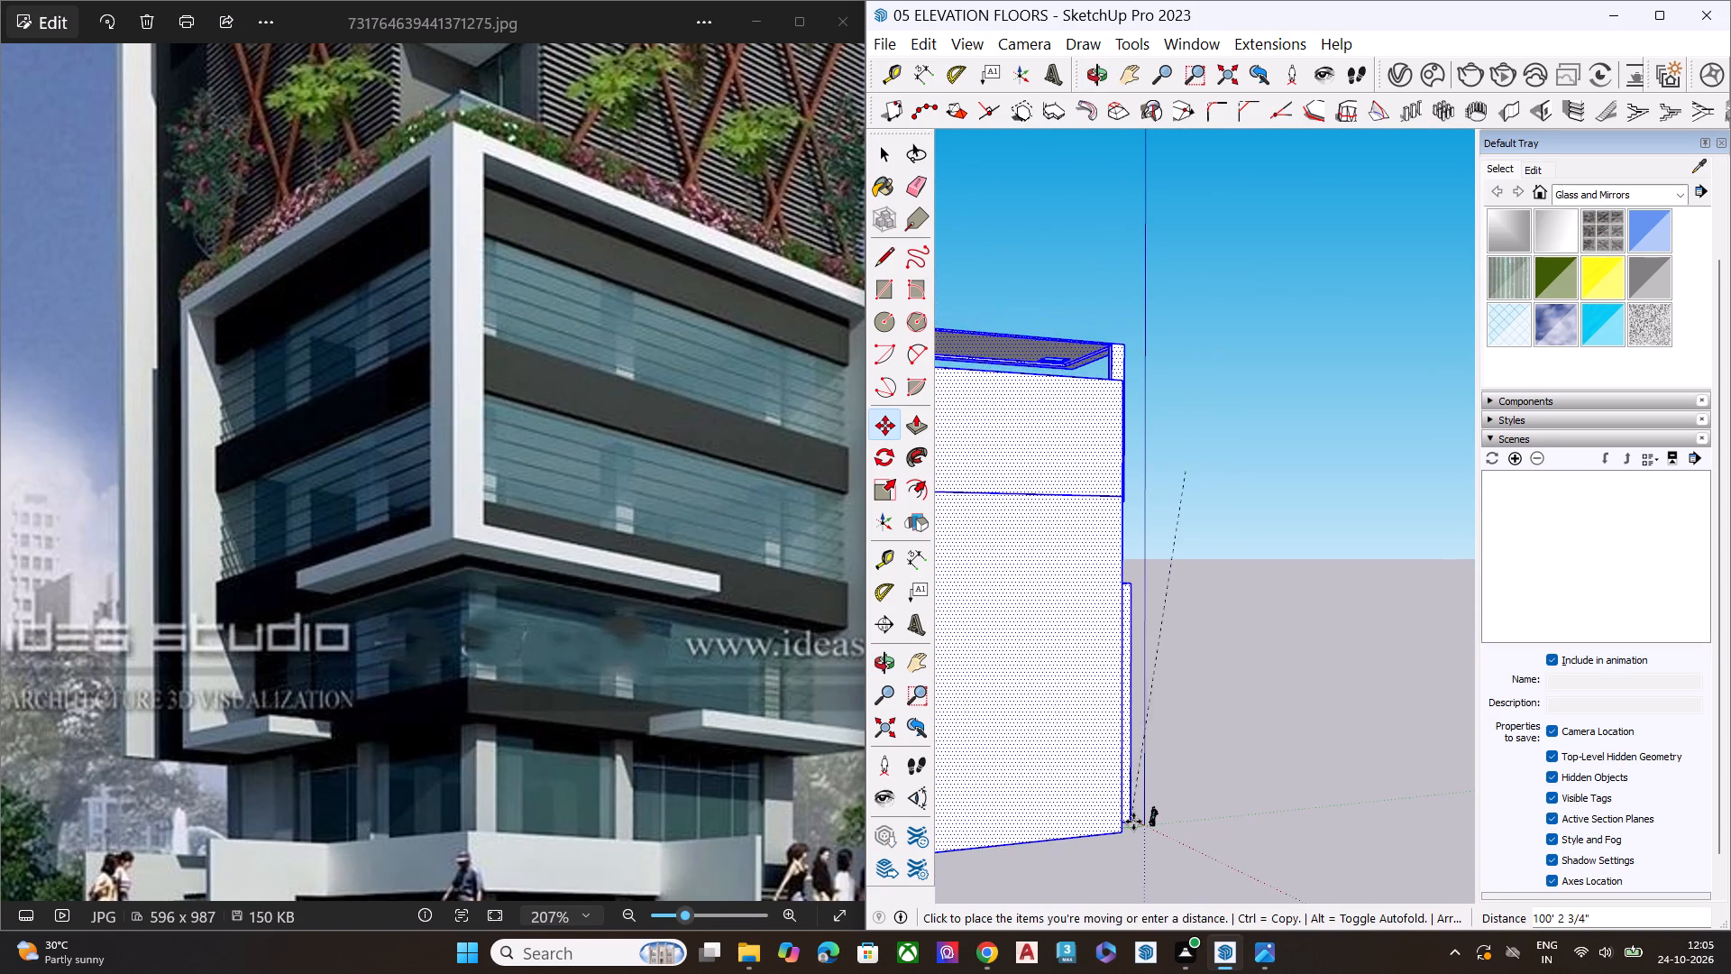
pyautogui.click(1141, 823)
# Move the selected tower by its bottom front corner about 13' 7" towards the axis origin.
pyautogui.moveTo(1223, 804); pyautogui.dragTo(831, 892, button='middle')
pyautogui.moveTo(1181, 822); pyautogui.dragTo(829, 833, button='middle')
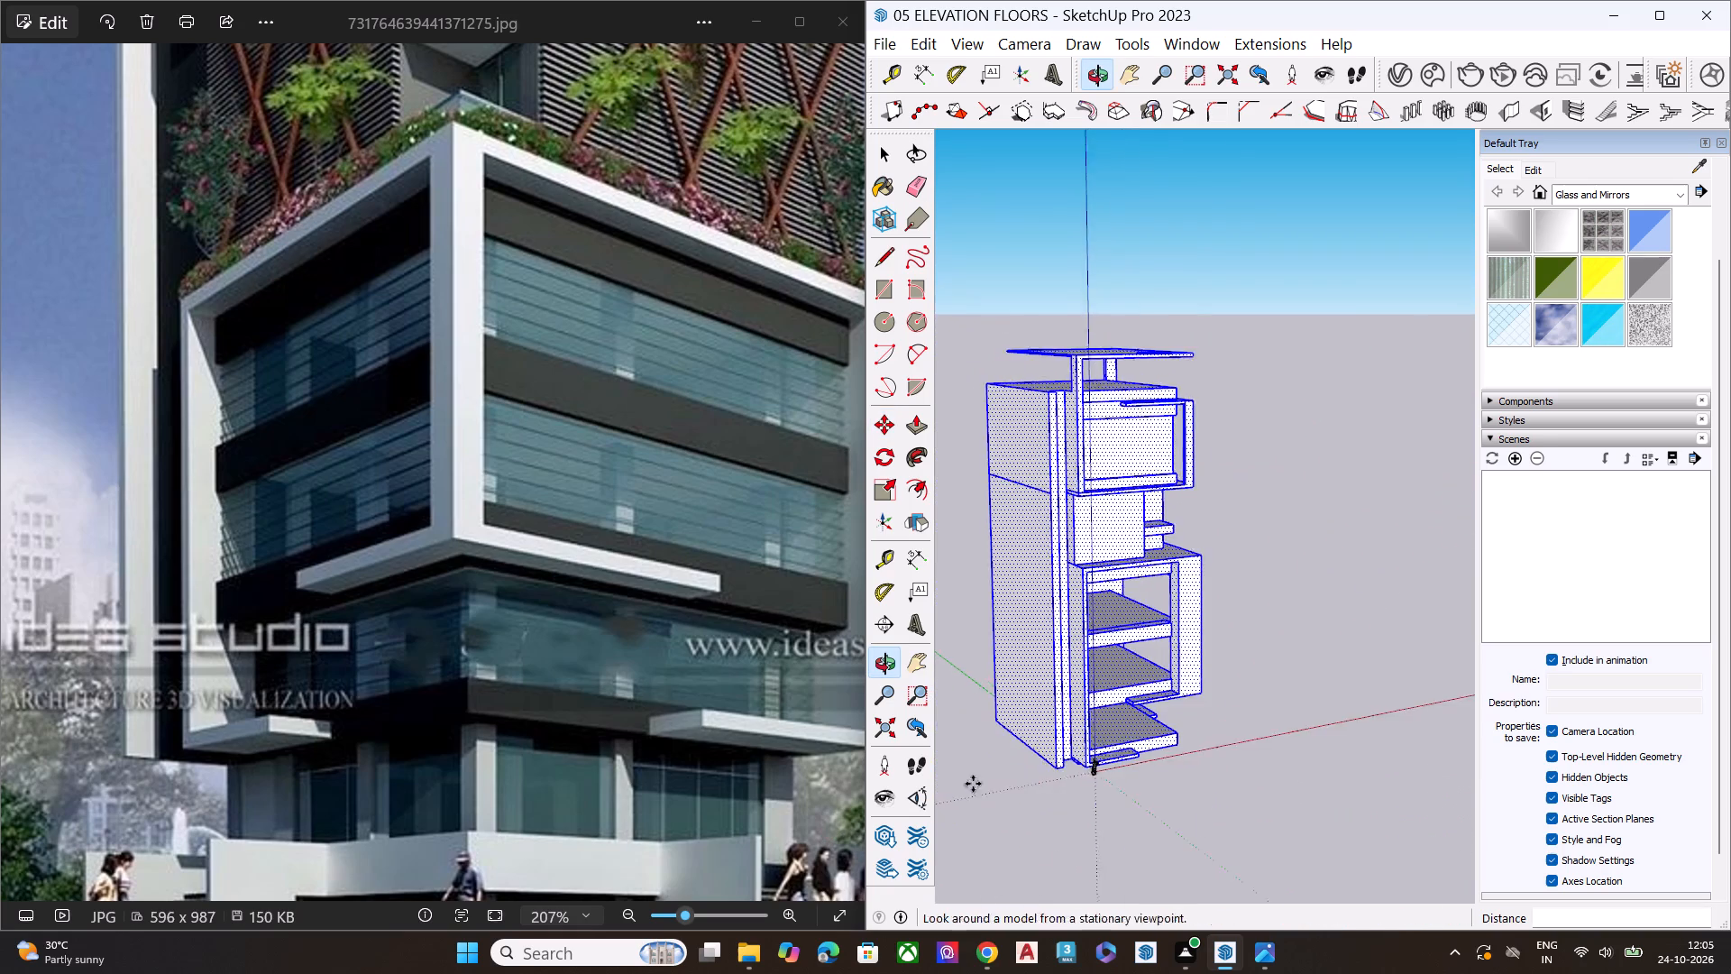
pyautogui.scroll(1, 973, 784)
pyautogui.scroll(-1, 990, 780)
pyautogui.scroll(1, 1097, 753)
pyautogui.scroll(-3, 1103, 750)
pyautogui.scroll(8, 1103, 750)
pyautogui.scroll(10, 1042, 809)
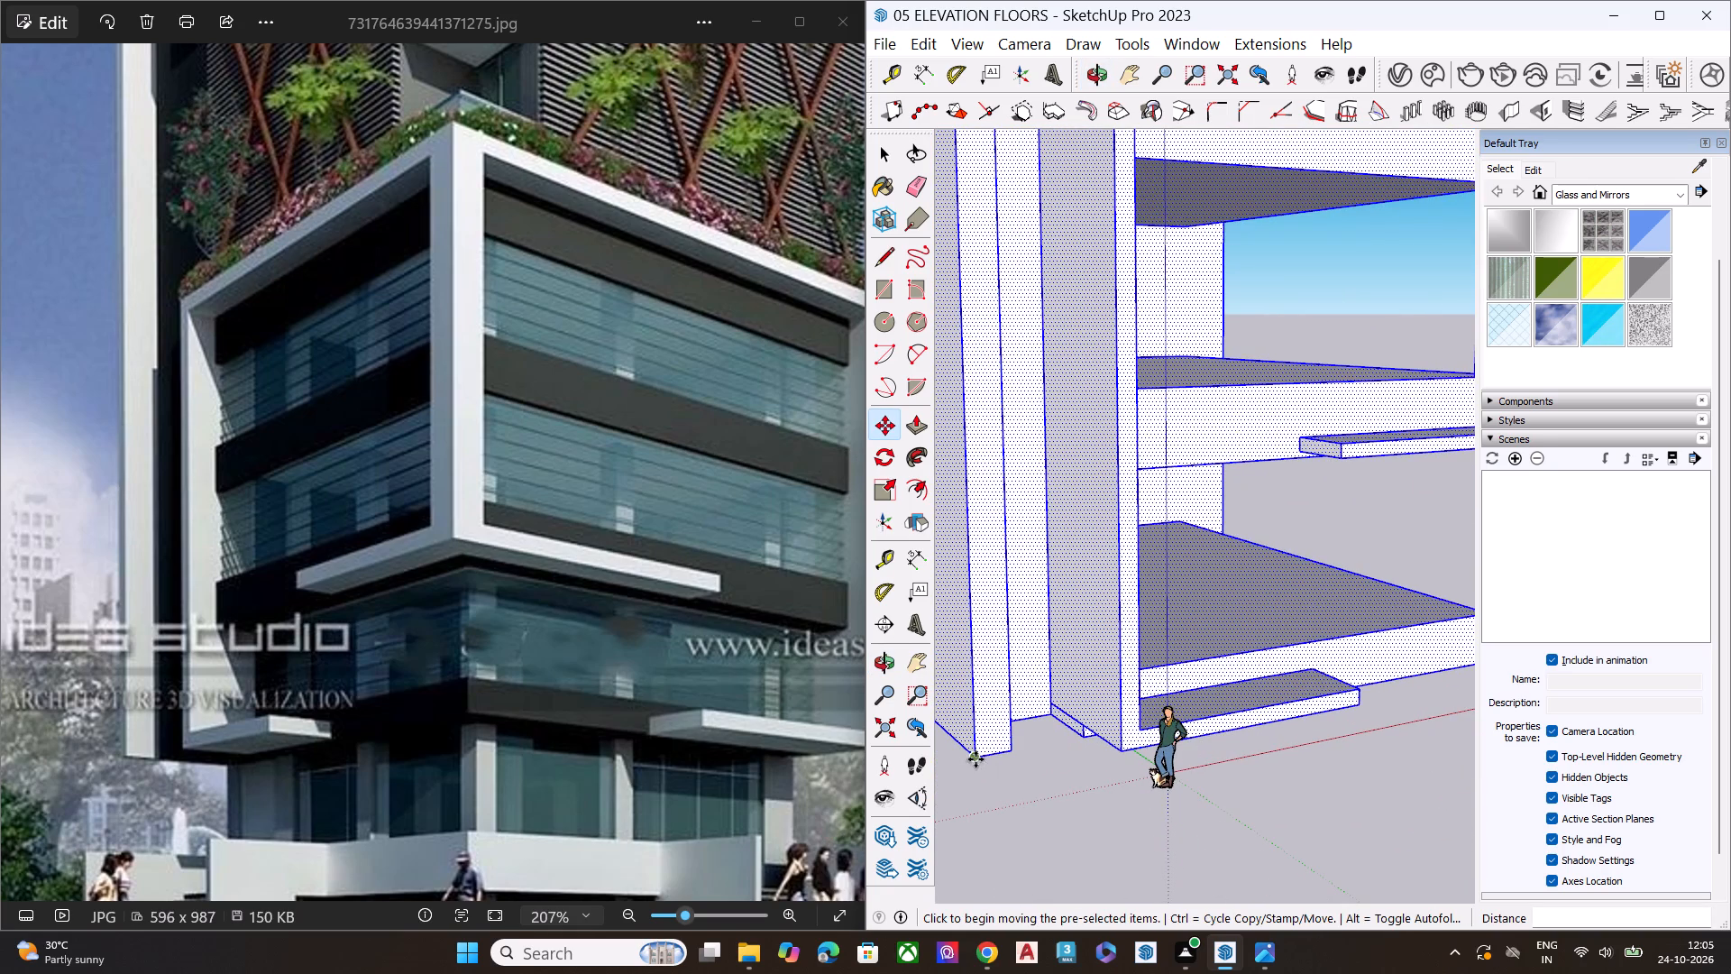
pyautogui.click(975, 759)
pyautogui.scroll(1, 1191, 759)
pyautogui.moveTo(1191, 758); pyautogui.dragTo(1128, 900, button='middle')
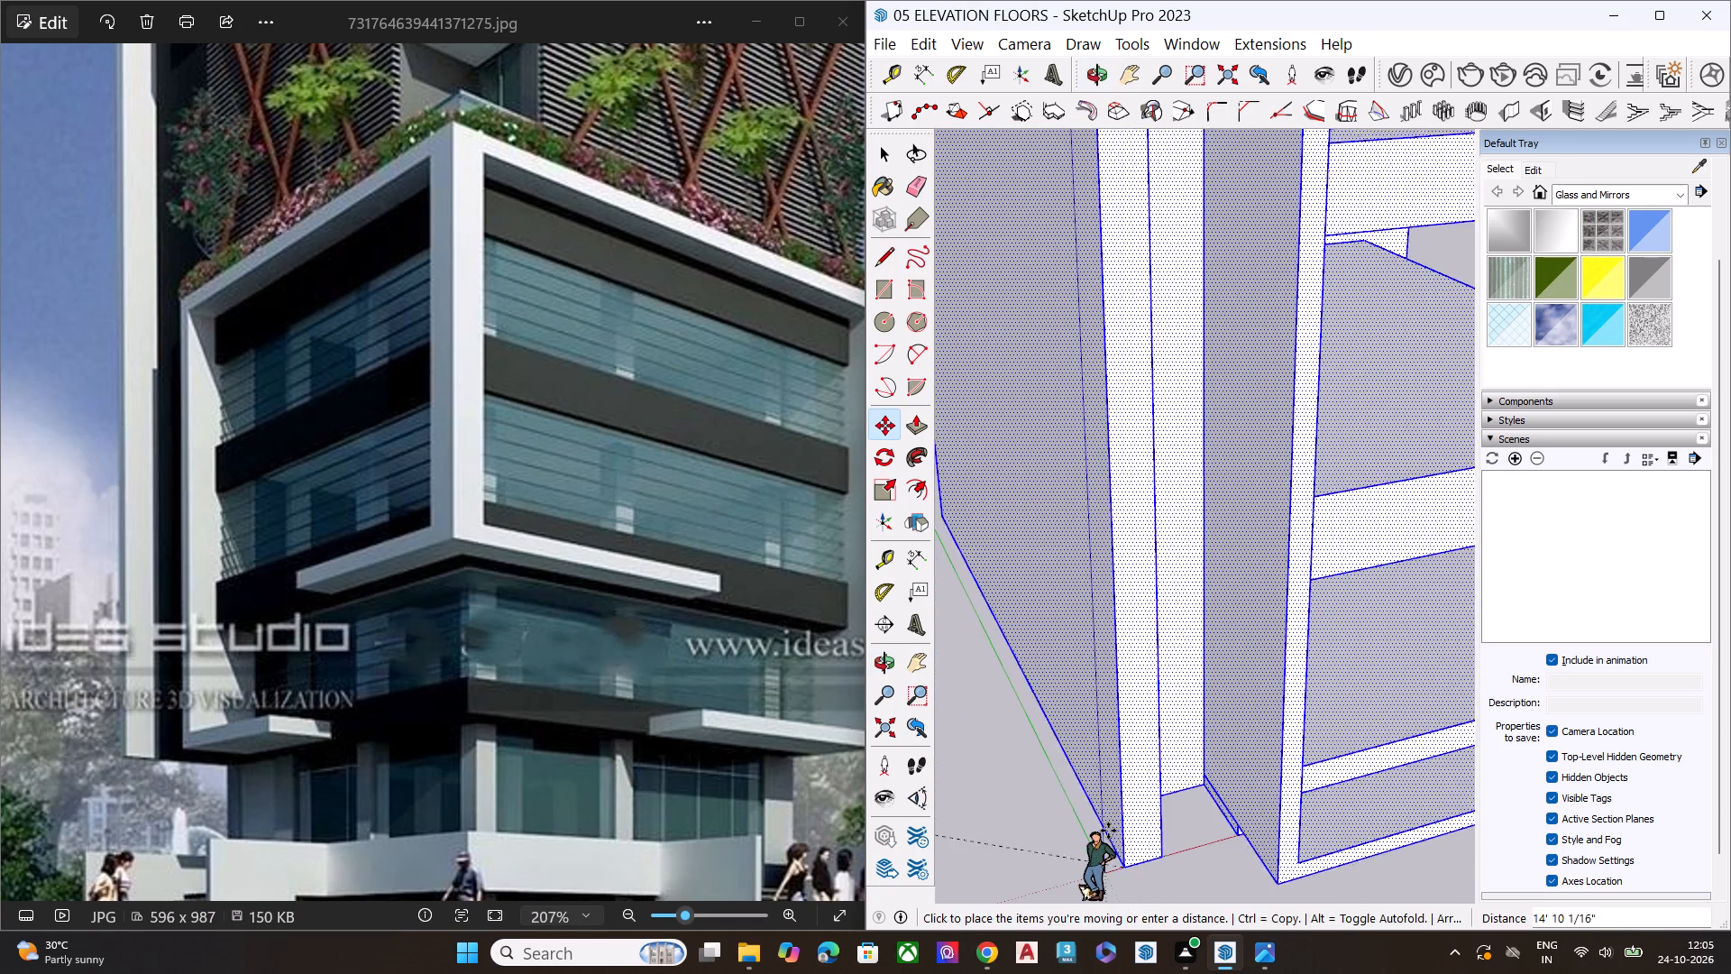
pyautogui.moveTo(1145, 766); pyautogui.dragTo(998, 799, button='middle')
pyautogui.scroll(1, 1029, 702)
pyautogui.scroll(-10, 1113, 628)
pyautogui.scroll(5, 1097, 700)
pyautogui.scroll(-1, 1097, 700)
pyautogui.scroll(2, 1097, 700)
pyautogui.scroll(-1, 1062, 713)
pyautogui.scroll(11, 1062, 713)
pyautogui.scroll(11, 1055, 741)
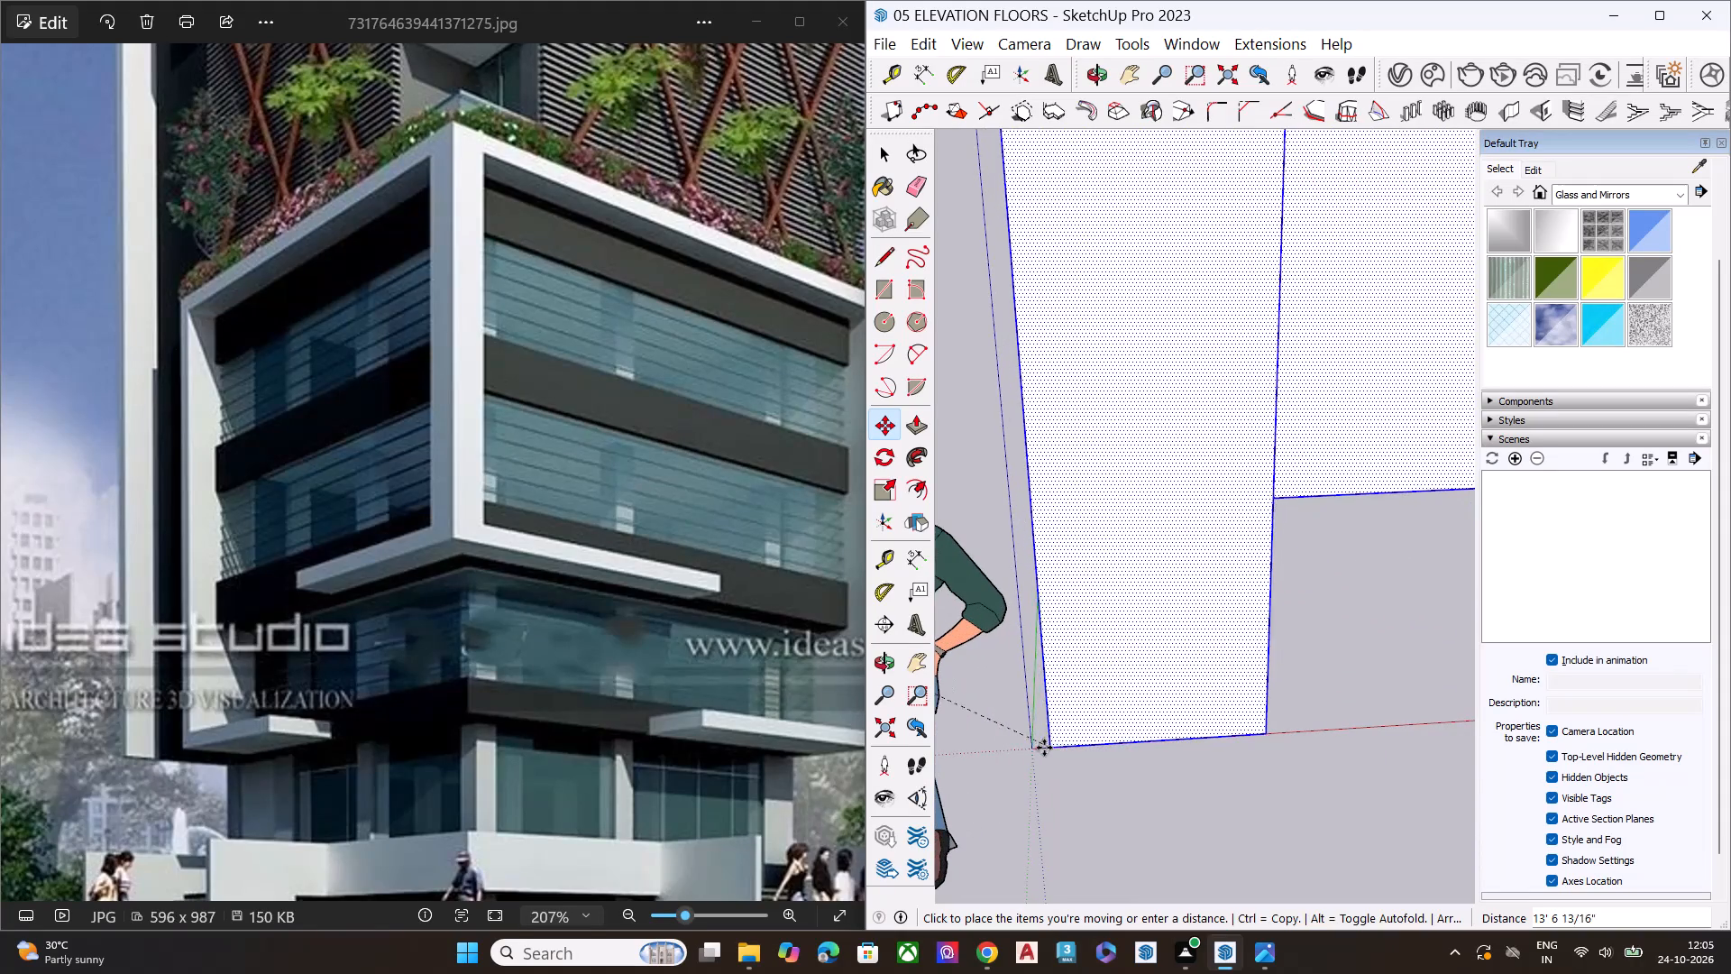
pyautogui.click(1040, 744)
# Shift the tower by the same bottom corner about 11" to line it up with the axis origin.
pyautogui.moveTo(1060, 771); pyautogui.dragTo(1197, 586, button='middle')
pyautogui.scroll(1, 1054, 742)
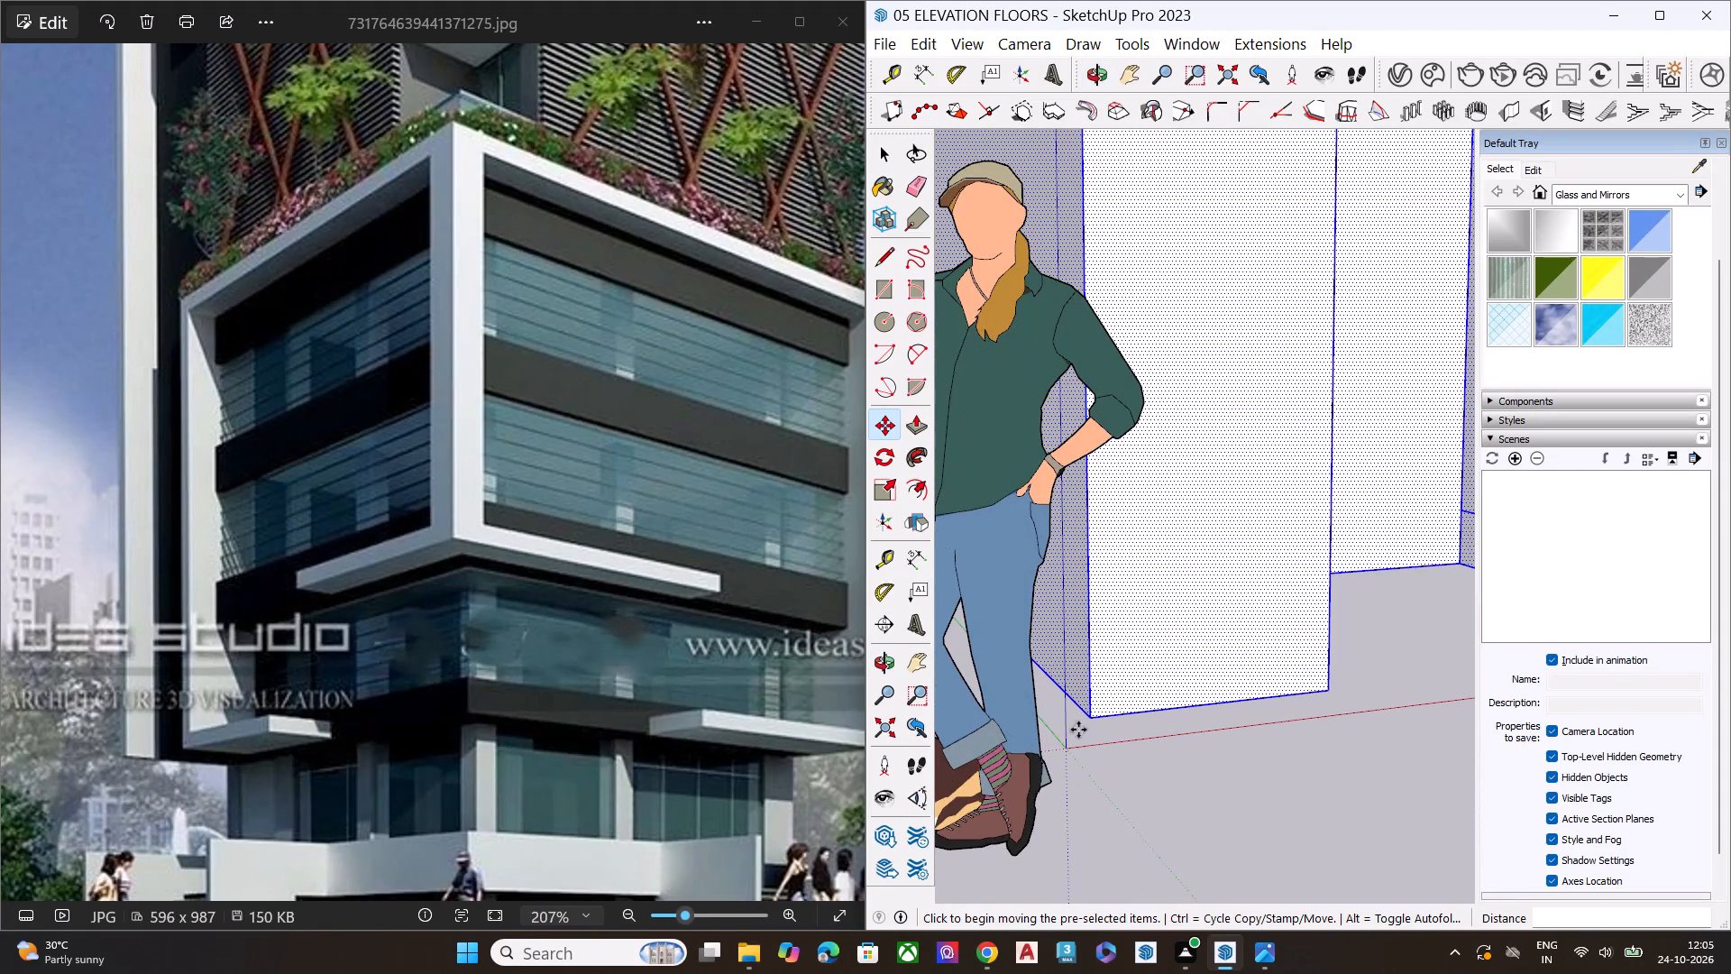
pyautogui.click(1088, 716)
pyautogui.click(1067, 749)
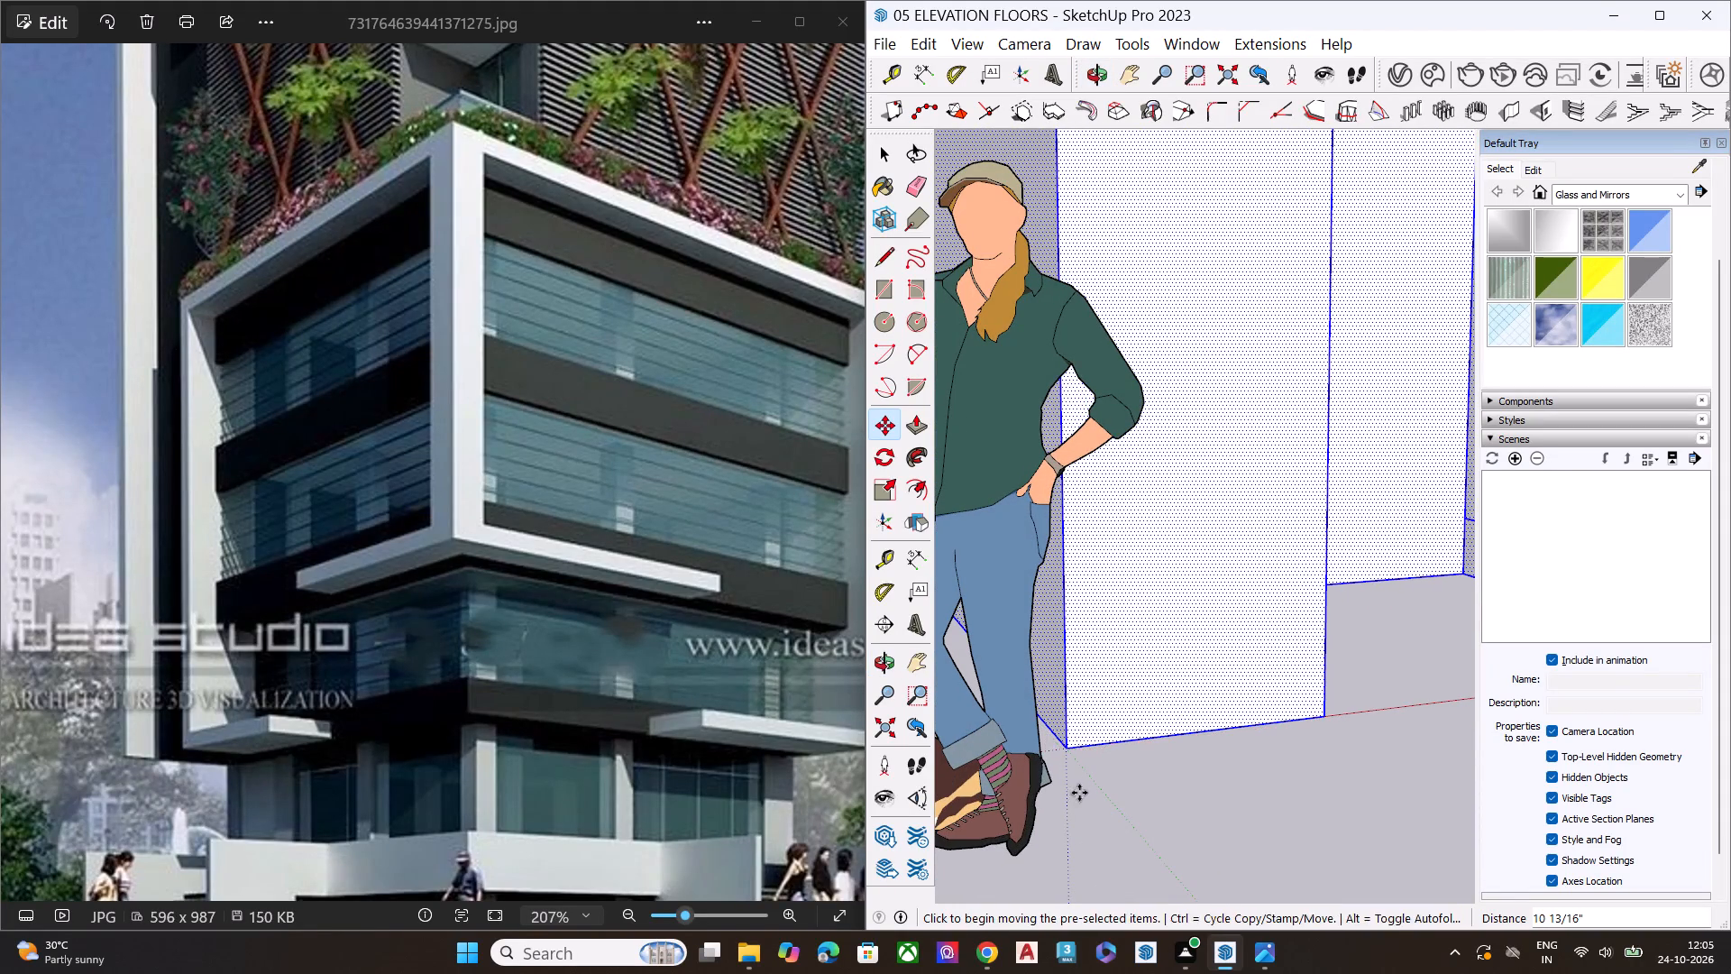
# Move the tower from its underside corner about 1' 4" onto the axis origin and clear the selection.
pyautogui.moveTo(1077, 780); pyautogui.dragTo(1113, 565, button='middle')
pyautogui.scroll(1, 1095, 596)
pyautogui.scroll(-2, 1087, 611)
pyautogui.scroll(5, 1085, 612)
pyautogui.moveTo(1067, 694); pyautogui.dragTo(1355, 573, button='middle')
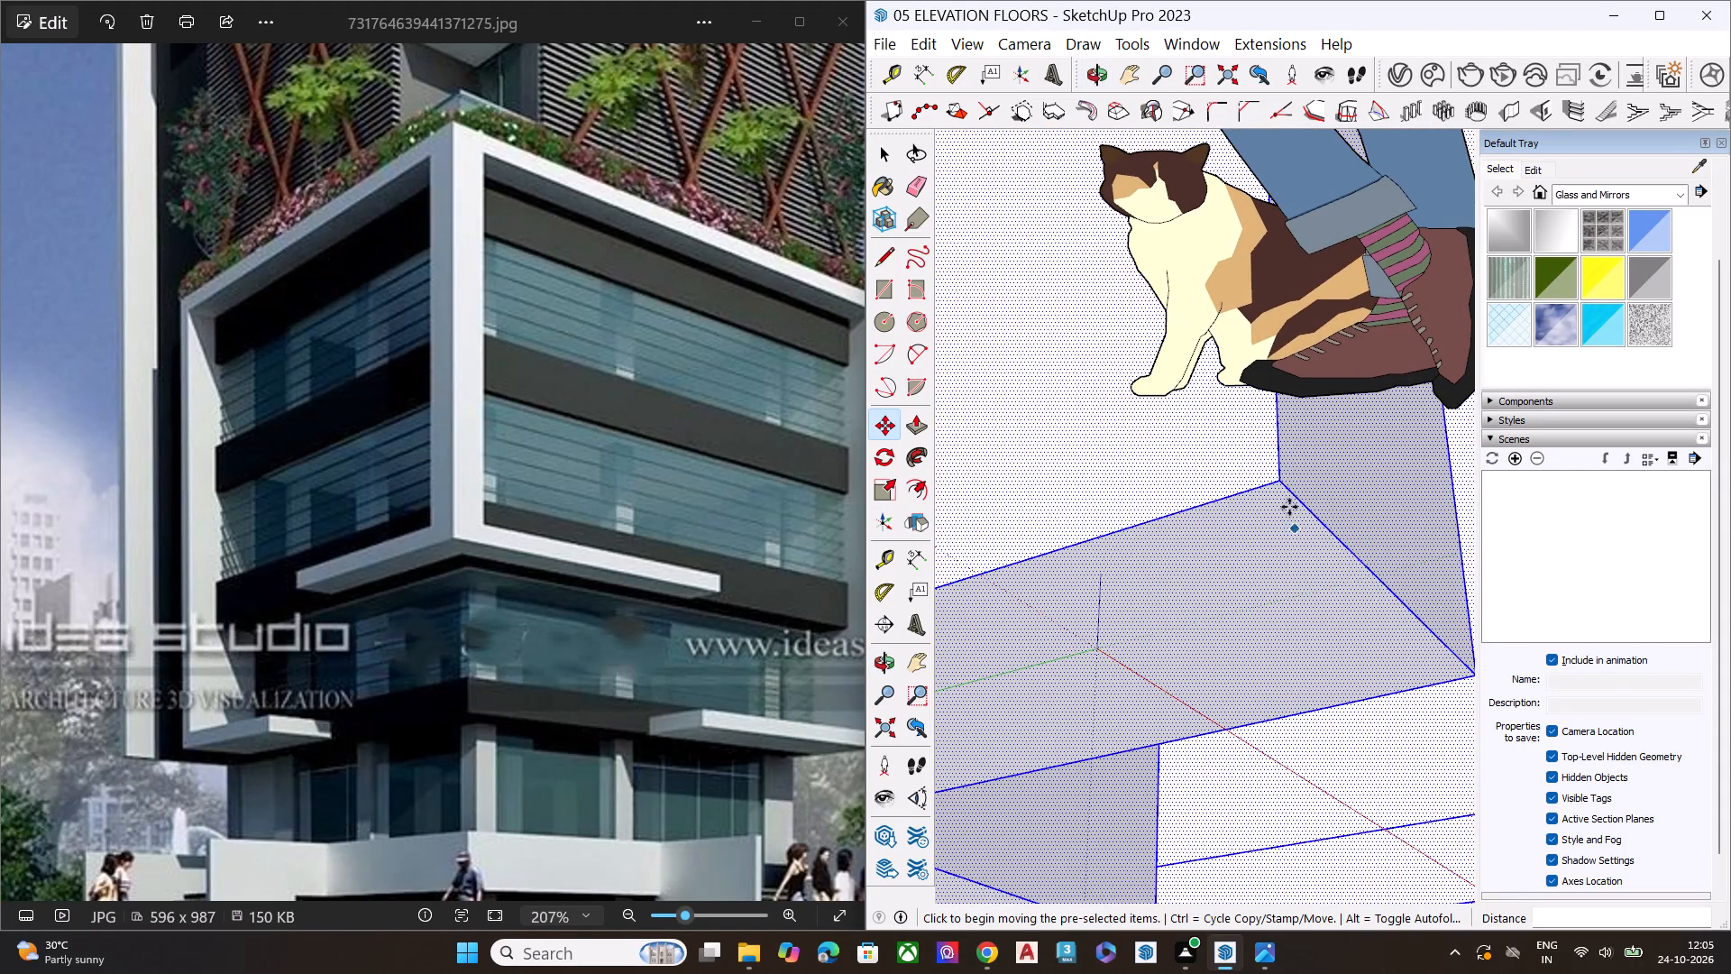
pyautogui.click(1281, 486)
pyautogui.click(1102, 648)
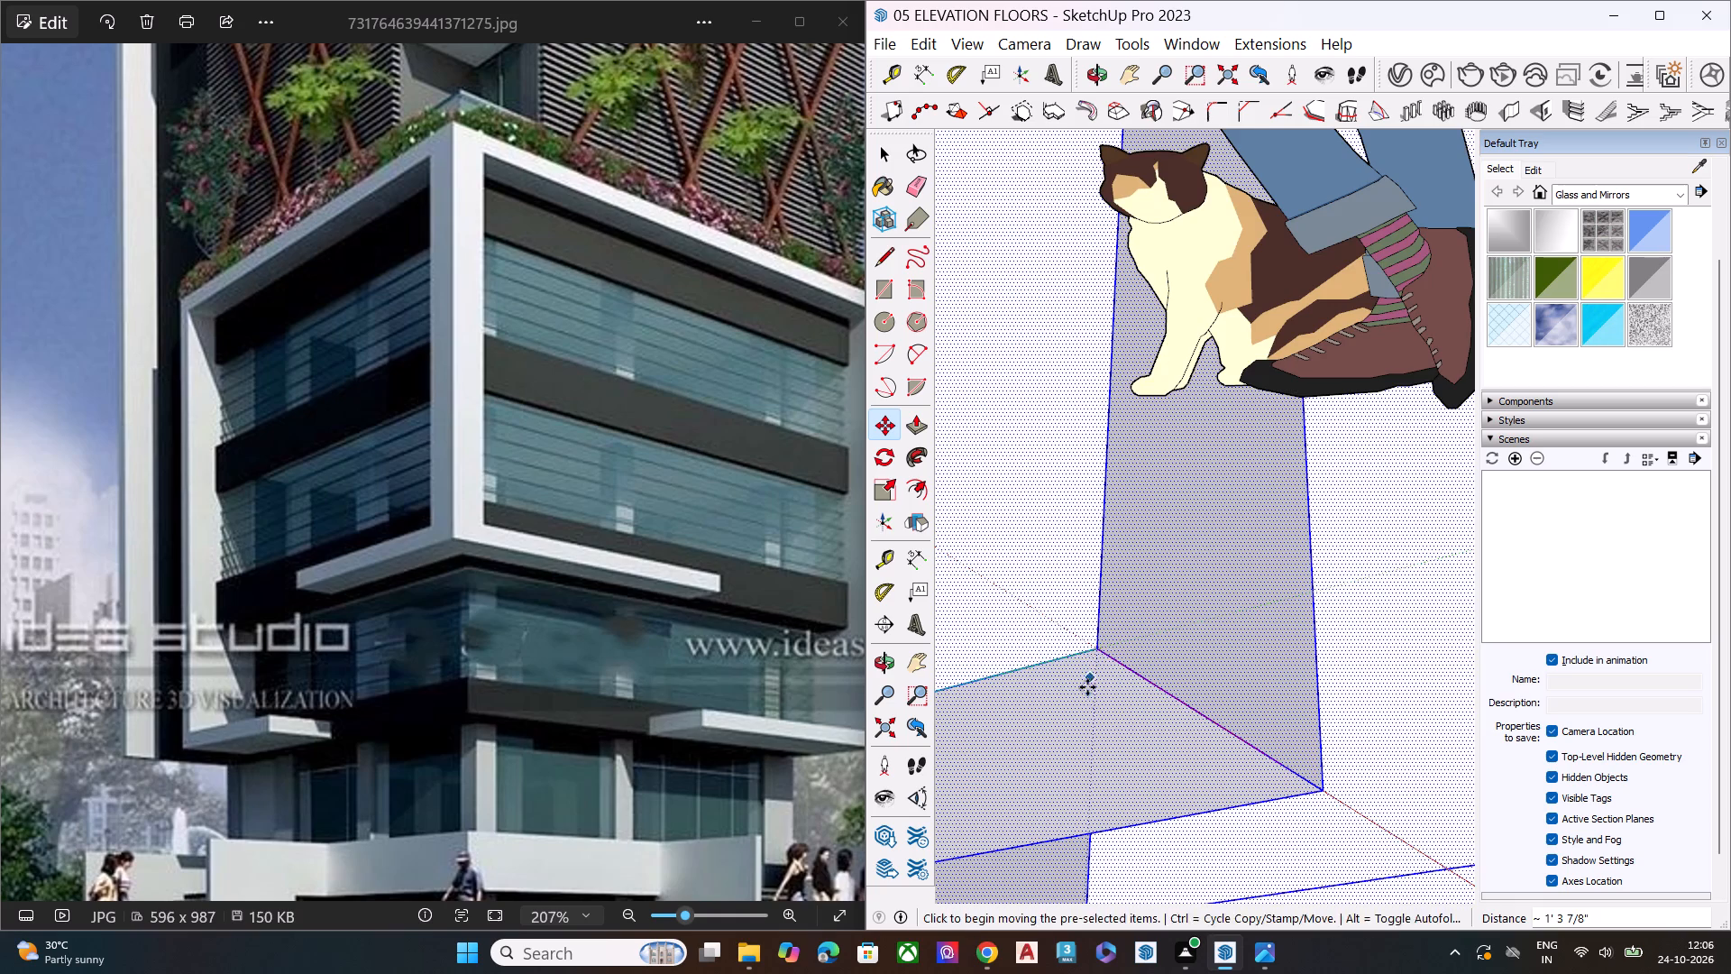
pyautogui.press('space')
pyautogui.scroll(-1, 1113, 691)
pyautogui.scroll(1, 1113, 691)
pyautogui.scroll(-20, 1113, 691)
pyautogui.scroll(-6, 1113, 691)
pyautogui.press('space')
pyautogui.scroll(1, 1229, 602)
pyautogui.scroll(-6, 1229, 602)
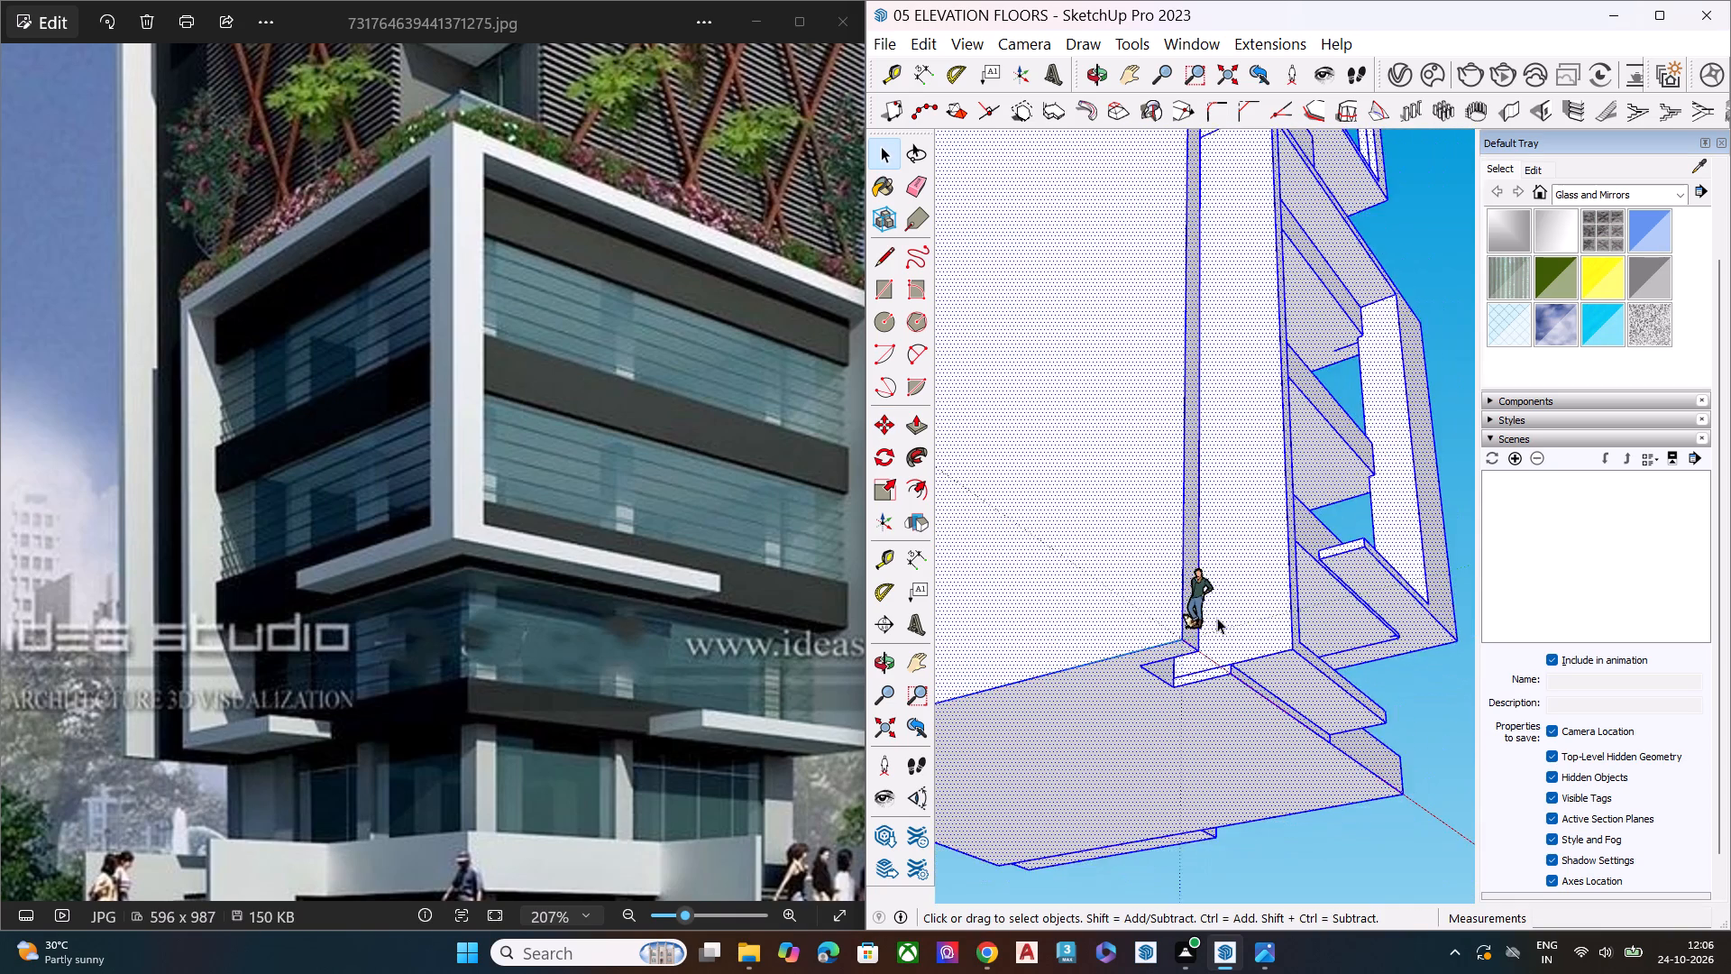
pyautogui.scroll(-4, 1217, 618)
pyautogui.scroll(1, 1211, 629)
pyautogui.scroll(-1, 1209, 630)
pyautogui.scroll(1, 1209, 631)
pyautogui.scroll(-3, 1209, 631)
pyautogui.click(1404, 551)
# Push the corner post's inner side face on the lower box frame by about 5' 4" to slim the post.
pyautogui.moveTo(1370, 451); pyautogui.dragTo(1264, 755, button='middle')
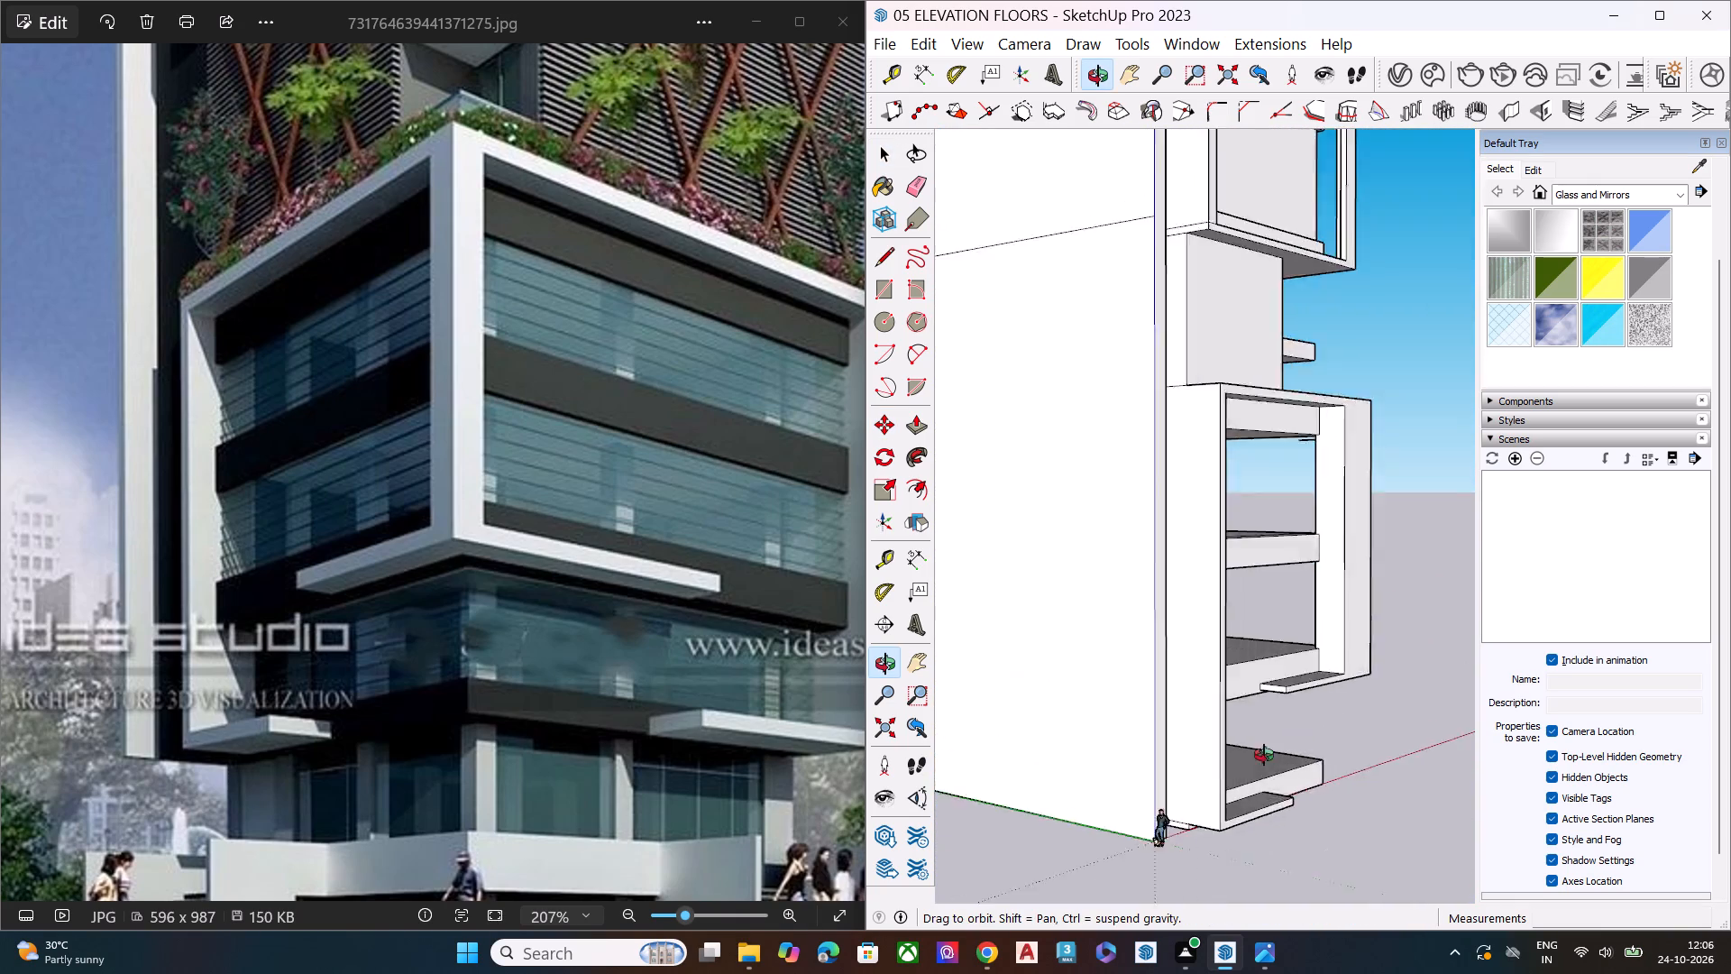
pyautogui.moveTo(1264, 755); pyautogui.dragTo(881, 813, button='middle')
pyautogui.scroll(9, 1299, 452)
pyautogui.moveTo(1183, 473); pyautogui.dragTo(1341, 398, button='middle')
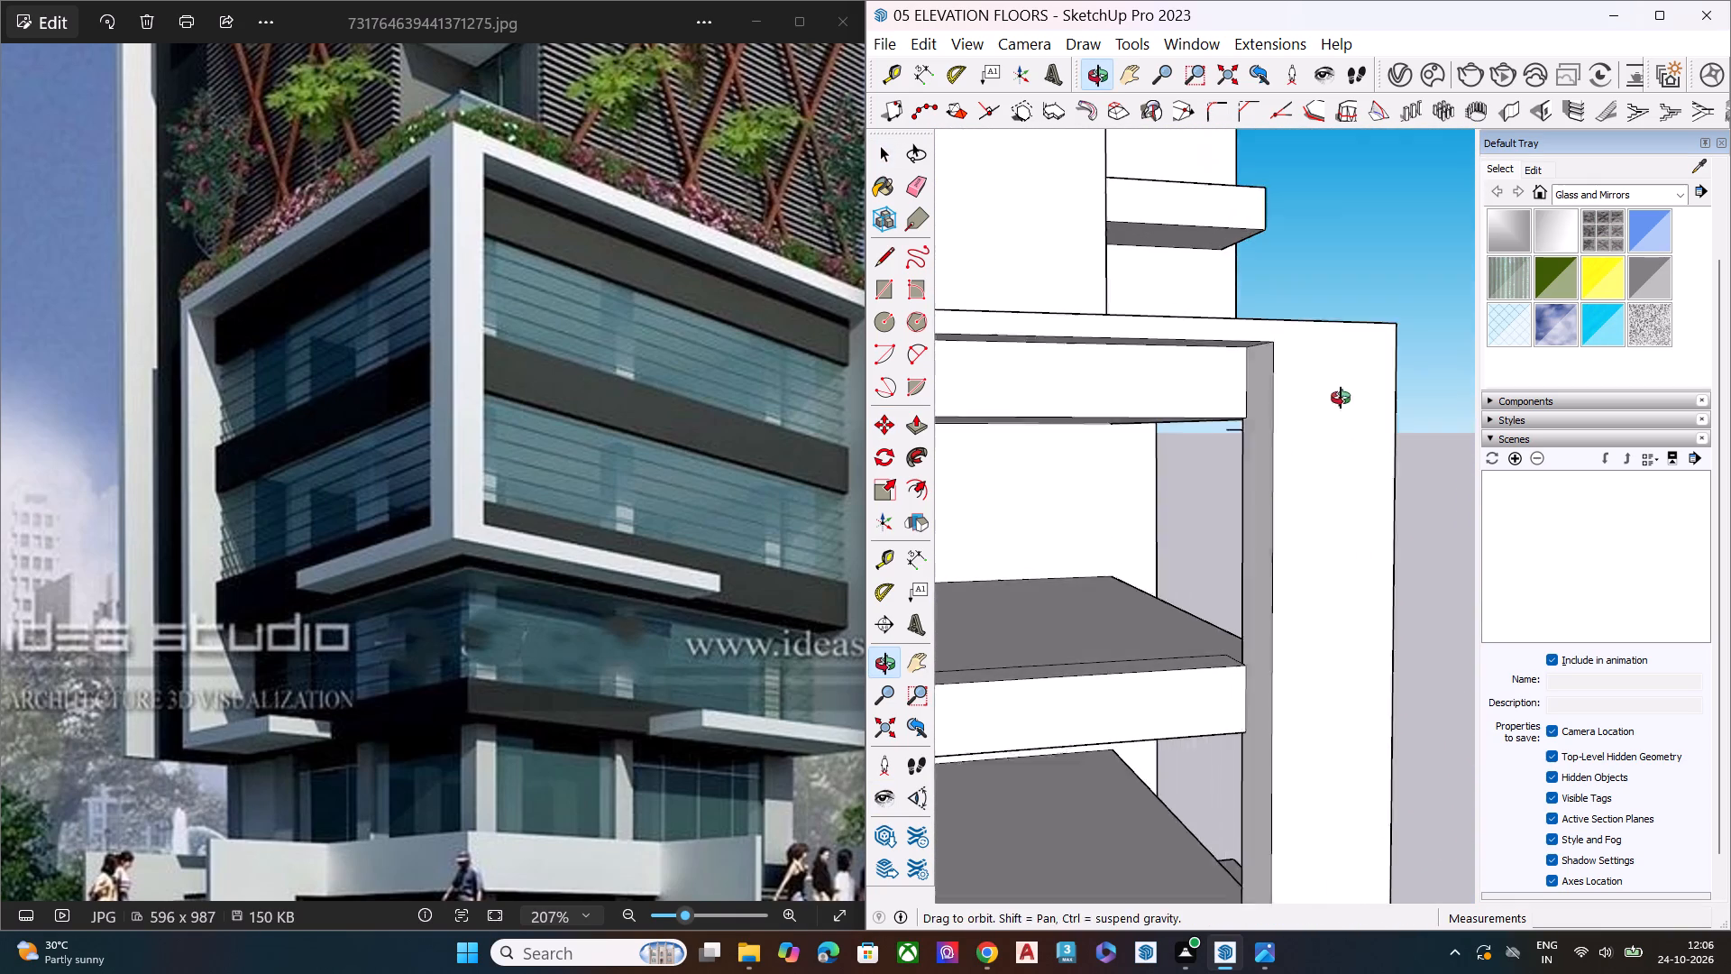
pyautogui.moveTo(1341, 398); pyautogui.dragTo(1356, 389, button='middle')
pyautogui.scroll(1, 1356, 389)
pyautogui.click(1295, 400)
pyautogui.press('p')
pyautogui.click(1295, 400)
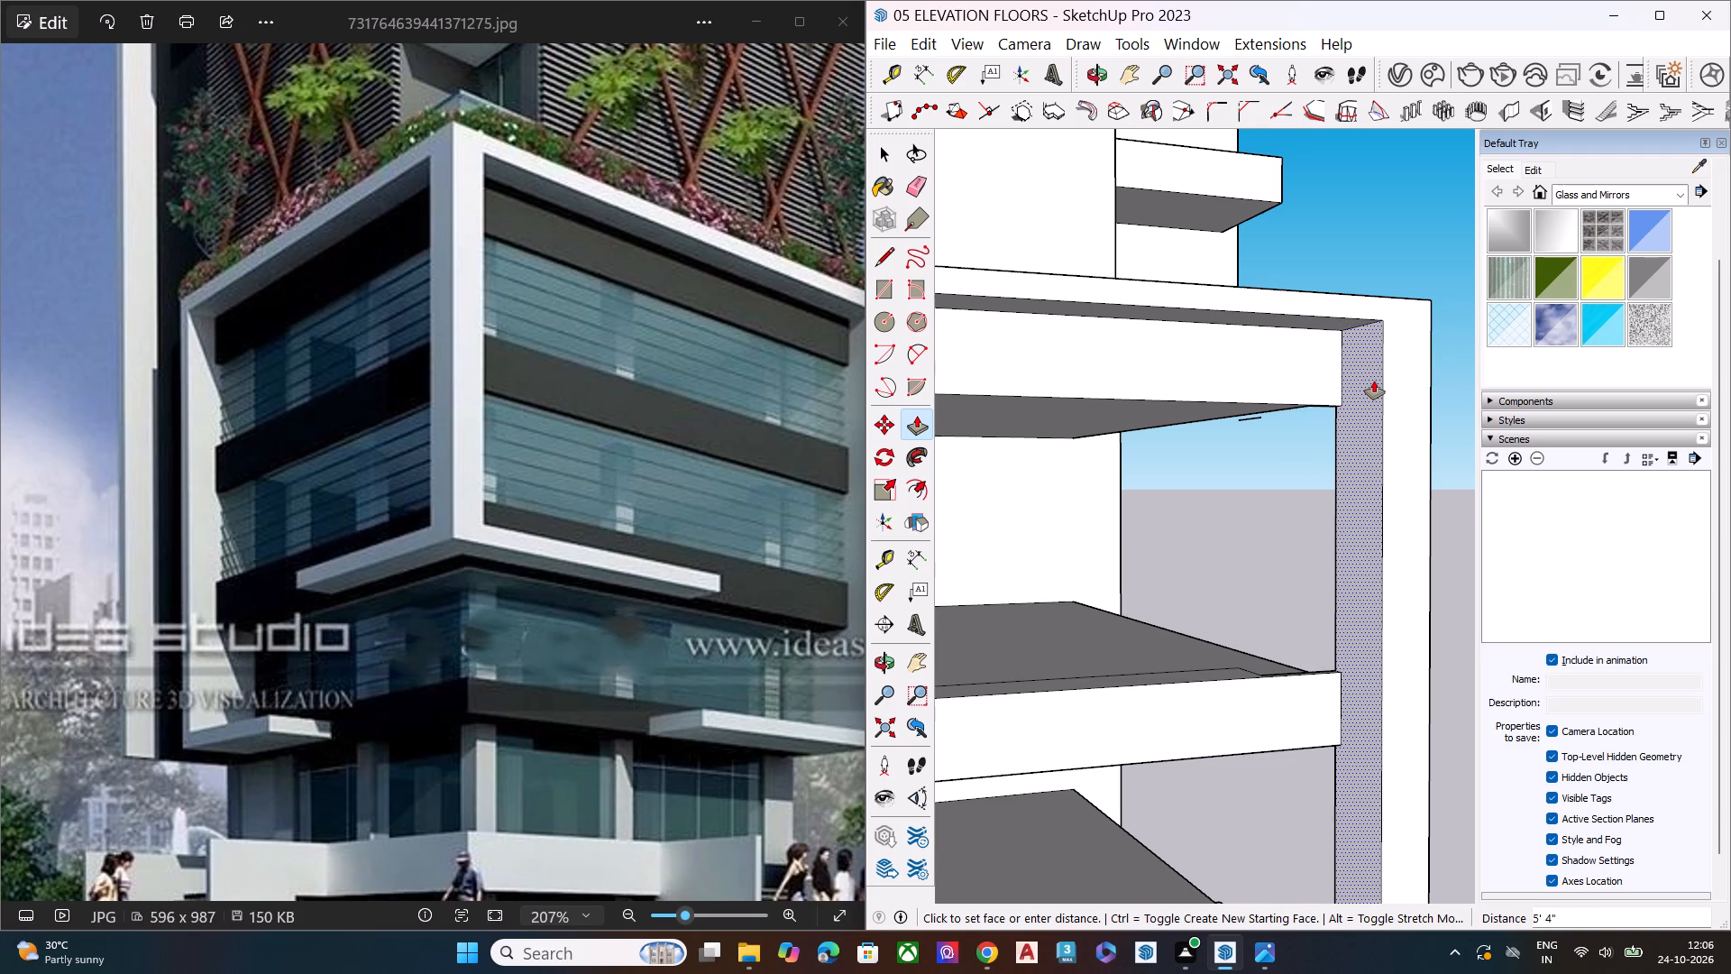
pyautogui.click(1376, 381)
pyautogui.press('space')
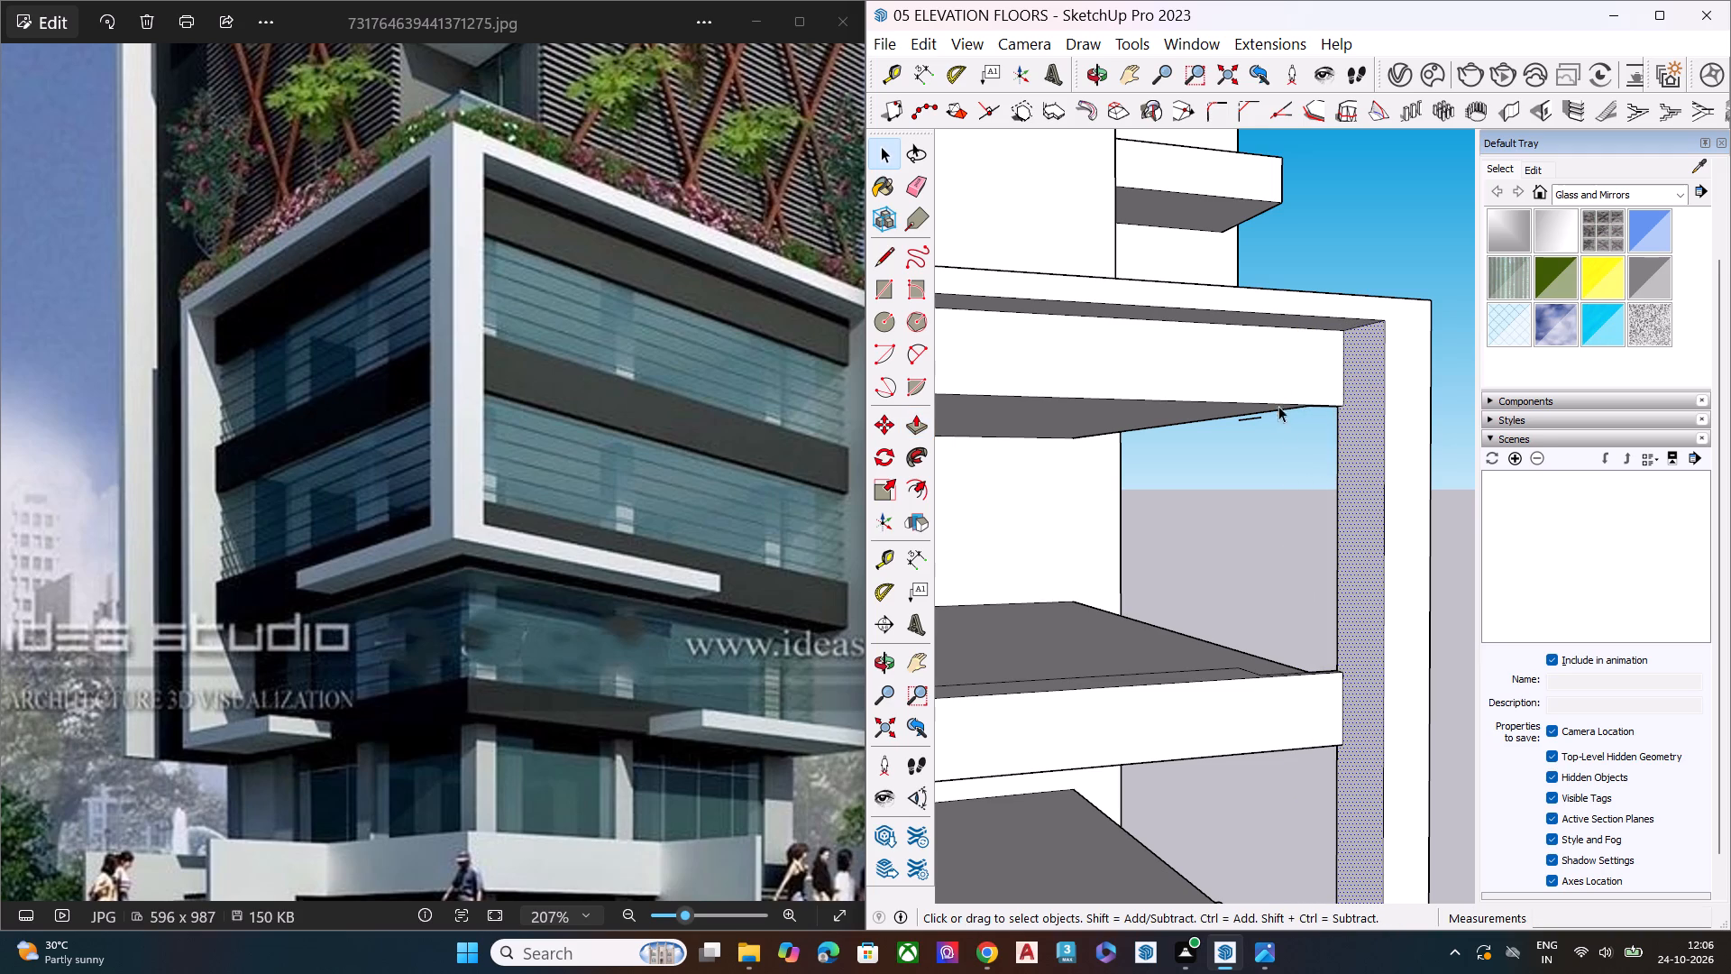
# Delete the stray line segment beneath the top band in the lower box's opening.
pyautogui.click(1258, 418)
pyautogui.press('Delete')
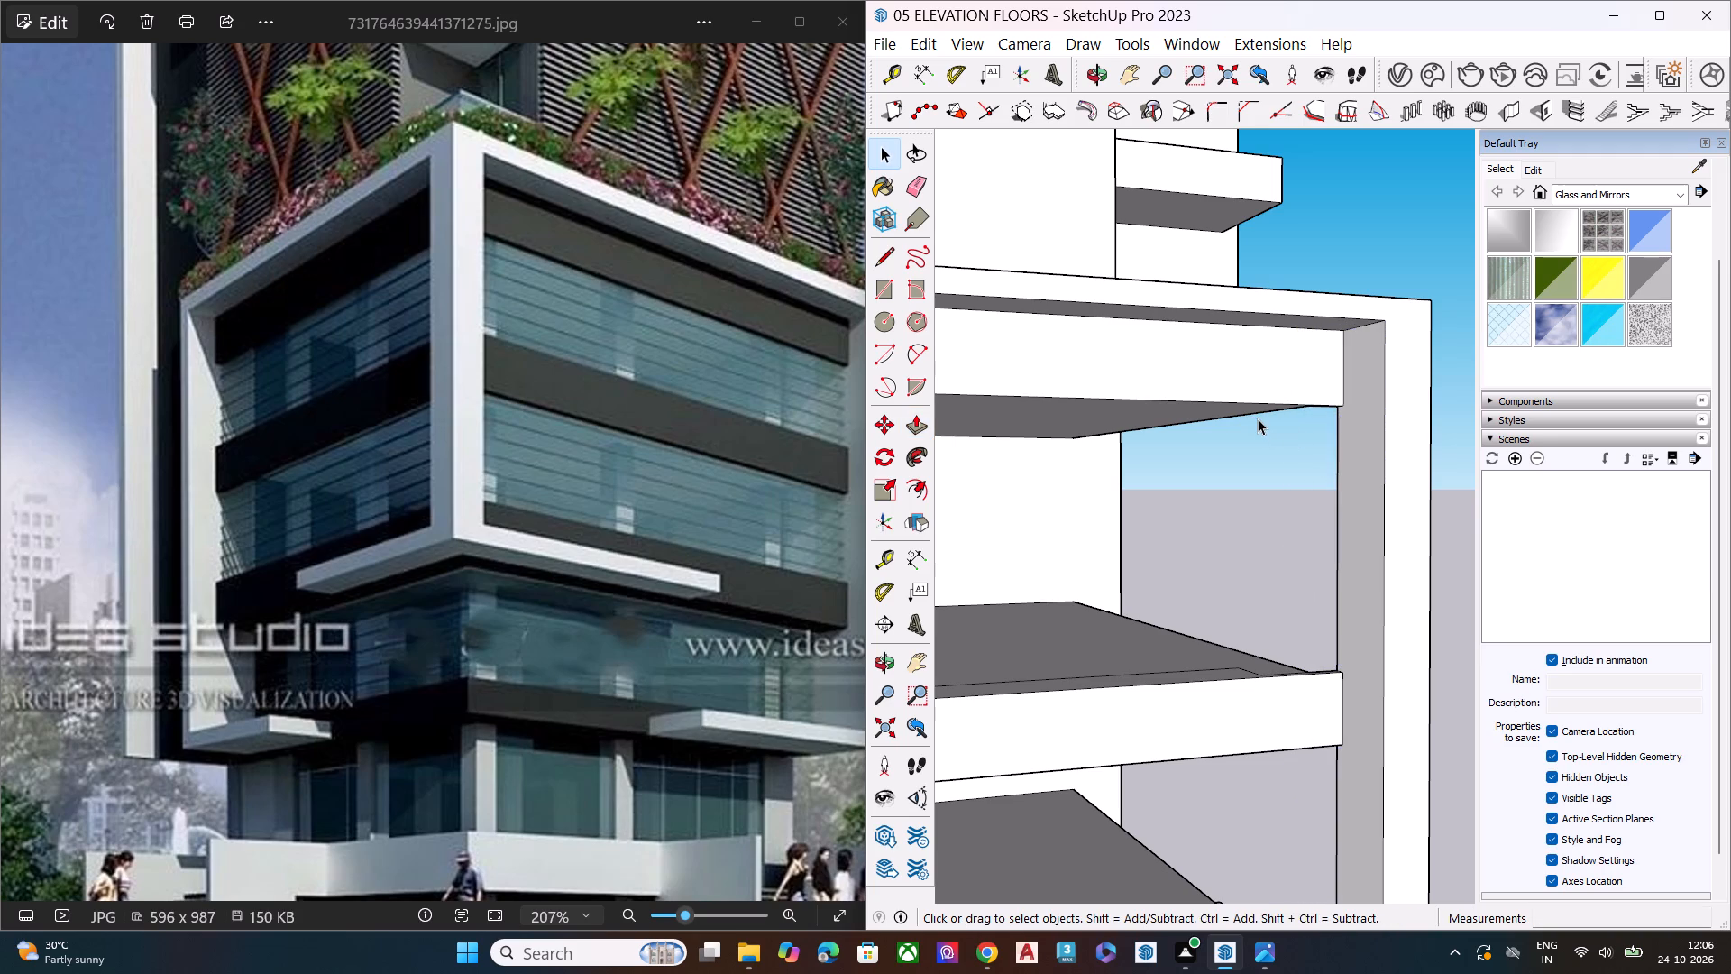
# Push the corner post's inner side face on the lower box's adjoining facade by about 5 5/8" to slim the post.
pyautogui.scroll(-8, 1232, 218)
pyautogui.moveTo(1308, 408); pyautogui.dragTo(1011, 421, button='middle')
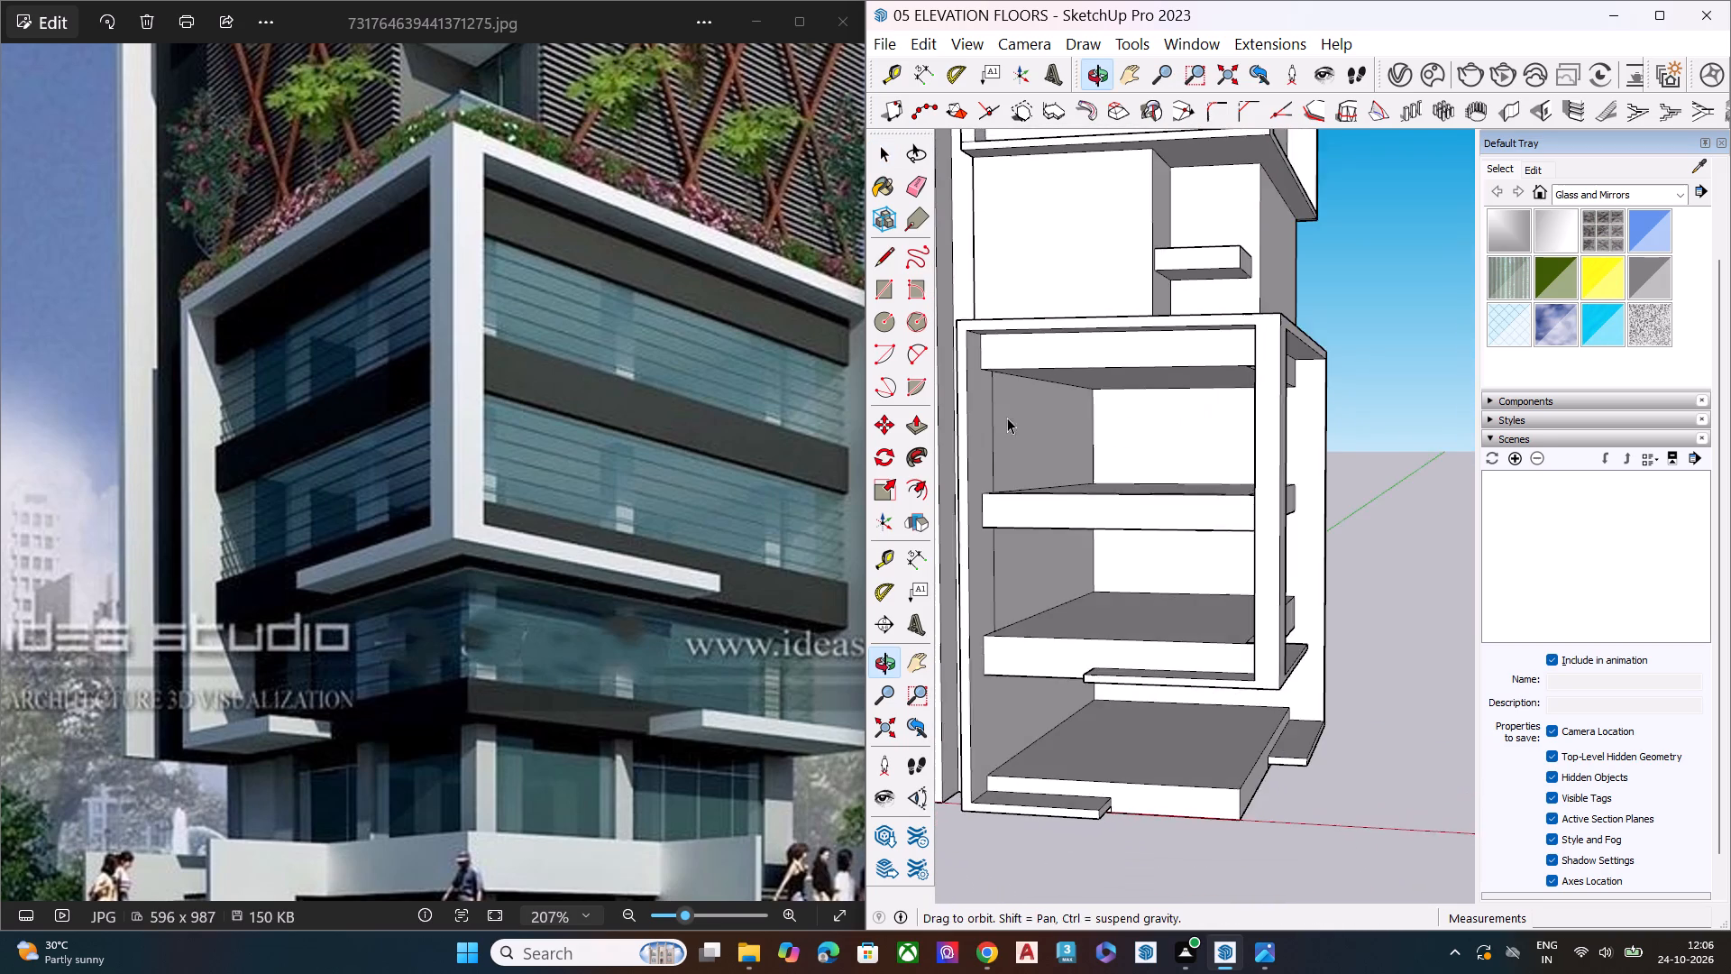
pyautogui.scroll(-7, 1203, 351)
pyautogui.scroll(2, 1238, 427)
pyautogui.moveTo(1237, 437); pyautogui.dragTo(869, 449, button='middle')
pyautogui.scroll(2, 1216, 372)
pyautogui.scroll(-1, 1219, 367)
pyautogui.scroll(6, 1221, 365)
pyautogui.moveTo(1183, 398); pyautogui.dragTo(1064, 401, button='middle')
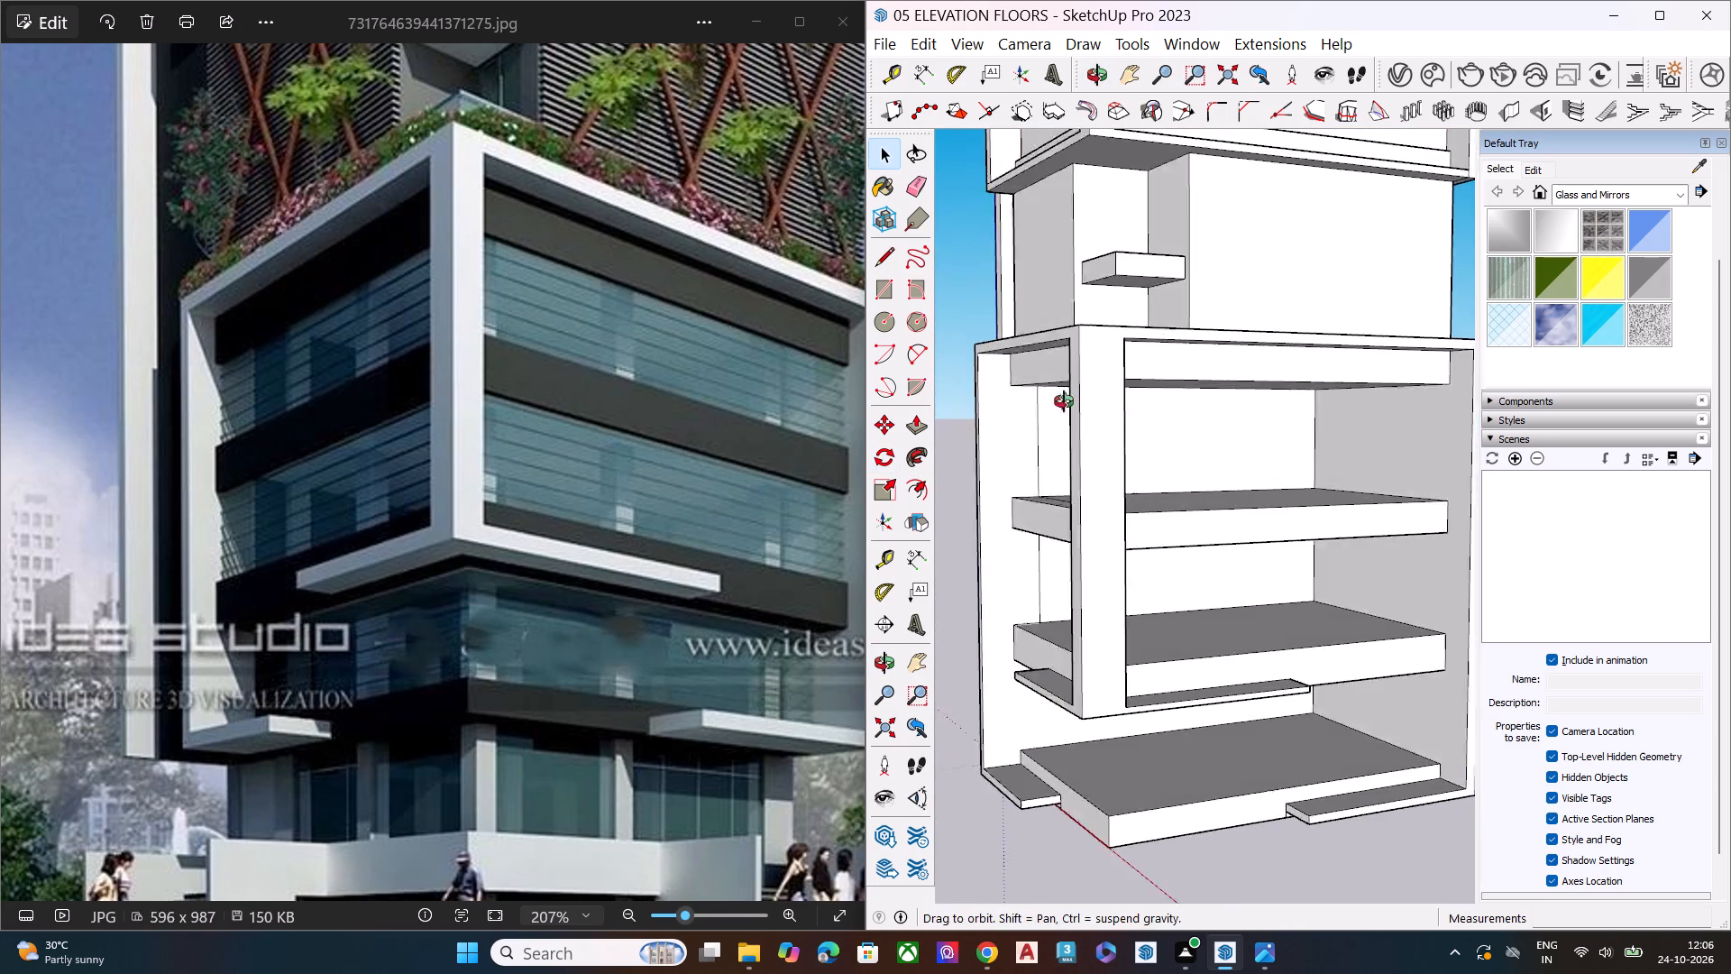
pyautogui.moveTo(1064, 401); pyautogui.dragTo(841, 405, button='middle')
pyautogui.scroll(-1, 1053, 344)
pyautogui.scroll(5, 1054, 344)
pyautogui.moveTo(1061, 408); pyautogui.dragTo(963, 408, button='middle')
pyautogui.scroll(1, 963, 409)
pyautogui.click(991, 411)
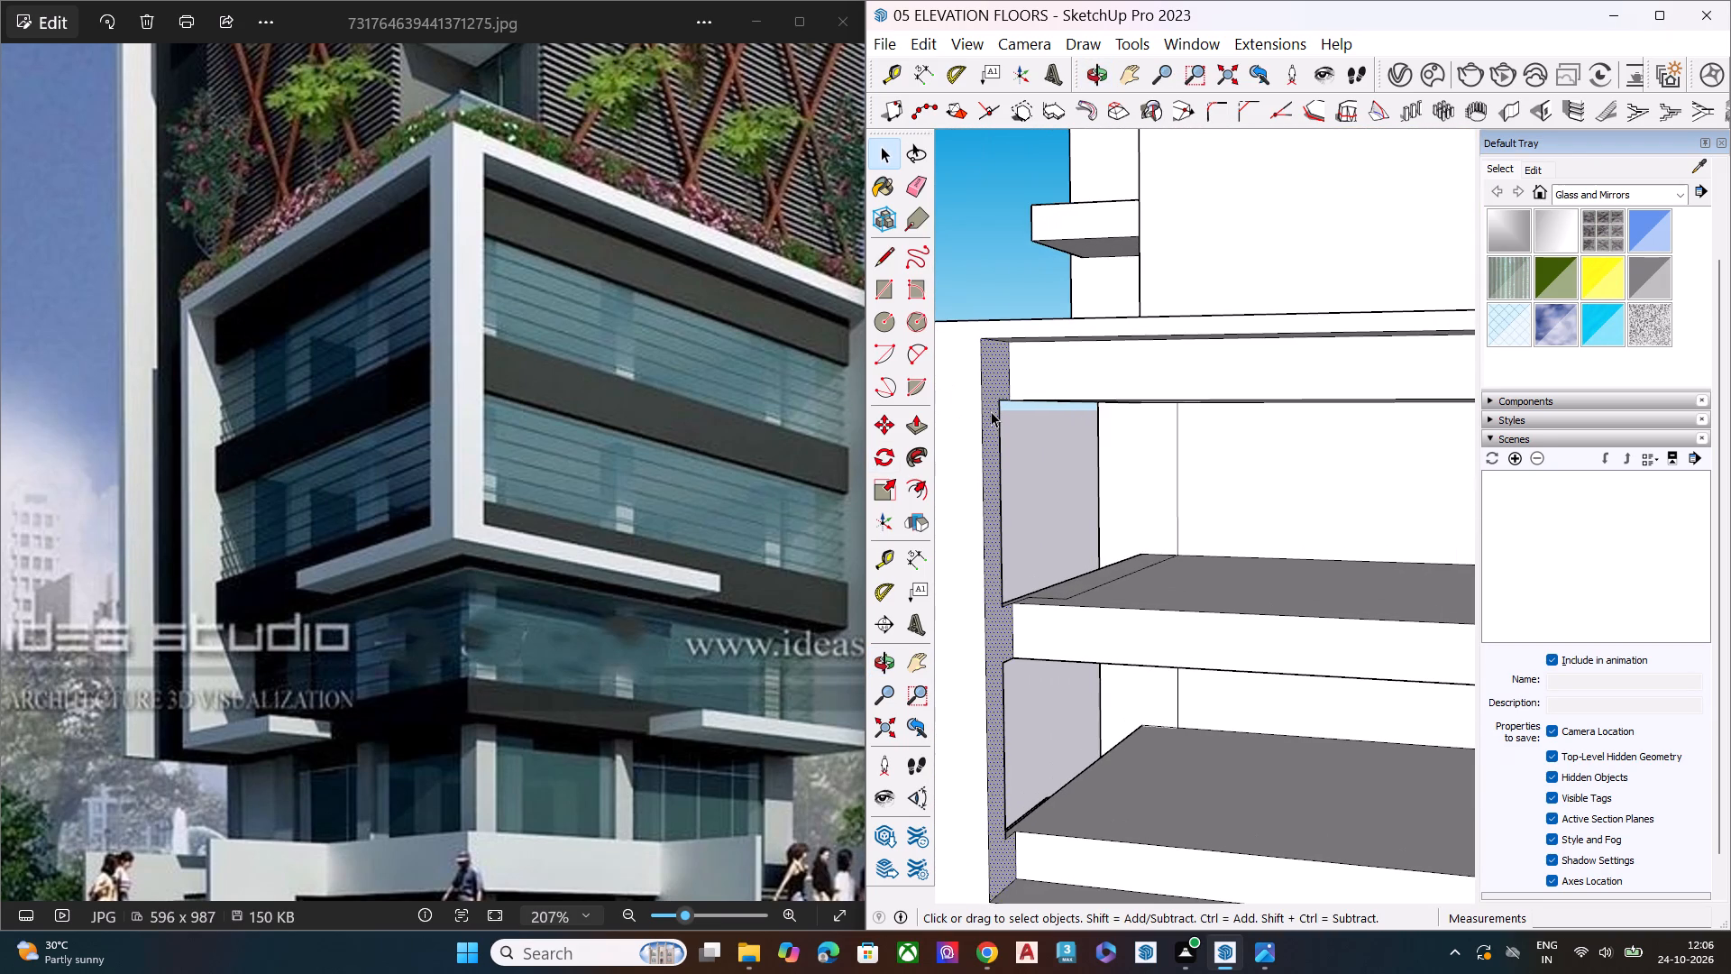
pyautogui.press('p')
pyautogui.click(991, 411)
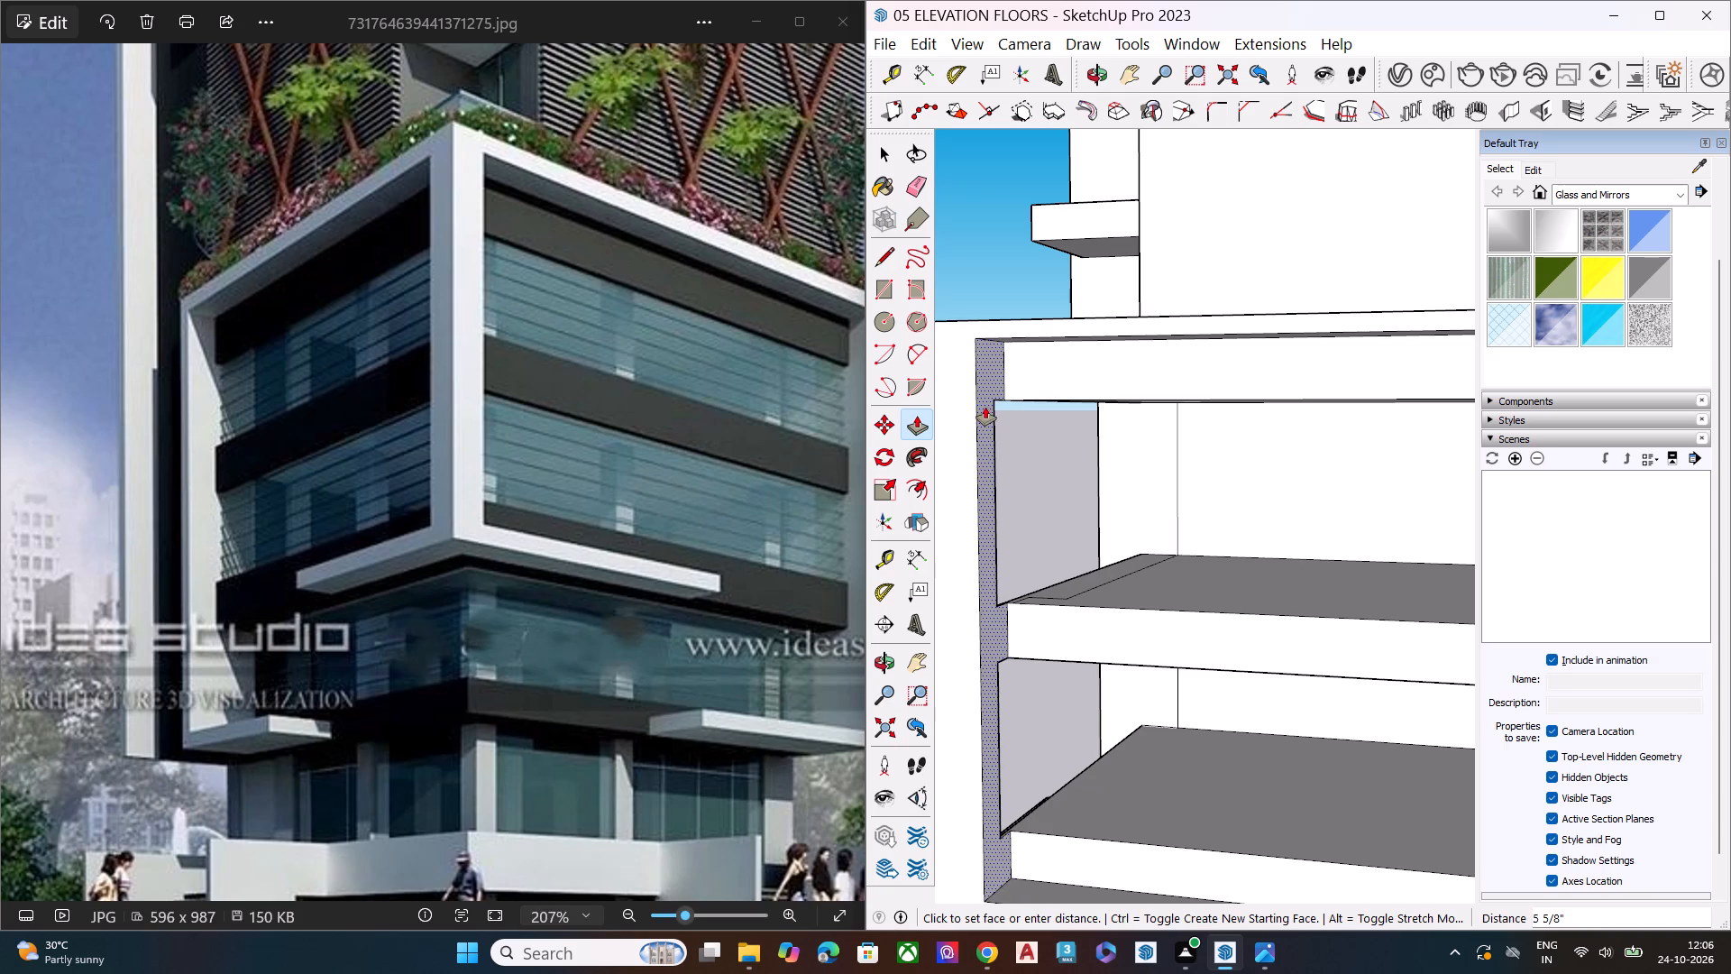
pyautogui.click(985, 407)
pyautogui.press('space')
# Pull the top band's face on this facade out about 2' 1/2" to meet the edge of the corner post's opening.
pyautogui.scroll(-6, 1082, 551)
pyautogui.moveTo(1112, 596); pyautogui.dragTo(842, 680, button='middle')
pyautogui.scroll(7, 1039, 596)
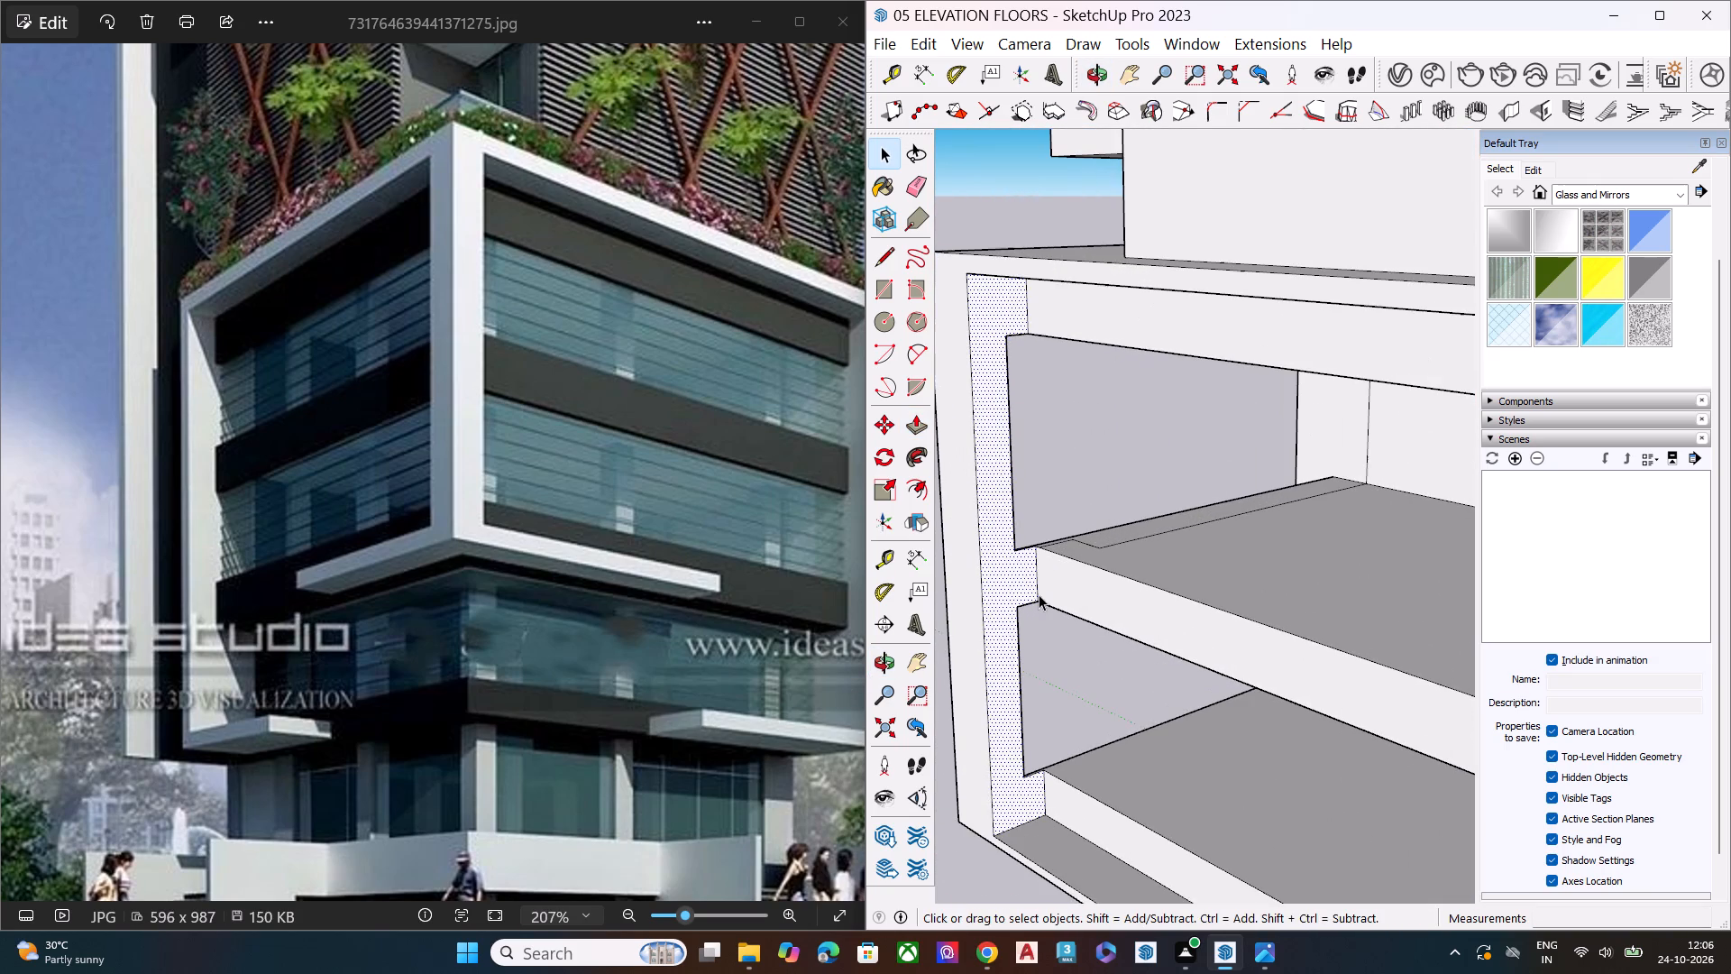
pyautogui.moveTo(1026, 574); pyautogui.dragTo(972, 502, button='middle')
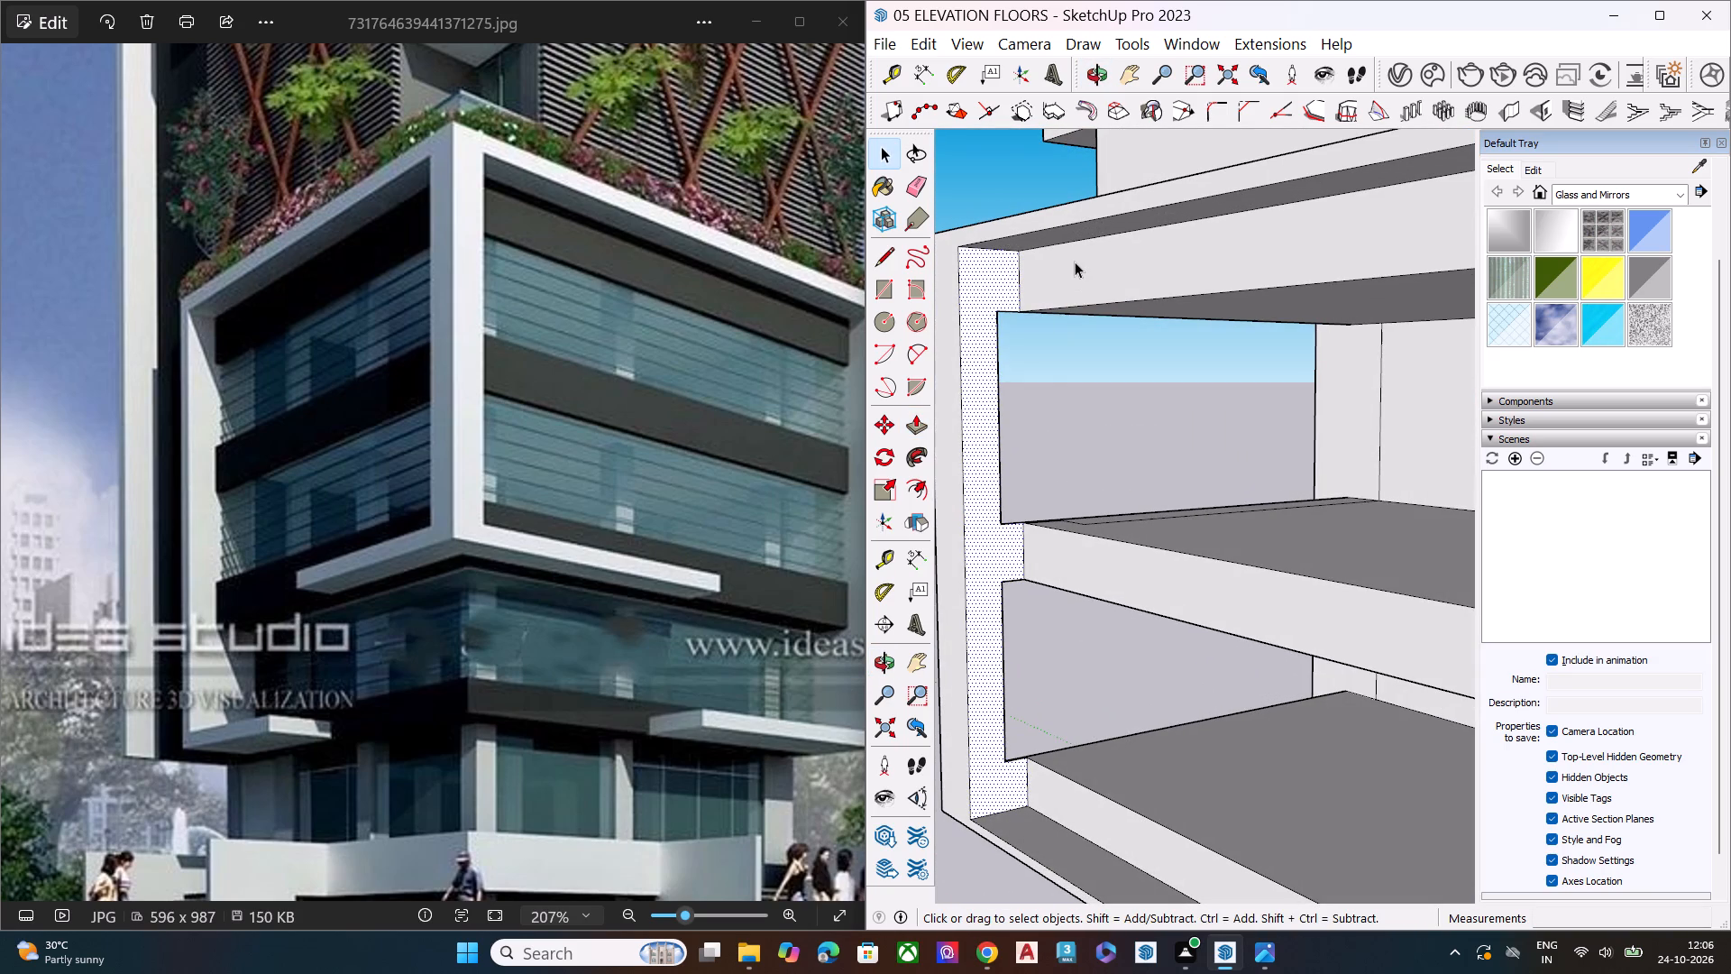
pyautogui.click(1095, 262)
pyautogui.press('p')
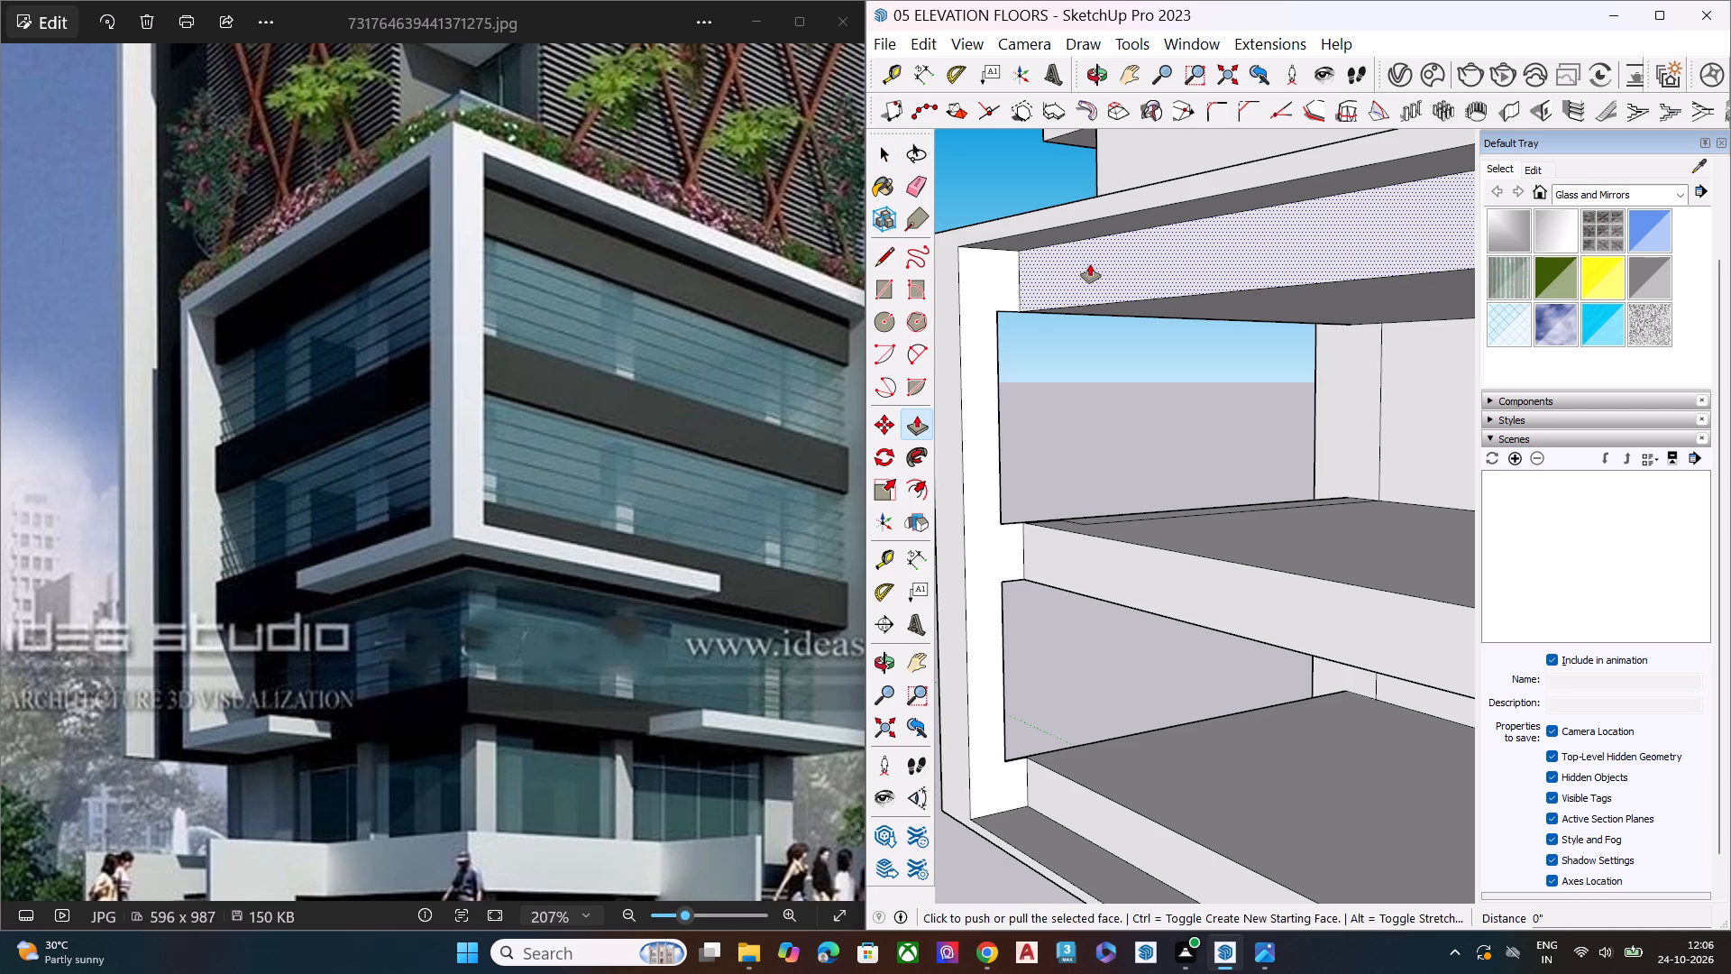
pyautogui.click(1090, 264)
pyautogui.click(1002, 328)
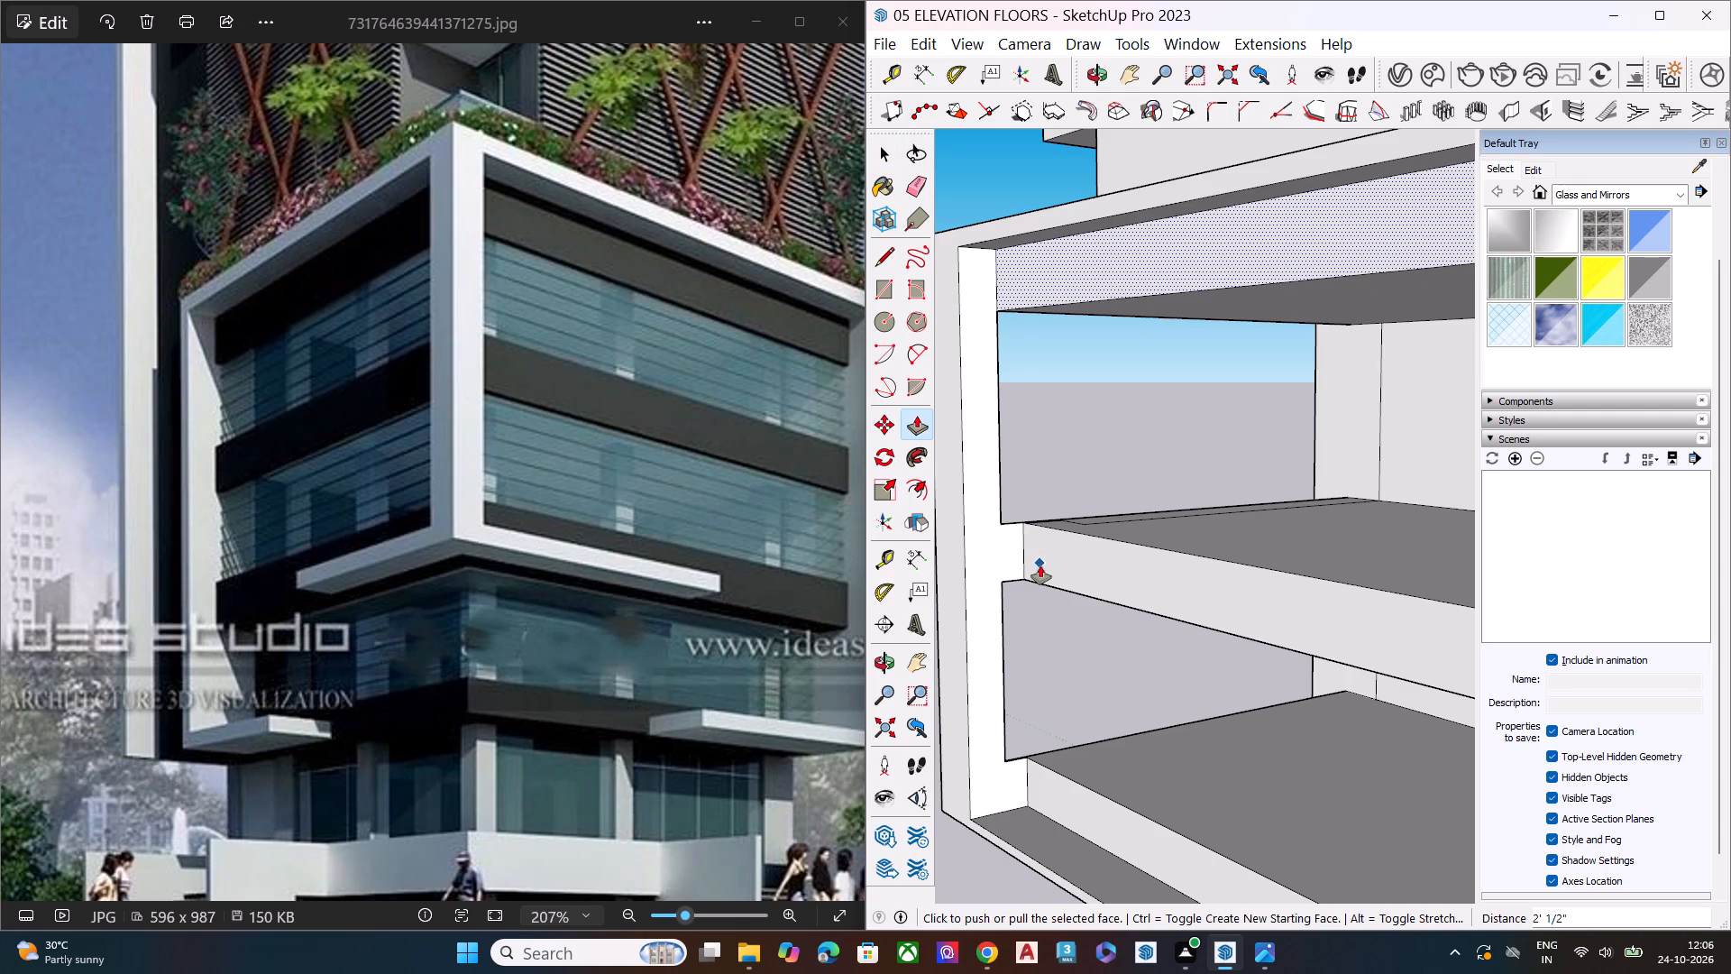
# Pull the middle floor band's face out to the same opening edge of the corner post.
pyautogui.click(1048, 556)
pyautogui.press('space')
pyautogui.click(1049, 557)
pyautogui.press('p')
pyautogui.click(1050, 557)
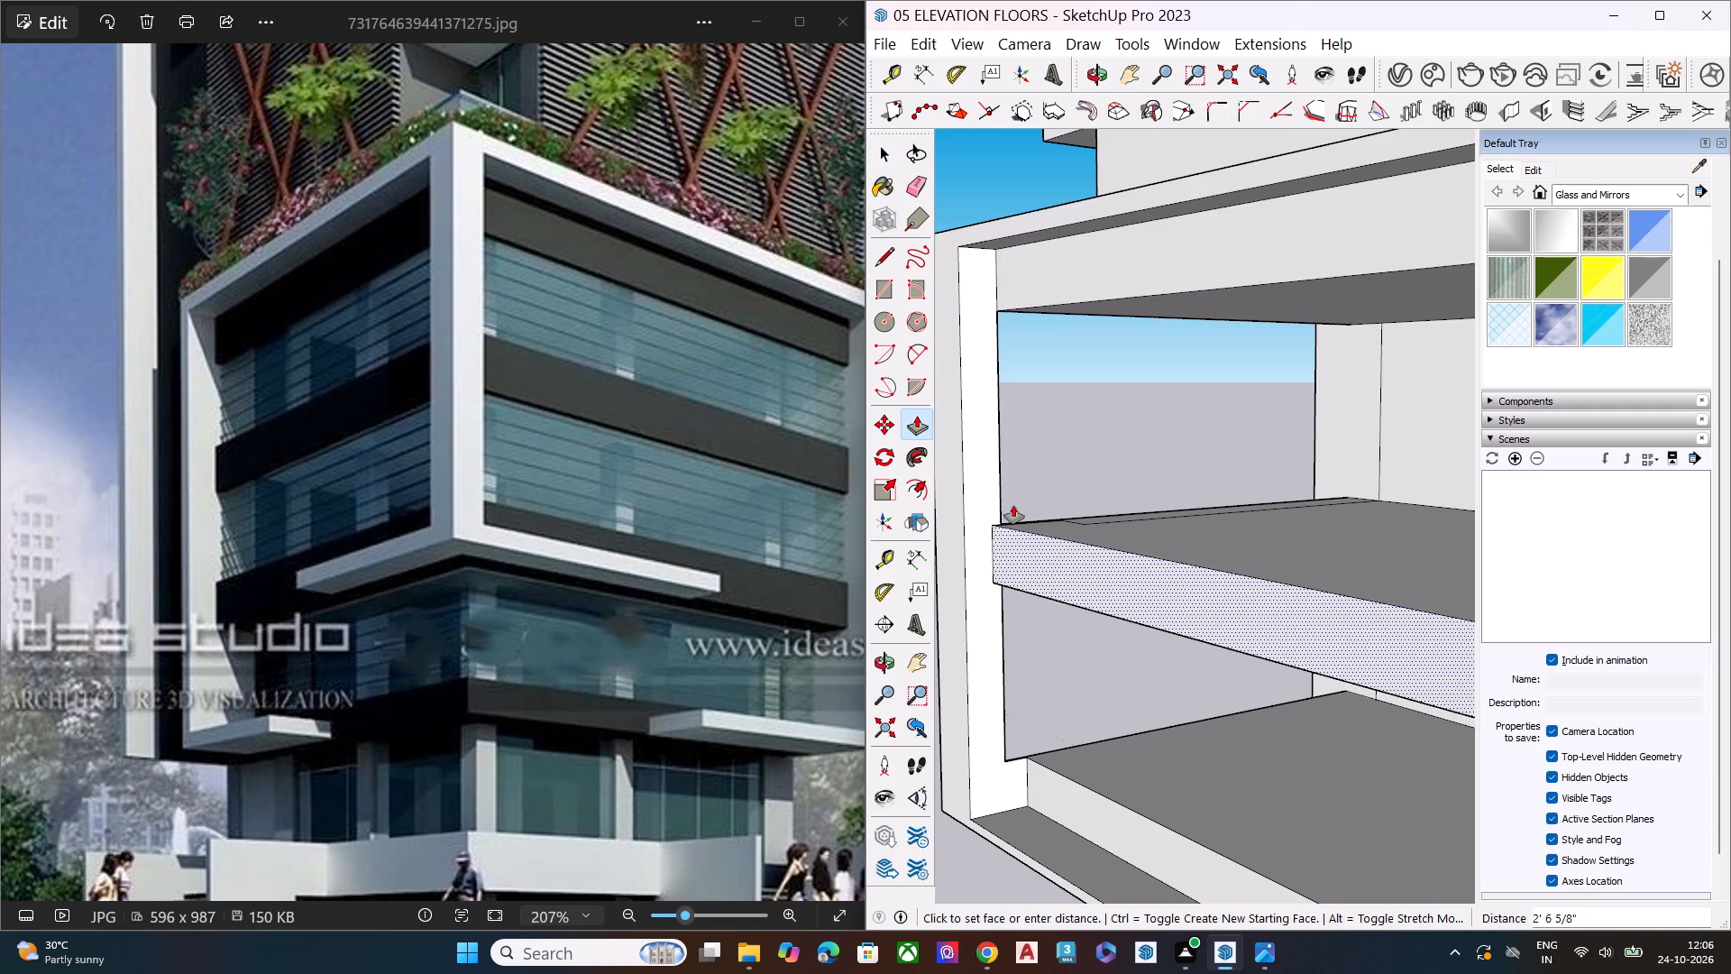
pyautogui.click(1003, 472)
pyautogui.press('space')
# Pull the lower floor band's face out to the same opening edge of the corner post.
pyautogui.click(1045, 792)
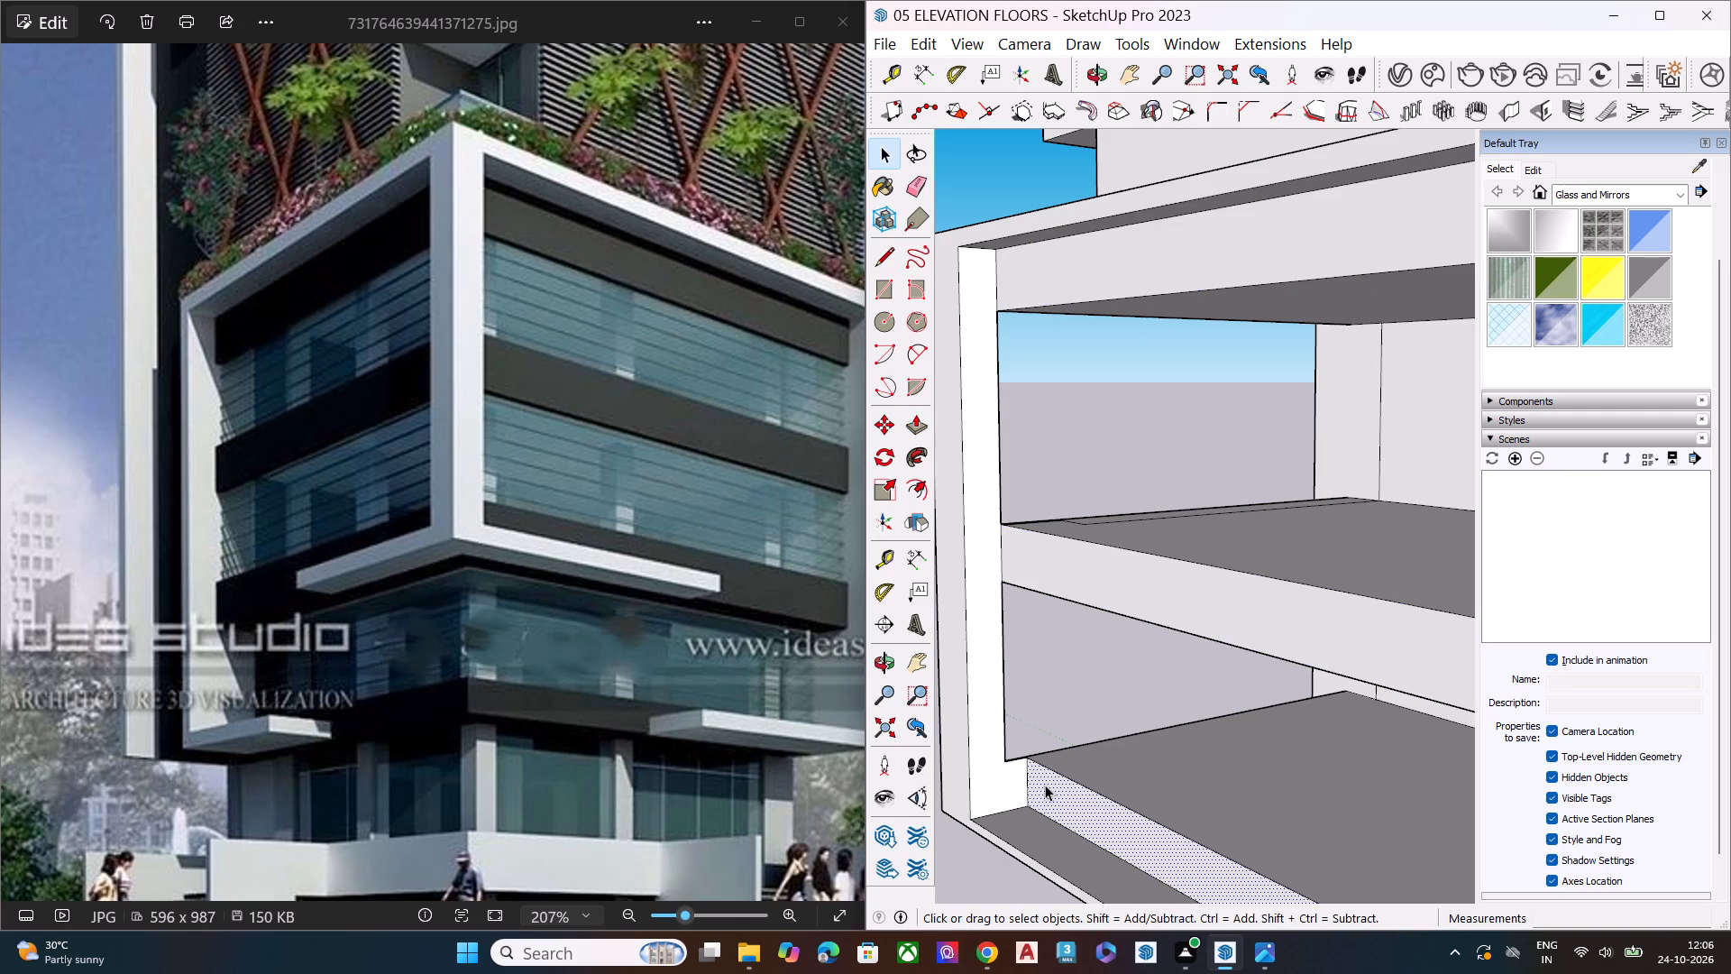
pyautogui.press('p')
pyautogui.click(1045, 785)
pyautogui.click(1003, 661)
pyautogui.press('space')
# Examine the floor bands and corner post of the lower box frame from both facades and from below.
pyautogui.scroll(-7, 1008, 657)
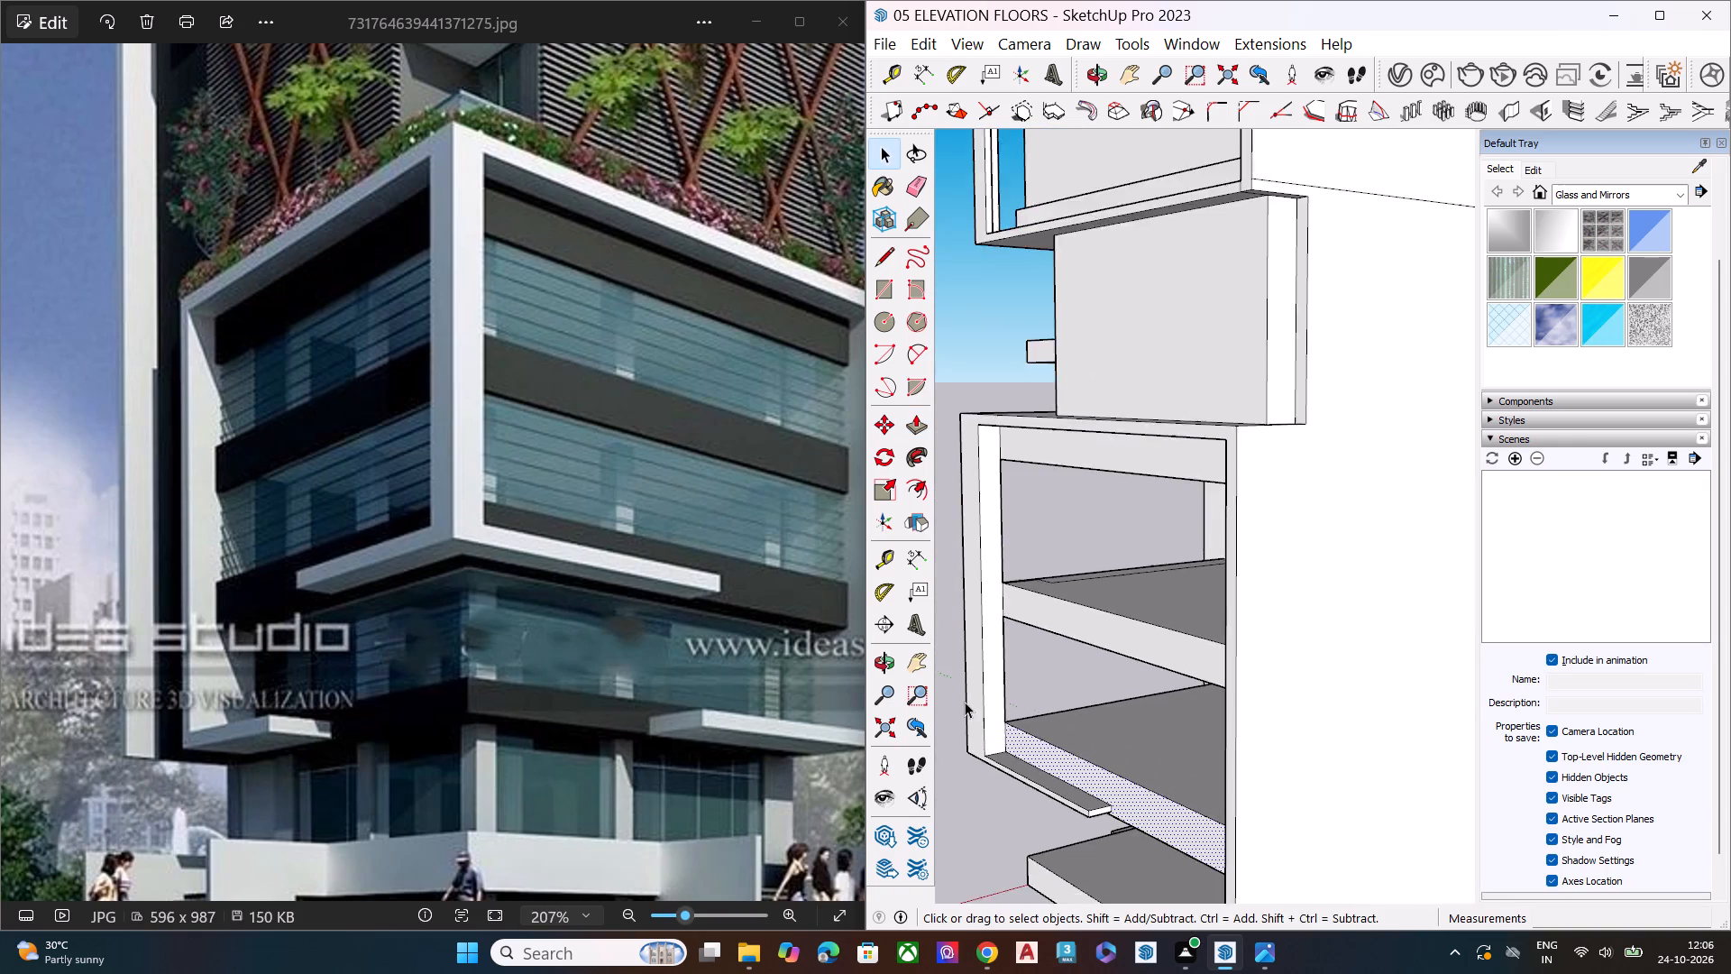
pyautogui.moveTo(965, 702); pyautogui.dragTo(1436, 651, button='middle')
pyautogui.moveTo(1123, 670); pyautogui.dragTo(1555, 625, button='middle')
pyautogui.scroll(6, 1337, 596)
pyautogui.moveTo(1123, 600); pyautogui.dragTo(1501, 615, button='middle')
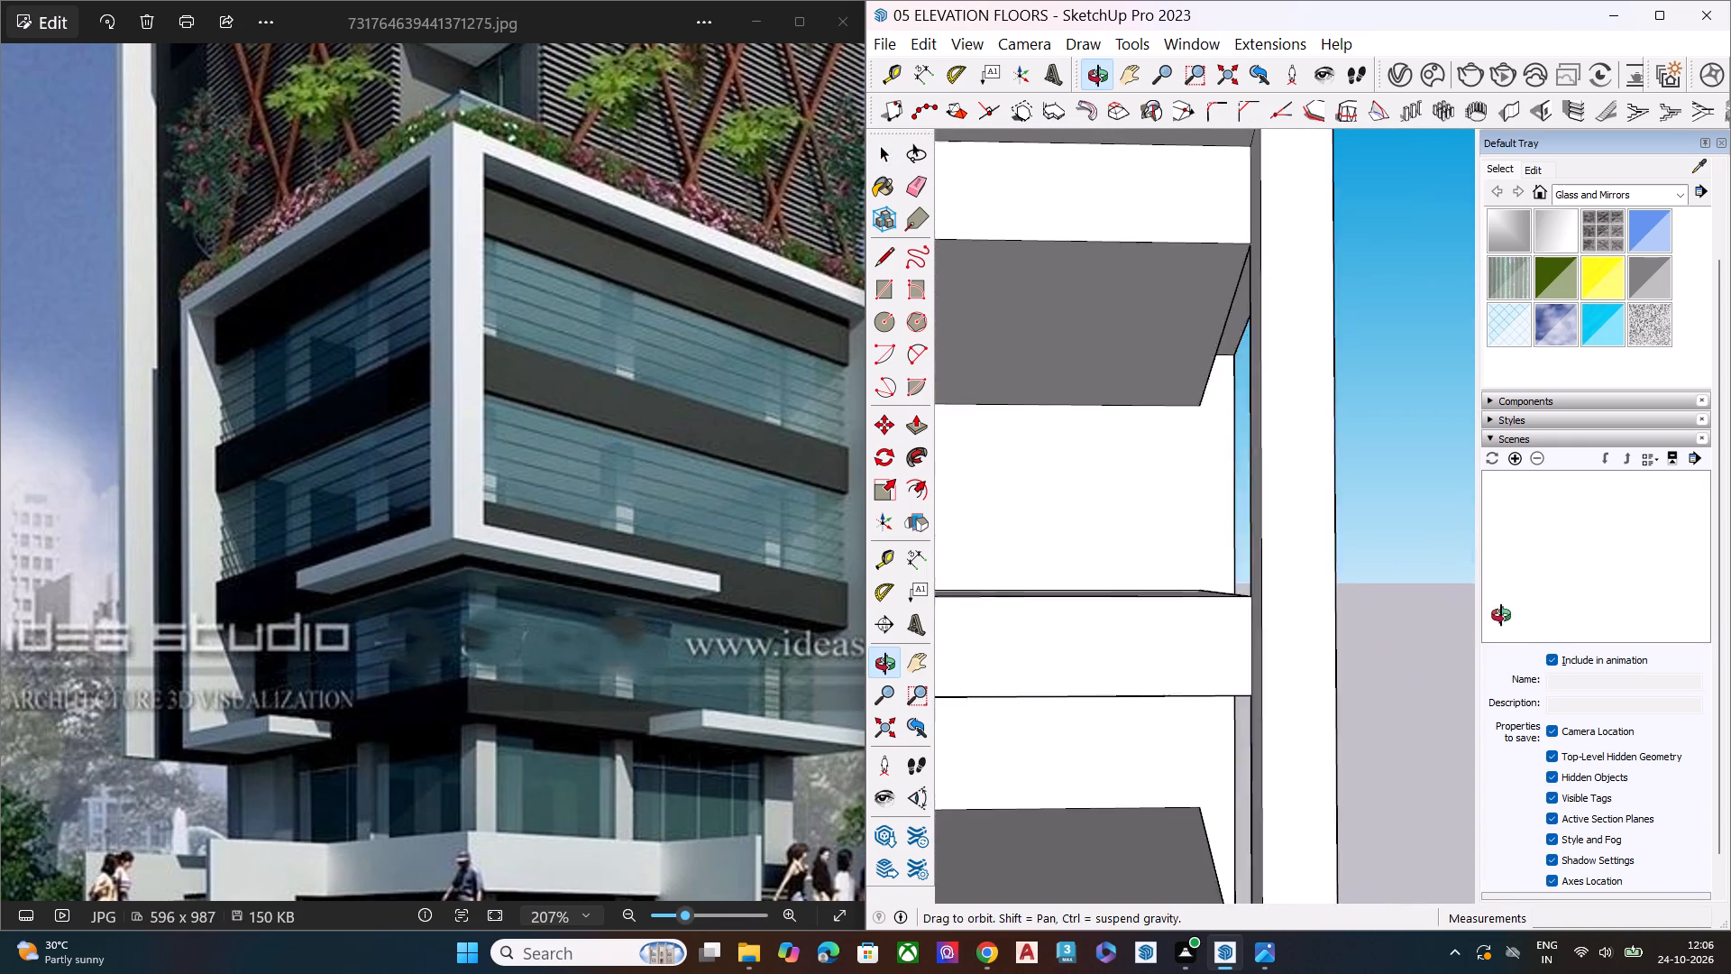
pyautogui.moveTo(1501, 615); pyautogui.dragTo(1509, 614, button='middle')
pyautogui.moveTo(1209, 609); pyautogui.dragTo(1461, 609, button='middle')
pyautogui.scroll(-4, 1207, 564)
pyautogui.scroll(1, 1198, 562)
pyautogui.scroll(-3, 1198, 562)
pyautogui.moveTo(1351, 565); pyautogui.dragTo(1363, 663, button='middle')
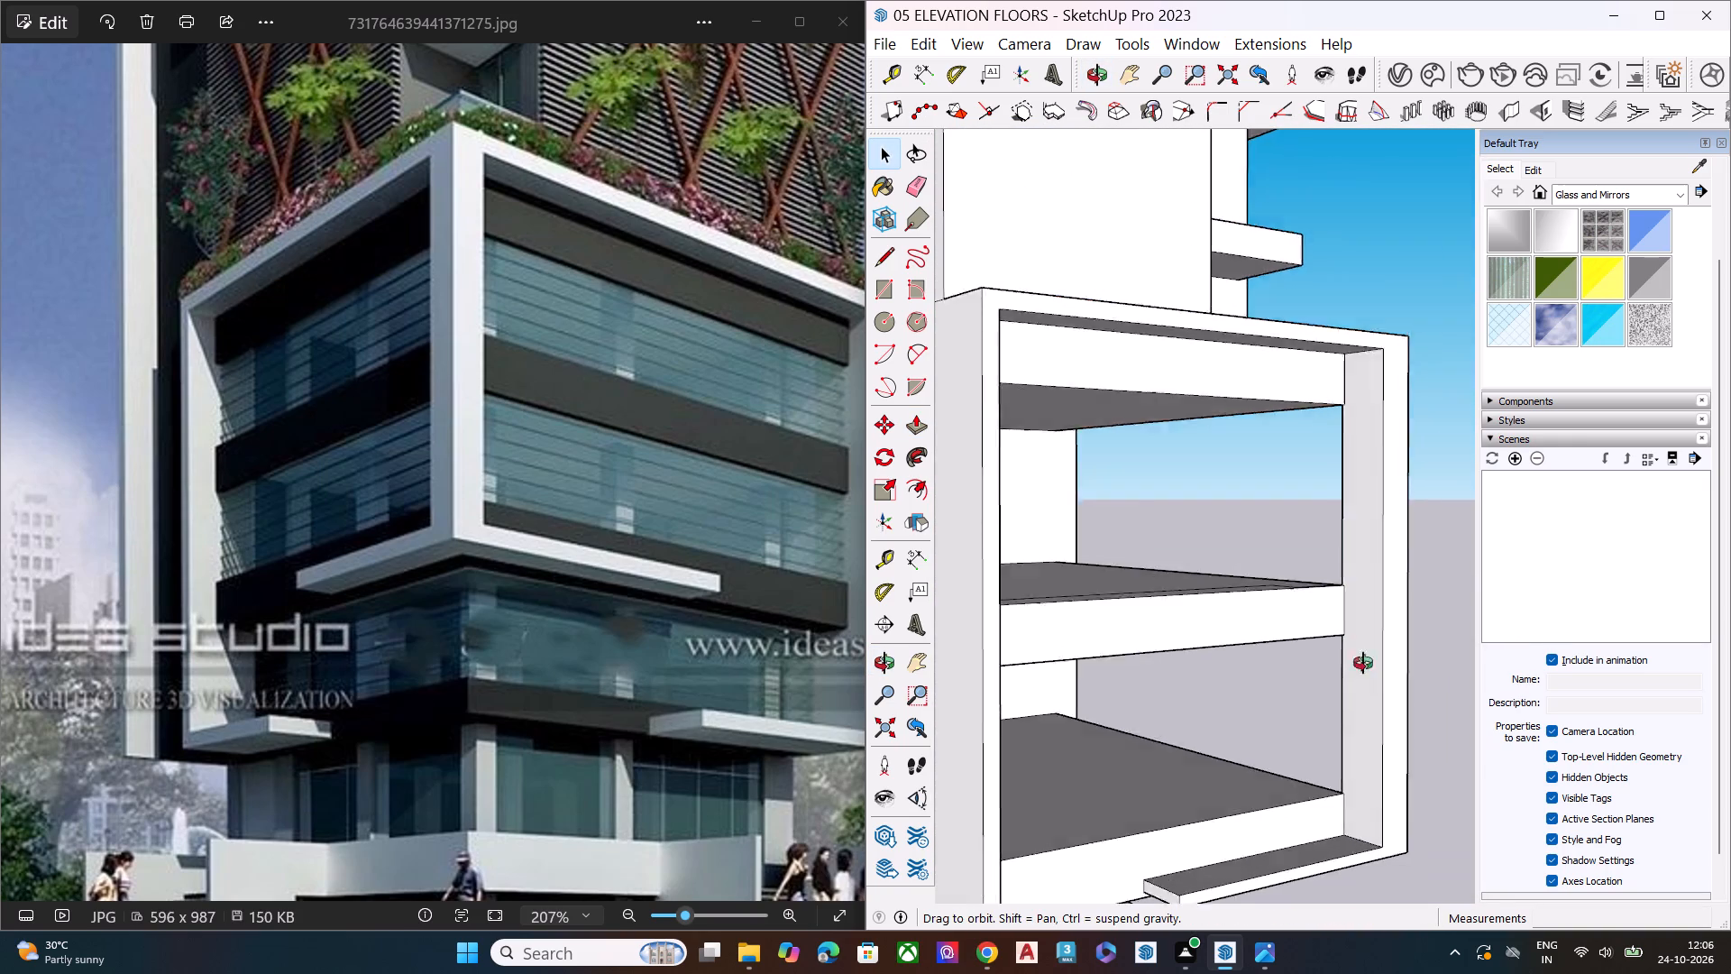
pyautogui.moveTo(1363, 663); pyautogui.dragTo(1395, 858, button='middle')
pyautogui.scroll(9, 1318, 661)
pyautogui.moveTo(1349, 578); pyautogui.dragTo(1135, 629, button='middle')
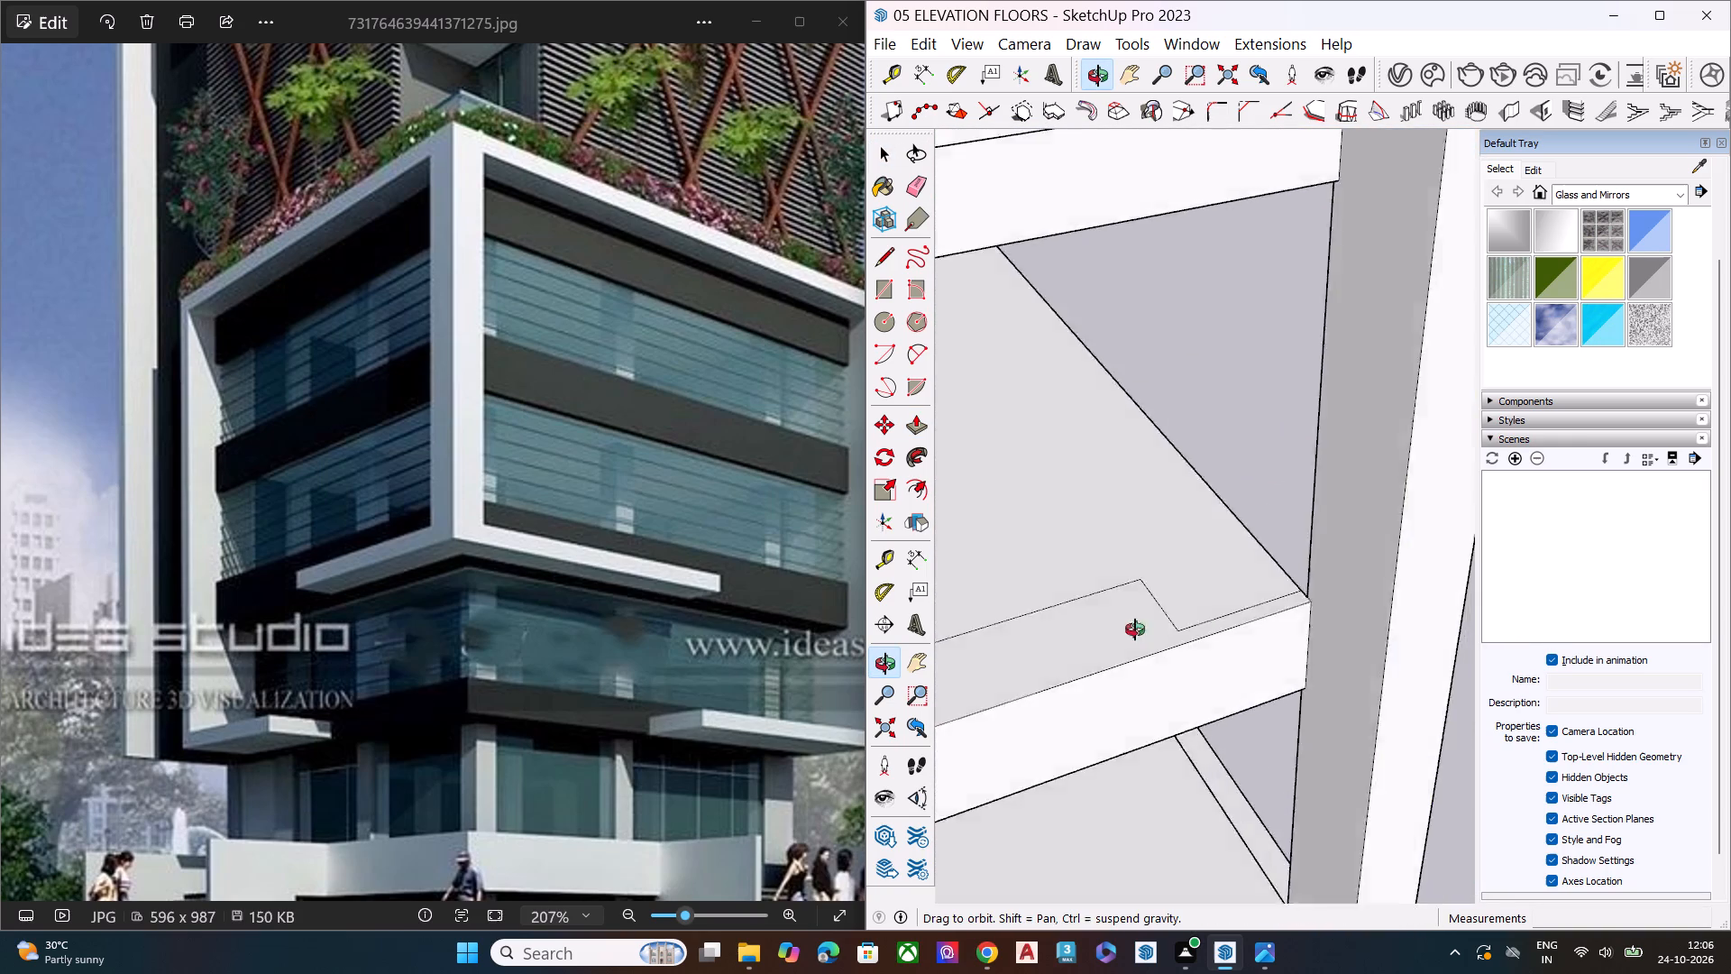
pyautogui.moveTo(1135, 629); pyautogui.dragTo(1102, 555, button='middle')
pyautogui.scroll(1, 1127, 518)
pyautogui.scroll(-6, 1130, 511)
pyautogui.moveTo(1232, 670); pyautogui.dragTo(1207, 639, button='middle')
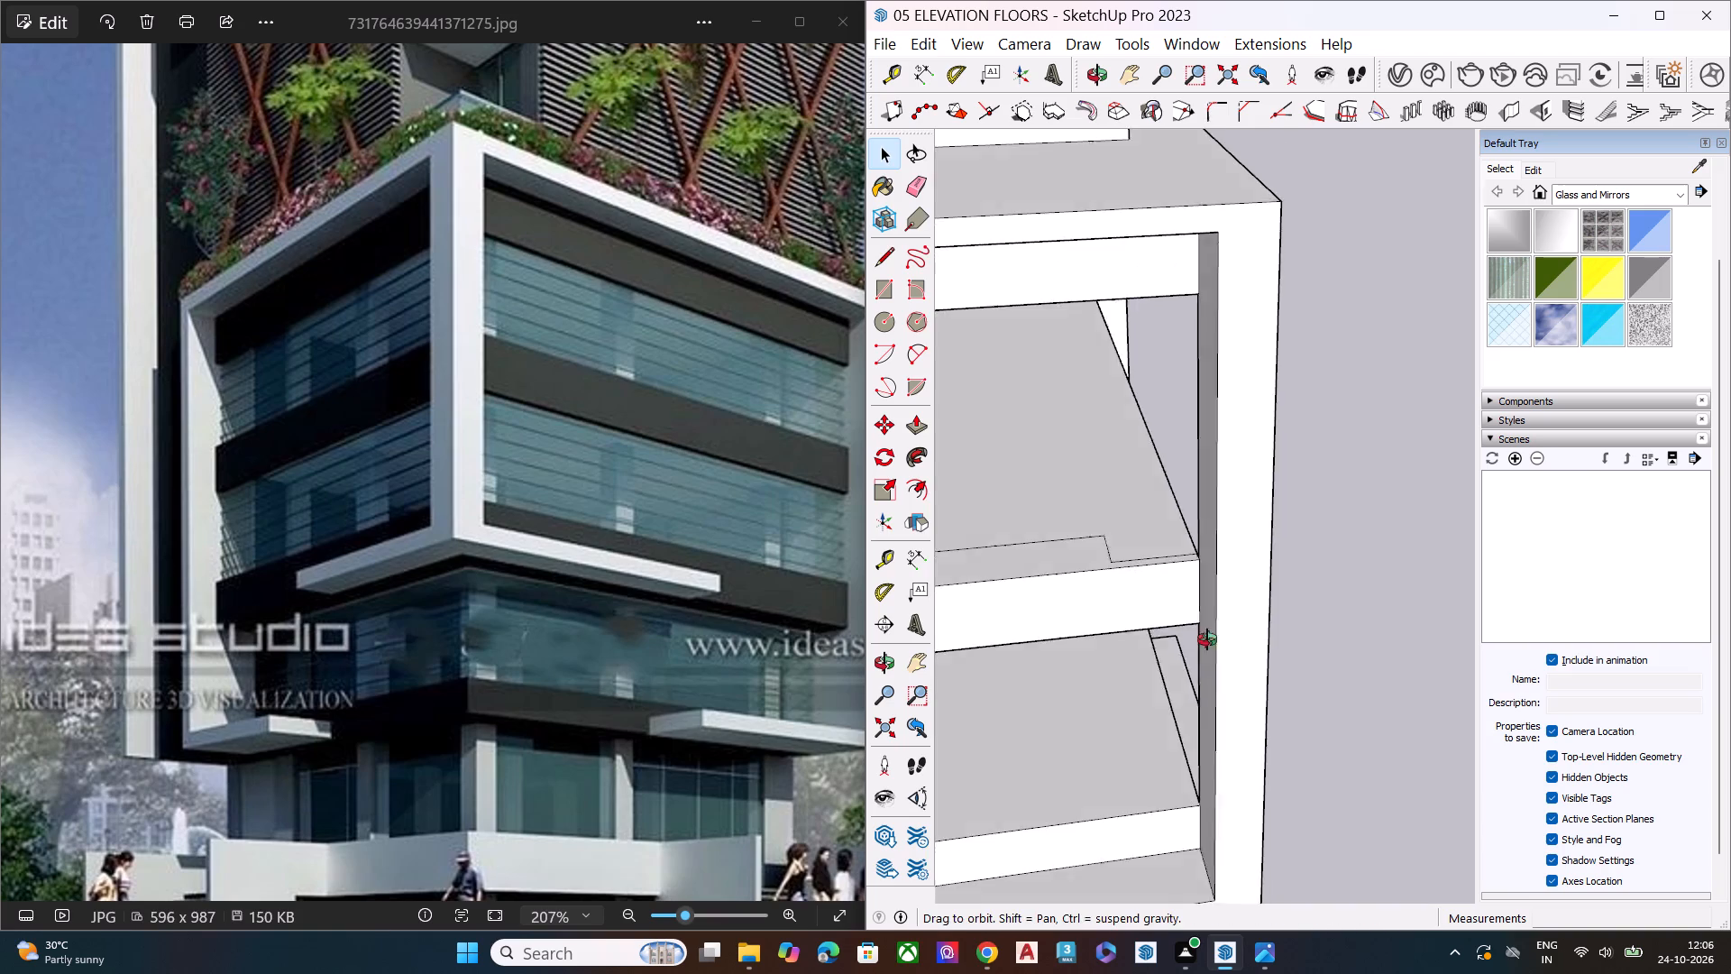
pyautogui.moveTo(1207, 639); pyautogui.dragTo(988, 497, button='middle')
pyautogui.scroll(-4, 985, 492)
pyautogui.scroll(1, 1046, 505)
pyautogui.scroll(-3, 1054, 511)
pyautogui.moveTo(1146, 578); pyautogui.dragTo(843, 563, button='middle')
pyautogui.scroll(1, 904, 524)
pyautogui.scroll(-6, 1086, 424)
pyautogui.moveTo(1136, 504); pyautogui.dragTo(1045, 505, button='middle')
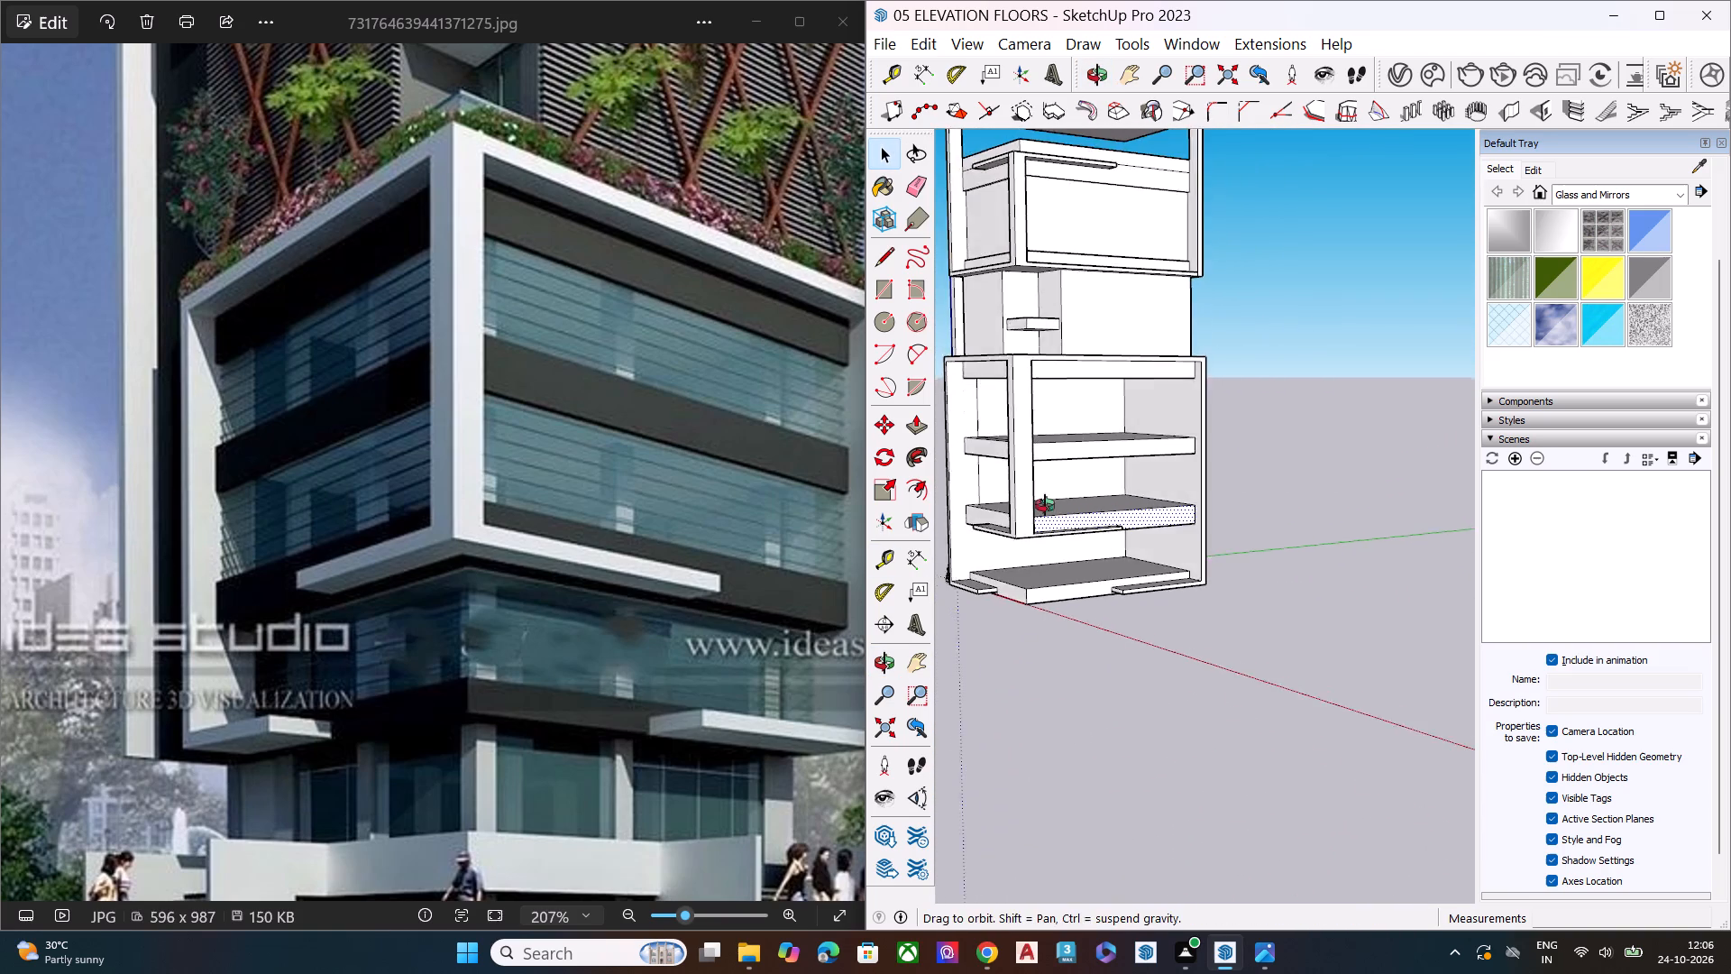
pyautogui.moveTo(1045, 505); pyautogui.dragTo(1005, 505, button='middle')
pyautogui.scroll(-5, 1094, 411)
pyautogui.moveTo(1059, 495); pyautogui.dragTo(1087, 337, button='middle')
pyautogui.scroll(4, 1087, 339)
pyautogui.scroll(-1, 1078, 376)
pyautogui.scroll(5, 1074, 396)
pyautogui.scroll(1, 1054, 518)
pyautogui.scroll(-1, 1054, 518)
pyautogui.scroll(4, 1054, 518)
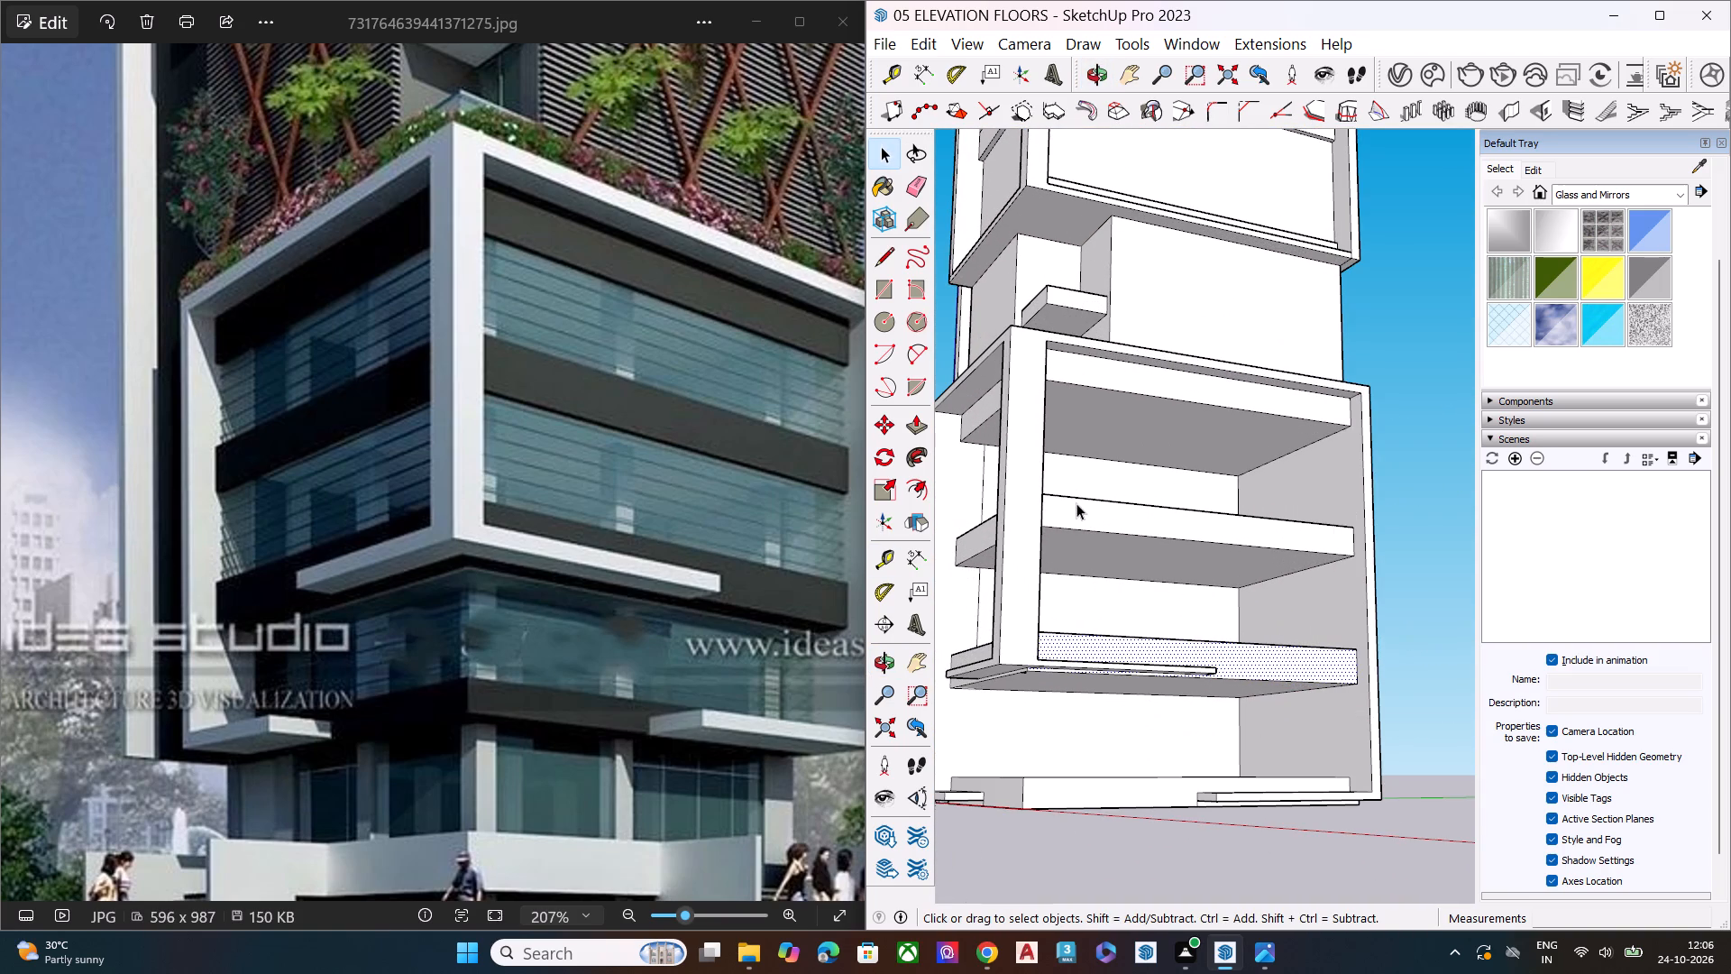
pyautogui.scroll(-2, 1058, 413)
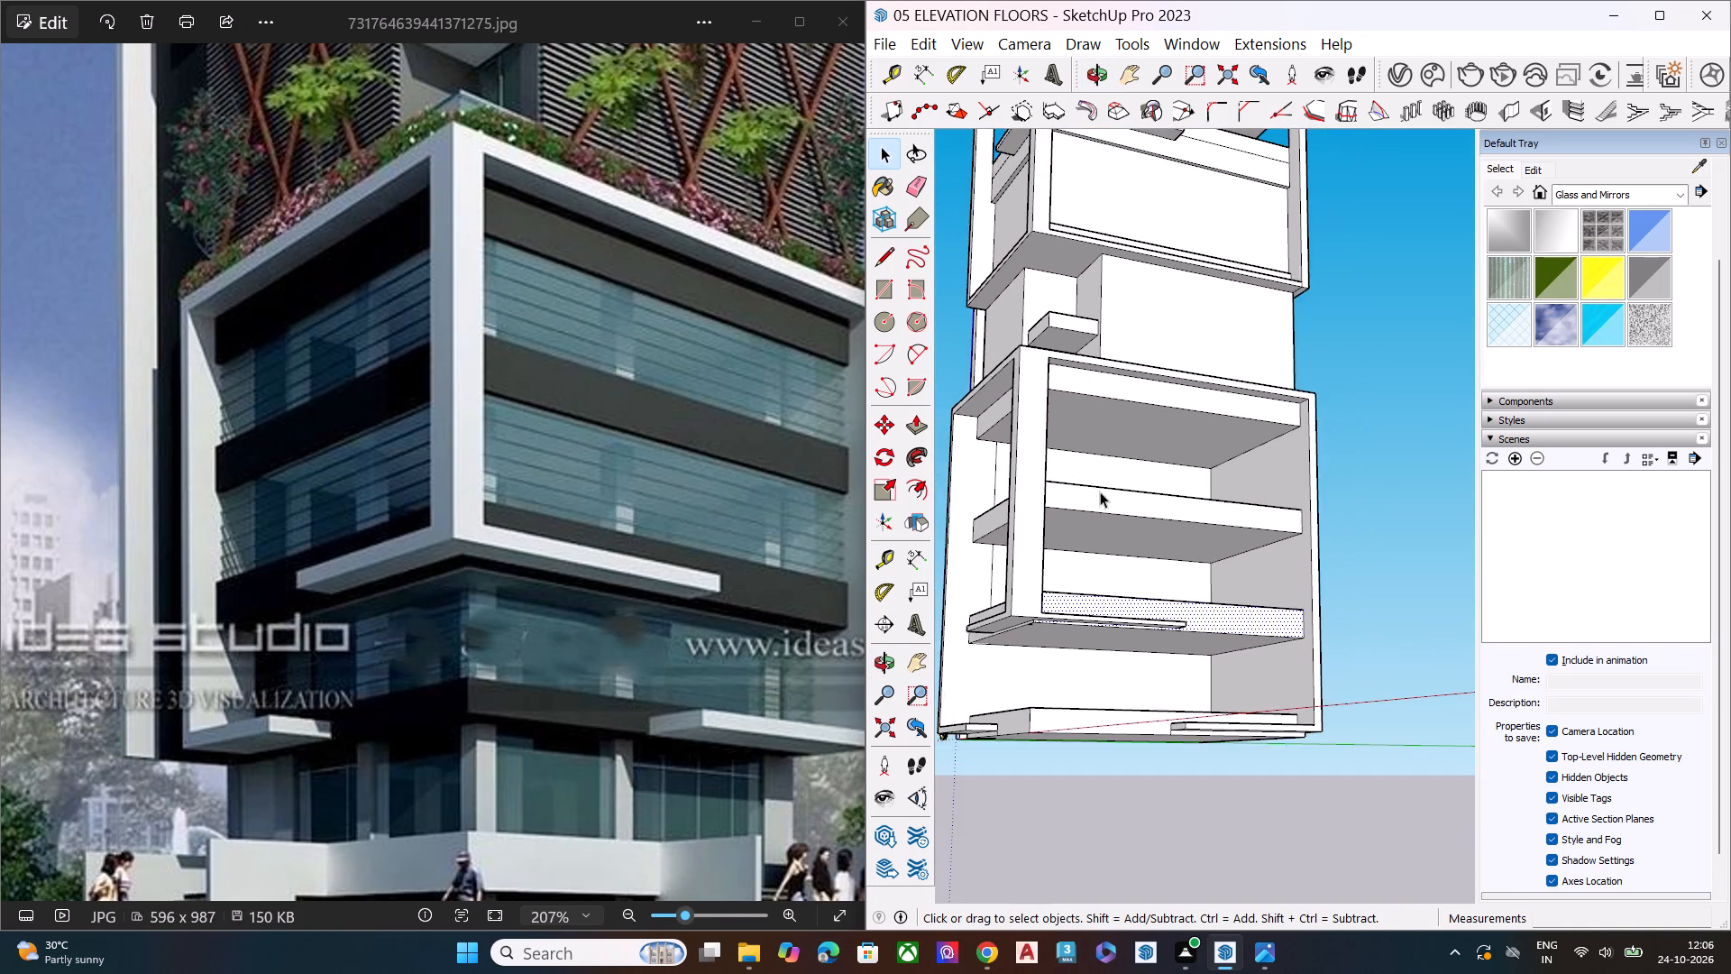
# Compare the lower box frame and its floor bands with the whole building in the reference image.
pyautogui.moveTo(1100, 492); pyautogui.dragTo(1043, 610, button='middle')
pyautogui.scroll(1, 1158, 374)
pyautogui.scroll(-2, 1168, 367)
pyautogui.scroll(5, 1168, 367)
pyautogui.scroll(-4, 658, 407)
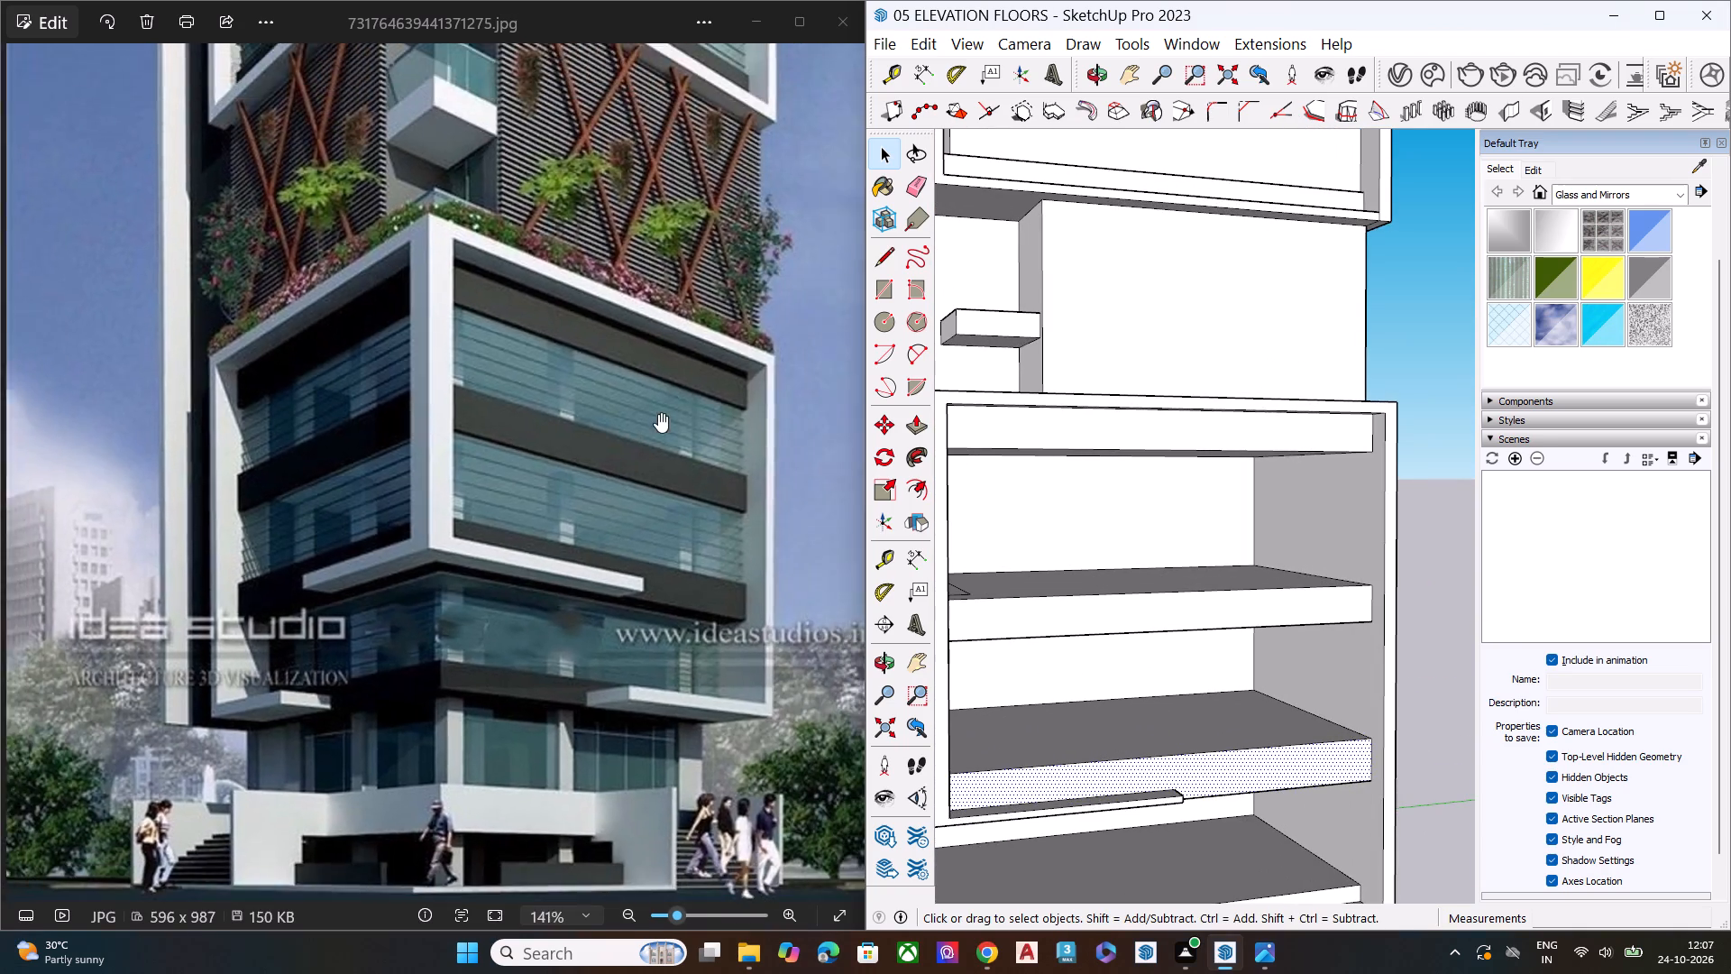
pyautogui.scroll(-1, 658, 413)
pyautogui.moveTo(1278, 490); pyautogui.dragTo(1303, 431, button='middle')
pyautogui.moveTo(1289, 436); pyautogui.dragTo(1124, 489, button='middle')
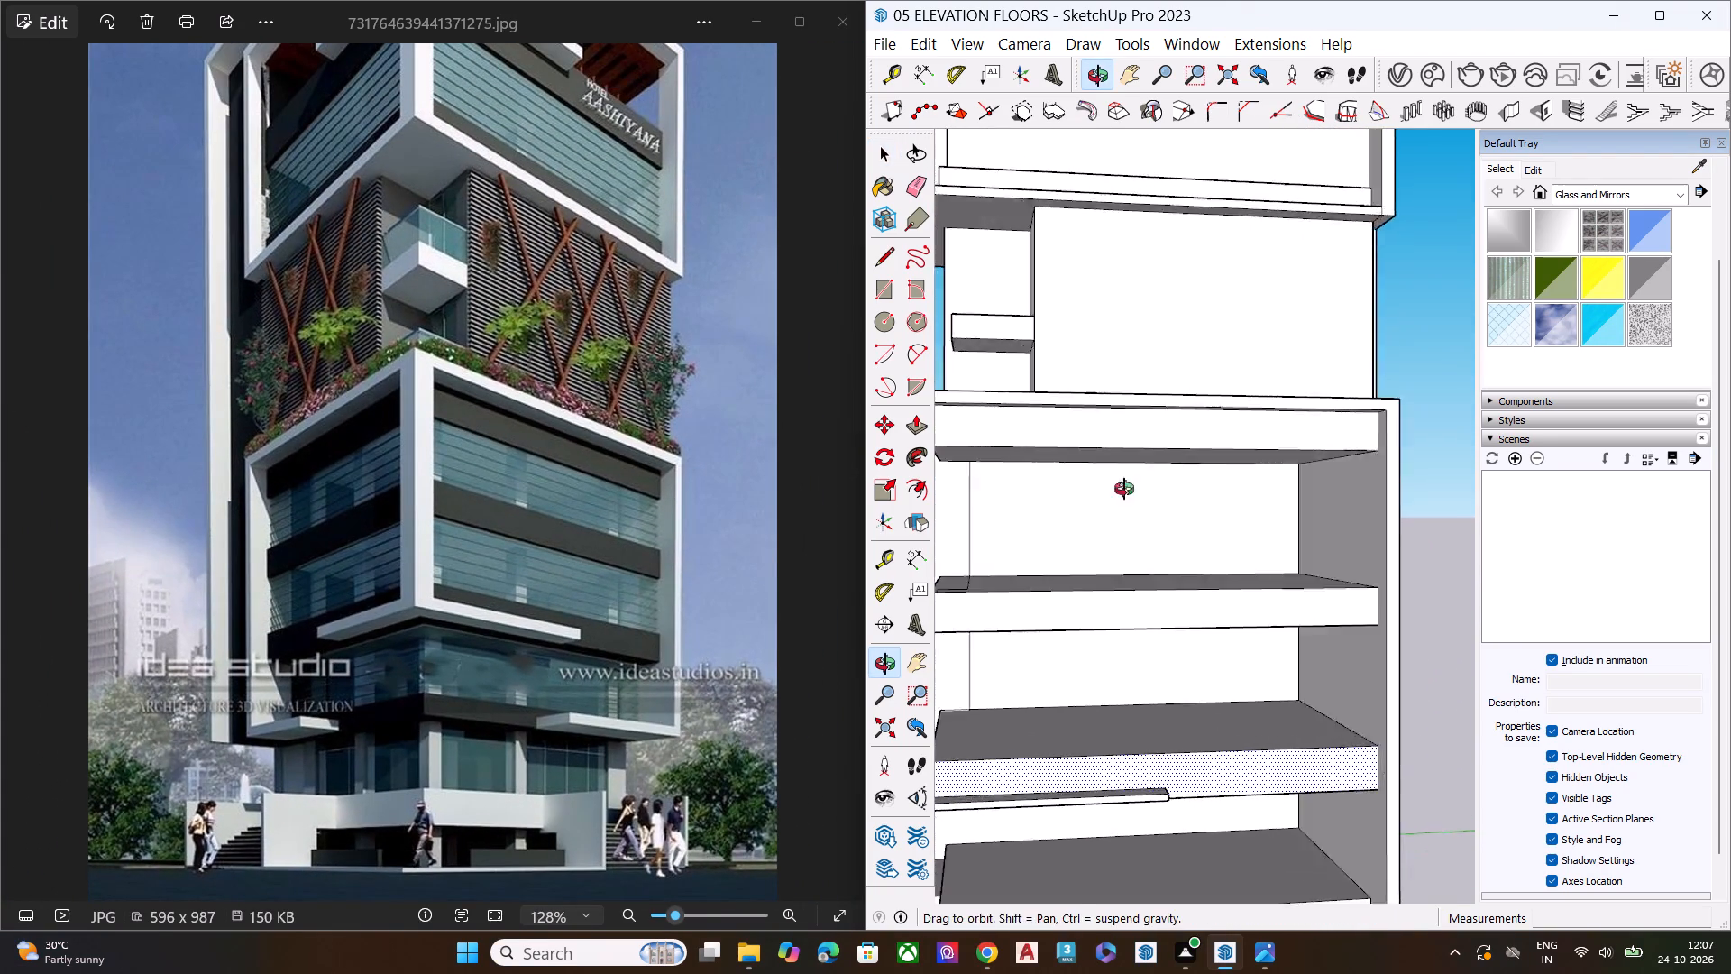
pyautogui.moveTo(1124, 489); pyautogui.dragTo(936, 515, button='middle')
pyautogui.scroll(-7, 1158, 433)
pyautogui.scroll(8, 1018, 463)
pyautogui.scroll(-1, 1016, 453)
pyautogui.scroll(4, 1016, 453)
pyautogui.scroll(5, 1137, 439)
pyautogui.moveTo(1132, 438); pyautogui.dragTo(981, 426, button='middle')
pyautogui.scroll(-1, 1040, 434)
pyautogui.scroll(5, 1092, 441)
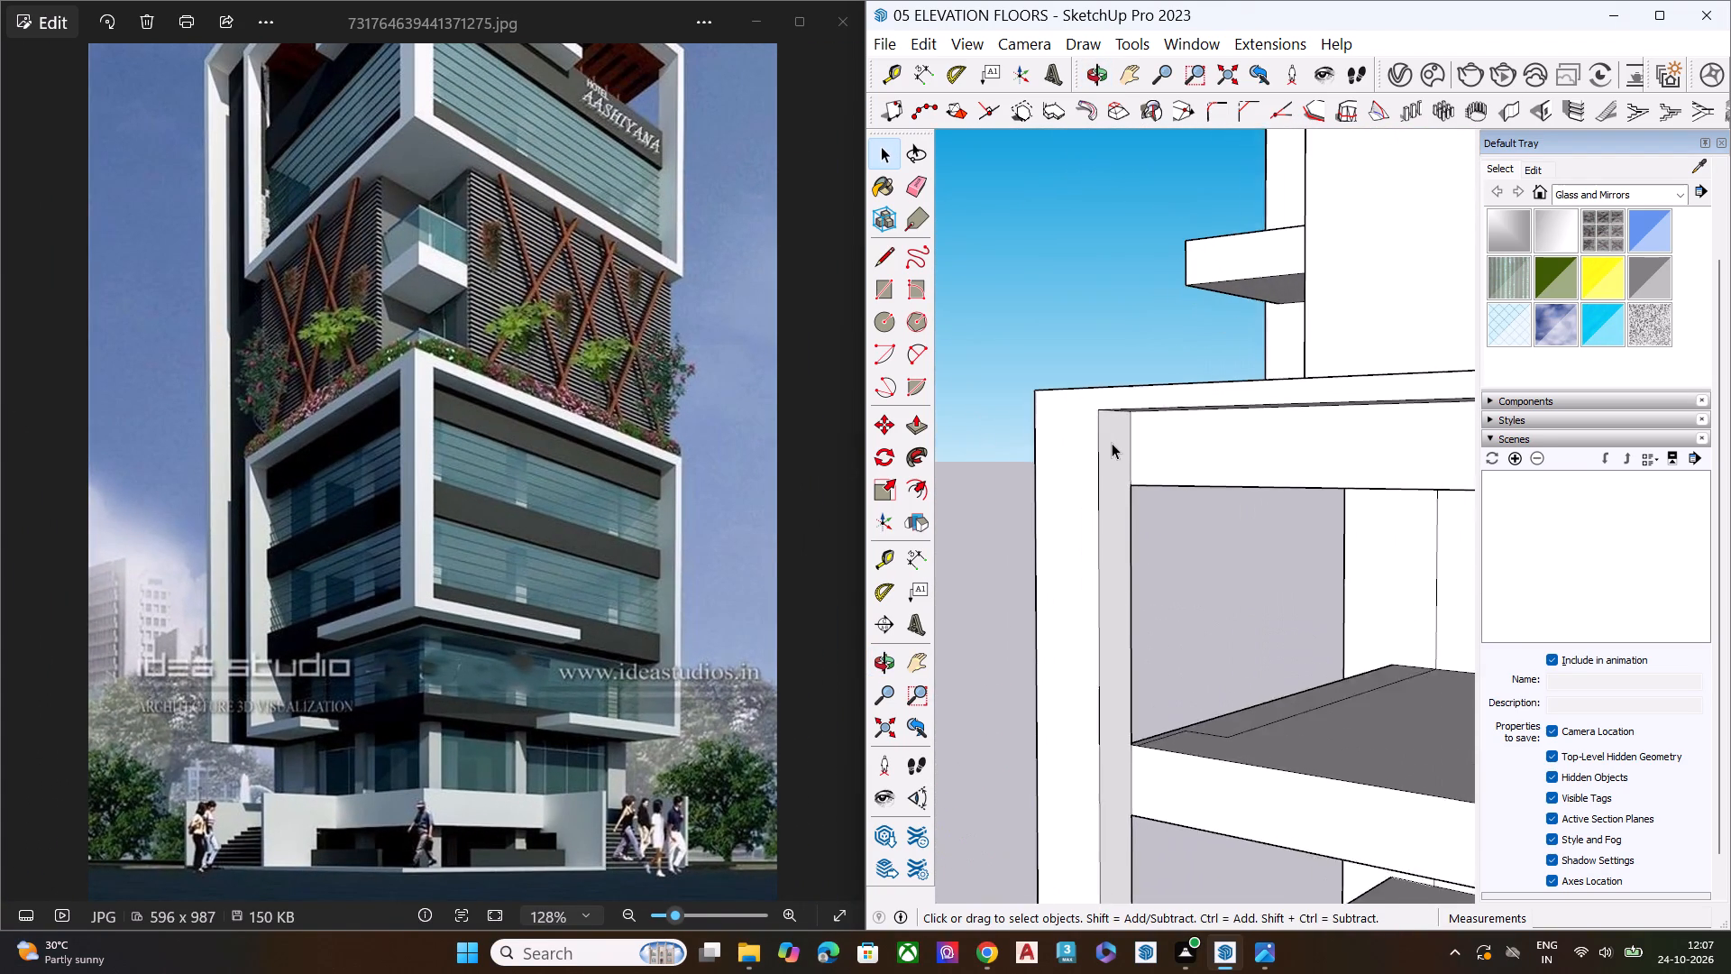
# Pull the inner side face of the lower box frame's corner post about 5 15/16" into the facade opening.
pyautogui.click(1113, 446)
pyautogui.write('OP')
pyautogui.click(1113, 446)
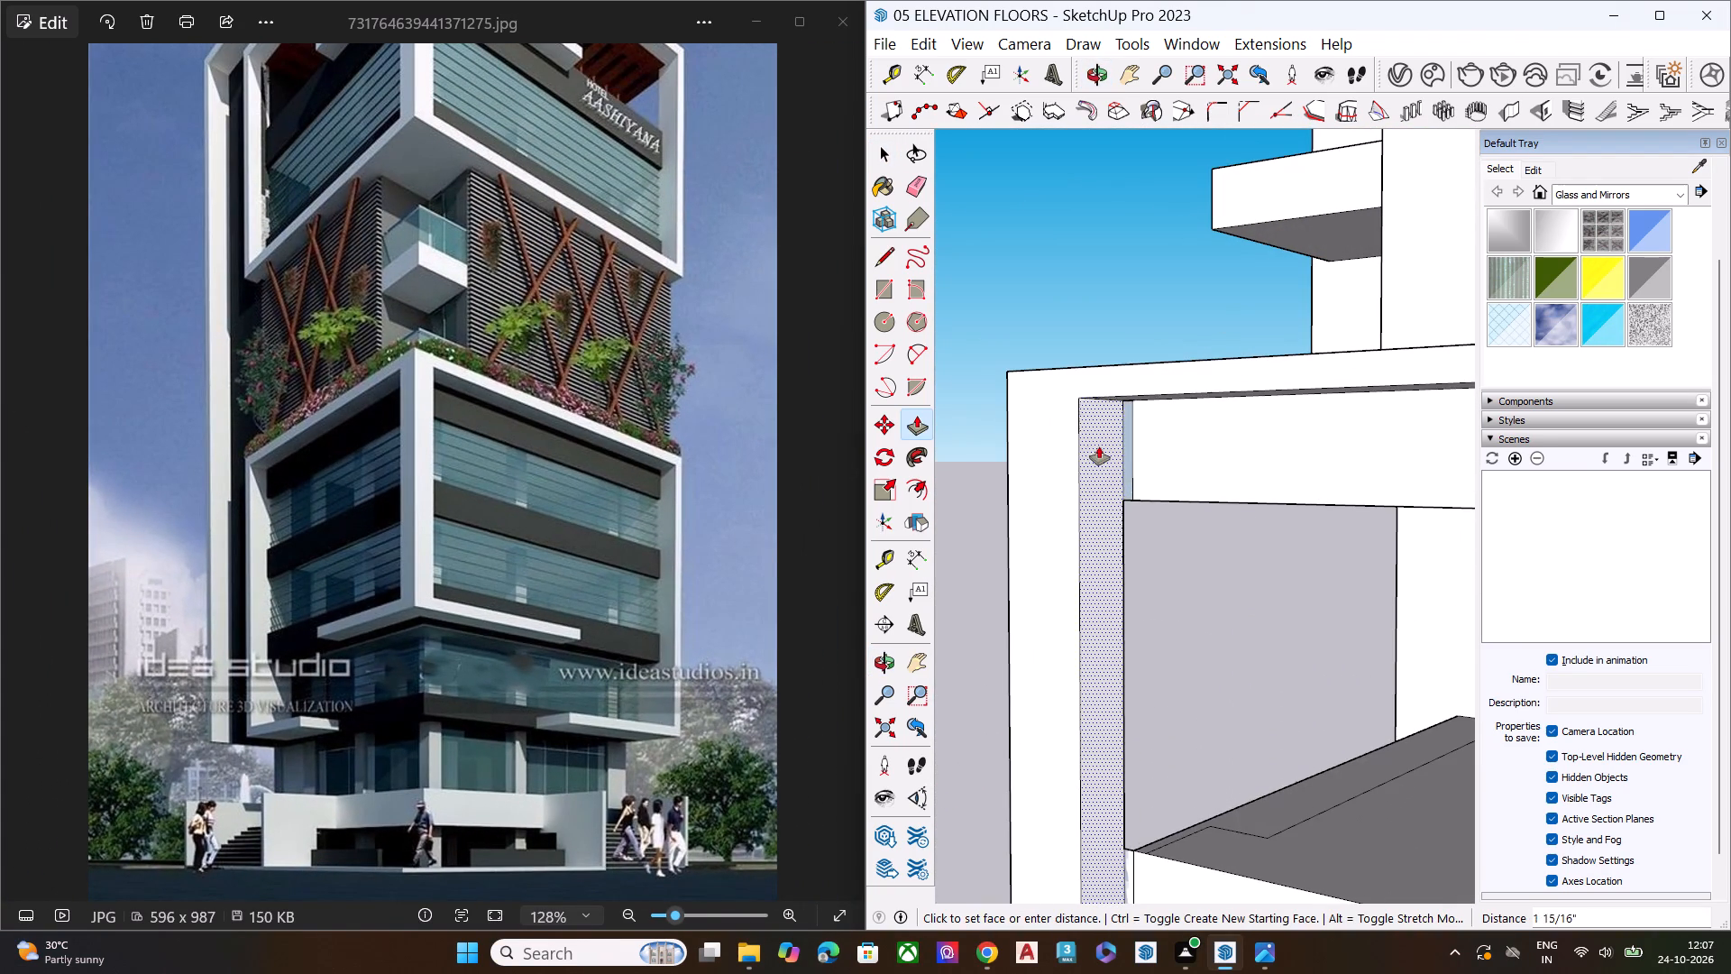
pyautogui.click(1122, 441)
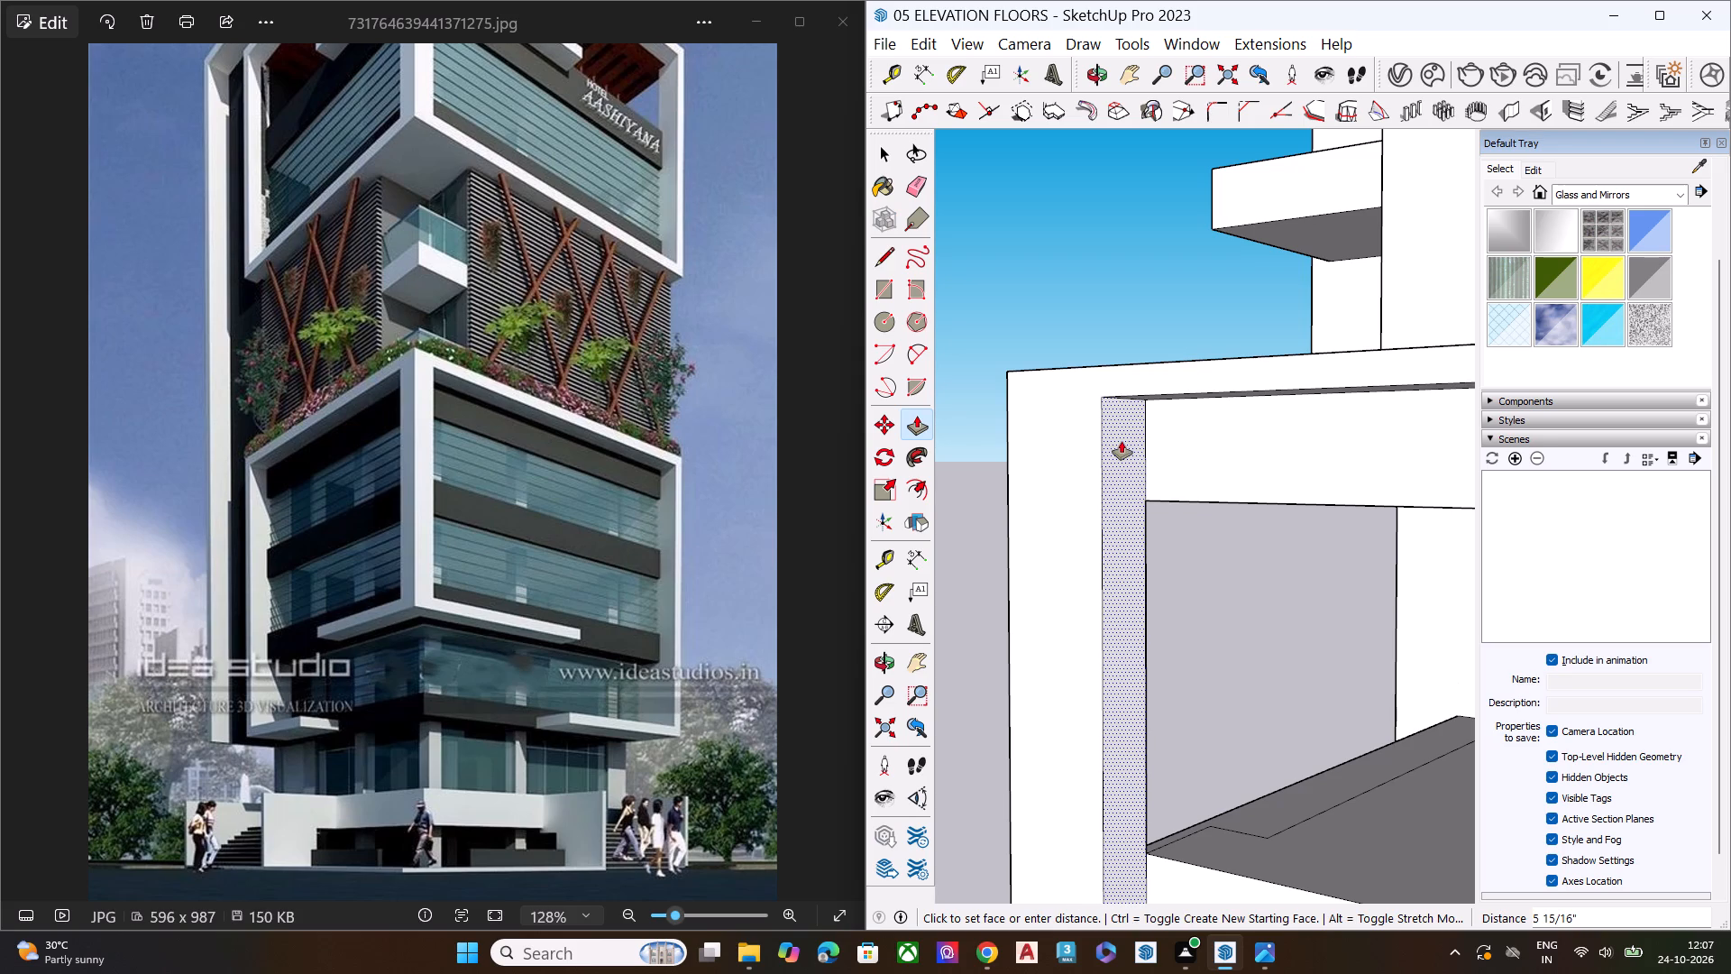
pyautogui.press('space')
pyautogui.click(1096, 269)
# Push the lower box frame's front face on the other facade inward by about 2' 4 7/8".
pyautogui.scroll(-4, 1098, 419)
pyautogui.moveTo(1155, 436); pyautogui.dragTo(1196, 446, button='middle')
pyautogui.scroll(-4, 1046, 421)
pyautogui.scroll(1, 1066, 433)
pyautogui.scroll(-3, 1073, 442)
pyautogui.moveTo(1071, 480); pyautogui.dragTo(1211, 491, button='middle')
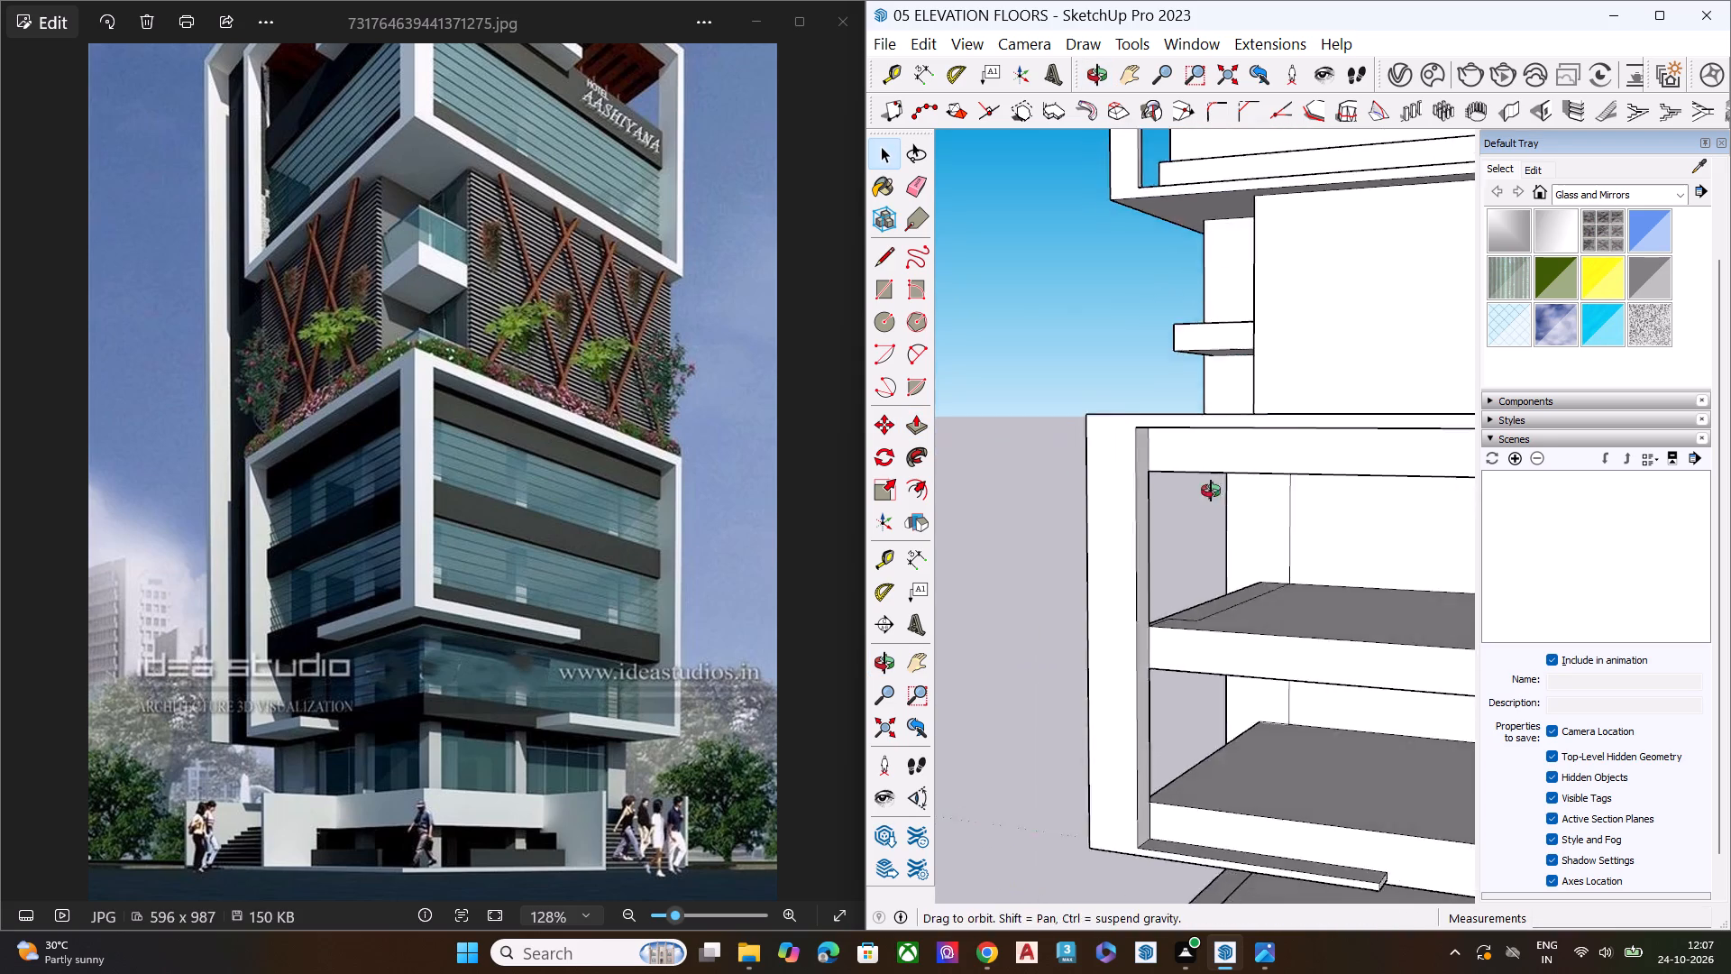
pyautogui.moveTo(1211, 491); pyautogui.dragTo(1405, 481, button='middle')
pyautogui.scroll(6, 1194, 469)
pyautogui.moveTo(1198, 463); pyautogui.dragTo(1307, 399, button='middle')
pyautogui.click(1242, 368)
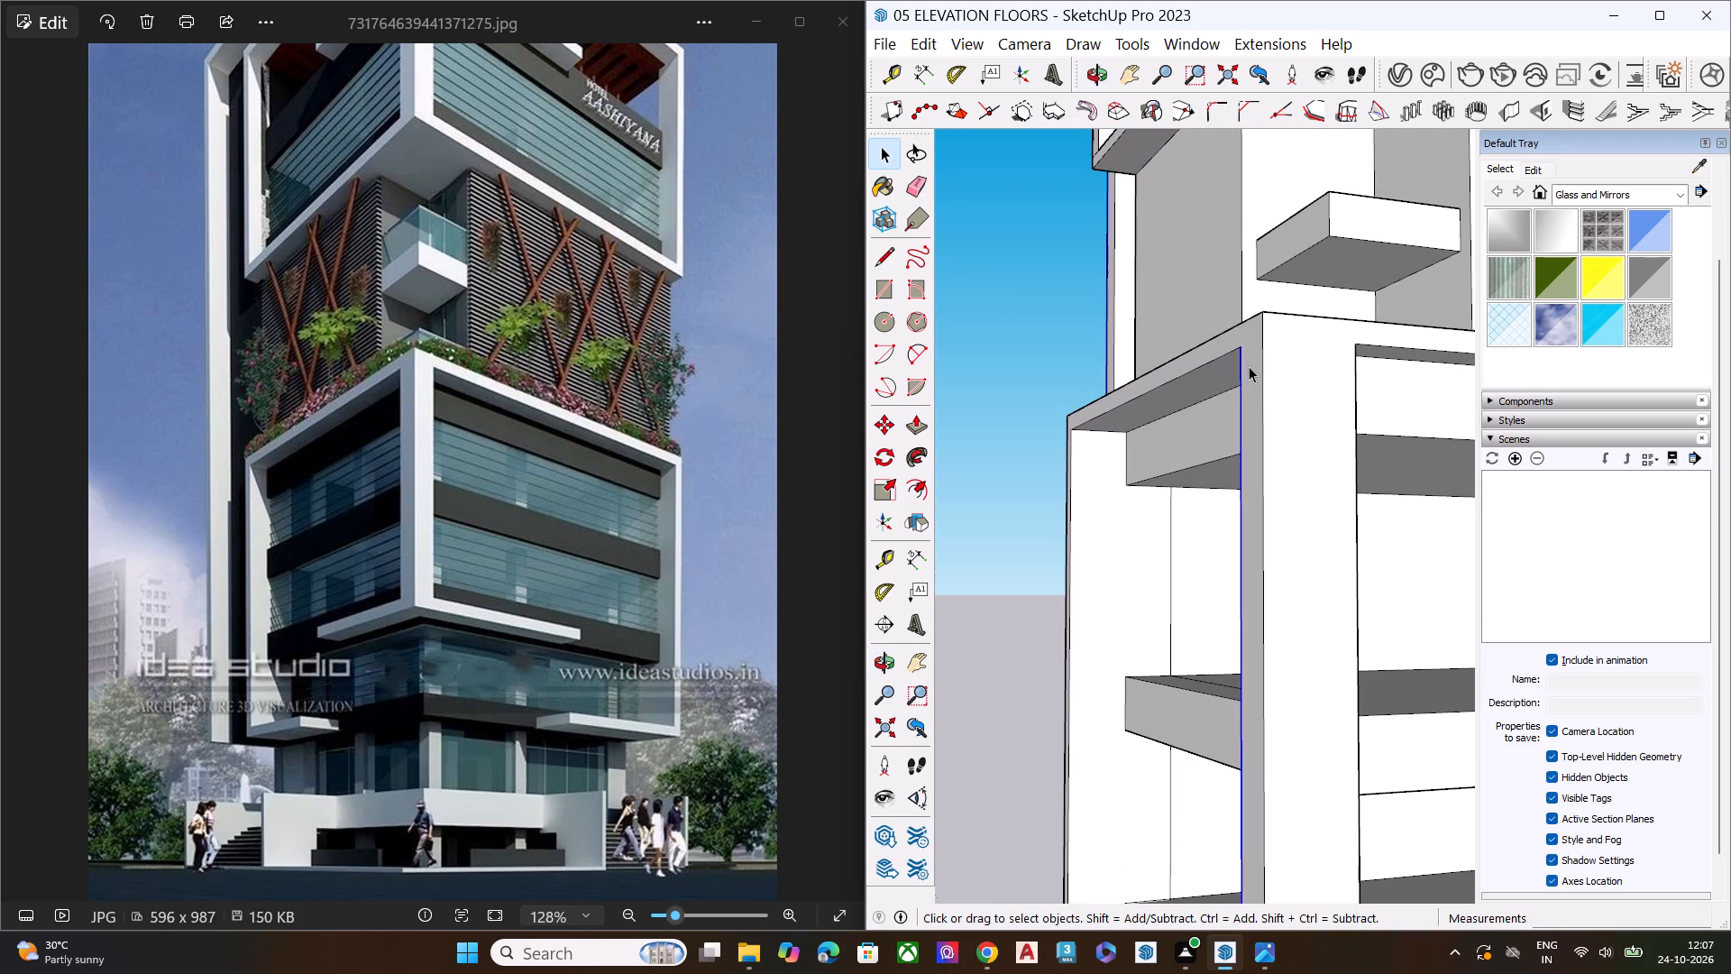
pyautogui.click(1249, 366)
pyautogui.press('p')
pyautogui.click(1249, 366)
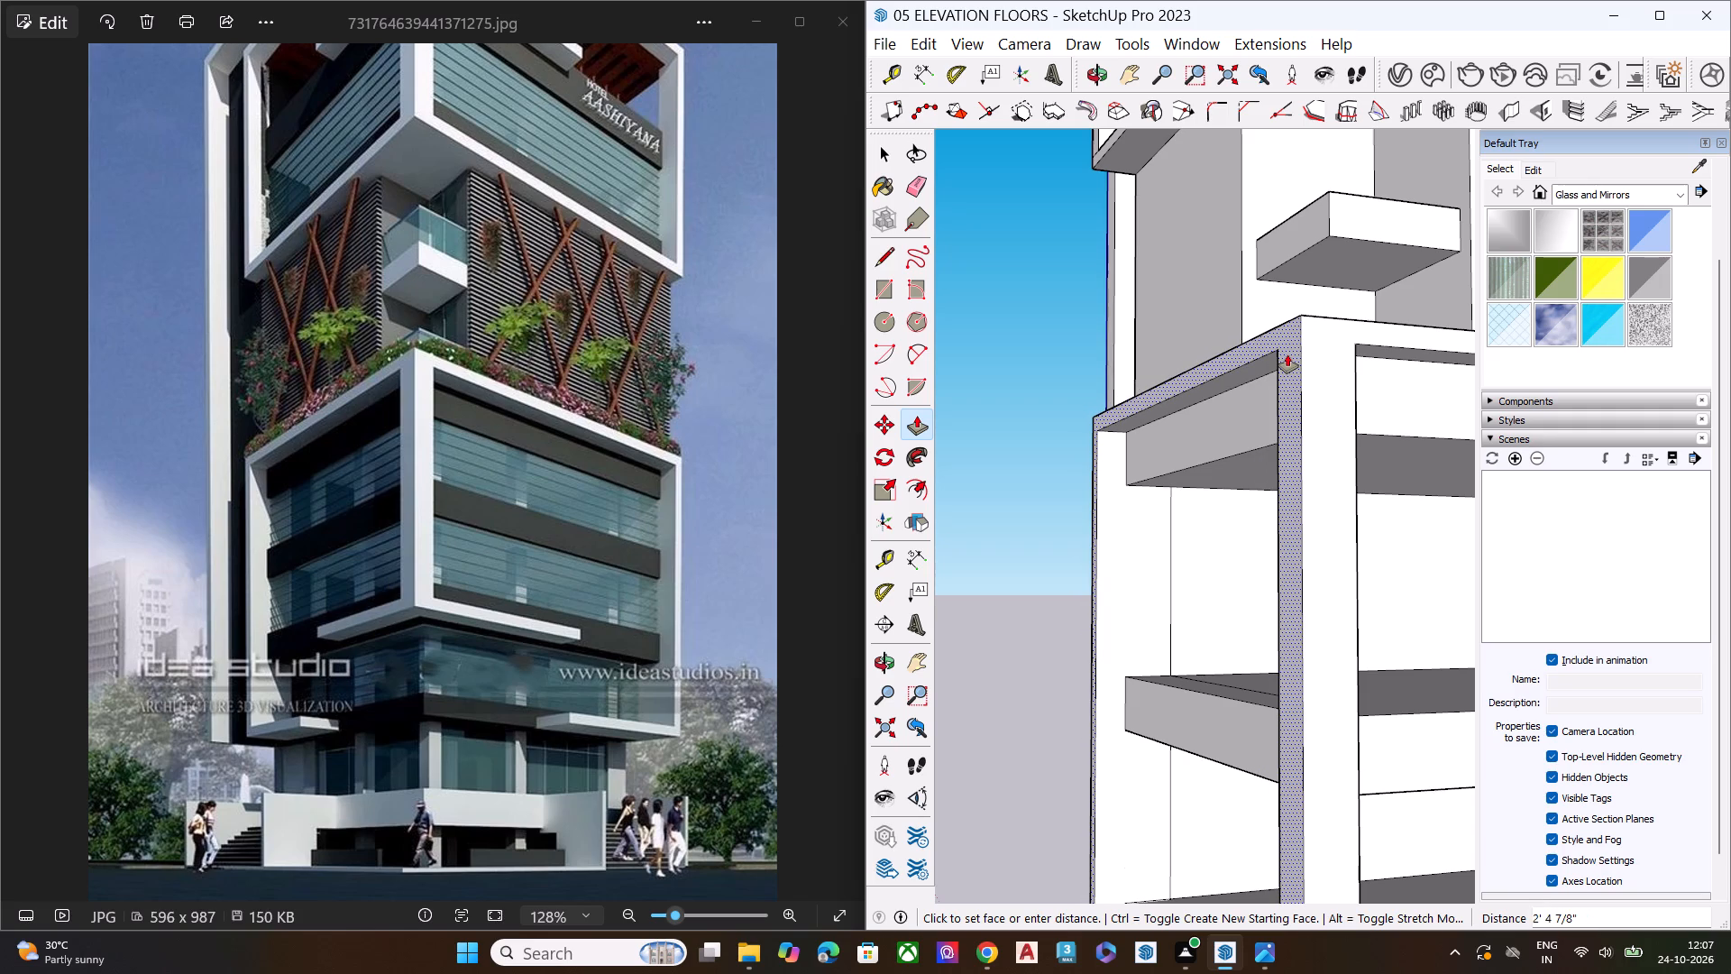
pyautogui.click(1287, 354)
pyautogui.press('space')
pyautogui.click(1038, 376)
# Pull the narrow outer face of the tall vertical fin beside the box frames outward by about 2' 15/16".
pyautogui.scroll(-2, 1065, 356)
pyautogui.scroll(1, 1076, 358)
pyautogui.scroll(-1, 1094, 365)
pyautogui.scroll(2, 1095, 365)
pyautogui.scroll(-1, 1110, 372)
pyautogui.scroll(2, 1111, 374)
pyautogui.scroll(-3, 1113, 377)
pyautogui.moveTo(1149, 405); pyautogui.dragTo(1198, 660, button='middle')
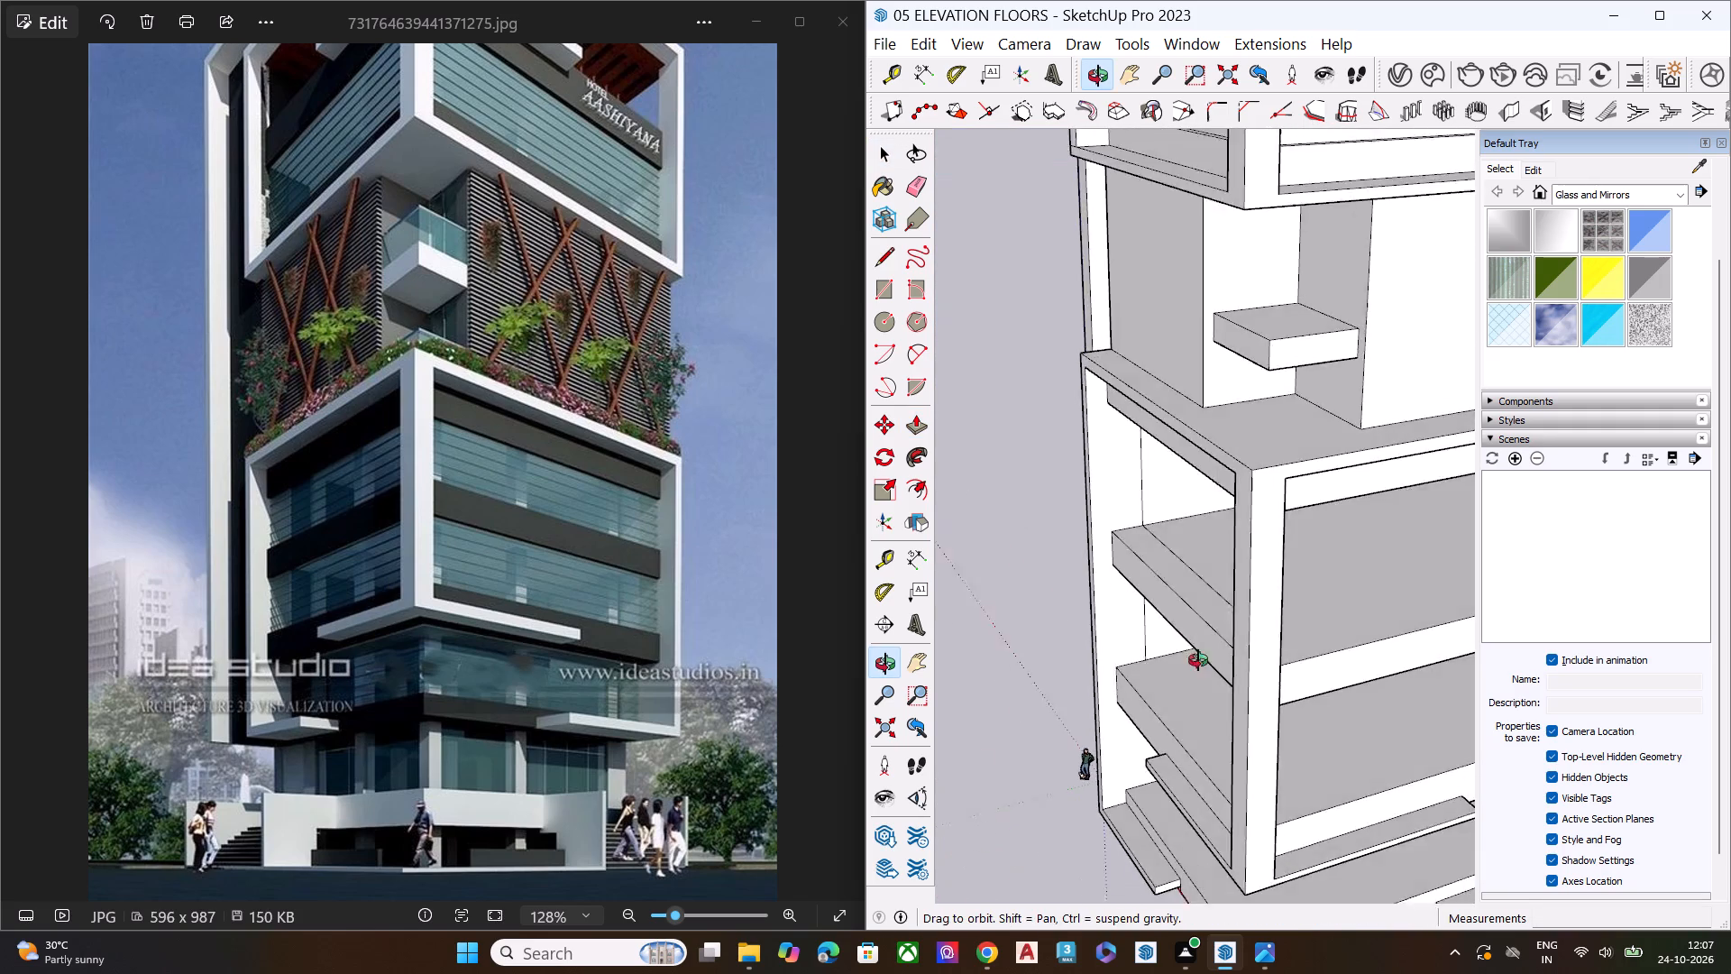
pyautogui.moveTo(1198, 660); pyautogui.dragTo(1203, 679, button='middle')
pyautogui.scroll(7, 1102, 381)
pyautogui.click(1067, 284)
pyautogui.press('p')
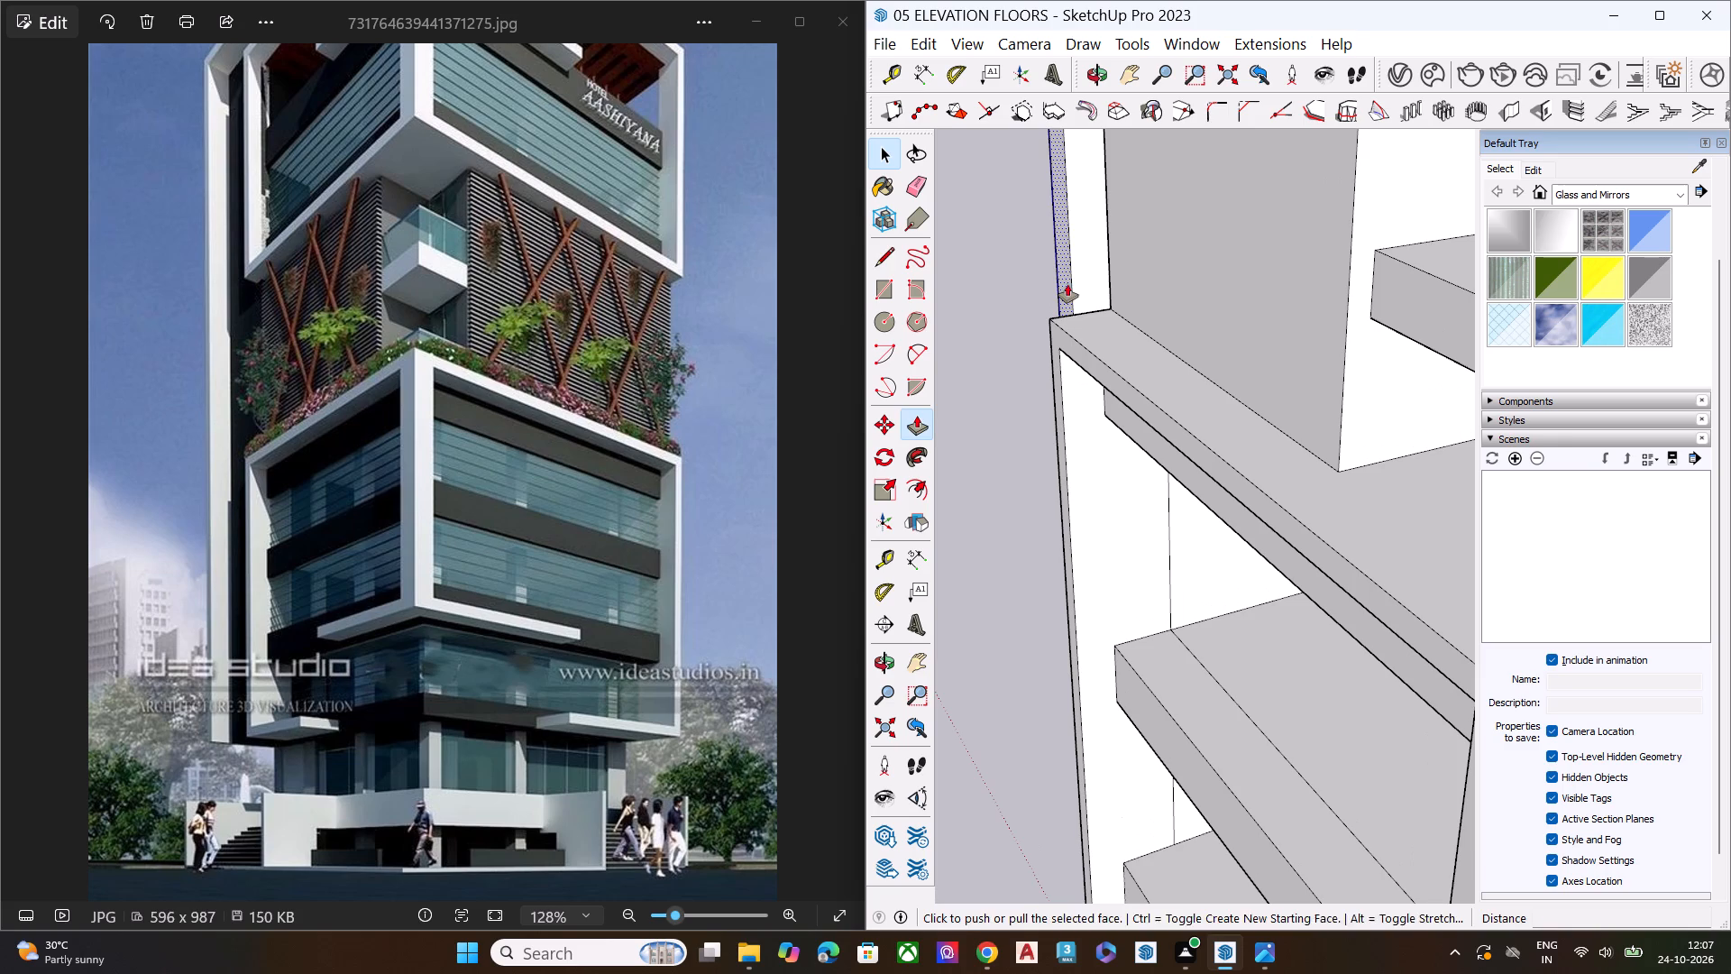
pyautogui.click(1067, 284)
pyautogui.click(1038, 292)
pyautogui.press('space')
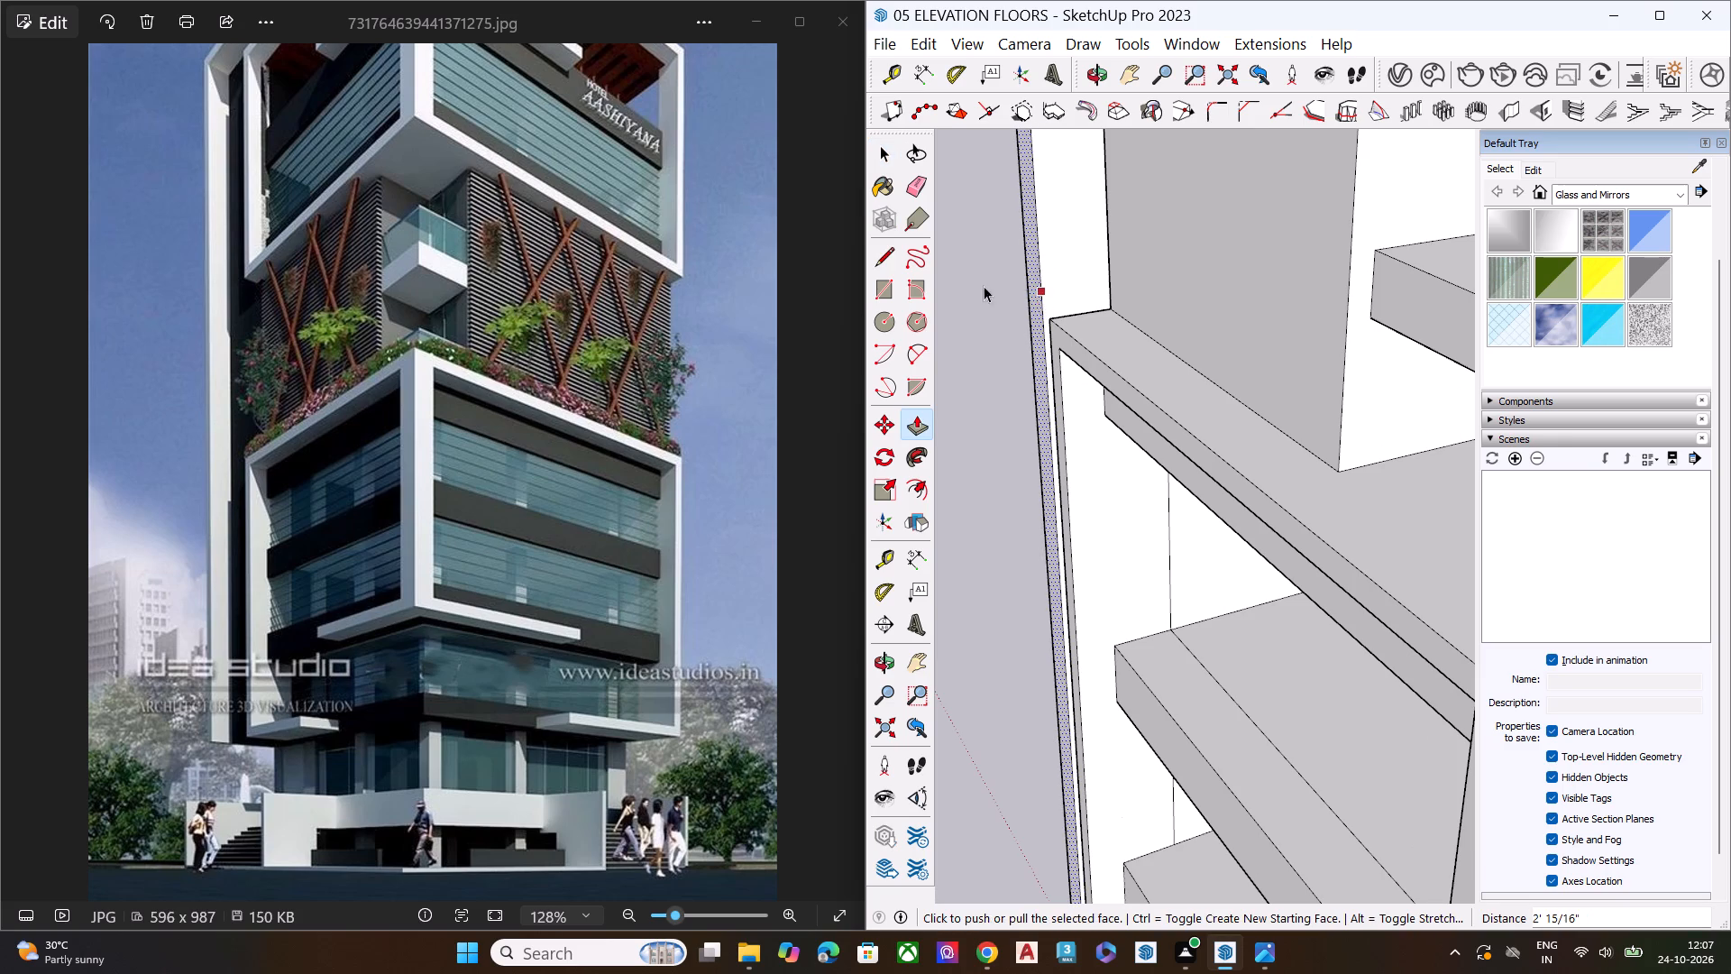
# Compare the whole tower and its tall side fin with the upper storeys in the reference image.
pyautogui.scroll(-8, 984, 289)
pyautogui.moveTo(1067, 409); pyautogui.dragTo(1106, 281, button='middle')
pyautogui.scroll(-3, 1107, 280)
pyautogui.scroll(1, 1107, 280)
pyautogui.scroll(-3, 1107, 280)
pyautogui.scroll(2, 1103, 283)
pyautogui.scroll(-1, 1097, 289)
pyautogui.scroll(1, 1097, 289)
pyautogui.scroll(-2, 1096, 289)
pyautogui.scroll(2, 1094, 291)
pyautogui.scroll(-1, 1093, 303)
pyautogui.moveTo(1159, 282); pyautogui.dragTo(1175, 255, button='middle')
pyautogui.scroll(-1, 1176, 286)
pyautogui.scroll(2, 1174, 295)
pyautogui.scroll(-7, 1174, 297)
pyautogui.moveTo(1179, 528); pyautogui.dragTo(1317, 312, button='middle')
pyautogui.scroll(-7, 1263, 317)
pyautogui.moveTo(1215, 181); pyautogui.dragTo(1212, 404, button='middle')
pyautogui.scroll(1, 1164, 293)
pyautogui.scroll(-1, 1161, 288)
pyautogui.scroll(3, 1157, 260)
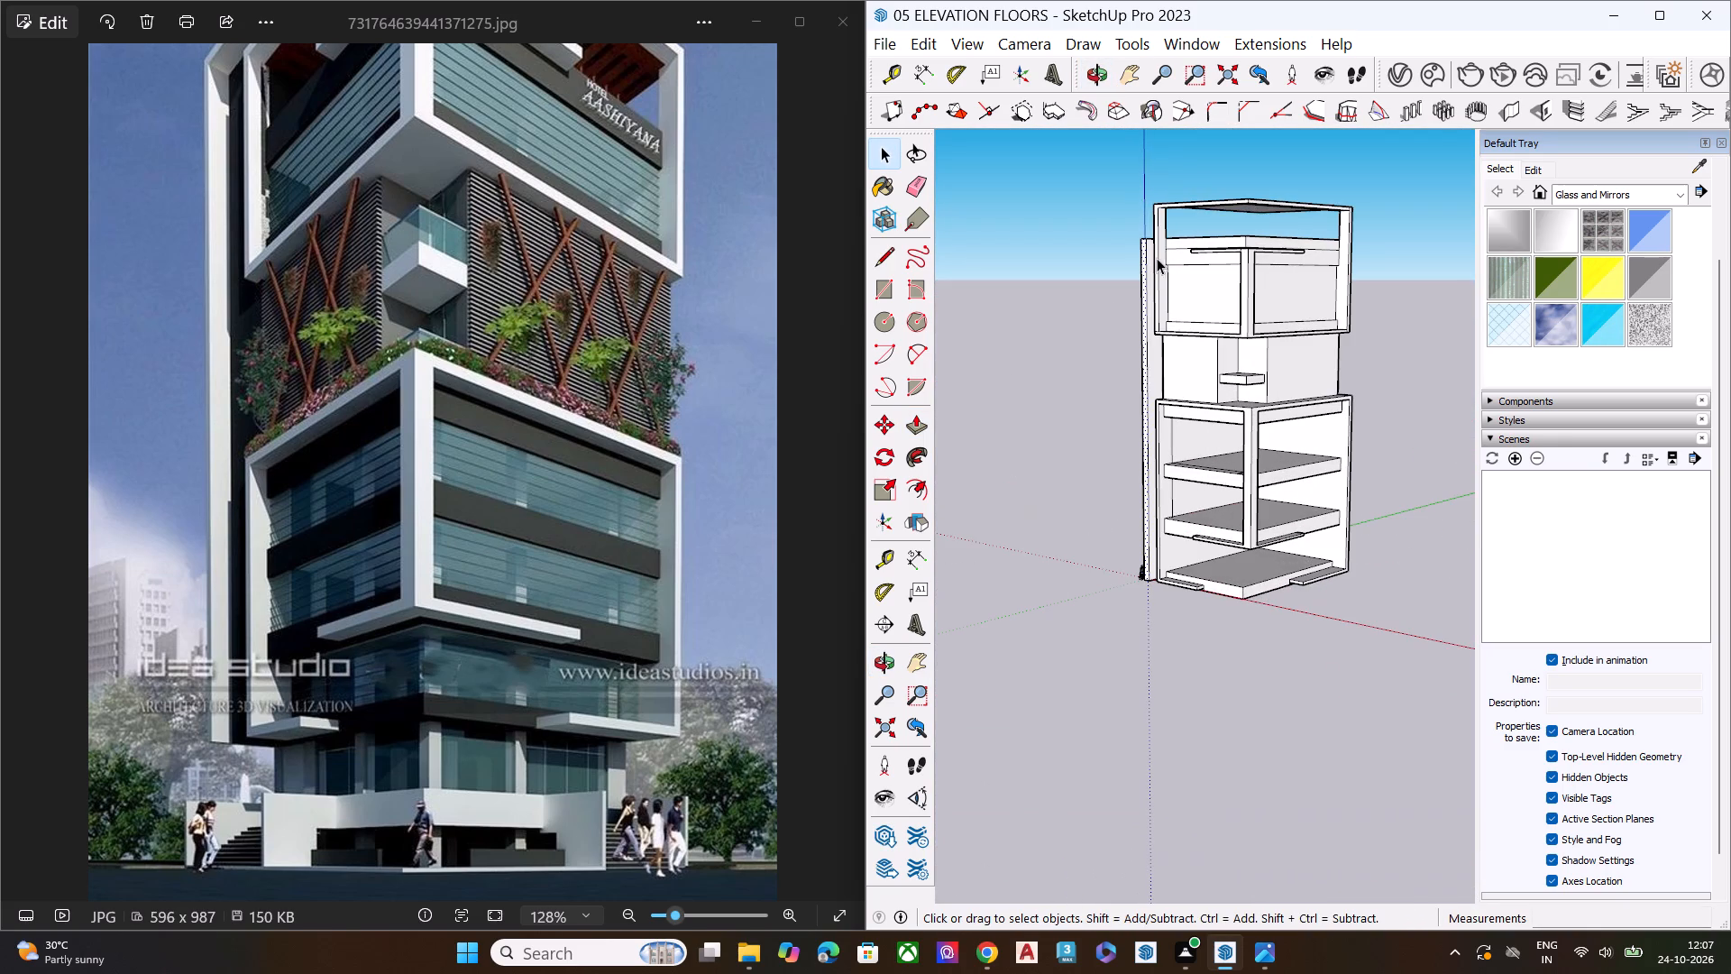
pyautogui.scroll(4, 498, 419)
pyautogui.scroll(-8, 498, 419)
pyautogui.scroll(2, 498, 419)
pyautogui.scroll(-1, 498, 419)
pyautogui.scroll(2, 498, 419)
pyautogui.scroll(-2, 498, 419)
pyautogui.scroll(5, 460, 226)
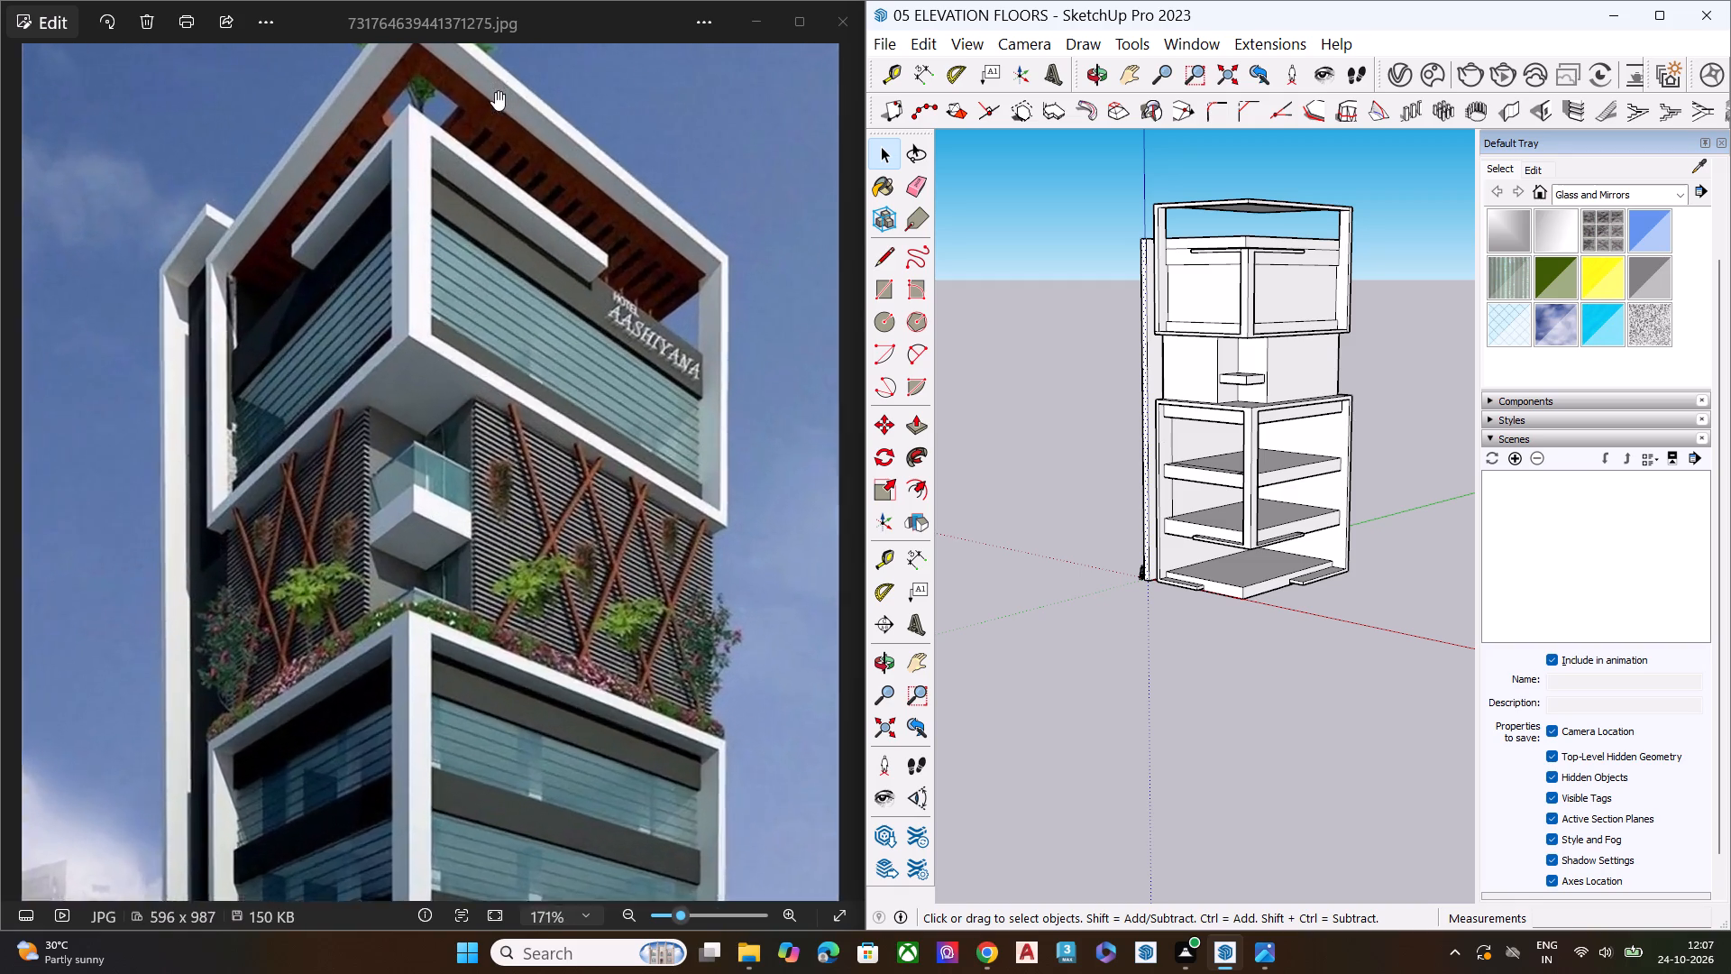
pyautogui.scroll(1, 495, 91)
pyautogui.scroll(-5, 948, 414)
pyautogui.moveTo(1119, 332); pyautogui.dragTo(1219, 467, button='middle')
pyautogui.scroll(1, 1185, 291)
pyautogui.scroll(-2, 1118, 250)
pyautogui.scroll(6, 1116, 248)
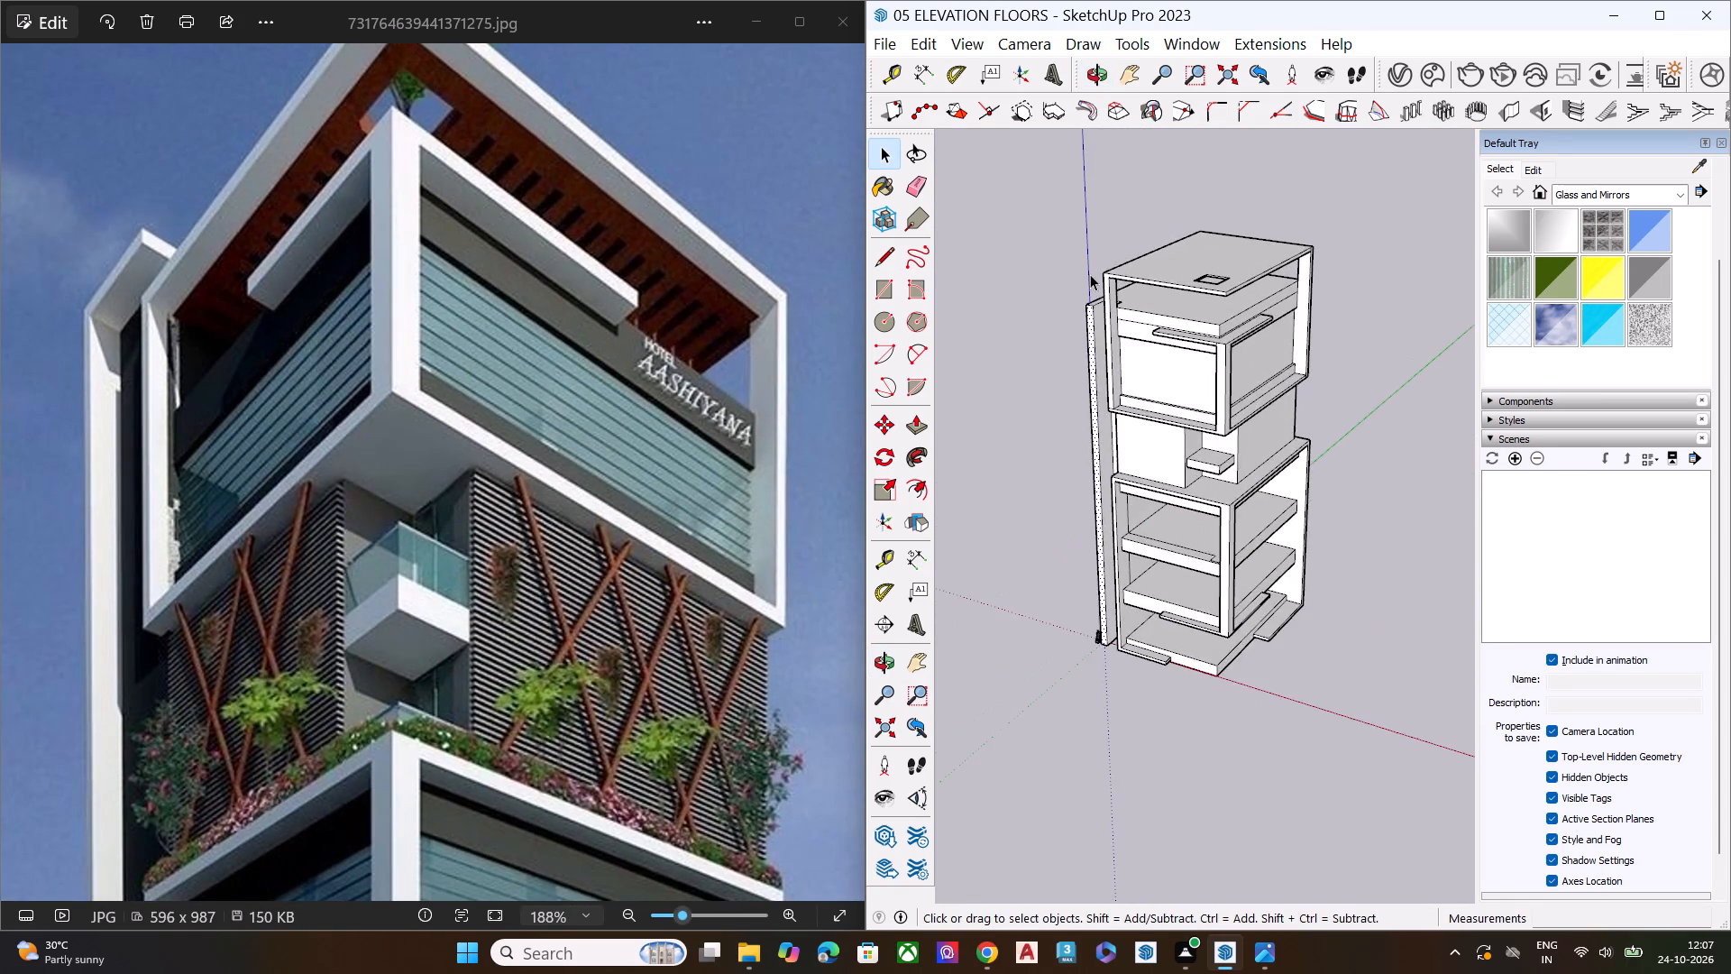
# Draw a line across the top face of the side fin, separating its projecting end from the rest.
pyautogui.scroll(1, 1090, 274)
pyautogui.scroll(-1, 1090, 274)
pyautogui.scroll(8, 1090, 274)
pyautogui.moveTo(1138, 297); pyautogui.dragTo(1365, 315, button='middle')
pyautogui.scroll(1, 1133, 328)
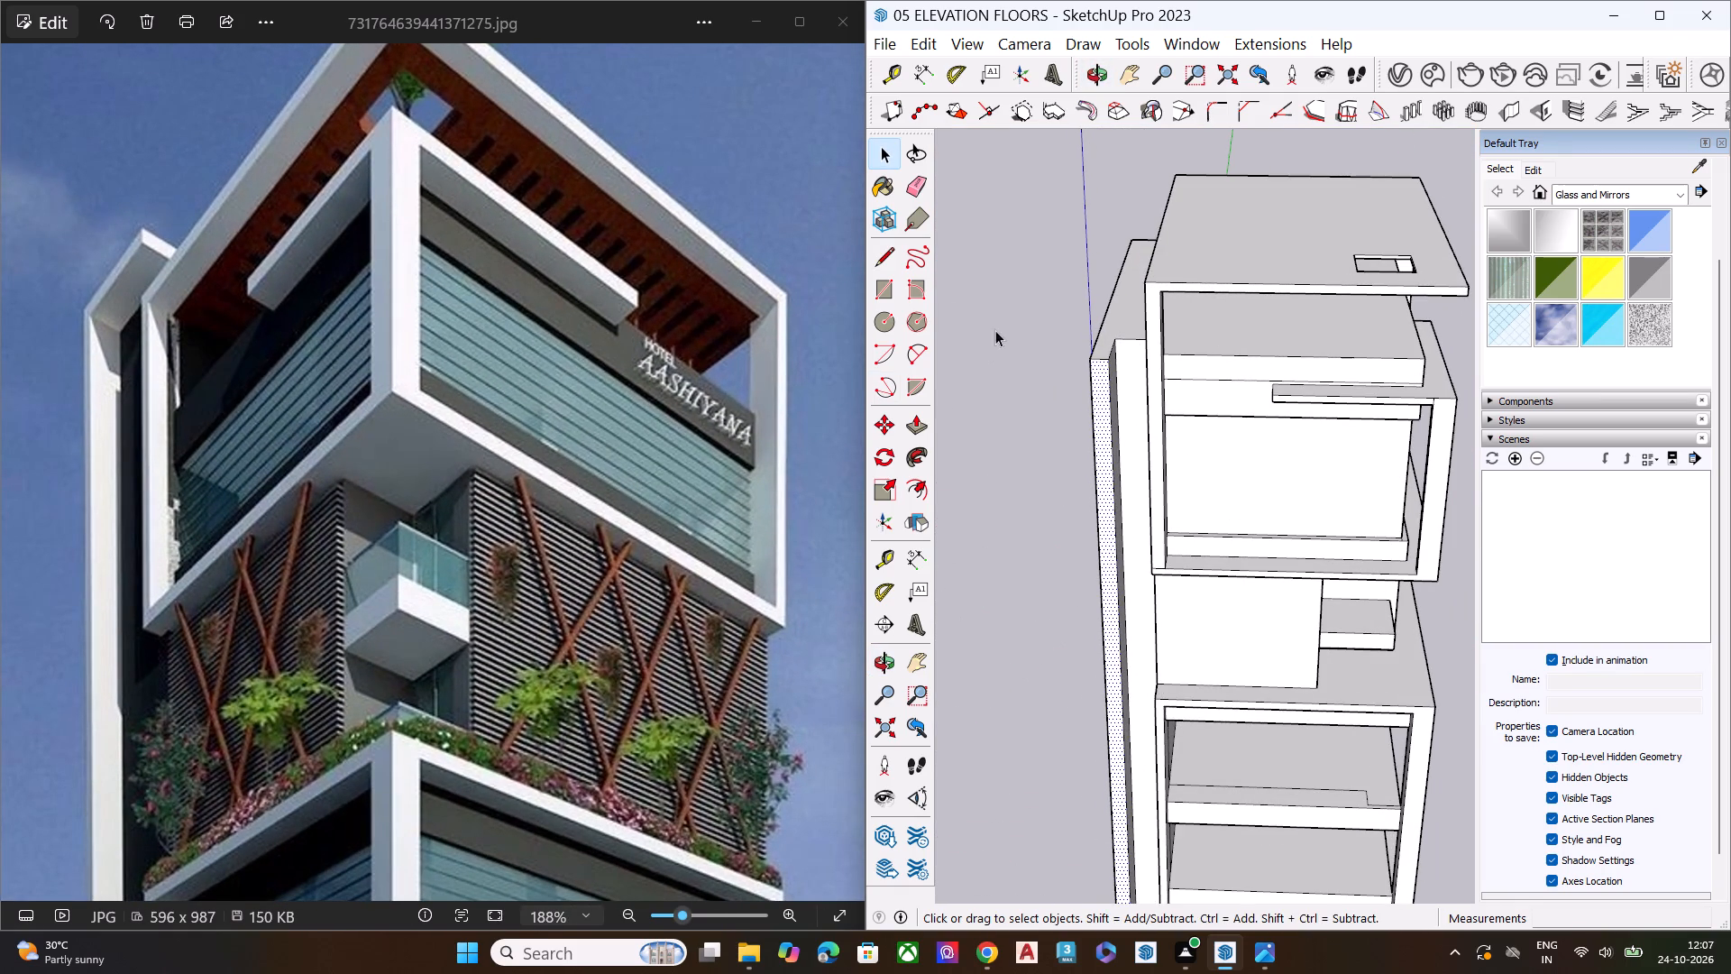
pyautogui.click(1058, 407)
pyautogui.moveTo(1122, 360); pyautogui.dragTo(1165, 629, button='middle')
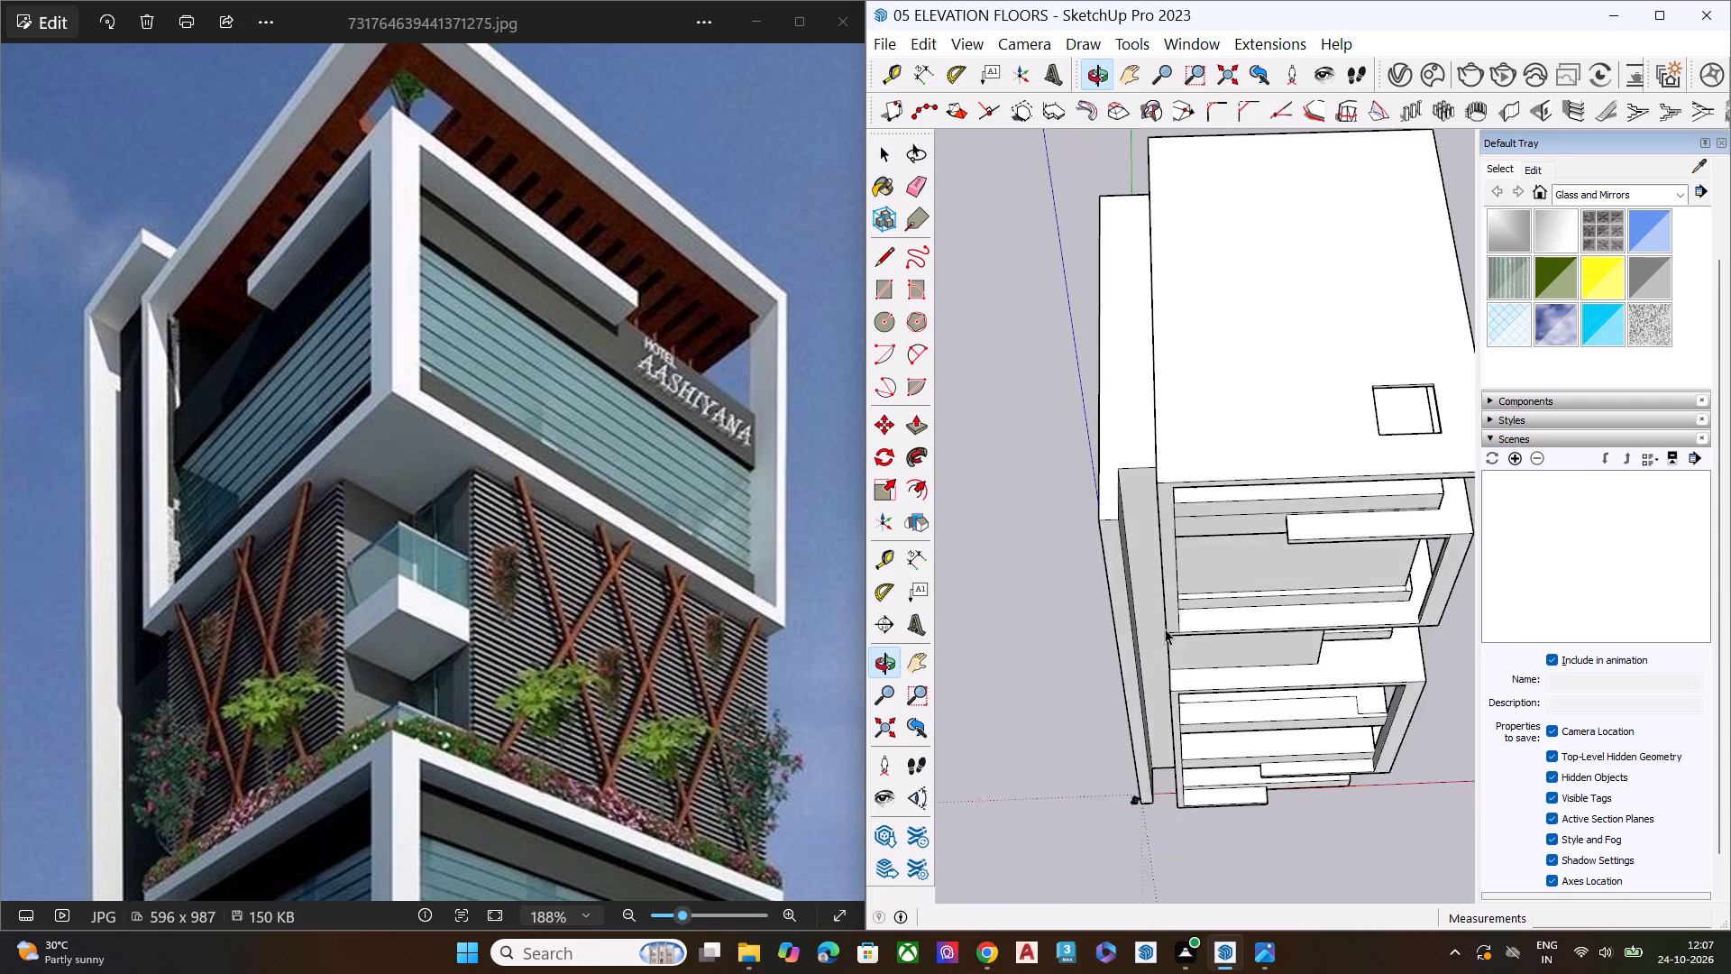
pyautogui.scroll(6, 1162, 624)
pyautogui.press('l')
pyautogui.click(1092, 389)
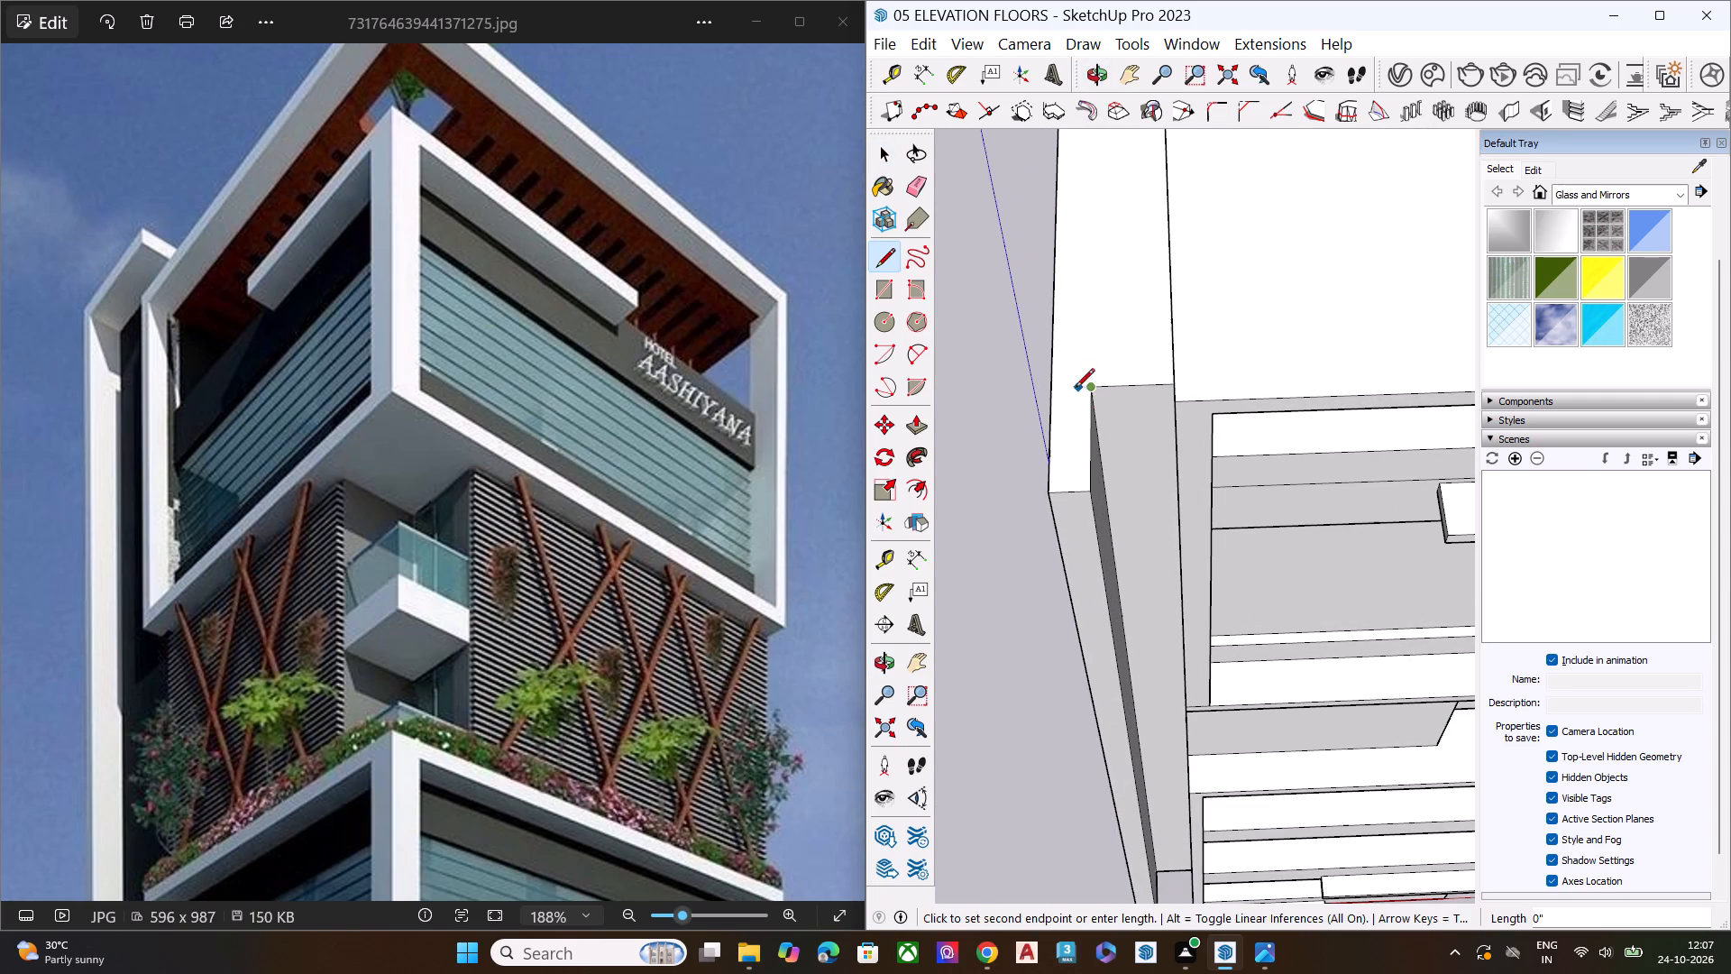
pyautogui.click(1051, 392)
pyautogui.press('space')
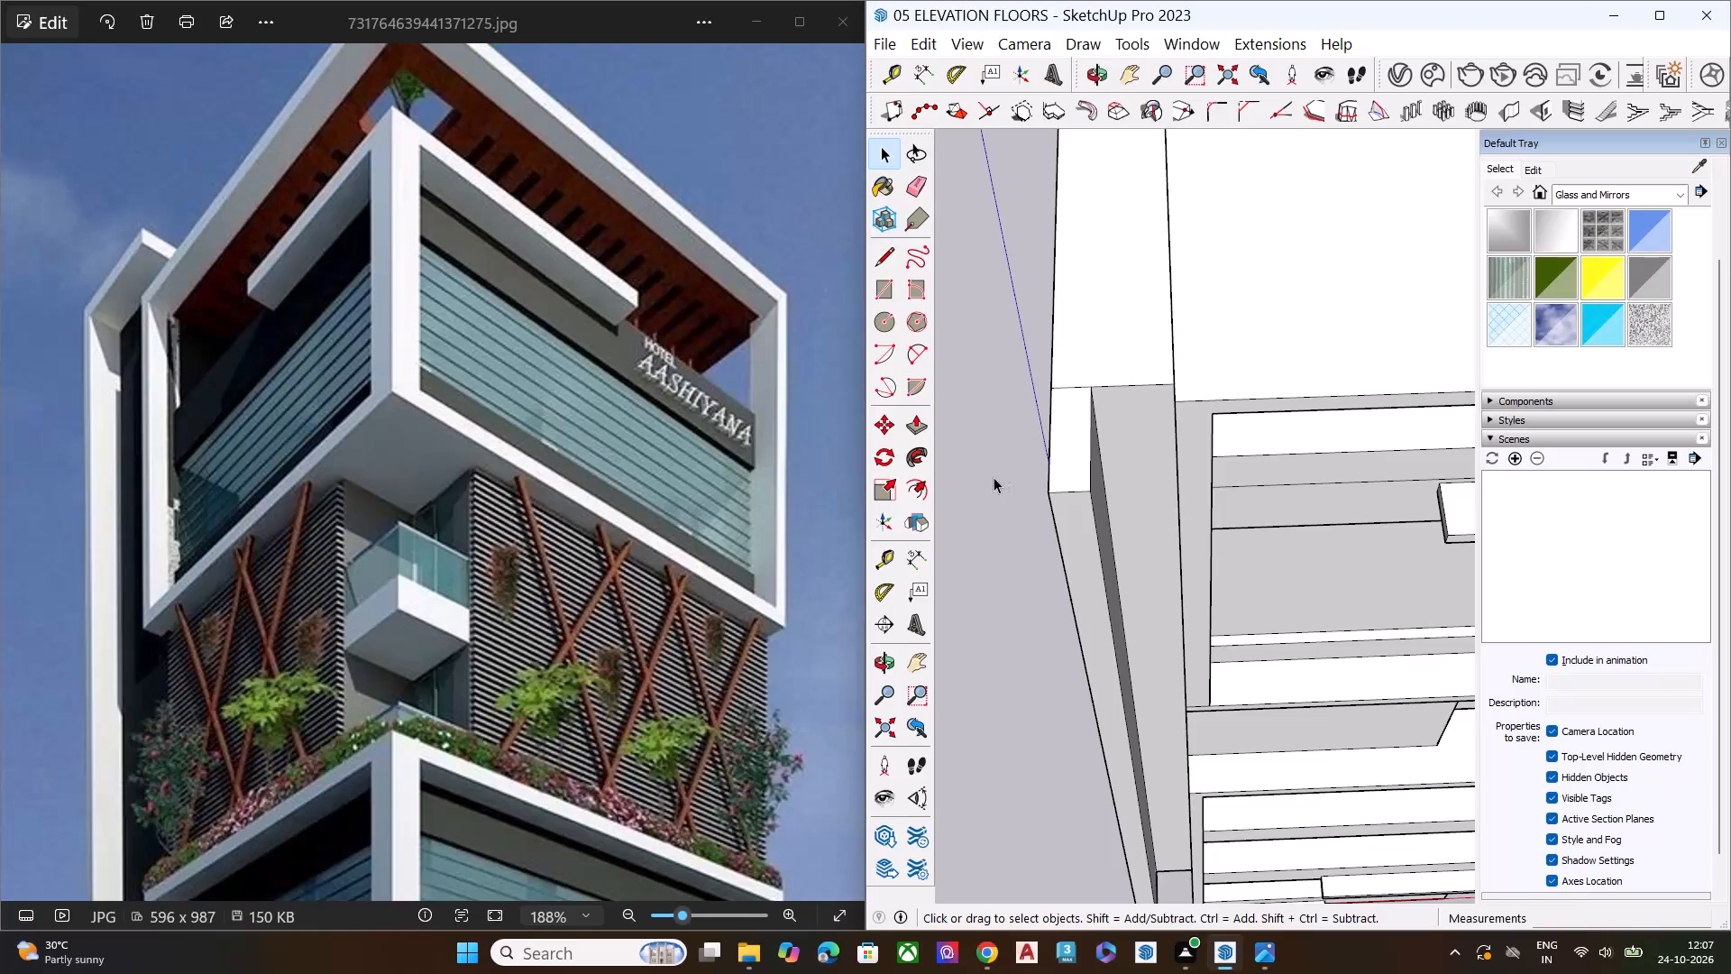
# Pull the separated end of the fin's top face up about 18' 6 15/16", above the tower roof.
pyautogui.click(1071, 446)
pyautogui.press('p')
pyautogui.click(1067, 450)
pyautogui.scroll(-2, 1097, 427)
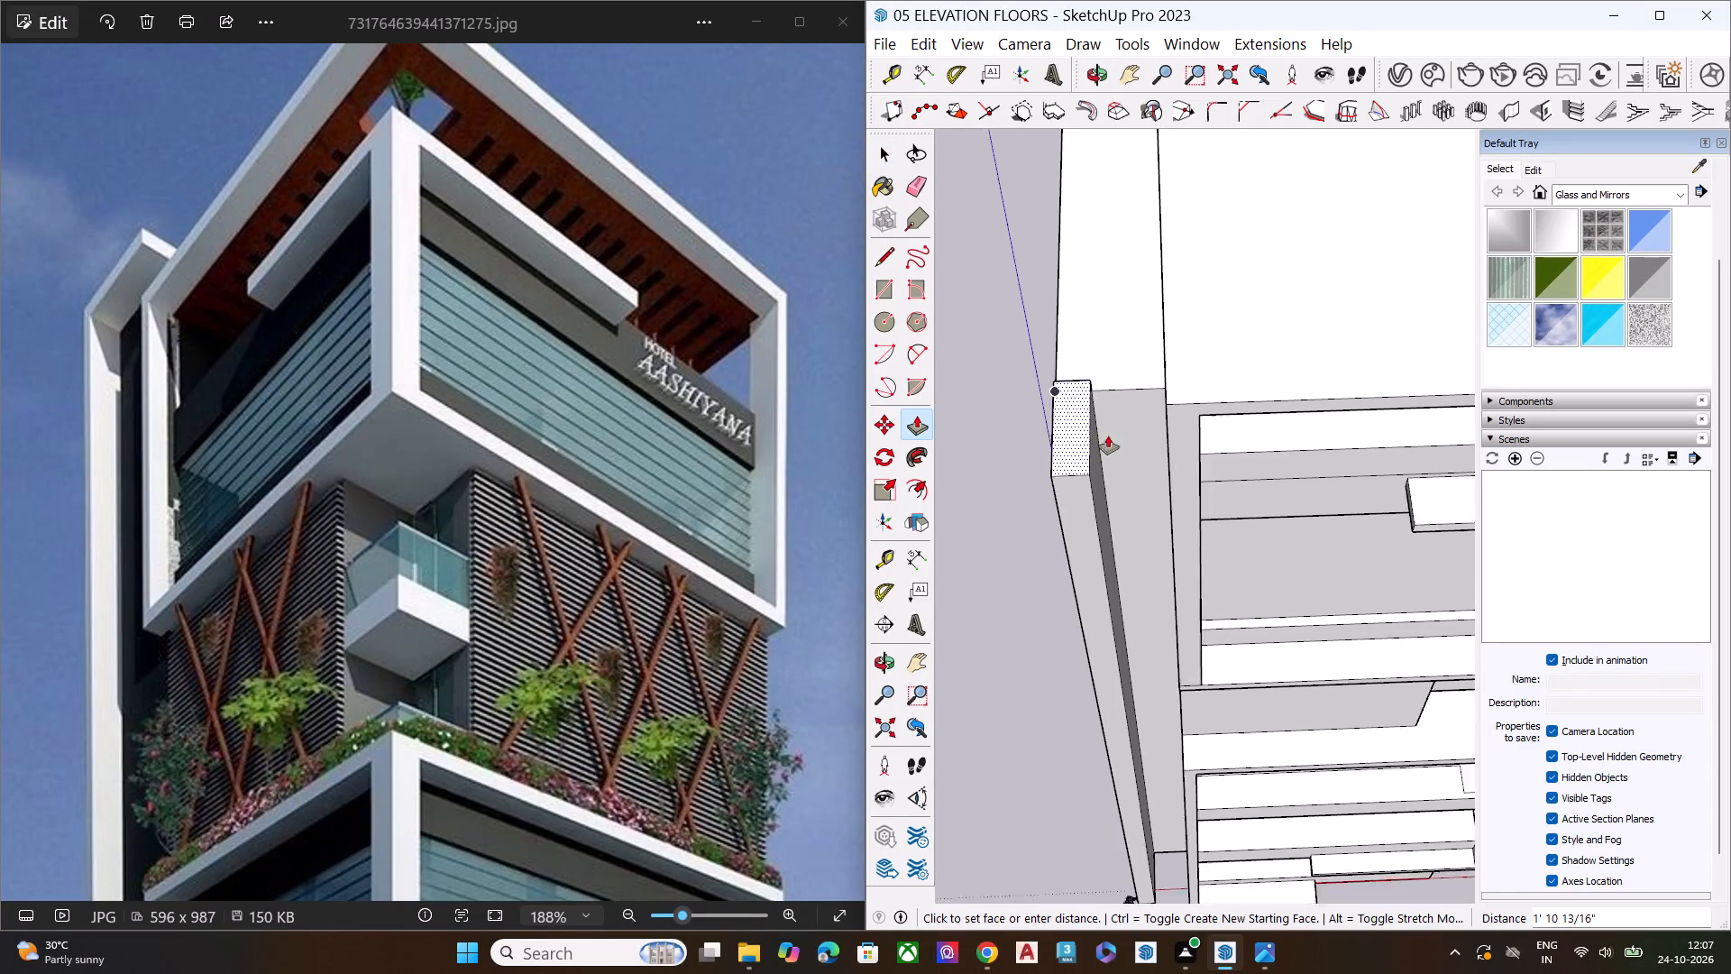
pyautogui.scroll(-7, 1108, 436)
pyautogui.scroll(1, 1137, 442)
pyautogui.scroll(-2, 1137, 442)
pyautogui.moveTo(1138, 439); pyautogui.dragTo(1091, 224, button='middle')
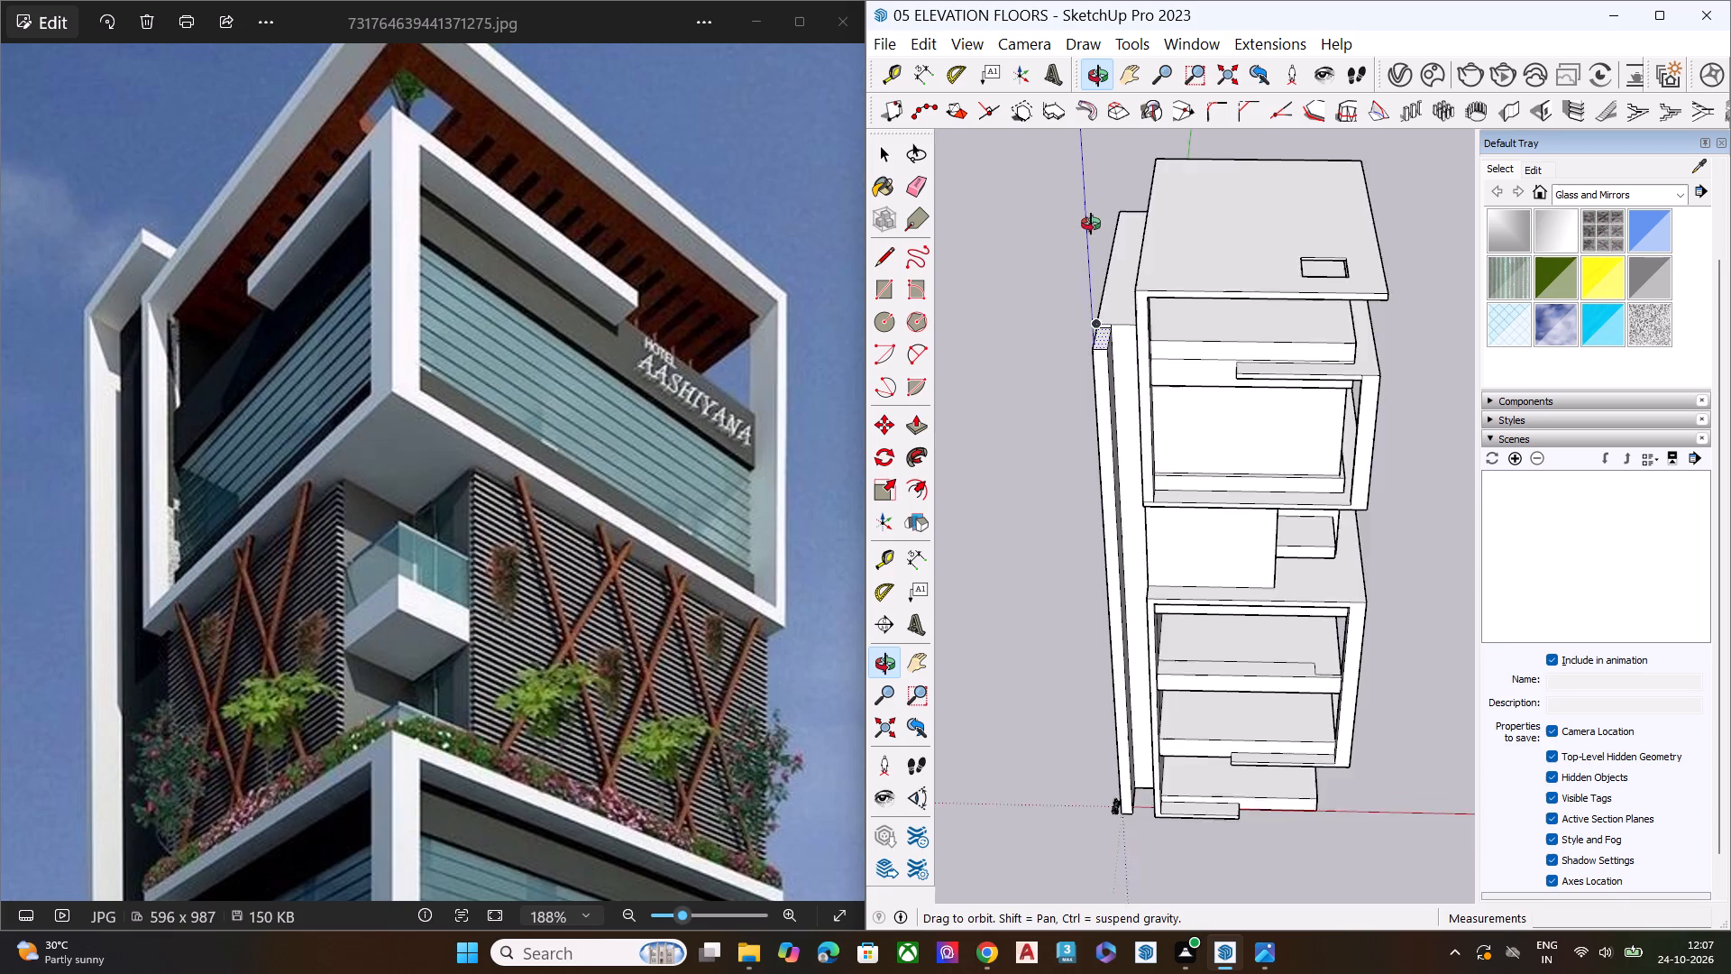
pyautogui.moveTo(1091, 224); pyautogui.dragTo(1052, 167, button='middle')
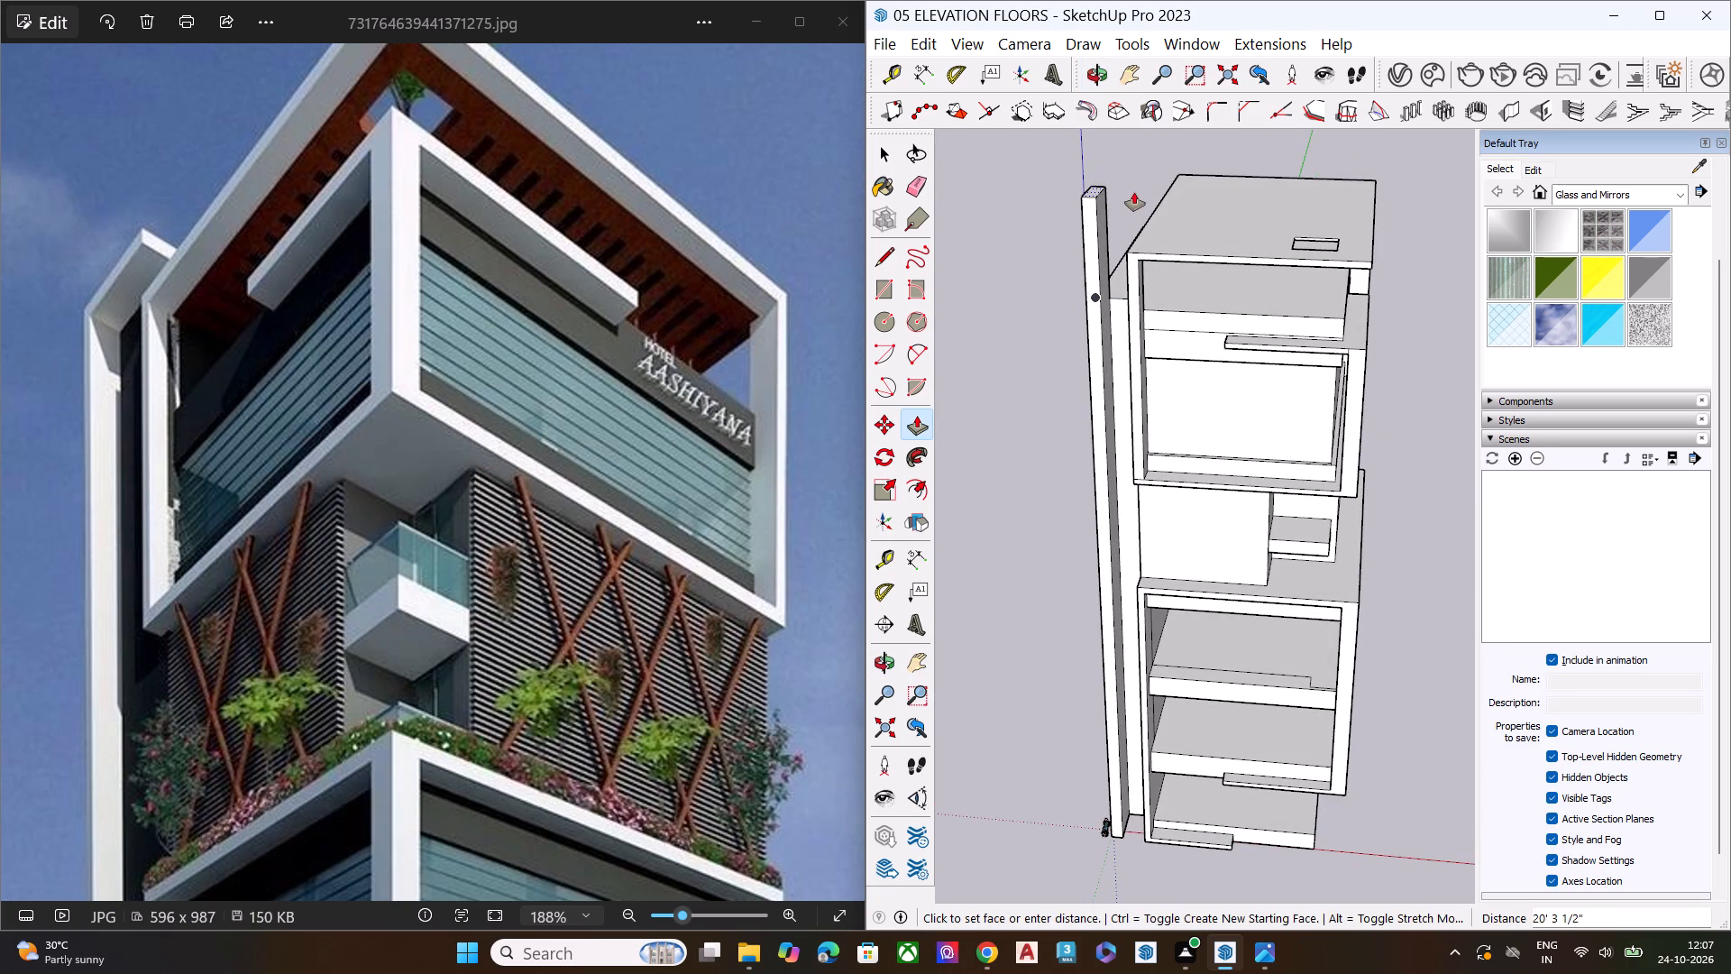
pyautogui.click(1138, 202)
pyautogui.moveTo(1116, 317); pyautogui.dragTo(879, 234, button='middle')
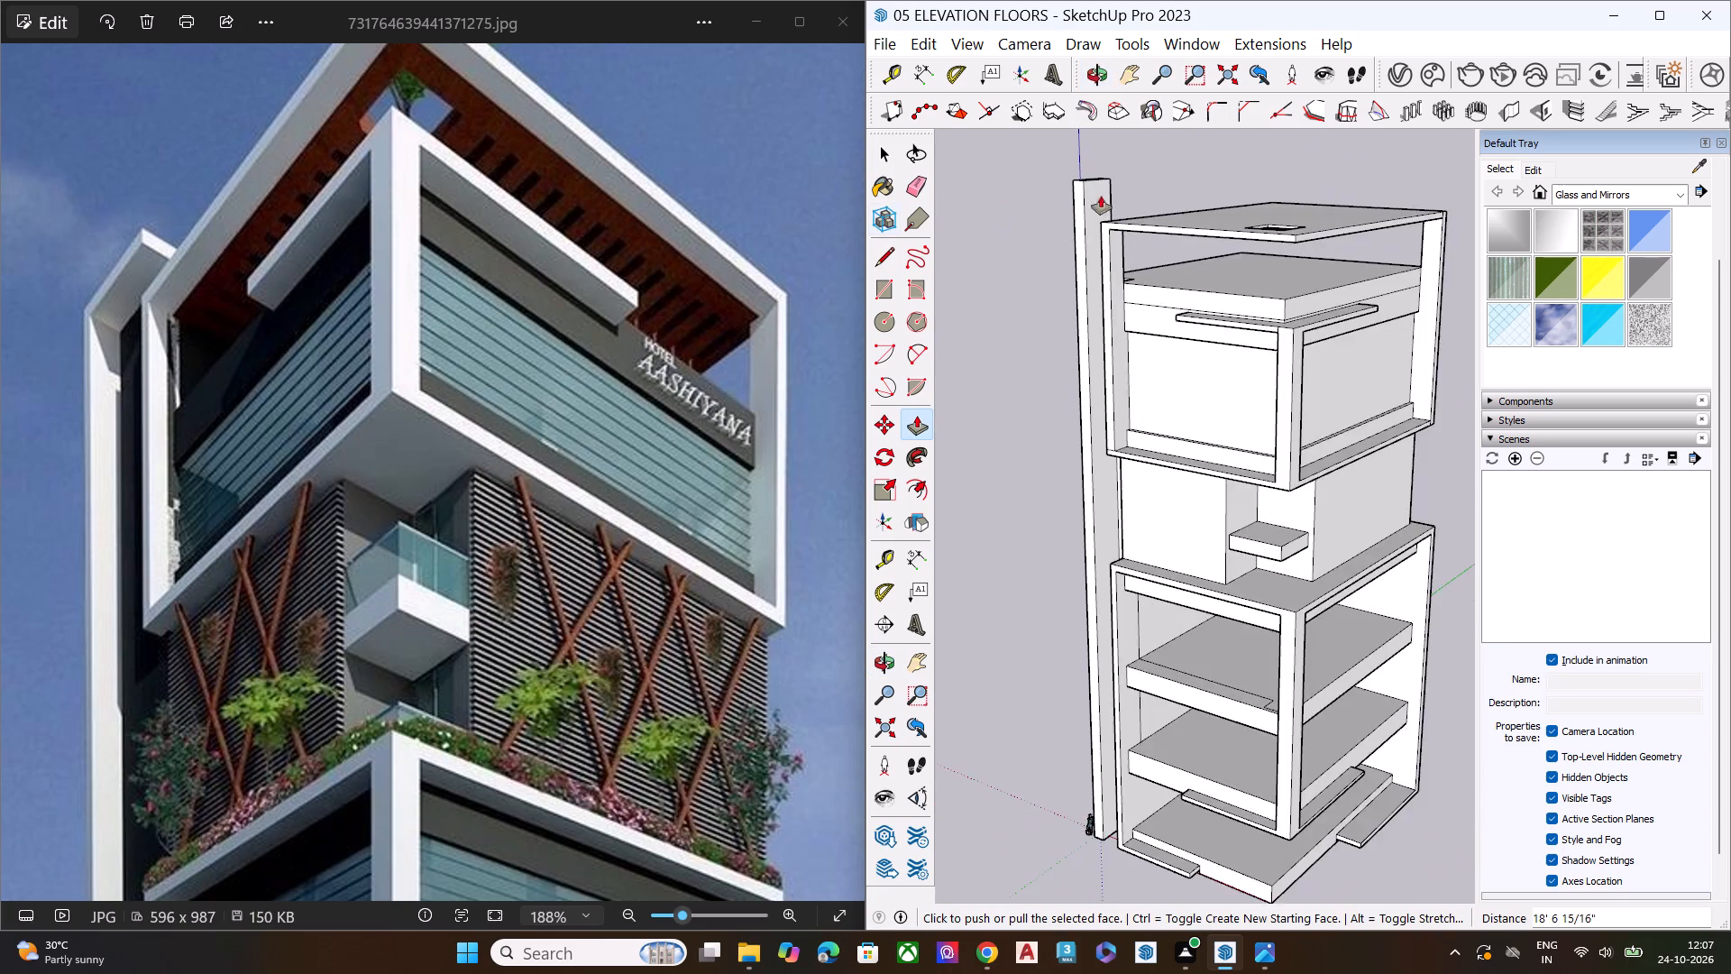
# Raise the top face of the extended side fin by about another 1' 6 3/16".
pyautogui.scroll(2, 1108, 188)
pyautogui.scroll(-1, 1109, 186)
pyautogui.scroll(7, 1109, 186)
pyautogui.moveTo(1061, 266); pyautogui.dragTo(1127, 164, button='middle')
pyautogui.scroll(5, 1126, 143)
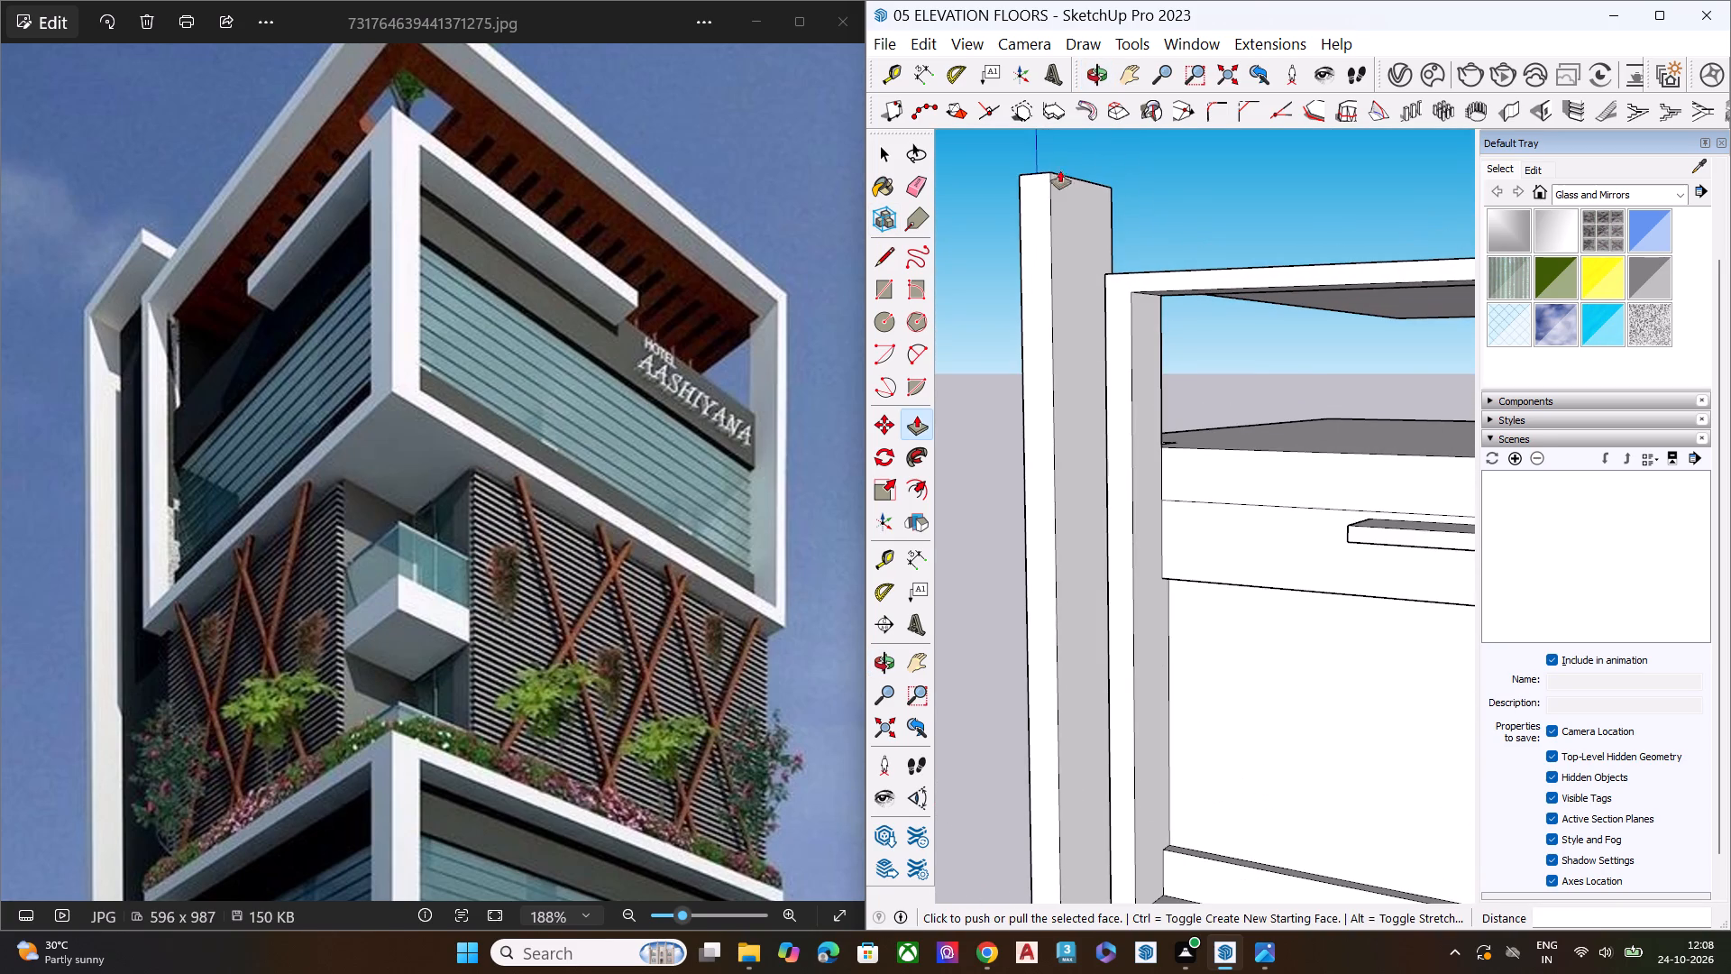
pyautogui.moveTo(1078, 215); pyautogui.dragTo(1106, 352, button='middle')
pyautogui.scroll(1, 1106, 352)
pyautogui.click(1040, 172)
pyautogui.click(1049, 144)
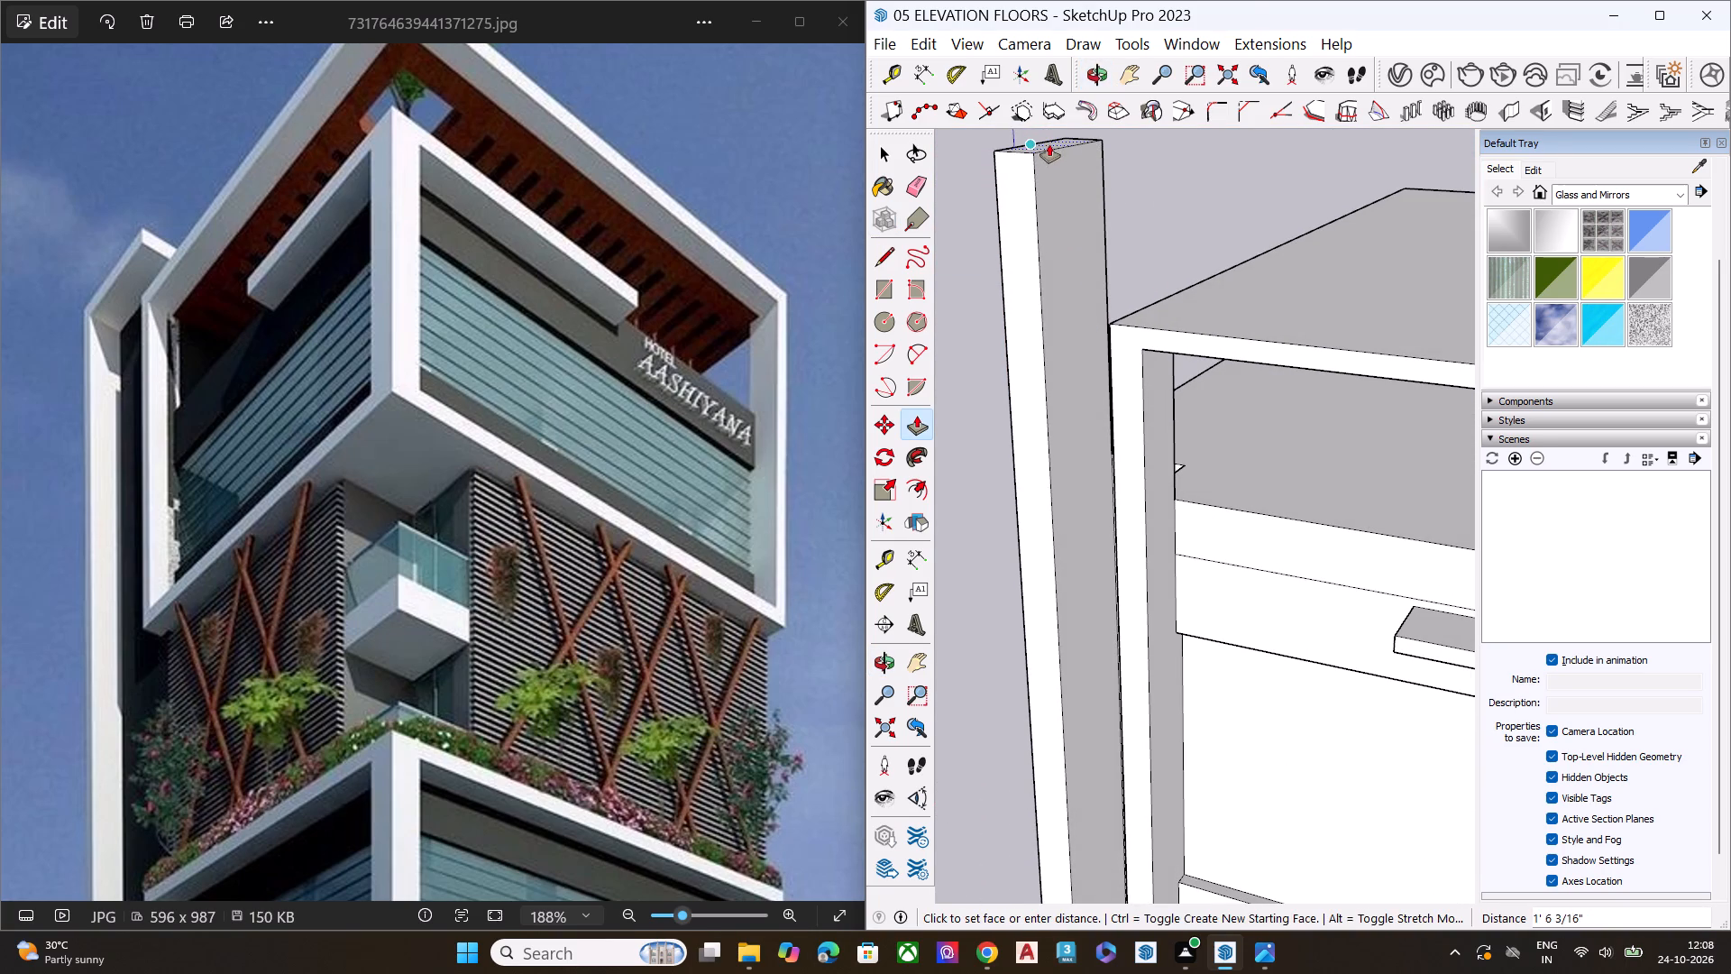
pyautogui.press('space')
pyautogui.click(1155, 215)
# Draw a horizontal line across the fin's wide side face, just below its top edge.
pyautogui.moveTo(1186, 281); pyautogui.dragTo(1042, 253, button='middle')
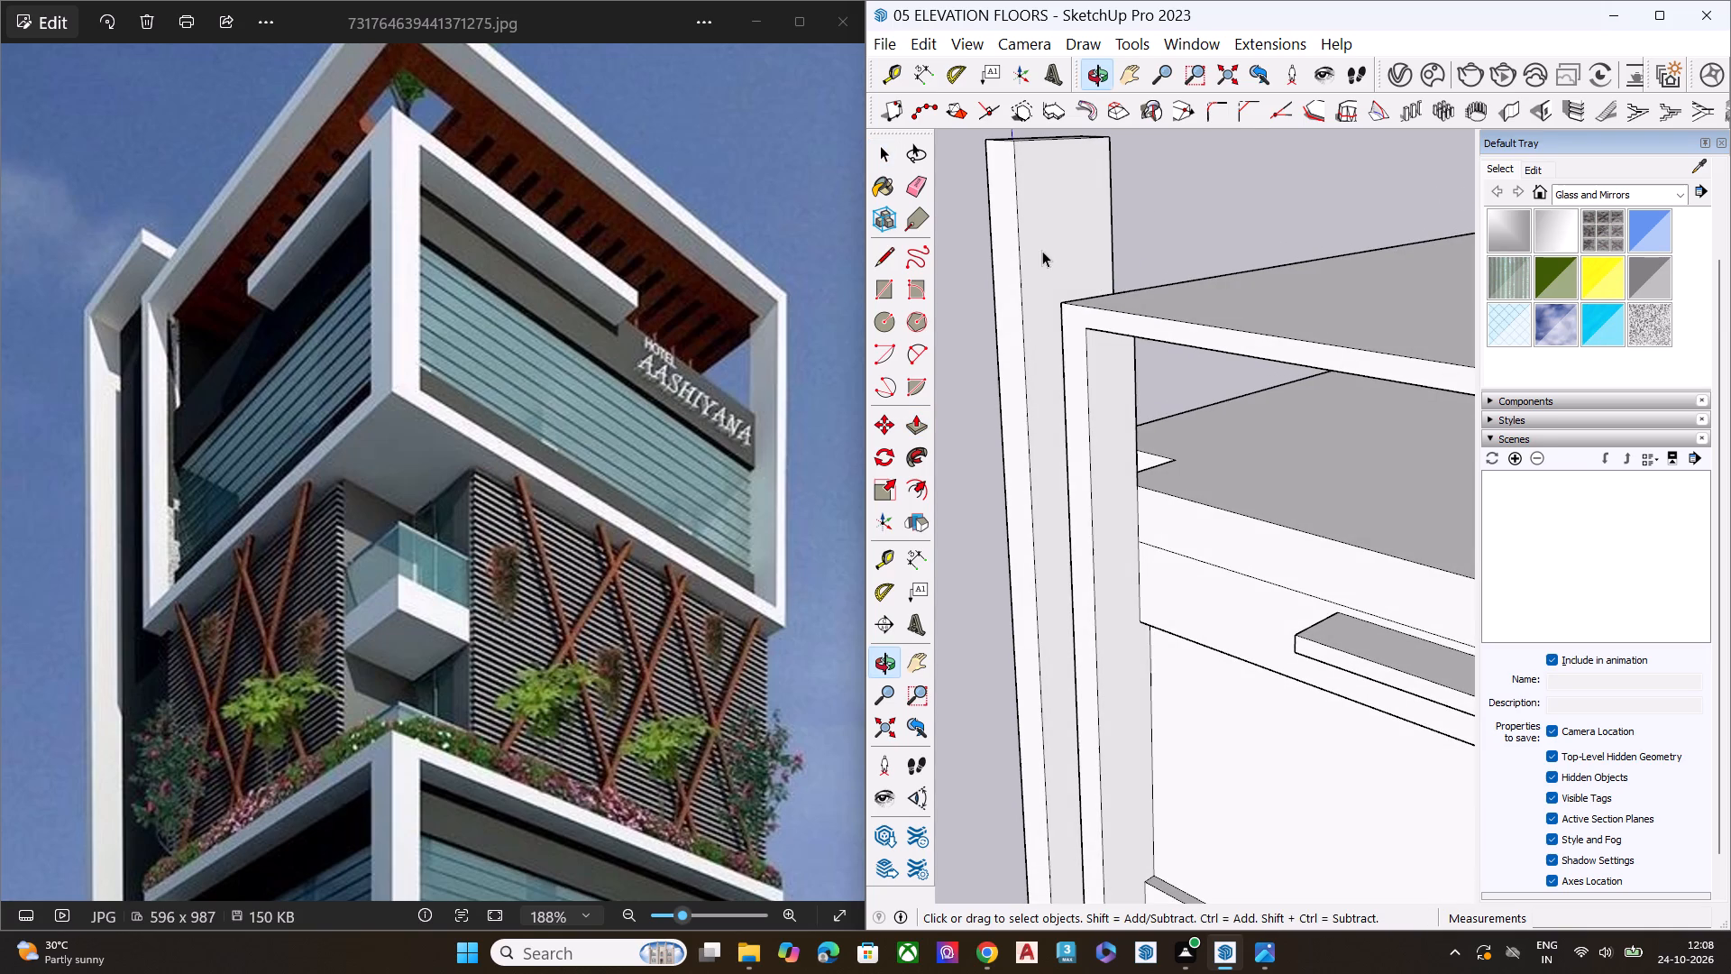
pyautogui.press('l')
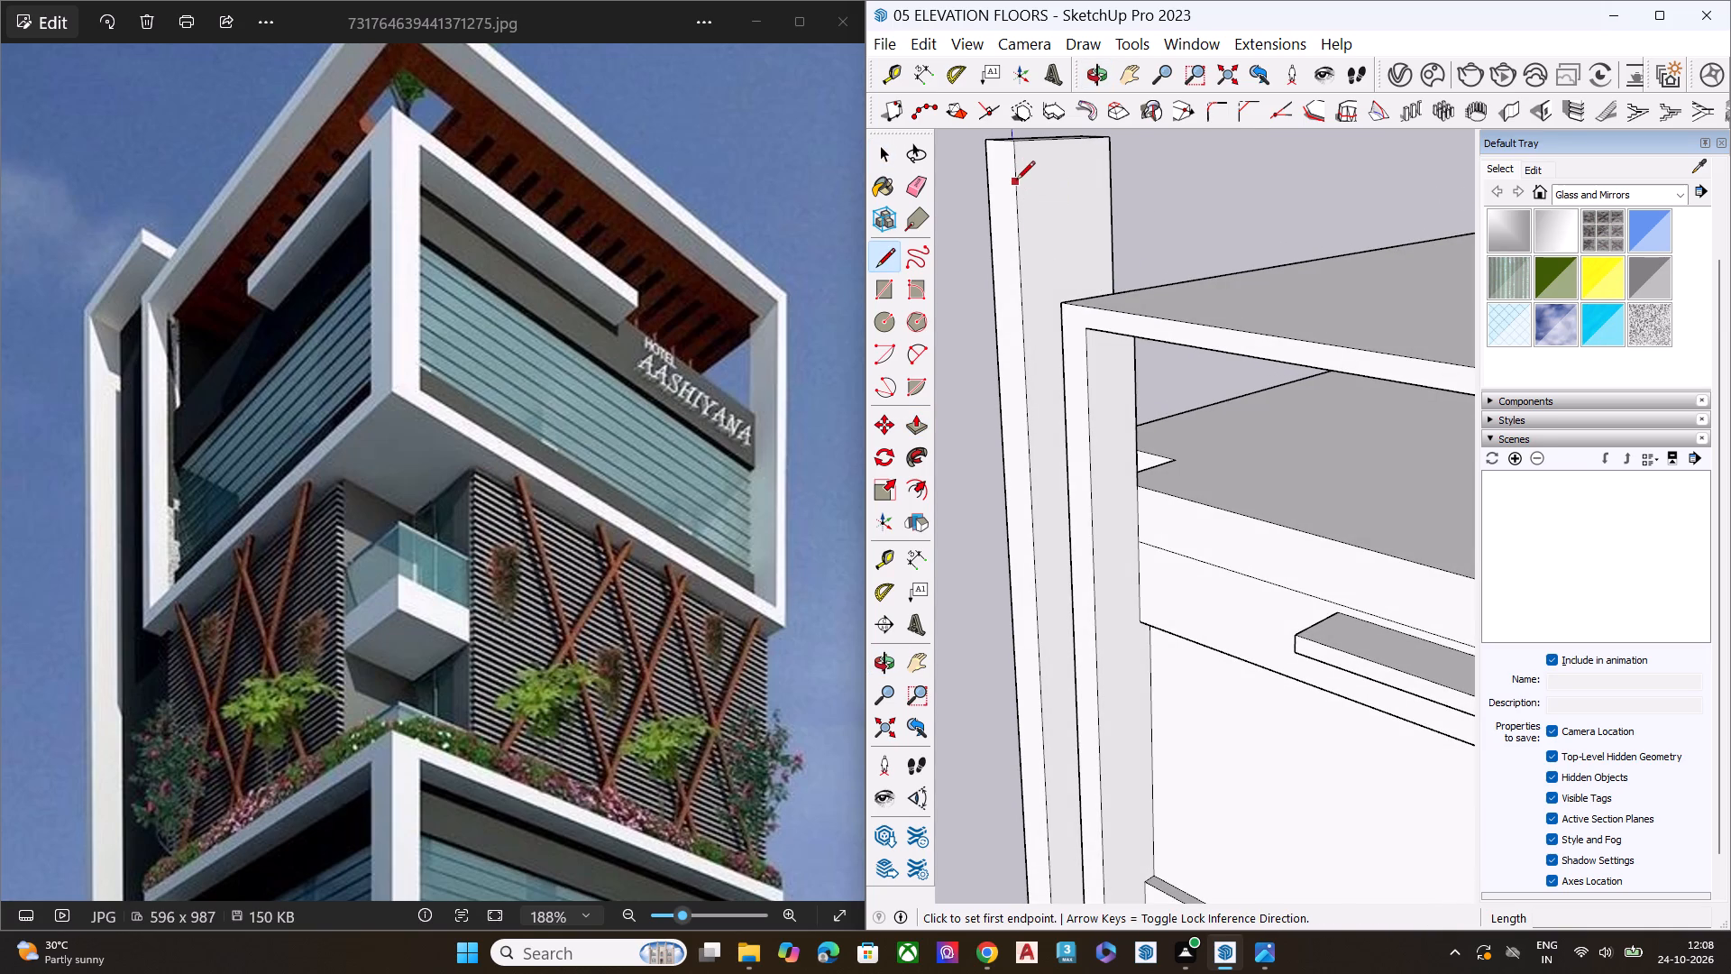
pyautogui.click(1016, 179)
pyautogui.click(1110, 175)
pyautogui.press('space')
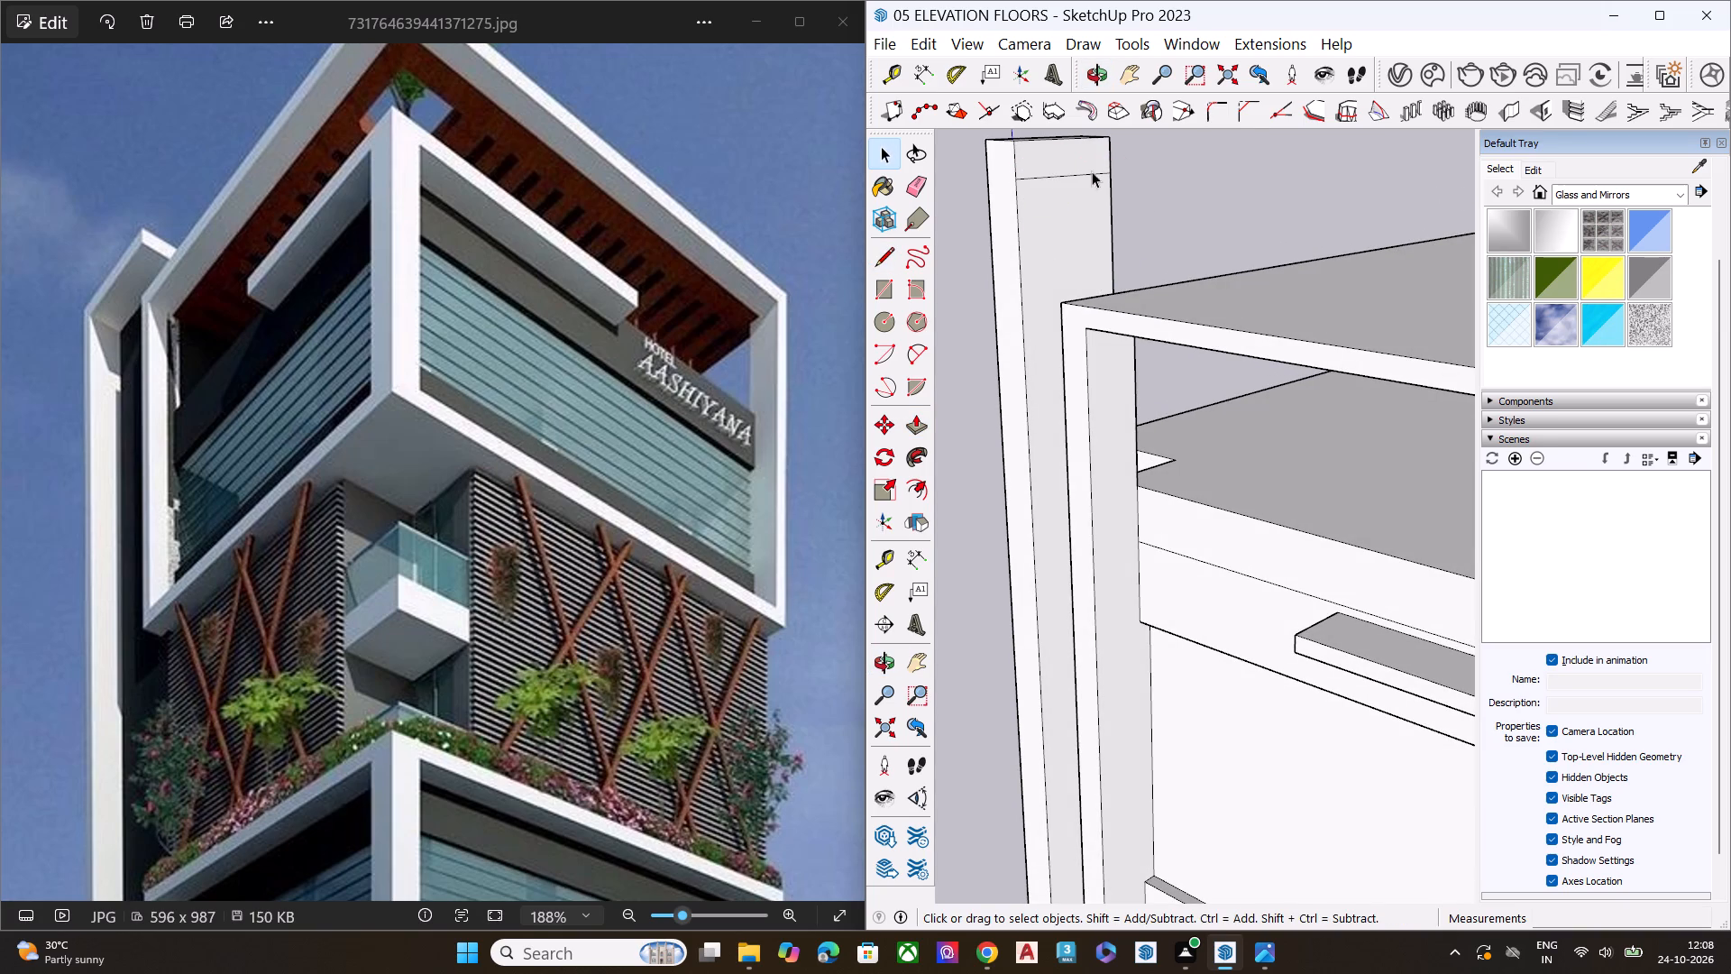
# Pull the strip at the fin's top outward as a horizontal arm above the upper box frame's roof.
pyautogui.click(1081, 165)
pyautogui.press('p')
pyautogui.click(1063, 155)
pyautogui.scroll(-4, 1125, 153)
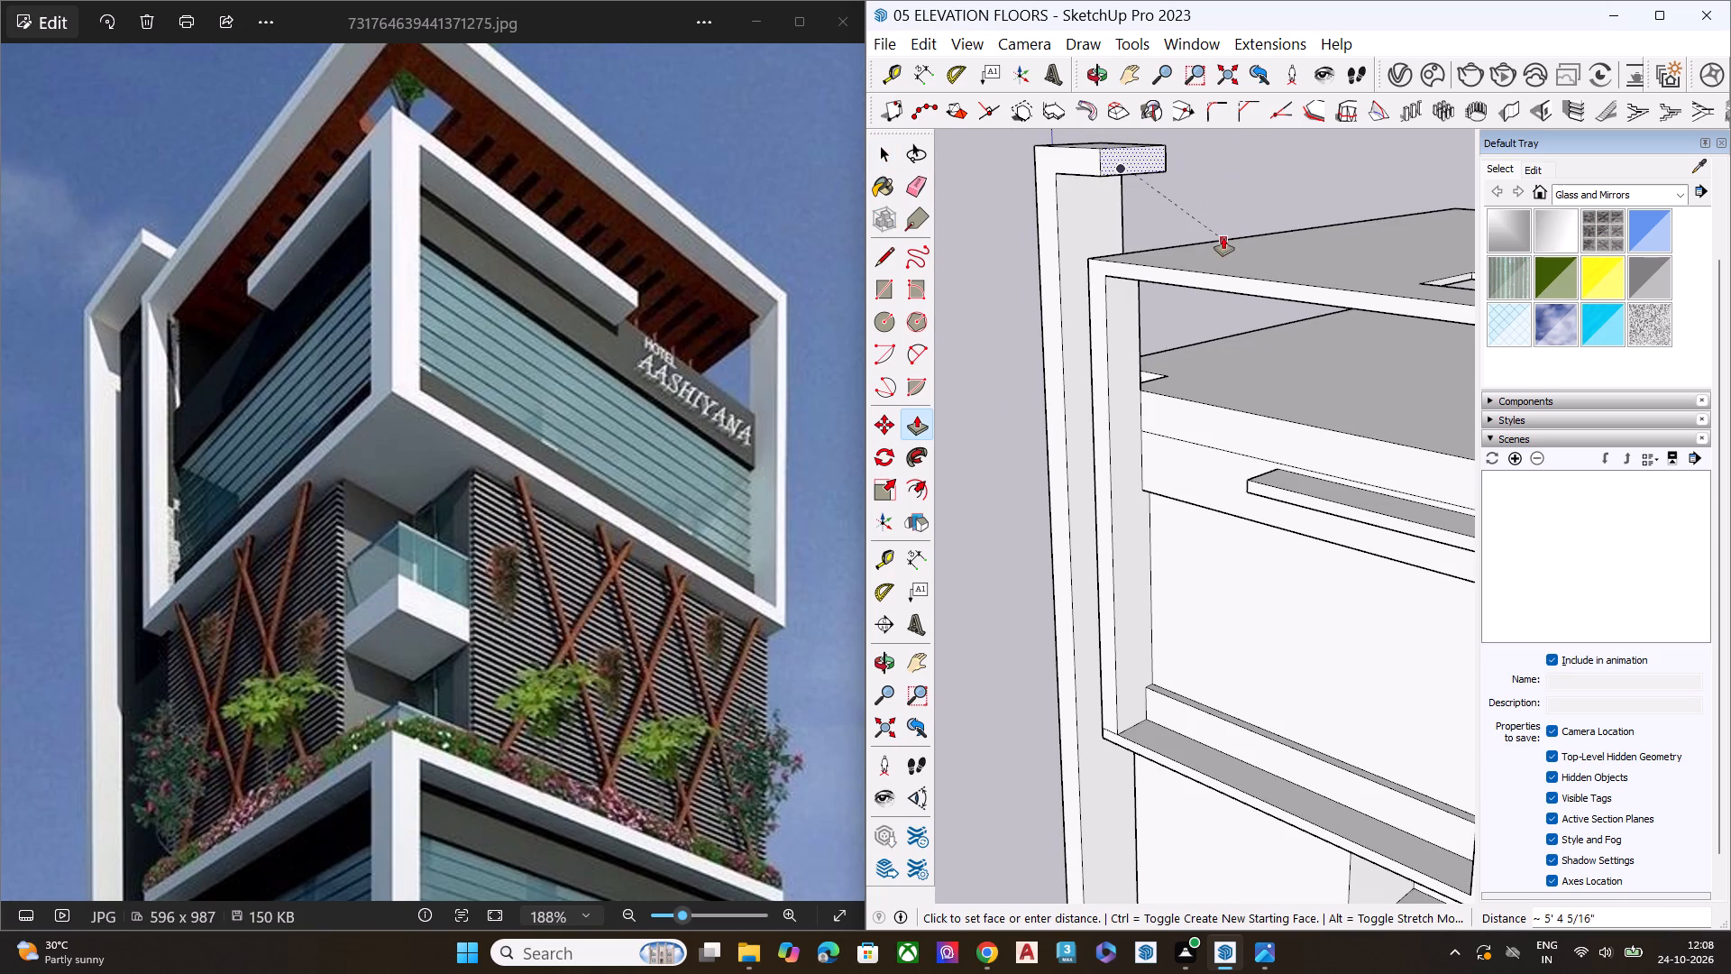
pyautogui.click(1246, 266)
pyautogui.press('space')
# Examine the fin's new top arm from below and above against the reference image.
pyautogui.moveTo(1215, 376); pyautogui.dragTo(1120, 159, button='middle')
pyautogui.scroll(3, 1122, 170)
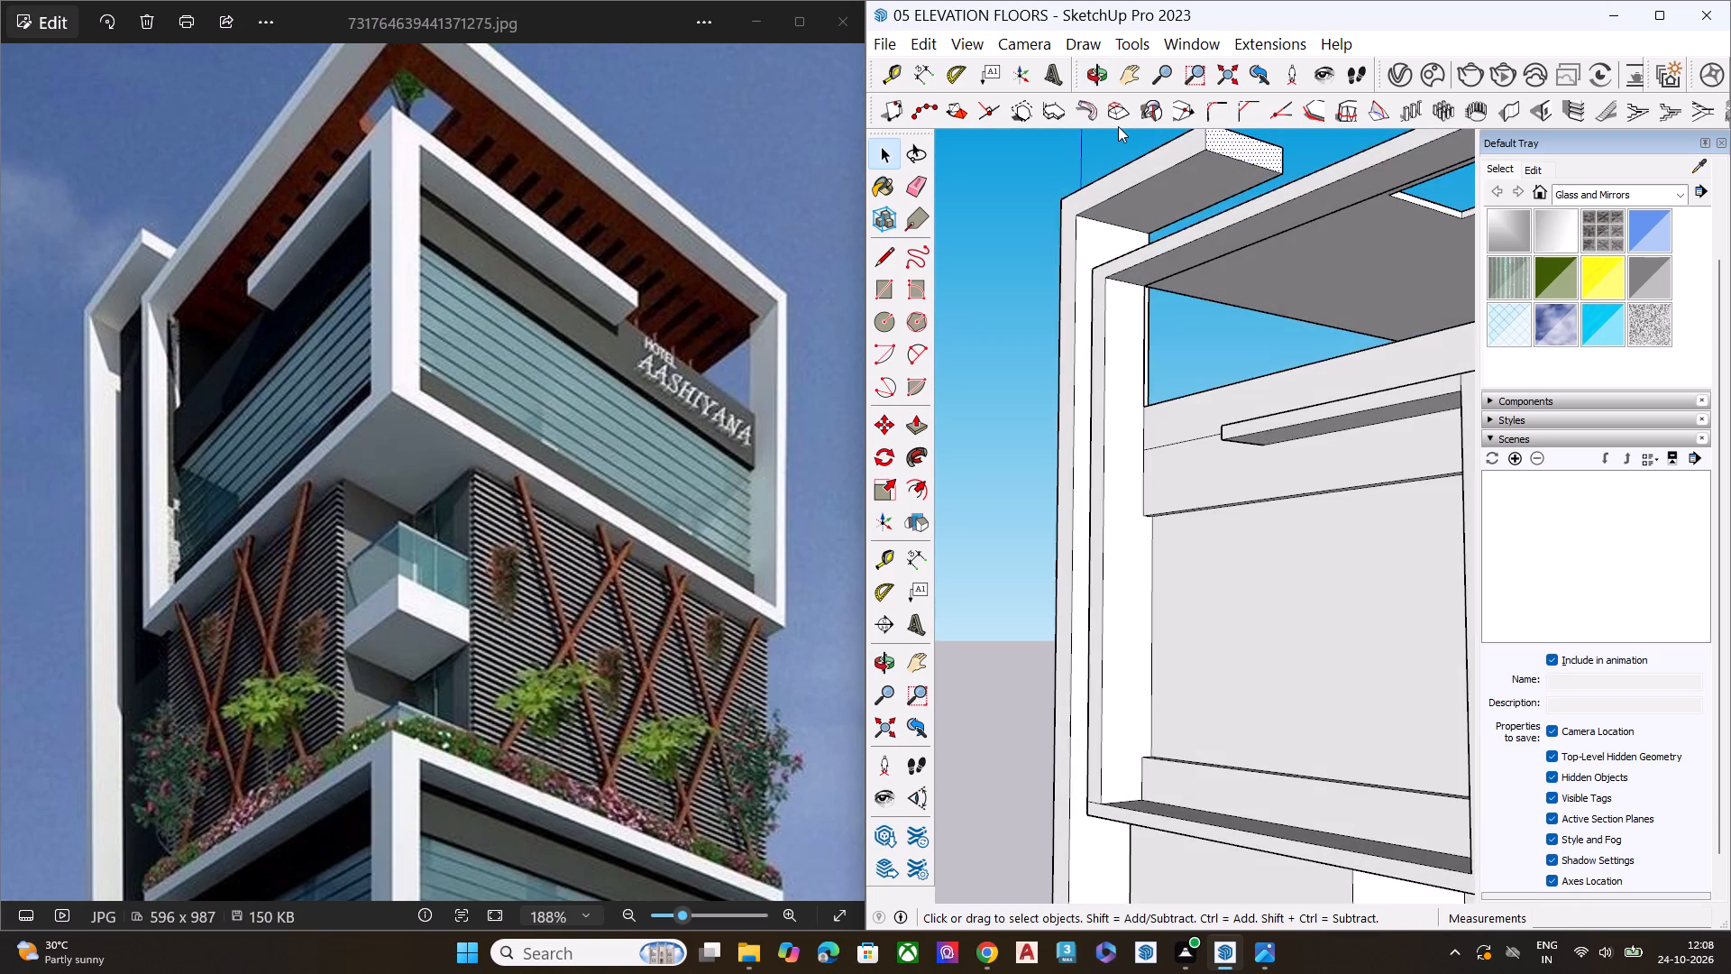
pyautogui.scroll(-8, 1118, 126)
pyautogui.moveTo(1193, 402); pyautogui.dragTo(1204, 290, button='middle')
pyautogui.scroll(2, 1204, 290)
pyautogui.scroll(-3, 1204, 290)
pyautogui.scroll(1, 1204, 290)
pyautogui.scroll(-3, 1204, 290)
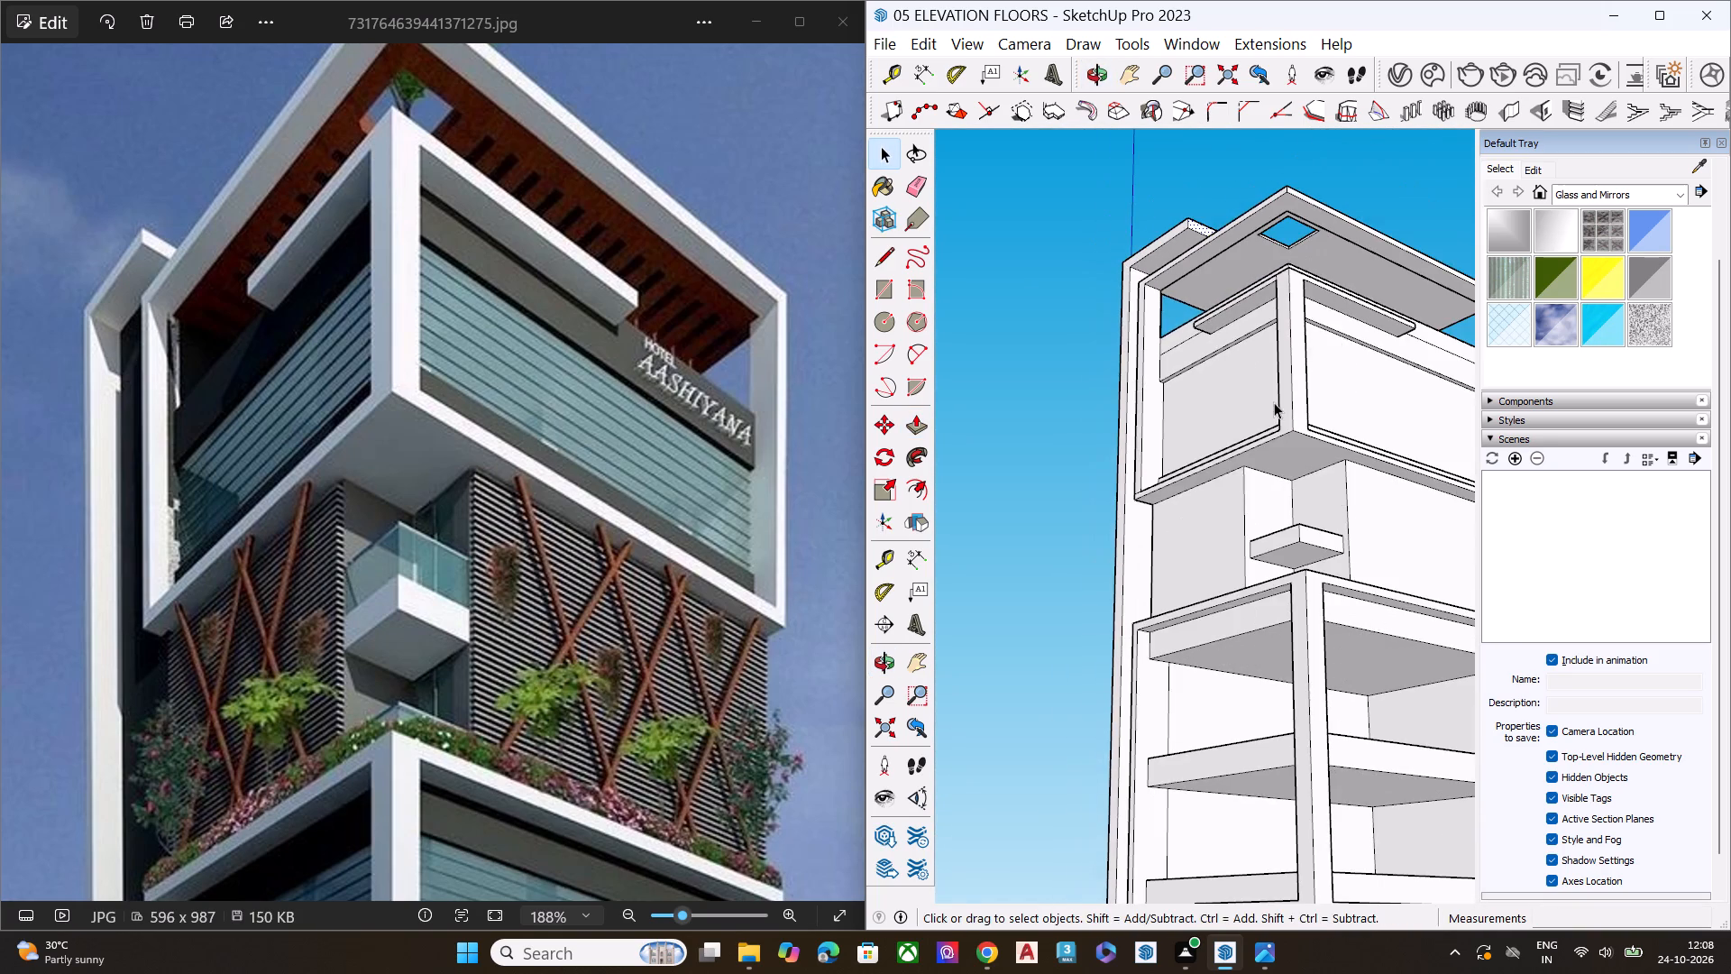
pyautogui.moveTo(1281, 394); pyautogui.dragTo(1374, 280, button='middle')
pyautogui.scroll(8, 1183, 313)
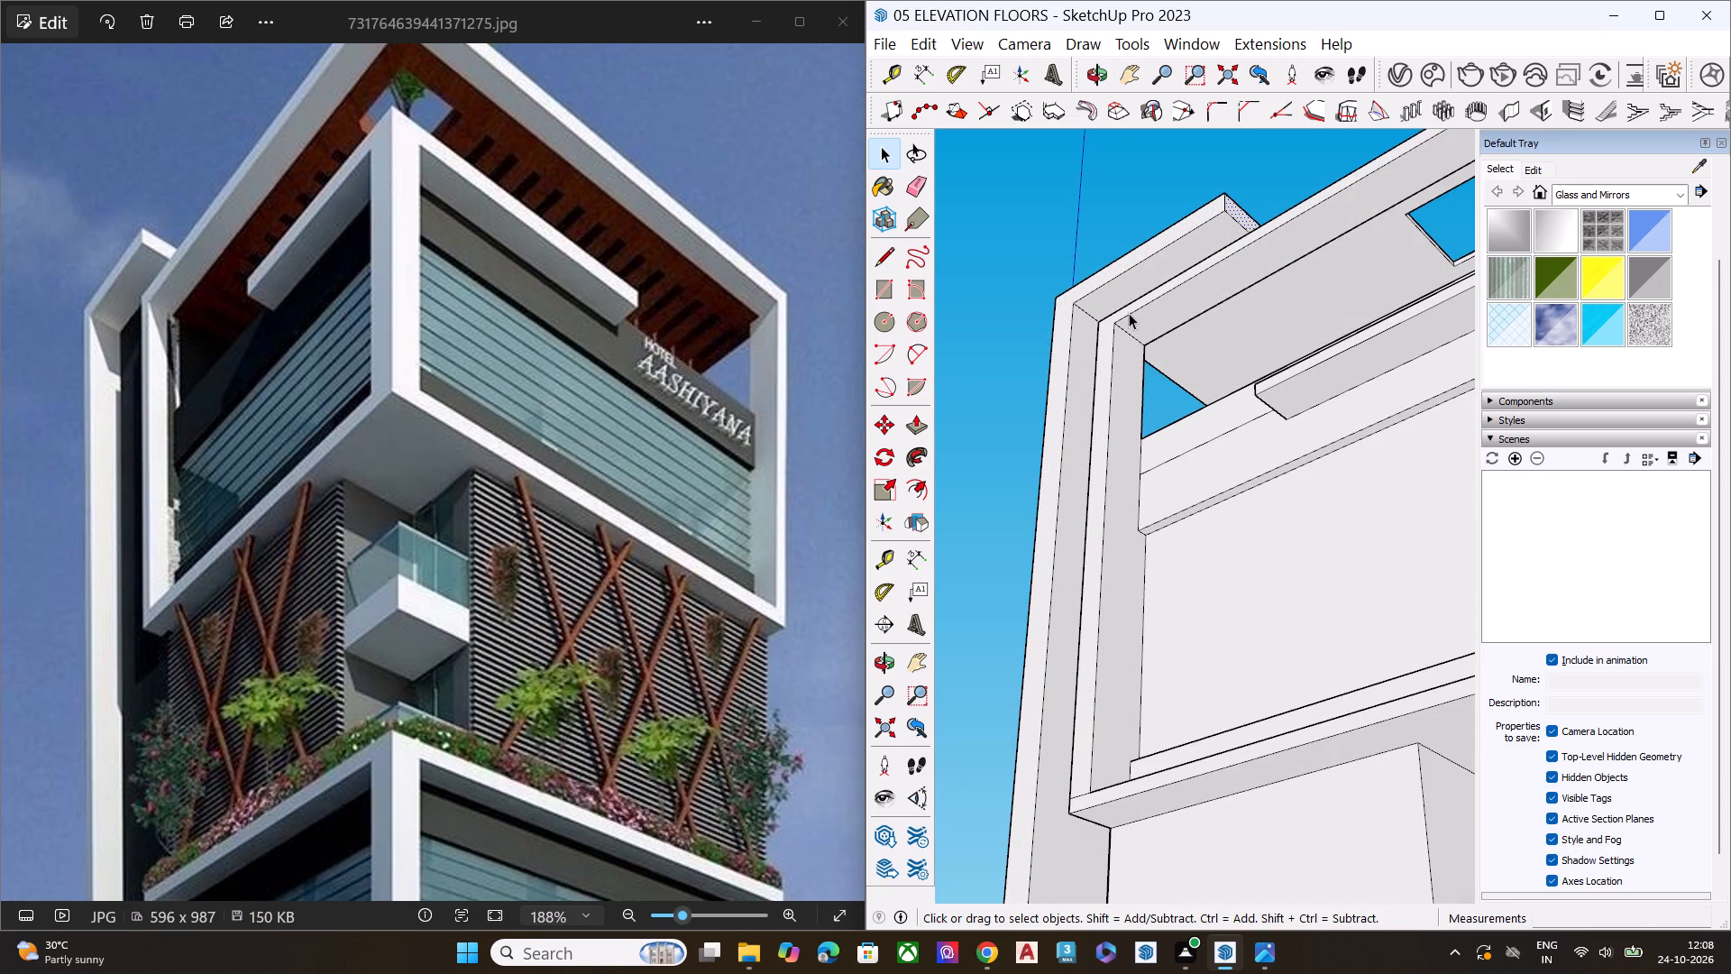
pyautogui.scroll(-7, 1386, 621)
pyautogui.press('space')
pyautogui.moveTo(1342, 579); pyautogui.dragTo(1154, 973, button='middle')
pyautogui.scroll(2, 1464, 495)
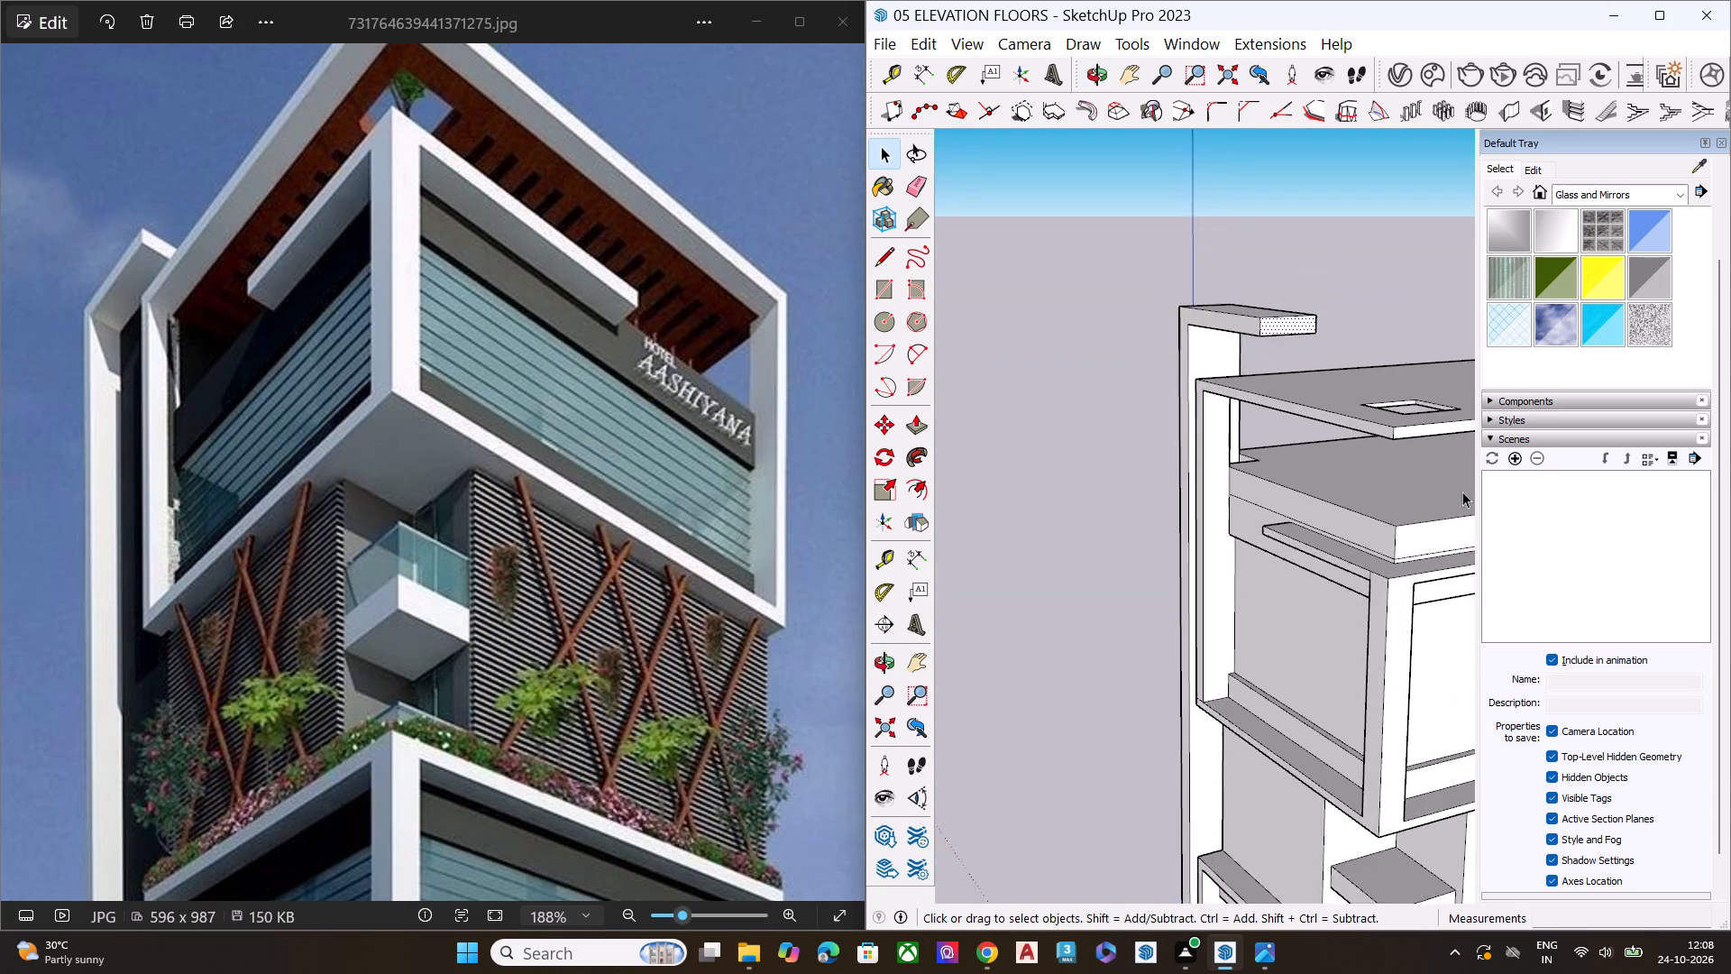
pyautogui.scroll(5, 1462, 492)
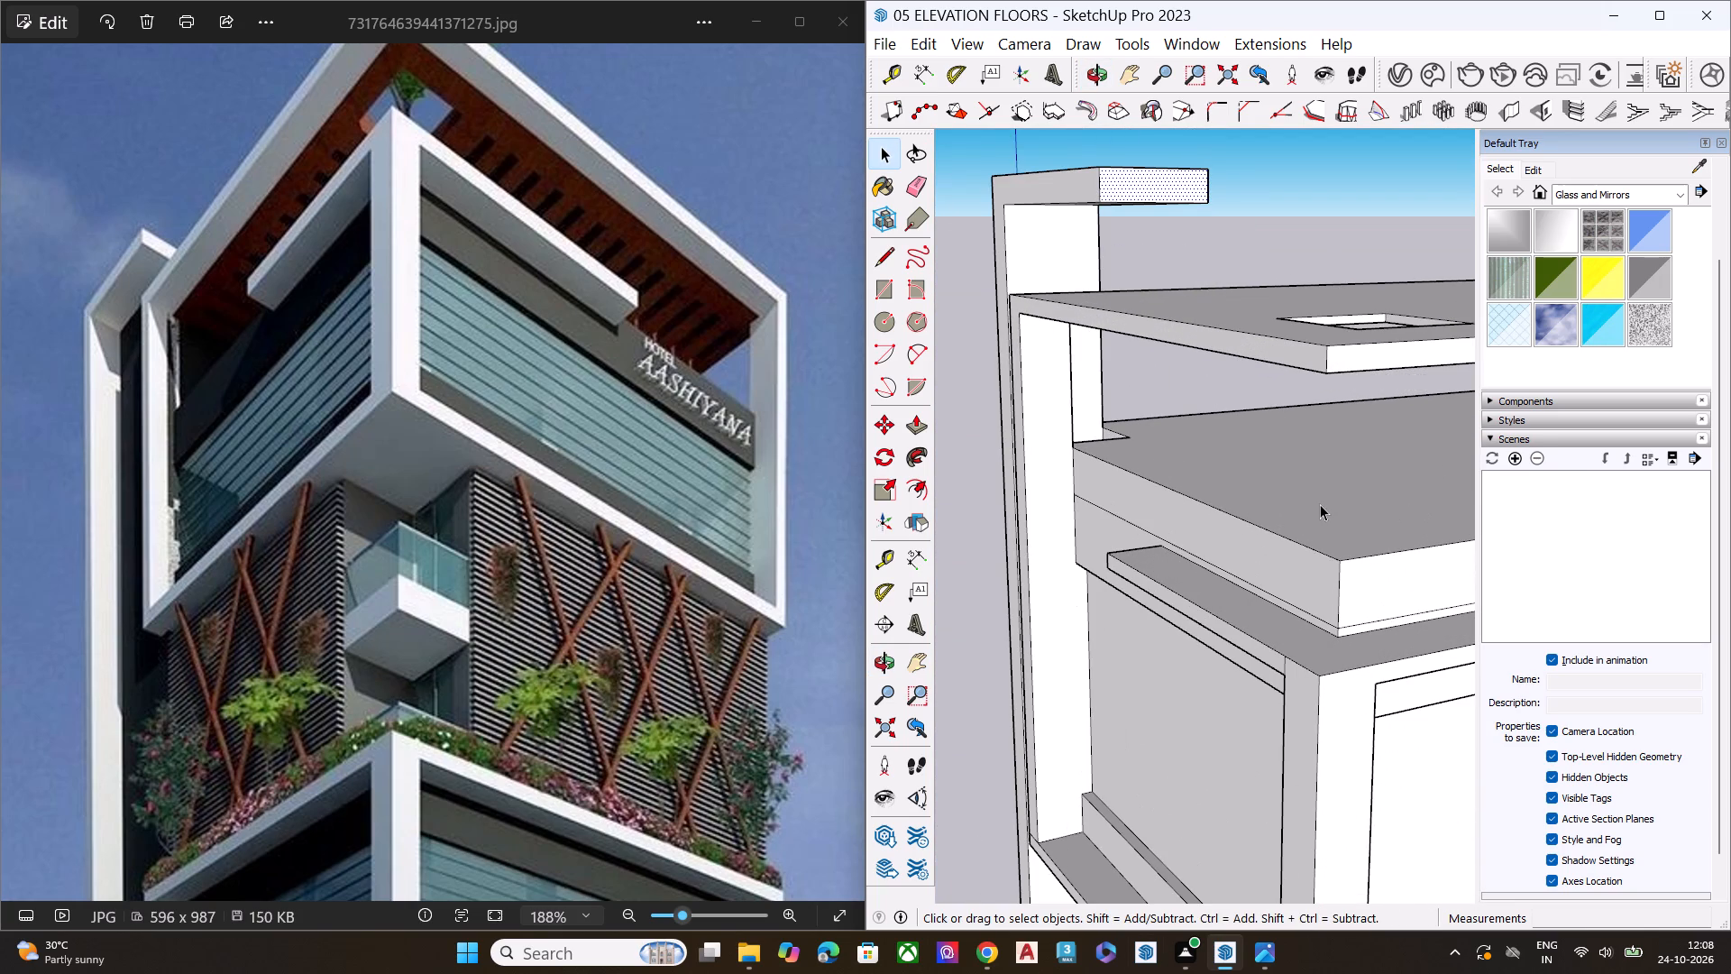
pyautogui.moveTo(1278, 615); pyautogui.dragTo(1291, 565, button='middle')
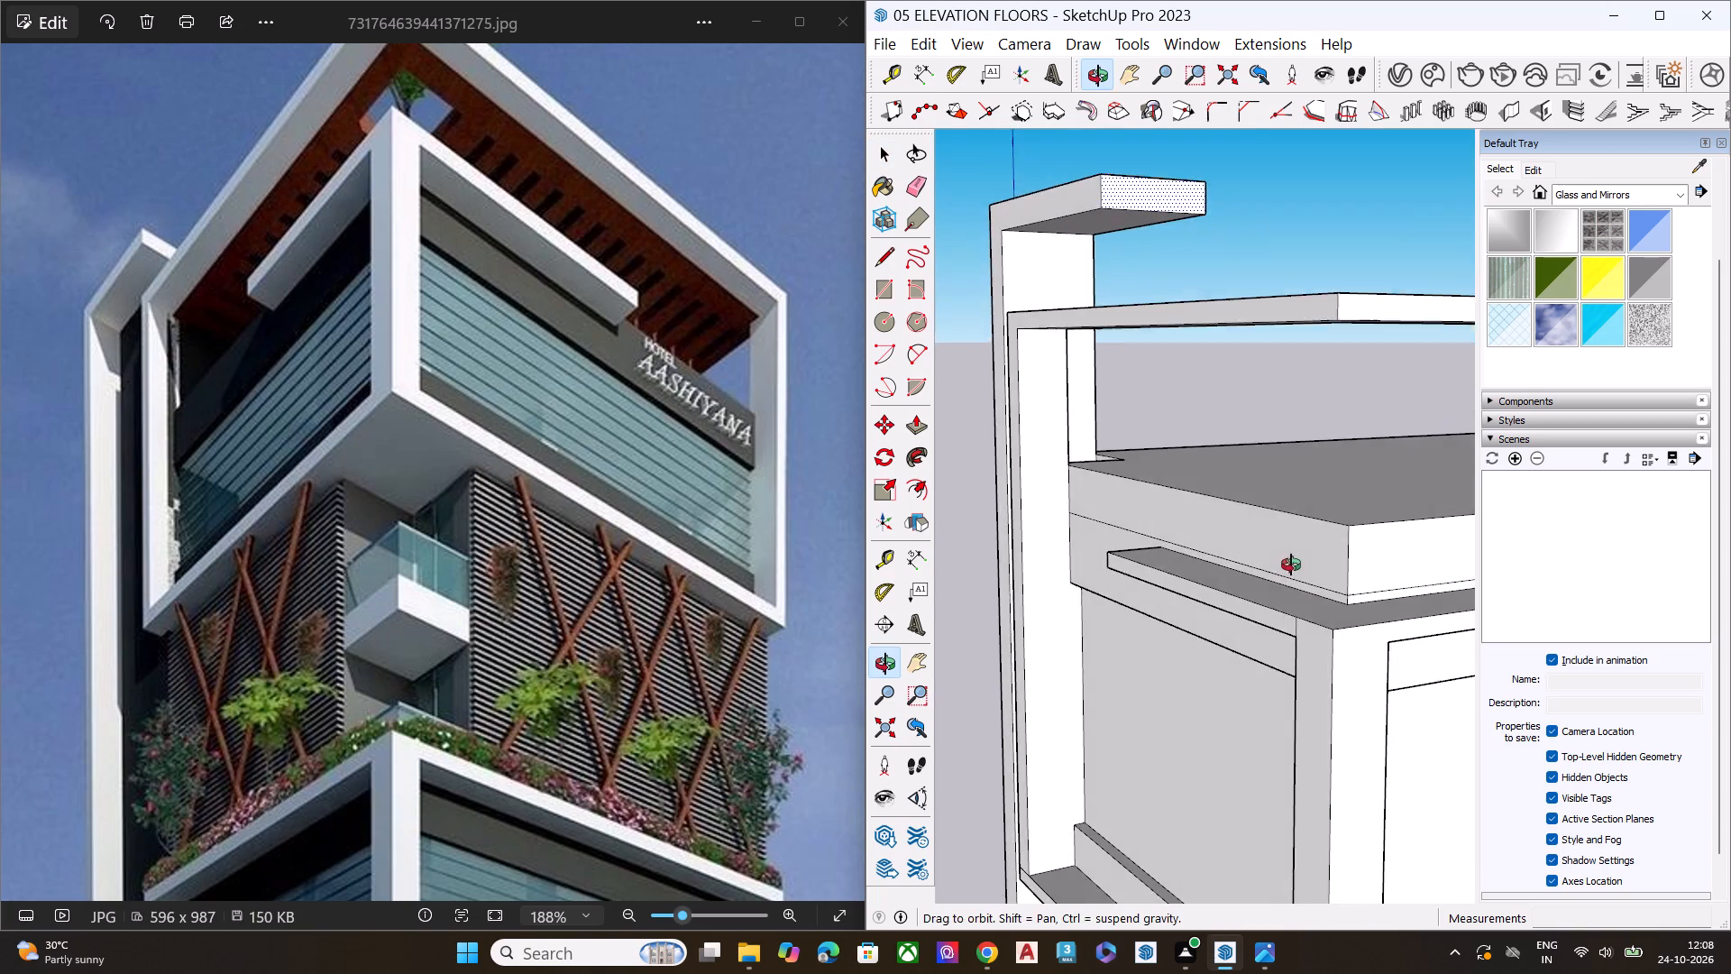
pyautogui.moveTo(1291, 565); pyautogui.dragTo(1293, 556, button='middle')
pyautogui.scroll(-8, 1093, 540)
pyautogui.scroll(1, 1289, 599)
# Raise the exposed top face of the upper box's inner frame, around the slab, by about 3 1/8".
pyautogui.moveTo(1302, 547); pyautogui.dragTo(1377, 427, button='middle')
pyautogui.scroll(3, 1253, 459)
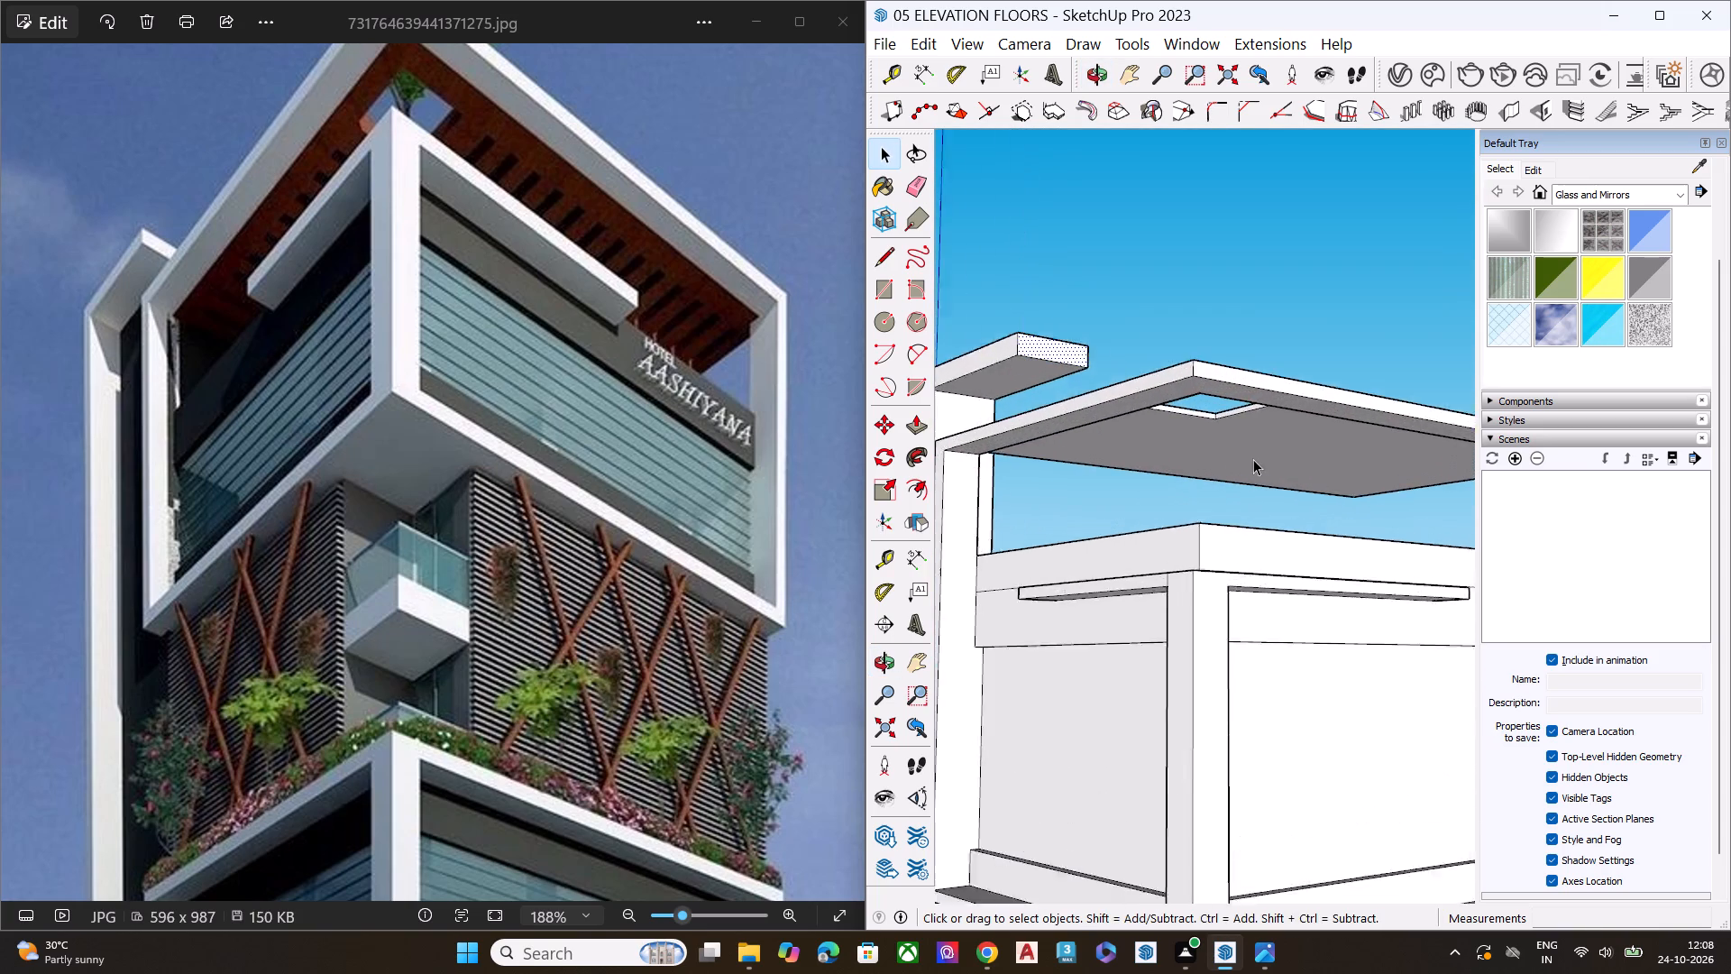
pyautogui.scroll(4, 1253, 459)
pyautogui.scroll(1, 1232, 626)
pyautogui.moveTo(1232, 628); pyautogui.dragTo(1211, 721, button='middle')
pyautogui.scroll(1, 1204, 734)
pyautogui.click(1165, 710)
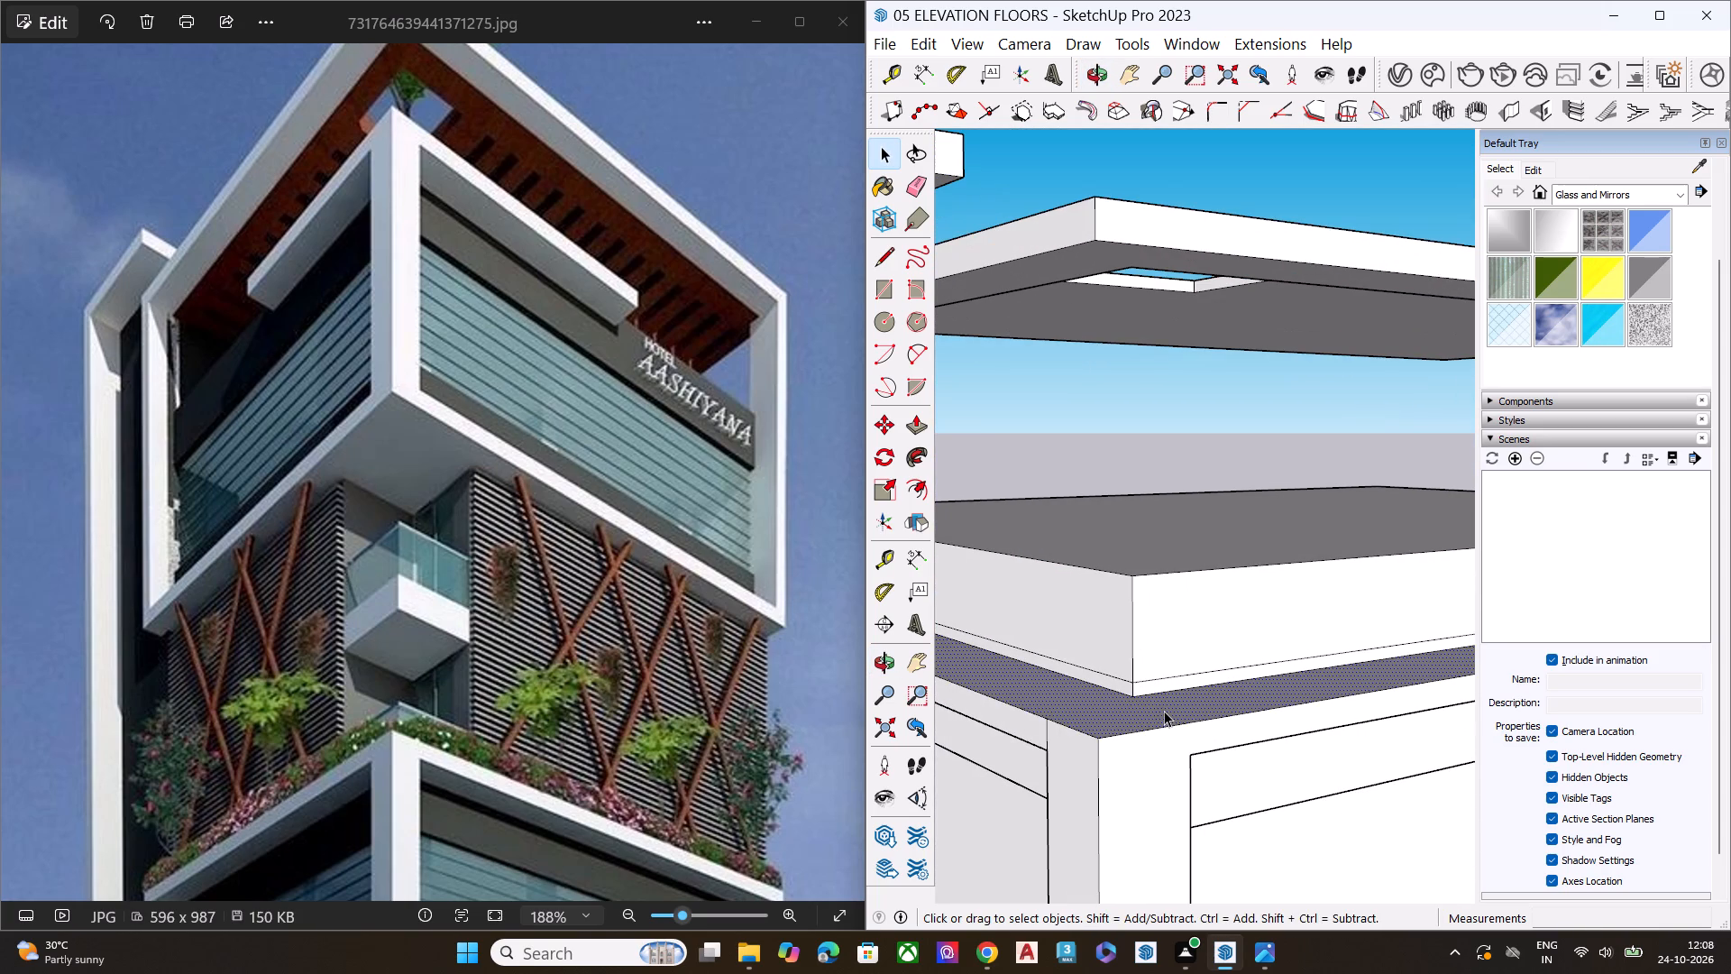
pyautogui.press('p')
pyautogui.click(1164, 711)
pyautogui.click(1173, 703)
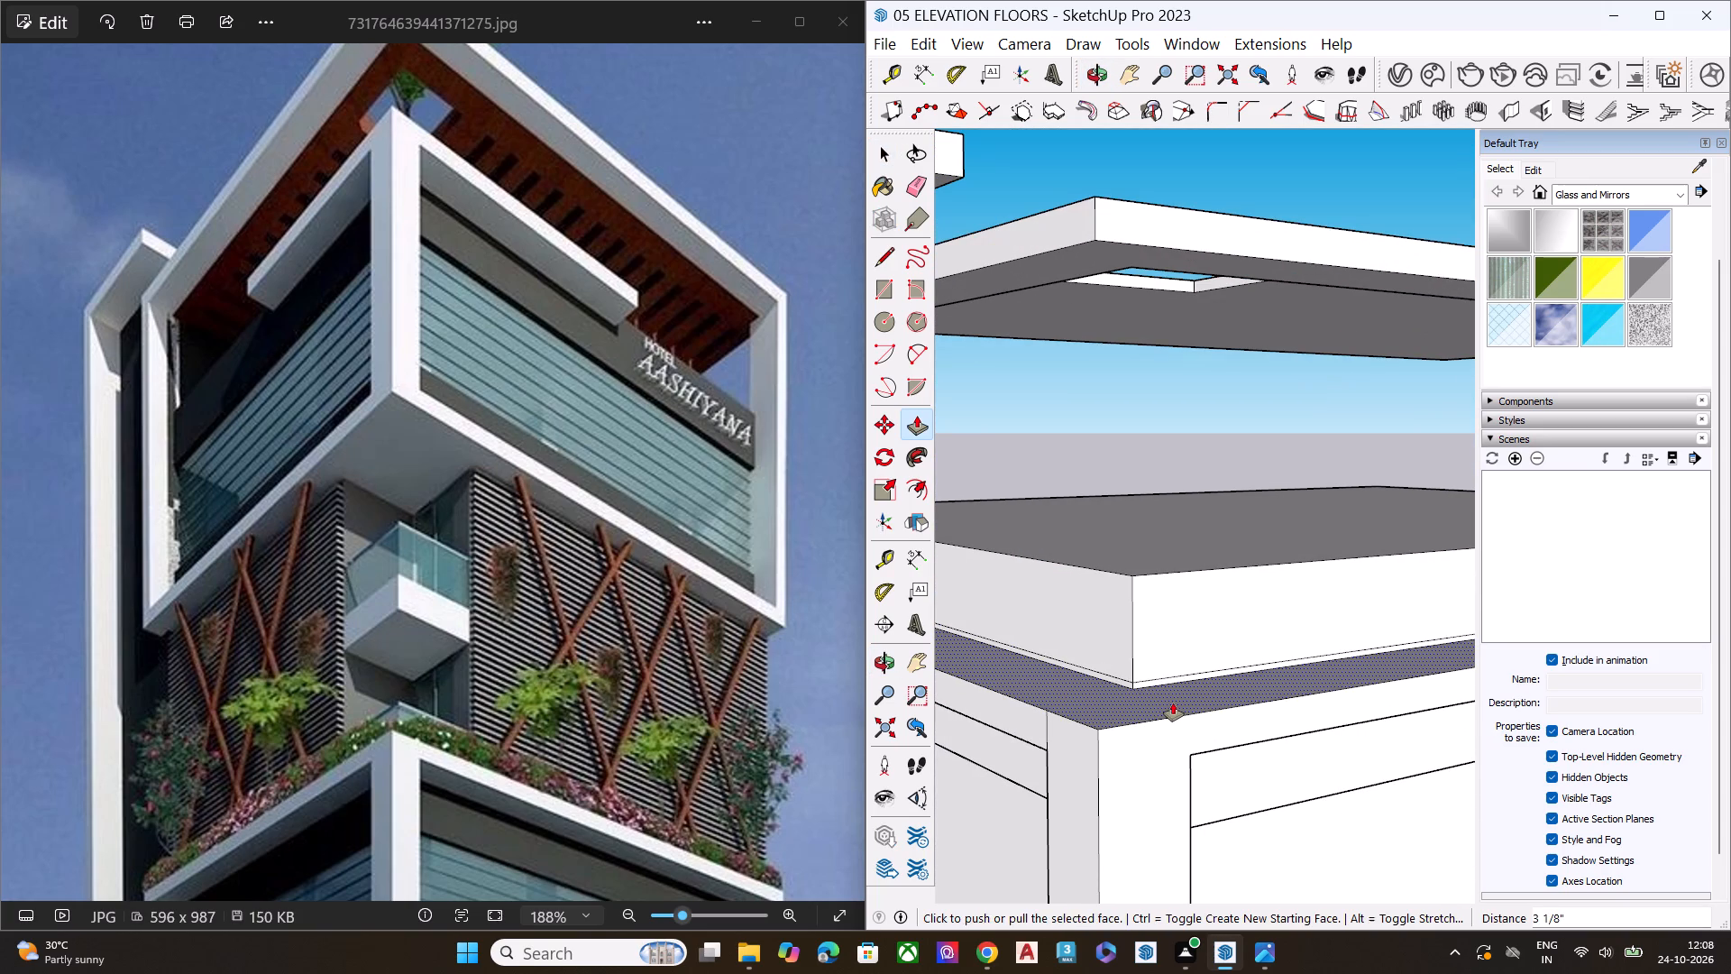
pyautogui.press('space')
pyautogui.scroll(-5, 1168, 718)
pyautogui.moveTo(1216, 767); pyautogui.dragTo(1189, 530, button='middle')
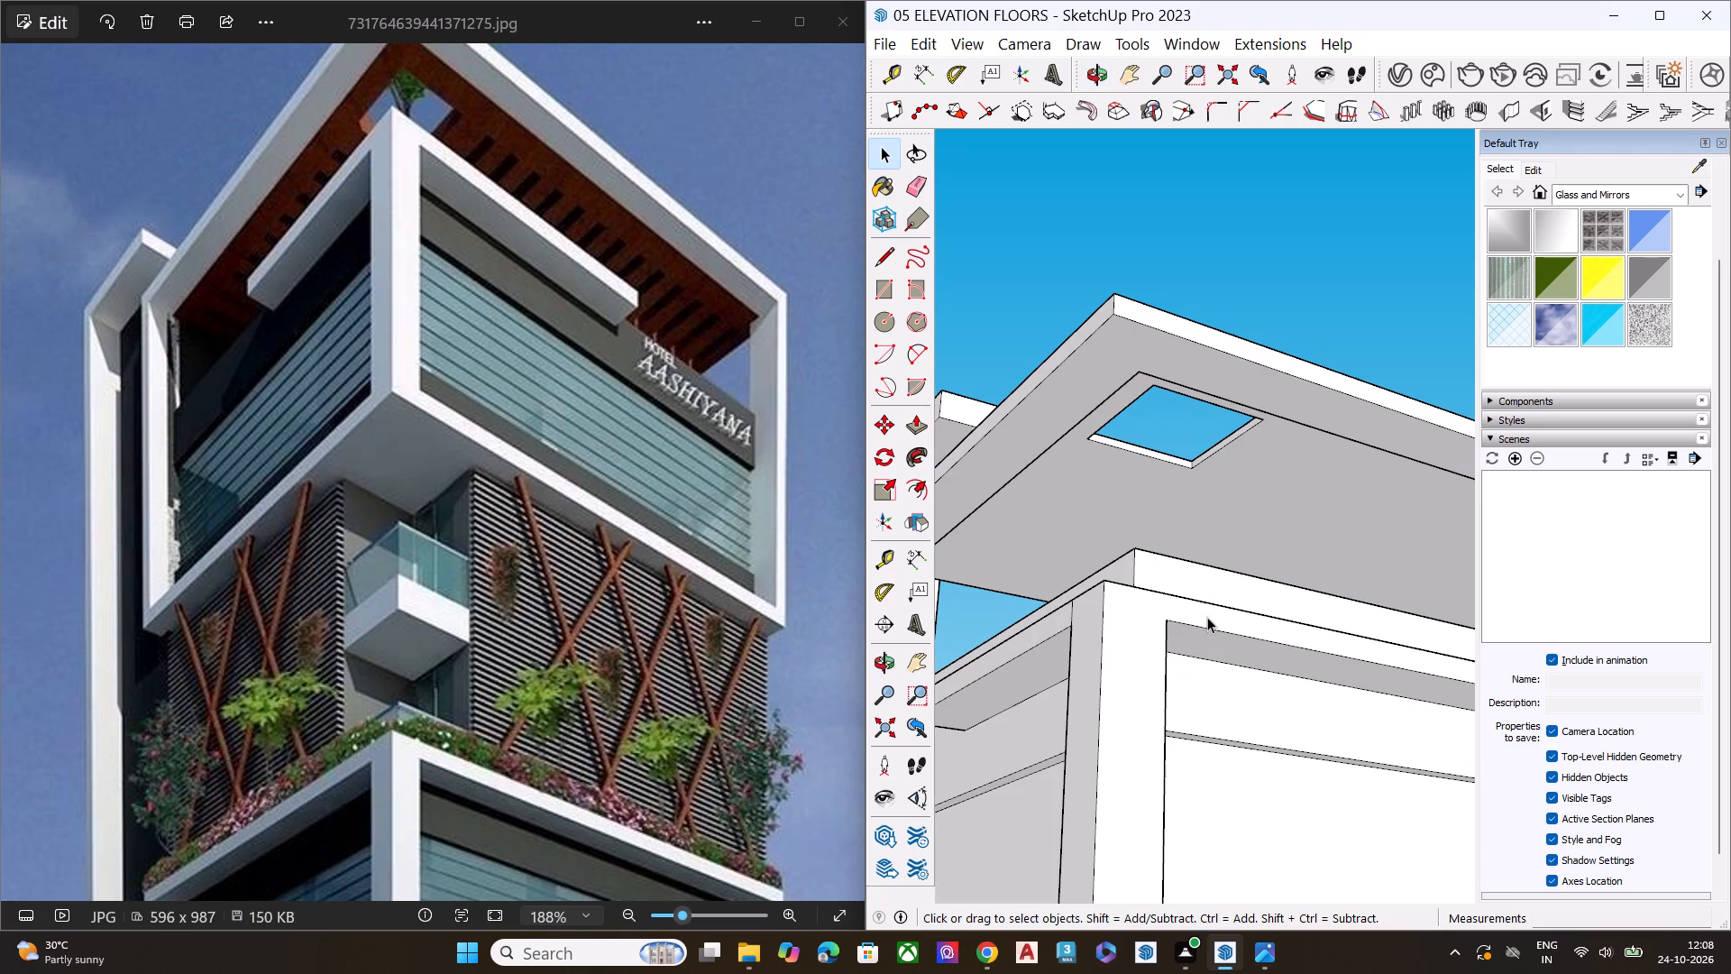
# Lower the underside face of the upper box's top band, above the recessed wall panels, by about 5".
pyautogui.click(1202, 654)
pyautogui.press('p')
pyautogui.click(1203, 650)
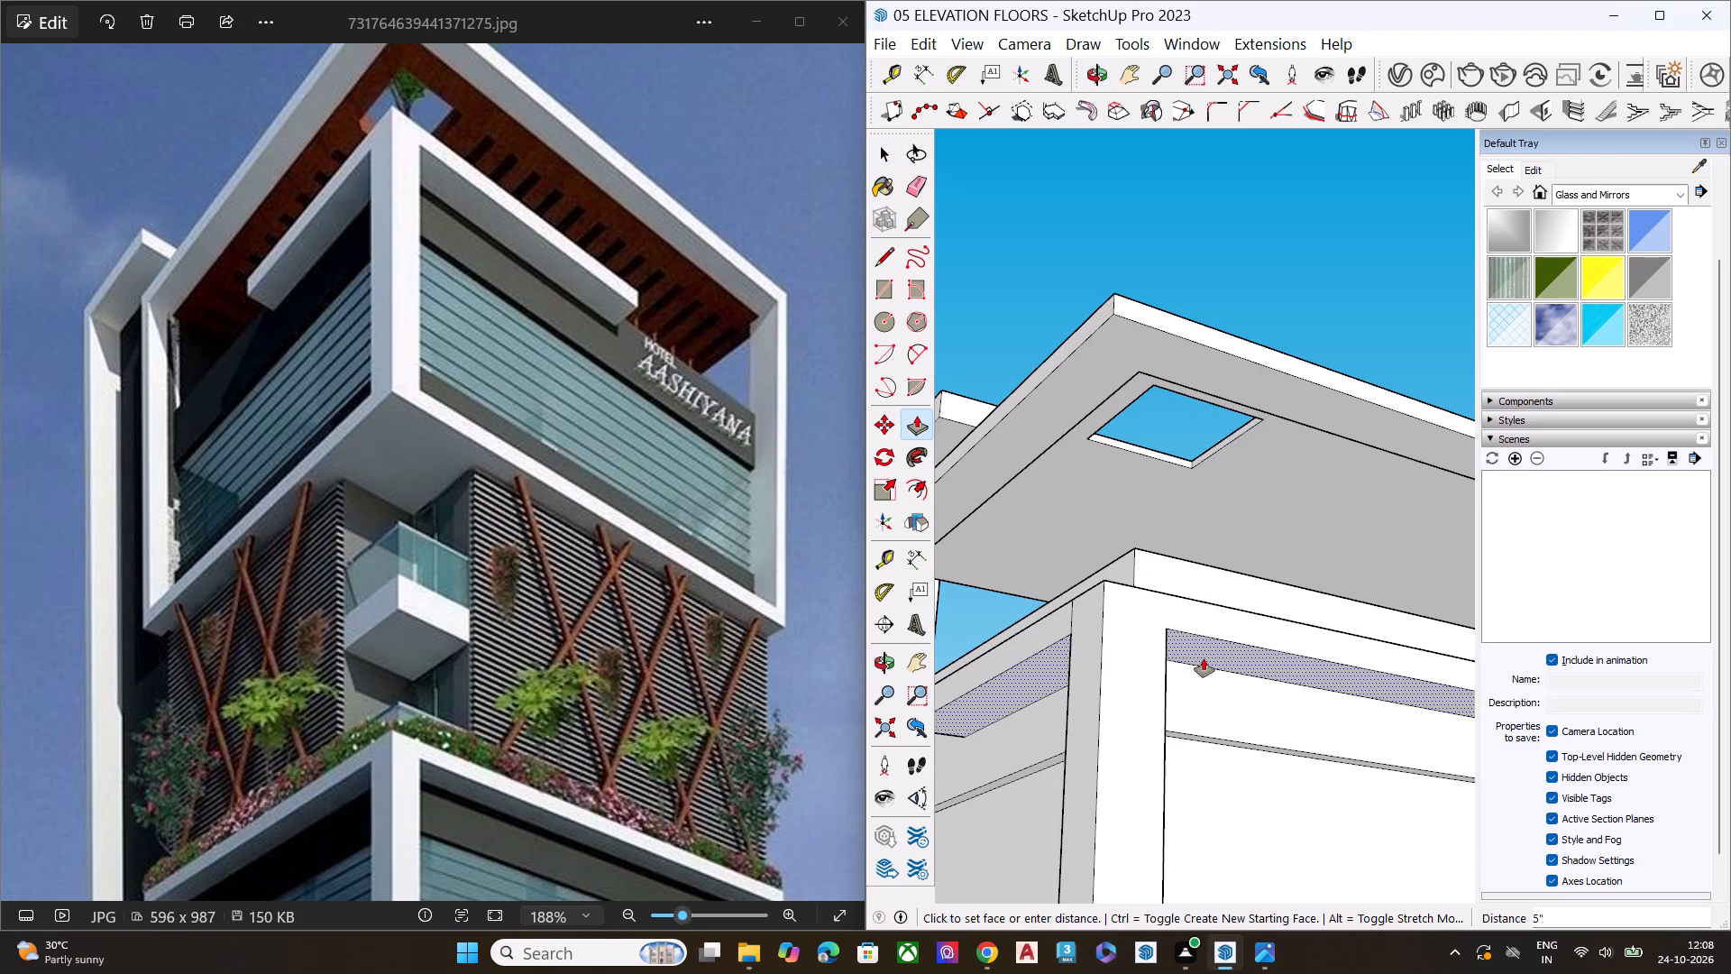
pyautogui.click(1204, 658)
pyautogui.press('space')
# Push the raised block's top face, beneath the overhead roof slab, down to near the surrounding frame's top level.
pyautogui.scroll(-6, 1159, 566)
pyautogui.moveTo(1187, 598); pyautogui.dragTo(1245, 802, button='middle')
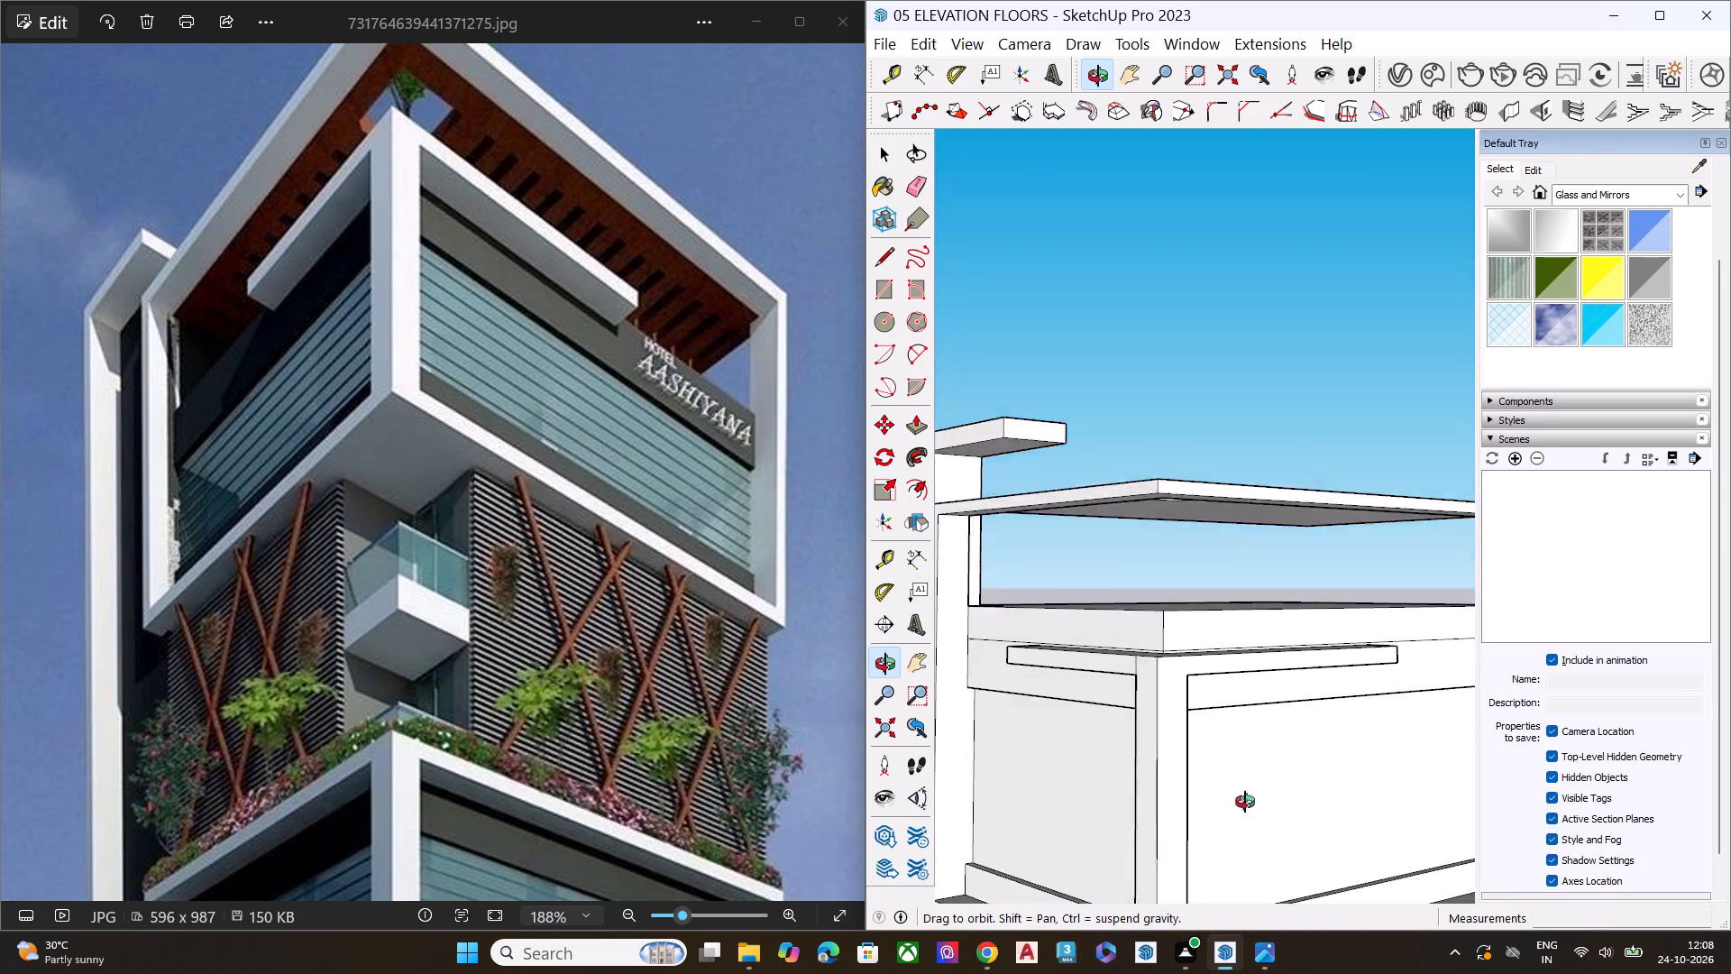
pyautogui.moveTo(1245, 802); pyautogui.dragTo(1241, 816, button='middle')
pyautogui.scroll(6, 1181, 600)
pyautogui.click(1181, 613)
pyautogui.press('p')
pyautogui.click(1181, 613)
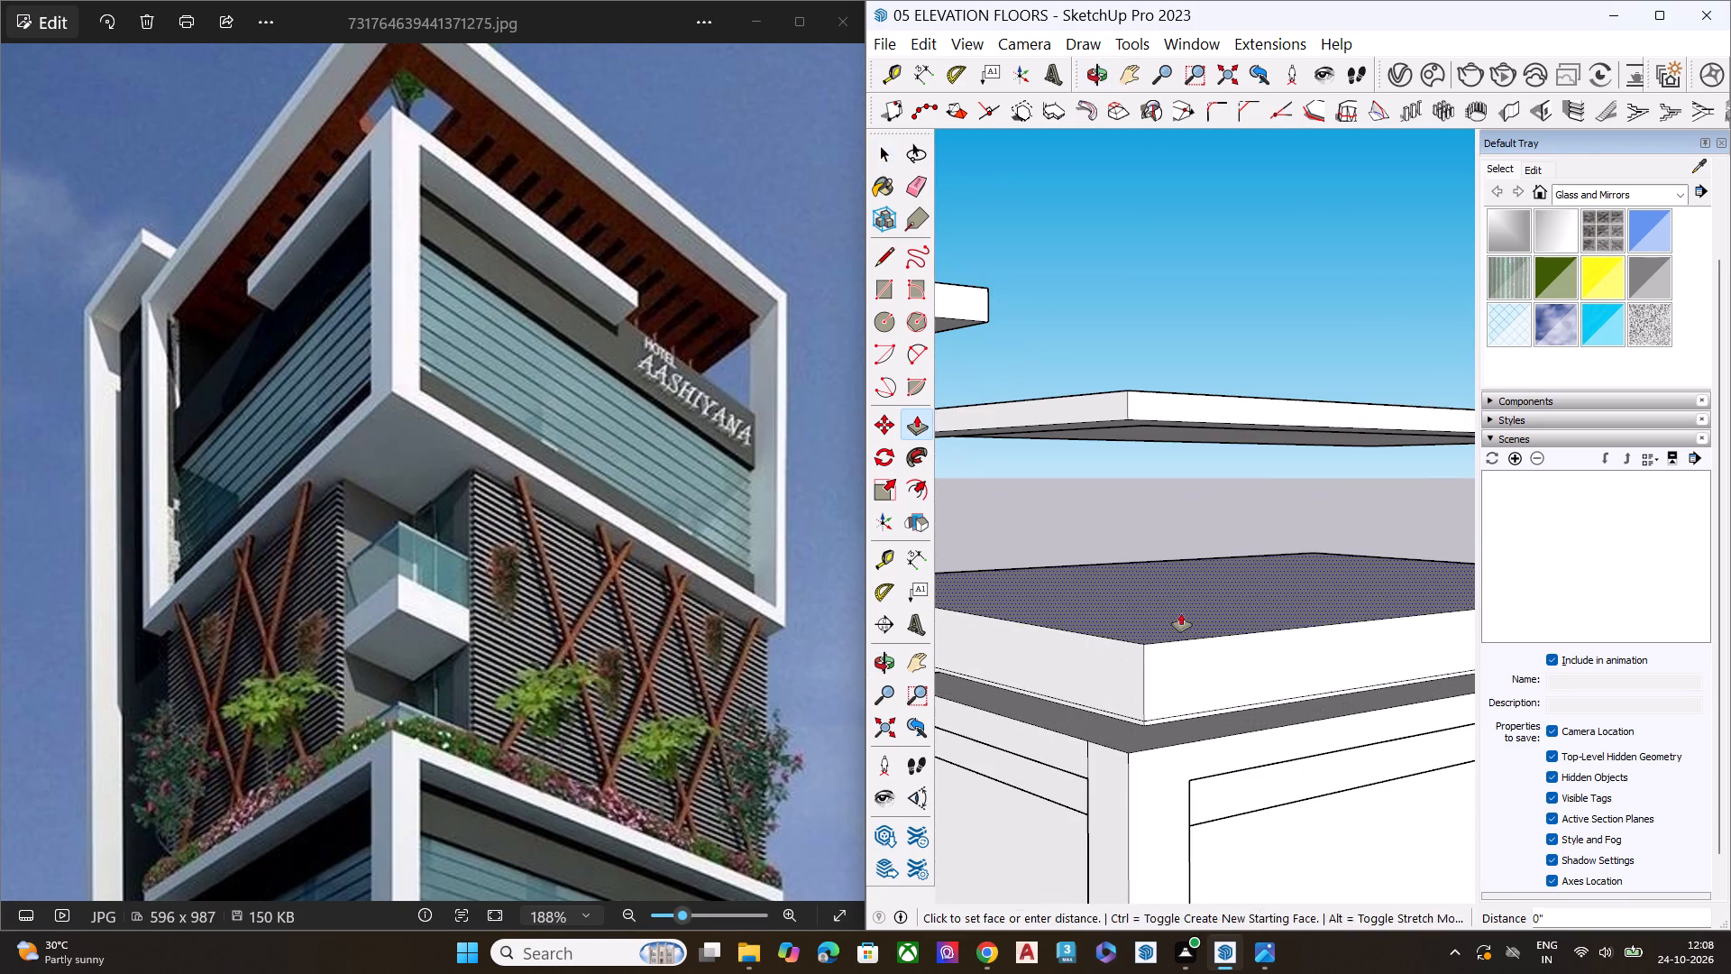
pyautogui.click(1144, 657)
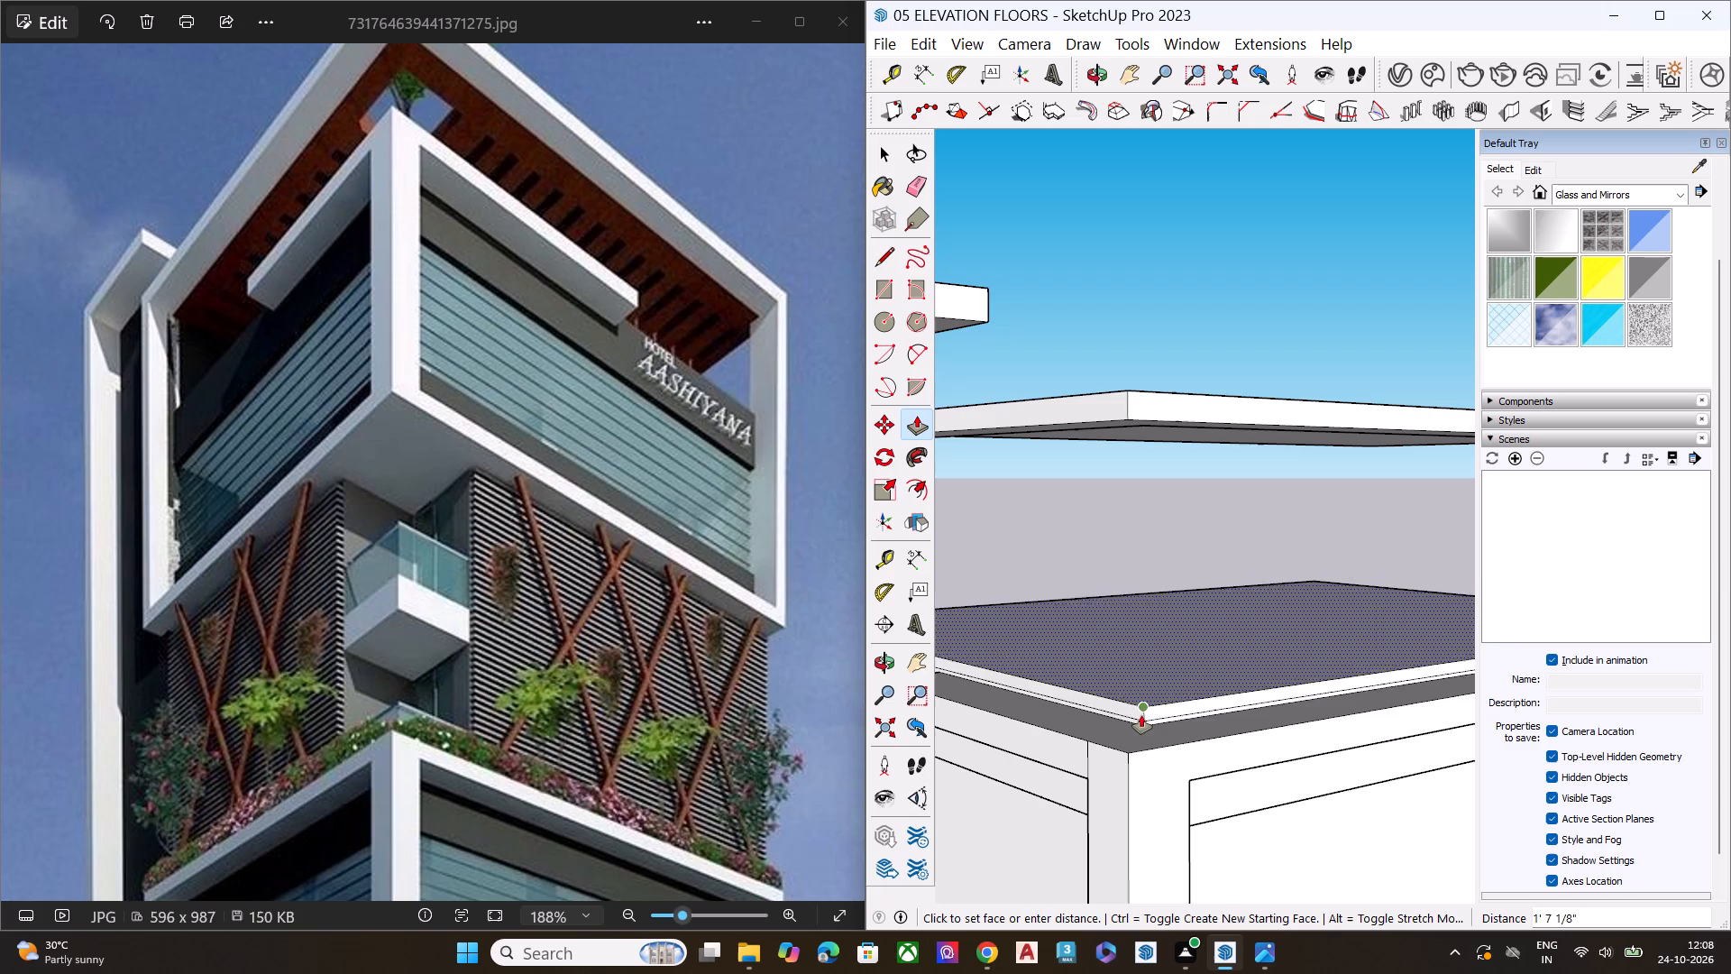
pyautogui.click(1140, 735)
pyautogui.press('space')
pyautogui.click(1182, 546)
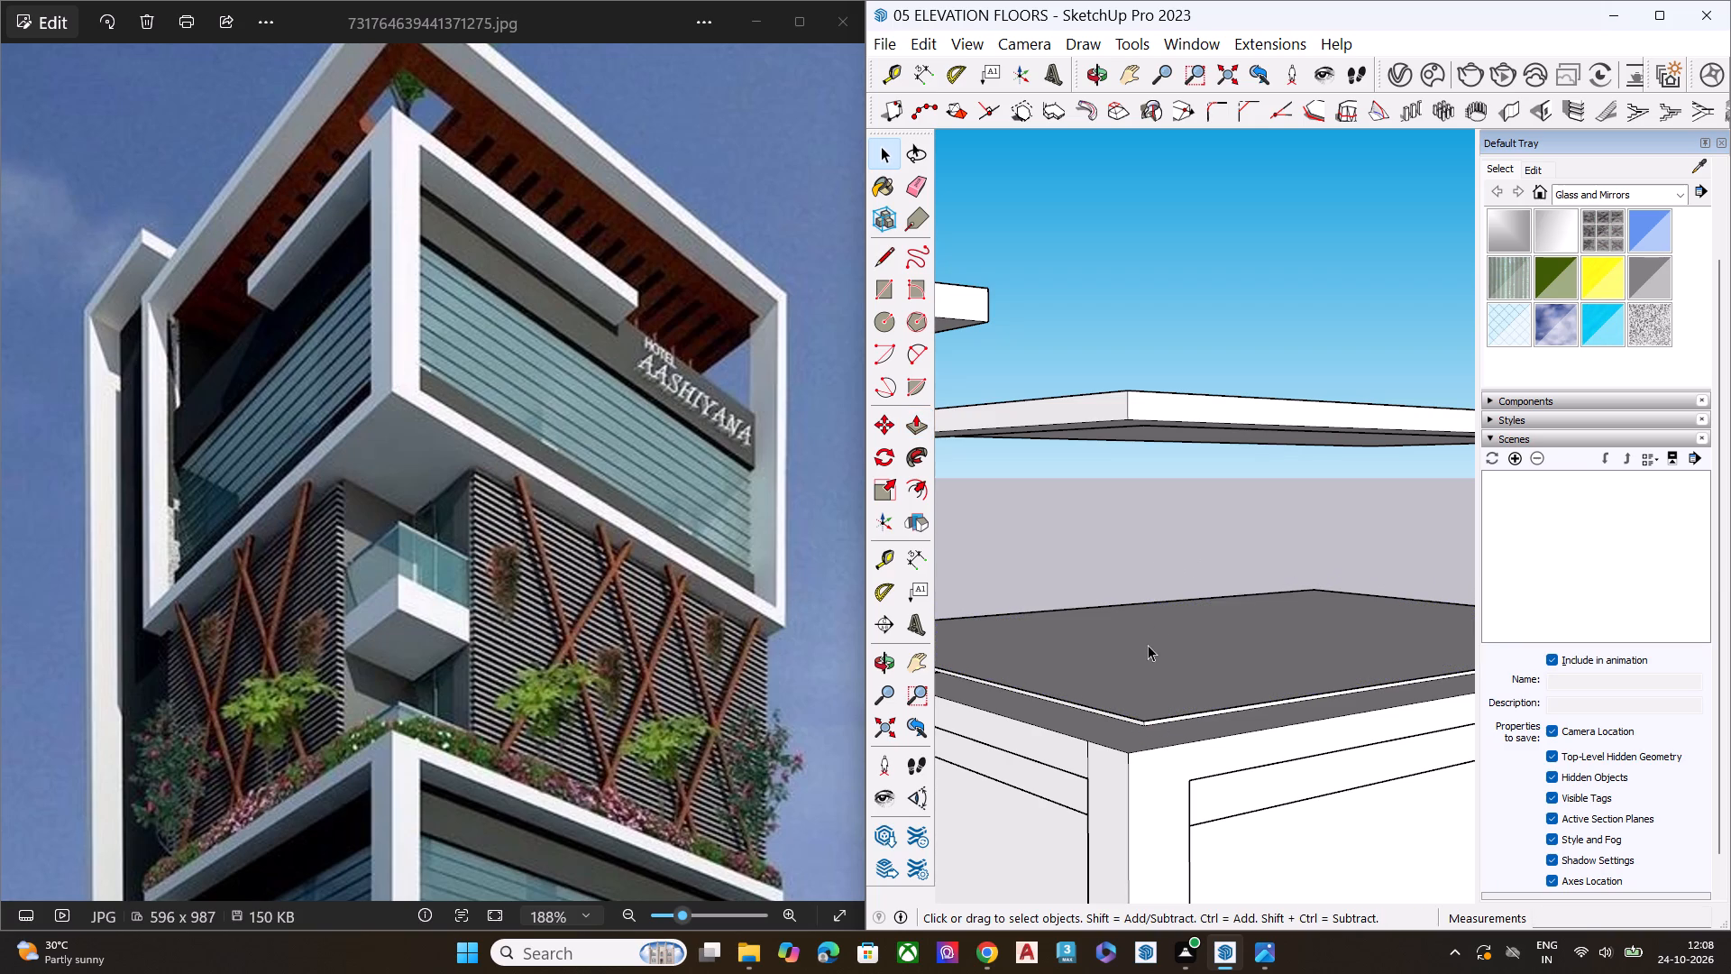
# Examine the upper box, its projecting slab and the roof opening from below against the reference image.
pyautogui.click(1118, 533)
pyautogui.scroll(-8, 1159, 573)
pyautogui.scroll(1, 1191, 649)
pyautogui.moveTo(1195, 635); pyautogui.dragTo(1230, 467, button='middle')
pyautogui.scroll(1, 1236, 444)
pyautogui.scroll(-3, 1154, 484)
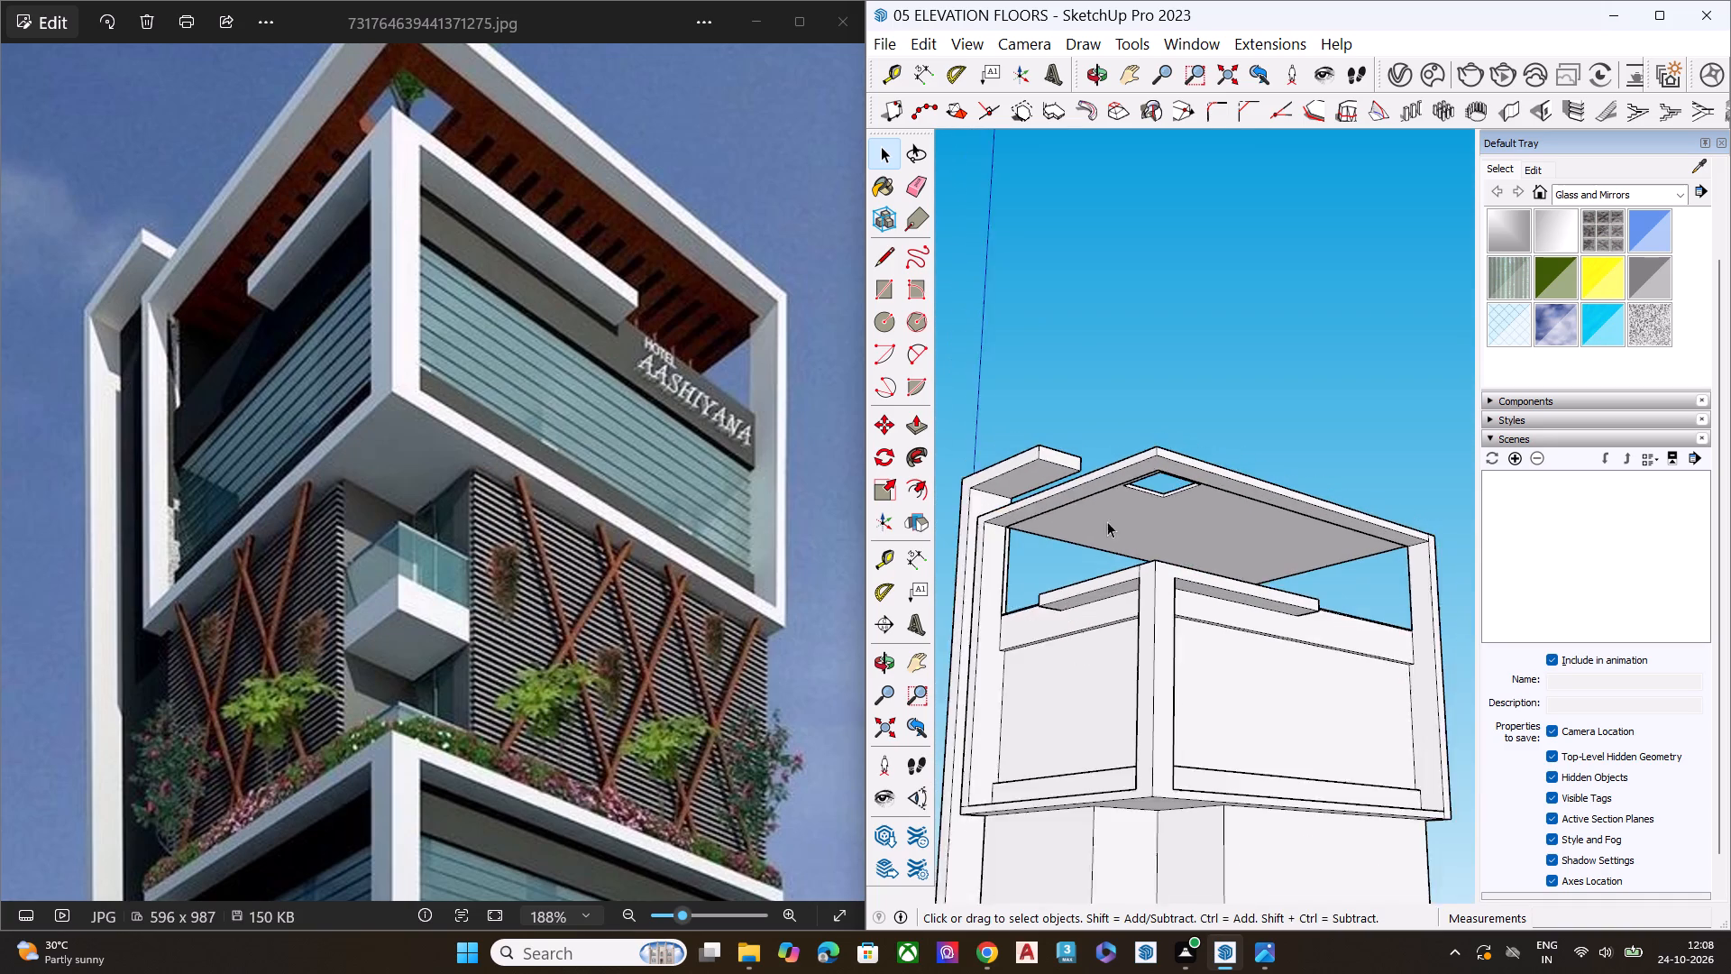
pyautogui.scroll(-5, 1107, 521)
pyautogui.scroll(7, 1207, 530)
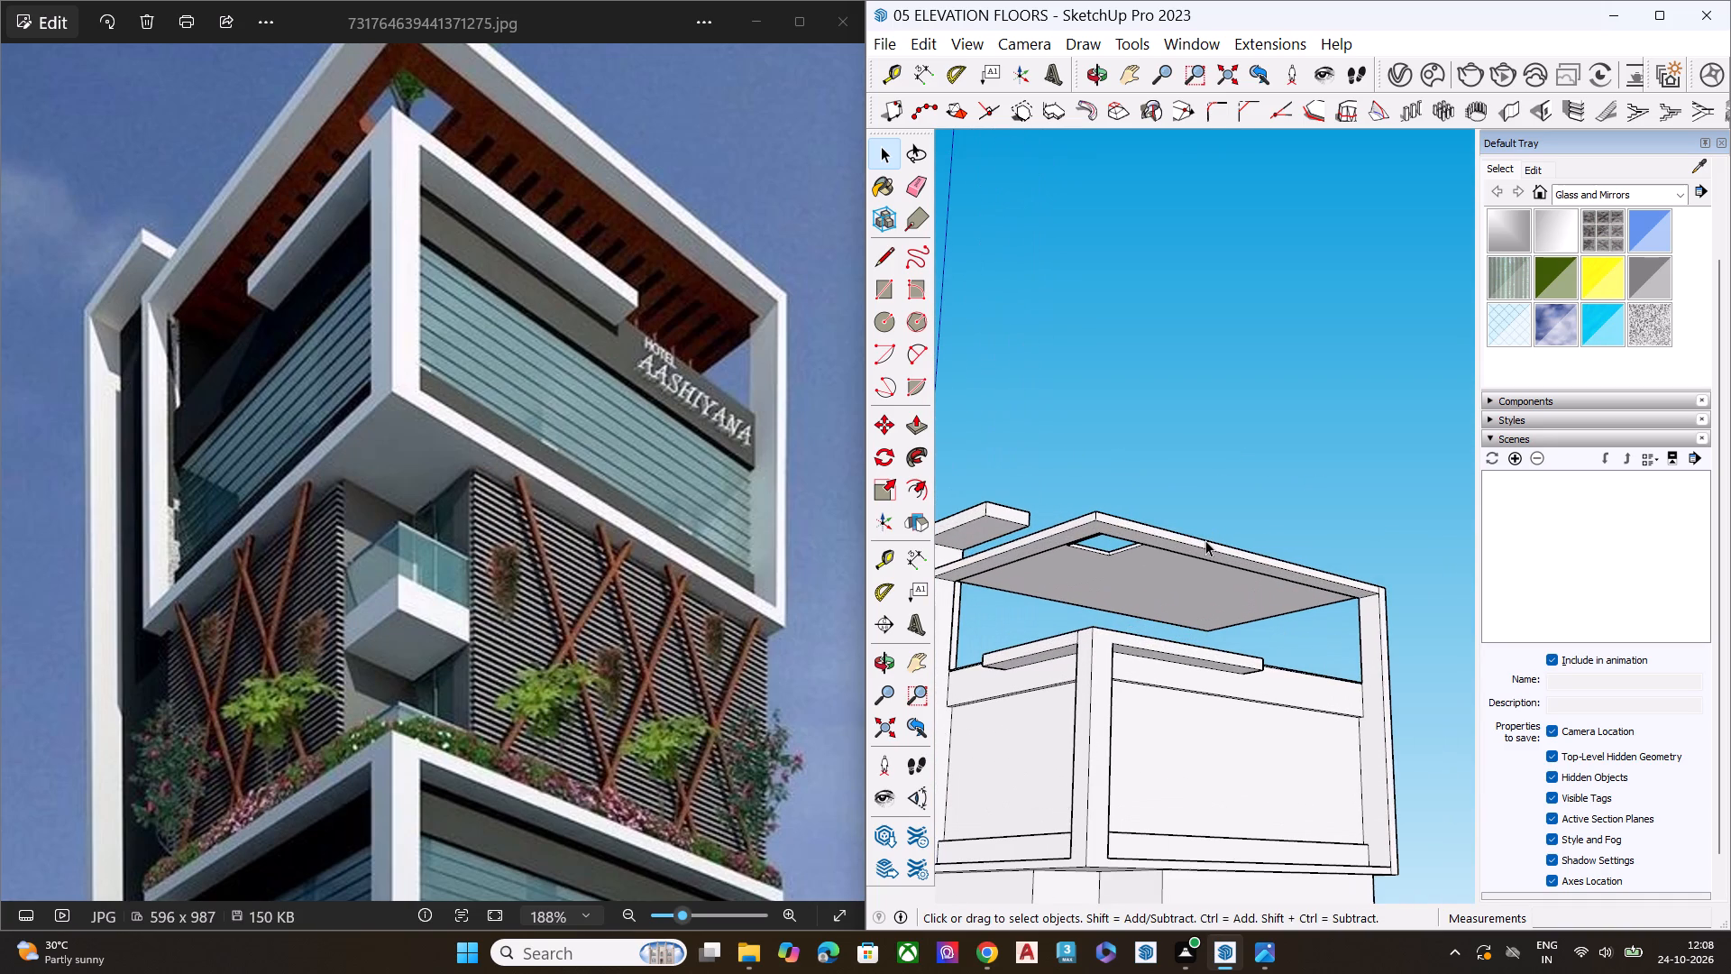
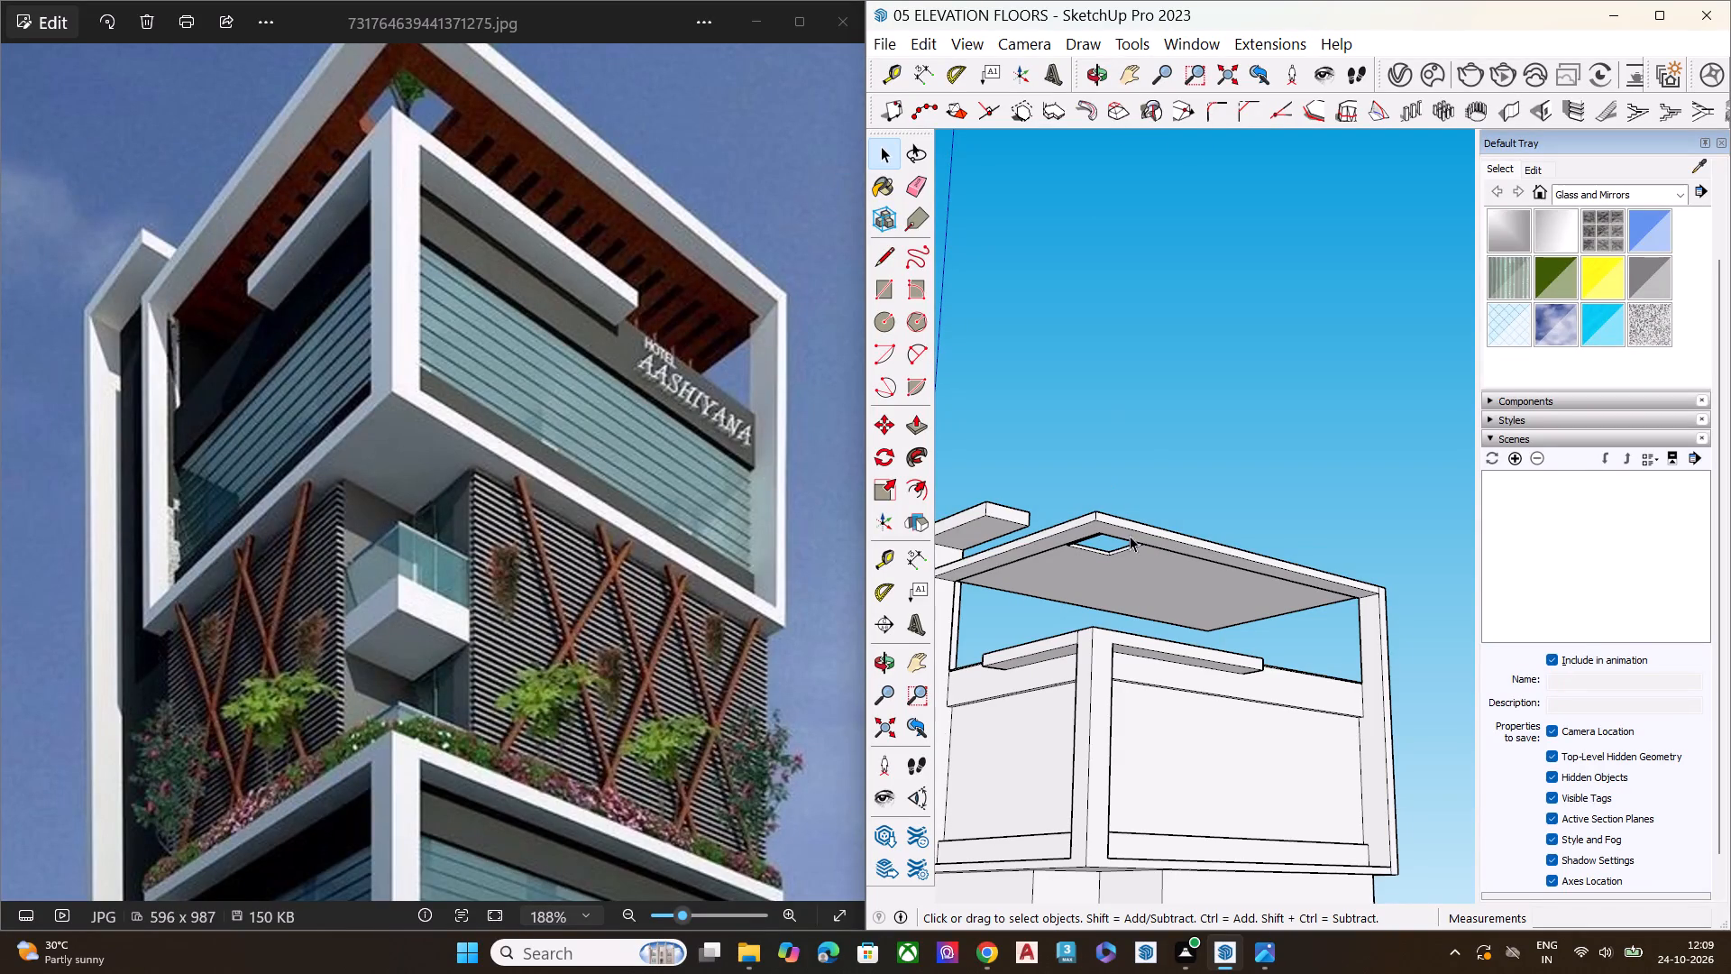
# Push the upper box's recessed wall panel inward to its offset limit, about 34' 9 9/16", opening up the interior.
pyautogui.scroll(-7, 1192, 445)
pyautogui.moveTo(1192, 575); pyautogui.dragTo(1214, 431, button='middle')
pyautogui.scroll(1, 1070, 450)
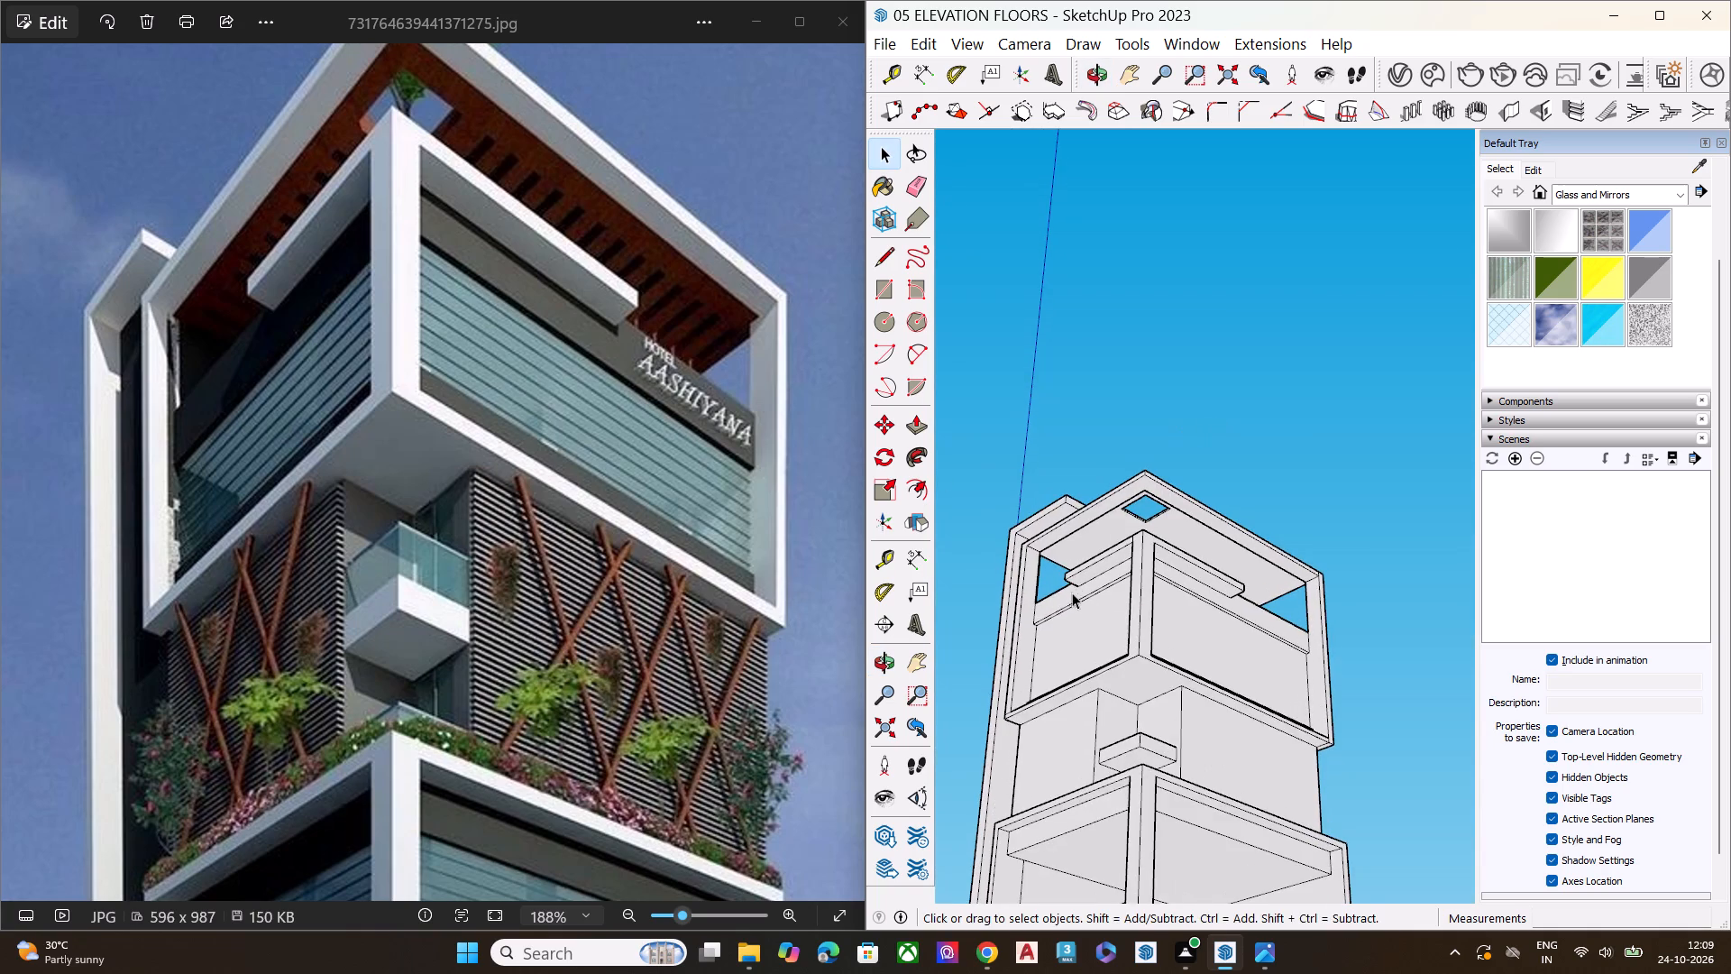
pyautogui.moveTo(1107, 566); pyautogui.dragTo(1150, 507, button='middle')
pyautogui.scroll(2, 1147, 561)
pyautogui.scroll(-1, 1139, 568)
pyautogui.scroll(3, 1137, 569)
pyautogui.press('space')
pyautogui.scroll(-6, 956, 550)
pyautogui.moveTo(1177, 598); pyautogui.dragTo(1219, 954, button='middle')
pyautogui.scroll(4, 1051, 557)
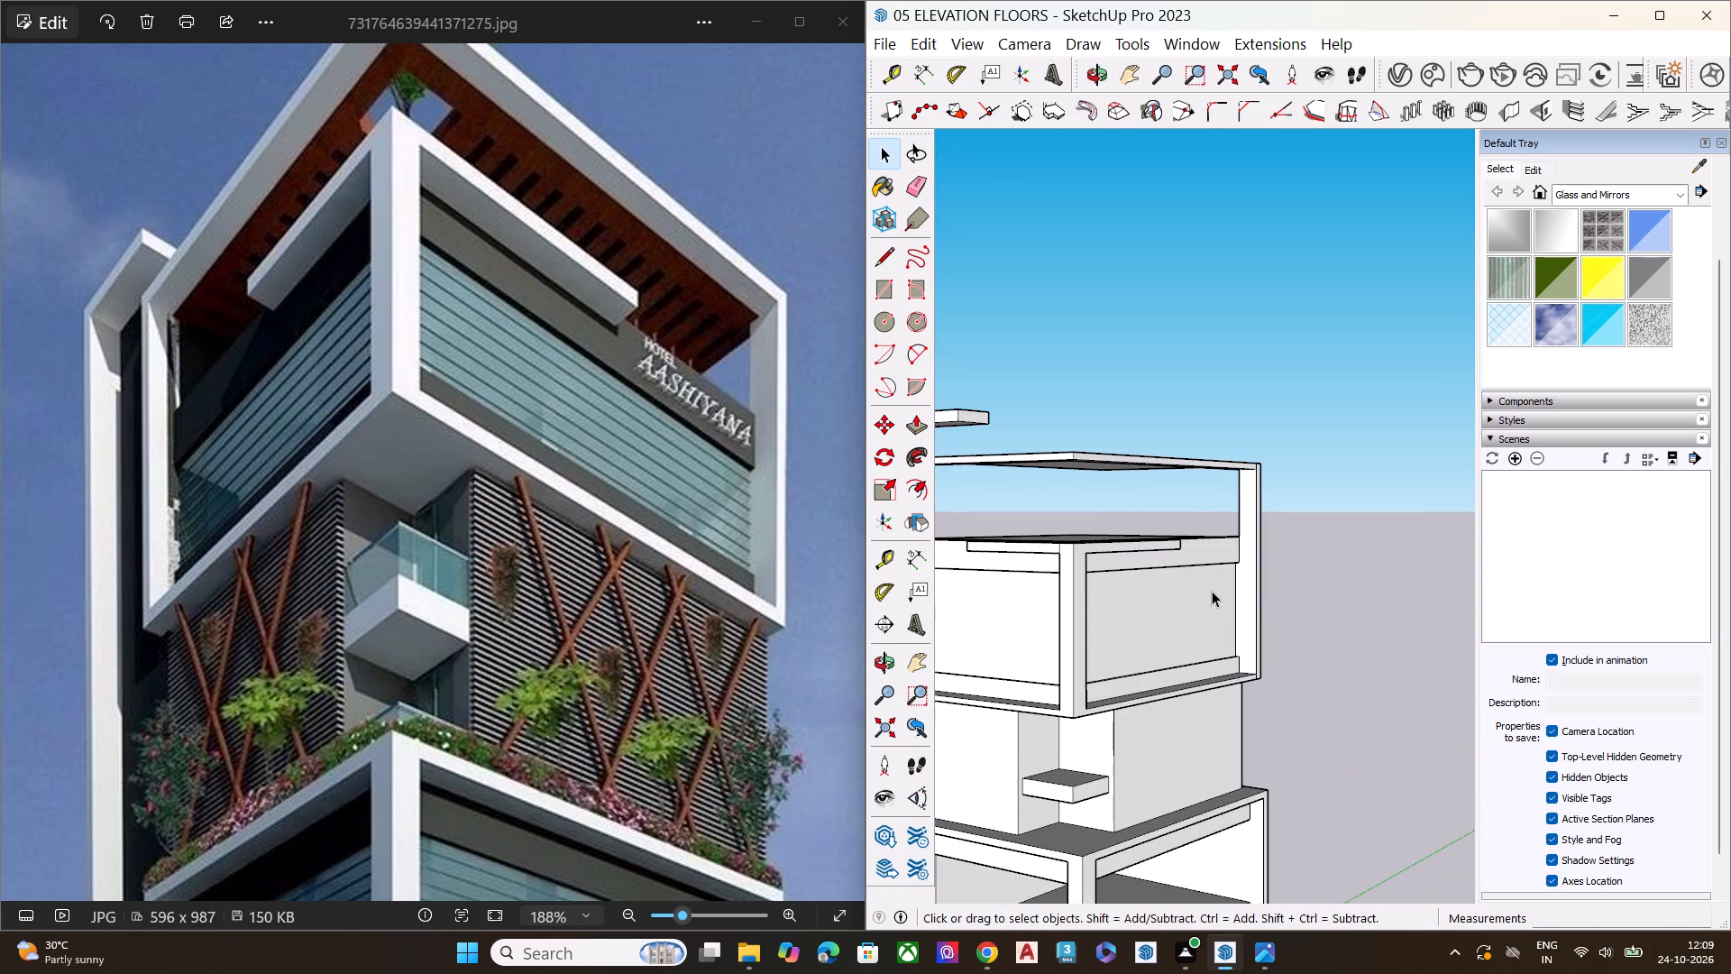
pyautogui.click(1206, 599)
pyautogui.press('p')
pyautogui.click(1215, 597)
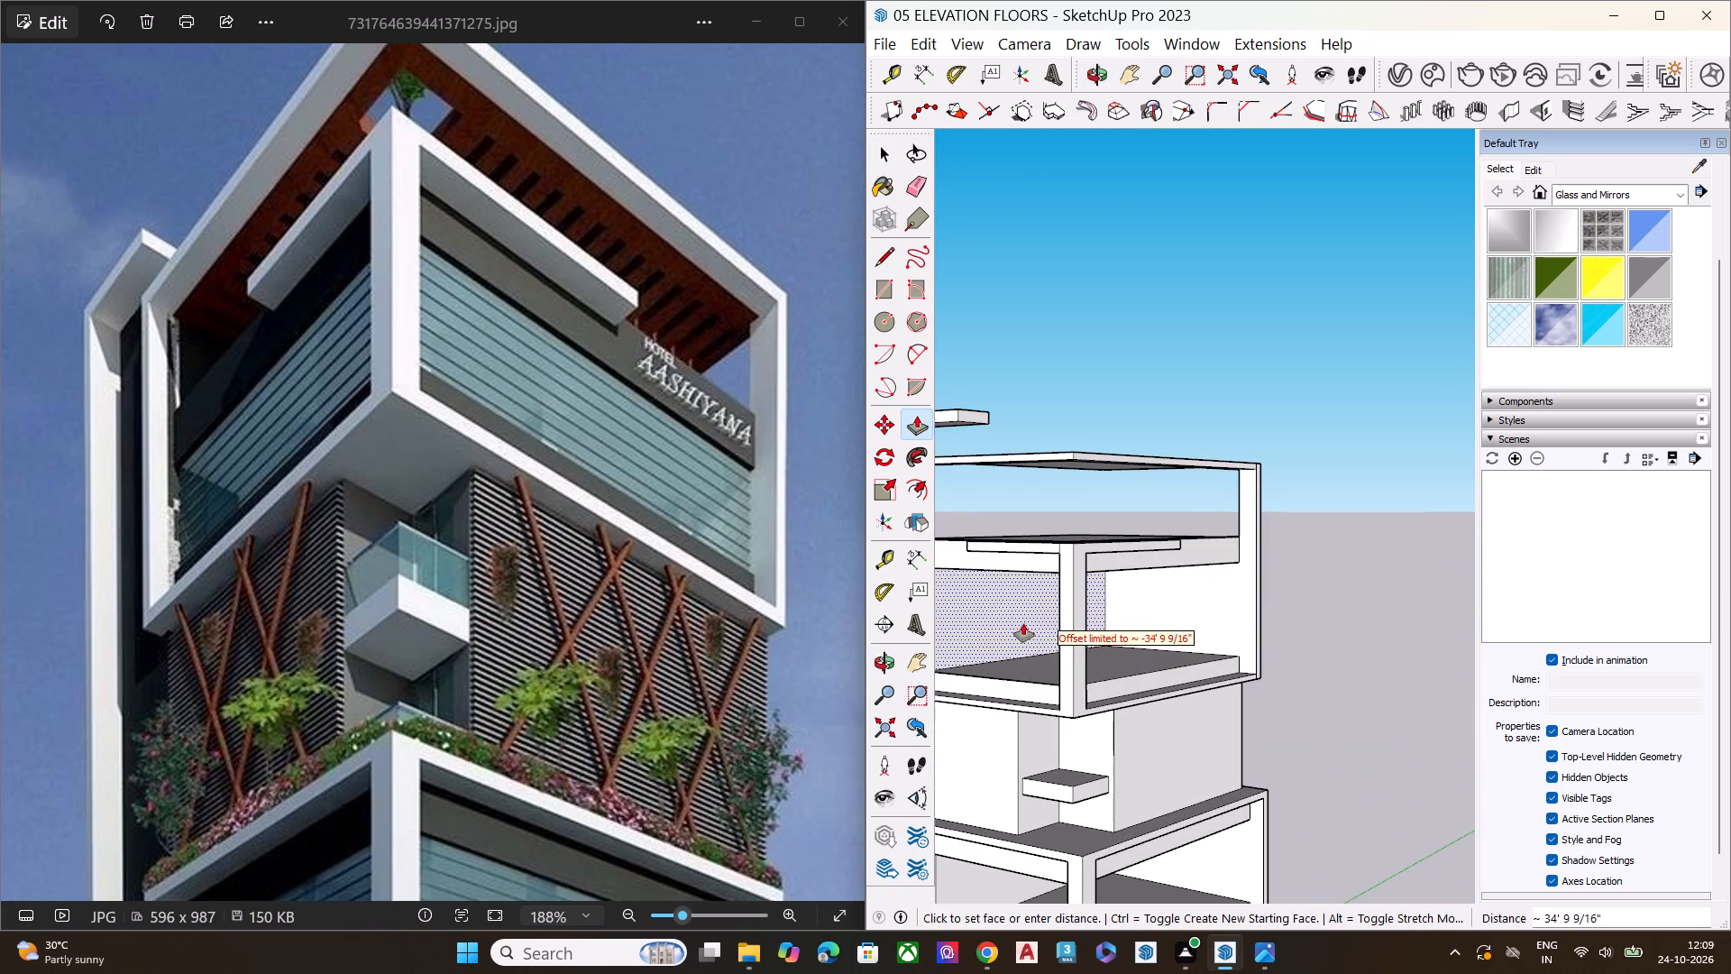
pyautogui.scroll(-4, 1036, 610)
pyautogui.click(966, 624)
pyautogui.press('space')
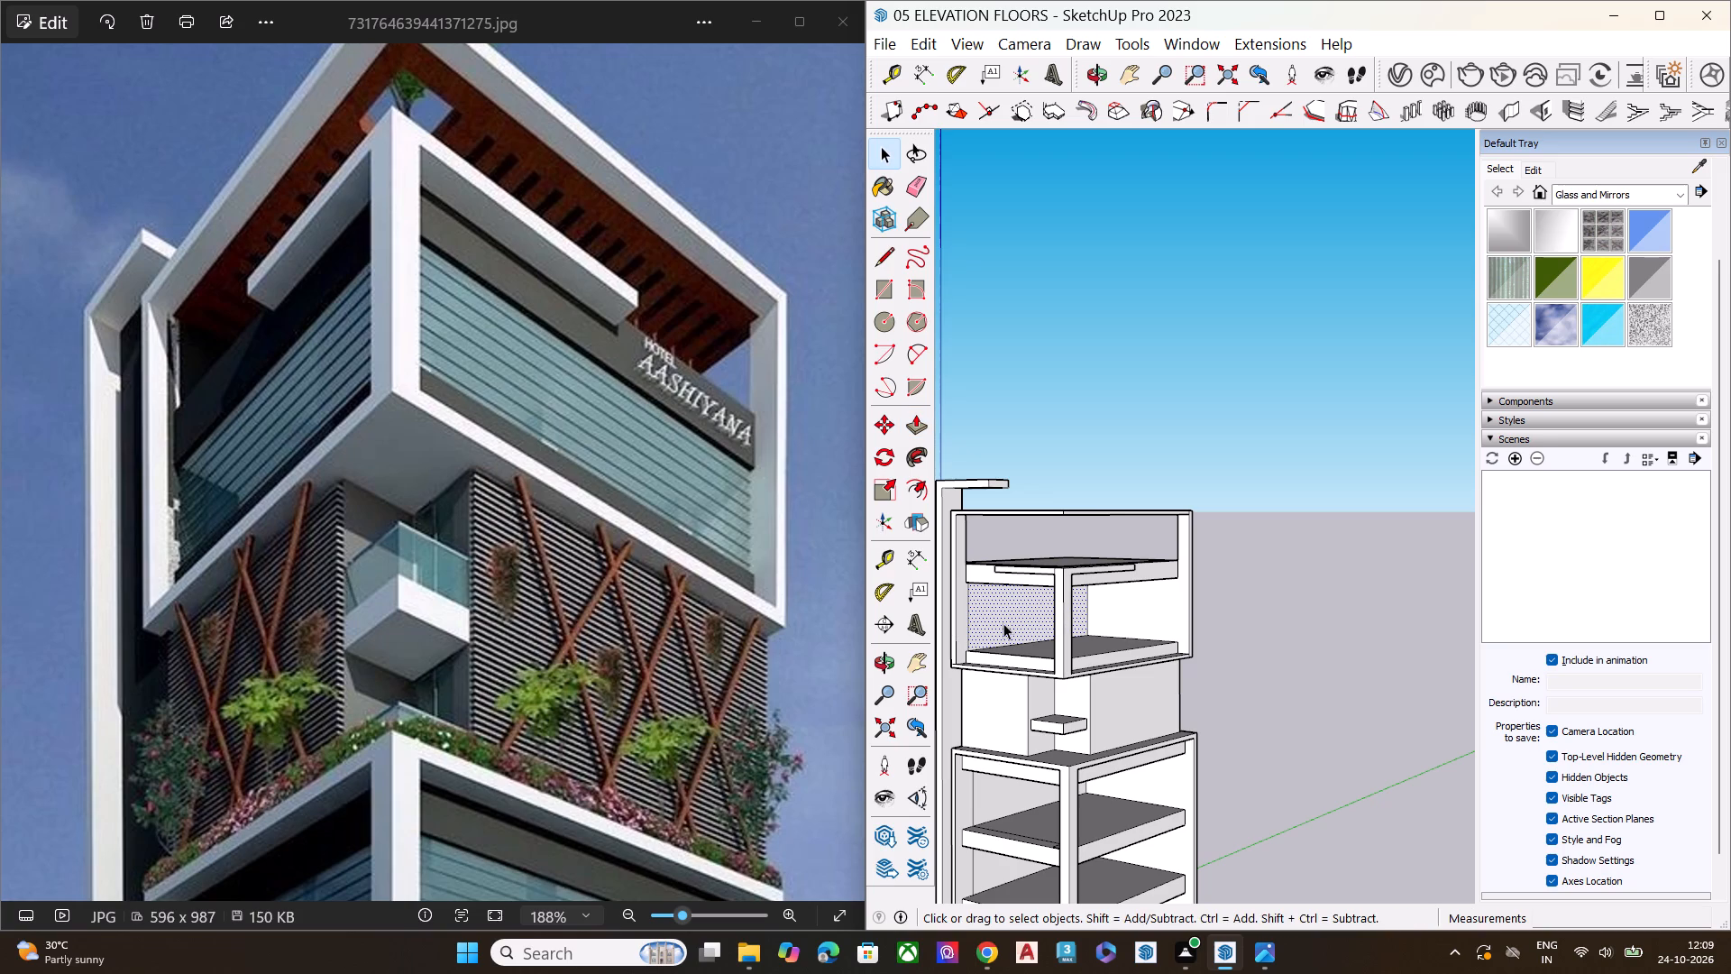
pyautogui.click(1000, 622)
pyautogui.click(1058, 460)
# Delete the leftover vertical edge at the outer end of the upper box's opening, beside the tall side wall.
pyautogui.moveTo(1066, 607); pyautogui.dragTo(1021, 440, button='middle')
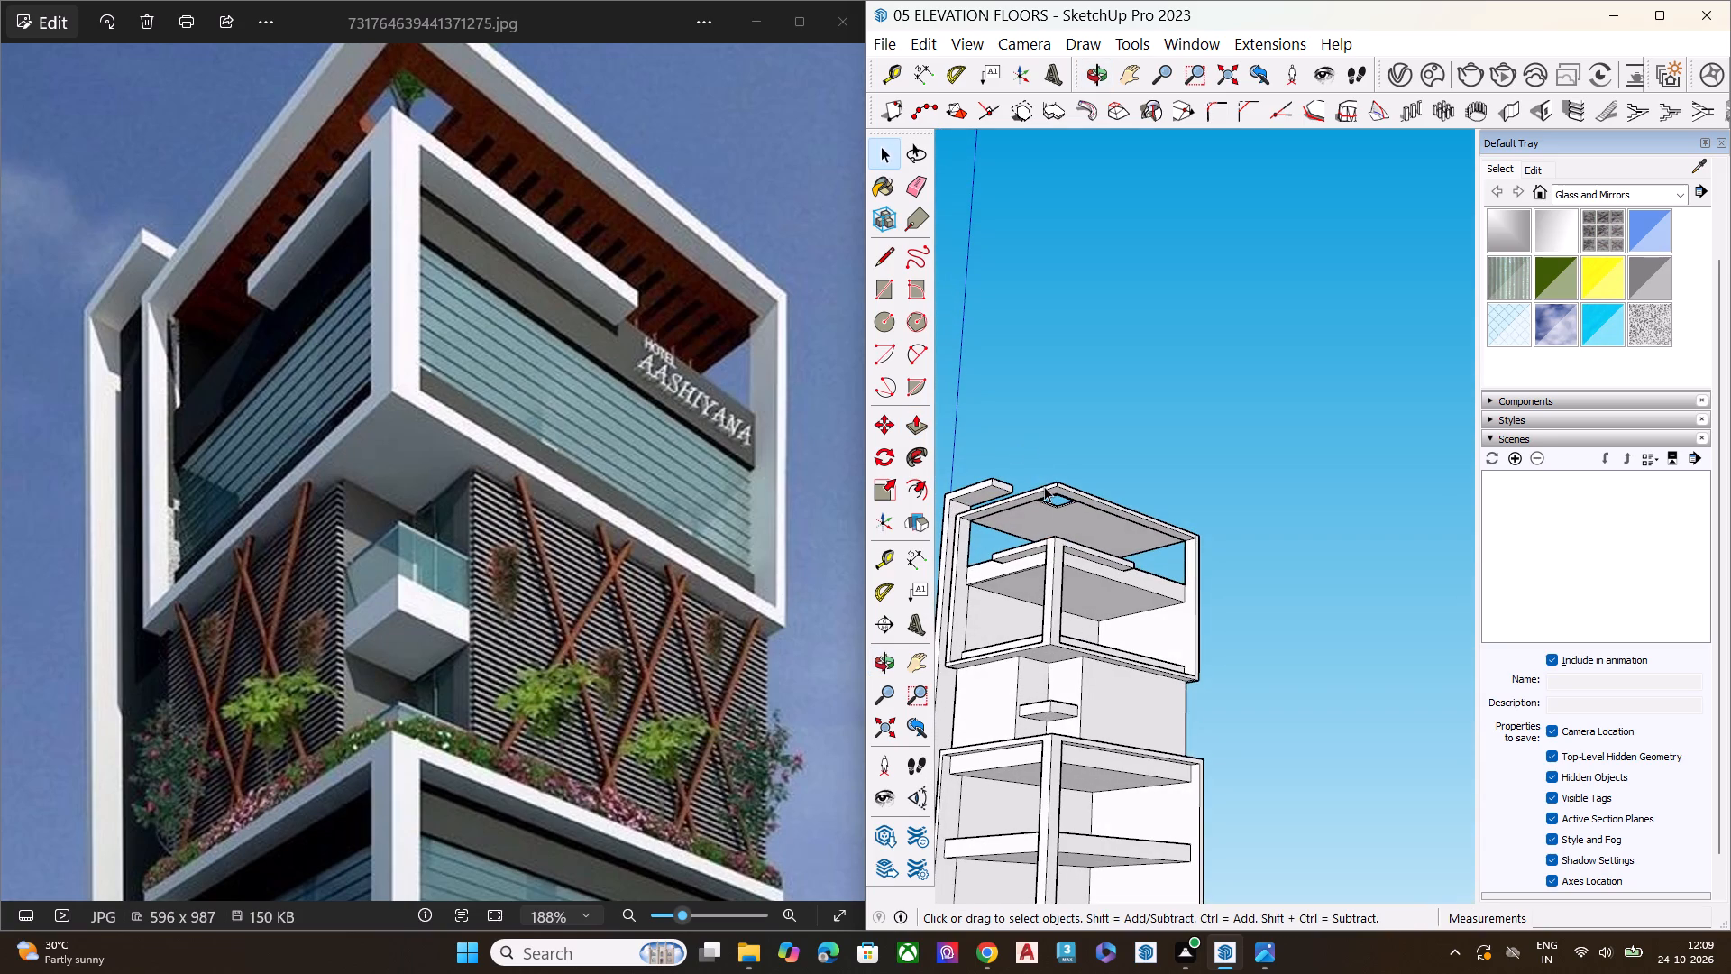
pyautogui.scroll(6, 1027, 659)
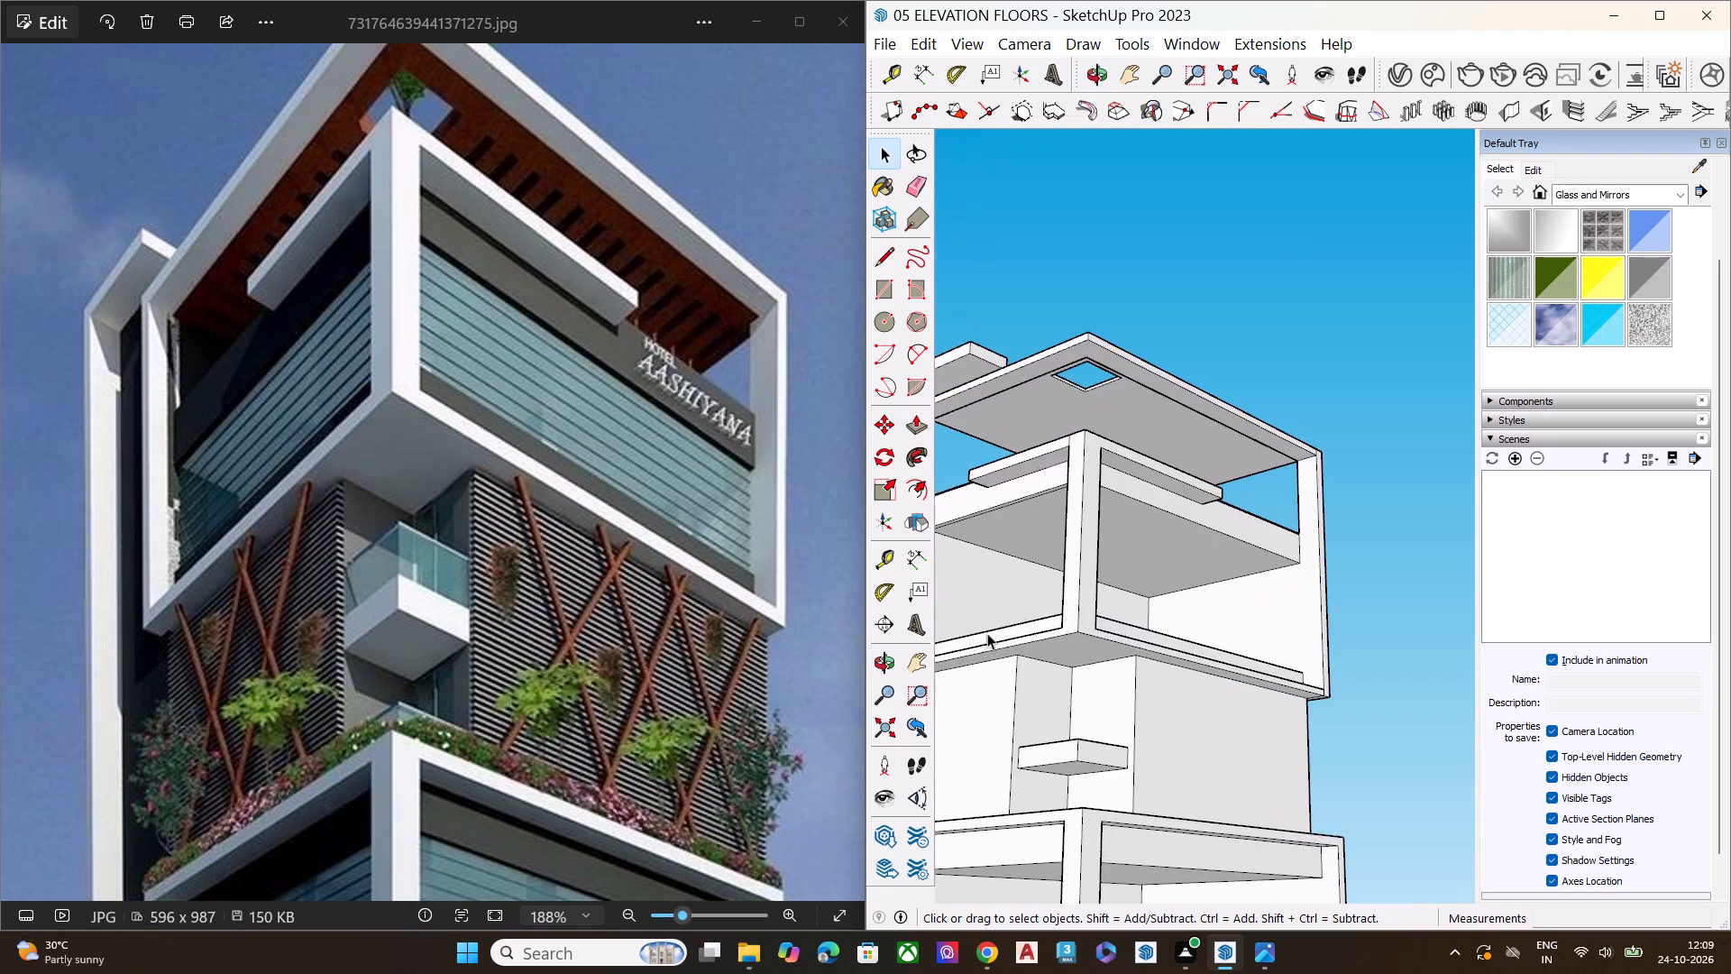
pyautogui.scroll(-7, 1139, 565)
pyautogui.moveTo(1069, 616); pyautogui.dragTo(931, 629, button='middle')
pyautogui.scroll(8, 948, 597)
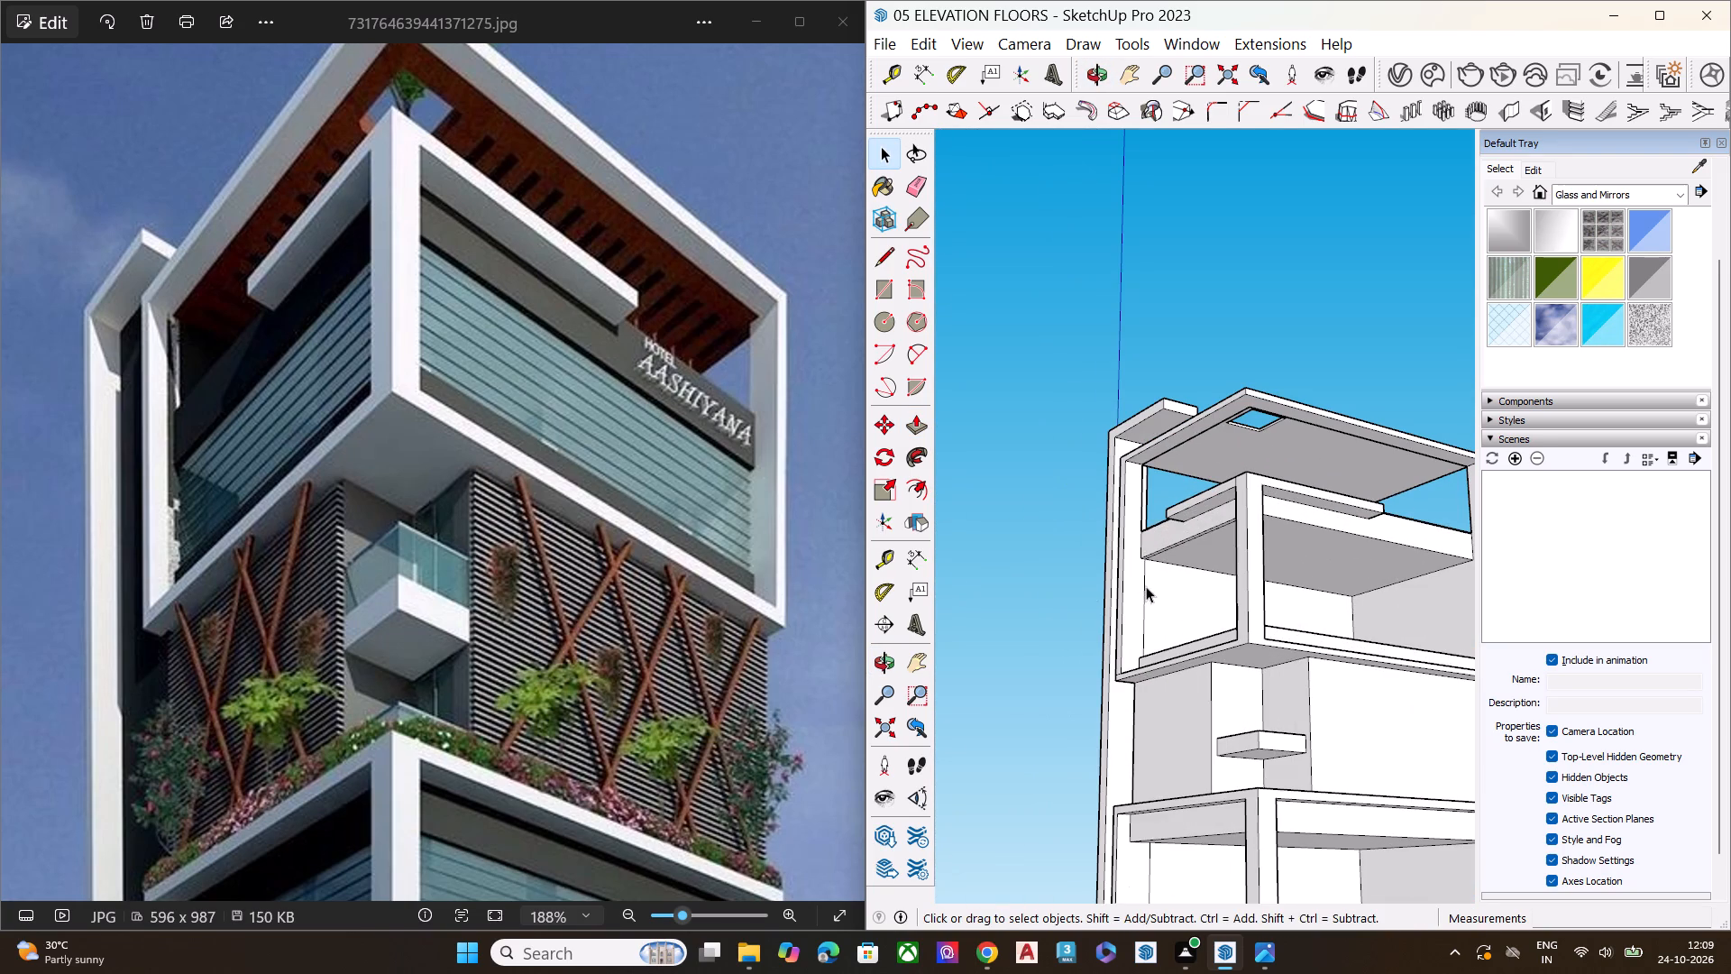
pyautogui.click(1141, 586)
pyautogui.click(1143, 589)
pyautogui.press('Delete')
# Compare the whole tower with the reference image, examining the lower box, its projecting ledges and the ground-floor base.
pyautogui.scroll(-8, 995, 560)
pyautogui.scroll(-4, 1093, 492)
pyautogui.scroll(1, 1123, 503)
pyautogui.scroll(-4, 1124, 505)
pyautogui.moveTo(1211, 638); pyautogui.dragTo(1236, 786, button='middle')
pyautogui.scroll(3, 1201, 774)
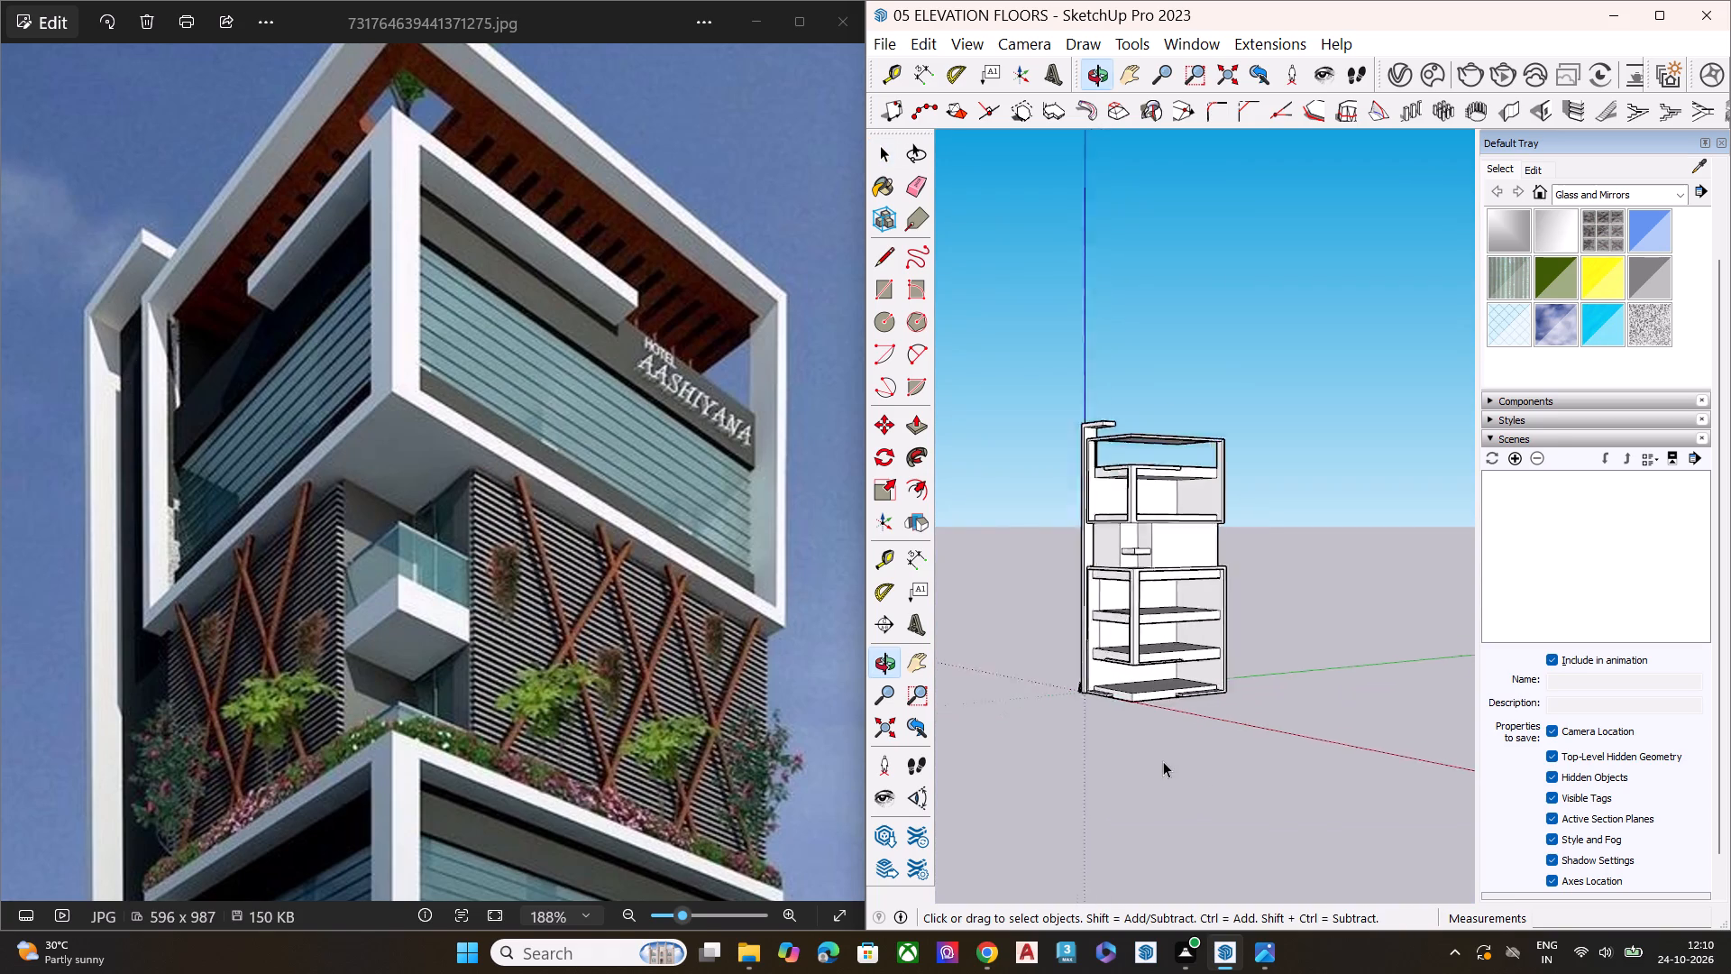
pyautogui.scroll(4, 1163, 761)
pyautogui.scroll(-8, 582, 565)
pyautogui.scroll(-3, 476, 510)
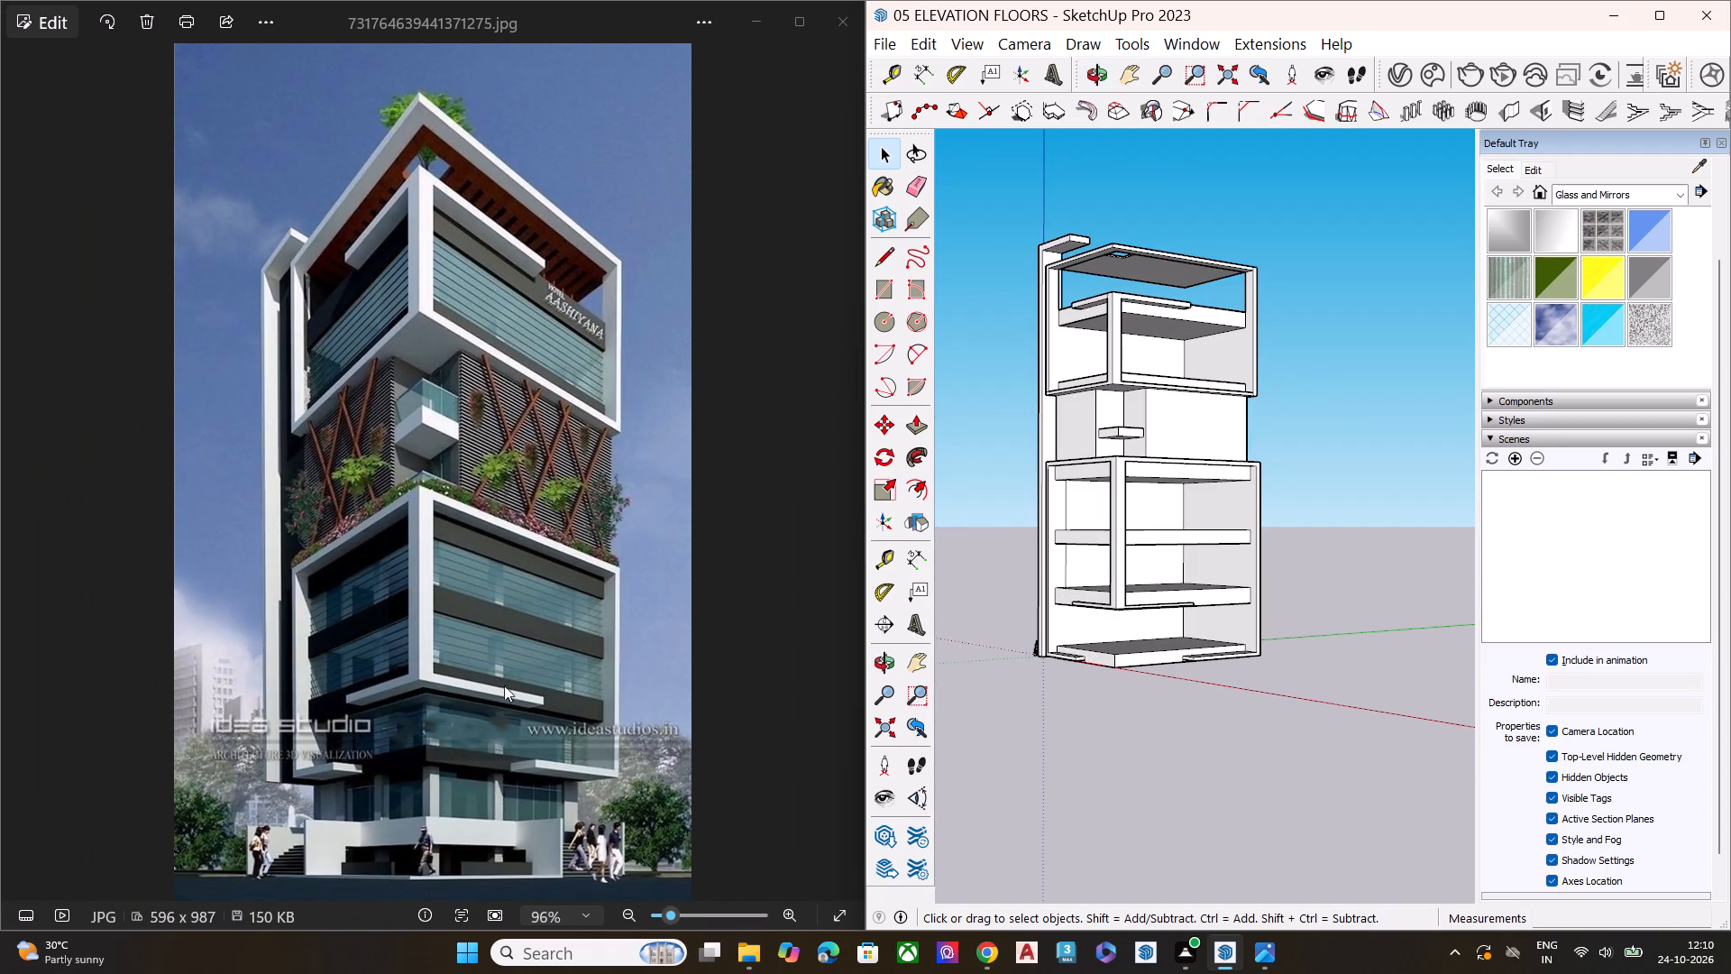
pyautogui.scroll(1, 490, 783)
pyautogui.scroll(-1, 490, 783)
pyautogui.scroll(7, 490, 783)
pyautogui.scroll(-1, 421, 632)
pyautogui.scroll(1, 421, 631)
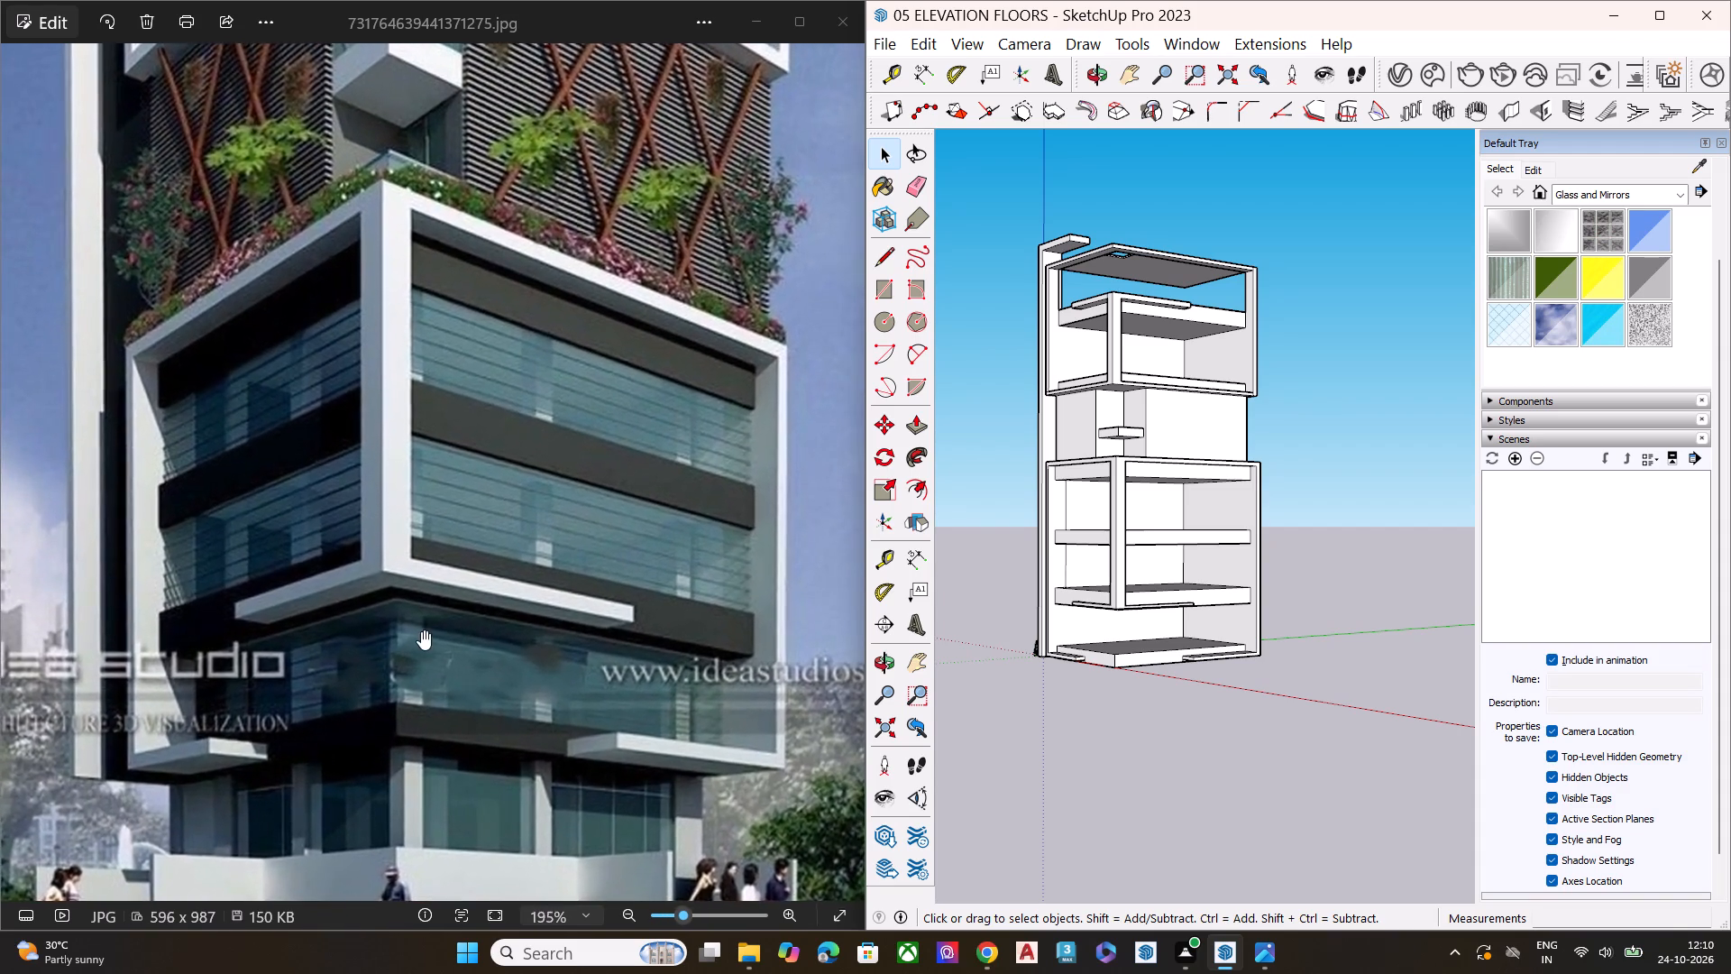
pyautogui.scroll(-5, 421, 630)
pyautogui.scroll(5, 451, 851)
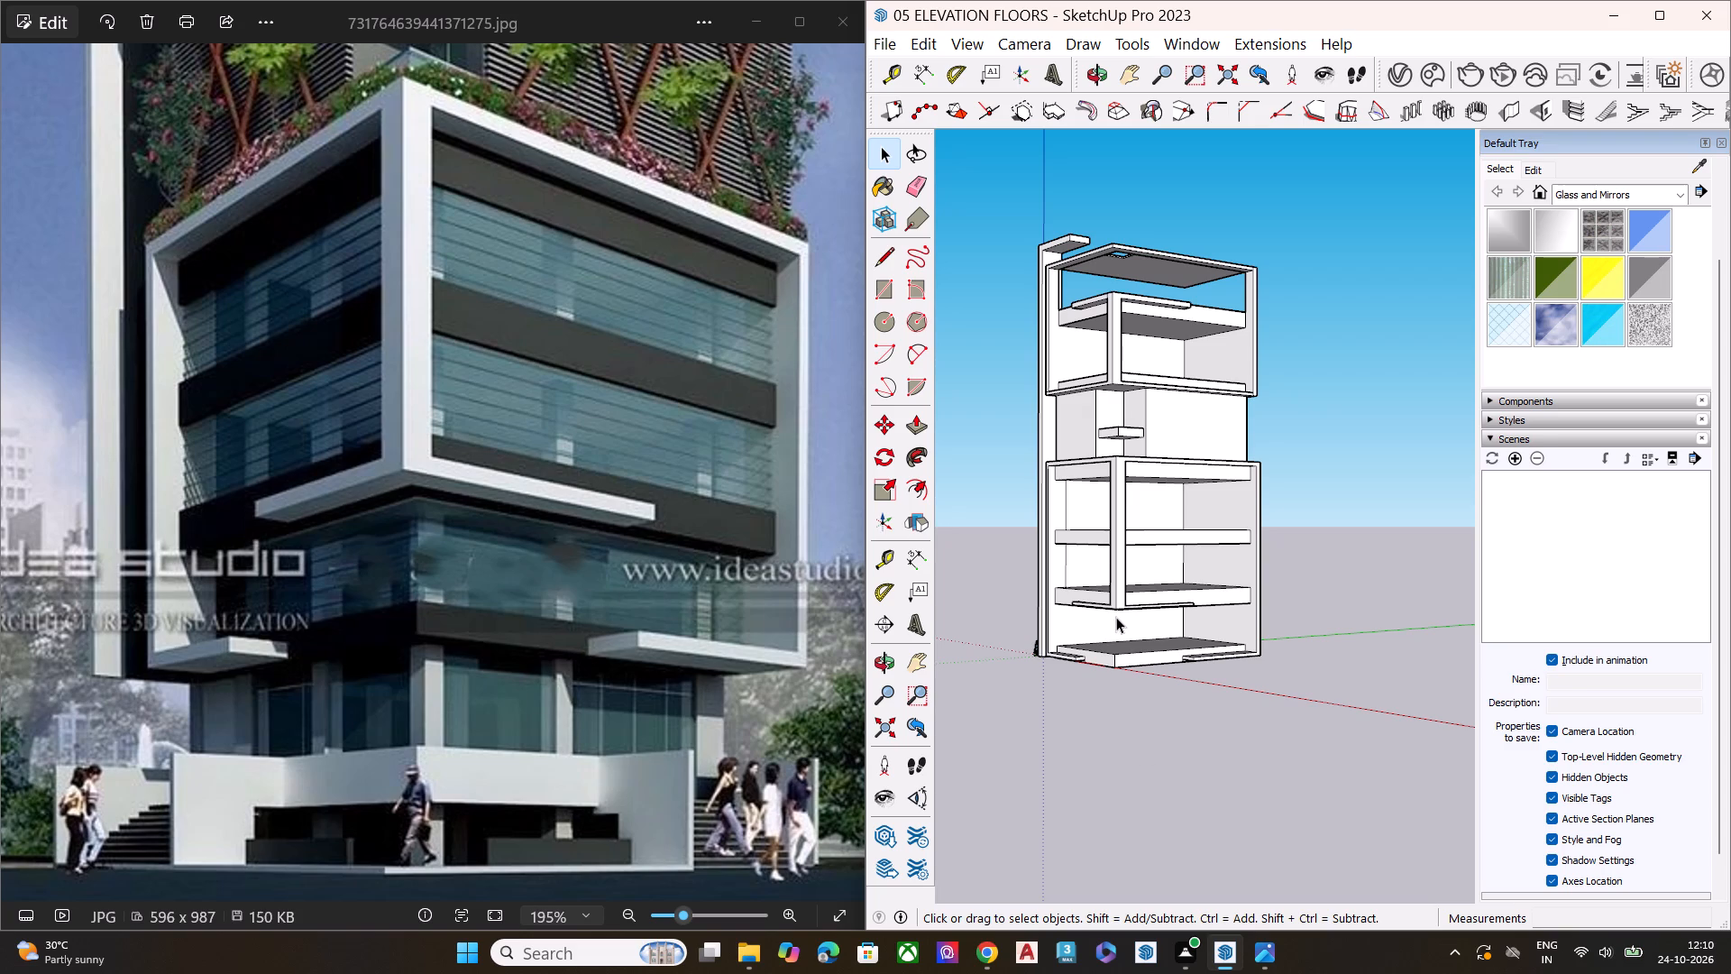
# Draw a line about 3' 1" long on the base slab's underside, from the side wall's notch corner to the outer edge.
pyautogui.scroll(-1, 1234, 489)
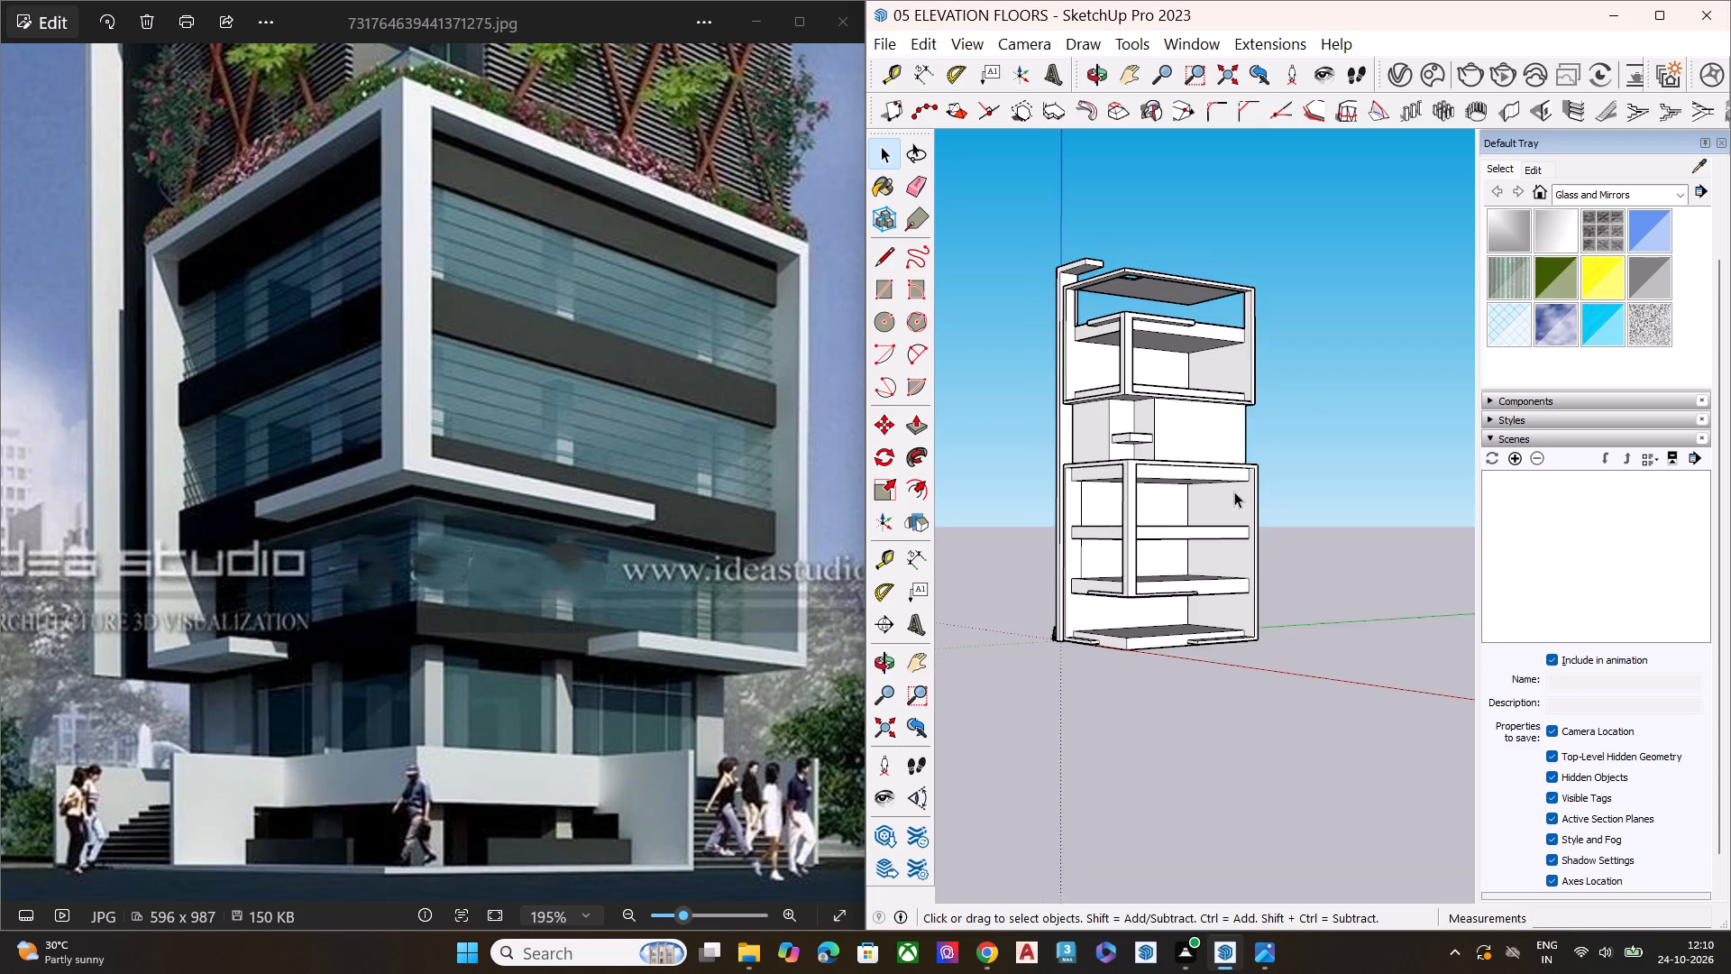
pyautogui.scroll(-1, 1234, 492)
pyautogui.moveTo(1177, 609); pyautogui.dragTo(1187, 433, button='middle')
pyautogui.scroll(5, 1170, 580)
pyautogui.scroll(-1, 1158, 625)
pyautogui.scroll(2, 1158, 626)
pyautogui.click(1147, 681)
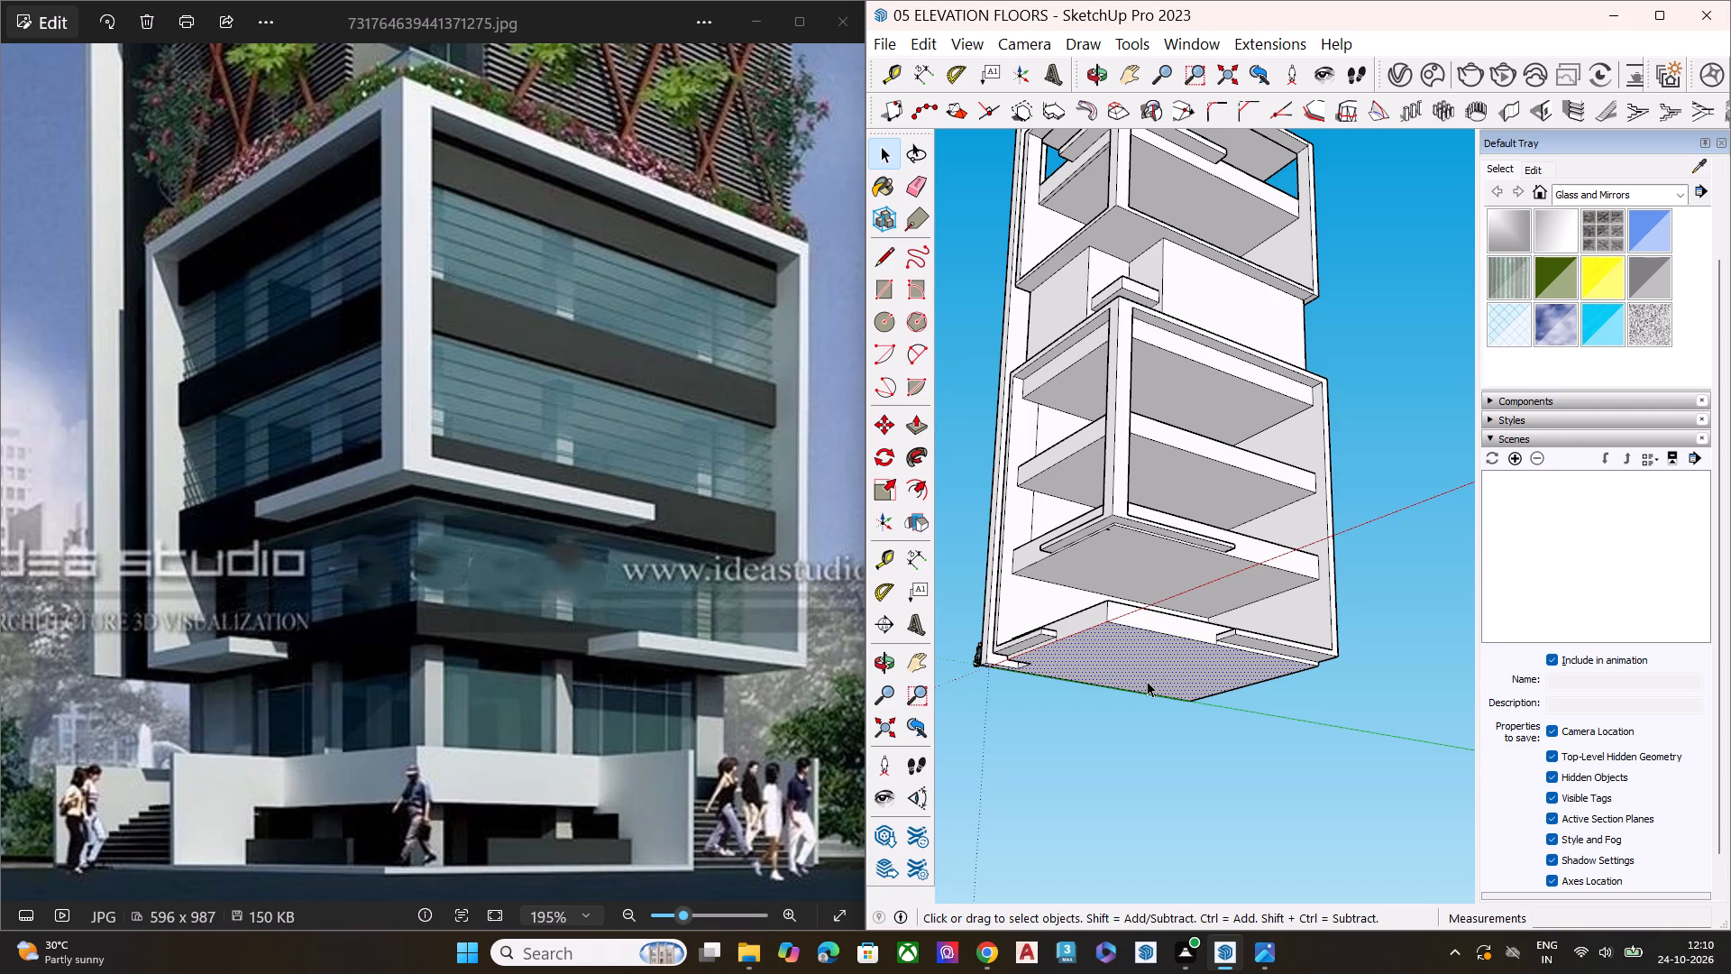
pyautogui.moveTo(1076, 677); pyautogui.dragTo(1064, 516, button='middle')
pyautogui.scroll(3, 1064, 516)
pyautogui.scroll(-1, 1042, 601)
pyautogui.scroll(3, 1042, 608)
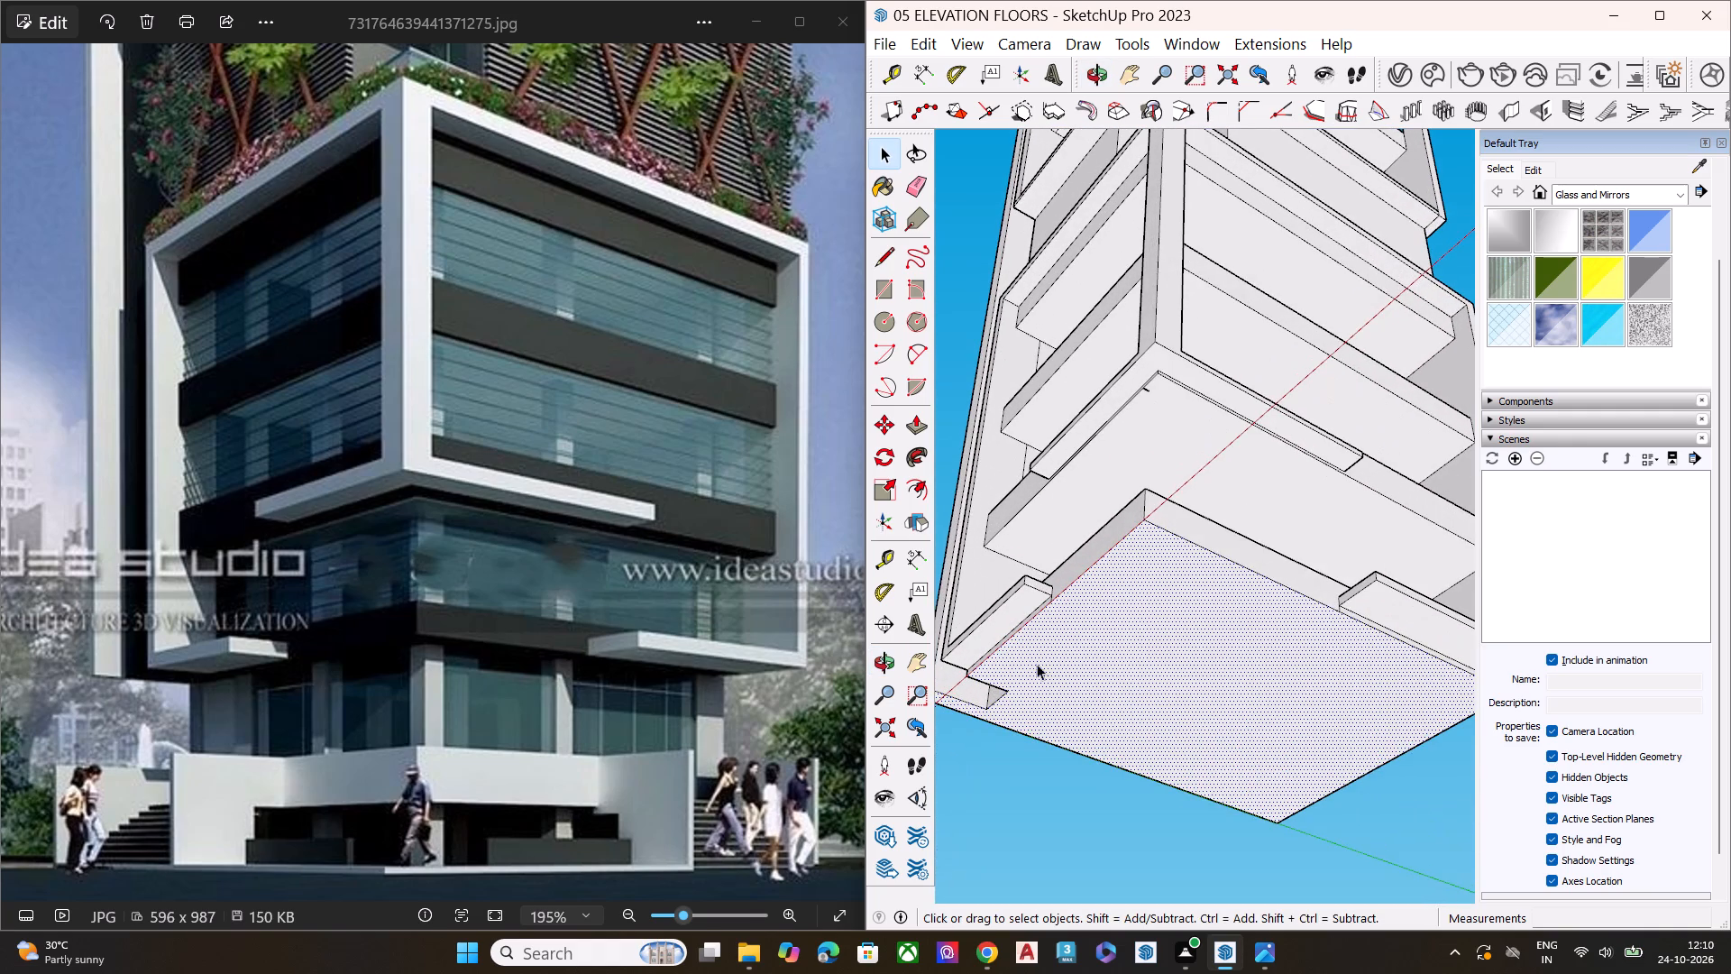
pyautogui.click(1012, 774)
pyautogui.scroll(-7, 1148, 706)
pyautogui.moveTo(1104, 758); pyautogui.dragTo(1038, 741, button='middle')
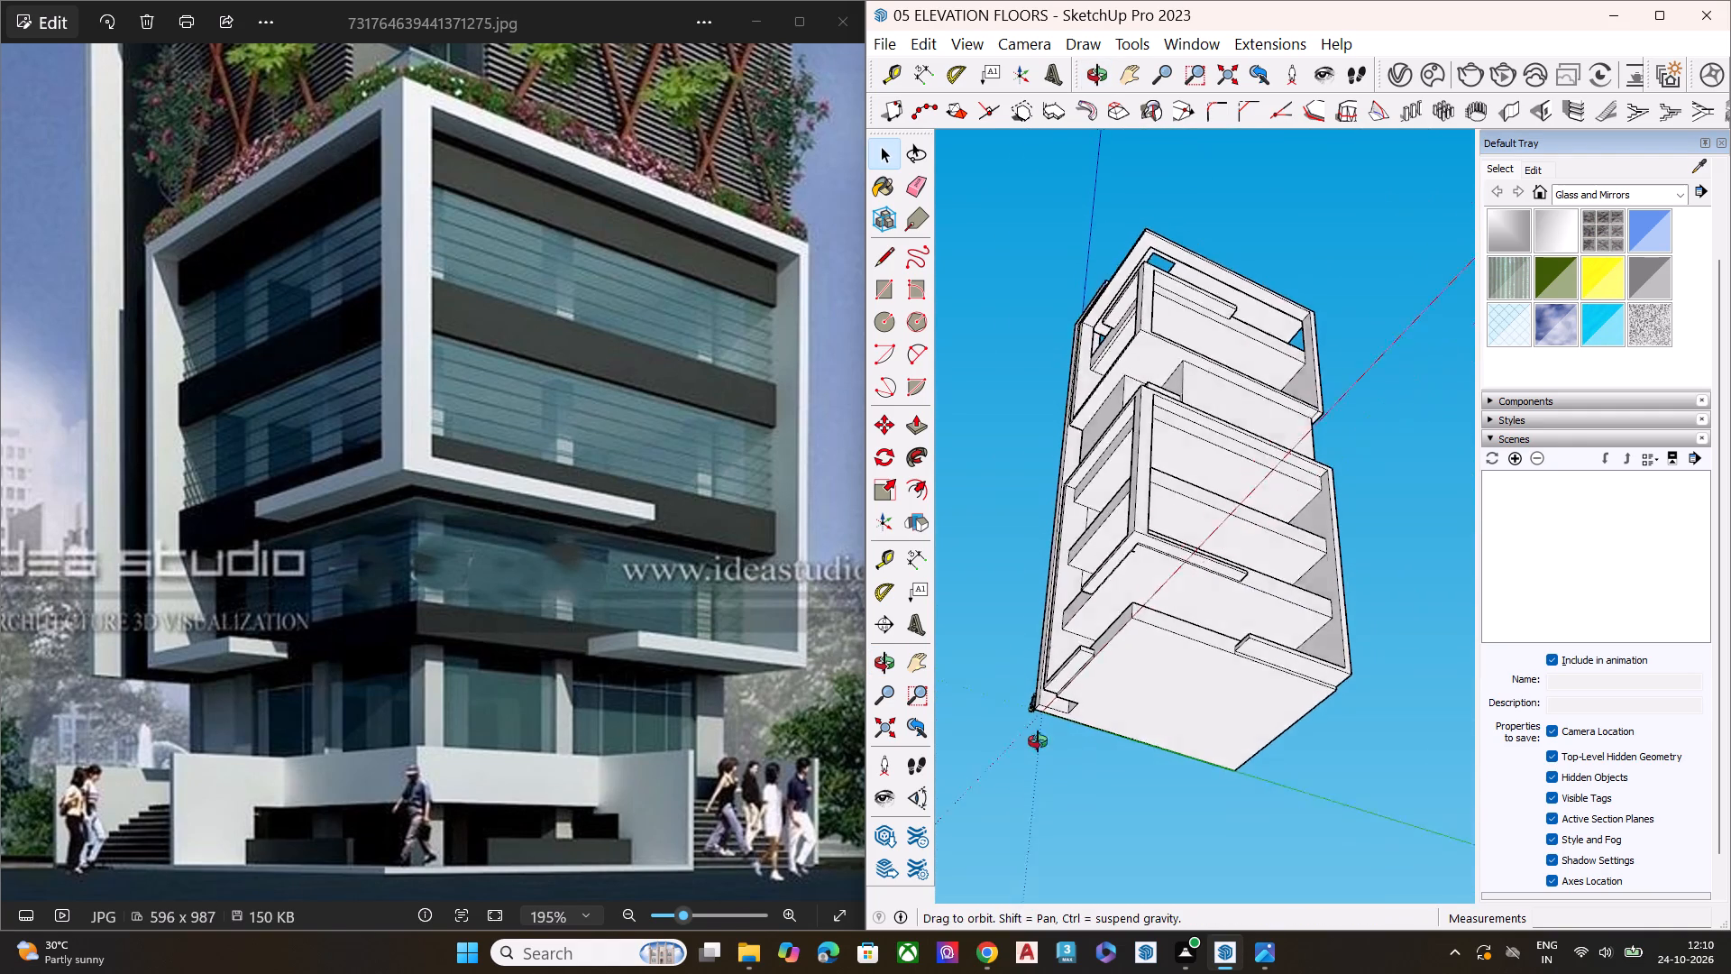
pyautogui.moveTo(1038, 741); pyautogui.dragTo(933, 734, button='middle')
pyautogui.scroll(8, 926, 738)
pyautogui.scroll(10, 1195, 739)
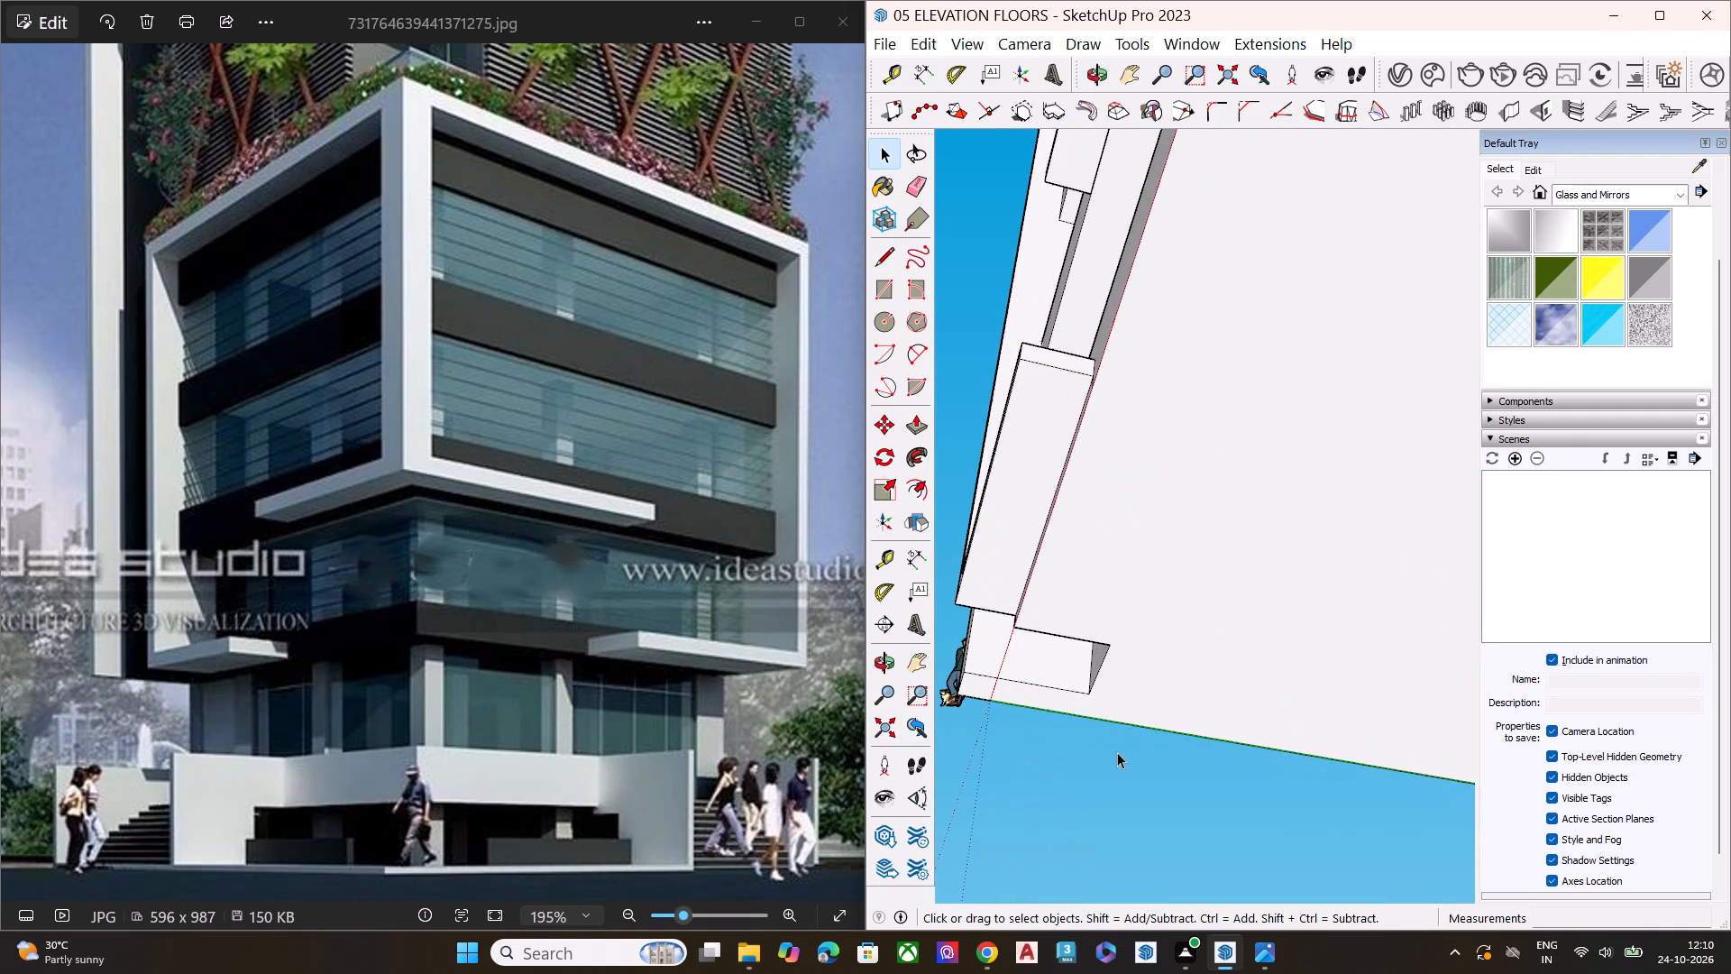
pyautogui.press('l')
pyautogui.click(1088, 694)
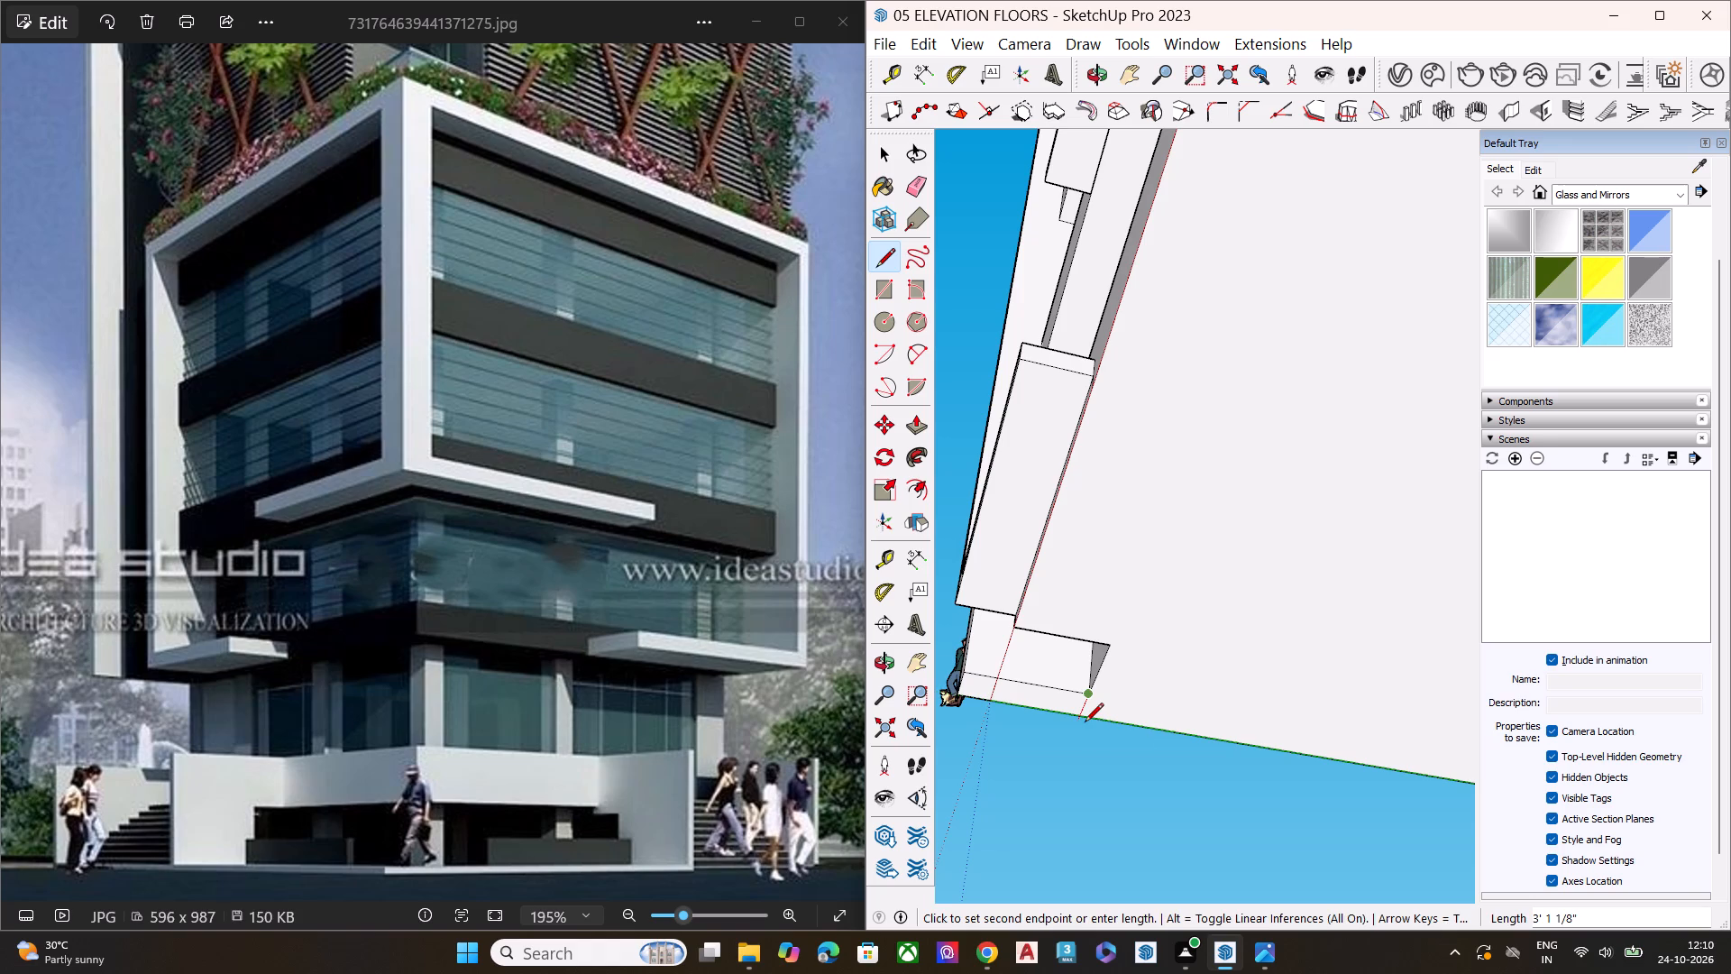
pyautogui.click(1085, 723)
pyautogui.press('space')
pyautogui.click(1067, 750)
# Erase the short end of the new line that overshoots the base slab's outer edge.
pyautogui.moveTo(1069, 740); pyautogui.dragTo(1094, 712, button='middle')
pyautogui.scroll(8, 1097, 719)
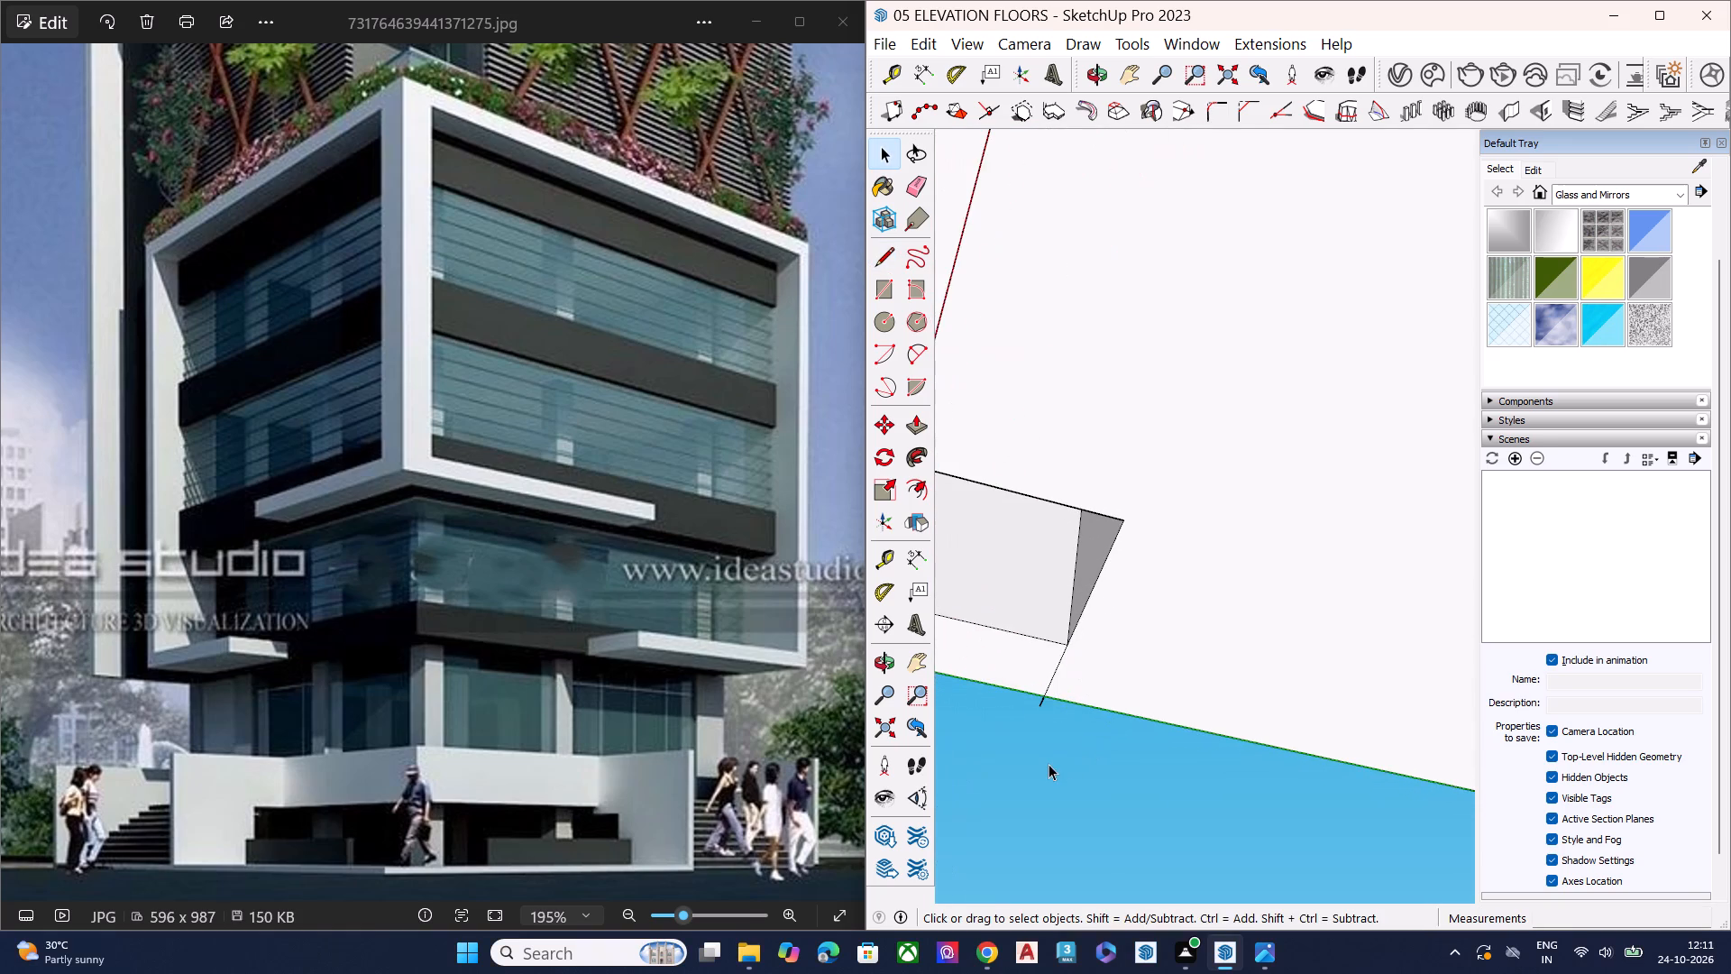
pyautogui.scroll(3, 1063, 740)
pyautogui.scroll(-1, 1063, 737)
pyautogui.scroll(5, 1063, 737)
pyautogui.press('e')
pyautogui.click(1013, 664)
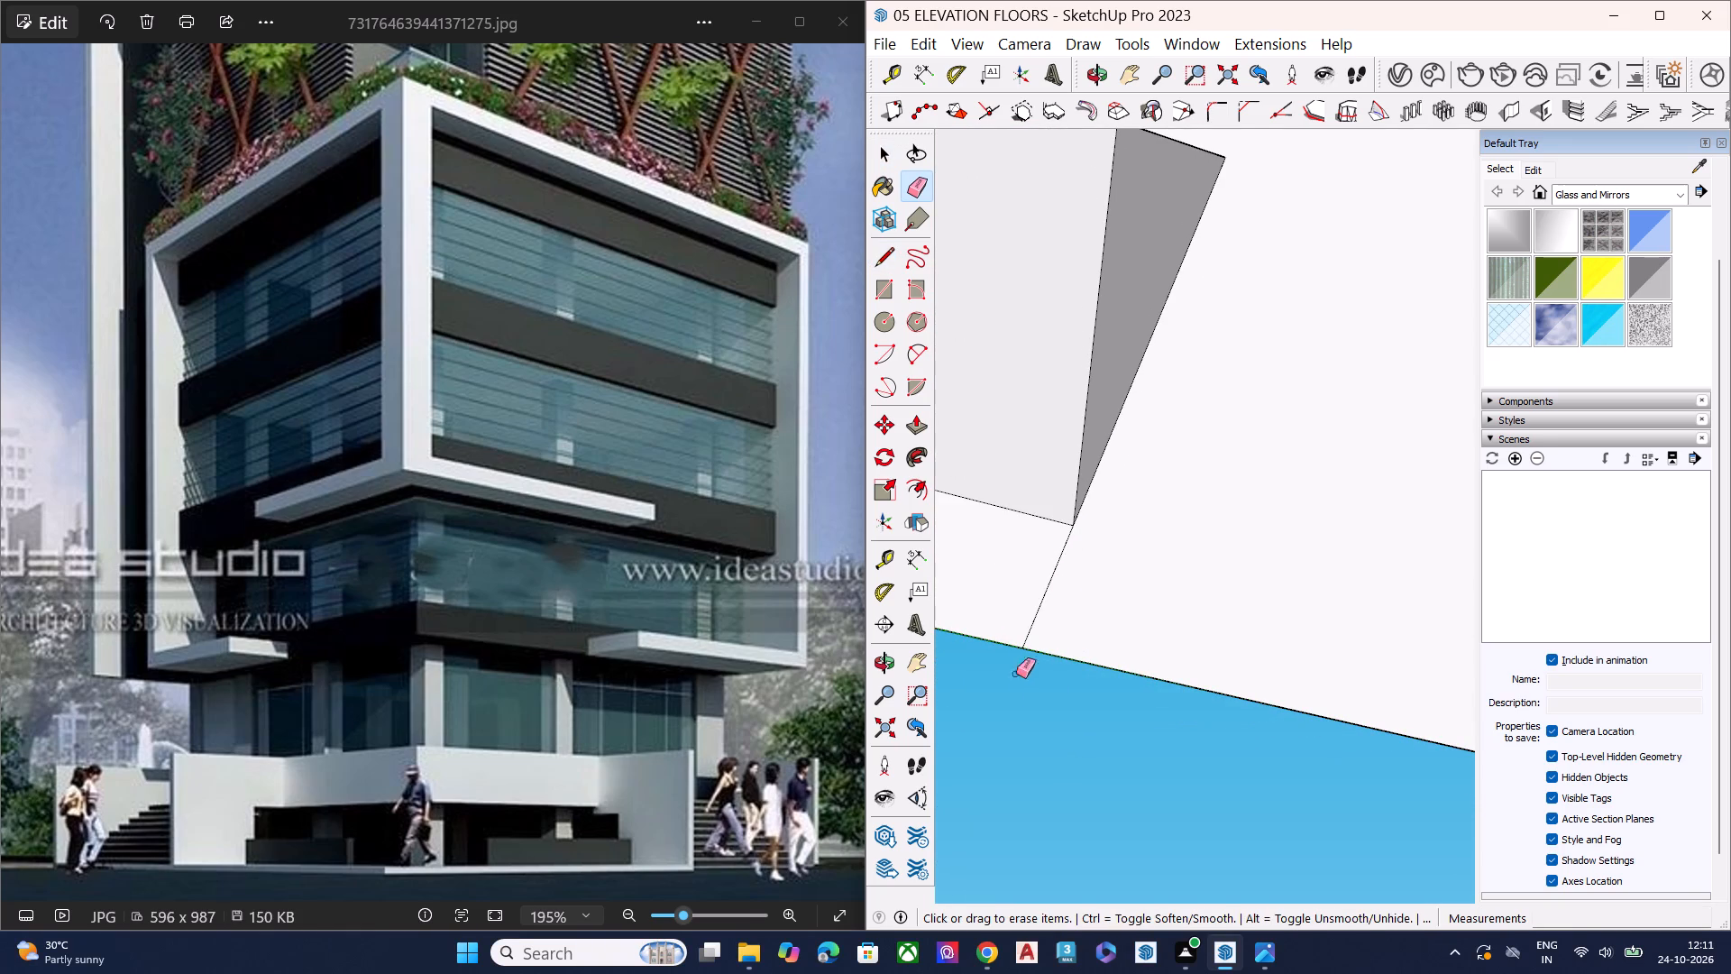
pyautogui.press('space')
pyautogui.scroll(-7, 1002, 688)
pyautogui.press('space')
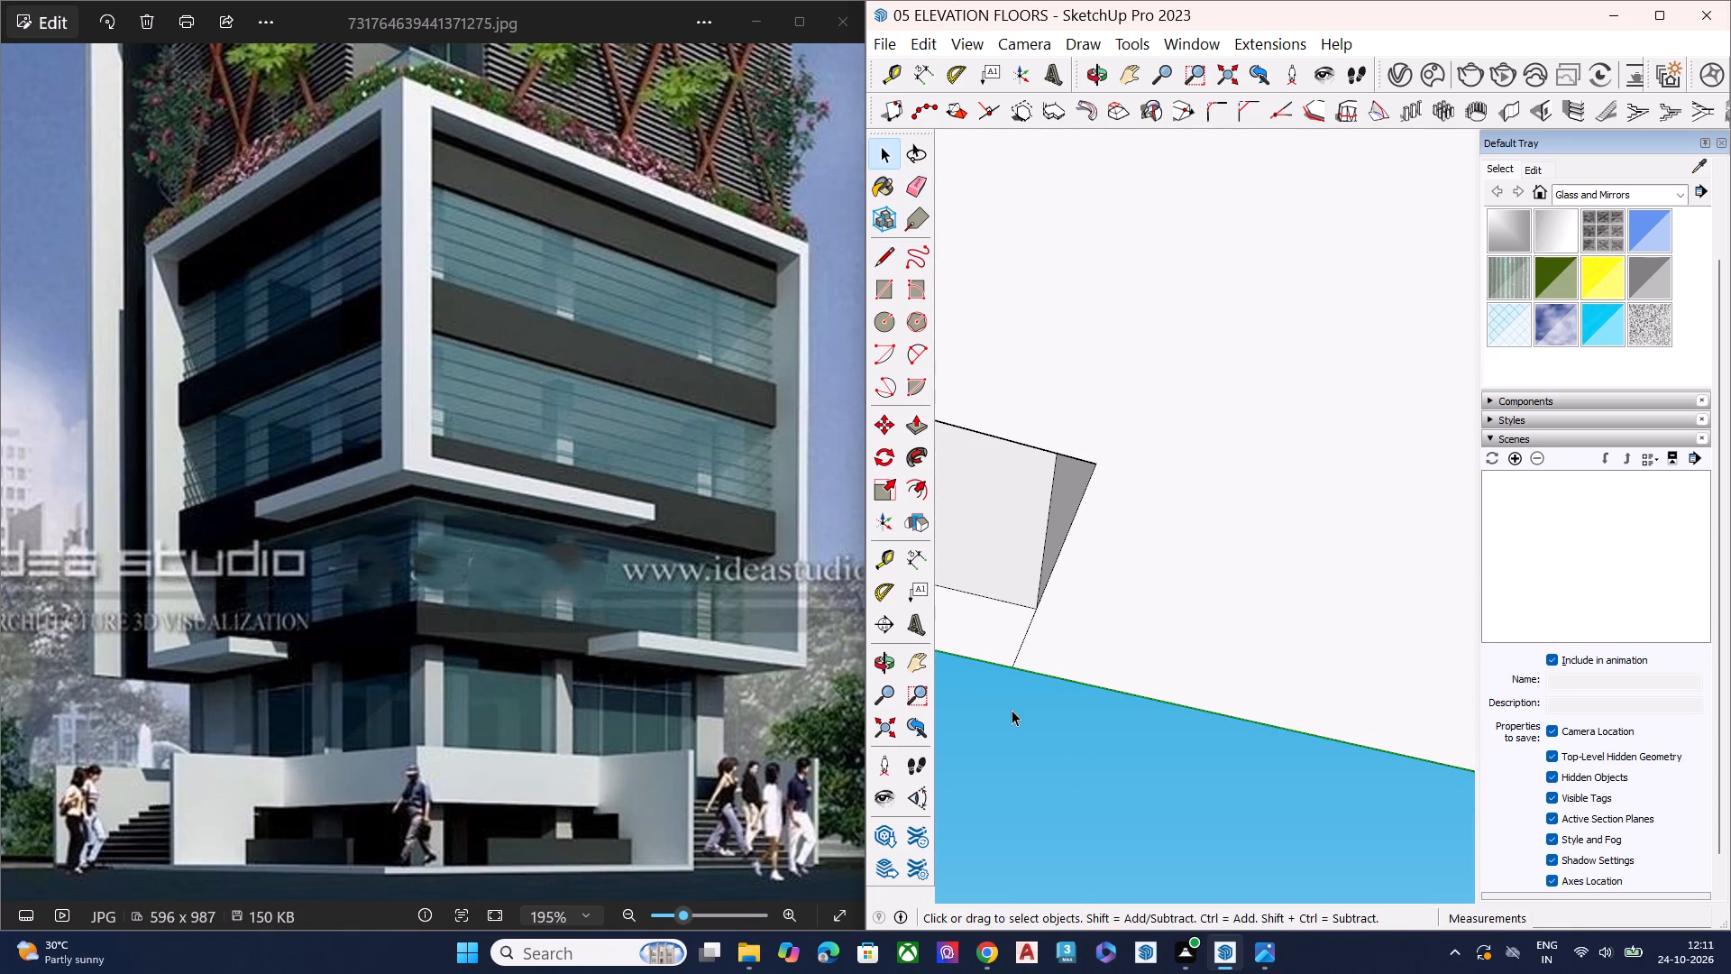
# Draw a line across the base slab's underside, from the side wall's notch corner to the opposite edge.
pyautogui.scroll(-7, 1034, 684)
pyautogui.scroll(-7, 1128, 640)
pyautogui.scroll(-9, 1053, 640)
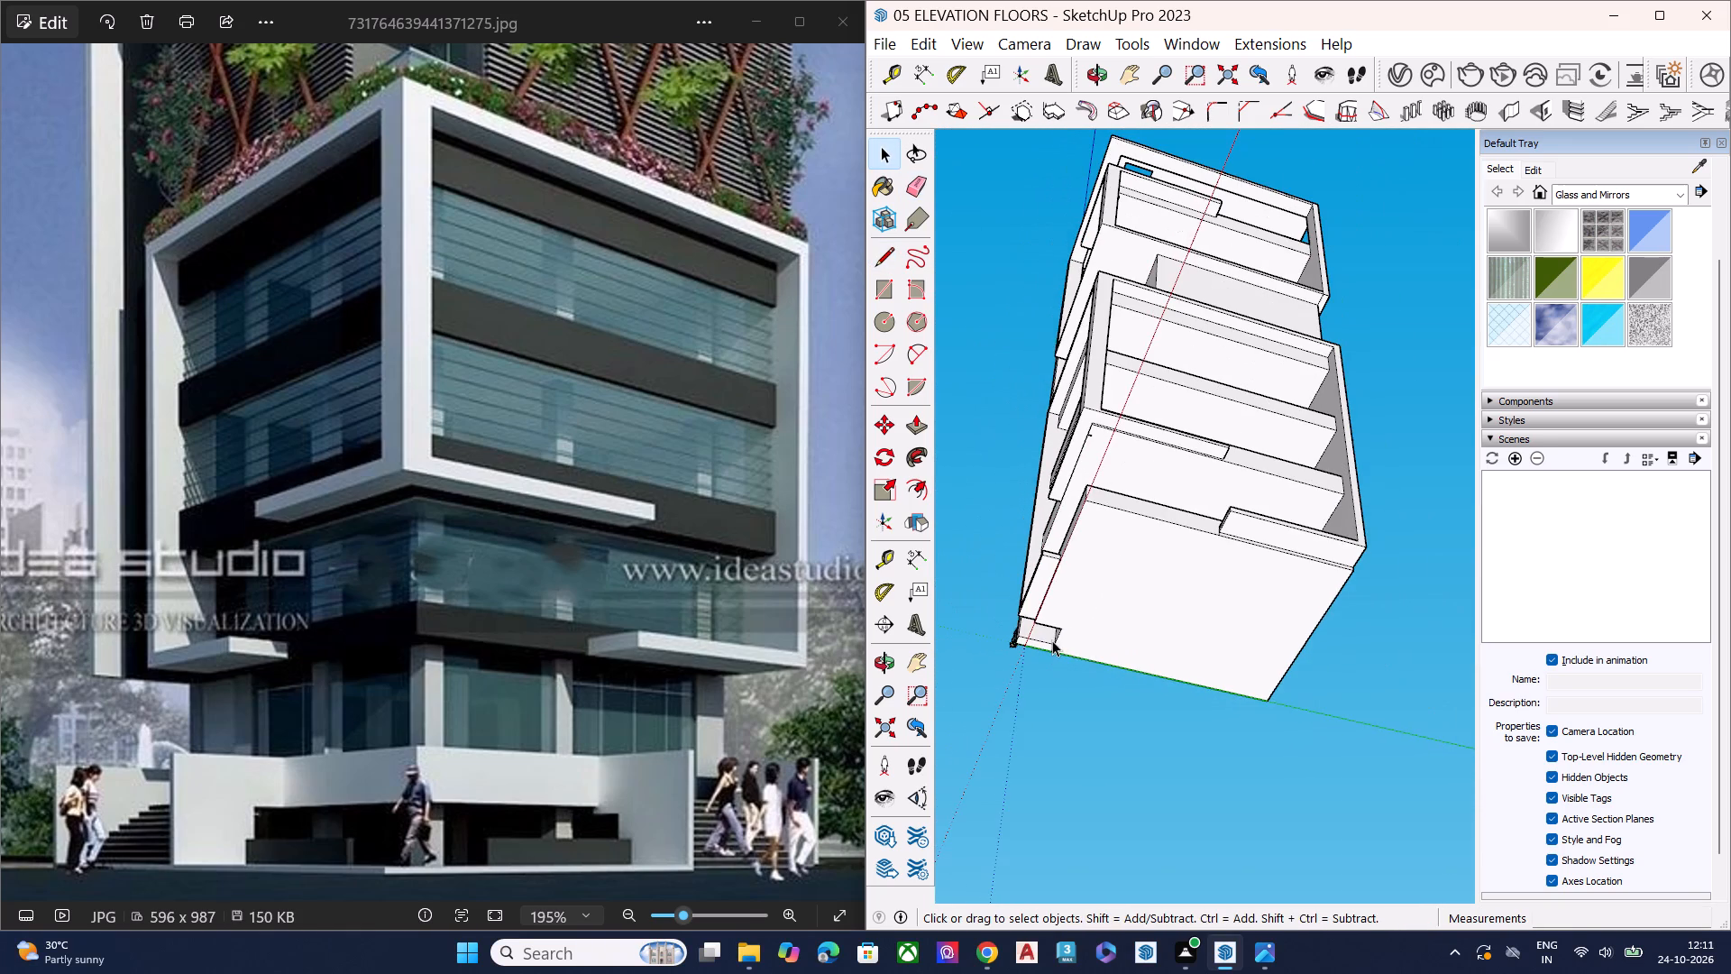
pyautogui.moveTo(1109, 642); pyautogui.dragTo(1094, 567, button='middle')
pyautogui.scroll(8, 1069, 557)
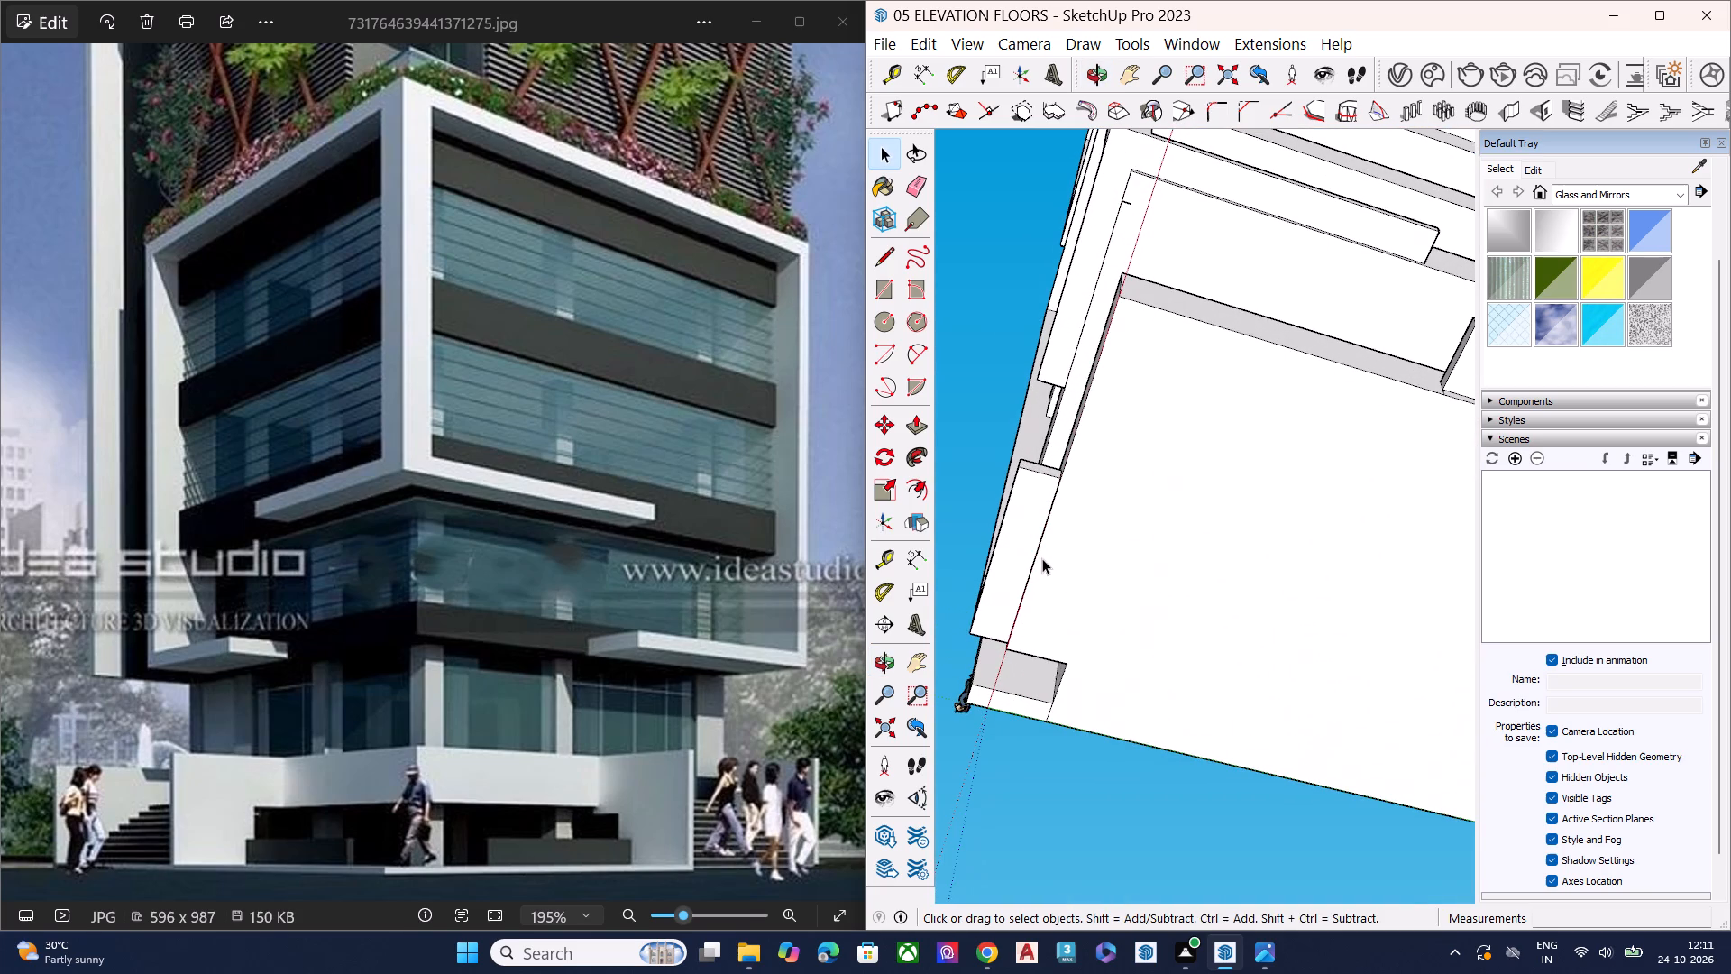
pyautogui.moveTo(1137, 600); pyautogui.dragTo(1299, 775, button='middle')
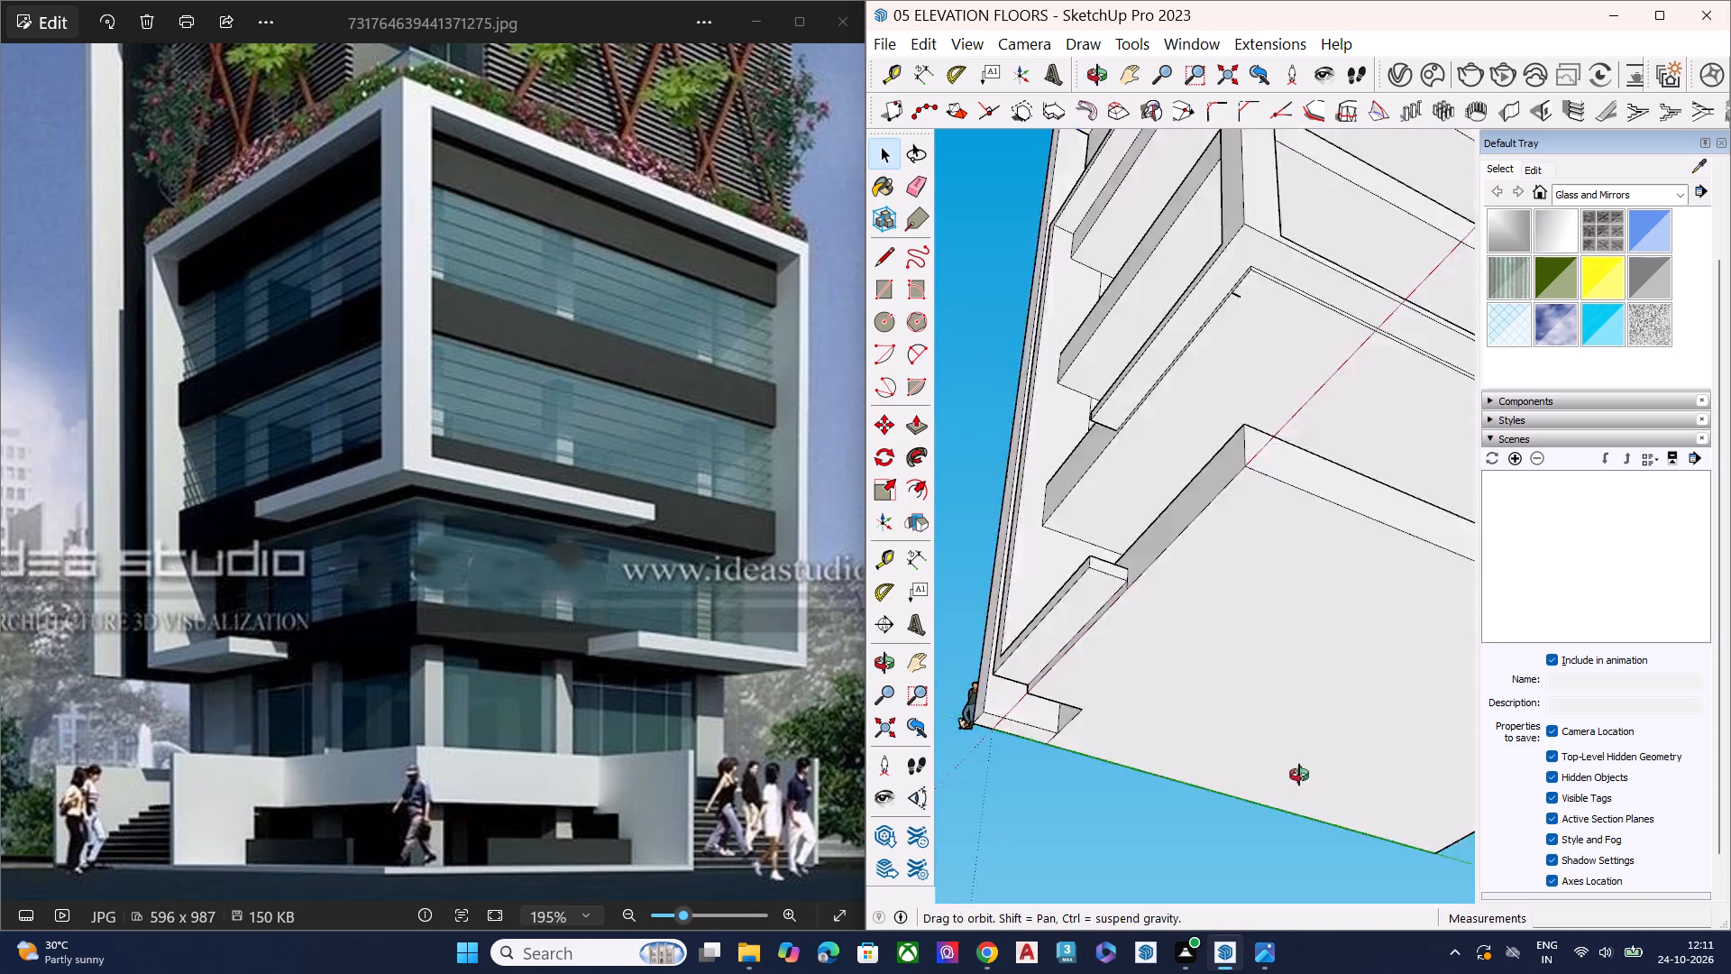
pyautogui.moveTo(1299, 775); pyautogui.dragTo(1730, 783, button='middle')
pyautogui.moveTo(1246, 742); pyautogui.dragTo(1280, 911, button='middle')
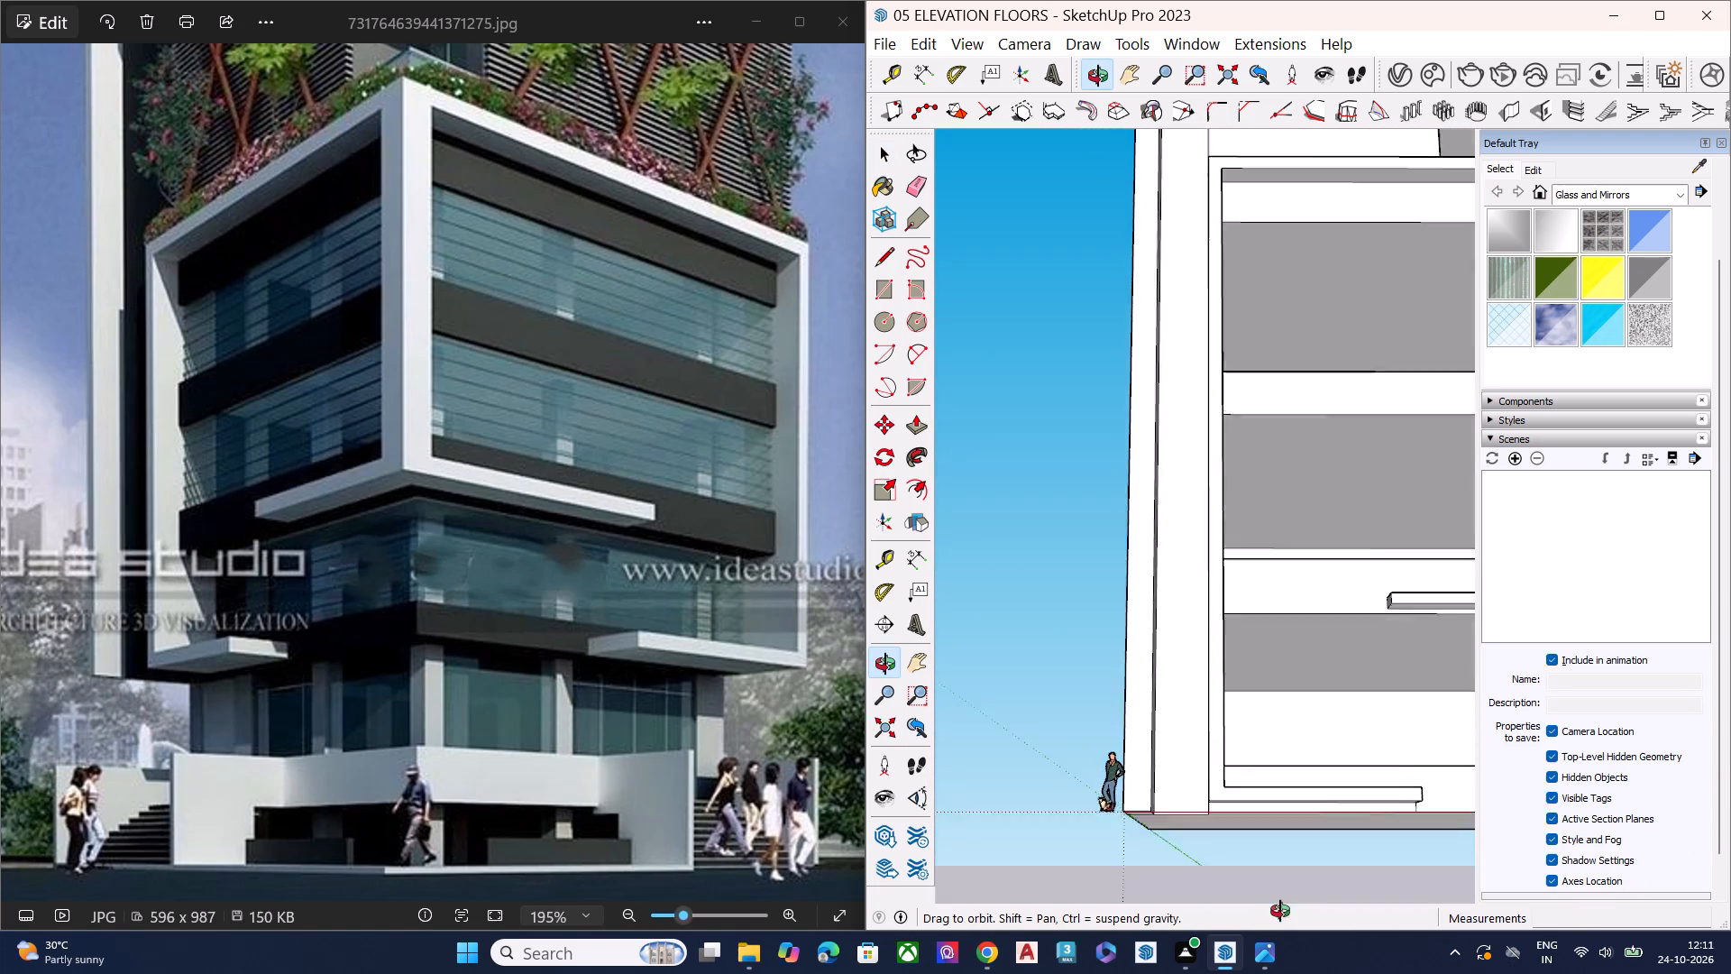
pyautogui.moveTo(1280, 911); pyautogui.dragTo(1104, 687, button='middle')
pyautogui.scroll(1, 1087, 681)
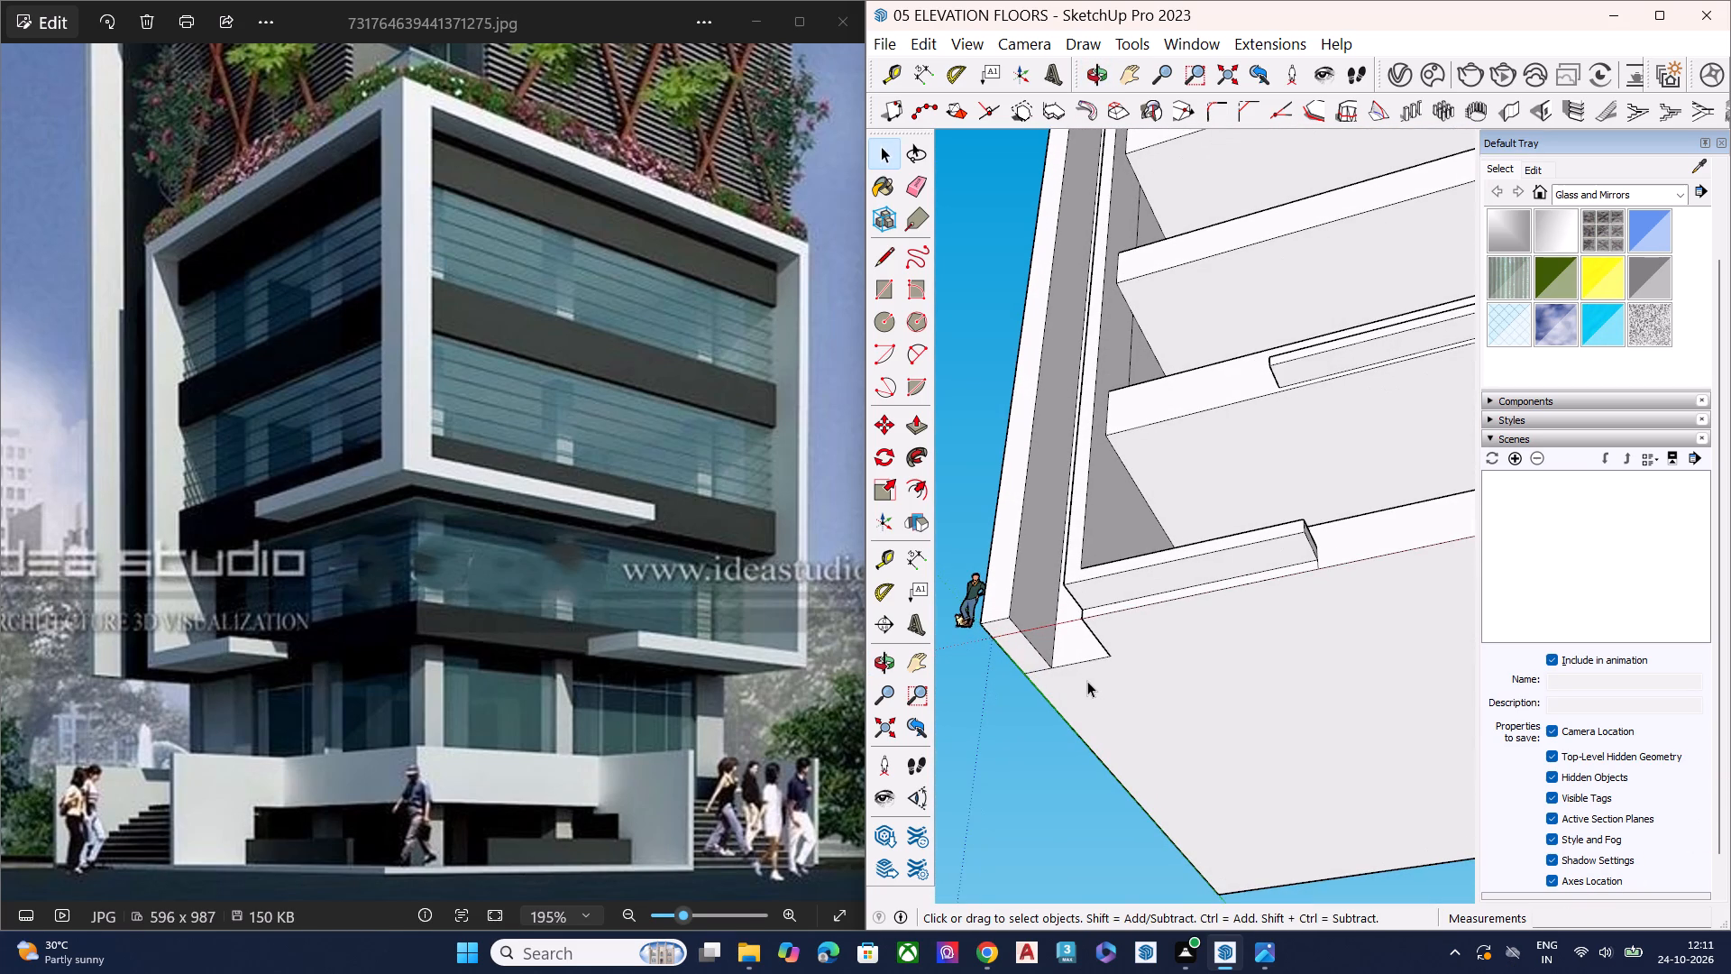
pyautogui.press('l')
pyautogui.click(1107, 663)
pyautogui.scroll(-7, 972, 672)
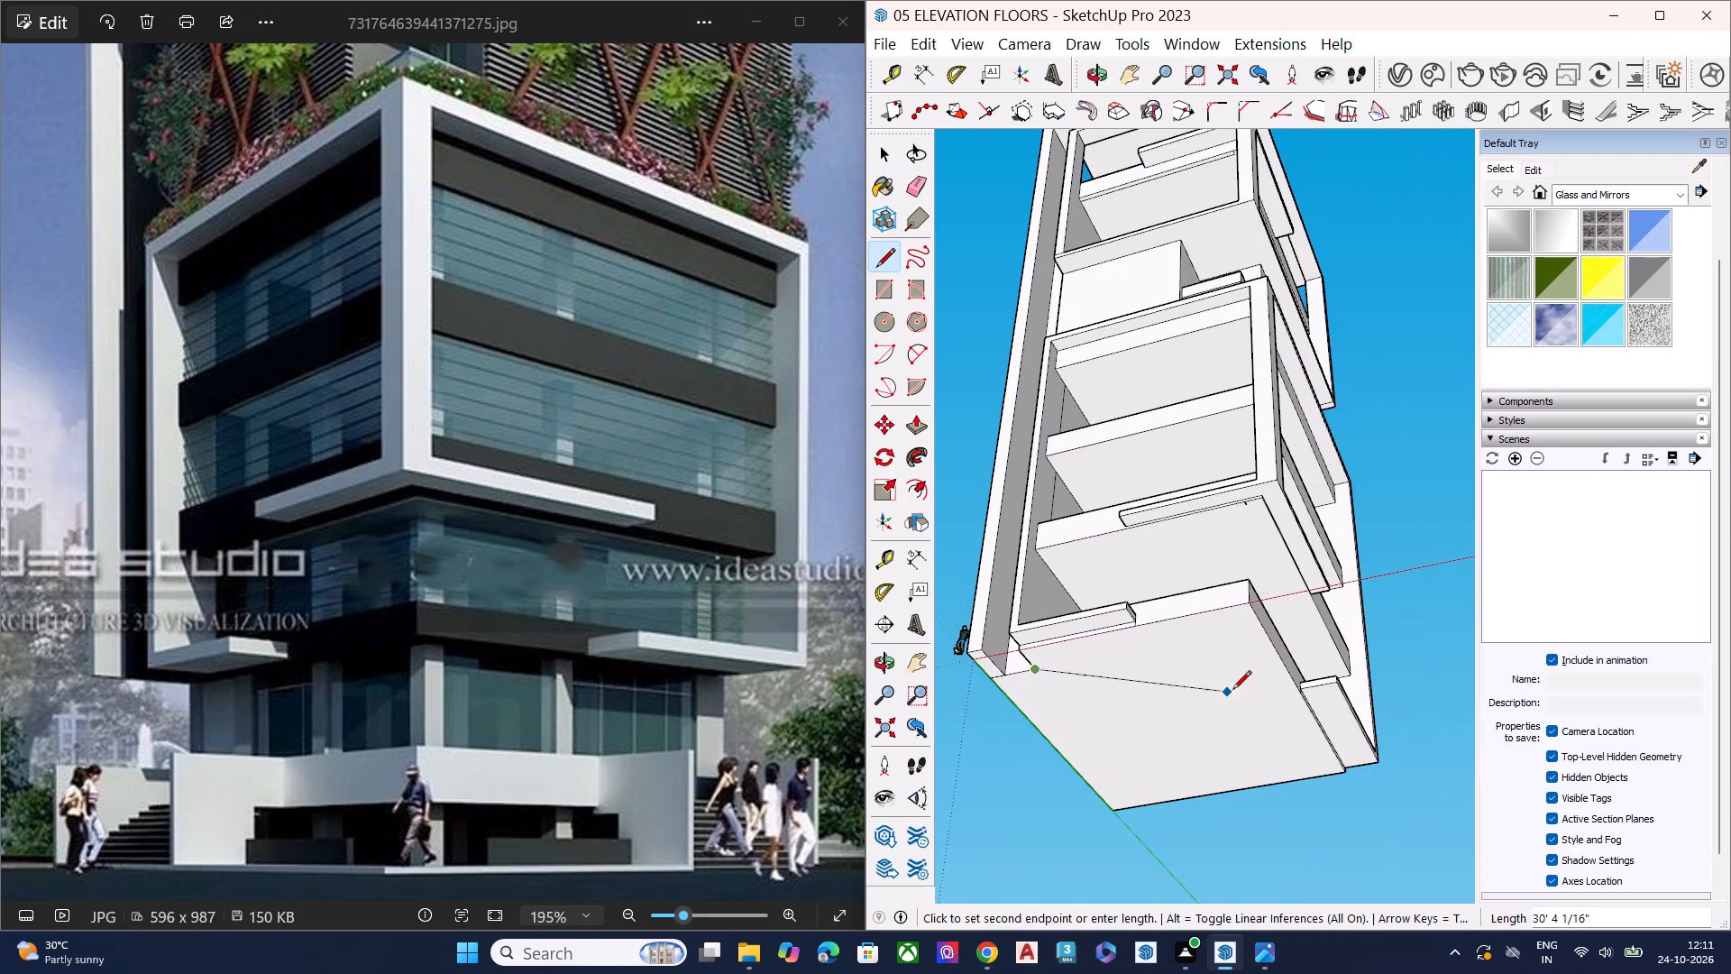
pyautogui.click(1262, 627)
pyautogui.press('space')
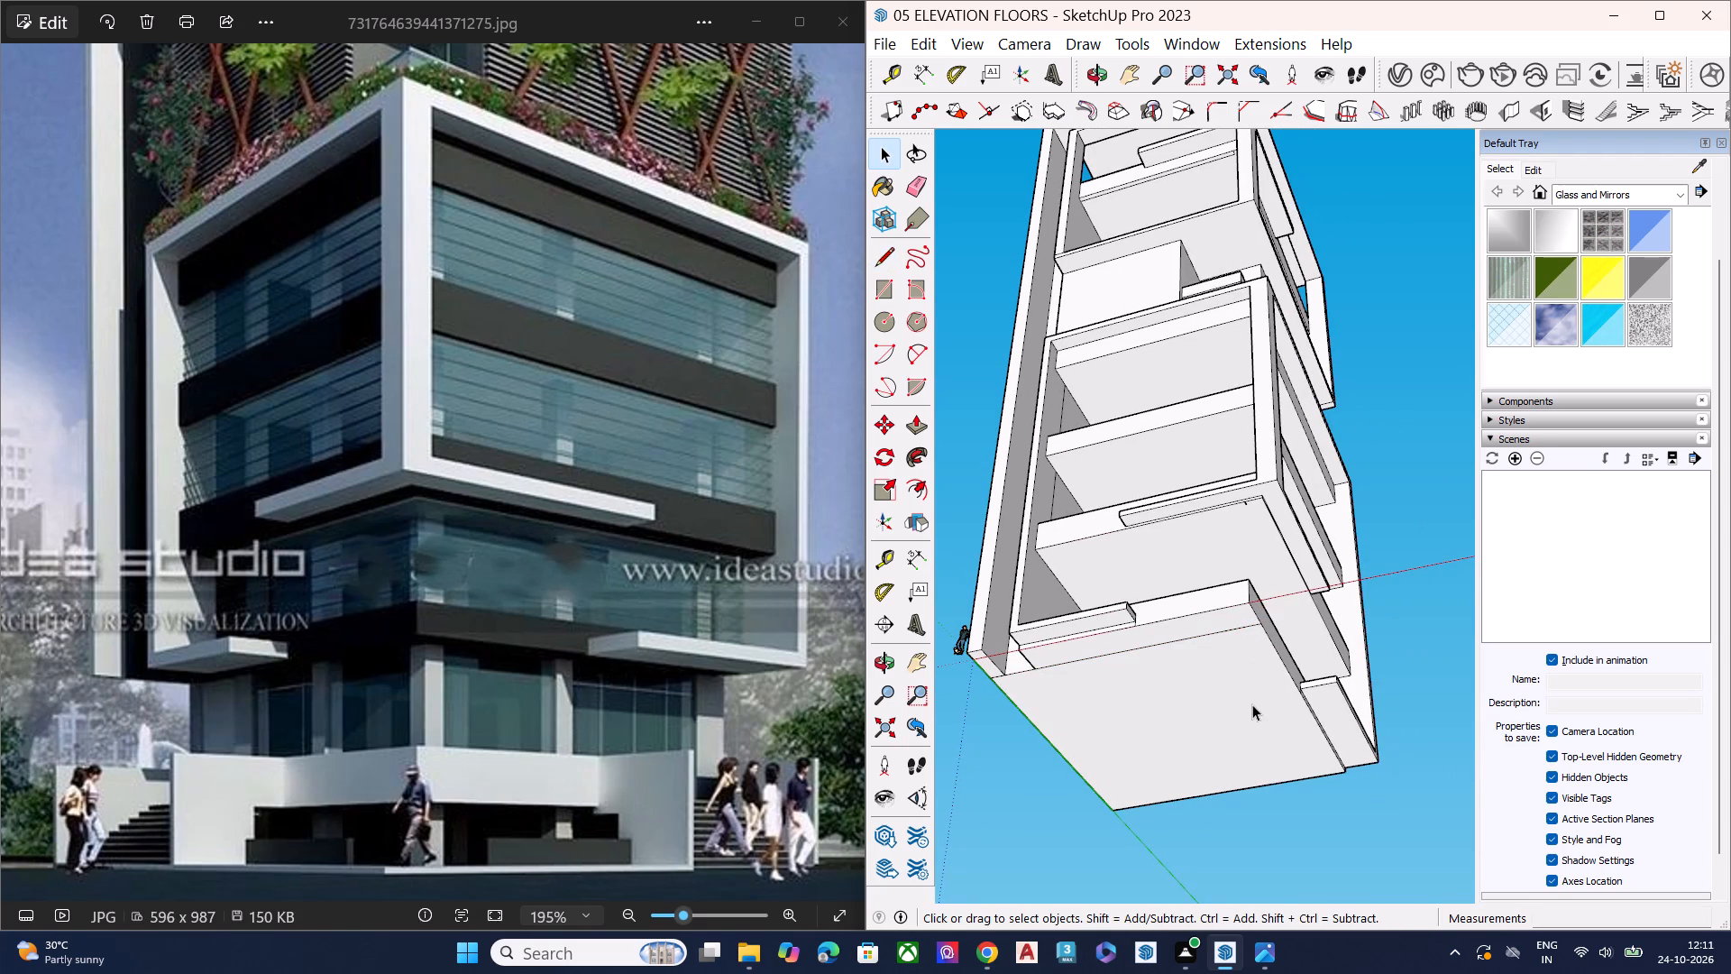
# Examine the tower from the front and from below, focusing on the base slab's underside and its notched side.
pyautogui.moveTo(1231, 640); pyautogui.dragTo(1280, 519, button='middle')
pyautogui.moveTo(1243, 563); pyautogui.dragTo(1306, 702, button='middle')
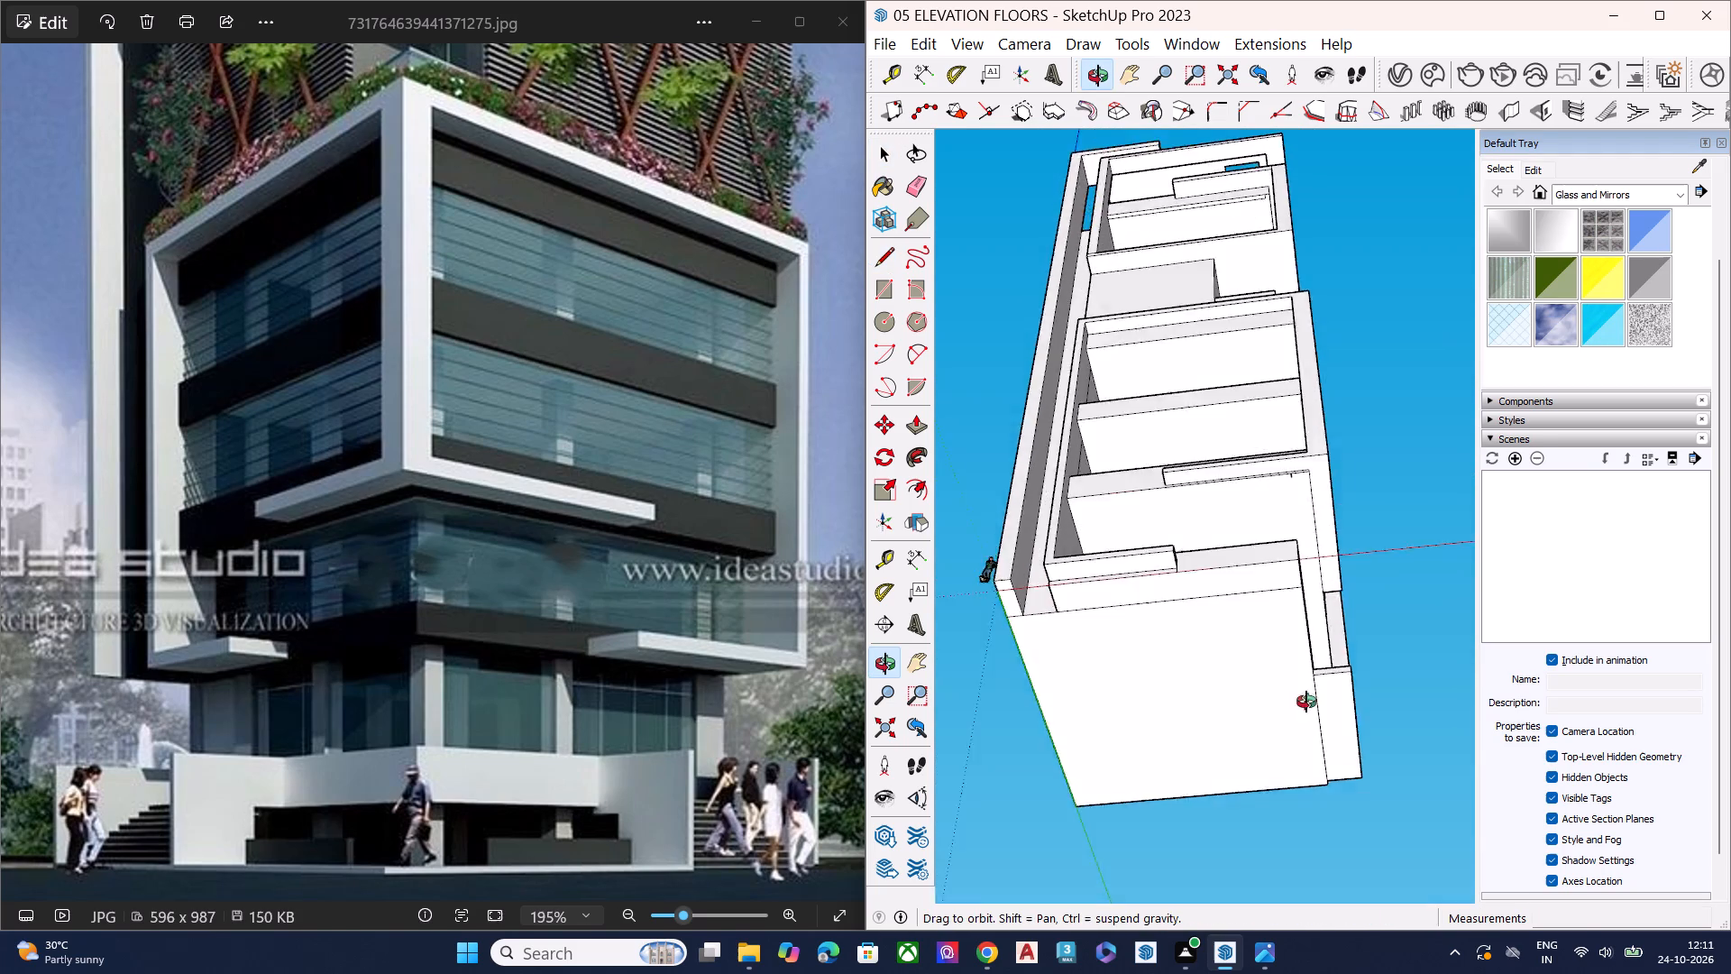
pyautogui.moveTo(1306, 702); pyautogui.dragTo(1307, 872, button='middle')
pyautogui.scroll(1, 1304, 822)
pyautogui.scroll(-6, 1241, 611)
pyautogui.moveTo(1264, 698); pyautogui.dragTo(1255, 939, button='middle')
pyautogui.scroll(2, 1267, 745)
pyautogui.scroll(-2, 1267, 745)
pyautogui.scroll(2, 1267, 745)
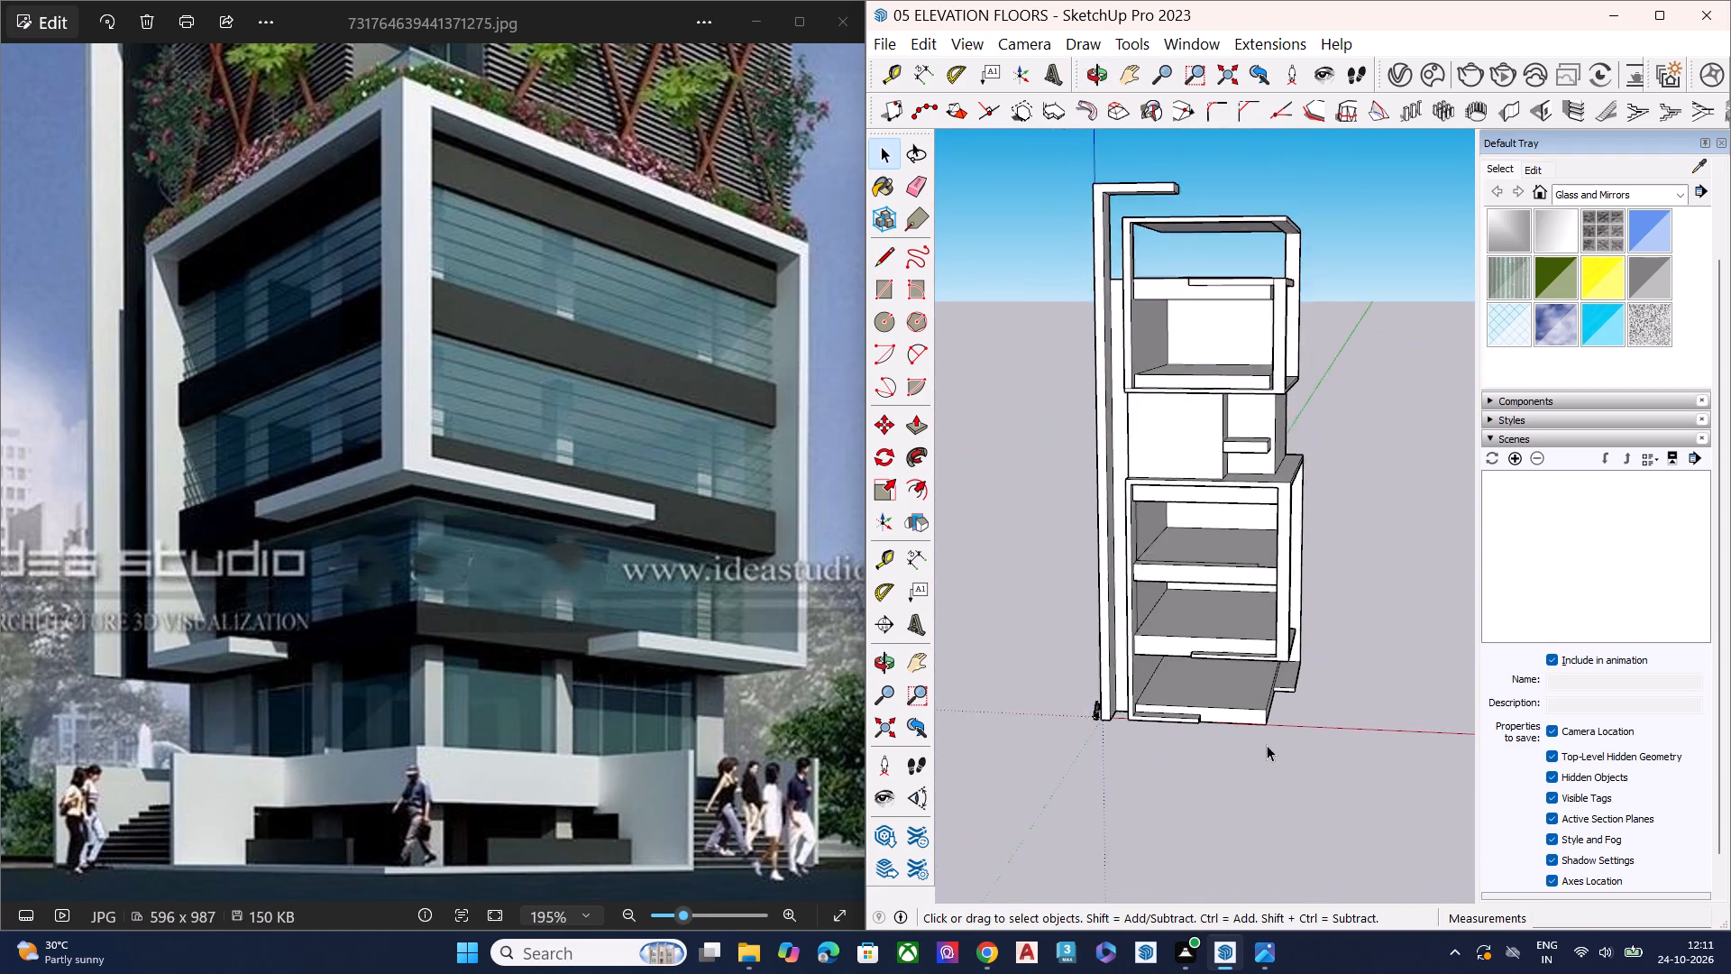
pyautogui.scroll(2, 1267, 745)
pyautogui.moveTo(1262, 740); pyautogui.dragTo(1313, 575, button='middle')
pyautogui.moveTo(1287, 696); pyautogui.dragTo(1321, 510, button='middle')
pyautogui.scroll(1, 1321, 510)
pyautogui.scroll(4, 1284, 629)
pyautogui.scroll(-1, 1274, 685)
pyautogui.scroll(2, 1273, 687)
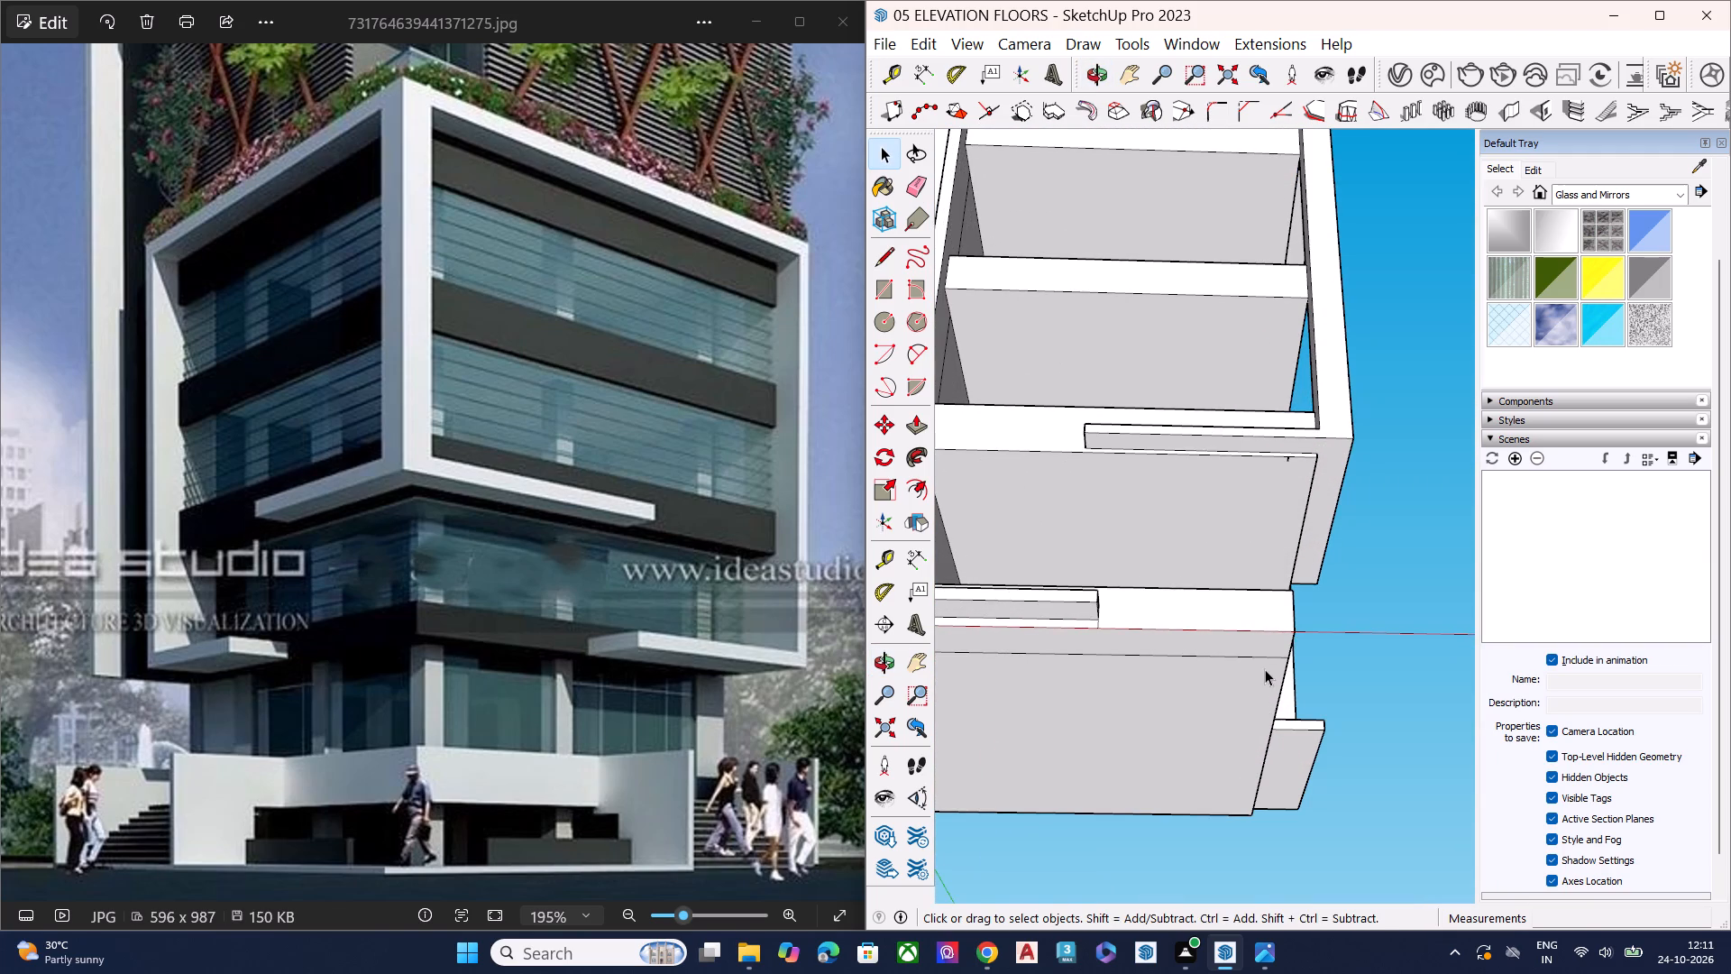
# Draw a second line across the base slab's underside, parallel to the green axis, from the front edge to the opposite edge.
pyautogui.press('l')
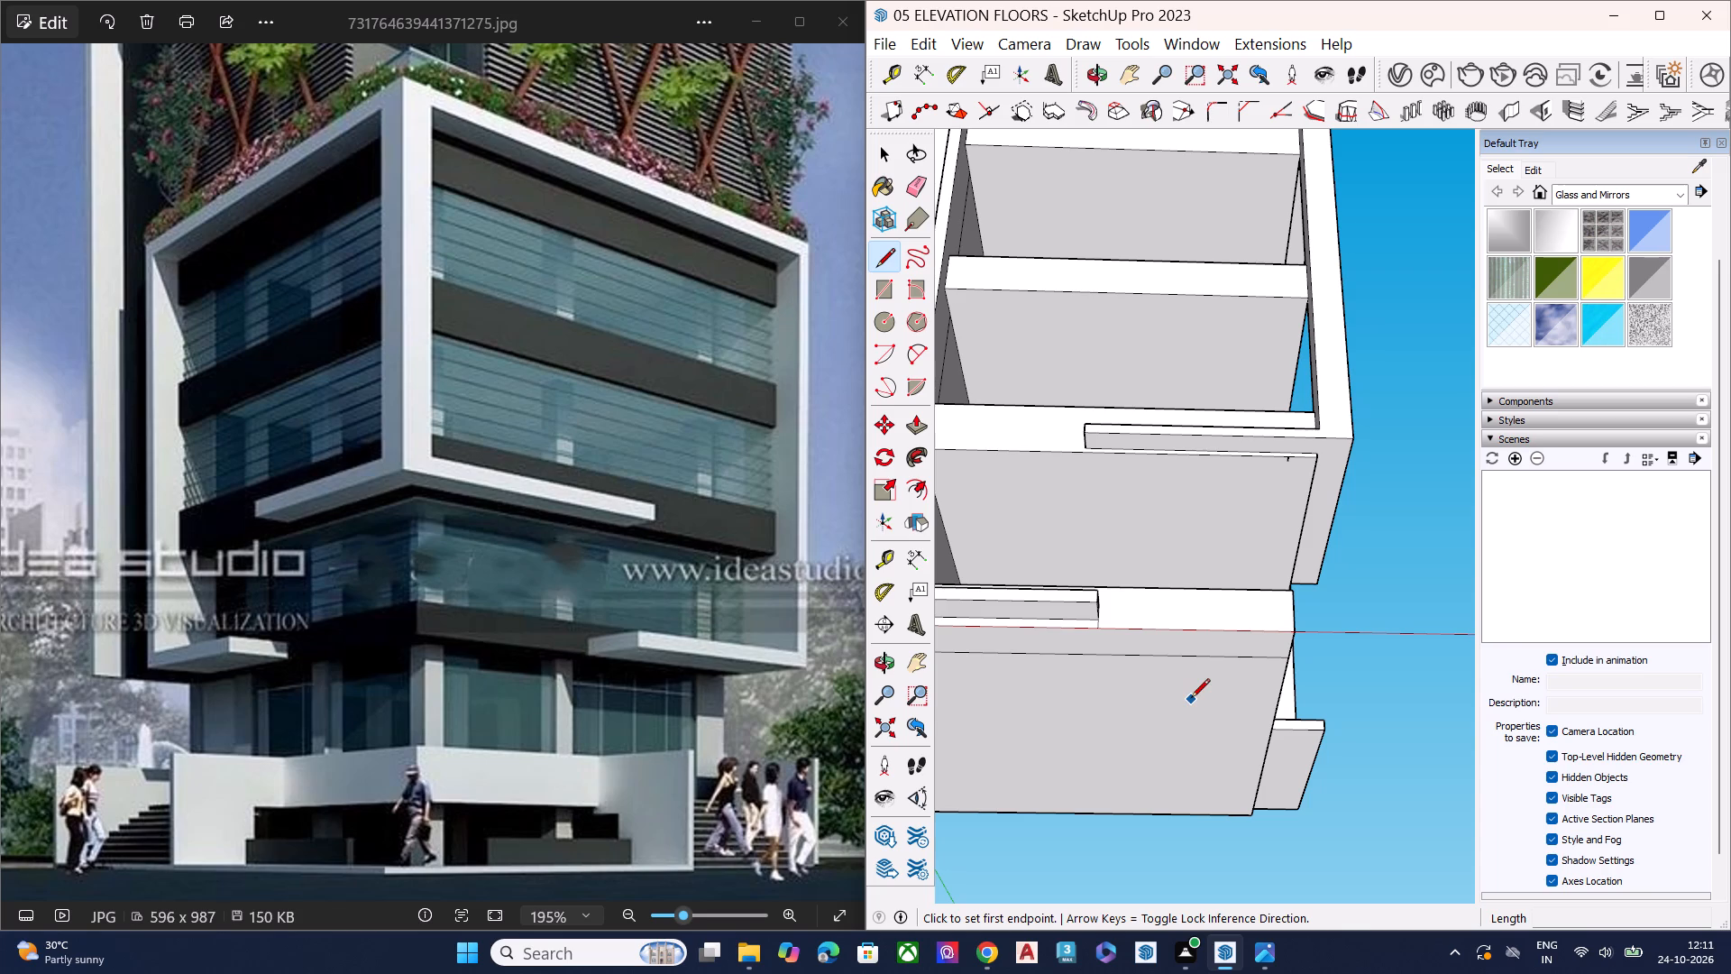
pyautogui.scroll(-8, 998, 543)
pyautogui.scroll(1, 1052, 642)
pyautogui.scroll(-2, 1055, 647)
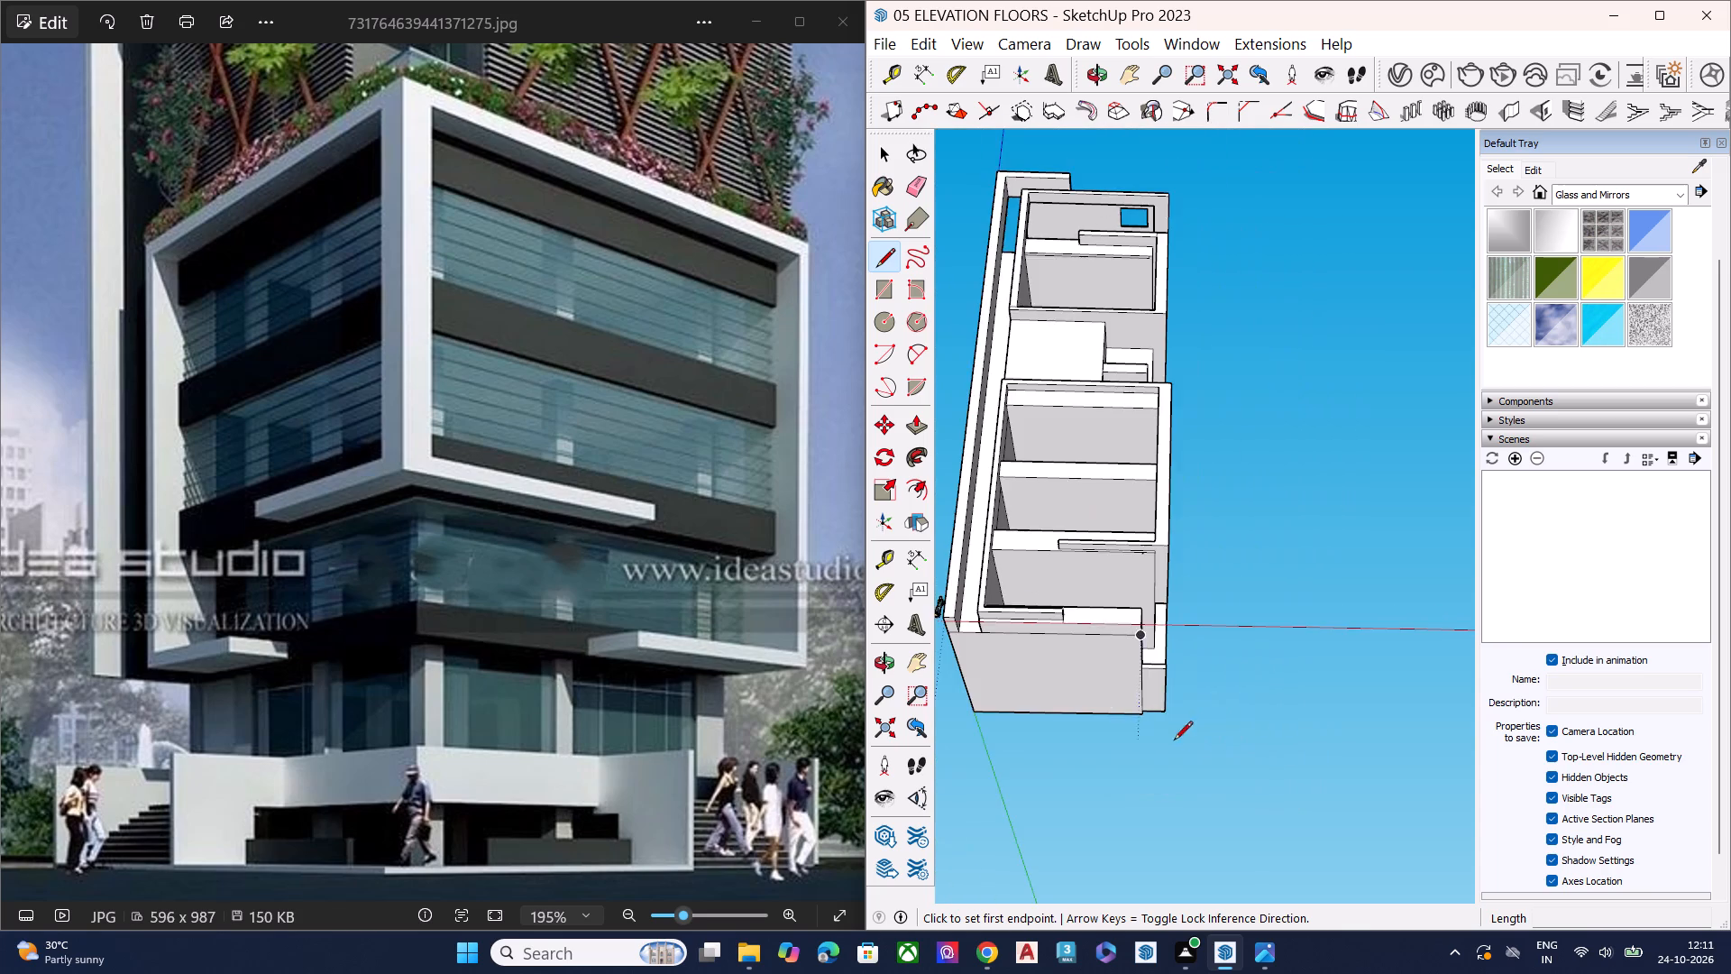
pyautogui.moveTo(1164, 735); pyautogui.dragTo(898, 698, button='middle')
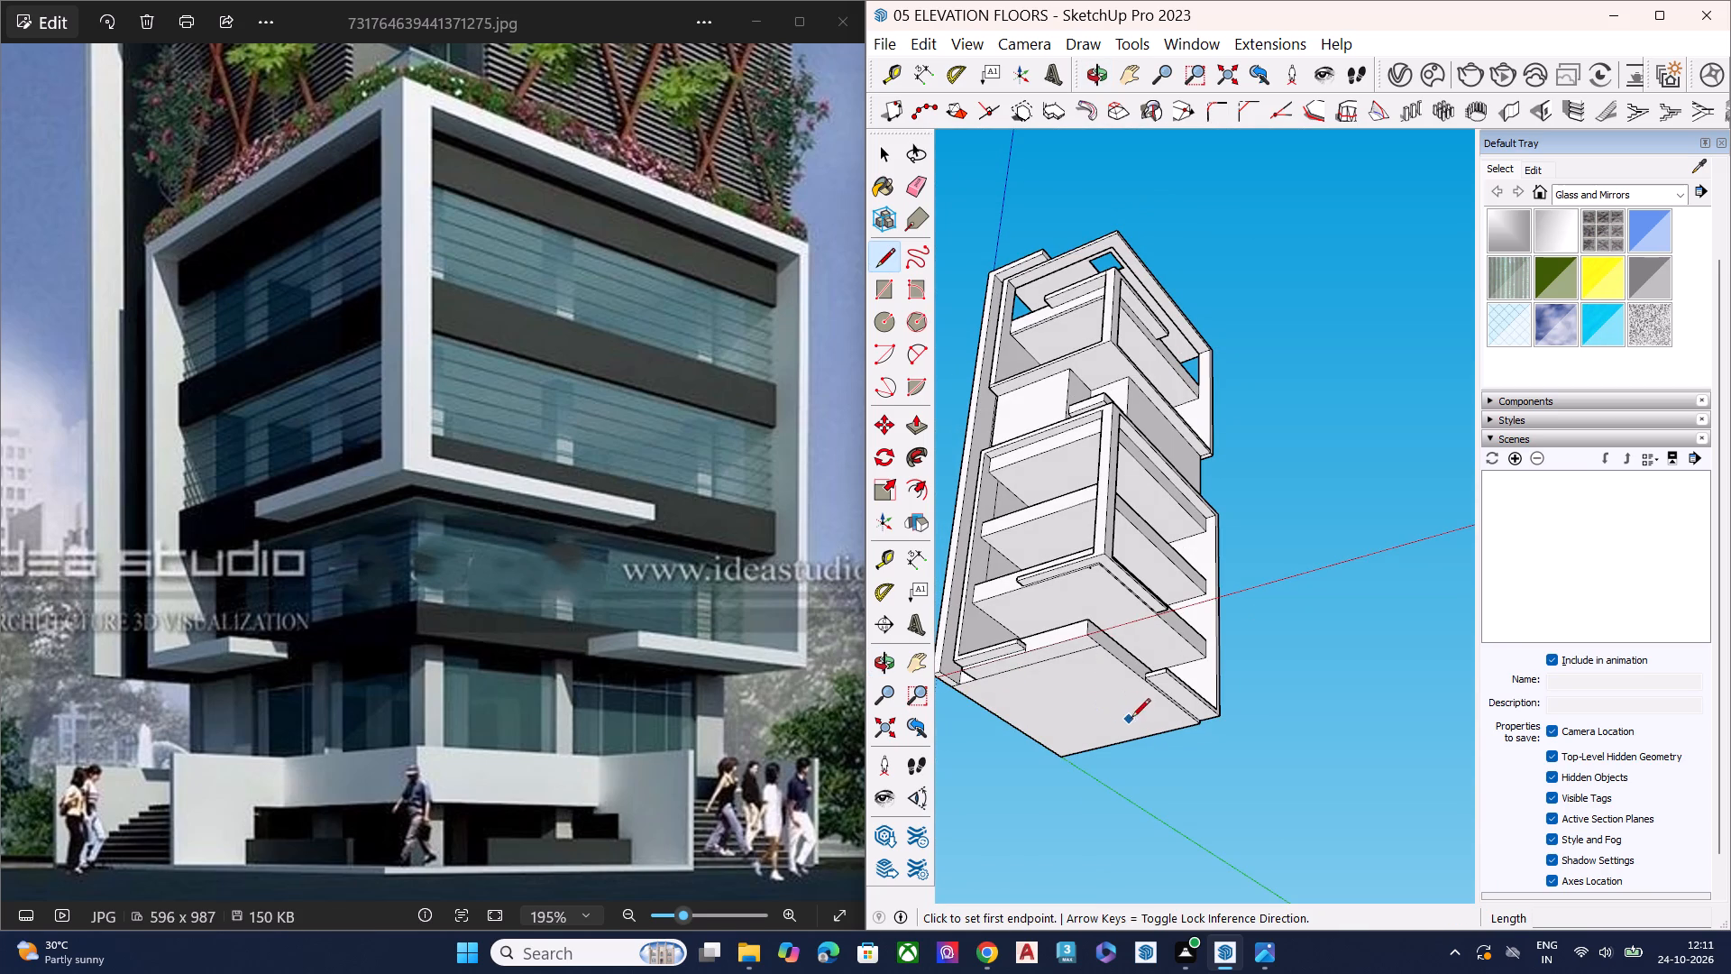
pyautogui.scroll(9, 1174, 740)
pyautogui.moveTo(1193, 719); pyautogui.dragTo(1187, 676, button='middle')
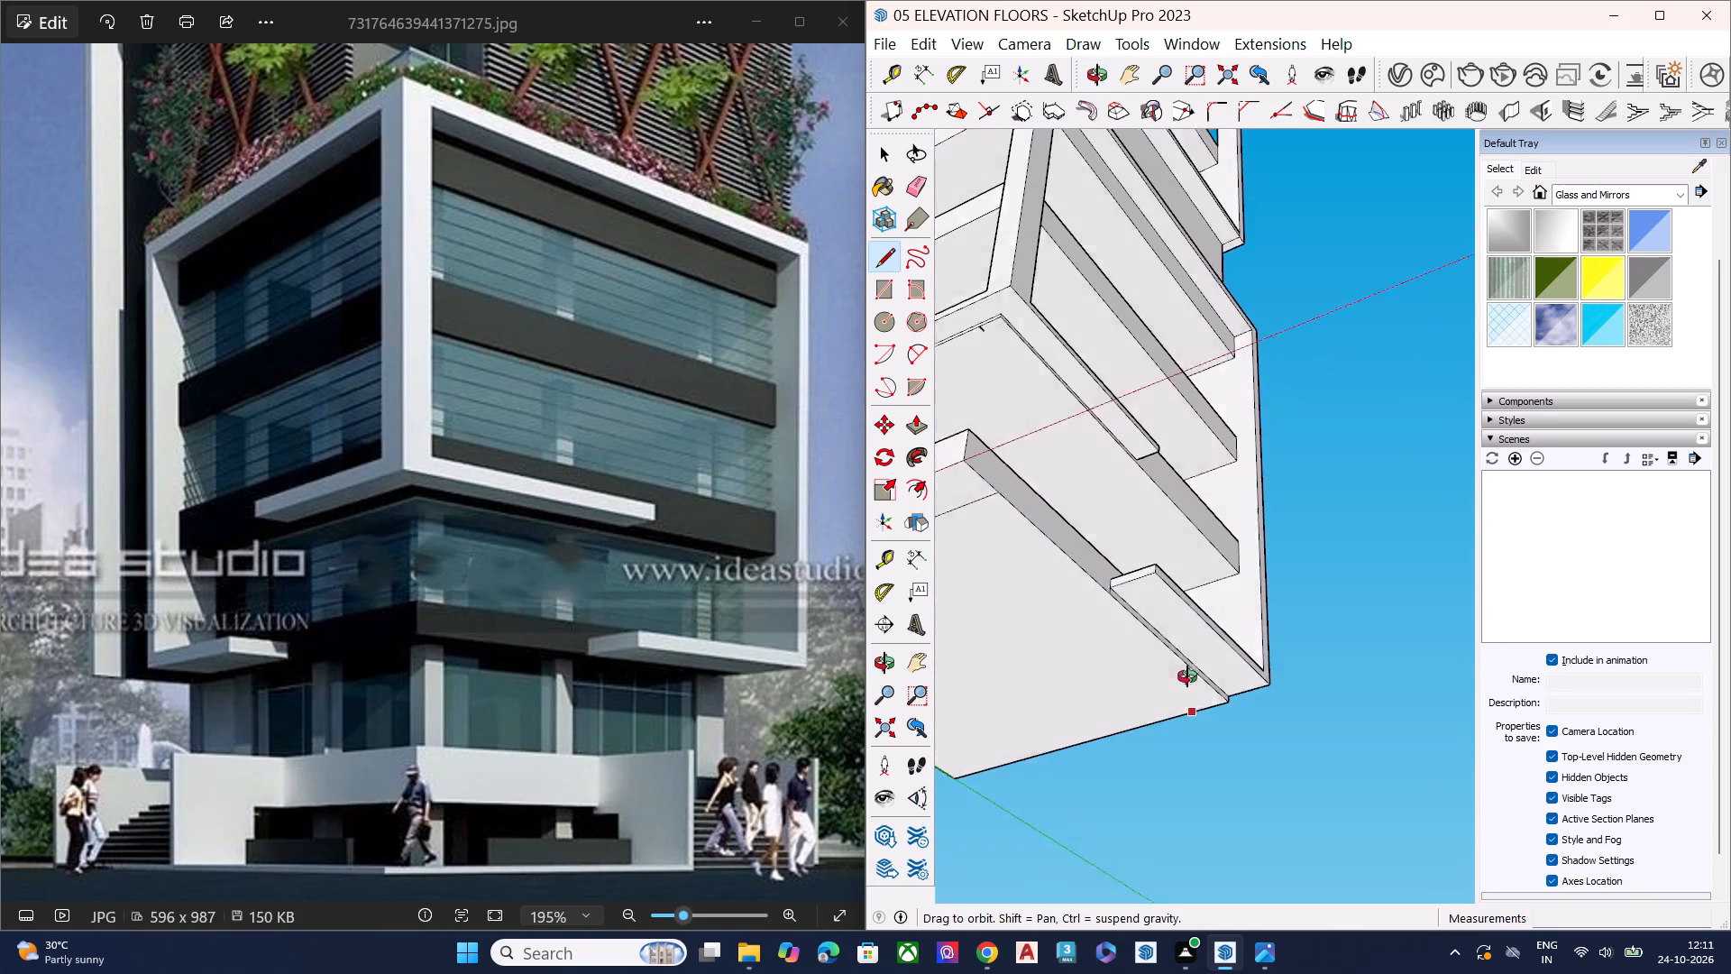
pyautogui.moveTo(1187, 676); pyautogui.dragTo(1197, 615, button='middle')
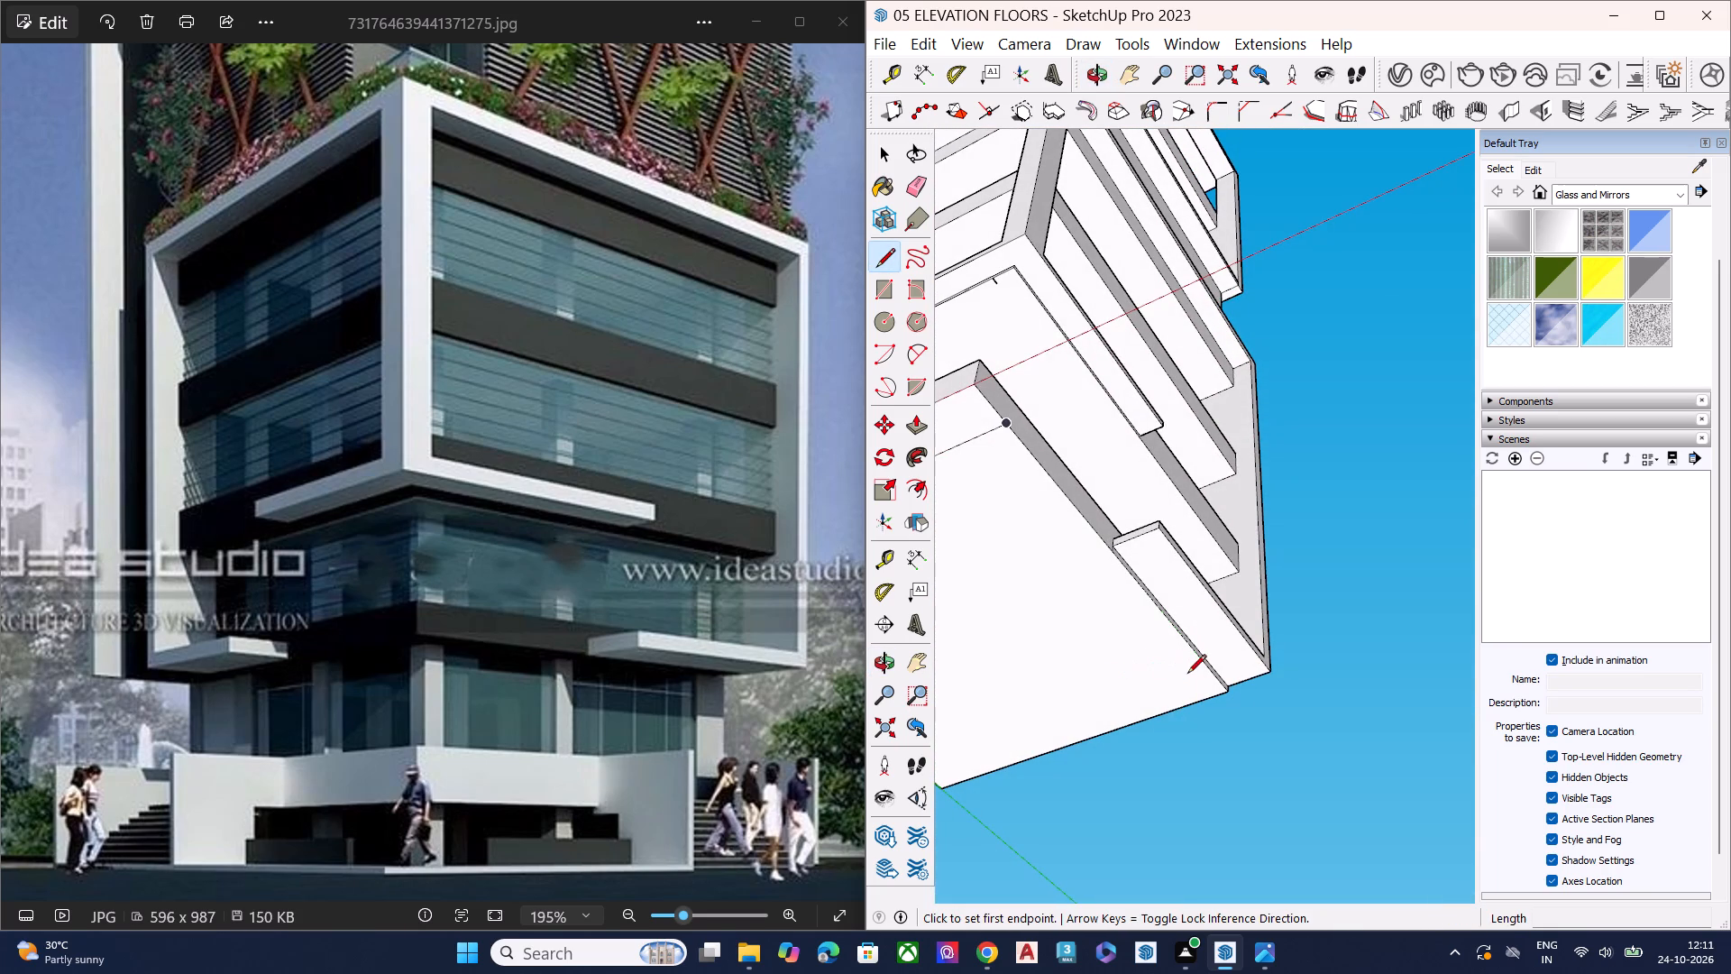
pyautogui.press('space')
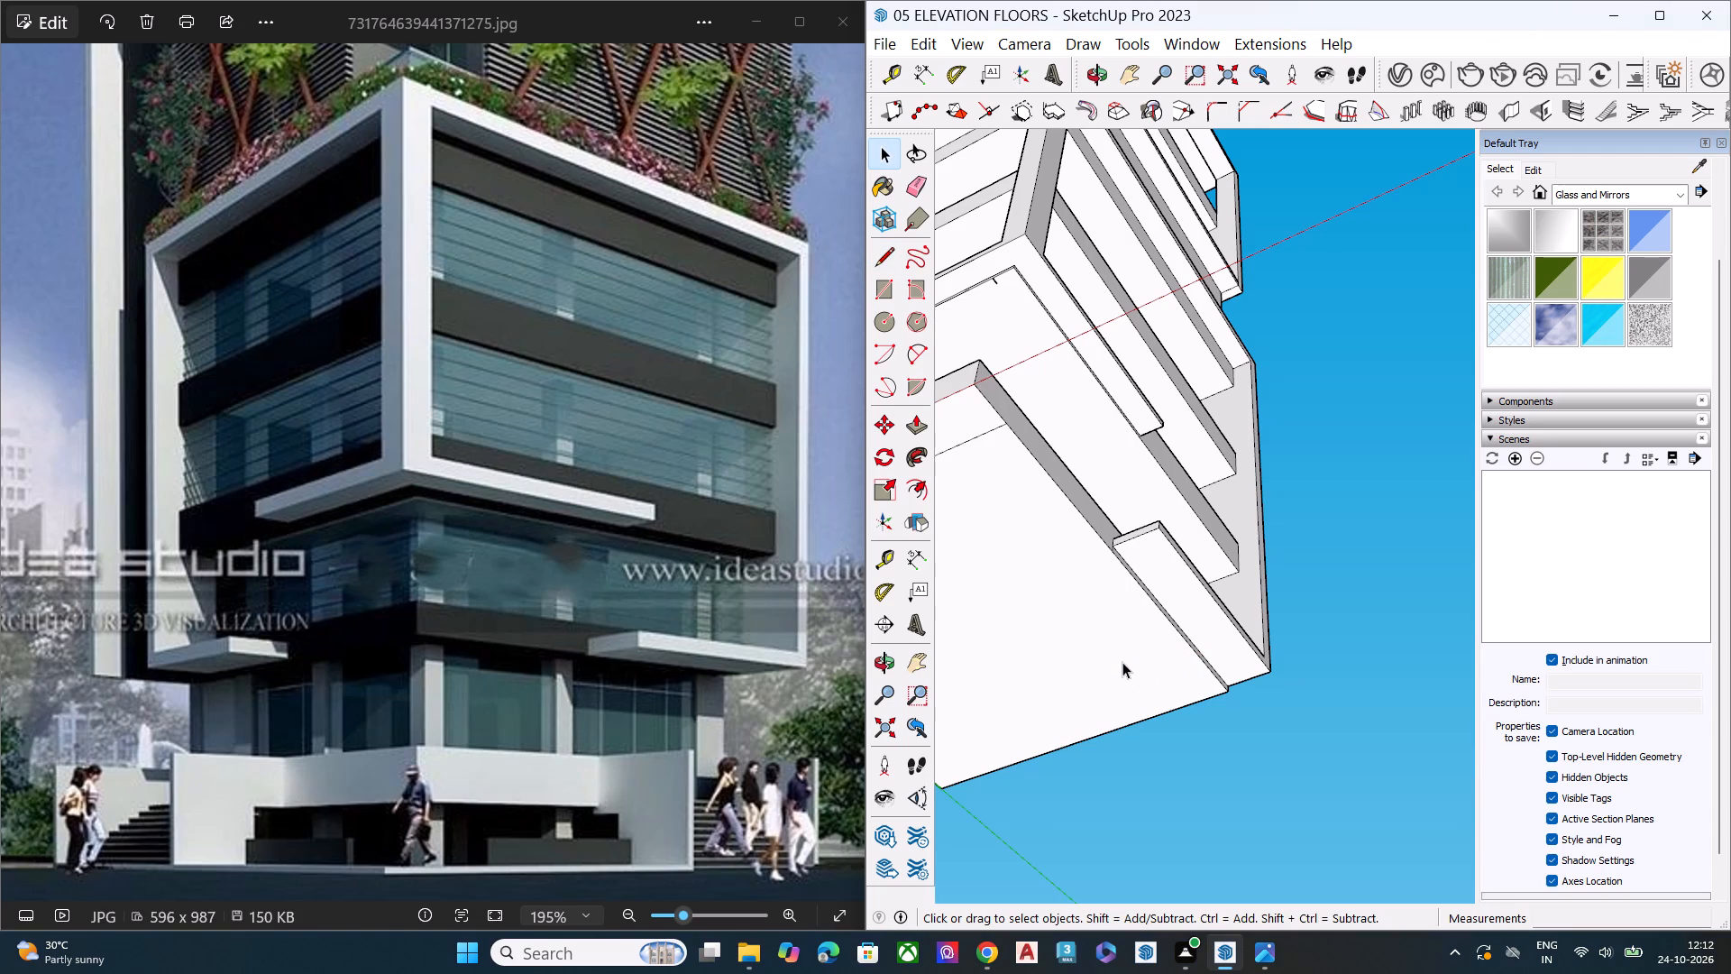
pyautogui.press('l')
pyautogui.scroll(-8, 1241, 591)
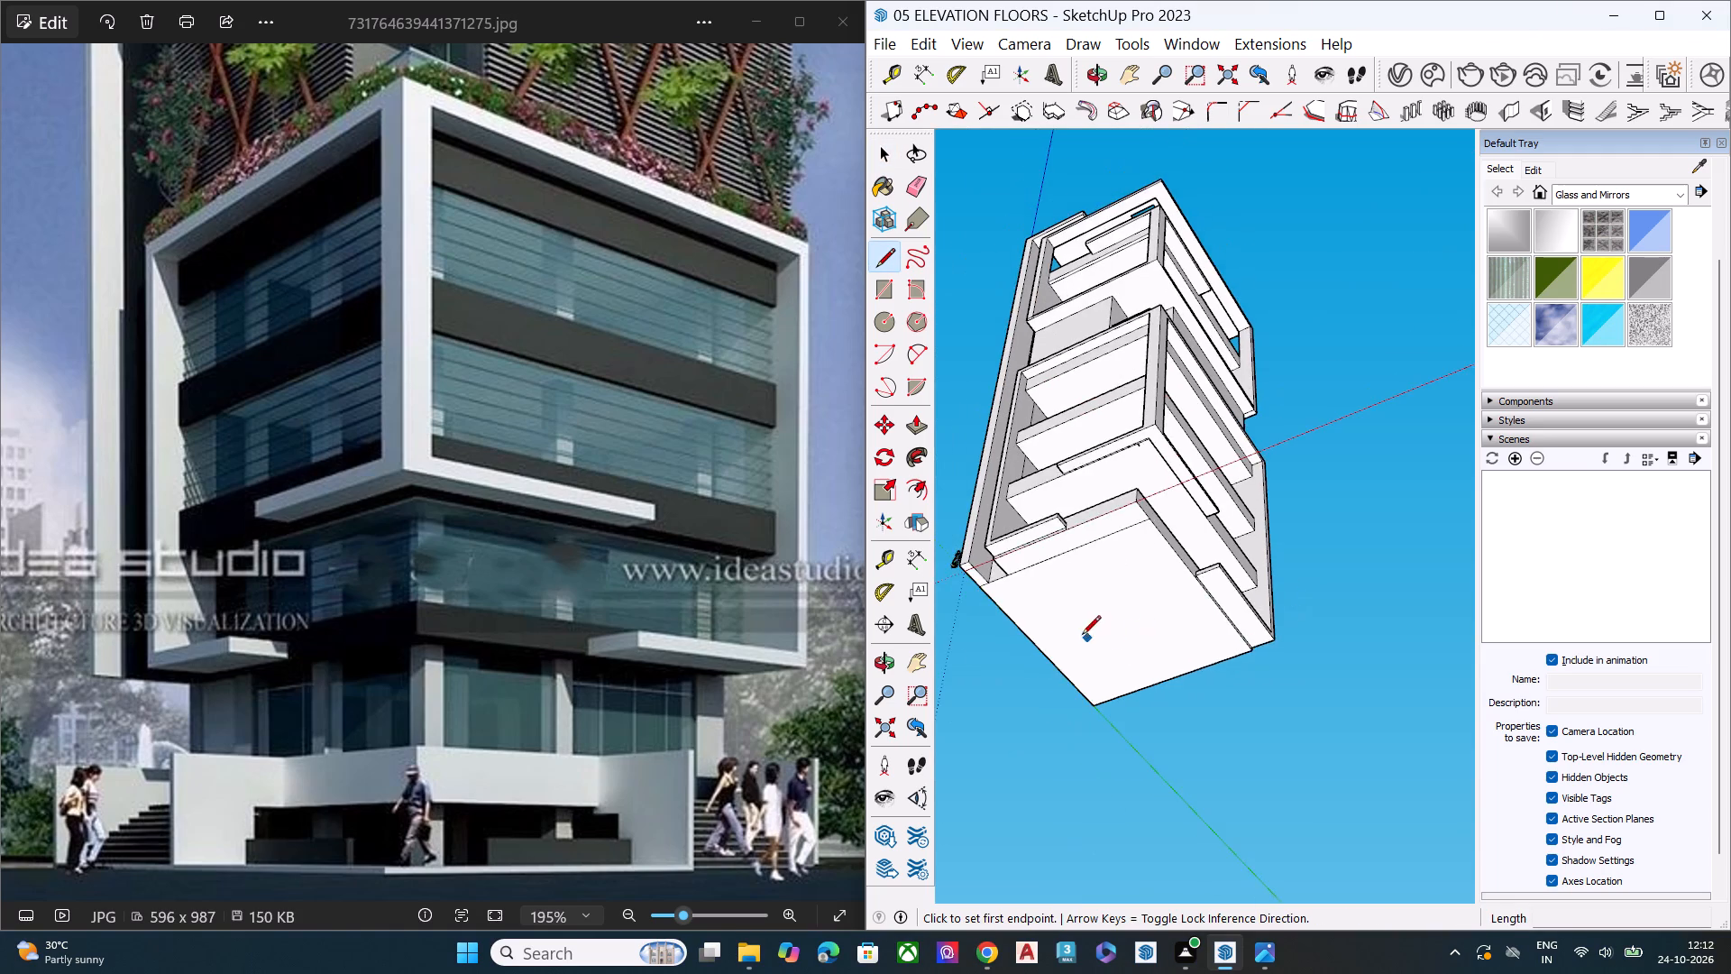
pyautogui.moveTo(1078, 629); pyautogui.dragTo(1090, 512, button='middle')
pyautogui.scroll(4, 1094, 447)
pyautogui.scroll(-1, 1094, 447)
pyautogui.scroll(2, 1094, 447)
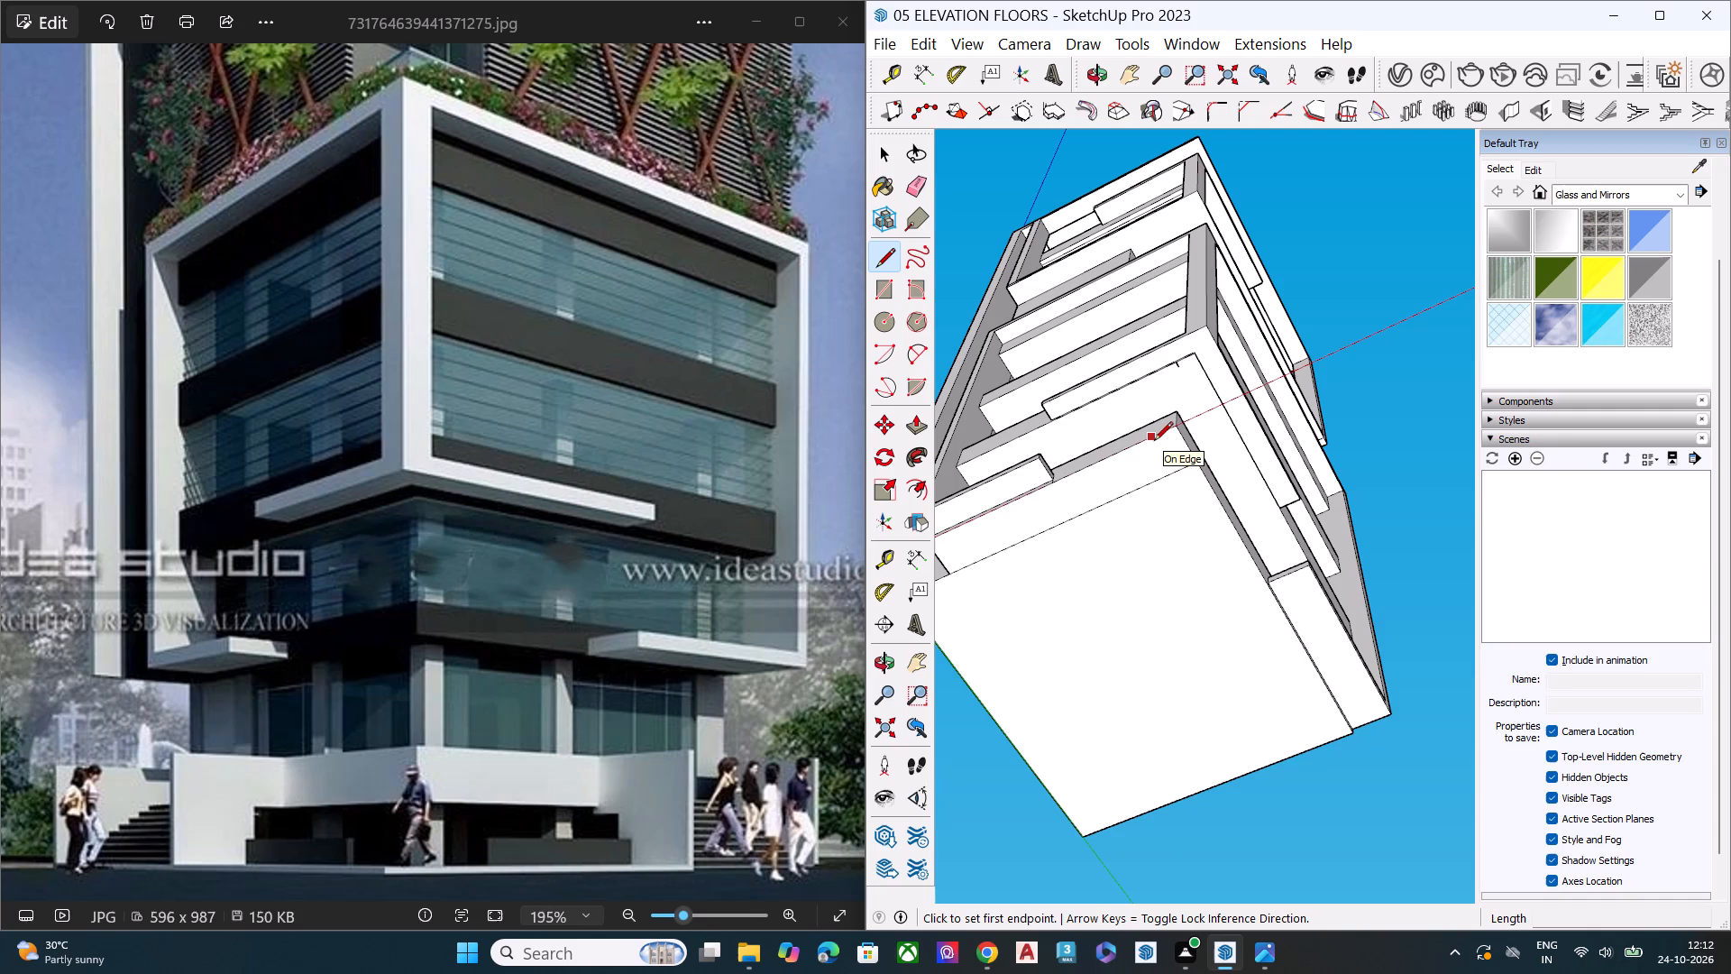
pyautogui.click(1146, 442)
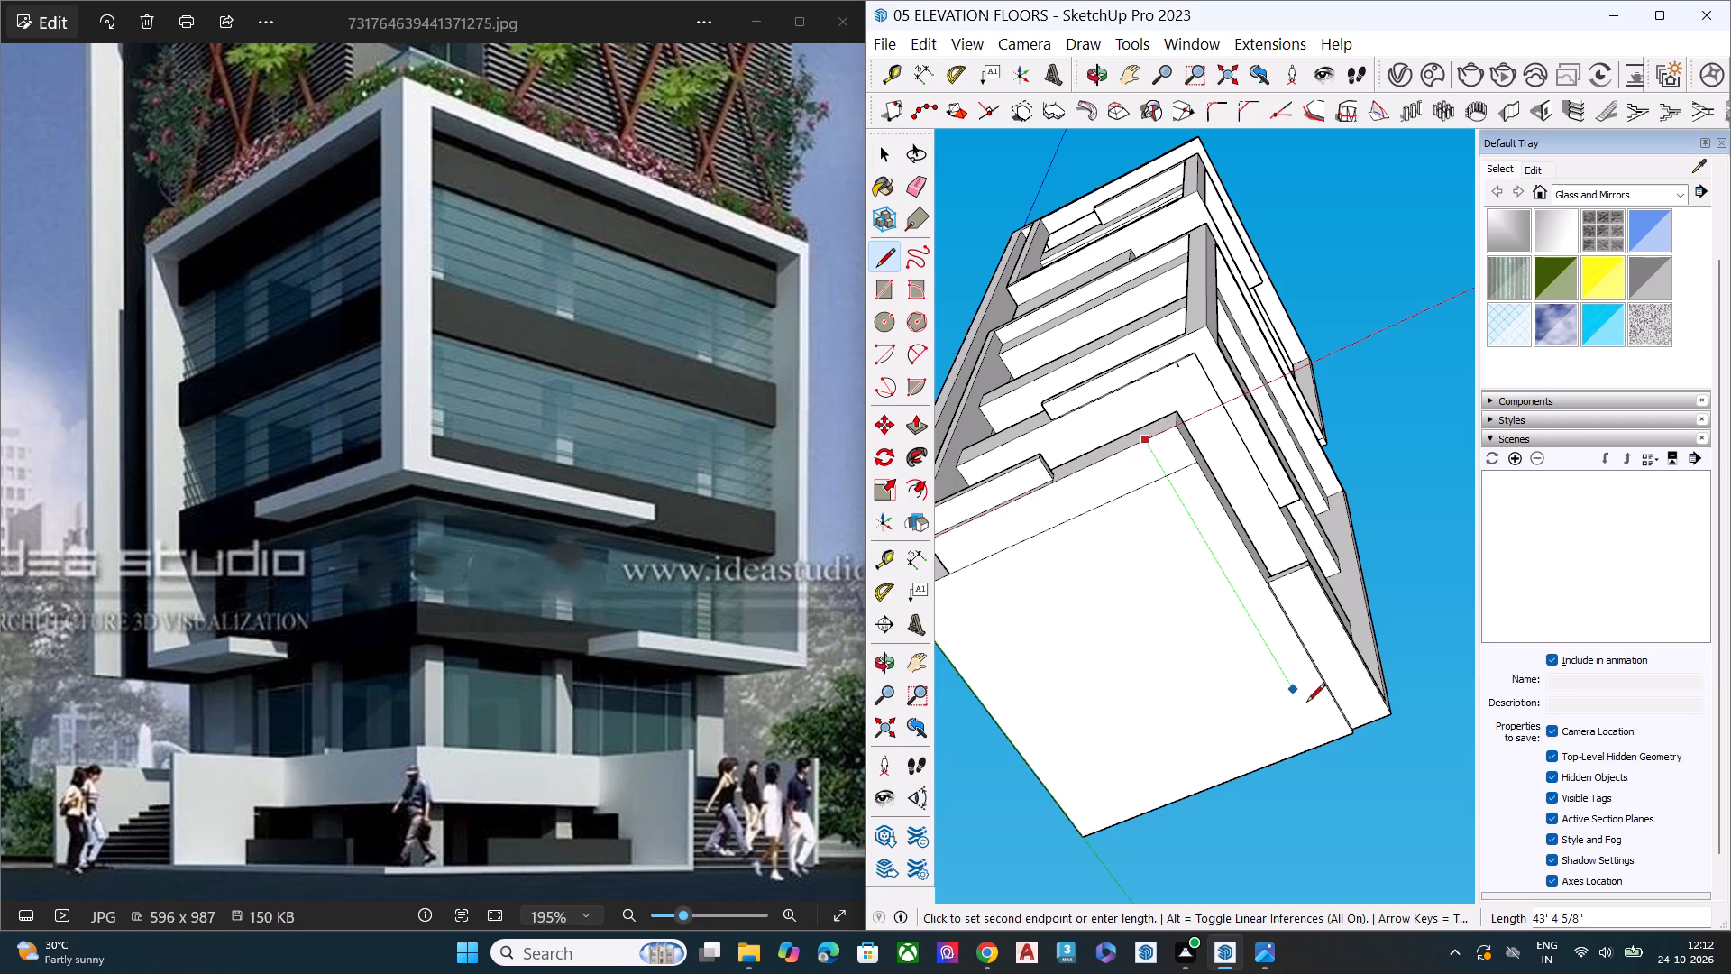
pyautogui.click(1326, 737)
pyautogui.press('space')
# Push/pull the large inner face of the base slab's underside about 13' down to form the ground-floor block.
pyautogui.click(1181, 573)
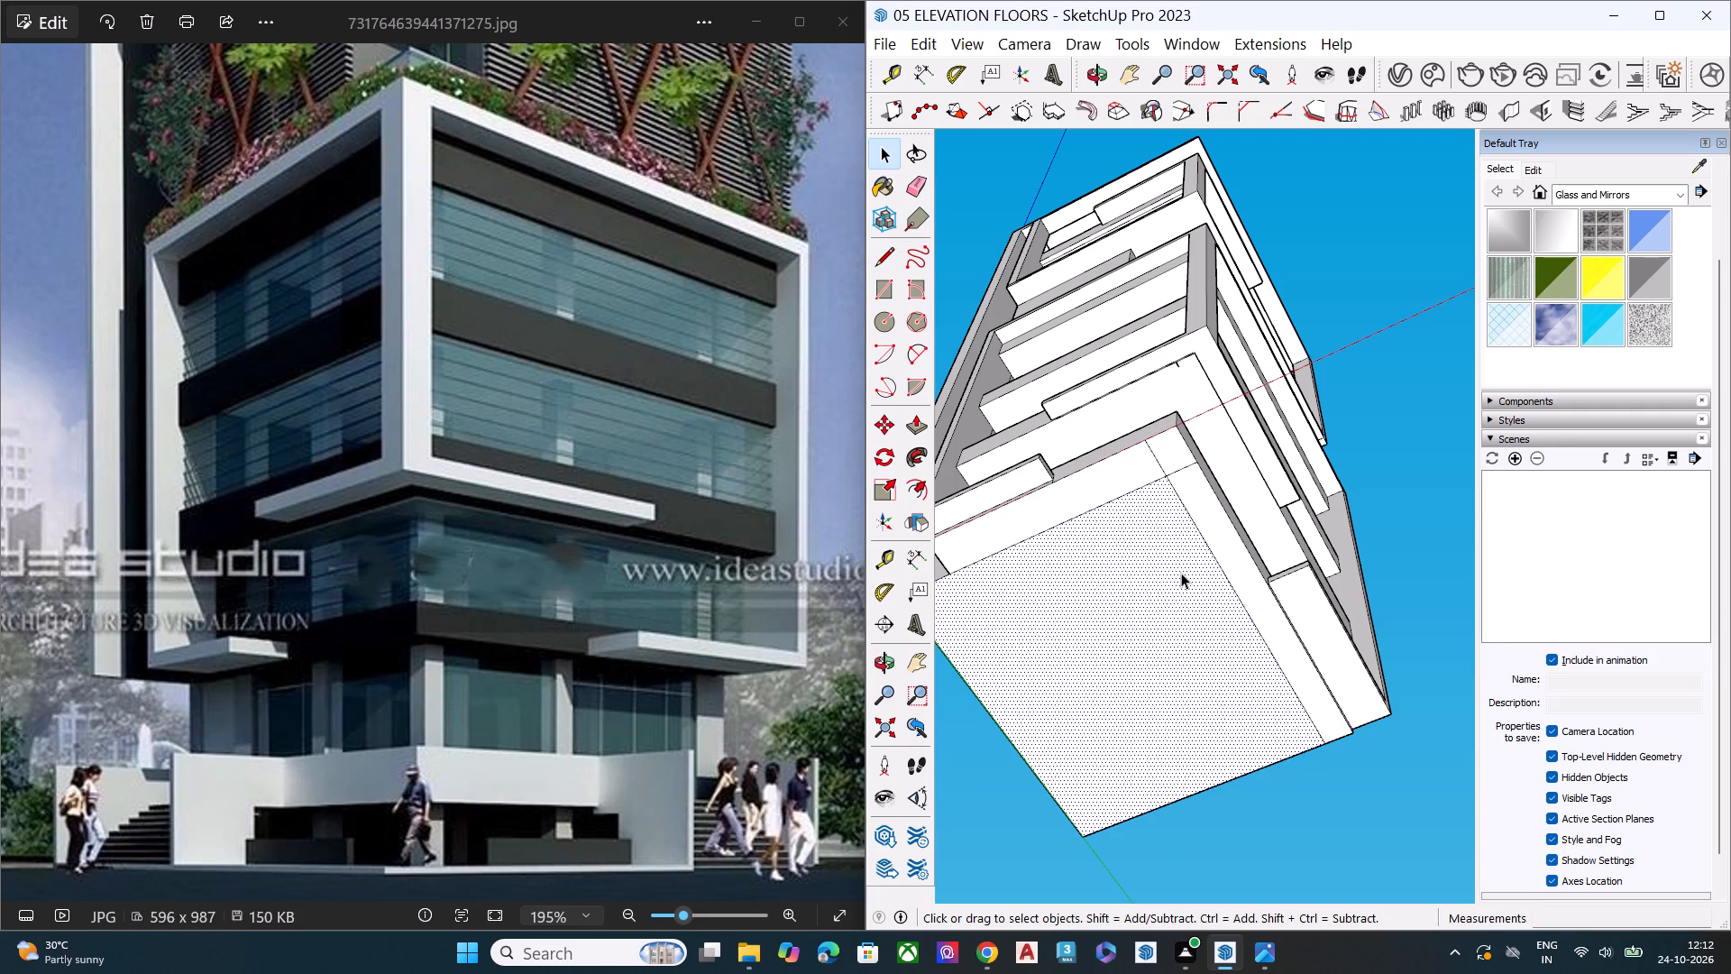
pyautogui.press('p')
pyautogui.click(1181, 573)
pyautogui.scroll(-5, 1188, 620)
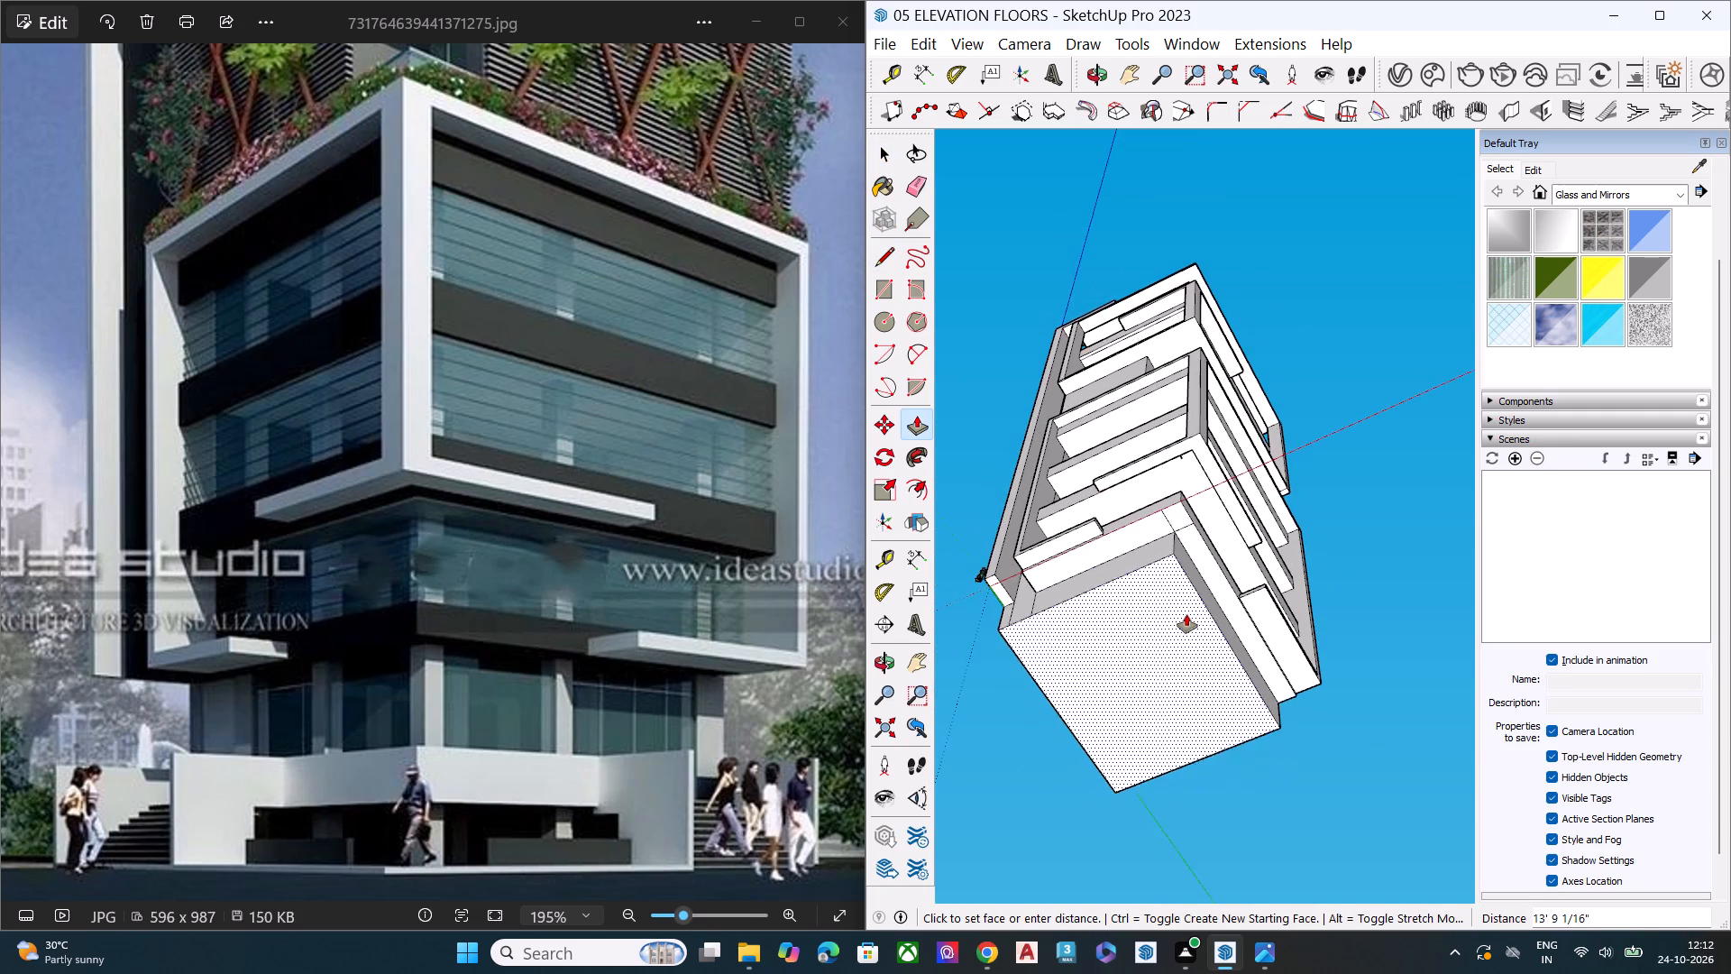
pyautogui.moveTo(1186, 614); pyautogui.dragTo(1195, 853, button='middle')
pyautogui.scroll(-5, 1158, 777)
pyautogui.moveTo(1161, 778); pyautogui.dragTo(1168, 819, button='middle')
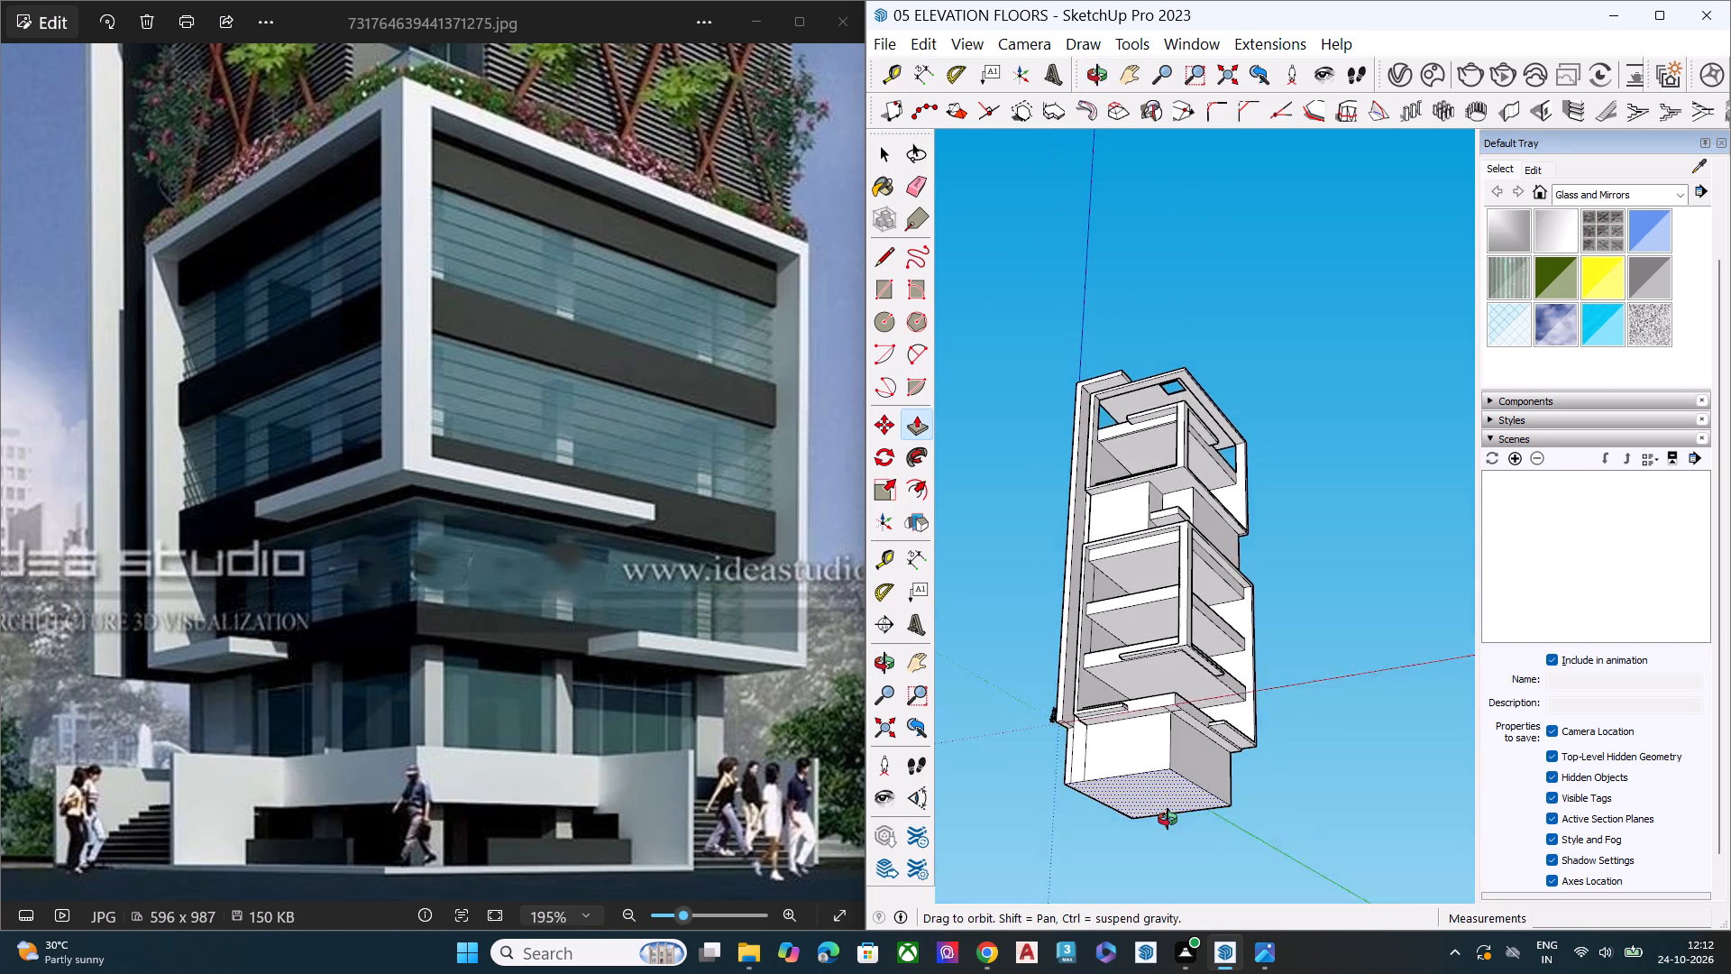
pyautogui.moveTo(1168, 819); pyautogui.dragTo(1168, 837, button='middle')
pyautogui.scroll(-8, 1143, 702)
pyautogui.scroll(5, 1151, 747)
pyautogui.scroll(-1, 1151, 747)
pyautogui.scroll(3, 1151, 747)
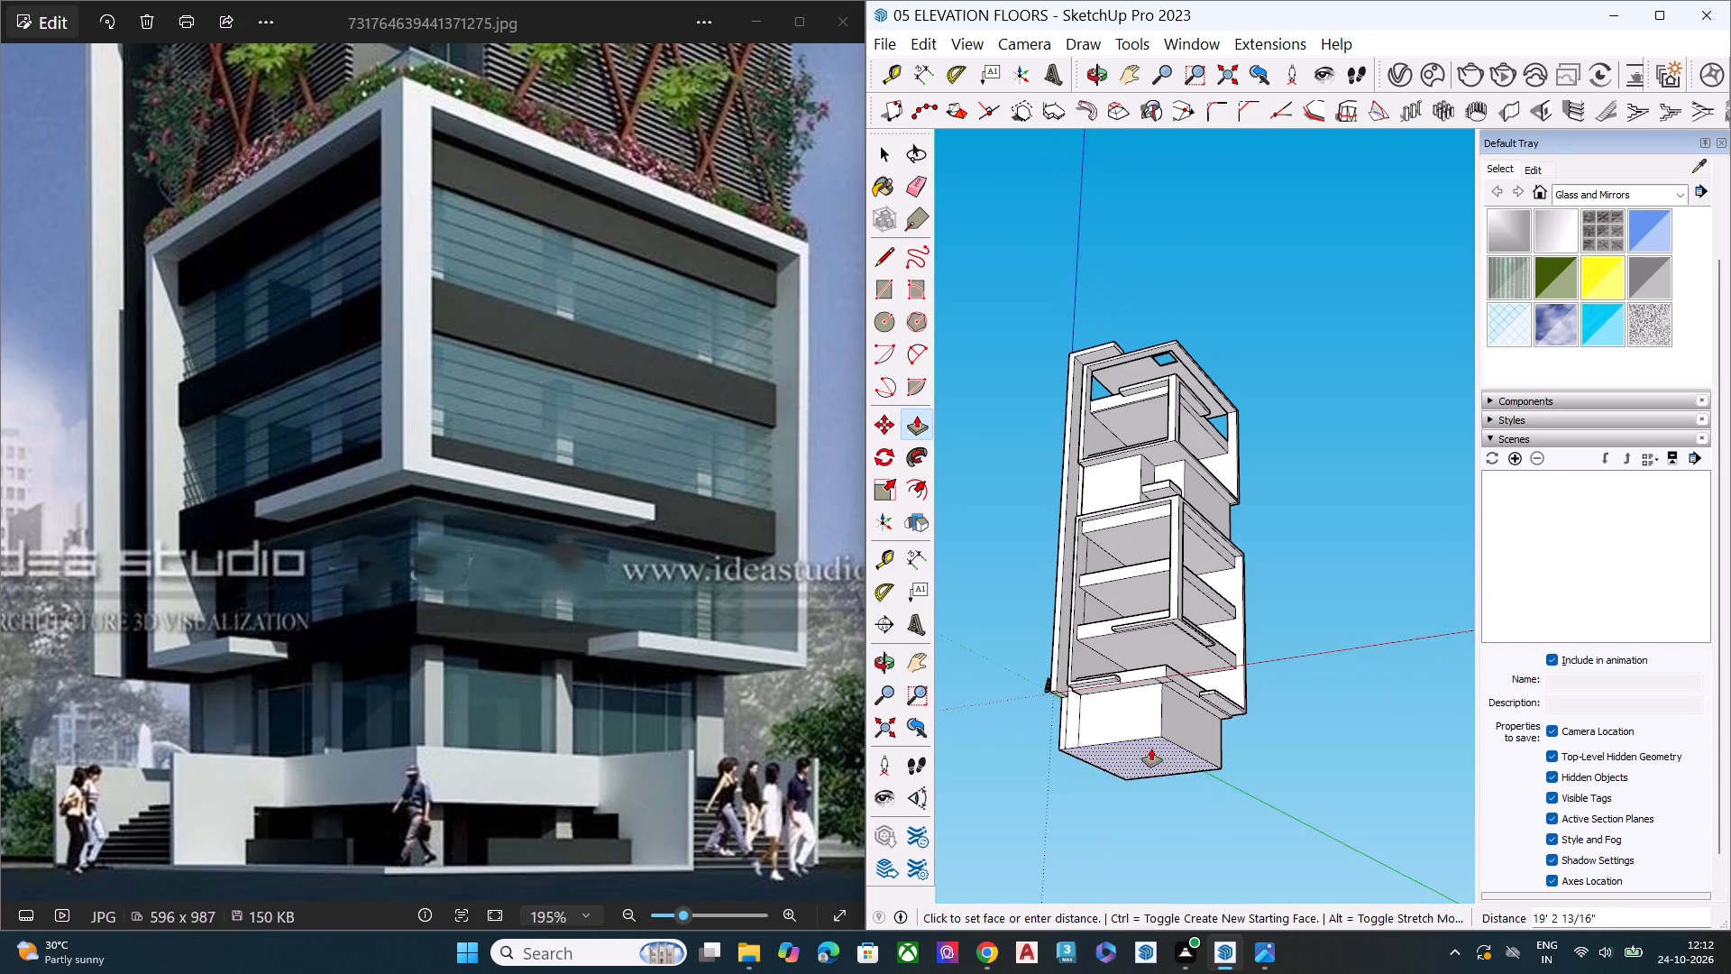
pyautogui.click(1153, 730)
# Push/pull the ground-floor block's bottom face further down, making the block about 16' 3" tall.
pyautogui.moveTo(1171, 625); pyautogui.dragTo(1131, 920, button='middle')
pyautogui.scroll(6, 1139, 796)
pyautogui.scroll(-1, 1143, 779)
pyautogui.scroll(4, 1143, 779)
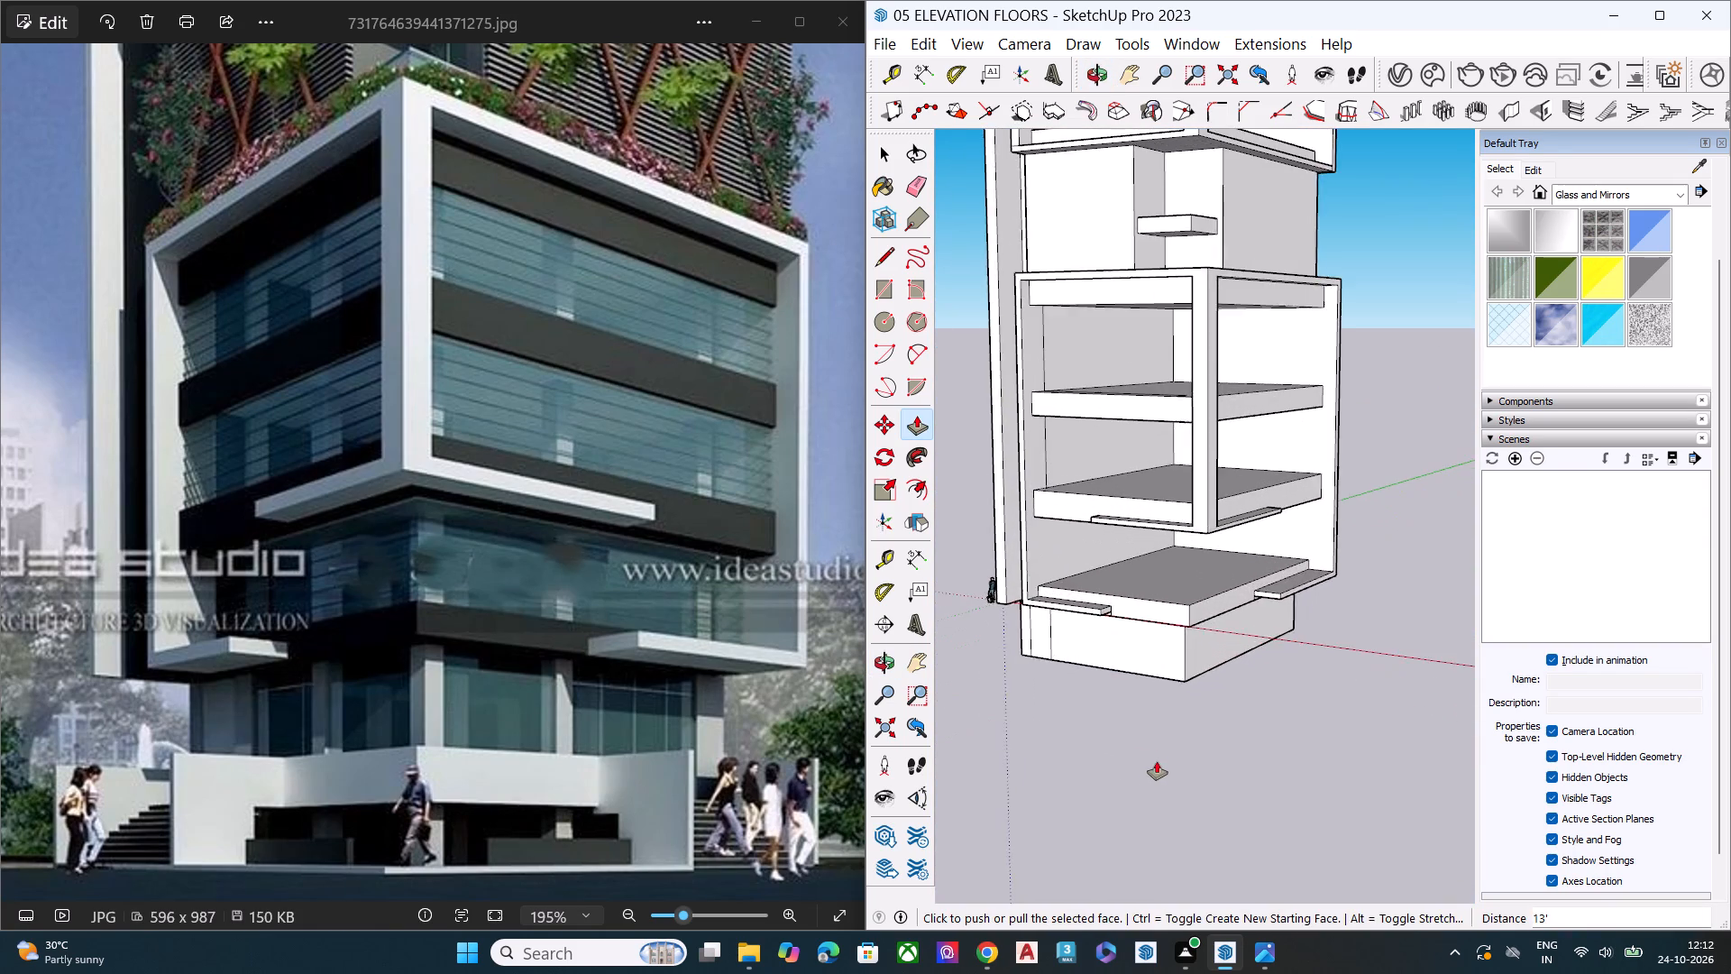
pyautogui.moveTo(1150, 746); pyautogui.dragTo(1084, 639, button='middle')
pyautogui.scroll(6, 1084, 639)
pyautogui.scroll(-1, 1148, 645)
pyautogui.scroll(2, 1151, 647)
pyautogui.scroll(-3, 1118, 672)
pyautogui.scroll(1, 1117, 672)
pyautogui.scroll(-3, 1117, 672)
pyautogui.moveTo(1179, 719); pyautogui.dragTo(1176, 536, button='middle')
pyautogui.click(1188, 675)
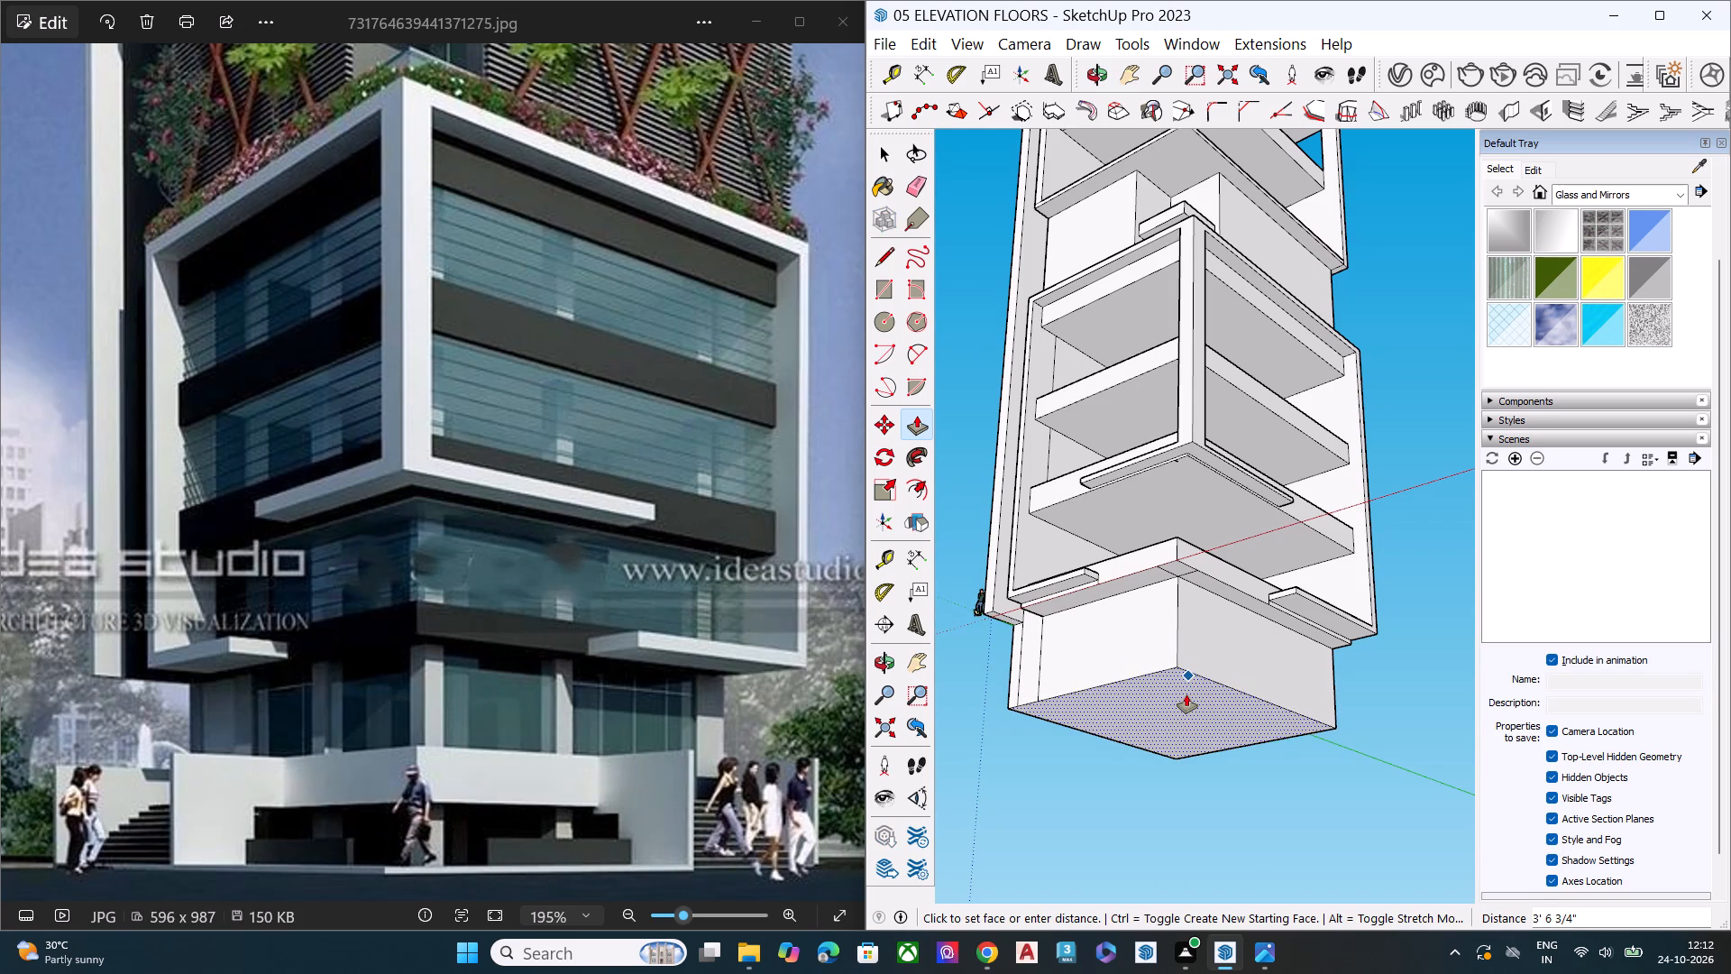
pyautogui.click(1184, 687)
pyautogui.press('space')
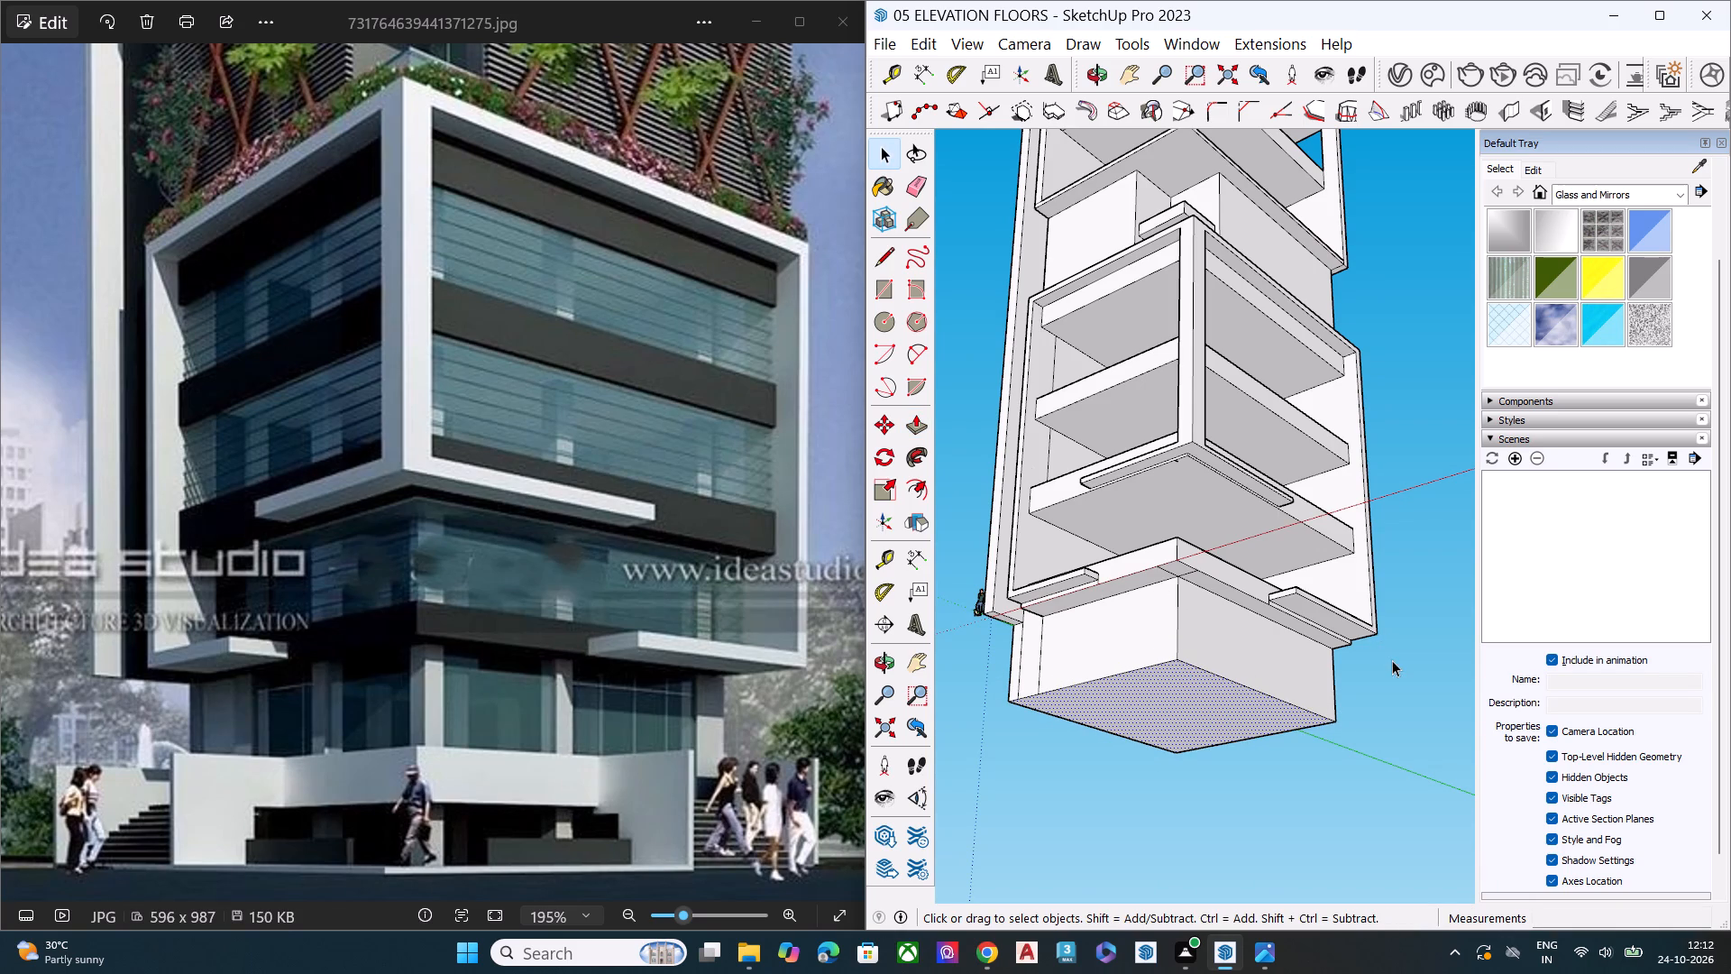
pyautogui.click(1392, 660)
# Move the whole tower up about 16' 3" from the ground-floor block's bottom corner so that this corner sits at the origin.
pyautogui.moveTo(1144, 538); pyautogui.dragTo(1273, 837, button='middle')
pyautogui.scroll(1, 1147, 542)
pyautogui.scroll(1, 1273, 837)
pyautogui.tripleClick(1131, 740)
pyautogui.click(1131, 740)
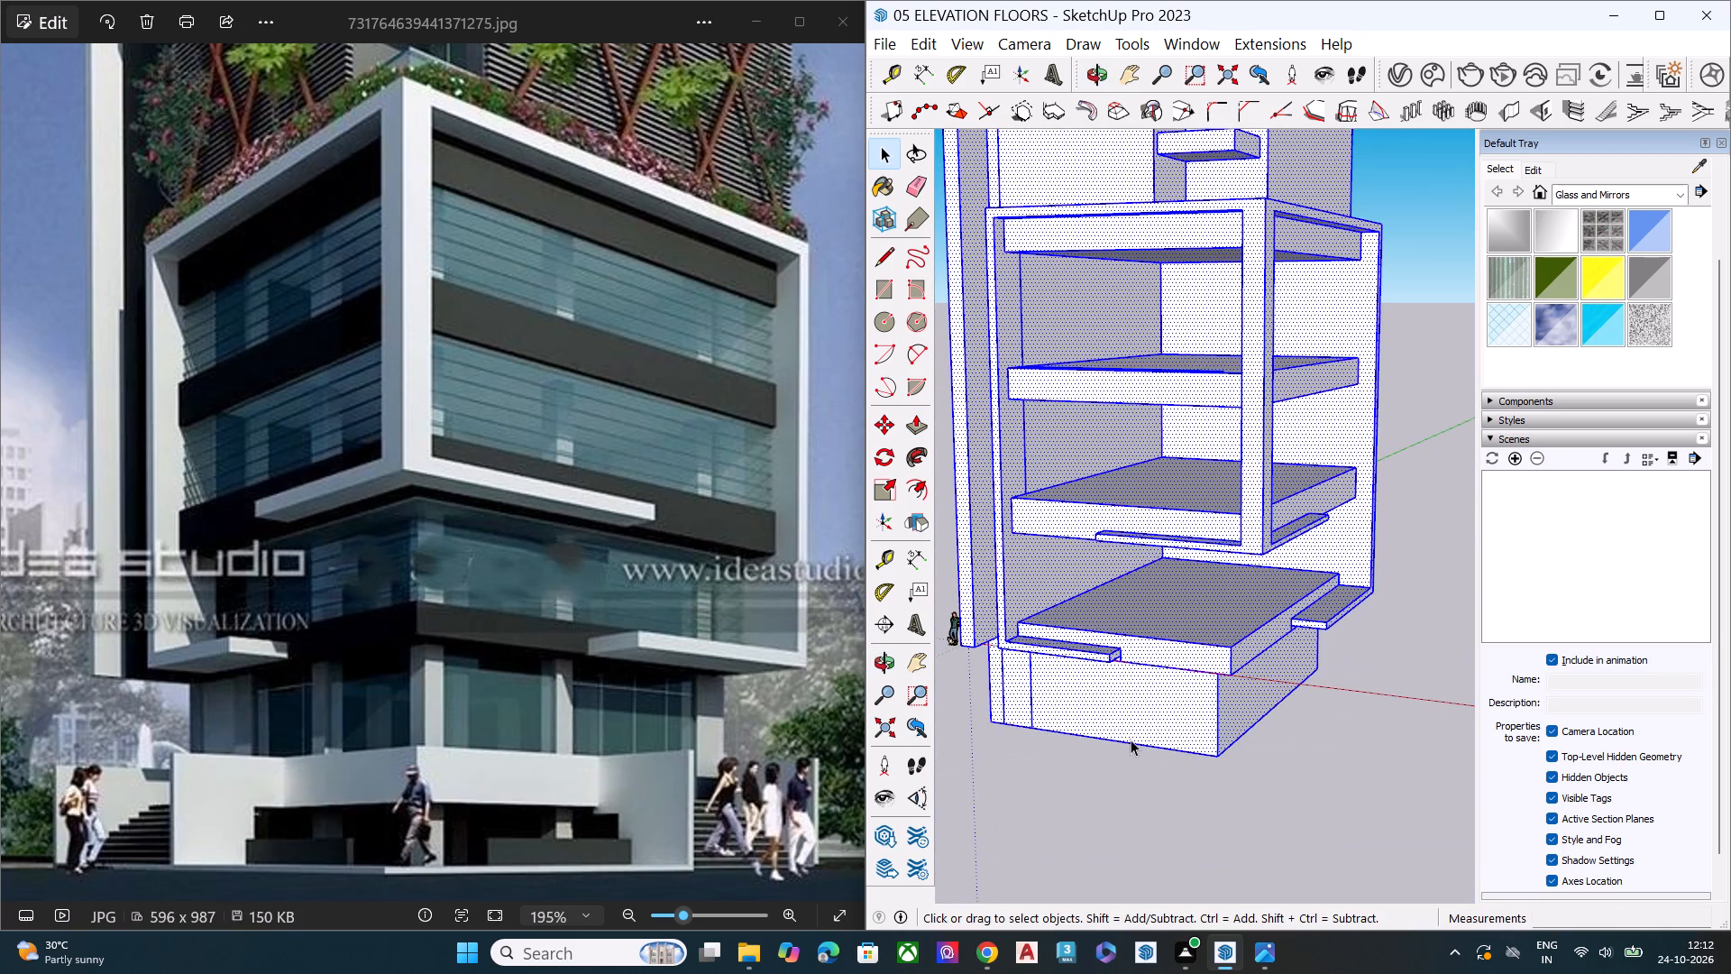
pyautogui.moveTo(978, 700); pyautogui.dragTo(1415, 657, button='middle')
pyautogui.moveTo(1093, 734); pyautogui.dragTo(1140, 629, button='middle')
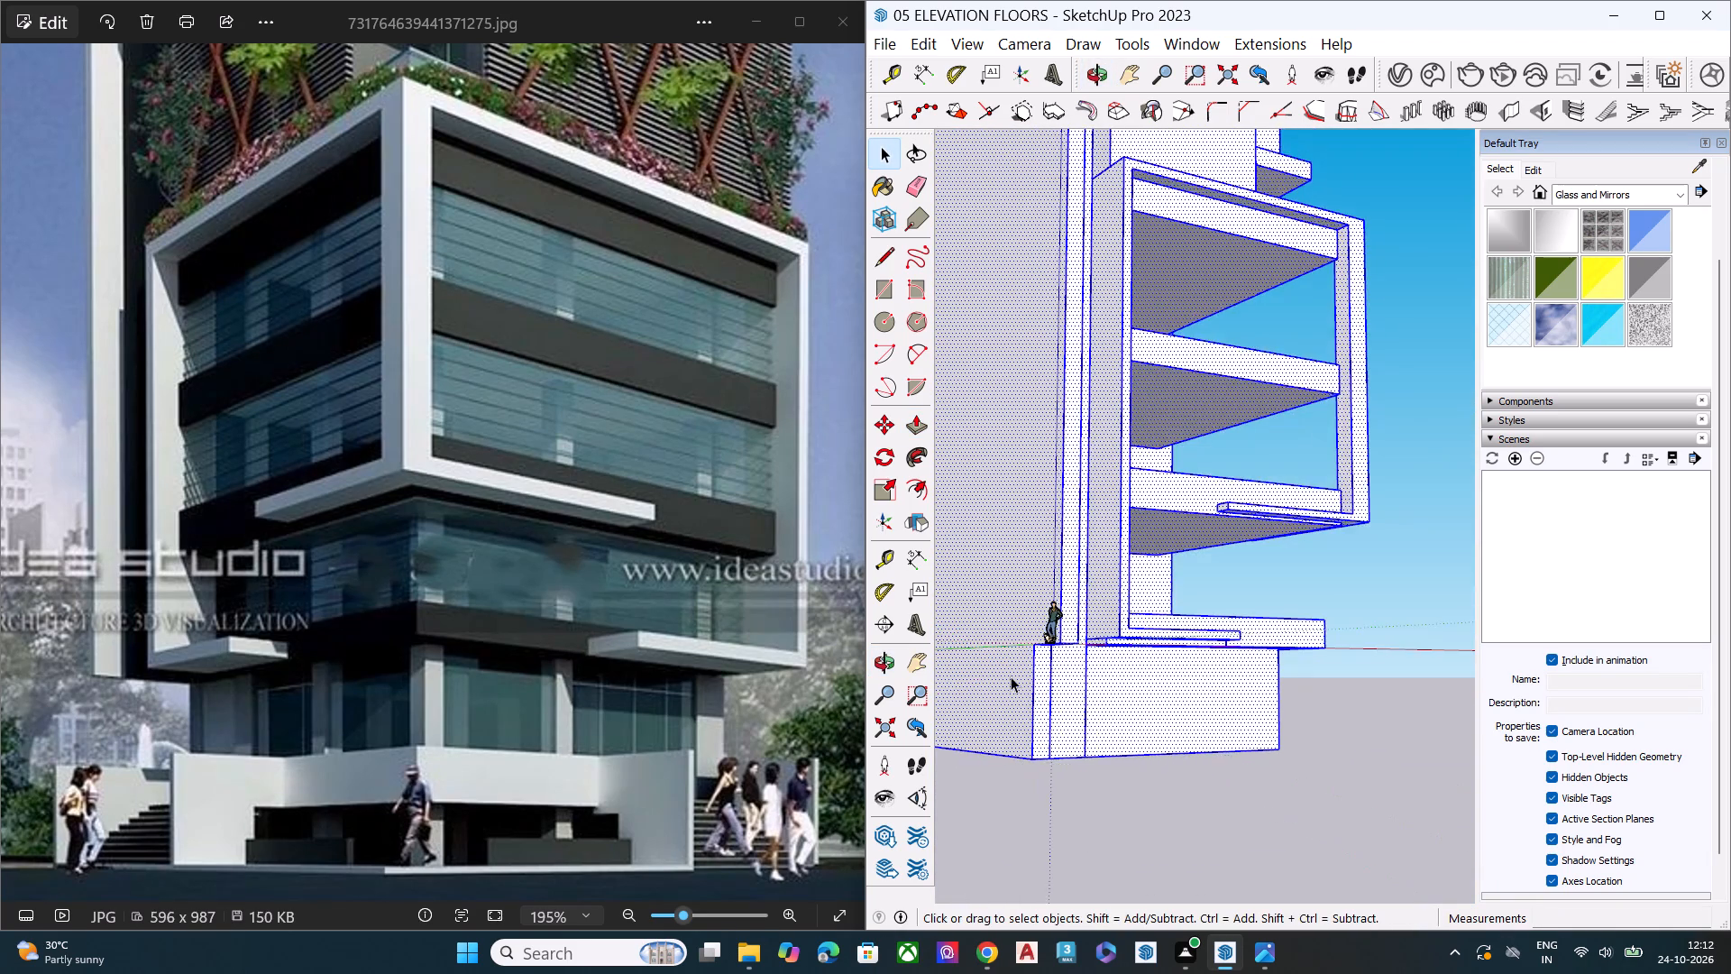
pyautogui.scroll(5, 1005, 676)
pyautogui.scroll(-1, 1005, 677)
pyautogui.scroll(3, 1005, 677)
pyautogui.press('m')
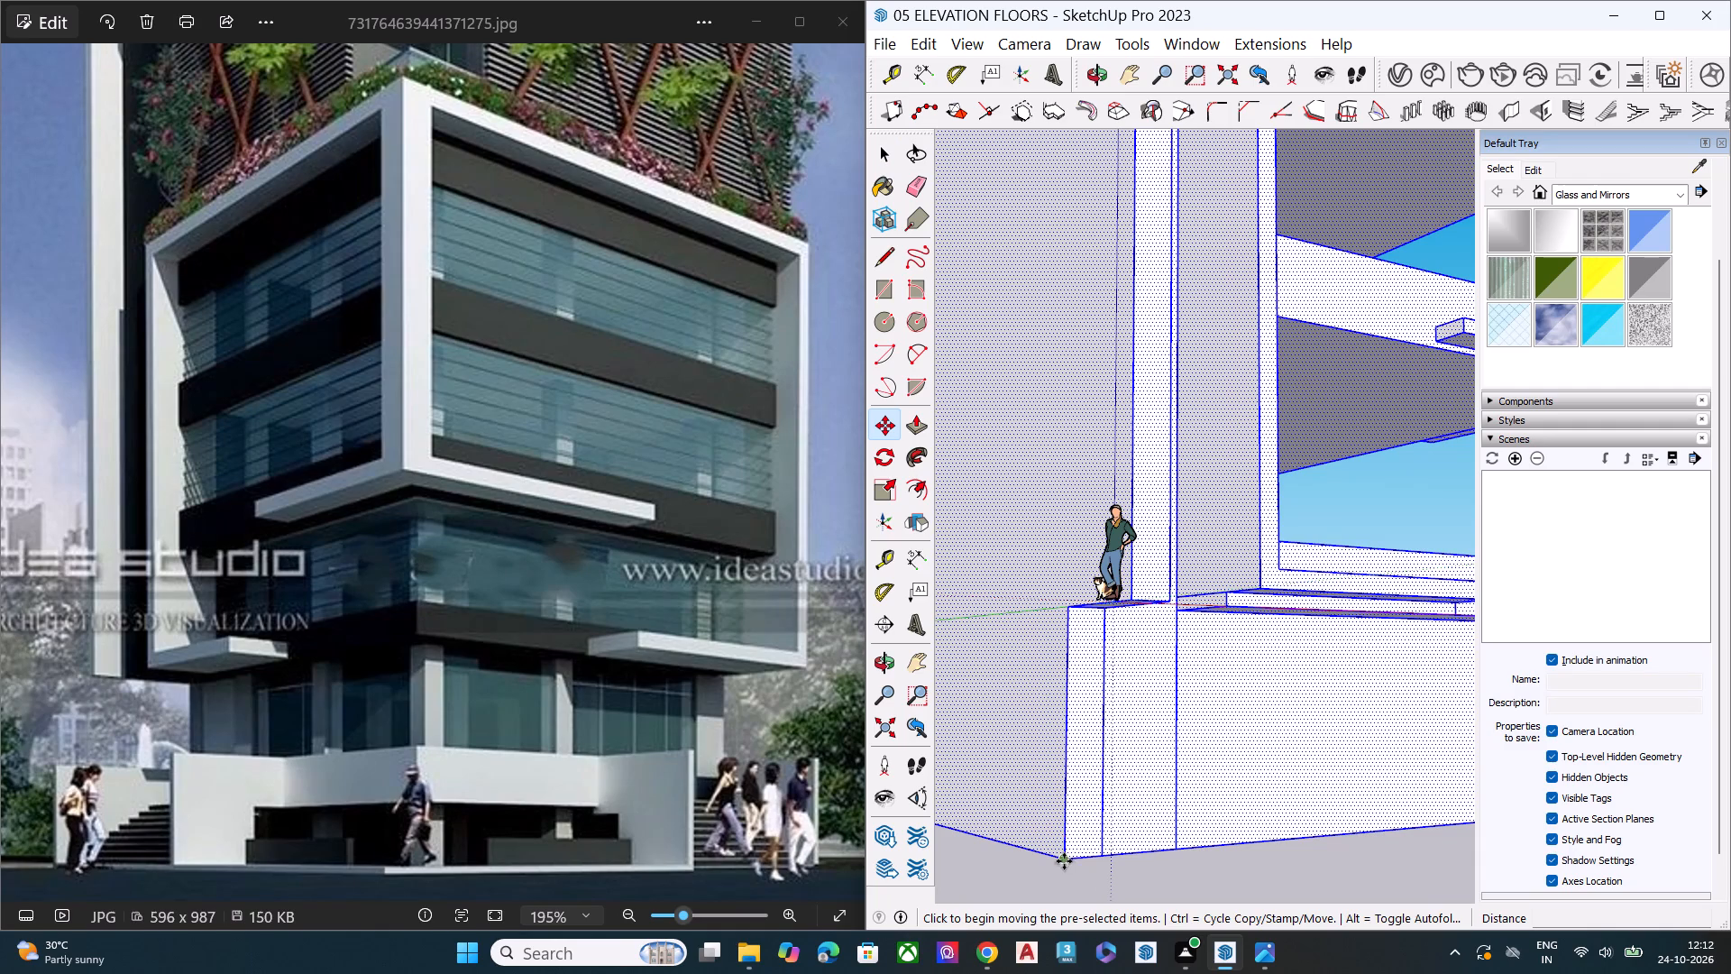
pyautogui.click(1064, 861)
pyautogui.click(1118, 606)
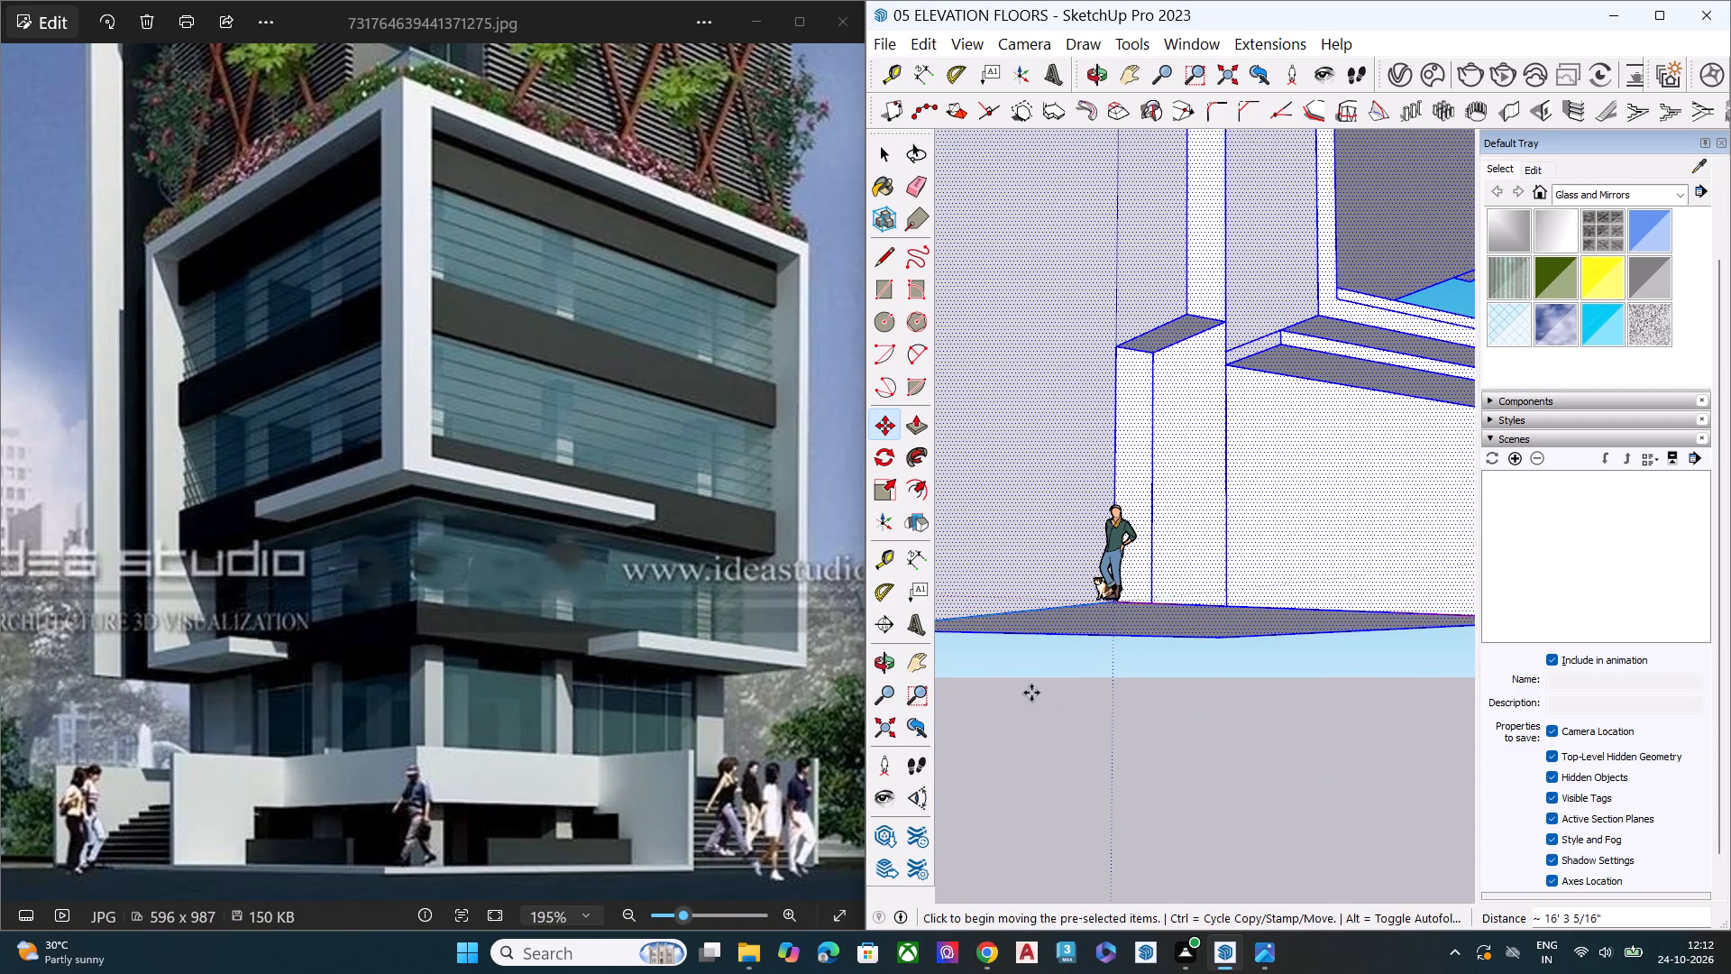
pyautogui.press('space')
pyautogui.click(1157, 698)
# Erase the vertical seam nearest the origin corner on the ground-floor block's face.
pyautogui.scroll(-4, 1030, 585)
pyautogui.scroll(2, 1026, 593)
pyautogui.scroll(-3, 1030, 603)
pyautogui.moveTo(1123, 581); pyautogui.dragTo(1128, 826, button='middle')
pyautogui.scroll(2, 1096, 786)
pyautogui.scroll(-1, 1066, 749)
pyautogui.scroll(3, 1066, 749)
pyautogui.scroll(-1, 1065, 747)
pyautogui.scroll(2, 1065, 747)
pyautogui.scroll(-1, 1065, 745)
pyautogui.scroll(1, 1068, 743)
pyautogui.scroll(-2, 1118, 728)
pyautogui.scroll(1, 1114, 728)
pyautogui.scroll(-5, 1104, 728)
pyautogui.moveTo(1124, 738); pyautogui.dragTo(945, 706, button='middle')
pyautogui.scroll(4, 1150, 712)
pyautogui.scroll(-1, 1149, 711)
pyautogui.scroll(6, 1149, 711)
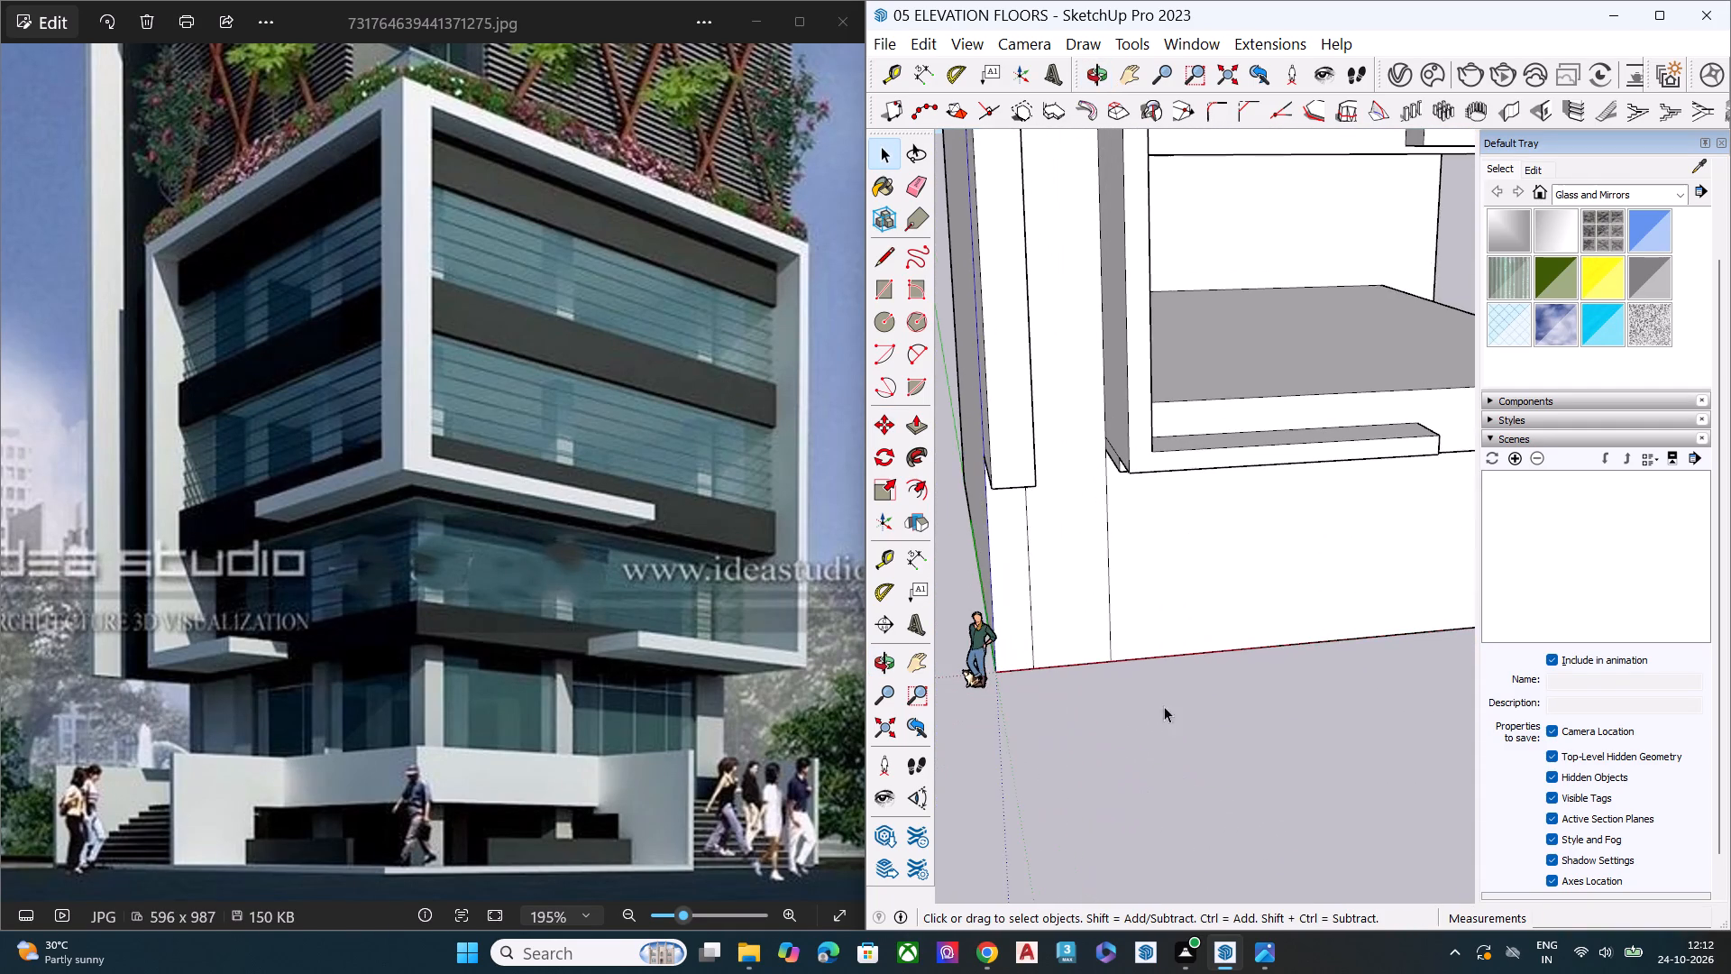
pyautogui.scroll(1, 1158, 704)
pyautogui.moveTo(1109, 694); pyautogui.dragTo(981, 663, button='middle')
pyautogui.scroll(-4, 1034, 583)
pyautogui.moveTo(1115, 657); pyautogui.dragTo(918, 619, button='middle')
pyautogui.scroll(3, 937, 576)
pyautogui.scroll(-2, 951, 570)
pyautogui.scroll(3, 951, 570)
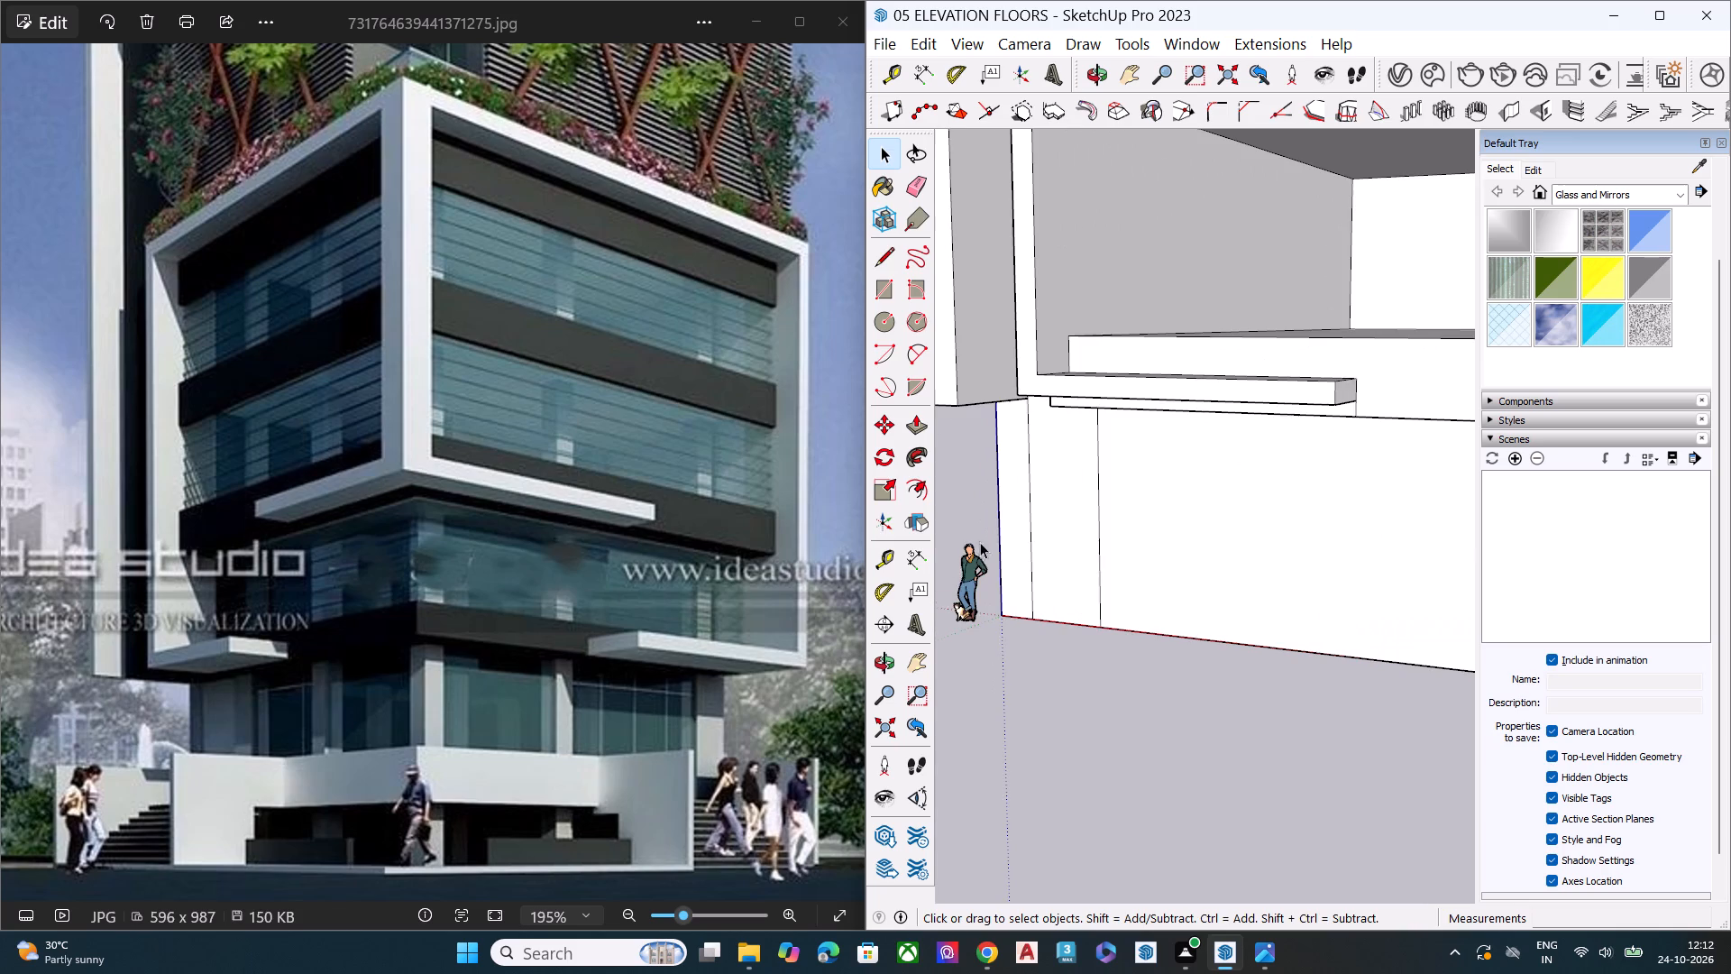
pyautogui.scroll(-1, 980, 542)
pyautogui.scroll(1, 980, 542)
pyautogui.scroll(-5, 980, 542)
pyautogui.scroll(1, 1019, 596)
pyautogui.scroll(-1, 1020, 597)
pyautogui.moveTo(1020, 600); pyautogui.dragTo(902, 428, button='middle')
pyautogui.scroll(9, 914, 411)
pyautogui.click(1072, 537)
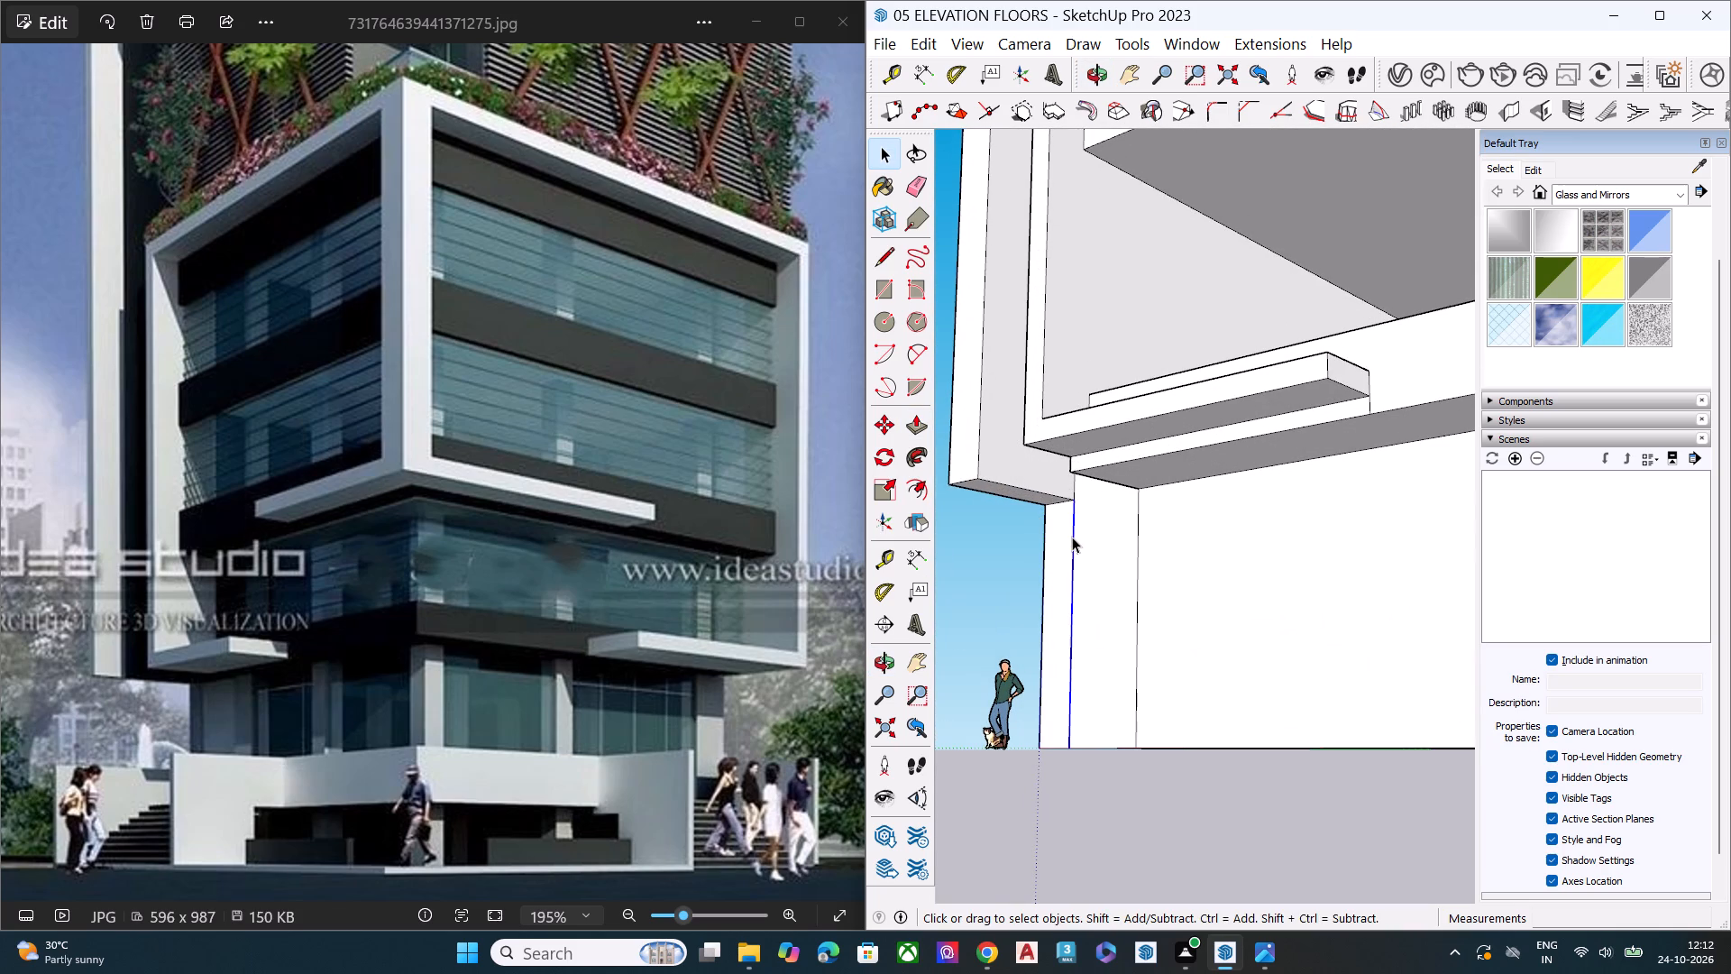
pyautogui.press('Delete')
# Draw a short line along the top of the ground-floor block's face, from the side wall's lower corner to the remaining vertical seam.
pyautogui.press('l')
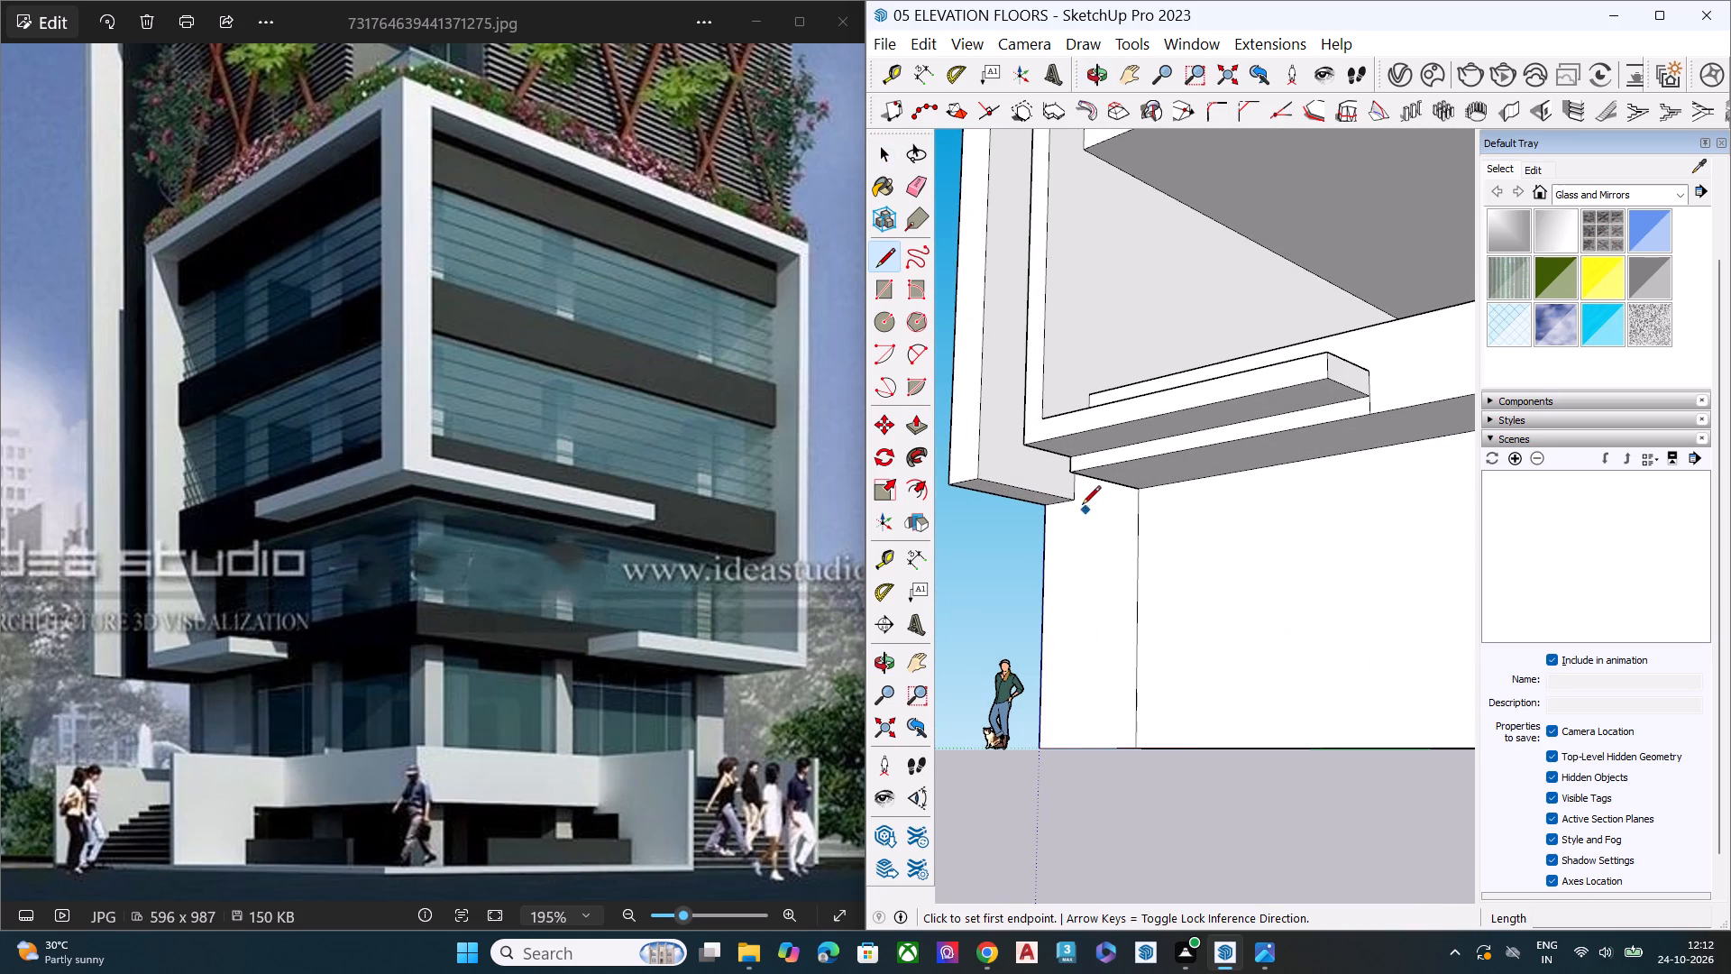
pyautogui.click(1072, 503)
pyautogui.click(1137, 493)
pyautogui.press('space')
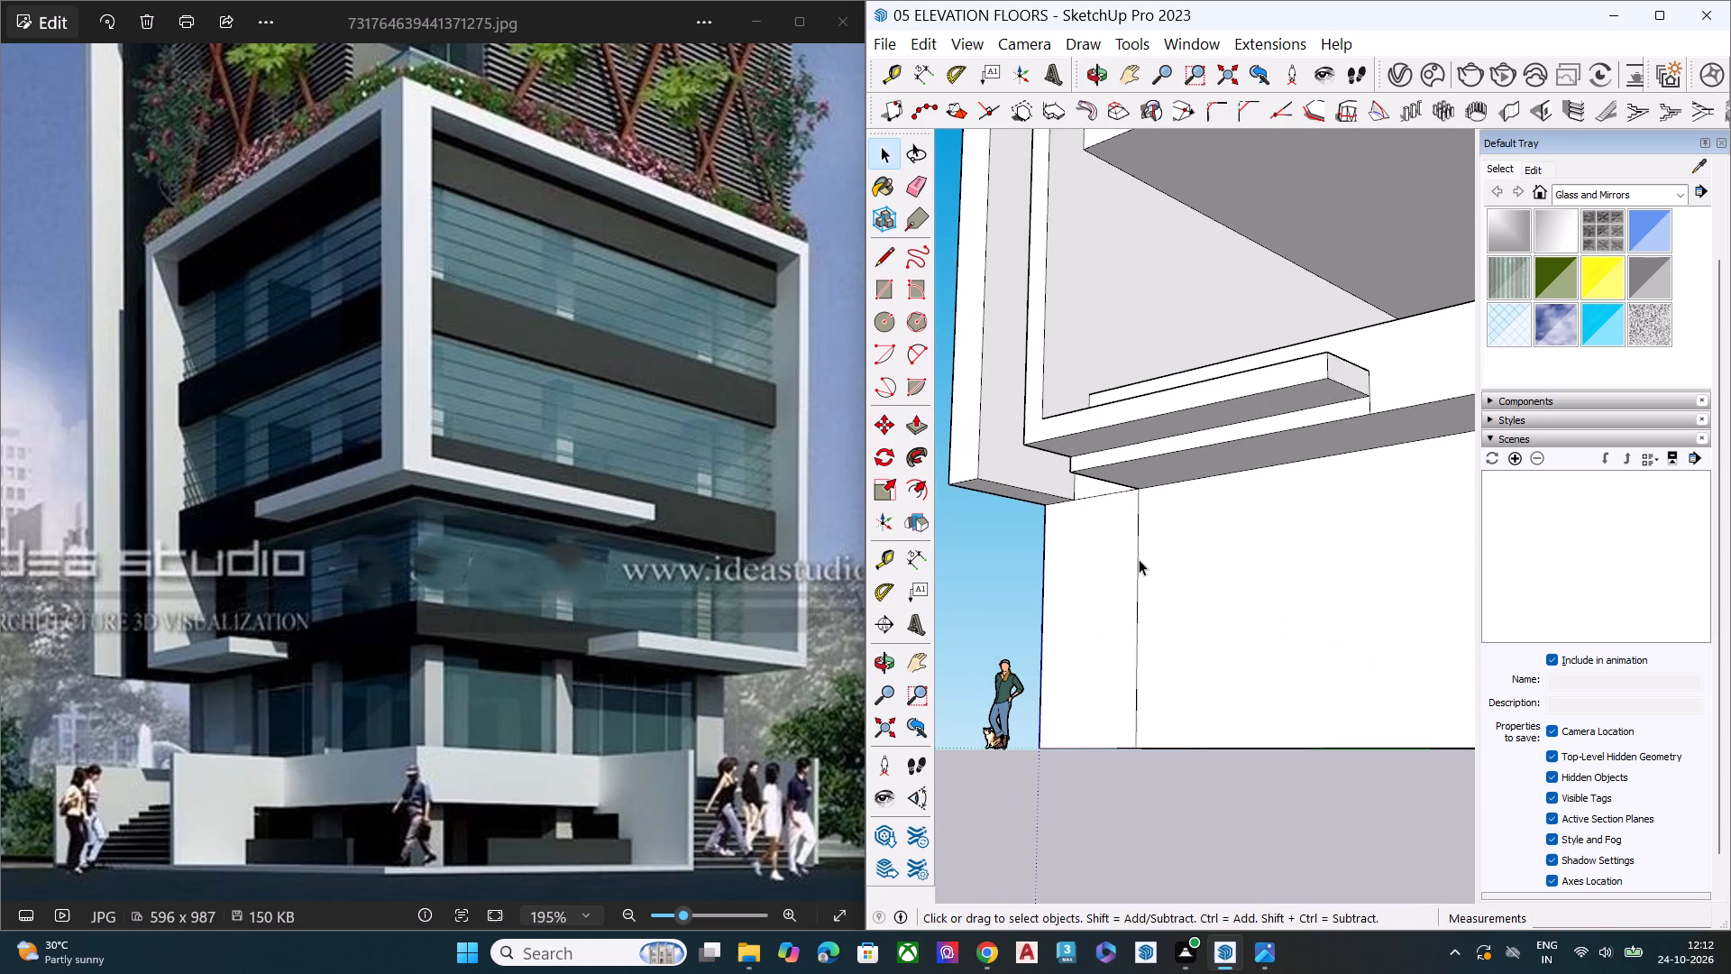
# Erase the remaining vertical seam on the ground-floor block's face.
pyautogui.click(1140, 567)
pyautogui.press('Delete')
# Examine the ground-floor block's front corner, its underside and the slab overhang above it.
pyautogui.scroll(-6, 1040, 493)
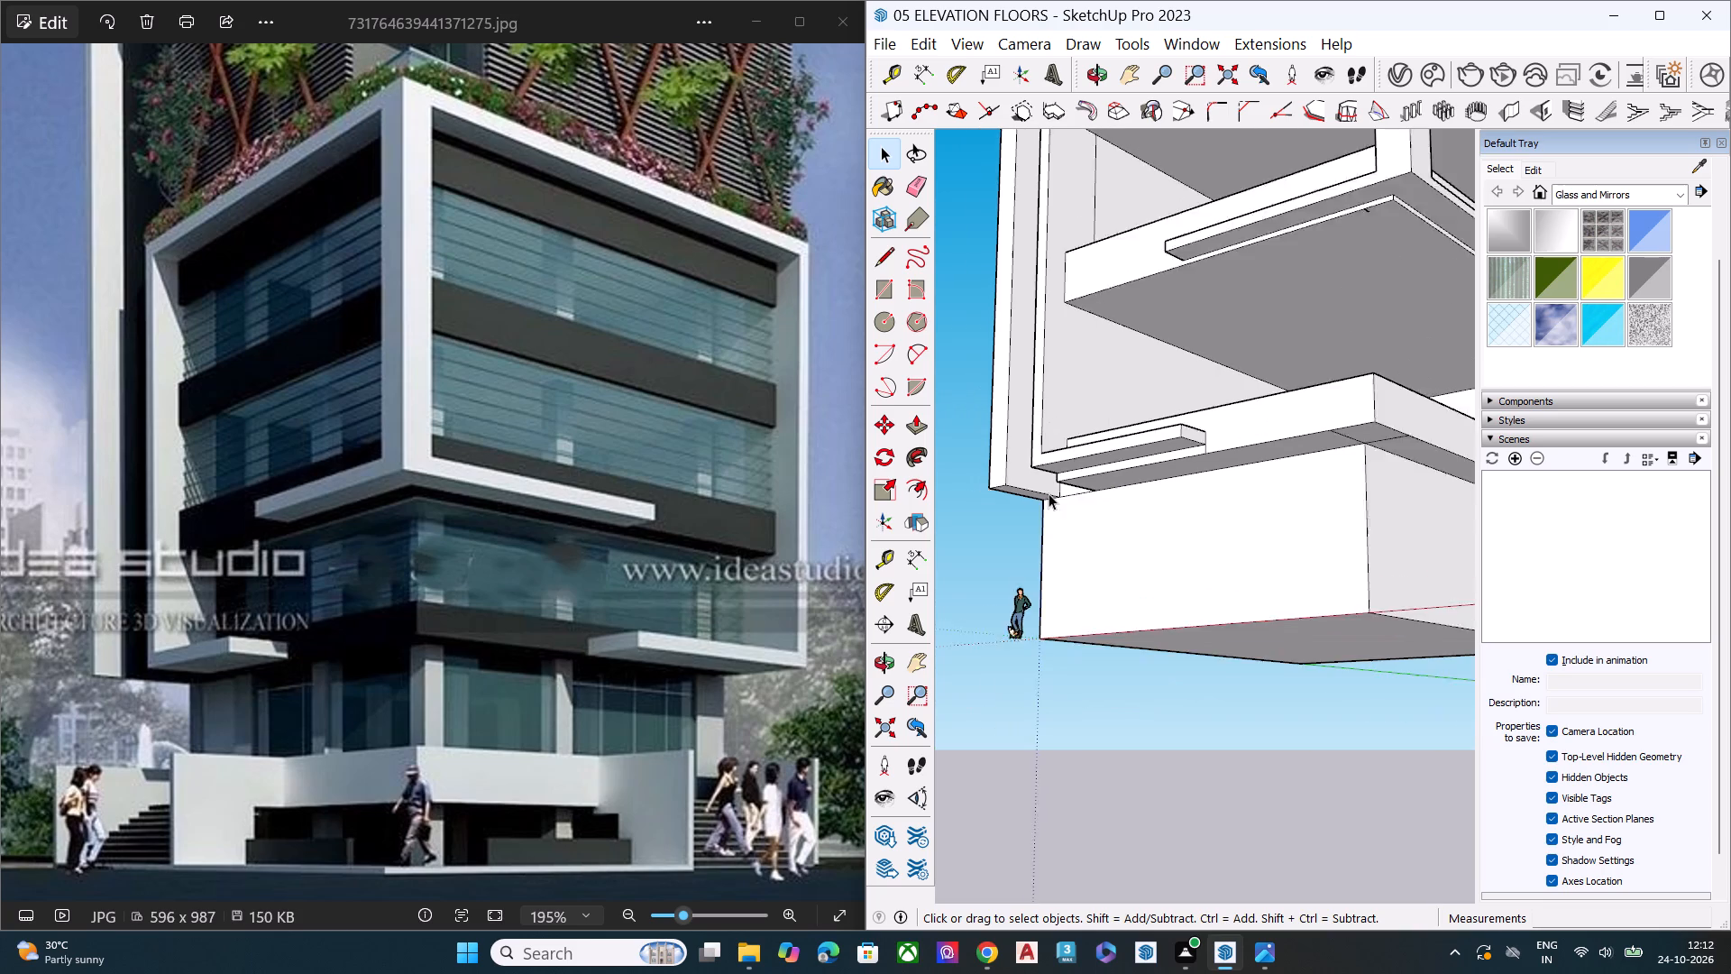
pyautogui.scroll(-2, 1049, 493)
pyautogui.moveTo(1282, 525); pyautogui.dragTo(1183, 508, button='middle')
pyautogui.scroll(1, 1207, 495)
pyautogui.scroll(-1, 1256, 472)
pyautogui.scroll(6, 1261, 472)
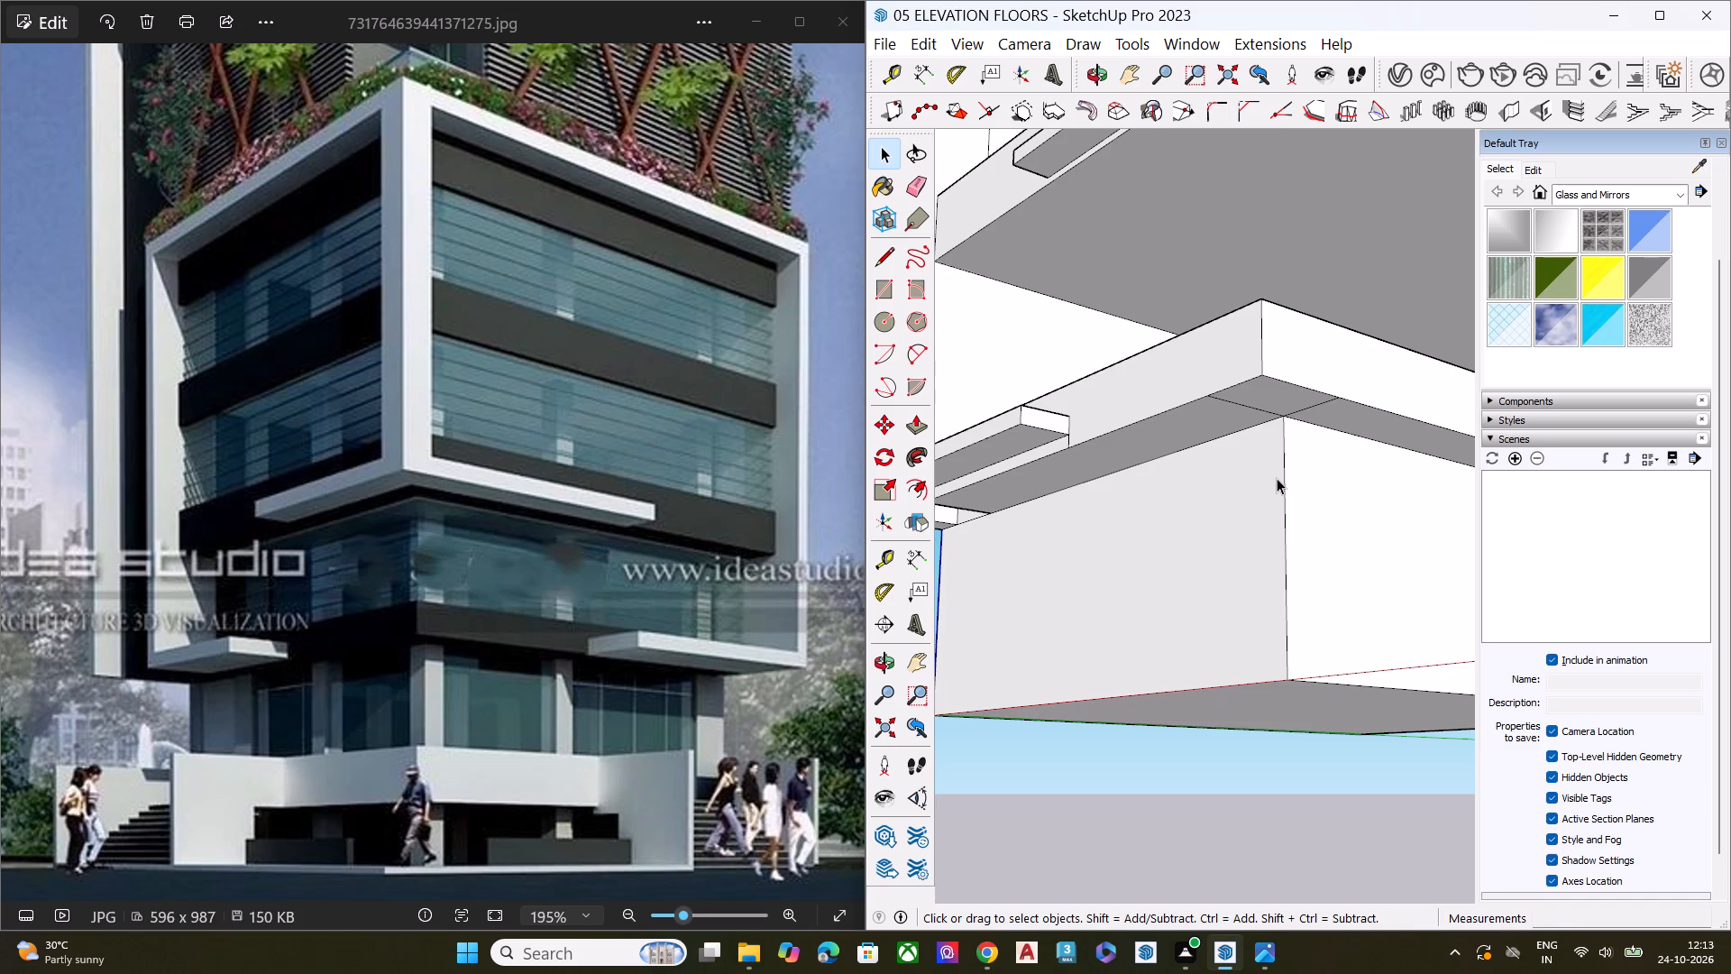
pyautogui.scroll(-8, 1164, 431)
pyautogui.moveTo(1353, 564); pyautogui.dragTo(1403, 474, button='middle')
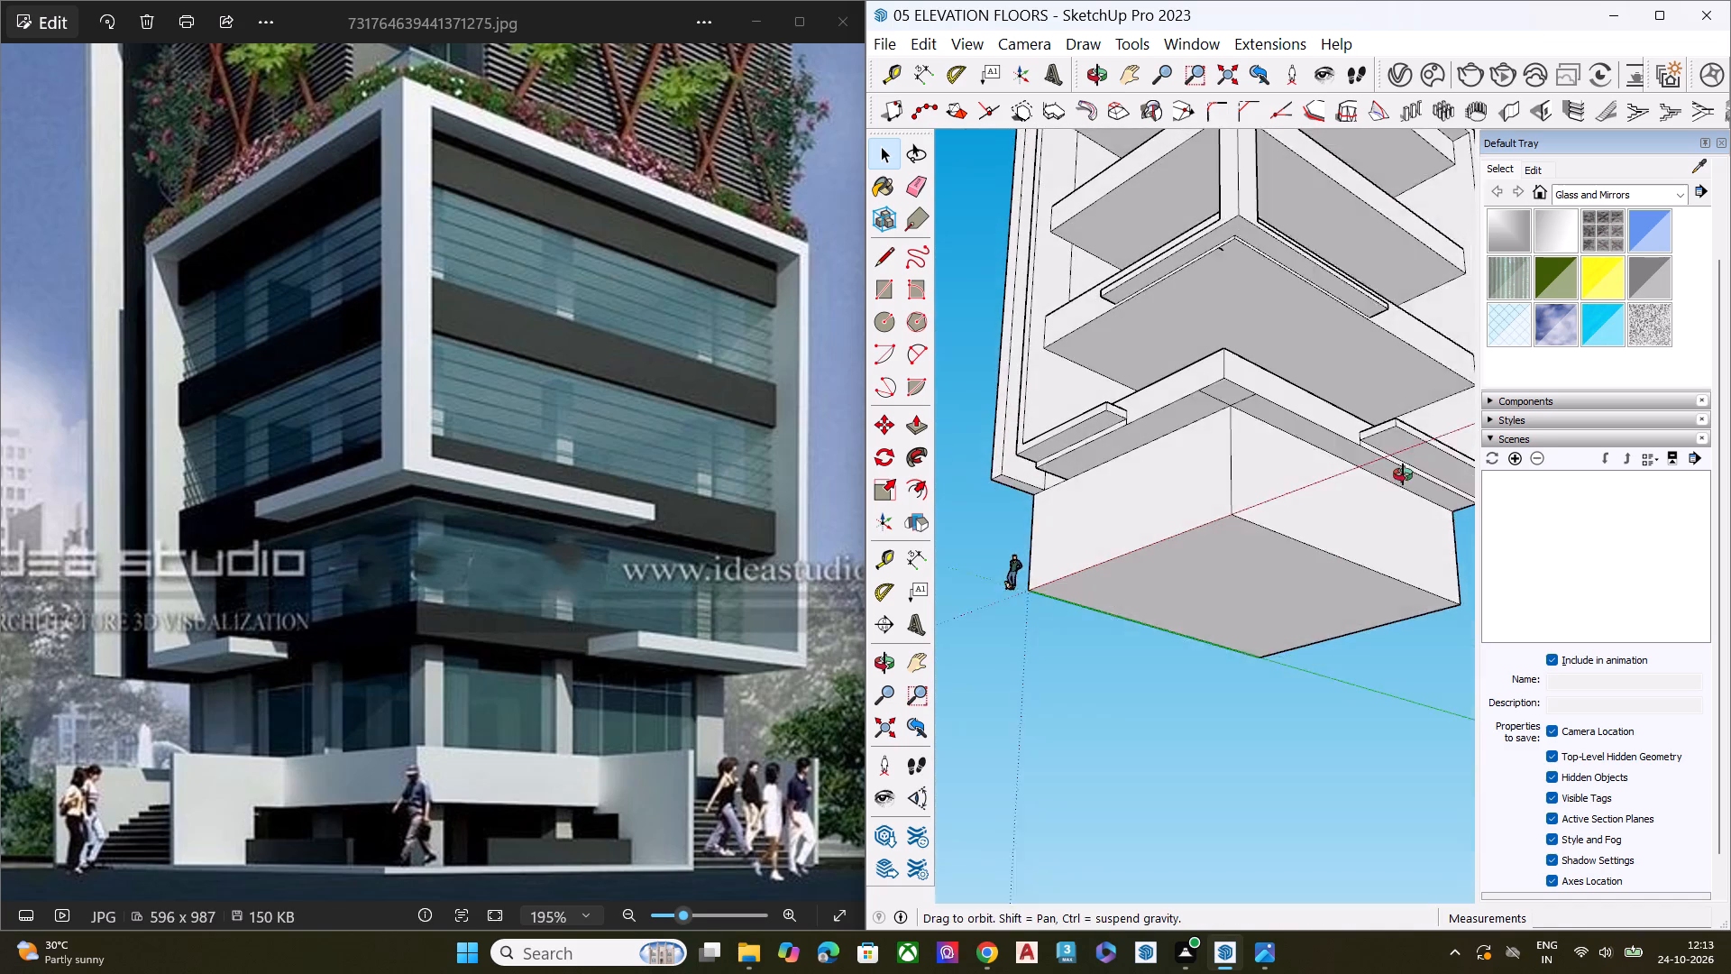
pyautogui.moveTo(1403, 474); pyautogui.dragTo(1433, 455, button='middle')
# Erase the stray short edge on the slab's underside, just behind the front corner of the projecting ledge.
pyautogui.scroll(2, 1400, 452)
pyautogui.scroll(-2, 1191, 431)
pyautogui.scroll(1, 1166, 435)
pyautogui.scroll(-4, 1147, 439)
pyautogui.scroll(6, 1163, 234)
pyautogui.scroll(-2, 1211, 271)
pyautogui.scroll(1, 1212, 272)
pyautogui.scroll(-1, 1216, 281)
pyautogui.scroll(3, 1216, 281)
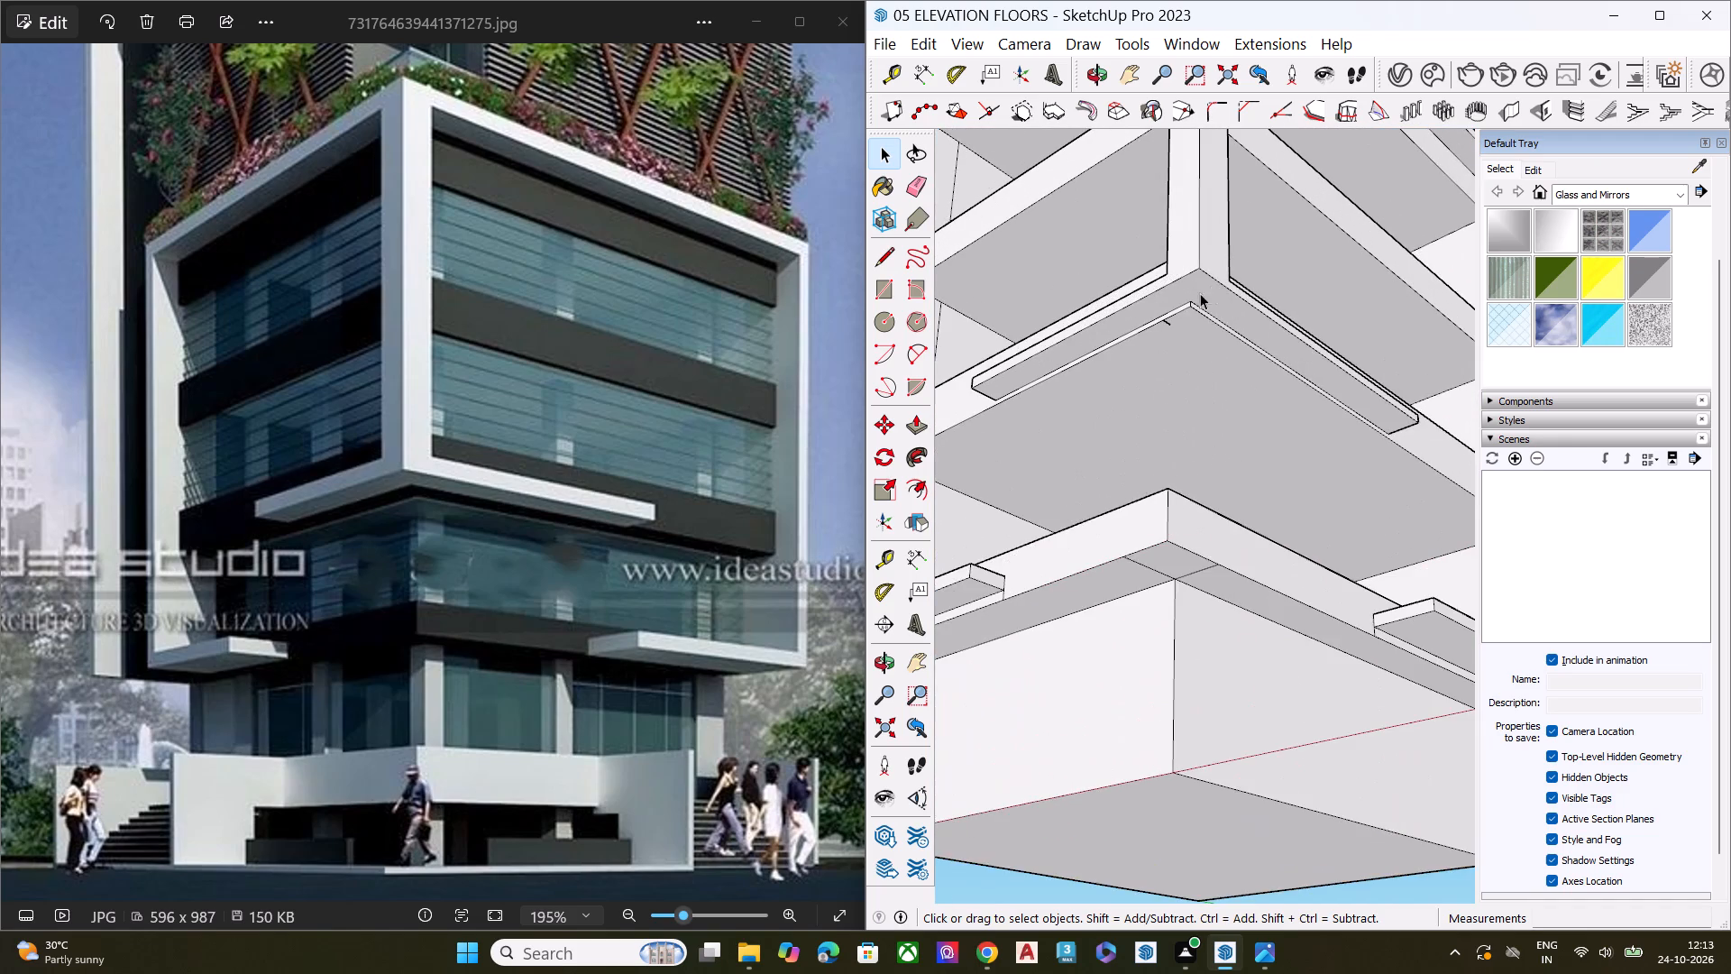
pyautogui.scroll(4, 1170, 313)
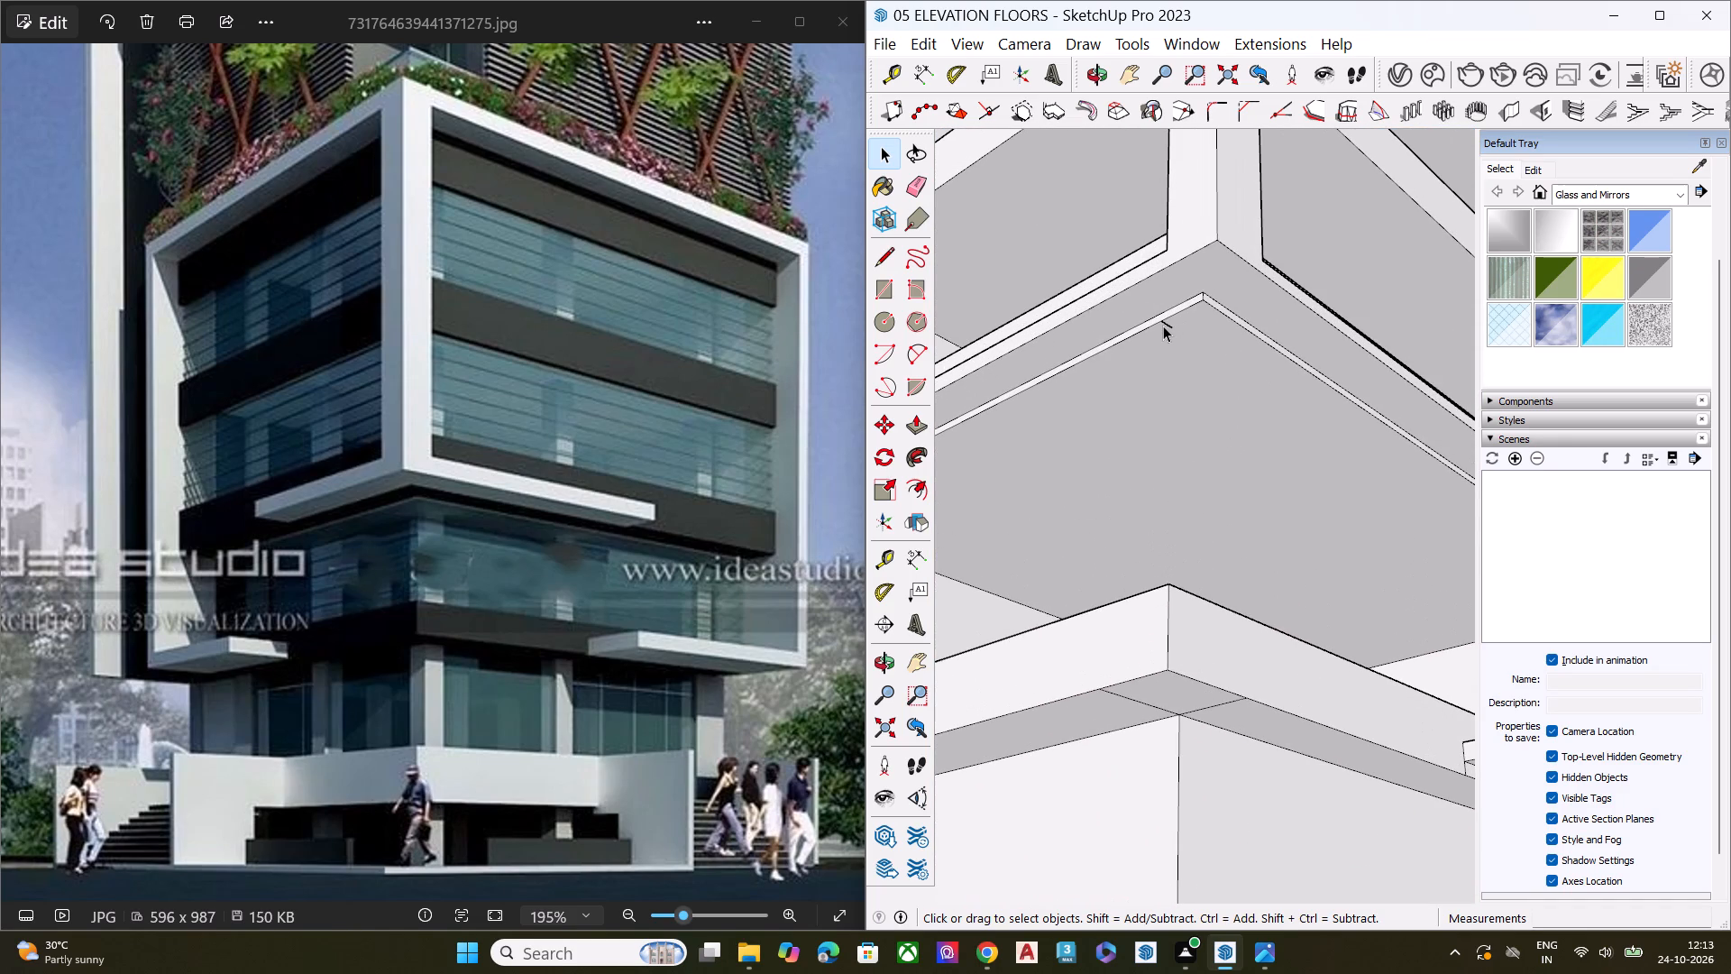
pyautogui.scroll(2, 1162, 326)
pyautogui.scroll(-1, 1162, 326)
pyautogui.scroll(3, 1162, 326)
pyautogui.click(1169, 326)
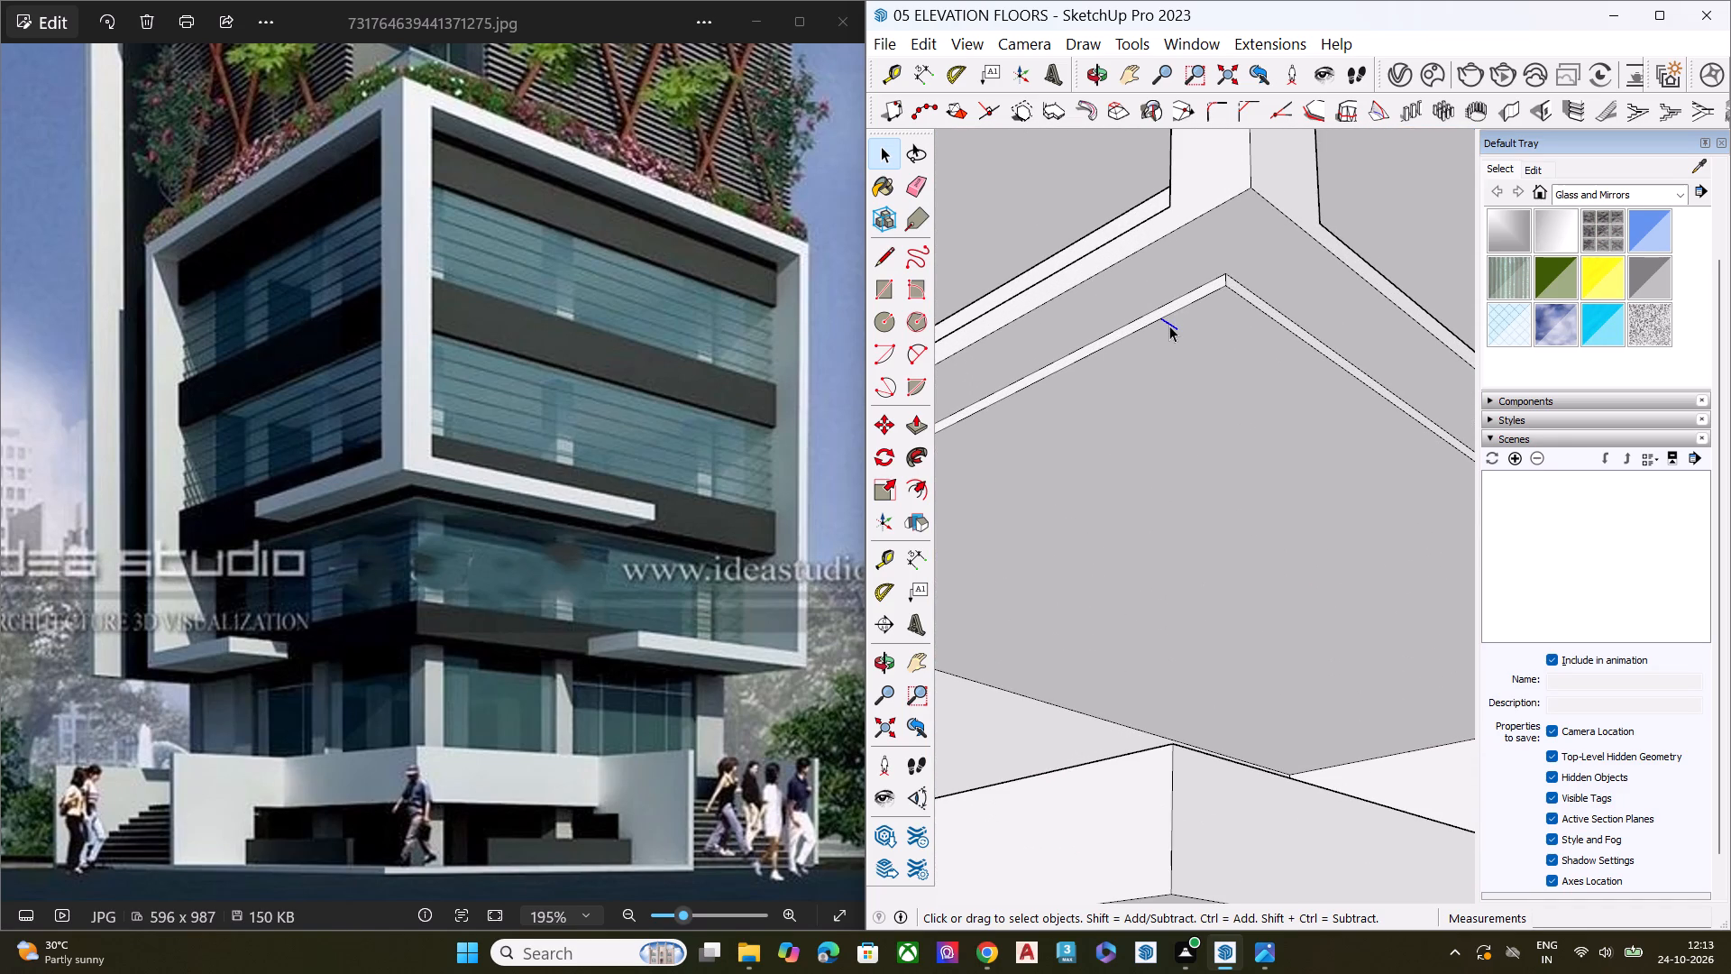
pyautogui.press('Delete')
pyautogui.press('space')
# Push/Pull the underside of the slab at the corner ledge downward by about 3 11/16".
pyautogui.scroll(-9, 1116, 295)
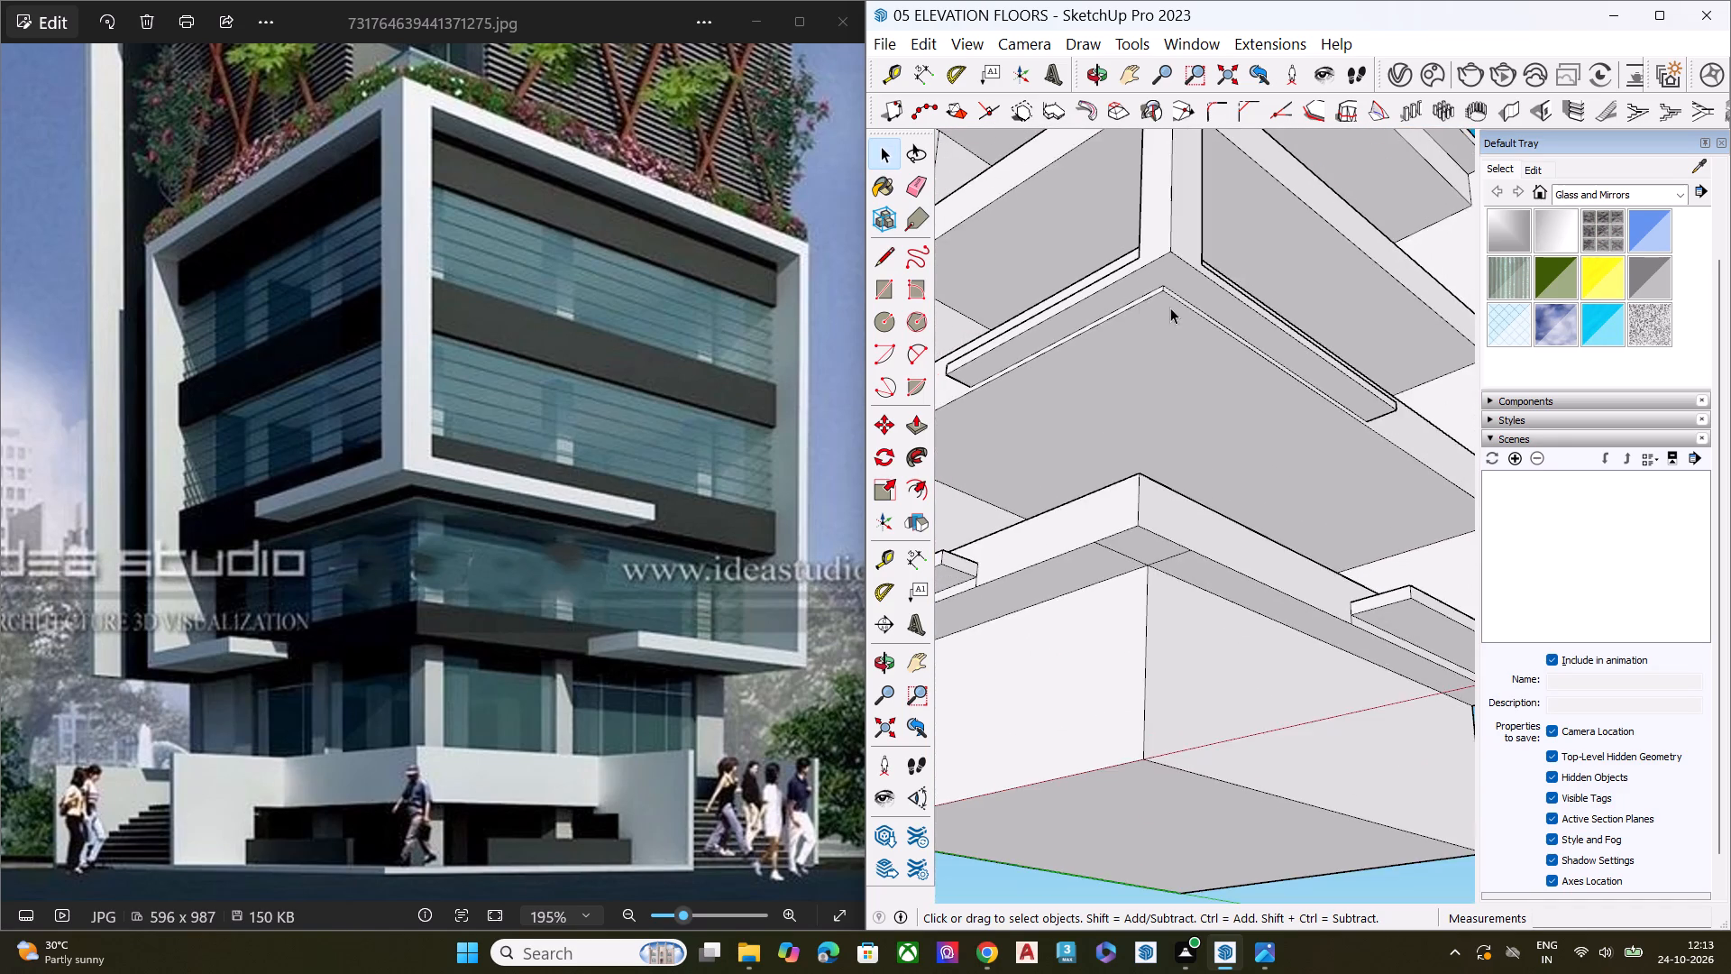
pyautogui.moveTo(1180, 335); pyautogui.dragTo(1186, 515, button='middle')
pyautogui.scroll(2, 1176, 410)
pyautogui.scroll(-2, 1177, 404)
pyautogui.scroll(5, 1177, 404)
pyautogui.click(1176, 429)
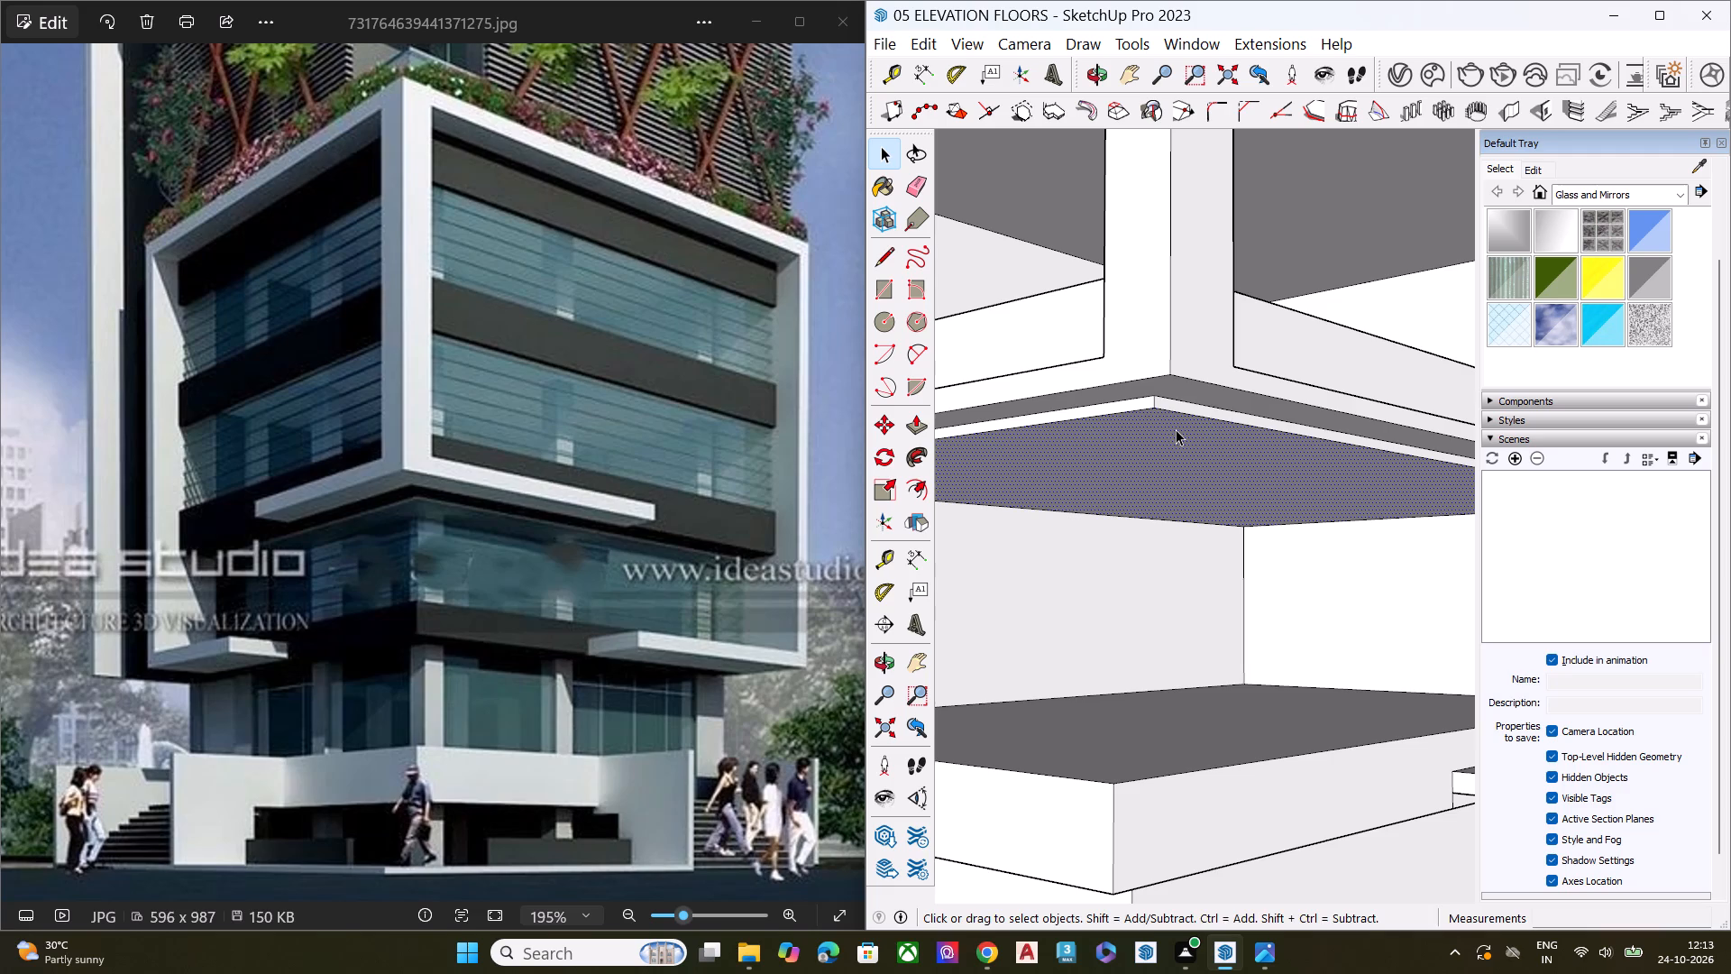
pyautogui.press('p')
pyautogui.click(1176, 429)
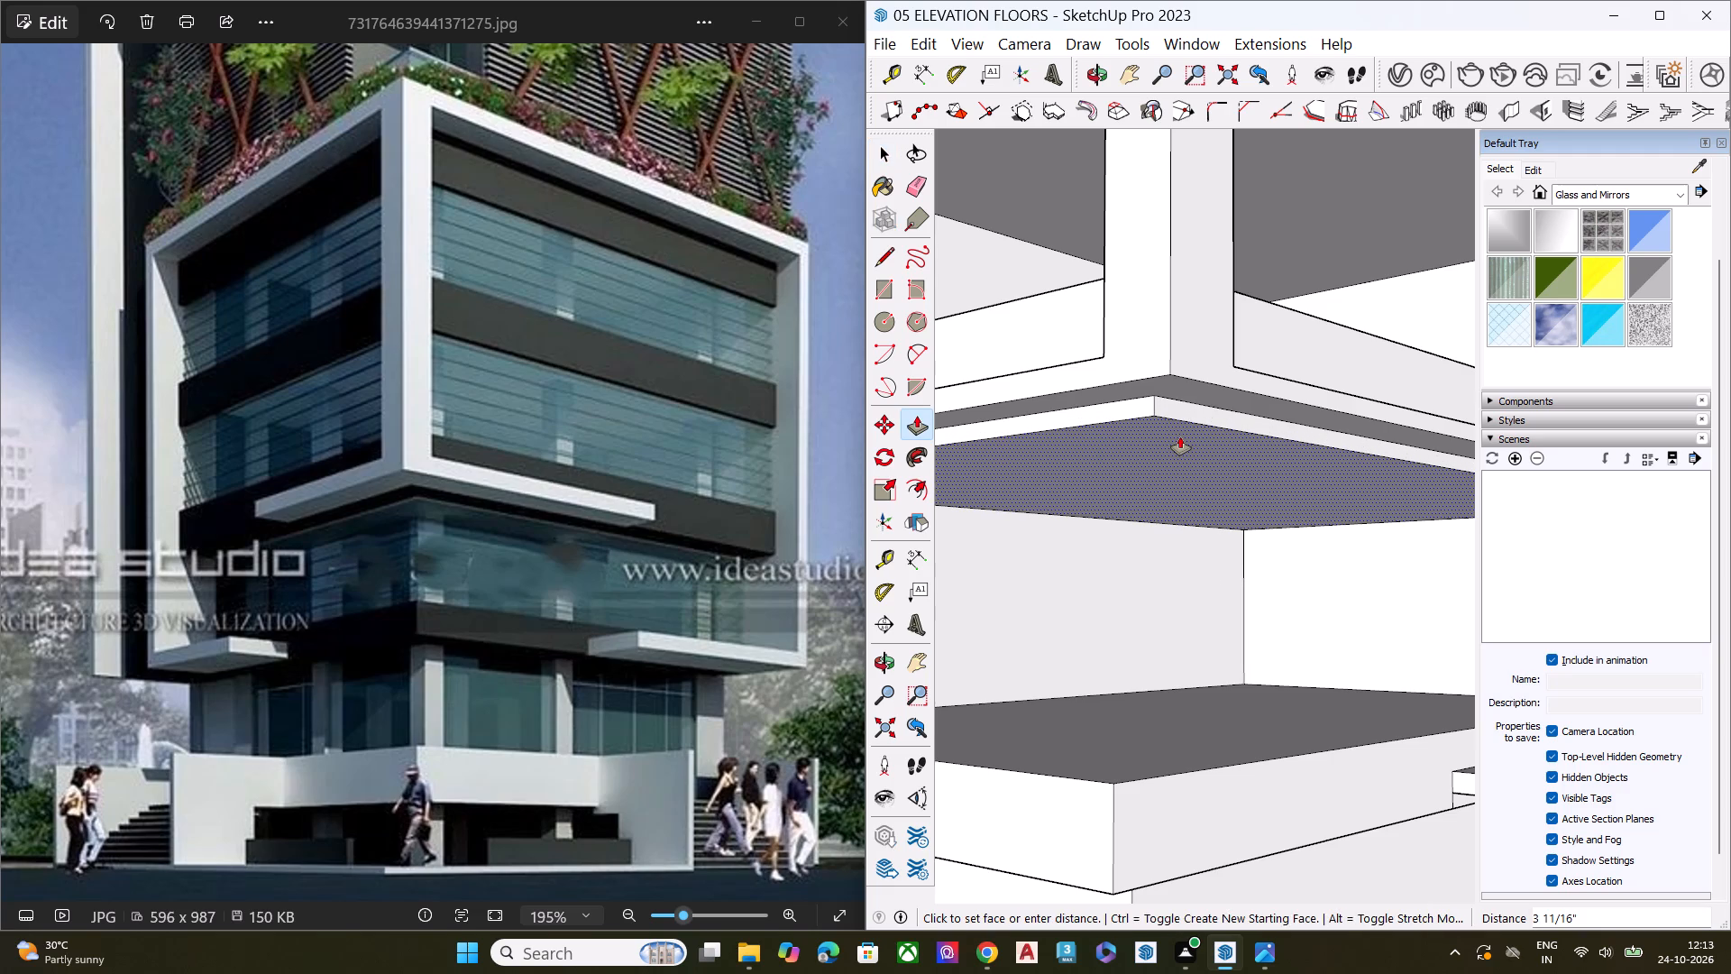
pyautogui.click(1180, 436)
pyautogui.press('space')
# Push/Pull the top face of the corner ledge's right-hand arm upward by about 6" to thicken it.
pyautogui.scroll(-10, 1121, 369)
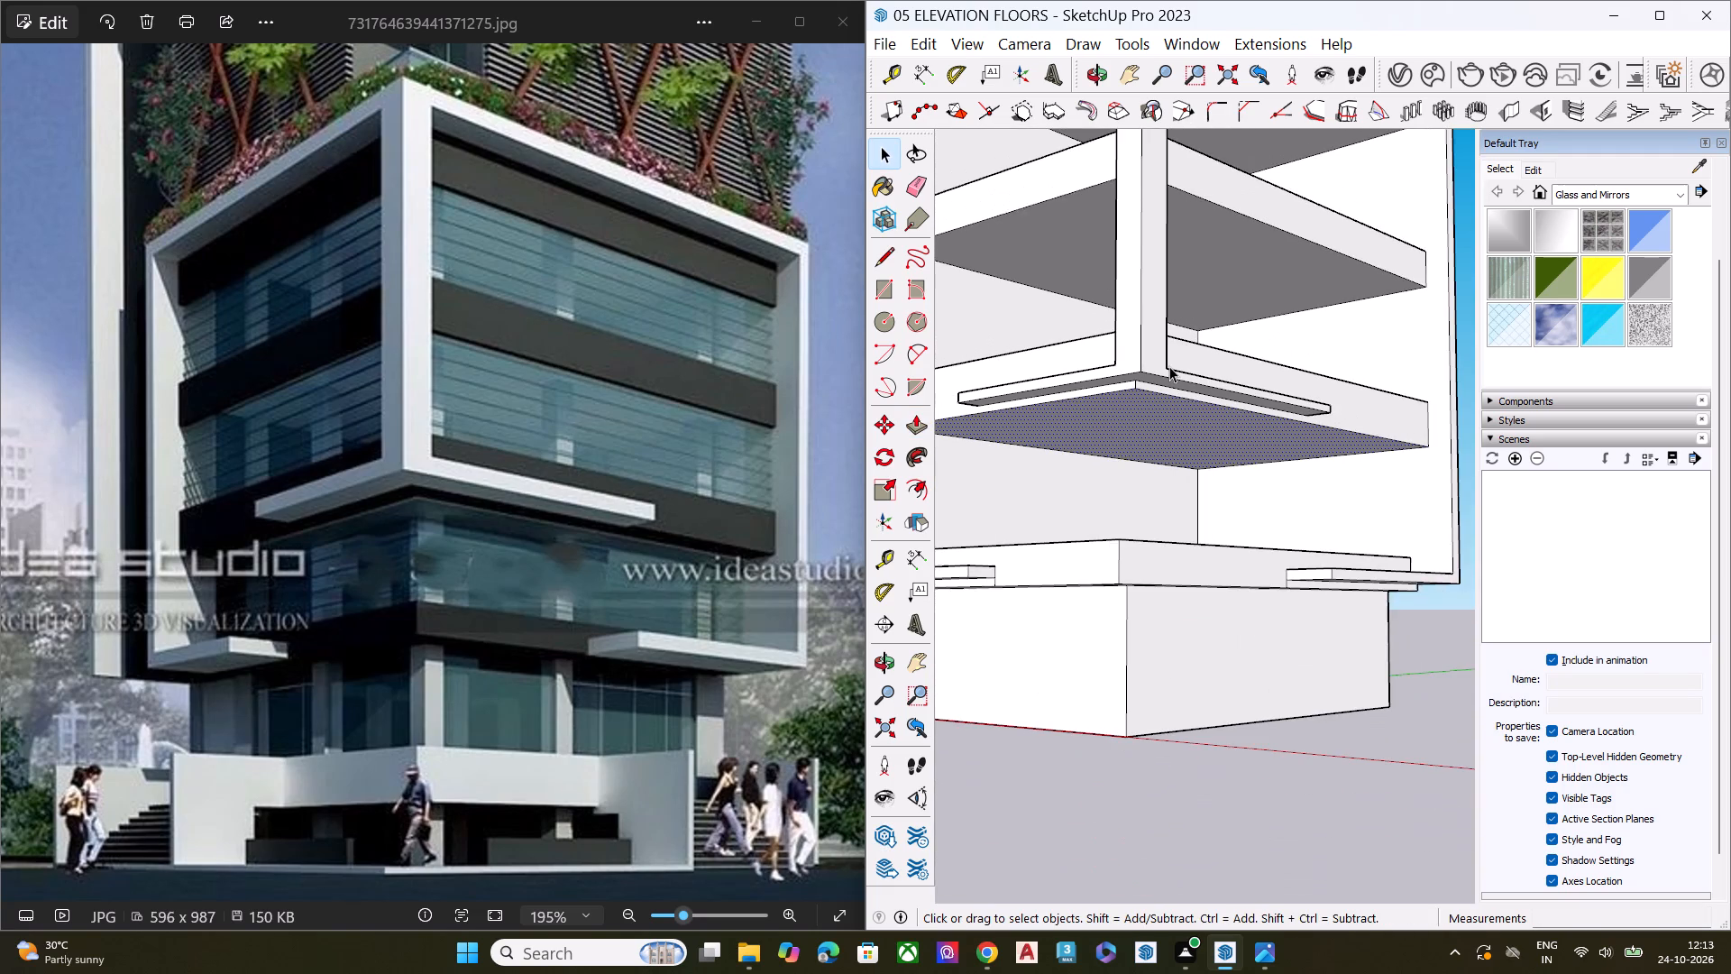
pyautogui.moveTo(1171, 367); pyautogui.dragTo(1155, 536, button='middle')
pyautogui.scroll(6, 1156, 481)
pyautogui.scroll(-2, 1180, 425)
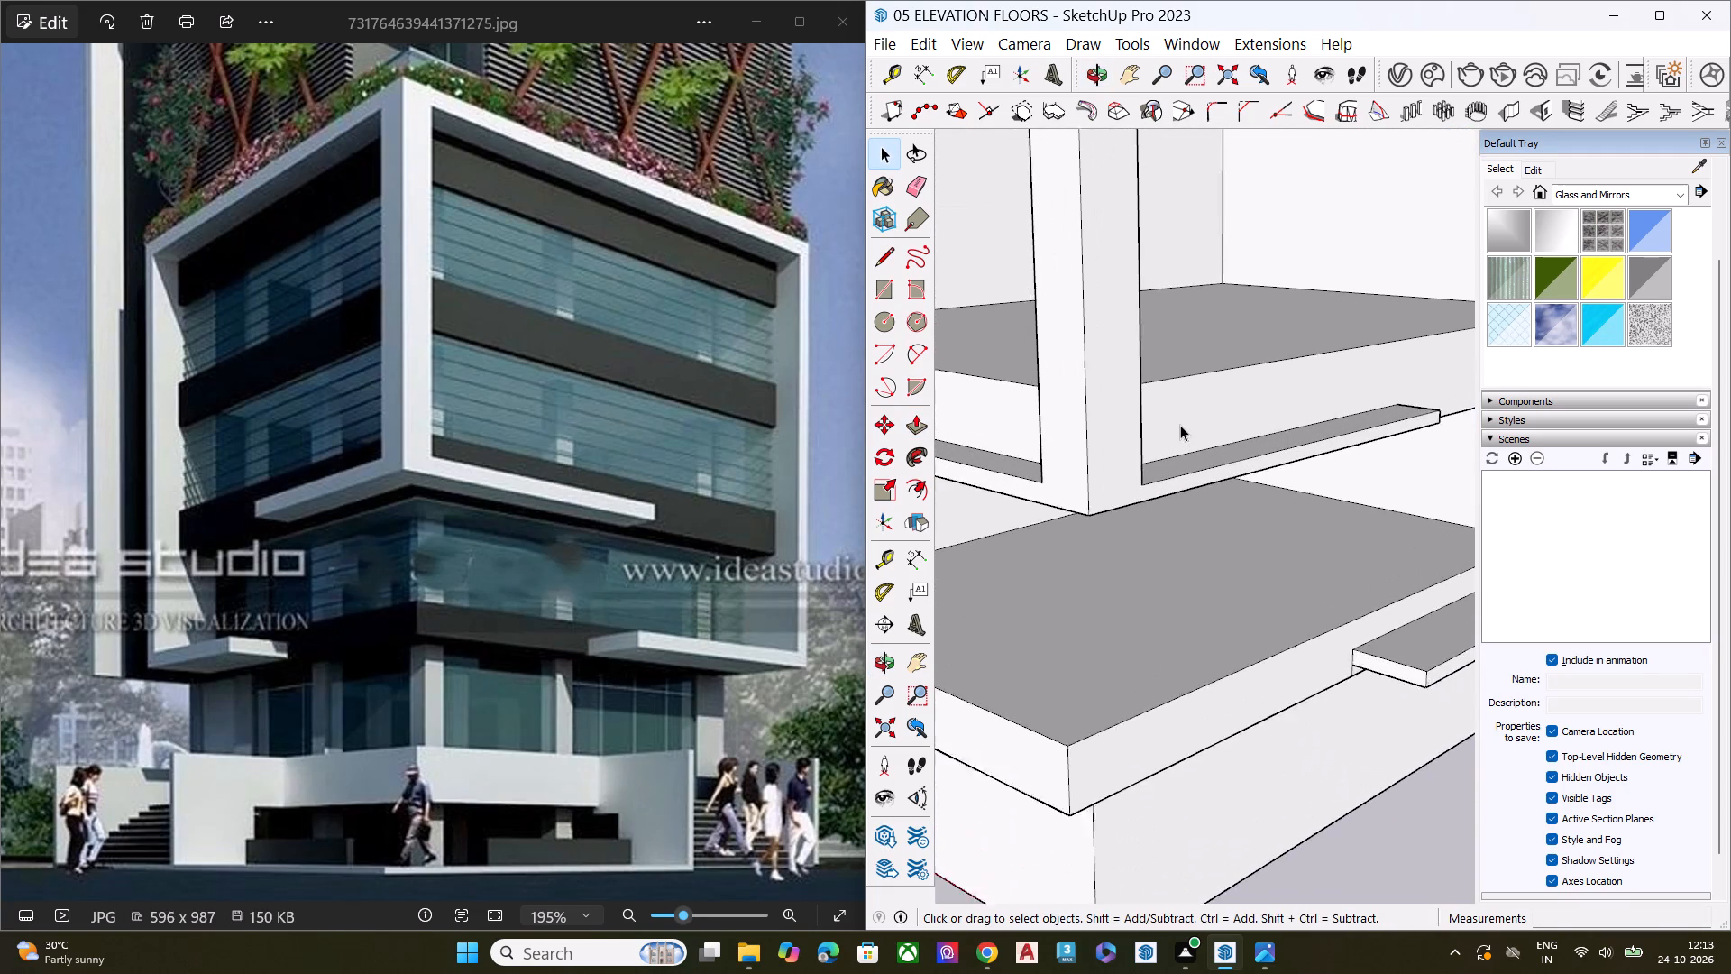
pyautogui.scroll(-5, 1180, 425)
pyautogui.scroll(6, 1204, 449)
pyautogui.scroll(-1, 1178, 424)
pyautogui.click(1168, 450)
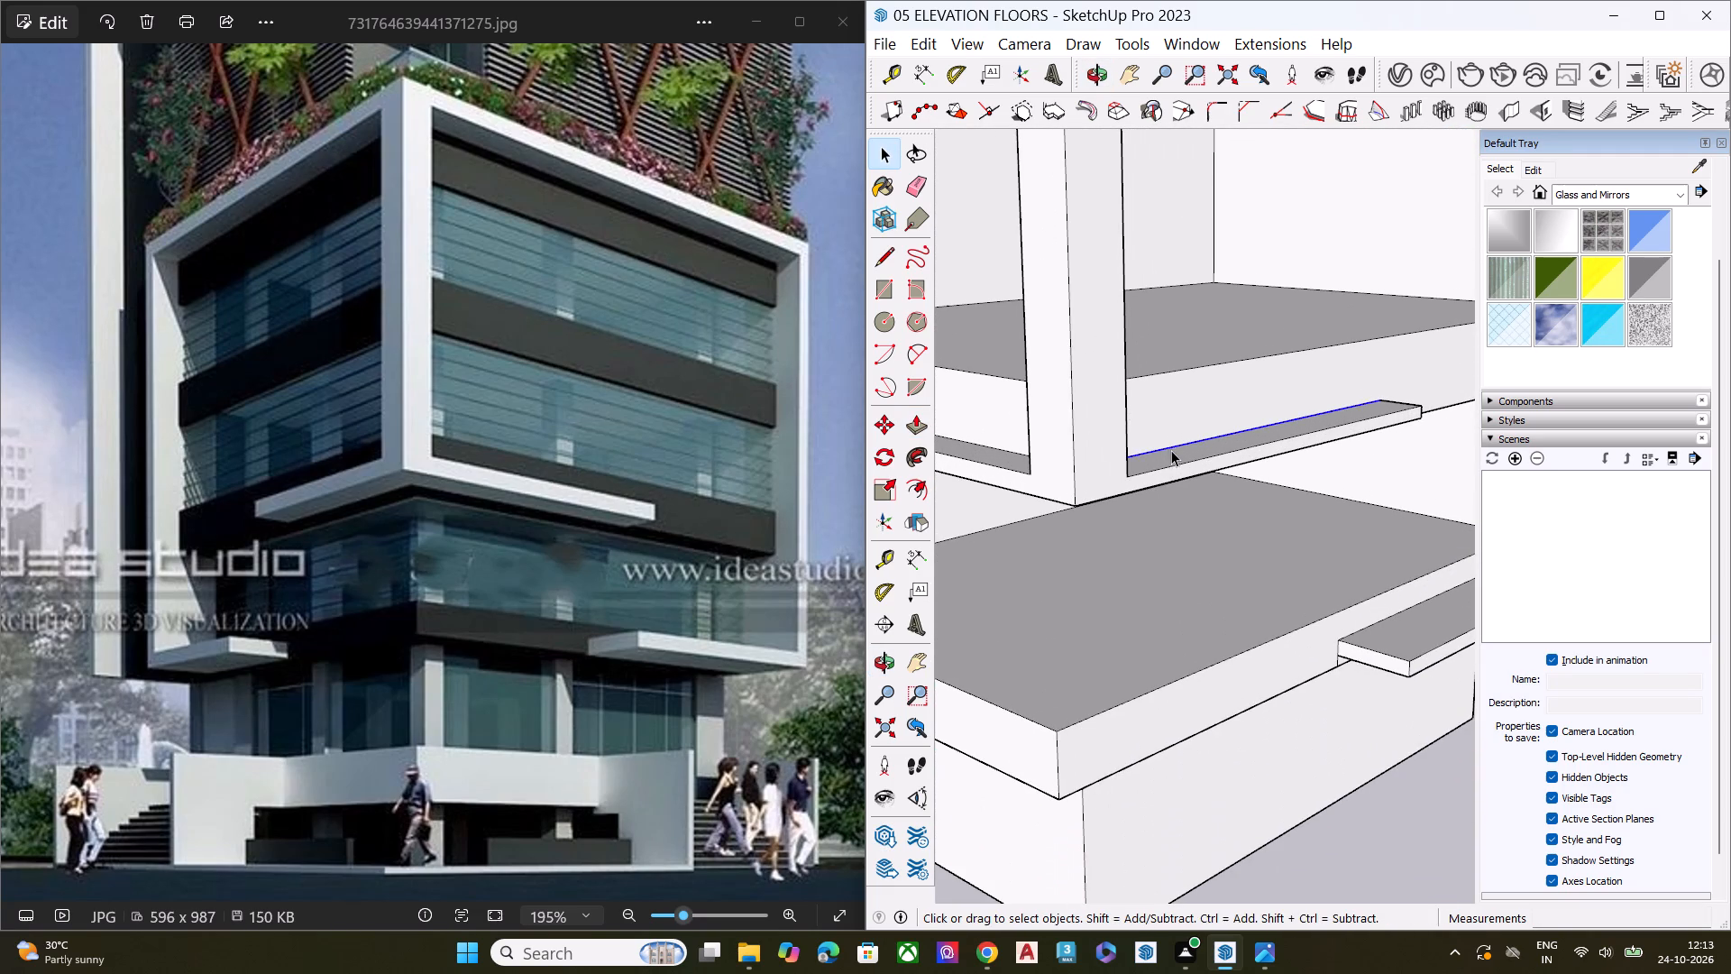
pyautogui.click(1172, 450)
pyautogui.click(1179, 457)
pyautogui.press('p')
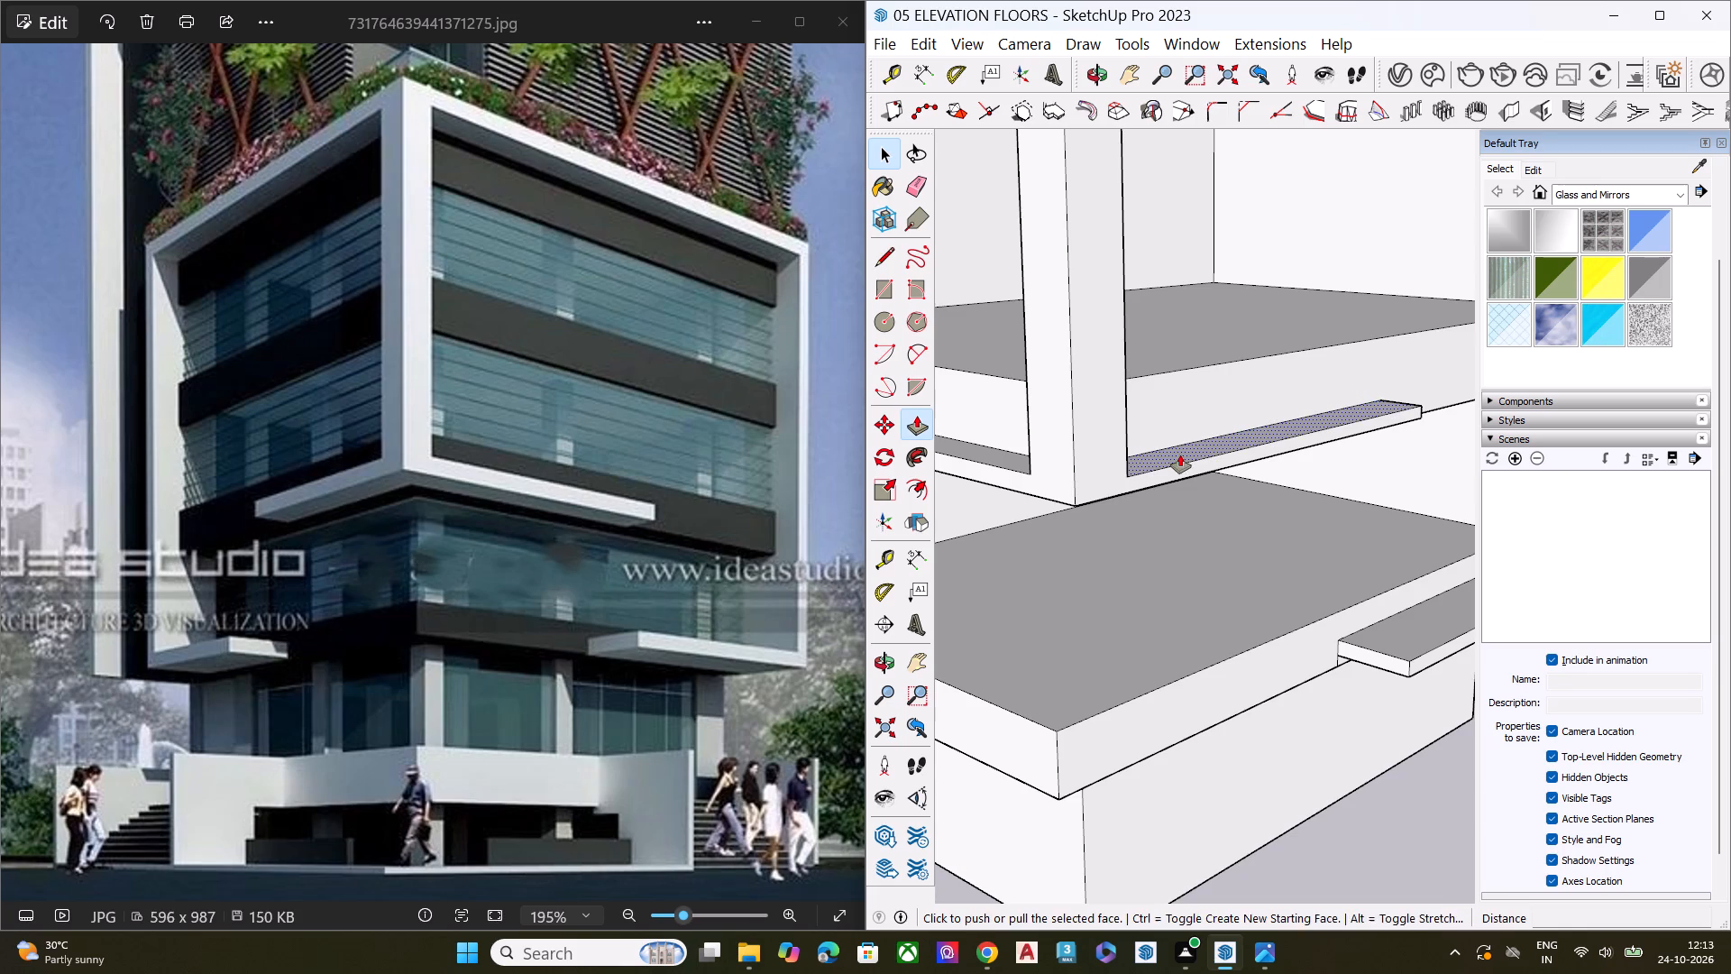
pyautogui.click(1180, 455)
pyautogui.click(1185, 441)
pyautogui.press('space')
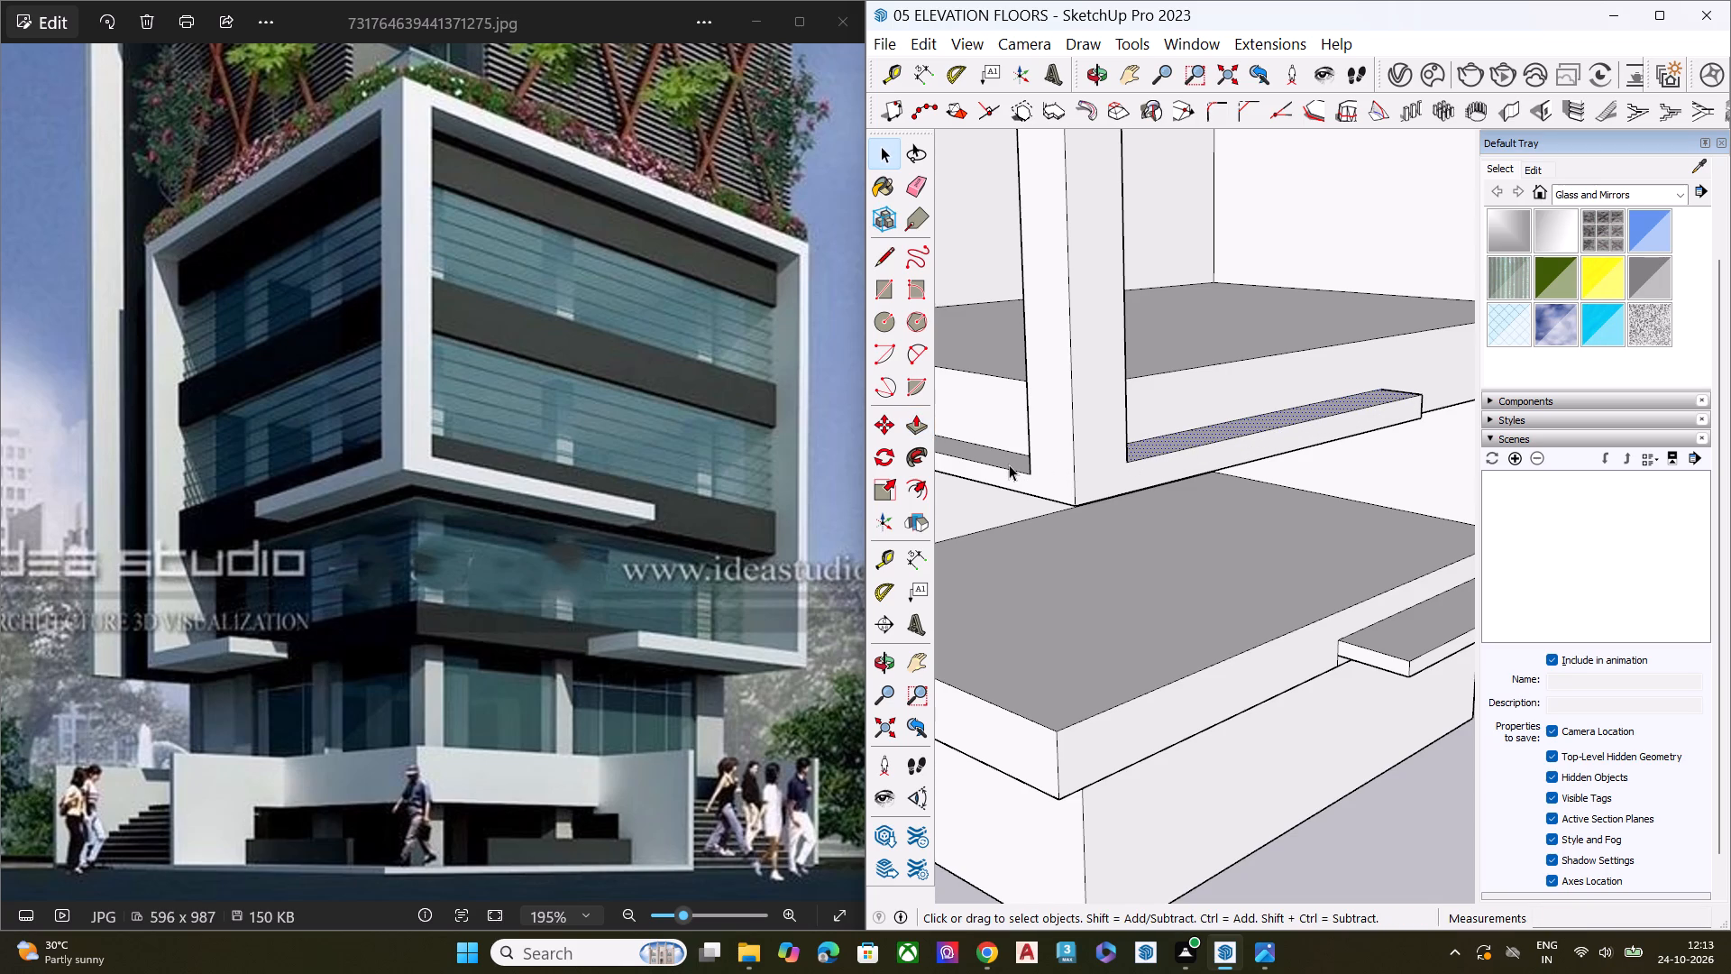
# Push/Pull the top face of the ledge's left-hand arm upward by about 6 3/16", level with the right-hand arm.
pyautogui.click(1009, 464)
pyautogui.press('p')
pyautogui.click(1009, 464)
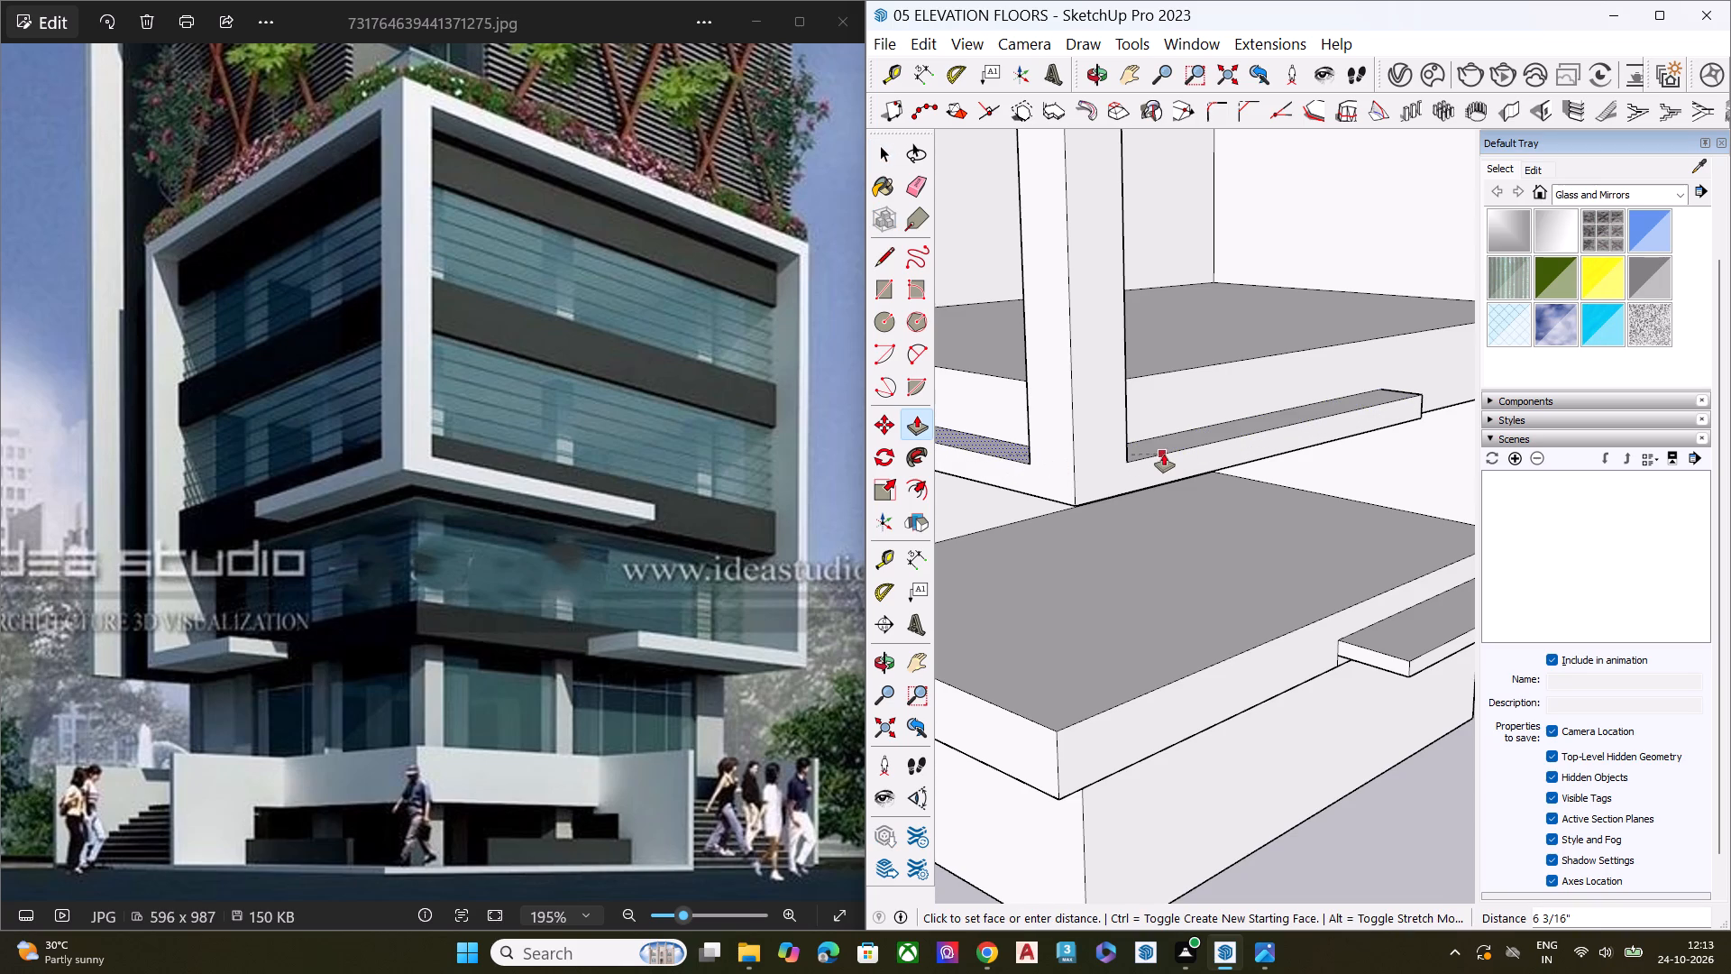
pyautogui.click(1165, 454)
pyautogui.press('space')
# Push/Pull the top face of the floor slab behind the corner ledge downward by about 1' 6" and clear the selection.
pyautogui.click(1182, 345)
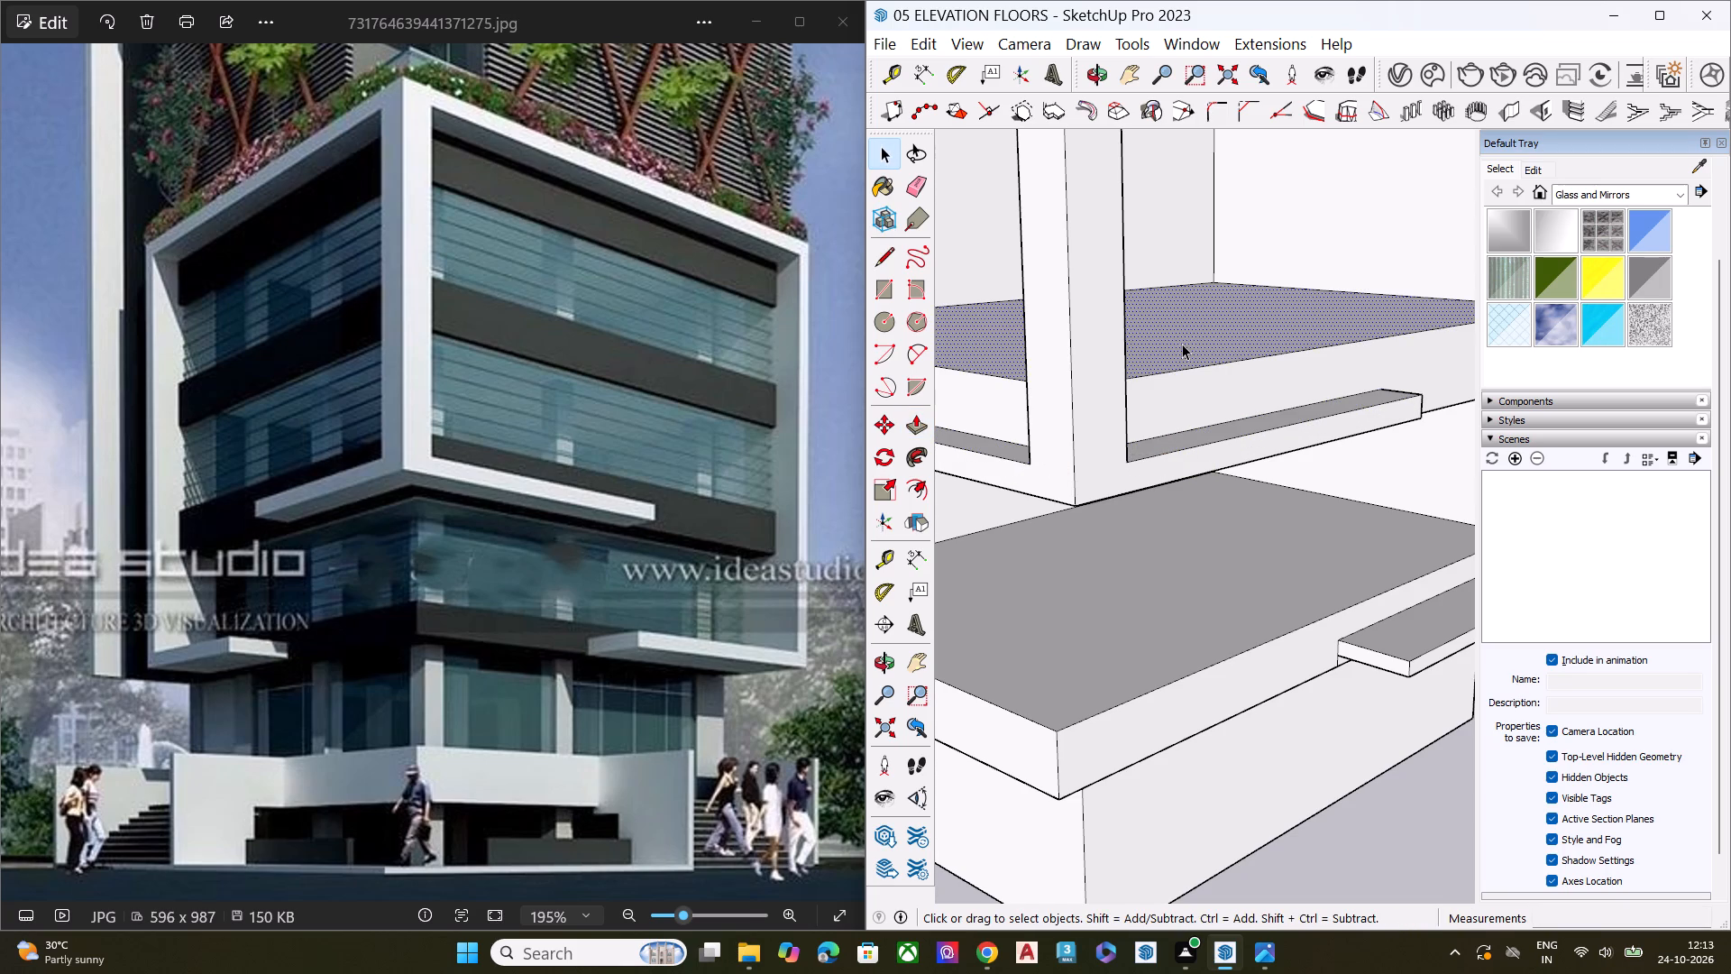
pyautogui.press('p')
pyautogui.click(1182, 344)
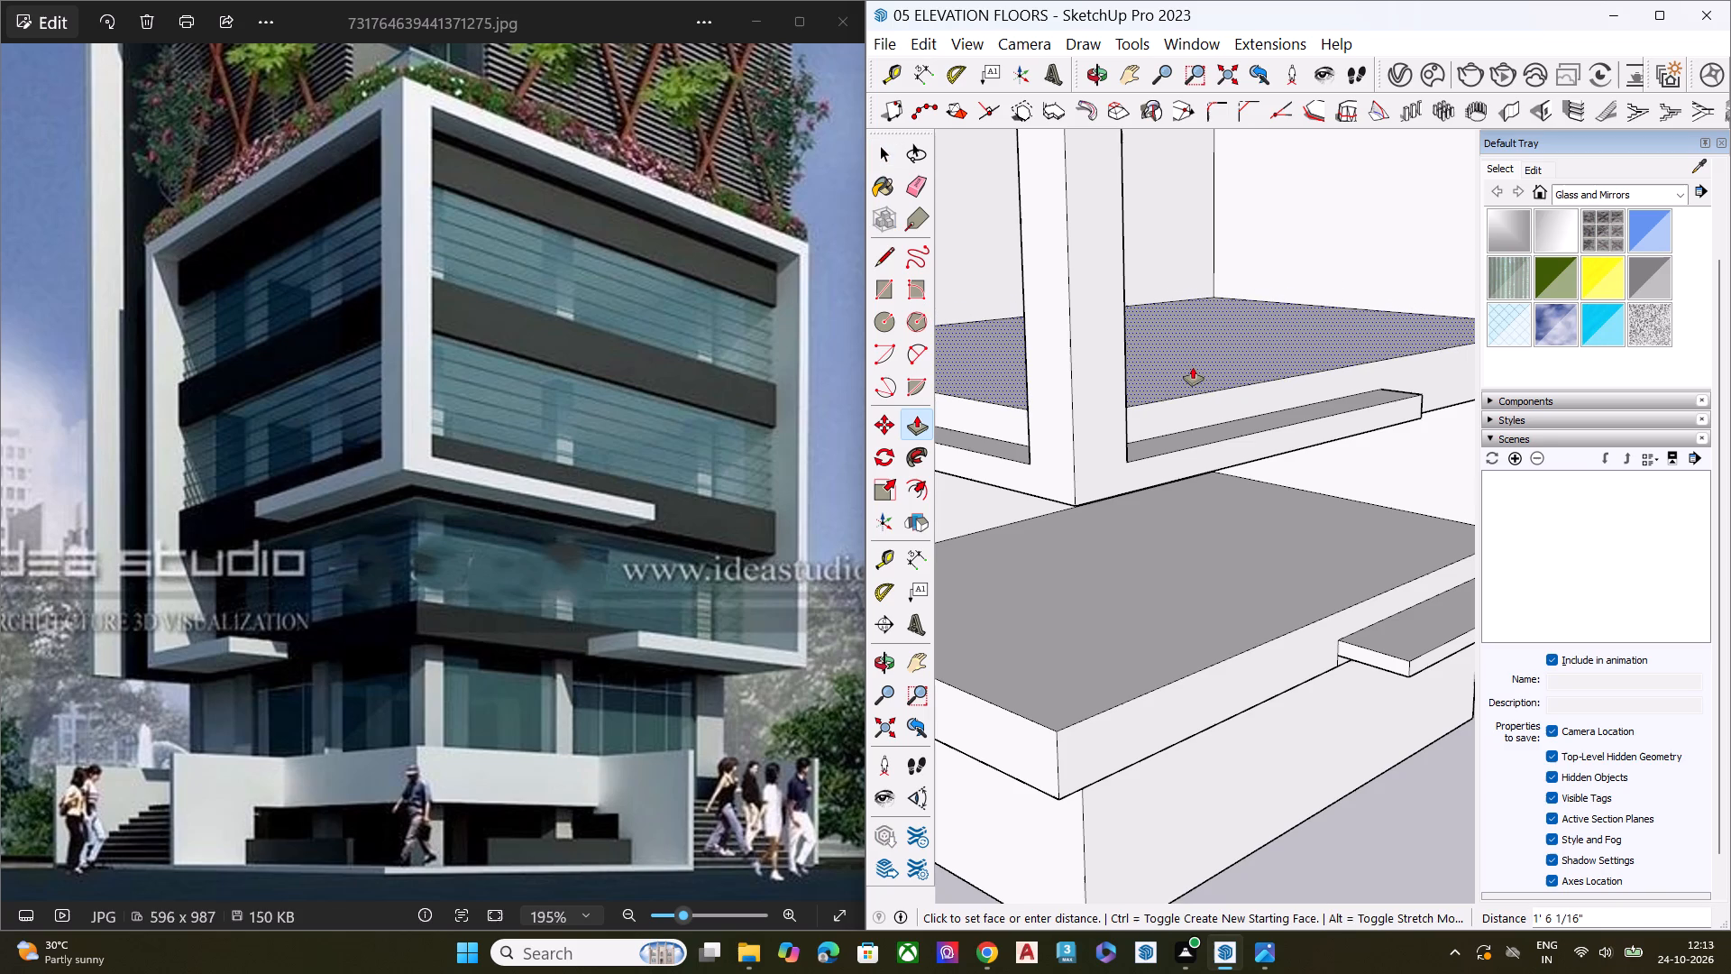
pyautogui.click(1191, 362)
pyautogui.press('space')
pyautogui.moveTo(1154, 437); pyautogui.dragTo(1144, 223, button='middle')
pyautogui.scroll(1, 1148, 213)
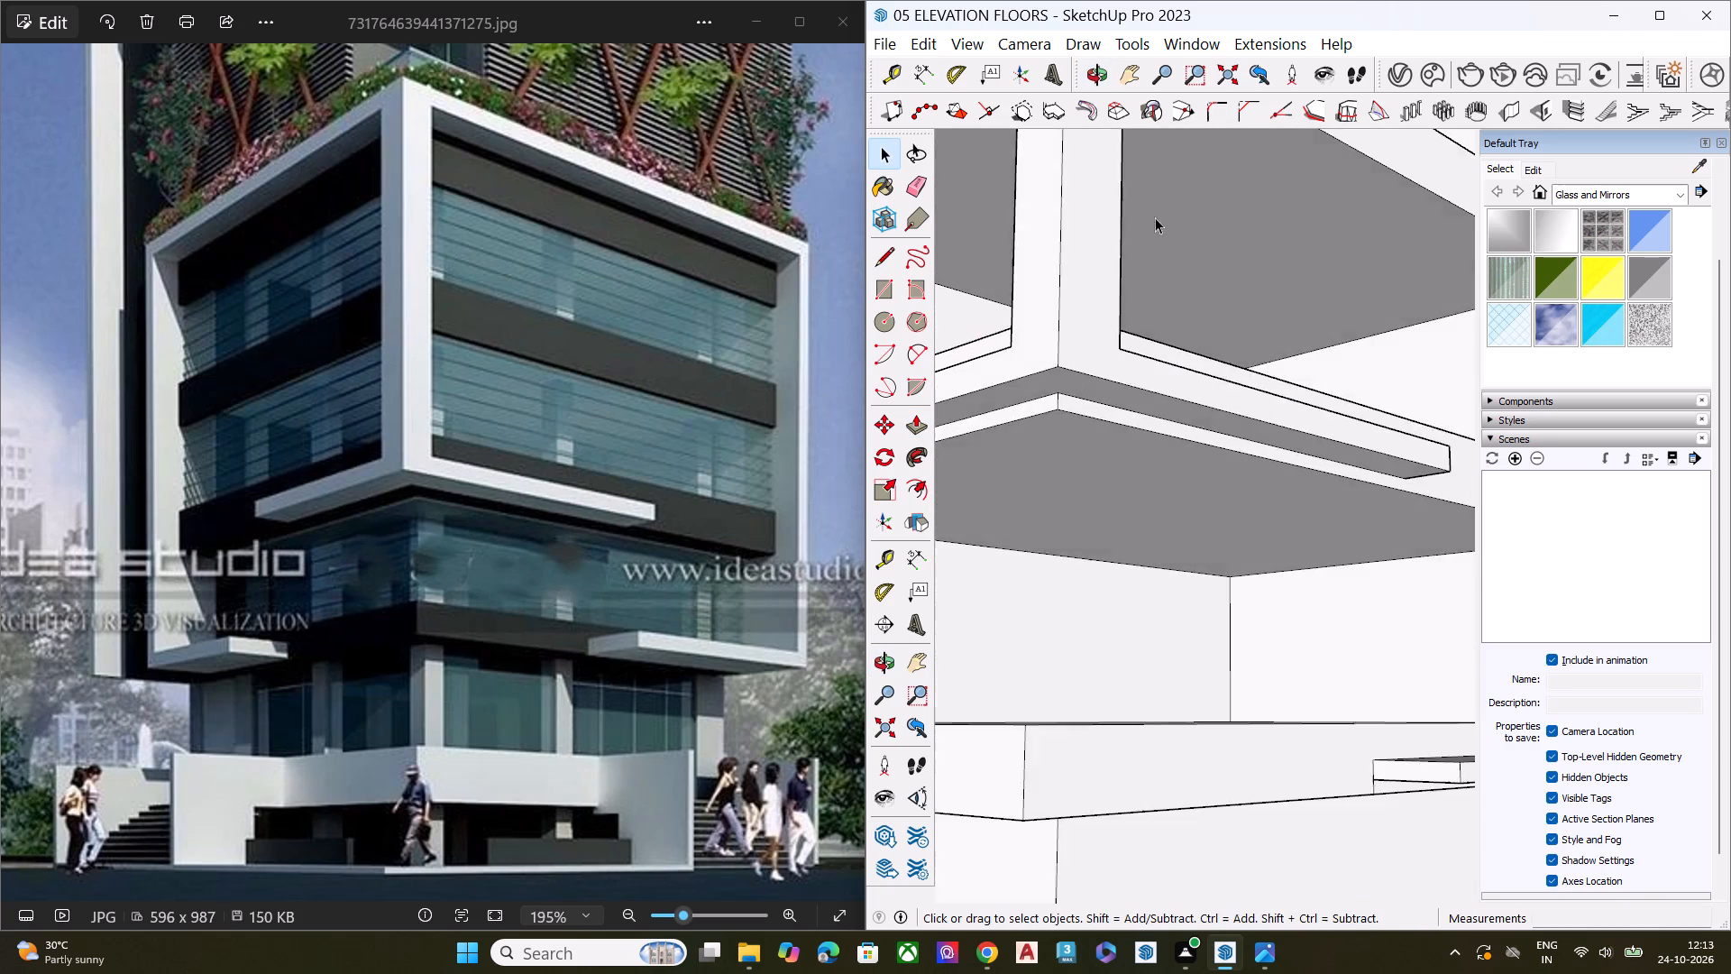
pyautogui.scroll(-11, 1162, 267)
pyautogui.moveTo(1168, 362); pyautogui.dragTo(1169, 400, button='middle')
pyautogui.click(1198, 672)
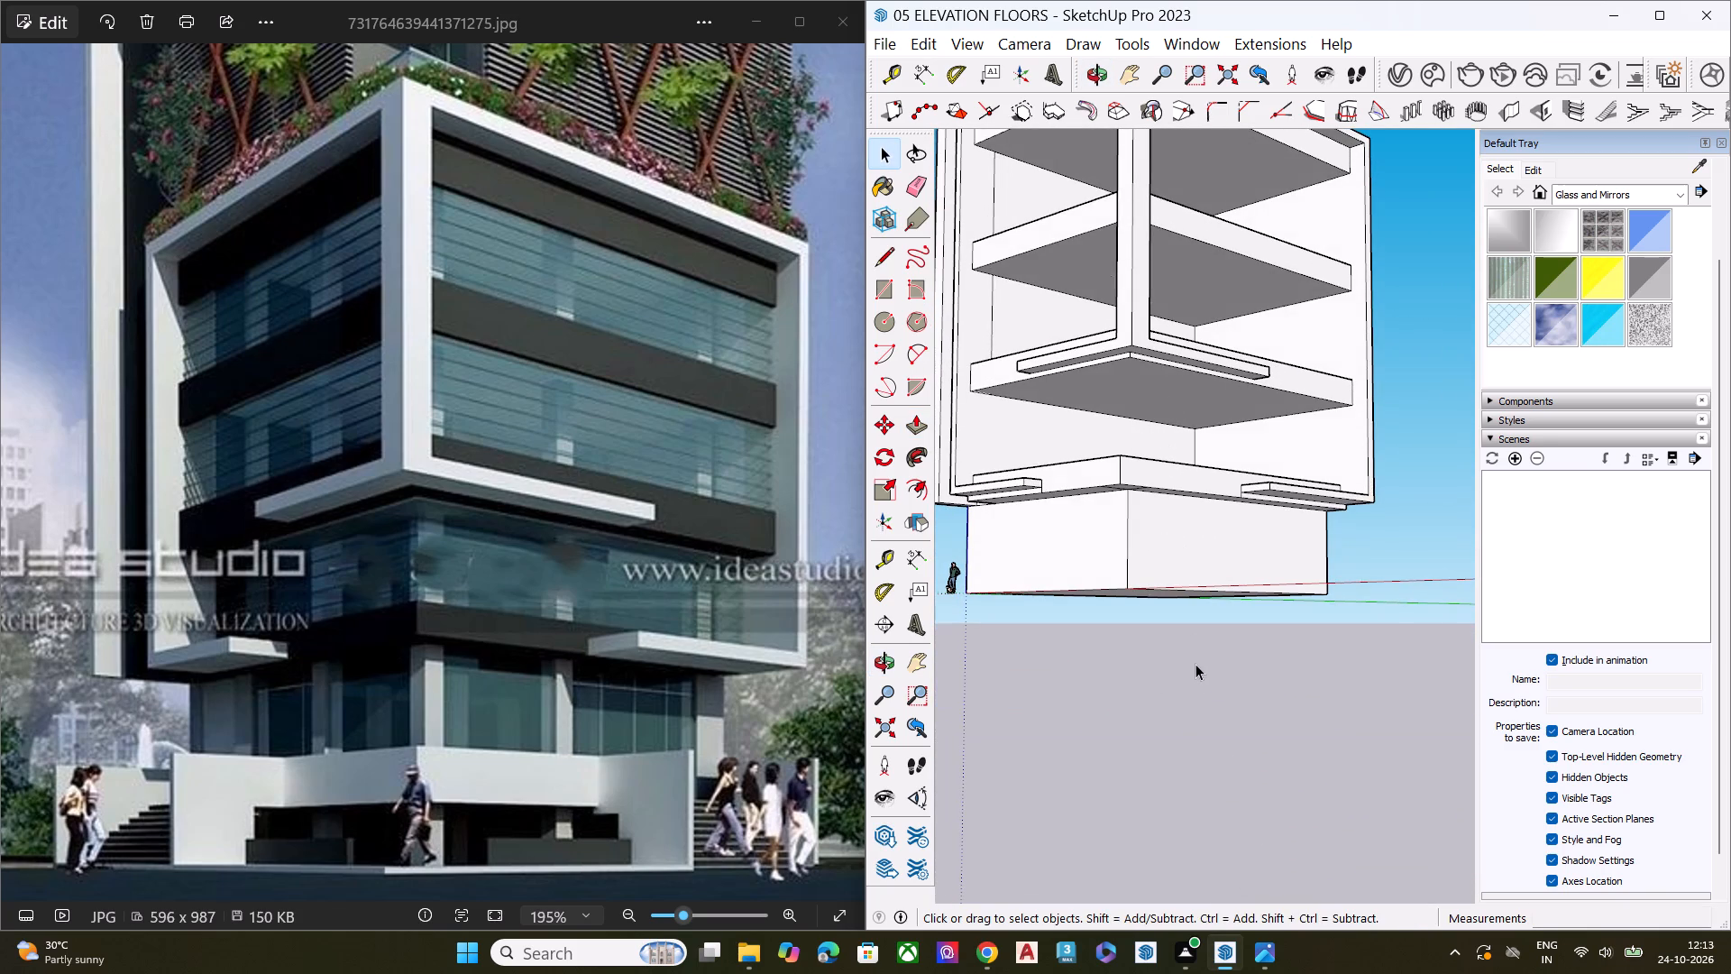
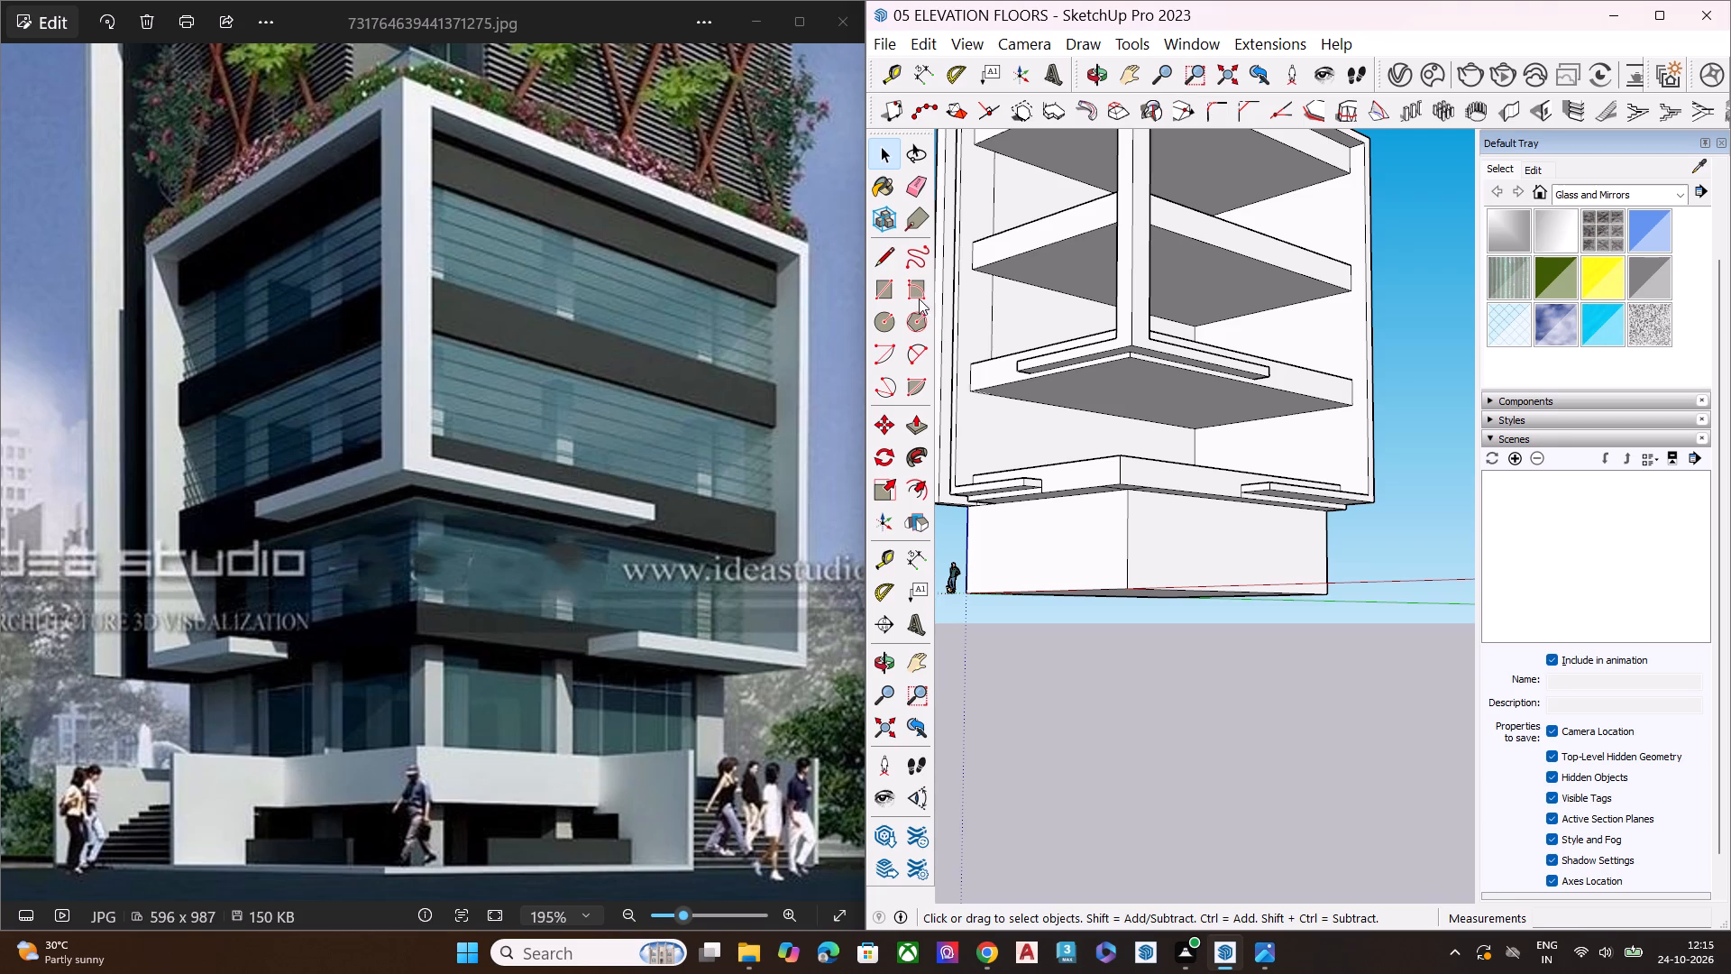
# Push/Pull the right-hand side face of the ground-floor block by about 2 1/2".
pyautogui.moveTo(1137, 552); pyautogui.dragTo(1149, 451, button='middle')
pyautogui.scroll(3, 1151, 451)
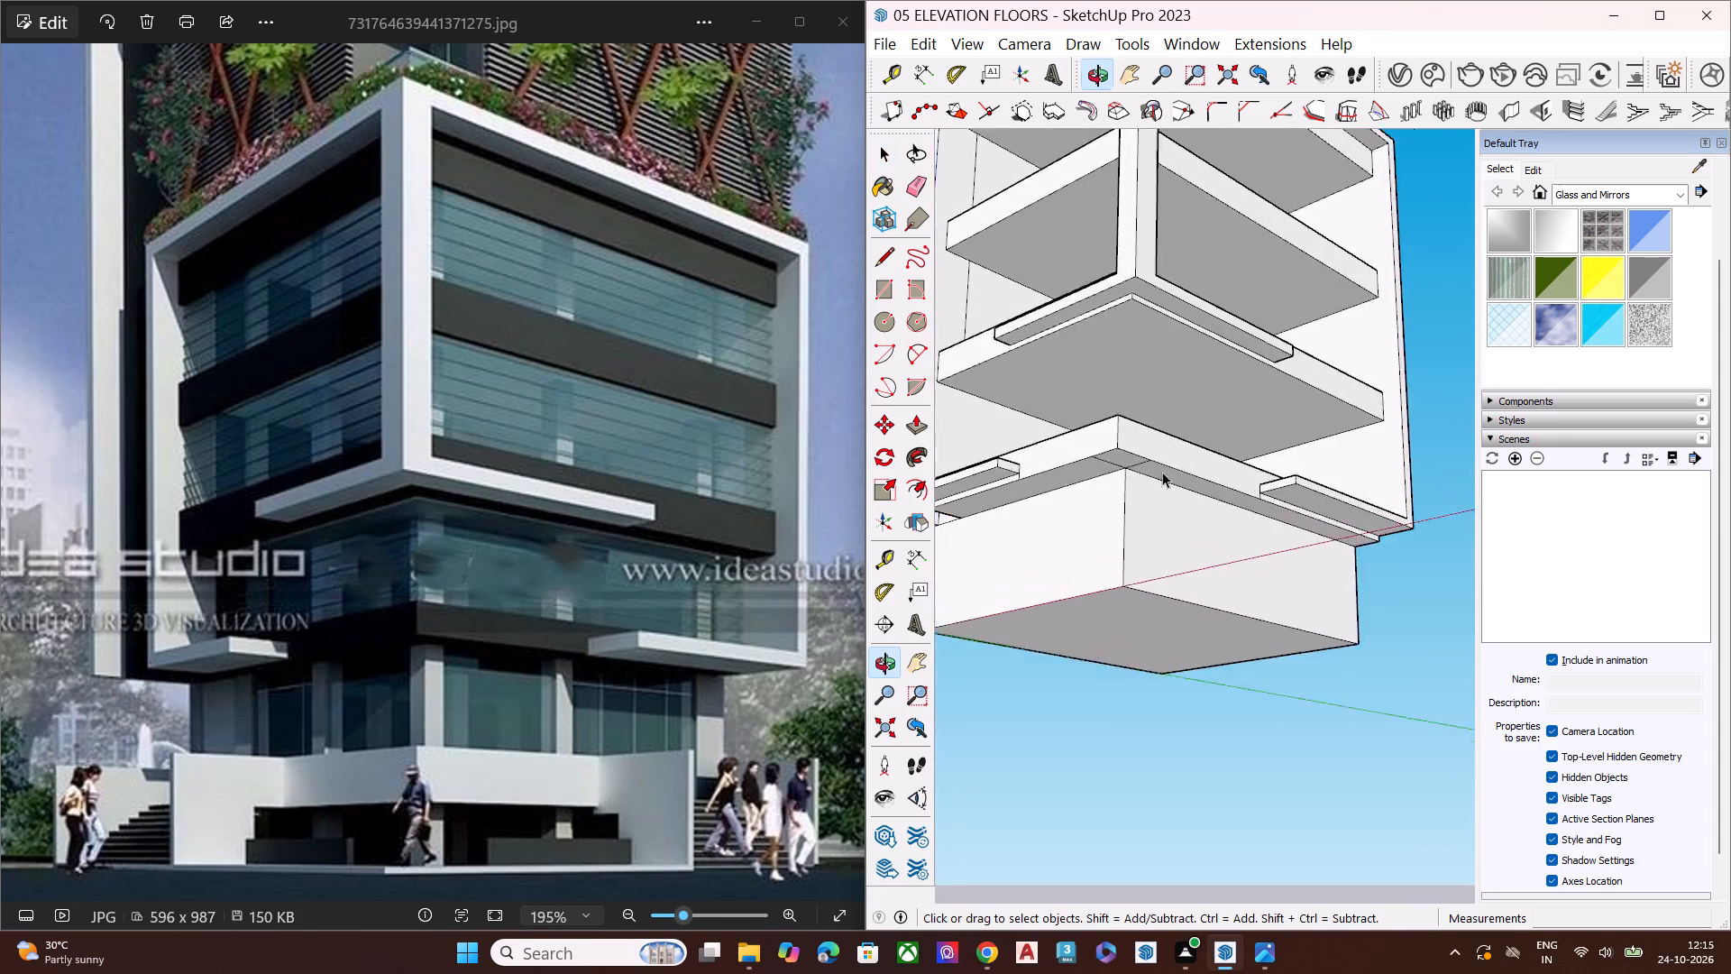
pyautogui.scroll(5, 1162, 472)
pyautogui.scroll(-1, 1157, 490)
pyautogui.moveTo(1116, 496); pyautogui.dragTo(1064, 415, button='middle')
pyautogui.scroll(7, 1065, 421)
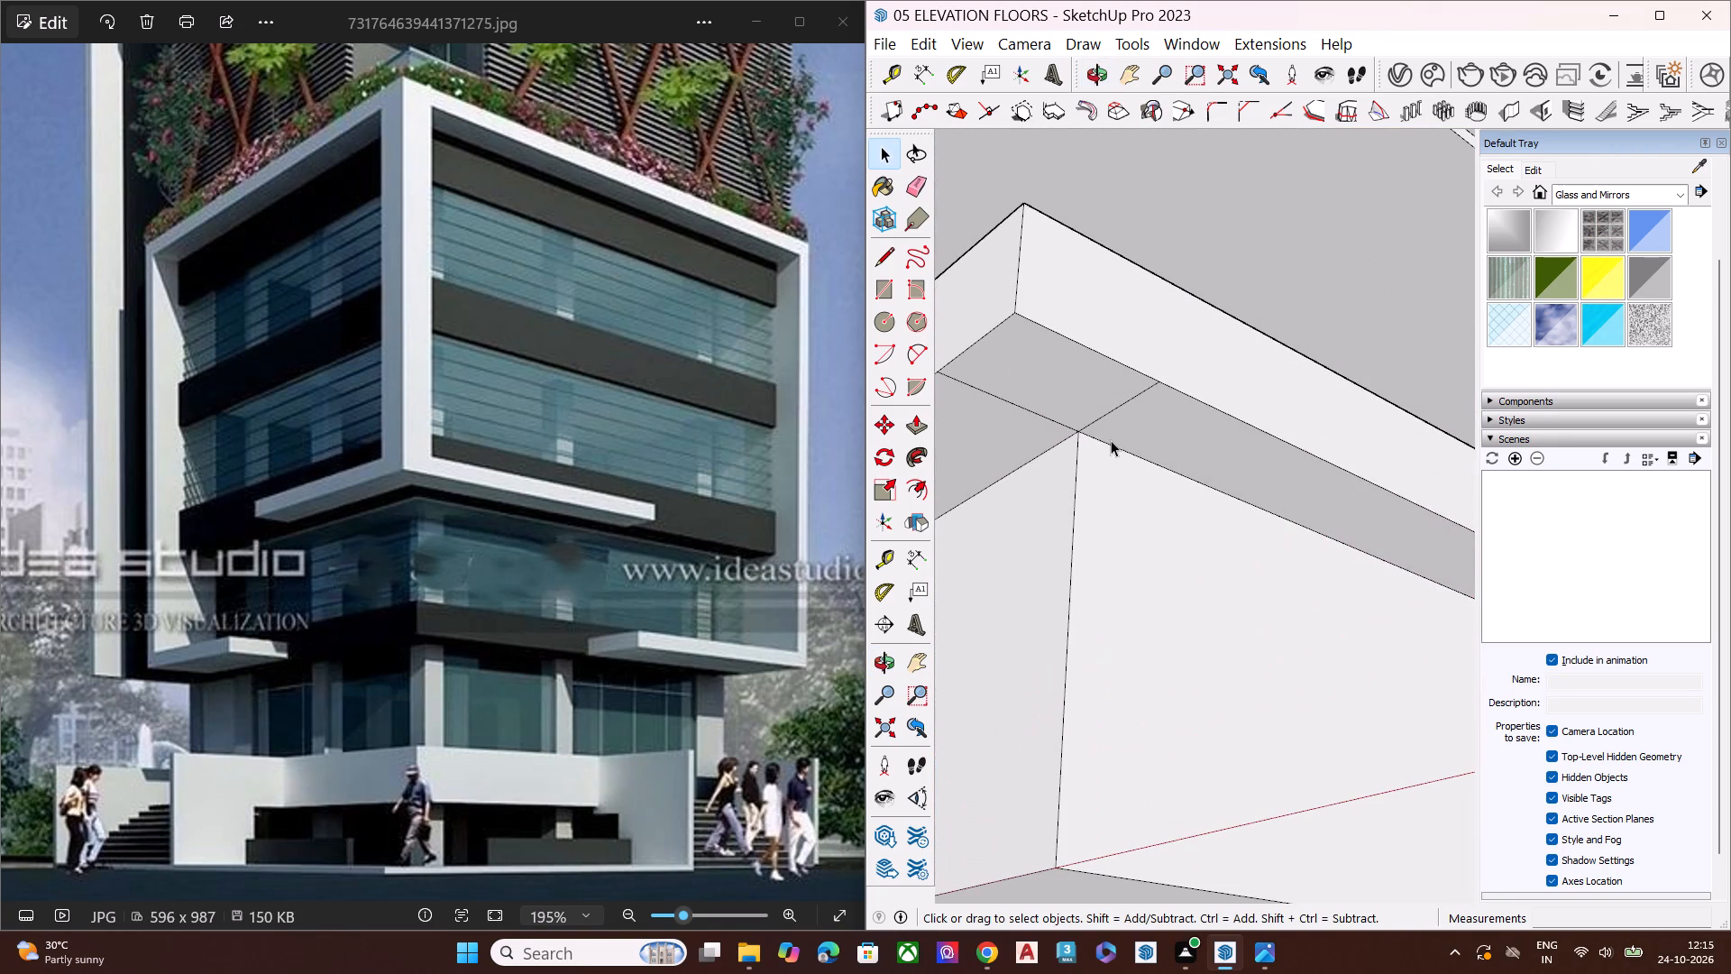
pyautogui.scroll(-4, 1063, 407)
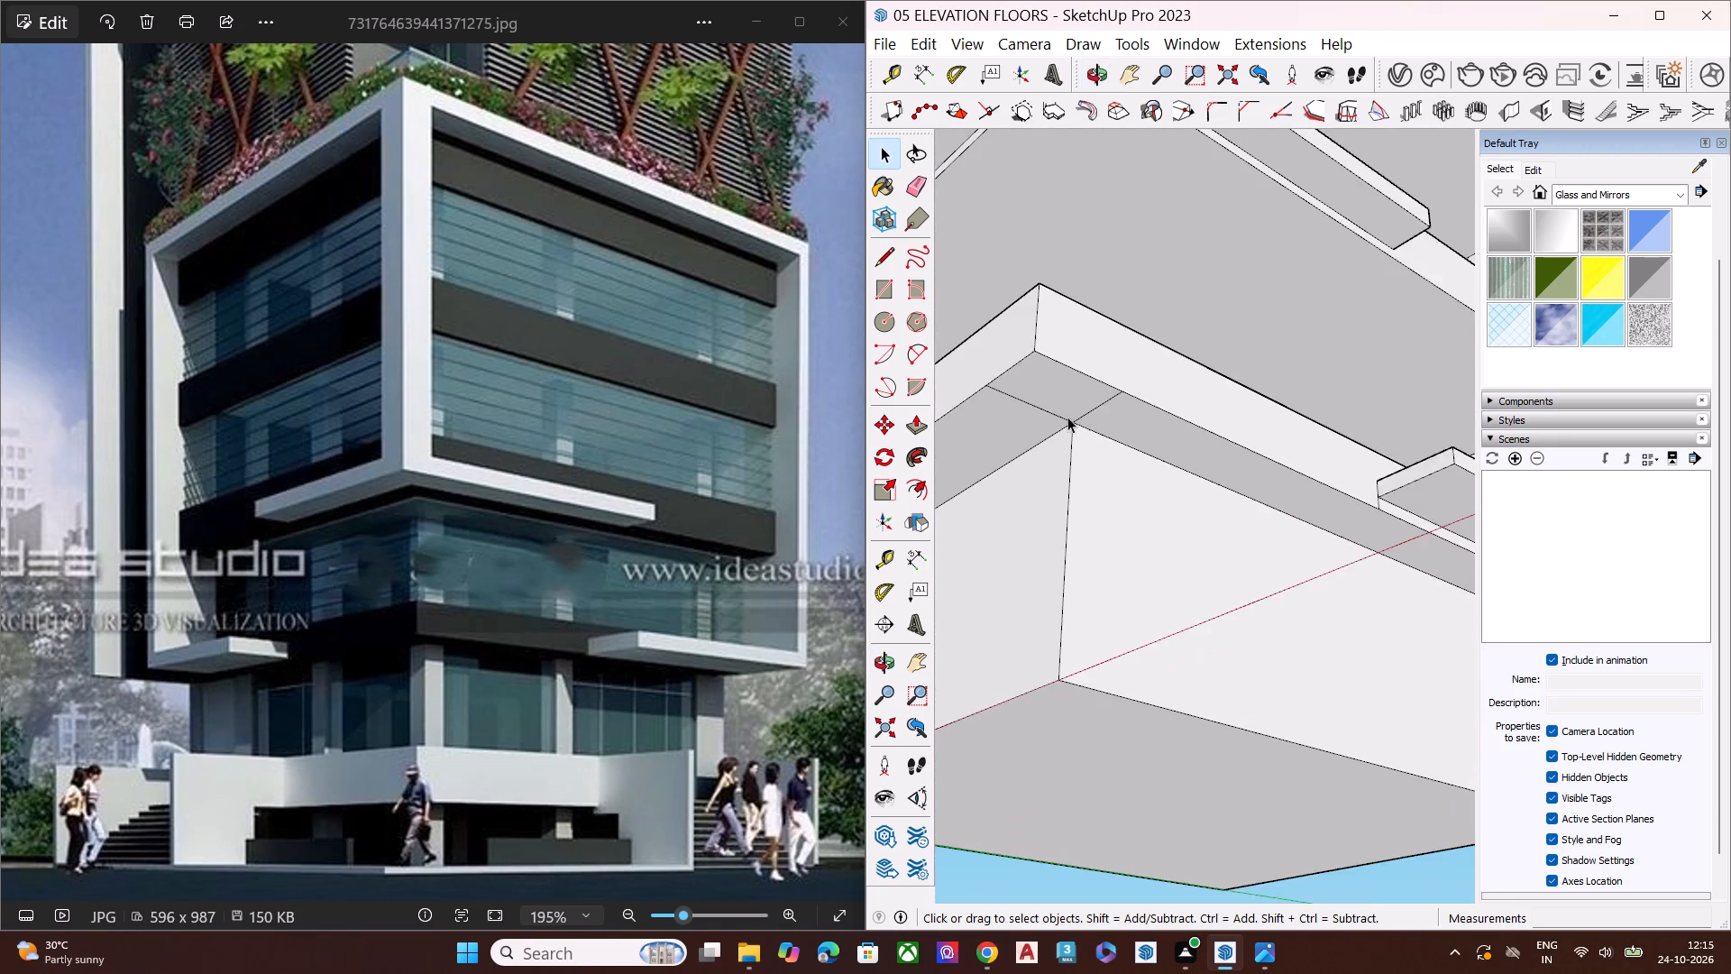
pyautogui.scroll(-2, 1067, 417)
pyautogui.moveTo(1157, 490); pyautogui.dragTo(1271, 489, button='middle')
pyautogui.click(1219, 550)
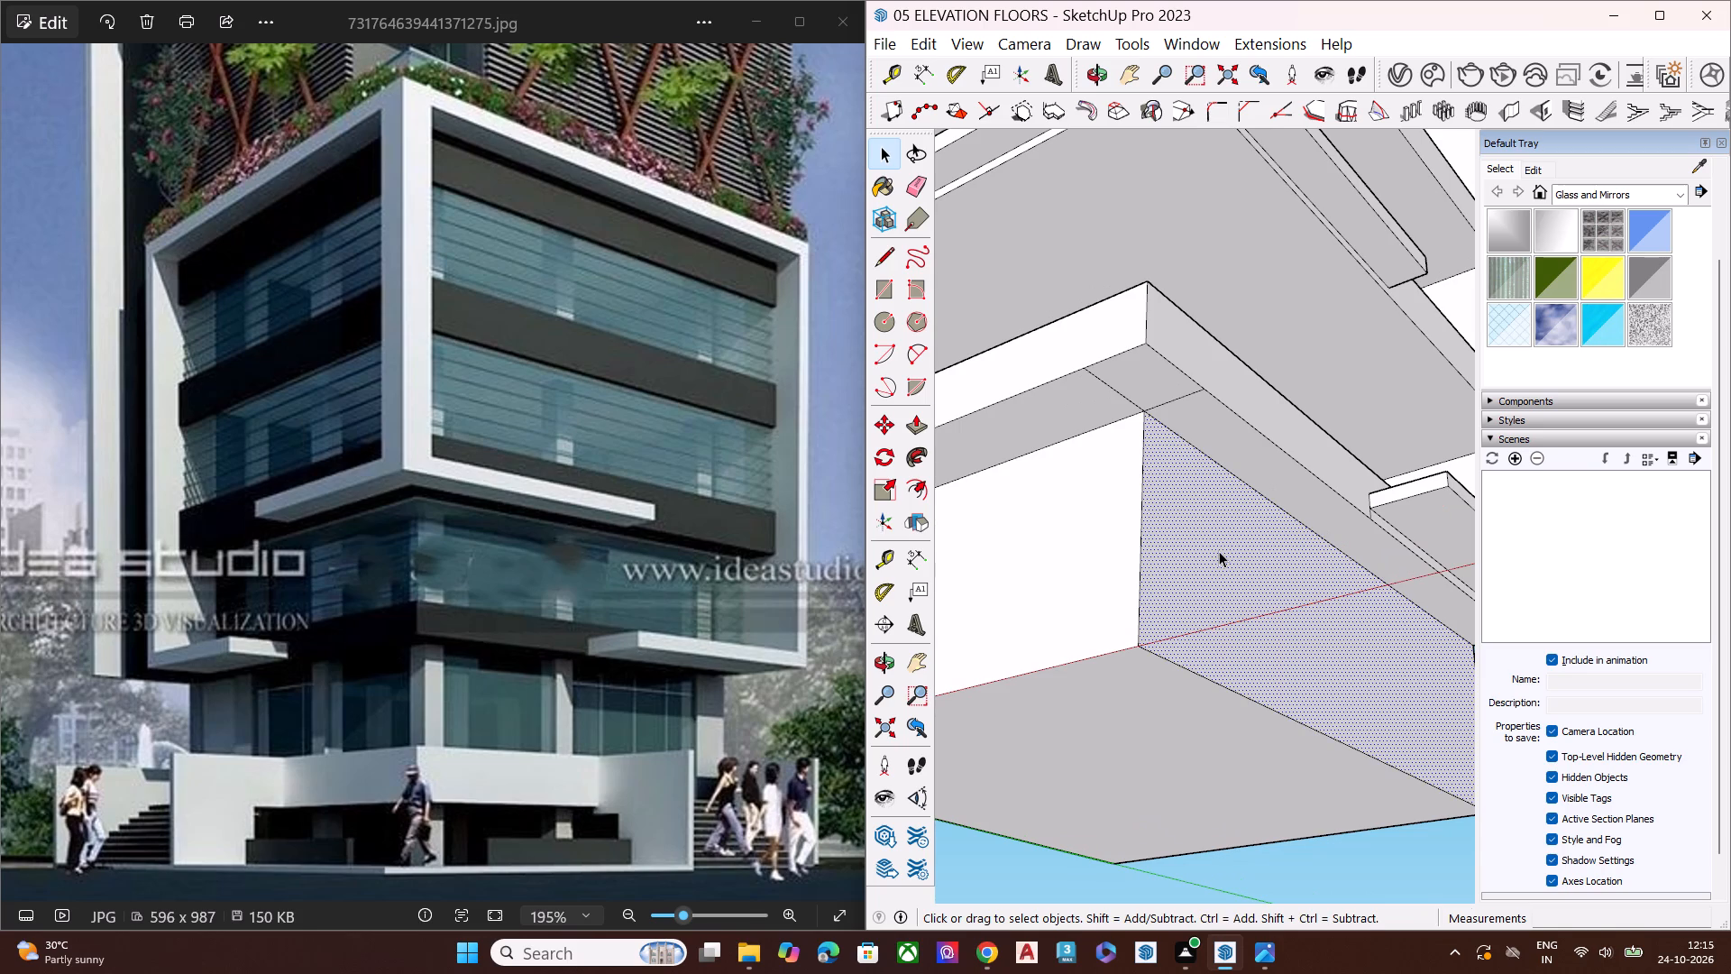
pyautogui.press('p')
pyautogui.click(1219, 551)
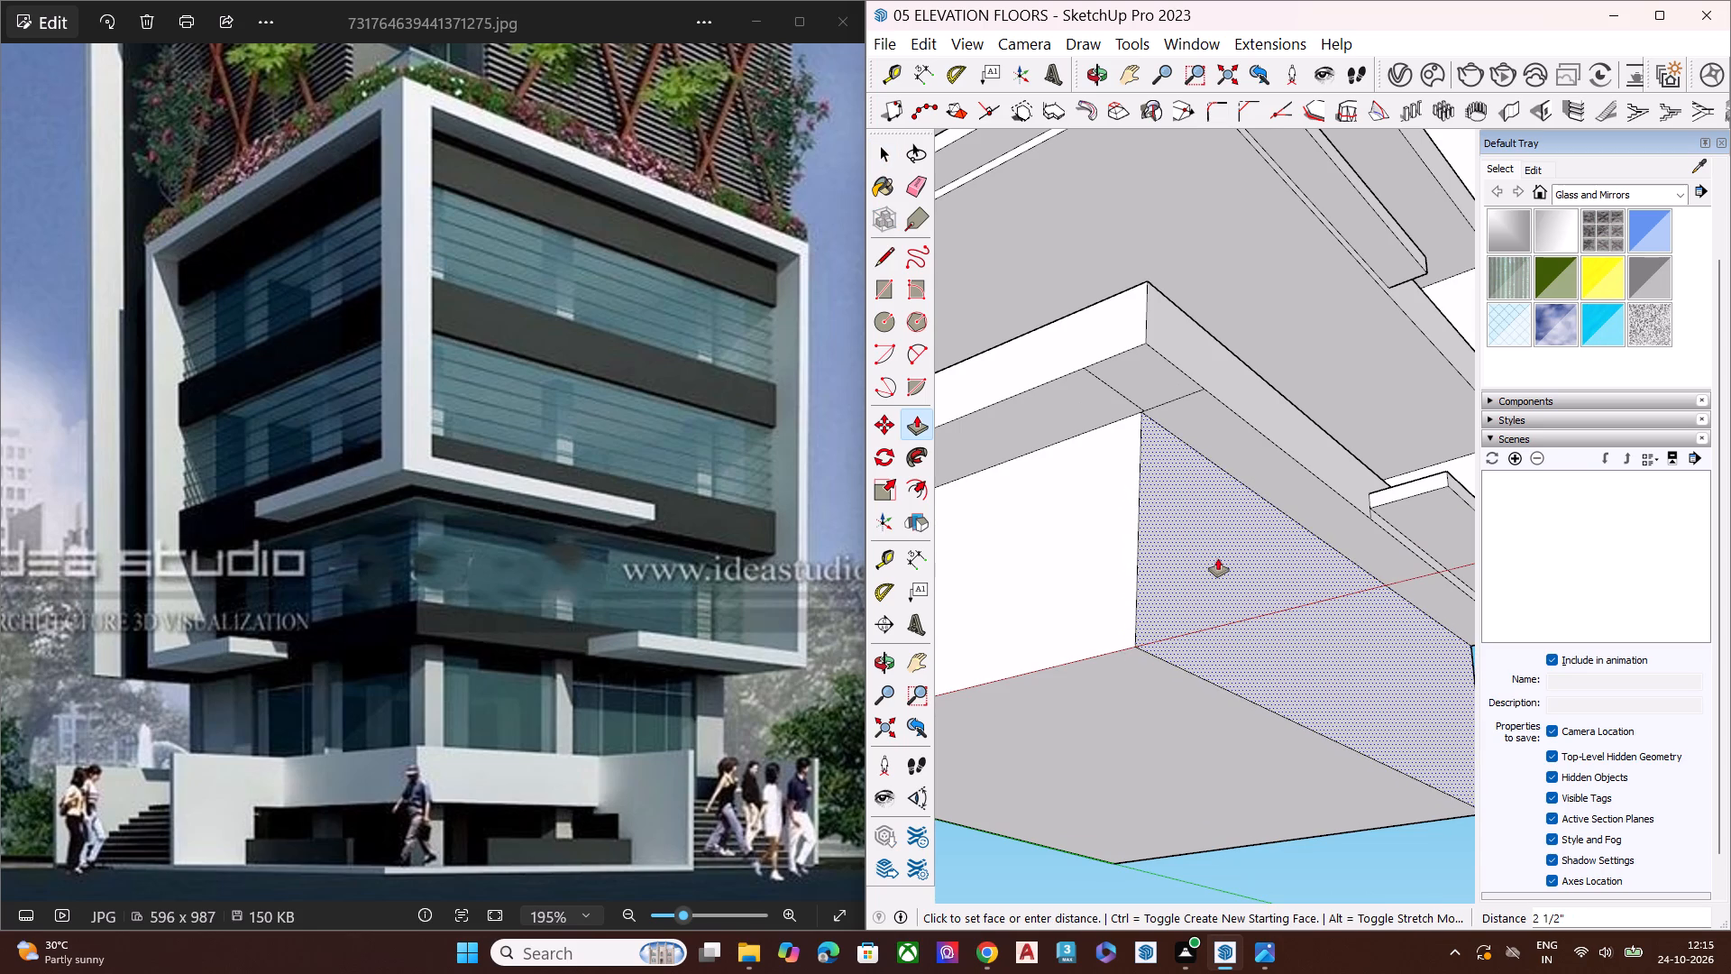
pyautogui.click(1218, 558)
pyautogui.press('space')
# Erase the two stray edges crossing the slab's underside at the corner of the ground-floor block.
pyautogui.press('e')
pyautogui.scroll(9, 1145, 400)
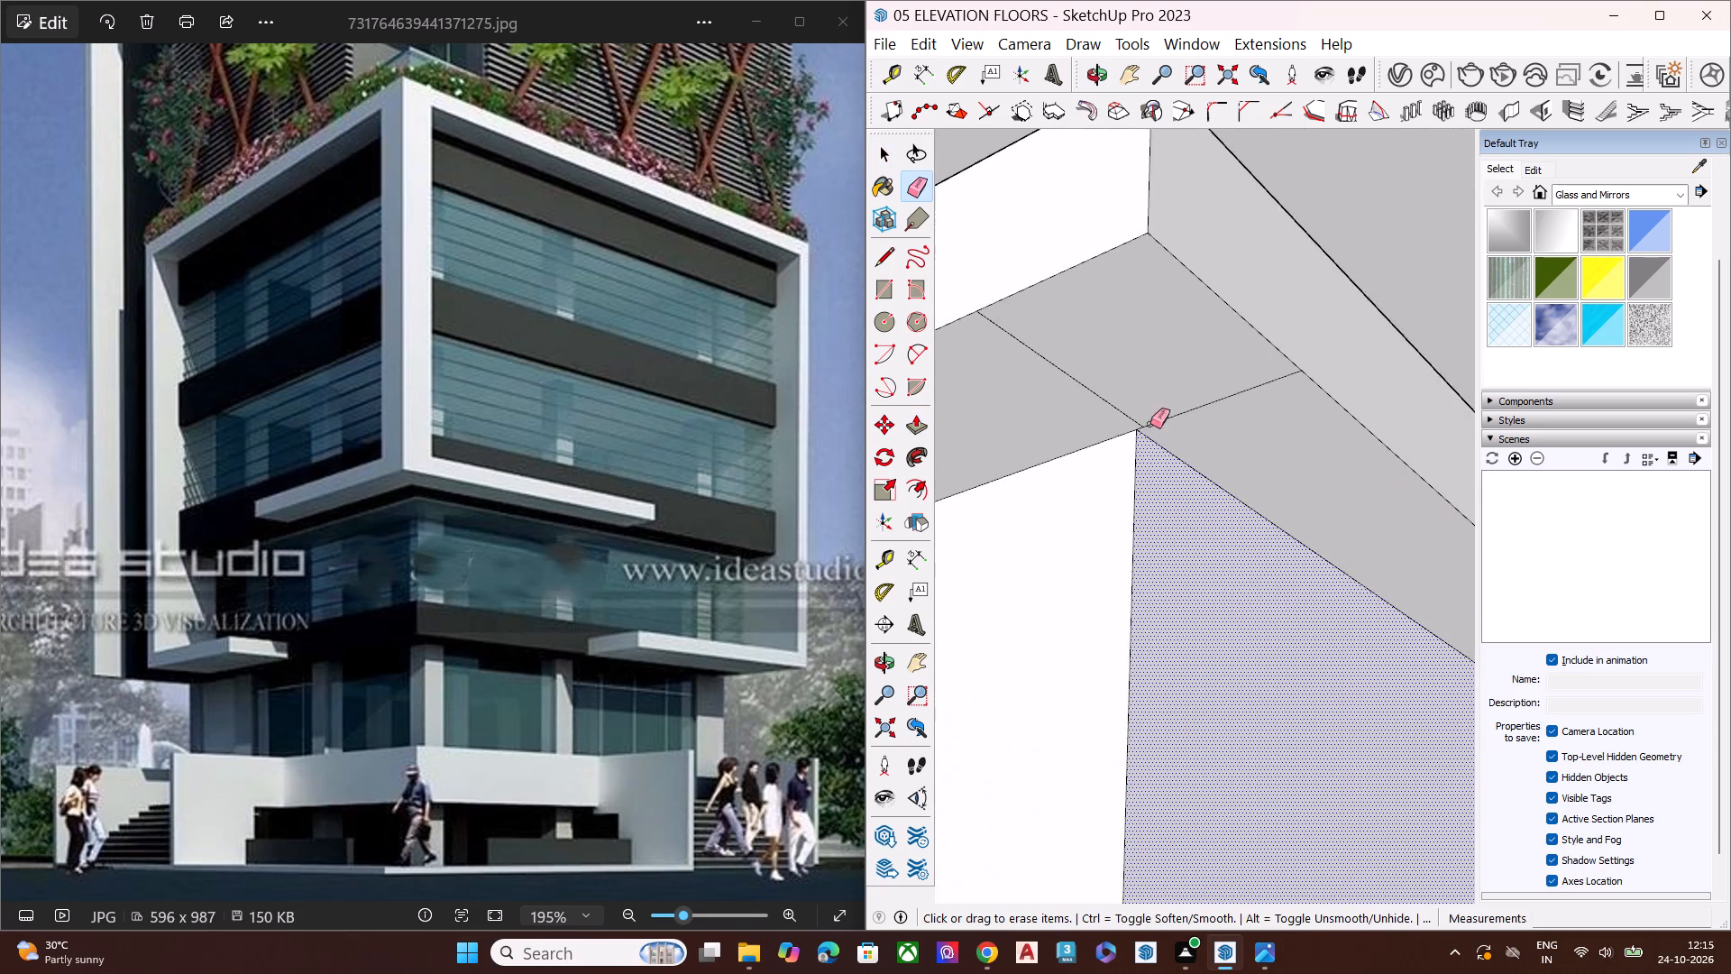
pyautogui.scroll(3, 1143, 429)
pyautogui.scroll(-1, 1143, 429)
pyautogui.scroll(7, 1143, 429)
pyautogui.click(1138, 427)
pyautogui.click(1140, 418)
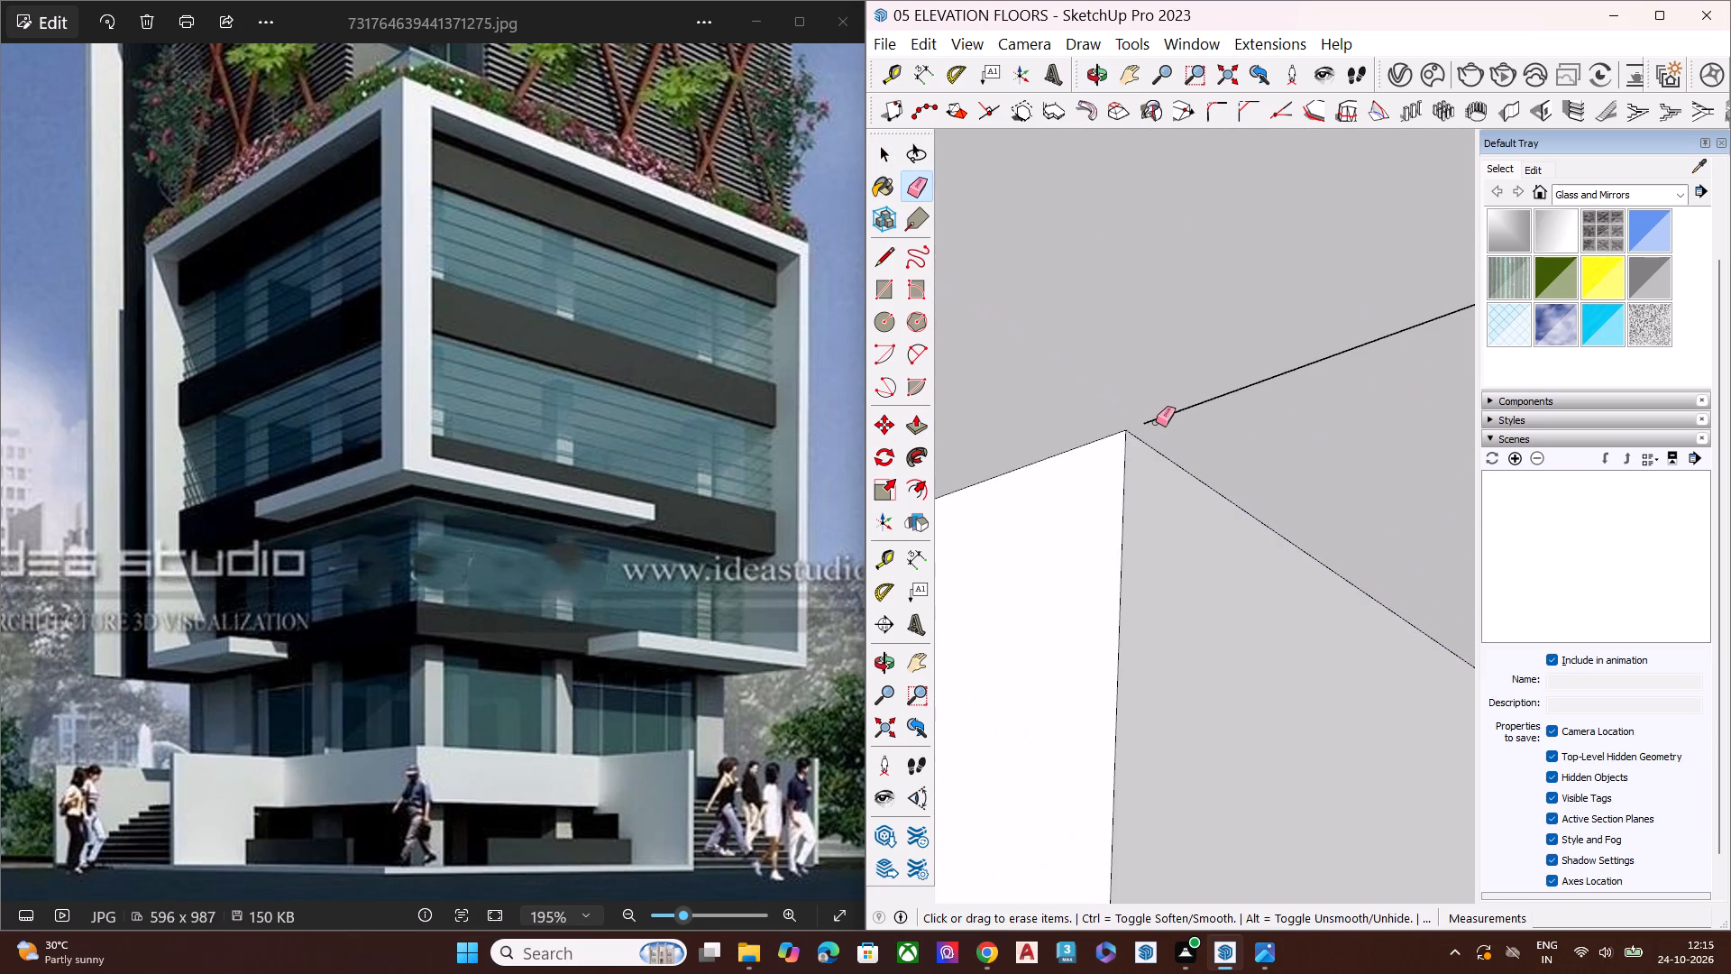
pyautogui.click(1156, 422)
pyautogui.press('space')
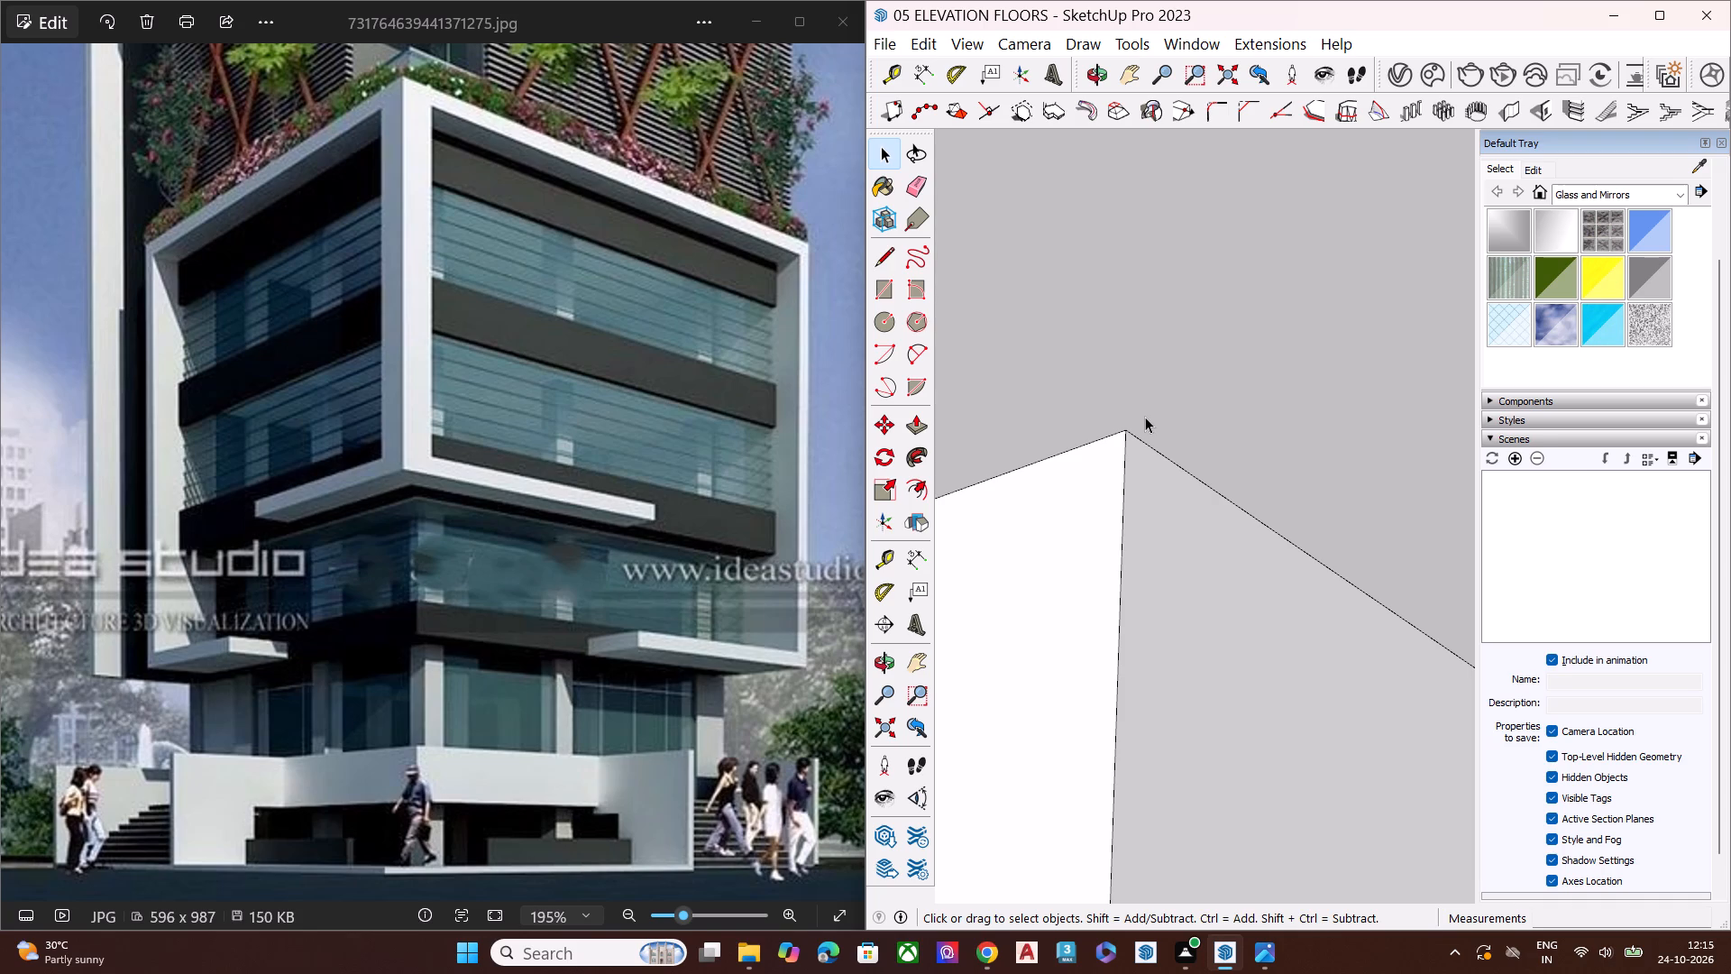
# Erase the short leftover vertical edge on the lowest slab's front face below the right-hand side ledge.
pyautogui.scroll(-8, 1131, 200)
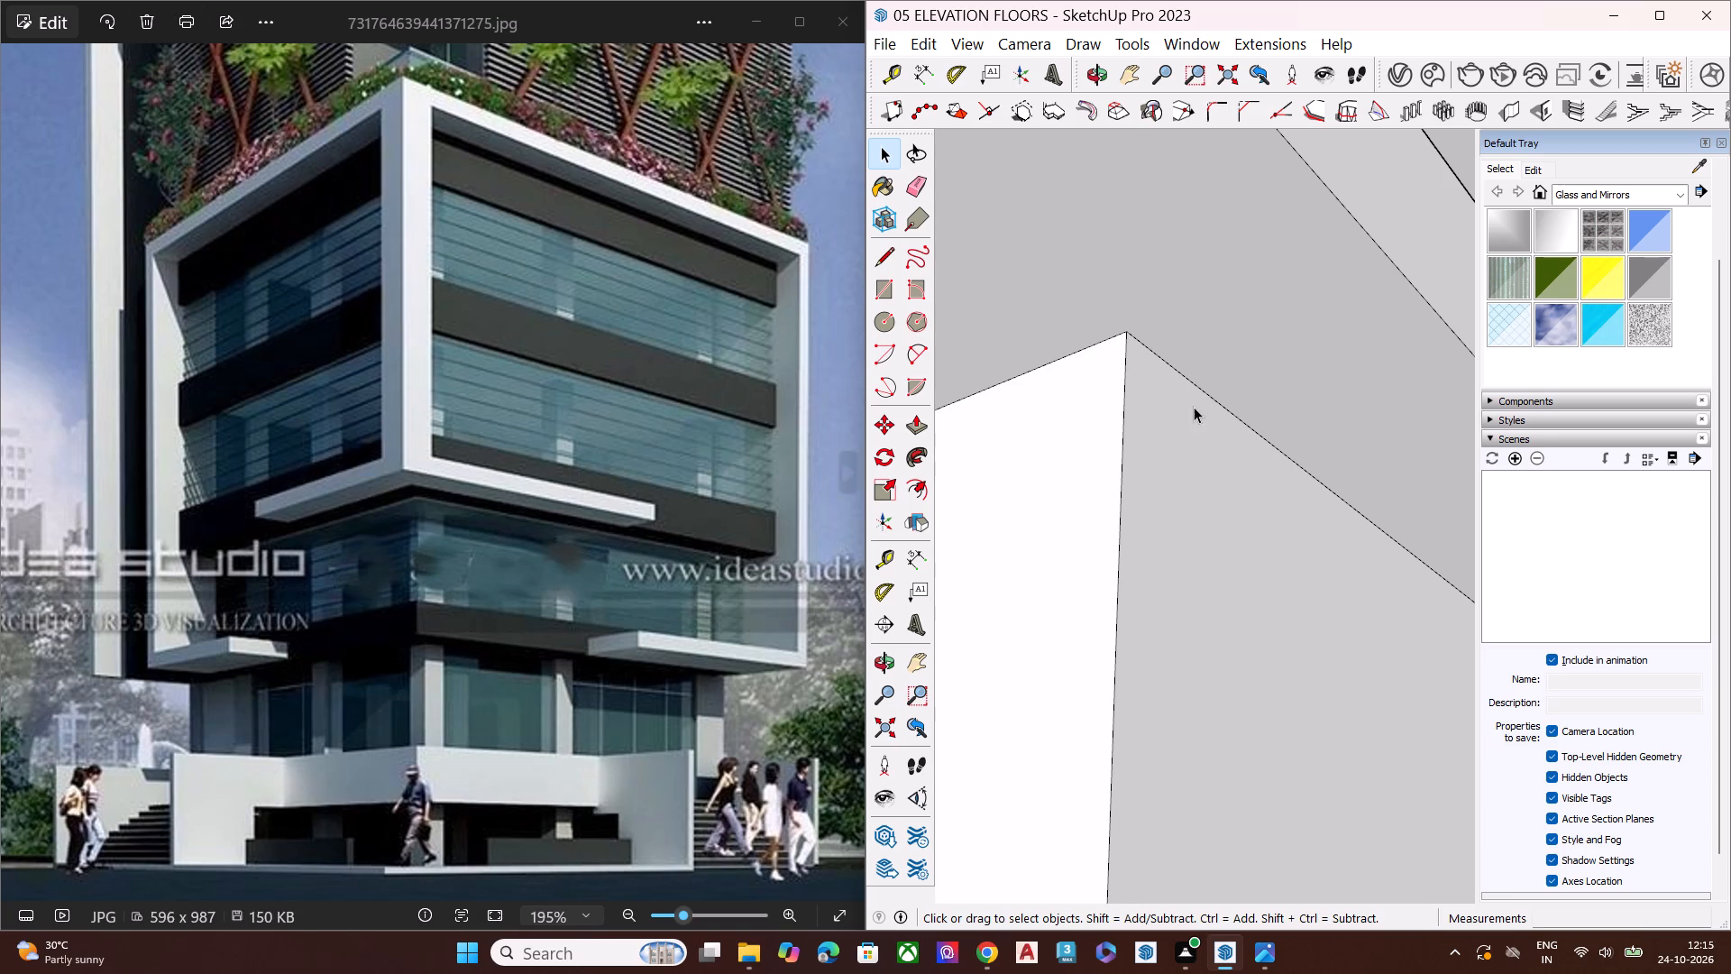
pyautogui.scroll(-4, 1194, 407)
pyautogui.scroll(1, 1202, 428)
pyautogui.scroll(-6, 1204, 437)
pyautogui.scroll(-10, 1079, 381)
pyautogui.scroll(-3, 1201, 401)
pyautogui.scroll(1, 1201, 401)
pyautogui.scroll(-4, 1201, 401)
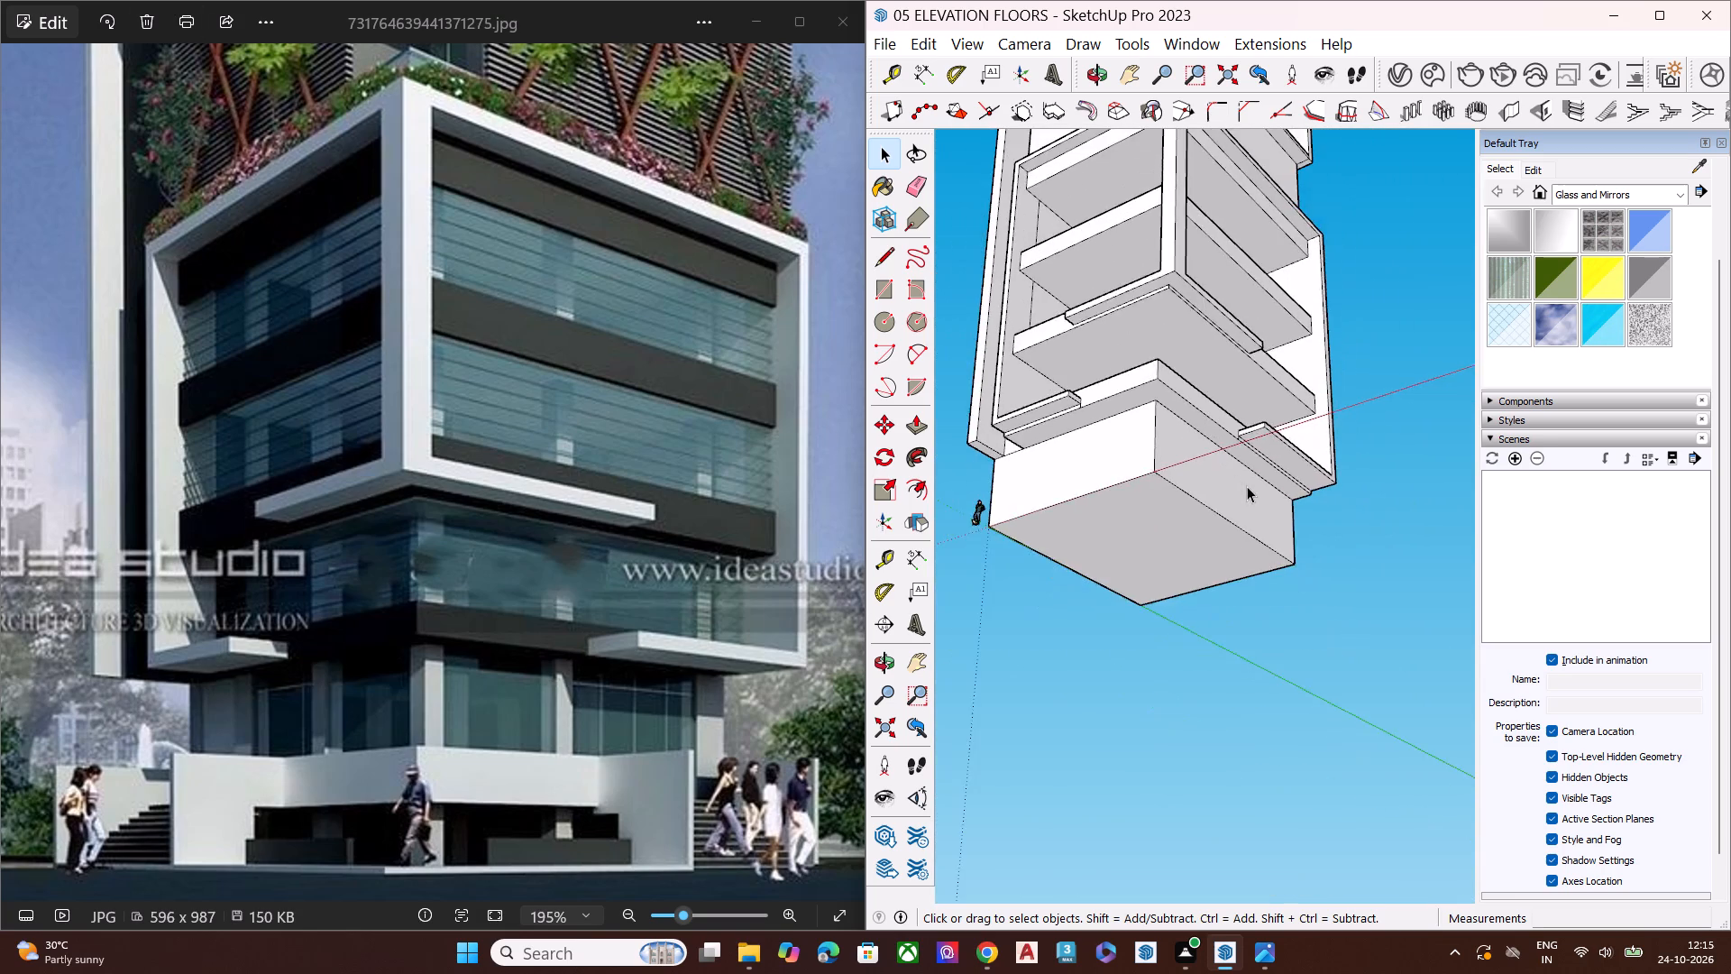
pyautogui.moveTo(1250, 488); pyautogui.dragTo(1244, 656, button='middle')
pyautogui.scroll(5, 1233, 542)
pyautogui.scroll(-3, 1250, 480)
pyautogui.scroll(1, 1250, 480)
pyautogui.scroll(-2, 1250, 480)
pyautogui.scroll(6, 1250, 480)
pyautogui.scroll(-2, 1239, 469)
pyautogui.scroll(5, 1238, 469)
pyautogui.press('e')
pyautogui.scroll(1, 1242, 398)
pyautogui.scroll(-1, 1242, 398)
pyautogui.scroll(6, 1242, 398)
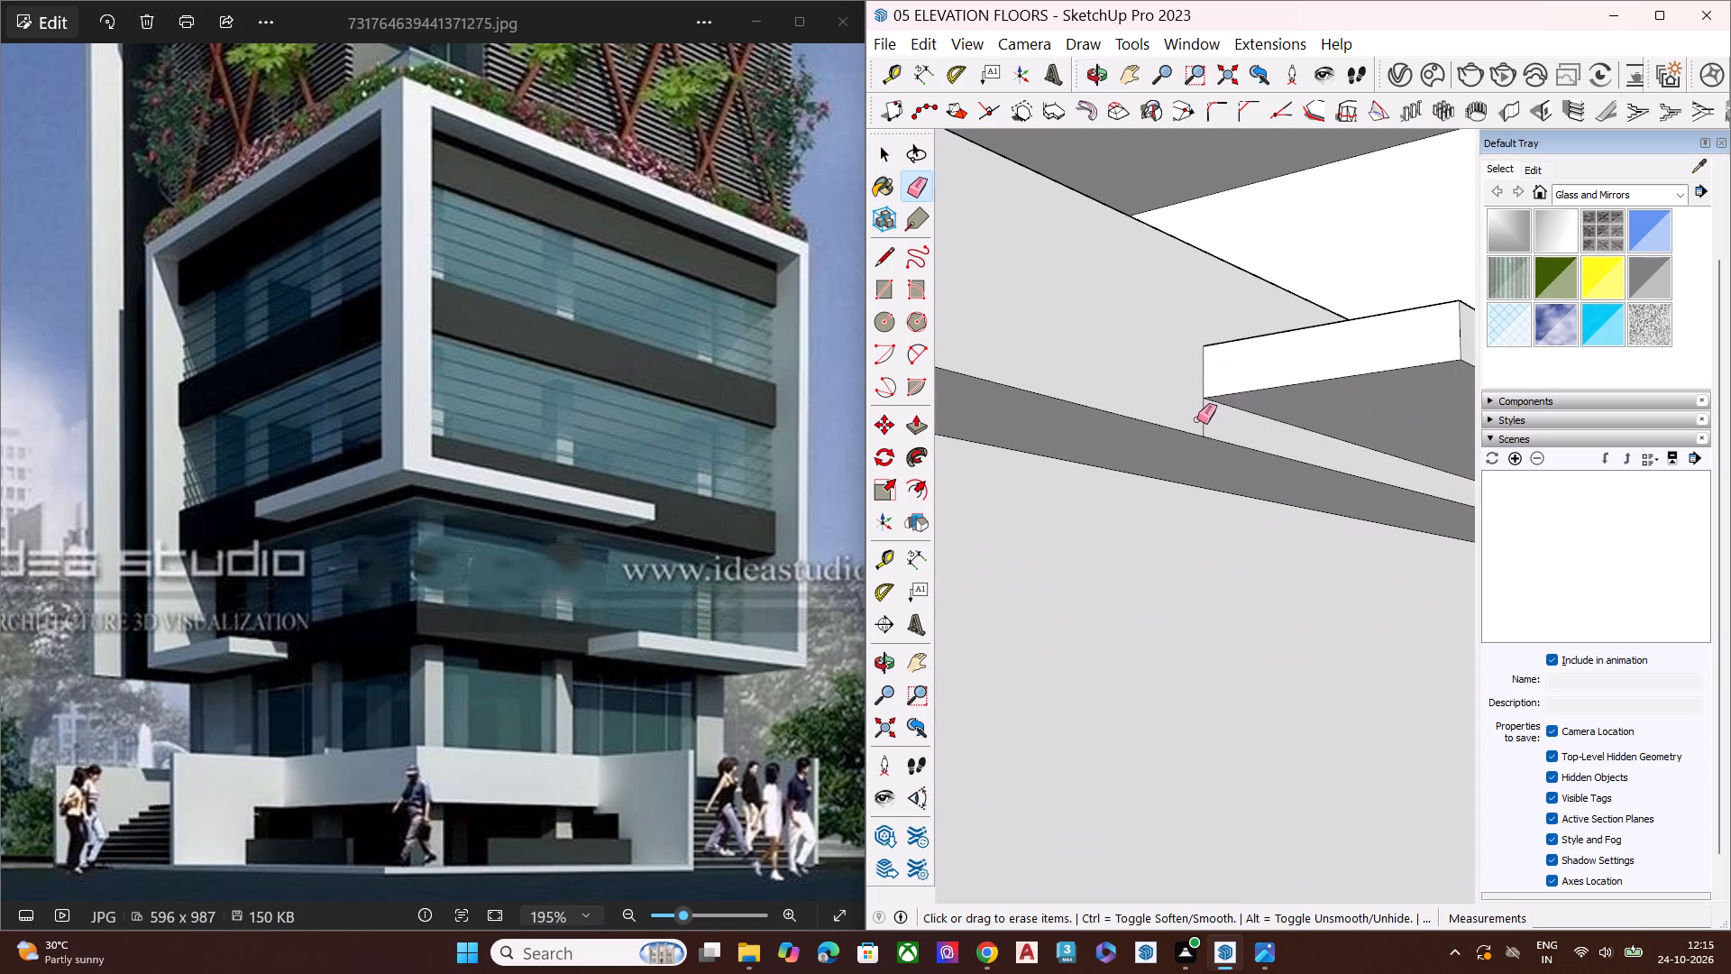
pyautogui.click(1203, 419)
# Erase the matching short vertical edge on the lowest slab's face below the left-hand side ledge.
pyautogui.scroll(-9, 1225, 409)
pyautogui.scroll(1, 1290, 407)
pyautogui.scroll(-8, 1290, 407)
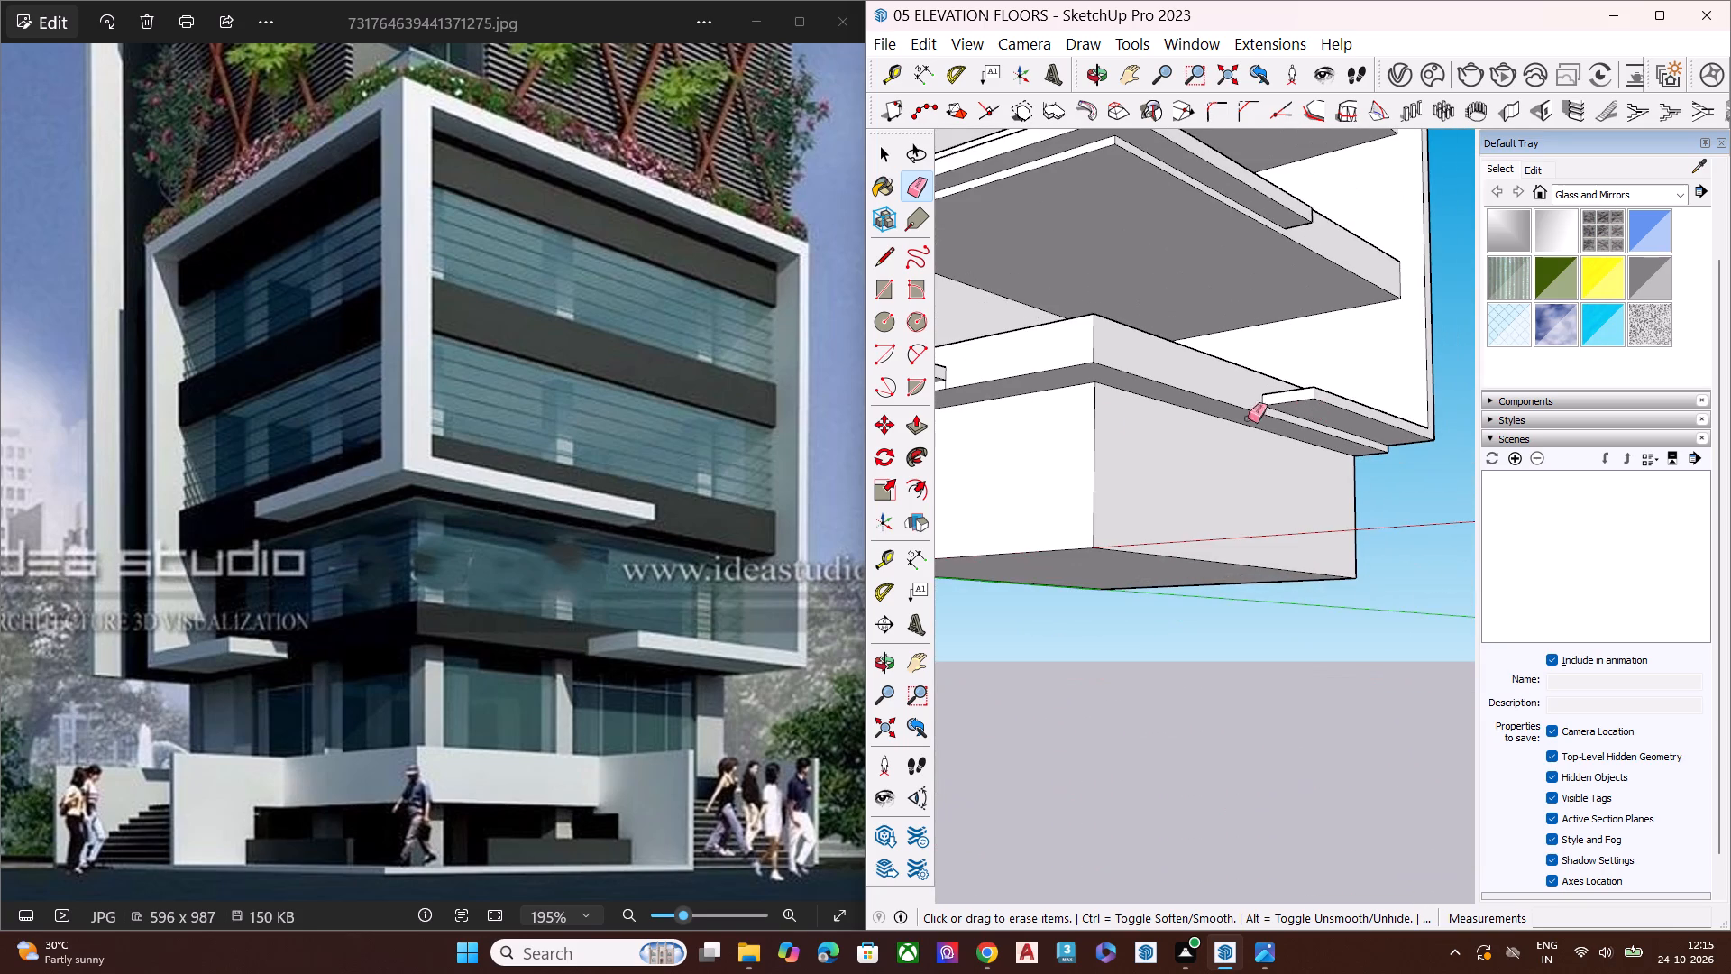
pyautogui.scroll(-6, 1114, 373)
pyautogui.scroll(-1, 954, 397)
pyautogui.scroll(9, 954, 397)
pyautogui.scroll(9, 1104, 369)
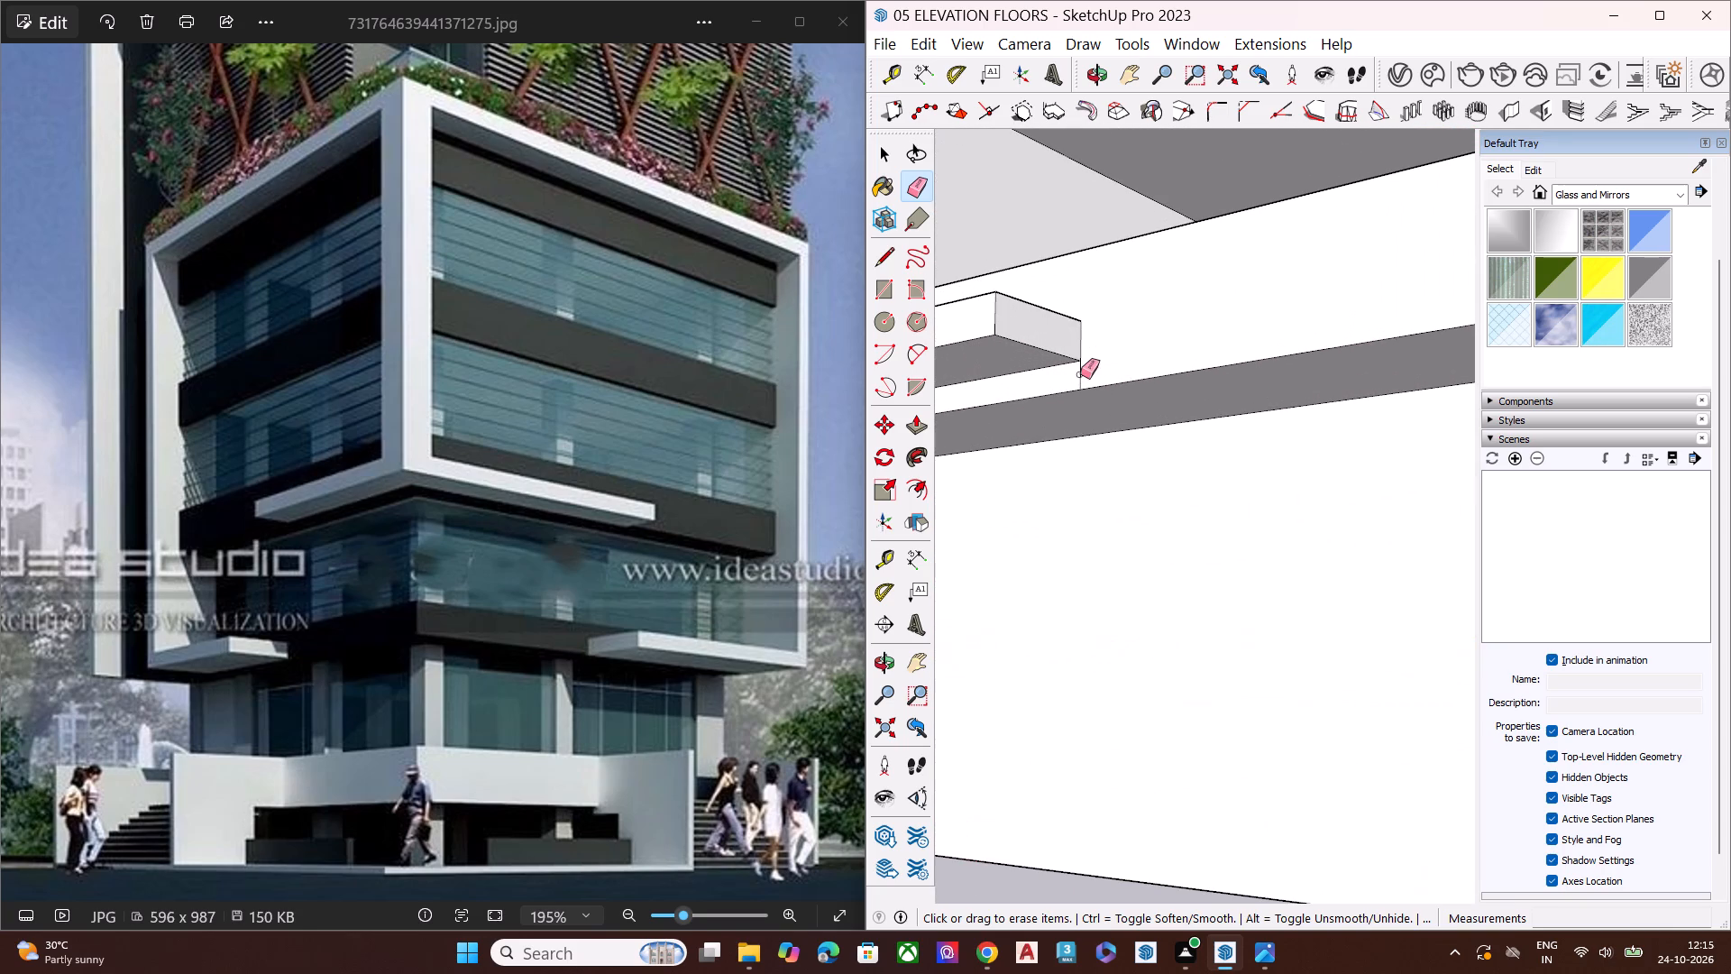
pyautogui.click(1080, 374)
pyautogui.press('space')
# Erase the two stray vertical edges on the left-hand wall between the framed volume's upper floor slabs.
pyautogui.scroll(-1, 1071, 368)
pyautogui.scroll(1, 1071, 368)
pyautogui.scroll(-19, 1070, 367)
pyautogui.doubleClick(1206, 663)
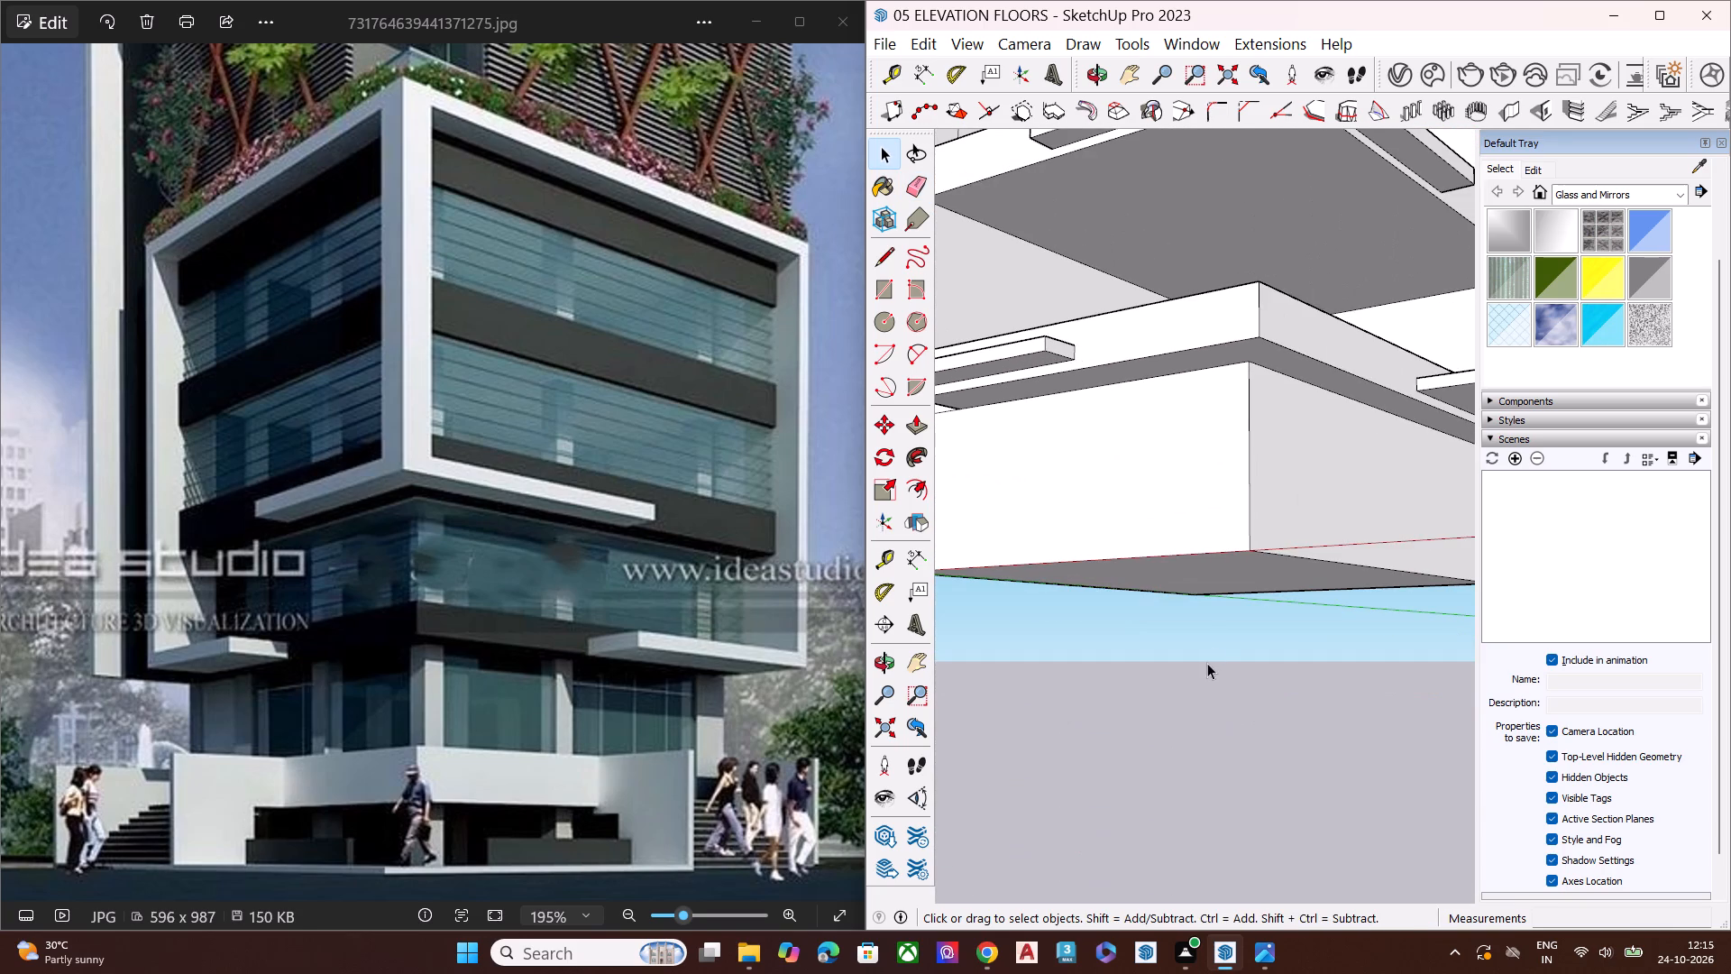
pyautogui.scroll(-1, 1043, 482)
pyautogui.scroll(2, 1043, 482)
pyautogui.scroll(-2, 1043, 482)
pyautogui.scroll(1, 1043, 482)
pyautogui.scroll(-5, 1043, 482)
pyautogui.moveTo(1054, 493); pyautogui.dragTo(1241, 463, button='middle')
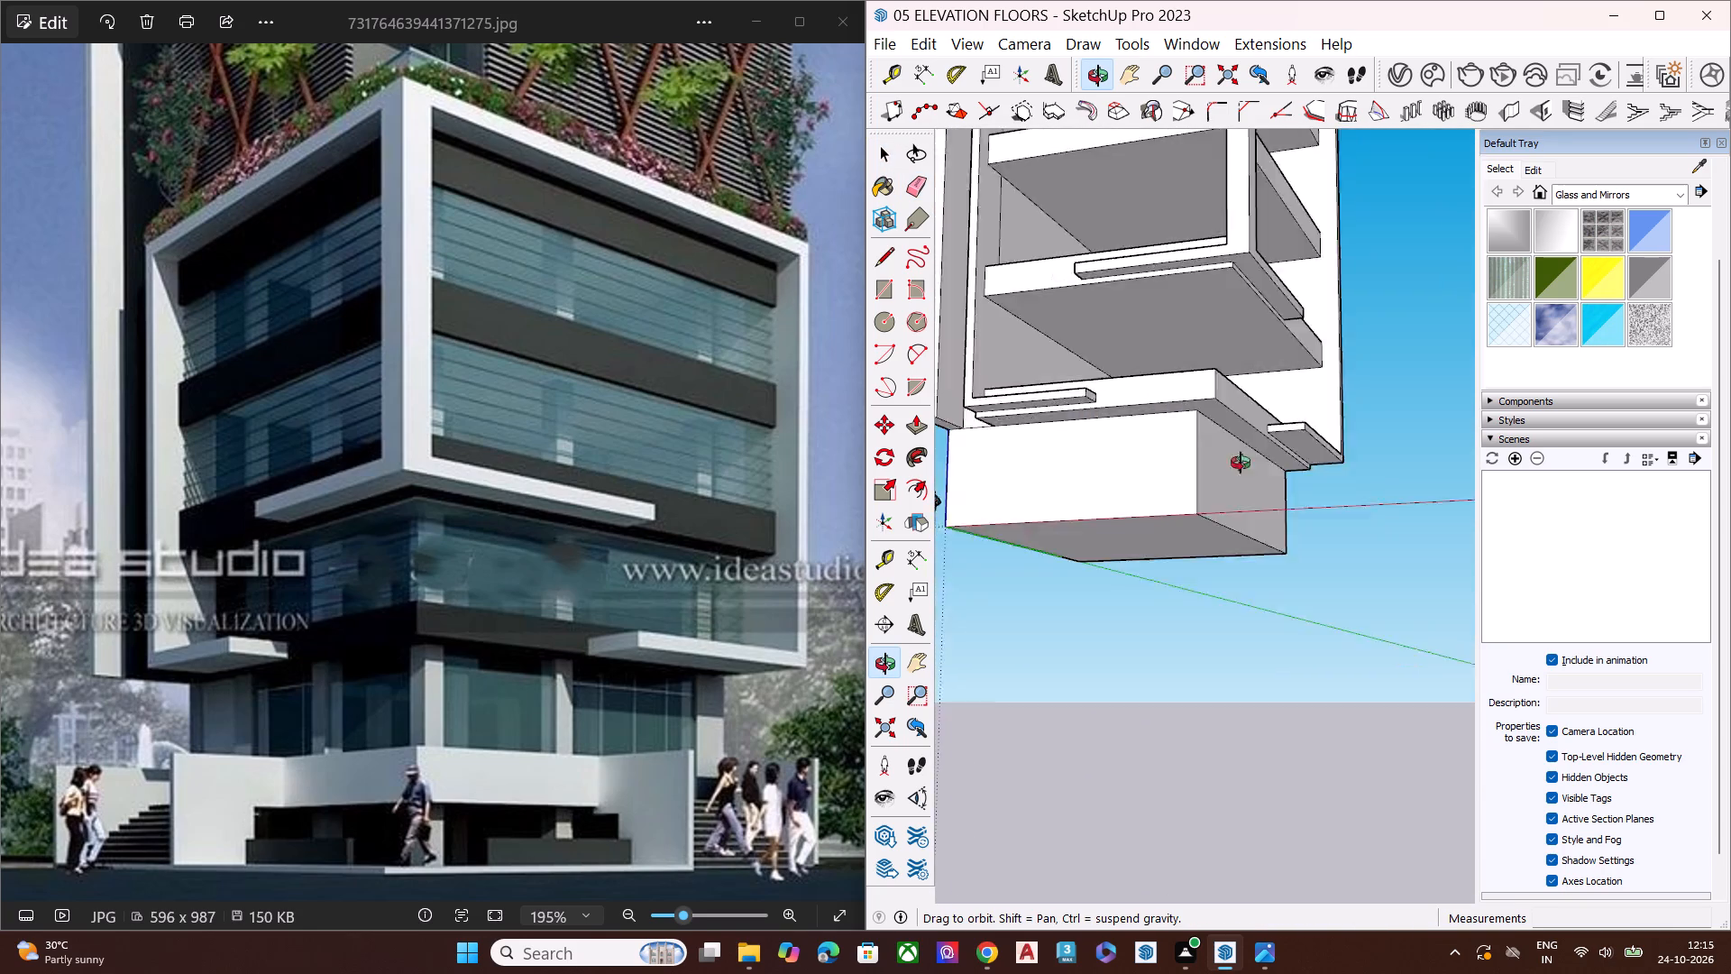
pyautogui.moveTo(1241, 463); pyautogui.dragTo(1458, 428, button='middle')
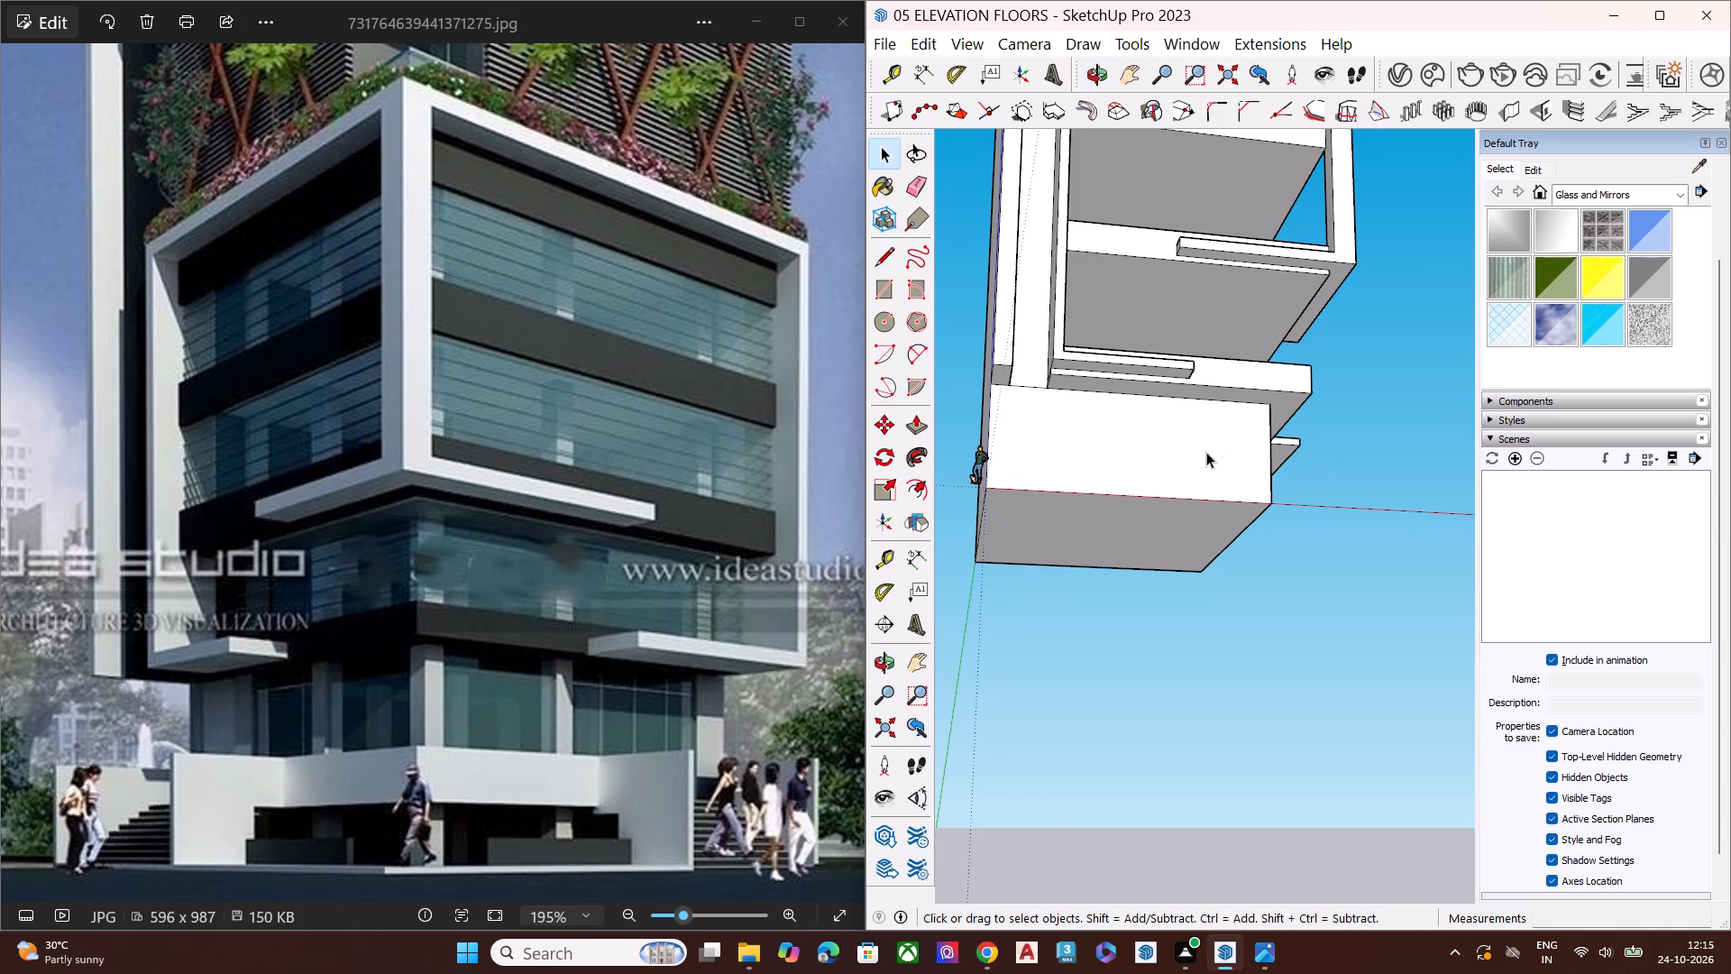
pyautogui.moveTo(1198, 433); pyautogui.dragTo(851, 635, button='middle')
pyautogui.scroll(-3, 1161, 474)
pyautogui.scroll(1, 1152, 488)
pyautogui.scroll(-3, 1152, 489)
pyautogui.moveTo(1202, 534); pyautogui.dragTo(952, 509, button='middle')
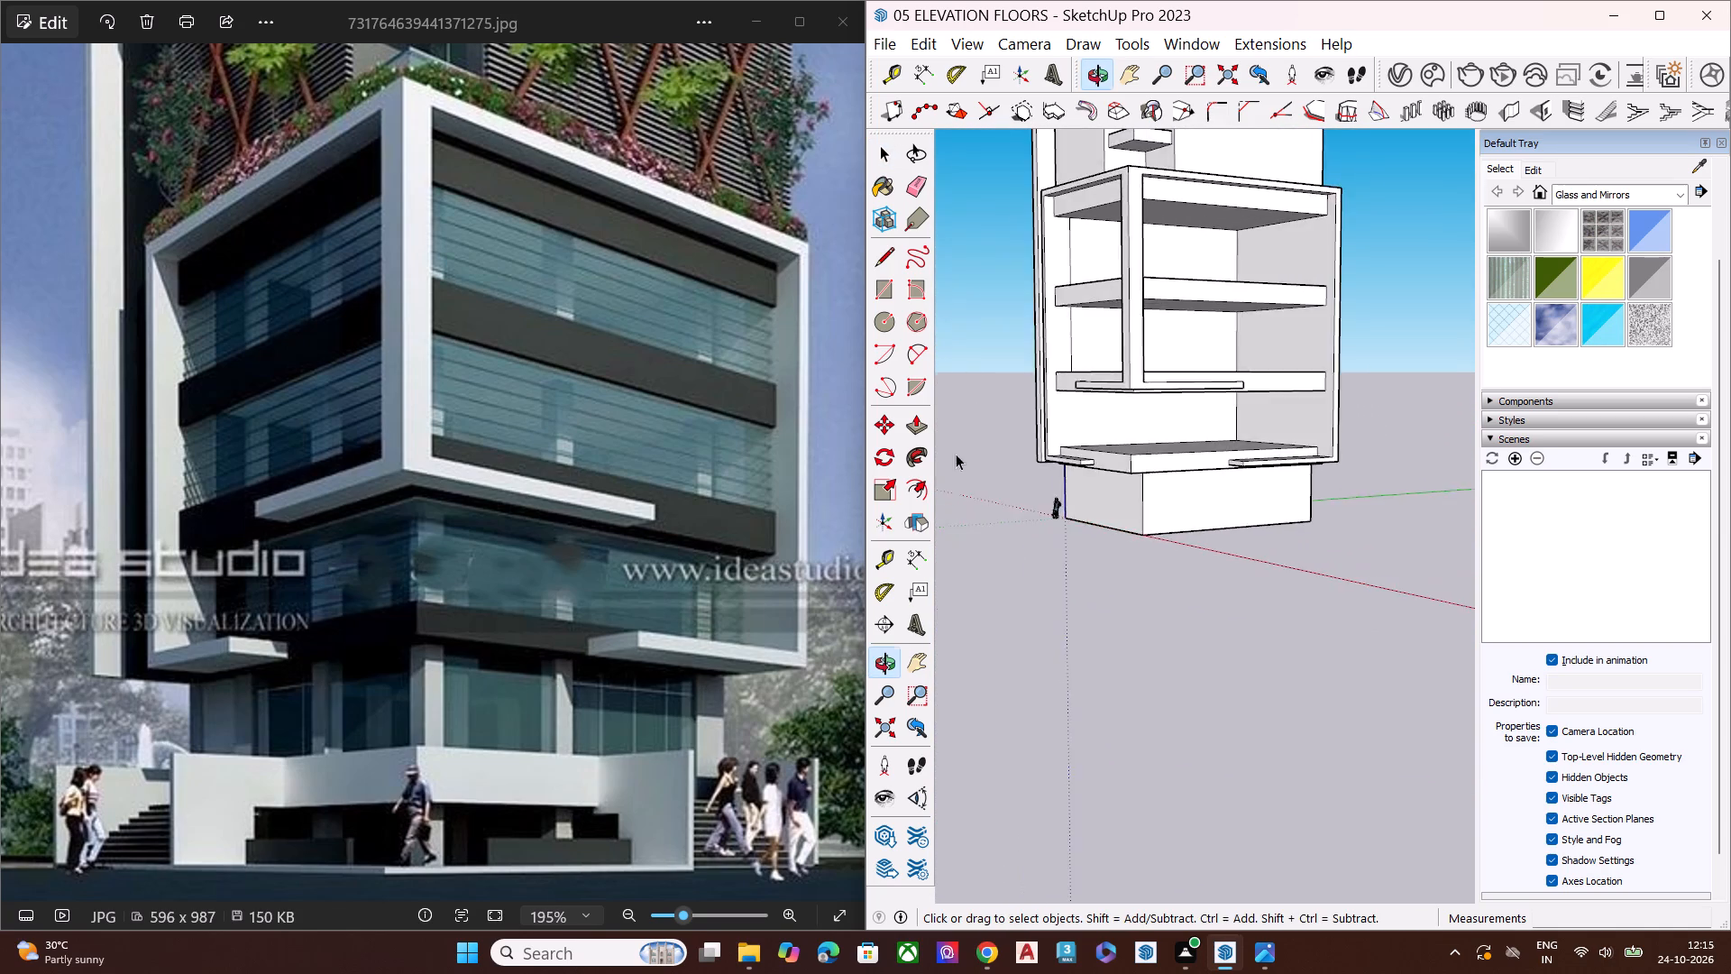
pyautogui.scroll(7, 975, 407)
pyautogui.scroll(-2, 1030, 348)
pyautogui.scroll(2, 1043, 345)
pyautogui.scroll(-6, 1074, 395)
pyautogui.press('e')
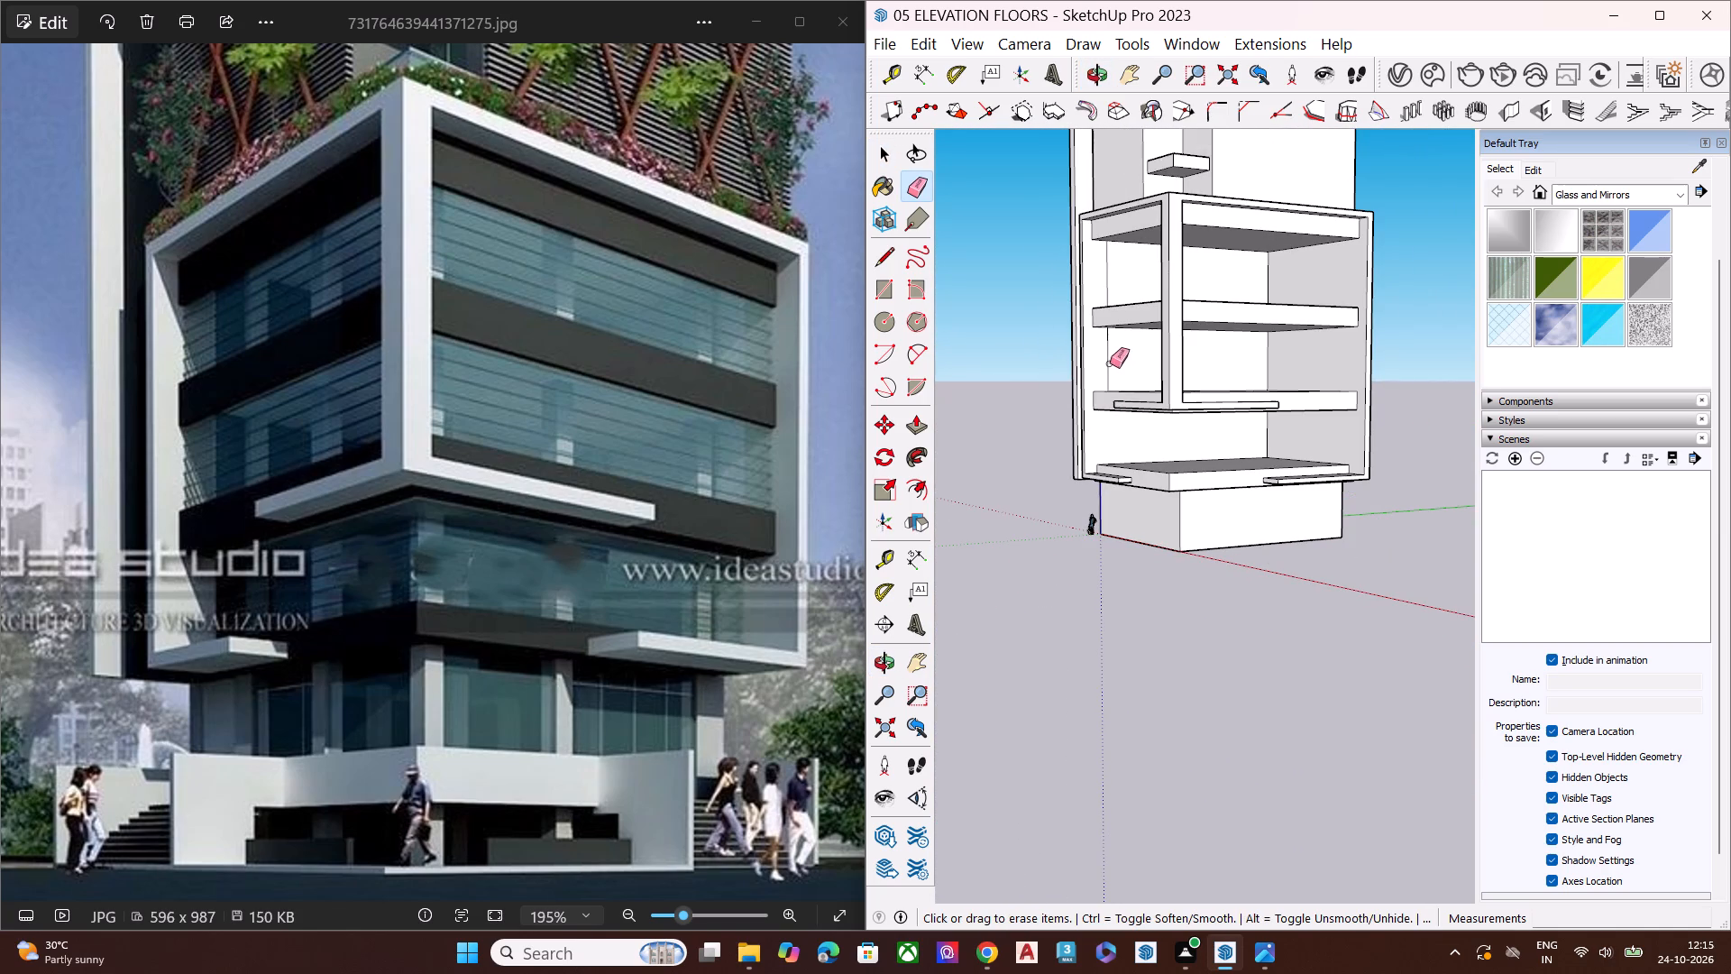
pyautogui.click(1109, 362)
pyautogui.click(1109, 280)
pyautogui.press('space')
# Erase the three edges of the stray stepped outline on the top face of the framed volume's middle floor slab.
pyautogui.moveTo(1203, 480); pyautogui.dragTo(1239, 393, button='middle')
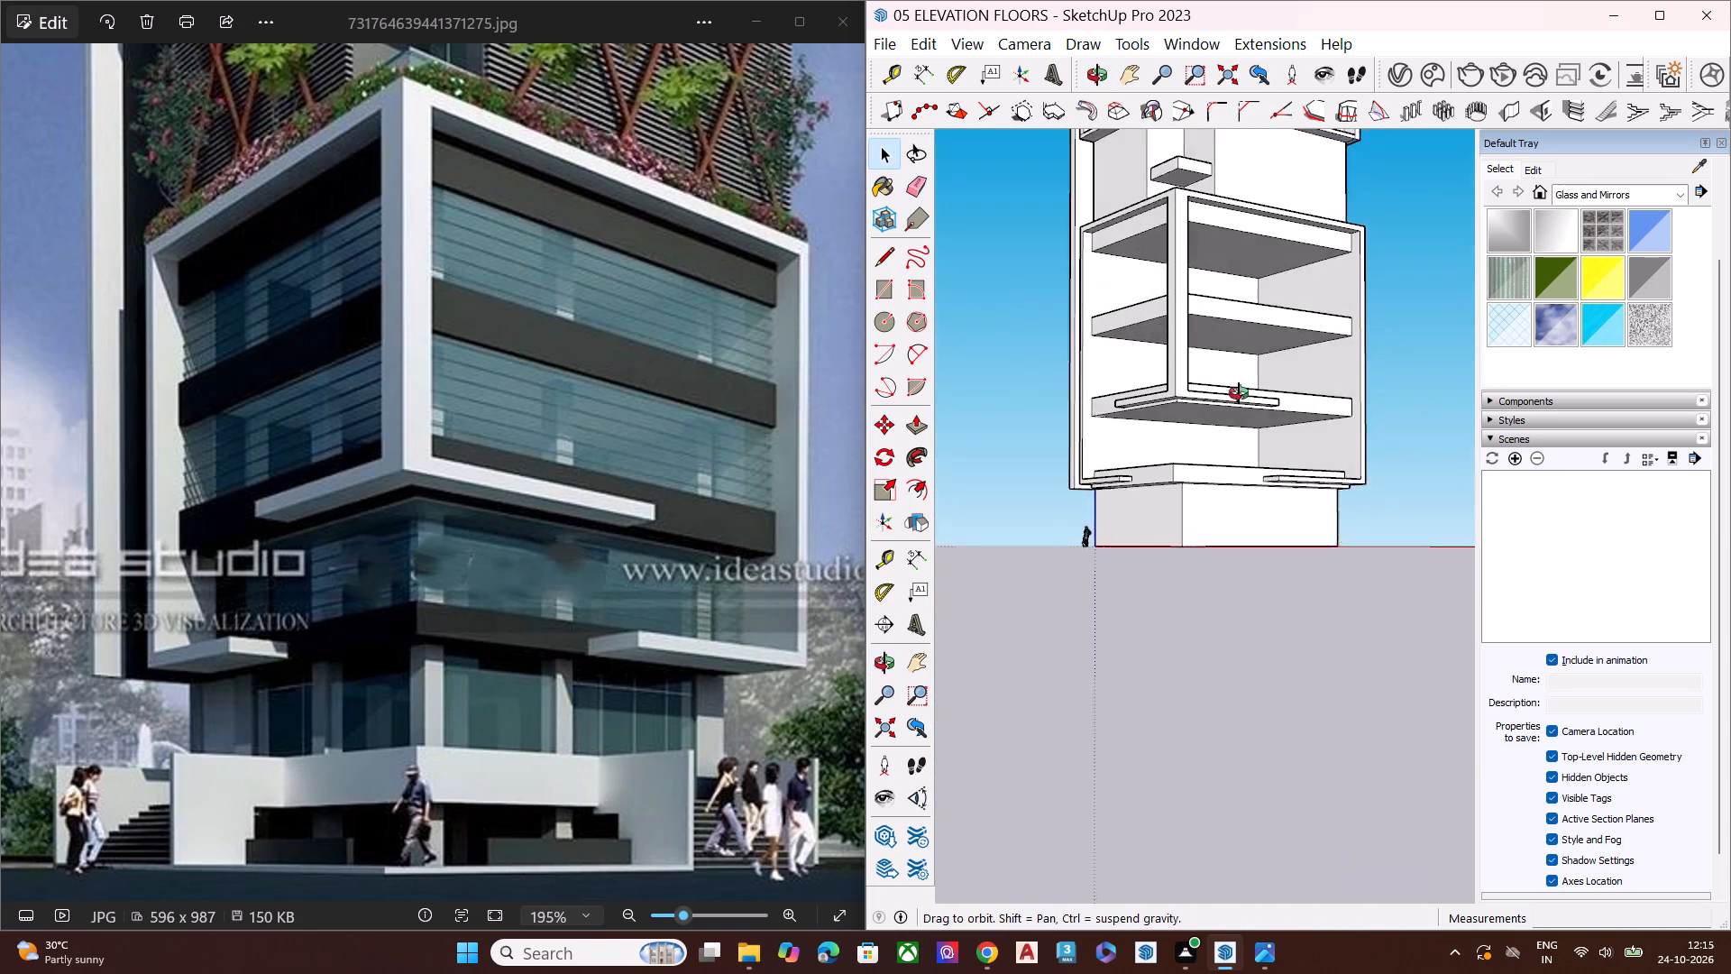
pyautogui.moveTo(1239, 393); pyautogui.dragTo(1296, 324, button='middle')
pyautogui.scroll(-5, 1216, 473)
pyautogui.moveTo(1348, 466); pyautogui.dragTo(1354, 435, button='middle')
pyautogui.scroll(1, 1314, 398)
pyautogui.scroll(-1, 1314, 397)
pyautogui.scroll(1, 1314, 393)
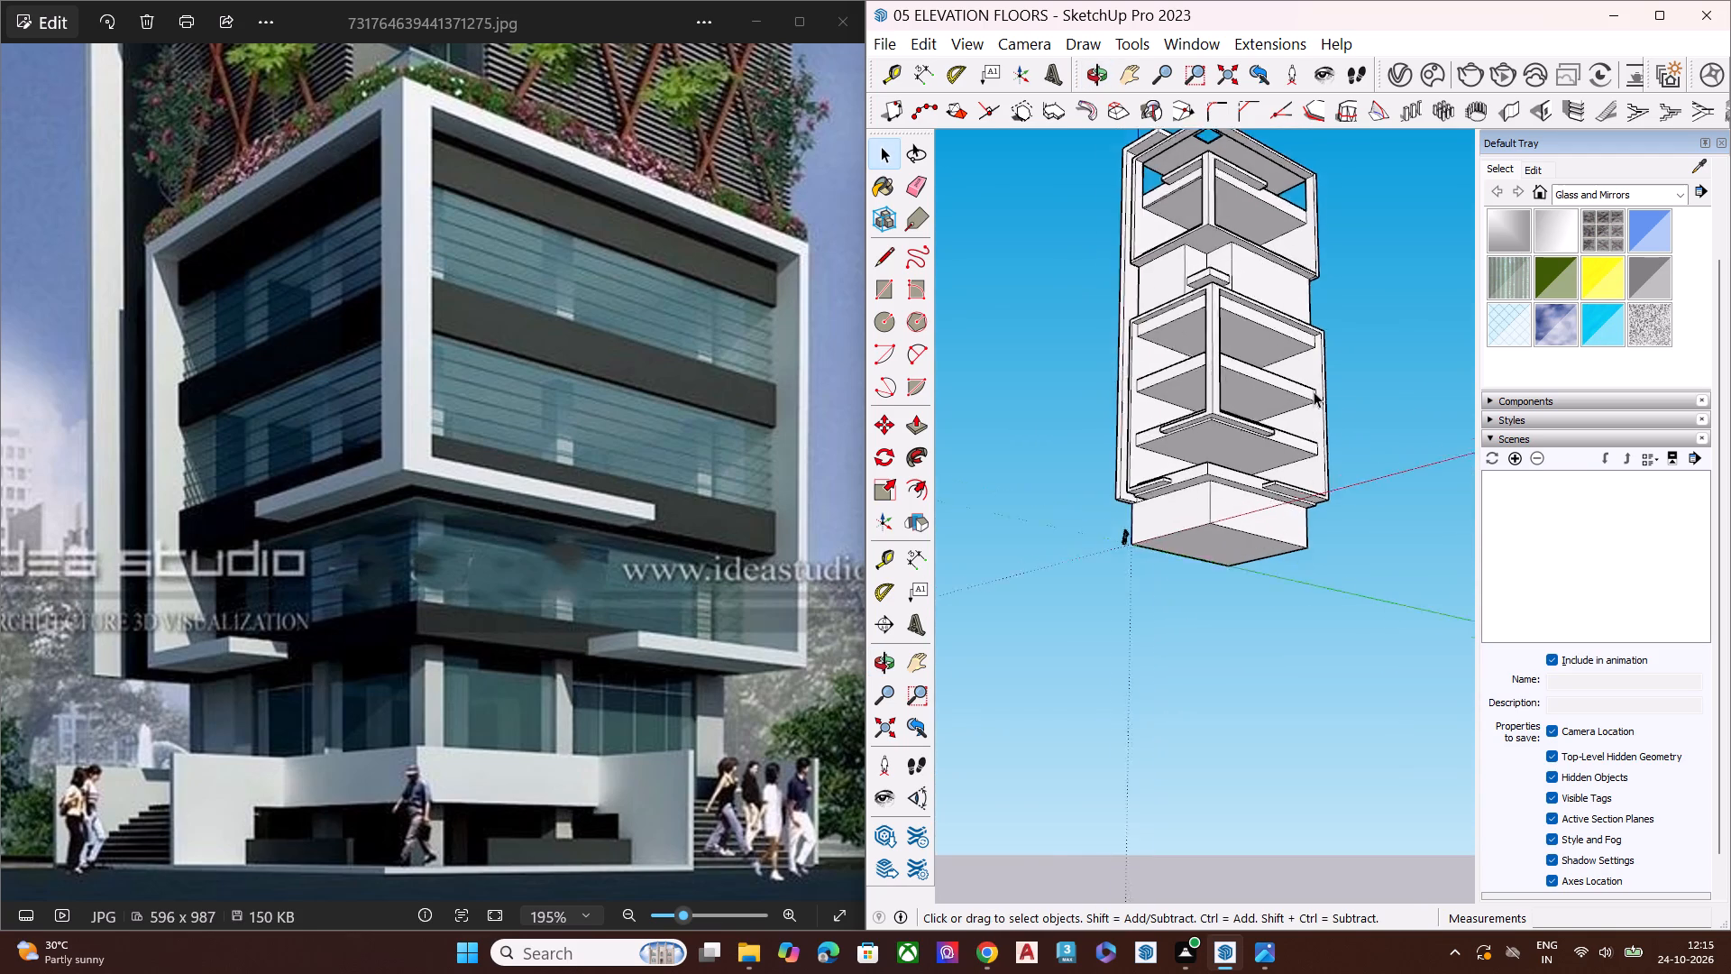
pyautogui.scroll(2, 1314, 391)
pyautogui.scroll(-1, 1314, 389)
pyautogui.scroll(4, 1314, 388)
pyautogui.moveTo(1228, 391); pyautogui.dragTo(1252, 696, button='middle')
pyautogui.scroll(6, 1212, 398)
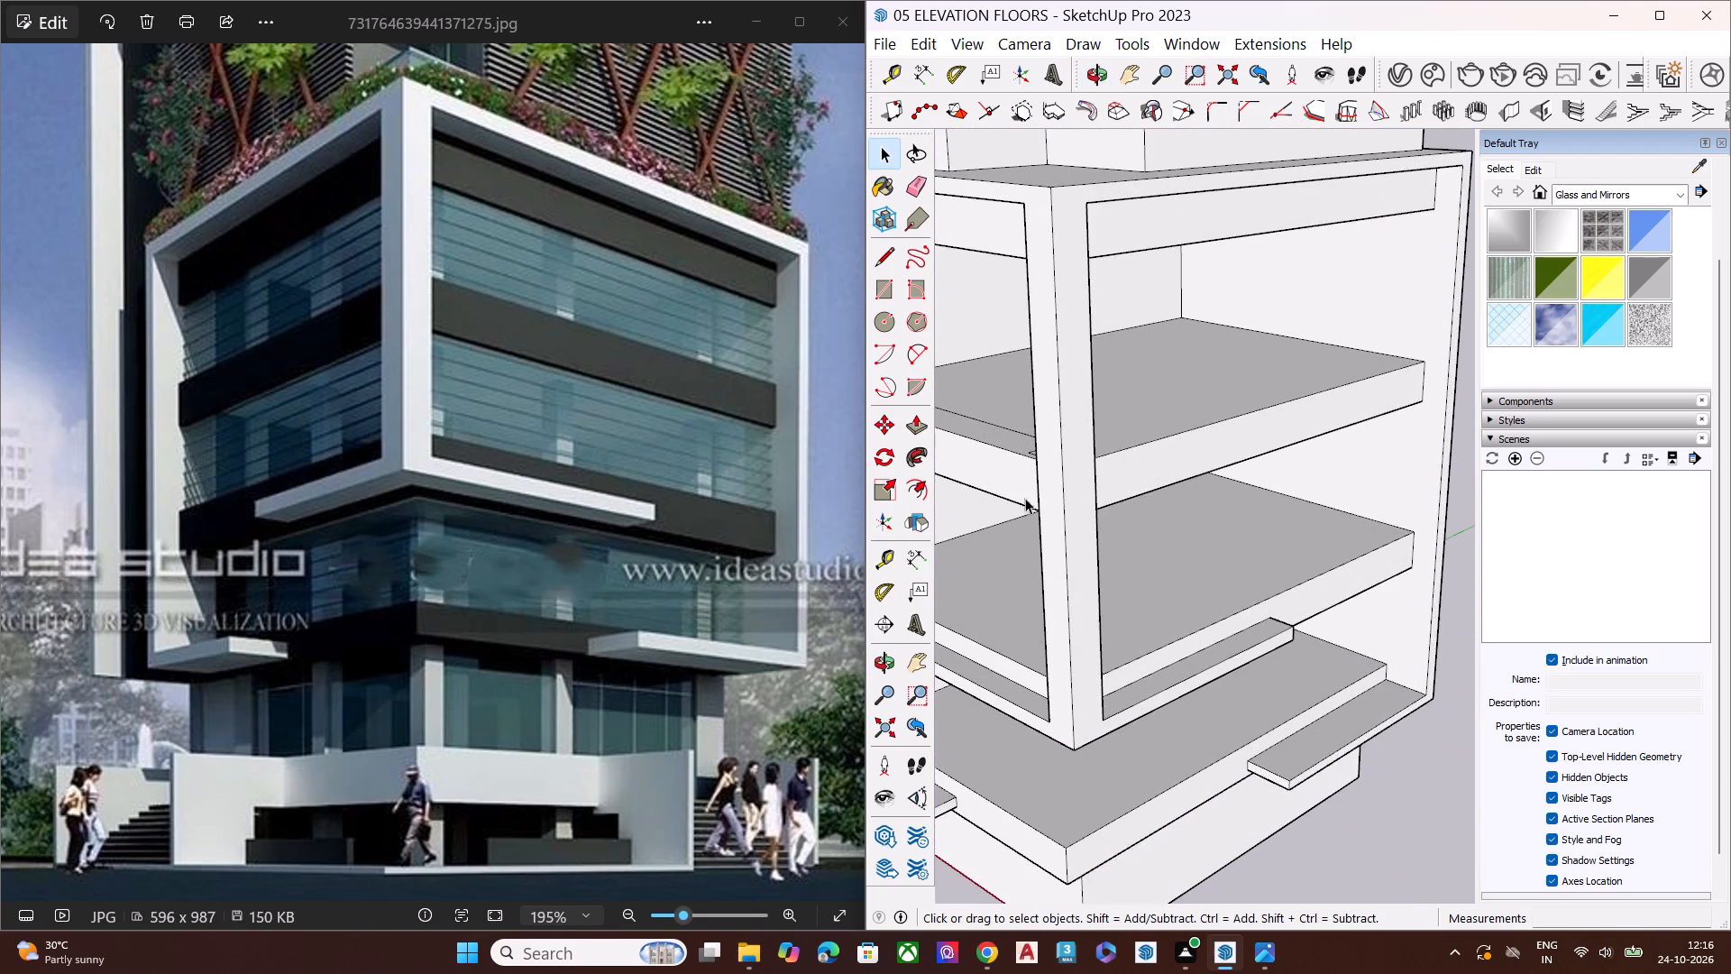
pyautogui.moveTo(951, 496); pyautogui.dragTo(1410, 622, button='middle')
pyautogui.scroll(7, 1314, 515)
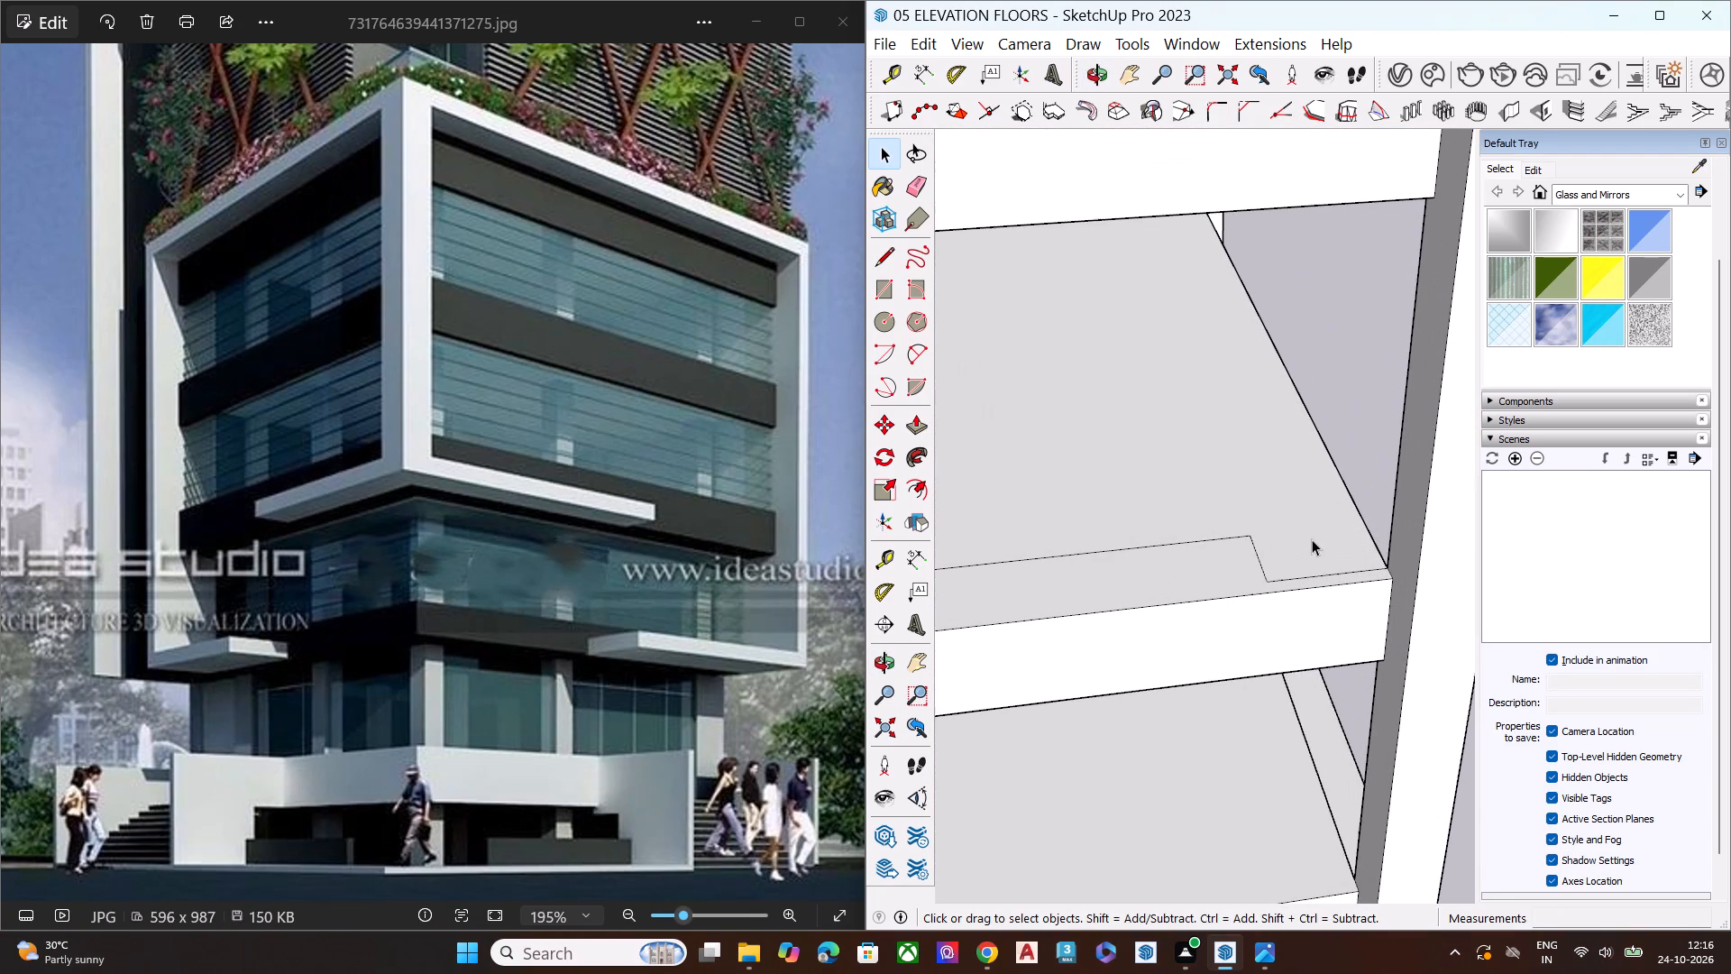
pyautogui.press('e')
pyautogui.click(1261, 563)
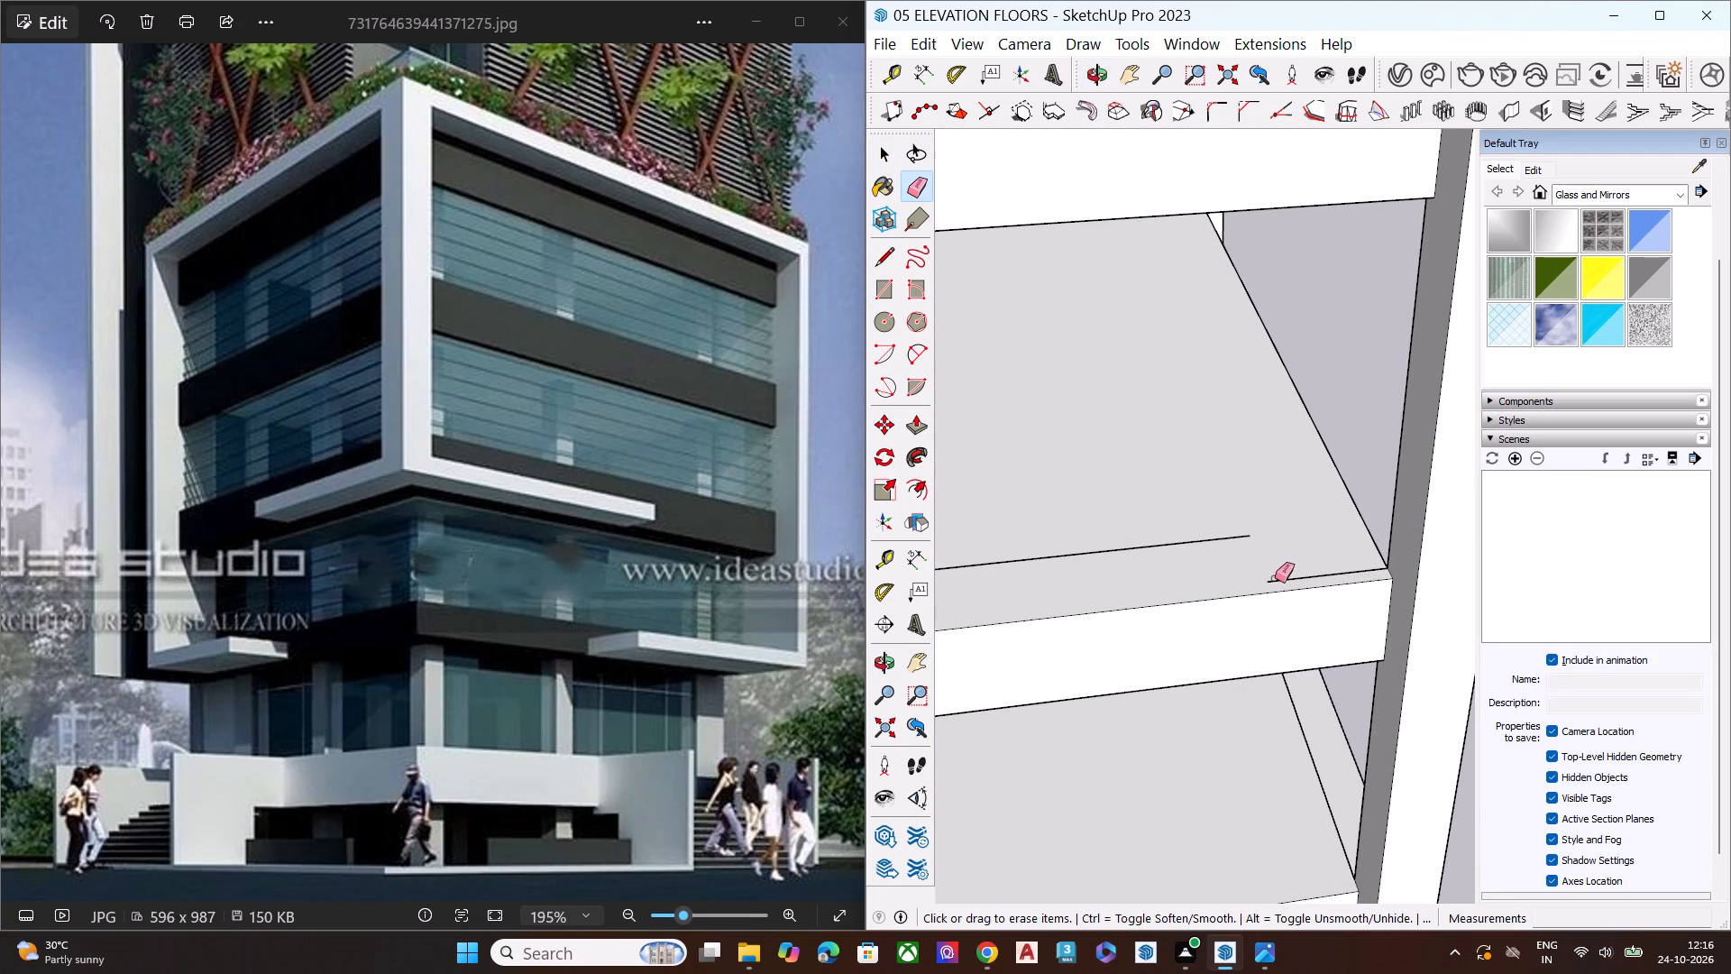
pyautogui.click(1278, 581)
pyautogui.click(1241, 538)
pyautogui.scroll(-11, 1257, 529)
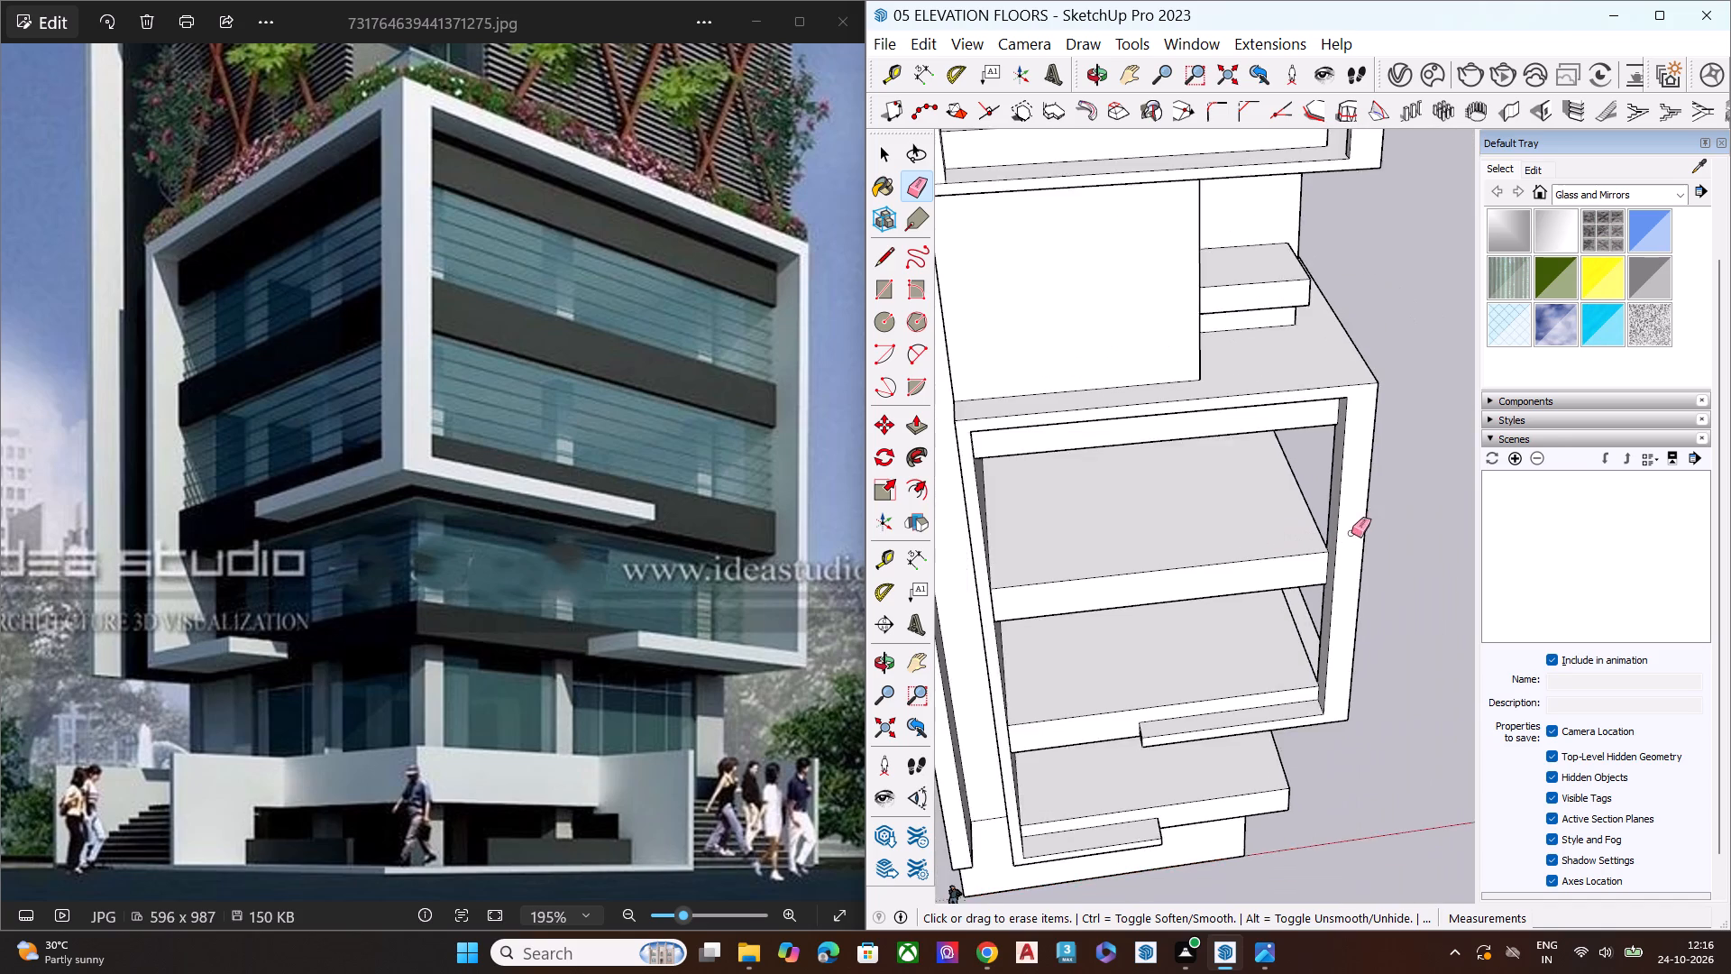
pyautogui.scroll(1, 1351, 533)
pyautogui.scroll(-1, 1351, 533)
pyautogui.scroll(2, 1351, 533)
pyautogui.scroll(-4, 1351, 533)
pyautogui.scroll(7, 1319, 676)
pyautogui.press('space')
# Draw a full-height vertical line of about 15' 2 9/16" on the ground-floor block's left-hand face, close to the front corner.
pyautogui.moveTo(1366, 694); pyautogui.dragTo(1040, 426, button='middle')
pyautogui.scroll(-9, 1142, 369)
pyautogui.scroll(1, 1178, 447)
pyautogui.scroll(-2, 1188, 477)
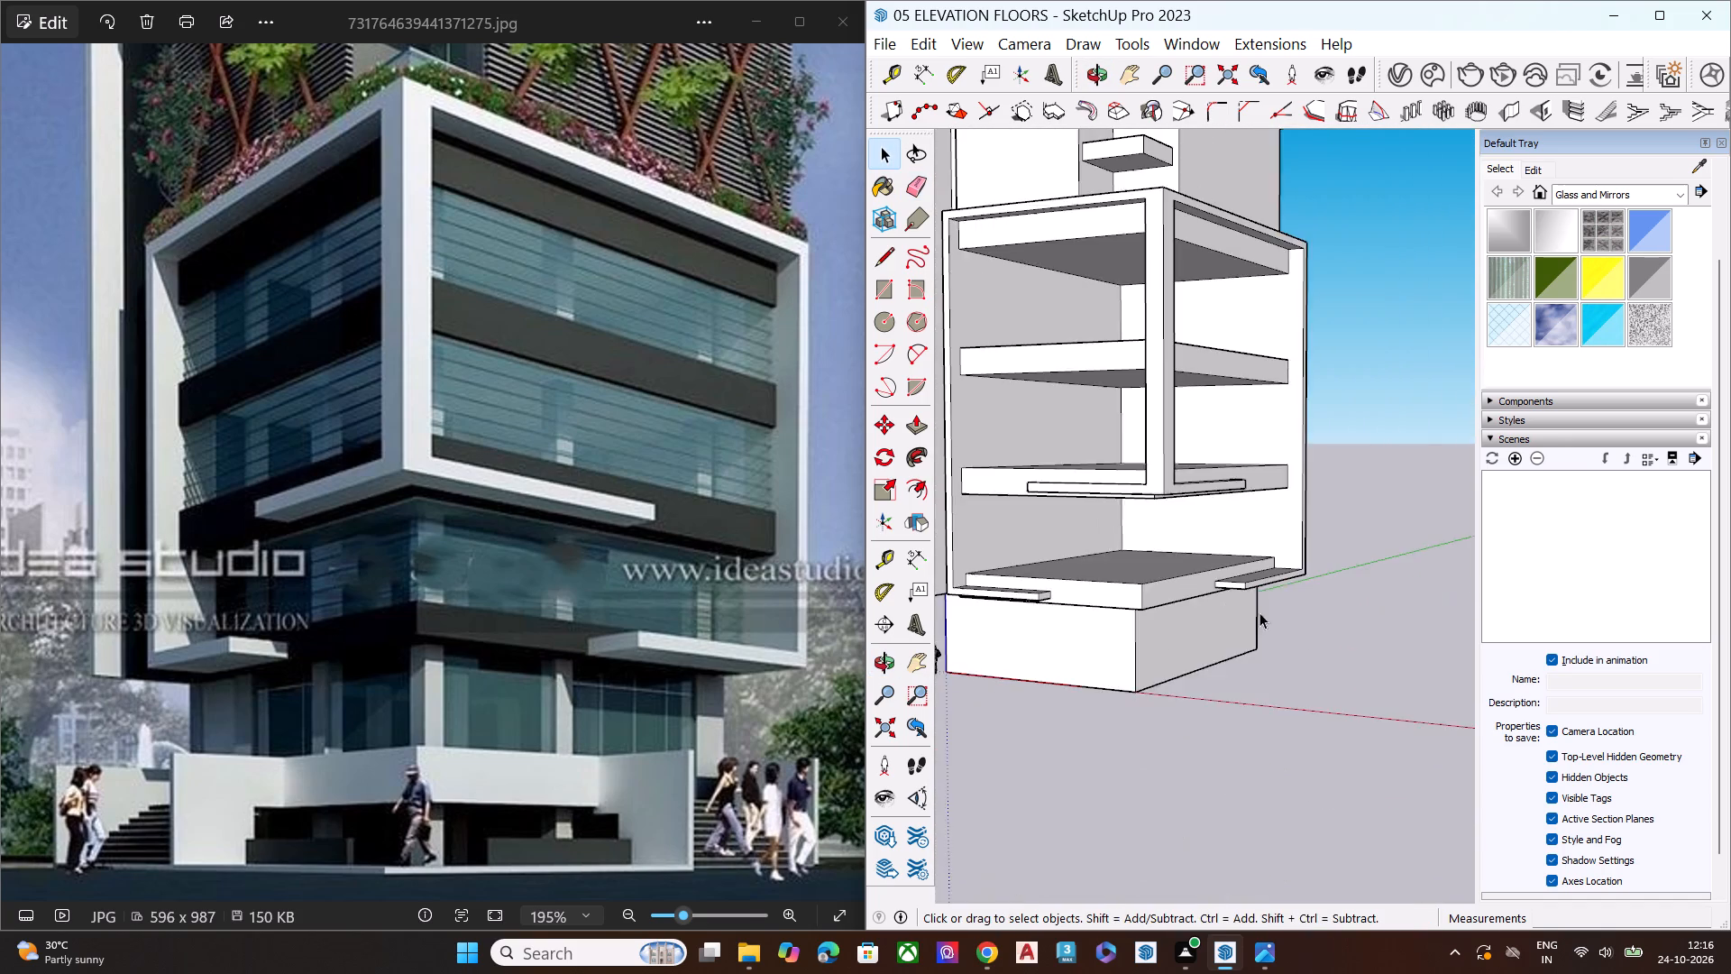
pyautogui.moveTo(1249, 611); pyautogui.dragTo(1128, 539, button='middle')
pyautogui.scroll(5, 1127, 539)
pyautogui.scroll(-9, 1068, 602)
pyautogui.moveTo(1158, 731); pyautogui.dragTo(1021, 516, button='middle')
pyautogui.scroll(2, 1009, 553)
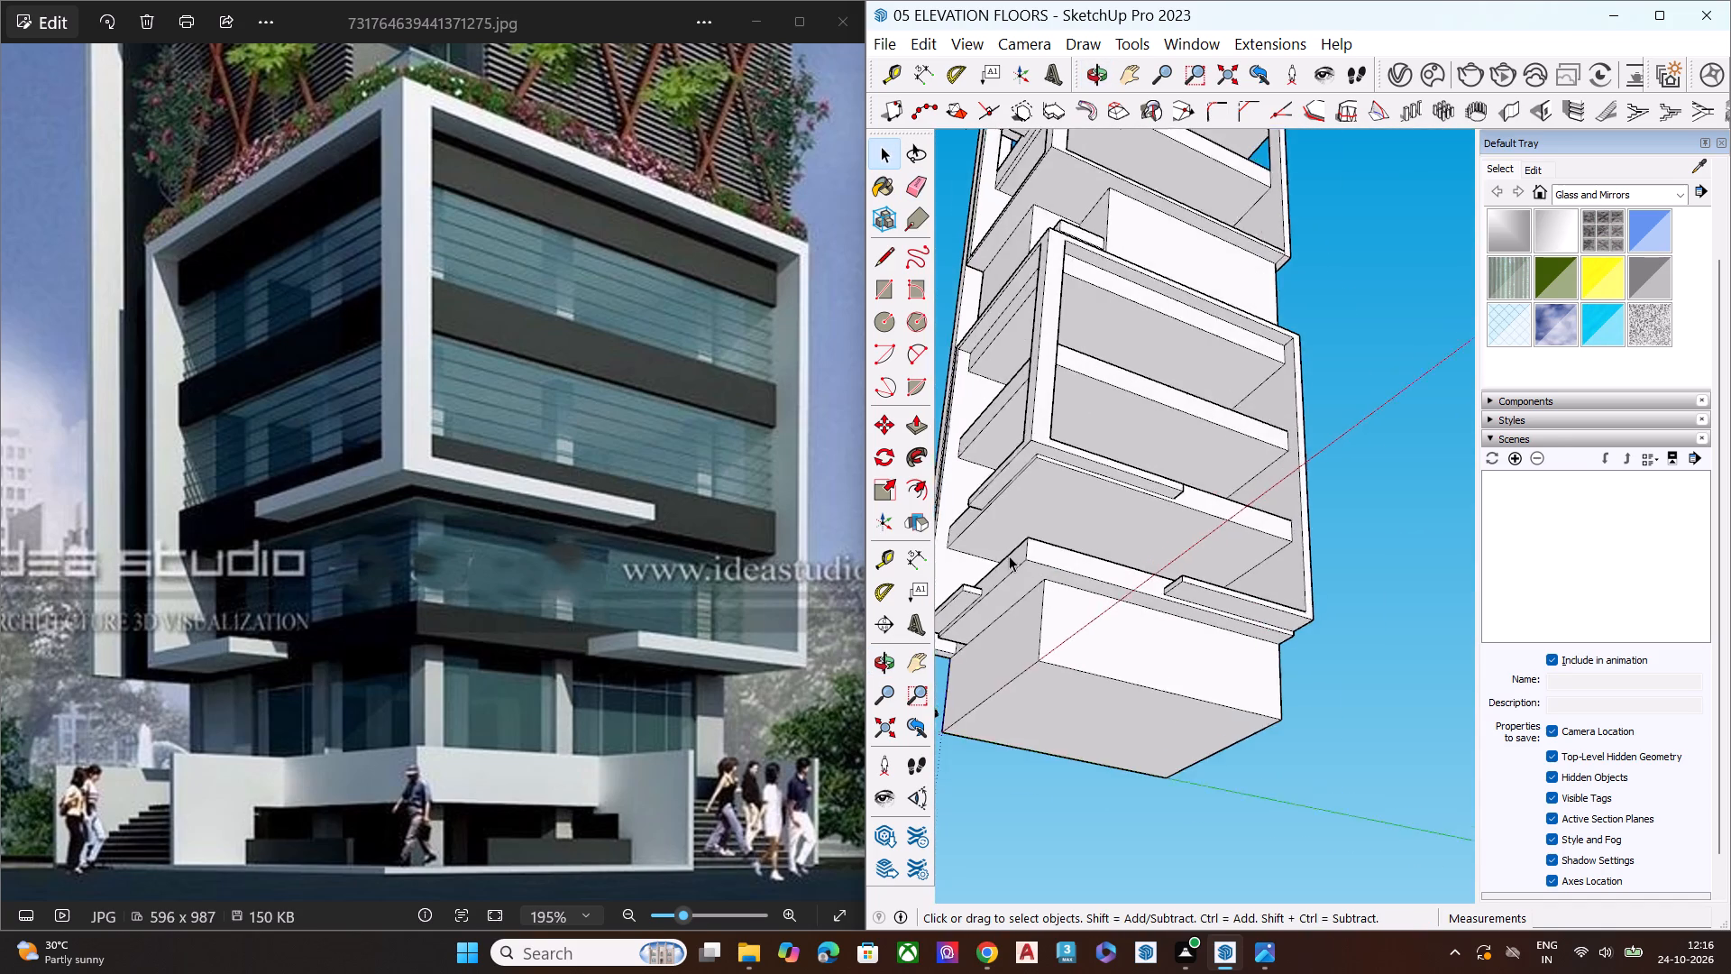
pyautogui.scroll(5, 1009, 556)
pyautogui.press('l')
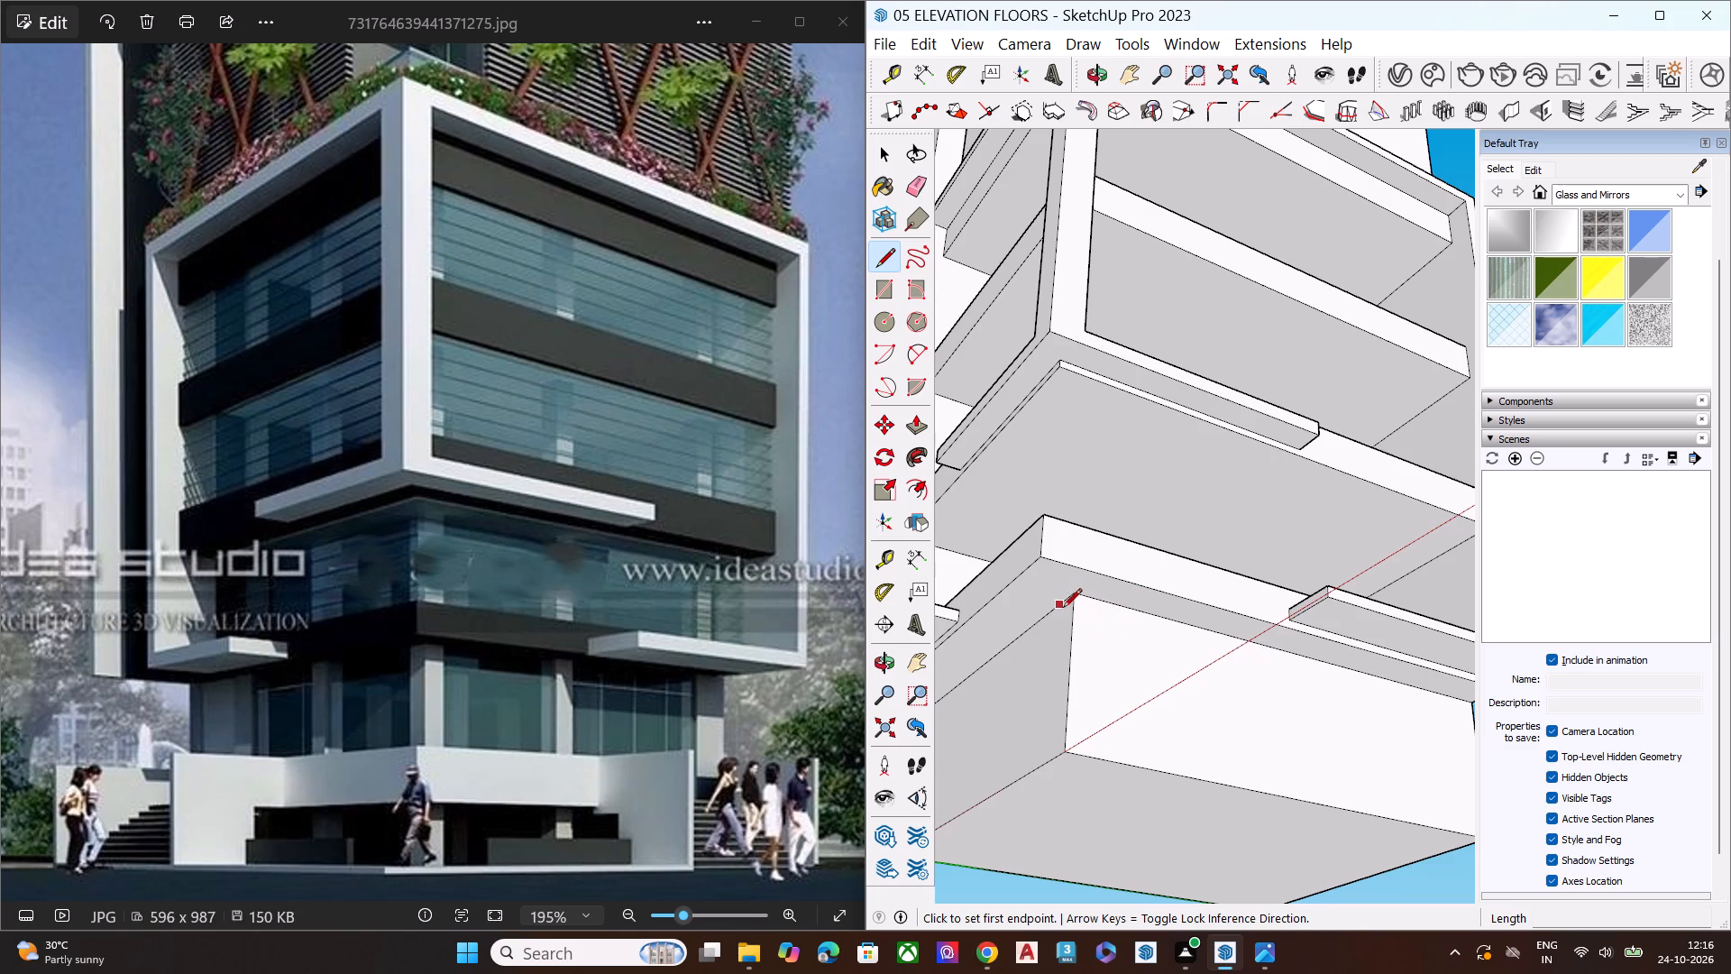
pyautogui.moveTo(1069, 608); pyautogui.dragTo(1320, 596, button='middle')
pyautogui.scroll(2, 1261, 601)
pyautogui.scroll(-1, 1196, 601)
pyautogui.scroll(1, 1185, 602)
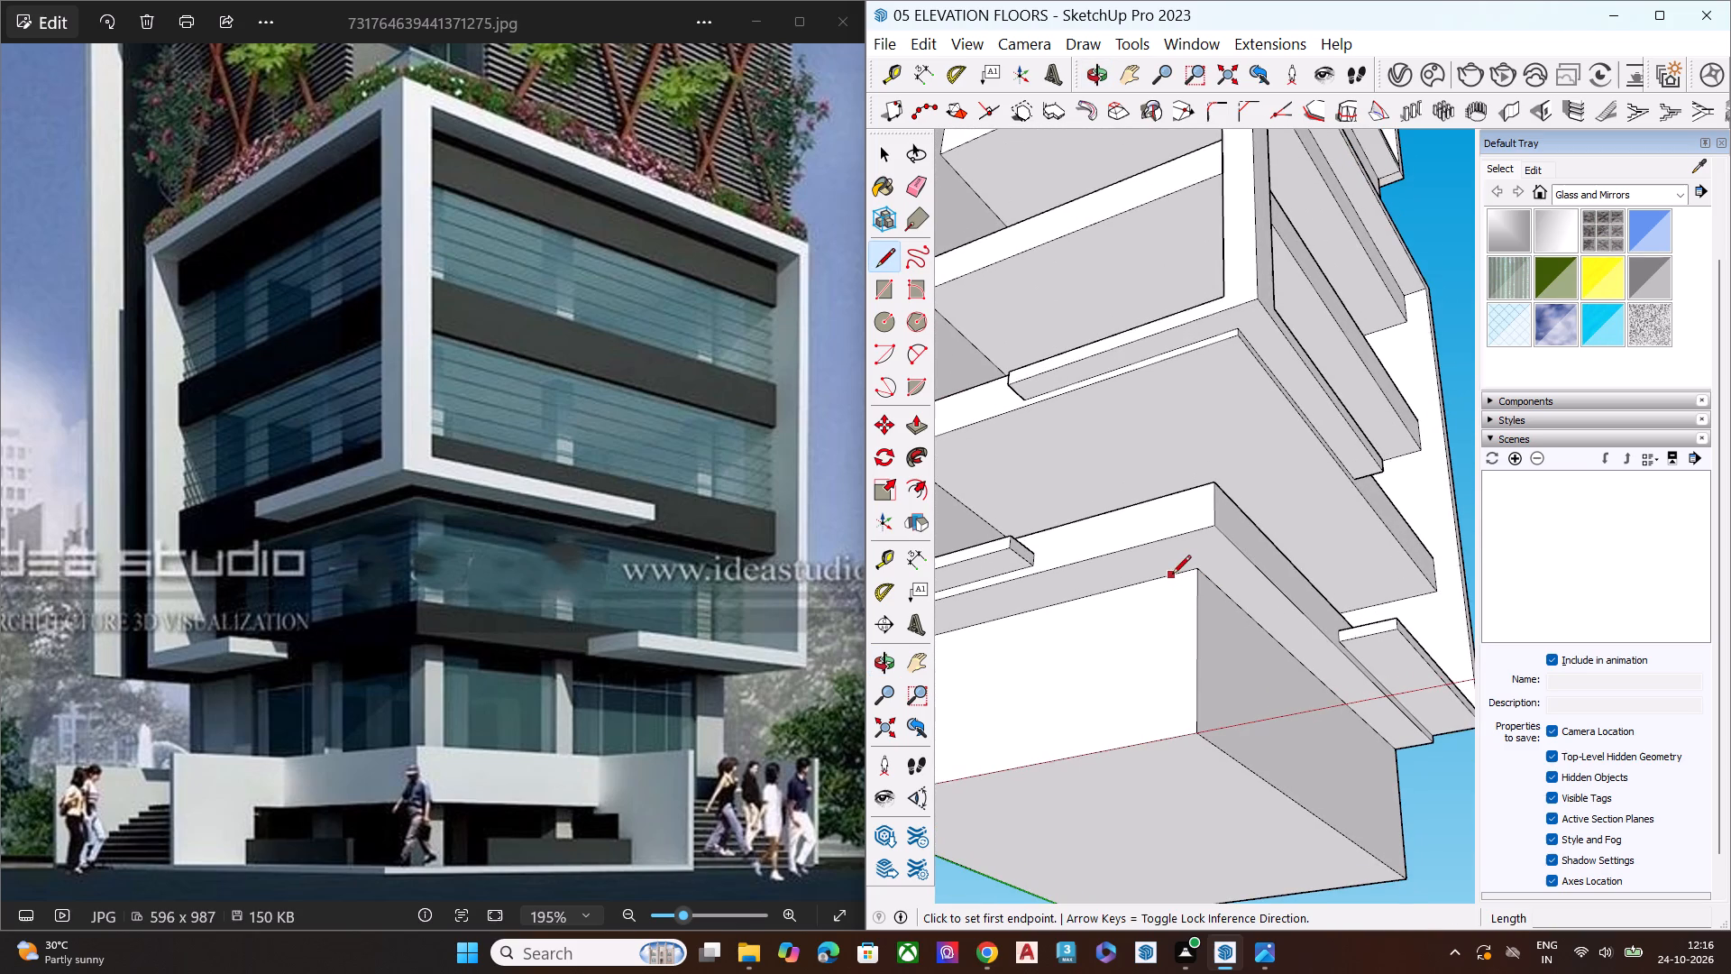
pyautogui.click(1172, 575)
pyautogui.click(1168, 736)
# Draw a second full-height vertical line of about 15' 2 9/16" on the block's right-hand face, close to the same corner.
pyautogui.moveTo(1216, 615); pyautogui.dragTo(1093, 615, button='middle')
pyautogui.scroll(3, 1117, 604)
pyautogui.scroll(-1, 1129, 594)
pyautogui.scroll(2, 1129, 594)
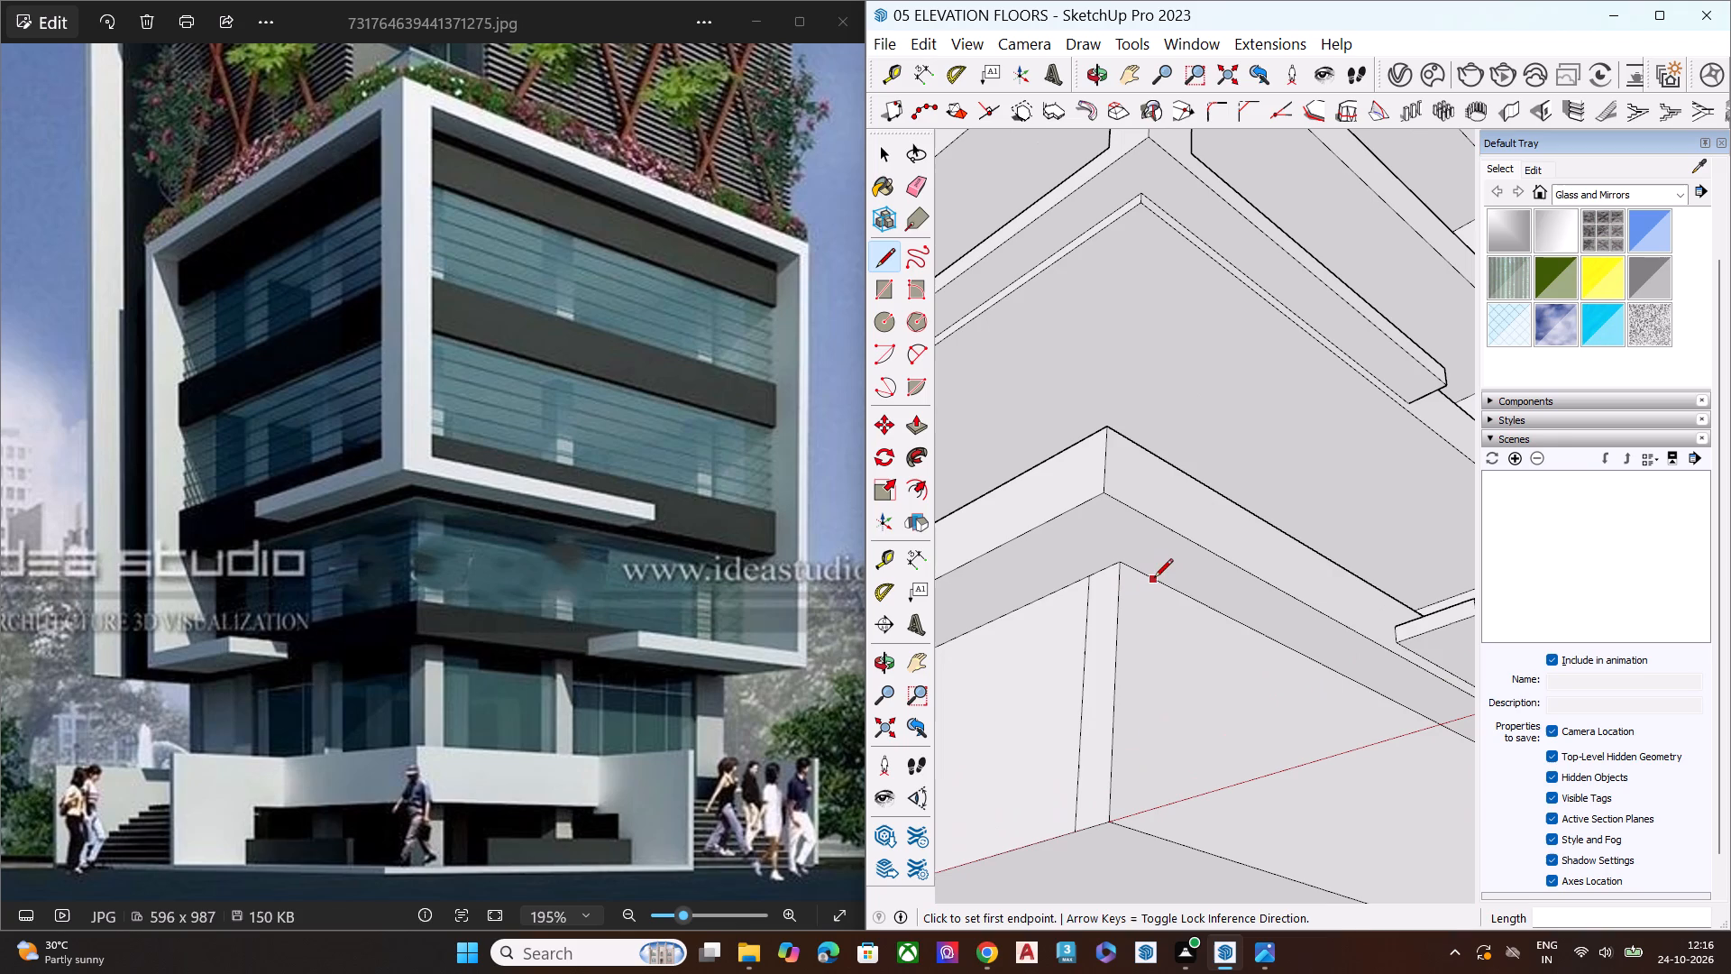
pyautogui.click(1154, 579)
pyautogui.click(1144, 828)
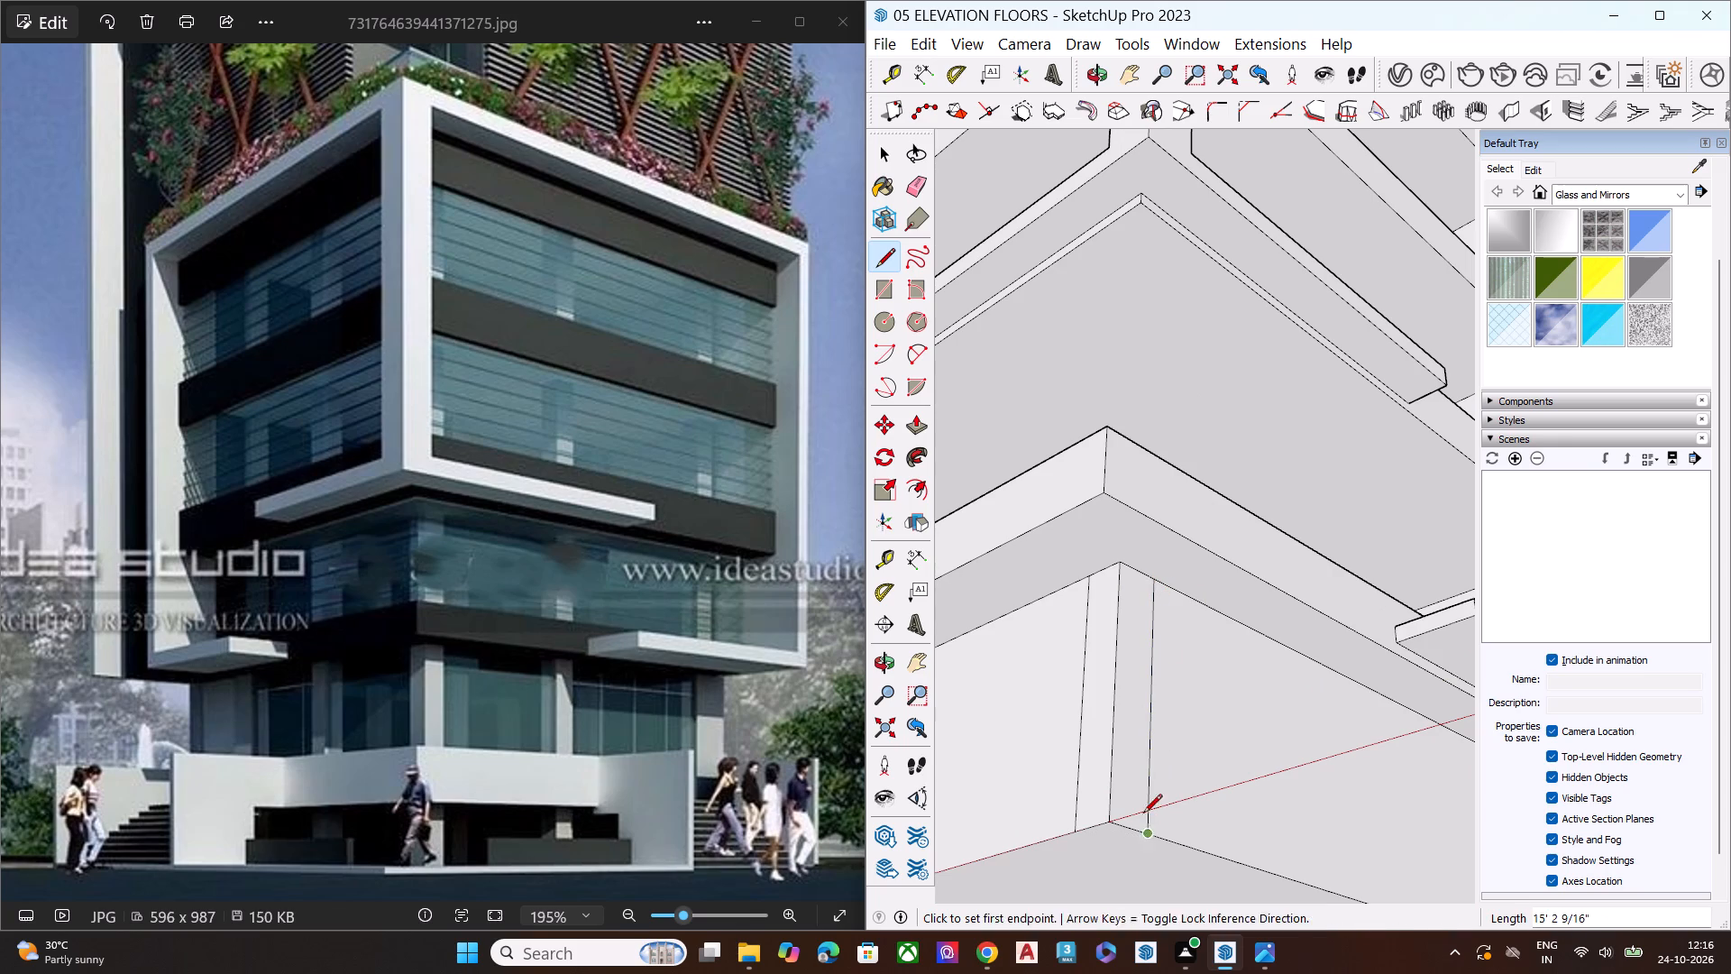
pyautogui.press('space')
# Draw two crossing lines on the ground-floor block's underside from the feet of the corner column's vertical lines, parallel to the block's edges.
pyautogui.scroll(-7, 1090, 637)
pyautogui.moveTo(1114, 773); pyautogui.dragTo(1116, 633, button='middle')
pyautogui.scroll(3, 1118, 618)
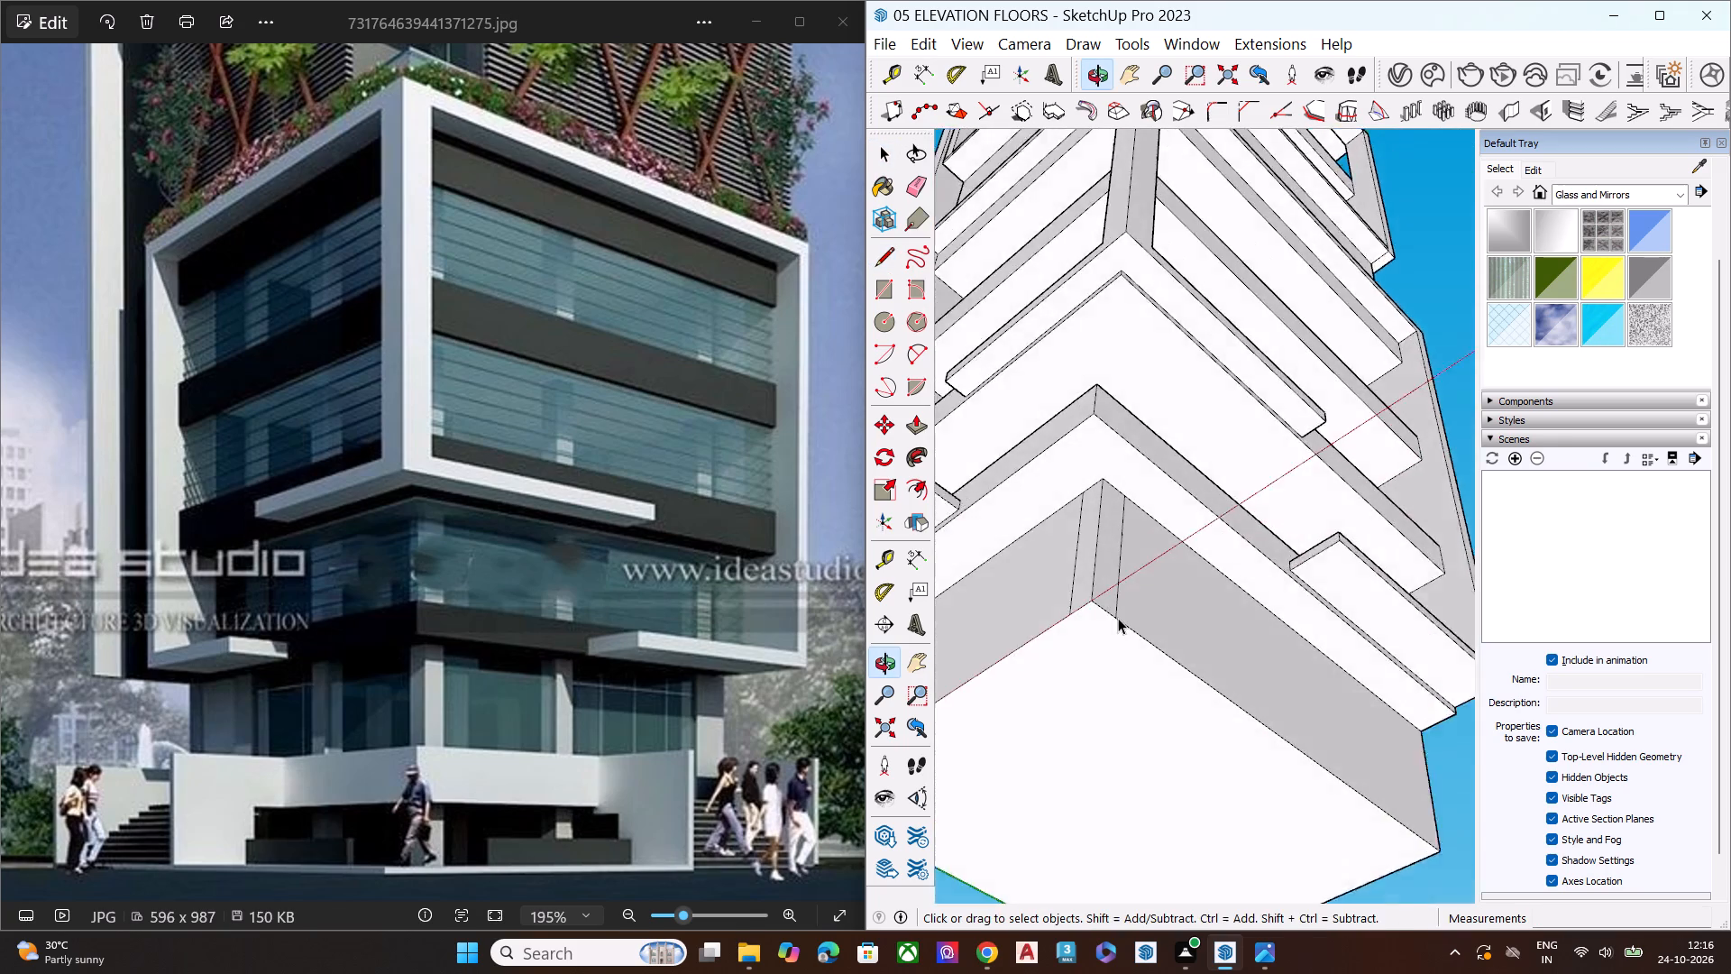
pyautogui.scroll(5, 1118, 618)
pyautogui.press('l')
pyautogui.click(1032, 611)
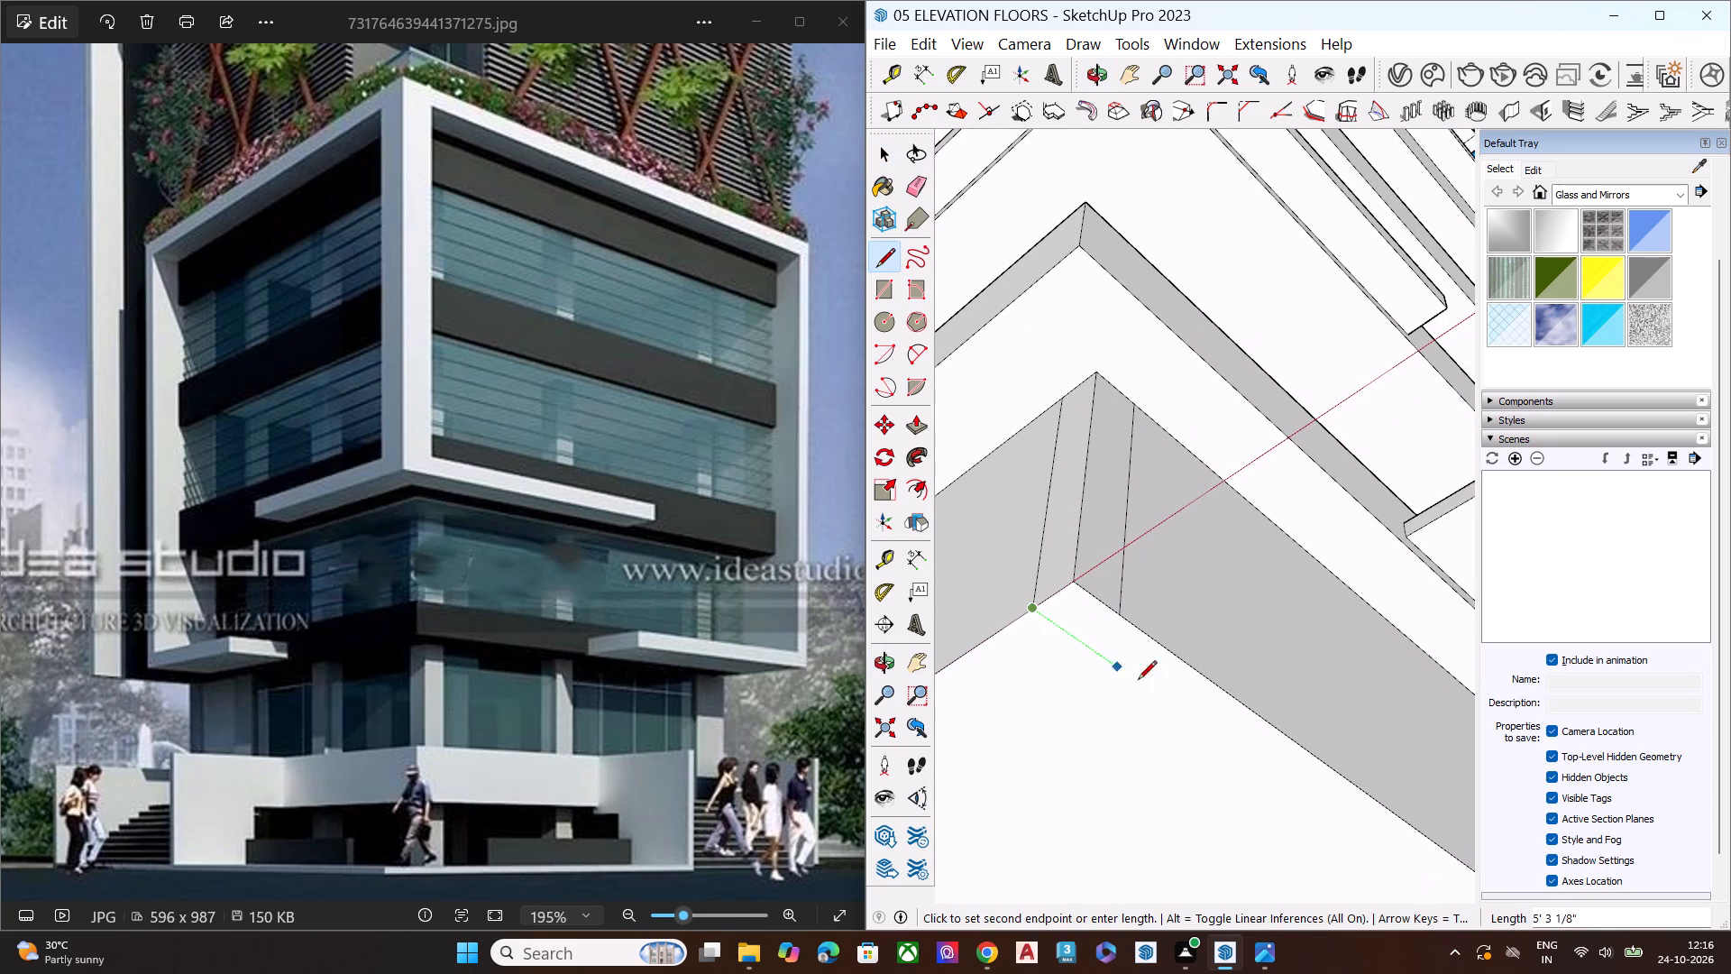
pyautogui.click(1151, 689)
pyautogui.press('space')
pyautogui.press('l')
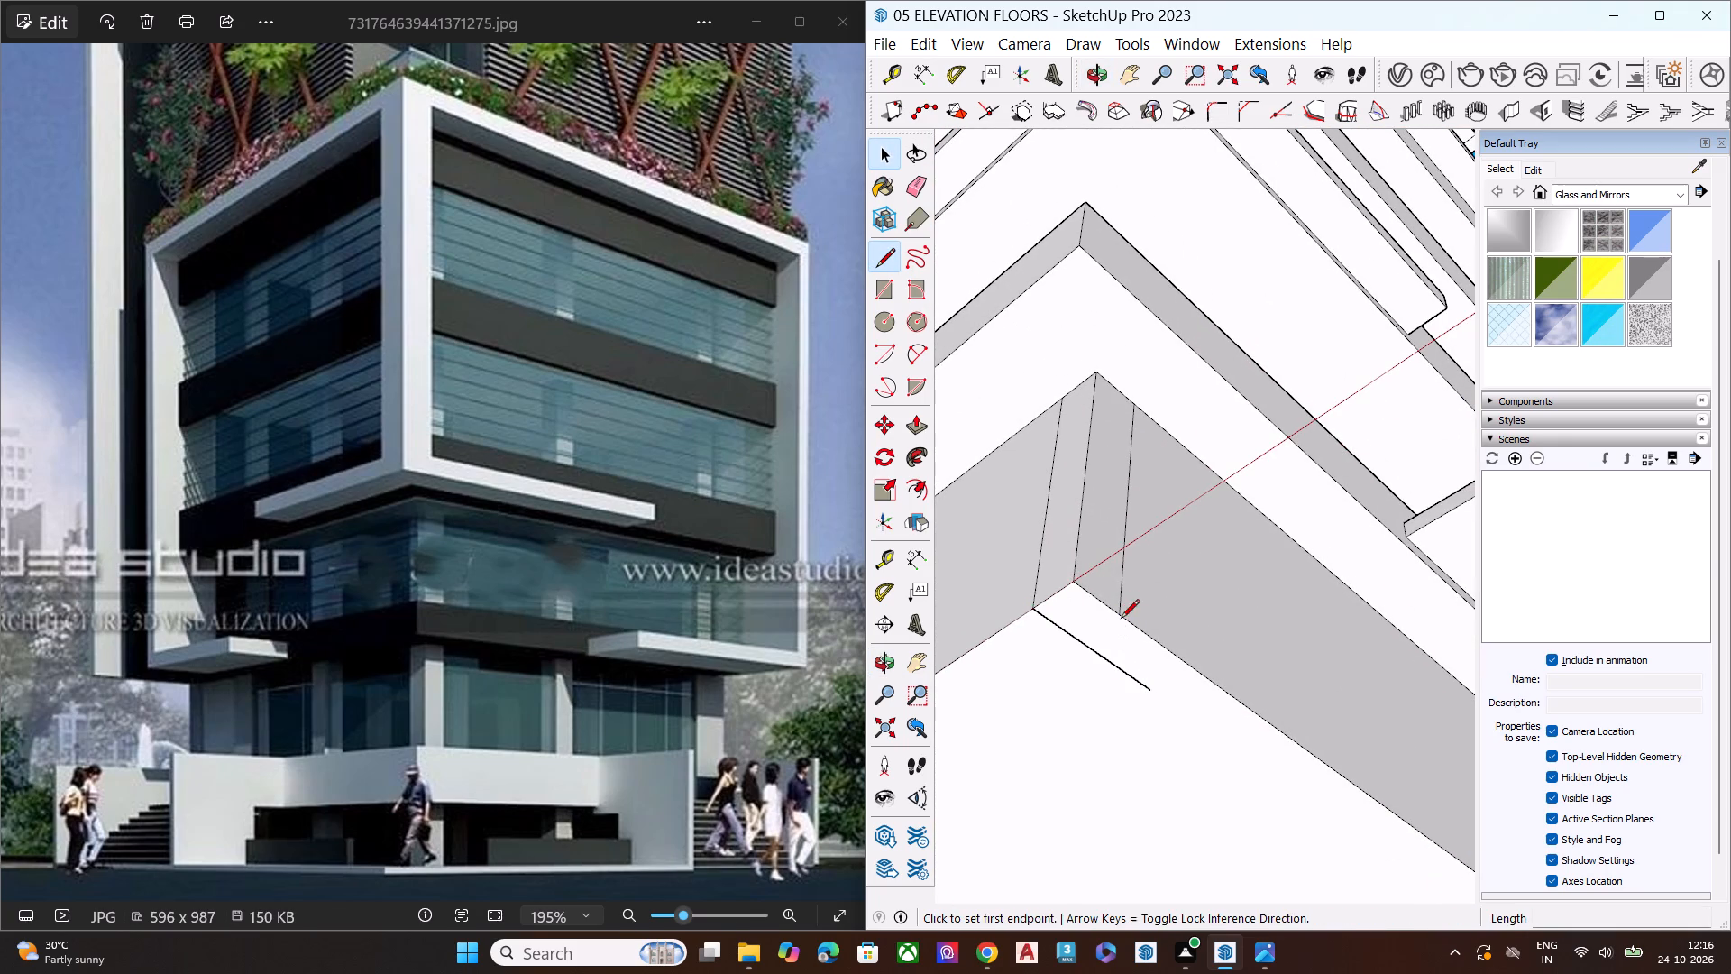
pyautogui.click(1121, 613)
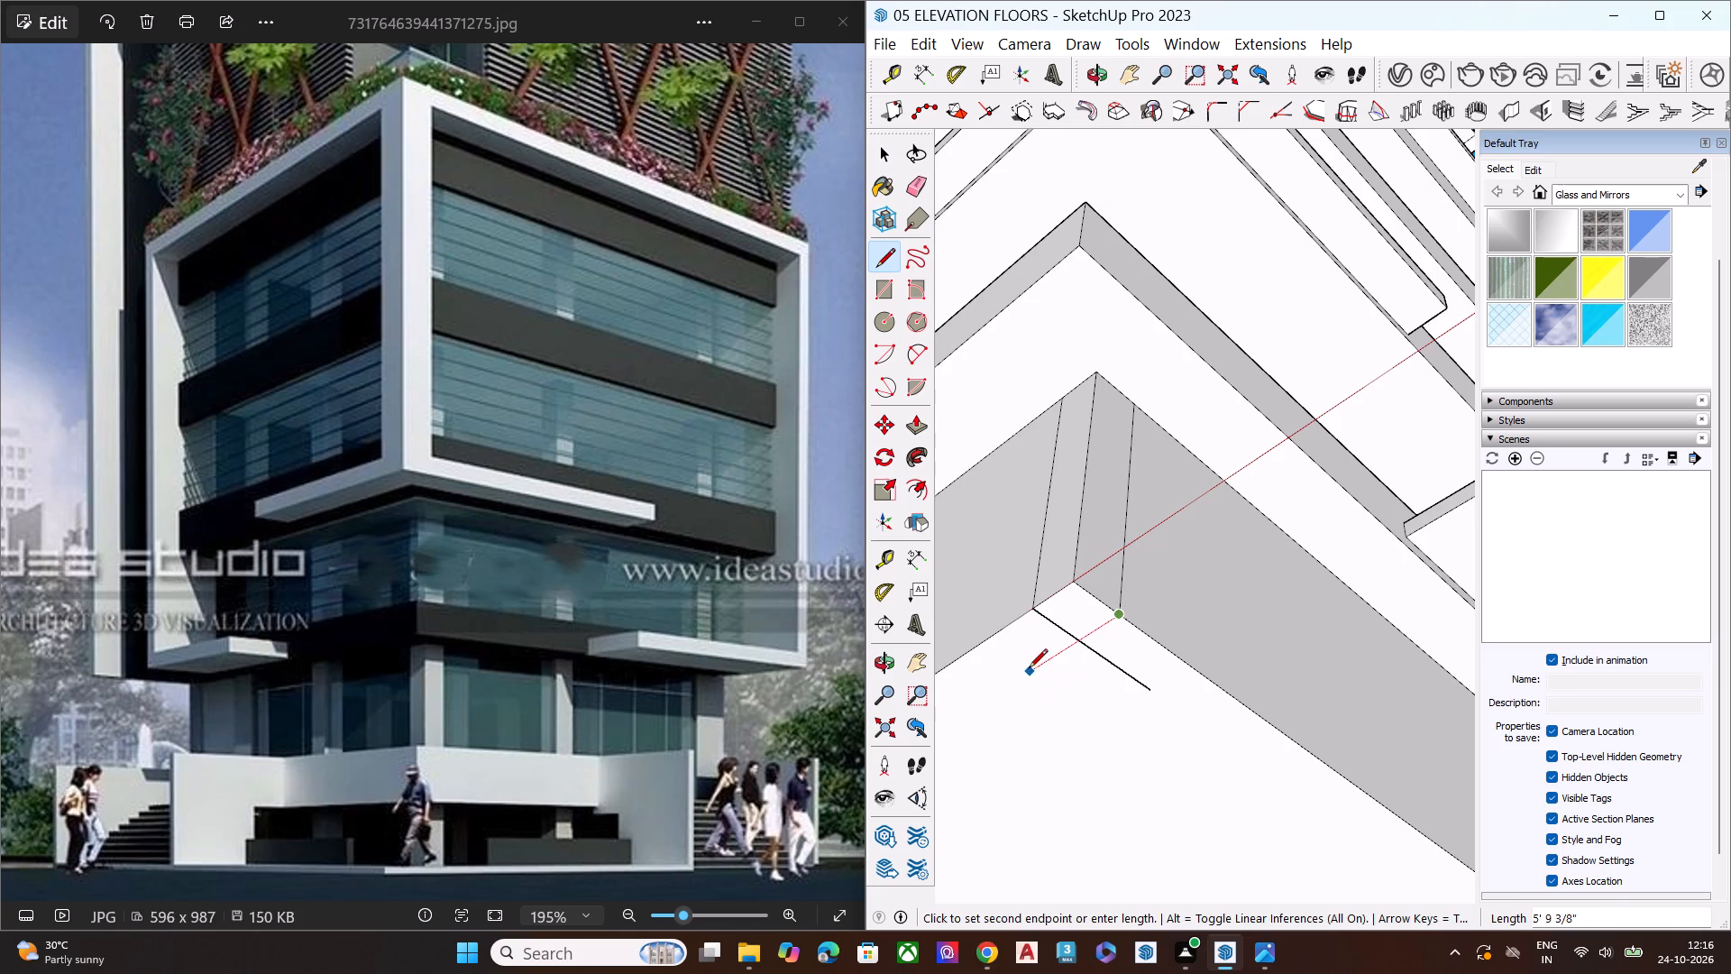
pyautogui.moveTo(1035, 662); pyautogui.dragTo(1339, 503, button='middle')
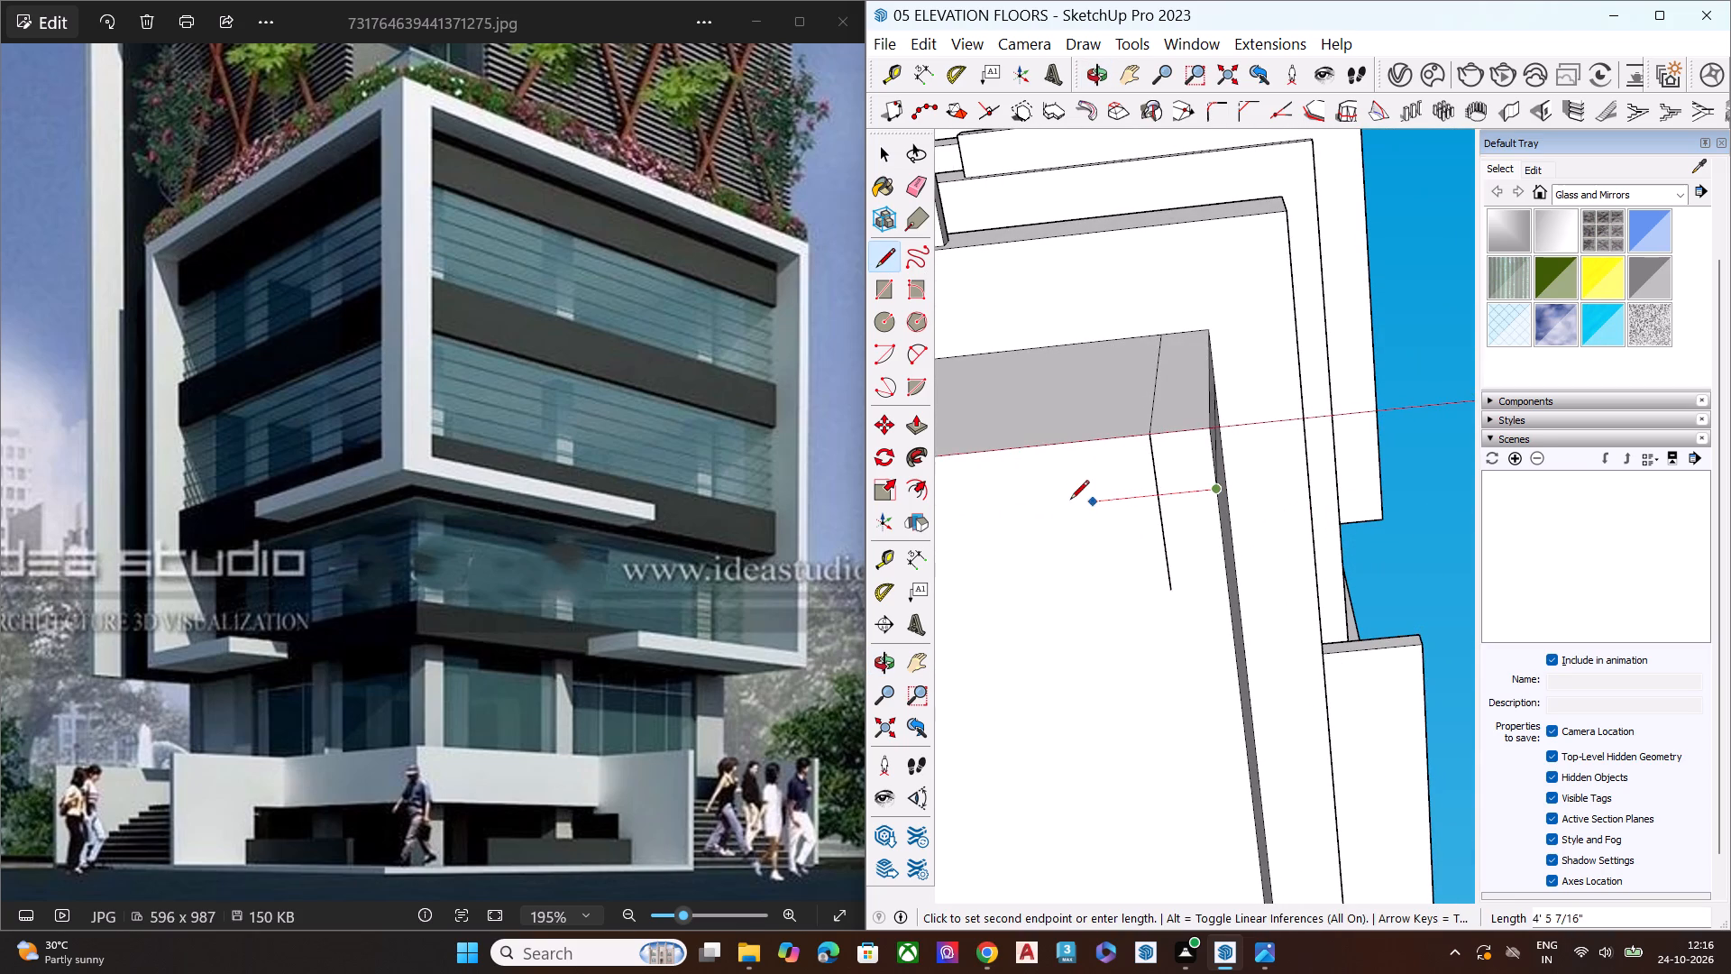
pyautogui.click(1054, 498)
pyautogui.press('space')
# Erase the two line ends overshooting the crossing so a closed column footprint remains at the underside's corner.
pyautogui.press('e')
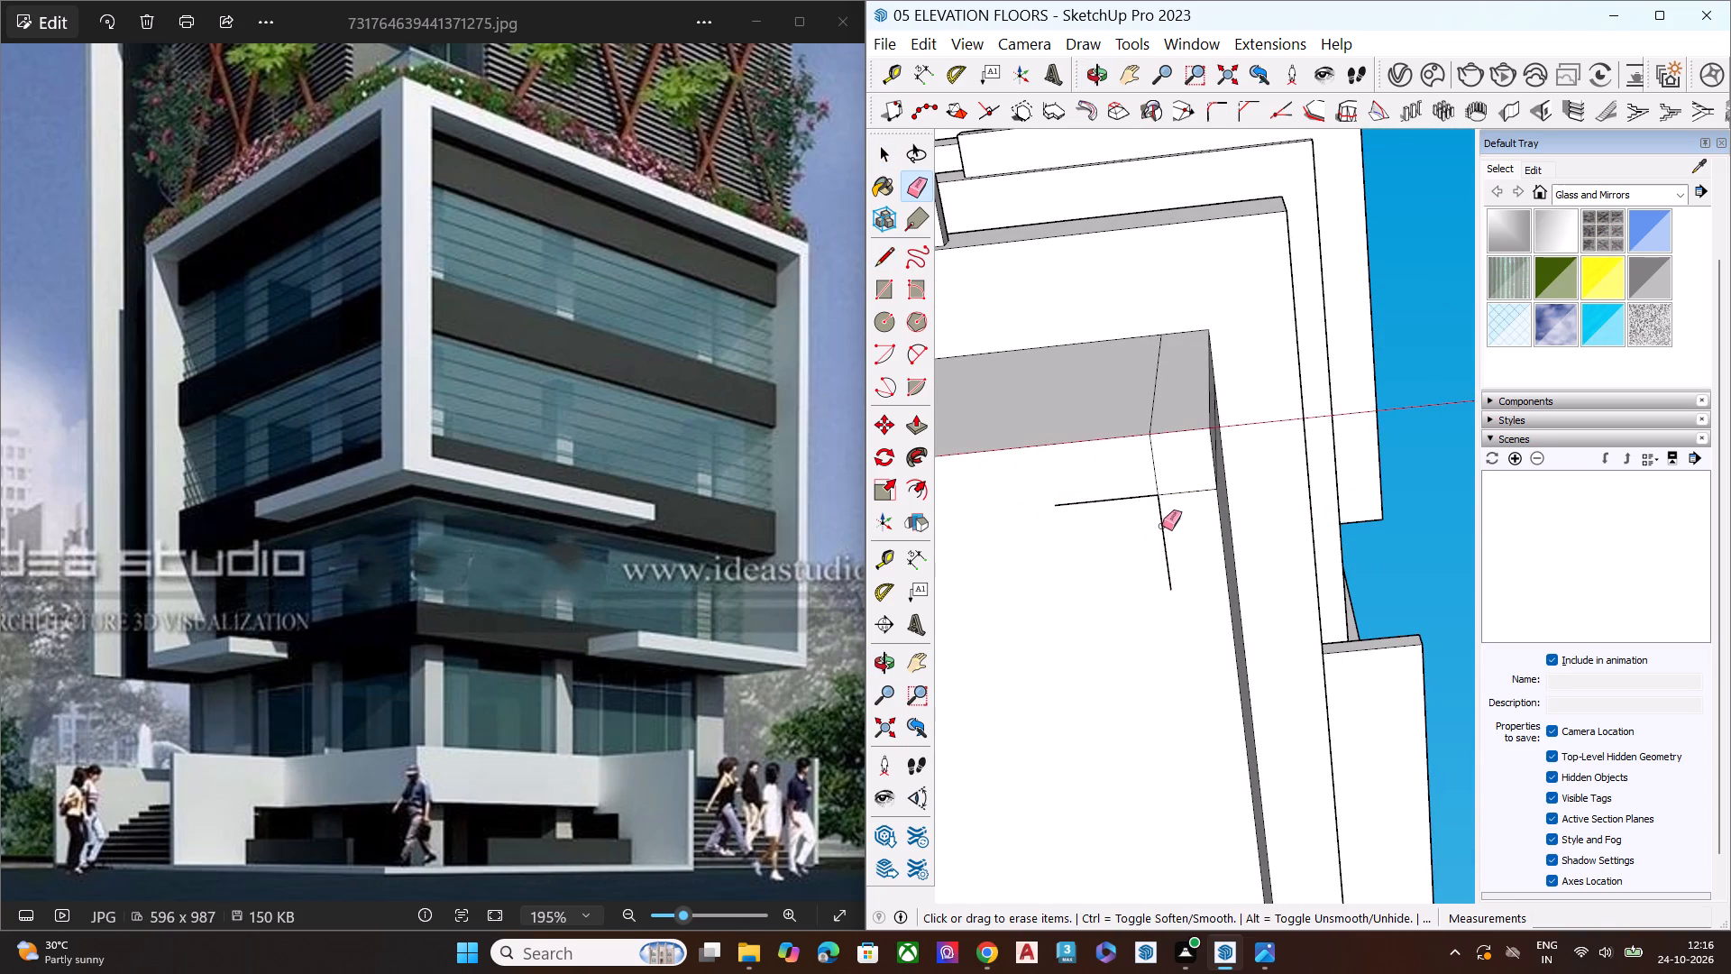
pyautogui.click(1162, 526)
pyautogui.click(1116, 501)
pyautogui.press('space')
pyautogui.scroll(-6, 1062, 534)
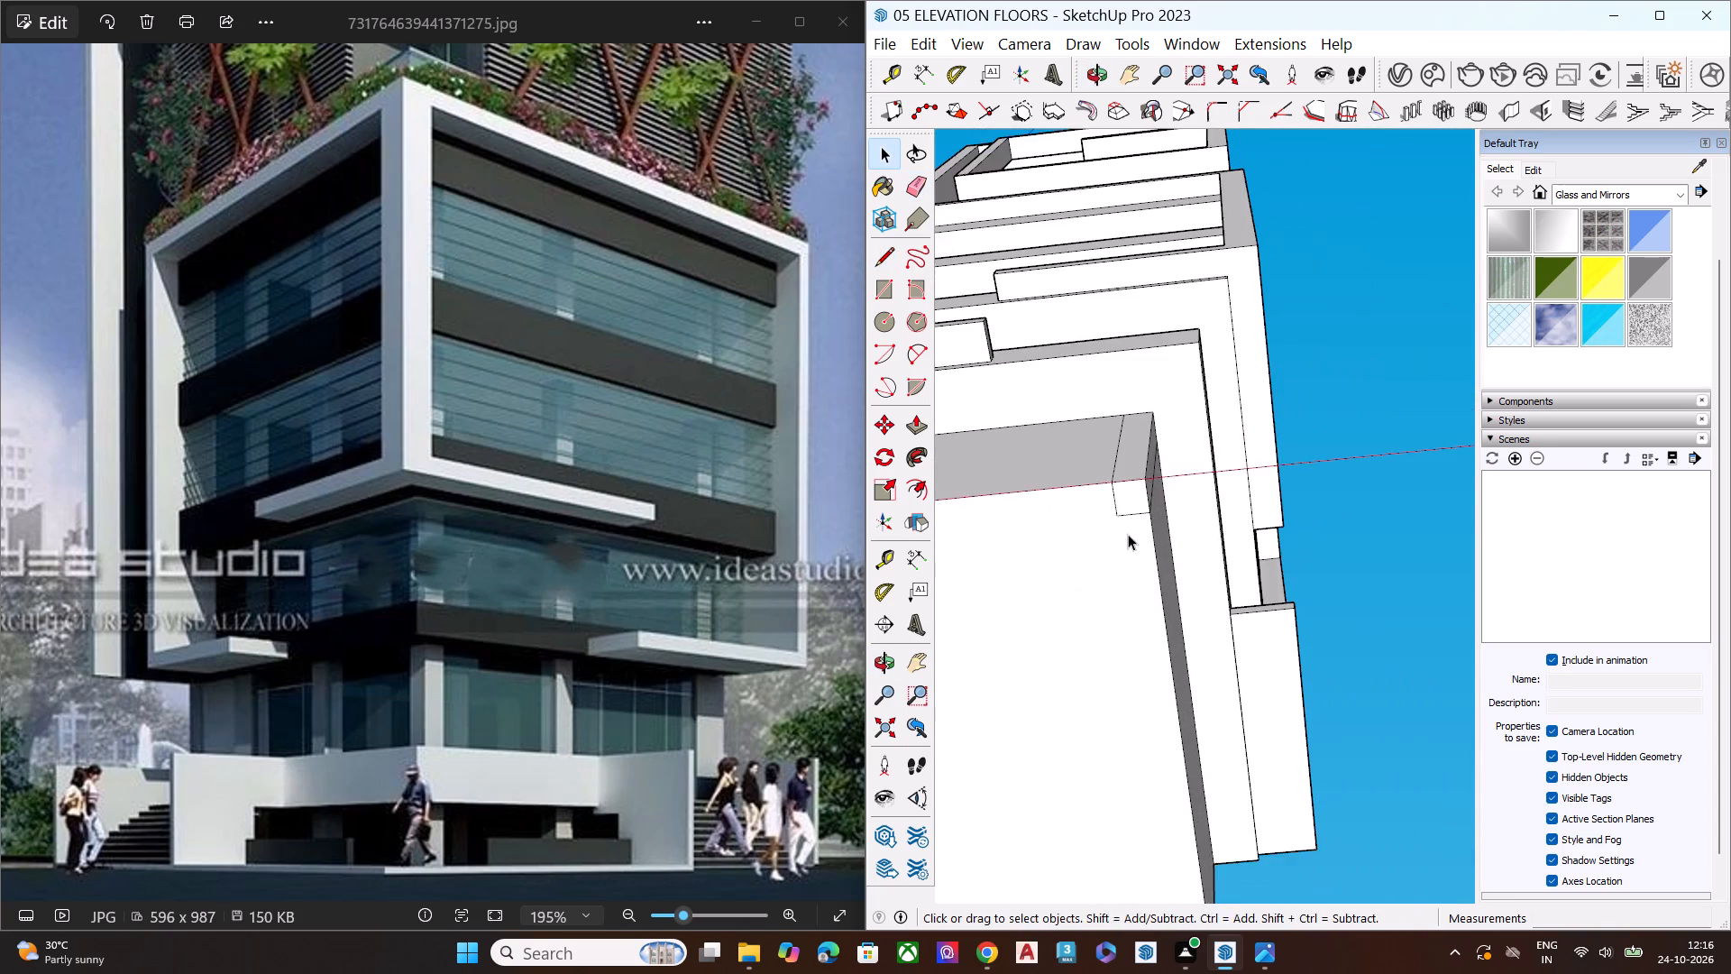
# Examine the ground-floor block's right-hand face and the projecting ledge above it from several angles.
pyautogui.moveTo(1128, 534); pyautogui.dragTo(981, 816, button='middle')
pyautogui.scroll(8, 1068, 740)
pyautogui.scroll(-3, 1025, 634)
pyautogui.scroll(1, 1025, 634)
pyautogui.scroll(-5, 1025, 634)
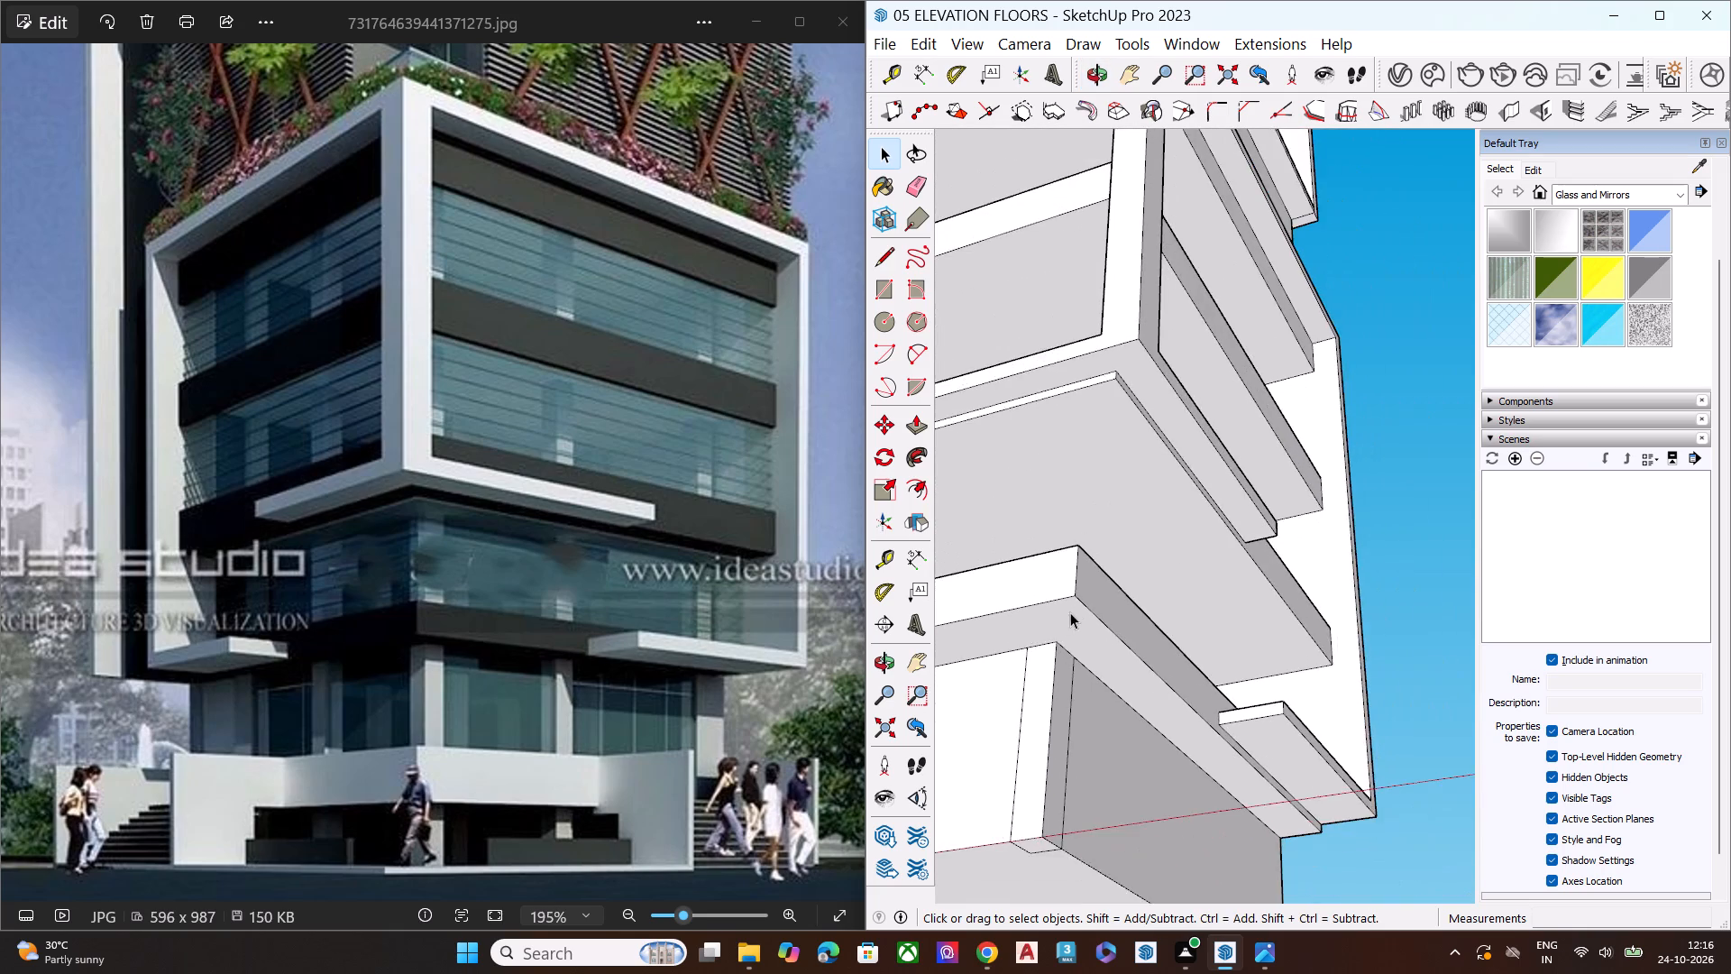
pyautogui.moveTo(1074, 609); pyautogui.dragTo(1081, 937, button='middle')
pyautogui.scroll(-8, 1064, 757)
pyautogui.moveTo(1104, 851); pyautogui.dragTo(1052, 836, button='middle')
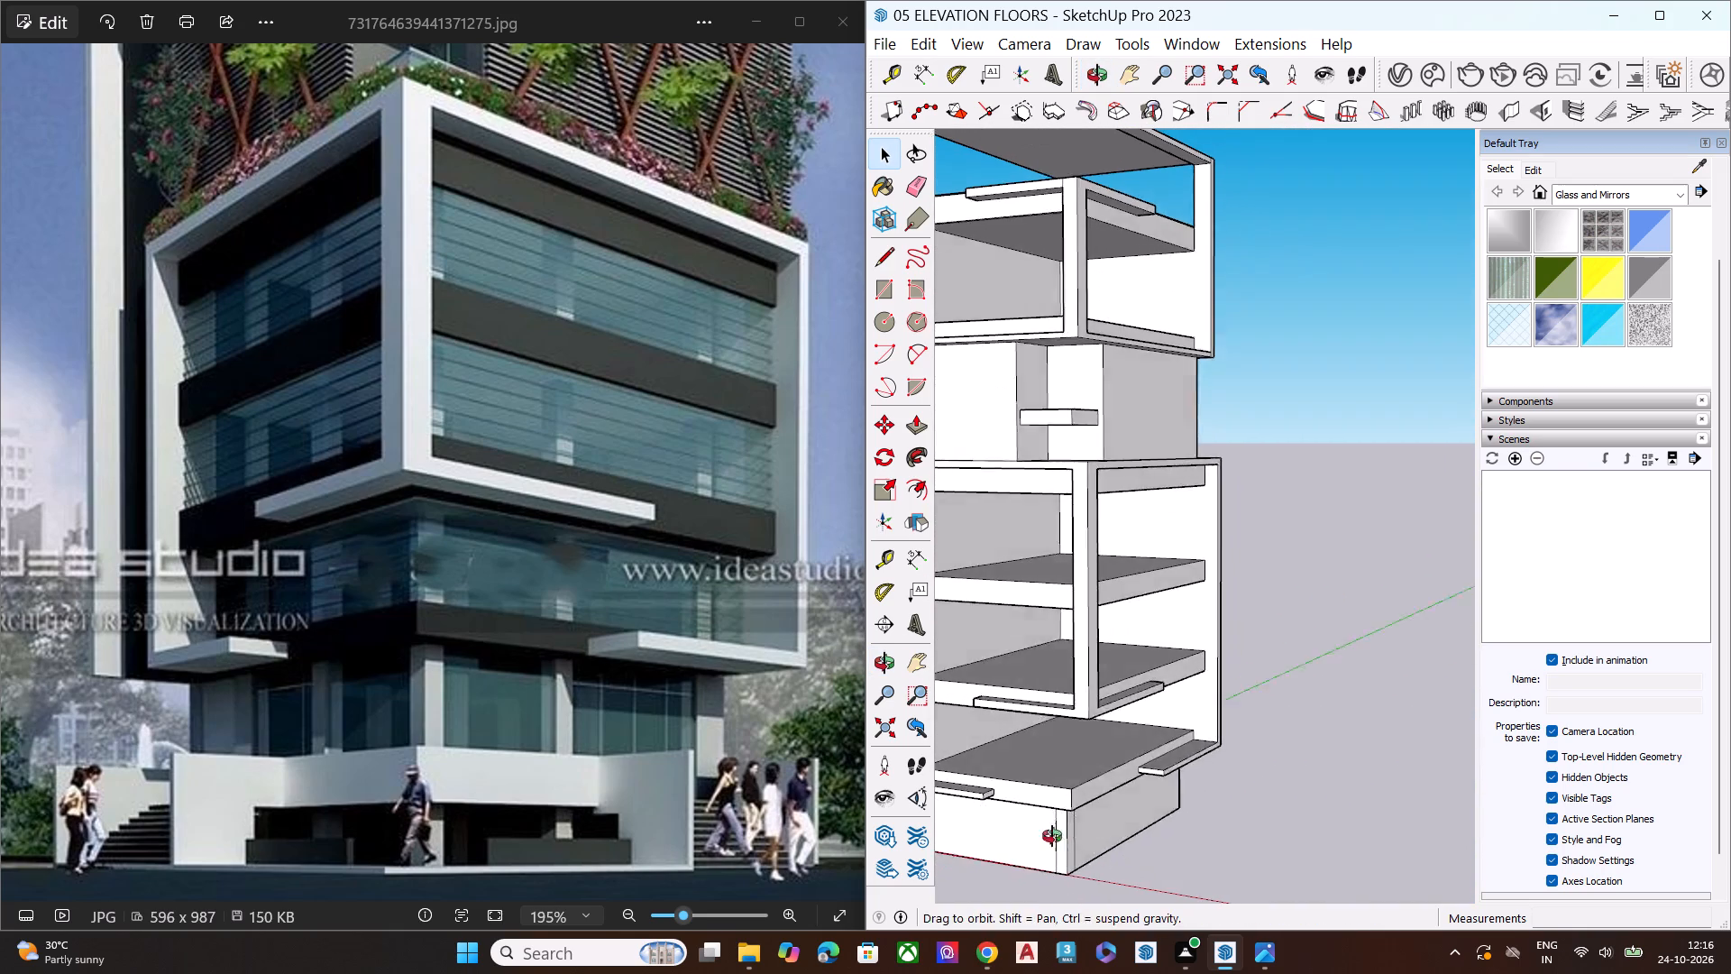
pyautogui.moveTo(1052, 836); pyautogui.dragTo(848, 800, button='middle')
pyautogui.scroll(6, 1043, 817)
pyautogui.moveTo(1221, 799); pyautogui.dragTo(911, 721, button='middle')
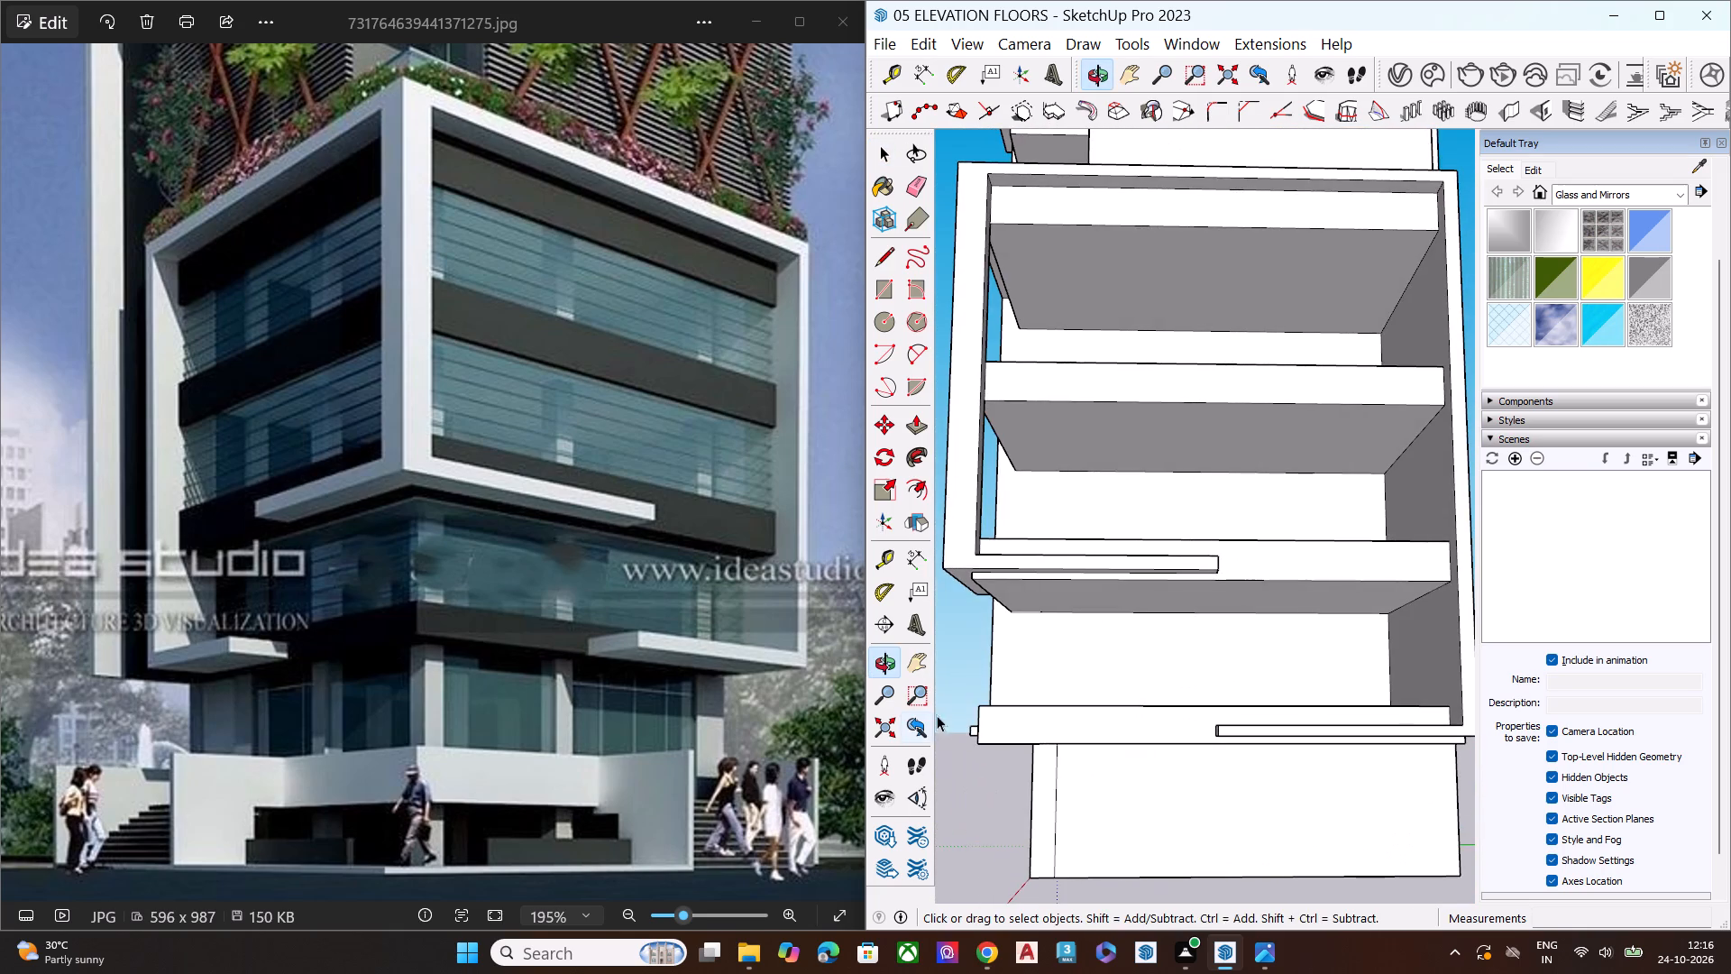
pyautogui.scroll(-2, 976, 697)
pyautogui.scroll(1, 976, 697)
pyautogui.scroll(-3, 976, 697)
pyautogui.moveTo(1088, 801); pyautogui.dragTo(1109, 737, button='middle')
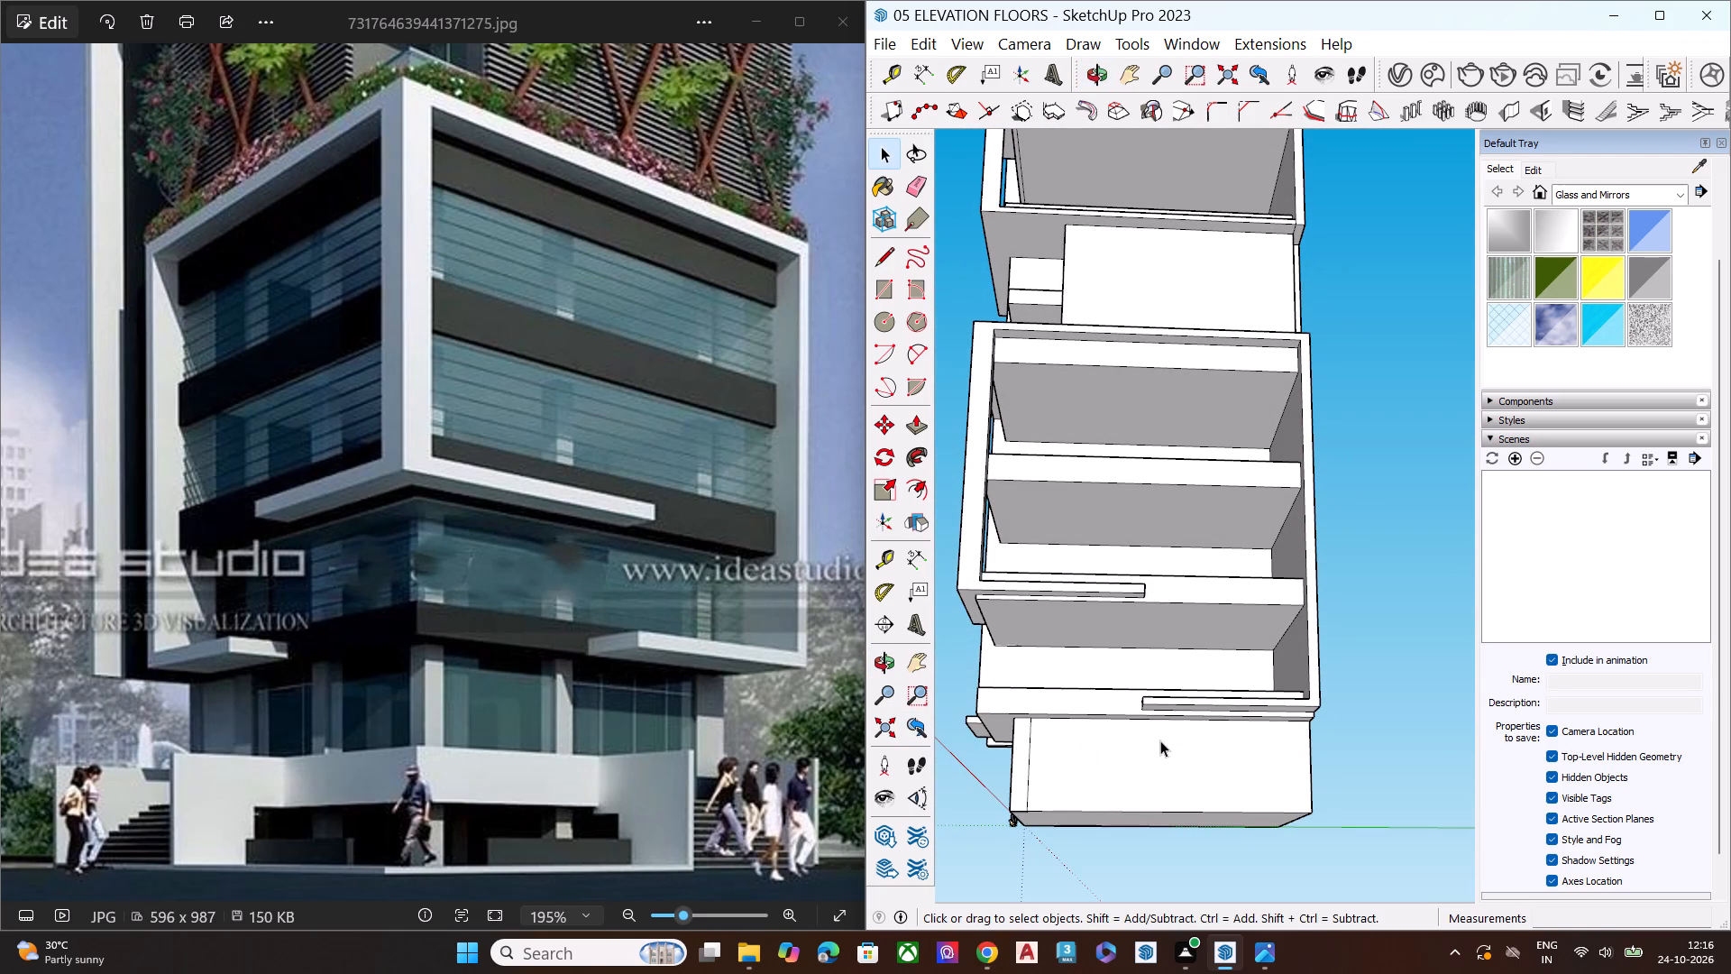
pyautogui.moveTo(1159, 731); pyautogui.dragTo(1145, 683, button='middle')
pyautogui.scroll(4, 1145, 677)
pyautogui.scroll(-1, 1140, 712)
pyautogui.scroll(4, 1137, 718)
pyautogui.scroll(-2, 1133, 721)
pyautogui.scroll(1, 1132, 723)
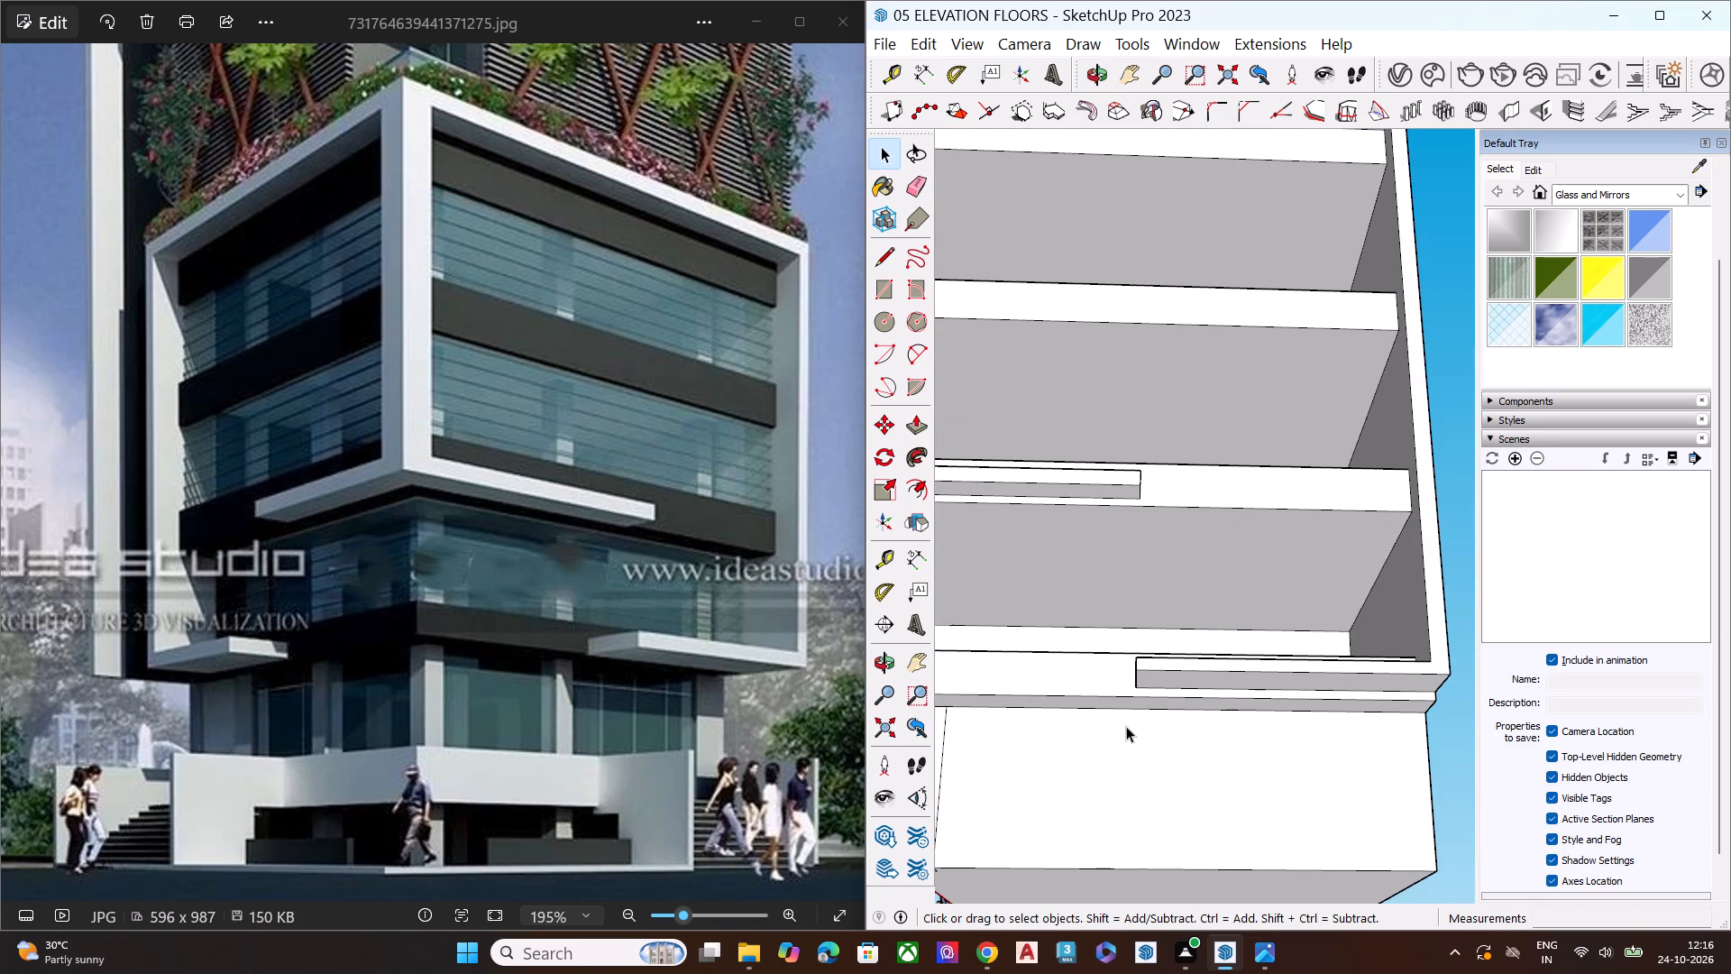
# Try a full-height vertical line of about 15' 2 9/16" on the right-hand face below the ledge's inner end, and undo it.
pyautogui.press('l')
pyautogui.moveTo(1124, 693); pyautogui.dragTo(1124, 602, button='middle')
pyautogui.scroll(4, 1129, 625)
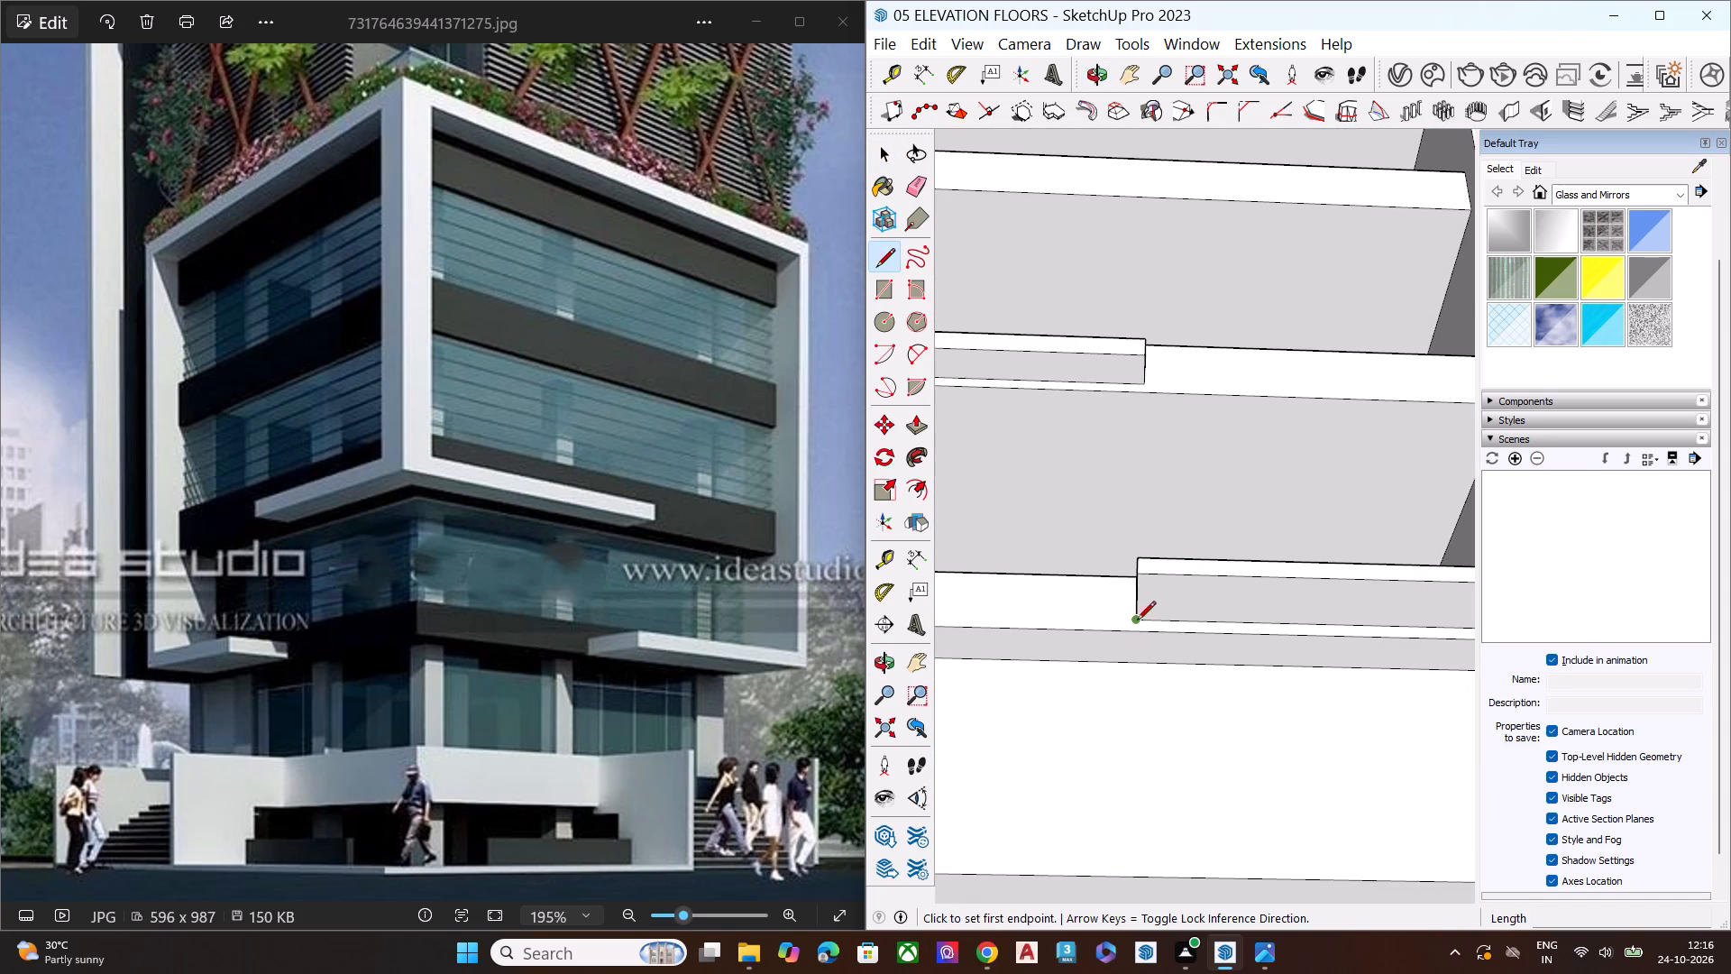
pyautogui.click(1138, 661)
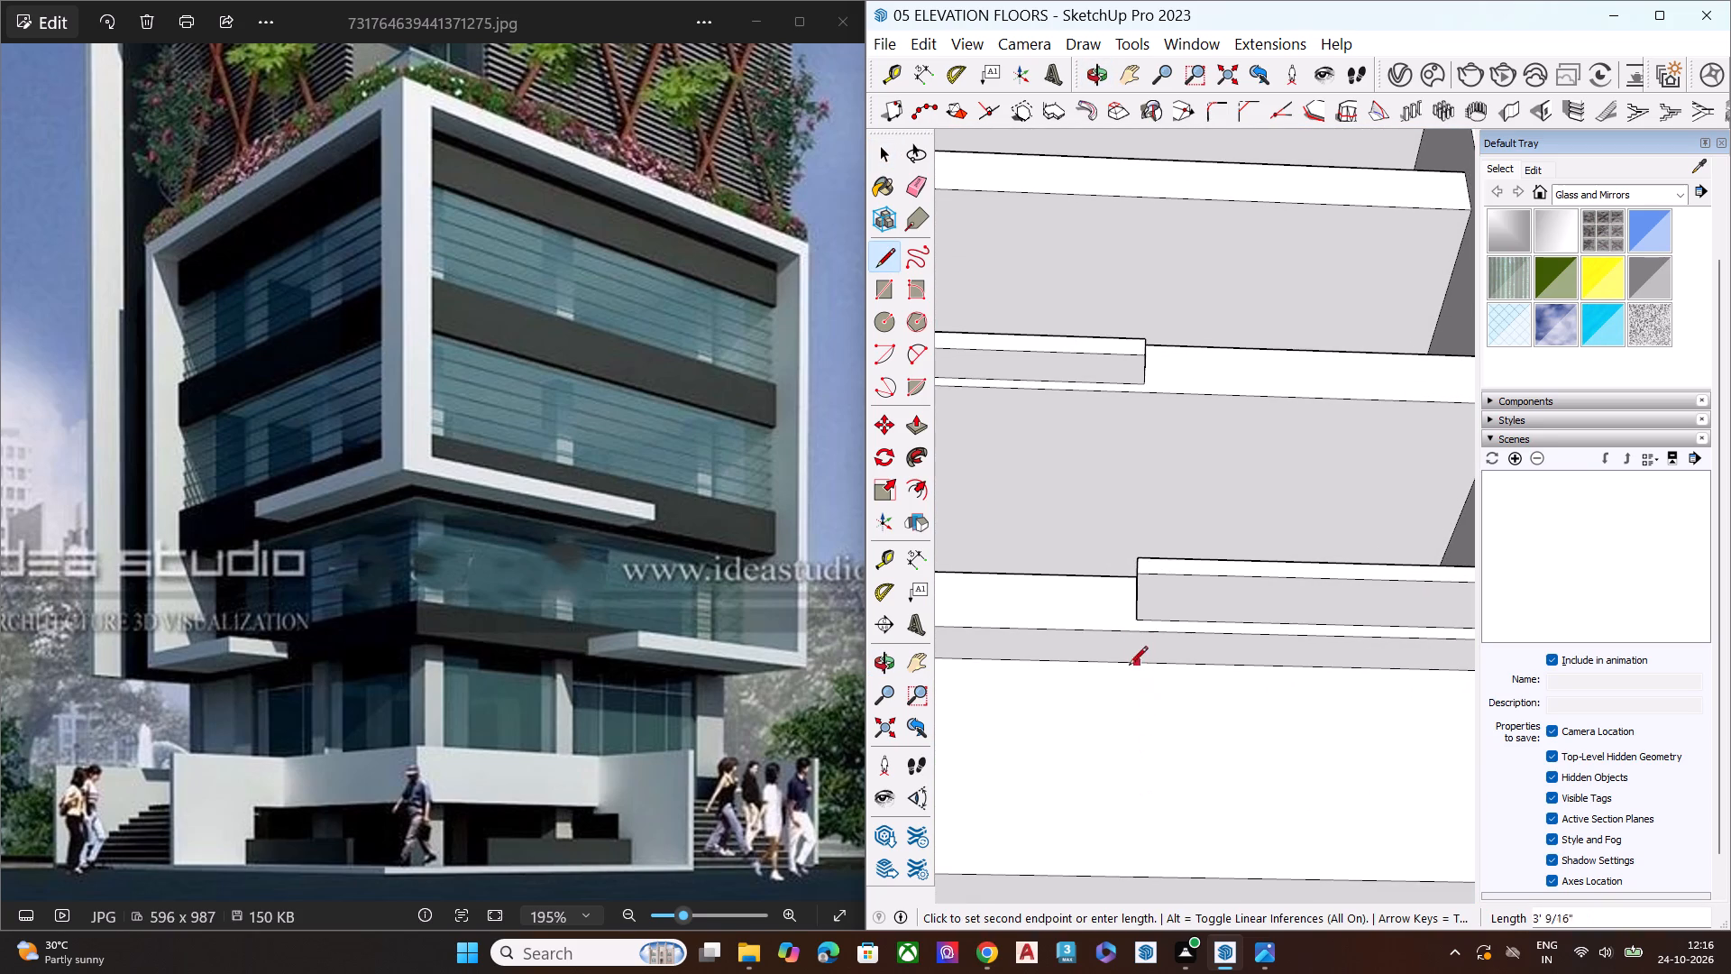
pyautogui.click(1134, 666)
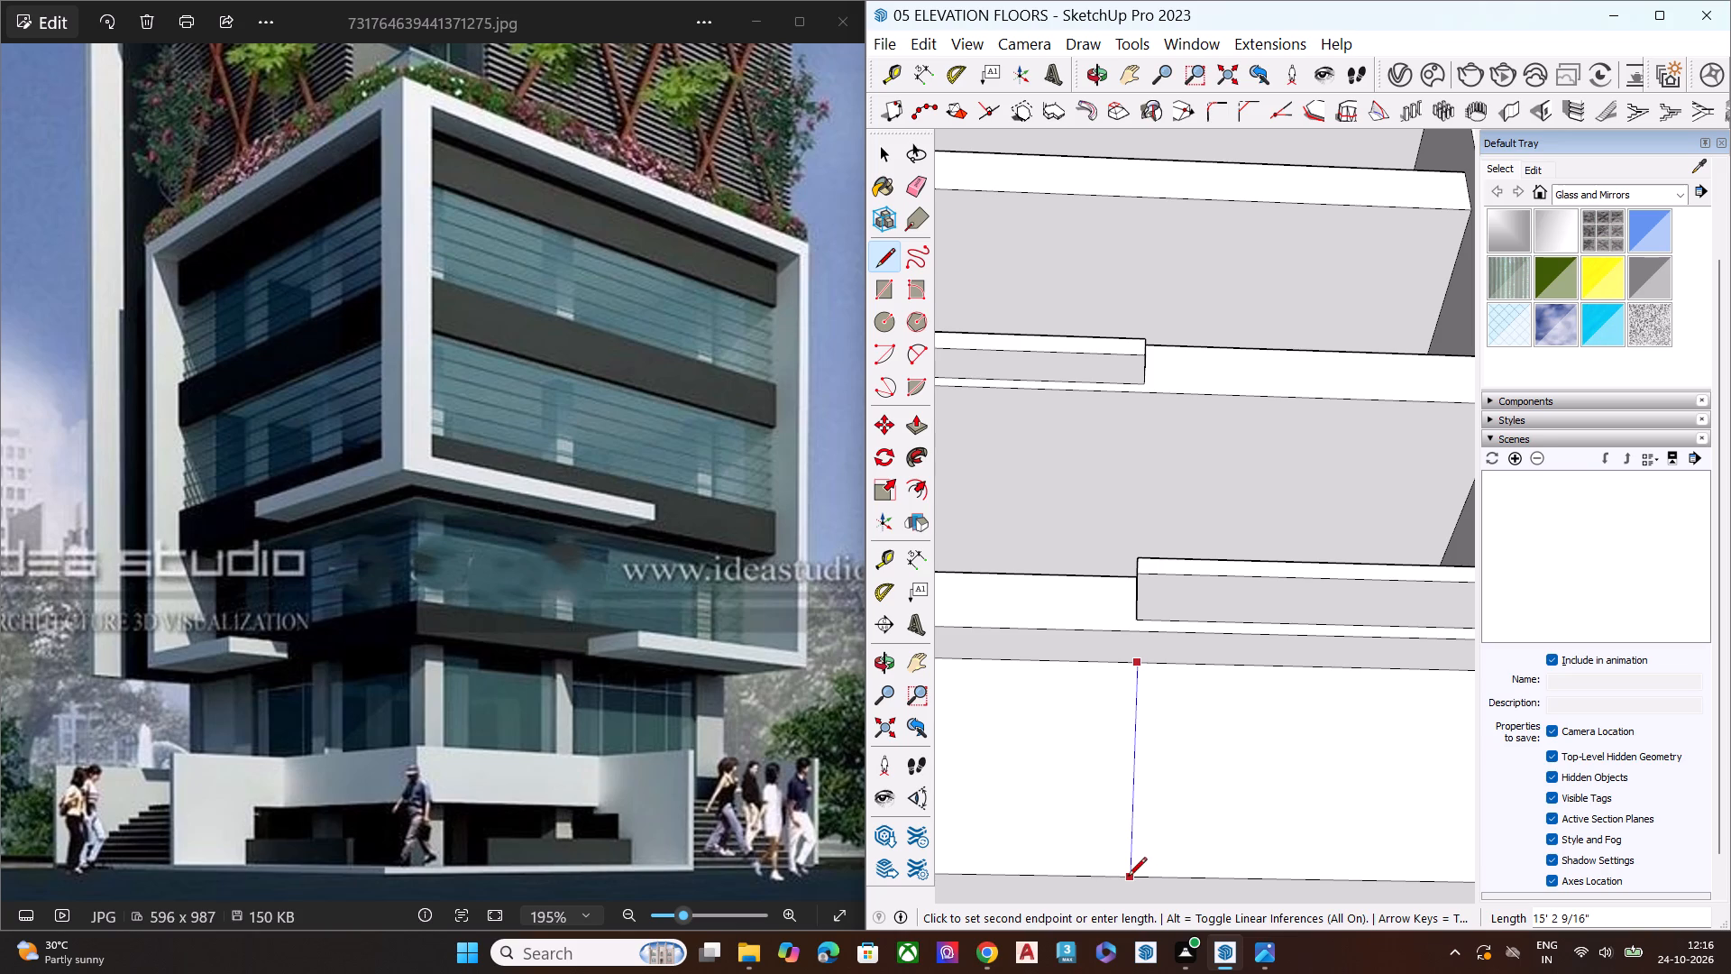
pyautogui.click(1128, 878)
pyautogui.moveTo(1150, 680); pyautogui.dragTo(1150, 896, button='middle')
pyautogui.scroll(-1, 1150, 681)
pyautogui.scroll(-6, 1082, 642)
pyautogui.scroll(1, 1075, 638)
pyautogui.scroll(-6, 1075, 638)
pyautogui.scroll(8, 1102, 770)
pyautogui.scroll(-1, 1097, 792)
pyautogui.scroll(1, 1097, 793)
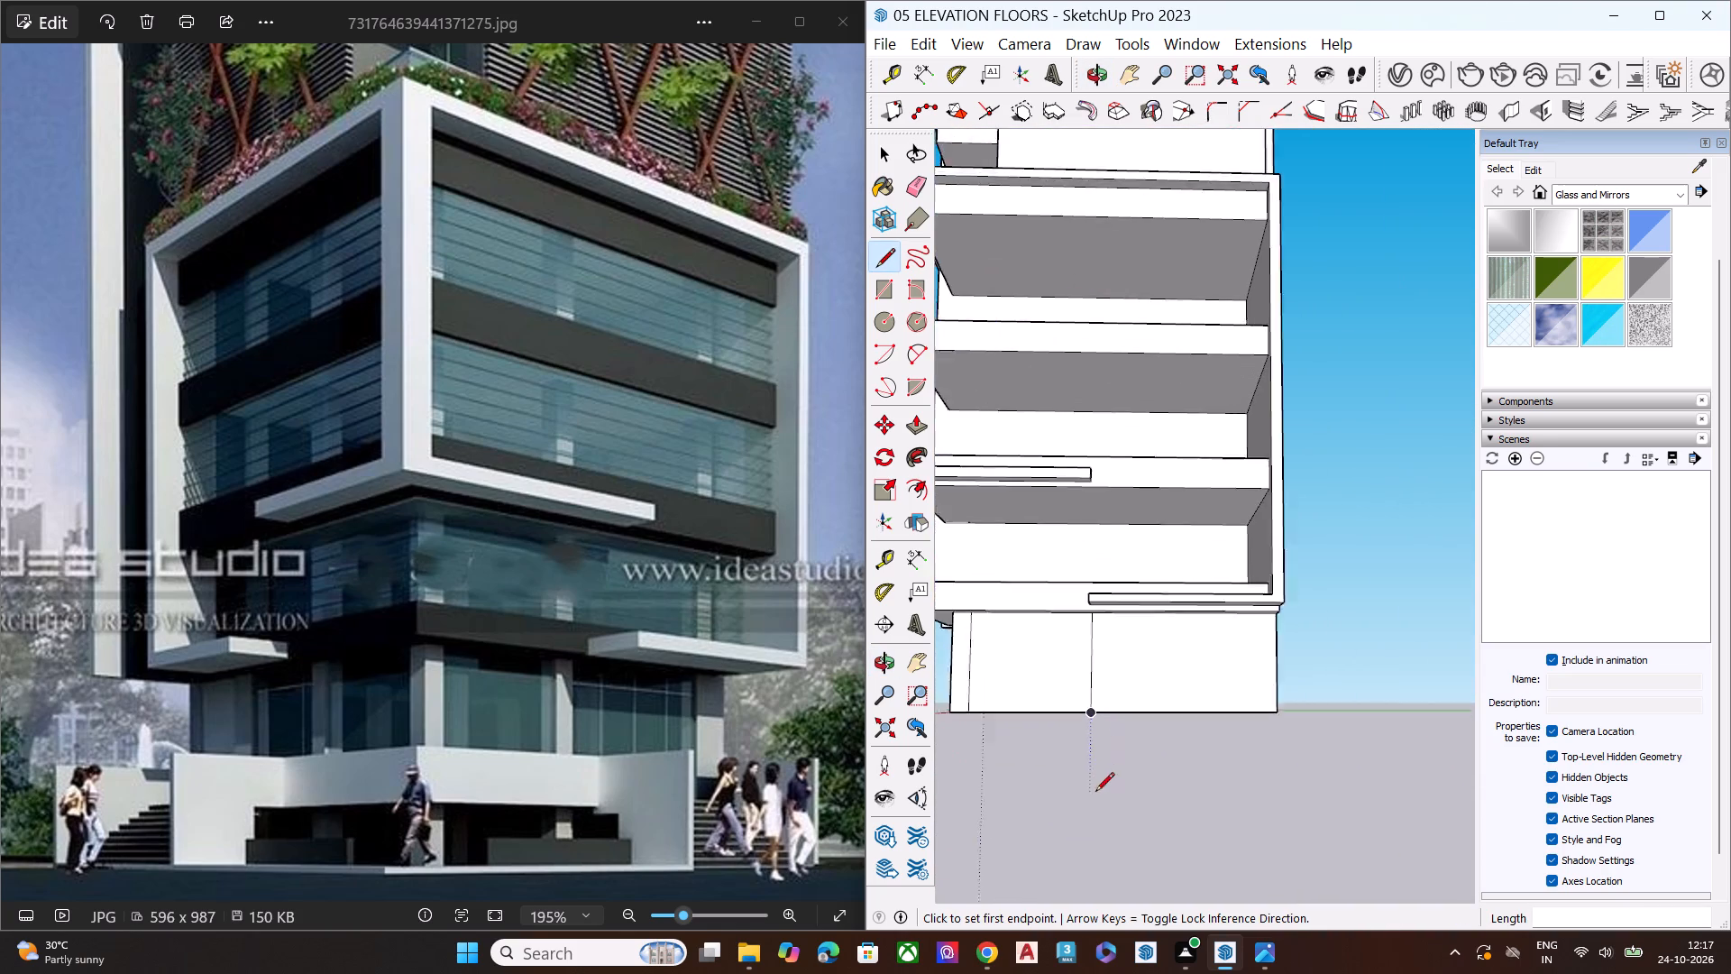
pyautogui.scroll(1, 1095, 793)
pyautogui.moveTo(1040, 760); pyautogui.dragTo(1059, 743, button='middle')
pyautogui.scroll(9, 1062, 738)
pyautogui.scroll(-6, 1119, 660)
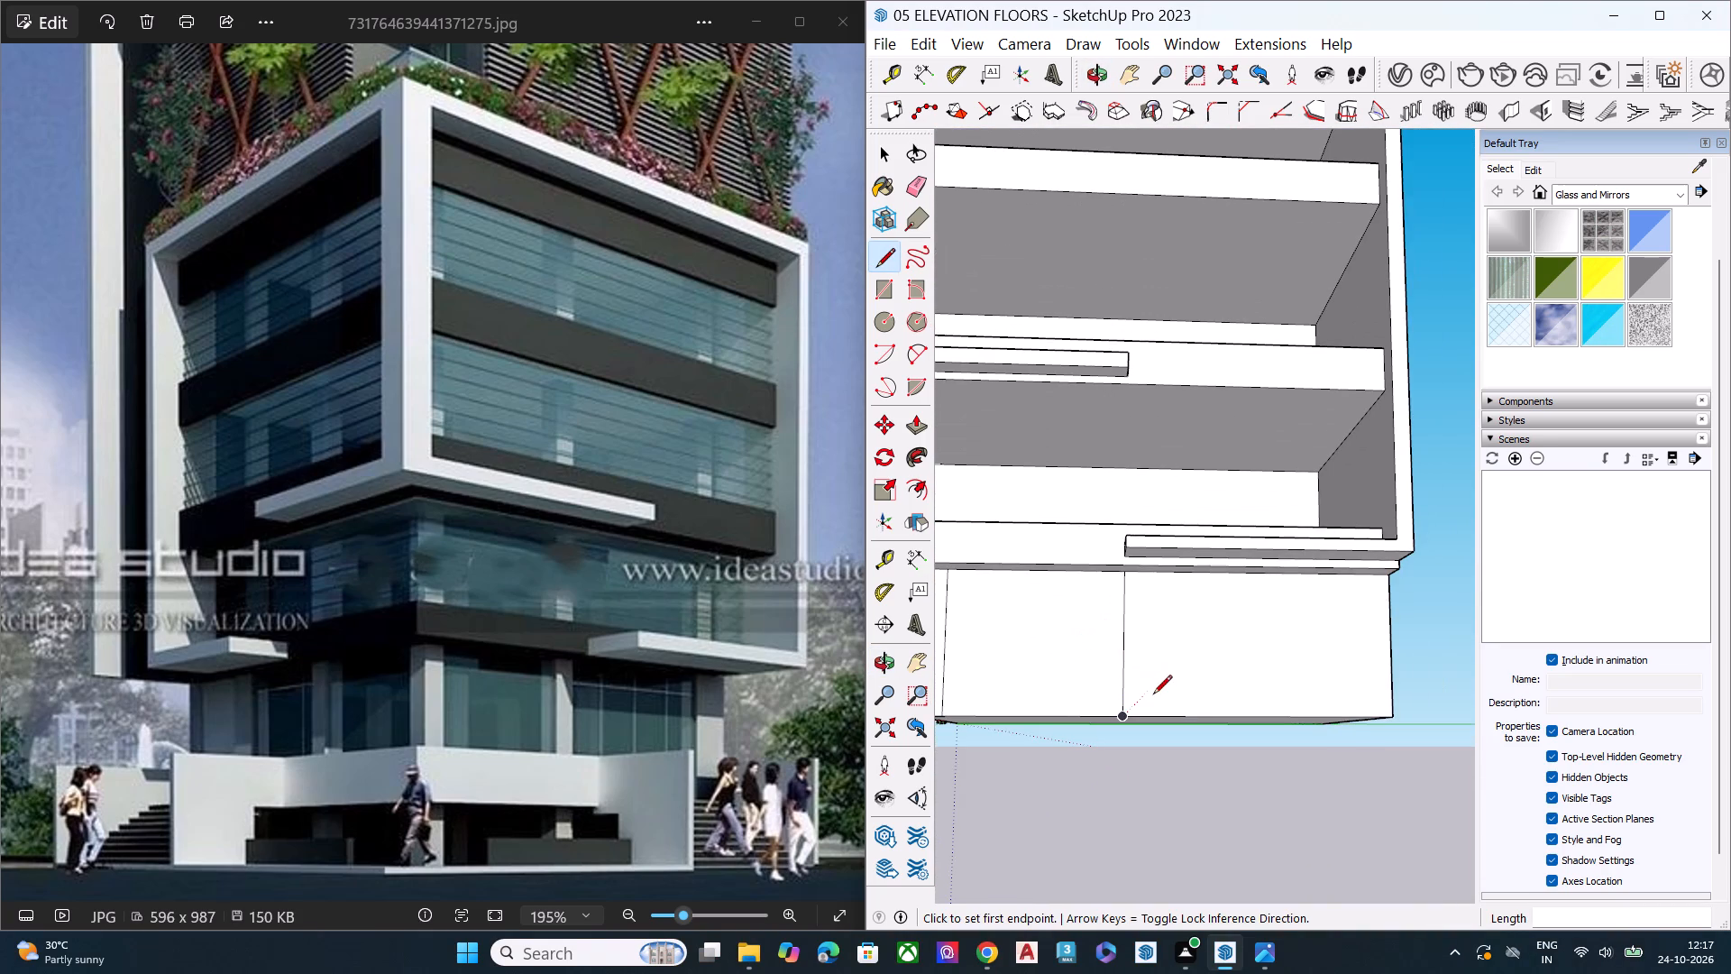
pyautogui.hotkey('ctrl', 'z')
# Draw a full-height vertical line on the ground-floor block's right-hand face, just below the projecting ledge's inner end.
pyautogui.moveTo(1129, 723); pyautogui.dragTo(1088, 646, button='middle')
pyautogui.scroll(3, 1116, 565)
pyautogui.click(1113, 550)
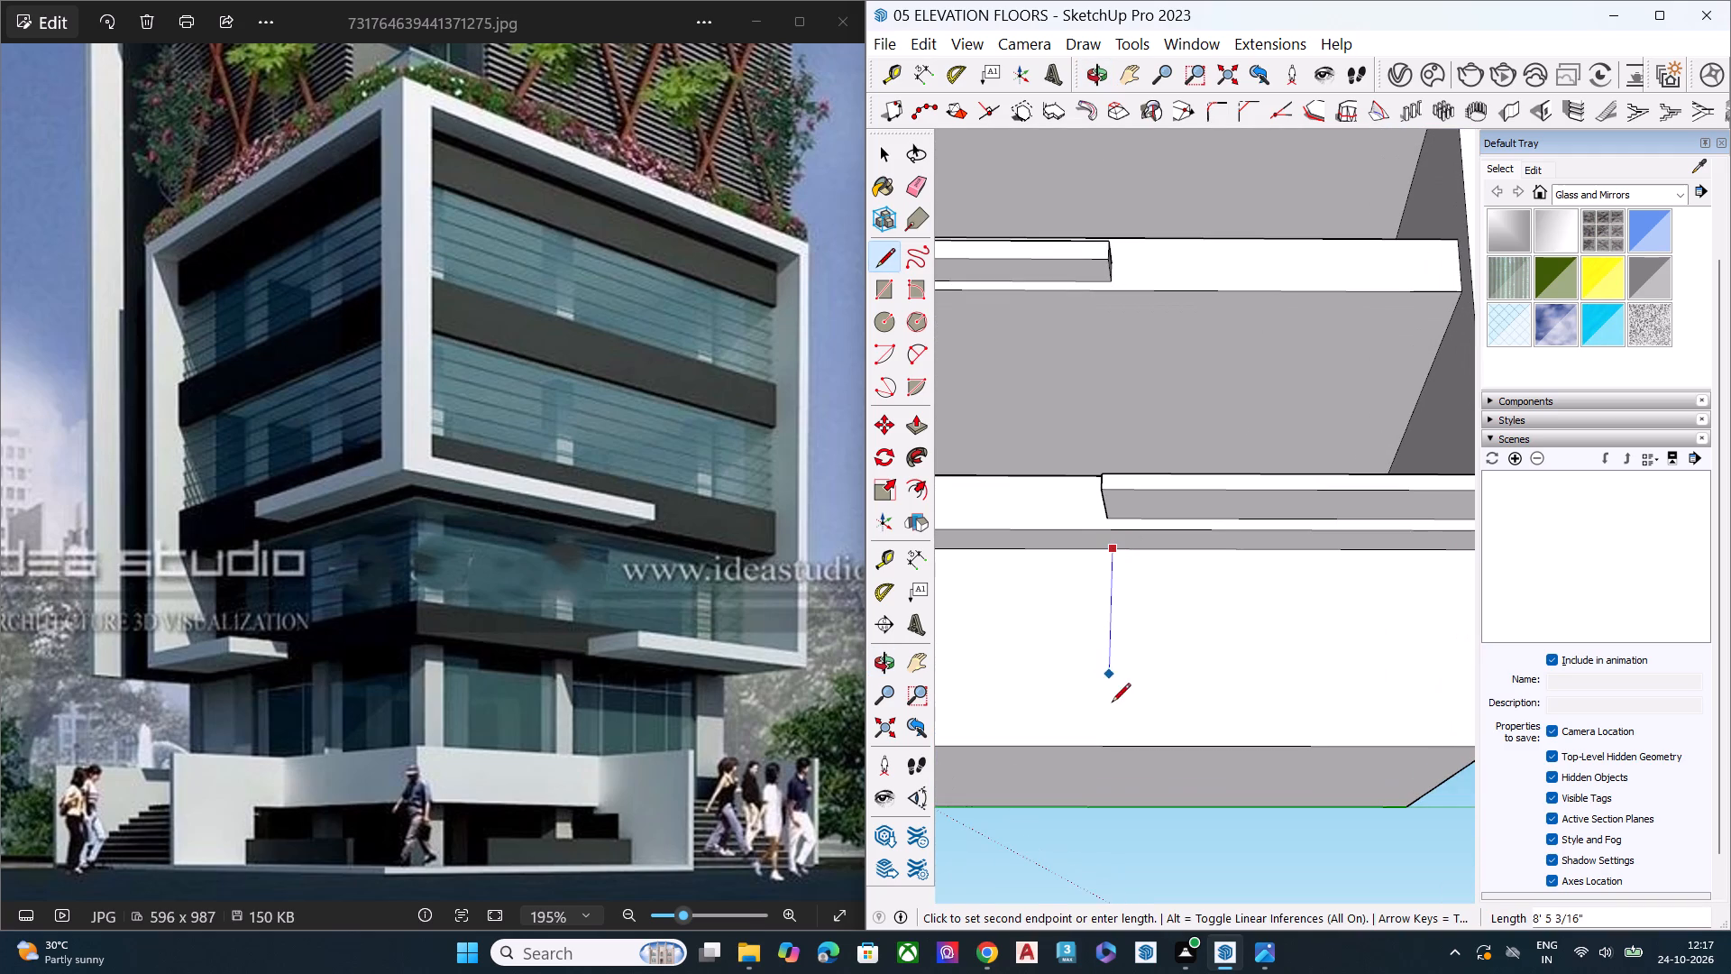
pyautogui.click(1110, 743)
pyautogui.moveTo(1141, 661); pyautogui.dragTo(1196, 743, button='middle')
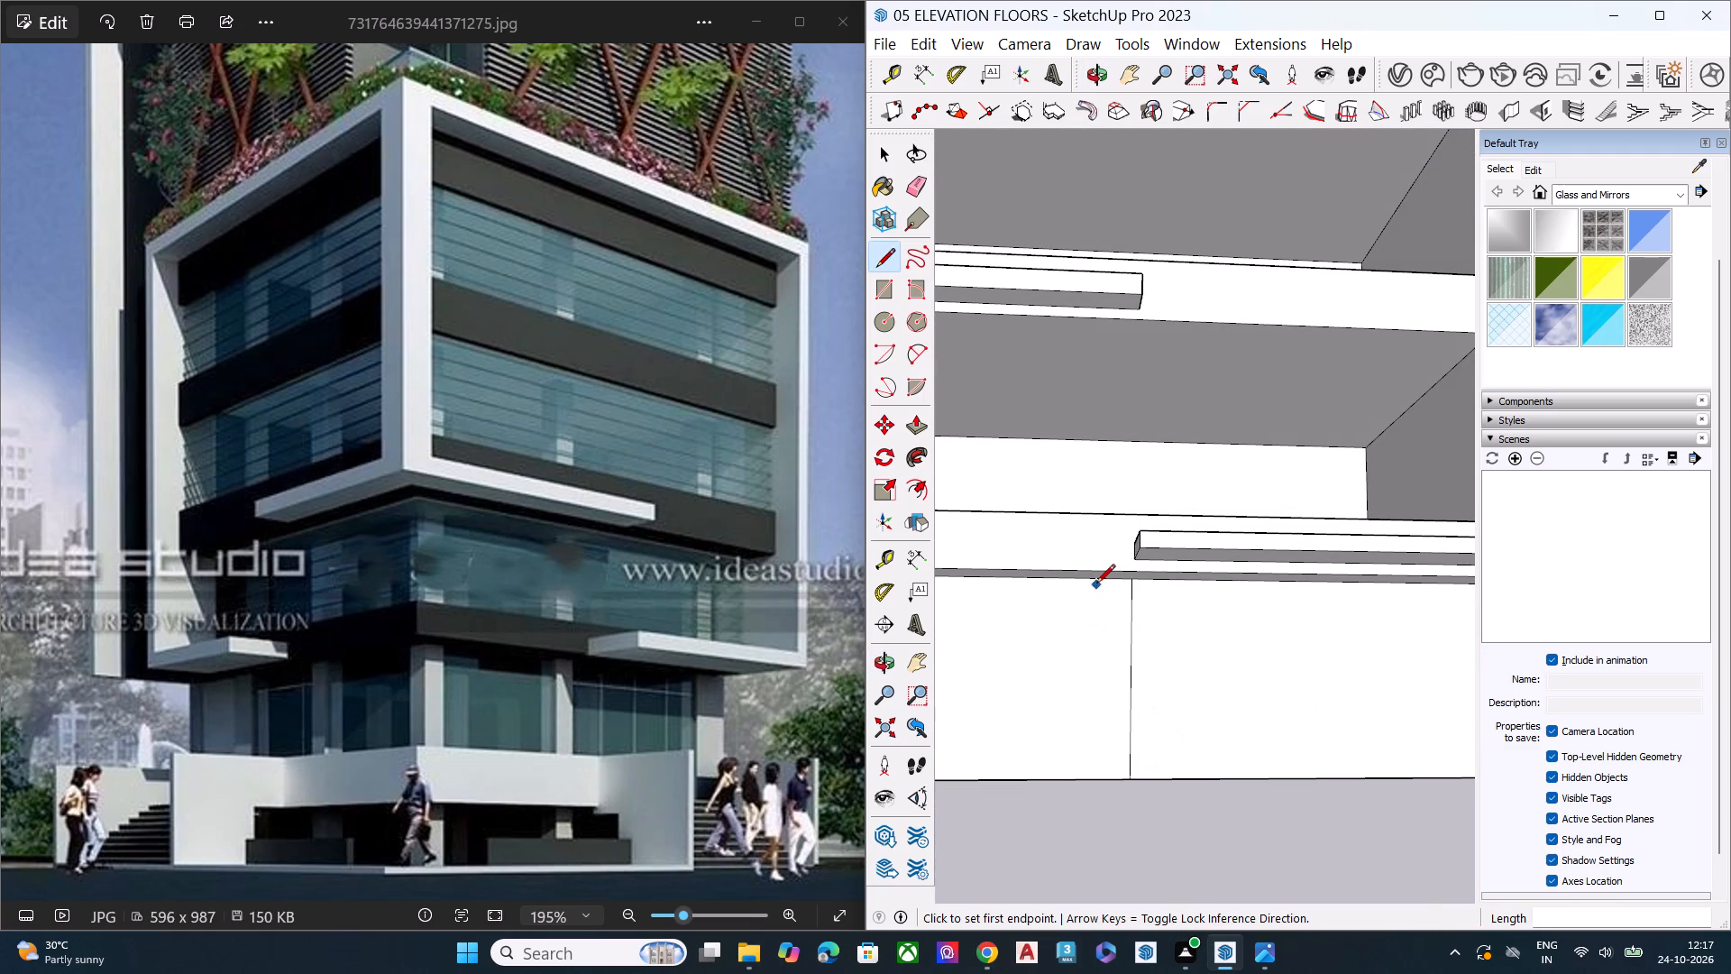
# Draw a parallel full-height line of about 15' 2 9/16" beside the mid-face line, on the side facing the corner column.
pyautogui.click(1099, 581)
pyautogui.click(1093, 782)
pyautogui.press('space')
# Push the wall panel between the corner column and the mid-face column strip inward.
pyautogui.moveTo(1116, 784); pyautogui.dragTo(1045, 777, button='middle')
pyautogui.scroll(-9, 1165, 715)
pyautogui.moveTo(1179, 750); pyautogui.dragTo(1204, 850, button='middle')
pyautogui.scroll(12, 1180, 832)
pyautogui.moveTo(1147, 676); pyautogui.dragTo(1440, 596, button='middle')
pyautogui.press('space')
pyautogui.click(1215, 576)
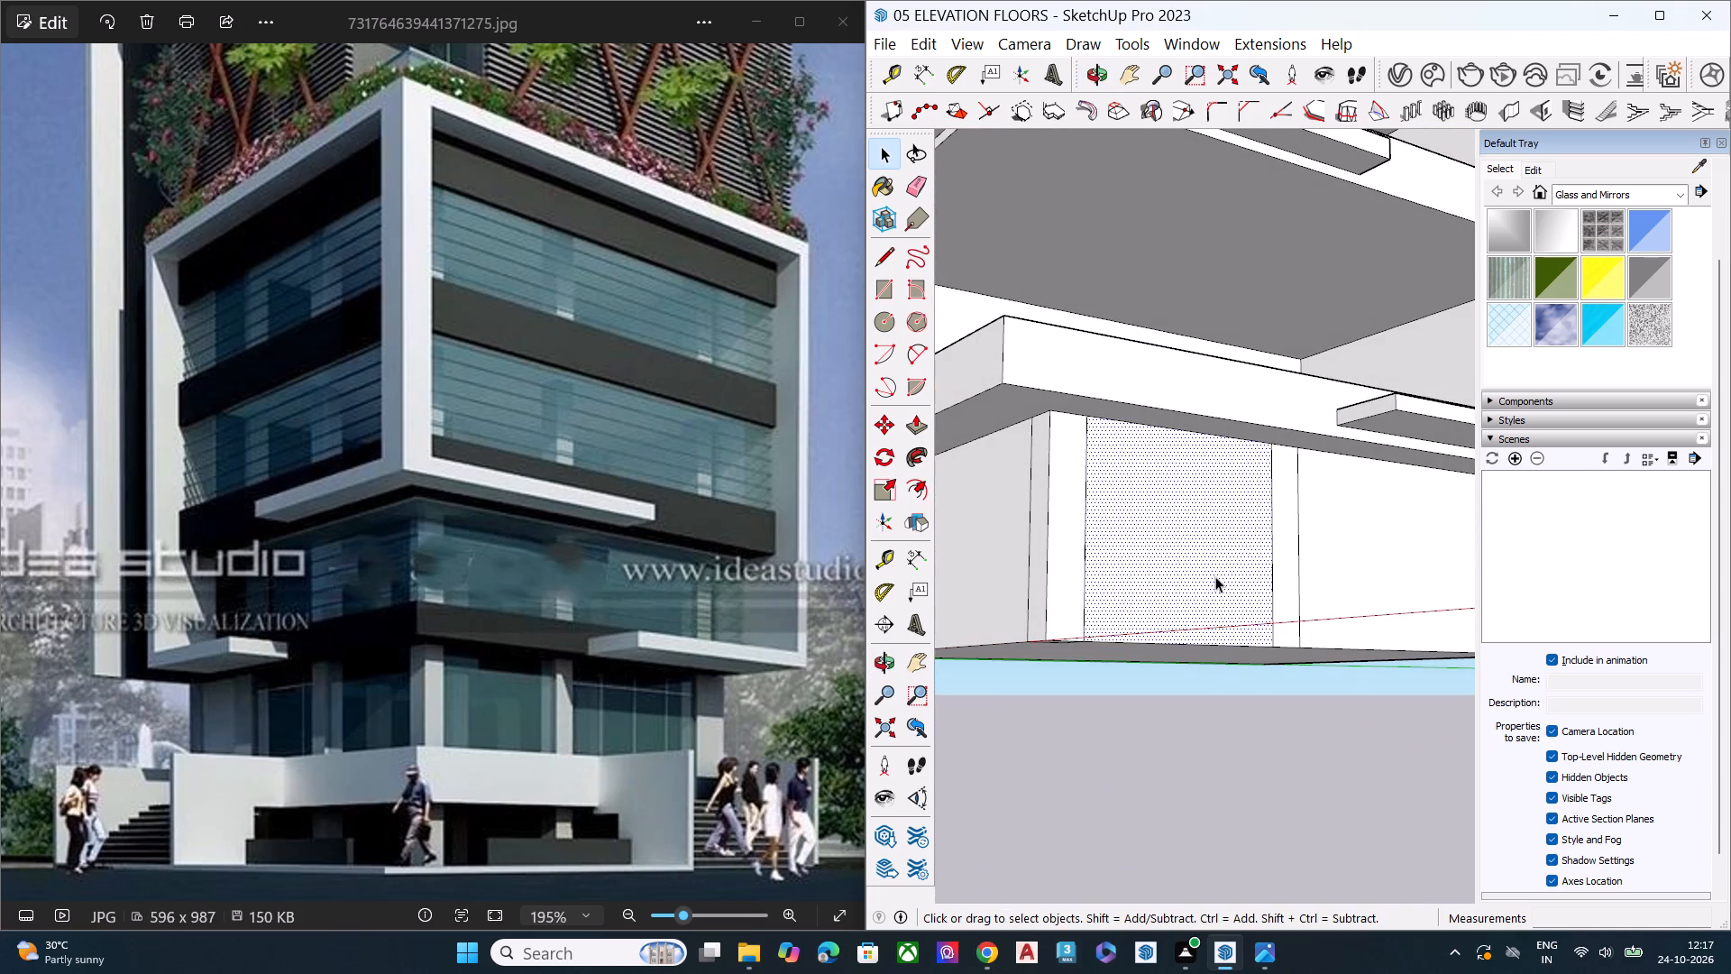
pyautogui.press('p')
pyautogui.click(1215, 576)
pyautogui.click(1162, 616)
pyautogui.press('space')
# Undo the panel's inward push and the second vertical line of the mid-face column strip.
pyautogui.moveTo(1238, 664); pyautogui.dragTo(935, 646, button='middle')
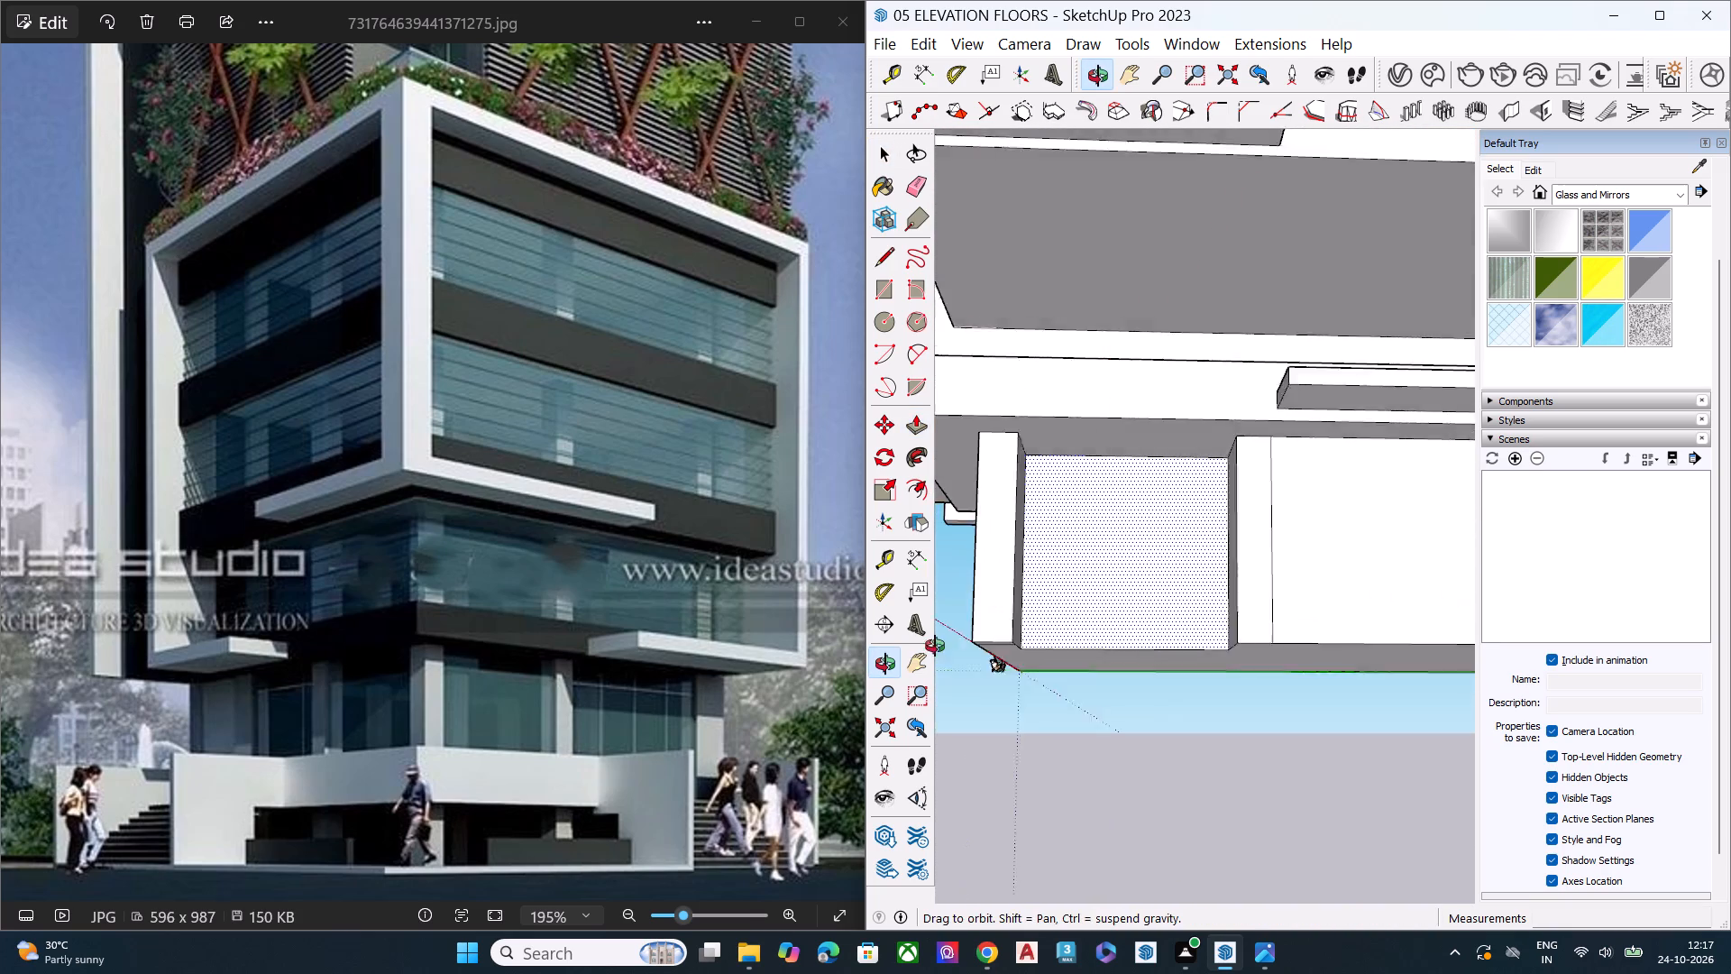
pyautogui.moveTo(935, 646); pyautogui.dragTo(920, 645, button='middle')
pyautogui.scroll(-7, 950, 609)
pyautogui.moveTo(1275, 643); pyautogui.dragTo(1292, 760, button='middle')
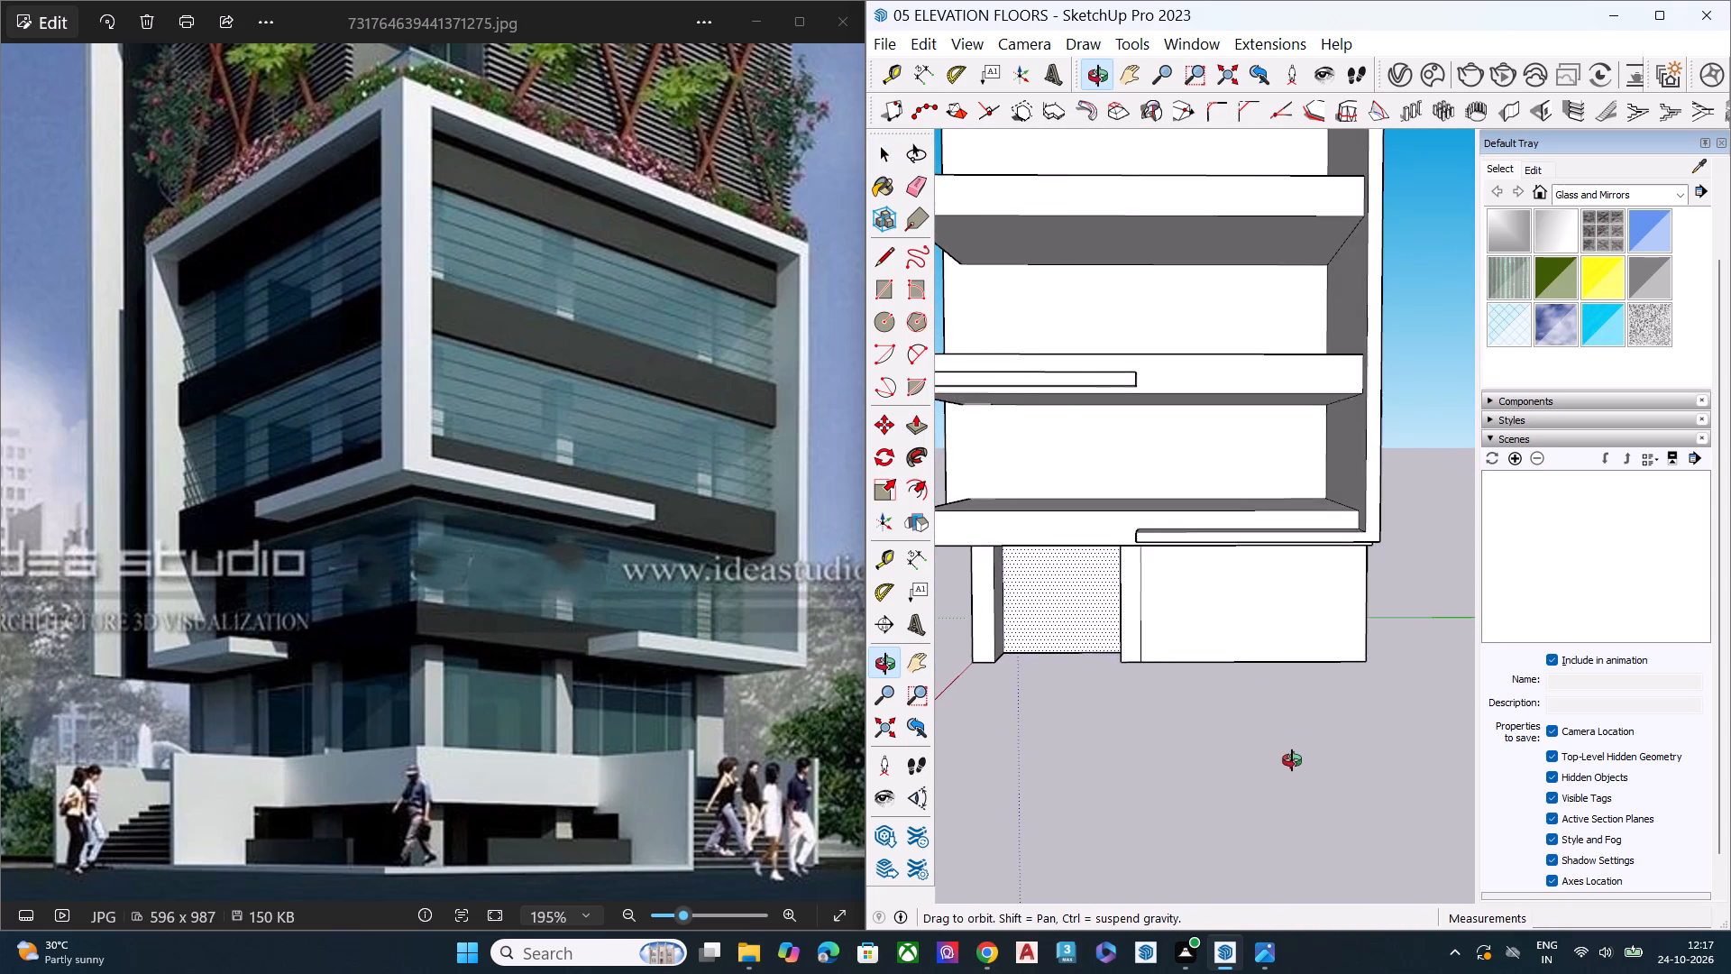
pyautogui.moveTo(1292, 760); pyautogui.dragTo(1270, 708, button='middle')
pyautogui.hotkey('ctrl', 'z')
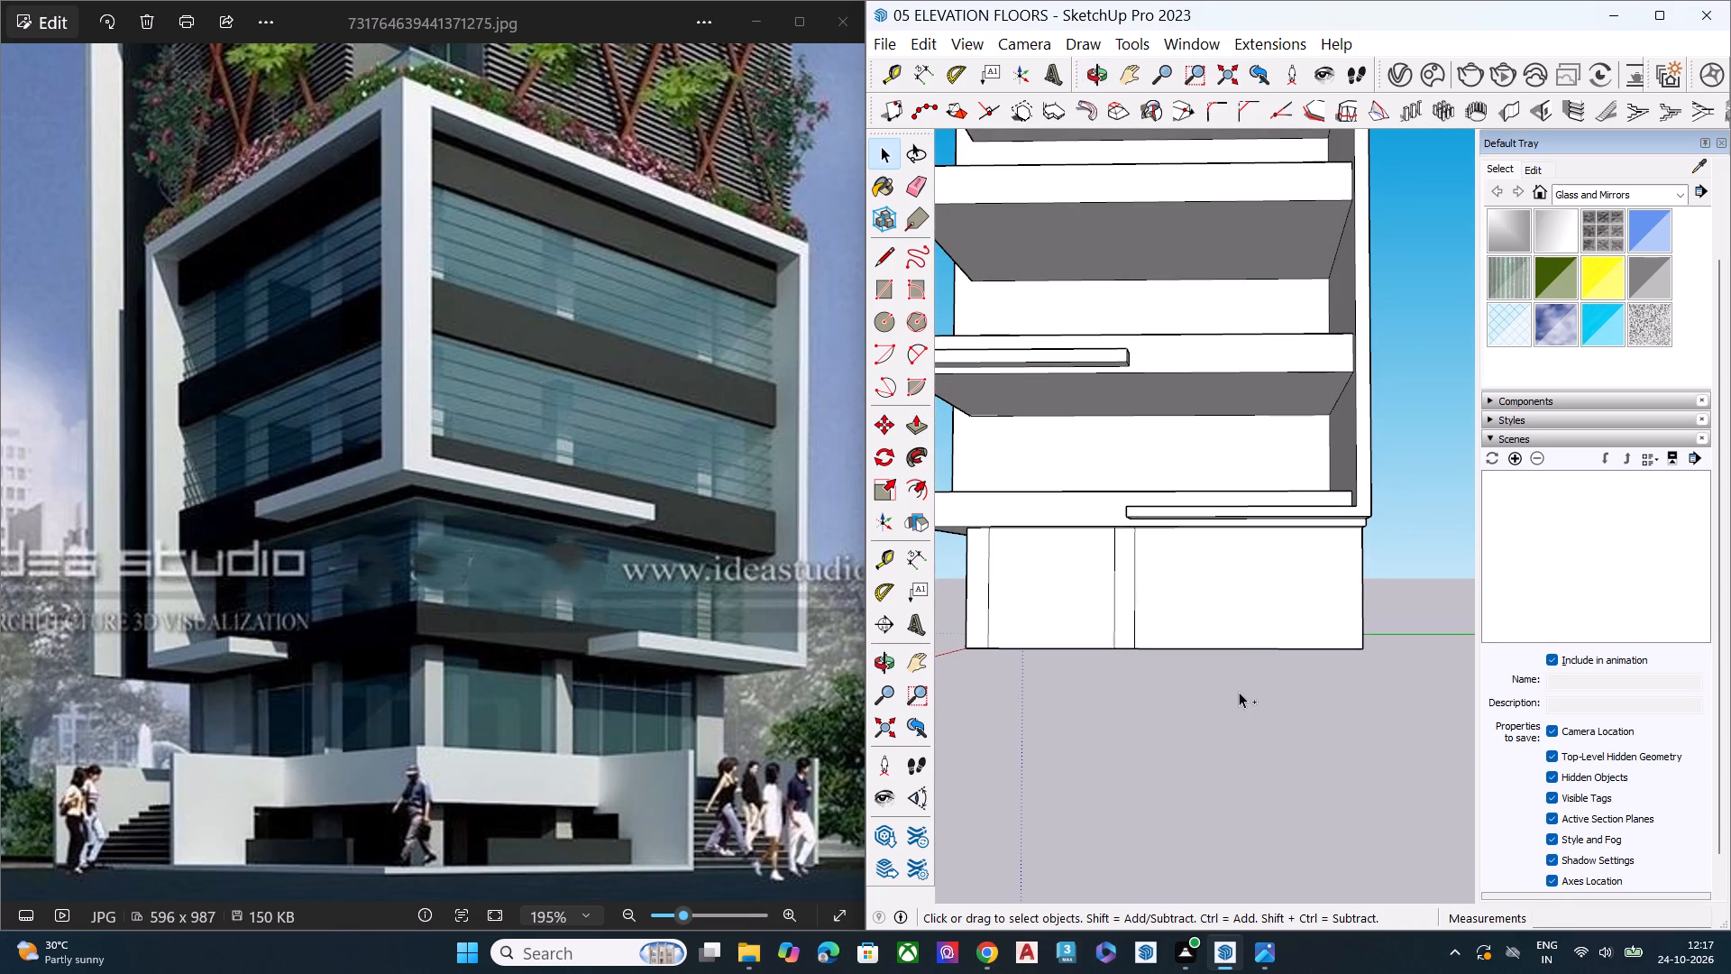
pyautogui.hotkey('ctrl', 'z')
# Draw a second full-height vertical line close to the mid-face line, toward the corner column, outlining a narrow middle column.
pyautogui.moveTo(1129, 651); pyautogui.dragTo(1144, 593, button='middle')
pyautogui.scroll(4, 1145, 592)
pyautogui.press('l')
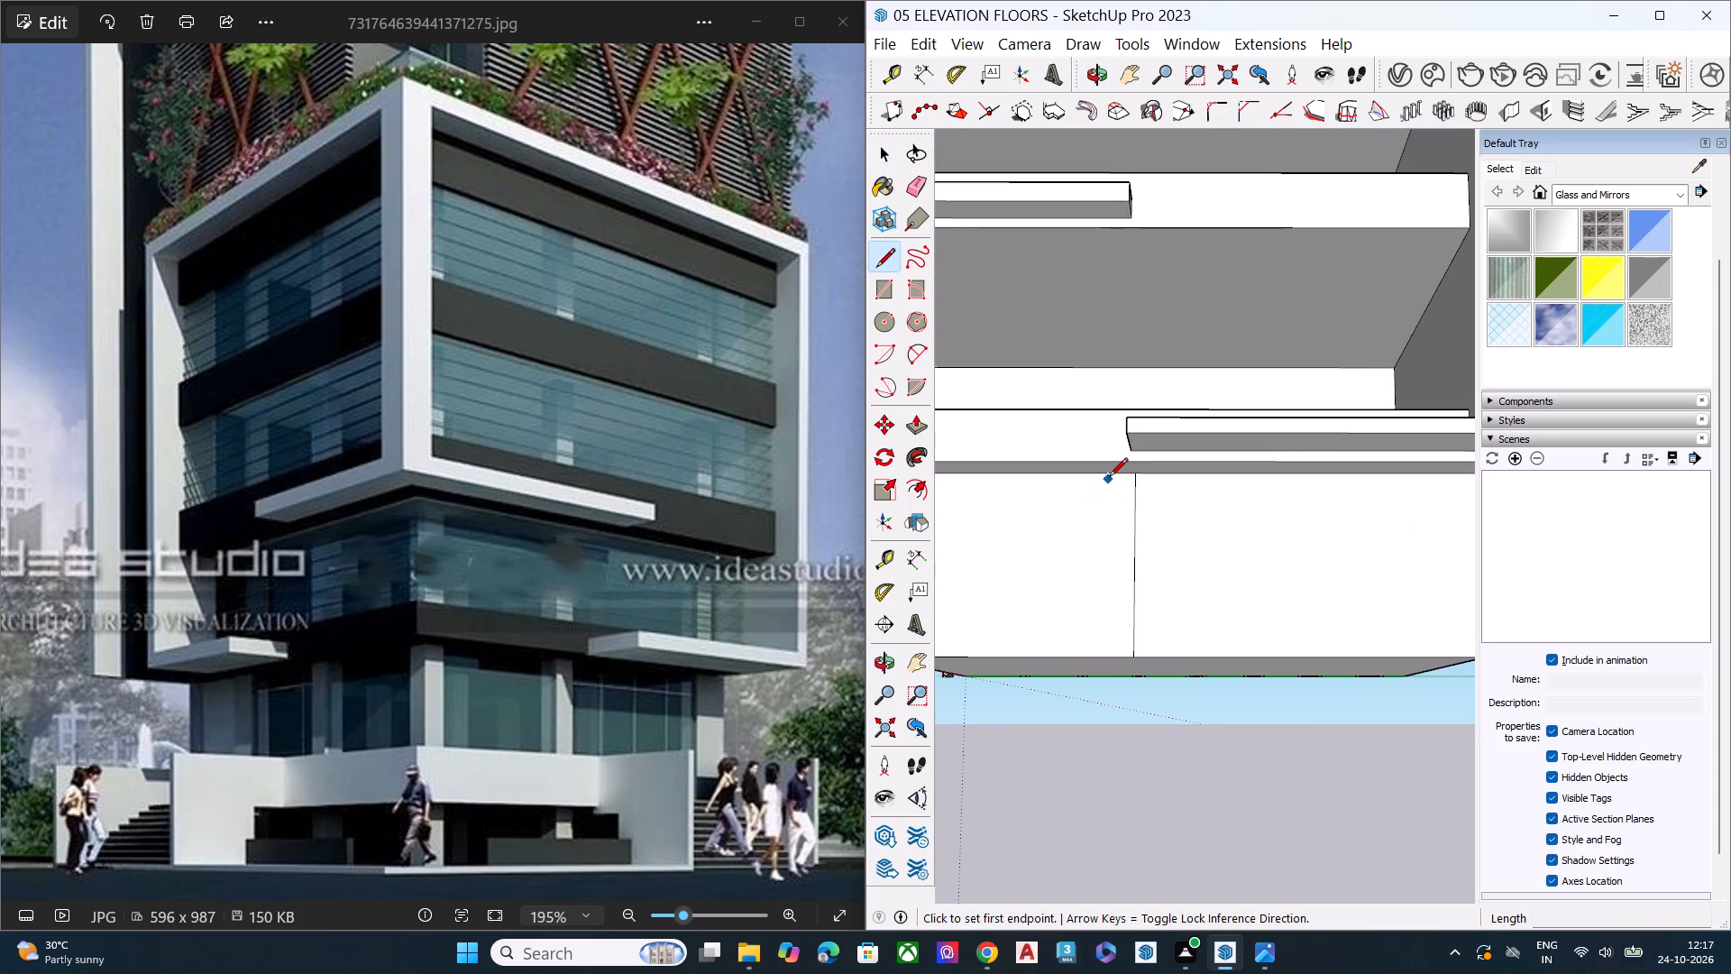
pyautogui.click(1109, 477)
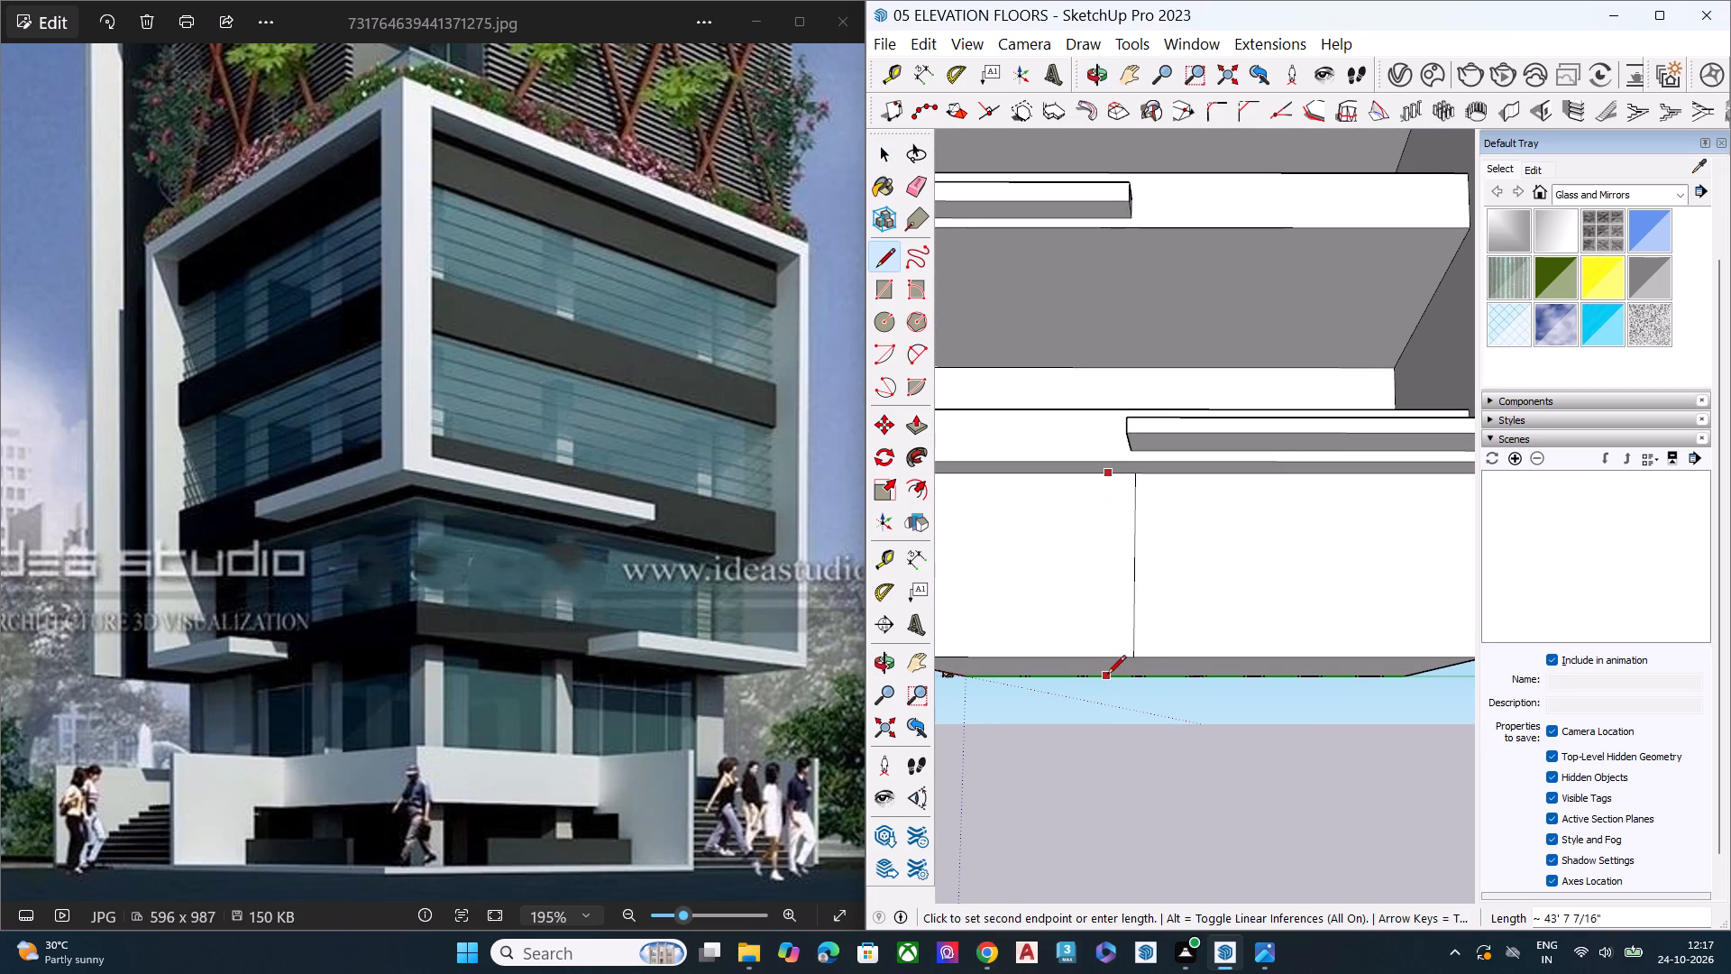
pyautogui.click(1105, 658)
pyautogui.press('space')
pyautogui.scroll(-5, 1019, 644)
pyautogui.scroll(1, 1019, 646)
pyautogui.scroll(-2, 1020, 647)
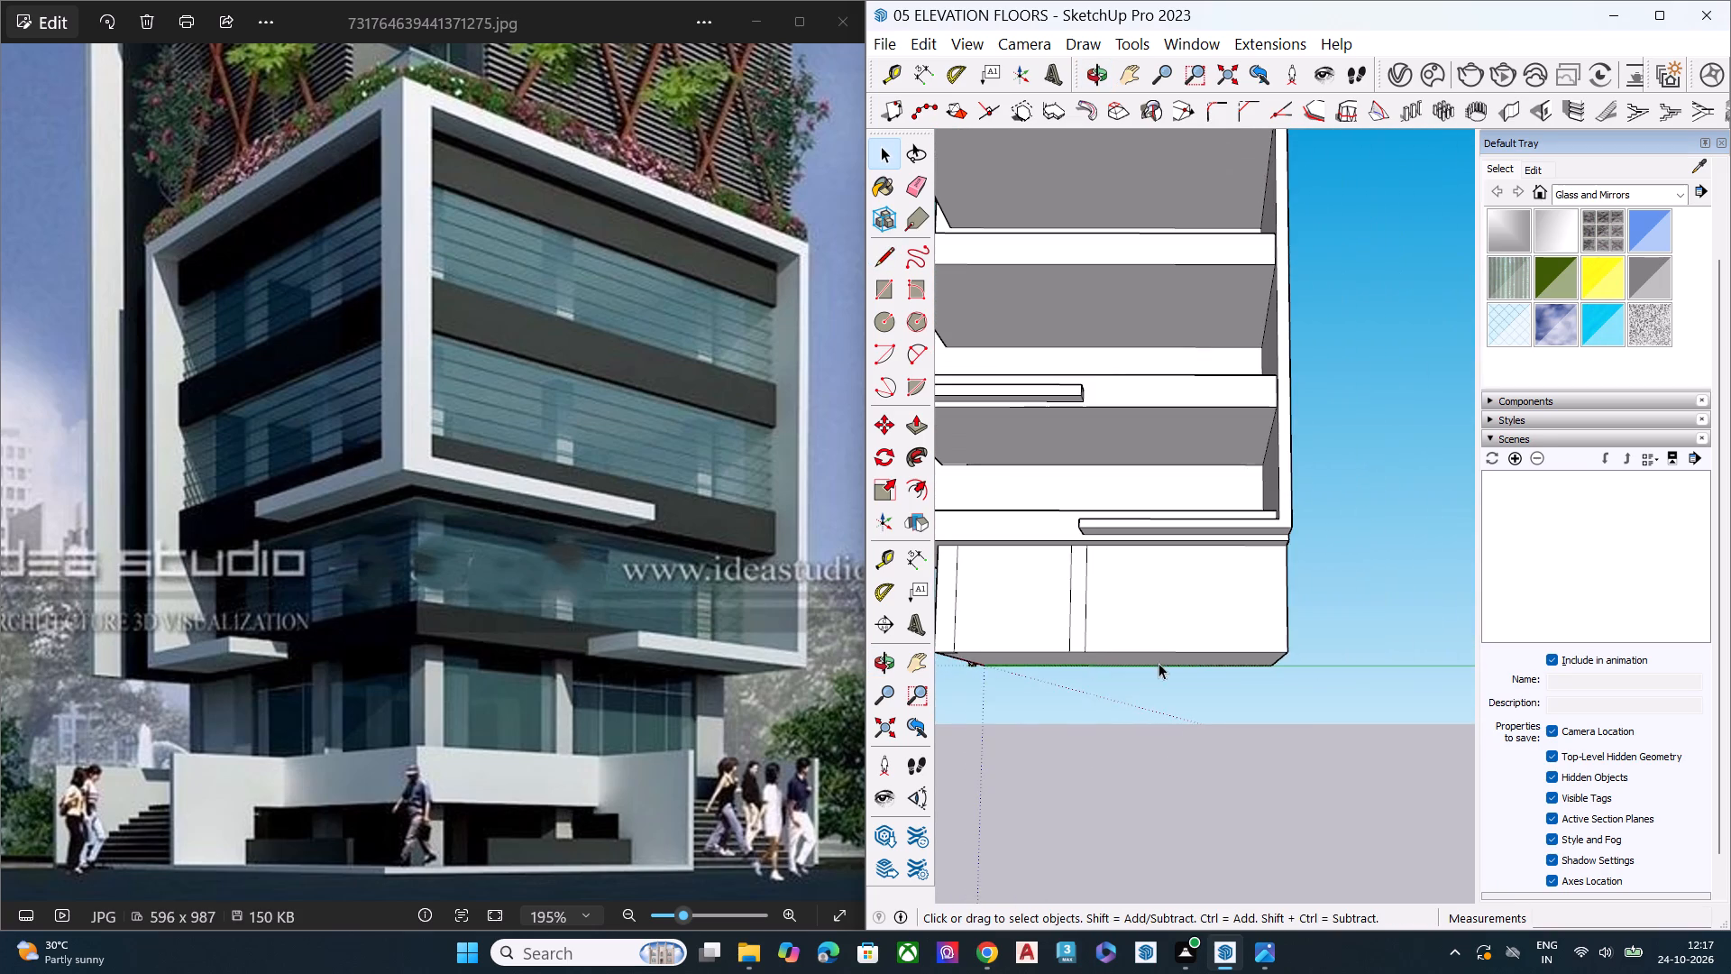
# Draw a full-height vertical line of about 15' 2 9/16" near the far end of the block's right-hand face.
pyautogui.scroll(8, 1293, 576)
pyautogui.press('l')
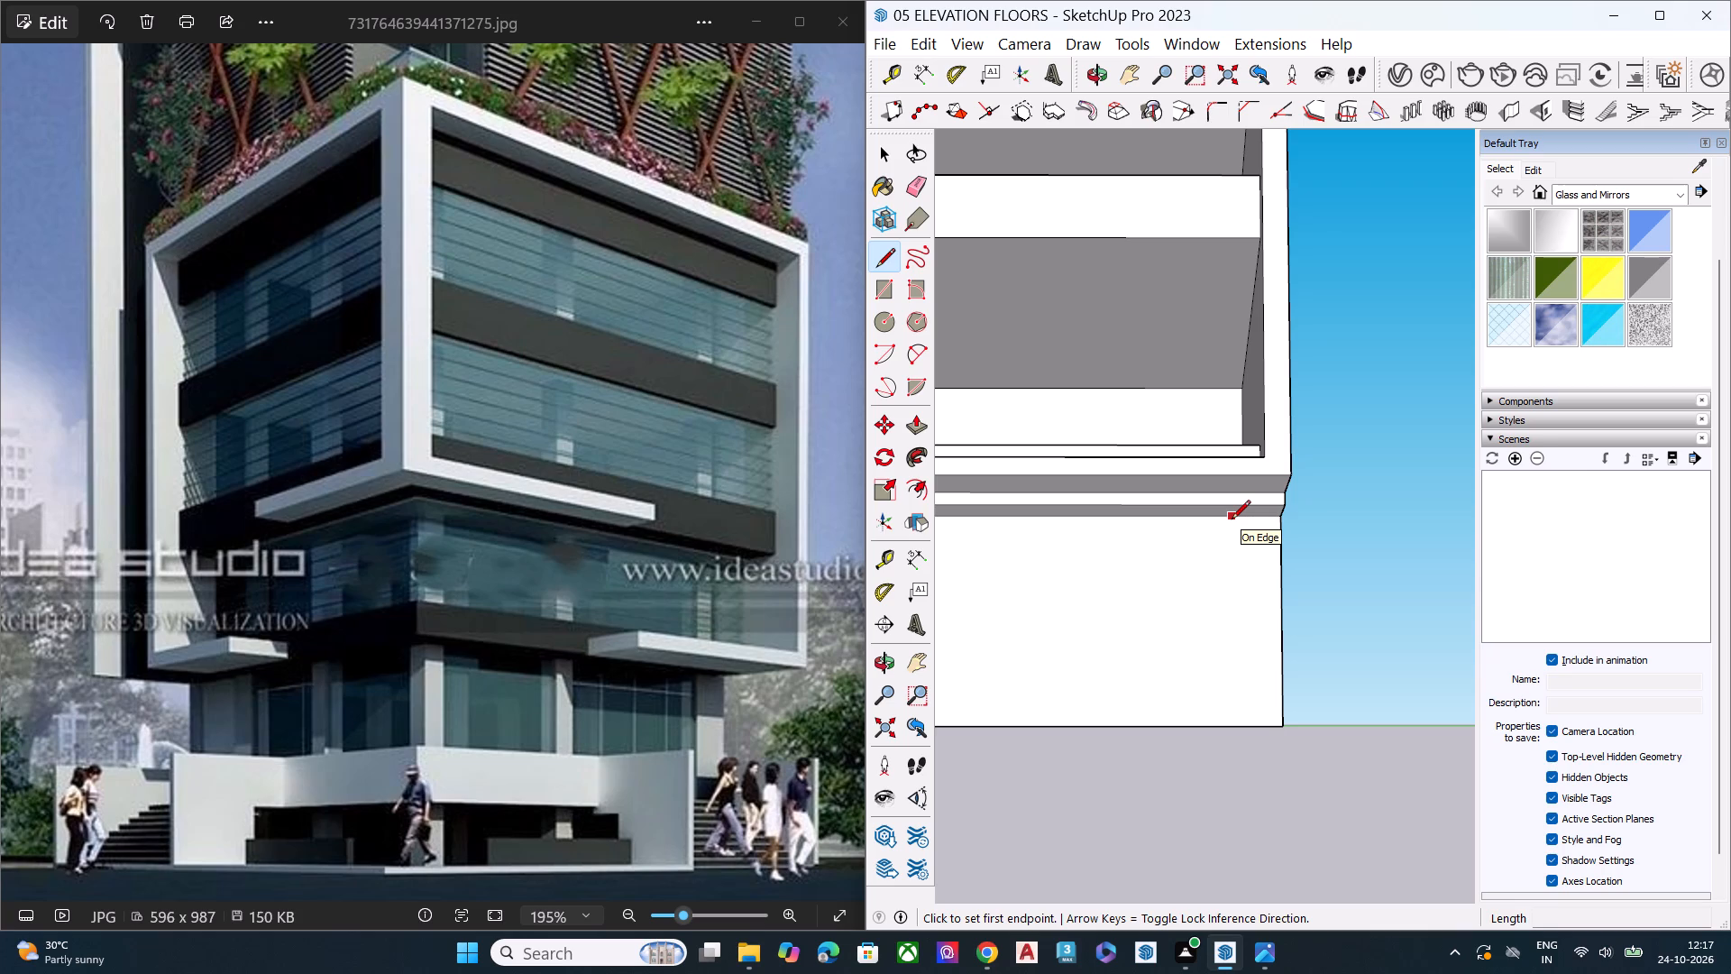
pyautogui.click(1232, 520)
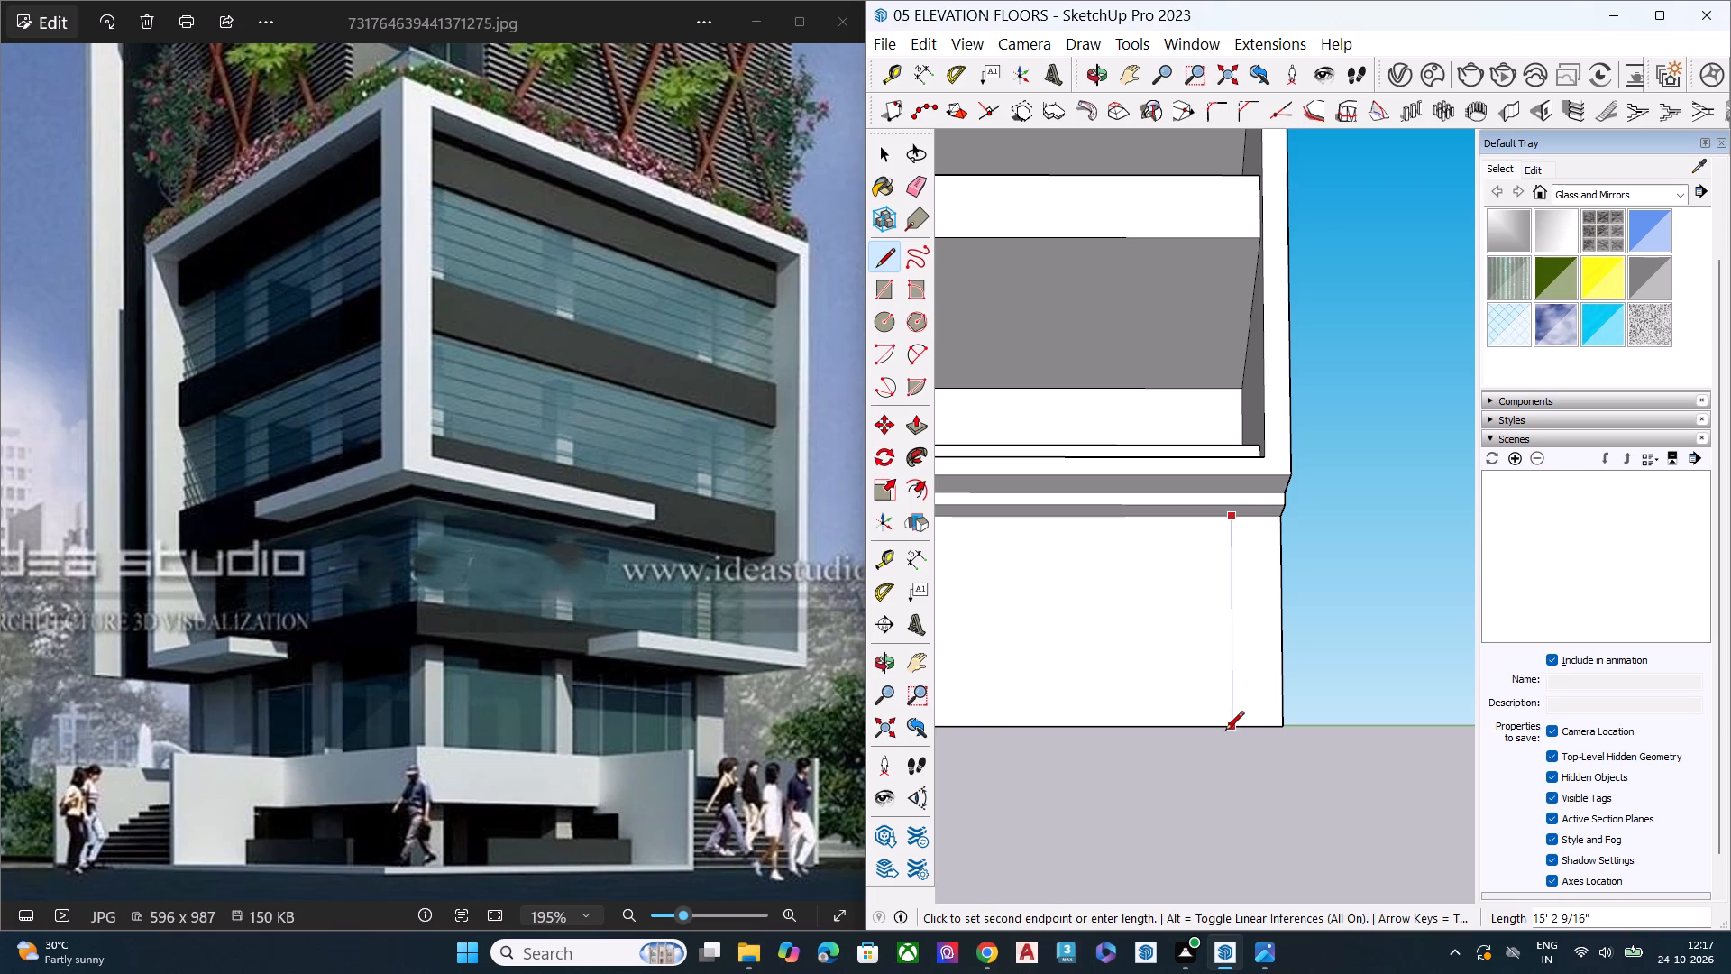
pyautogui.click(1225, 731)
pyautogui.press('space')
pyautogui.scroll(-8, 1258, 547)
pyautogui.scroll(1, 1276, 572)
pyautogui.scroll(-1, 1278, 584)
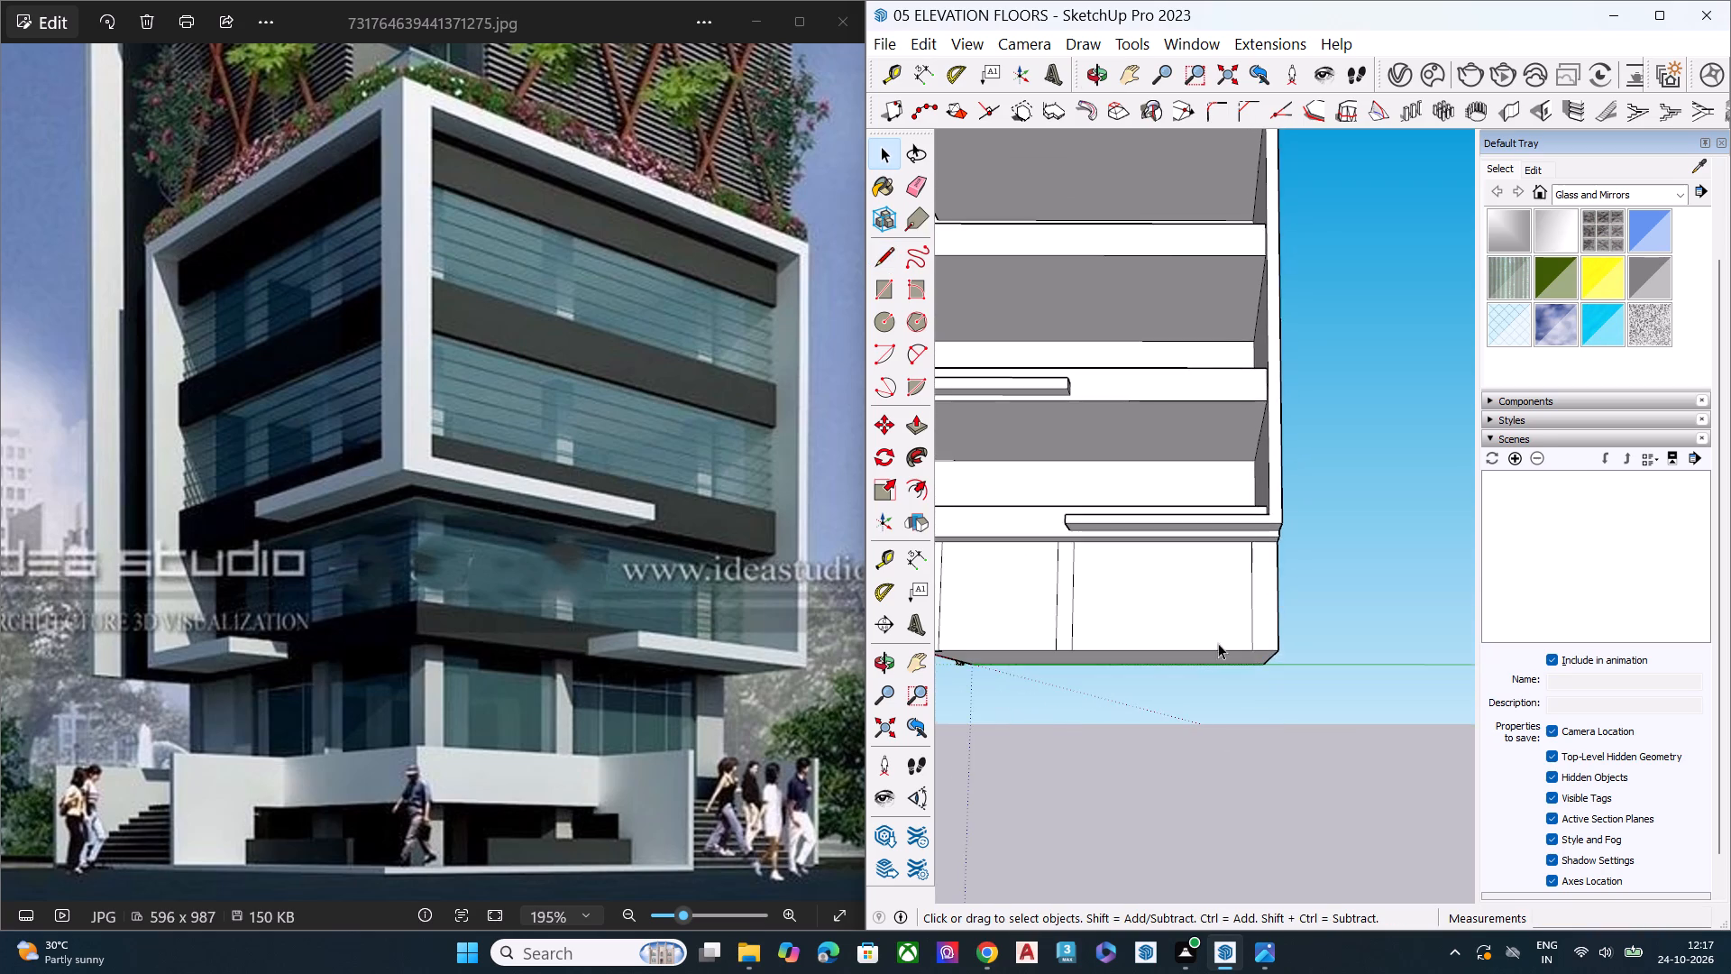
# Push the right-hand face's wall panel between the middle column and the far-end column inward to form a recess.
pyautogui.moveTo(1218, 643); pyautogui.dragTo(1474, 712, button='middle')
pyautogui.click(1215, 603)
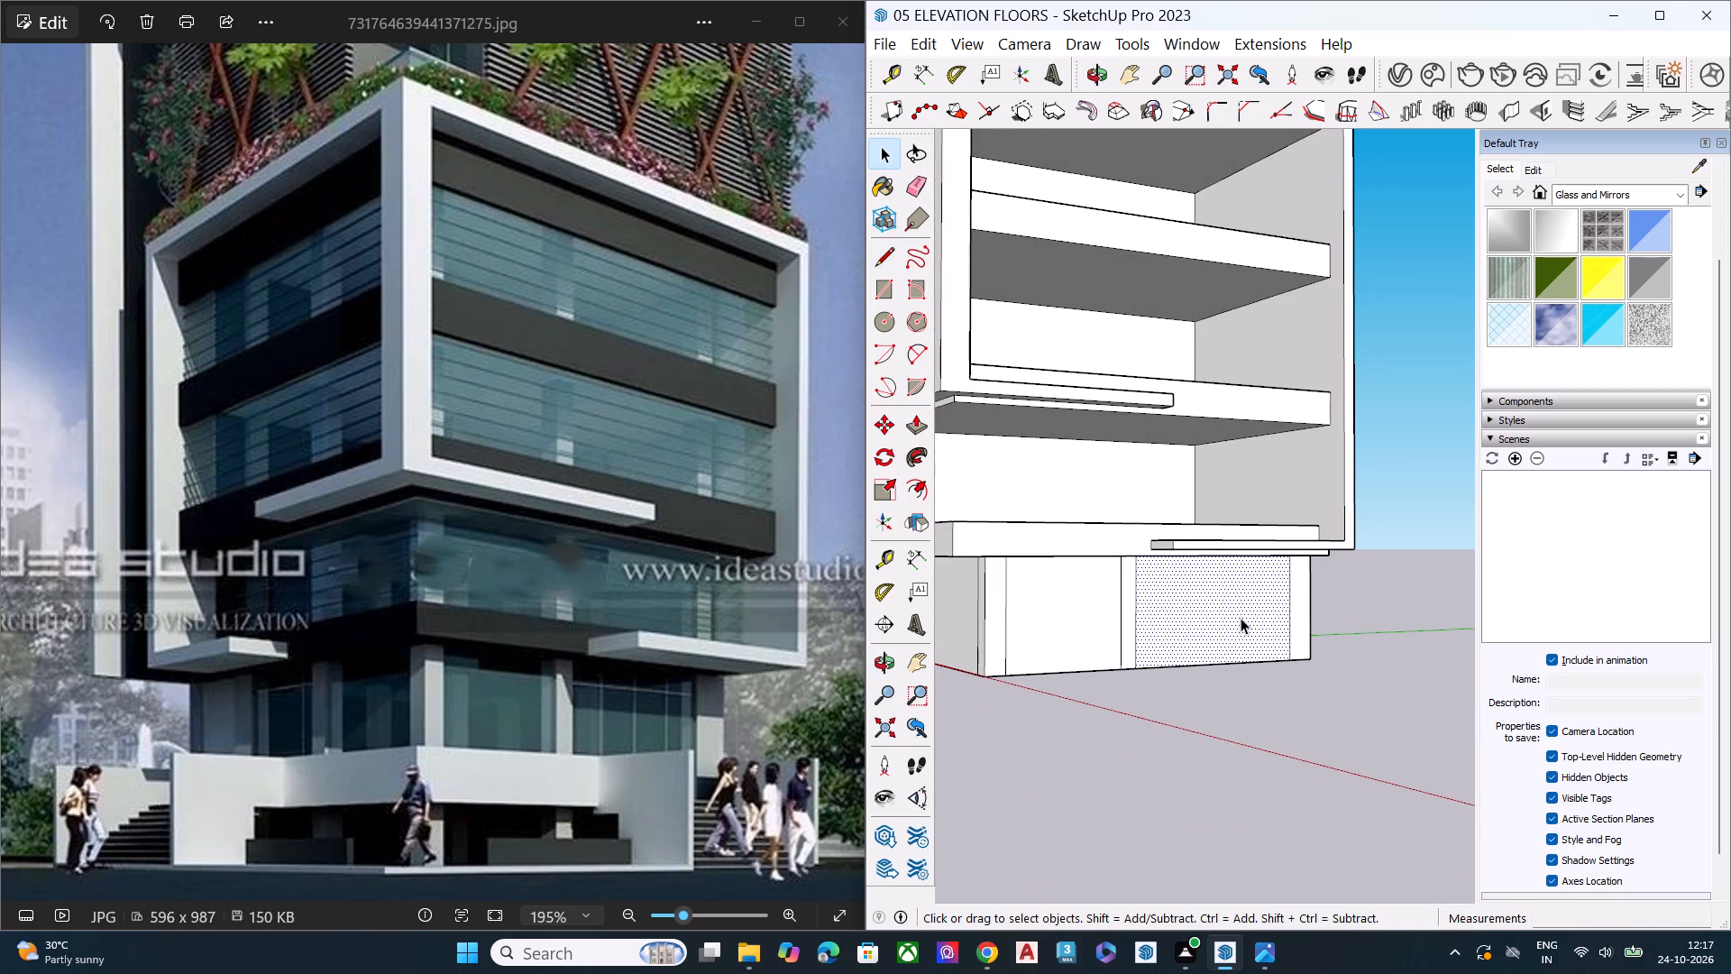
pyautogui.press('p')
pyautogui.click(1241, 618)
pyautogui.click(1215, 613)
pyautogui.press('space')
pyautogui.moveTo(1310, 610); pyautogui.dragTo(1383, 533, button='middle')
pyautogui.scroll(7, 1305, 553)
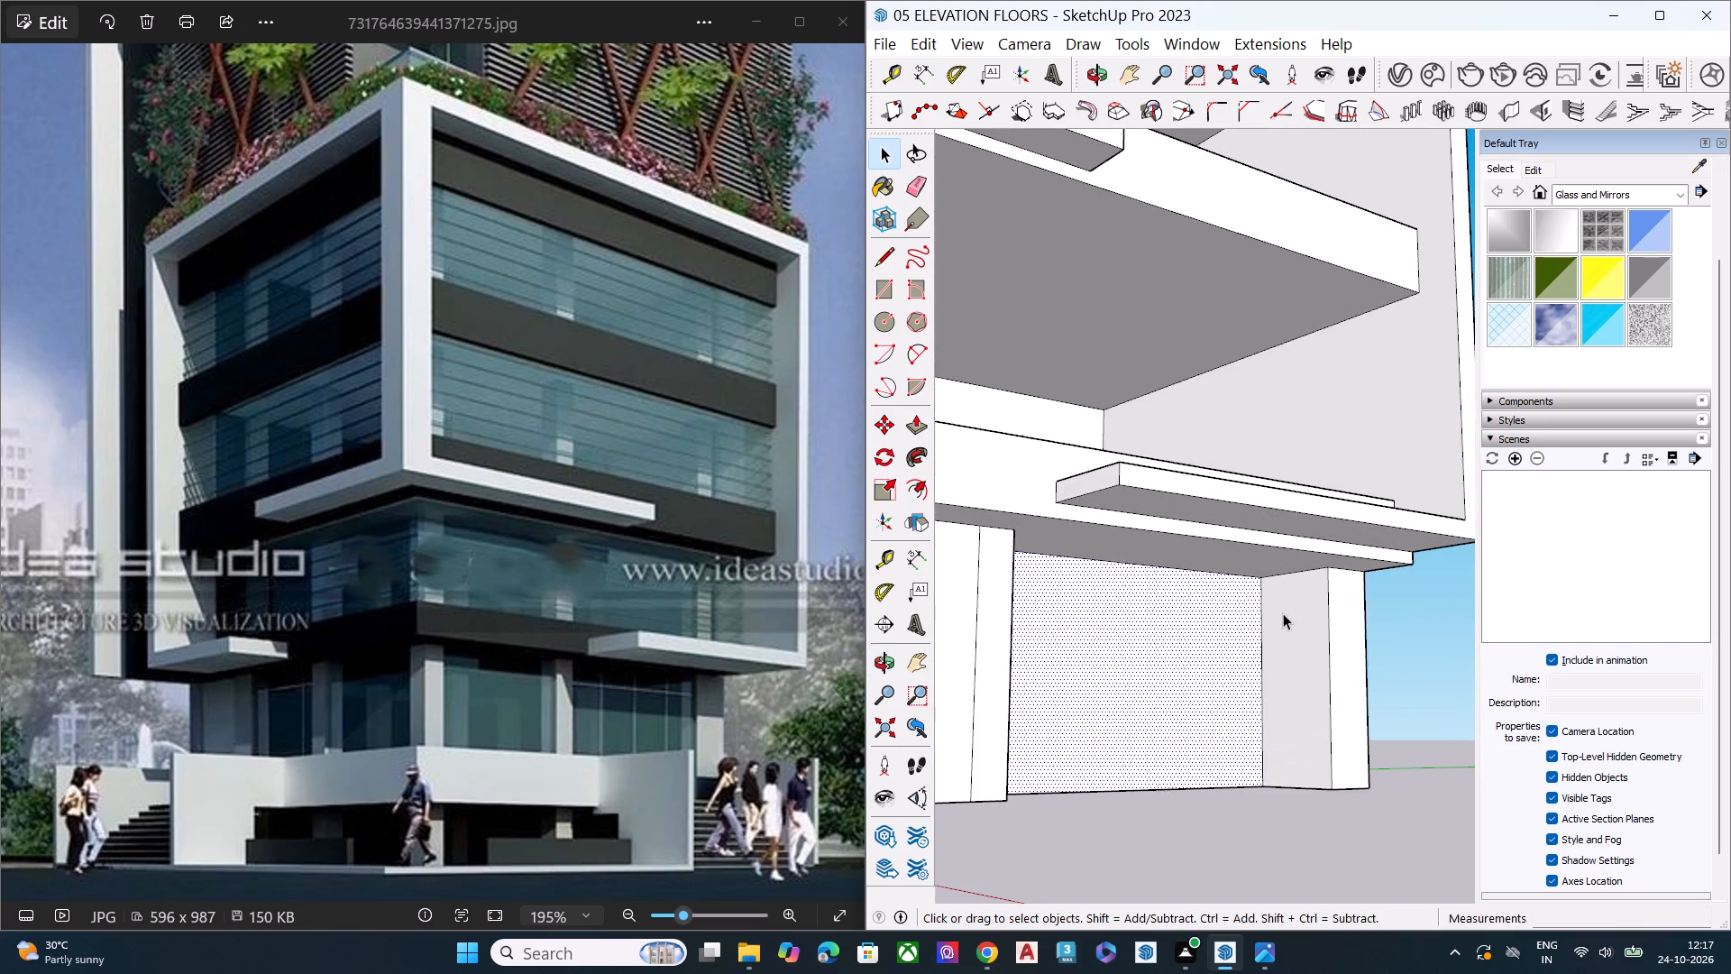
pyautogui.moveTo(1314, 620); pyautogui.dragTo(1368, 607, button='middle')
pyautogui.scroll(5, 1368, 607)
pyautogui.scroll(-7, 1196, 626)
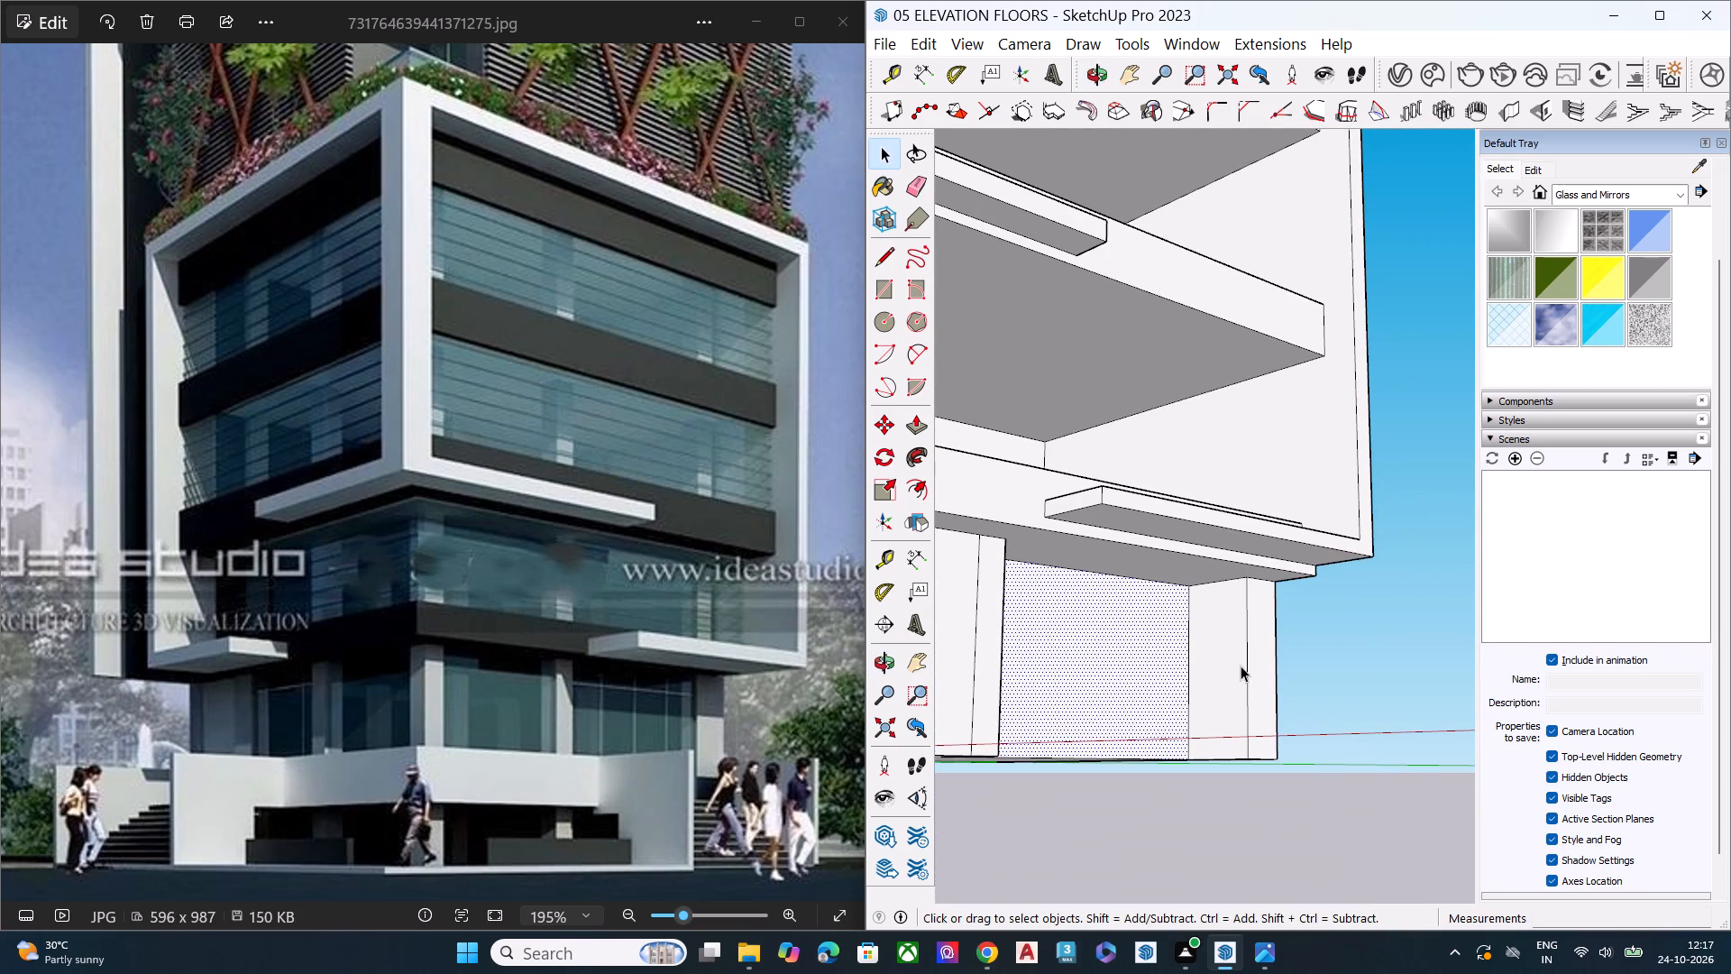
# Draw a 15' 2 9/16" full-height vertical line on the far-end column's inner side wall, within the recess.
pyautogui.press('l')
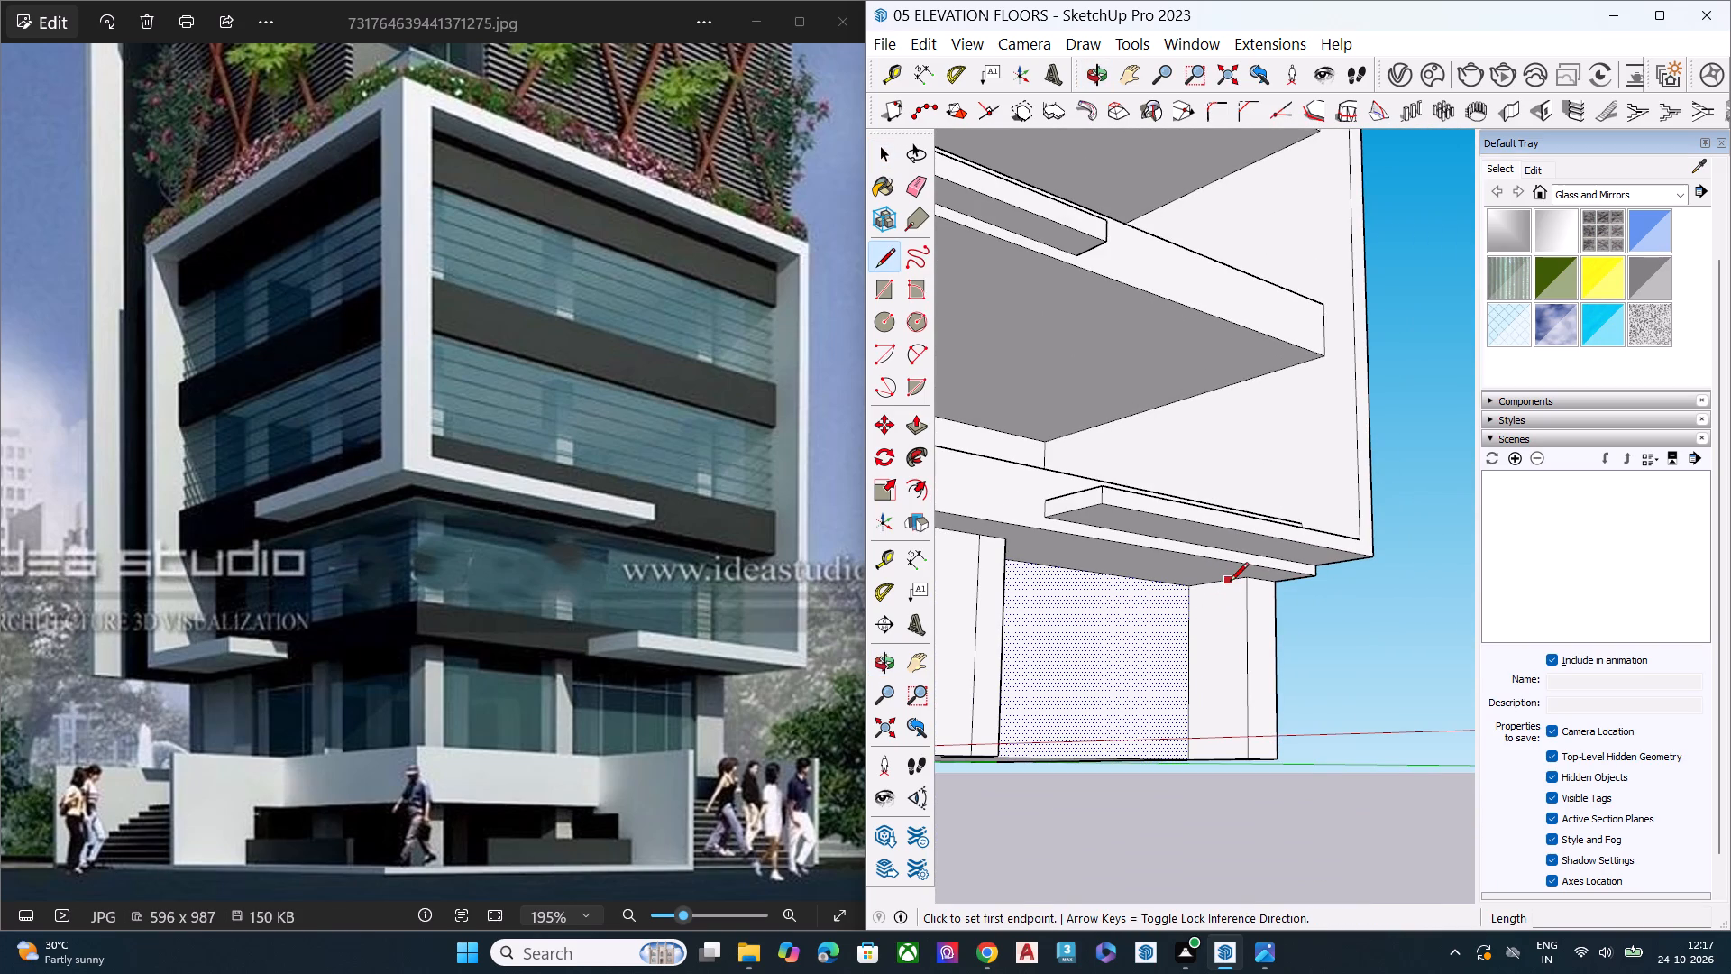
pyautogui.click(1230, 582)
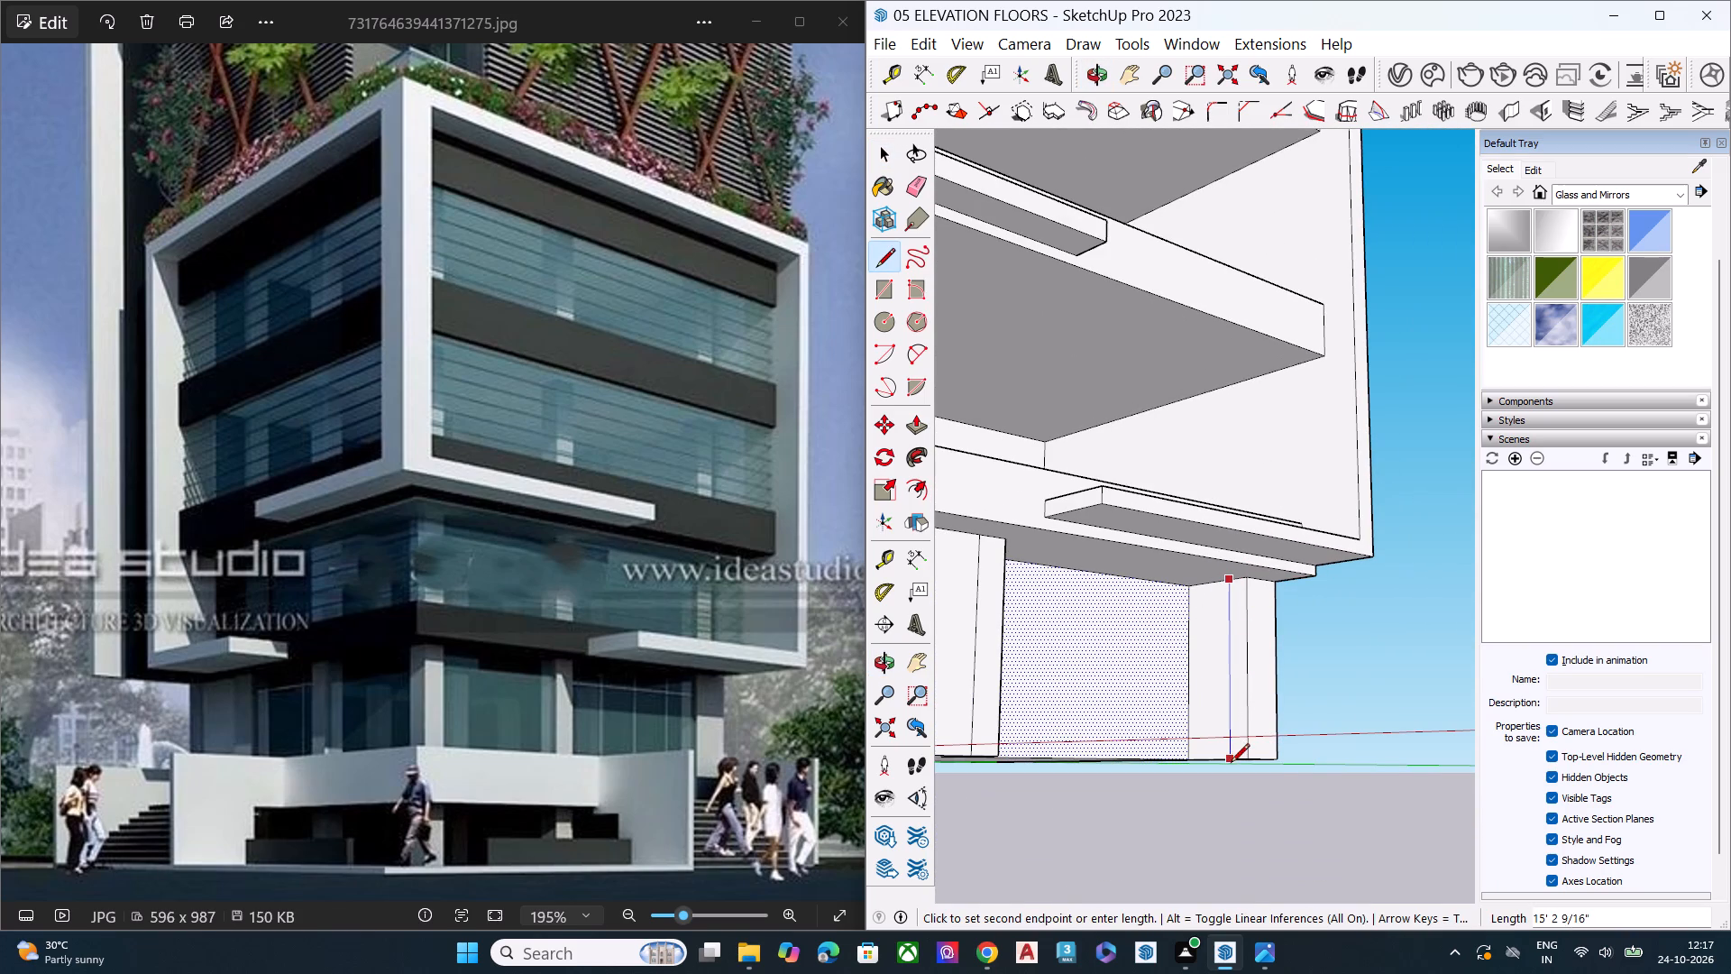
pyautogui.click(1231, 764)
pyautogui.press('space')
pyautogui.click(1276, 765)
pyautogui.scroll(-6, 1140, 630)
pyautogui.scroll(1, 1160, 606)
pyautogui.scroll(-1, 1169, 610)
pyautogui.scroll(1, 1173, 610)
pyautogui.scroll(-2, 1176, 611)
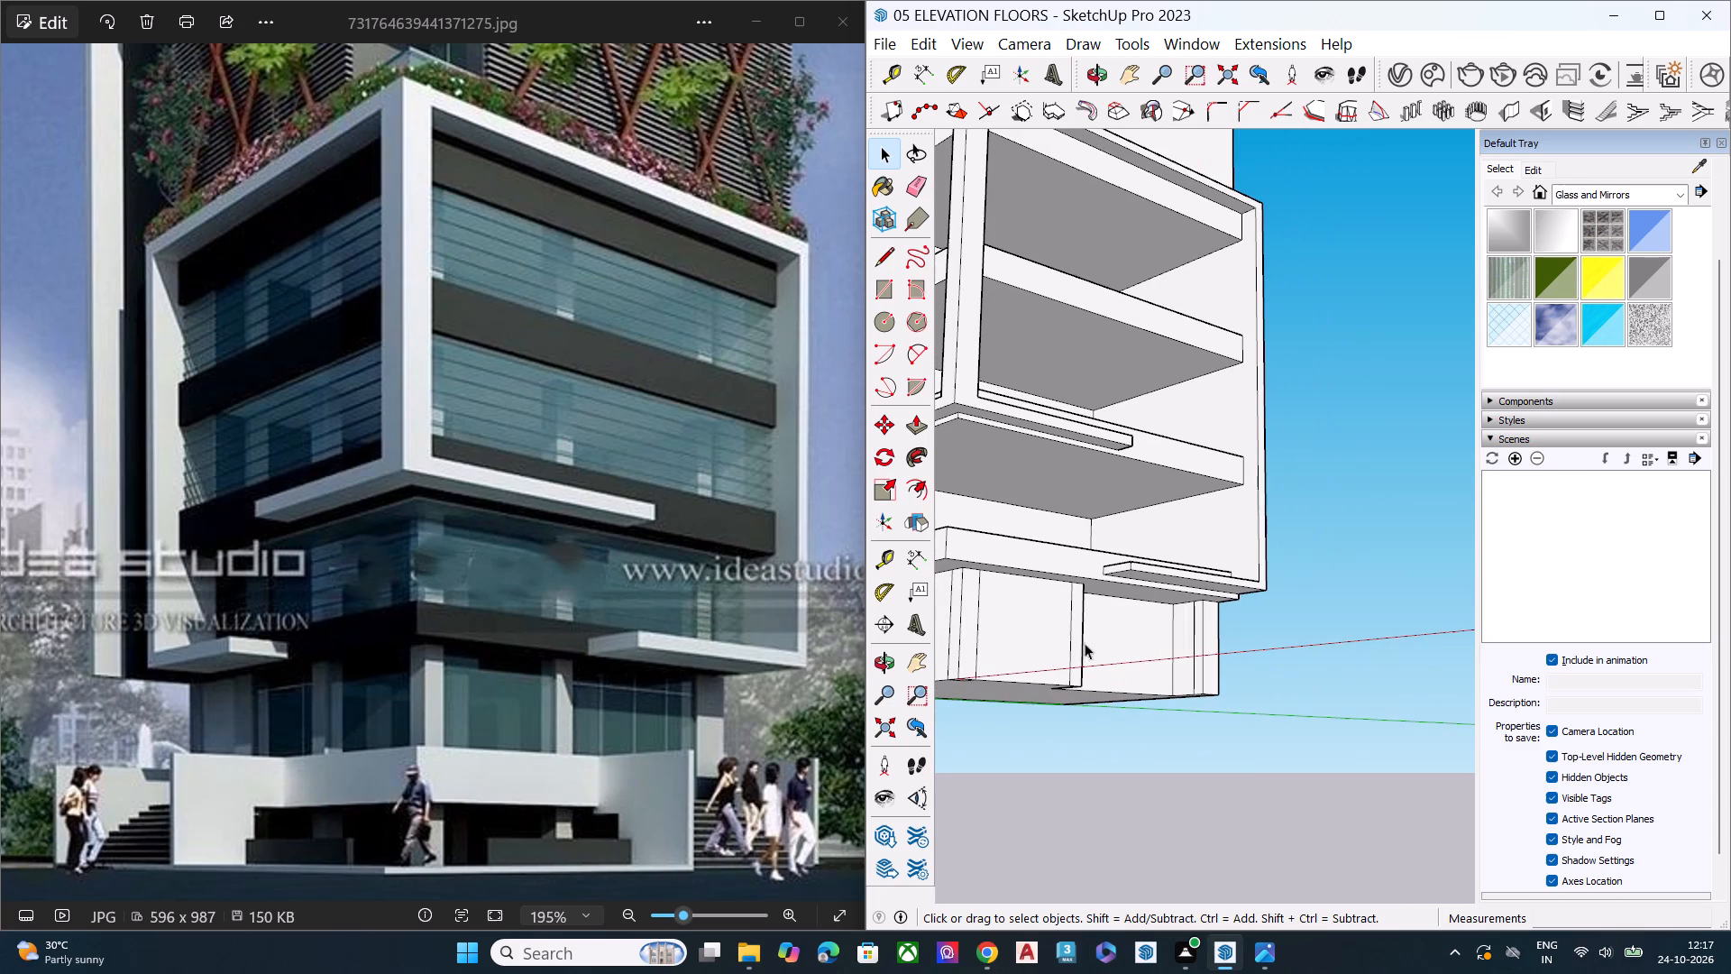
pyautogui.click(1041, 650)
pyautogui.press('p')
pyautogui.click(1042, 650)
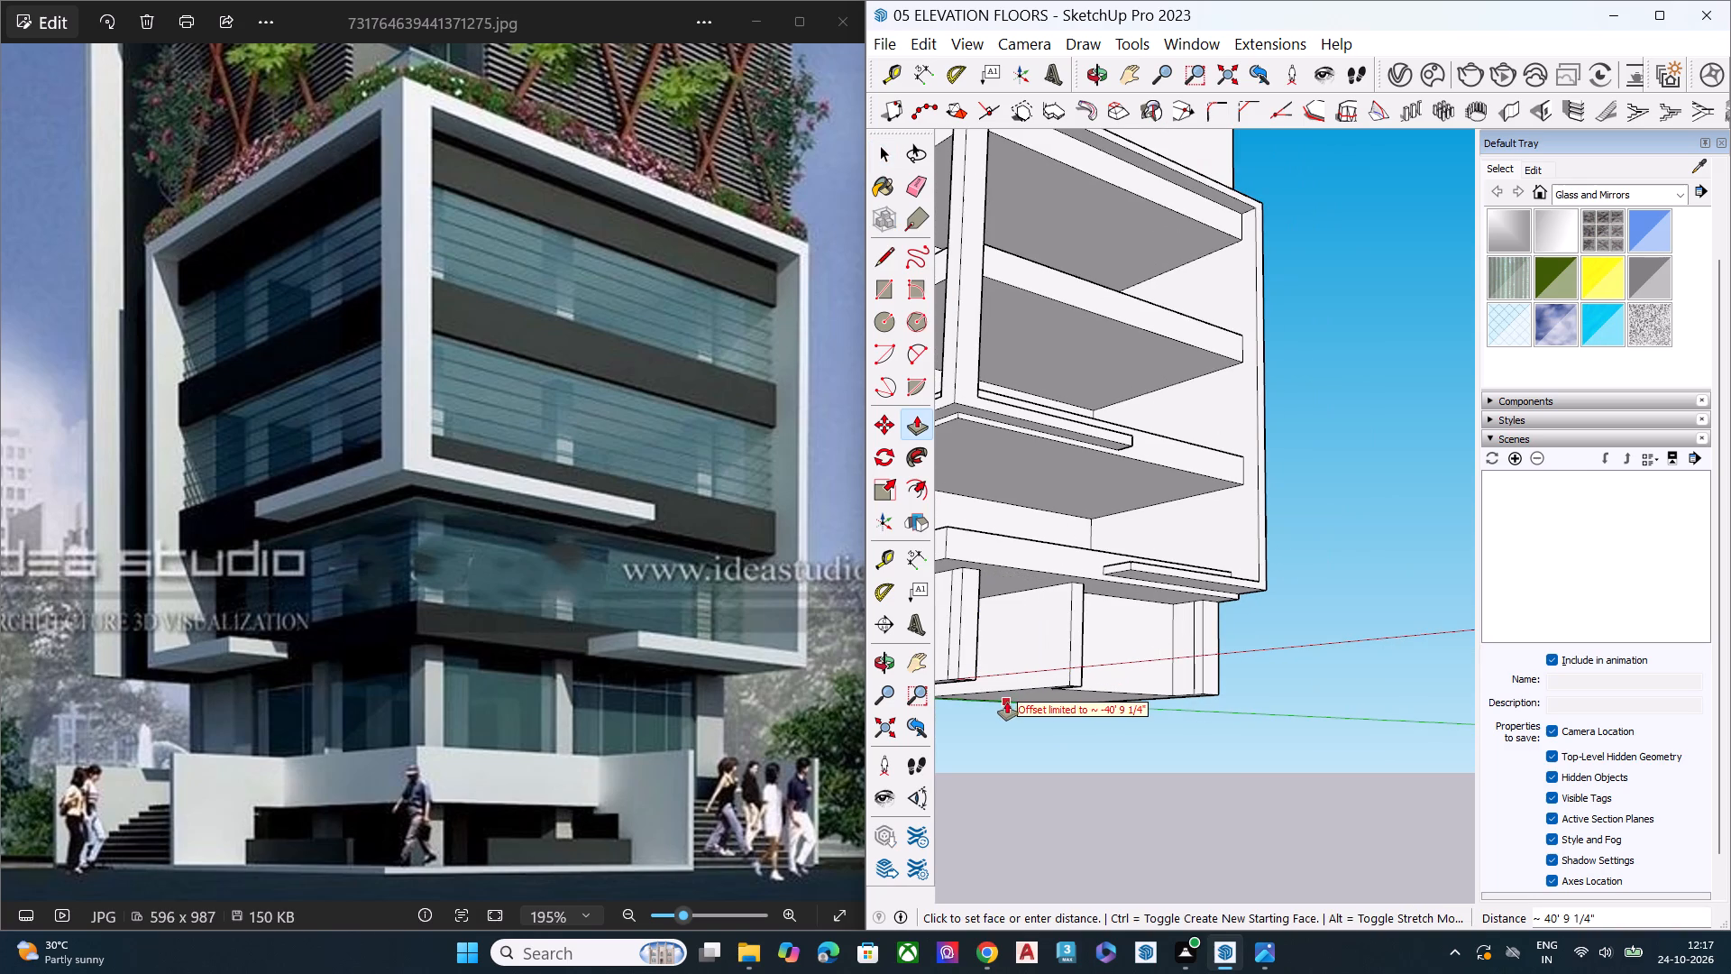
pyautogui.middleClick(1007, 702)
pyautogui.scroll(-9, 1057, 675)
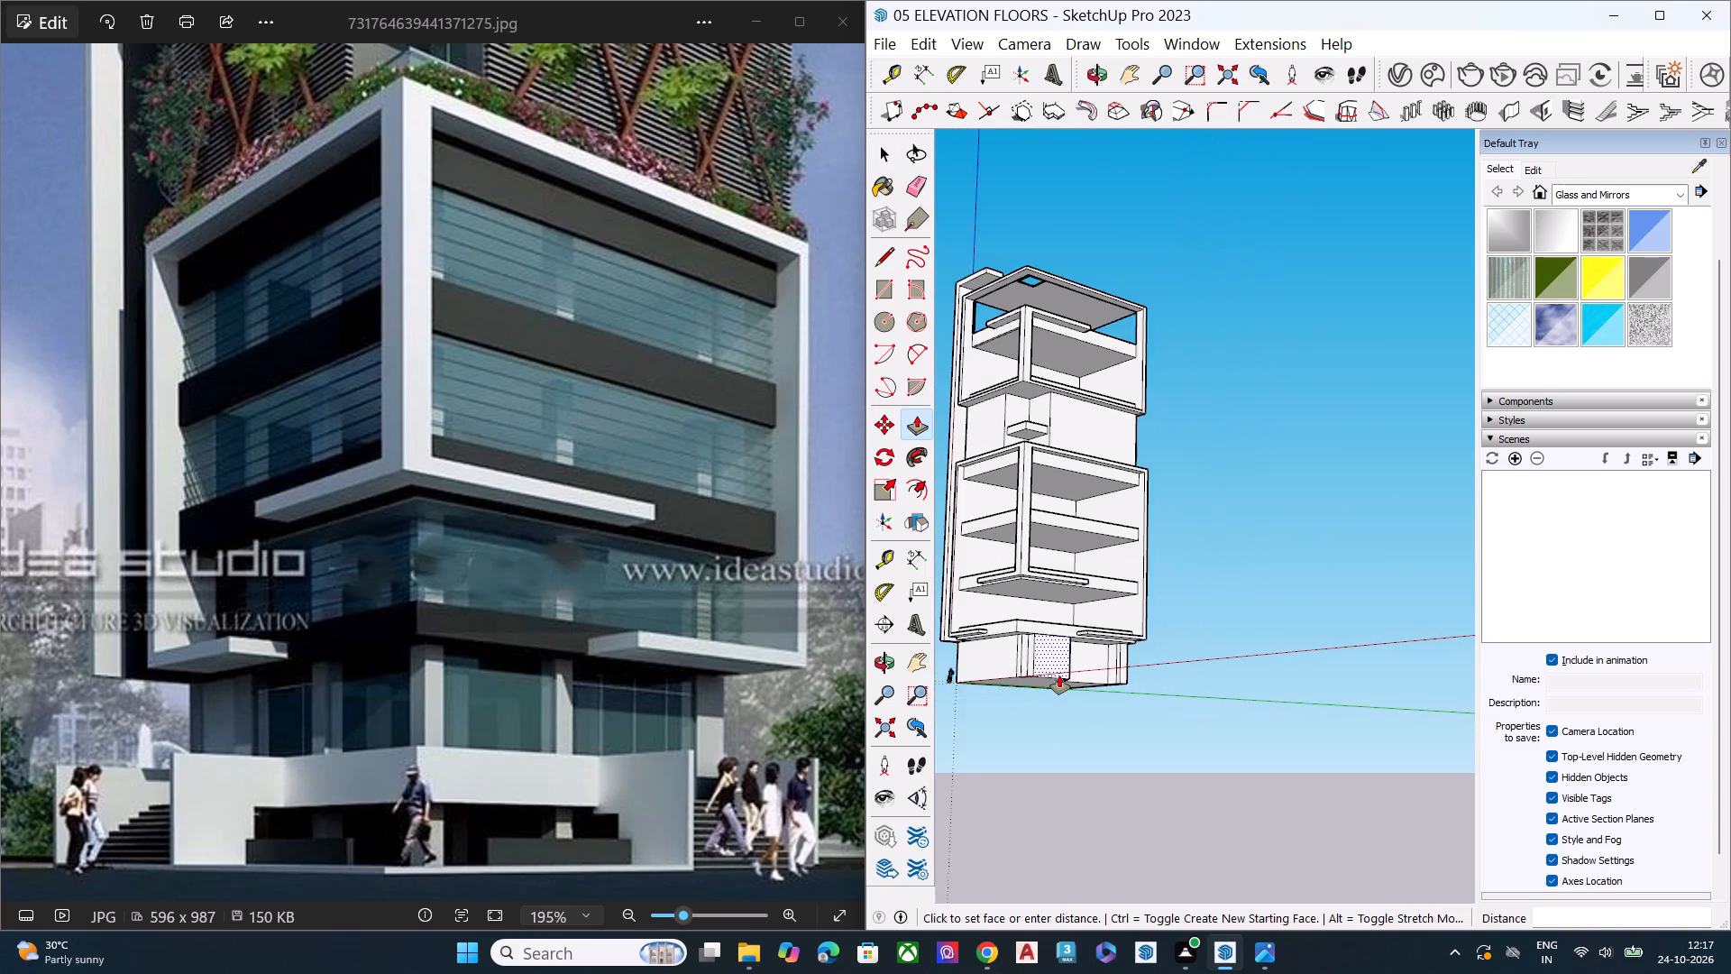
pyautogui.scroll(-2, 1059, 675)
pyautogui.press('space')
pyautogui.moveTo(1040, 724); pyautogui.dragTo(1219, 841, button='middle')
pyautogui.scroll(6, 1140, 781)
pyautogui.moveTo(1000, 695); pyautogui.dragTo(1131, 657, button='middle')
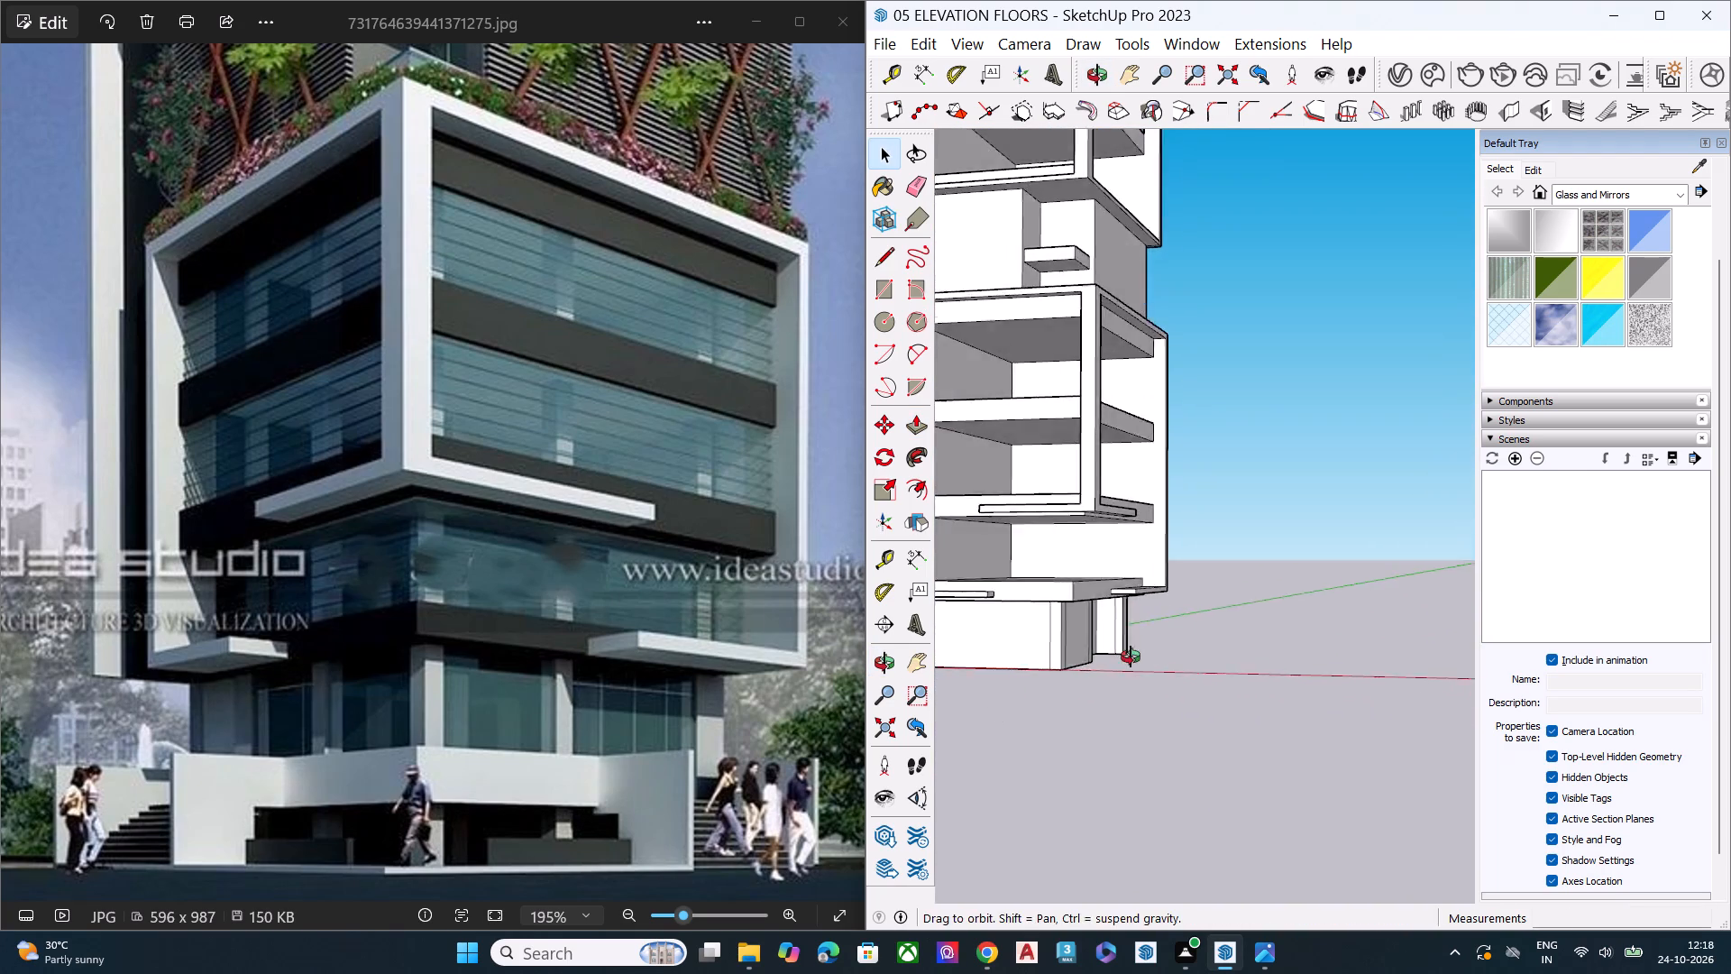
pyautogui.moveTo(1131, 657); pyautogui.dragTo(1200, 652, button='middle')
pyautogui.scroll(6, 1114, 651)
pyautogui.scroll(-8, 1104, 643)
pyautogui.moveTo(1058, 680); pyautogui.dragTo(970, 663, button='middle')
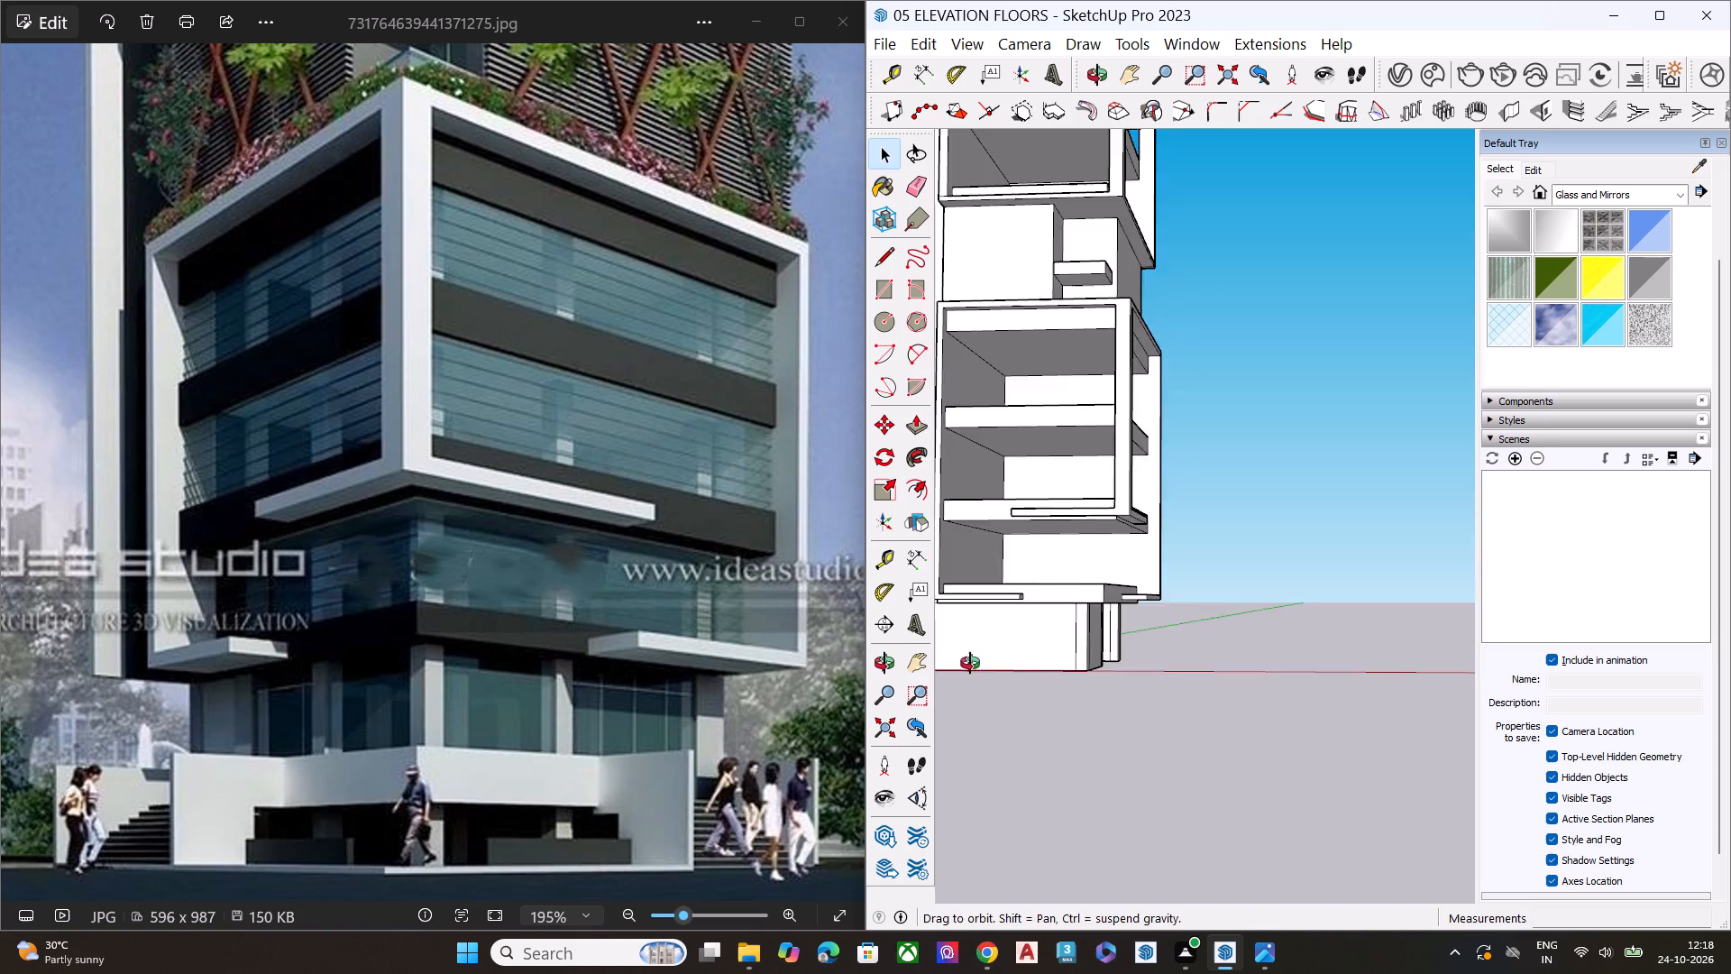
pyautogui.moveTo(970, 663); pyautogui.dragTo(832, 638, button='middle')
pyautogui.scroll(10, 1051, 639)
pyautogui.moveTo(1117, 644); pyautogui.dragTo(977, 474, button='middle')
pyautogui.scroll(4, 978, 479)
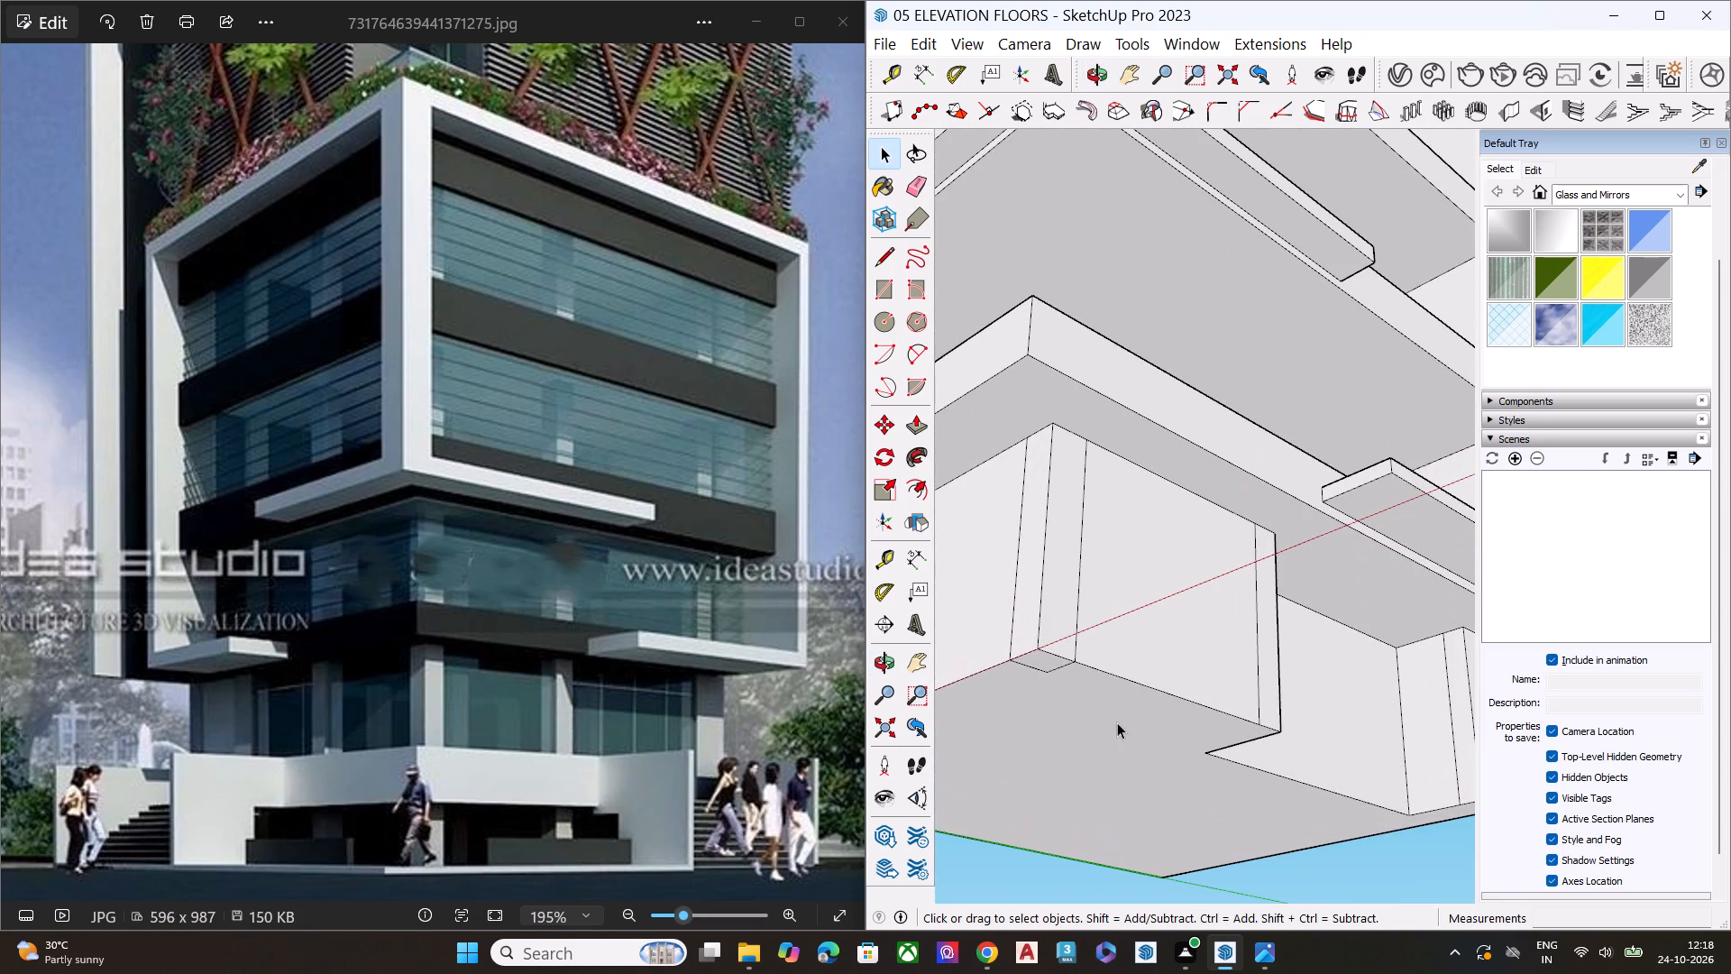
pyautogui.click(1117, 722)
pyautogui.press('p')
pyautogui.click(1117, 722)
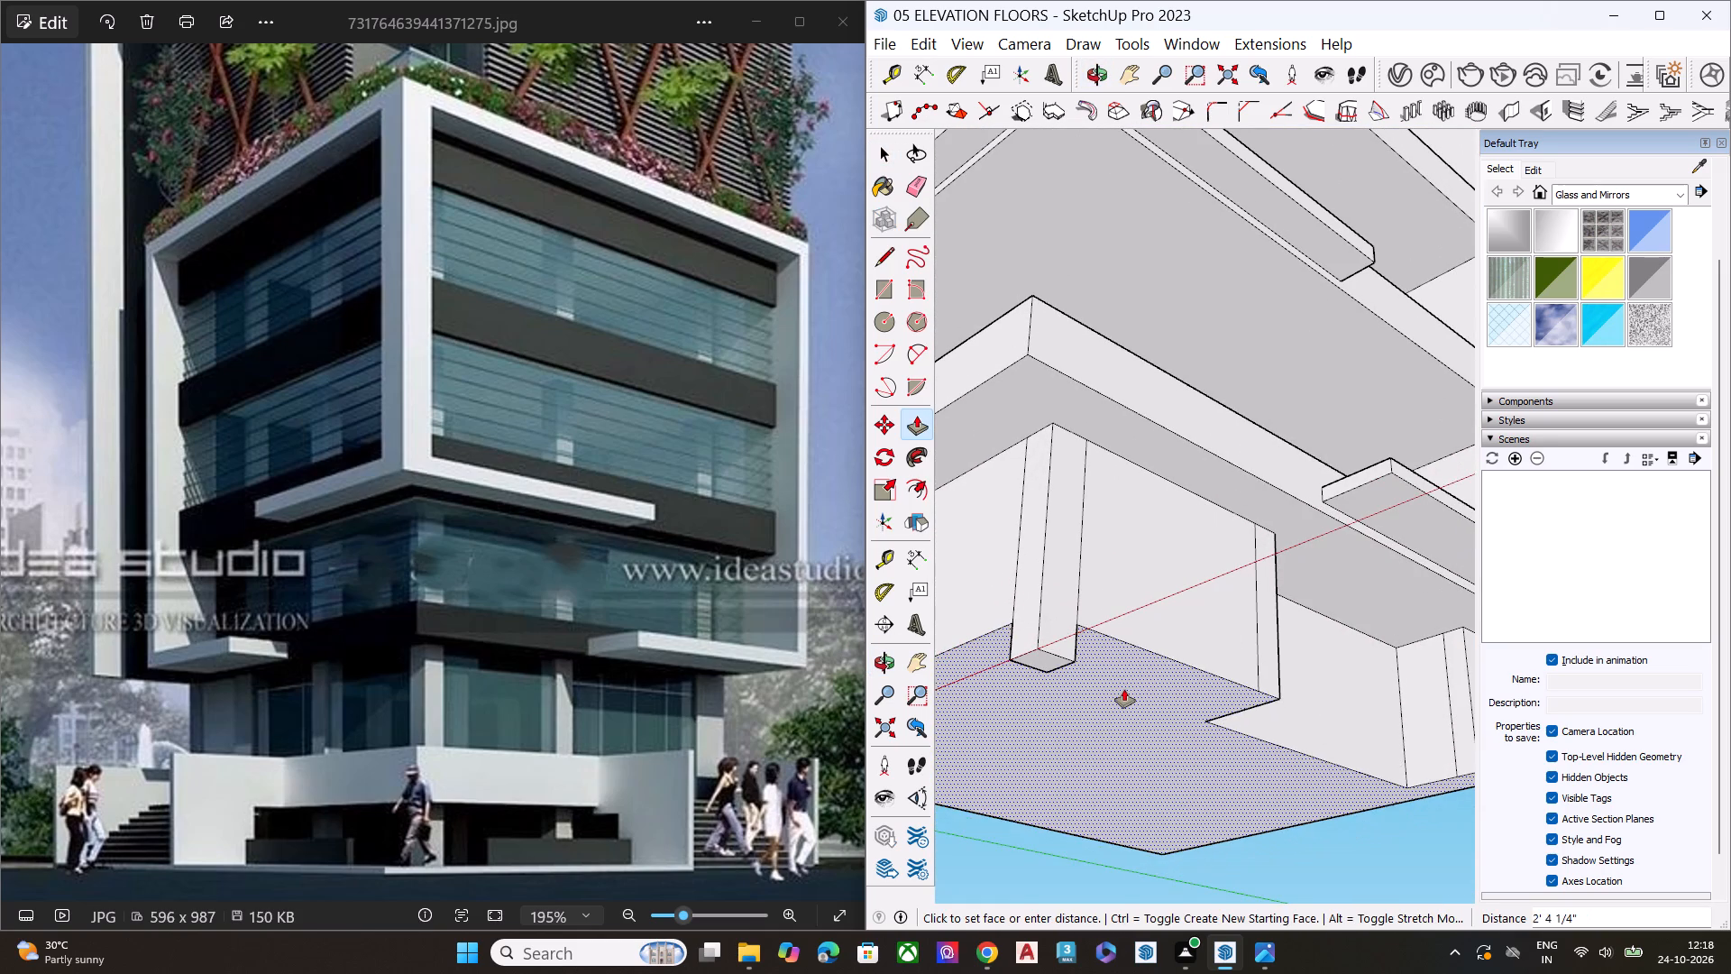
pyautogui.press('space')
# Outline a strip on the block's underside between corner and middle columns with an about 18' 6" line and a short cross line.
pyautogui.moveTo(1195, 730); pyautogui.dragTo(1107, 482, button='middle')
pyautogui.scroll(1, 1259, 629)
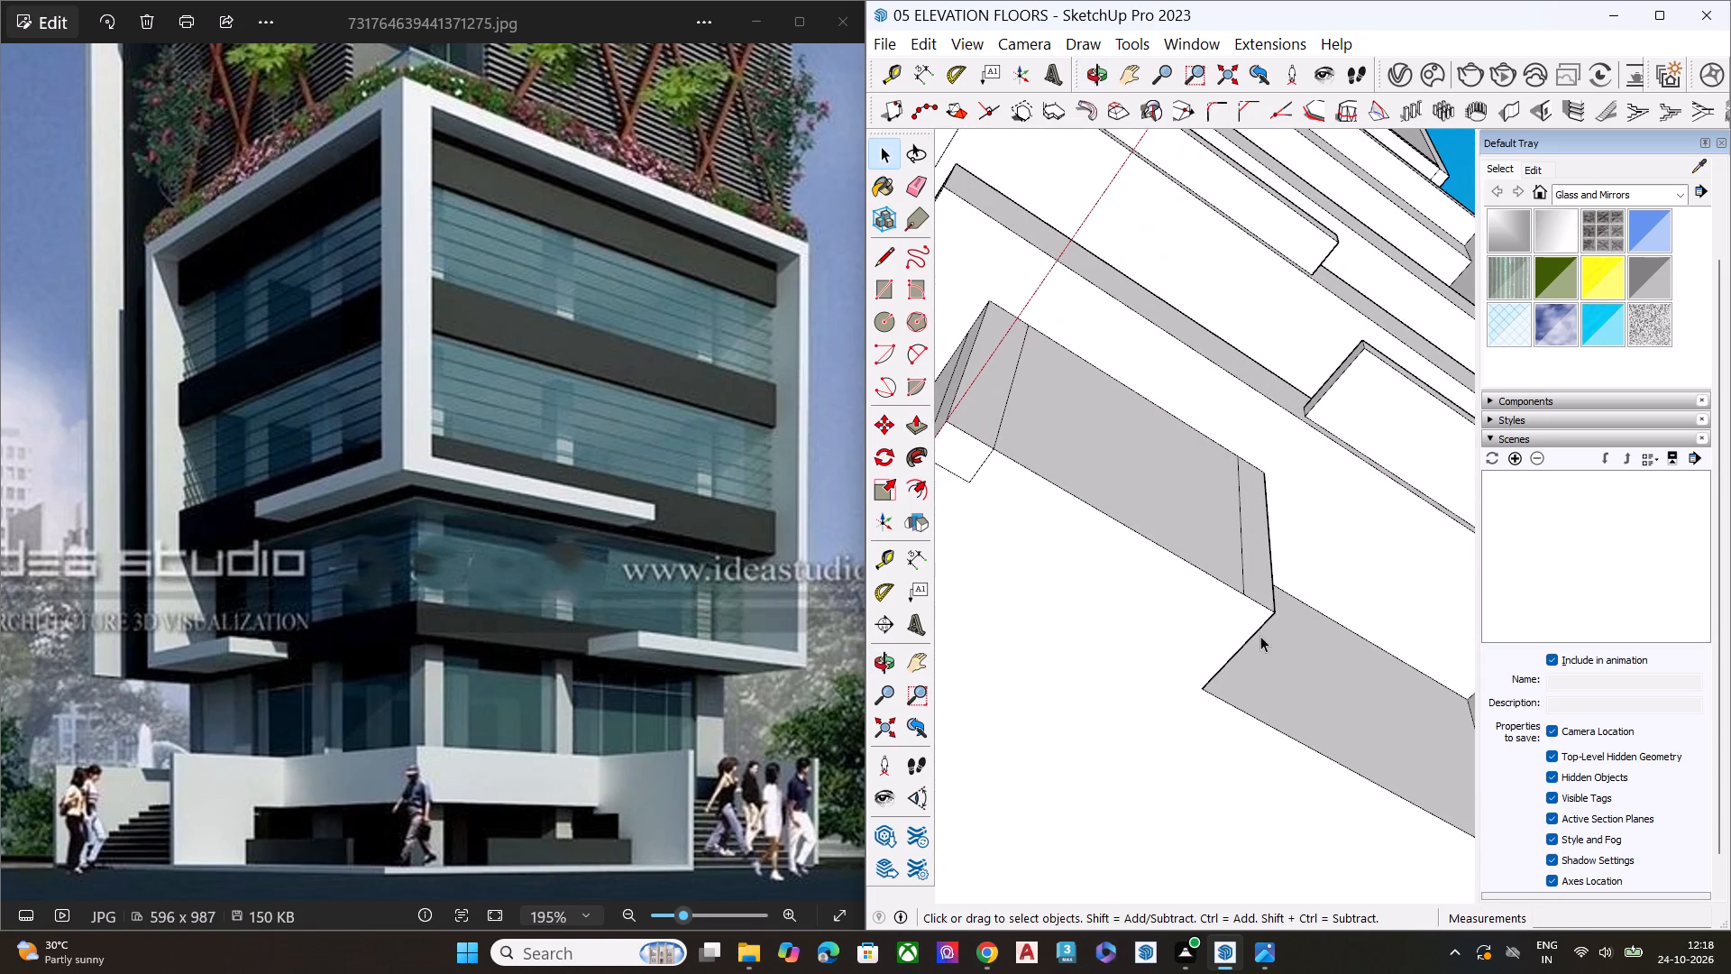
pyautogui.press('l')
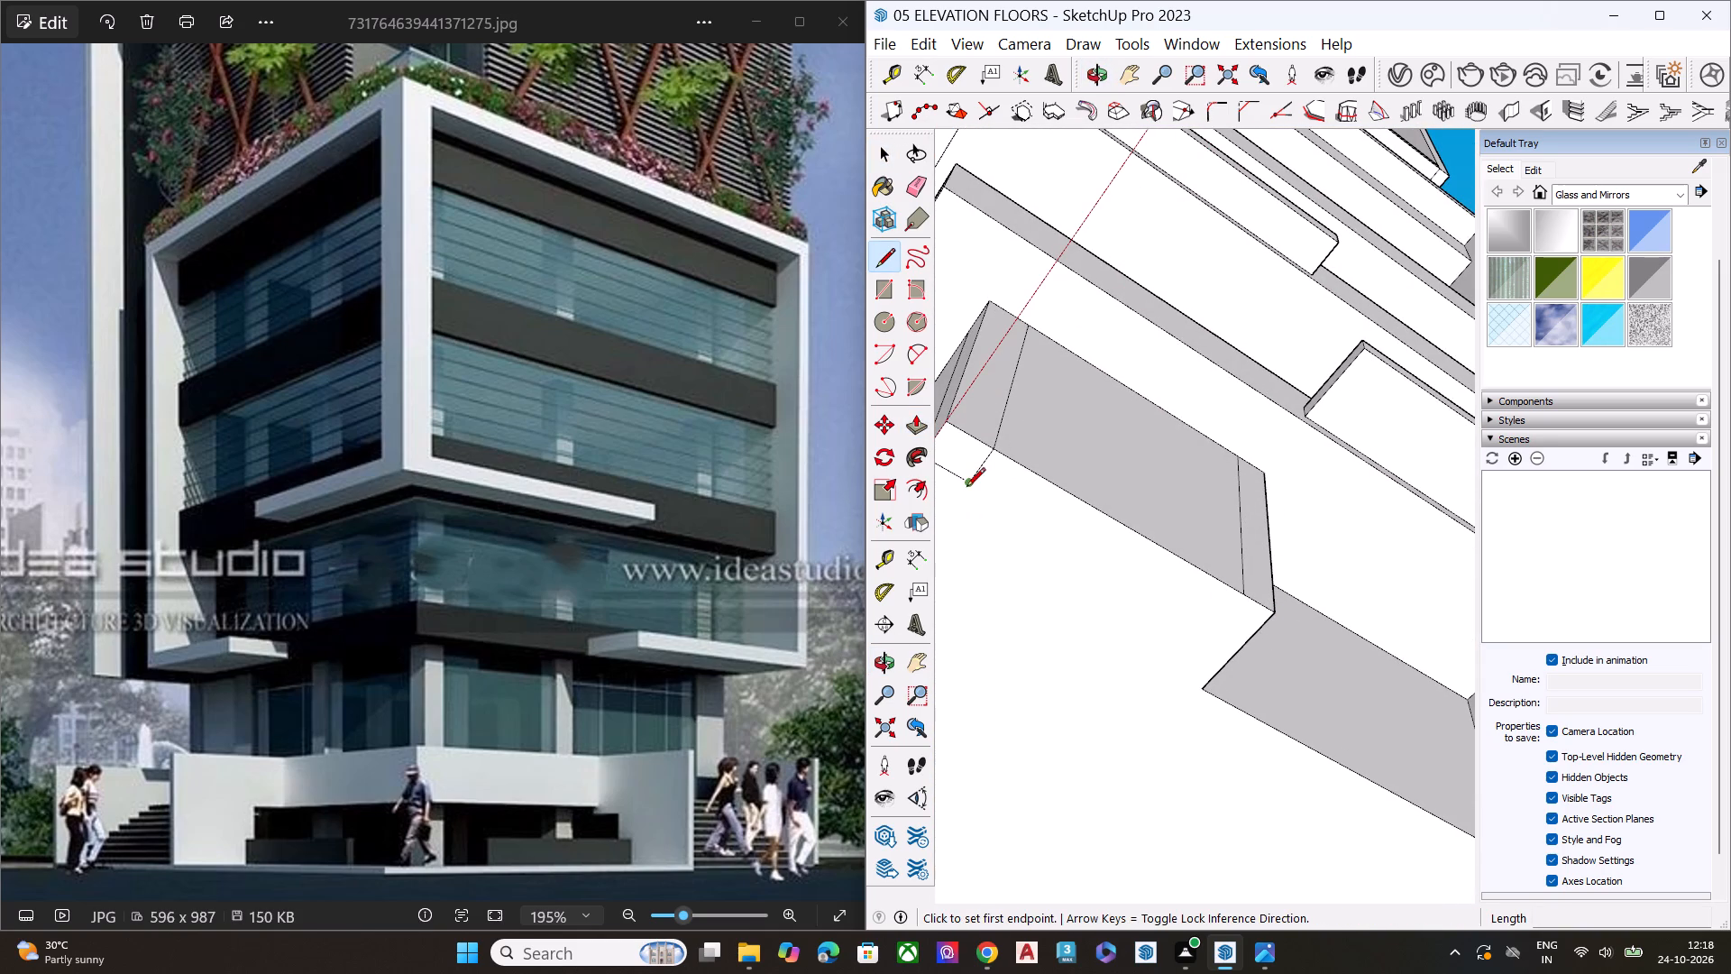
pyautogui.click(966, 488)
pyautogui.click(1246, 639)
pyautogui.press('space')
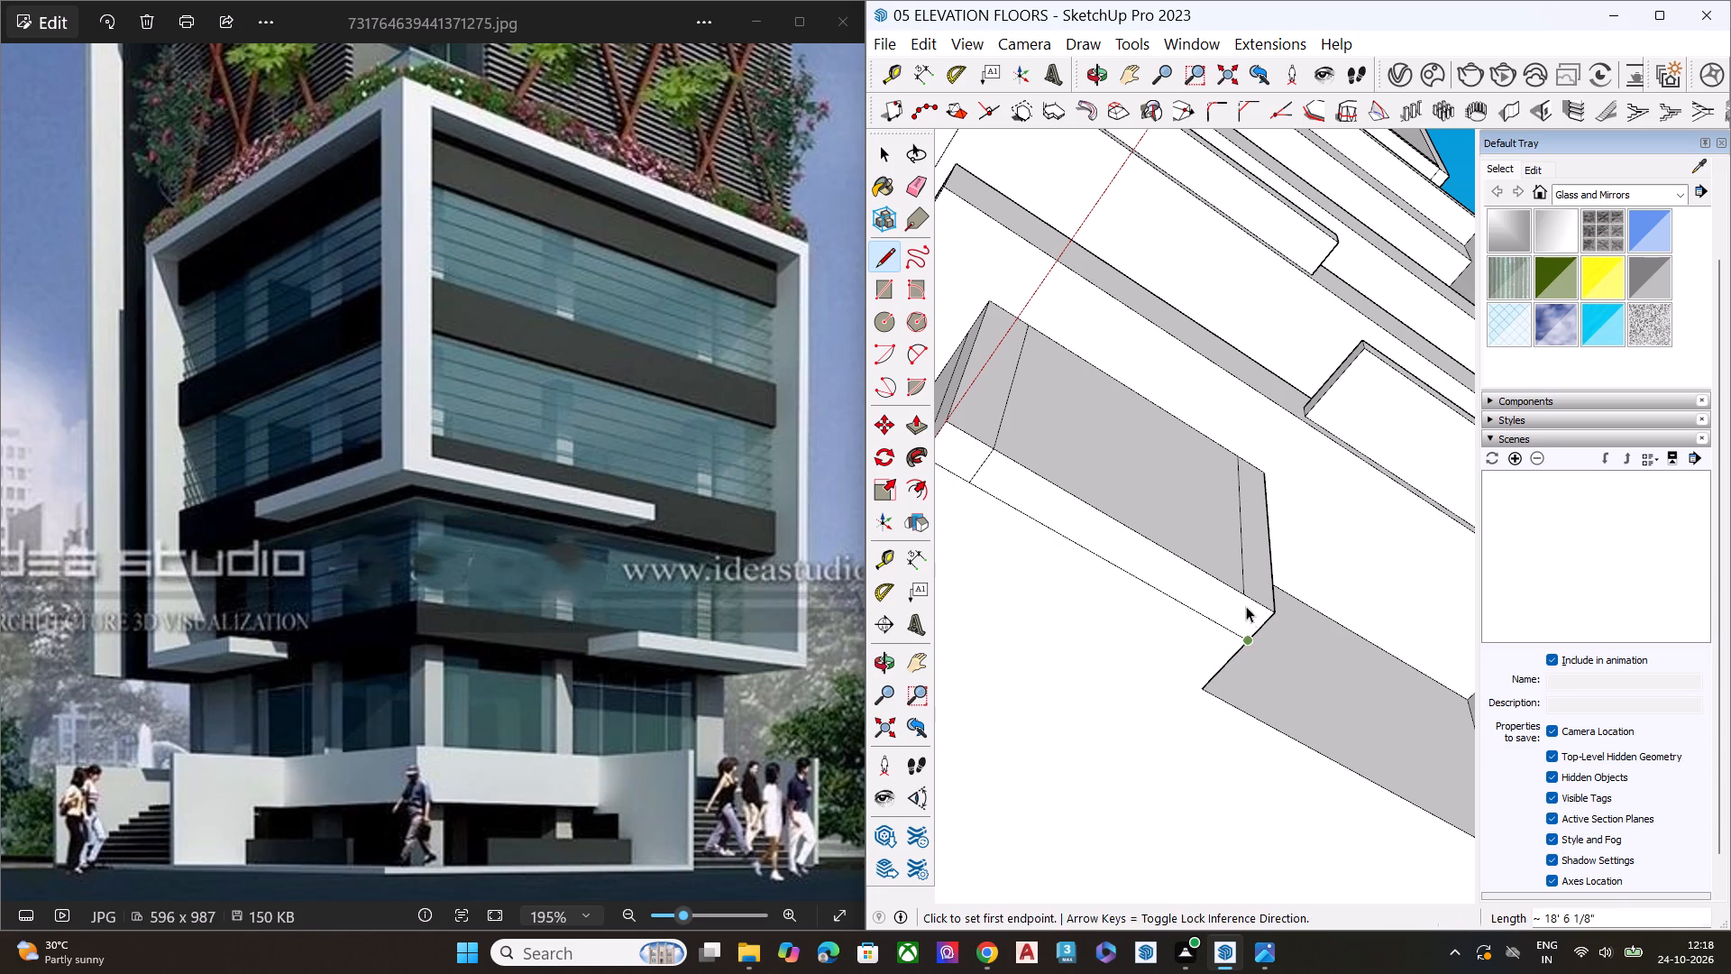
pyautogui.press('l')
pyautogui.click(1239, 596)
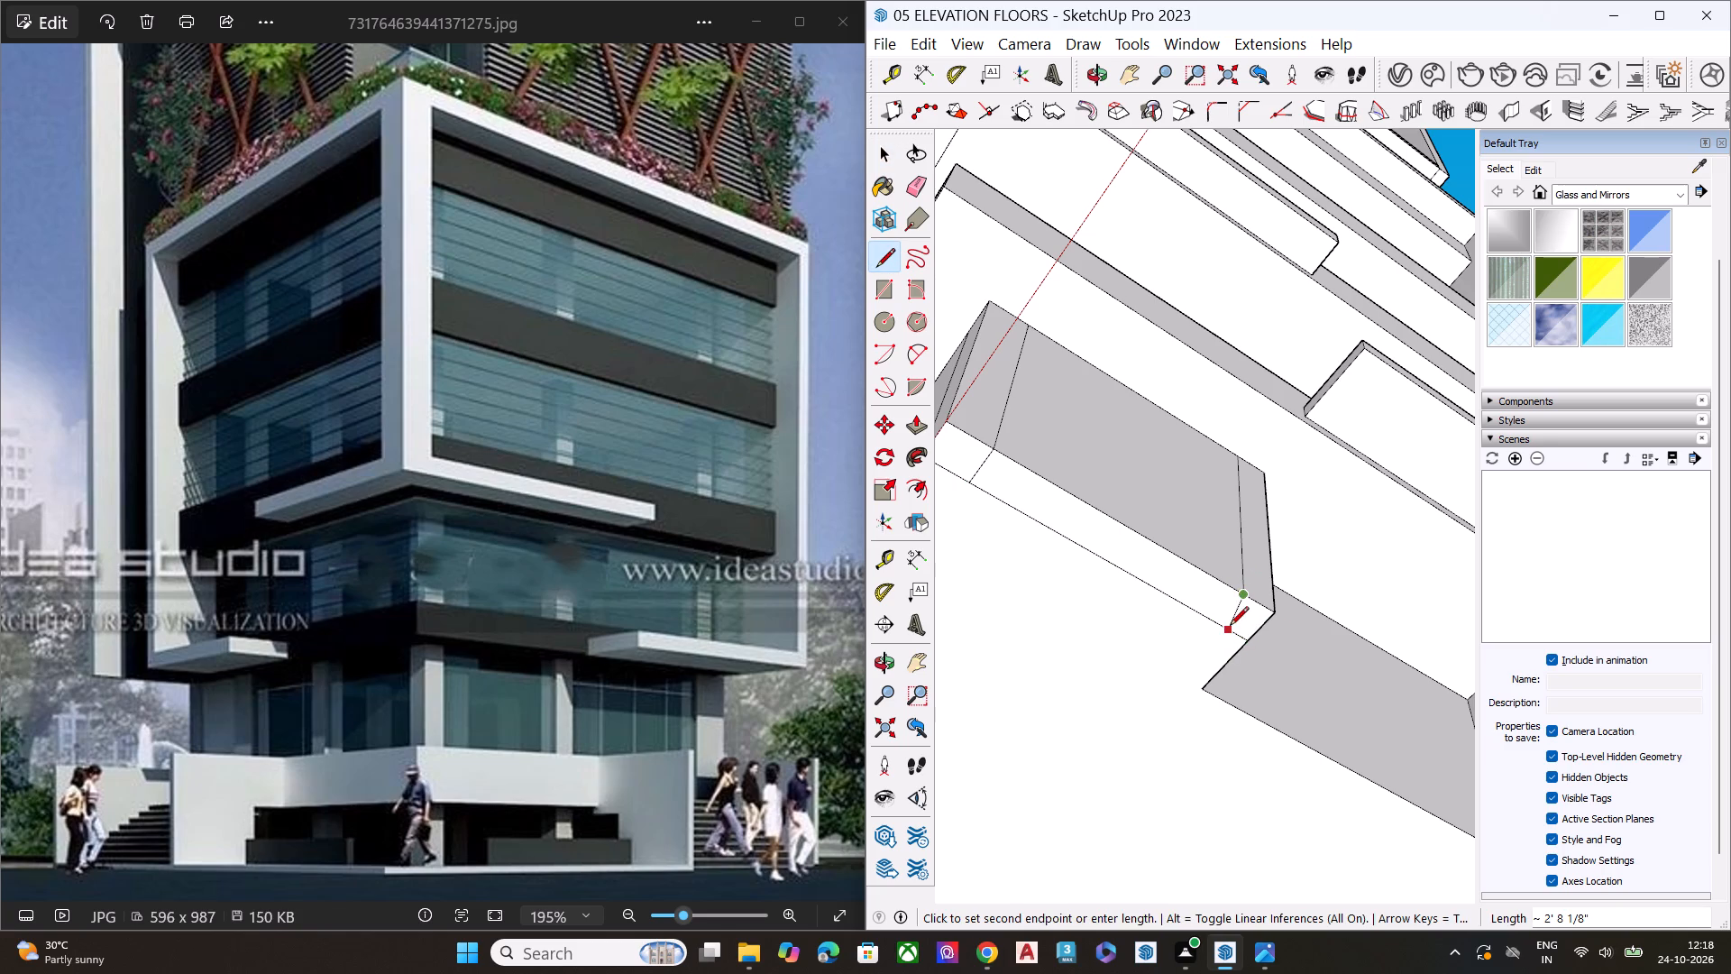
pyautogui.click(1214, 615)
pyautogui.press('space')
# Push the underside strip between the corner and middle columns up the full 15' 2 9/16" height to recess the wall.
pyautogui.scroll(-2, 1112, 628)
pyautogui.scroll(1, 1106, 629)
pyautogui.scroll(-3, 1106, 629)
pyautogui.scroll(2, 1106, 629)
pyautogui.scroll(-3, 1106, 629)
pyautogui.moveTo(1191, 633); pyautogui.dragTo(987, 664, button='middle')
pyautogui.click(1033, 650)
pyautogui.click(1040, 659)
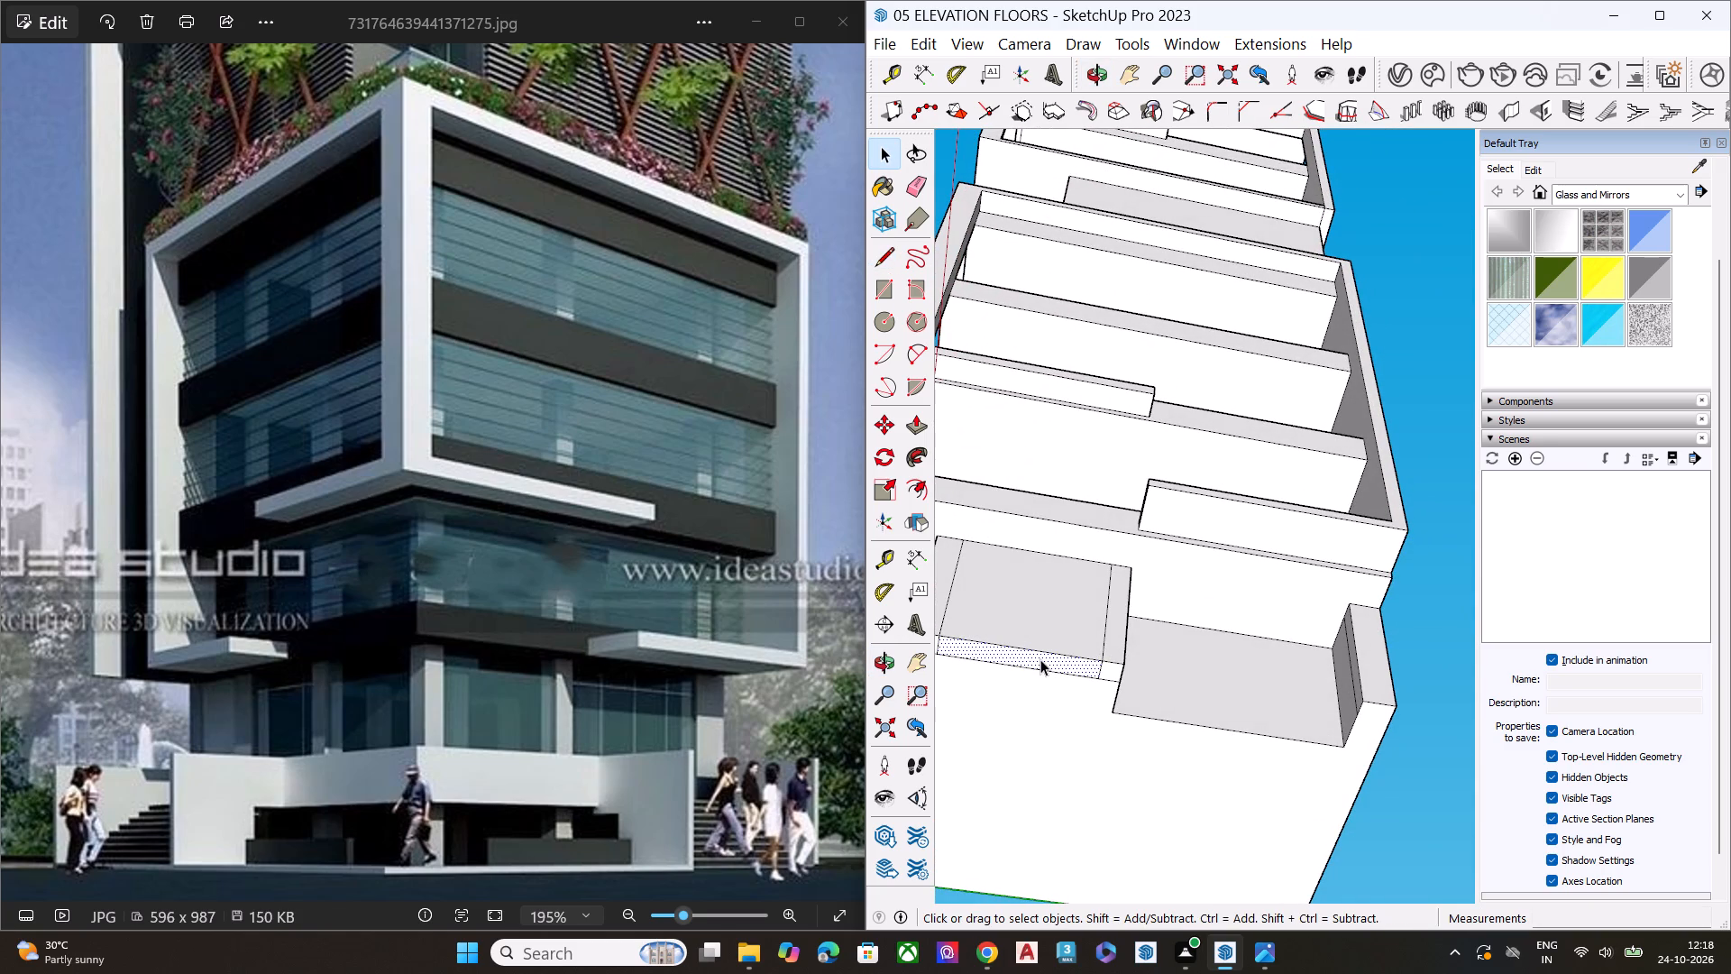
pyautogui.press('p')
pyautogui.click(1040, 659)
pyautogui.click(1109, 556)
pyautogui.press('space')
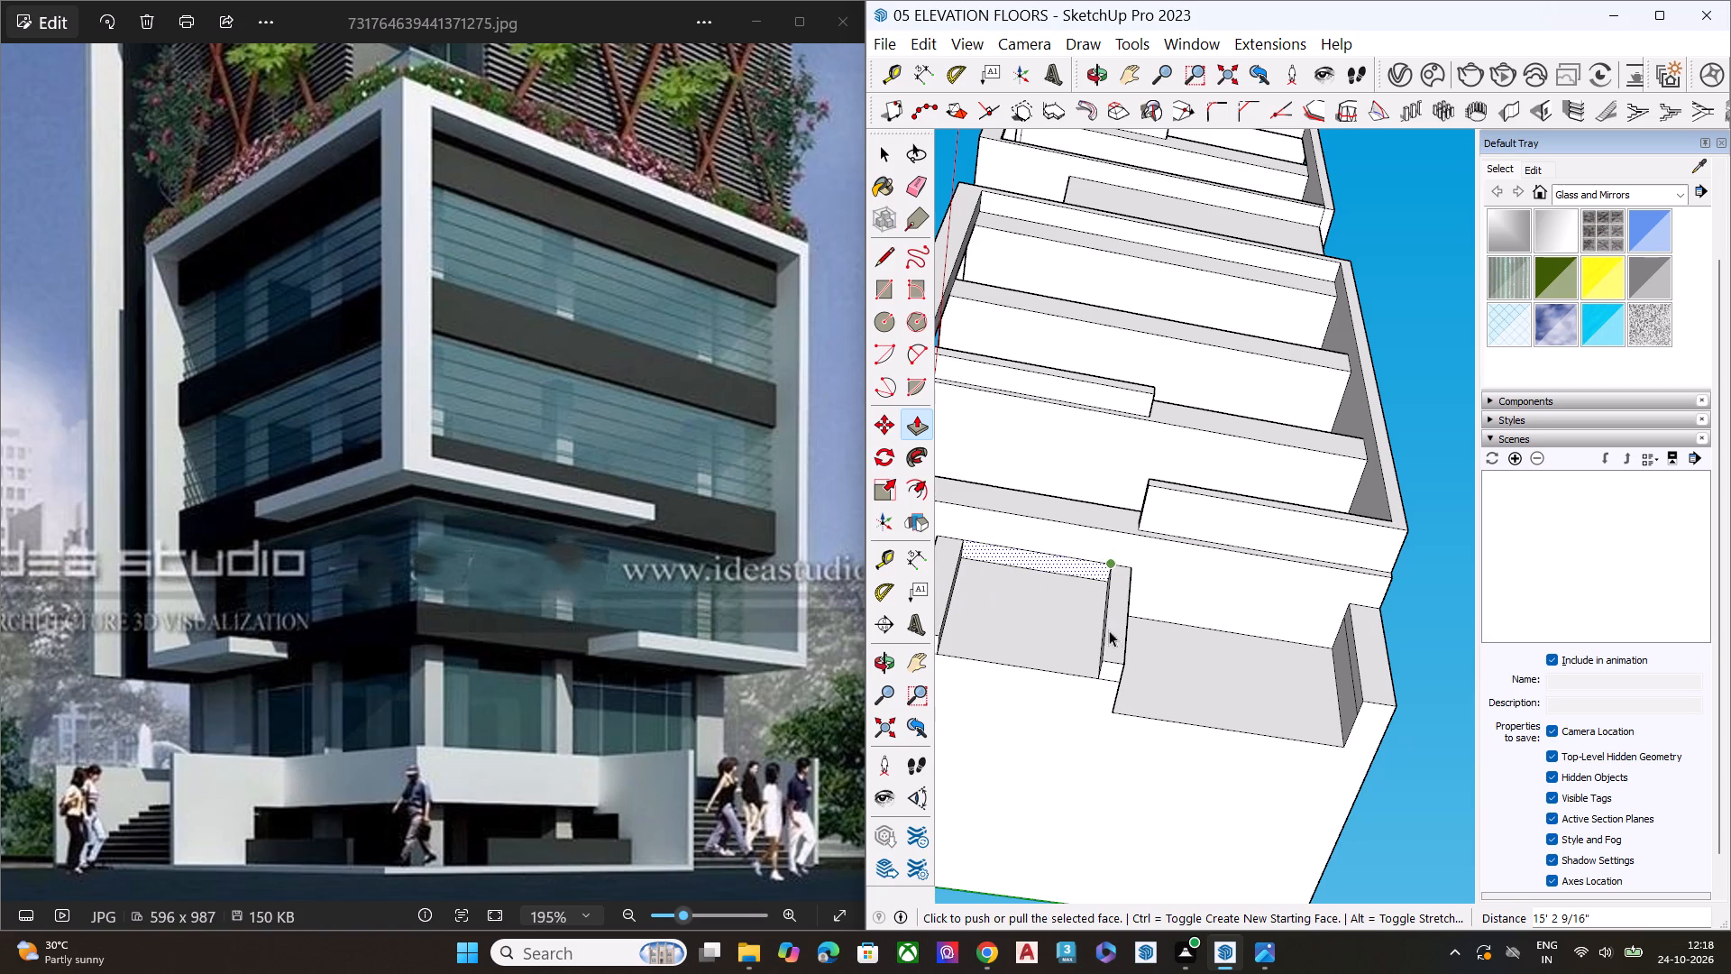
# Pull the deeply recessed wall panel between the middle and far-end columns out 7' 1 1/2" to the columns' front plane.
pyautogui.moveTo(1210, 689); pyautogui.dragTo(1019, 626, button='middle')
pyautogui.click(1159, 644)
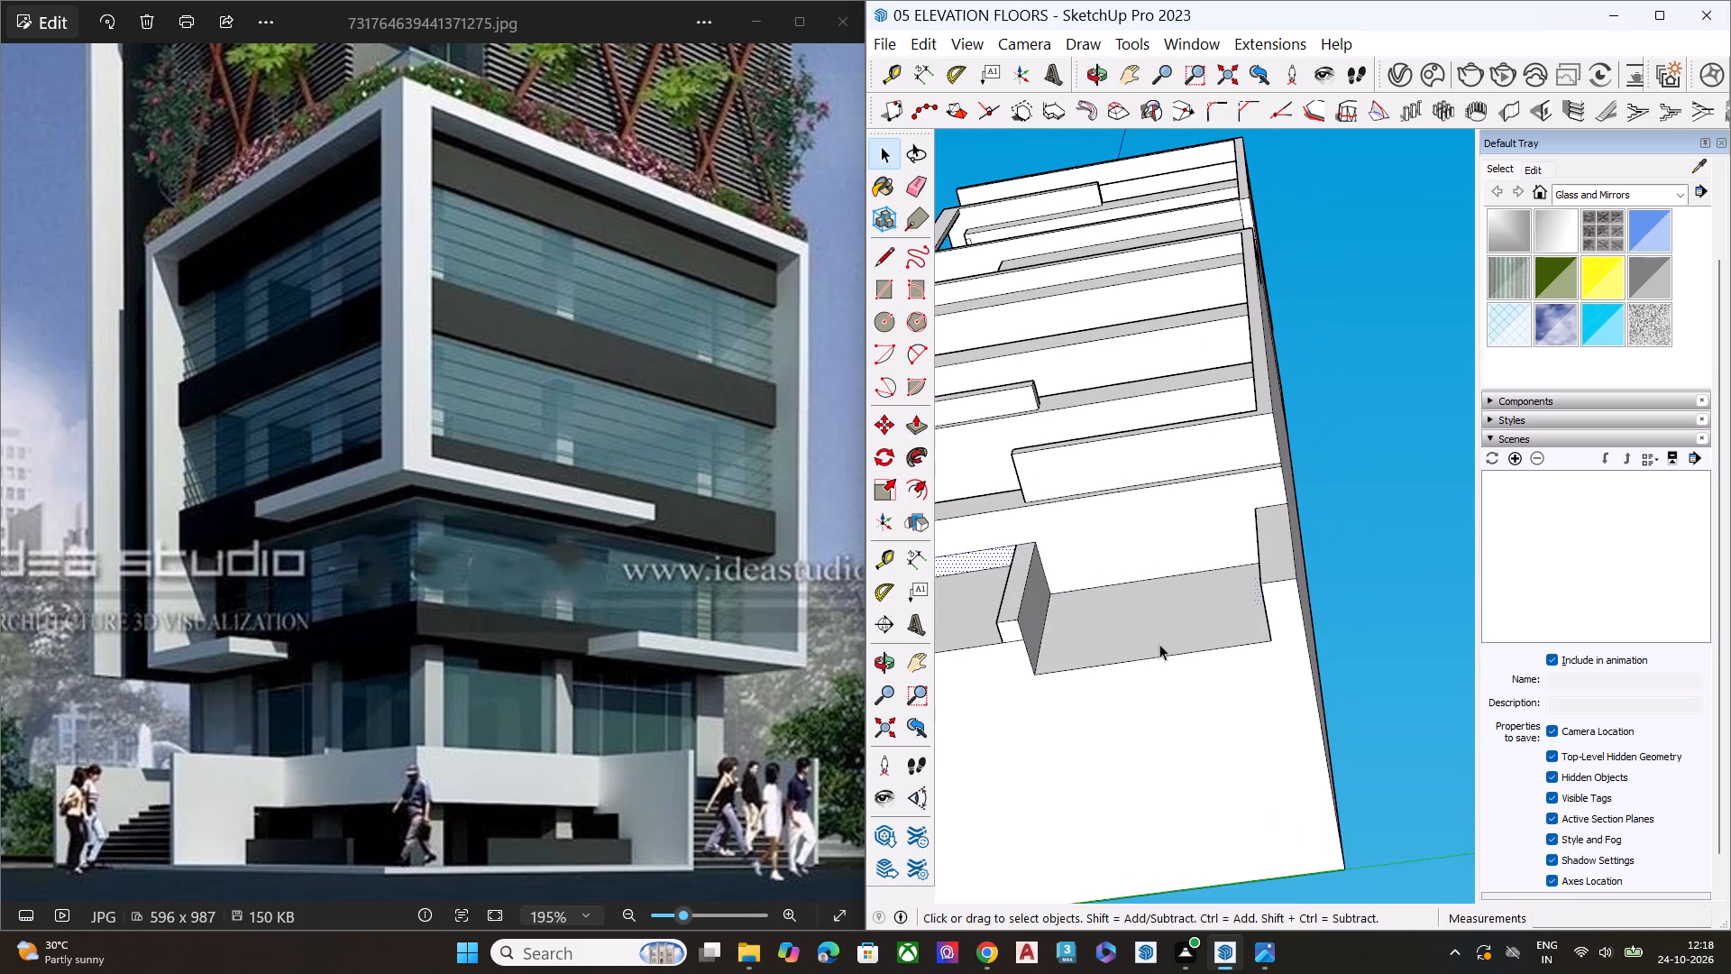
pyautogui.press('p')
pyautogui.click(1206, 633)
pyautogui.click(1261, 574)
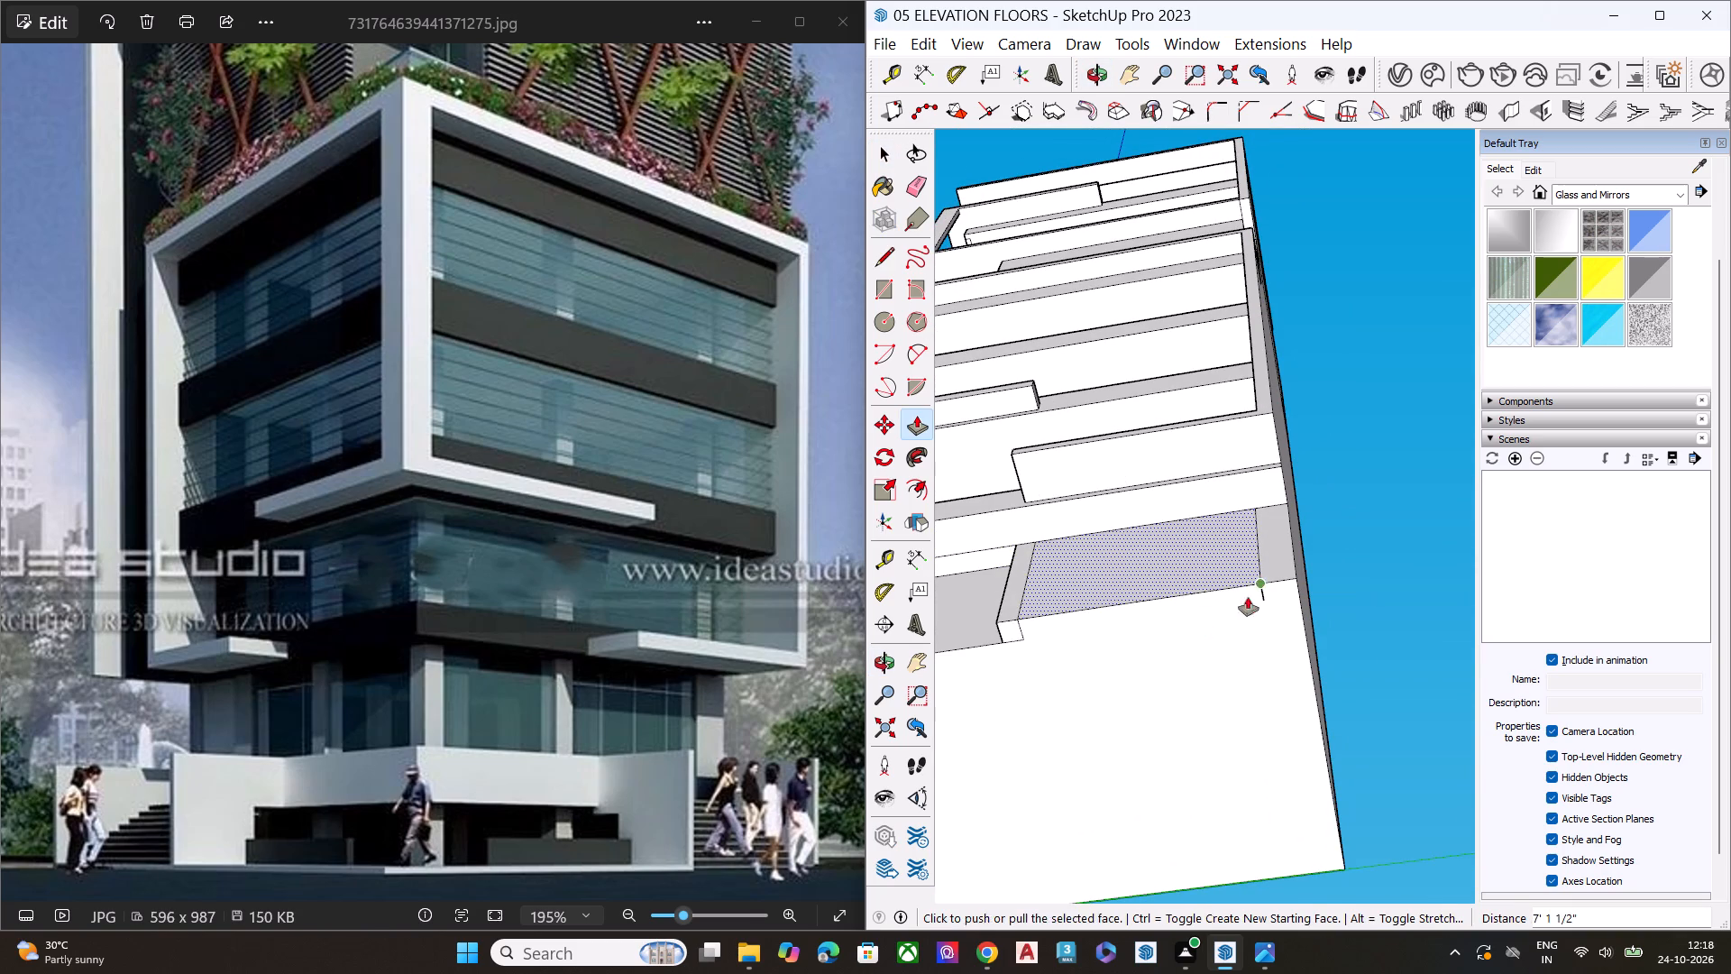
pyautogui.press('space')
# Draw a line across the block's underside from the middle column's inner corner to the block's far edge.
pyautogui.press('l')
pyautogui.click(1022, 641)
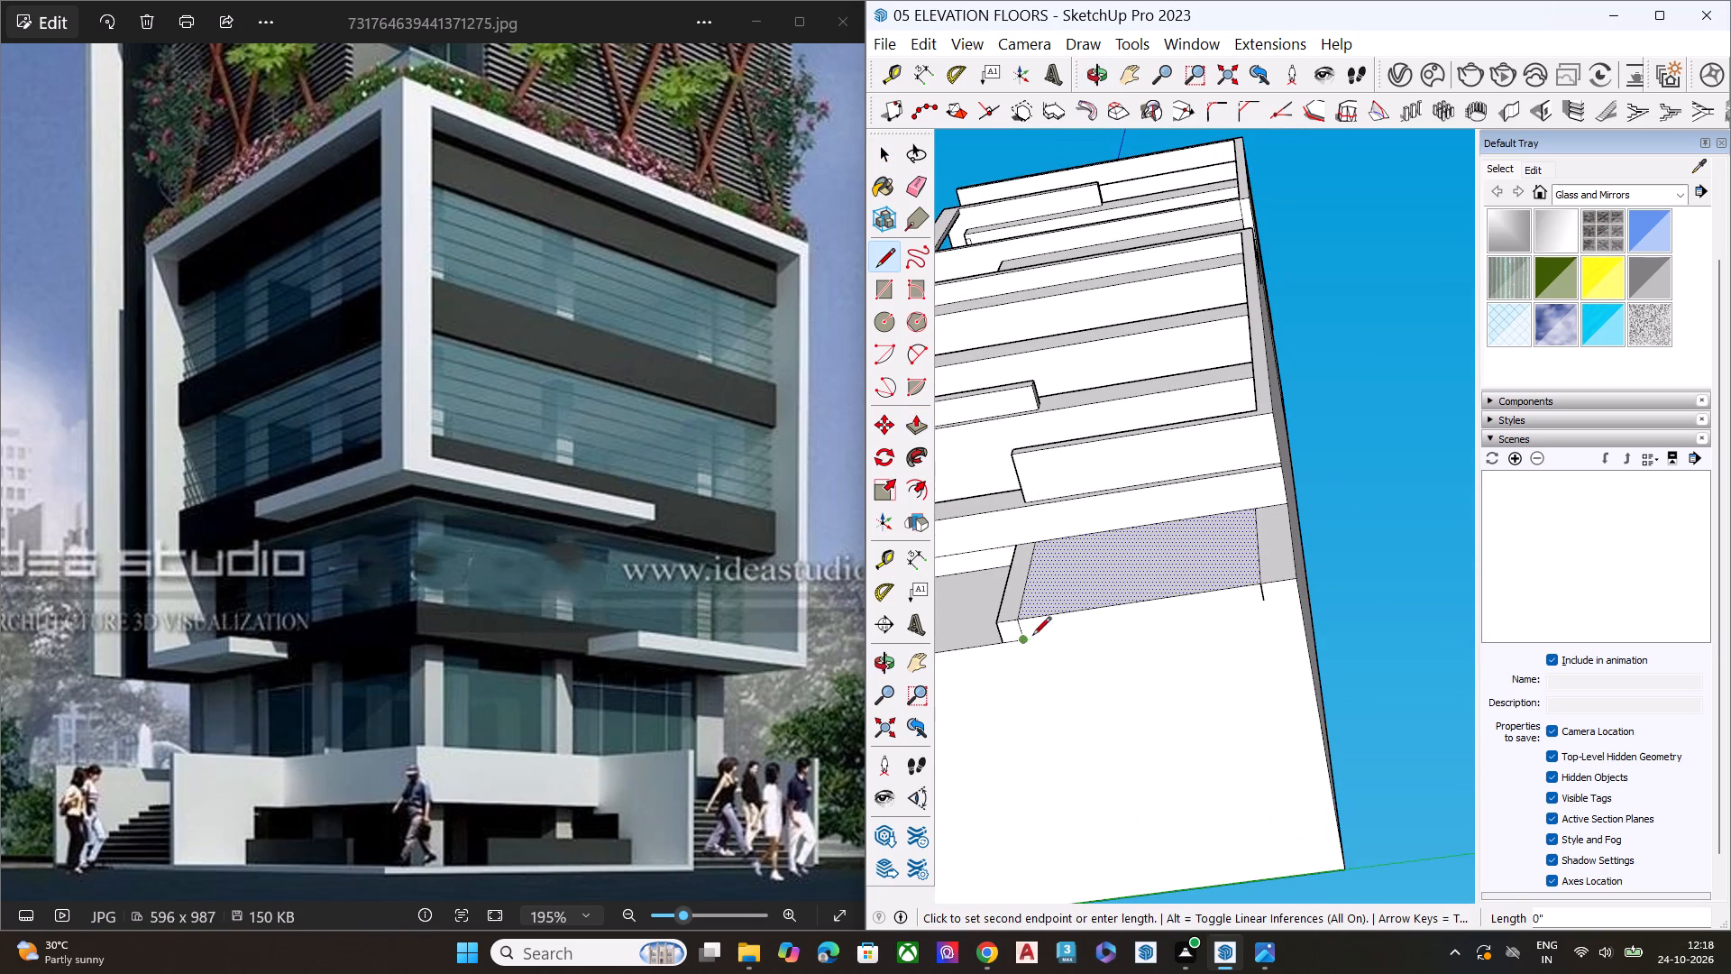
pyautogui.click(1300, 591)
pyautogui.press('space')
# Delete the short stray edge on the underside beside the far-end column.
pyautogui.scroll(1, 1269, 604)
pyautogui.scroll(-1, 1268, 604)
pyautogui.scroll(1, 1268, 604)
pyautogui.click(1259, 597)
pyautogui.click(1261, 593)
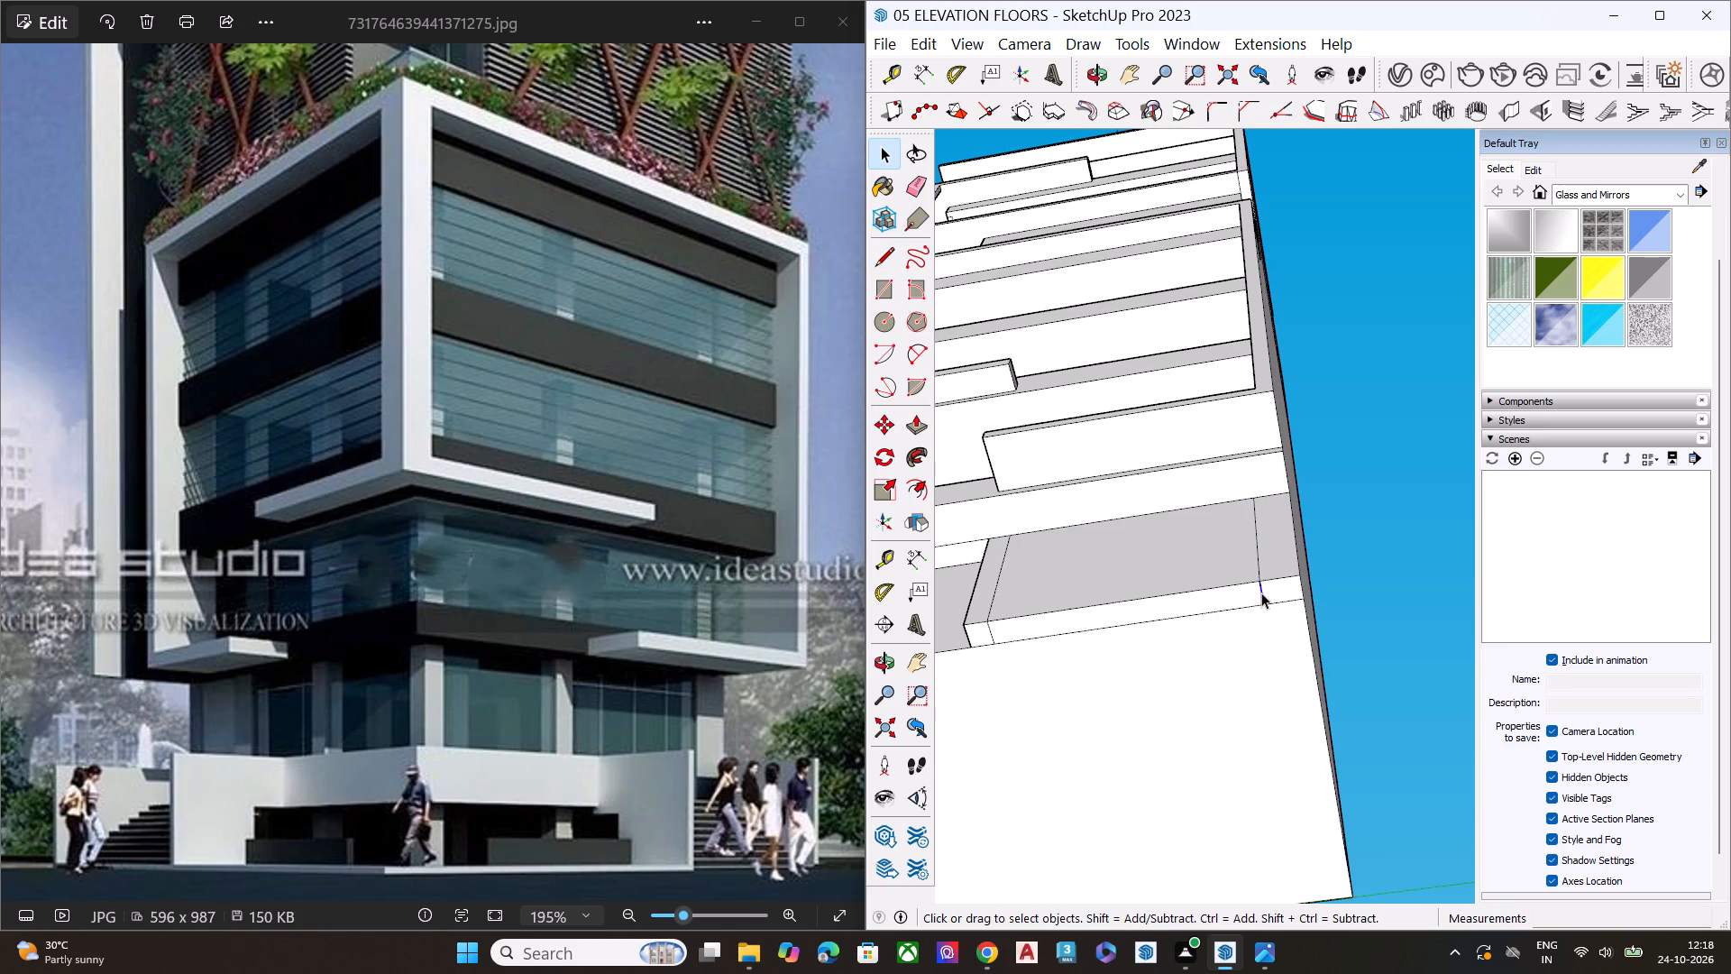
pyautogui.press('Delete')
# Draw a short cross line closing the underside strip at the far-end column and erase its overshoot past the strip.
pyautogui.press('l')
pyautogui.click(1258, 584)
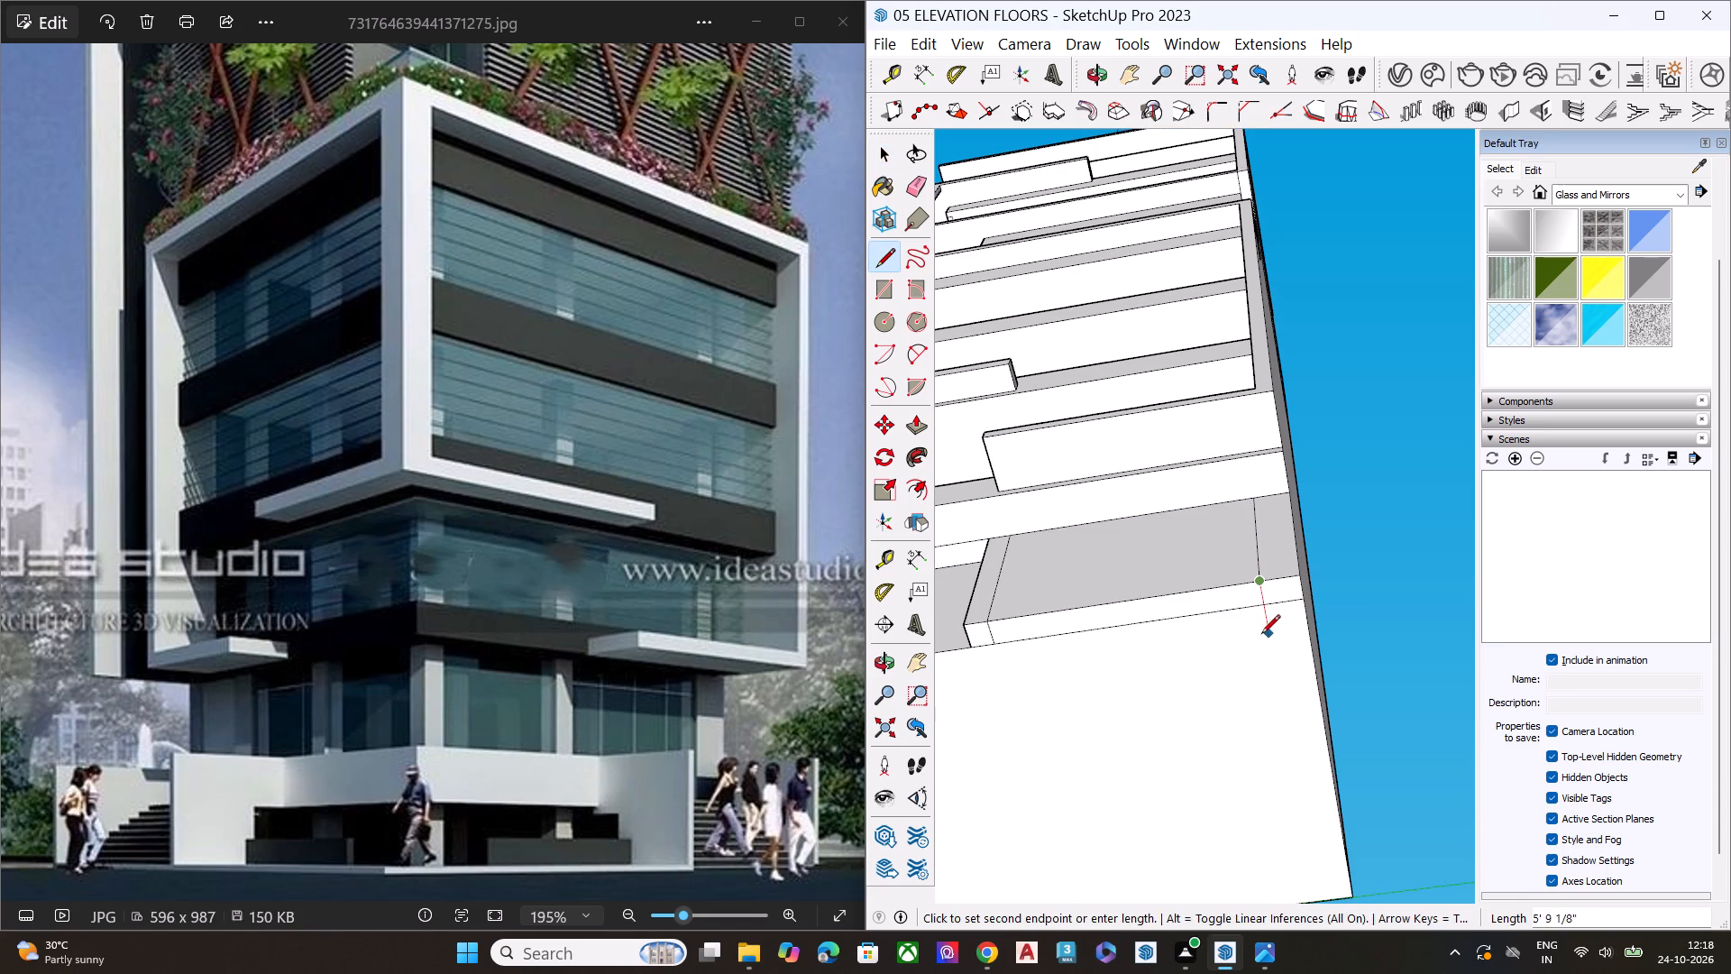
pyautogui.click(1262, 636)
pyautogui.press('space')
pyautogui.press('e')
pyautogui.click(1270, 621)
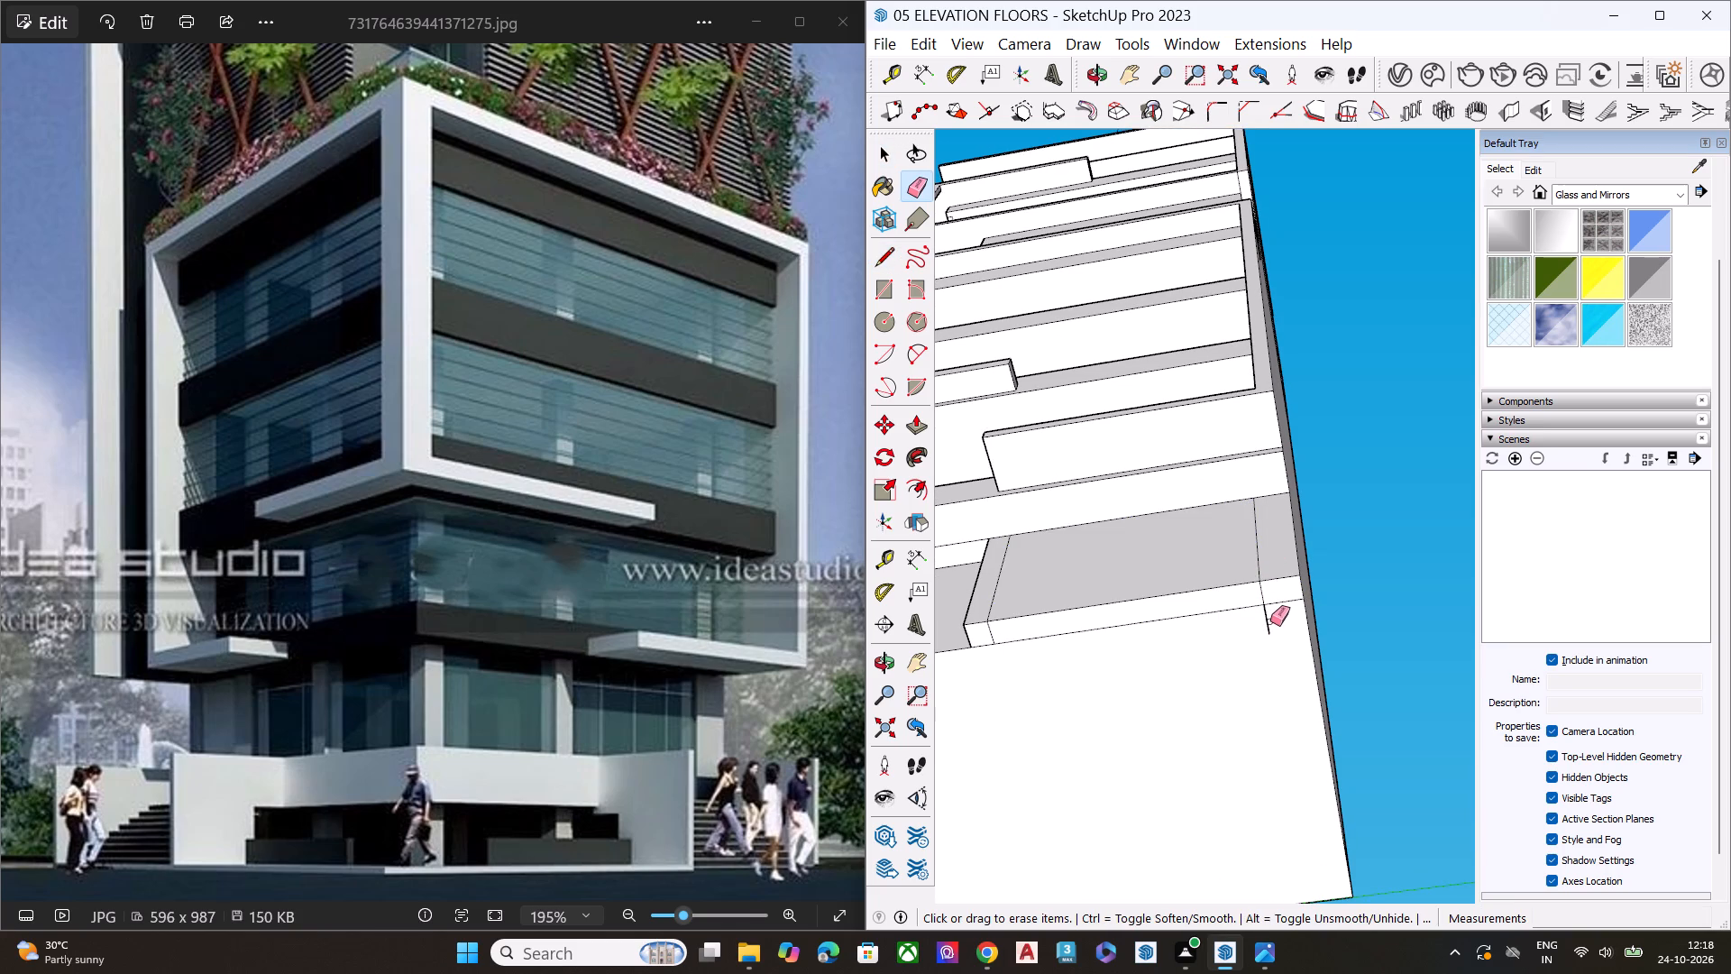
pyautogui.click(1268, 621)
pyautogui.click(1276, 603)
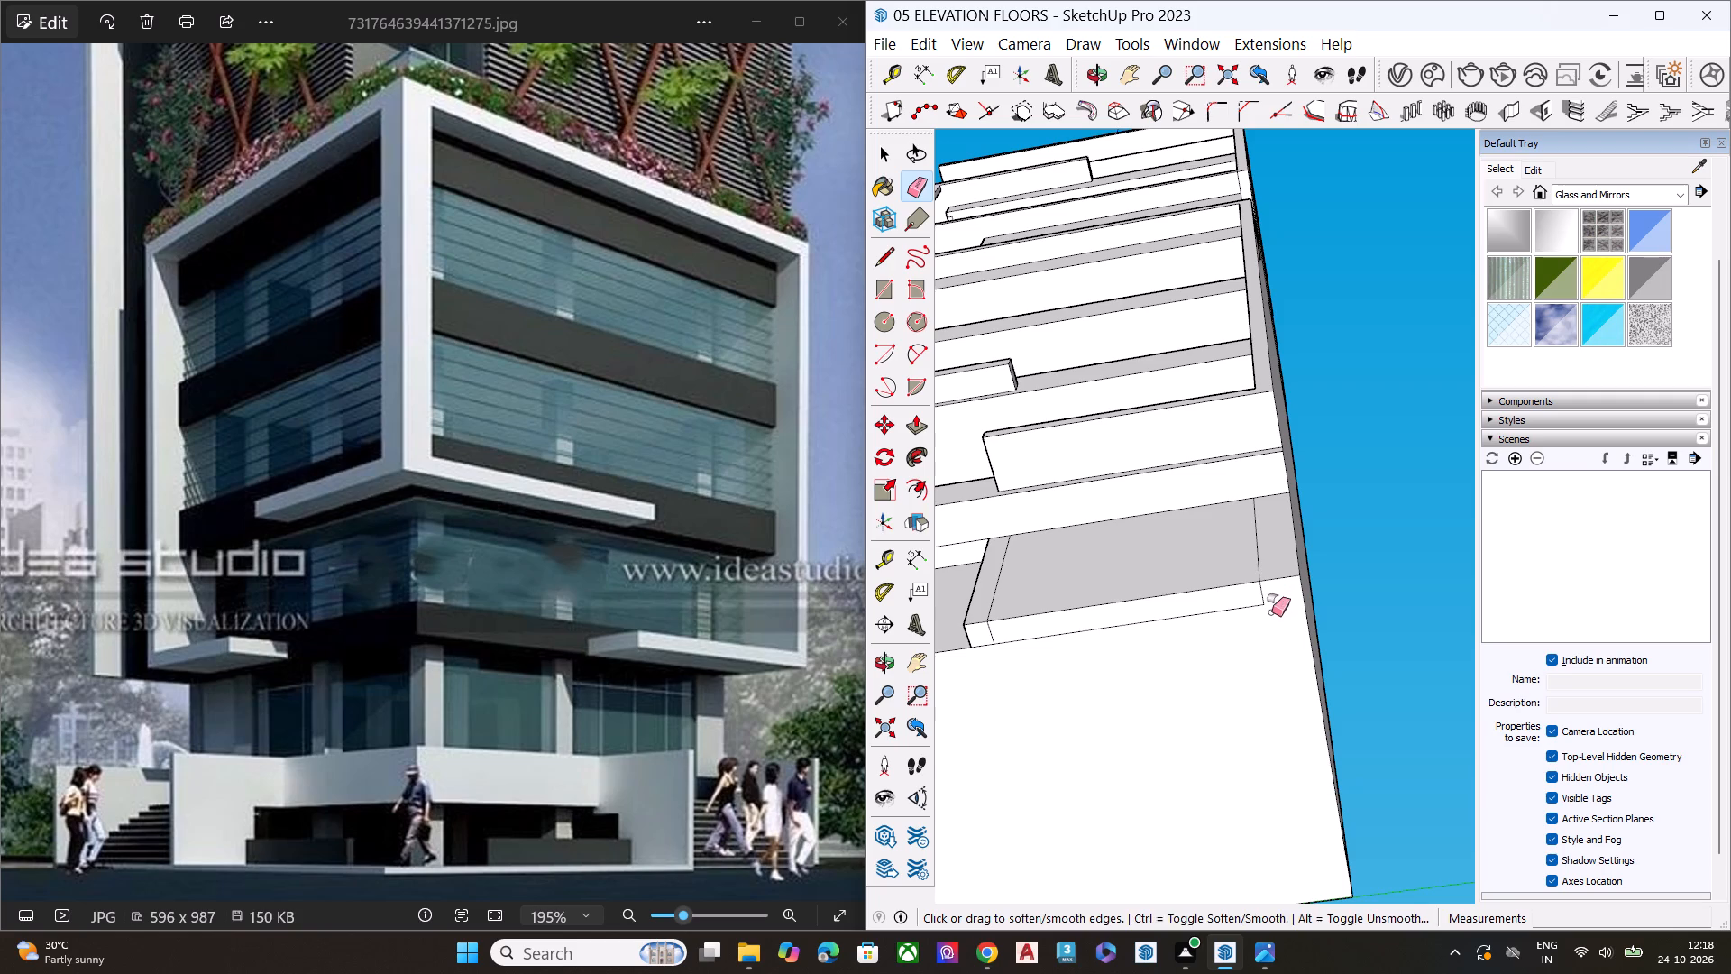
pyautogui.hotkey('ctrl', 'z')
pyautogui.press('space')
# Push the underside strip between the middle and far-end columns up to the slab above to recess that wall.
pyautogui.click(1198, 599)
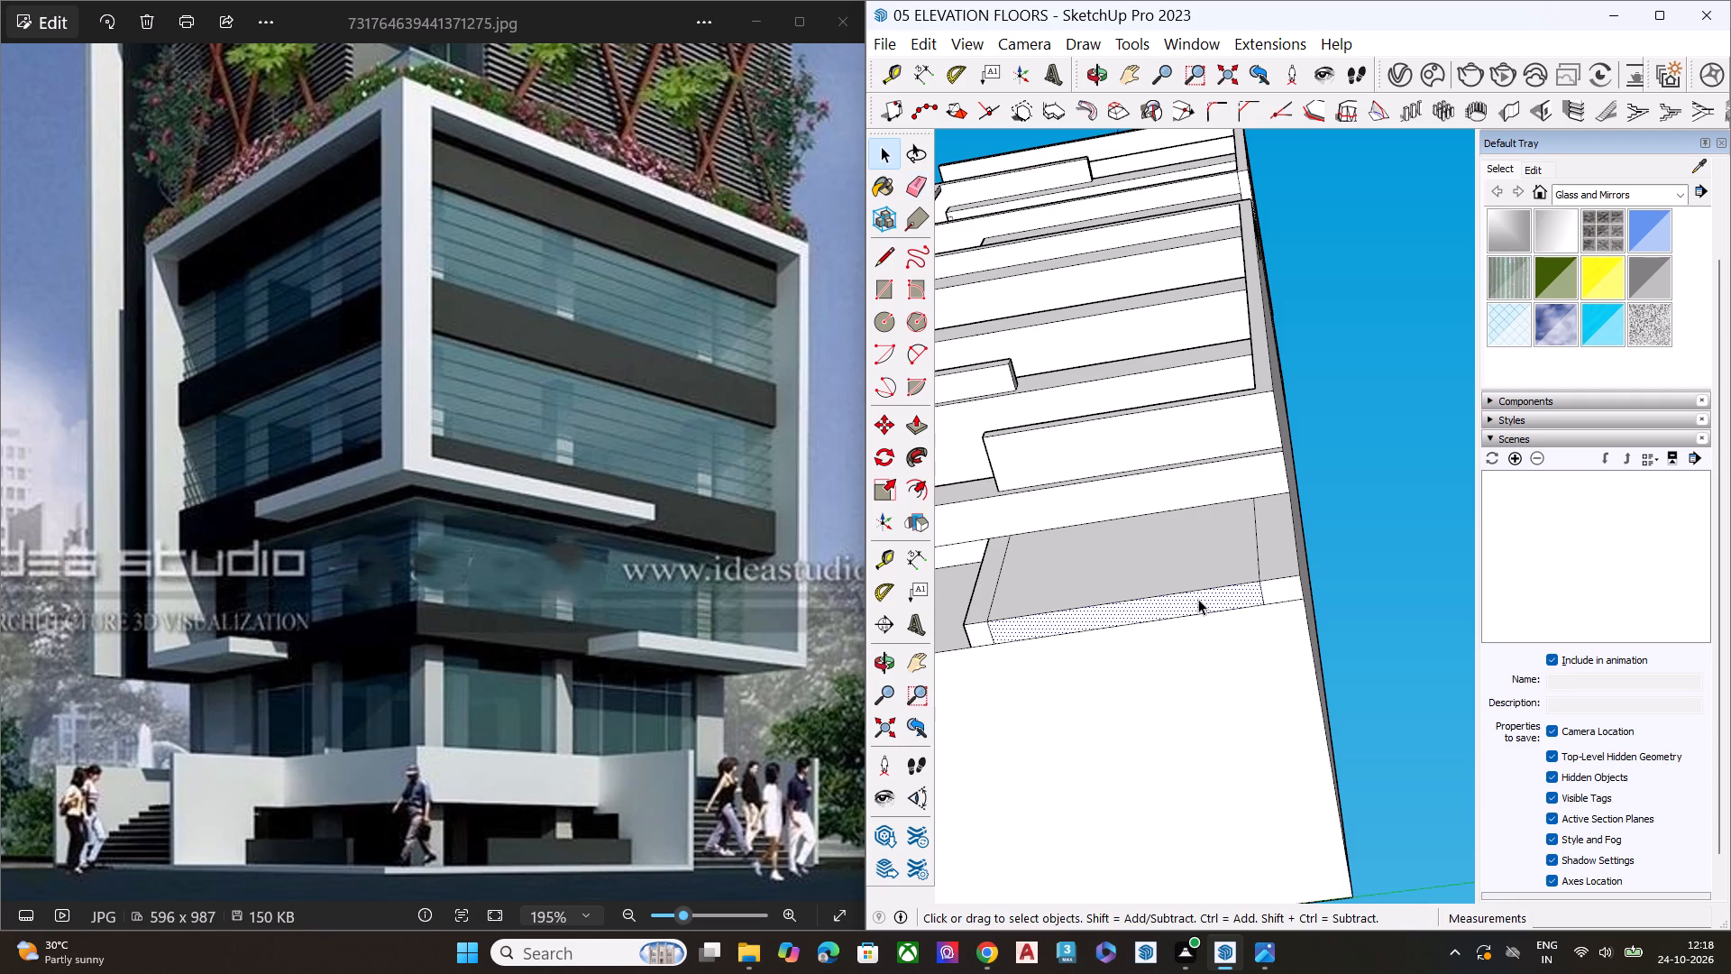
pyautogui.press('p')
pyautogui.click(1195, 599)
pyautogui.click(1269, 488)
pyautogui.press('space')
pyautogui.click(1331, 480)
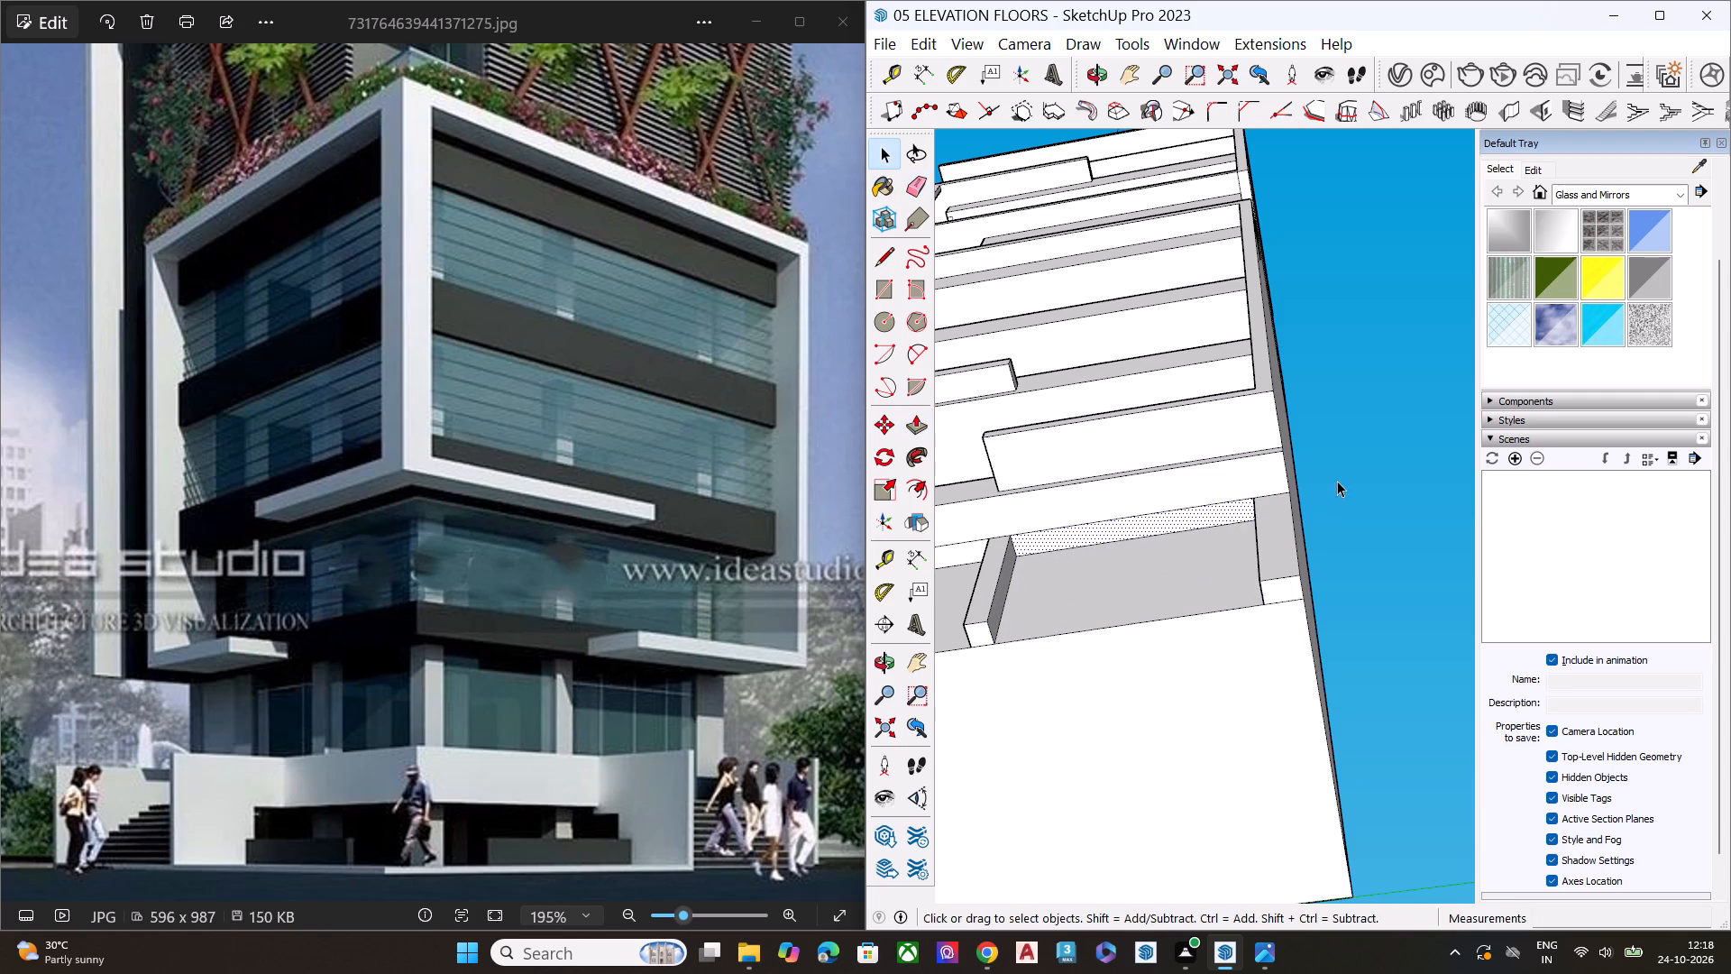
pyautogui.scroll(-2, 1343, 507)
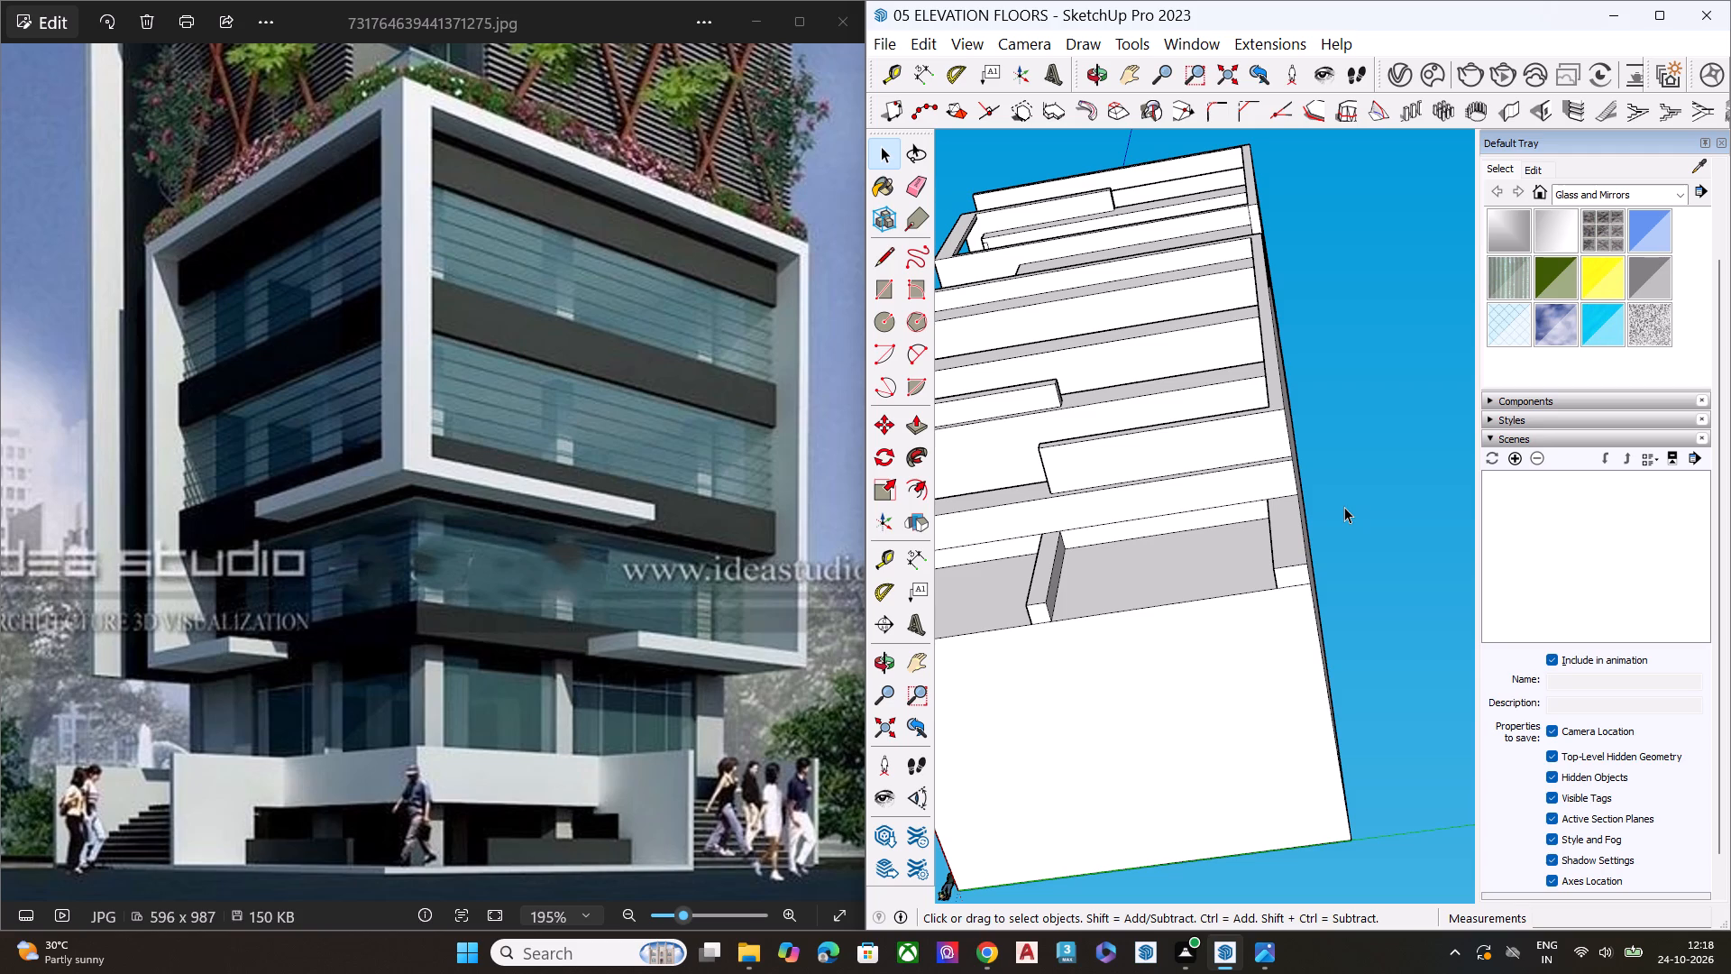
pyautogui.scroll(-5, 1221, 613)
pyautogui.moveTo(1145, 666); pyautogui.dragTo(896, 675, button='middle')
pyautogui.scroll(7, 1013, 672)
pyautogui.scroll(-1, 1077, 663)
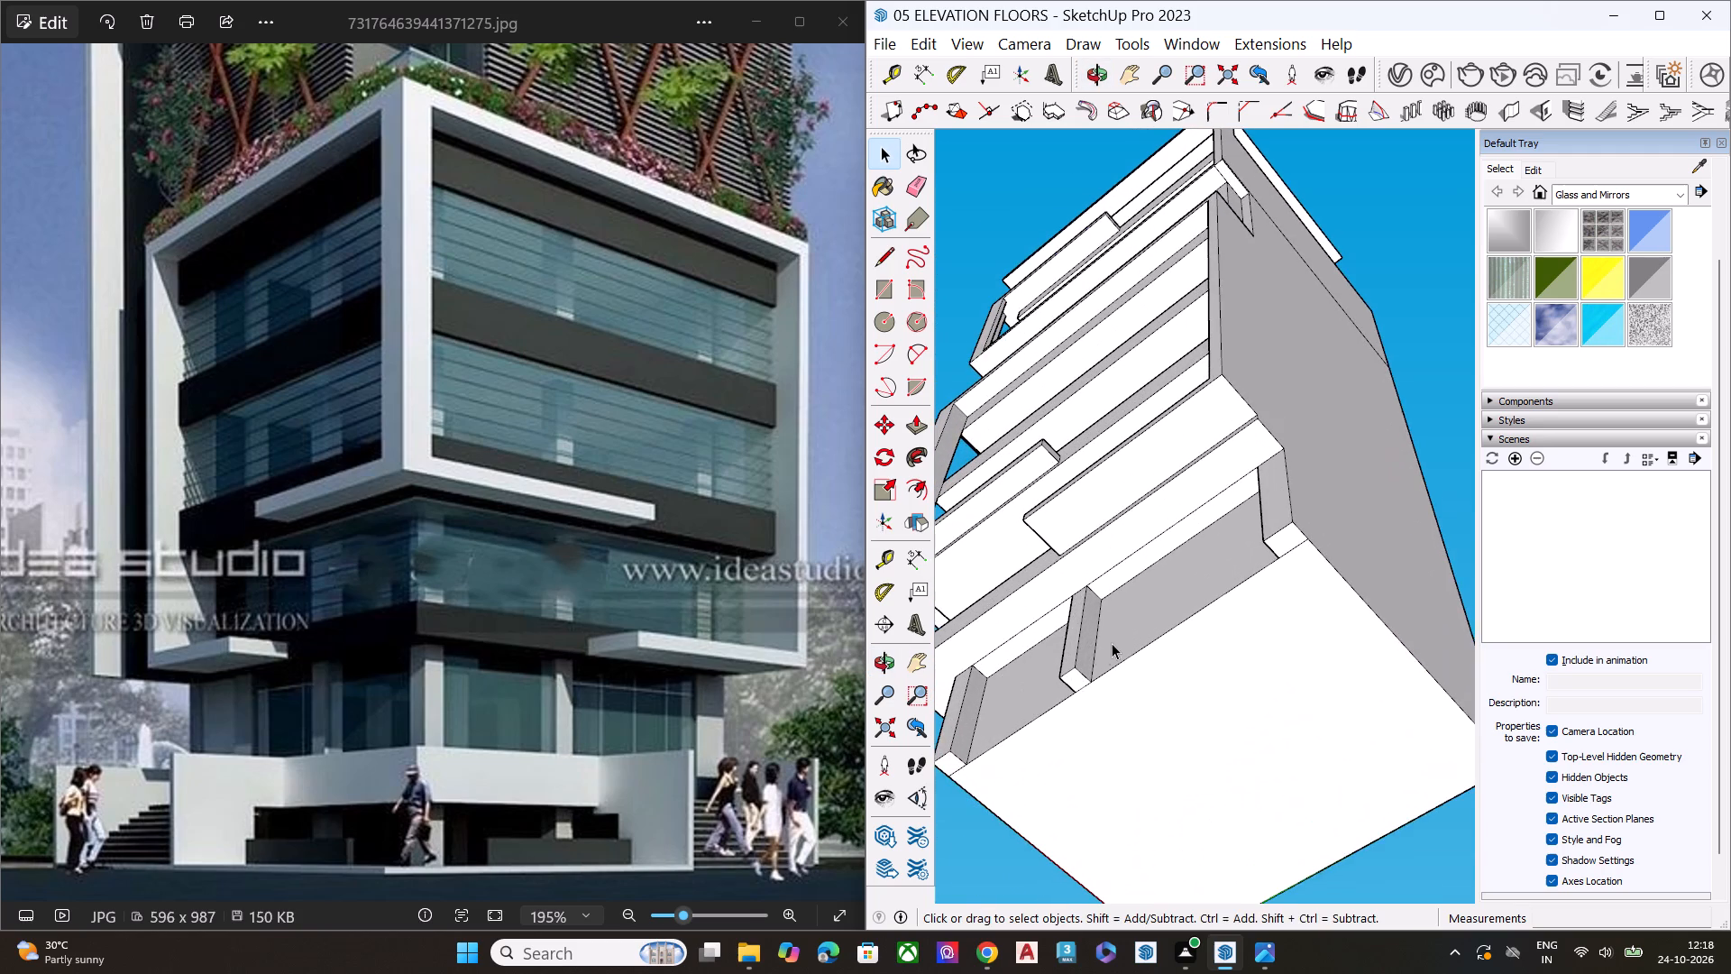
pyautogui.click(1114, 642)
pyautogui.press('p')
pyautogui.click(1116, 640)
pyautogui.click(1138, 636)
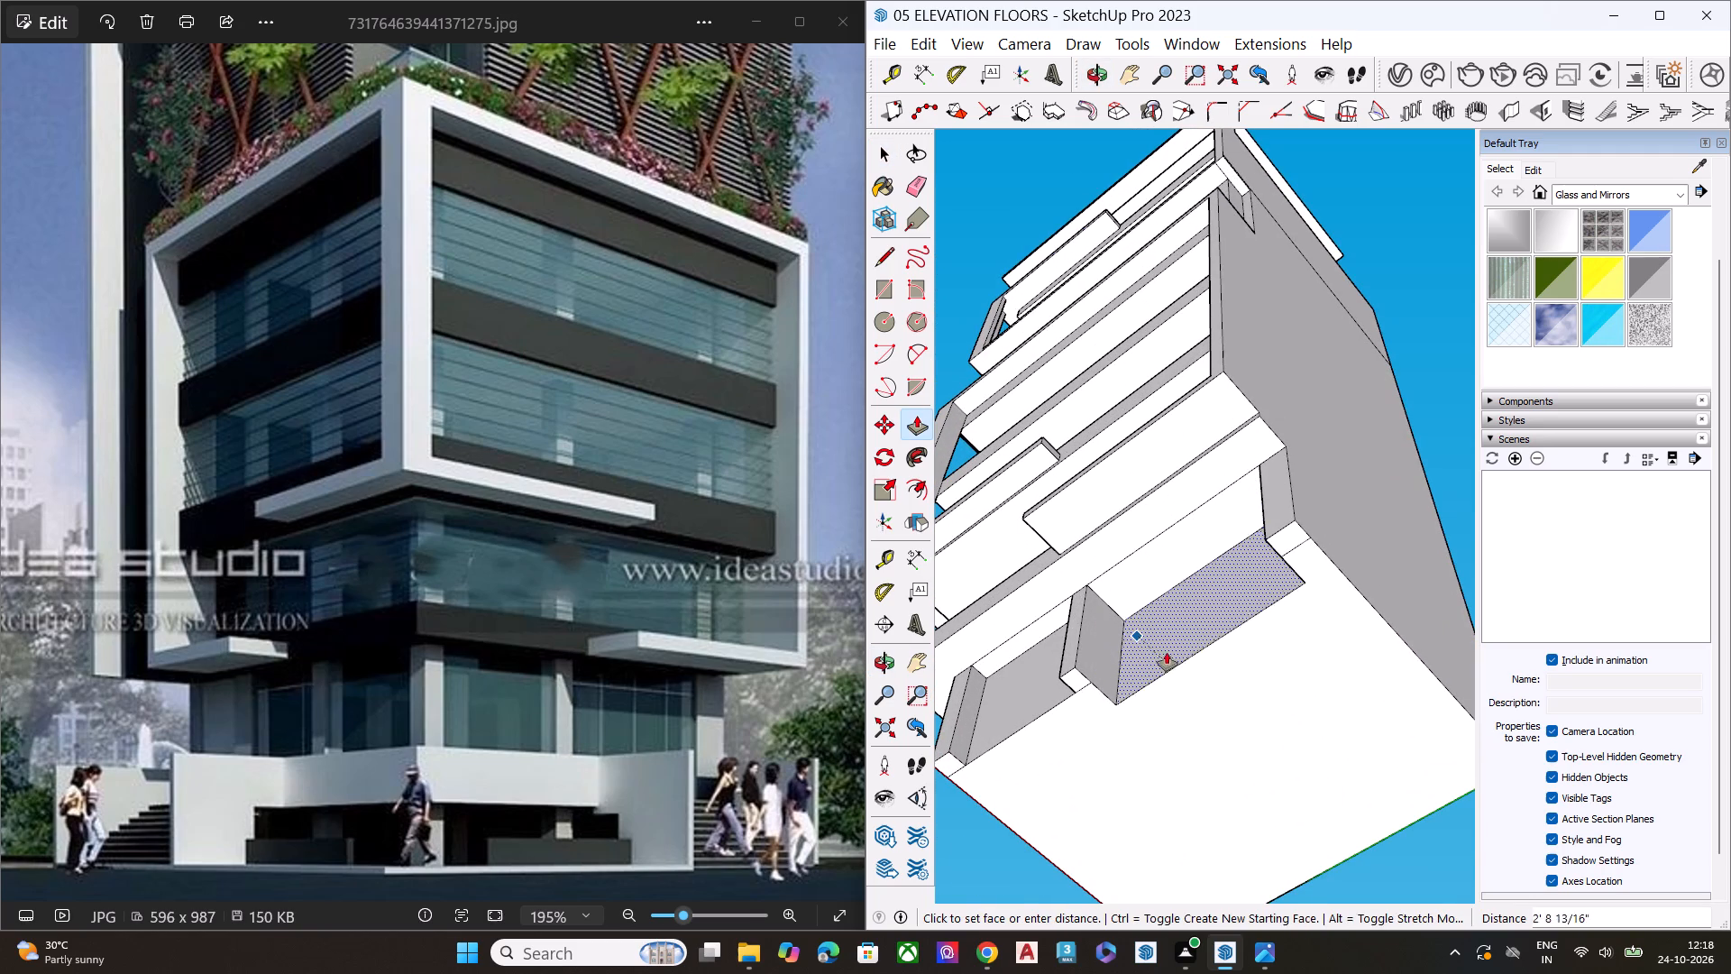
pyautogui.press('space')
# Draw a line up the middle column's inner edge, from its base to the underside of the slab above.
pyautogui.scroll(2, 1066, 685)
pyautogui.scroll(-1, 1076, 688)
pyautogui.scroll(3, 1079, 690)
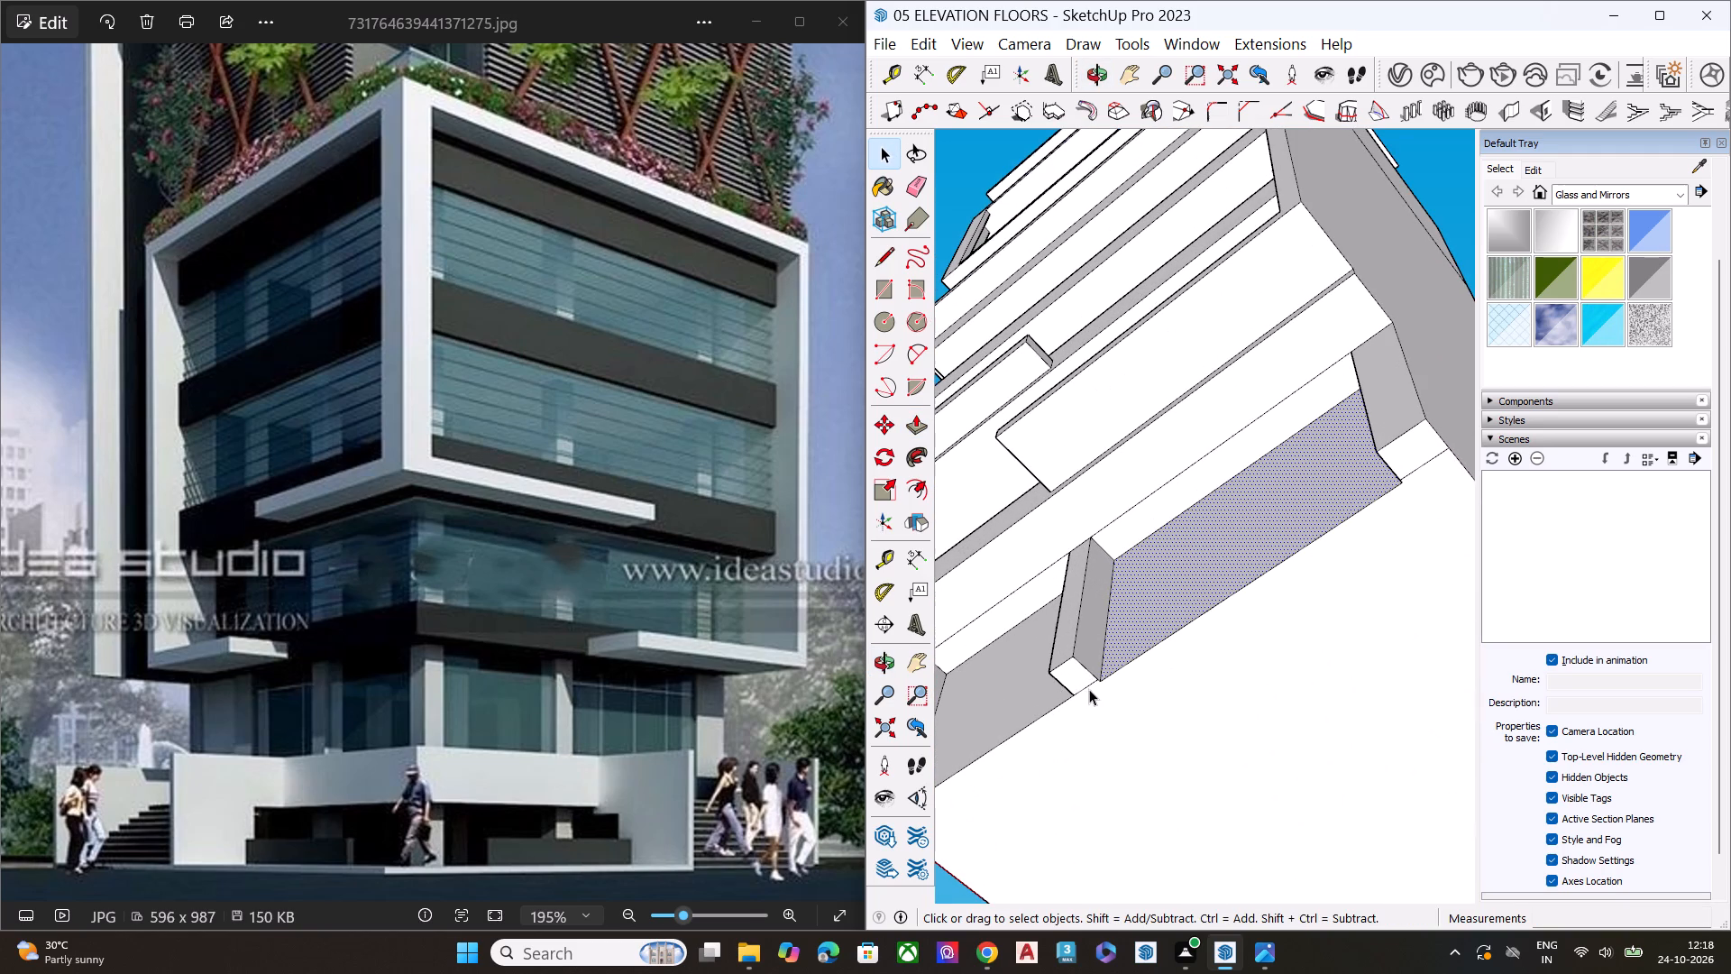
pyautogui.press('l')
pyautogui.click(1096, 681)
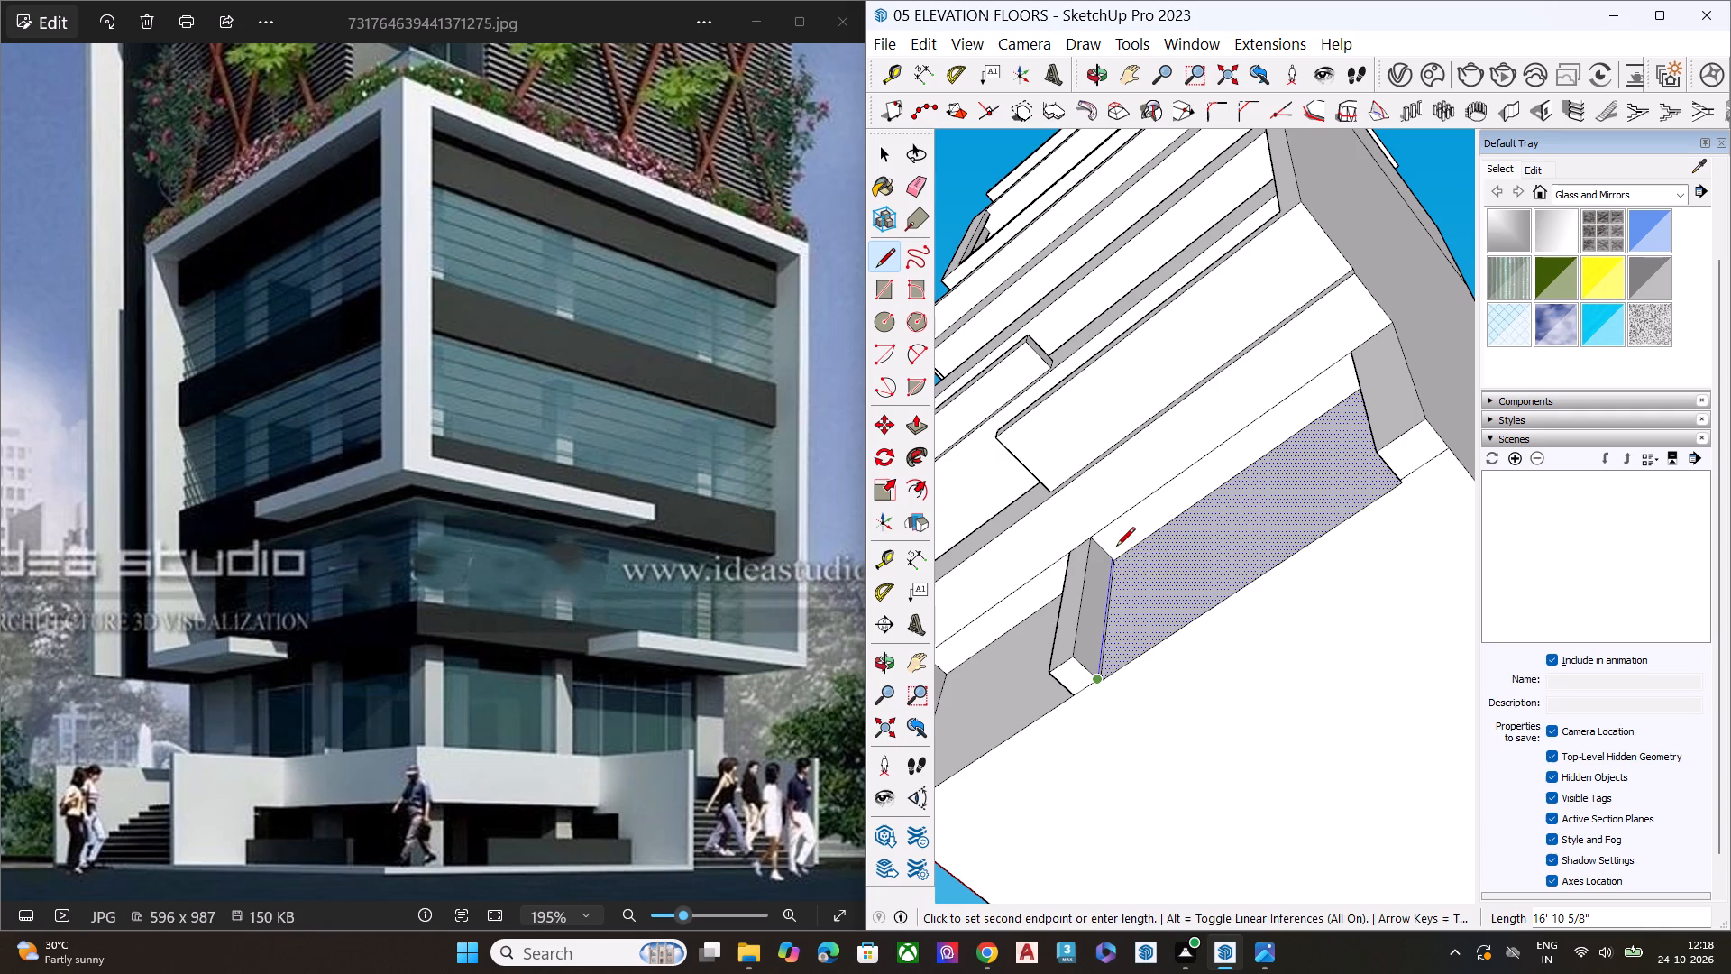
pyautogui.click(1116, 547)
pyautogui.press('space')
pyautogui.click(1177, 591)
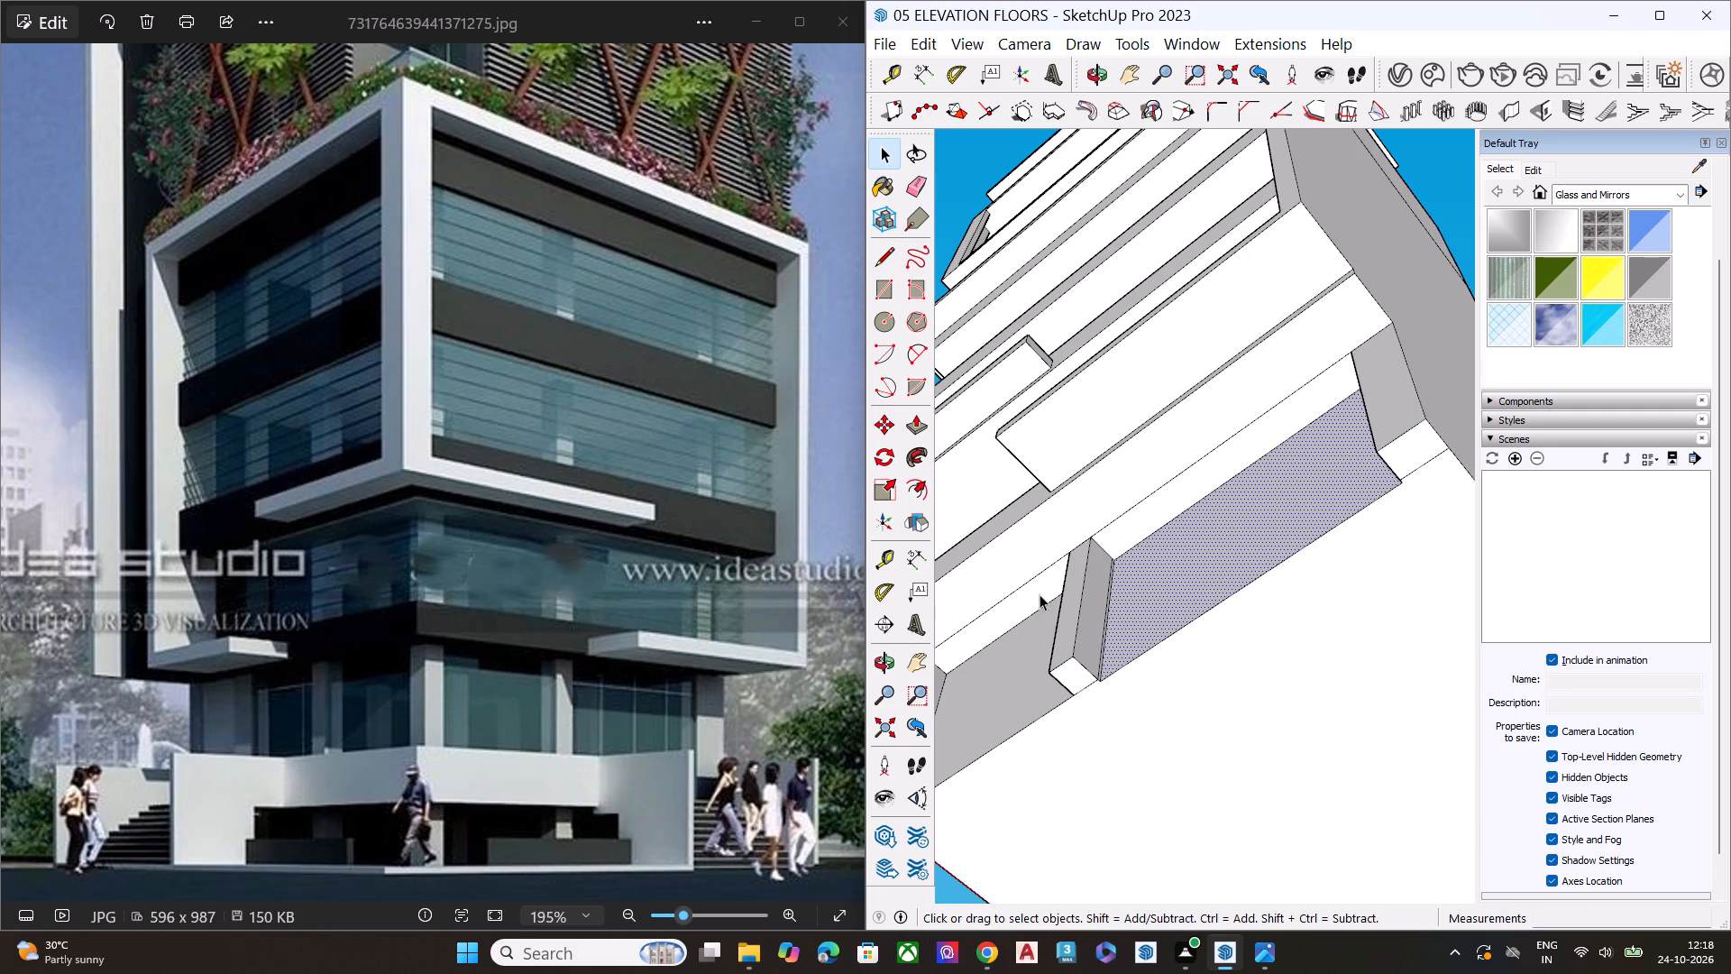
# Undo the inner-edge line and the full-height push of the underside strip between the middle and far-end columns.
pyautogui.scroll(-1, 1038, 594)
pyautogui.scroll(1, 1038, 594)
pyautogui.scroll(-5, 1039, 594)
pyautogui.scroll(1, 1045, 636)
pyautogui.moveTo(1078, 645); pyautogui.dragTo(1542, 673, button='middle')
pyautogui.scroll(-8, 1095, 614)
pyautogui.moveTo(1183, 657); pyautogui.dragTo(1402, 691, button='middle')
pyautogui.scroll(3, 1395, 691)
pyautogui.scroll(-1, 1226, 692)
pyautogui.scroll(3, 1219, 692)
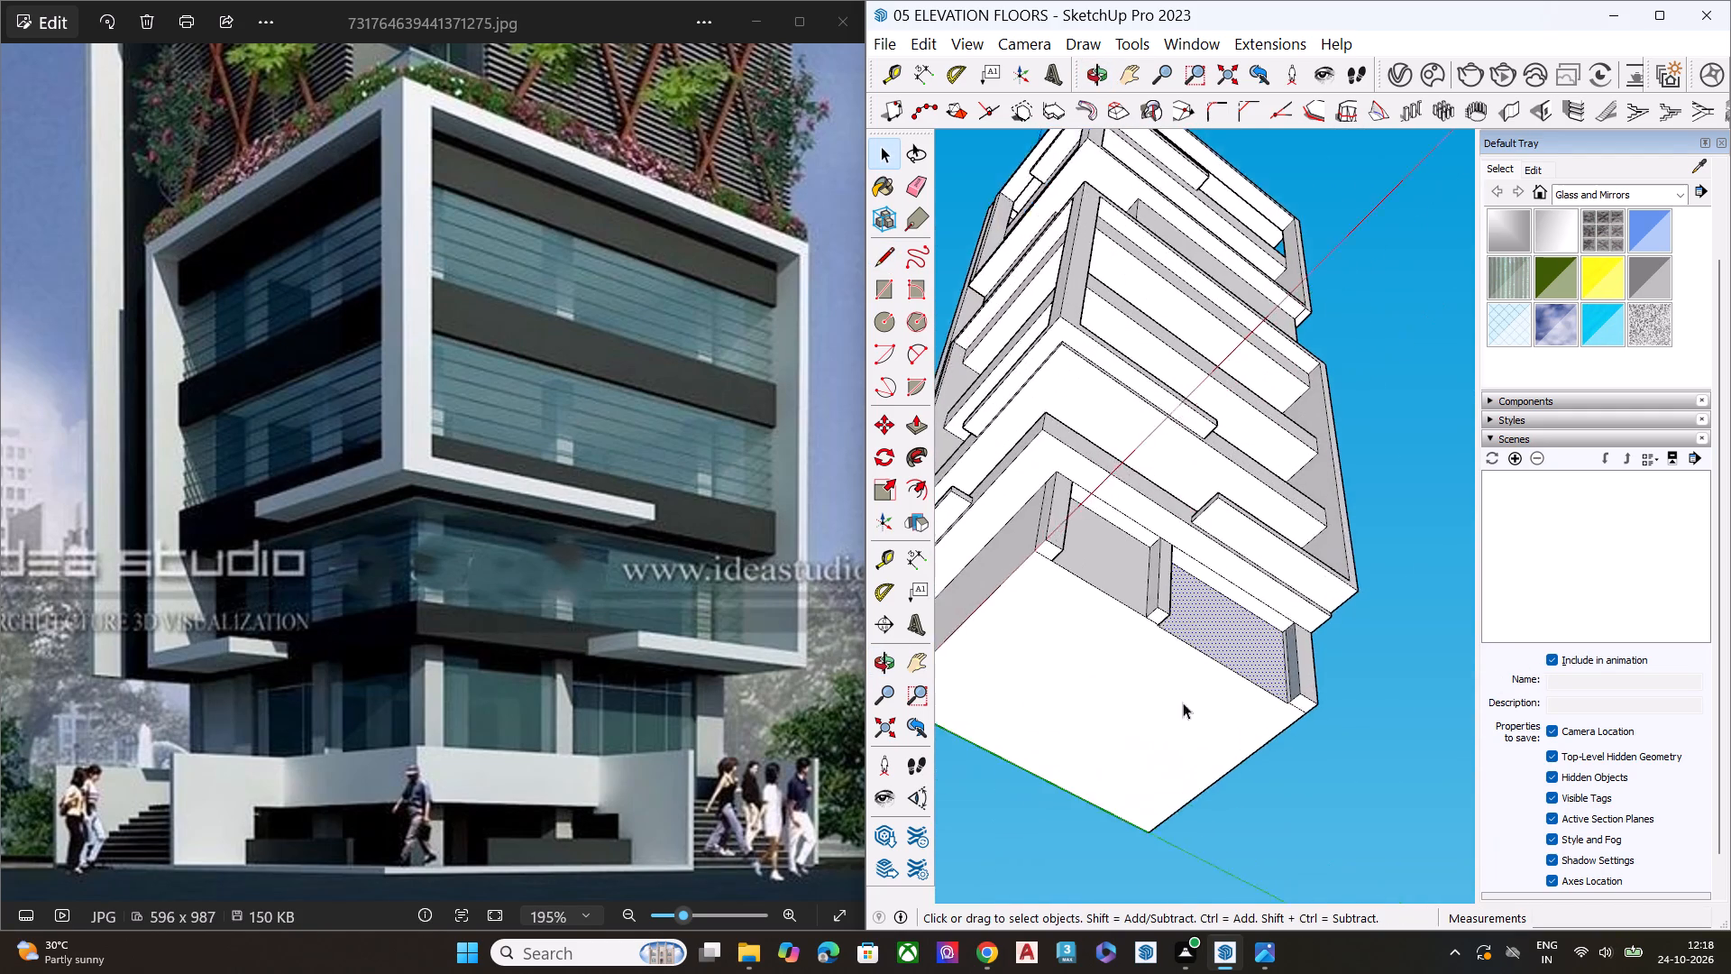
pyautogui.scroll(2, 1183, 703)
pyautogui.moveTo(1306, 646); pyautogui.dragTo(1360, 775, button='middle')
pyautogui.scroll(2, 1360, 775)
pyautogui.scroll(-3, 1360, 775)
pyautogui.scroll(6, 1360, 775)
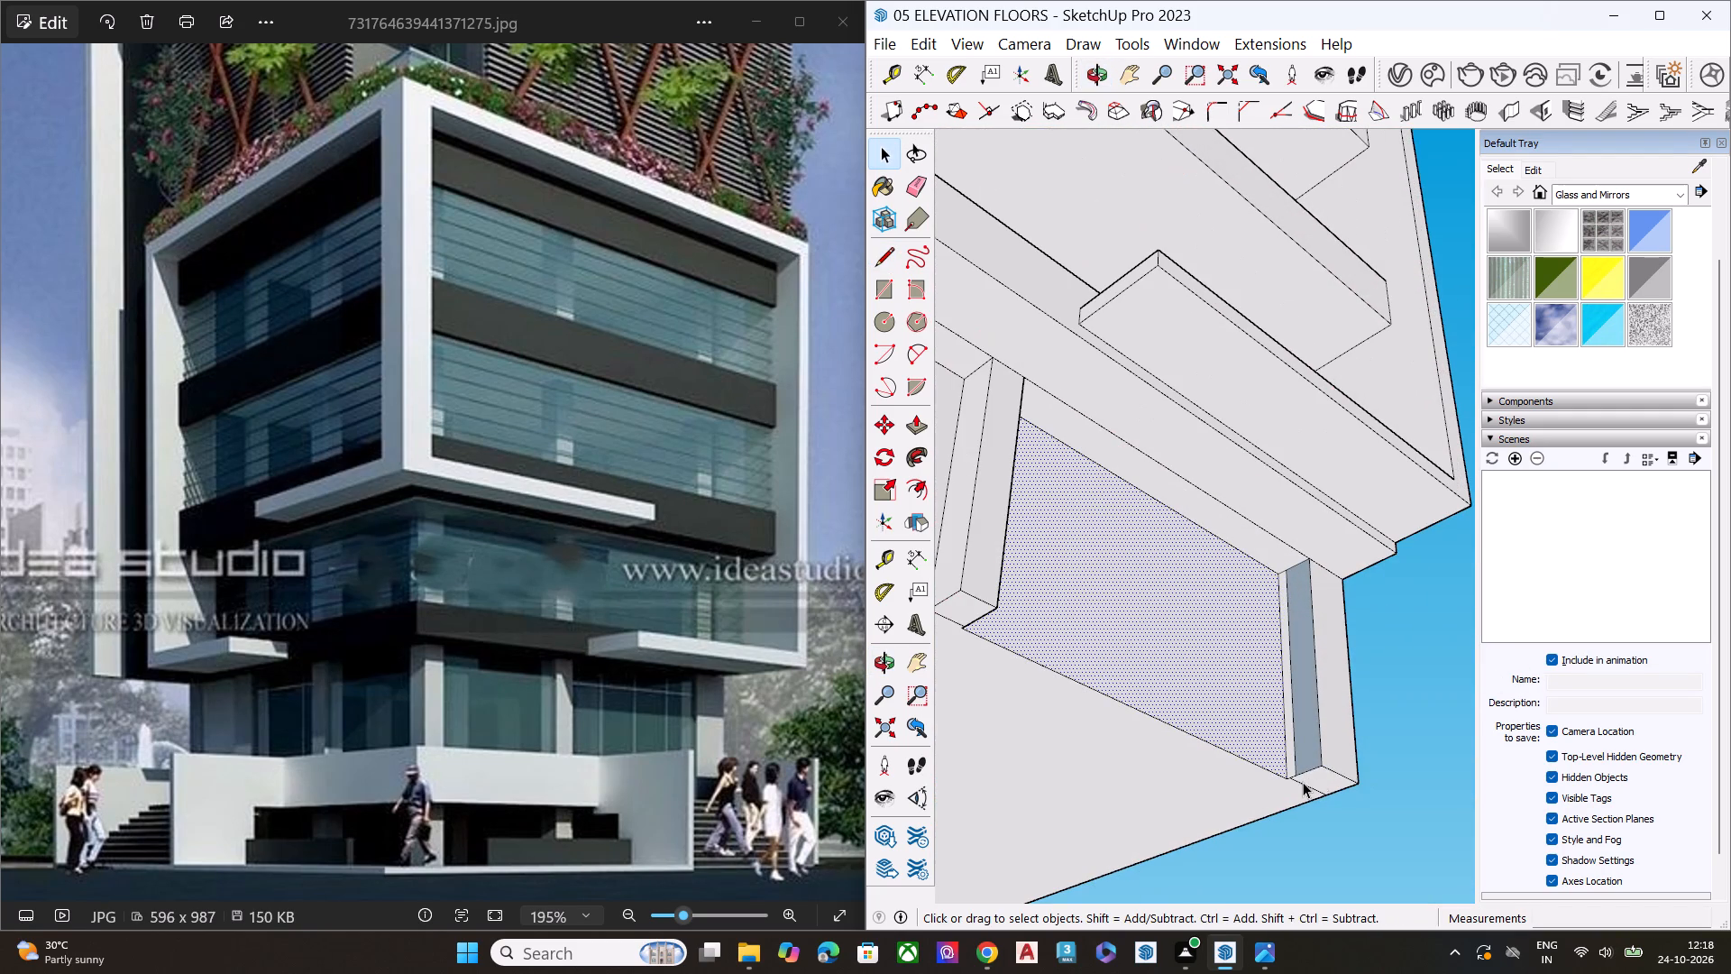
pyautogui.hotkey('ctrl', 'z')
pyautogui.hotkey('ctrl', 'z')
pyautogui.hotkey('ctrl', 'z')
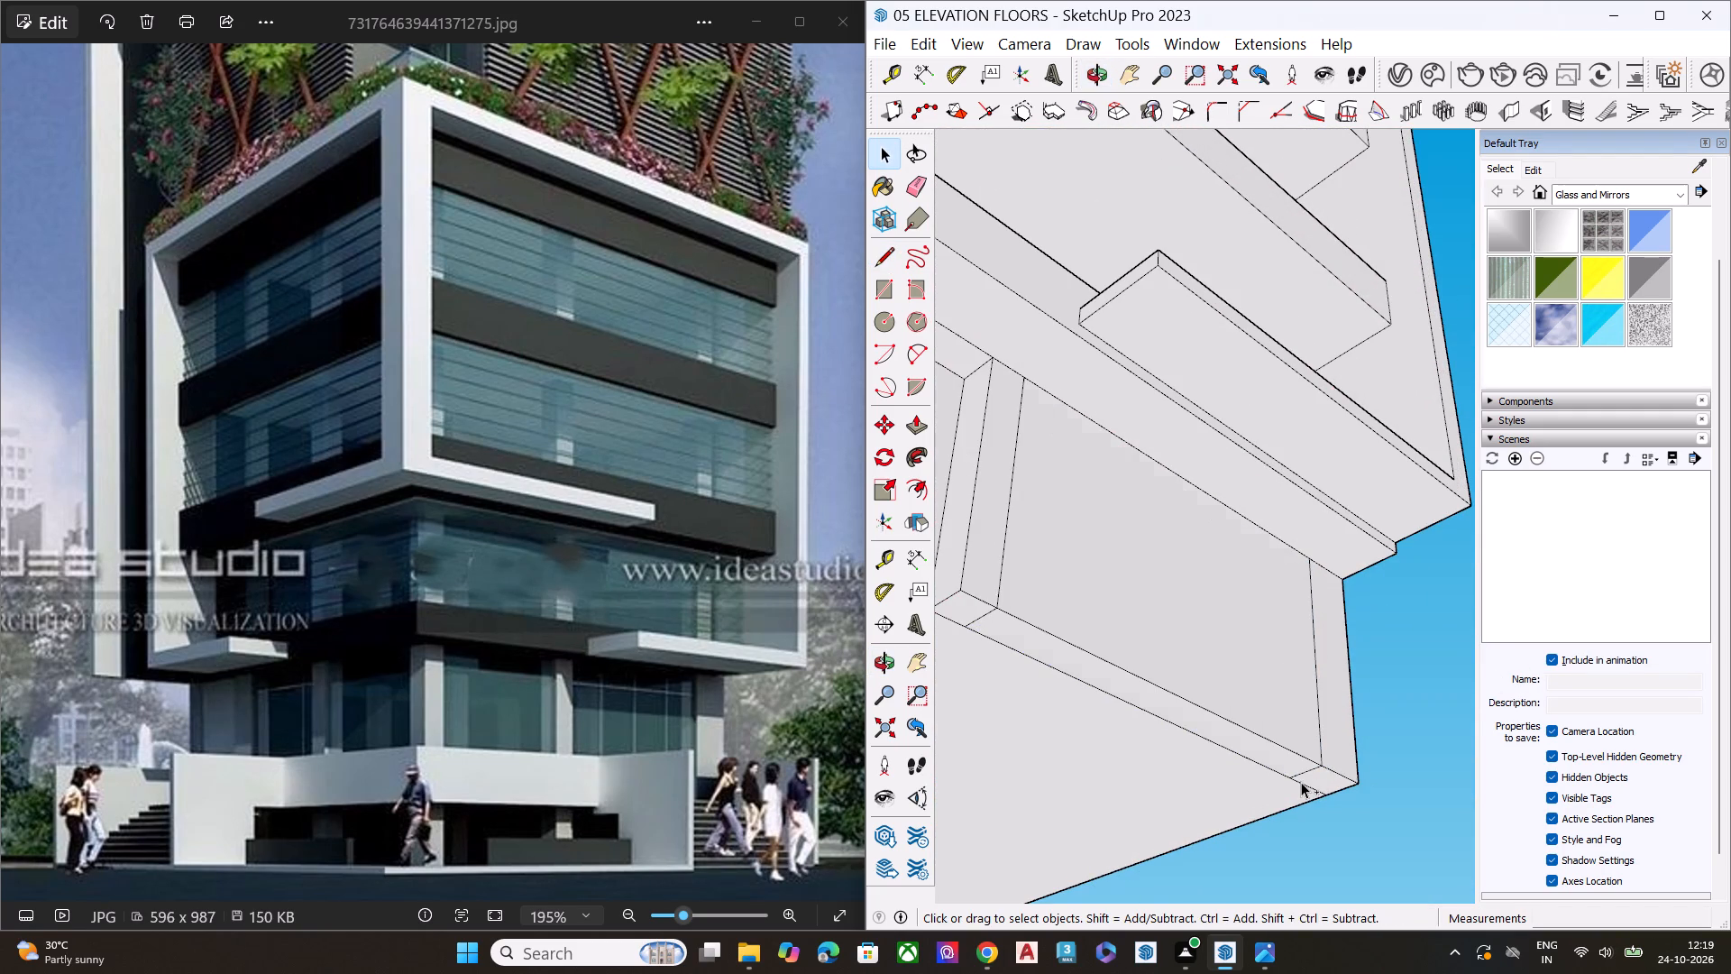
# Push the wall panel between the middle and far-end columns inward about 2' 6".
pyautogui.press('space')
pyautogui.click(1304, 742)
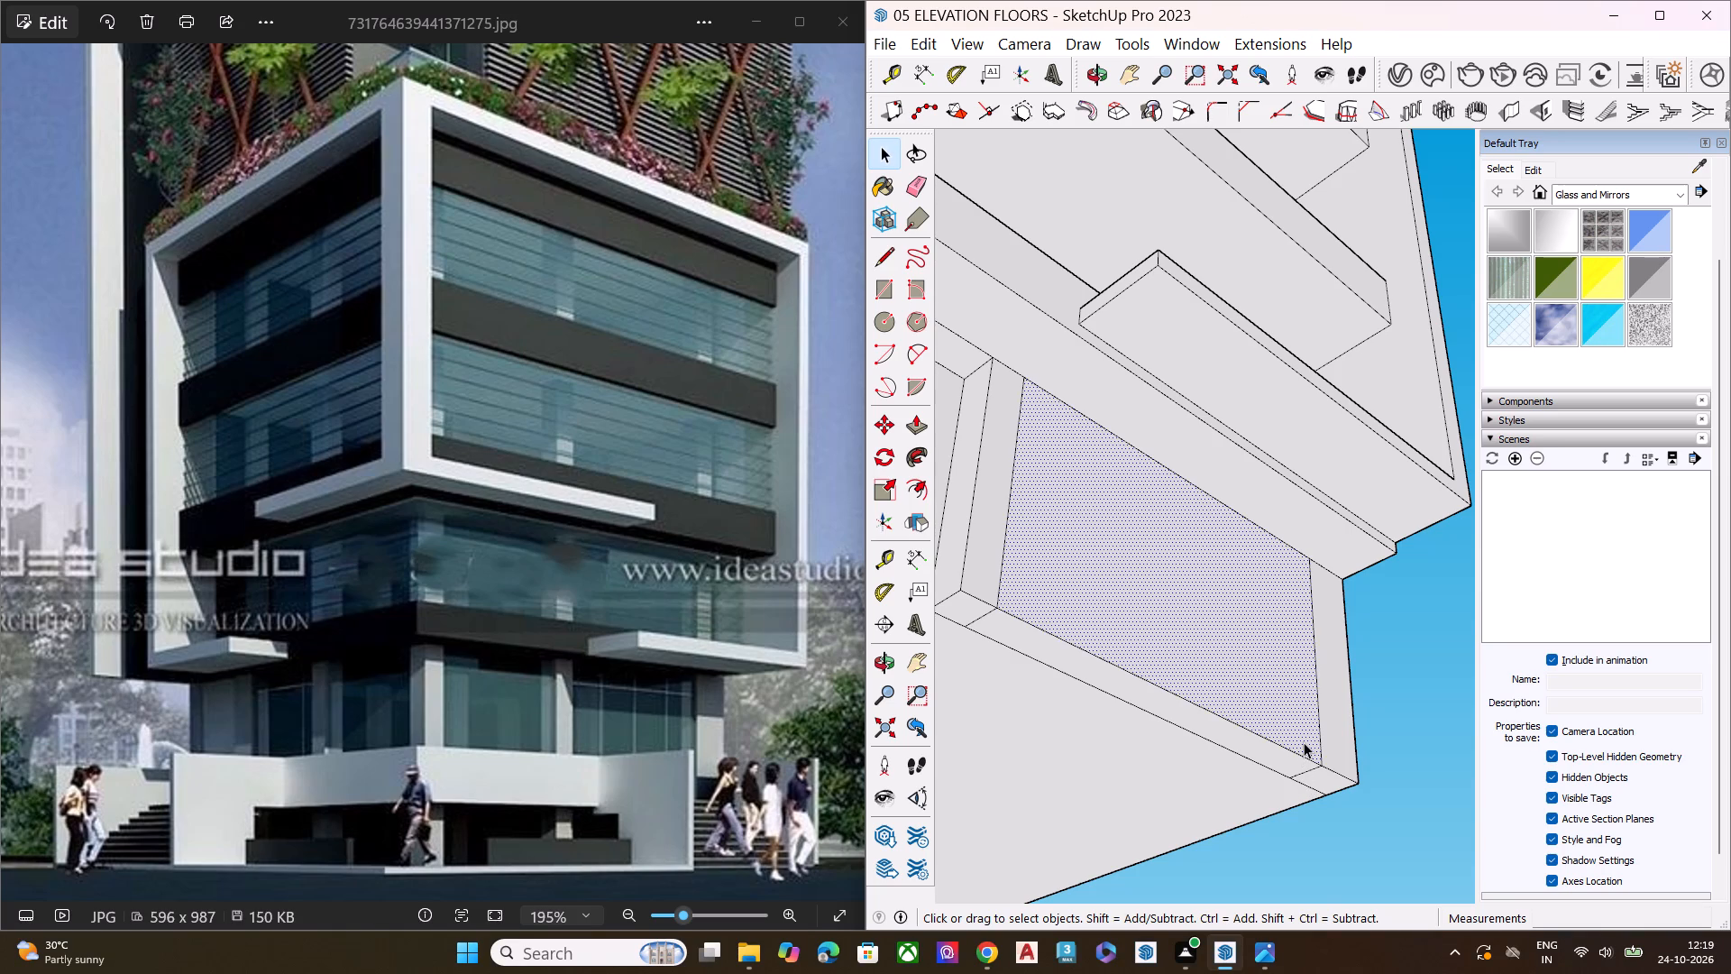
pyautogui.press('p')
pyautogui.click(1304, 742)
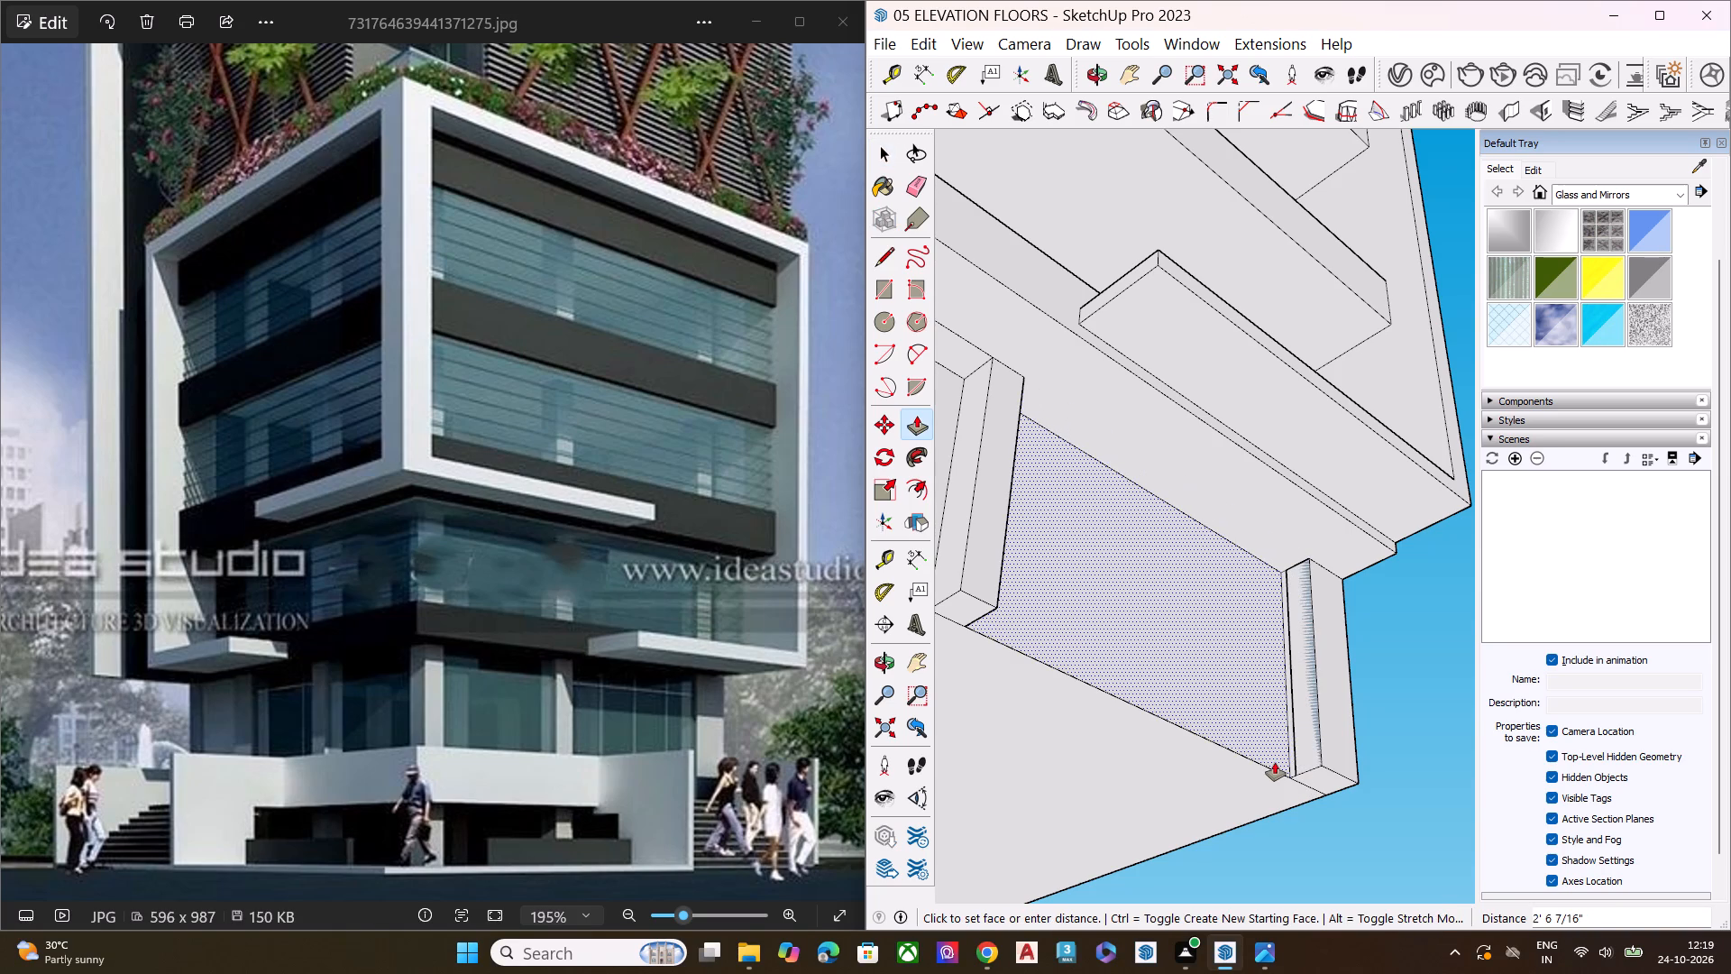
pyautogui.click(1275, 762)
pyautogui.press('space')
# Examine the recessed wall panel and the ground-floor columns from several angles against the reference image.
pyautogui.moveTo(1222, 732); pyautogui.dragTo(1162, 603, button='middle')
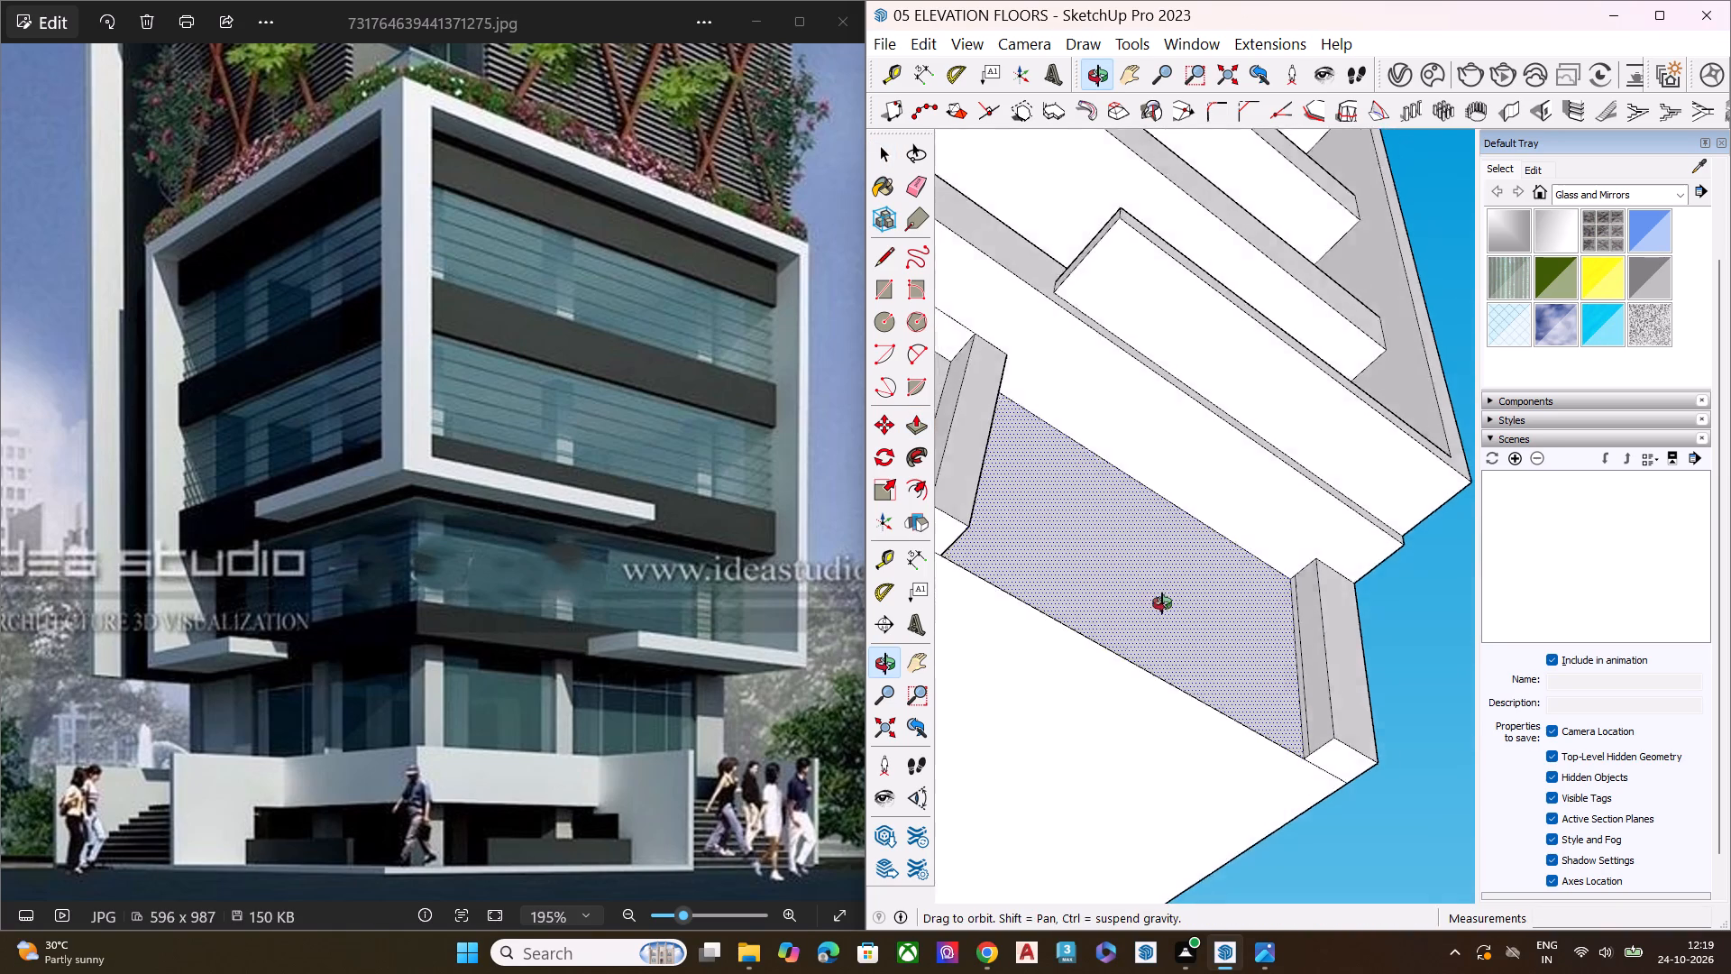
pyautogui.moveTo(1162, 603); pyautogui.dragTo(1145, 574, button='middle')
pyautogui.scroll(1, 1145, 574)
pyautogui.scroll(-1, 1168, 600)
pyautogui.scroll(2, 1168, 600)
pyautogui.scroll(-2, 1176, 604)
pyautogui.scroll(1, 1187, 614)
pyautogui.scroll(-3, 1195, 624)
pyautogui.moveTo(1165, 648); pyautogui.dragTo(794, 648, button='middle')
pyautogui.scroll(-1, 1168, 585)
pyautogui.scroll(1, 1171, 585)
pyautogui.scroll(-5, 1175, 585)
pyautogui.moveTo(1166, 618); pyautogui.dragTo(964, 652, button='middle')
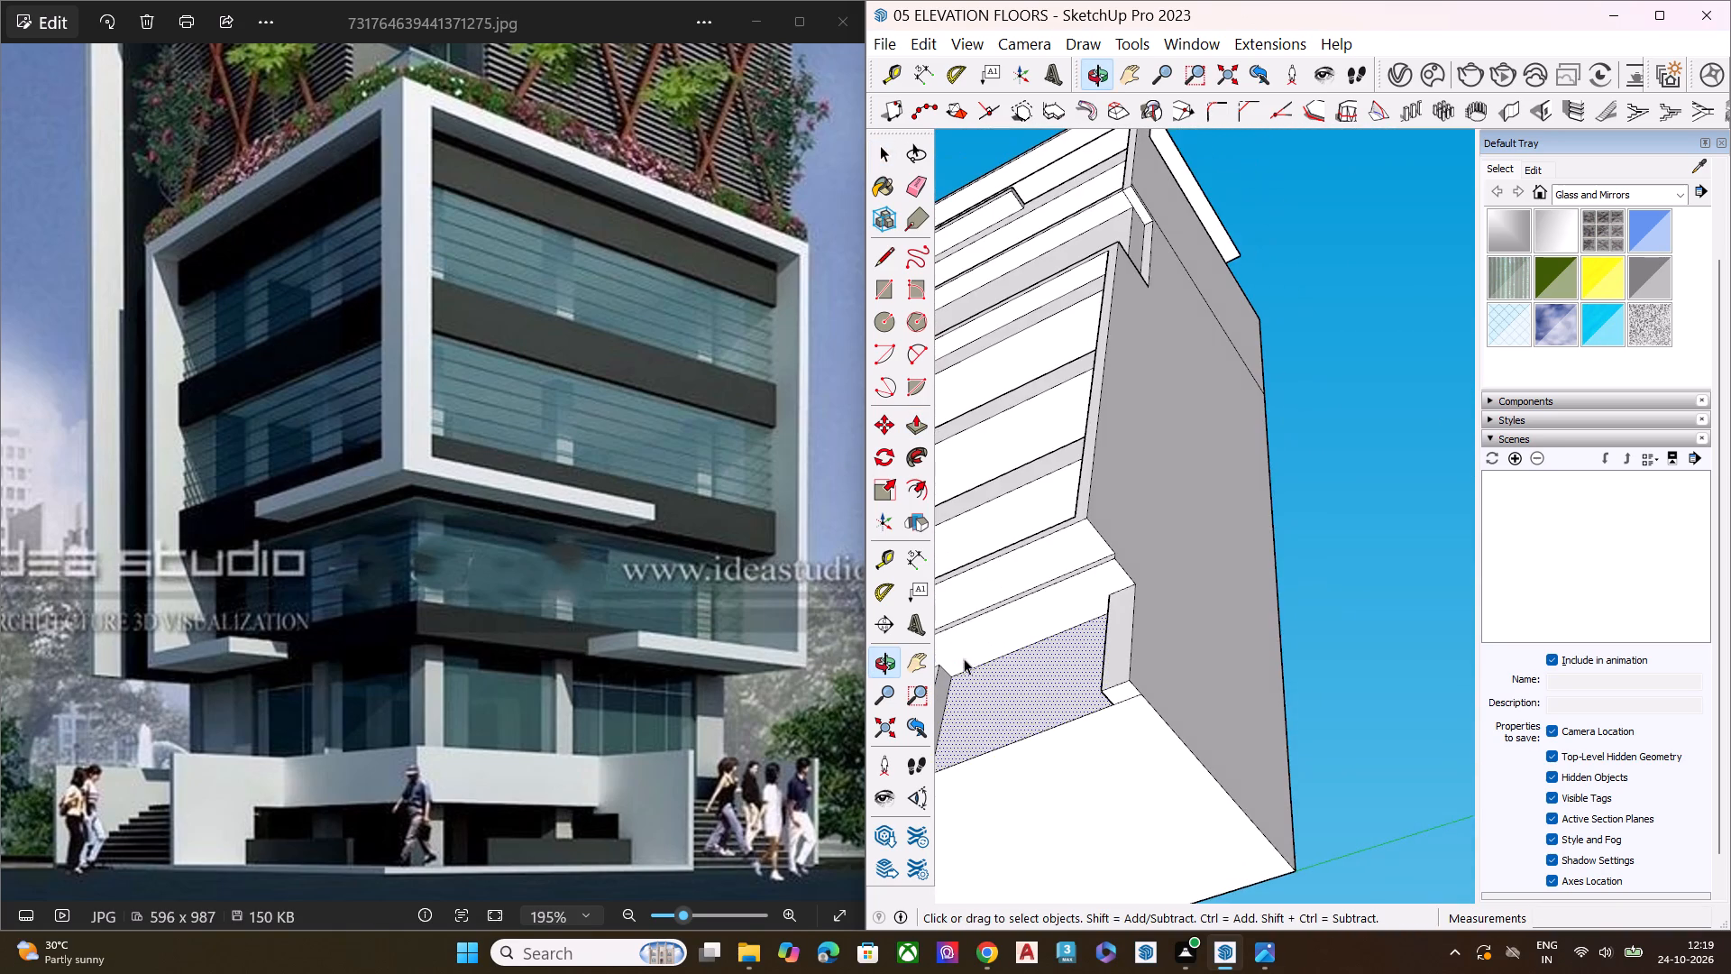
pyautogui.scroll(-4, 1111, 649)
pyautogui.scroll(1, 1124, 645)
pyautogui.scroll(-7, 1126, 645)
pyautogui.scroll(9, 1034, 736)
pyautogui.scroll(-1, 944, 734)
pyautogui.scroll(2, 944, 734)
pyautogui.scroll(1, 1115, 663)
pyautogui.scroll(-2, 1116, 659)
pyautogui.scroll(9, 1116, 659)
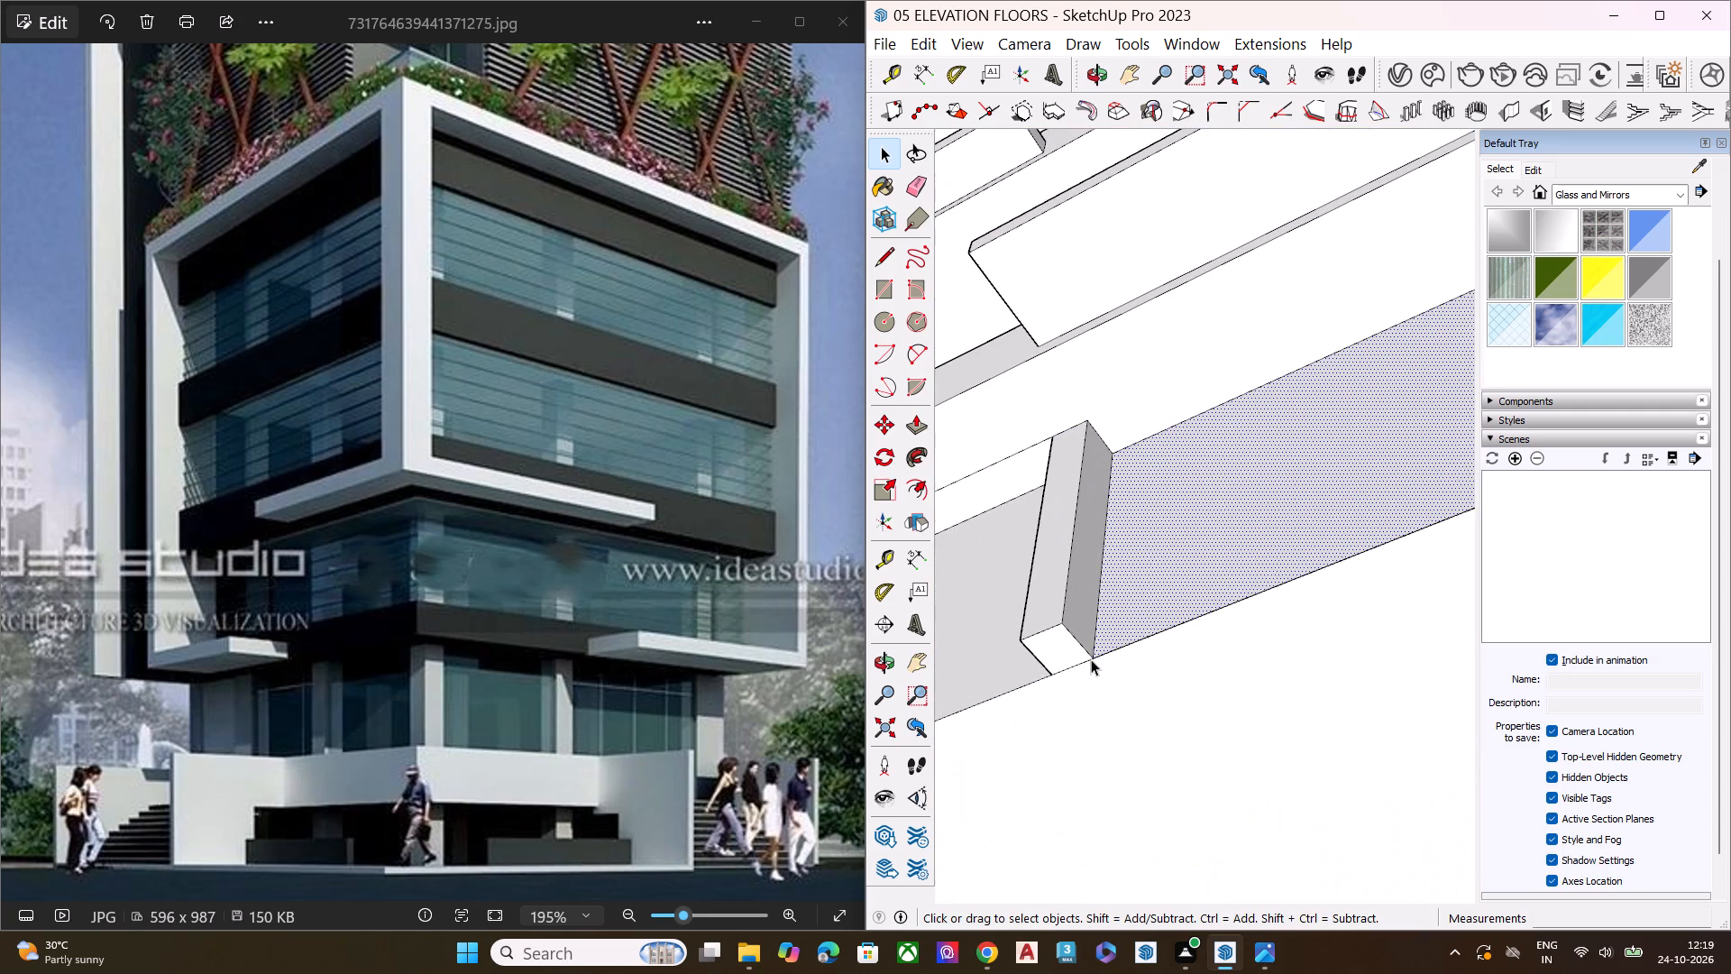
pyautogui.scroll(-4, 1021, 666)
pyautogui.moveTo(1074, 639); pyautogui.dragTo(1270, 584, button='middle')
pyautogui.scroll(-3, 1085, 579)
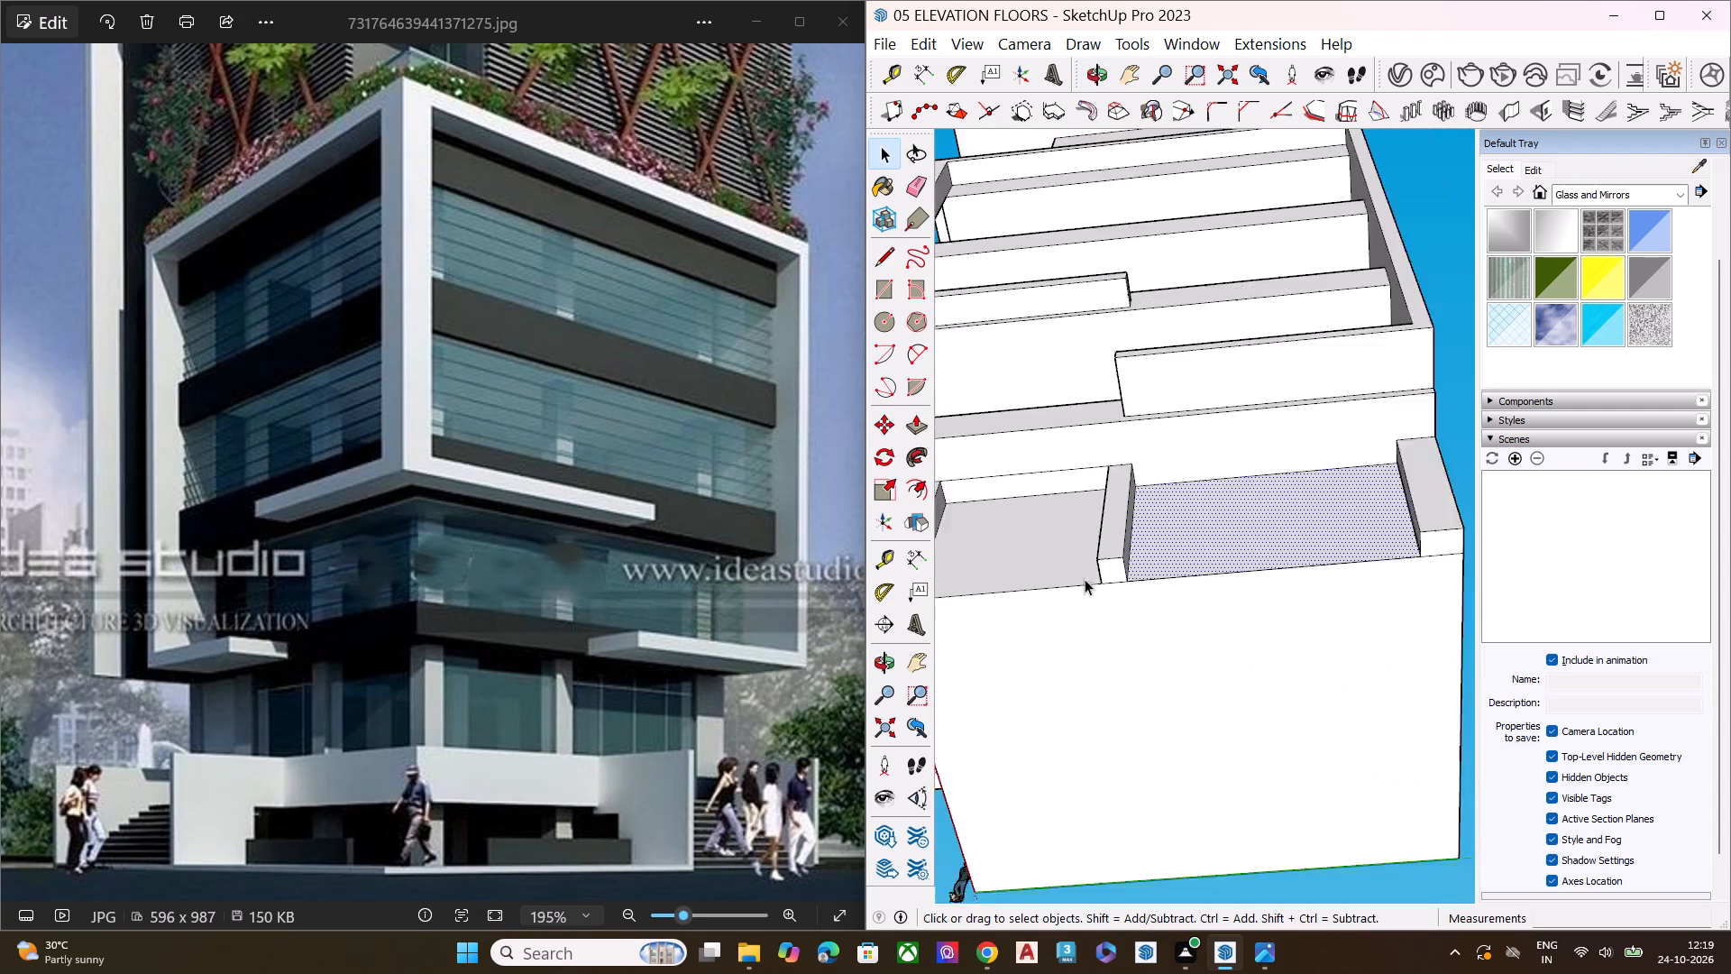
pyautogui.scroll(-3, 1085, 579)
pyautogui.moveTo(1102, 622); pyautogui.dragTo(1249, 611, button='middle')
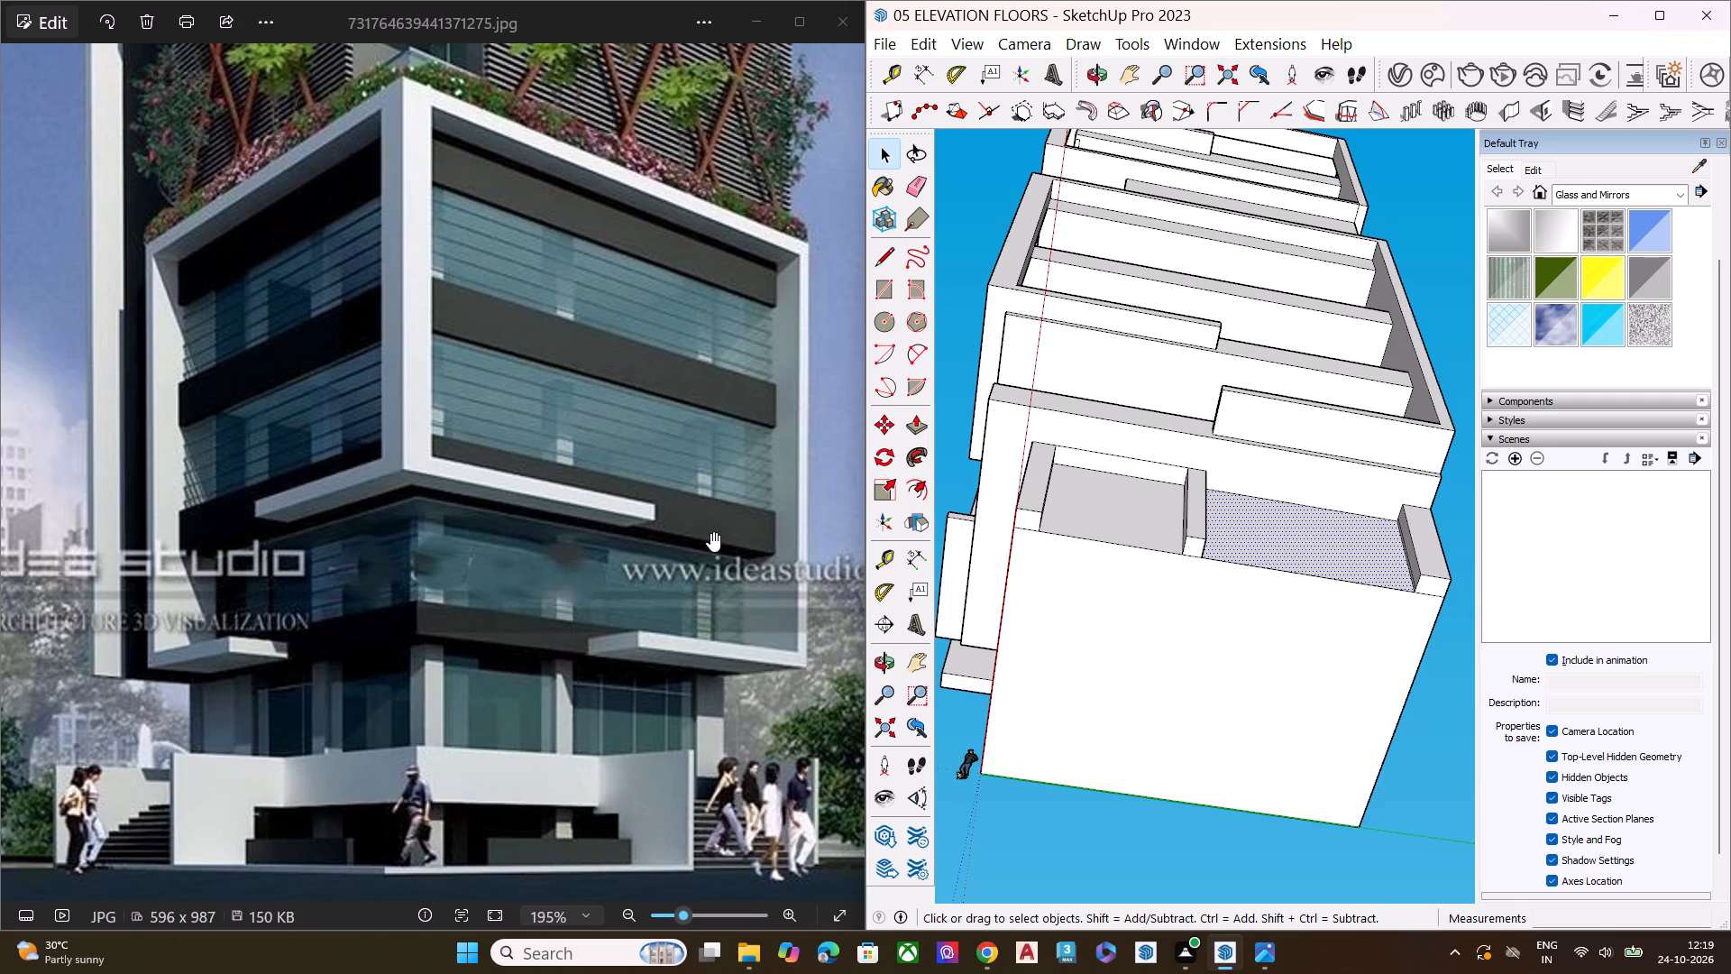
pyautogui.scroll(-8, 1124, 459)
pyautogui.moveTo(1188, 536); pyautogui.dragTo(1226, 541, button='middle')
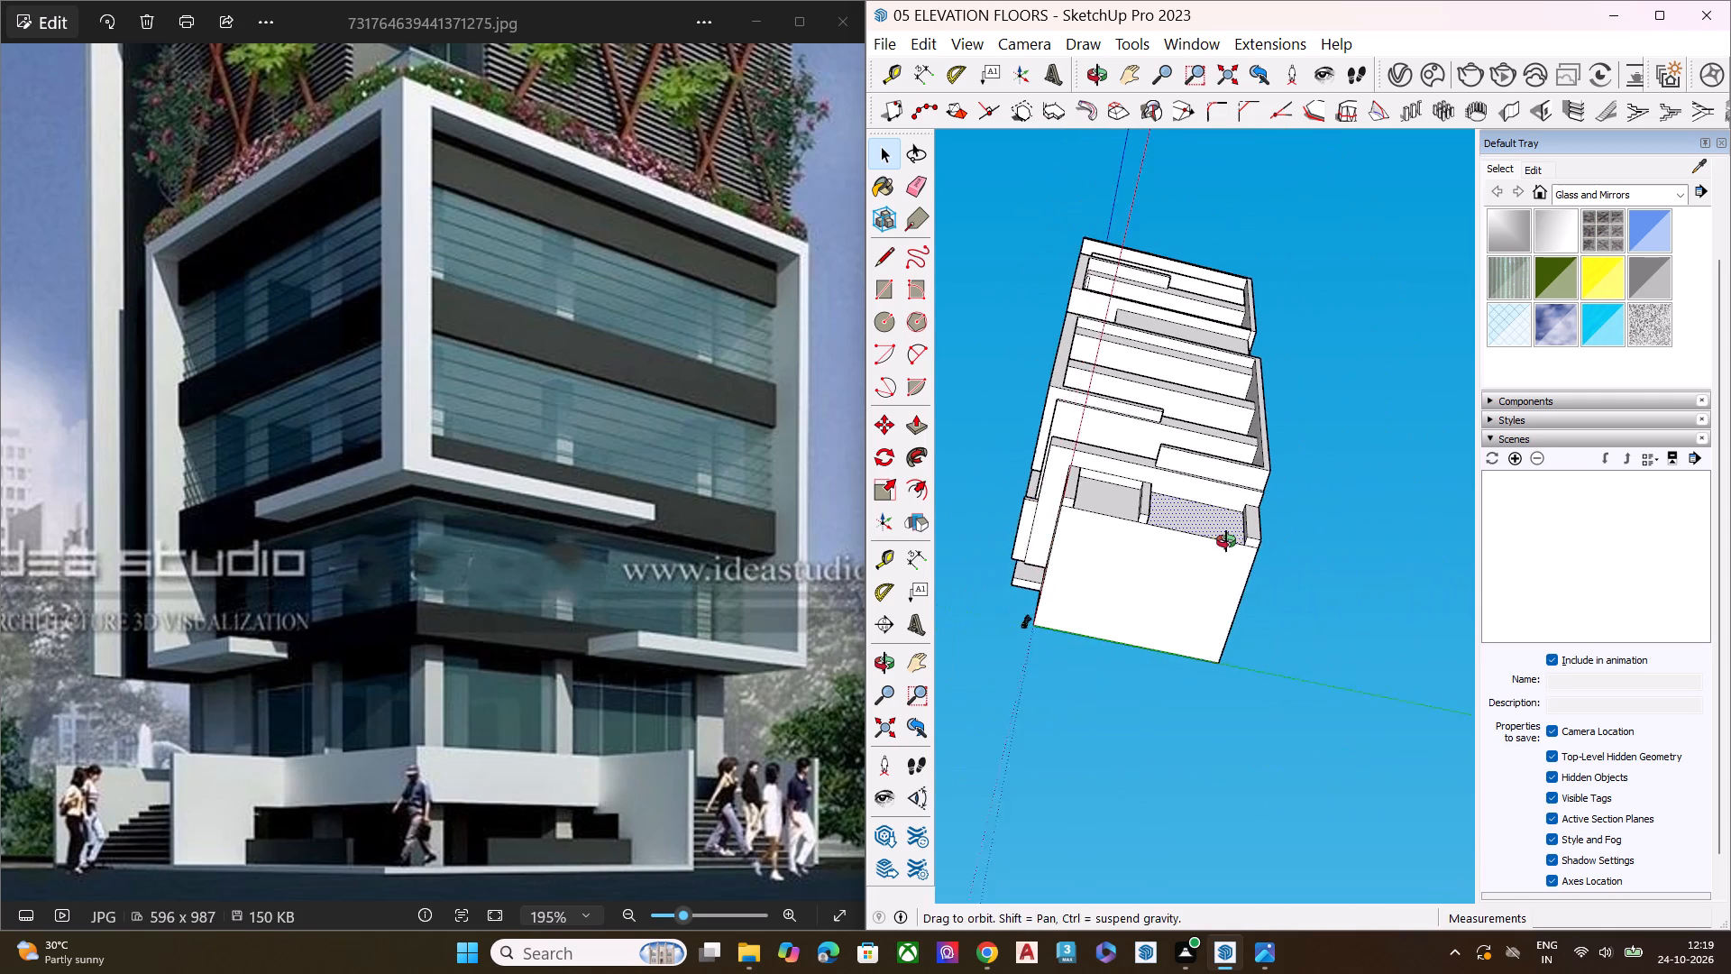
pyautogui.moveTo(1226, 541); pyautogui.dragTo(1234, 541, button='middle')
pyautogui.scroll(1, 1270, 499)
pyautogui.scroll(-1, 1271, 497)
pyautogui.scroll(7, 1272, 493)
pyautogui.moveTo(1156, 514); pyautogui.dragTo(1235, 493, button='middle')
pyautogui.scroll(4, 1243, 531)
pyautogui.scroll(-1, 1230, 572)
pyautogui.scroll(2, 1231, 574)
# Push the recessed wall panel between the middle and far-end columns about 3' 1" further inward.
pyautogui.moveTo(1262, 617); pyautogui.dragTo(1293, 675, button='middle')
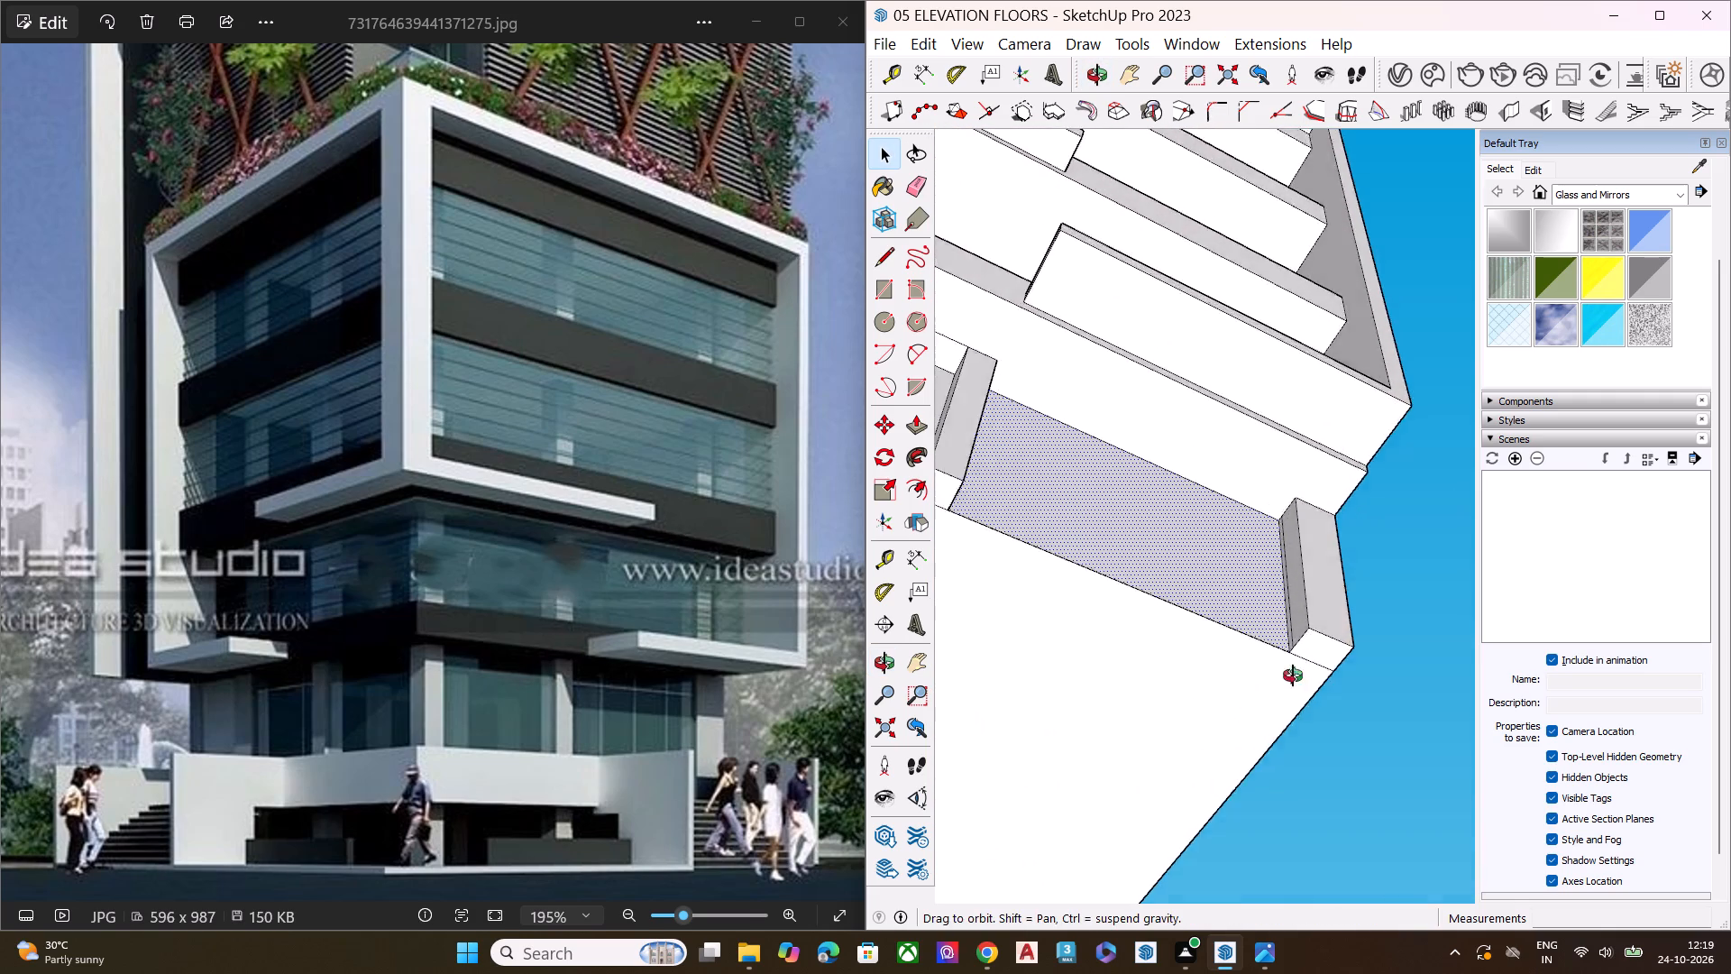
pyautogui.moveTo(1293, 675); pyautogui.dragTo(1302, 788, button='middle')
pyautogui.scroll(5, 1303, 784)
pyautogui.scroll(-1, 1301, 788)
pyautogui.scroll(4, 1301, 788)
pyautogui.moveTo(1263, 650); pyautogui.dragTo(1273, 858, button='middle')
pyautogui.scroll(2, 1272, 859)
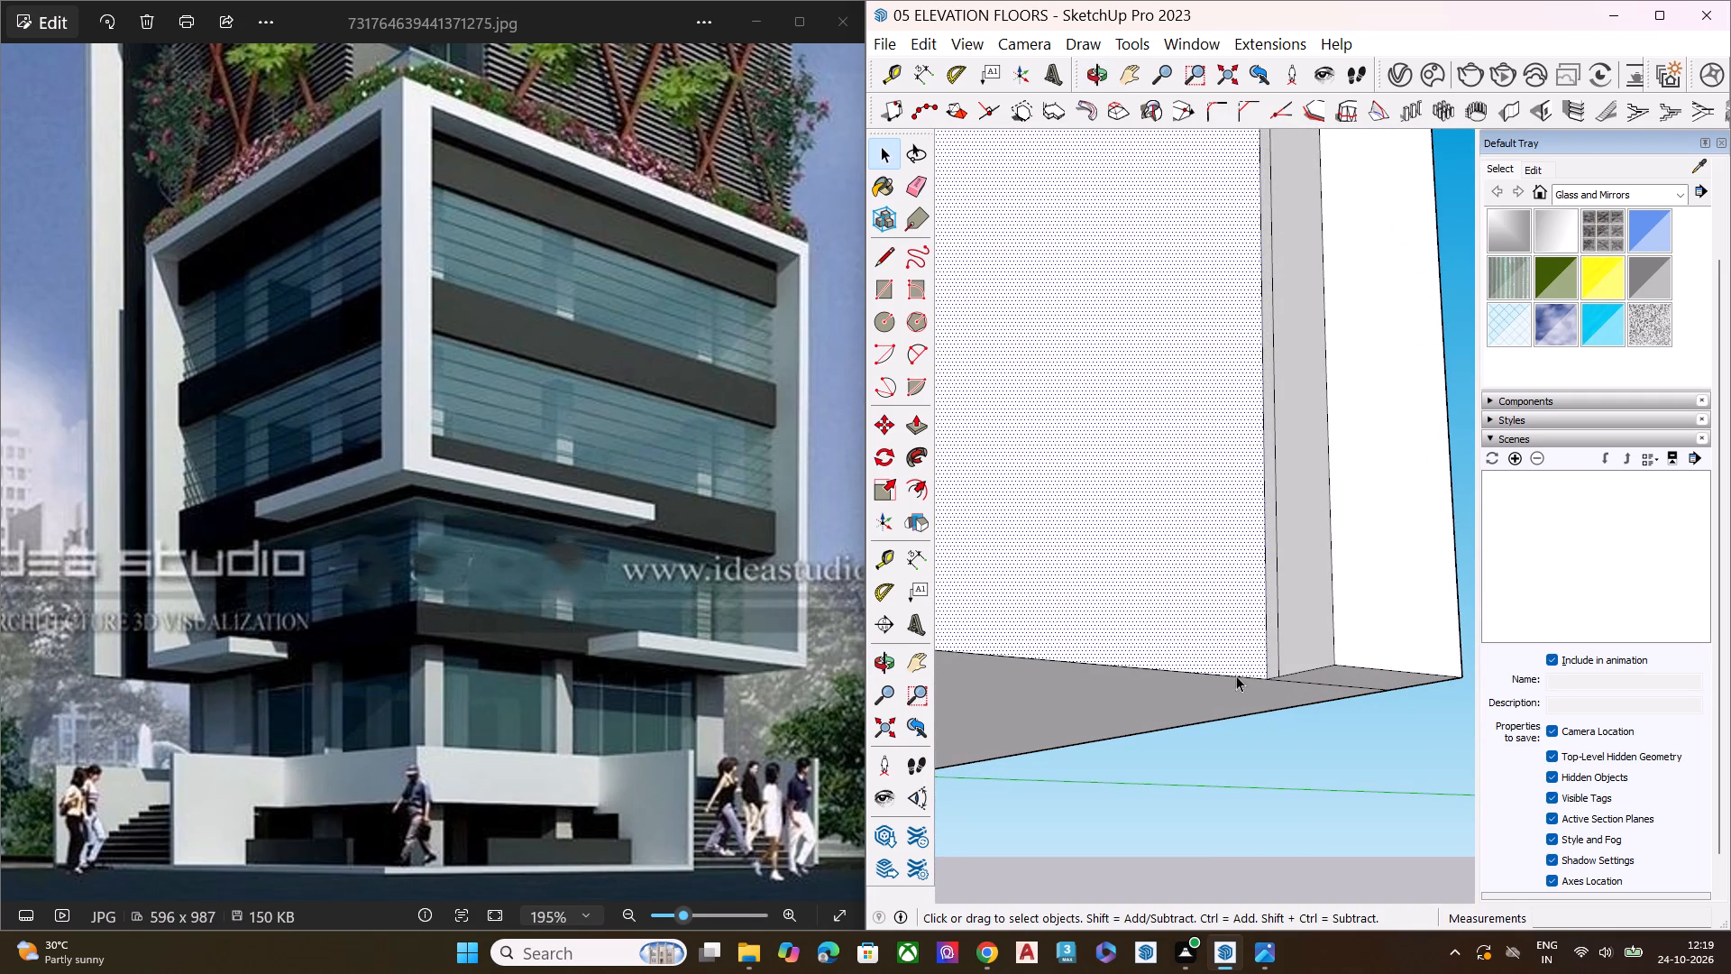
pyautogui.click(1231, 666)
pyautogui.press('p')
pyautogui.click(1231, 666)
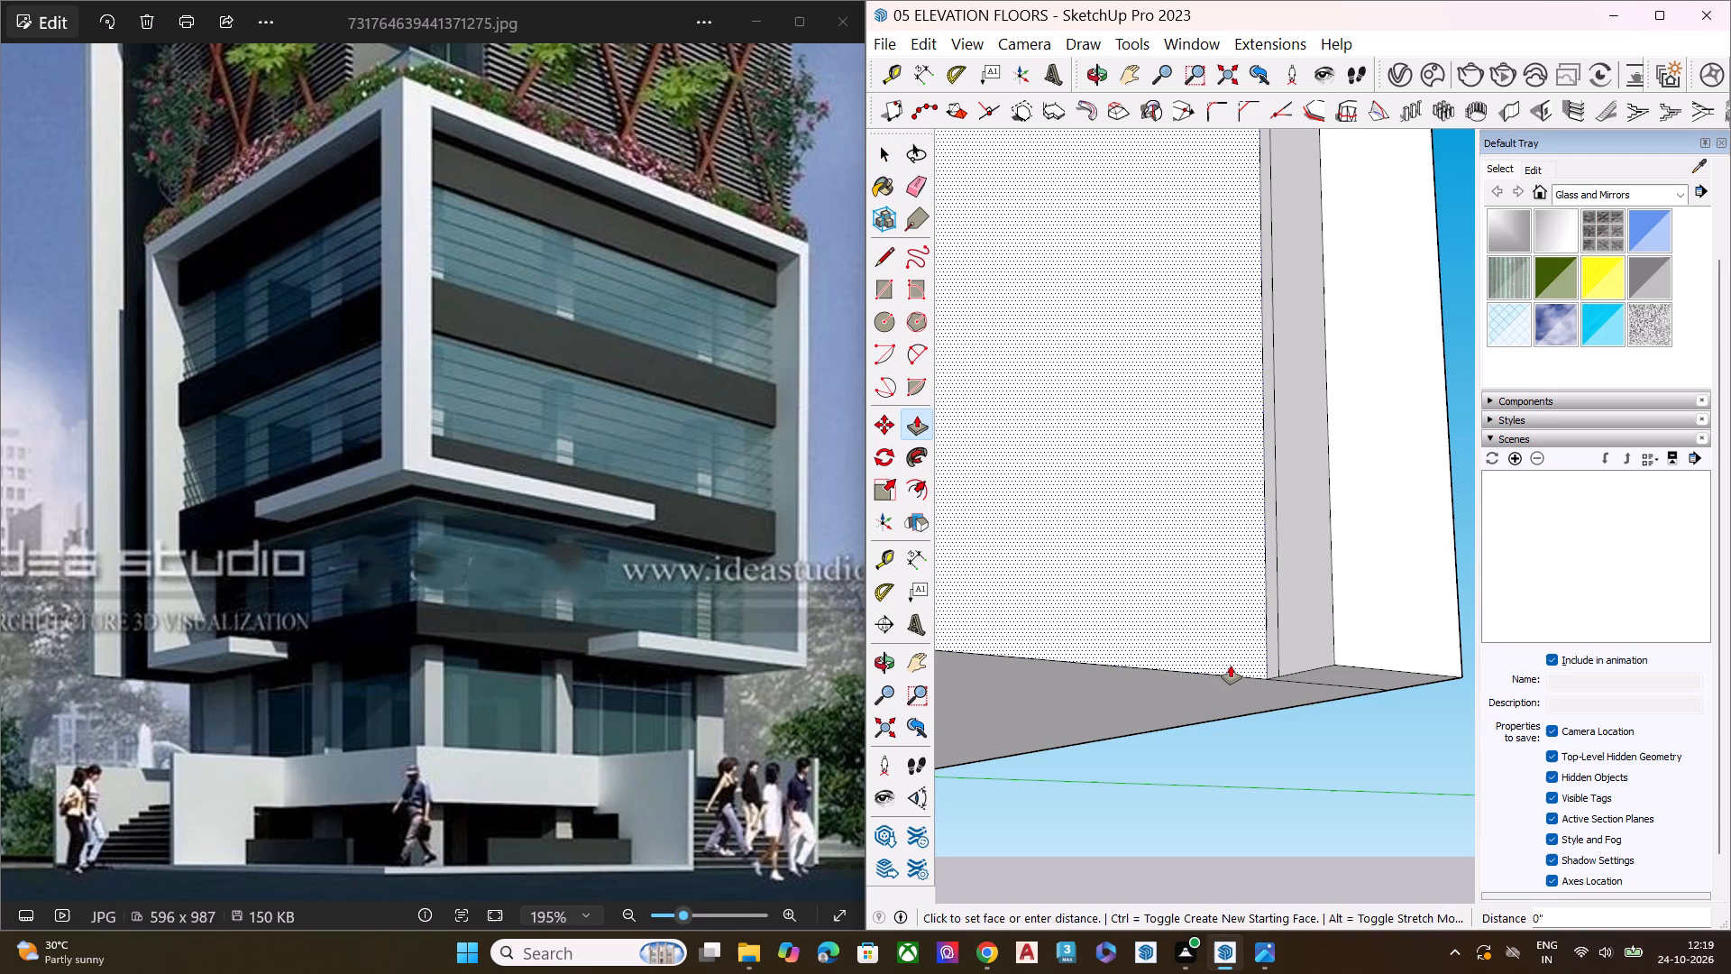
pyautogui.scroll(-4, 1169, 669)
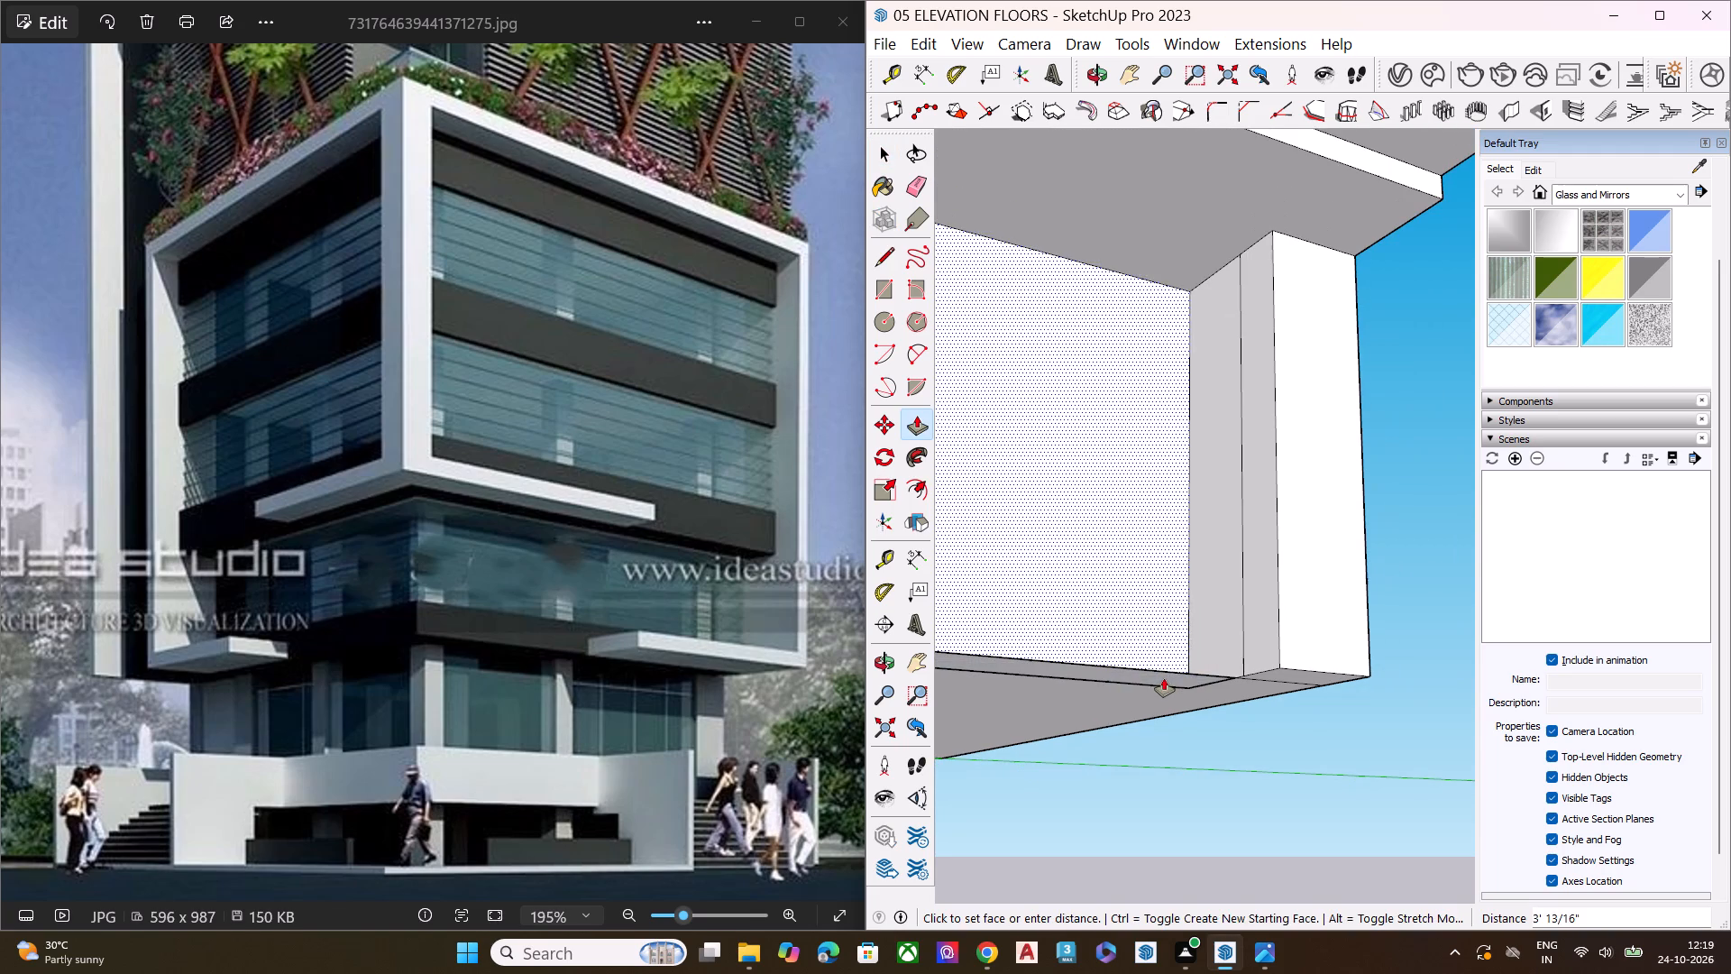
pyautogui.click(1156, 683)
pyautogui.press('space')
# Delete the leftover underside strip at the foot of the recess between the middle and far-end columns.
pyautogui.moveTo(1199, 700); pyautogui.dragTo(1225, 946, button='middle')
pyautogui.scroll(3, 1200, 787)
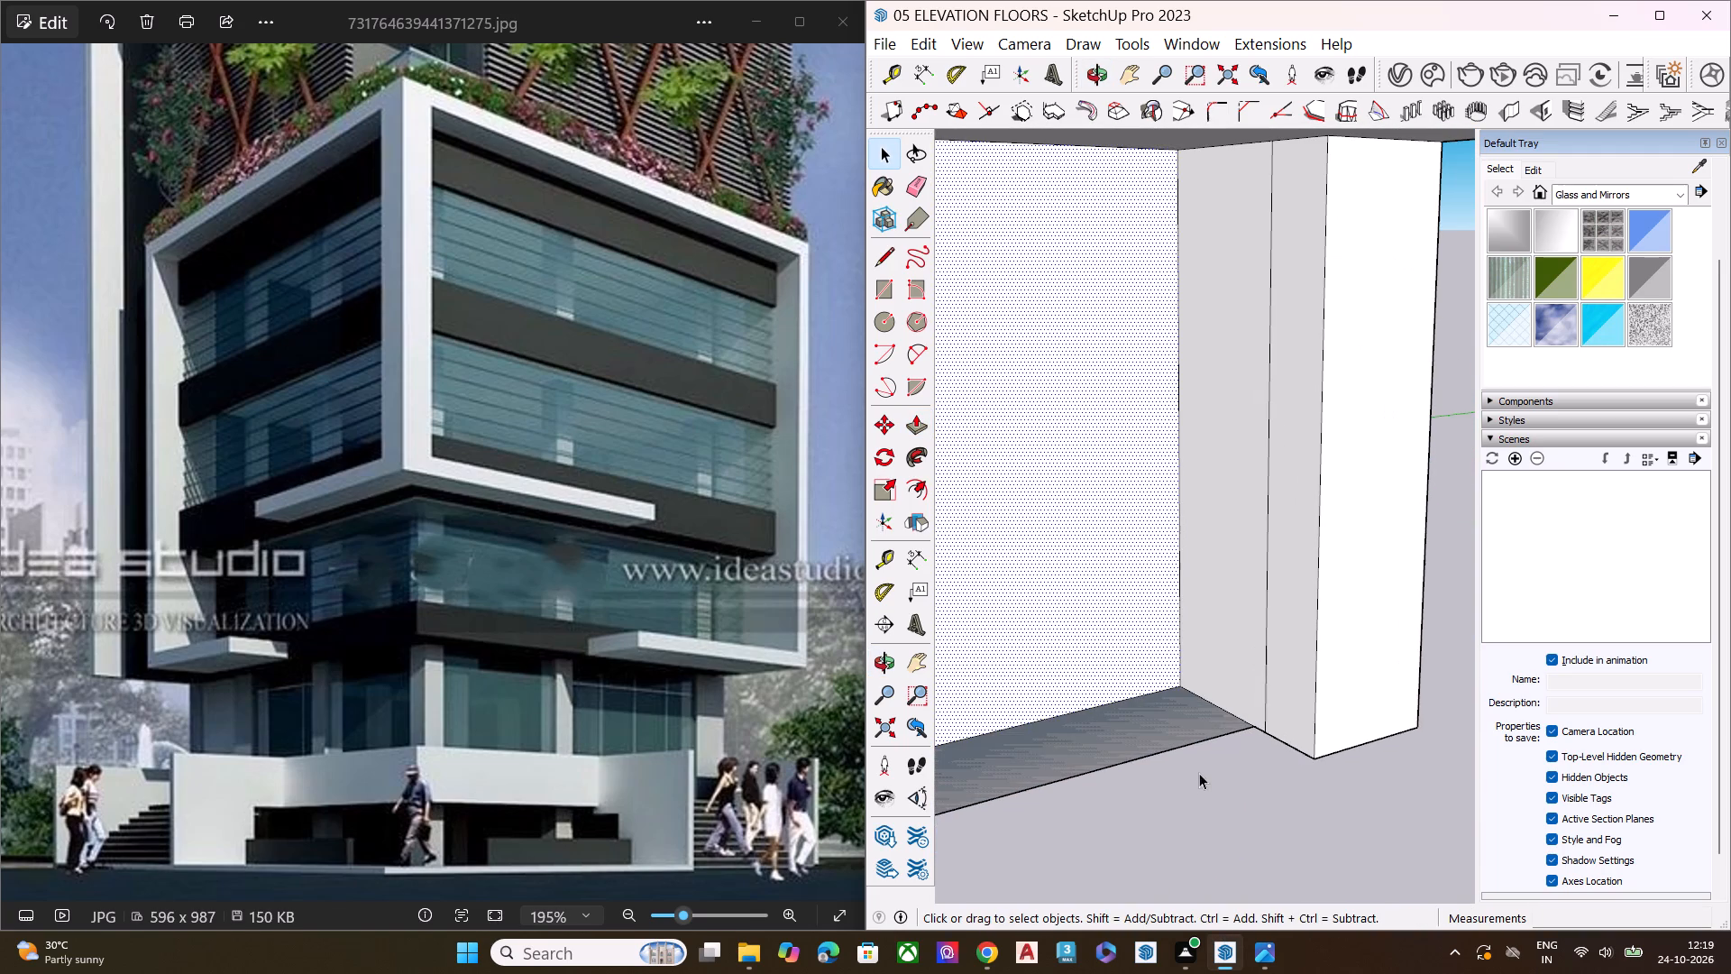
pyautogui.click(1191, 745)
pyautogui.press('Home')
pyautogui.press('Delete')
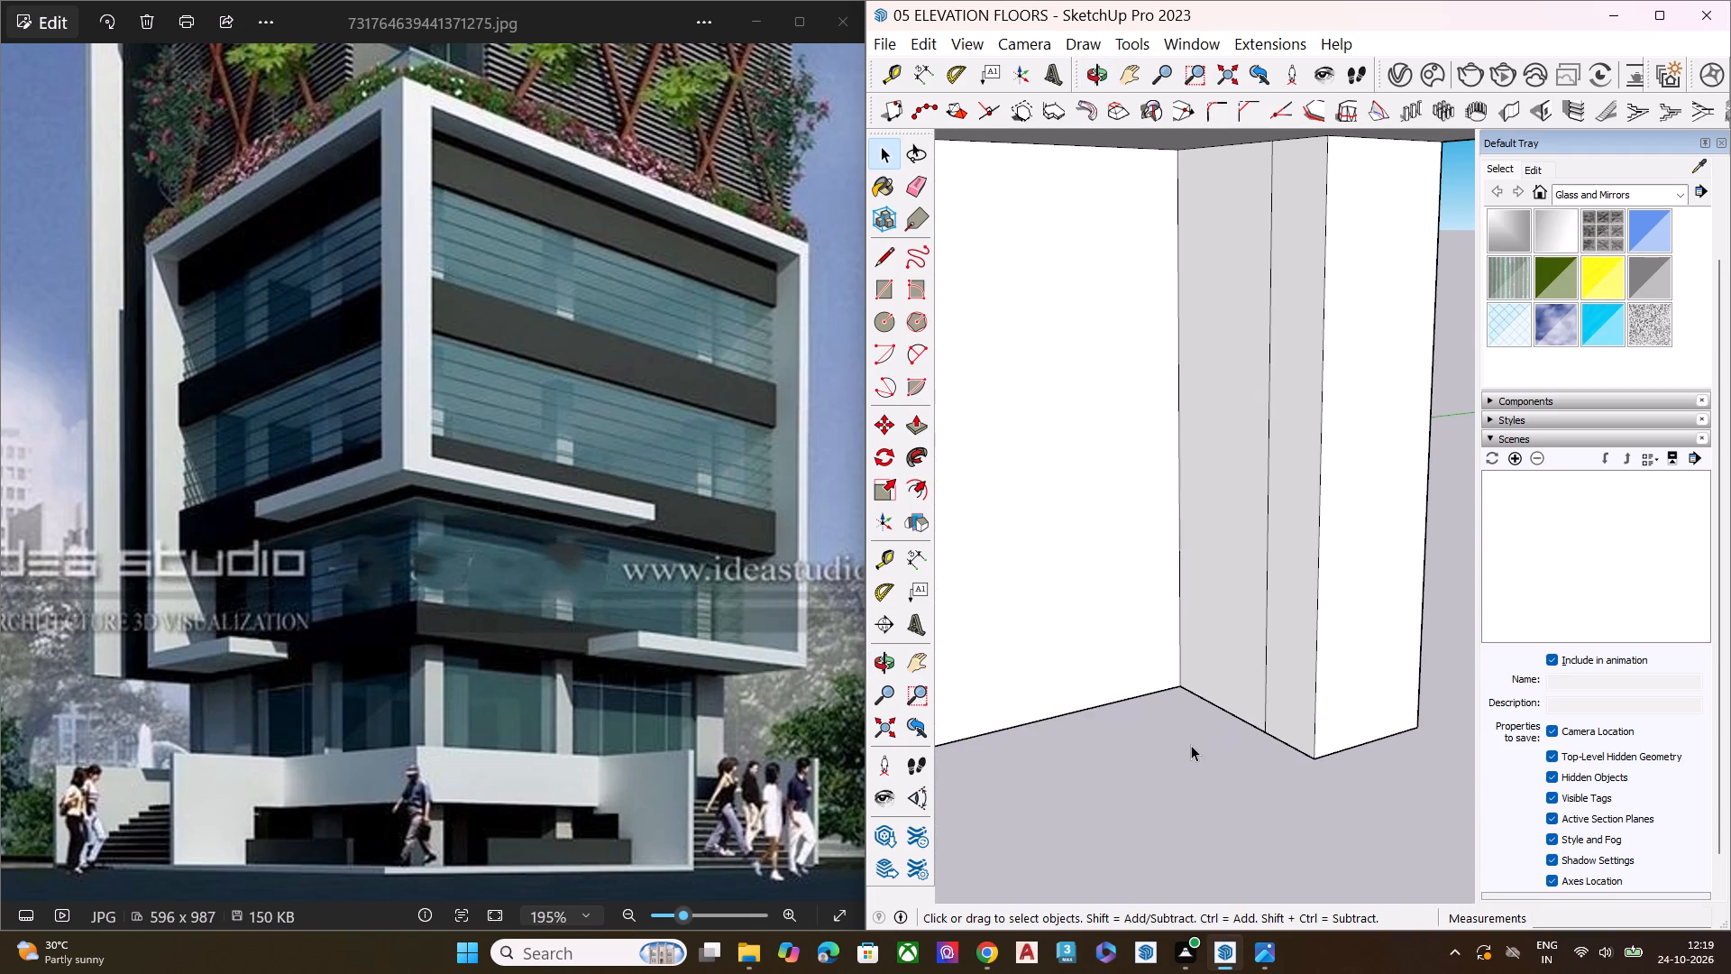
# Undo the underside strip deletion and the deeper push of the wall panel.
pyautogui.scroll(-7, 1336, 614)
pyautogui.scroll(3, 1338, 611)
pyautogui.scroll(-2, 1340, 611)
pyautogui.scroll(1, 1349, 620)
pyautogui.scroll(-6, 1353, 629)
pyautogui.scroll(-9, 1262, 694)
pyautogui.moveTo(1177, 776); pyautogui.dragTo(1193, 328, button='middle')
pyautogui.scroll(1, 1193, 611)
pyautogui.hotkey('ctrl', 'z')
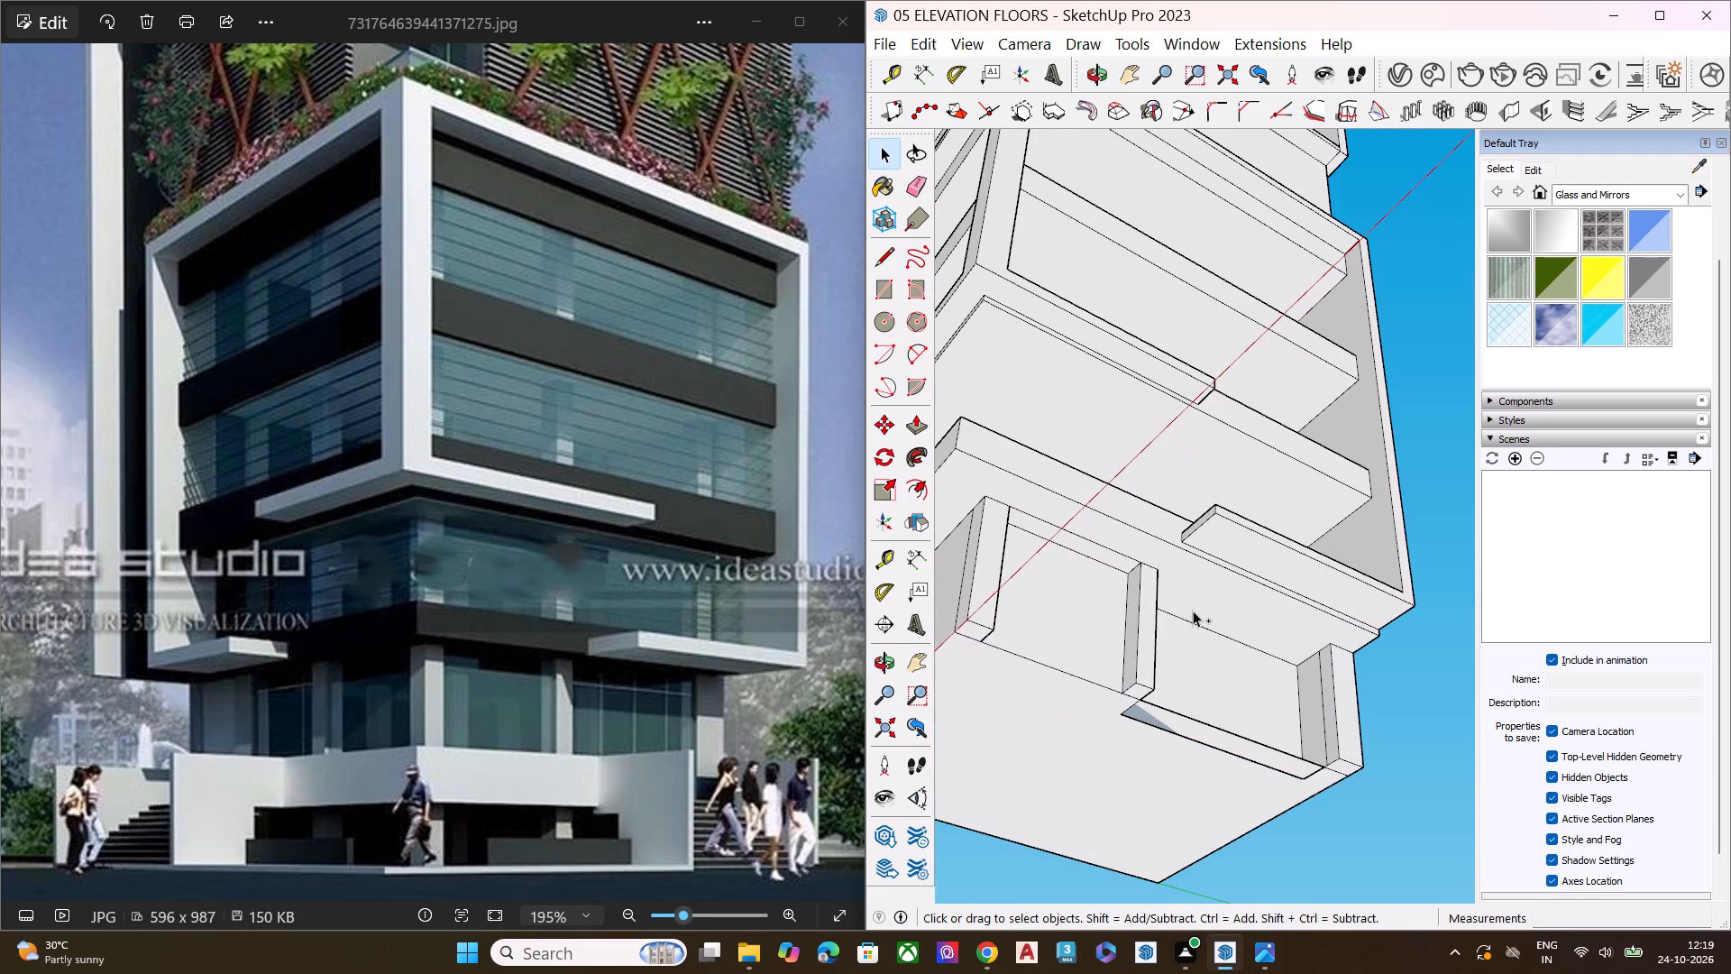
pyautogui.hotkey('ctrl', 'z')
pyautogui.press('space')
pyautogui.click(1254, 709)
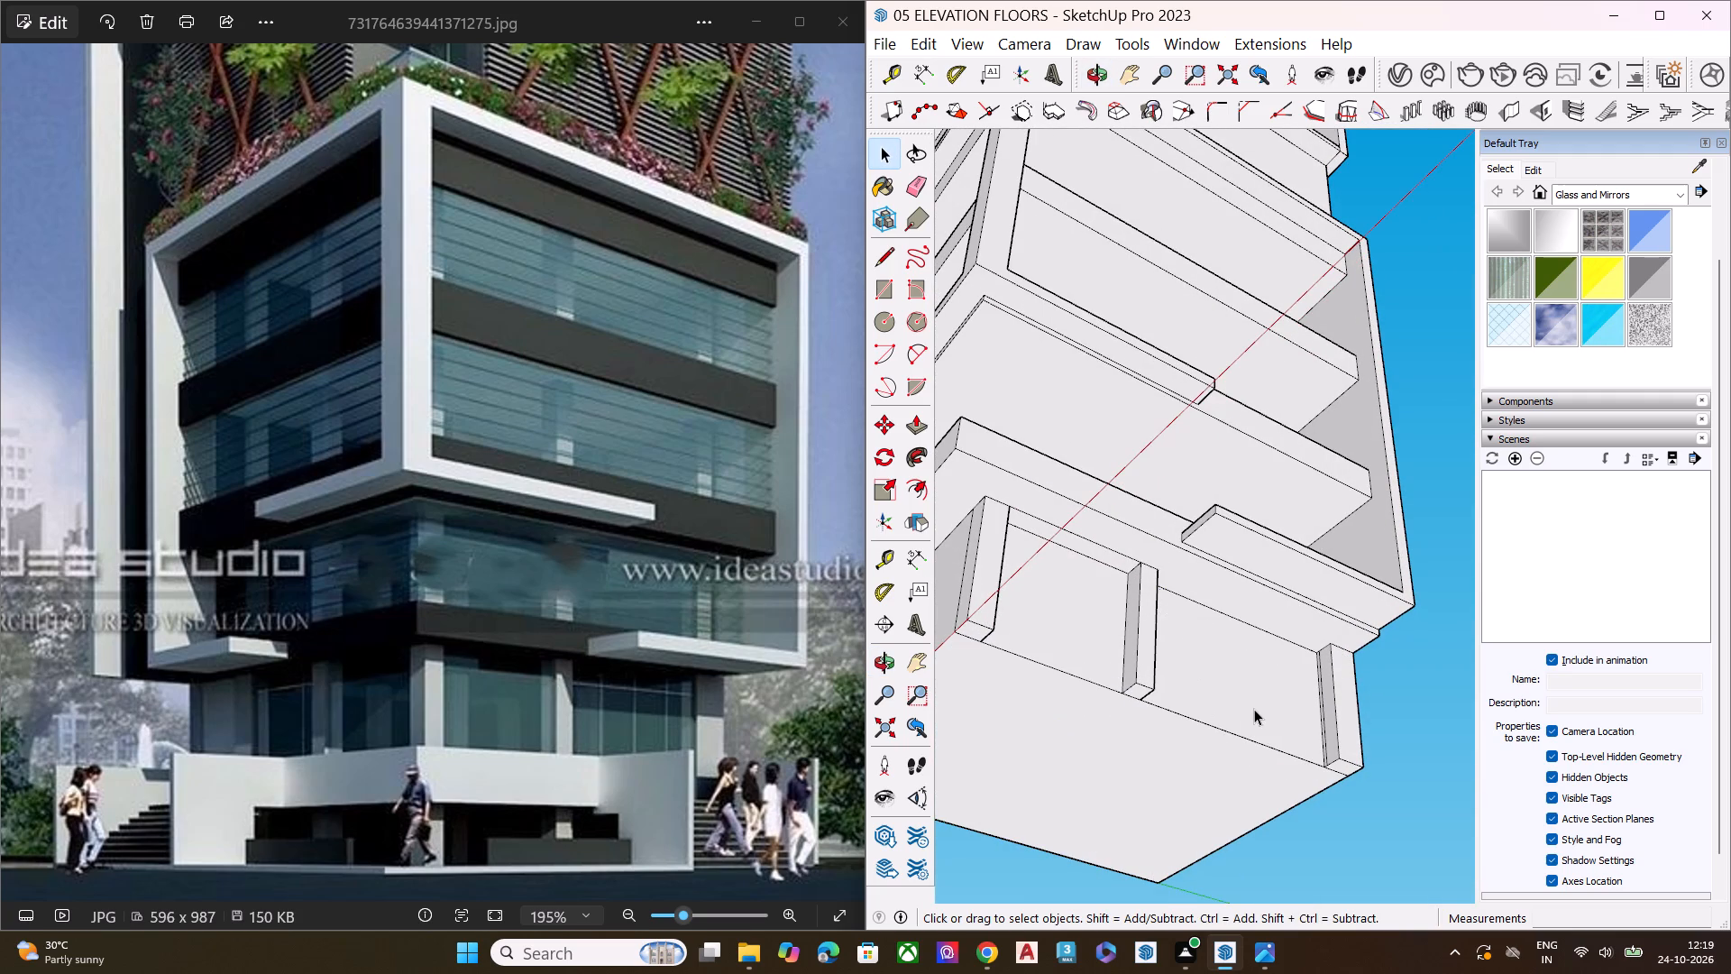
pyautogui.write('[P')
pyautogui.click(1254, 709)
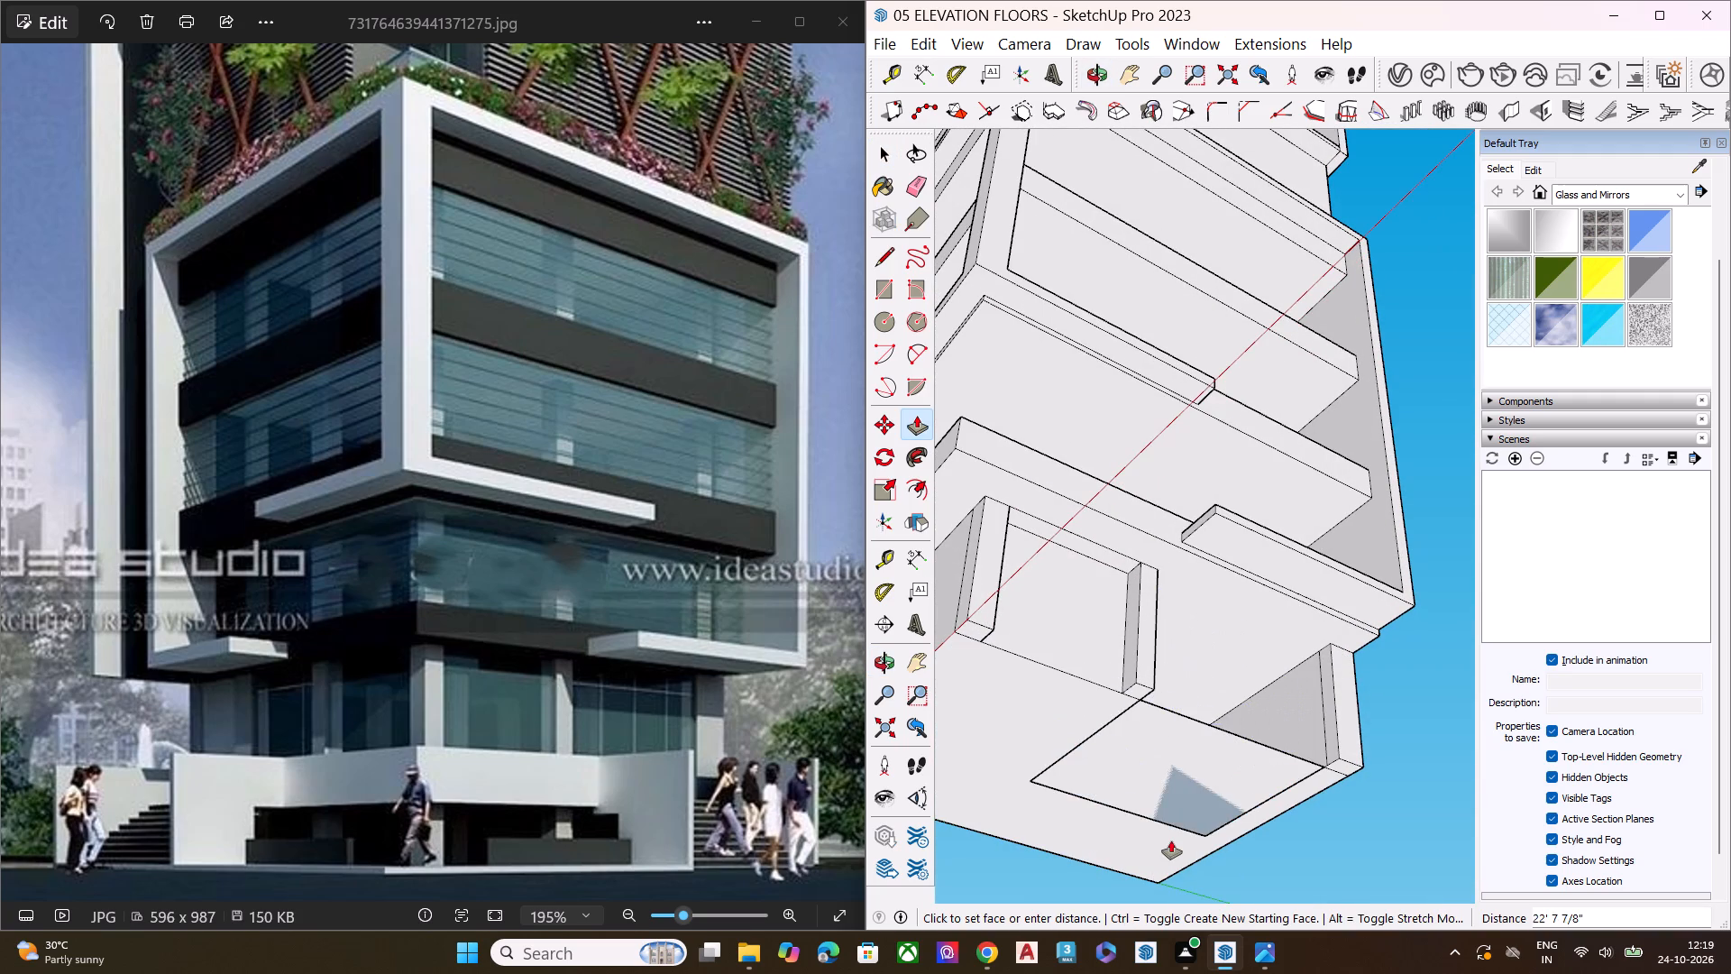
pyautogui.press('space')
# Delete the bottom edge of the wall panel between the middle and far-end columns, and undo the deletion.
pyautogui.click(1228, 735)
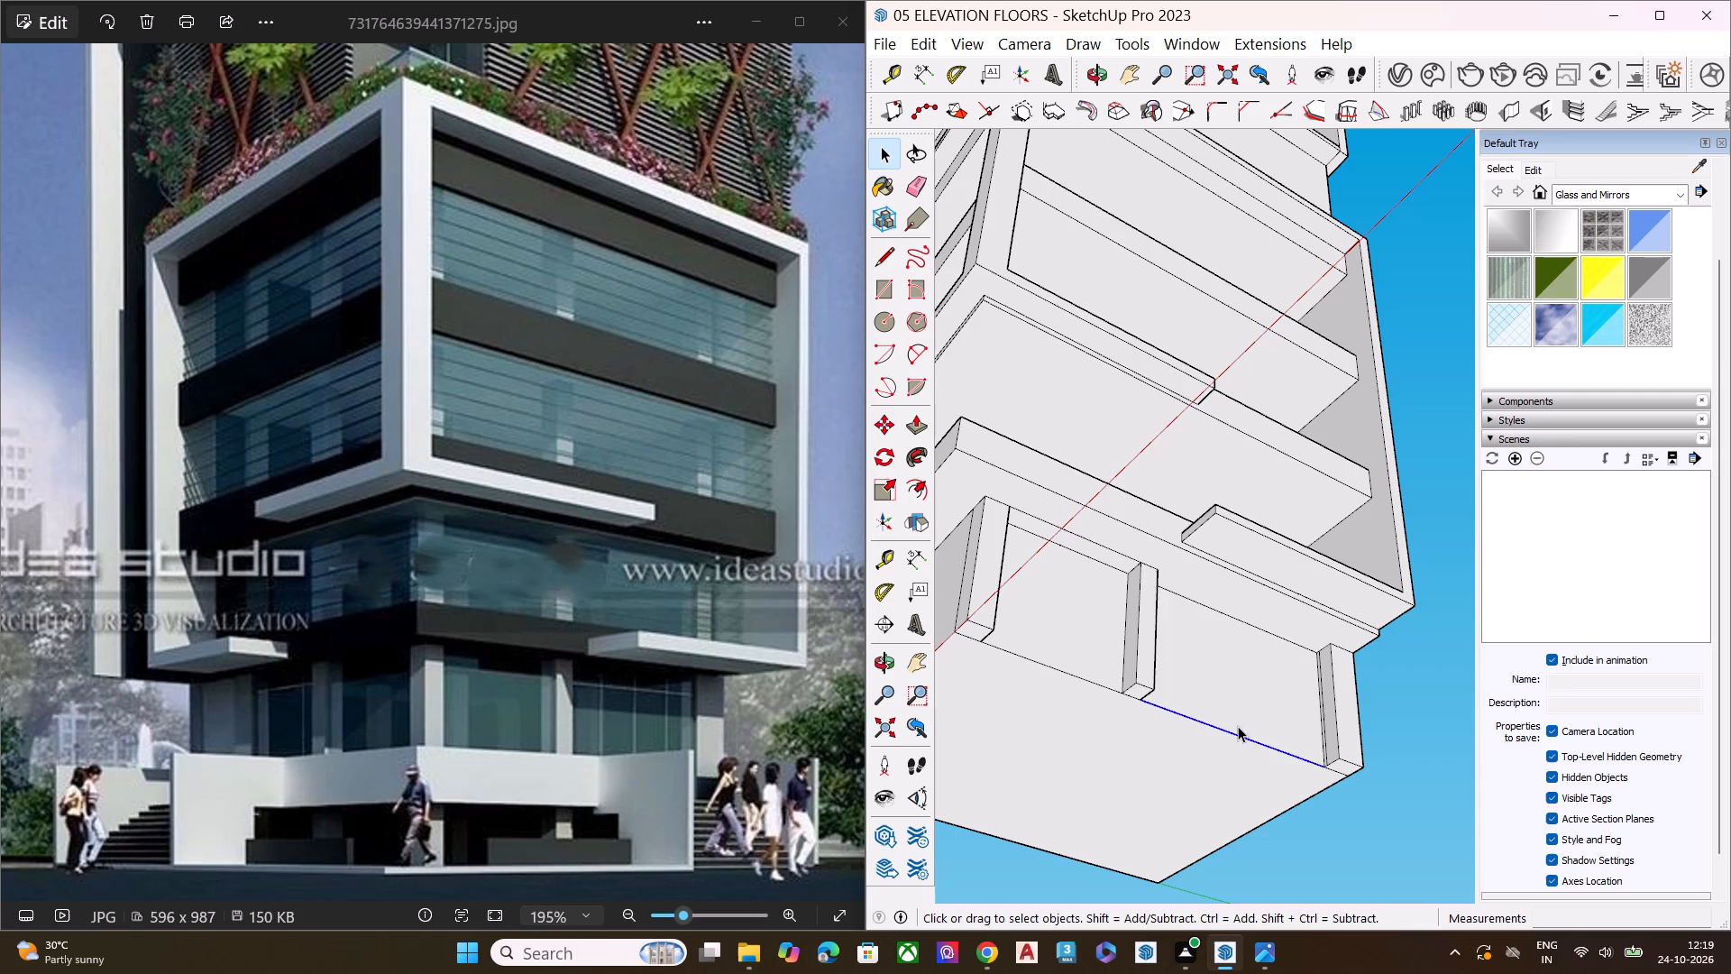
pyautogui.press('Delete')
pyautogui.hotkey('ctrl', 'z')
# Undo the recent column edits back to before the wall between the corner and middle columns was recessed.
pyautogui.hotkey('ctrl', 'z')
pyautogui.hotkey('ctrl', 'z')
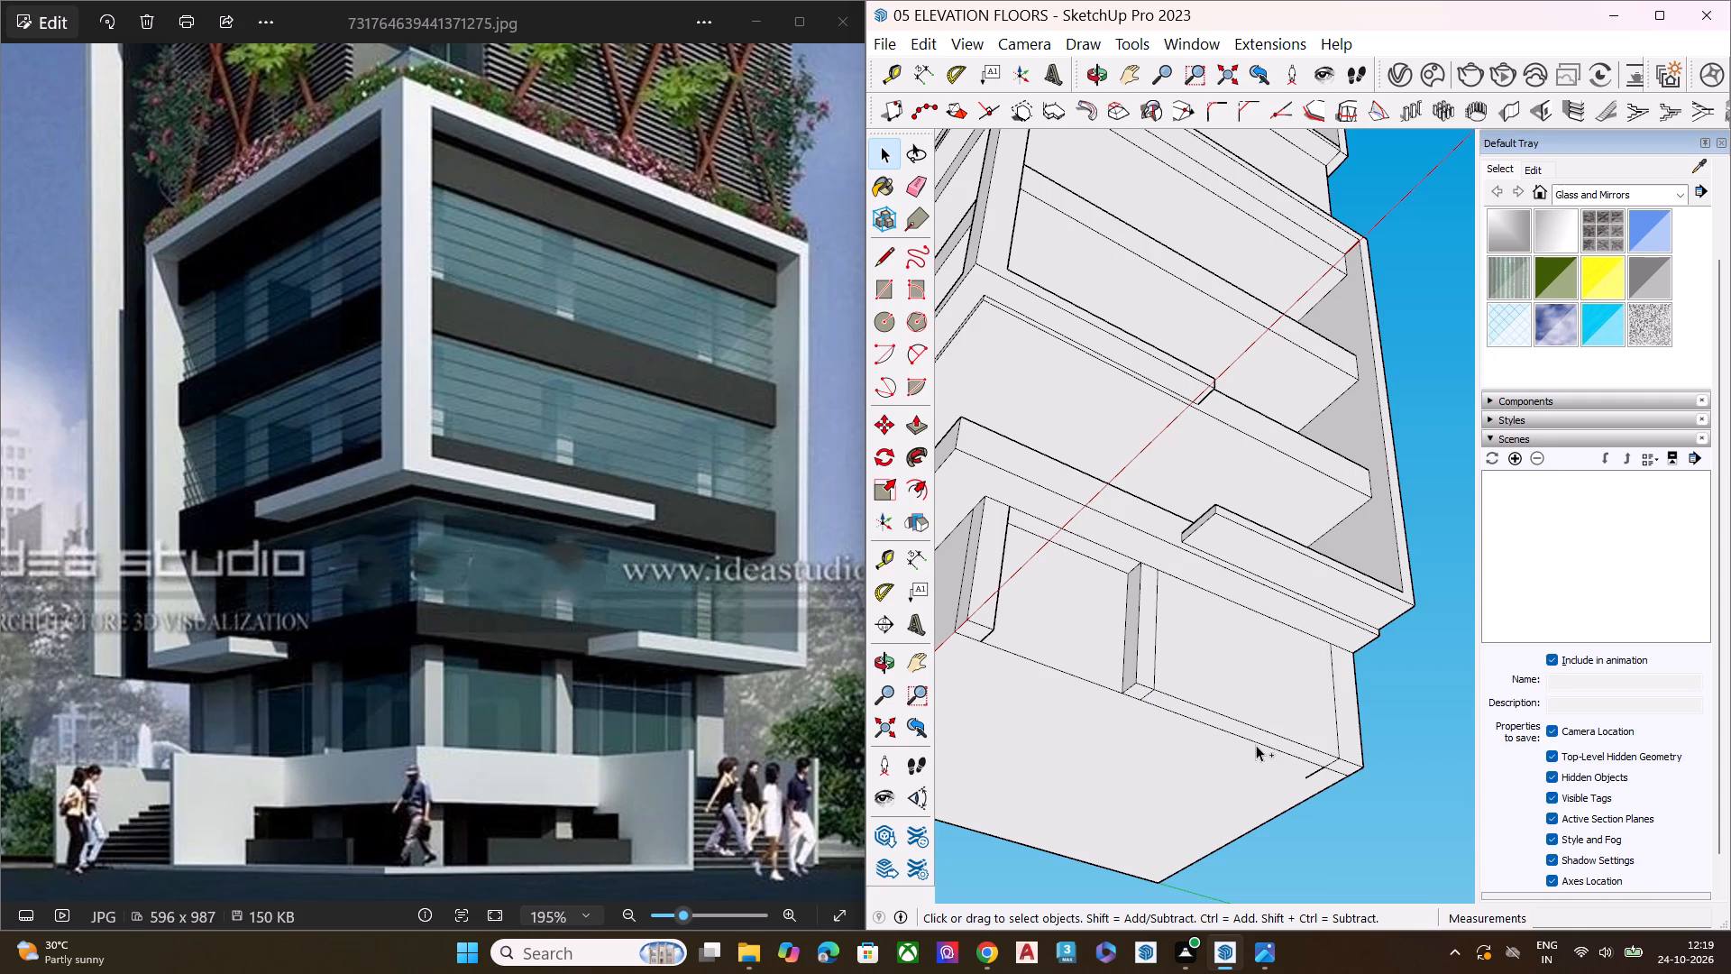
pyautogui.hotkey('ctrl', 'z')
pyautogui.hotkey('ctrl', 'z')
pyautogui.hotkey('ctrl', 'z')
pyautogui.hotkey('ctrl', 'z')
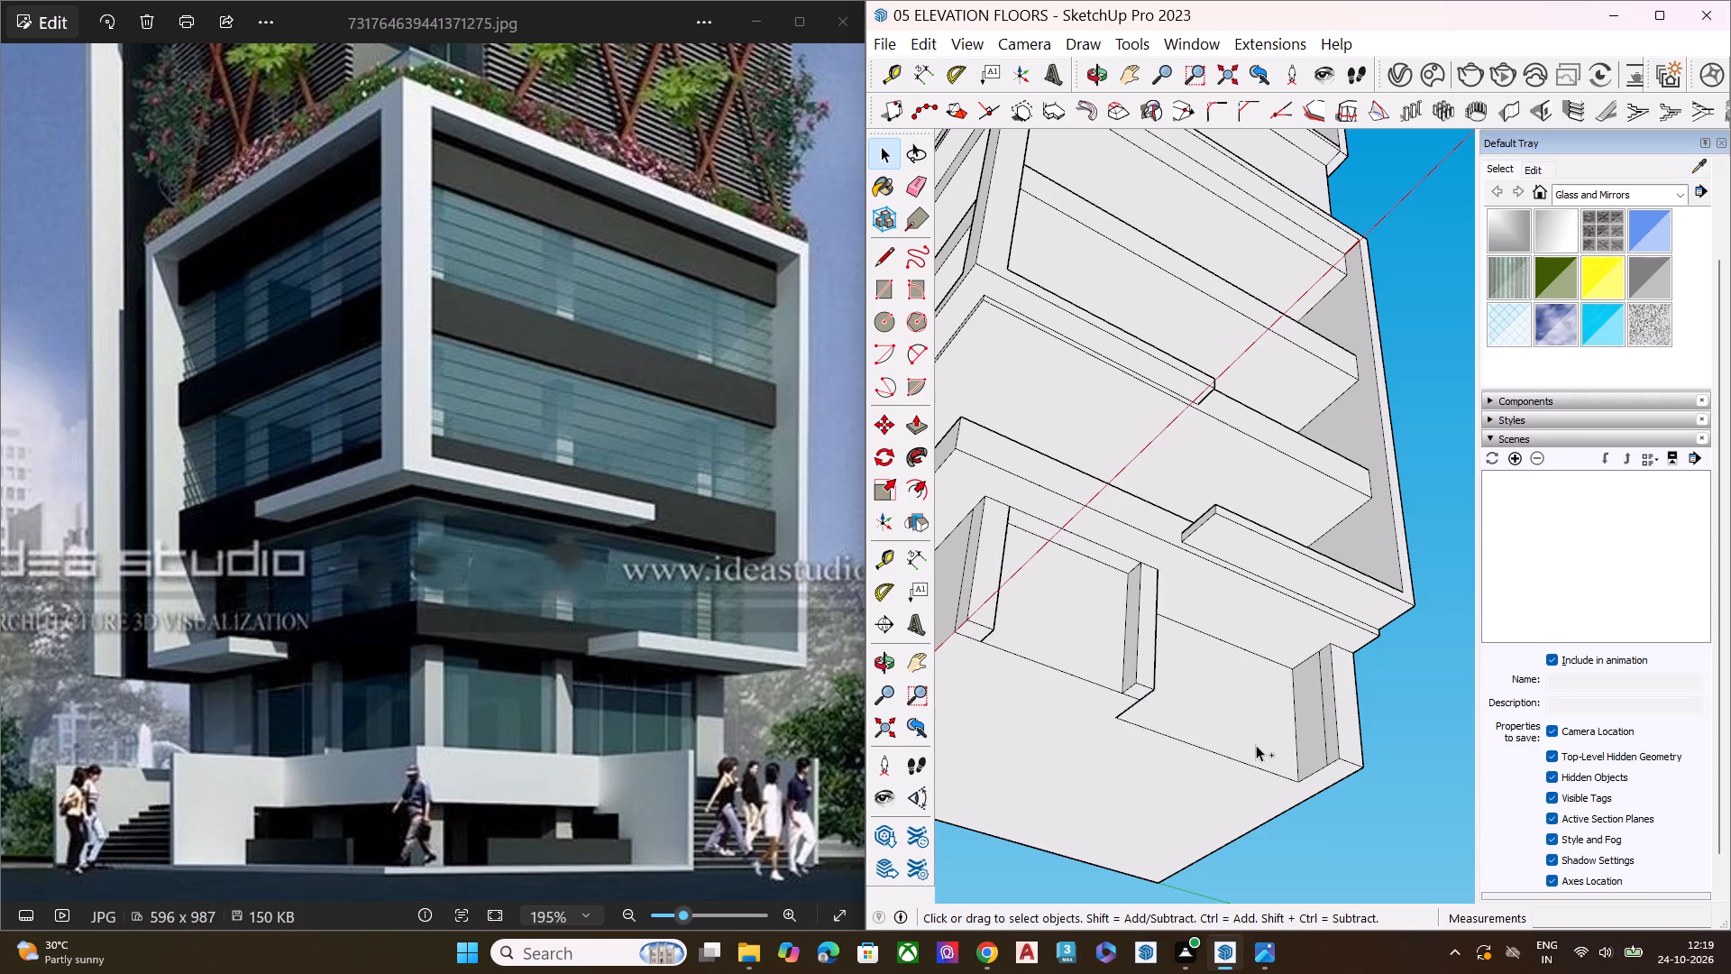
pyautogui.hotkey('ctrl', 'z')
# Push the wall panel between the middle and far-end columns about 33' 7 3/4" back, through the full depth of the ground-floor block.
pyautogui.click(1256, 743)
pyautogui.press('p')
pyautogui.click(1256, 743)
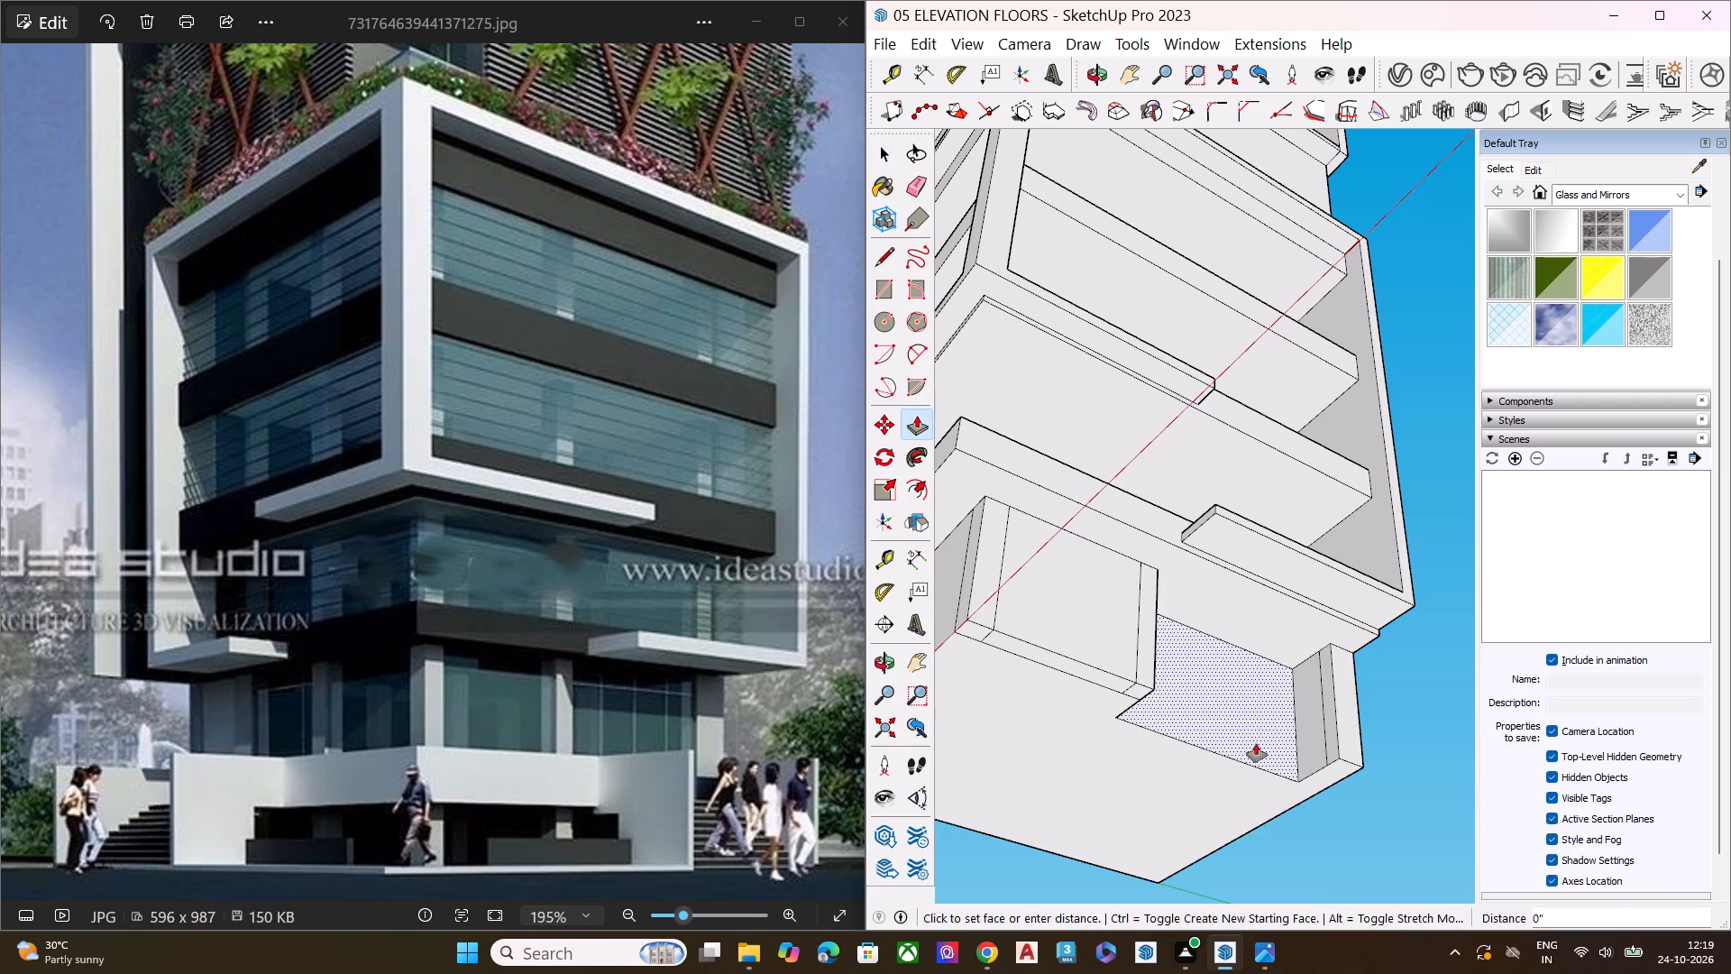
pyautogui.click(1035, 877)
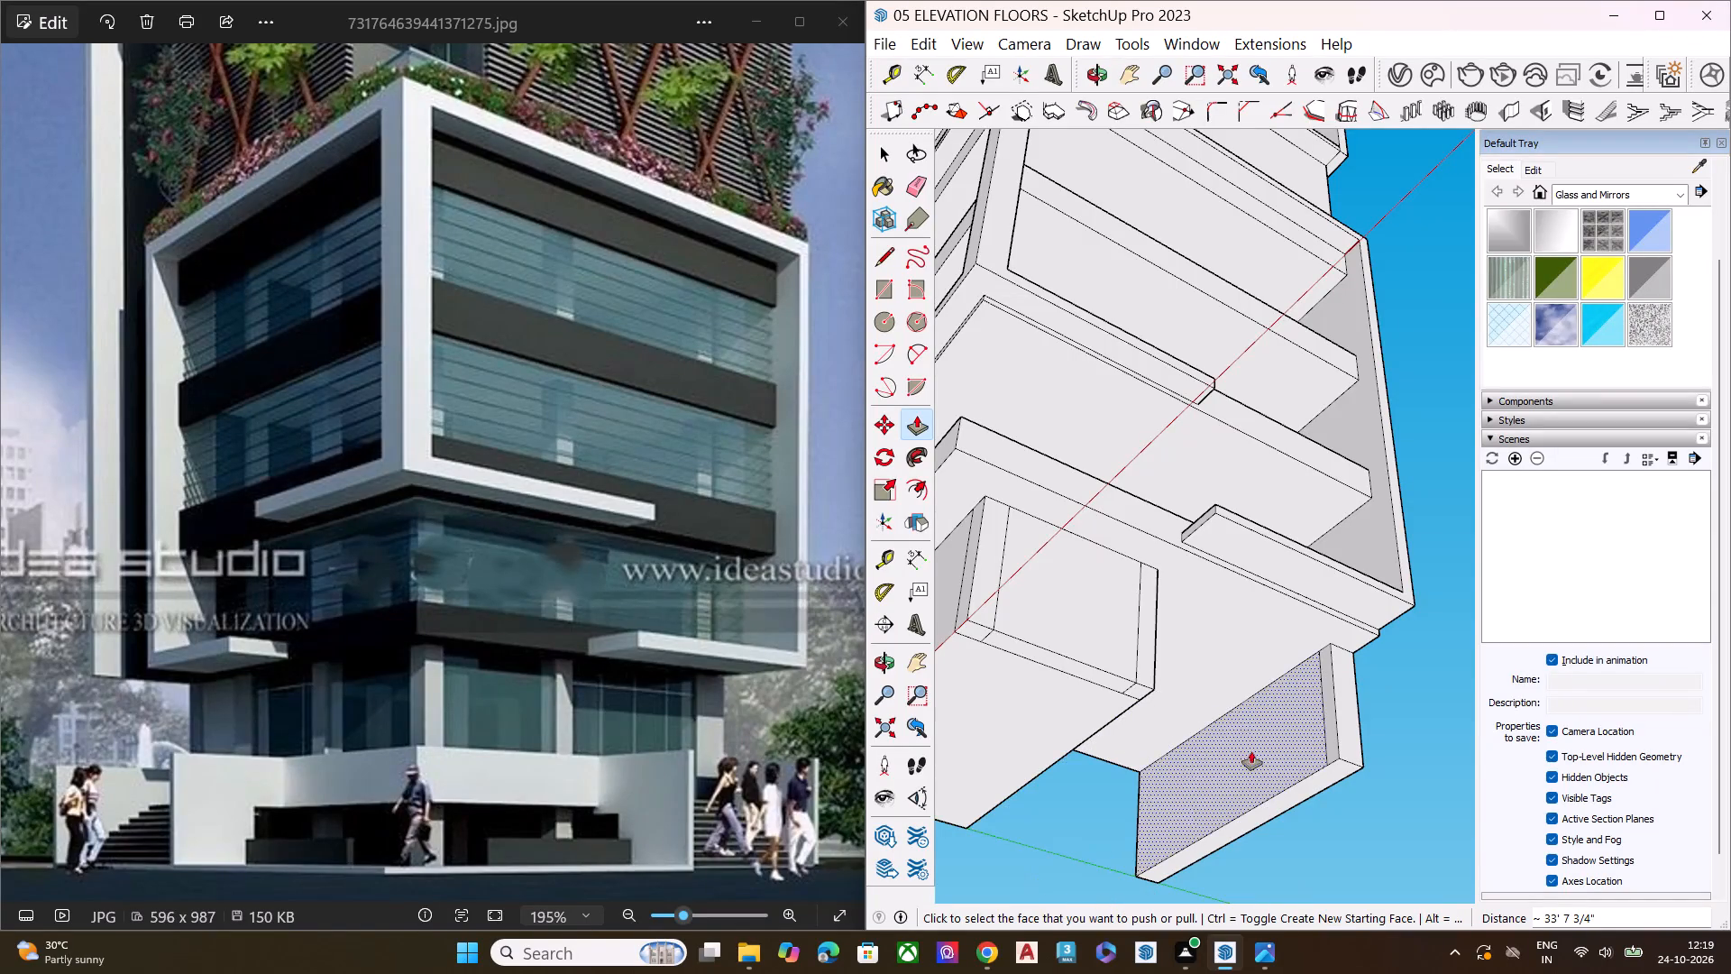
pyautogui.scroll(-10, 1269, 751)
pyautogui.scroll(-4, 1174, 715)
pyautogui.scroll(5, 1175, 710)
pyautogui.press('space')
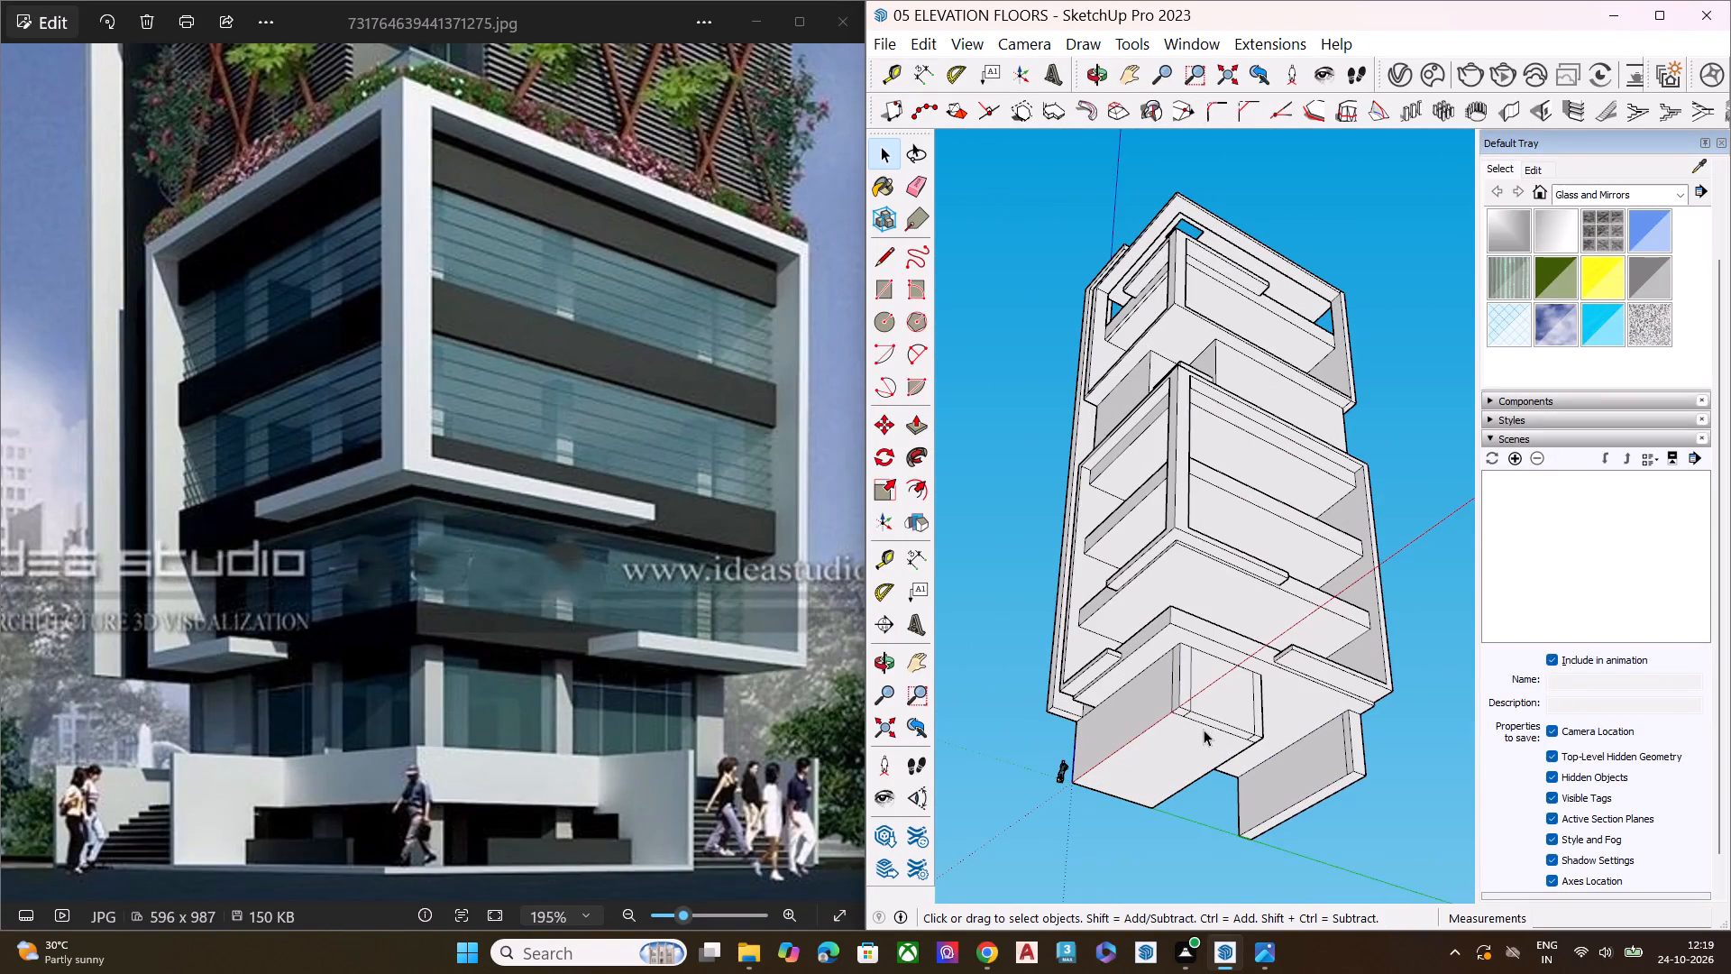
# Delete the underside strip's inner edge between the corner and middle columns.
pyautogui.scroll(12, 1204, 730)
pyautogui.click(1217, 713)
pyautogui.press('Delete')
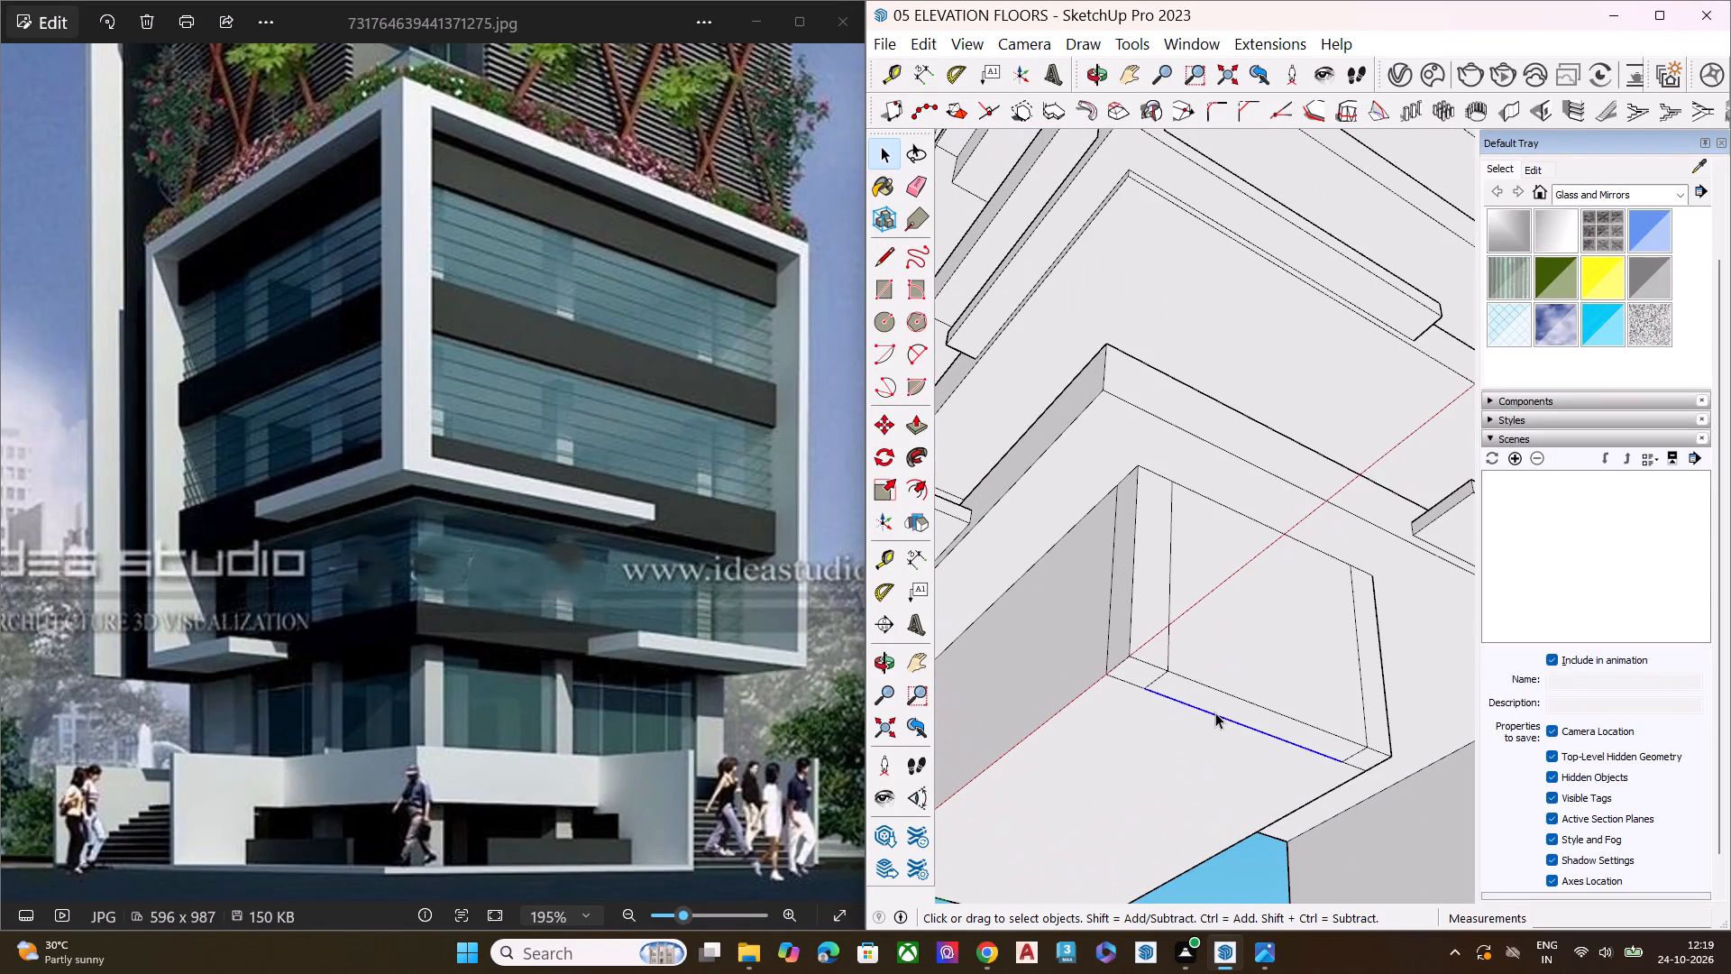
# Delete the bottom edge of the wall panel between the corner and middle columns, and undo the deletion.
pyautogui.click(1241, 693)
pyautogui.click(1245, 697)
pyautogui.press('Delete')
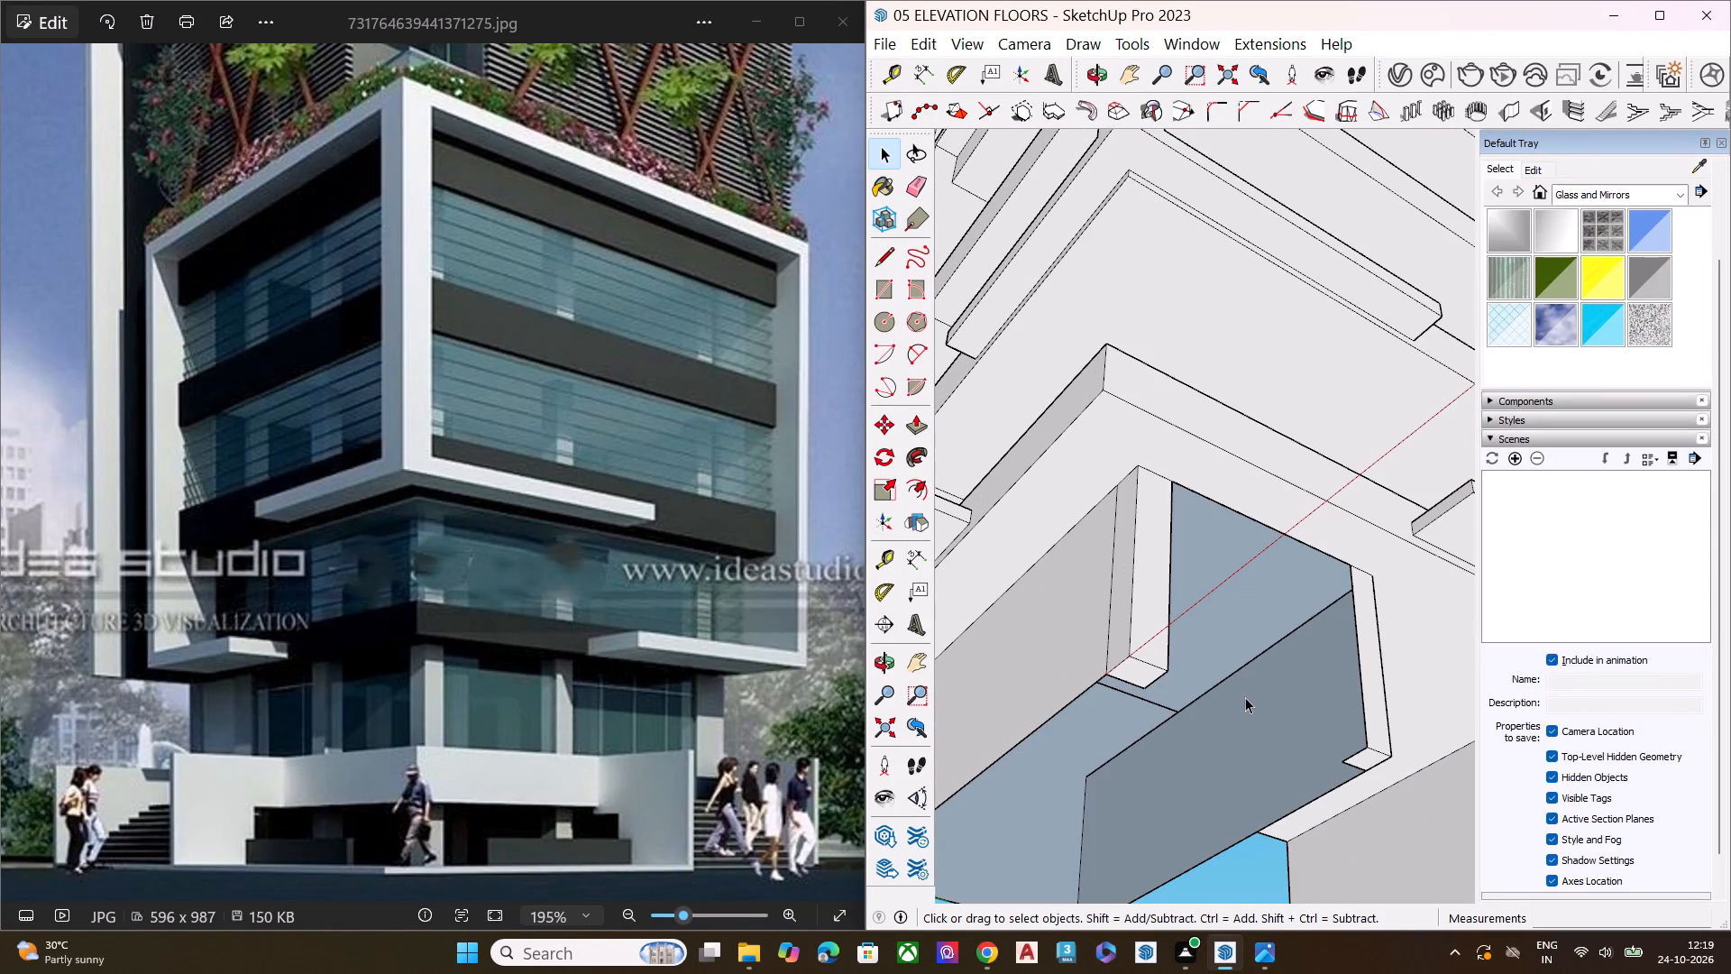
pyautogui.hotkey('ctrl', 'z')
# Push the wall panel between the corner and middle columns back through the block's full depth, ending with an offset of about 27' 6 1/2".
pyautogui.click(1281, 653)
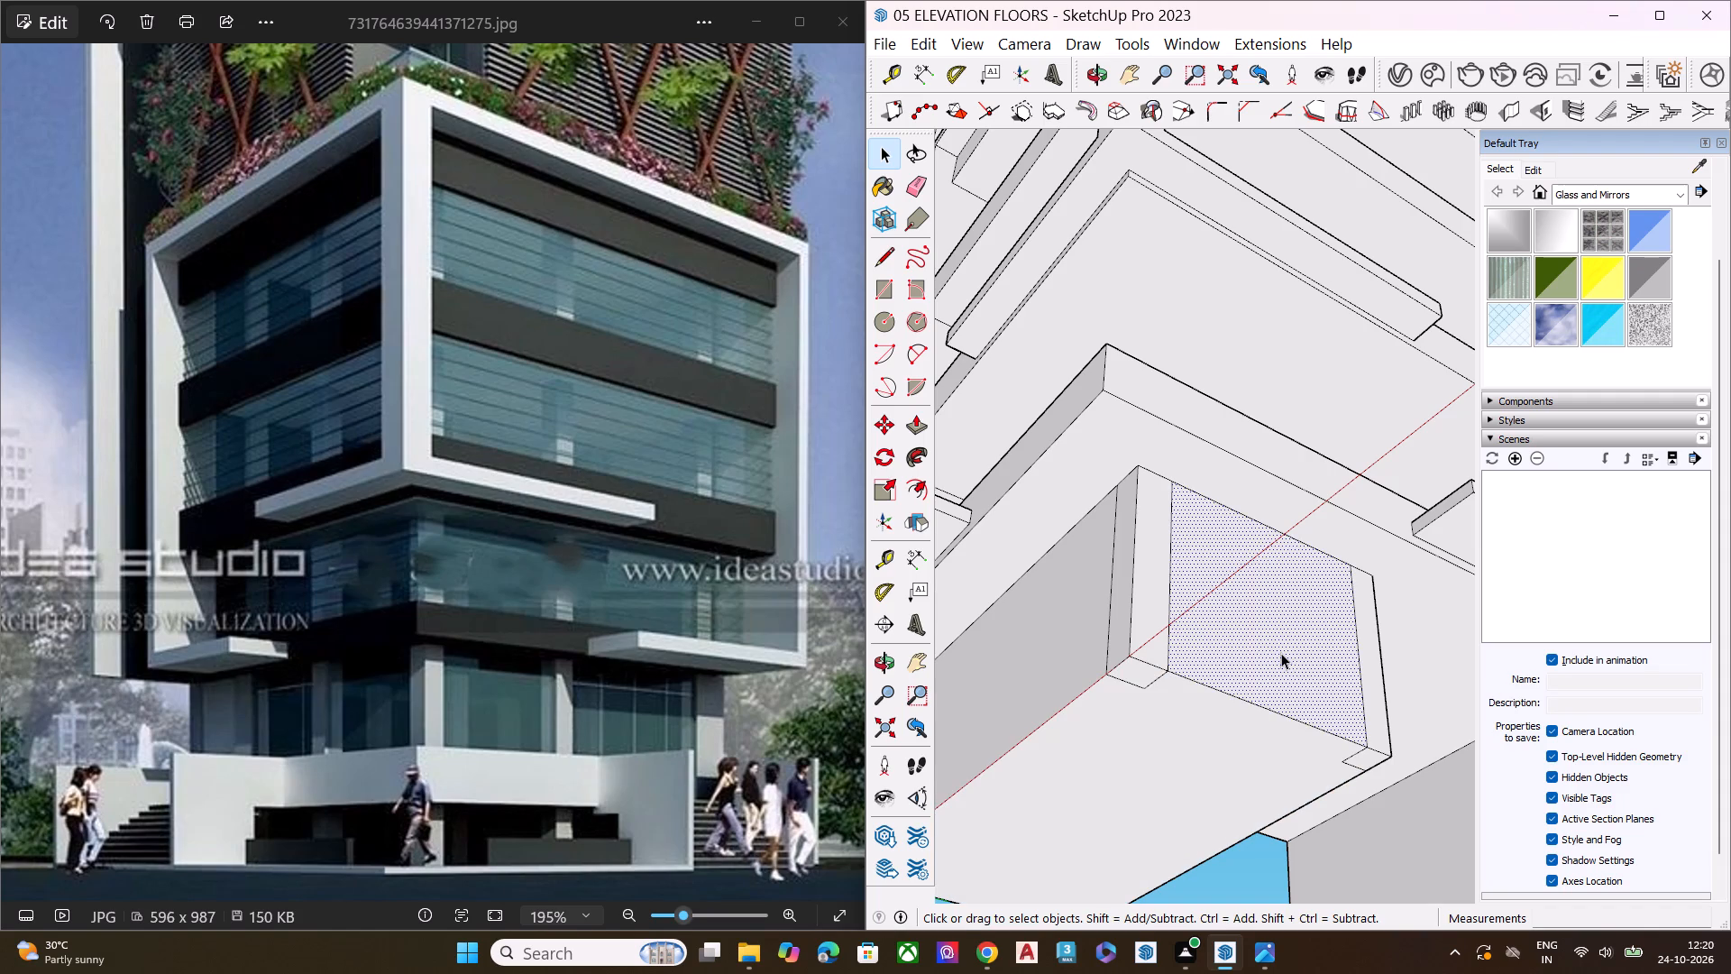
pyautogui.press('p')
pyautogui.click(1281, 653)
pyautogui.click(1159, 783)
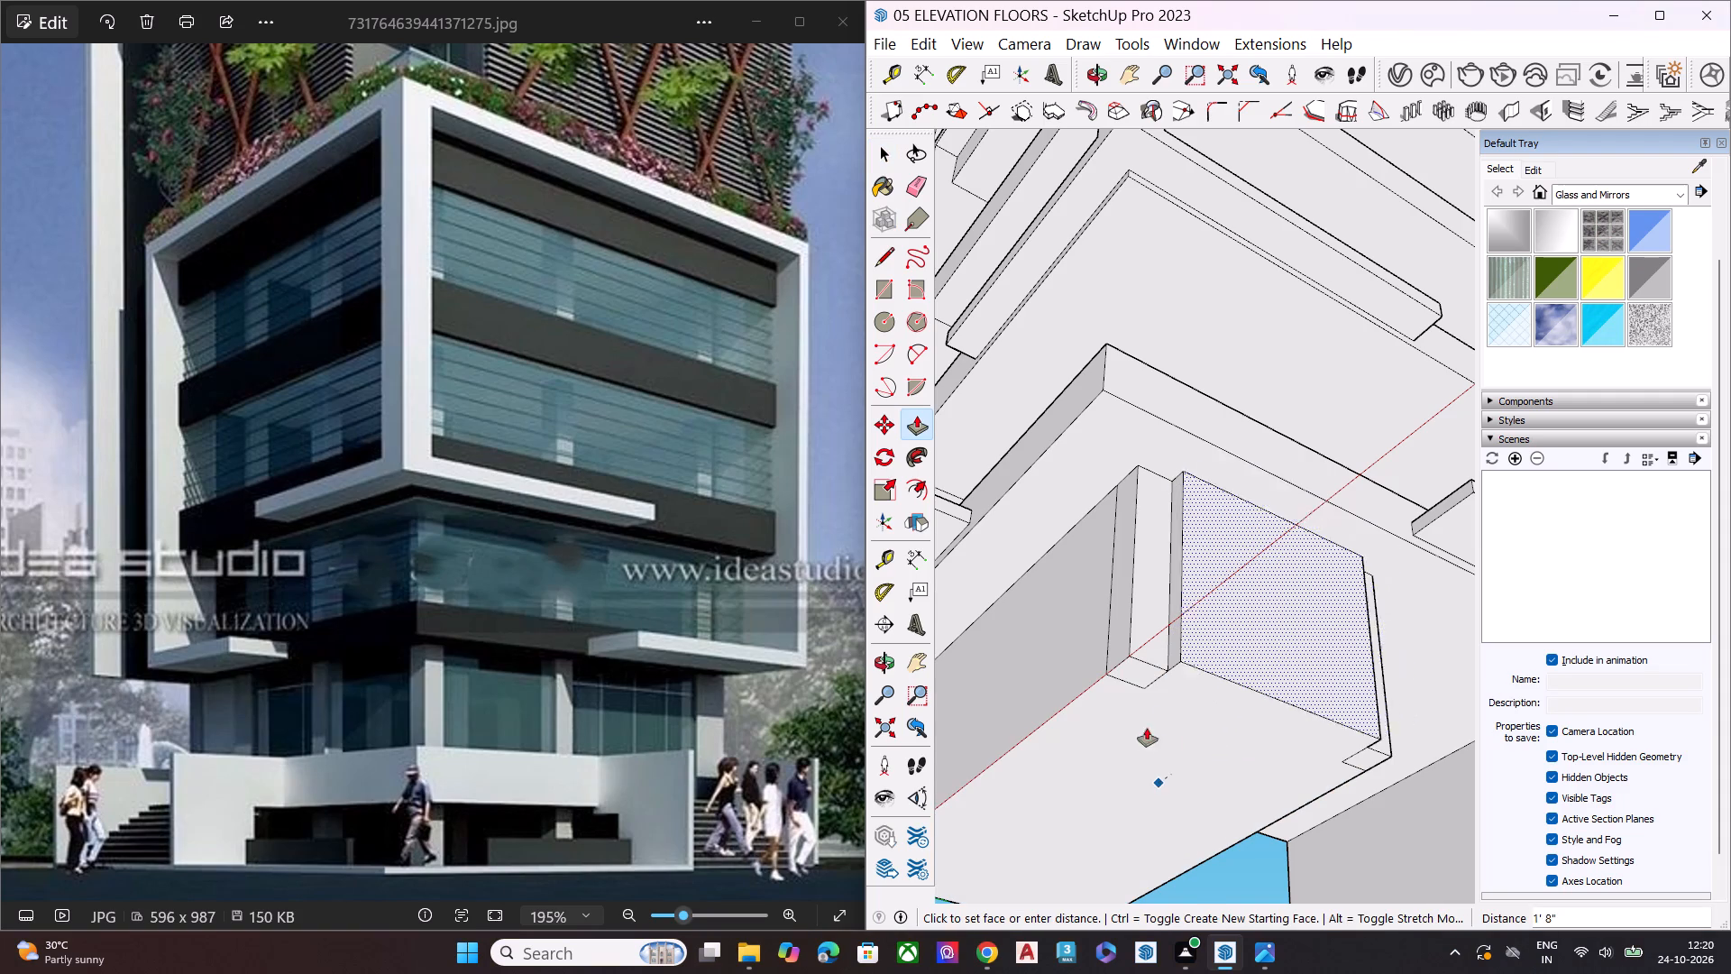
pyautogui.click(1015, 779)
pyautogui.scroll(-6, 1105, 761)
pyautogui.click(1127, 760)
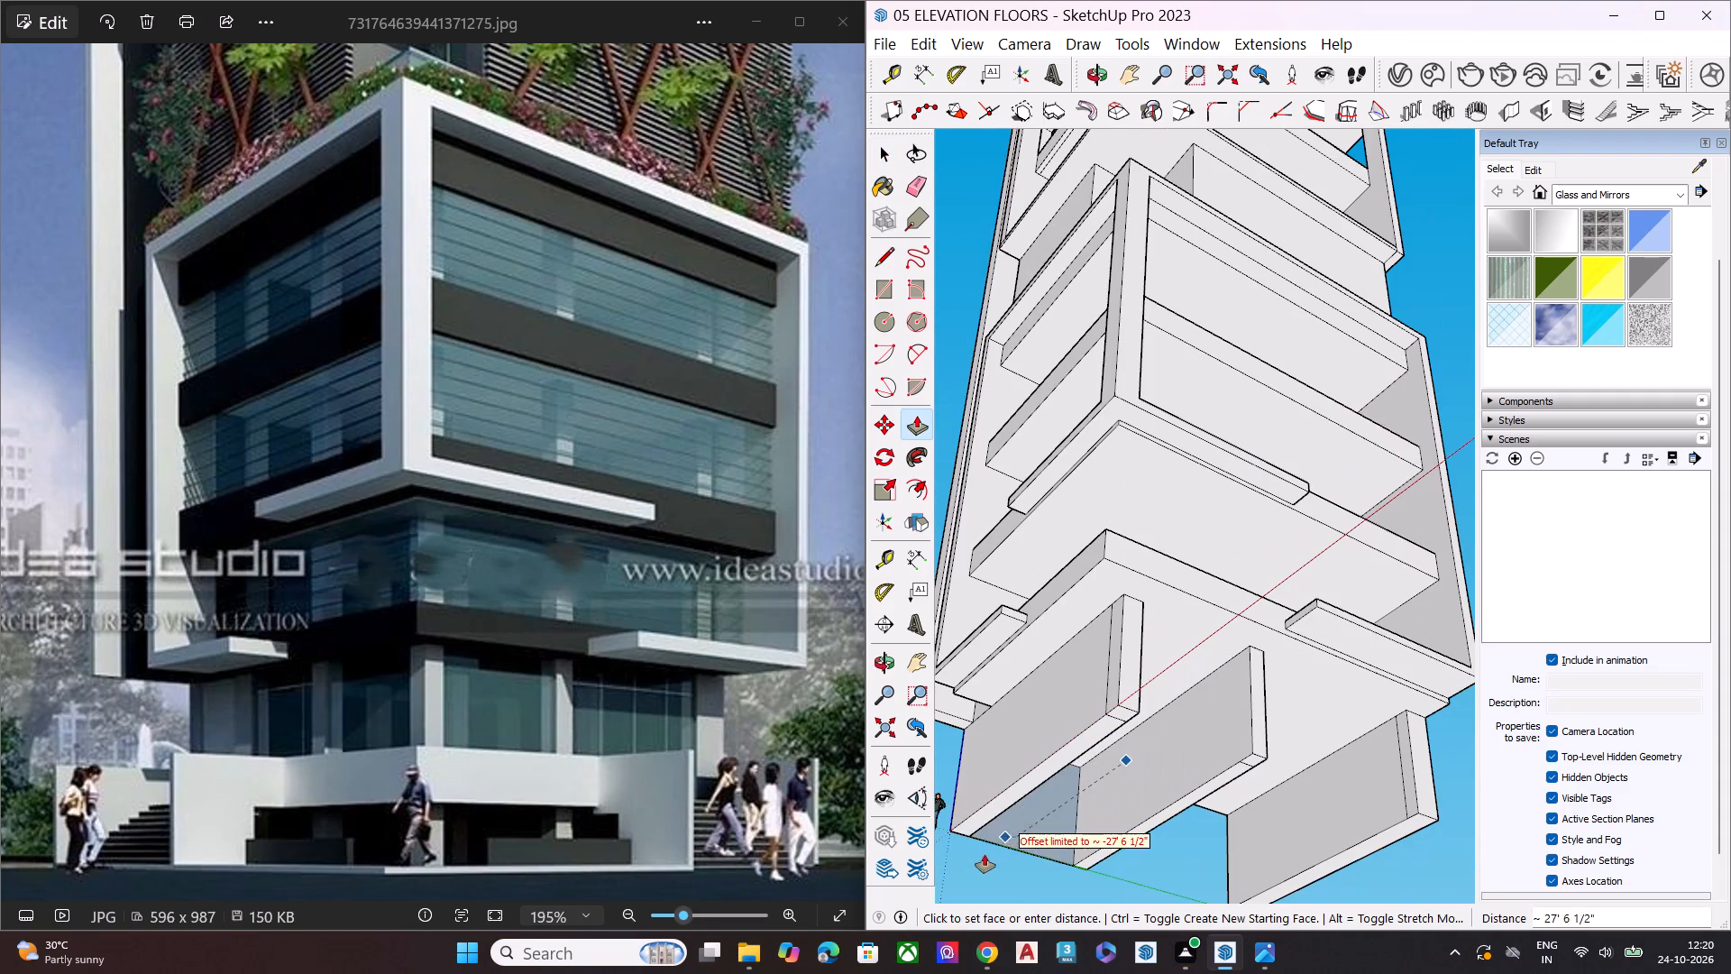
pyautogui.click(973, 862)
pyautogui.press('space')
# Examine the ground-floor column walls and the whole tower from several angles.
pyautogui.scroll(-2, 1090, 791)
pyautogui.scroll(1, 1092, 791)
pyautogui.scroll(-4, 1093, 791)
pyautogui.moveTo(1180, 777); pyautogui.dragTo(1207, 883, button='middle')
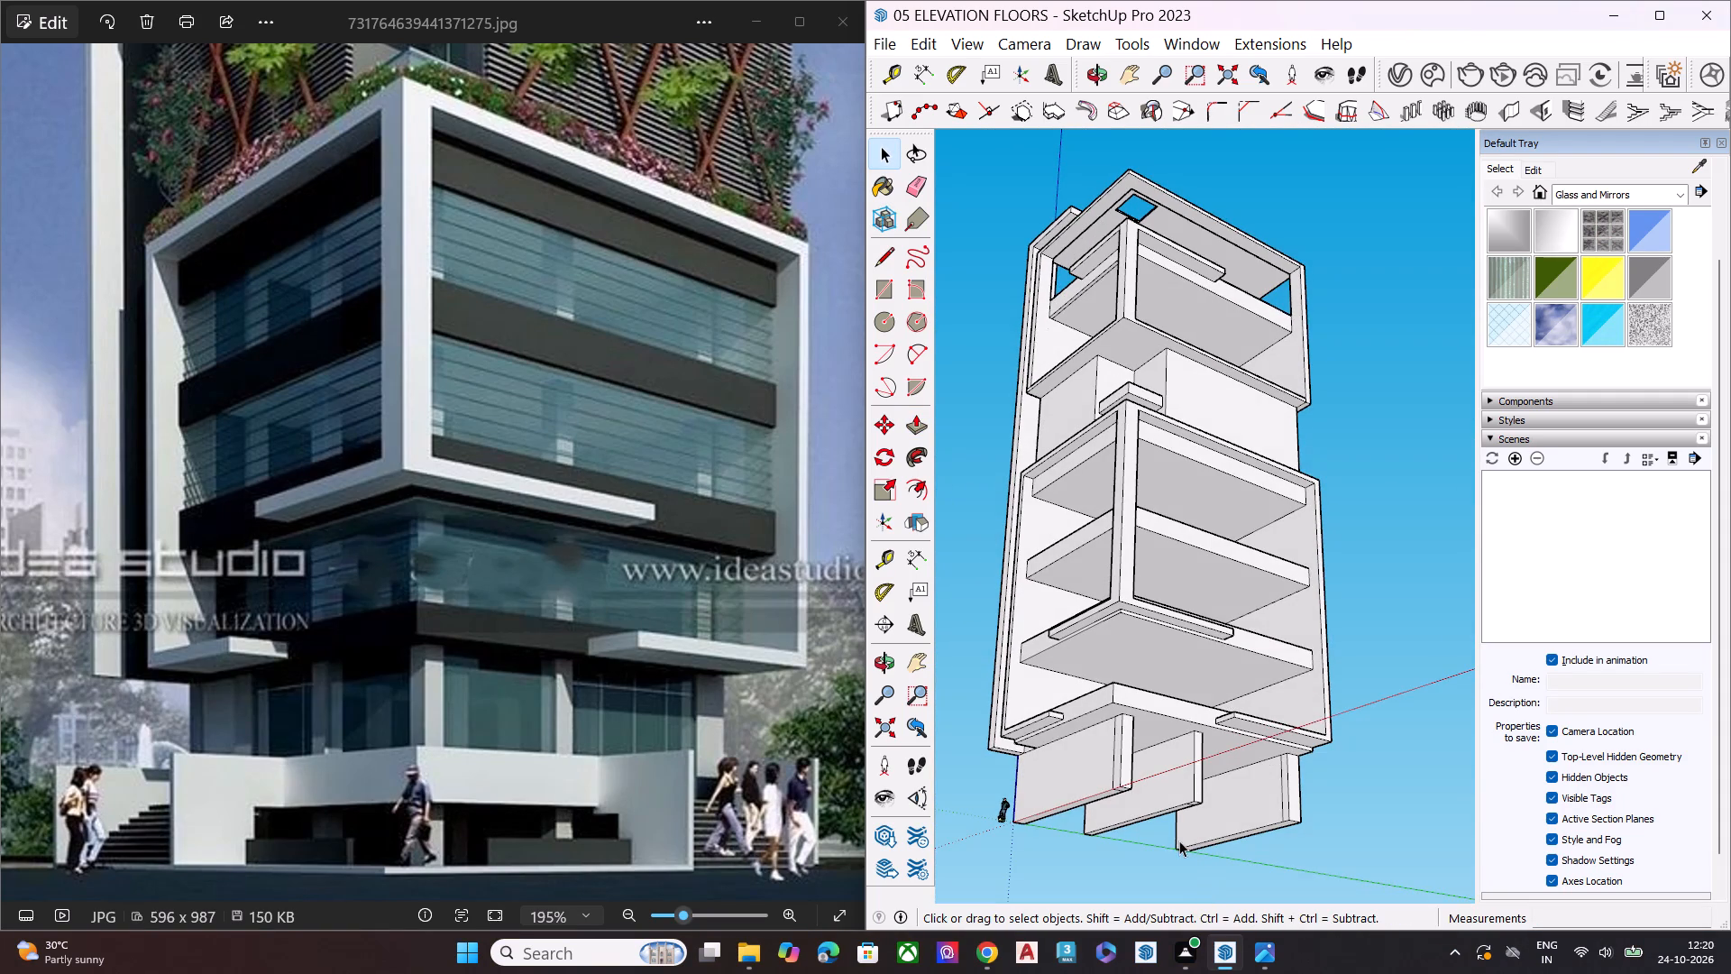
pyautogui.click(1151, 863)
pyautogui.scroll(-11, 1149, 560)
pyautogui.moveTo(1195, 721); pyautogui.dragTo(1195, 774, button='middle')
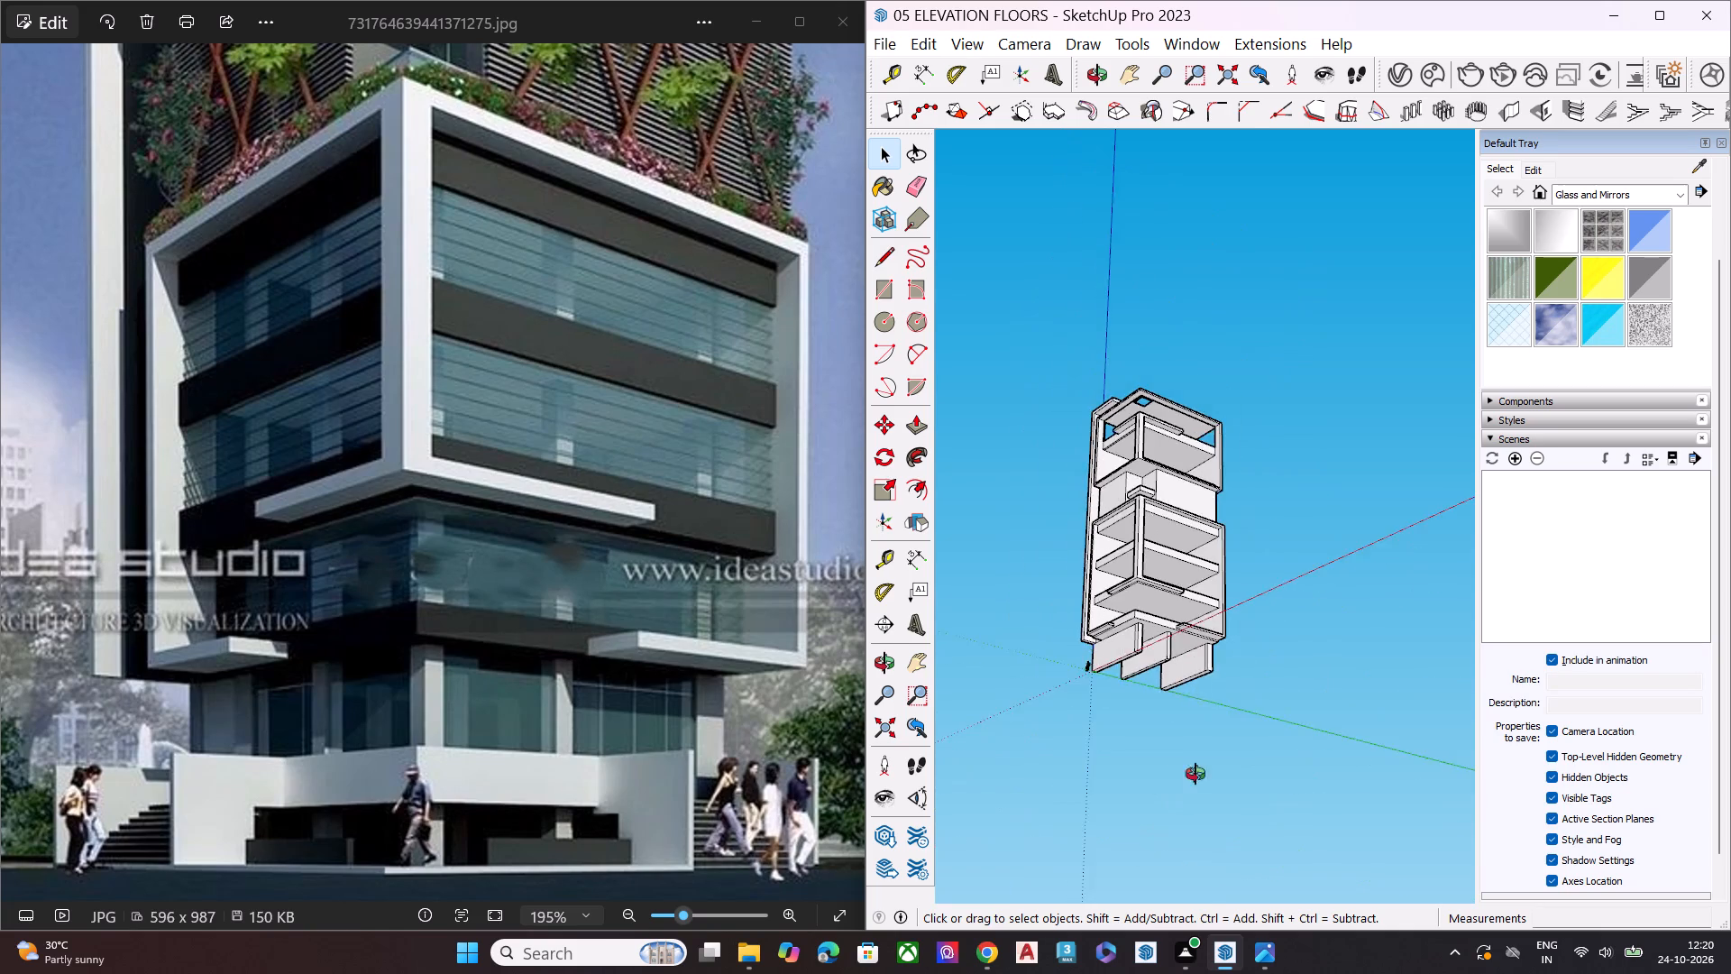
pyautogui.moveTo(1195, 774); pyautogui.dragTo(1194, 822, button='middle')
pyautogui.scroll(8, 1162, 680)
pyautogui.moveTo(1100, 648); pyautogui.dragTo(1164, 612, button='middle')
pyautogui.scroll(2, 1164, 612)
pyautogui.scroll(-5, 1127, 615)
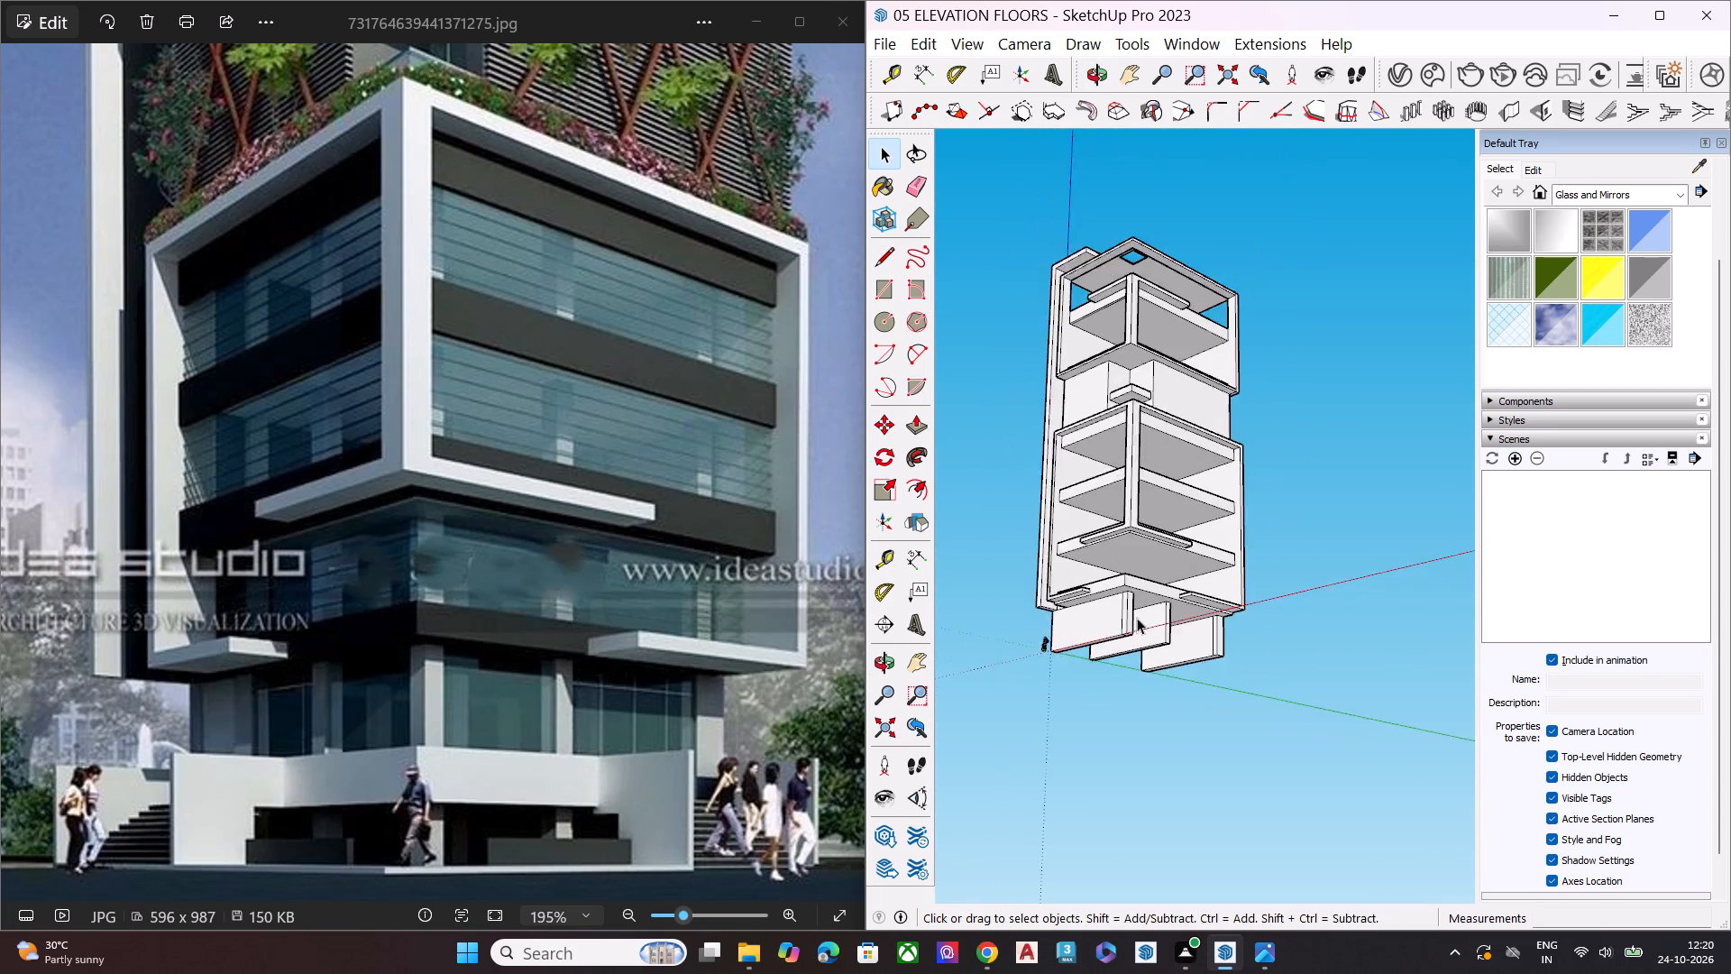
pyautogui.scroll(-3, 1137, 618)
pyautogui.moveTo(1042, 636); pyautogui.dragTo(1407, 614, button='middle')
pyautogui.moveTo(1088, 615); pyautogui.dragTo(1101, 616, button='middle')
pyautogui.scroll(8, 1101, 616)
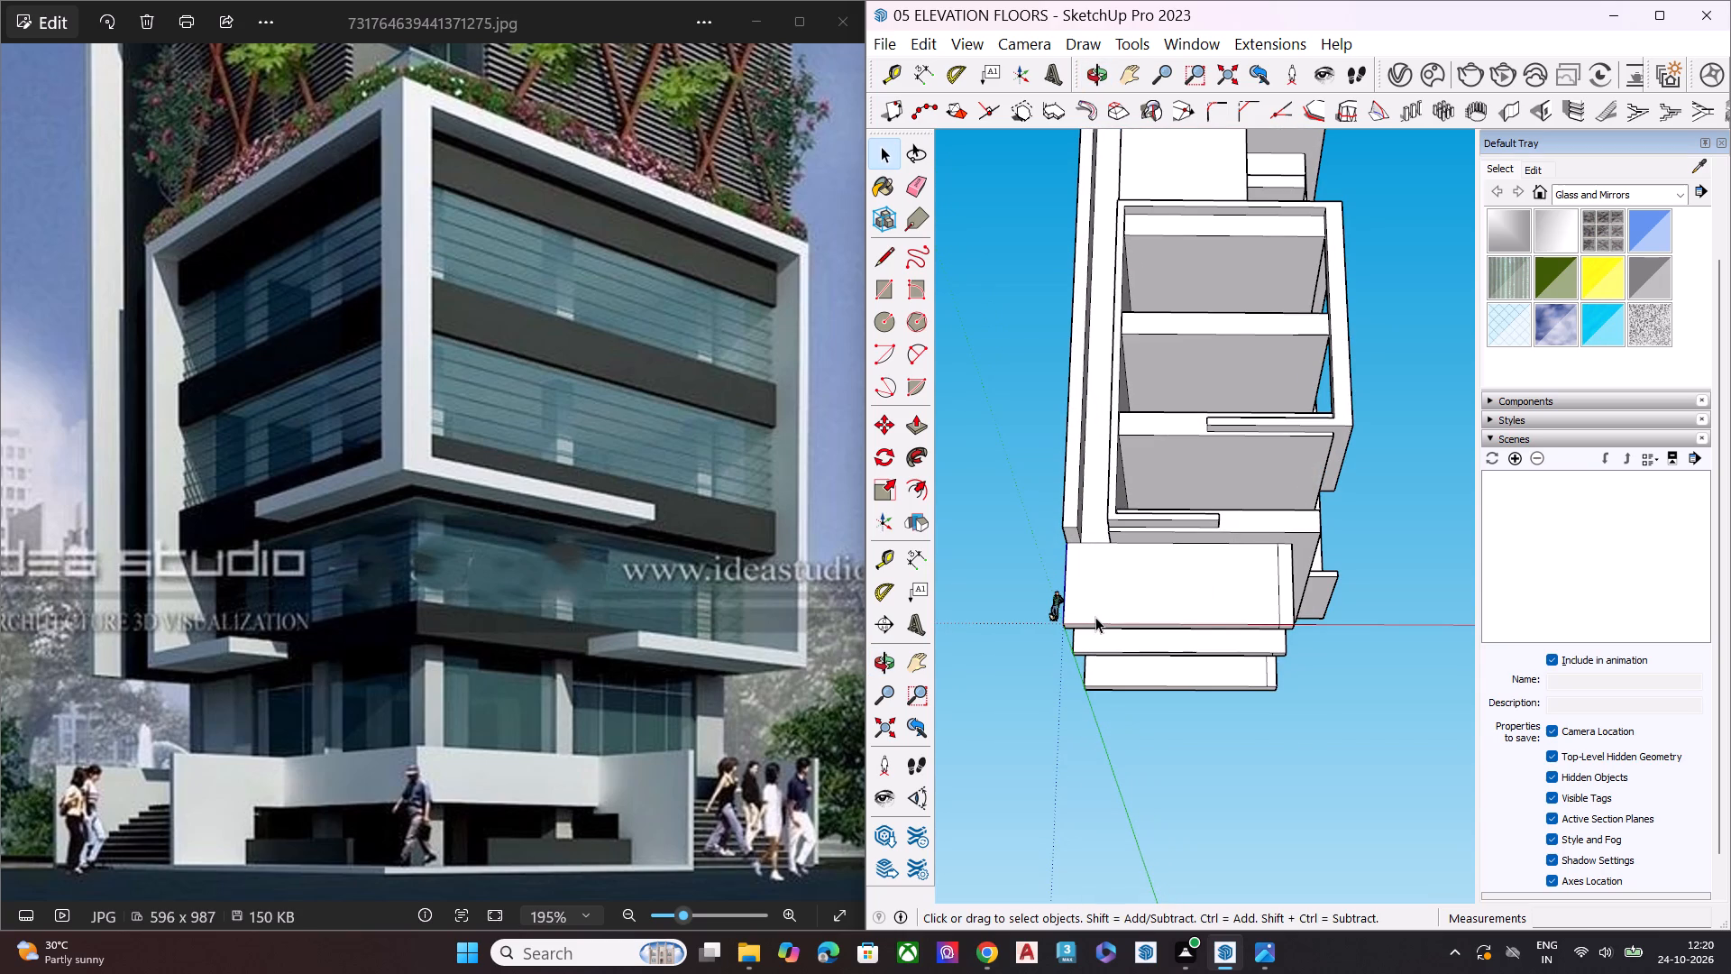
pyautogui.moveTo(1064, 566); pyautogui.dragTo(749, 570, button='middle')
pyautogui.scroll(-6, 1045, 566)
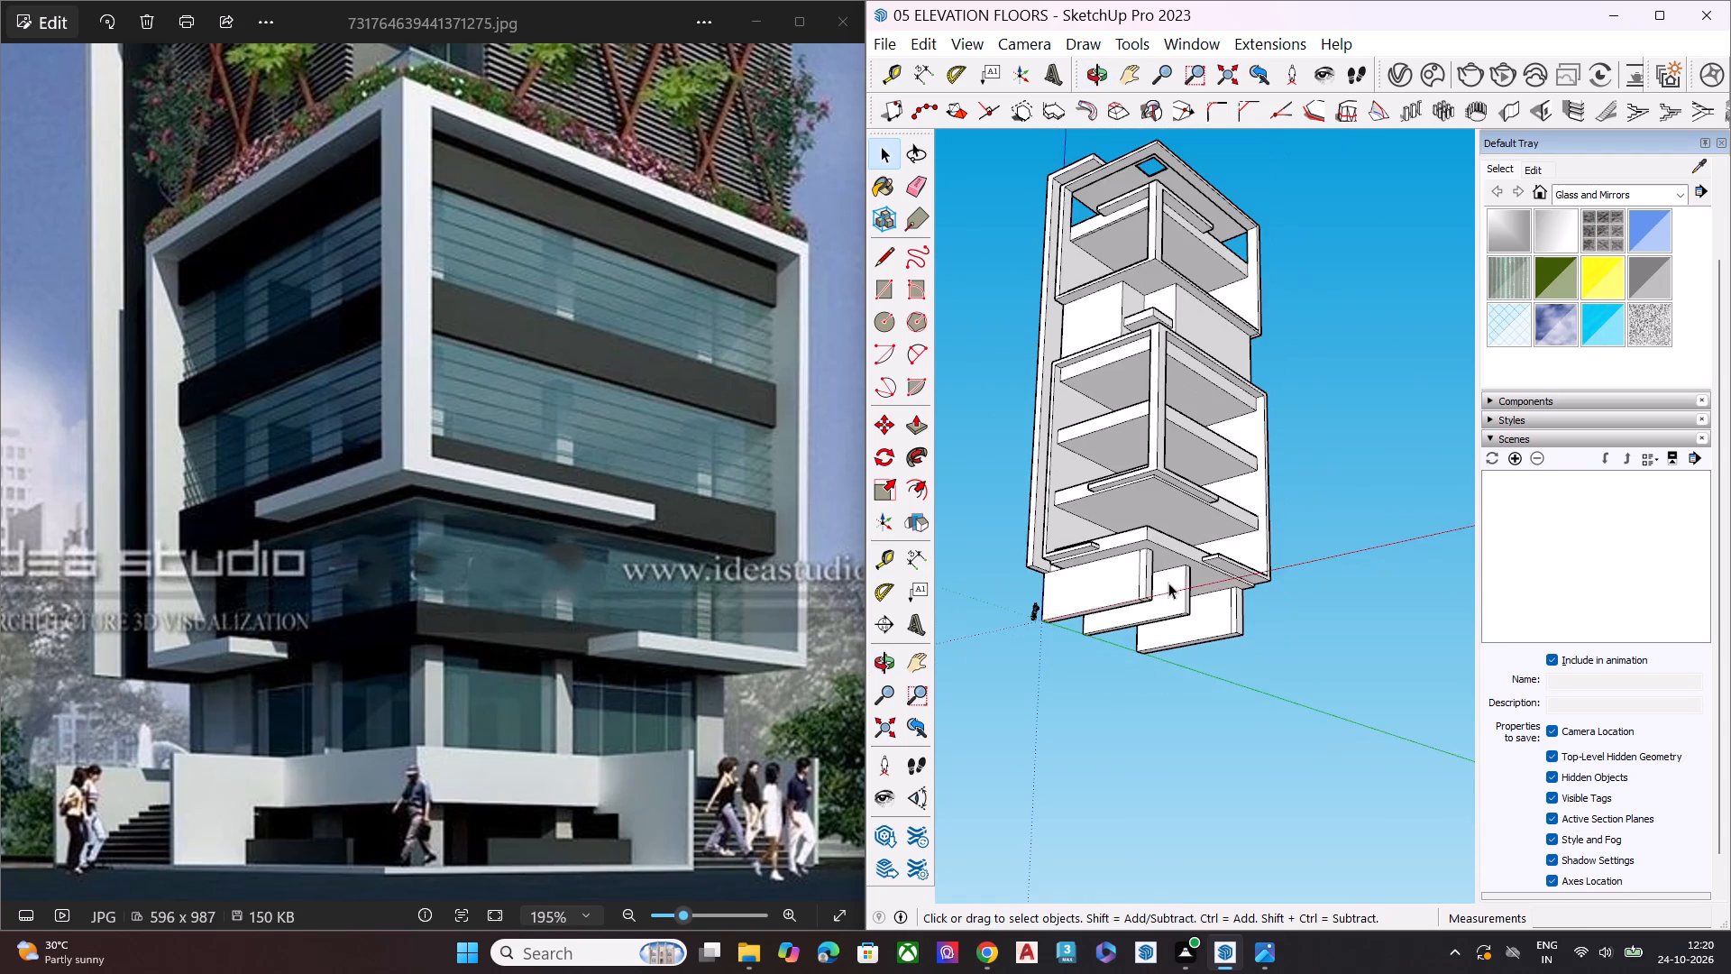
# Pull the outer side face of the tall side frame slightly outward with Push/Pull, checking the reference image's proportions.
pyautogui.moveTo(1168, 583); pyautogui.dragTo(1053, 564, button='middle')
pyautogui.scroll(8, 1062, 583)
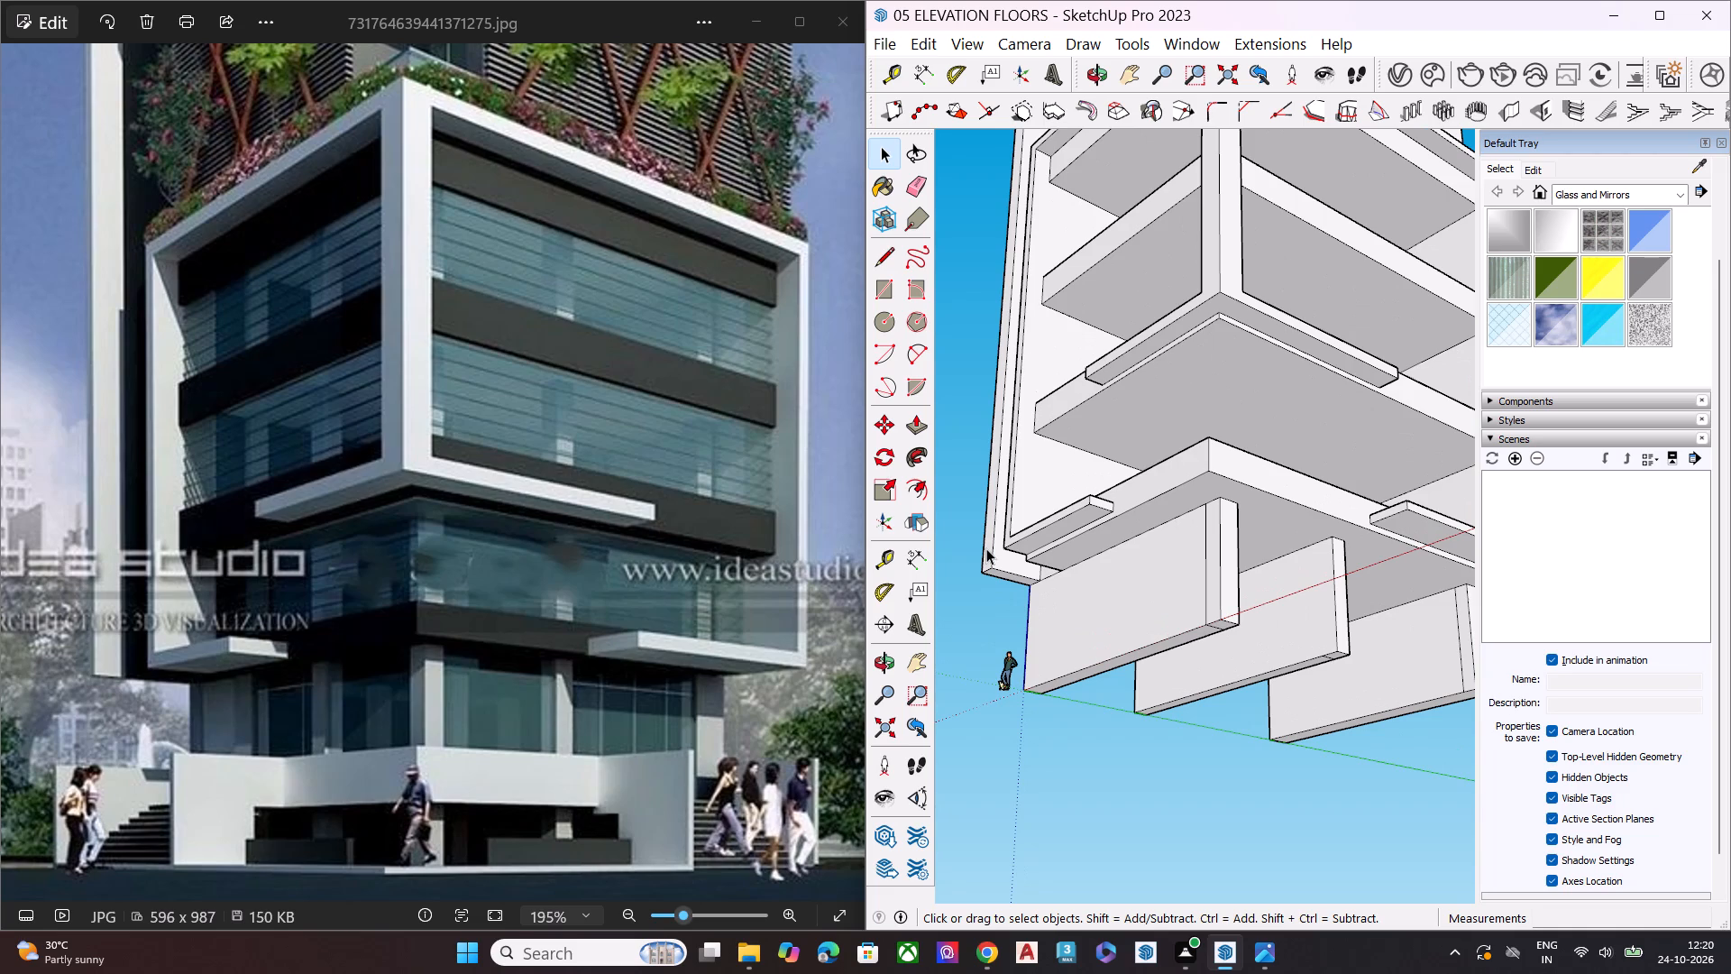
pyautogui.scroll(-2, 335, 522)
pyautogui.scroll(1, 343, 522)
pyautogui.scroll(-6, 355, 524)
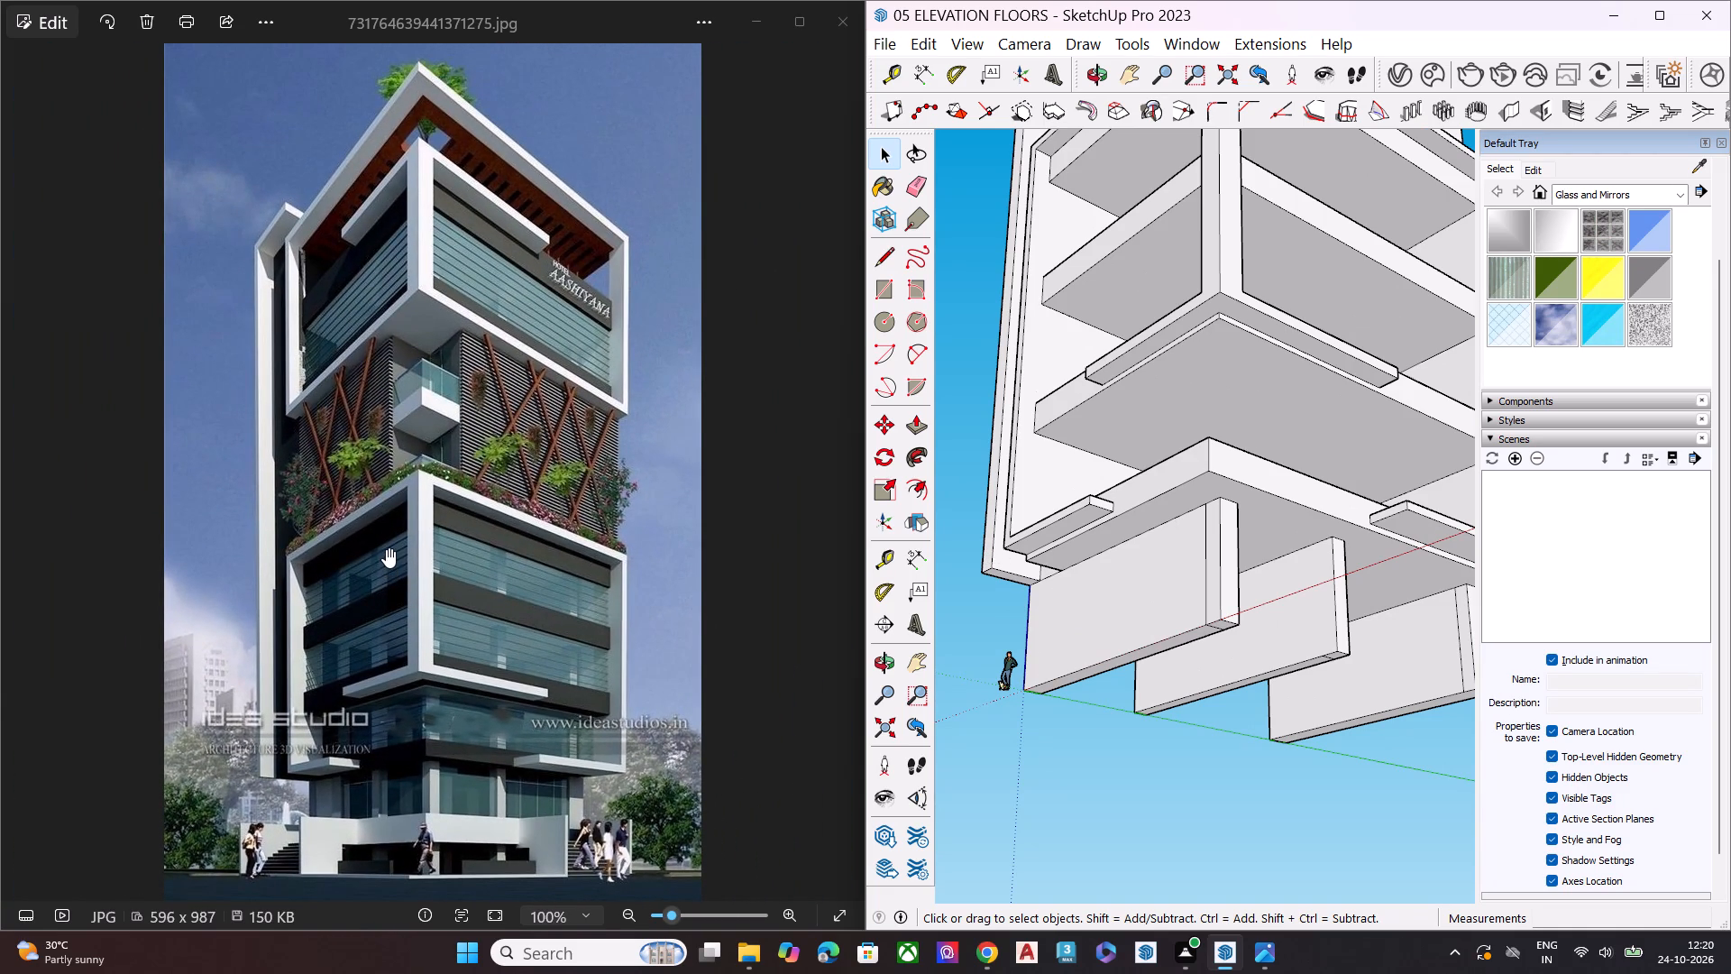
pyautogui.press('space')
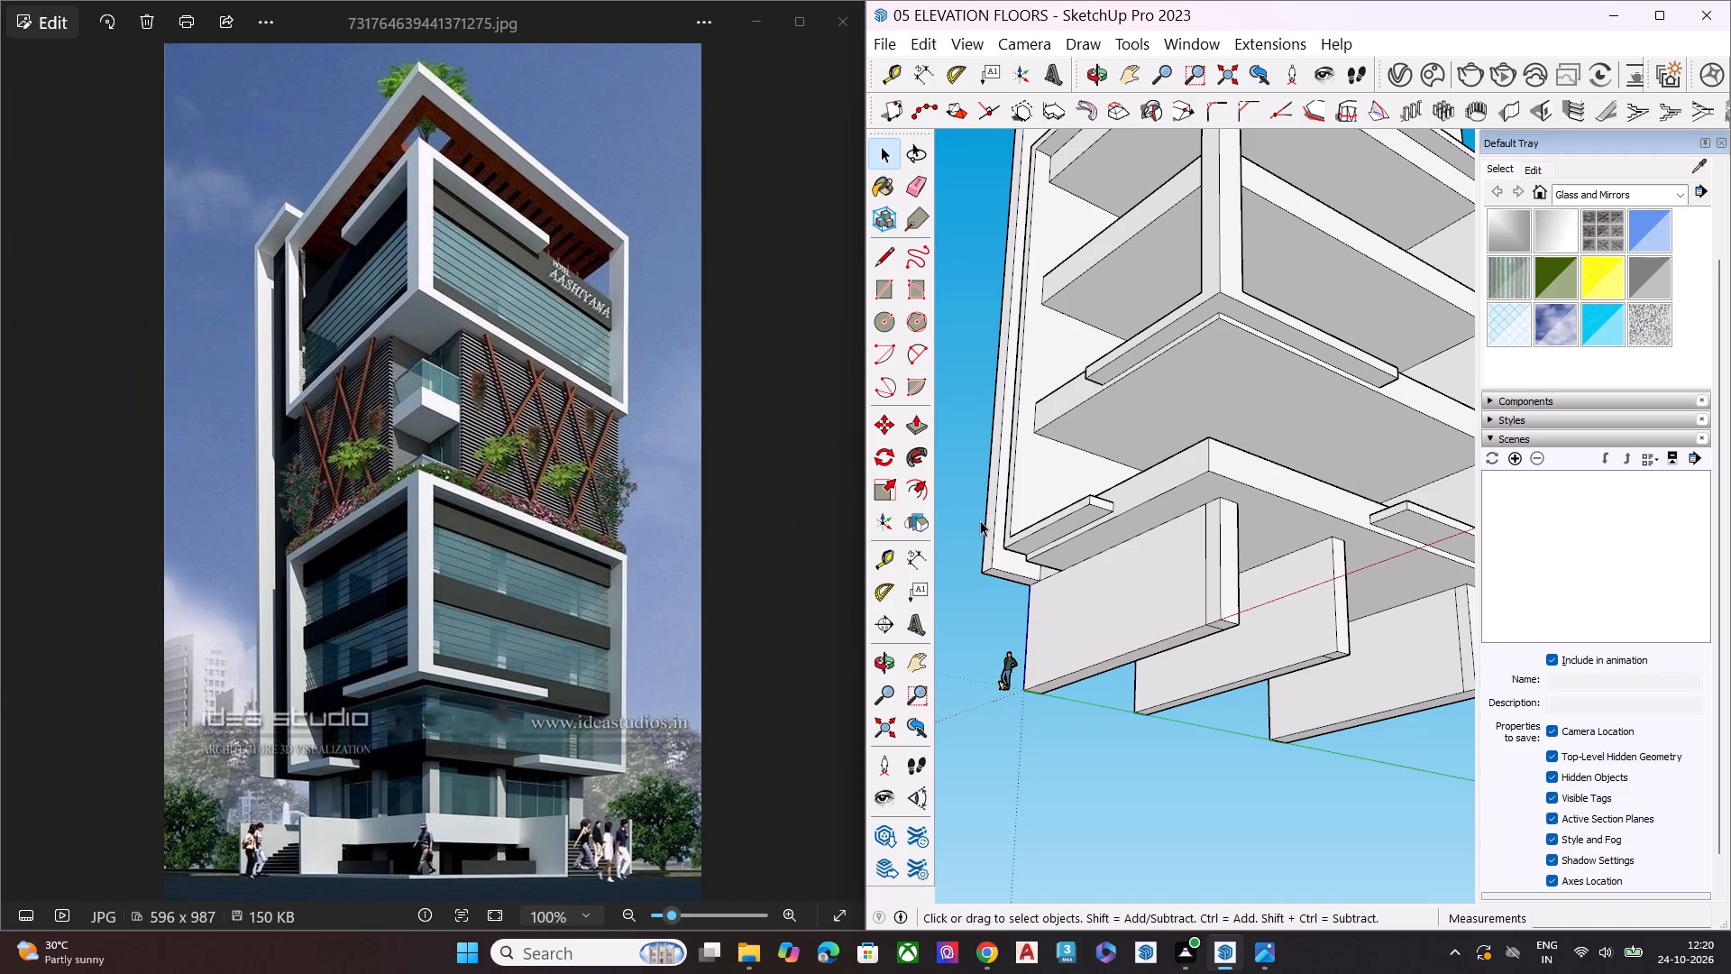
pyautogui.click(988, 520)
pyautogui.scroll(-2, 994, 524)
pyautogui.moveTo(1024, 542); pyautogui.dragTo(1077, 672, button='middle')
pyautogui.scroll(1, 1034, 631)
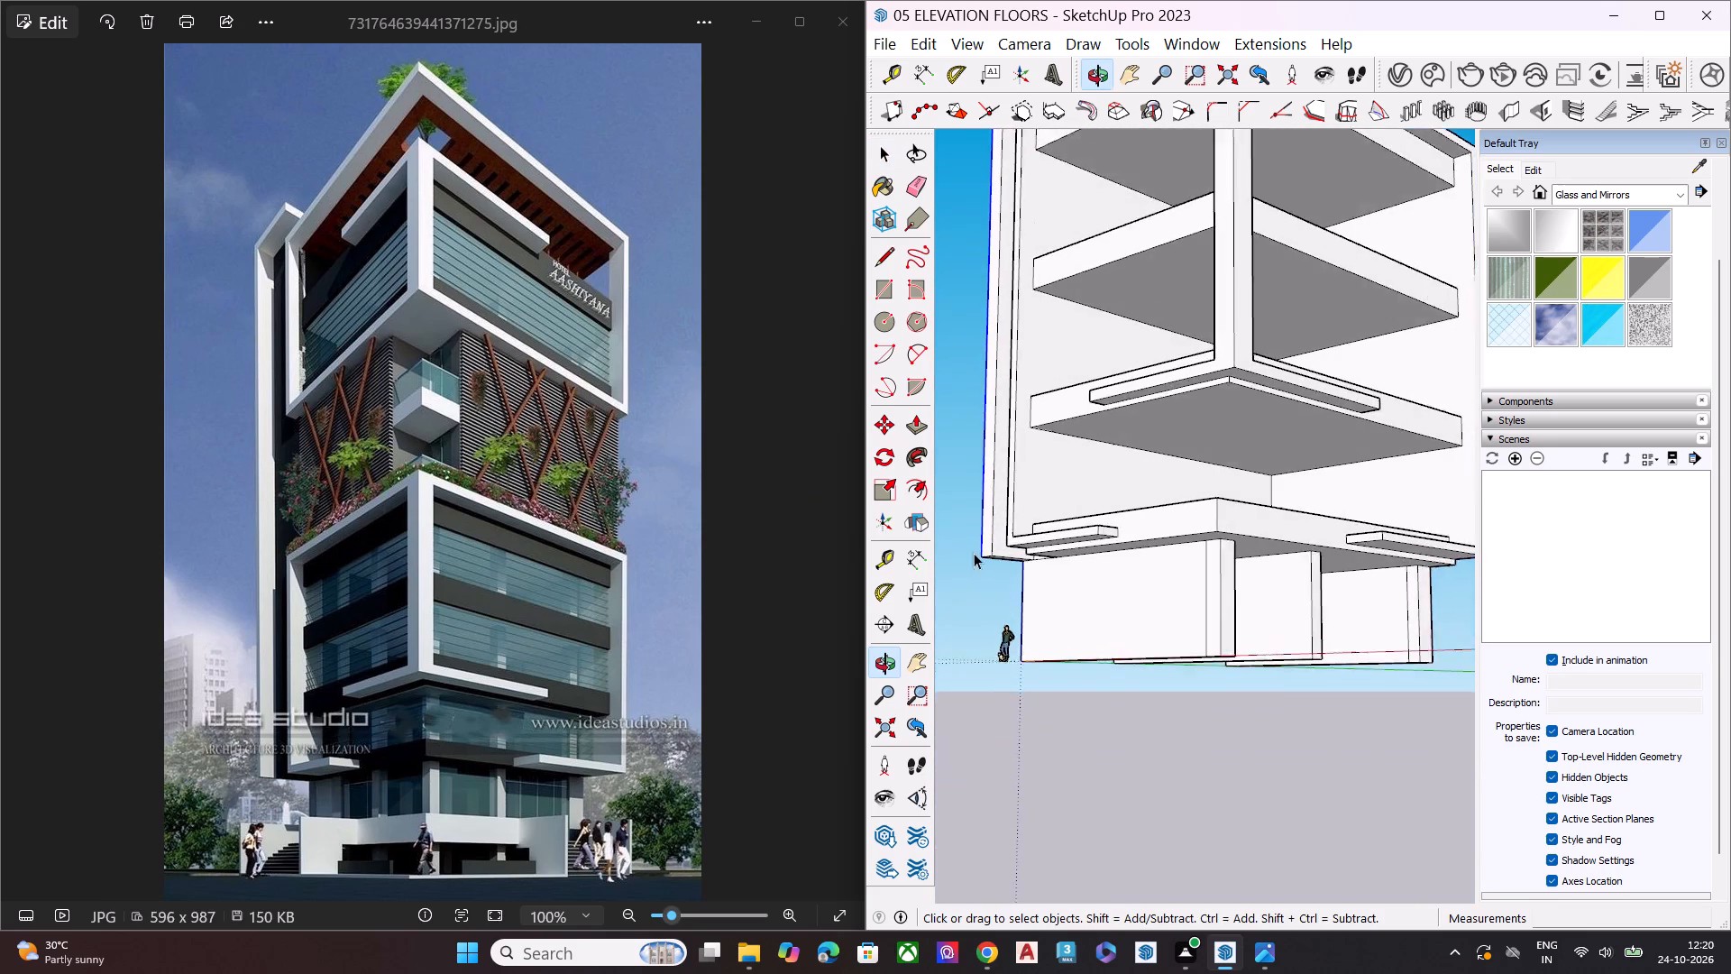
pyautogui.scroll(1, 974, 553)
pyautogui.scroll(-3, 970, 544)
pyautogui.scroll(4, 970, 543)
pyautogui.click(995, 535)
pyautogui.click(993, 539)
pyautogui.press('p')
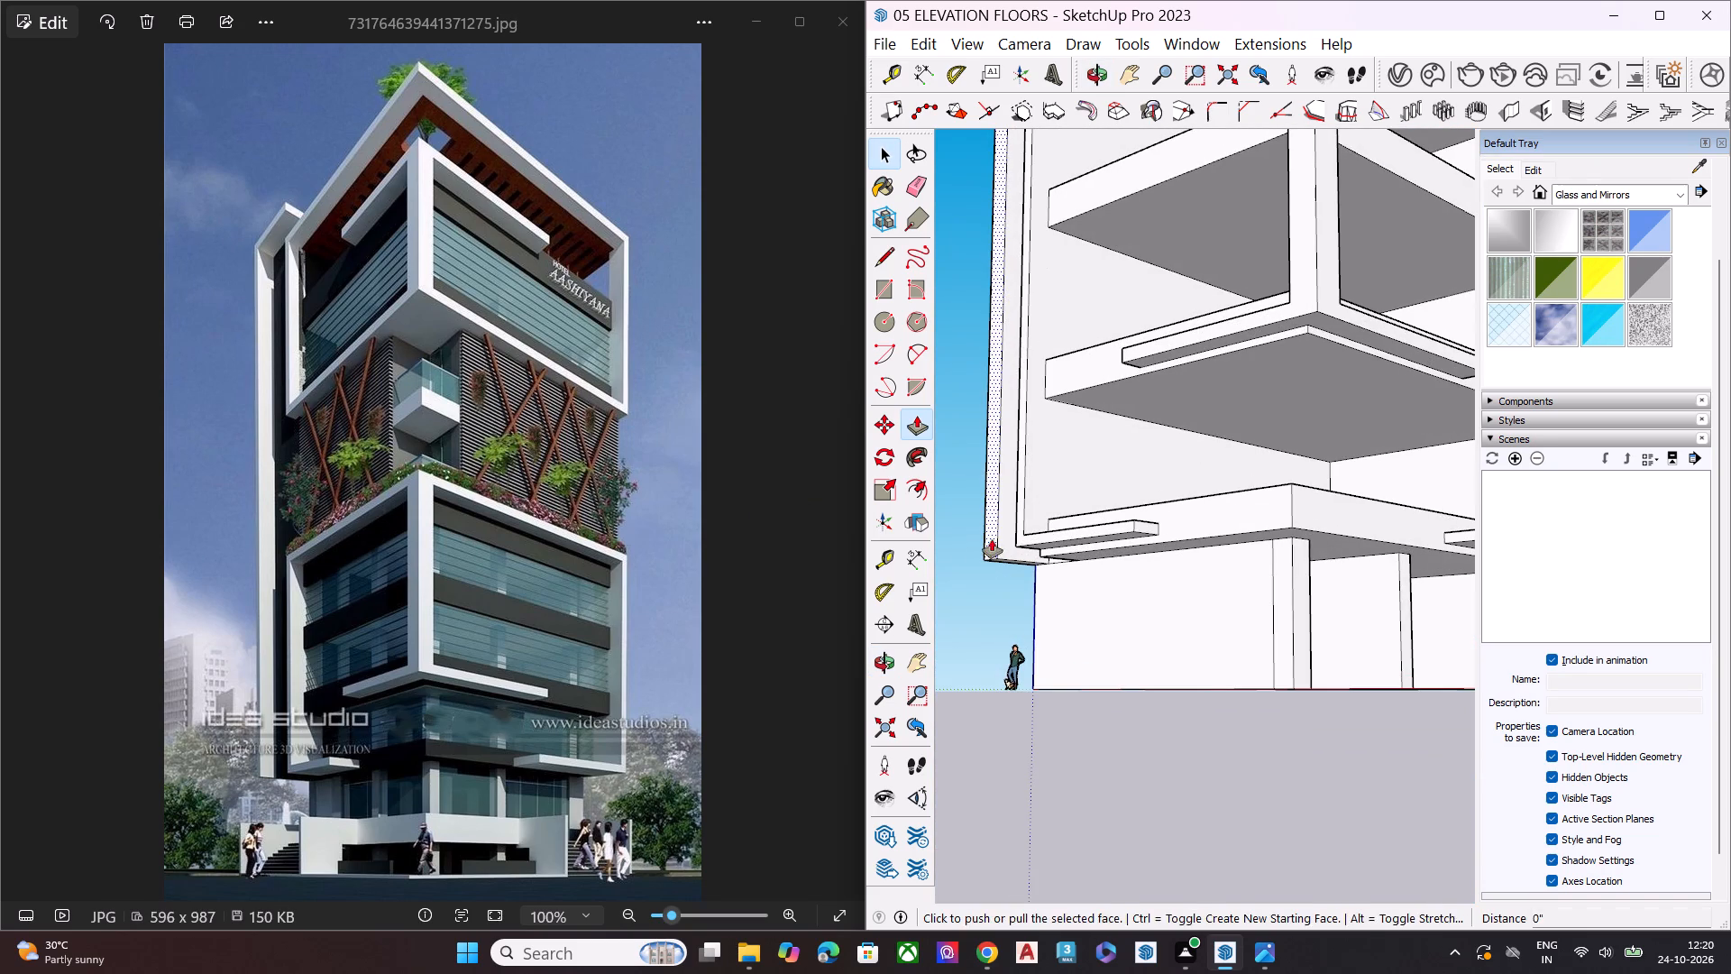
pyautogui.click(992, 539)
pyautogui.click(973, 554)
pyautogui.press('space')
# Draw three vertical lines about 15' 2 9/16" tall on the outer face of the column wall nearest the origin, close to its rear end.
pyautogui.moveTo(1102, 637); pyautogui.dragTo(1104, 553, button='middle')
pyautogui.scroll(2, 1072, 596)
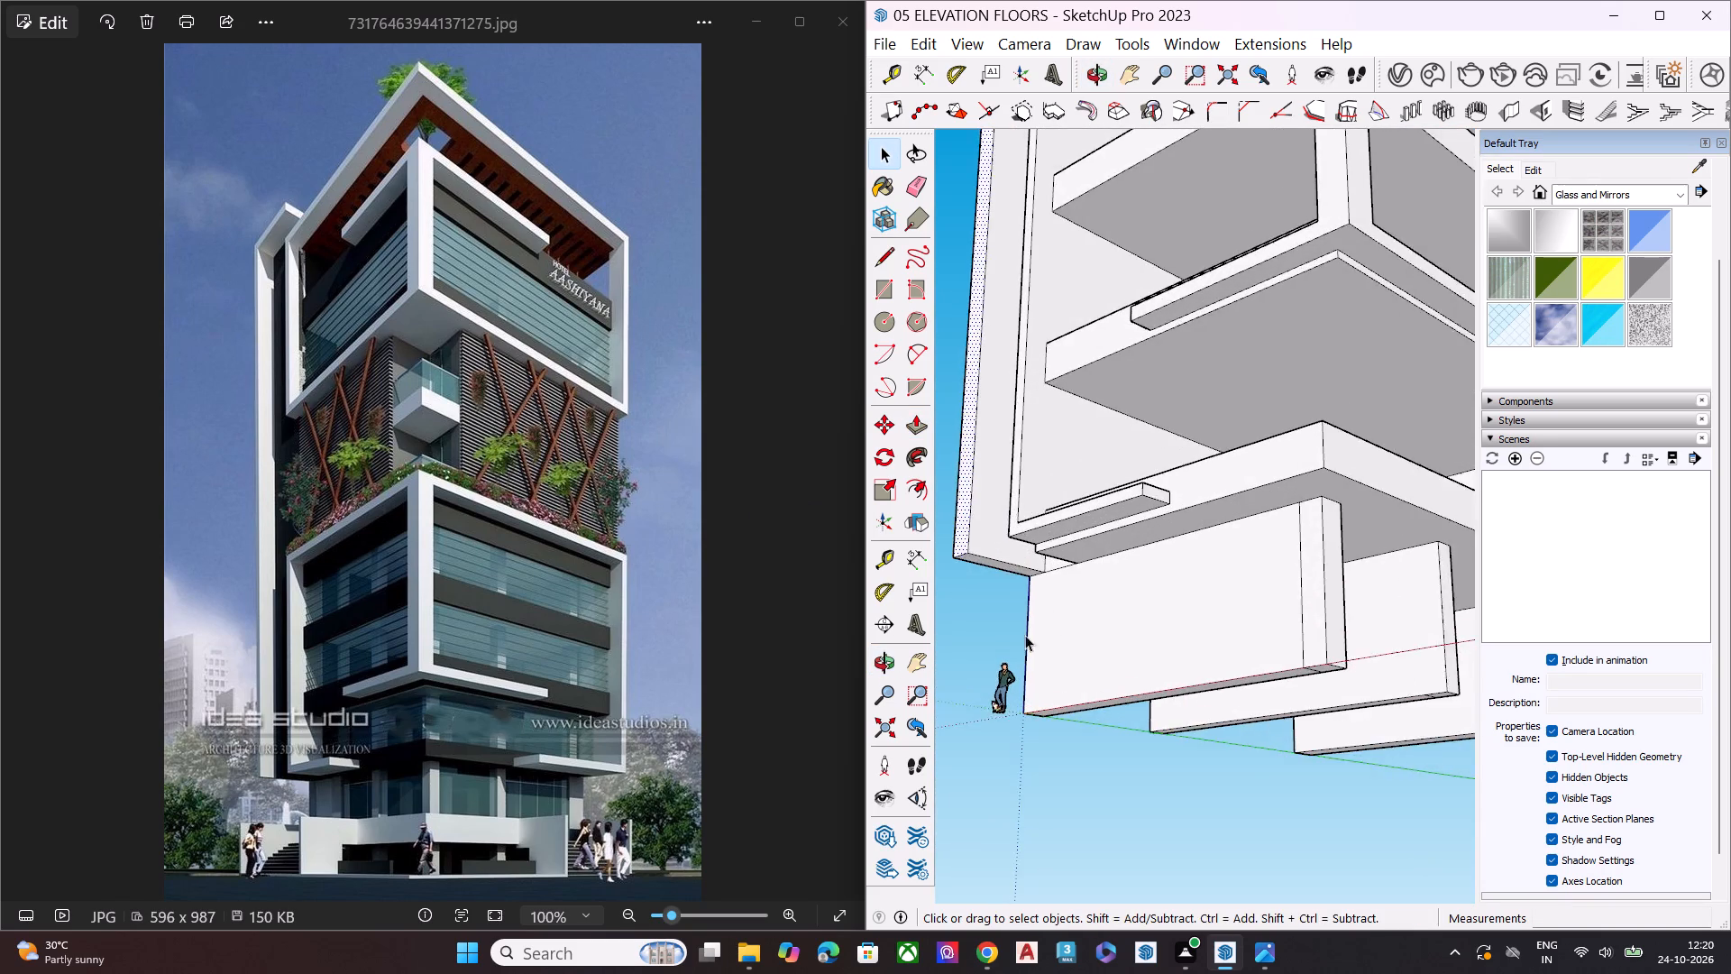
pyautogui.scroll(2, 1025, 635)
pyautogui.scroll(1, 362, 838)
pyautogui.scroll(-1, 362, 838)
pyautogui.scroll(6, 362, 838)
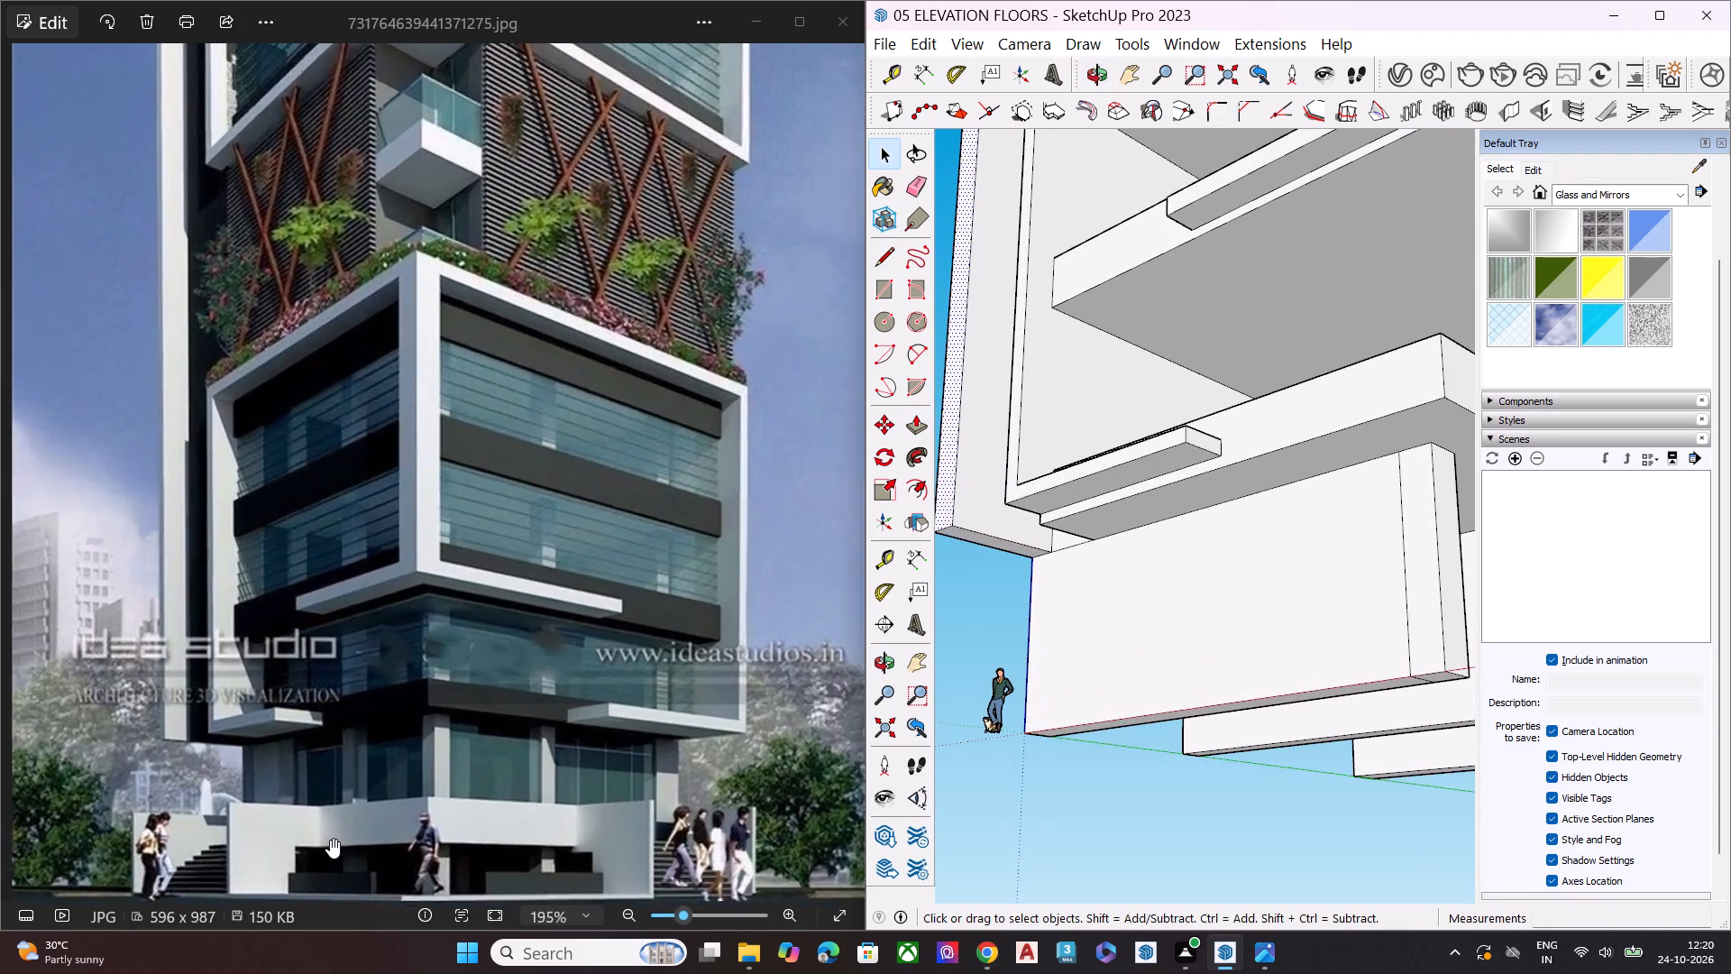
pyautogui.scroll(3, 330, 839)
pyautogui.press('l')
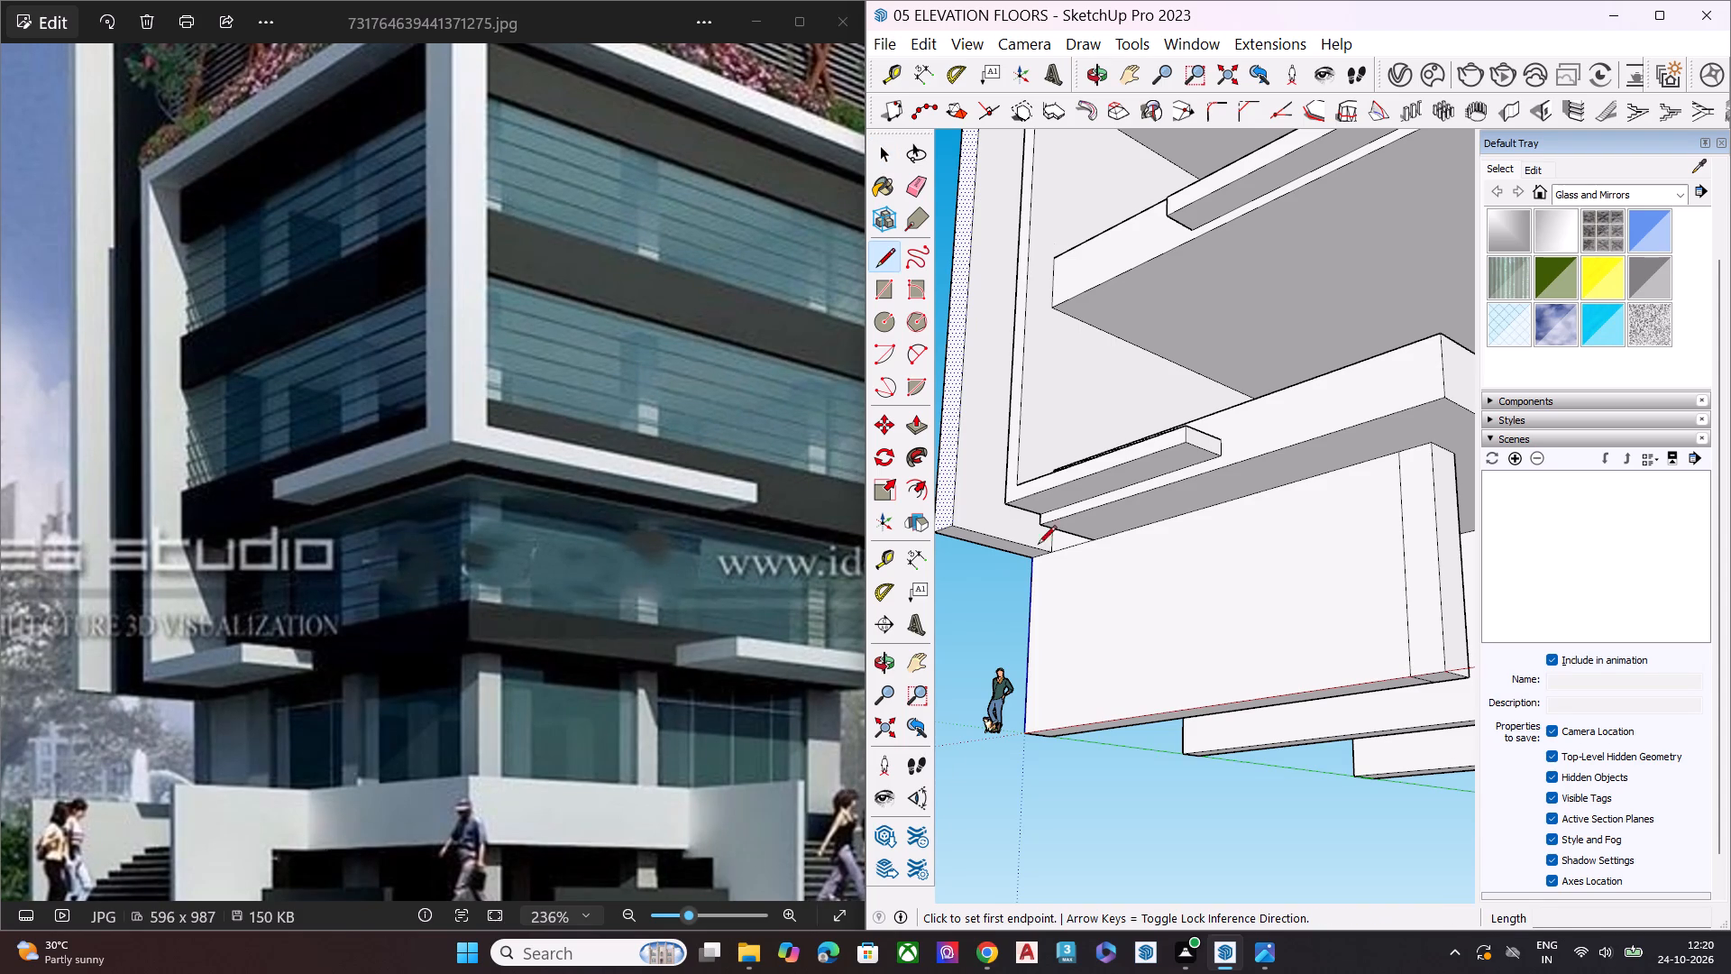
pyautogui.click(1056, 553)
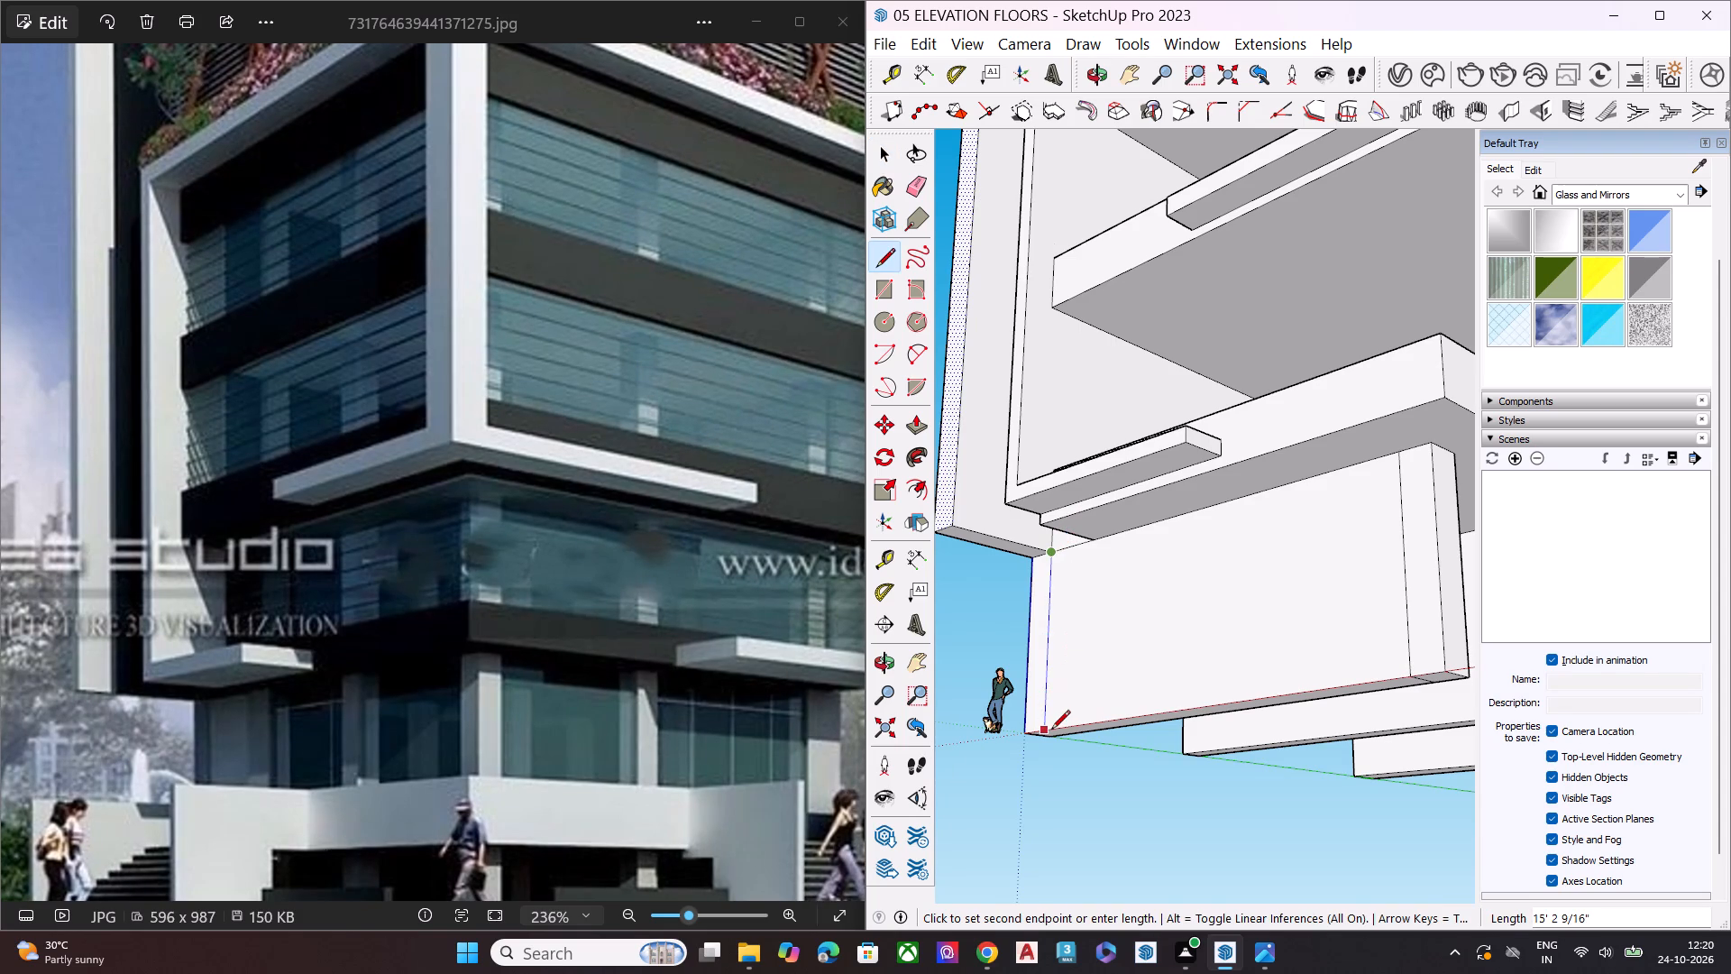
pyautogui.click(1050, 730)
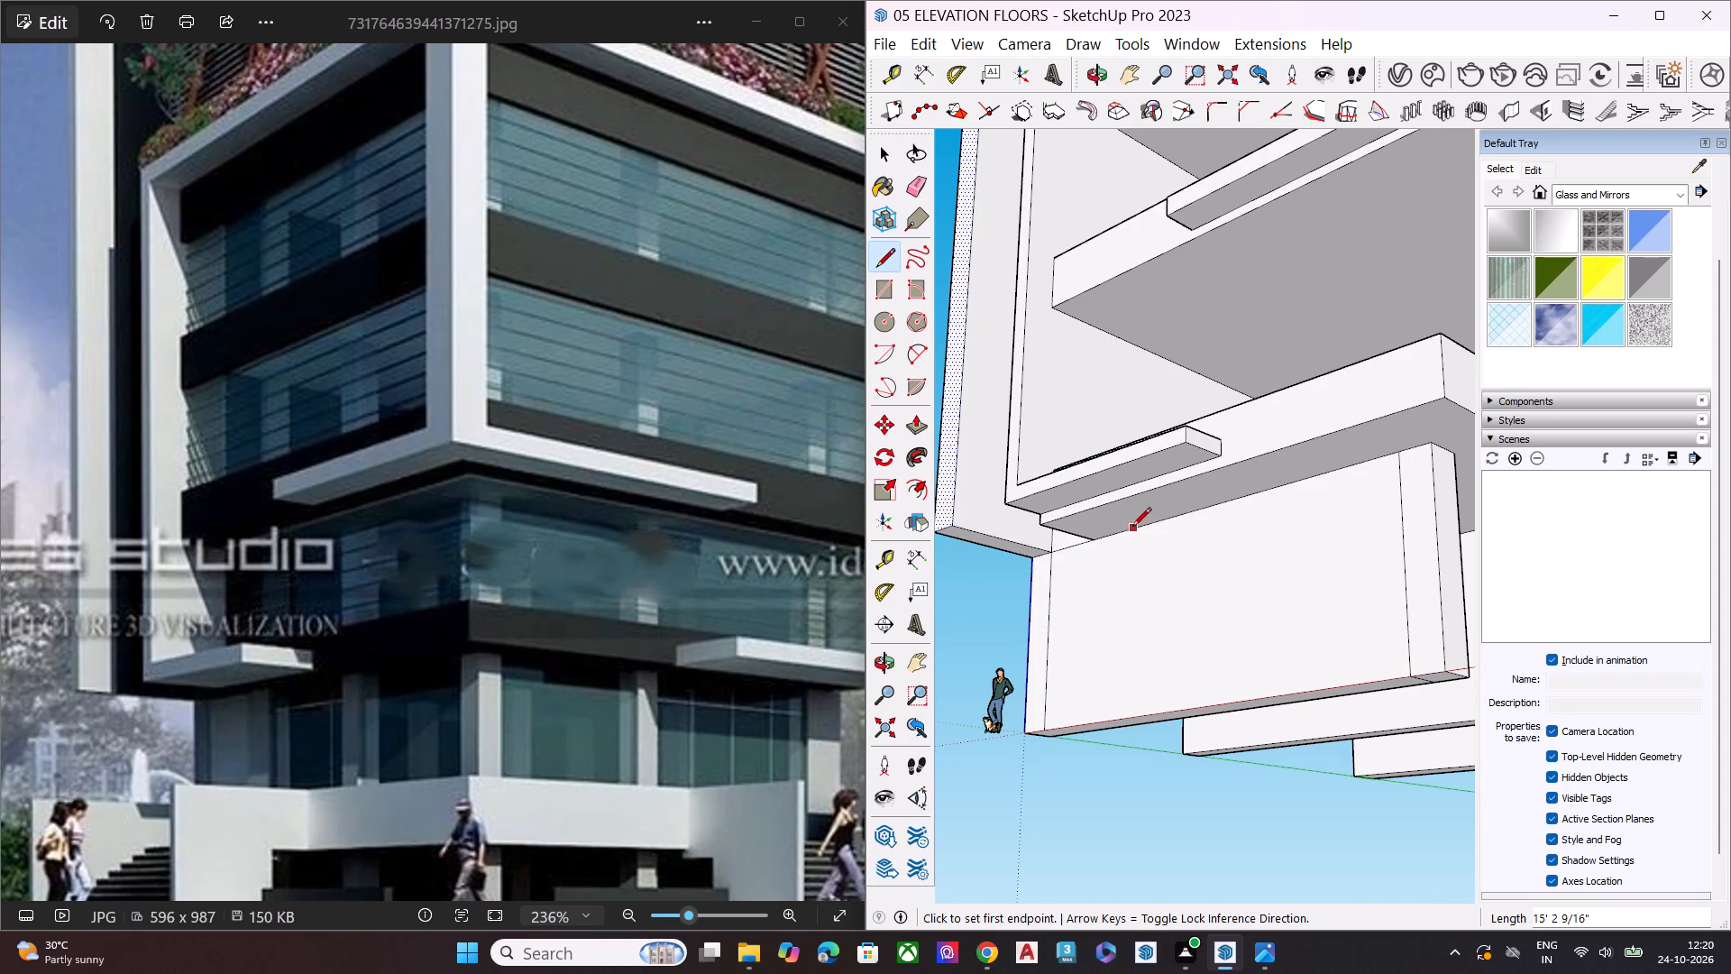
pyautogui.click(1094, 545)
pyautogui.click(1086, 726)
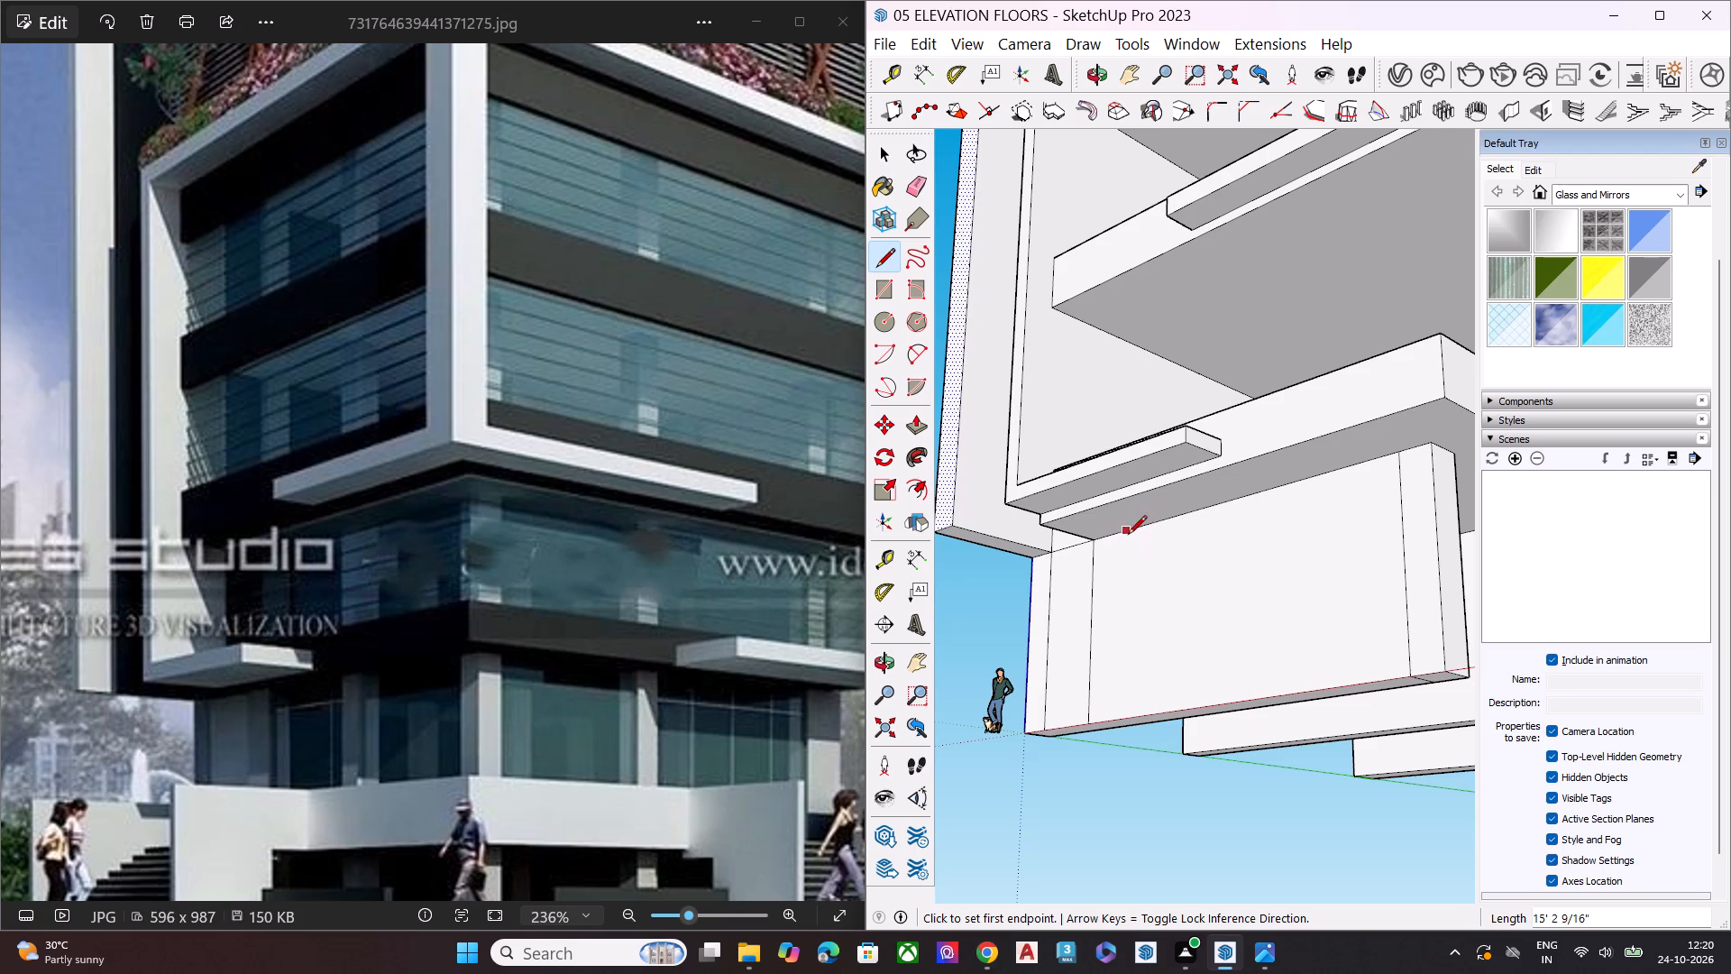
pyautogui.click(1122, 537)
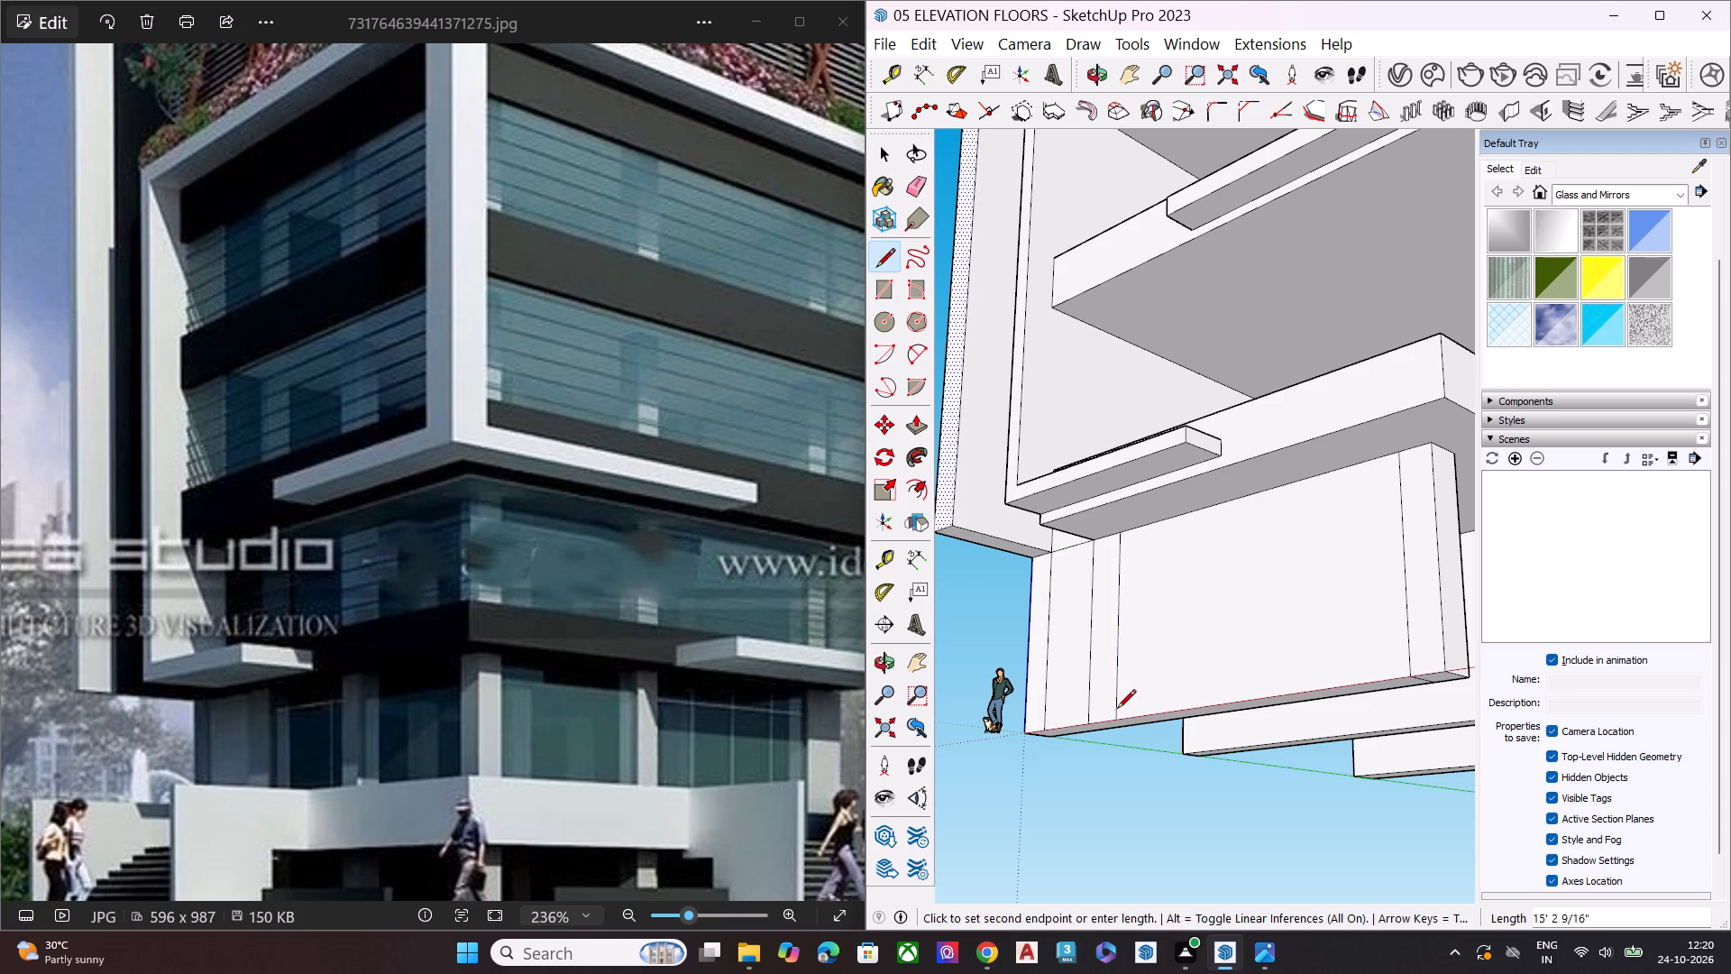
pyautogui.click(1117, 710)
# Draw two closely spaced vertical lines near the middle of the same wall's outer face to outline an intermediate column.
pyautogui.scroll(-5, 1020, 527)
pyautogui.scroll(4, 1177, 519)
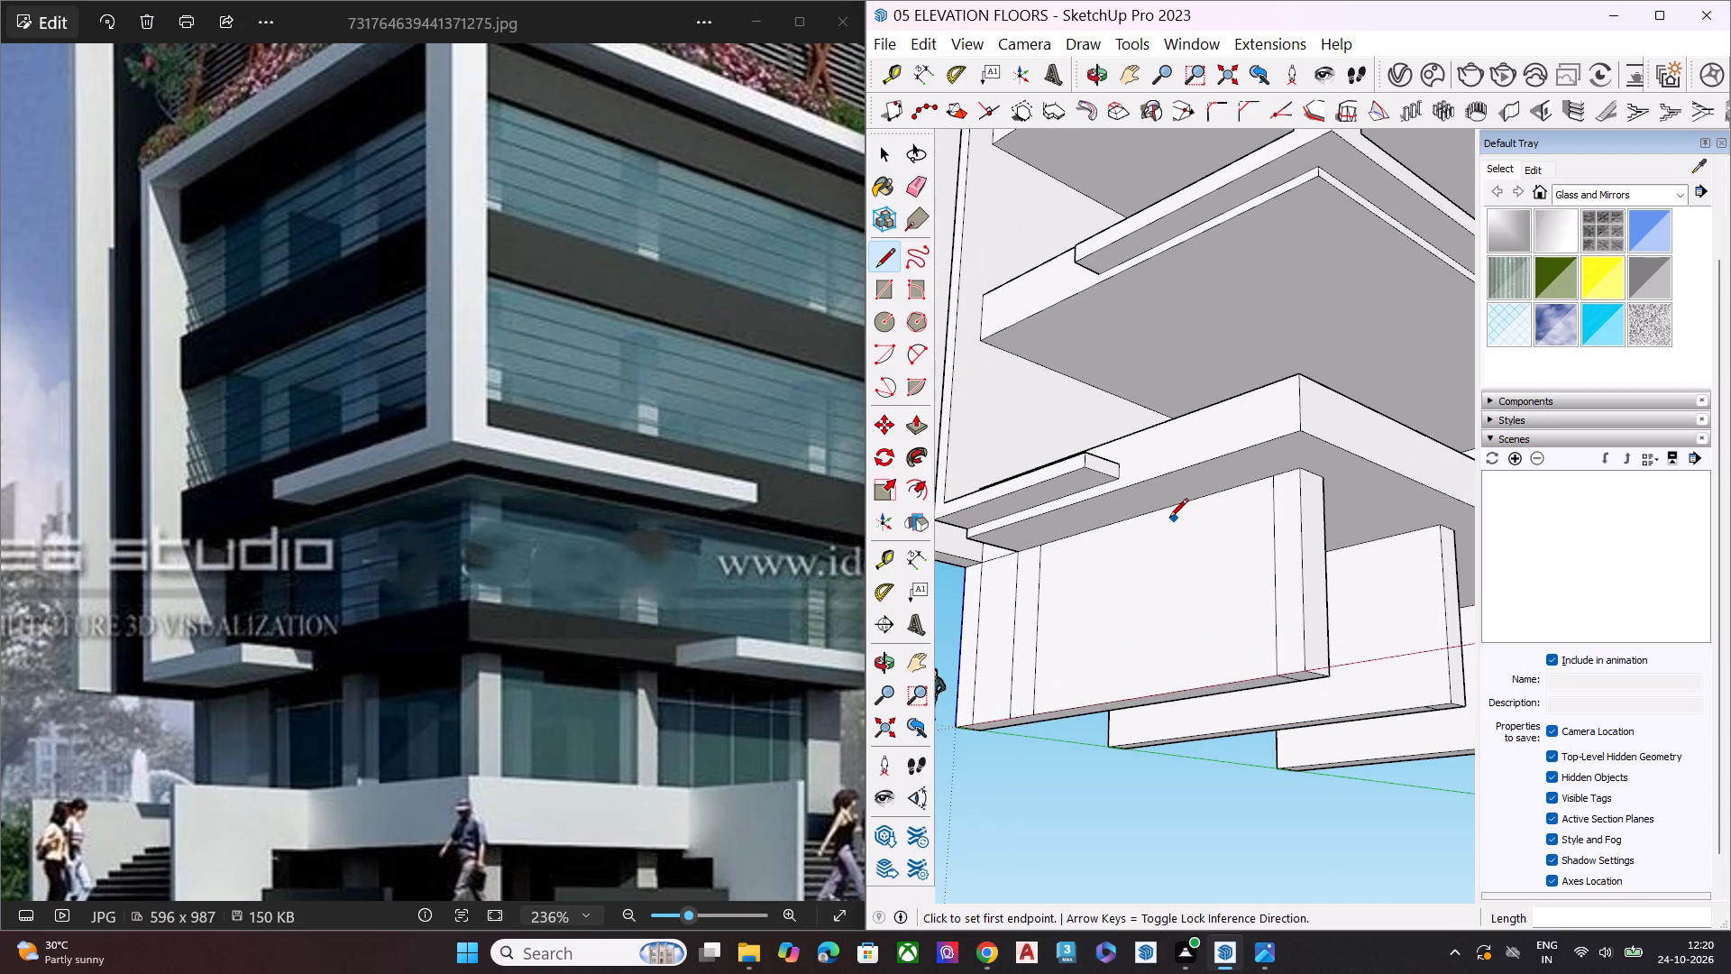
pyautogui.moveTo(1161, 499); pyautogui.dragTo(1177, 479, button='middle')
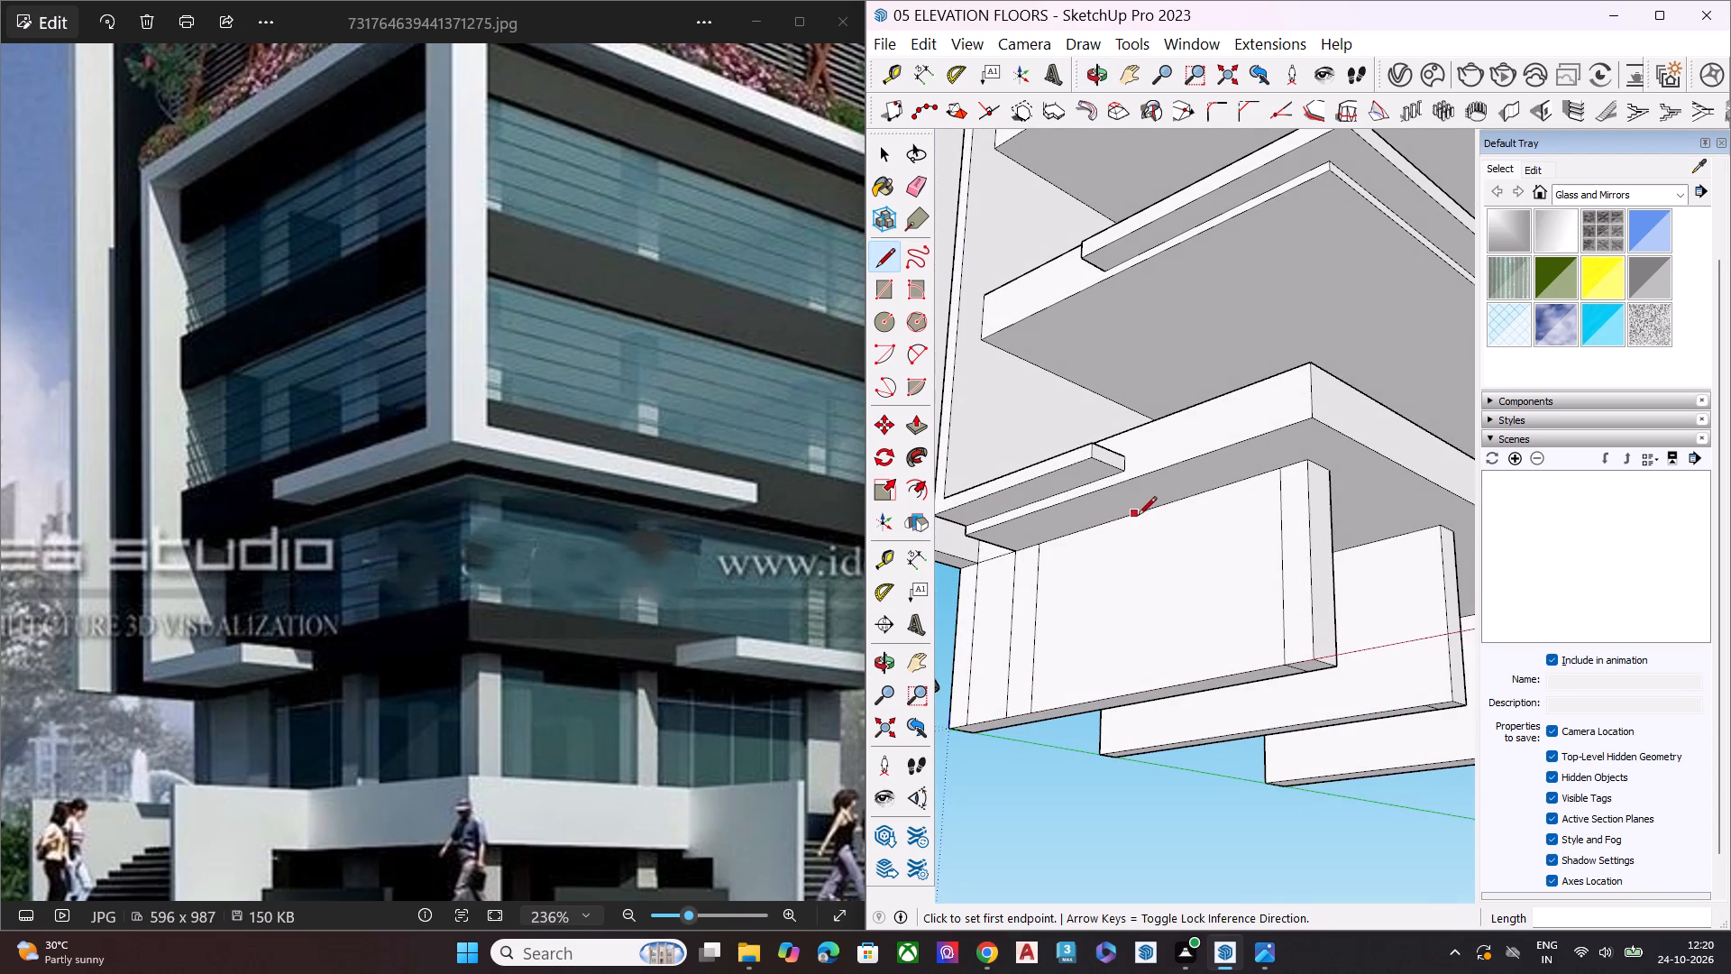
pyautogui.click(1151, 512)
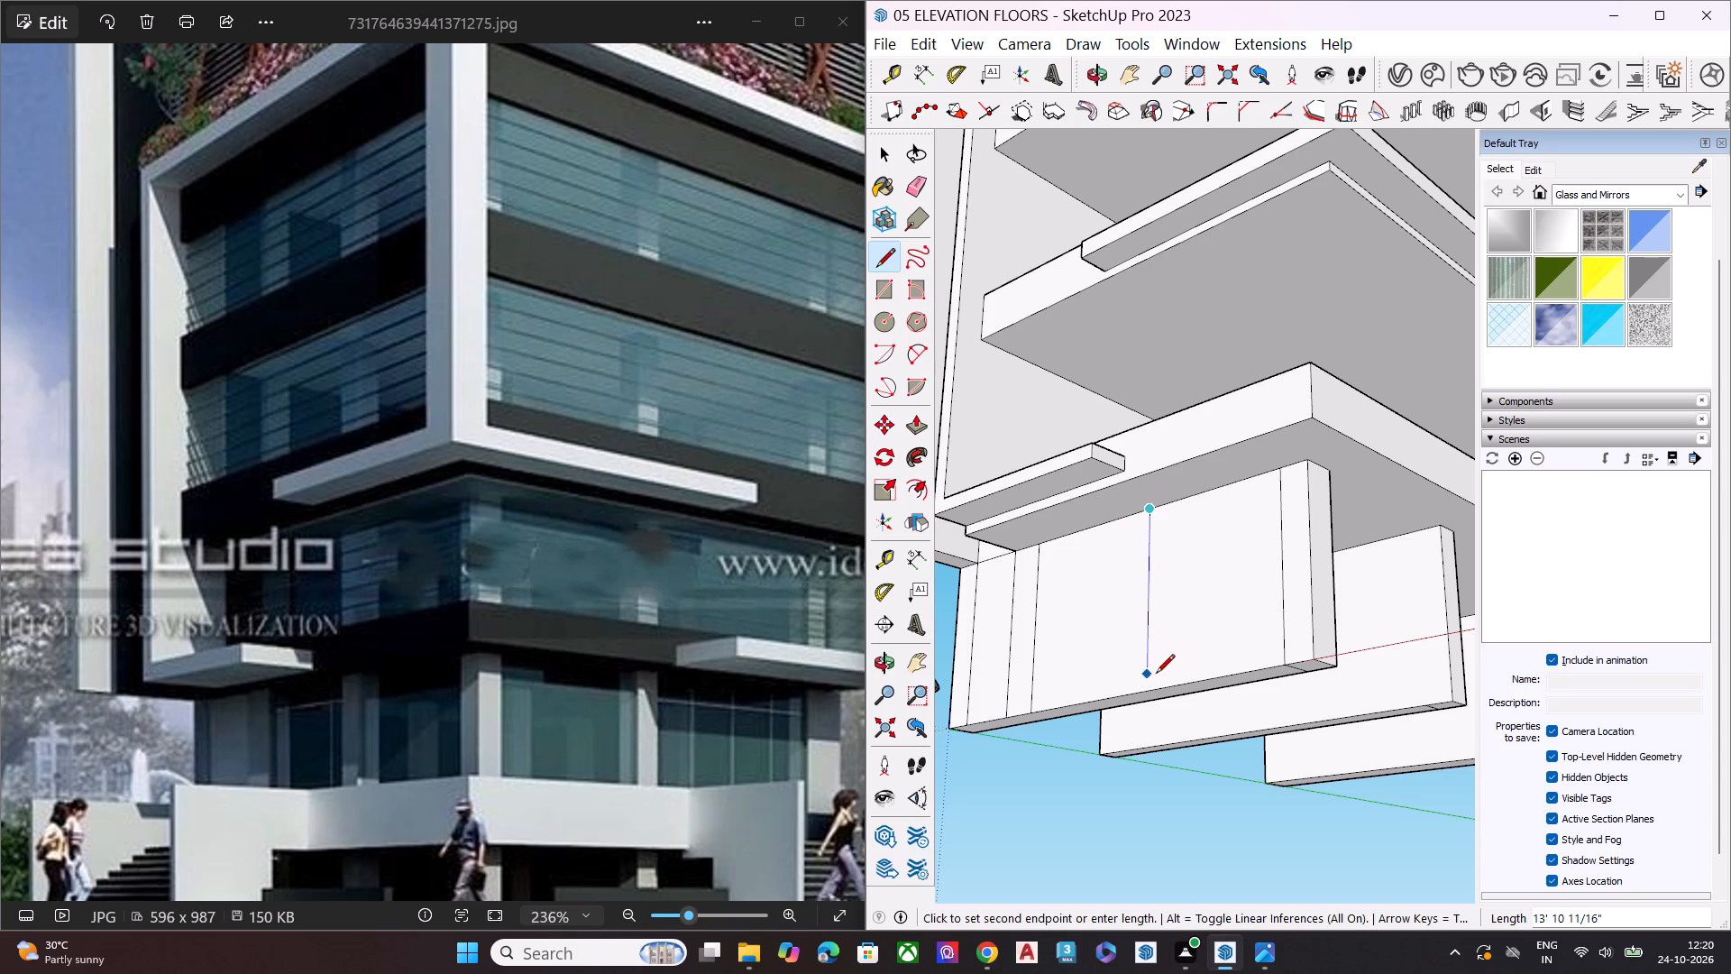
pyautogui.click(1152, 689)
pyautogui.click(1130, 516)
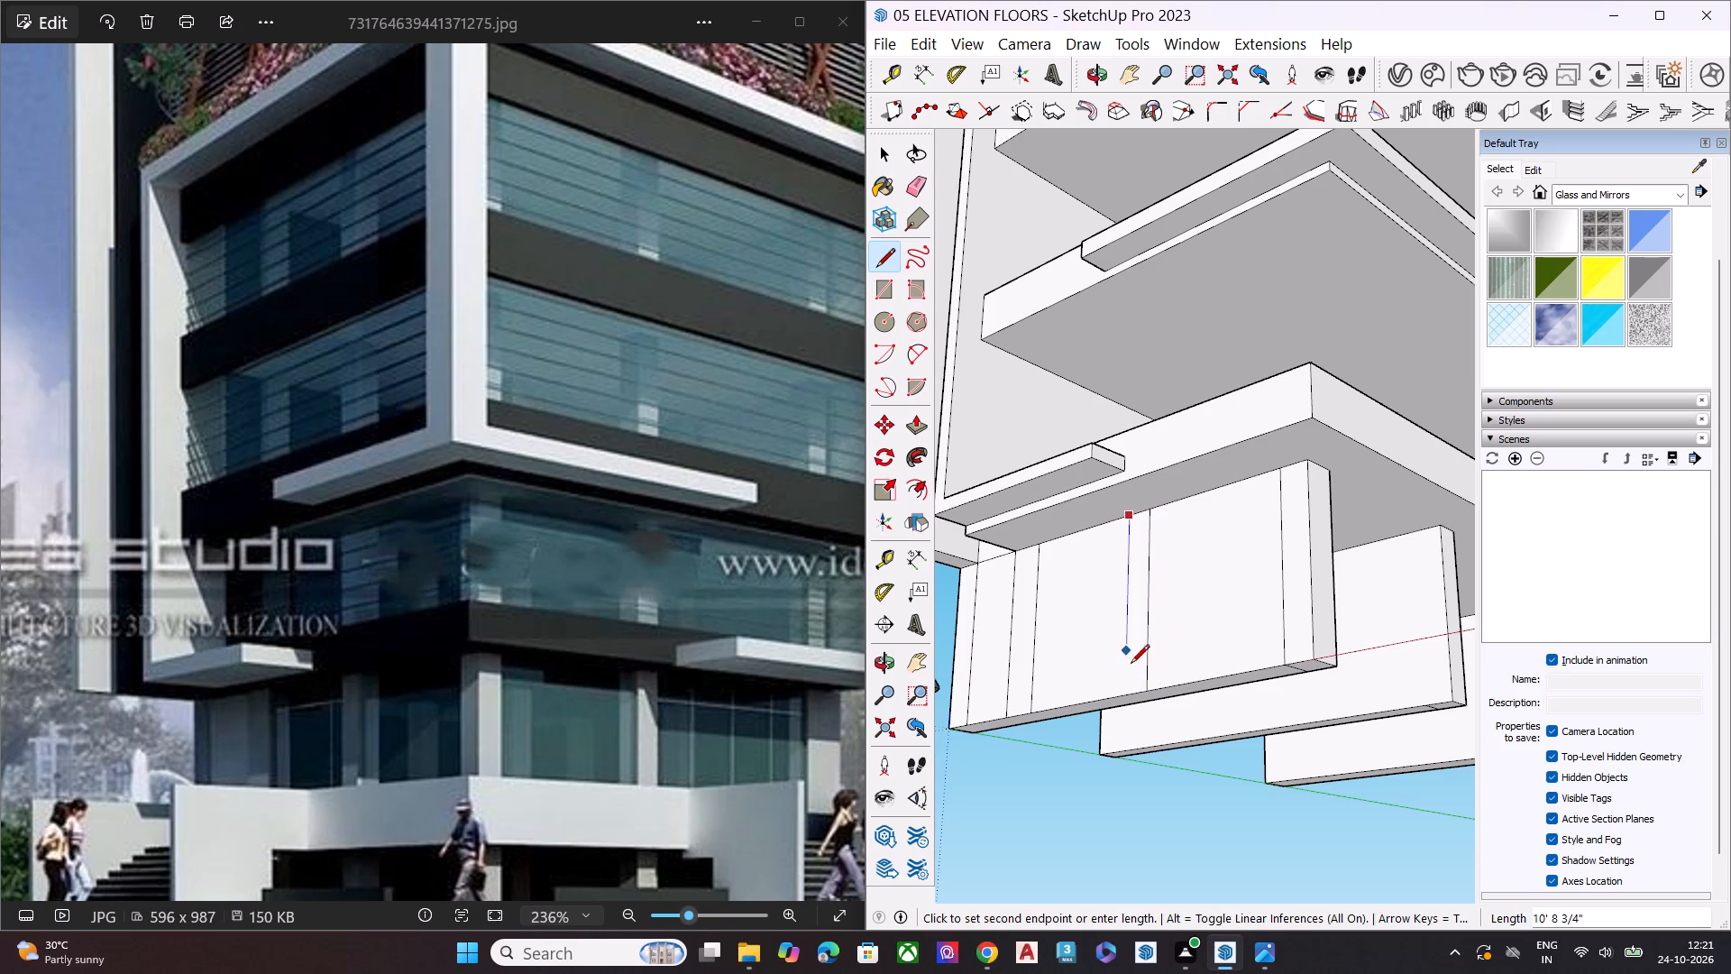
pyautogui.click(1129, 689)
pyautogui.press('space')
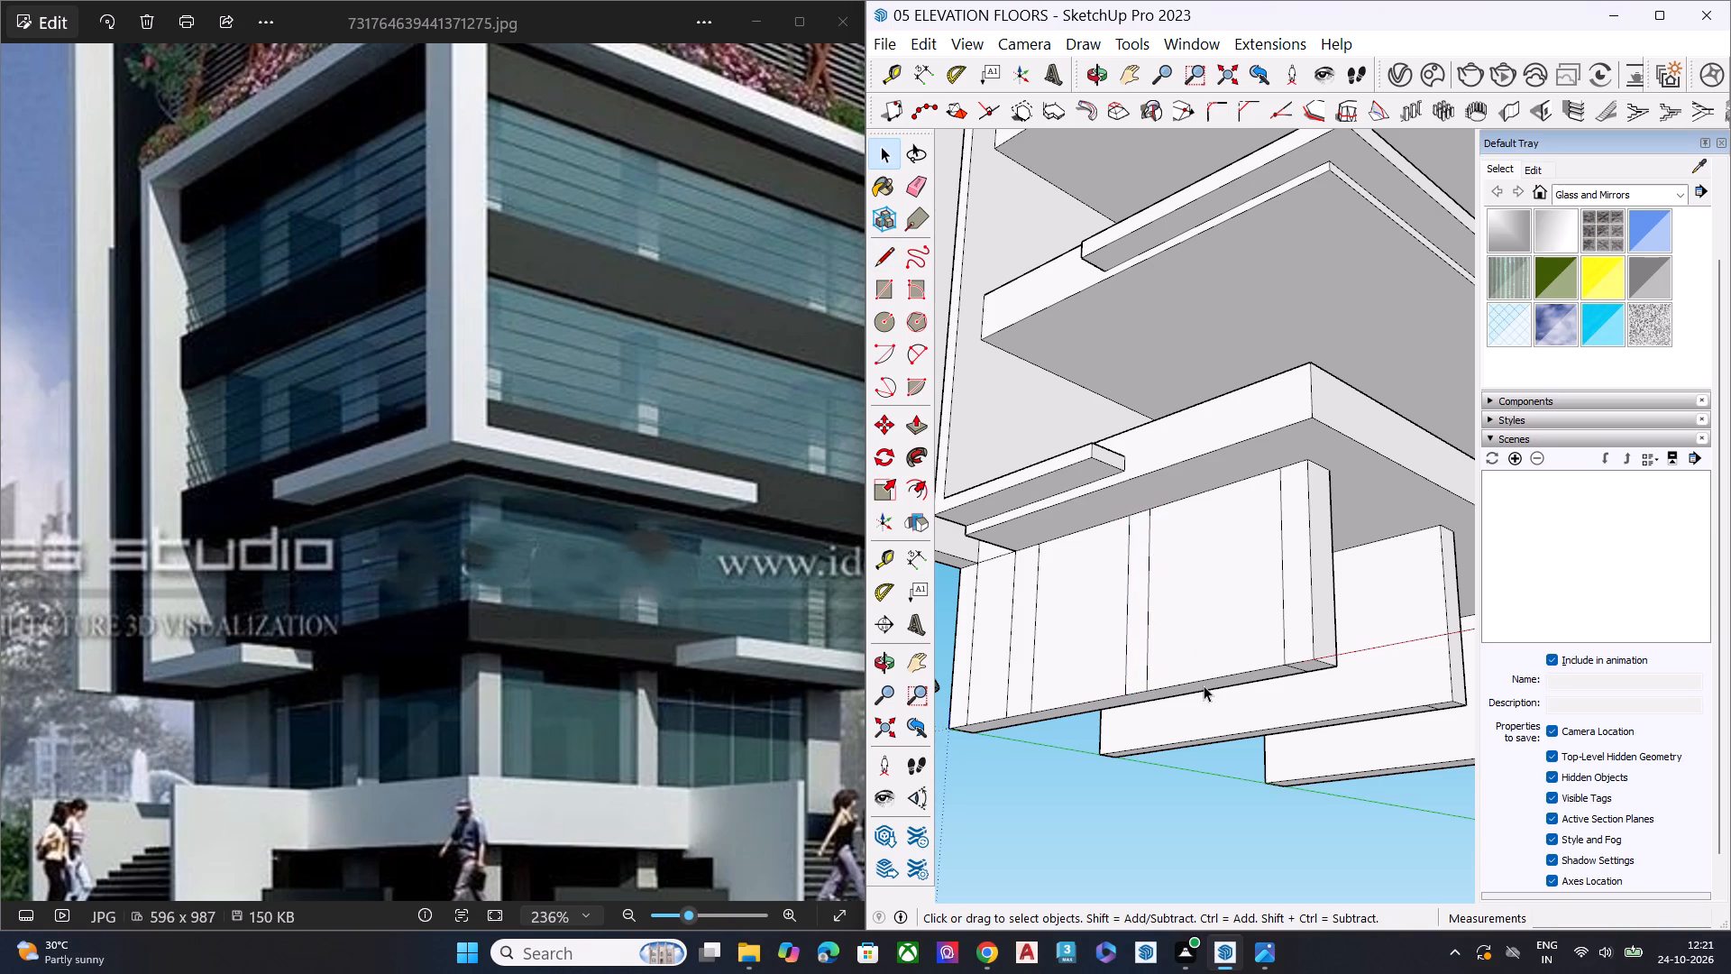
# Draw two parallel lines about 50' long across the undersides of all three column walls, starting from the intermediate column's lines.
pyautogui.moveTo(1200, 679); pyautogui.dragTo(1104, 483, button='middle')
pyautogui.scroll(1, 1123, 631)
pyautogui.scroll(-1, 1123, 631)
pyautogui.scroll(3, 1124, 639)
pyautogui.press('l')
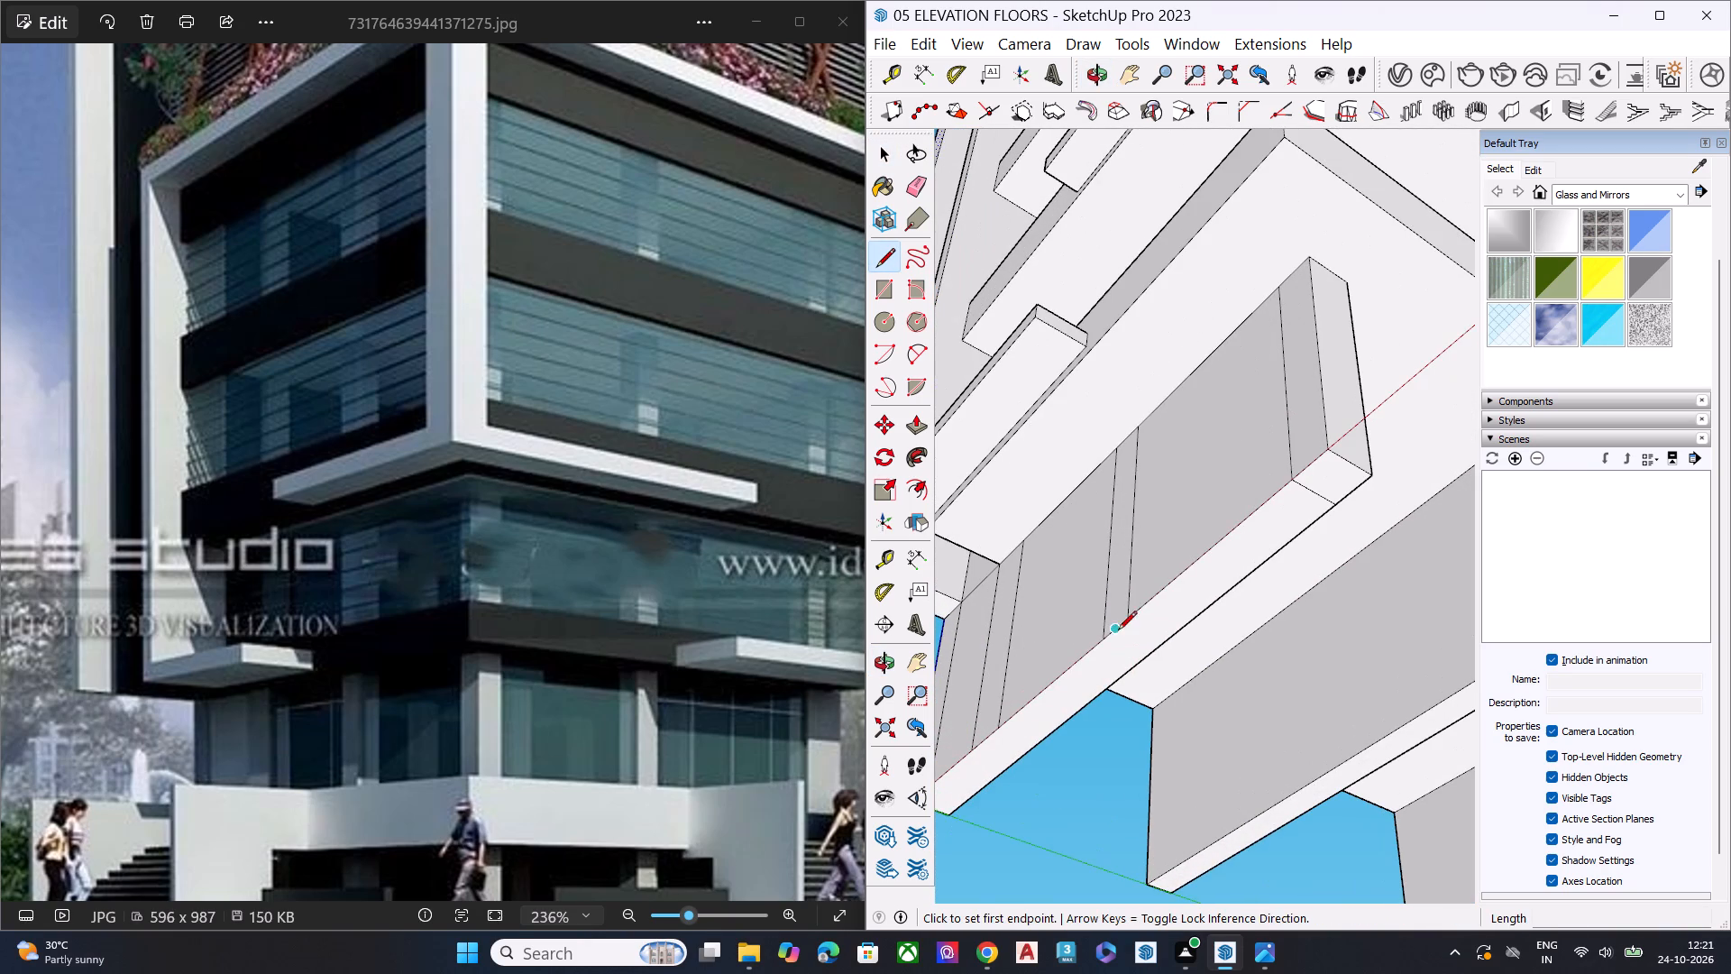
pyautogui.click(1127, 624)
pyautogui.scroll(-8, 1050, 633)
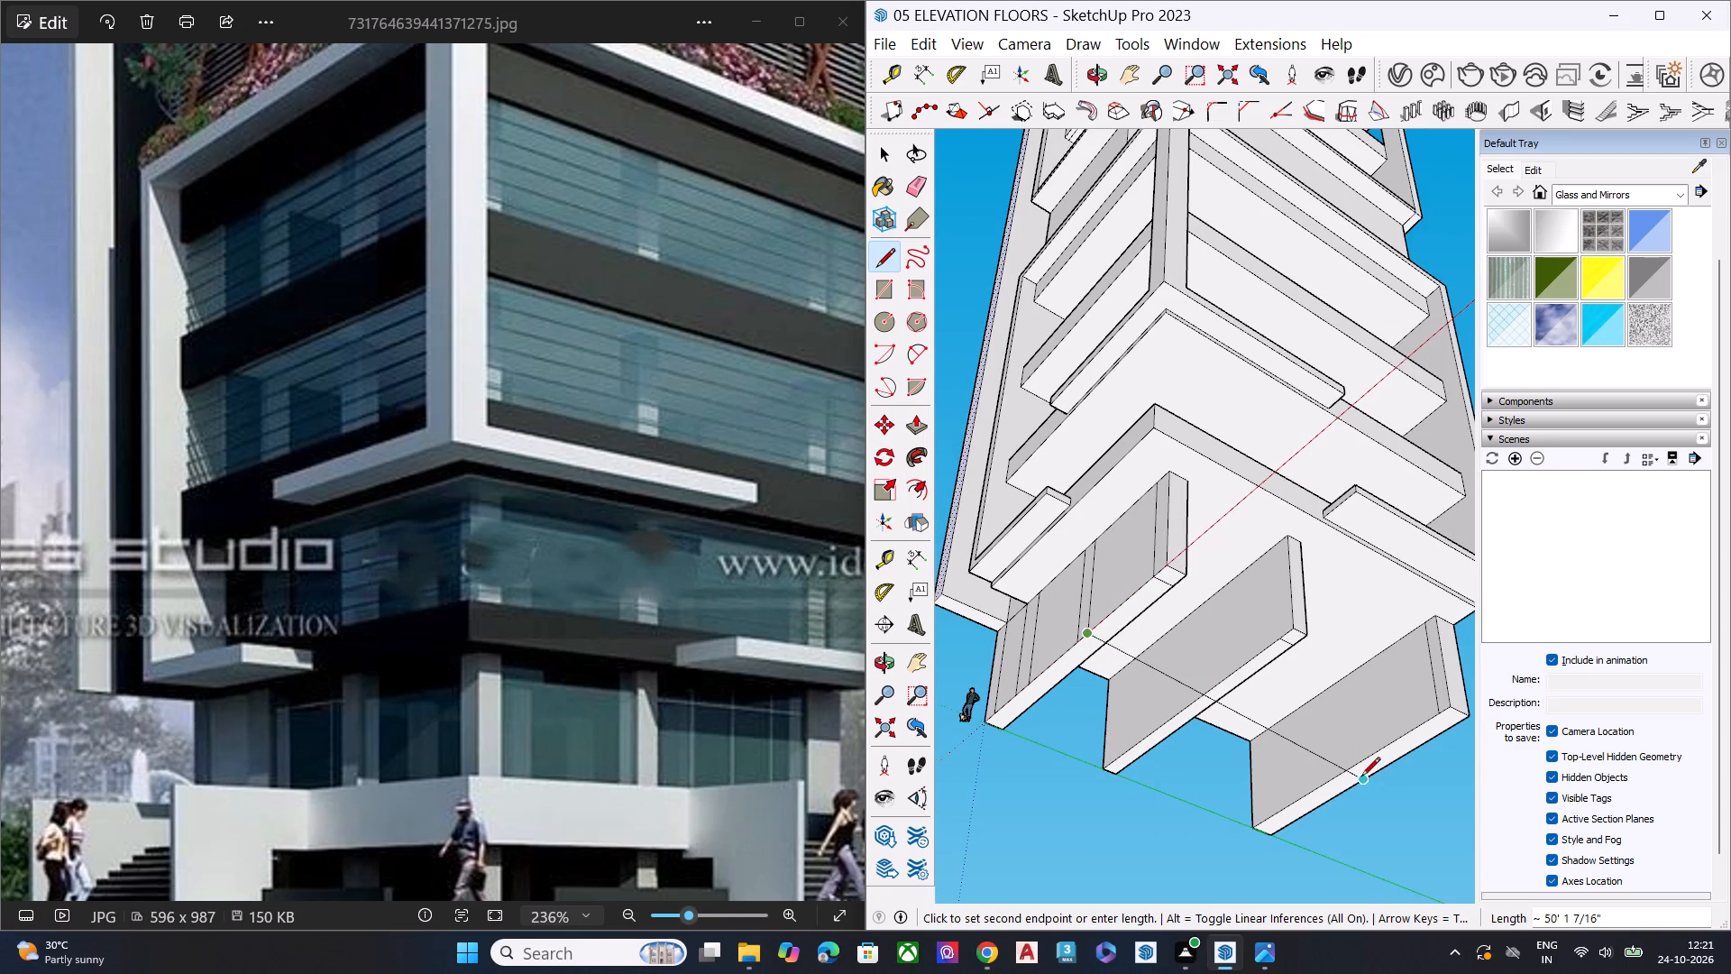
pyautogui.click(1386, 767)
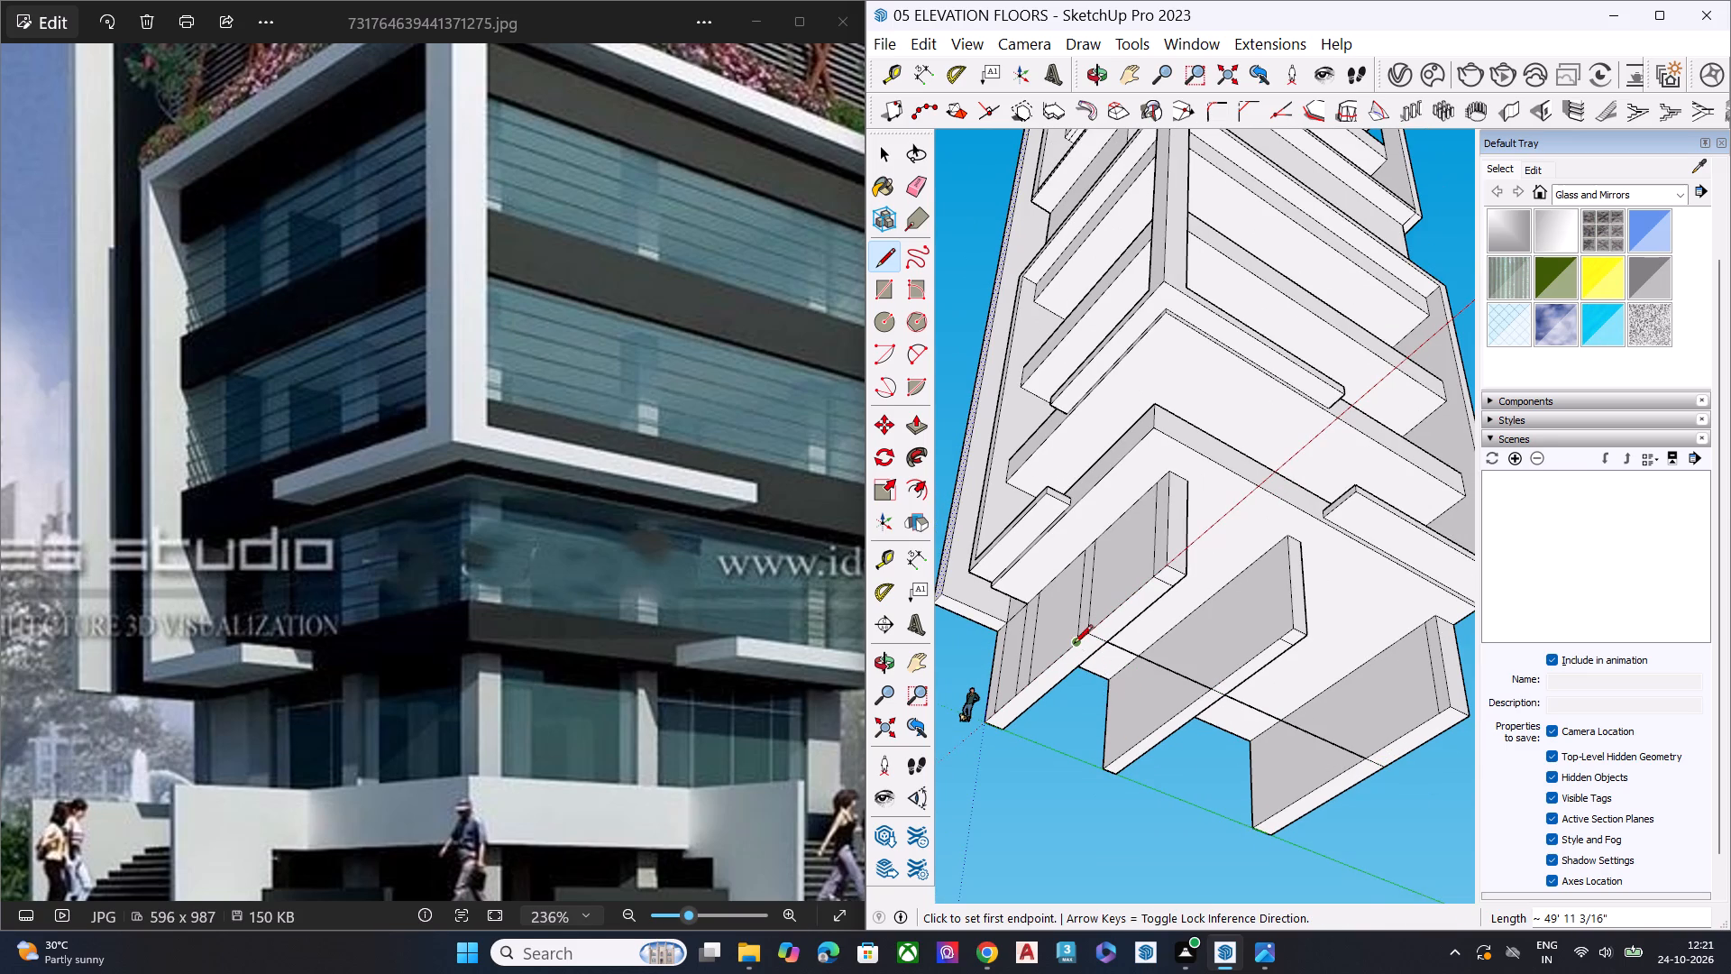
pyautogui.click(1074, 645)
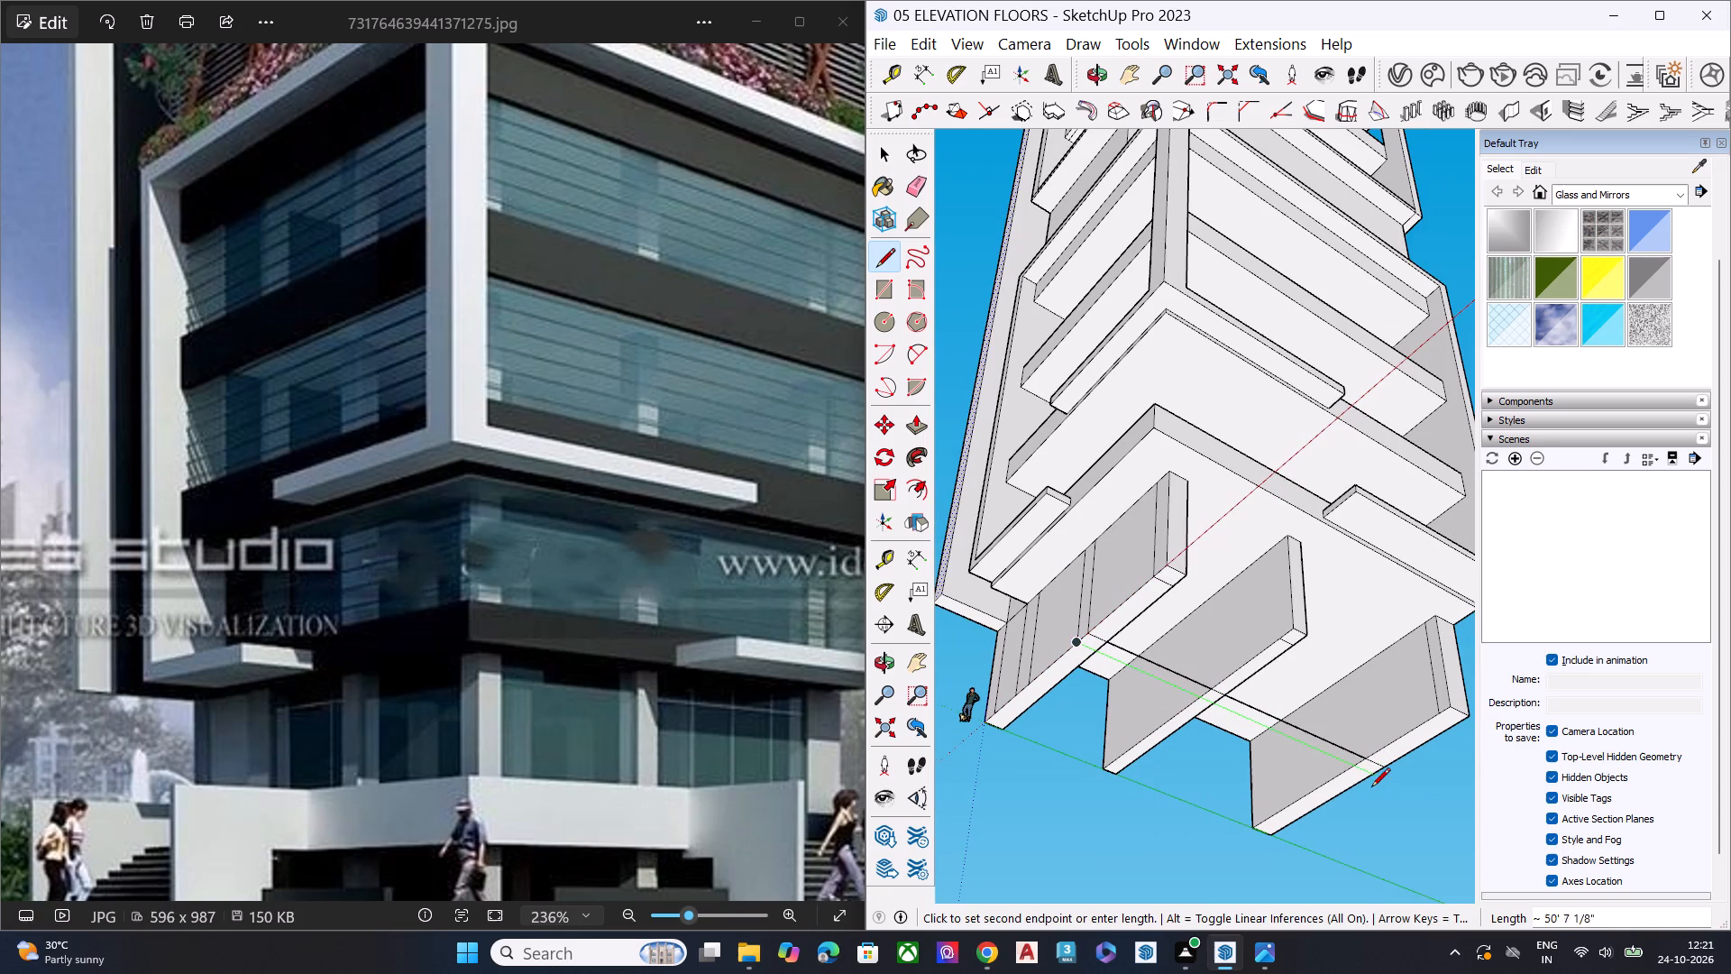
pyautogui.click(1371, 781)
pyautogui.press('space')
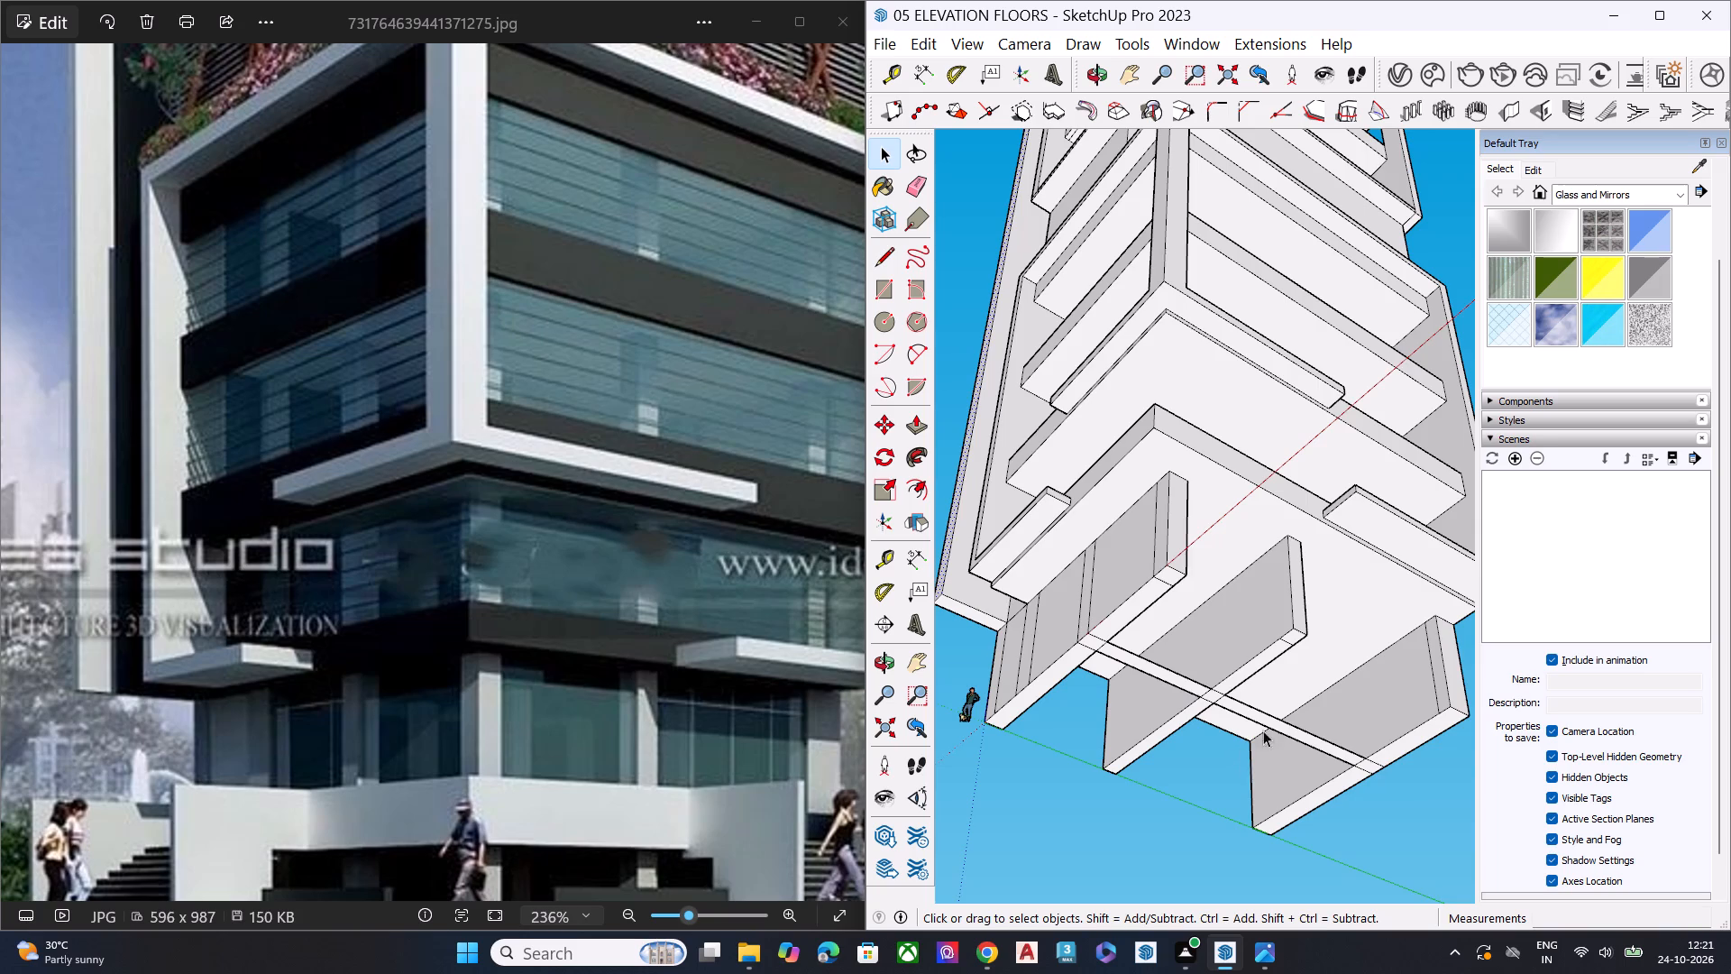
# Delete both edges of the thin strip spanning the gap between the middle and far column walls.
pyautogui.scroll(7, 1350, 786)
pyautogui.scroll(-8, 1168, 668)
pyautogui.scroll(-6, 1166, 581)
pyautogui.moveTo(1214, 675); pyautogui.dragTo(1203, 842, button='middle')
pyautogui.scroll(16, 1200, 713)
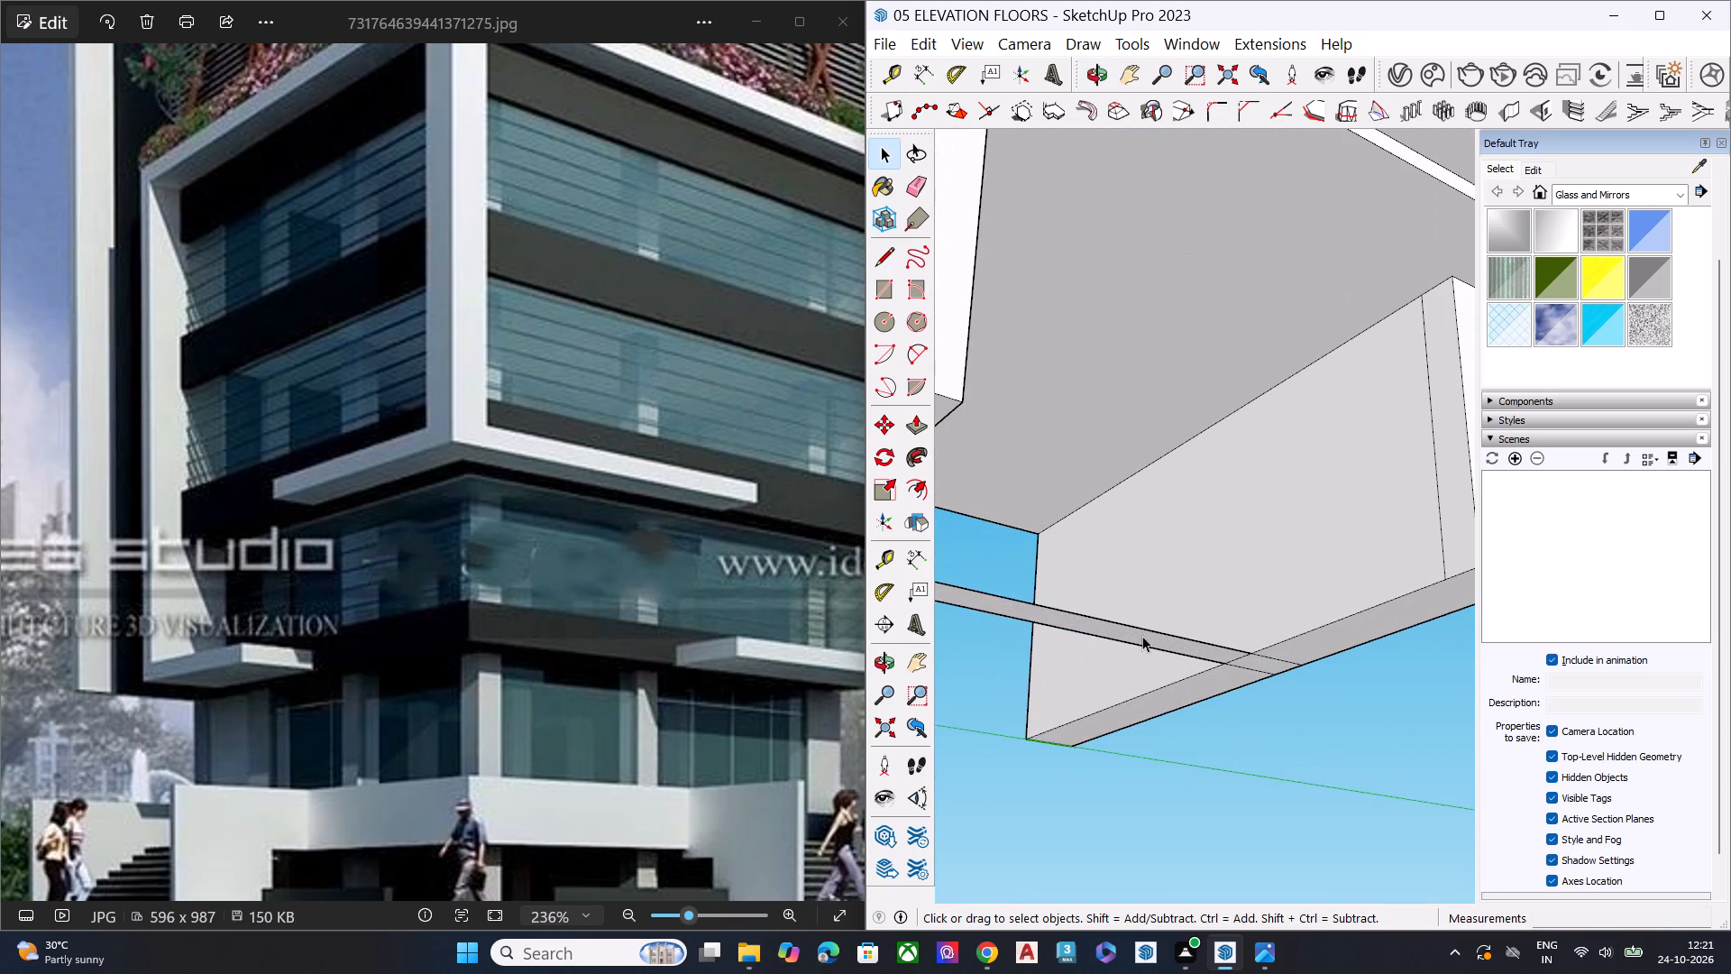
pyautogui.click(1147, 628)
pyautogui.press('Delete')
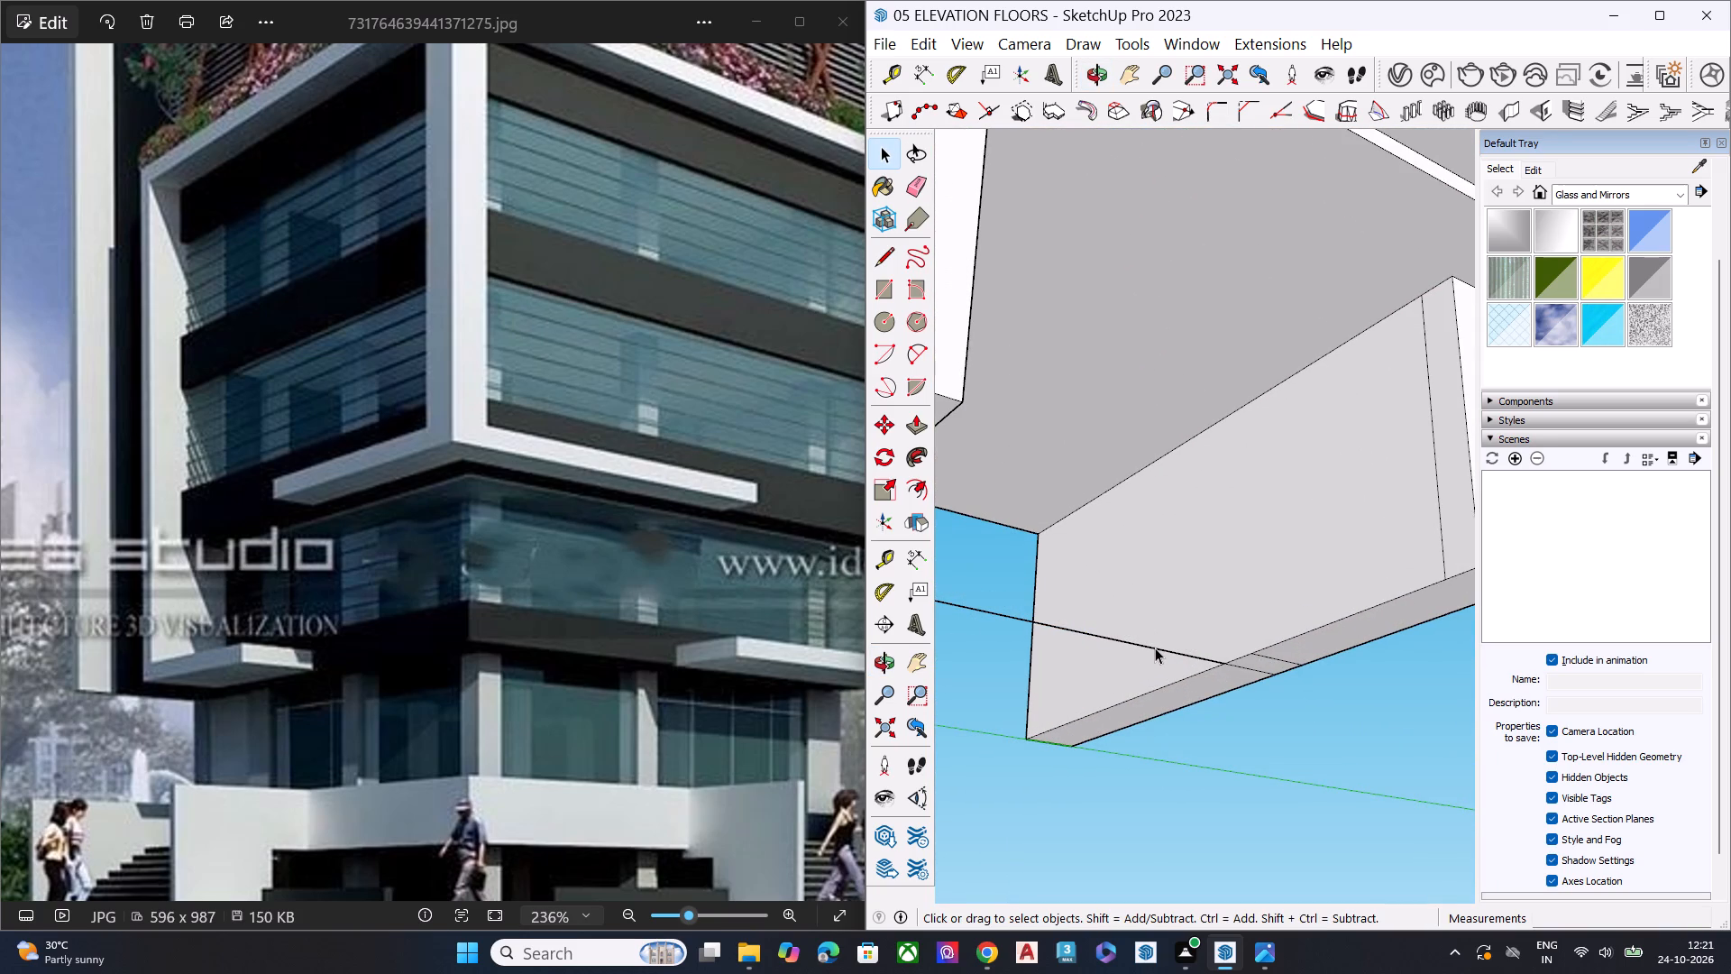
pyautogui.click(1155, 648)
pyautogui.press('Delete')
# Delete both strip edges spanning the gap between the column wall nearest the origin and the middle wall.
pyautogui.scroll(-1, 1363, 616)
pyautogui.scroll(2, 1364, 617)
pyautogui.scroll(-5, 1368, 617)
pyautogui.scroll(3, 1371, 619)
pyautogui.scroll(-2, 1371, 620)
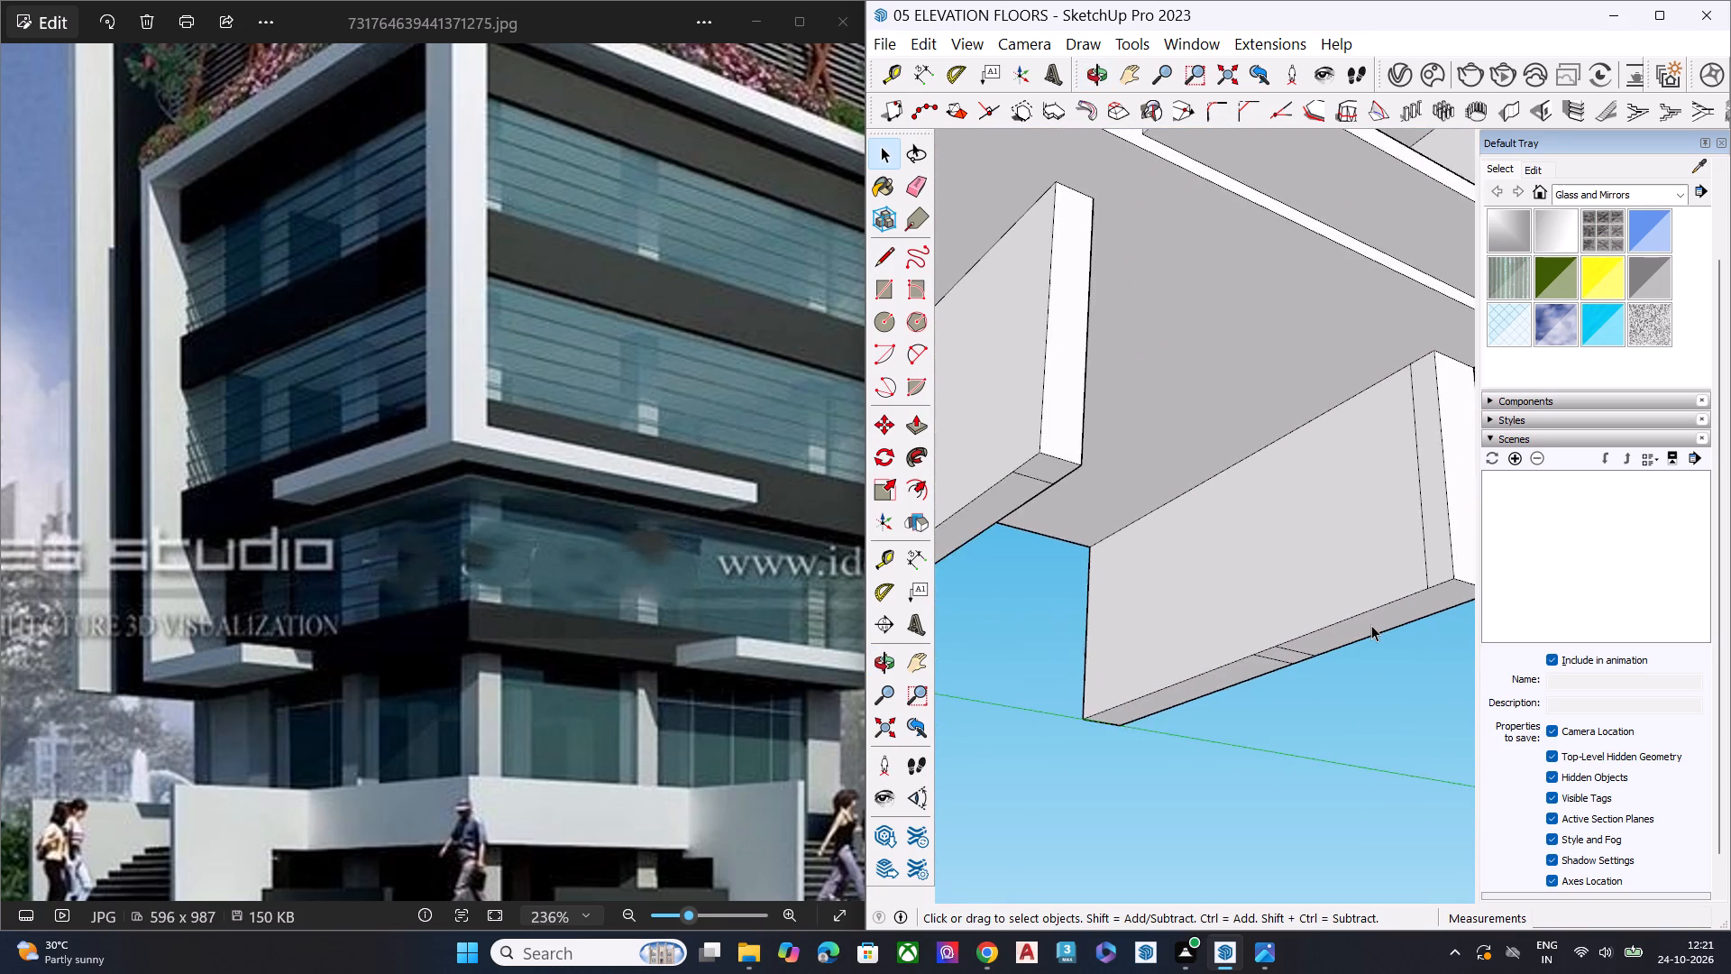
pyautogui.scroll(1, 1371, 625)
pyautogui.scroll(-9, 1371, 625)
pyautogui.scroll(2, 1005, 617)
pyautogui.scroll(-1, 986, 607)
pyautogui.scroll(6, 985, 606)
pyautogui.click(1178, 566)
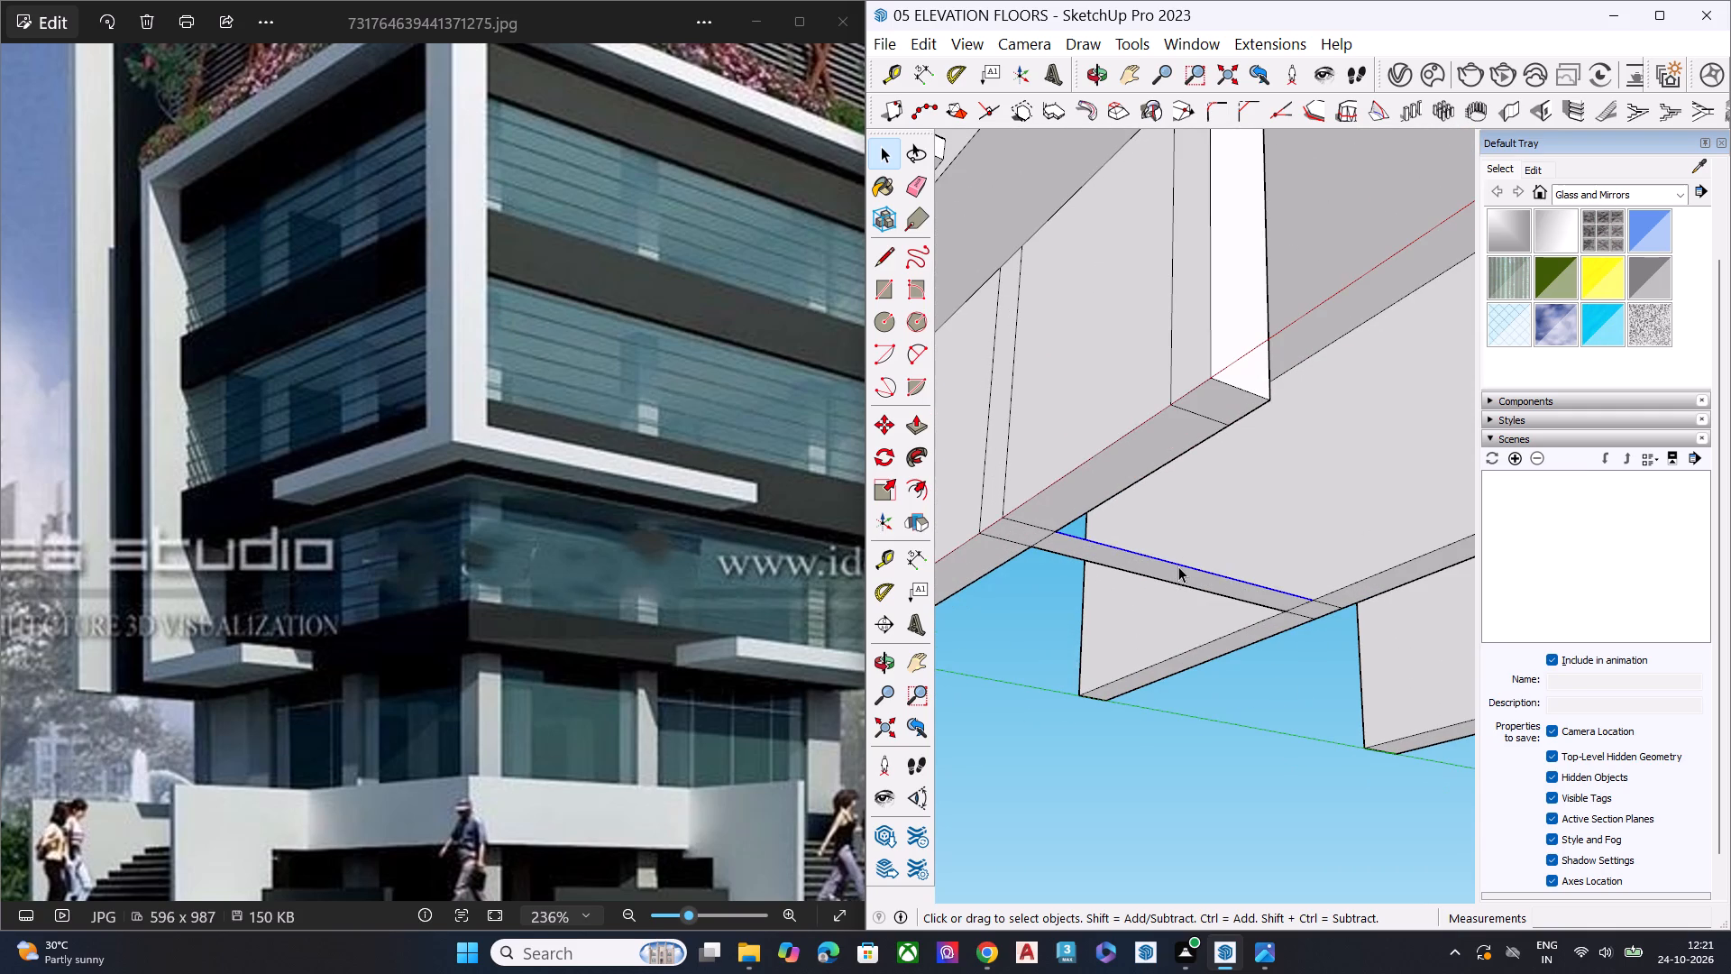
pyautogui.press('Delete')
pyautogui.click(1061, 553)
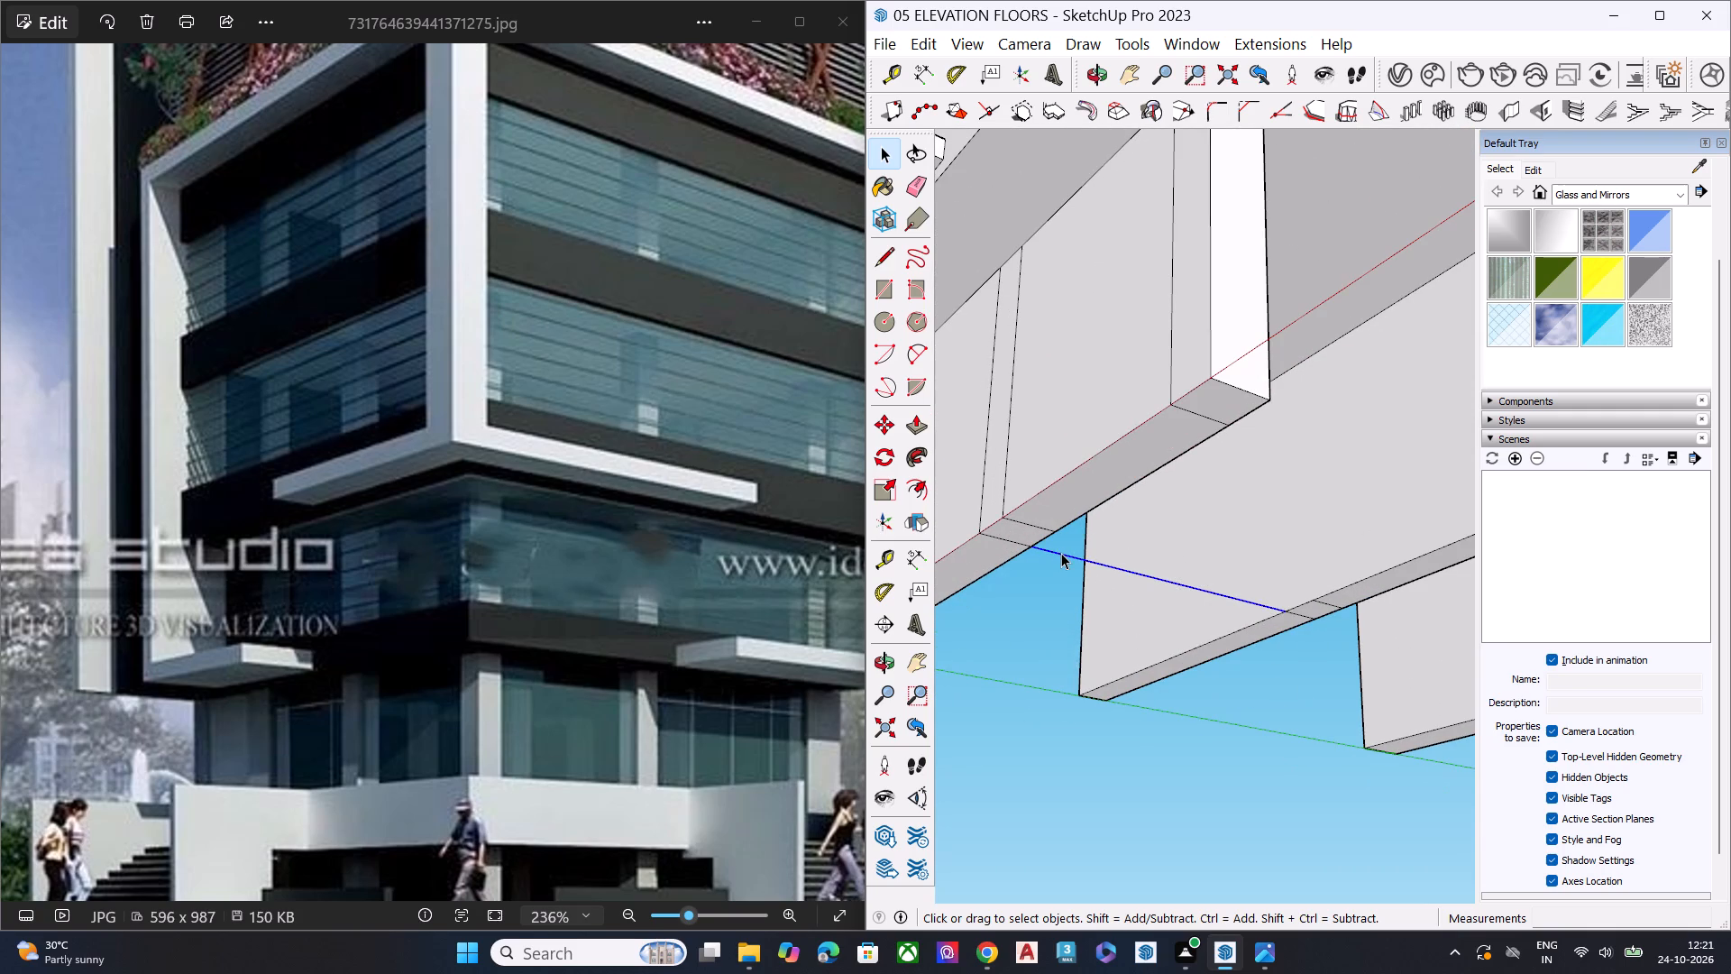
pyautogui.press('Delete')
# Draw two vertical lines about 15' 2 9/16" tall on the inner face of the wall nearest the origin, from its intermediate underside marks.
pyautogui.scroll(-5, 1051, 545)
pyautogui.scroll(1, 1056, 541)
pyautogui.scroll(-2, 1072, 541)
pyautogui.moveTo(1202, 576); pyautogui.dragTo(838, 525, button='middle')
pyautogui.moveTo(966, 510); pyautogui.dragTo(987, 515, button='middle')
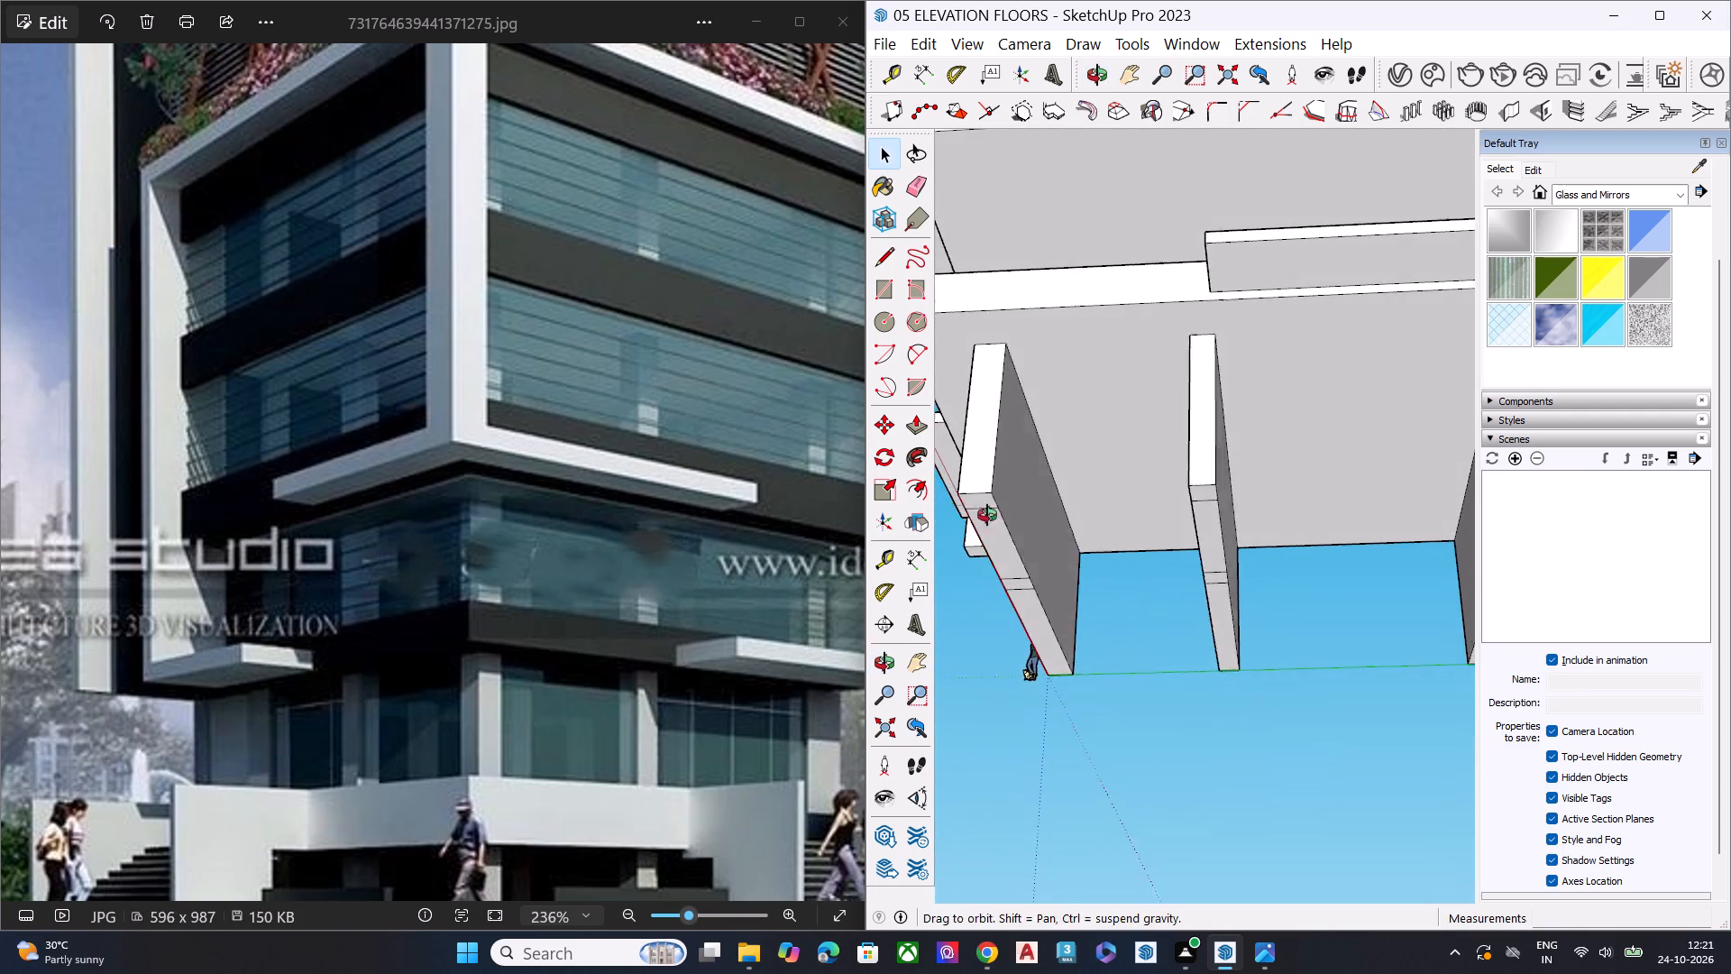
pyautogui.moveTo(987, 515); pyautogui.dragTo(1019, 546, button='middle')
pyautogui.scroll(5, 1025, 570)
pyautogui.scroll(-1, 1023, 575)
pyautogui.scroll(2, 1022, 576)
pyautogui.moveTo(1081, 583); pyautogui.dragTo(1037, 527, button='middle')
pyautogui.scroll(2, 1038, 528)
pyautogui.scroll(-1, 1042, 545)
pyautogui.scroll(4, 1034, 561)
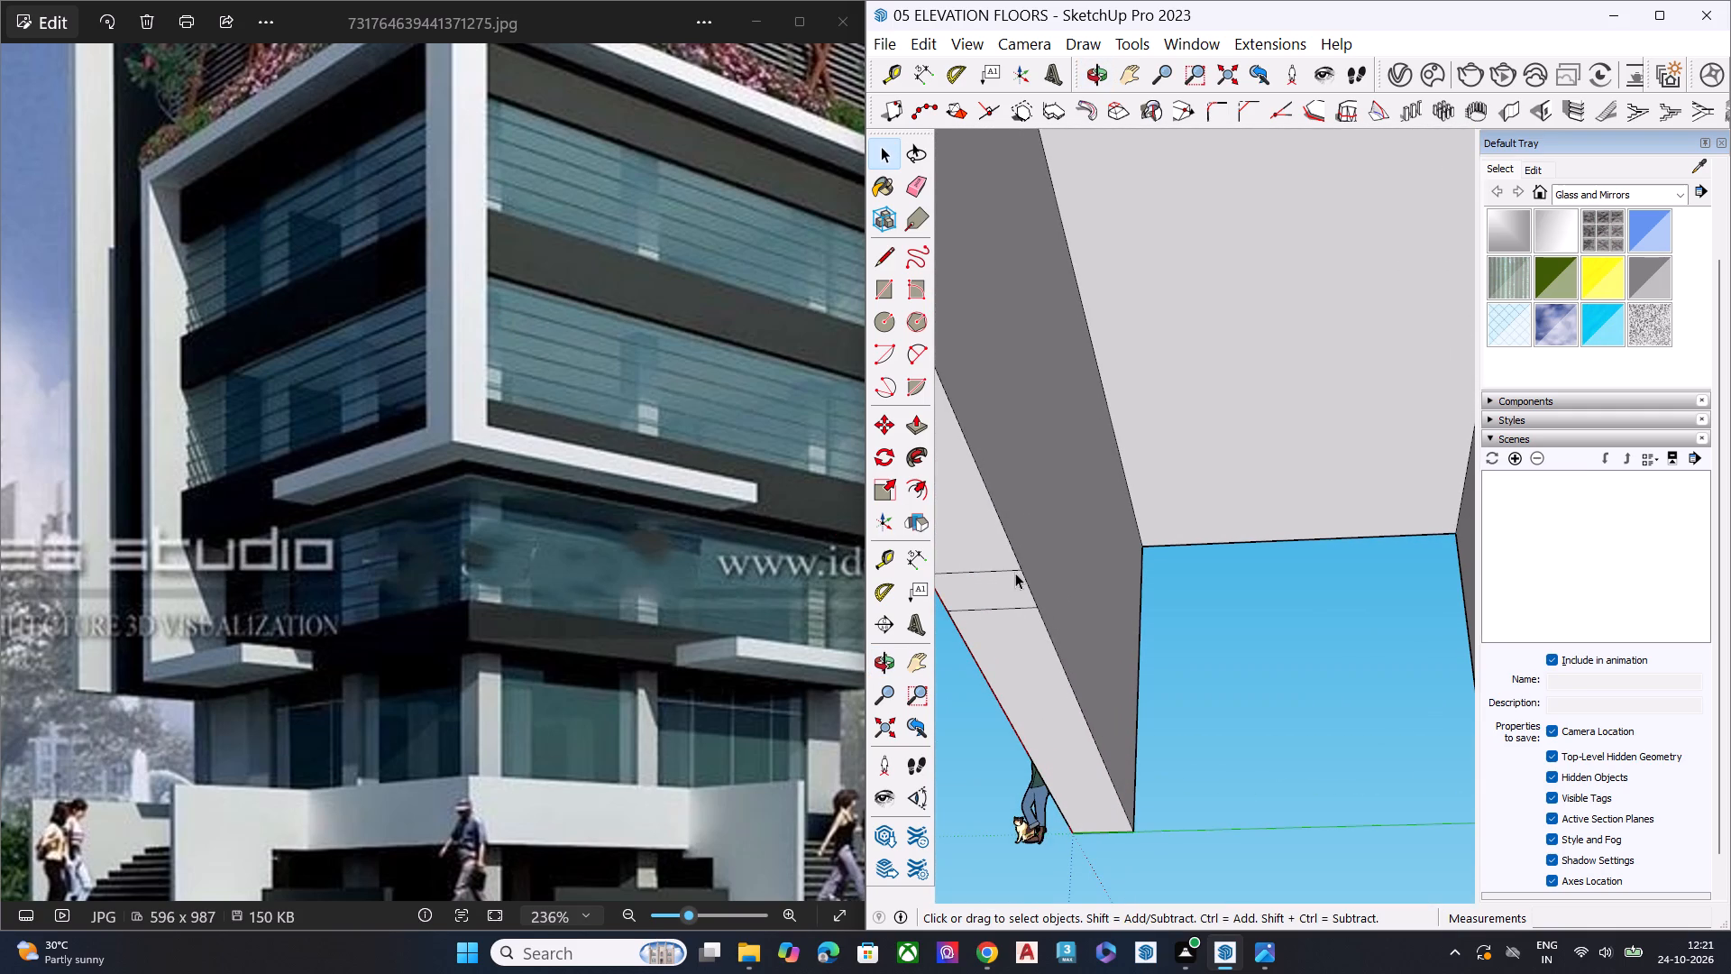
pyautogui.press('l')
pyautogui.click(1018, 573)
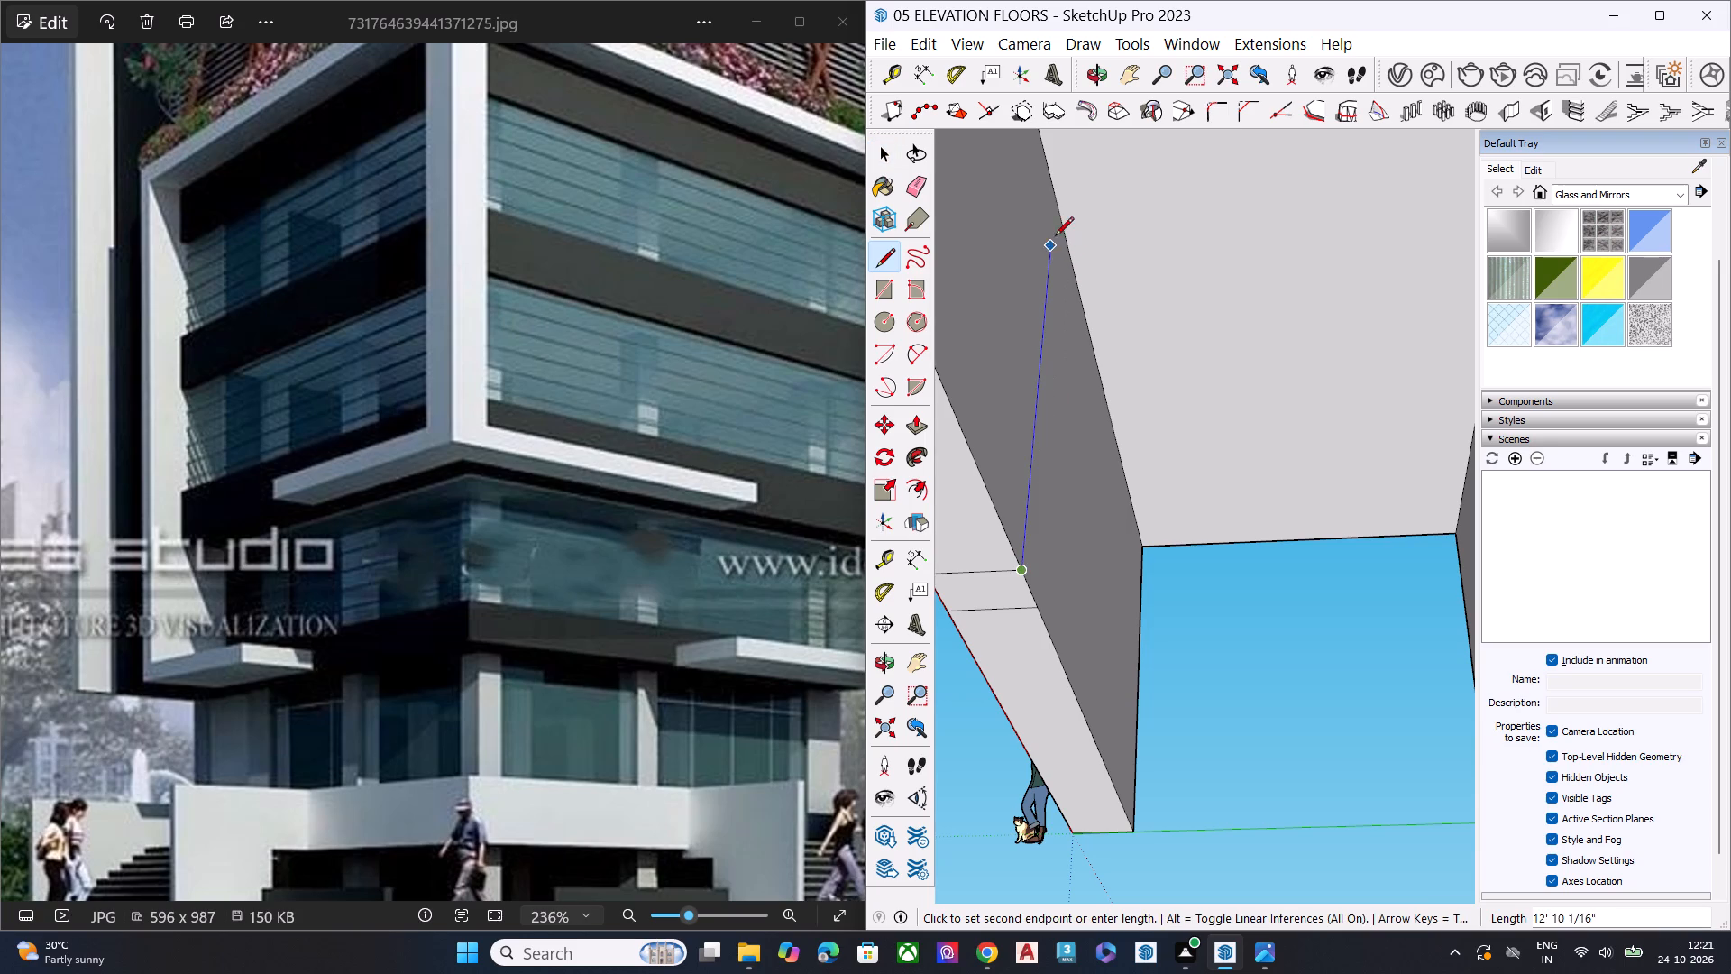
pyautogui.click(1052, 188)
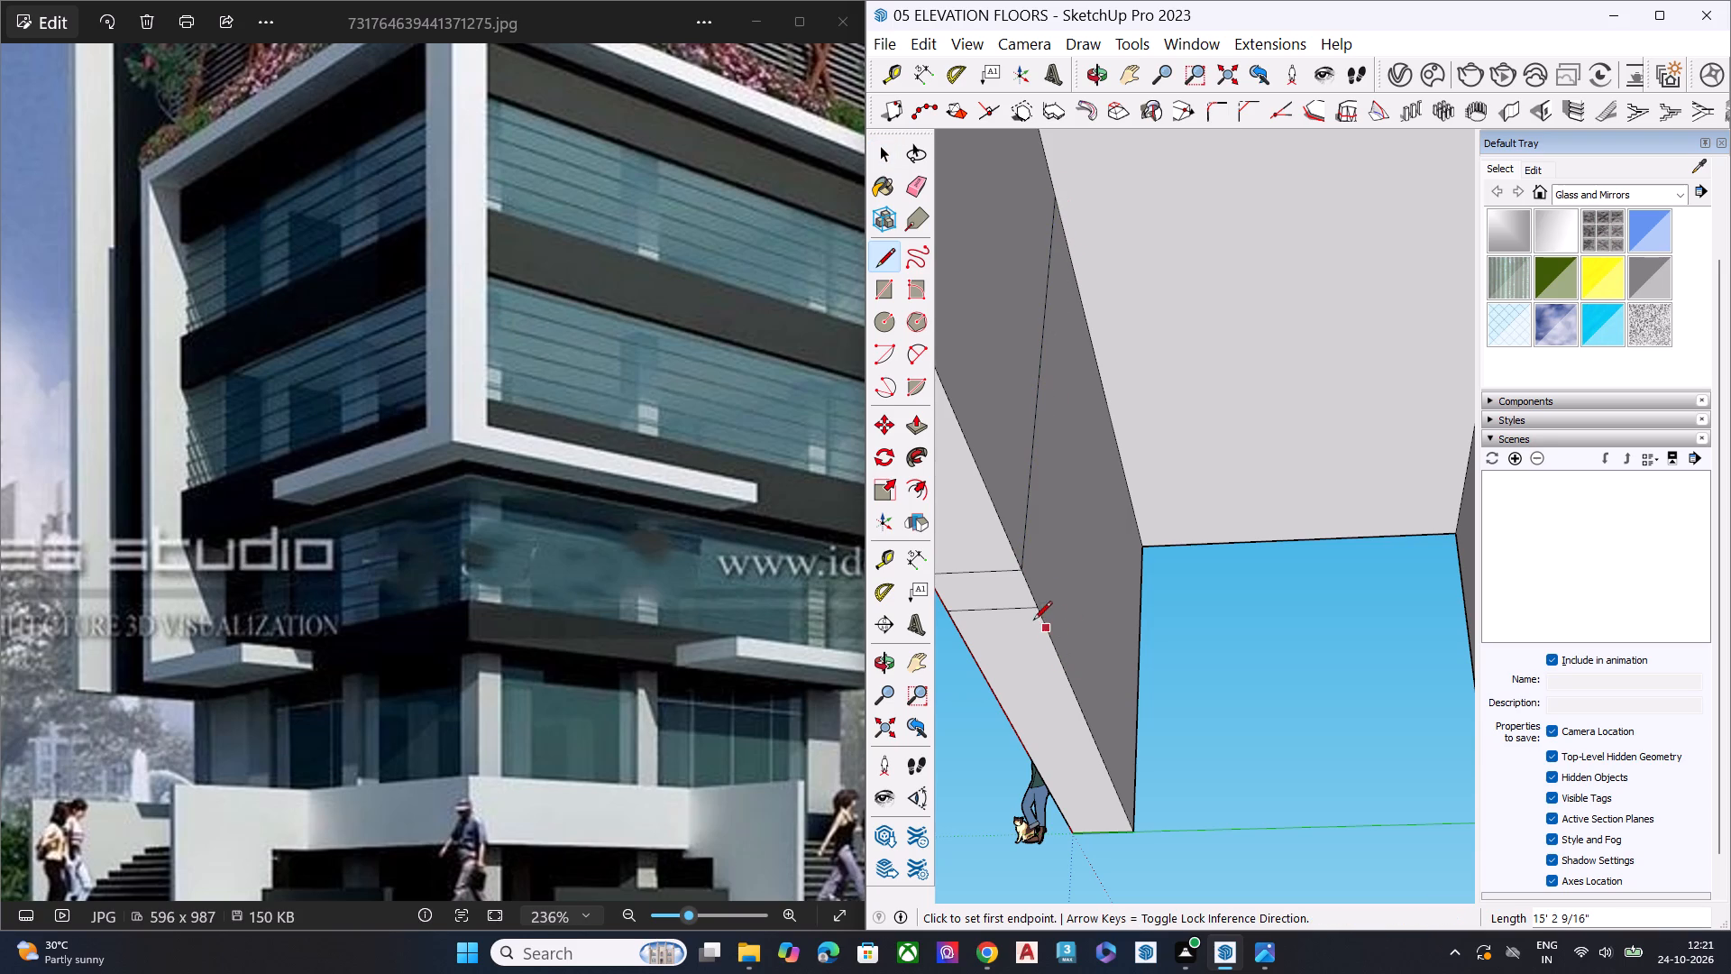
pyautogui.click(1035, 609)
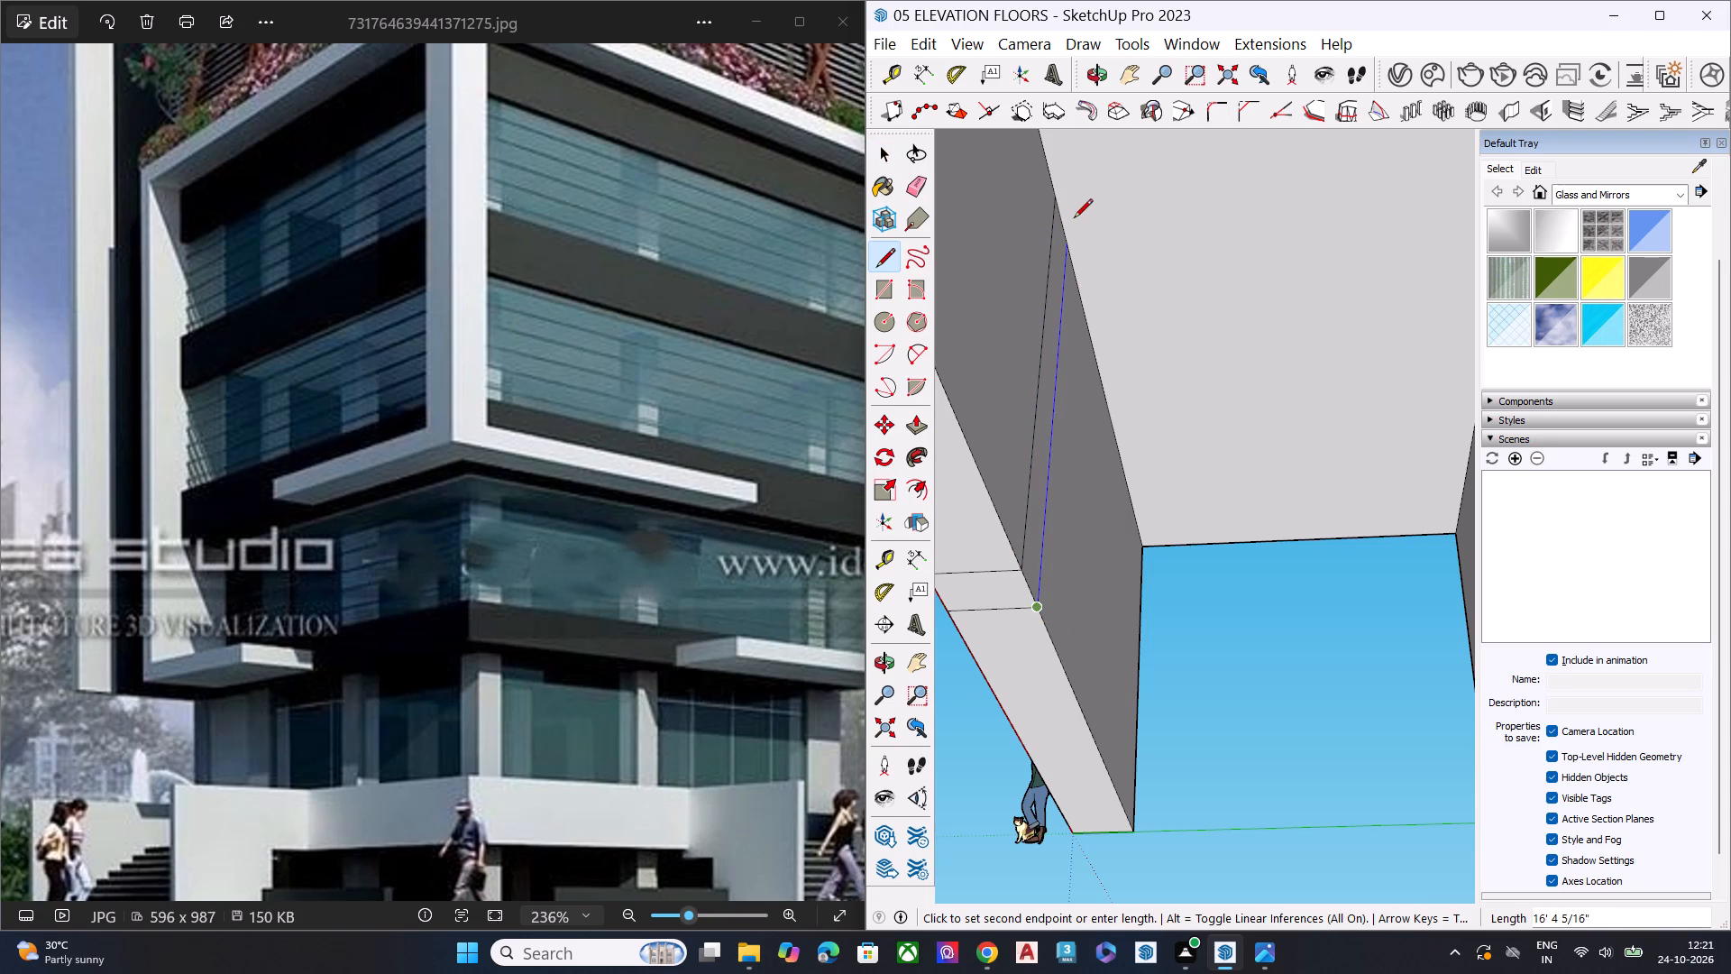
pyautogui.click(1074, 224)
pyautogui.scroll(-5, 1030, 428)
pyautogui.scroll(1, 1030, 428)
pyautogui.scroll(-4, 1030, 428)
pyautogui.press('space')
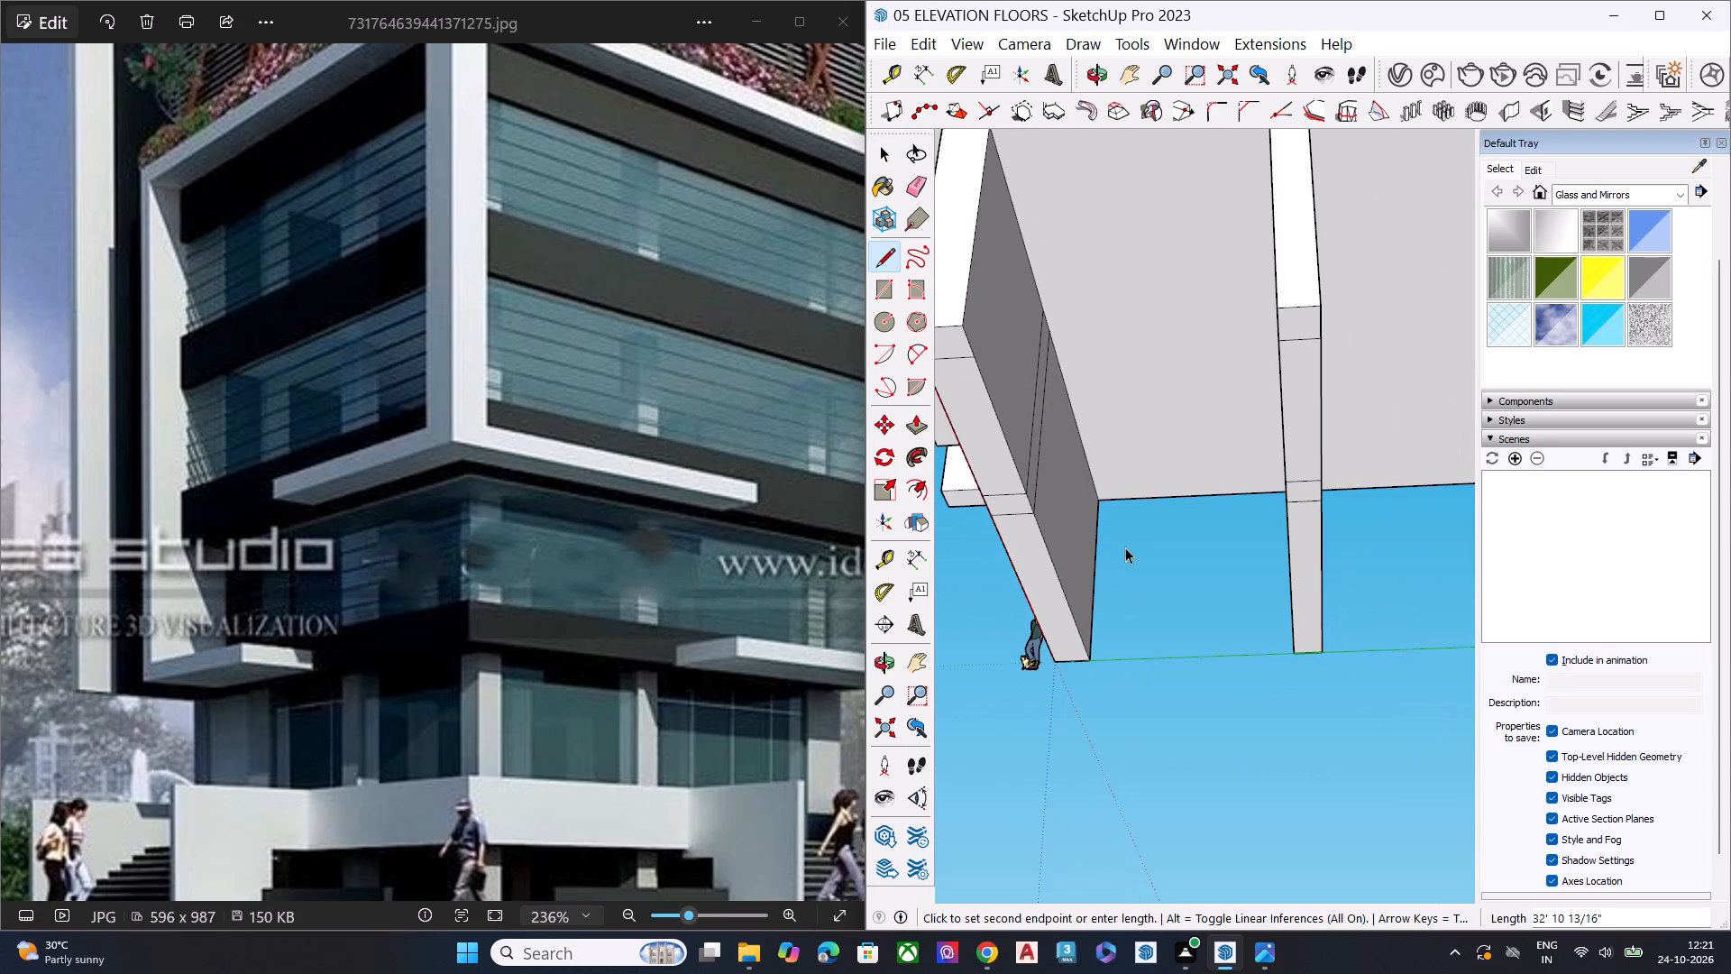
# Draw three vertical lines about 15' 2 9/16" tall on the middle wall's face toward the far wall, from its end and intermediate underside marks.
pyautogui.moveTo(1273, 538); pyautogui.dragTo(1004, 584, button='middle')
pyautogui.press('l')
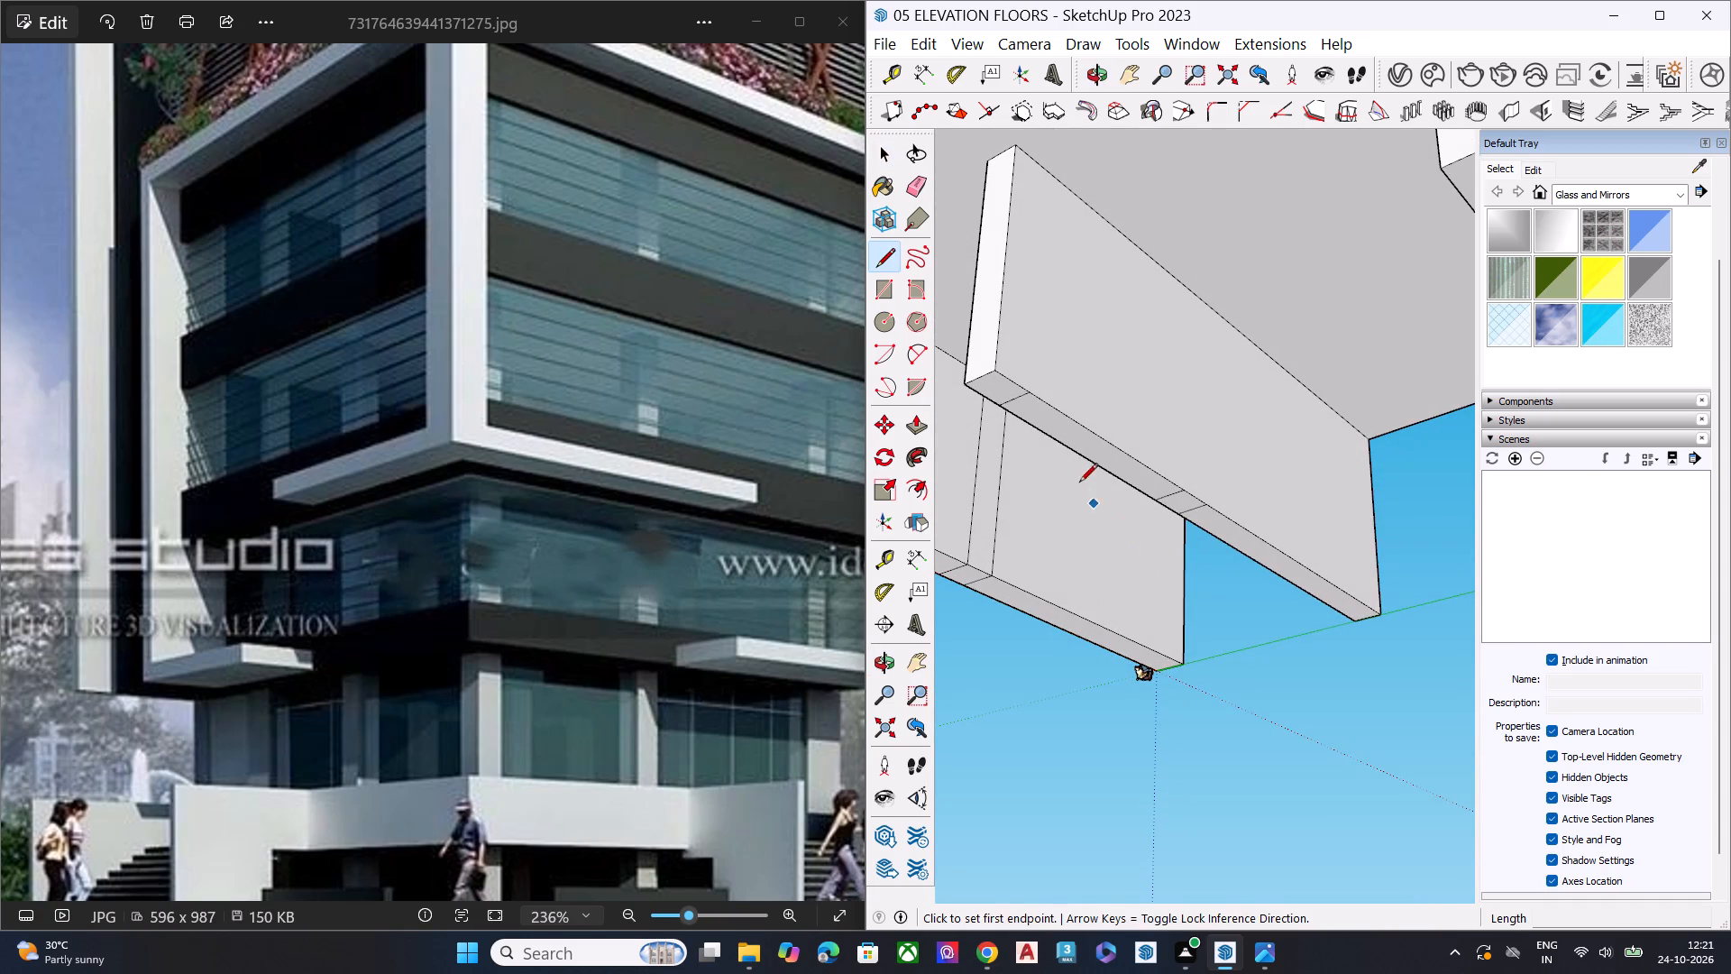
pyautogui.click(1027, 393)
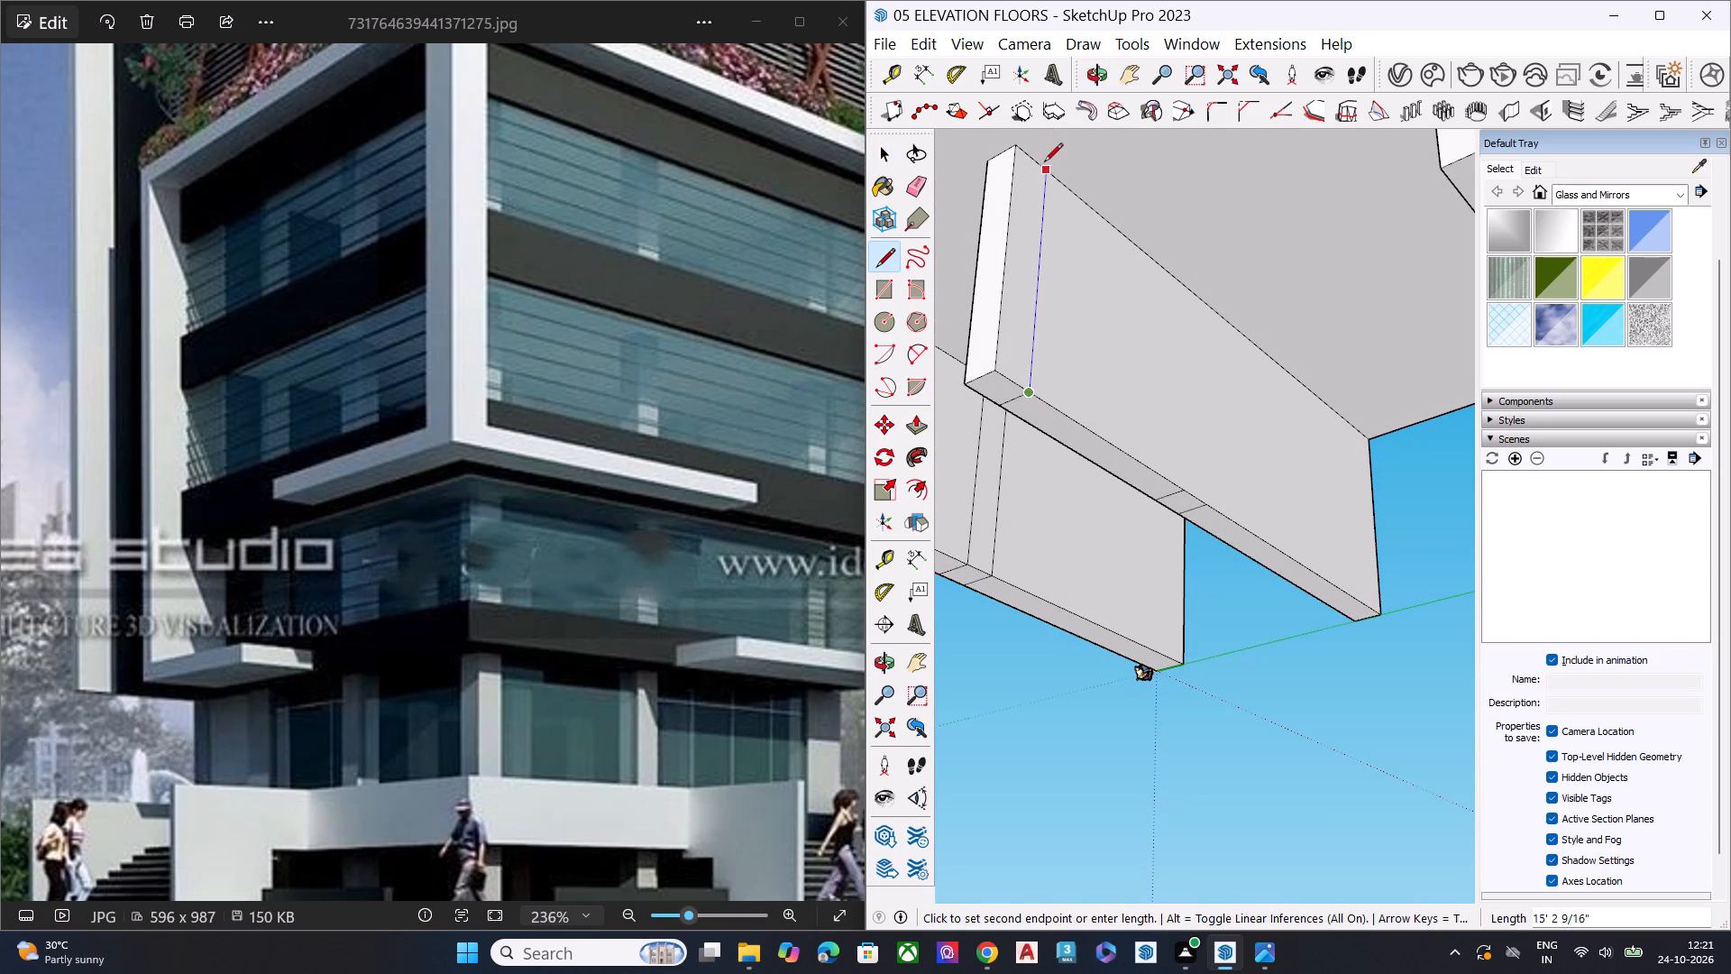
pyautogui.click(1049, 169)
pyautogui.click(1185, 492)
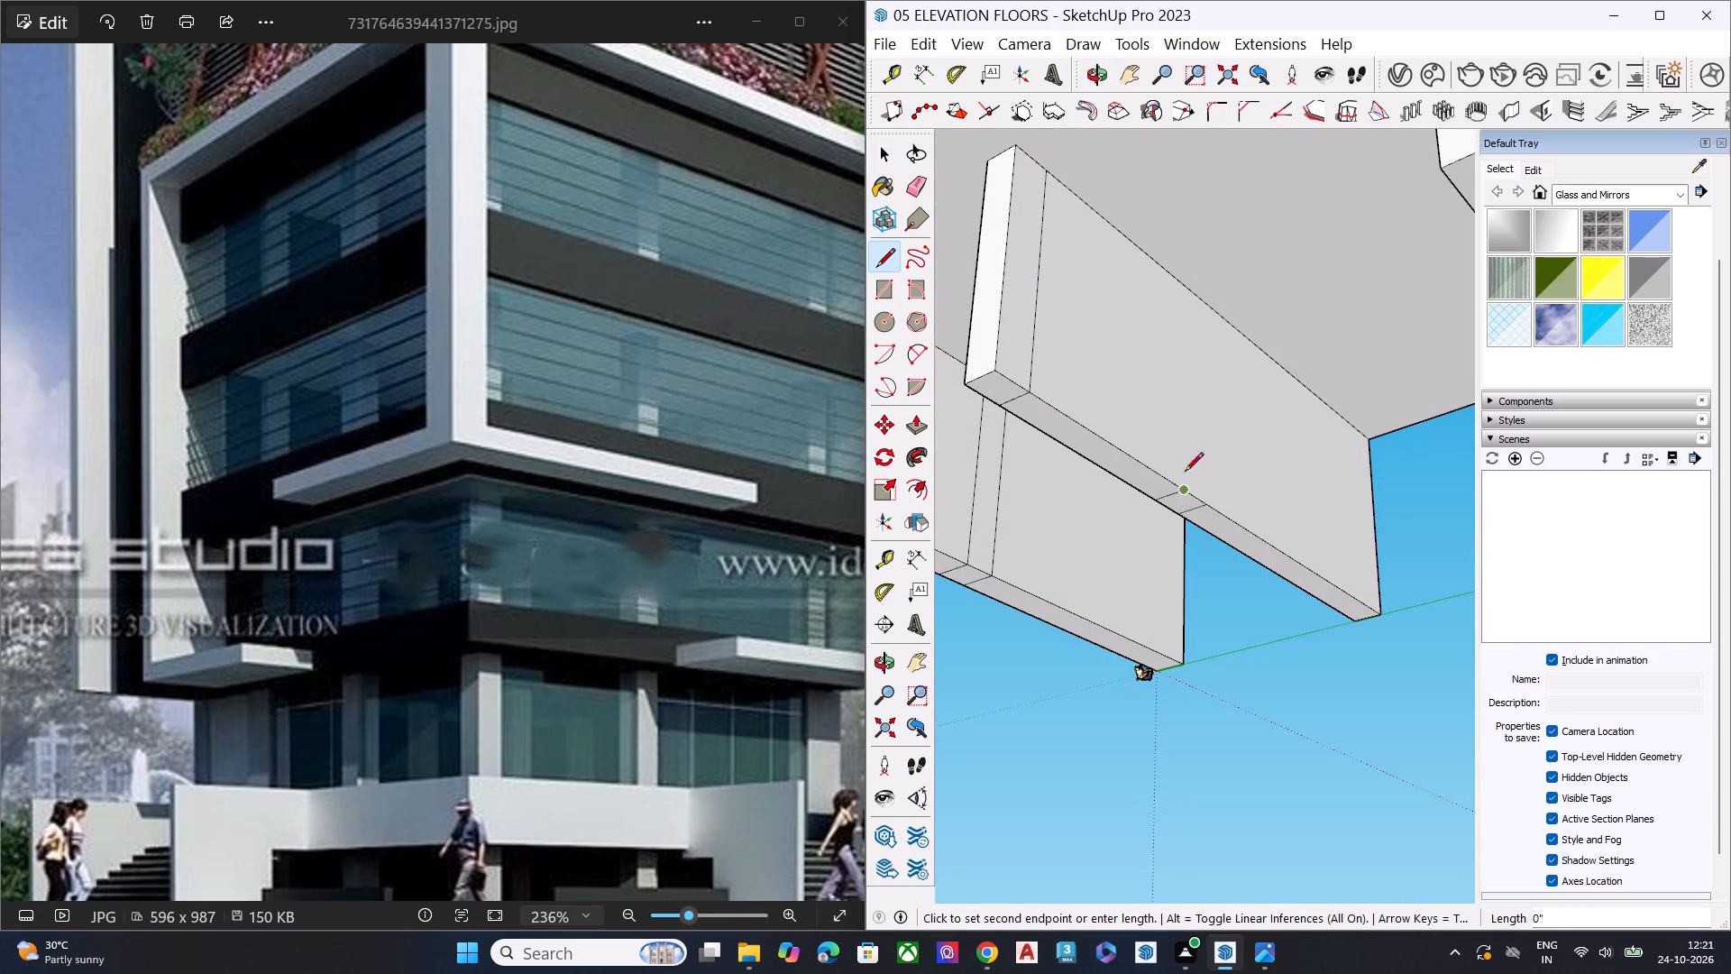
pyautogui.click(1188, 278)
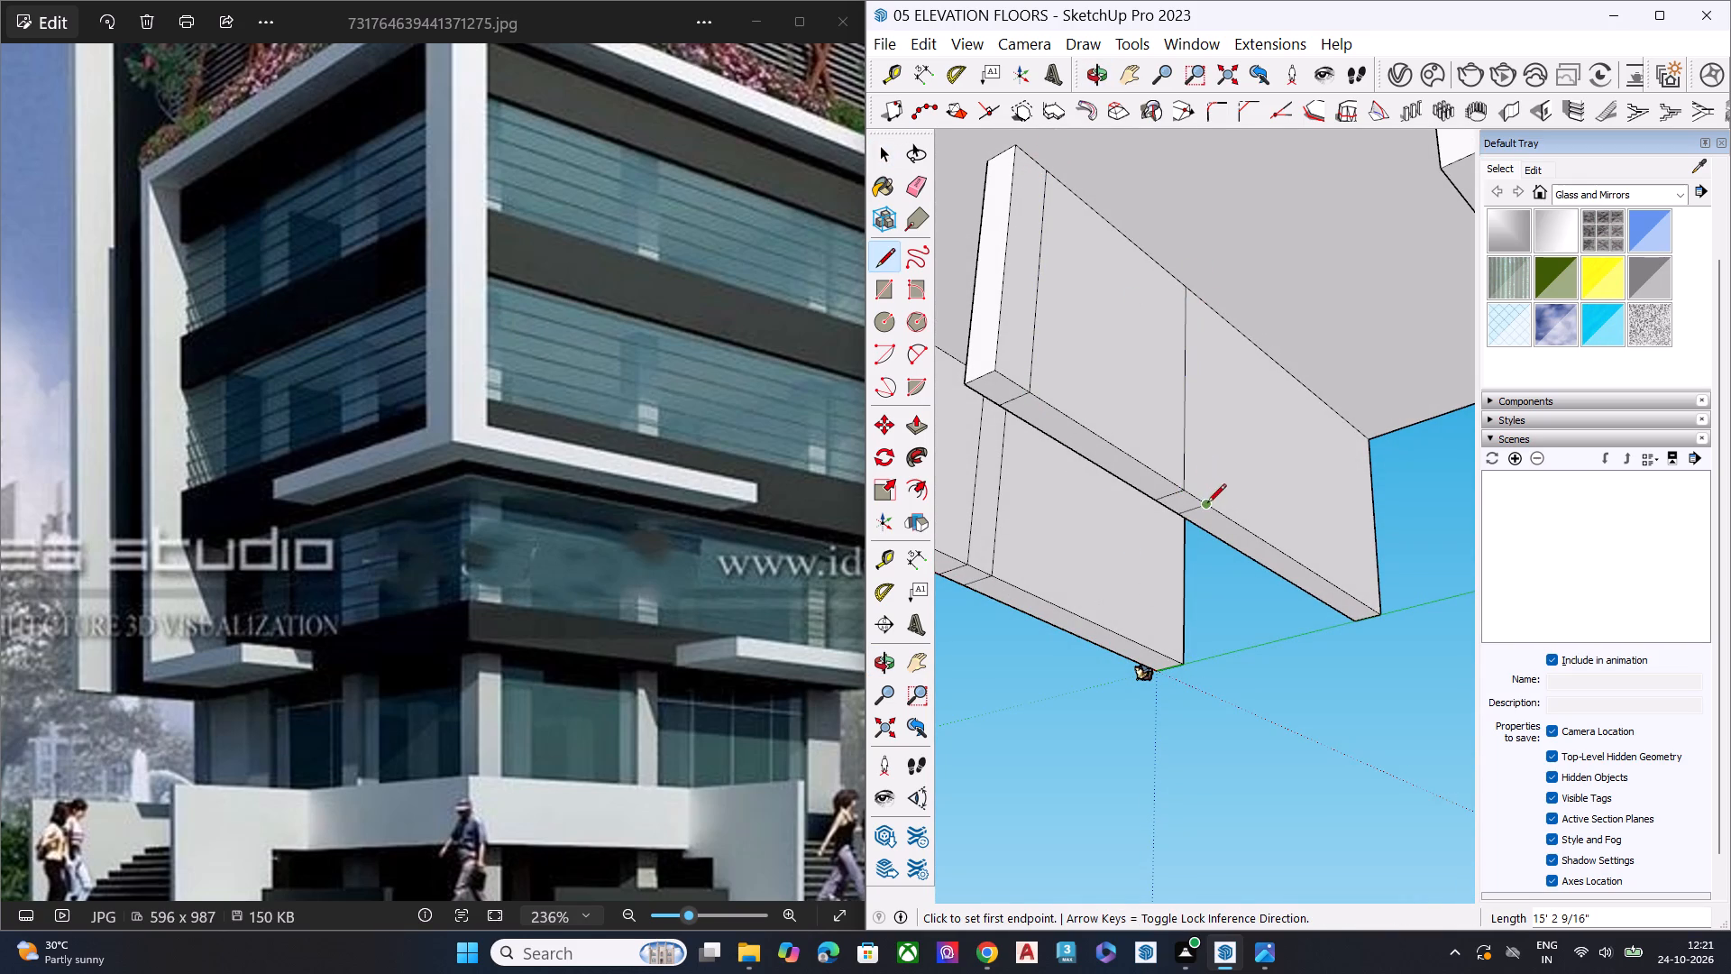
pyautogui.click(1207, 504)
pyautogui.click(1209, 297)
# Draw a line about 40' 9" long along the slab underside level on the far wall's outer face, from its top corner to the rear edge.
pyautogui.scroll(-9, 1093, 464)
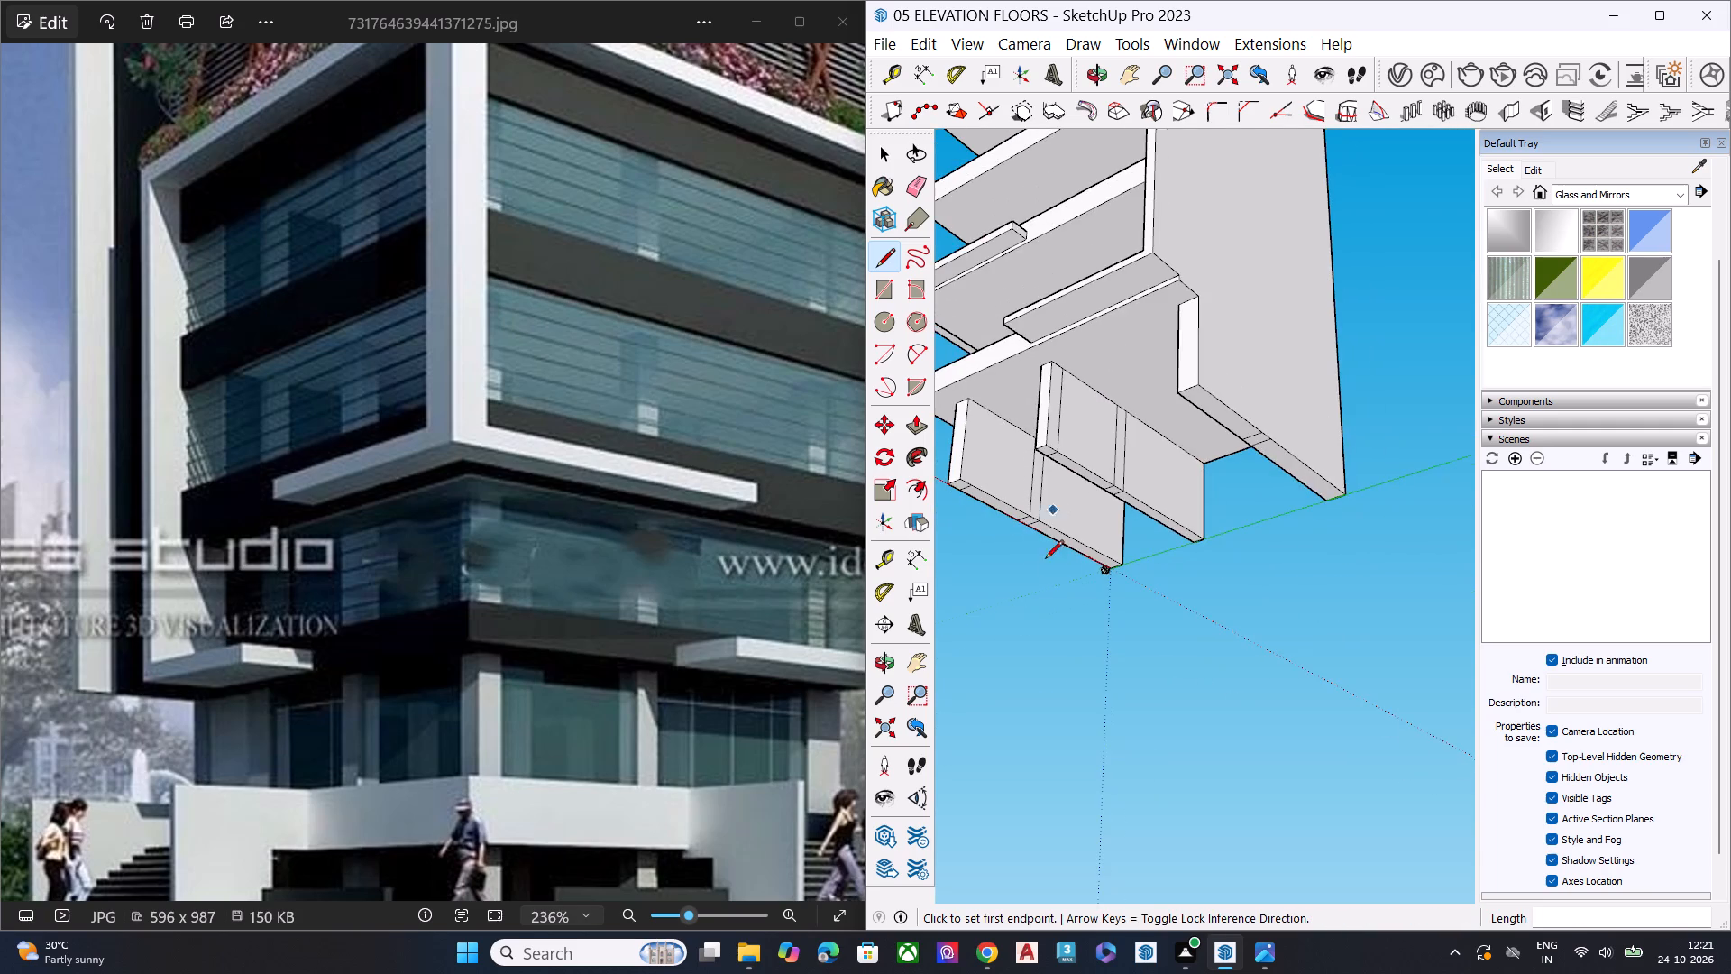
pyautogui.scroll(5, 1270, 414)
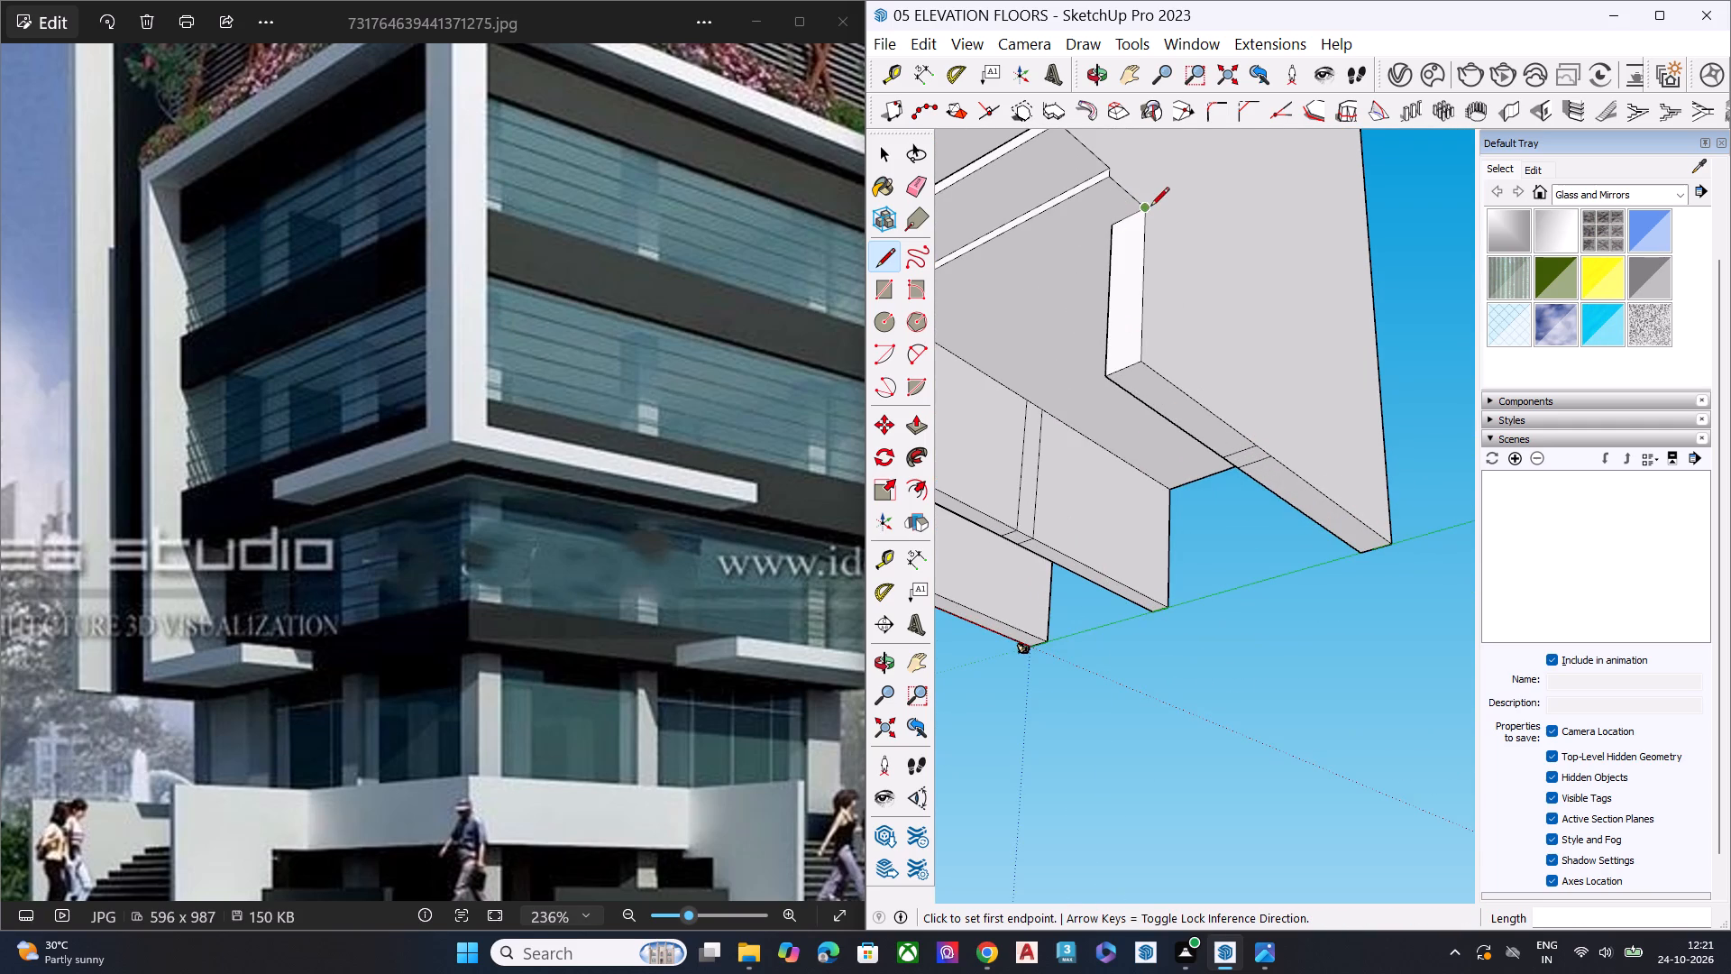
pyautogui.click(1150, 207)
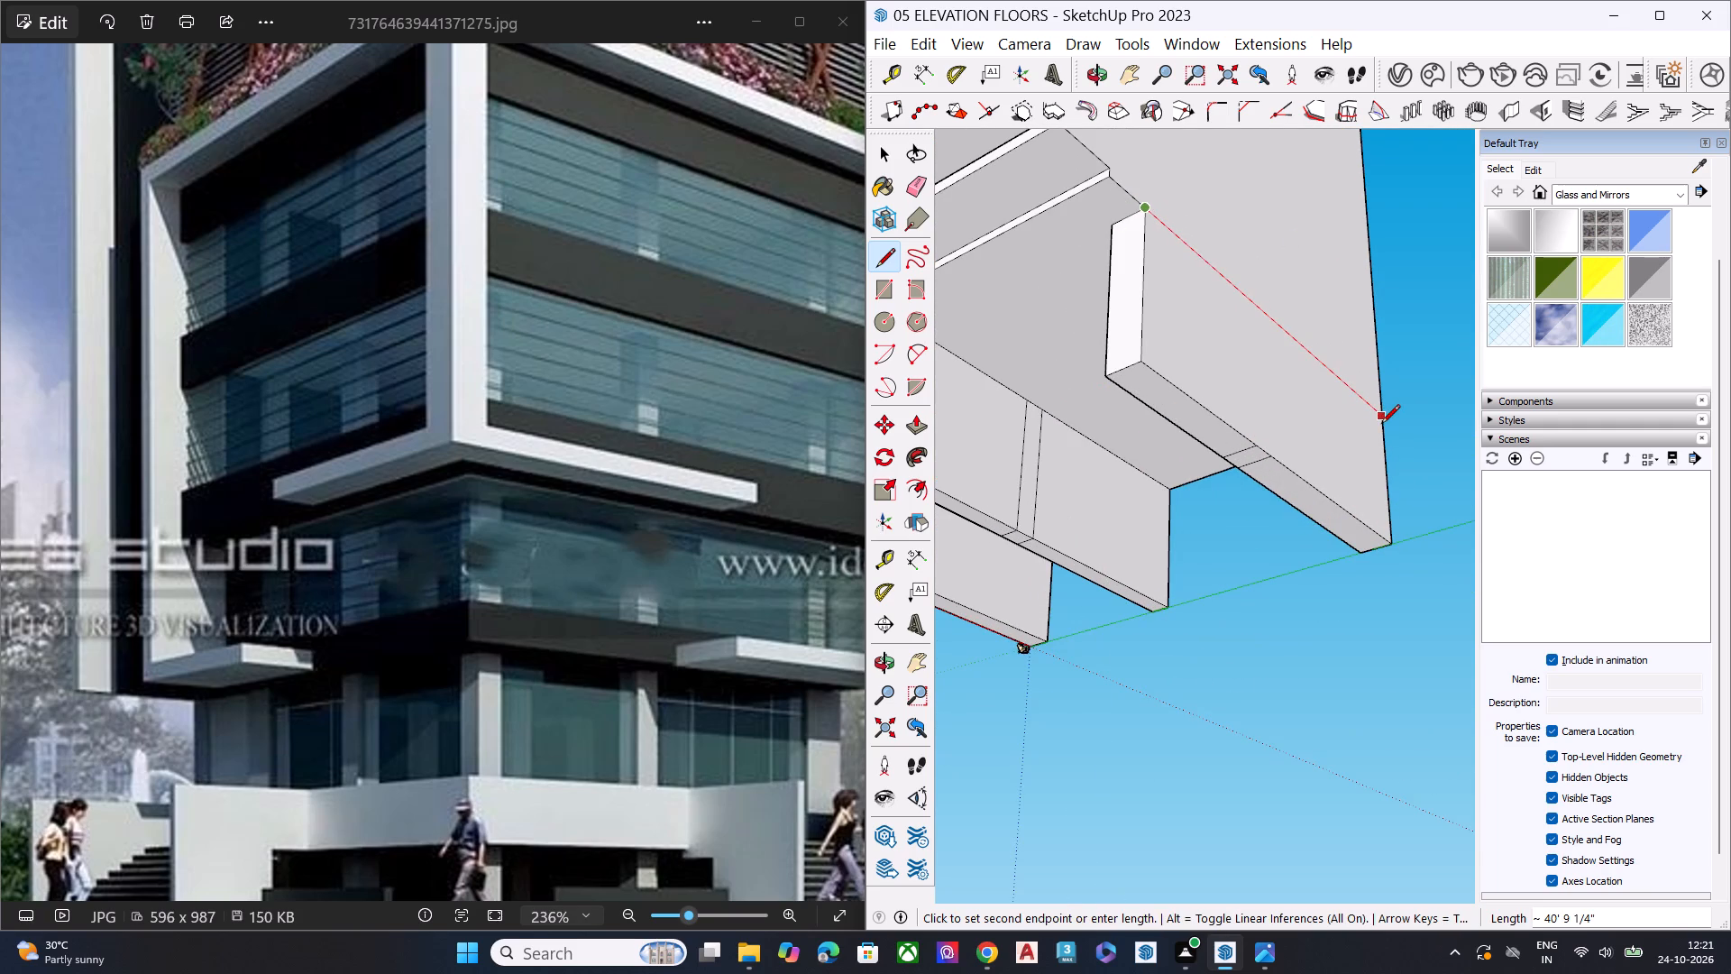
pyautogui.click(1381, 425)
# Draw two vertical lines about 15' 2 9/16" tall on the far wall's outer face, from its intermediate underside marks up to the horizontal line.
pyautogui.click(1259, 445)
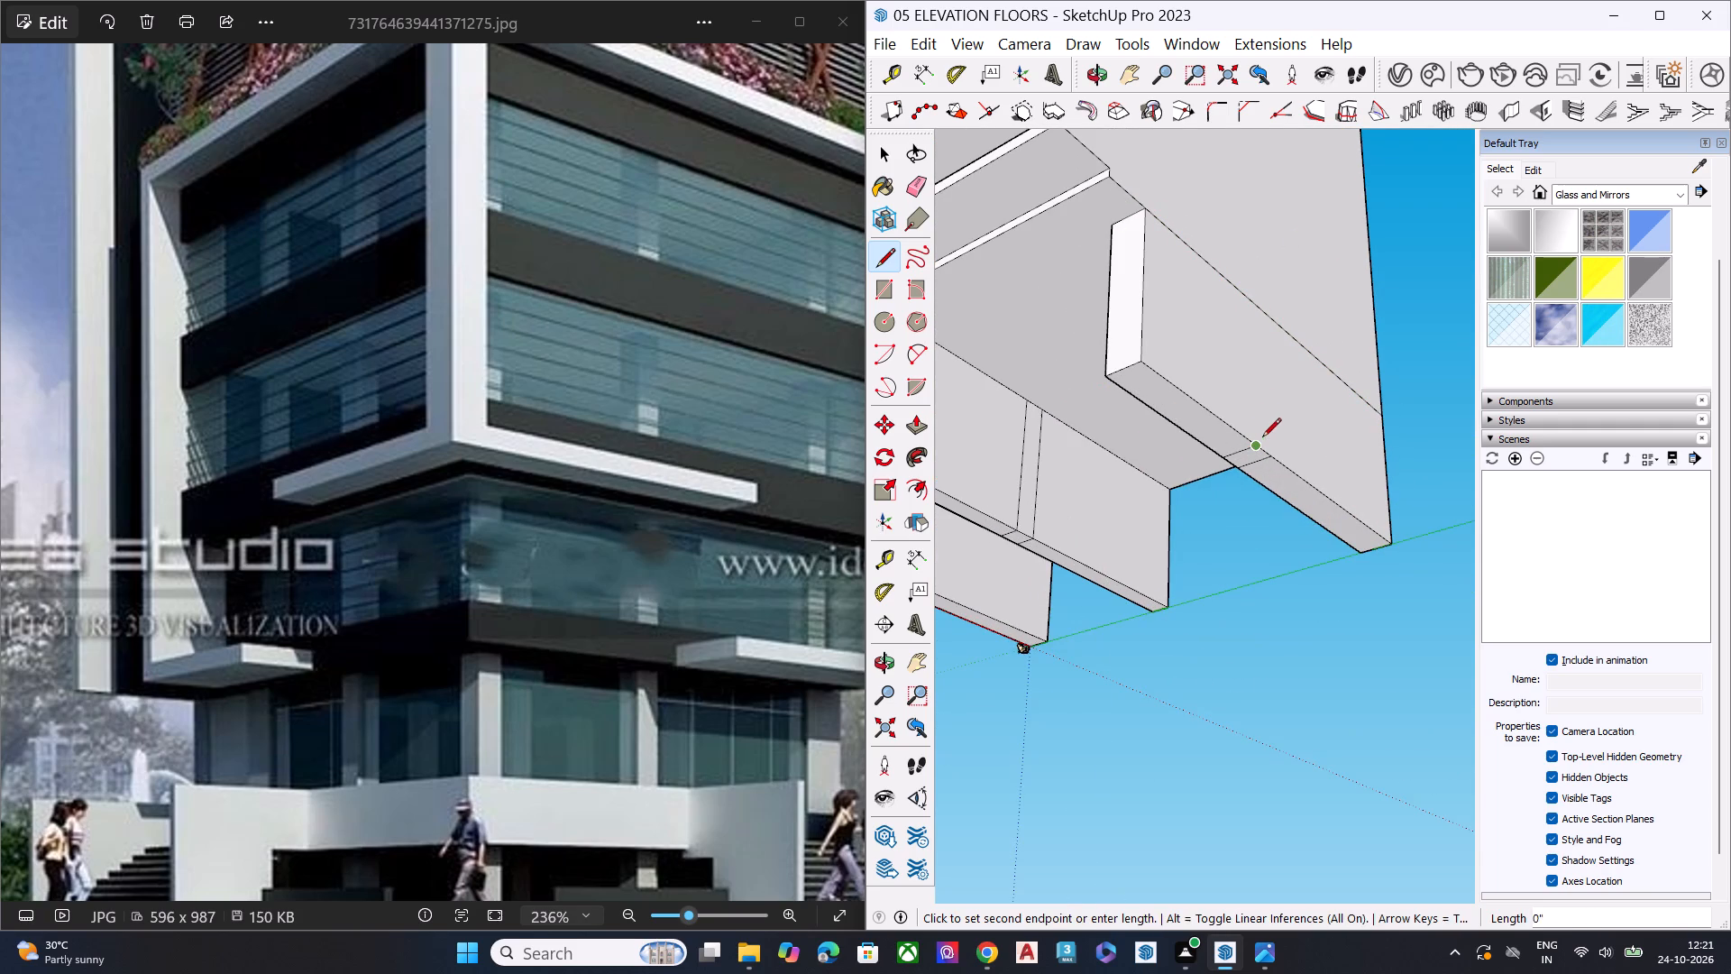
pyautogui.click(1257, 298)
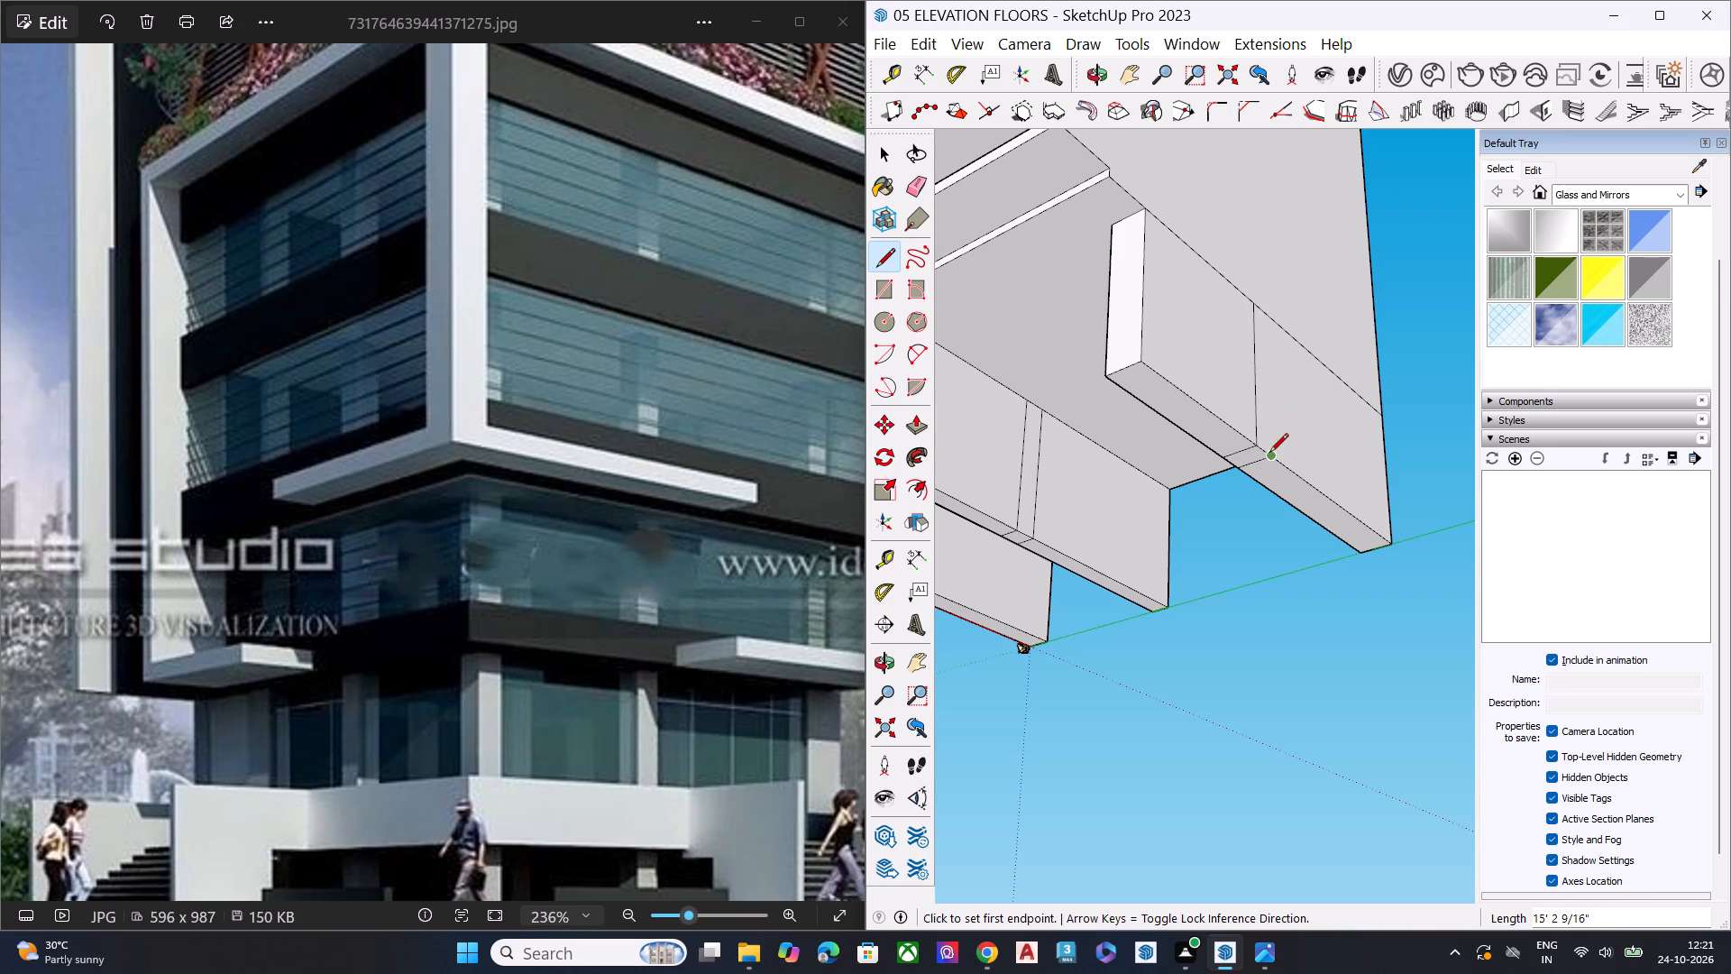
pyautogui.click(1269, 454)
pyautogui.click(1273, 312)
pyautogui.press('space')
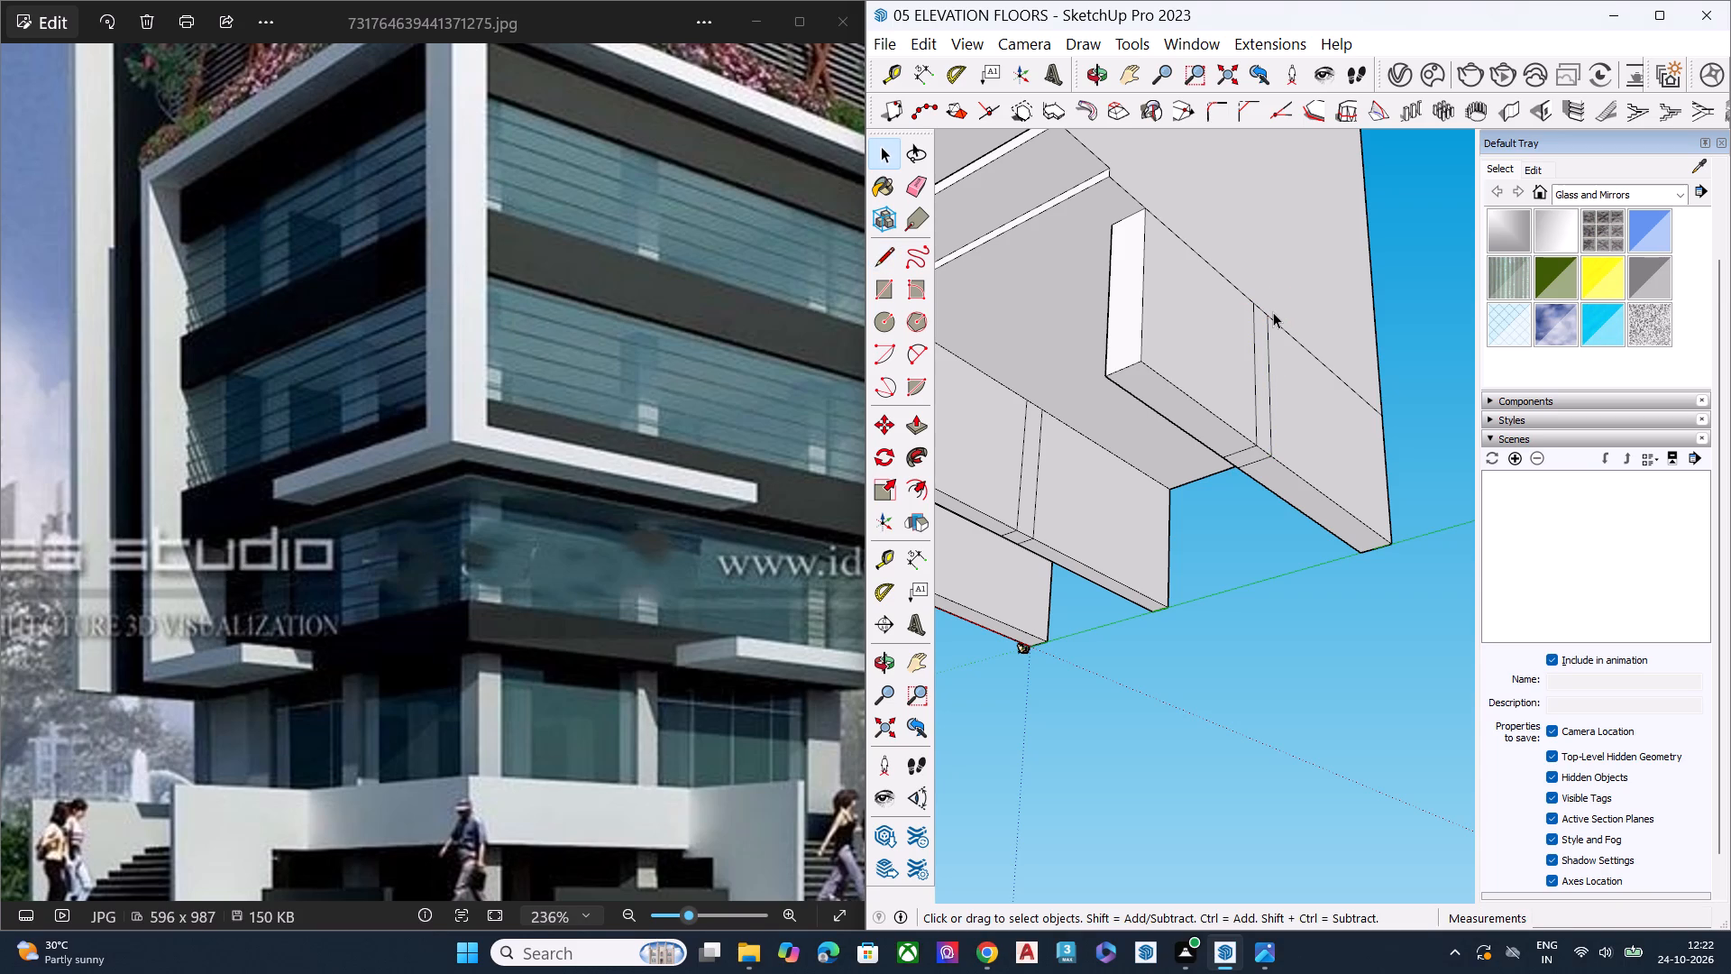
# Draw two vertical lines about 15' 2 9/16" tall on the far wall's inner face, from its intermediate underside marks up to the slab.
pyautogui.scroll(-2, 1159, 448)
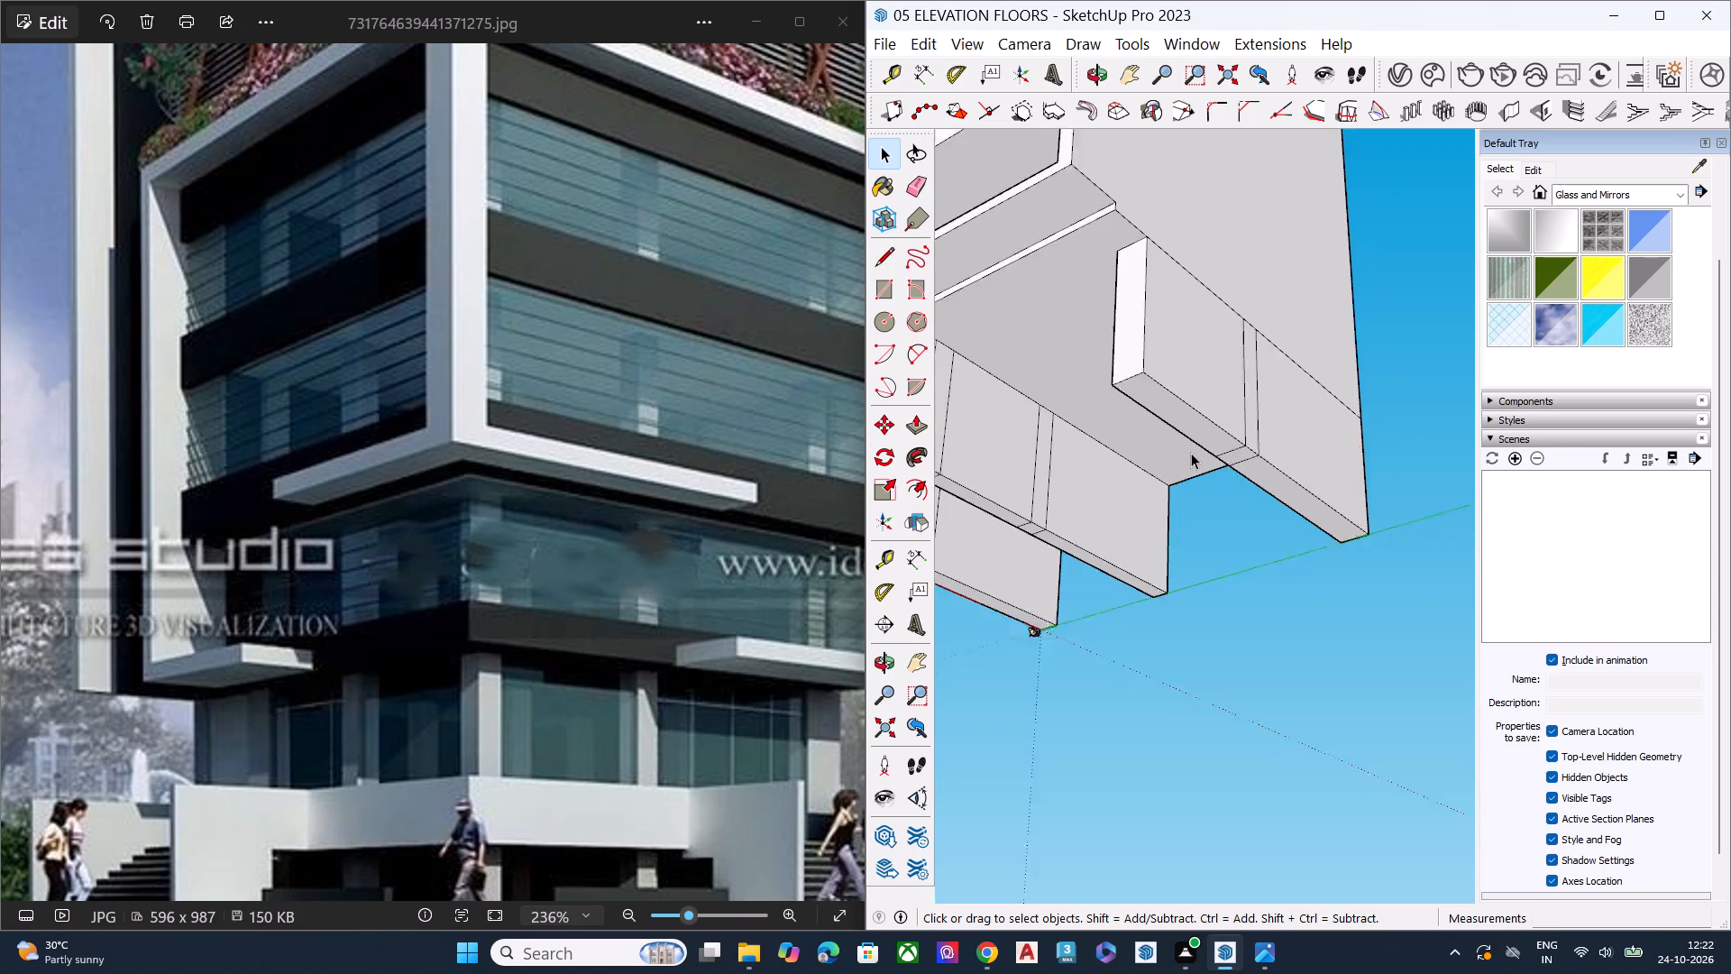
pyautogui.scroll(-6, 1191, 453)
pyautogui.moveTo(1214, 468); pyautogui.dragTo(1521, 663, button='middle')
pyautogui.moveTo(1232, 610); pyautogui.dragTo(1470, 607, button='middle')
pyautogui.scroll(3, 1360, 539)
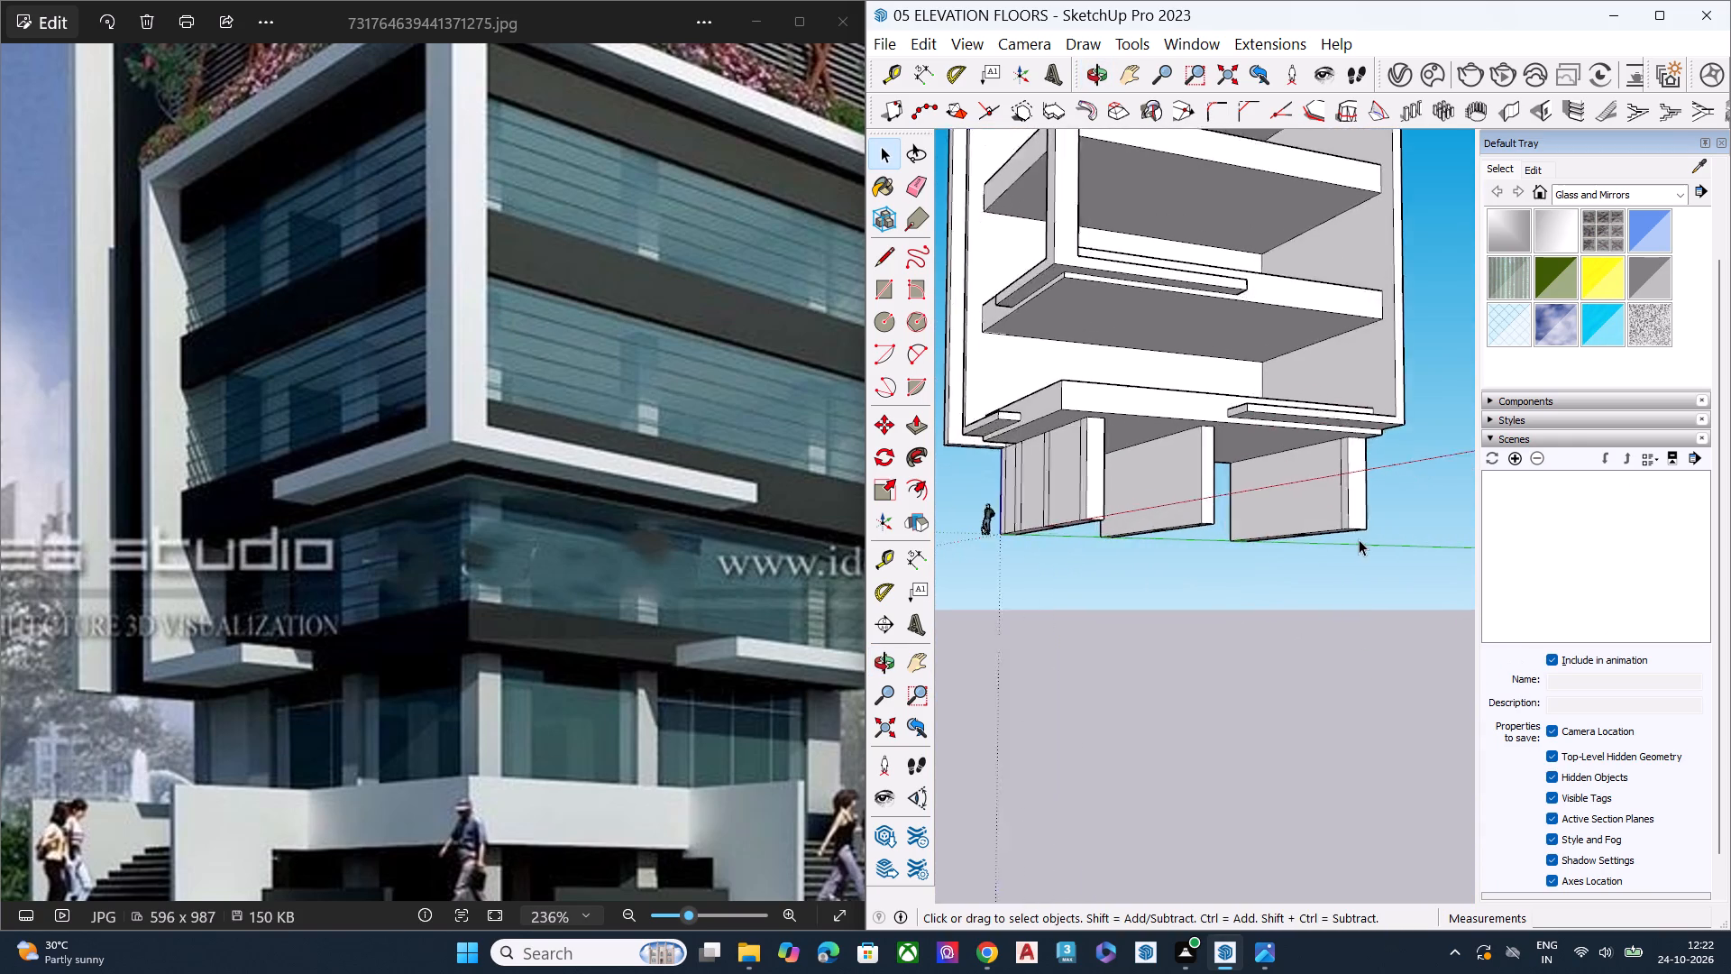
pyautogui.scroll(4, 1359, 539)
pyautogui.moveTo(1233, 532); pyautogui.dragTo(1297, 332, button='middle')
pyautogui.scroll(9, 1297, 332)
pyautogui.press('l')
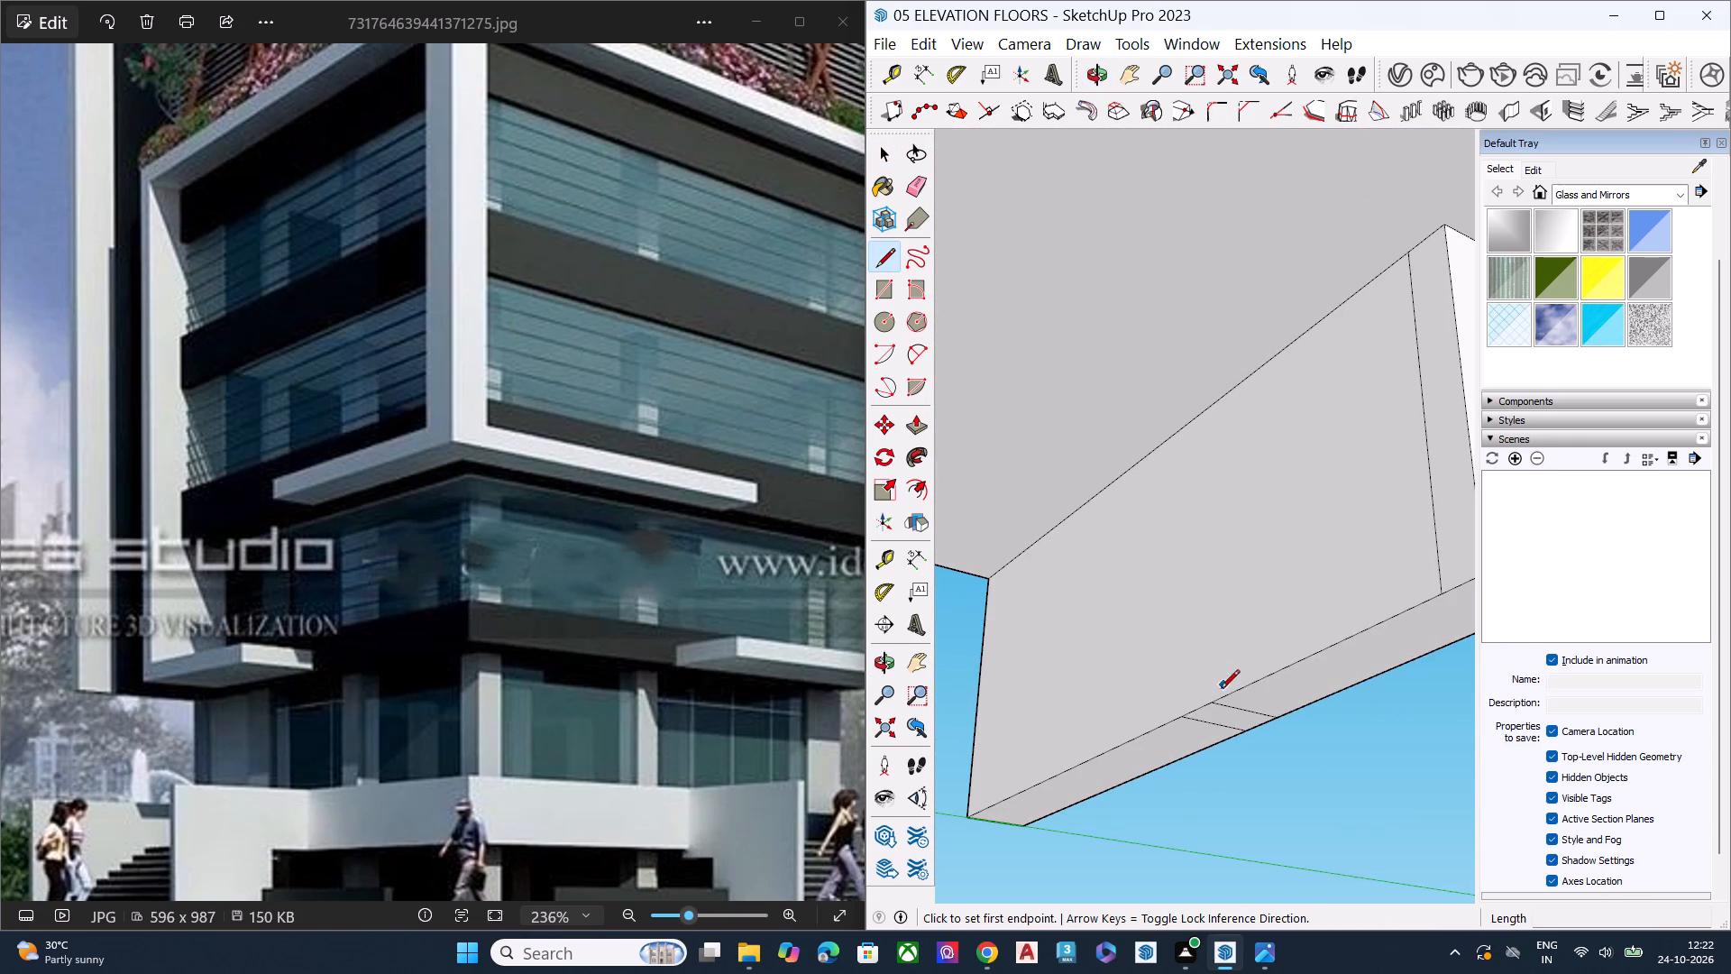
pyautogui.click(1210, 702)
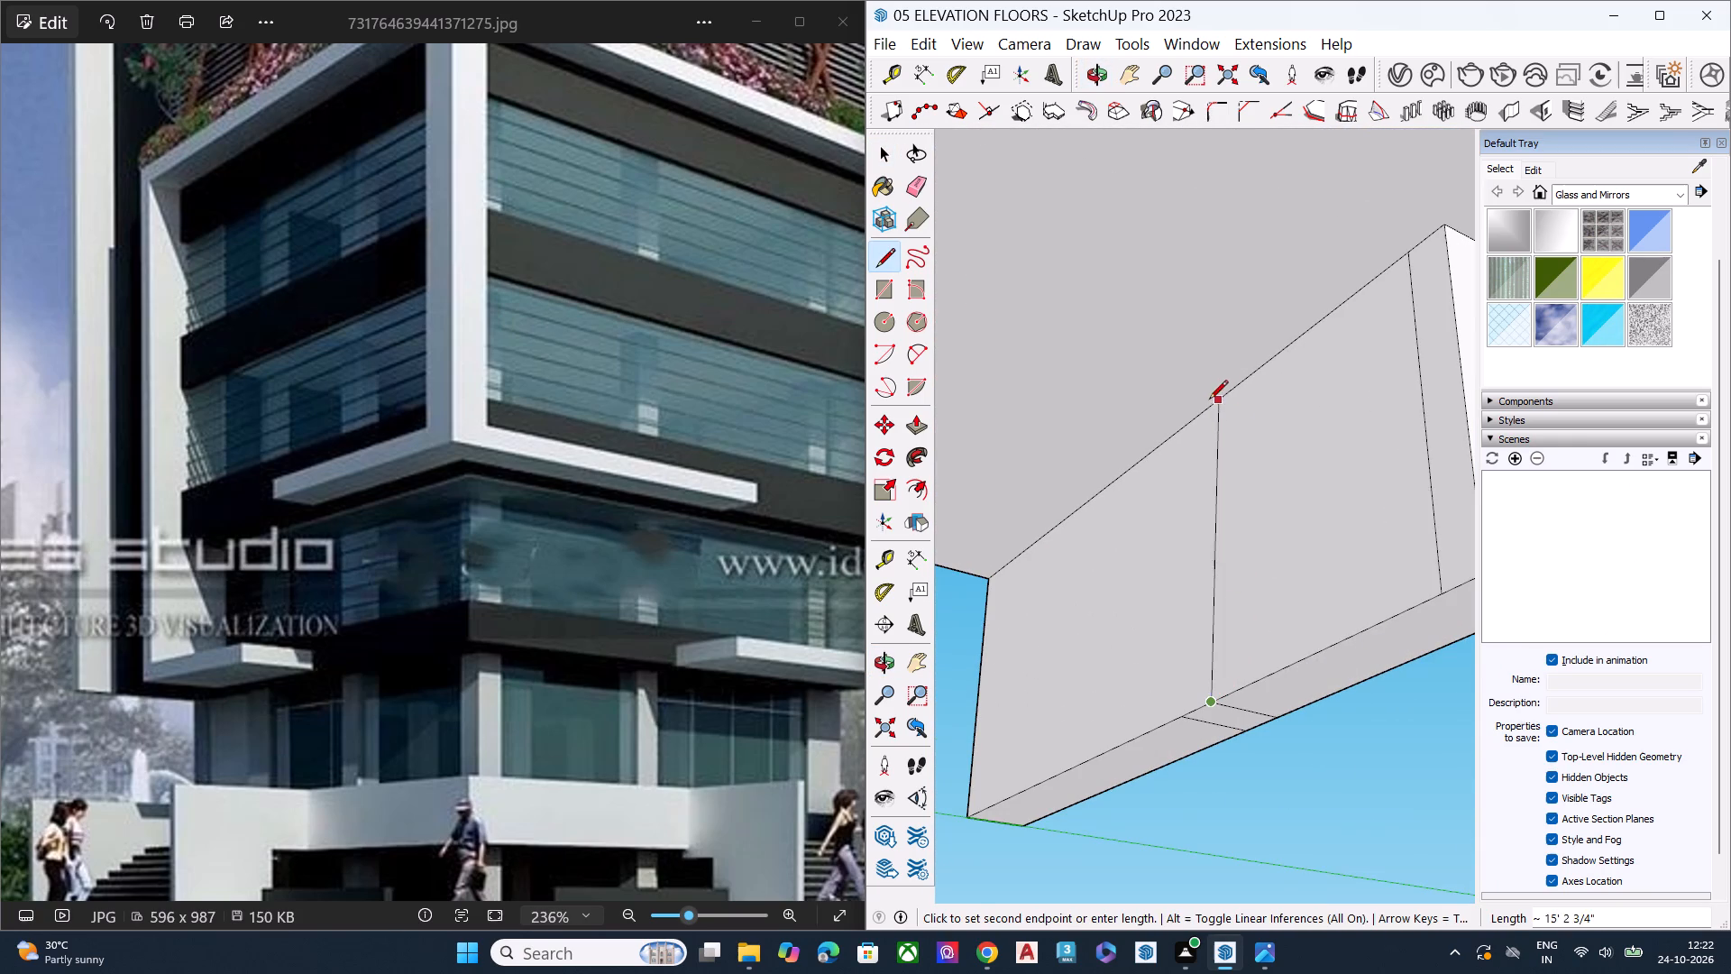
pyautogui.click(1213, 406)
pyautogui.click(1178, 717)
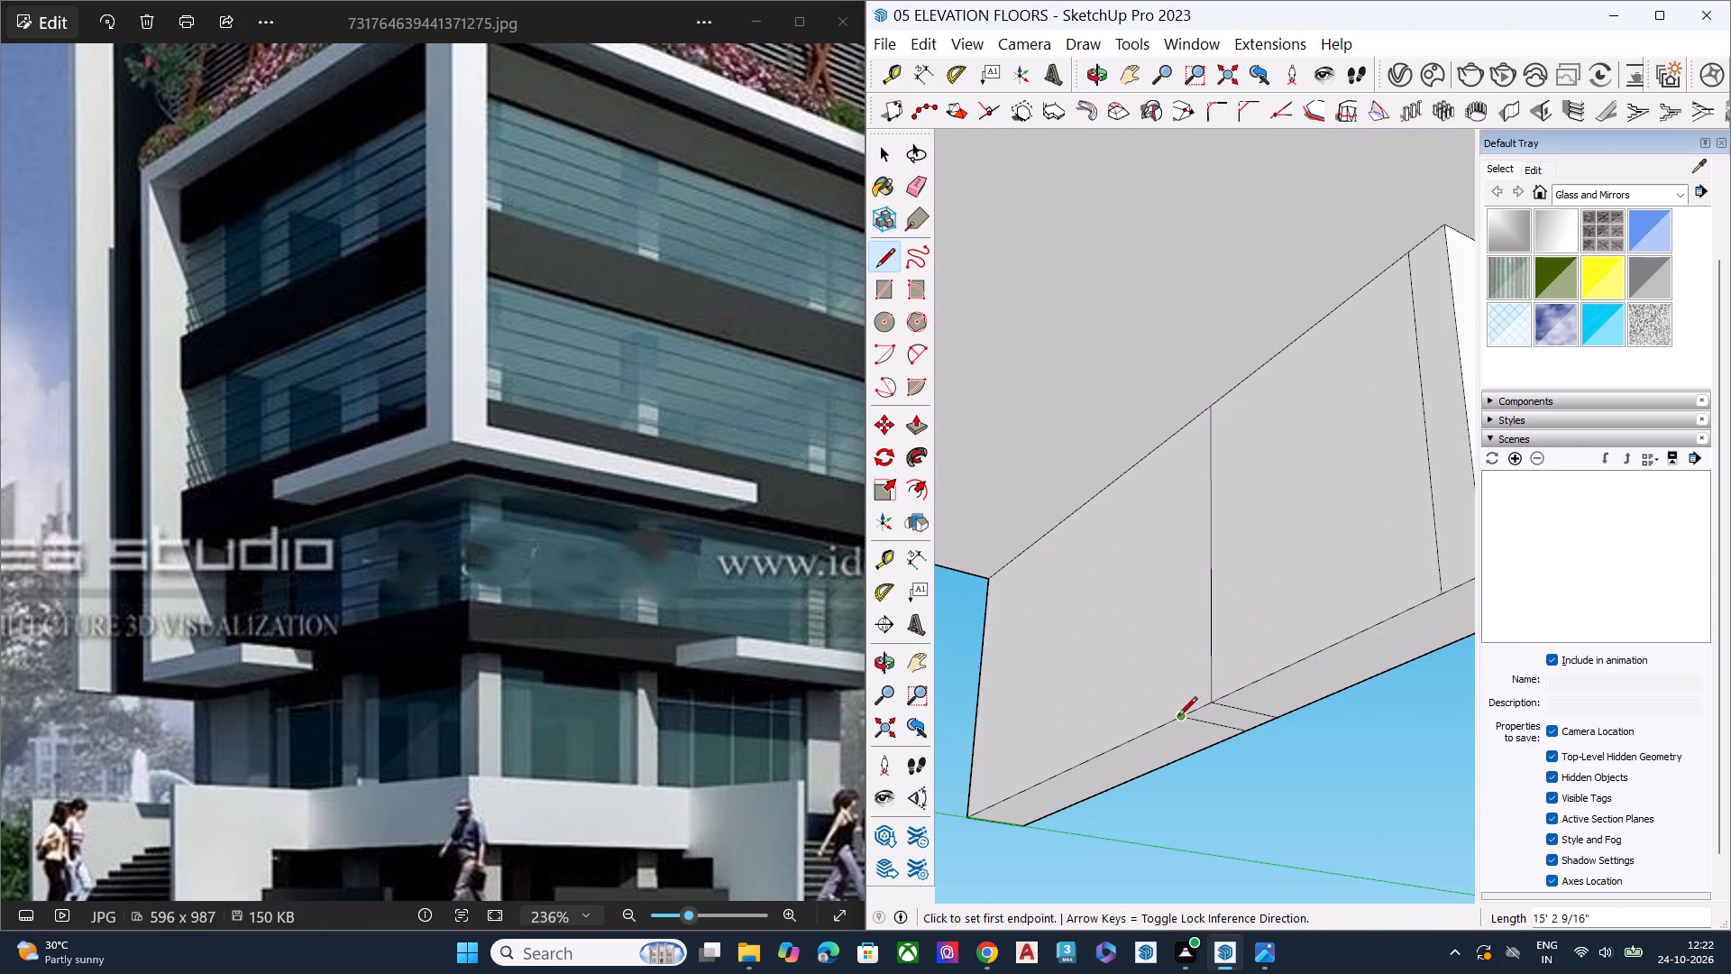
pyautogui.click(1186, 417)
pyautogui.press('space')
# Draw a line across the far wall's underside from the base of its end column's vertical line.
pyautogui.doubleClick(1283, 484)
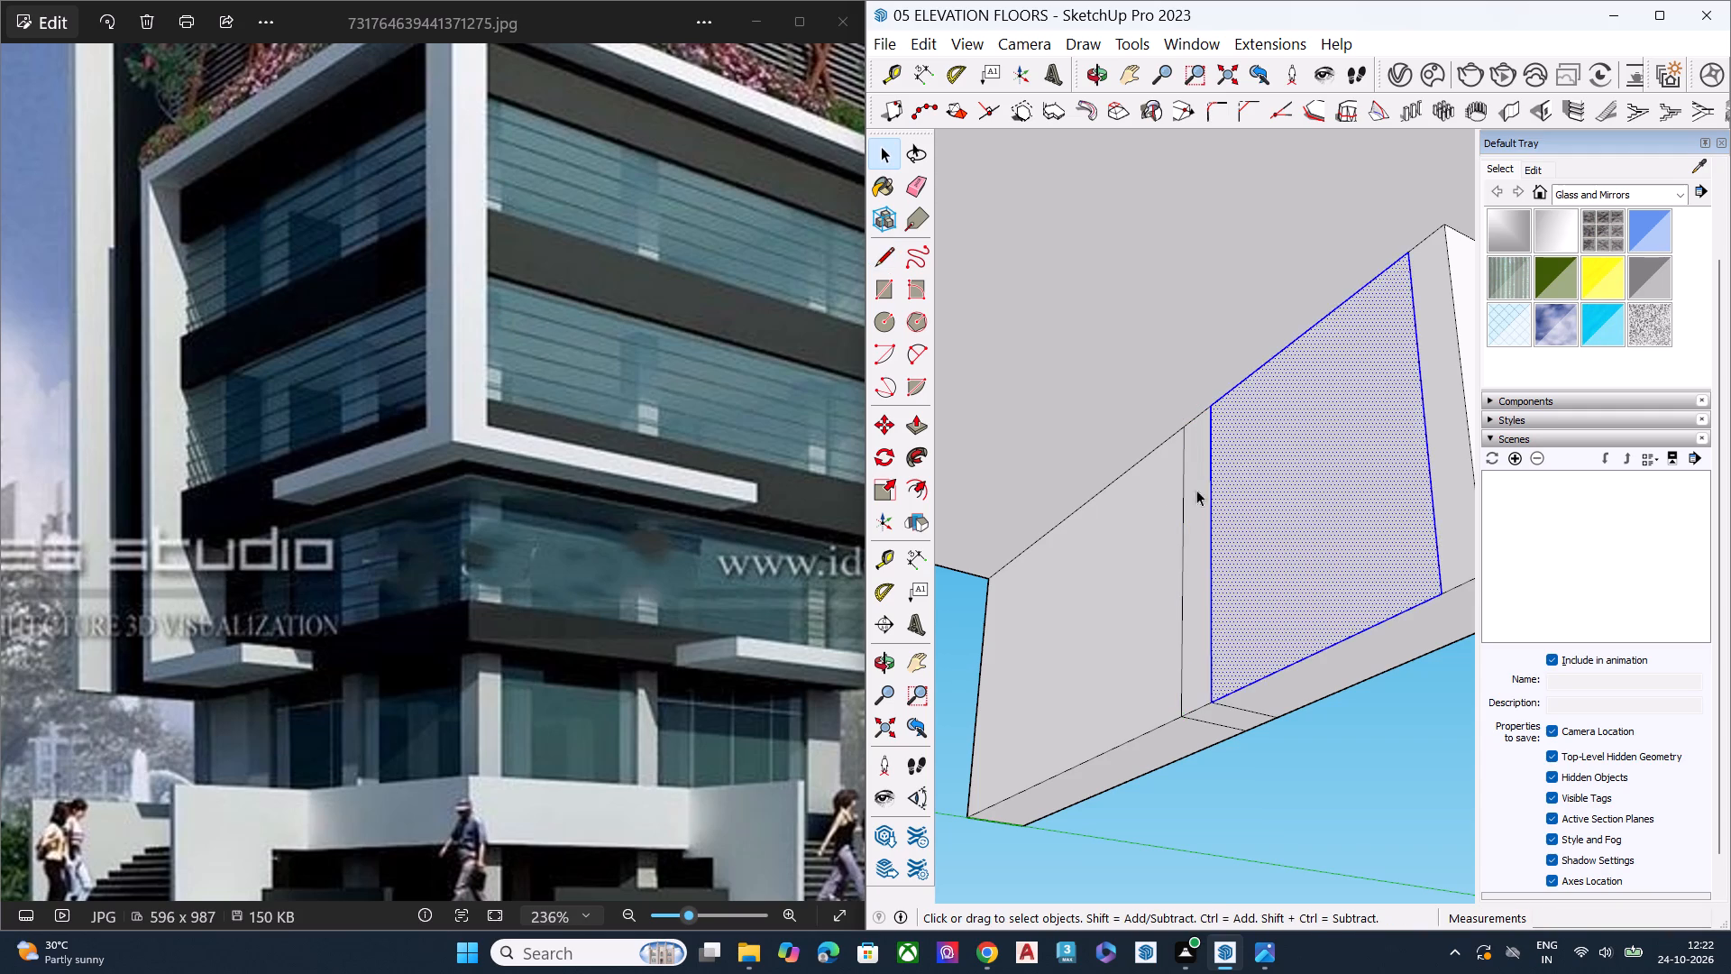
pyautogui.scroll(-8, 1059, 472)
pyautogui.moveTo(1277, 499); pyautogui.dragTo(1245, 391, button='middle')
pyautogui.scroll(6, 1194, 527)
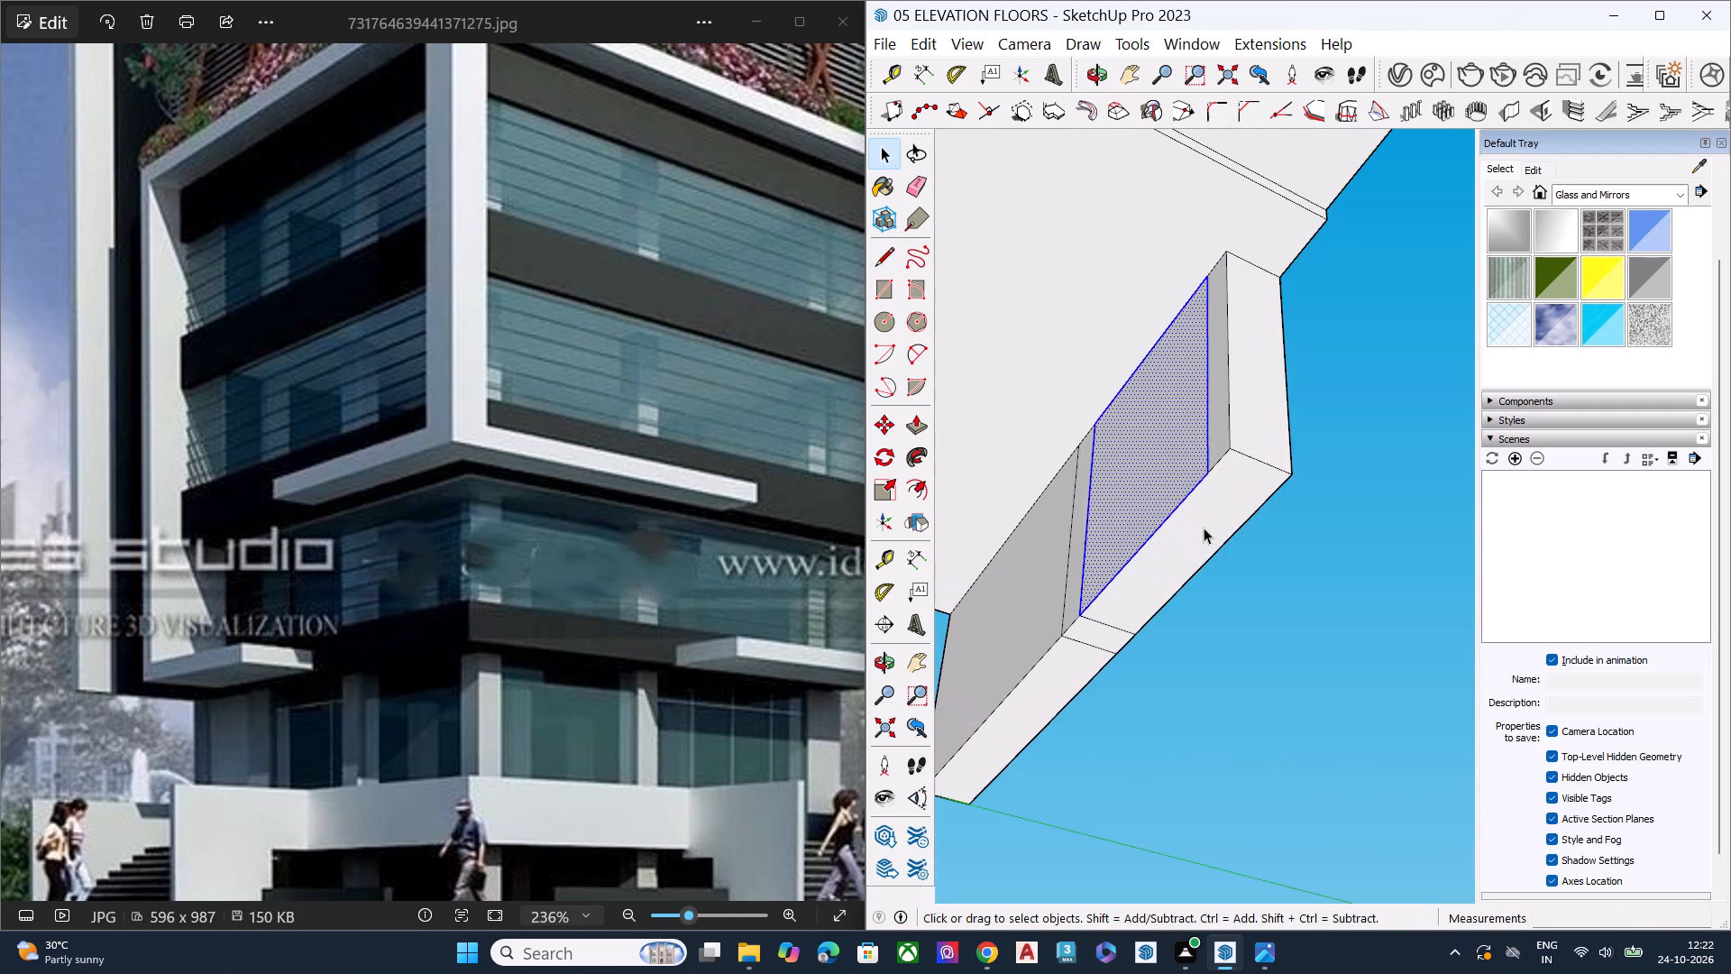
pyautogui.click(1252, 663)
pyautogui.press('l')
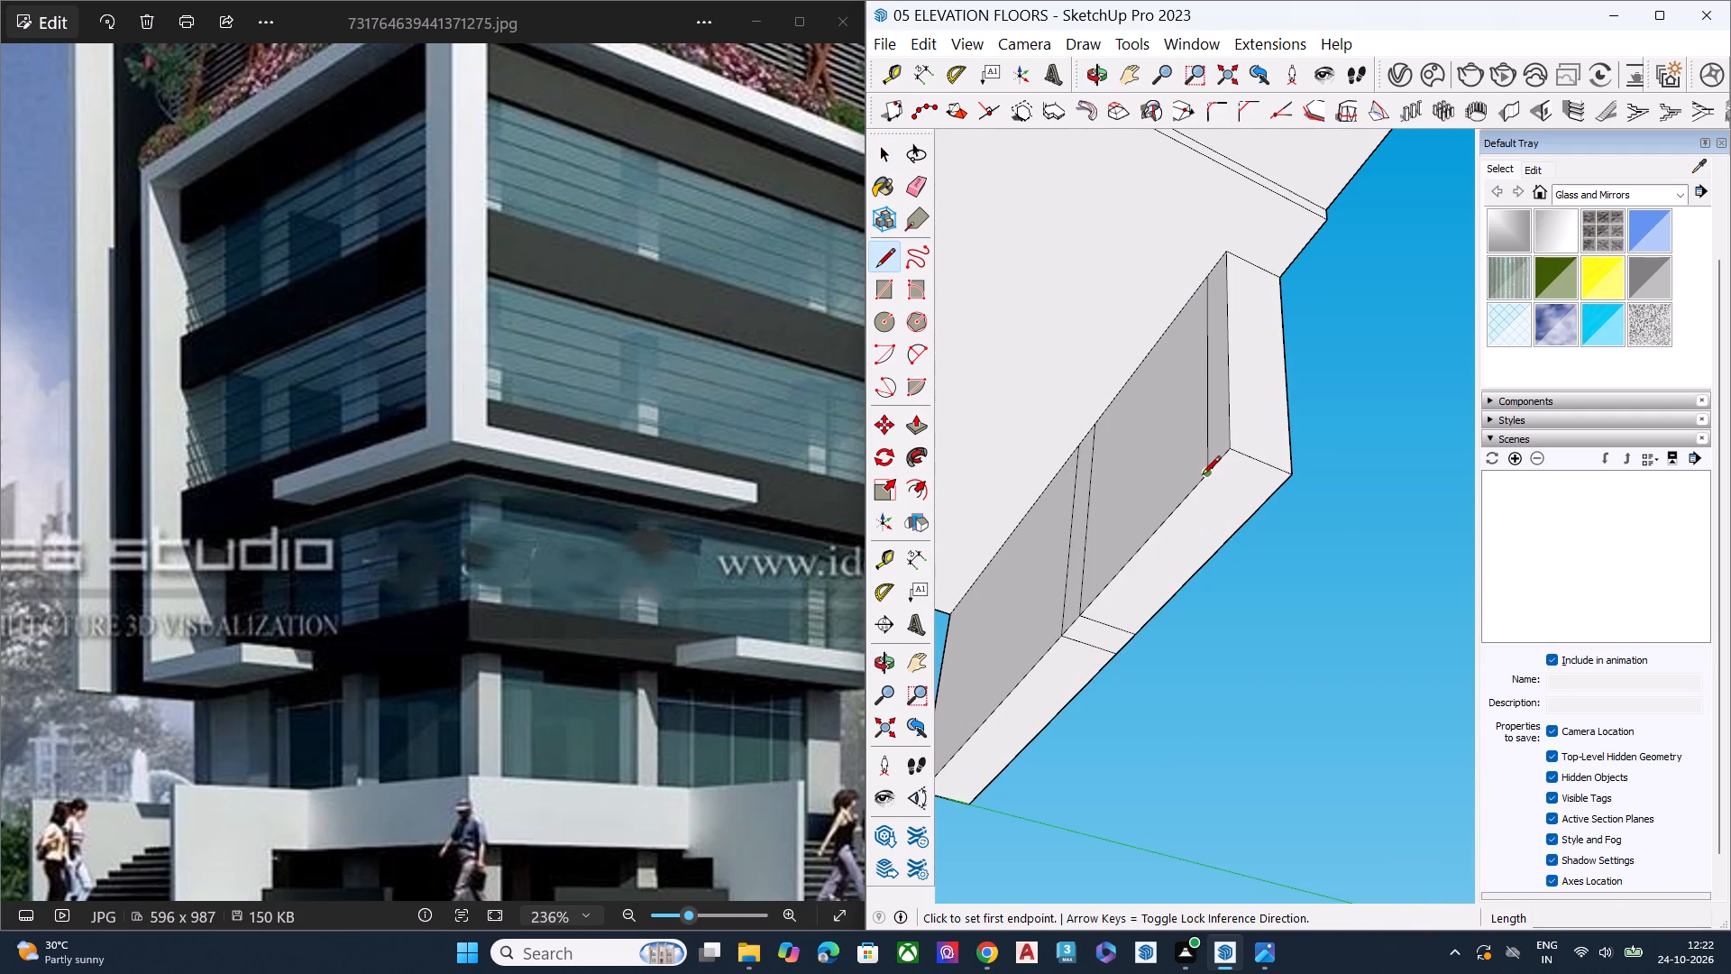
pyautogui.click(1202, 476)
pyautogui.click(1273, 498)
pyautogui.press('space')
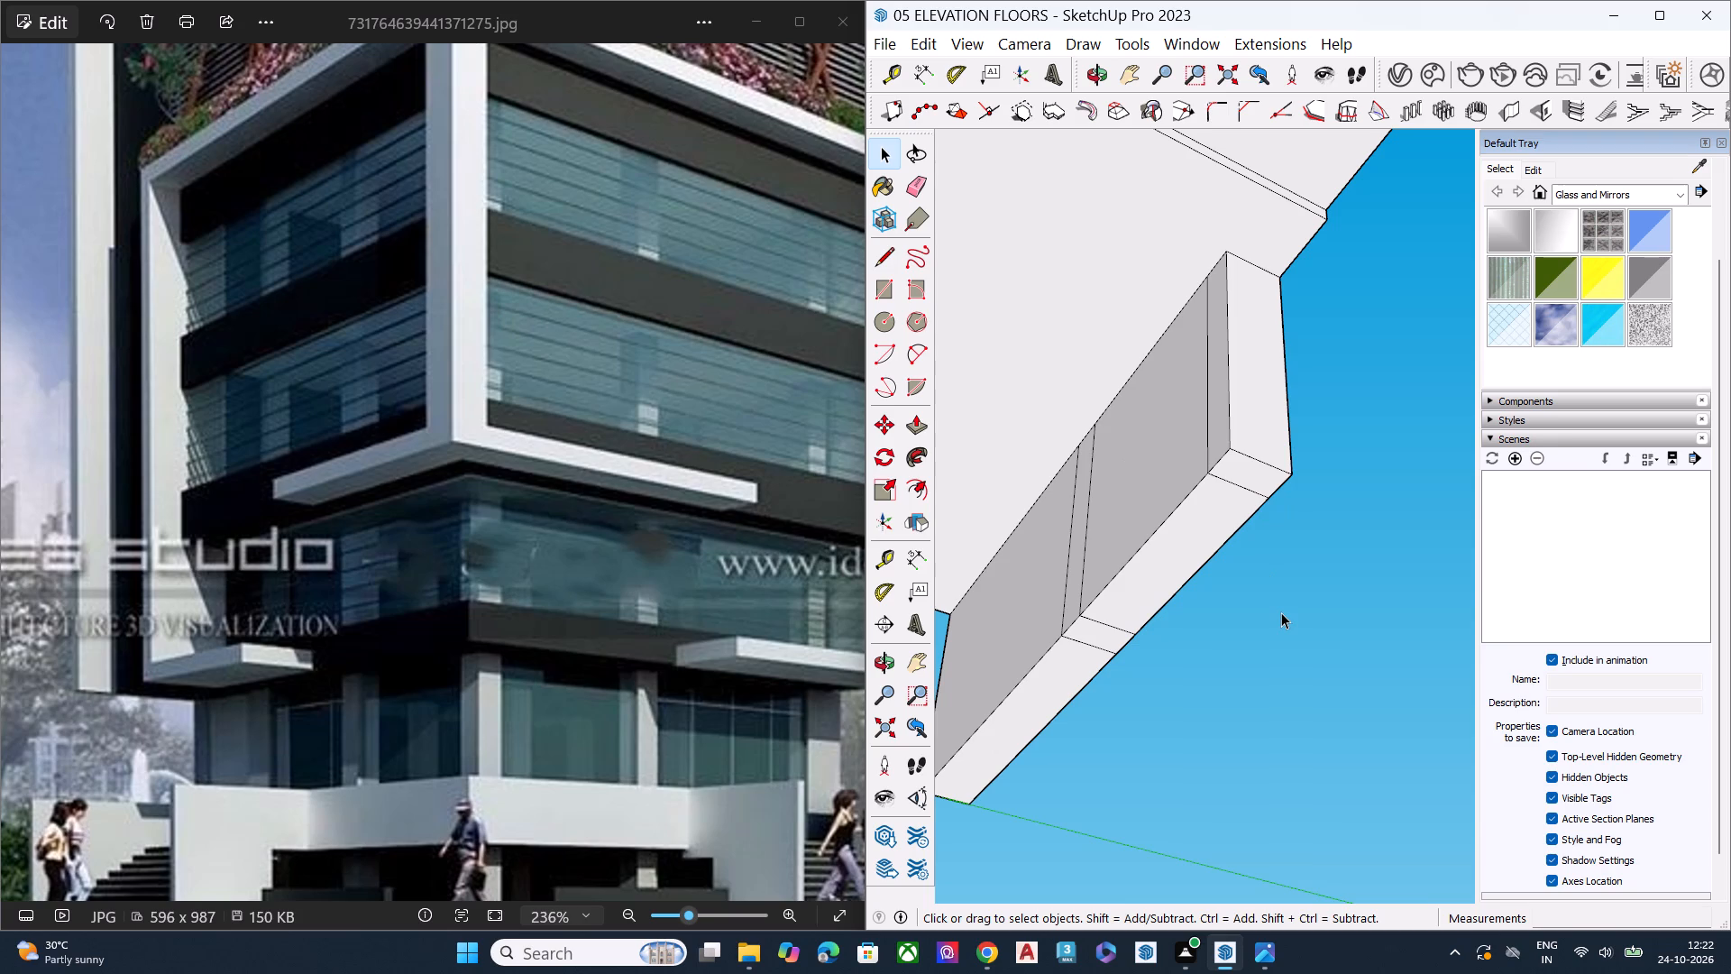
pyautogui.press('space')
# Draw two vertical lines on the middle wall's face toward the origin, from its intermediate underside marks up to the slab.
pyautogui.scroll(-10, 1306, 565)
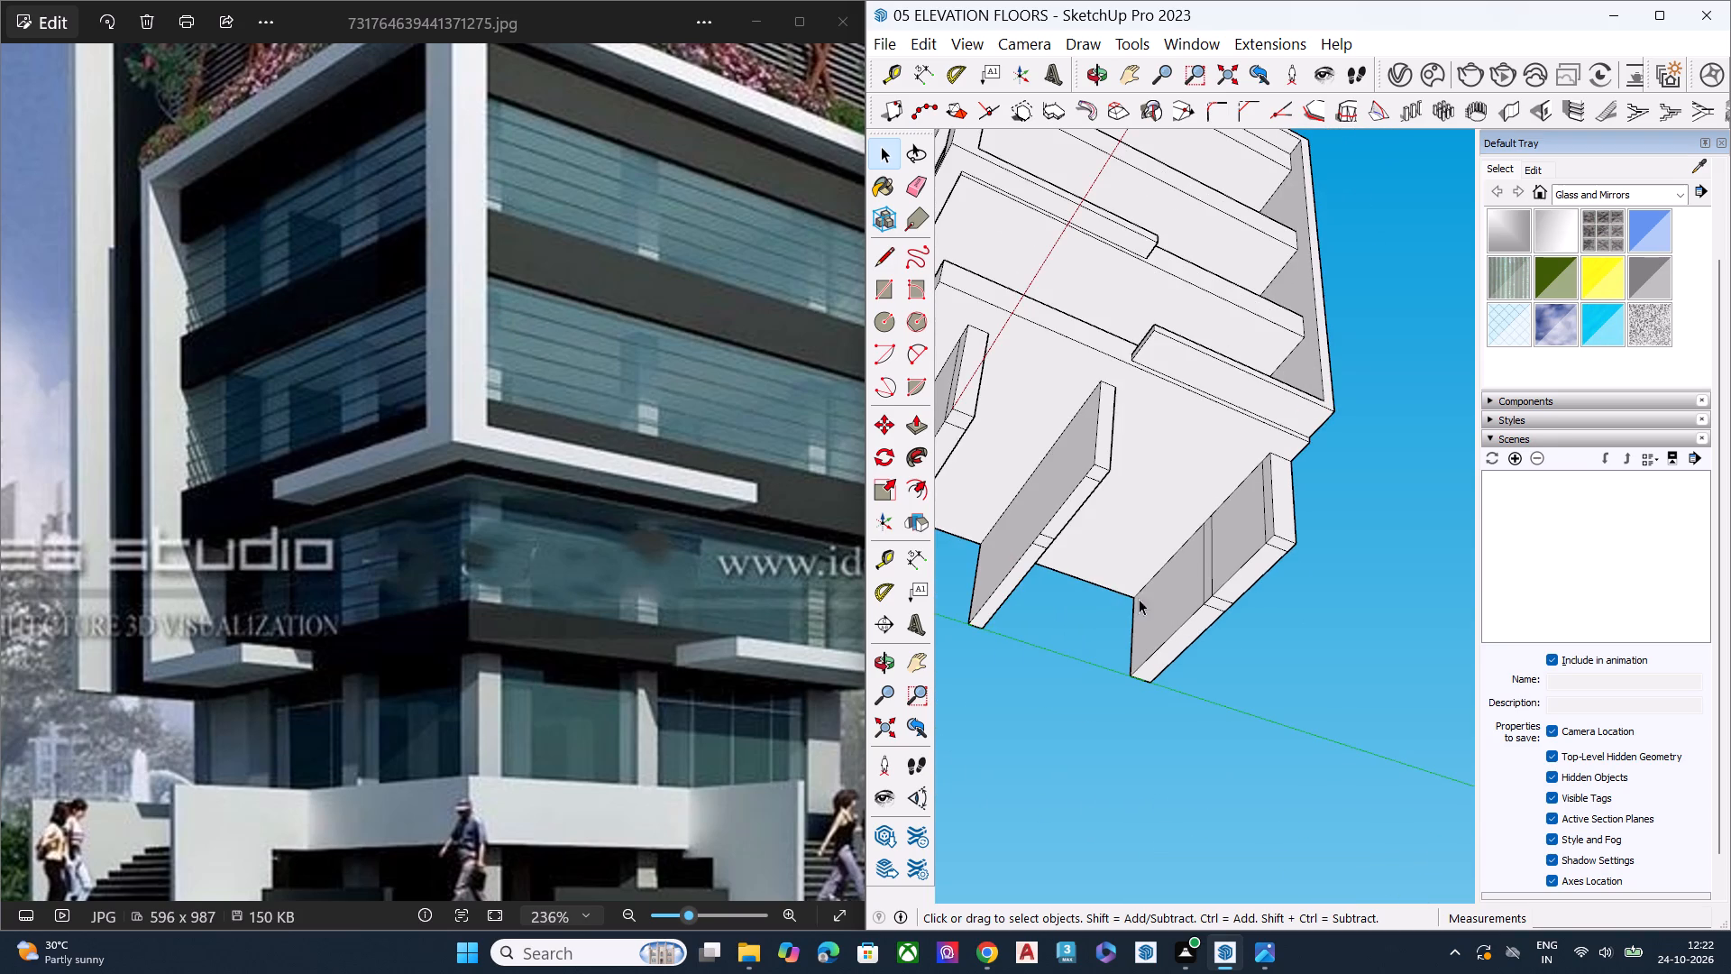
pyautogui.moveTo(1112, 601); pyautogui.dragTo(1115, 610, button='middle')
pyautogui.scroll(3, 987, 528)
pyautogui.scroll(-2, 987, 528)
pyautogui.scroll(5, 988, 528)
pyautogui.press('l')
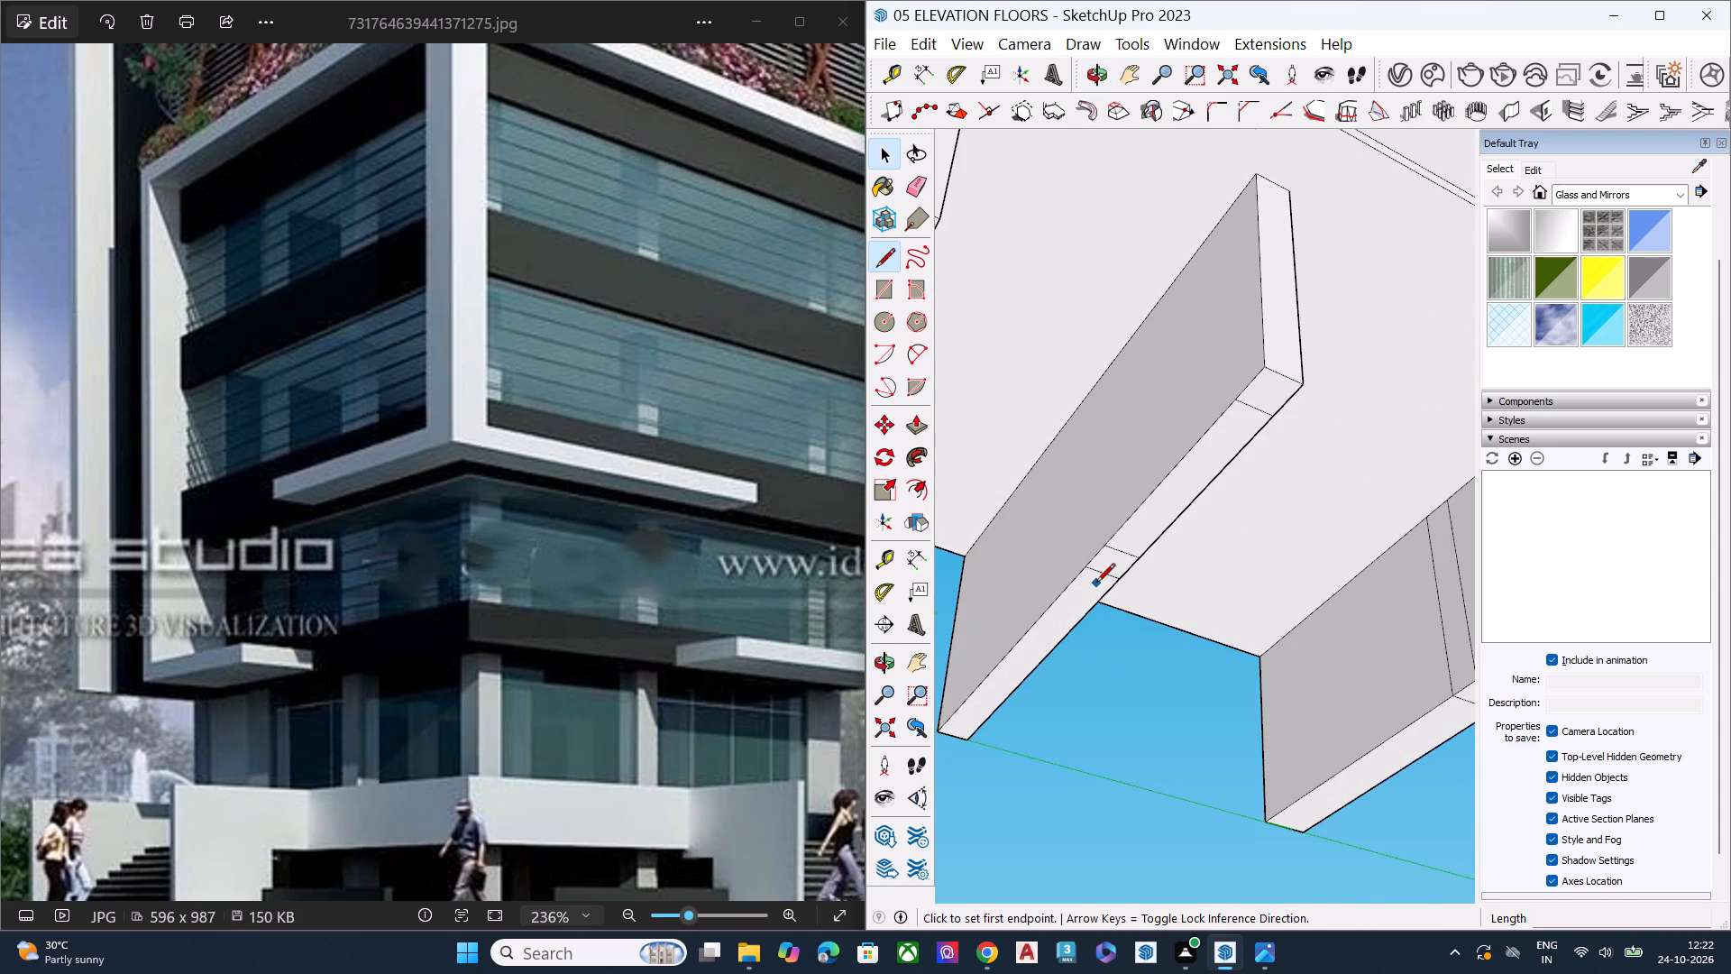
pyautogui.click(1098, 546)
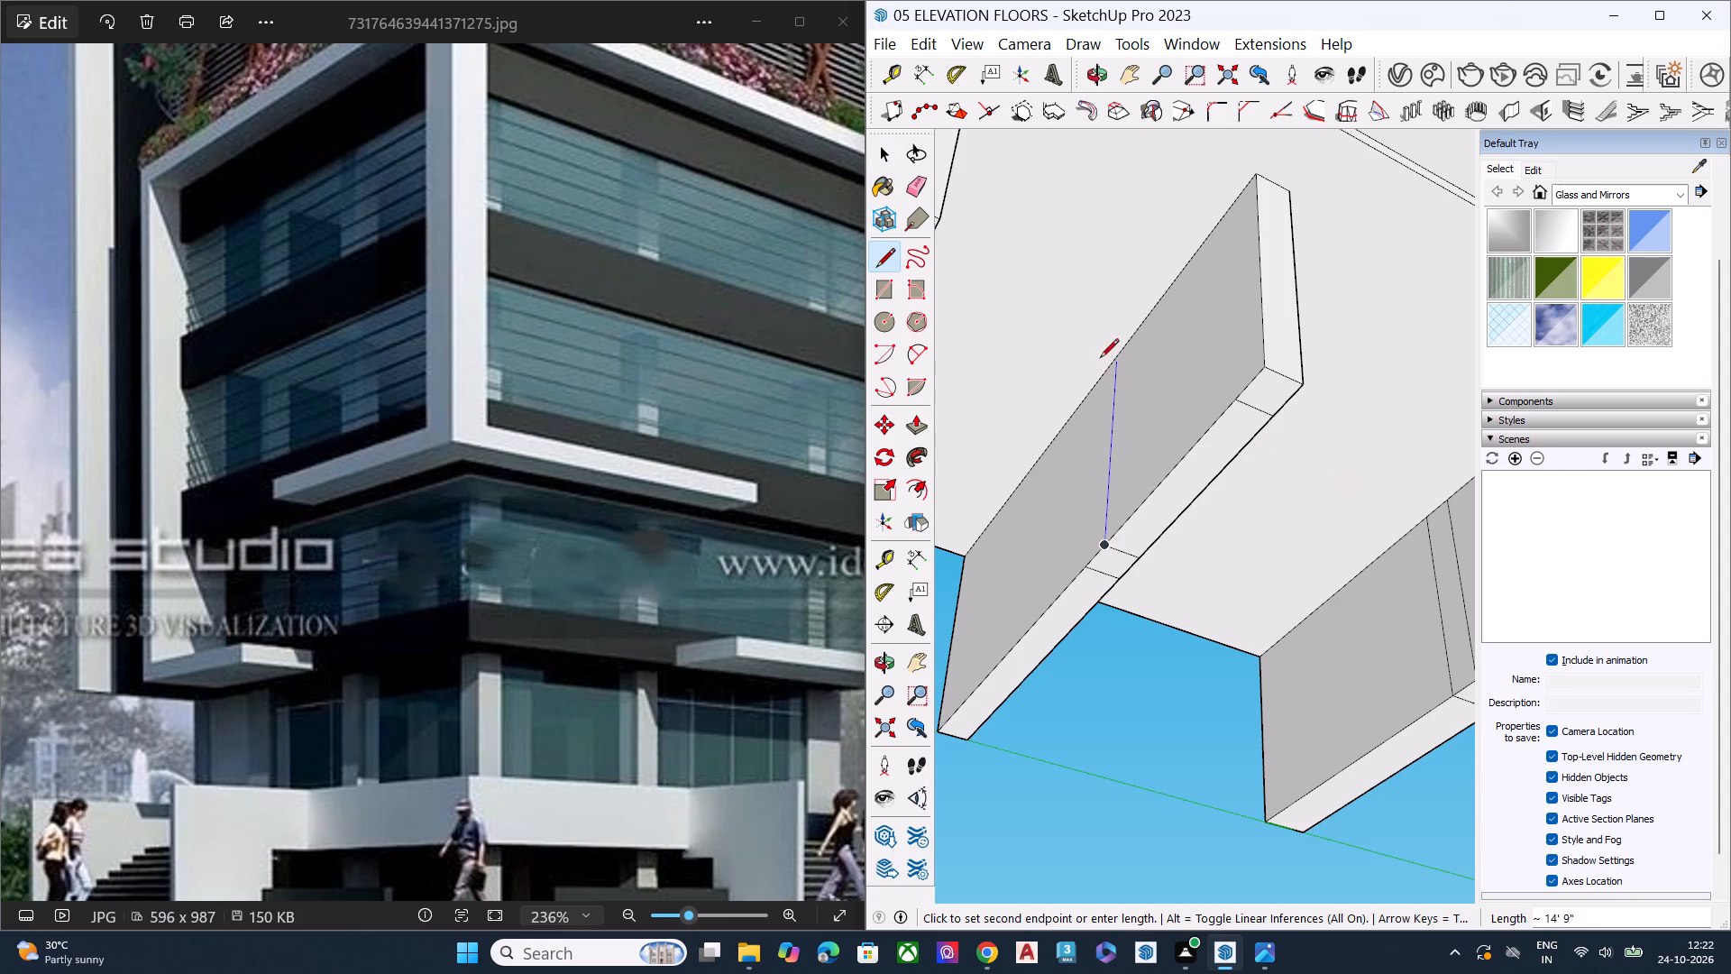
pyautogui.click(1120, 351)
pyautogui.click(1085, 574)
pyautogui.click(1099, 376)
# Examine the column division lines on the three ground-floor walls from the front and from the origin side.
pyautogui.moveTo(1134, 587); pyautogui.dragTo(1027, 571, button='middle')
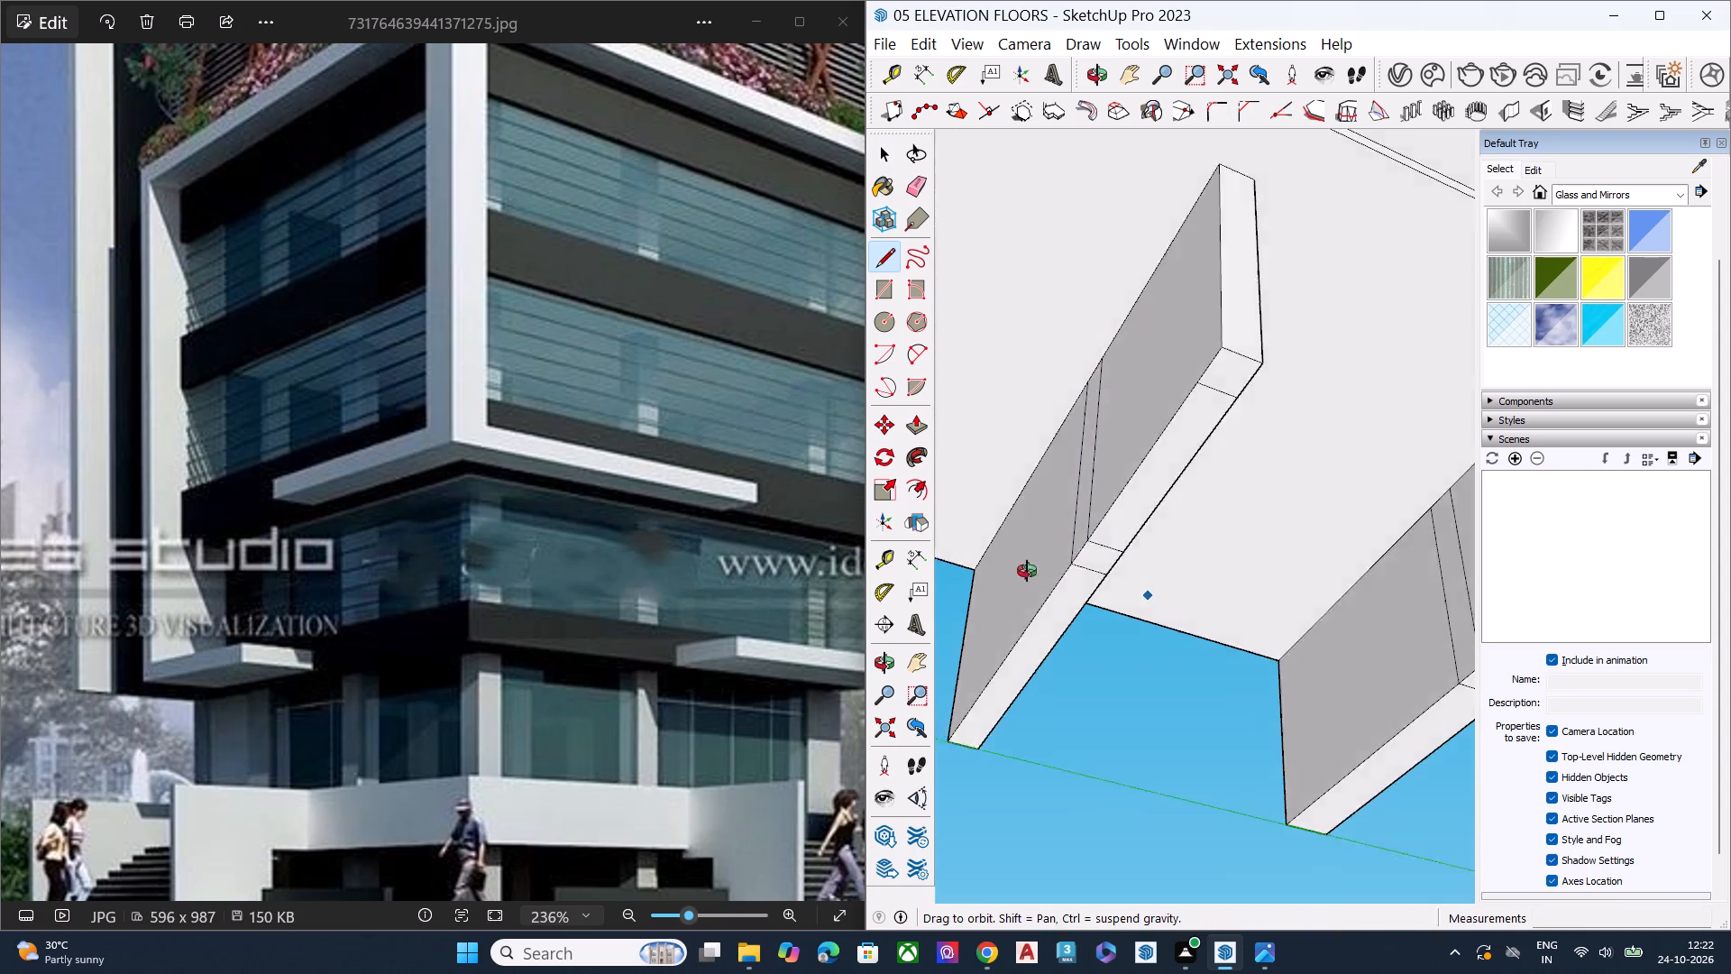
pyautogui.moveTo(1027, 571); pyautogui.dragTo(861, 562, button='middle')
pyautogui.scroll(2, 907, 603)
pyautogui.scroll(-1, 987, 603)
pyautogui.scroll(4, 987, 603)
pyautogui.scroll(-8, 1099, 592)
pyautogui.scroll(-4, 1232, 573)
pyautogui.scroll(2, 1223, 601)
pyautogui.scroll(-4, 1223, 601)
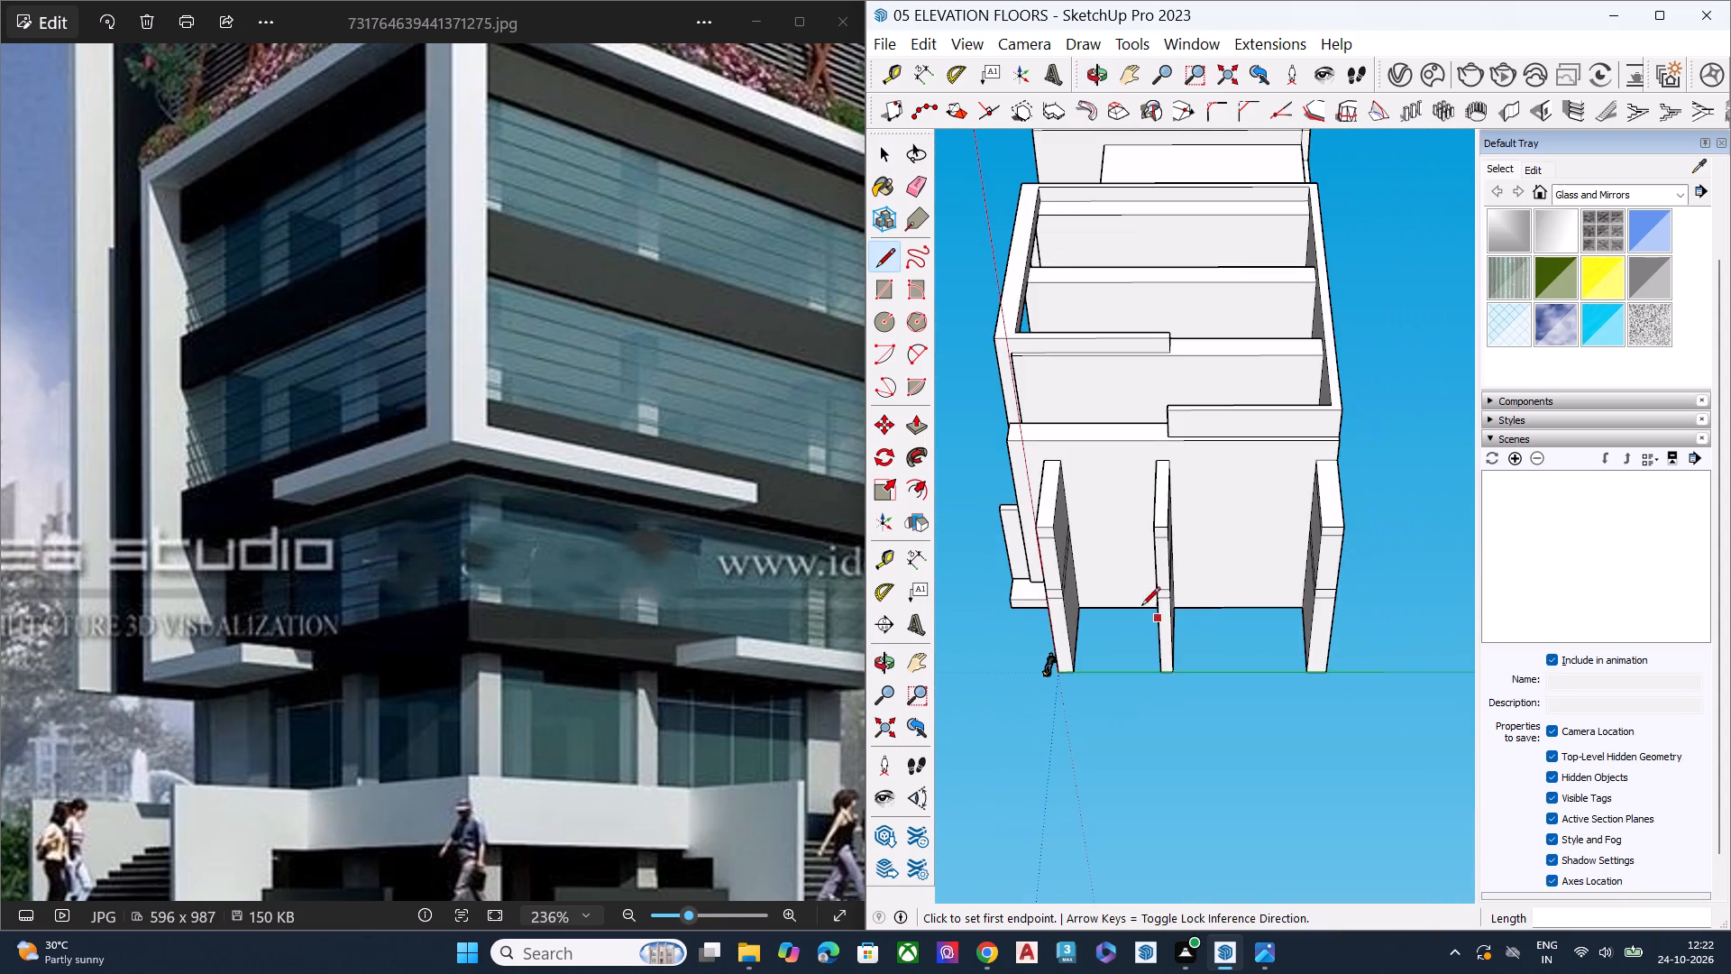
pyautogui.press('space')
pyautogui.scroll(-7, 1115, 593)
pyautogui.moveTo(1129, 607); pyautogui.dragTo(1541, 758, button='middle')
pyautogui.scroll(-6, 1154, 590)
pyautogui.moveTo(1168, 612); pyautogui.dragTo(1214, 696, button='middle')
pyautogui.scroll(5, 1155, 626)
pyautogui.scroll(-1, 1094, 583)
pyautogui.scroll(4, 1094, 583)
pyautogui.scroll(2, 1204, 591)
pyautogui.scroll(-1, 1206, 585)
pyautogui.scroll(7, 1206, 583)
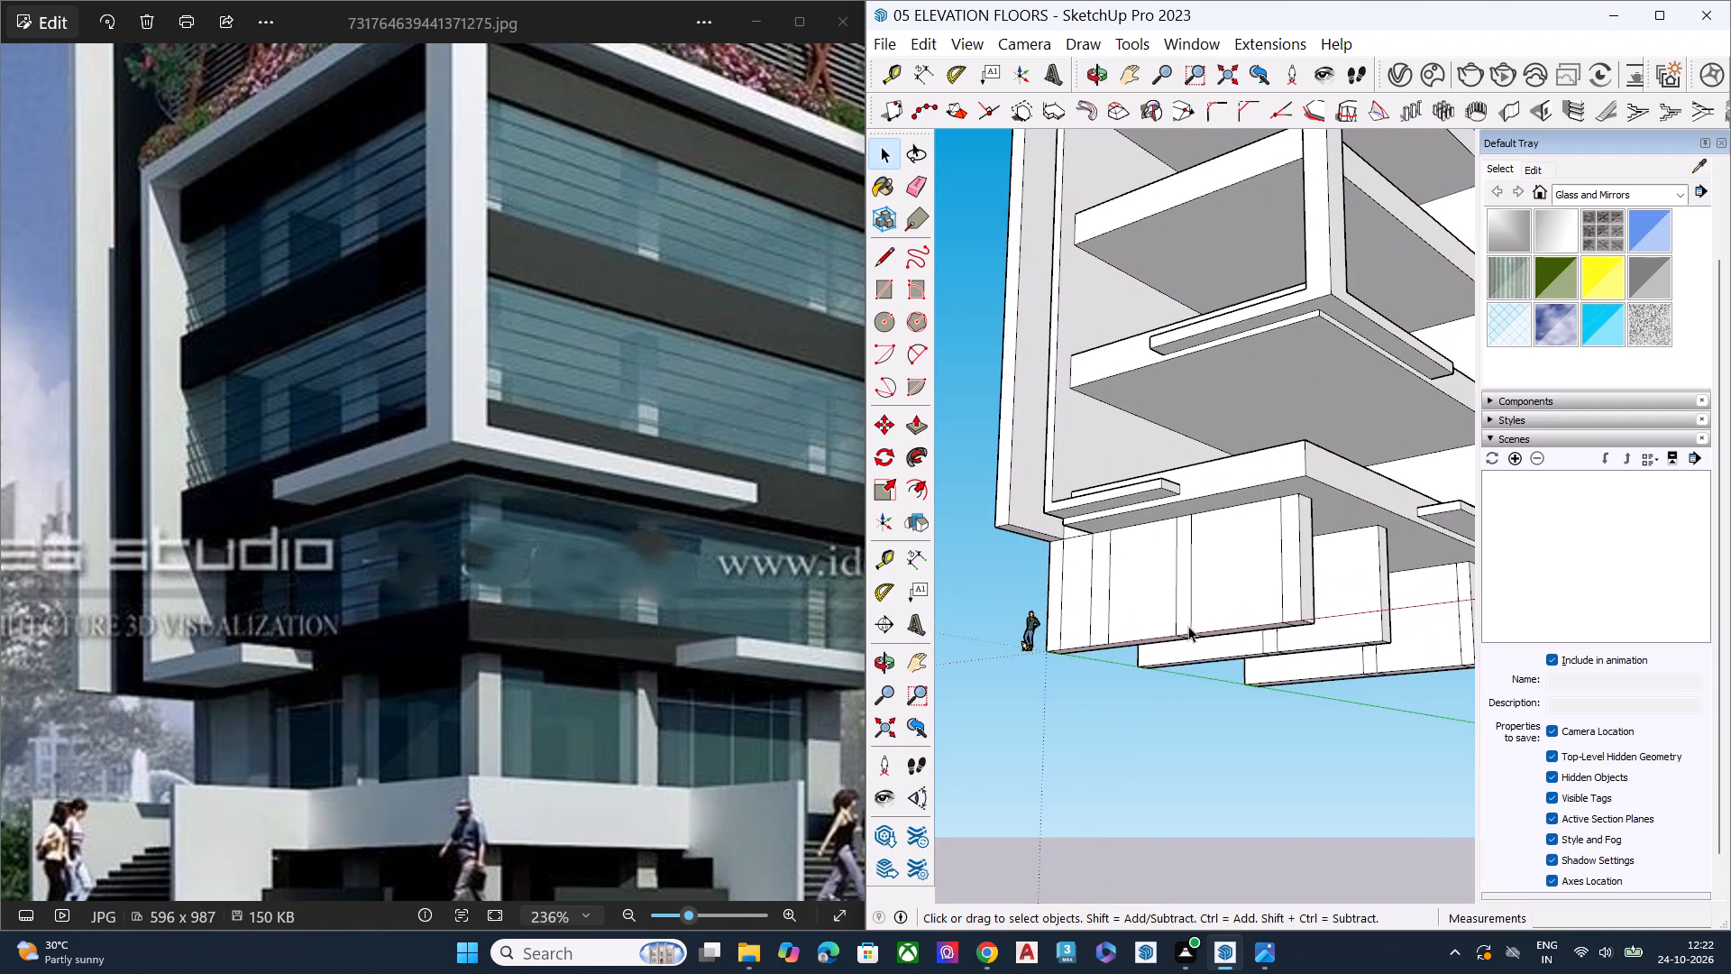
# Draw two lines about 2' 9 13/16" long across the underside of the wall nearest the origin, continuing its rear intermediate column's vertical lines.
pyautogui.moveTo(1162, 646); pyautogui.dragTo(1180, 379, button='middle')
pyautogui.scroll(10, 1149, 510)
pyautogui.scroll(-2, 1114, 624)
pyautogui.scroll(2, 1111, 628)
pyautogui.scroll(-4, 1111, 628)
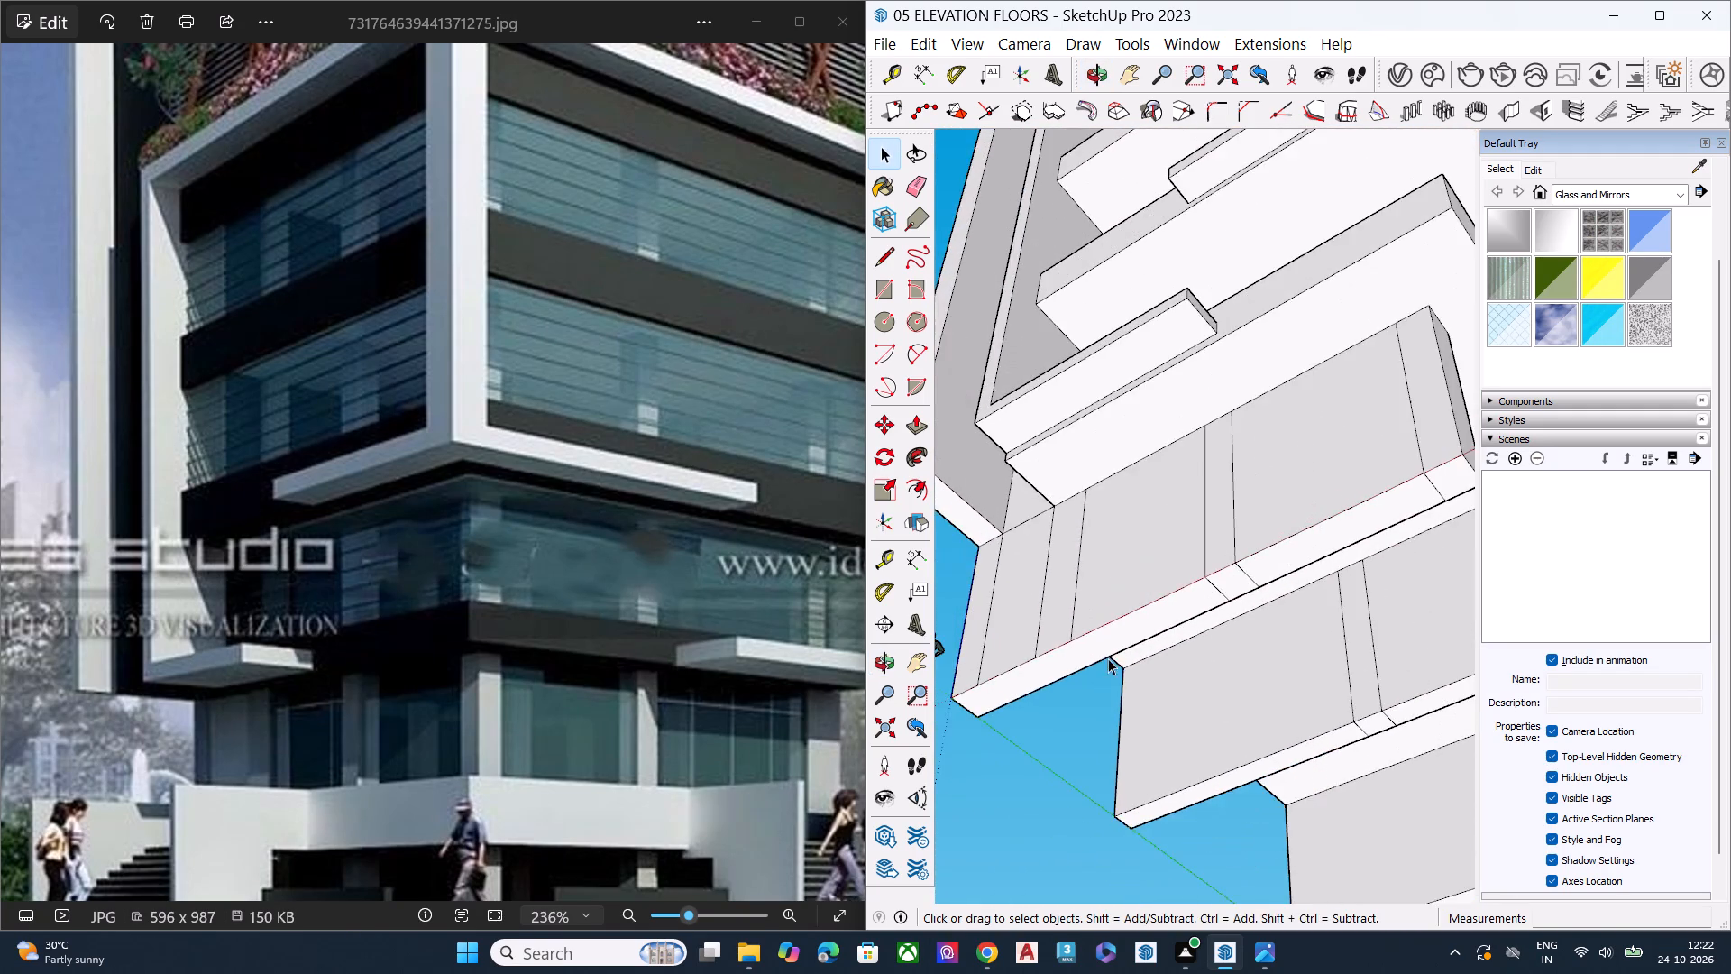
pyautogui.moveTo(1101, 661); pyautogui.dragTo(1106, 522, button='middle')
pyautogui.press('l')
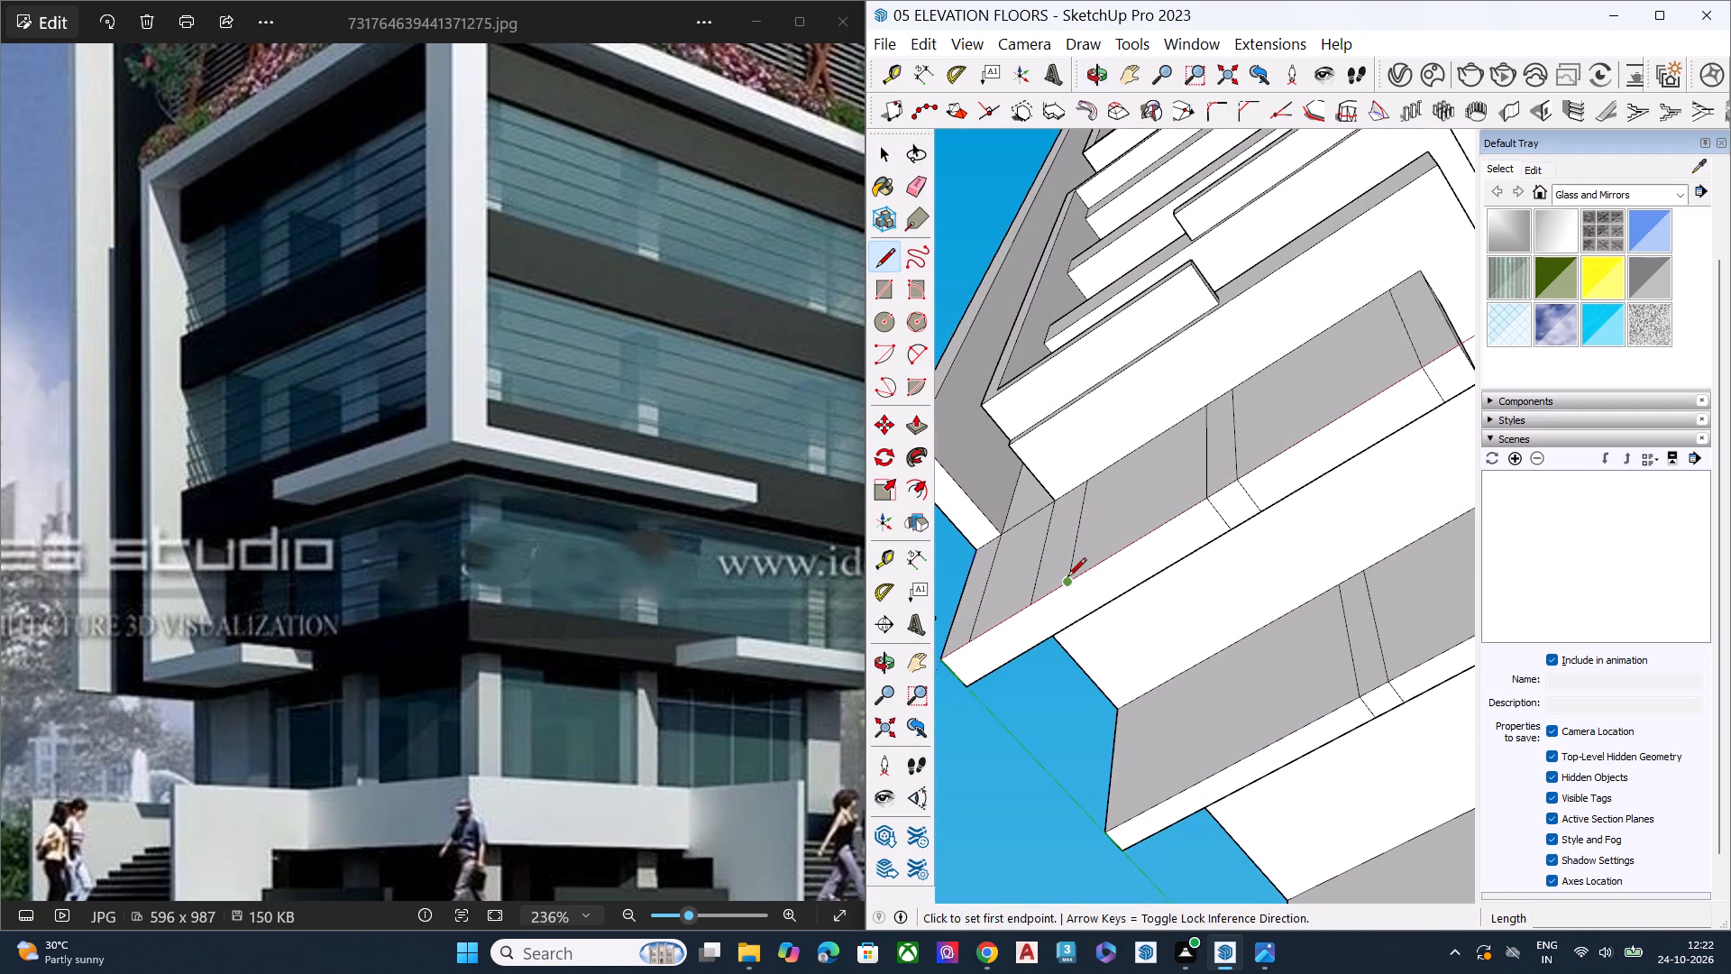
pyautogui.click(1067, 578)
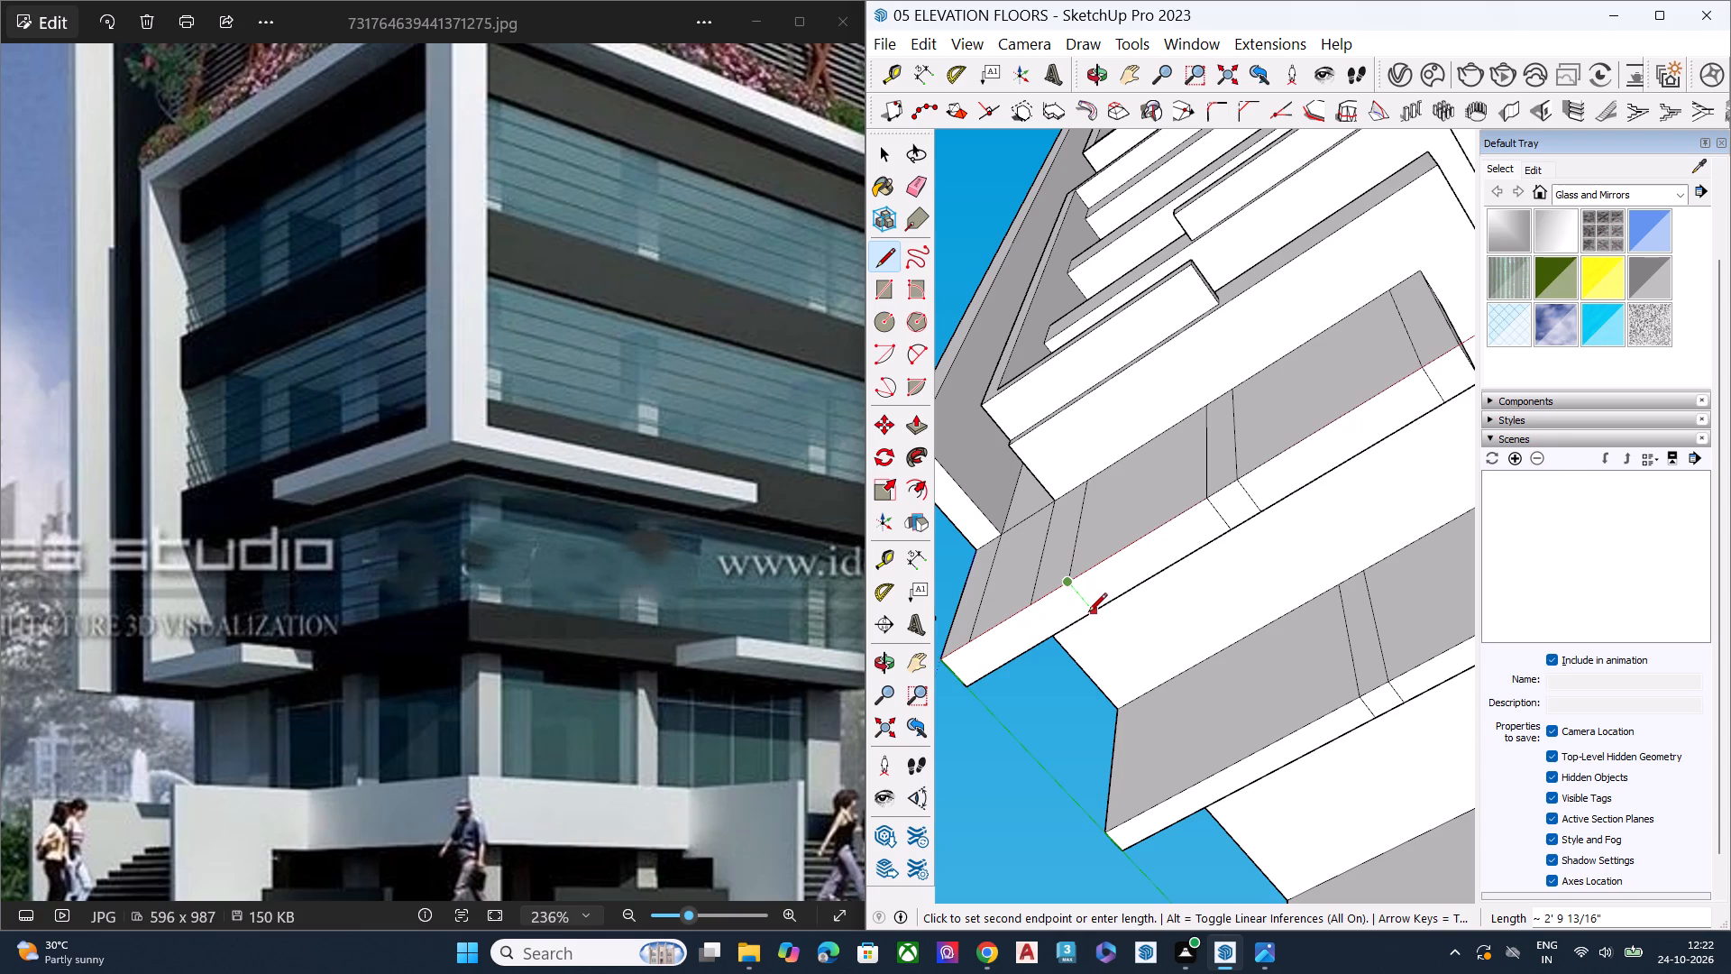
pyautogui.click(1092, 614)
pyautogui.click(1029, 609)
pyautogui.click(1050, 634)
# Draw a line about 47' 1" long from the rear column's first underside mark across the middle wall to the far wall's outer edge.
pyautogui.click(1090, 614)
pyautogui.scroll(-2, 1212, 758)
pyautogui.scroll(1, 1191, 755)
pyautogui.scroll(-5, 1184, 751)
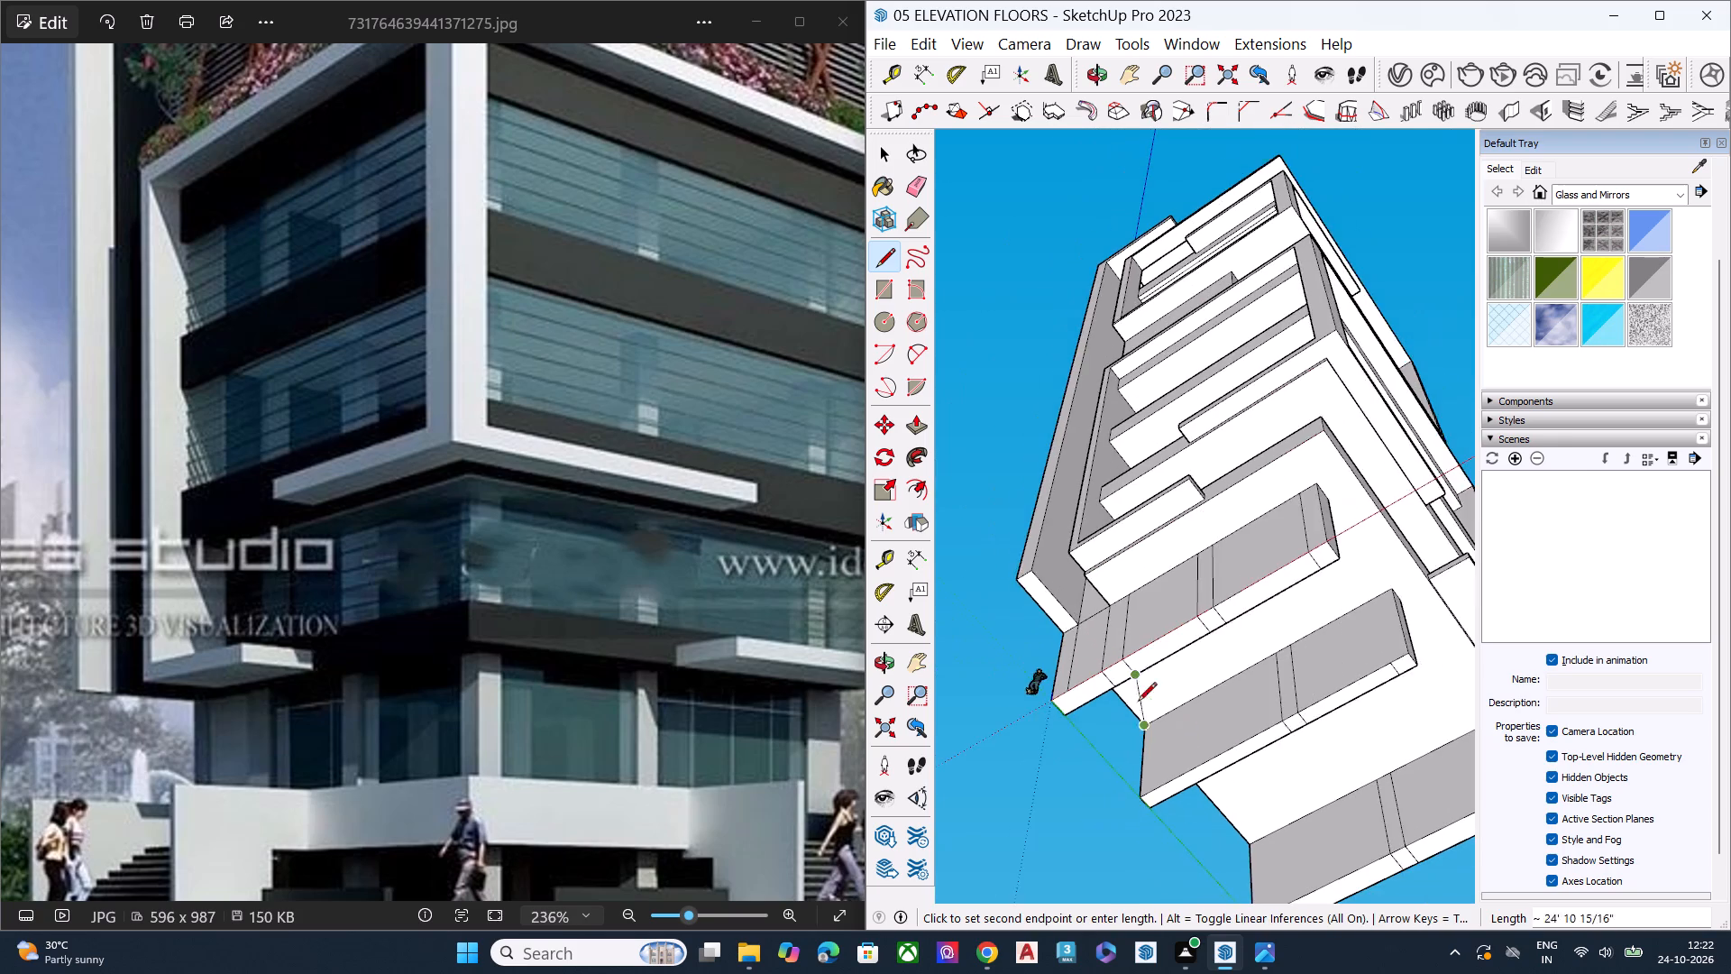
pyautogui.scroll(-3, 1137, 666)
pyautogui.scroll(1, 1137, 666)
pyautogui.scroll(-3, 1137, 666)
pyautogui.scroll(9, 1233, 812)
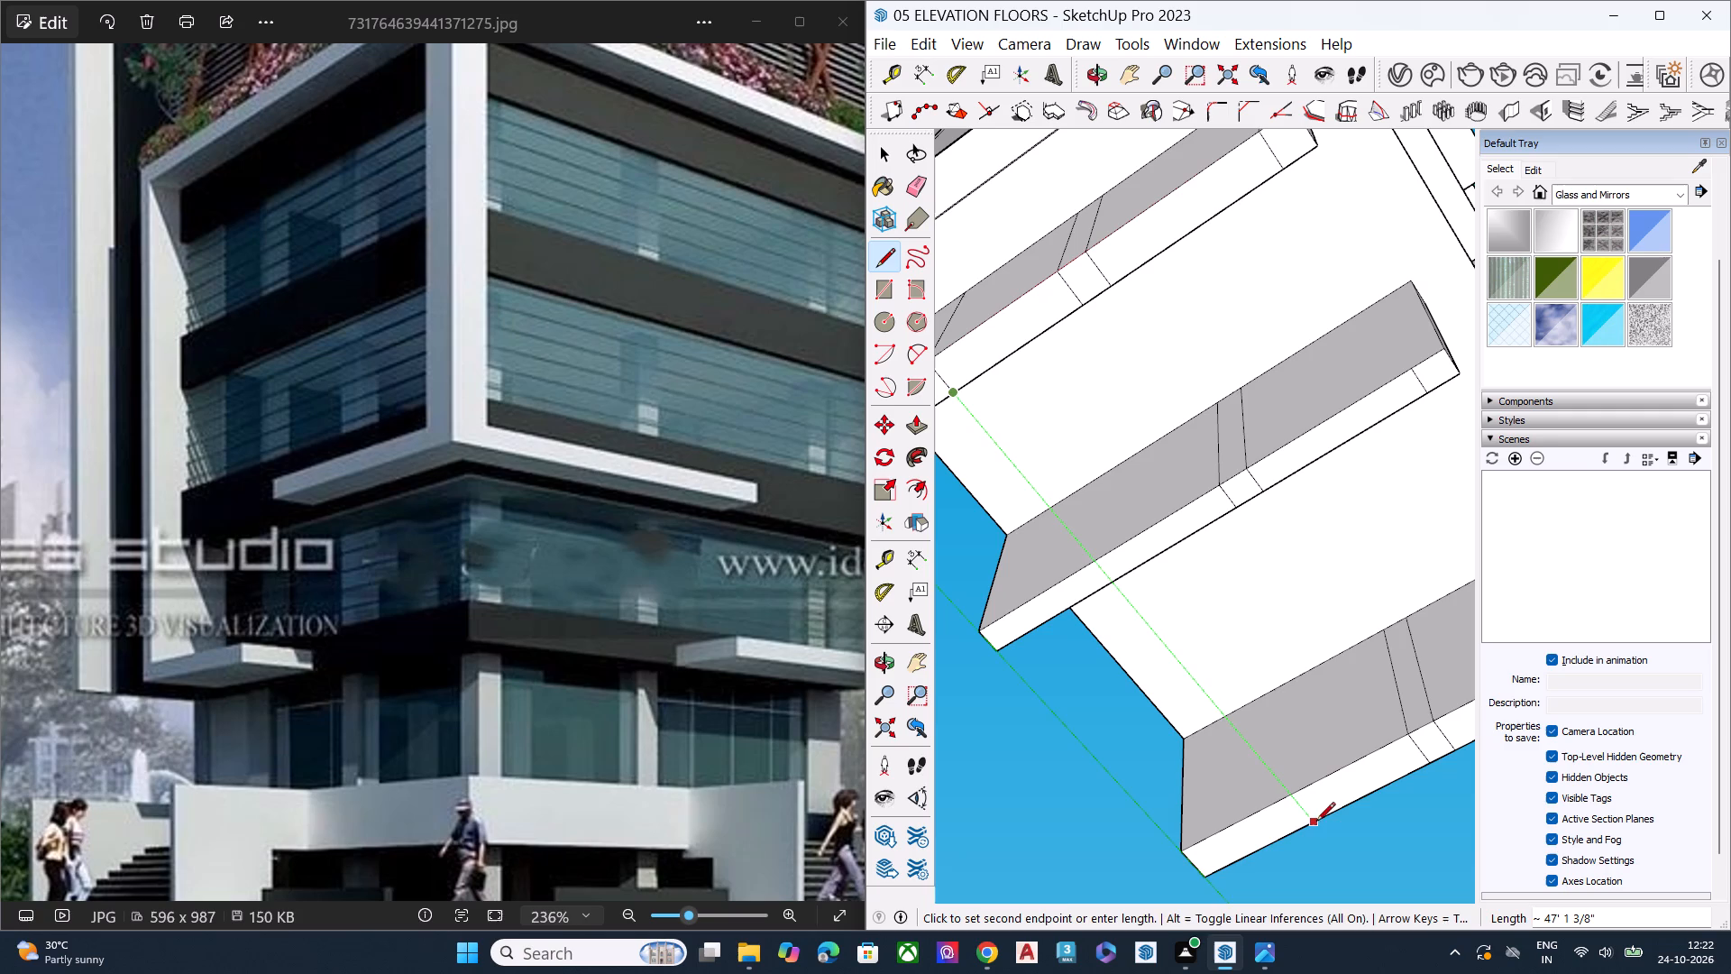
pyautogui.click(1316, 822)
# Draw a line about 47' 1 9/16" long from the rear column's second underside mark across the middle wall to the far wall's outer edge.
pyautogui.scroll(-9, 1344, 729)
pyautogui.scroll(4, 1136, 668)
pyautogui.scroll(-1, 1151, 653)
pyautogui.scroll(3, 1157, 649)
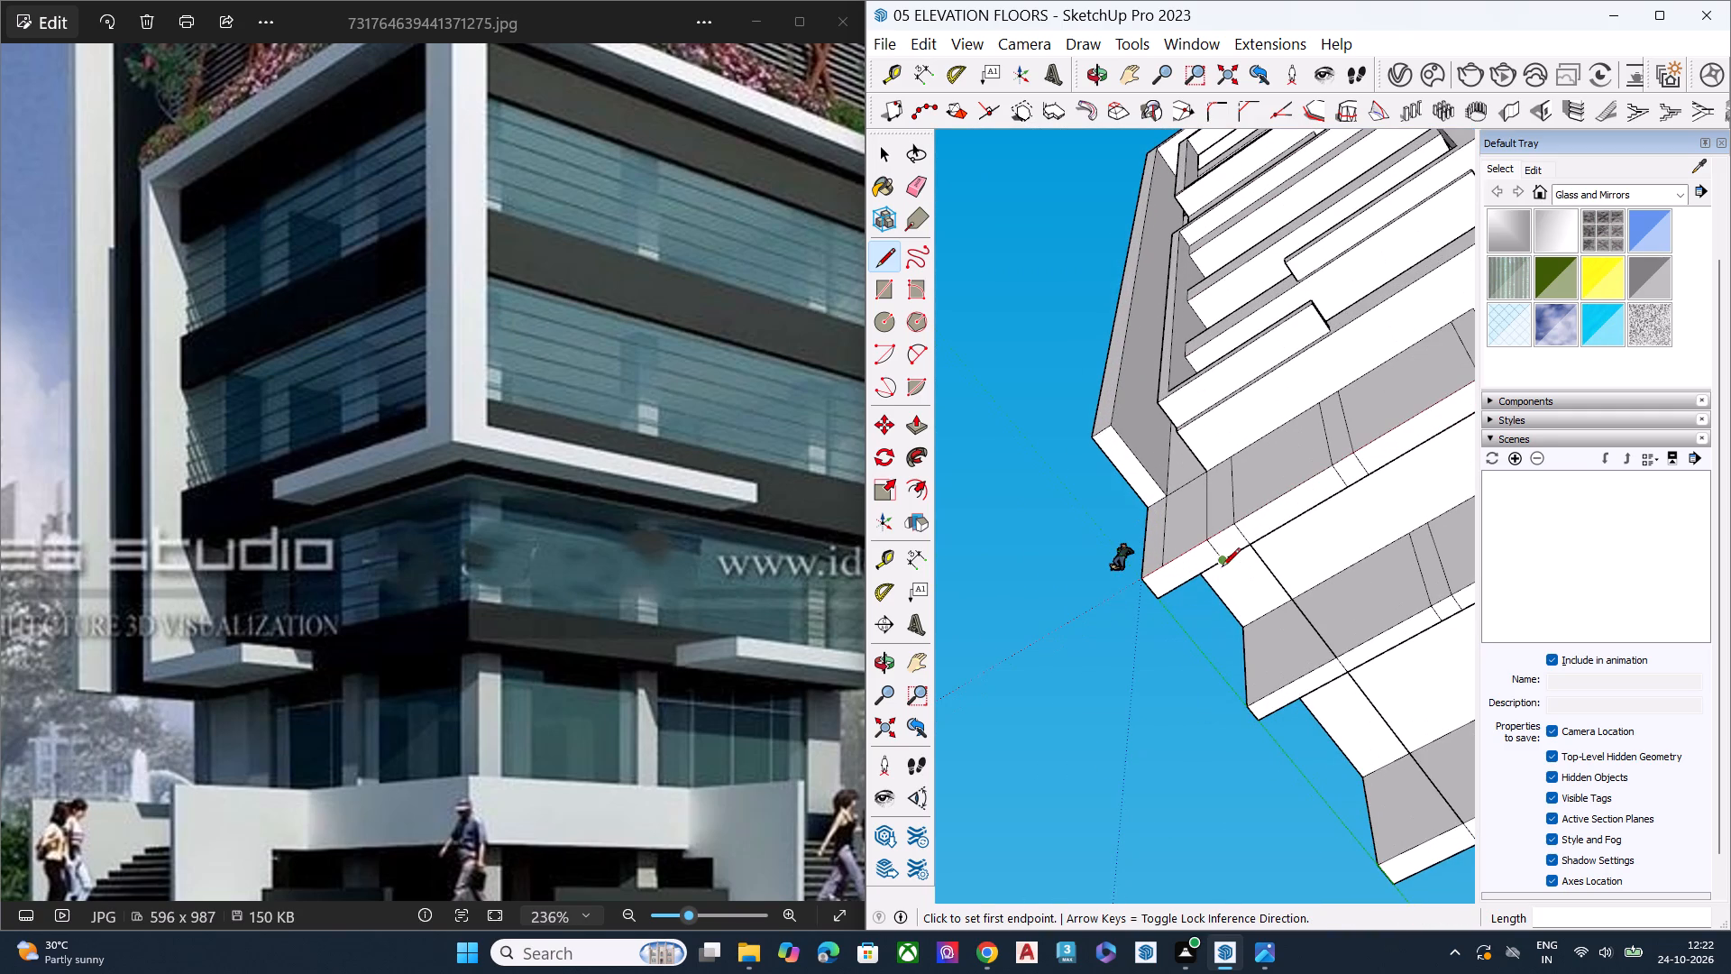
pyautogui.click(1222, 568)
pyautogui.scroll(-5, 1220, 720)
pyautogui.scroll(1, 1266, 784)
pyautogui.scroll(-2, 1275, 792)
pyautogui.scroll(9, 1344, 833)
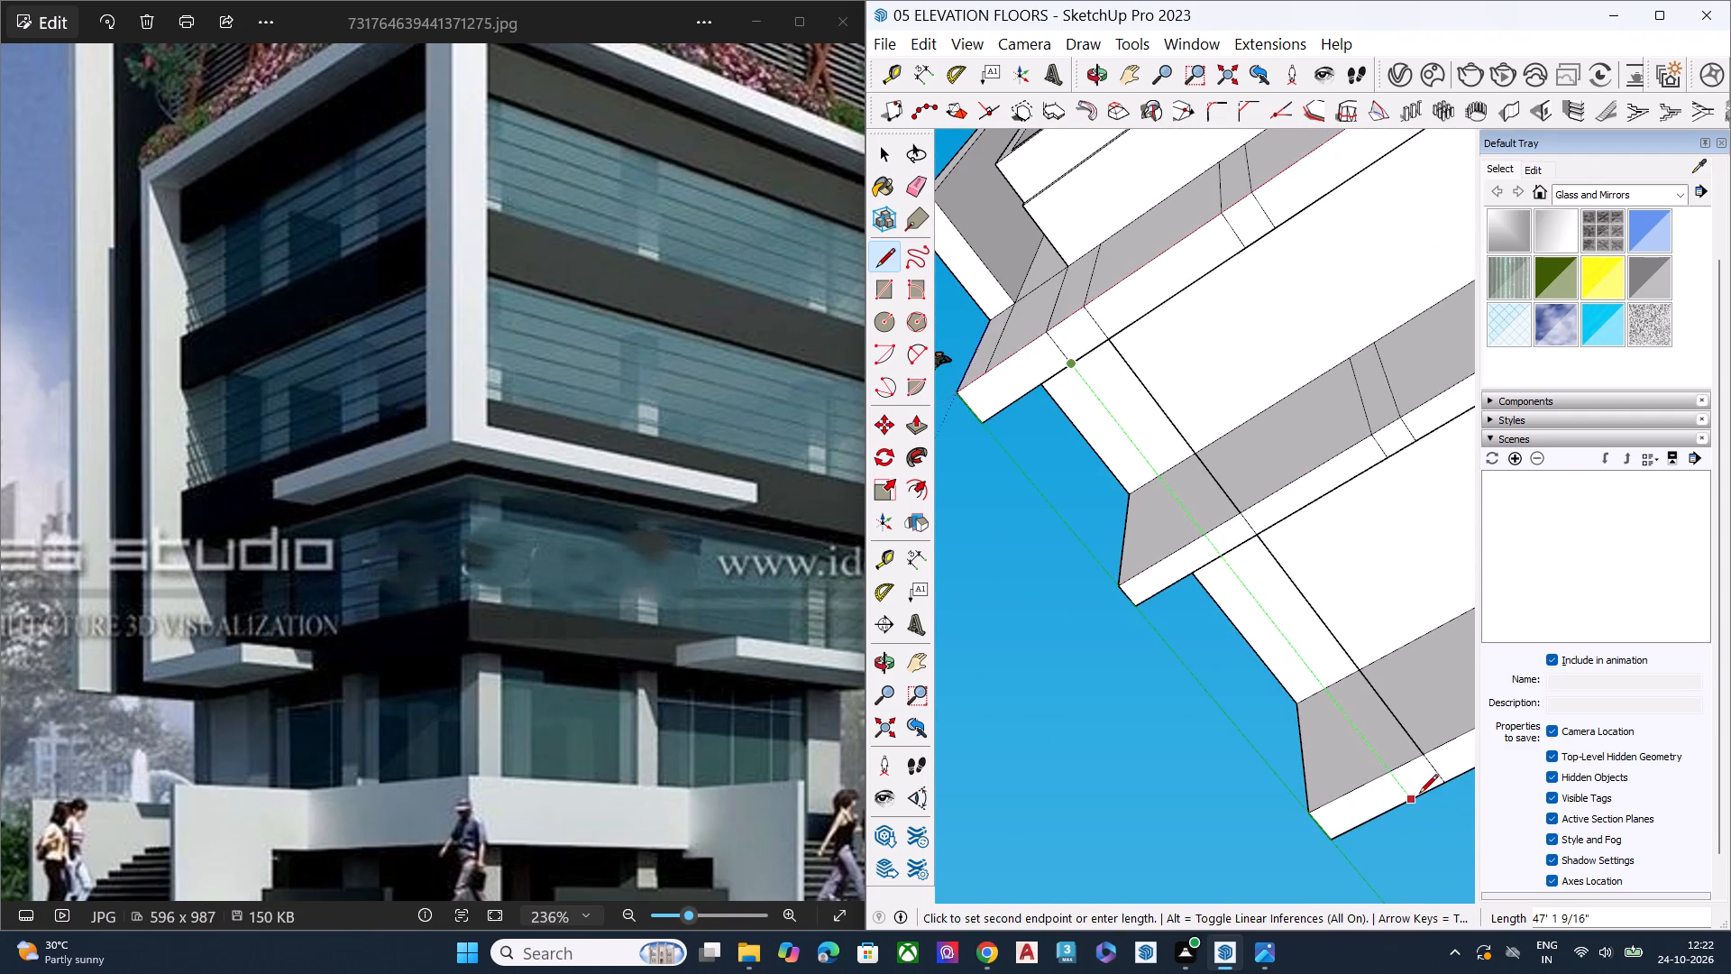
pyautogui.click(1413, 797)
pyautogui.press('space')
# Erase the parts of the two long lines that span the open gaps between the three ground-floor walls.
pyautogui.scroll(-6, 1271, 760)
pyautogui.moveTo(1315, 741); pyautogui.dragTo(1261, 834, button='middle')
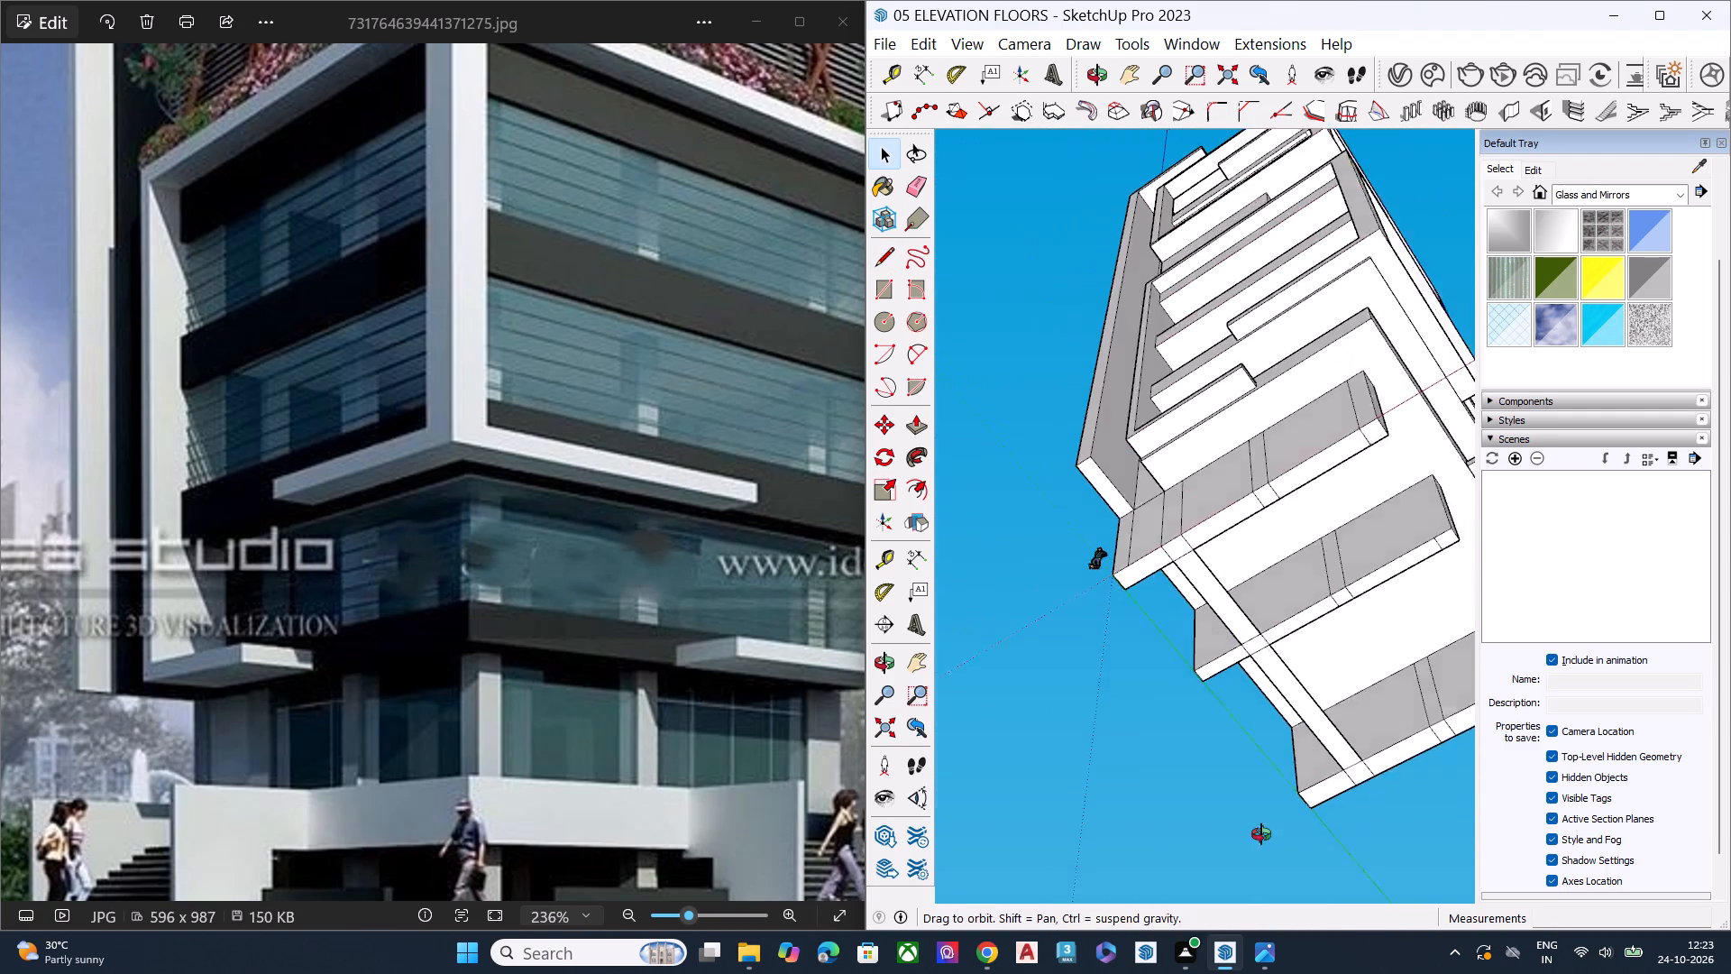
pyautogui.moveTo(1261, 834); pyautogui.dragTo(1159, 954, button='middle')
pyautogui.scroll(-2, 1184, 734)
pyautogui.scroll(1, 1180, 730)
pyautogui.scroll(-1, 1179, 729)
pyautogui.scroll(1, 1179, 729)
pyautogui.scroll(-3, 1179, 729)
pyautogui.moveTo(1265, 702); pyautogui.dragTo(1204, 973, button='middle')
pyautogui.scroll(-1, 1265, 793)
pyautogui.scroll(1, 1342, 759)
pyautogui.scroll(-1, 1351, 746)
pyautogui.scroll(1, 1351, 745)
pyautogui.scroll(-1, 1351, 745)
pyautogui.scroll(6, 1351, 745)
pyautogui.moveTo(1258, 773); pyautogui.dragTo(1107, 878, button='middle')
pyautogui.scroll(12, 1195, 808)
pyautogui.scroll(-1, 1268, 749)
pyautogui.scroll(4, 1268, 749)
pyautogui.scroll(-1, 1268, 749)
pyautogui.scroll(1, 1268, 749)
pyautogui.press('e')
pyautogui.scroll(6, 1278, 648)
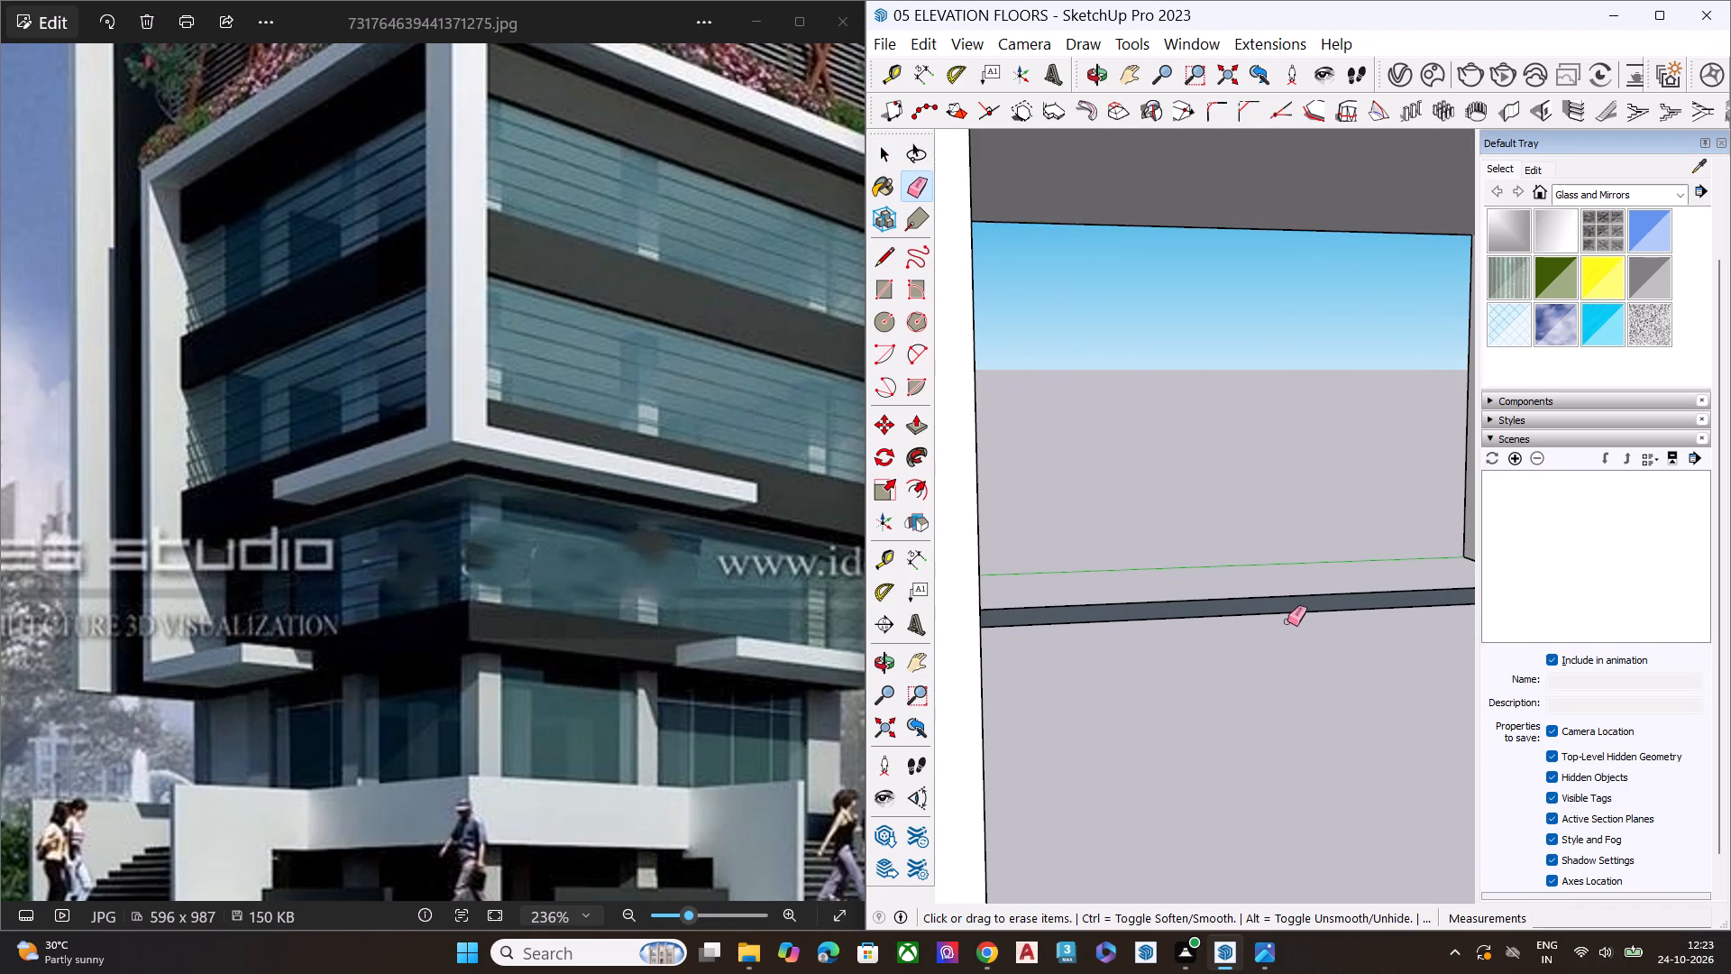
pyautogui.click(1288, 616)
pyautogui.click(1294, 611)
pyautogui.click(1296, 597)
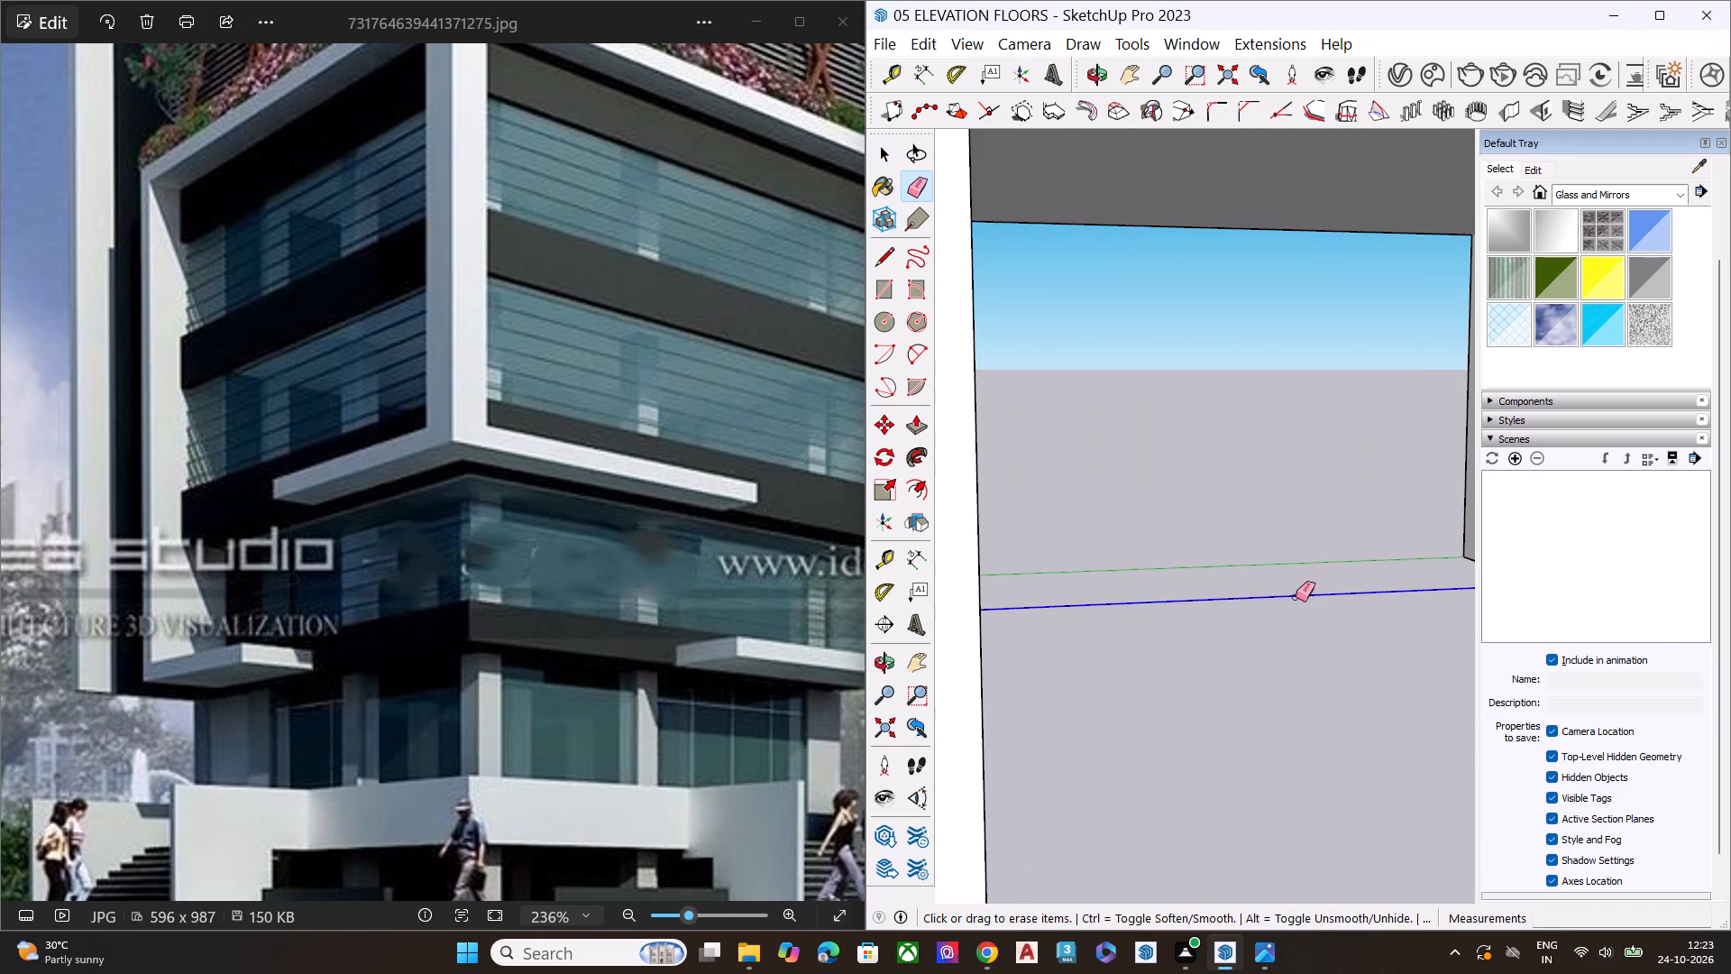
pyautogui.scroll(-9, 1424, 594)
pyautogui.scroll(5, 1130, 629)
pyautogui.click(1067, 623)
pyautogui.click(1071, 620)
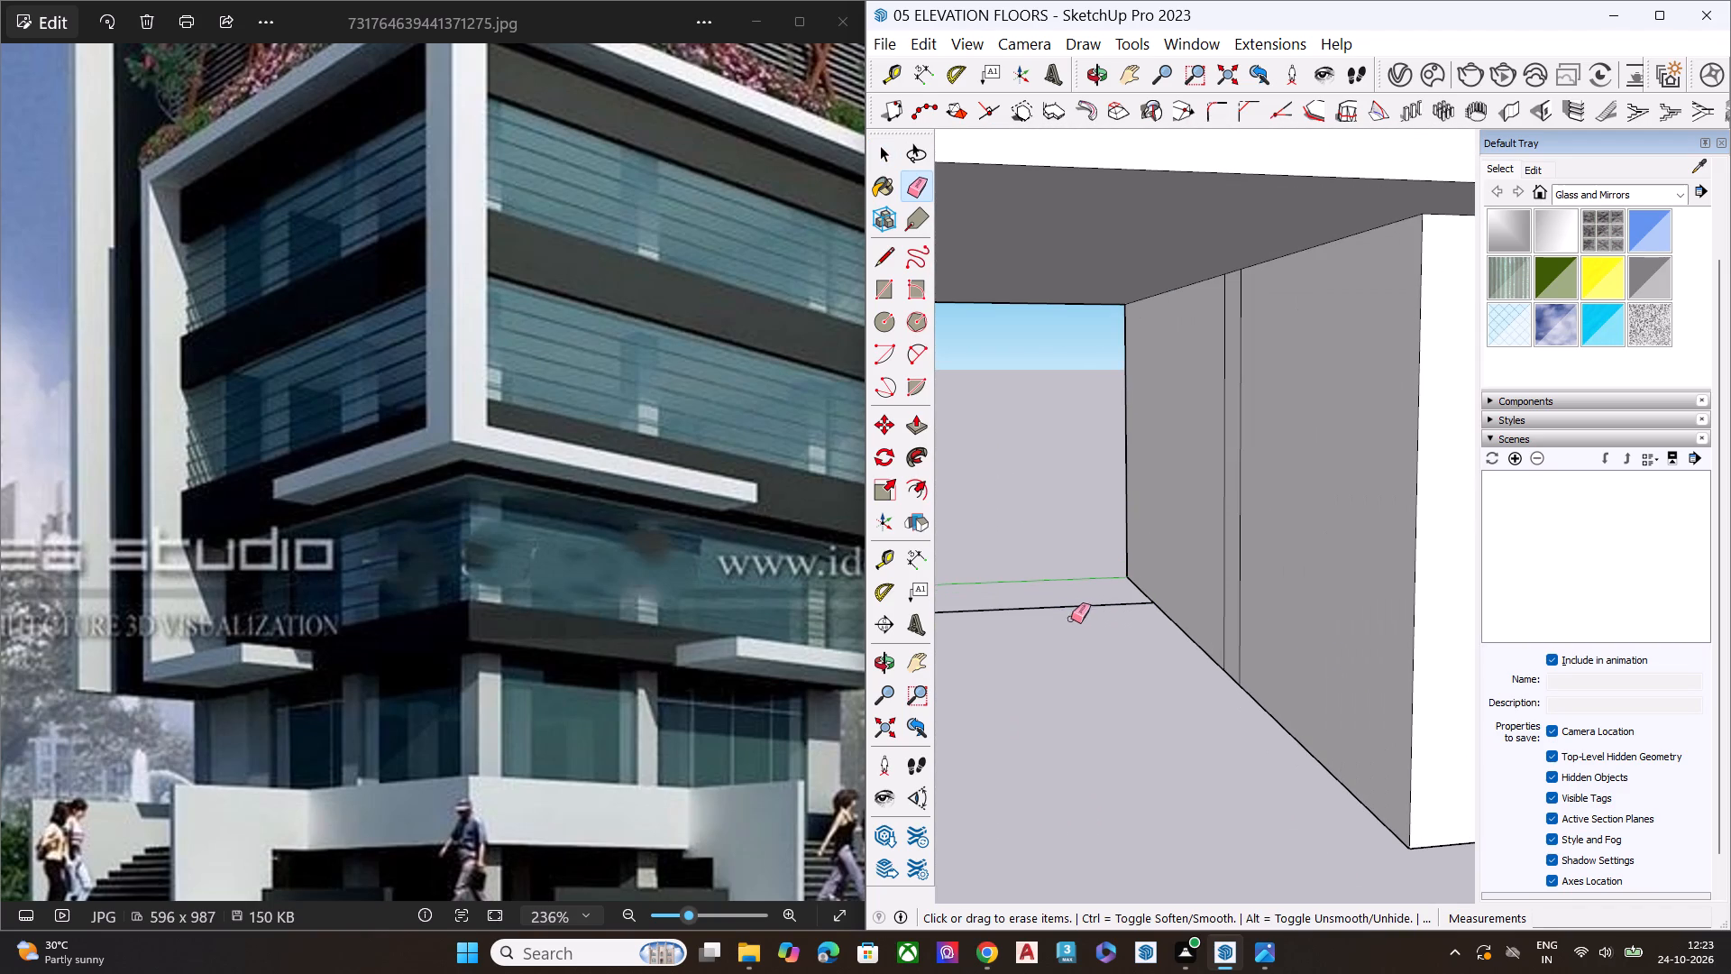
pyautogui.click(1075, 607)
# Draw two vertical lines about 15' 2 9/16" long on the middle wall's origin-facing face, from its rear underside marks to the slab.
pyautogui.scroll(-8, 1093, 602)
pyautogui.moveTo(1197, 693); pyautogui.dragTo(1223, 639, button='middle')
pyautogui.moveTo(1278, 595); pyautogui.dragTo(1369, 444, button='middle')
pyautogui.scroll(8, 948, 754)
pyautogui.press('space')
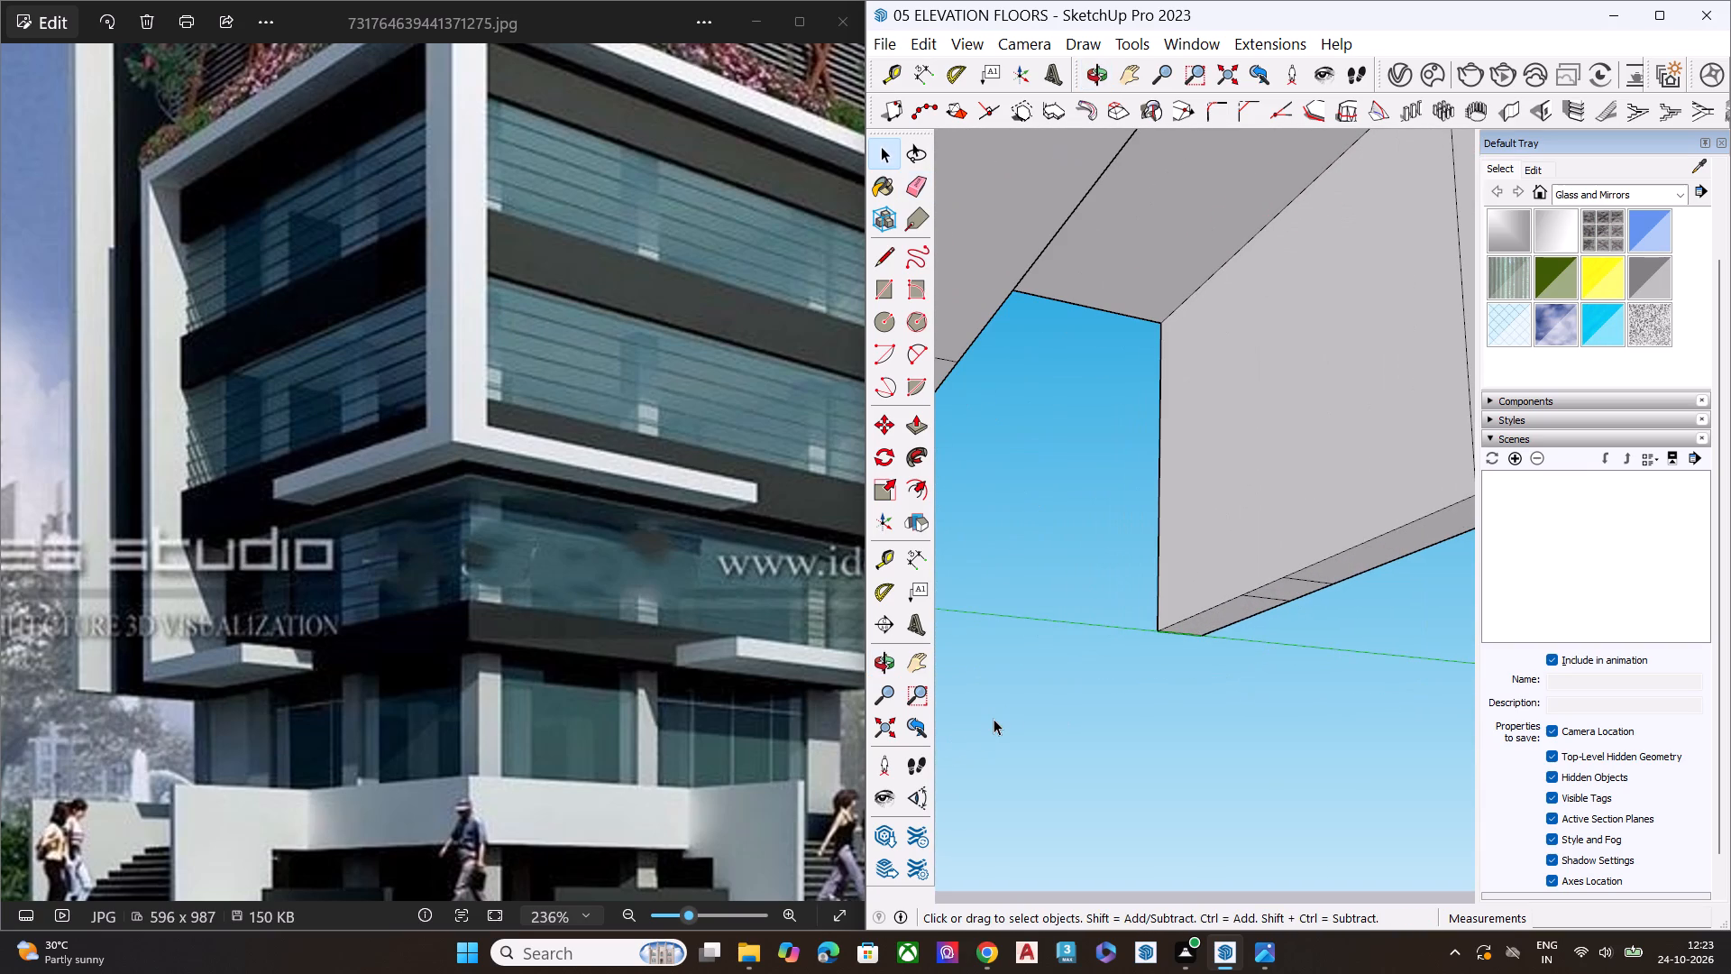
pyautogui.press('l')
pyautogui.click(1282, 577)
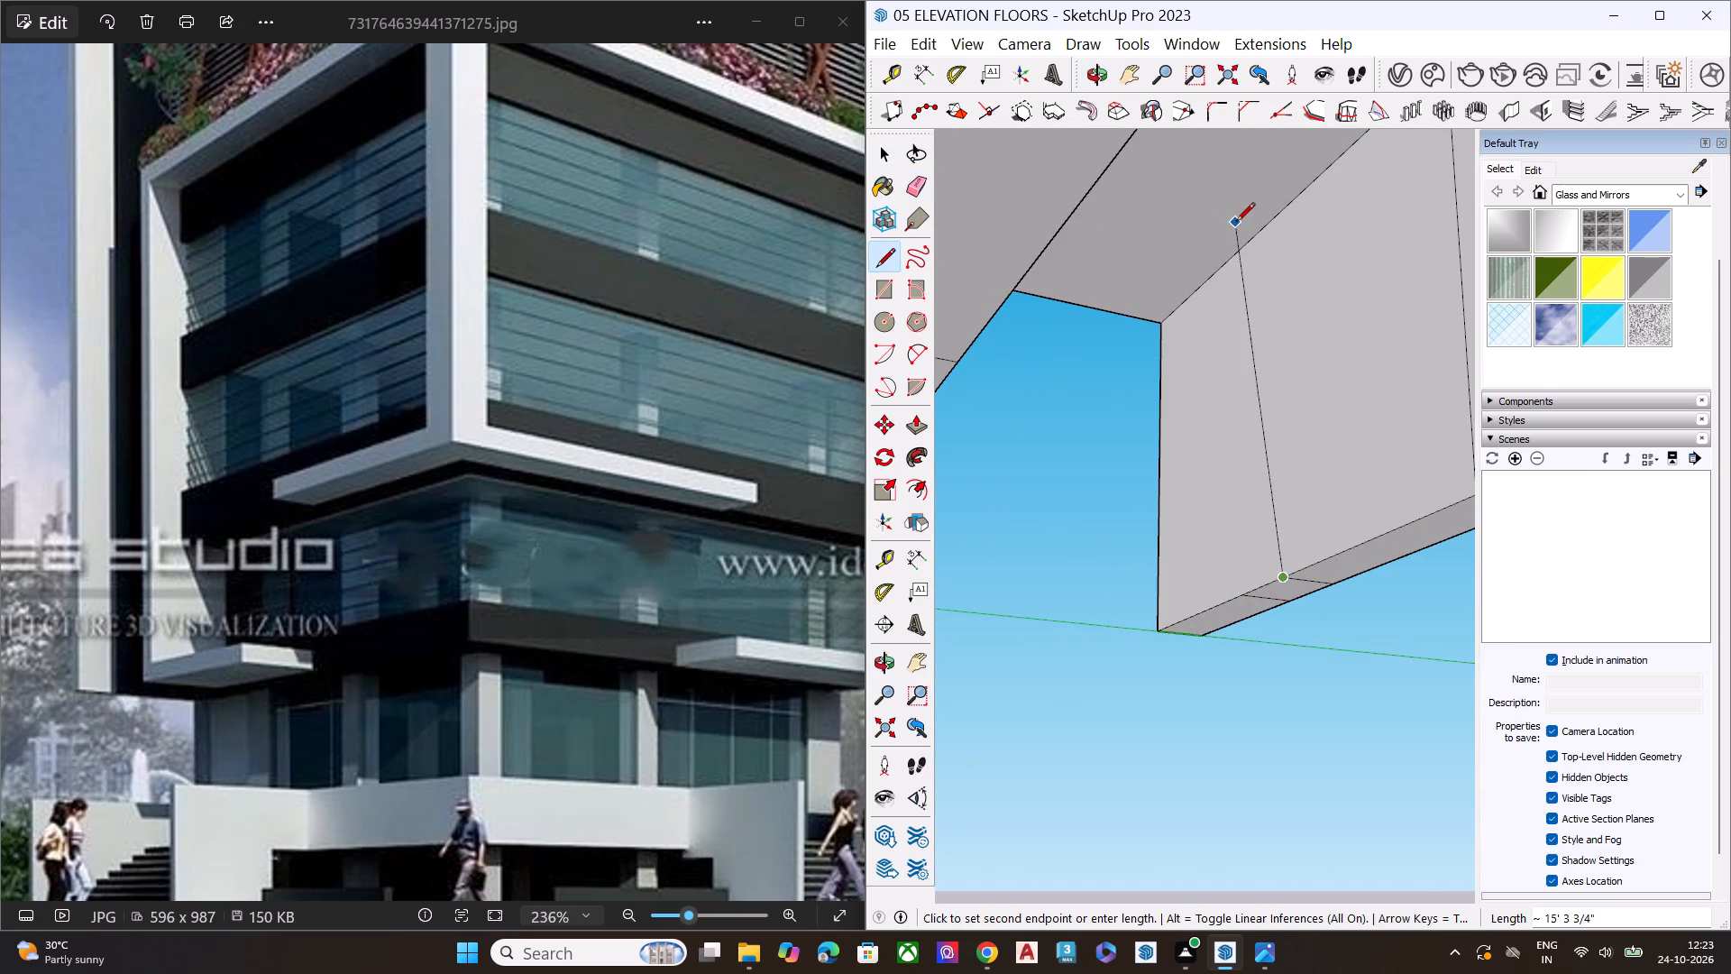
pyautogui.click(1278, 213)
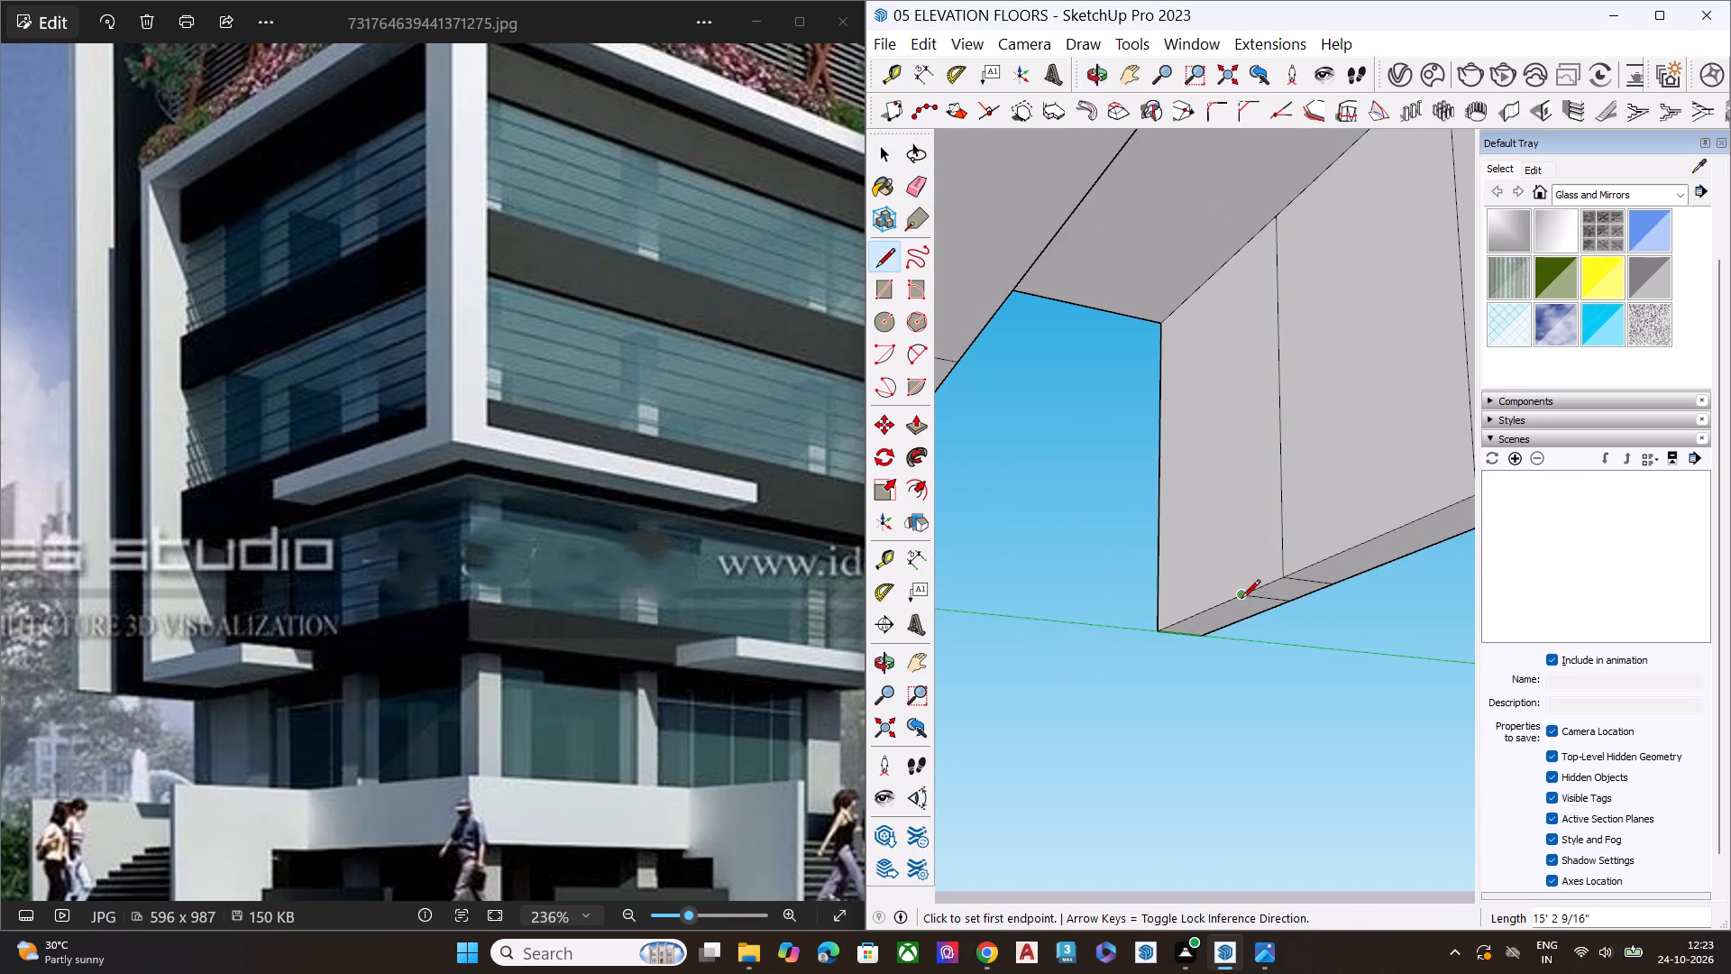
pyautogui.click(1241, 600)
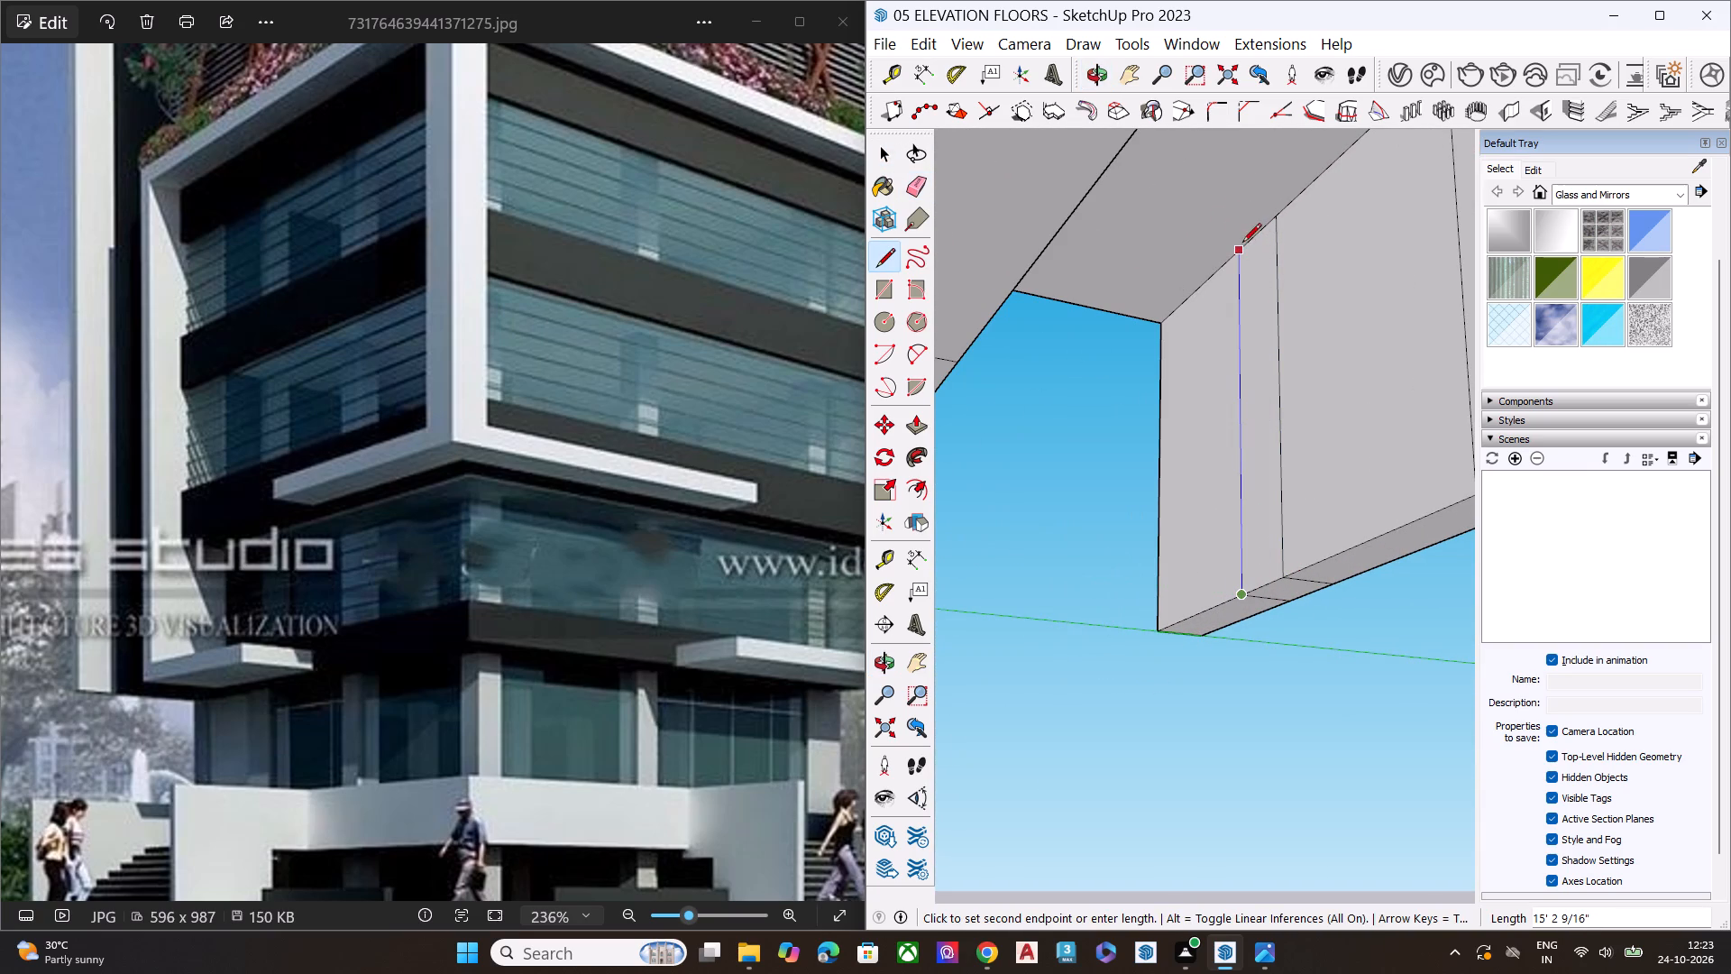
pyautogui.click(1242, 243)
pyautogui.press('space')
# Push the middle wall's underside strip between its rear and intermediate column marks up 15' 2 9/16" to the slab.
pyautogui.scroll(-9, 989, 568)
pyautogui.moveTo(1070, 649); pyautogui.dragTo(1149, 528, button='middle')
pyautogui.click(1142, 557)
pyautogui.scroll(6, 1148, 562)
pyautogui.click(1148, 562)
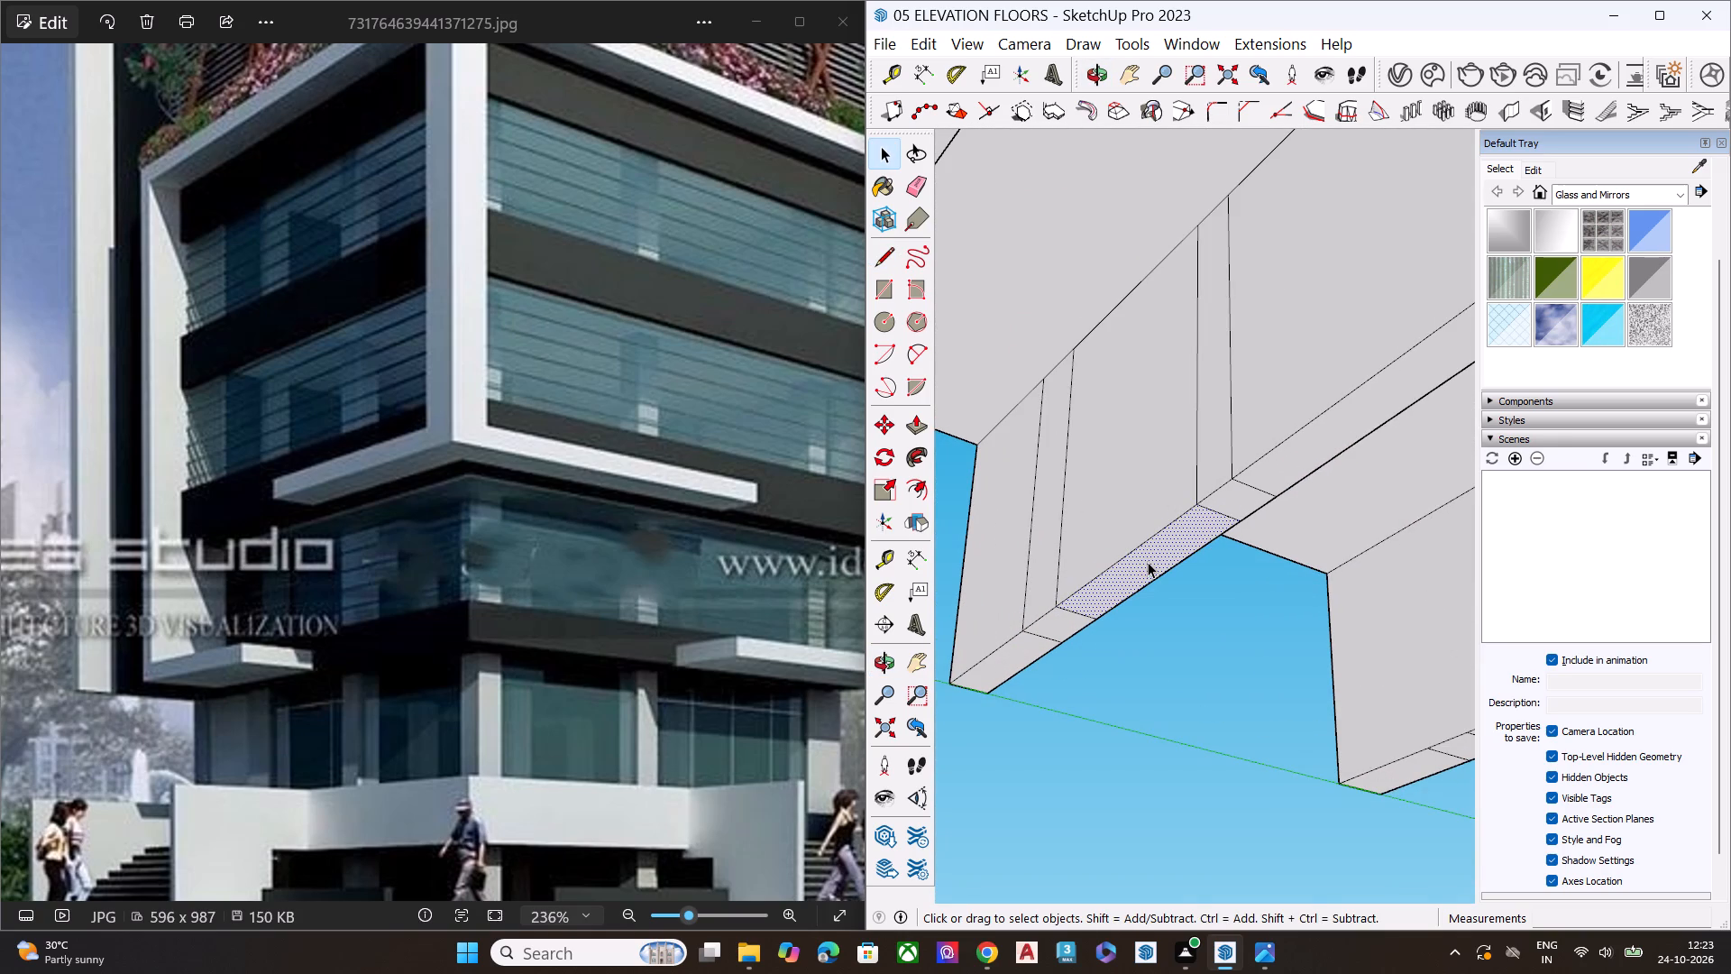
pyautogui.press('p')
pyautogui.click(1148, 562)
pyautogui.click(1170, 251)
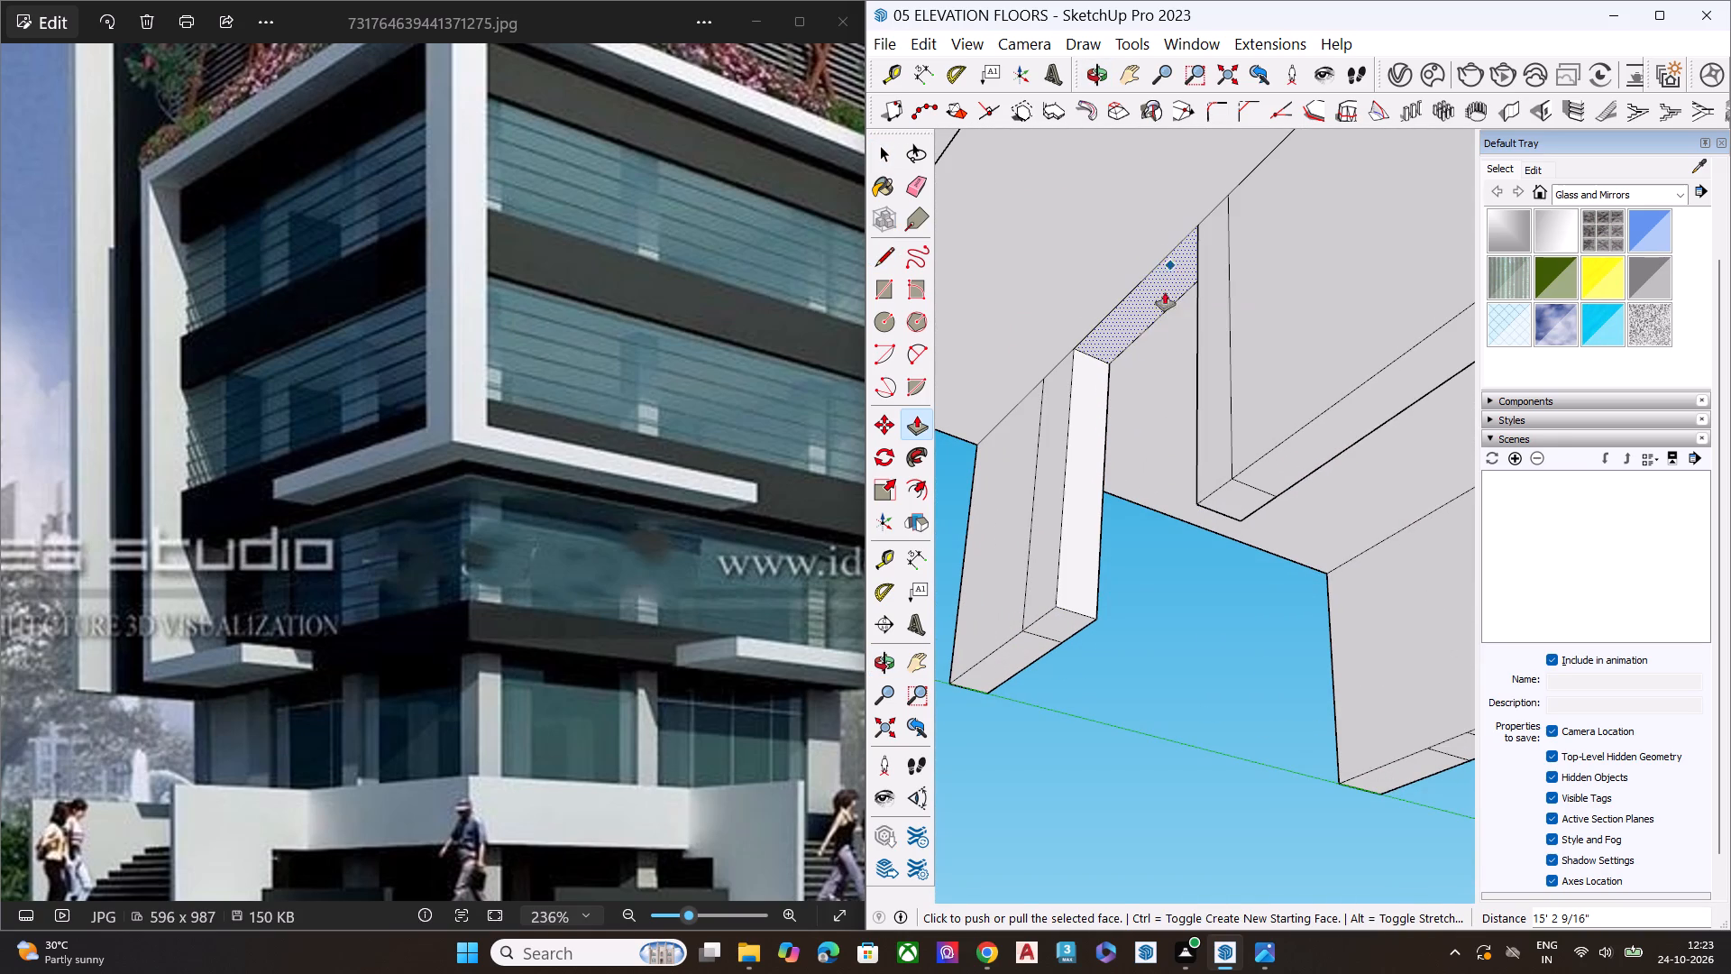
pyautogui.scroll(-9, 1073, 544)
# Push the middle wall's underside strip between its intermediate and front columns up 15' 2 9/16" to the slab.
pyautogui.press('space')
pyautogui.scroll(3, 1187, 464)
pyautogui.click(1179, 491)
pyautogui.press('p')
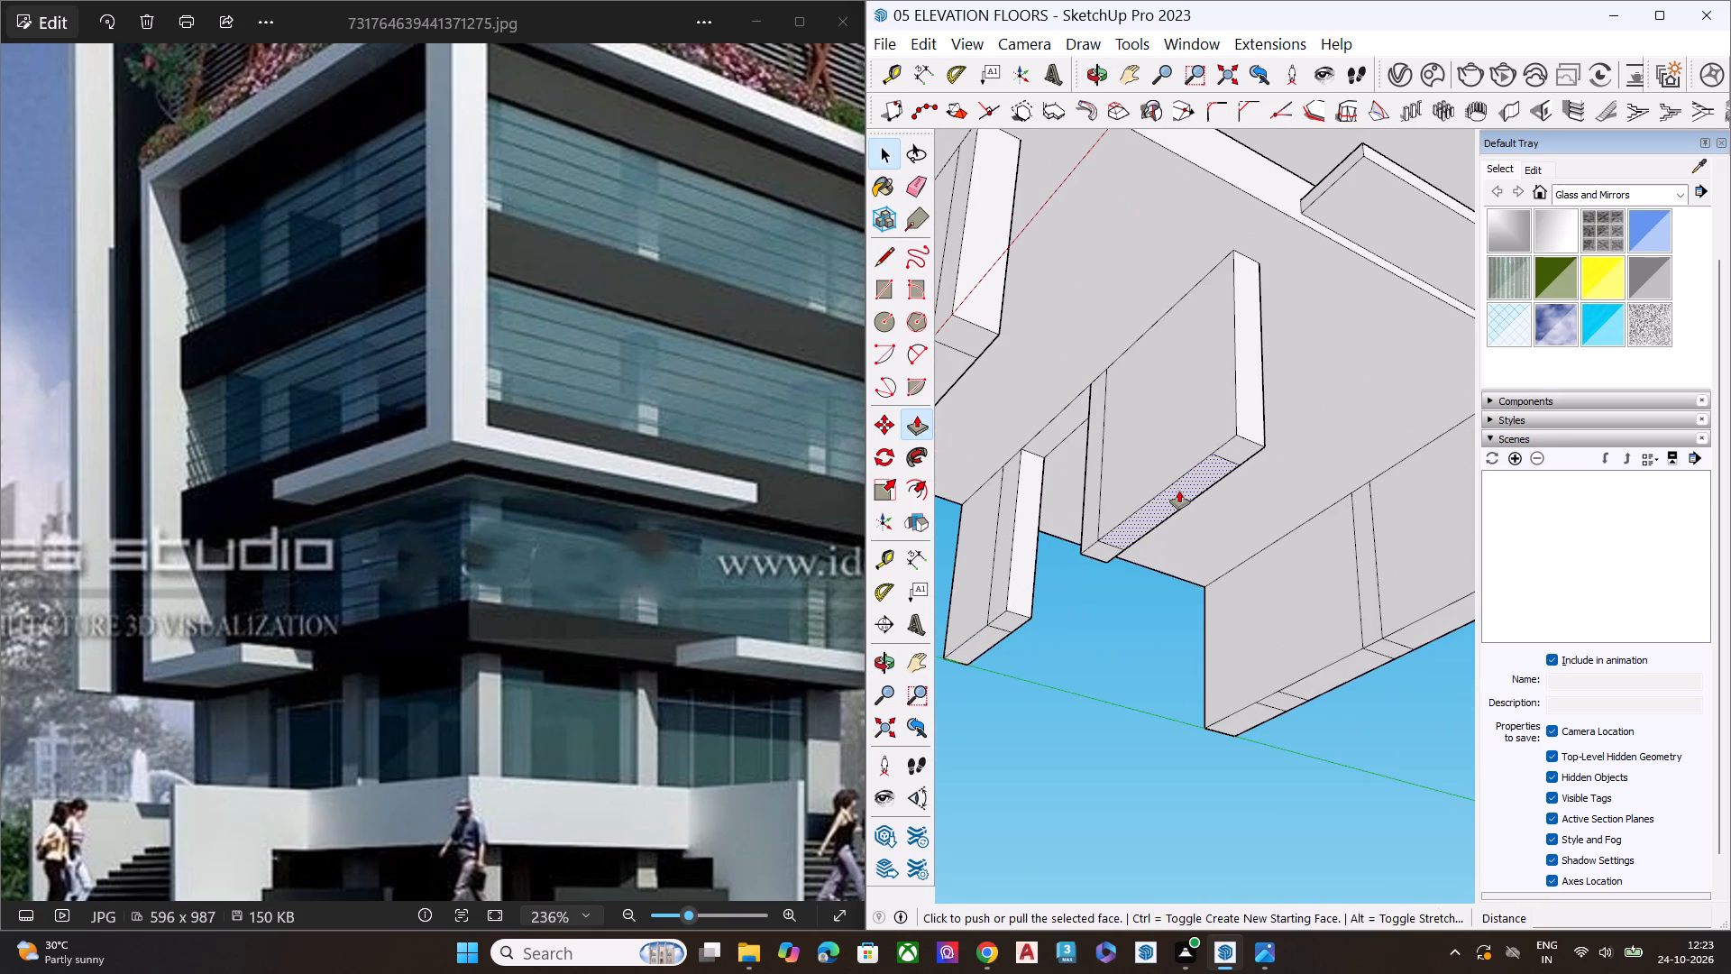
pyautogui.click(1183, 475)
pyautogui.click(1166, 301)
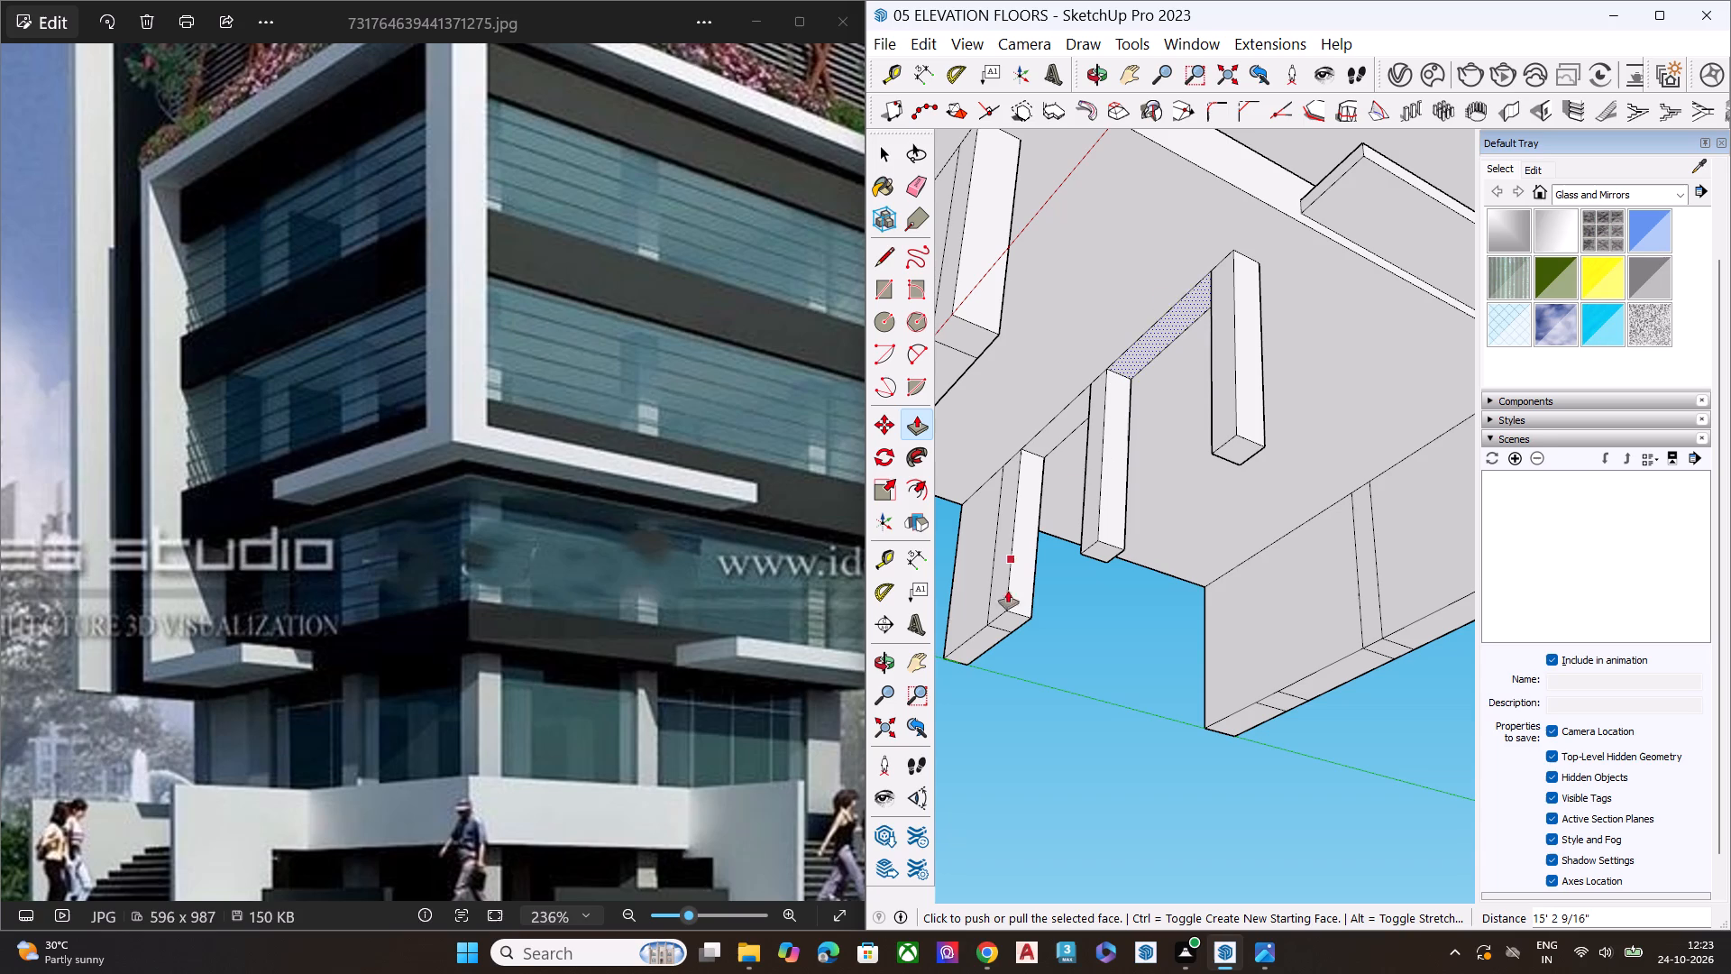
# Draw two vertical lines about 15' 2 9/16" long on the far wall's inner face, from its rear underside marks to the slab.
pyautogui.scroll(-2, 1003, 609)
pyautogui.scroll(1, 1003, 617)
pyautogui.scroll(-3, 1003, 617)
pyautogui.scroll(1, 1002, 618)
pyautogui.scroll(-3, 1002, 619)
pyautogui.scroll(2, 1212, 608)
pyautogui.scroll(-7, 1212, 608)
pyautogui.scroll(4, 1212, 608)
pyautogui.press('space')
pyautogui.scroll(5, 1098, 672)
pyautogui.press('l')
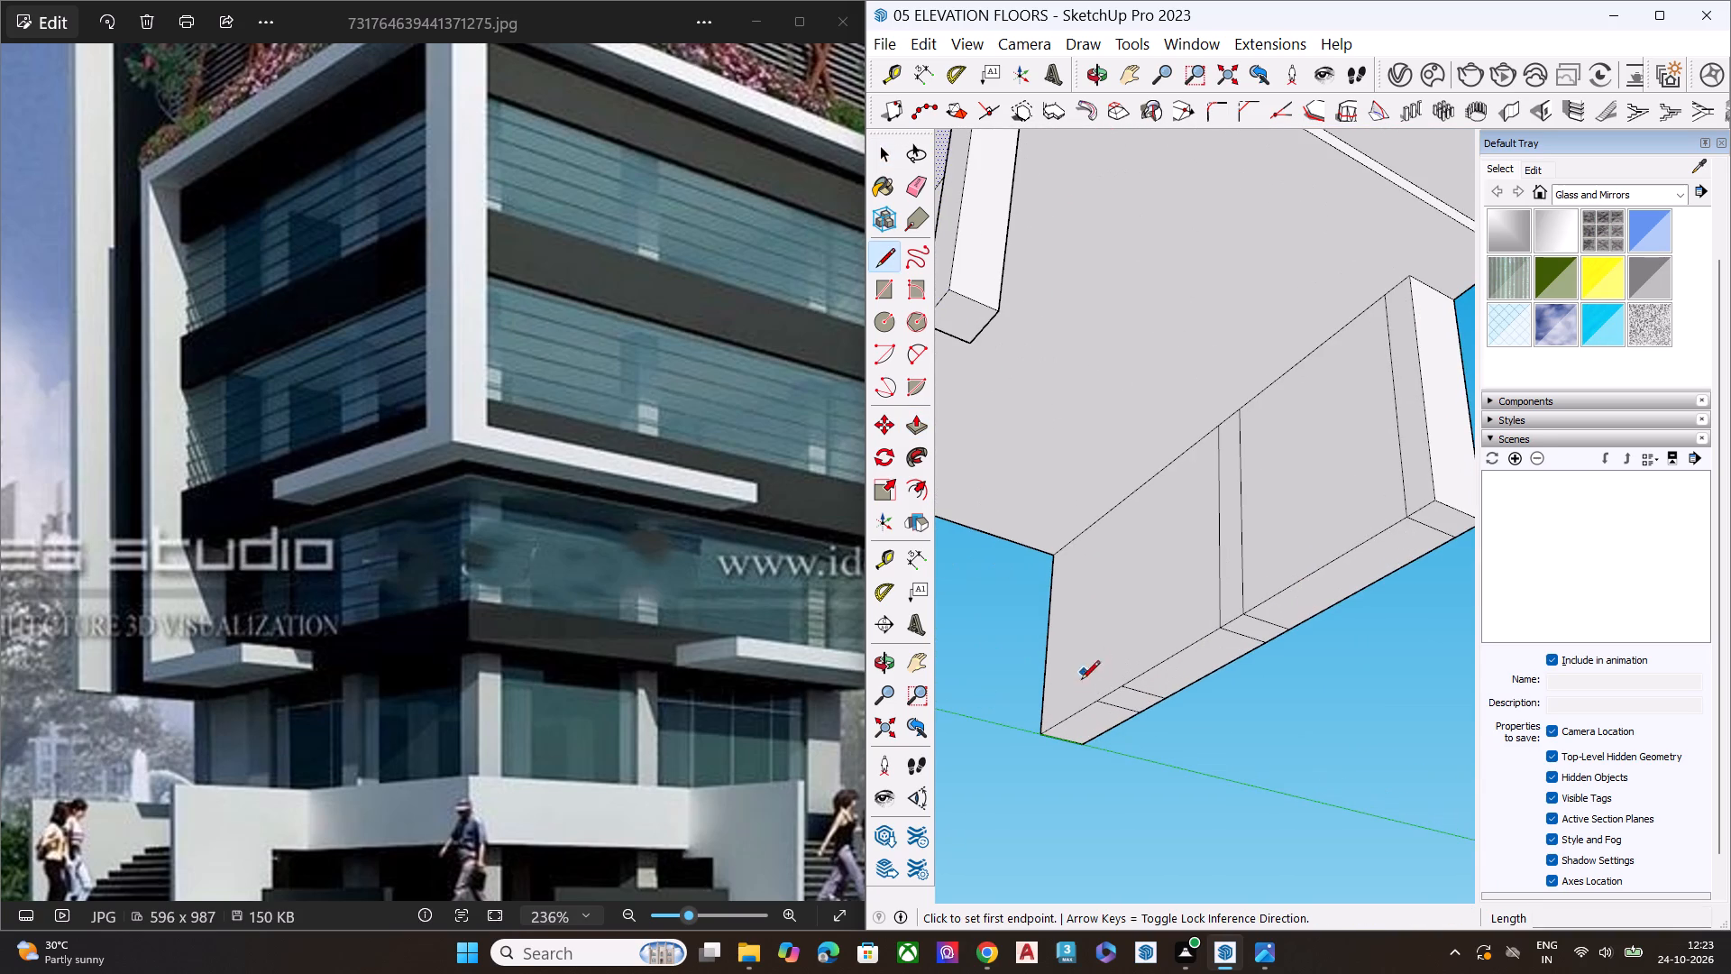
pyautogui.click(1114, 689)
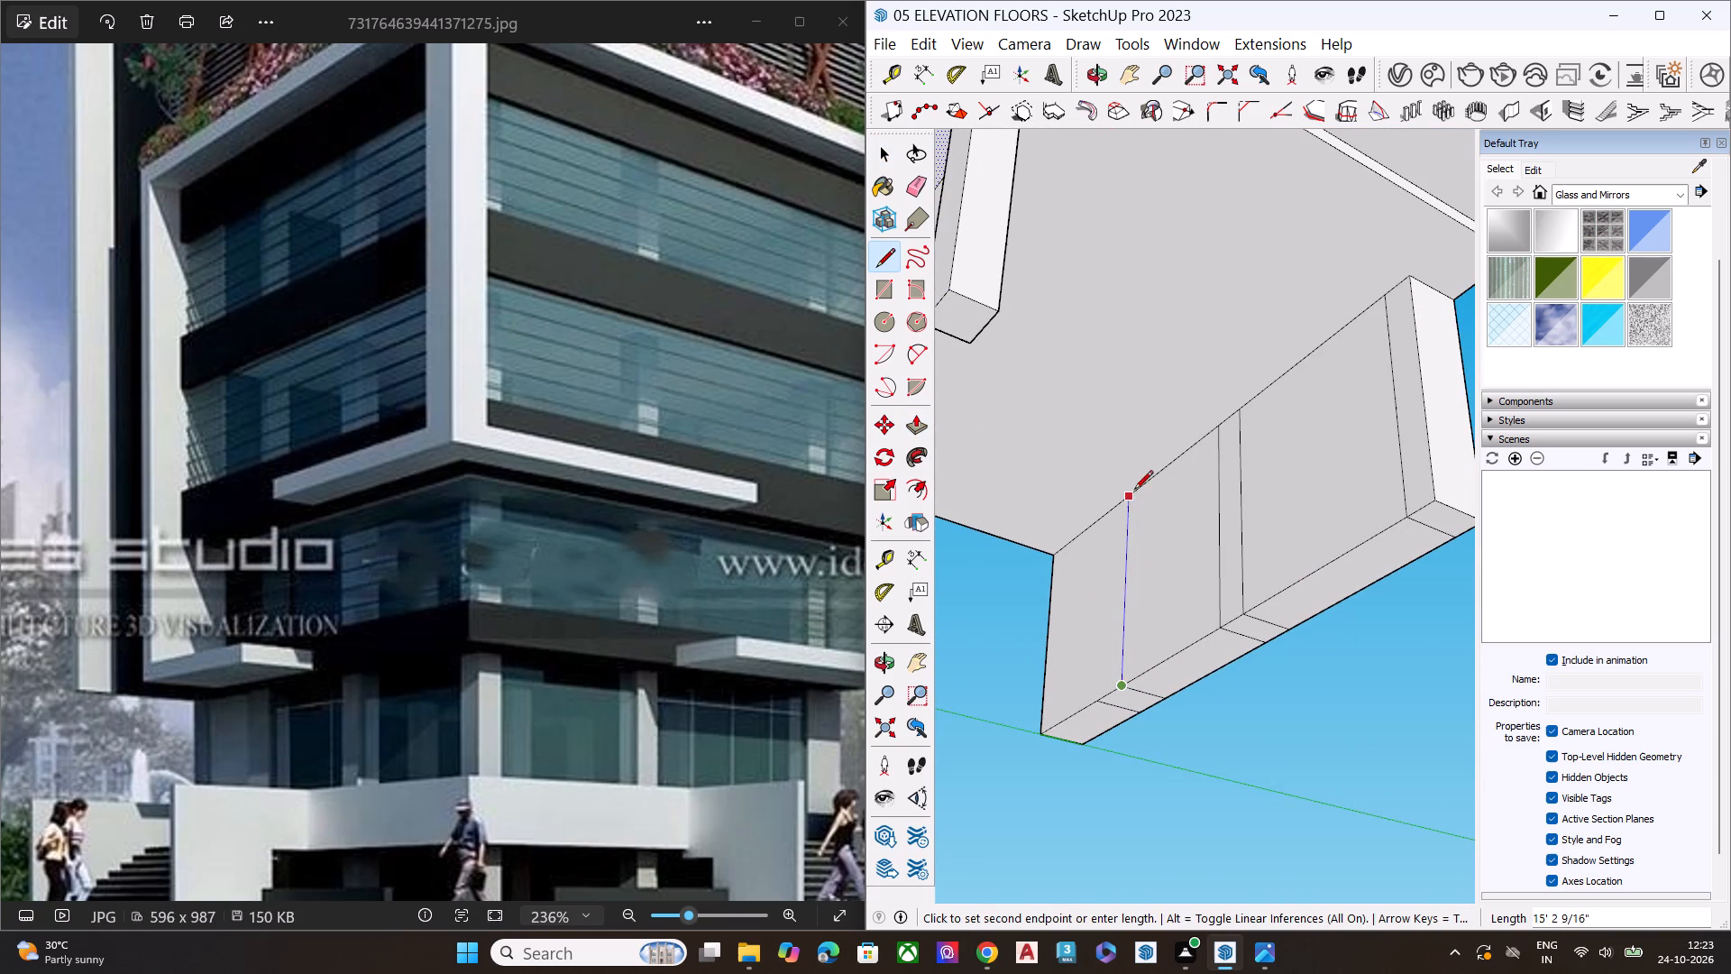
pyautogui.click(1134, 491)
pyautogui.click(1094, 703)
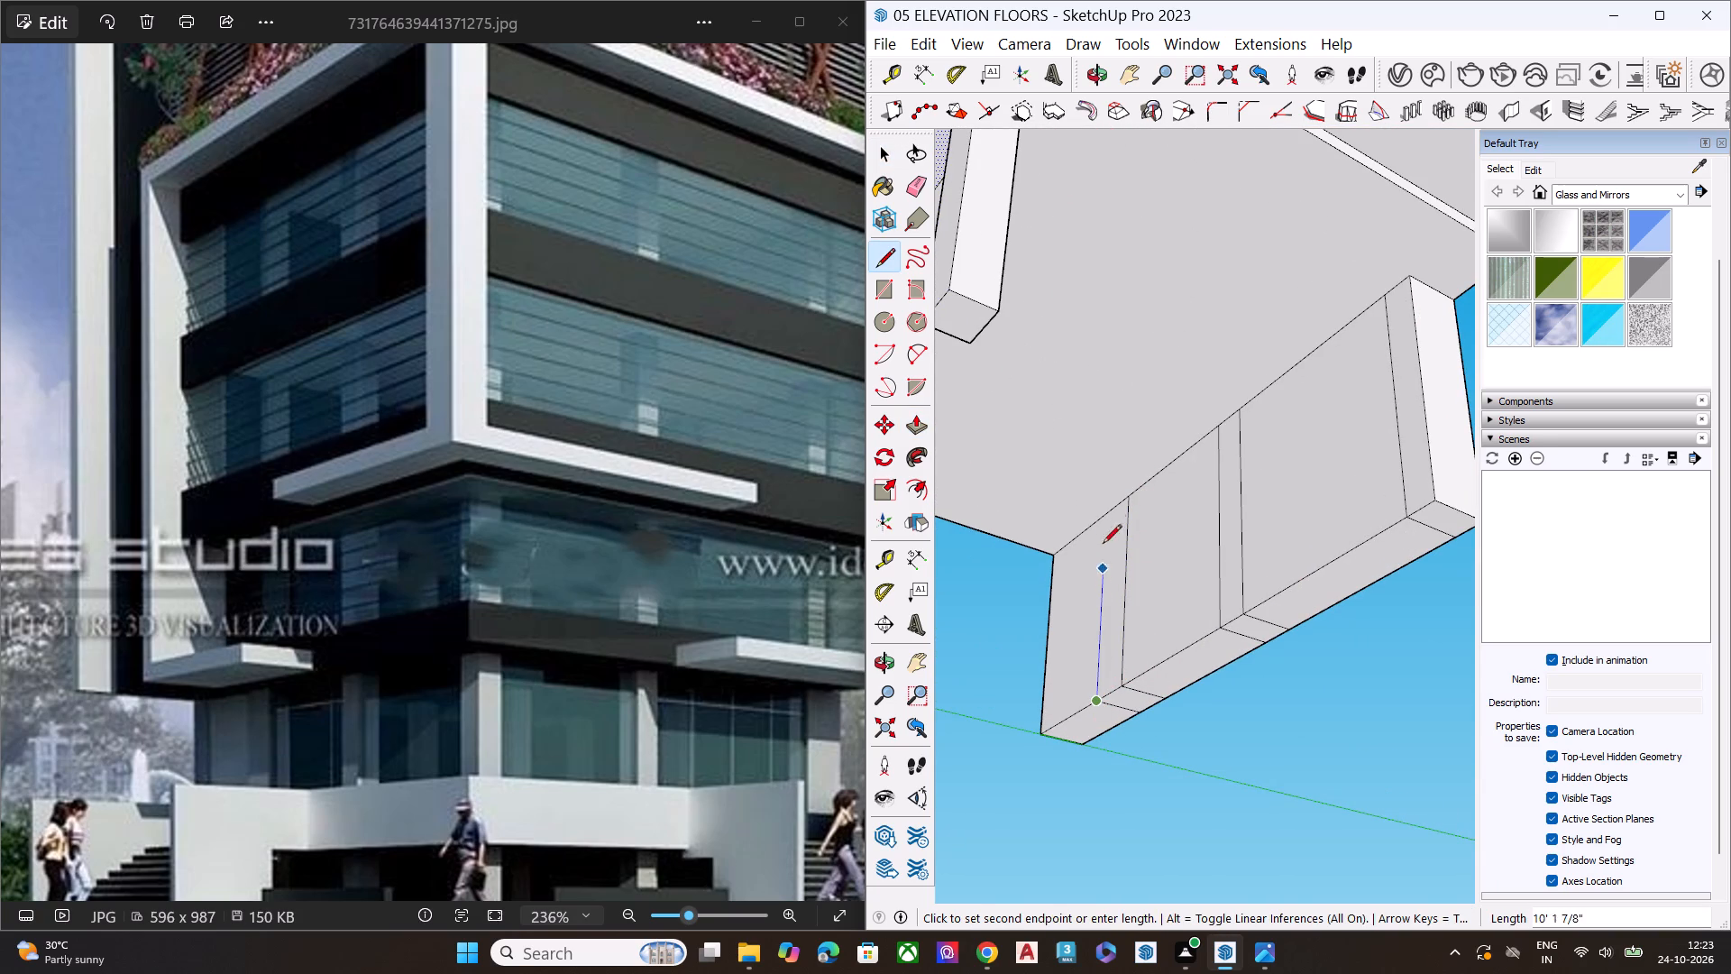
pyautogui.click(1110, 507)
# Draw two vertical lines about 15' 2 9/16" long on the far wall's outer face, from the same rear underside marks.
pyautogui.moveTo(1164, 691); pyautogui.dragTo(630, 625, button='middle')
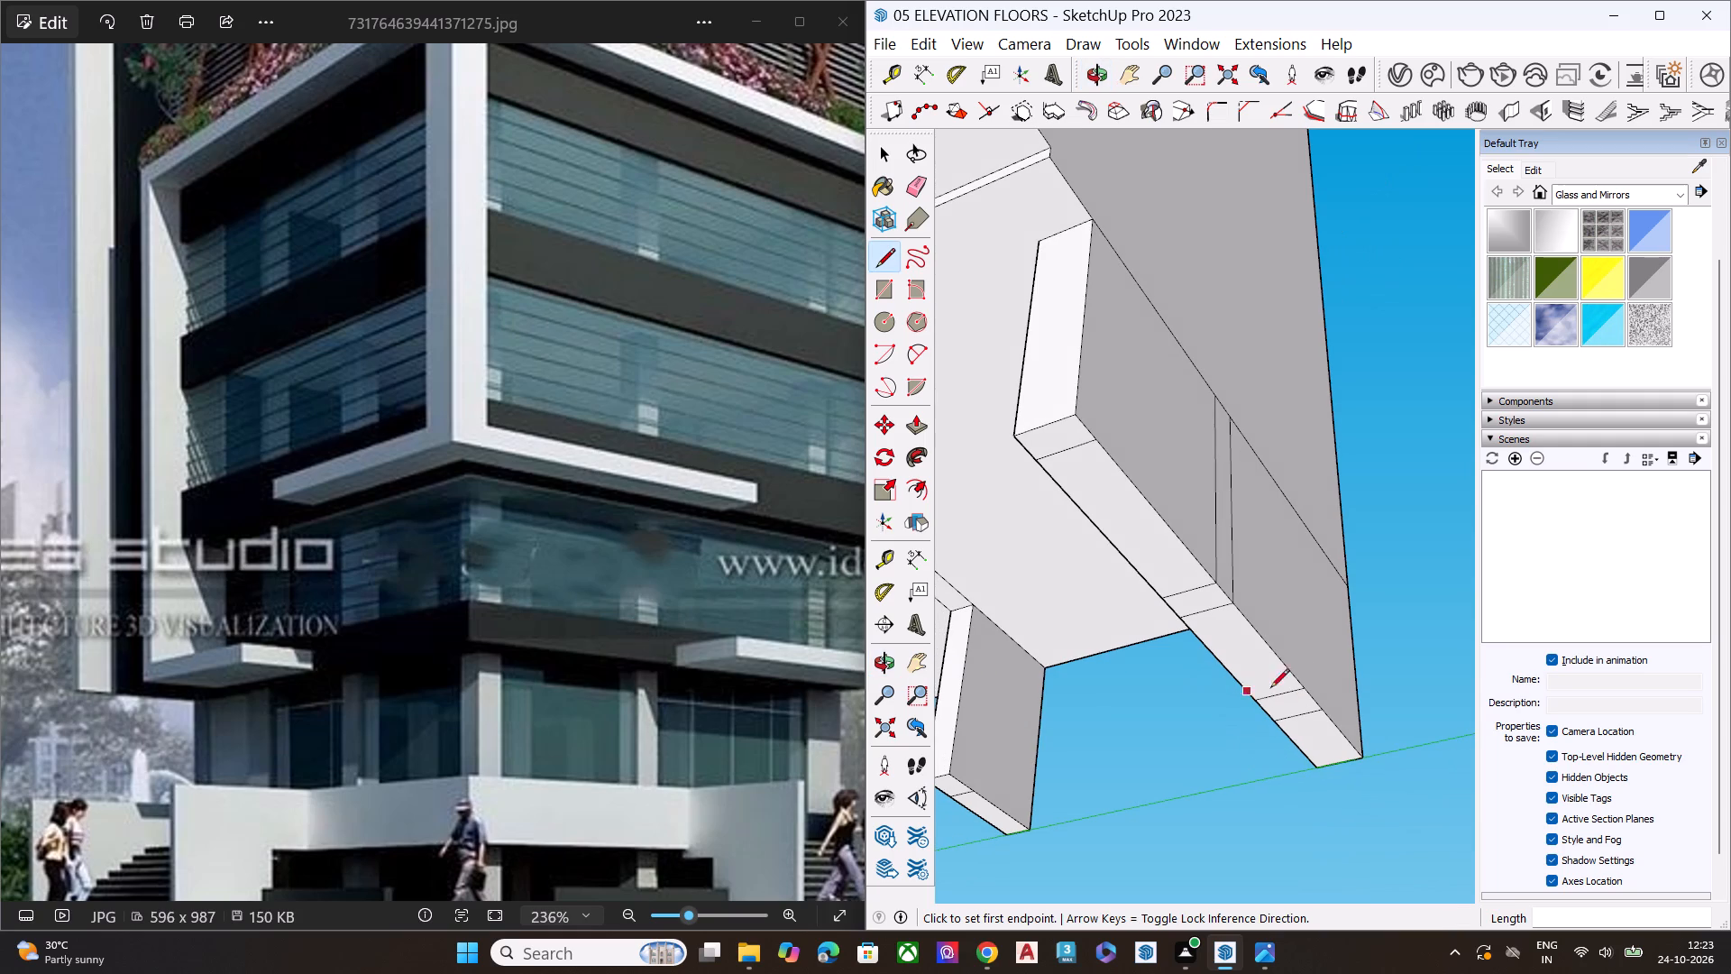
pyautogui.click(1304, 690)
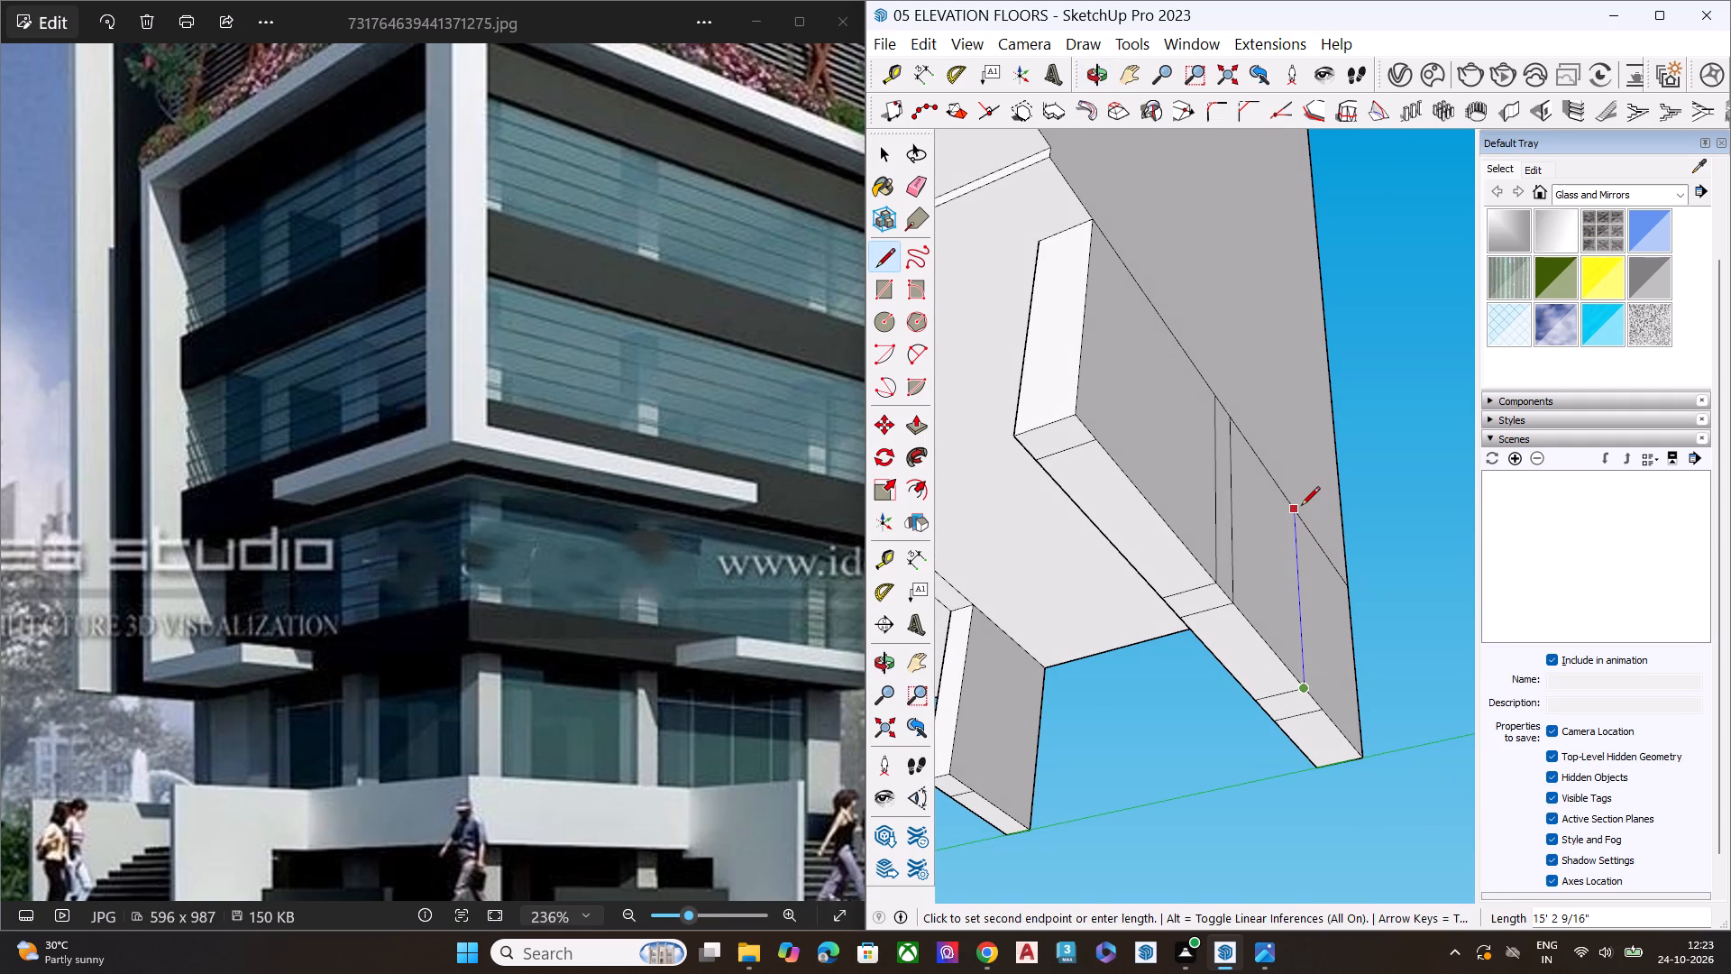
pyautogui.click(1298, 507)
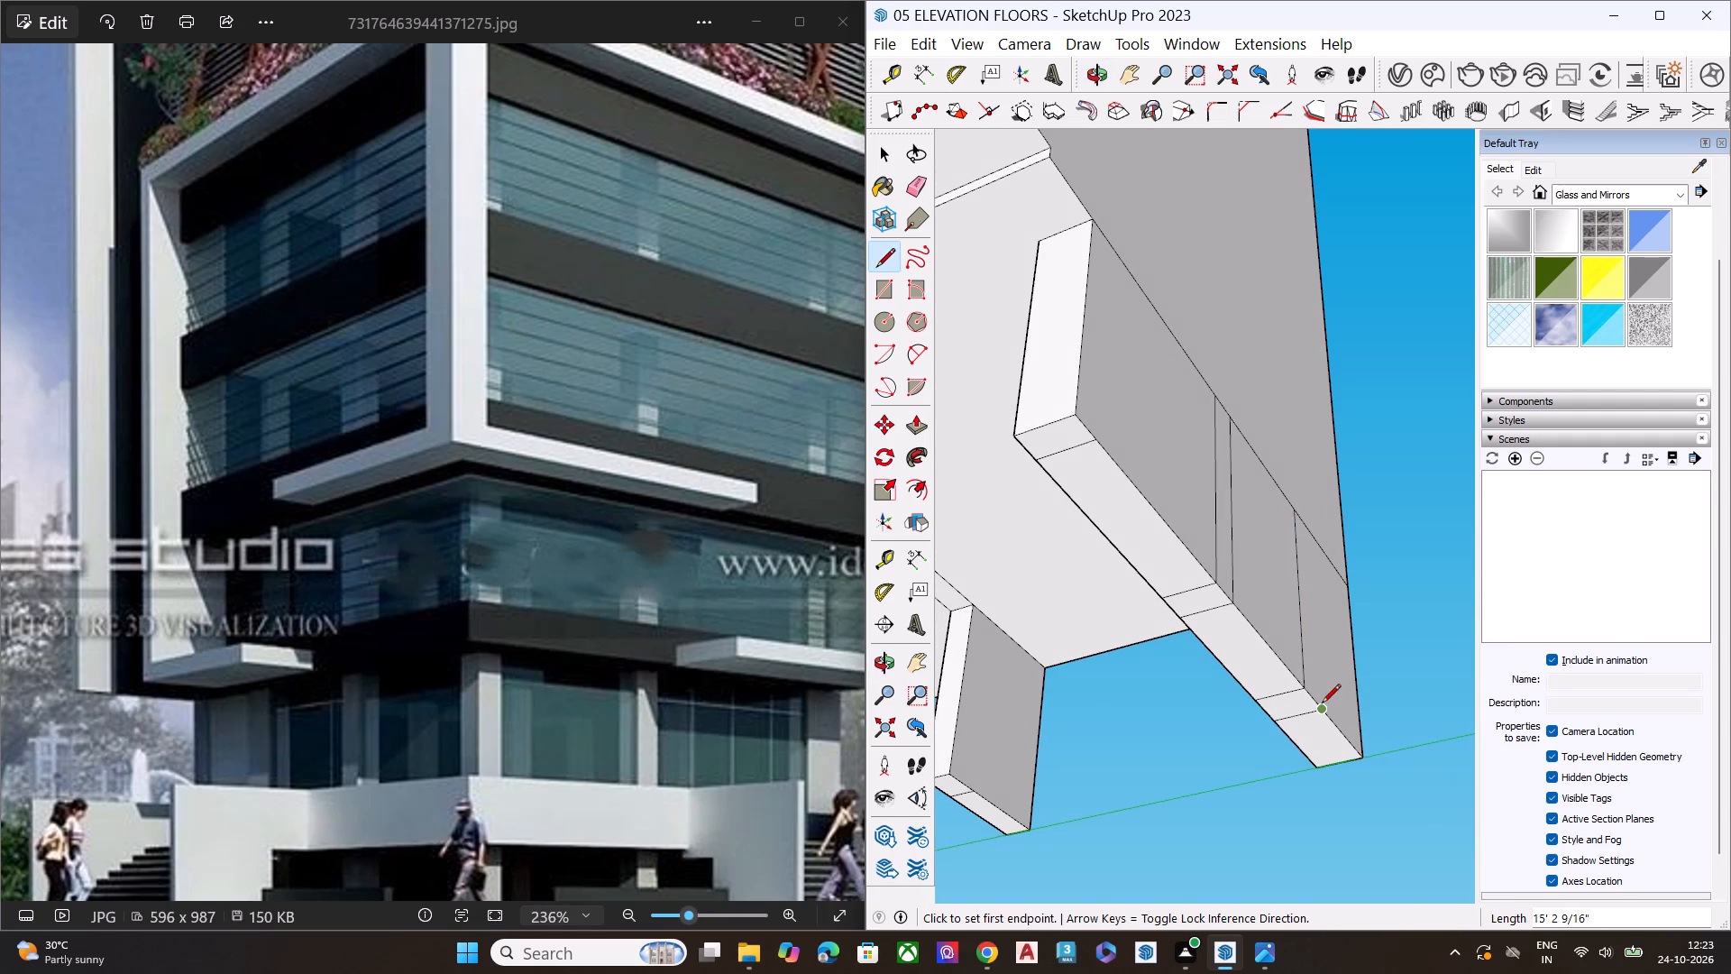
pyautogui.click(1322, 707)
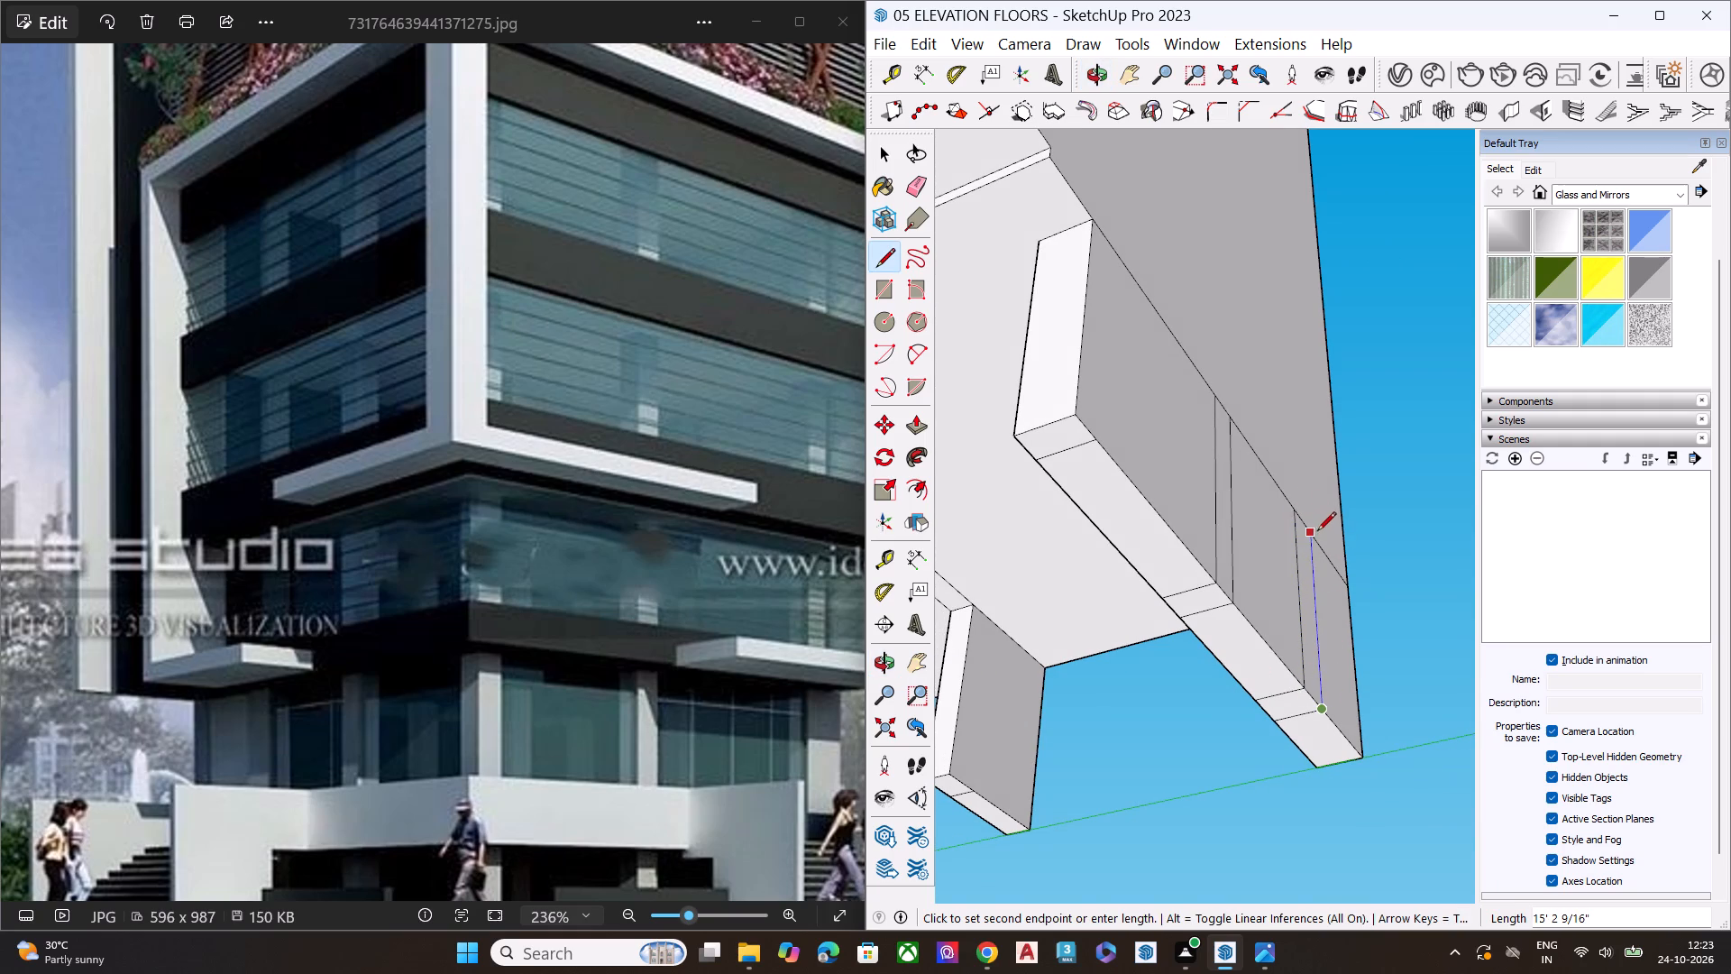
pyautogui.click(1317, 535)
pyautogui.press('space')
# Draw a vertical line about 15' 2 9/16" long on the far wall's outer face, up from the front column's underside mark.
pyautogui.scroll(-8, 1203, 715)
pyautogui.moveTo(1125, 667); pyautogui.dragTo(1110, 809, button='middle')
pyautogui.scroll(4, 1110, 770)
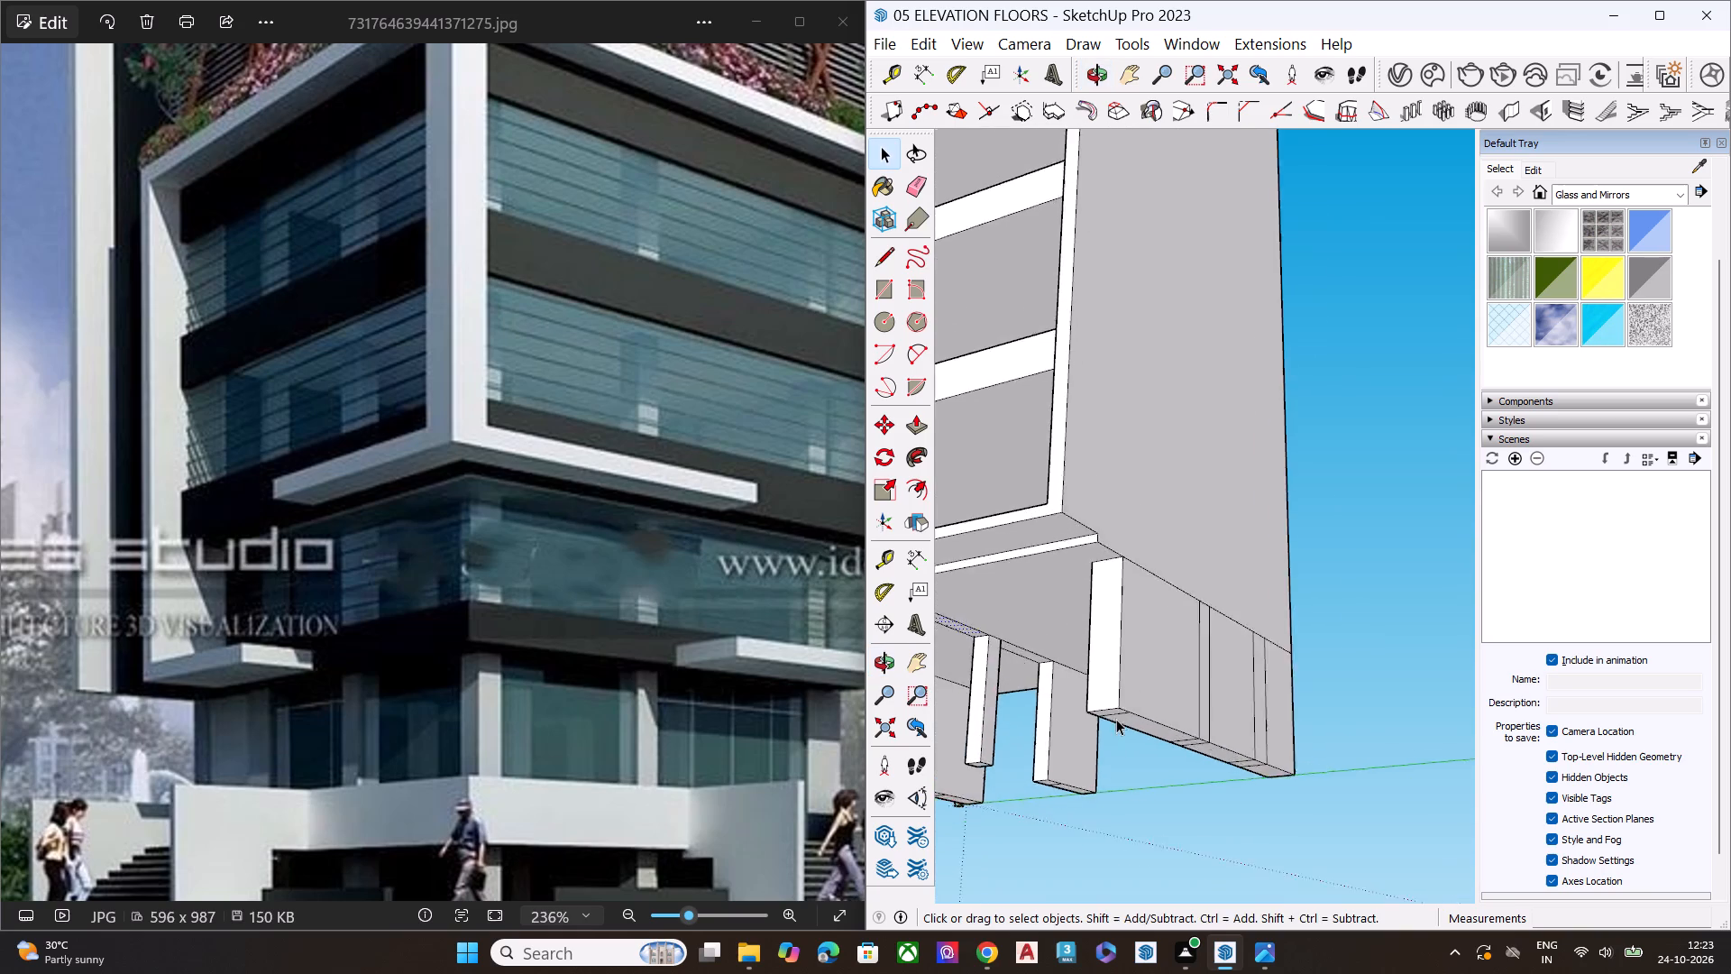
pyautogui.scroll(4, 1116, 719)
pyautogui.press('l')
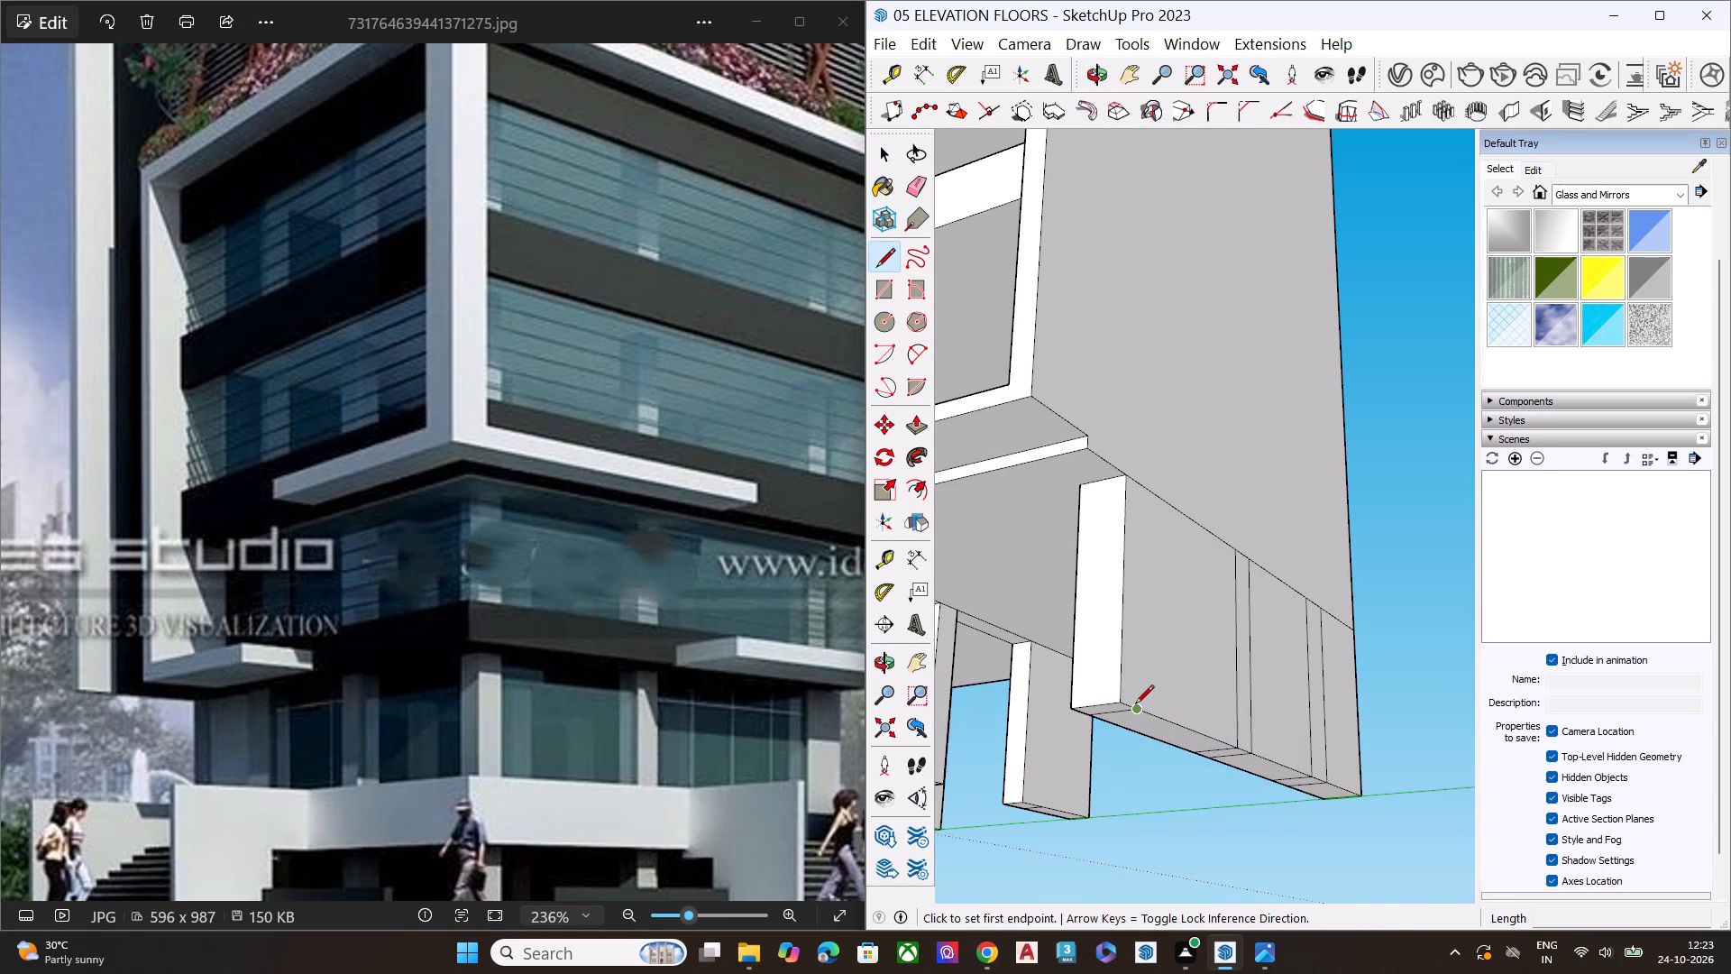
pyautogui.click(1135, 705)
pyautogui.click(1150, 492)
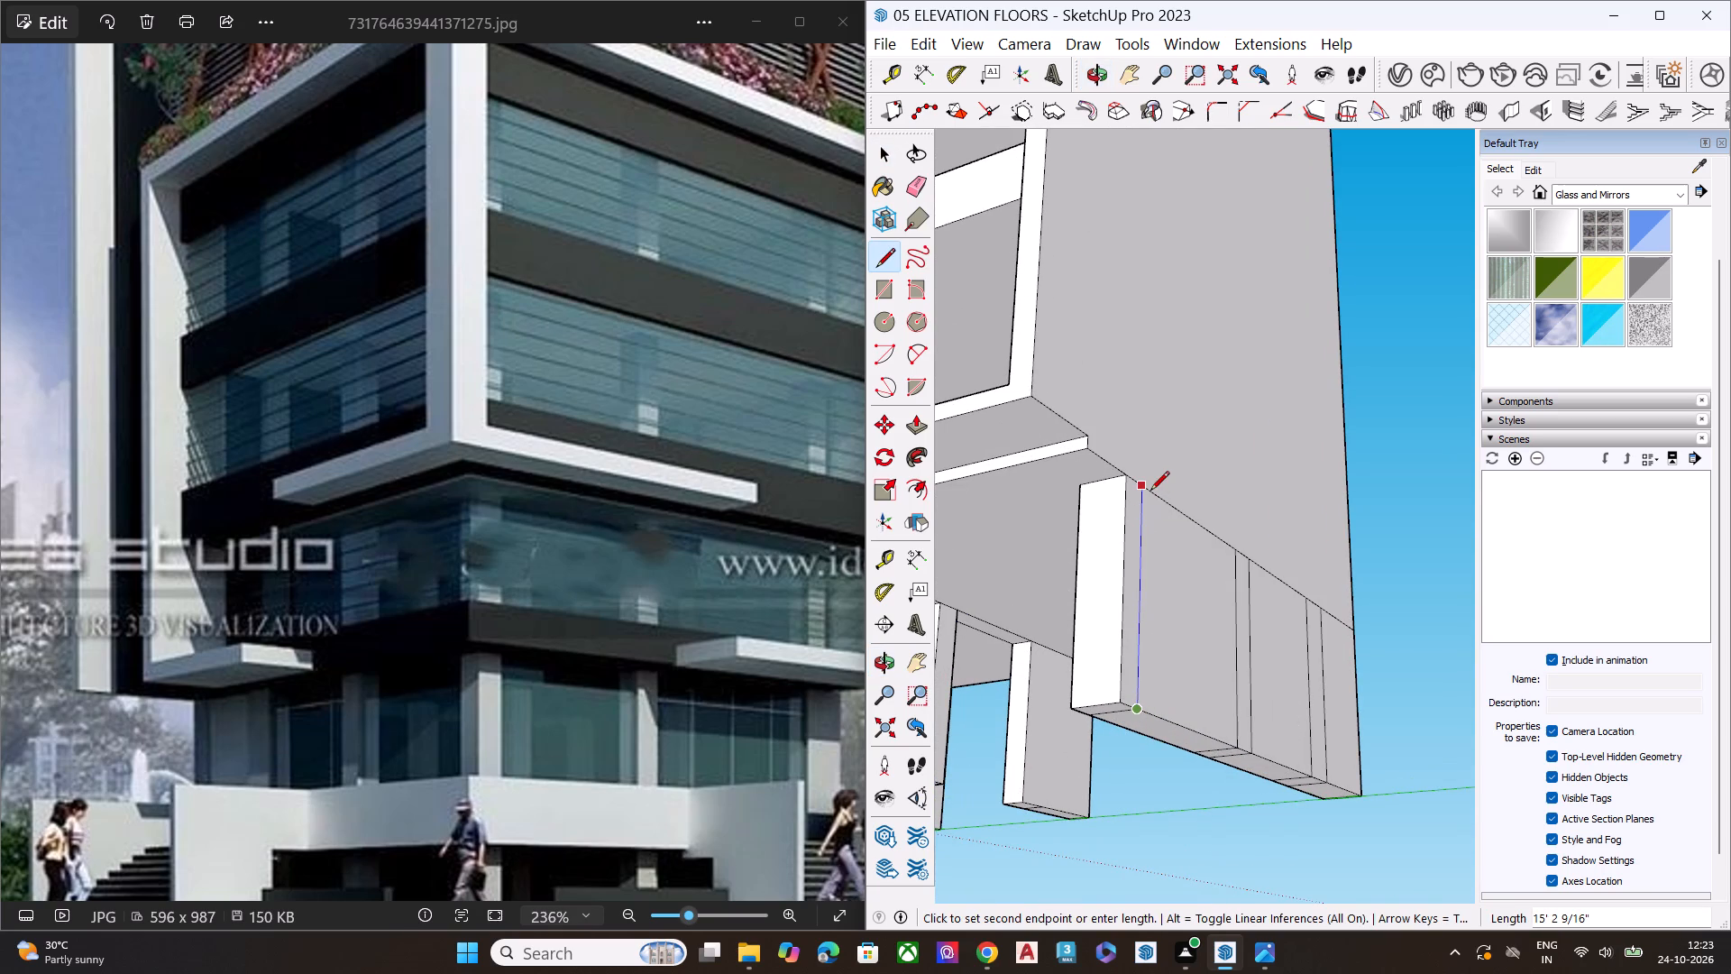
# Push the far wall's underside strip between its front and intermediate columns up to the slab.
pyautogui.press('space')
pyautogui.click(1167, 731)
pyautogui.press('p')
pyautogui.click(1167, 730)
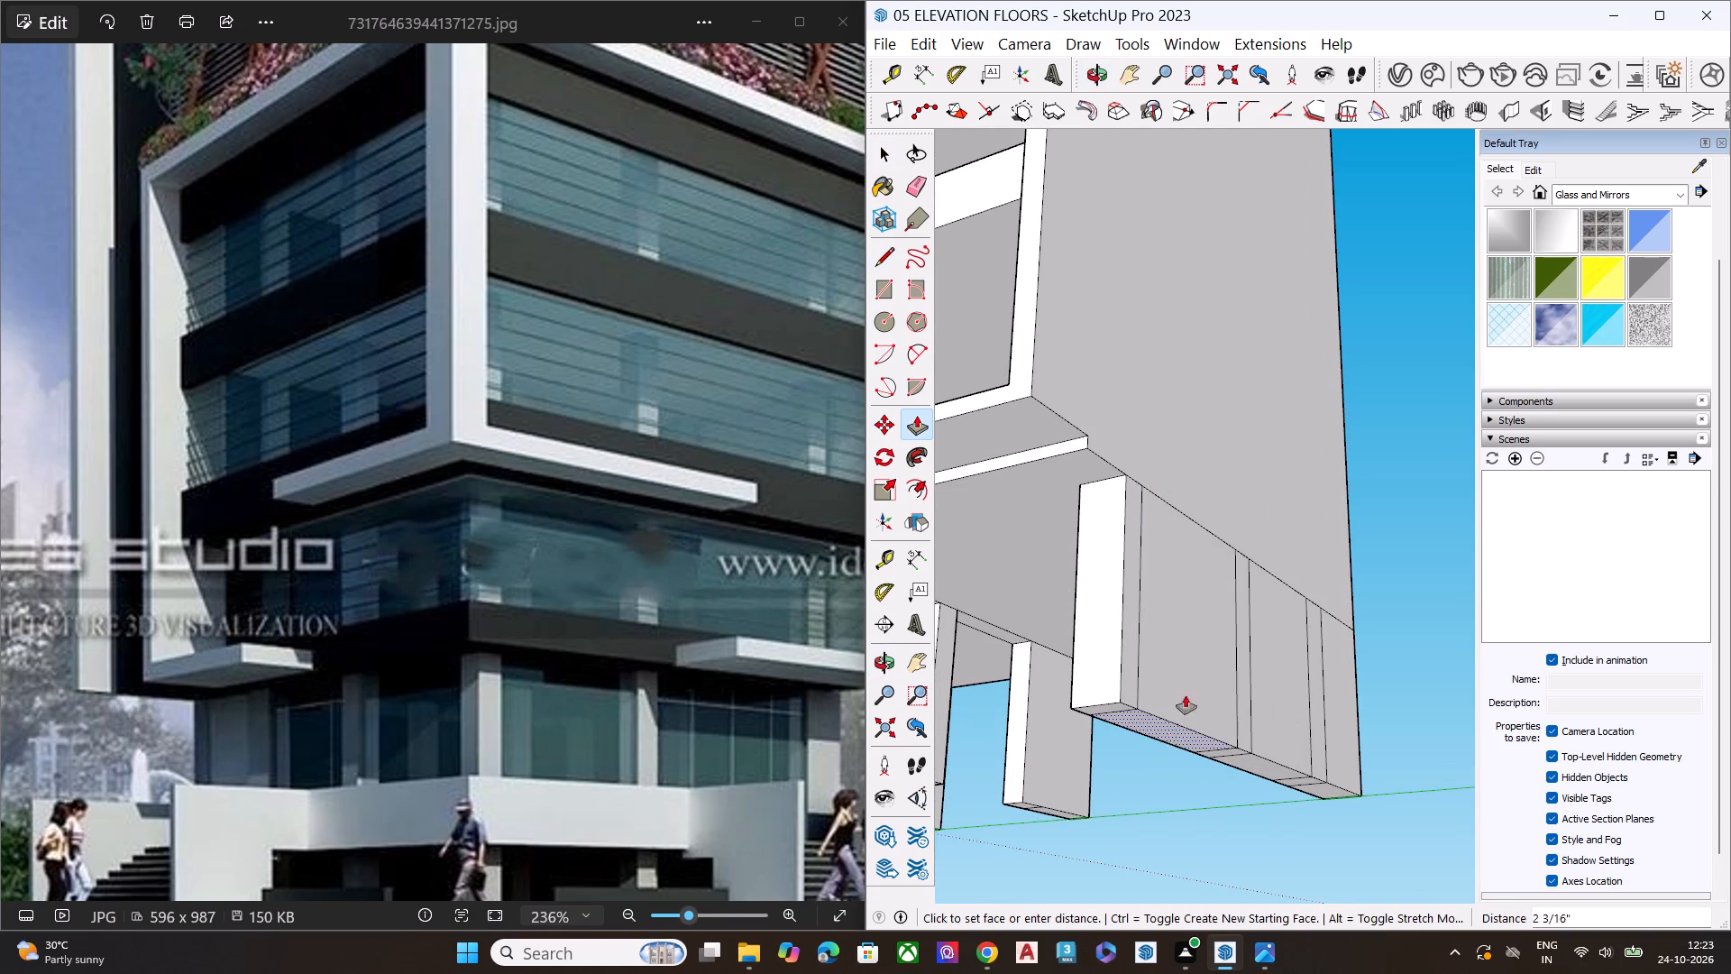
pyautogui.click(1237, 544)
# Push the far wall's underside strip between its intermediate and rear columns up 15' 2 9/16" to the slab.
pyautogui.press('space')
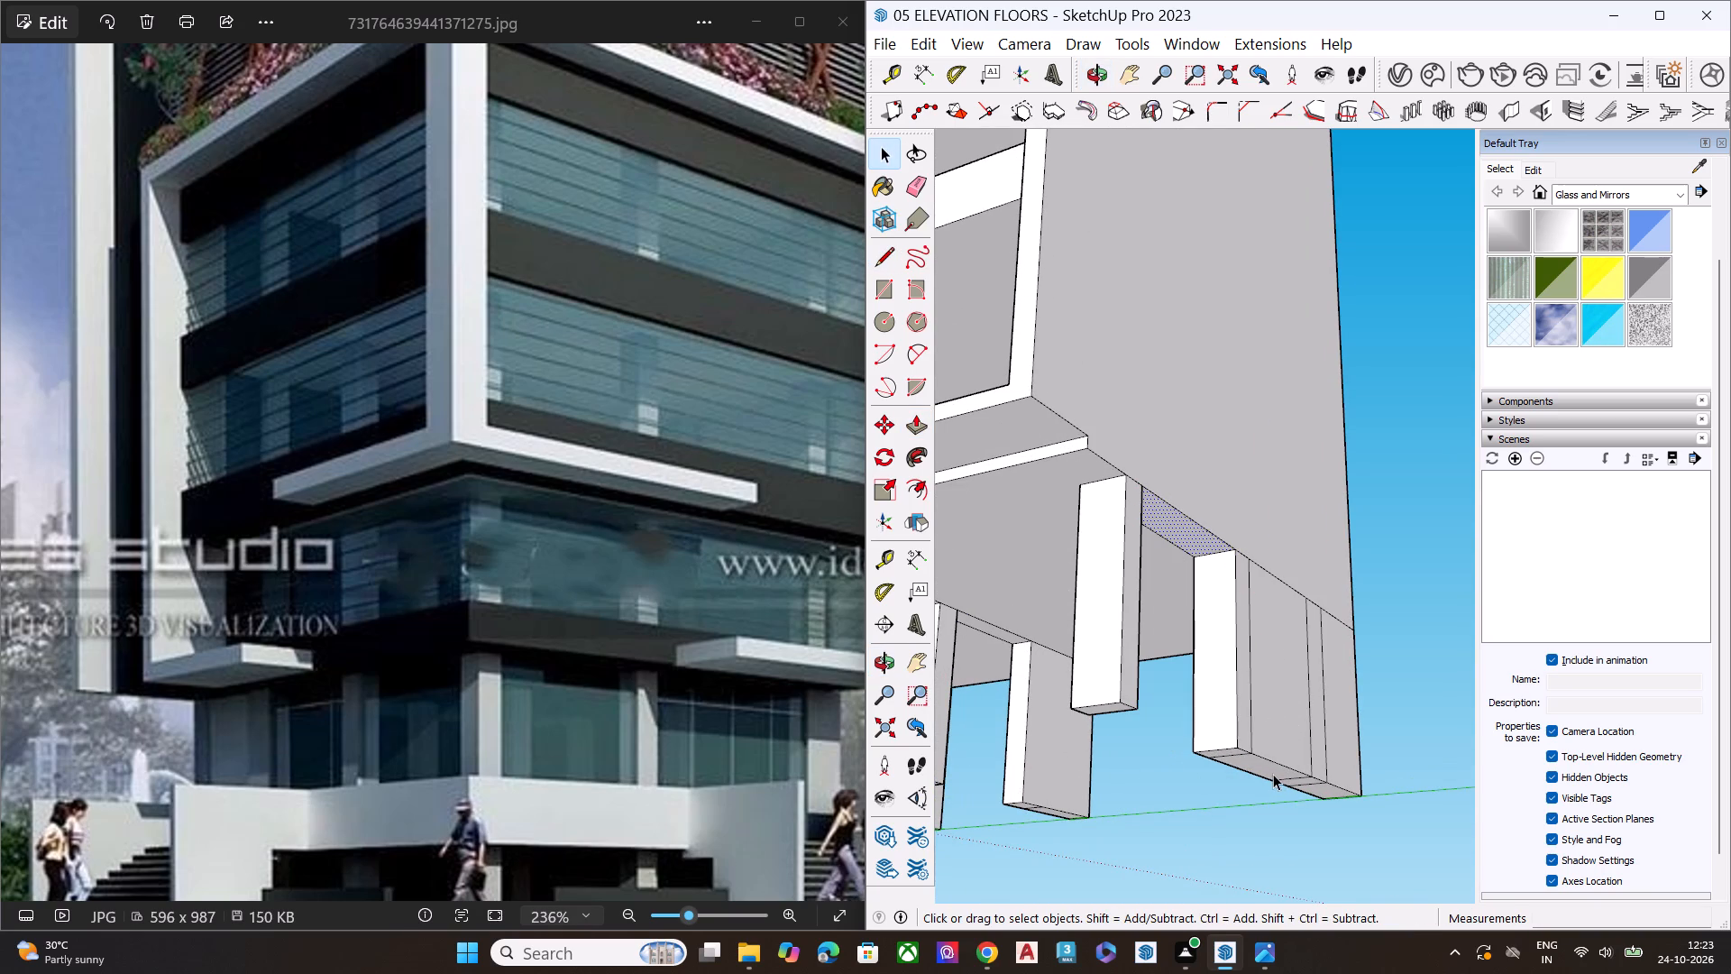
pyautogui.click(1270, 774)
pyautogui.press('p')
pyautogui.click(1268, 774)
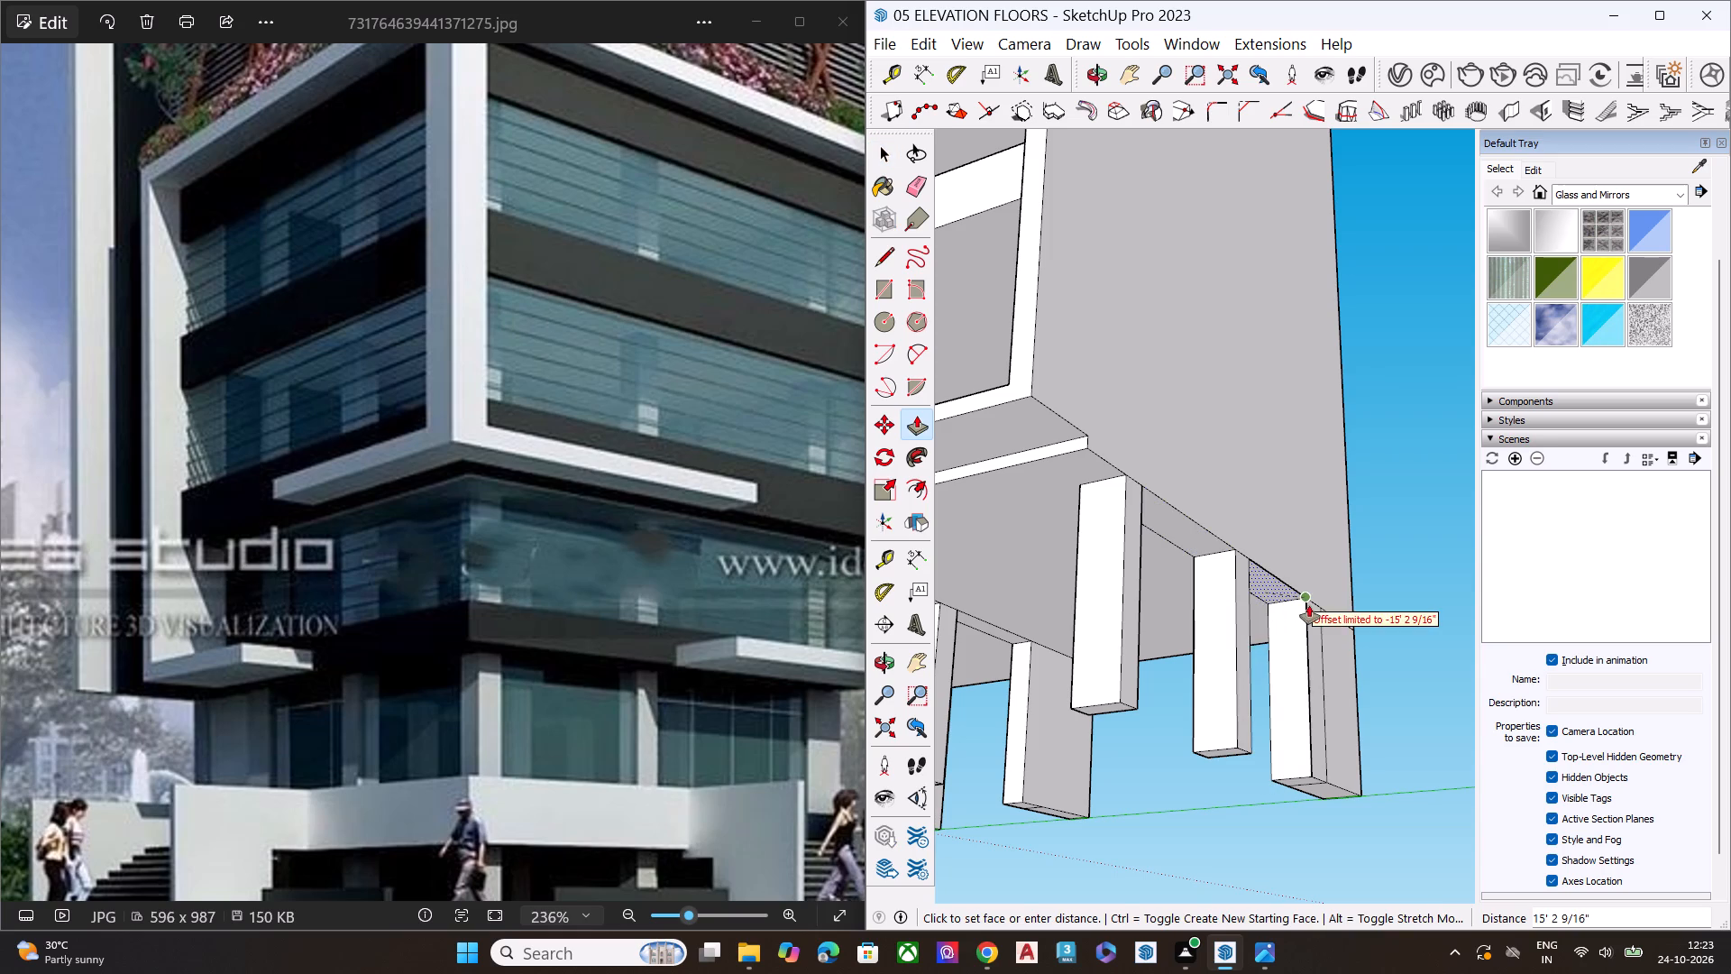
pyautogui.click(1309, 602)
pyautogui.press('space')
# Examine the opened bays and columns of the ground-floor walls from the outer side and from the front.
pyautogui.scroll(-5, 1149, 810)
pyautogui.scroll(1, 1145, 813)
pyautogui.moveTo(1232, 808); pyautogui.dragTo(802, 700, button='middle')
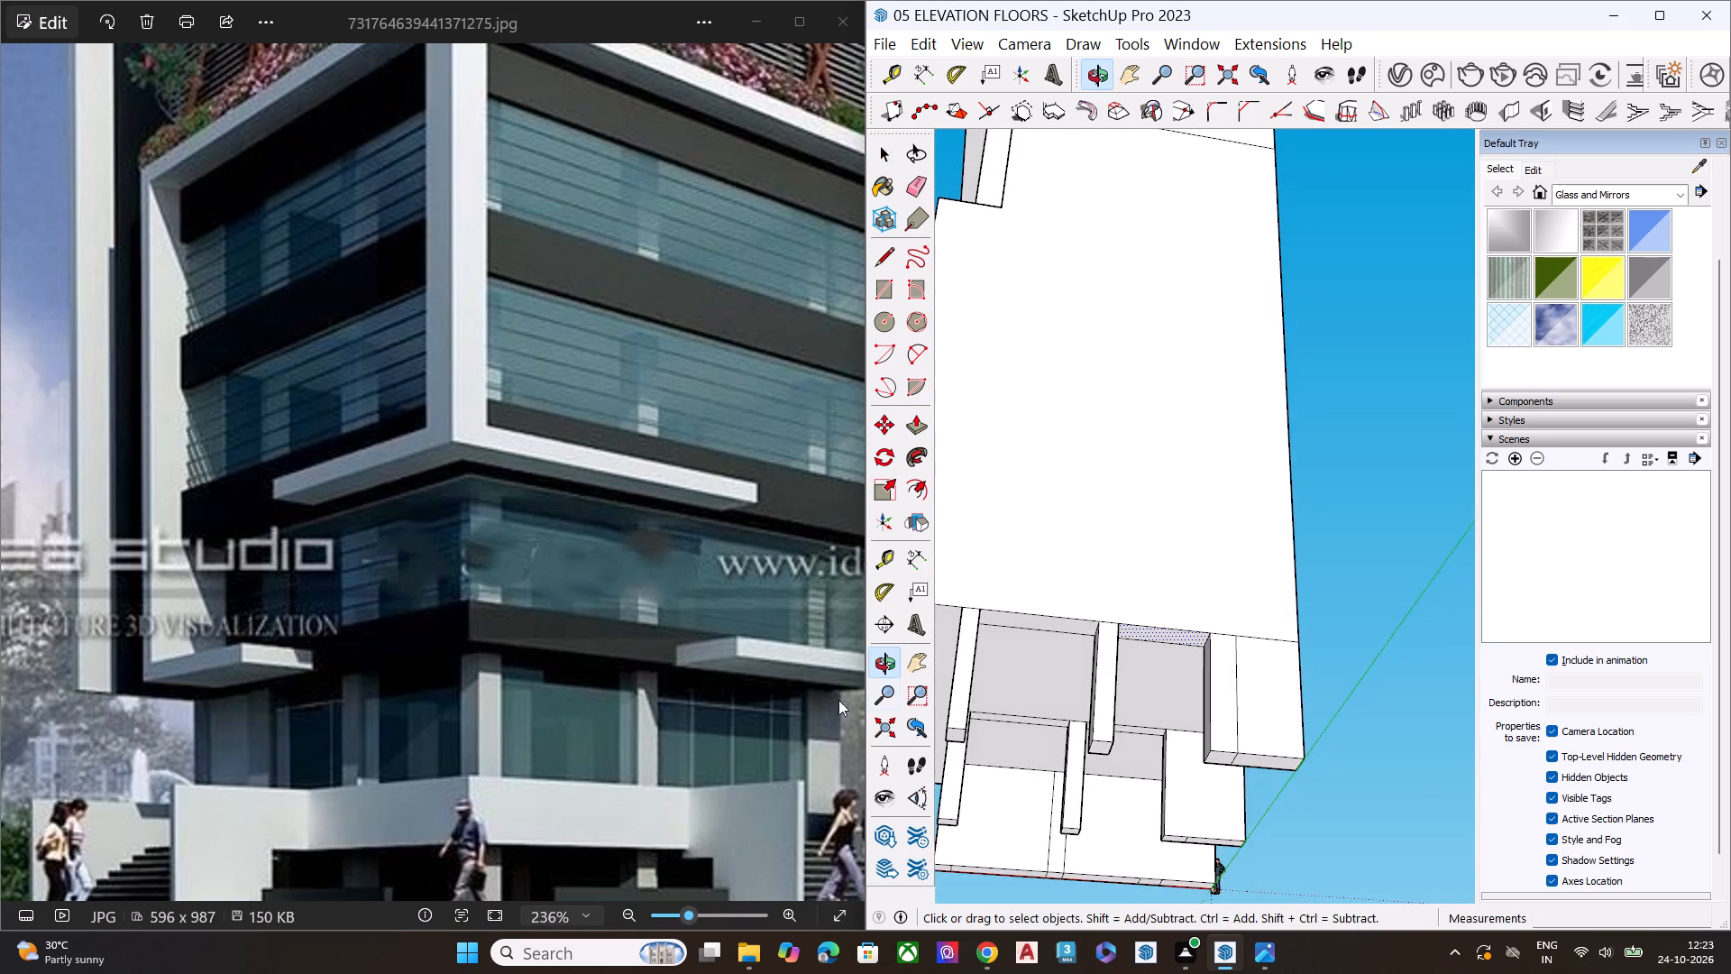
pyautogui.scroll(5, 1247, 736)
pyautogui.moveTo(1196, 760); pyautogui.dragTo(1125, 651, button='middle')
pyautogui.scroll(1, 1122, 649)
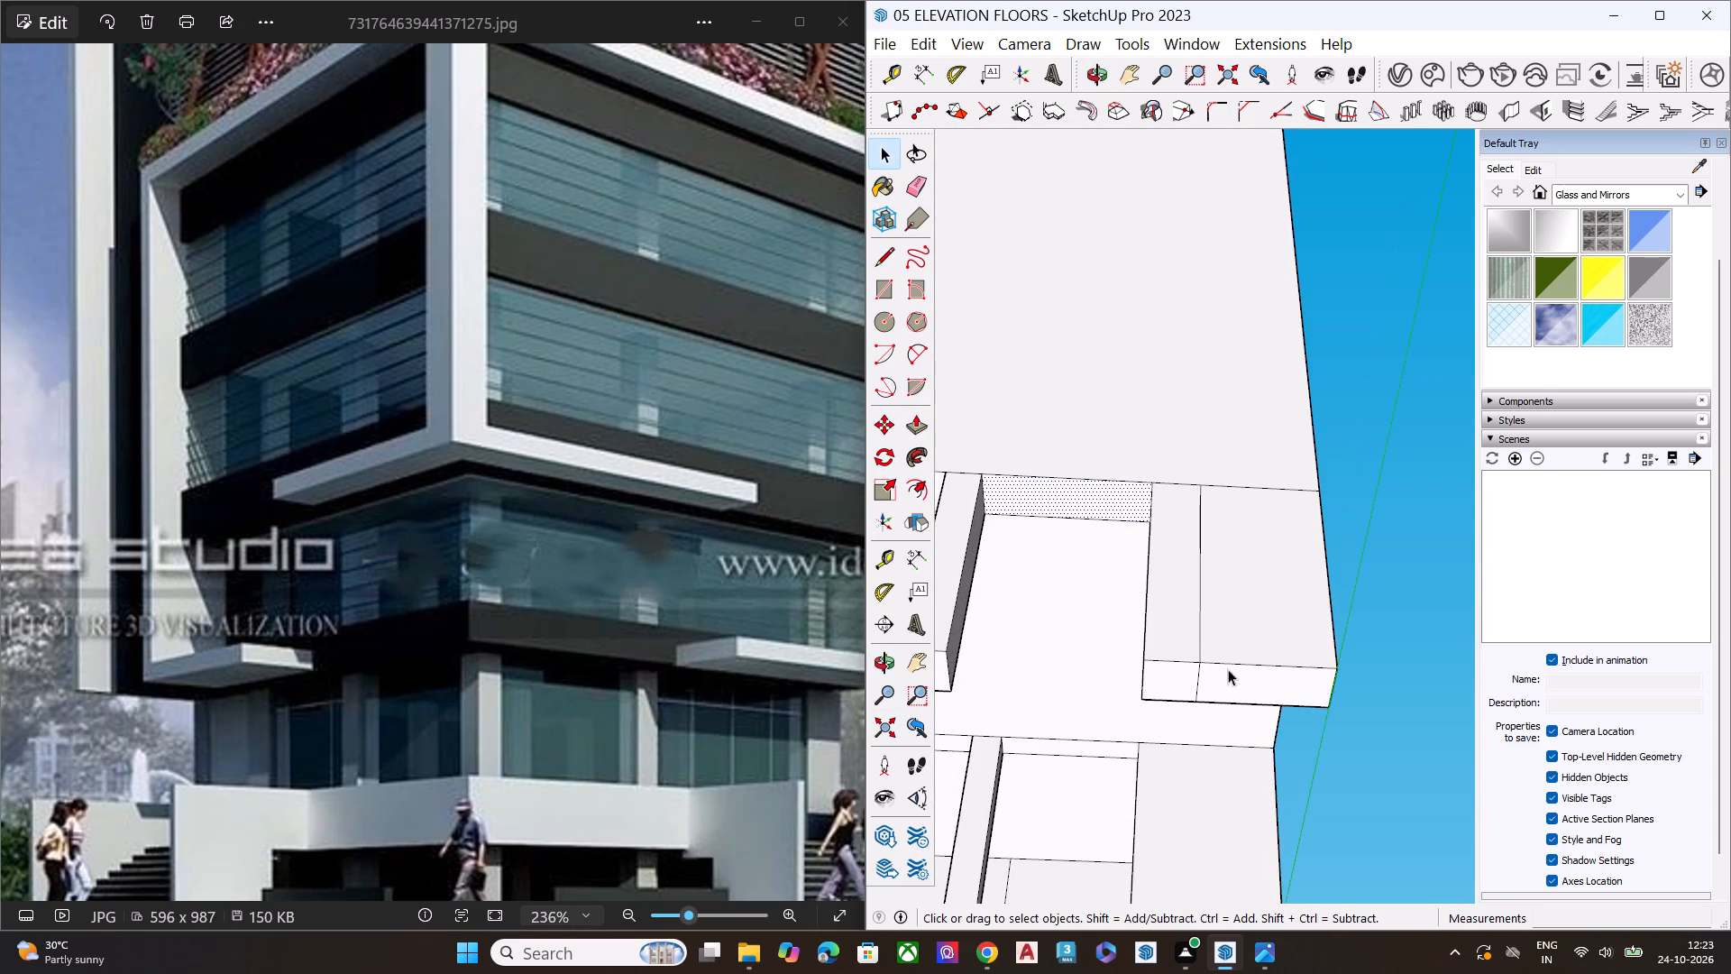
pyautogui.scroll(-7, 1101, 677)
pyautogui.moveTo(1153, 692); pyautogui.dragTo(1136, 635, button='middle')
pyautogui.scroll(1, 1147, 680)
pyautogui.scroll(-1, 1136, 637)
pyautogui.scroll(3, 1136, 630)
pyautogui.scroll(-8, 1213, 776)
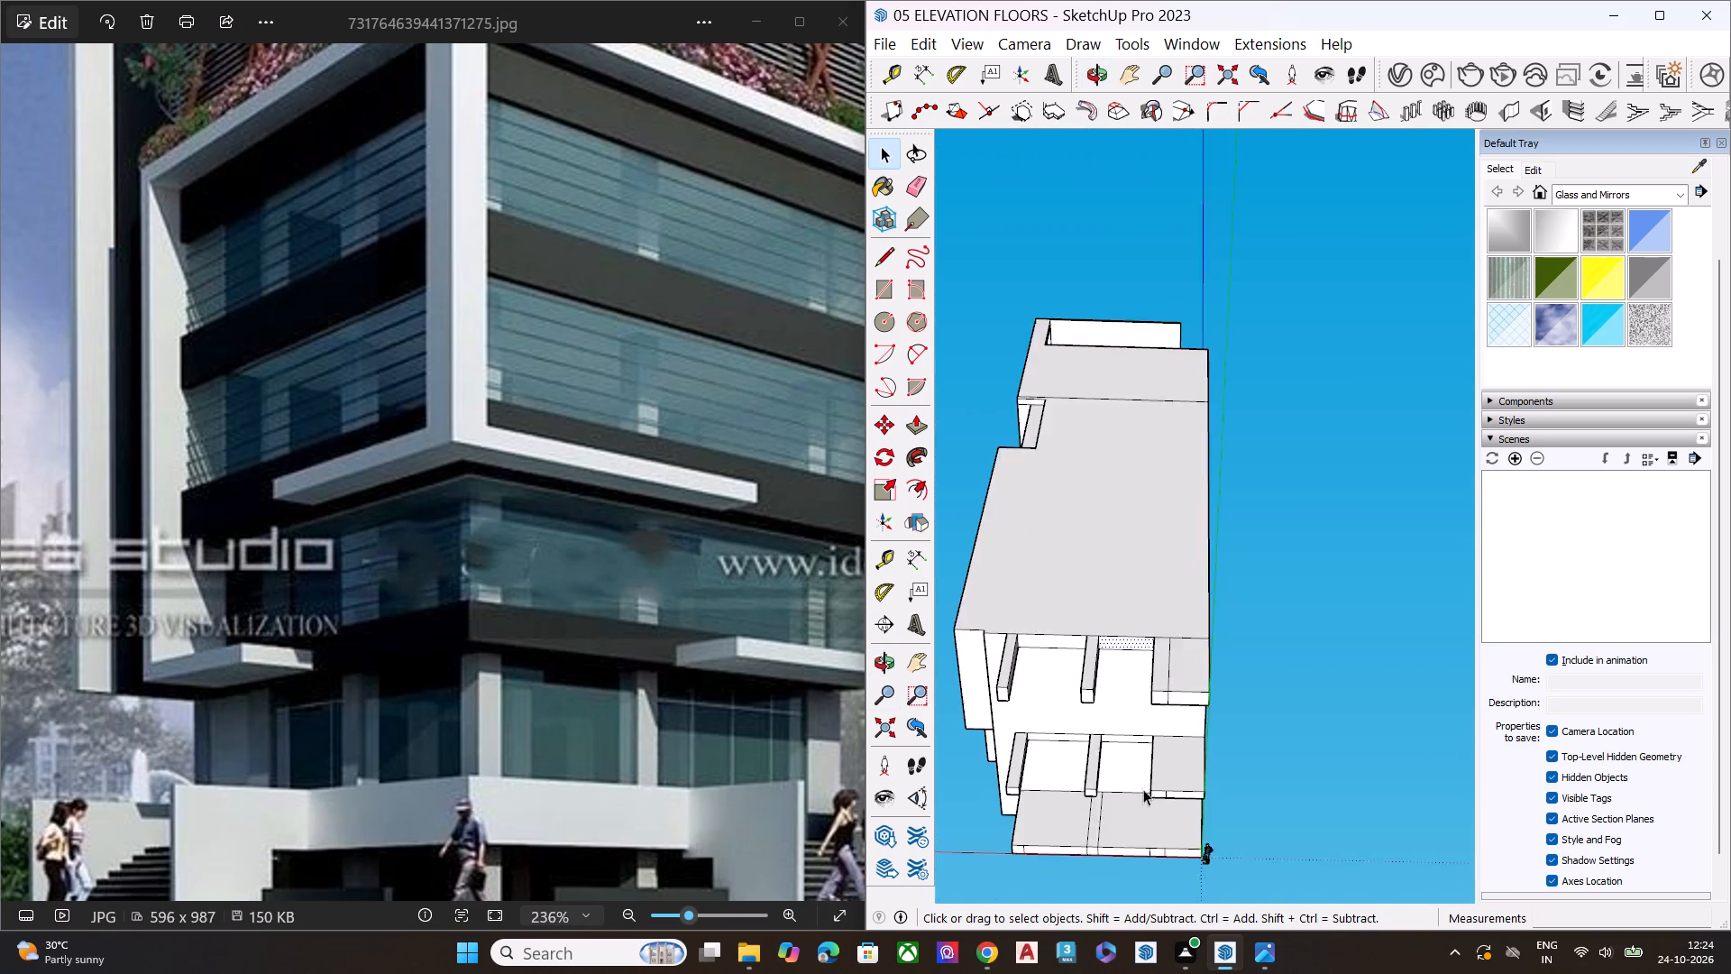
pyautogui.scroll(-2, 1143, 789)
pyautogui.moveTo(1010, 733); pyautogui.dragTo(1432, 882, button='middle')
pyautogui.moveTo(1124, 733); pyautogui.dragTo(1342, 870, button='middle')
pyautogui.moveTo(934, 746); pyautogui.dragTo(1263, 798, button='middle')
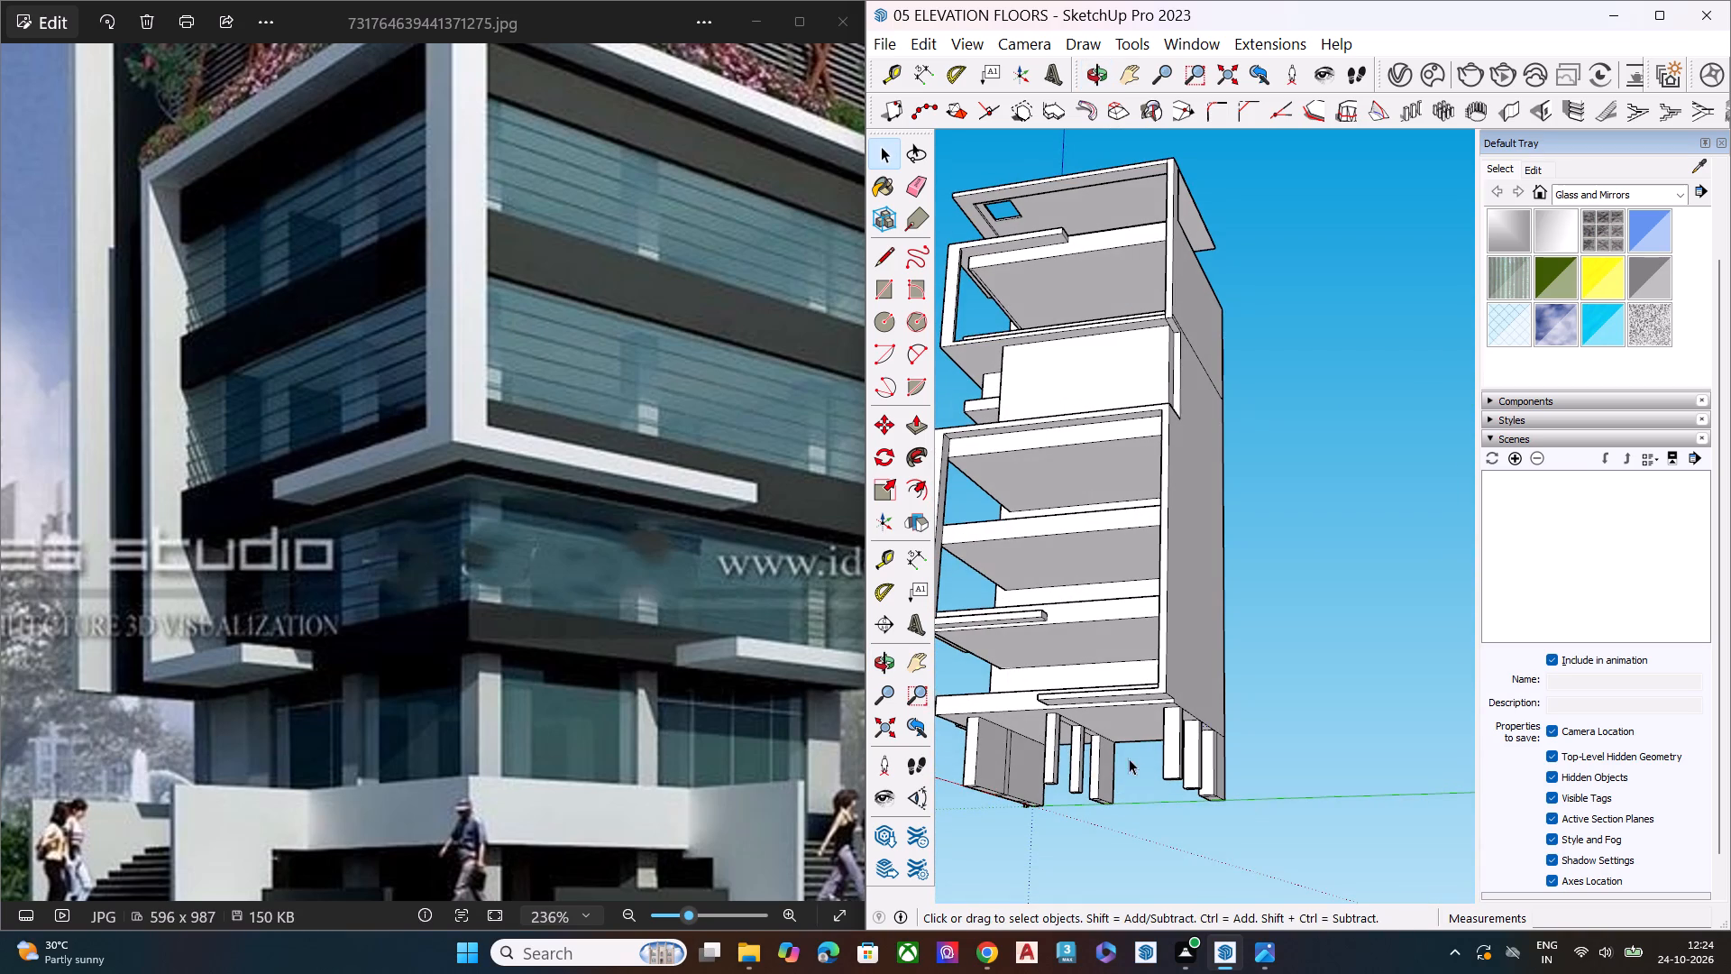
# Push the underside strip between the front and intermediate columns of the wall nearest the origin up 15' 2 9/16" to the slab.
pyautogui.moveTo(1122, 753); pyautogui.dragTo(1172, 807, button='middle')
pyautogui.scroll(5, 907, 746)
pyautogui.moveTo(905, 737); pyautogui.dragTo(907, 709, button='middle')
pyautogui.scroll(4, 1065, 801)
pyautogui.scroll(-1, 1007, 754)
pyautogui.scroll(4, 1005, 753)
pyautogui.moveTo(1127, 816); pyautogui.dragTo(981, 719, button='middle')
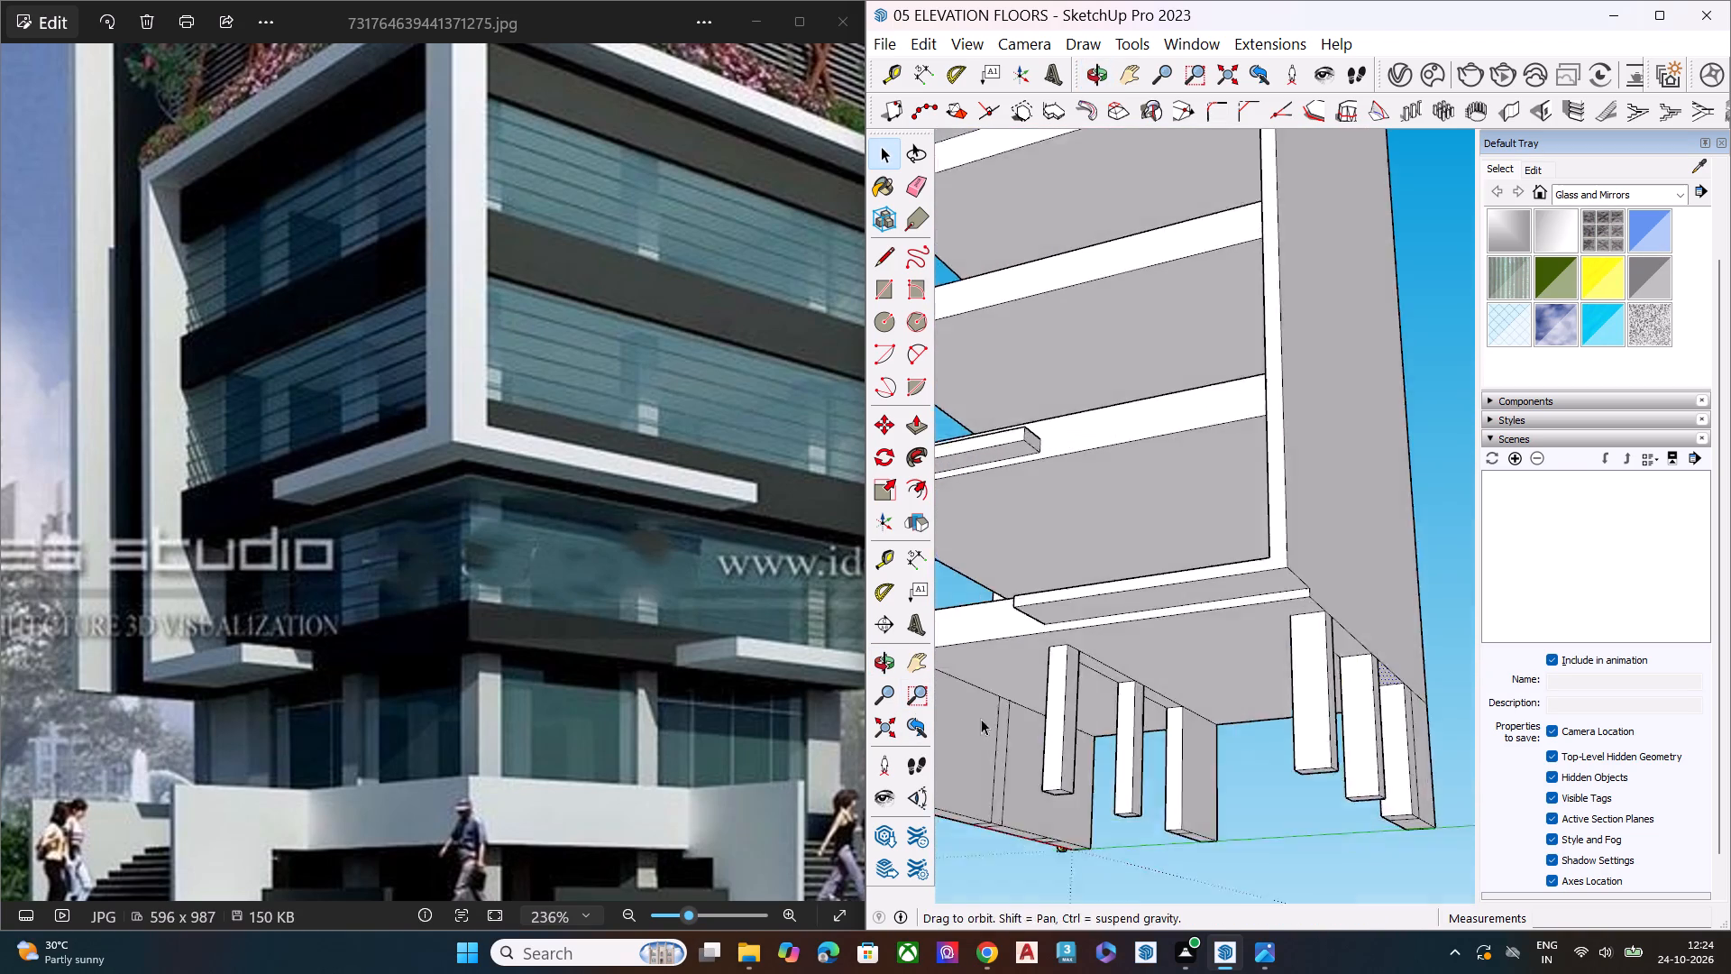
pyautogui.moveTo(981, 719); pyautogui.dragTo(985, 724, button='middle')
pyautogui.scroll(1, 980, 705)
pyautogui.scroll(-8, 1166, 683)
pyautogui.moveTo(1141, 783); pyautogui.dragTo(892, 579, button='middle')
pyautogui.scroll(7, 892, 578)
pyautogui.scroll(-1, 991, 639)
pyautogui.scroll(3, 991, 639)
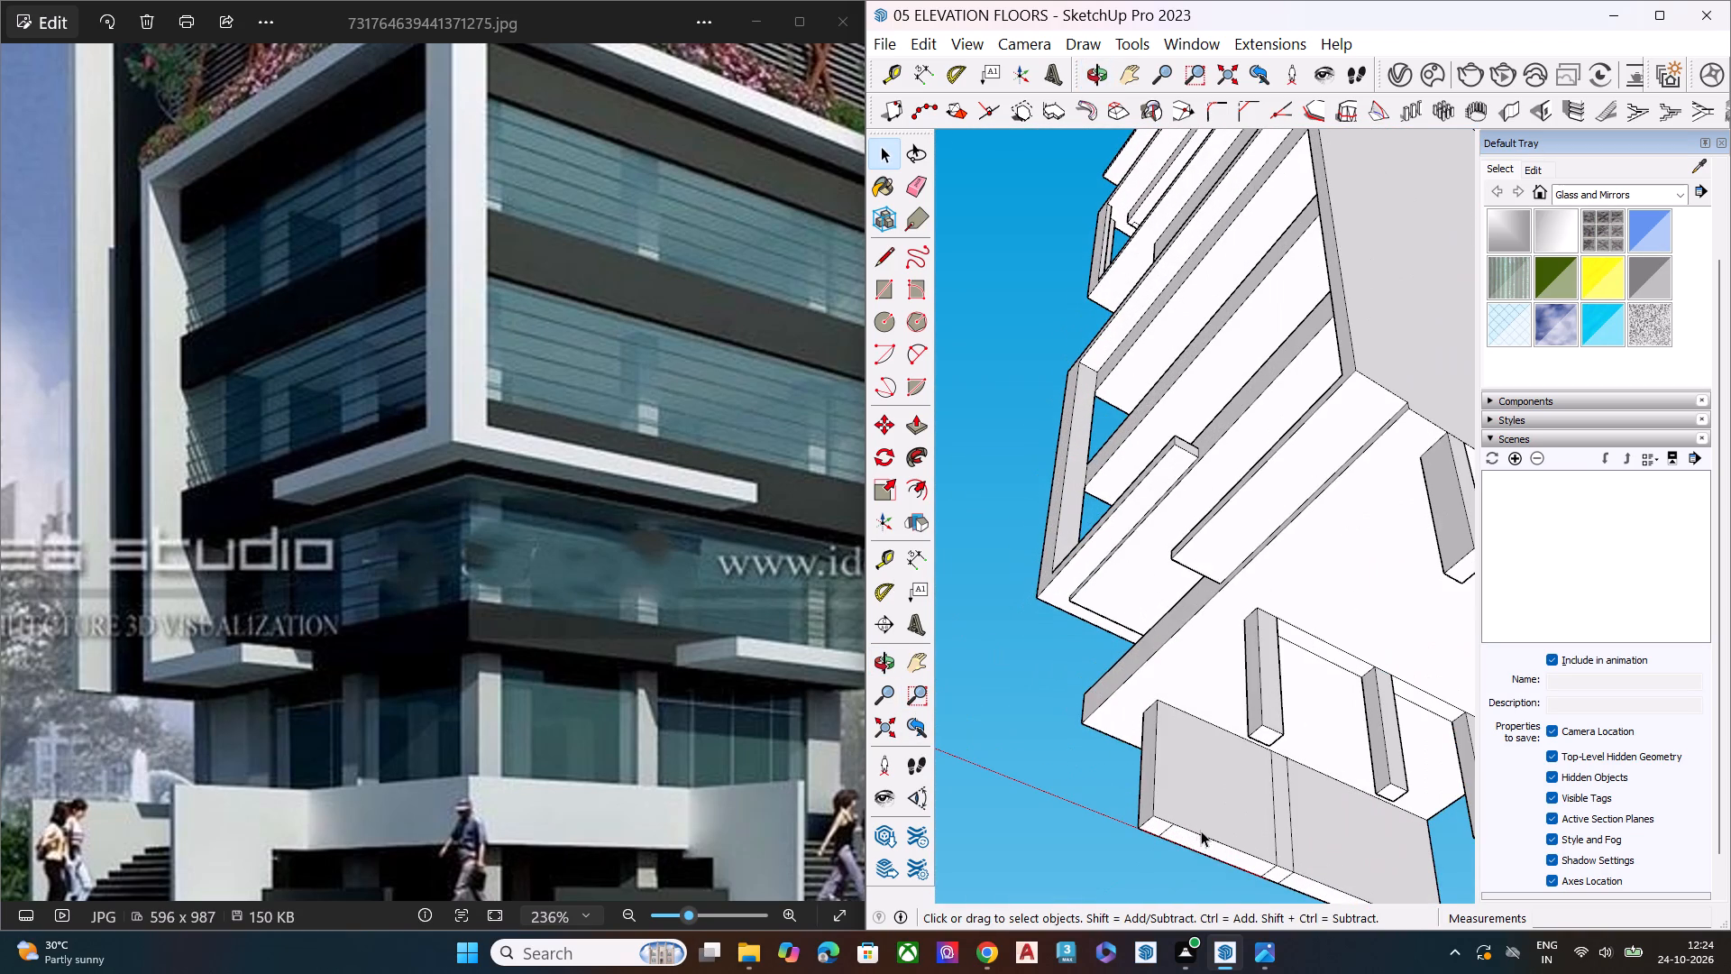
pyautogui.click(1194, 845)
pyautogui.press('p')
pyautogui.click(1195, 843)
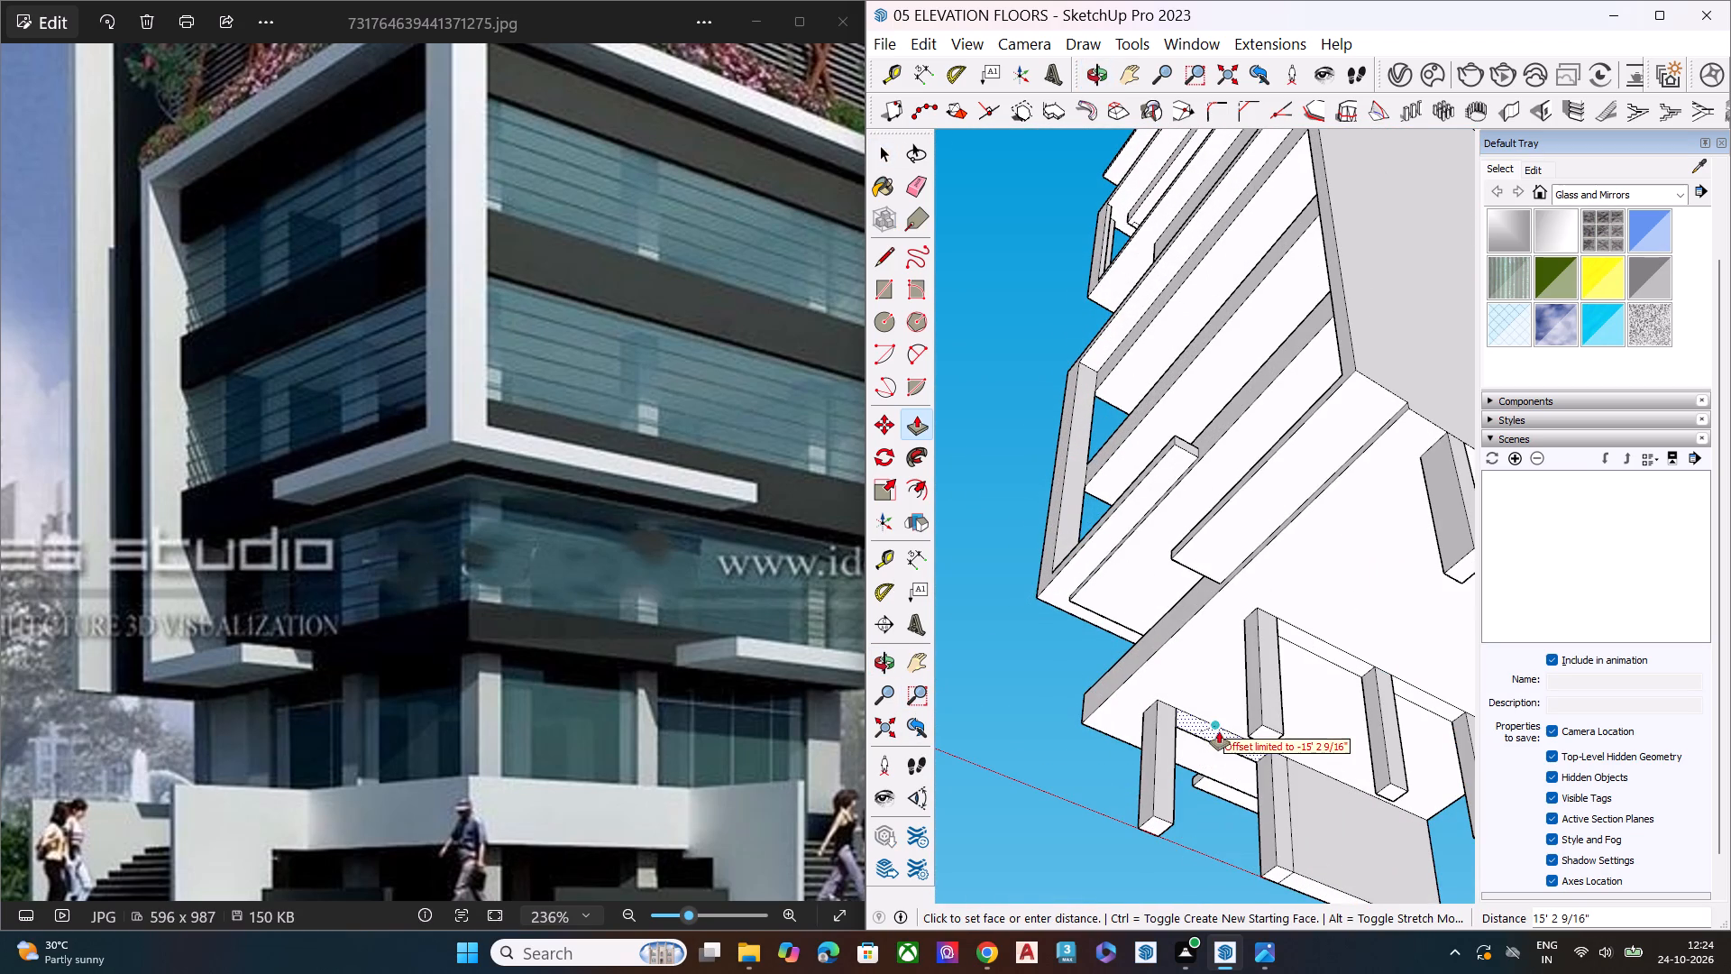
pyautogui.click(1219, 724)
pyautogui.press('space')
pyautogui.scroll(-5, 1051, 726)
pyautogui.scroll(6, 1256, 846)
pyautogui.scroll(-3, 1256, 846)
pyautogui.scroll(1, 1235, 841)
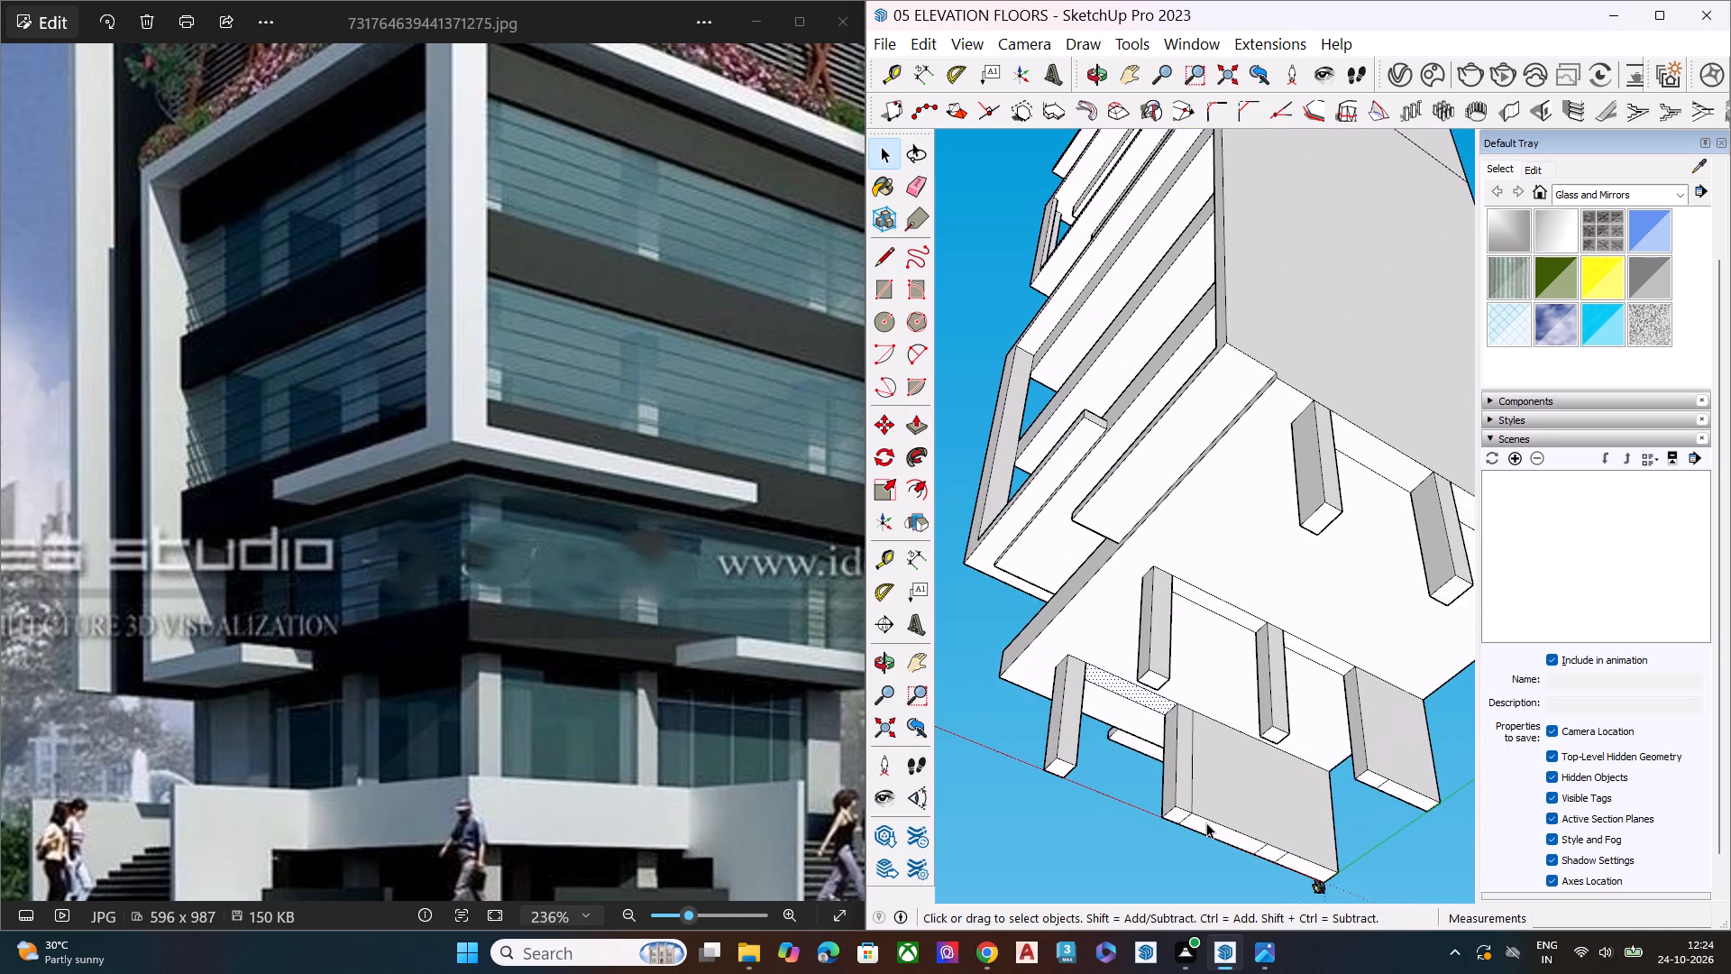
# Push the underside strip between the intermediate and rear columns of the wall nearest the origin up to the slab.
pyautogui.click(1206, 822)
pyautogui.press('p')
pyautogui.click(1218, 828)
pyautogui.click(1248, 718)
pyautogui.press('space')
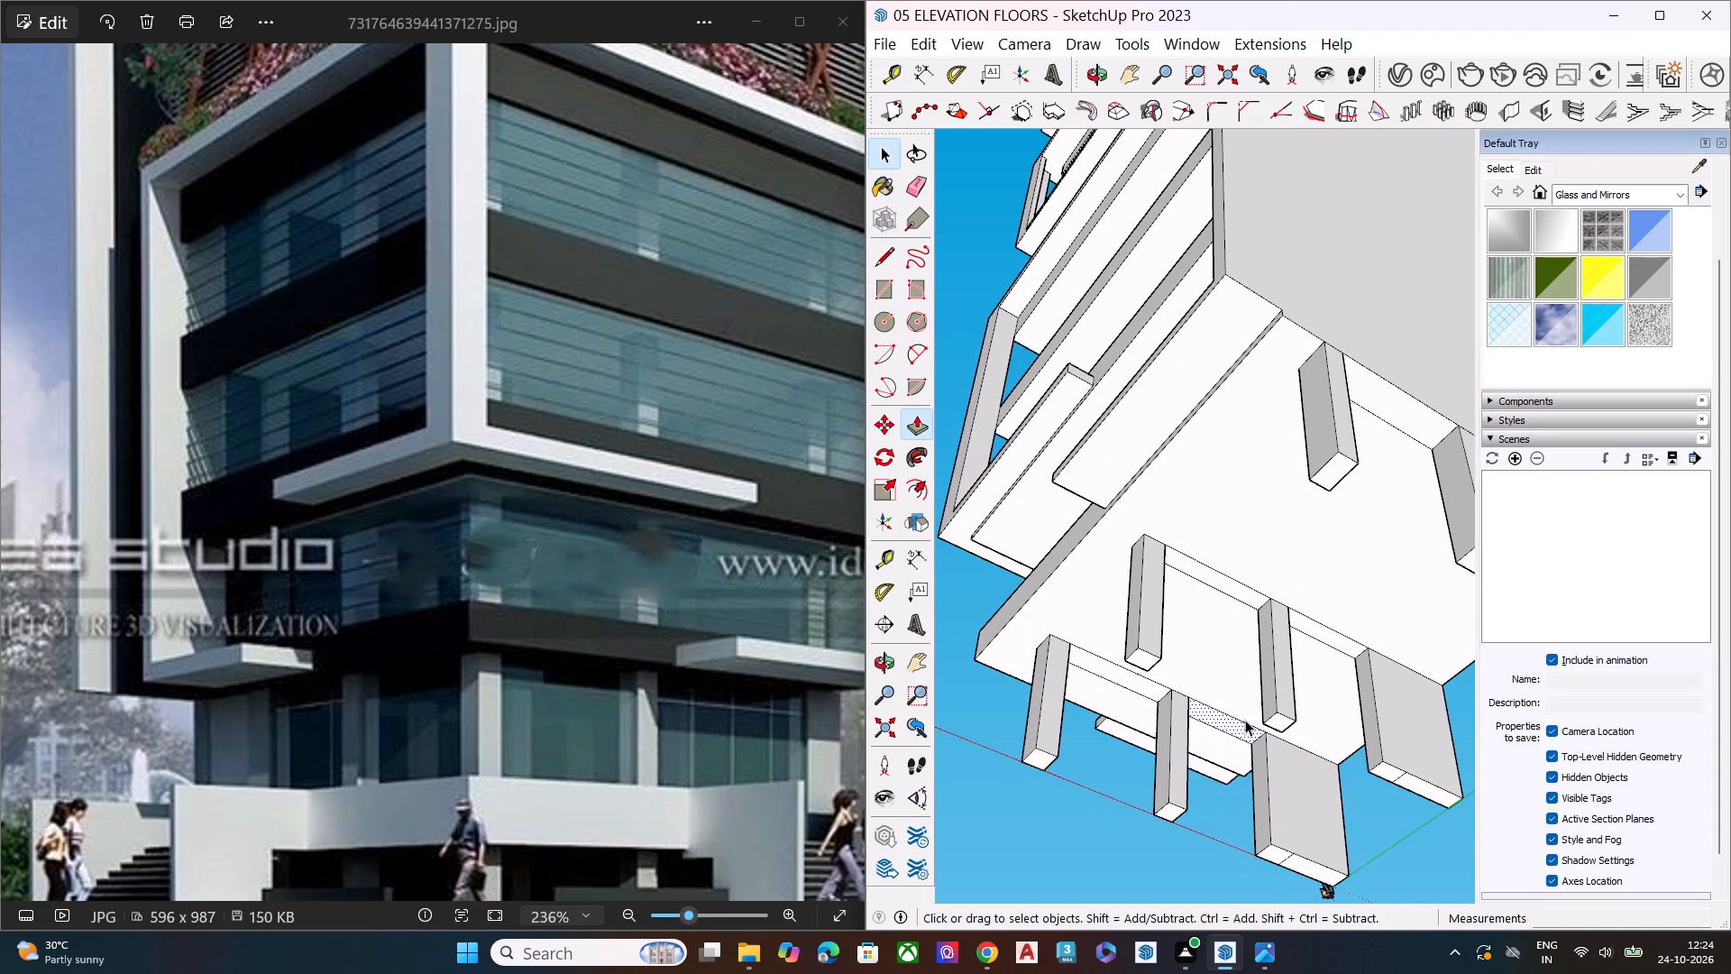
# Examine the ground-floor columns of all three rows from below and from eye level.
pyautogui.scroll(-6, 1051, 742)
pyautogui.scroll(1, 1044, 740)
pyautogui.scroll(-2, 1044, 740)
pyautogui.click(1308, 818)
pyautogui.scroll(-1, 1063, 673)
pyautogui.scroll(1, 1063, 673)
pyautogui.scroll(-5, 1063, 673)
pyautogui.moveTo(1085, 727); pyautogui.dragTo(1136, 809, button='middle')
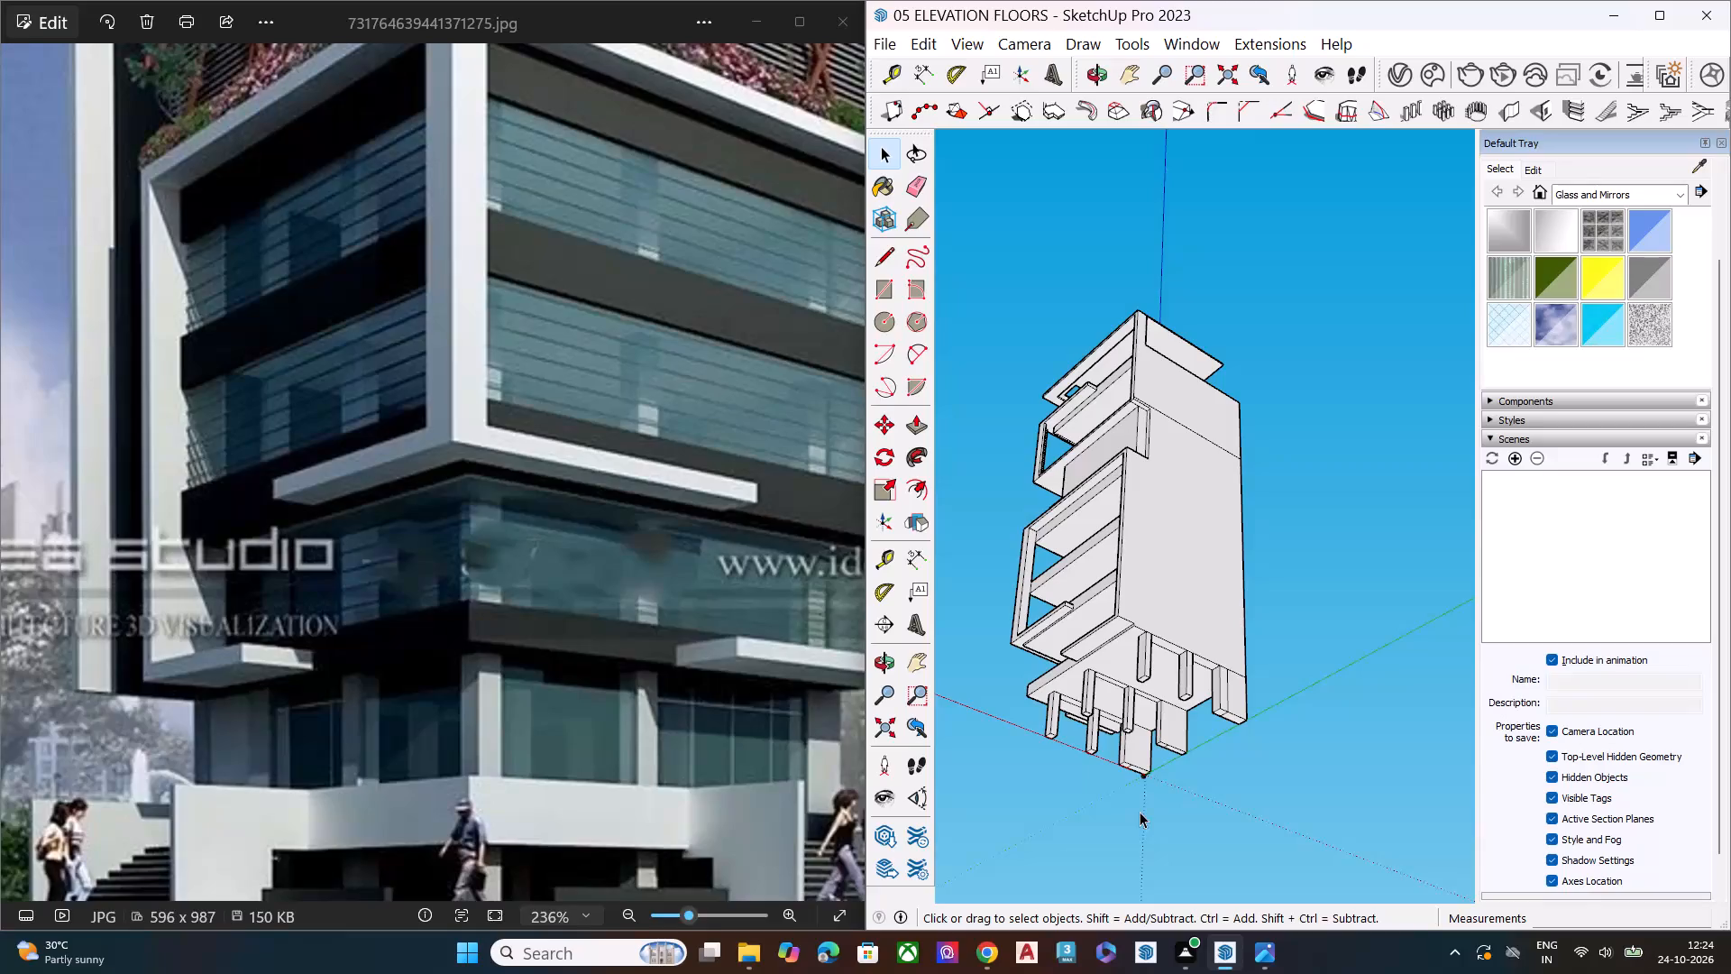
pyautogui.scroll(-5, 1166, 597)
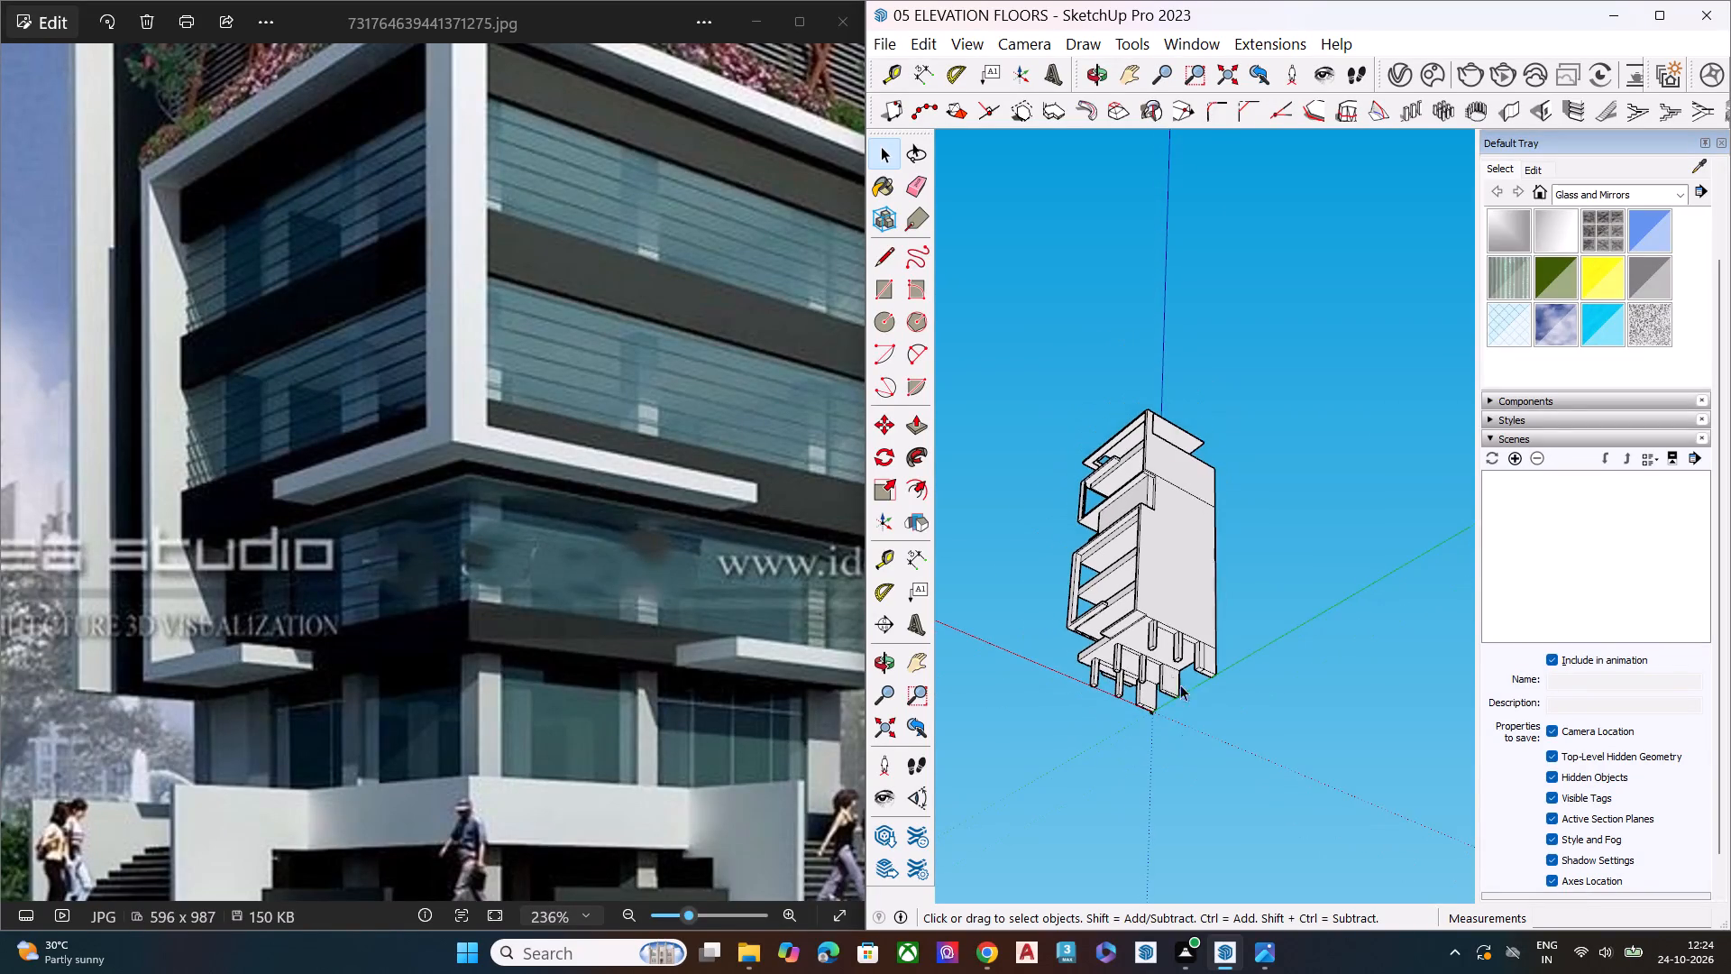
pyautogui.moveTo(1184, 707); pyautogui.dragTo(1232, 889, button='middle')
pyautogui.scroll(8, 1215, 659)
pyautogui.moveTo(1147, 706); pyautogui.dragTo(1210, 806, button='middle')
pyautogui.scroll(4, 1210, 805)
pyautogui.scroll(-1, 1124, 746)
pyautogui.scroll(1, 1122, 744)
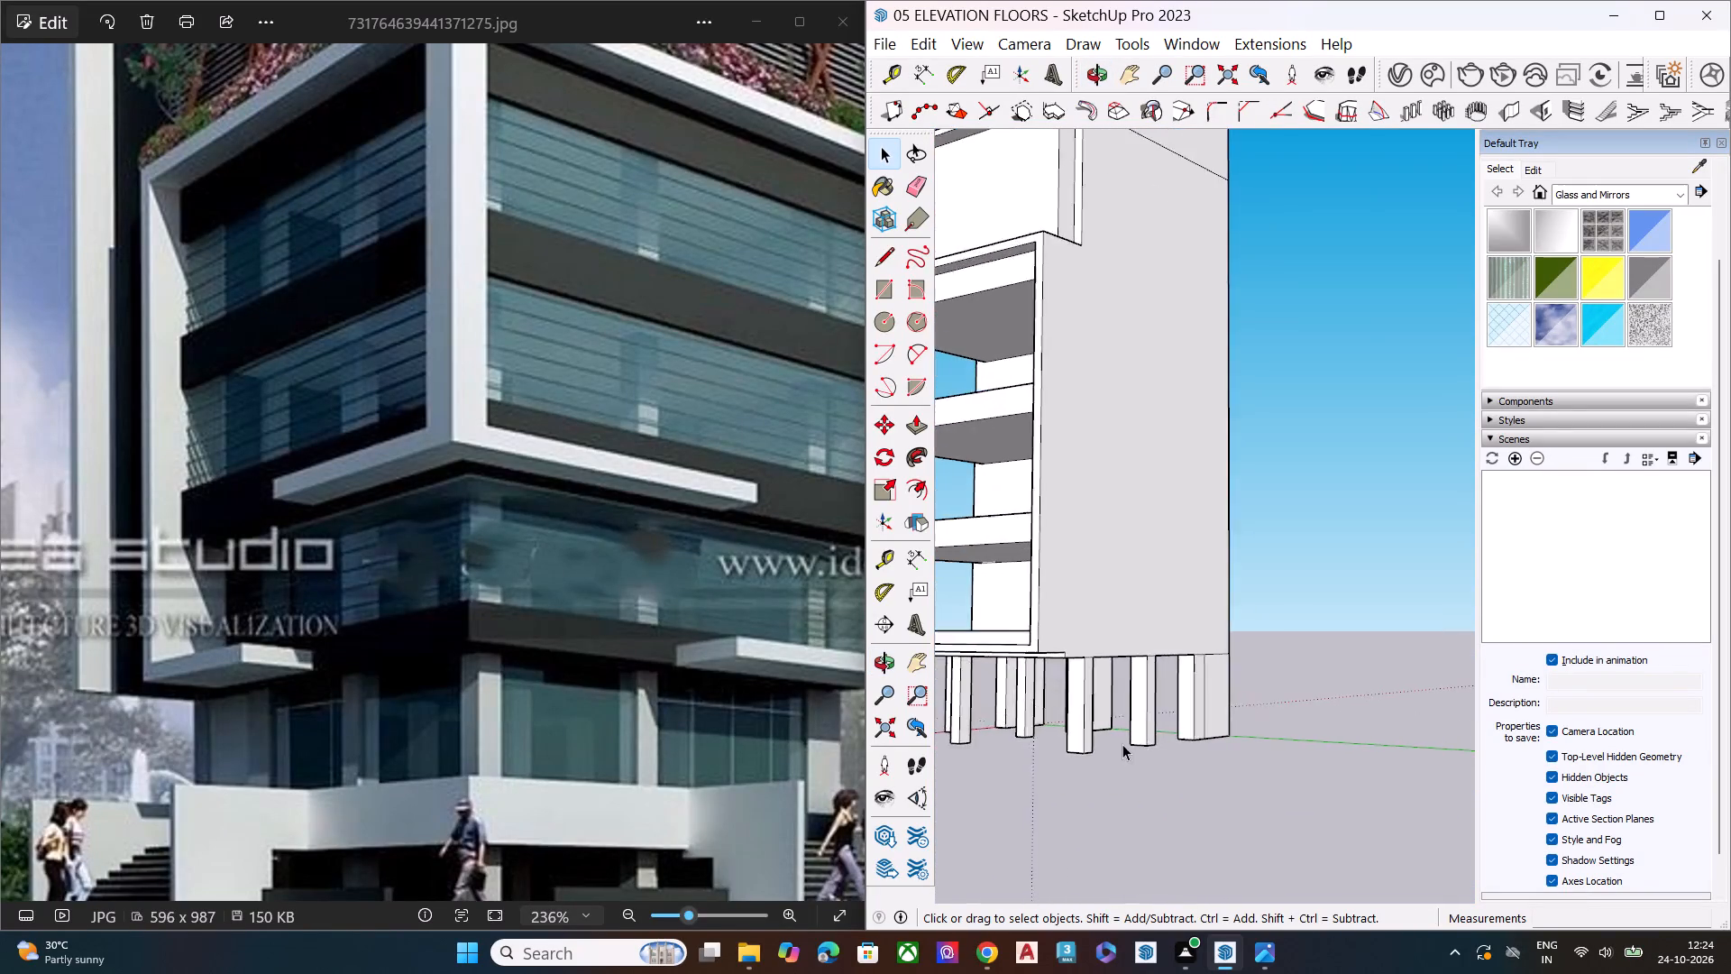
# Pull the front-facing side of the intermediate column under the tower's blank side wall outward 11 7/16".
pyautogui.scroll(3, 1122, 744)
pyautogui.scroll(3, 1141, 662)
pyautogui.scroll(-3, 1135, 659)
pyautogui.scroll(4, 1134, 659)
pyautogui.moveTo(1167, 627); pyautogui.dragTo(1346, 442, button='middle')
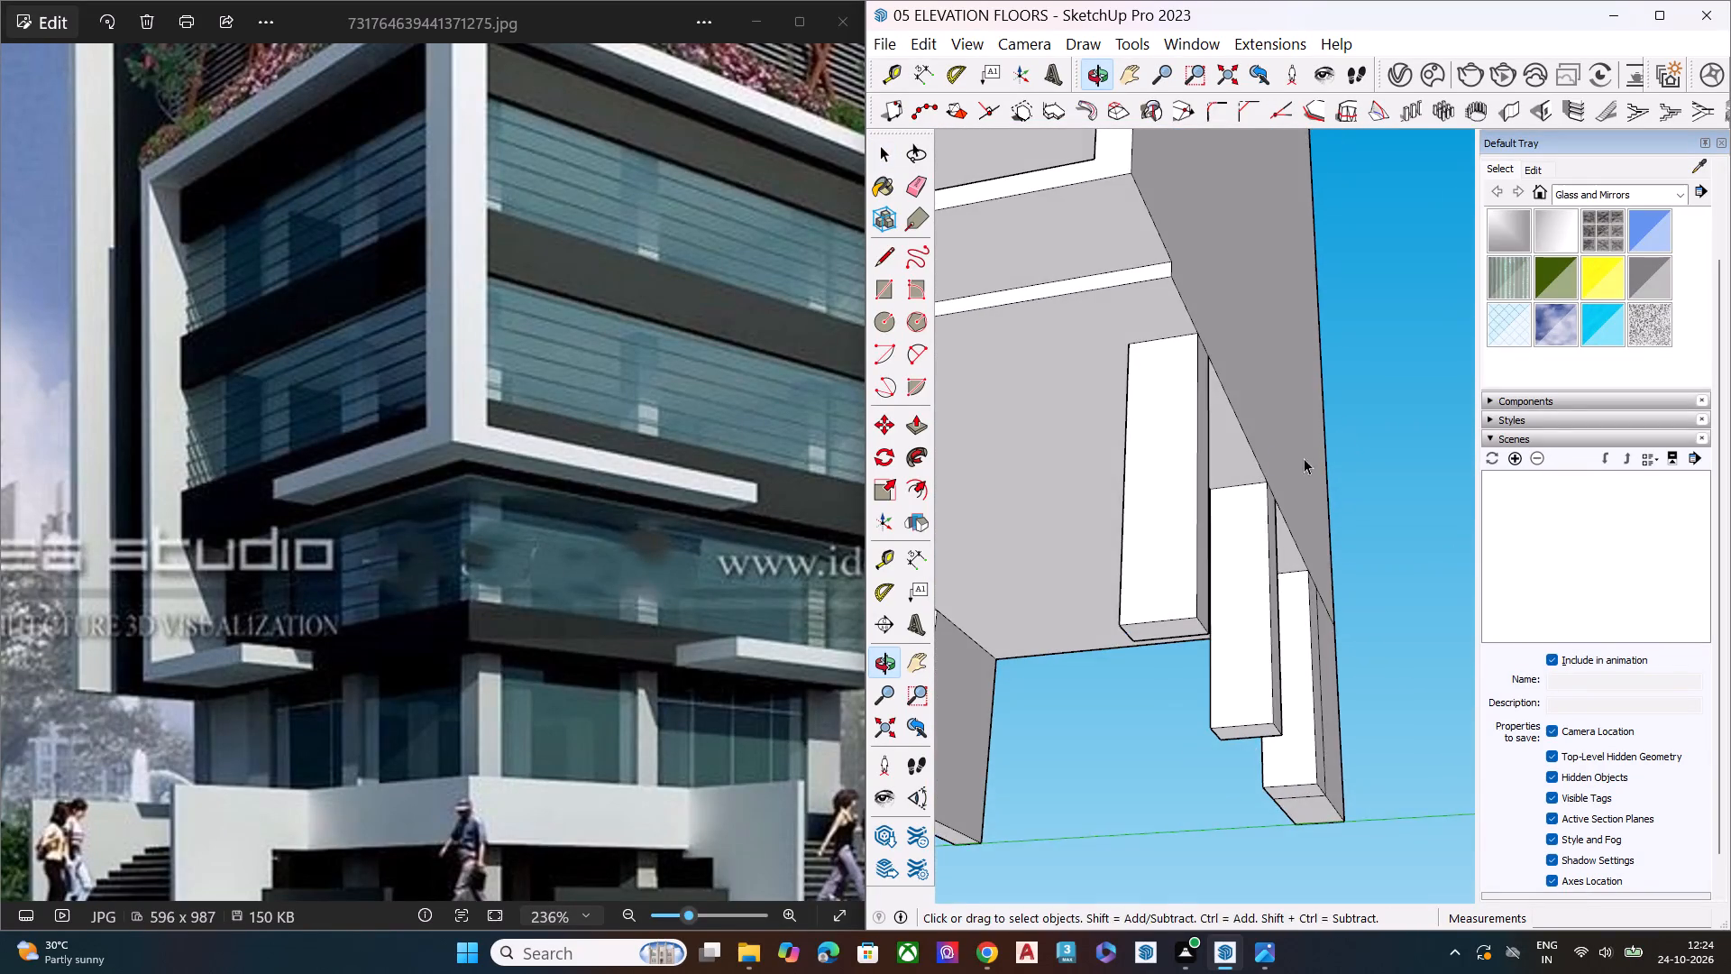
pyautogui.moveTo(1294, 459); pyautogui.dragTo(910, 542, button='middle')
pyautogui.scroll(5, 1242, 525)
pyautogui.click(1140, 564)
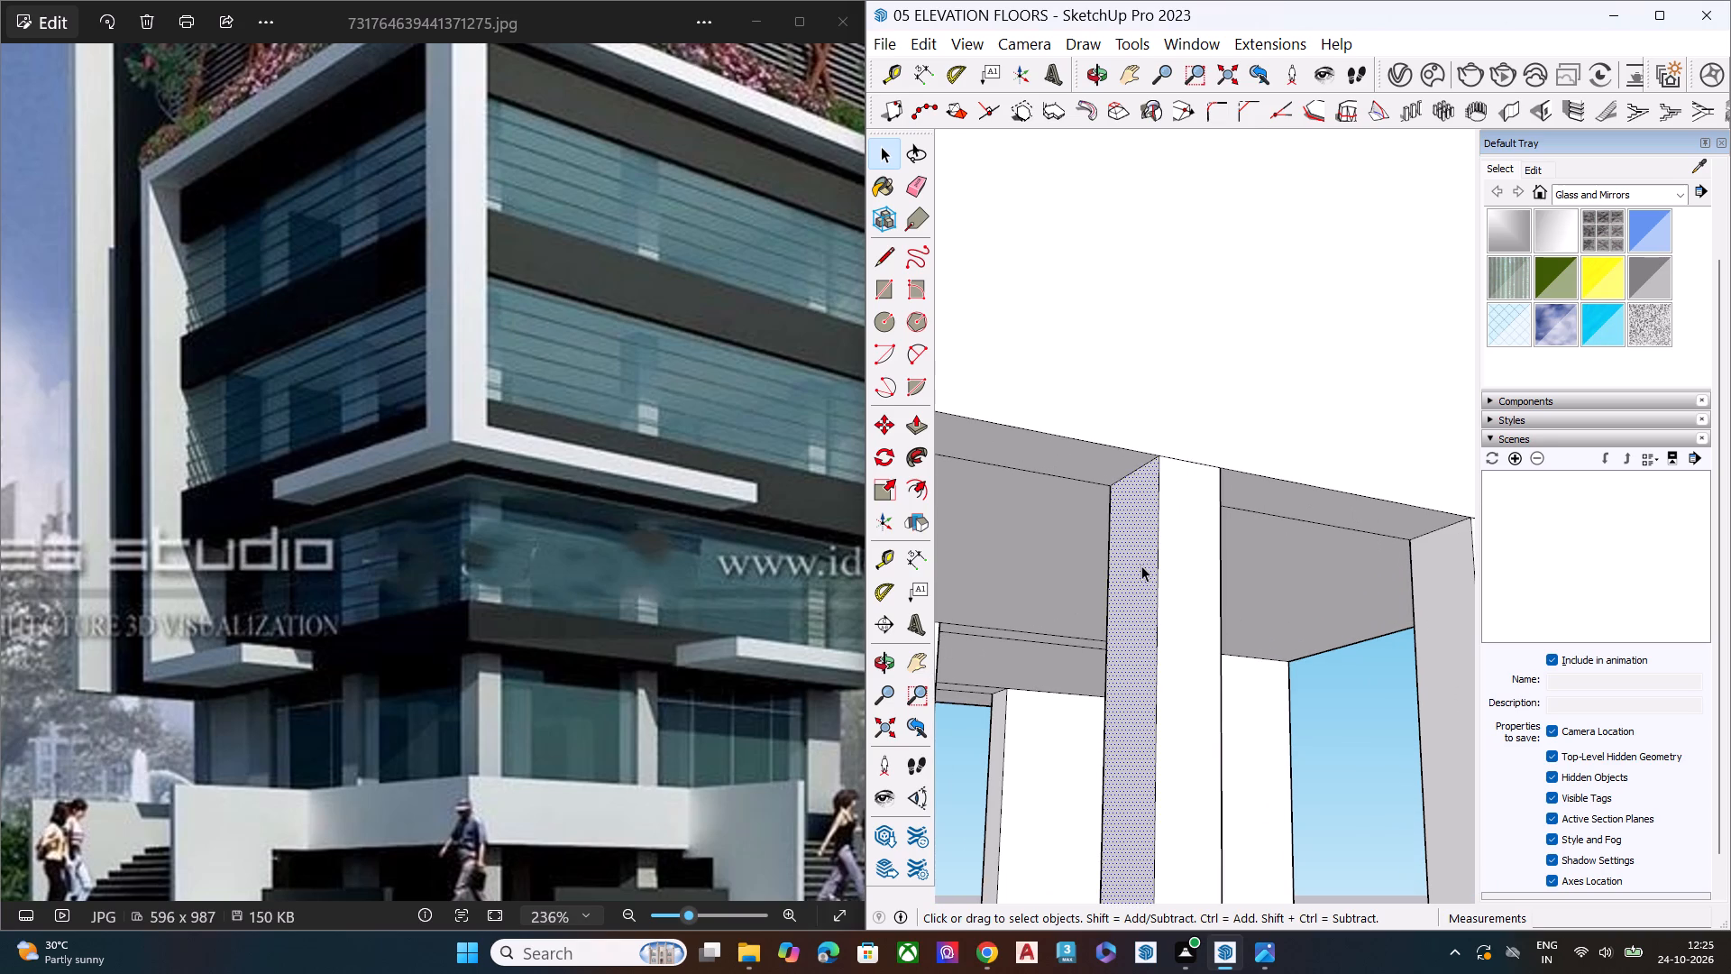
pyautogui.press('p')
pyautogui.click(1141, 565)
pyautogui.click(1114, 567)
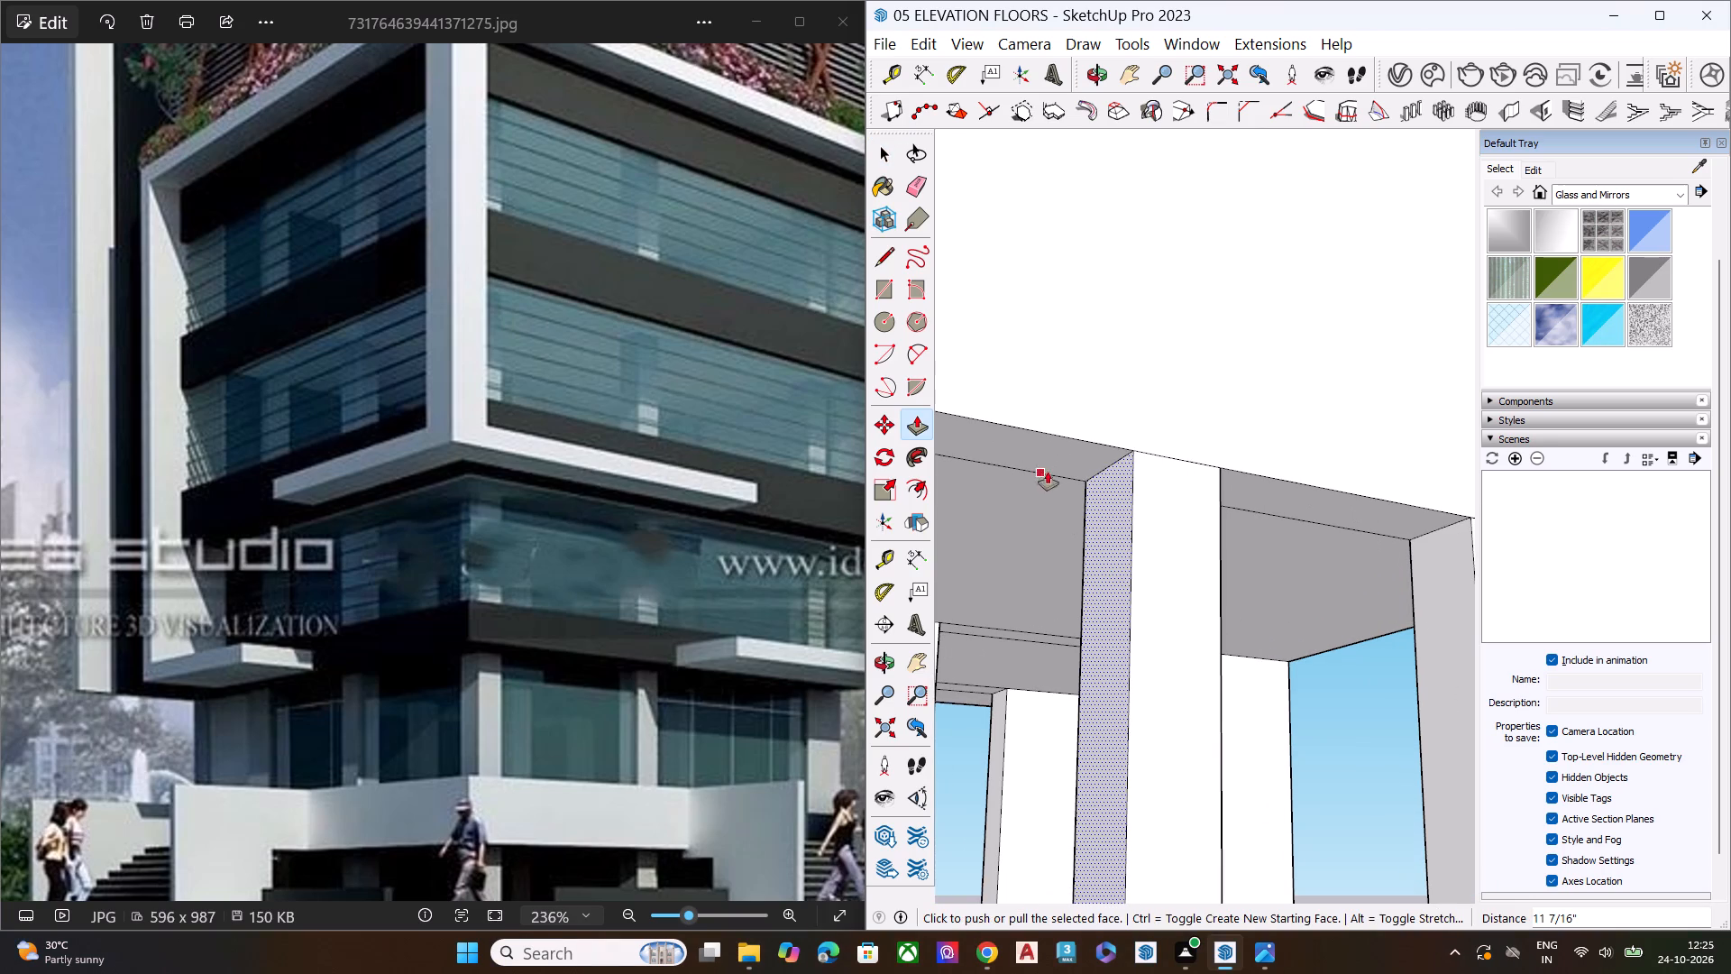
pyautogui.press('space')
# Pull the front-facing side of the front column under the tower's blank side wall outward 1' 1 1/4".
pyautogui.scroll(-11, 1050, 470)
pyautogui.scroll(1, 1354, 540)
pyautogui.scroll(-3, 1354, 541)
pyautogui.scroll(2, 1052, 517)
pyautogui.scroll(-1, 1080, 510)
pyautogui.scroll(2, 1093, 506)
pyautogui.click(1103, 499)
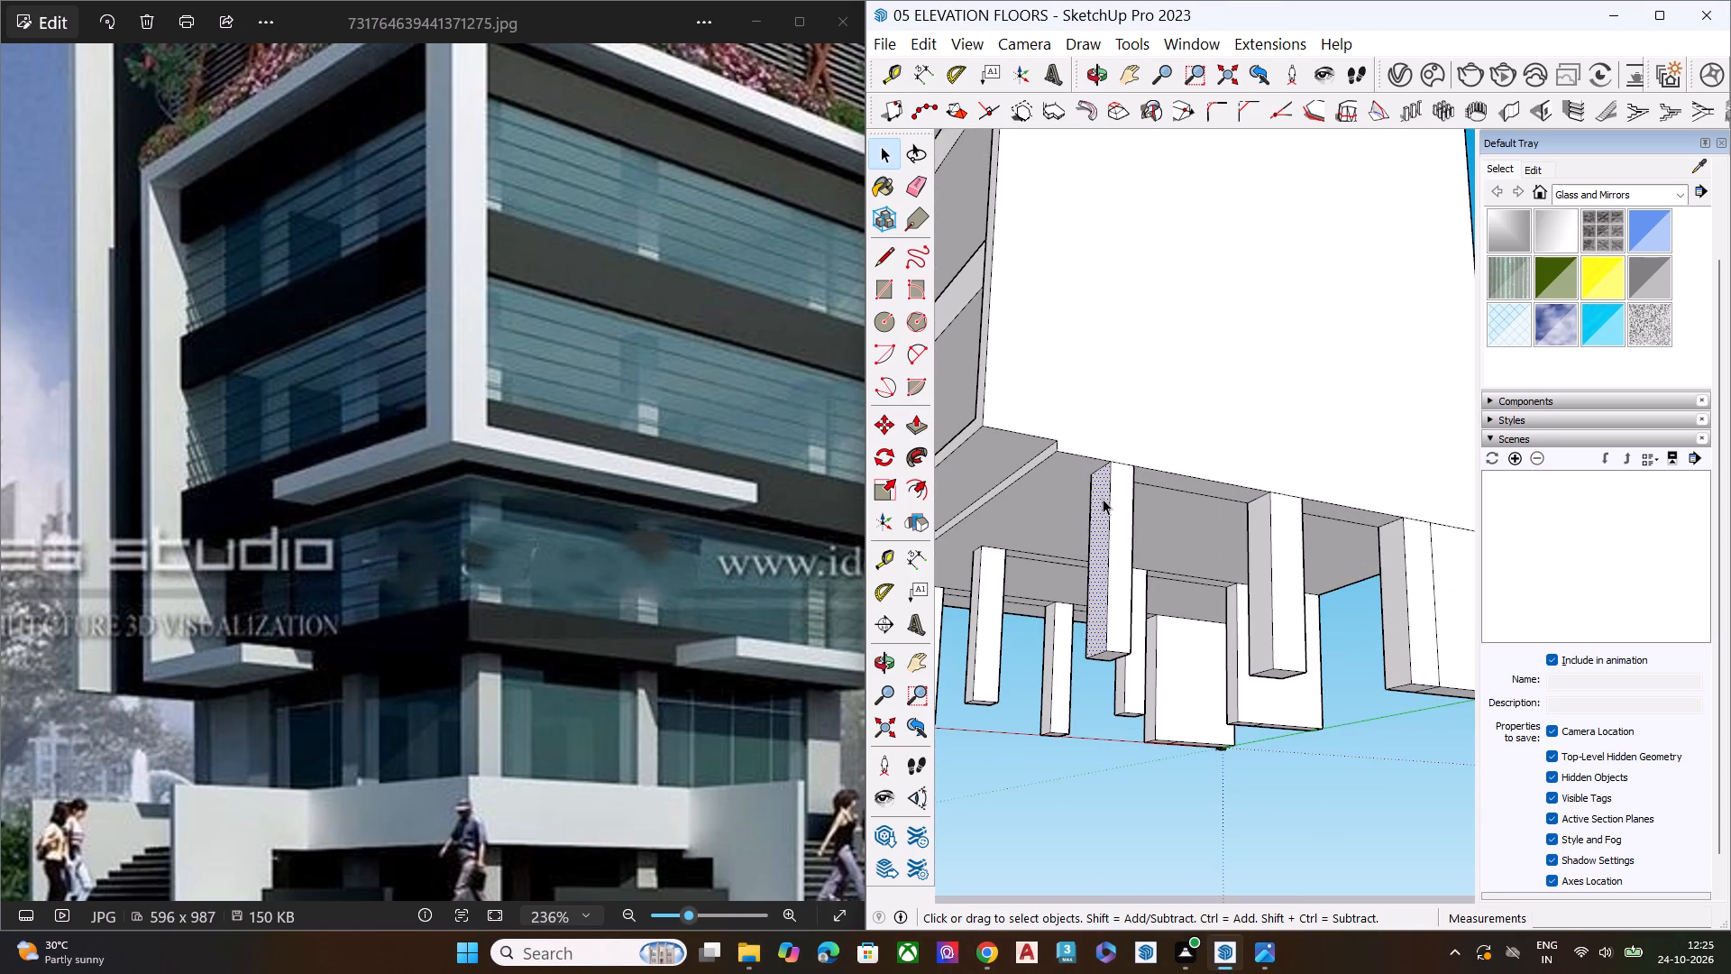
pyautogui.scroll(1, 1097, 501)
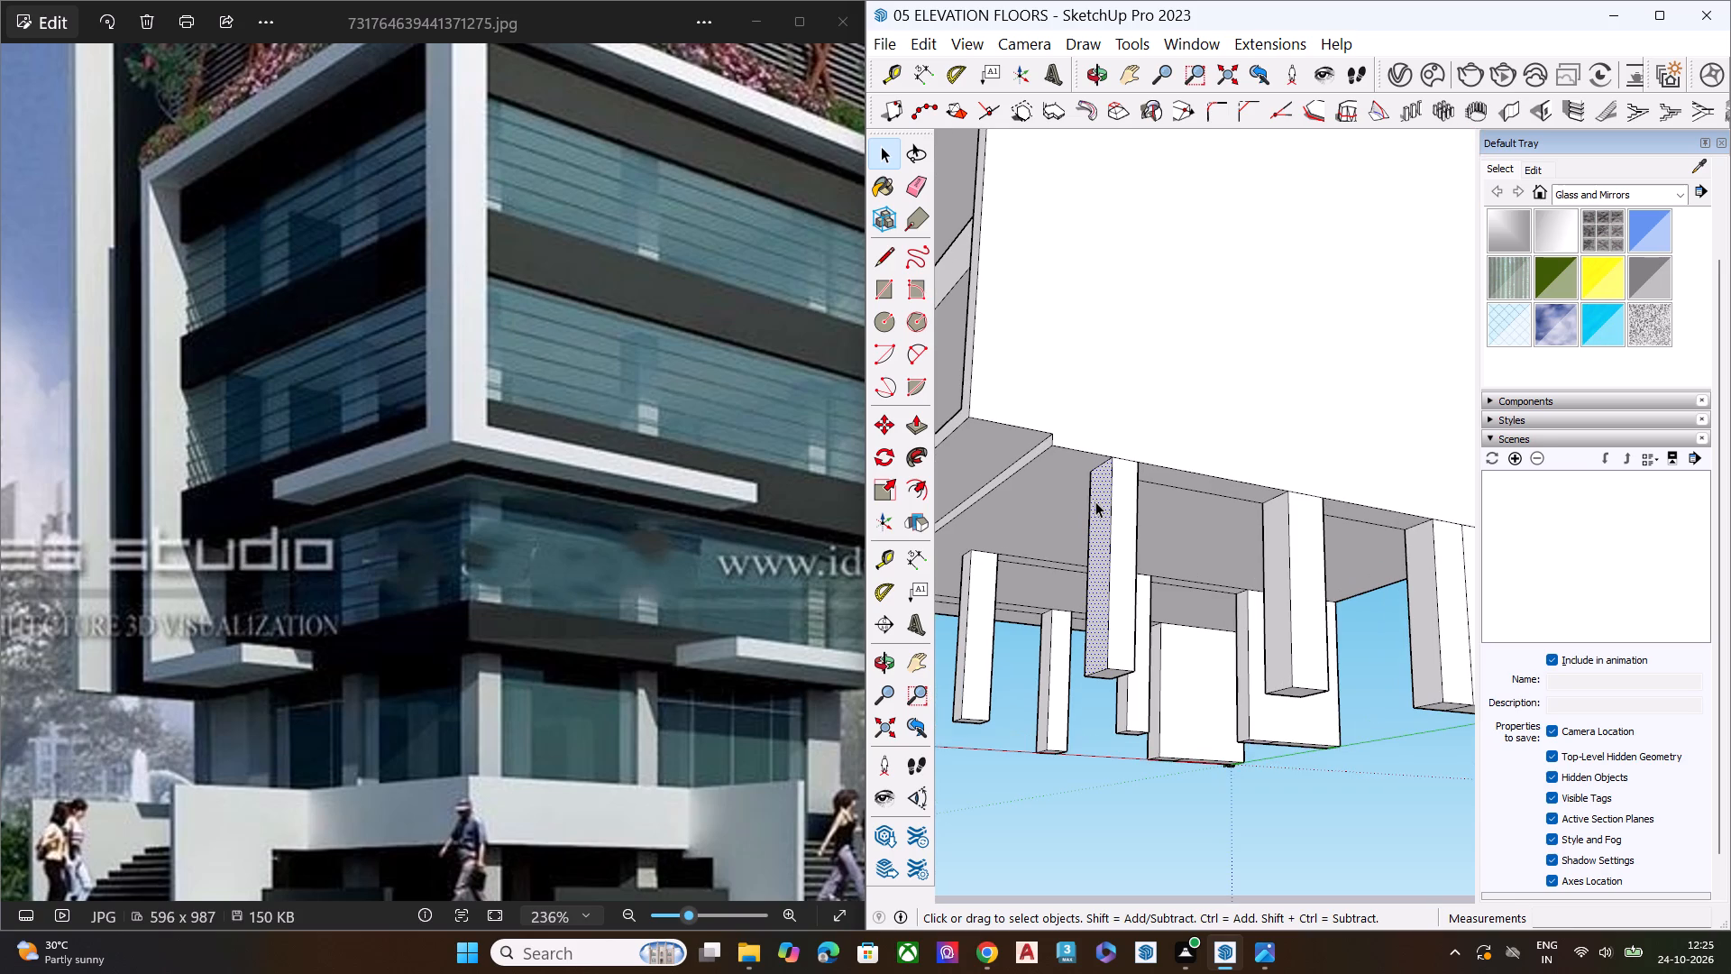
pyautogui.press('p')
pyautogui.click(1095, 501)
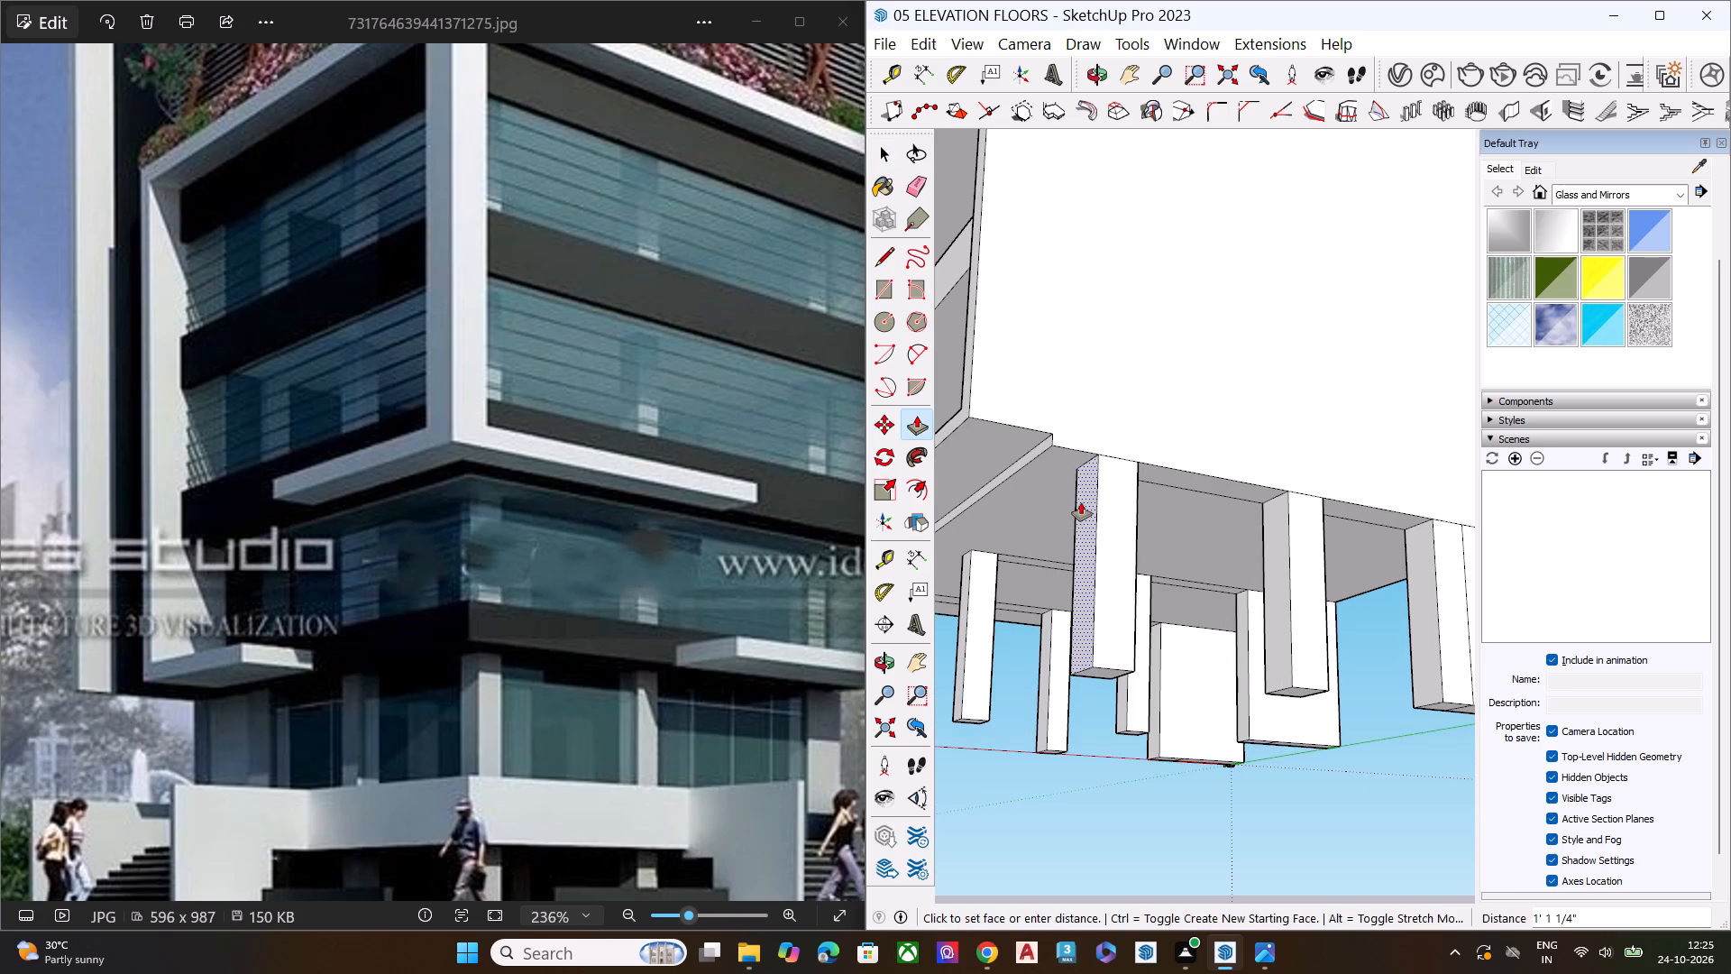
pyautogui.click(1081, 502)
pyautogui.press('space')
# Pull the front face of the middle row's front column out 1' 1 1/4", flush with the front column under the blank side wall.
pyautogui.scroll(-7, 1167, 703)
pyautogui.click(1007, 819)
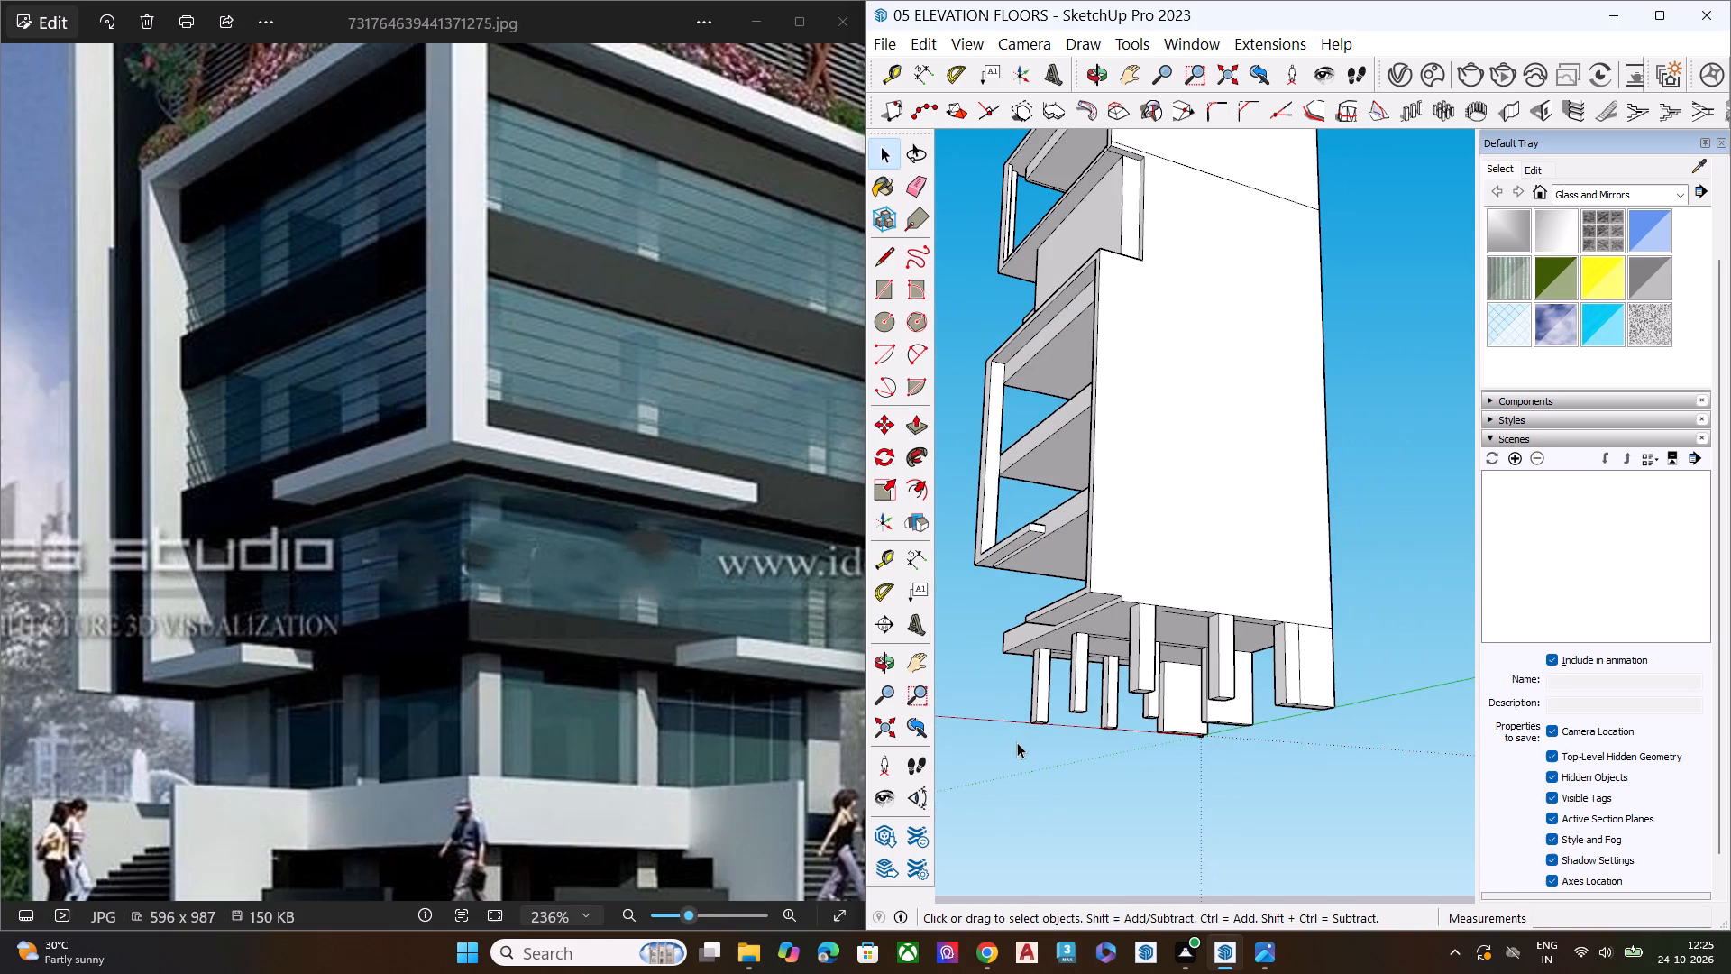
pyautogui.scroll(2, 1017, 742)
pyautogui.scroll(-1, 1017, 742)
pyautogui.scroll(4, 1017, 742)
pyautogui.press('p')
pyautogui.scroll(2, 1128, 604)
pyautogui.scroll(-1, 1105, 601)
pyautogui.scroll(2, 1105, 600)
pyautogui.click(1095, 599)
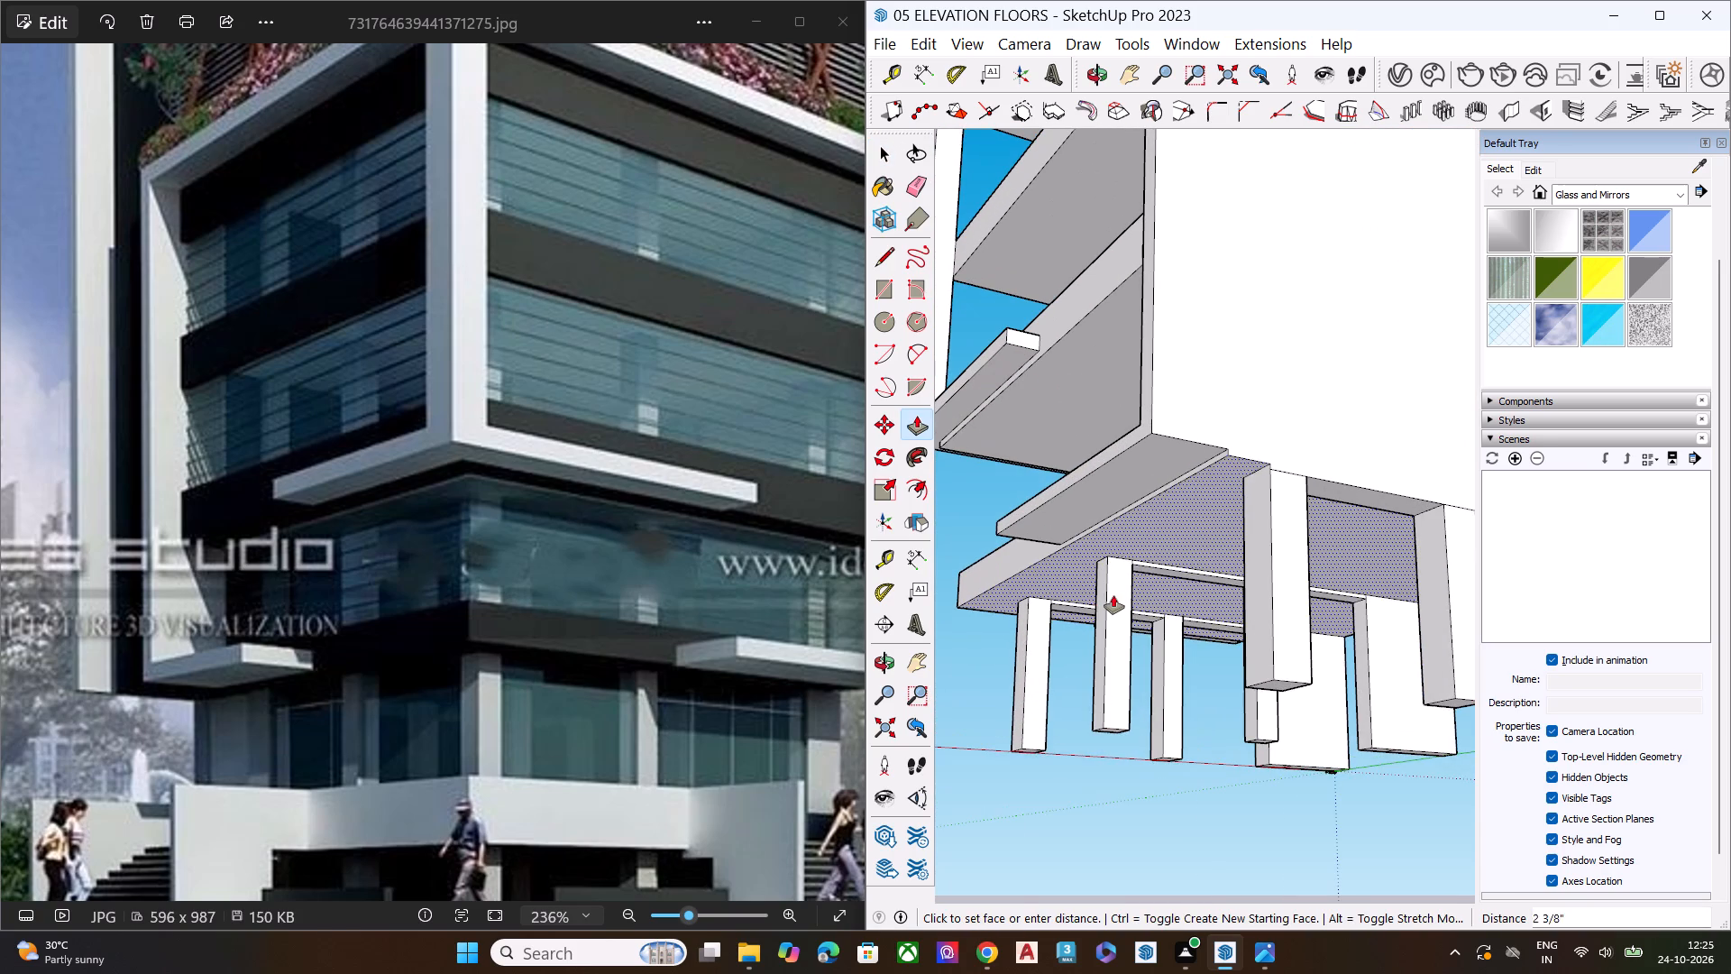
pyautogui.press('Escape')
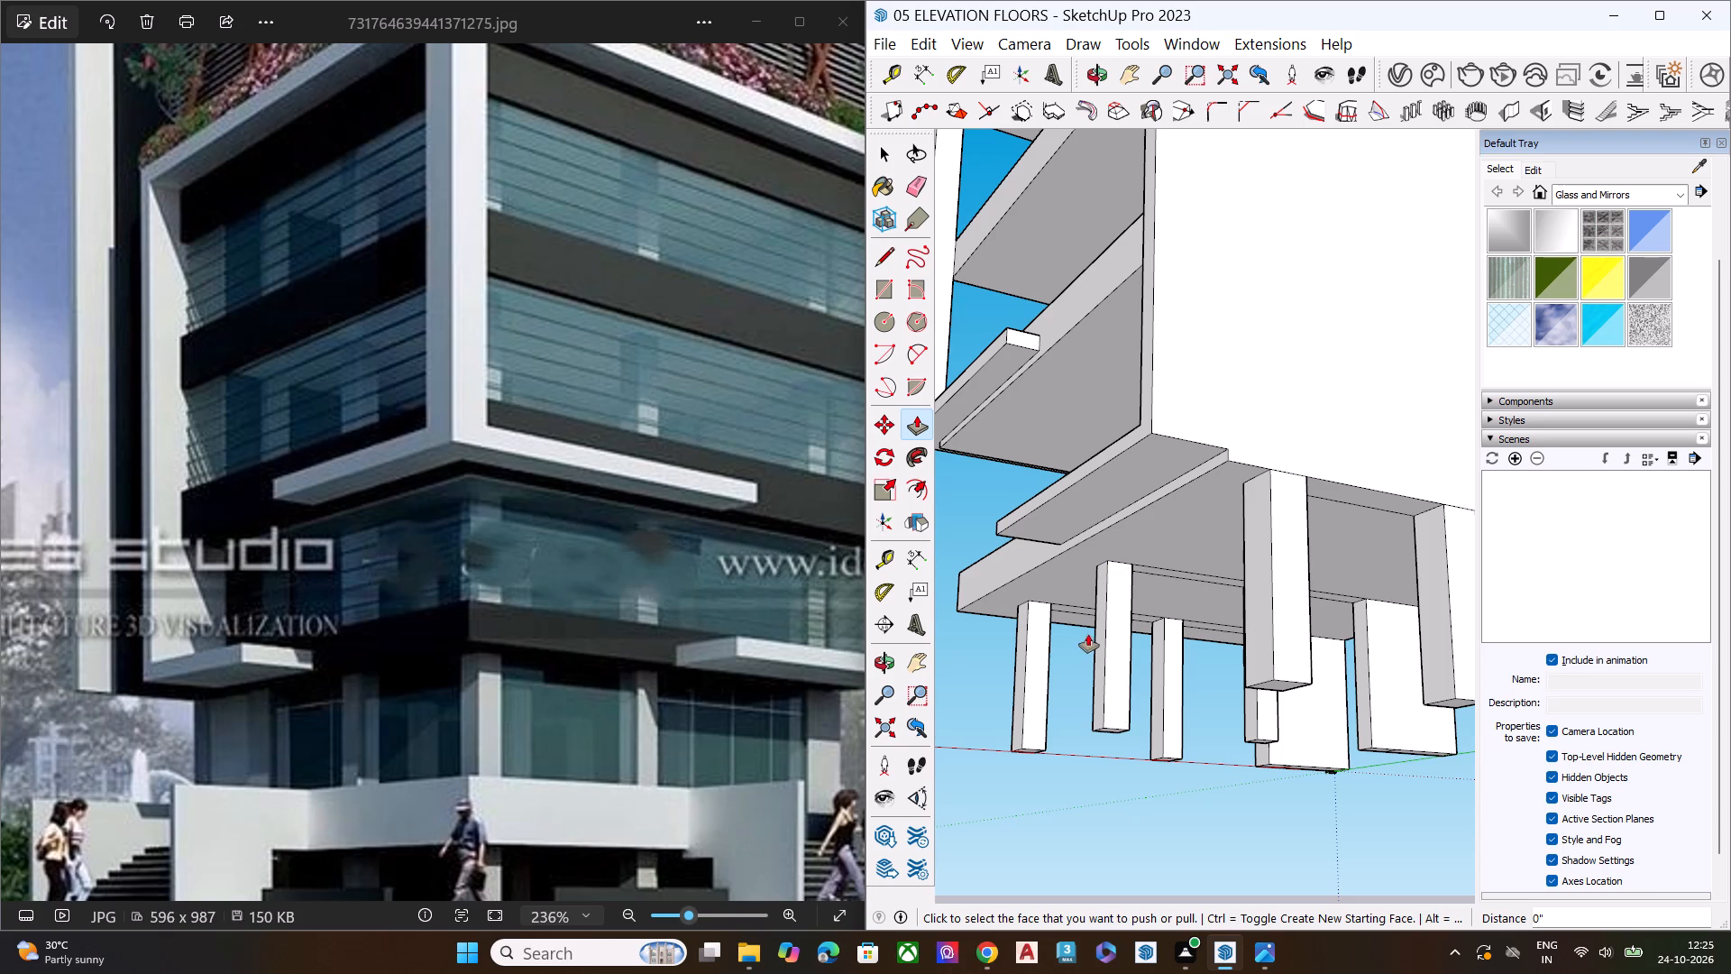
pyautogui.doubleClick(1096, 641)
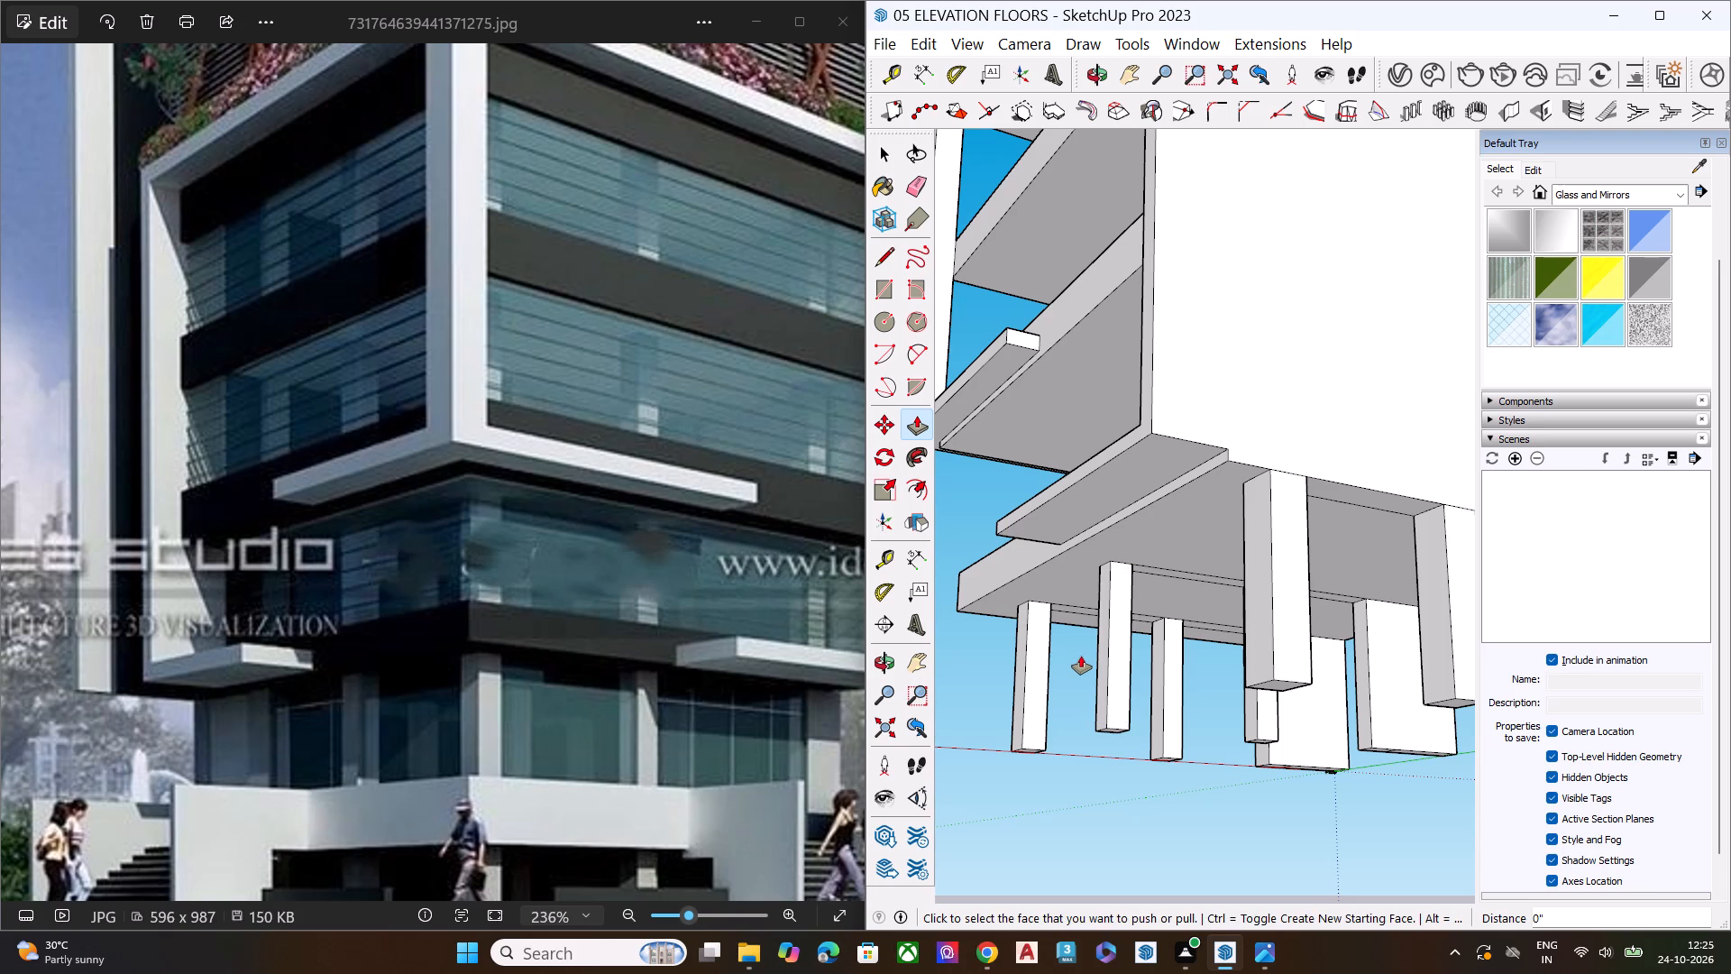
pyautogui.hotkey('ctrl', 'z')
pyautogui.click(1099, 610)
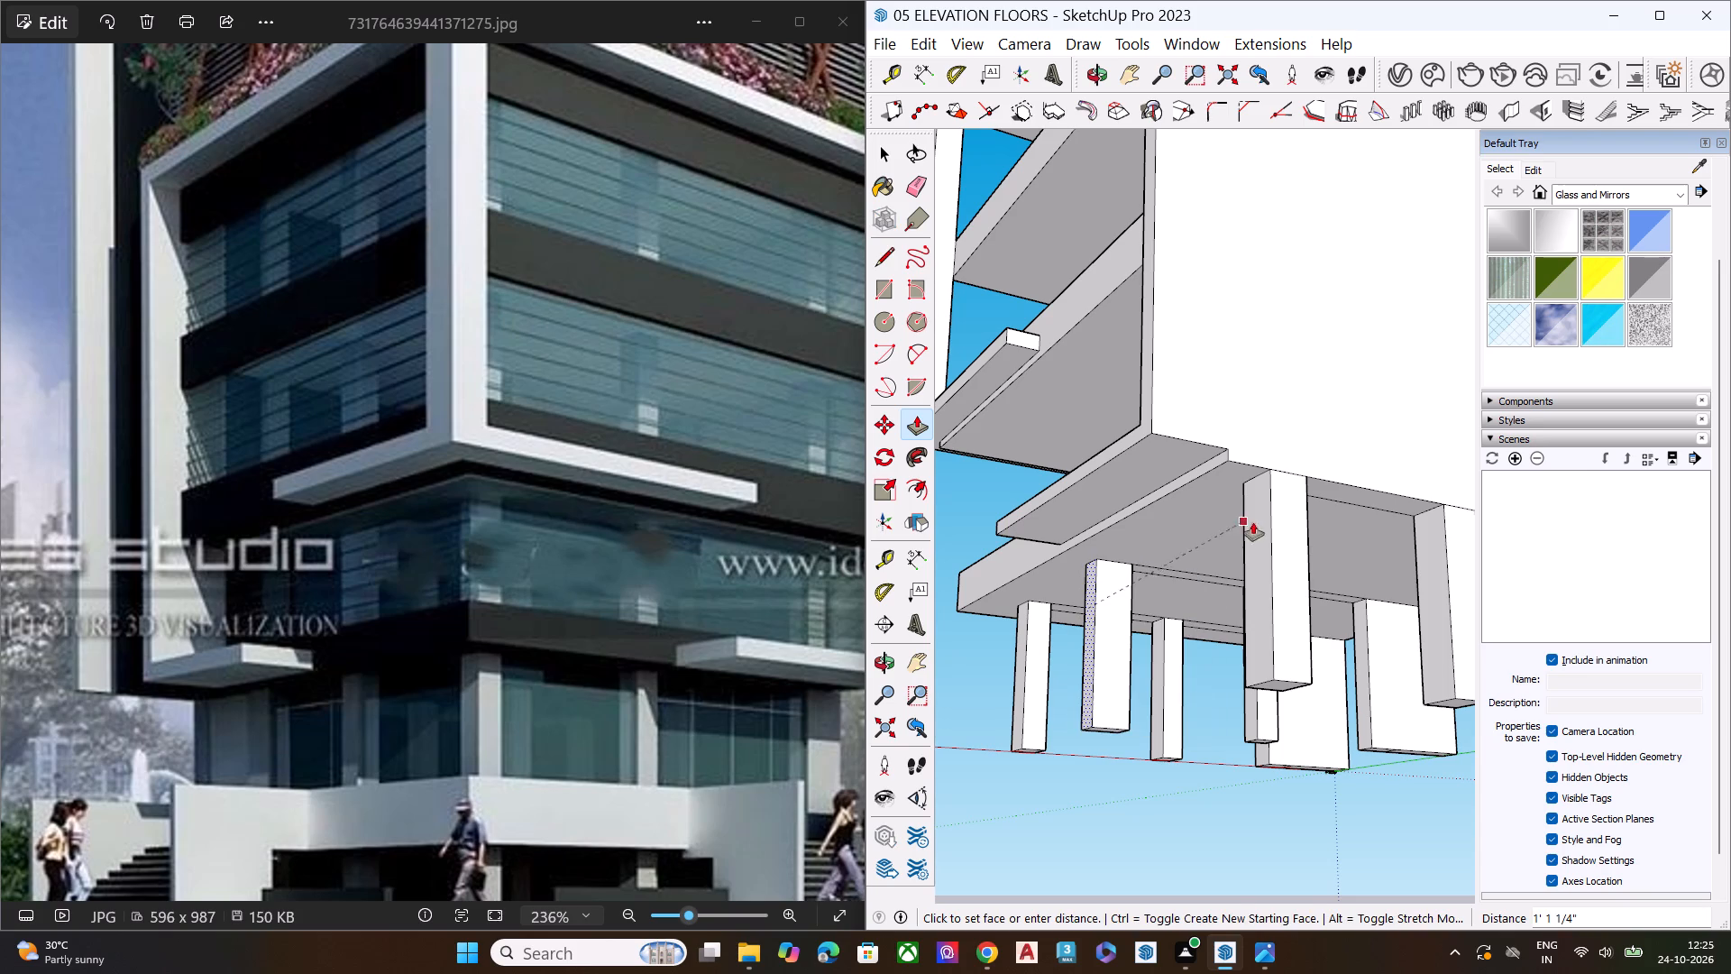
pyautogui.click(1267, 527)
pyautogui.press('space')
# Extend the front face of the front column nearest the origin until it is flush with the middle row's front column.
pyautogui.click(1020, 674)
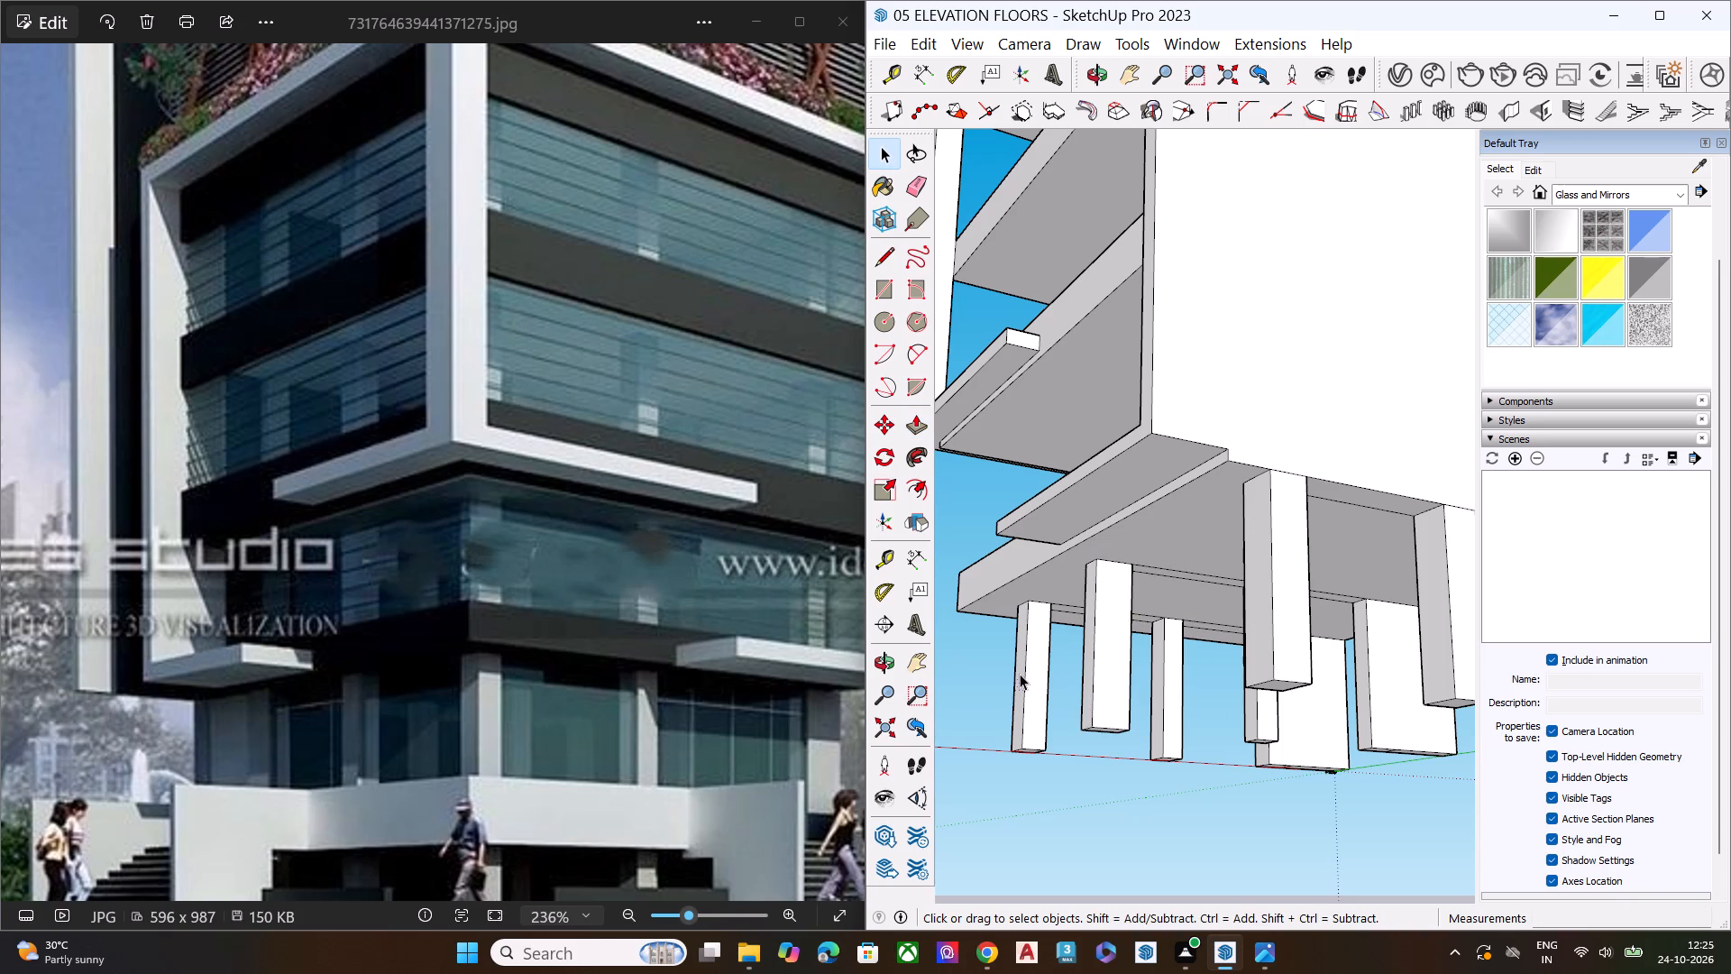
pyautogui.press('p')
pyautogui.click(1020, 674)
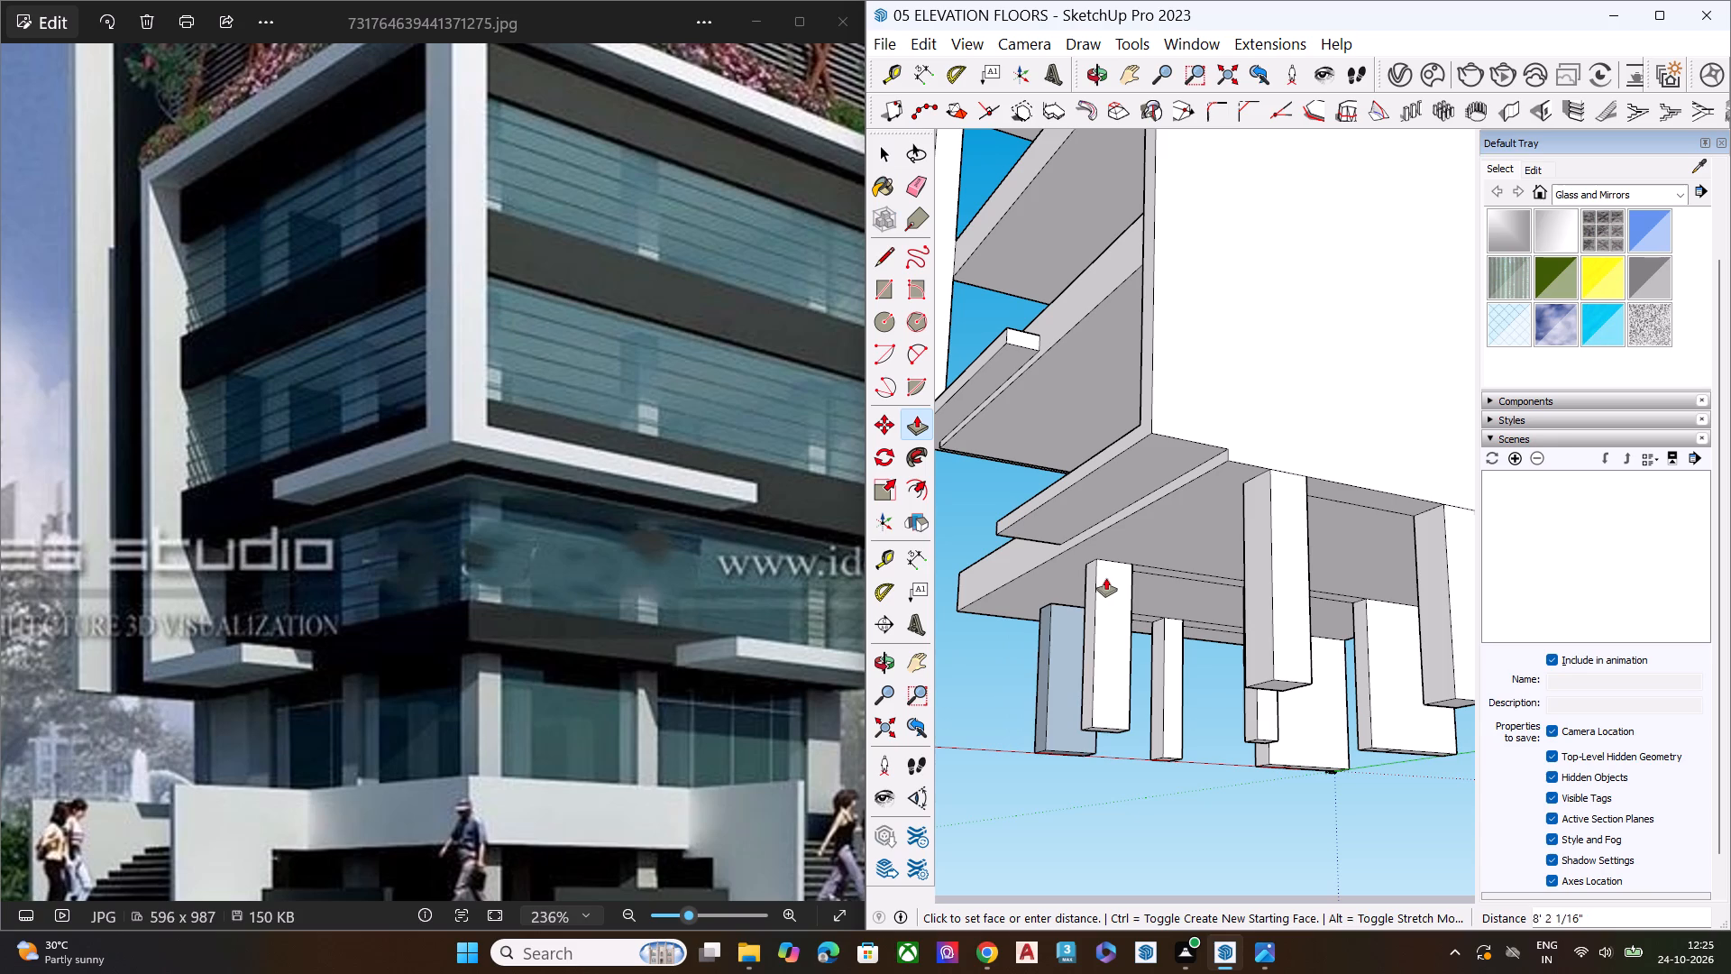
pyautogui.click(1097, 584)
pyautogui.press('space')
pyautogui.scroll(-4, 1045, 667)
pyautogui.click(1158, 805)
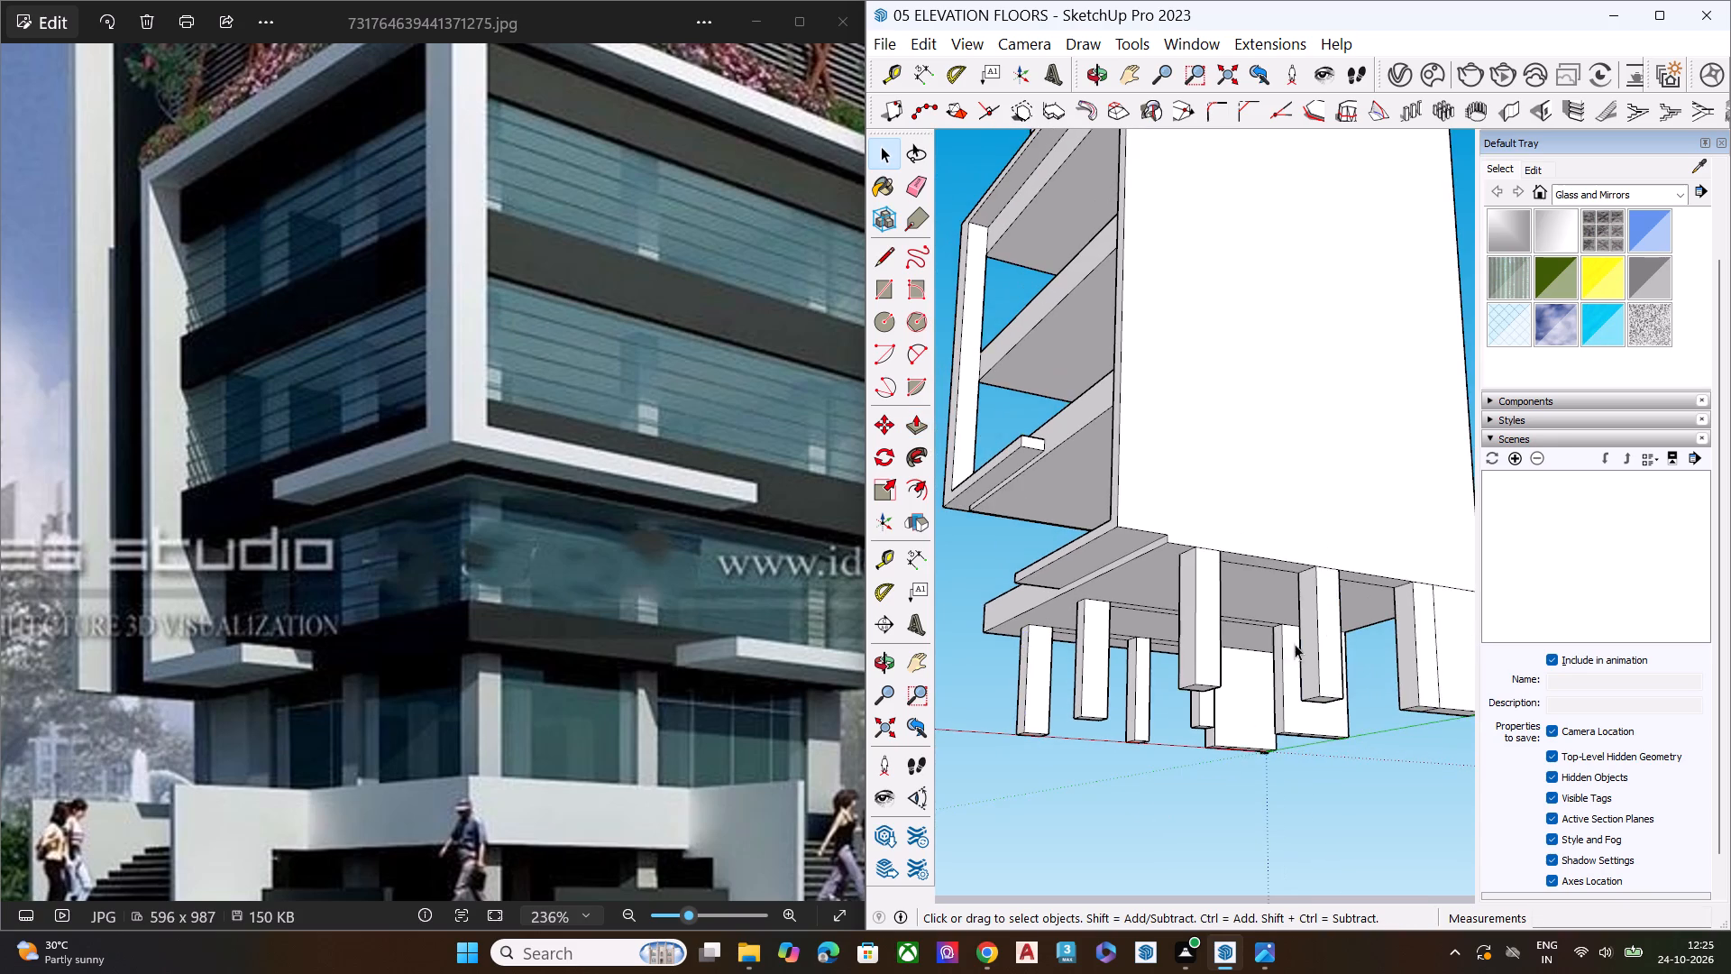
# Push the front-facing side of the rear column under the blank side wall back 3' 1/2" to the vertical dividing line.
pyautogui.scroll(5, 1327, 620)
pyautogui.scroll(-2, 1329, 619)
pyautogui.scroll(2, 1329, 619)
pyautogui.scroll(-12, 964, 639)
pyautogui.moveTo(1122, 629); pyautogui.dragTo(1187, 673, button='middle')
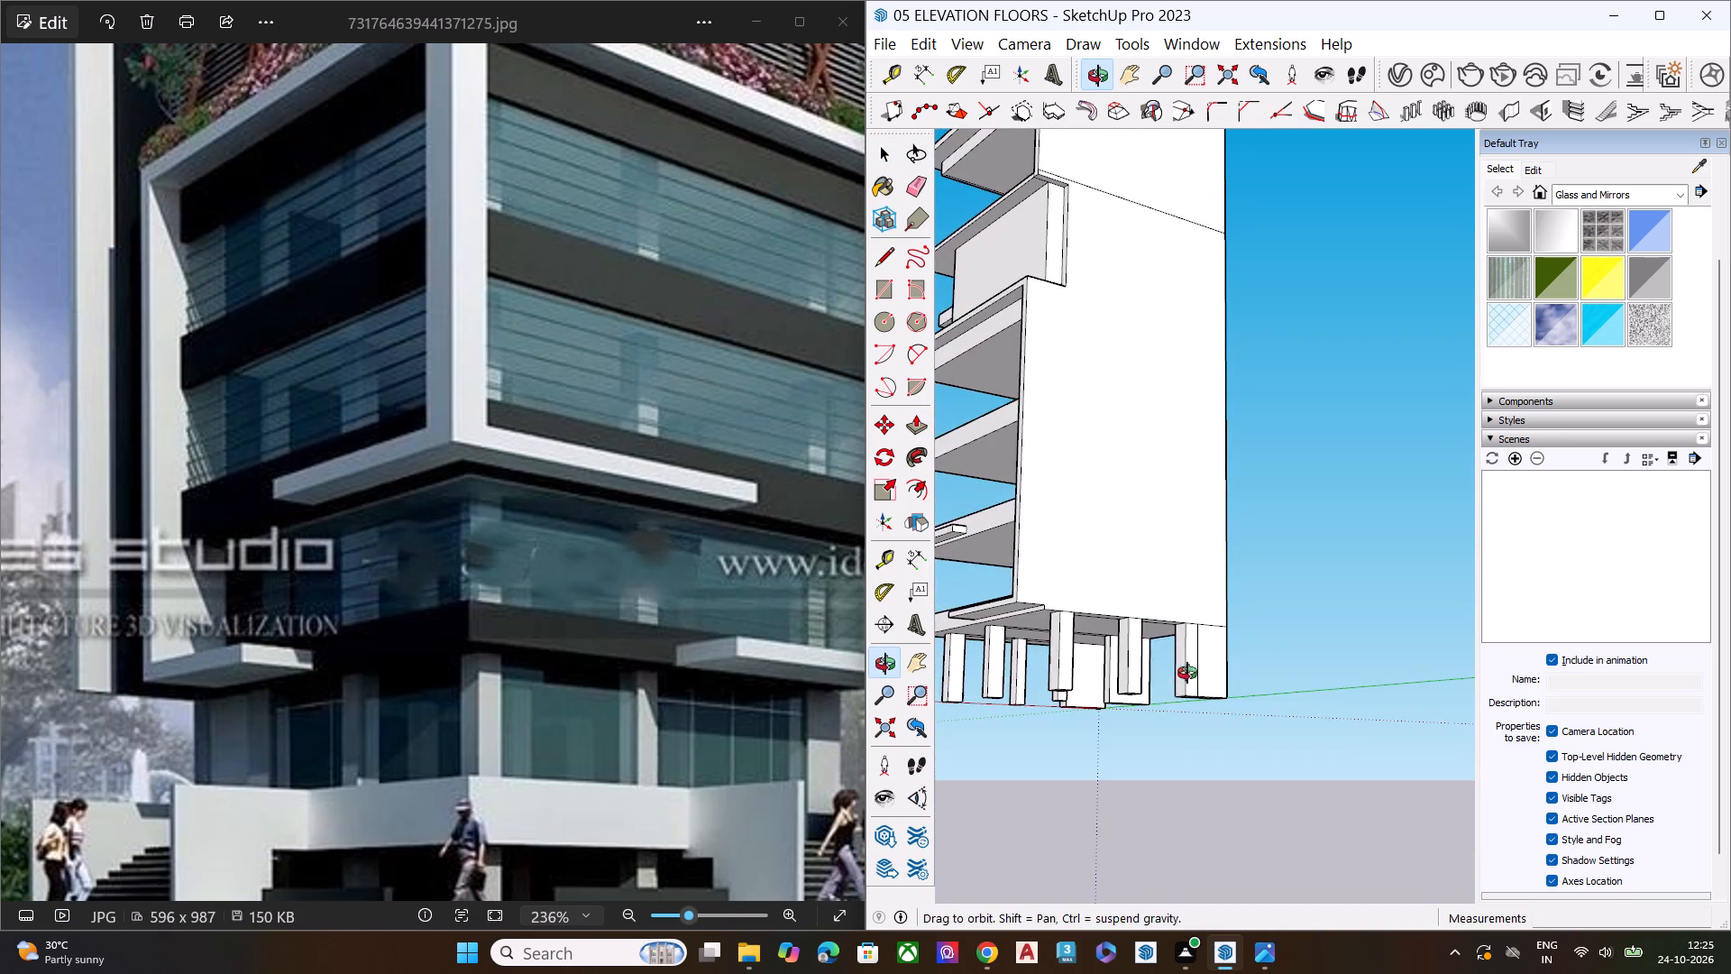
pyautogui.moveTo(1187, 673); pyautogui.dragTo(1189, 673, button='middle')
pyautogui.scroll(9, 1210, 662)
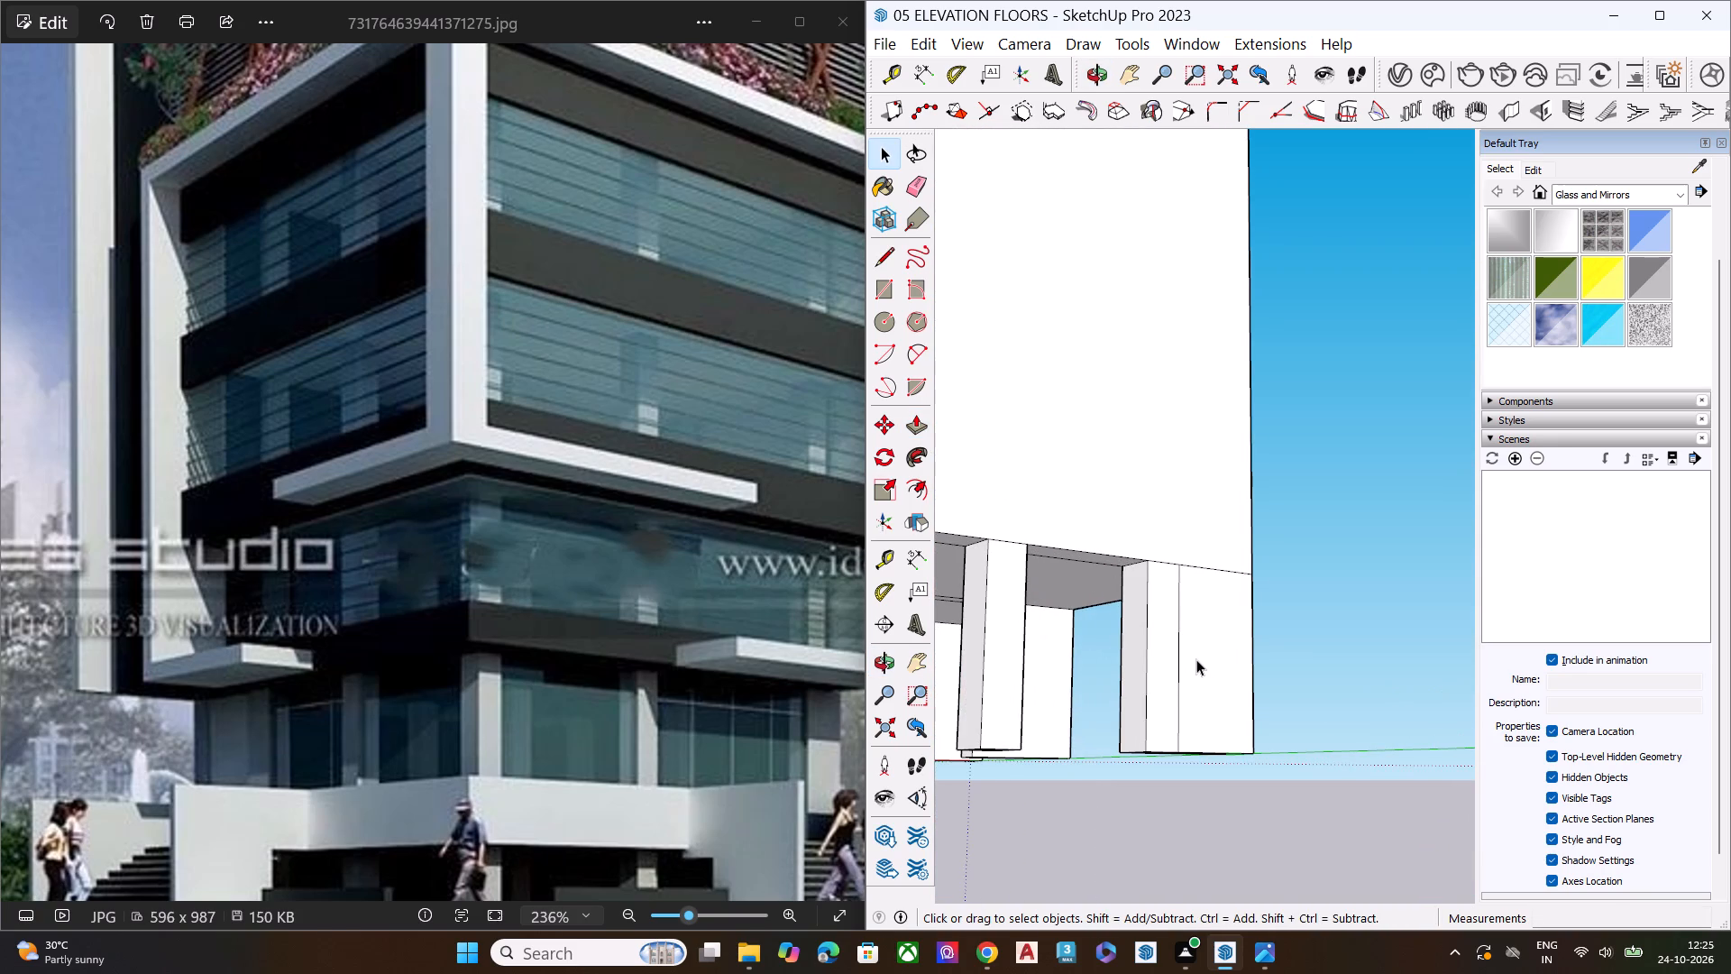
pyautogui.moveTo(1191, 660); pyautogui.dragTo(1107, 674, button='middle')
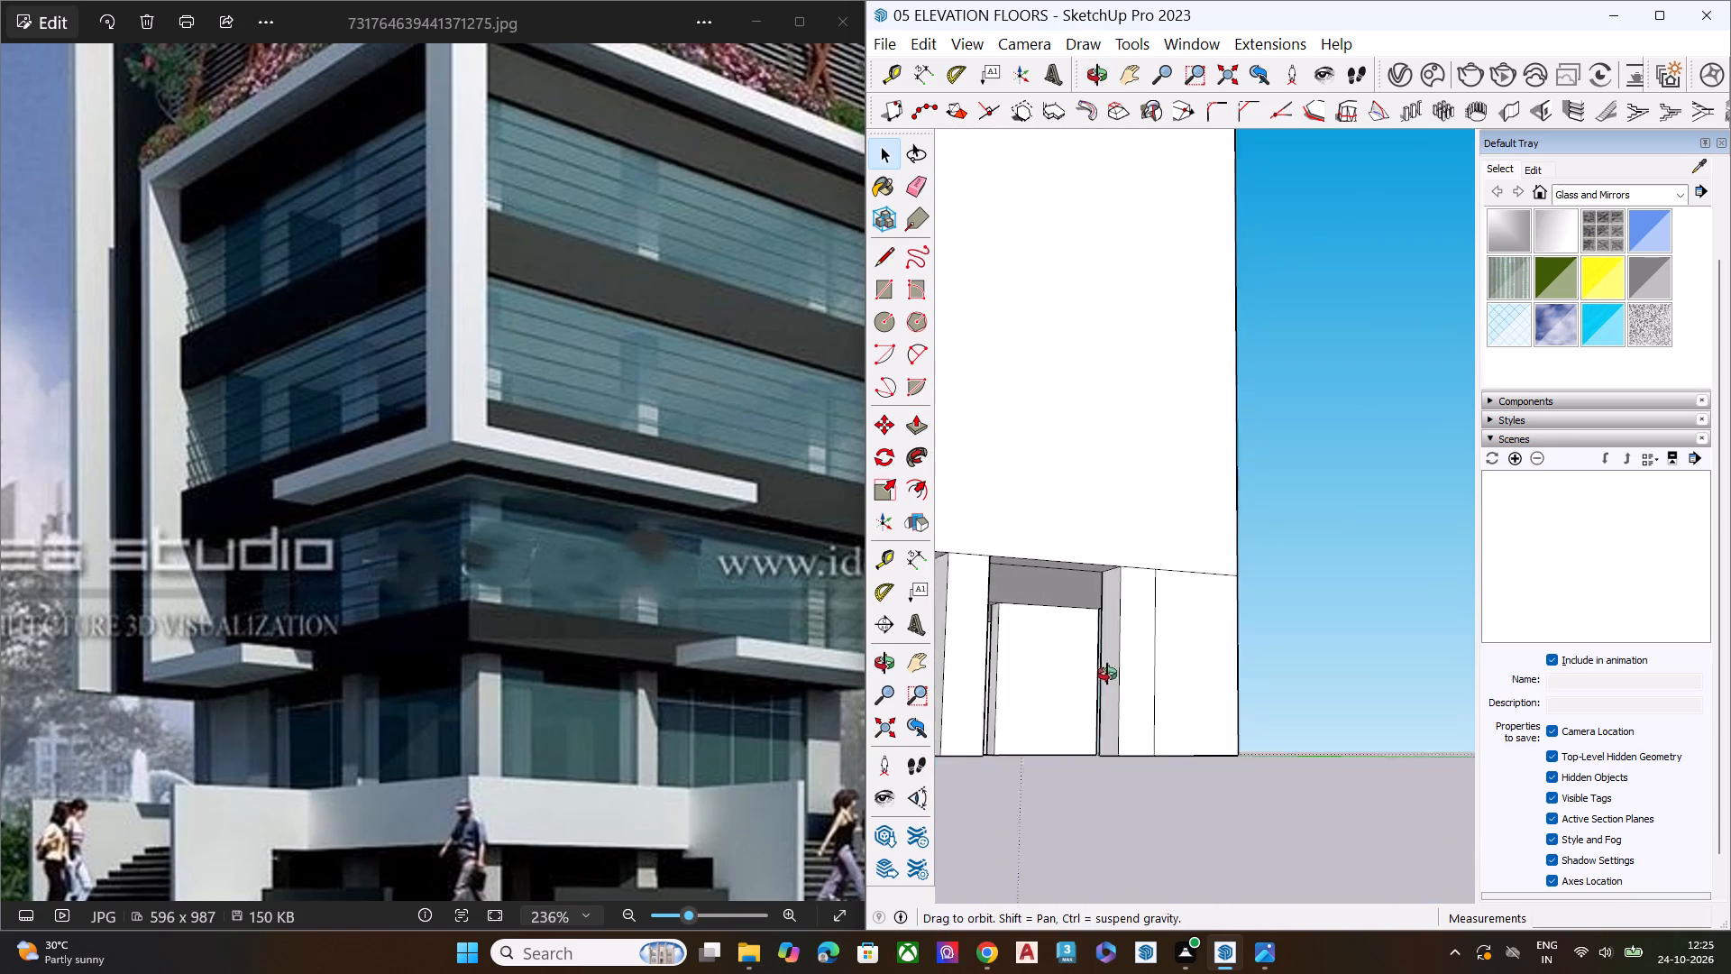
pyautogui.moveTo(1107, 674); pyautogui.dragTo(1092, 680, button='middle')
pyautogui.scroll(2, 1117, 640)
pyautogui.scroll(-1, 1117, 639)
pyautogui.scroll(3, 1117, 639)
pyautogui.click(1094, 651)
pyautogui.press('p')
pyautogui.click(1094, 654)
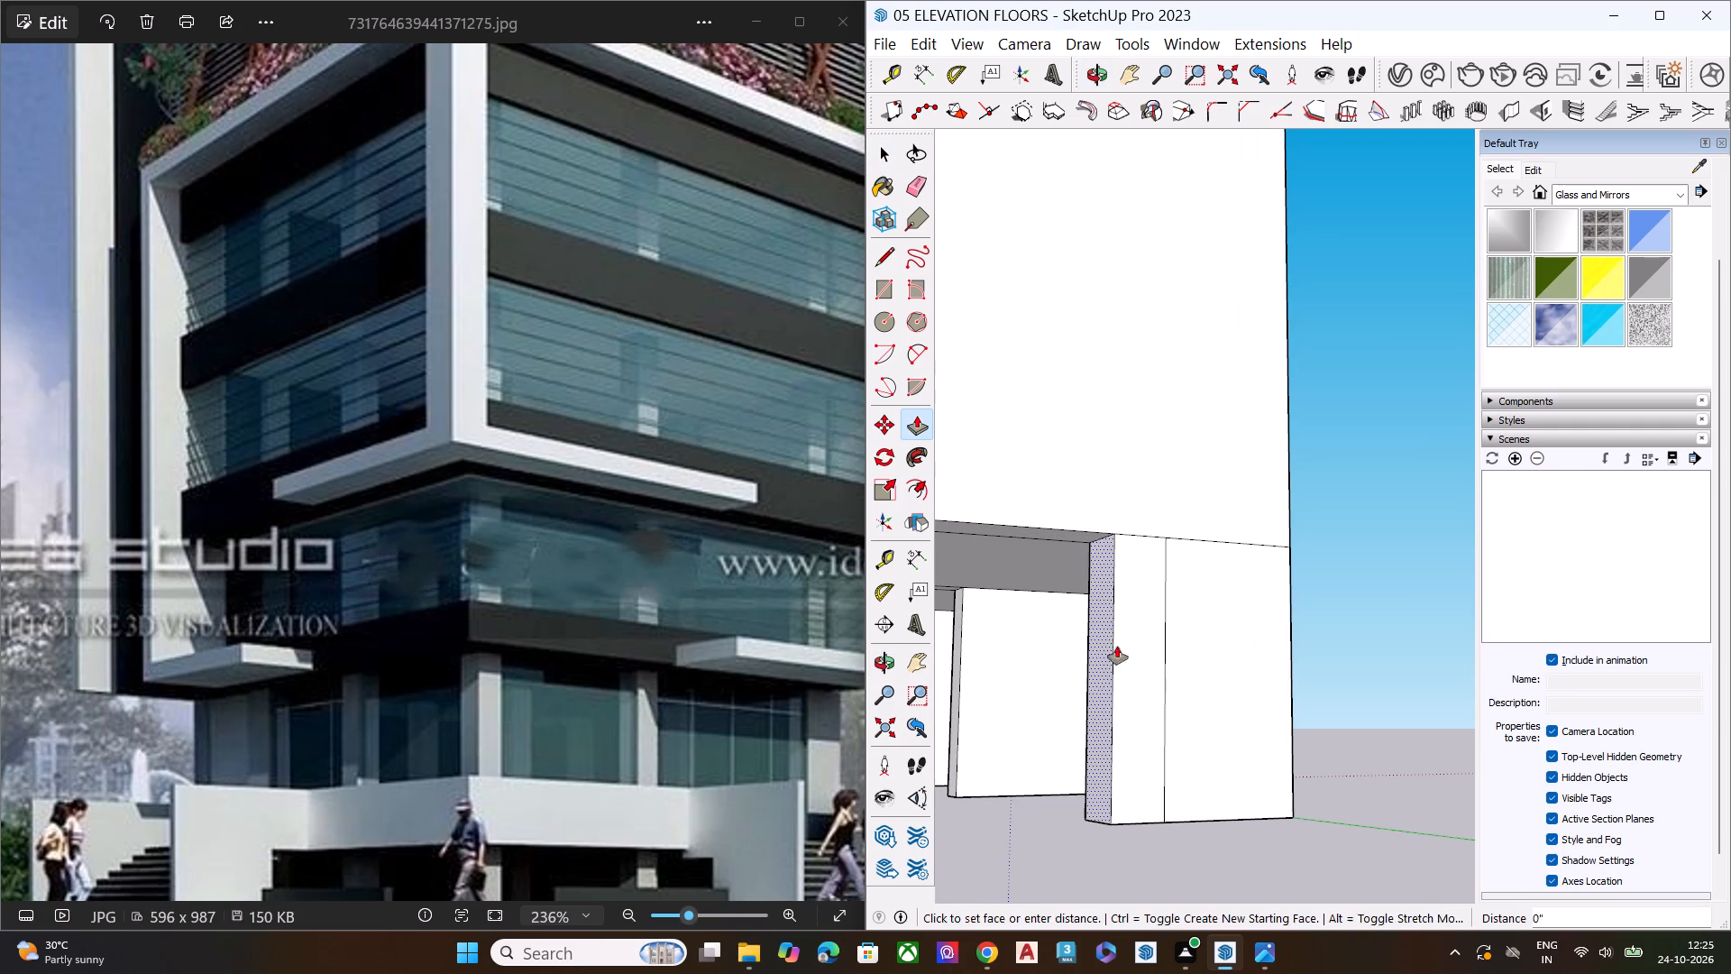
pyautogui.click(1113, 592)
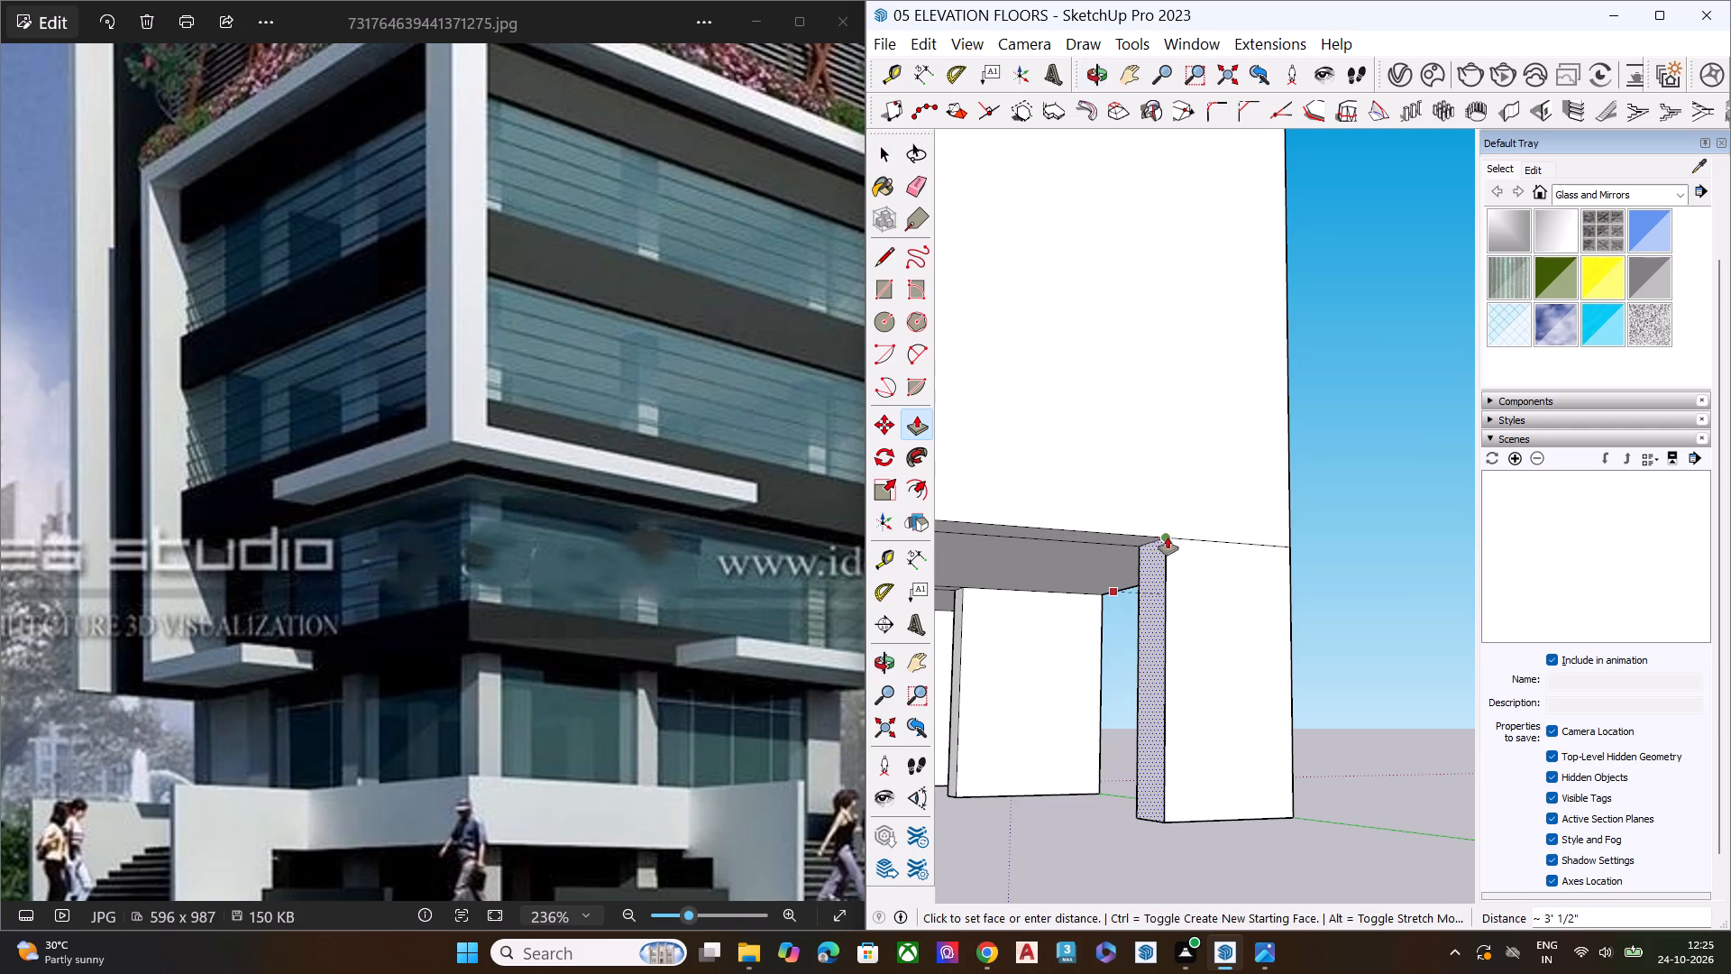
pyautogui.click(1168, 537)
pyautogui.press('space')
pyautogui.click(1348, 610)
# Push the same rear column's front-facing side slightly further back to narrow the column.
pyautogui.scroll(-8, 1105, 639)
pyautogui.moveTo(1086, 672); pyautogui.dragTo(1129, 655, button='middle')
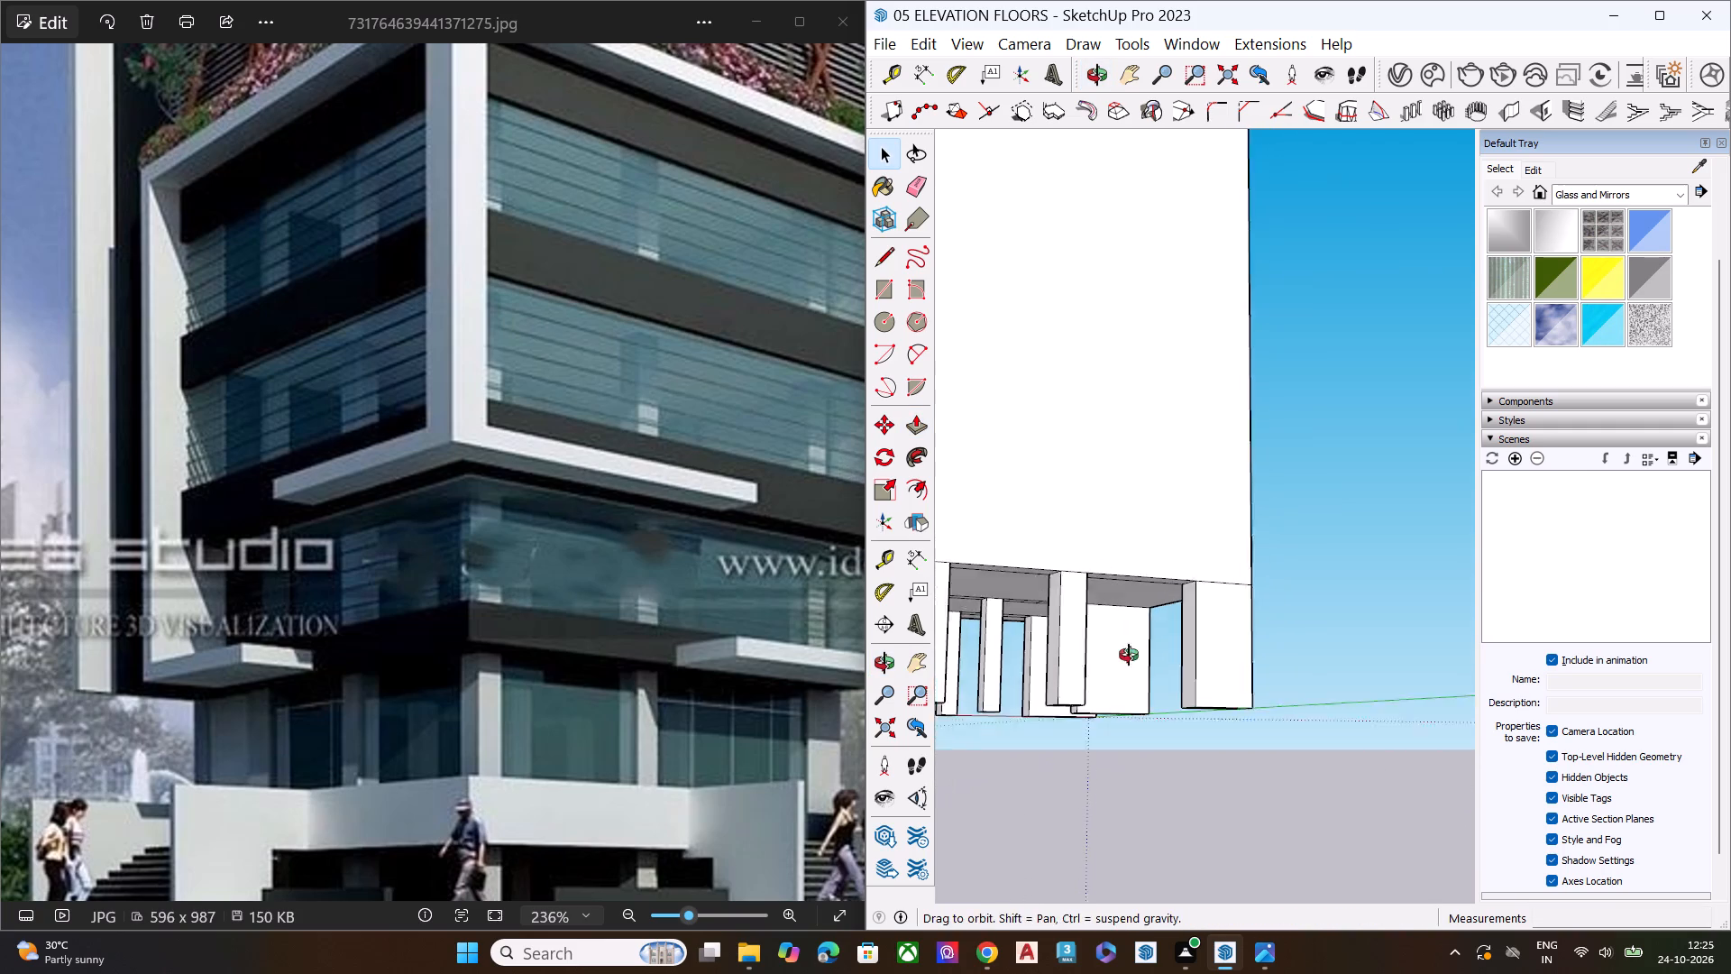
pyautogui.moveTo(1129, 655); pyautogui.dragTo(1156, 647, button='middle')
pyautogui.scroll(3, 1125, 650)
pyautogui.scroll(-1, 1122, 649)
pyautogui.scroll(2, 1122, 649)
pyautogui.click(1270, 624)
pyautogui.press('p')
pyautogui.click(1268, 620)
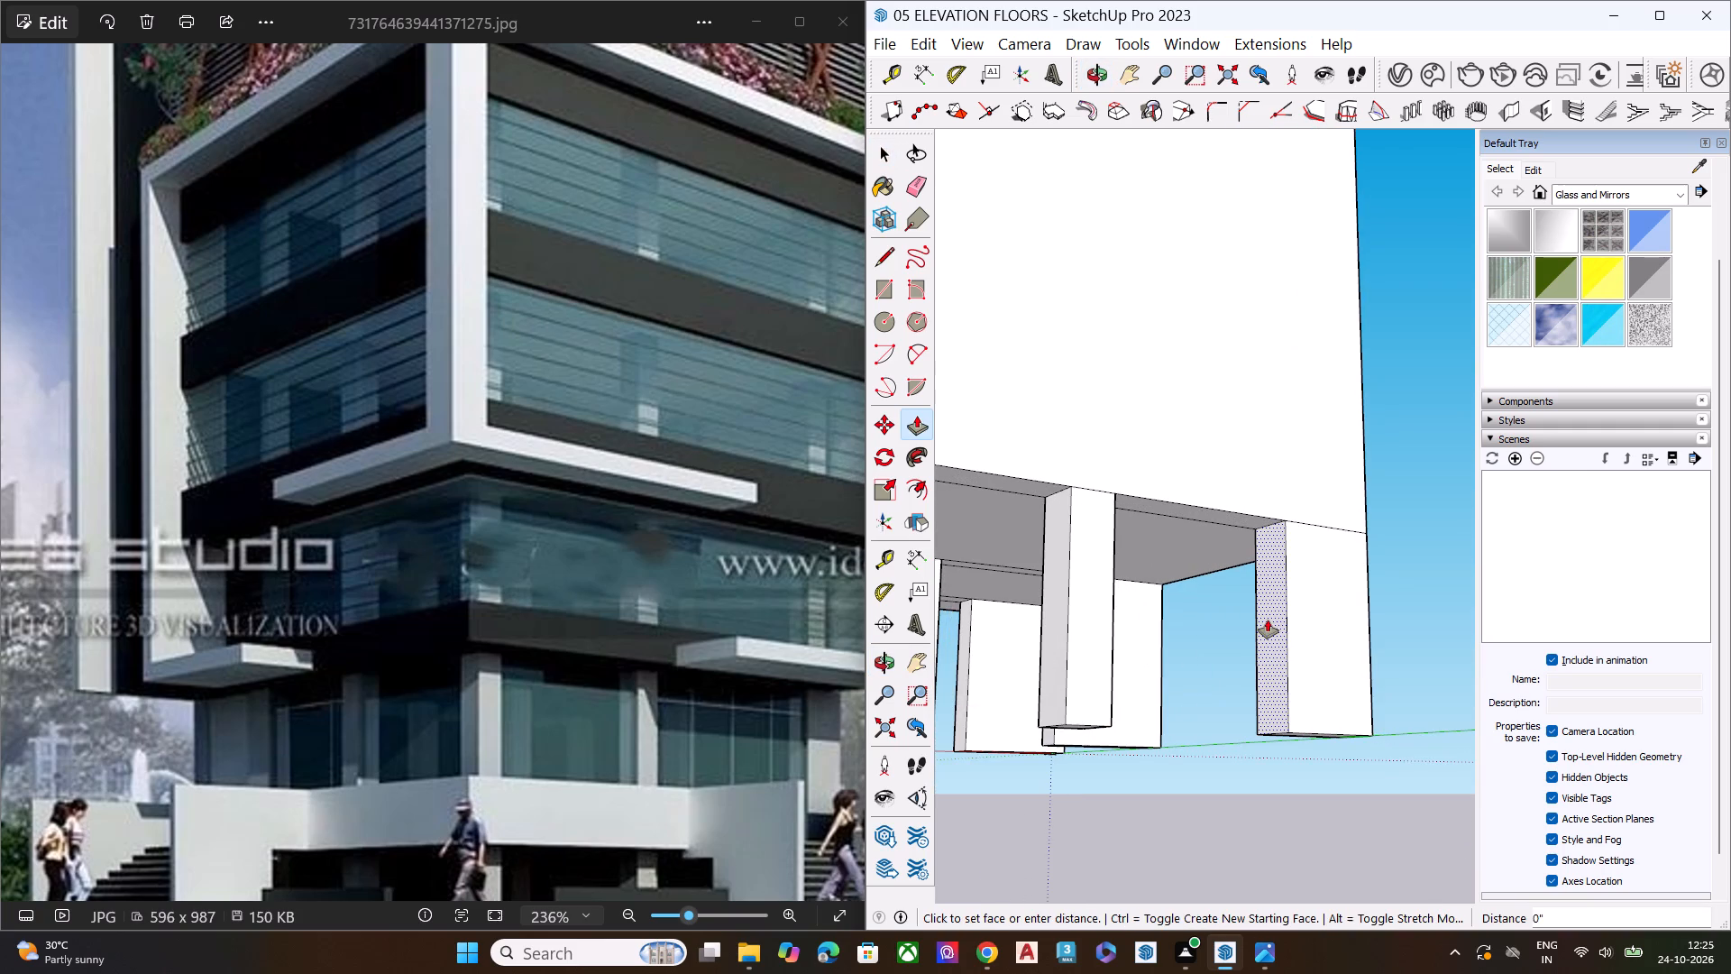
pyautogui.click(1283, 614)
pyautogui.press('space')
# Push the front face of the middle row's rear wall piece back 4' 6 3/4", flush with the rear column under the blank side wall.
pyautogui.scroll(-5, 1066, 639)
pyautogui.scroll(1, 1074, 645)
pyautogui.moveTo(1114, 668); pyautogui.dragTo(1384, 634, button='middle')
pyautogui.scroll(6, 1358, 629)
pyautogui.scroll(-1, 1205, 621)
pyautogui.scroll(1, 1205, 621)
pyautogui.scroll(-2, 1205, 621)
pyautogui.scroll(1, 1202, 624)
pyautogui.scroll(-4, 1201, 625)
pyautogui.scroll(1, 1212, 618)
pyautogui.scroll(-5, 1227, 620)
pyautogui.moveTo(1093, 697); pyautogui.dragTo(1071, 695, button='middle')
pyautogui.press('space')
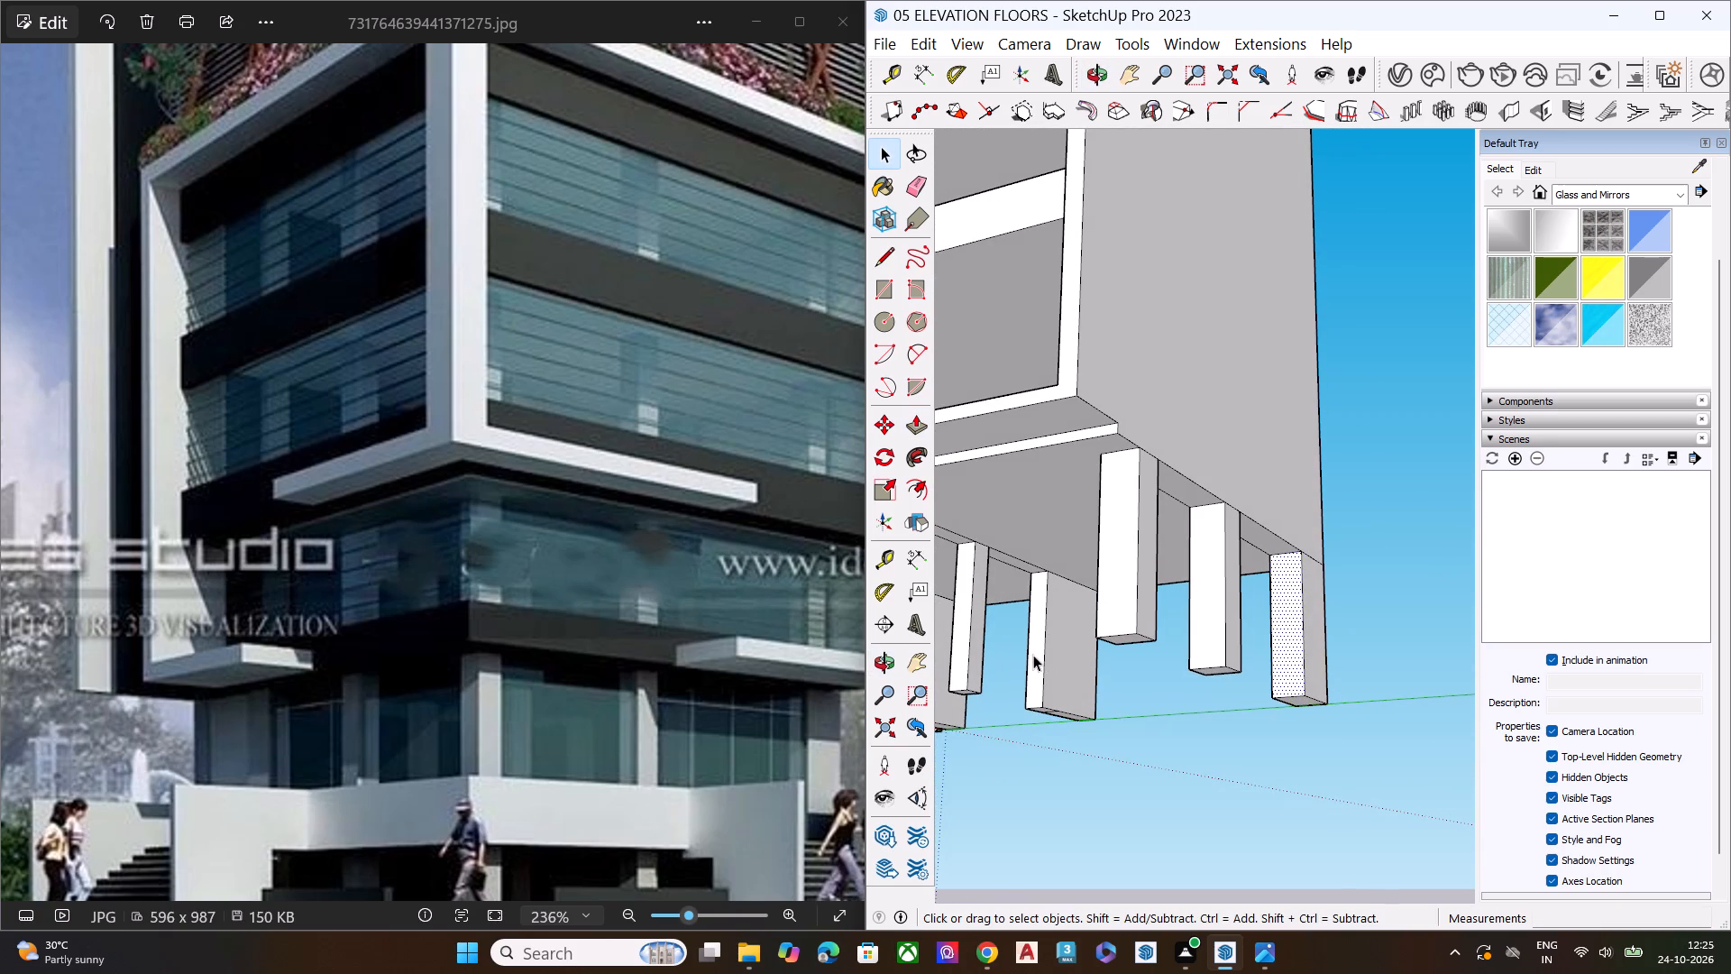
pyautogui.click(1033, 655)
pyautogui.press('p')
pyautogui.click(1030, 655)
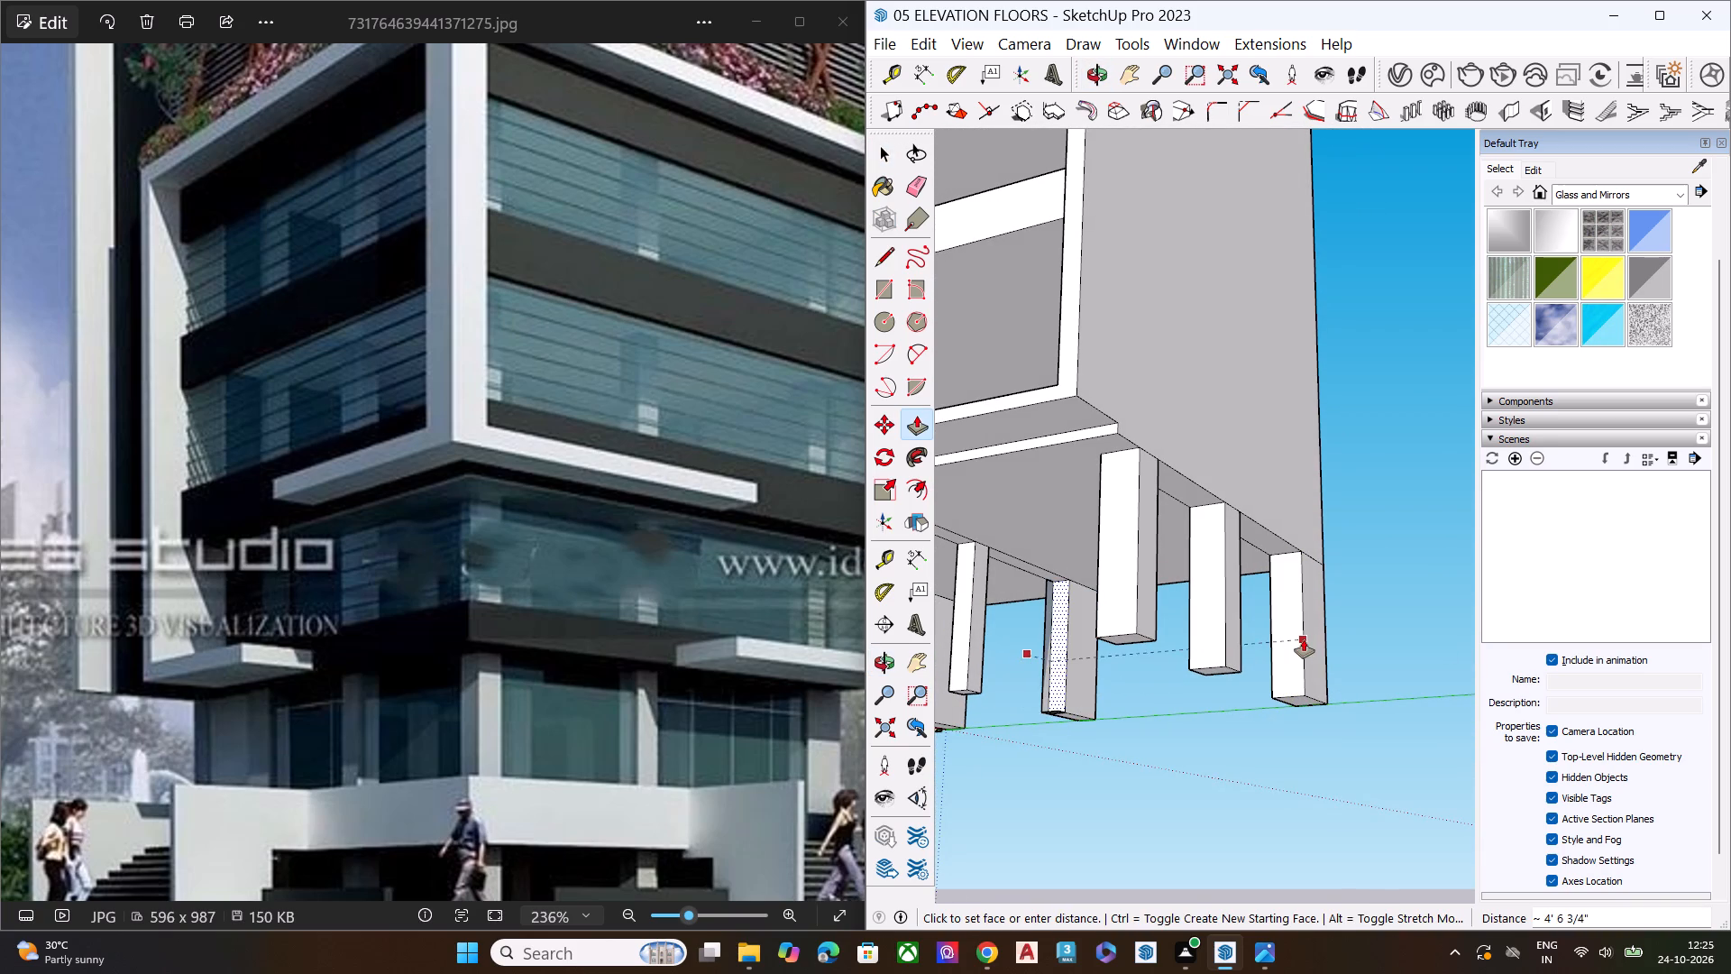
pyautogui.click(1304, 639)
pyautogui.press('space')
# Delete the leftover sliver face beside the middle row's narrowed rear column.
pyautogui.scroll(3, 1037, 619)
pyautogui.scroll(-1, 1041, 602)
pyautogui.scroll(4, 1041, 602)
pyautogui.scroll(-1, 1041, 602)
pyautogui.scroll(2, 1041, 602)
pyautogui.doubleClick(1049, 593)
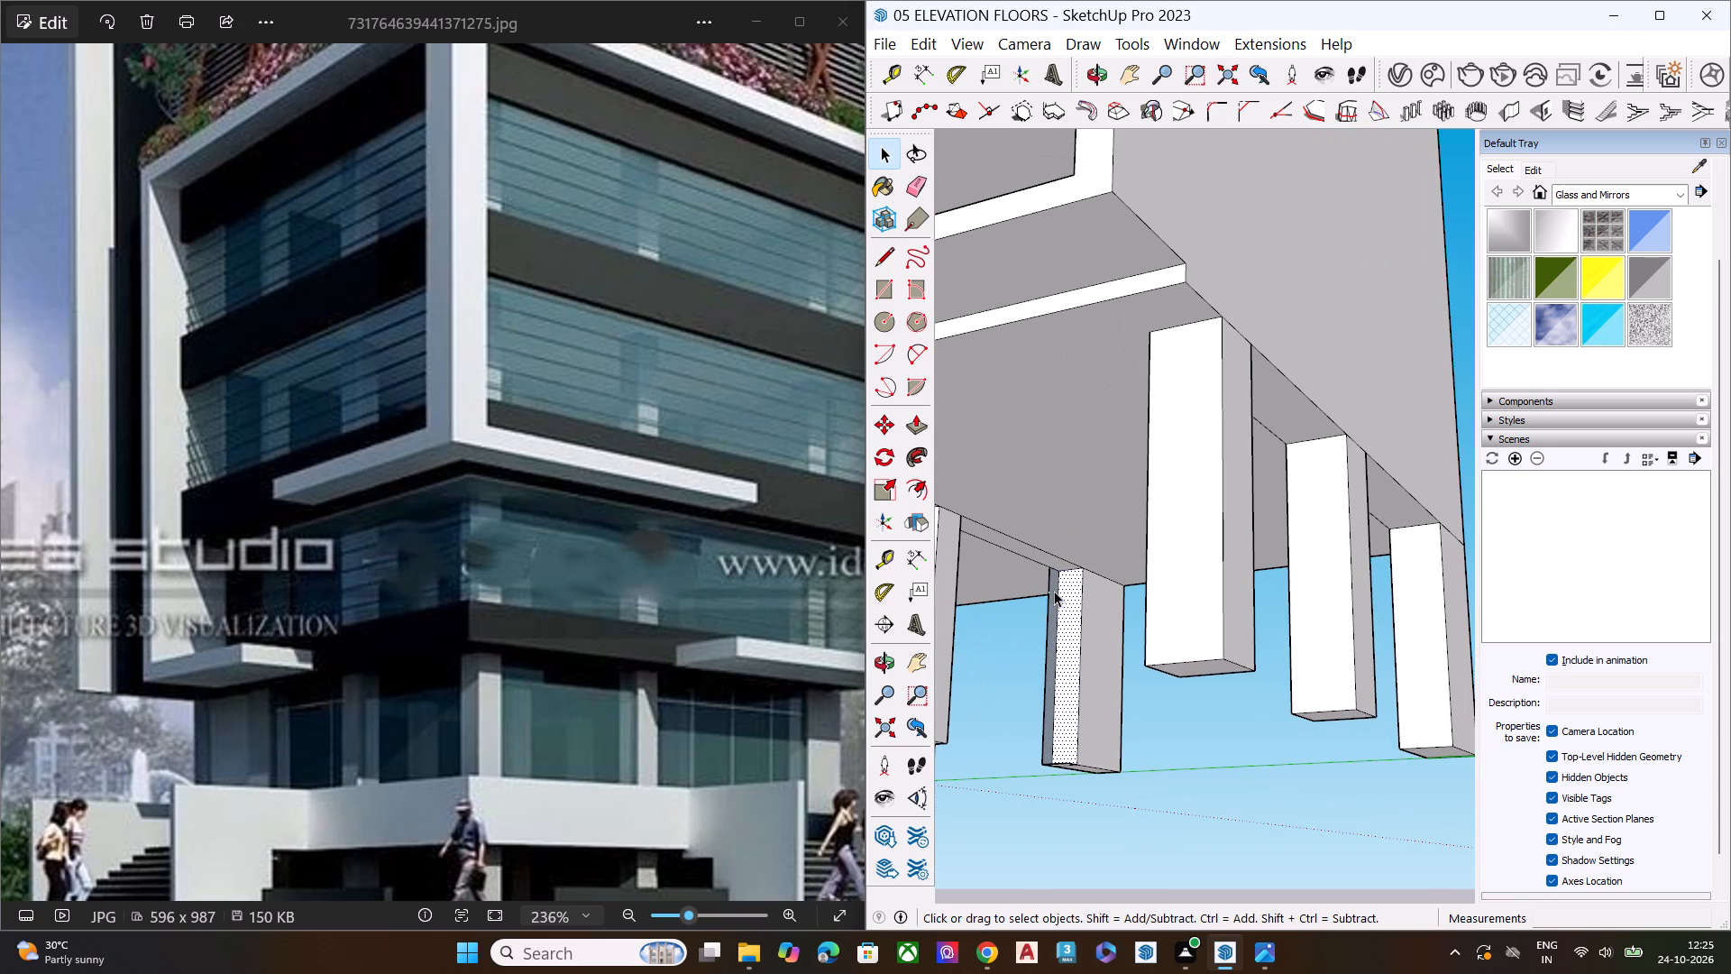
pyautogui.press('Delete')
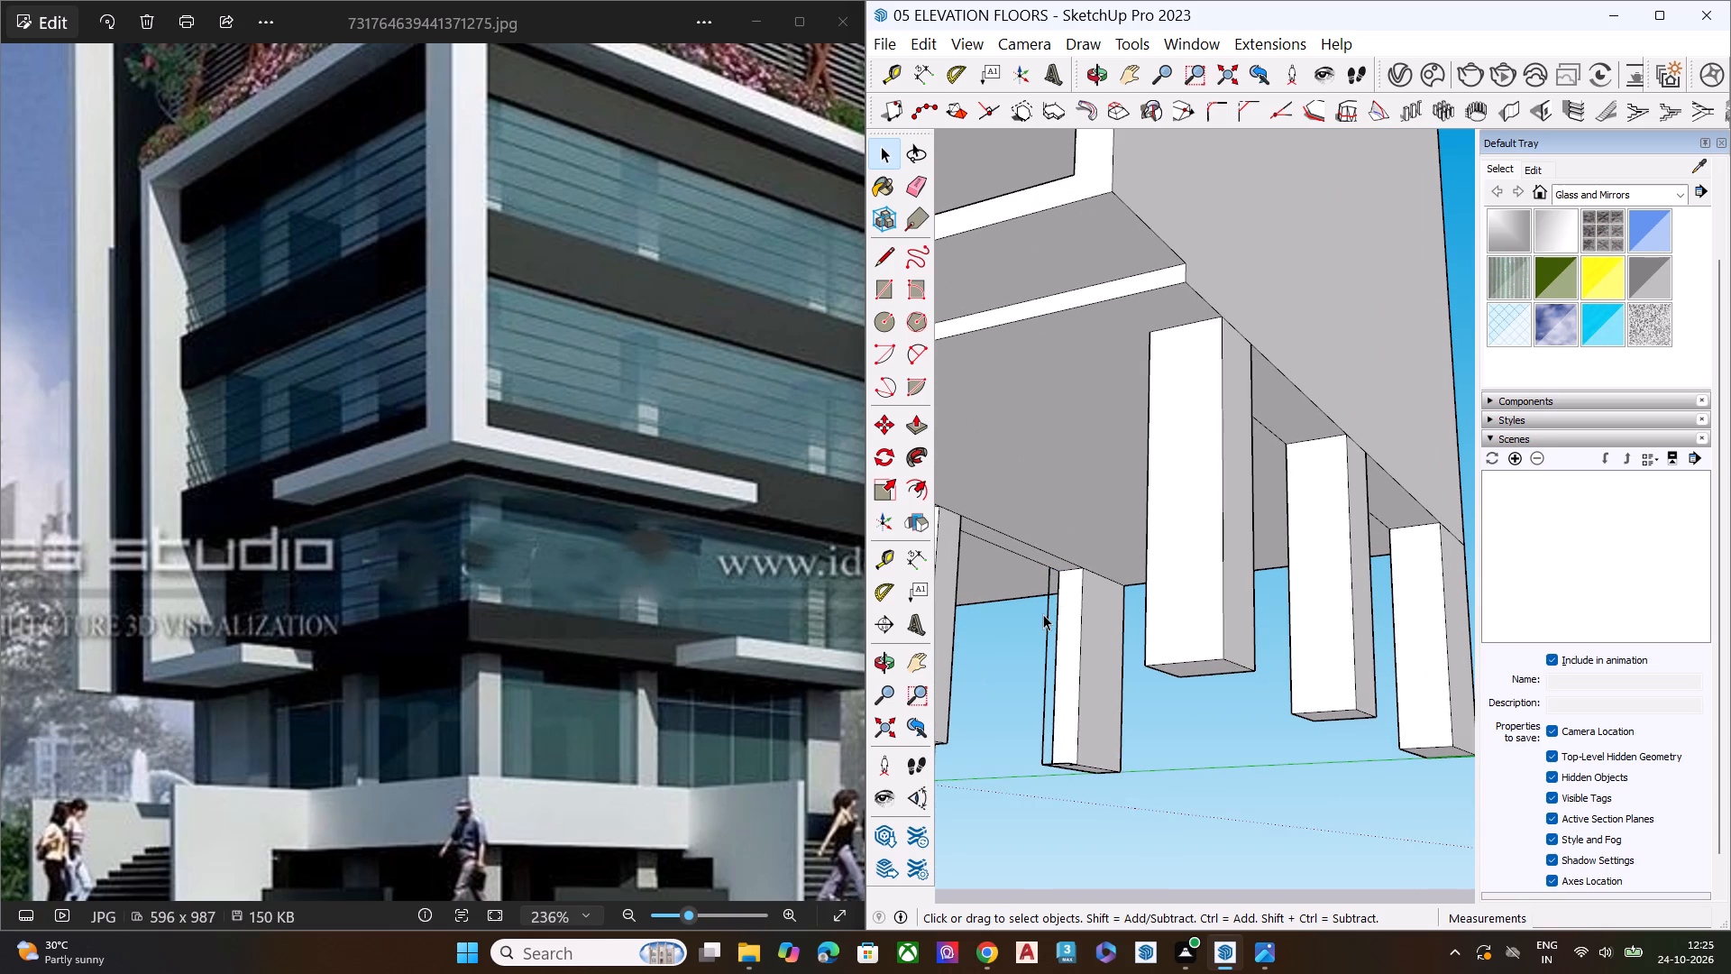
pyautogui.click(1043, 614)
# Delete the leftover underside face, side sliver and stray edges at the base of the middle row's rear column.
pyautogui.moveTo(1054, 734); pyautogui.dragTo(1468, 692, button='middle')
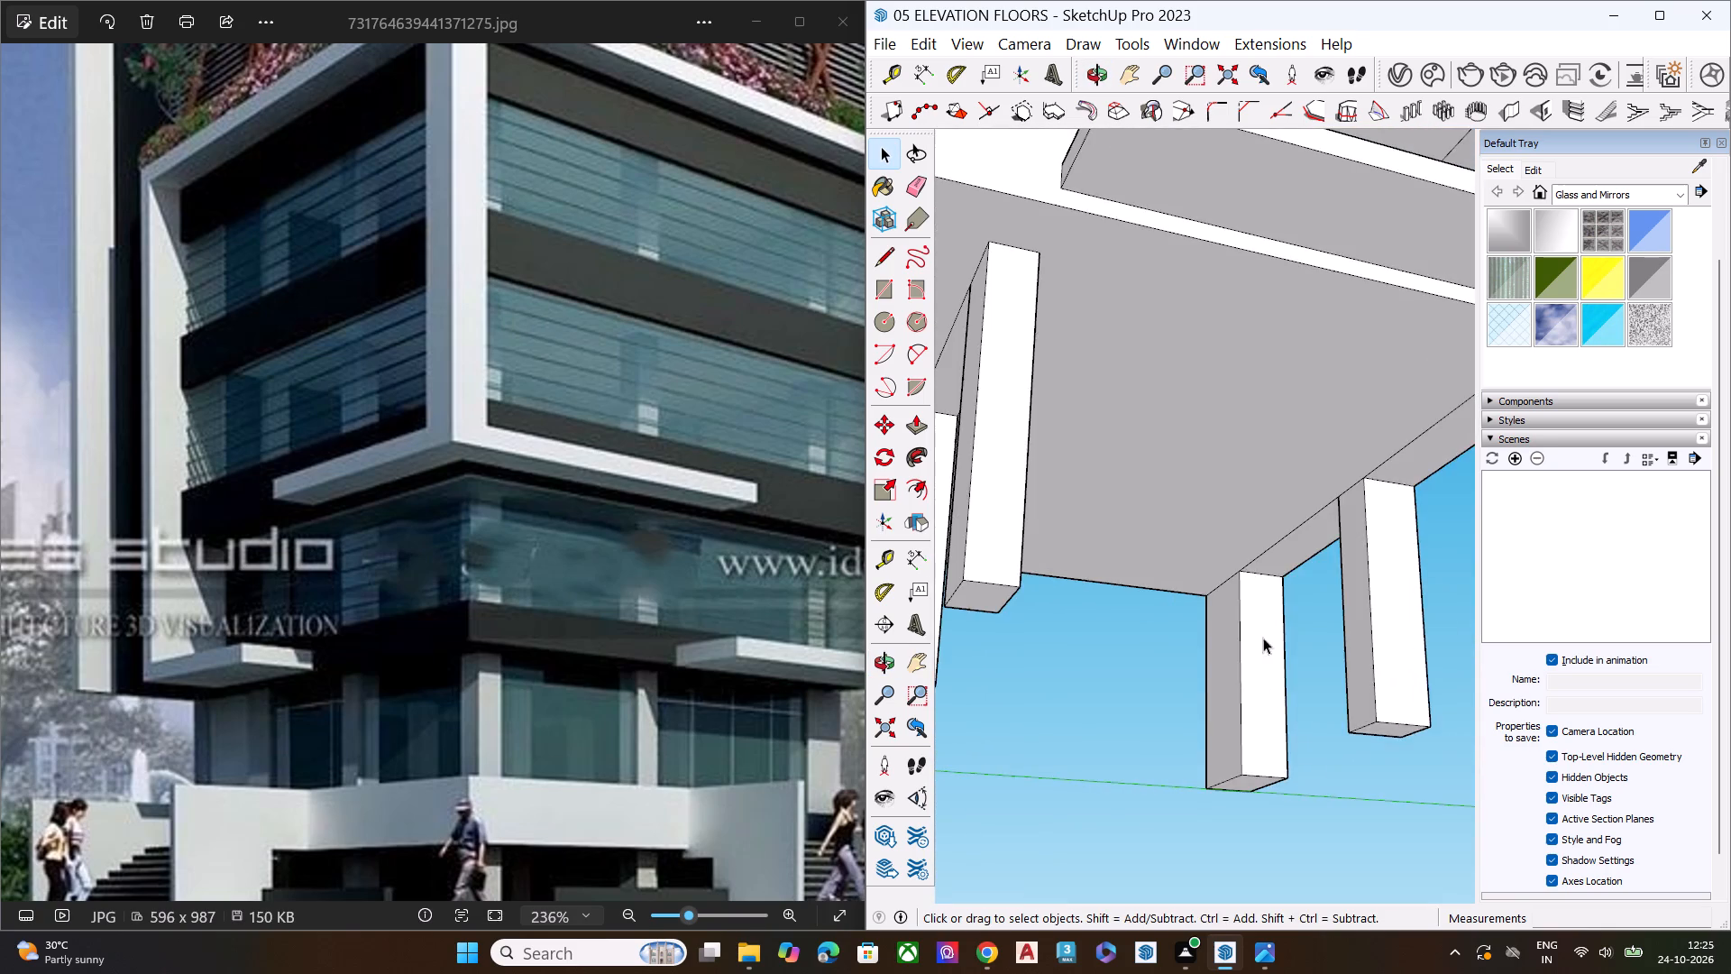
pyautogui.scroll(-9, 1264, 638)
pyautogui.scroll(1, 1285, 648)
pyautogui.moveTo(1057, 666); pyautogui.dragTo(1137, 636, button='middle')
pyautogui.scroll(4, 1140, 635)
pyautogui.scroll(-1, 1060, 652)
pyautogui.scroll(4, 1055, 655)
pyautogui.moveTo(1003, 706); pyautogui.dragTo(1186, 548, button='middle')
pyautogui.scroll(3, 1186, 548)
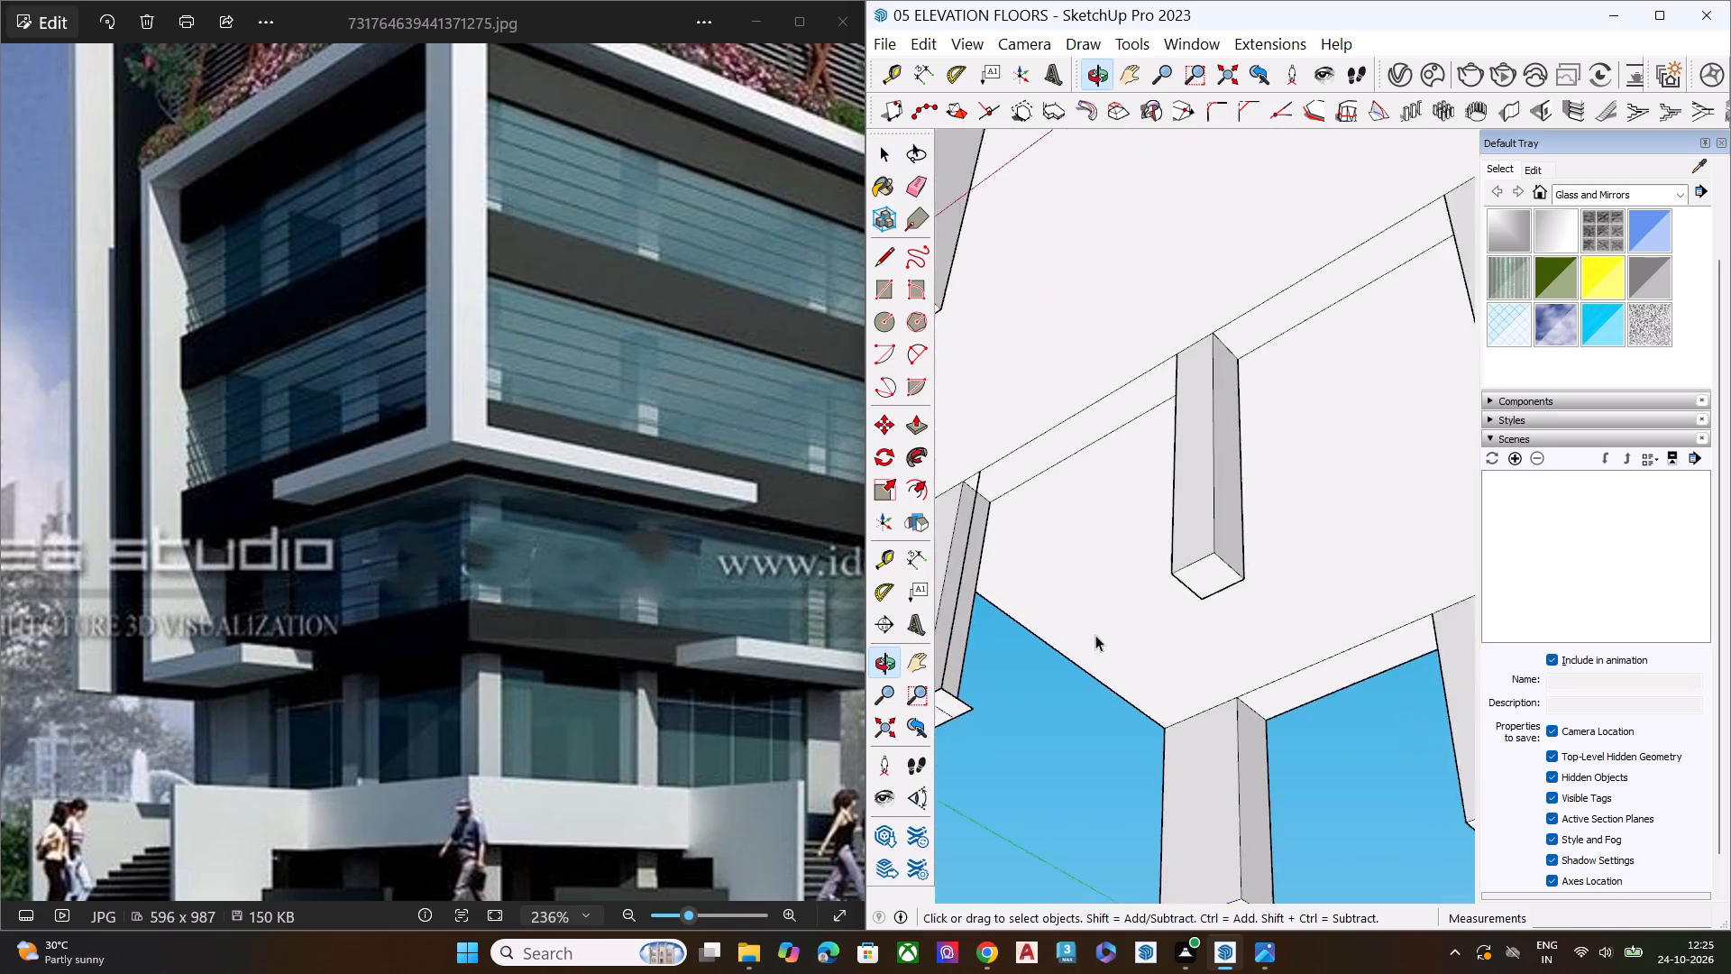
pyautogui.scroll(4, 1095, 635)
pyautogui.scroll(-7, 1067, 648)
pyautogui.scroll(1, 1020, 709)
pyautogui.moveTo(1016, 706); pyautogui.dragTo(1061, 604, button='middle')
pyautogui.scroll(5, 1032, 637)
pyautogui.click(1024, 637)
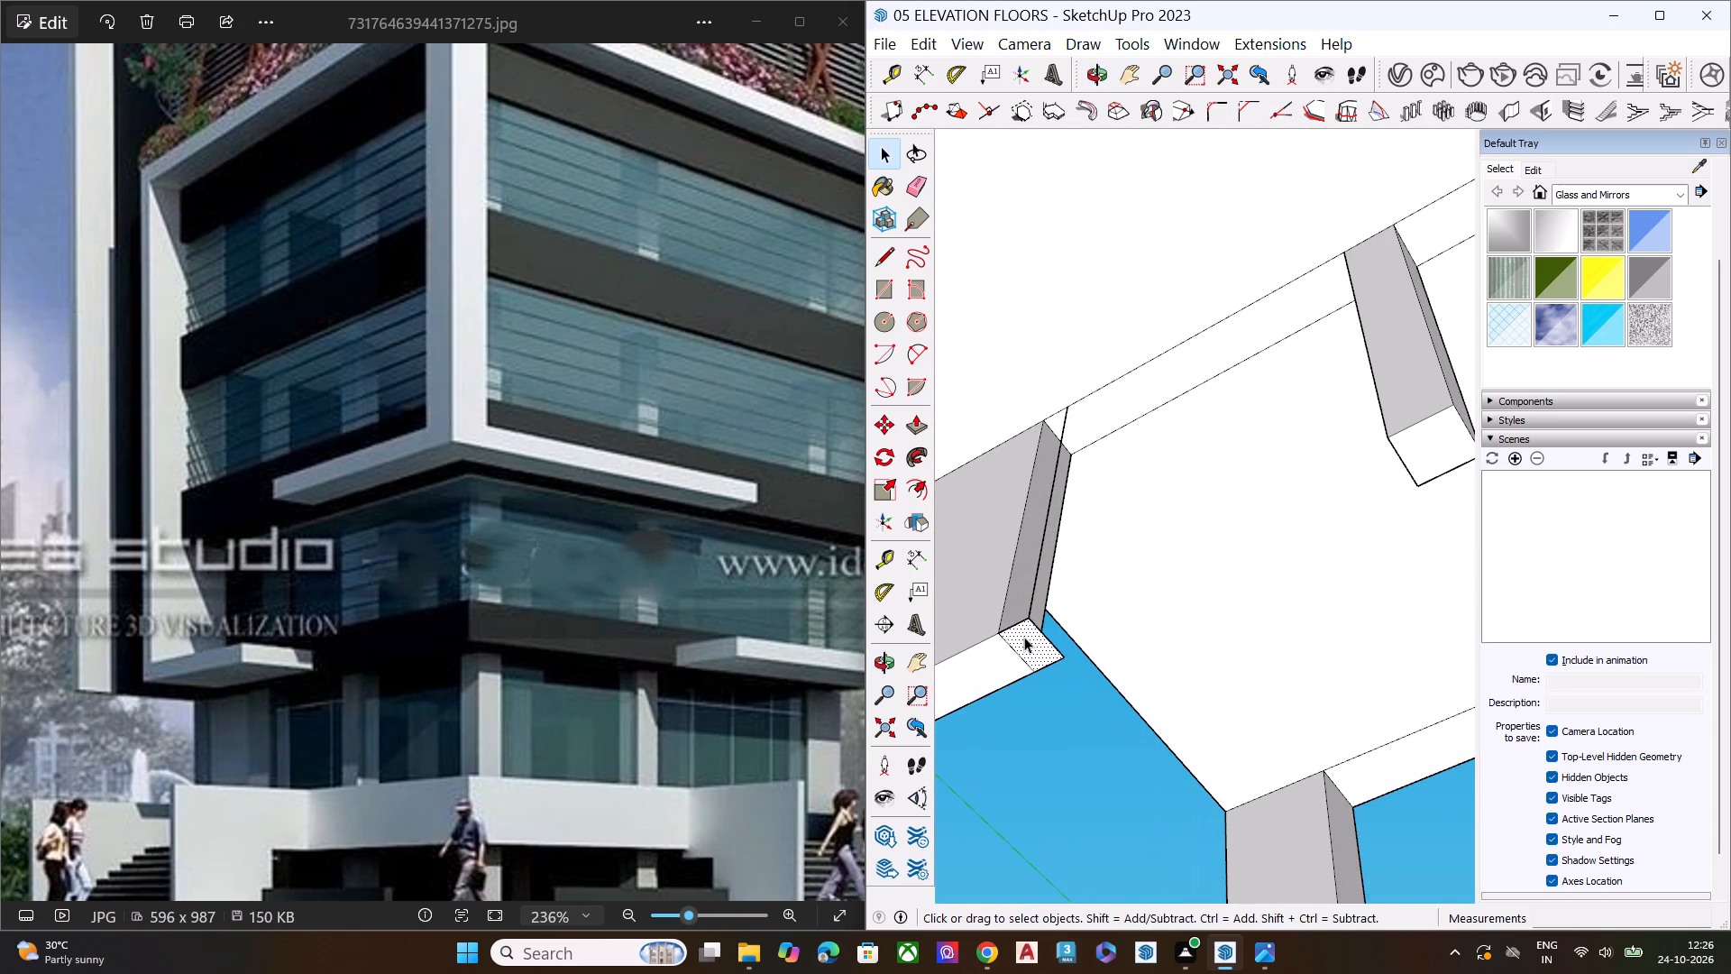
pyautogui.press('Delete')
pyautogui.click(1029, 620)
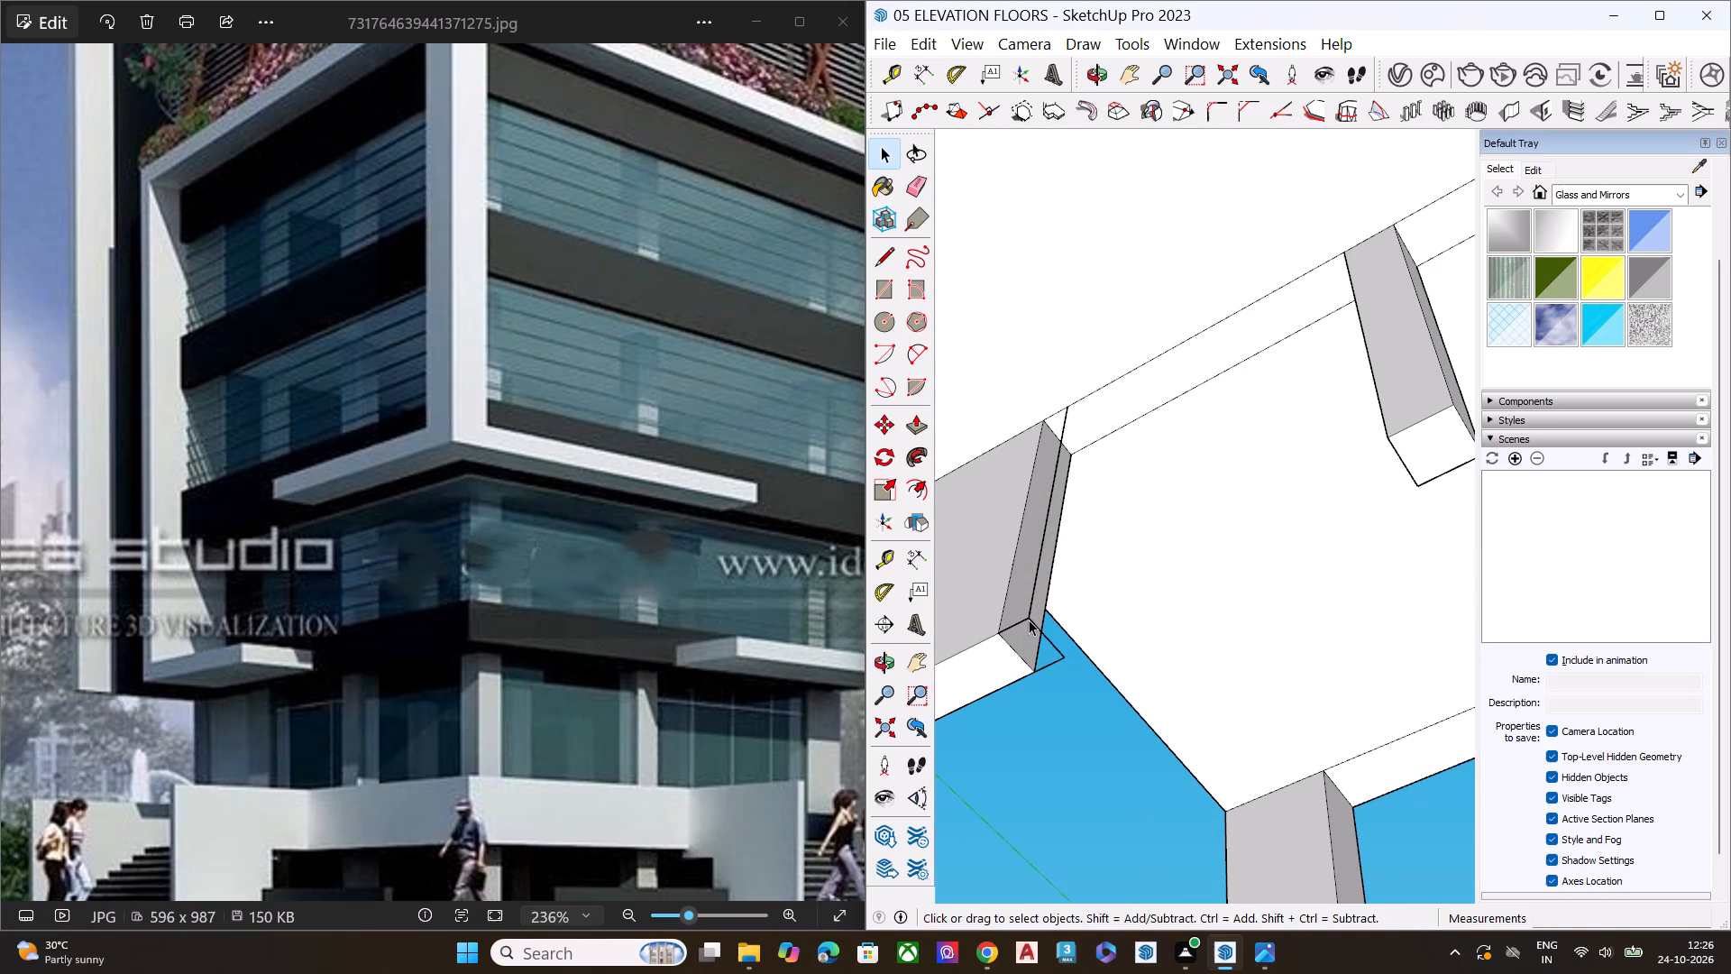
pyautogui.press('Delete')
pyautogui.click(1042, 630)
pyautogui.press('Delete')
pyautogui.click(1010, 626)
pyautogui.press('Delete')
pyautogui.click(1052, 667)
pyautogui.press('space')
pyautogui.press('Delete')
# Examine the cleaned-up ground-floor columns and the tower's underside from below.
pyautogui.scroll(-5, 1125, 643)
pyautogui.scroll(2, 1137, 645)
pyautogui.scroll(-6, 1146, 649)
pyautogui.scroll(1, 1114, 613)
pyautogui.scroll(-1, 1118, 623)
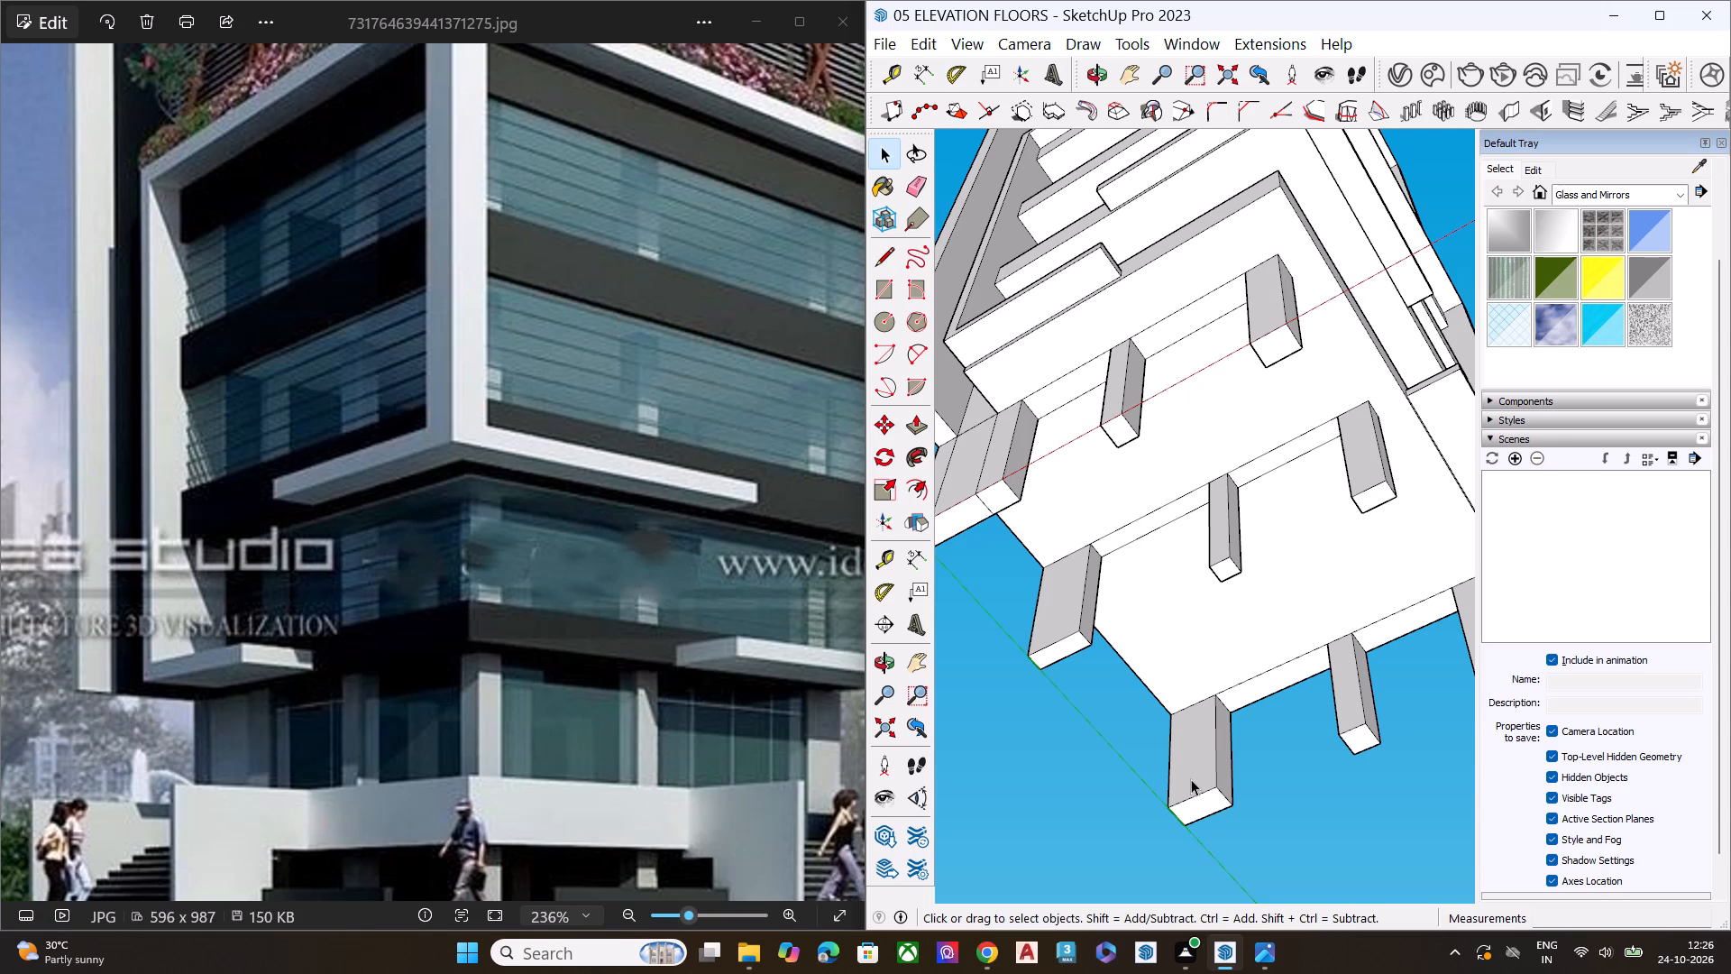
pyautogui.scroll(-3, 1191, 779)
pyautogui.scroll(3, 1191, 779)
pyautogui.scroll(-8, 1058, 575)
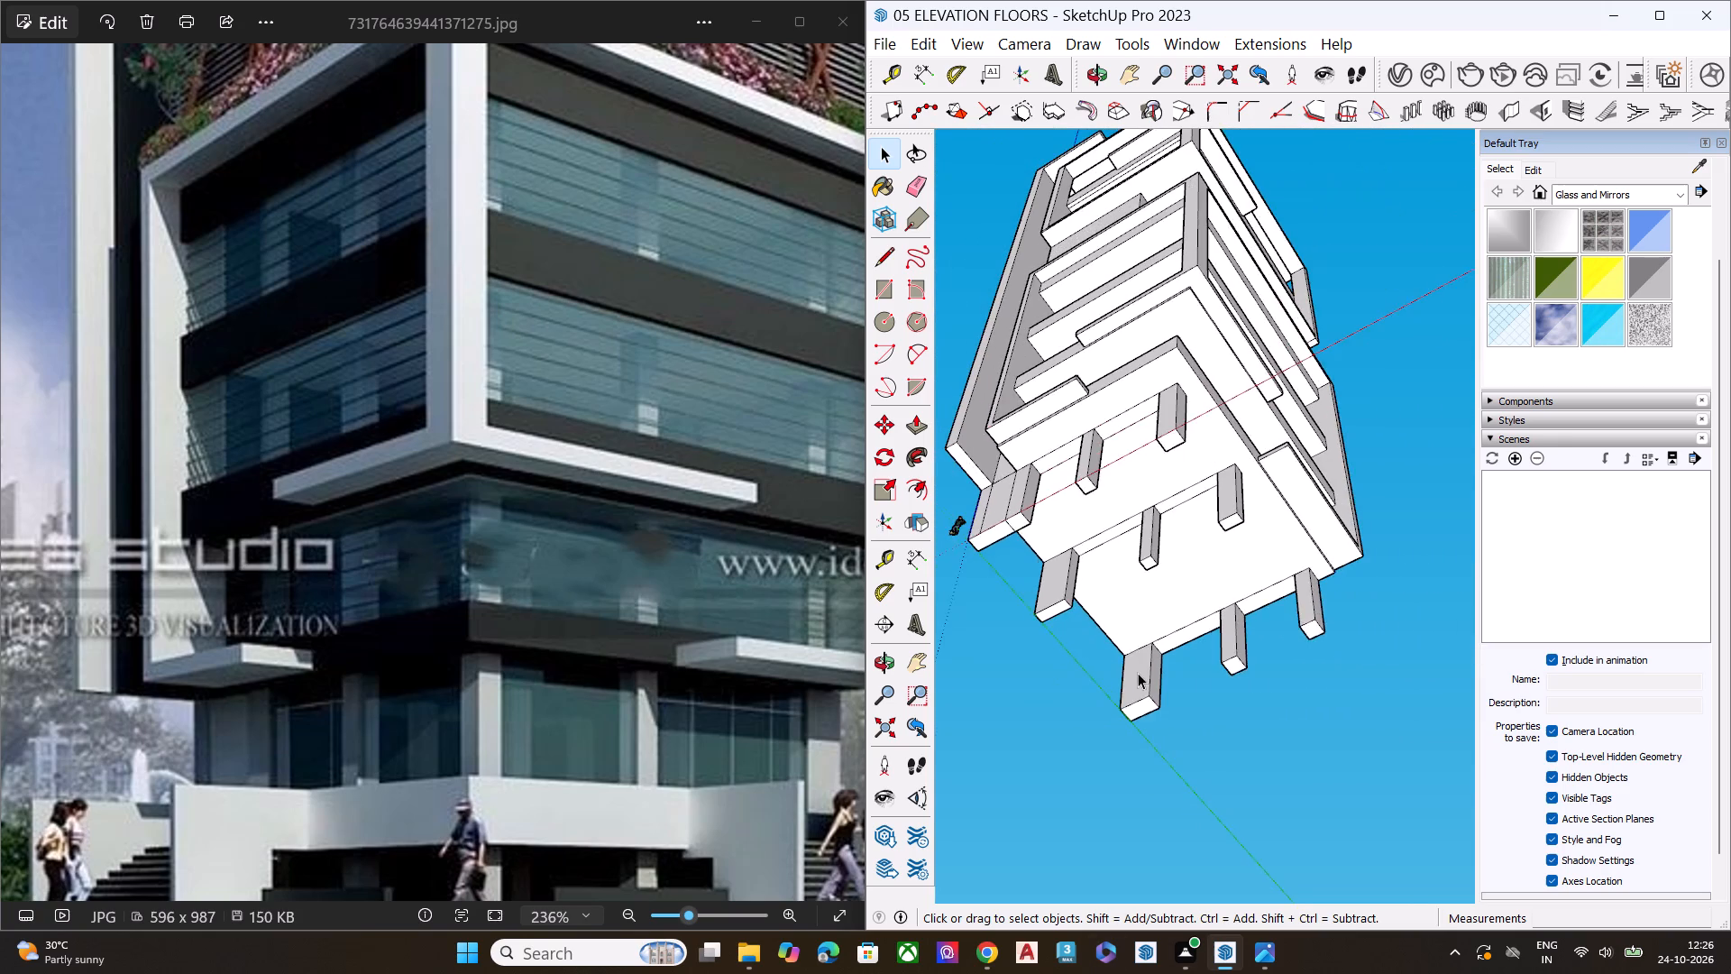
# Examine the ground-floor columns from the front, around the wide column under the blank side wall.
pyautogui.moveTo(1142, 642); pyautogui.dragTo(1264, 895, button='middle')
pyautogui.scroll(3, 1028, 596)
pyautogui.scroll(-1, 1029, 593)
pyautogui.scroll(5, 1031, 593)
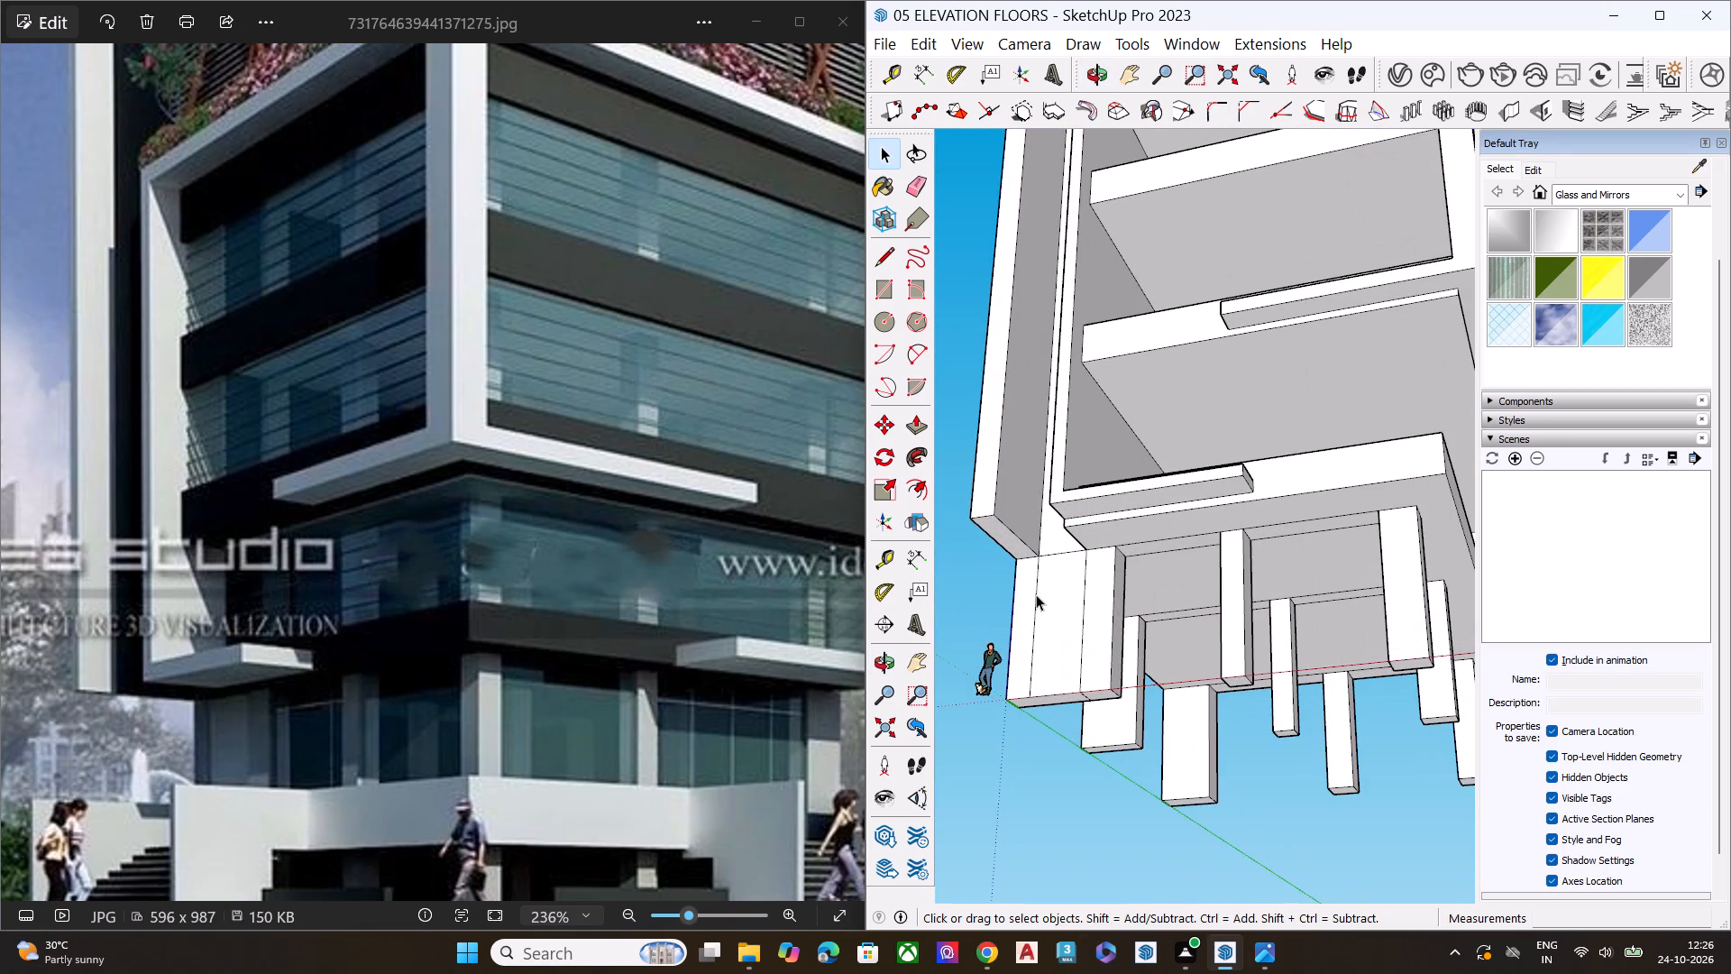
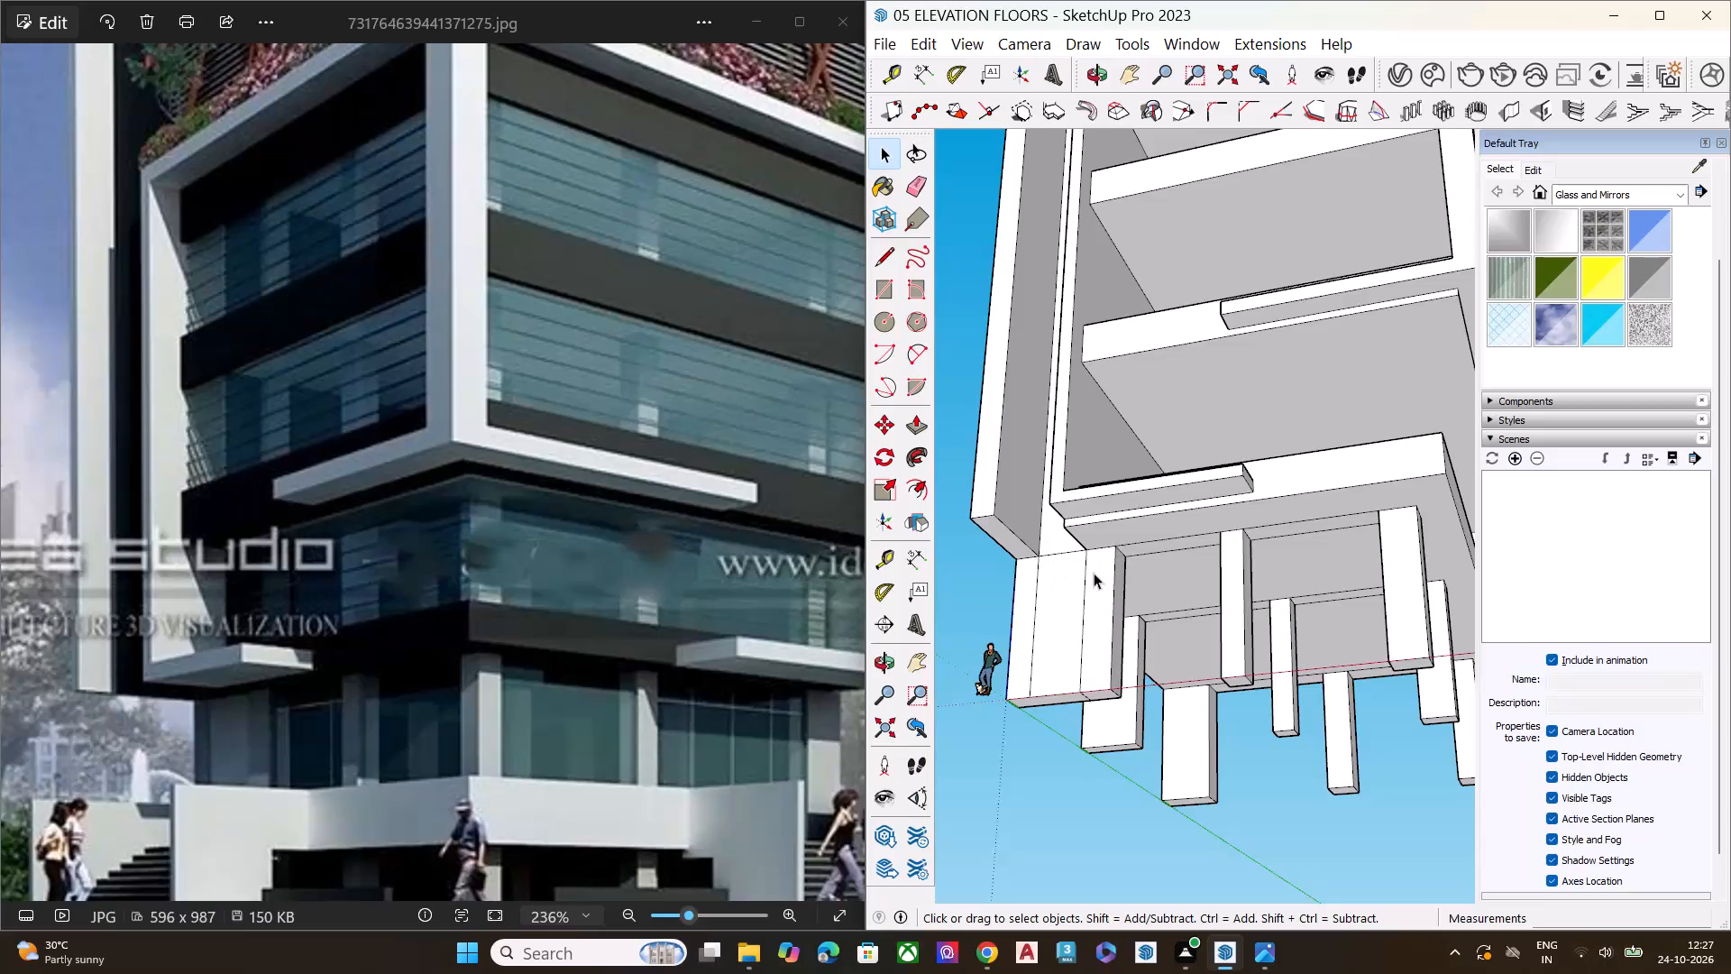
# Examine the ground-floor columns and the underside of the lowest slab from several angles.
pyautogui.scroll(-7, 1091, 579)
pyautogui.moveTo(1240, 672); pyautogui.dragTo(1122, 868, button='middle')
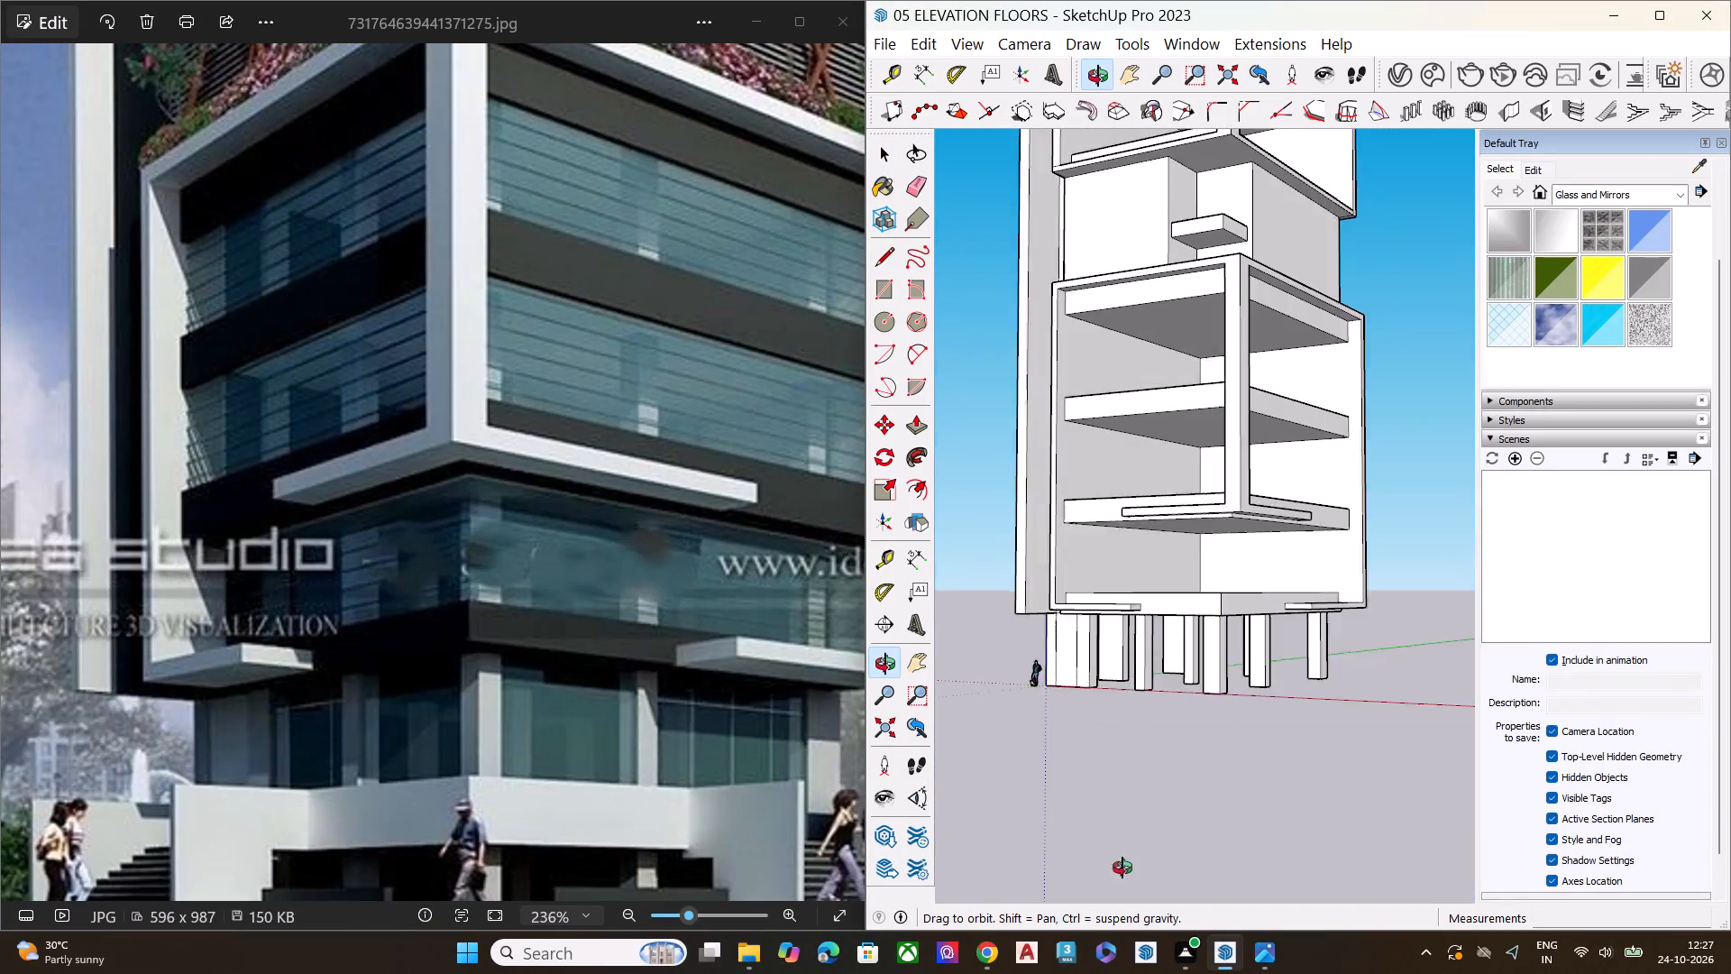
pyautogui.moveTo(1122, 868); pyautogui.dragTo(1095, 865, button='middle')
pyautogui.scroll(3, 1109, 662)
pyautogui.scroll(-1, 1110, 660)
pyautogui.scroll(1, 1110, 660)
pyautogui.moveTo(1153, 694); pyautogui.dragTo(905, 602, button='middle')
pyautogui.moveTo(1272, 732); pyautogui.dragTo(1139, 555, button='middle')
pyautogui.scroll(3, 1131, 622)
pyautogui.scroll(-1, 1169, 724)
pyautogui.scroll(9, 1169, 724)
pyautogui.moveTo(1262, 768); pyautogui.dragTo(908, 658, button='middle')
pyautogui.scroll(4, 1299, 797)
pyautogui.scroll(-1, 1288, 798)
pyautogui.scroll(3, 1286, 799)
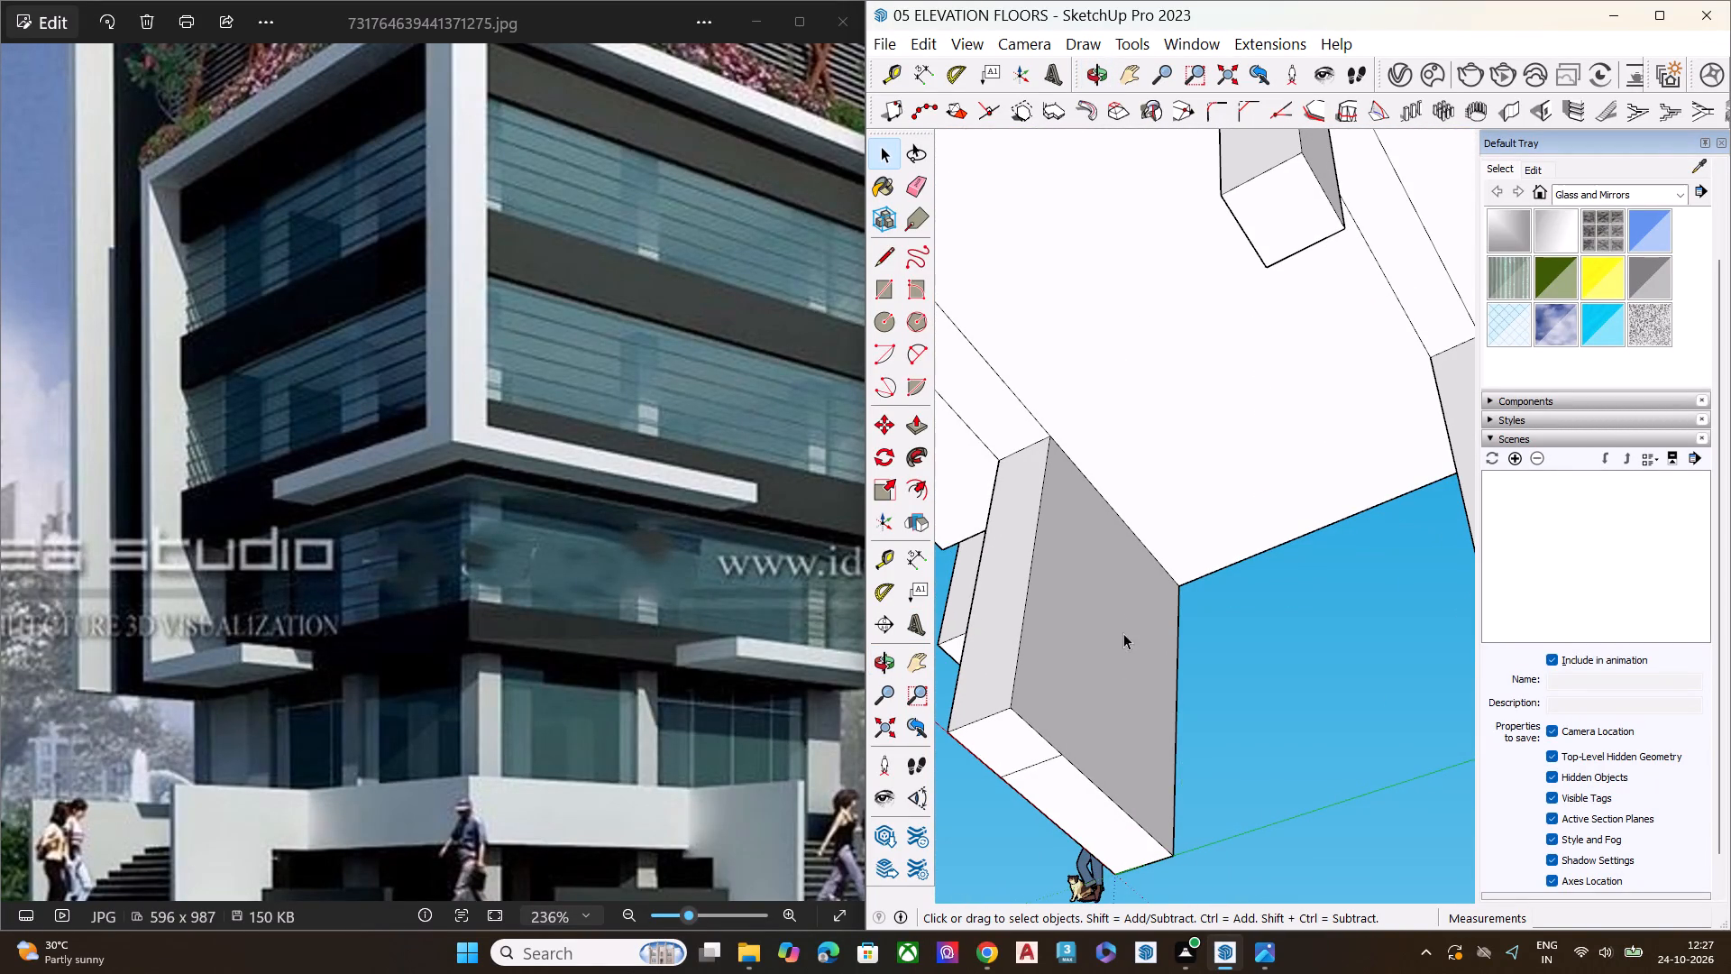
pyautogui.scroll(-9, 1128, 629)
pyautogui.scroll(1, 1130, 629)
pyautogui.scroll(-1, 1131, 629)
pyautogui.moveTo(1268, 706); pyautogui.dragTo(1314, 810, button='middle')
pyautogui.scroll(-8, 1139, 576)
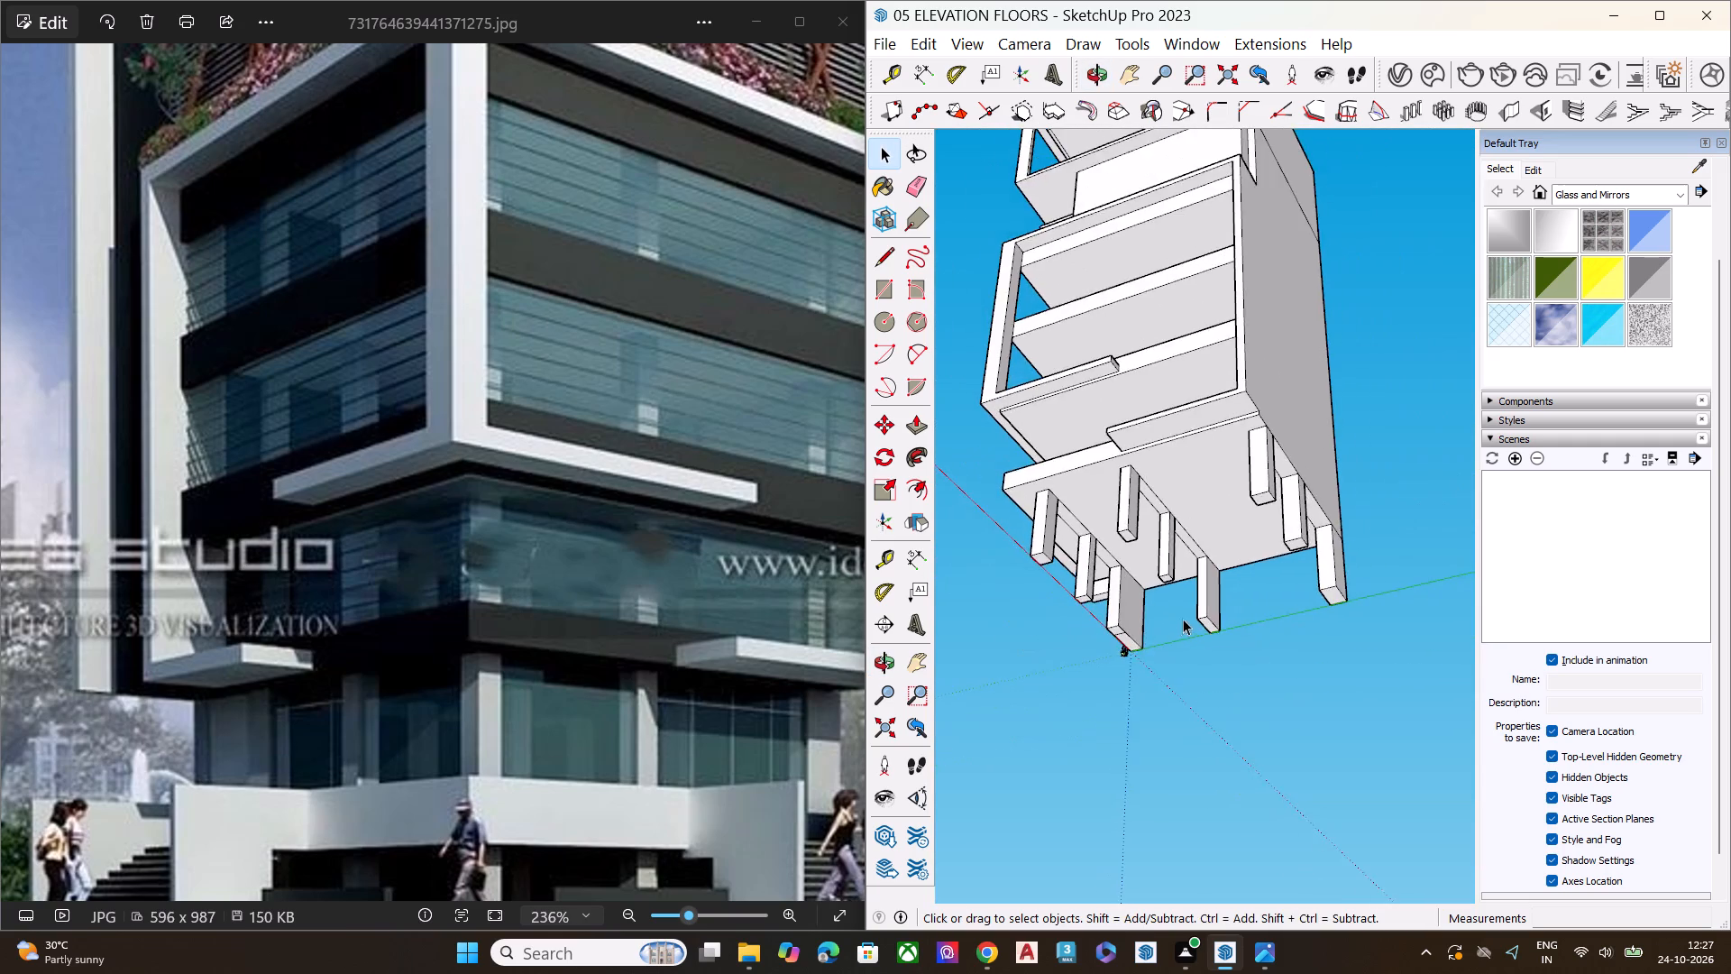
# Push the outward side face of the corner column at the far end of the green axis slightly inward with Push/Pull.
pyautogui.moveTo(1183, 619); pyautogui.dragTo(1503, 848, button='middle')
pyautogui.scroll(1, 1167, 675)
pyautogui.moveTo(1167, 675); pyautogui.dragTo(1323, 659, button='middle')
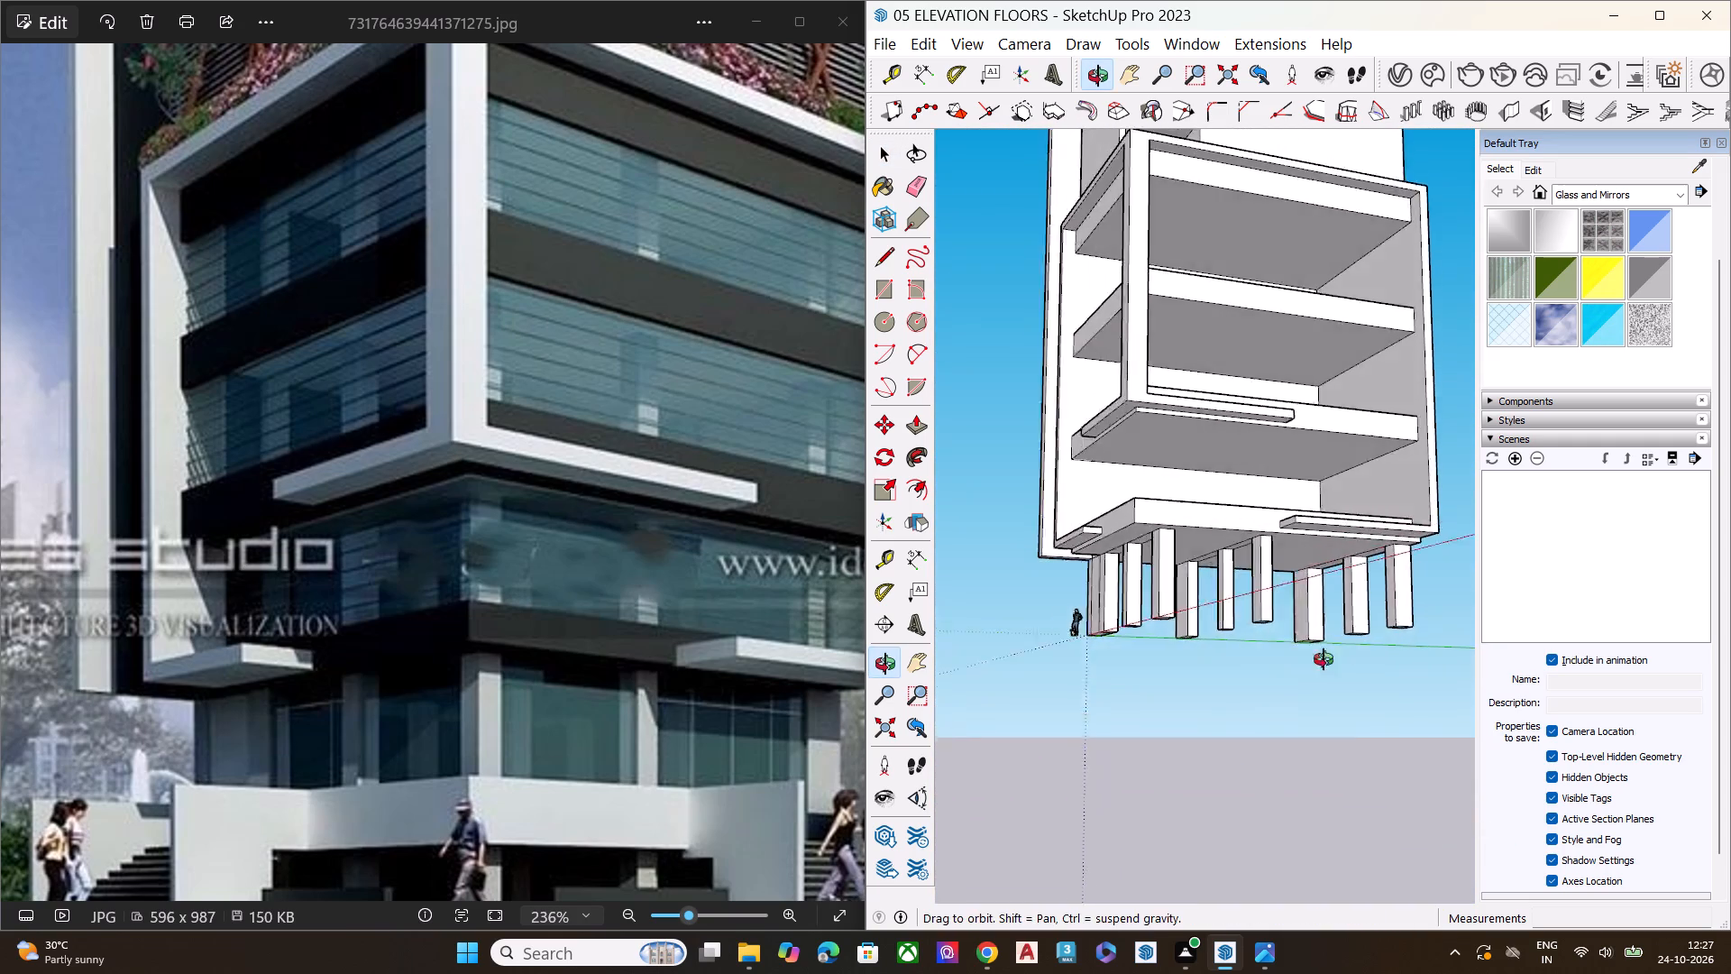
pyautogui.moveTo(1323, 659); pyautogui.dragTo(1390, 636, button='middle')
pyautogui.scroll(6, 1264, 633)
pyautogui.scroll(-1, 1240, 630)
pyautogui.scroll(1, 1240, 630)
pyautogui.click(1262, 613)
pyautogui.moveTo(1305, 619); pyautogui.dragTo(1250, 515, button='middle')
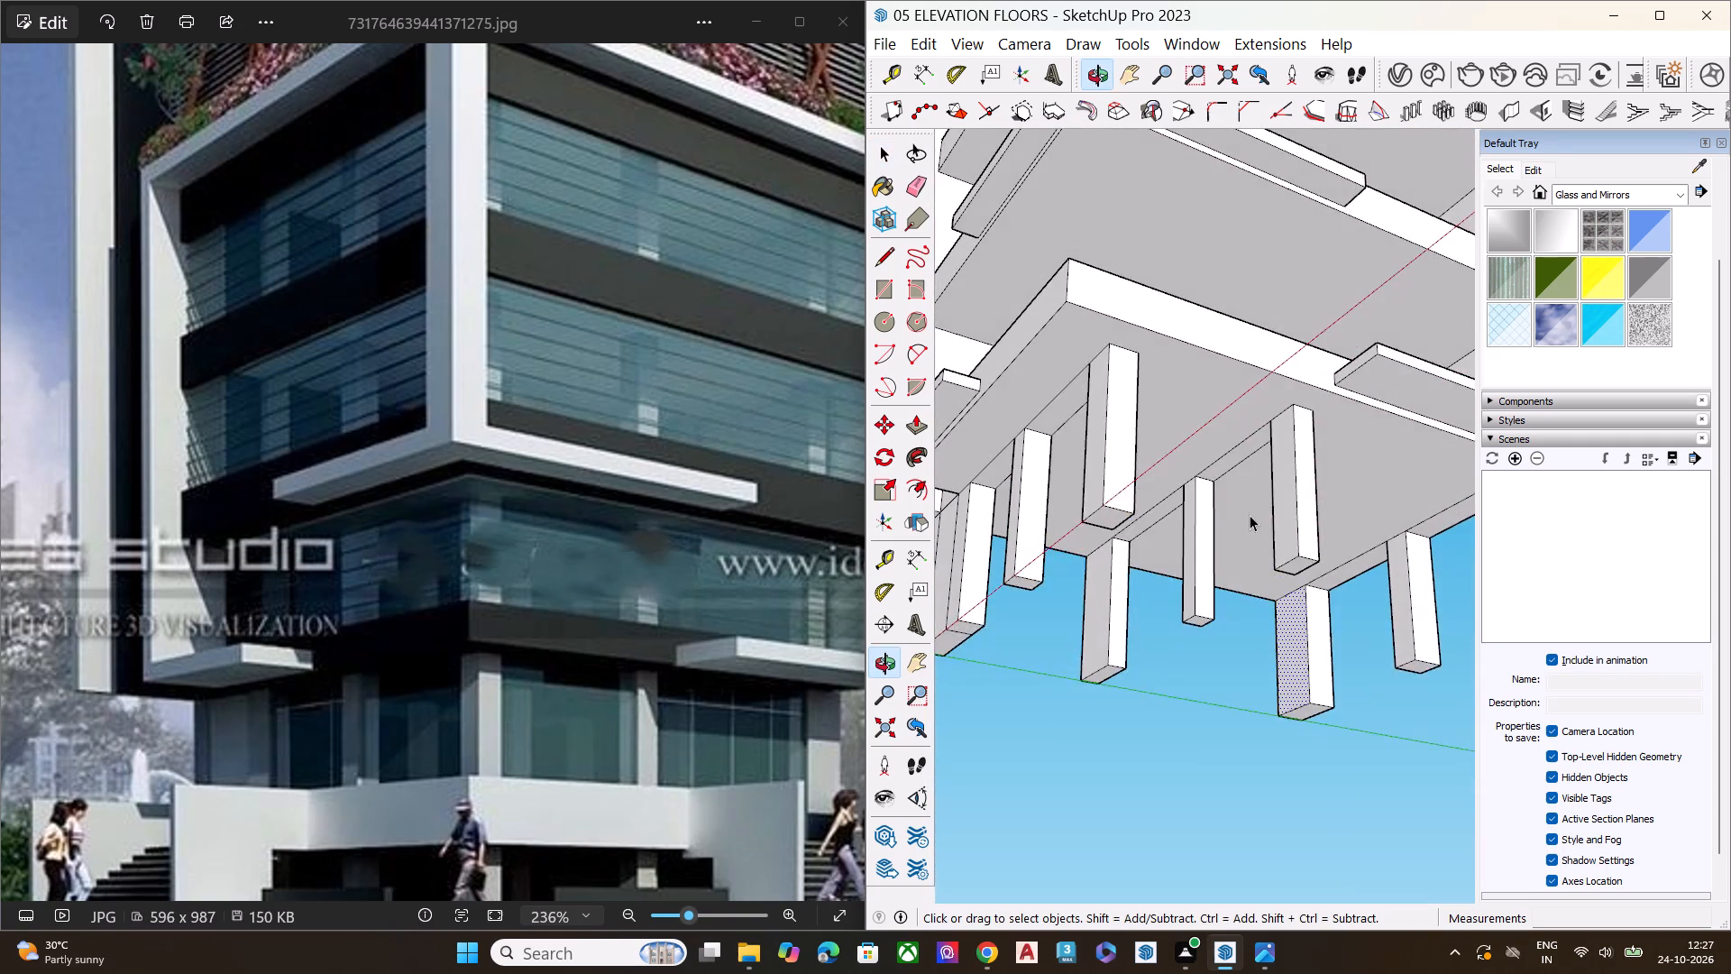
pyautogui.scroll(6, 1265, 536)
pyautogui.scroll(-1, 1295, 621)
pyautogui.scroll(2, 1295, 639)
pyautogui.moveTo(1333, 656); pyautogui.dragTo(1250, 626, button='middle')
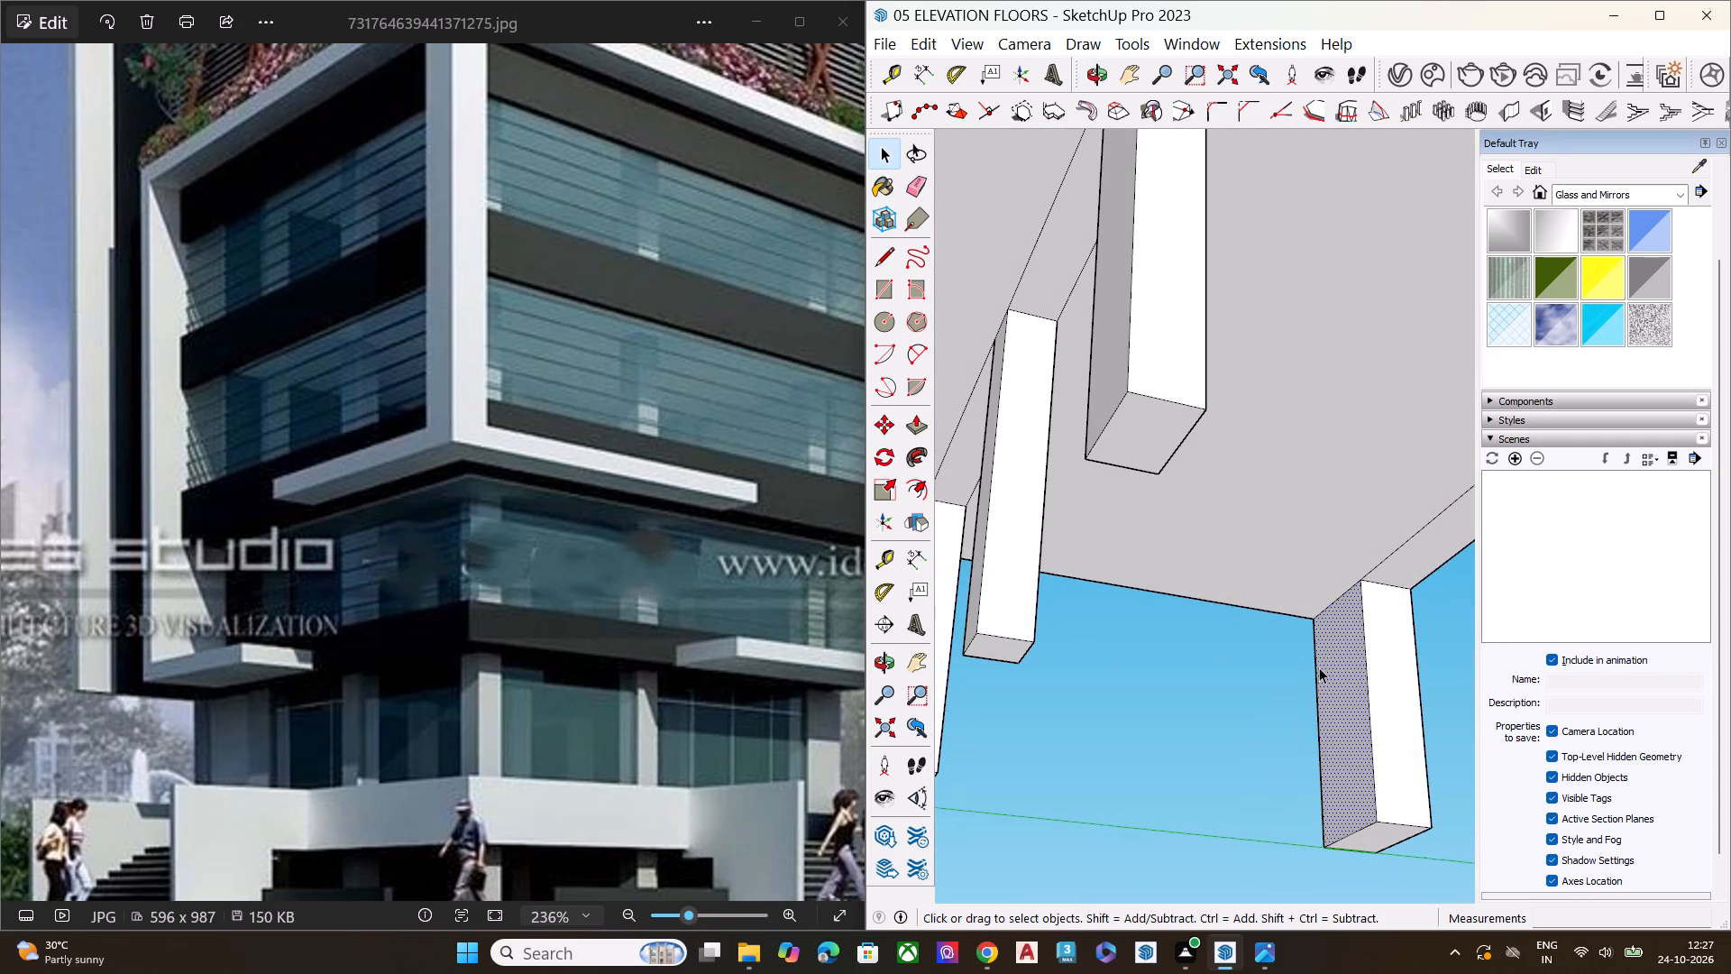
pyautogui.press('p')
pyautogui.click(1333, 661)
pyautogui.click(1348, 659)
pyautogui.press('space')
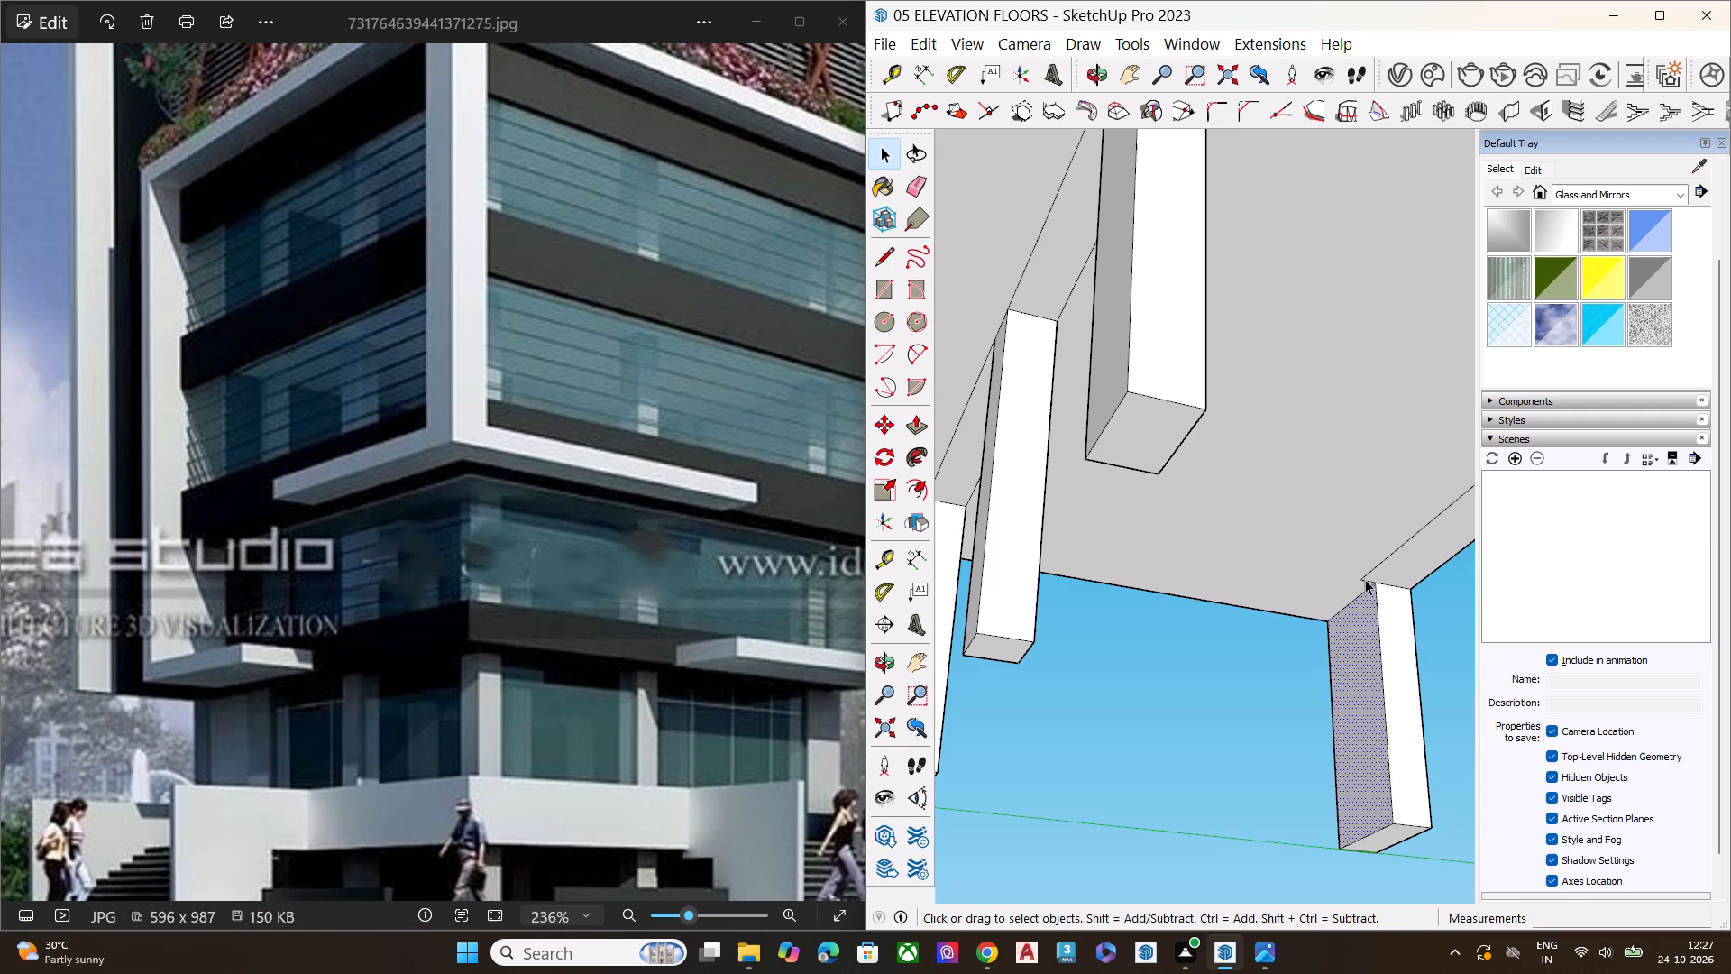
# Erase the leftover guide edges on the slab's underside around that corner column and along its column row.
pyautogui.press('e')
pyautogui.click(1369, 582)
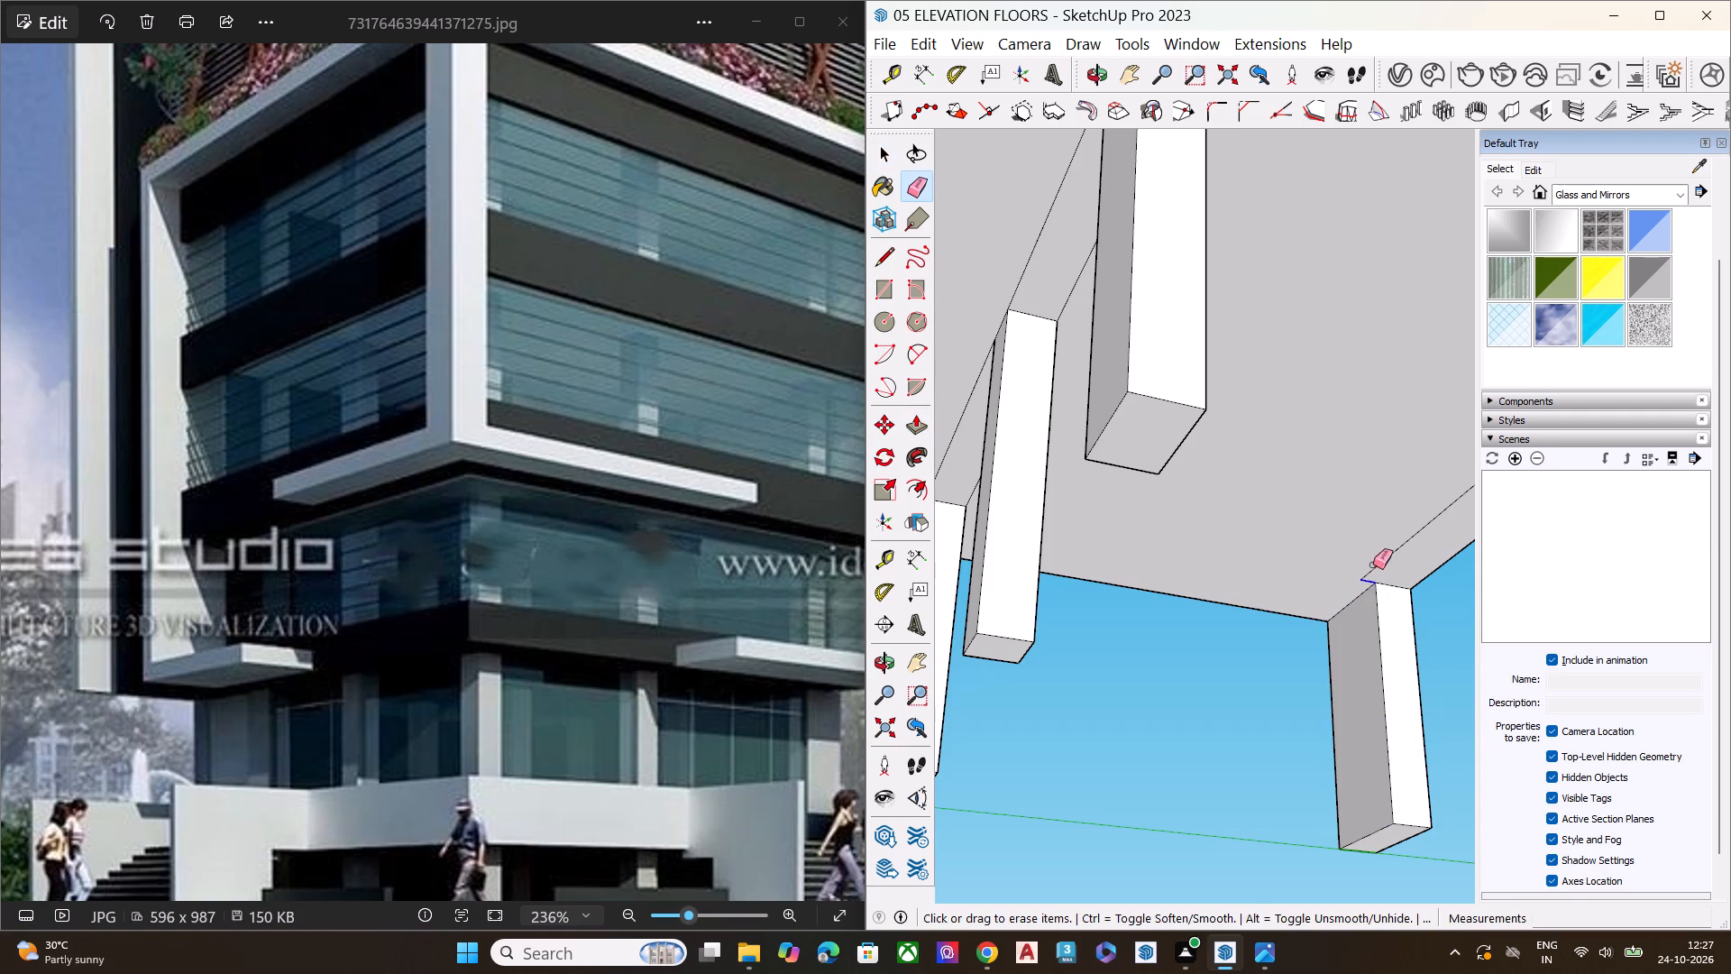
pyautogui.click(1373, 565)
pyautogui.click(1378, 571)
pyautogui.click(1372, 569)
pyautogui.scroll(-3, 1334, 496)
pyautogui.scroll(2, 1331, 494)
pyautogui.scroll(-8, 1327, 494)
pyautogui.scroll(2, 1224, 473)
pyautogui.scroll(-3, 1231, 477)
pyautogui.scroll(1, 1421, 469)
pyautogui.scroll(-2, 1421, 465)
pyautogui.scroll(7, 1421, 464)
pyautogui.click(1394, 441)
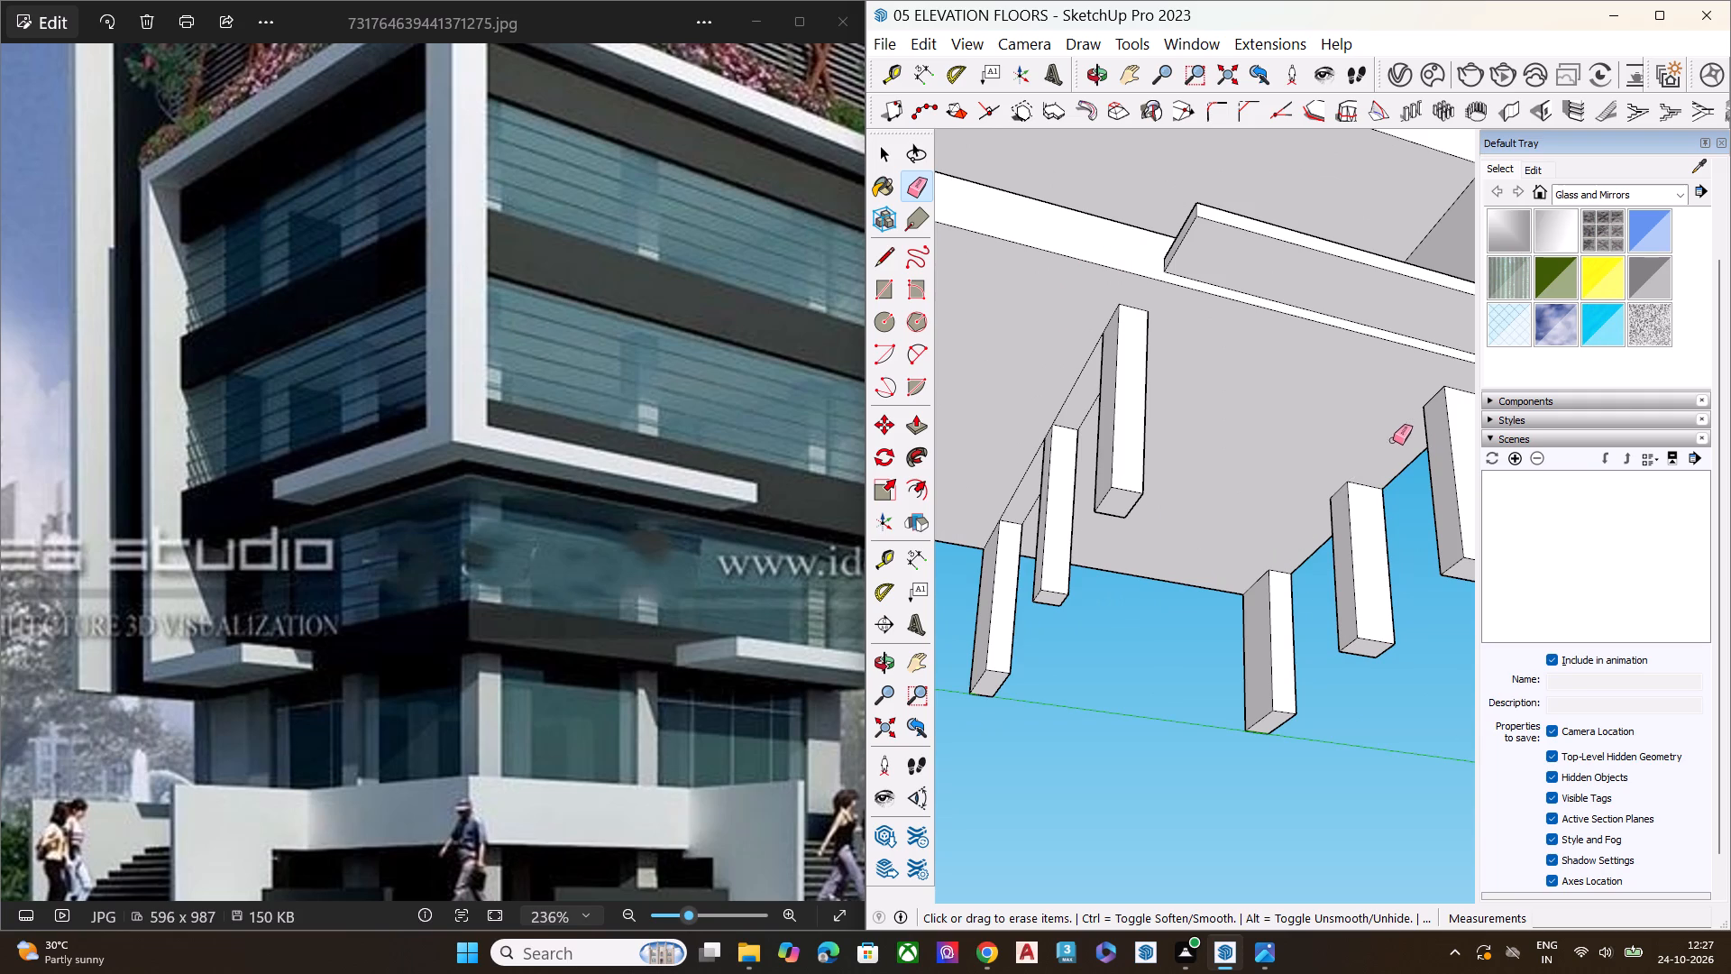
# Erase the leftover edges running between the columns of the middle row on the slab's underside.
pyautogui.scroll(-6, 1380, 452)
pyautogui.scroll(7, 1204, 461)
pyautogui.scroll(-2, 1208, 455)
pyautogui.scroll(1, 1208, 452)
pyautogui.scroll(-3, 1207, 451)
pyautogui.scroll(1, 1207, 448)
pyautogui.click(1221, 426)
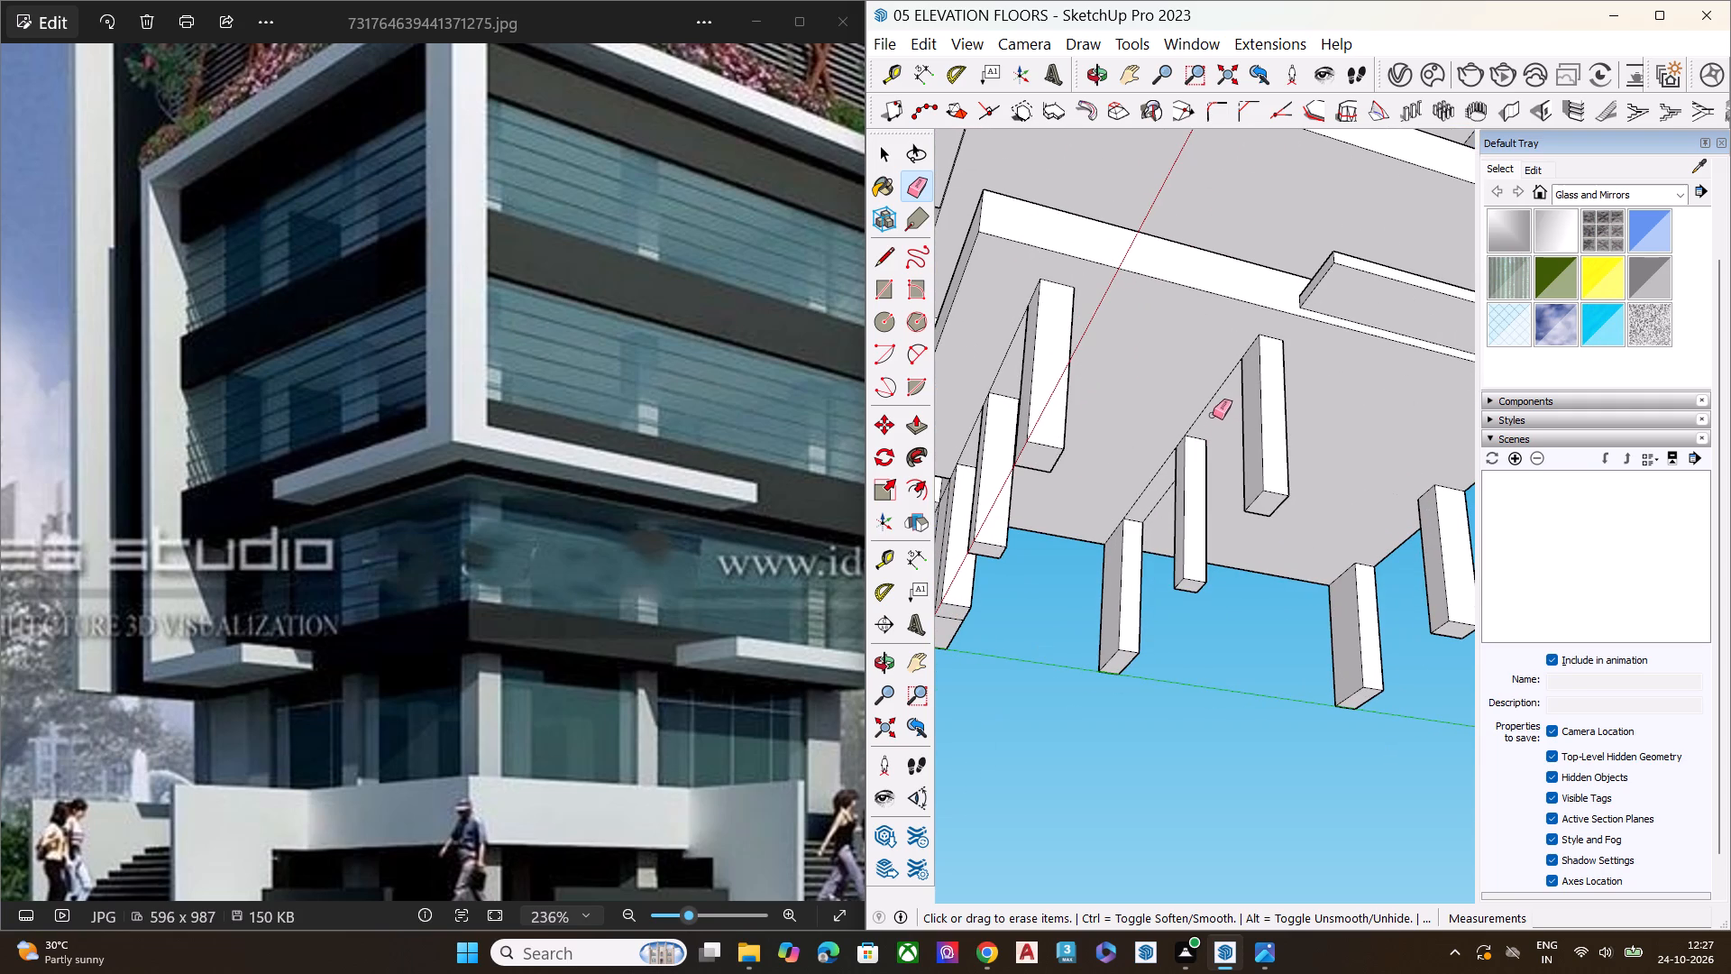
pyautogui.click(1204, 409)
pyautogui.click(1149, 483)
pyautogui.click(1164, 501)
# Erase the leftover edges on the slab's underside along the column row starting at the wide column beside the human figure.
pyautogui.scroll(-1, 1176, 479)
pyautogui.scroll(1, 1176, 479)
pyautogui.scroll(-7, 1177, 479)
pyautogui.scroll(3, 992, 496)
pyautogui.scroll(-1, 1002, 494)
pyautogui.scroll(6, 1005, 494)
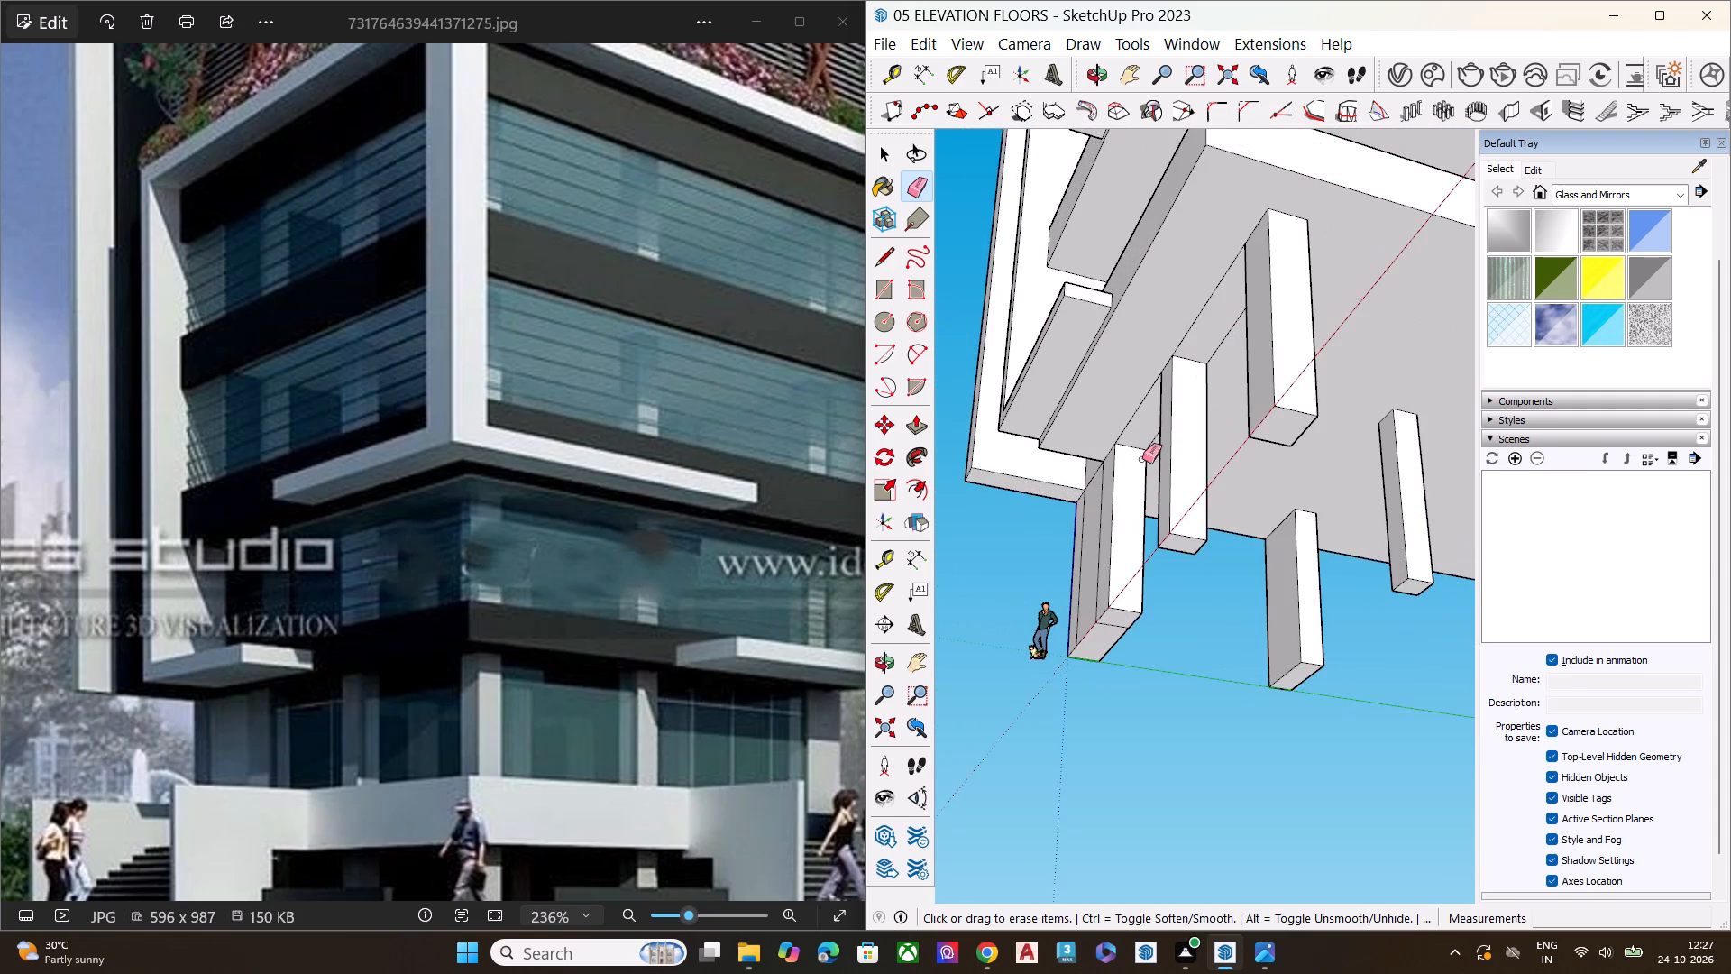
pyautogui.scroll(2, 1142, 450)
pyautogui.scroll(-1, 1139, 443)
pyautogui.scroll(2, 1138, 440)
pyautogui.click(1128, 411)
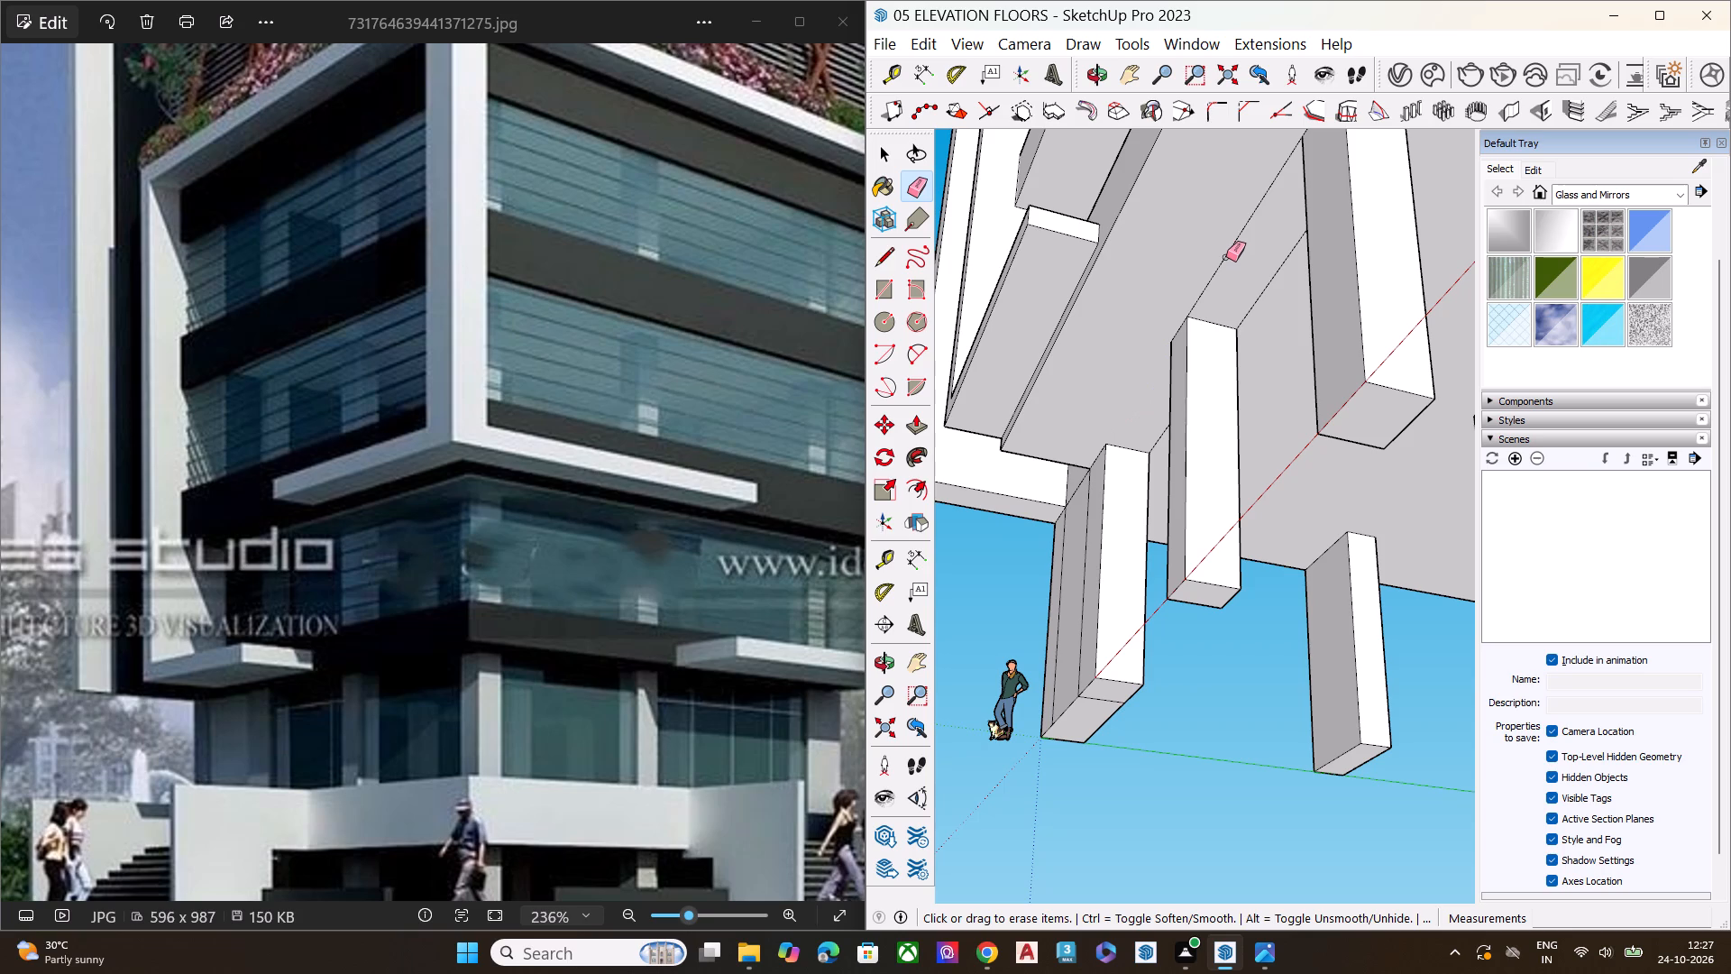
pyautogui.click(1226, 257)
pyautogui.click(1268, 280)
pyautogui.click(1158, 446)
pyautogui.scroll(-3, 1122, 429)
pyautogui.scroll(2, 1122, 429)
pyautogui.scroll(-3, 1122, 429)
pyautogui.press('space')
# Check the lowest slab's underside and all its columns from a lower, wider viewpoint.
pyautogui.scroll(-6, 1122, 429)
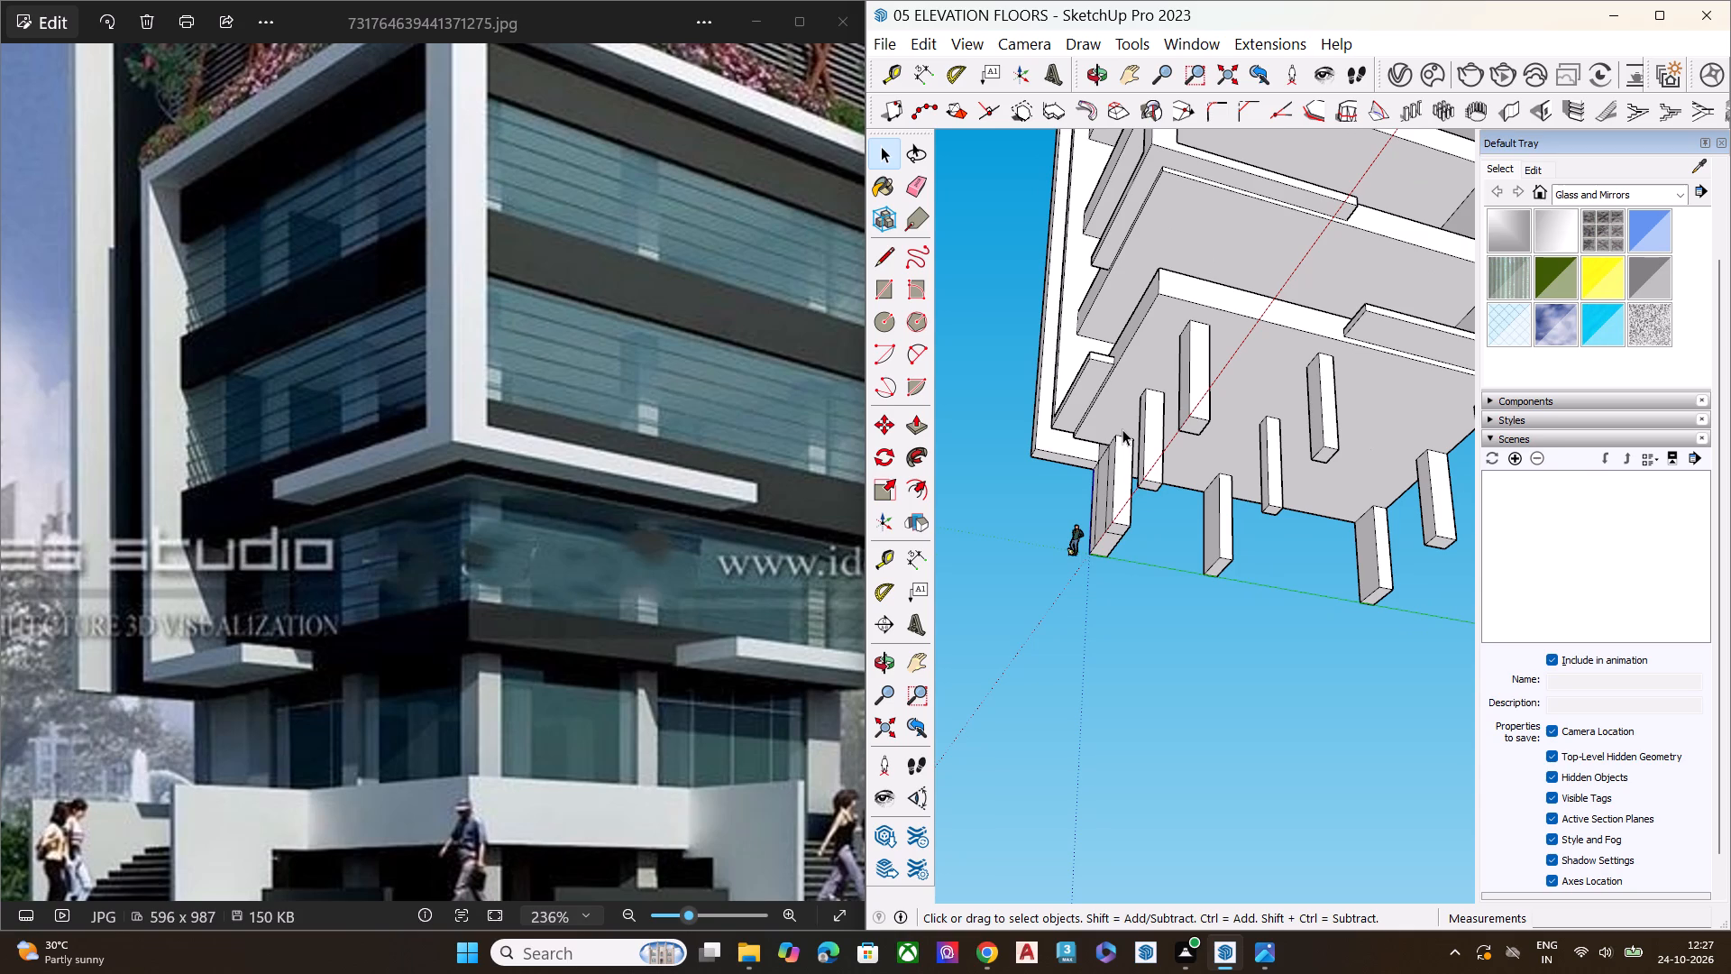
pyautogui.scroll(-7, 1177, 285)
pyautogui.moveTo(1170, 487); pyautogui.dragTo(1224, 606, button='middle')
pyautogui.press('space')
pyautogui.press('space')
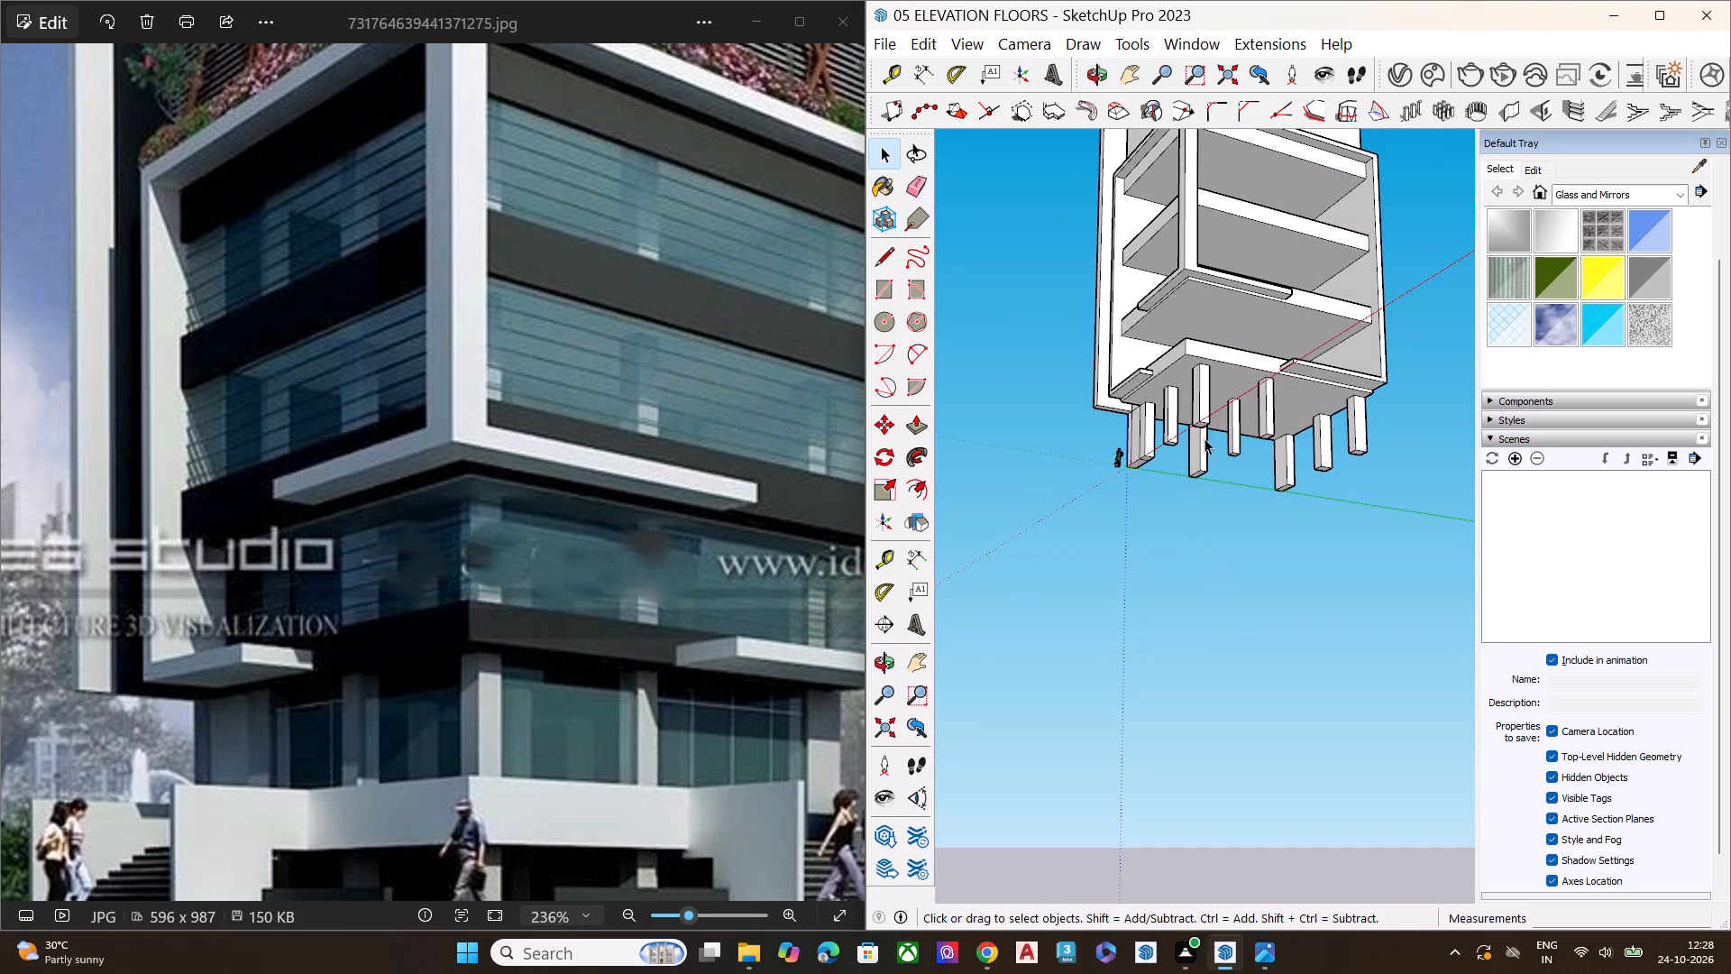
pyautogui.moveTo(1211, 420); pyautogui.dragTo(1297, 438, button='middle')
pyautogui.scroll(1, 1342, 596)
pyautogui.scroll(-2, 1365, 652)
pyautogui.scroll(1, 1383, 740)
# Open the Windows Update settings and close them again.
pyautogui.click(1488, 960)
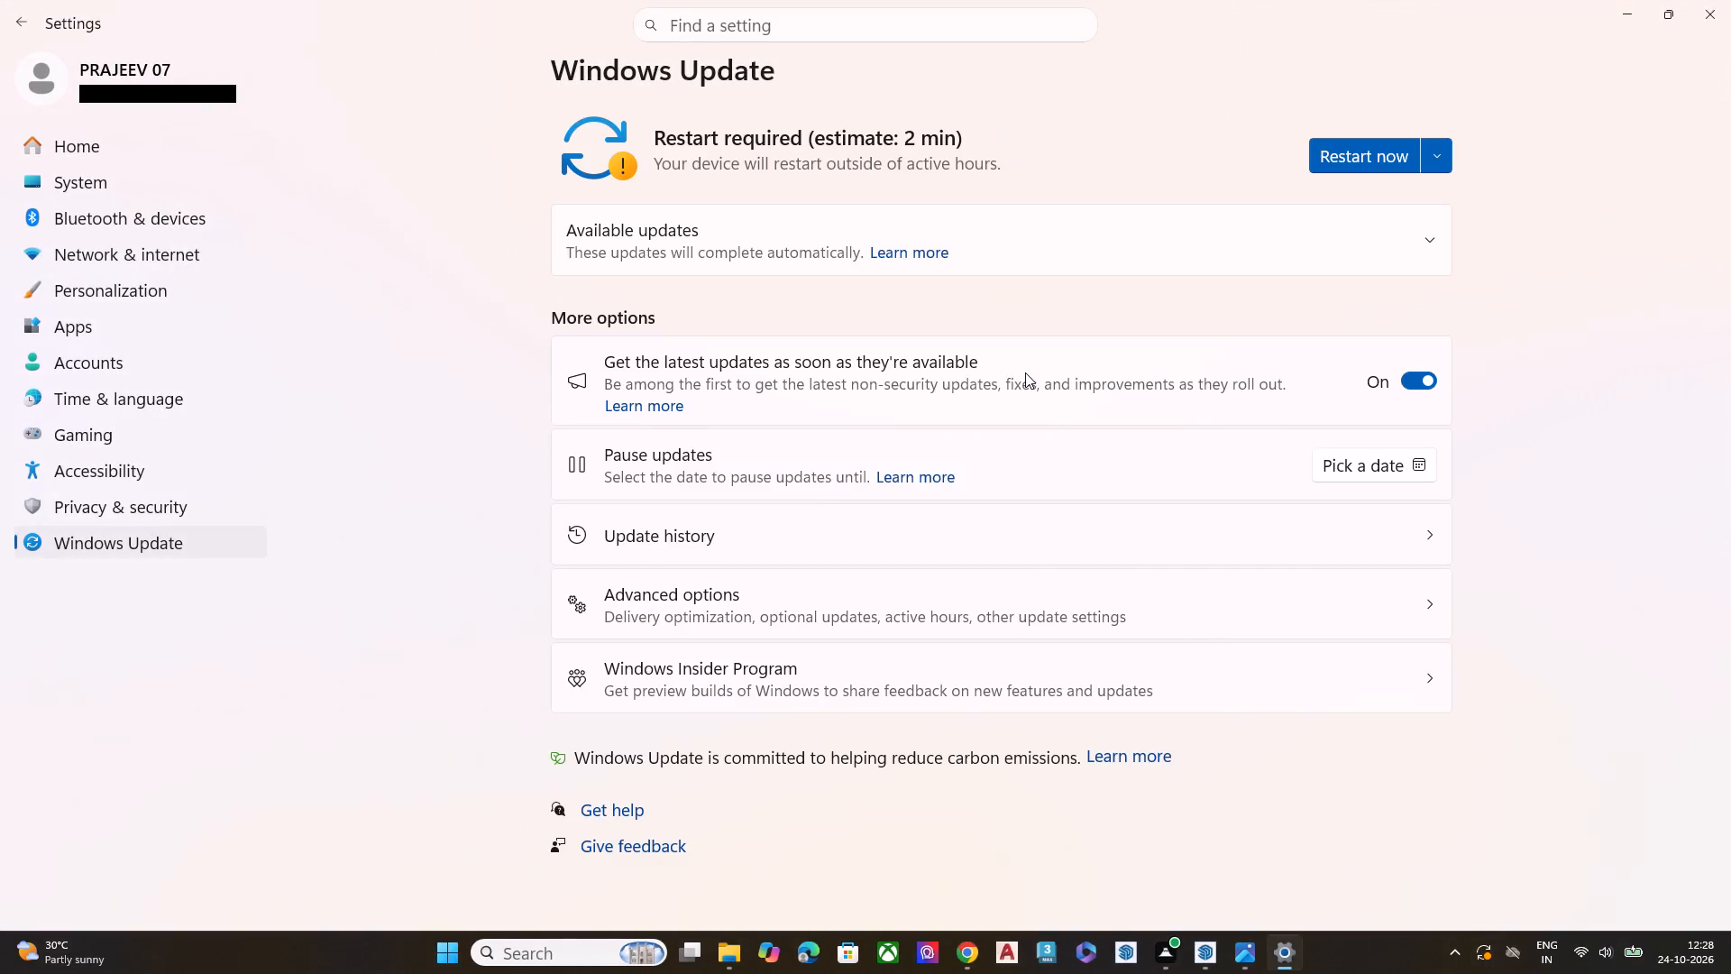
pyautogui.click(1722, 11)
# Examine the whole tower model, from the roof frame down through the floor slabs to the ground-floor columns.
pyautogui.scroll(-7, 1214, 408)
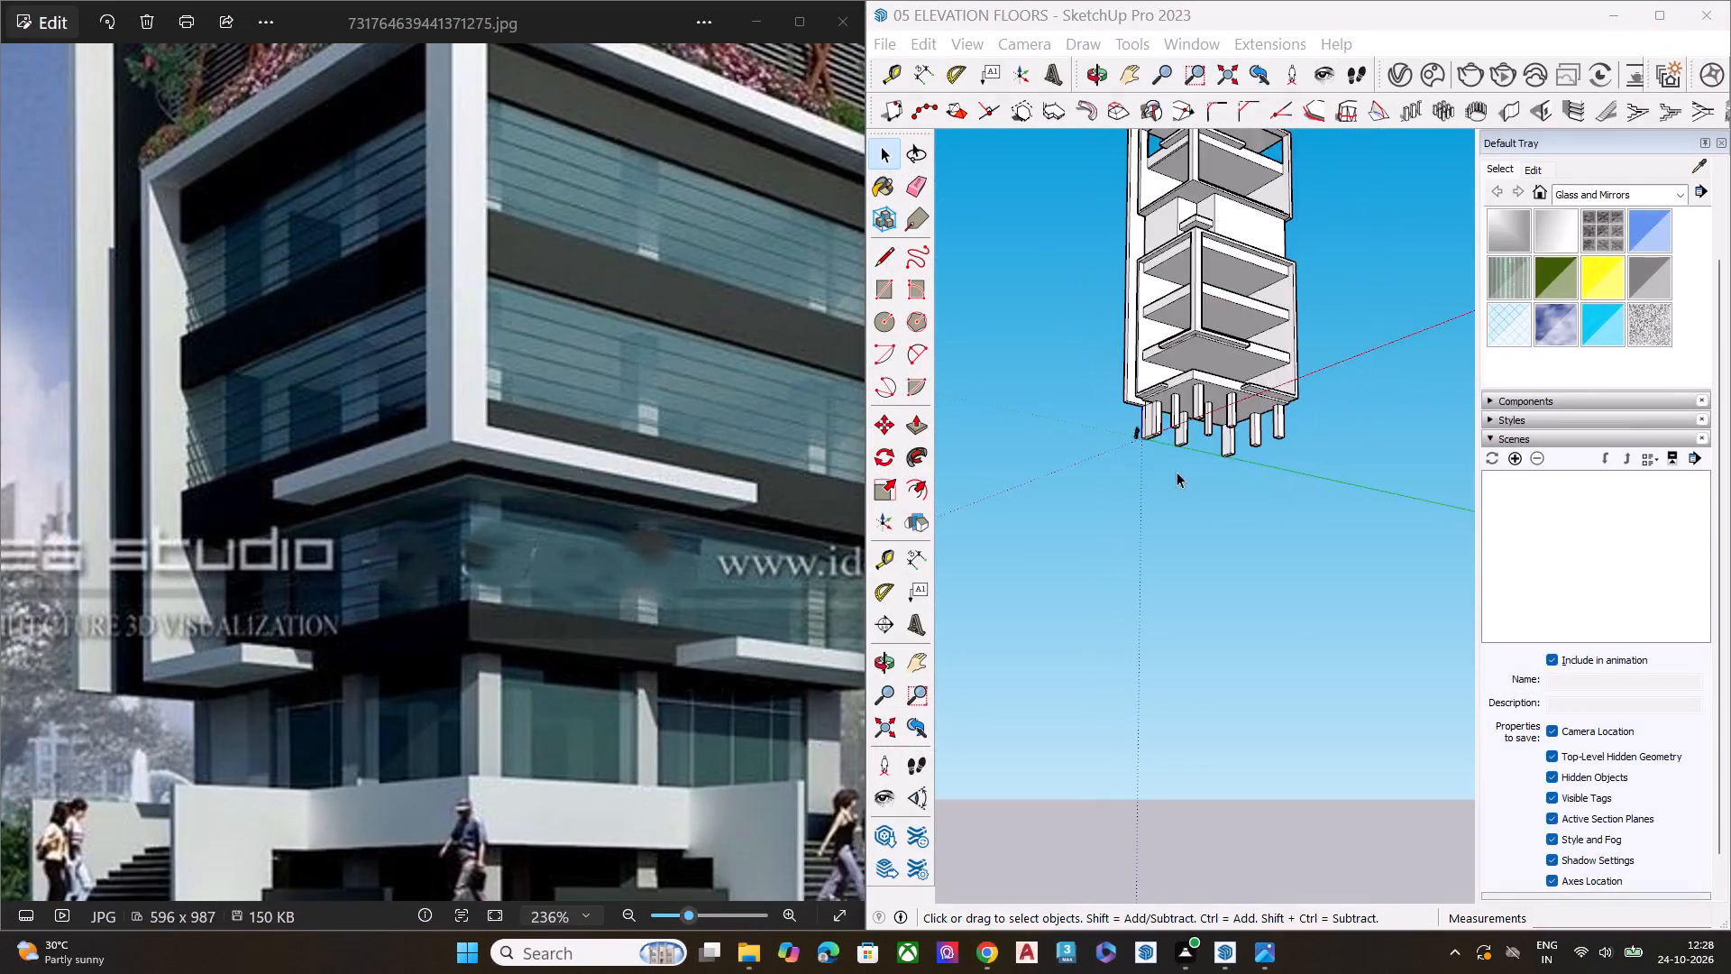
pyautogui.moveTo(1182, 477); pyautogui.dragTo(1224, 680, button='middle')
pyautogui.press('space')
pyautogui.scroll(1, 1216, 395)
pyautogui.scroll(-2, 1210, 361)
pyautogui.scroll(1, 1208, 352)
pyautogui.scroll(-4, 1206, 342)
pyautogui.scroll(1, 1206, 342)
pyautogui.scroll(-1, 1206, 342)
pyautogui.scroll(3, 1206, 342)
pyautogui.scroll(-1, 1206, 342)
pyautogui.scroll(1, 1206, 342)
pyautogui.scroll(-6, 1206, 343)
pyautogui.moveTo(1204, 372); pyautogui.dragTo(1243, 221, button='middle')
pyautogui.scroll(13, 1245, 216)
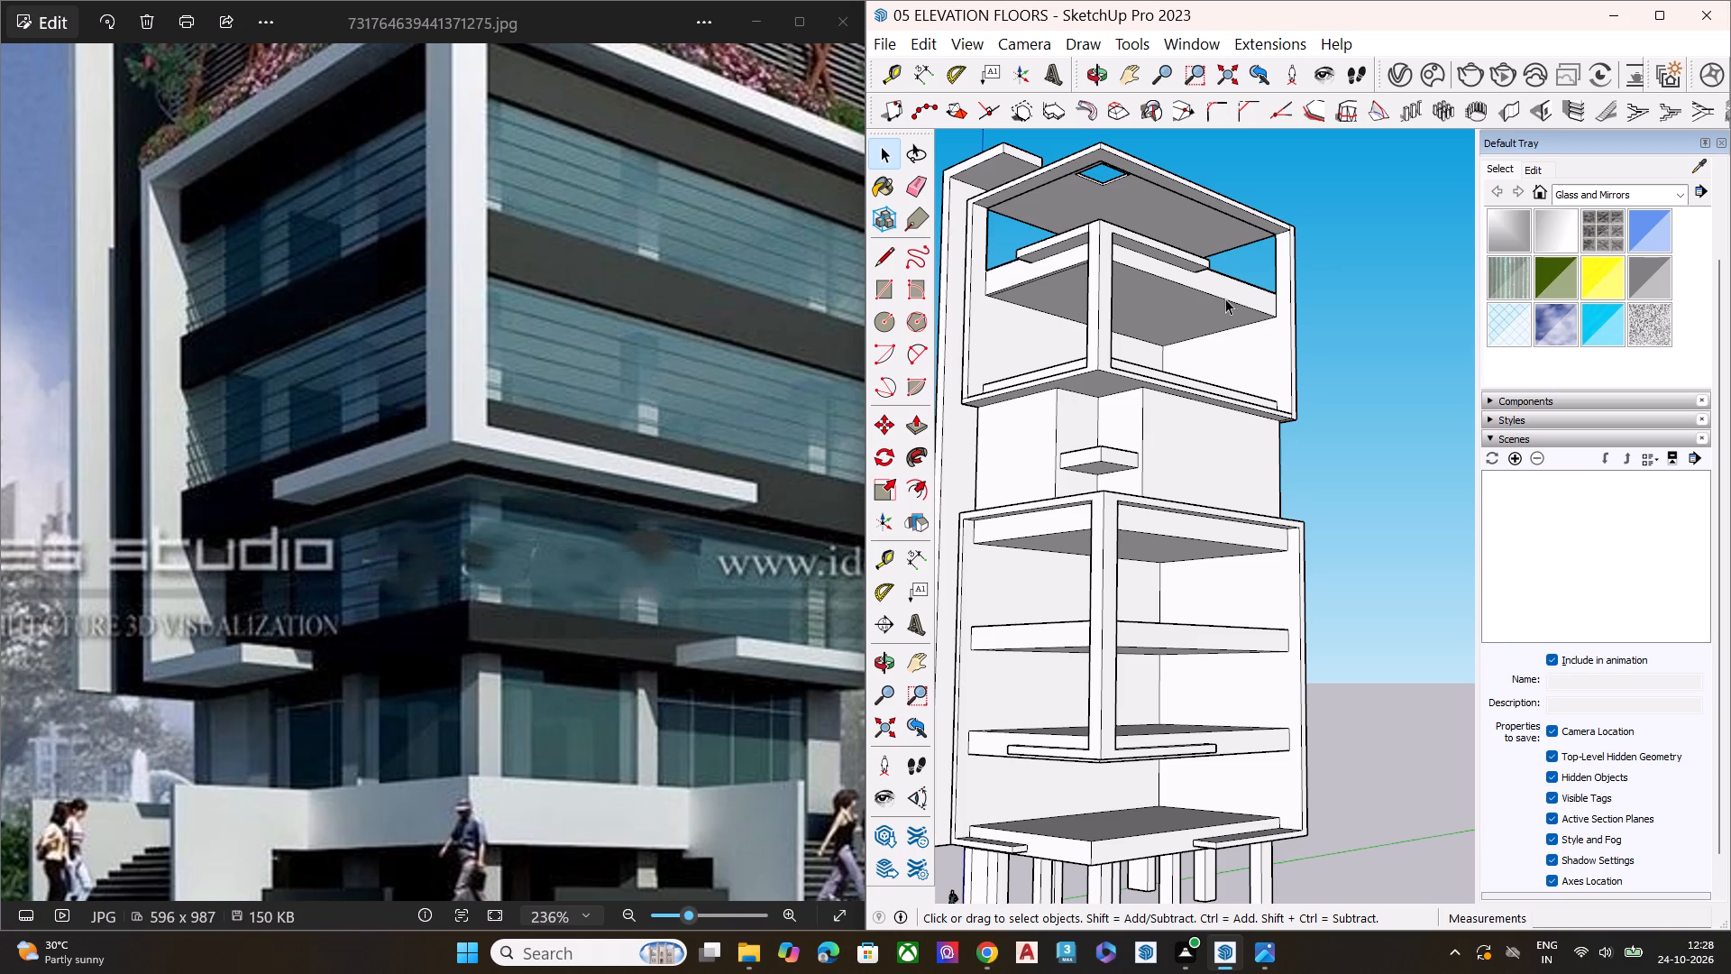
pyautogui.press('space')
pyautogui.scroll(-3, 1156, 275)
pyautogui.scroll(1, 1189, 311)
pyautogui.scroll(-5, 1191, 316)
pyautogui.moveTo(1238, 385); pyautogui.dragTo(1273, 529, button='middle')
pyautogui.scroll(-1, 1257, 420)
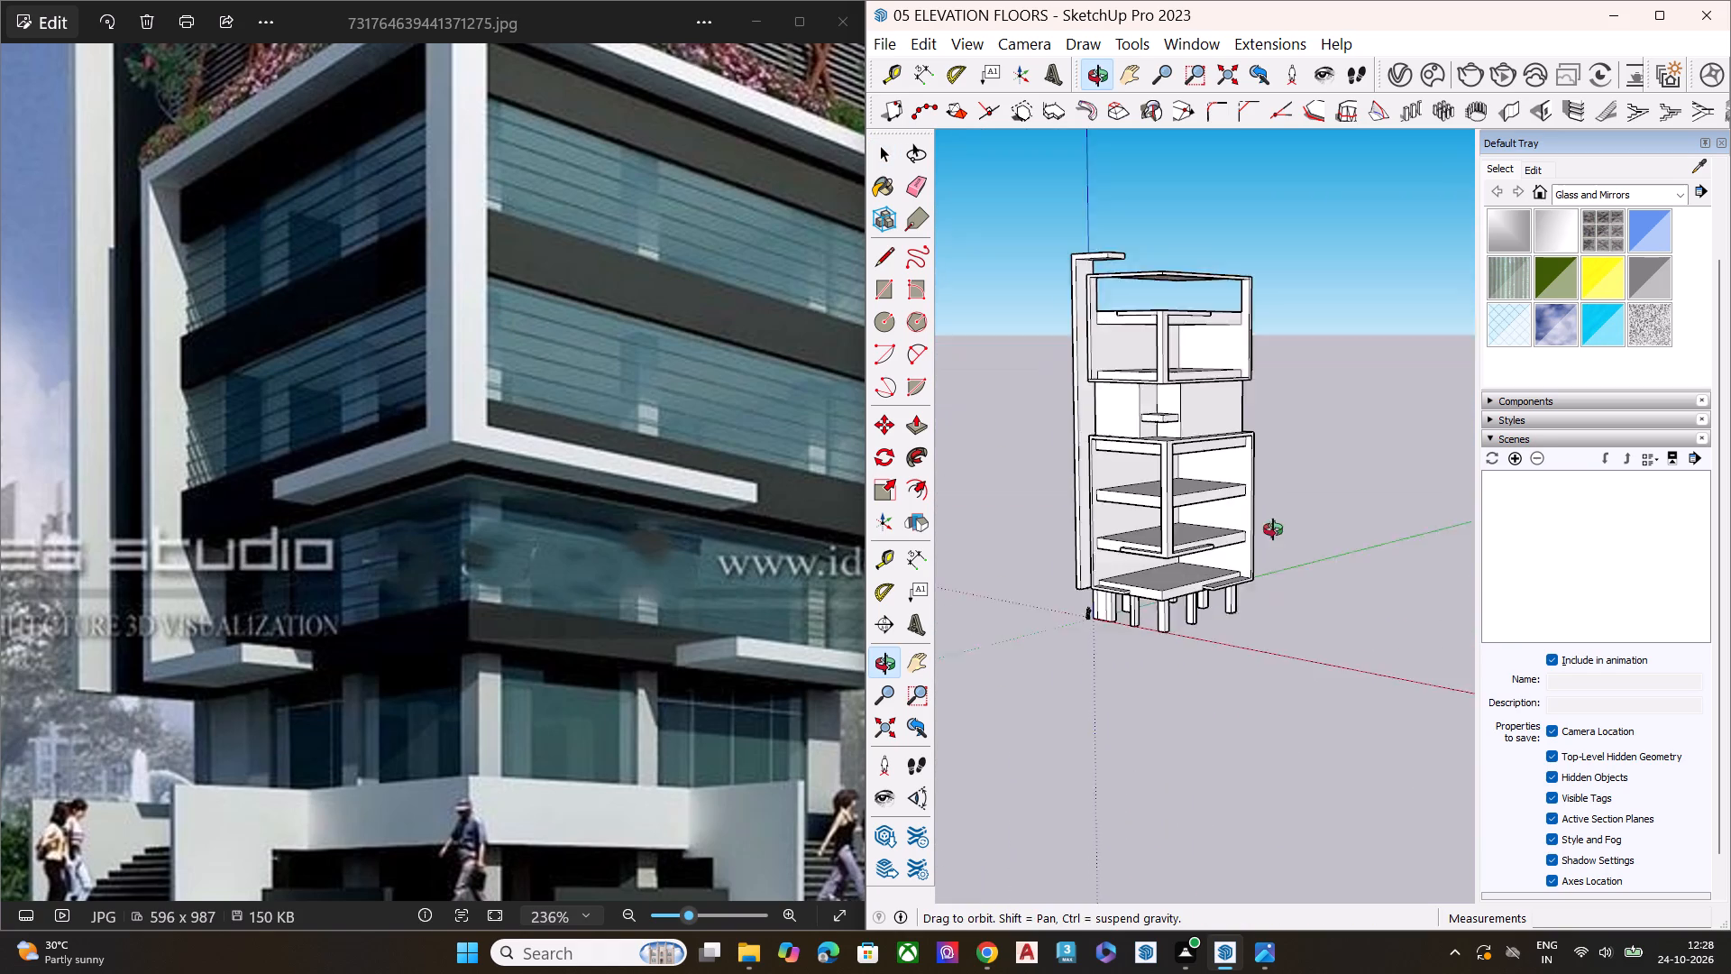
pyautogui.moveTo(1273, 529); pyautogui.dragTo(1246, 599, button='middle')
pyautogui.scroll(3, 1220, 618)
pyautogui.scroll(-1, 1177, 644)
pyautogui.scroll(6, 1176, 646)
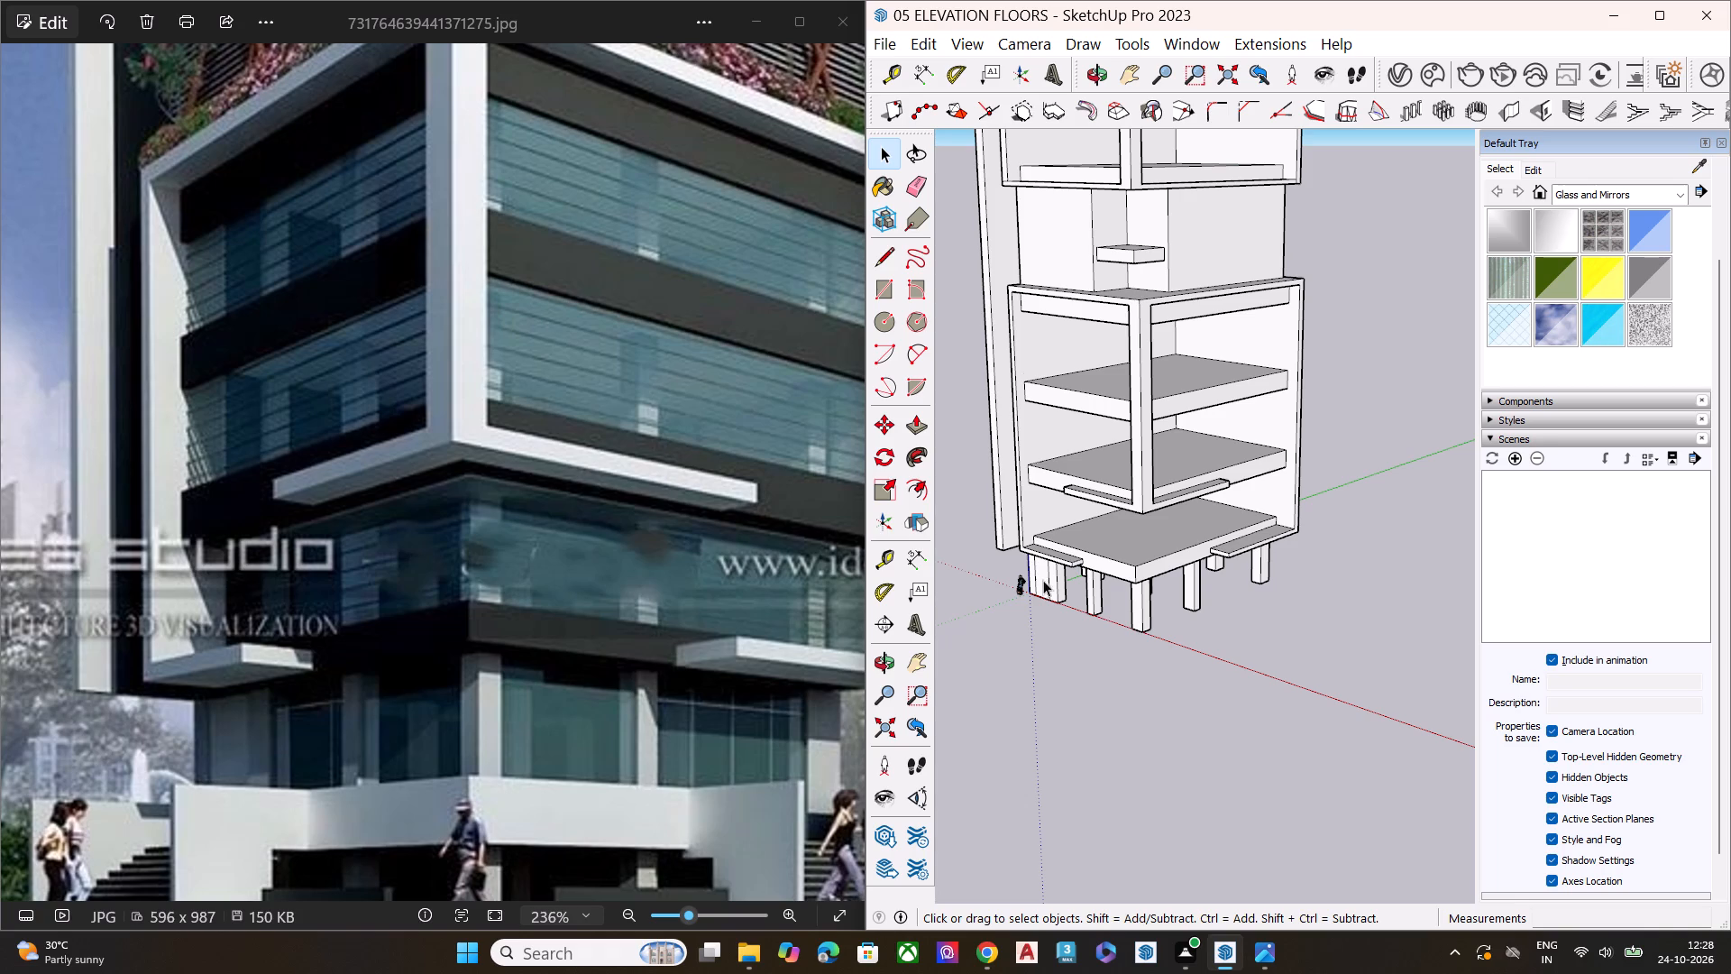
pyautogui.scroll(-1, 1131, 400)
pyautogui.scroll(1, 1131, 401)
pyautogui.scroll(-1, 1131, 401)
pyautogui.scroll(1, 1131, 402)
pyautogui.scroll(-4, 1131, 404)
pyautogui.moveTo(1134, 420); pyautogui.dragTo(1137, 356, button='middle')
pyautogui.scroll(-1, 1134, 418)
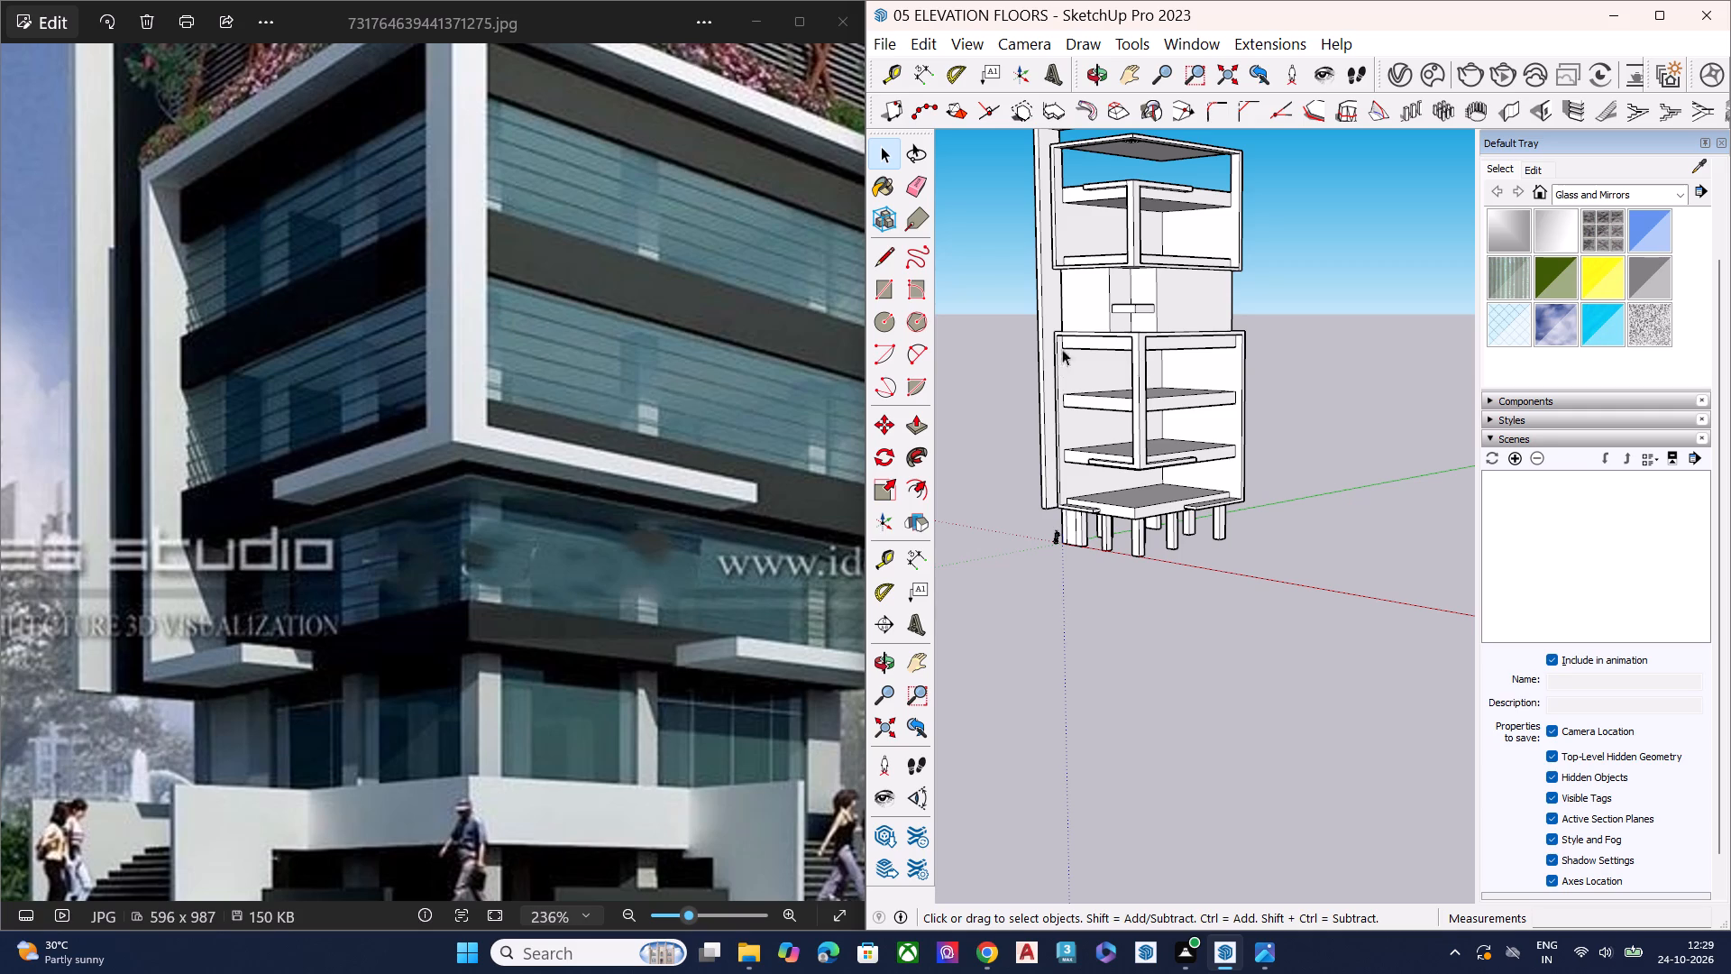
# Compare the tower model seen from below with the full reference elevation image.
pyautogui.moveTo(1205, 524); pyautogui.dragTo(1204, 381, button='middle')
pyautogui.scroll(3, 1204, 381)
pyautogui.scroll(-1, 1204, 381)
pyautogui.scroll(5, 1204, 381)
pyautogui.scroll(-6, 1184, 519)
pyautogui.scroll(-4, 44, 433)
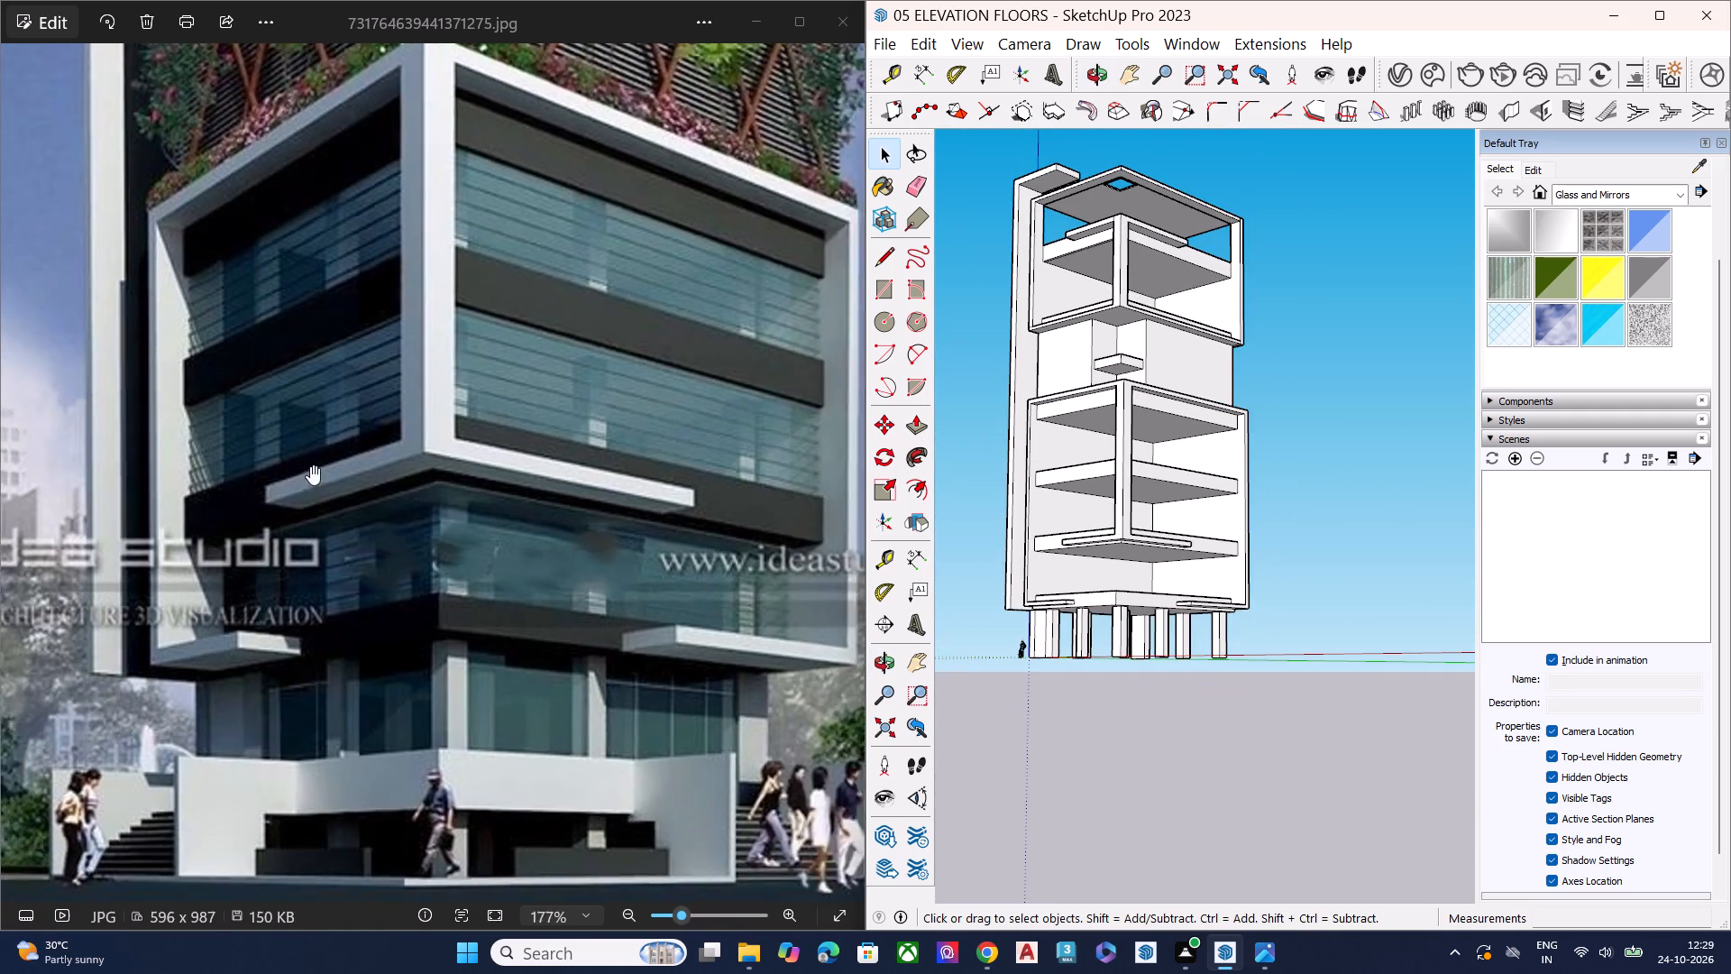
pyautogui.scroll(-3, 310, 465)
pyautogui.scroll(-6, 491, 454)
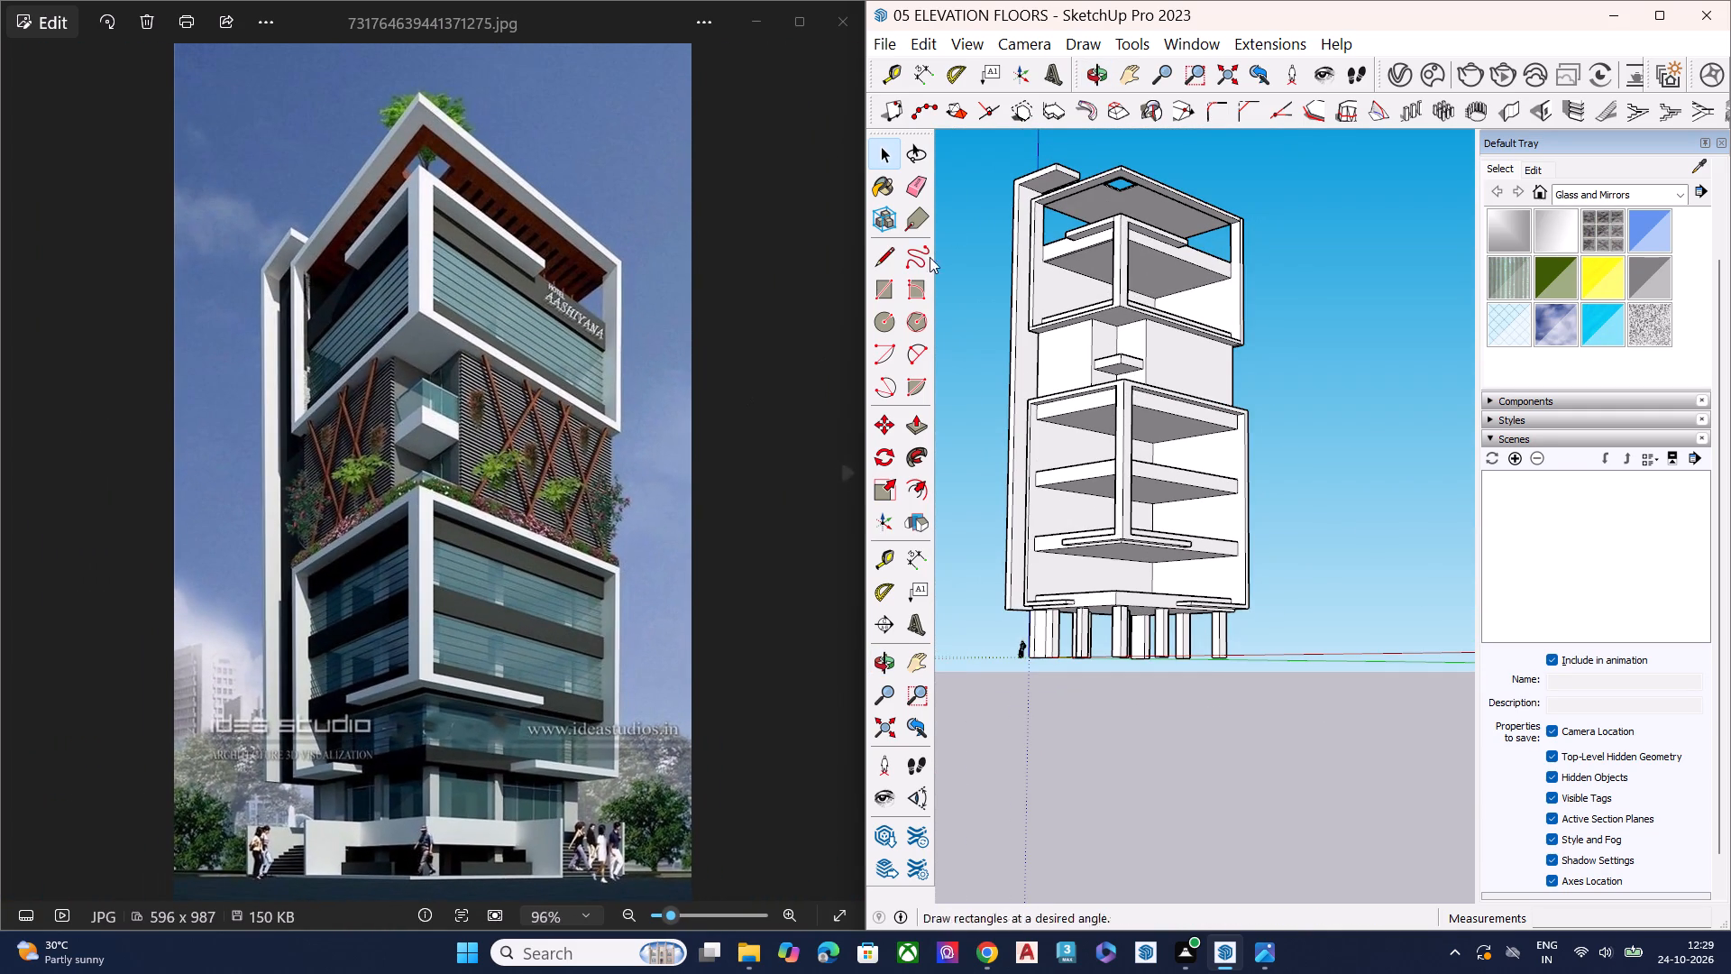
# Pull the underside of the floor slab inside the top frame slightly downward with Push/Pull.
pyautogui.scroll(7, 1191, 265)
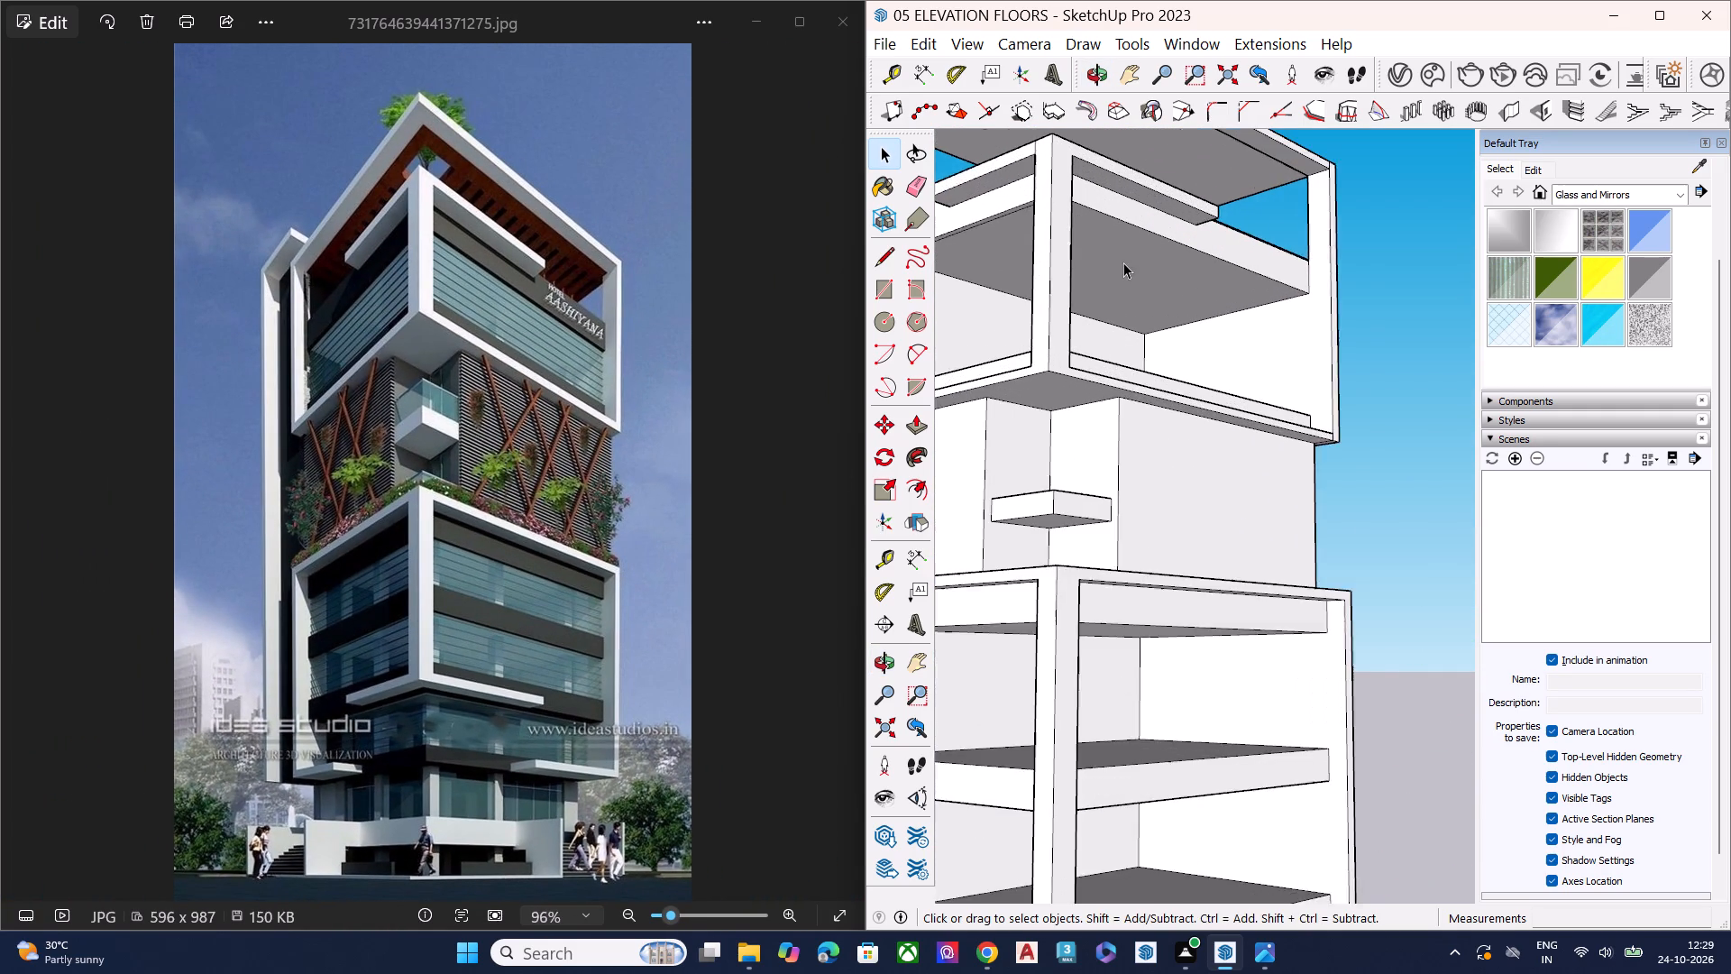
pyautogui.scroll(2, 1123, 262)
pyautogui.click(1155, 254)
pyautogui.press('p')
pyautogui.click(1155, 254)
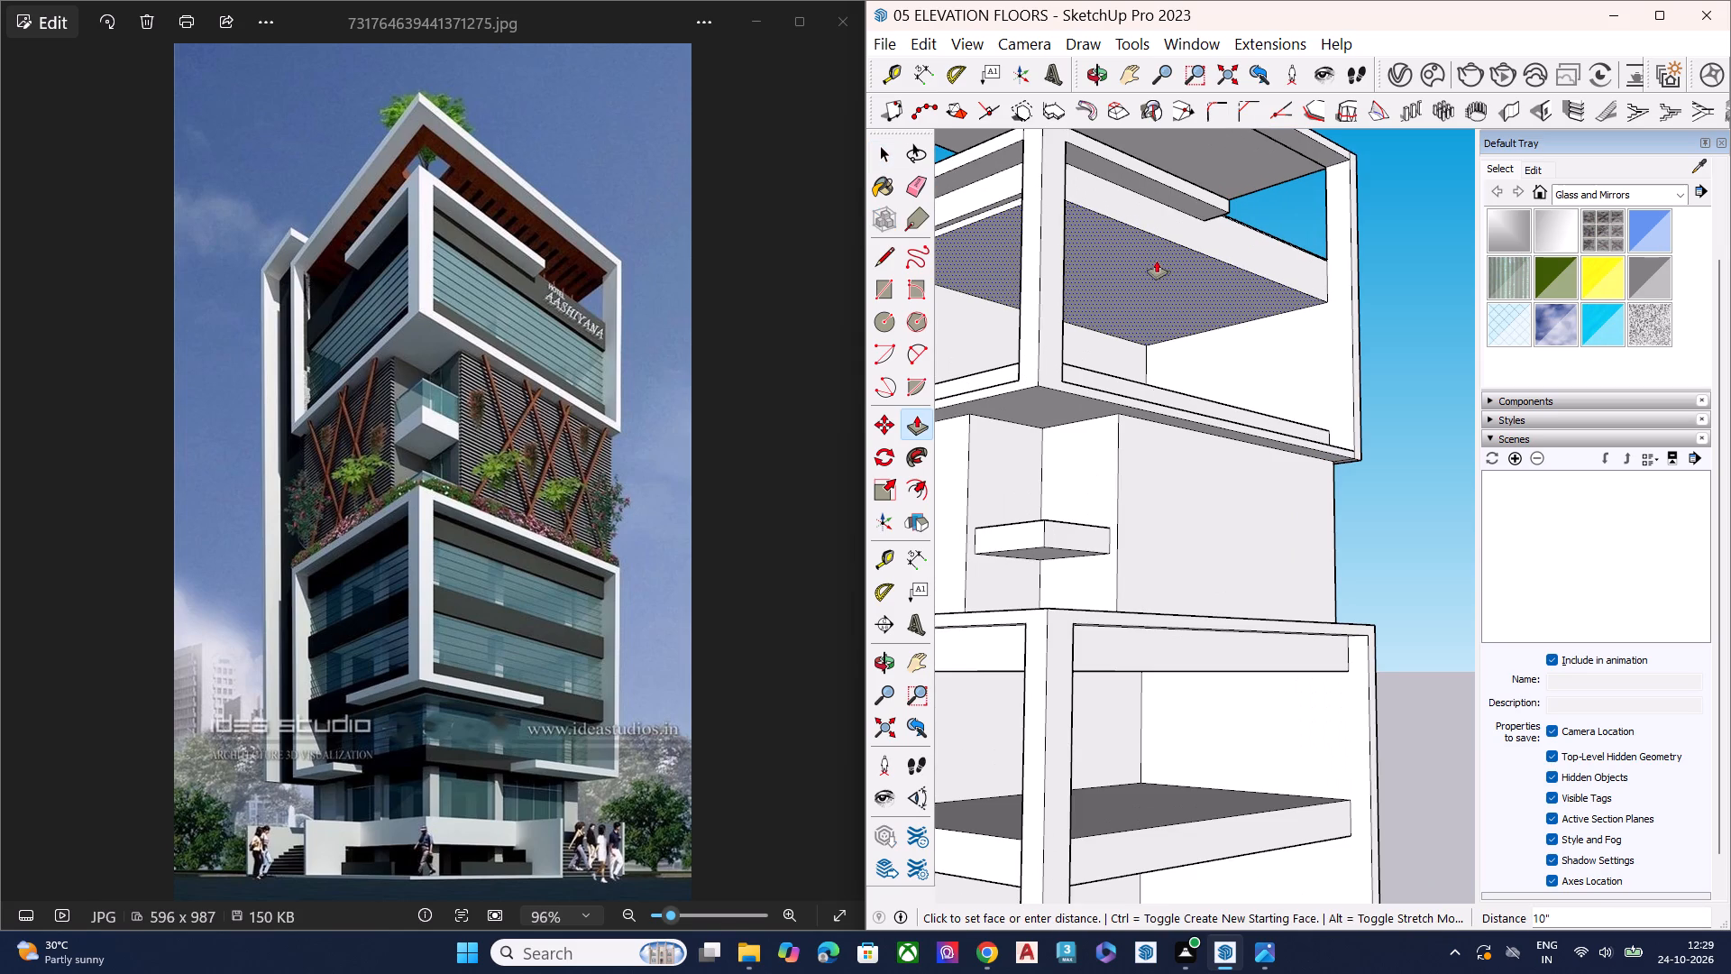
pyautogui.click(1156, 261)
pyautogui.press('space')
# Pull the narrow strip along the front of that slab's underside down flush with the lowered face.
pyautogui.scroll(-1, 1157, 262)
pyautogui.scroll(1, 1158, 262)
pyautogui.scroll(-6, 1159, 262)
pyautogui.scroll(2, 964, 253)
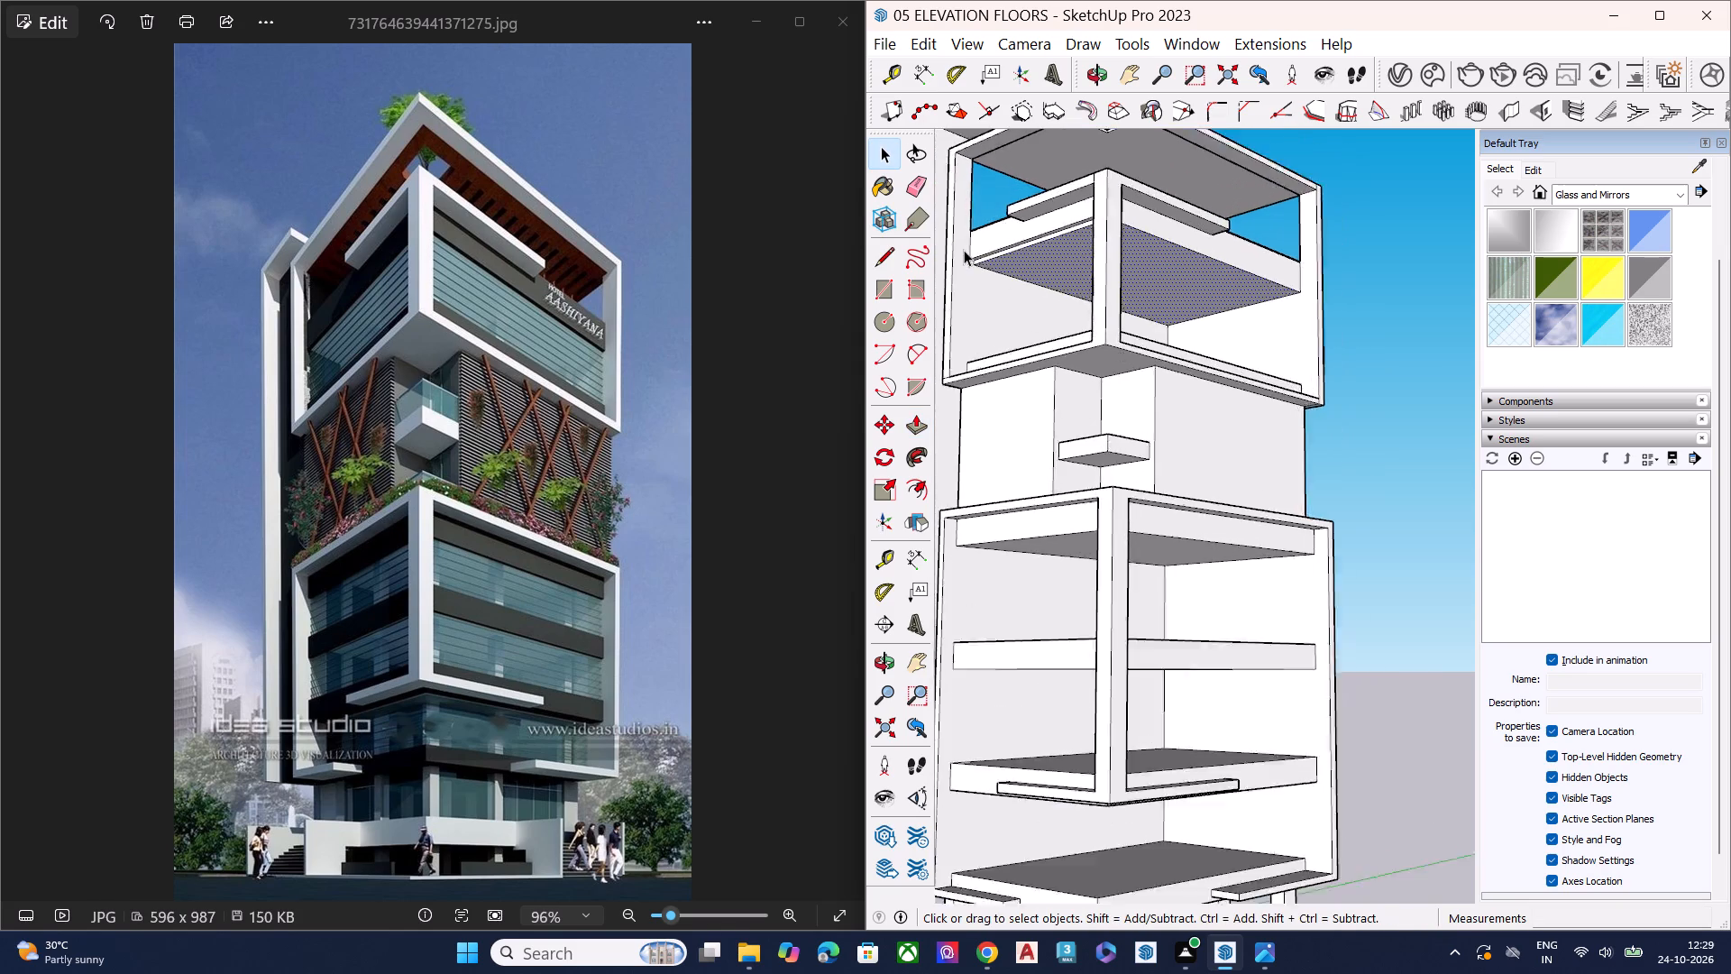
pyautogui.scroll(9, 964, 250)
pyautogui.scroll(1, 1178, 264)
pyautogui.moveTo(1177, 263); pyautogui.dragTo(1104, 203, button='middle')
pyautogui.scroll(4, 1125, 192)
pyautogui.scroll(-2, 1186, 194)
pyautogui.scroll(5, 1187, 194)
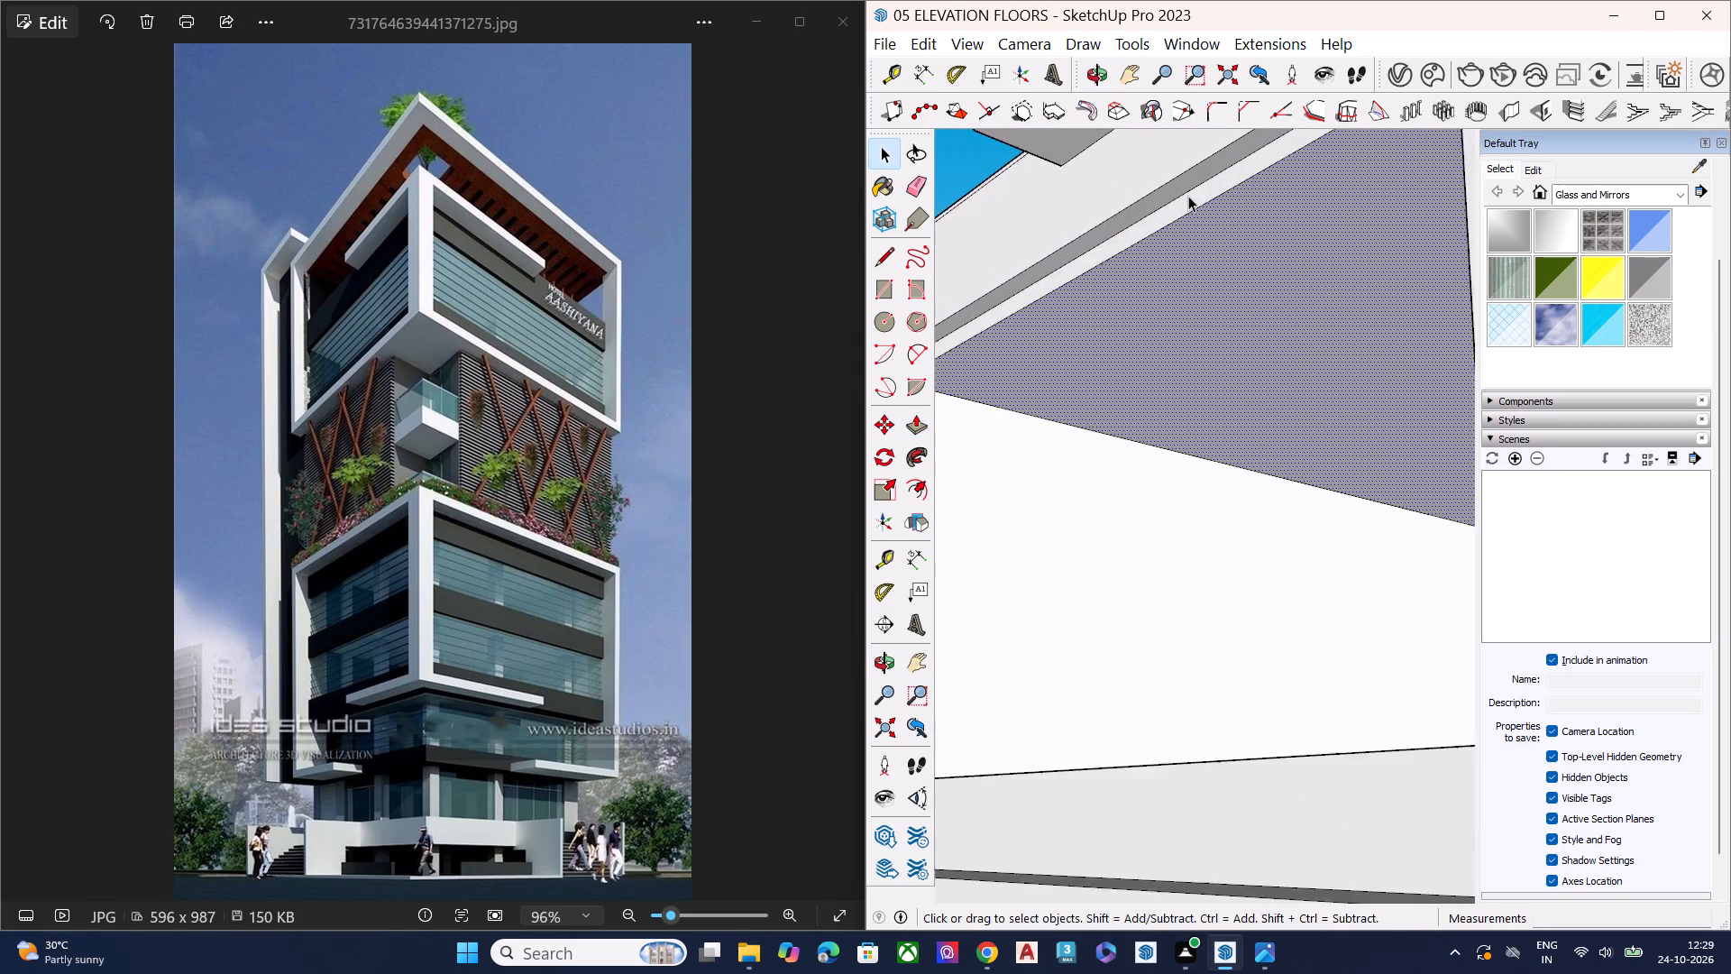
pyautogui.click(1179, 188)
pyautogui.press('p')
pyautogui.click(1177, 186)
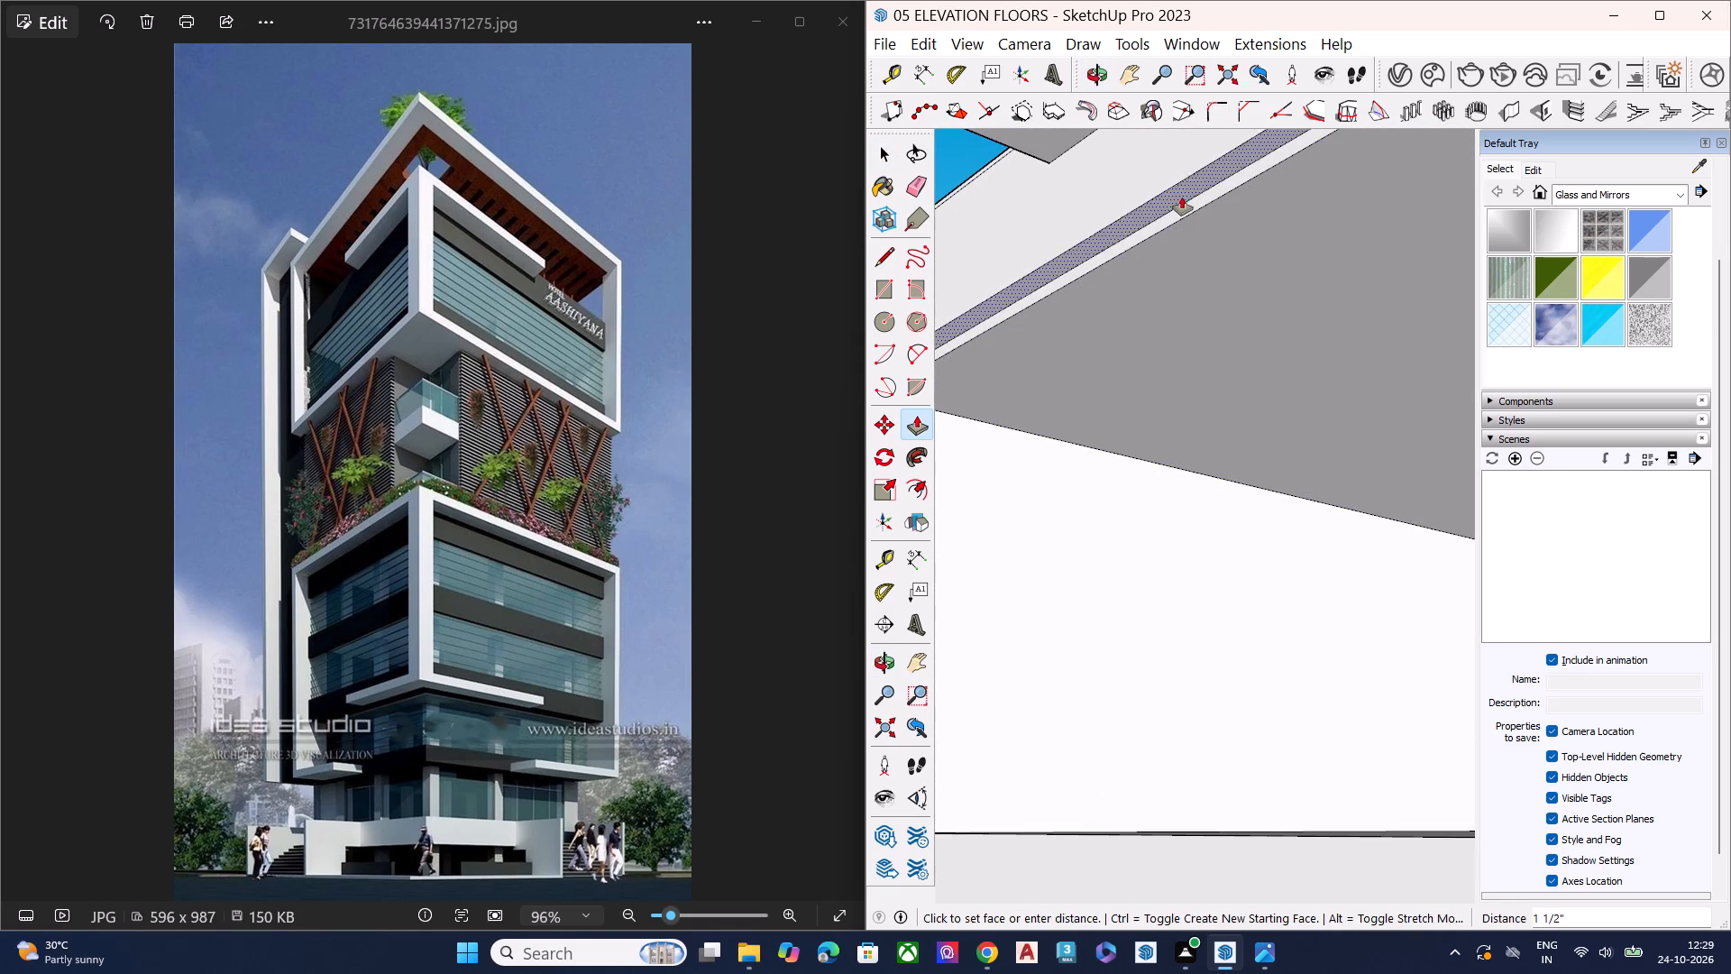
pyautogui.click(1194, 213)
pyautogui.press('space')
# Delete the leftover edge dividing the strip from the rest of the upper slab's underside.
pyautogui.click(1193, 210)
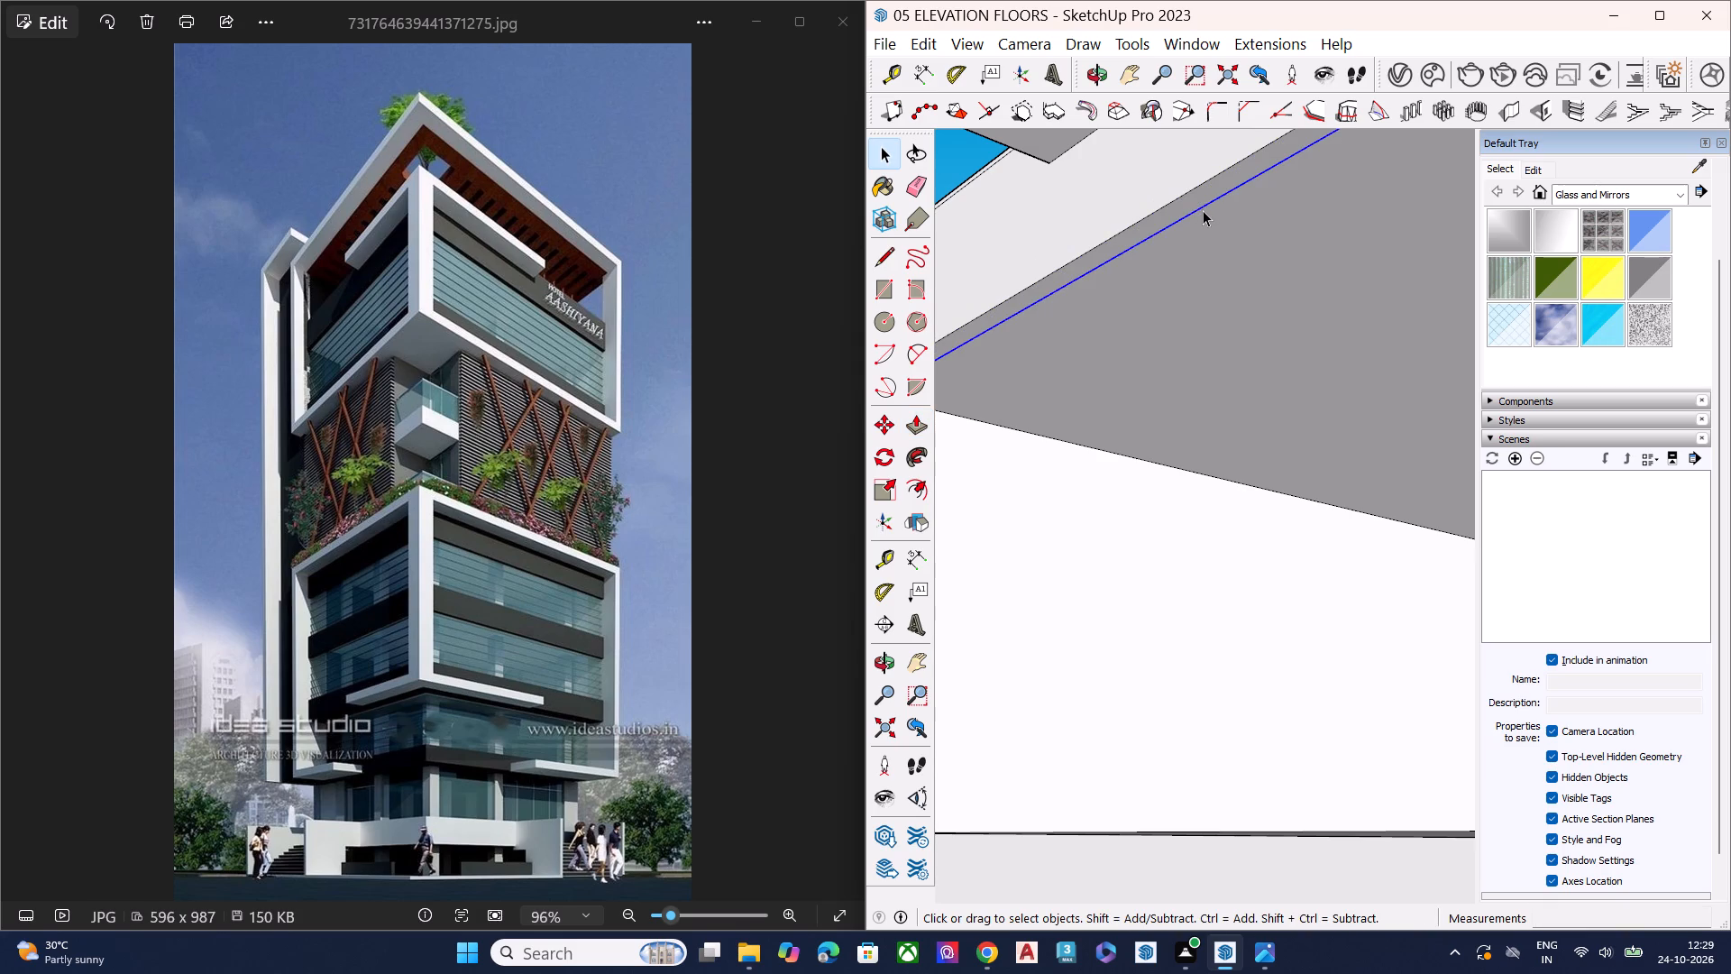
pyautogui.press('Delete')
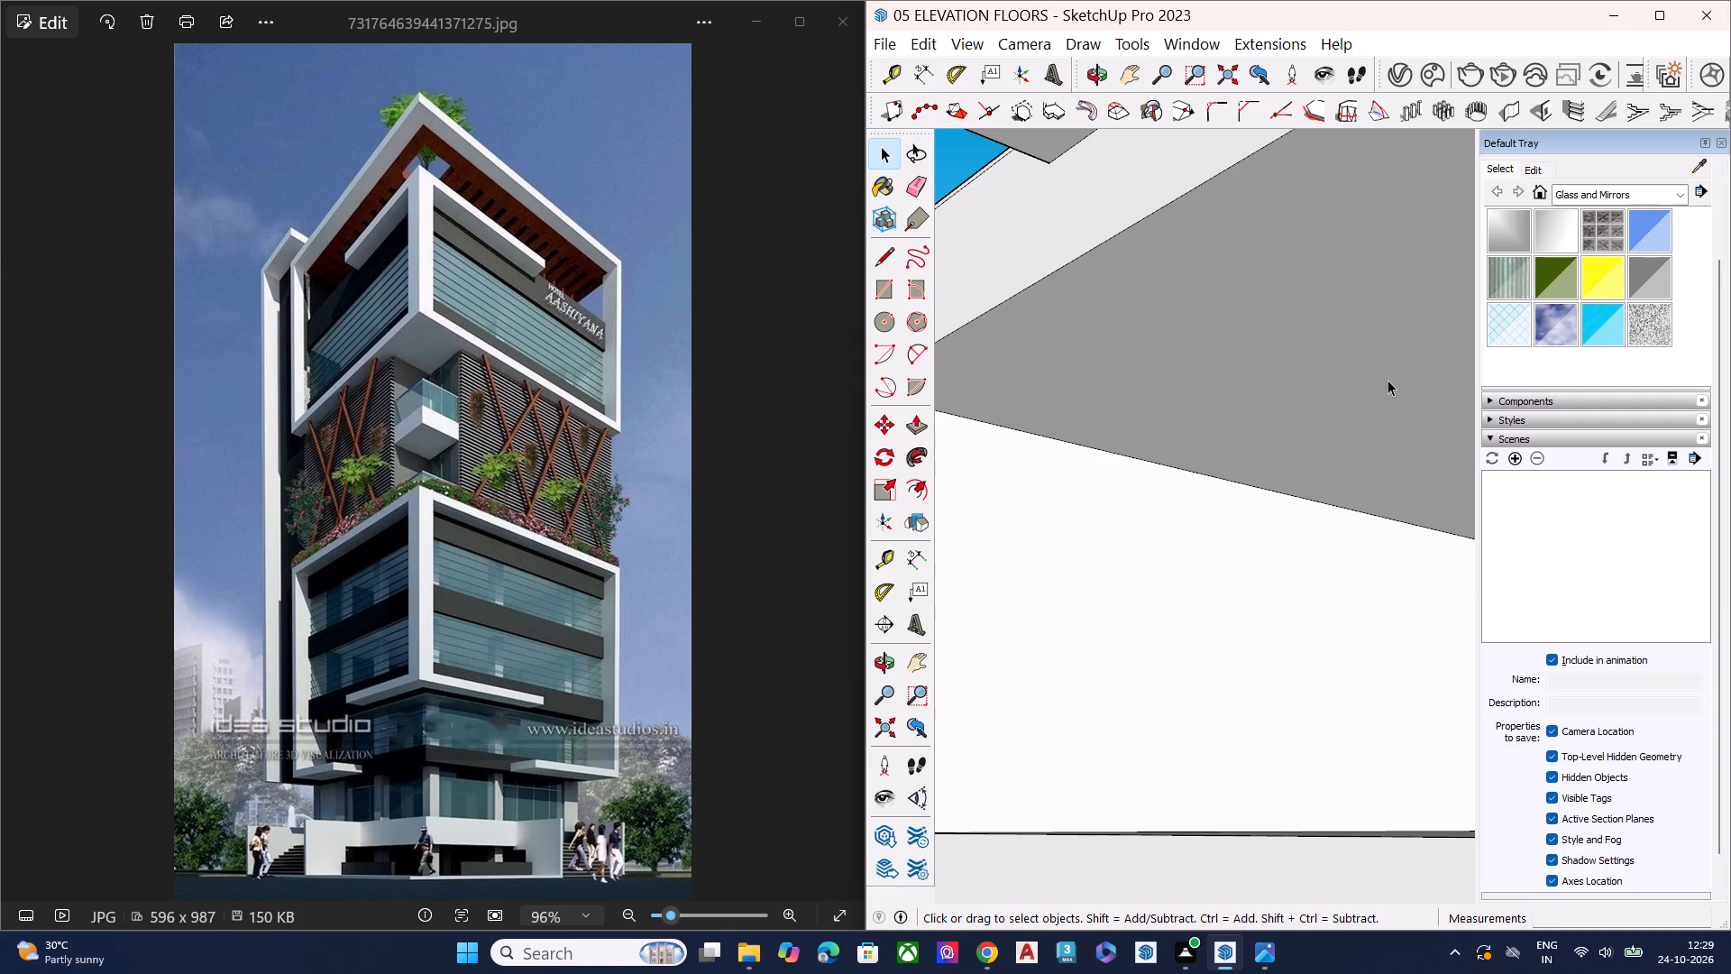
pyautogui.scroll(-14, 1321, 489)
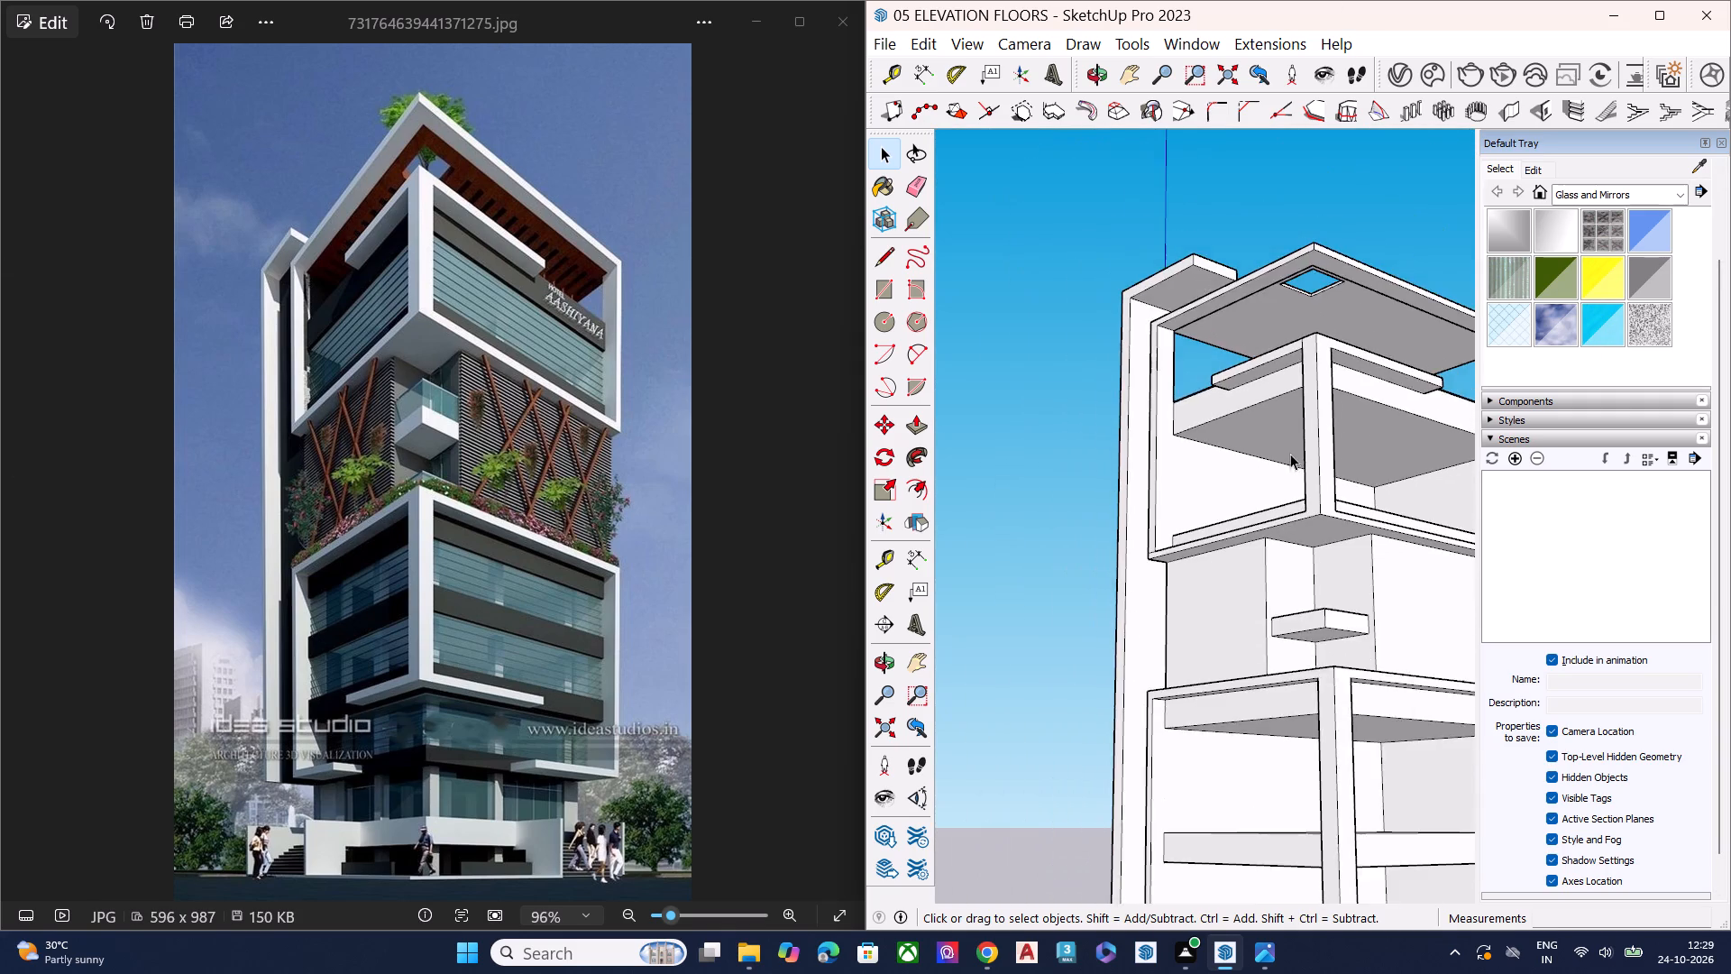
# Compare the tower's overall massing and its ground-floor columns with the reference elevation image.
pyautogui.moveTo(1288, 466); pyautogui.dragTo(1310, 623, button='middle')
pyautogui.press('space')
pyautogui.scroll(-4, 1168, 535)
pyautogui.scroll(4, 1168, 531)
pyautogui.scroll(-2, 1168, 529)
pyautogui.moveTo(1268, 597); pyautogui.dragTo(1283, 563, button='middle')
pyautogui.scroll(-3, 1280, 441)
pyautogui.scroll(2, 1252, 444)
pyautogui.scroll(-2, 1239, 448)
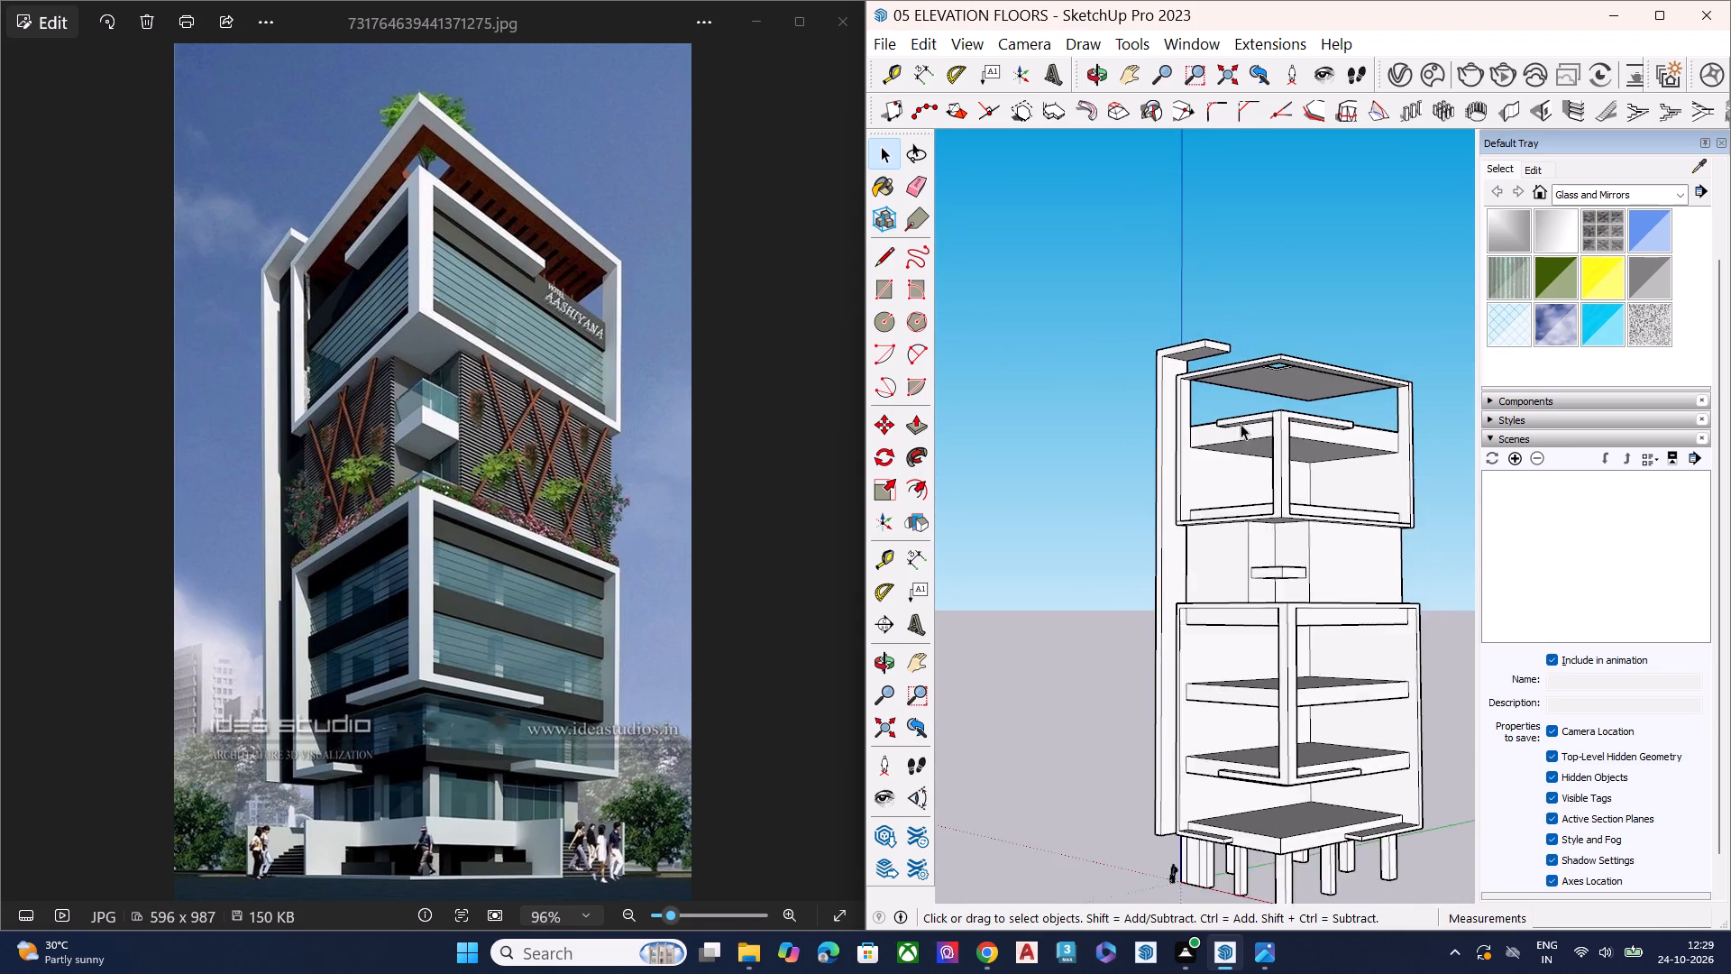
pyautogui.scroll(1, 1241, 424)
pyautogui.scroll(-7, 1241, 424)
pyautogui.scroll(9, 1271, 768)
pyautogui.scroll(4, 1241, 664)
pyautogui.scroll(-1, 1237, 644)
pyautogui.scroll(4, 1237, 644)
pyautogui.tripleClick(1290, 551)
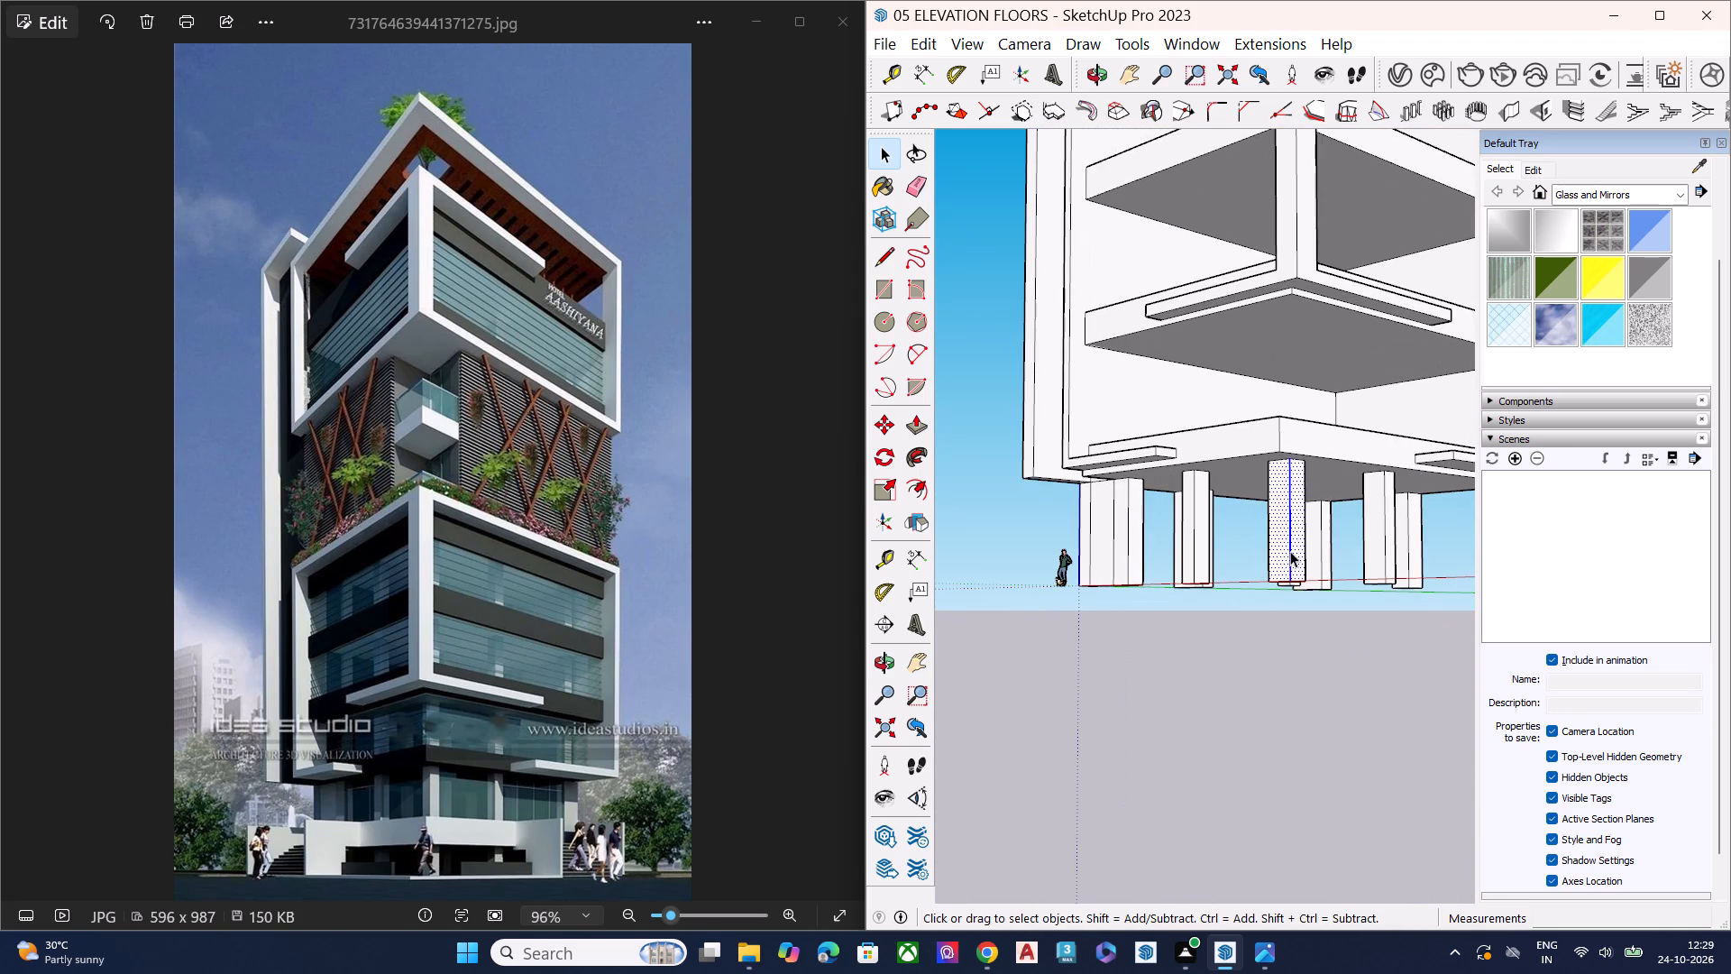
pyautogui.click(1290, 551)
pyautogui.scroll(-1, 1142, 583)
pyautogui.scroll(1, 1142, 583)
pyautogui.scroll(-5, 1142, 583)
pyautogui.scroll(-2, 487, 749)
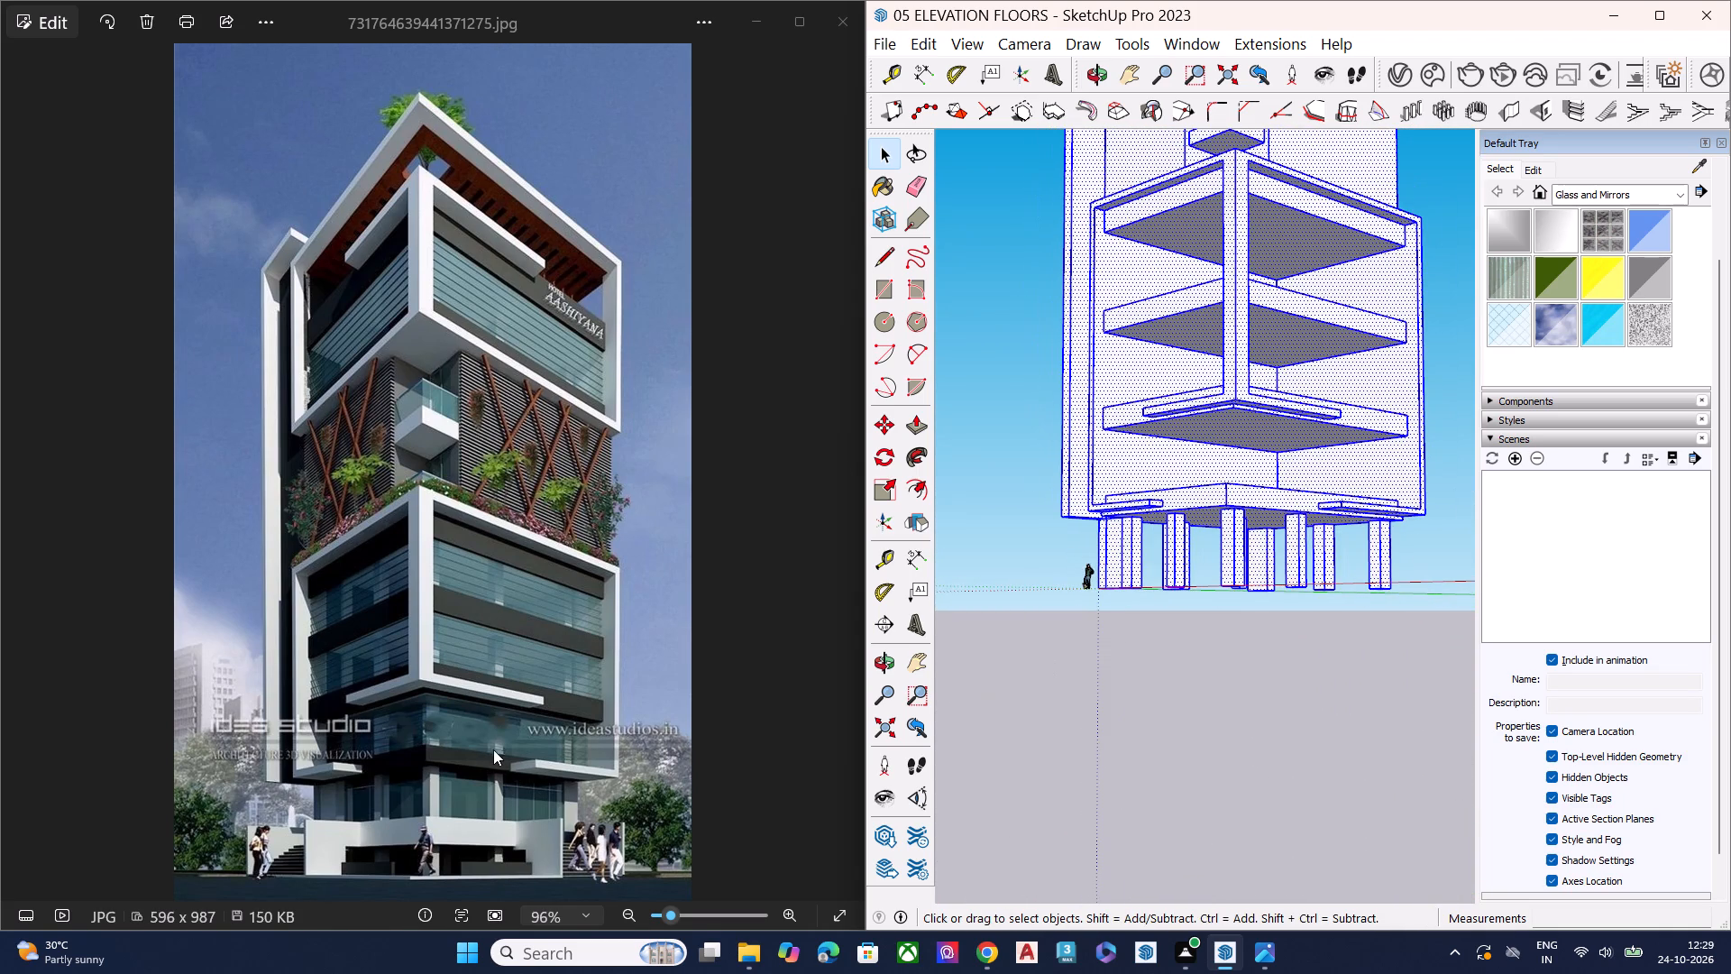
pyautogui.scroll(6, 1226, 611)
pyautogui.click(1135, 663)
pyautogui.press('space')
# Draw a rectangle across the bottoms of the ground-floor columns, from the corner at the origin to the diagonally opposite corner column.
pyautogui.scroll(1, 1200, 657)
pyautogui.moveTo(1200, 657); pyautogui.dragTo(1174, 620, button='middle')
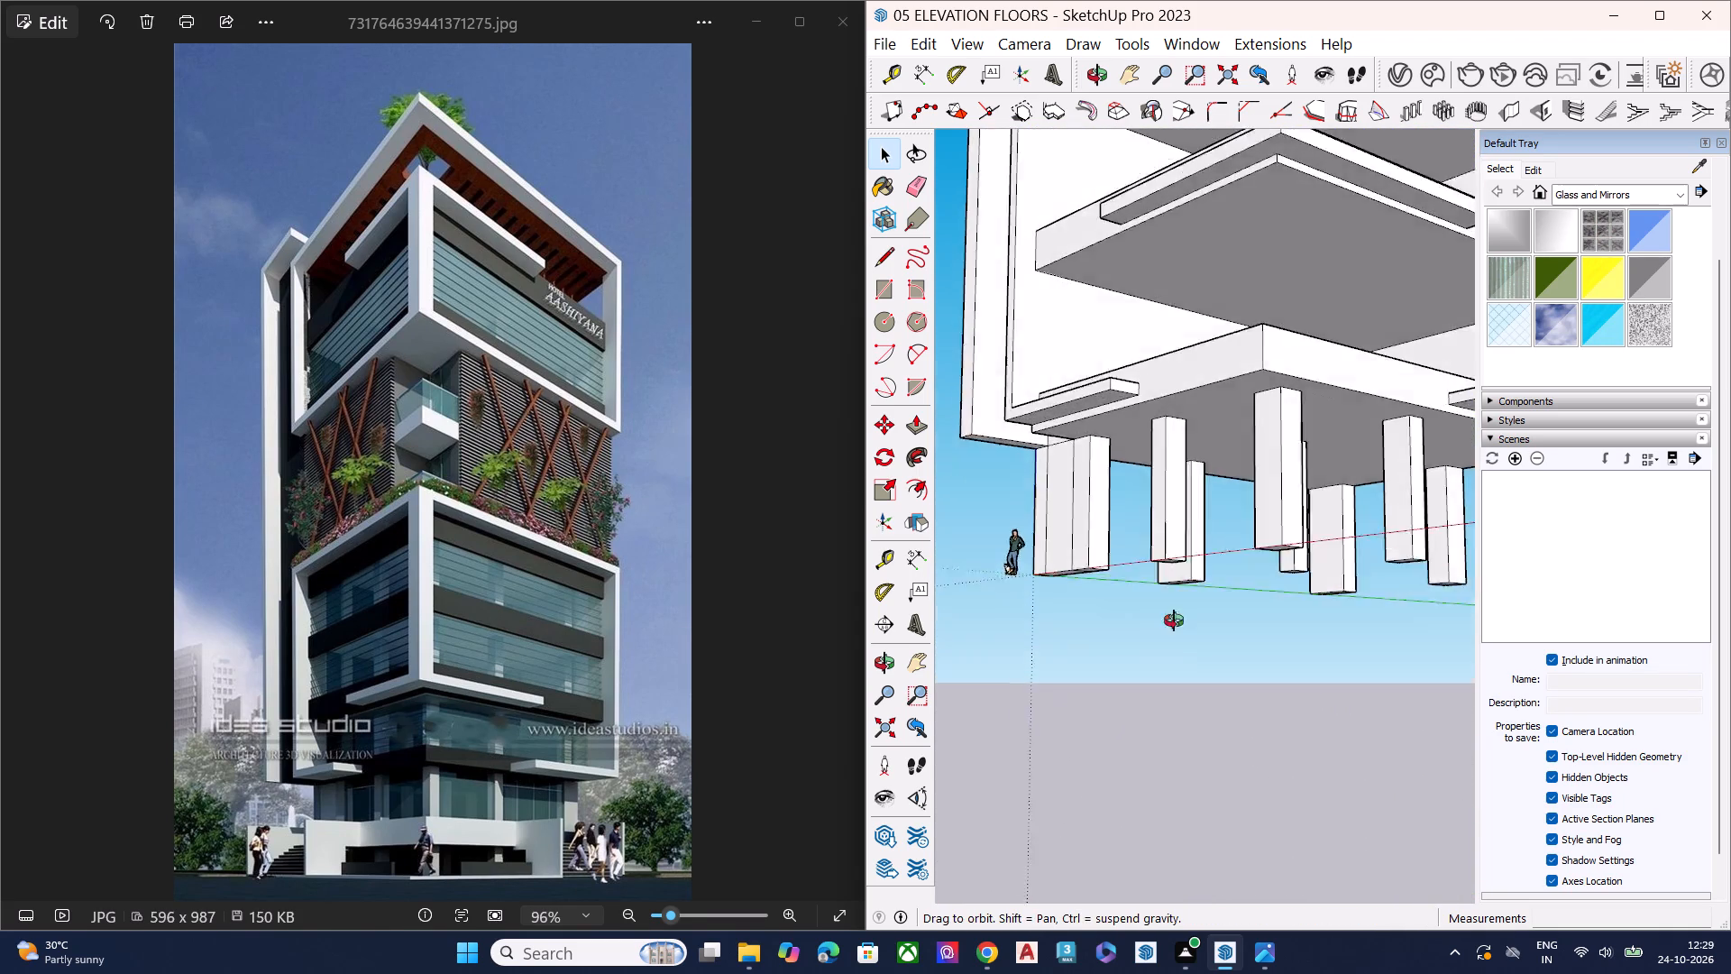
pyautogui.moveTo(1174, 620); pyautogui.dragTo(1098, 454, button='middle')
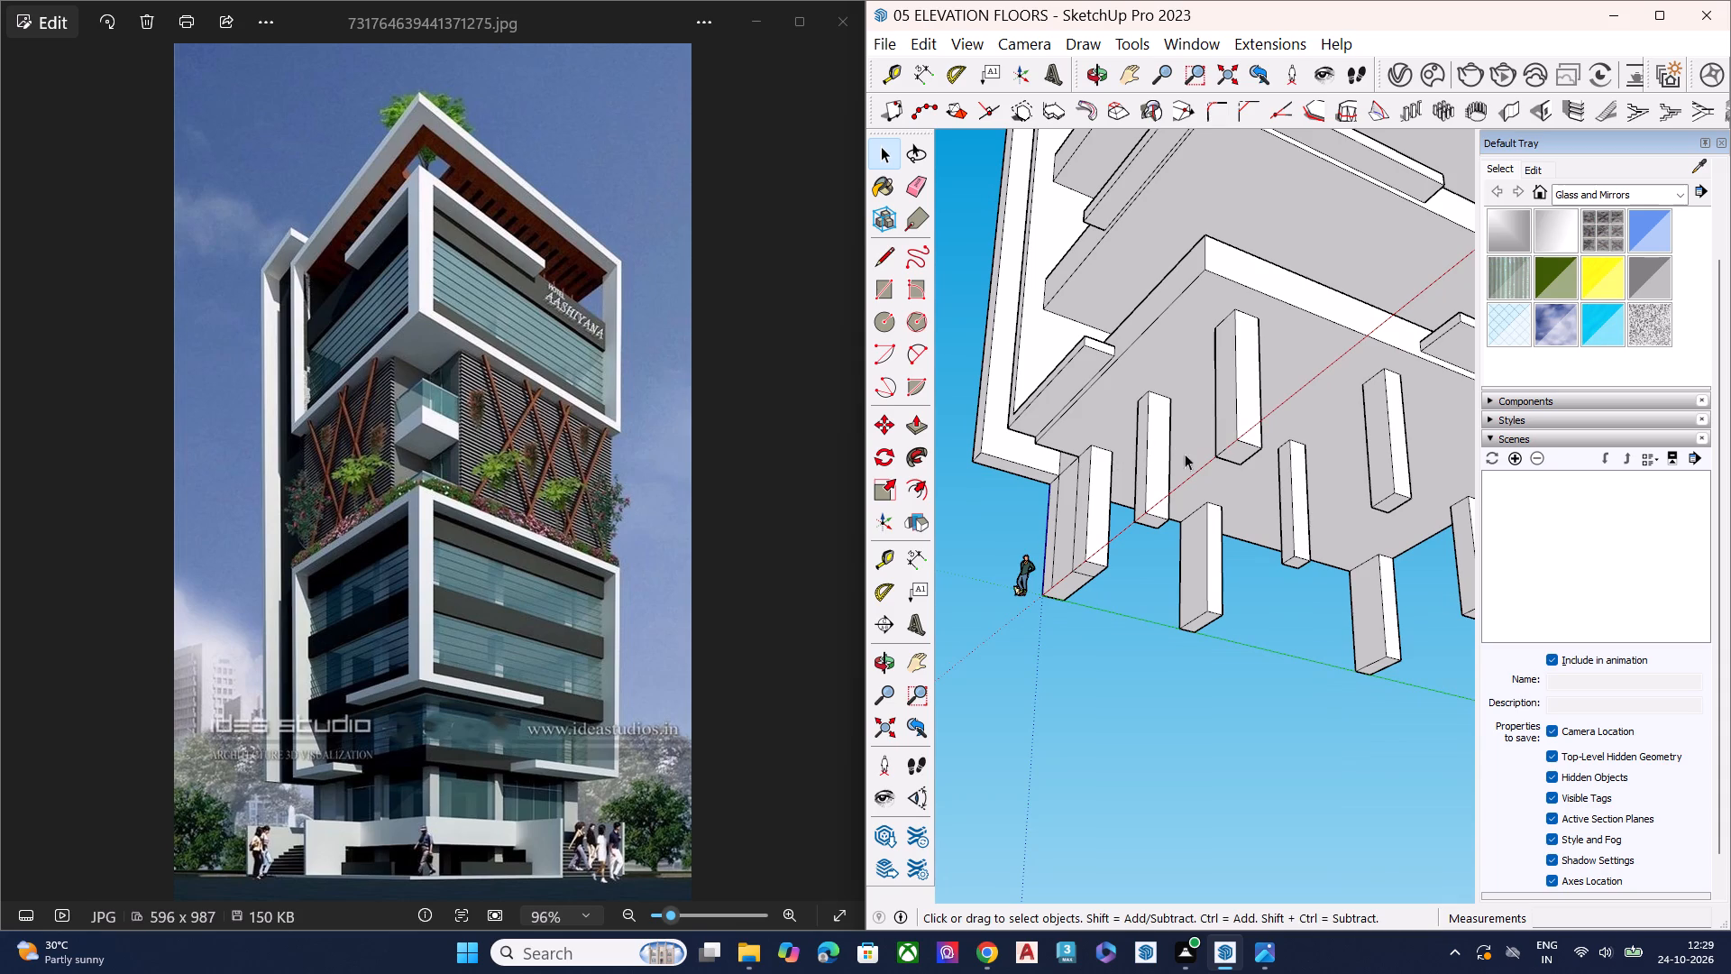
pyautogui.moveTo(1241, 510); pyautogui.dragTo(1227, 451, button='middle')
pyautogui.scroll(1, 1238, 498)
pyautogui.press('r')
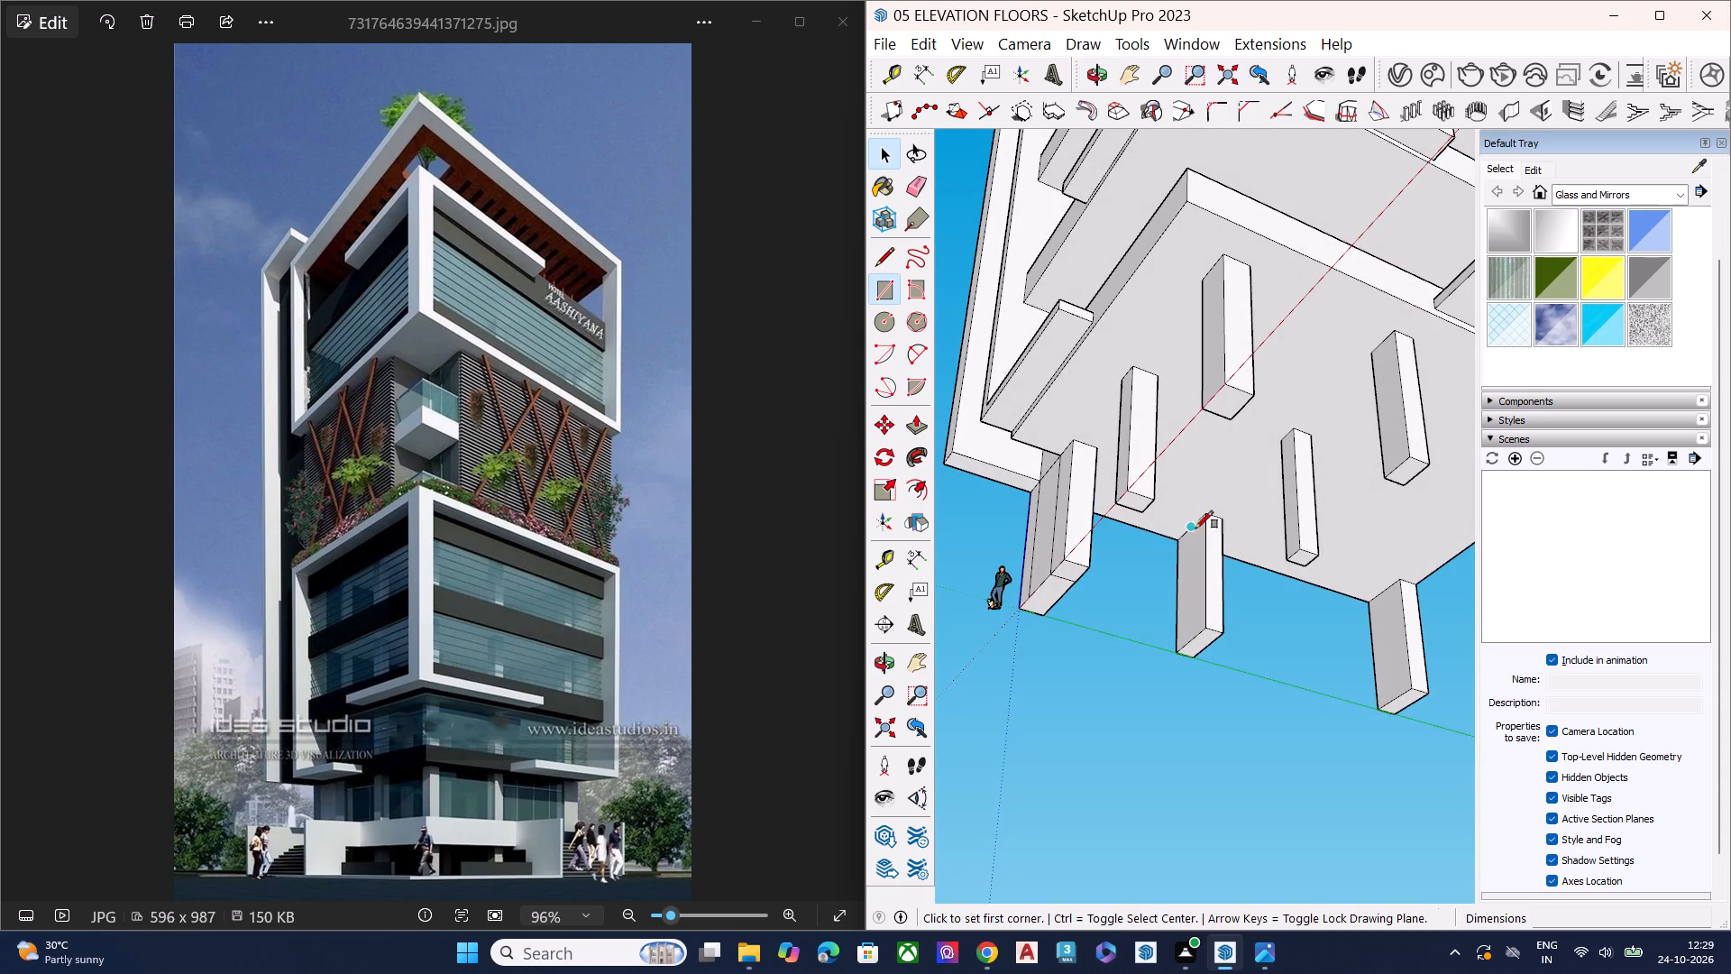
pyautogui.click(1015, 607)
pyautogui.scroll(-8, 995, 629)
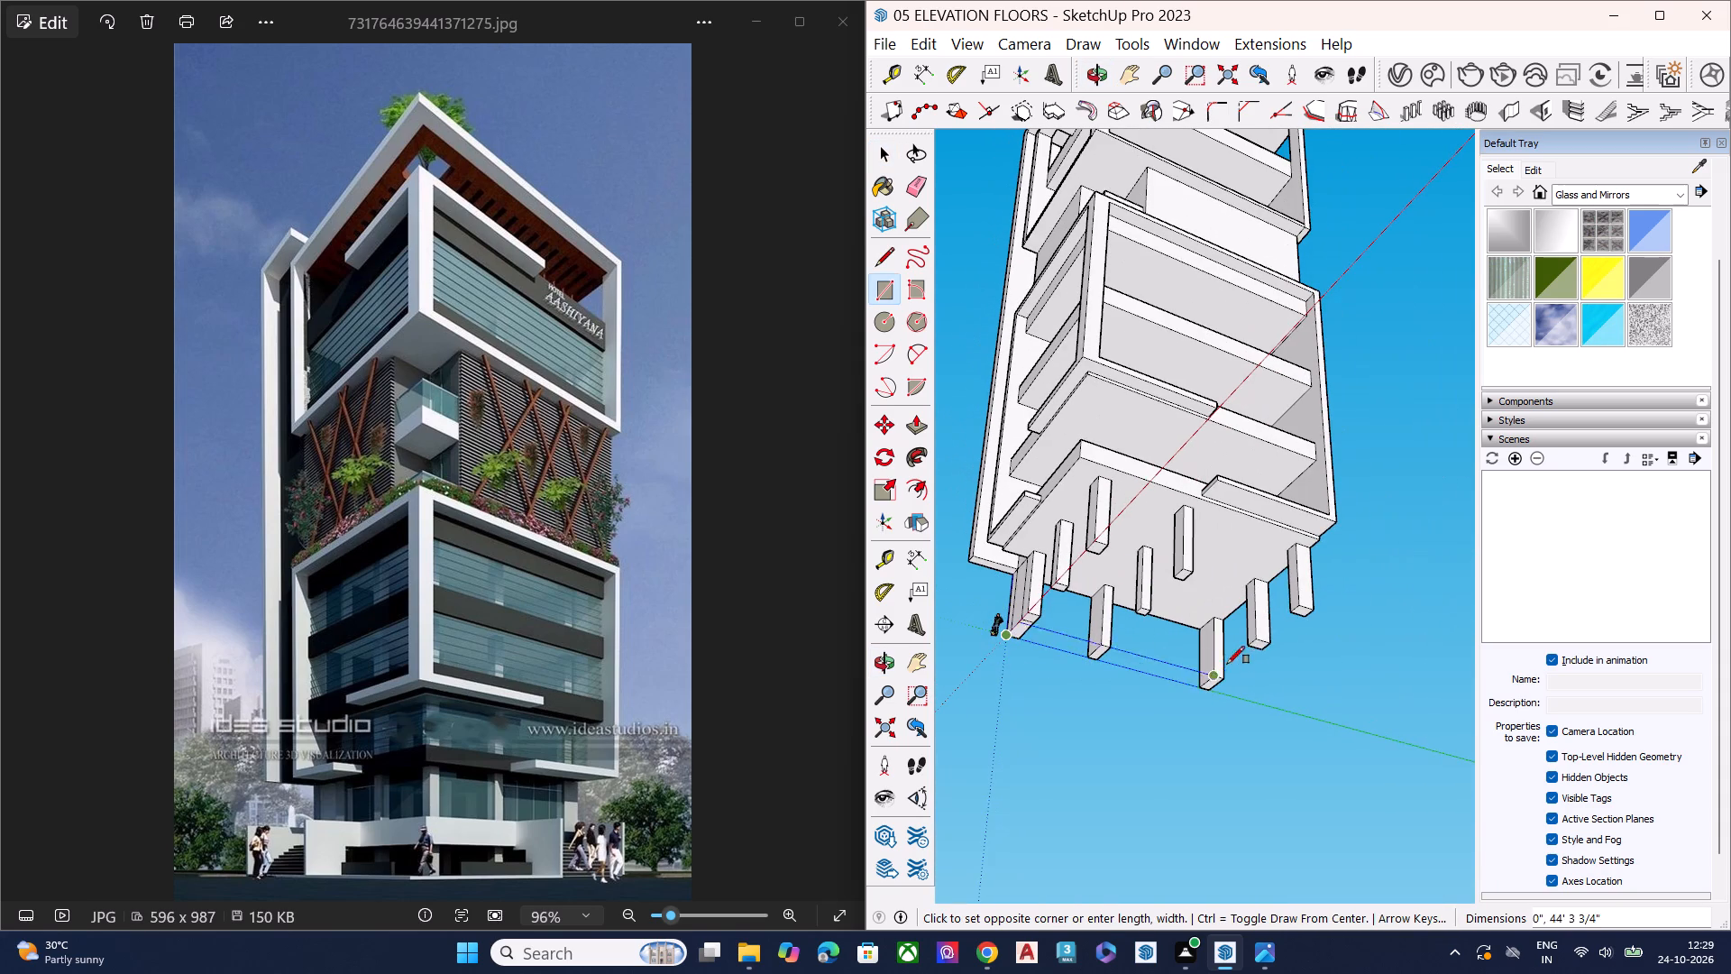
pyautogui.click(1316, 607)
pyautogui.press('space')
# Push/Pull the new base face downward about 1' 1 1/8" to form a slab under the columns.
pyautogui.middleClick(1187, 618)
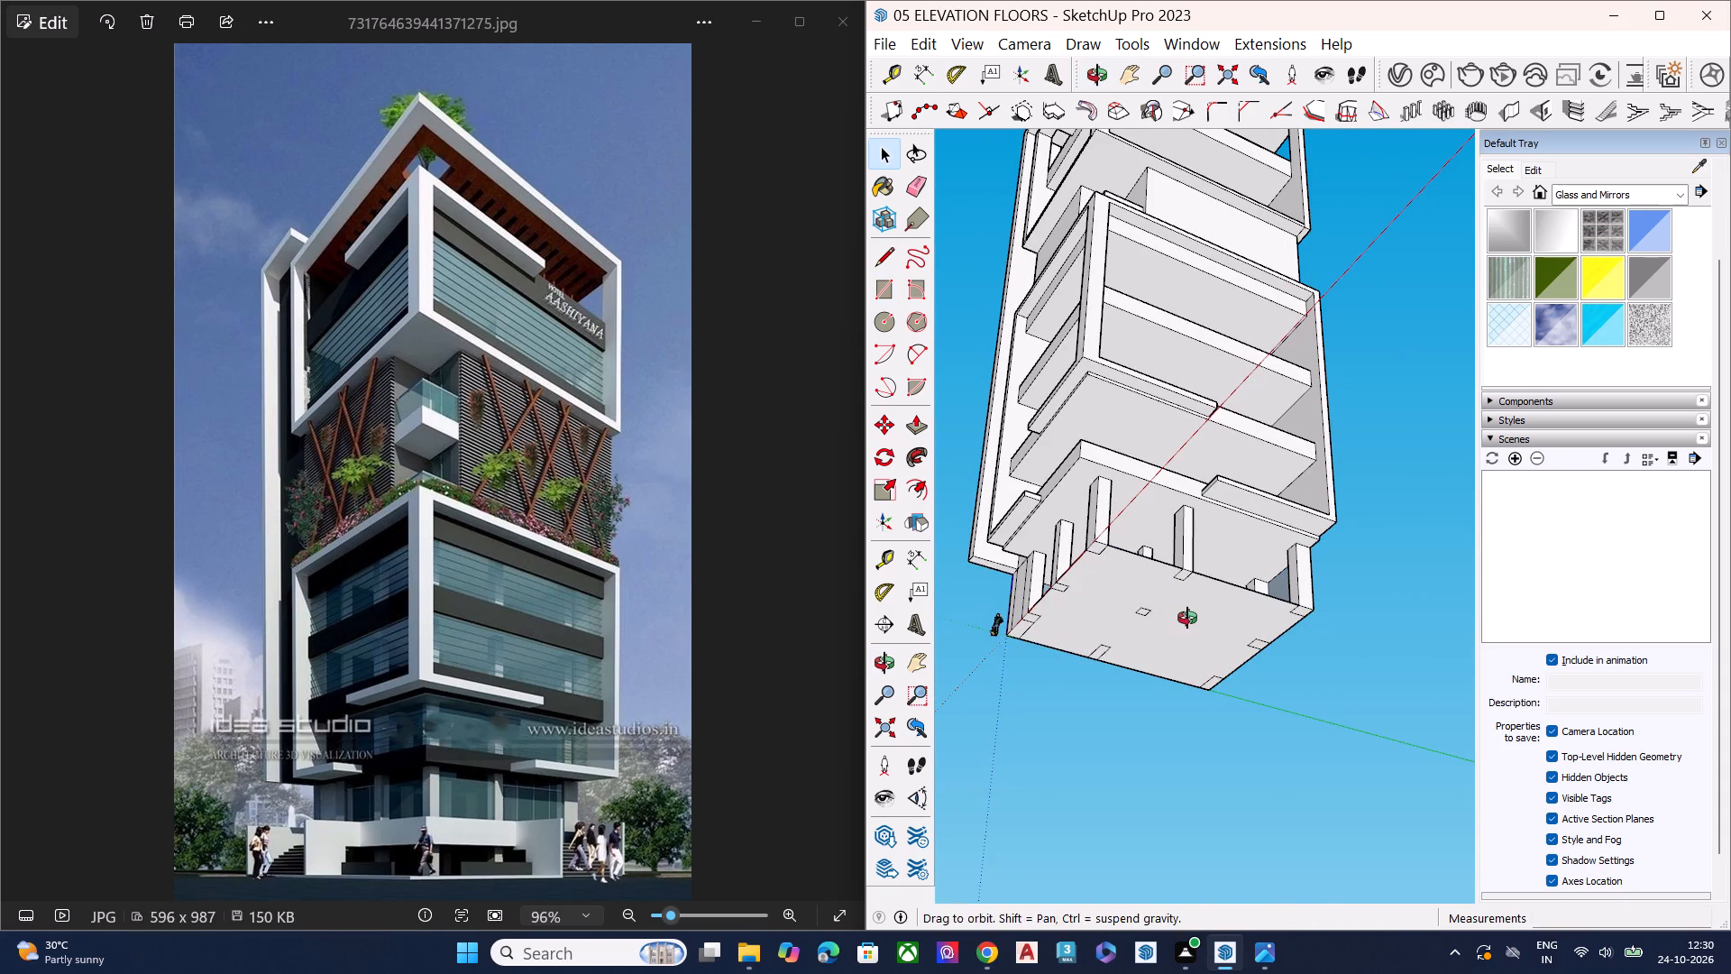
pyautogui.moveTo(1191, 580); pyautogui.dragTo(1244, 949, button='middle')
pyautogui.scroll(-2, 1175, 707)
pyautogui.scroll(8, 1168, 701)
pyautogui.moveTo(1215, 679); pyautogui.dragTo(1195, 545, button='middle')
pyautogui.scroll(1, 1198, 547)
pyautogui.scroll(3, 1196, 645)
pyautogui.moveTo(1196, 645); pyautogui.dragTo(1197, 501, button='middle')
pyautogui.click(1190, 672)
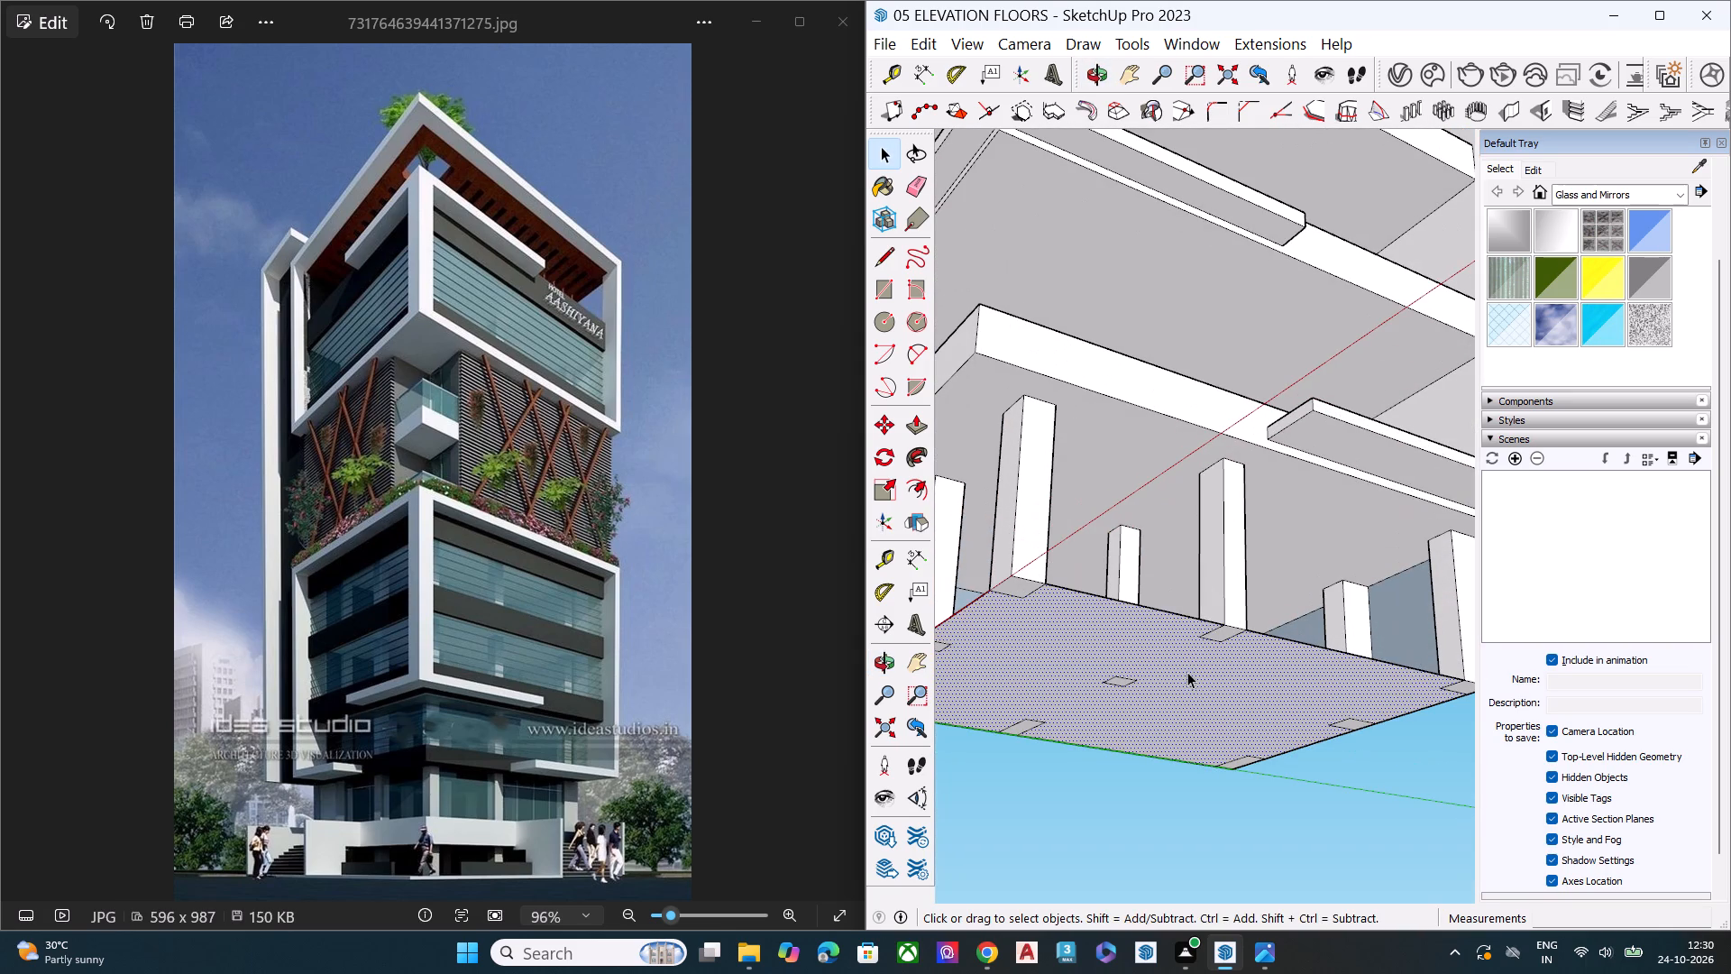
pyautogui.press('p')
pyautogui.click(1186, 672)
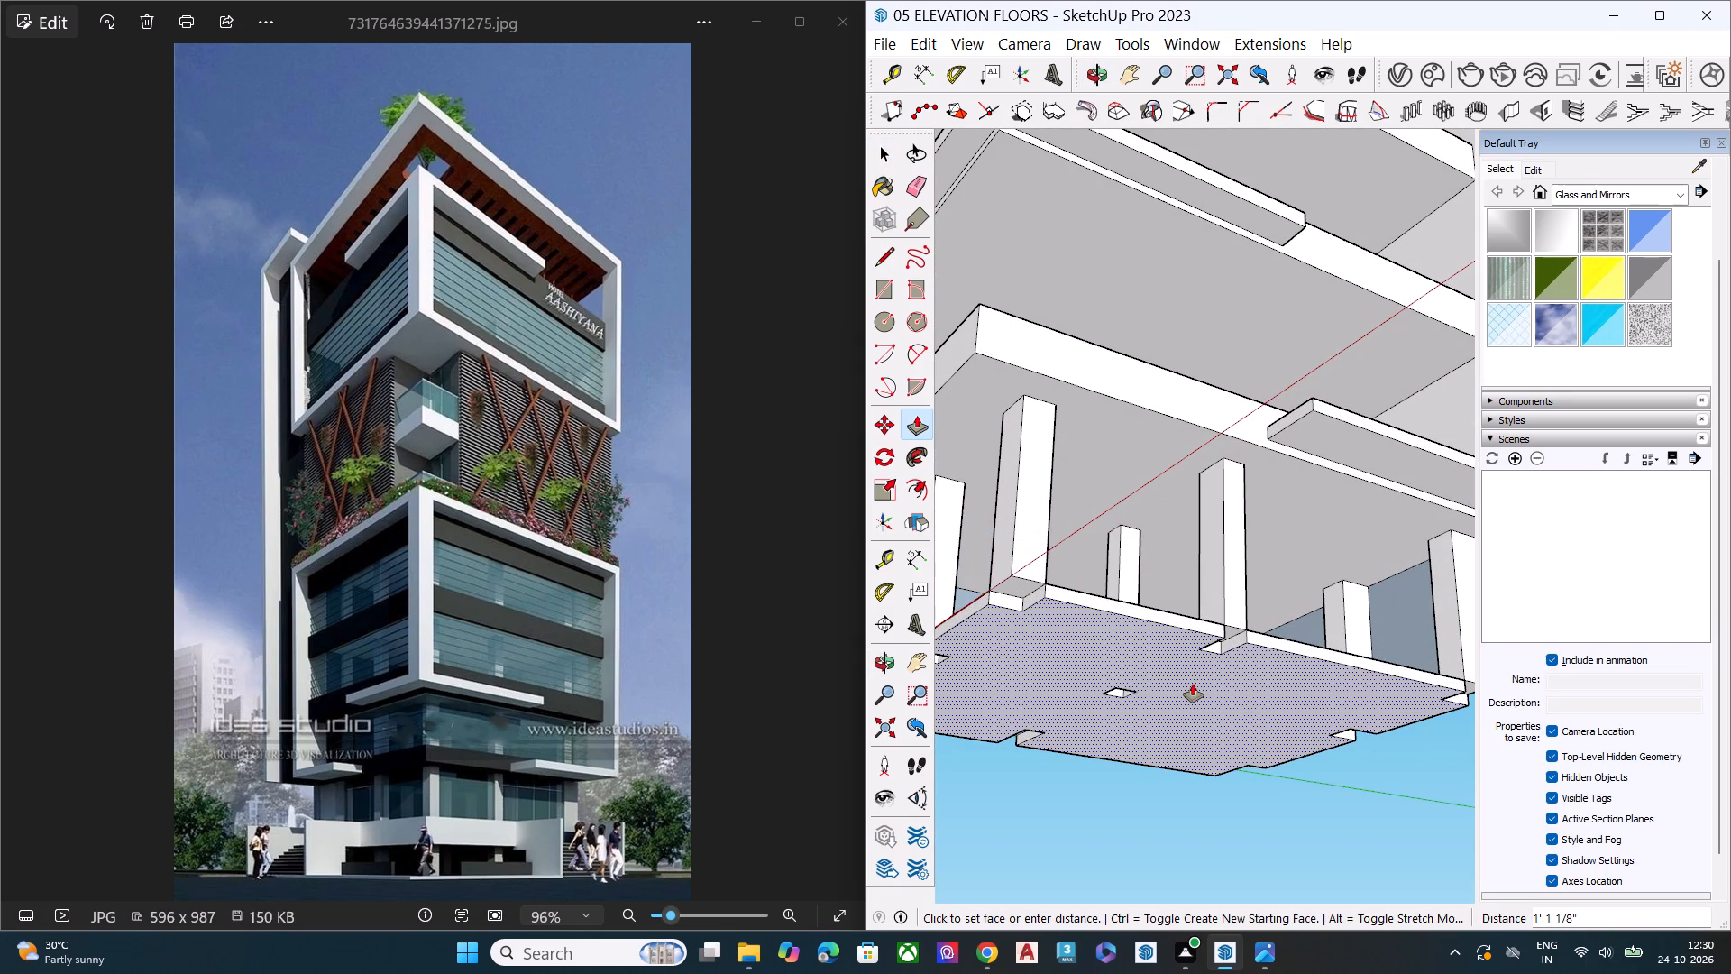
pyautogui.click(1193, 684)
pyautogui.press('space')
# Pull the recessed footprint of the middle column on the edge opposite the green axis down flush with the base slab's underside.
pyautogui.moveTo(1227, 646); pyautogui.dragTo(1228, 523, button='middle')
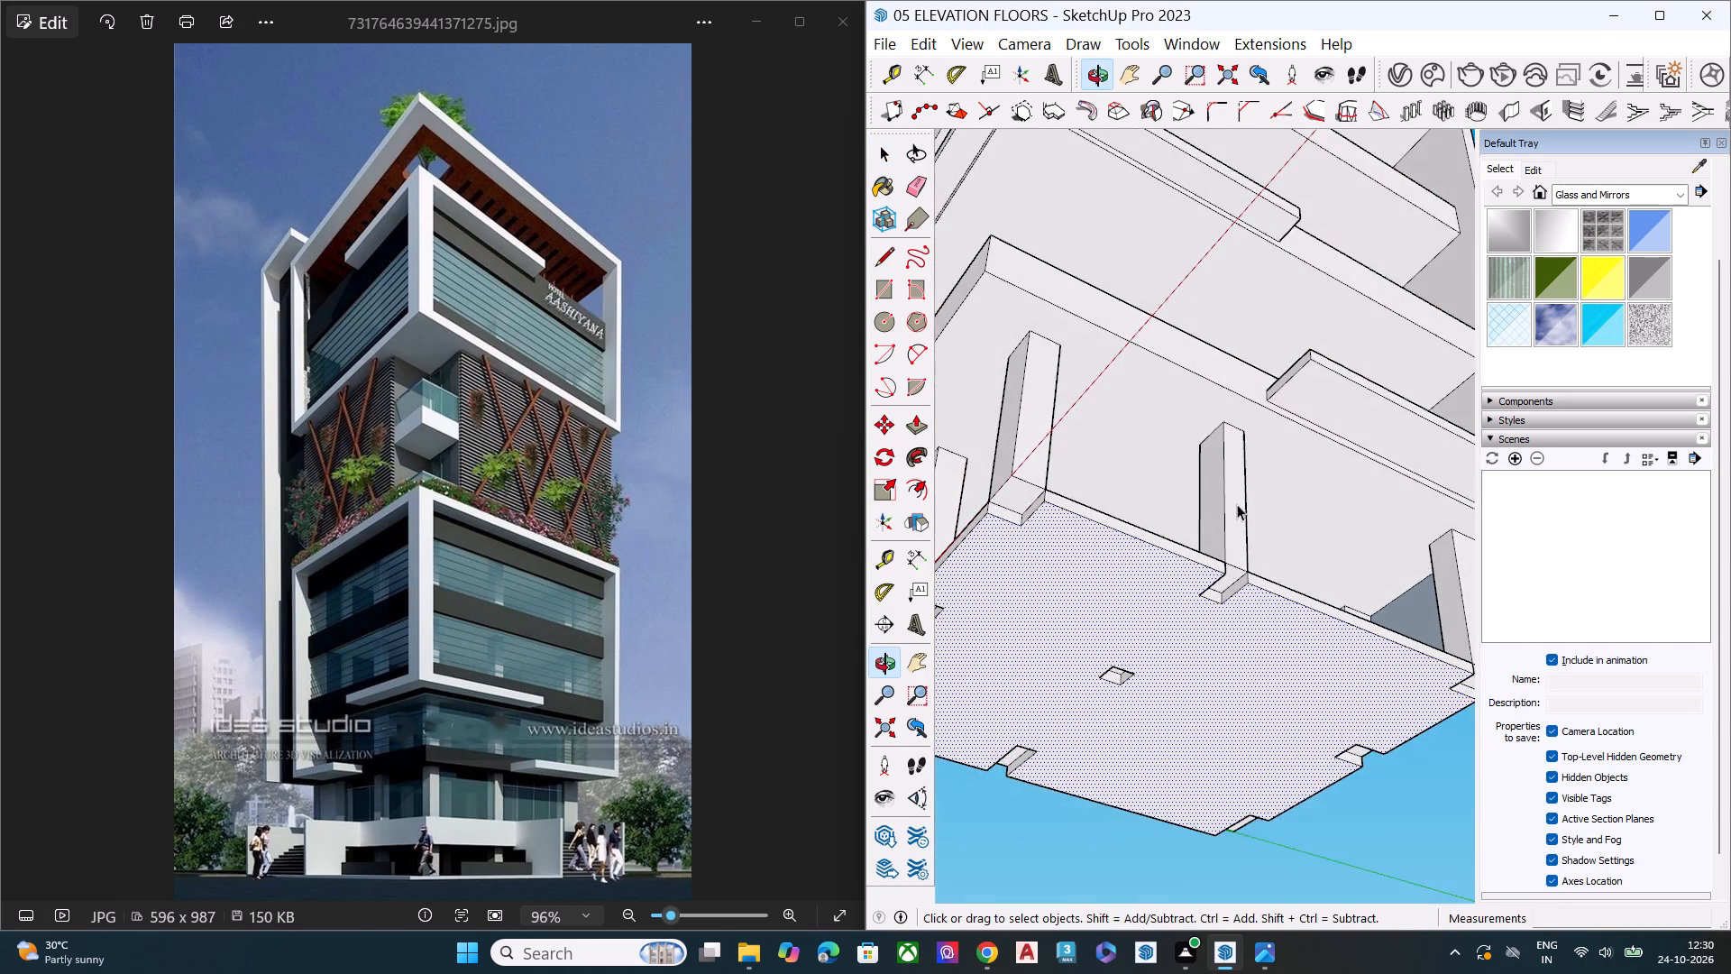
pyautogui.scroll(2, 1250, 501)
pyautogui.scroll(-1, 1250, 540)
pyautogui.scroll(2, 1250, 547)
pyautogui.scroll(-1, 1249, 591)
pyautogui.click(1213, 602)
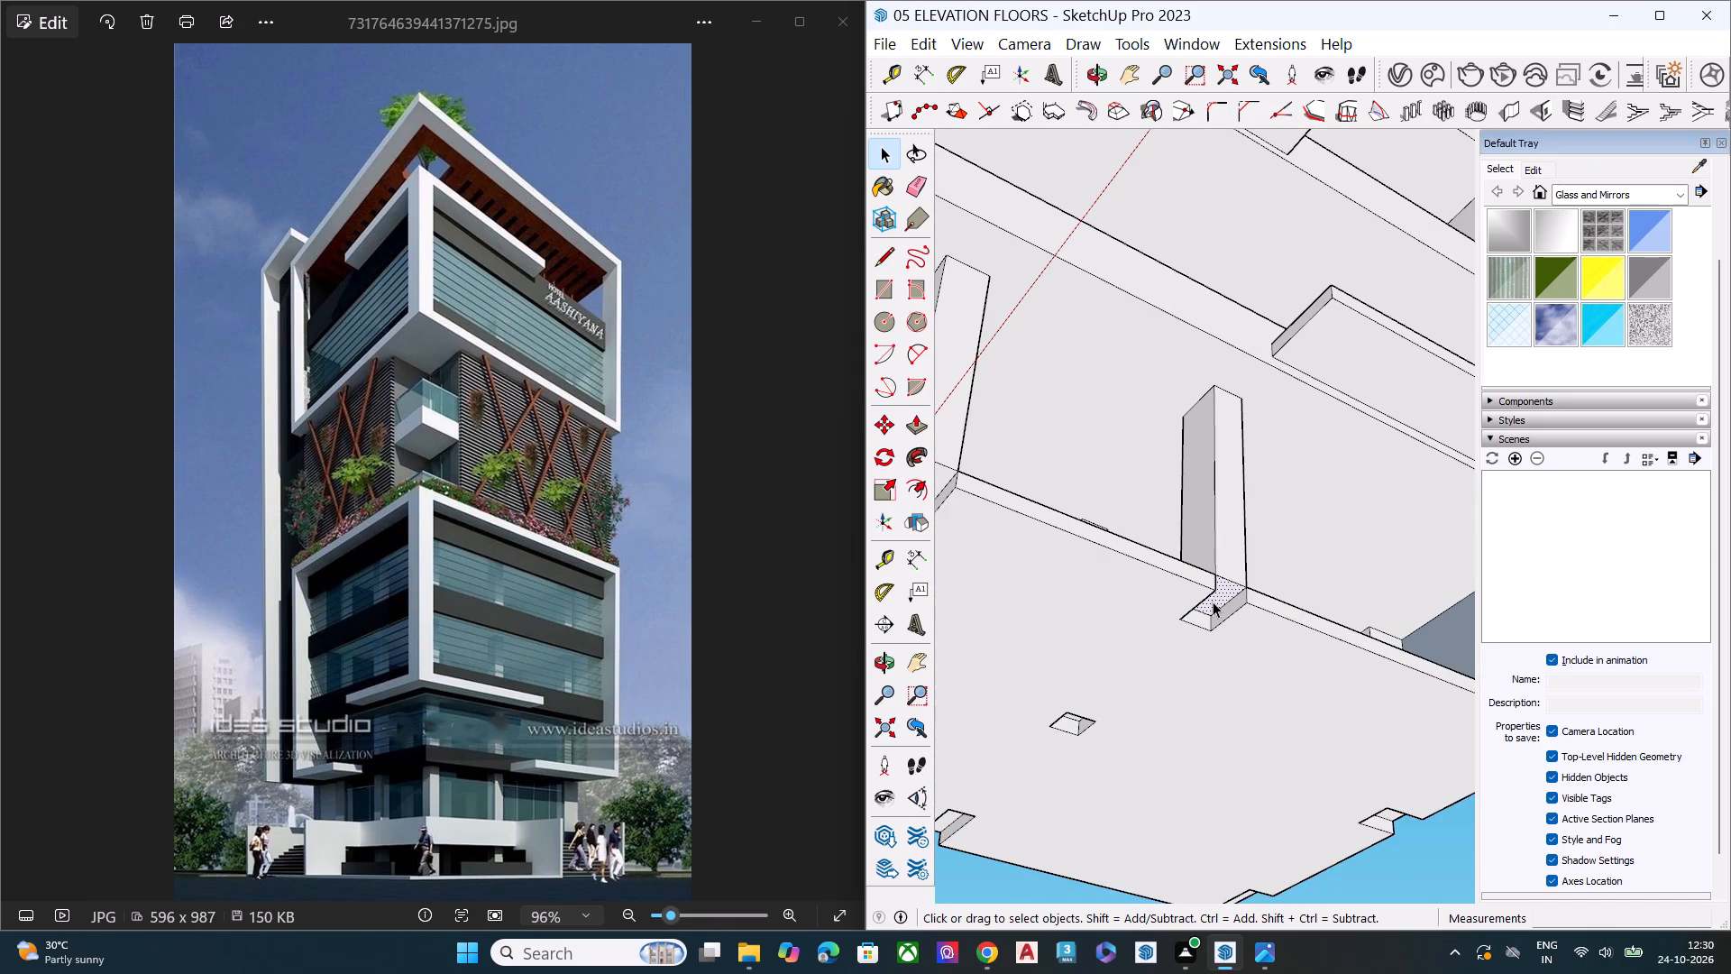
pyautogui.click(1234, 664)
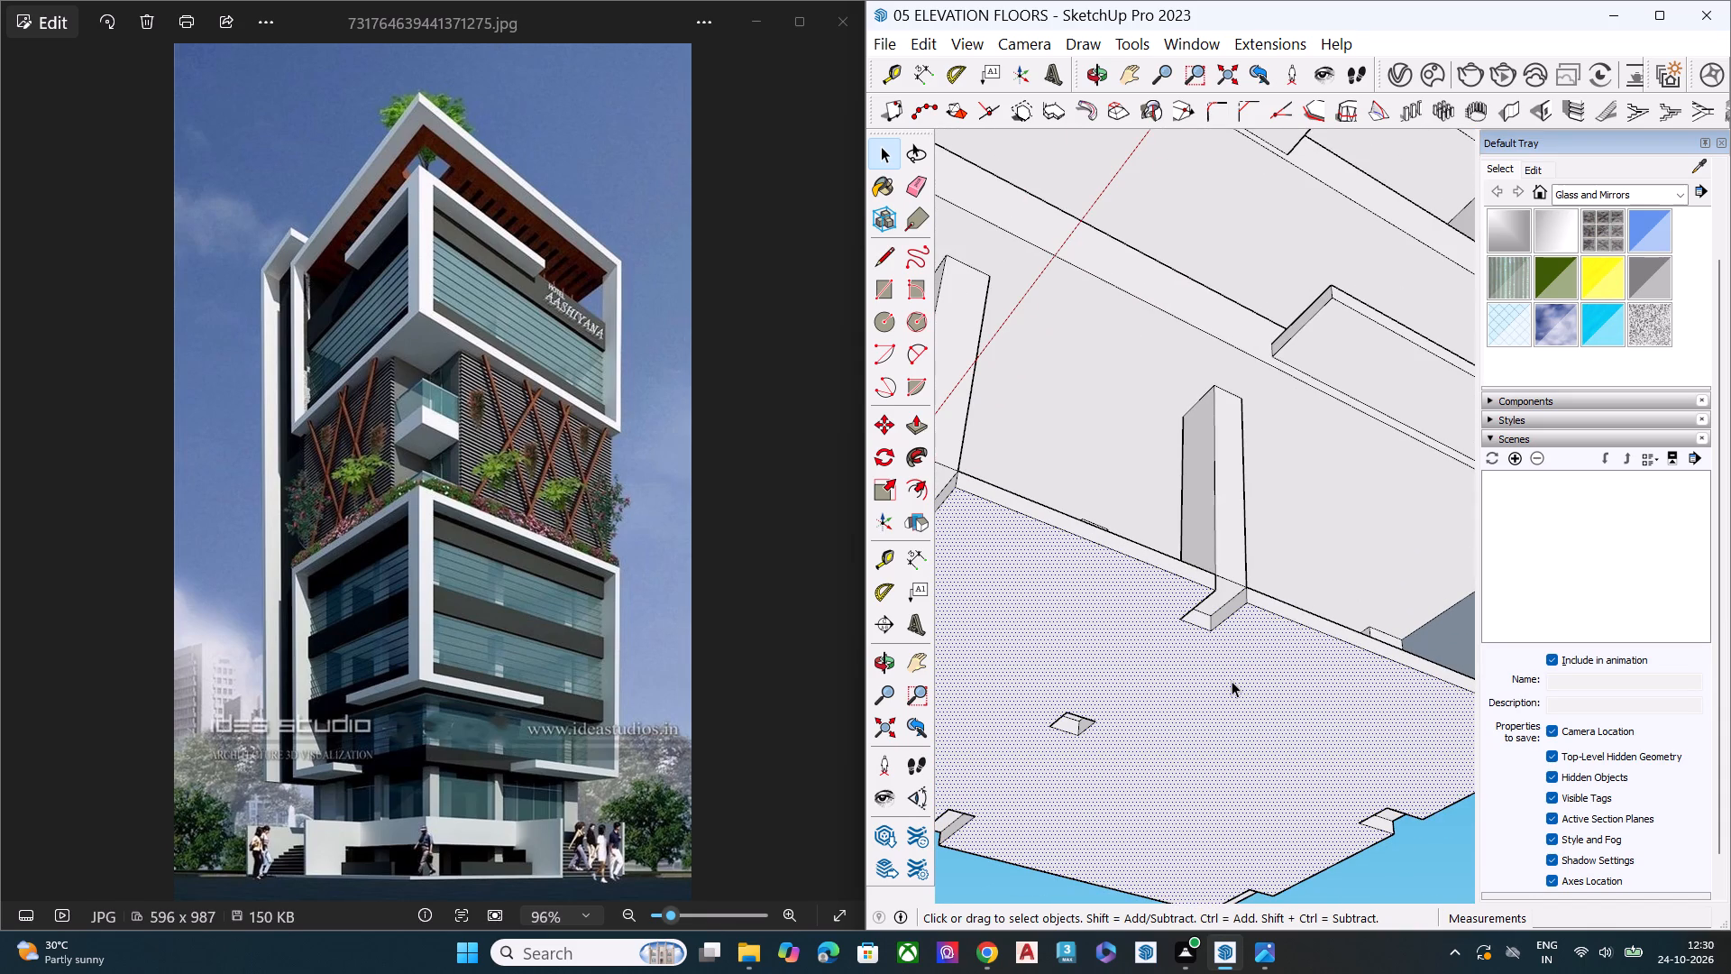
pyautogui.press('space')
pyautogui.click(1222, 592)
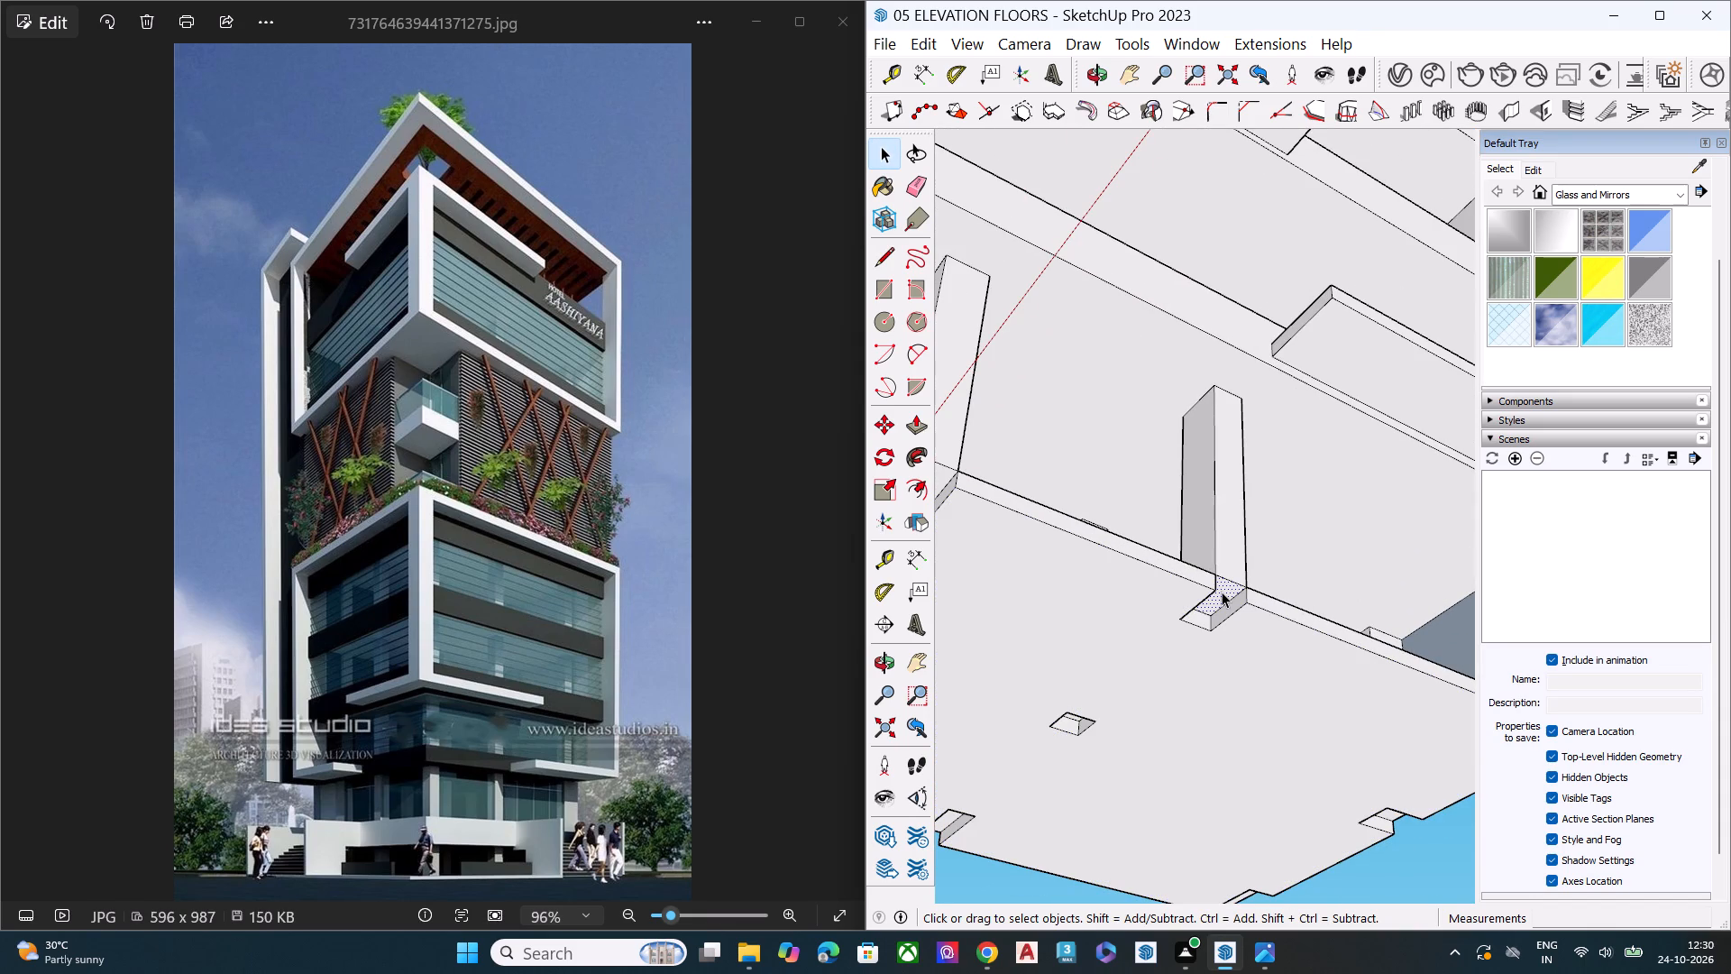
pyautogui.press('p')
pyautogui.click(1222, 592)
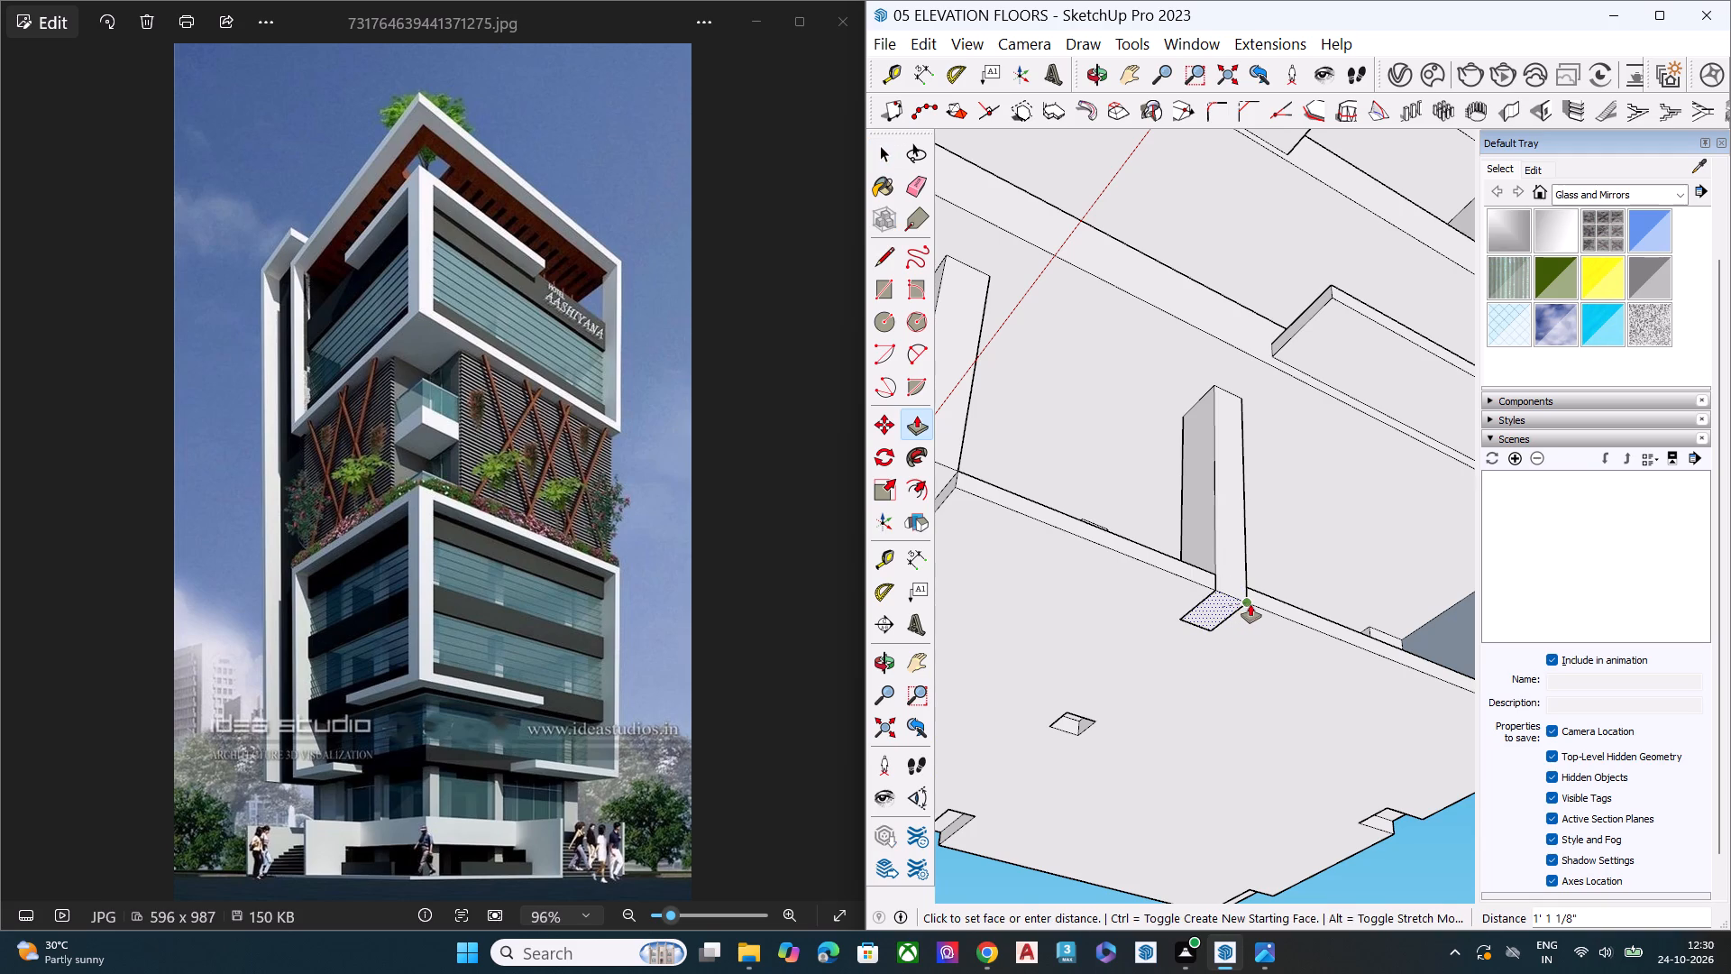
pyautogui.click(1254, 604)
# Pull the recessed footprint of the corner column diagonally opposite the origin down flush with the base slab's underside.
pyautogui.scroll(-2, 1089, 601)
pyautogui.scroll(1, 1089, 600)
pyautogui.scroll(-3, 1088, 599)
pyautogui.scroll(2, 1450, 702)
pyautogui.scroll(-2, 1452, 702)
pyautogui.scroll(4, 1452, 702)
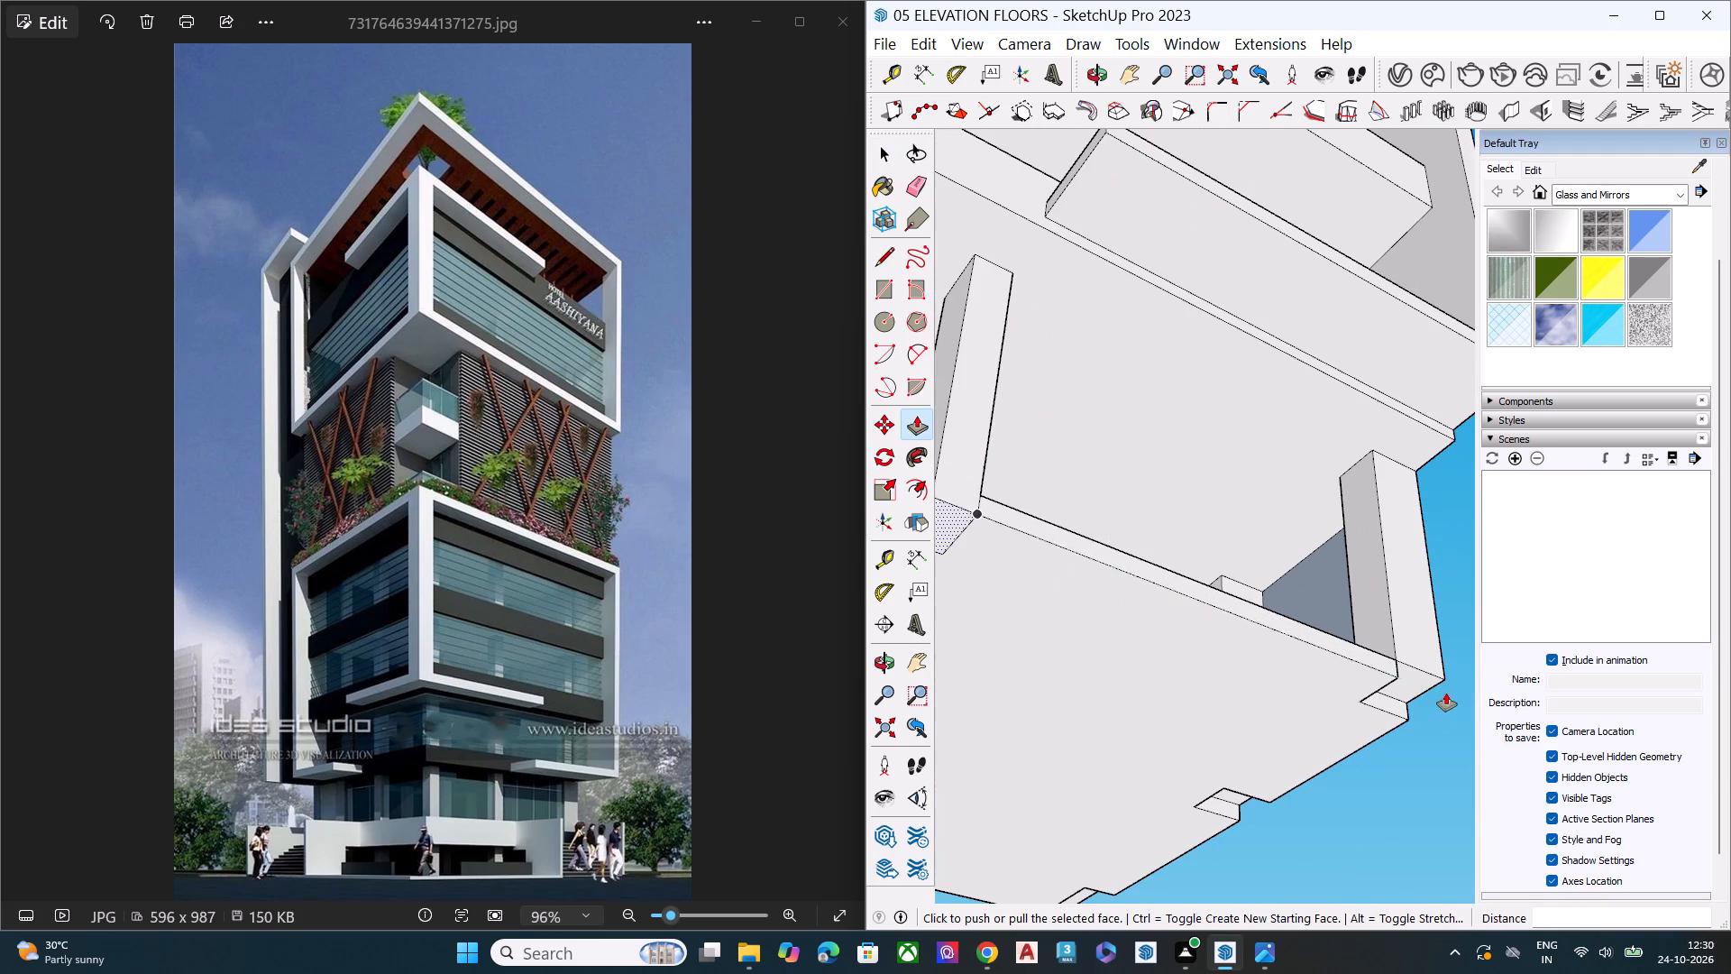
pyautogui.press('space')
pyautogui.click(1411, 676)
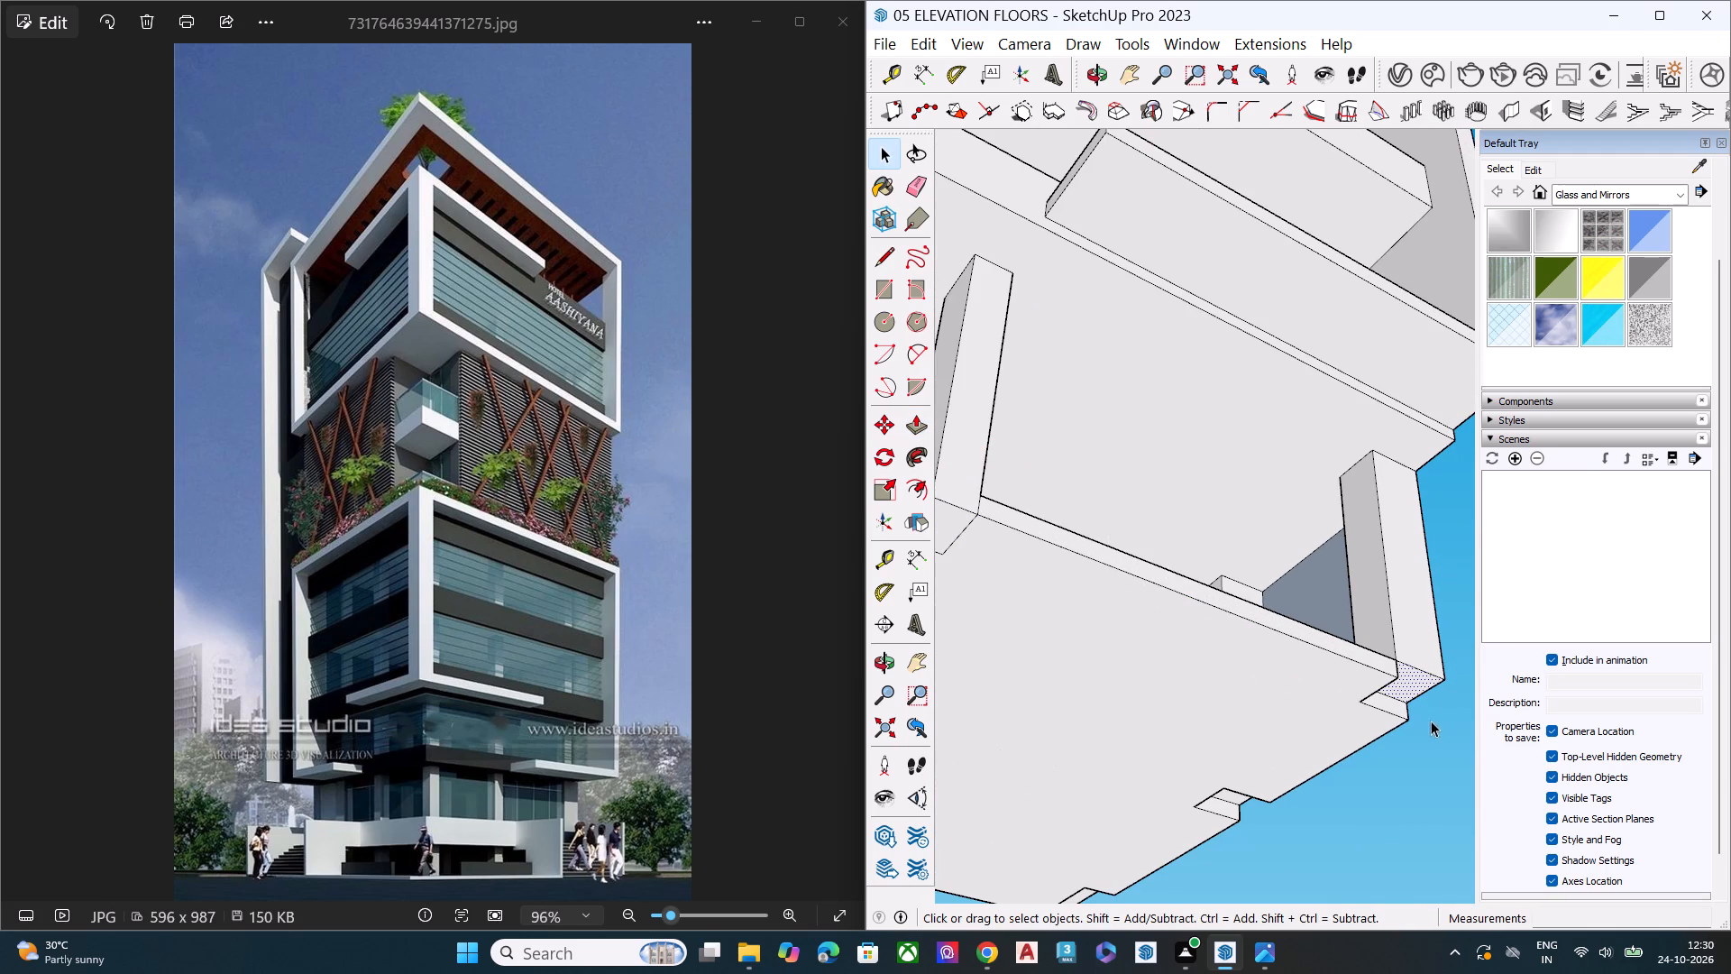
pyautogui.press('p')
pyautogui.doubleClick(1414, 680)
pyautogui.press('space')
pyautogui.click(1423, 727)
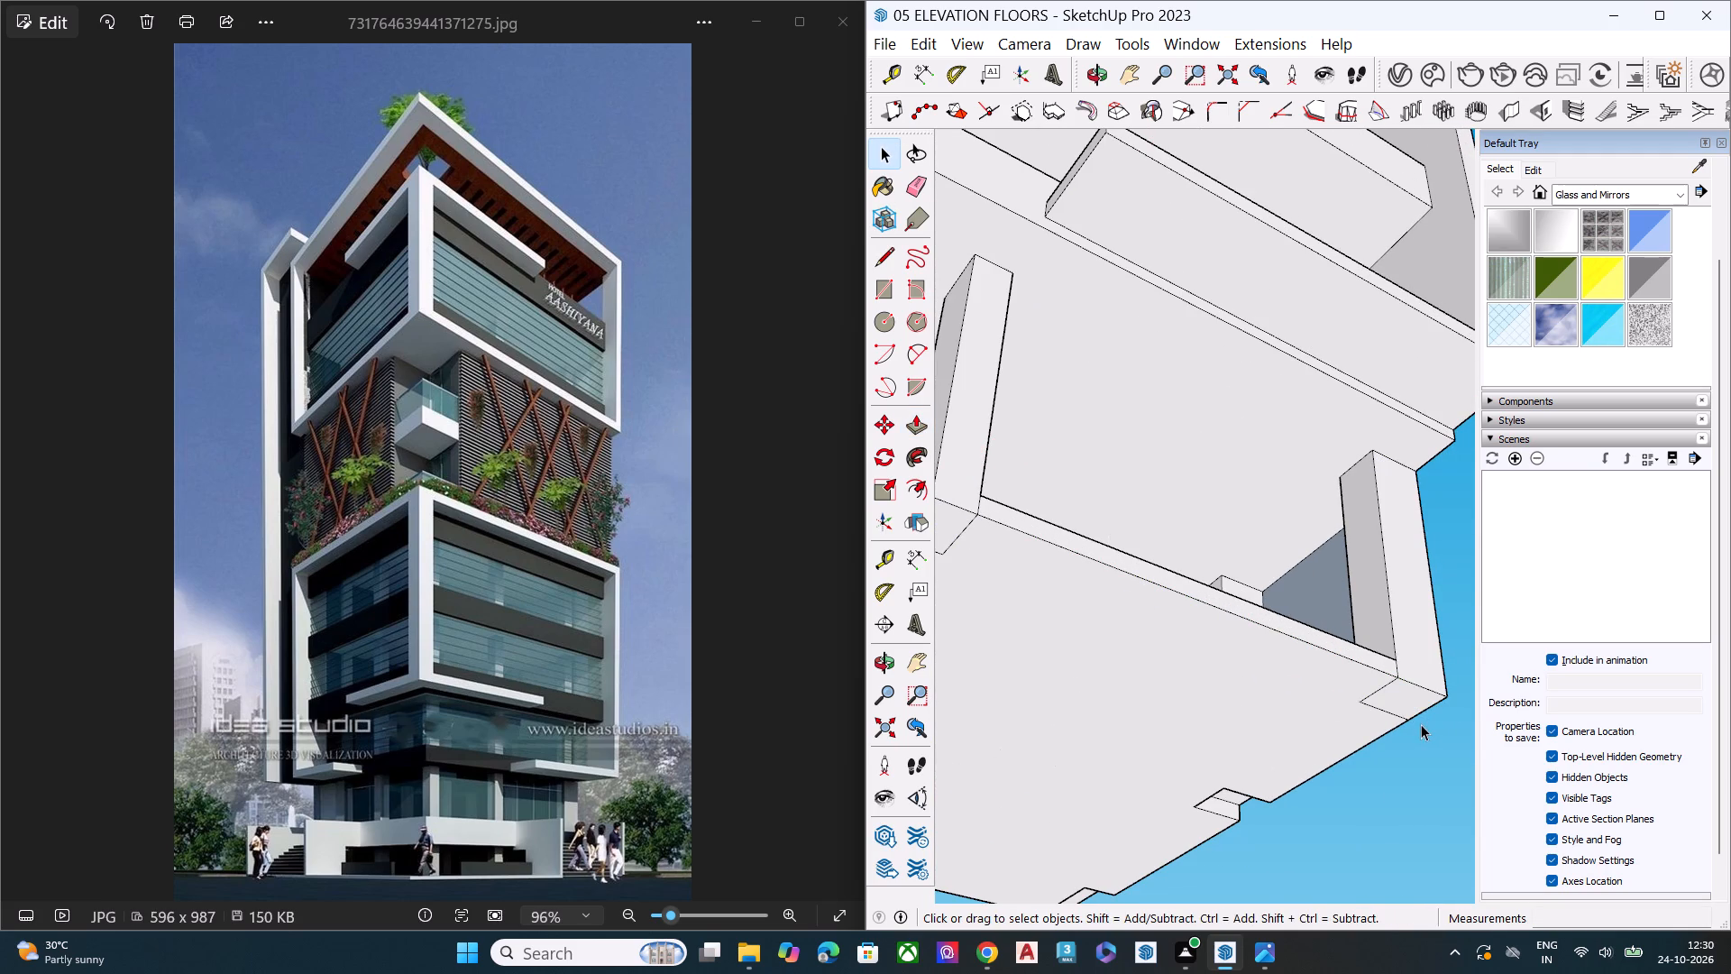
# Fill the column recesses on the edge opposite the red axis, at the green-axis corner, in the slab's centre and midway along the green-axis edge.
pyautogui.press('p')
pyautogui.scroll(-7, 1271, 776)
pyautogui.moveTo(1222, 836); pyautogui.dragTo(1215, 636, button='middle')
pyautogui.scroll(6, 1231, 702)
pyautogui.doubleClick(1268, 755)
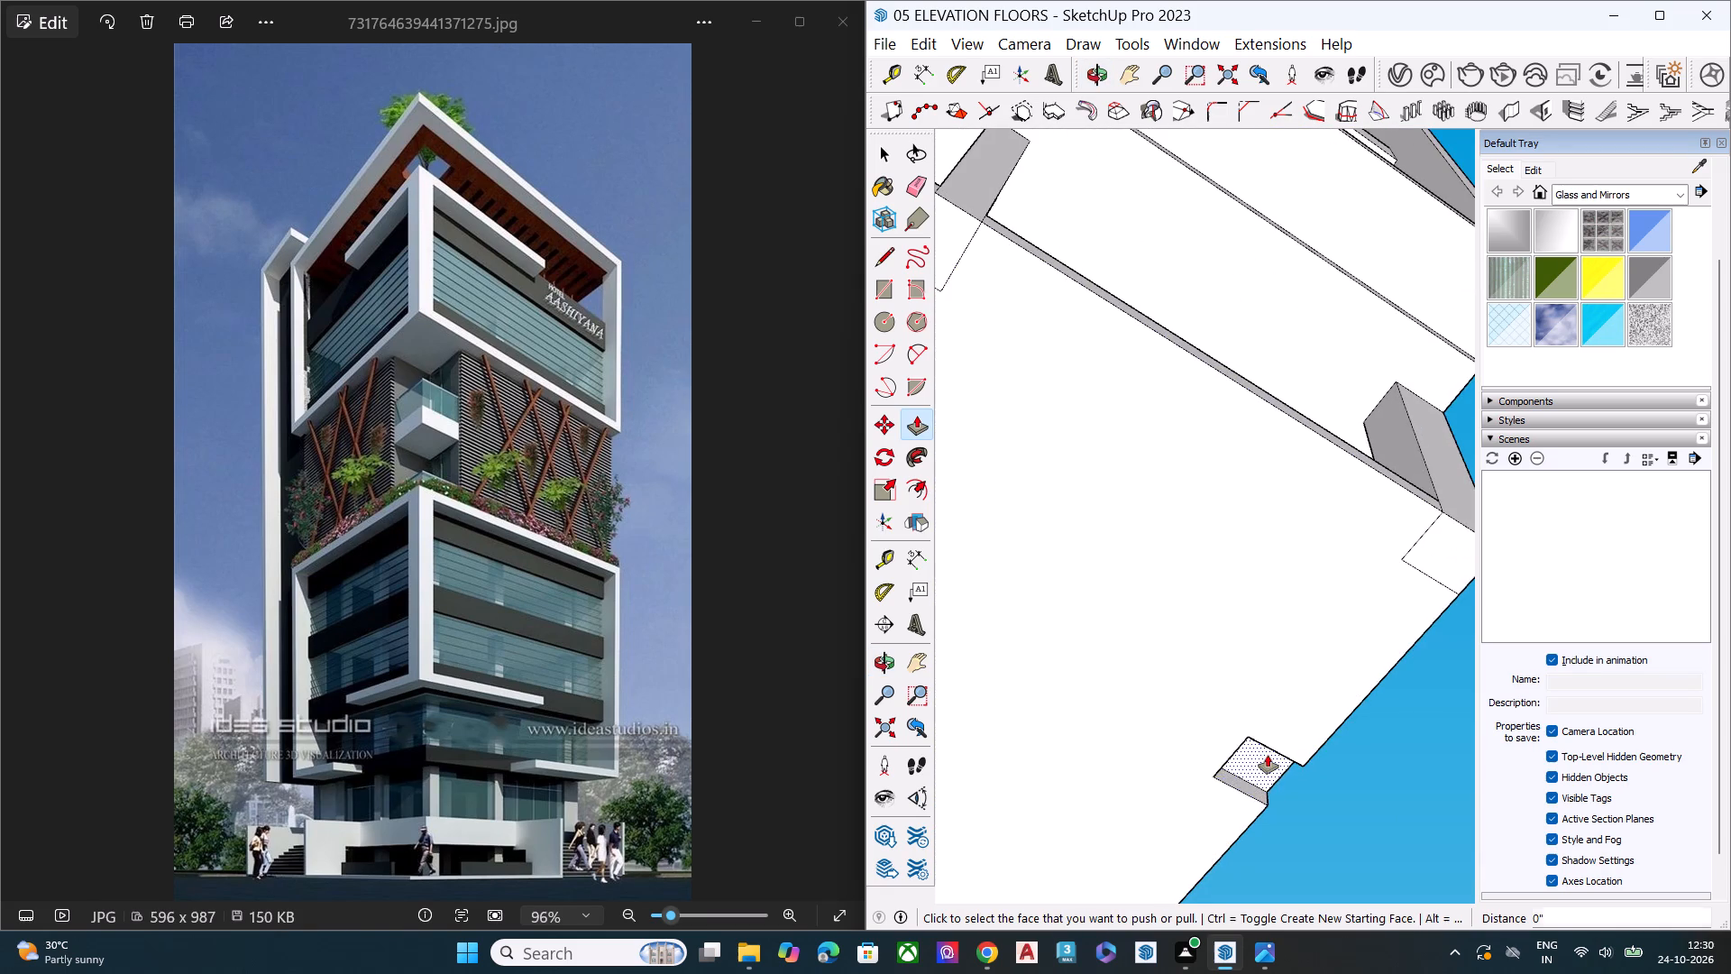
pyautogui.scroll(-8, 1317, 713)
pyautogui.scroll(4, 1221, 878)
pyautogui.scroll(-3, 1213, 886)
pyautogui.scroll(2, 1213, 886)
pyautogui.doubleClick(1207, 830)
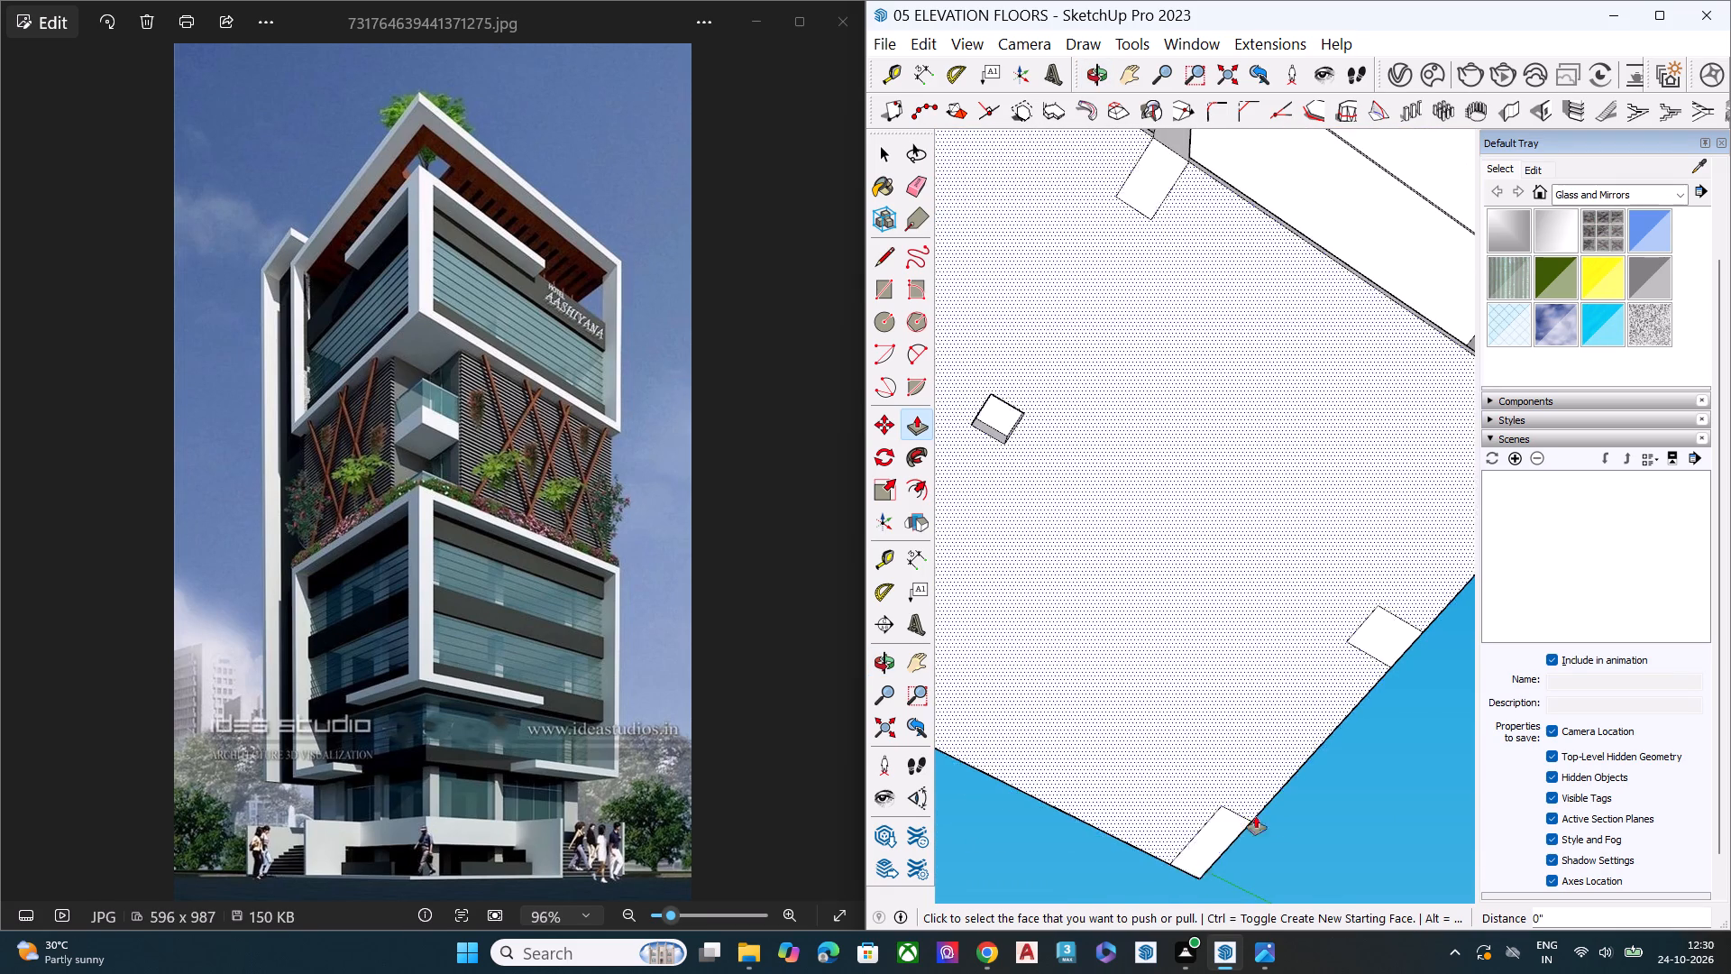
pyautogui.scroll(-6, 1282, 815)
pyautogui.scroll(2, 1141, 730)
pyautogui.scroll(-2, 1127, 679)
pyautogui.scroll(5, 1127, 669)
pyautogui.doubleClick(1168, 531)
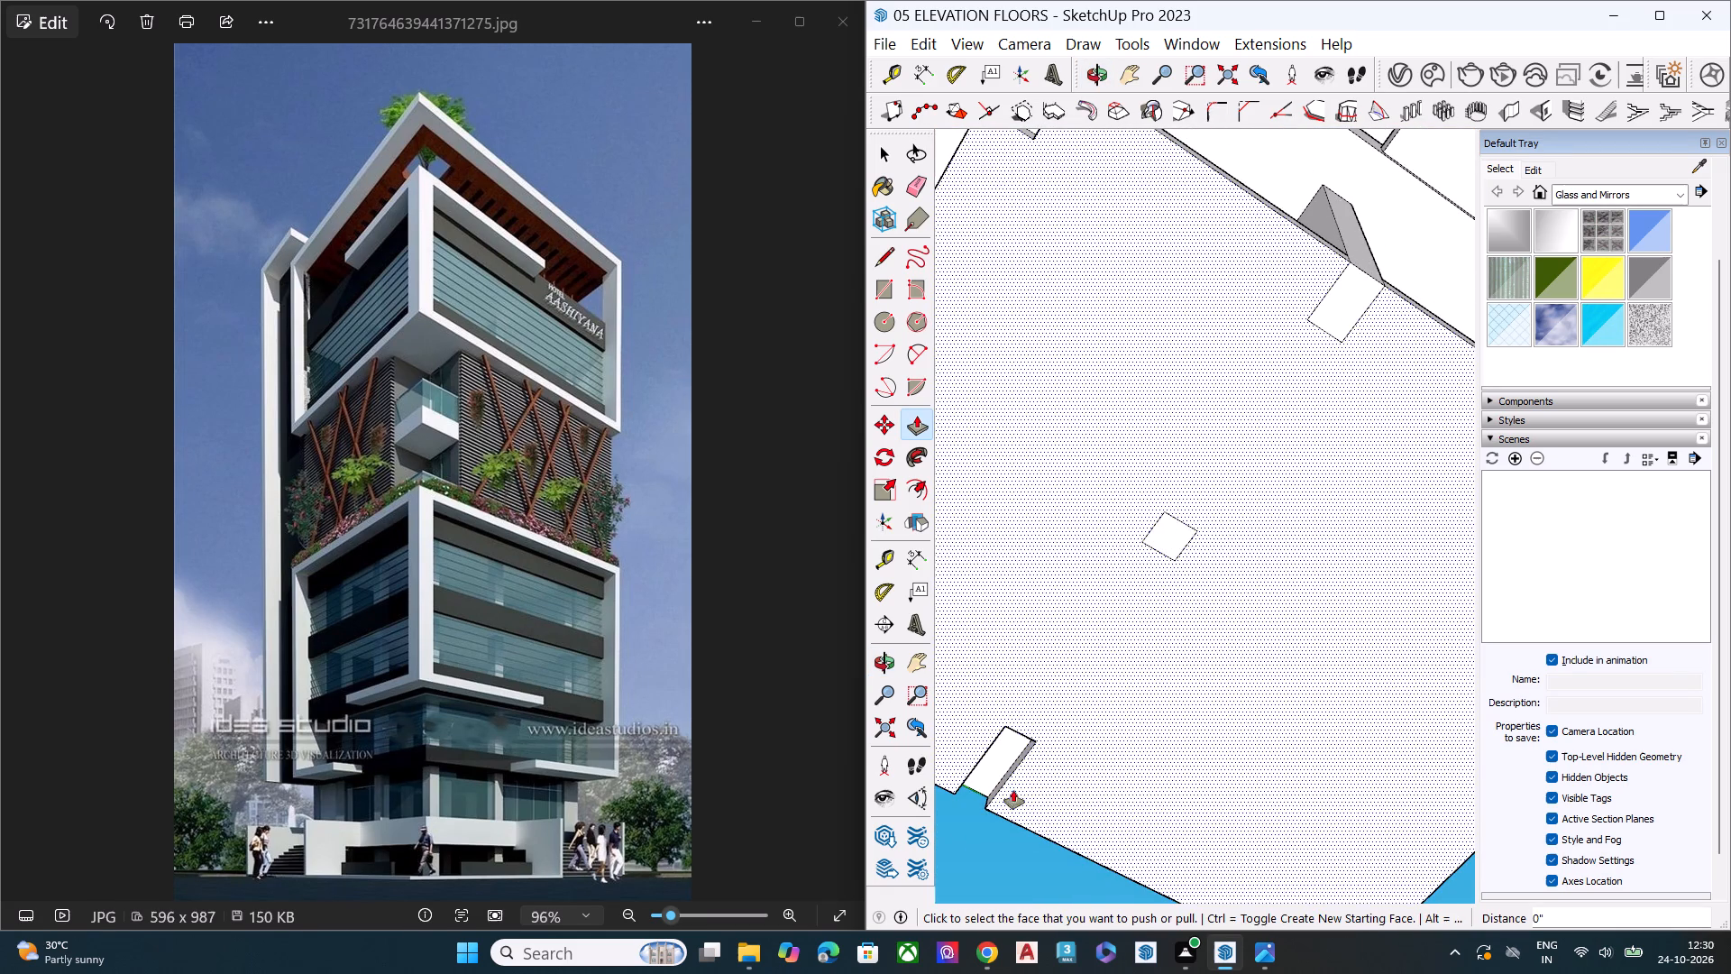
pyautogui.doubleClick(1002, 754)
# Fill the remaining column recesses along the red-axis edge of the base slab, including both footprints at the origin corner.
pyautogui.scroll(-3, 1159, 744)
pyautogui.scroll(1, 1185, 748)
pyautogui.scroll(-5, 1186, 748)
pyautogui.scroll(9, 1030, 583)
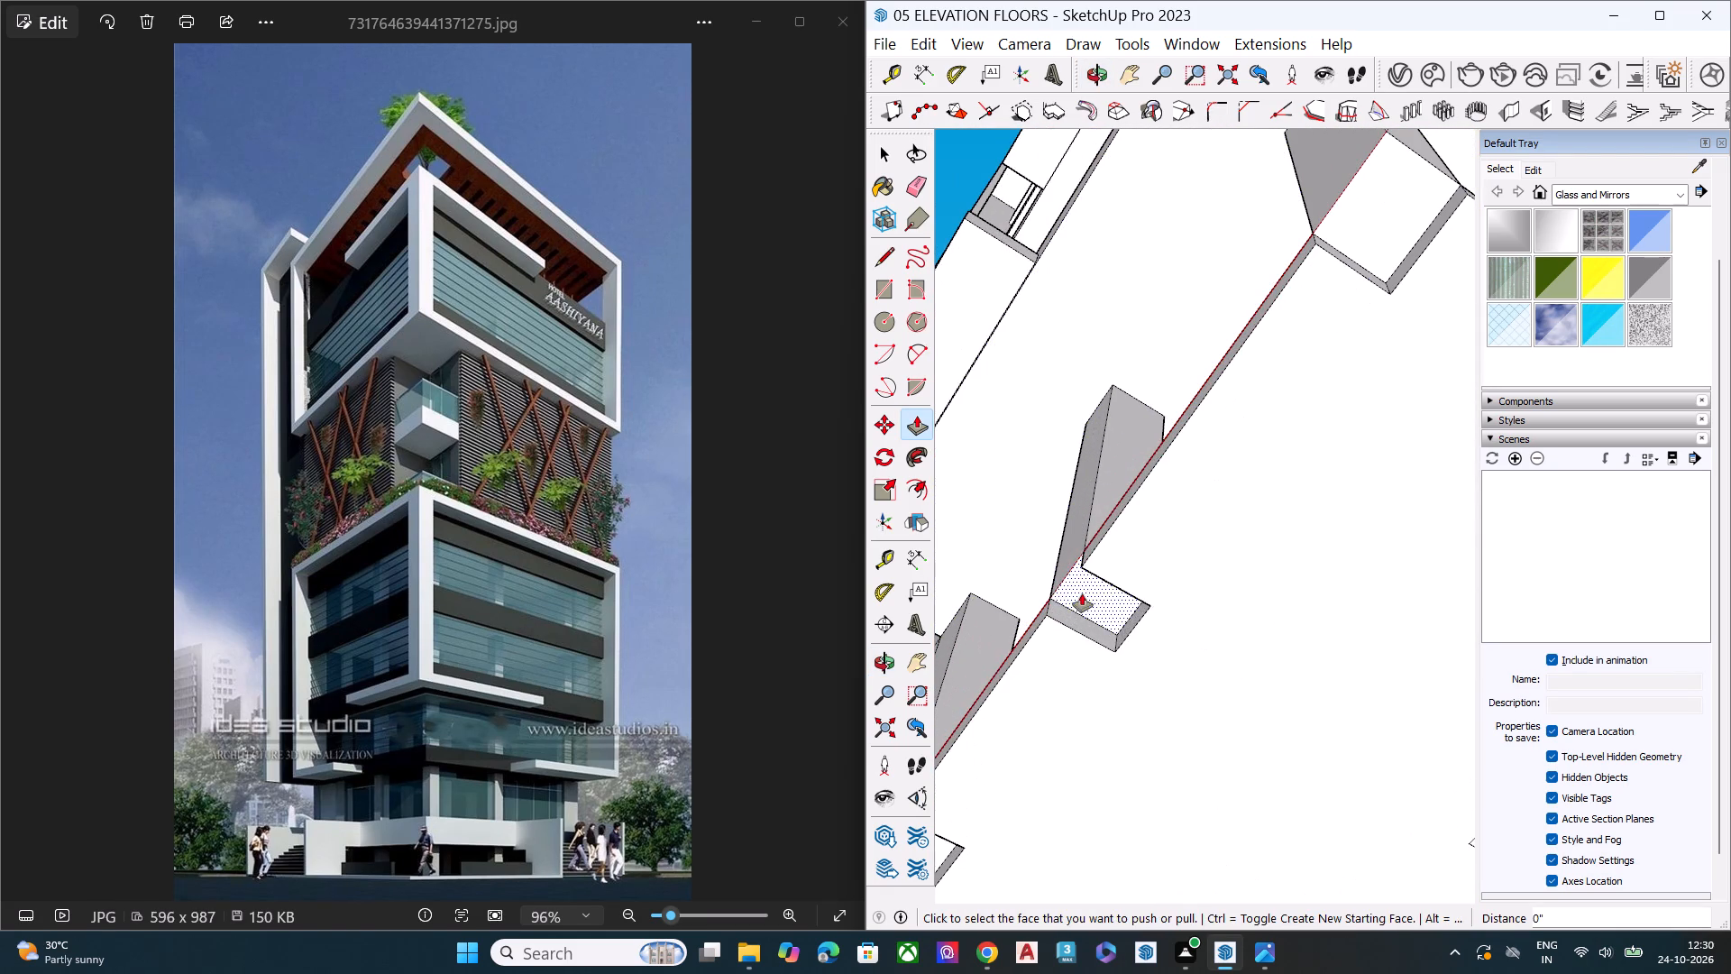
pyautogui.doubleClick(1082, 593)
pyautogui.scroll(-9, 1212, 486)
pyautogui.scroll(5, 1273, 376)
pyautogui.doubleClick(1278, 376)
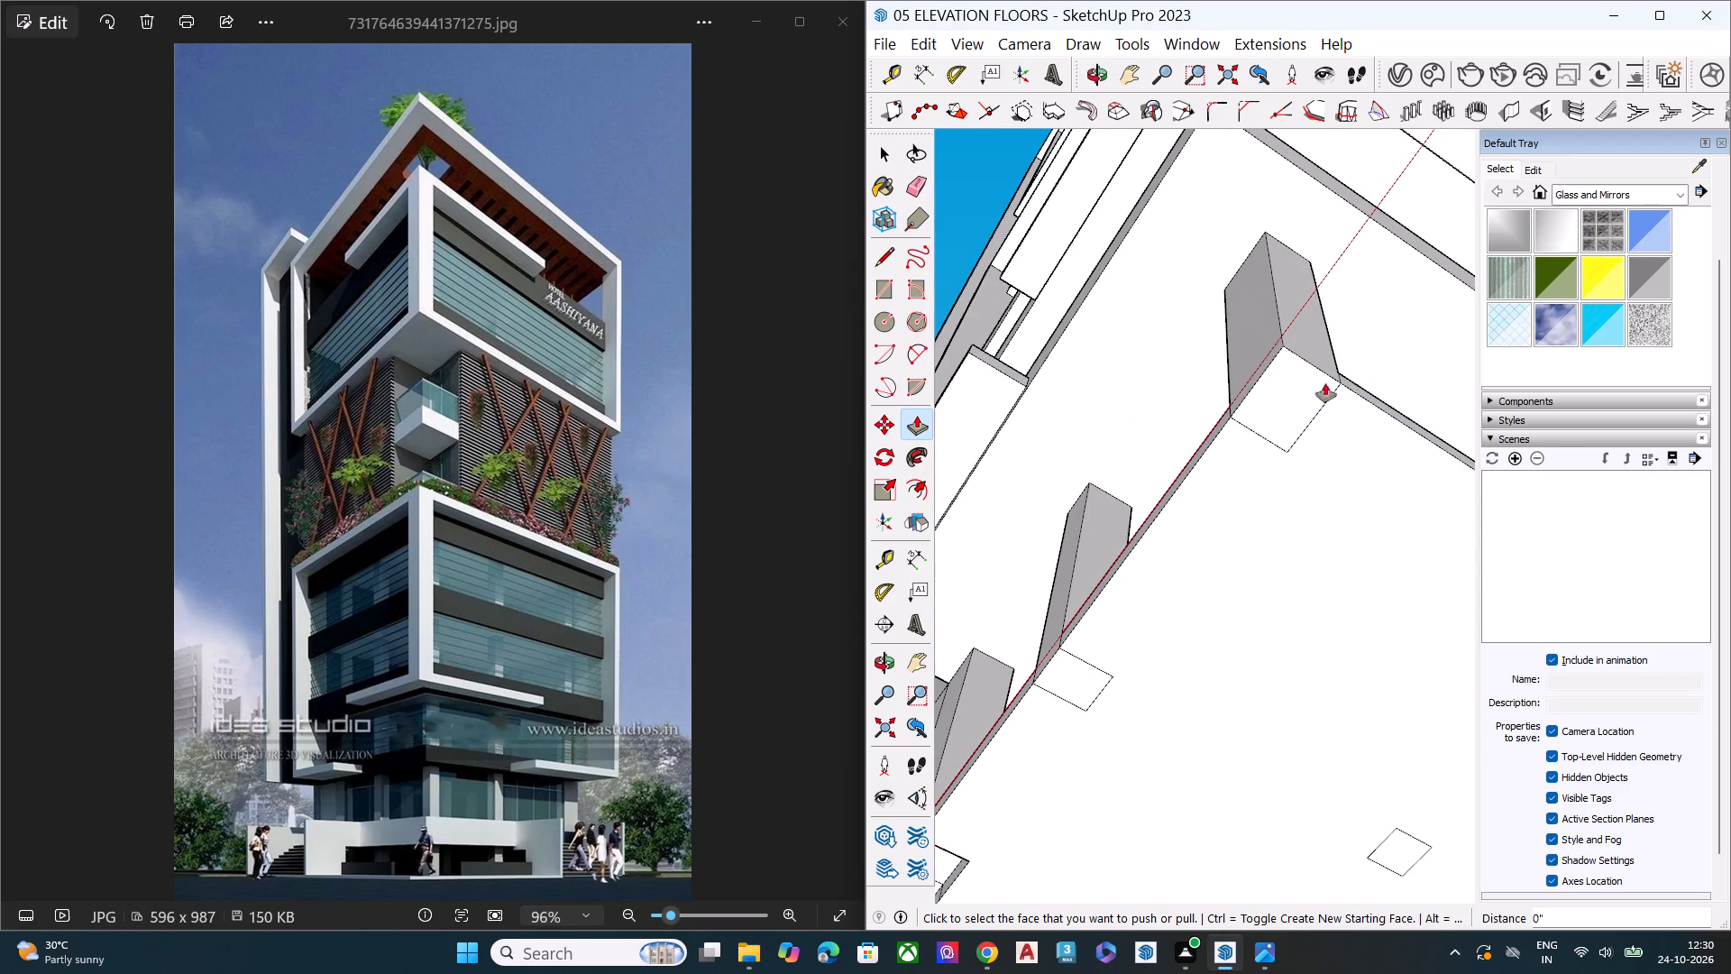
pyautogui.scroll(-8, 1344, 388)
pyautogui.scroll(3, 1150, 614)
pyautogui.scroll(-2, 1141, 628)
pyautogui.scroll(5, 1141, 628)
pyautogui.doubleClick(1104, 686)
pyautogui.doubleClick(1130, 657)
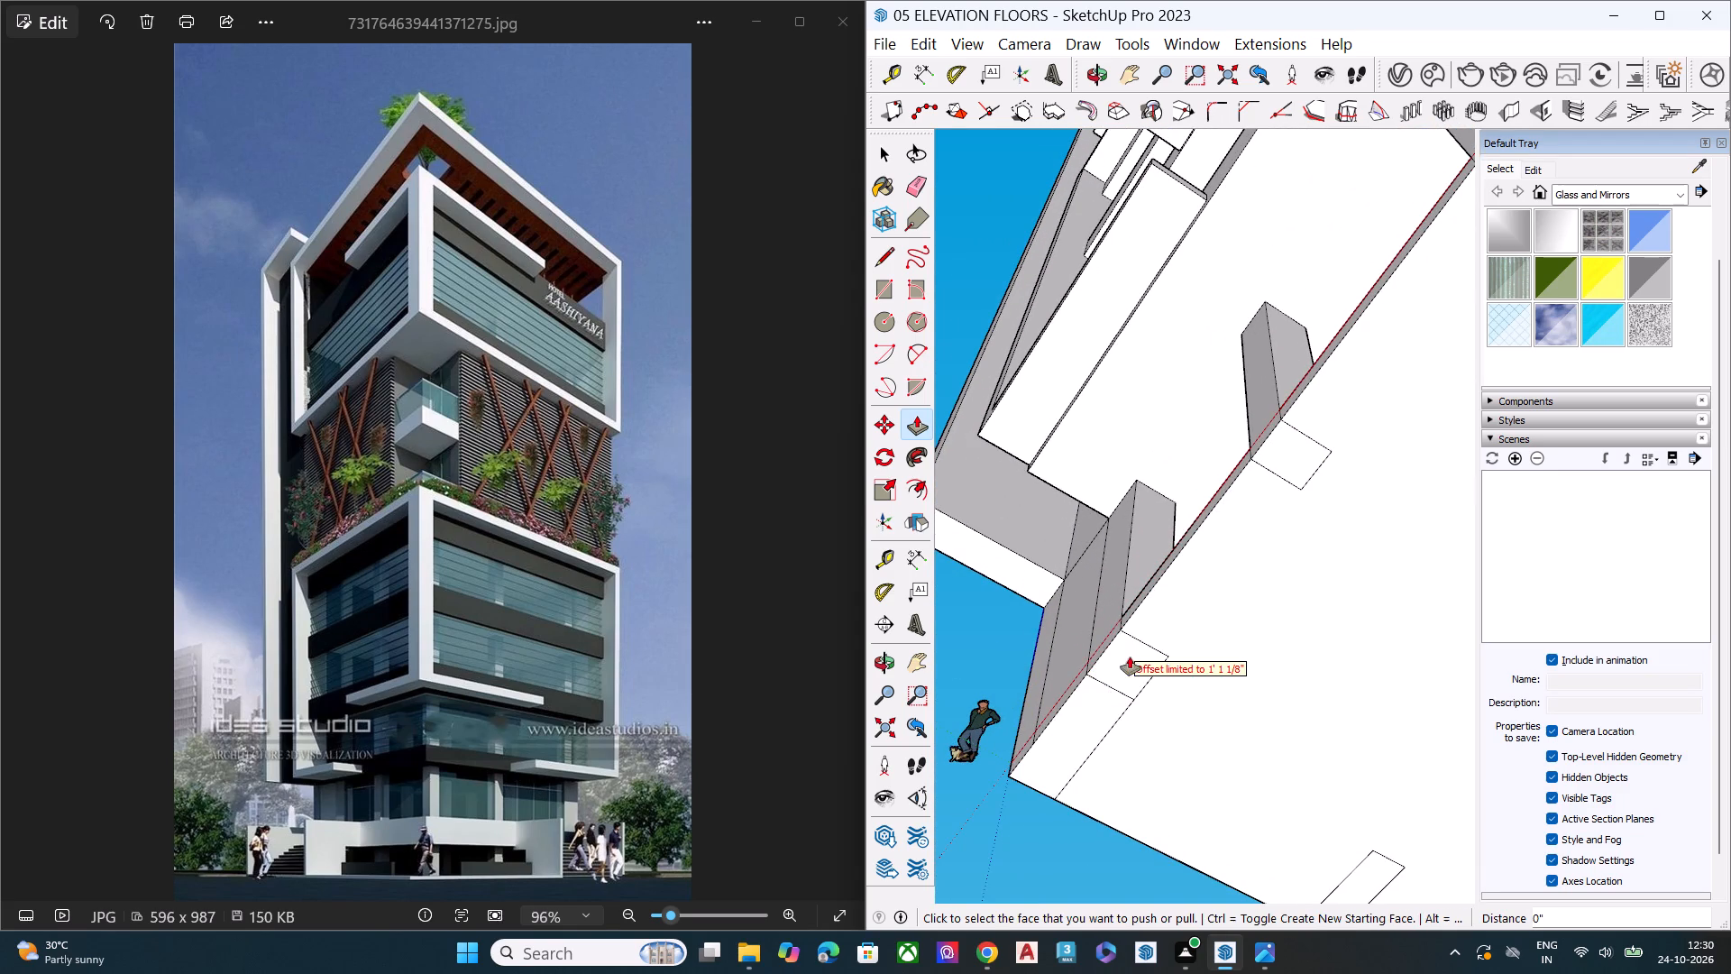
# Erase the footprint outlines of the origin-corner columns and the middle red-axis column from the base slab's underside.
pyautogui.press('space')
pyautogui.scroll(-10, 1040, 582)
pyautogui.click(1051, 803)
pyautogui.scroll(-6, 1095, 706)
pyautogui.press('e')
pyautogui.scroll(2, 1076, 702)
pyautogui.scroll(-1, 1076, 702)
pyautogui.scroll(2, 1076, 702)
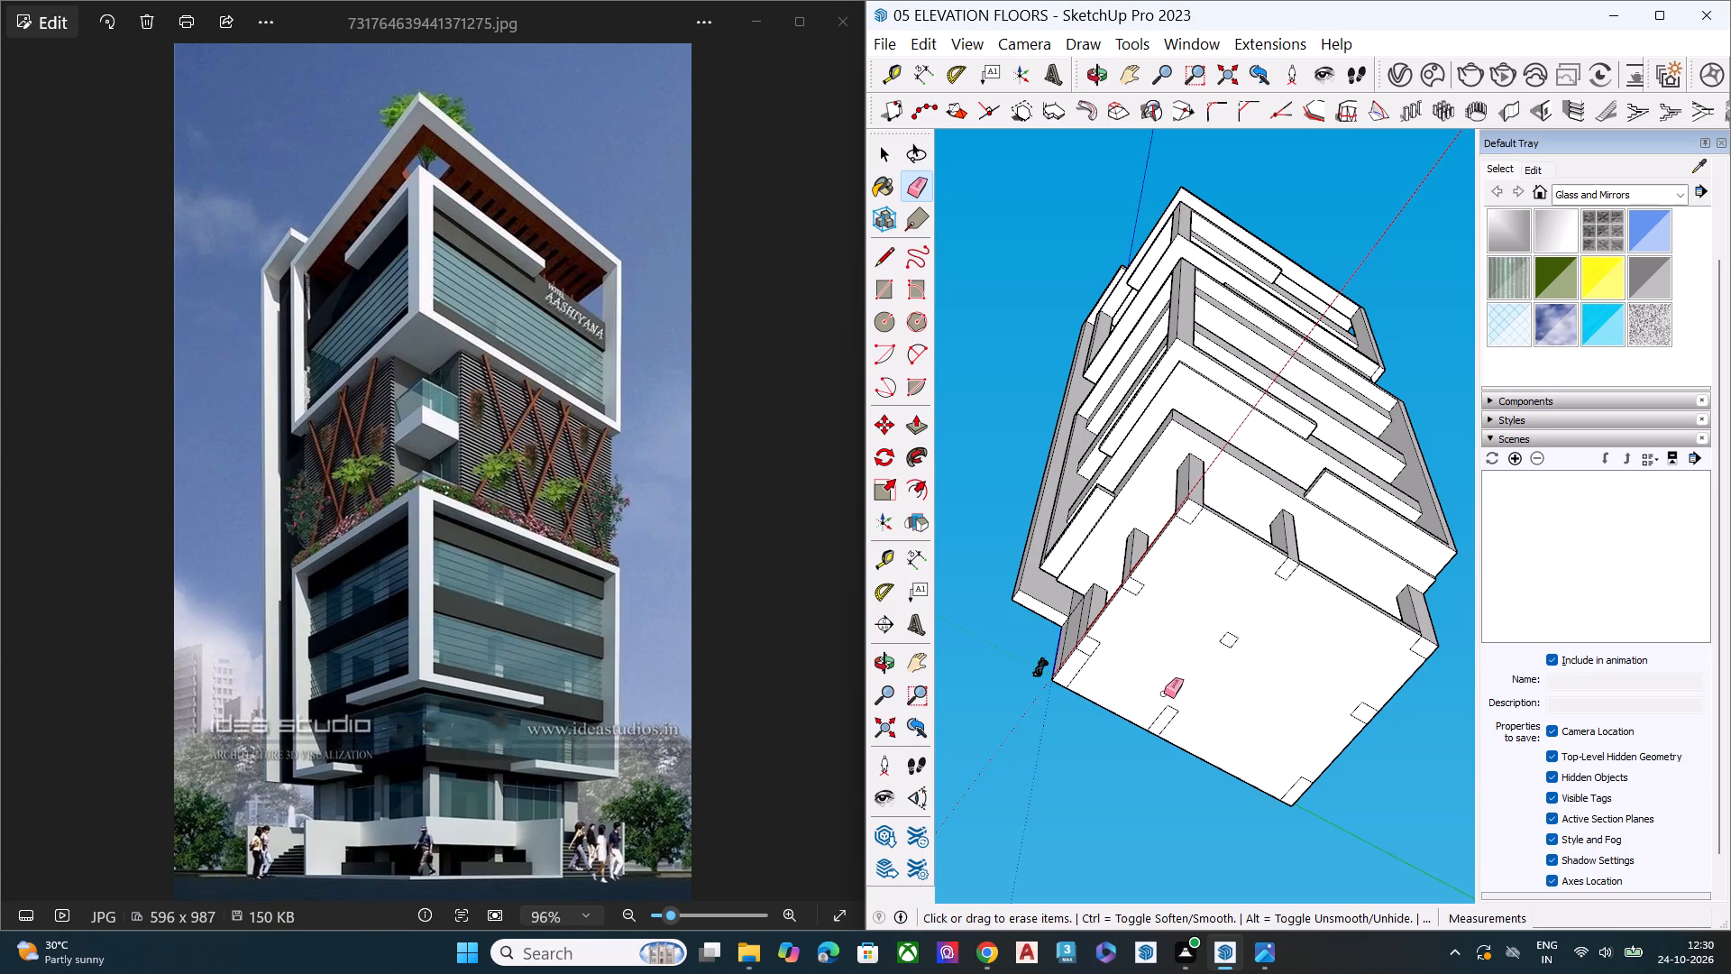
pyautogui.scroll(7, 1076, 658)
pyautogui.scroll(-2, 1085, 648)
pyautogui.scroll(3, 1085, 648)
pyautogui.click(1085, 648)
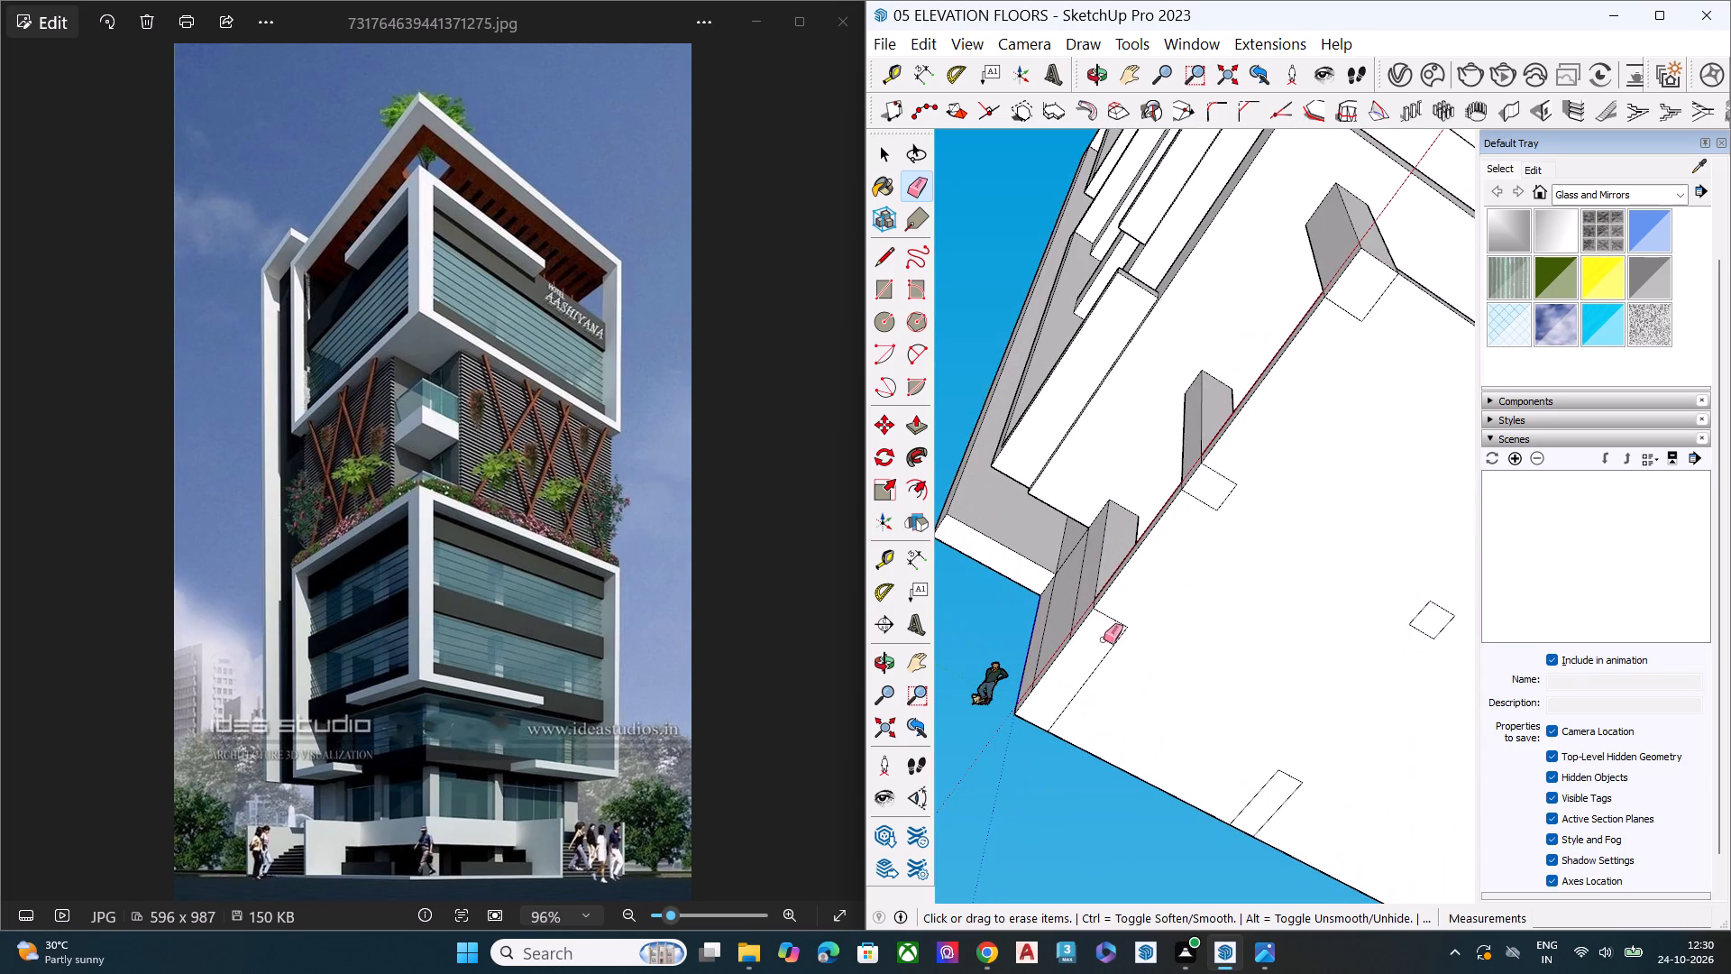
pyautogui.click(1117, 620)
pyautogui.click(1119, 629)
pyautogui.click(1120, 631)
pyautogui.click(1094, 670)
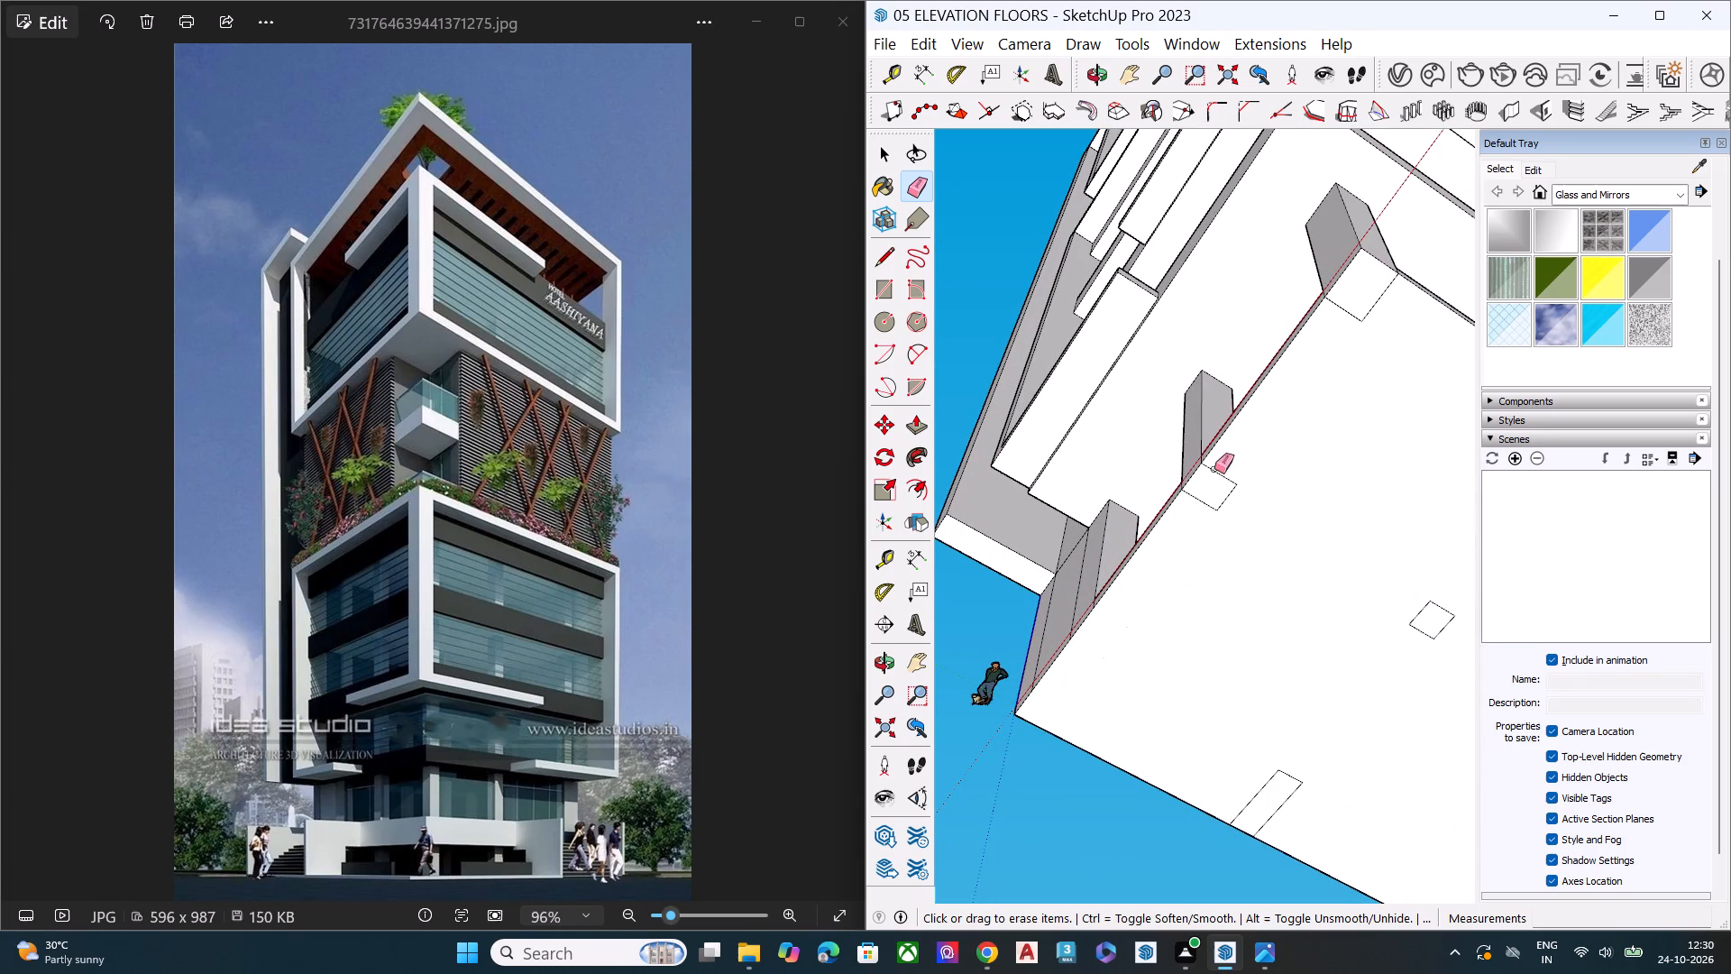
pyautogui.click(1214, 469)
pyautogui.click(1229, 491)
pyautogui.click(1199, 502)
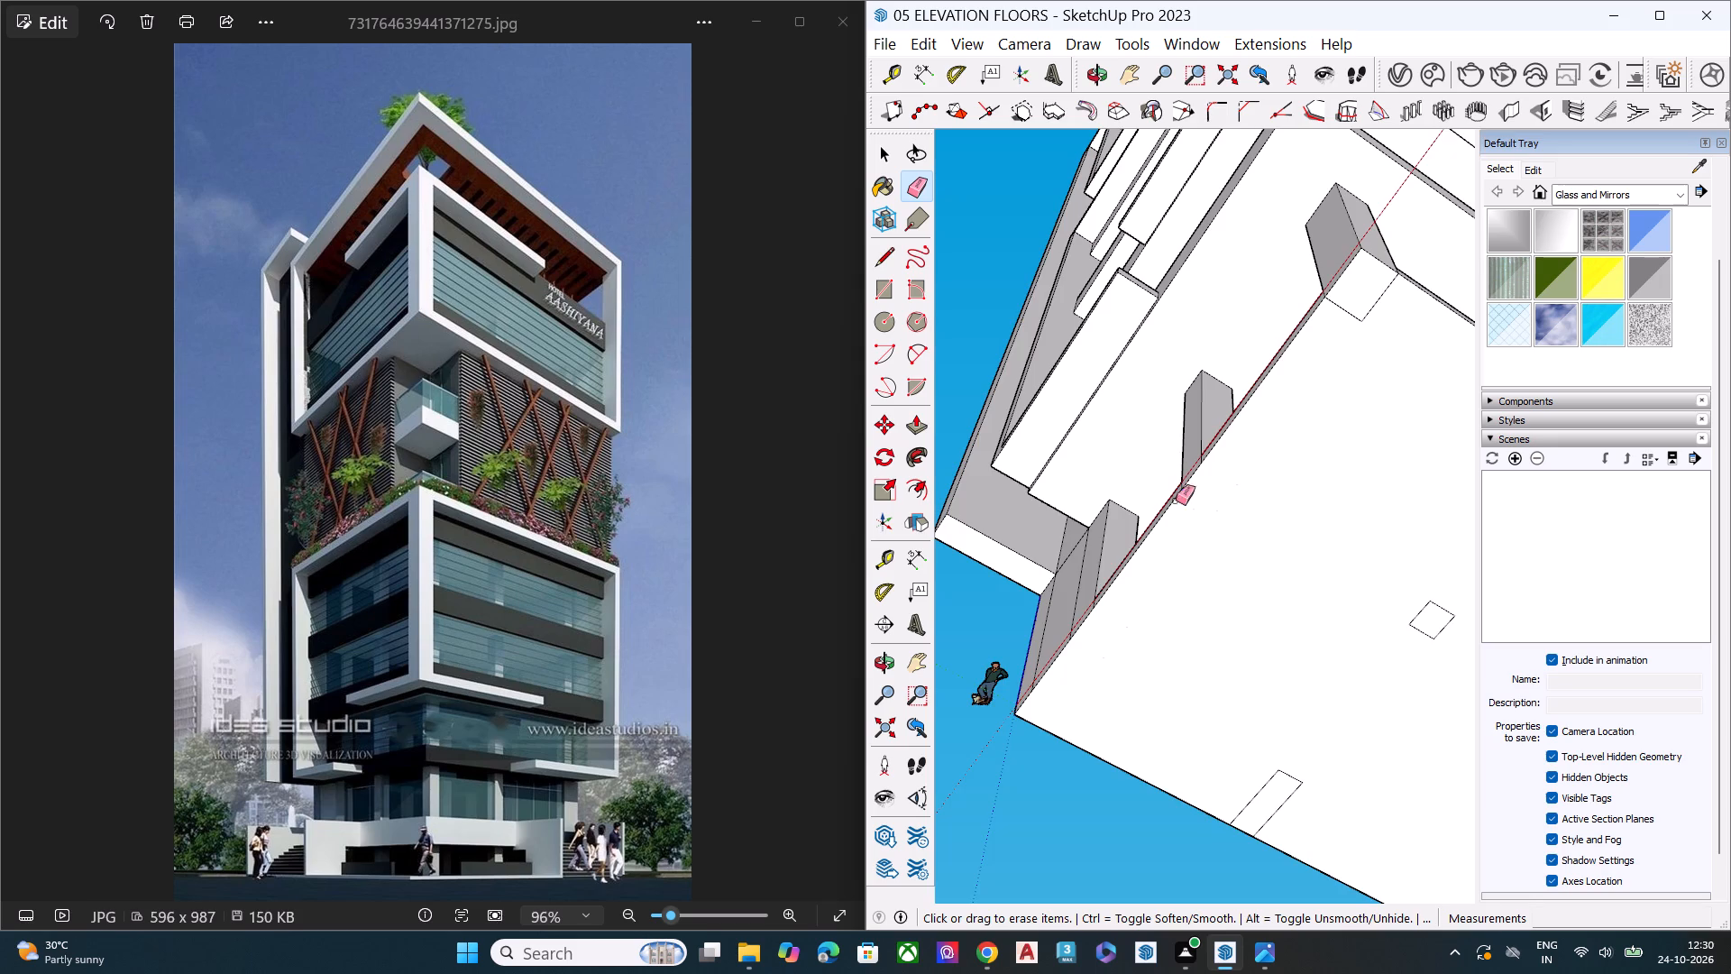
# Erase the footprint outline of the column midway along the green-axis edge of the base slab.
pyautogui.scroll(-5, 1160, 521)
pyautogui.scroll(7, 1206, 755)
pyautogui.scroll(-1, 1211, 759)
pyautogui.click(1238, 689)
pyautogui.click(1286, 657)
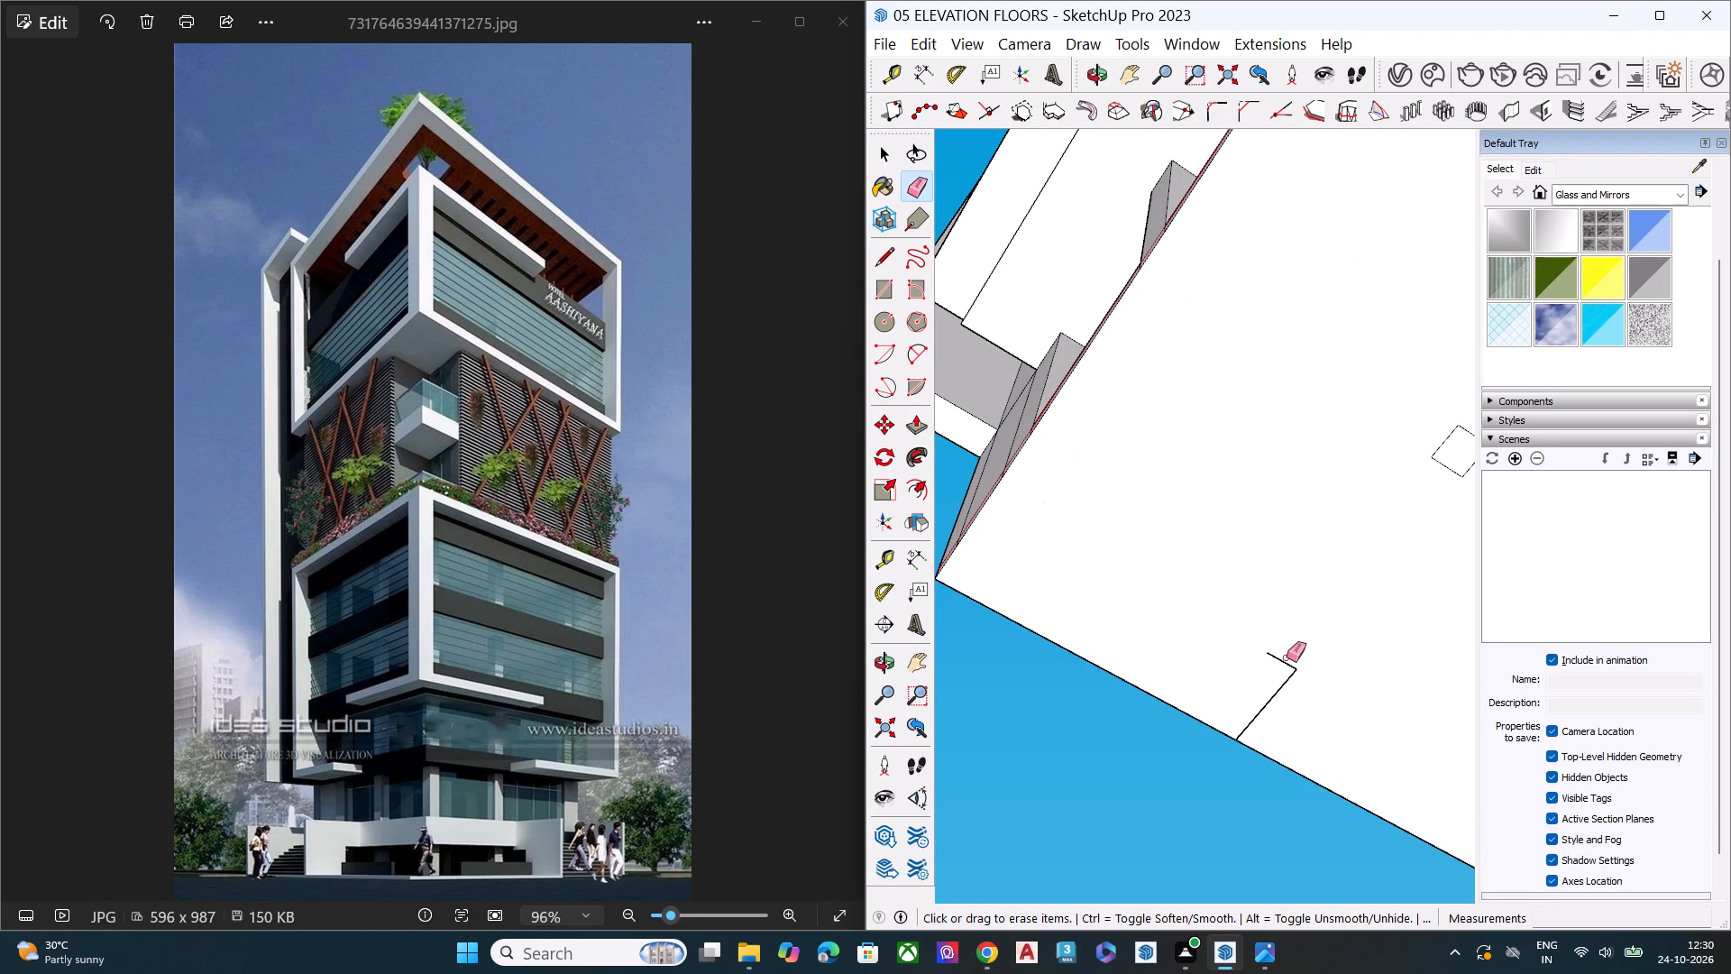
pyautogui.click(1286, 664)
pyautogui.click(1290, 675)
# Erase the central column's square footprint outline from the base slab's underside.
pyautogui.scroll(-8, 1144, 690)
pyautogui.scroll(1, 1334, 618)
pyautogui.scroll(-1, 1336, 616)
pyautogui.scroll(5, 1336, 614)
pyautogui.scroll(-2, 1298, 590)
pyautogui.scroll(1, 1285, 573)
pyautogui.scroll(-1, 1285, 571)
pyautogui.scroll(1, 1280, 561)
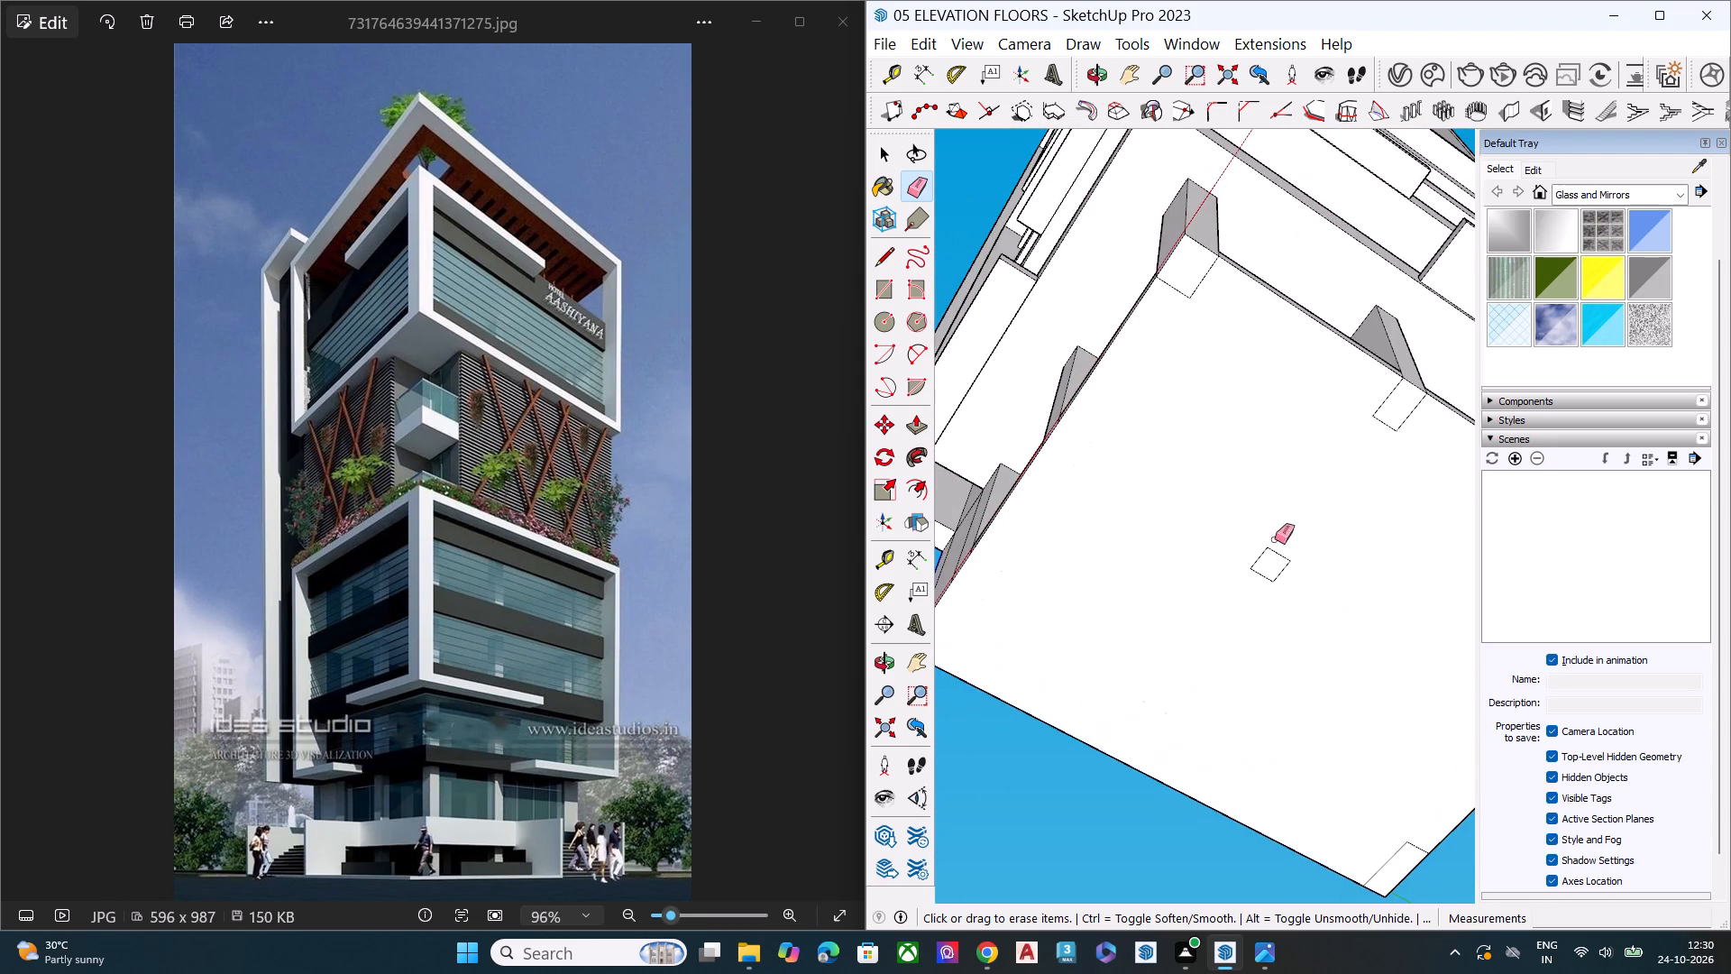
pyautogui.scroll(4, 1279, 557)
pyautogui.click(1280, 555)
pyautogui.moveTo(1291, 572); pyautogui.dragTo(1281, 564)
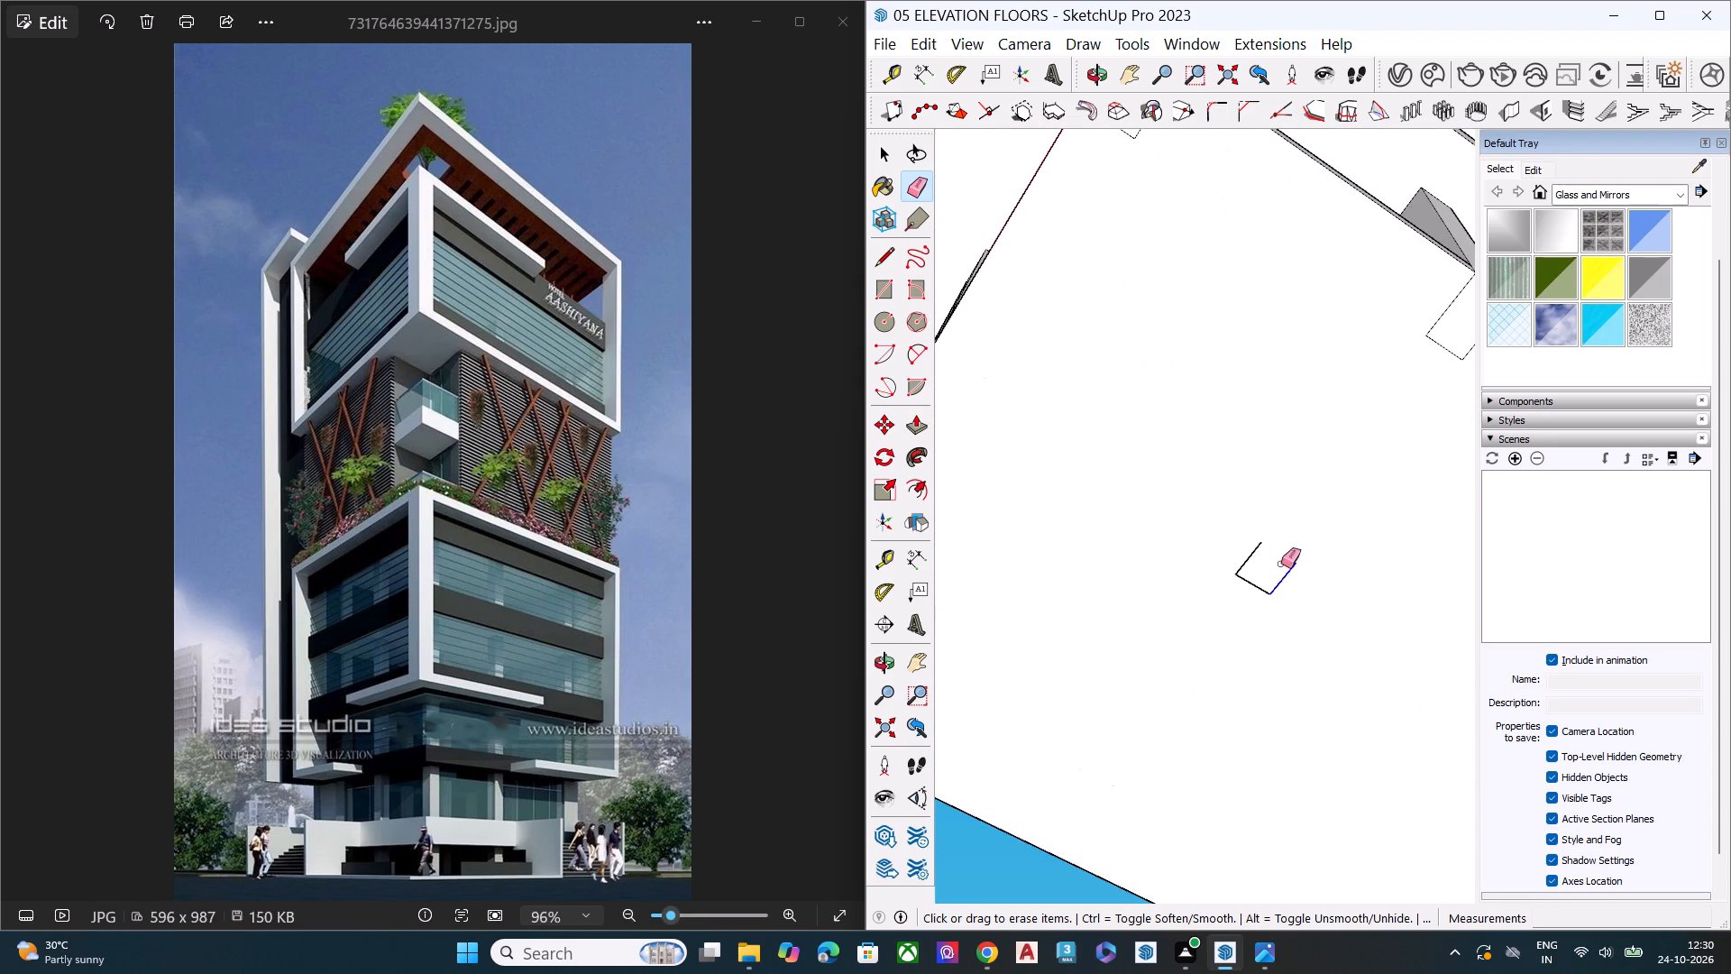
pyautogui.moveTo(1281, 564); pyautogui.dragTo(1241, 548)
pyautogui.moveTo(1274, 604); pyautogui.dragTo(1228, 557)
# Erase the footprint outline of the middle column on the base slab edge opposite the green axis.
pyautogui.scroll(-1, 1101, 625)
pyautogui.scroll(1, 1101, 625)
pyautogui.scroll(-4, 1101, 625)
pyautogui.scroll(1, 1101, 625)
pyautogui.scroll(-1, 1101, 625)
pyautogui.scroll(1, 1101, 625)
pyautogui.scroll(-1, 1134, 640)
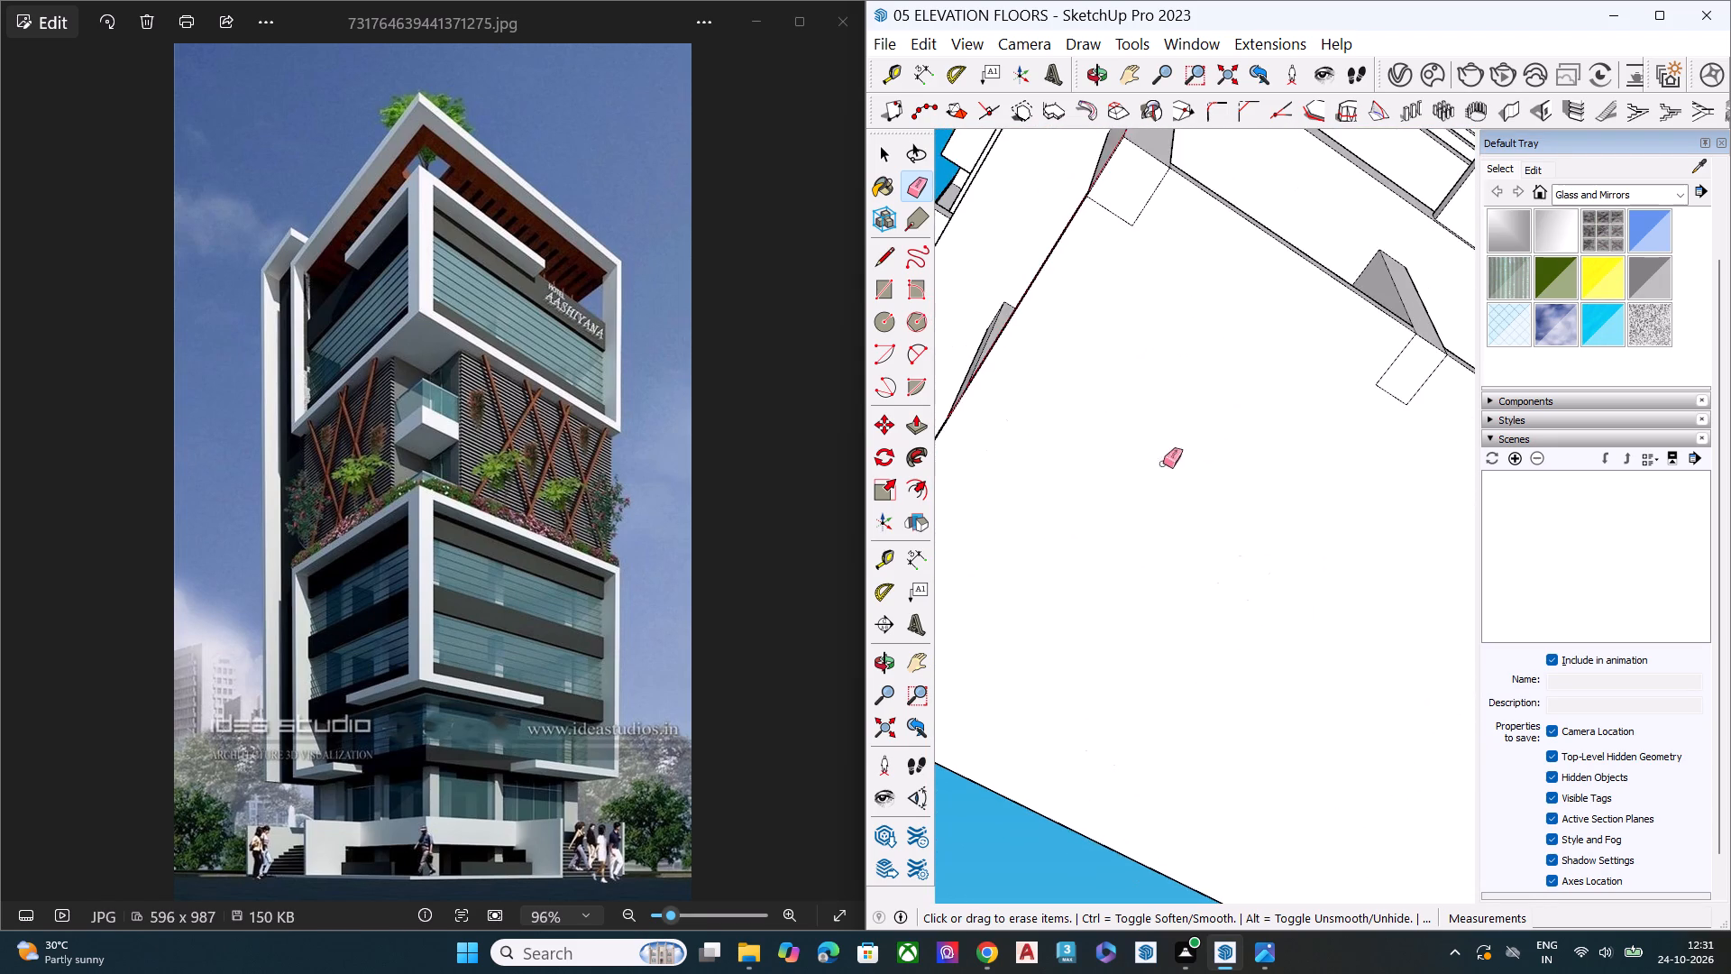
pyautogui.scroll(-1, 1143, 460)
pyautogui.scroll(1, 1138, 460)
pyautogui.scroll(-5, 1062, 473)
pyautogui.scroll(1, 1035, 496)
pyautogui.scroll(-4, 1034, 497)
pyautogui.scroll(5, 1306, 471)
pyautogui.scroll(-1, 1204, 440)
pyautogui.scroll(1, 1204, 440)
pyautogui.moveTo(1254, 475); pyautogui.dragTo(1165, 415)
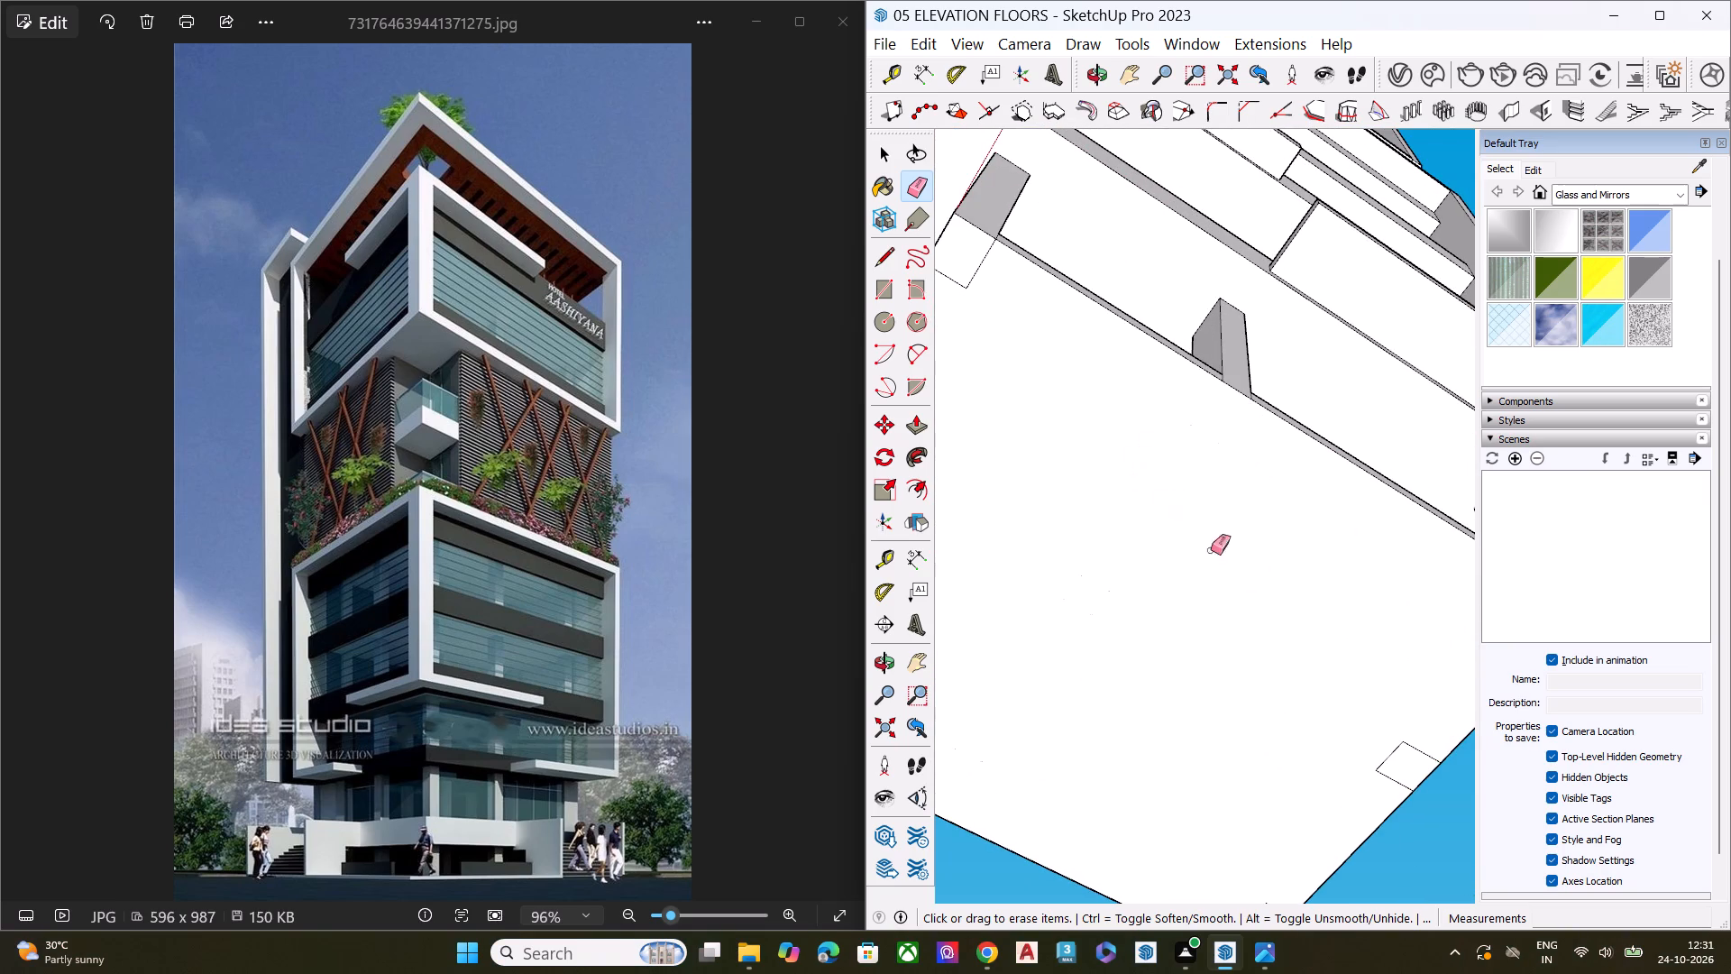
# Erase the footprint outline of the corner column at the far end of the red-axis edge from the base slab's underside.
pyautogui.scroll(-6, 1287, 608)
pyautogui.scroll(7, 1021, 349)
pyautogui.moveTo(1223, 509); pyautogui.dragTo(1104, 479)
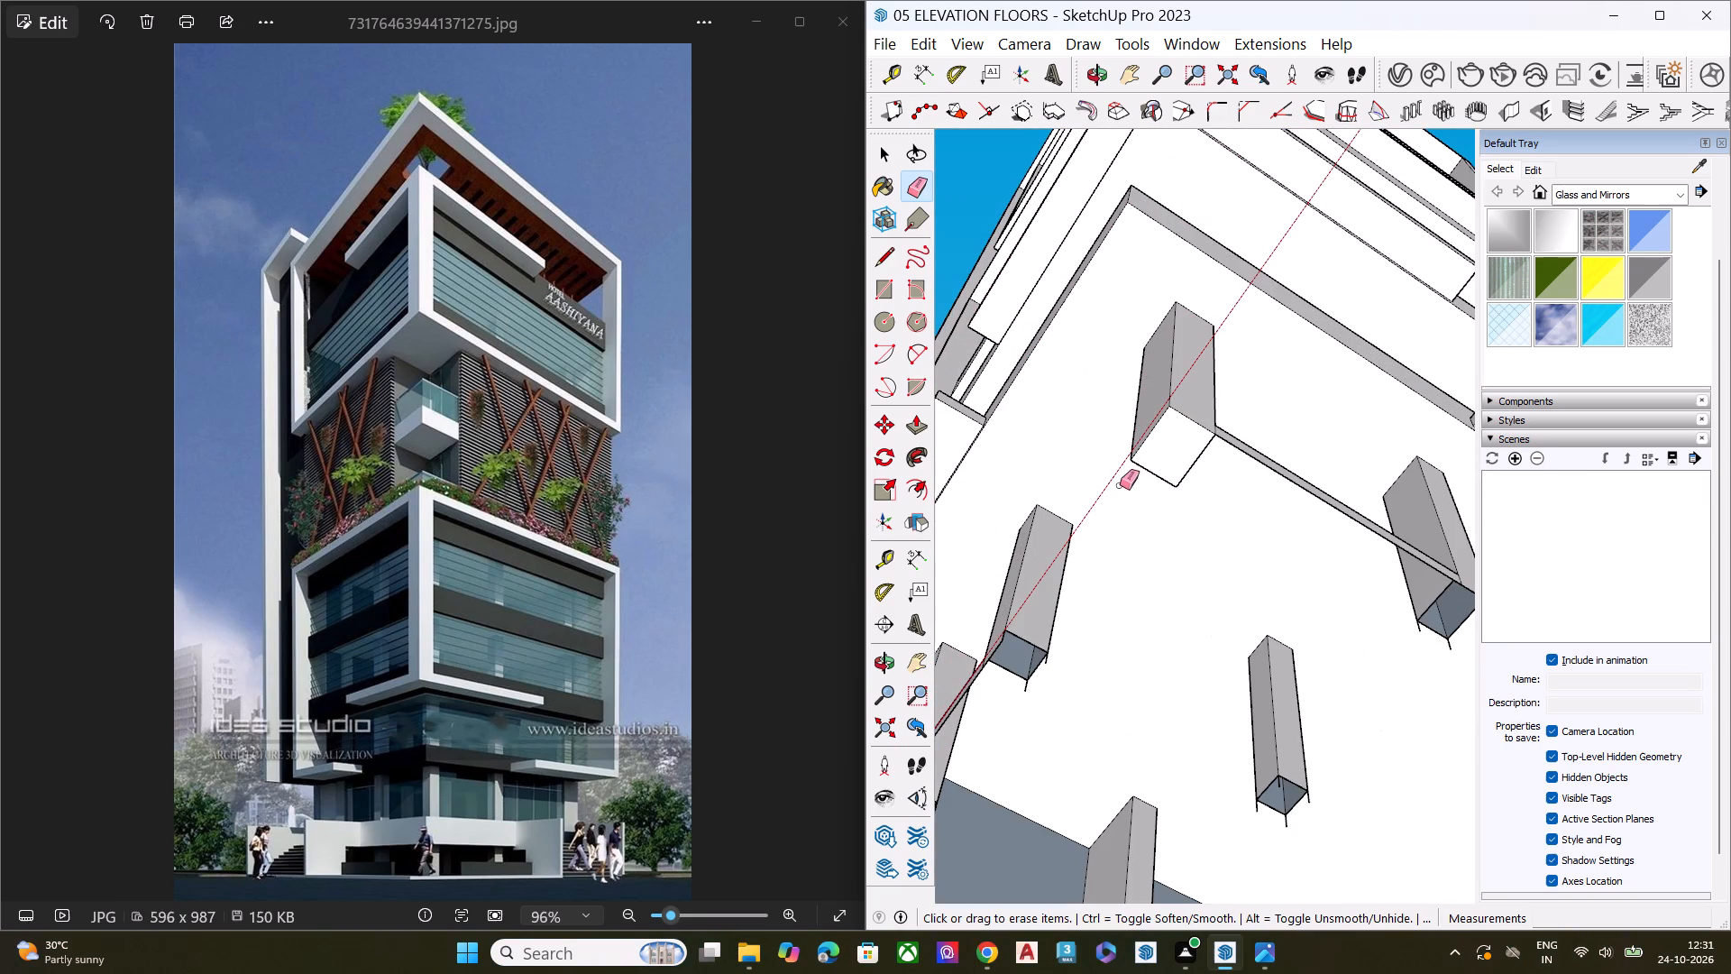
pyautogui.hotkey('ctrl', 'z')
pyautogui.moveTo(1205, 513); pyautogui.dragTo(1134, 464)
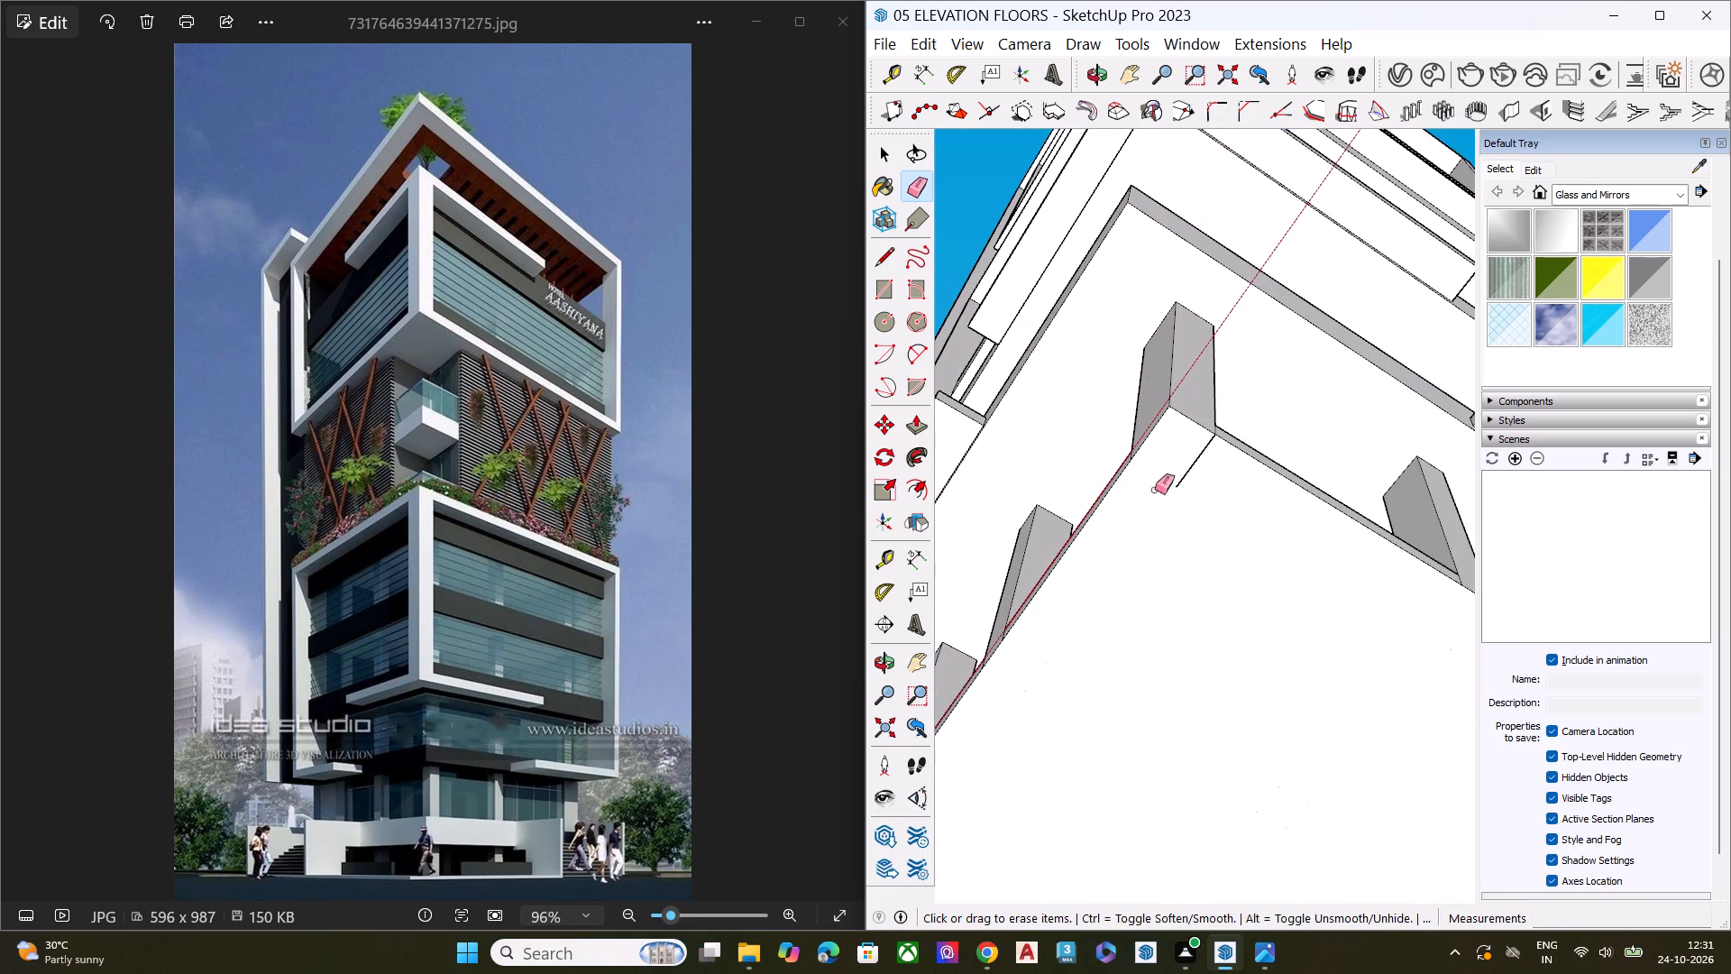
pyautogui.moveTo(1225, 499); pyautogui.dragTo(1187, 447)
# Erase the footprint outline of the corner column at the far end of the green-axis edge from the base slab's underside.
pyautogui.scroll(-7, 1073, 556)
pyautogui.scroll(-2, 1157, 500)
pyautogui.scroll(2, 1162, 500)
pyautogui.scroll(-3, 1164, 500)
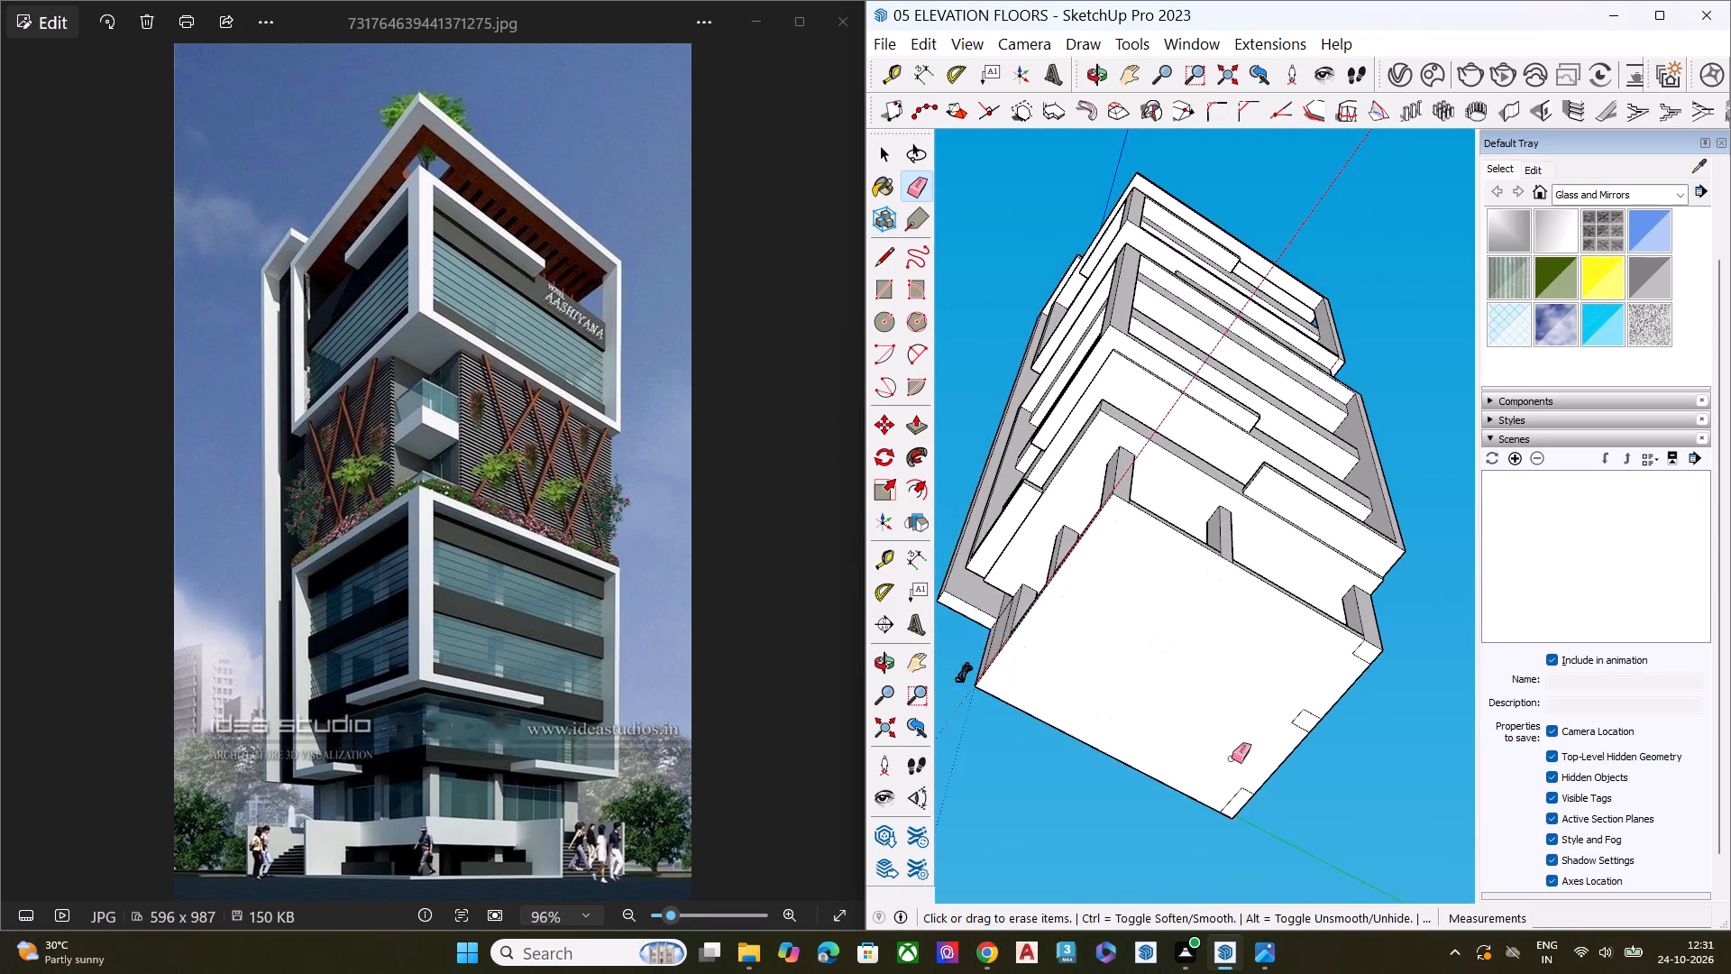
pyautogui.scroll(2, 1235, 760)
pyautogui.scroll(-1, 1252, 771)
pyautogui.scroll(11, 1254, 773)
pyautogui.scroll(-1, 1250, 803)
pyautogui.scroll(3, 1250, 803)
pyautogui.moveTo(1256, 798); pyautogui.dragTo(1155, 712)
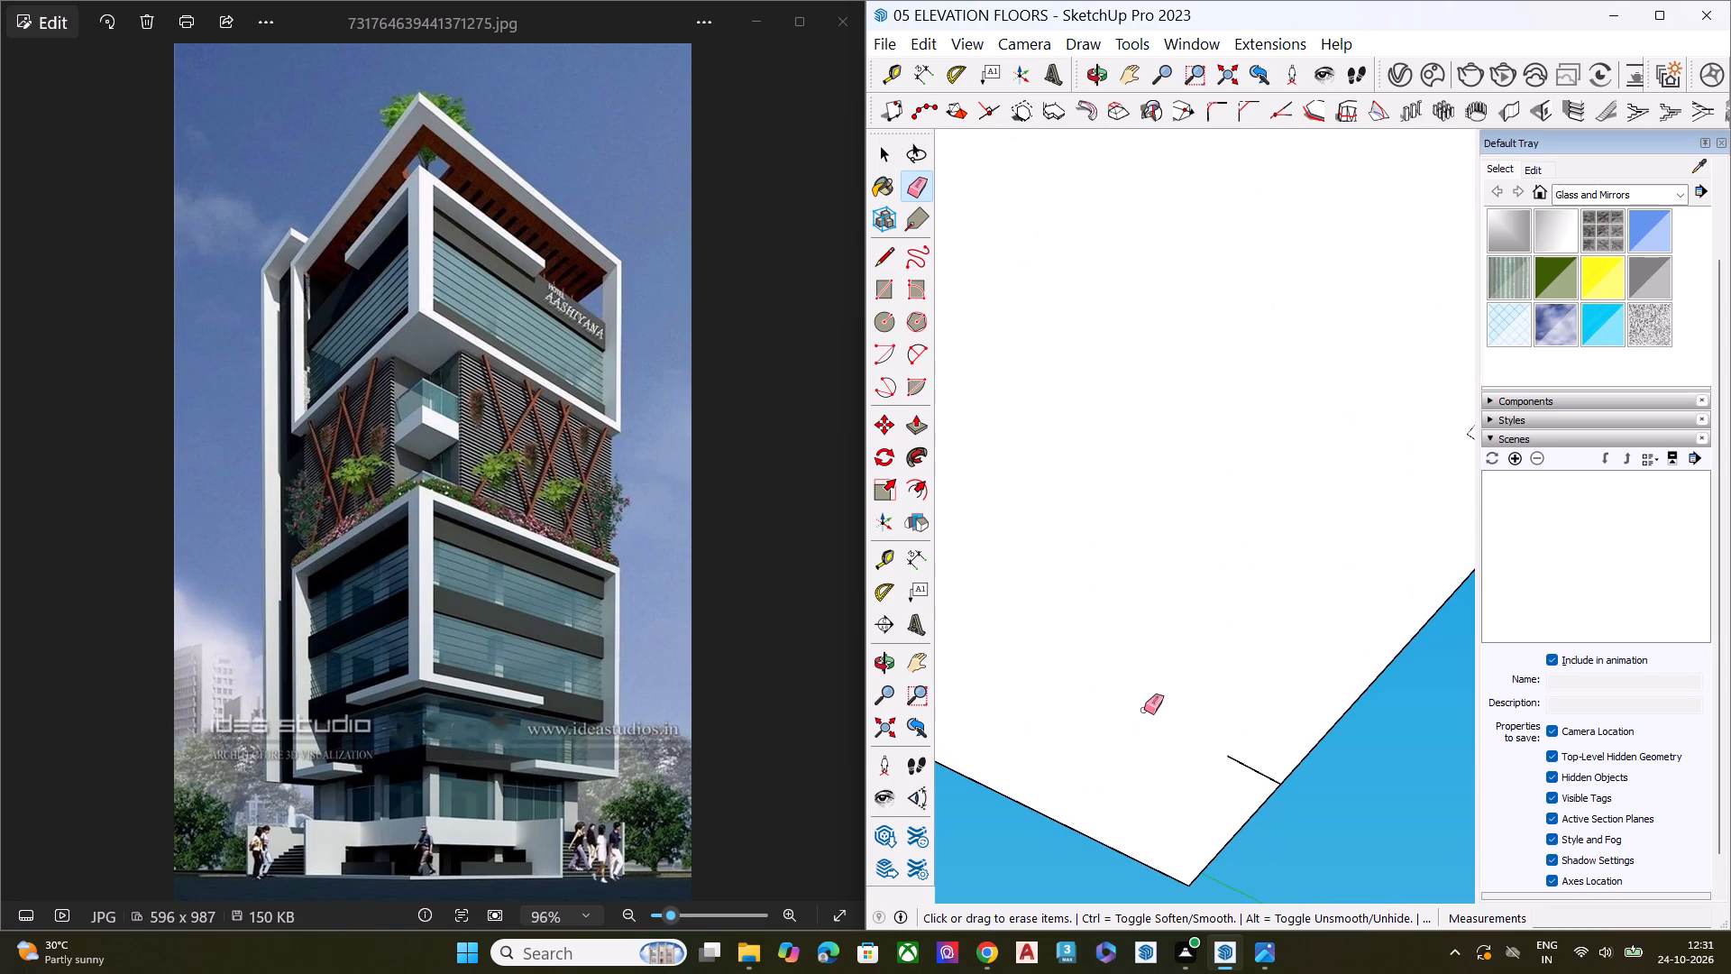
pyautogui.click(1244, 758)
pyautogui.click(1240, 766)
# Erase the footprint outline of the corner column diagonally opposite the origin from the base slab's underside.
pyautogui.scroll(-4, 1096, 705)
pyautogui.scroll(2, 1095, 704)
pyautogui.scroll(-1, 1095, 704)
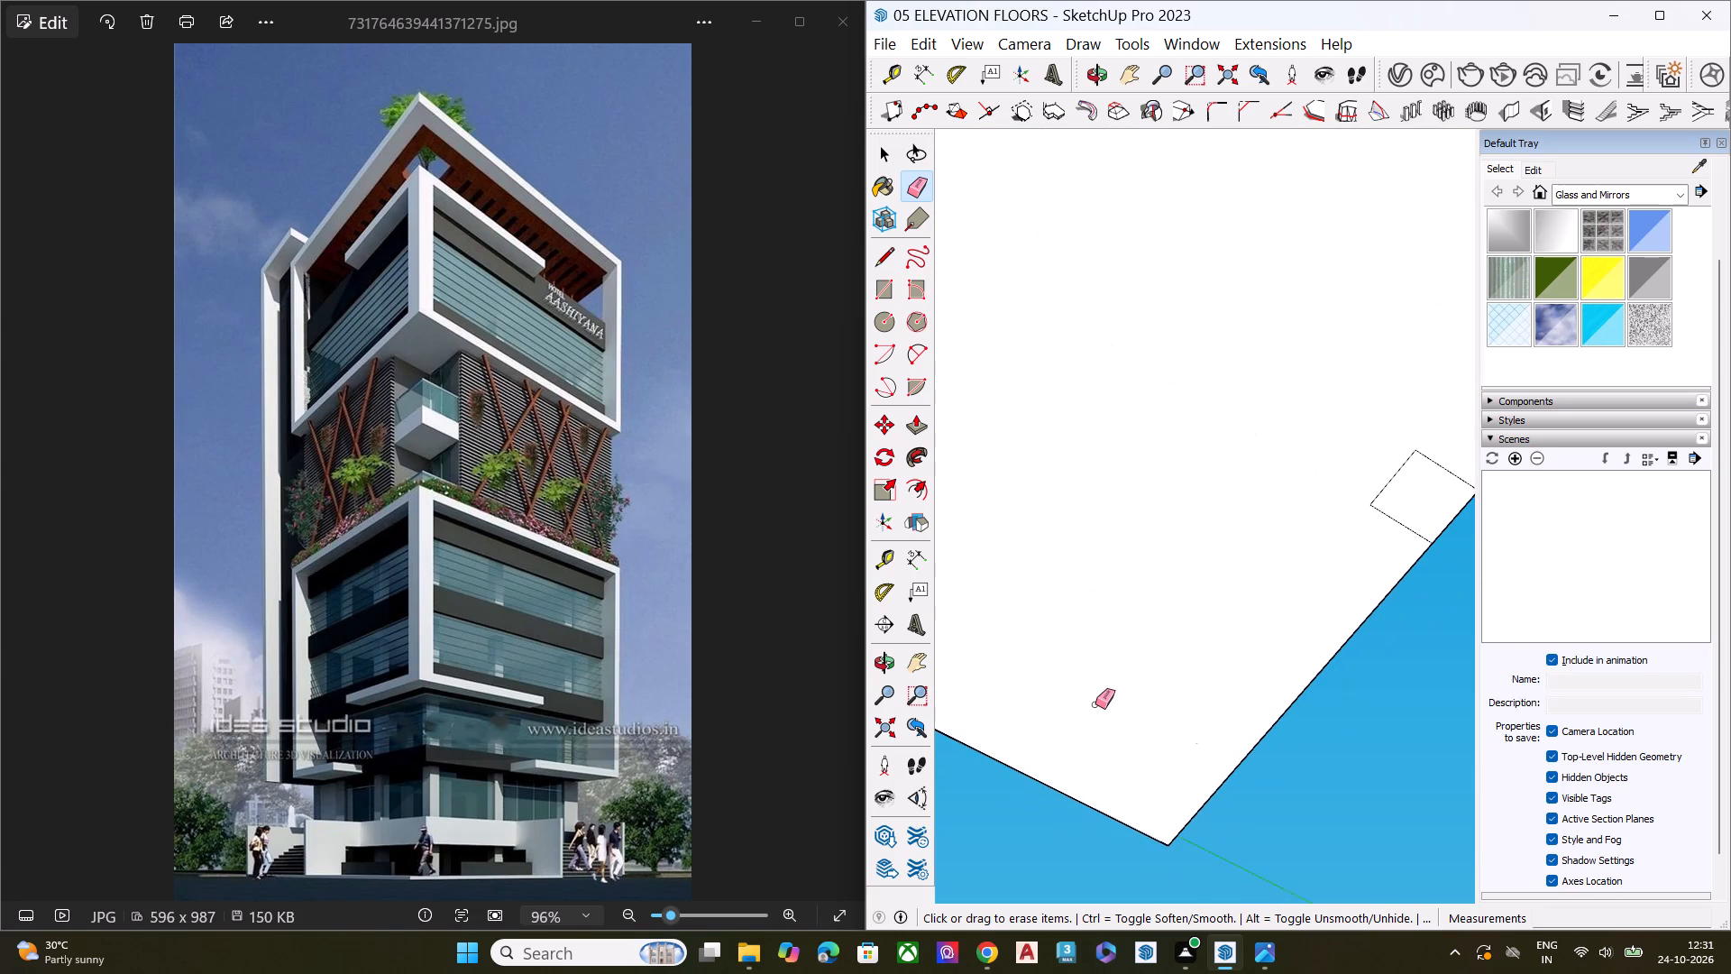
pyautogui.scroll(-11, 1095, 704)
pyautogui.scroll(9, 1348, 588)
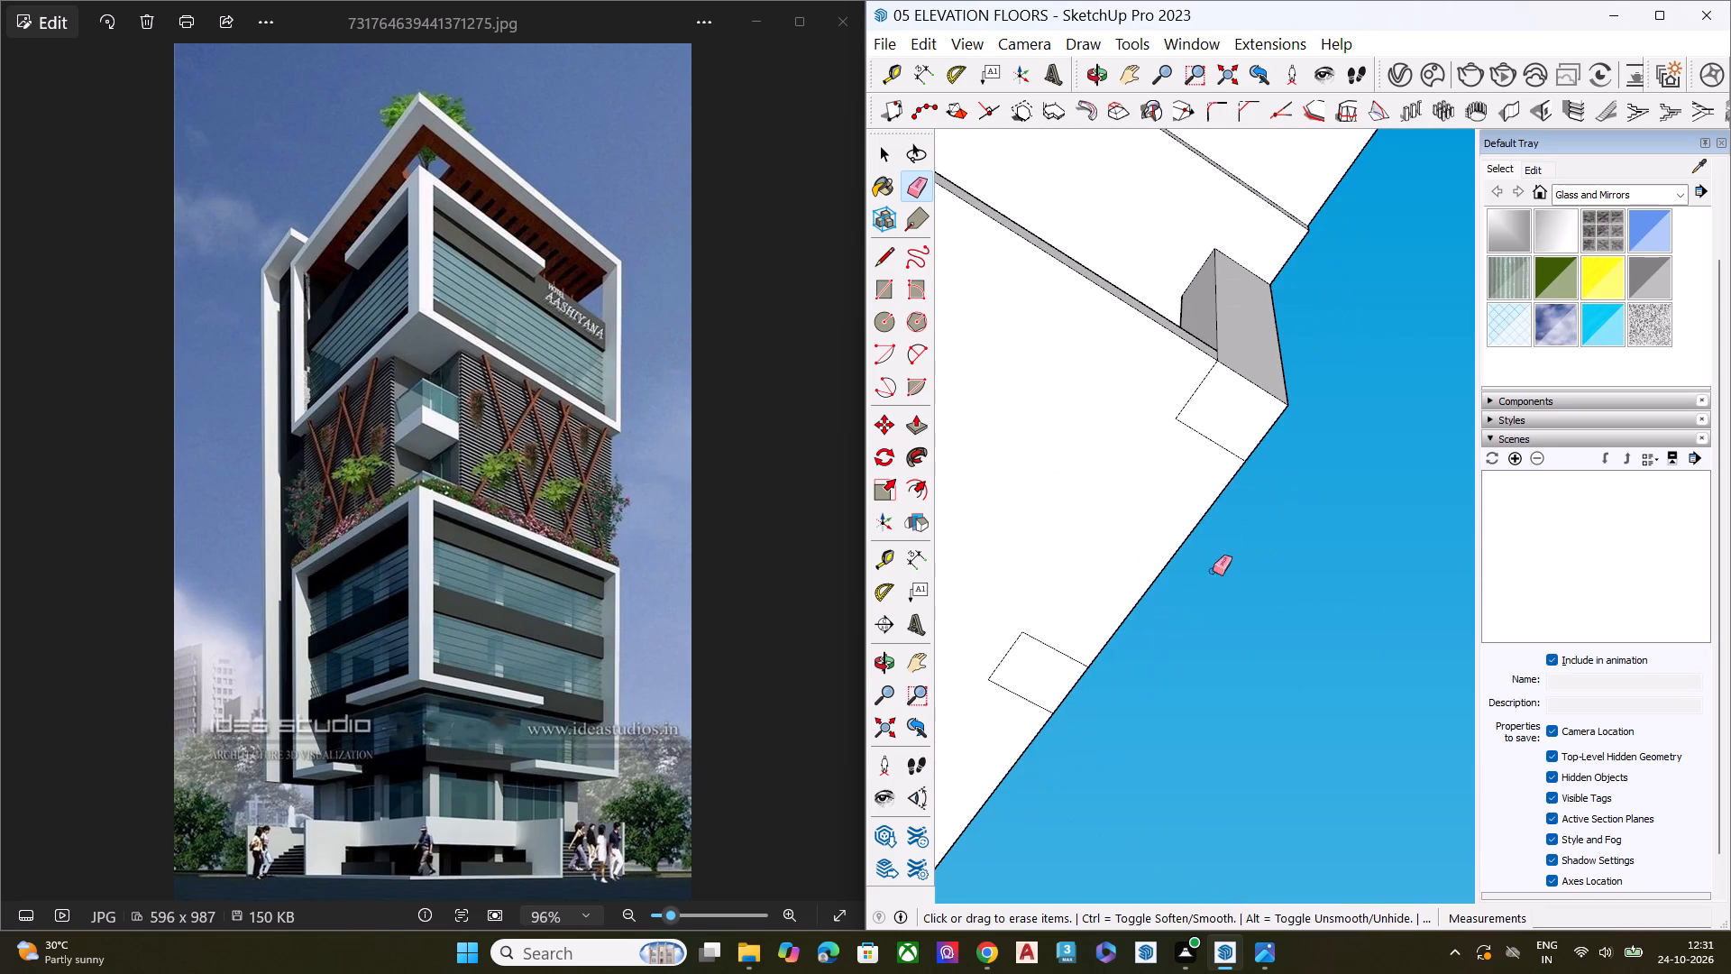
pyautogui.click(1212, 440)
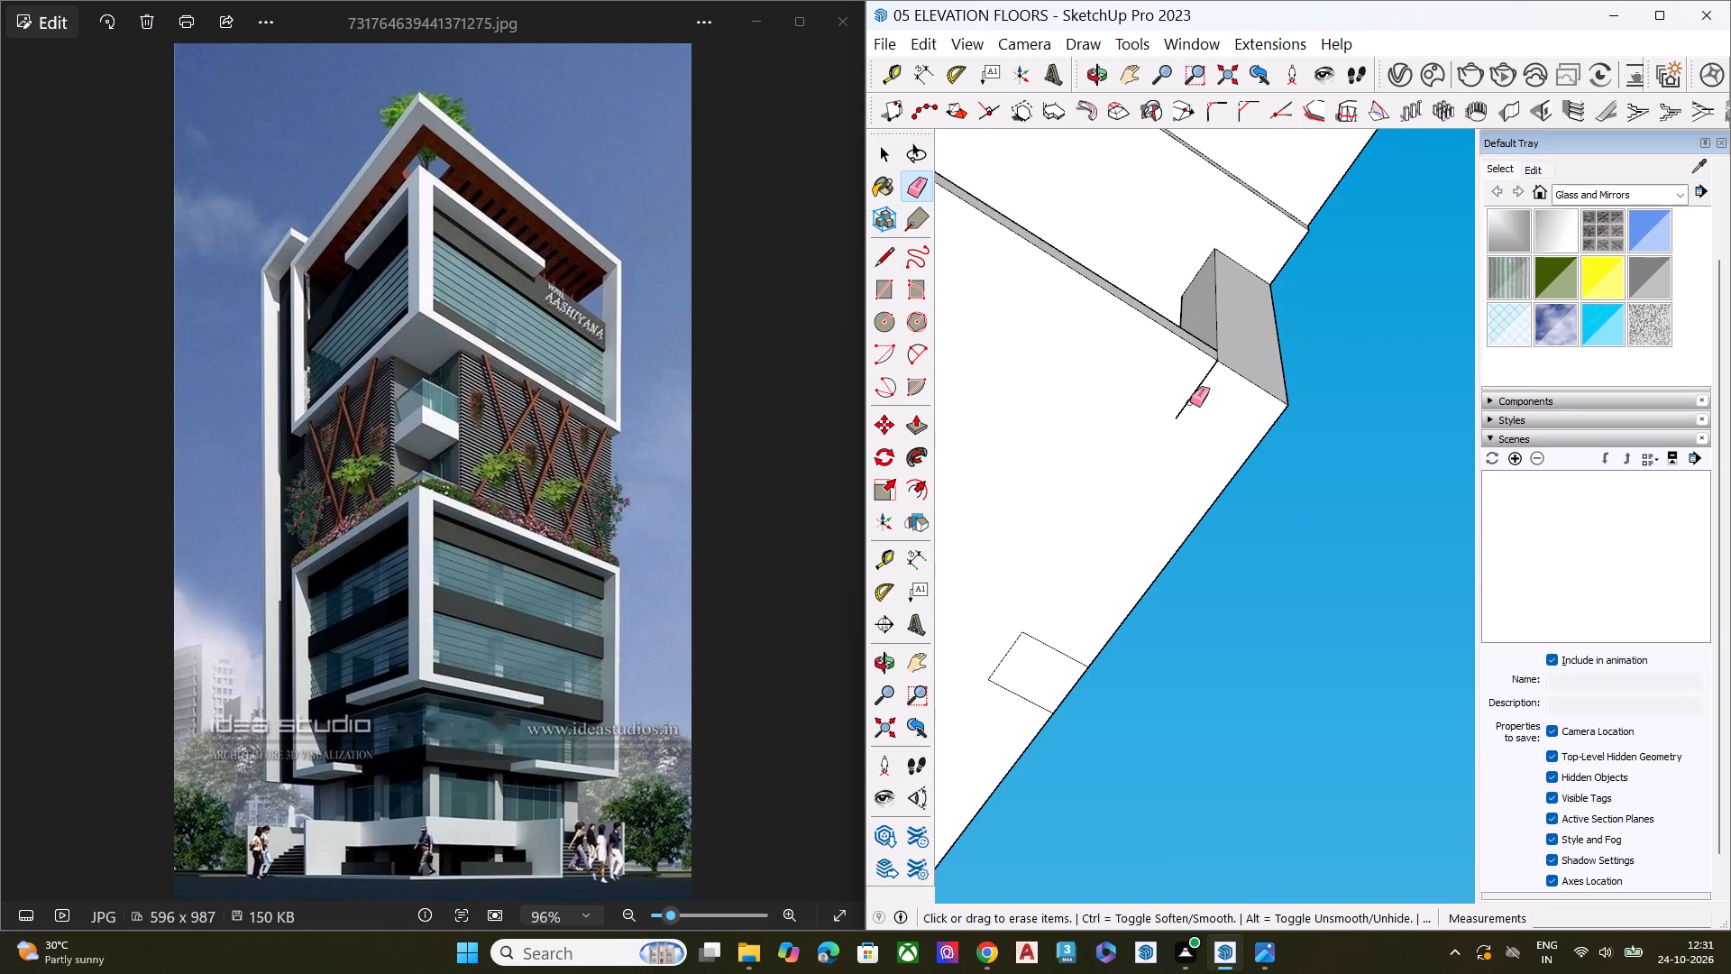
pyautogui.click(1189, 402)
# Erase the footprint outline of the middle column on the base slab edge opposite the red axis.
pyautogui.click(1054, 647)
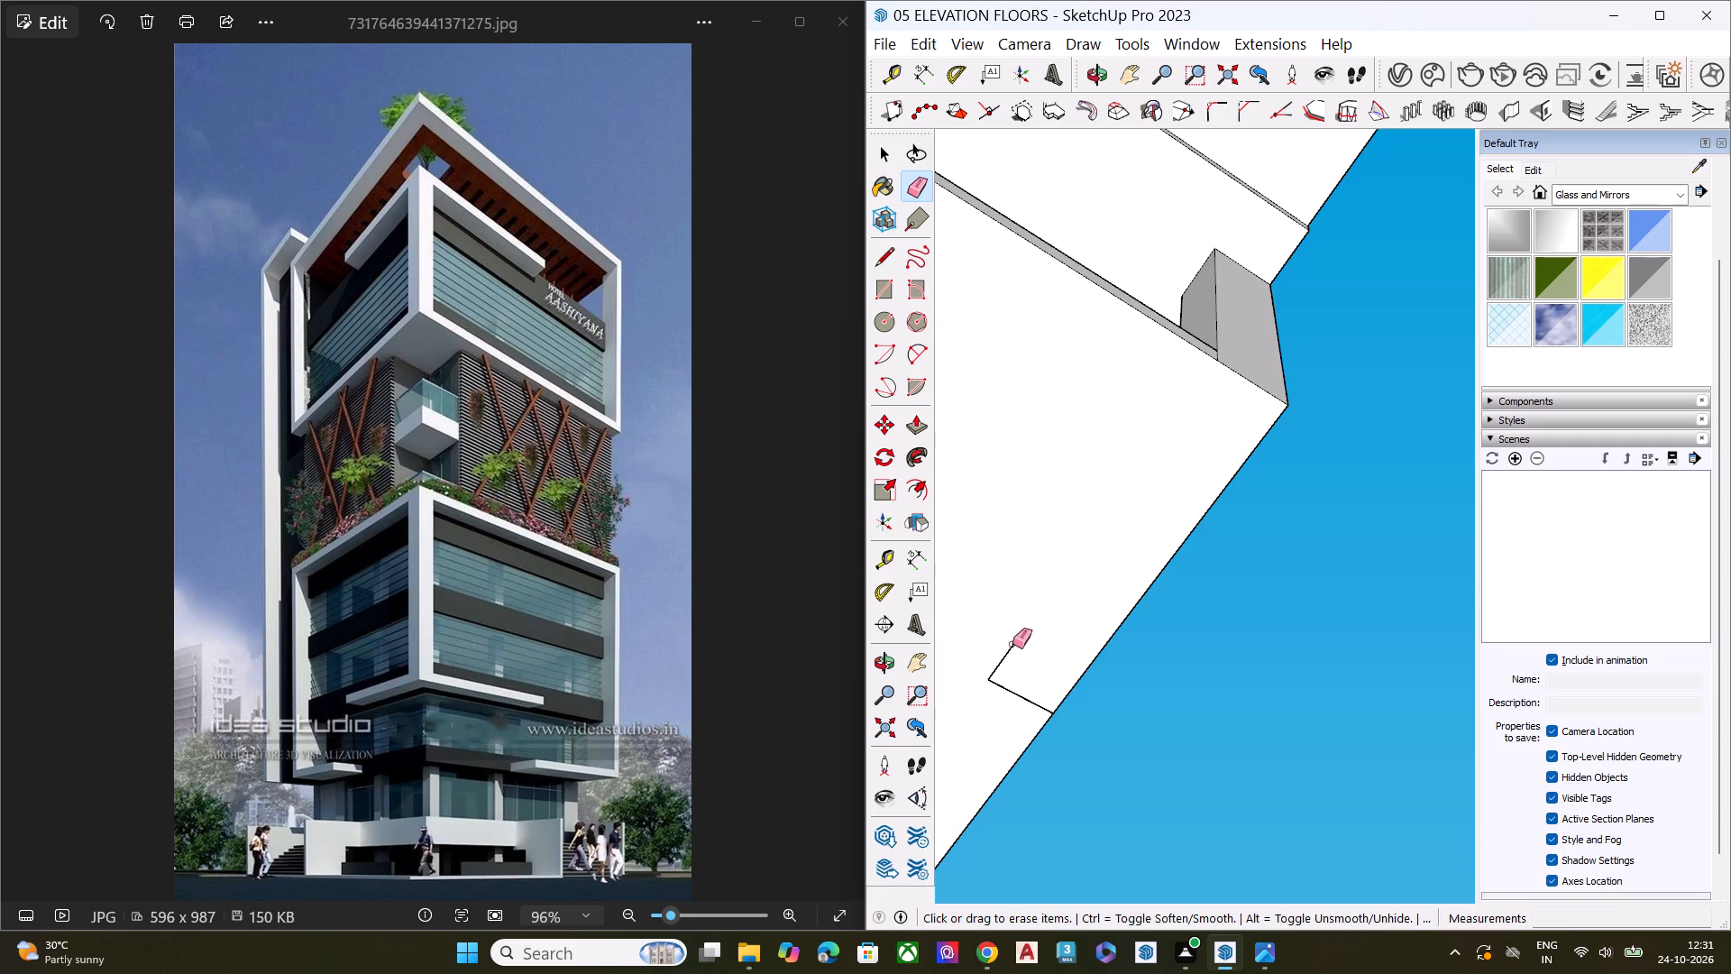
pyautogui.click(1012, 643)
pyautogui.click(1012, 693)
pyautogui.press('space')
pyautogui.click(1184, 732)
pyautogui.press('F9')
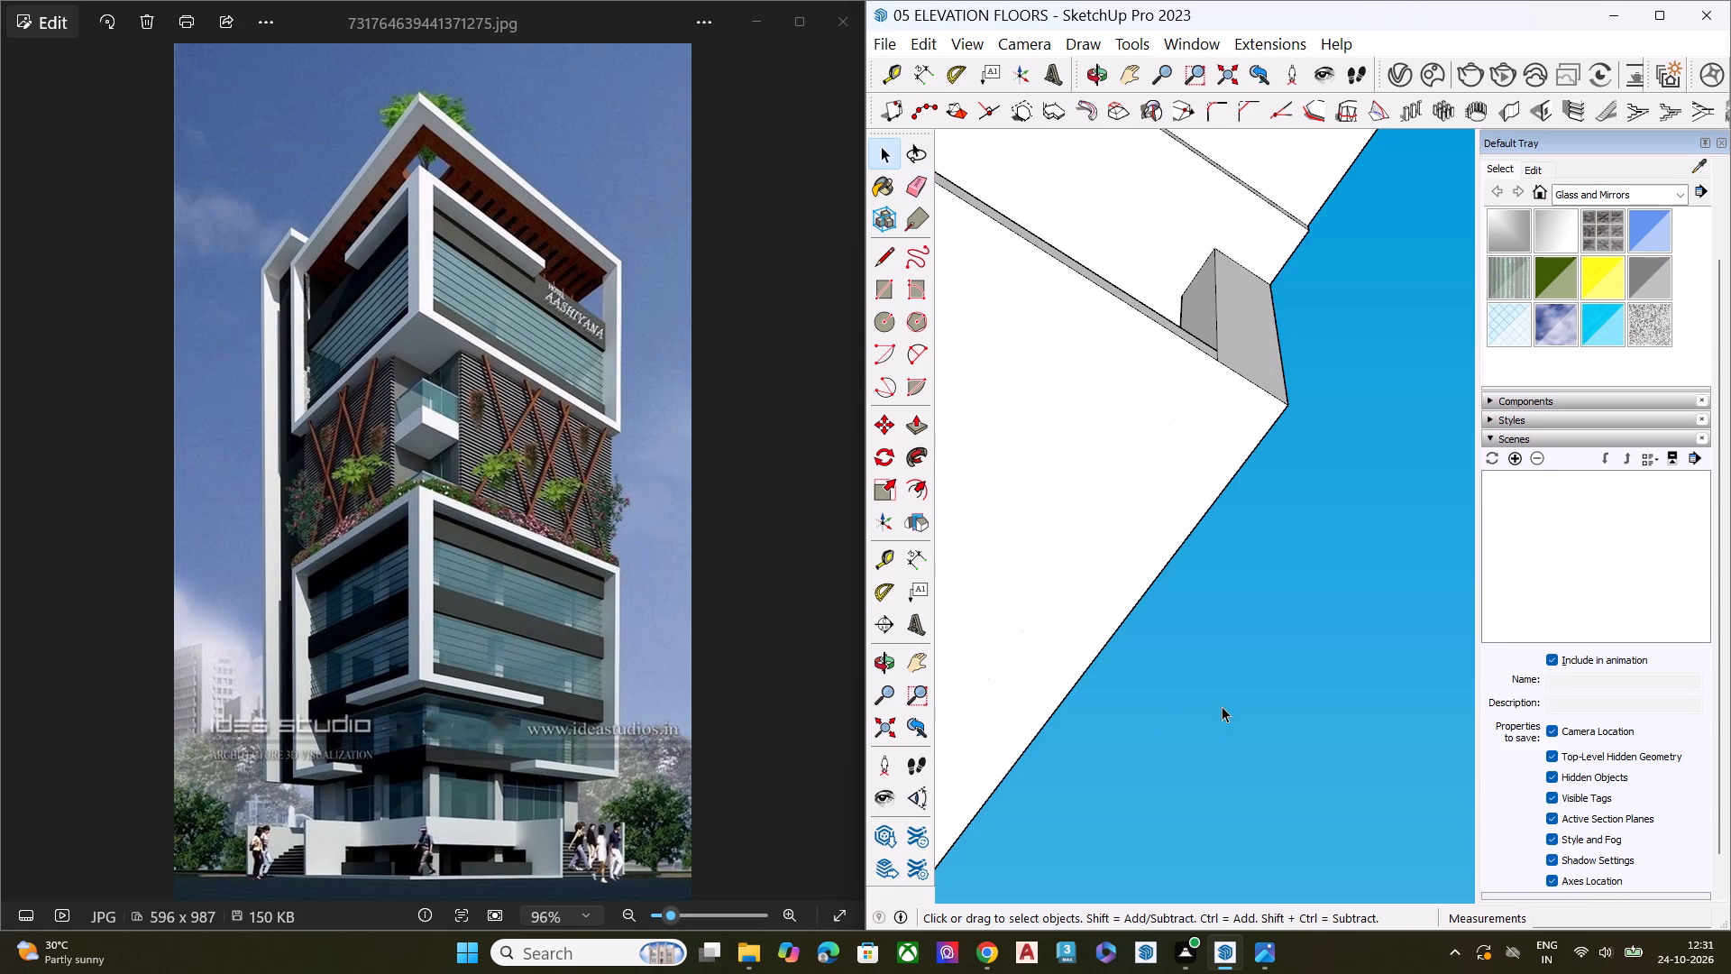
pyautogui.doubleClick(1225, 704)
pyautogui.press('space')
# Examine the cleaned slab underside and compare the tower with the ground floor in the reference image.
pyautogui.scroll(-8, 1202, 608)
pyautogui.moveTo(1186, 535); pyautogui.dragTo(1195, 777, button='middle')
pyautogui.scroll(-8, 1279, 546)
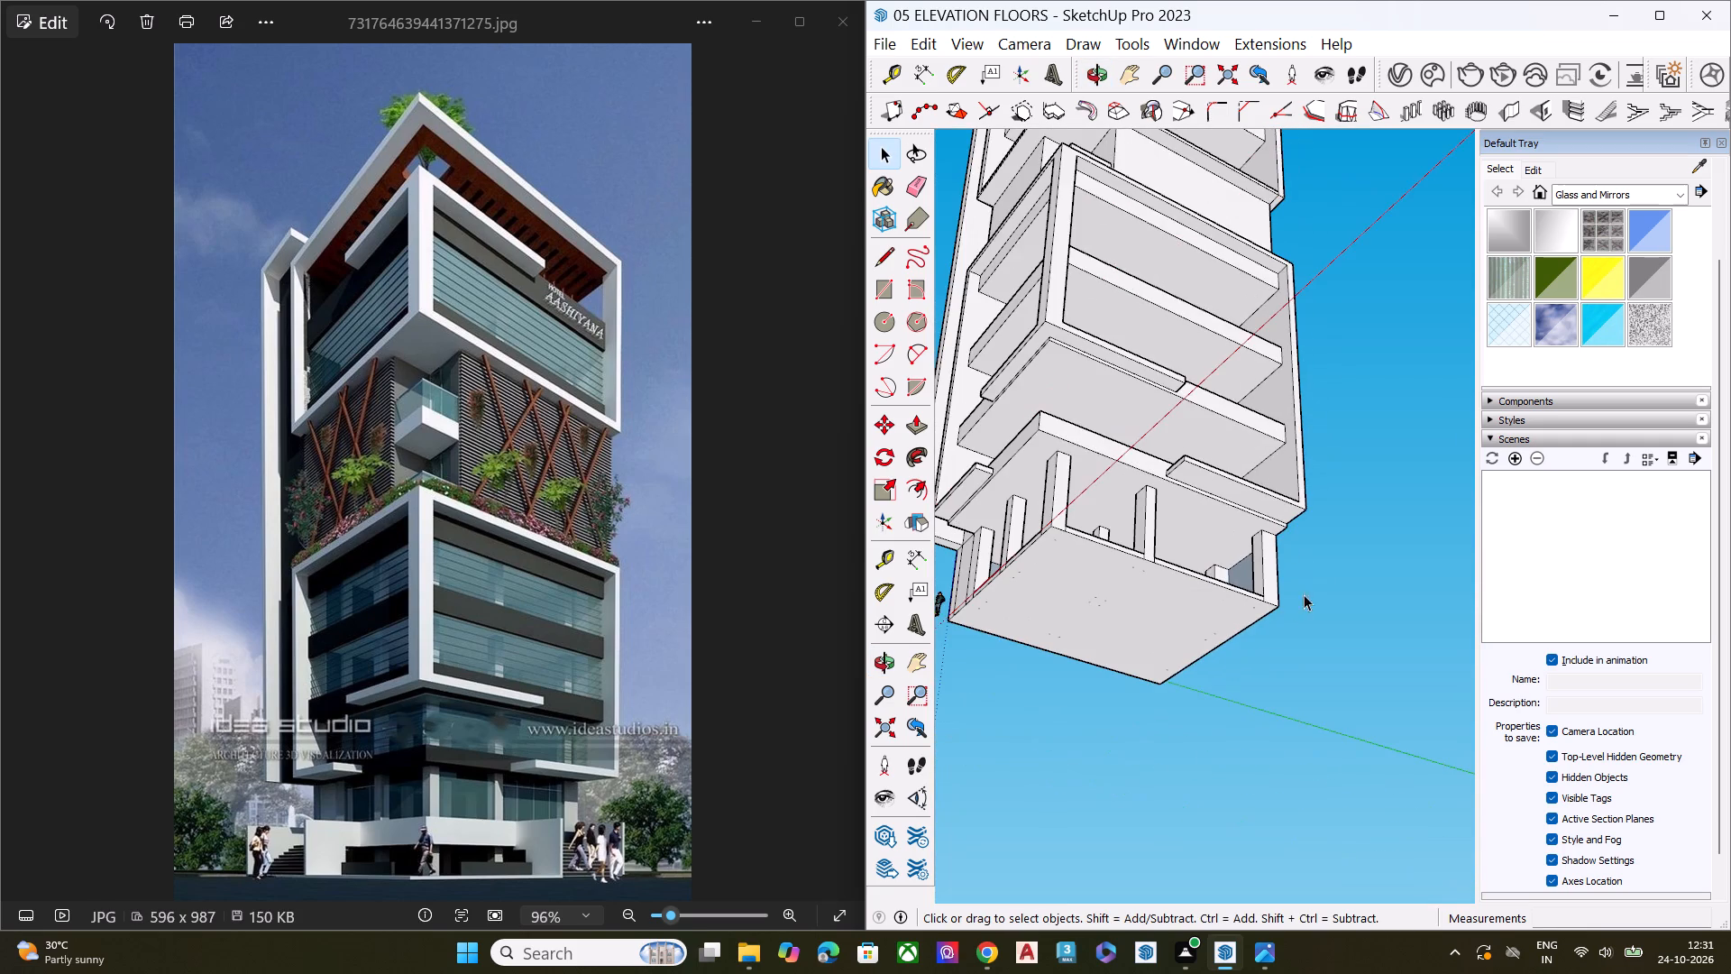
pyautogui.scroll(-8, 1204, 579)
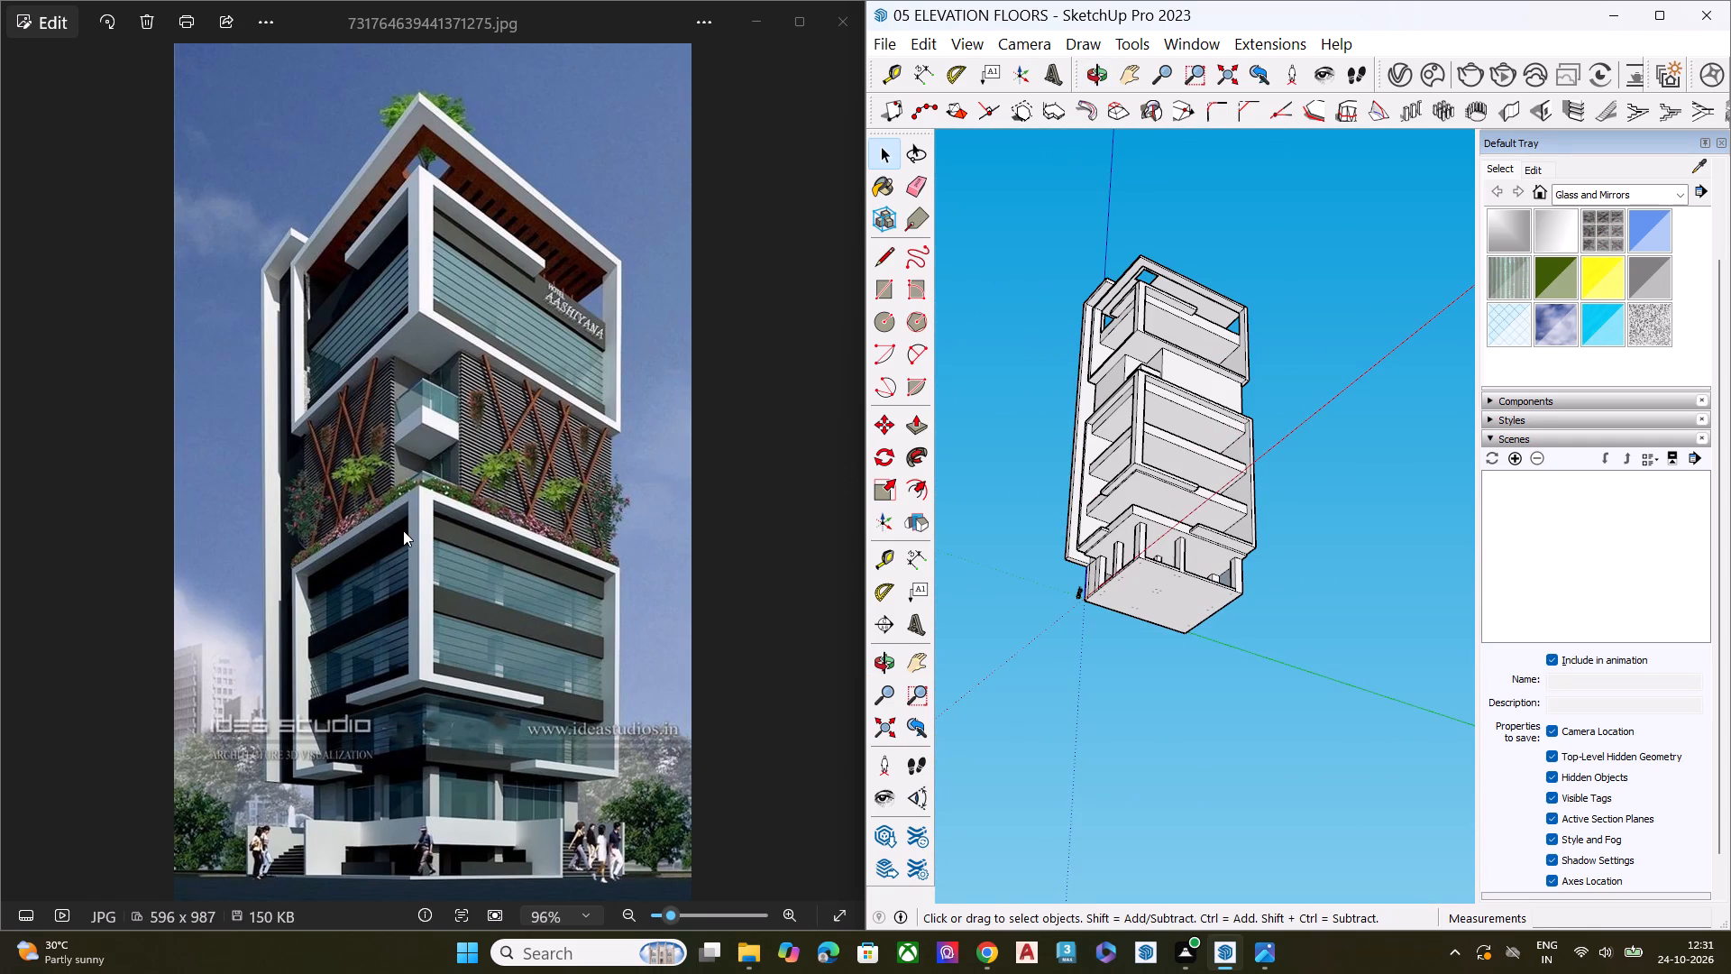
pyautogui.scroll(-2, 403, 530)
pyautogui.scroll(6, 410, 824)
pyautogui.scroll(-4, 438, 556)
pyautogui.scroll(2, 429, 542)
pyautogui.scroll(-2, 428, 542)
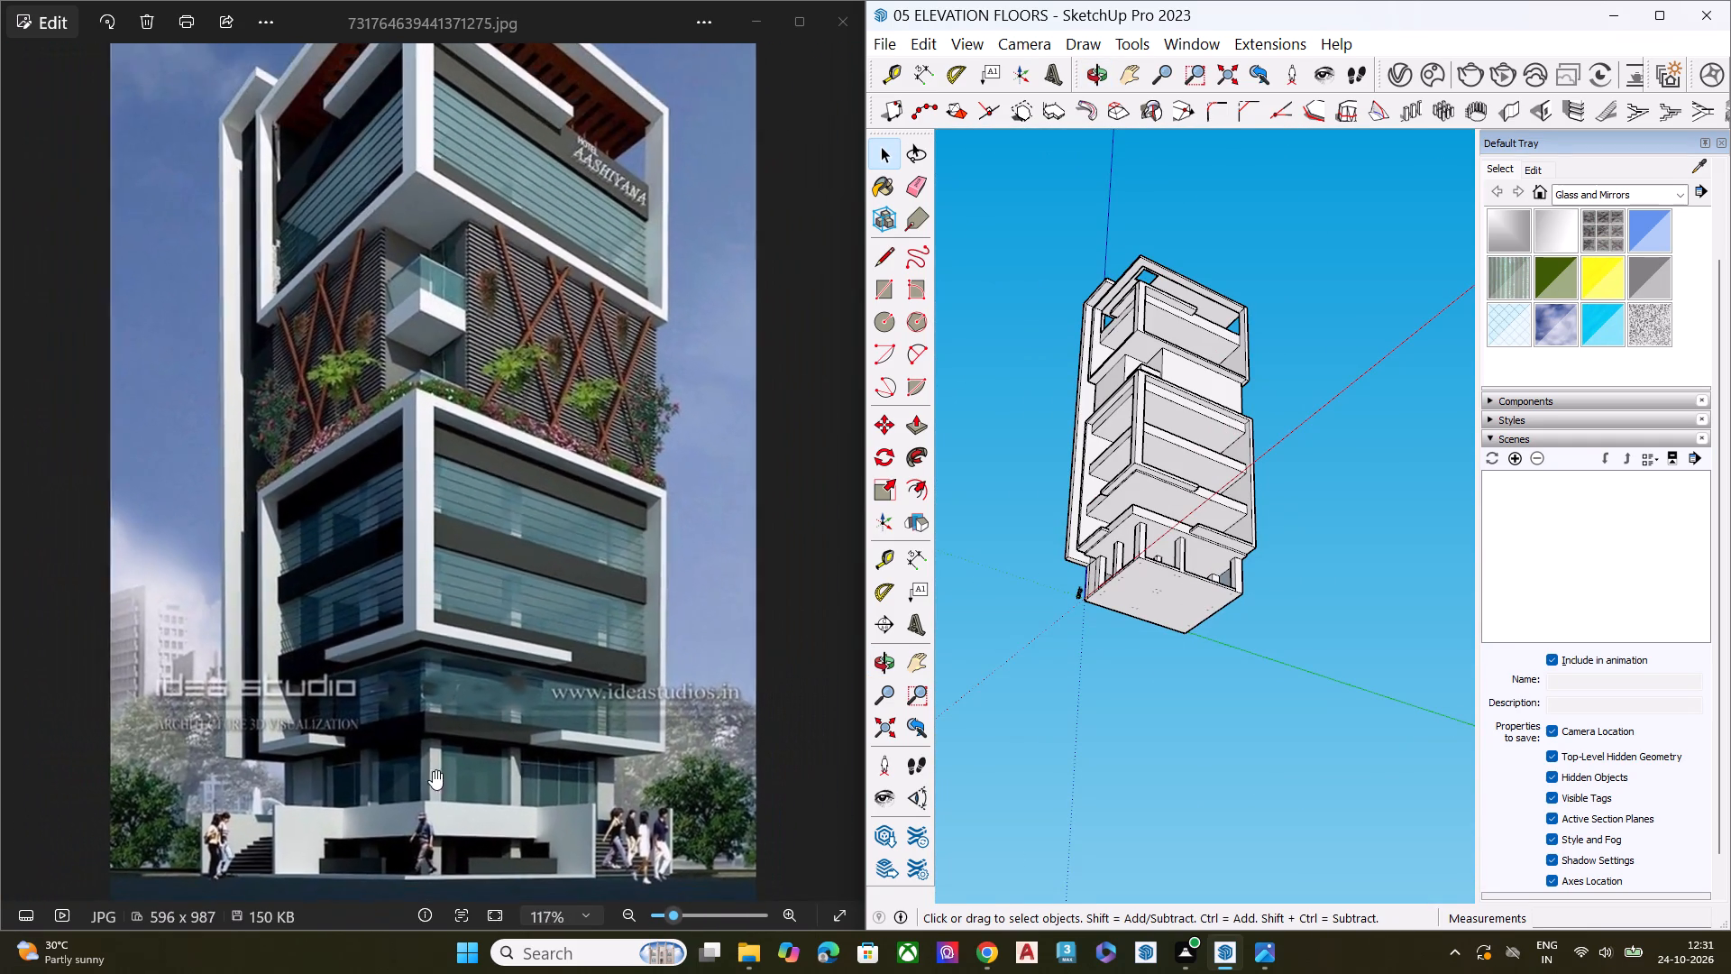
pyautogui.scroll(6, 430, 851)
pyautogui.moveTo(1375, 616); pyautogui.dragTo(1412, 776, button='middle')
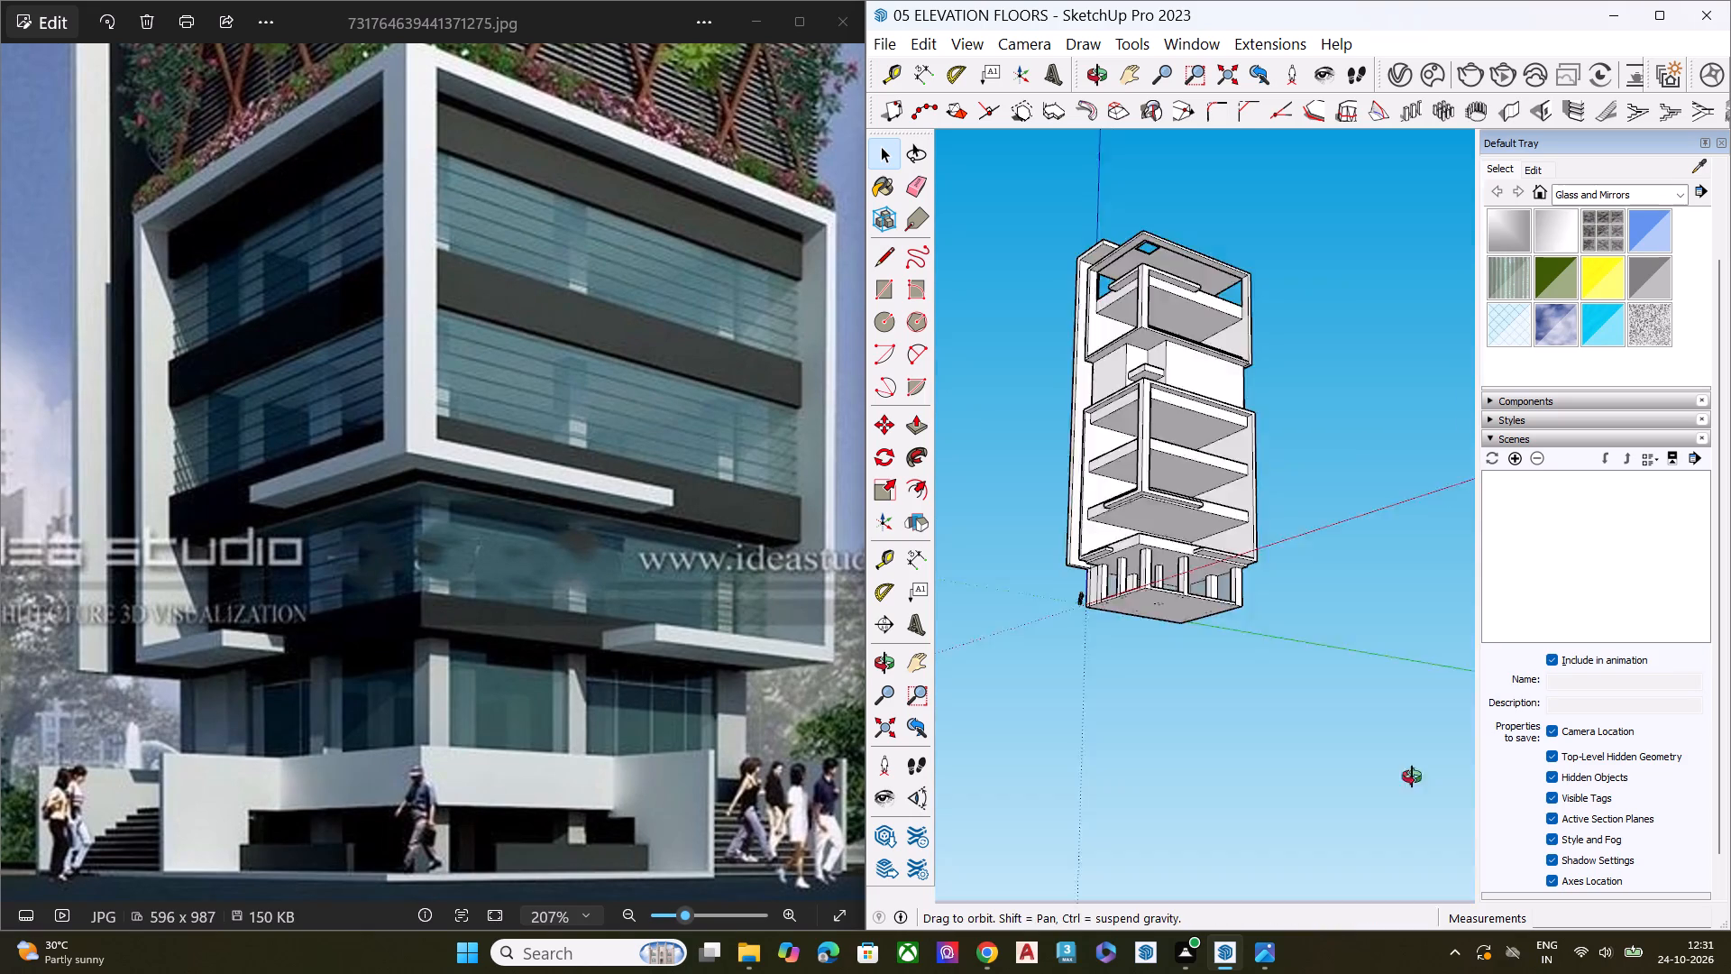
pyautogui.moveTo(1412, 776); pyautogui.dragTo(1449, 914, button='middle')
pyautogui.scroll(8, 1153, 646)
pyautogui.moveTo(1125, 658); pyautogui.dragTo(1174, 406, button='middle')
pyautogui.scroll(1, 1190, 496)
pyautogui.scroll(-1, 1186, 523)
pyautogui.scroll(6, 1186, 528)
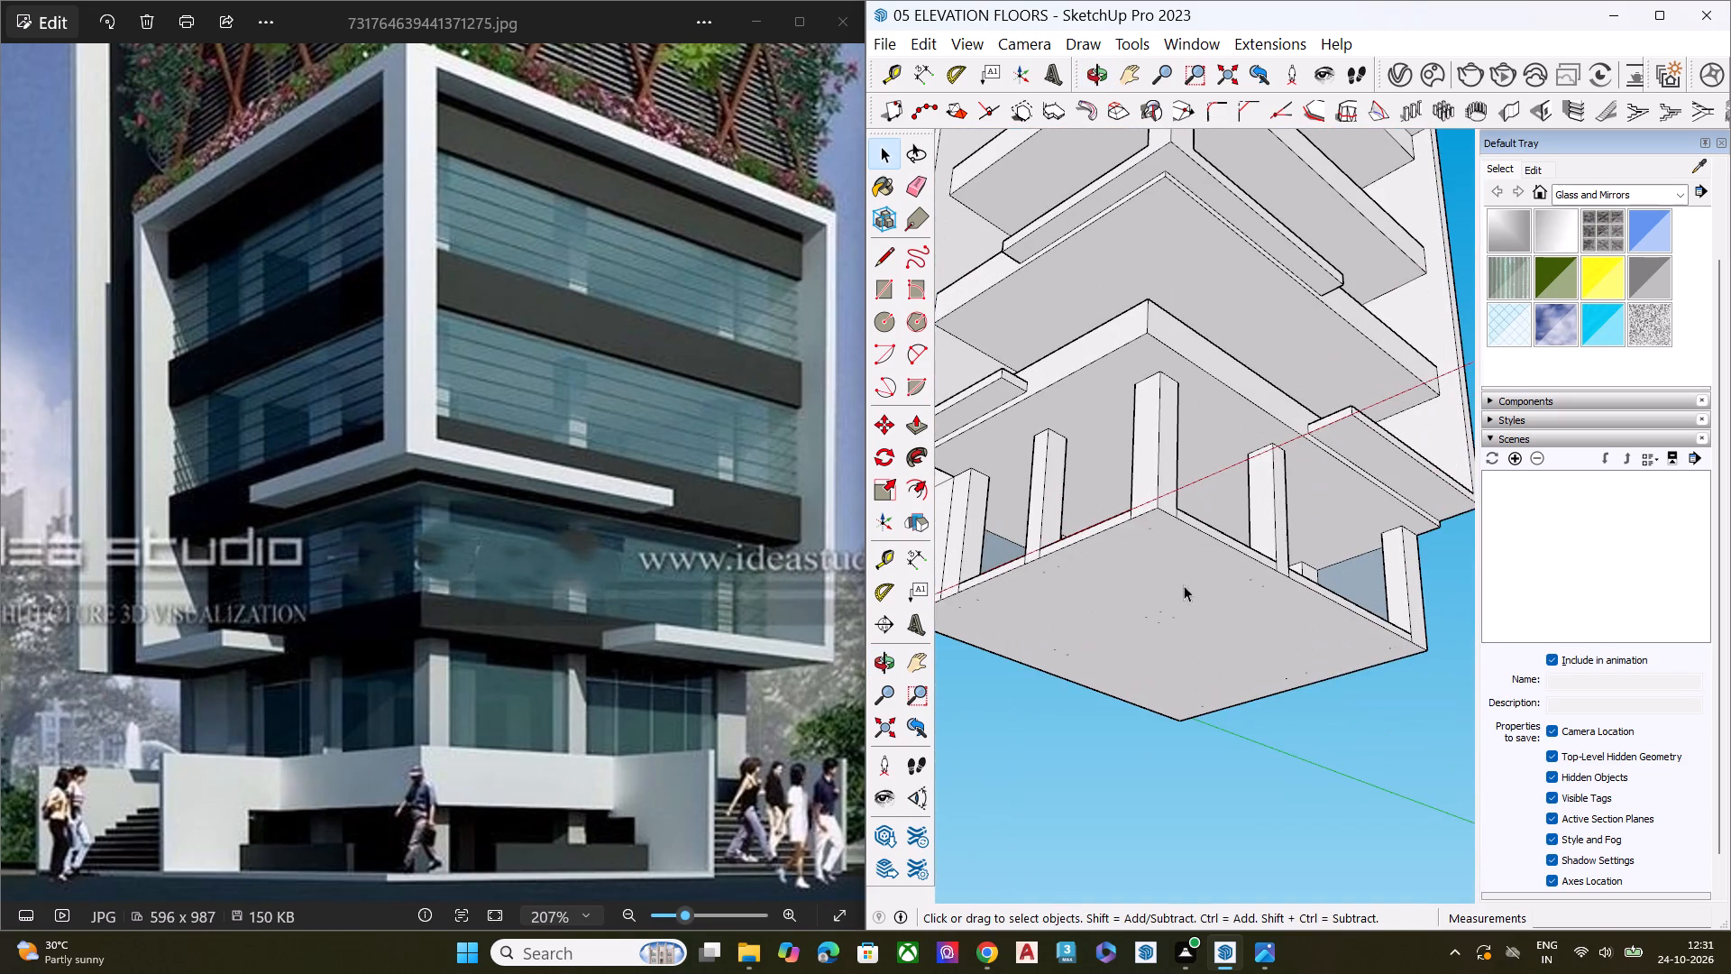
pyautogui.click(1179, 616)
pyautogui.scroll(1, 1130, 628)
pyautogui.moveTo(1125, 607); pyautogui.dragTo(1138, 464, button='middle')
pyautogui.scroll(8, 1137, 464)
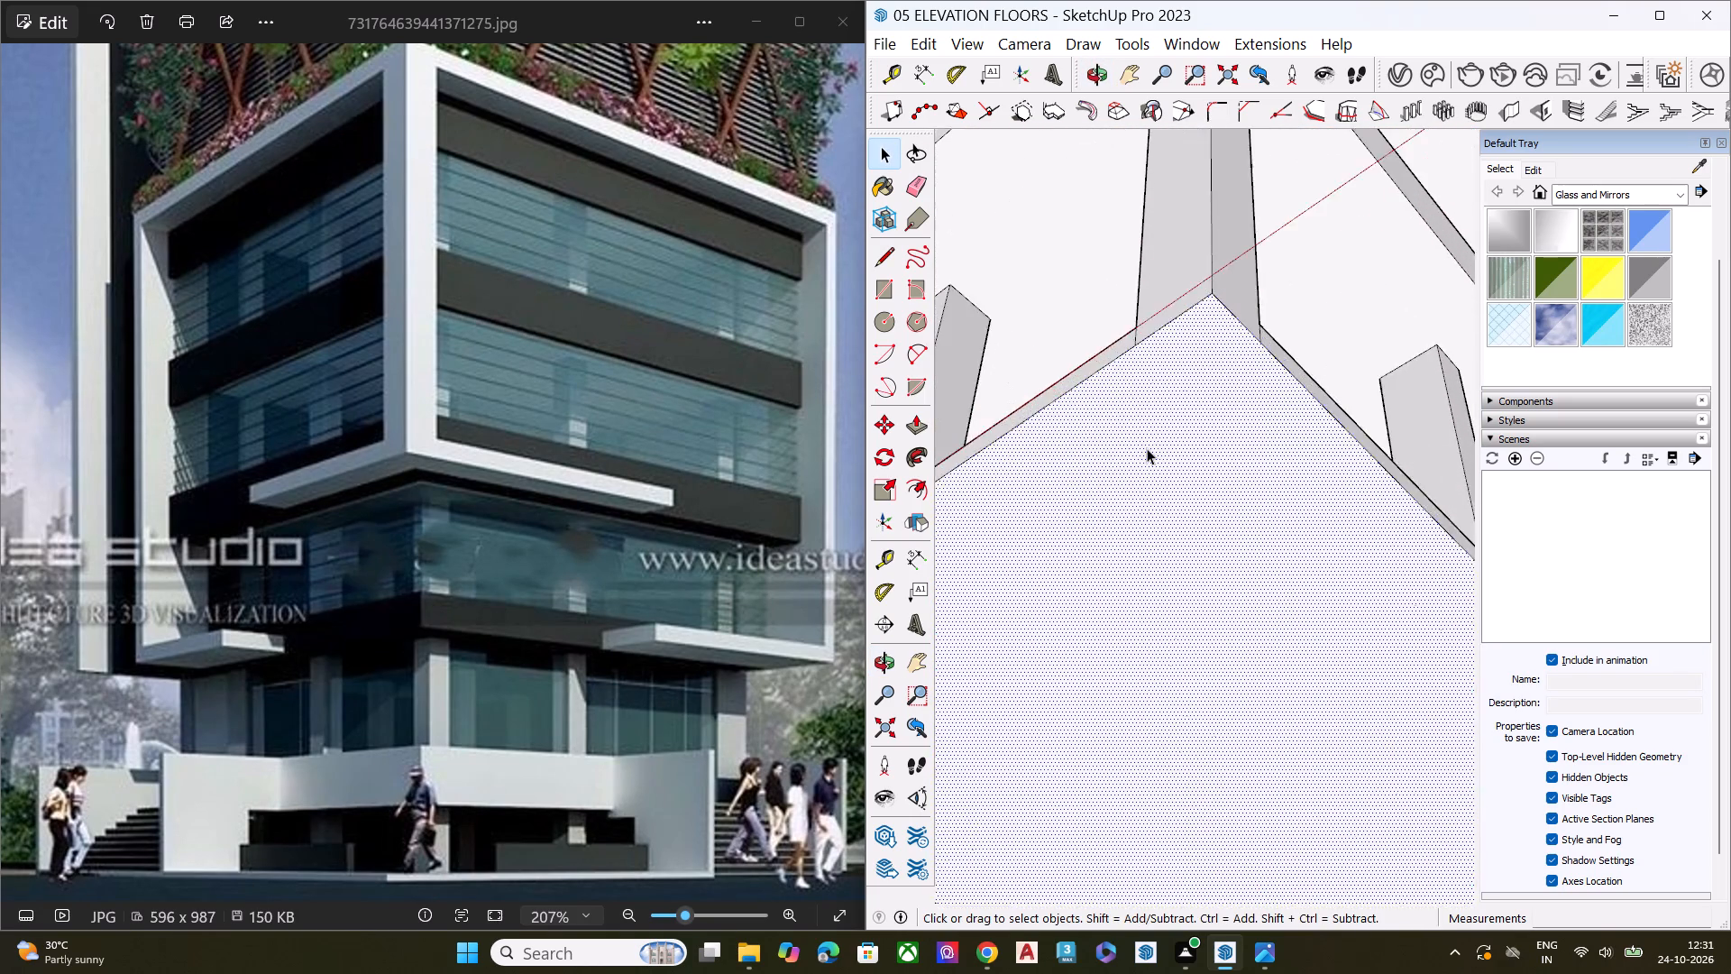
pyautogui.scroll(-8, 1147, 448)
pyautogui.scroll(2, 1156, 452)
pyautogui.scroll(-1, 1166, 454)
pyautogui.scroll(1, 1167, 455)
pyautogui.scroll(-3, 1168, 455)
pyautogui.press('space')
pyautogui.click(1049, 801)
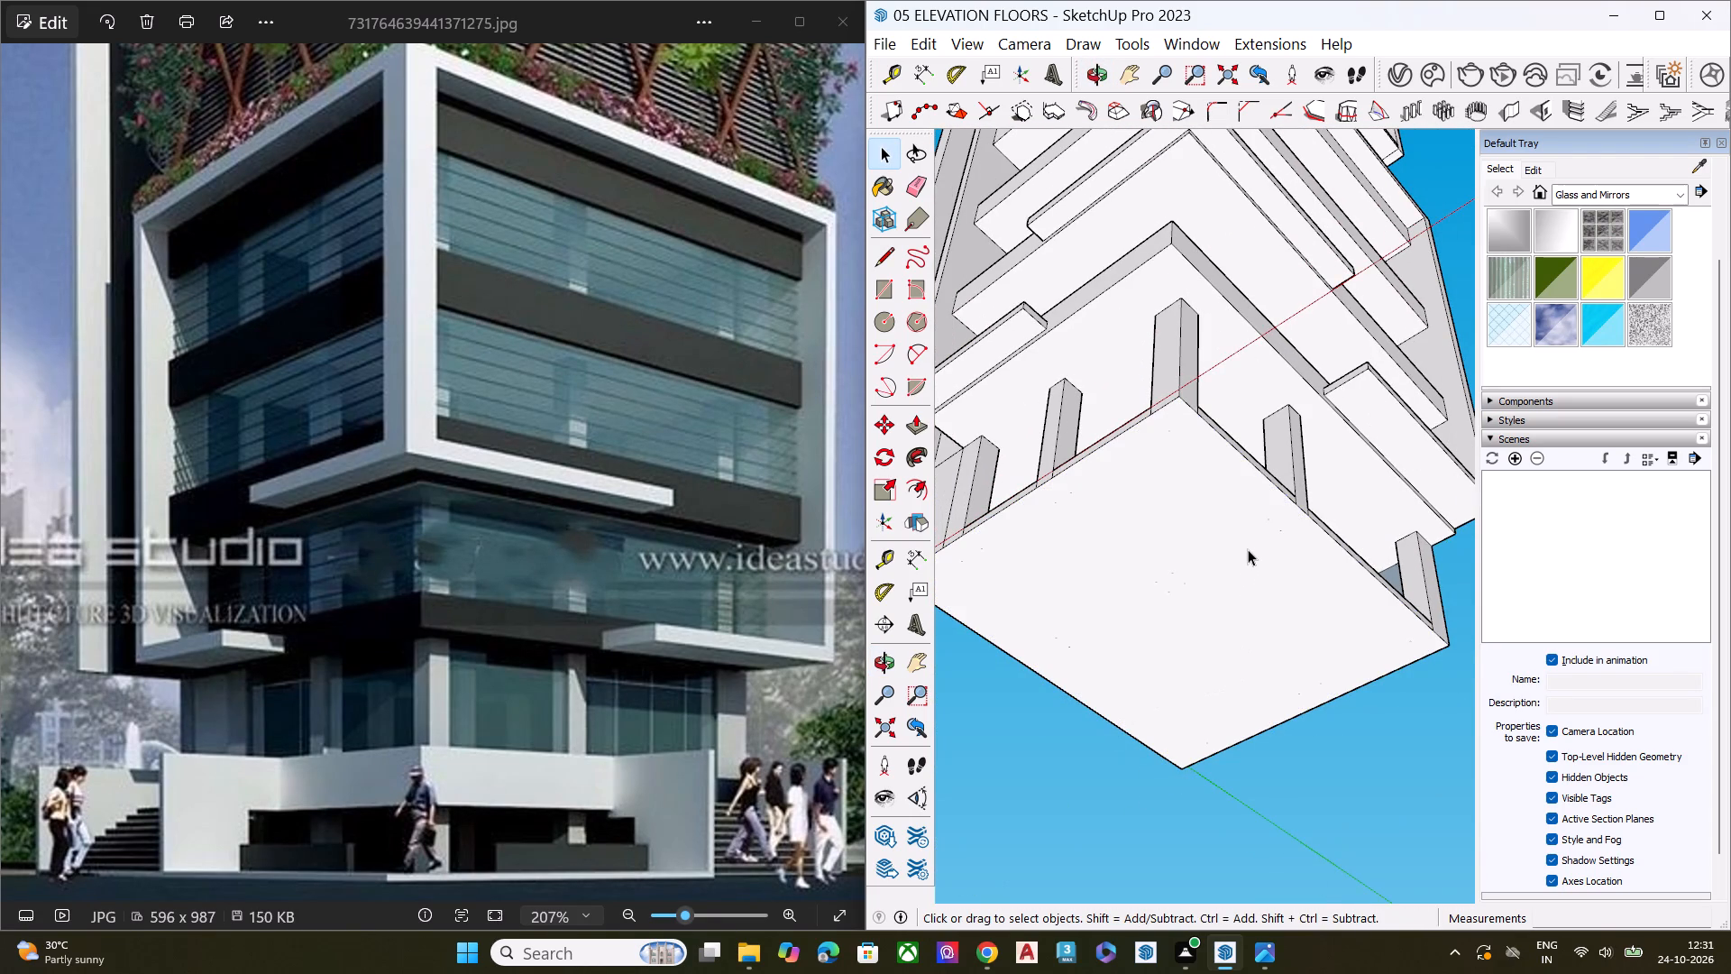
# Turn on the back-edge display to show the hidden edges inside the base slab beneath the central column.
pyautogui.scroll(4, 1170, 579)
pyautogui.scroll(-1, 1169, 579)
pyautogui.scroll(4, 1169, 579)
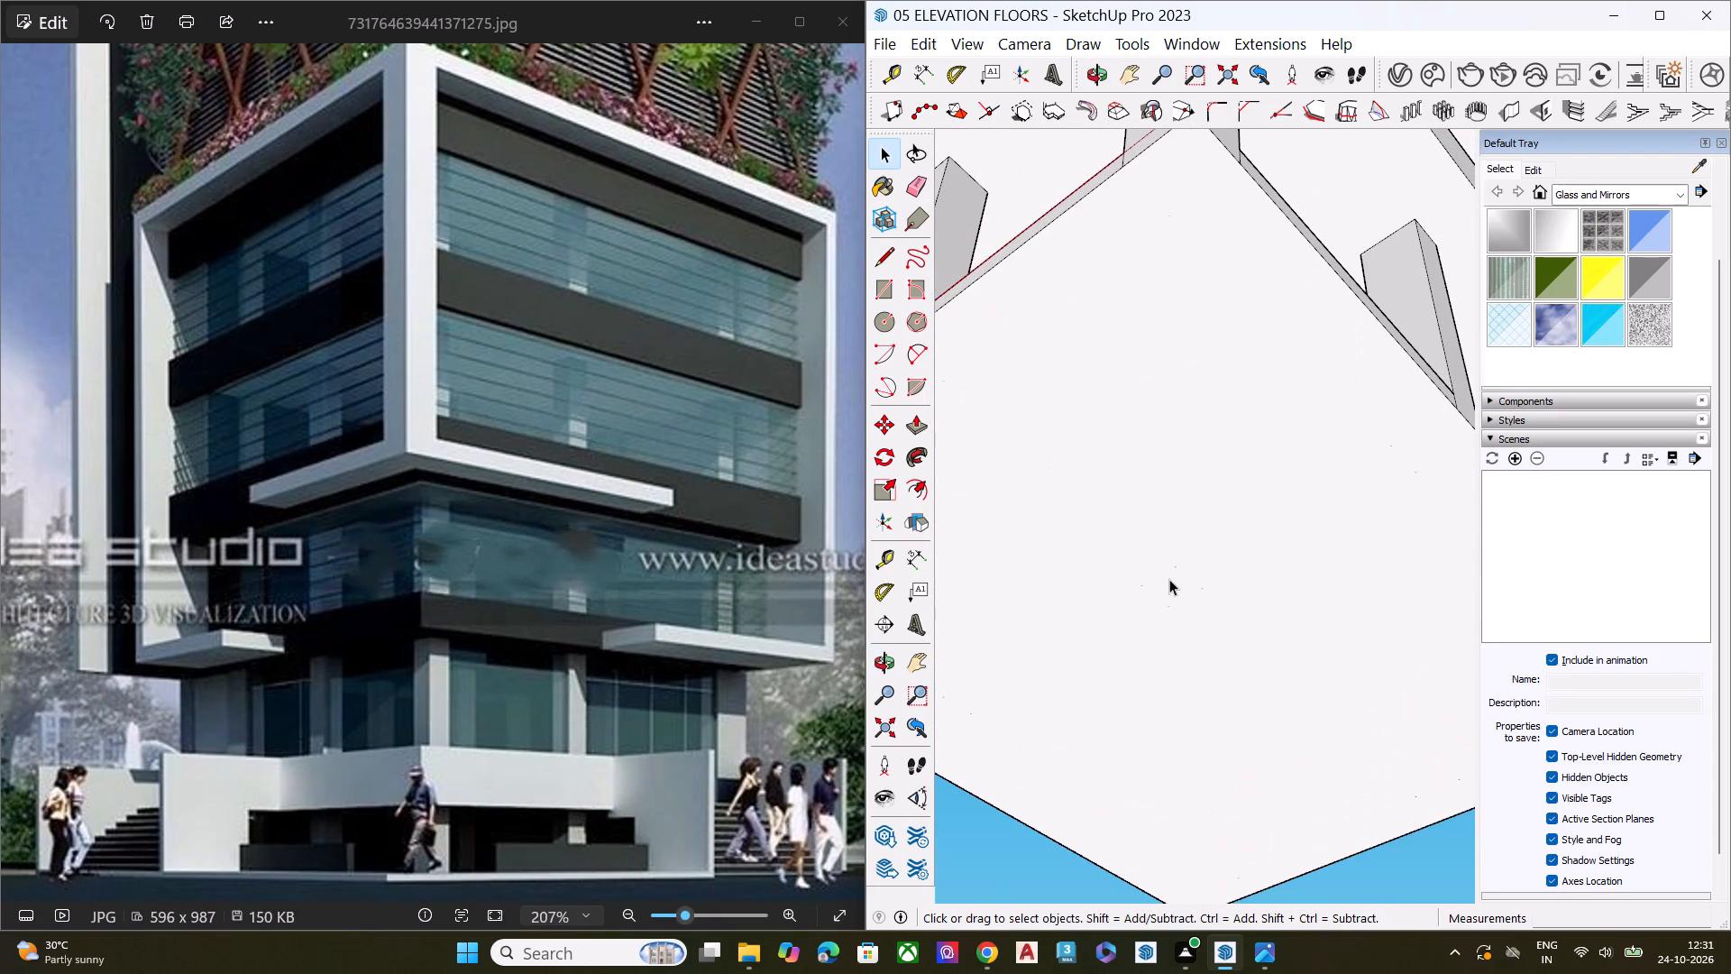
pyautogui.press('k')
pyautogui.scroll(7, 1159, 584)
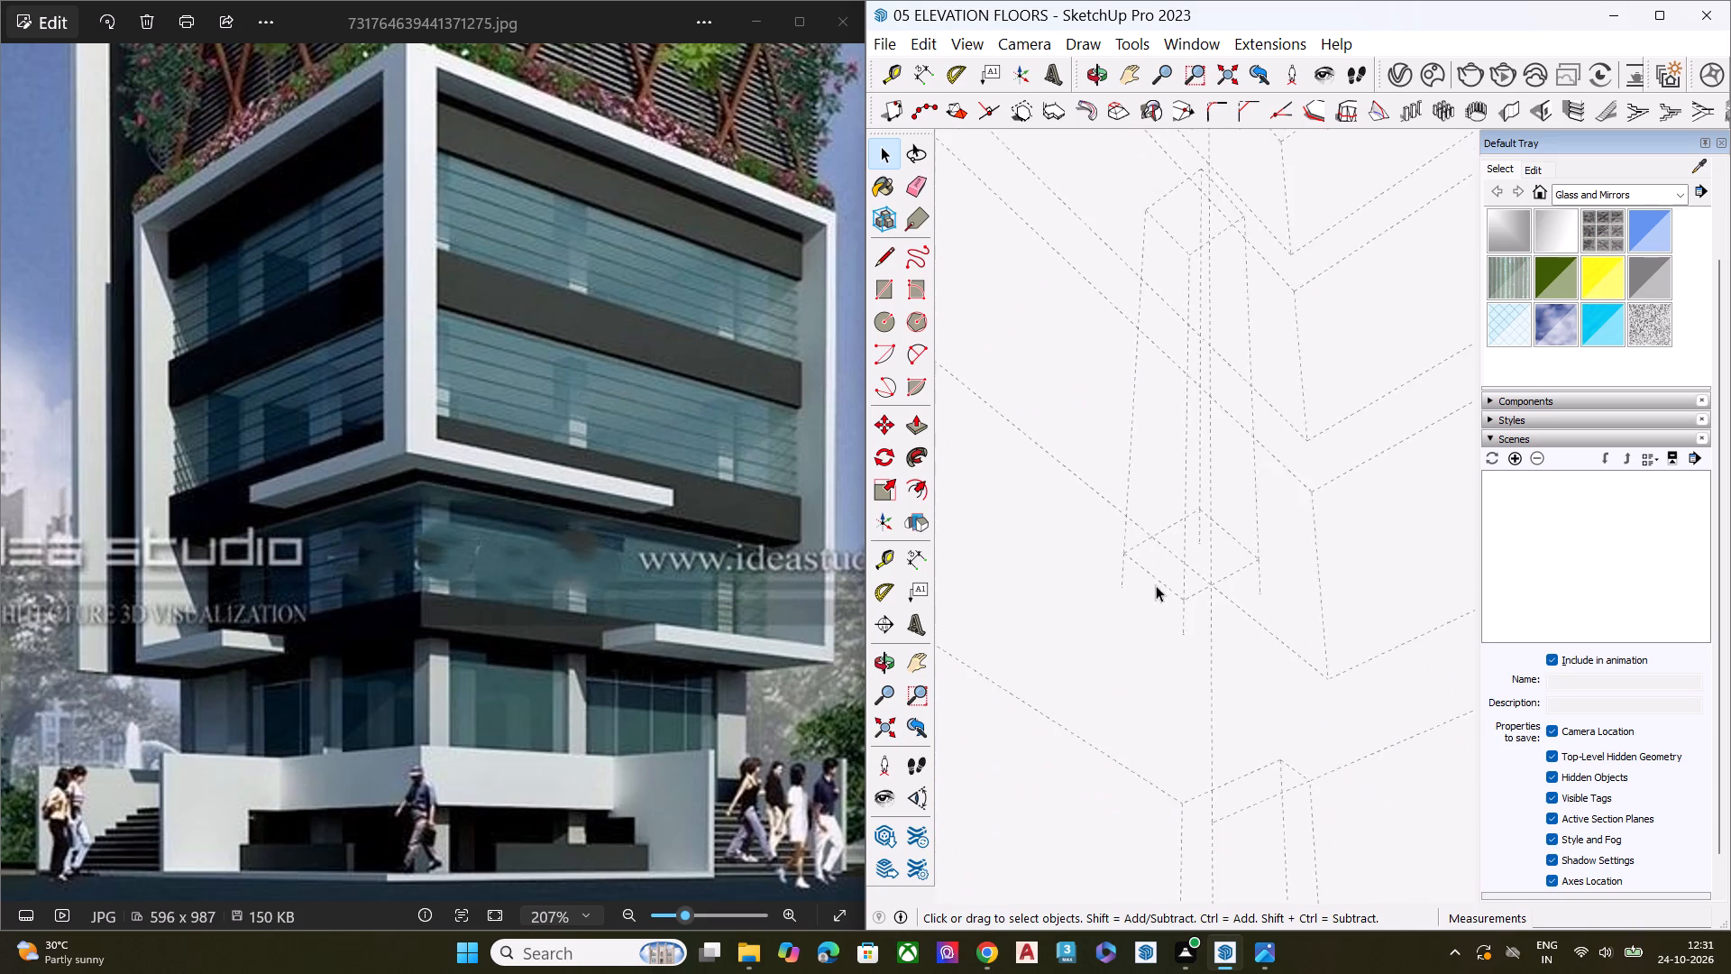
pyautogui.scroll(2, 1156, 585)
pyautogui.moveTo(1180, 578); pyautogui.dragTo(1226, 793, button='middle')
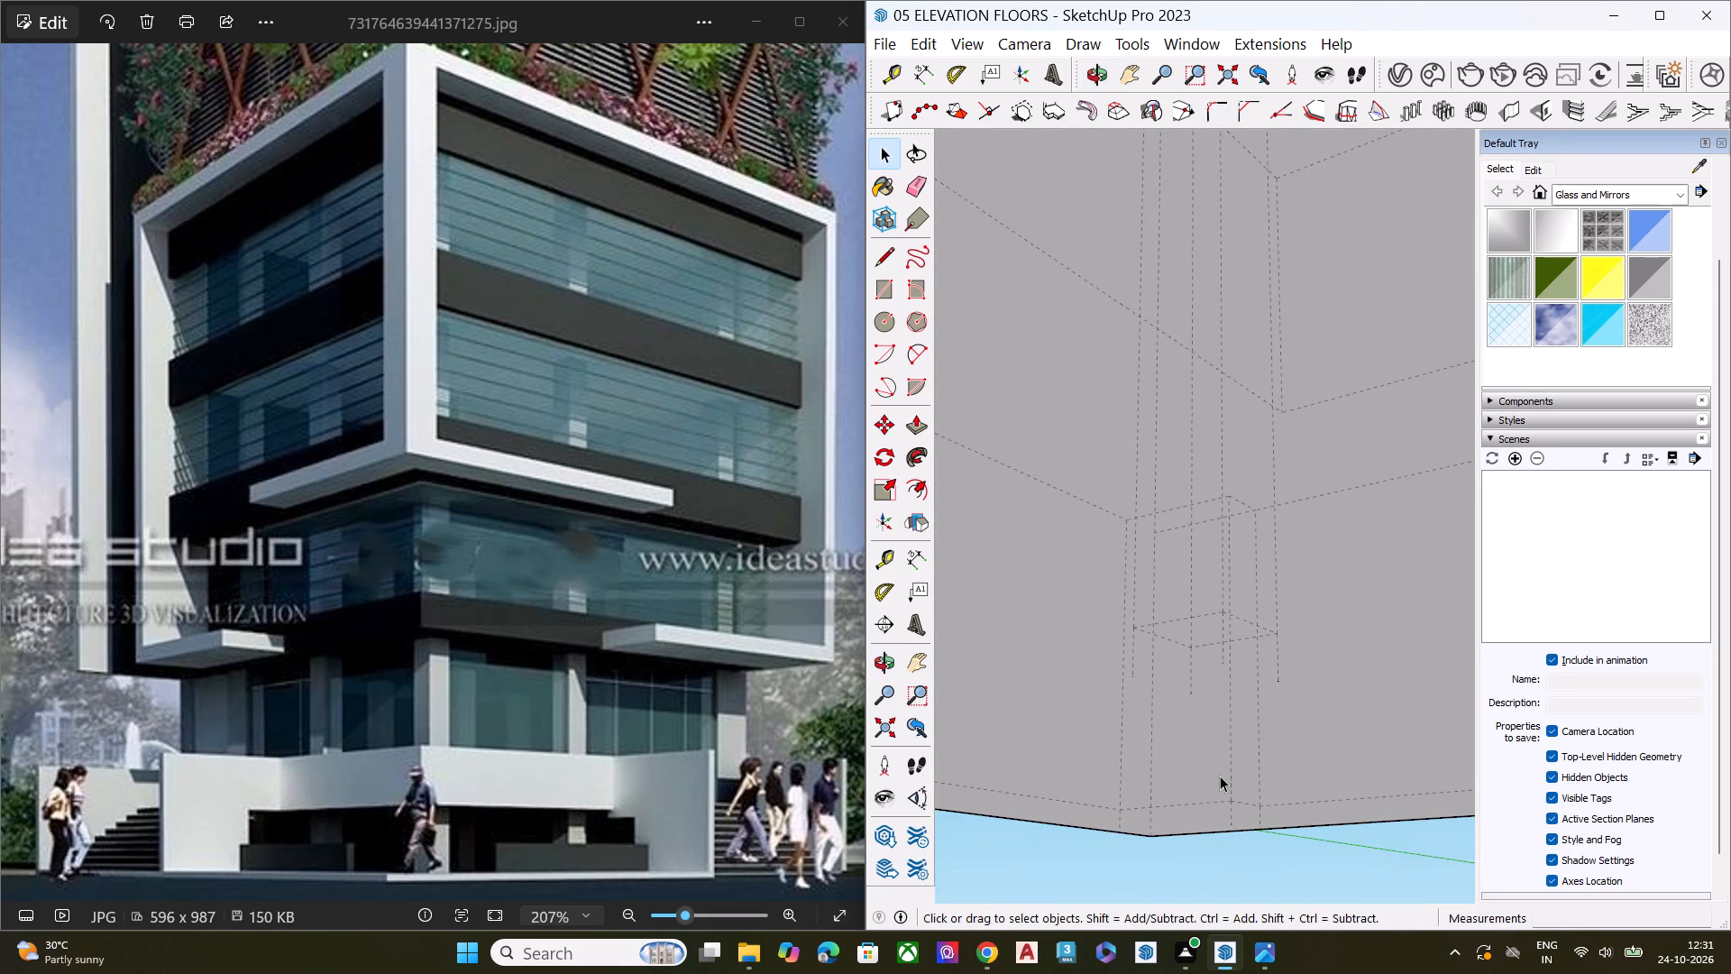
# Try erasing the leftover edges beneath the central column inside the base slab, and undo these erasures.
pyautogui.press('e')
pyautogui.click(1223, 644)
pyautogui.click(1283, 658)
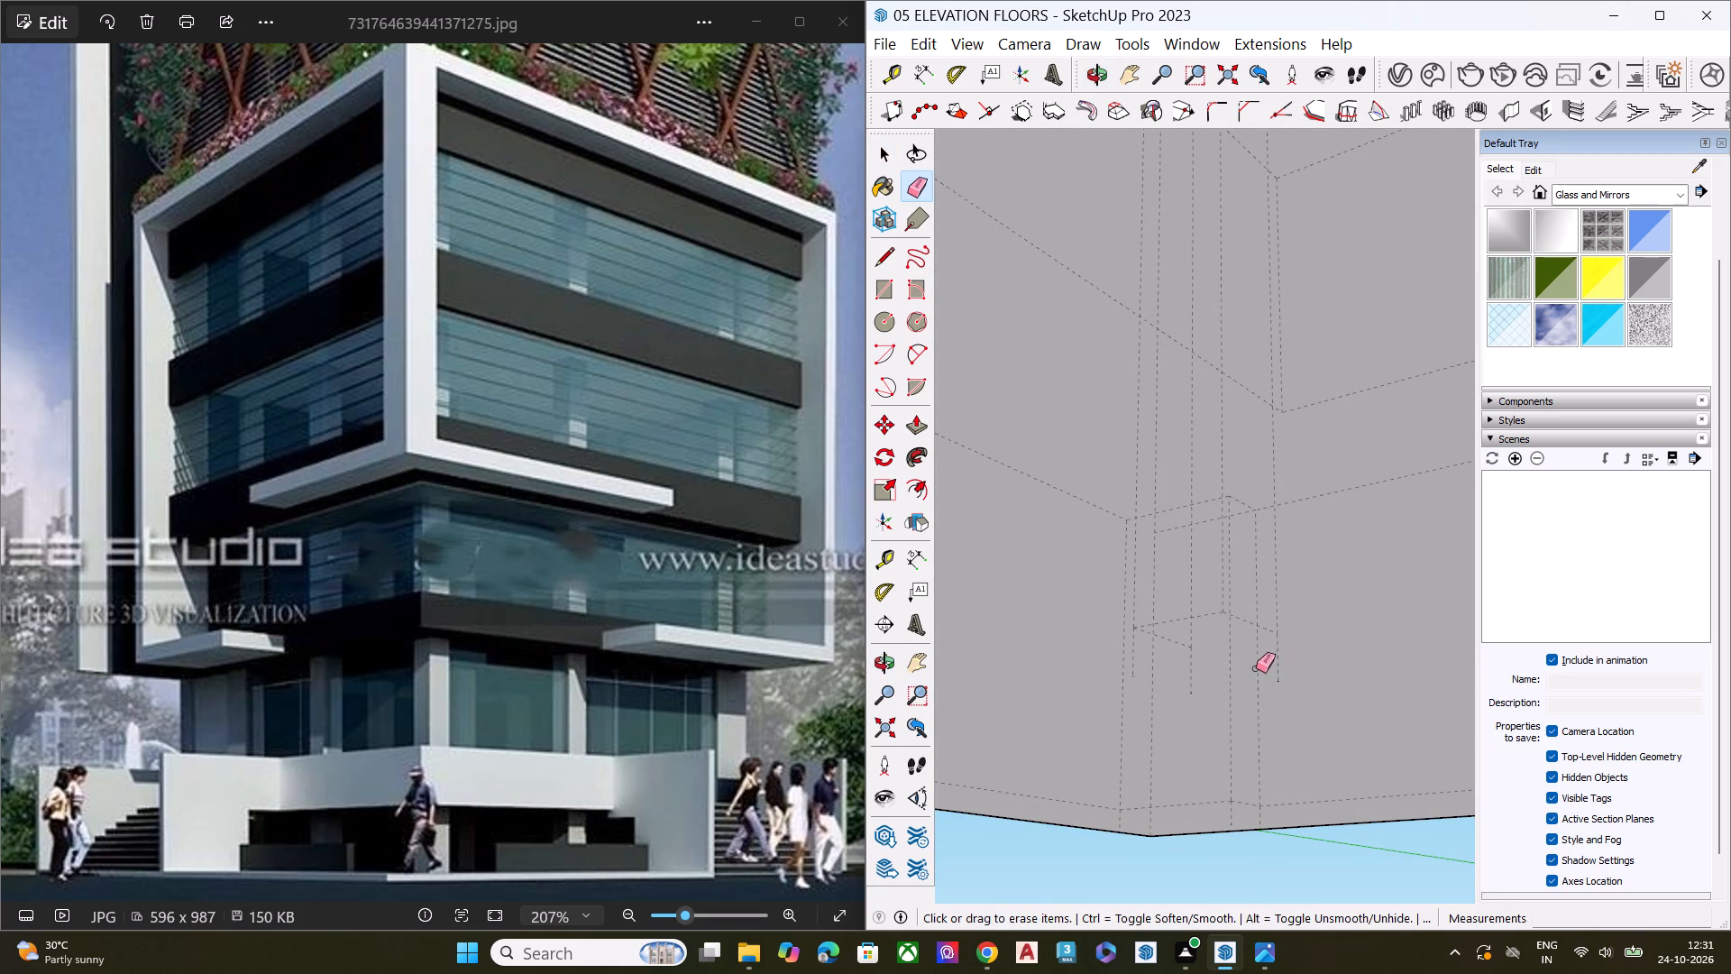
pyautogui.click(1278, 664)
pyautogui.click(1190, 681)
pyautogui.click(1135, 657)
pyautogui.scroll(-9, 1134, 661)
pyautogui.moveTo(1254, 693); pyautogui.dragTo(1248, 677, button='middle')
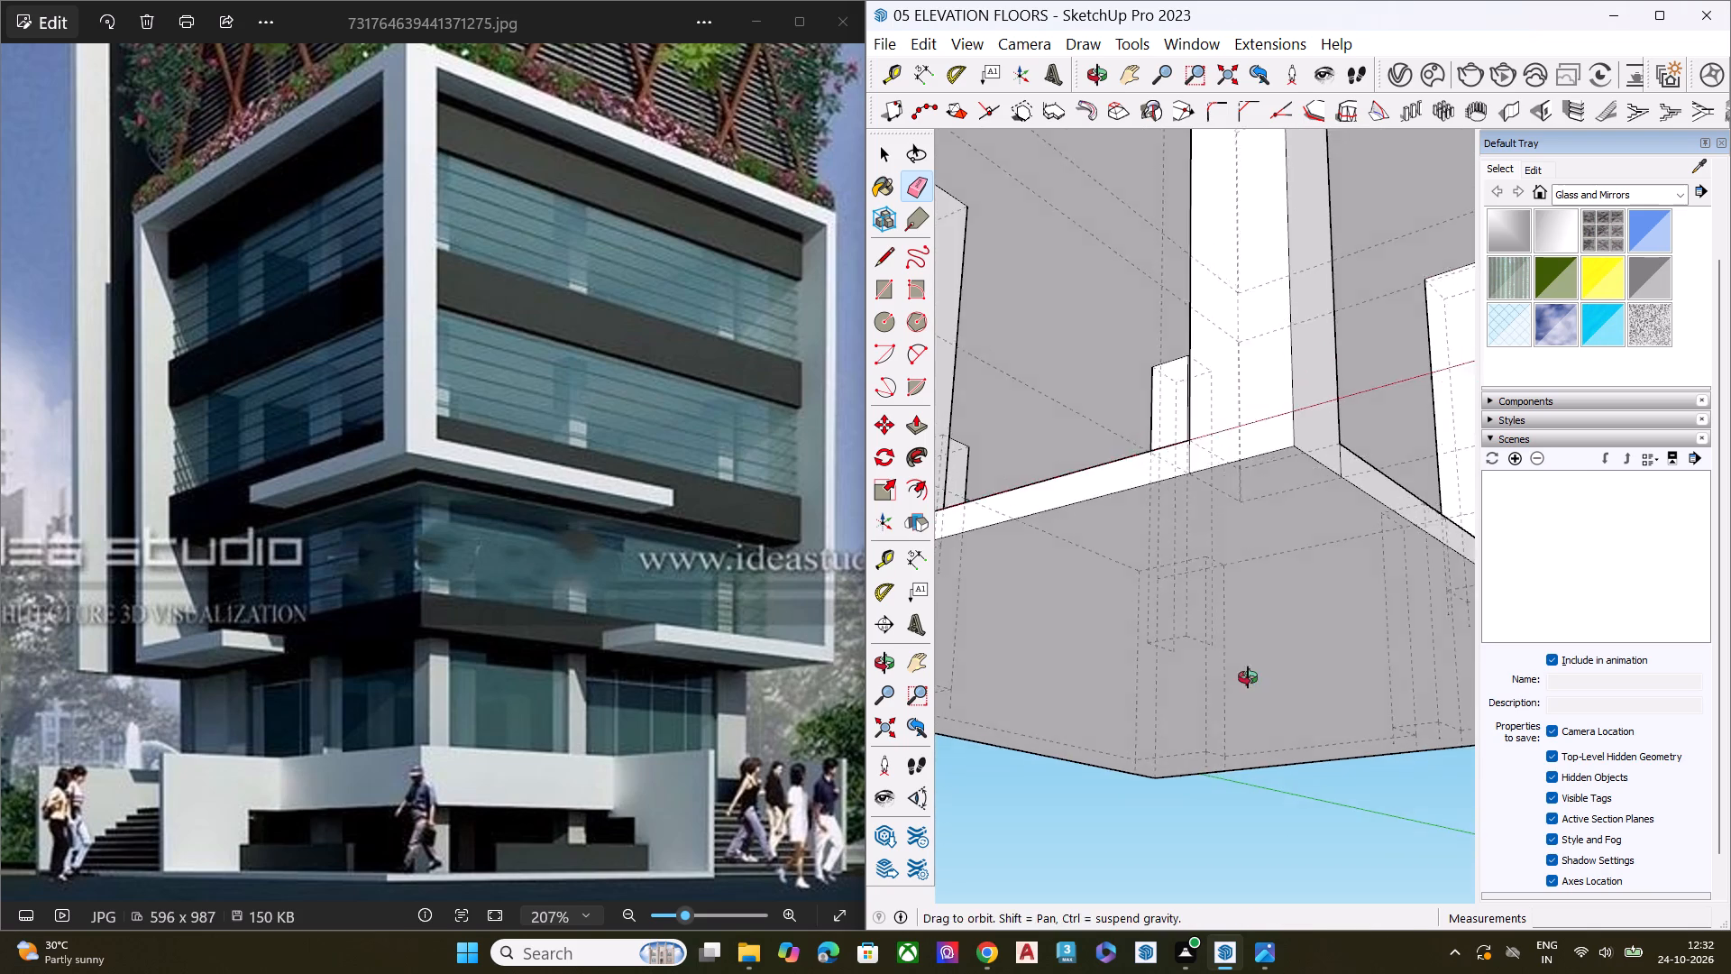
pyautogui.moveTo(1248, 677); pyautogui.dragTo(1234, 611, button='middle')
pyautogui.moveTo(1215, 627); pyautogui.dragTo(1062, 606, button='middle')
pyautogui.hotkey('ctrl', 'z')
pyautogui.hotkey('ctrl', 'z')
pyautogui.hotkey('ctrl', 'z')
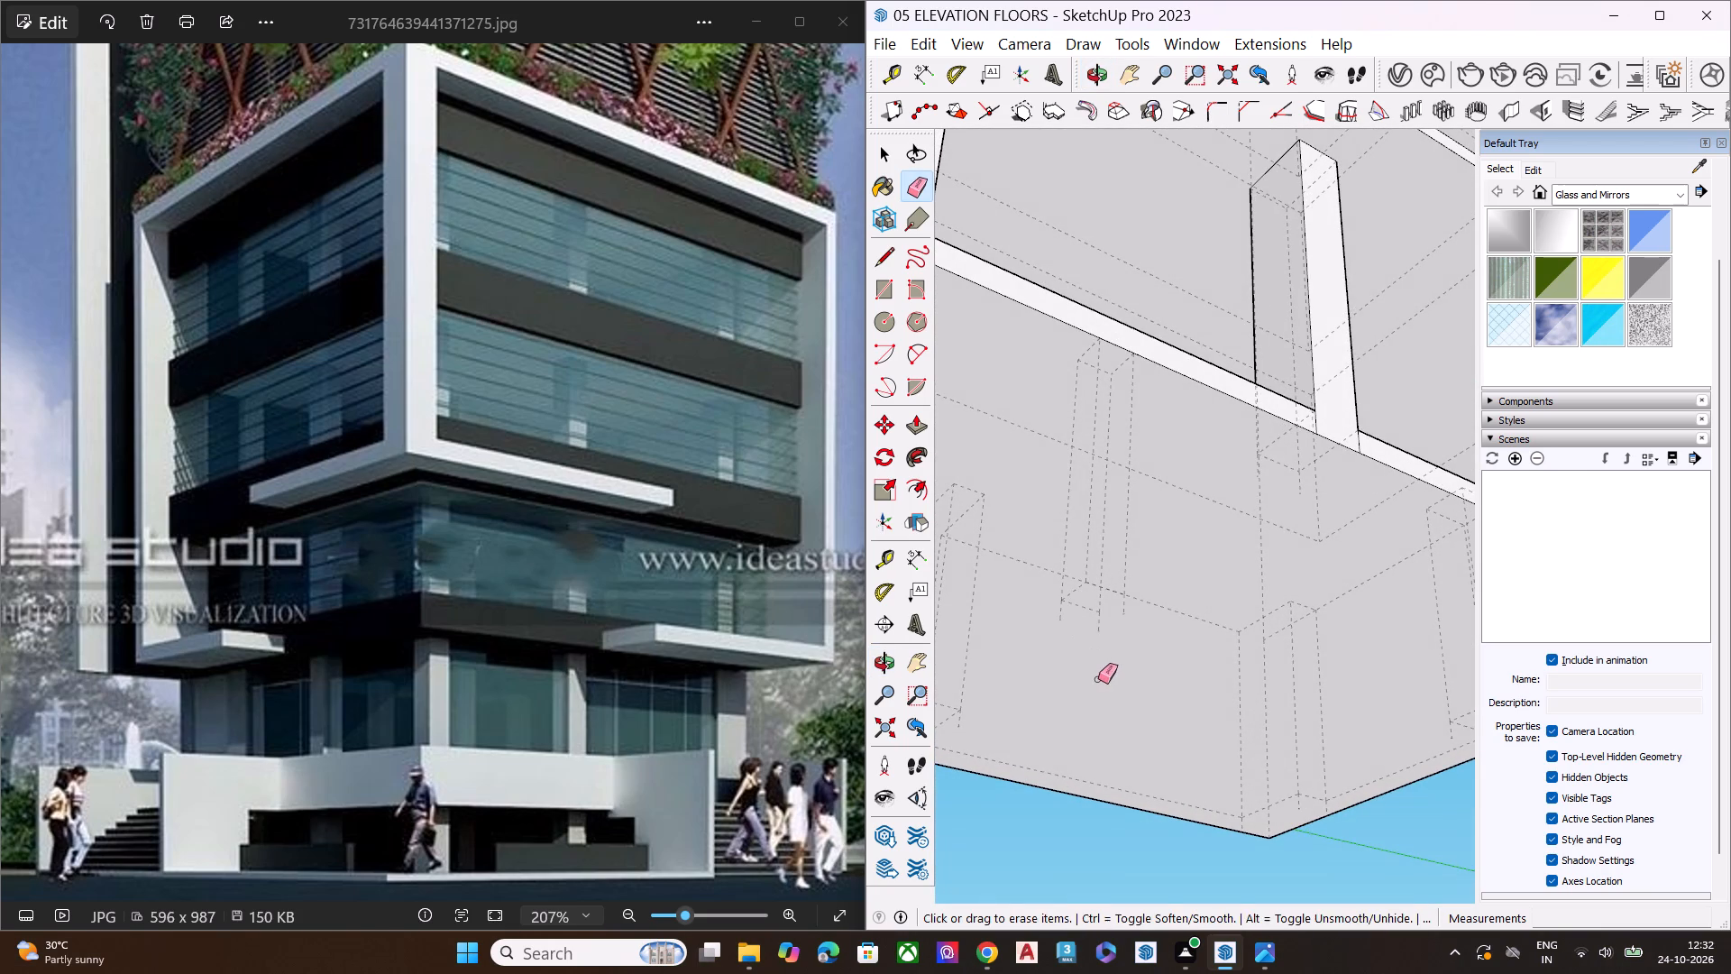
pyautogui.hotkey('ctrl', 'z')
# Erase the short leftover vertical edges beneath the central column inside the base slab, keeping the column's footprint.
pyautogui.scroll(1, 1071, 602)
pyautogui.scroll(-1, 1071, 602)
pyautogui.scroll(6, 1069, 601)
pyautogui.scroll(-1, 1069, 599)
pyautogui.scroll(2, 1069, 599)
pyautogui.scroll(-1, 1100, 597)
pyautogui.scroll(4, 1100, 597)
pyautogui.click(1100, 591)
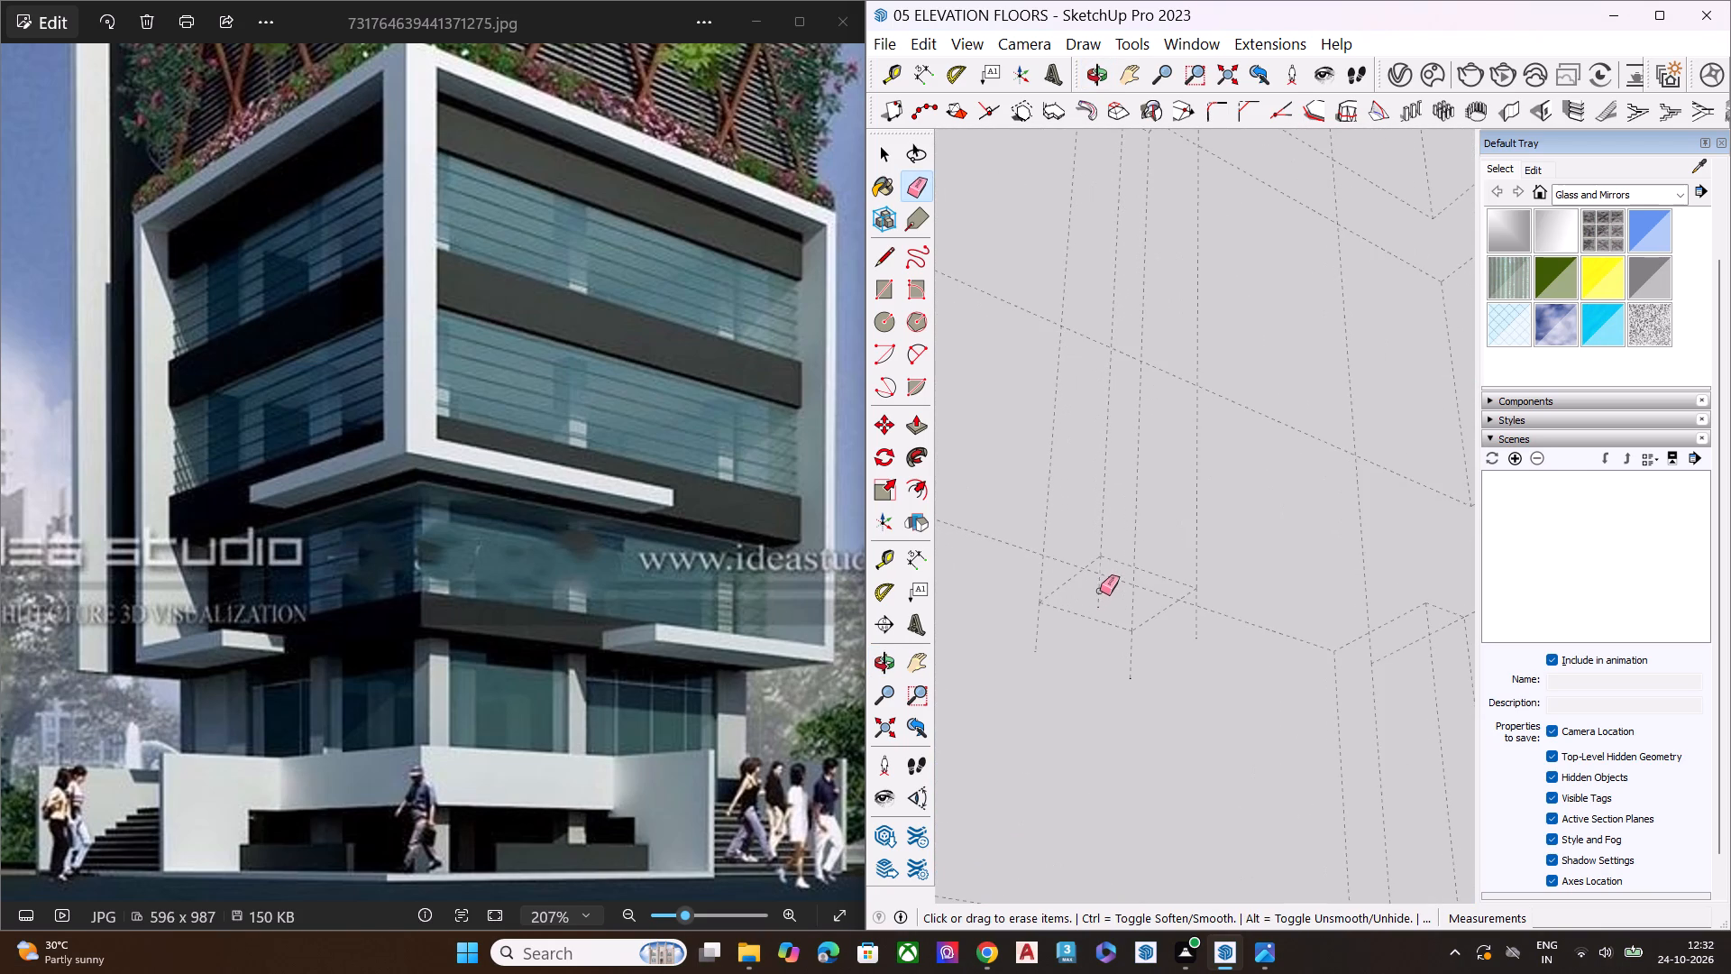
pyautogui.click(1199, 613)
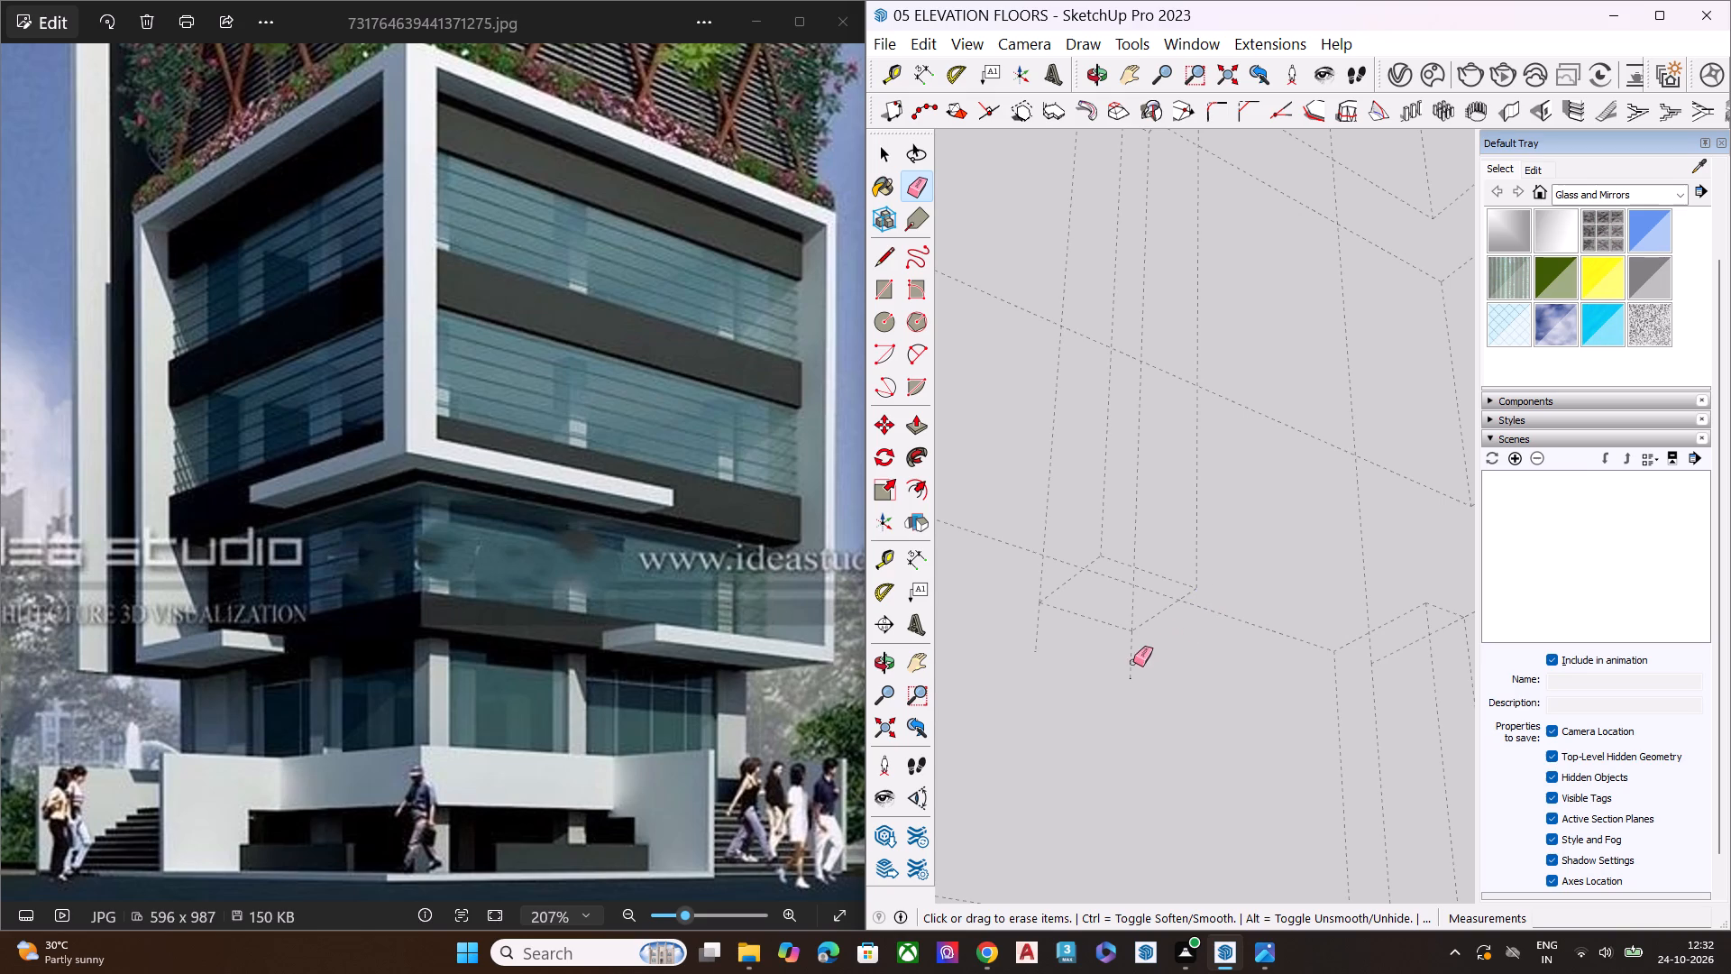
pyautogui.click(1132, 662)
pyautogui.click(1037, 633)
pyautogui.scroll(-7, 1089, 589)
pyautogui.press('space')
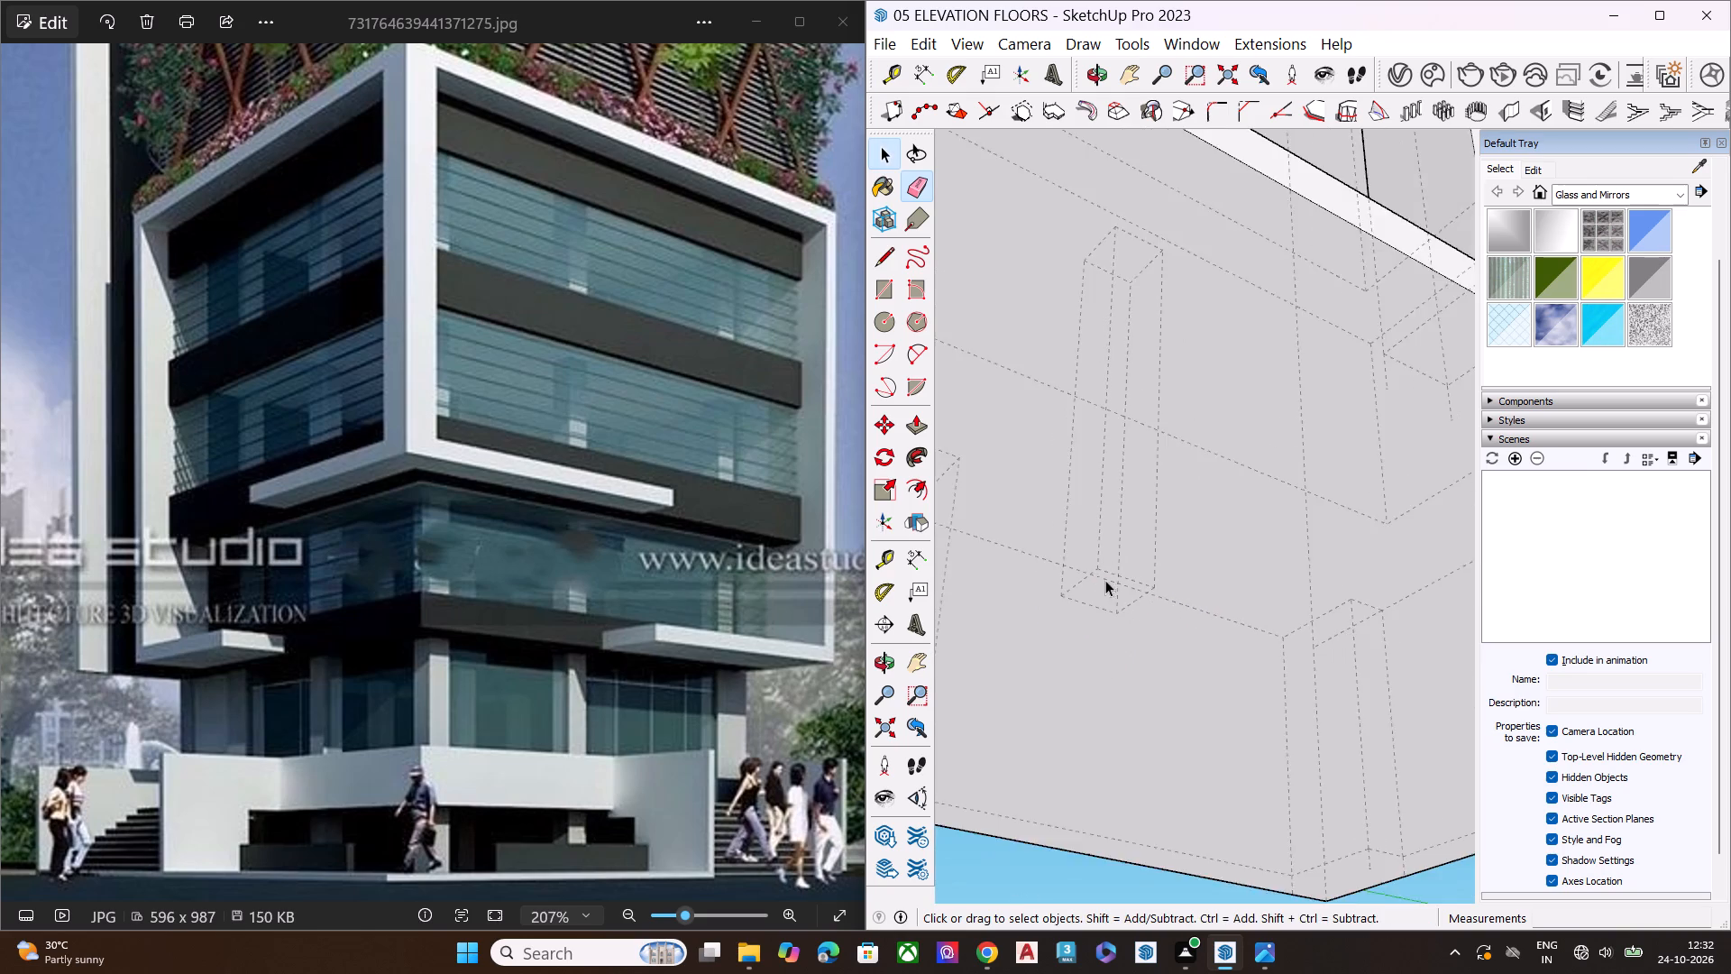
# Turn off the back-edge display and inspect the base slab's underside.
pyautogui.scroll(-5, 1105, 580)
pyautogui.scroll(2, 1116, 574)
pyautogui.scroll(-2, 1127, 585)
pyautogui.click(1167, 841)
pyautogui.scroll(-4, 1126, 723)
pyautogui.scroll(1, 1126, 723)
pyautogui.scroll(-1, 1126, 723)
pyautogui.press('k')
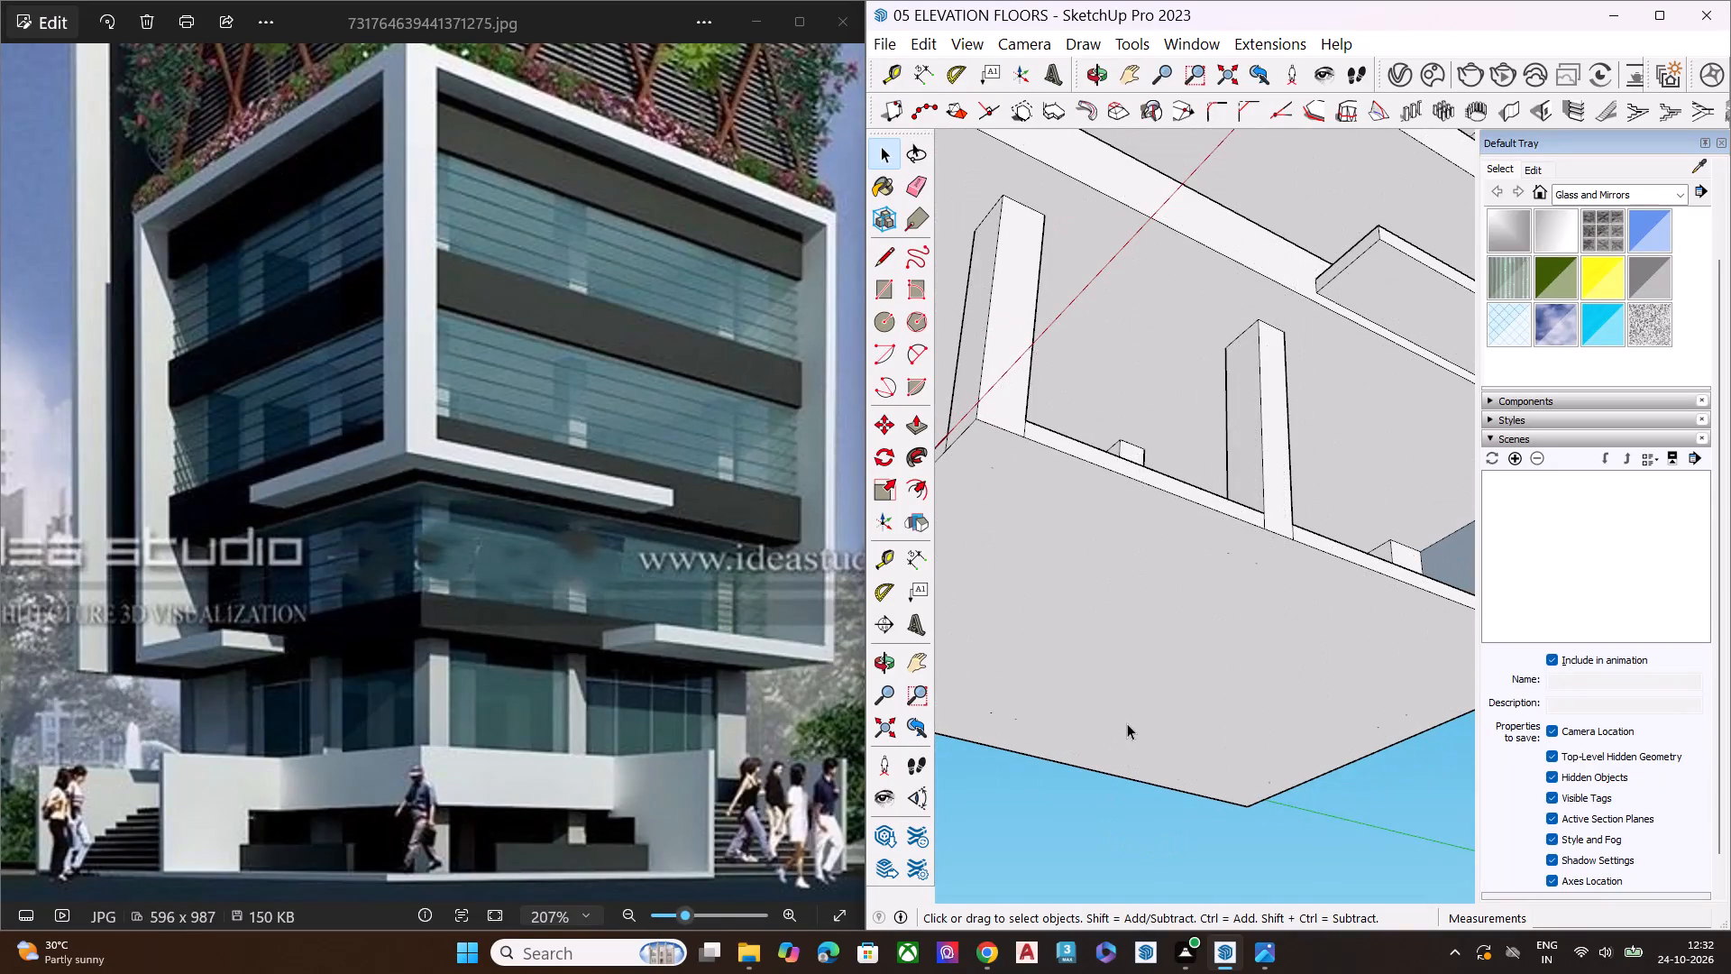
pyautogui.scroll(-7, 1127, 723)
pyautogui.moveTo(1170, 717); pyautogui.dragTo(1202, 695, button='middle')
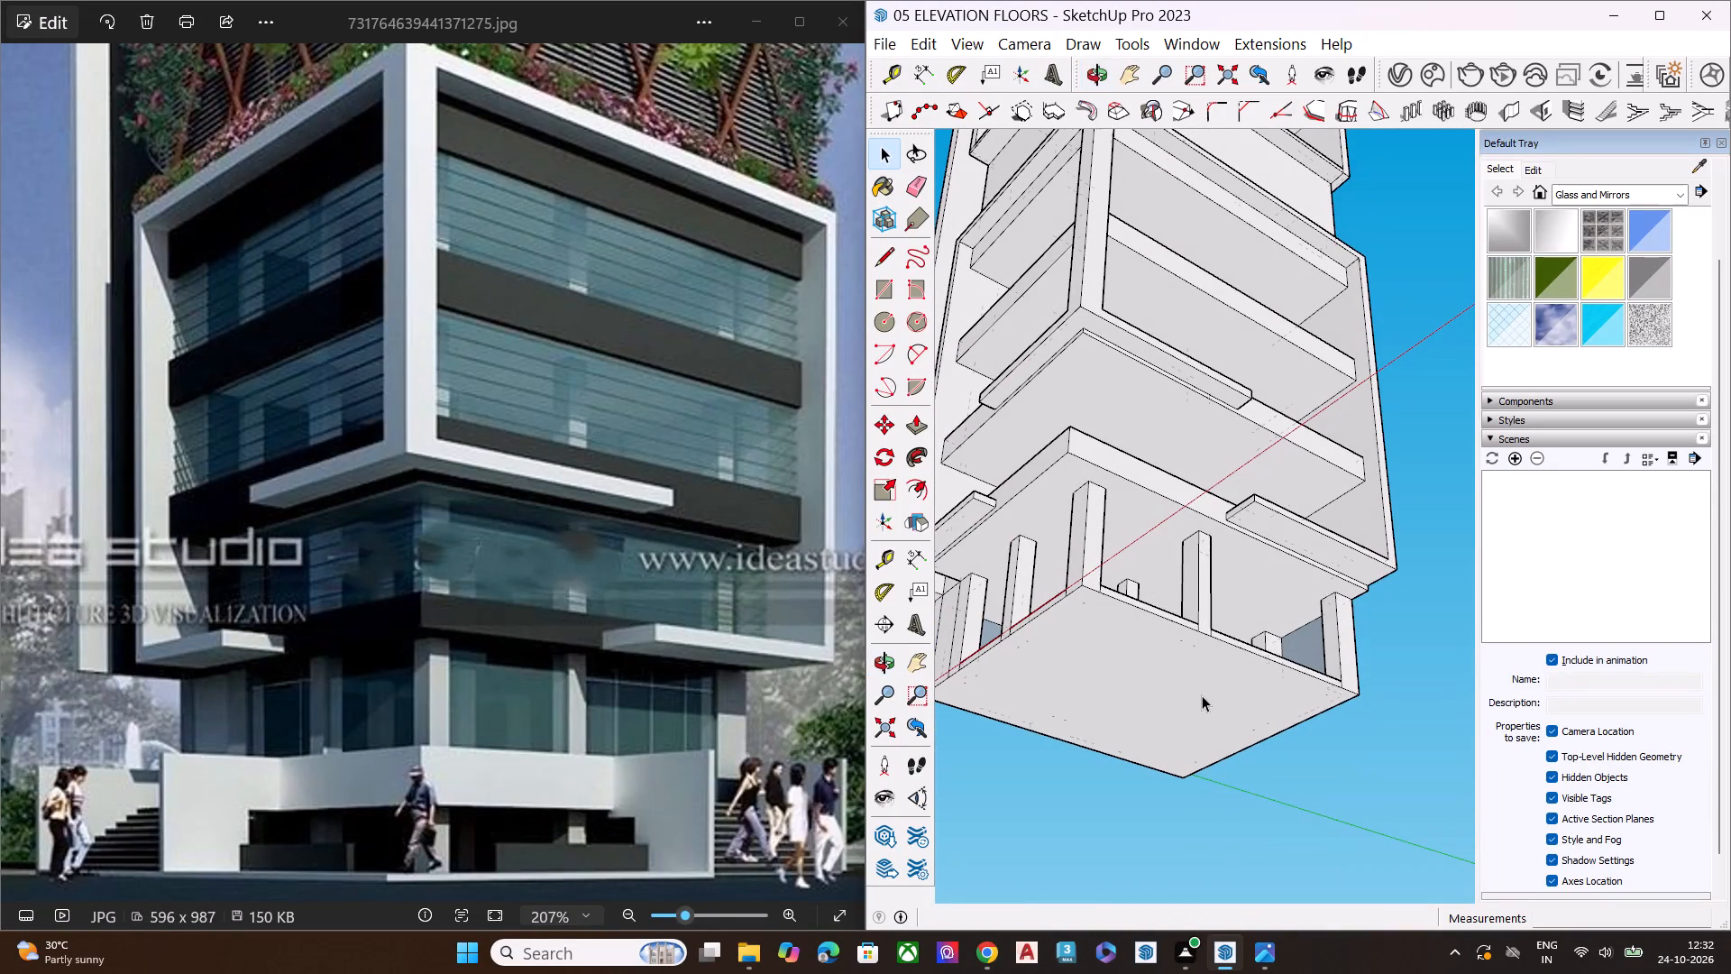
# With back edges shown, erase the leftover vertical edges beneath the middle column on the slab edge opposite the green axis.
pyautogui.press('k')
pyautogui.scroll(9, 1185, 646)
pyautogui.scroll(-2, 1185, 645)
pyautogui.scroll(12, 1185, 645)
pyautogui.moveTo(1177, 672); pyautogui.dragTo(1177, 682, button='middle')
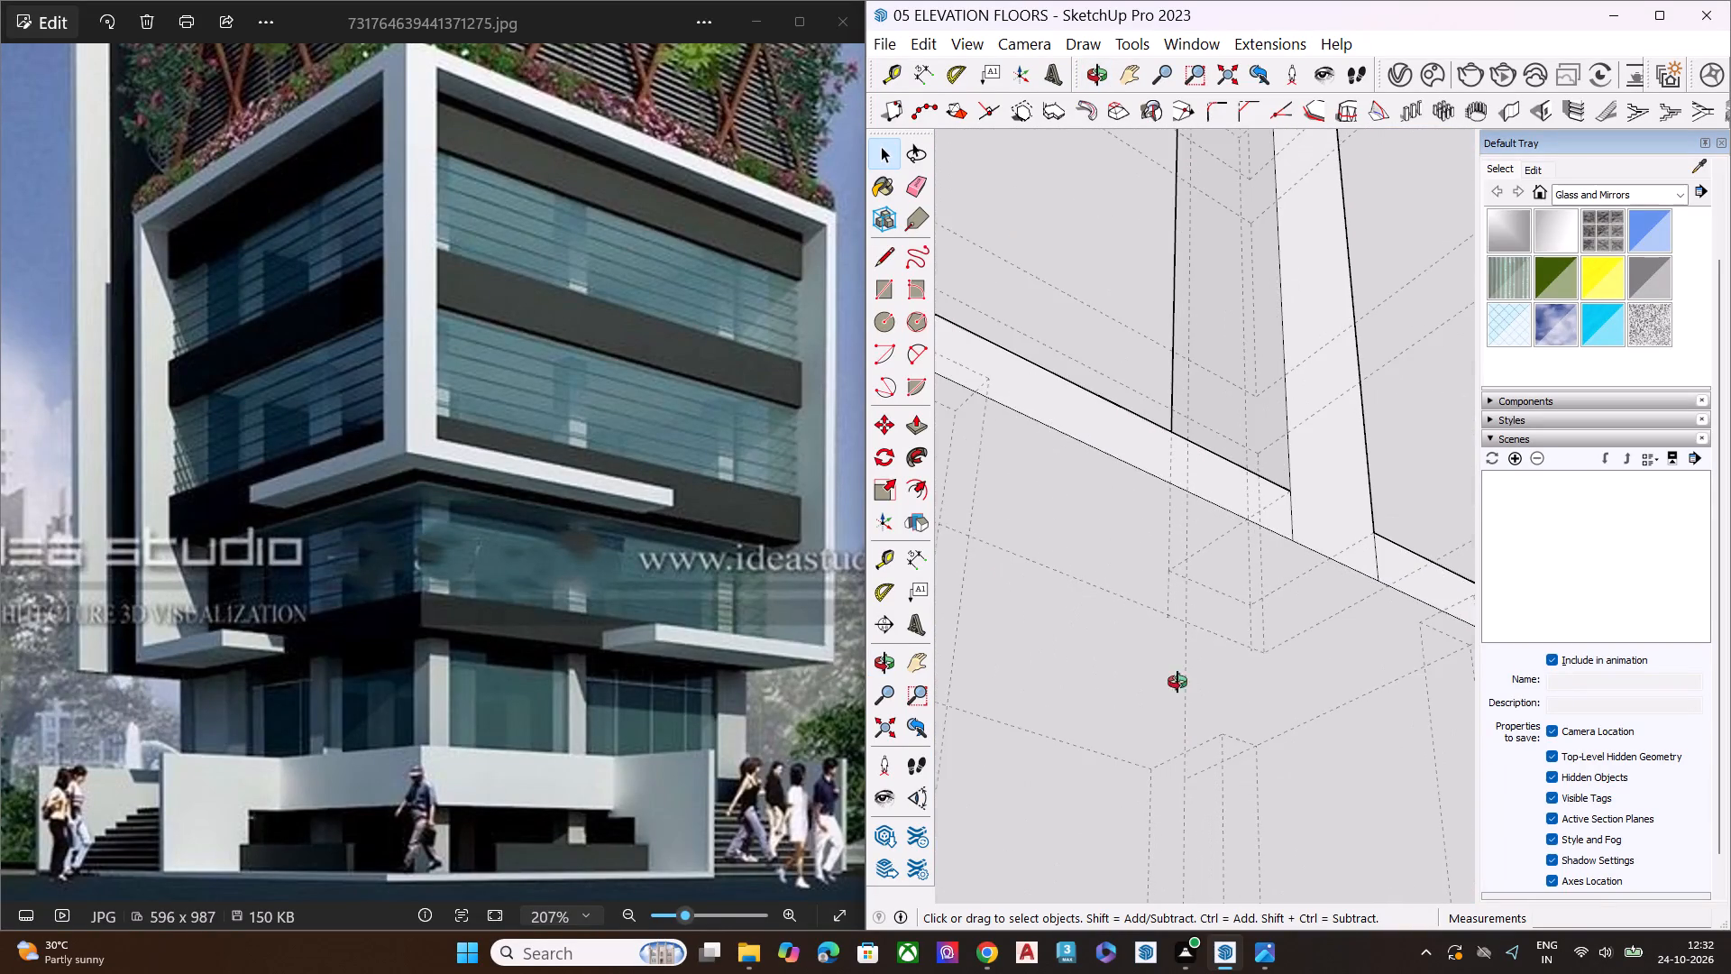
pyautogui.moveTo(1177, 682); pyautogui.dragTo(1067, 769, button='middle')
pyautogui.scroll(2, 1066, 771)
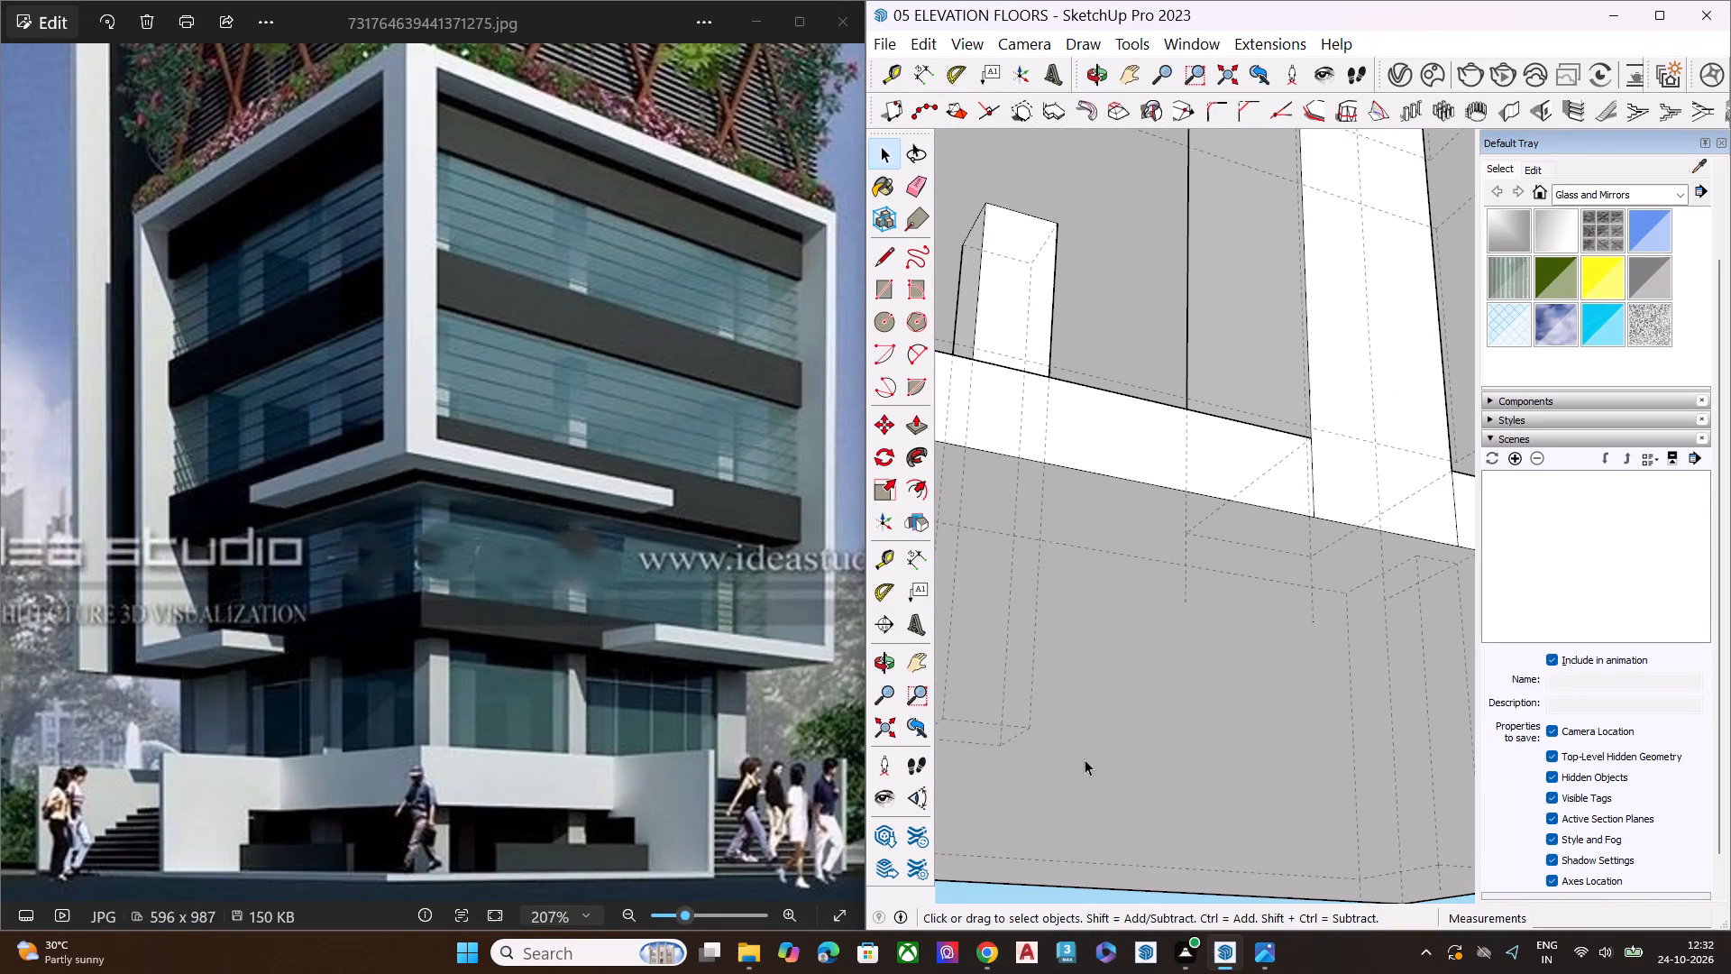
pyautogui.press('e')
pyautogui.click(1185, 592)
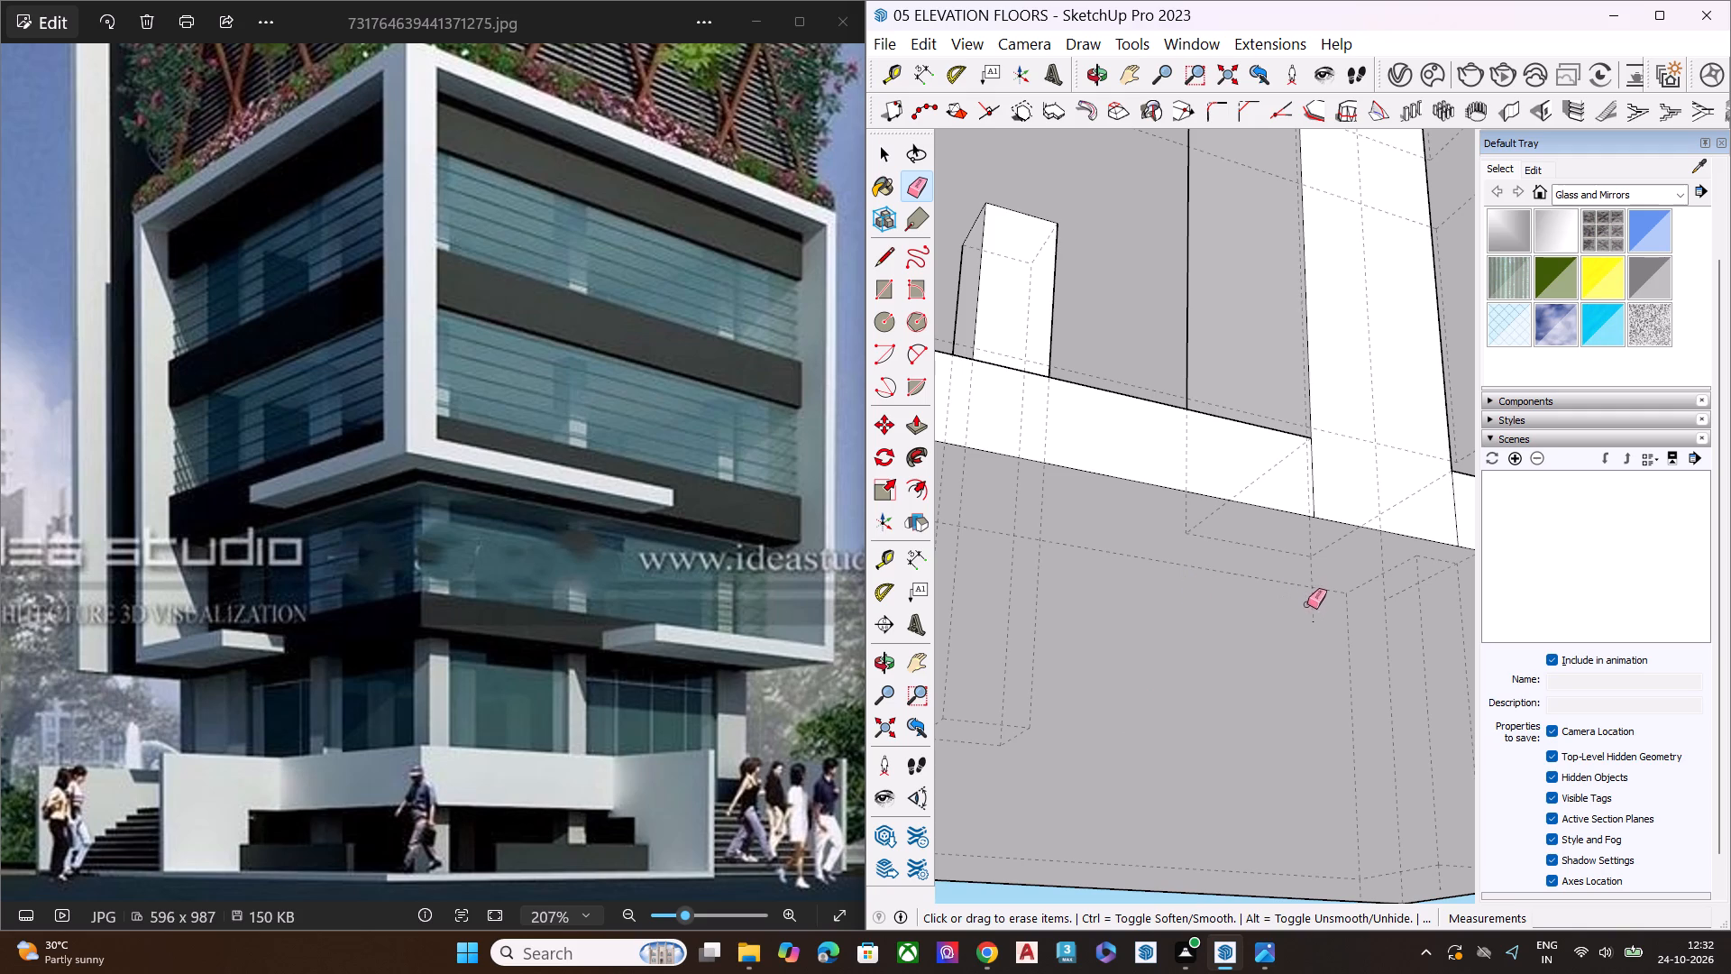
pyautogui.click(1316, 608)
pyautogui.click(1312, 611)
# Erase the leftover vertical edges beneath the middle column on the slab edge between the scale figure and the green-axis corner.
pyautogui.scroll(-7, 1179, 613)
pyautogui.scroll(1, 1159, 616)
pyautogui.scroll(-2, 1159, 616)
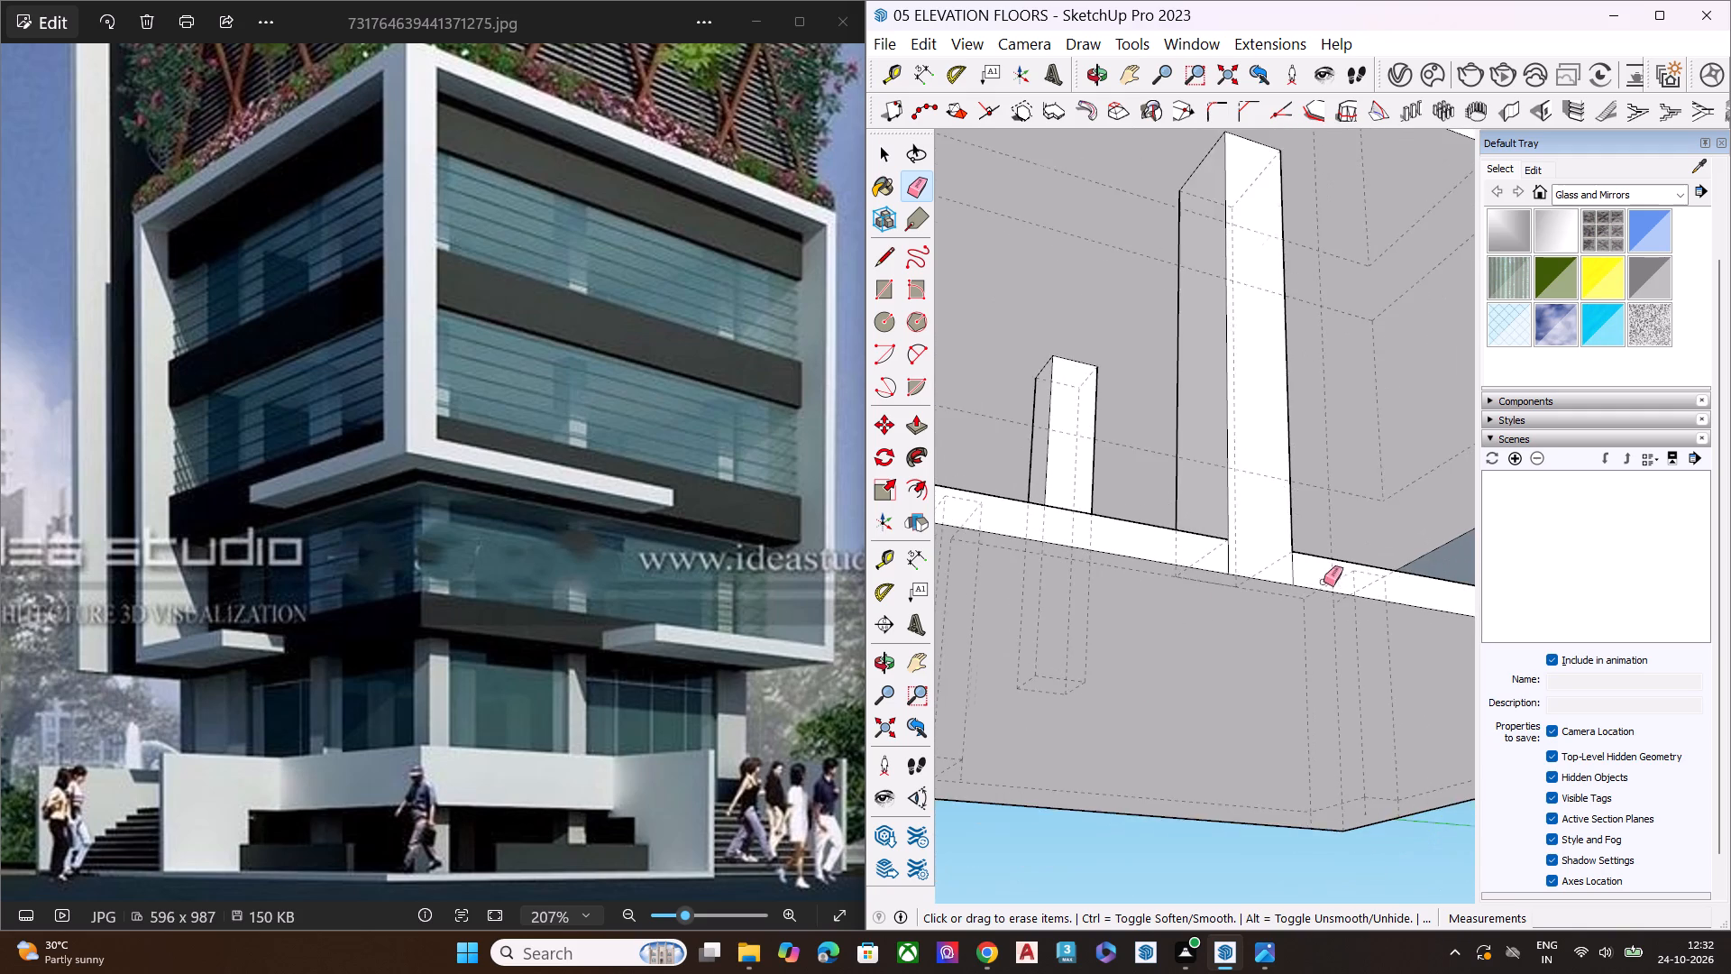
pyautogui.scroll(-7, 1331, 580)
pyautogui.scroll(2, 1087, 730)
pyautogui.scroll(-1, 1061, 730)
pyautogui.scroll(6, 1056, 730)
pyautogui.moveTo(1050, 728); pyautogui.dragTo(1323, 682, button='middle')
pyautogui.scroll(4, 1137, 678)
pyautogui.scroll(-1, 1128, 669)
pyautogui.scroll(5, 1127, 668)
pyautogui.click(1029, 611)
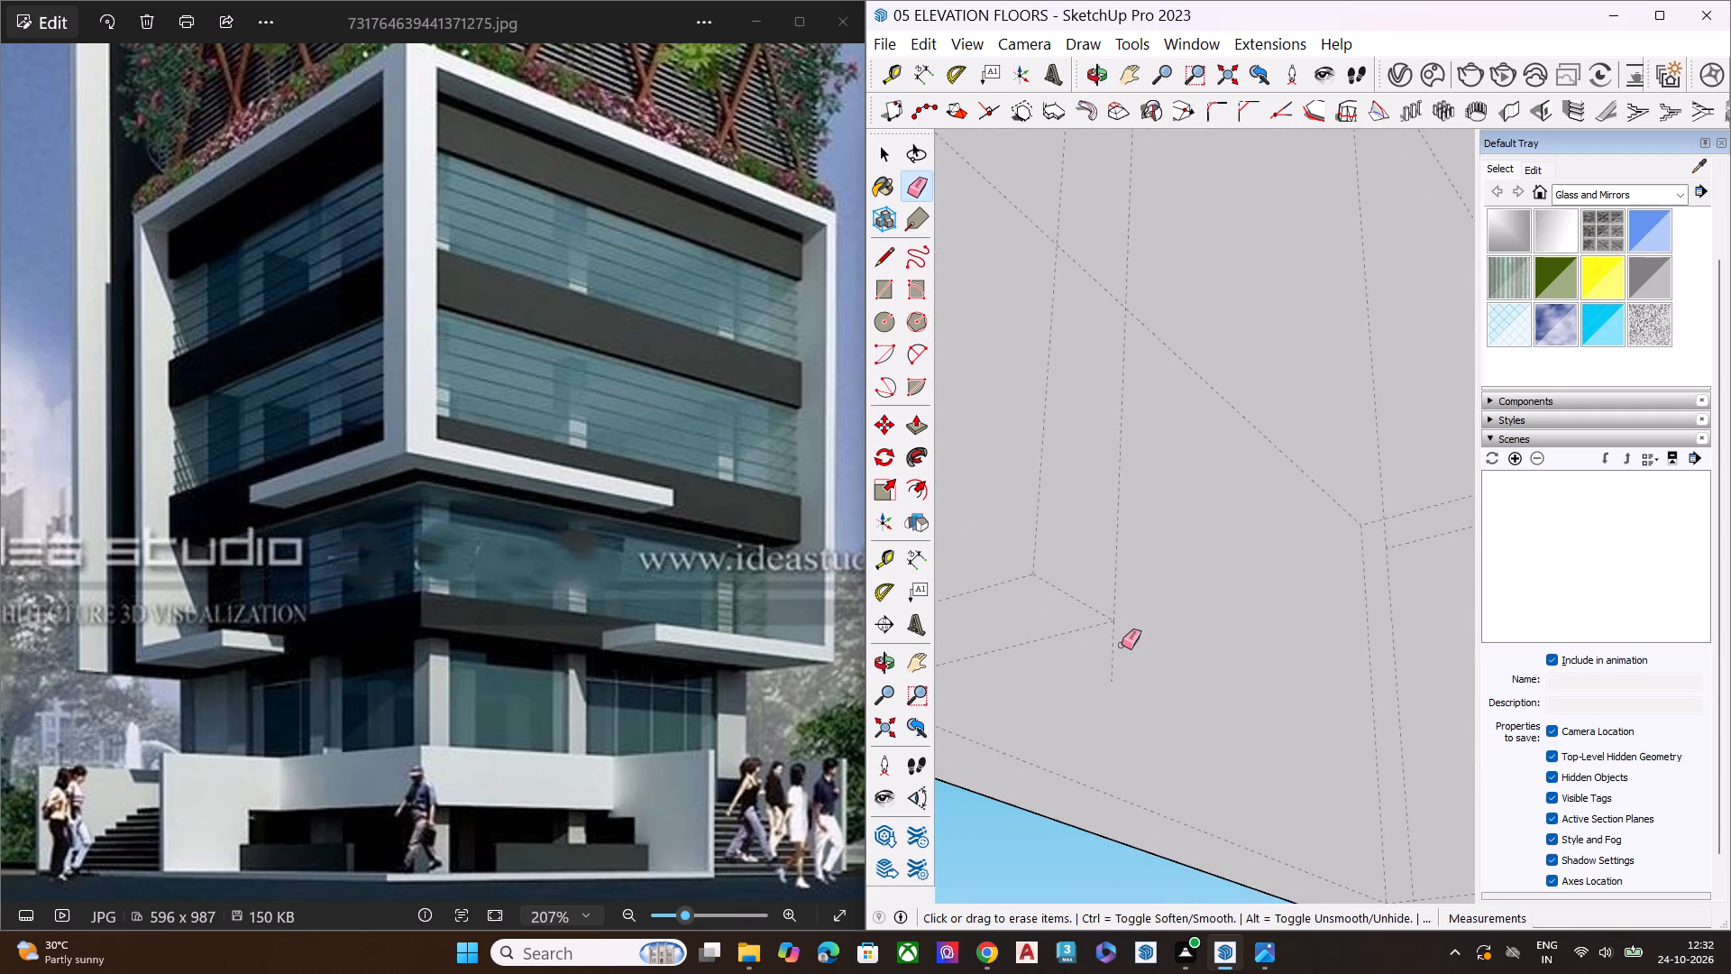
pyautogui.click(1112, 661)
pyautogui.scroll(-5, 1227, 643)
pyautogui.scroll(1, 1240, 648)
pyautogui.scroll(-2, 1240, 648)
pyautogui.scroll(6, 985, 682)
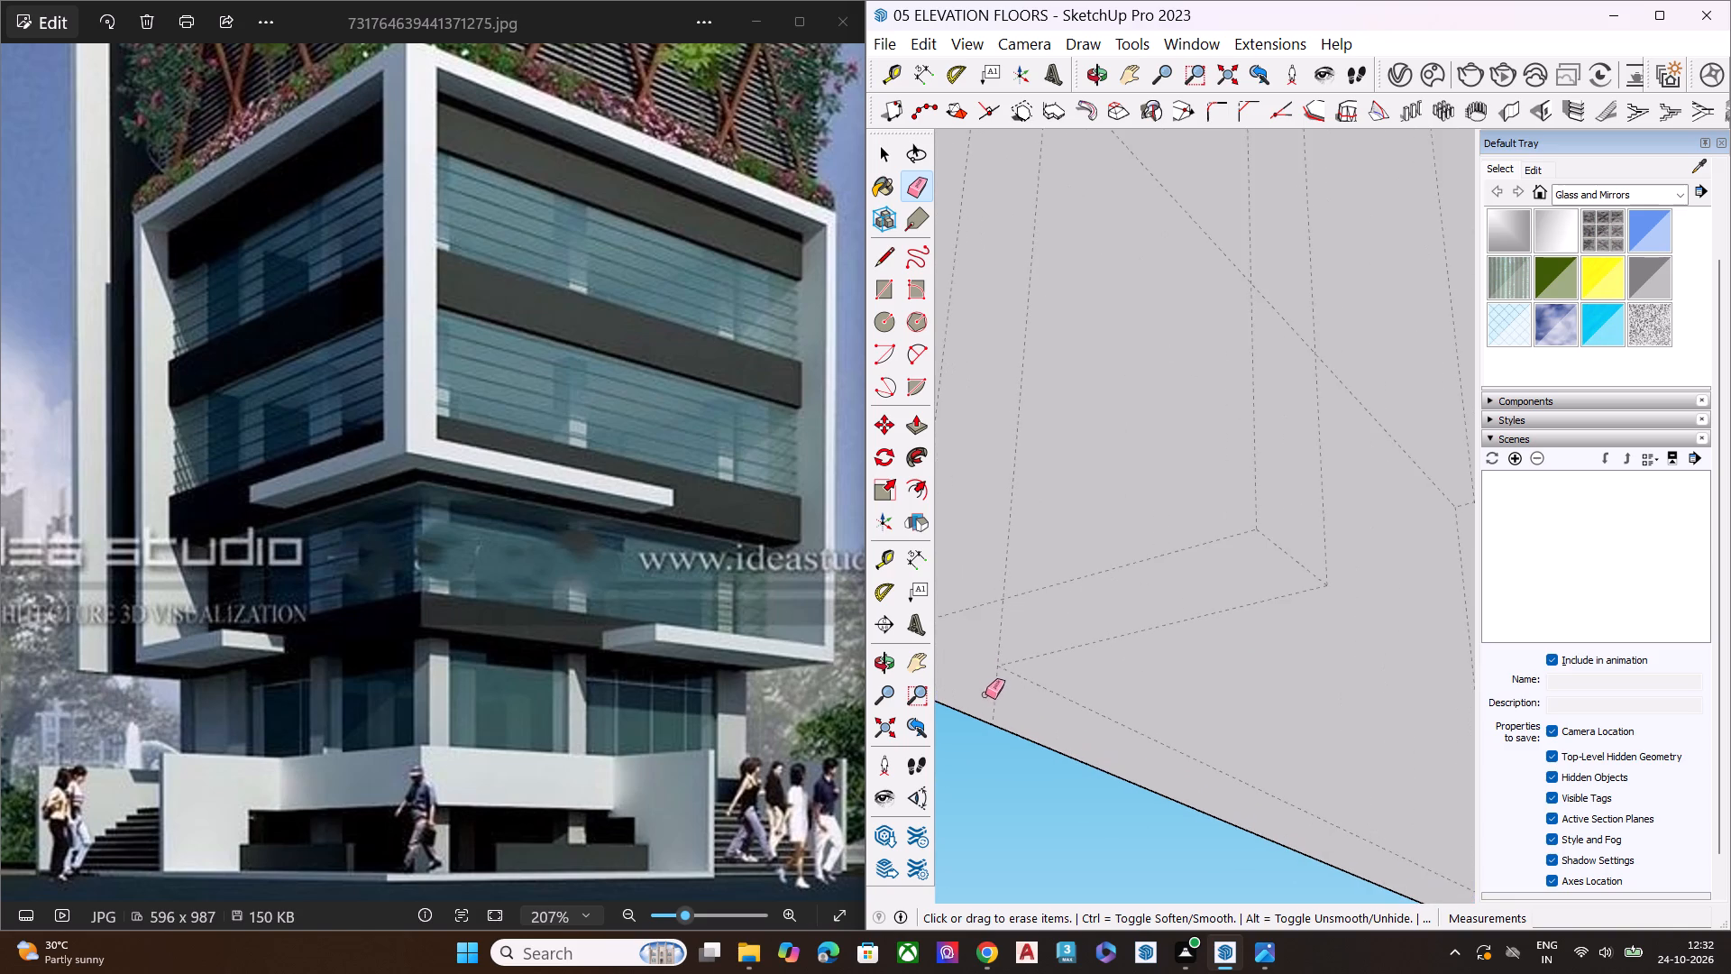
pyautogui.scroll(-8, 1100, 697)
pyautogui.scroll(8, 990, 720)
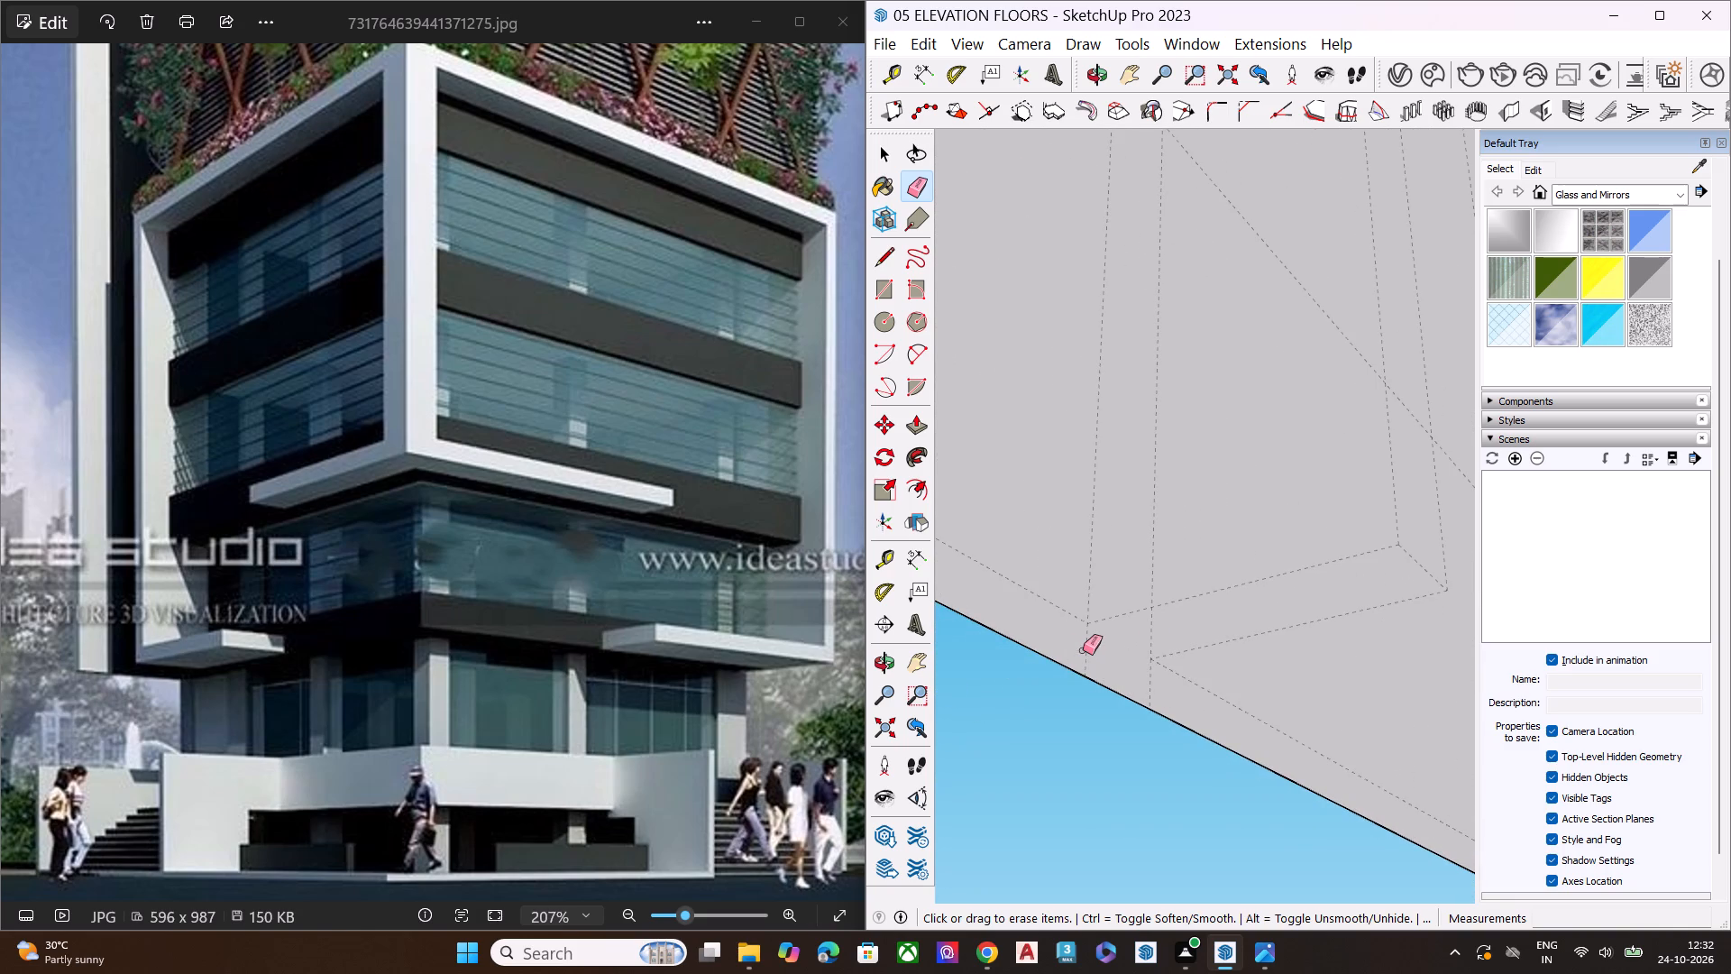
pyautogui.click(1087, 652)
pyautogui.click(1153, 685)
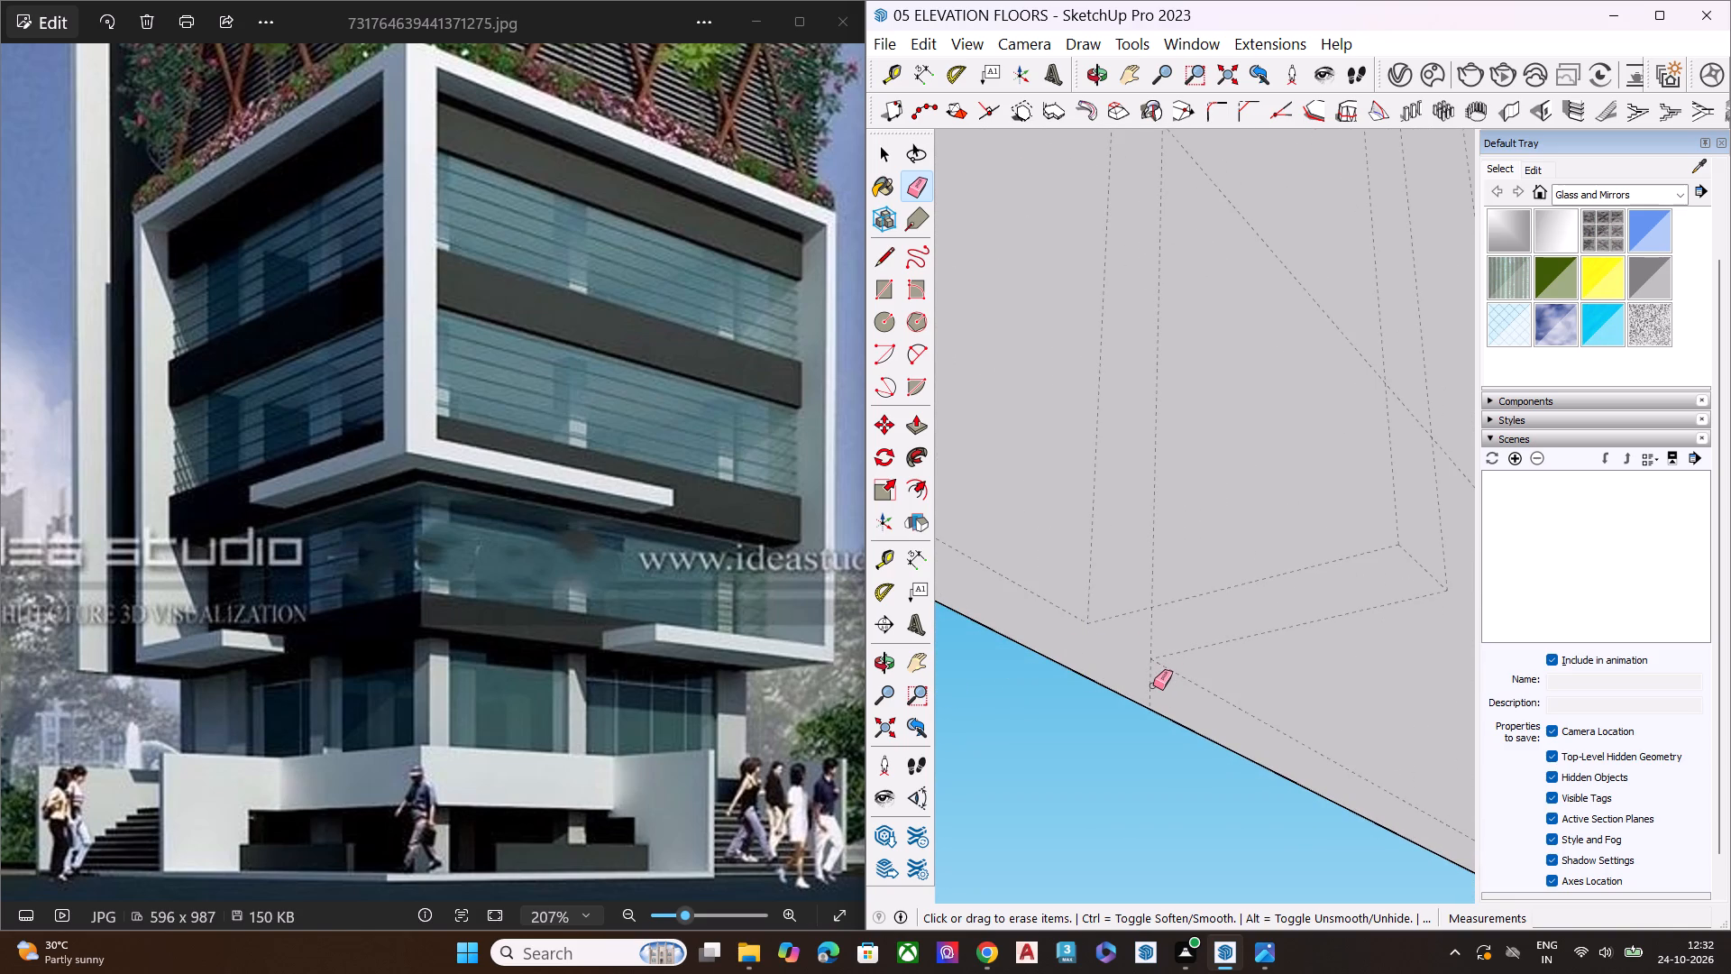
pyautogui.click(1148, 678)
# Erase the leftover vertical edges beneath the corner column beside the scale figure, inside the base slab.
pyautogui.scroll(-7, 1125, 683)
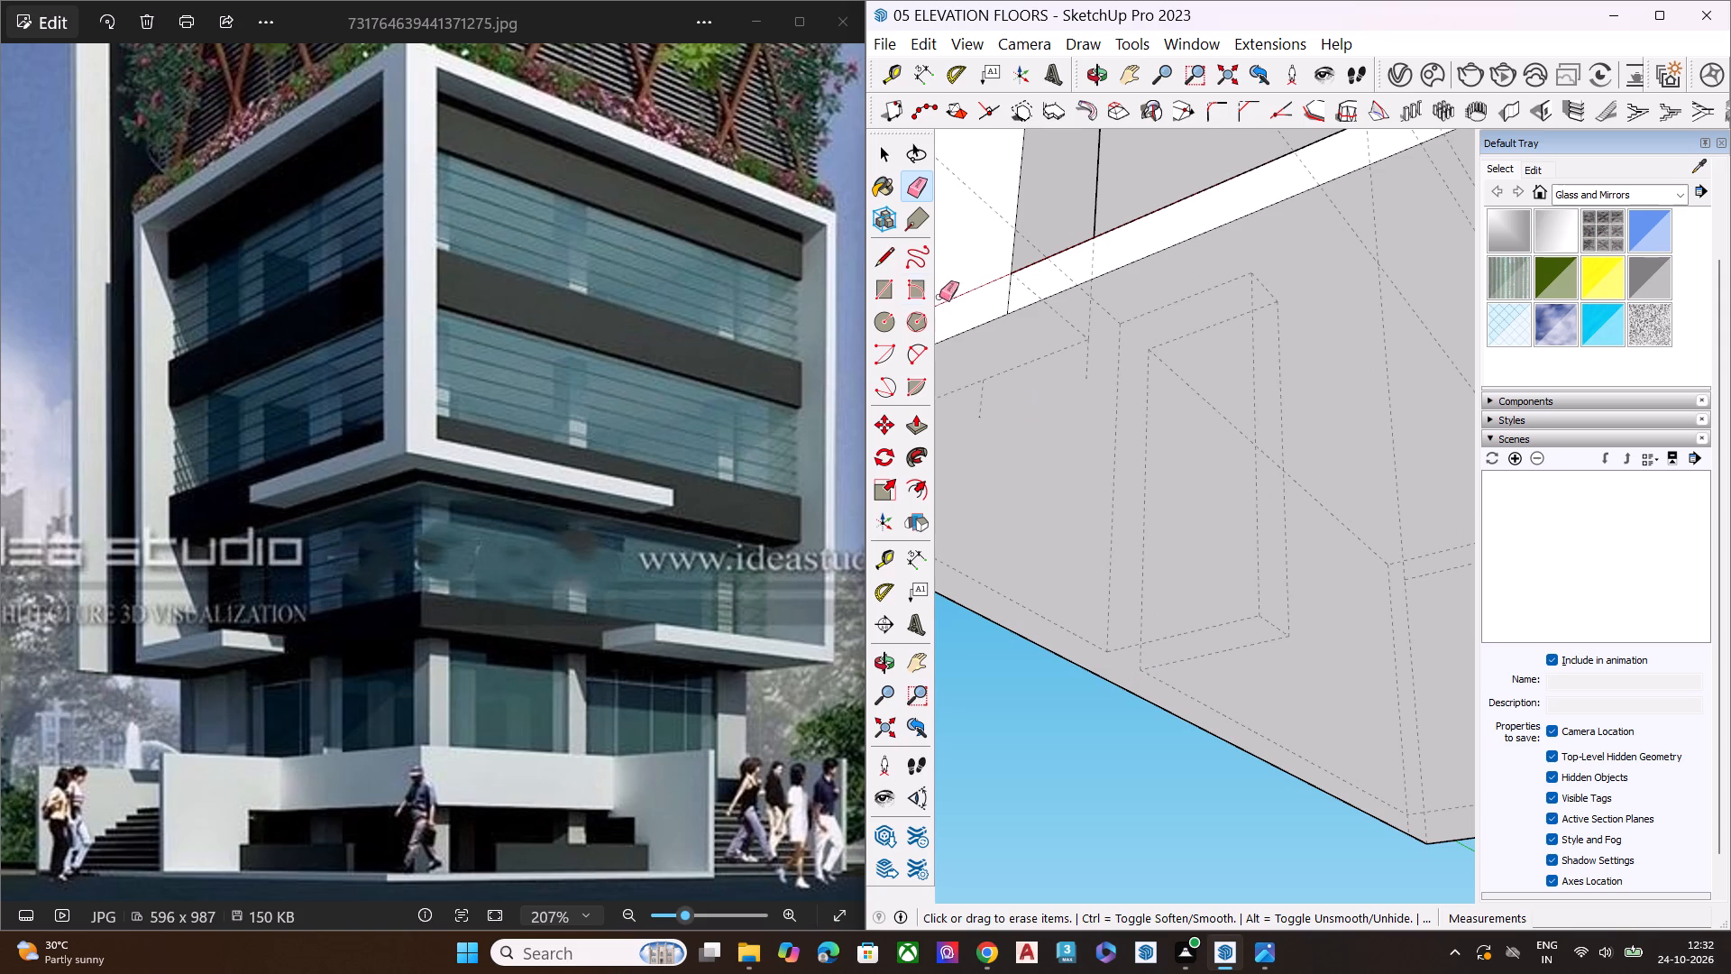
pyautogui.moveTo(1035, 335); pyautogui.dragTo(1241, 357, button='middle')
pyautogui.scroll(6, 1213, 394)
pyautogui.click(1146, 392)
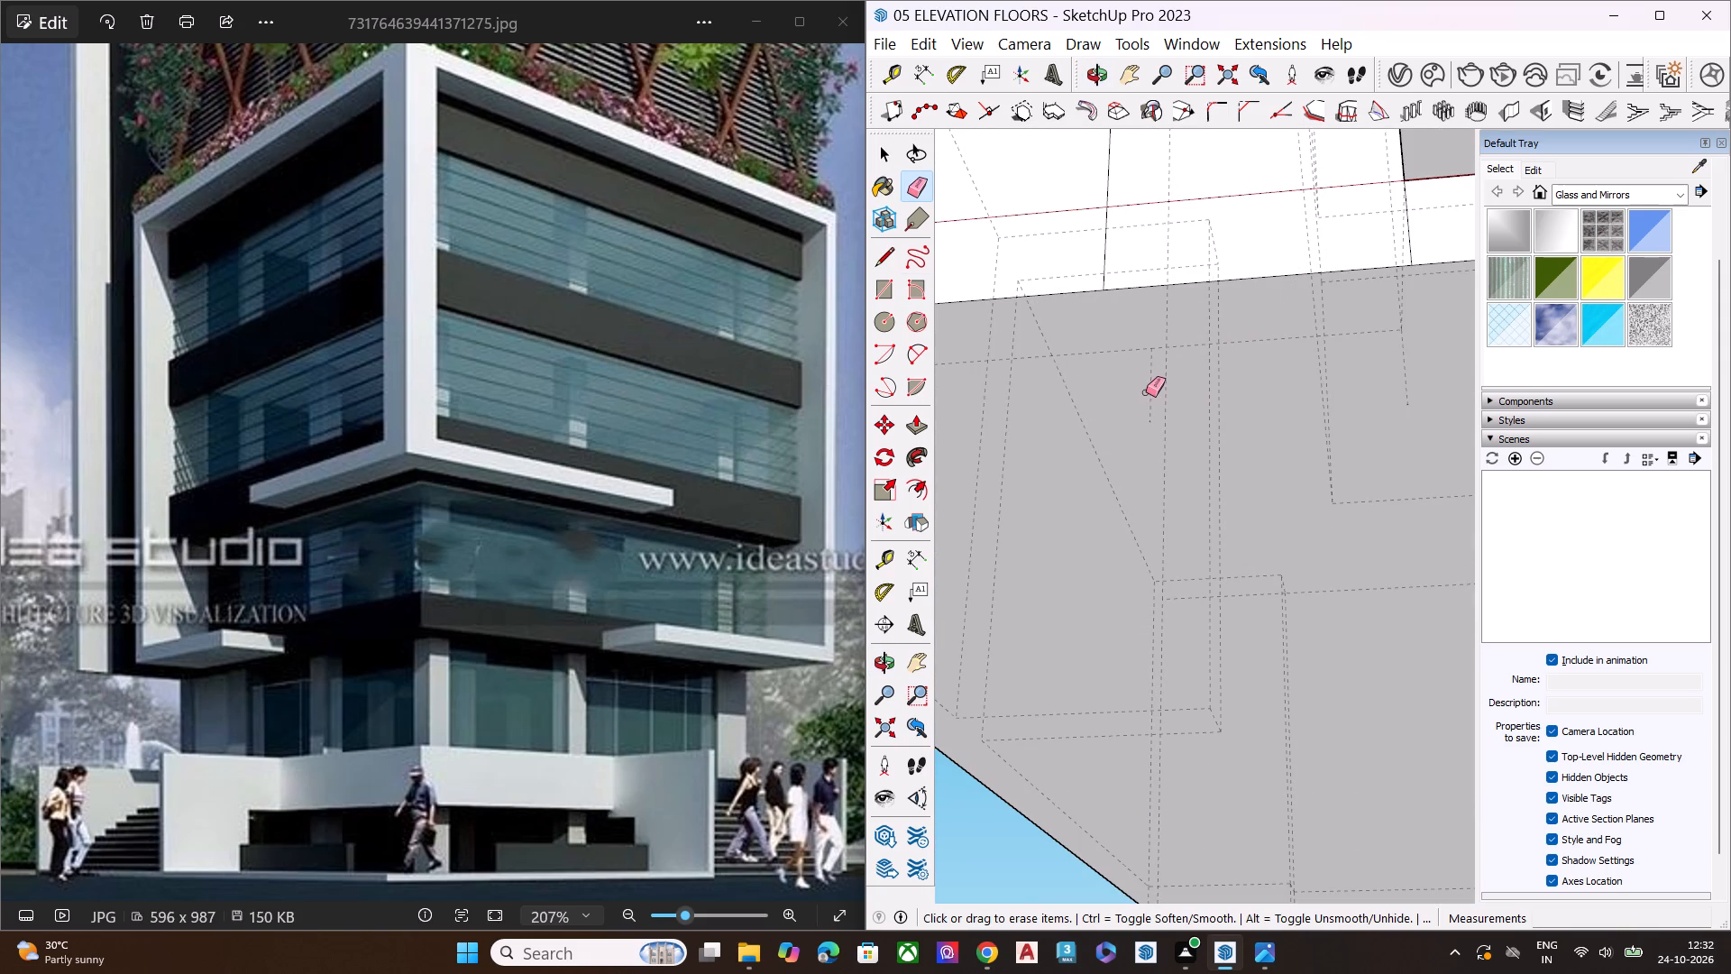
pyautogui.click(1149, 391)
pyautogui.scroll(-4, 1112, 417)
pyautogui.scroll(7, 1317, 394)
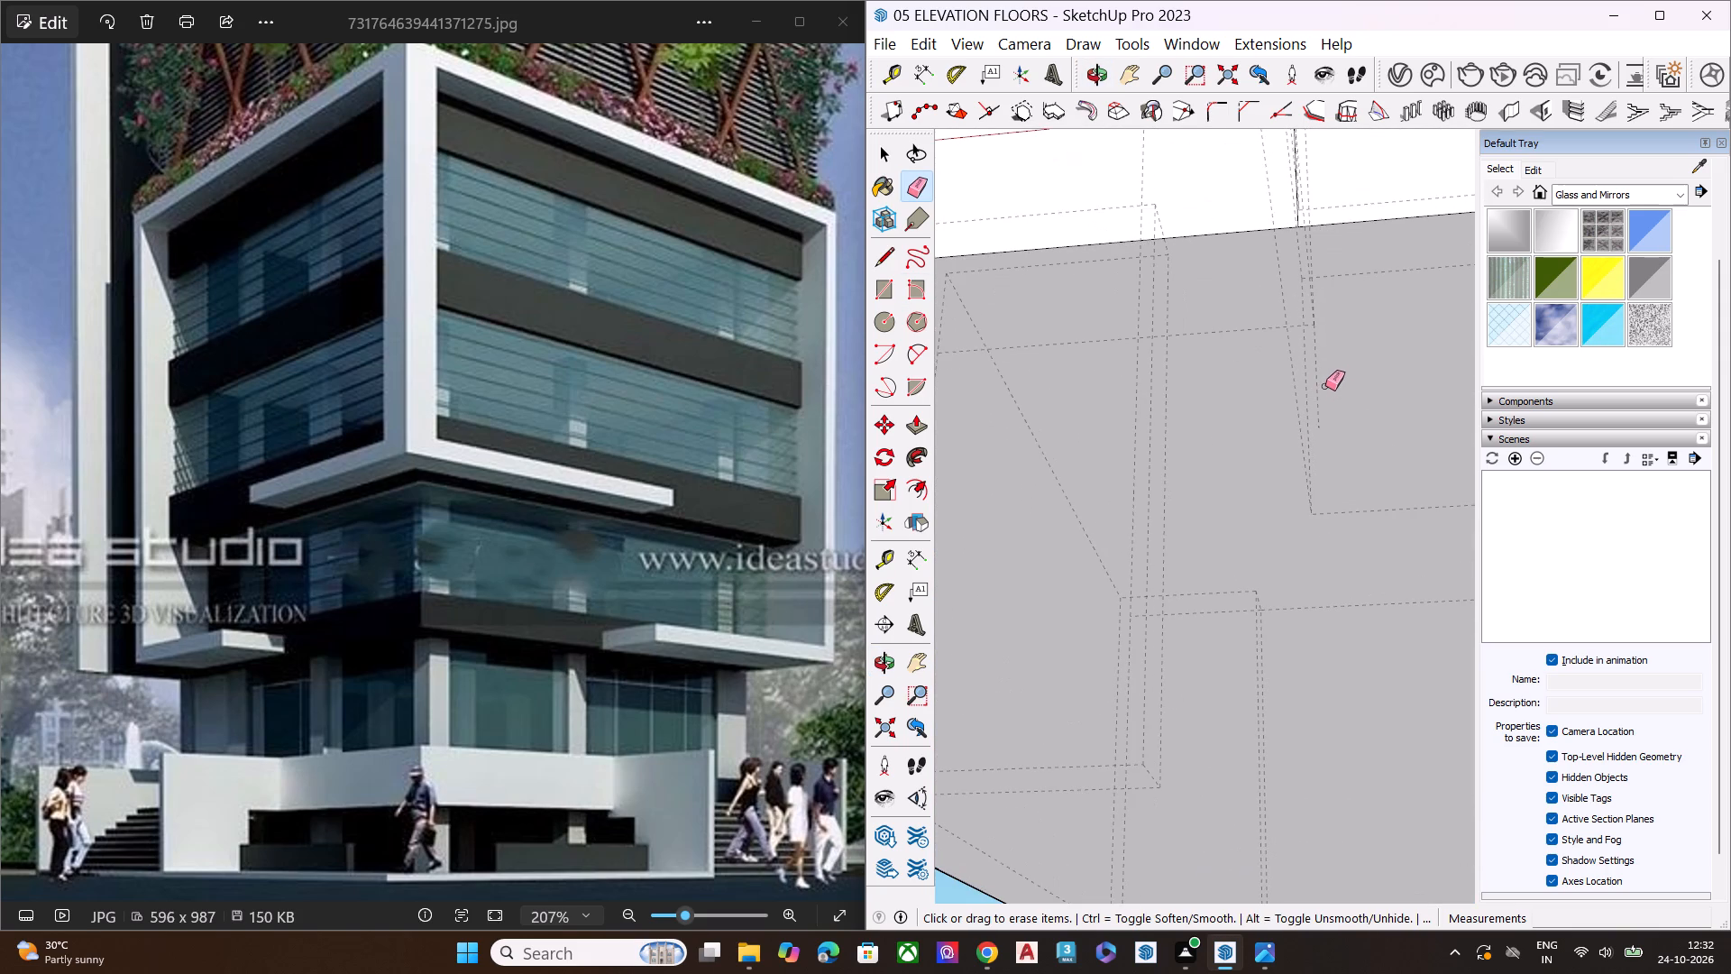
pyautogui.click(1319, 396)
pyautogui.scroll(-13, 1314, 415)
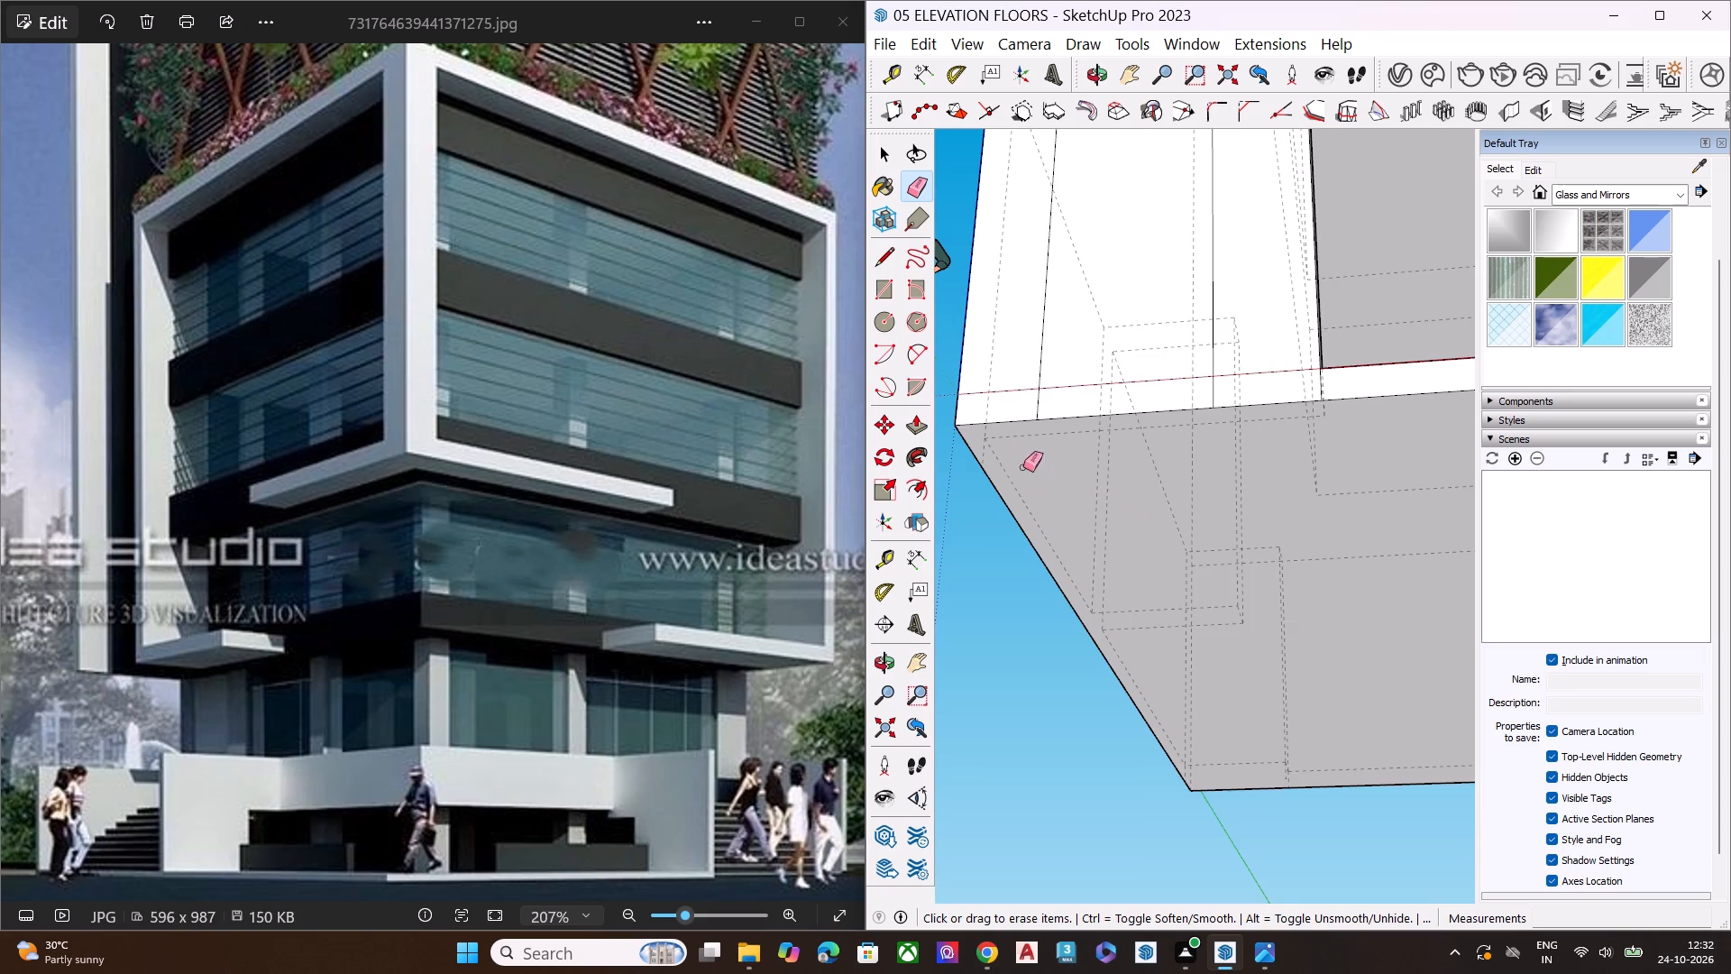
pyautogui.scroll(6, 1011, 440)
pyautogui.scroll(-1, 966, 464)
pyautogui.scroll(1, 961, 464)
pyautogui.click(970, 461)
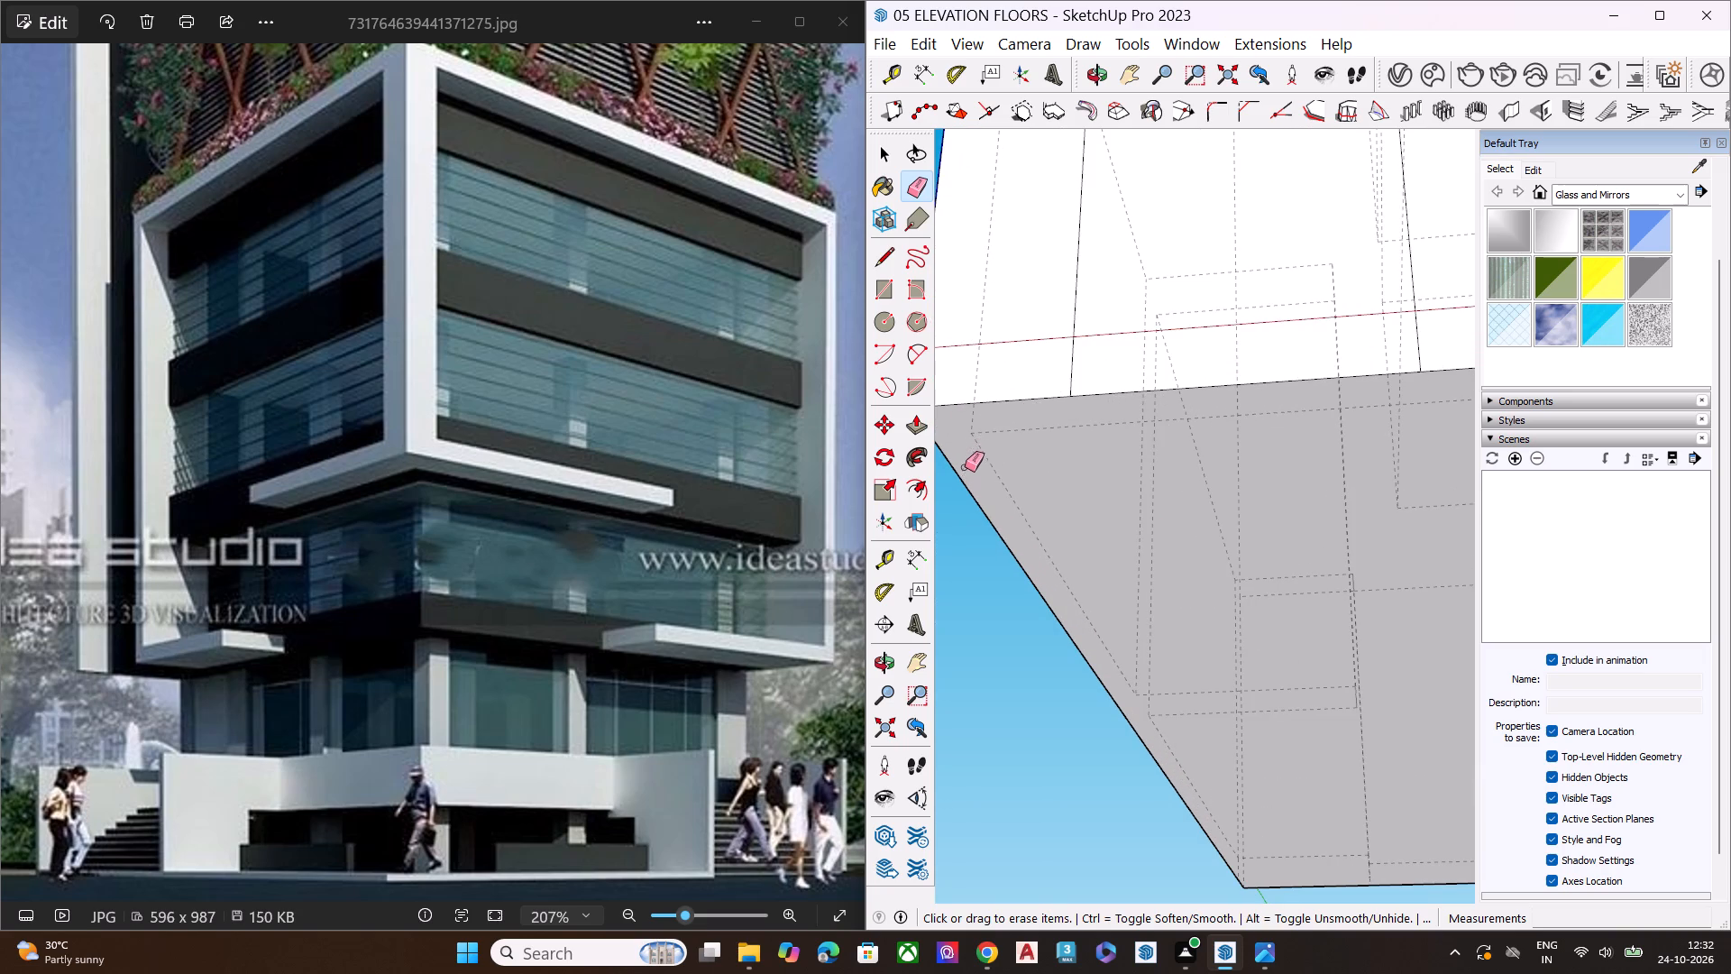
# Erase the two leftover vertical edges beneath the middle column on the slab edge along the red axis.
pyautogui.scroll(-4, 939, 491)
pyautogui.scroll(1, 1002, 501)
pyautogui.scroll(-3, 1008, 502)
pyautogui.scroll(-10, 1070, 463)
pyautogui.scroll(-7, 1022, 522)
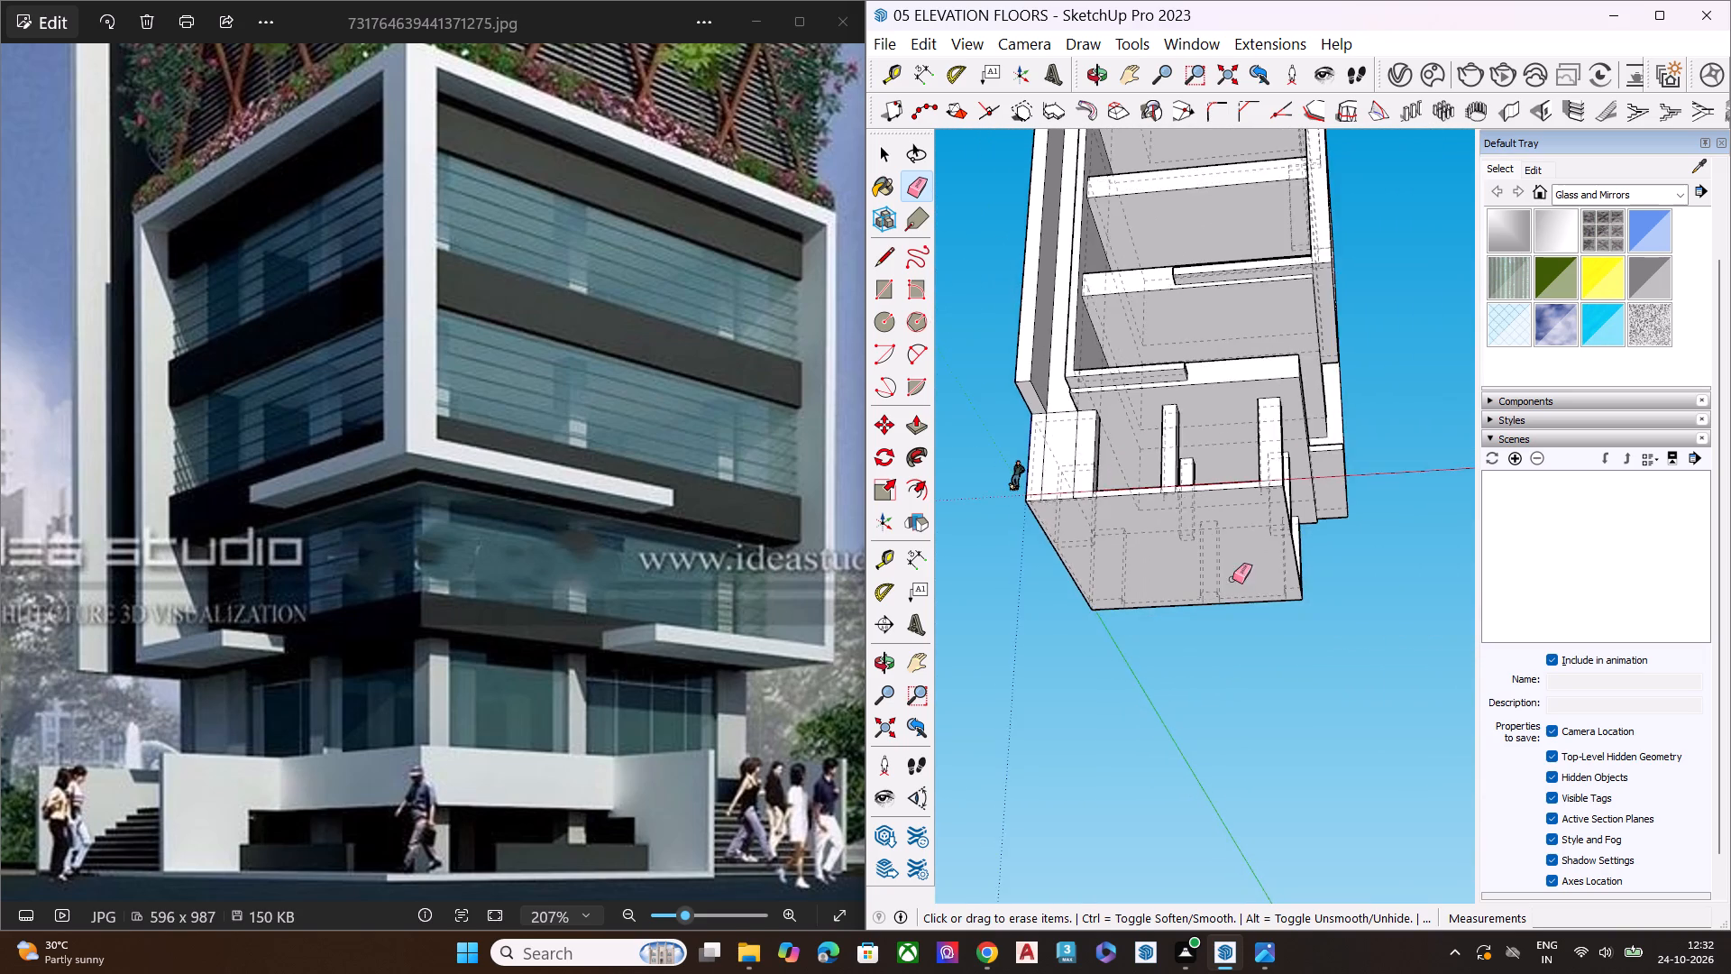
pyautogui.moveTo(1232, 579); pyautogui.dragTo(966, 565, button='middle')
pyautogui.scroll(9, 991, 541)
pyautogui.scroll(-2, 1078, 479)
pyautogui.scroll(2, 1078, 479)
pyautogui.scroll(6, 1184, 559)
pyautogui.scroll(-1, 1193, 565)
pyautogui.scroll(5, 1193, 565)
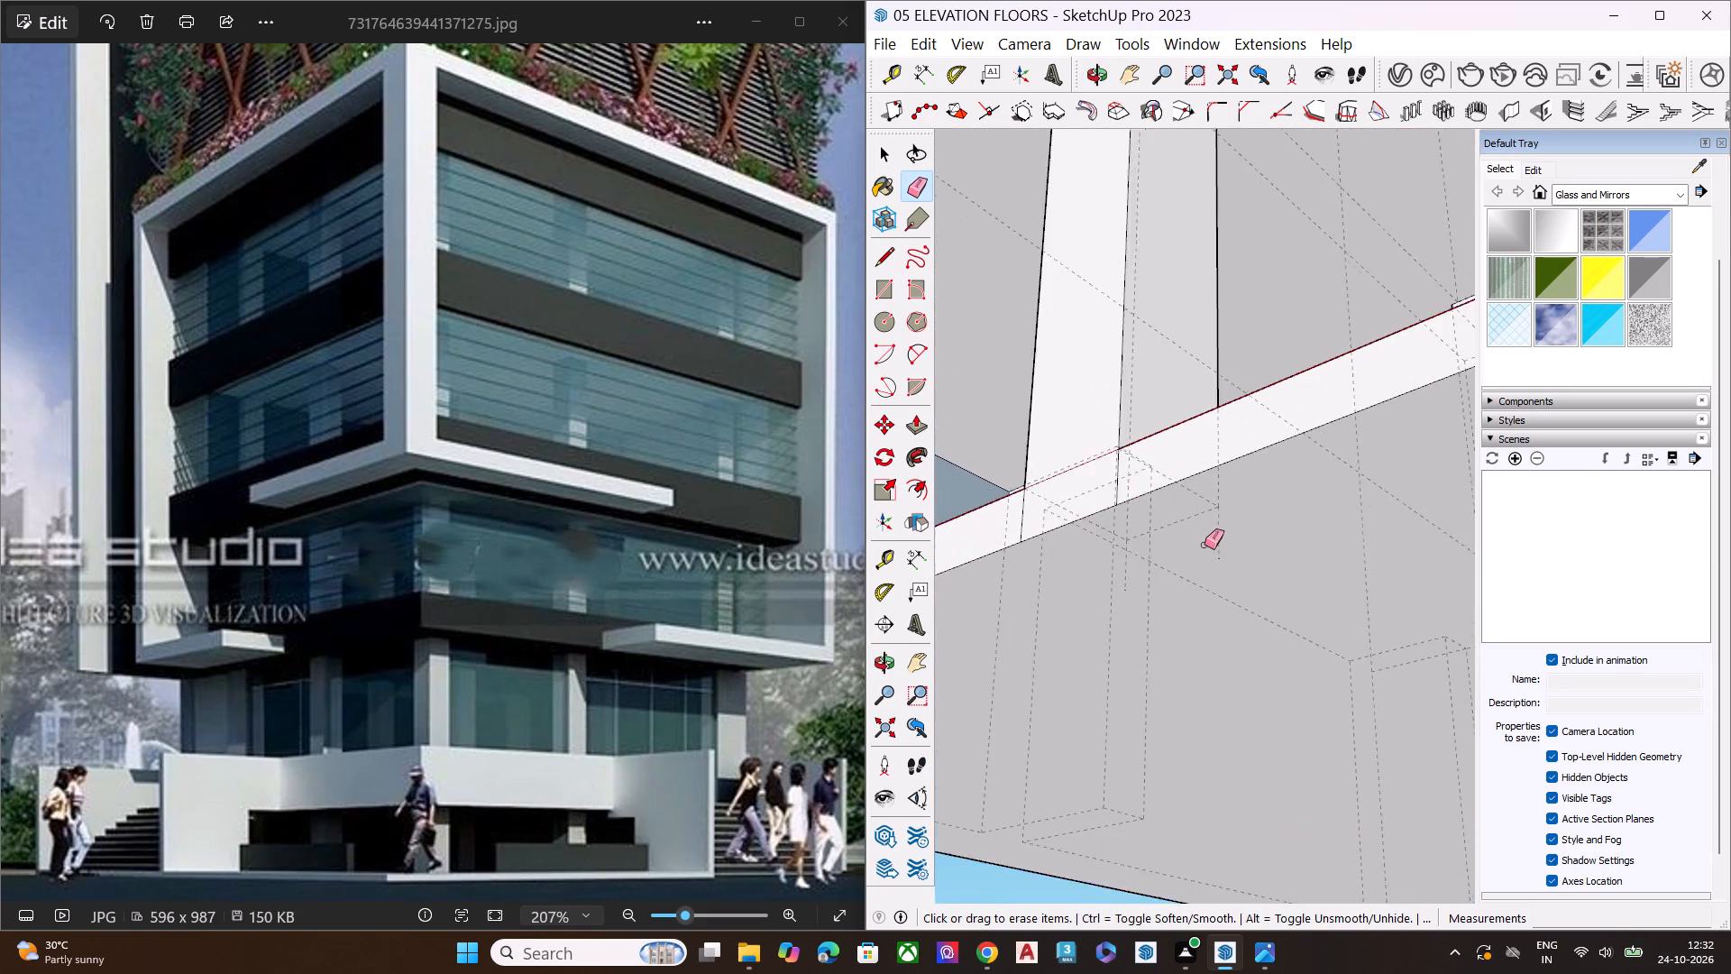
pyautogui.scroll(5, 1204, 545)
pyautogui.click(1230, 528)
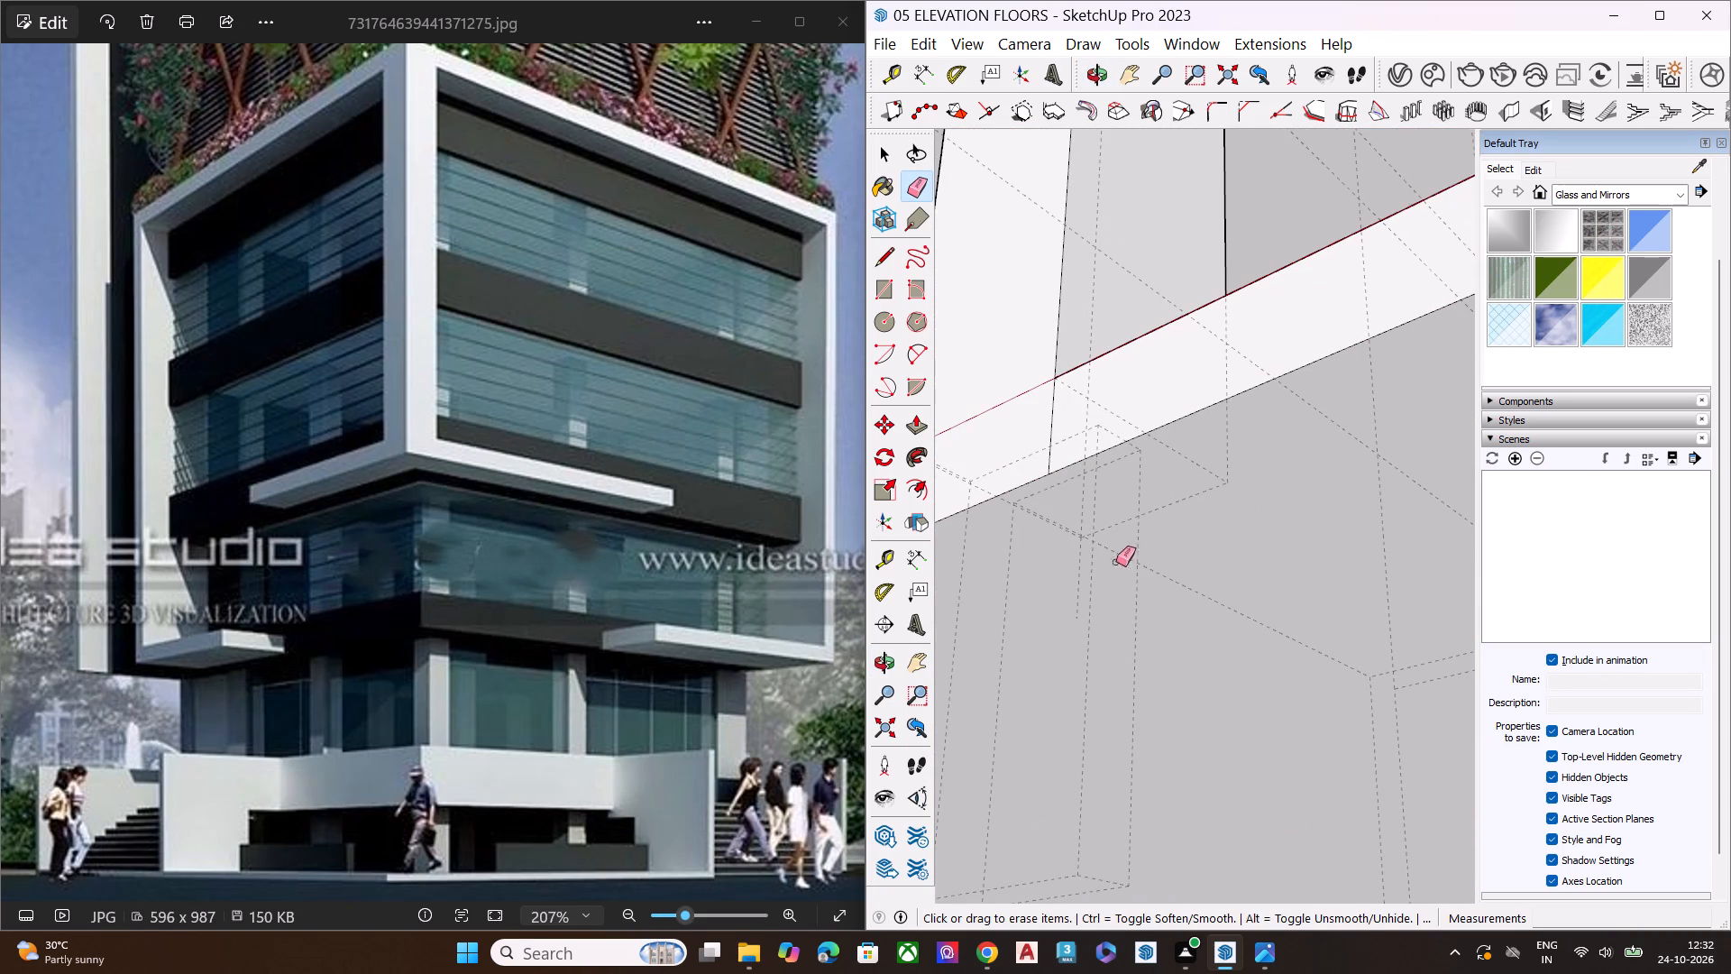
pyautogui.click(1080, 580)
# Erase the leftover vertical edges beneath the end and middle columns on the slab edge running from the green-axis corner away from the scale figure.
pyautogui.scroll(-5, 1137, 566)
pyautogui.moveTo(1038, 573); pyautogui.dragTo(1072, 525, button='middle')
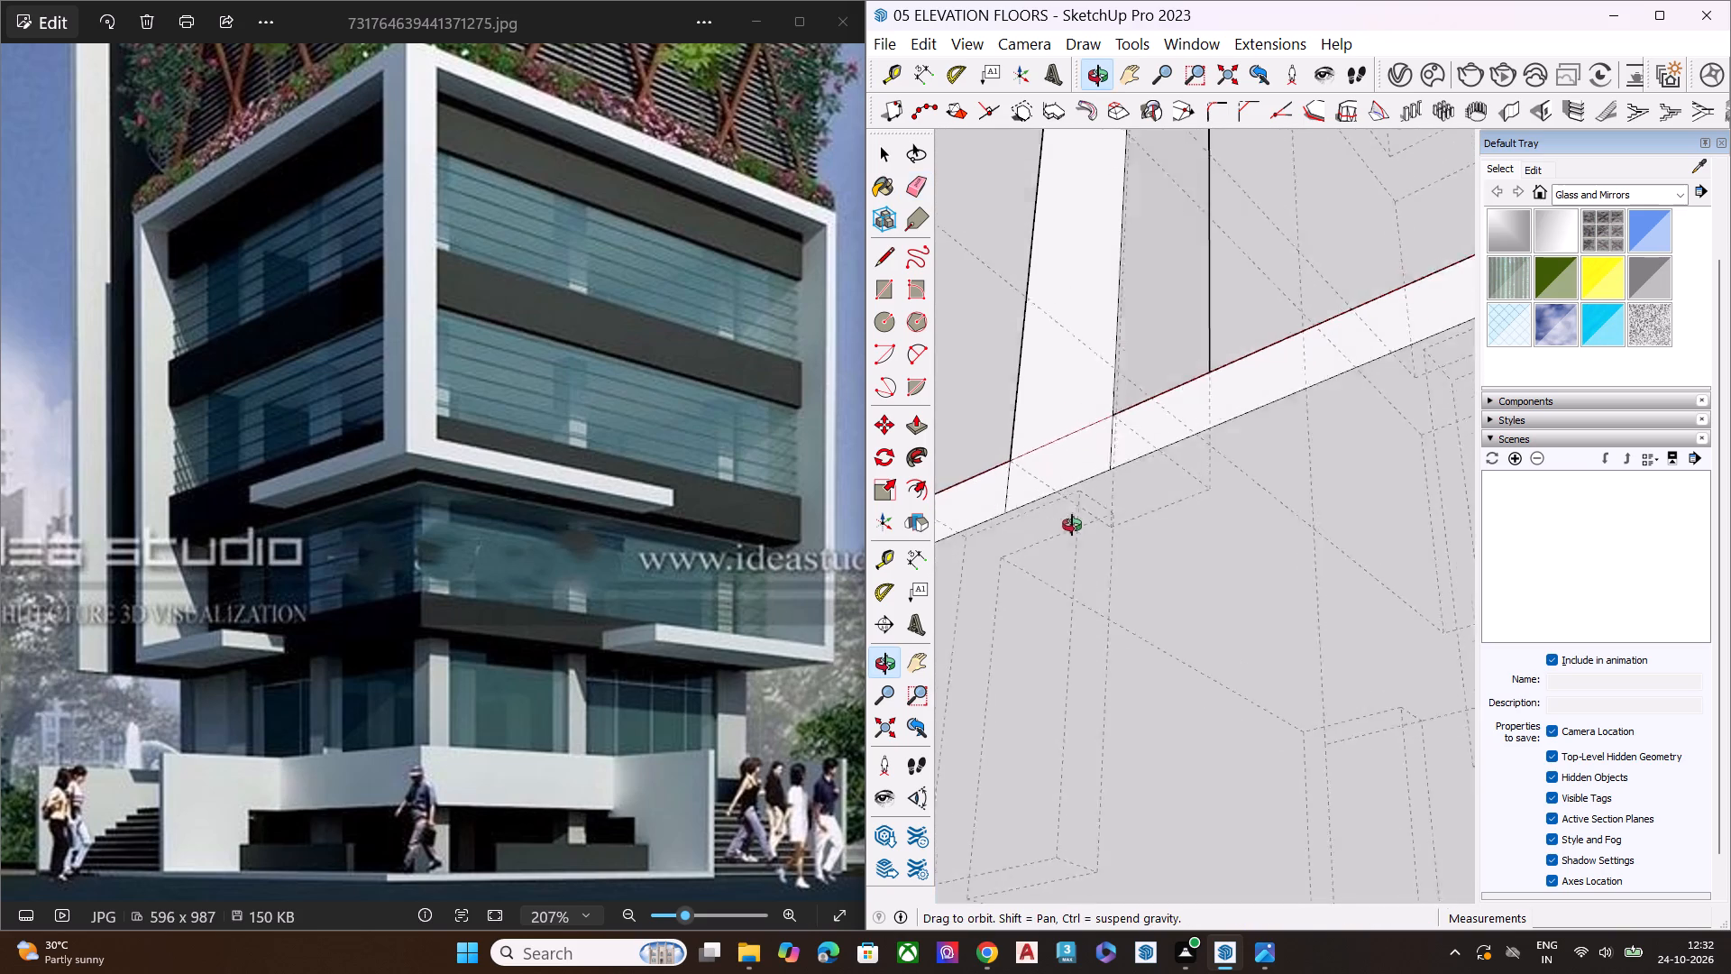
pyautogui.moveTo(1072, 525); pyautogui.dragTo(1127, 464, button='middle')
pyautogui.moveTo(1127, 464); pyautogui.dragTo(1291, 441, button='middle')
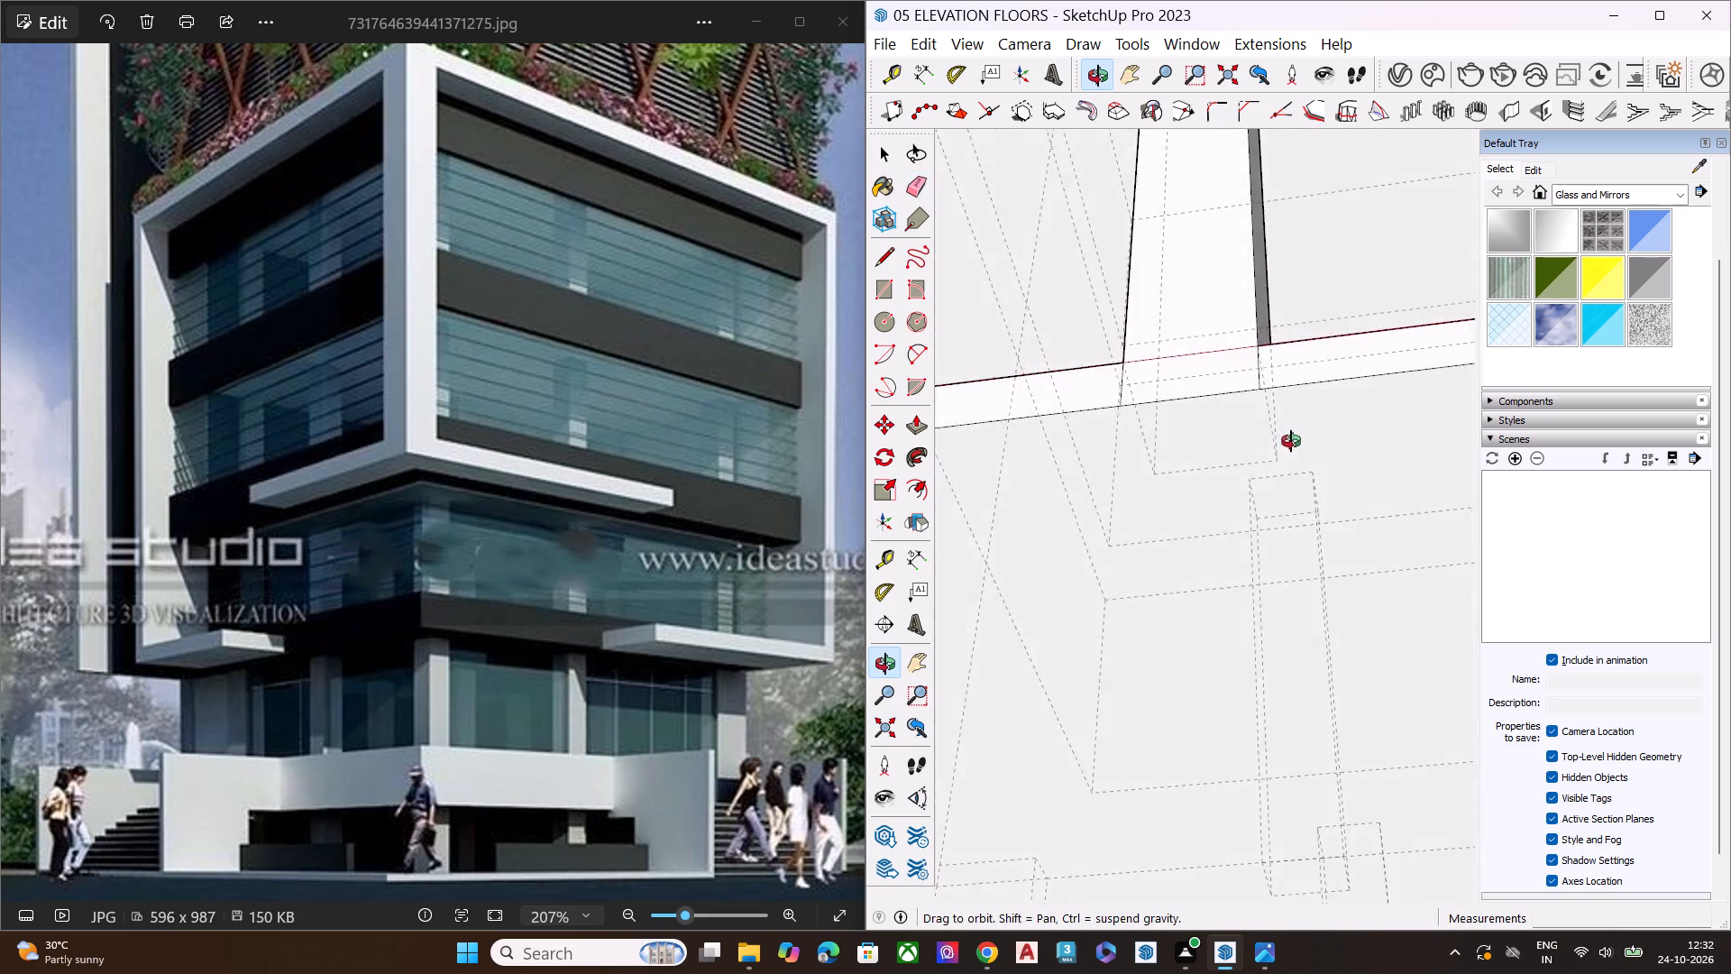
pyautogui.moveTo(1291, 441); pyautogui.dragTo(1009, 730, button='middle')
pyautogui.moveTo(1264, 688); pyautogui.dragTo(1104, 571, button='middle')
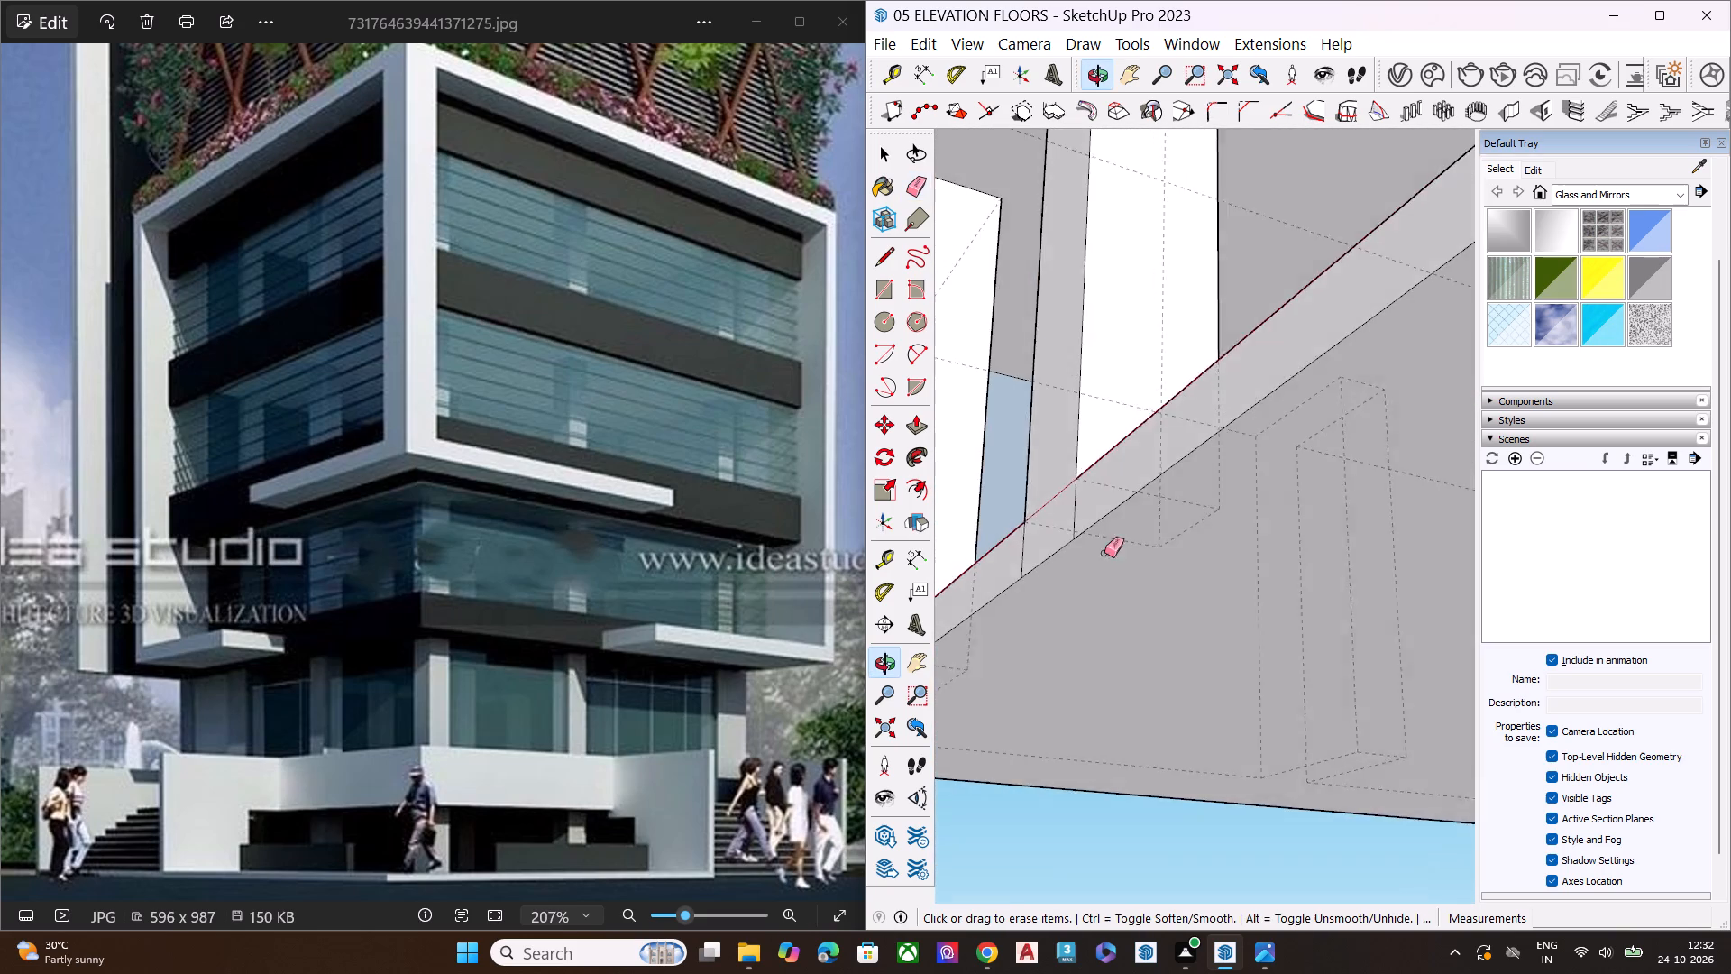
pyautogui.scroll(1, 1108, 544)
pyautogui.scroll(-9, 1094, 467)
pyautogui.scroll(-9, 1180, 471)
pyautogui.moveTo(1302, 611); pyautogui.dragTo(1252, 485, button='middle')
pyautogui.scroll(1, 1250, 482)
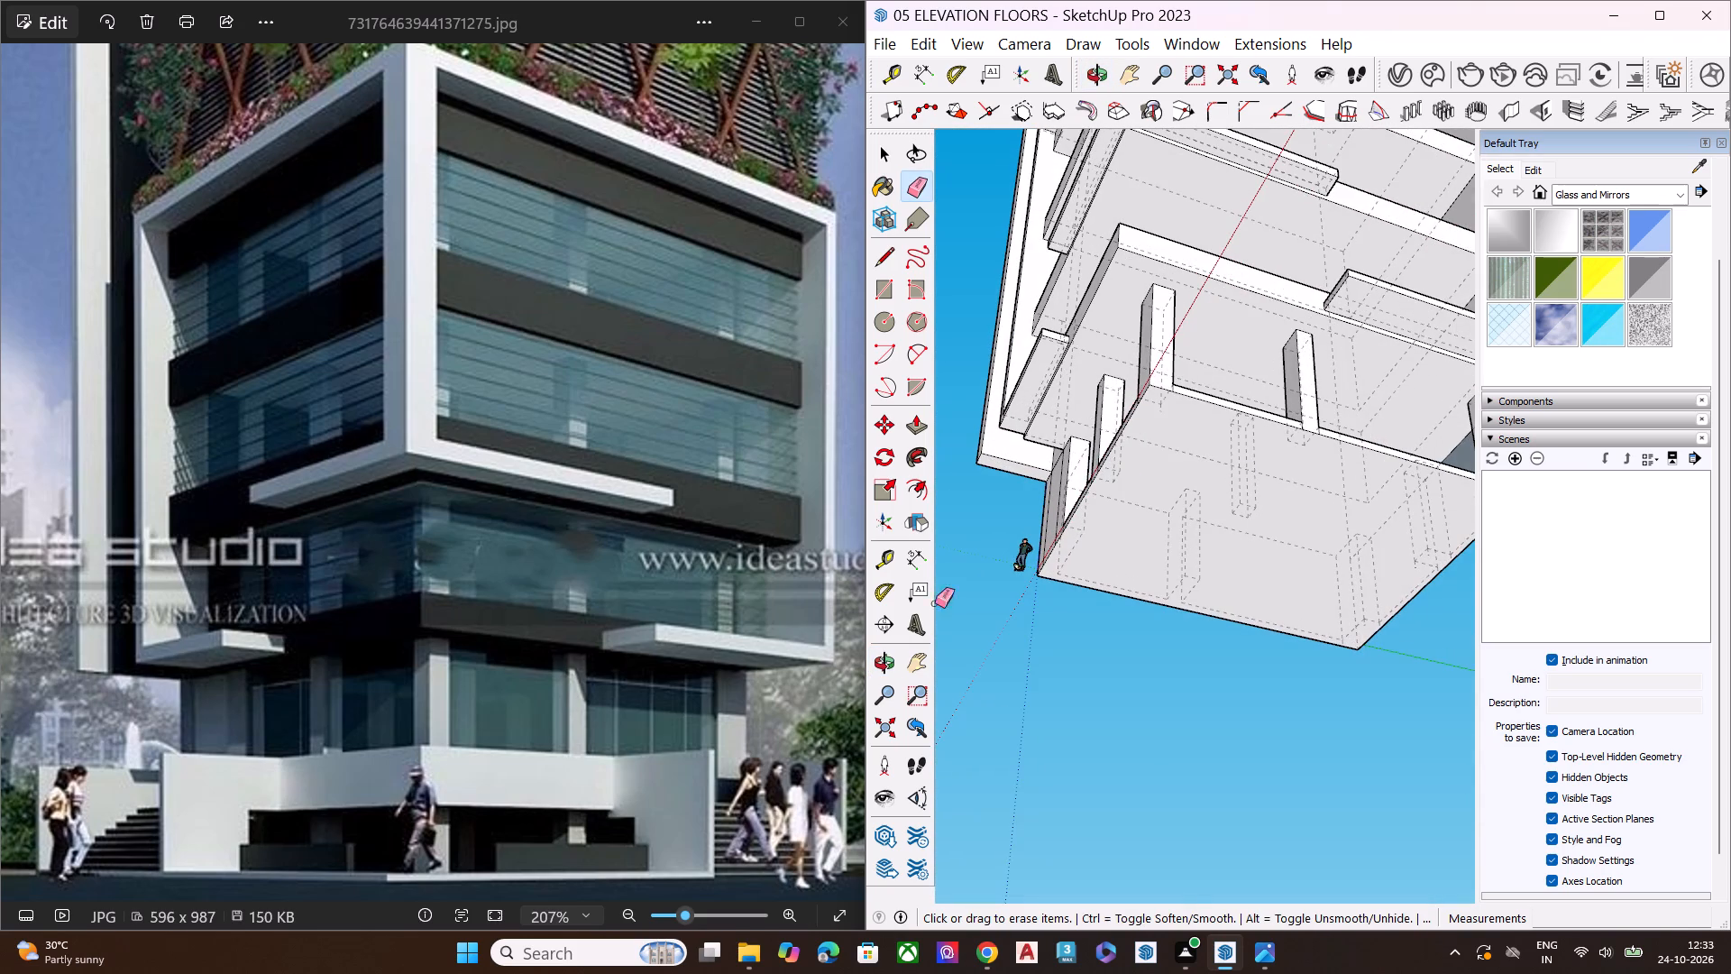
pyautogui.scroll(-7, 1223, 399)
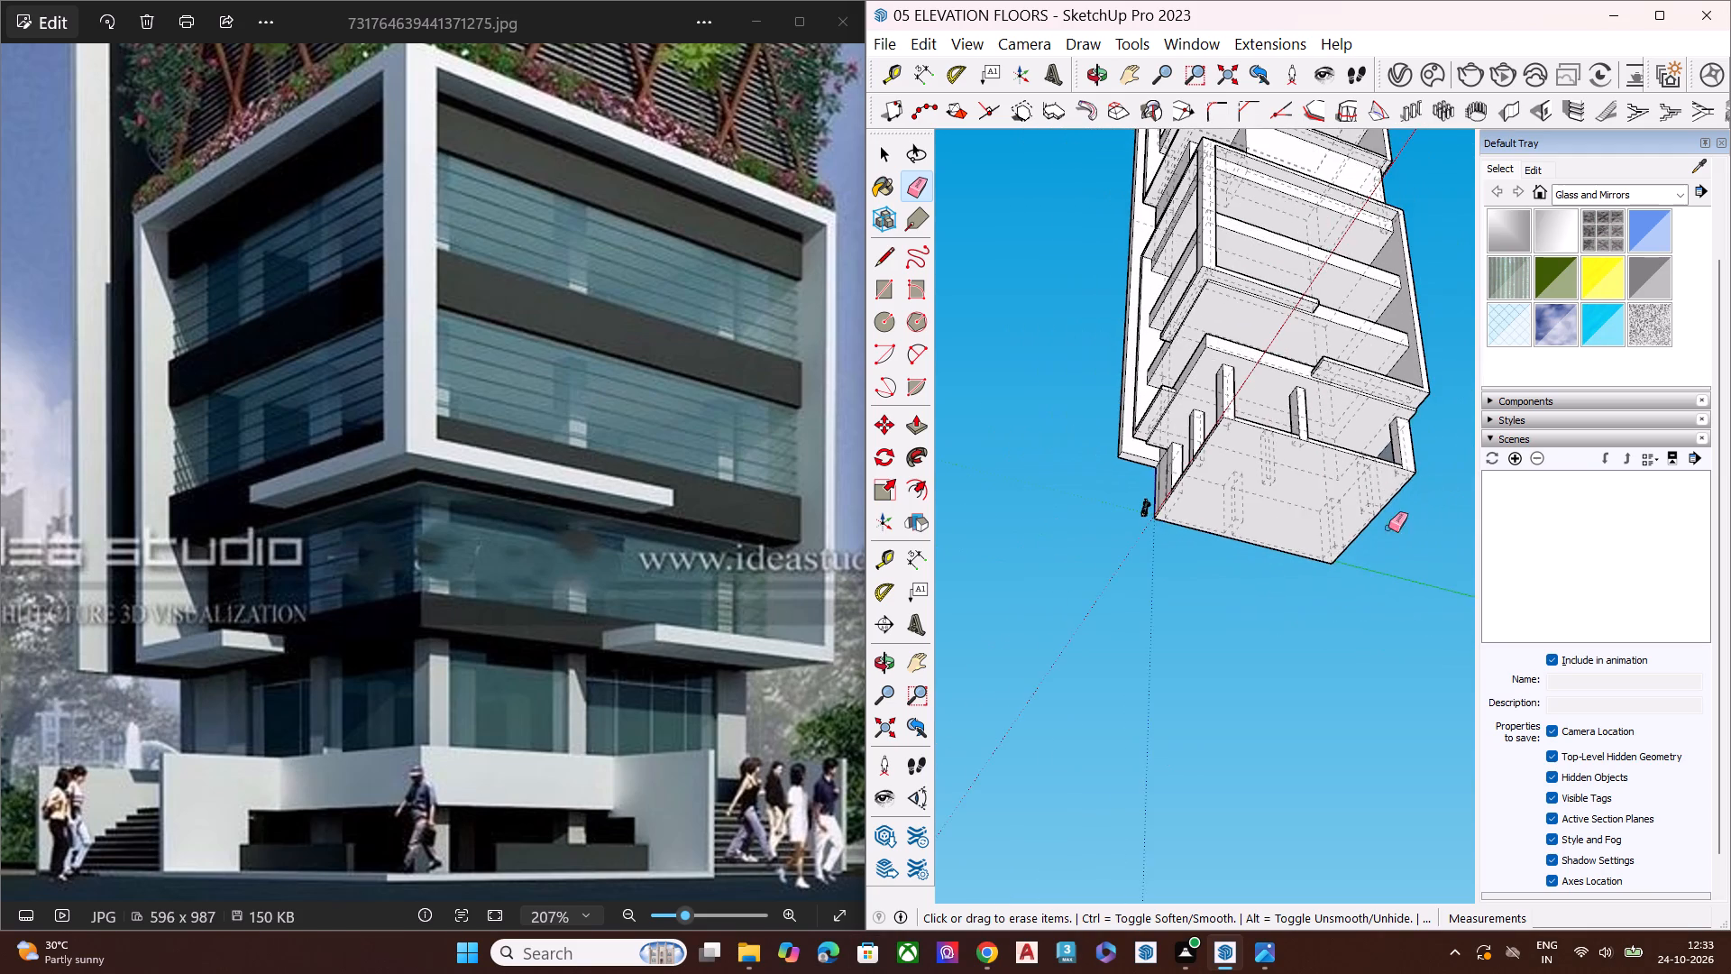
pyautogui.scroll(11, 1384, 535)
pyautogui.scroll(10, 1396, 400)
pyautogui.scroll(7, 1318, 372)
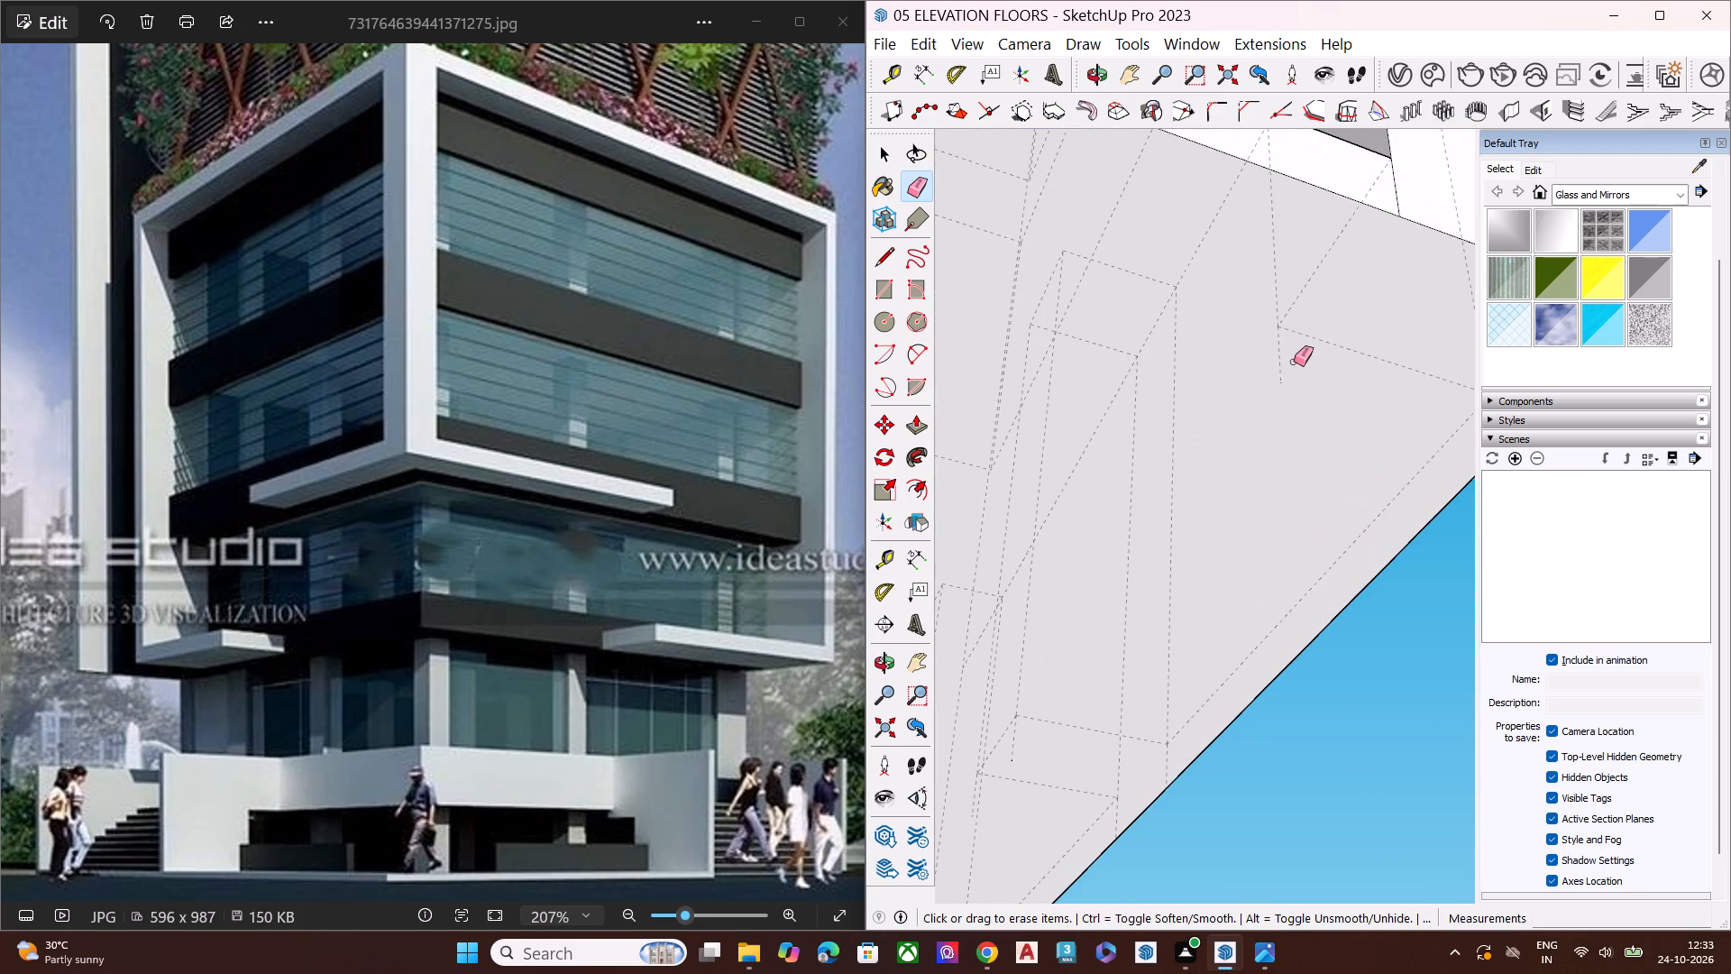
pyautogui.click(1281, 366)
pyautogui.scroll(-6, 1320, 360)
pyautogui.scroll(3, 1122, 648)
pyautogui.scroll(-1, 1118, 649)
pyautogui.scroll(5, 1118, 651)
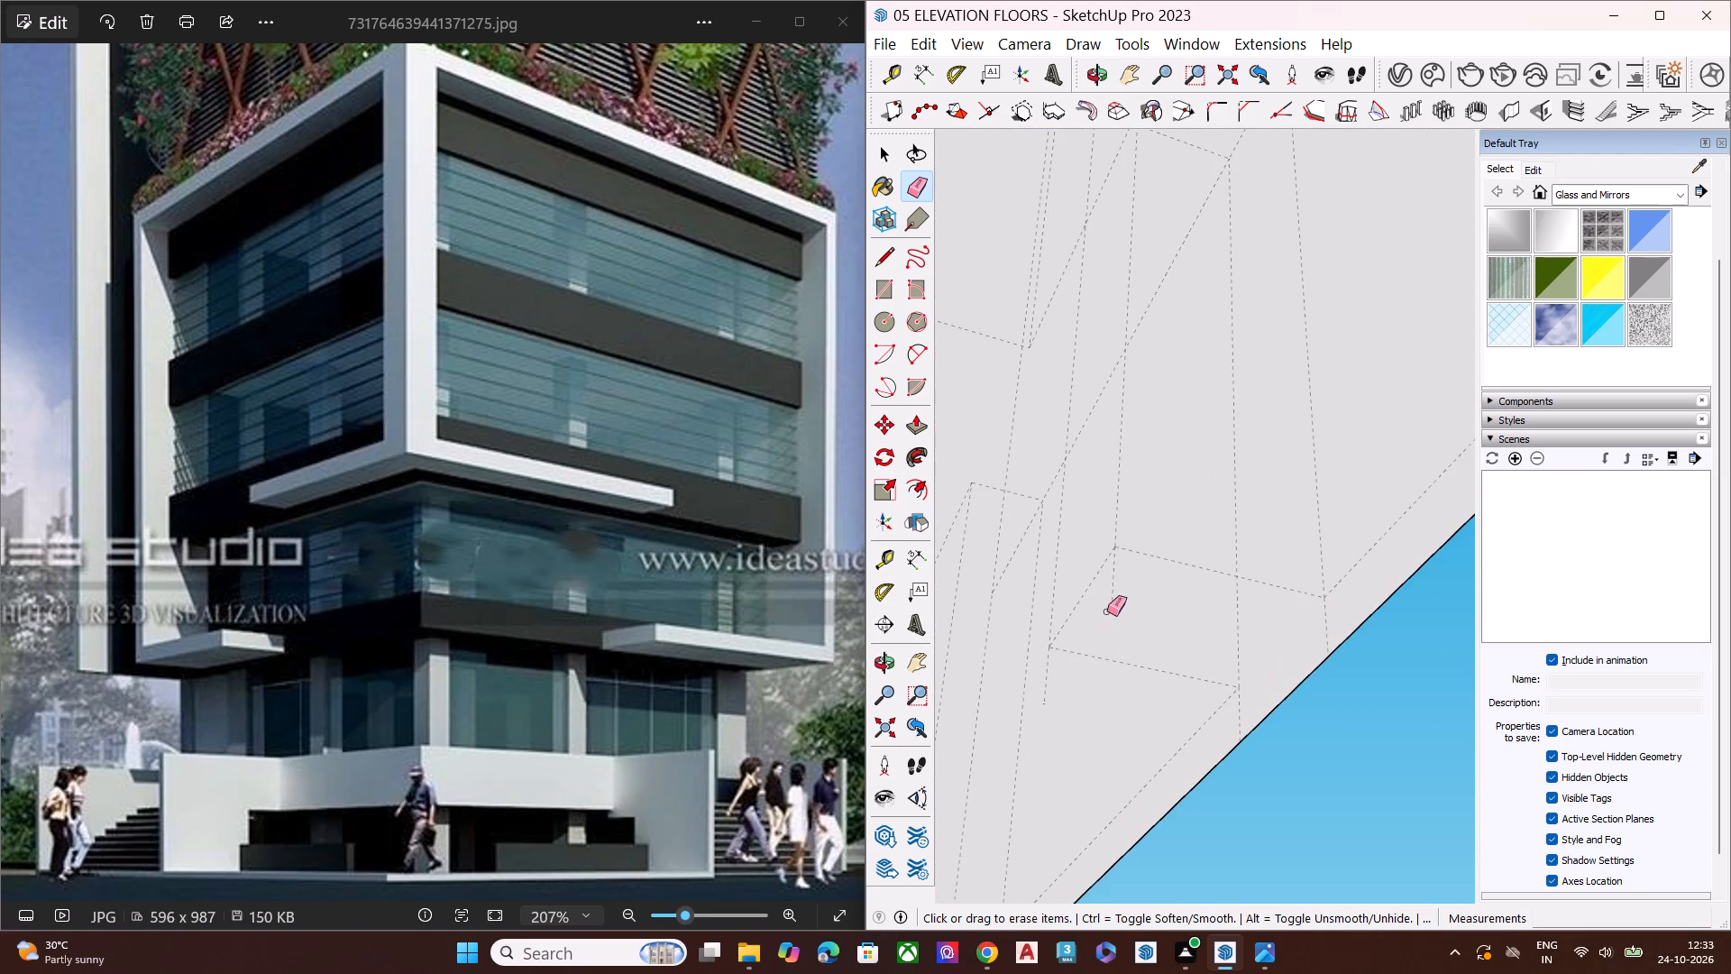
pyautogui.click(1114, 598)
pyautogui.click(1049, 683)
pyautogui.click(1045, 681)
# Erase the leftover vertical edge beneath the column at the slab's green-axis corner.
pyautogui.scroll(-6, 1224, 509)
pyautogui.scroll(6, 1289, 615)
pyautogui.scroll(-2, 1276, 565)
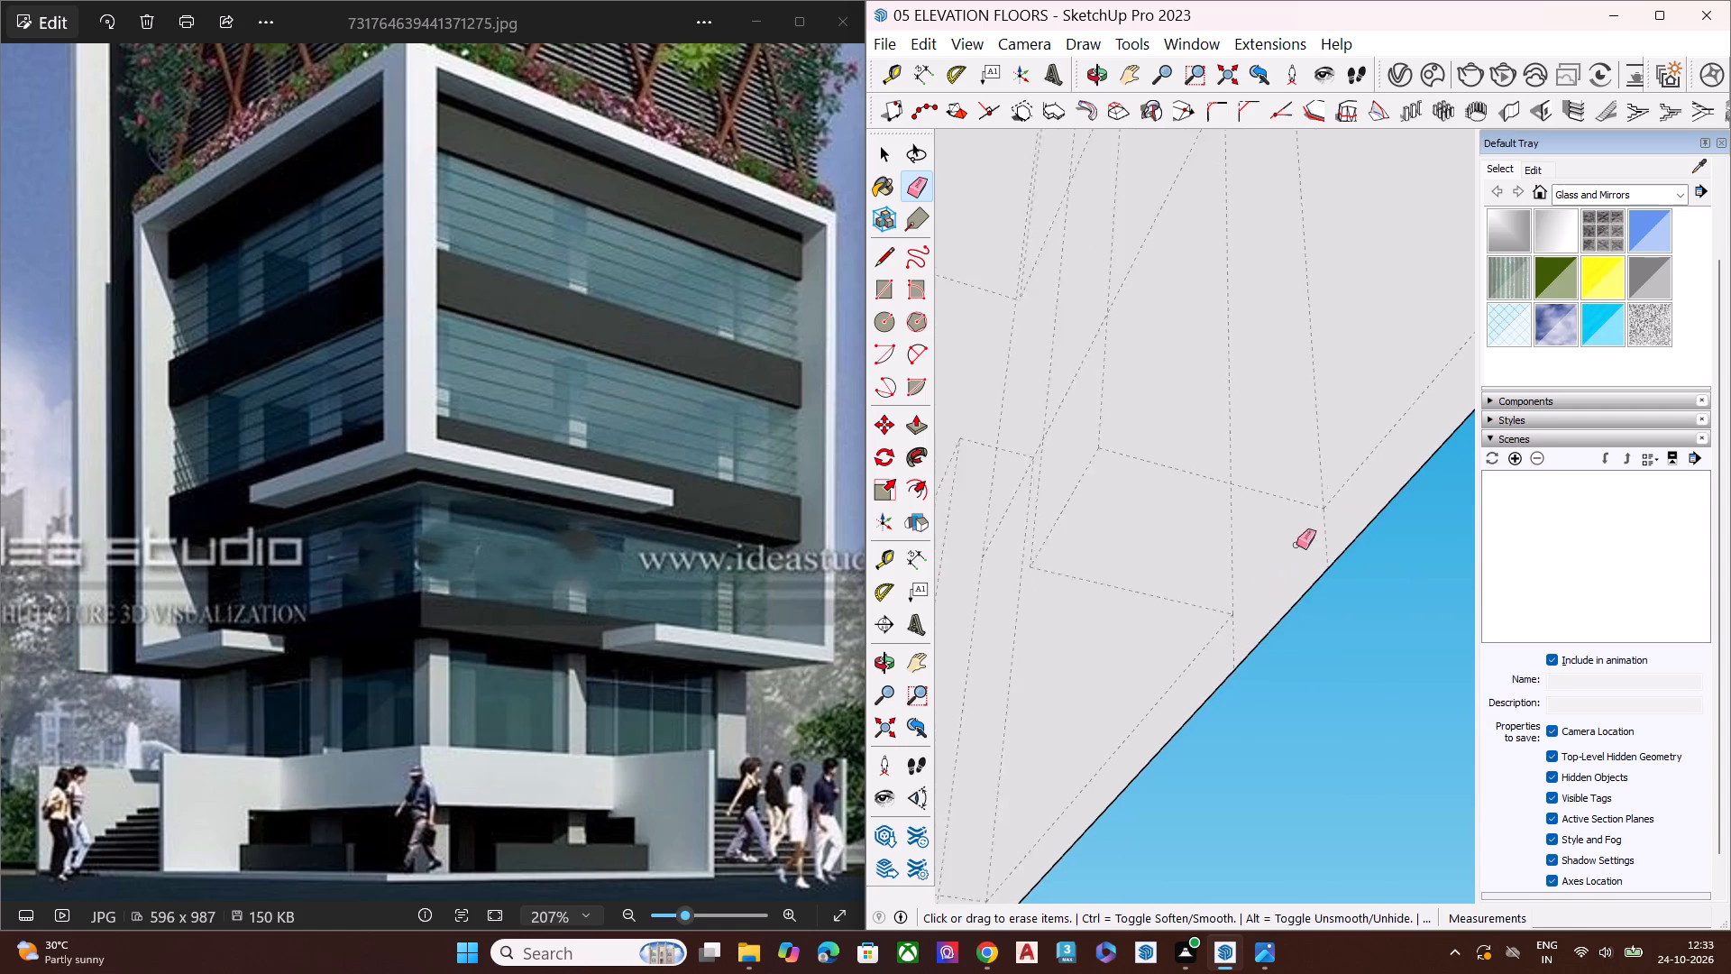
pyautogui.scroll(-2, 1296, 545)
pyautogui.scroll(1, 1305, 545)
pyautogui.scroll(-2, 1314, 543)
pyautogui.scroll(-4, 1219, 542)
pyautogui.scroll(1, 1251, 542)
pyautogui.scroll(-4, 1251, 542)
pyautogui.scroll(10, 1084, 834)
pyautogui.scroll(6, 1067, 556)
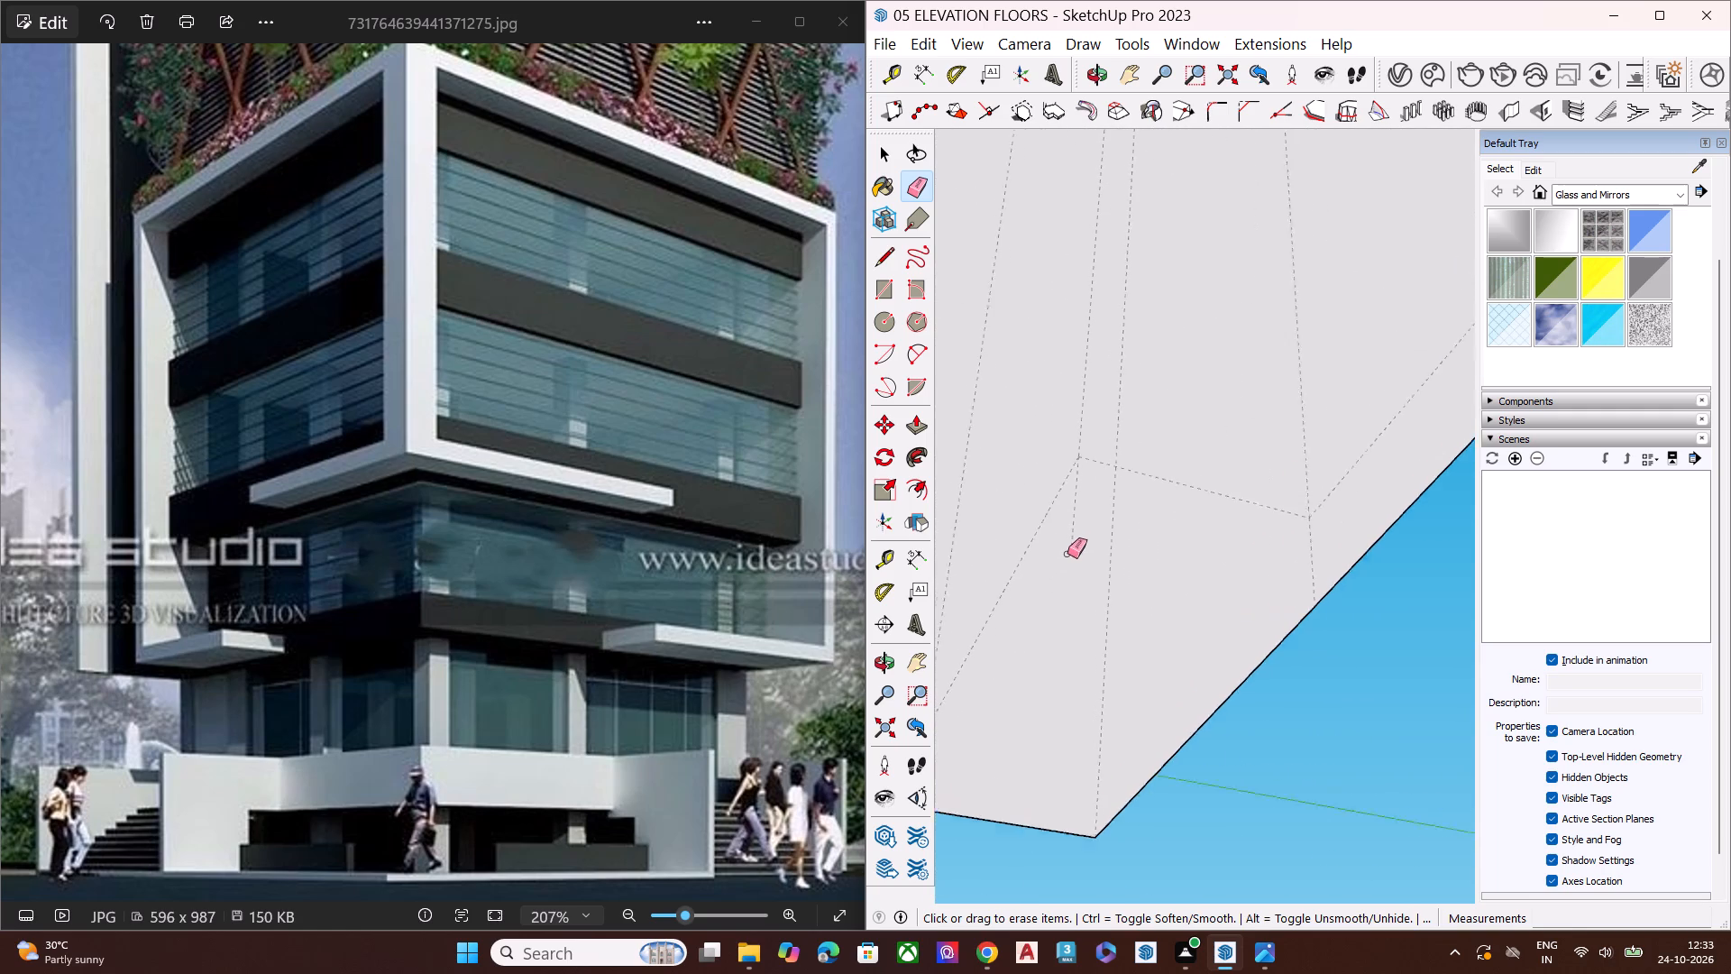
pyautogui.scroll(2, 1067, 554)
pyautogui.scroll(1, 1137, 492)
pyautogui.moveTo(1151, 501); pyautogui.dragTo(1275, 675, button='middle')
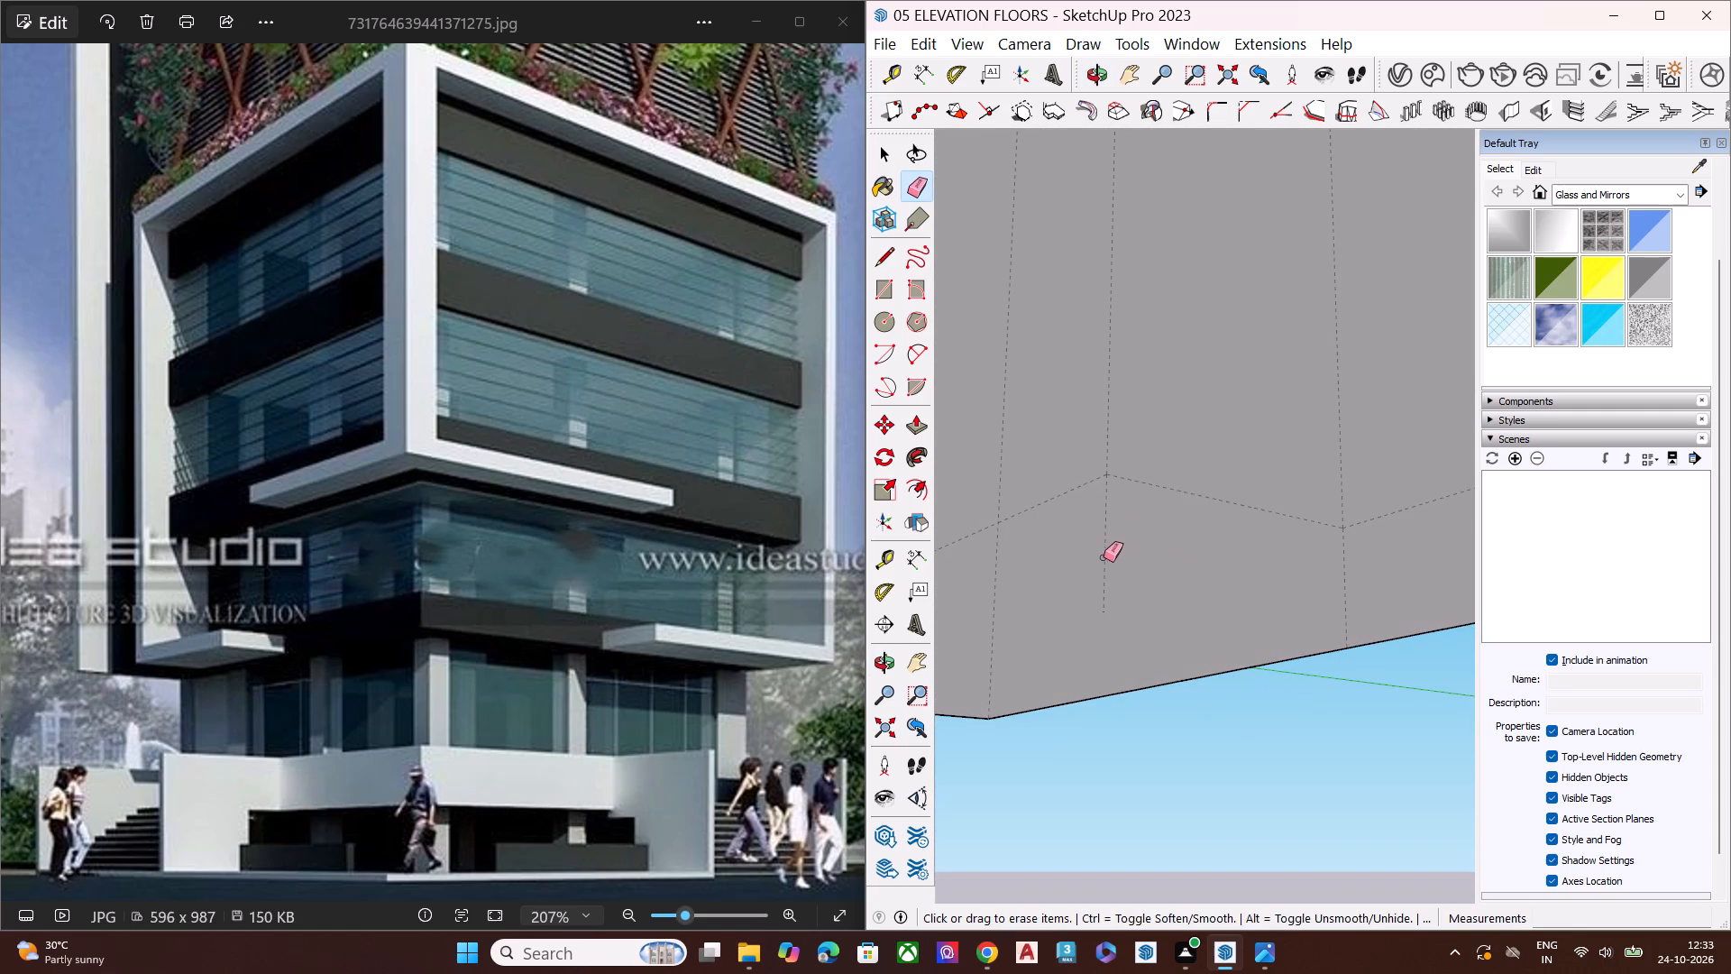
pyautogui.click(1101, 558)
pyautogui.click(1105, 556)
# Turn off the back-edge display and inspect the base slab's underside for remaining stray edges.
pyautogui.scroll(-7, 1230, 503)
pyautogui.scroll(1, 1021, 671)
pyautogui.scroll(-2, 1289, 497)
pyautogui.scroll(1, 1296, 500)
pyautogui.scroll(-5, 1296, 500)
pyautogui.scroll(4, 1062, 556)
pyautogui.scroll(-2, 1248, 500)
pyautogui.press('space')
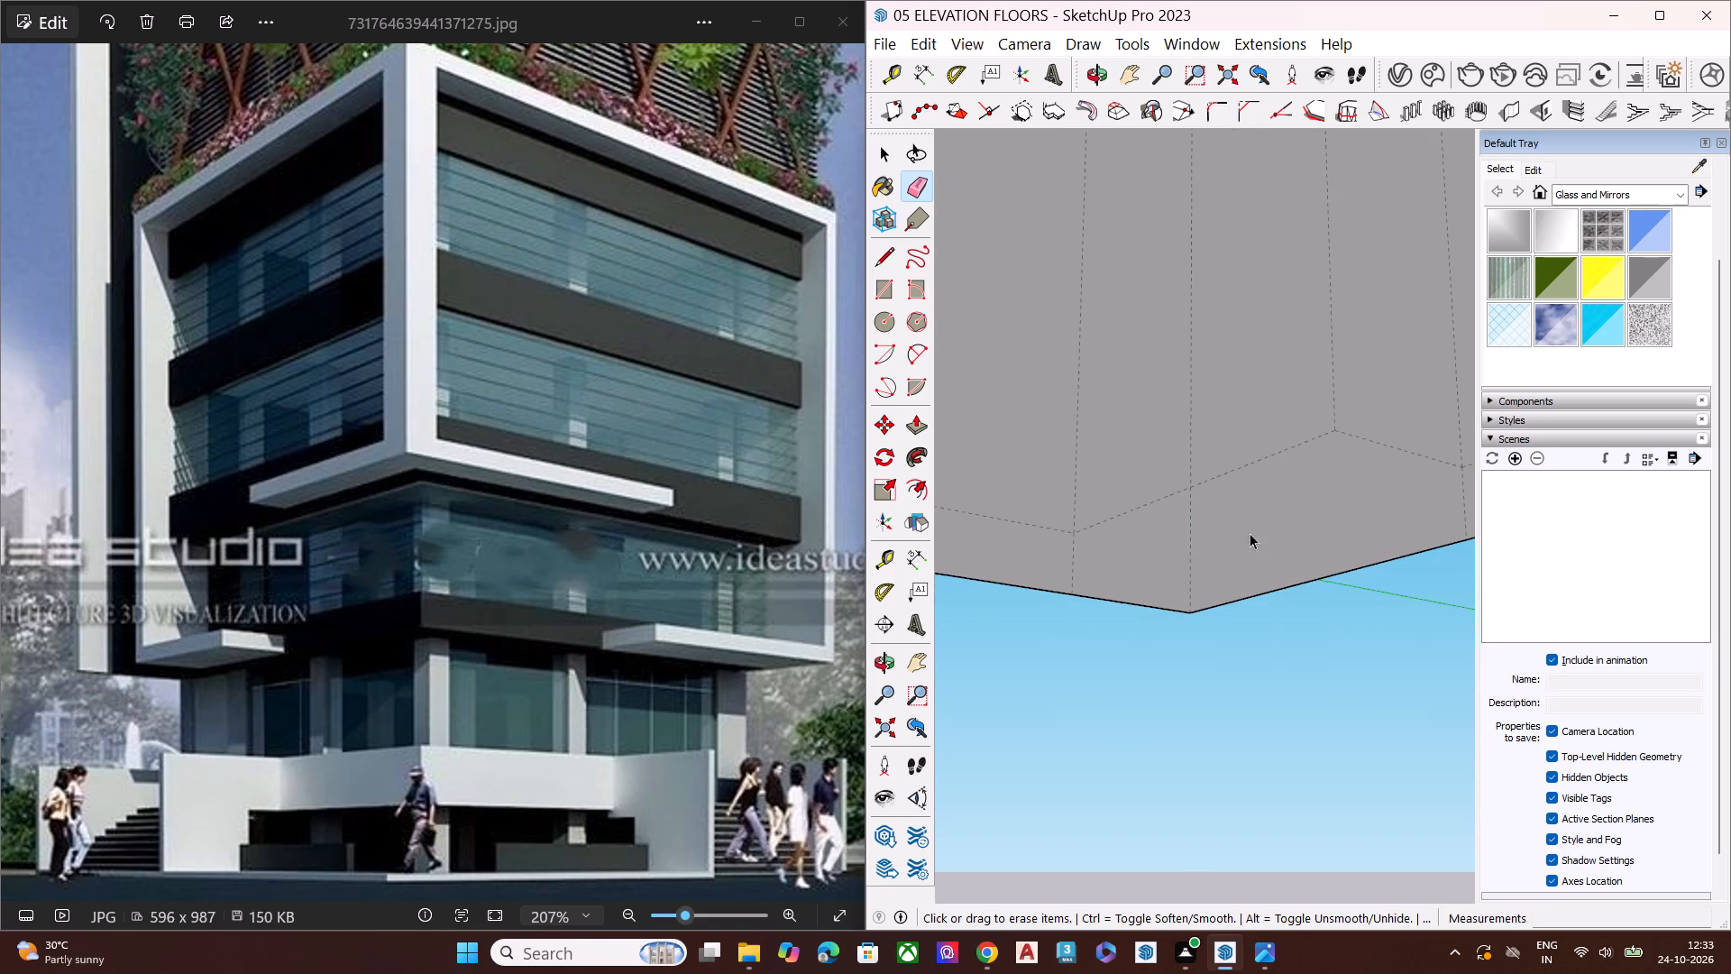
pyautogui.click(1181, 673)
pyautogui.scroll(-6, 1085, 538)
pyautogui.press('k')
pyautogui.scroll(-11, 1137, 547)
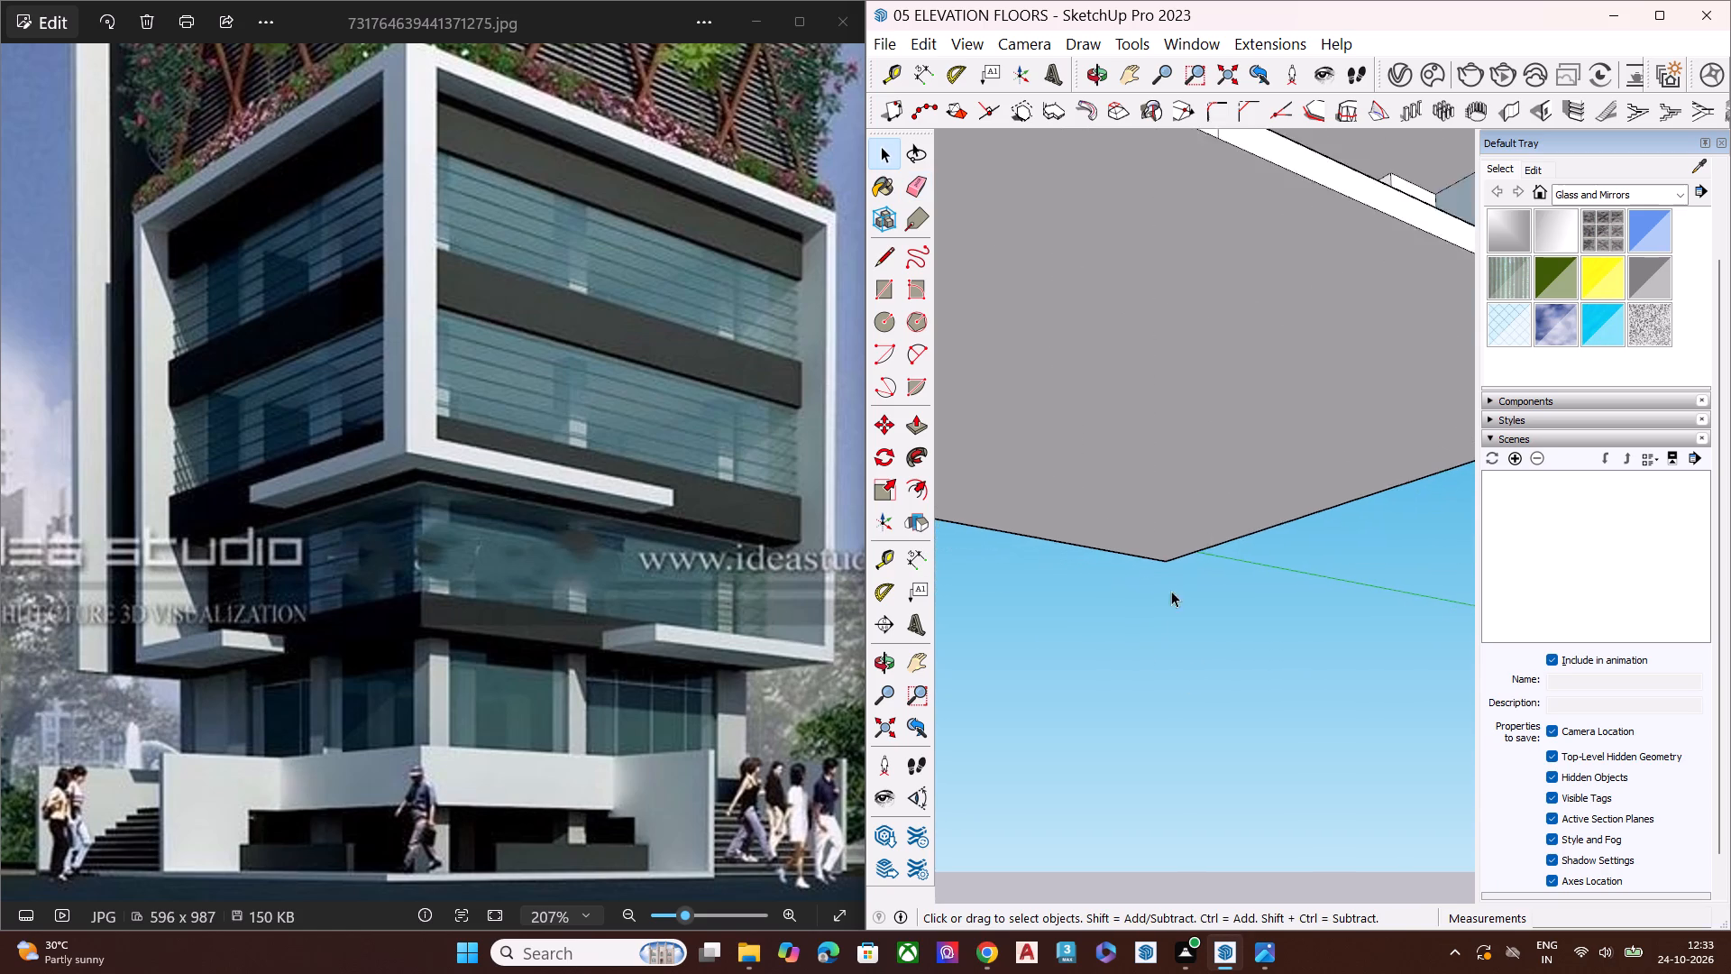
pyautogui.scroll(-7, 1171, 591)
pyautogui.scroll(2, 1200, 655)
pyautogui.scroll(-5, 1205, 657)
pyautogui.moveTo(1104, 697); pyautogui.dragTo(1095, 646, button='middle')
pyautogui.scroll(1, 1047, 558)
pyautogui.scroll(-2, 1043, 558)
pyautogui.scroll(4, 1043, 558)
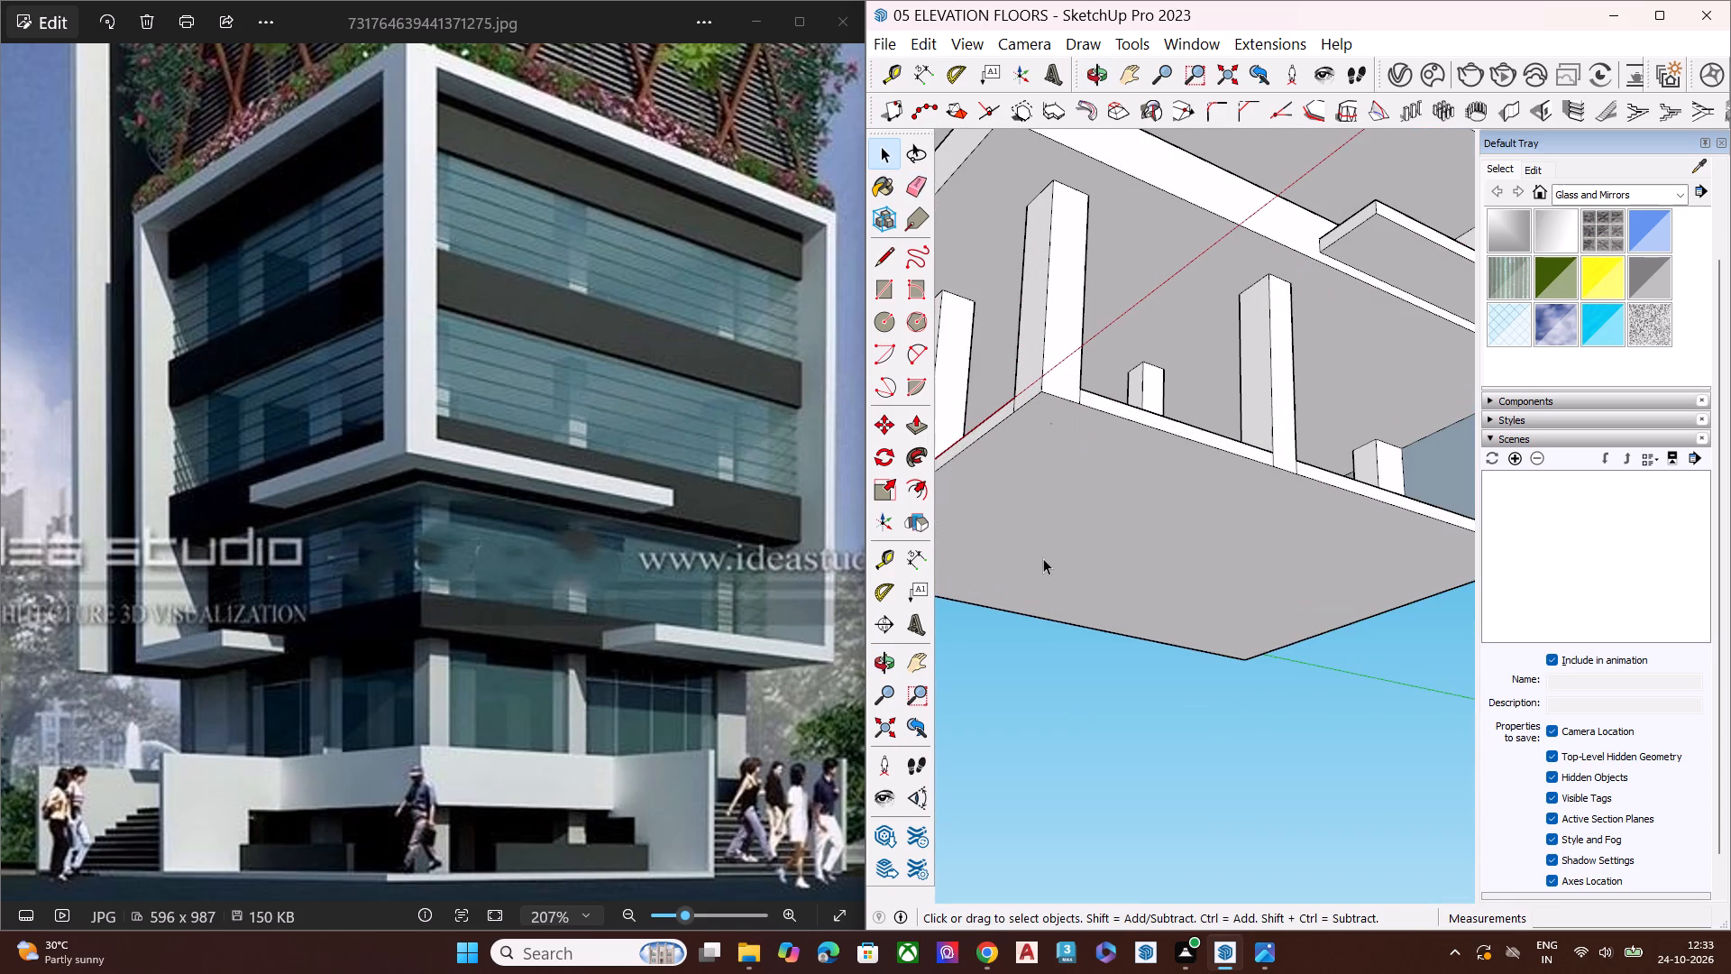
# With back edges shown, erase the remaining leftover edge beneath the front corner column, at the slab corner opposite the green-axis corner.
pyautogui.press('k')
pyautogui.scroll(1, 1024, 395)
pyautogui.scroll(-1, 1024, 395)
pyautogui.scroll(7, 1024, 395)
pyautogui.scroll(-1, 1066, 443)
pyautogui.scroll(5, 1067, 443)
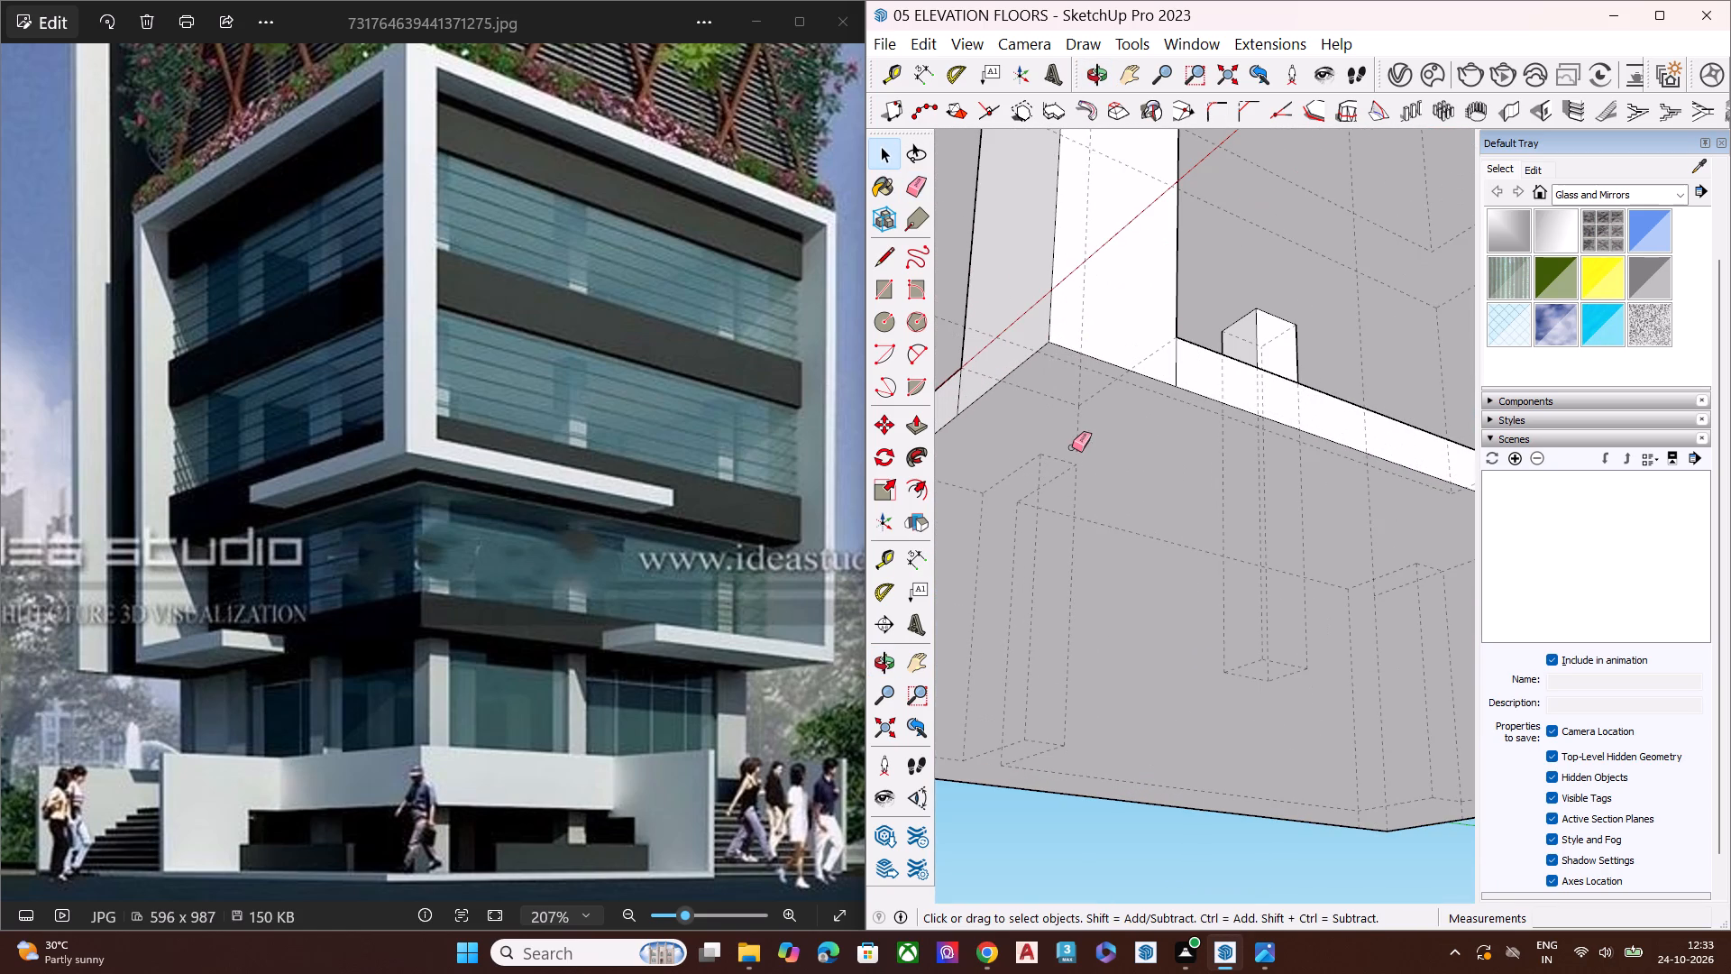
pyautogui.press('e')
pyautogui.click(1079, 436)
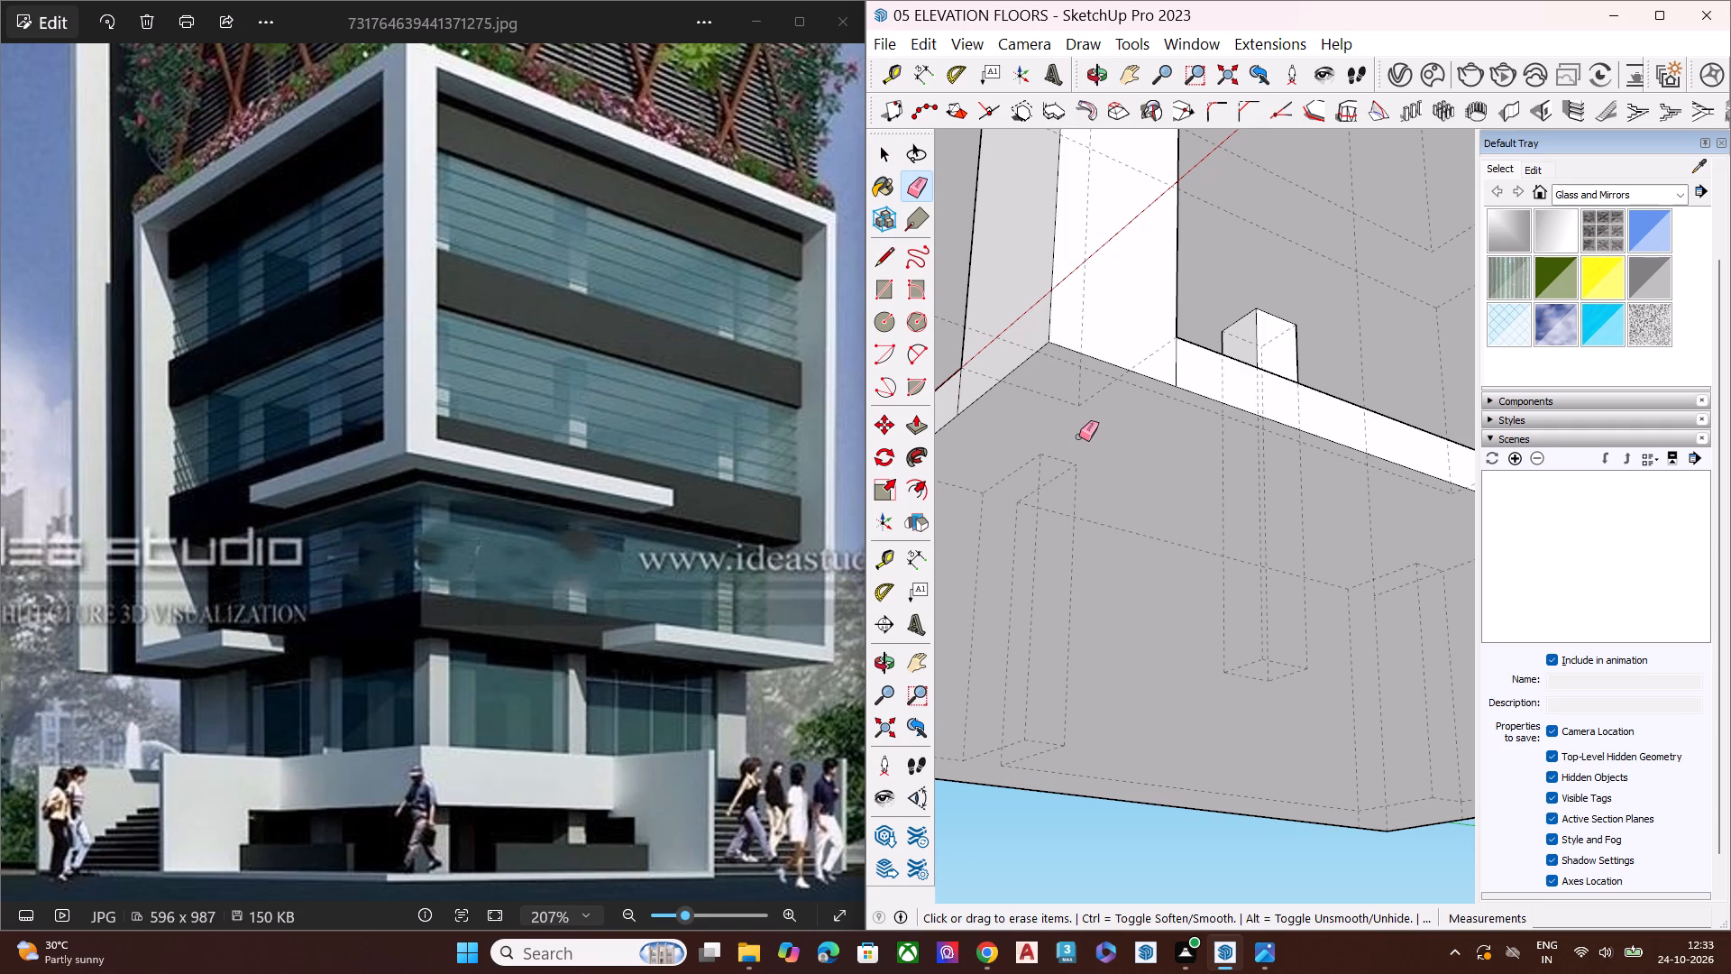
# Inspect the hidden edges inside the base slab beneath the columns for any remaining leftovers.
pyautogui.scroll(-4, 1096, 427)
pyautogui.scroll(2, 1102, 429)
pyautogui.scroll(-4, 1109, 434)
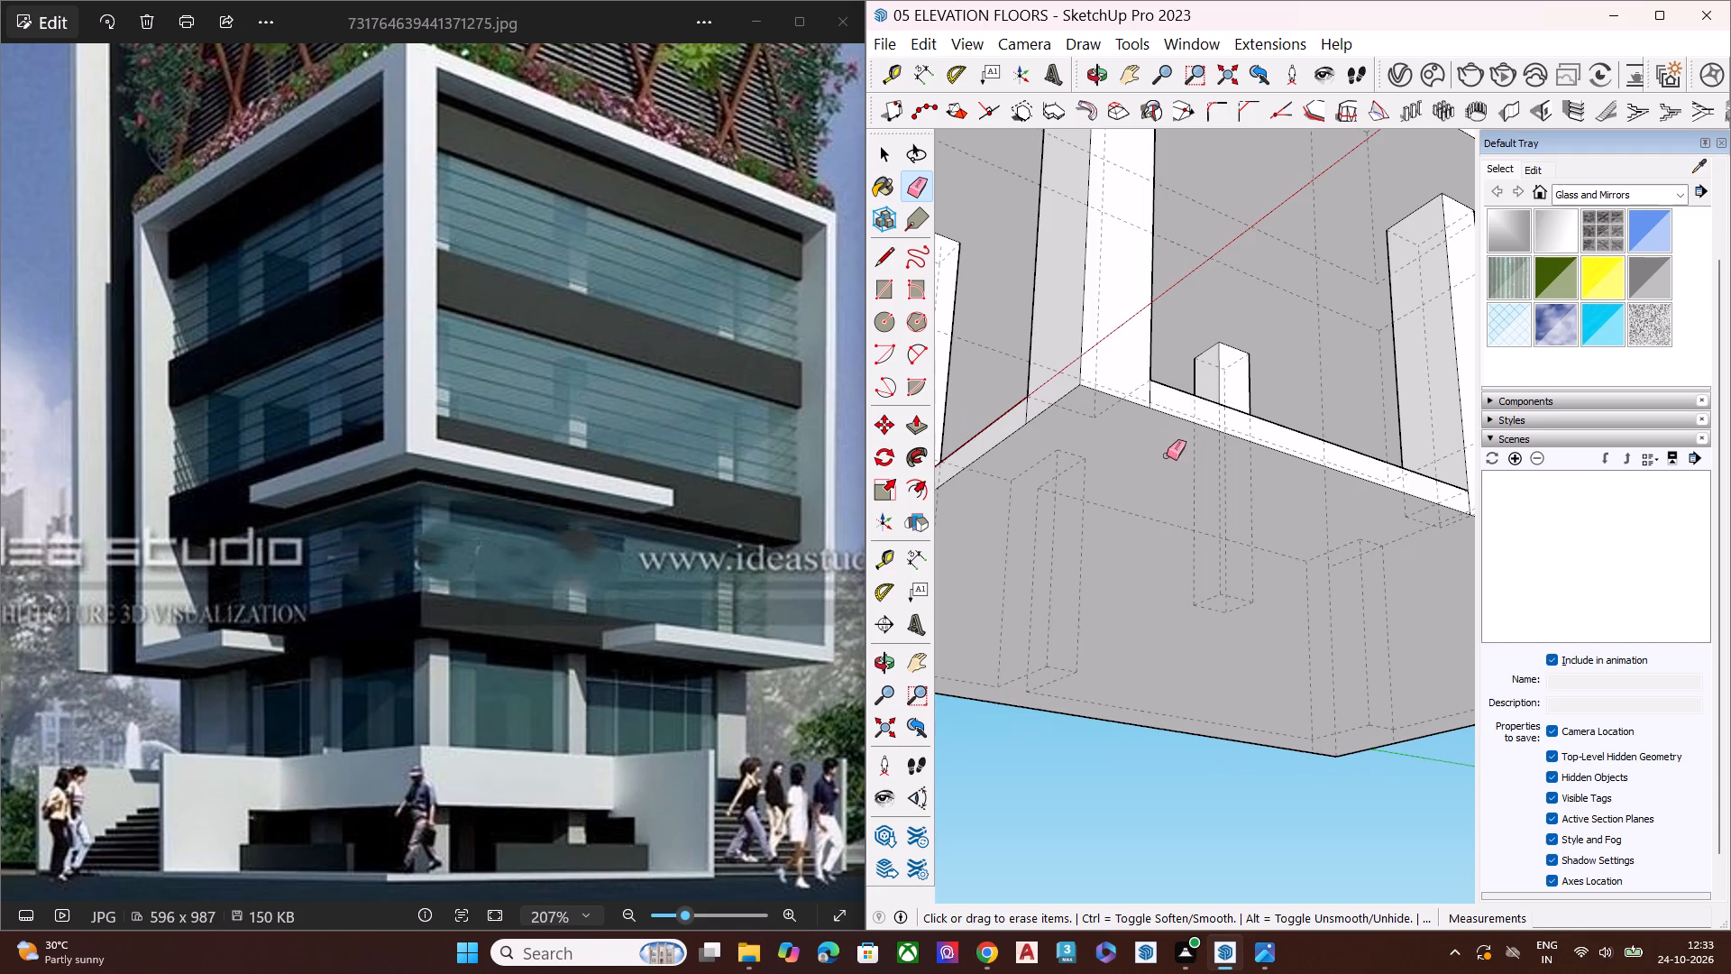
pyautogui.scroll(-7, 1160, 438)
pyautogui.scroll(16, 1316, 673)
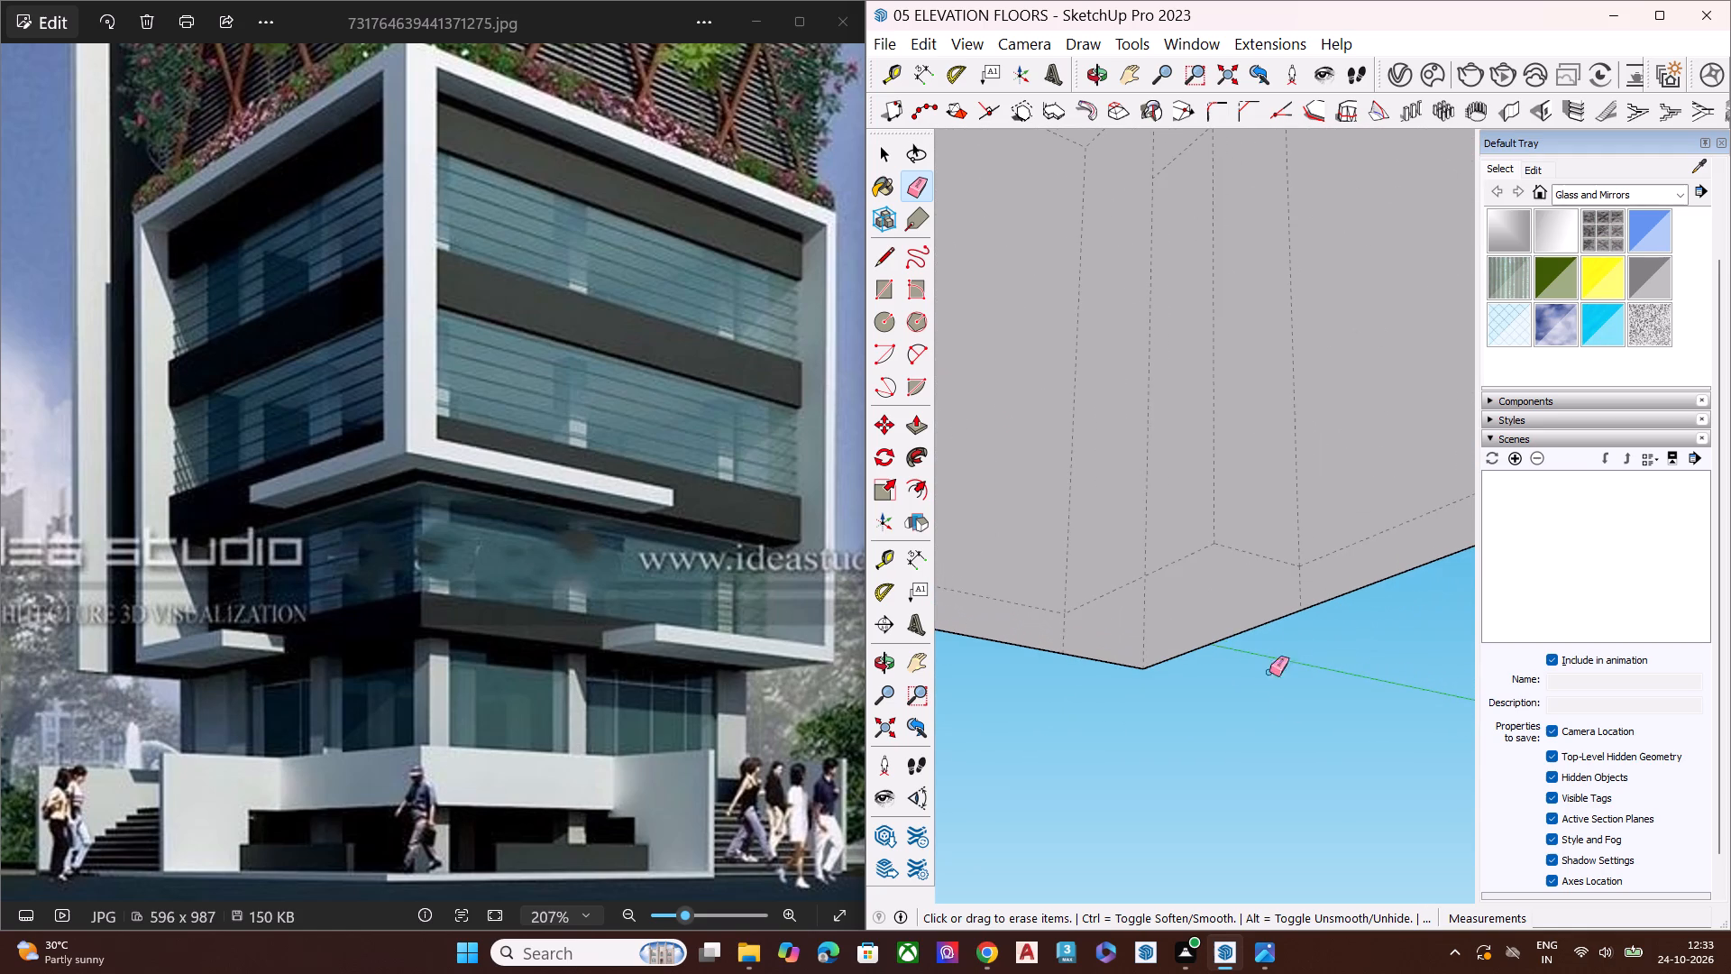
pyautogui.press('space')
pyautogui.click(1202, 753)
pyautogui.scroll(-1, 1287, 472)
pyautogui.scroll(1, 1287, 470)
pyautogui.scroll(-5, 1286, 465)
pyautogui.scroll(1, 1283, 464)
pyautogui.scroll(-4, 1283, 464)
pyautogui.scroll(1, 1283, 464)
pyautogui.scroll(-3, 1283, 464)
pyautogui.scroll(1, 1283, 464)
pyautogui.scroll(-10, 1283, 464)
pyautogui.scroll(1, 1291, 473)
pyautogui.scroll(-2, 1291, 473)
pyautogui.scroll(1, 1291, 474)
pyautogui.scroll(-1, 1291, 474)
pyautogui.scroll(2, 1291, 474)
pyautogui.scroll(-3, 1291, 474)
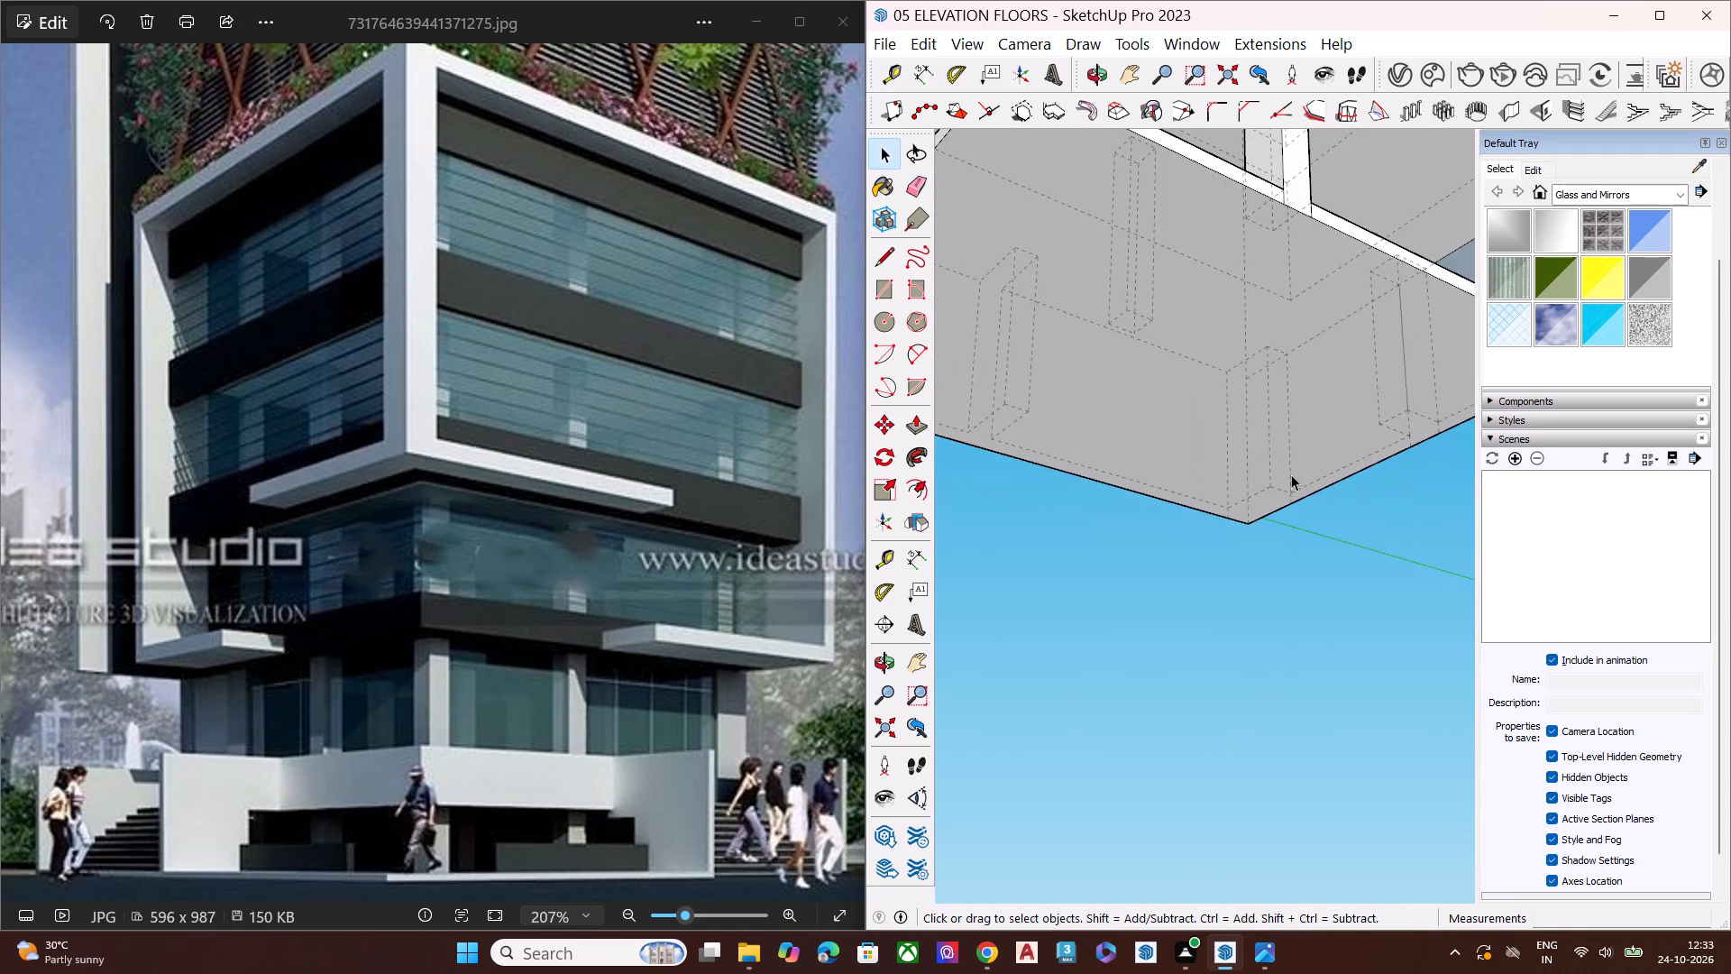
pyautogui.scroll(-4, 1291, 474)
pyautogui.scroll(1, 1287, 473)
# Turn off the back-edge display and examine the ground-floor columns from above the base slab.
pyautogui.press('k')
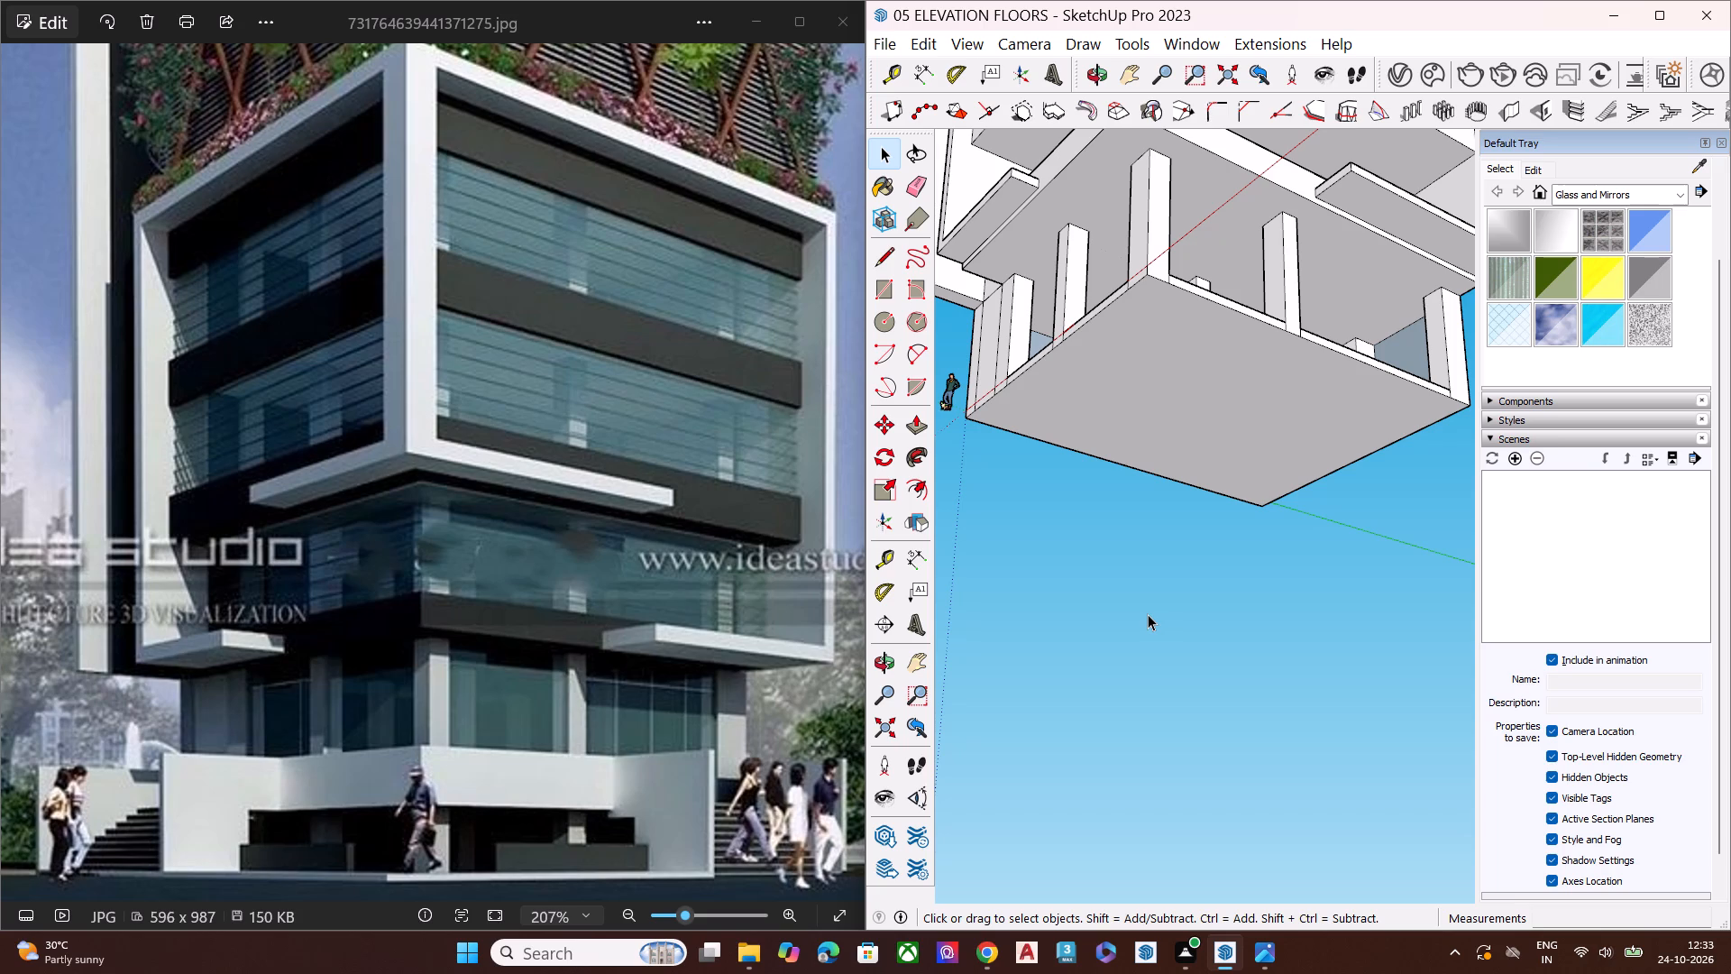
pyautogui.scroll(-5, 1144, 383)
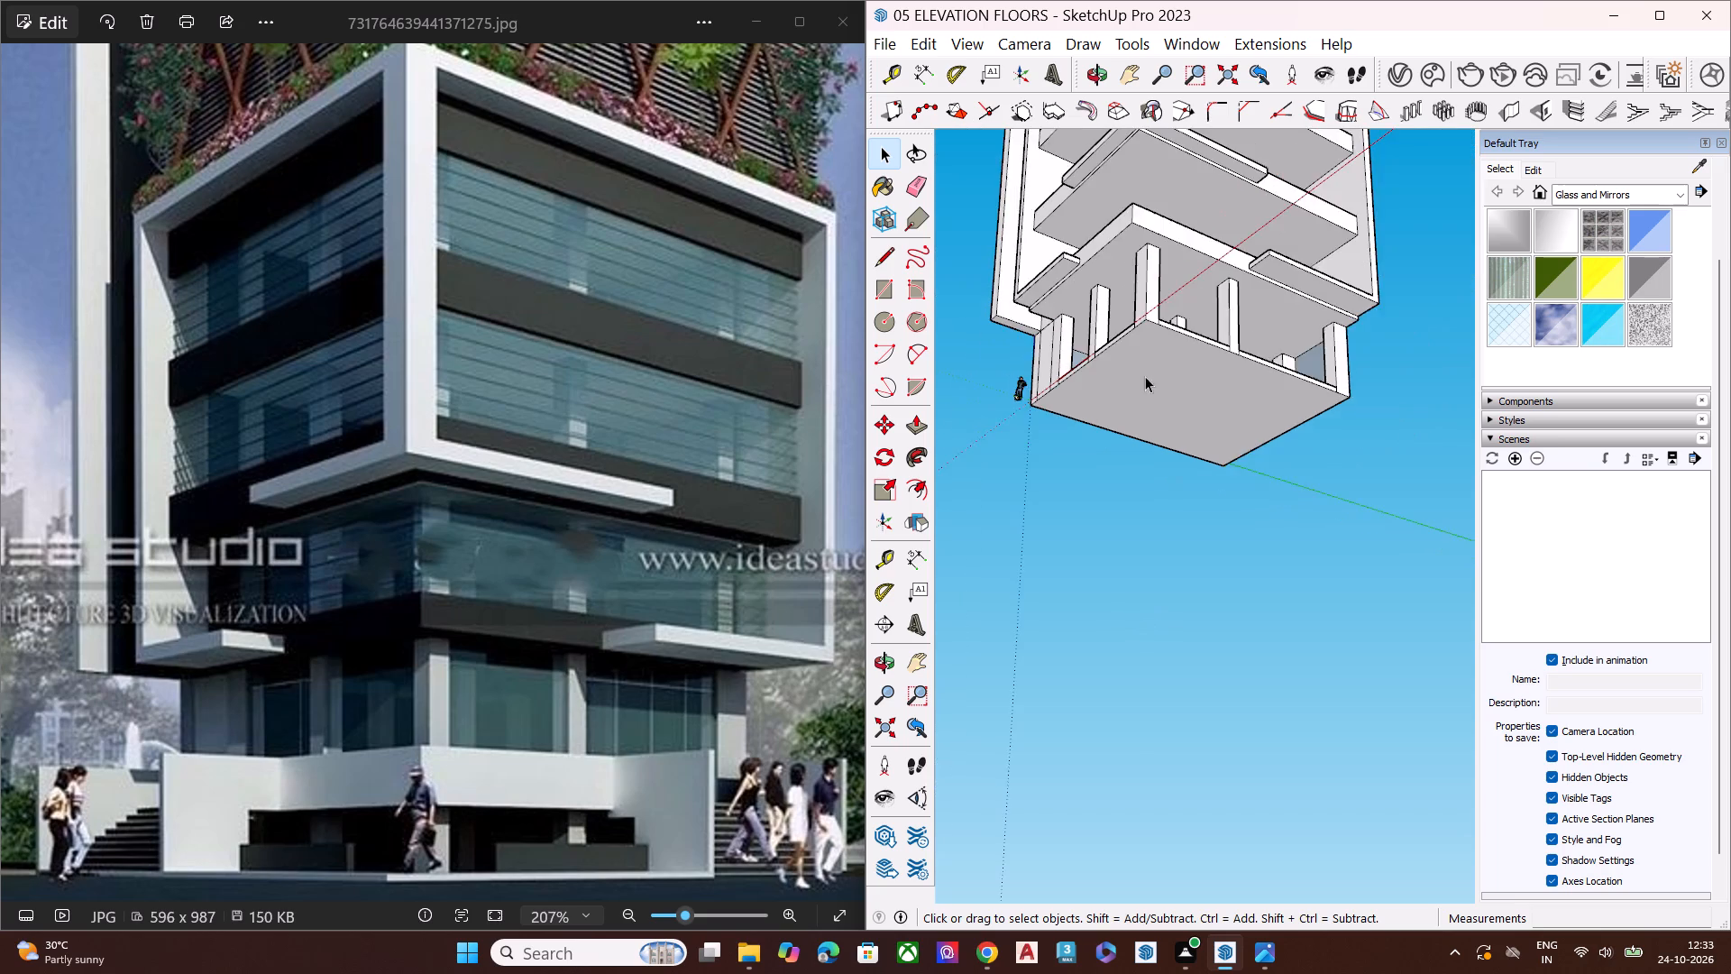
pyautogui.moveTo(1148, 363); pyautogui.dragTo(1169, 661, button='middle')
pyautogui.scroll(5, 1135, 449)
pyautogui.scroll(-1, 1120, 414)
pyautogui.scroll(4, 1119, 410)
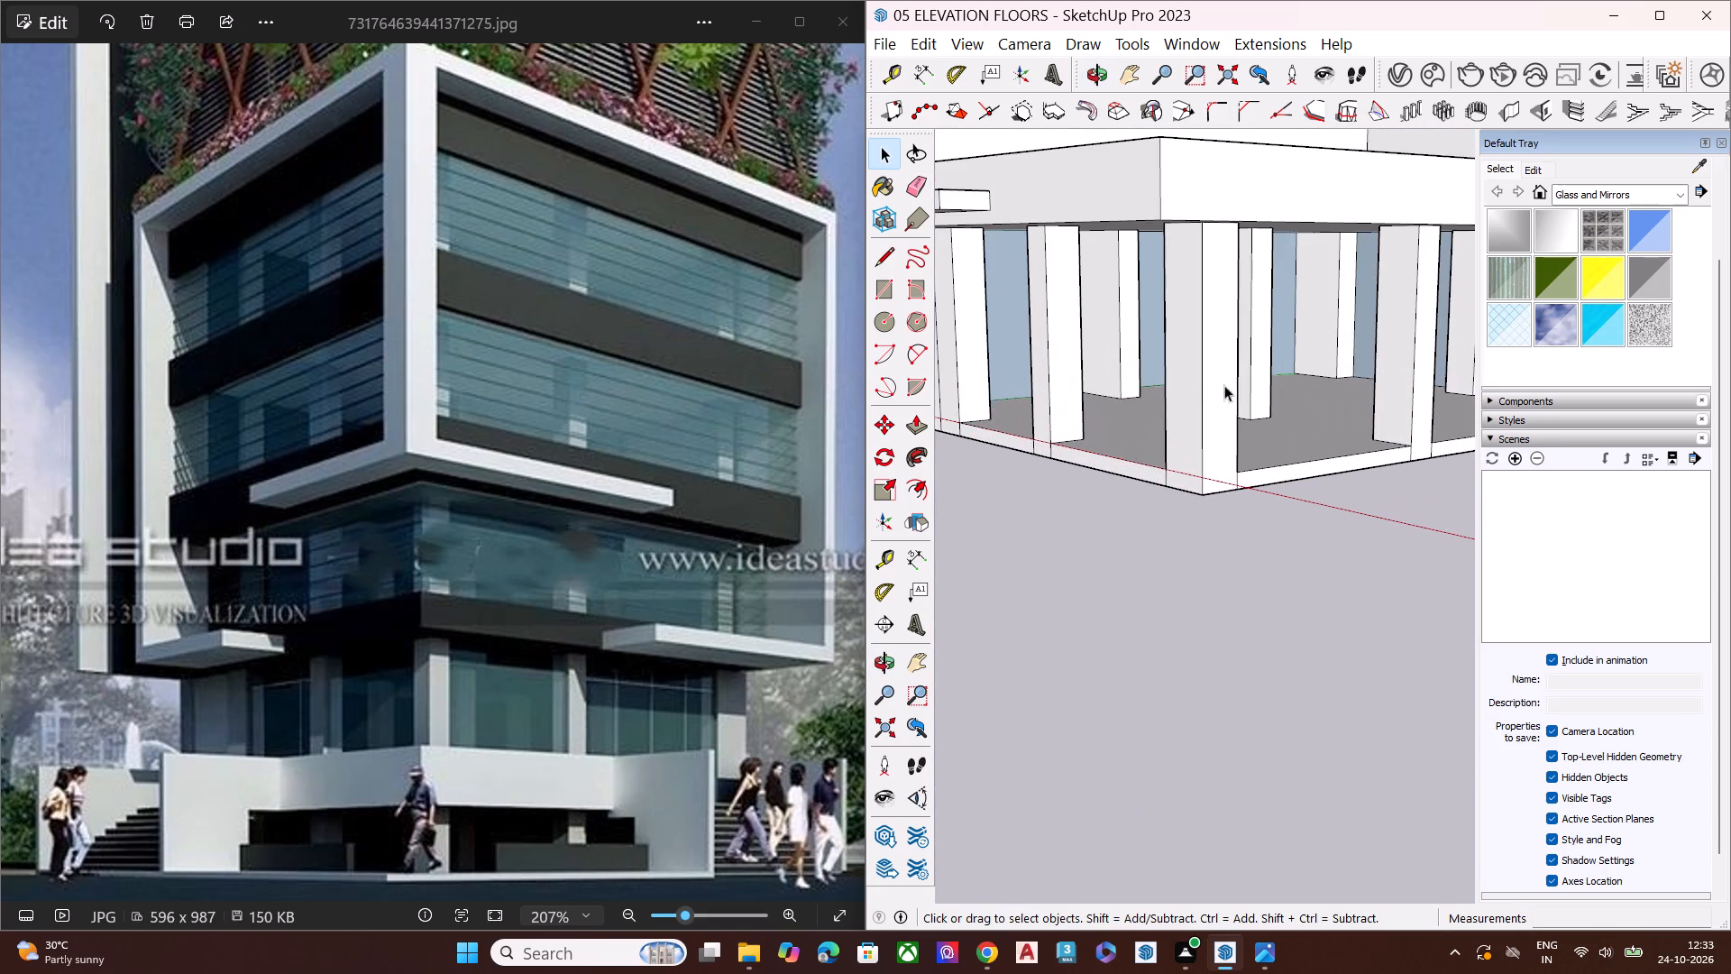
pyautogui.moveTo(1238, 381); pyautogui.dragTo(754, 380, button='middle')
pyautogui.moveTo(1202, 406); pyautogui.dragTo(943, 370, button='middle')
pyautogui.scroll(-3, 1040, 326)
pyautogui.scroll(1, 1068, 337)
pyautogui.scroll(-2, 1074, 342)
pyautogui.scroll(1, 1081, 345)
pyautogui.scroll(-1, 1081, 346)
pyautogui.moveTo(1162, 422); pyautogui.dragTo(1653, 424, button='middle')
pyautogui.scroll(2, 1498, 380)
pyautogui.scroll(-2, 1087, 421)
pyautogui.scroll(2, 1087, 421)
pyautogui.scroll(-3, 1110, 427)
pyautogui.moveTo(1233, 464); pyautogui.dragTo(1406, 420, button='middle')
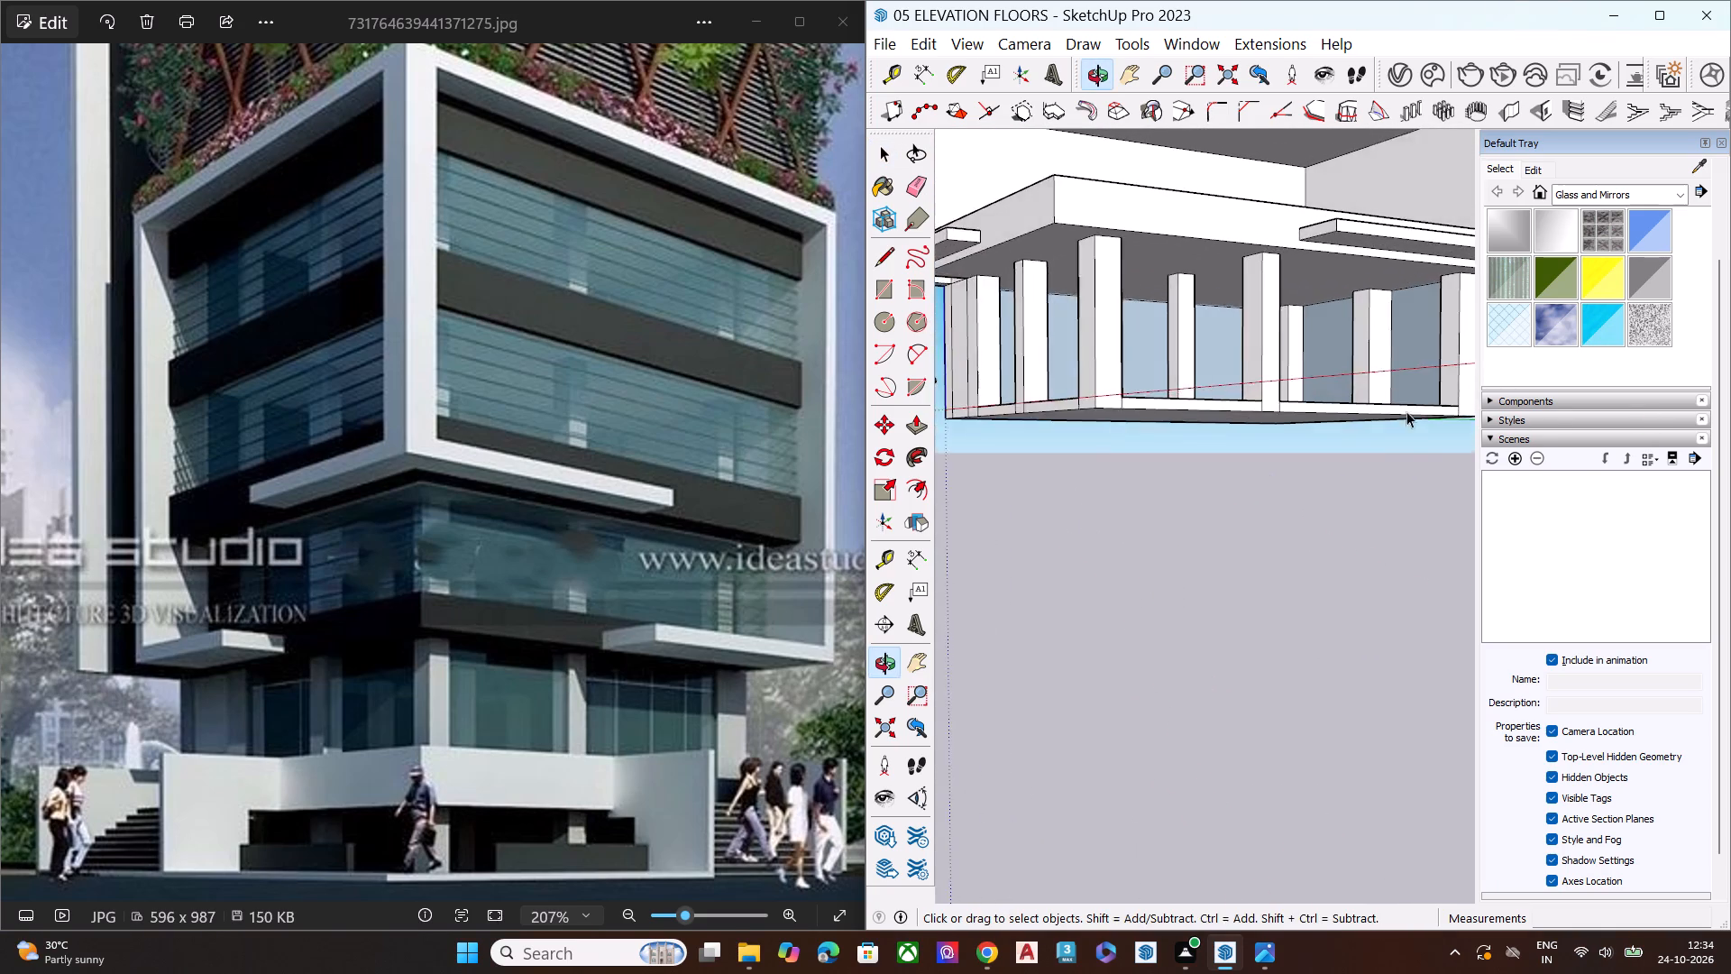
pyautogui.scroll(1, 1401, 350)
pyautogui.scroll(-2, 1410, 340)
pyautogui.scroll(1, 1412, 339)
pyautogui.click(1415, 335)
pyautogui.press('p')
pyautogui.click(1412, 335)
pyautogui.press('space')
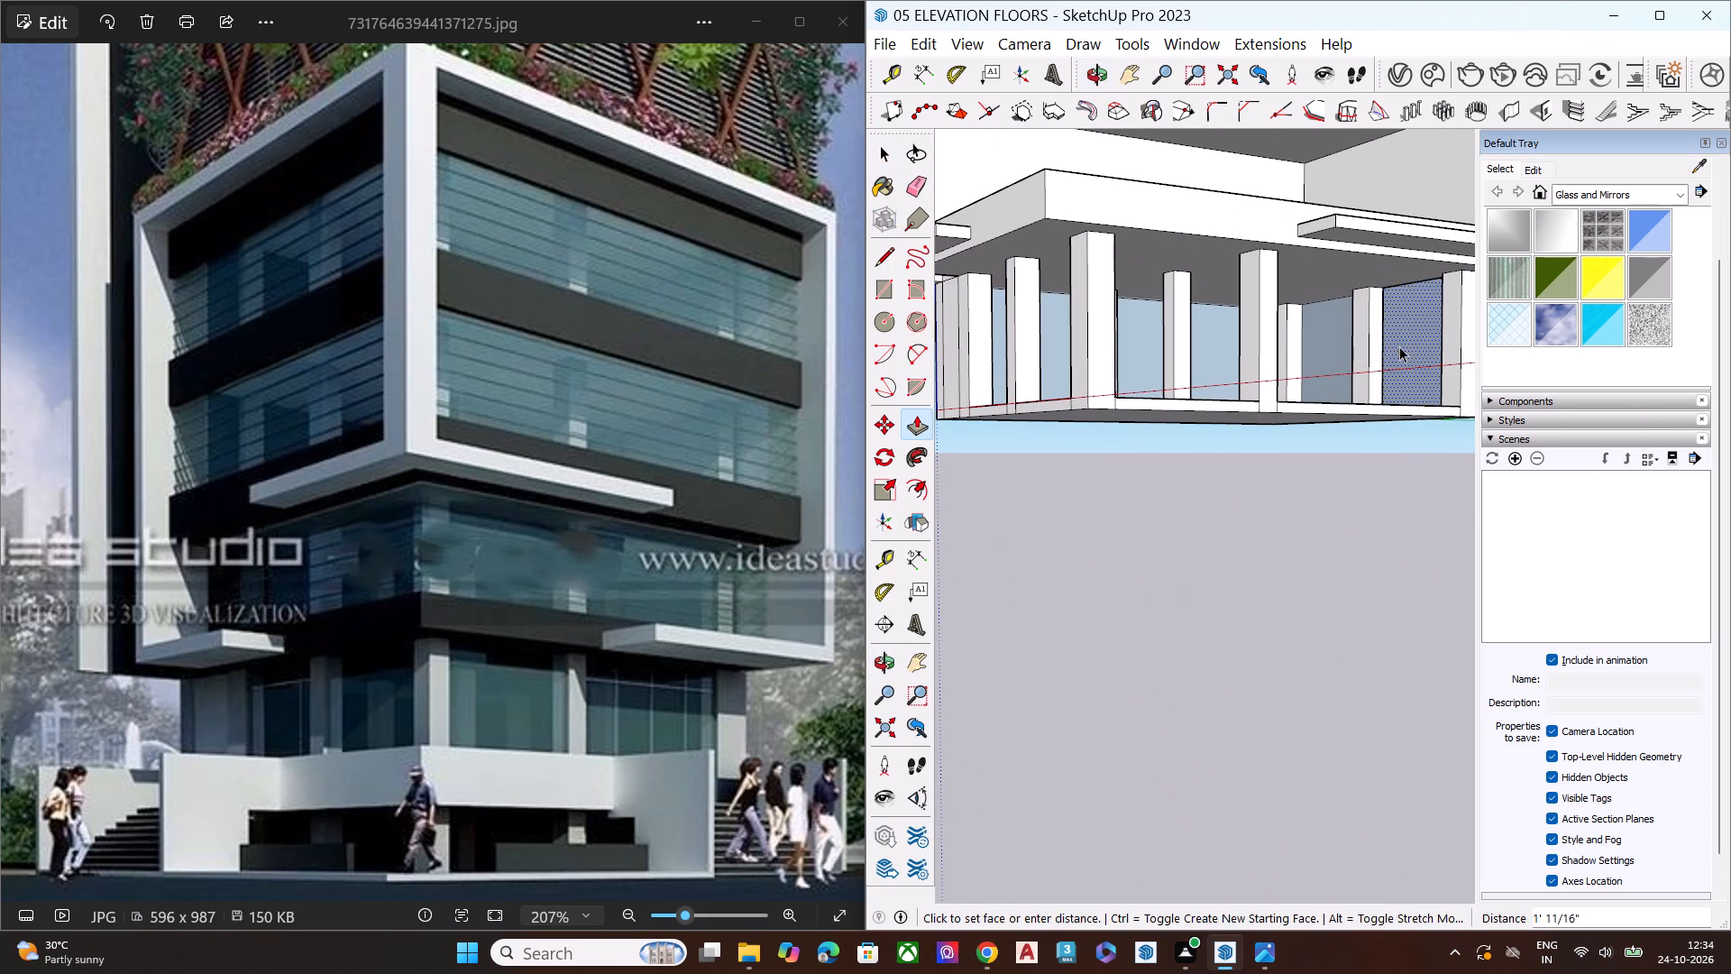
# Delete the two infill faces closing the bays between the ground-floor columns on the side elevation.
pyautogui.scroll(-7, 1346, 377)
pyautogui.moveTo(1397, 396); pyautogui.dragTo(1083, 522, button='middle')
pyautogui.scroll(3, 1437, 374)
pyautogui.scroll(-1, 1420, 373)
pyautogui.scroll(4, 1415, 373)
pyautogui.moveTo(1402, 394); pyautogui.dragTo(1154, 376, button='middle')
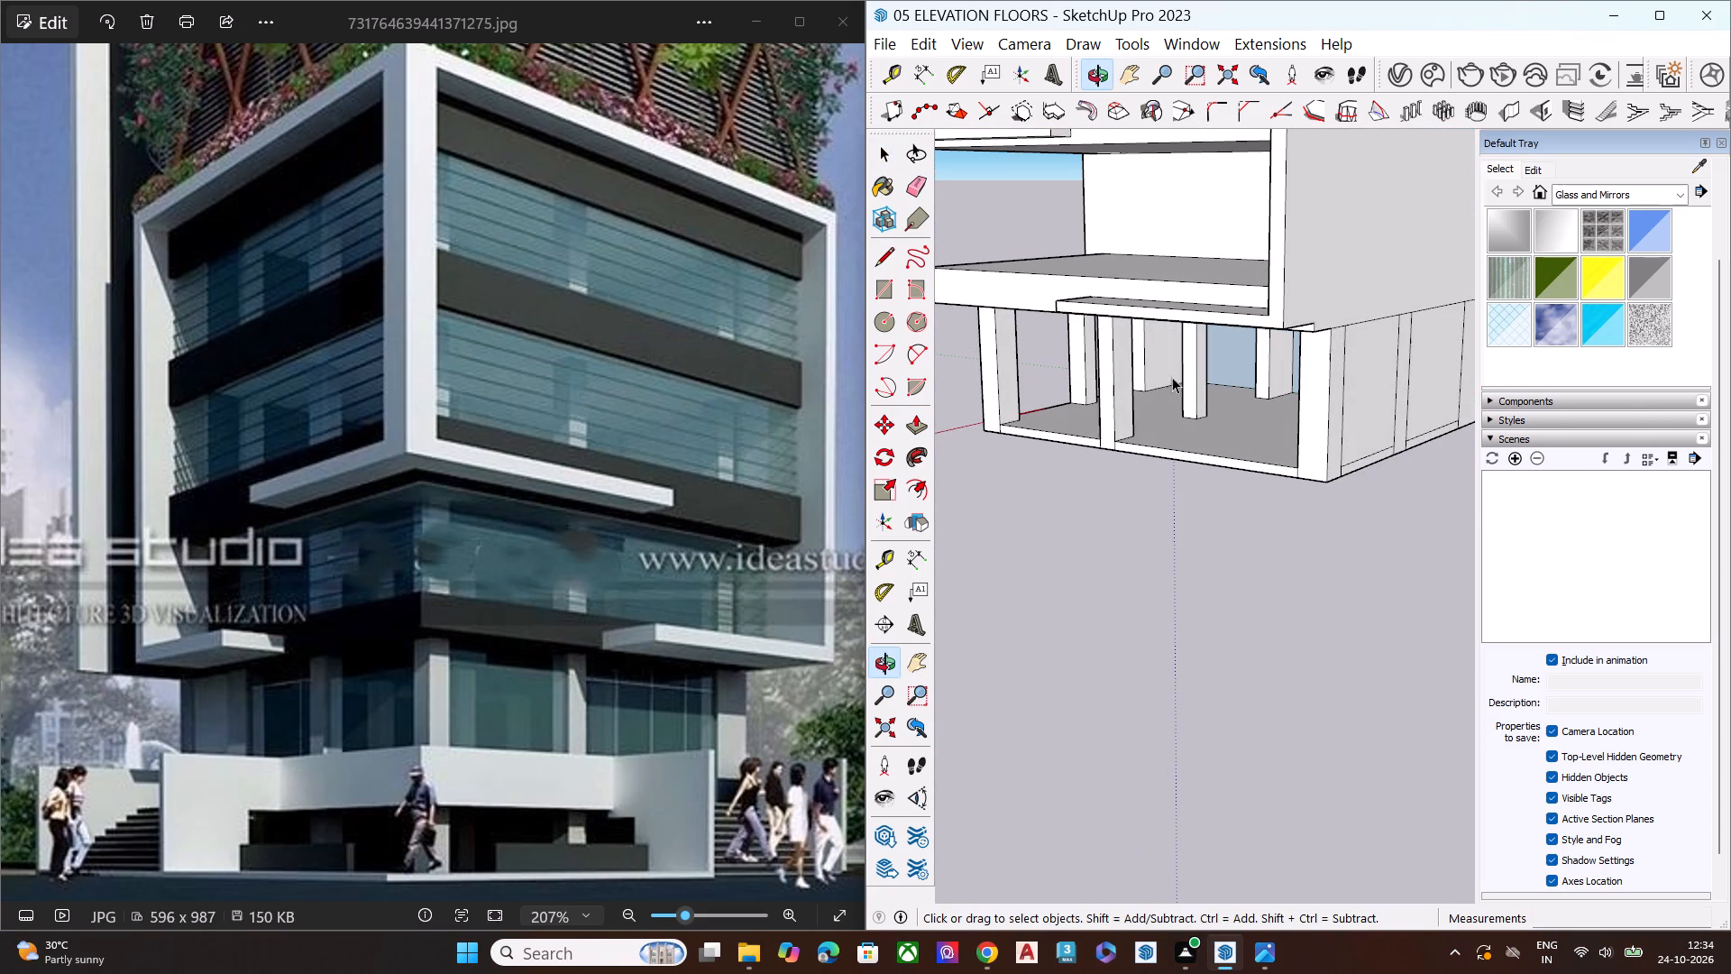
pyautogui.click(1354, 385)
pyautogui.press('Delete')
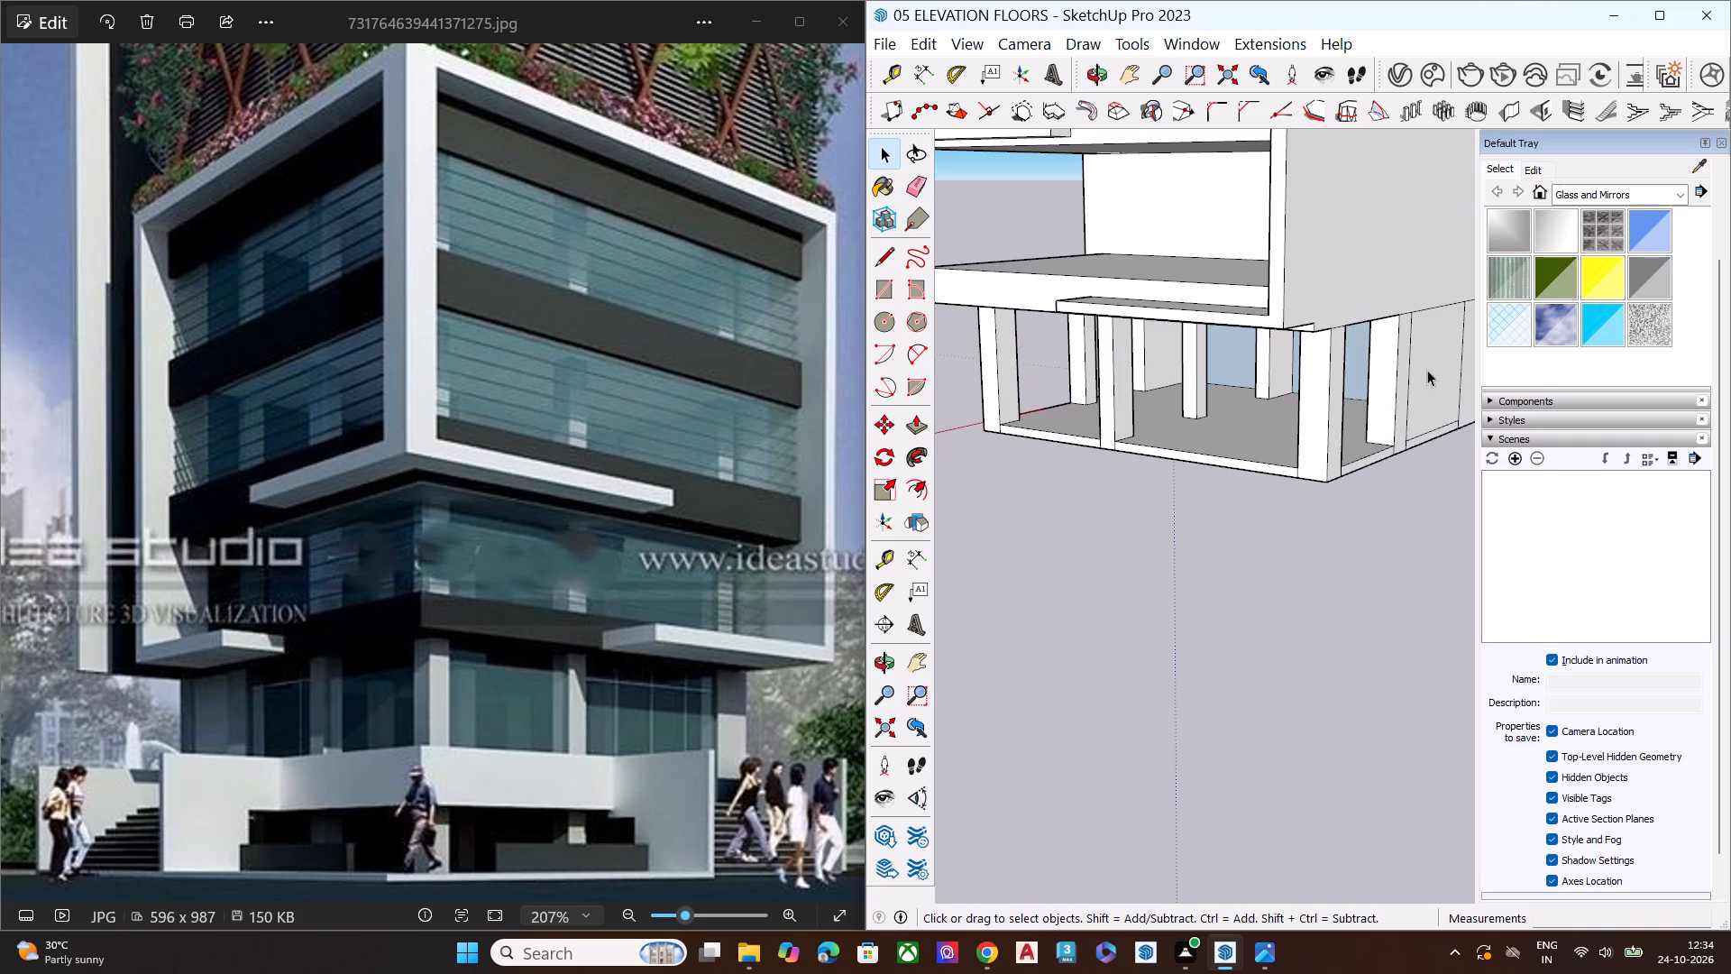
pyautogui.click(1431, 368)
pyautogui.press('Delete')
# Delete the remaining infill face behind the ground-floor columns to open the bays on the adjoining rear side.
pyautogui.scroll(-9, 1357, 319)
pyautogui.moveTo(1391, 370); pyautogui.dragTo(1416, 342, button='middle')
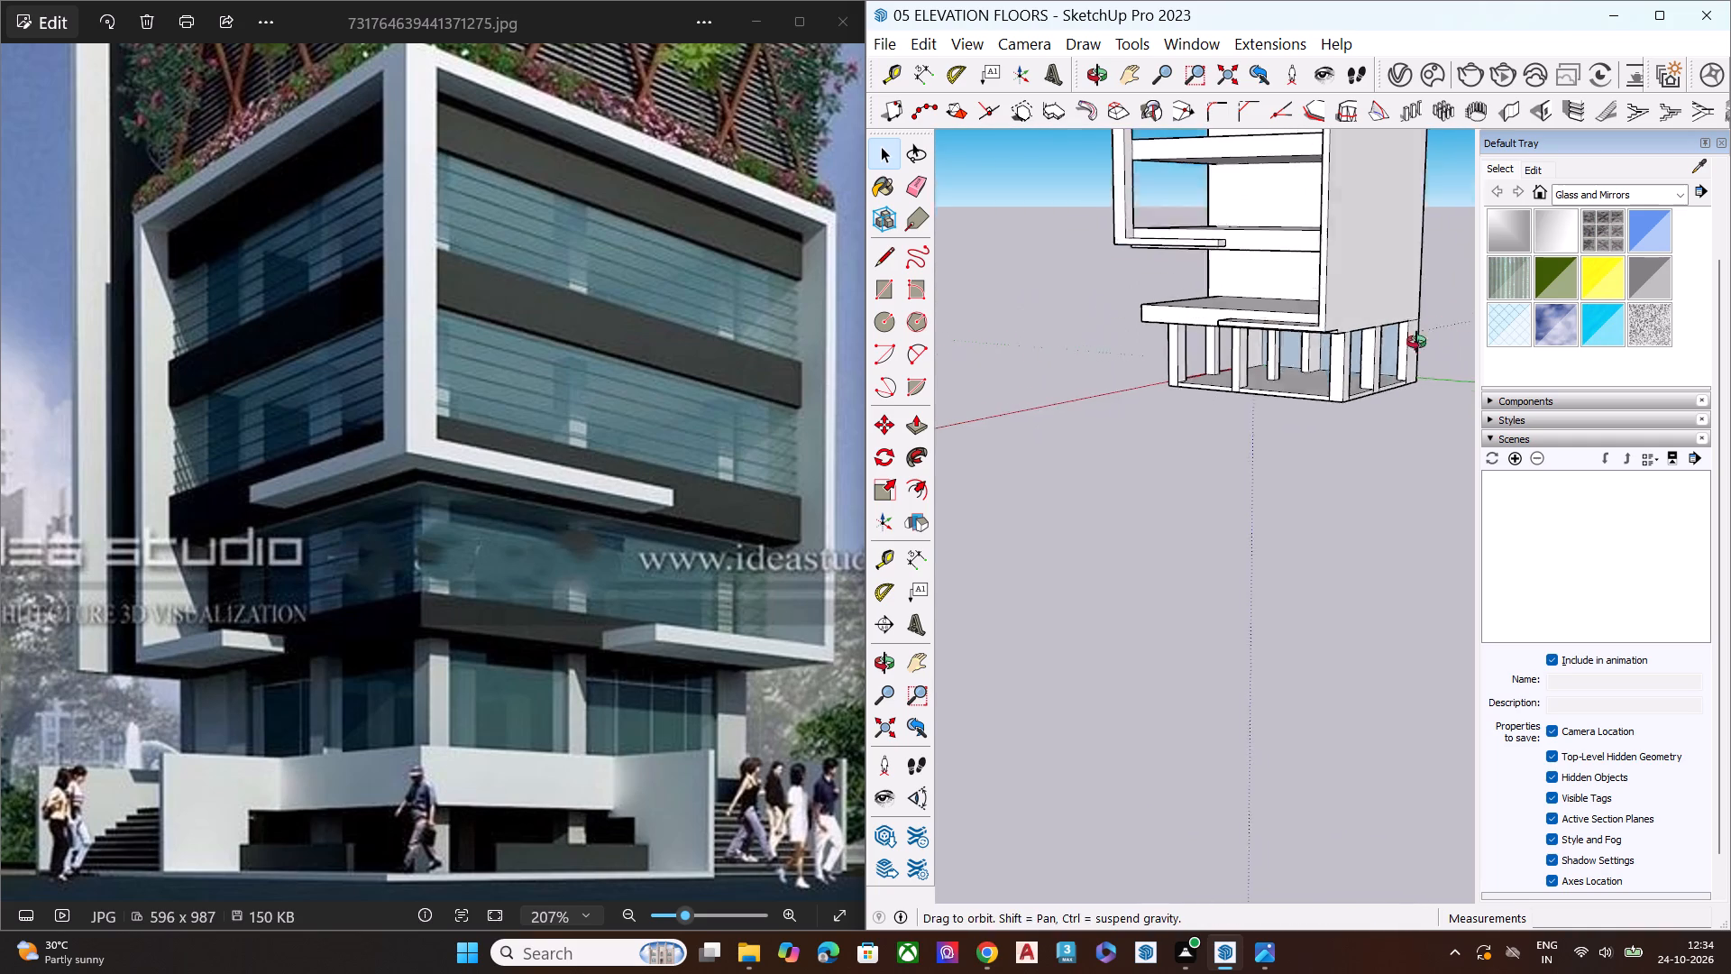
pyautogui.moveTo(1416, 342); pyautogui.dragTo(1573, 276, button='middle')
pyautogui.moveTo(1323, 375); pyautogui.dragTo(1653, 391, button='middle')
pyautogui.scroll(9, 1252, 392)
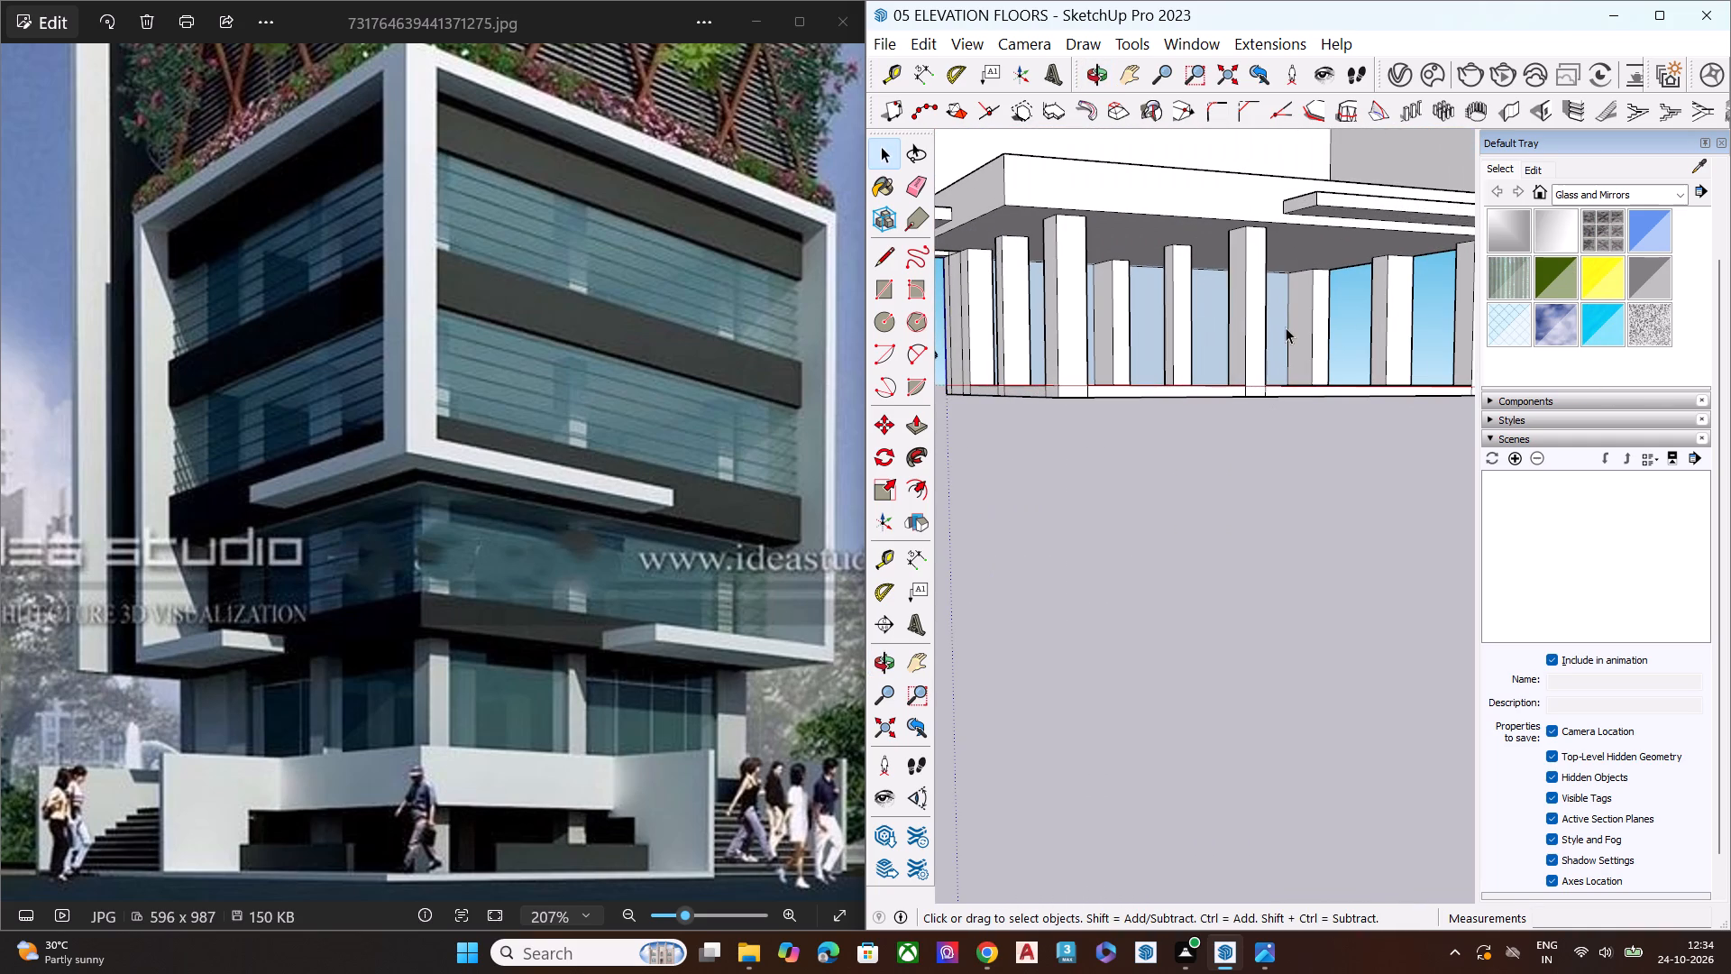
pyautogui.click(1279, 326)
pyautogui.press('Delete')
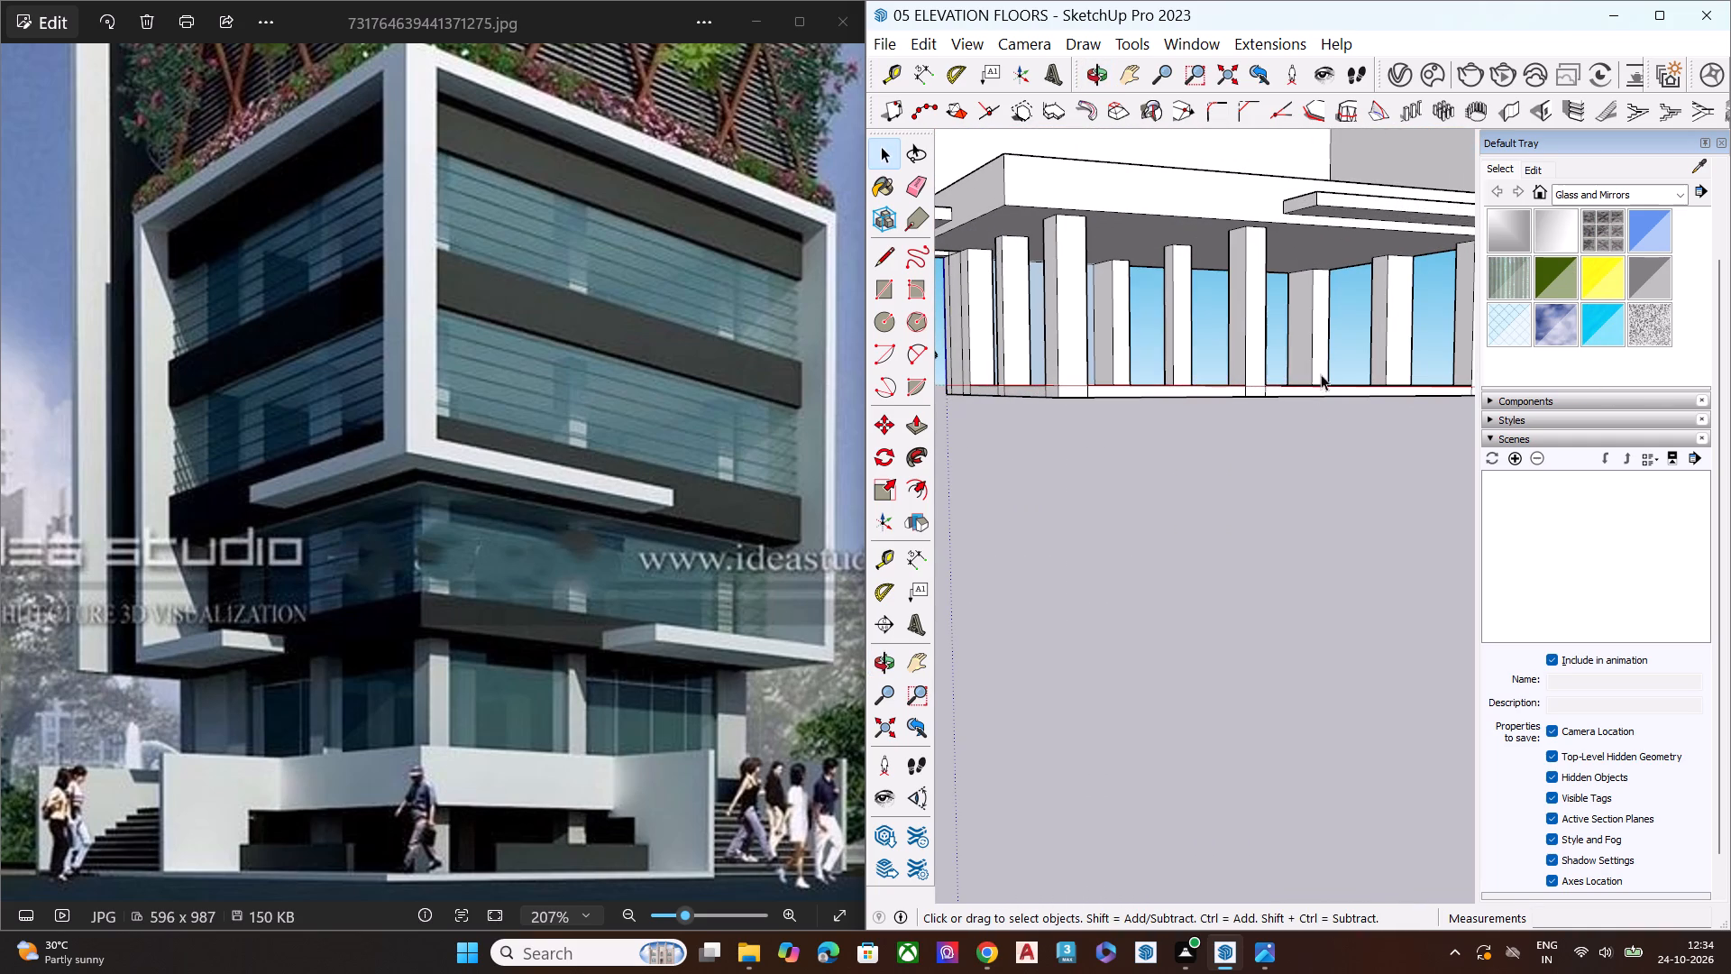
# Push/Pull the base slab's underside downward by about 4' 4" to deepen the plinth beneath the ground-floor columns.
pyautogui.click(1281, 502)
pyautogui.scroll(-8, 1229, 431)
pyautogui.press('space')
pyautogui.moveTo(1129, 547); pyautogui.dragTo(1188, 260, button='middle')
pyautogui.click(1287, 445)
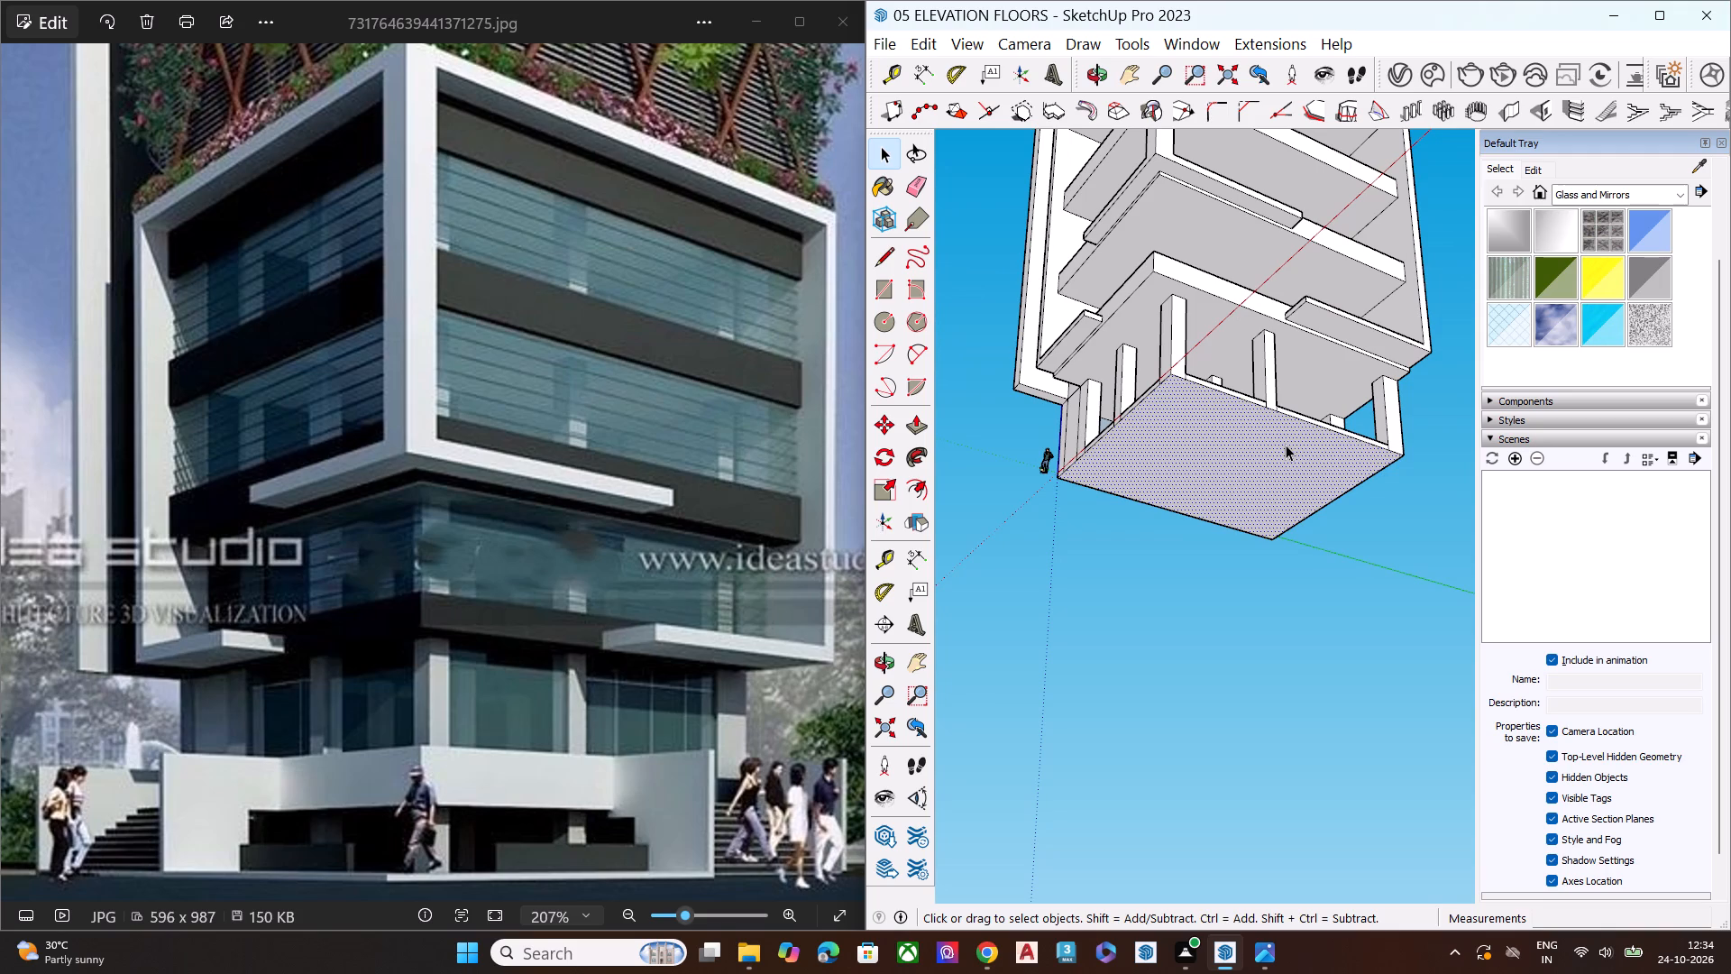
pyautogui.press('p')
pyautogui.click(1286, 445)
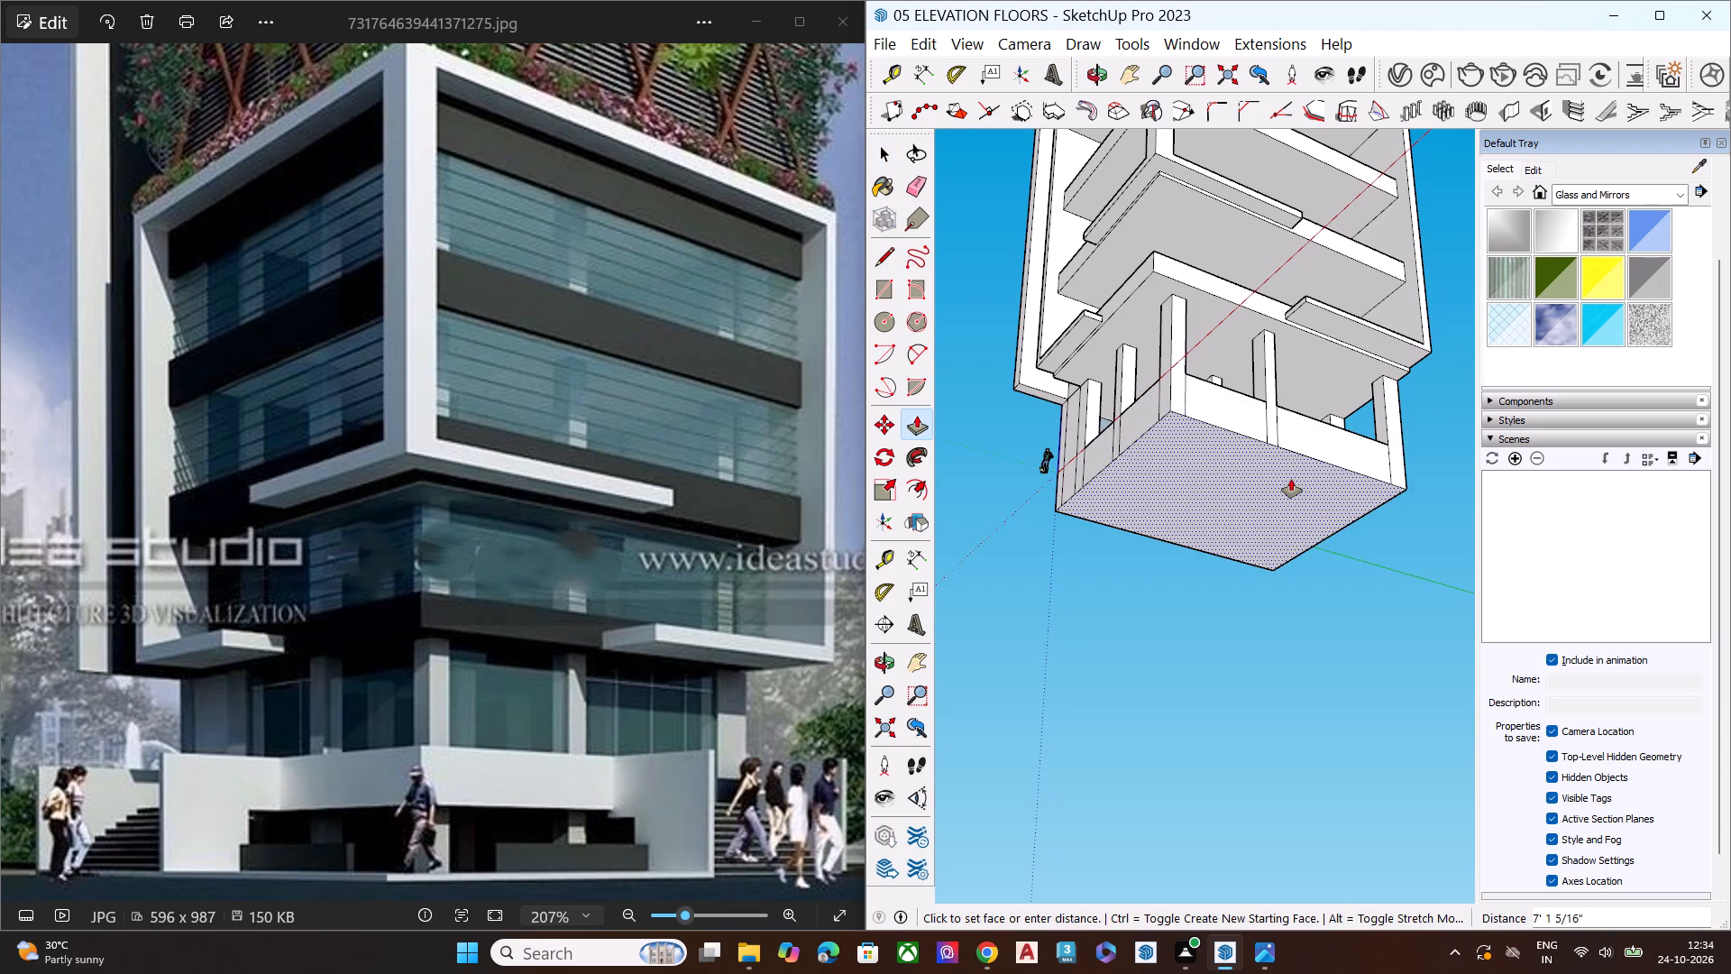
pyautogui.press('space')
pyautogui.press('p')
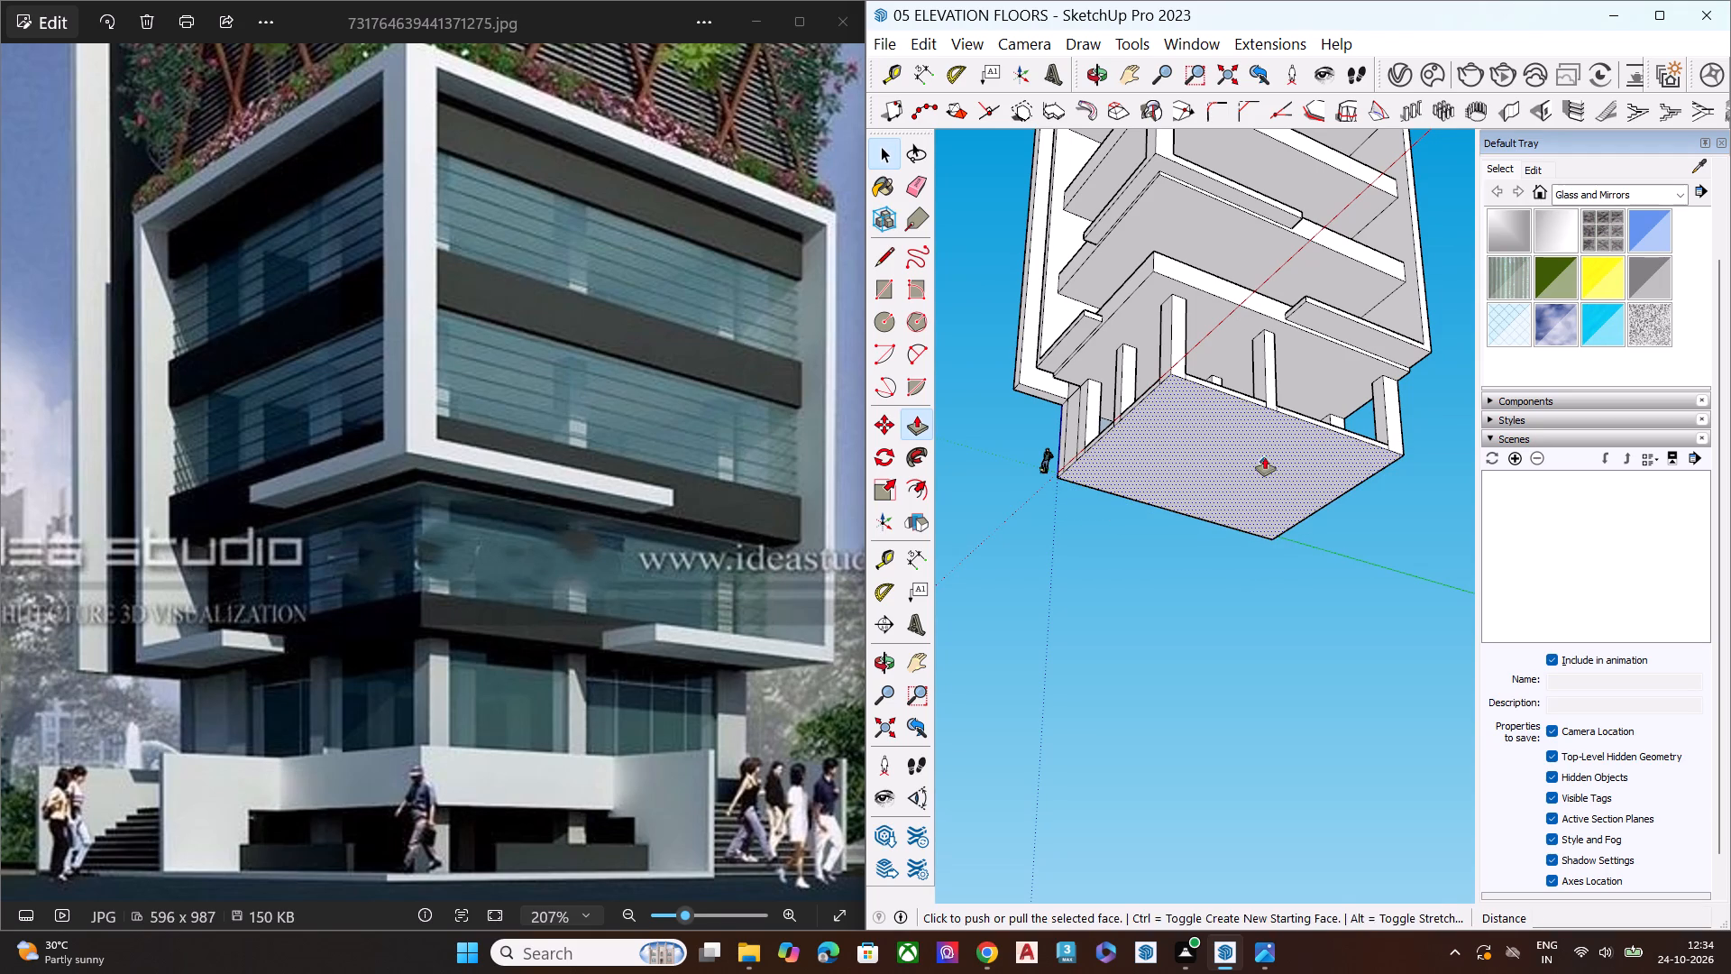
pyautogui.click(1265, 457)
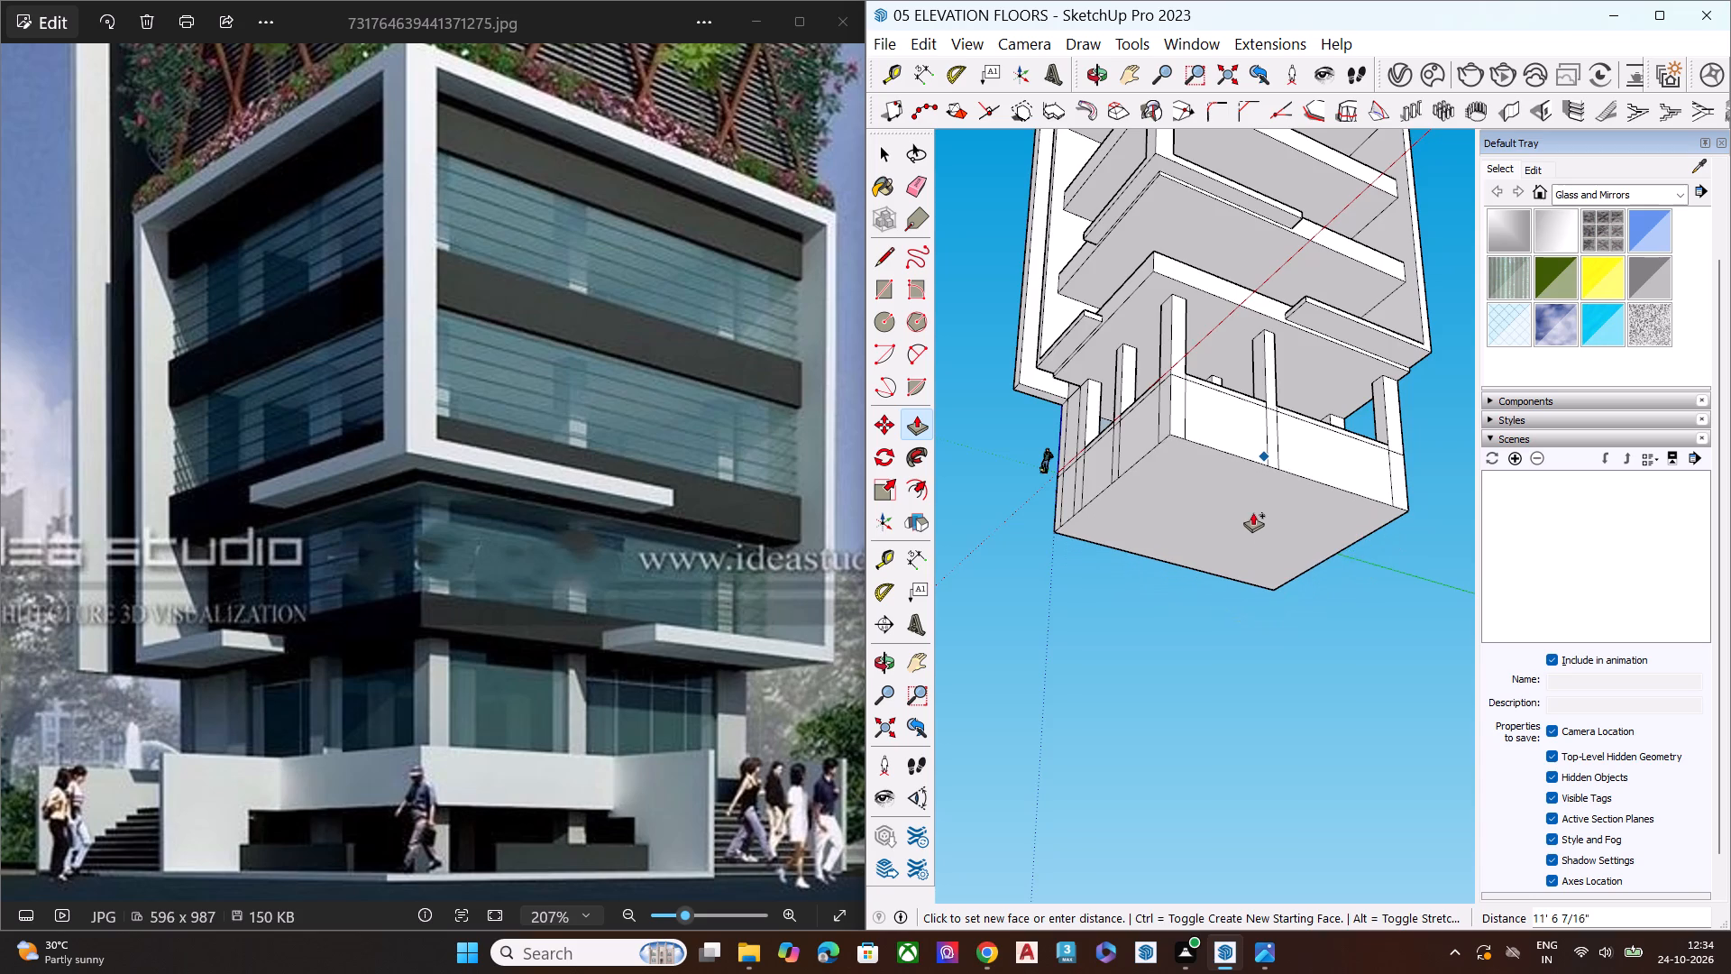
pyautogui.moveTo(1253, 512); pyautogui.dragTo(1308, 727, button='middle')
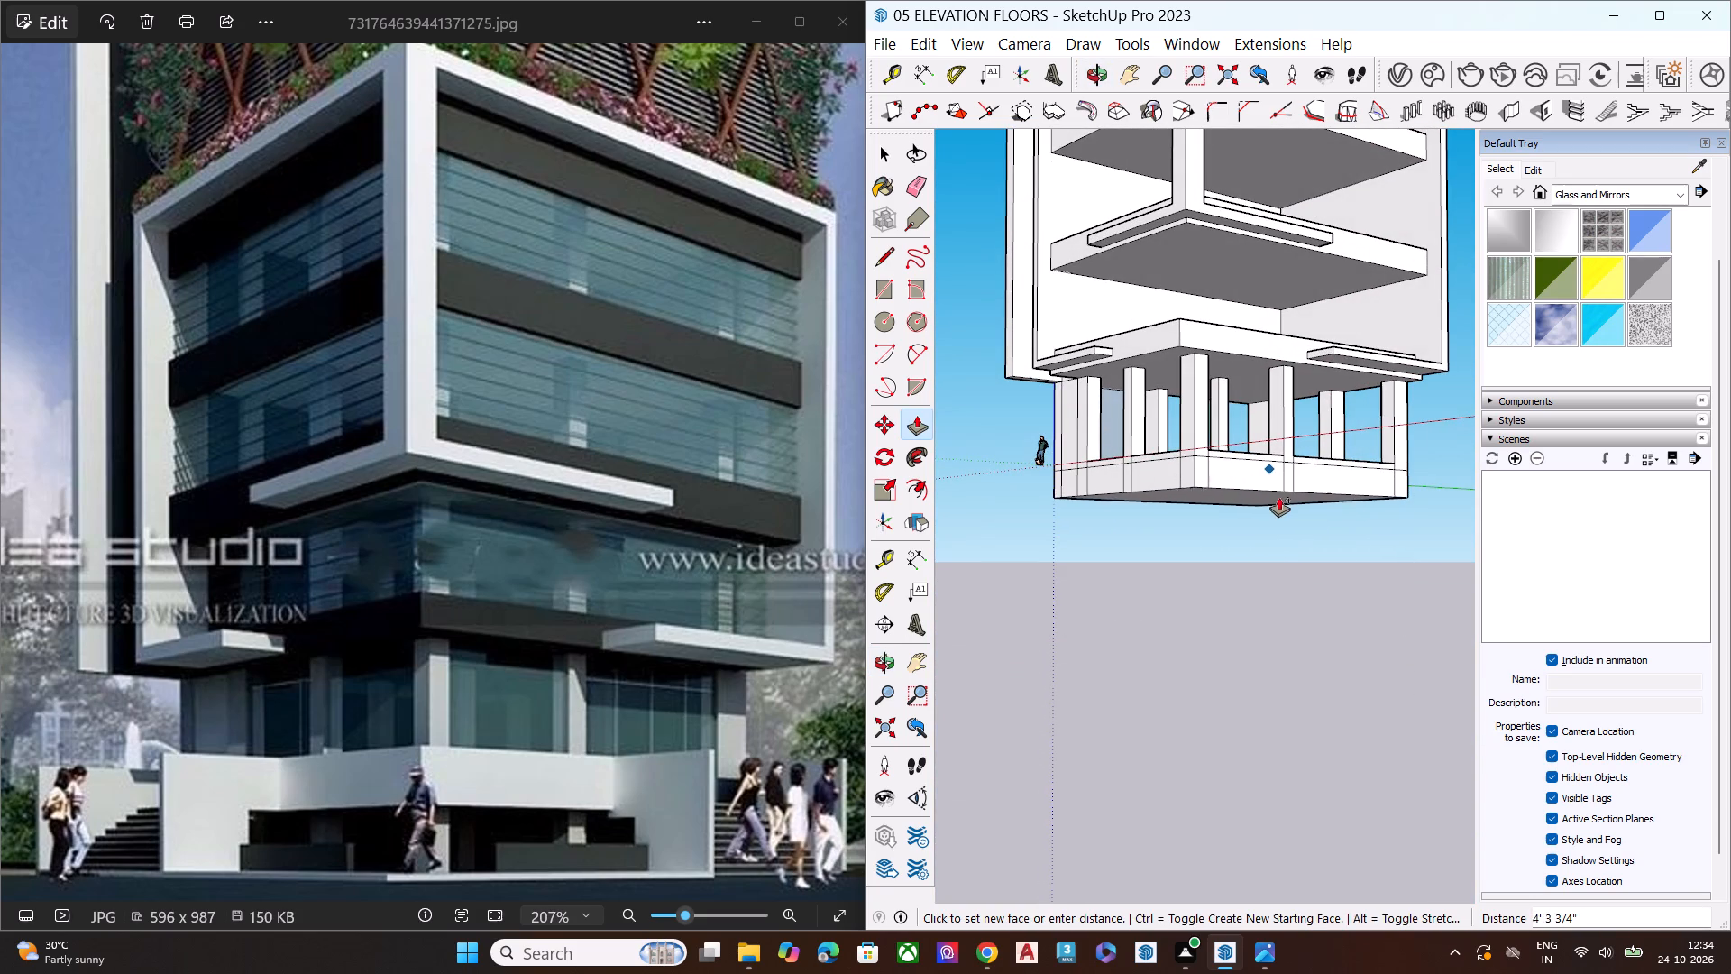
pyautogui.click(1279, 501)
pyautogui.press('space')
# Erase the leftover vertical edges on the deepened base beneath the front corner column and its neighbouring column.
pyautogui.moveTo(1222, 492); pyautogui.dragTo(1286, 616, button='middle')
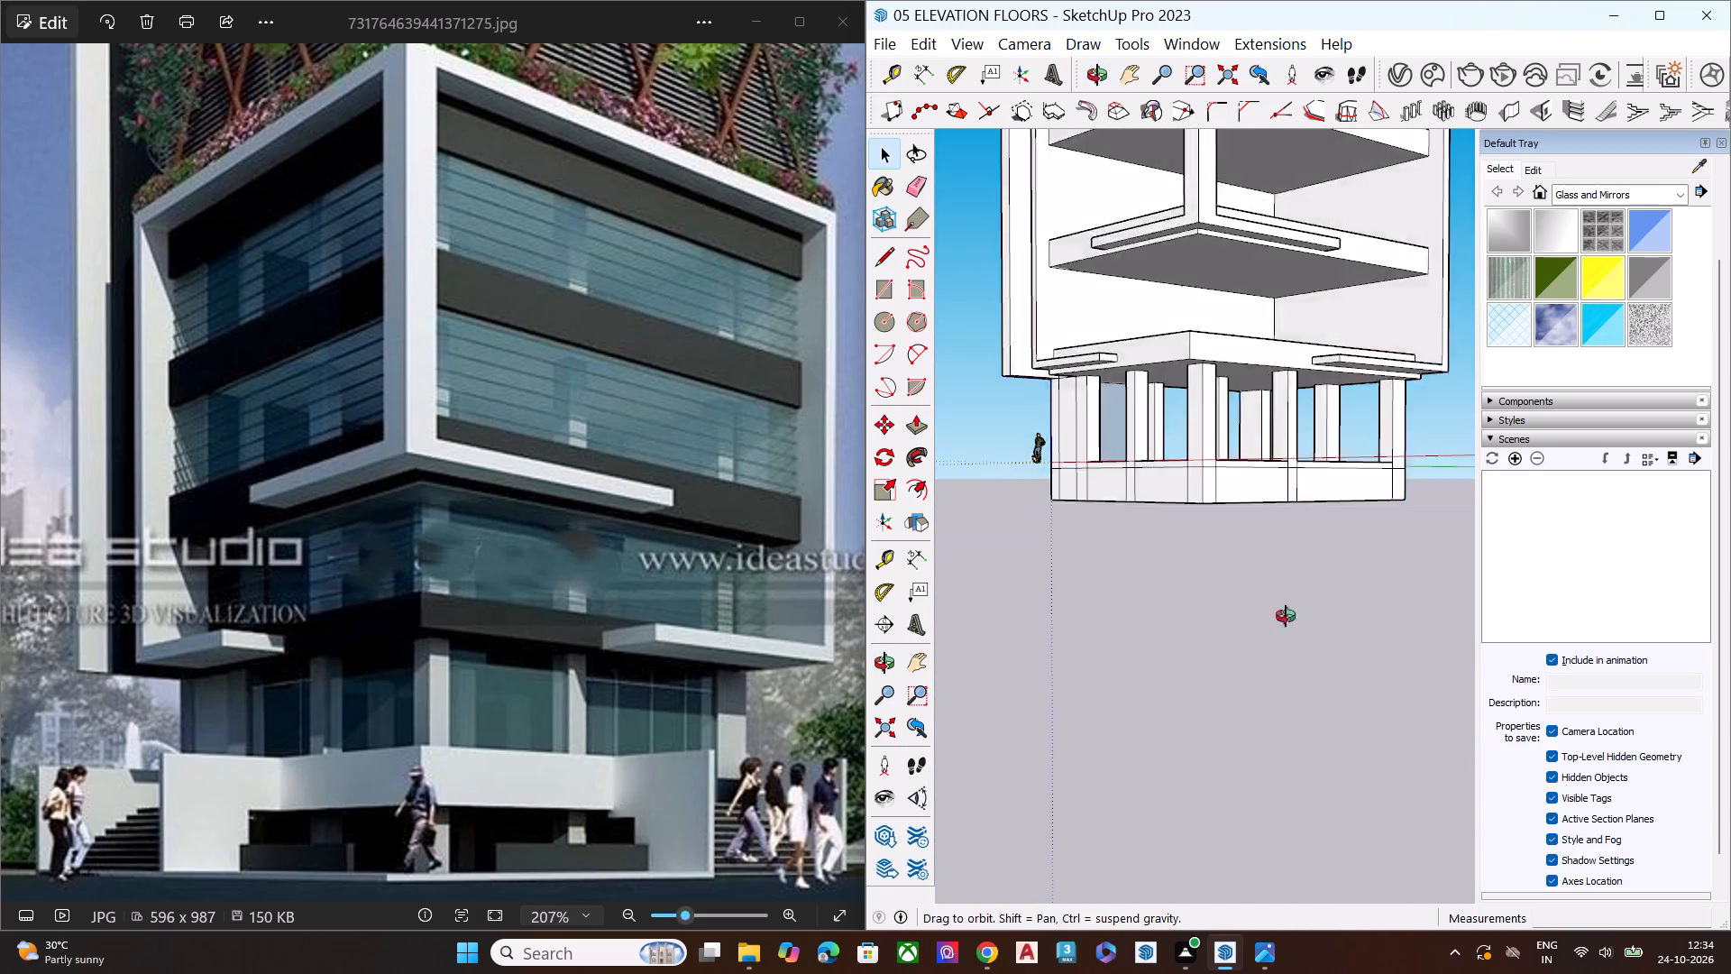
pyautogui.moveTo(1286, 616); pyautogui.dragTo(1306, 721, button='middle')
pyautogui.scroll(10, 1215, 600)
pyautogui.moveTo(1252, 538); pyautogui.dragTo(1258, 503, button='middle')
pyautogui.scroll(1, 1258, 503)
pyautogui.press('e')
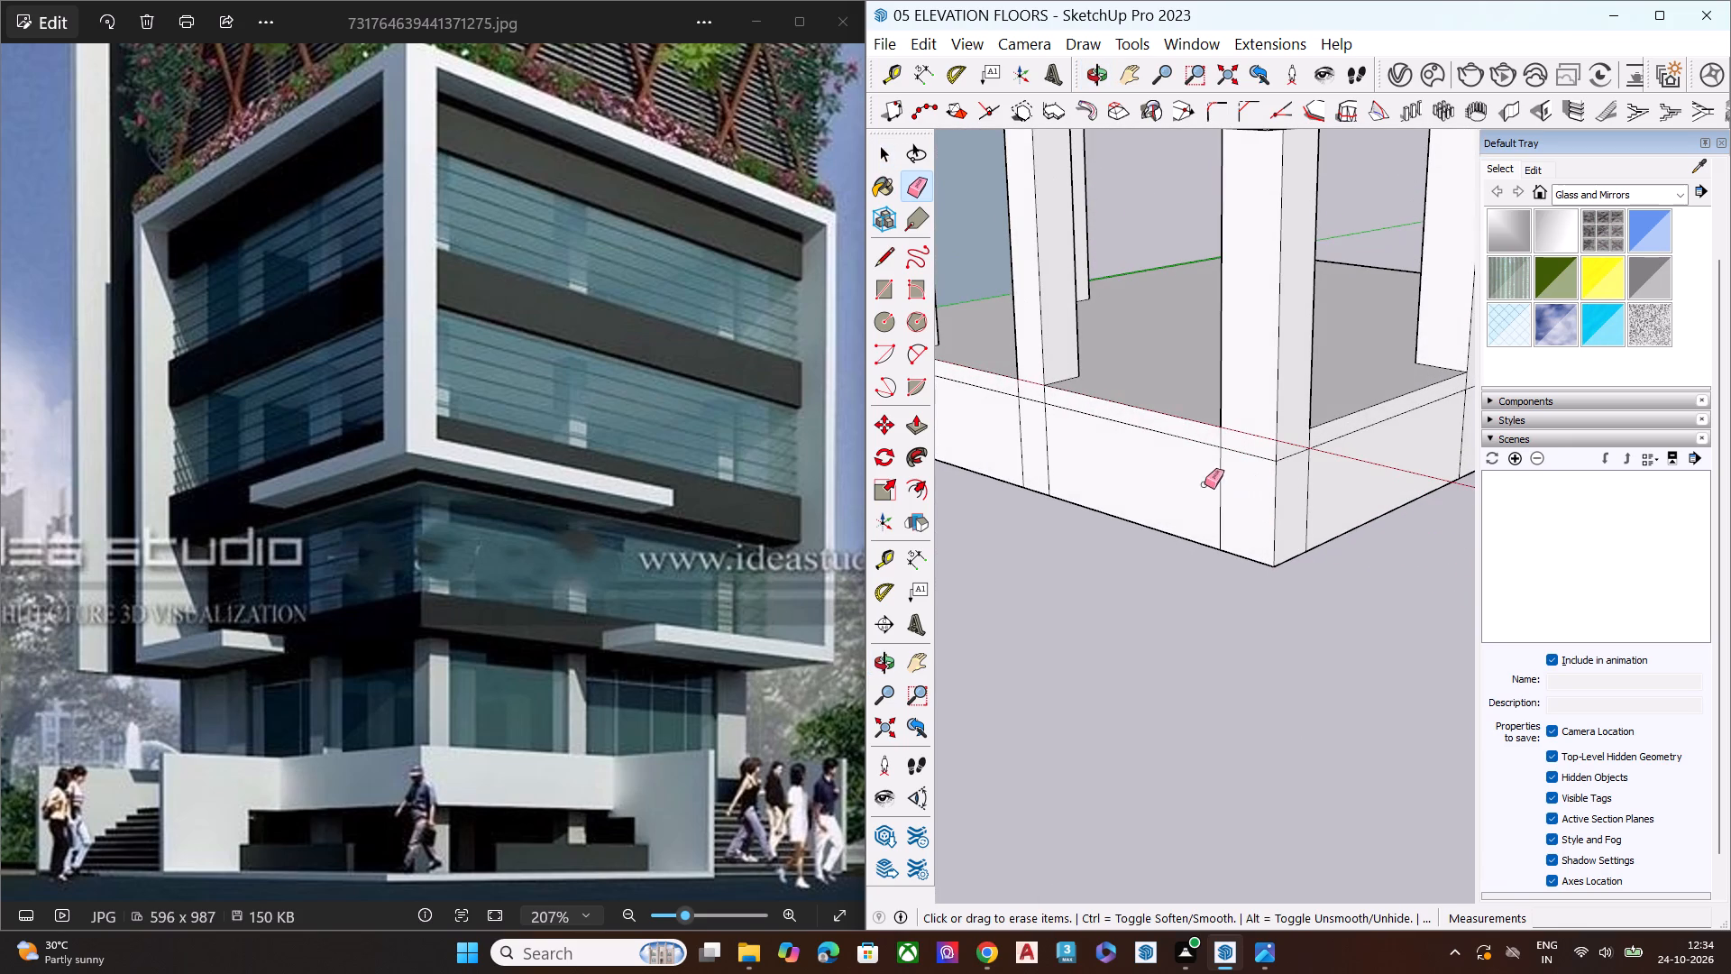
pyautogui.click(1226, 482)
pyautogui.click(1220, 487)
pyautogui.click(1307, 490)
pyautogui.click(1050, 447)
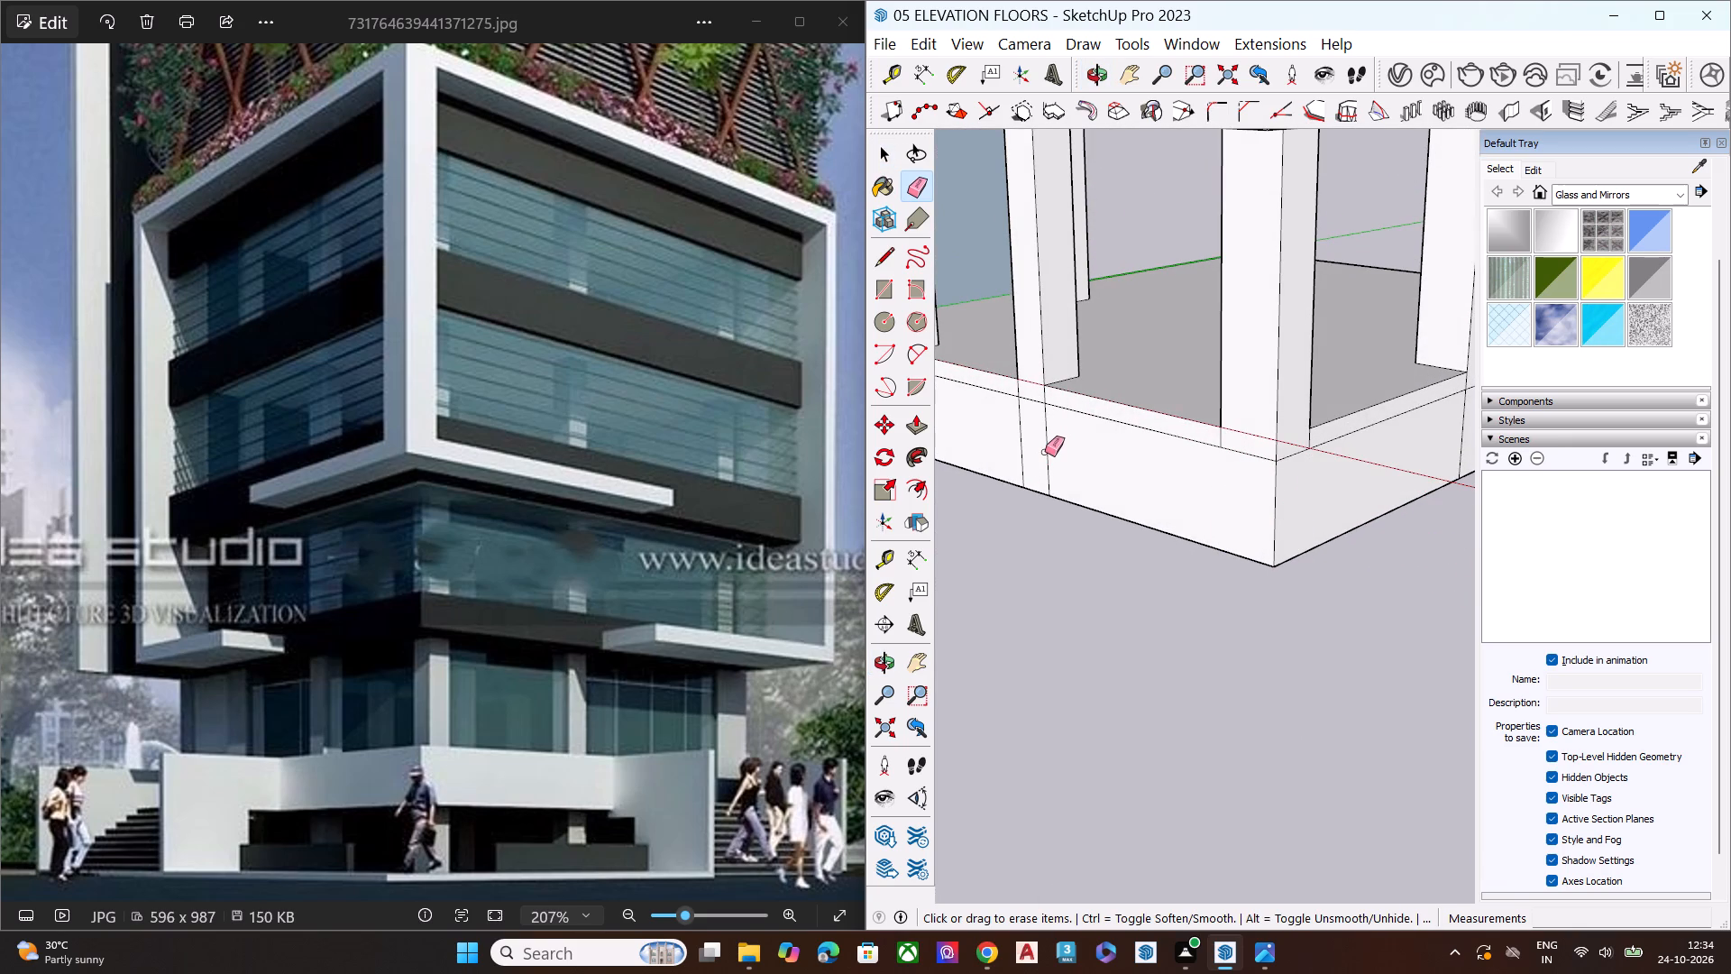
pyautogui.click(1045, 452)
pyautogui.click(1018, 440)
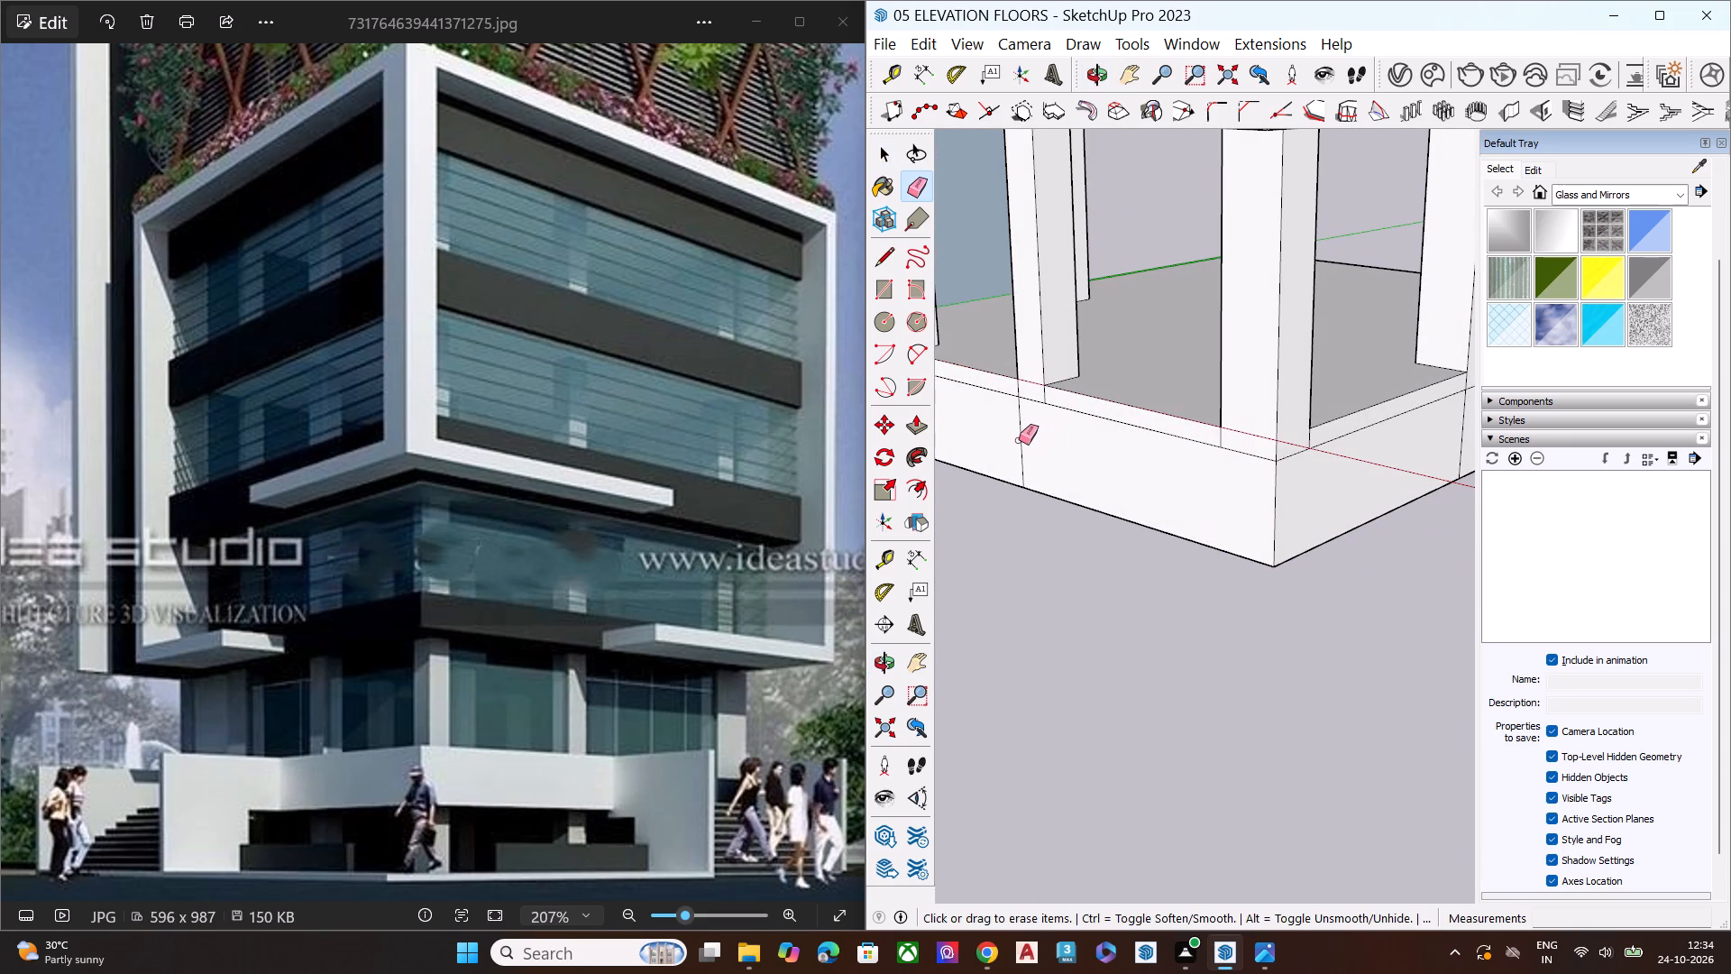
pyautogui.click(1019, 440)
# Erase the horizontal seam and the short column stub edges around the front corner column on both faces of the base.
pyautogui.moveTo(1295, 471); pyautogui.dragTo(1311, 416, button='middle')
pyautogui.scroll(4, 1312, 411)
pyautogui.scroll(-1, 1257, 400)
pyautogui.scroll(4, 1239, 391)
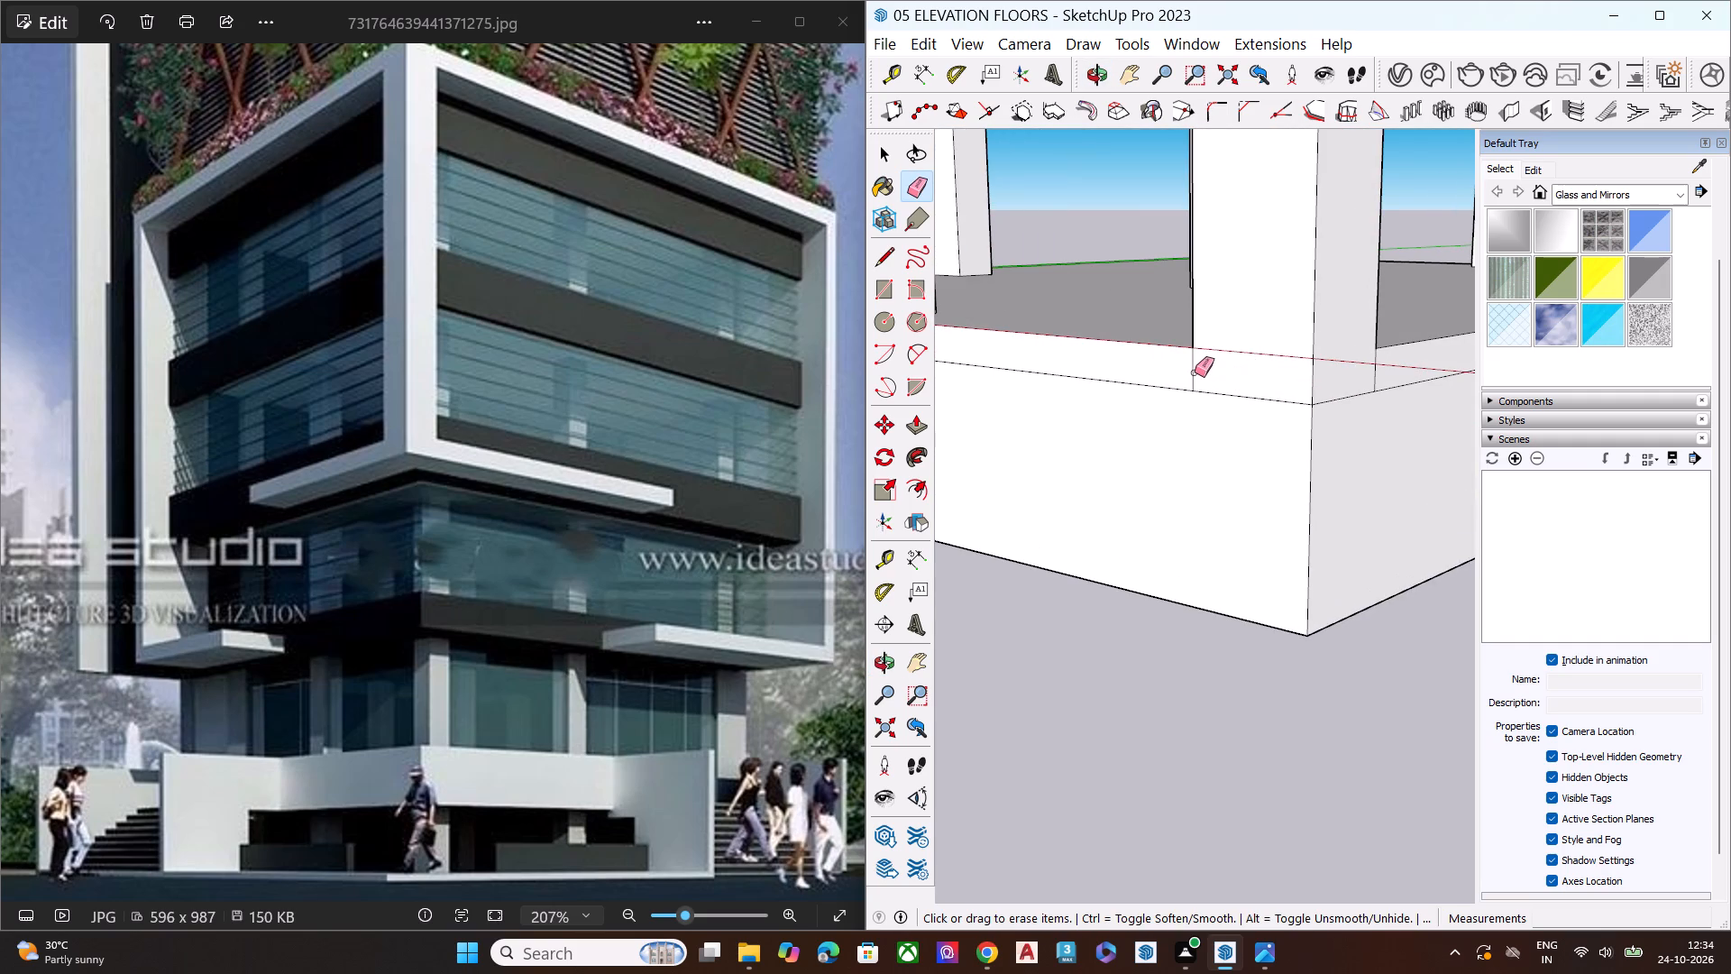
pyautogui.click(1193, 371)
pyautogui.click(1205, 390)
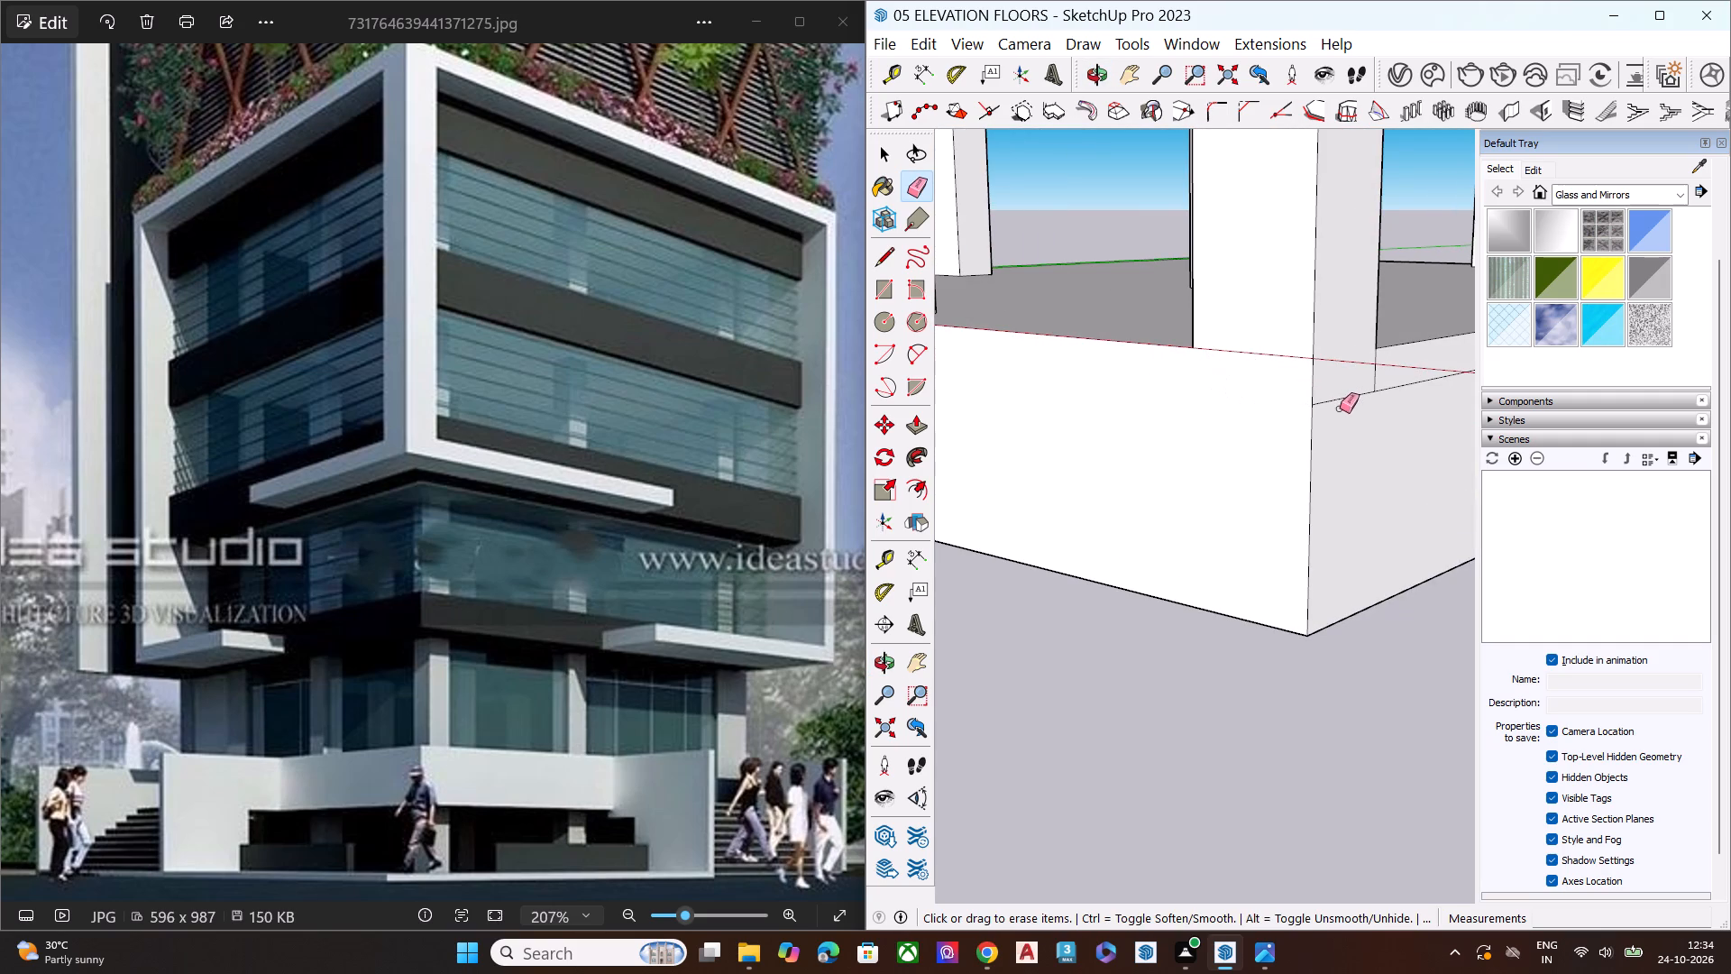
pyautogui.click(1342, 400)
pyautogui.click(1376, 372)
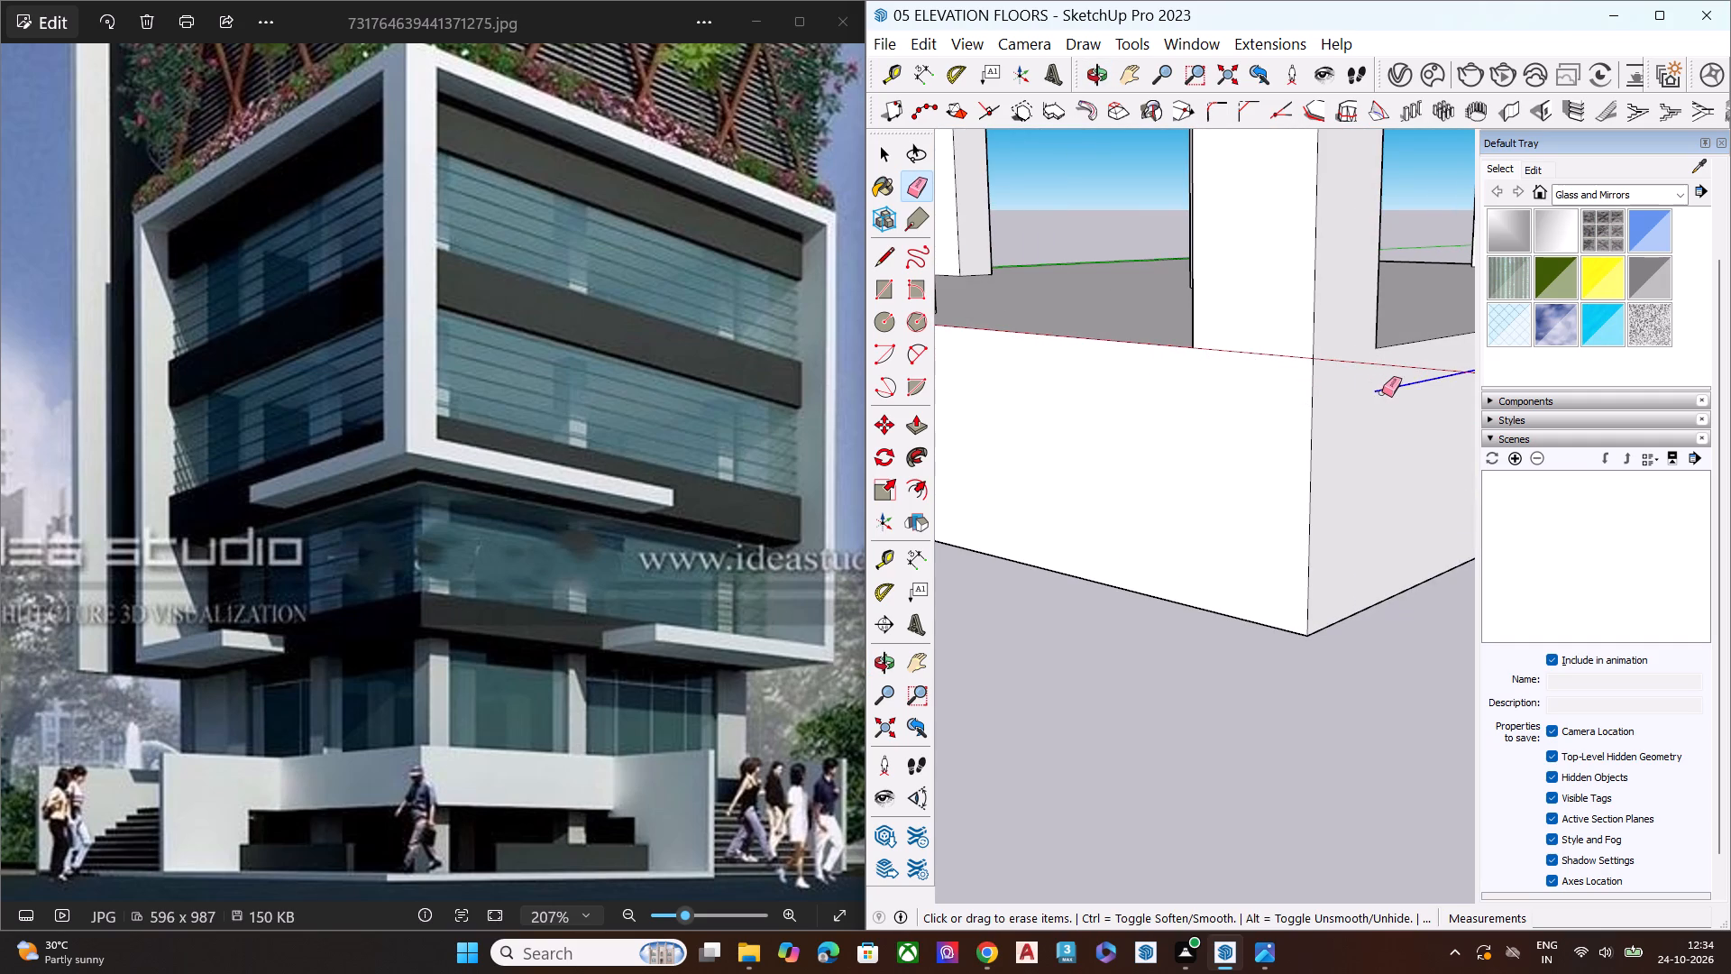
pyautogui.click(1382, 392)
# Erase the leftover vertical edge on the deepened base nearest the axes-origin corner, beside the scale figure.
pyautogui.scroll(-17, 1441, 416)
pyautogui.moveTo(1181, 485); pyautogui.dragTo(1477, 441, button='middle')
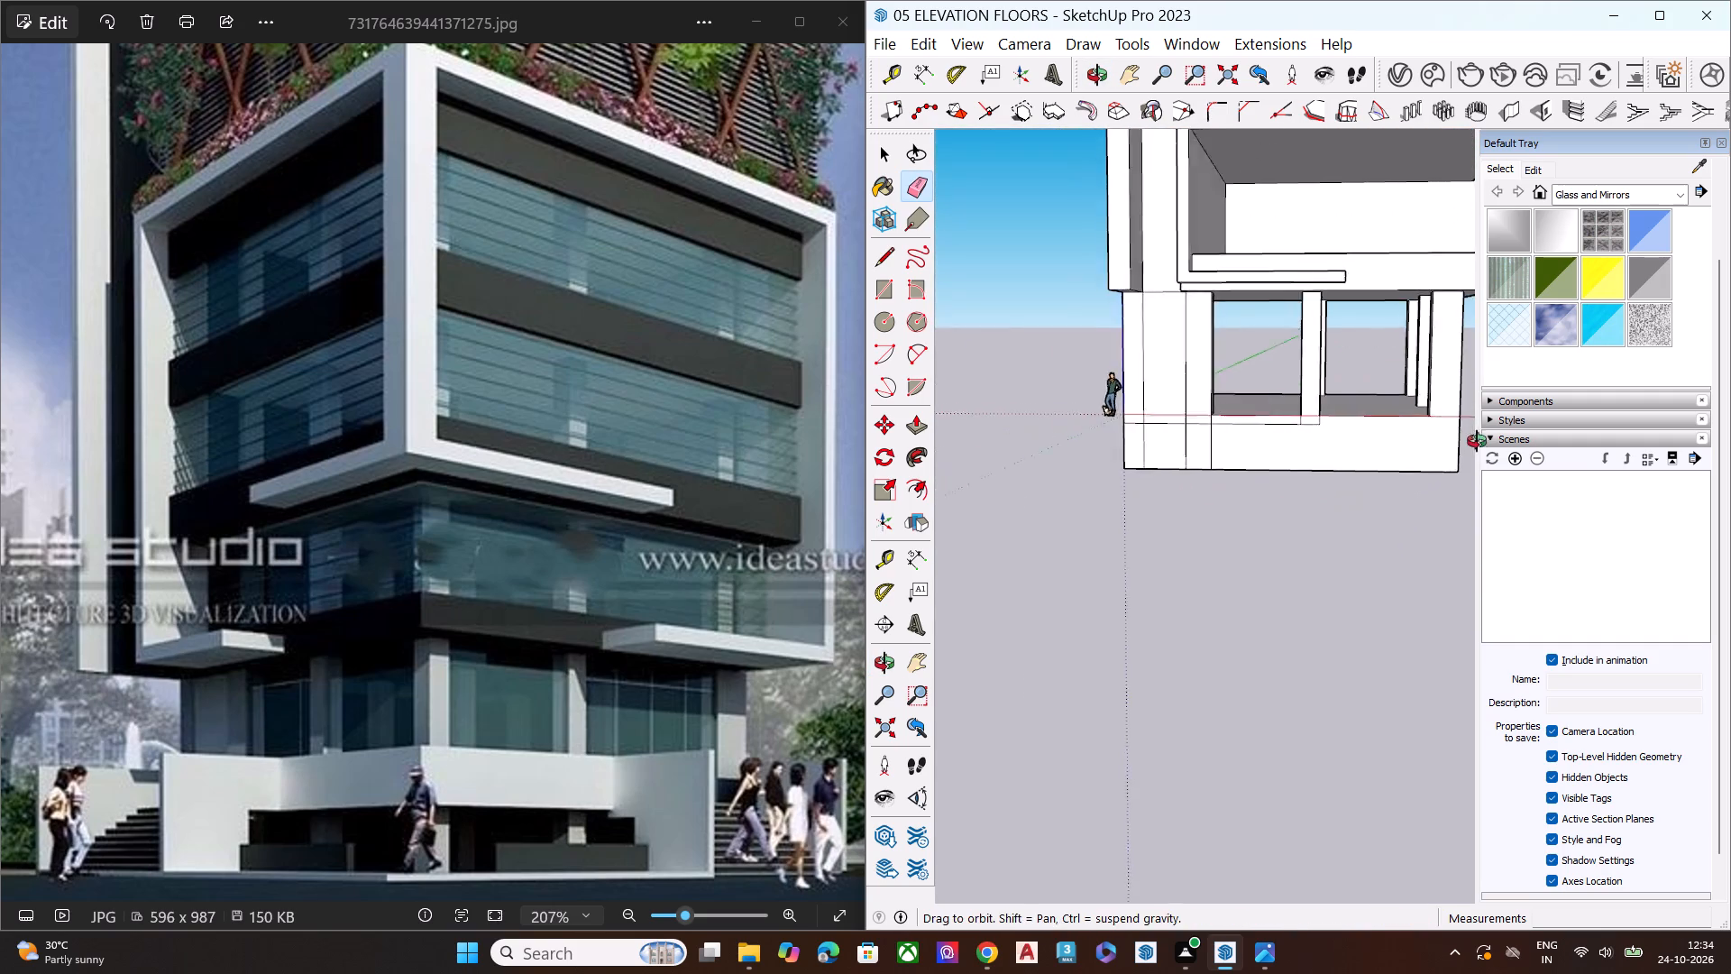
pyautogui.moveTo(1477, 441); pyautogui.dragTo(1479, 441, button='middle')
pyautogui.scroll(10, 1477, 441)
pyautogui.scroll(-7, 1208, 441)
pyautogui.moveTo(1115, 476); pyautogui.dragTo(1418, 735, button='middle')
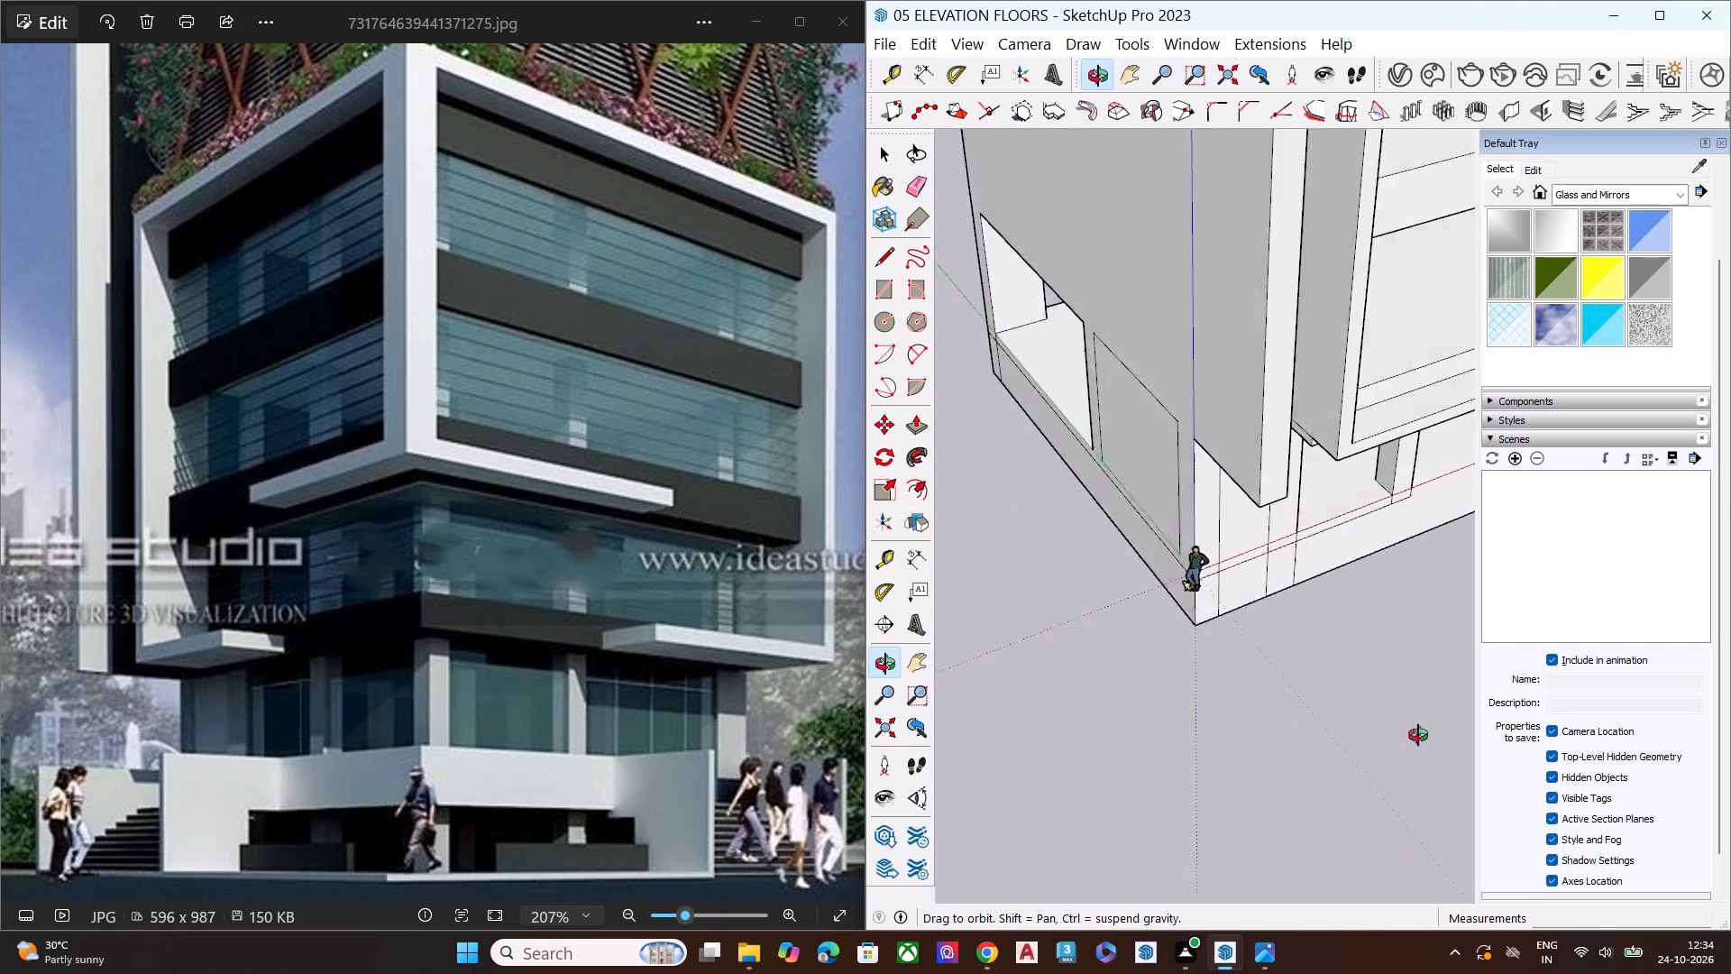
pyautogui.moveTo(1418, 735); pyautogui.dragTo(1460, 639, button='middle')
pyautogui.scroll(7, 1312, 633)
pyautogui.scroll(1, 1232, 492)
pyautogui.scroll(-1, 1232, 489)
pyautogui.scroll(7, 1232, 487)
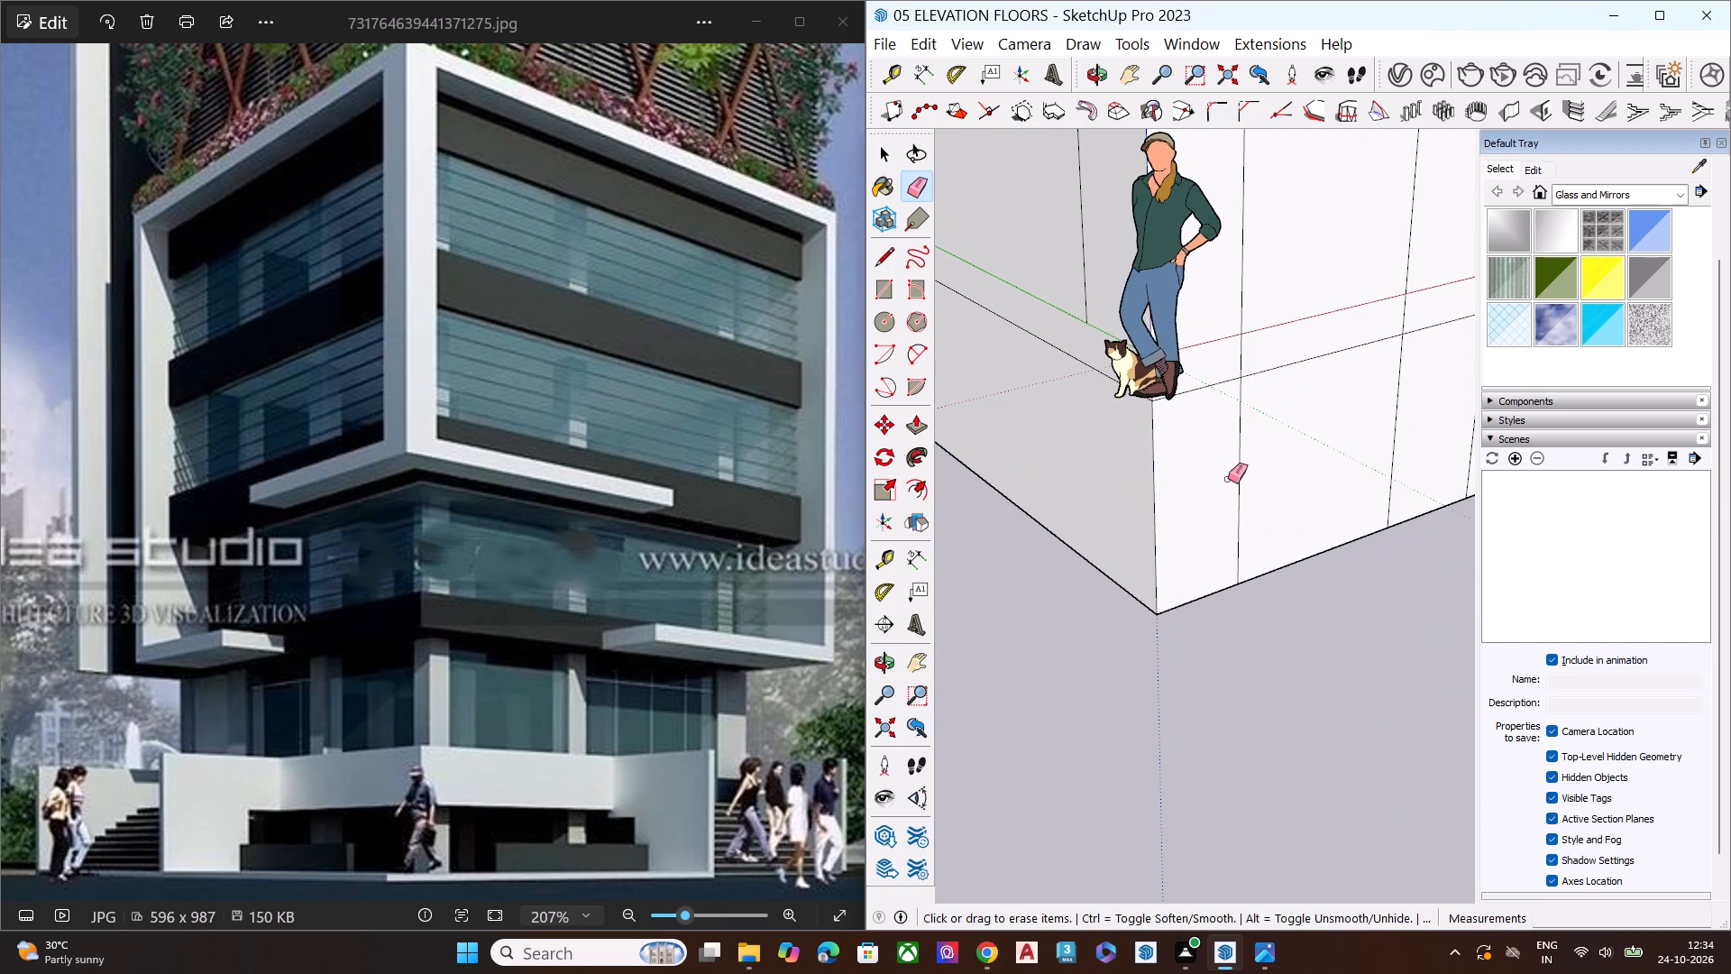
pyautogui.click(1239, 428)
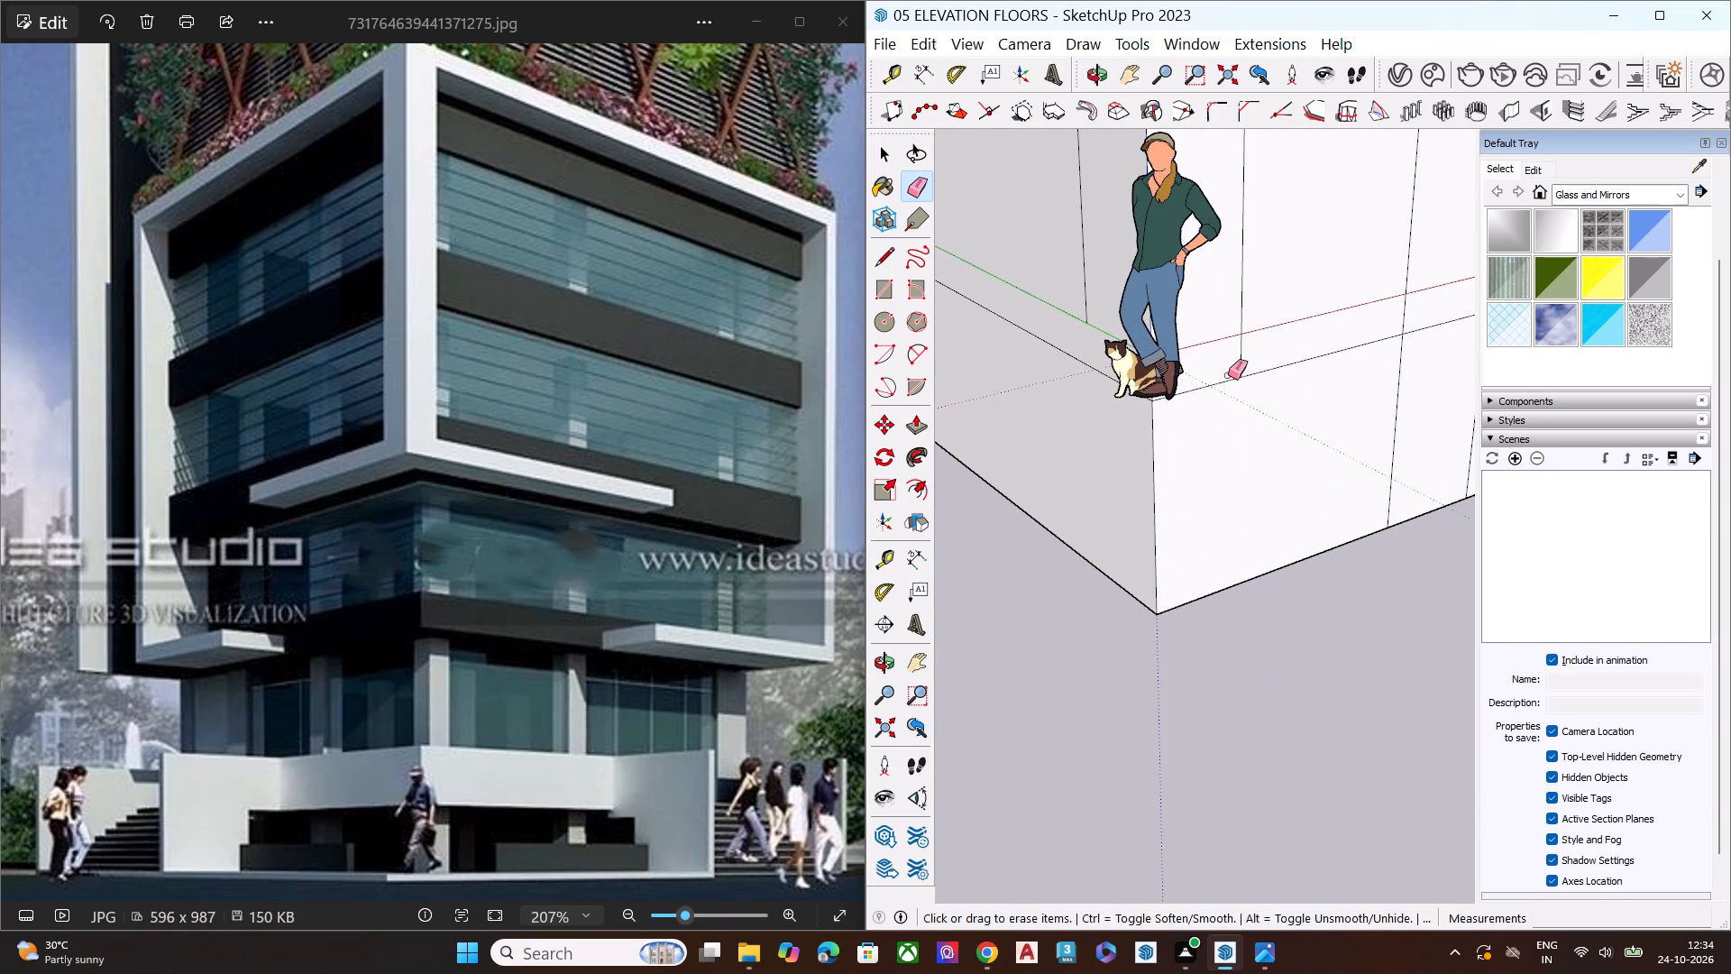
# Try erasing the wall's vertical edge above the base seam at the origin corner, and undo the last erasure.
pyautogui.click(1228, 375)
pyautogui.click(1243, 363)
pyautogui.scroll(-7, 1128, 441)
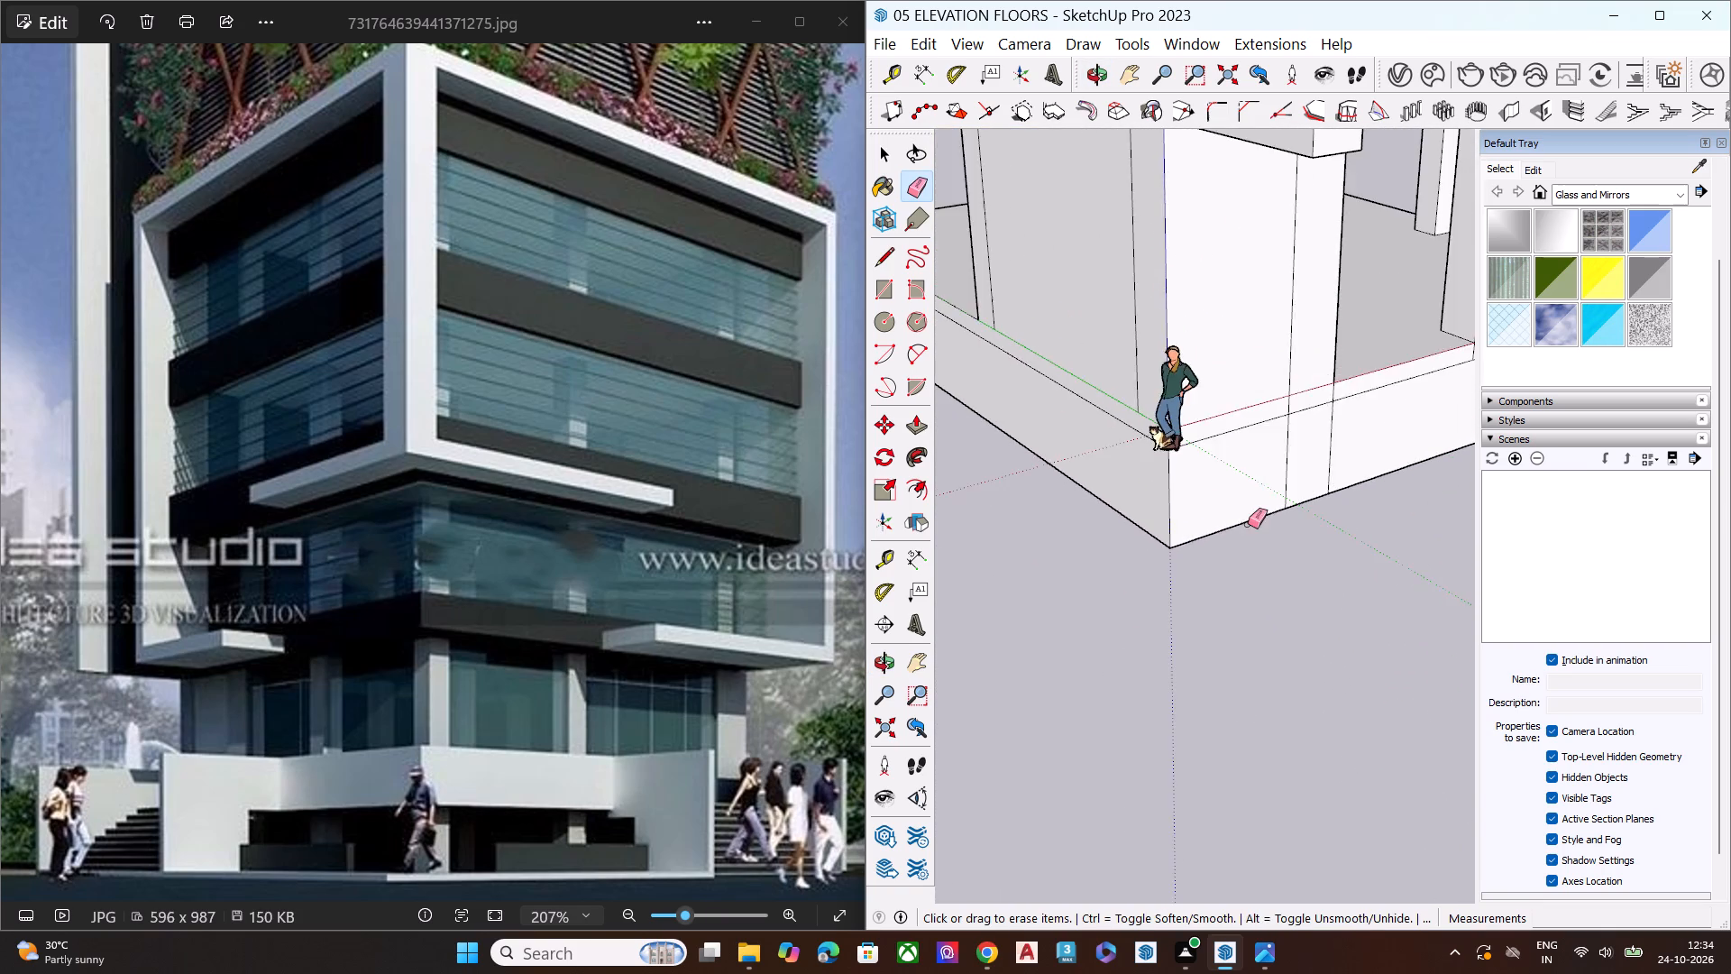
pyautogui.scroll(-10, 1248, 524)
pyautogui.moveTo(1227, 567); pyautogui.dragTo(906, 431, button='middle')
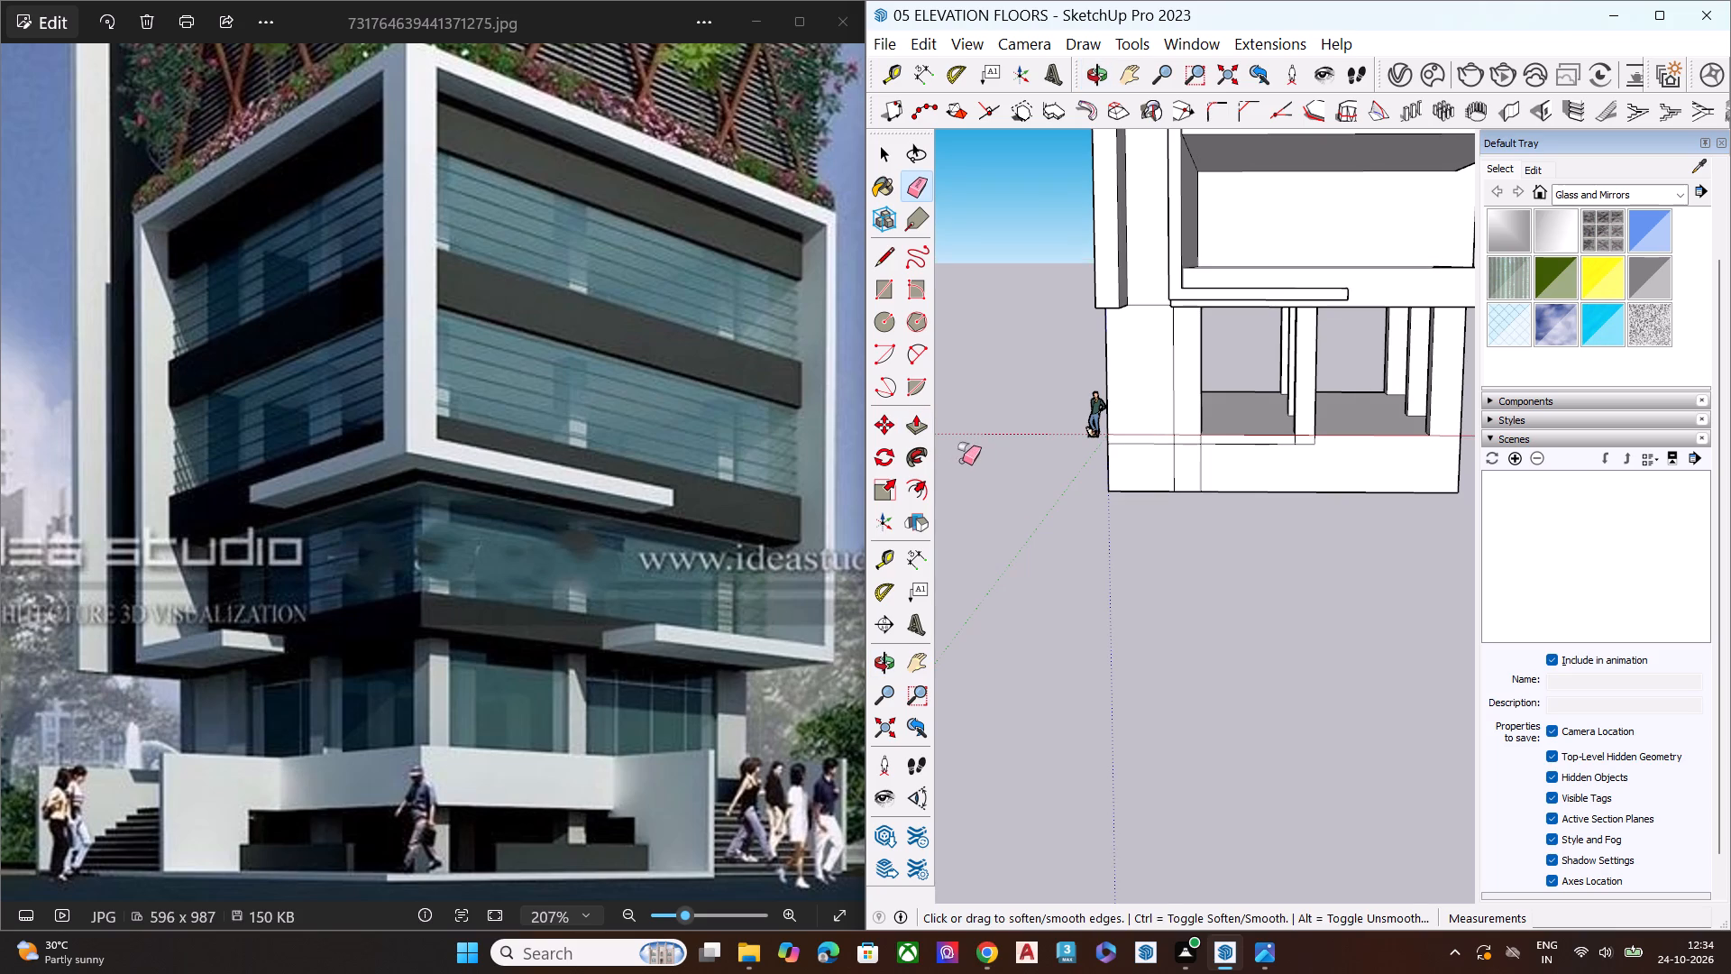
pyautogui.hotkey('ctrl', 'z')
# Erase the two remaining vertical edges on the base below the wide wall at the origin corner.
pyautogui.scroll(1, 1214, 453)
pyautogui.scroll(-1, 1214, 451)
pyautogui.scroll(5, 1214, 451)
pyautogui.click(1147, 470)
pyautogui.click(1195, 461)
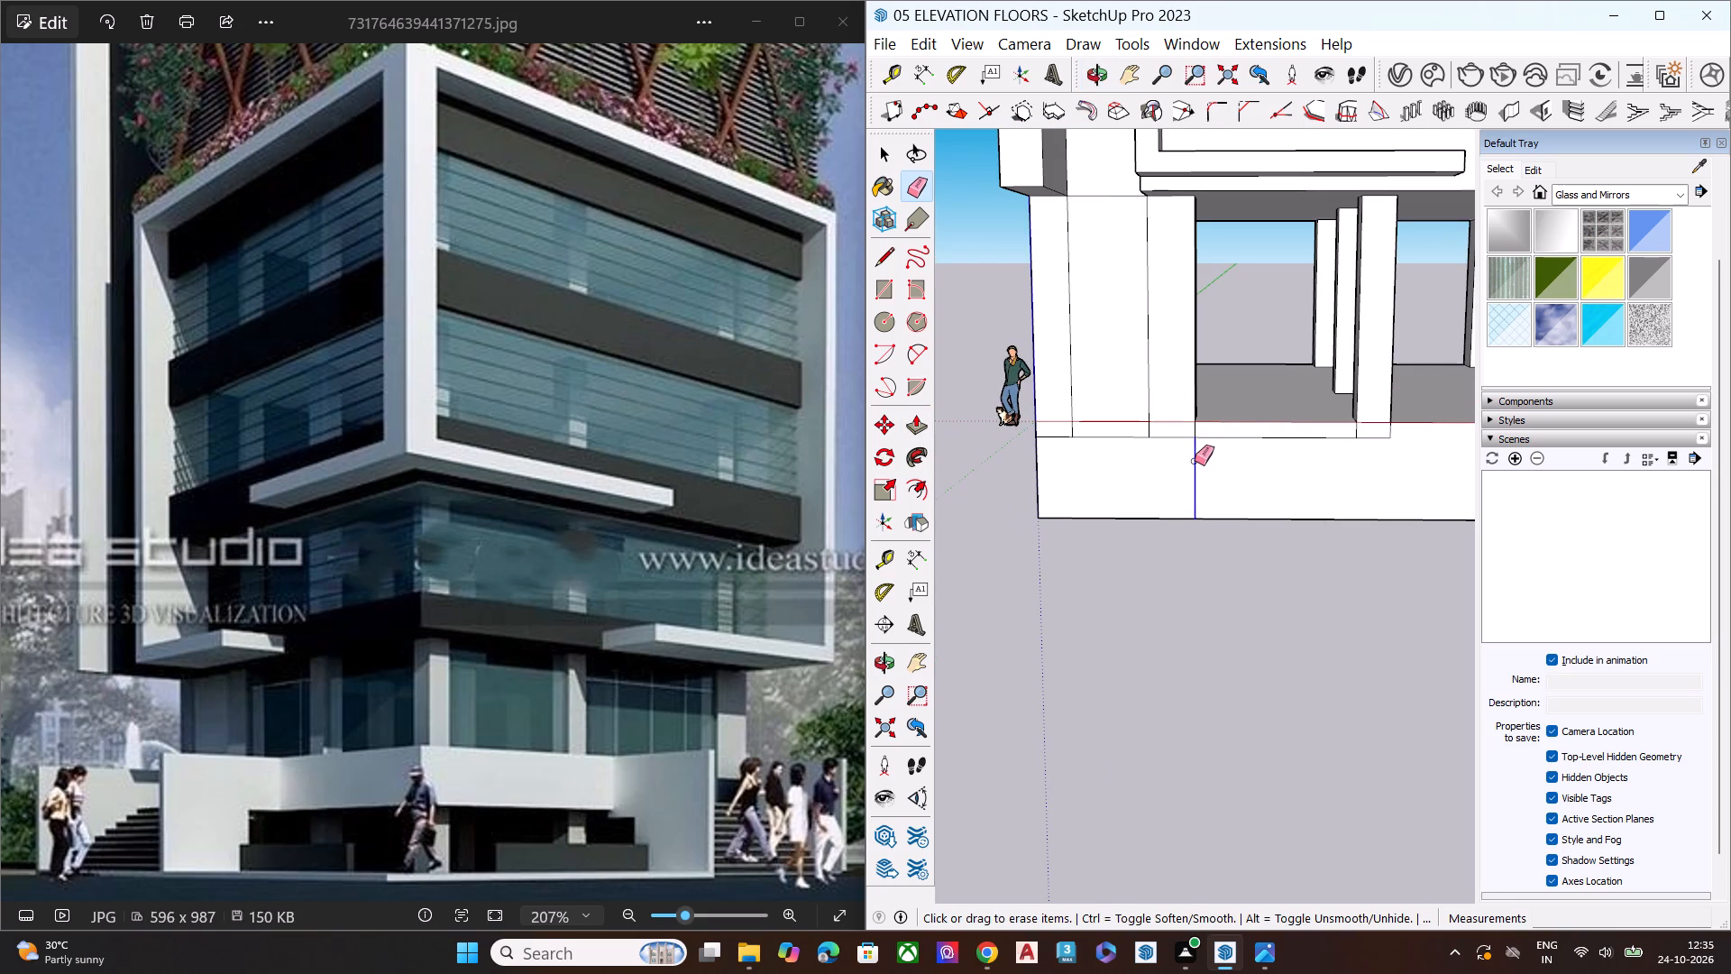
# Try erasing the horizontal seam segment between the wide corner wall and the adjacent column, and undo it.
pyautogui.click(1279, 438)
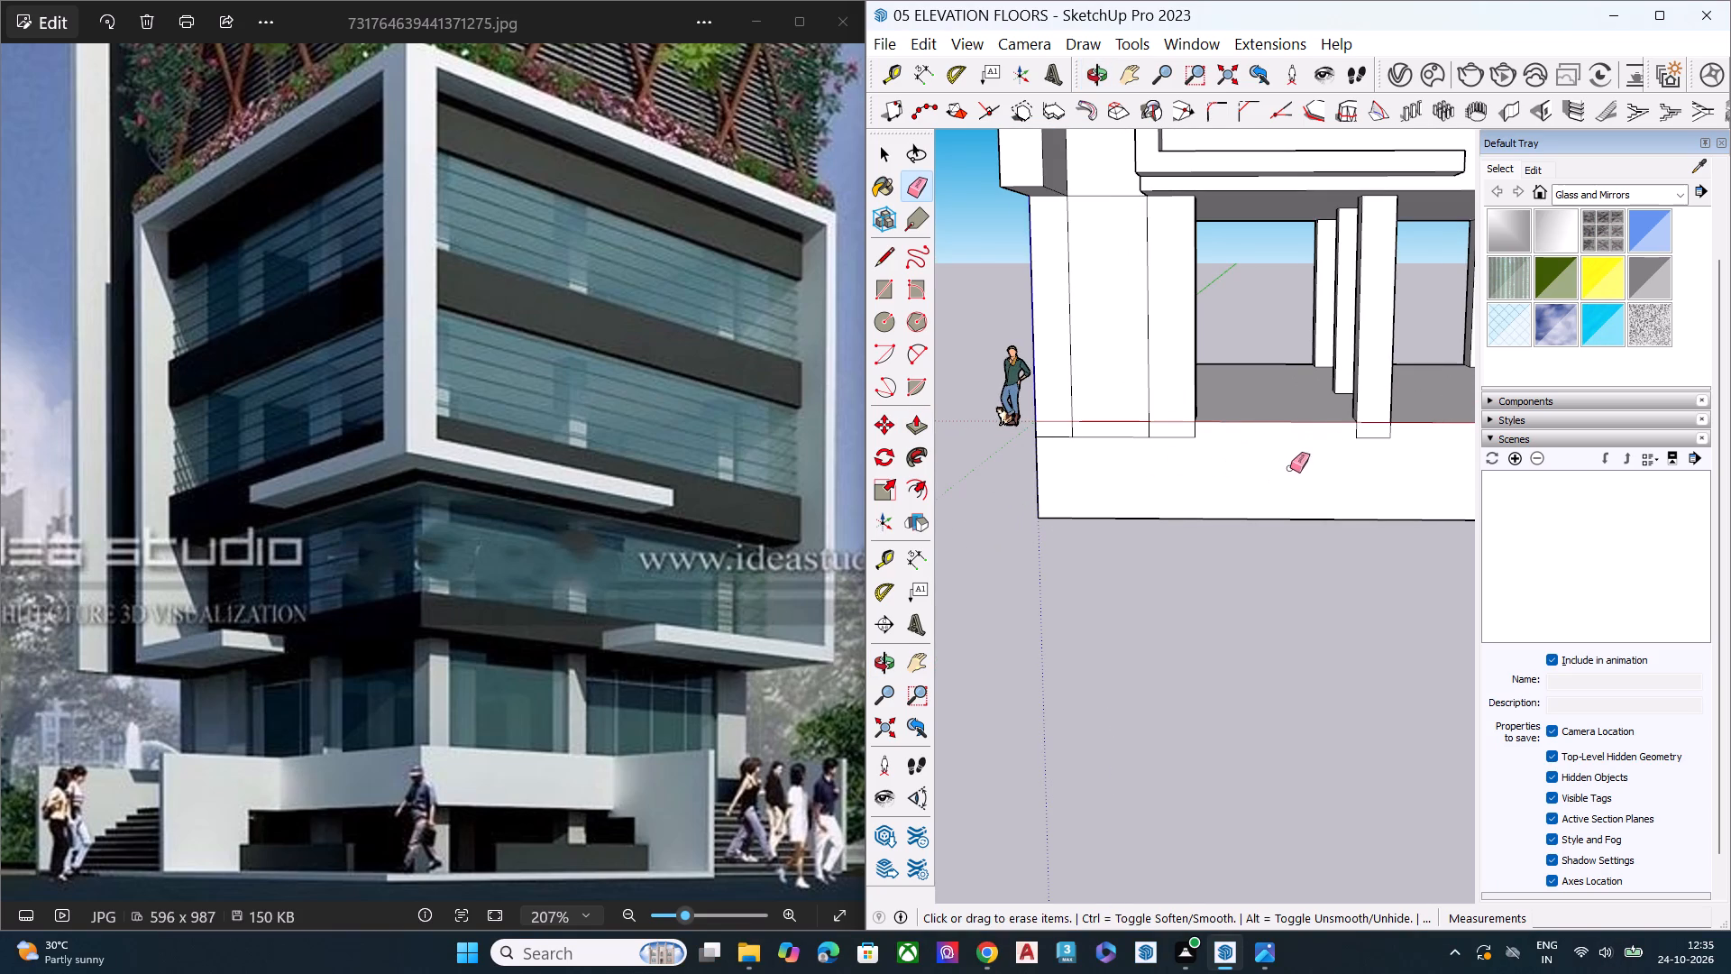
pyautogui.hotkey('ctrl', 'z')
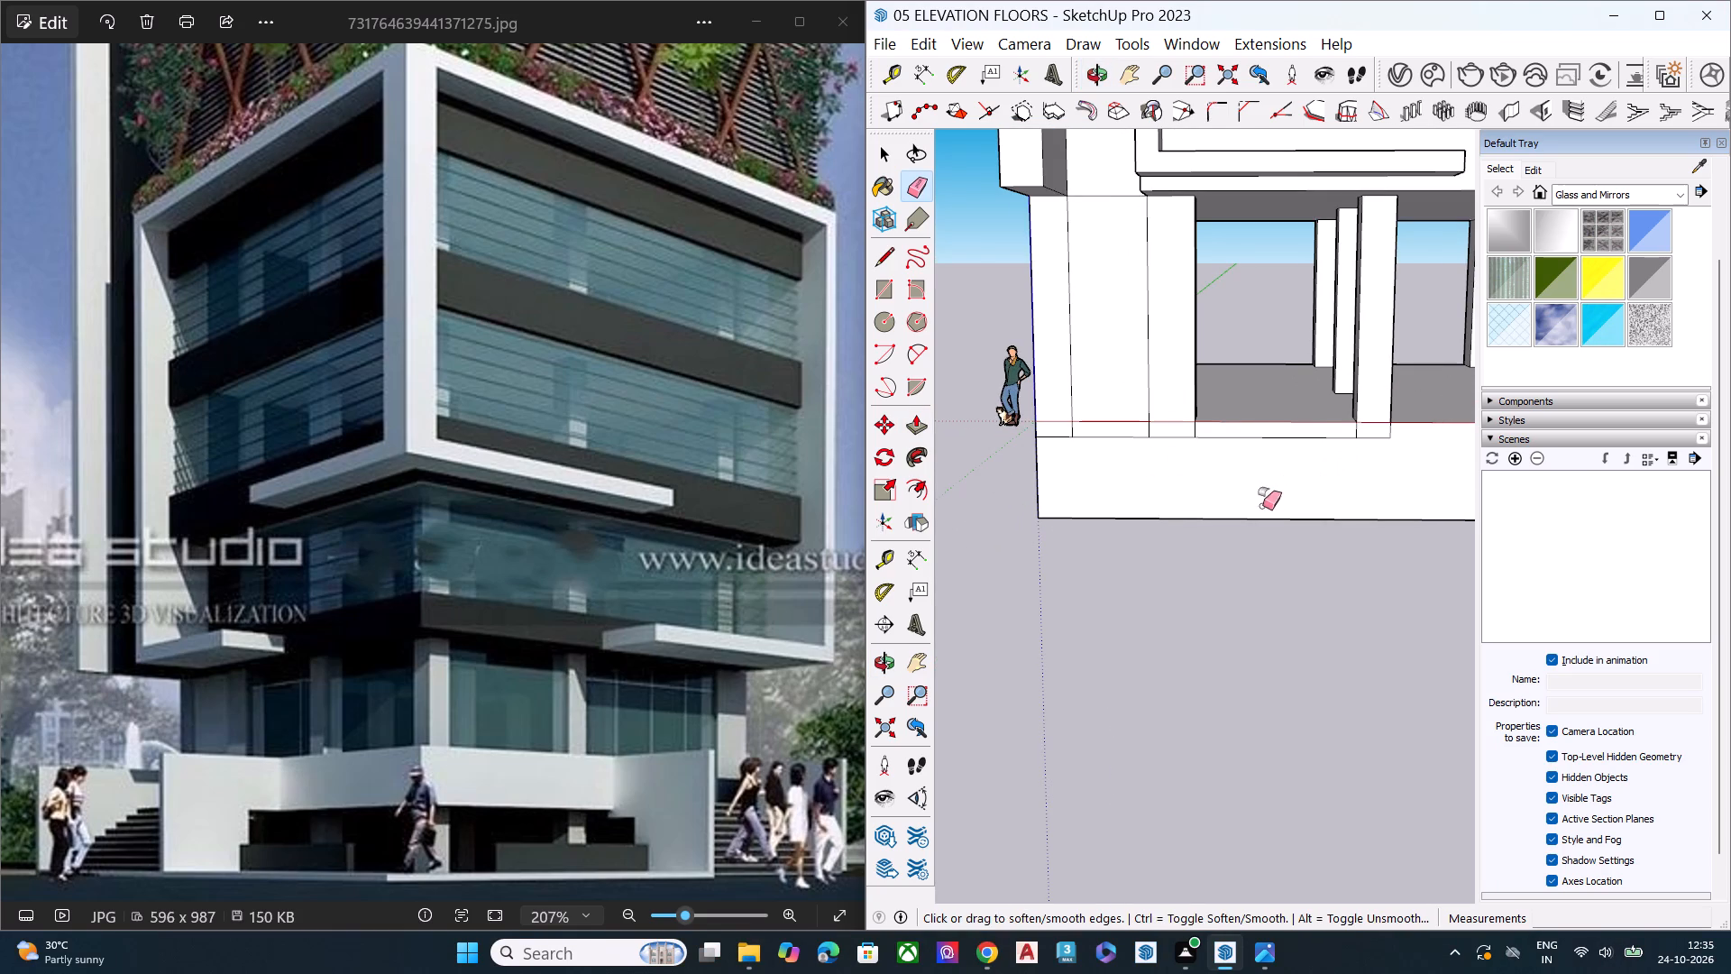
# Draw a line about 11' 1" long along the red axis across the wide wall's foot, ending at the origin corner.
pyautogui.scroll(6, 1142, 436)
pyautogui.moveTo(1185, 468); pyautogui.dragTo(1266, 583, button='middle')
pyautogui.press('l')
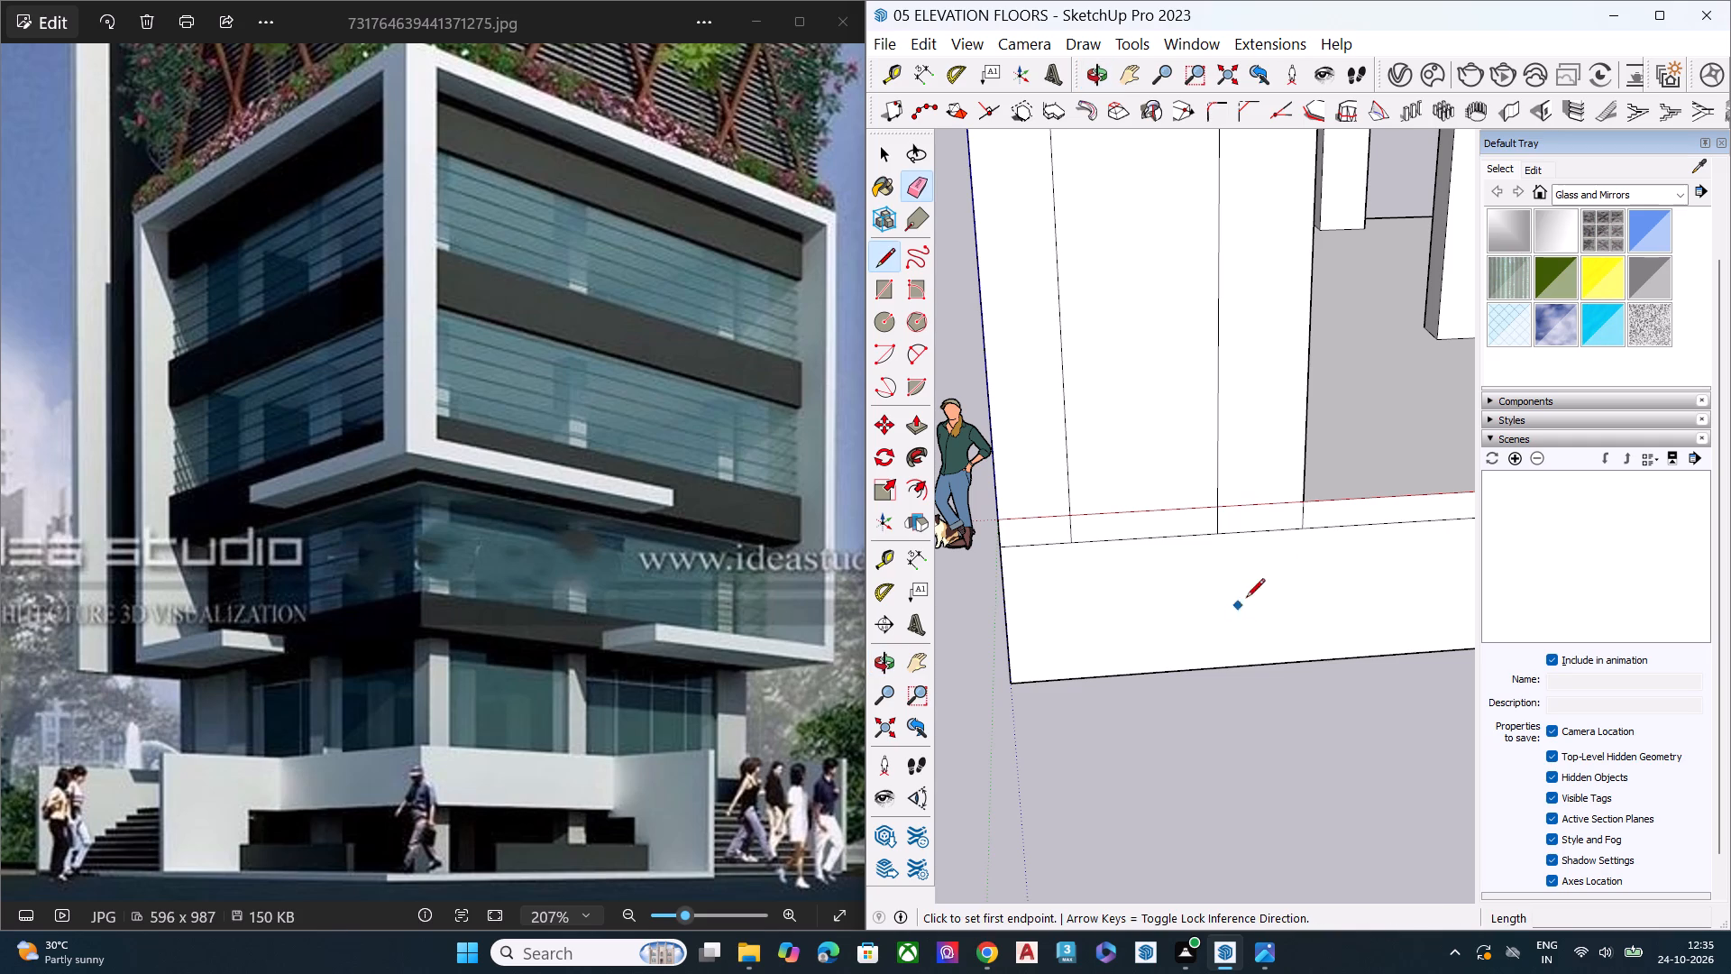
pyautogui.click(1304, 503)
pyautogui.click(991, 519)
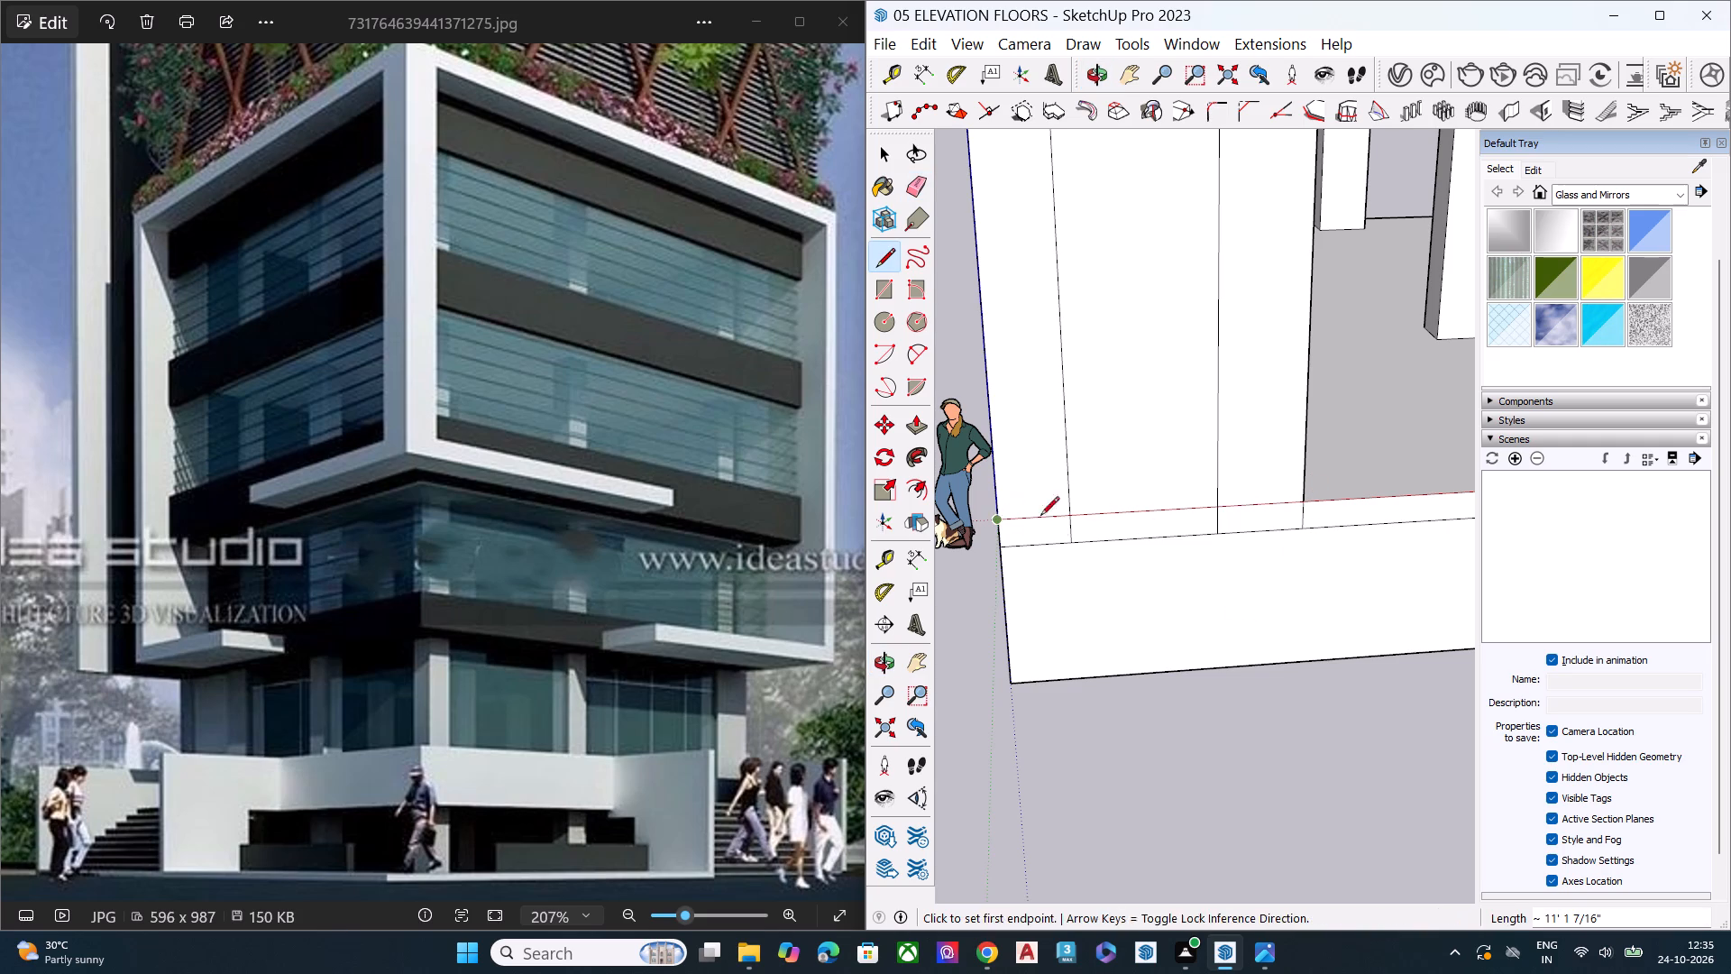
pyautogui.press('space')
# Erase the short vertical stubs and horizontal seam segments below the new line under the wide wall and the adjacent bay.
pyautogui.press('e')
pyautogui.click(1067, 527)
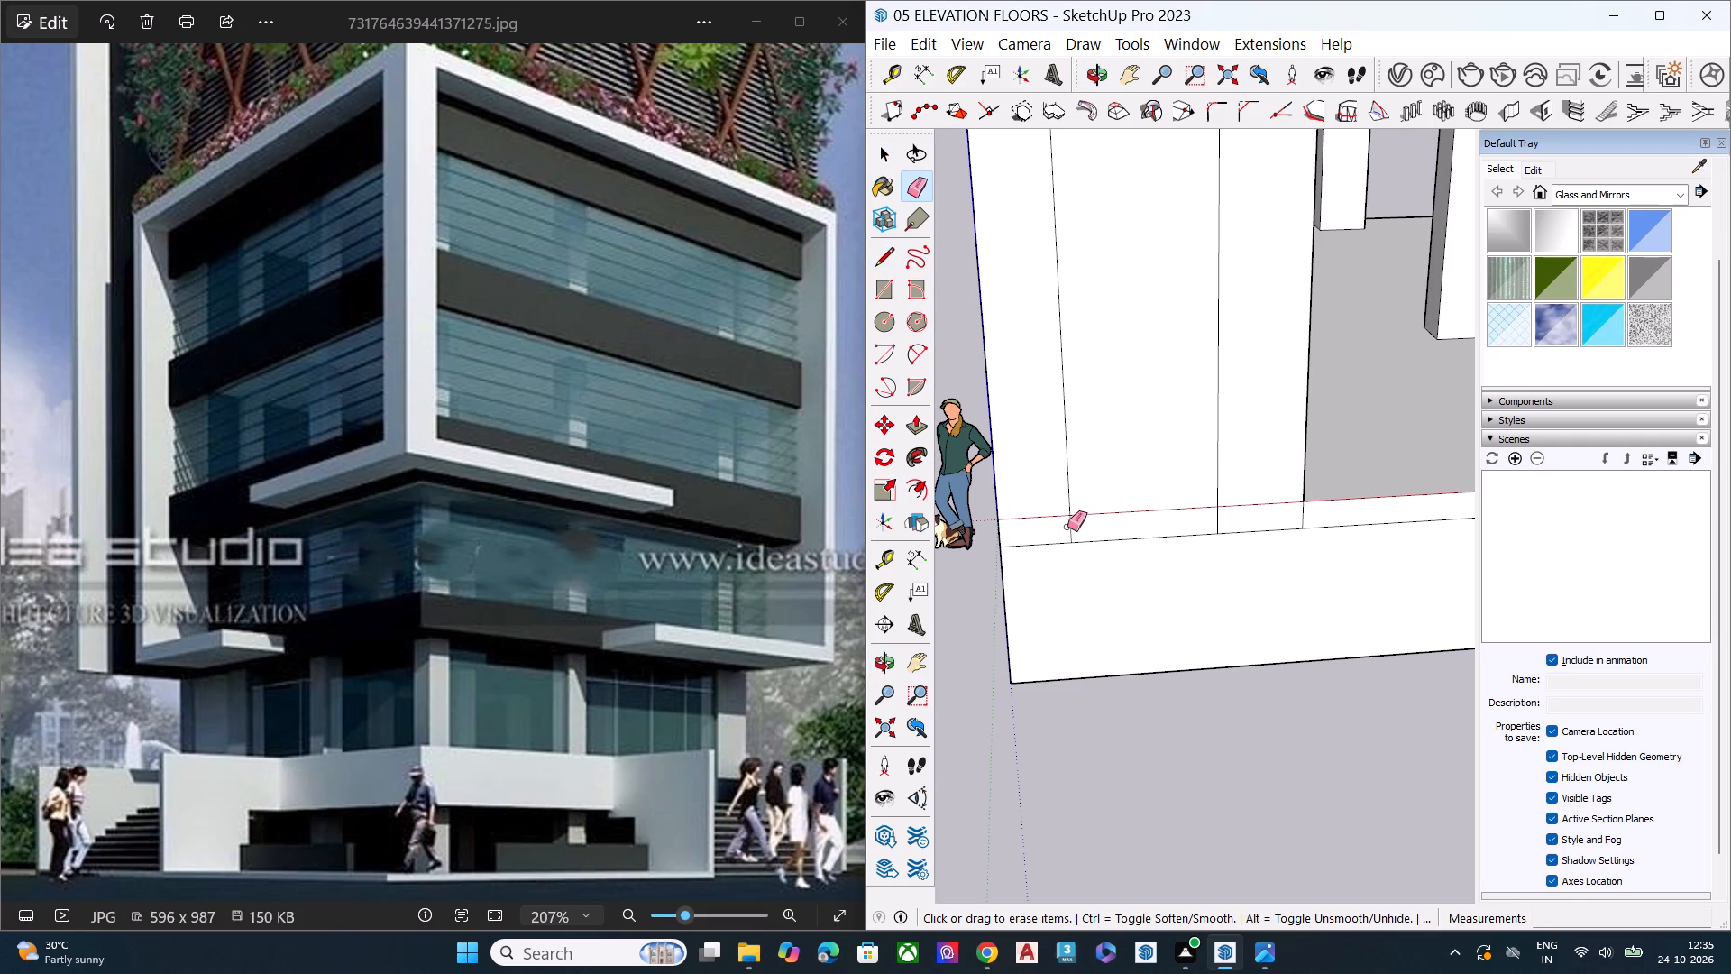
pyautogui.click(1072, 538)
pyautogui.click(1074, 540)
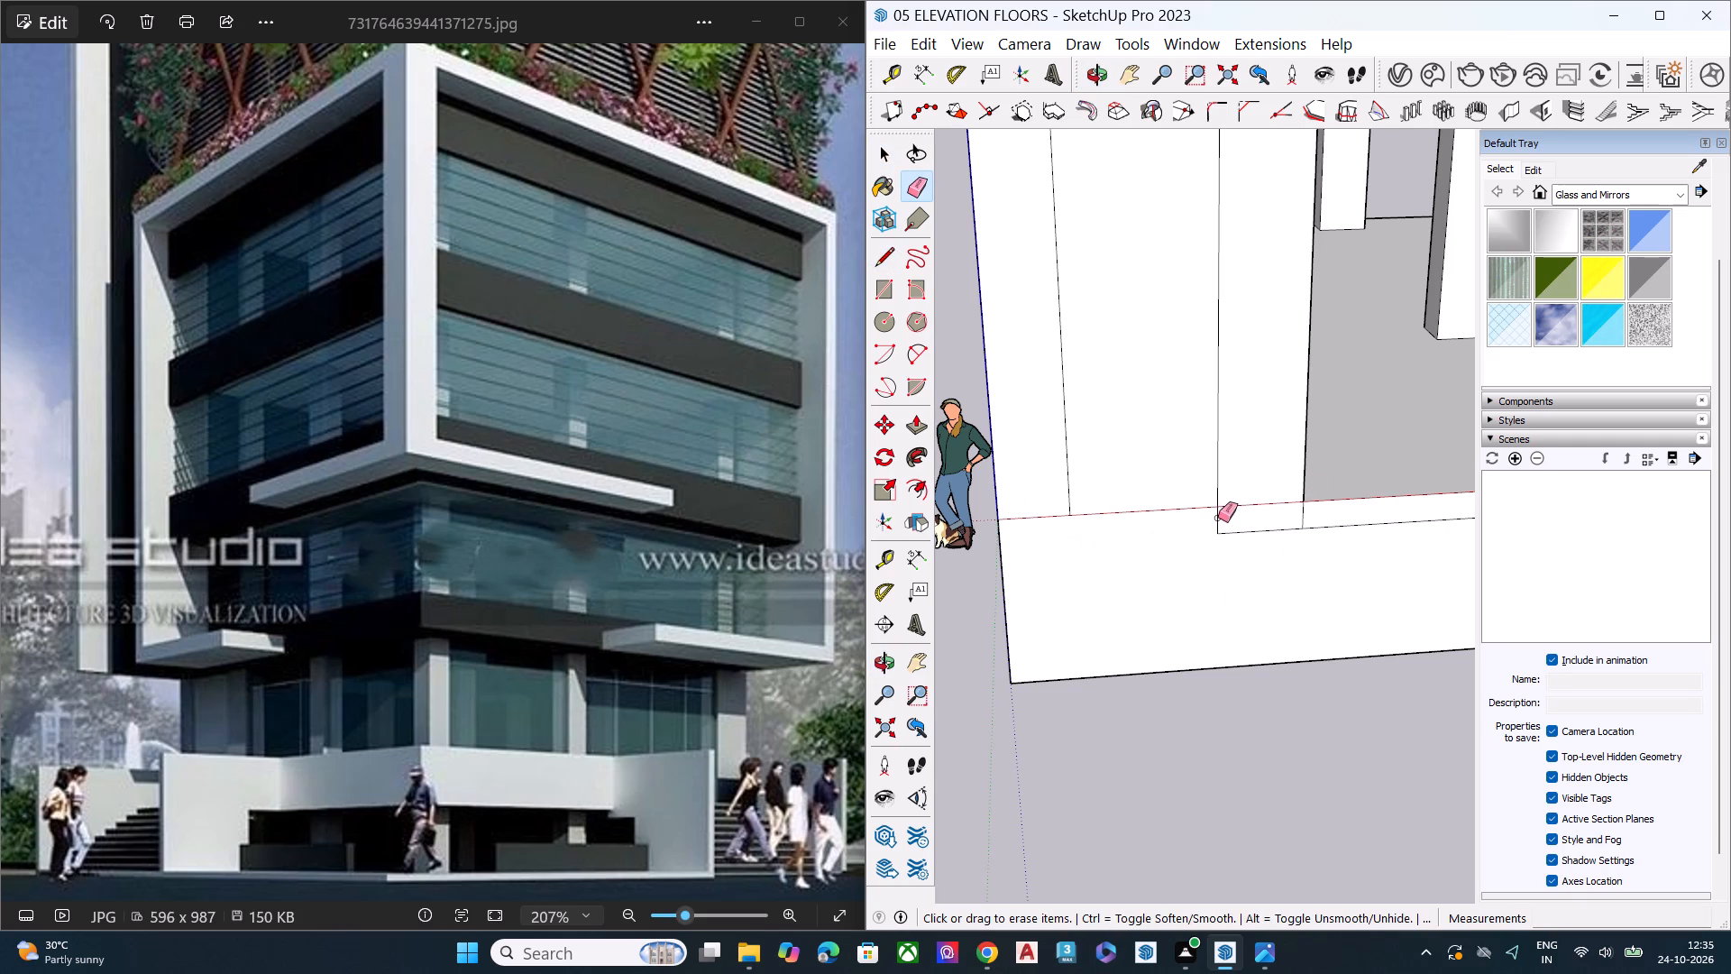
pyautogui.click(1218, 518)
pyautogui.click(1233, 532)
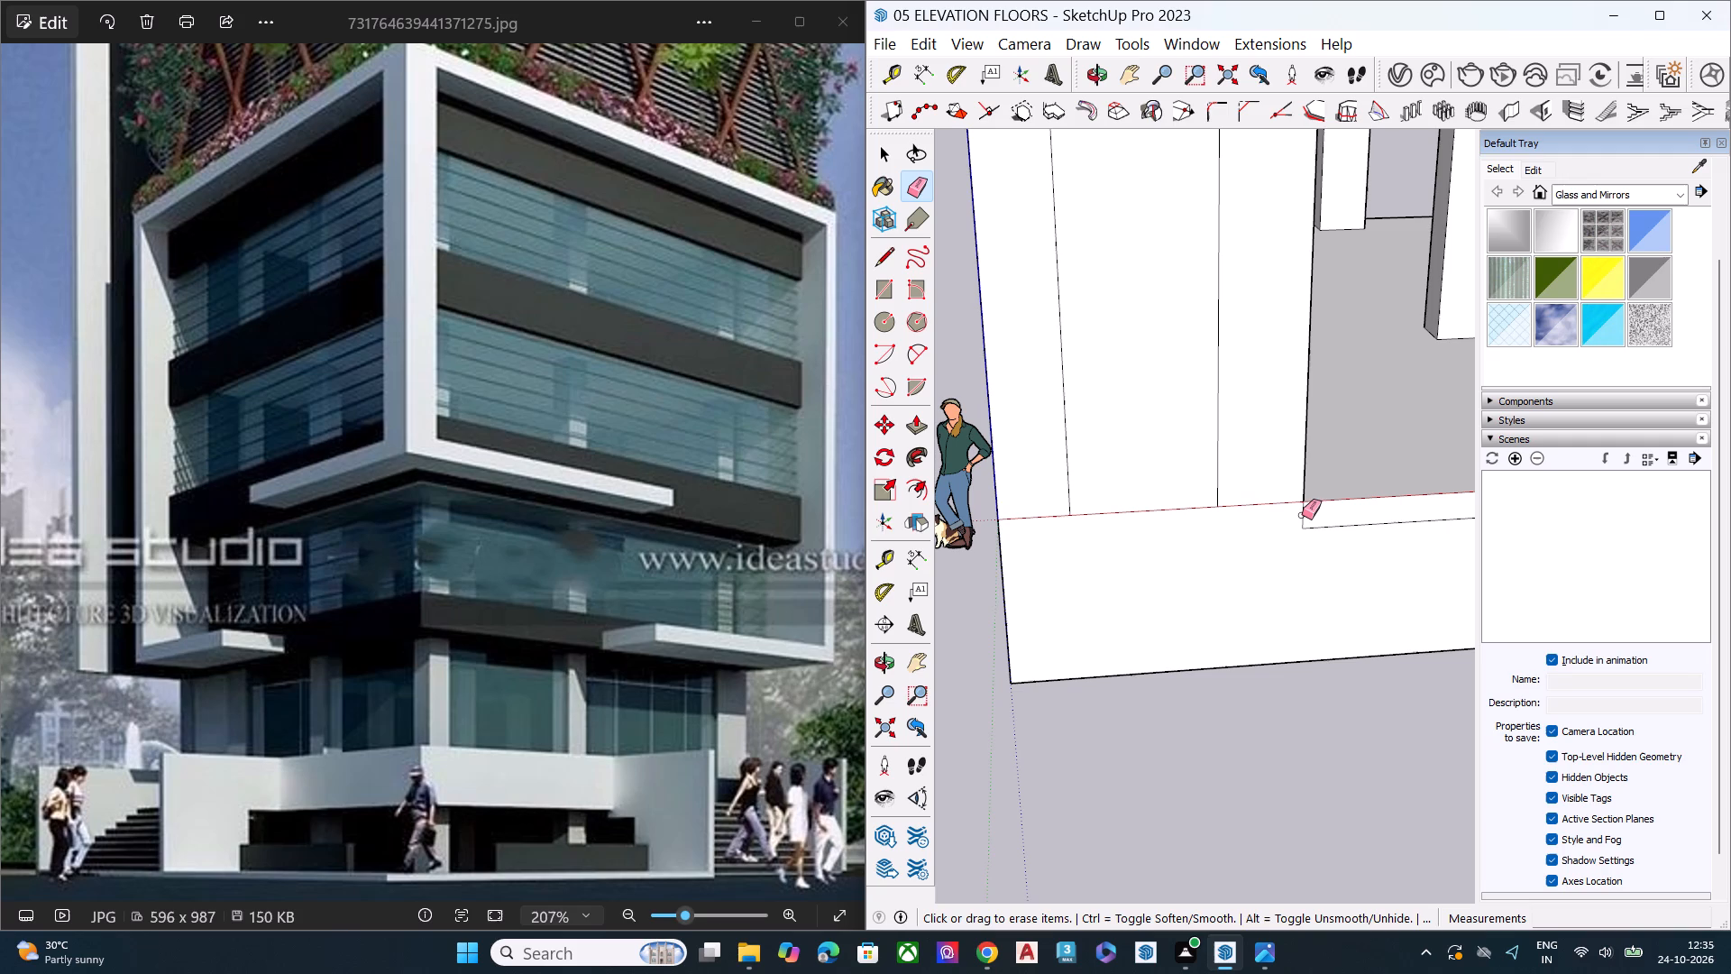
pyautogui.click(1302, 515)
pyautogui.click(1314, 528)
pyautogui.scroll(-14, 1052, 599)
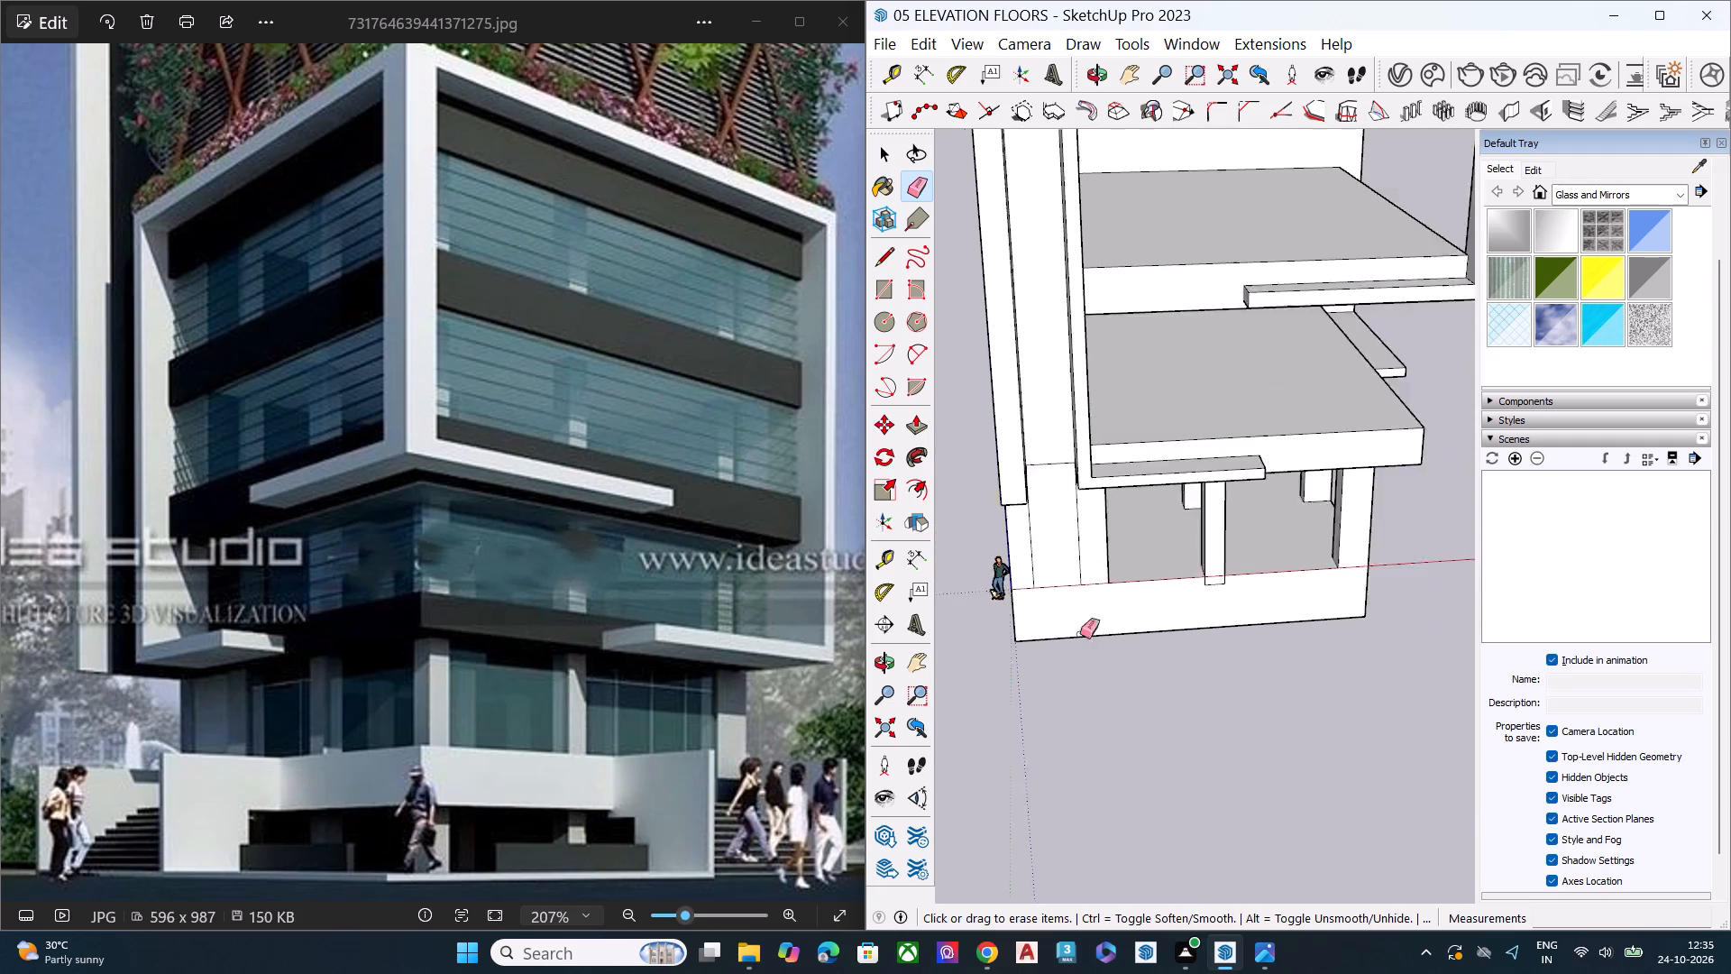
# Erase the rectangular outline left on the base face below the foot of the middle column along the red axis.
pyautogui.scroll(-3, 1080, 634)
pyautogui.moveTo(1232, 650); pyautogui.dragTo(1223, 572, button='middle')
pyautogui.scroll(4, 1223, 570)
pyautogui.scroll(-1, 1217, 575)
pyautogui.scroll(7, 1216, 576)
pyautogui.scroll(8, 1150, 627)
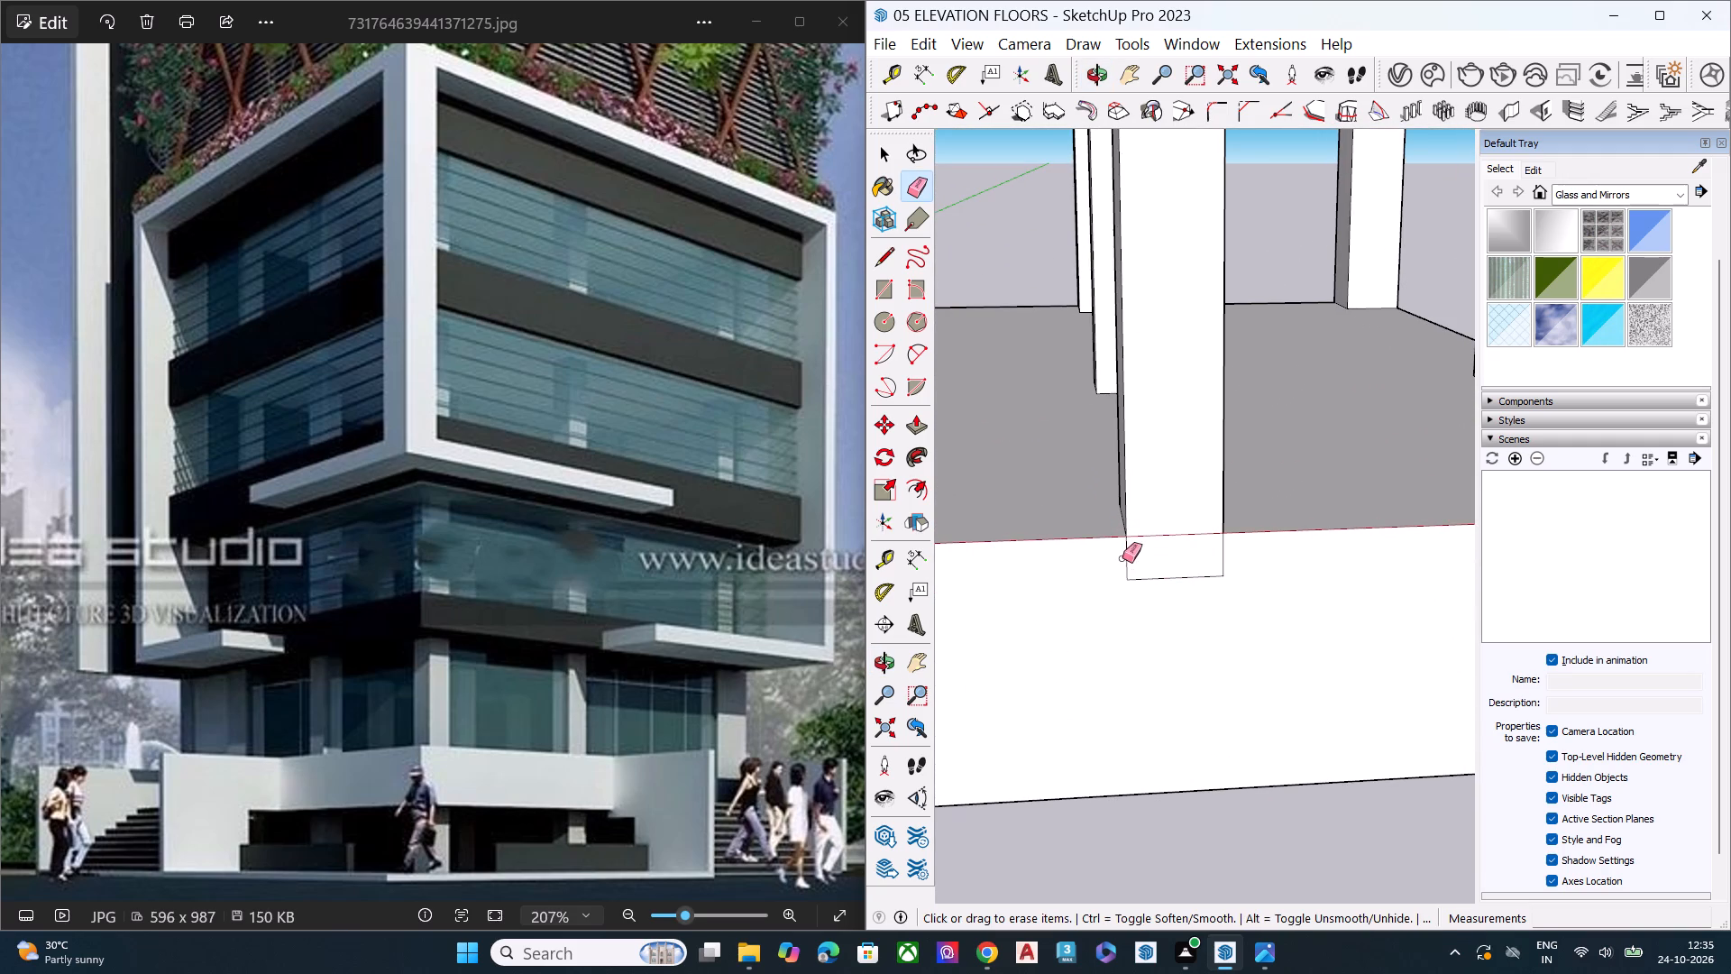
pyautogui.click(1126, 556)
pyautogui.click(1149, 579)
pyautogui.click(1223, 556)
# Draw a line about 2' 3" long across the middle column's foot on the adjoining side of the base.
pyautogui.scroll(1, 1183, 603)
pyautogui.scroll(-6, 1183, 603)
pyautogui.moveTo(1349, 679); pyautogui.dragTo(986, 662, button='middle')
pyautogui.scroll(1, 906, 641)
pyautogui.scroll(-6, 1023, 598)
pyautogui.scroll(10, 1199, 557)
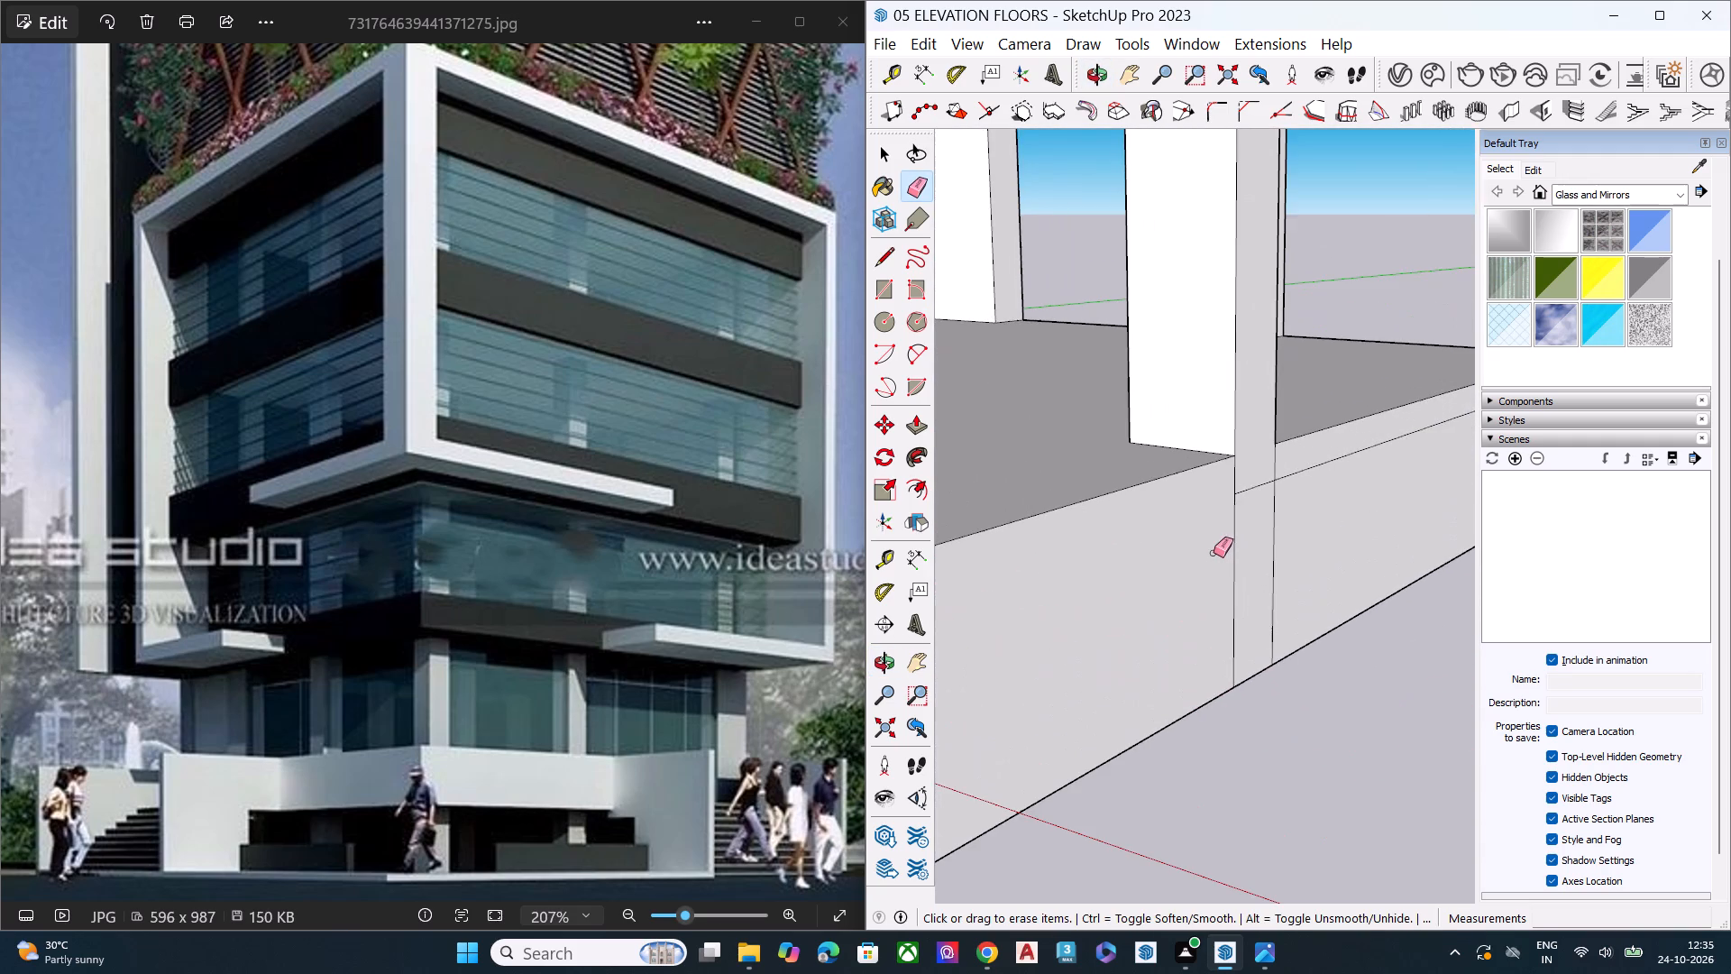
pyautogui.moveTo(1215, 473); pyautogui.dragTo(1080, 517, button='middle')
pyautogui.scroll(4, 1194, 499)
pyautogui.press('l')
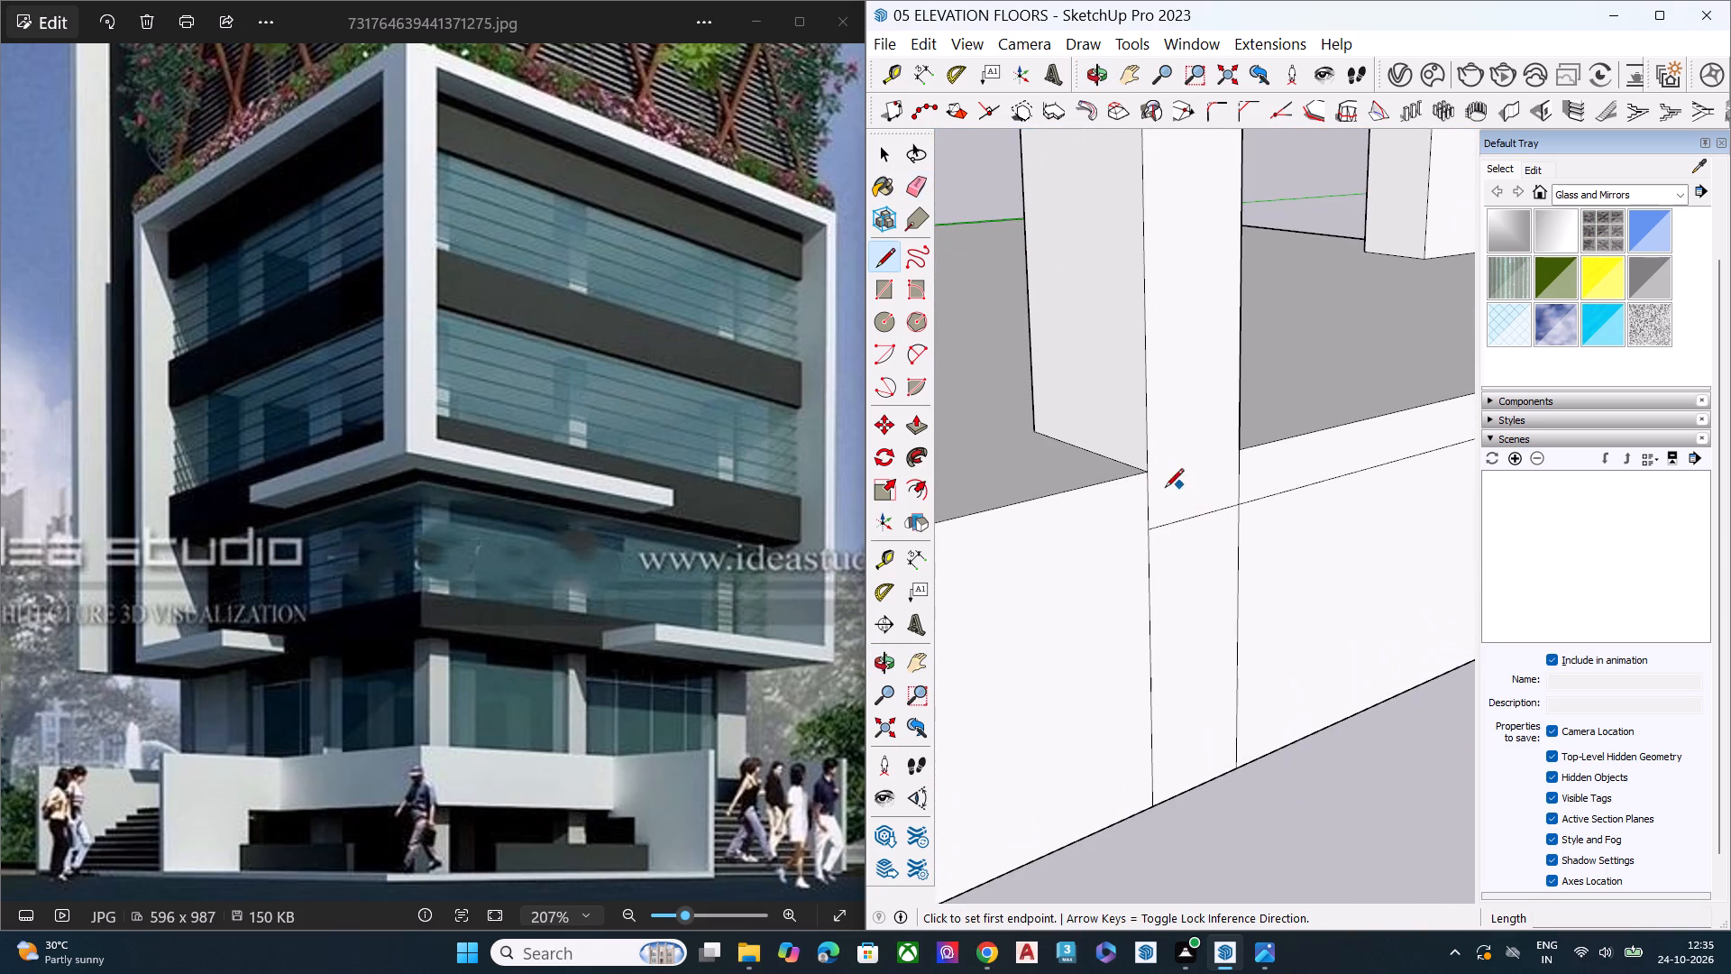
pyautogui.click(1147, 473)
pyautogui.click(1239, 446)
# Erase the vertical edges and horizontal seam segments on the base below the new line and along the adjacent bay.
pyautogui.press('space')
pyautogui.press('e')
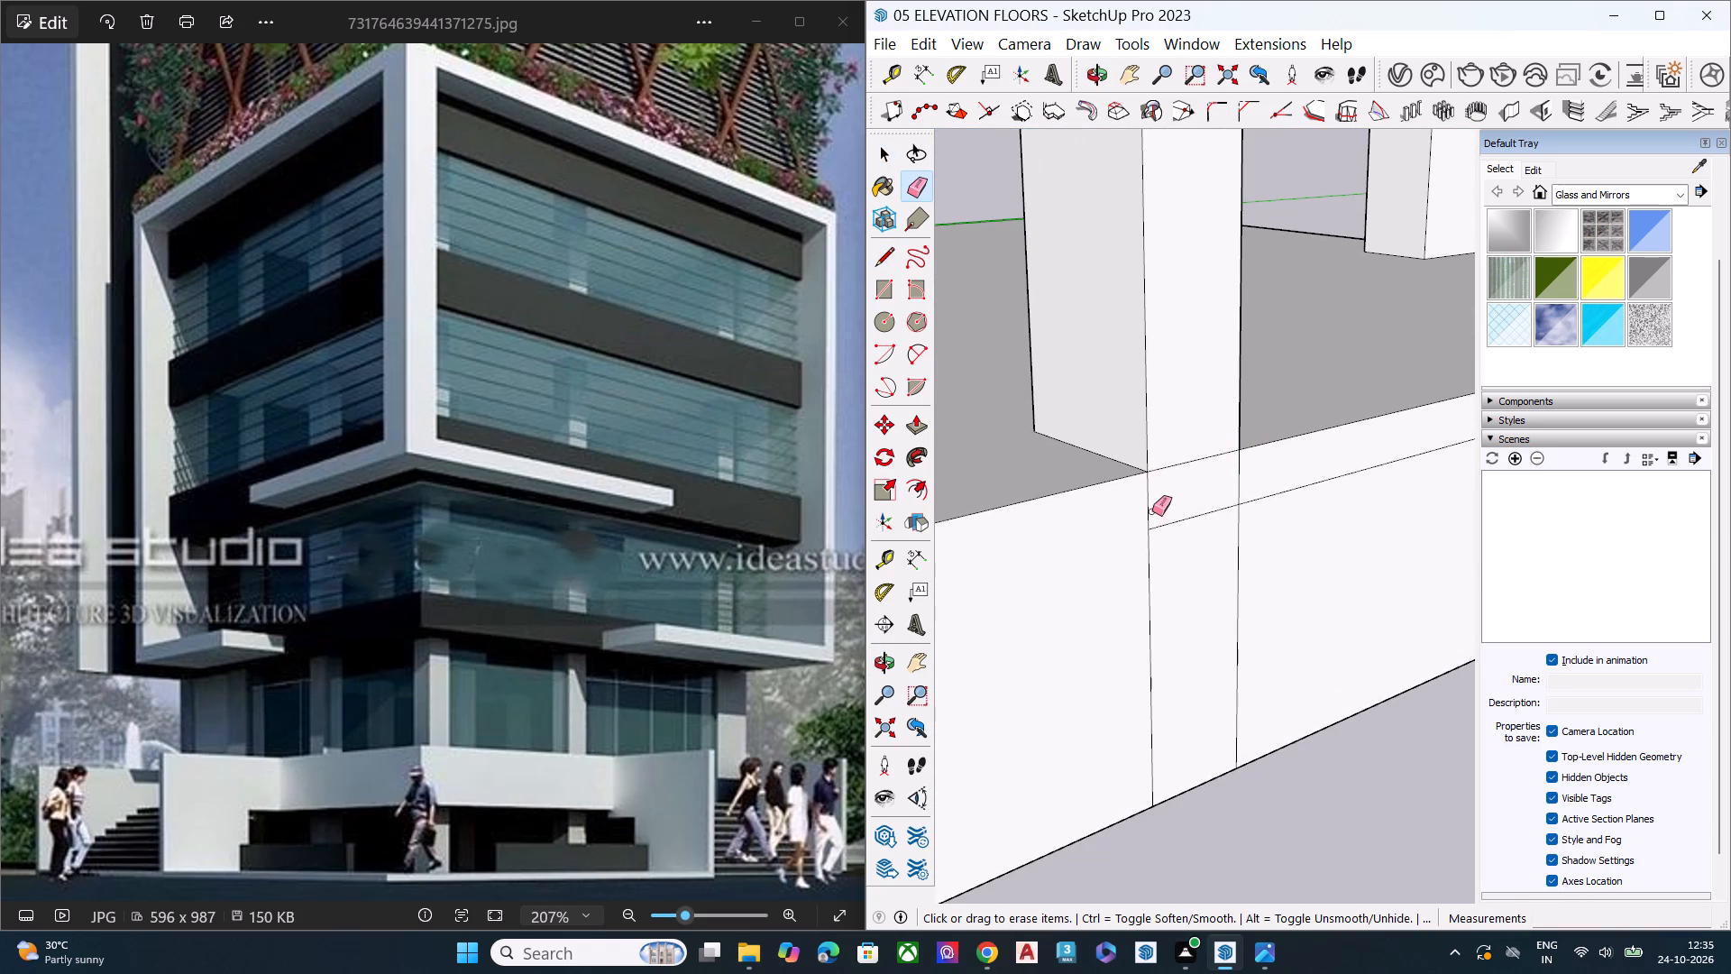
pyautogui.click(1149, 509)
pyautogui.click(1157, 525)
pyautogui.click(1151, 545)
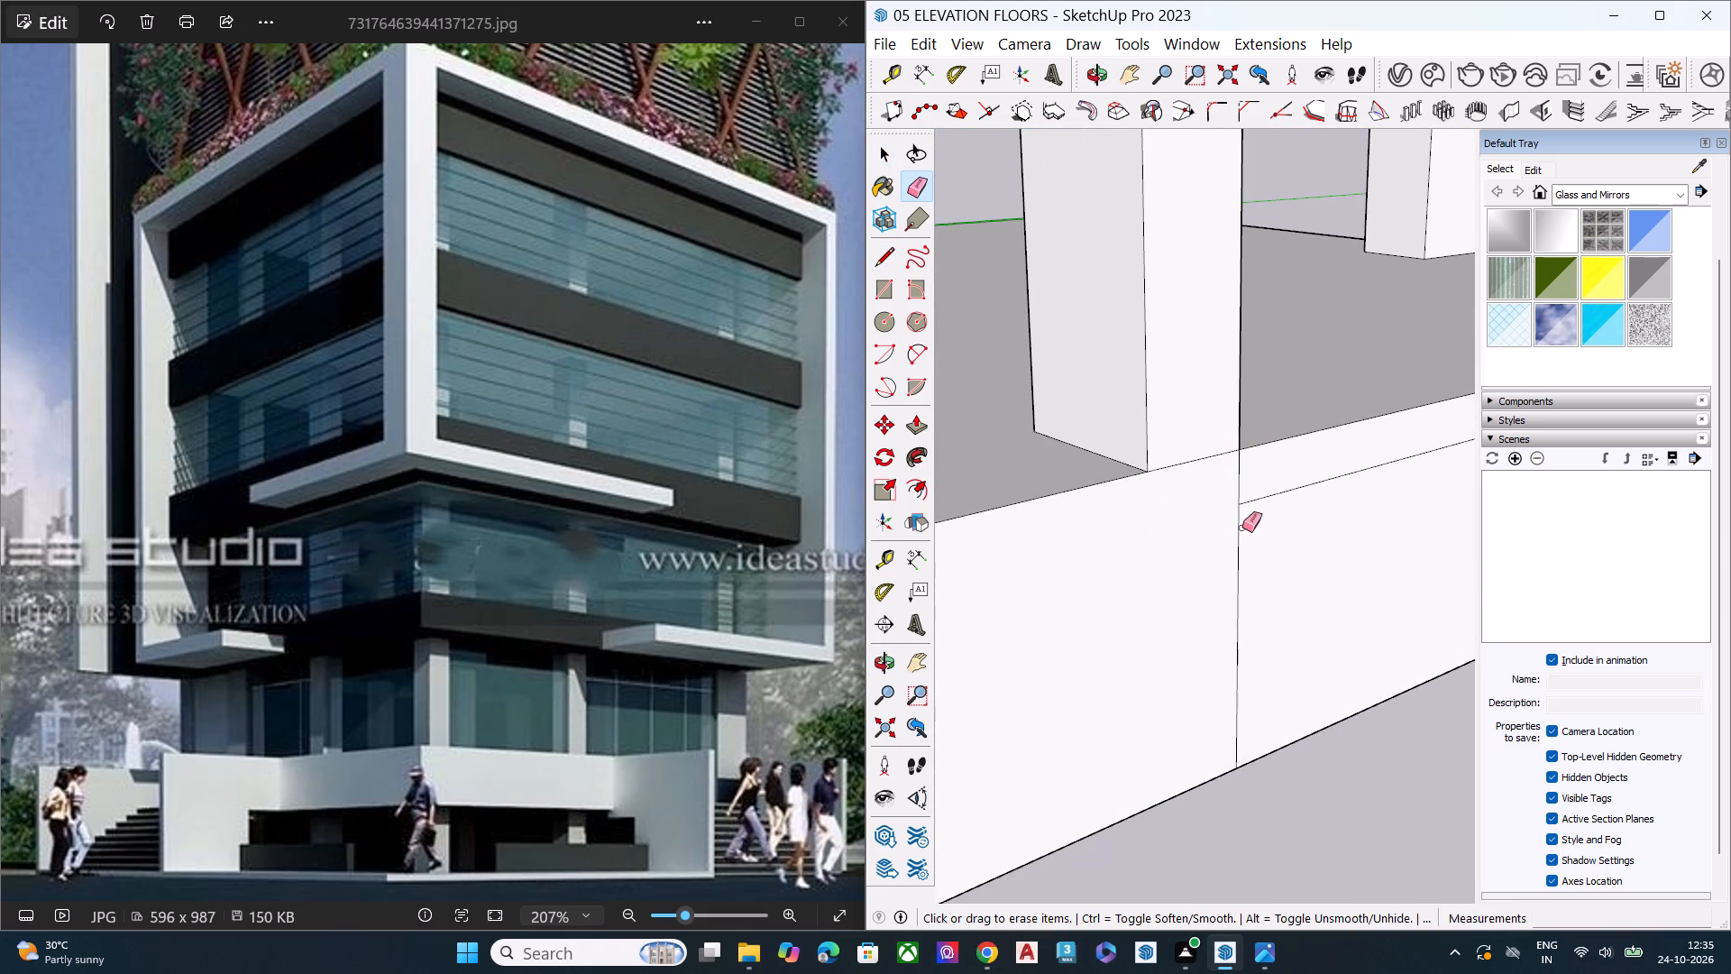
pyautogui.click(1242, 528)
pyautogui.click(1238, 533)
pyautogui.click(1241, 492)
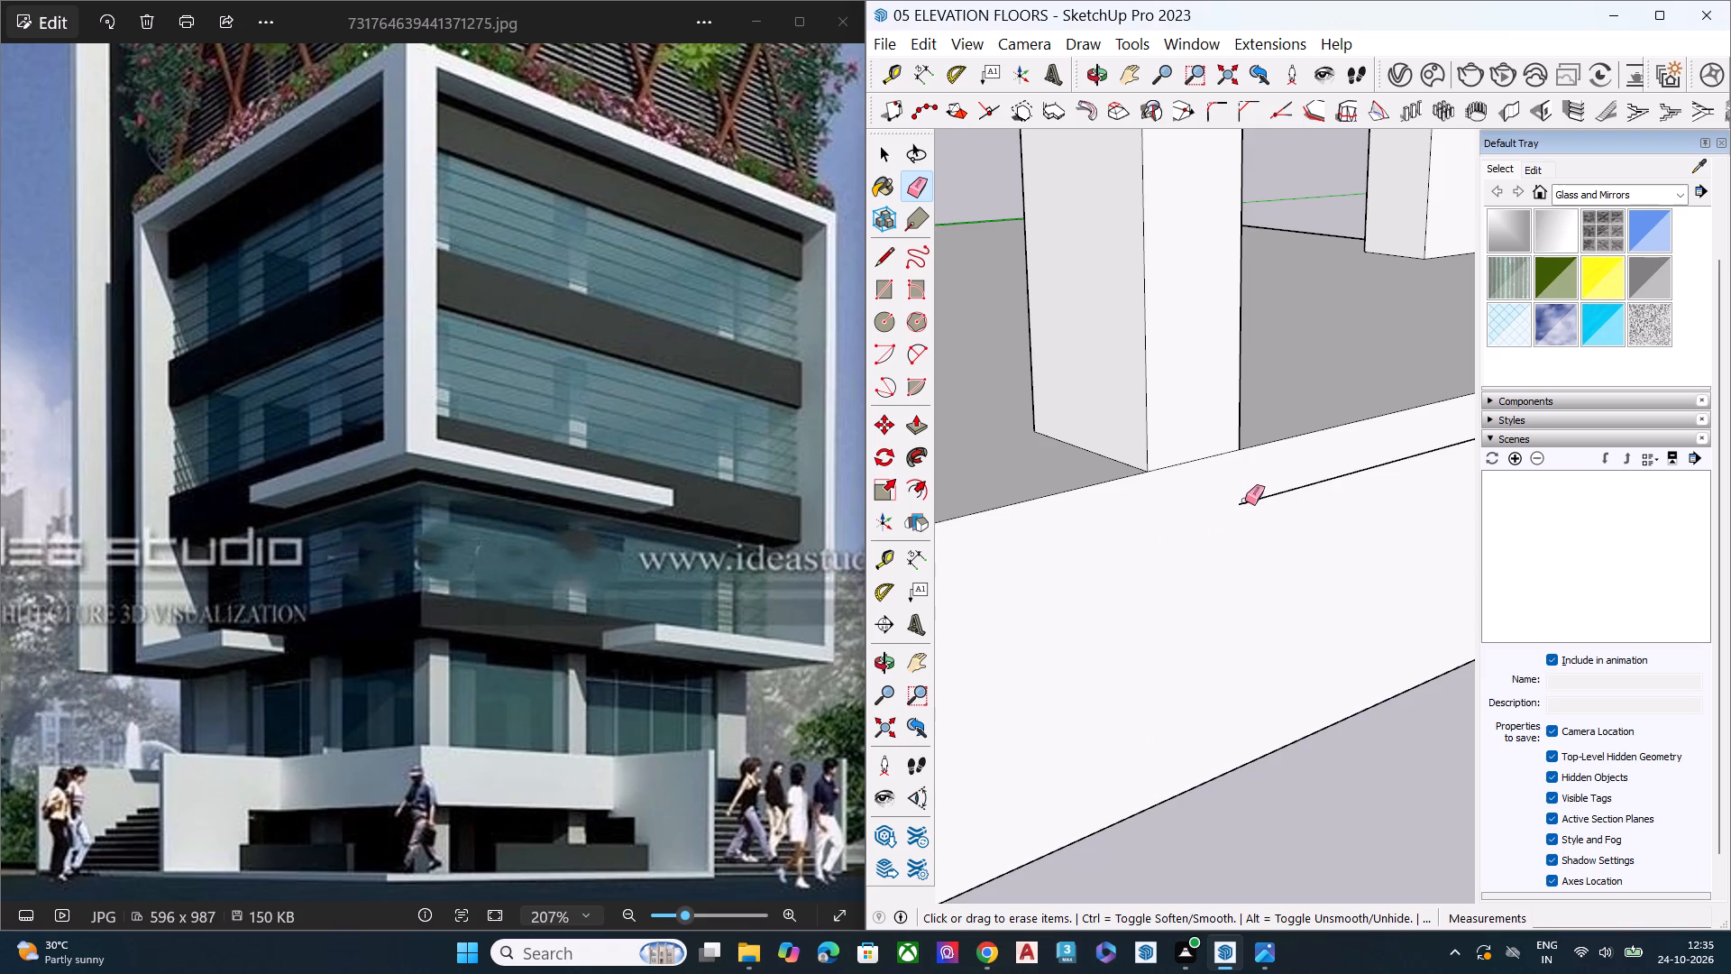
pyautogui.click(1248, 503)
pyautogui.scroll(-7, 1071, 557)
pyautogui.press('space')
# Draw a line across the foot of the end column on the same side, level with the top of the base.
pyautogui.scroll(-1, 1036, 616)
pyautogui.scroll(1, 1033, 620)
pyautogui.scroll(-9, 1031, 622)
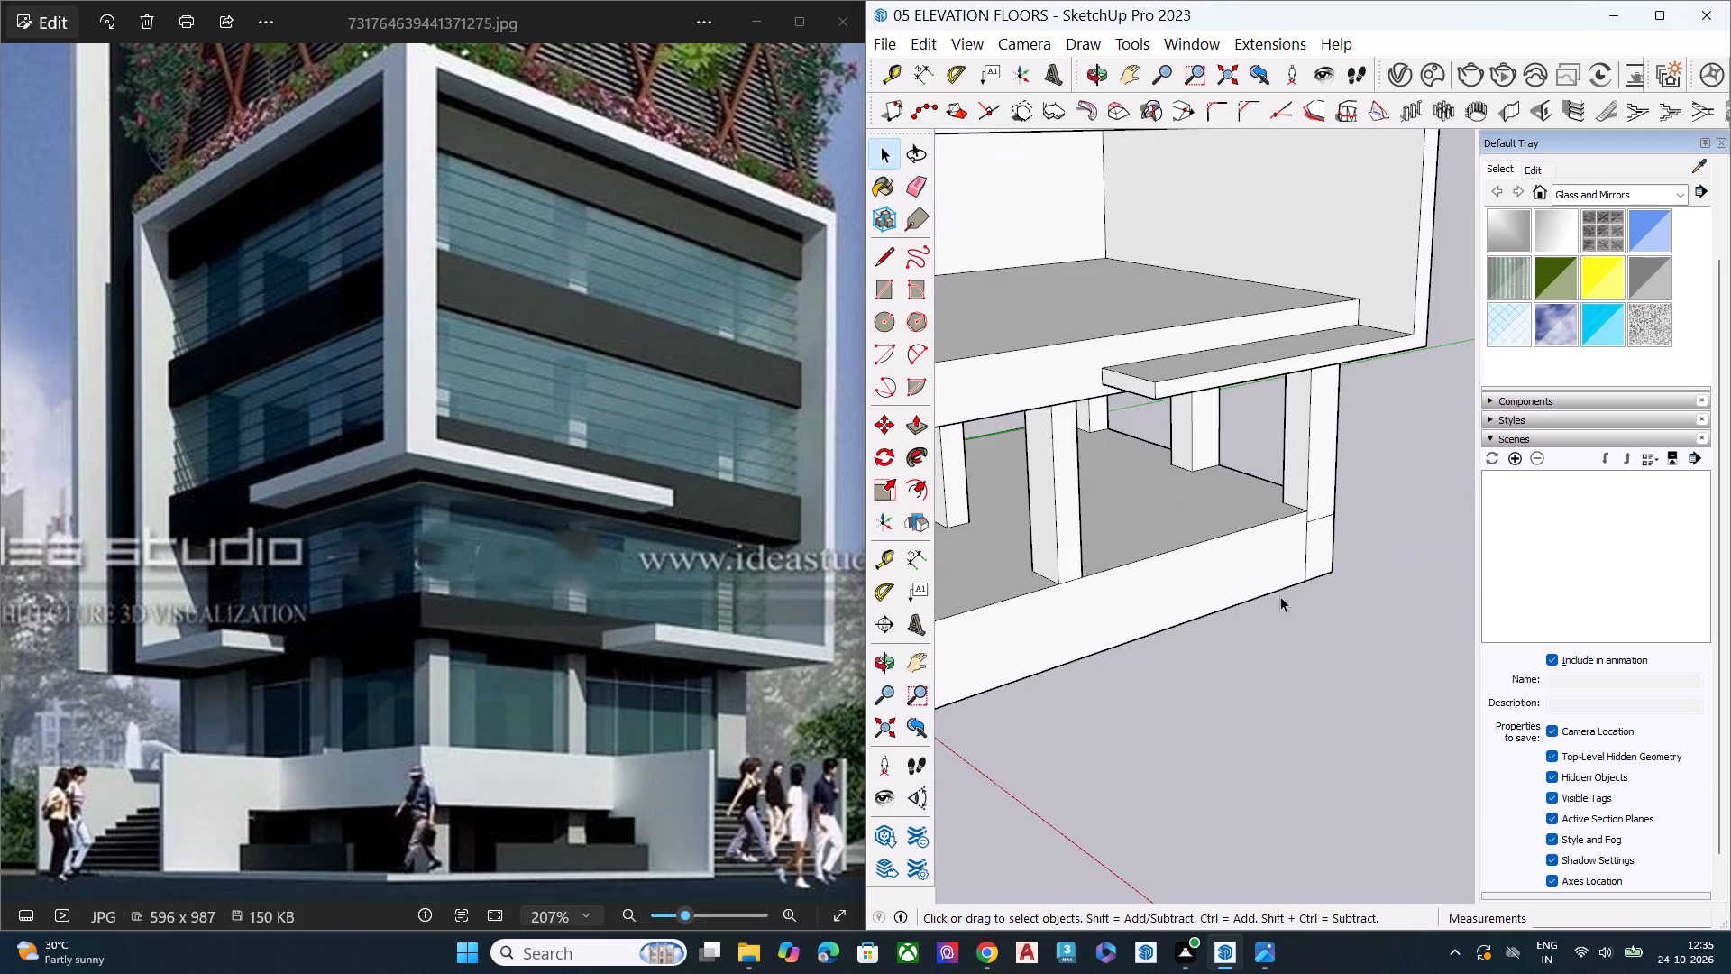
pyautogui.scroll(-1, 1350, 565)
pyautogui.scroll(2, 1351, 563)
pyautogui.scroll(-1, 1355, 556)
pyautogui.scroll(13, 1355, 556)
pyautogui.moveTo(1280, 498); pyautogui.dragTo(1194, 504, button='middle')
pyautogui.press('l')
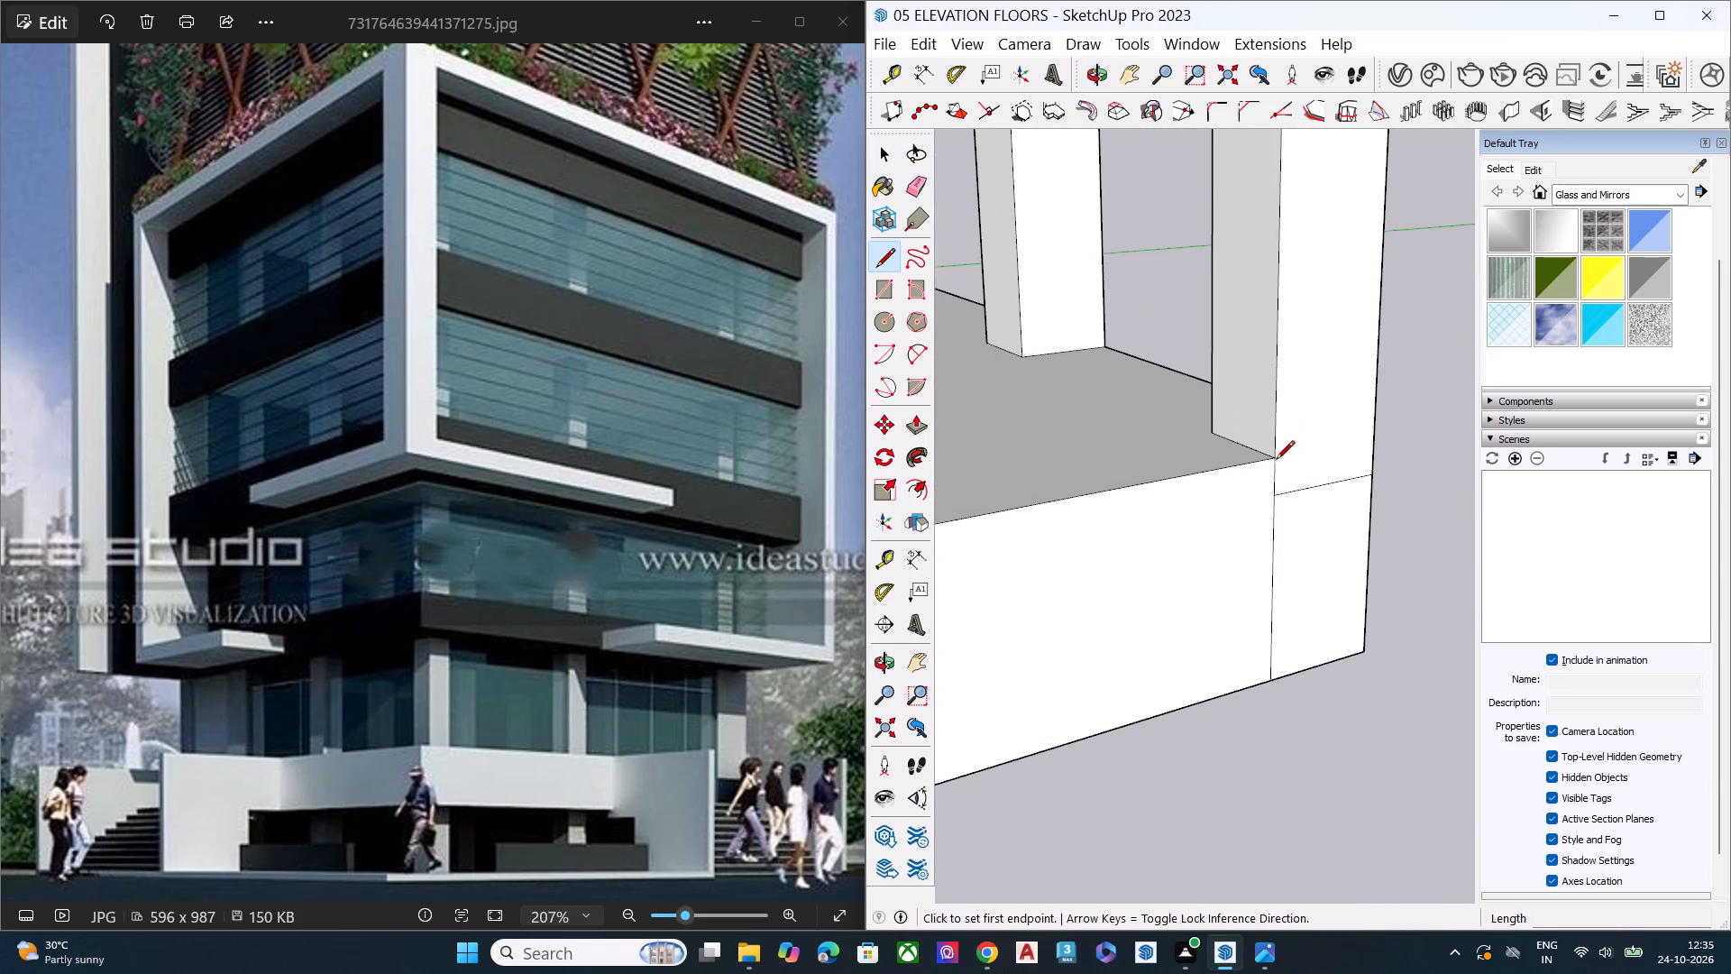
pyautogui.click(1272, 462)
pyautogui.click(1376, 432)
pyautogui.press('space')
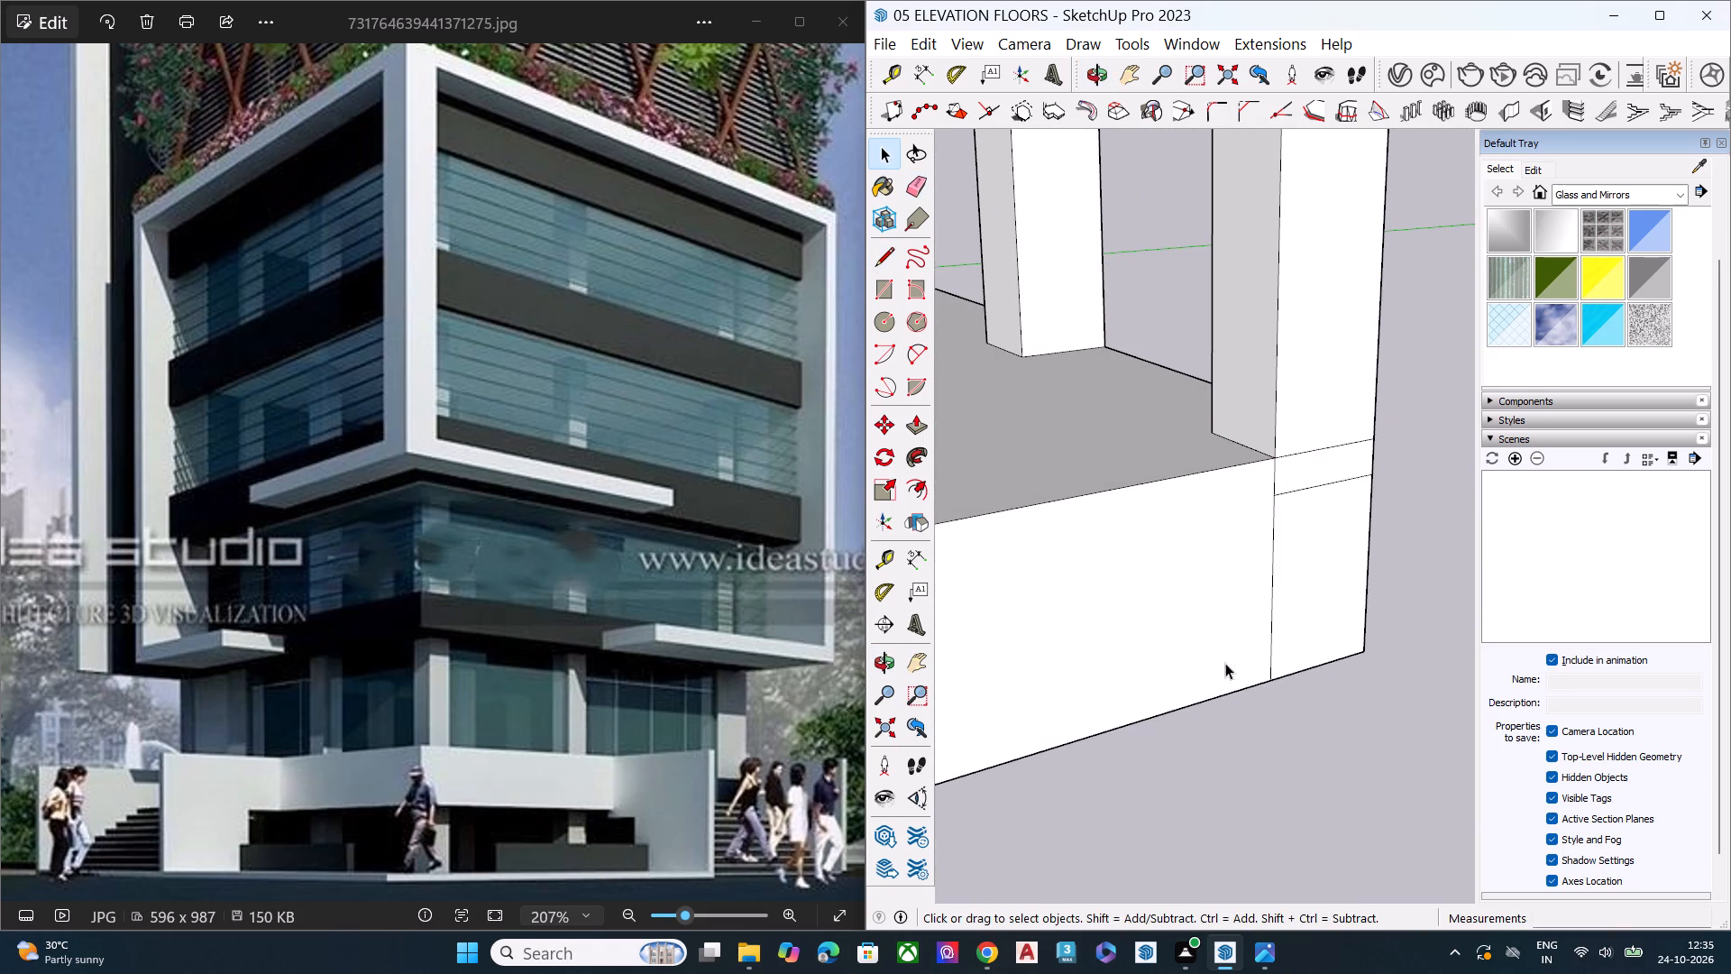
# Erase the horizontal seam and the vertical edge on the base below the end column.
pyautogui.press('e')
pyautogui.click(1304, 490)
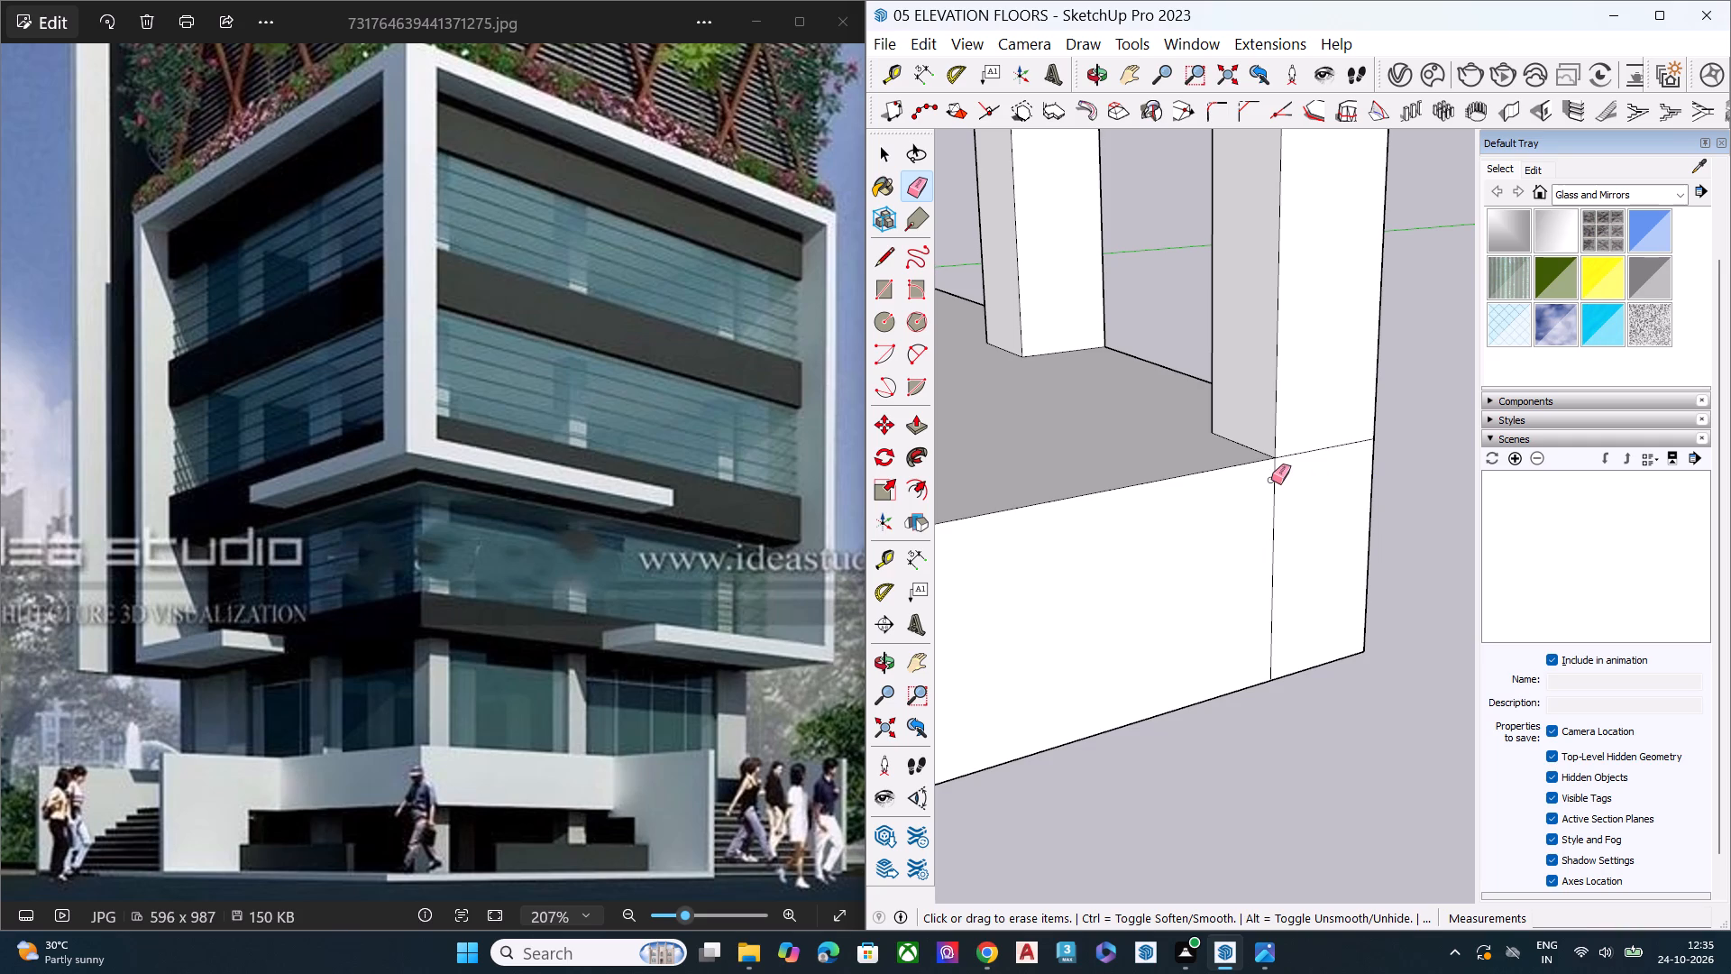
pyautogui.click(1273, 479)
pyautogui.press('space')
# Draw lines across both outer faces of the front corner column's foot, the first about 3' 8" long, separating it from the base.
pyautogui.scroll(-5, 1363, 530)
pyautogui.scroll(2, 1372, 555)
pyautogui.scroll(-1, 1372, 564)
pyautogui.scroll(1, 1373, 566)
pyautogui.scroll(-4, 1373, 583)
pyautogui.scroll(1, 1393, 639)
pyautogui.scroll(-2, 1393, 639)
pyautogui.scroll(1, 1395, 643)
pyautogui.scroll(-4, 1395, 643)
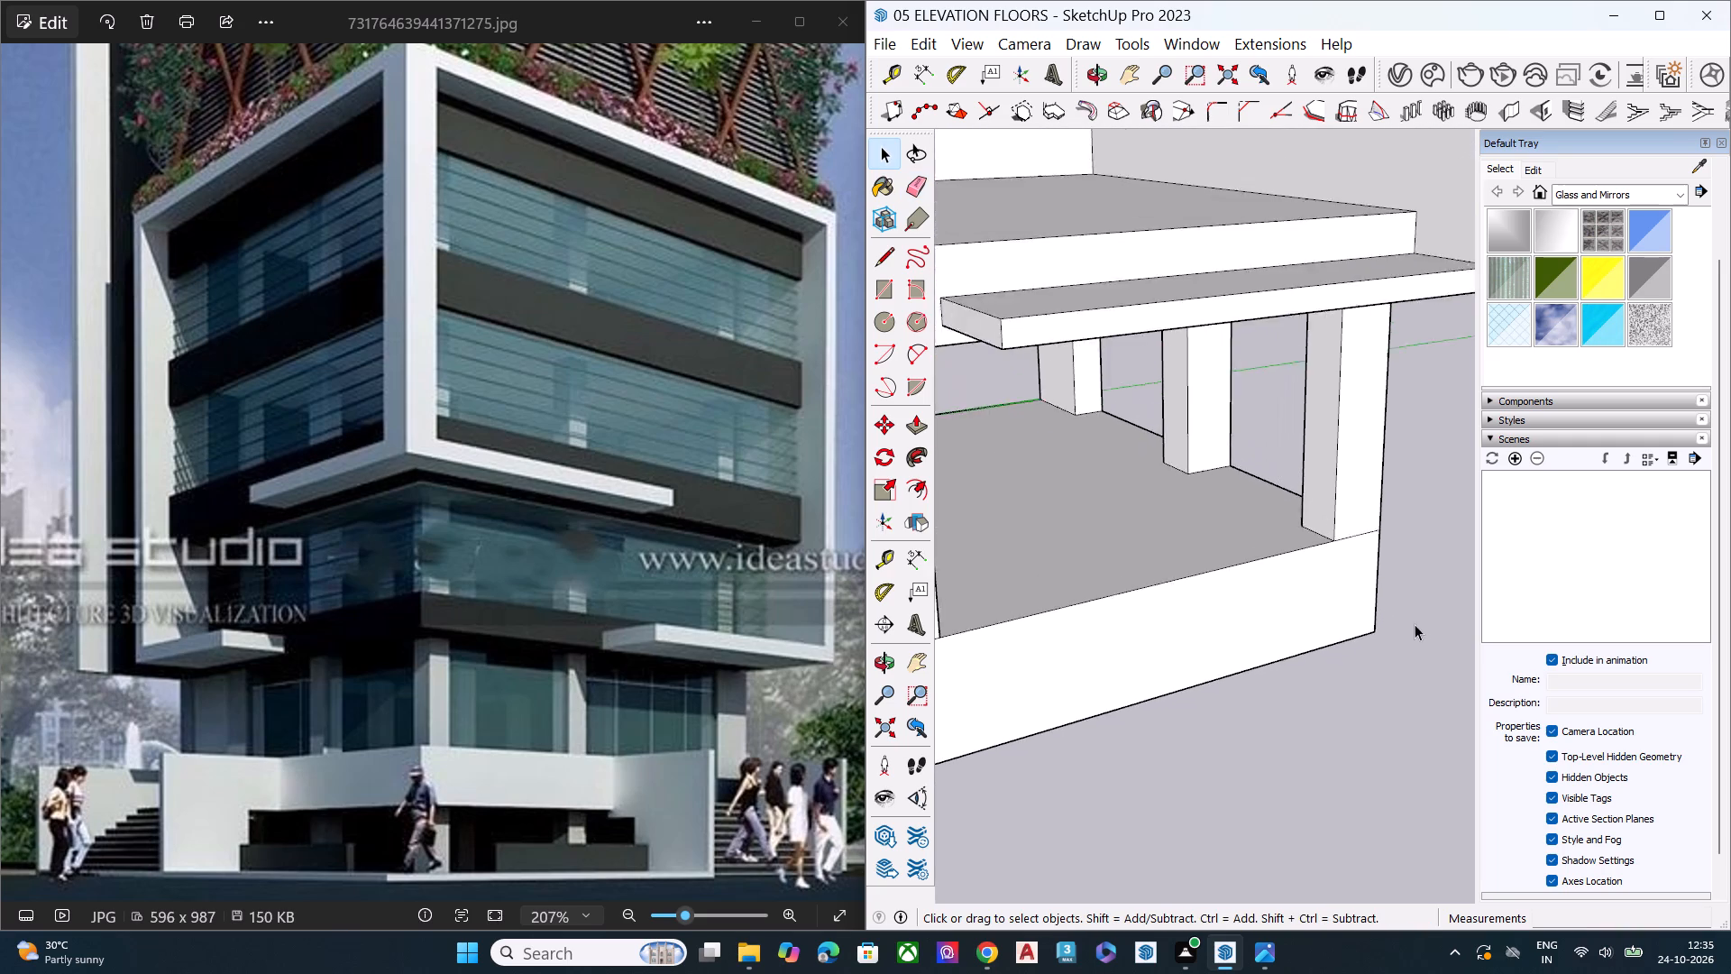
pyautogui.scroll(-3, 1415, 624)
pyautogui.scroll(2, 1417, 622)
pyautogui.scroll(-1, 1417, 622)
pyautogui.scroll(1, 1417, 622)
pyautogui.scroll(-8, 1417, 622)
pyautogui.scroll(2, 1378, 618)
pyautogui.scroll(-5, 1394, 620)
pyautogui.moveTo(1054, 662); pyautogui.dragTo(1085, 559, button='middle')
pyautogui.scroll(7, 1075, 572)
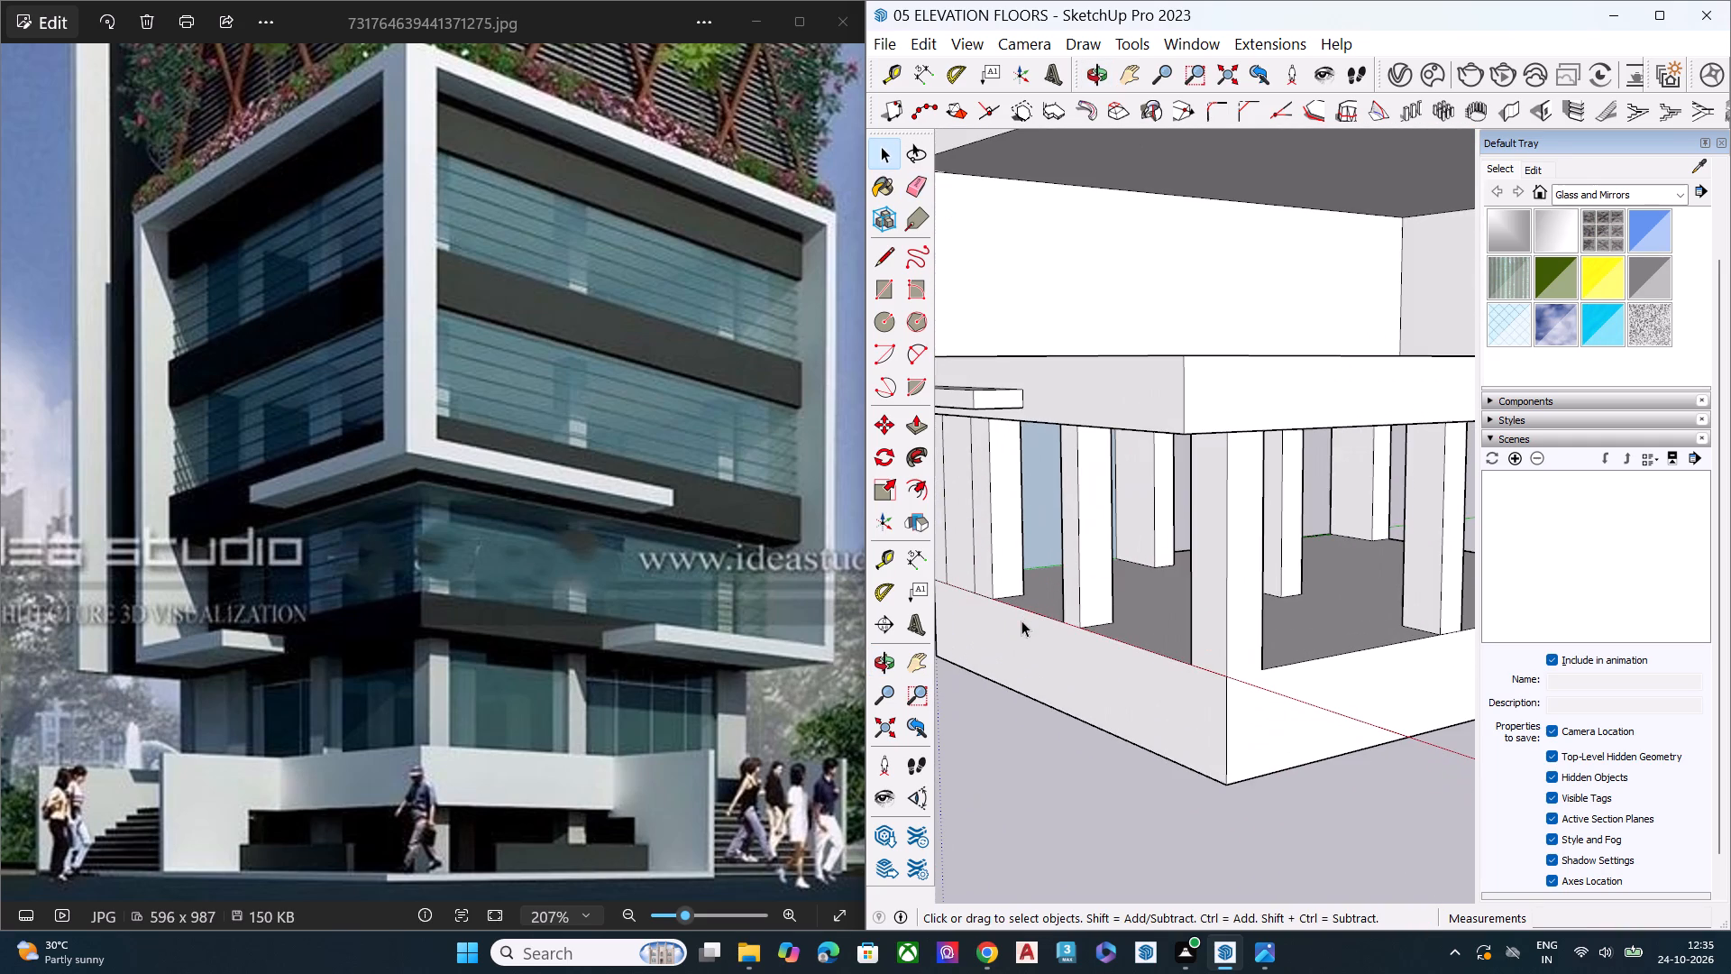
pyautogui.click(1101, 672)
pyautogui.scroll(4, 1206, 685)
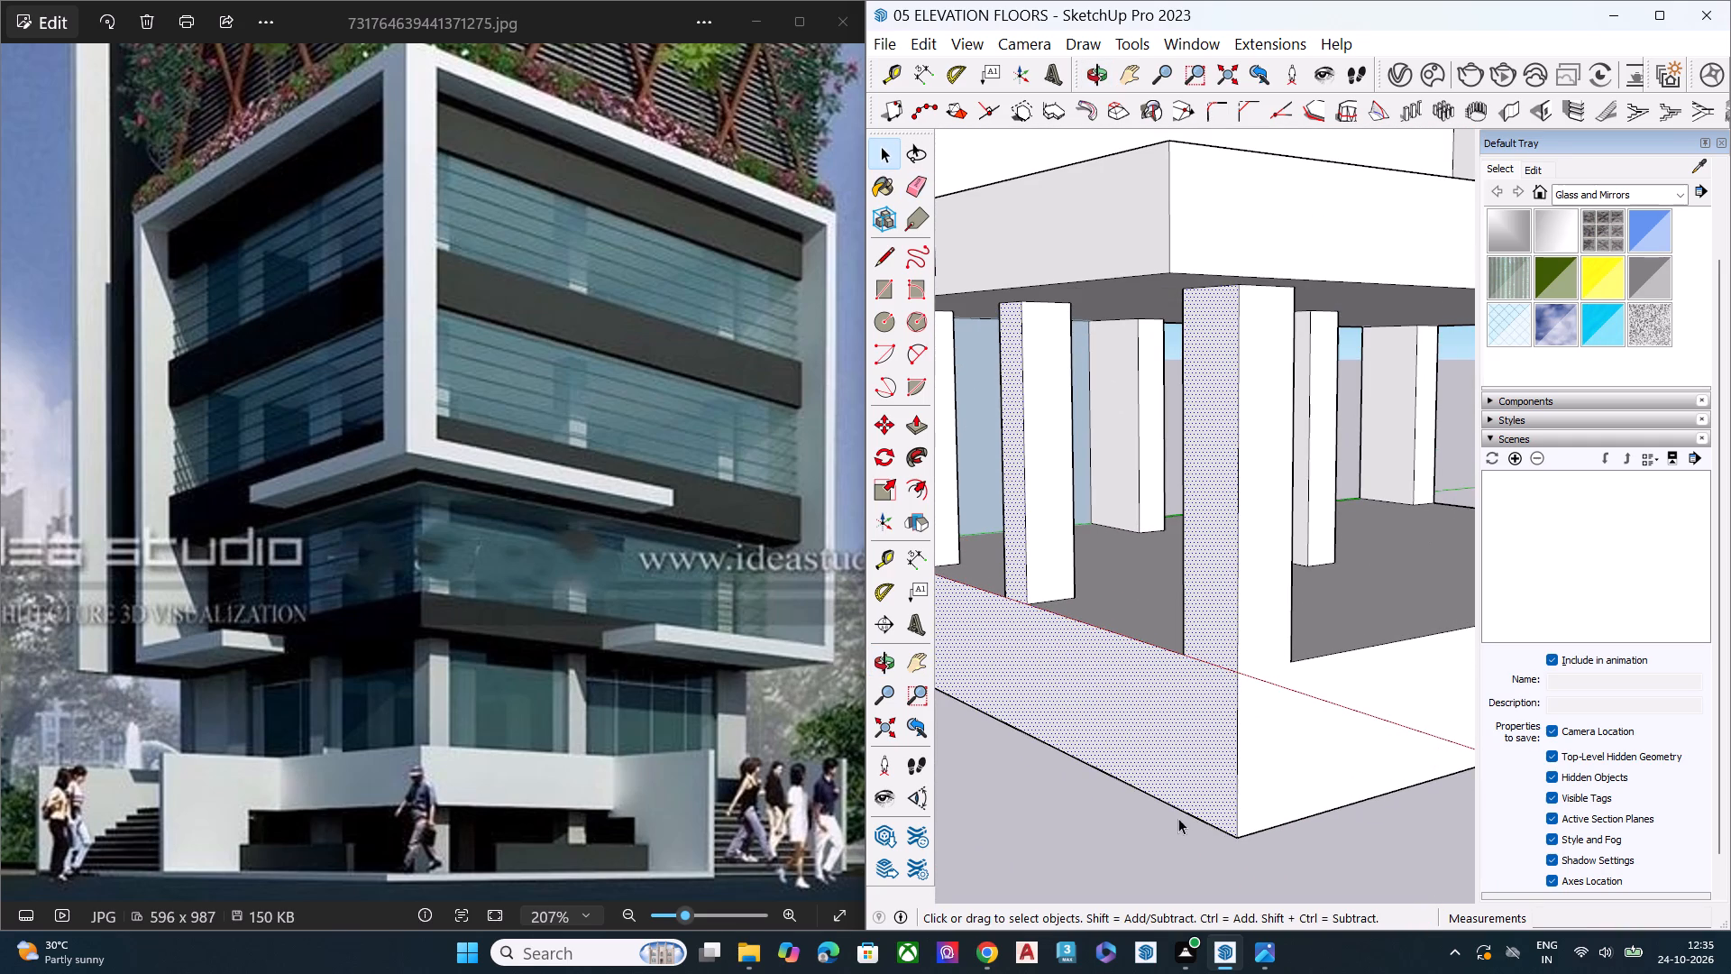
pyautogui.click(1151, 836)
pyautogui.press('l')
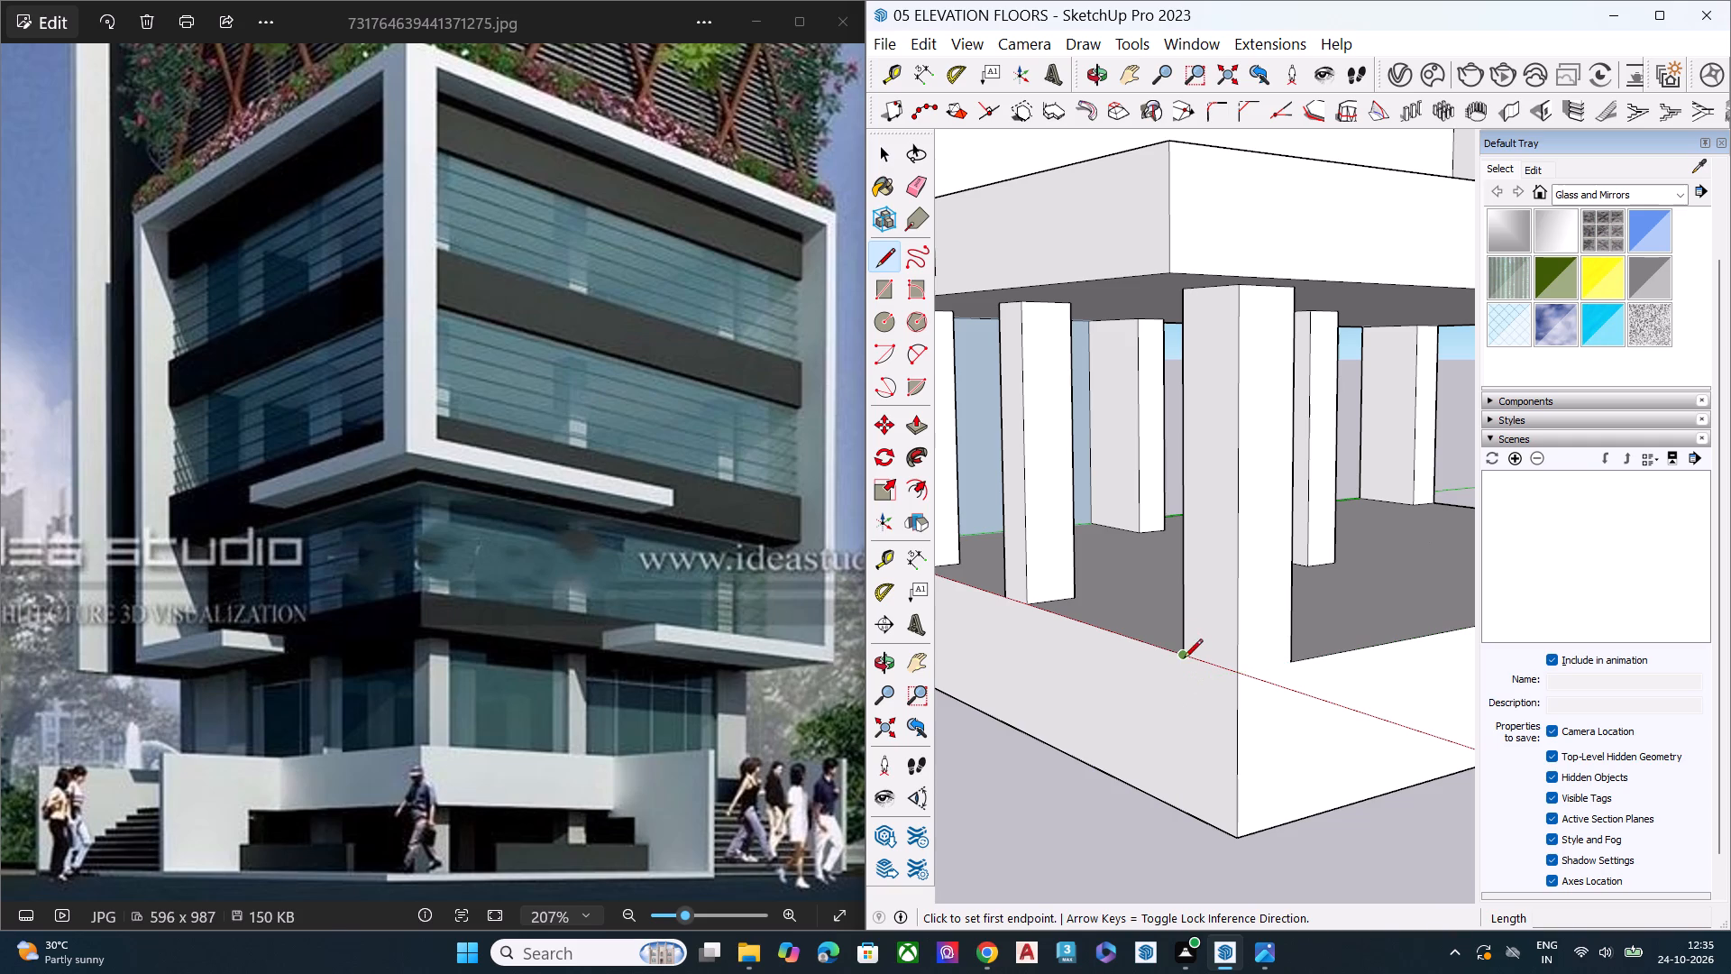
pyautogui.click(1184, 659)
pyautogui.click(1241, 671)
pyautogui.click(1239, 676)
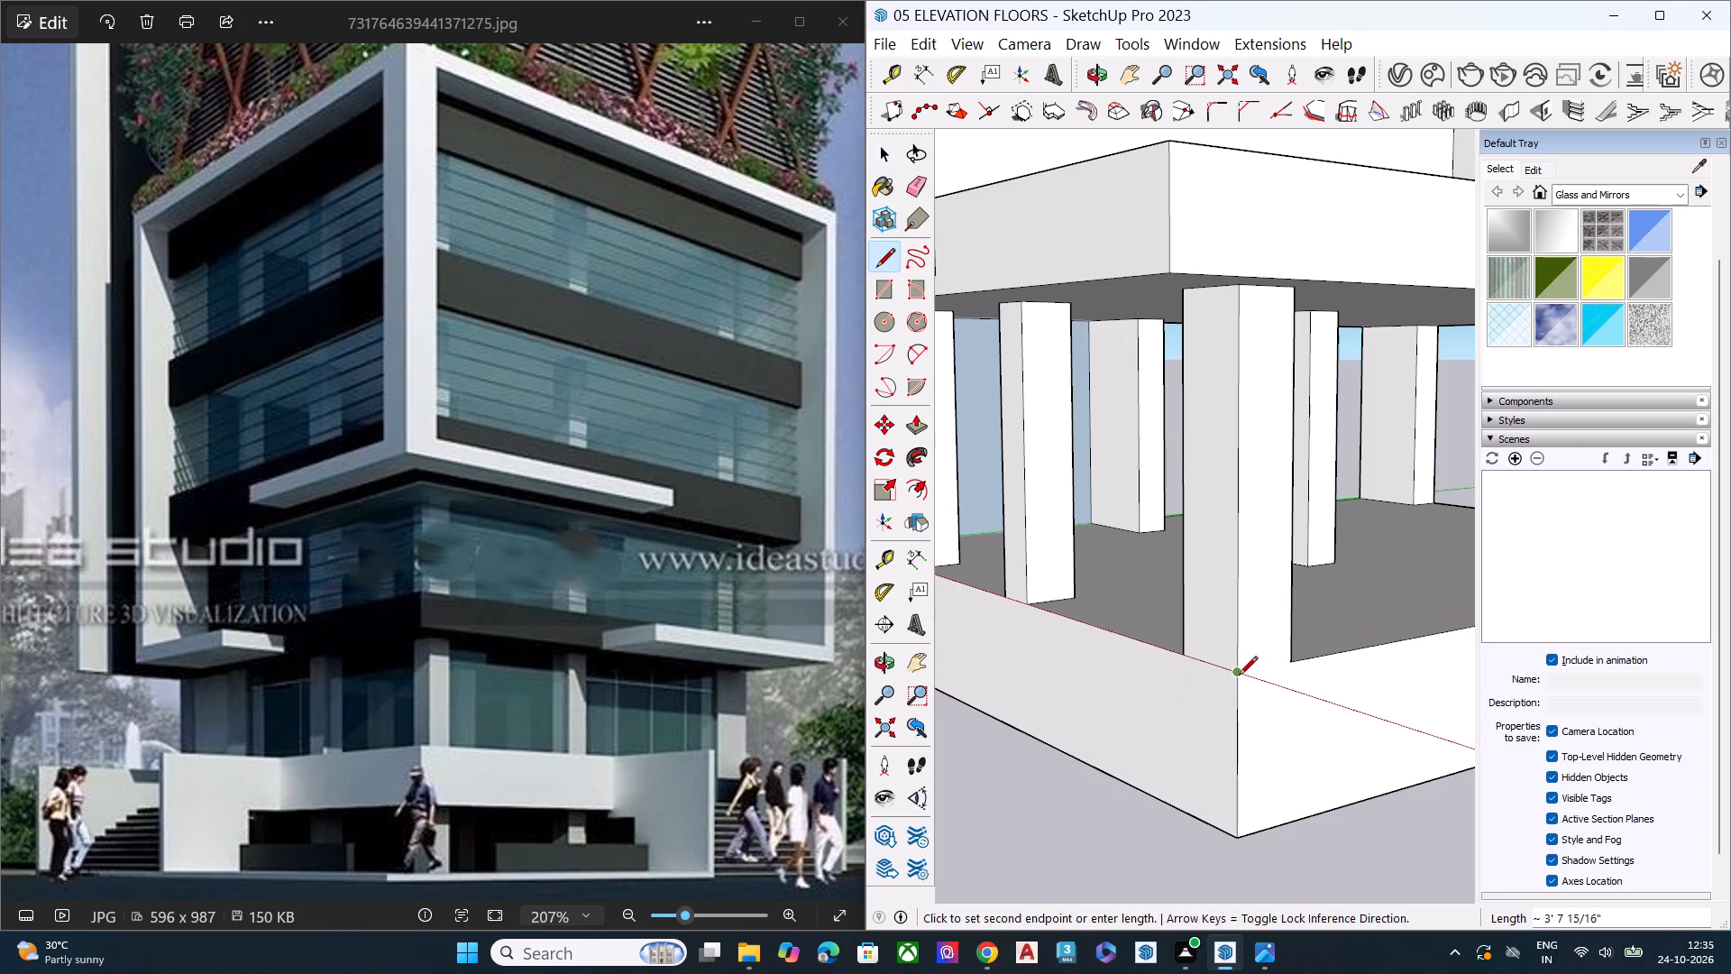
pyautogui.click(1294, 659)
pyautogui.press('space')
# Push/Pull the base face on the side away from the red axis outward, past the corner column.
pyautogui.click(1260, 739)
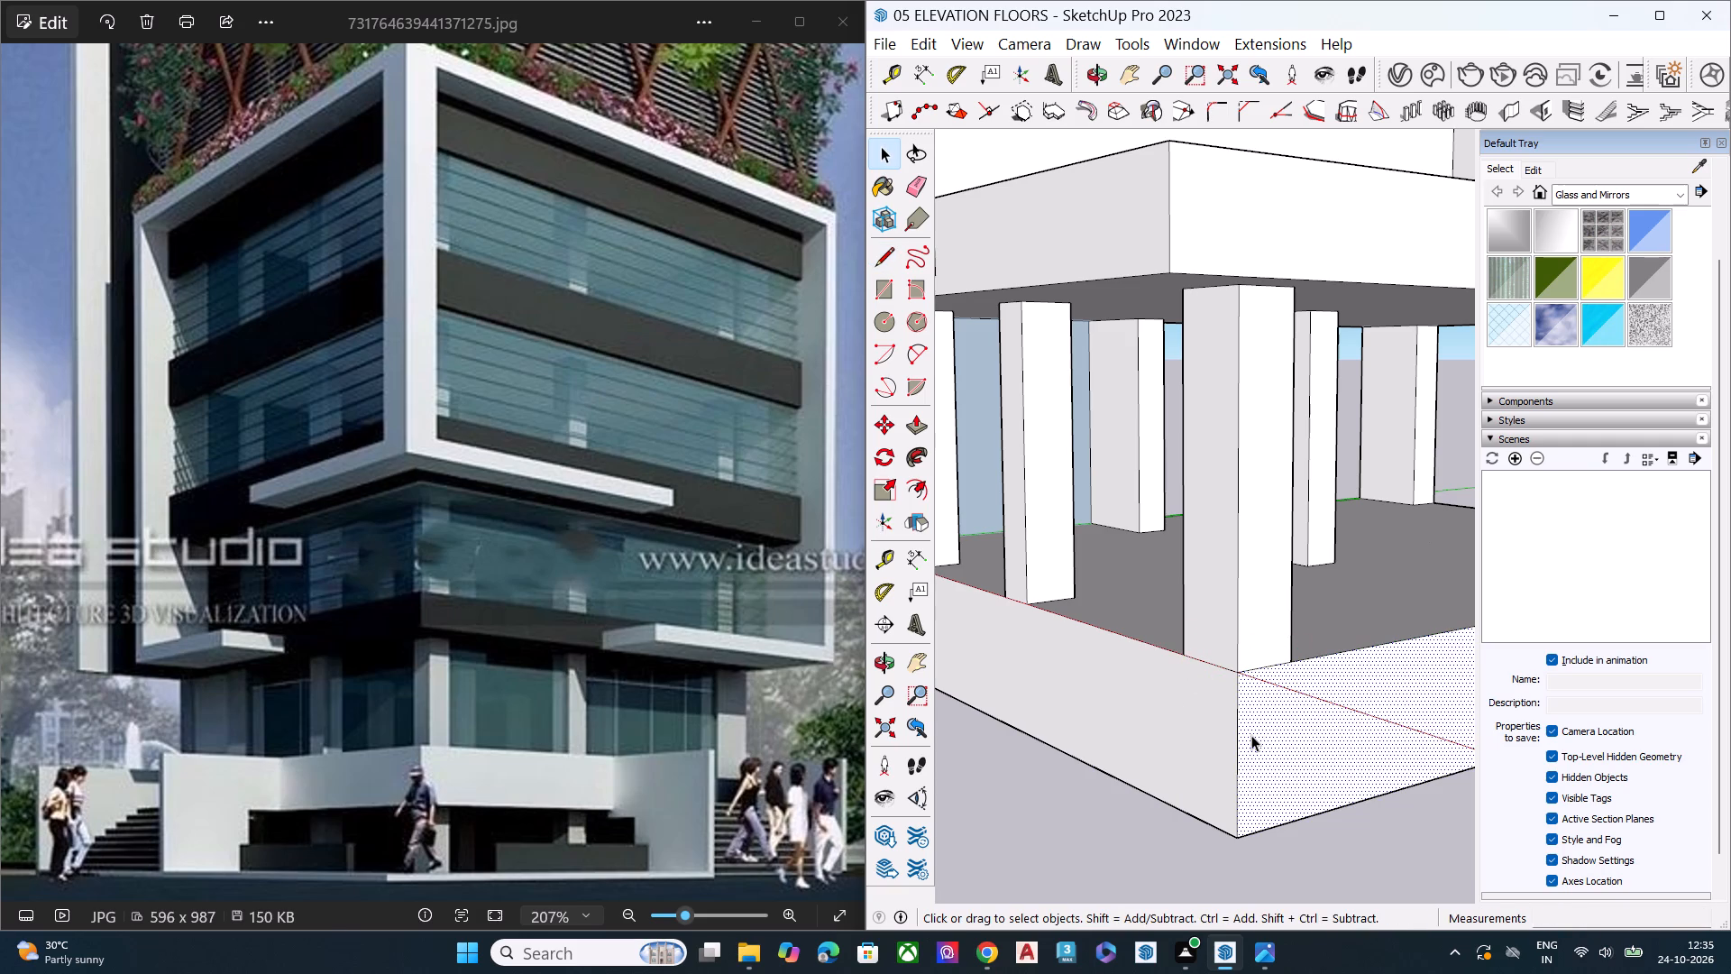
pyautogui.press('p')
pyautogui.scroll(-7, 1145, 657)
pyautogui.click(1232, 716)
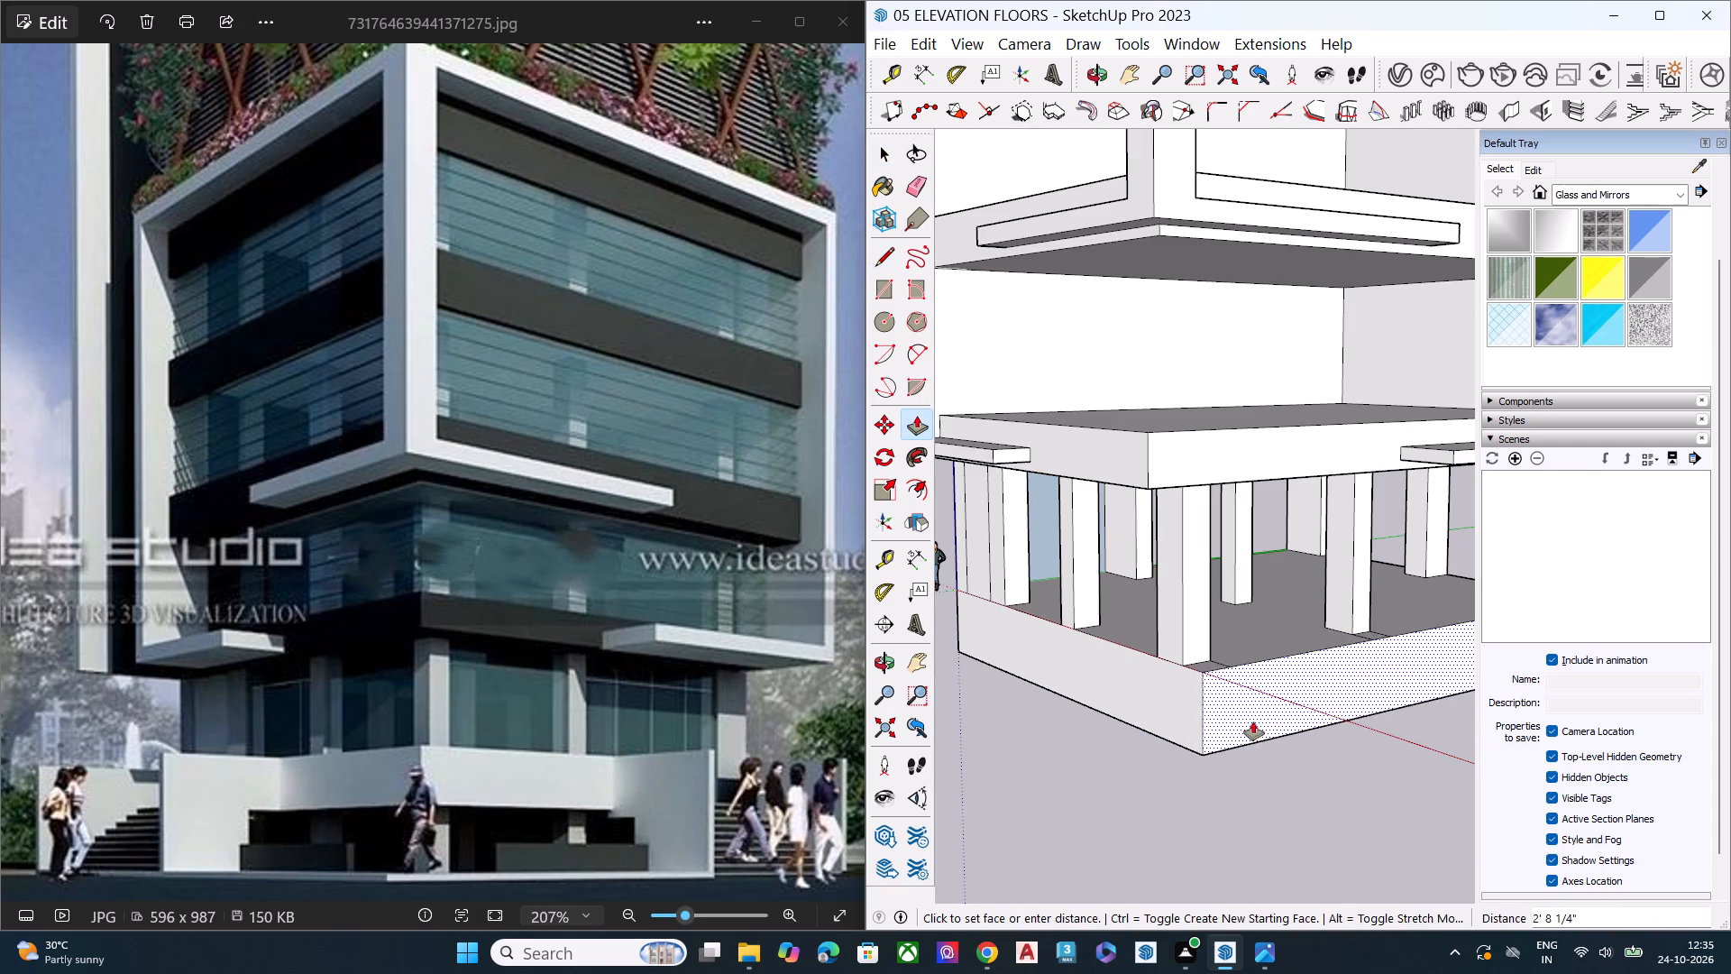
pyautogui.click(1273, 735)
pyautogui.press('space')
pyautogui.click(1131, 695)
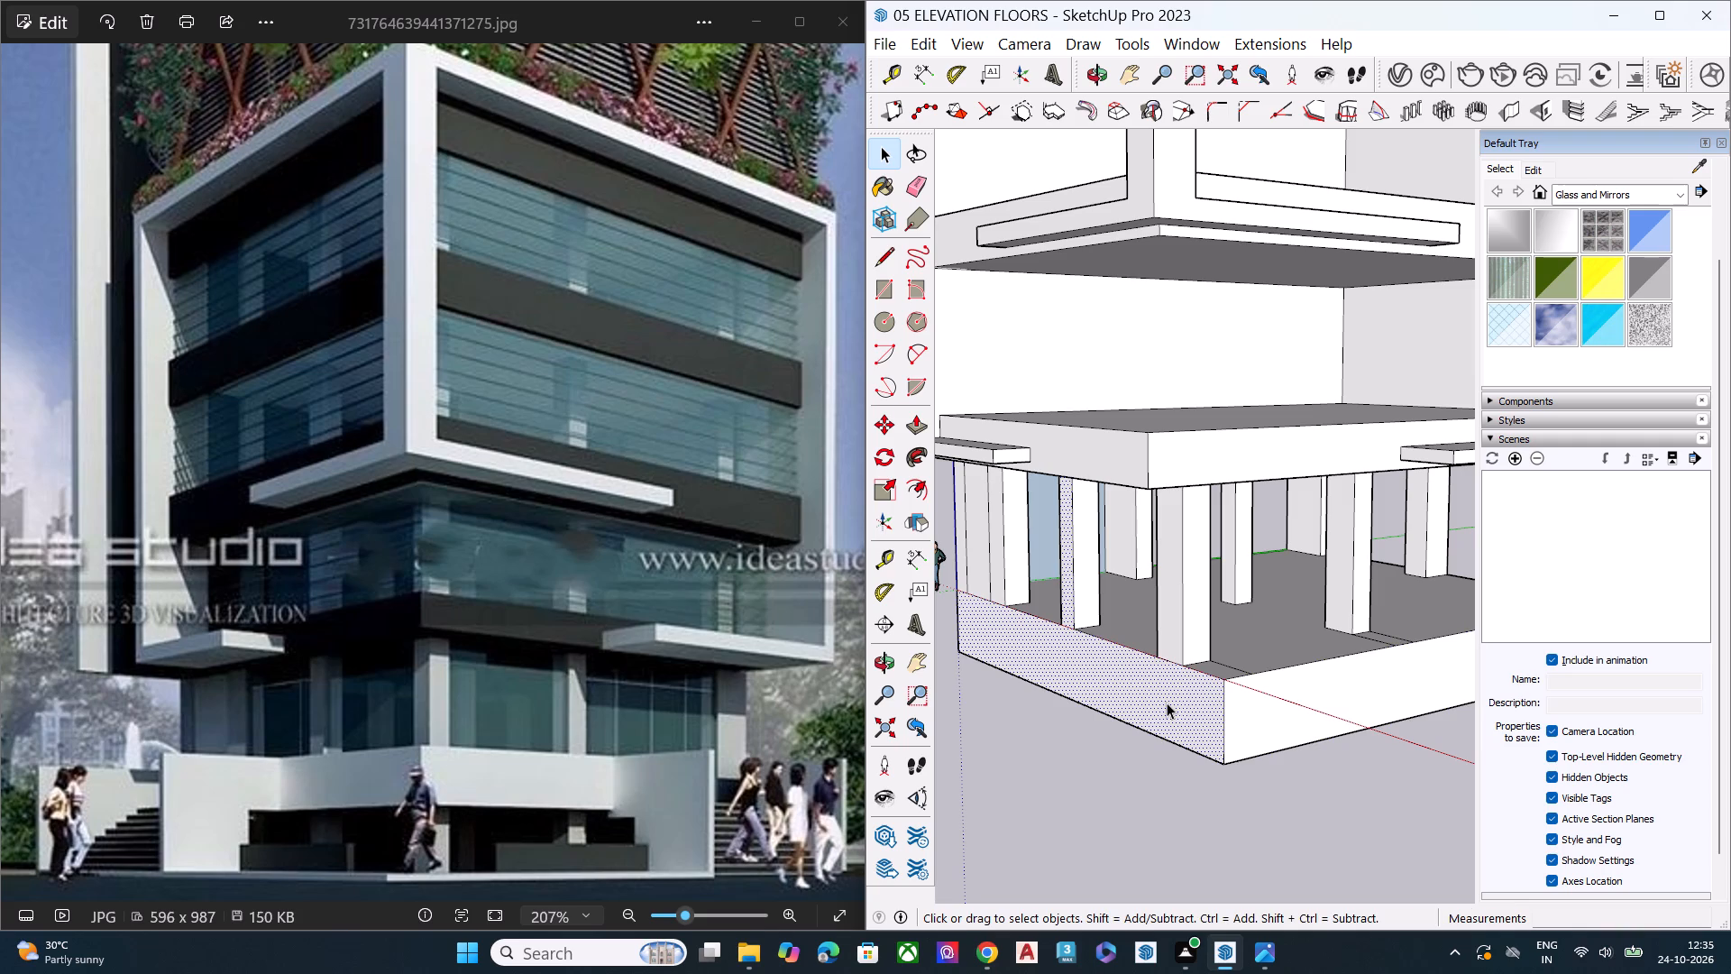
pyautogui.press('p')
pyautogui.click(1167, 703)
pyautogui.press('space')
# Draw a line across the foot of the column beside the corner column along the red axis, separating it from the base.
pyautogui.scroll(-1, 997, 696)
pyautogui.moveTo(1002, 692); pyautogui.dragTo(1058, 646, button='middle')
pyautogui.scroll(4, 1060, 644)
pyautogui.scroll(-1, 1060, 644)
pyautogui.scroll(4, 1060, 644)
pyautogui.press('l')
pyautogui.click(1104, 604)
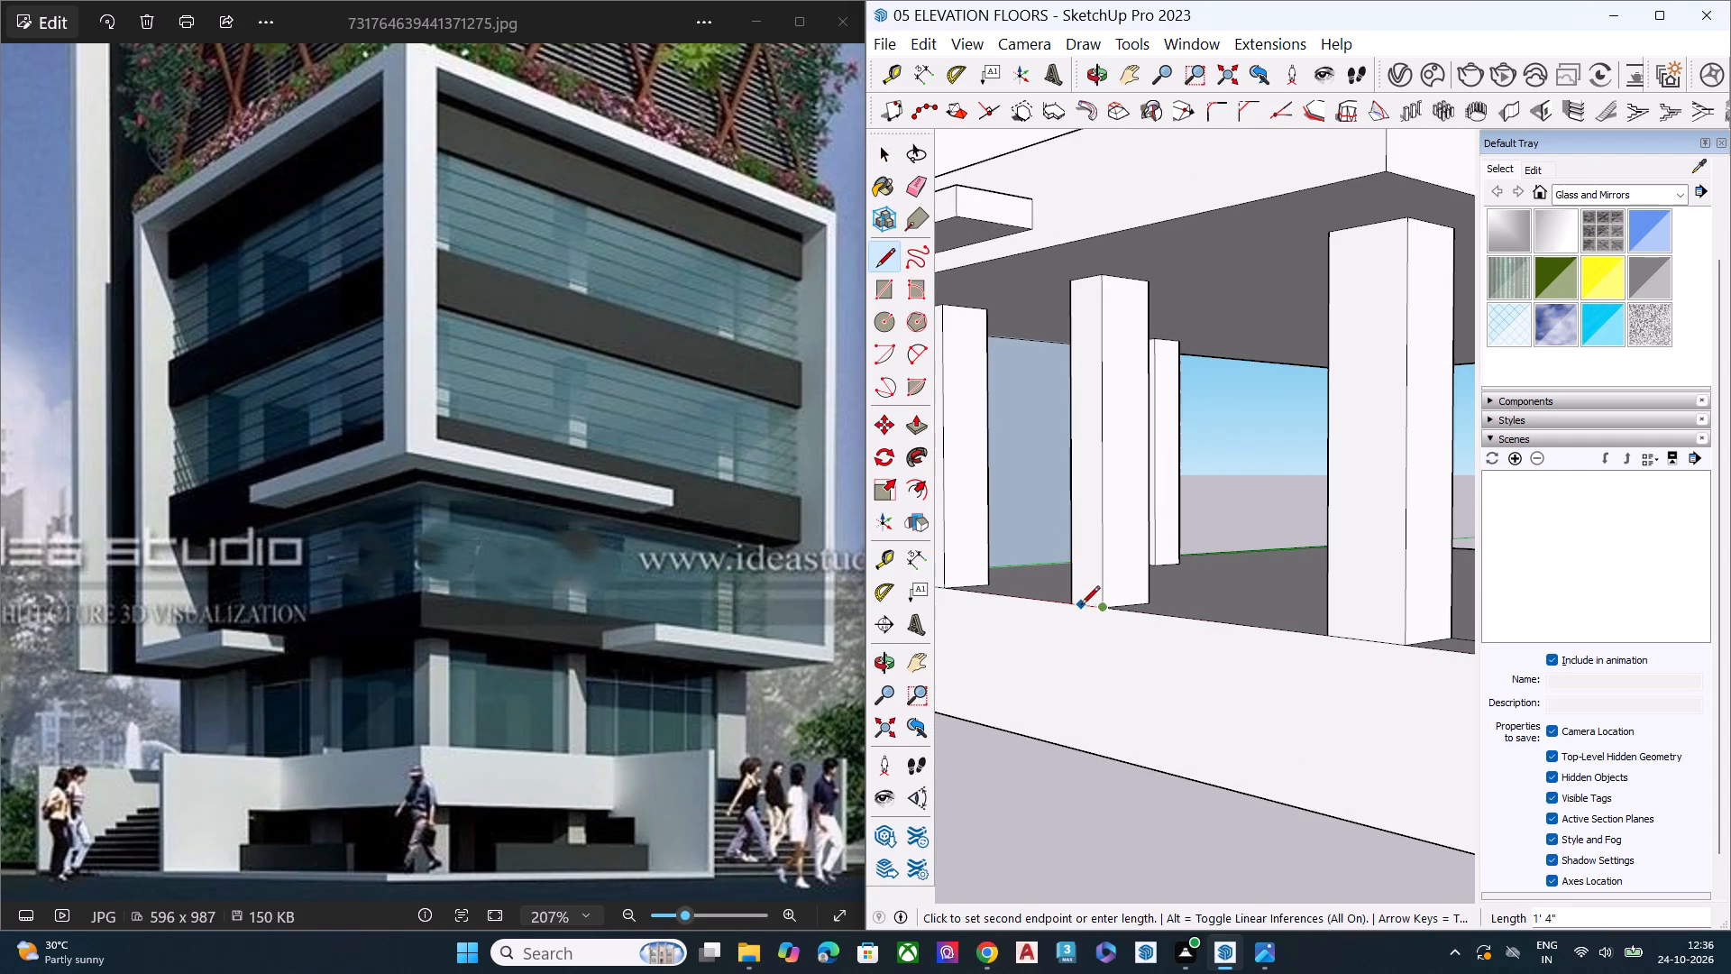
pyautogui.click(1073, 606)
pyautogui.press('space')
# Push/Pull the base face along the red axis outward to form a ledge in front of the columns.
pyautogui.moveTo(1070, 738); pyautogui.dragTo(1070, 748)
pyautogui.scroll(-5, 962, 685)
pyautogui.click(1185, 692)
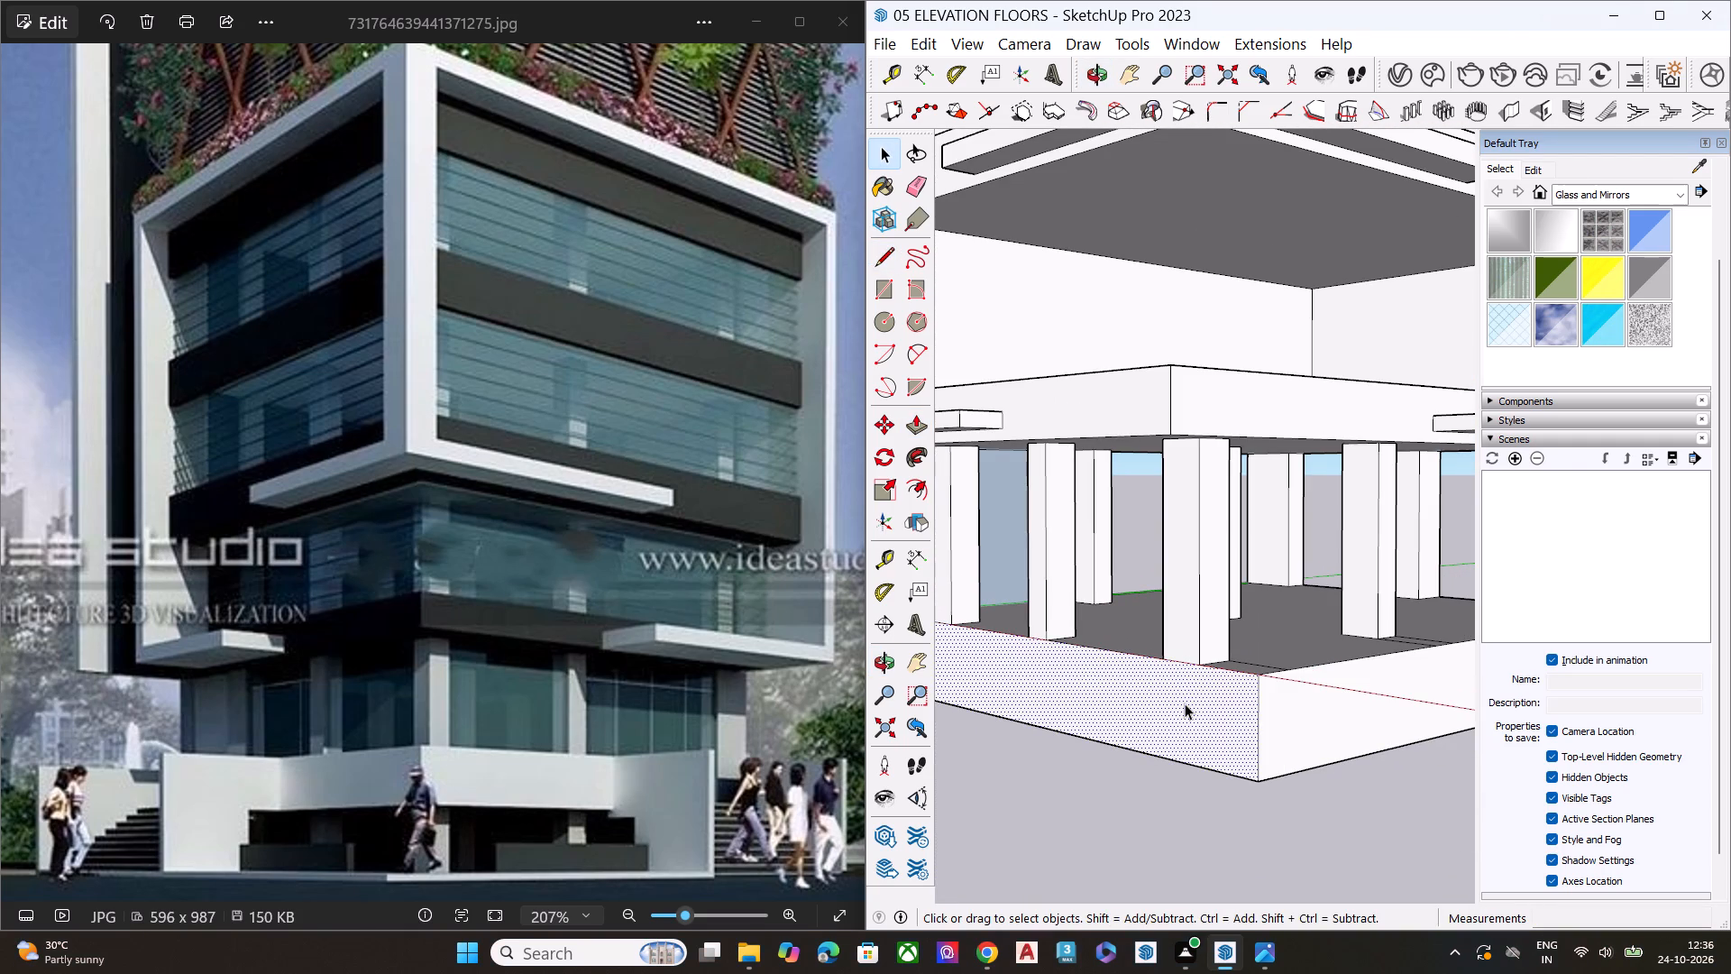
pyautogui.press('p')
pyautogui.click(1185, 703)
pyautogui.click(1151, 718)
pyautogui.press('space')
# Draw a vertical line about 7' 6" long down the extended base face near the origin corner, from top edge to bottom edge.
pyautogui.moveTo(1195, 677); pyautogui.dragTo(1172, 862, button='middle')
pyautogui.scroll(2, 1168, 759)
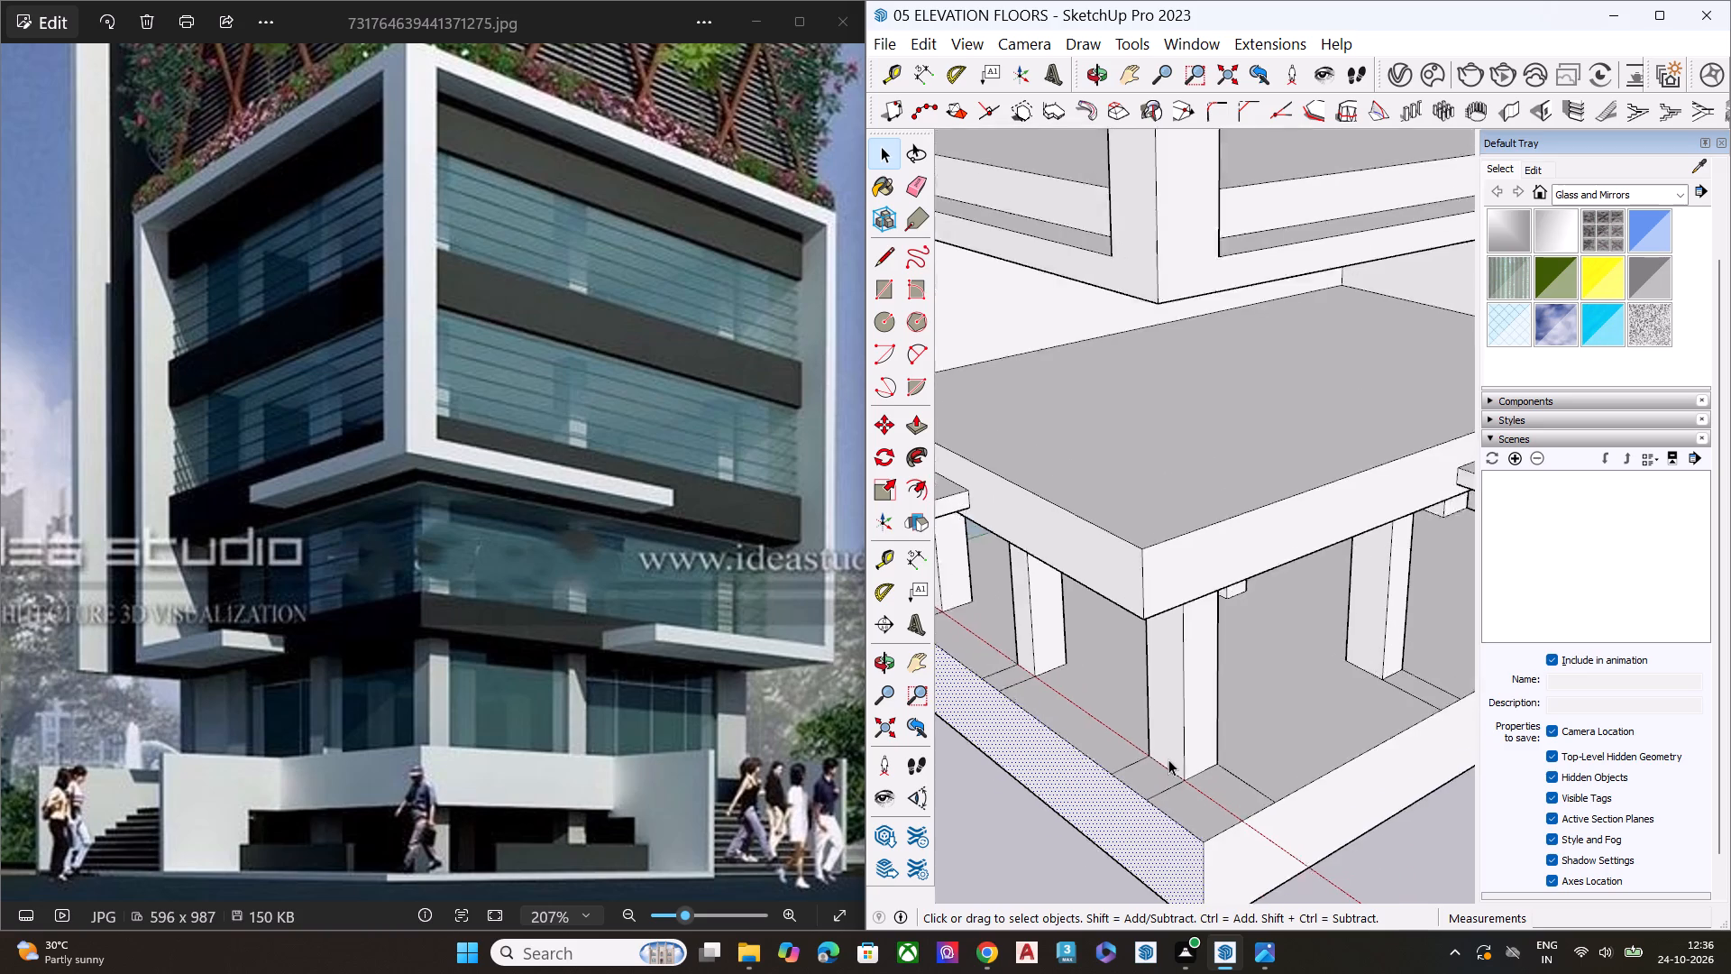
pyautogui.scroll(4, 1168, 759)
pyautogui.scroll(-4, 1170, 760)
pyautogui.scroll(1, 1170, 760)
pyautogui.scroll(-4, 1170, 760)
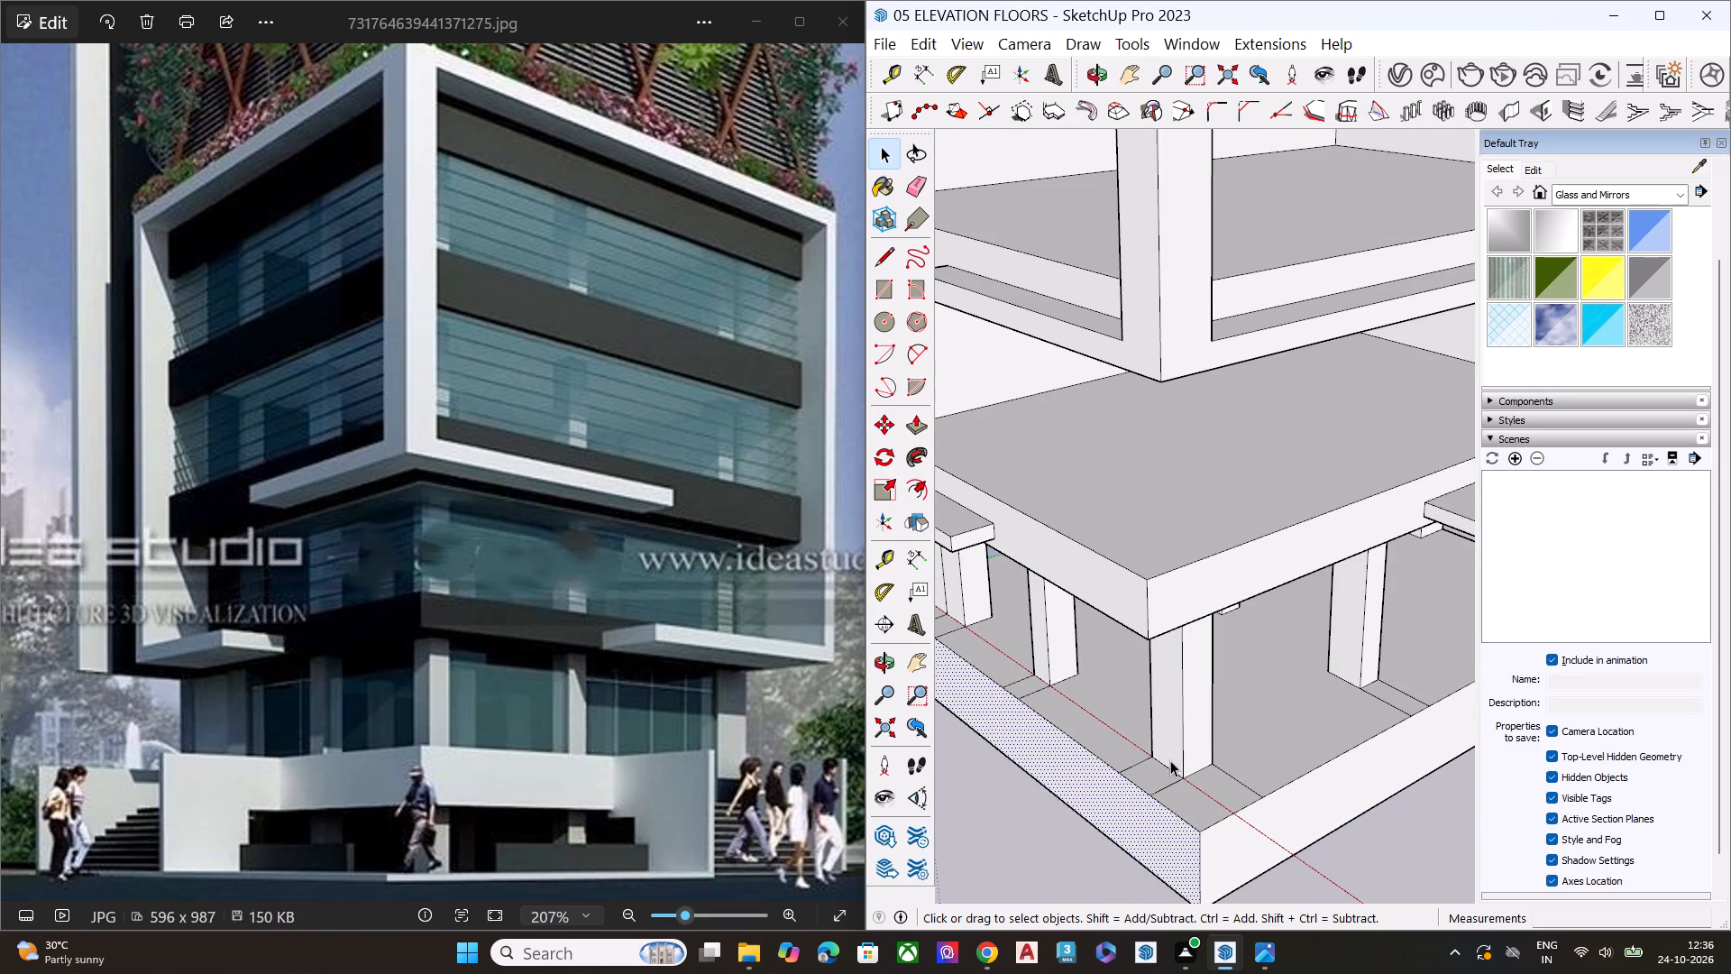
pyautogui.scroll(-8, 1181, 744)
pyautogui.scroll(1, 989, 727)
pyautogui.scroll(-1, 999, 708)
pyautogui.scroll(6, 1000, 705)
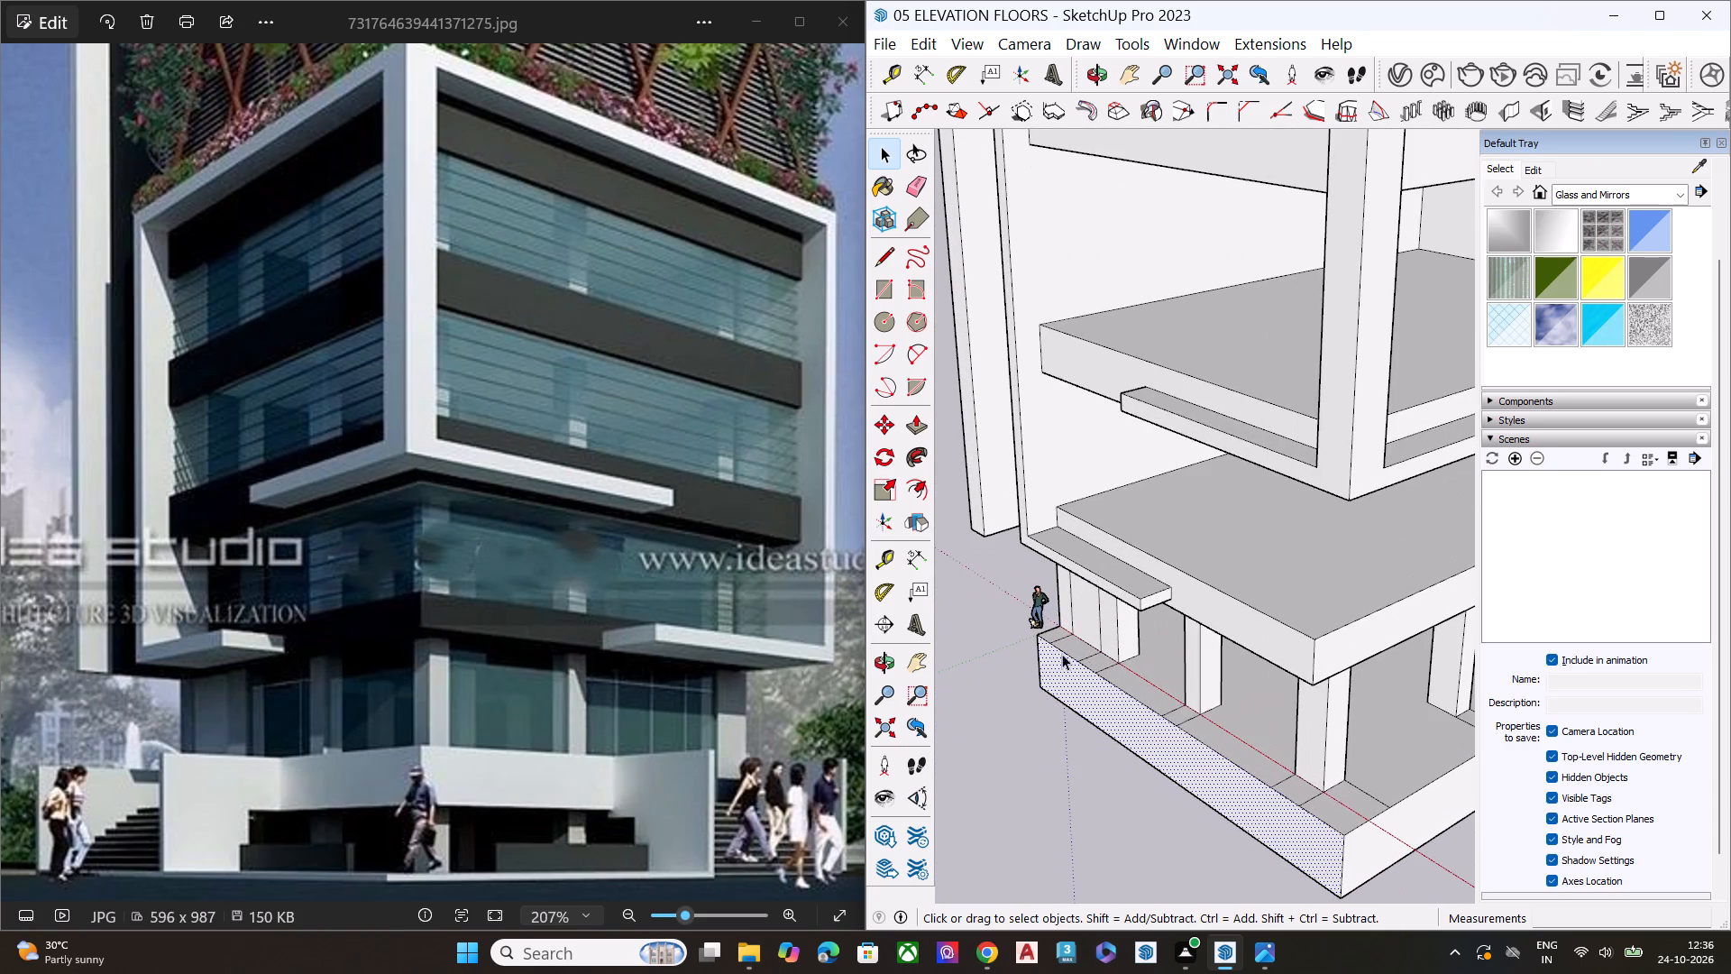
pyautogui.scroll(7, 1055, 616)
pyautogui.moveTo(1043, 674); pyautogui.dragTo(1089, 649, button='middle')
pyautogui.press('l')
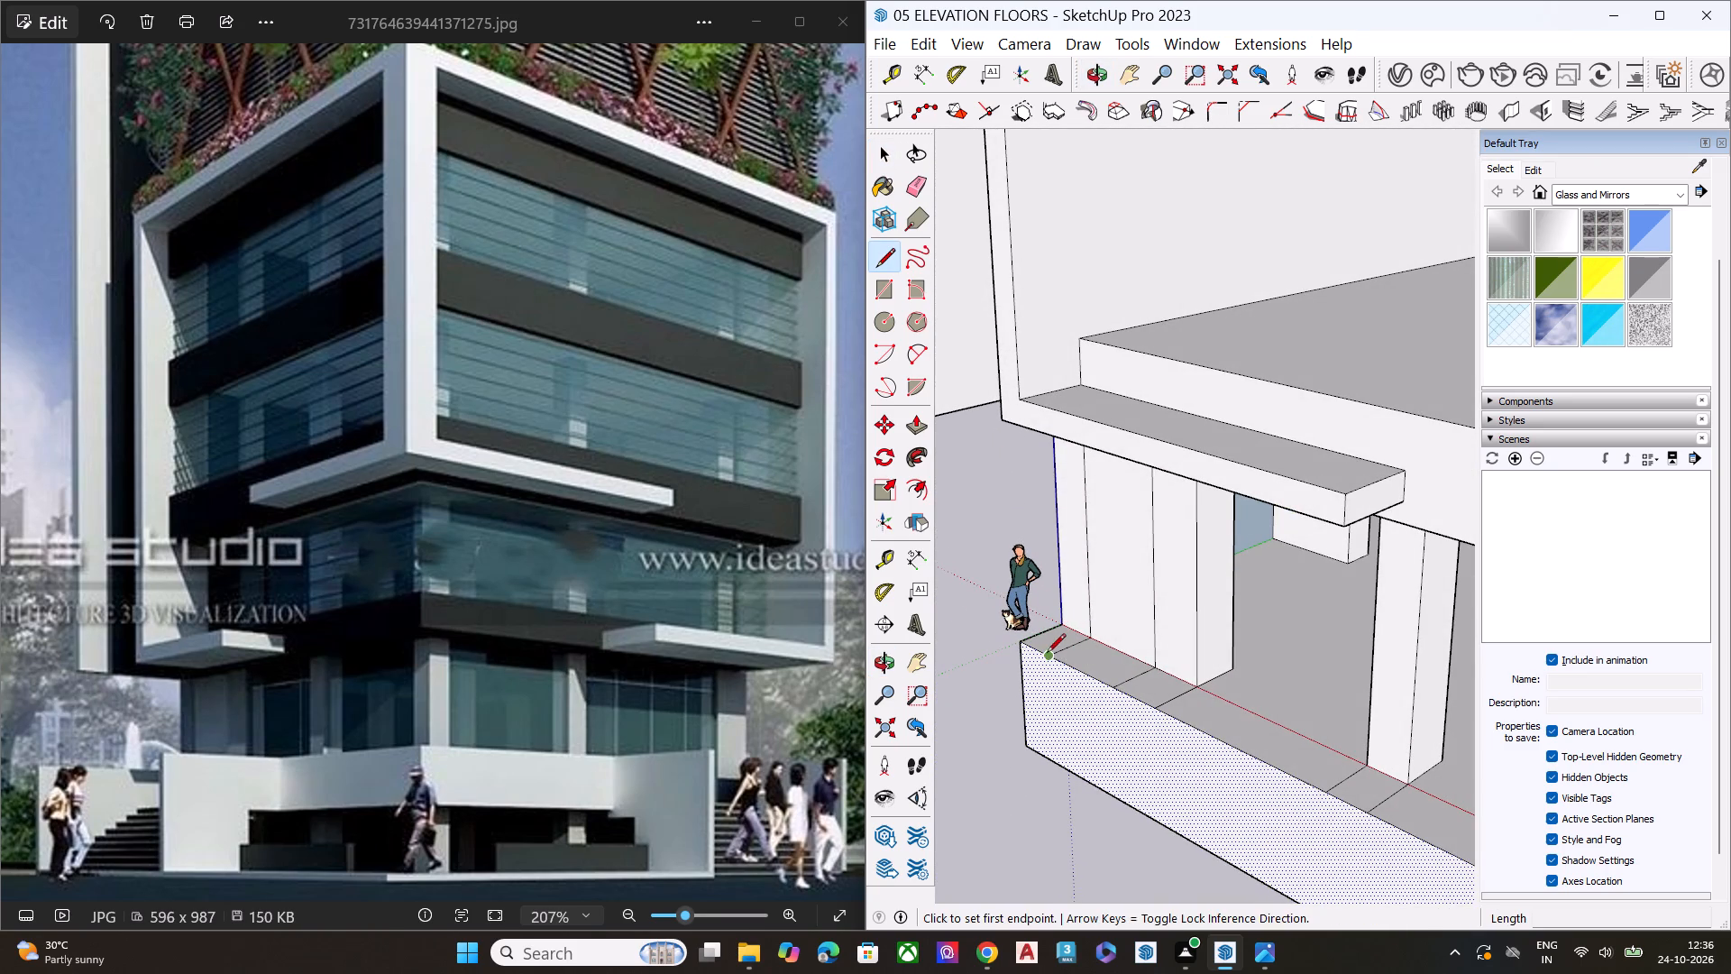
pyautogui.click(1047, 656)
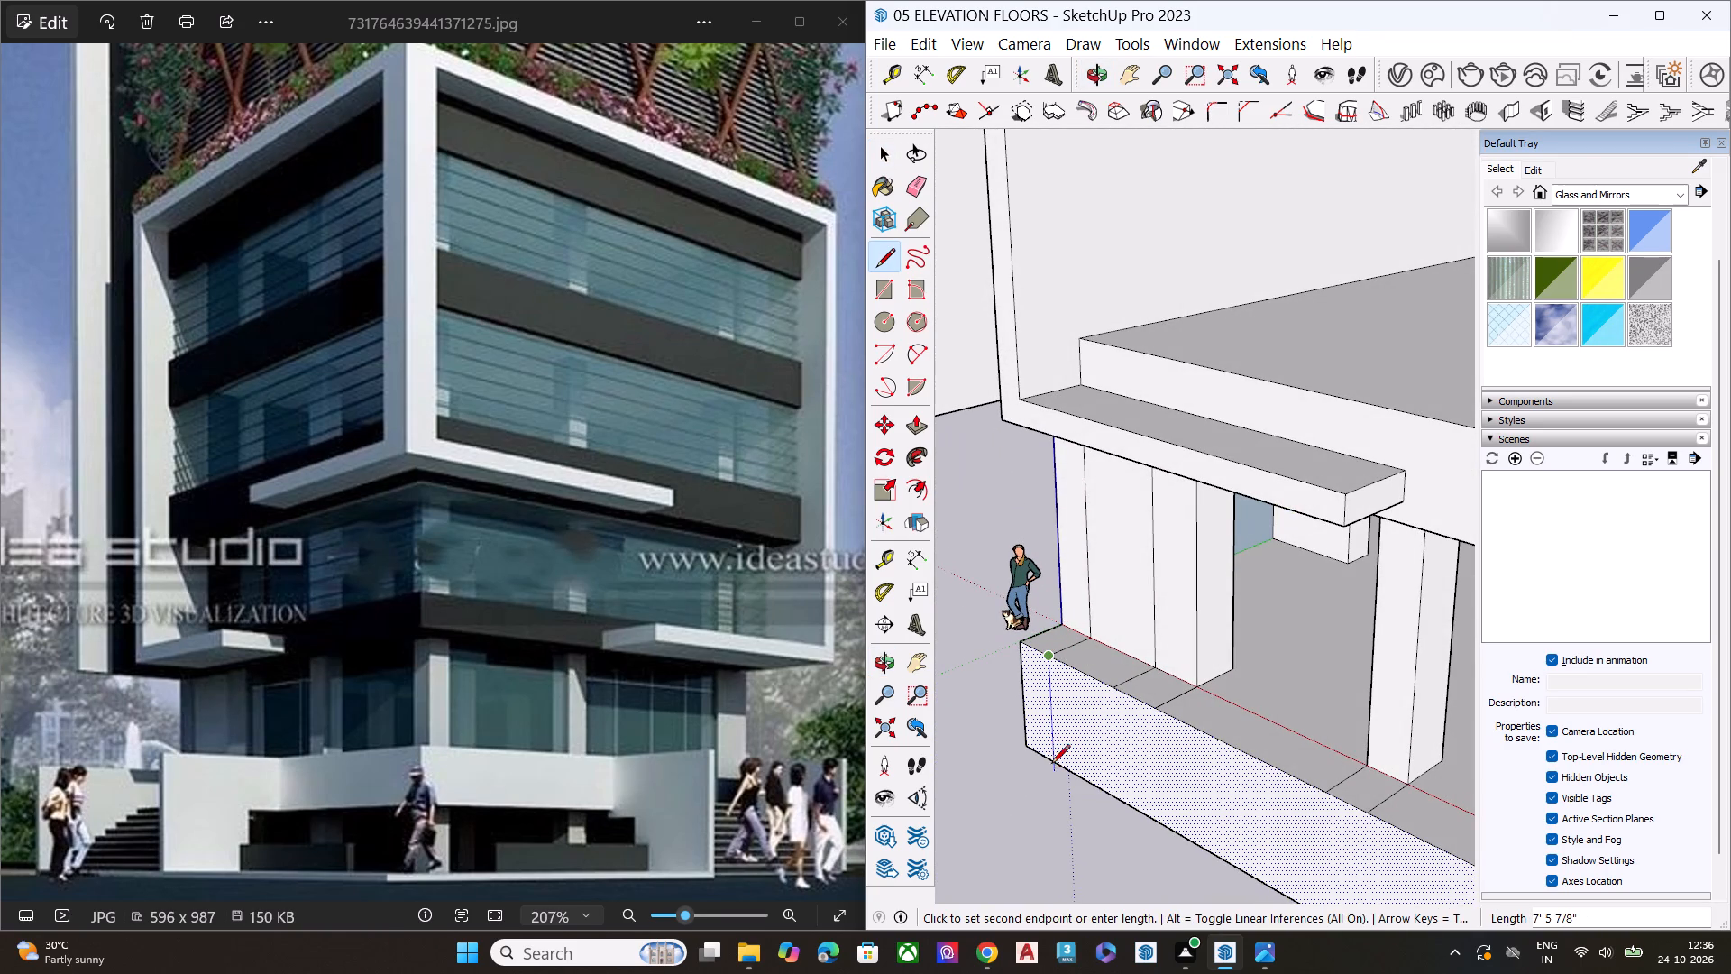
pyautogui.click(1053, 758)
pyautogui.press('space')
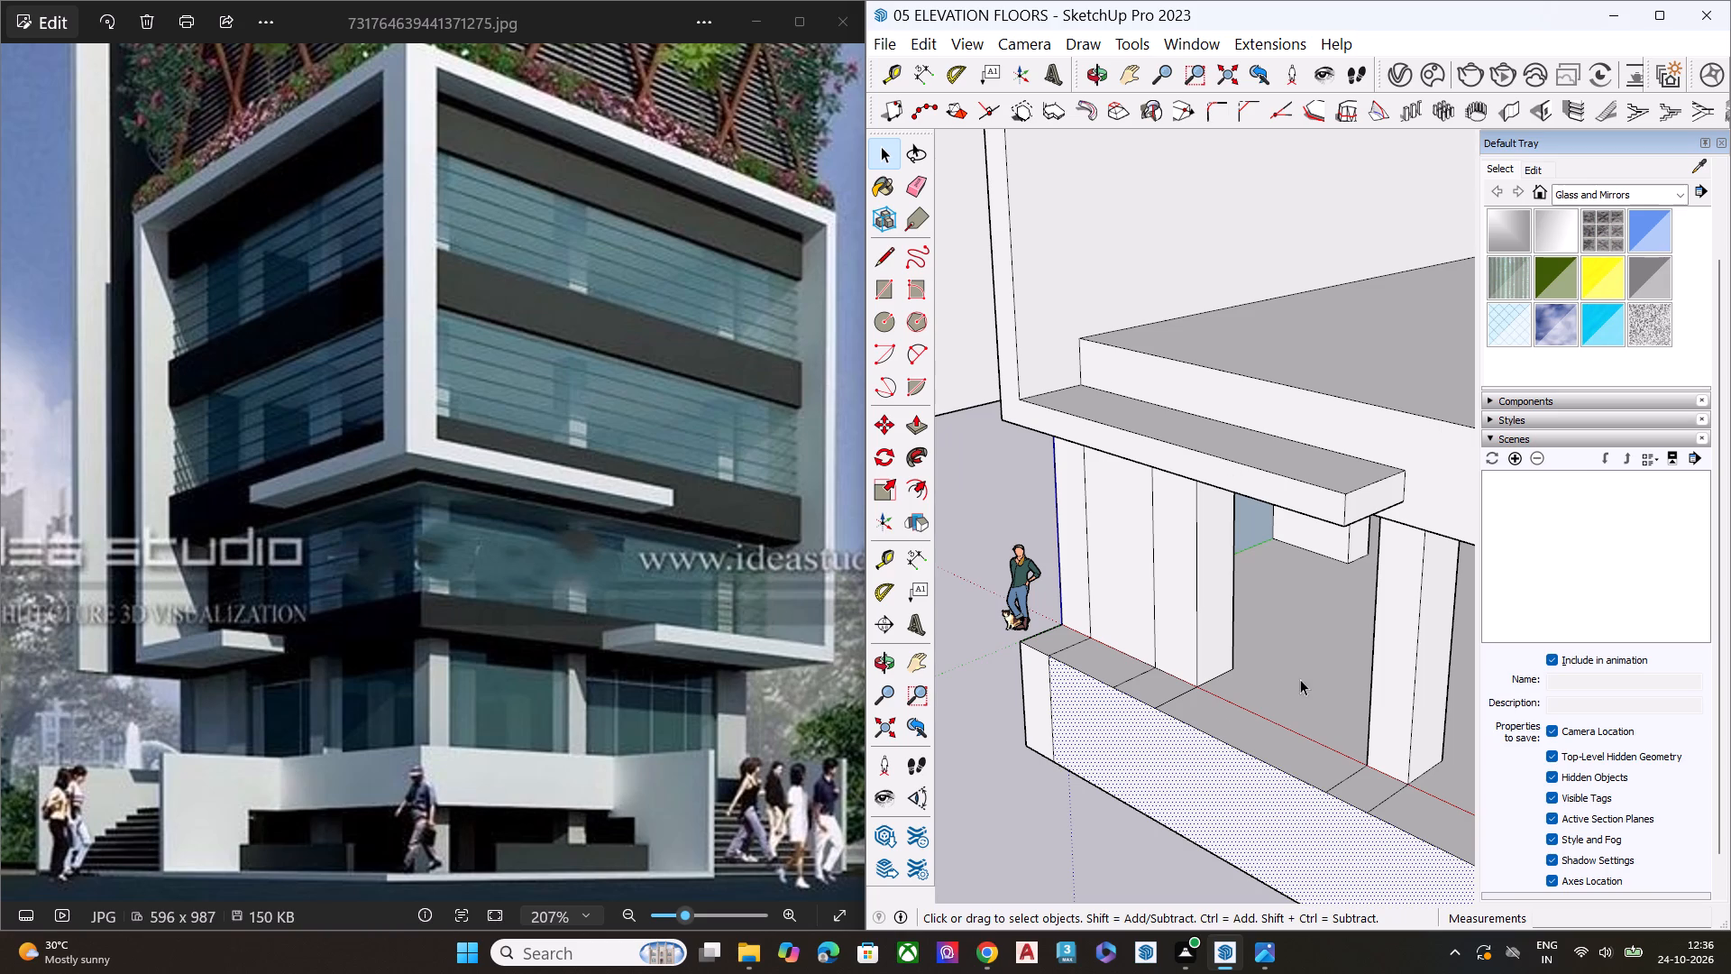
# Examine the extended base and the tower above it against the reference elevation.
pyautogui.scroll(-10, 1058, 719)
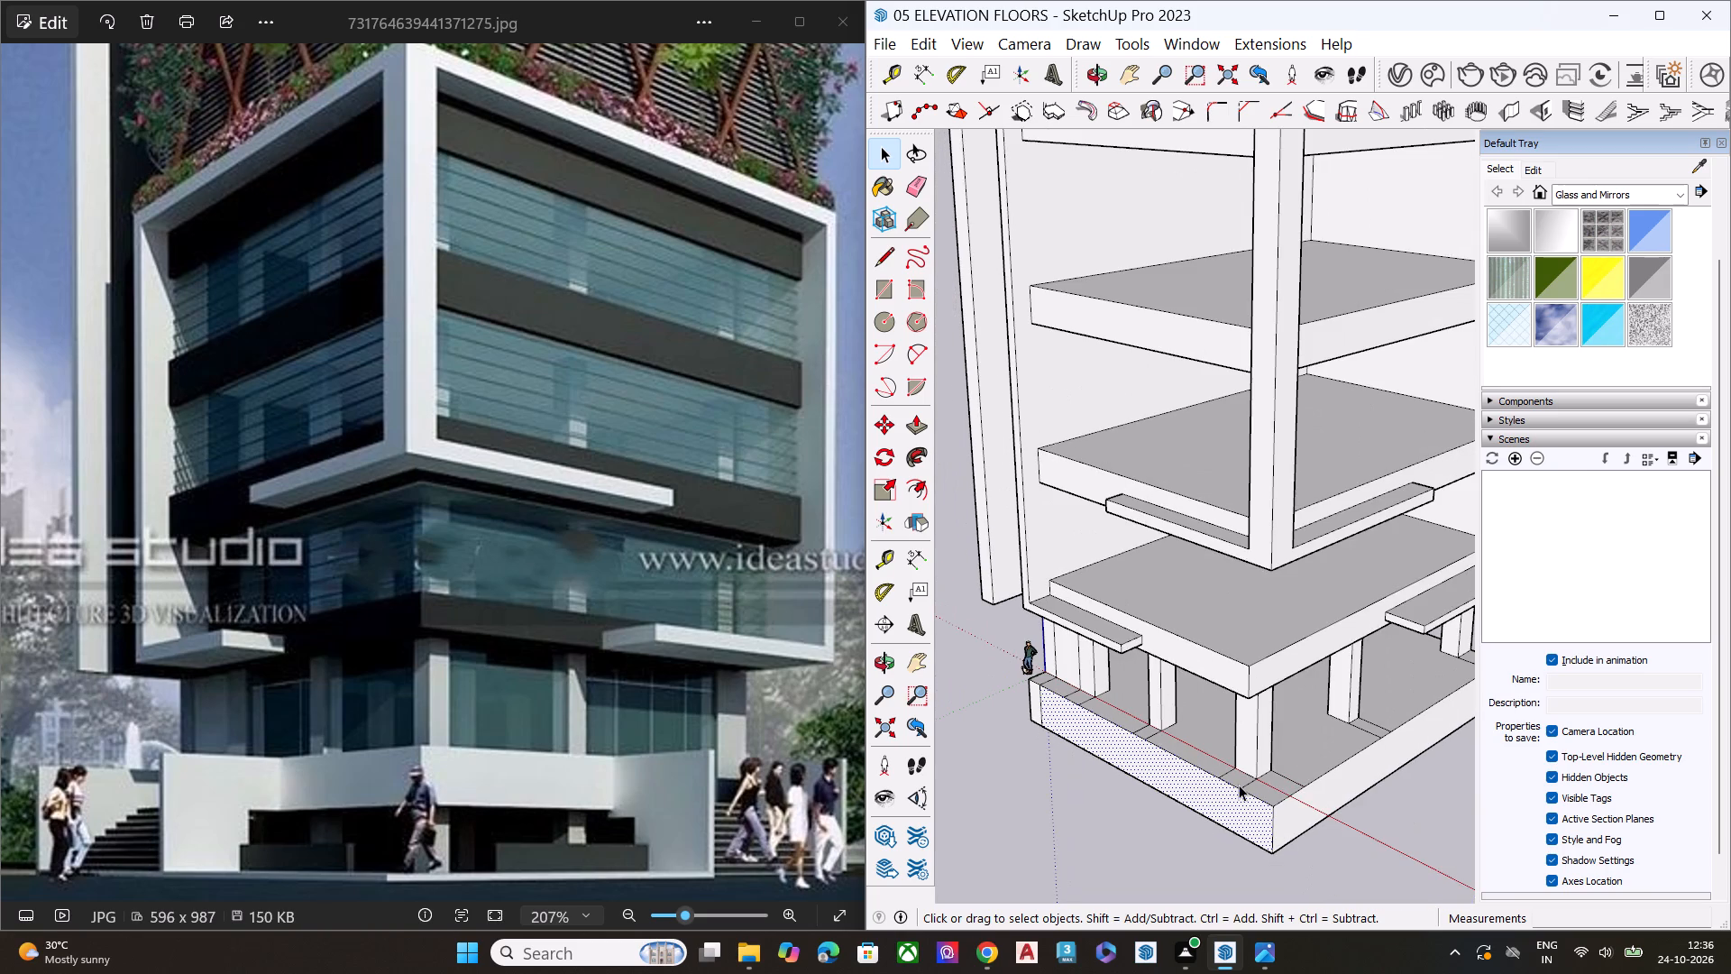
pyautogui.scroll(-5, 1109, 645)
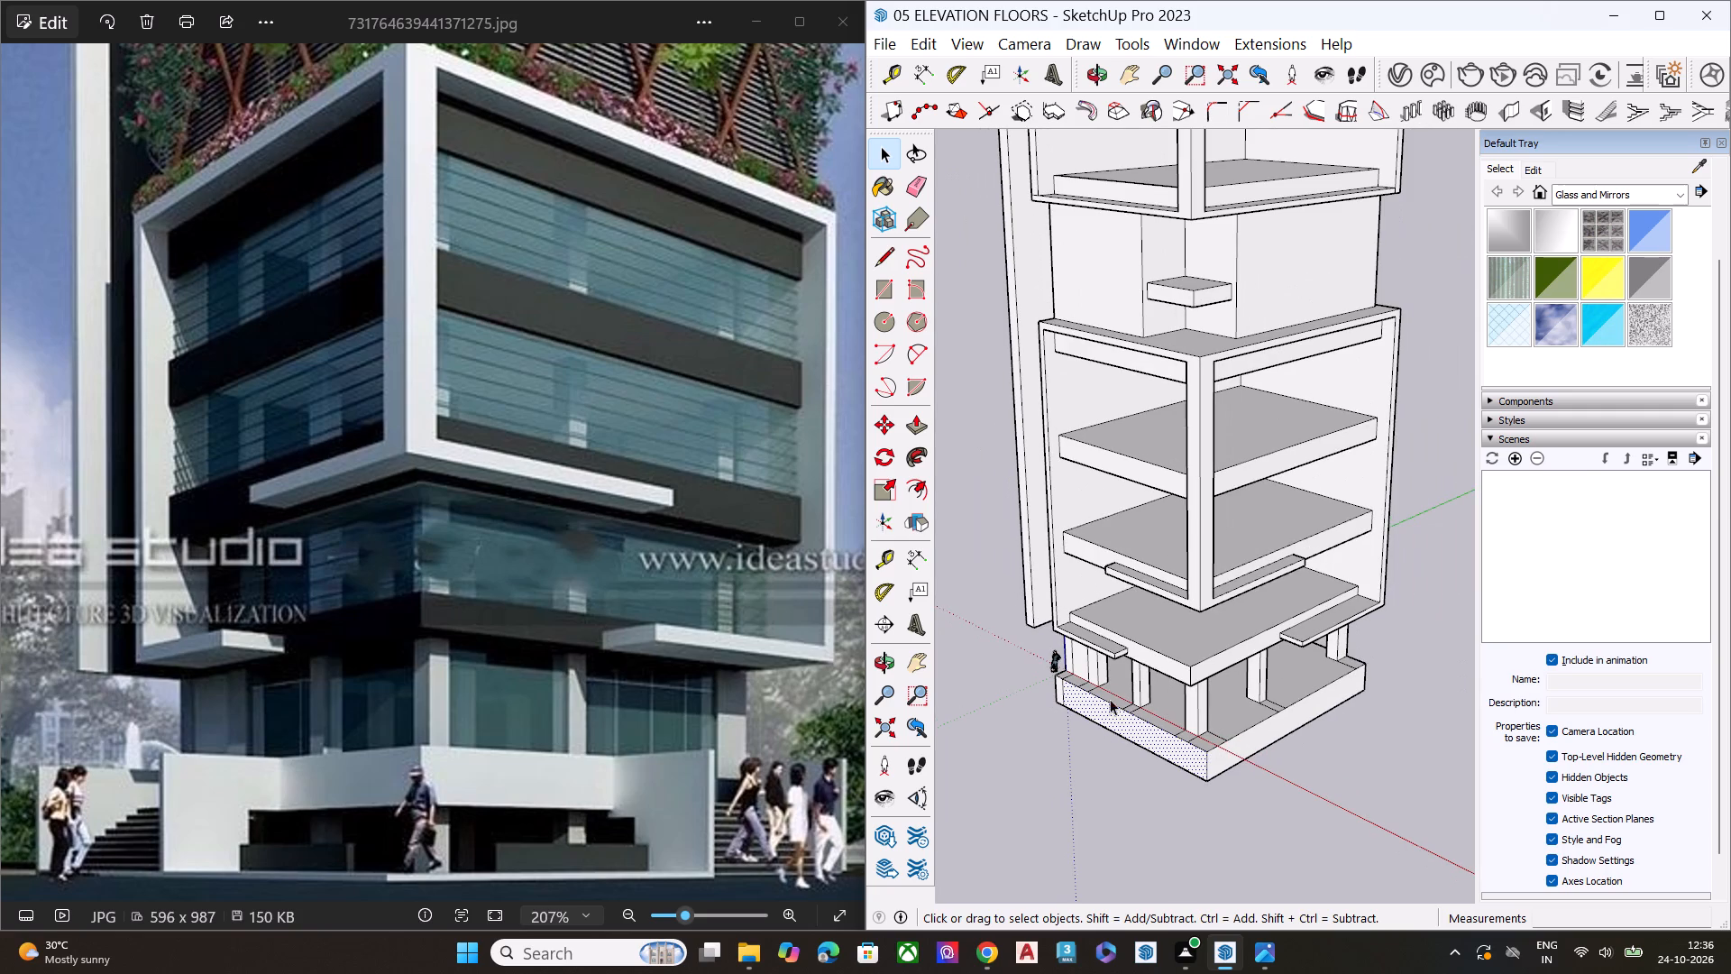
pyautogui.scroll(1, 1117, 666)
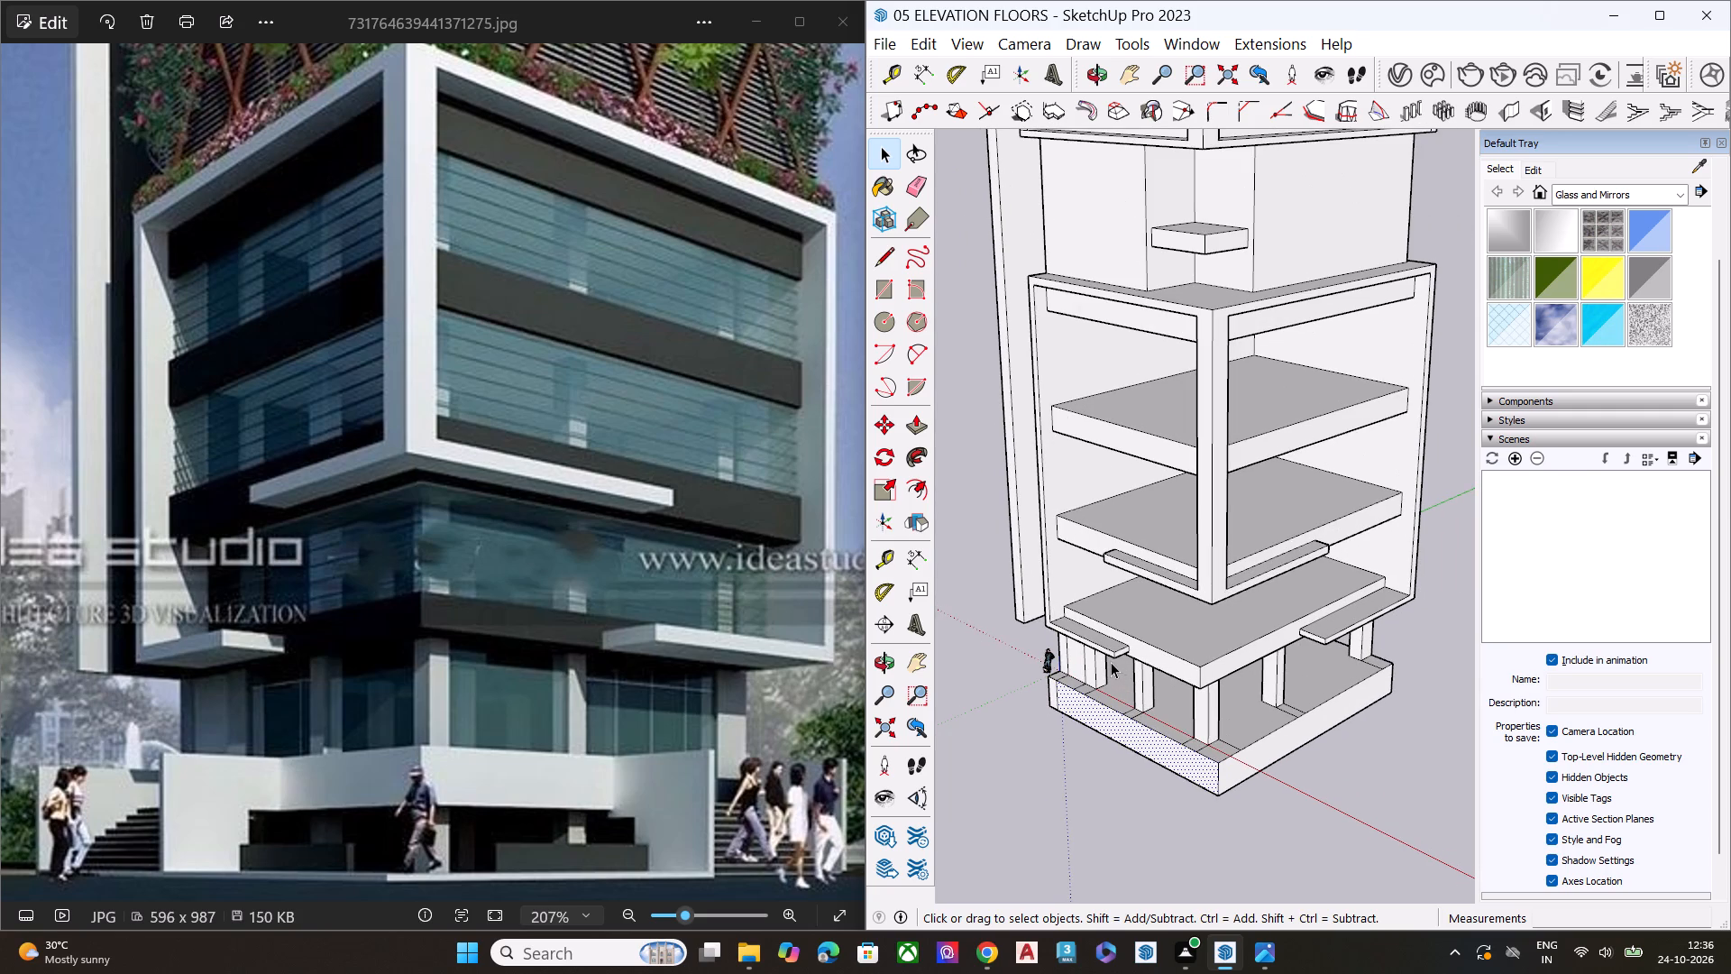
pyautogui.scroll(-1, 1200, 538)
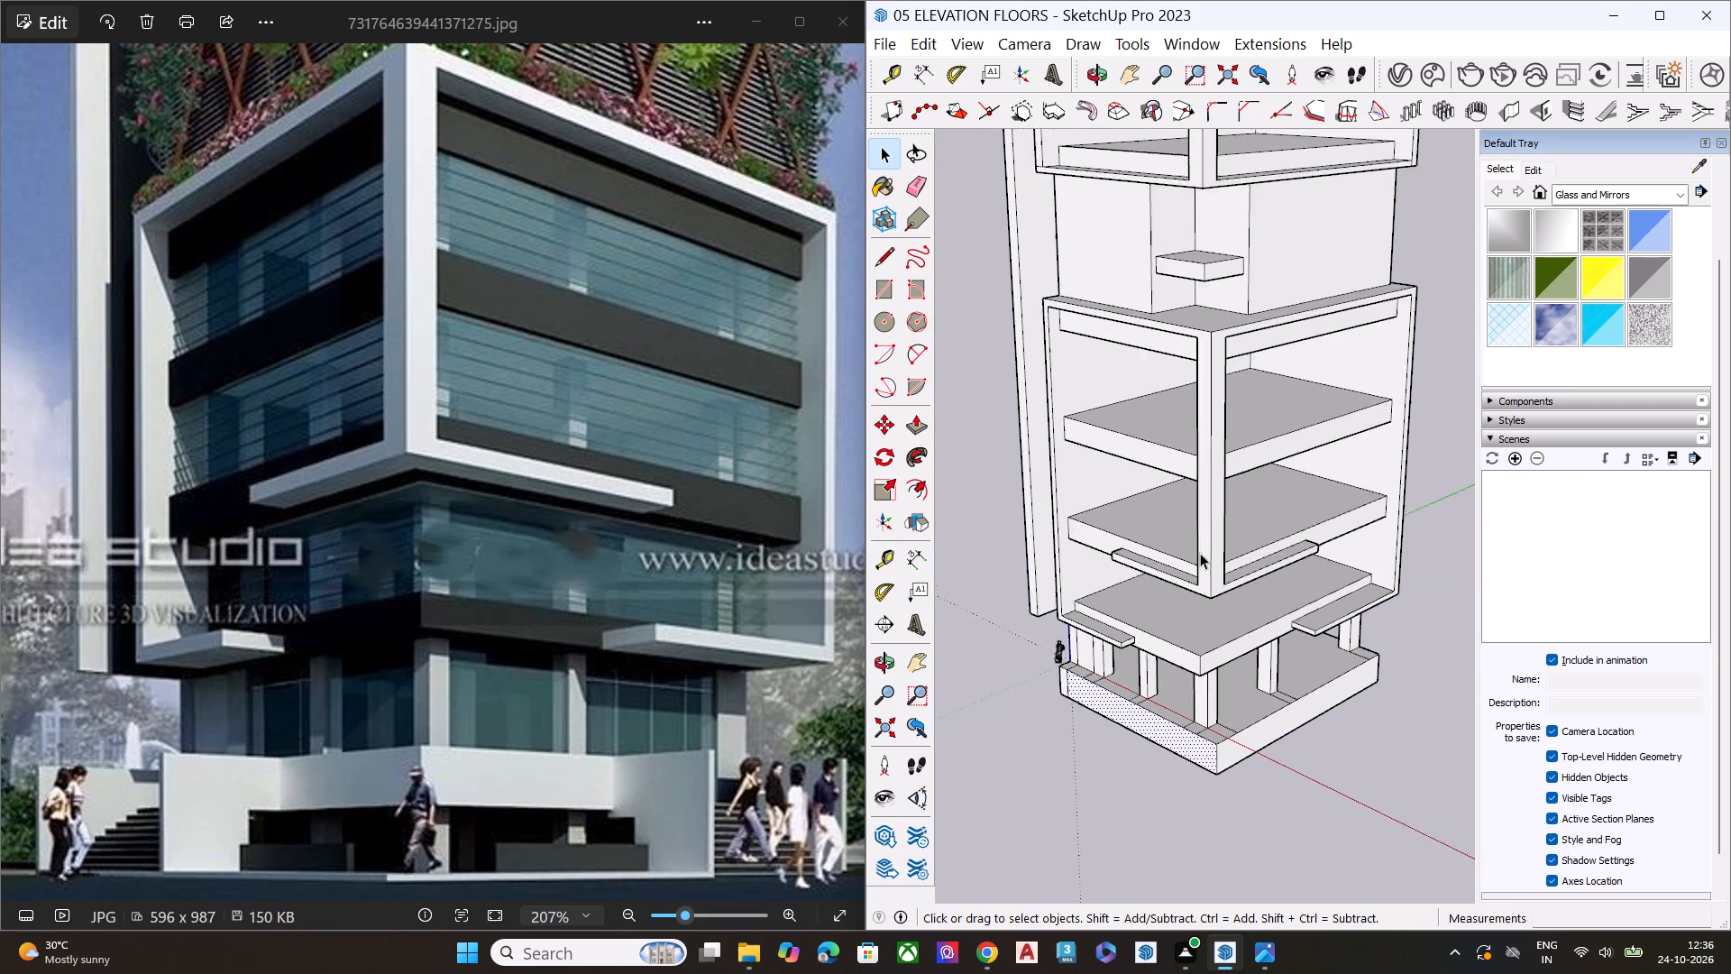
pyautogui.scroll(-4, 1200, 553)
pyautogui.moveTo(1237, 747); pyautogui.dragTo(1296, 647, button='middle')
pyautogui.scroll(1, 1296, 647)
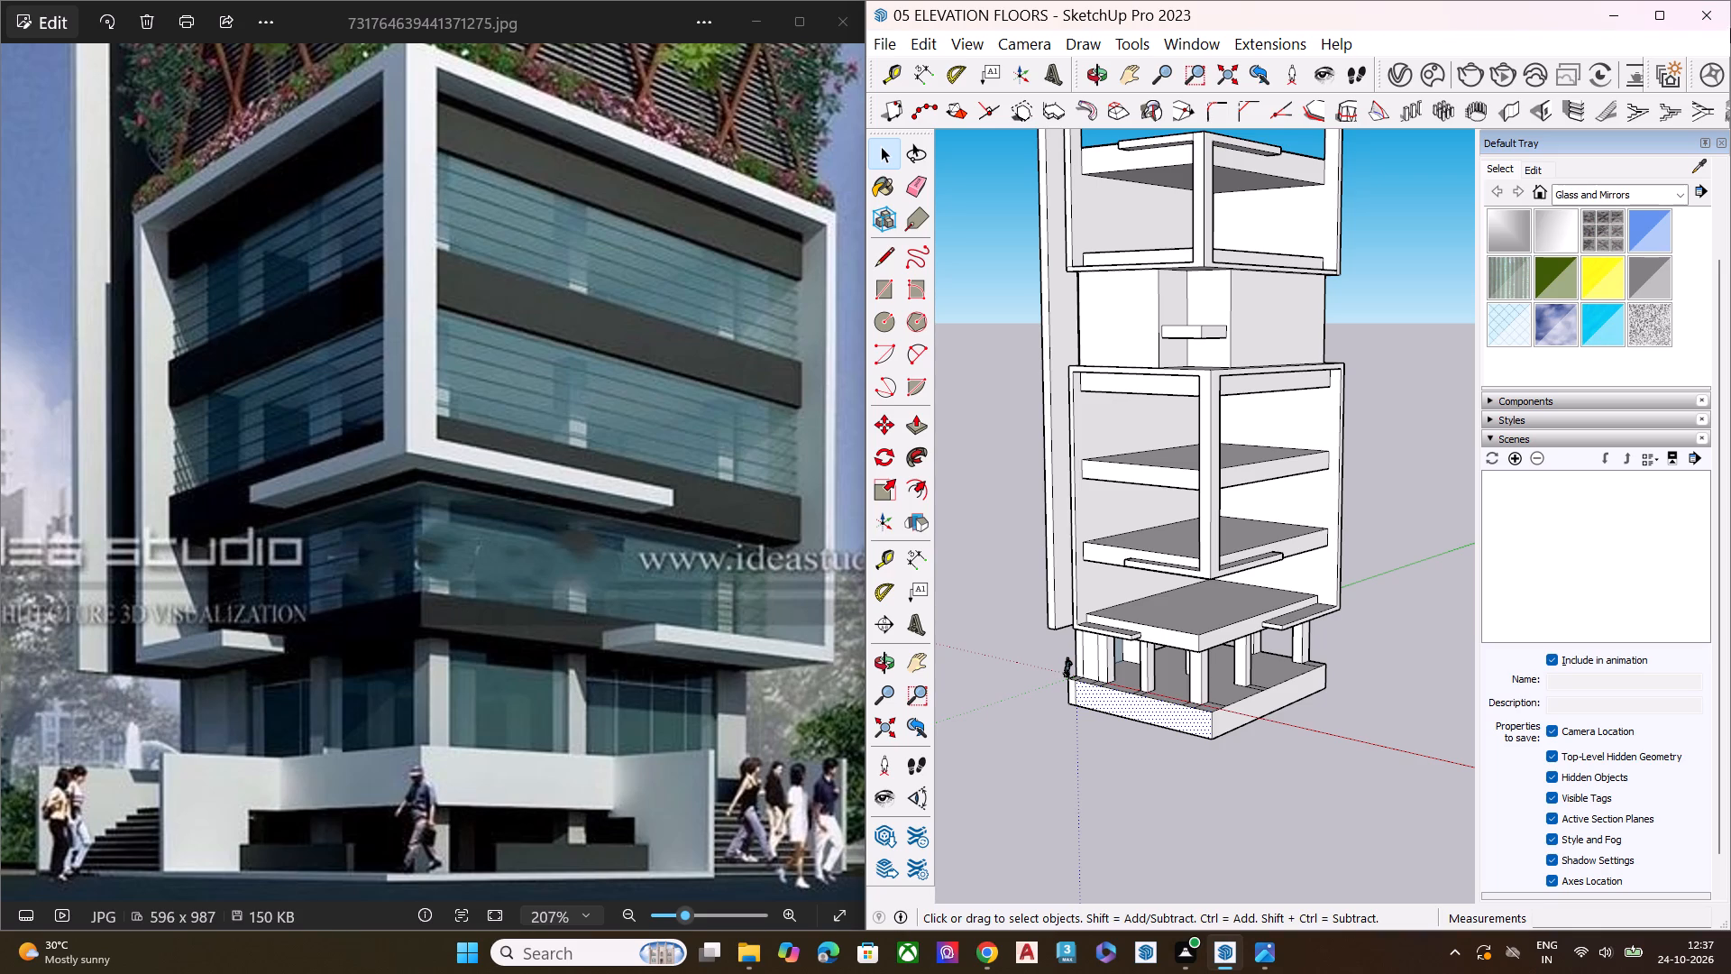
pyautogui.scroll(-4, 1290, 520)
pyautogui.moveTo(1221, 730); pyautogui.dragTo(1351, 642, button='middle')
pyautogui.scroll(7, 1325, 659)
# Draw a line about 46' 4" long along the green axis from the far end column's foot to the corner column's foot.
pyautogui.moveTo(1172, 672); pyautogui.dragTo(1197, 846, button='middle')
pyautogui.scroll(7, 1172, 672)
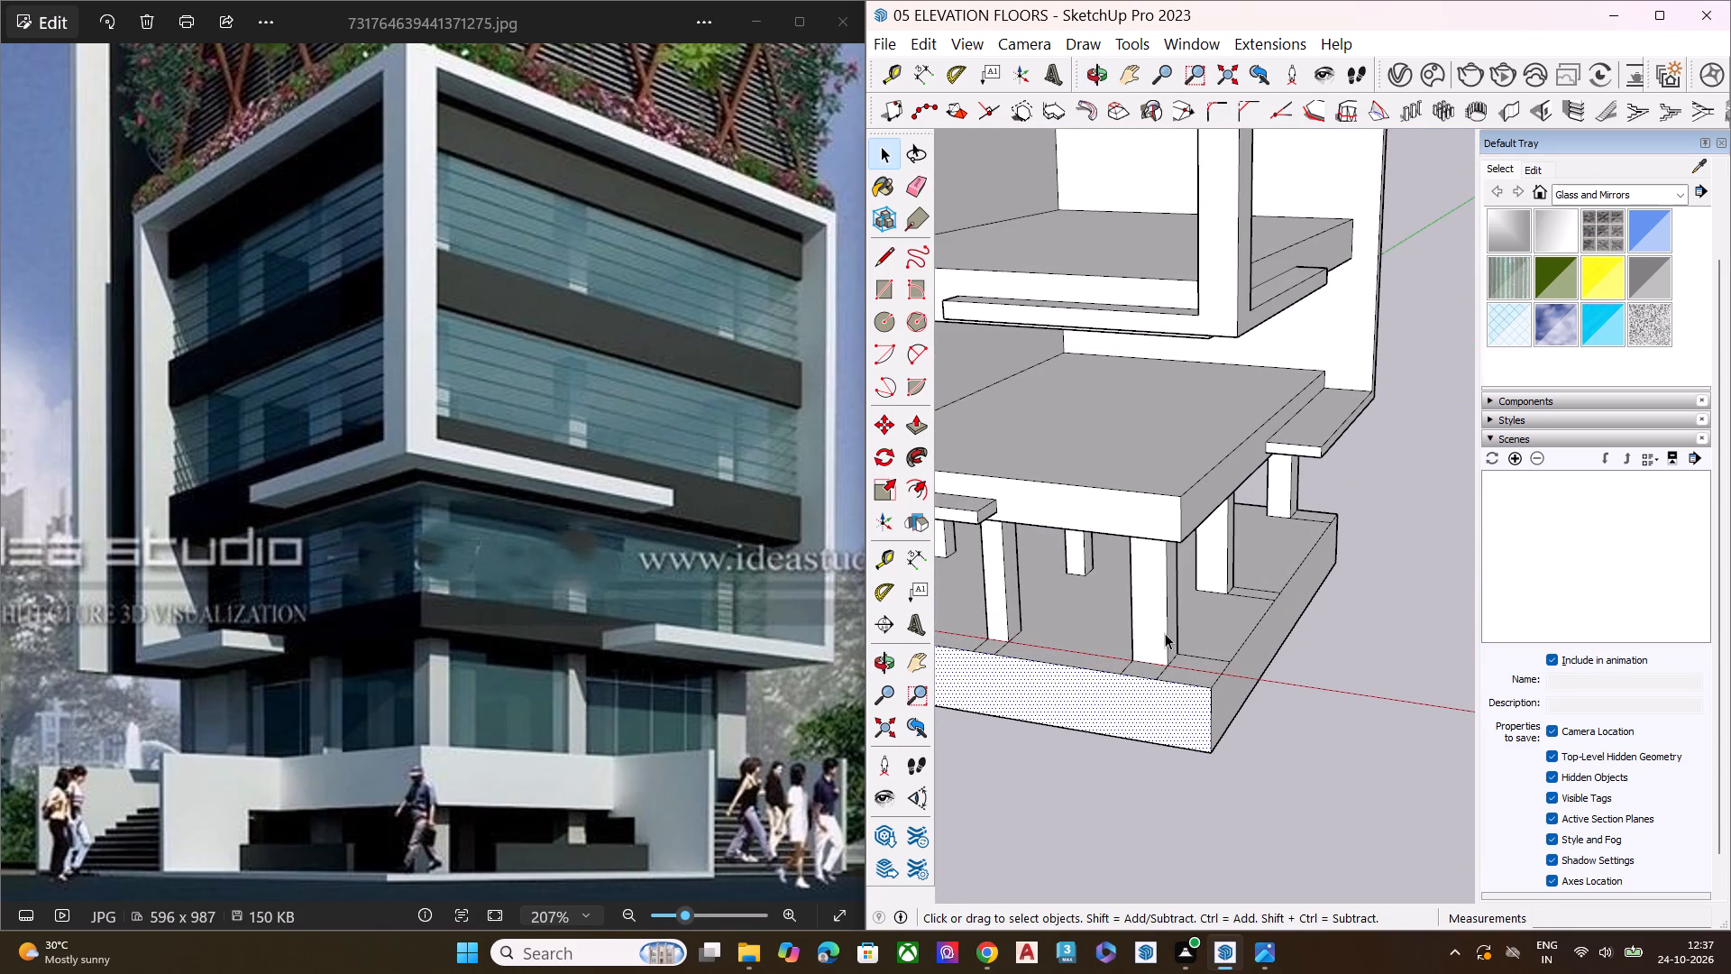
pyautogui.press('l')
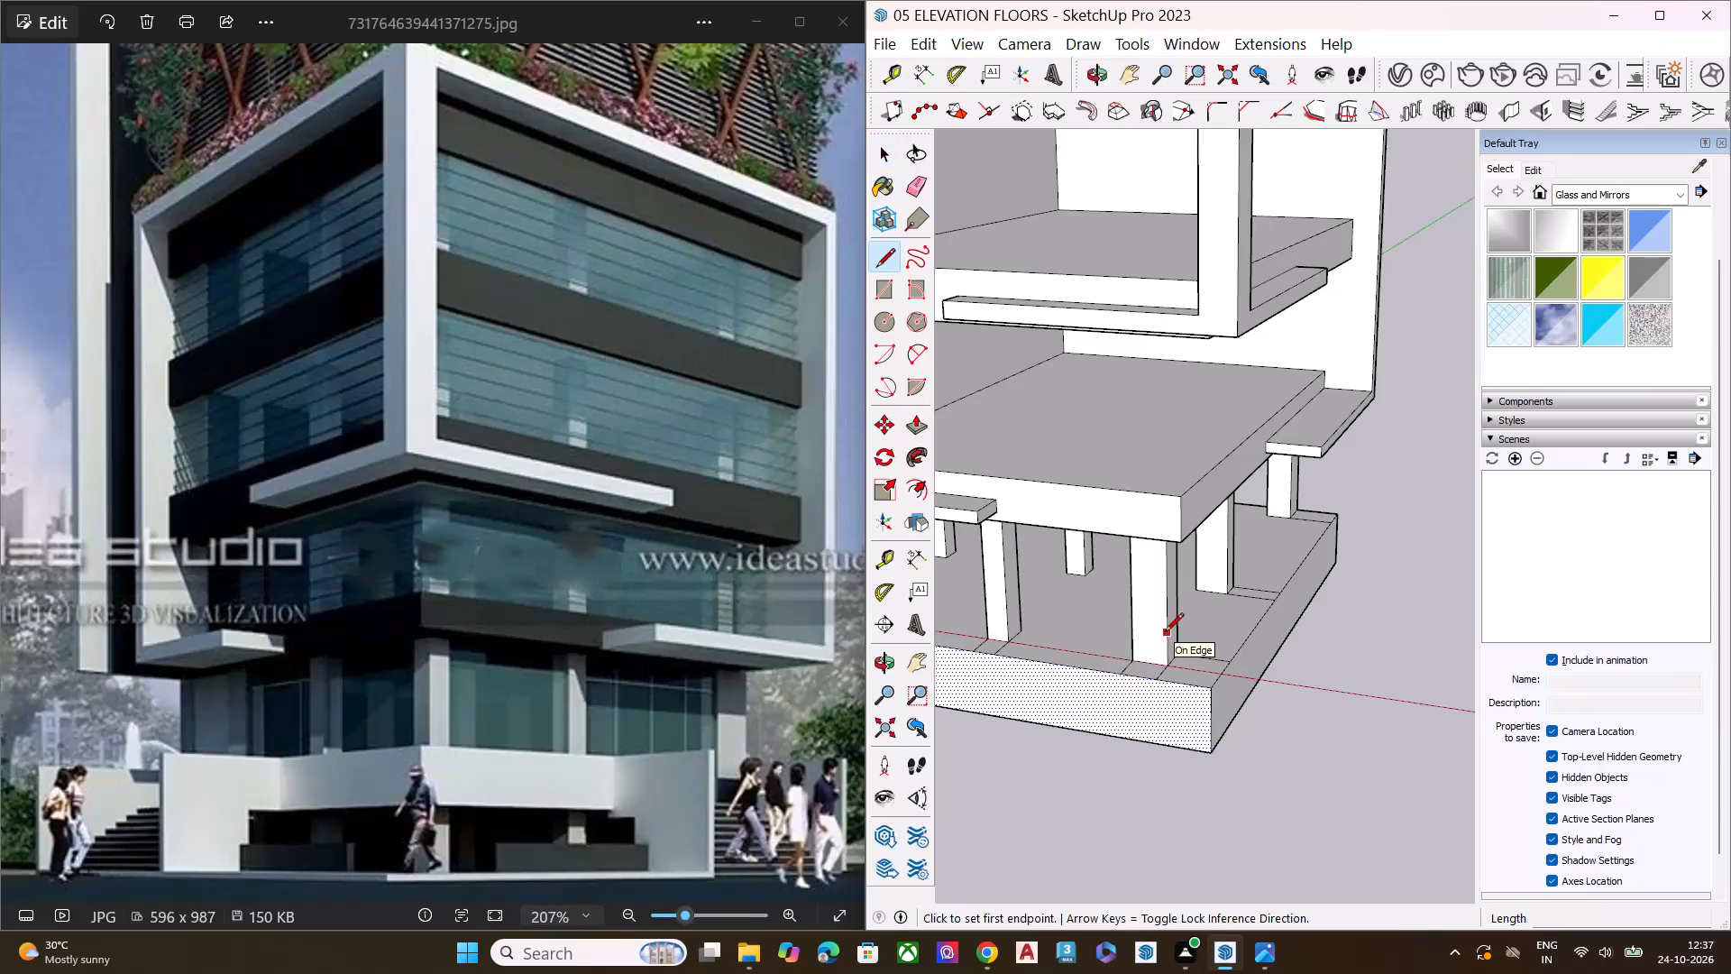
pyautogui.scroll(8, 1308, 522)
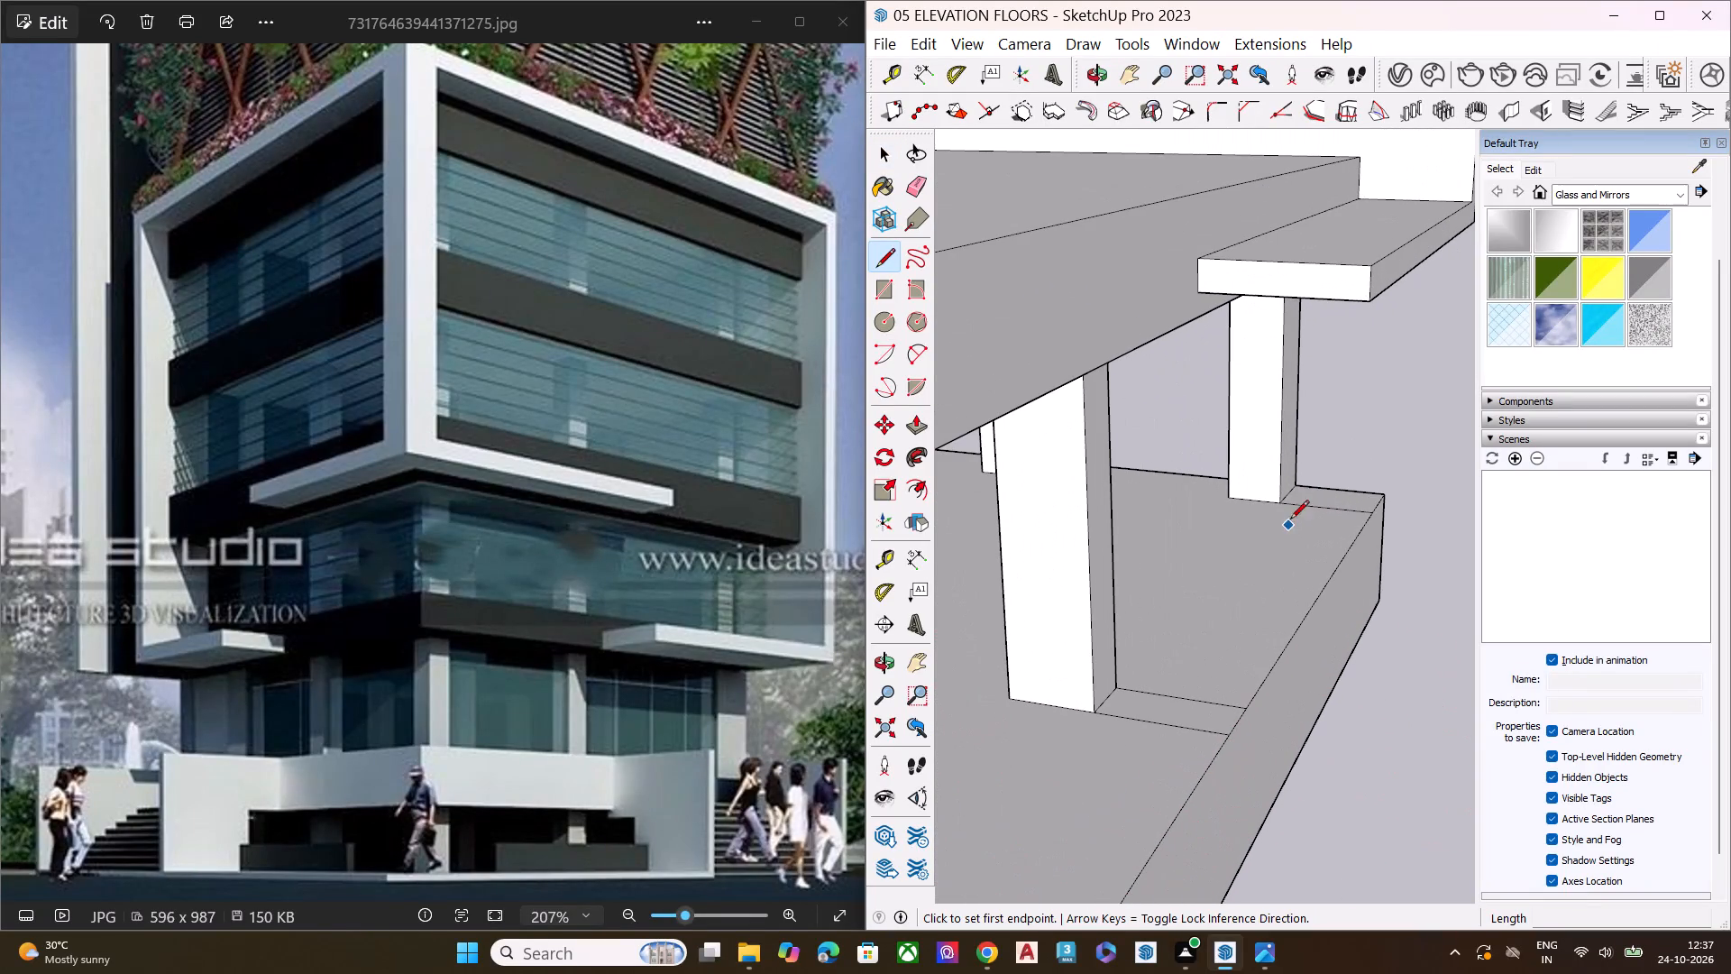
pyautogui.scroll(7, 1271, 532)
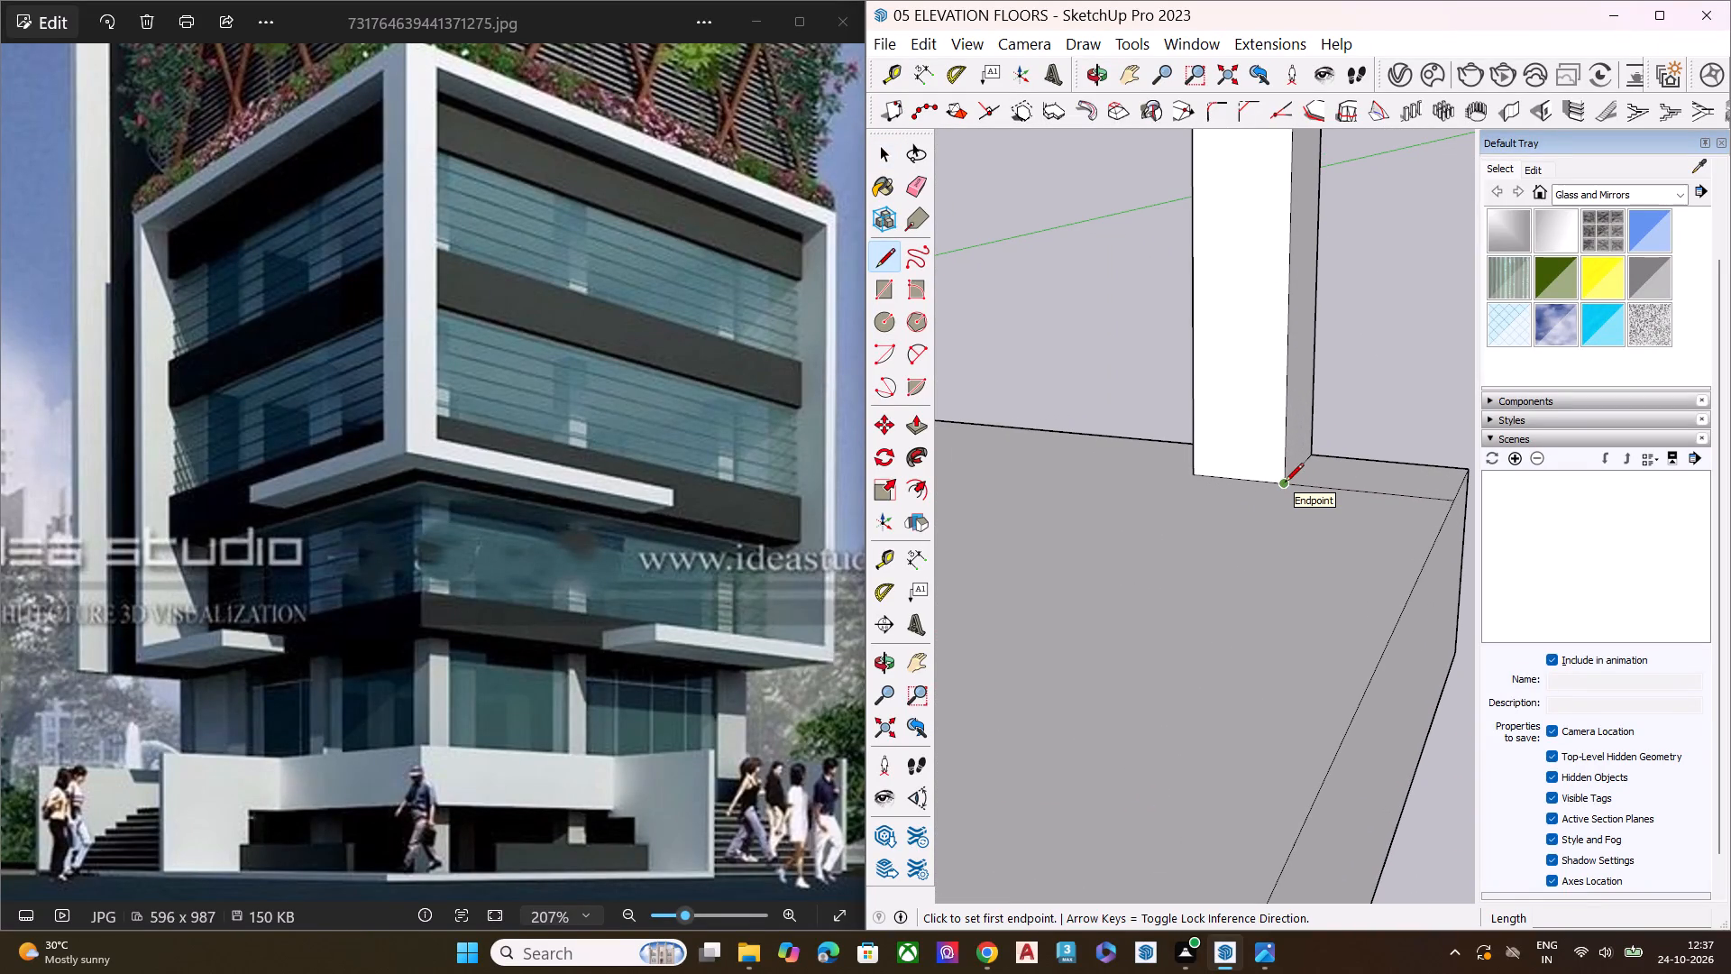
pyautogui.click(1285, 483)
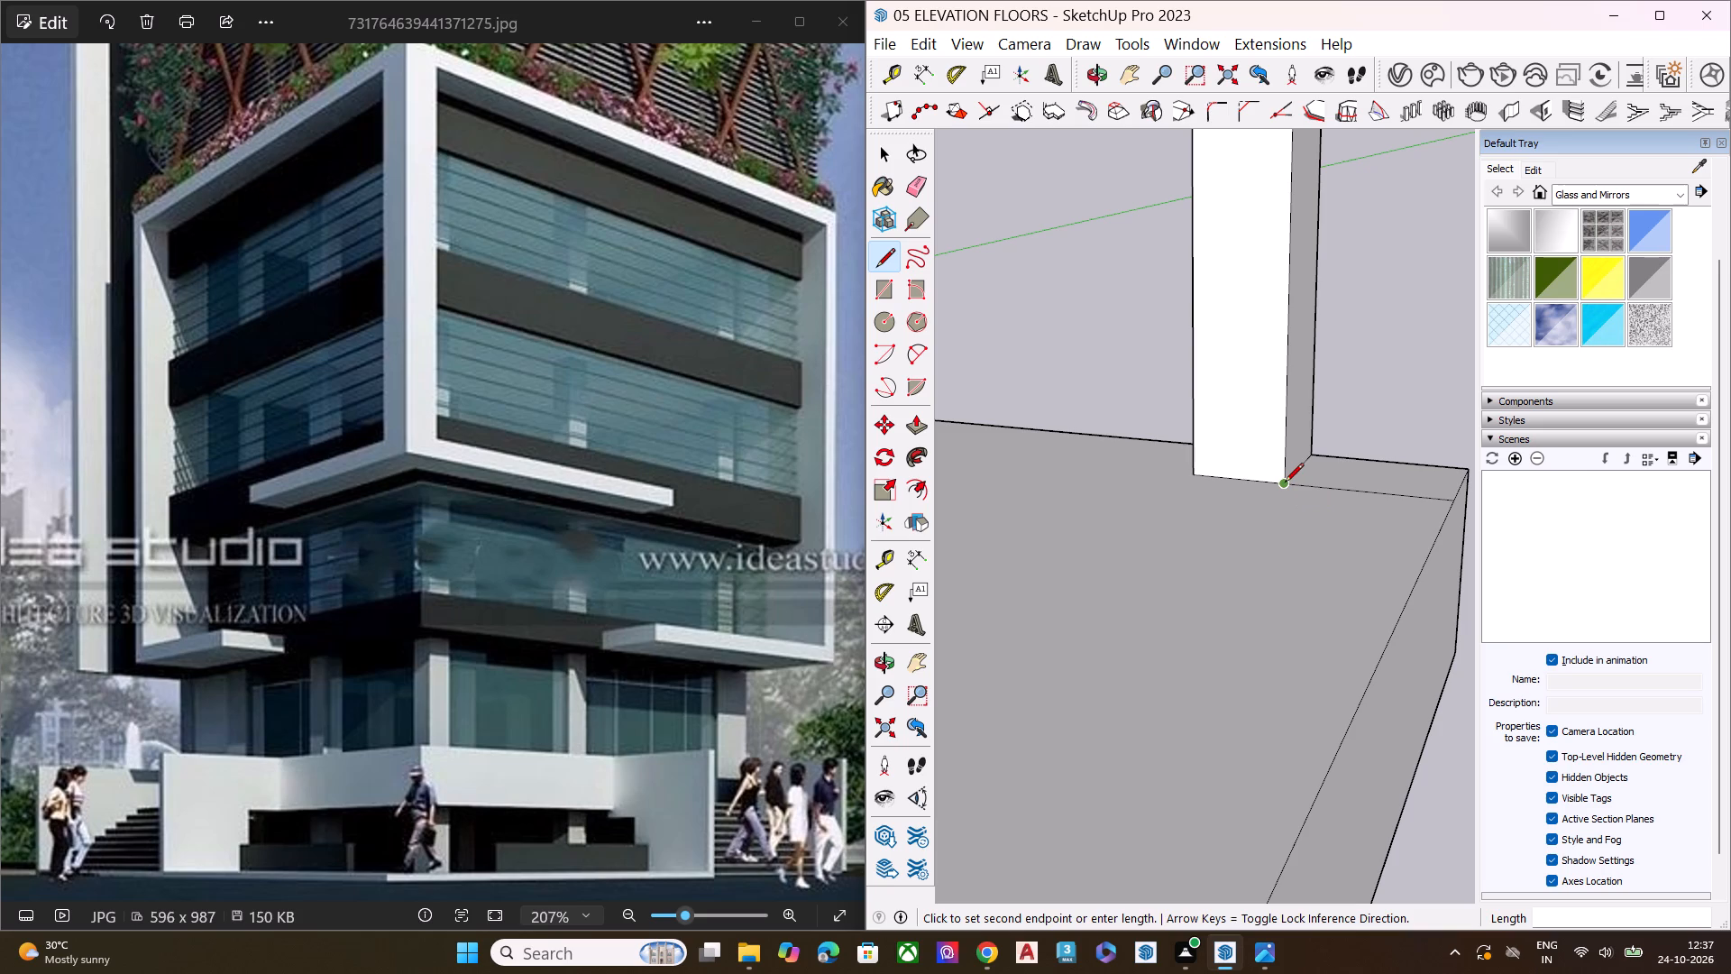
pyautogui.scroll(-8, 1373, 498)
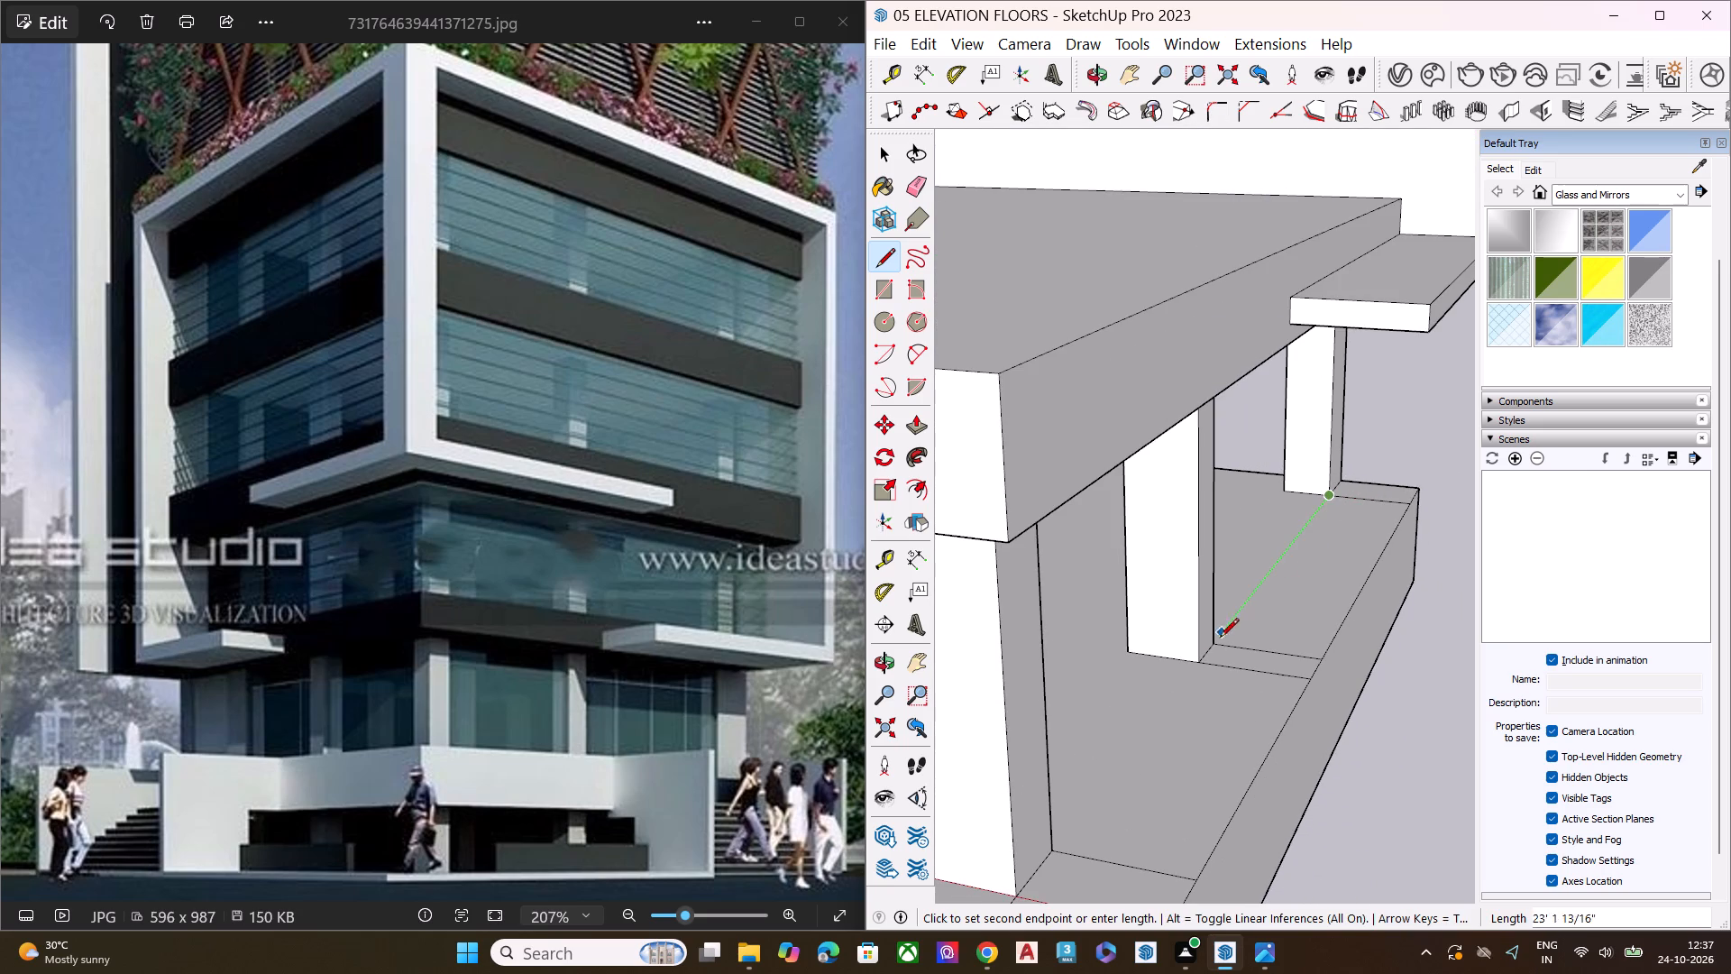
pyautogui.scroll(-3, 1180, 691)
pyautogui.scroll(1, 1181, 690)
pyautogui.scroll(-3, 1181, 690)
pyautogui.click(1092, 803)
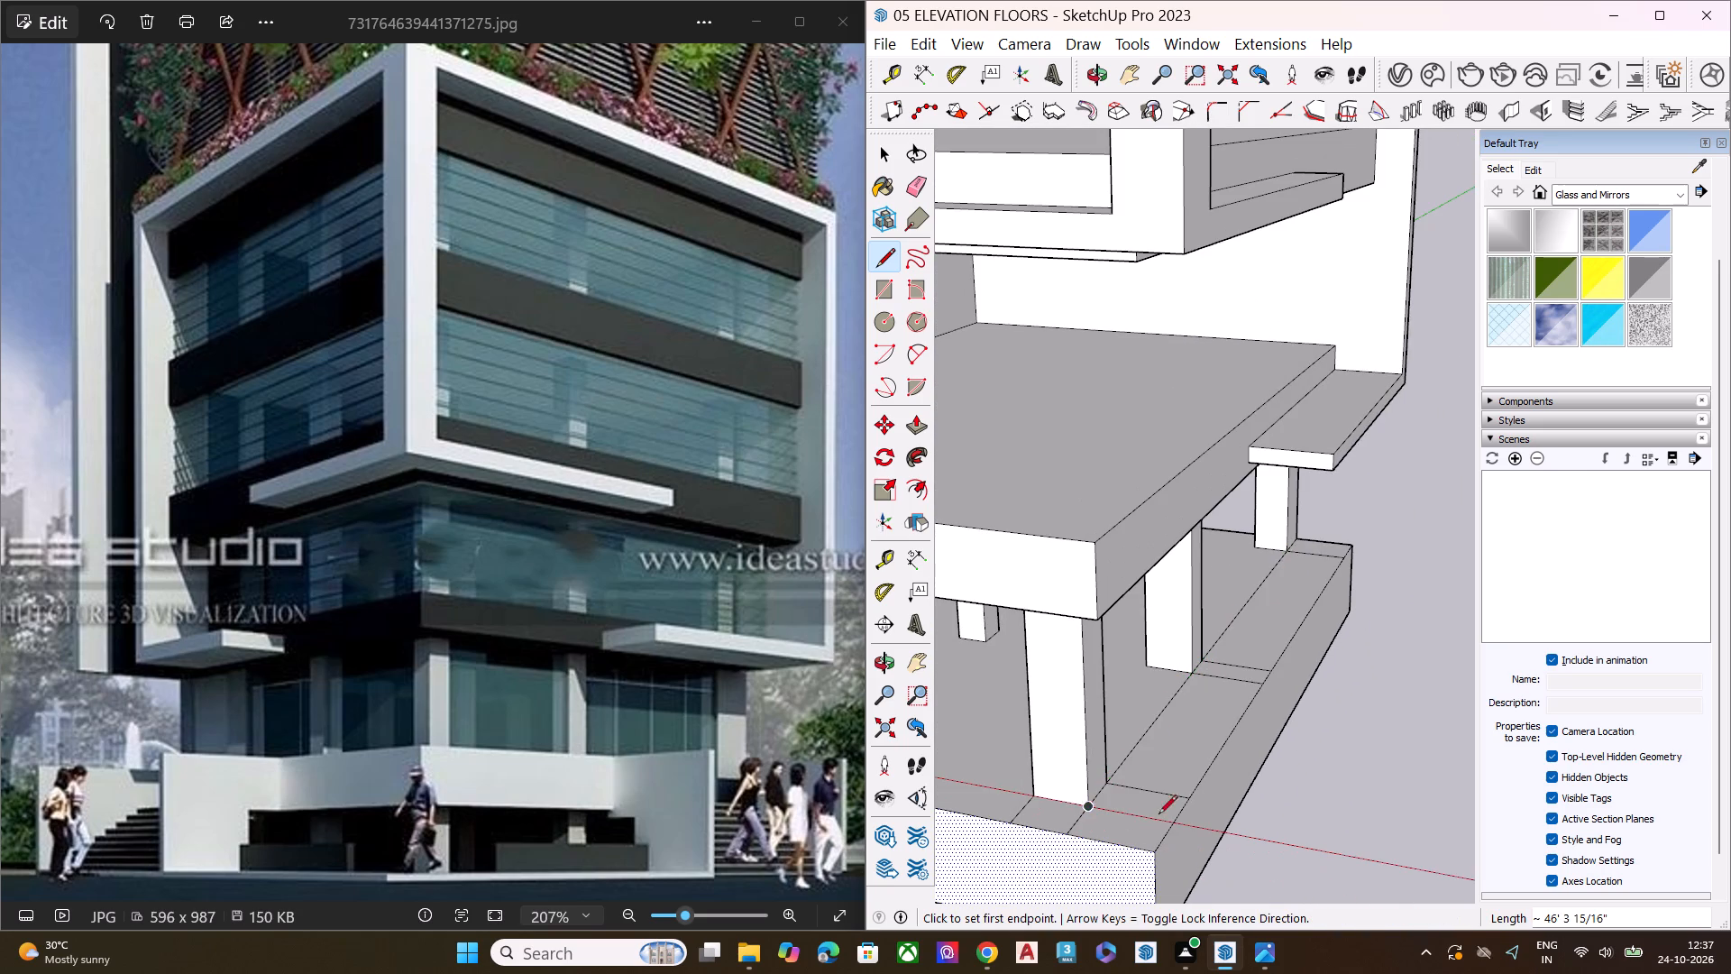
# Draw a line along the red axis on top of the base, from the corner column's foot toward the origin corner.
pyautogui.scroll(-9, 1331, 731)
pyautogui.moveTo(1039, 791); pyautogui.dragTo(1711, 757, button='middle')
pyautogui.scroll(1, 1492, 685)
pyautogui.scroll(-2, 1481, 683)
pyautogui.scroll(4, 1481, 683)
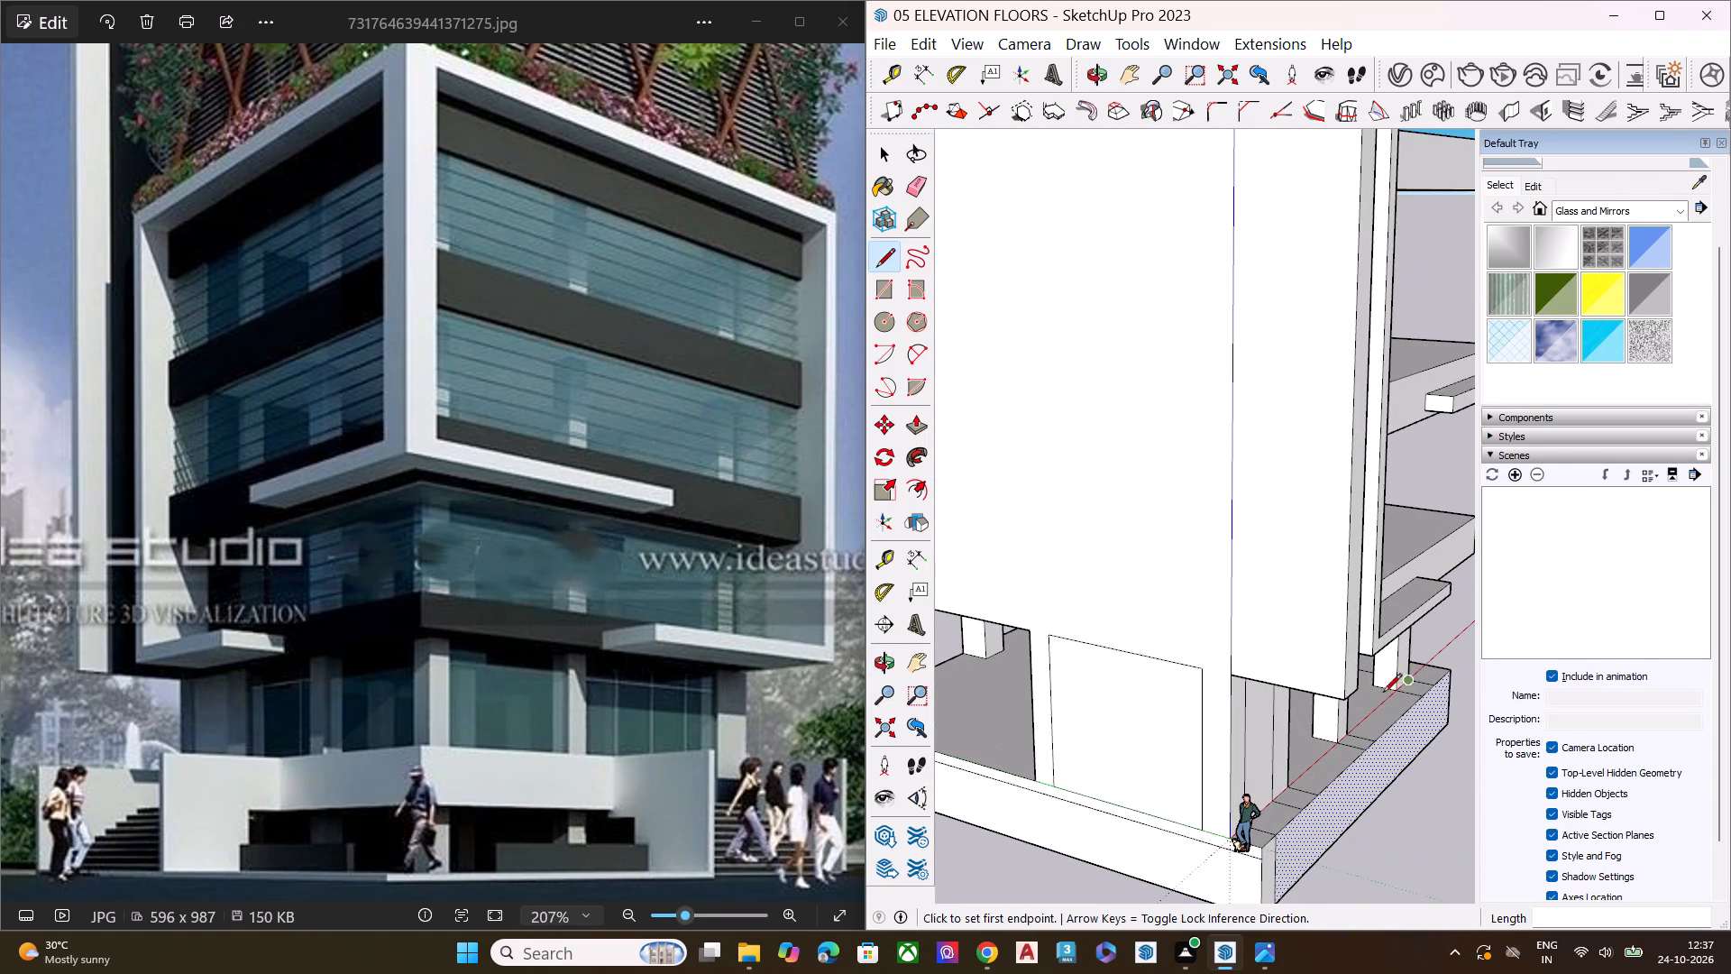
pyautogui.click(1397, 689)
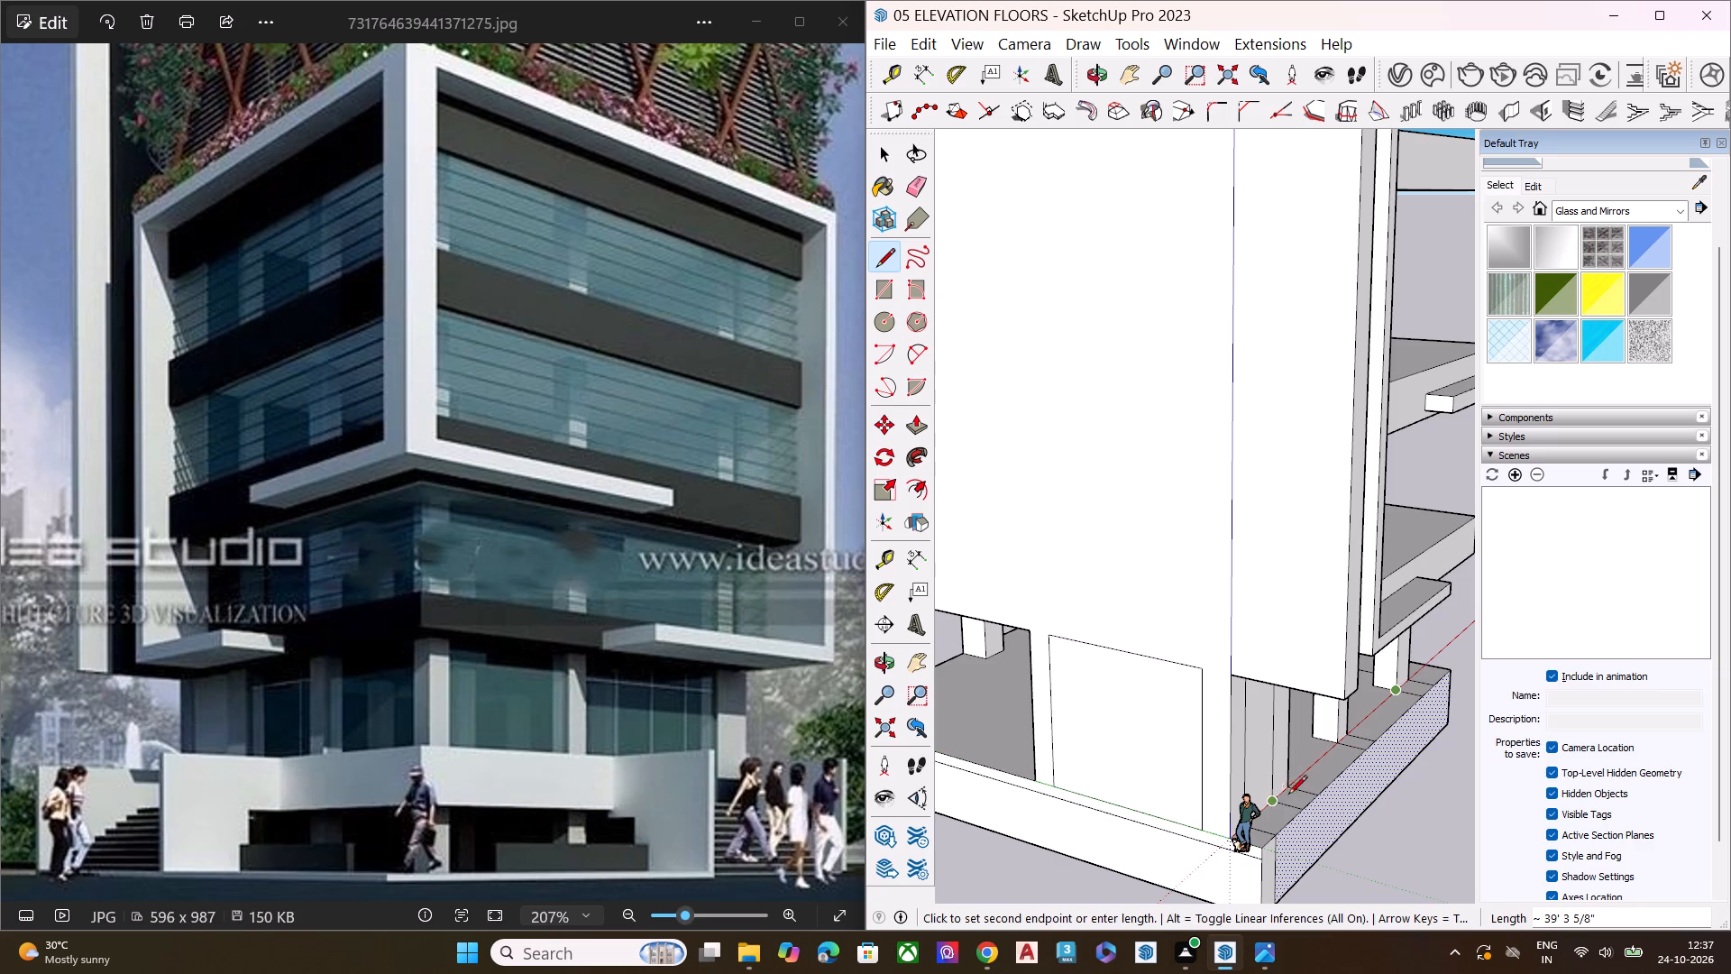
pyautogui.click(1289, 789)
pyautogui.click(1401, 849)
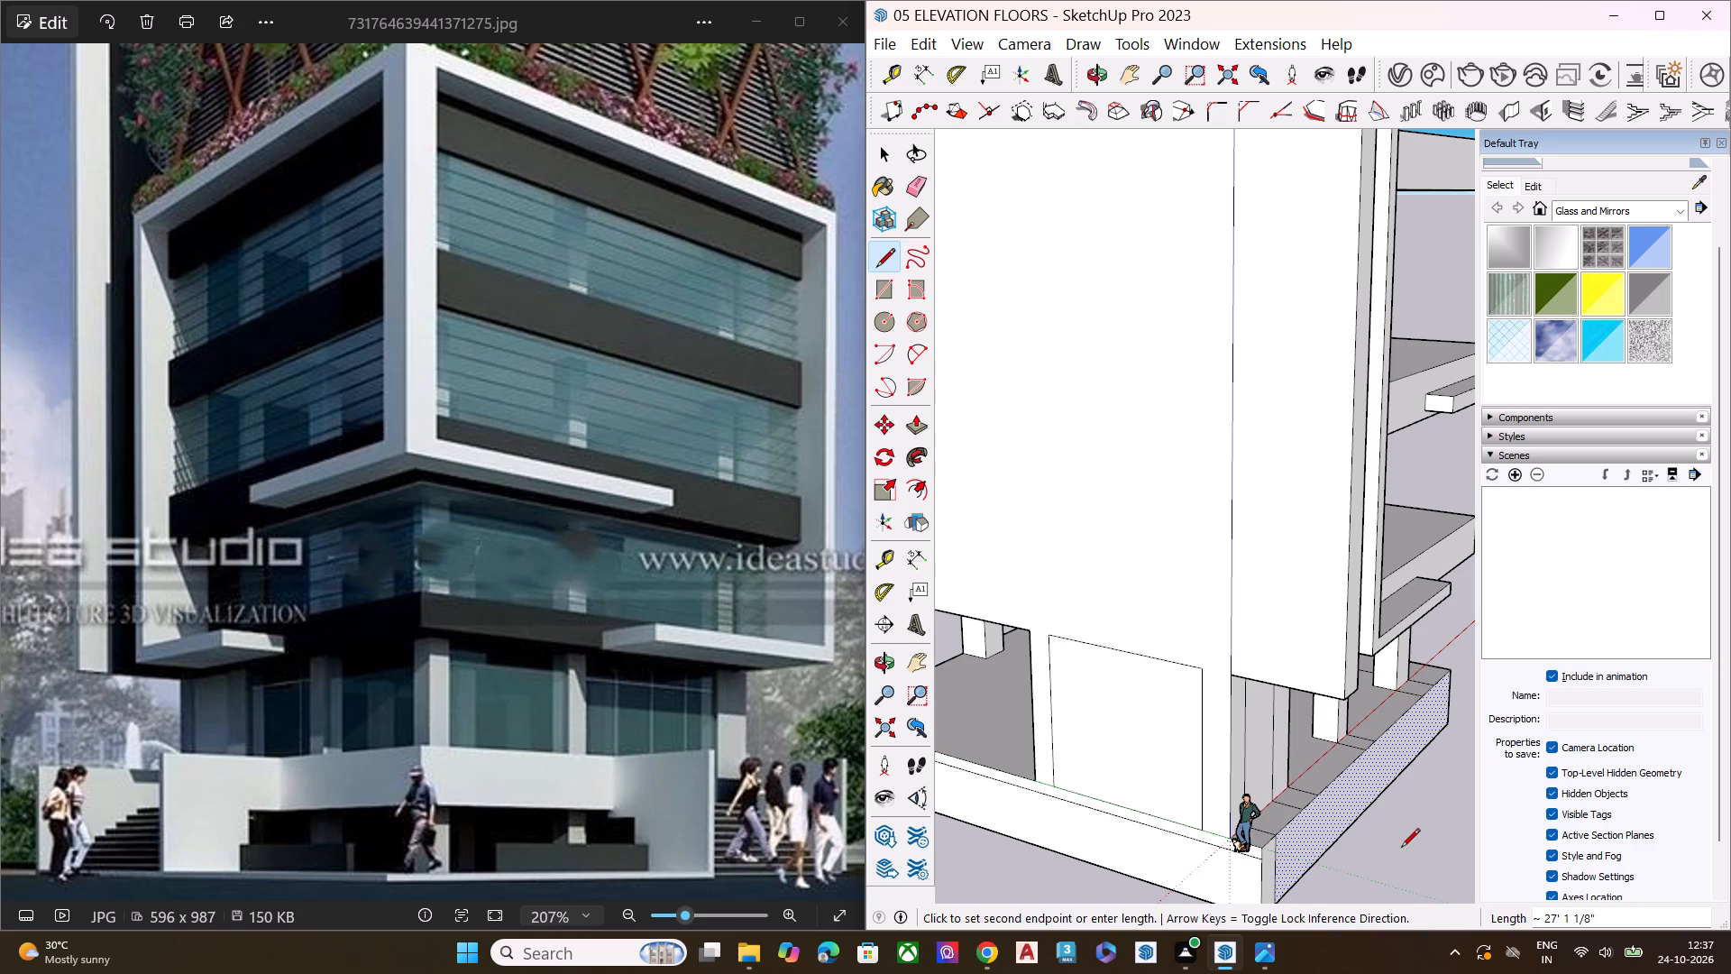
pyautogui.press('space')
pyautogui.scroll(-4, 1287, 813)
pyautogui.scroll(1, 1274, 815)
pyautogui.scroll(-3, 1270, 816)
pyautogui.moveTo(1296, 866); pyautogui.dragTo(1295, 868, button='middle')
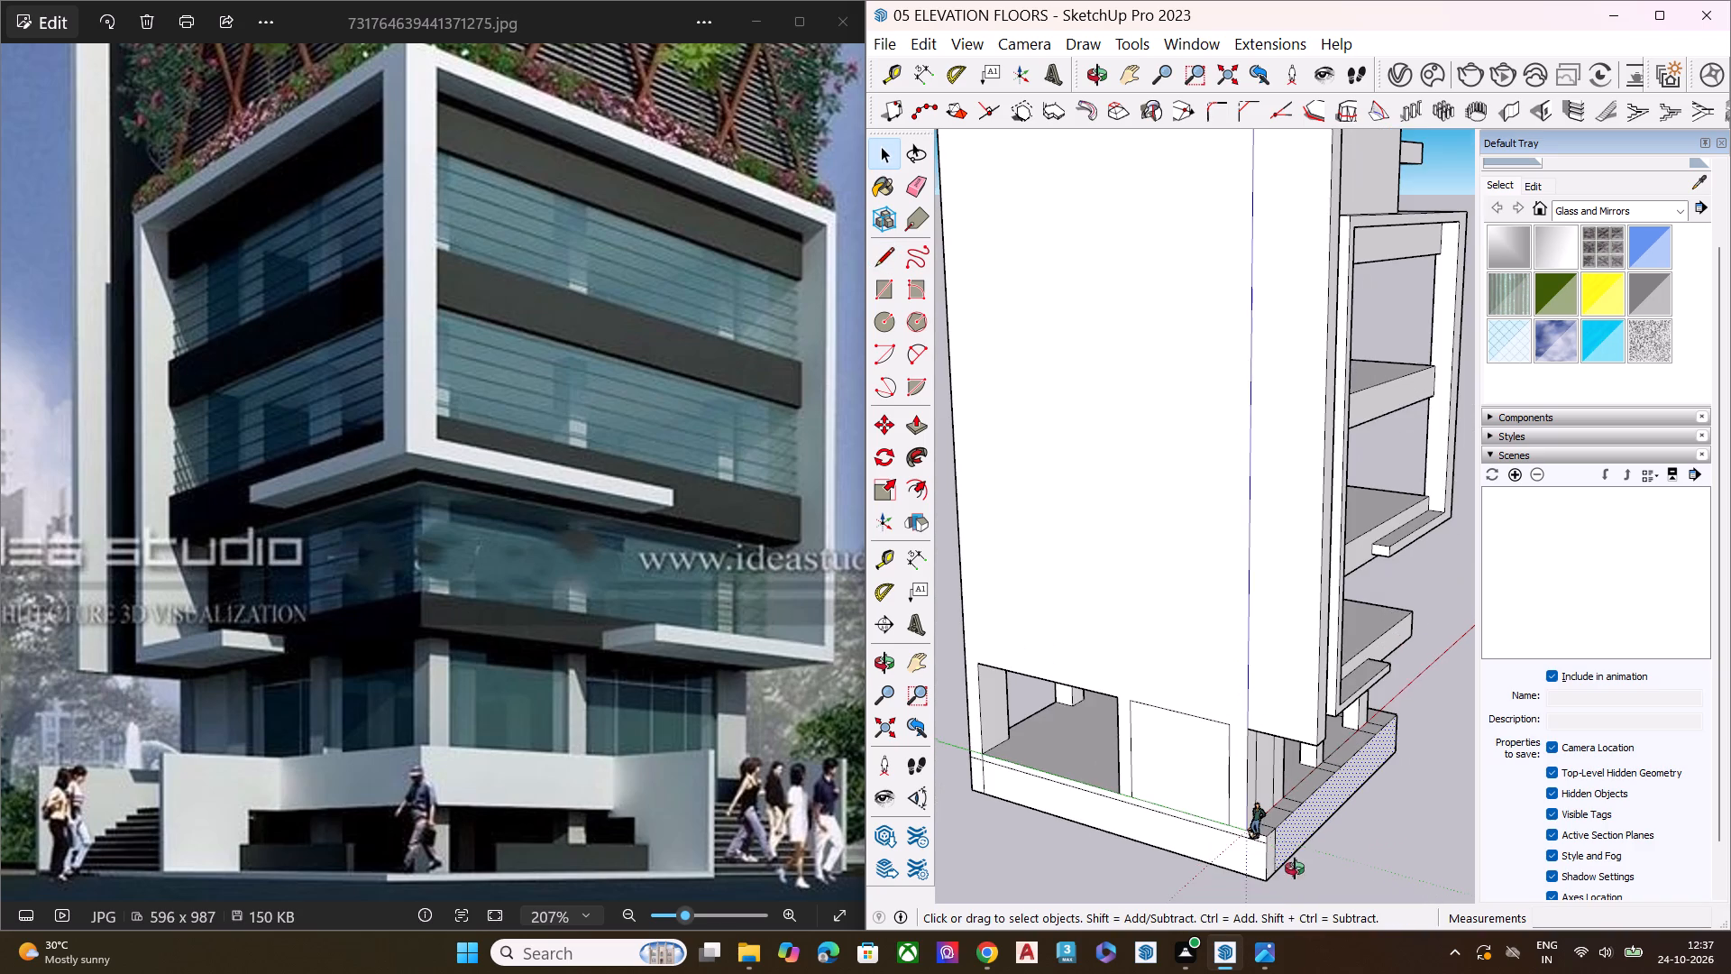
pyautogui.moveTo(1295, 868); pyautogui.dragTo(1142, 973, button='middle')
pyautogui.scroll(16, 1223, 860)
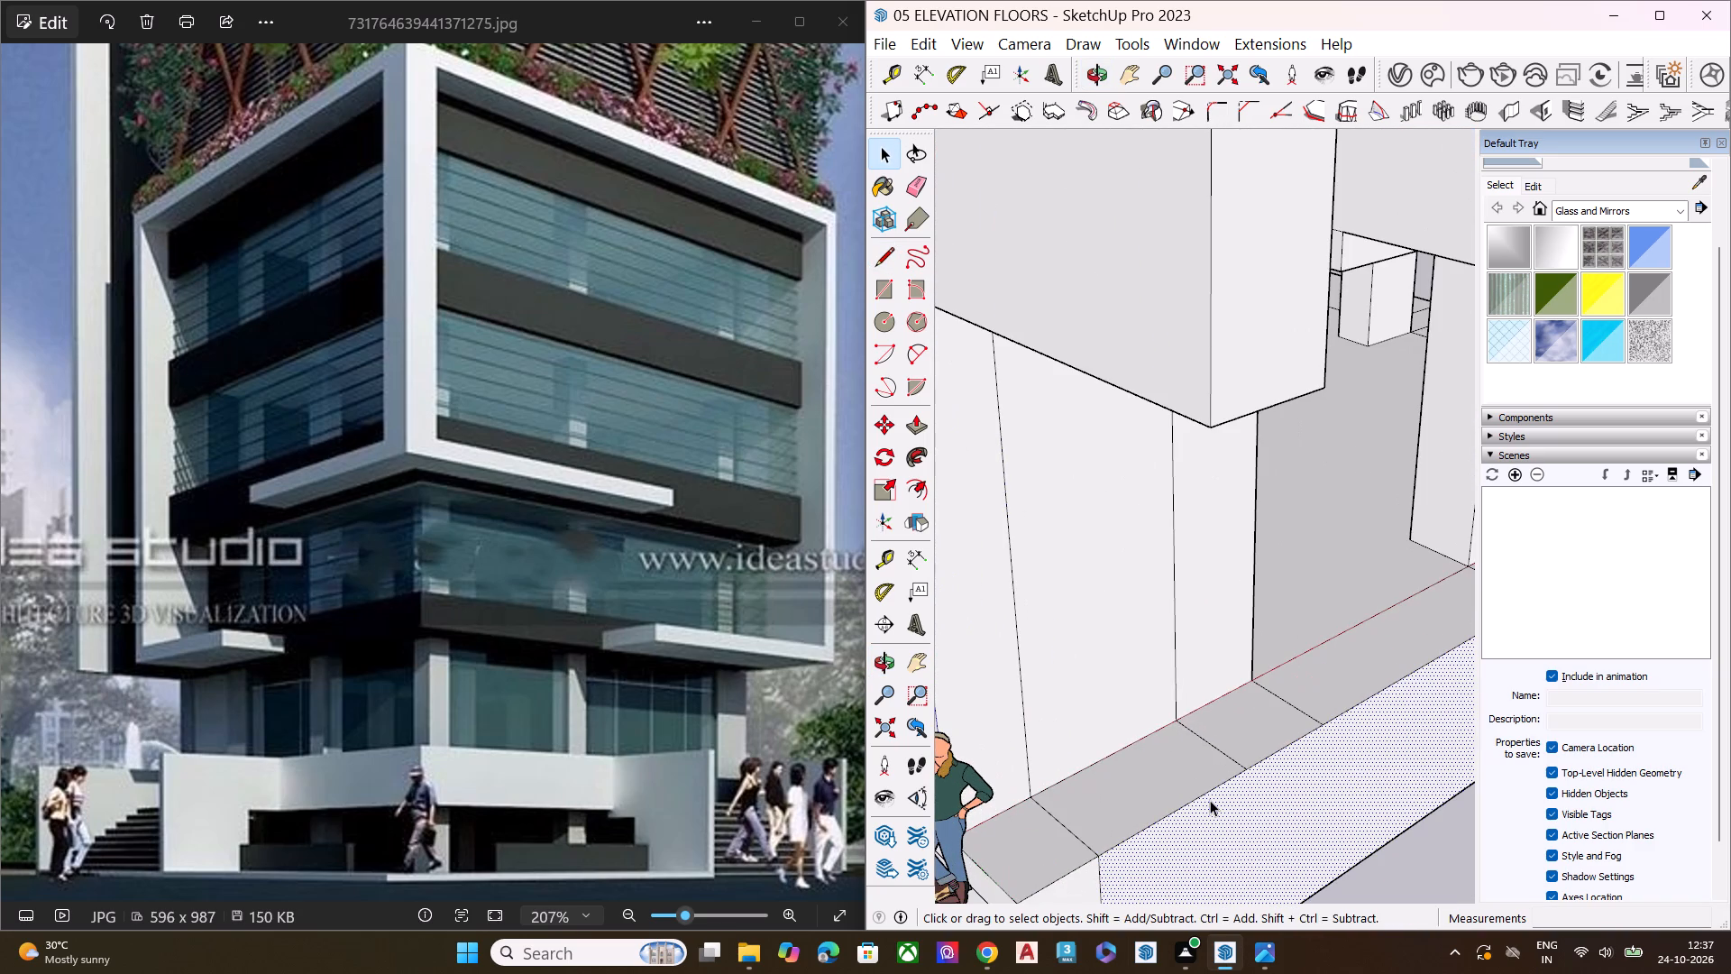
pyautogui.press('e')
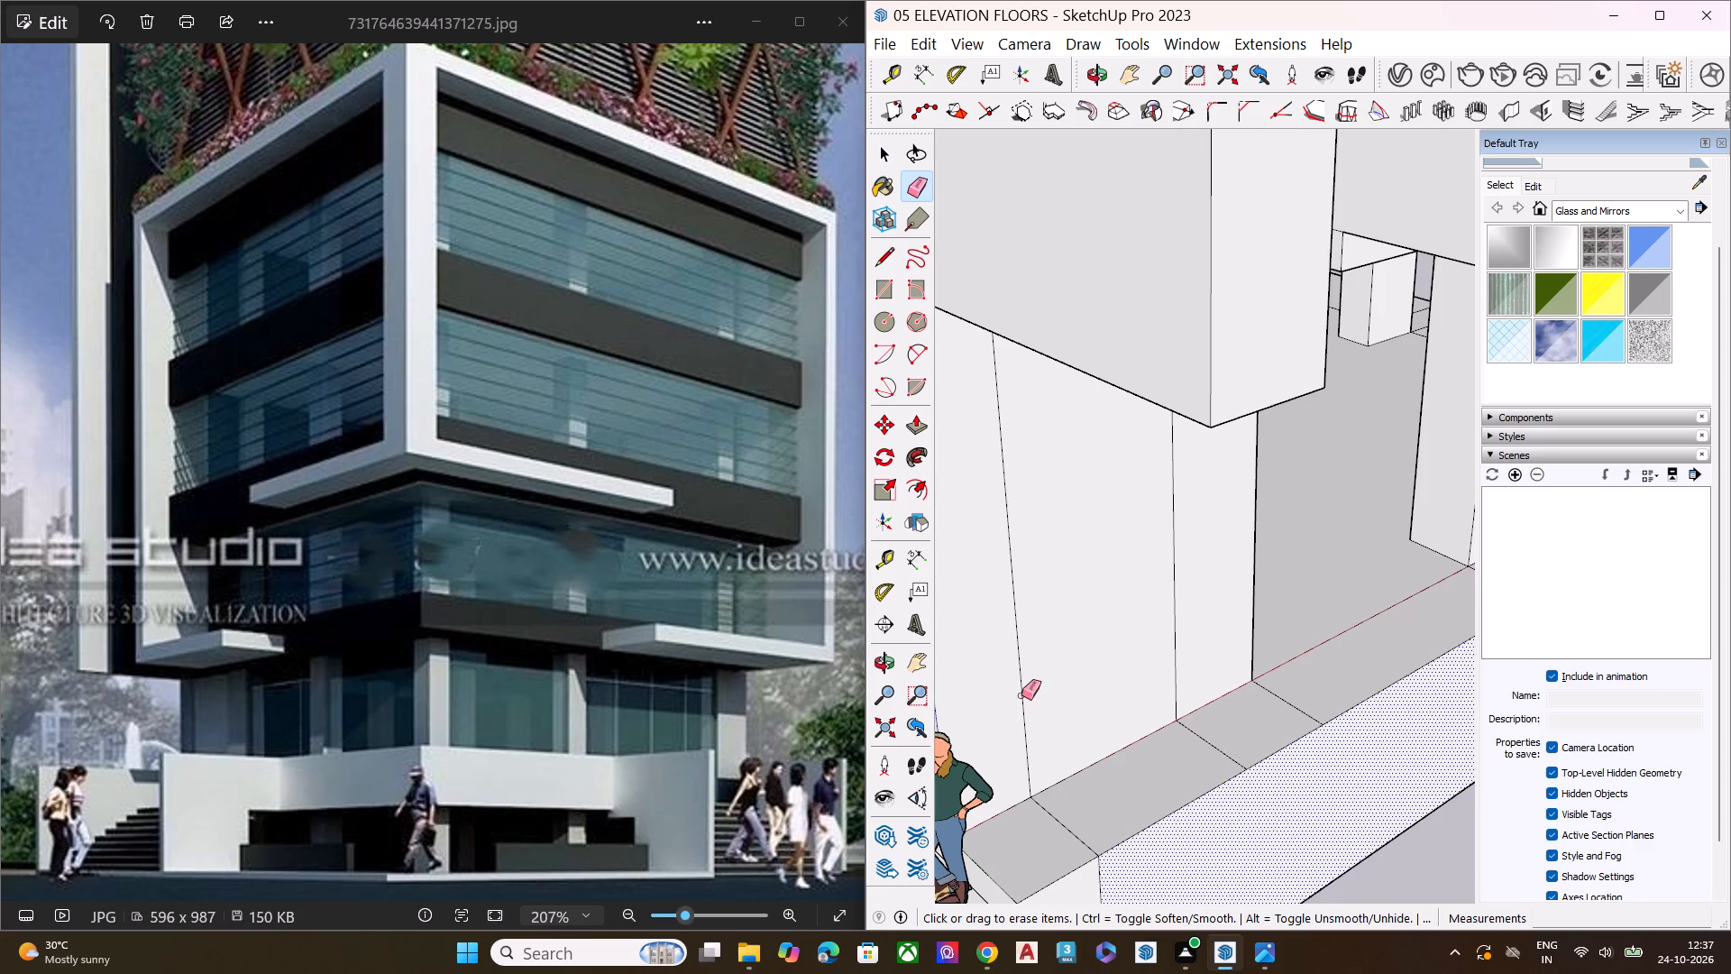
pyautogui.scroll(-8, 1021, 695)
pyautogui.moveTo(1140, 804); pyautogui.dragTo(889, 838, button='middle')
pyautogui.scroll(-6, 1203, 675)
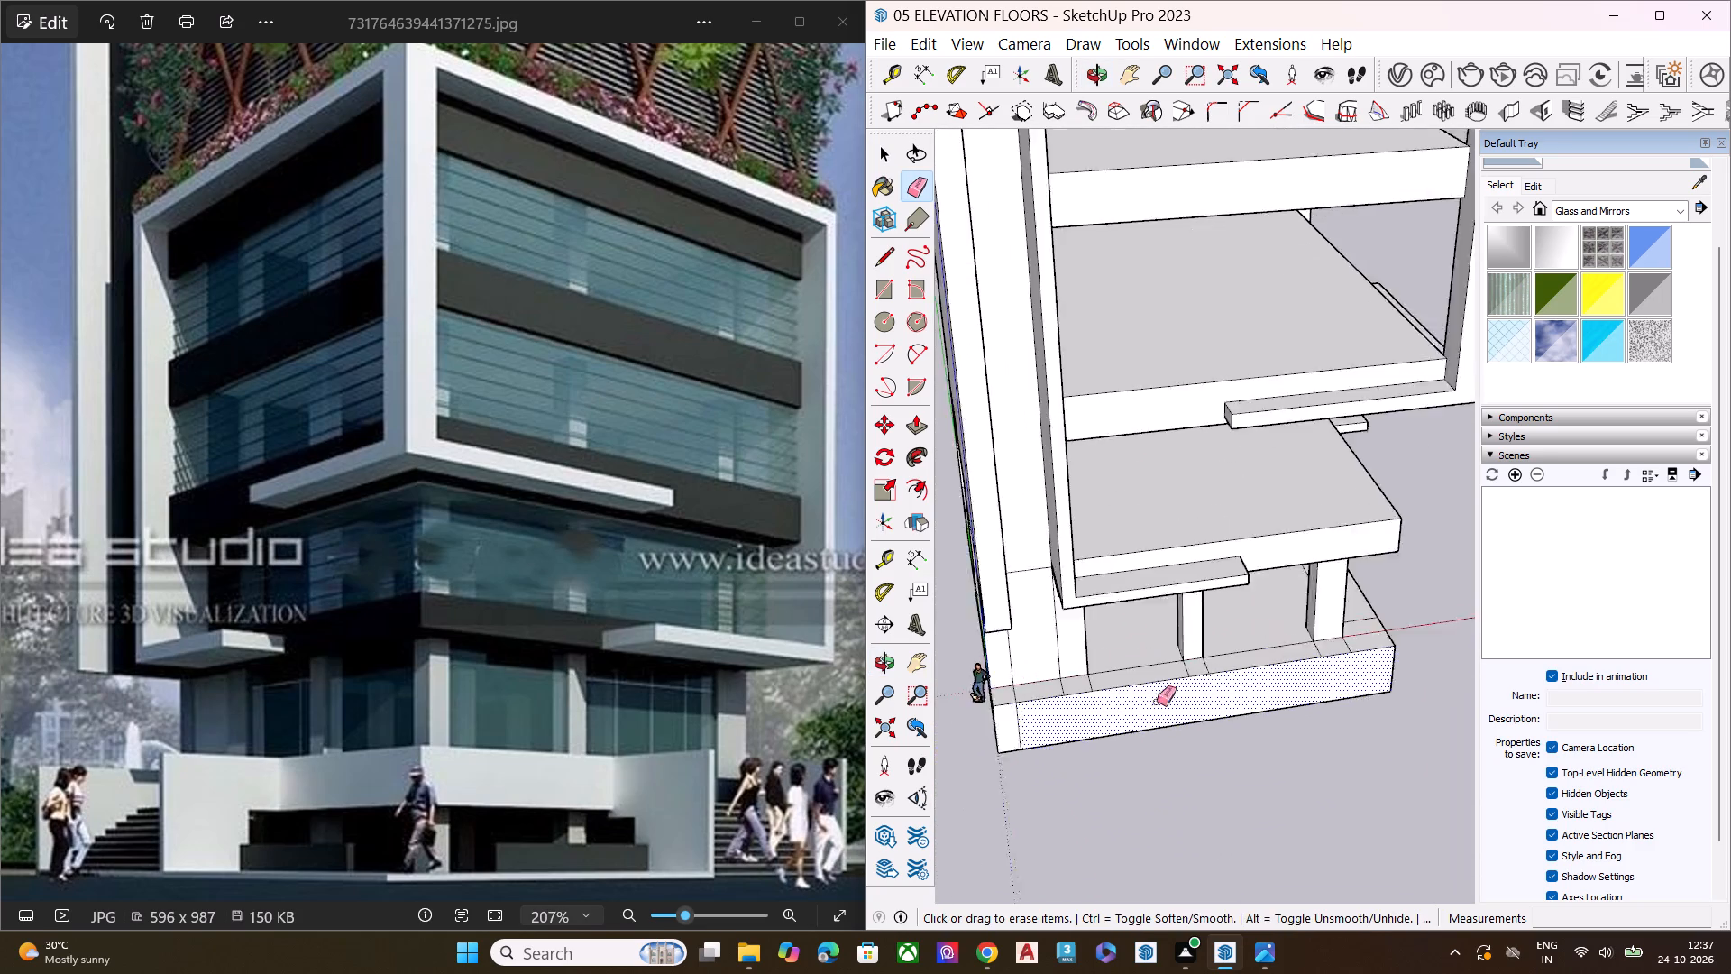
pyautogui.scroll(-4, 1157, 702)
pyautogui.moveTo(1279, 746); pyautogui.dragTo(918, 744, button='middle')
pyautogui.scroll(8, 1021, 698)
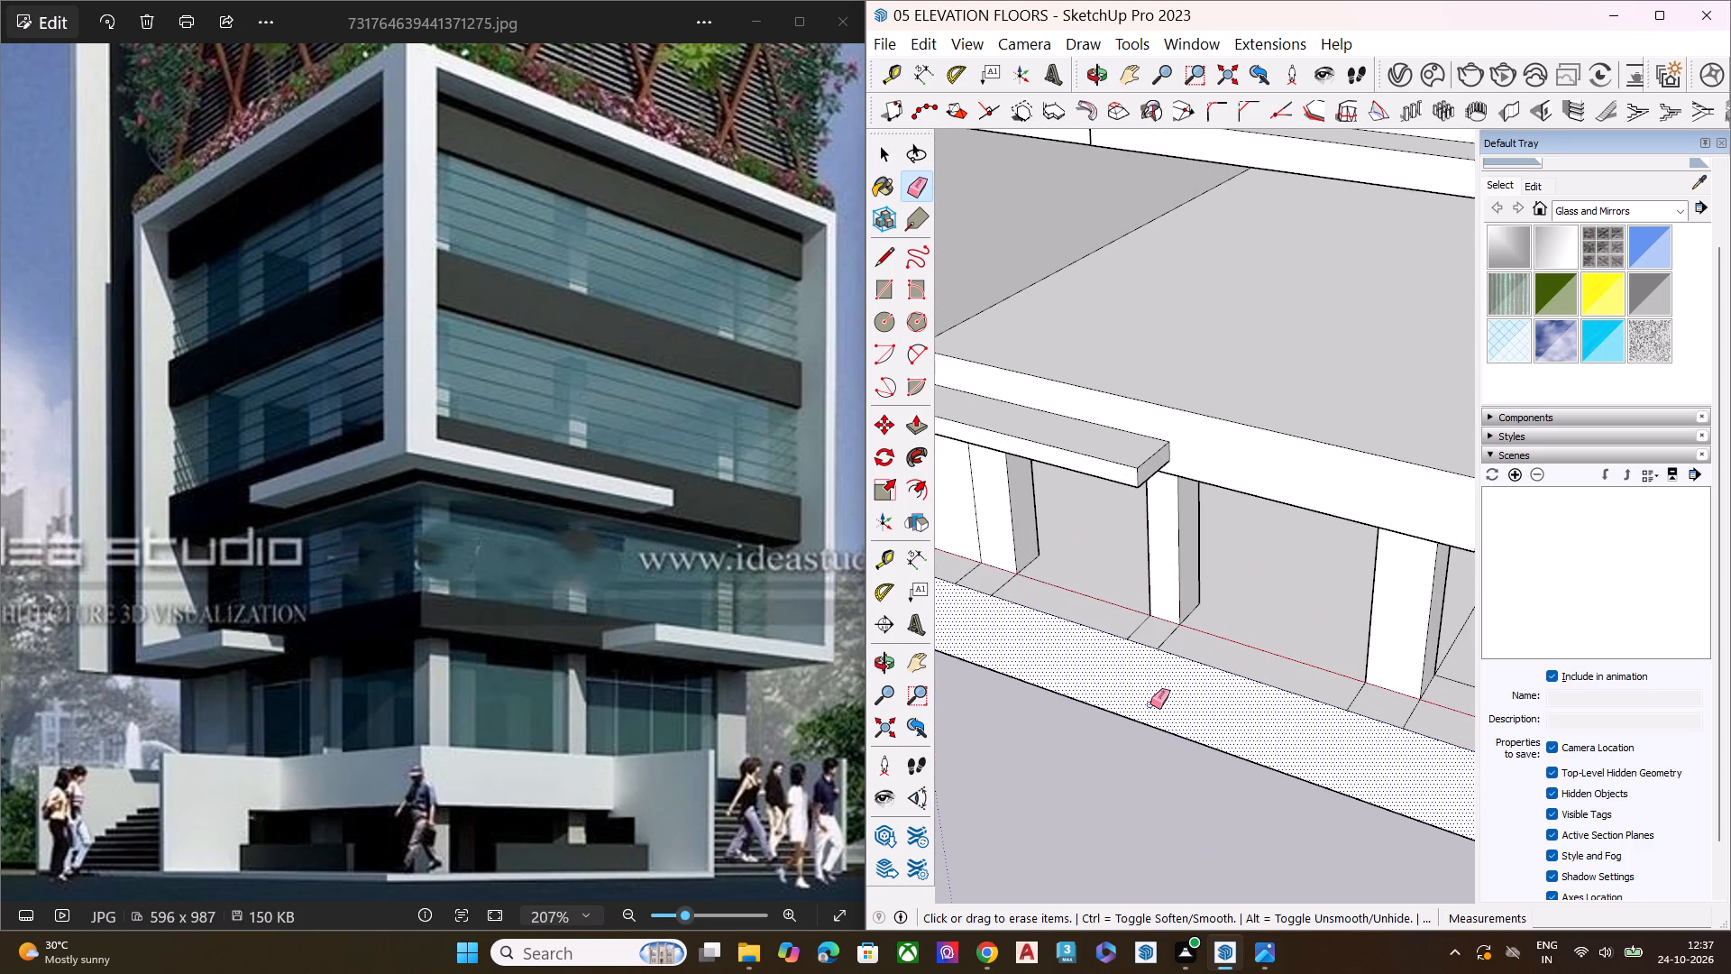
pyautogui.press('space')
# Draw a vertical line down the extended base face beside the middle column on the red-axis side, from top edge to bottom edge.
pyautogui.press('l')
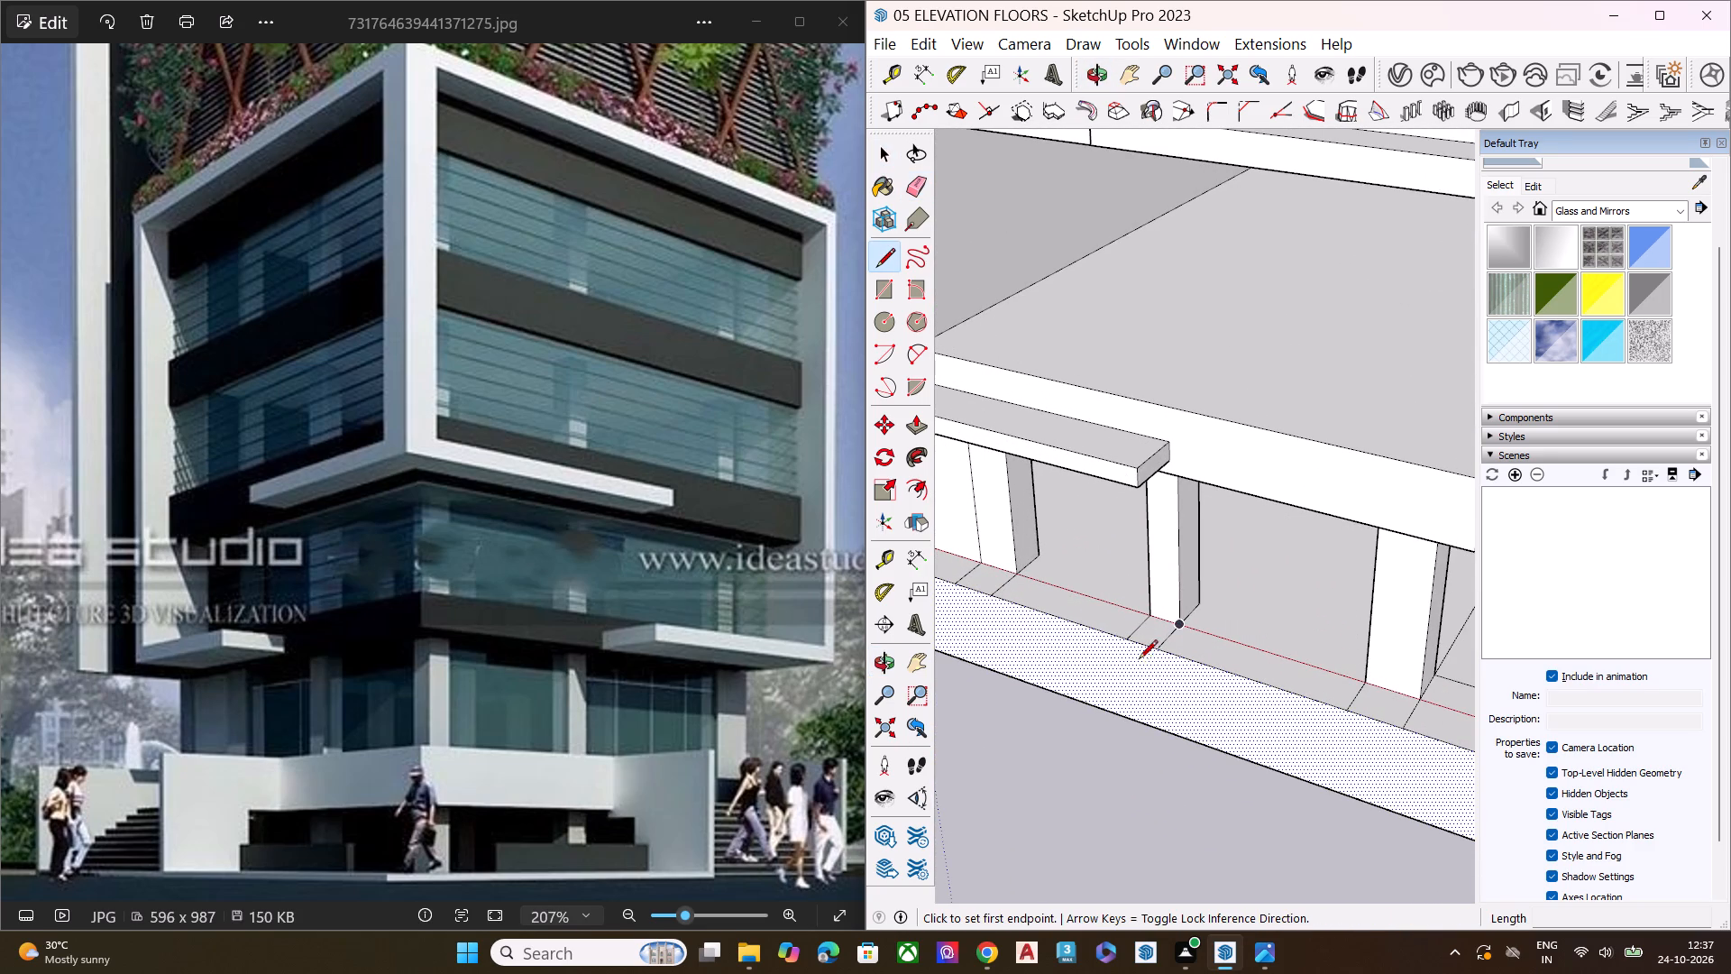
pyautogui.scroll(-3, 1142, 677)
pyautogui.scroll(1, 1140, 682)
pyautogui.scroll(-3, 1140, 682)
pyautogui.moveTo(1250, 772); pyautogui.dragTo(1300, 507, button='middle')
pyautogui.scroll(3, 1126, 544)
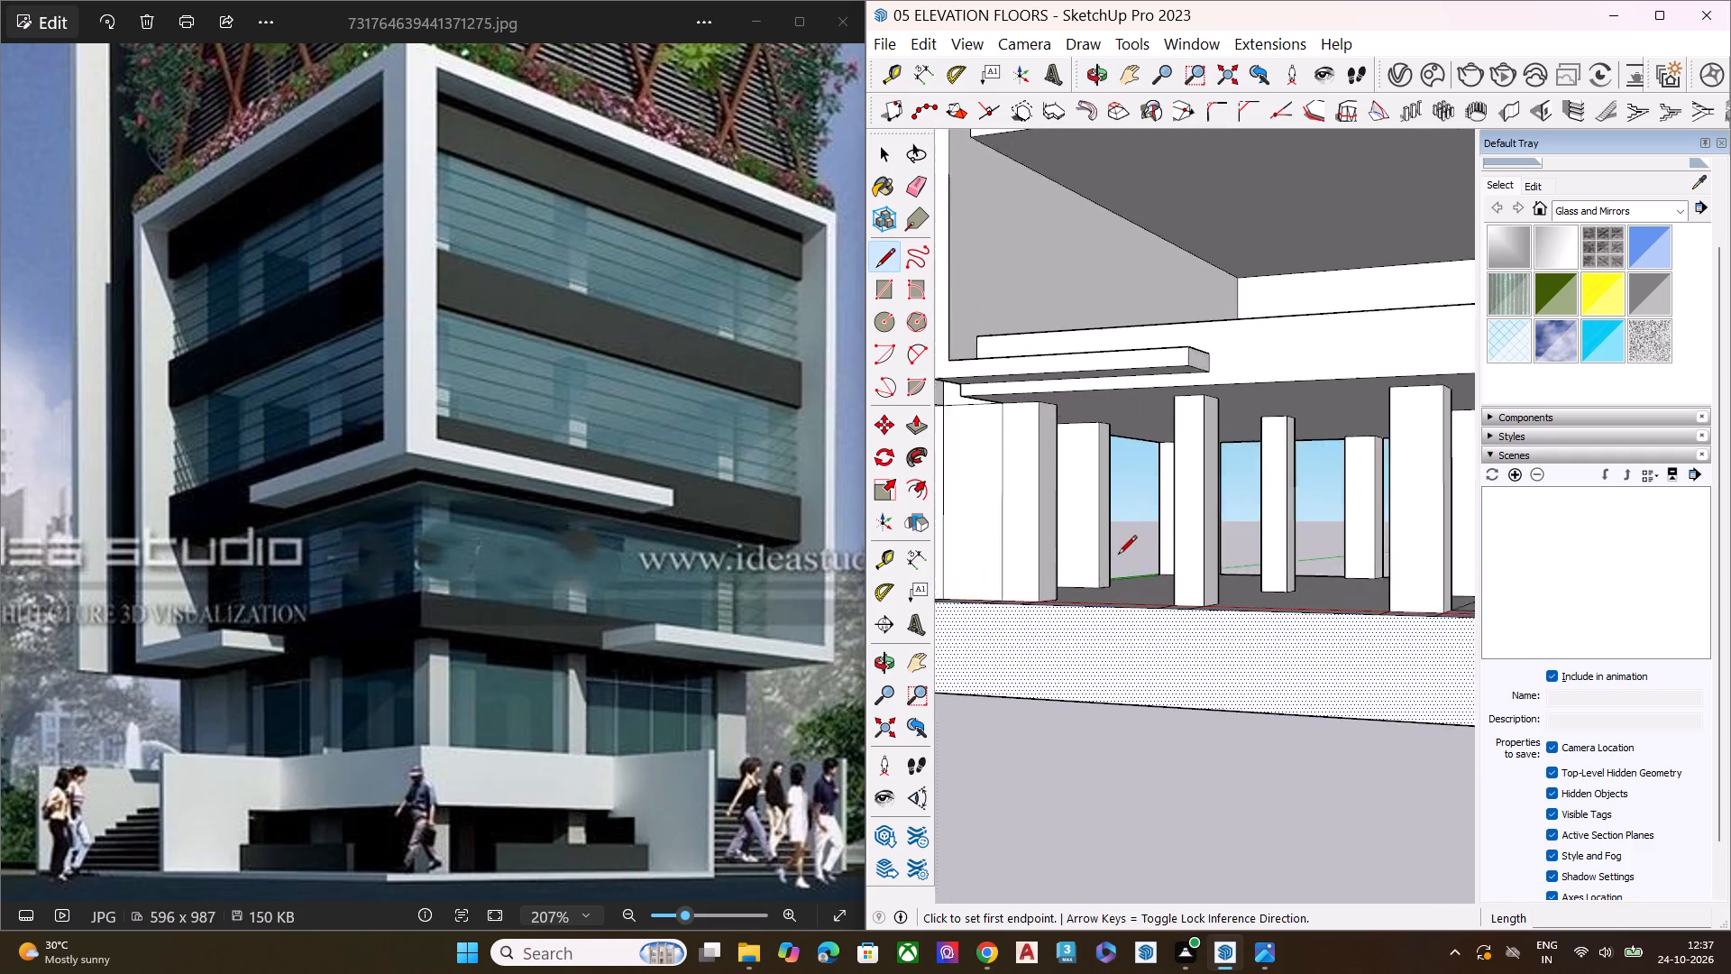
pyautogui.scroll(2, 1118, 556)
pyautogui.moveTo(1149, 624); pyautogui.dragTo(1114, 729, button='middle')
pyautogui.scroll(3, 1114, 730)
pyautogui.click(1147, 704)
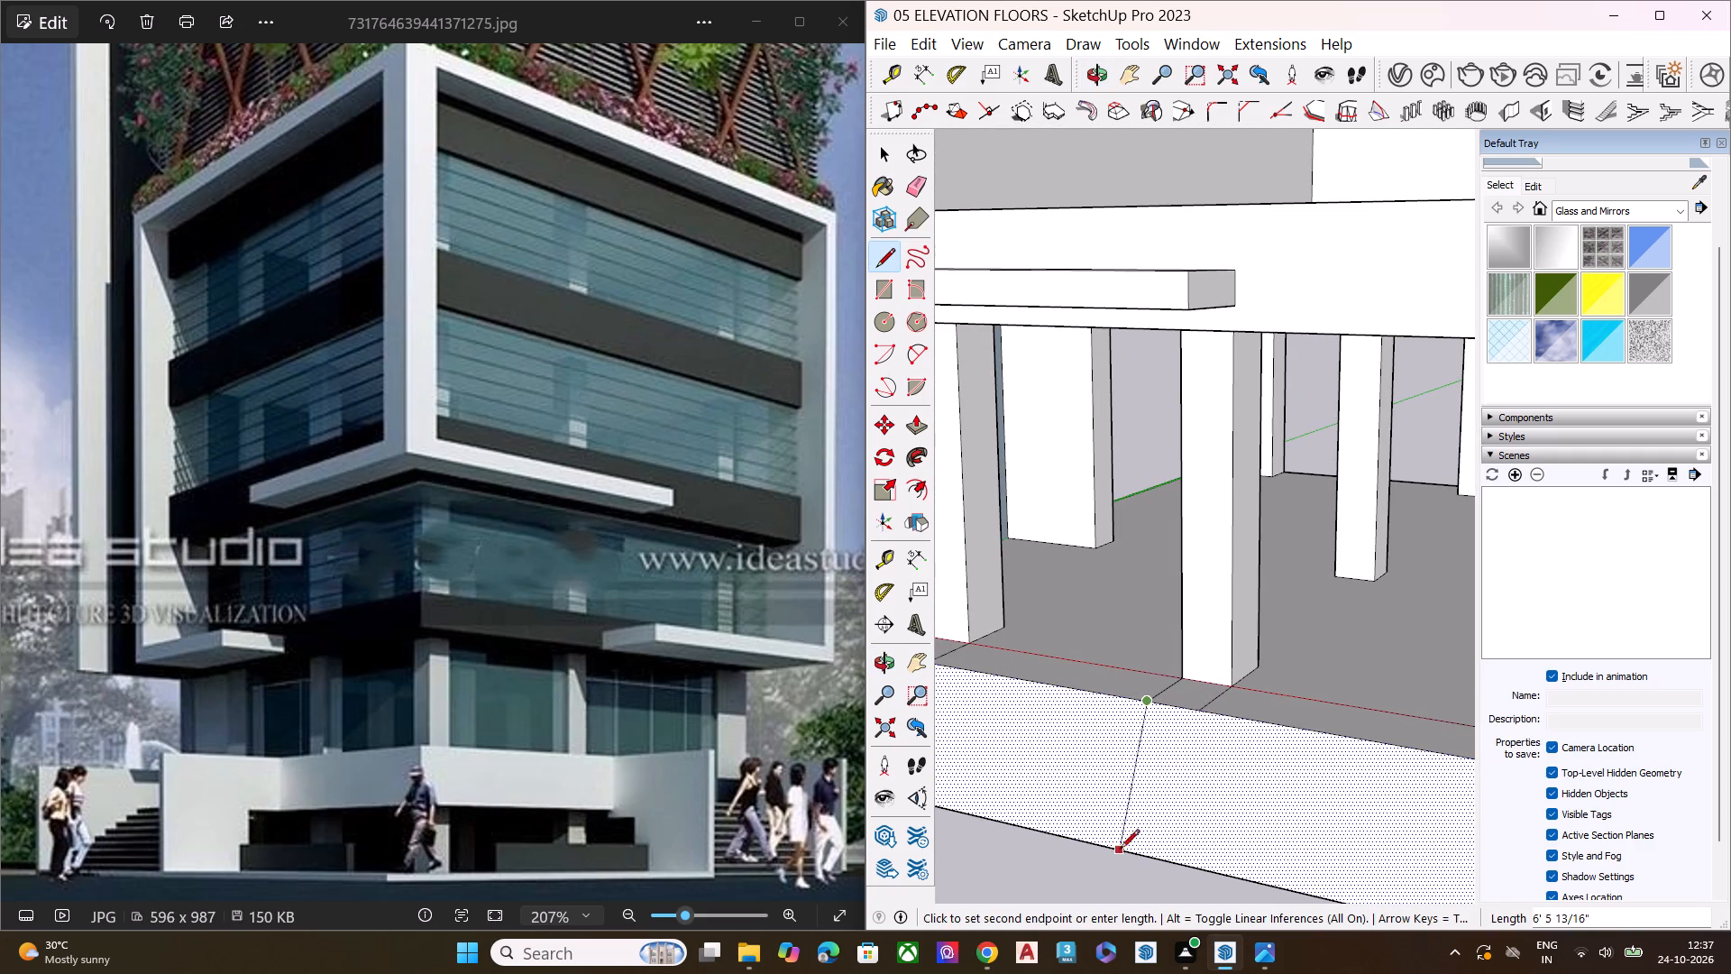
pyautogui.click(1149, 862)
pyautogui.scroll(-2, 1074, 619)
pyautogui.scroll(3, 1074, 619)
pyautogui.scroll(-1, 1074, 619)
pyautogui.scroll(1, 1074, 619)
pyautogui.scroll(-4, 1074, 619)
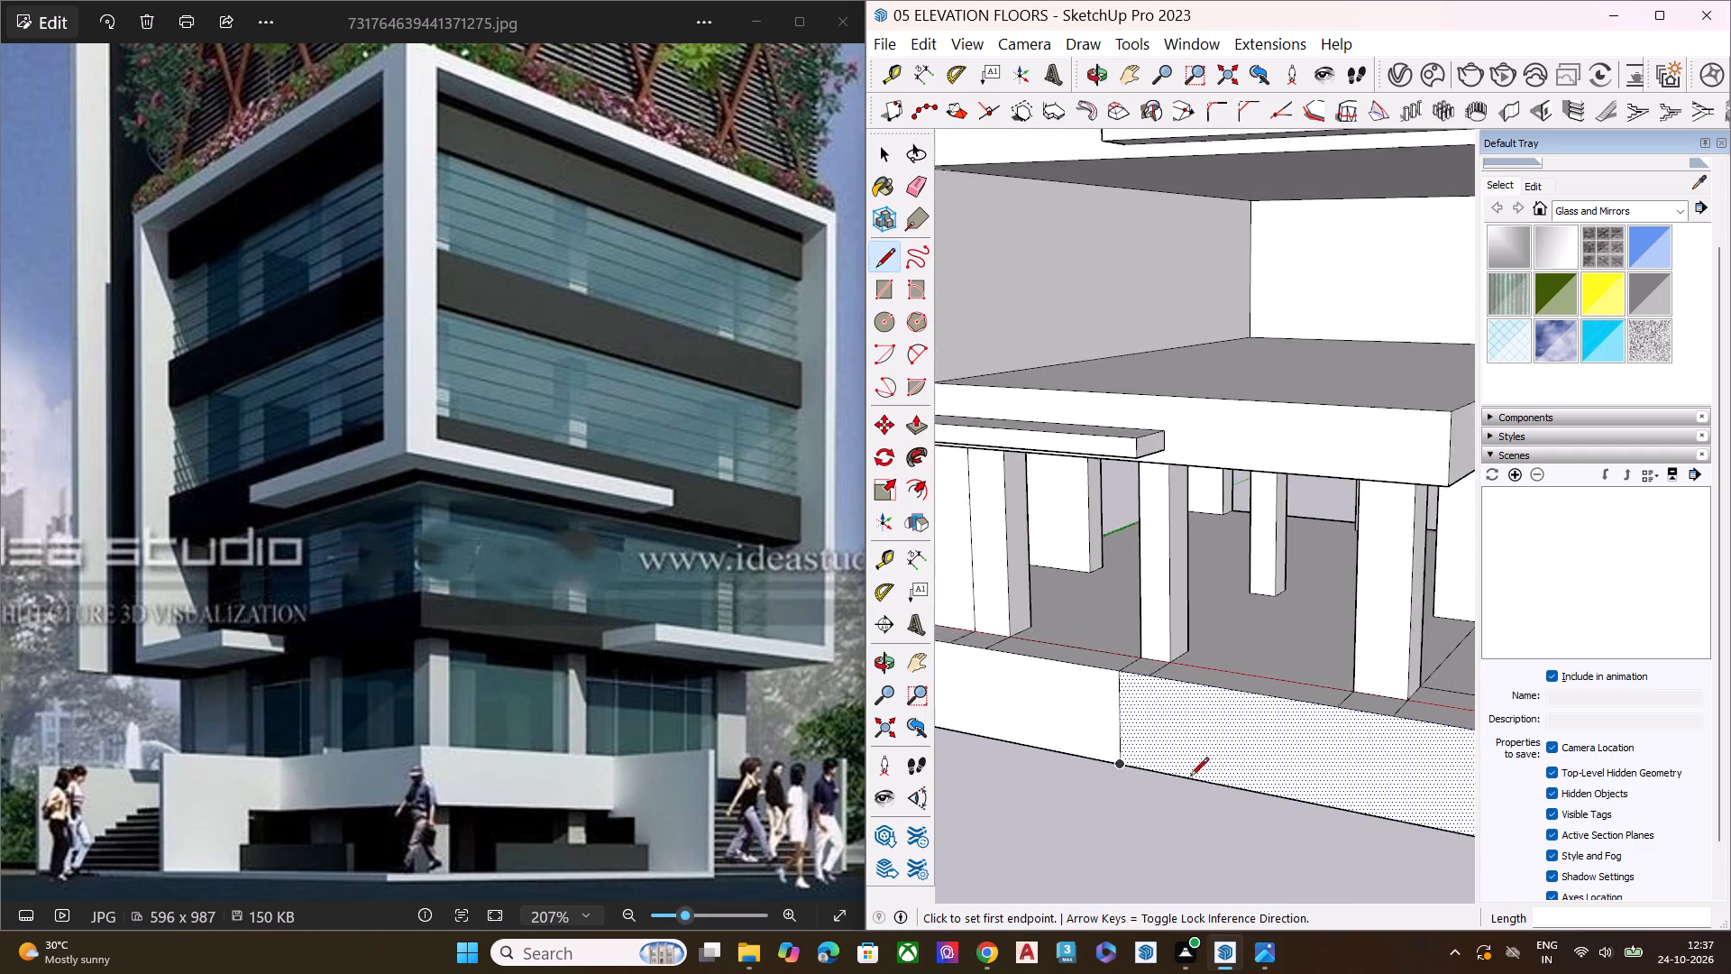
pyautogui.moveTo(1195, 788); pyautogui.dragTo(1127, 631, button='middle')
pyautogui.scroll(1, 1127, 631)
pyautogui.write('\\')
pyautogui.press('space')
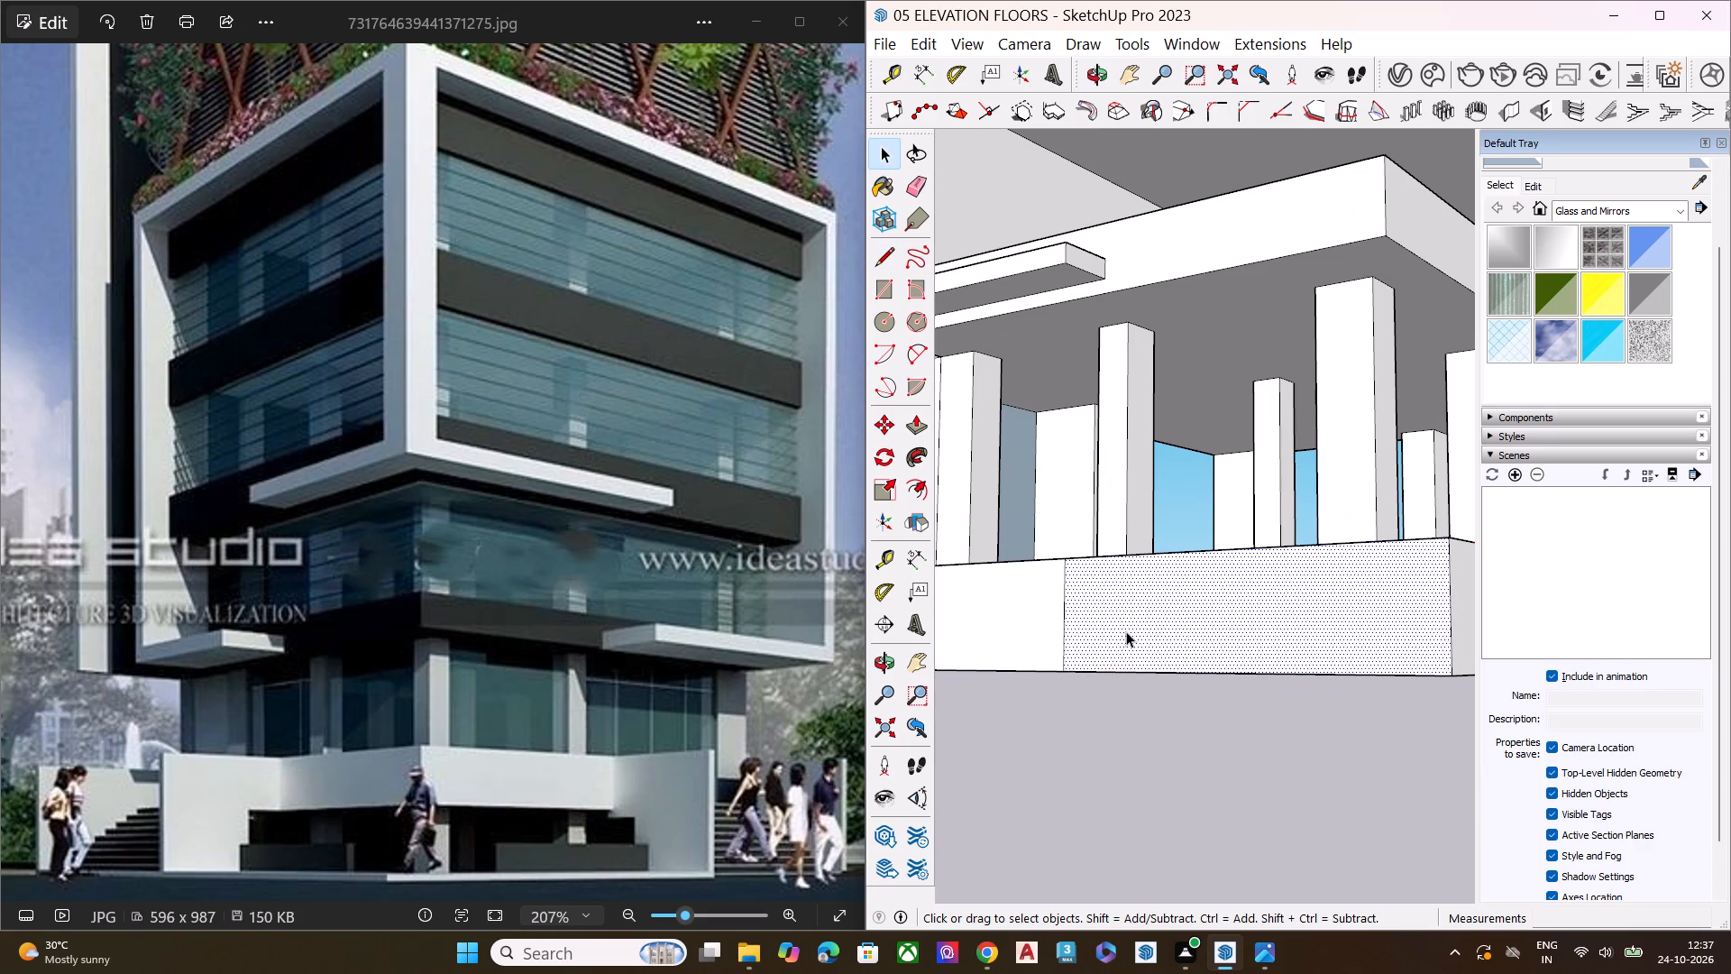
# Draw a vertical line about 6' 11" long down the adjoining green-axis base face beside its middle column, from top edge to bottom edge.
pyautogui.scroll(-1, 1125, 384)
pyautogui.scroll(1, 1125, 384)
pyautogui.scroll(-6, 1124, 385)
pyautogui.scroll(-1, 1122, 471)
pyautogui.scroll(2, 1122, 471)
pyautogui.scroll(-4, 1120, 473)
pyautogui.moveTo(1398, 532); pyautogui.dragTo(1349, 625, button='middle')
pyautogui.scroll(-1, 1387, 564)
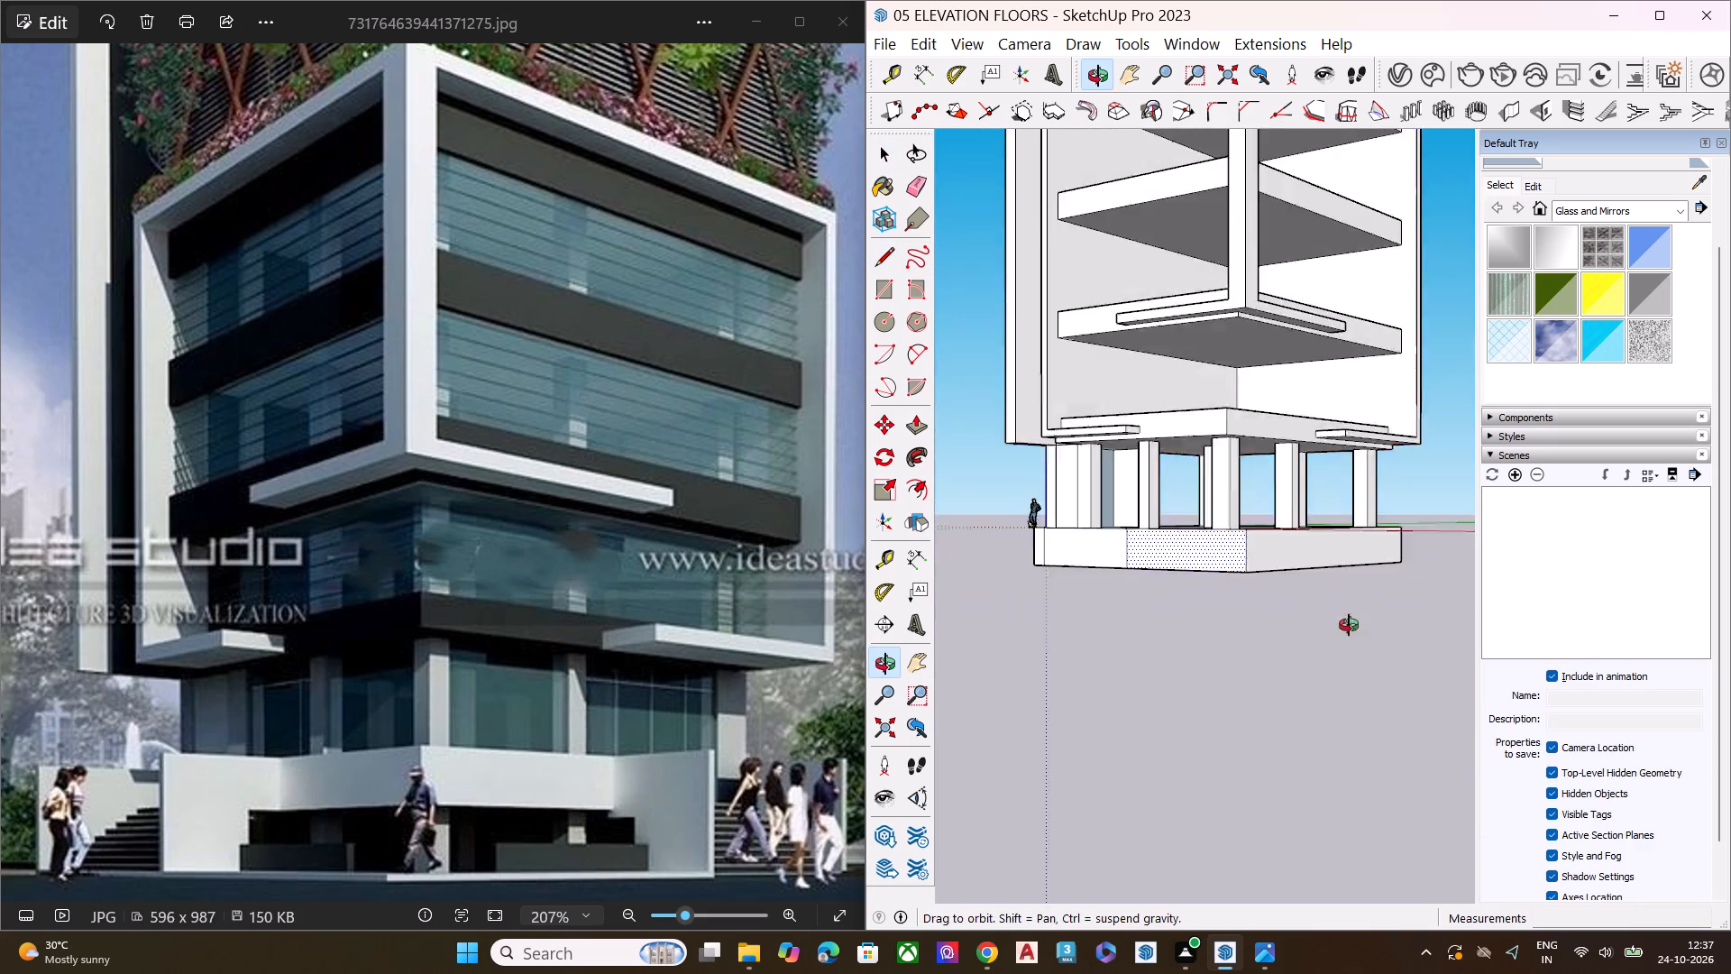
pyautogui.moveTo(1349, 625); pyautogui.dragTo(1308, 691, button='middle')
pyautogui.scroll(7, 1308, 691)
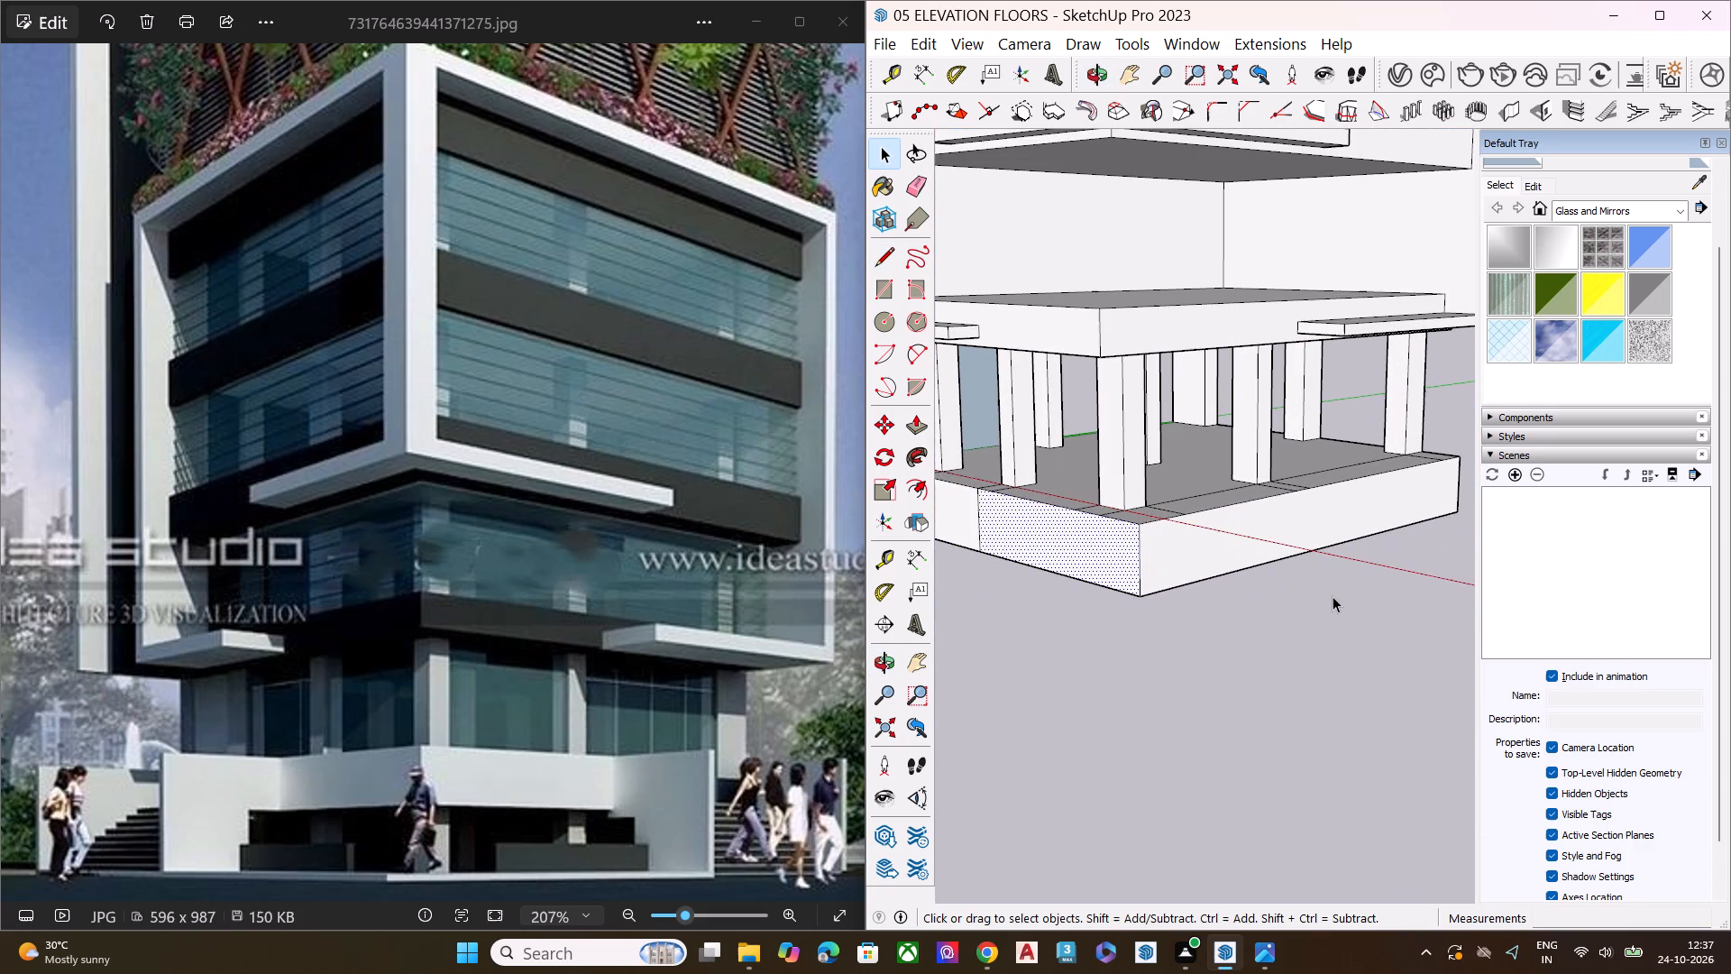
pyautogui.scroll(5, 1357, 506)
pyautogui.scroll(-1, 1356, 506)
pyautogui.press('l')
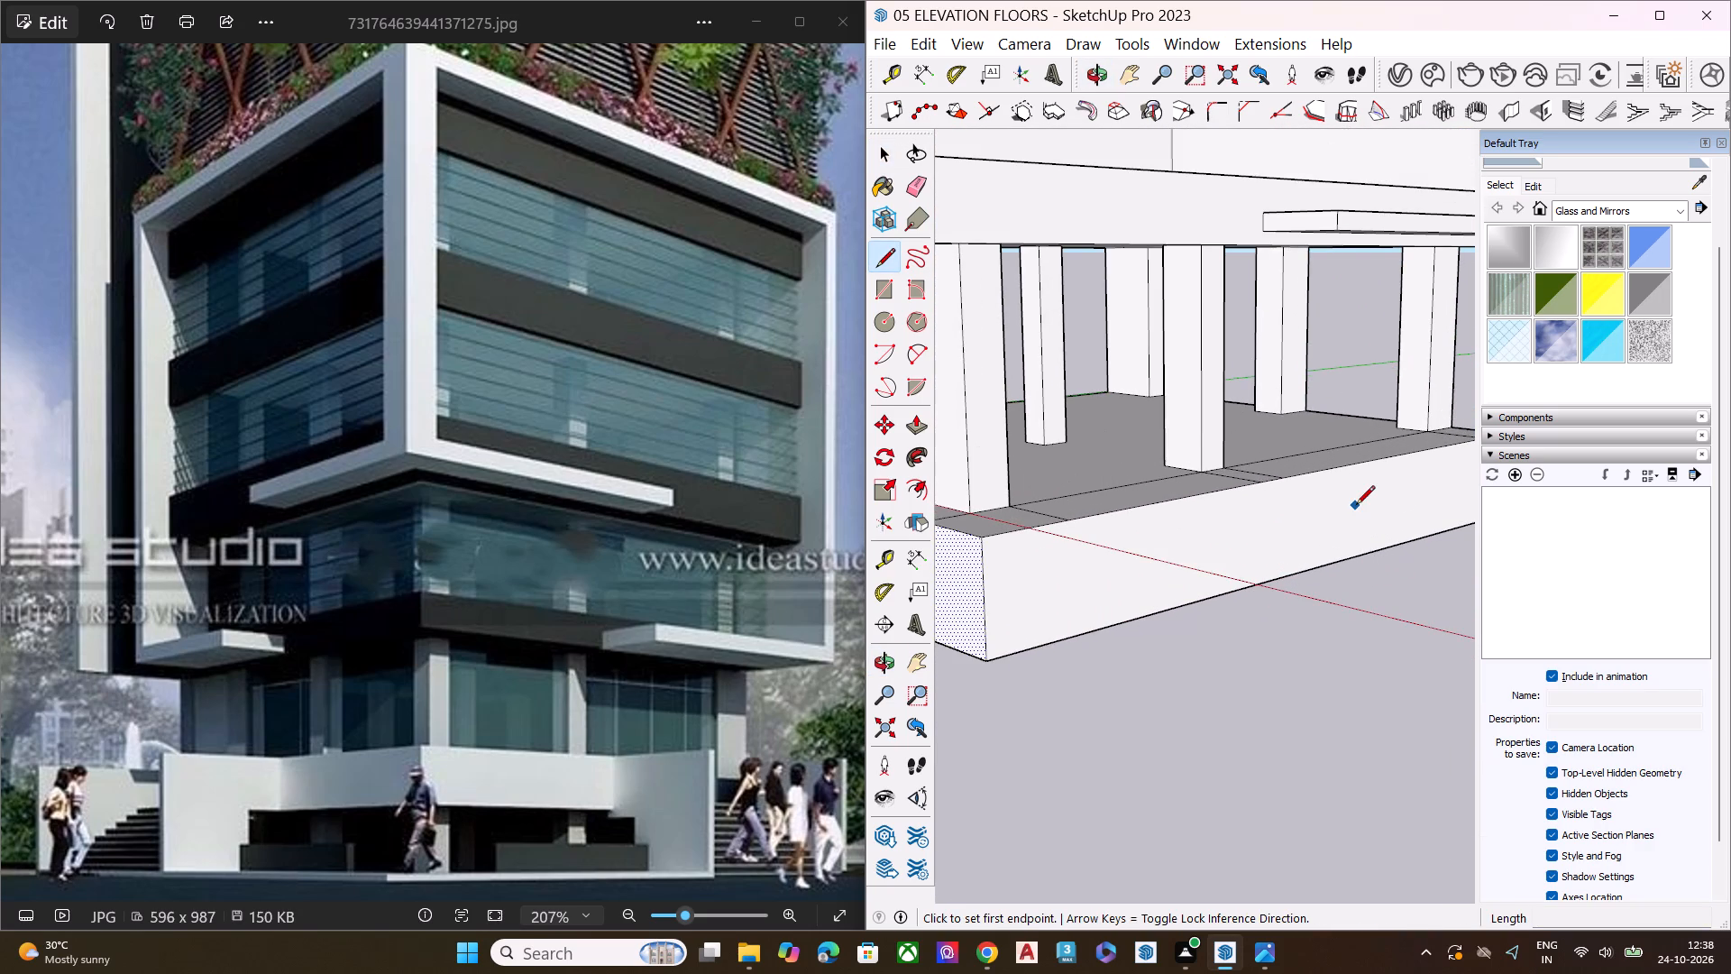
pyautogui.click(1314, 475)
pyautogui.click(1314, 565)
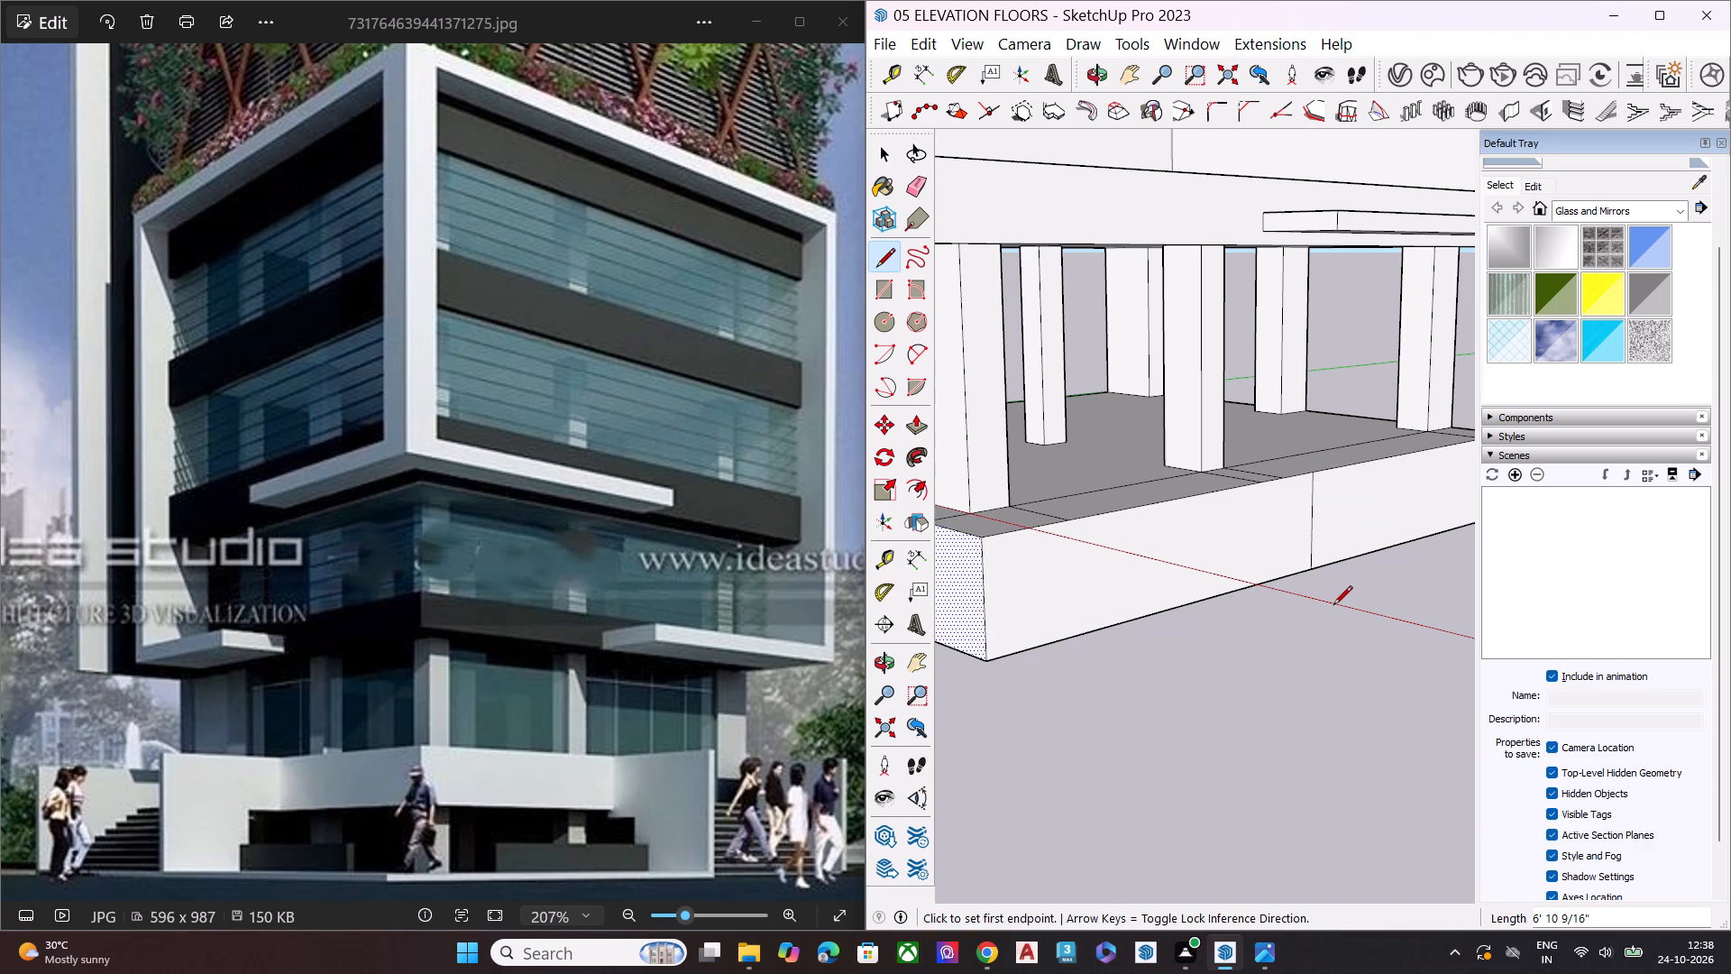
pyautogui.press('space')
pyautogui.press('space')
# Delete the short edge crossing the ledge from the far end column's inner corner to the outer base edge.
pyautogui.scroll(-7, 1194, 421)
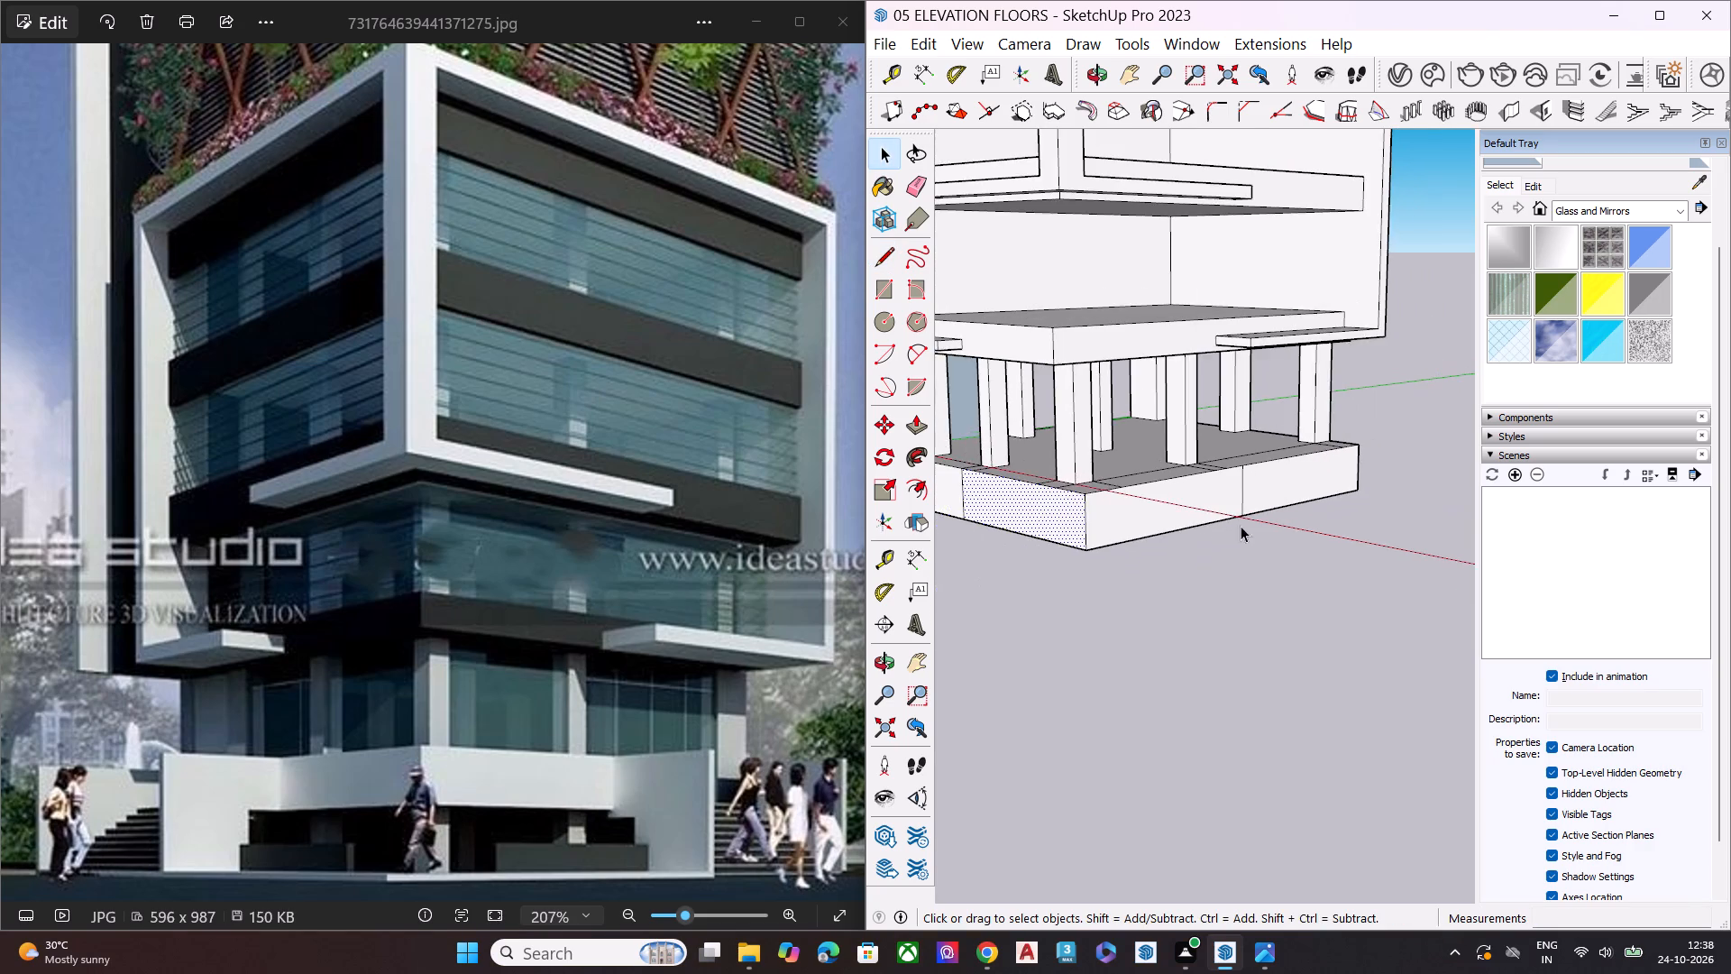
pyautogui.moveTo(1260, 576); pyautogui.dragTo(1314, 718, button='middle')
pyautogui.scroll(7, 1282, 483)
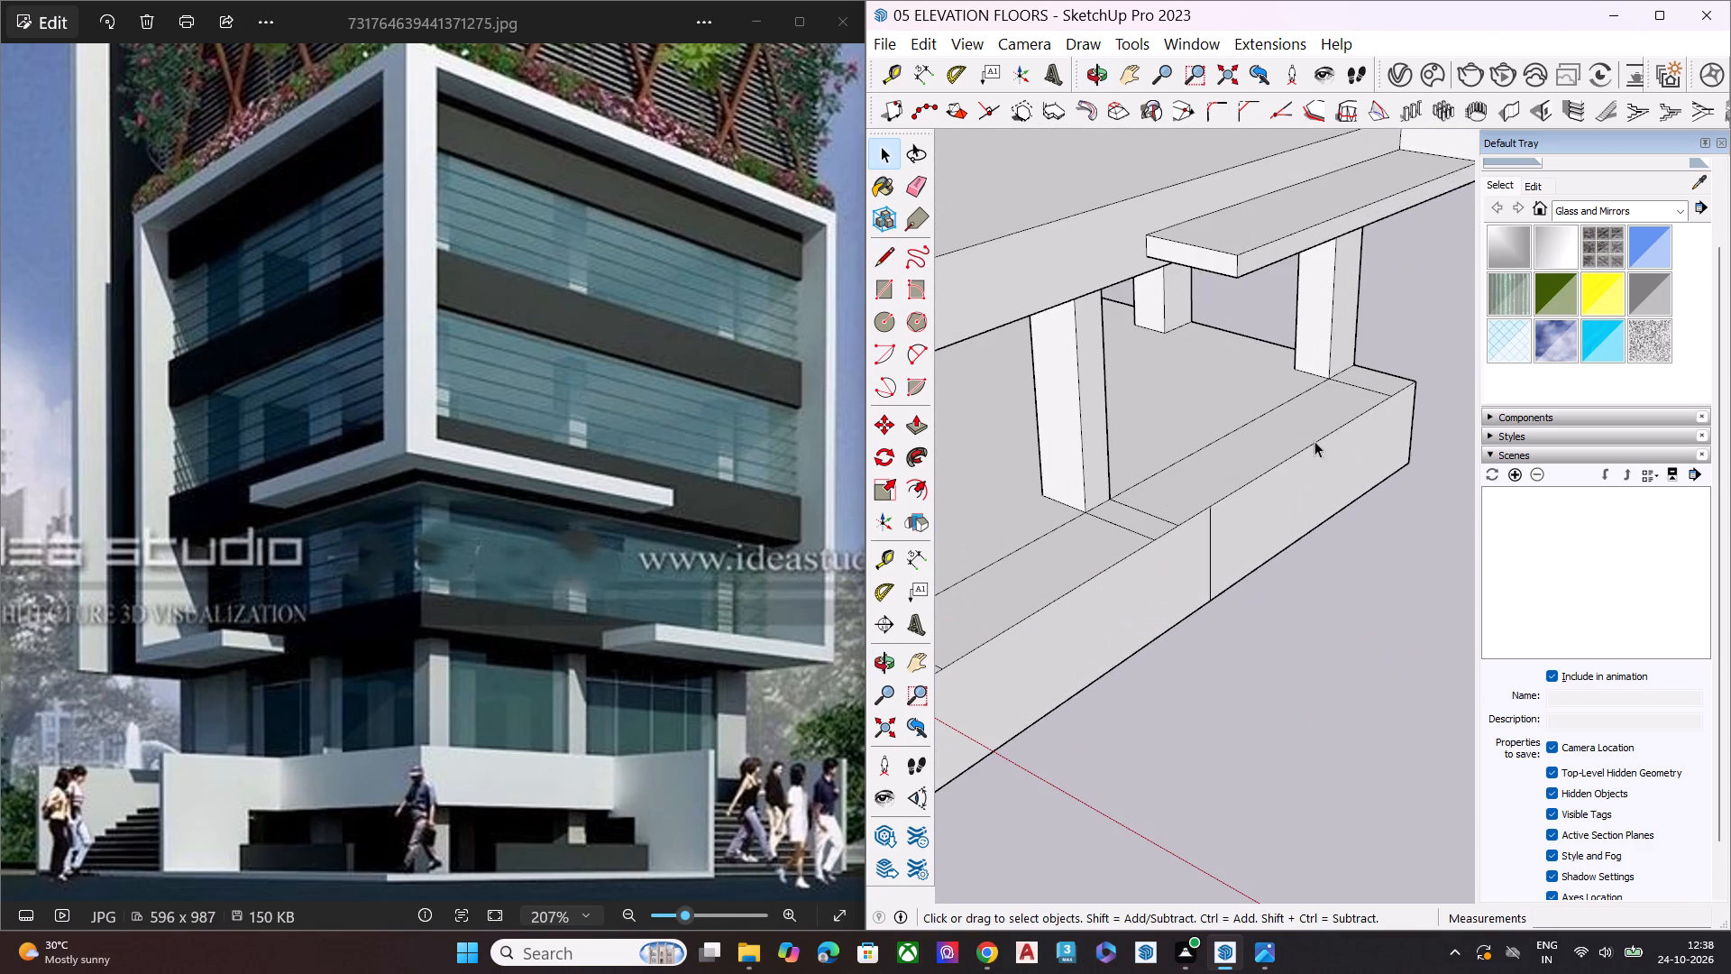
pyautogui.moveTo(1381, 383); pyautogui.dragTo(1277, 569, button='middle')
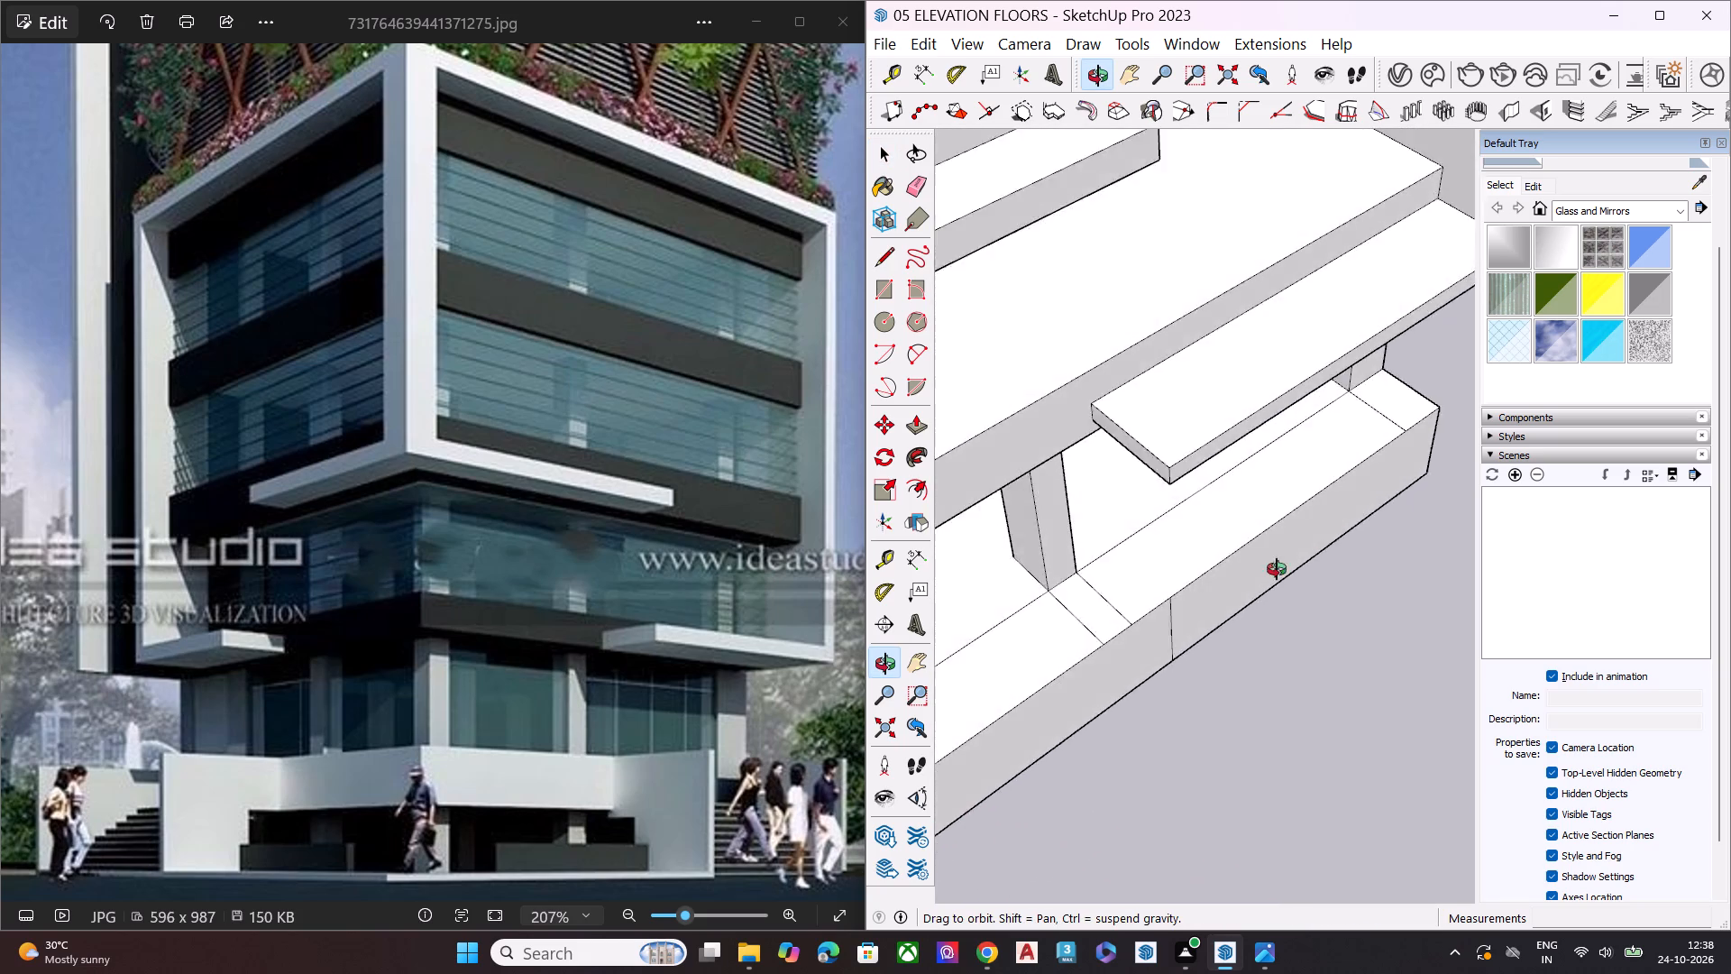
pyautogui.moveTo(1277, 569); pyautogui.dragTo(1122, 604, button='middle')
pyautogui.scroll(6, 1436, 457)
pyautogui.click(1369, 492)
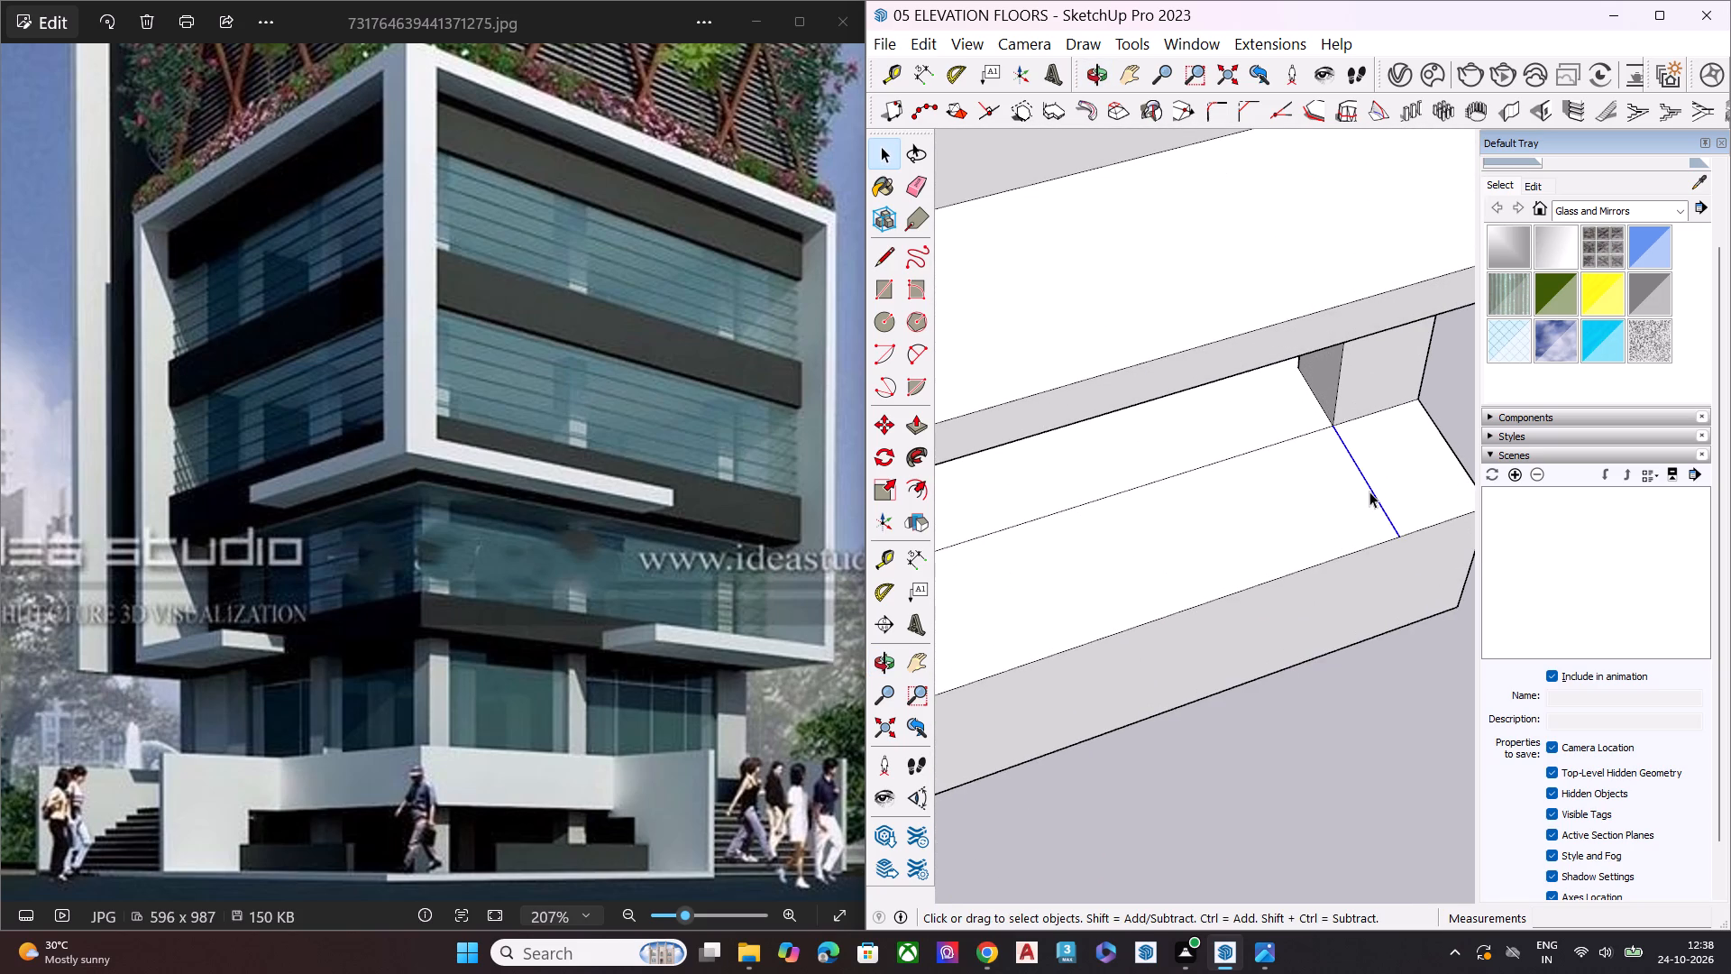
pyautogui.press('Delete')
# Draw a line about 5' 6" long across the ledge from the front of the far end column's foot to the outer base edge.
pyautogui.scroll(-7, 1244, 481)
pyautogui.moveTo(1298, 629); pyautogui.dragTo(1181, 238, button='middle')
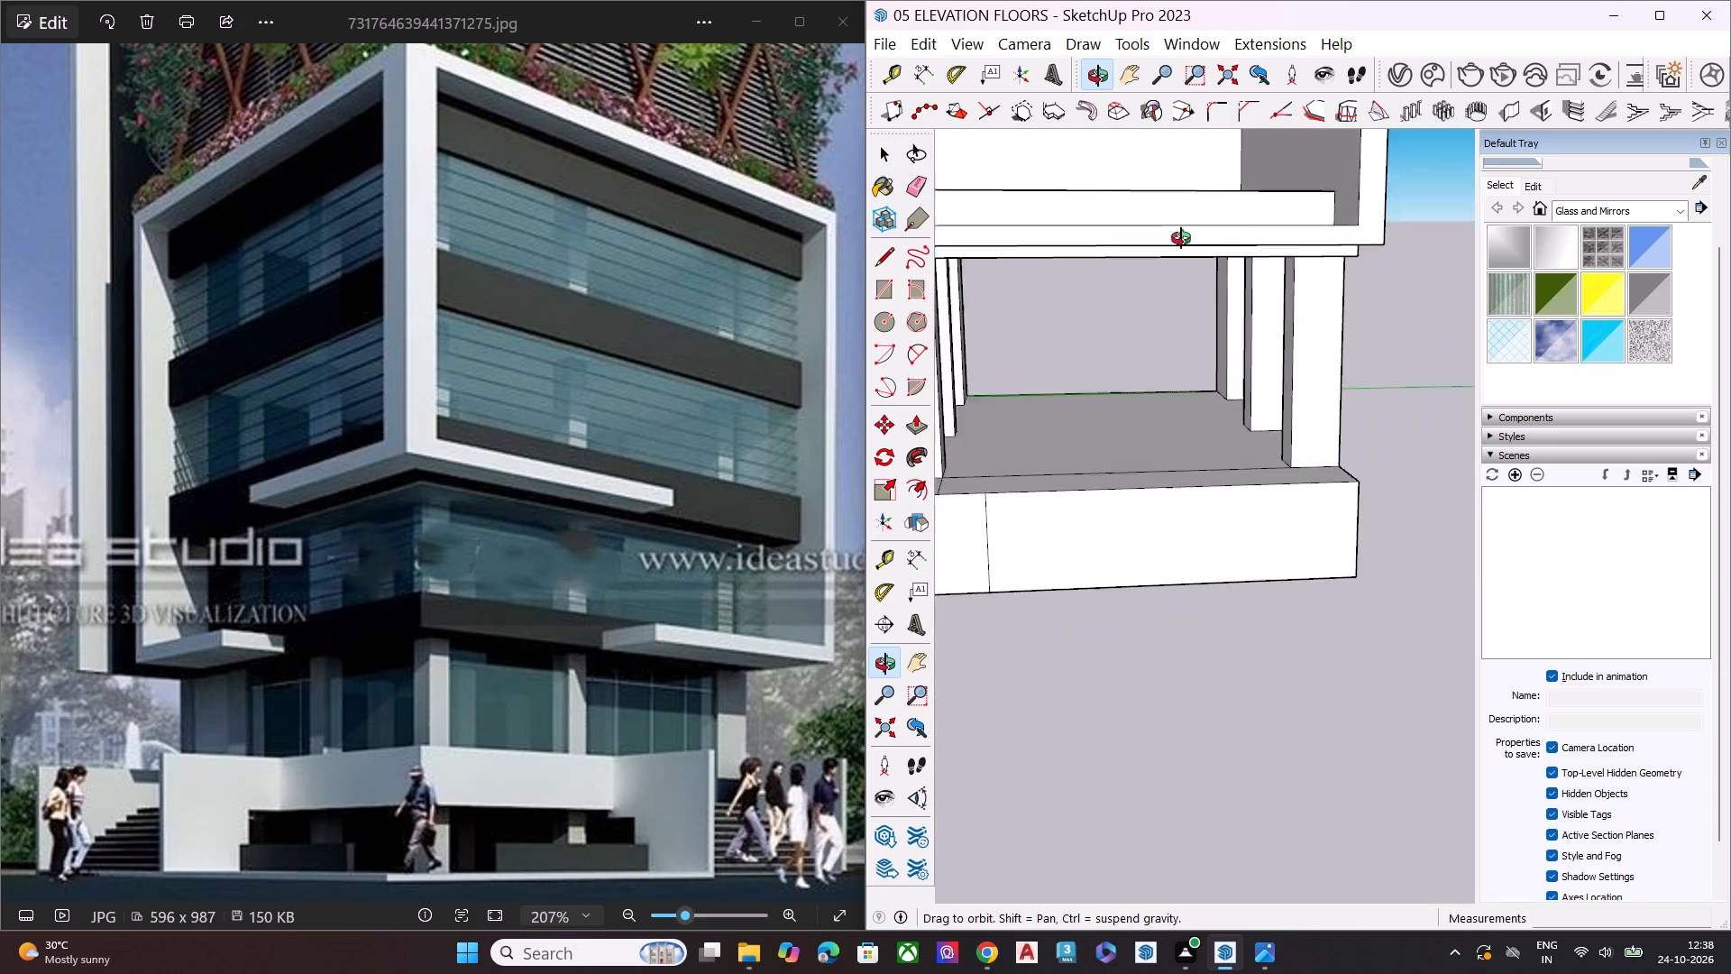
pyautogui.moveTo(1181, 238); pyautogui.dragTo(1181, 225, button='middle')
pyautogui.scroll(-1, 1311, 552)
pyautogui.scroll(3, 1315, 580)
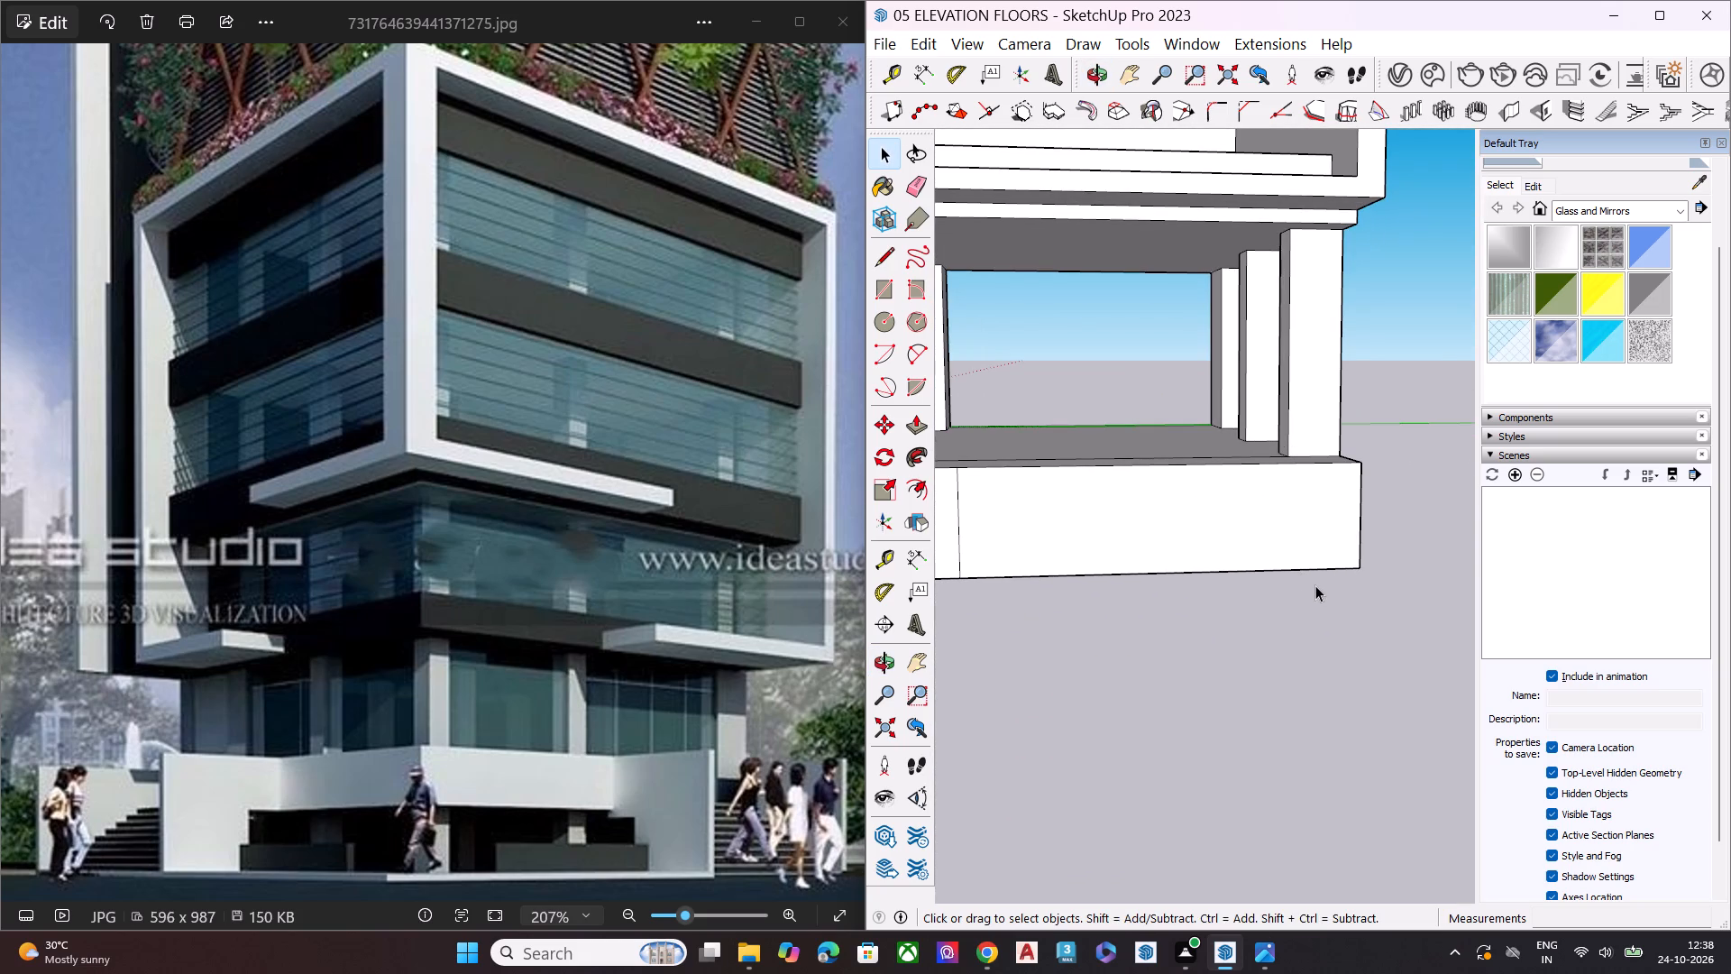
pyautogui.press('l')
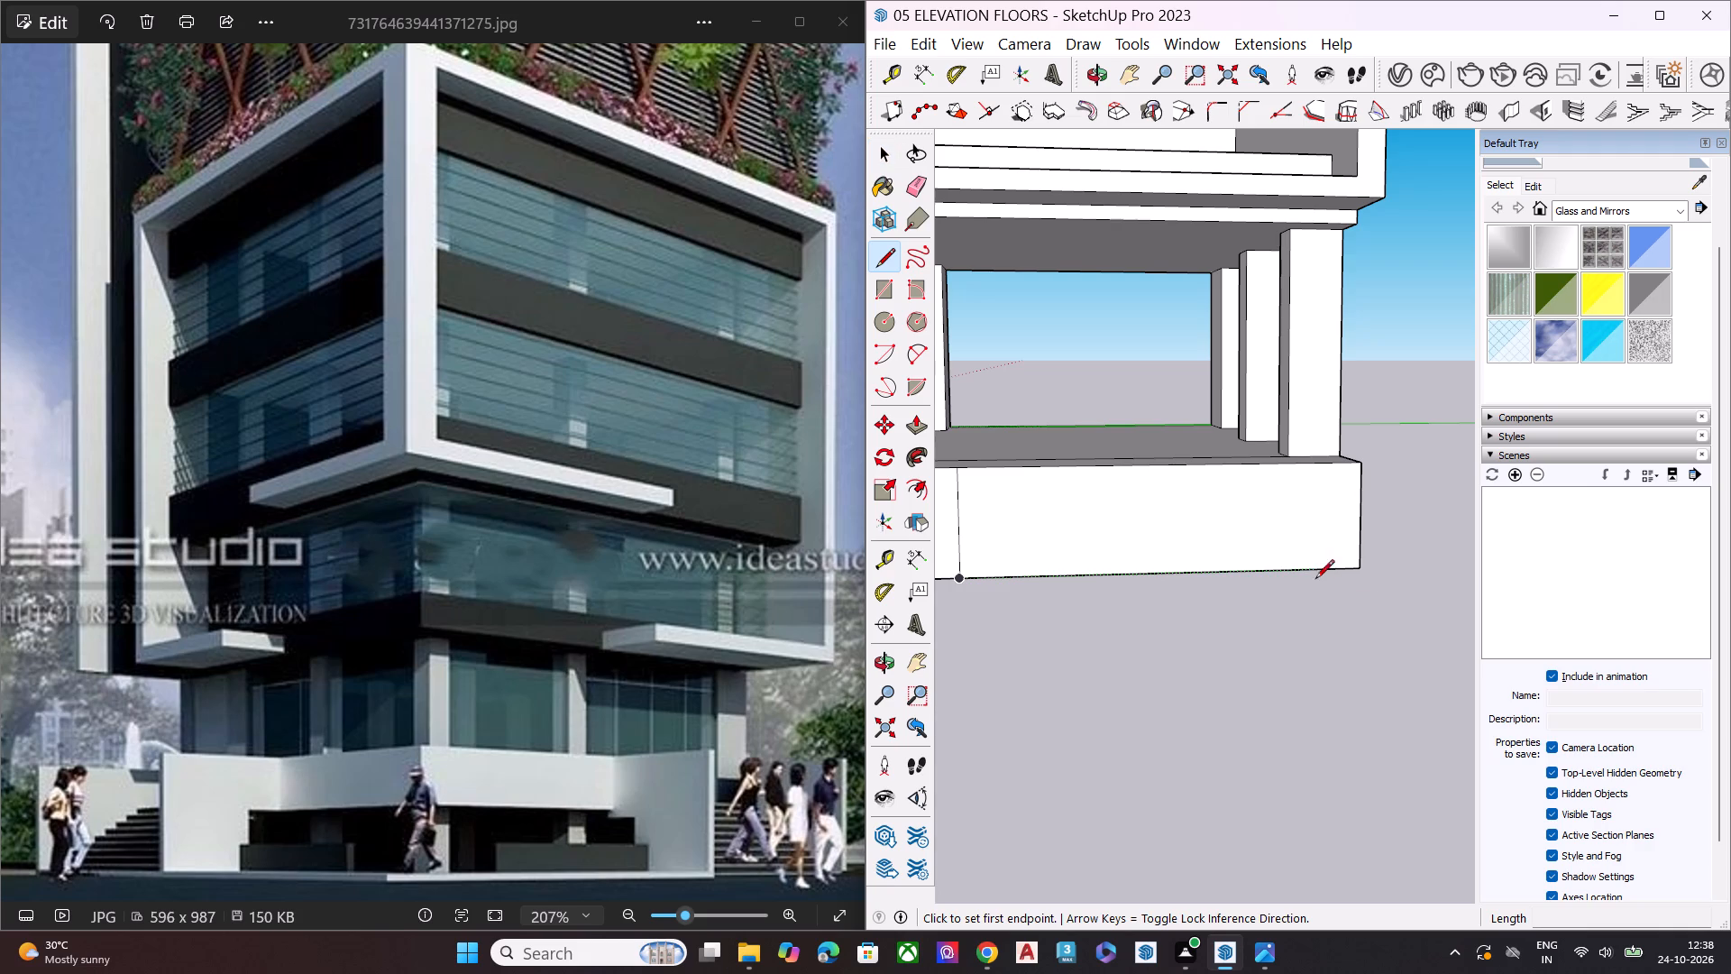
pyautogui.moveTo(1316, 492); pyautogui.dragTo(1291, 629, button='middle')
pyautogui.scroll(7, 1317, 569)
pyautogui.scroll(-2, 1318, 566)
pyautogui.scroll(2, 1318, 566)
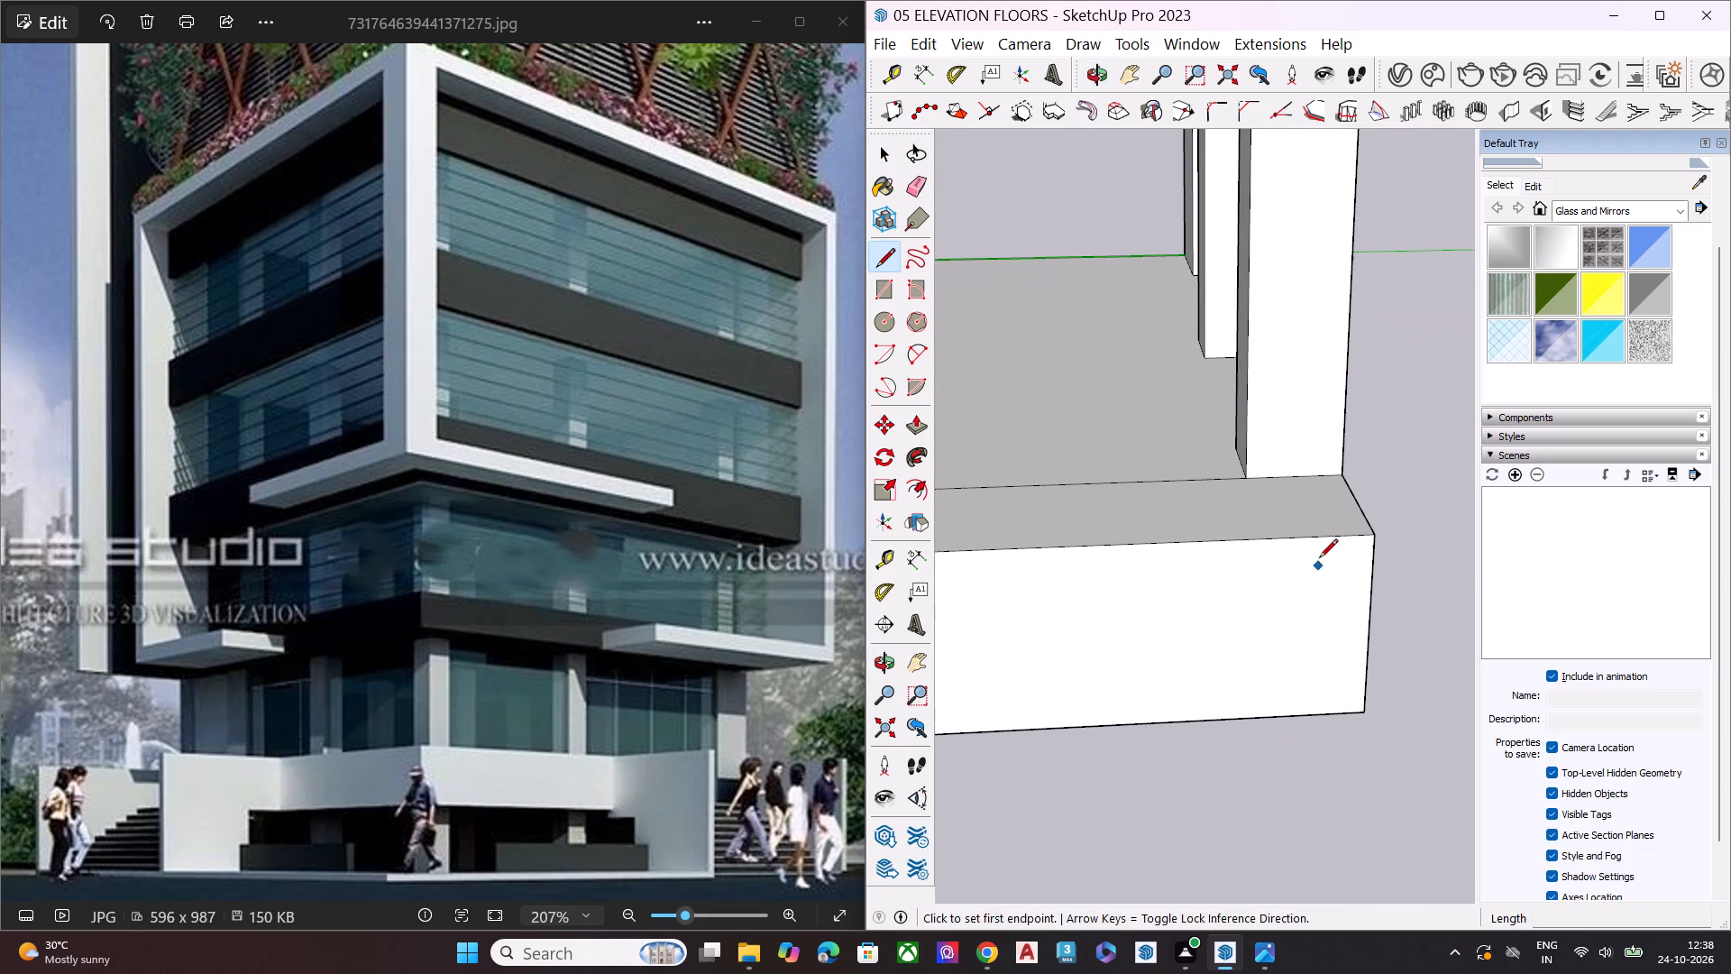
pyautogui.click(1307, 473)
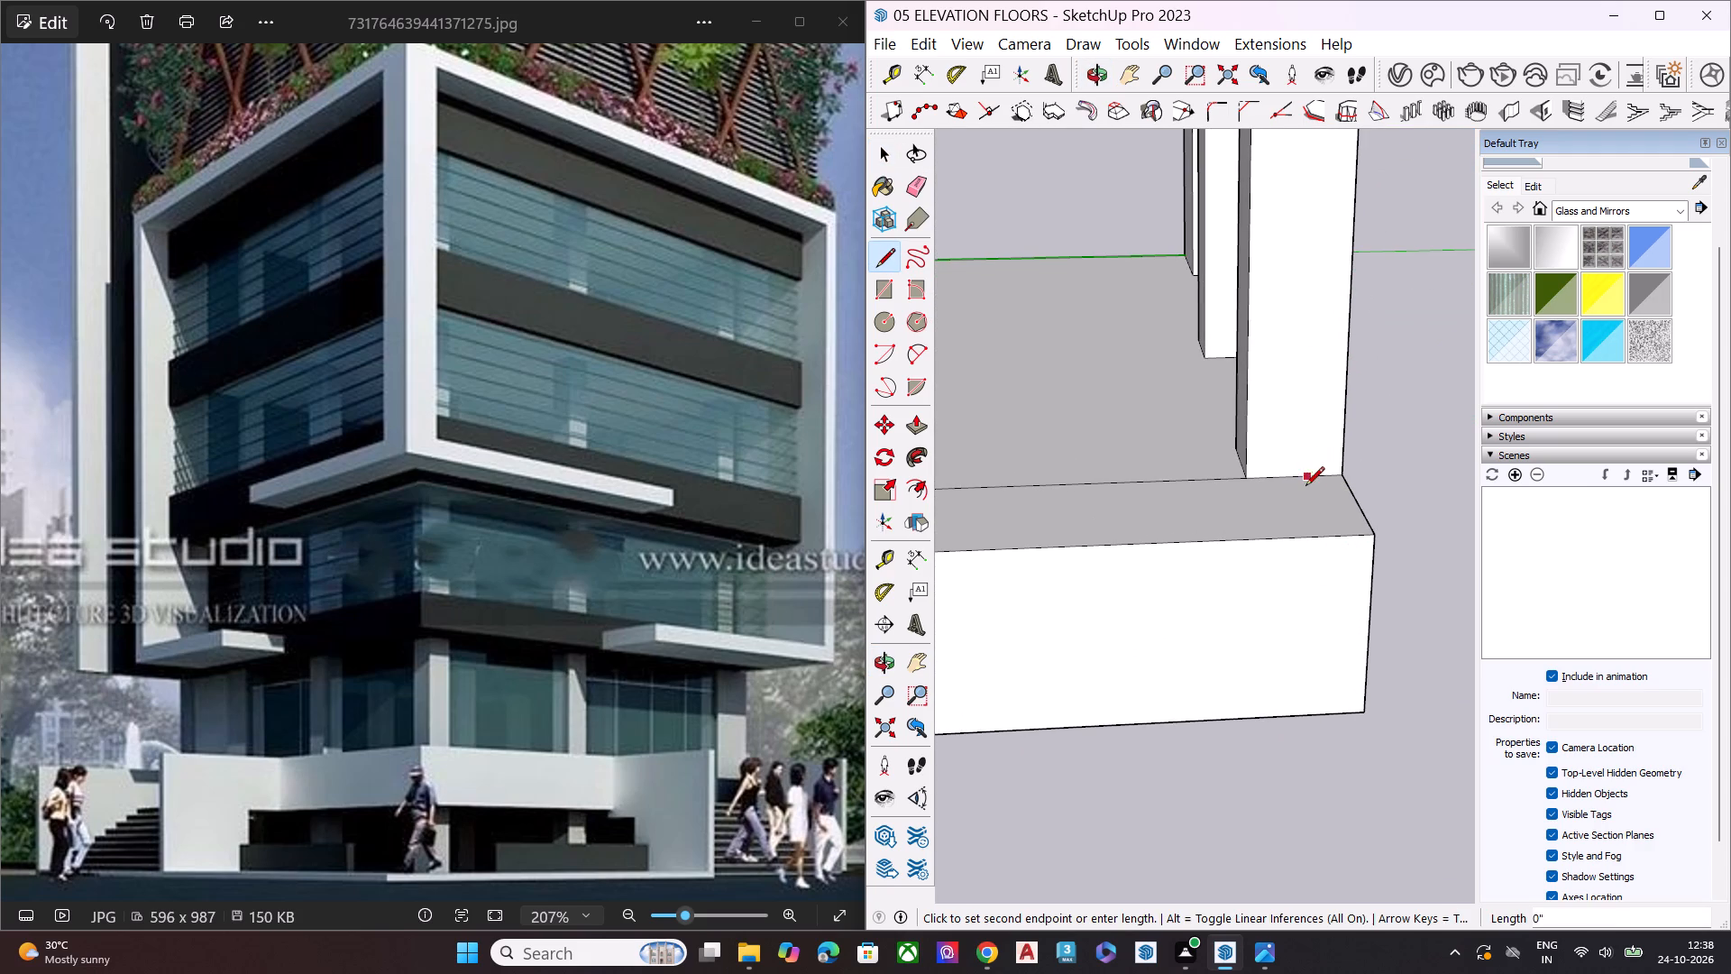
pyautogui.click(1334, 541)
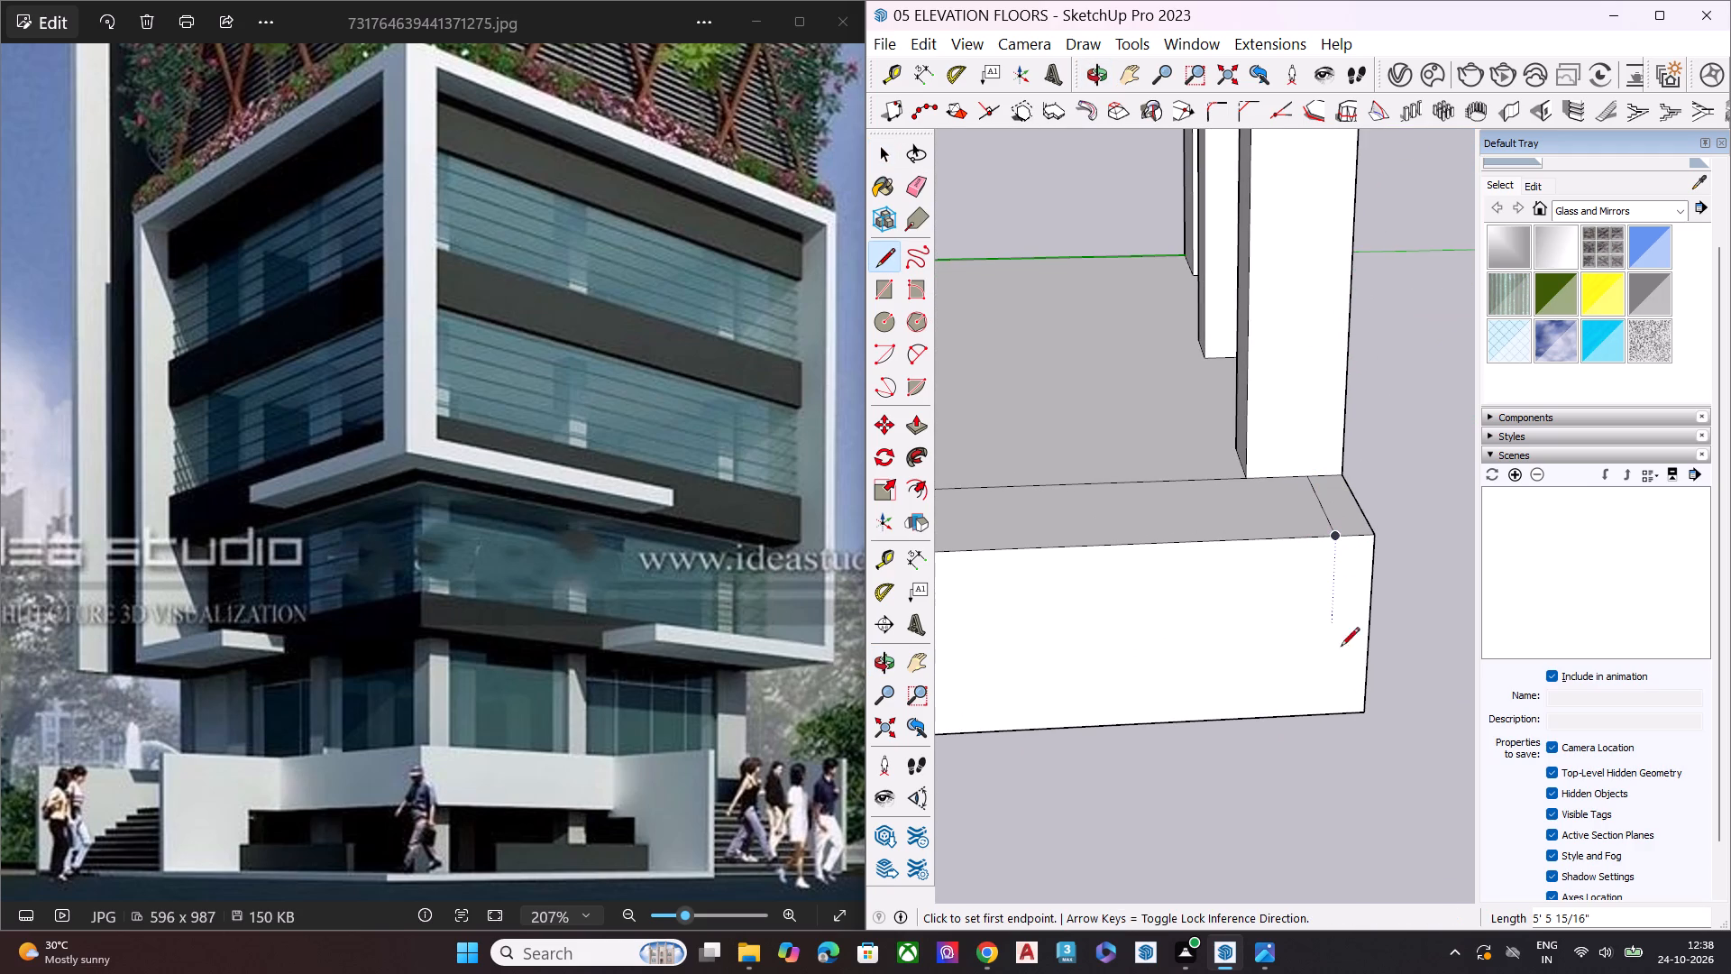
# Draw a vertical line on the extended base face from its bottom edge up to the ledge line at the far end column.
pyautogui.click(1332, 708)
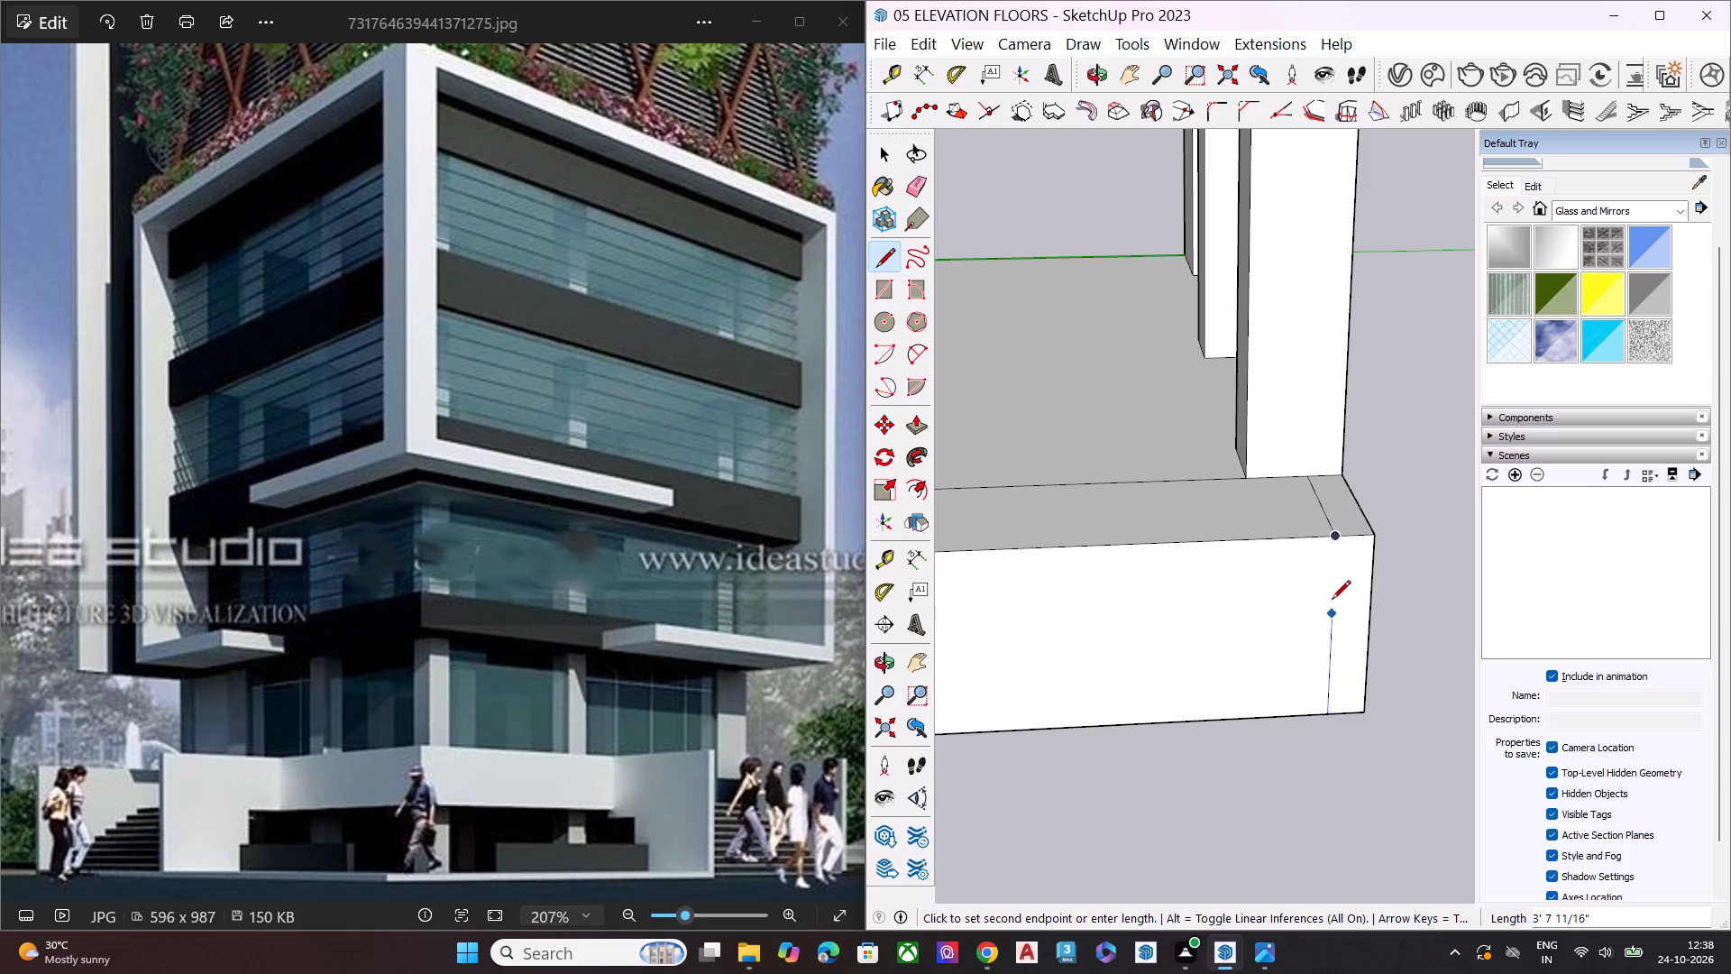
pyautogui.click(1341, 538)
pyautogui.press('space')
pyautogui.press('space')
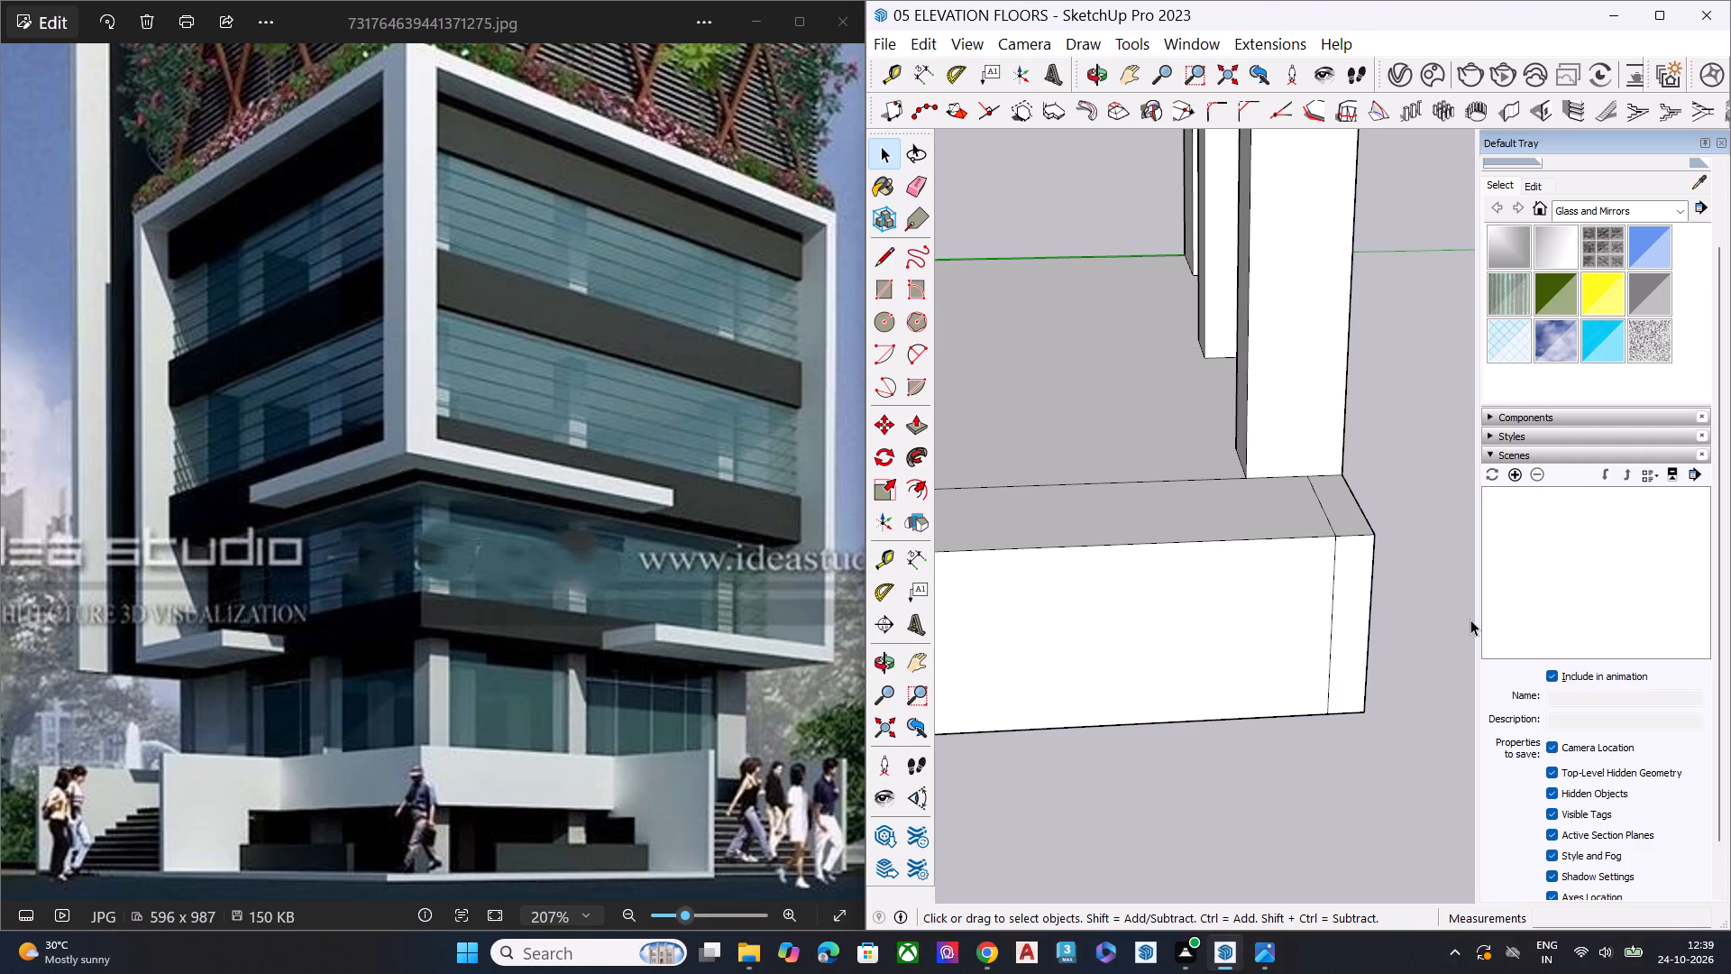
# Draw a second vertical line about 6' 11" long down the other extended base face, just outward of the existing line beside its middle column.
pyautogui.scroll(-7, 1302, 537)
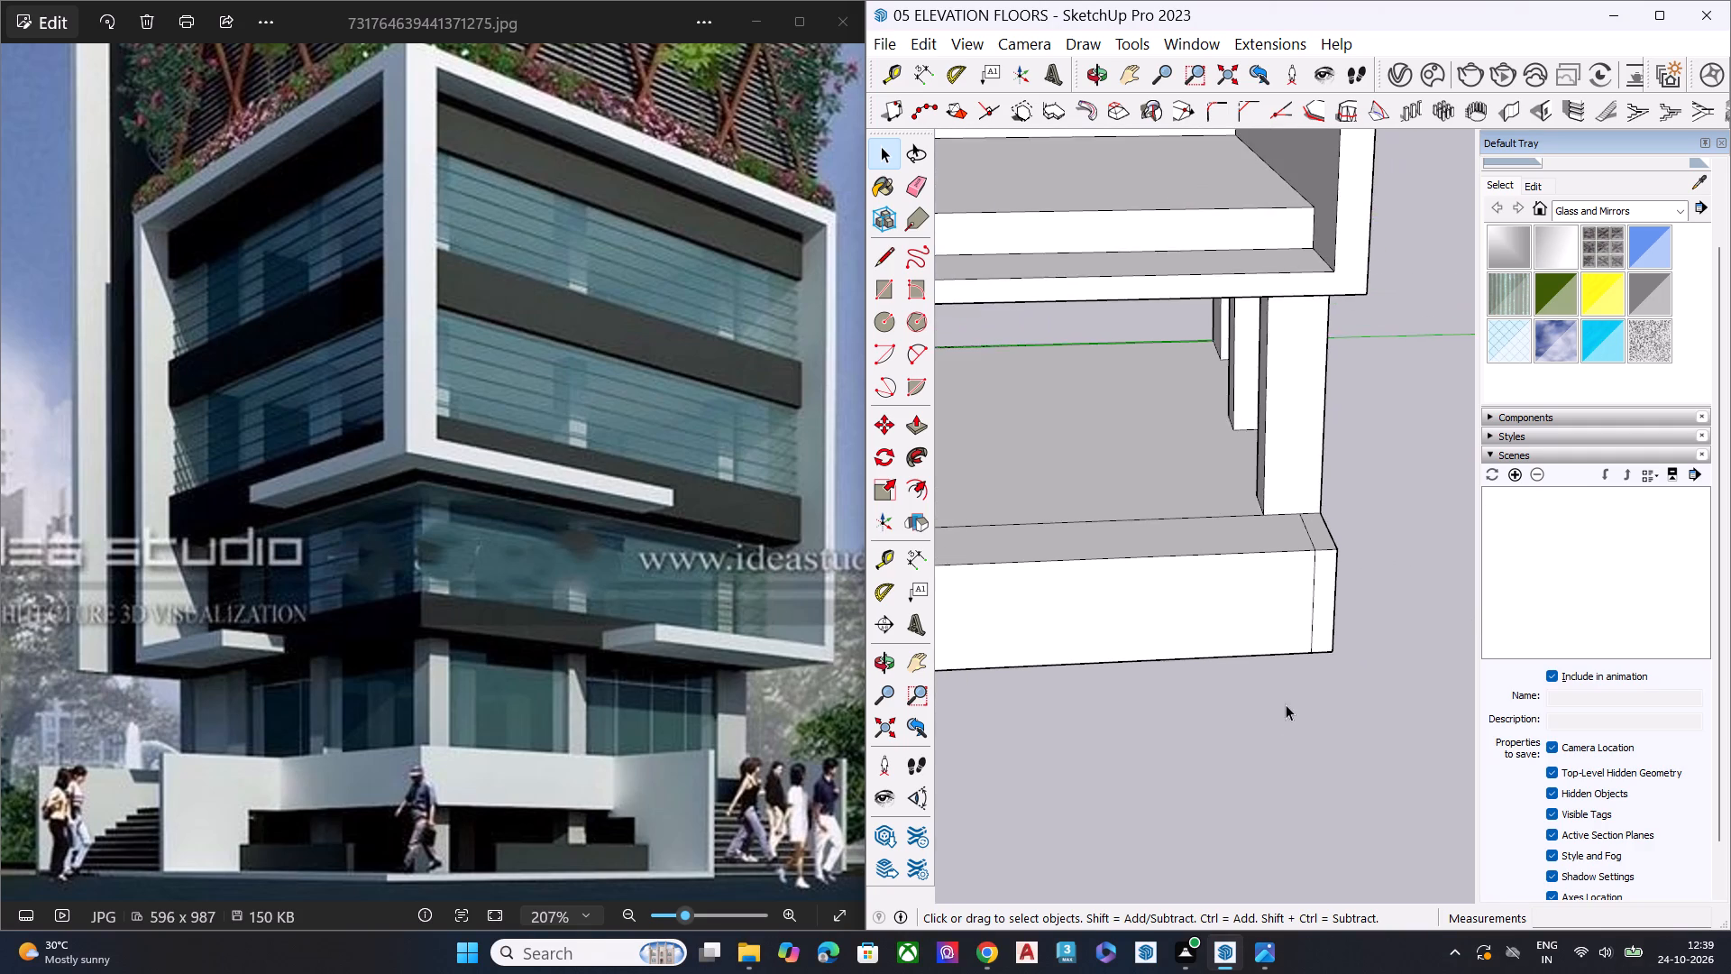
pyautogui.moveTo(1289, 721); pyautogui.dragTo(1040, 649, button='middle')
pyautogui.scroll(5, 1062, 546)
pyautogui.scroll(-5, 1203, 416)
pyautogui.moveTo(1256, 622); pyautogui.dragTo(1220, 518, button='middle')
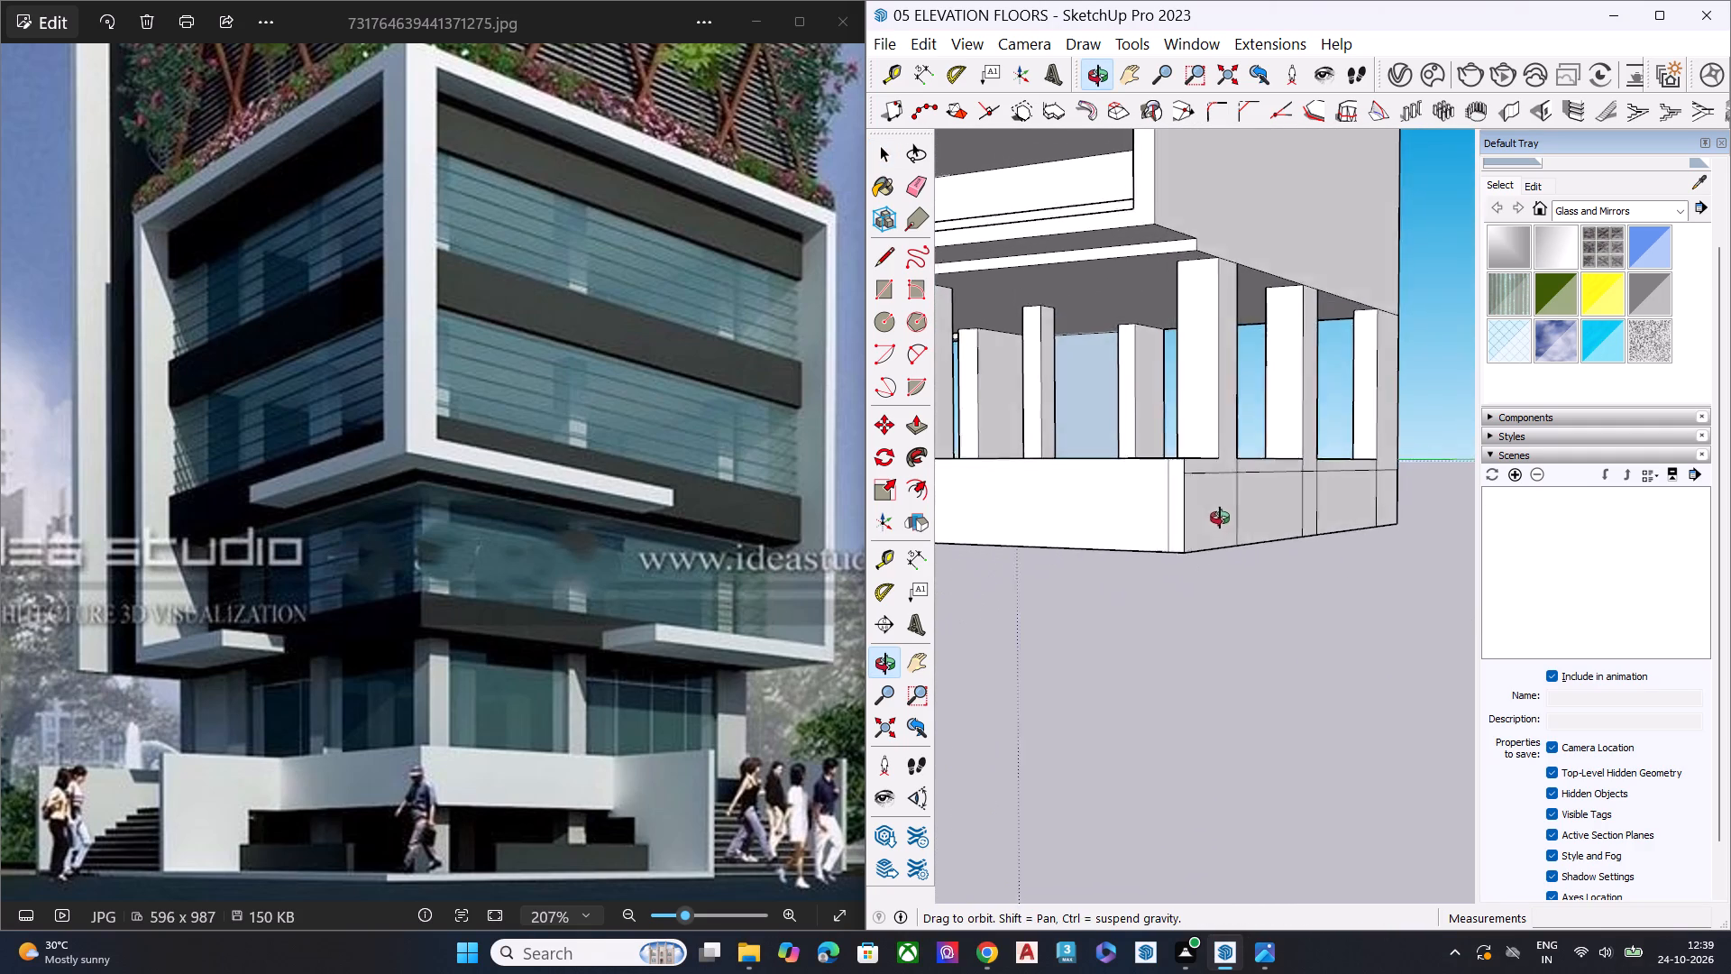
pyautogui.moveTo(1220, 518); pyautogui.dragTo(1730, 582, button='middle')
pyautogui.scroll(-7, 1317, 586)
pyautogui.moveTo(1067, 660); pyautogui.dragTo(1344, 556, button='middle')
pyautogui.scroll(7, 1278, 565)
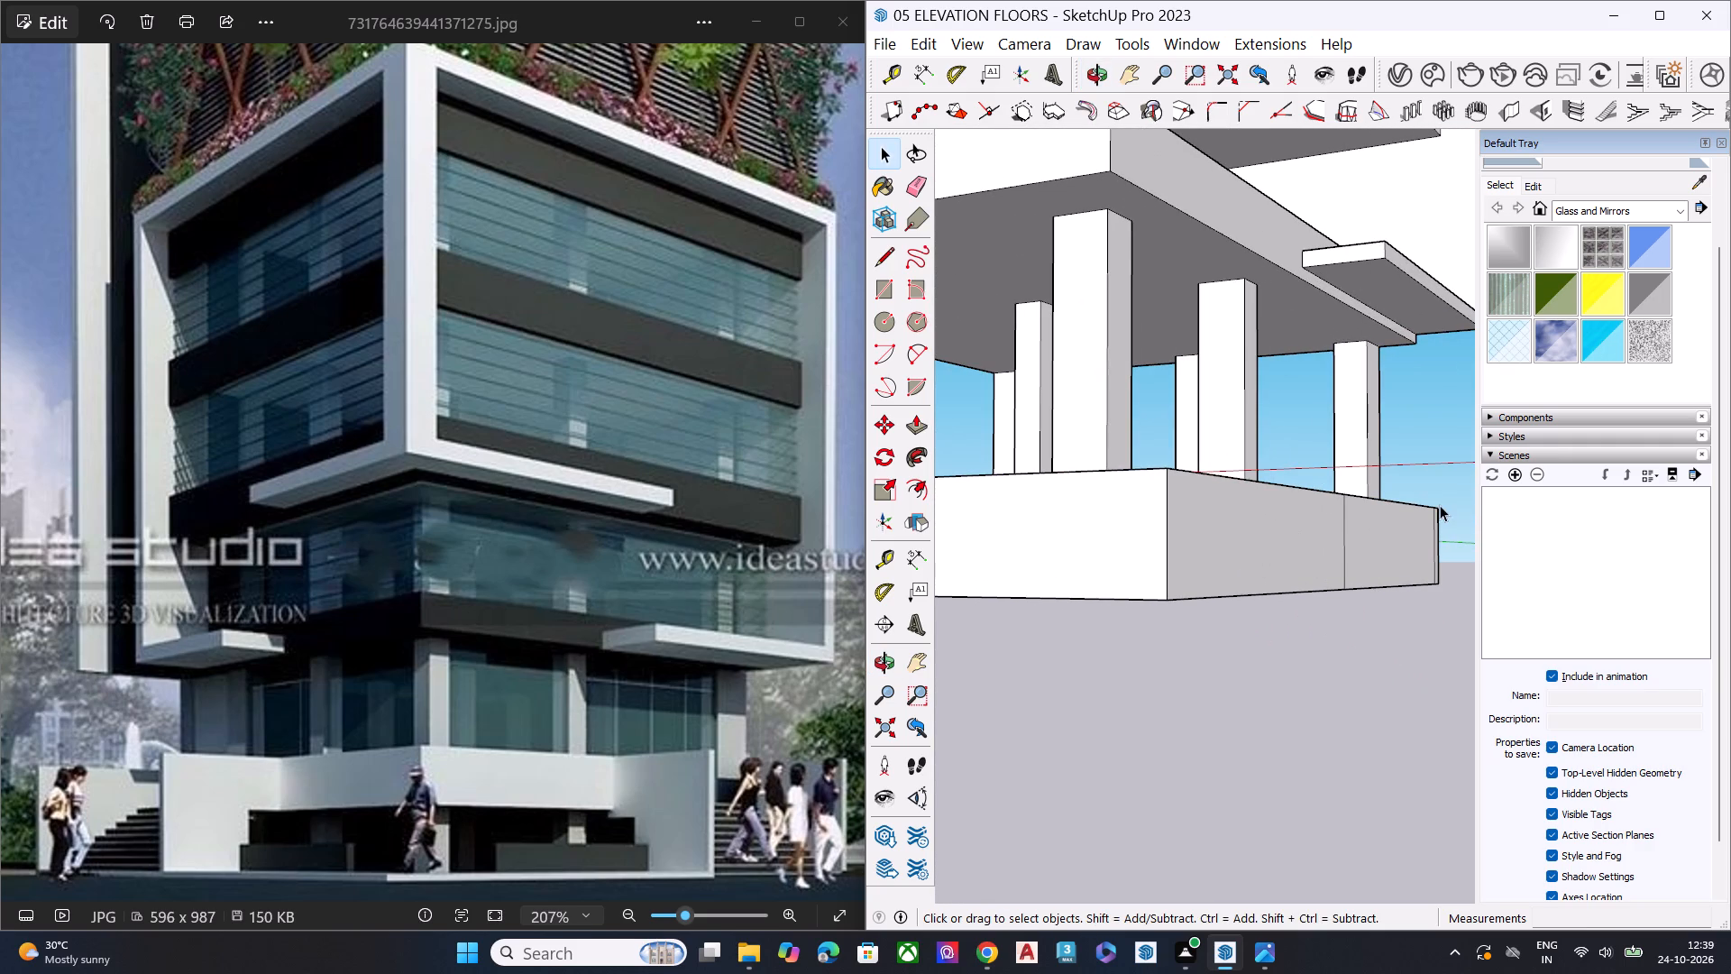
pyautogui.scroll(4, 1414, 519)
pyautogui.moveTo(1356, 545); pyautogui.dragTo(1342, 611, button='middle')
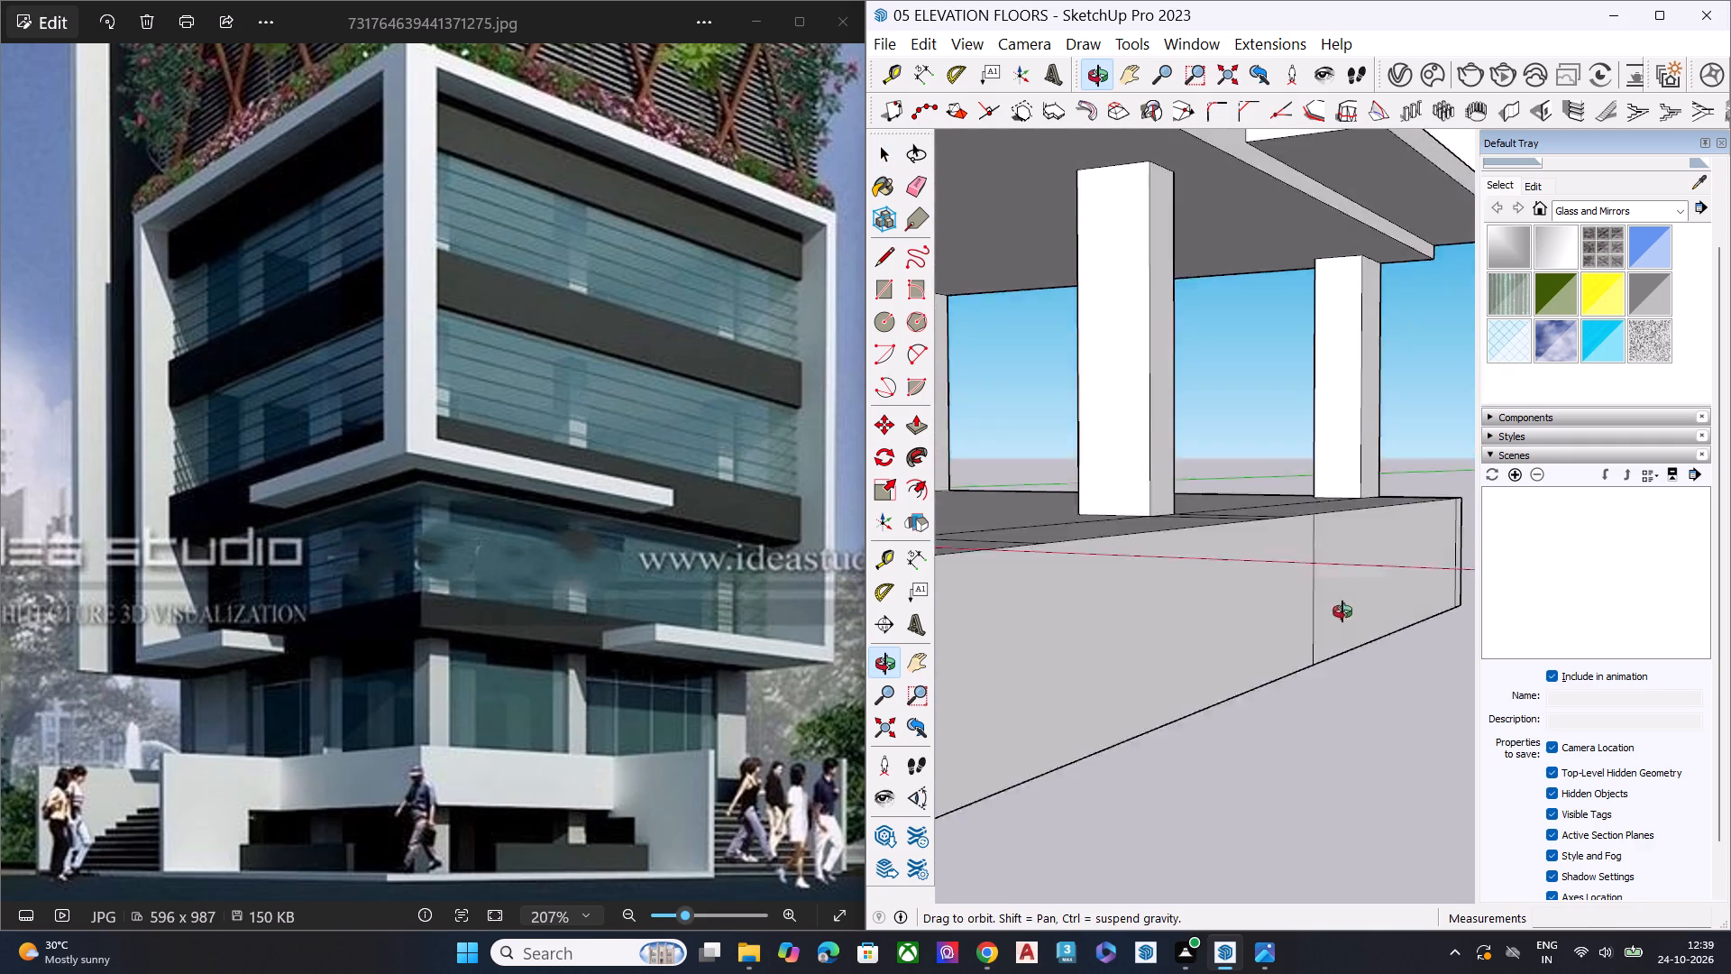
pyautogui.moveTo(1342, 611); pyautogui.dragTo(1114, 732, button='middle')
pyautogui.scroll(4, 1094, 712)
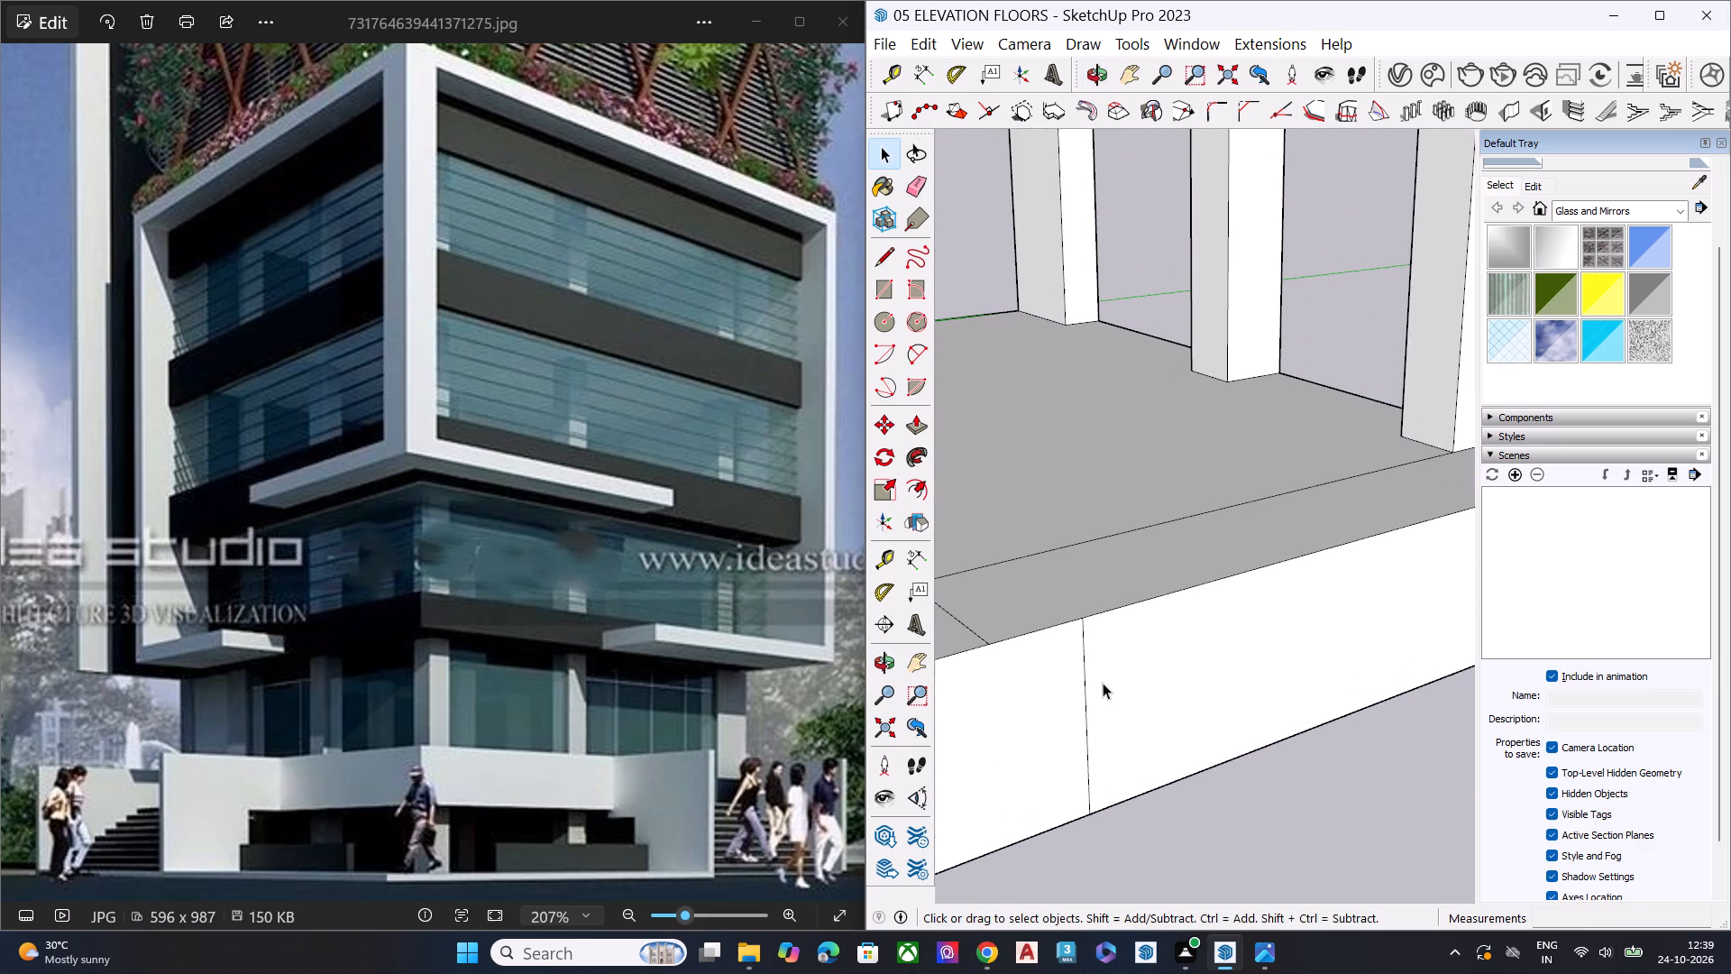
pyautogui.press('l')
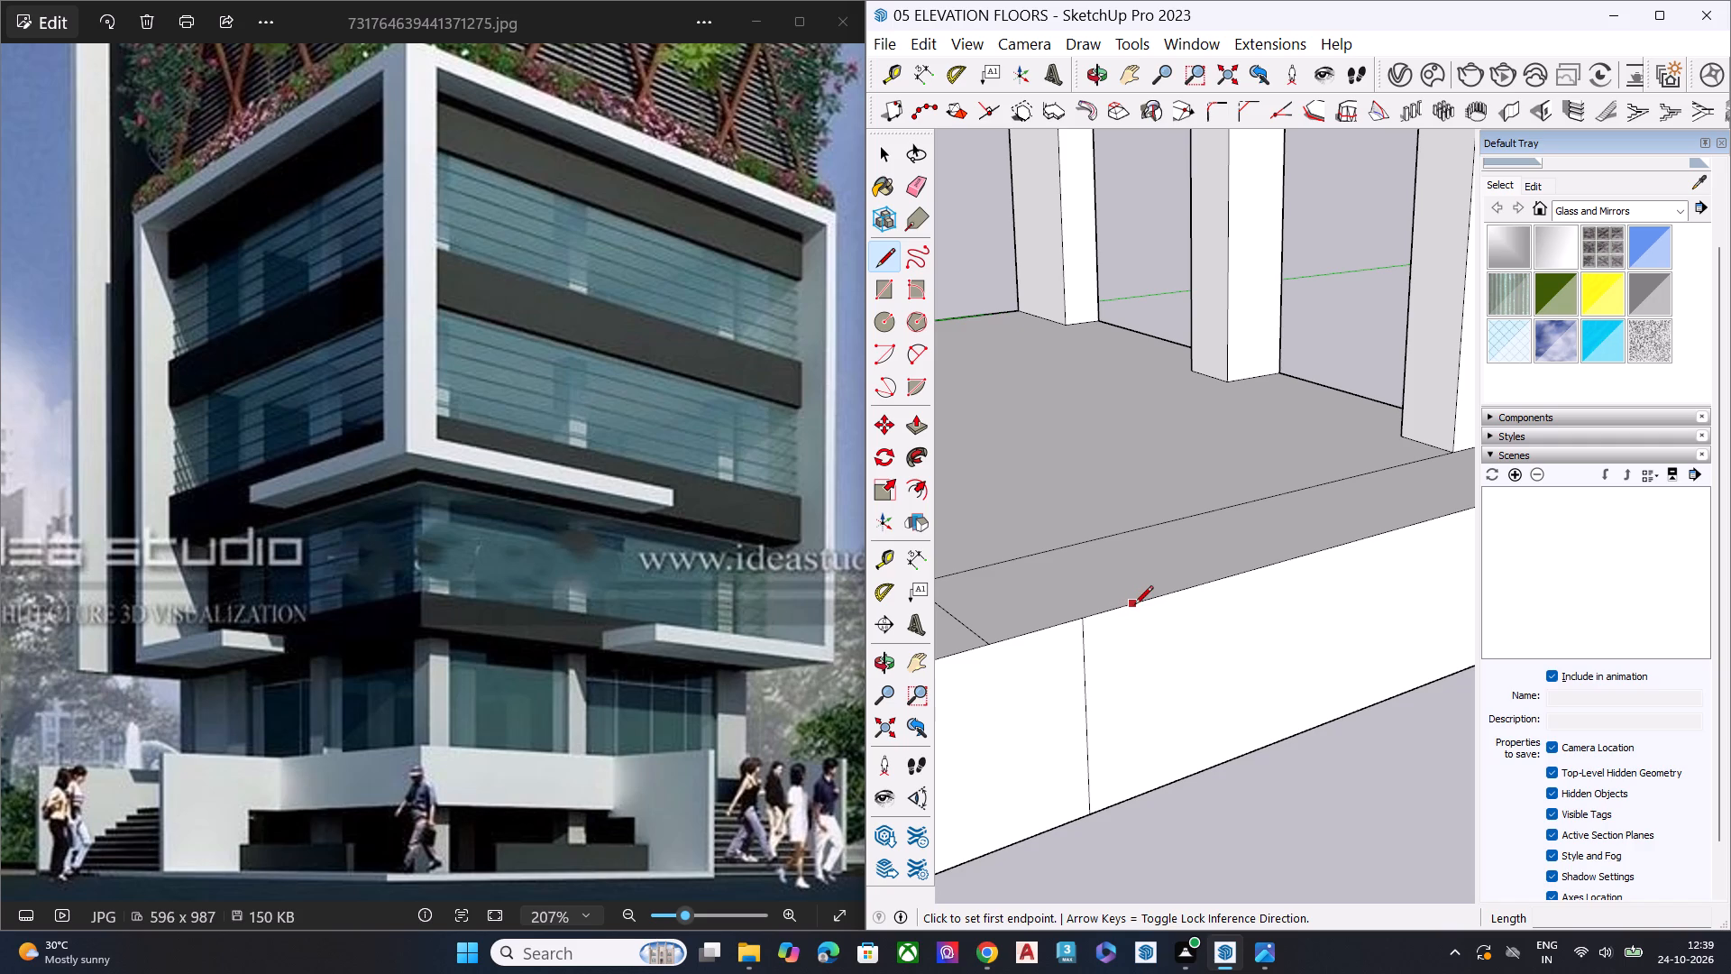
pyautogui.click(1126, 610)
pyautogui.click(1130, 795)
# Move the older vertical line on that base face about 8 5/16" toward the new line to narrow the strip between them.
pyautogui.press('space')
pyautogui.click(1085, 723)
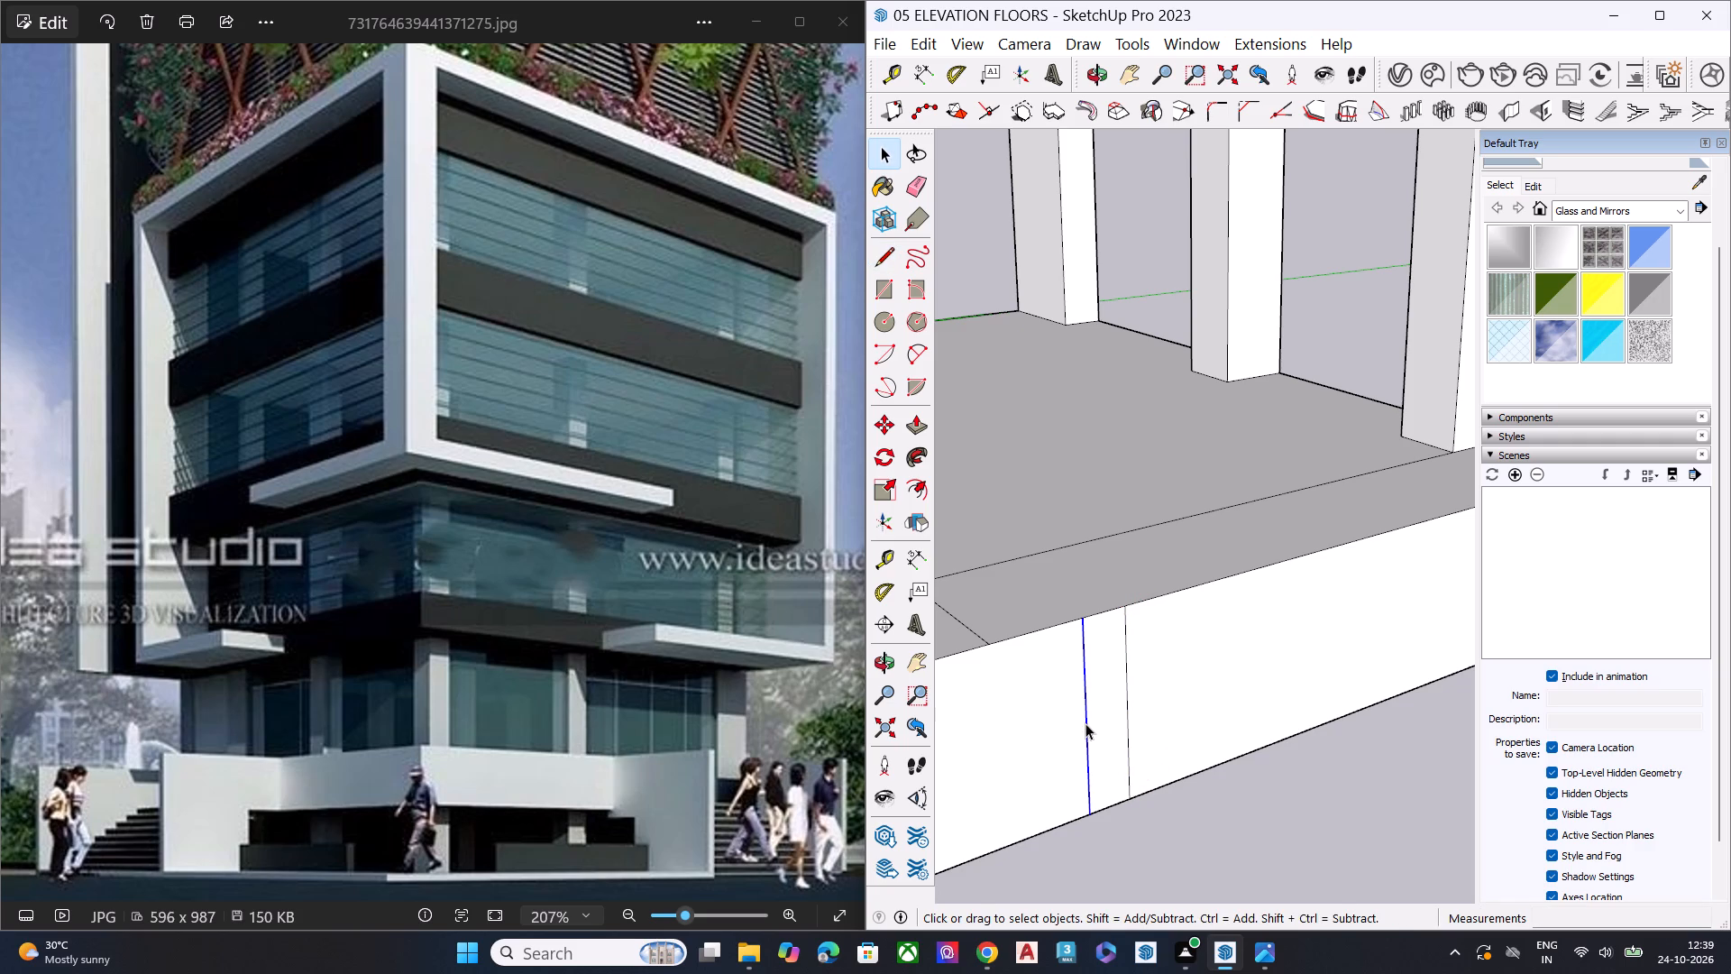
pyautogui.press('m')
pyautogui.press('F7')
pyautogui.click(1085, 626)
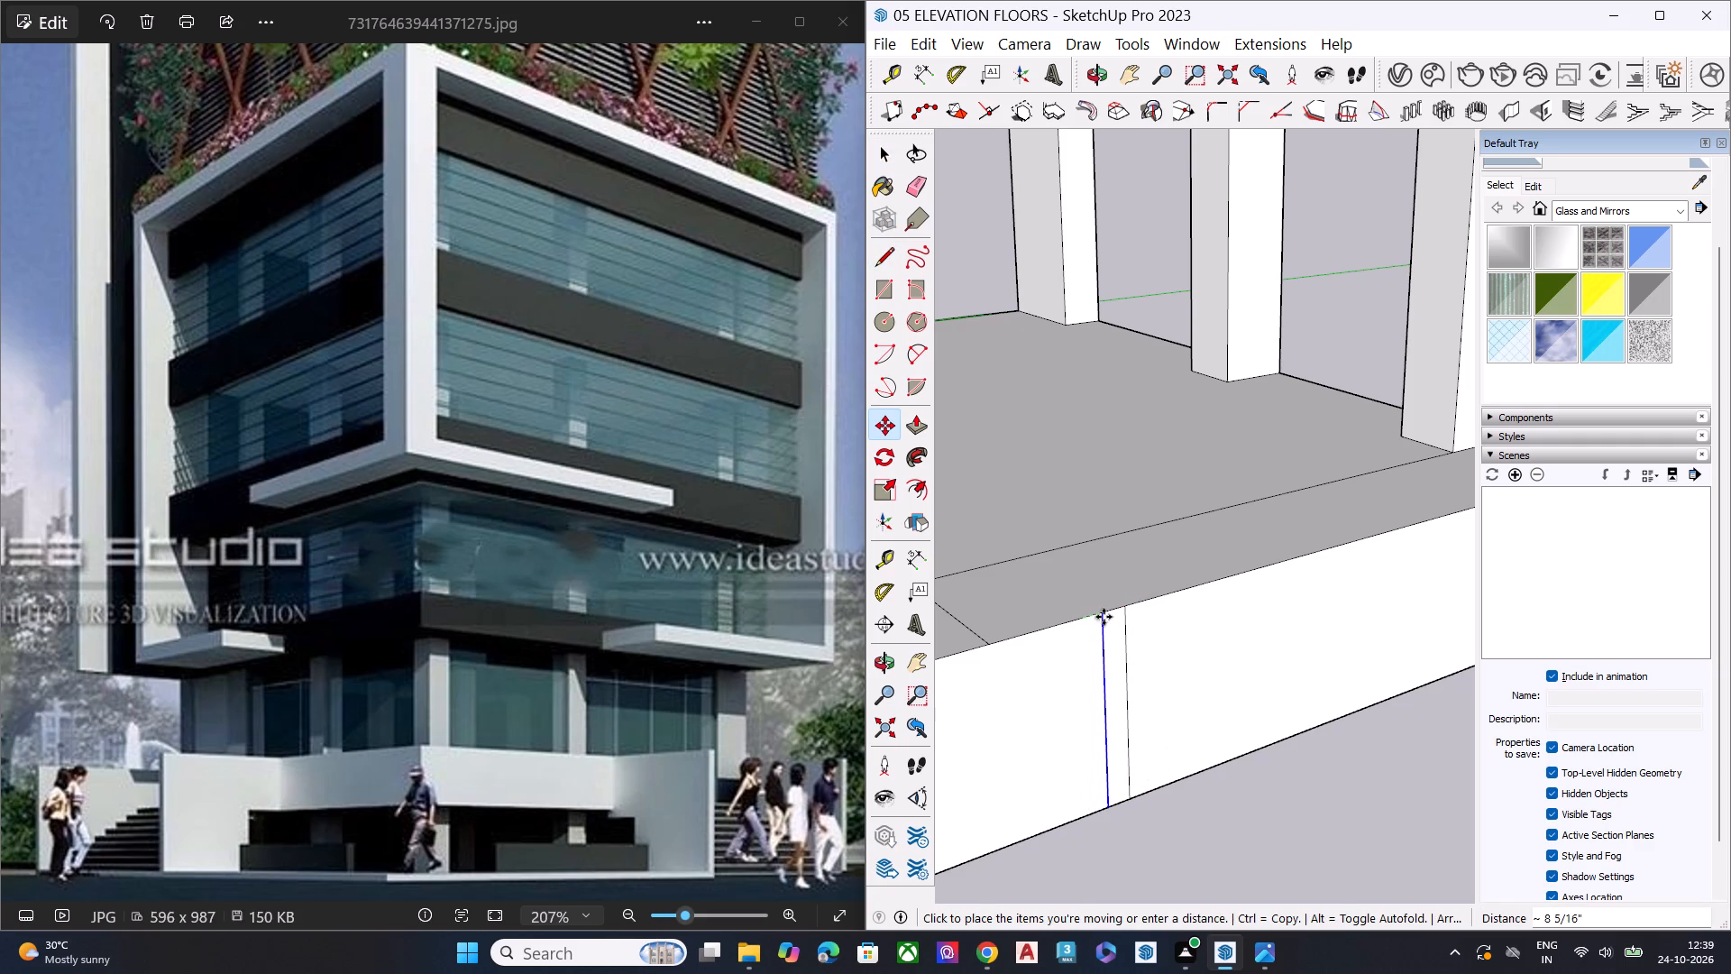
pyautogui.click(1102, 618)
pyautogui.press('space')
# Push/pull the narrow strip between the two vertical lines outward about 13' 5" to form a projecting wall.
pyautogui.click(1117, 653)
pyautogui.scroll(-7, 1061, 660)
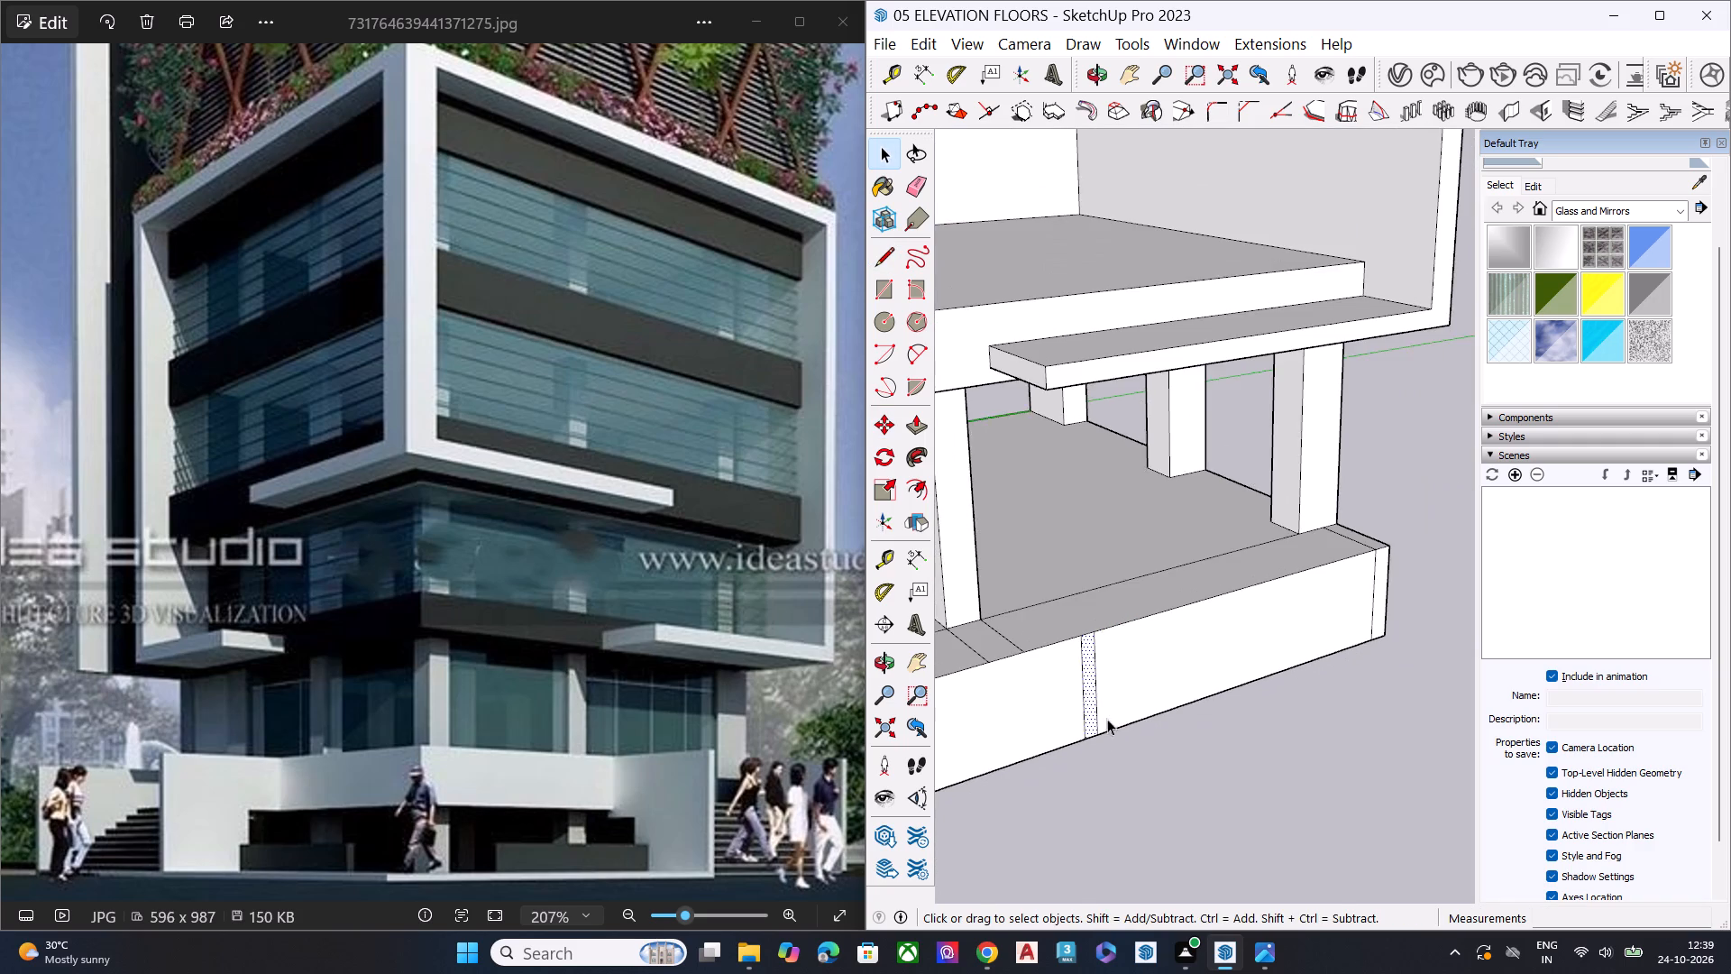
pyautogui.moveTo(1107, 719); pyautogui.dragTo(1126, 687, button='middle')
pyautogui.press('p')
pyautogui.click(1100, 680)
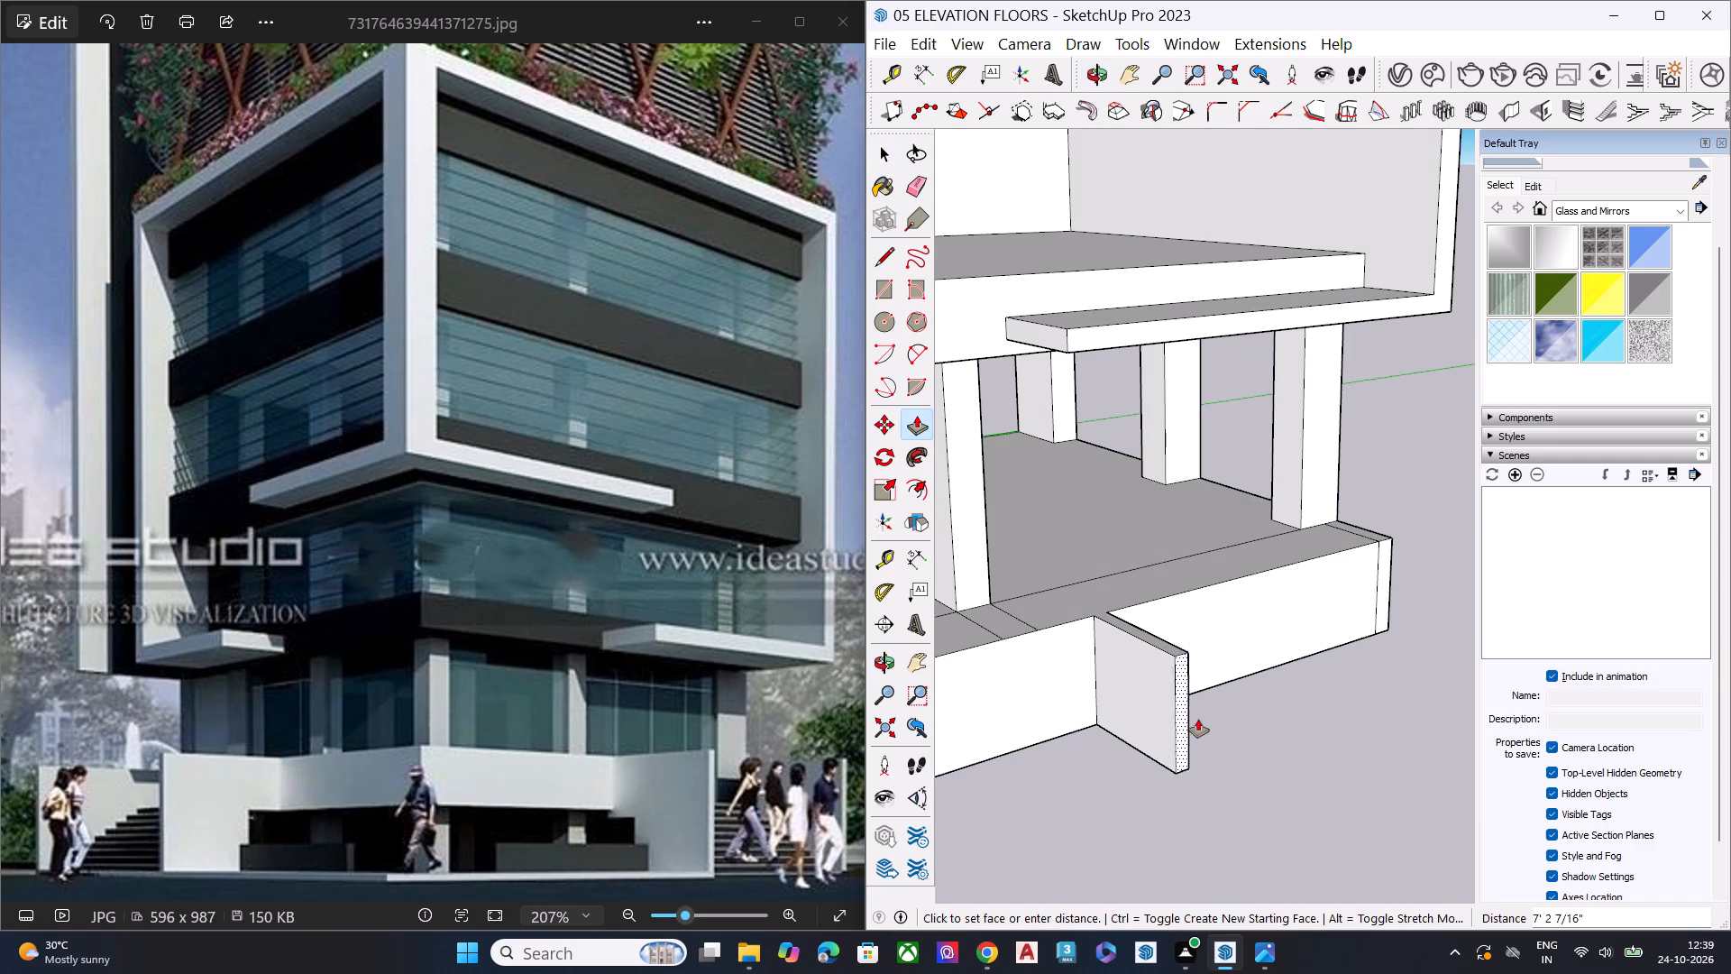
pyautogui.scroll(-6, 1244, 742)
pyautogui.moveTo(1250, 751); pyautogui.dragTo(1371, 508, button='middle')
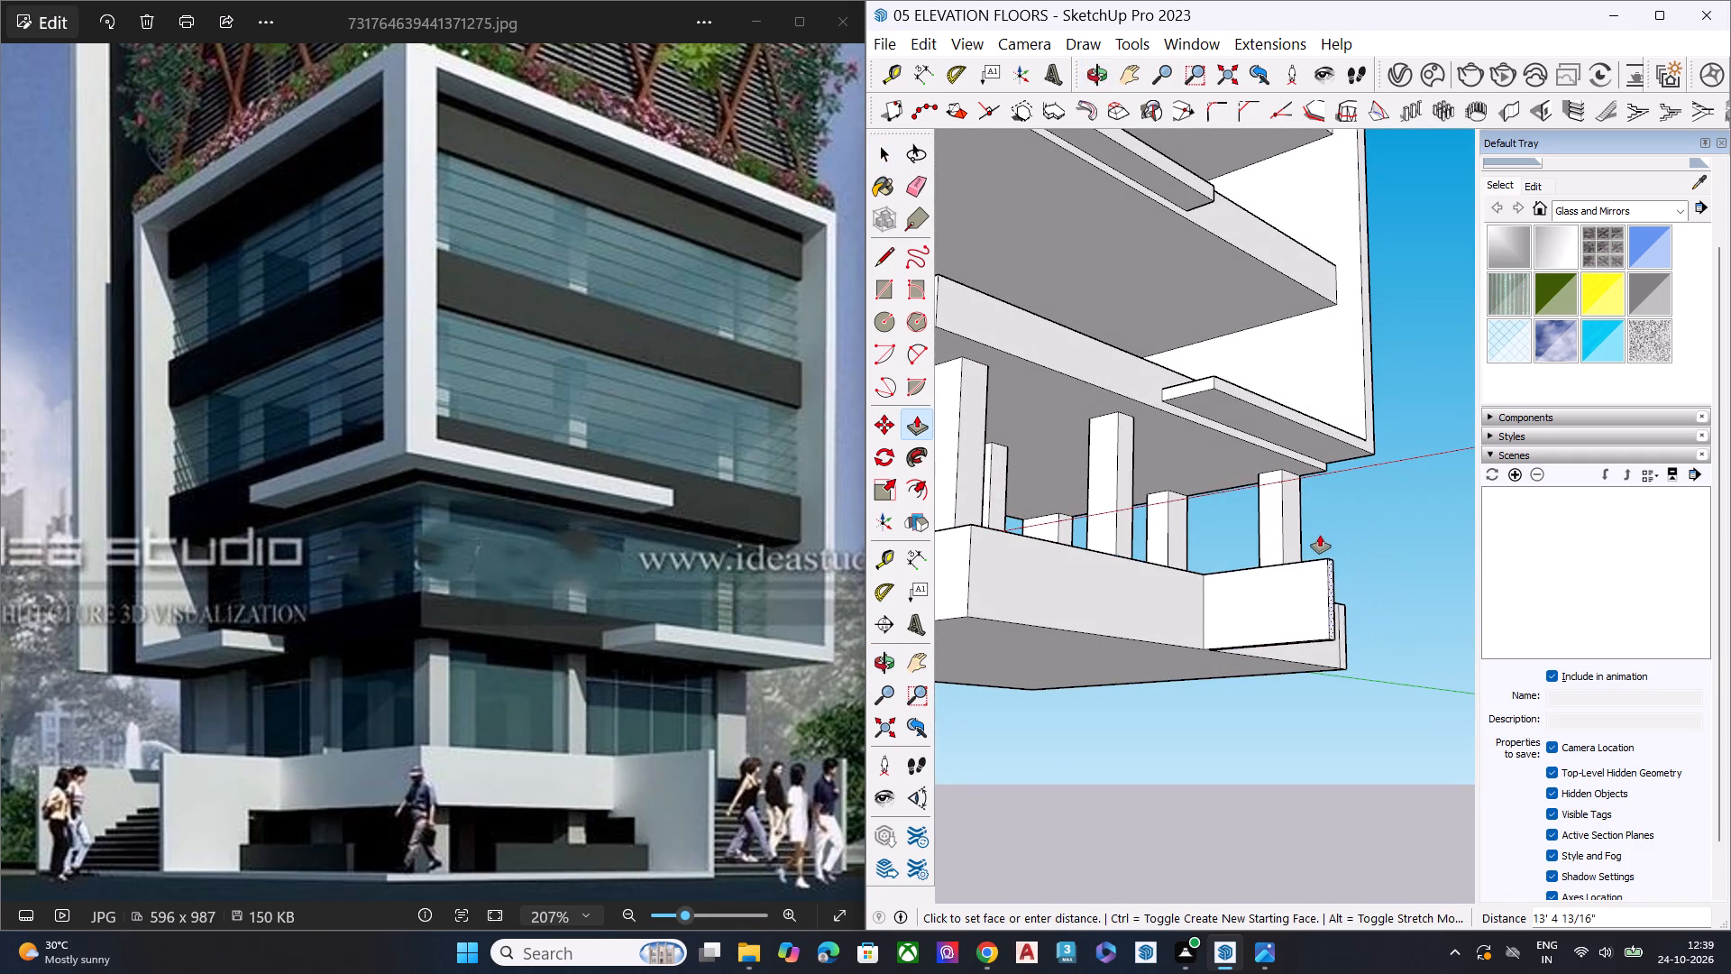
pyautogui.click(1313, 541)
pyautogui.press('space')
# Undo the projecting wall and all the dividing lines drawn on the extended plinth's faces and ledge.
pyautogui.scroll(-6, 1348, 575)
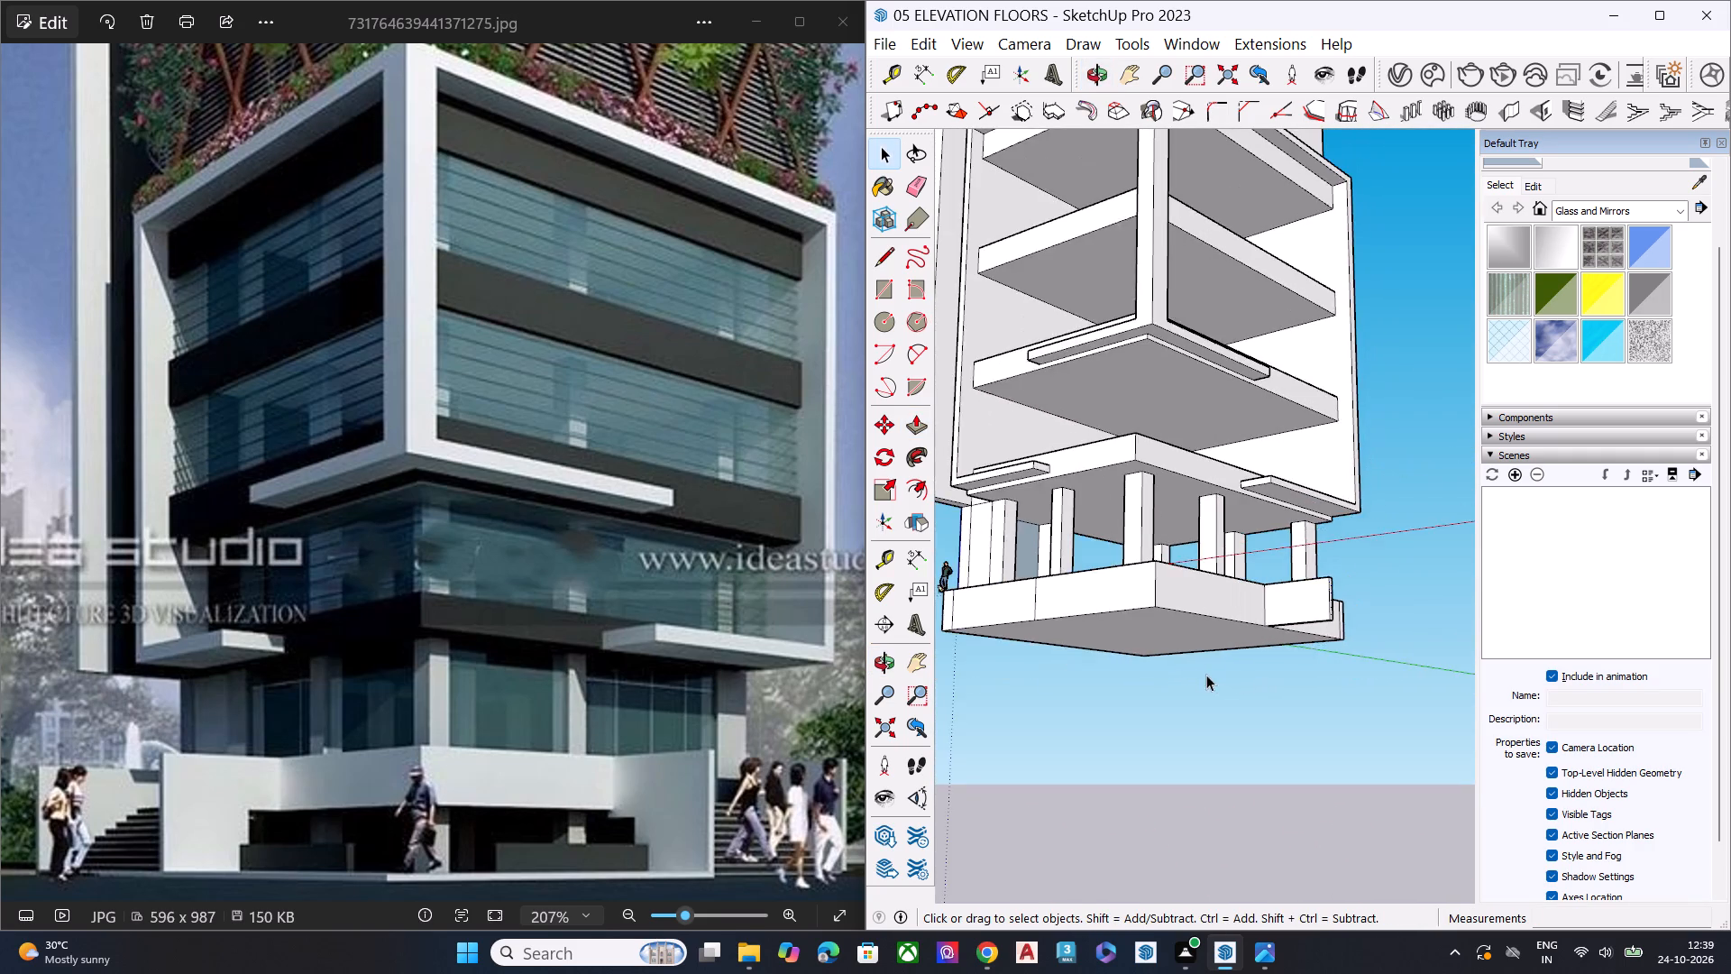
pyautogui.moveTo(1199, 672); pyautogui.dragTo(1150, 797, button='middle')
pyautogui.scroll(6, 1083, 562)
pyautogui.scroll(-1, 1094, 544)
pyautogui.scroll(3, 1094, 544)
pyautogui.moveTo(1199, 800); pyautogui.dragTo(1198, 637, button='middle')
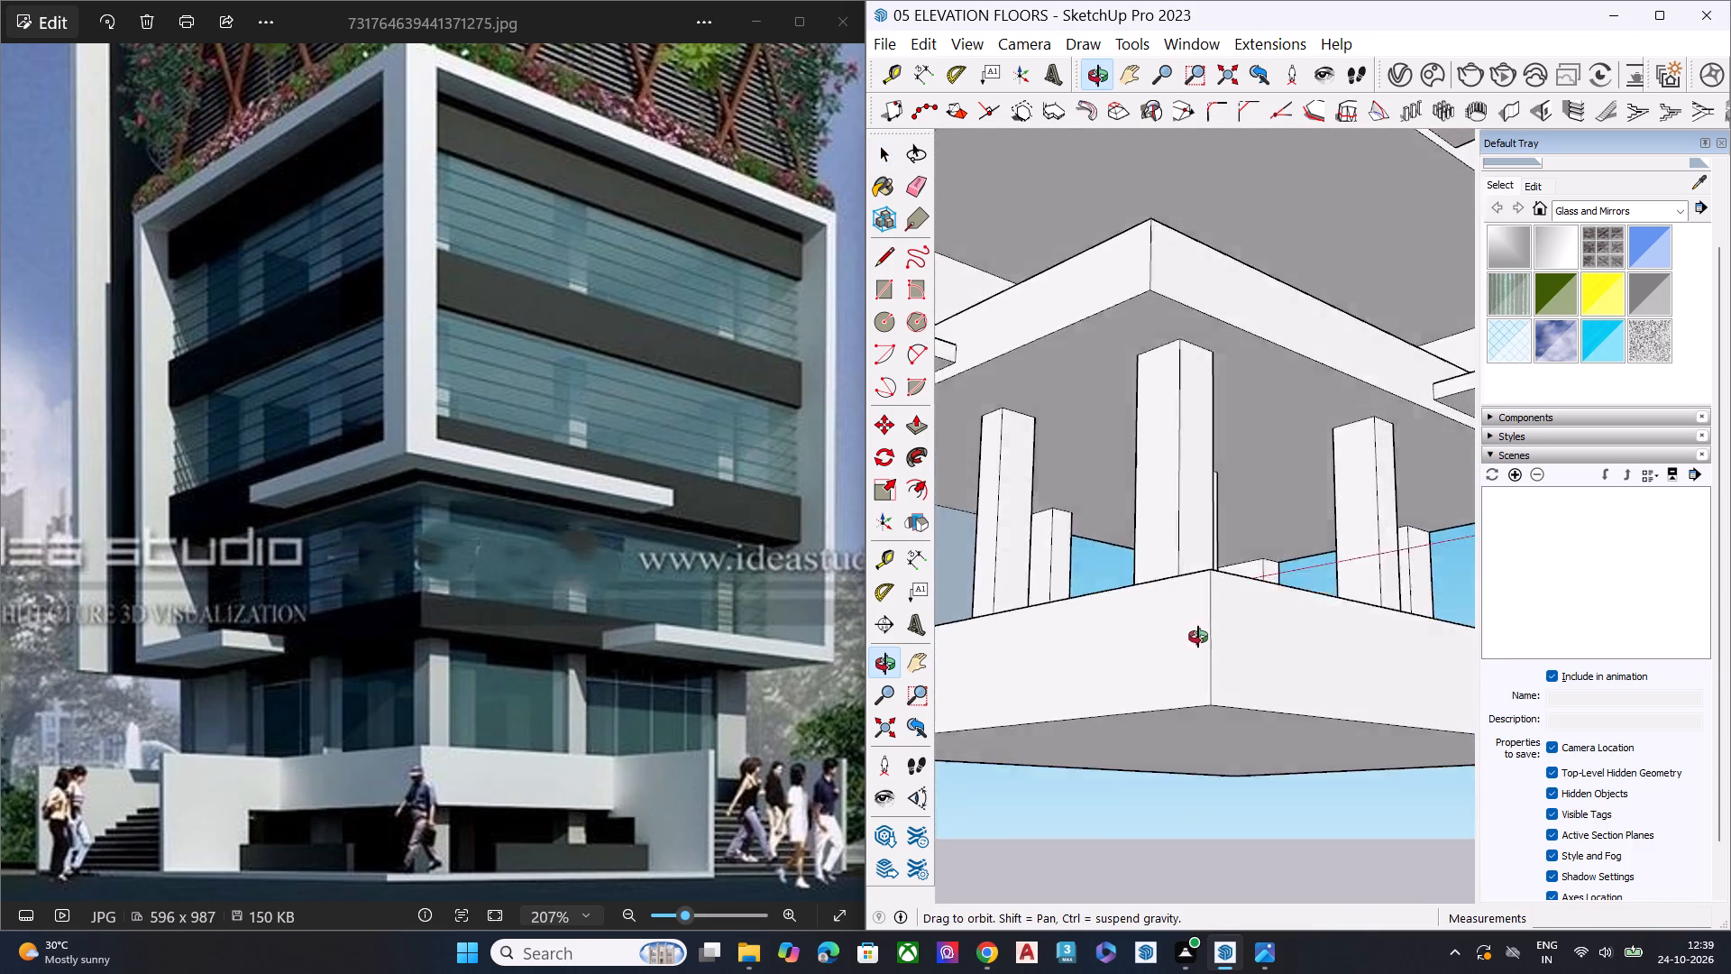
pyautogui.moveTo(1198, 637); pyautogui.dragTo(1252, 464, button='middle')
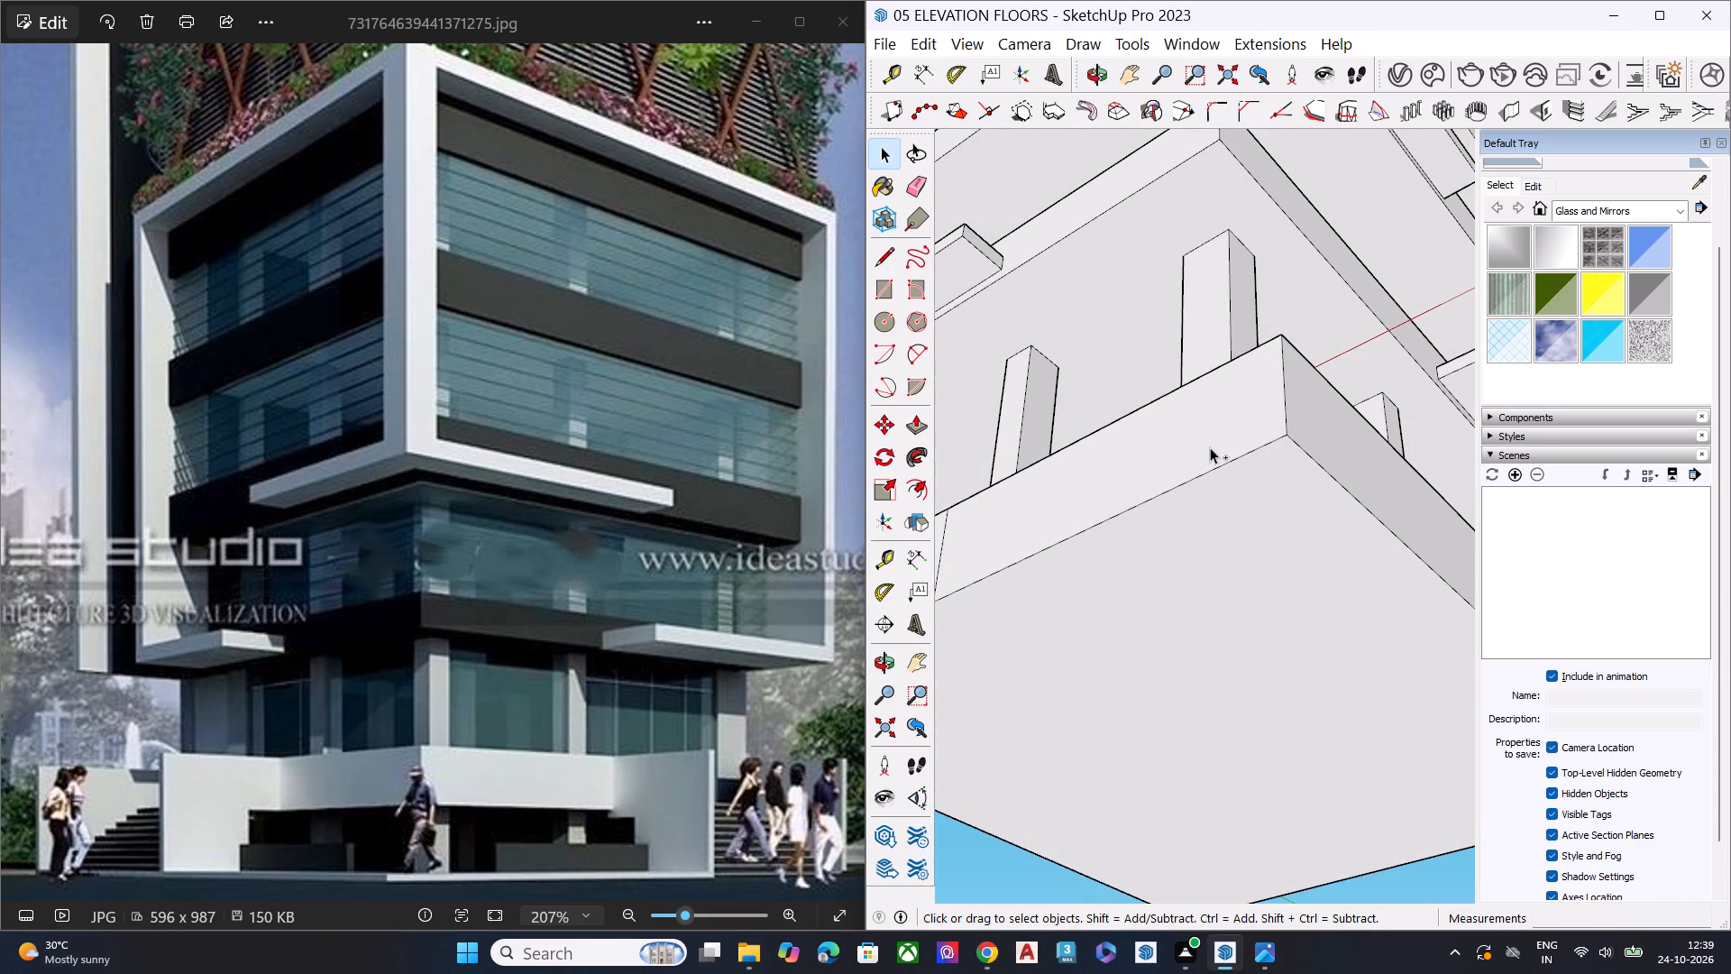
pyautogui.hotkey('ctrl', 'z')
pyautogui.hotkey('ctrl', 'z')
pyautogui.hotkey('ctrl', 'z')
pyautogui.hotkey('ctrl', 'z')
pyautogui.keyDown('ctrl'); pyautogui.scroll(-9, 1196, 492); pyautogui.keyUp('ctrl')
pyautogui.keyDown('ctrl'); pyautogui.scroll(3, 1200, 591); pyautogui.keyUp('ctrl')
pyautogui.keyDown('ctrl'); pyautogui.scroll(-3, 1201, 597); pyautogui.keyUp('ctrl')
pyautogui.hotkey('ctrl', 'z')
pyautogui.hotkey('ctrl', 'z')
pyautogui.hotkey('ctrl', 'z')
pyautogui.hotkey('ctrl', 'z')
pyautogui.hotkey('ctrl', 'z')
pyautogui.hotkey('ctrl', 'z')
pyautogui.hotkey('ctrl', 'z')
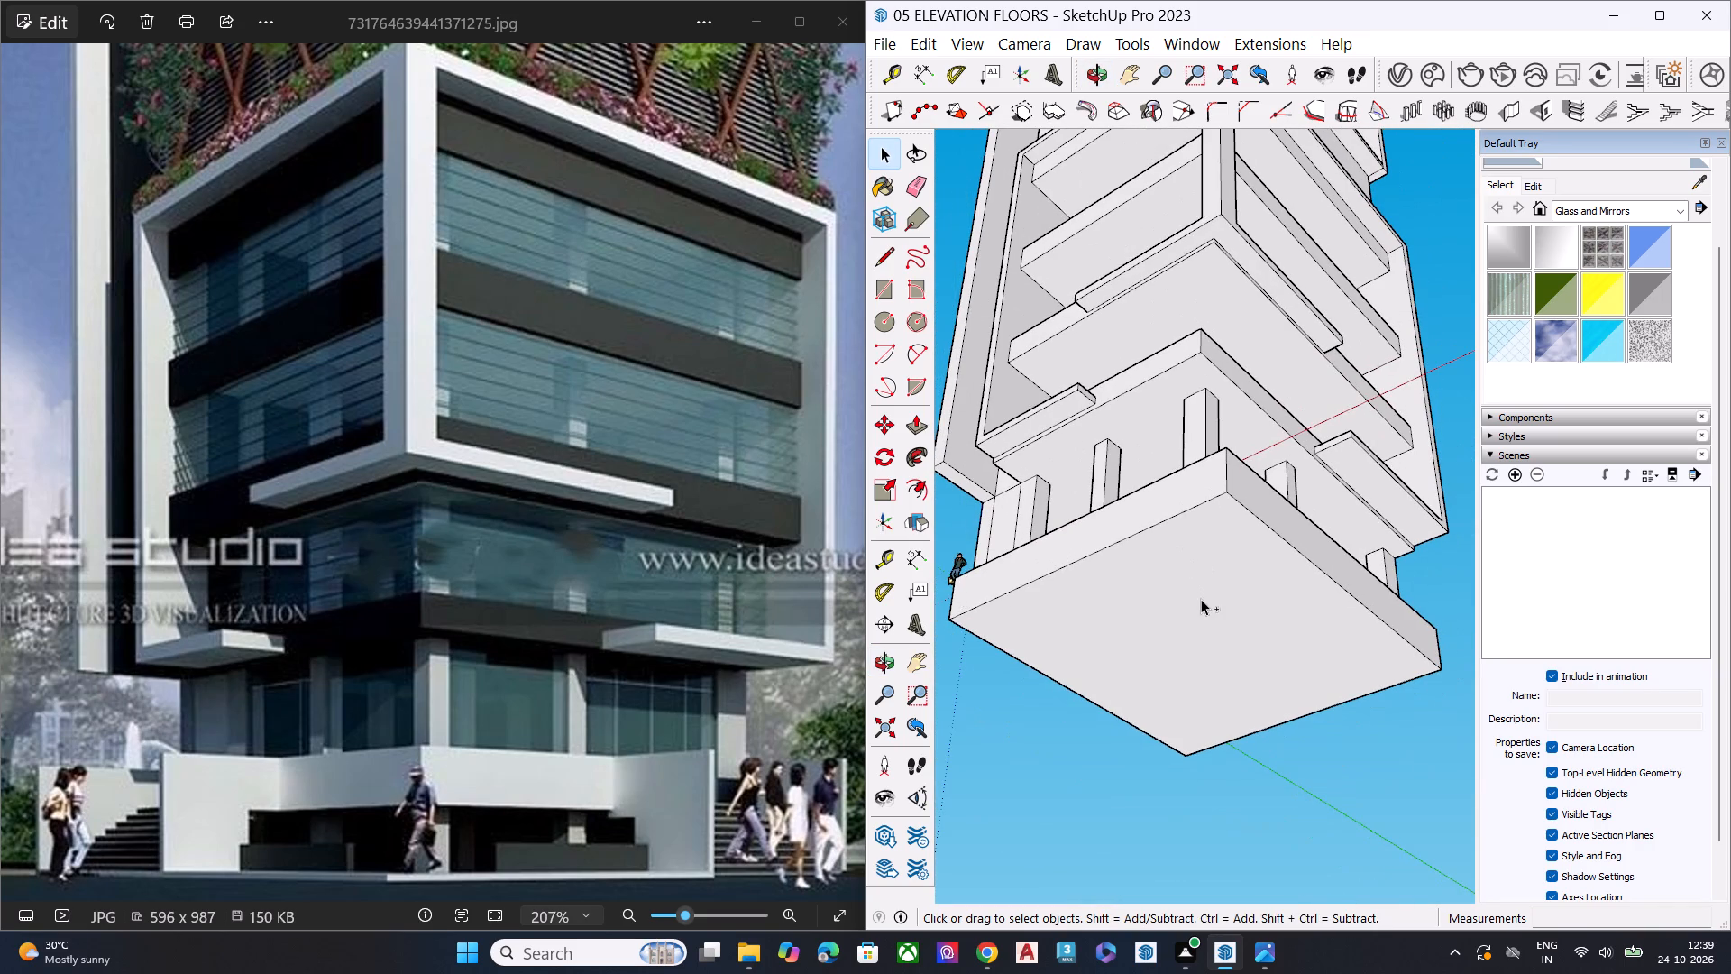
# Undo the outward extension of the base plinth beyond the column line.
pyautogui.hotkey('ctrl', 'z')
pyautogui.hotkey('ctrl', 'z')
pyautogui.hotkey('ctrl', 'z')
pyautogui.hotkey('ctrl', 'z')
pyautogui.hotkey('ctrl', 'z')
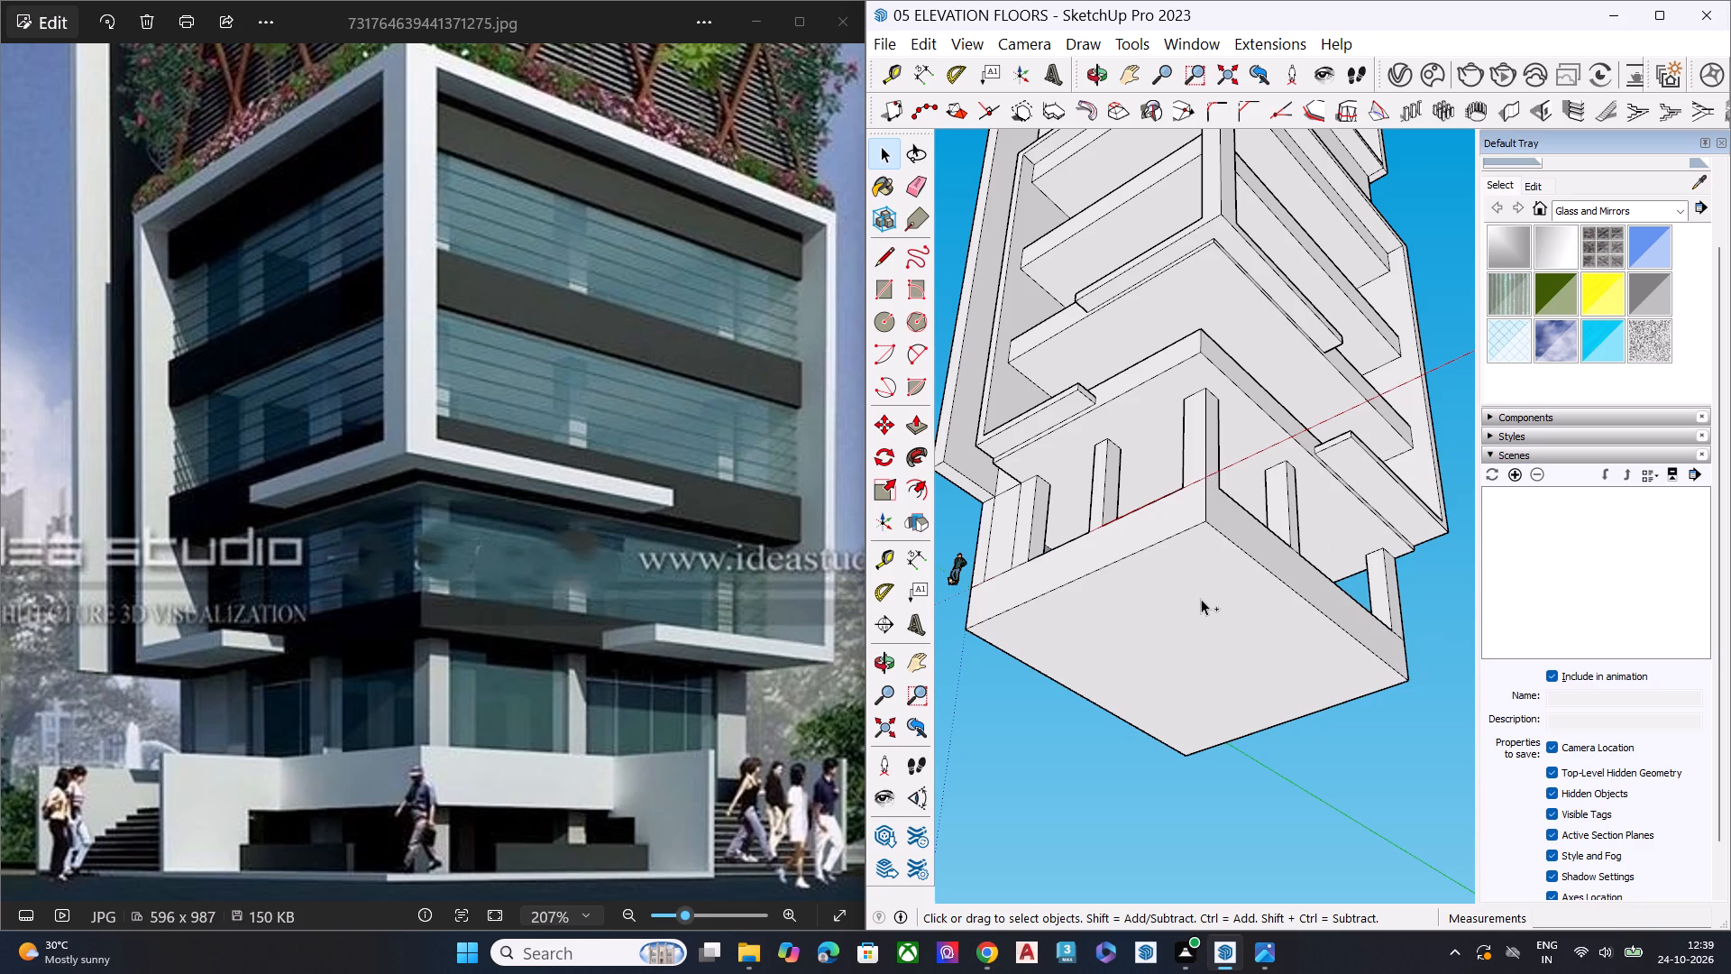
# Undo the removal of the vertical dividing edges under the columns on the plinth's side faces.
pyautogui.hotkey('ctrl', 'z')
pyautogui.hotkey('ctrl', 'z')
pyautogui.hotkey('ctrl', 'z')
pyautogui.hotkey('ctrl', 'z')
pyautogui.hotkey('ctrl', 'z')
pyautogui.hotkey('ctrl', 'z')
pyautogui.hotkey('ctrl', 'z')
pyautogui.hotkey('ctrl', 'z')
pyautogui.hotkey('ctrl', 'z')
pyautogui.hotkey('ctrl', 'z')
pyautogui.hotkey('ctrl', 'z')
pyautogui.hotkey('ctrl', 'z')
pyautogui.hotkey('ctrl', 'z')
pyautogui.hotkey('ctrl', 'z')
pyautogui.hotkey('ctrl', 'z')
pyautogui.hotkey('ctrl', 'z')
pyautogui.hotkey('ctrl', 'z')
pyautogui.hotkey('ctrl', 'z')
pyautogui.hotkey('ctrl', 'z')
pyautogui.hotkey('ctrl', 'z')
pyautogui.hotkey('ctrl', 'z')
# Undo the downward deepening of the base slab that formed the plinth.
pyautogui.hotkey('ctrl', 'z')
pyautogui.hotkey('ctrl', 'z')
pyautogui.hotkey('ctrl', 'z')
pyautogui.hotkey('ctrl', 'z')
pyautogui.hotkey('ctrl', 'z')
pyautogui.hotkey('ctrl', 'z')
pyautogui.hotkey('ctrl', 'z')
pyautogui.hotkey('ctrl', 'z')
pyautogui.hotkey('ctrl', 'z')
pyautogui.hotkey('ctrl', 'z')
pyautogui.hotkey('ctrl', 'z')
pyautogui.hotkey('ctrl', 'z')
pyautogui.hotkey('ctrl', 'z')
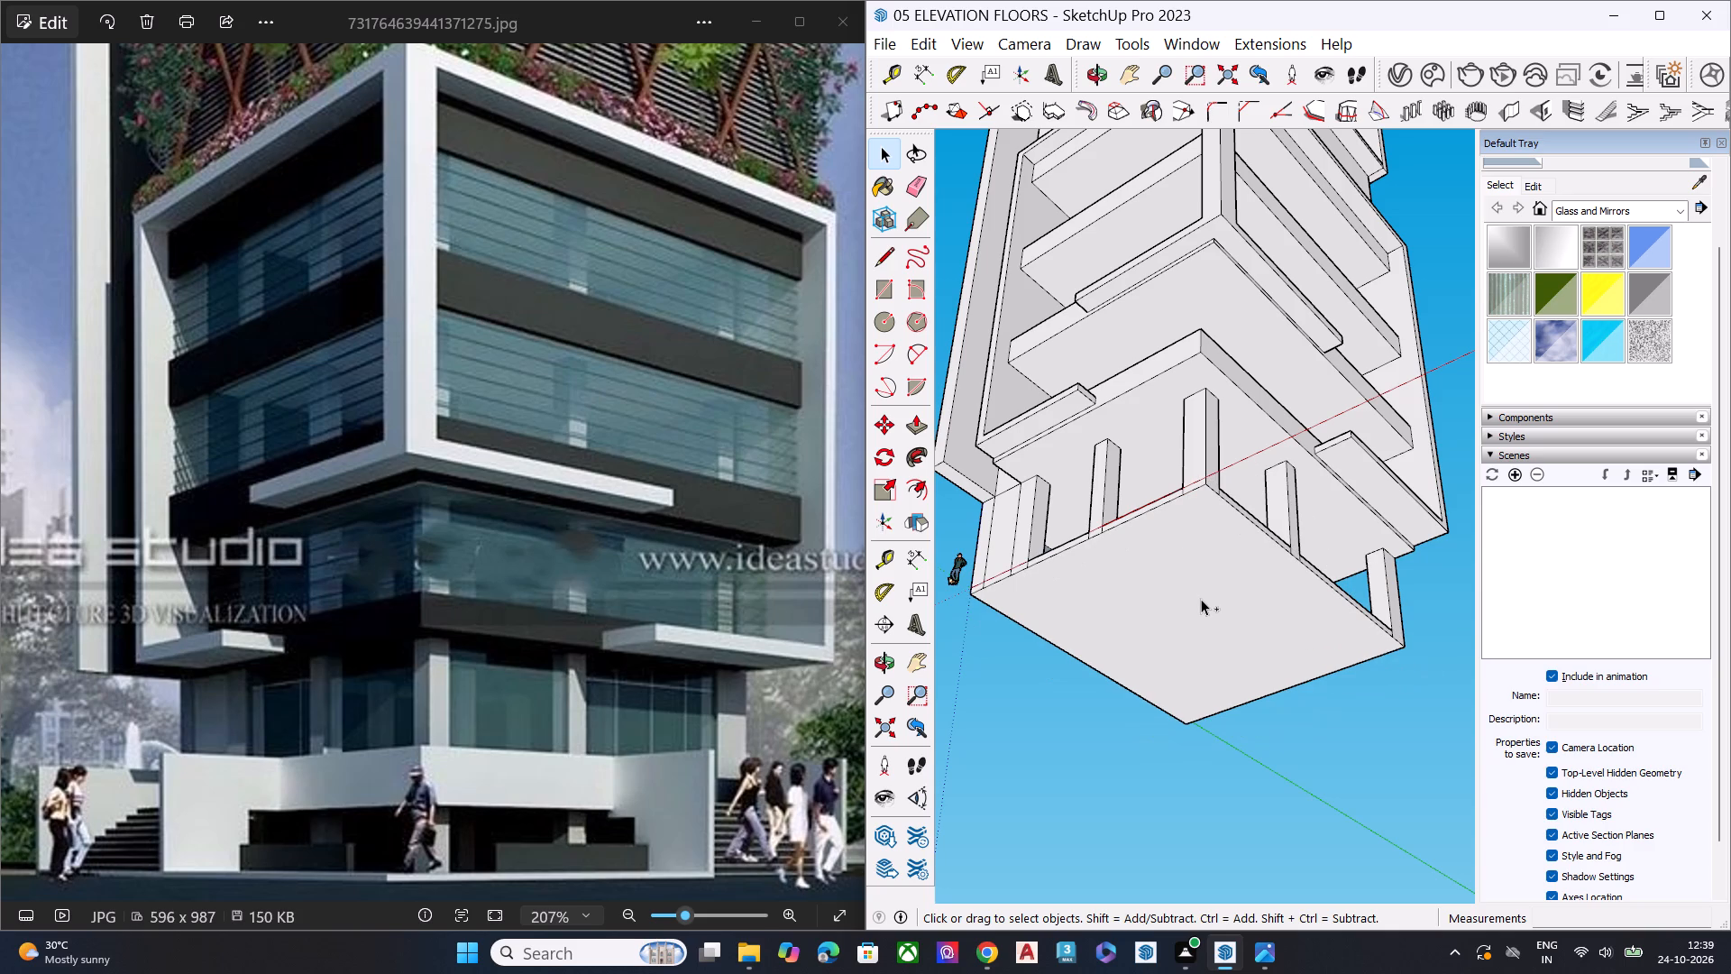
# Undo the cleanup of the base slab's underside, including the removed column outlines at the corners and back edge.
pyautogui.hotkey('ctrl', 'z')
pyautogui.hotkey('ctrl', 'z')
pyautogui.hotkey('ctrl', 'z')
pyautogui.hotkey('ctrl', 'z')
pyautogui.hotkey('ctrl', 'z')
pyautogui.hotkey('ctrl', 'z')
pyautogui.hotkey('ctrl', 'z')
pyautogui.hotkey('ctrl', 'z')
pyautogui.hotkey('ctrl', 'z')
pyautogui.hotkey('ctrl', 'z')
pyautogui.hotkey('ctrl', 'z')
pyautogui.hotkey('ctrl', 'z')
pyautogui.hotkey('ctrl', 'z')
pyautogui.hotkey('ctrl', 'z')
pyautogui.hotkey('ctrl', 'z')
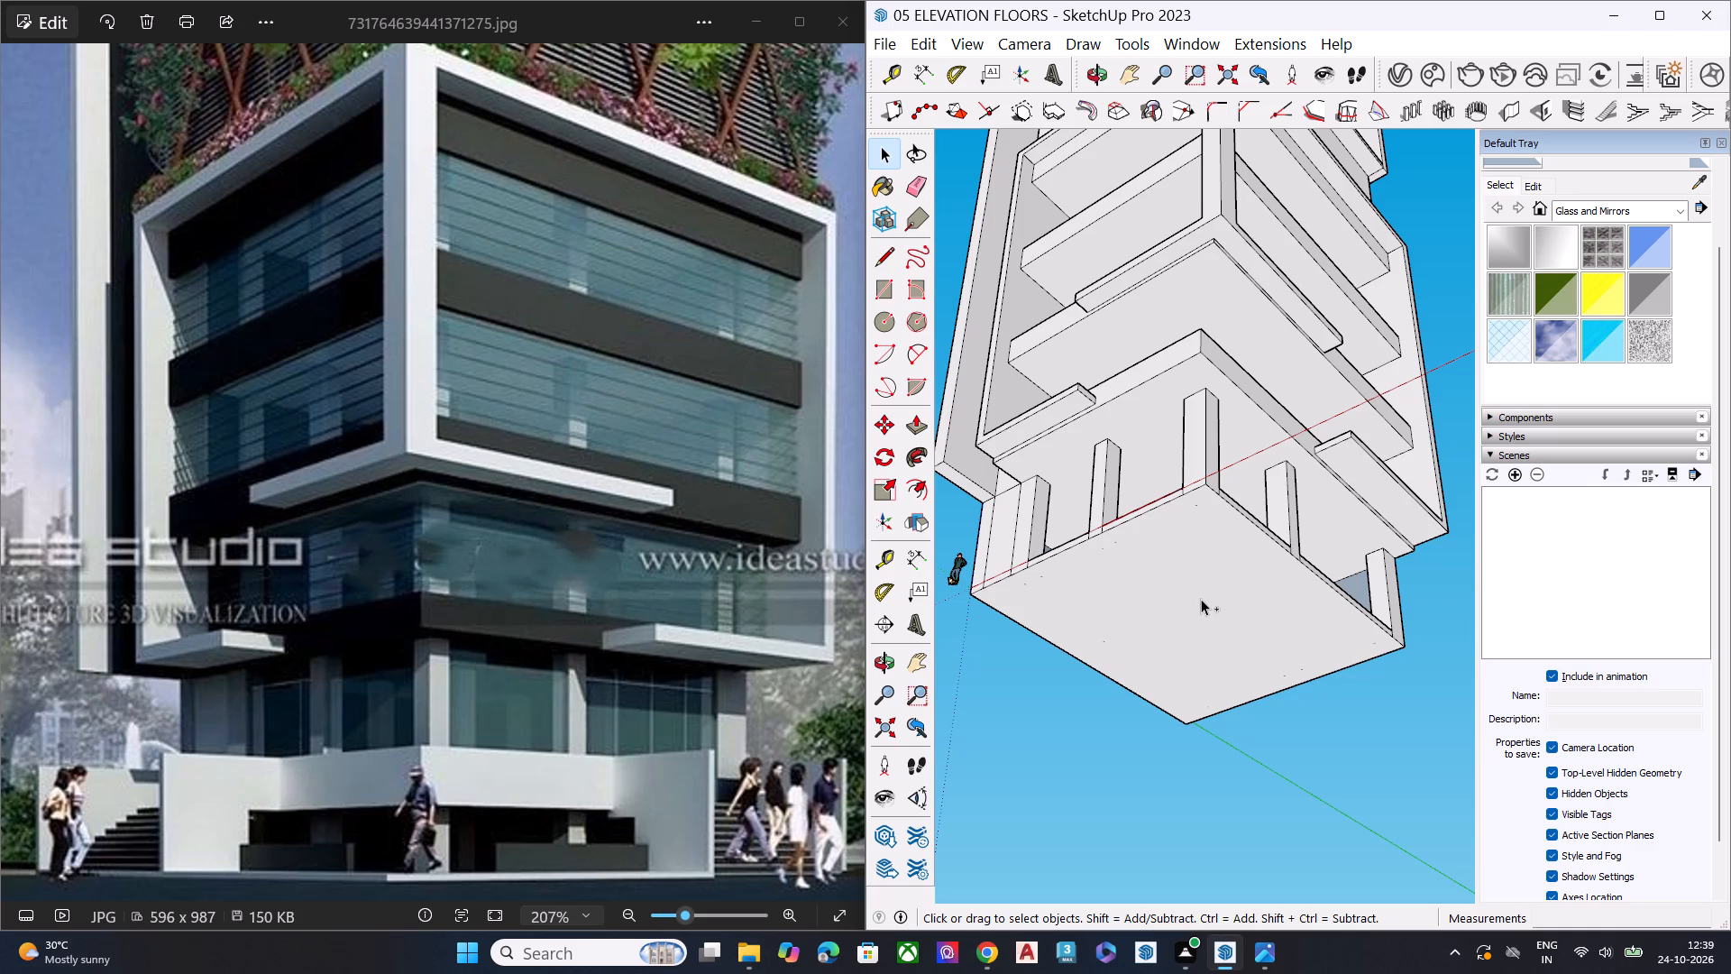
pyautogui.hotkey('ctrl', 'z')
pyautogui.hotkey('ctrl', 'z')
pyautogui.hotkey('ctrl', 'z')
pyautogui.hotkey('ctrl', 'z')
pyautogui.hotkey('ctrl', 'z')
pyautogui.hotkey('ctrl', 'z')
pyautogui.hotkey('ctrl', 'z')
pyautogui.hotkey('ctrl', 'z')
pyautogui.hotkey('ctrl', 'z')
pyautogui.hotkey('ctrl', 'z')
pyautogui.hotkey('ctrl', 'z')
pyautogui.hotkey('ctrl', 'z')
pyautogui.hotkey('ctrl', 'z')
pyautogui.hotkey('ctrl', 'z')
pyautogui.hotkey('ctrl', 'z')
pyautogui.hotkey('ctrl', 'z')
# Undo the removal of the remaining column outlines on the base slab's underside, at the centre and along the side edges.
pyautogui.hotkey('ctrl', 'z')
pyautogui.hotkey('ctrl', 'z')
pyautogui.hotkey('ctrl', 'z')
pyautogui.hotkey('ctrl', 'z')
pyautogui.hotkey('ctrl', 'z')
pyautogui.hotkey('ctrl', 'z')
pyautogui.hotkey('ctrl', 'z')
pyautogui.hotkey('ctrl', 'z')
pyautogui.hotkey('ctrl', 'z')
pyautogui.hotkey('ctrl', 'z')
pyautogui.hotkey('ctrl', 'z')
pyautogui.hotkey('ctrl', 'z')
pyautogui.hotkey('ctrl', 'z')
pyautogui.hotkey('ctrl', 'z')
pyautogui.hotkey('ctrl', 'z')
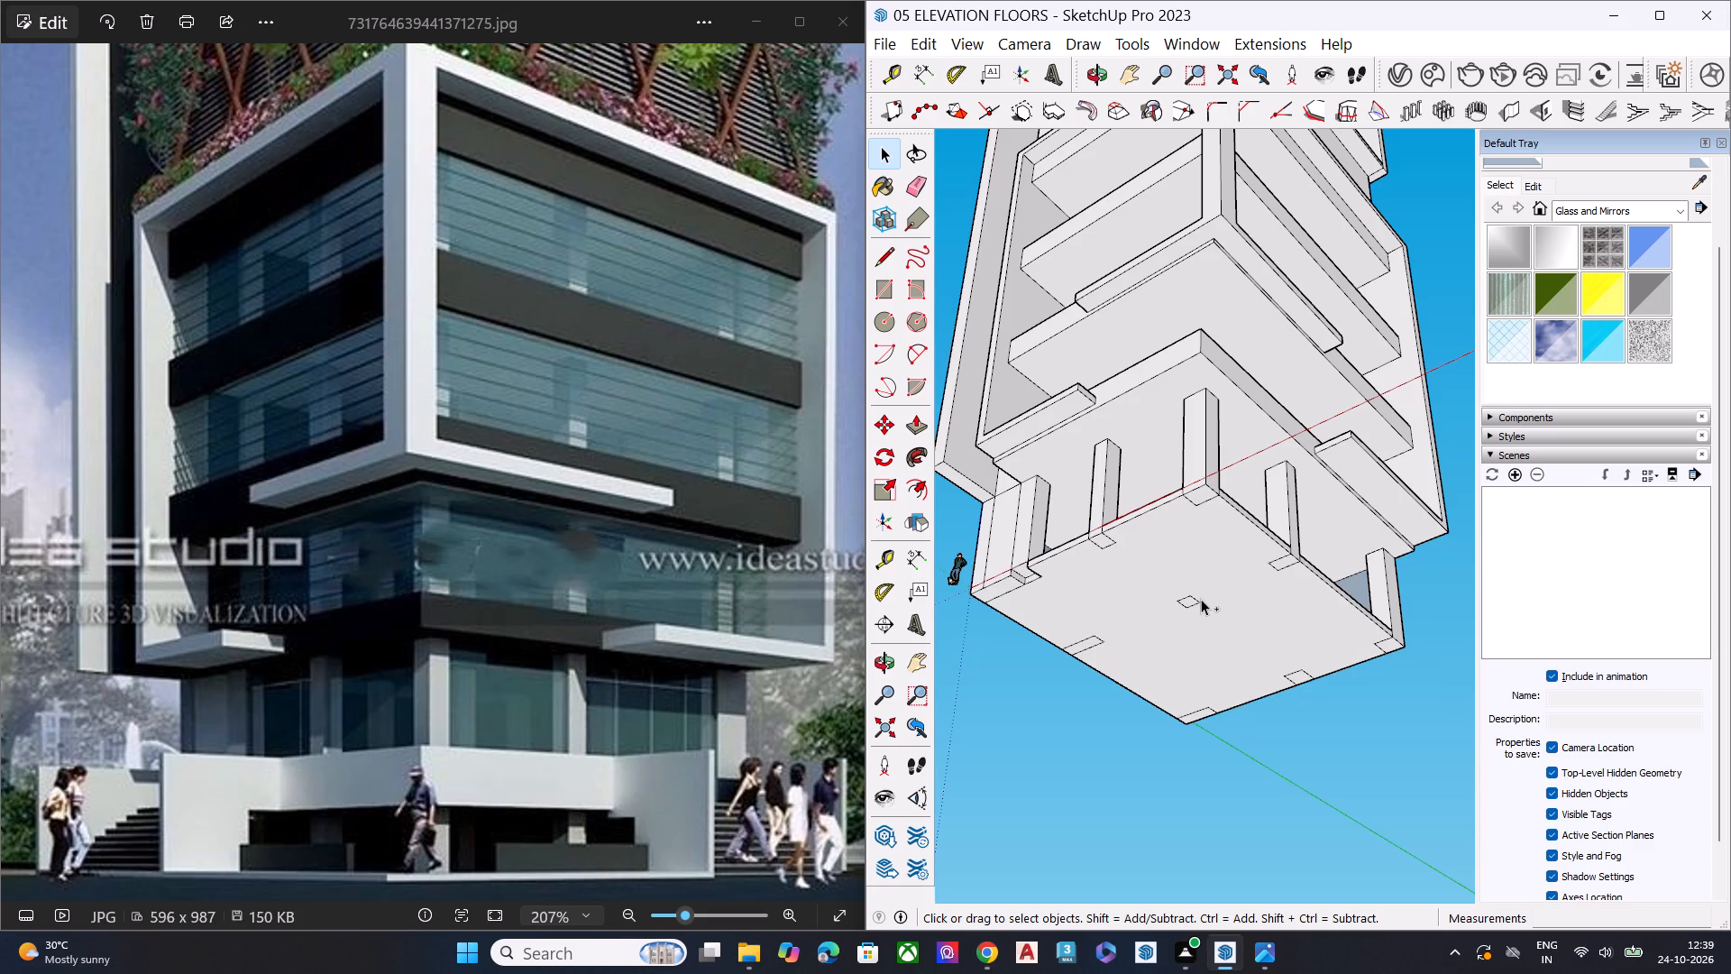
# Undo the push/pulls that brought the column feet flush with the base slab's underside.
pyautogui.hotkey('ctrl', 'z')
pyautogui.hotkey('ctrl', 'z')
pyautogui.hotkey('ctrl', 'z')
pyautogui.hotkey('ctrl', 'z')
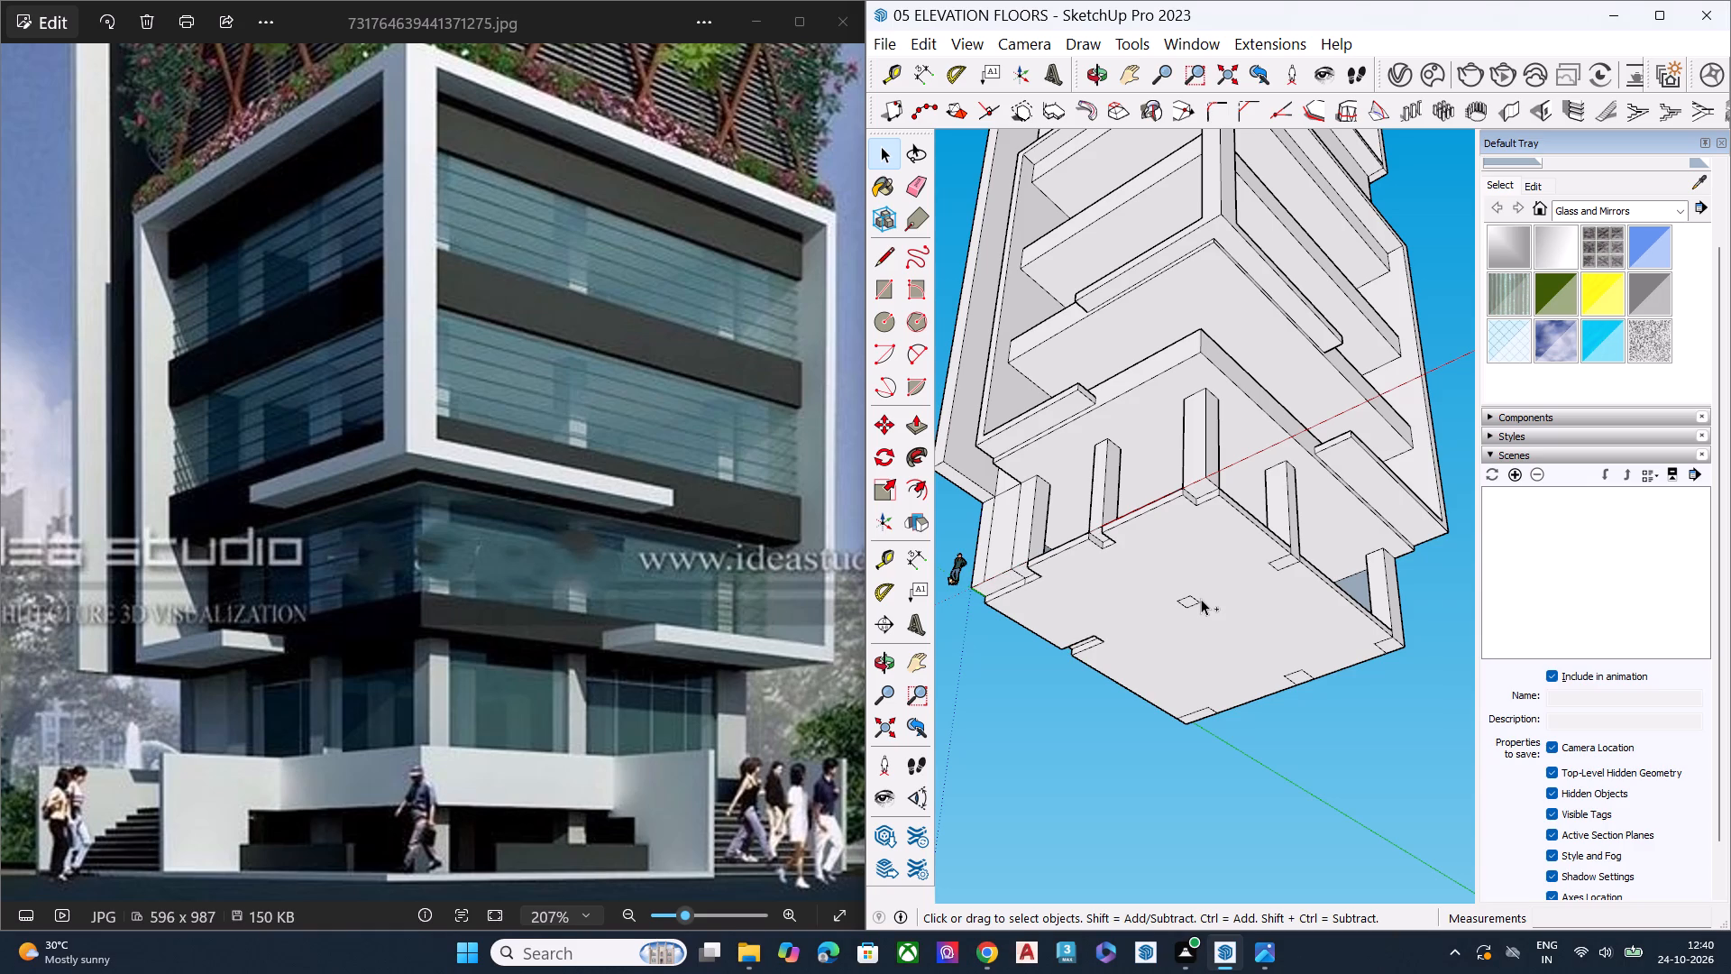
pyautogui.hotkey('ctrl', 'z')
pyautogui.press('z')
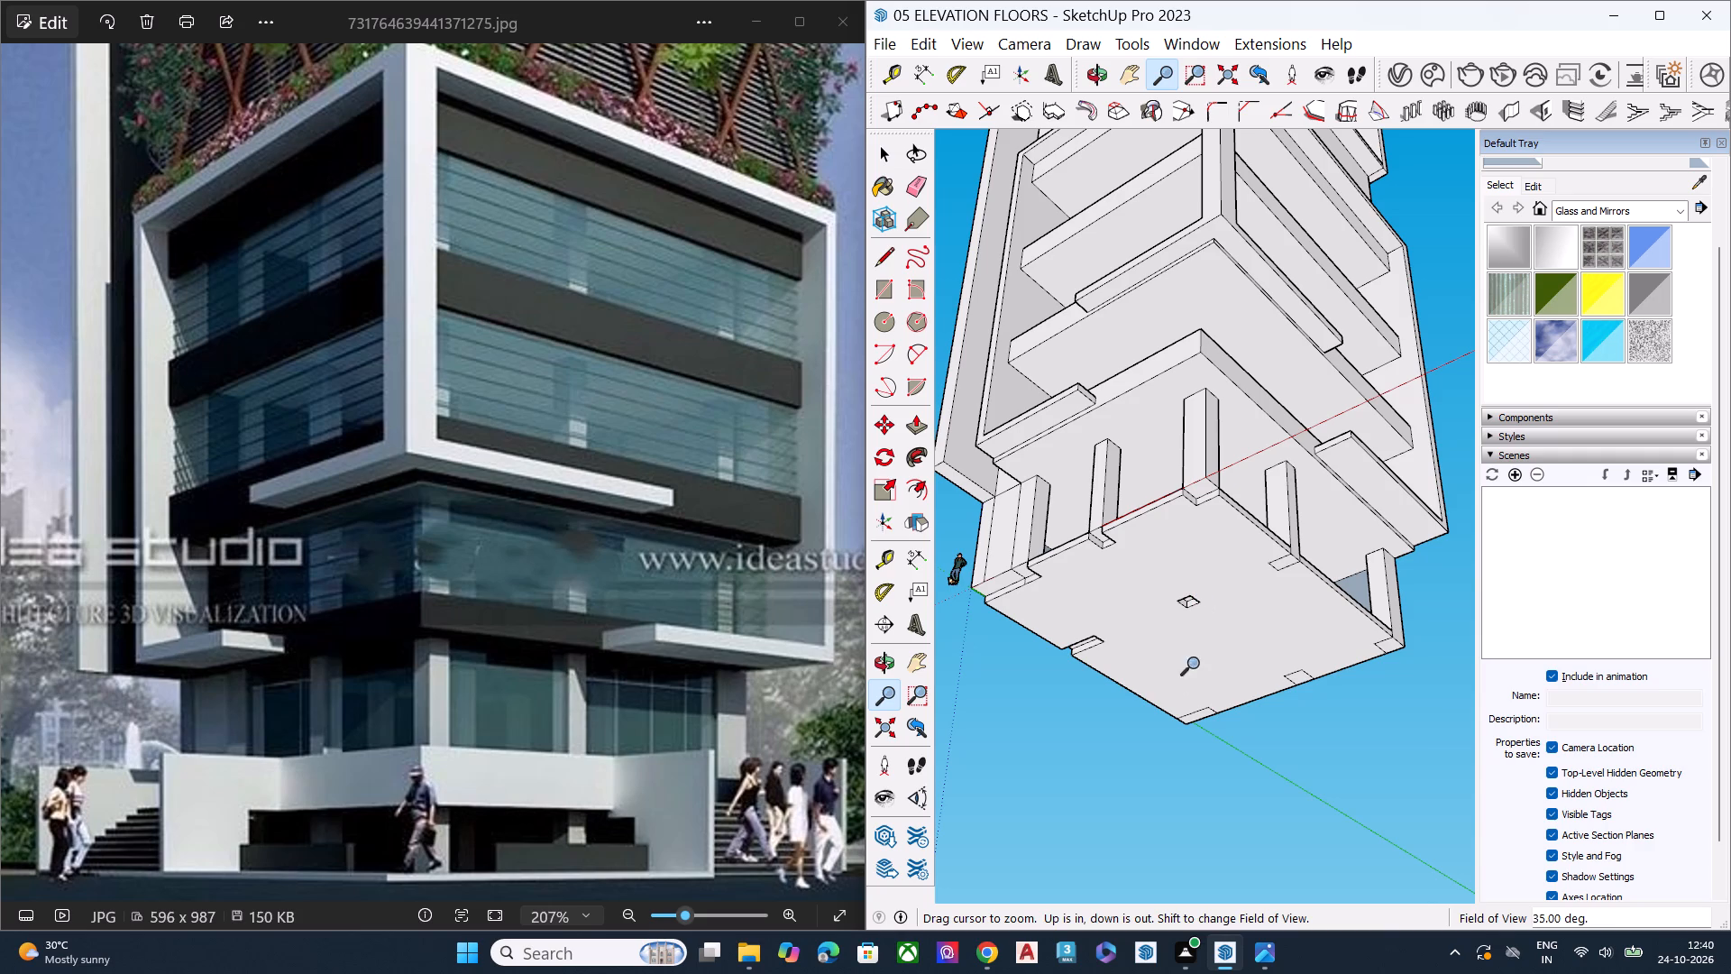
pyautogui.press('z')
pyautogui.press('space')
pyautogui.press('space')
pyautogui.hotkey('ctrl', 'z')
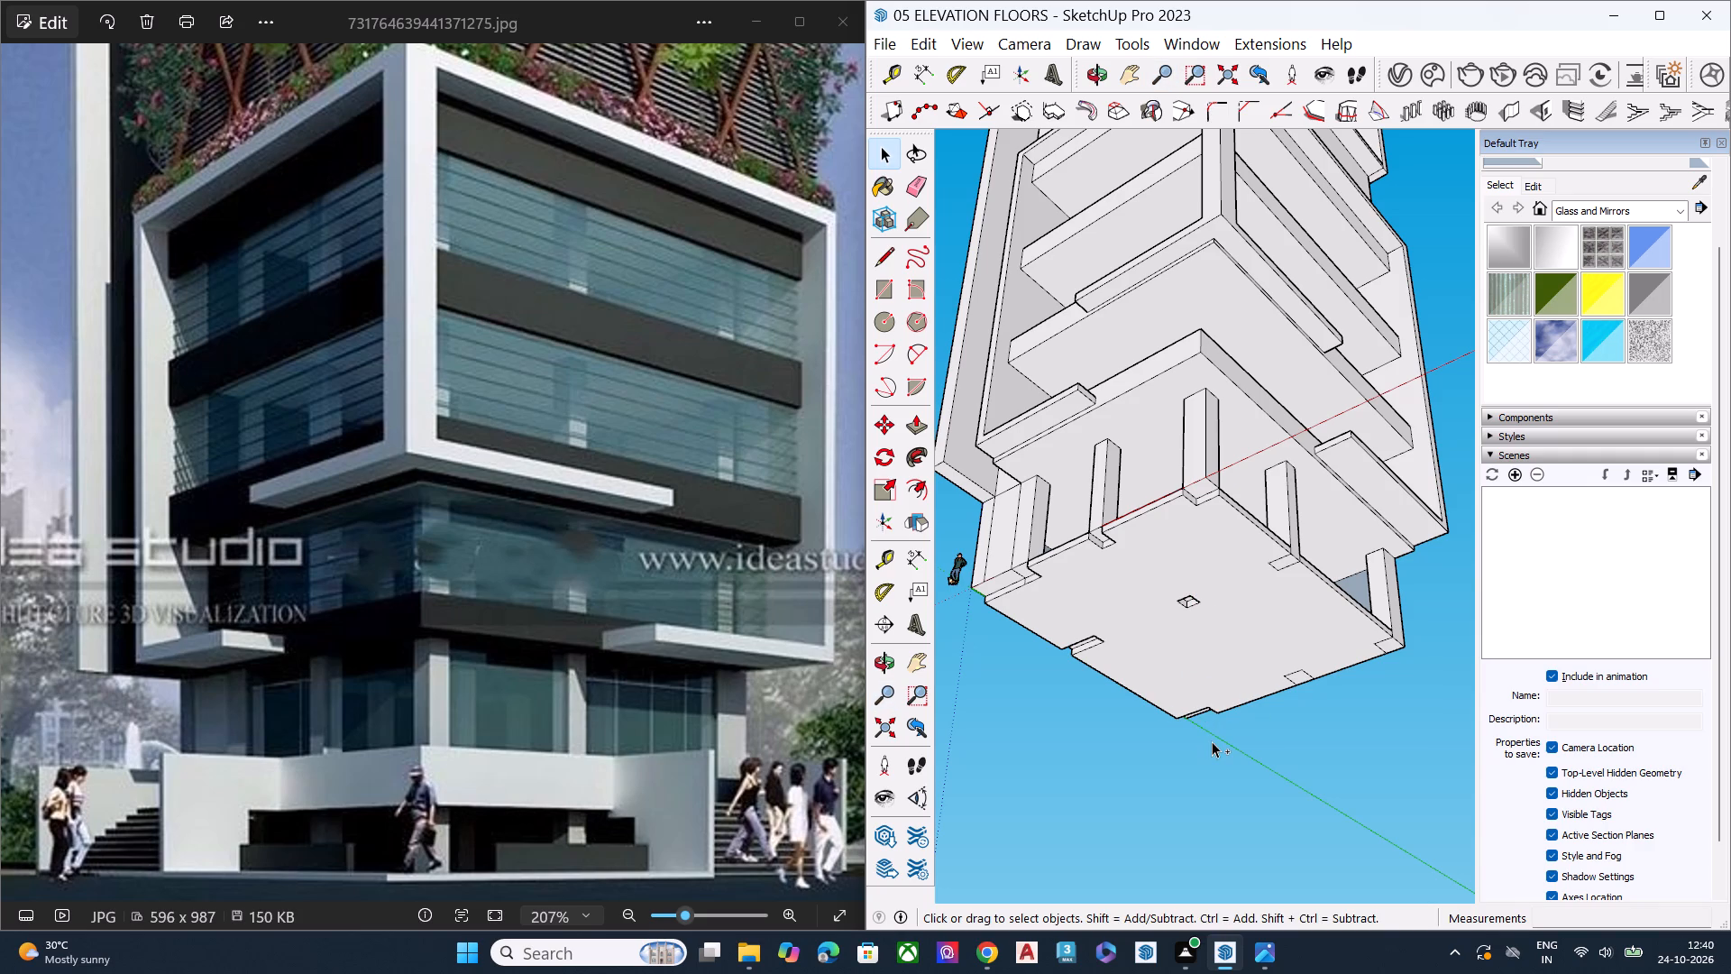
pyautogui.hotkey('ctrl', 'z')
pyautogui.hotkey('ctrl', 'z')
pyautogui.hotkey('ctrl', 'z')
pyautogui.press('space')
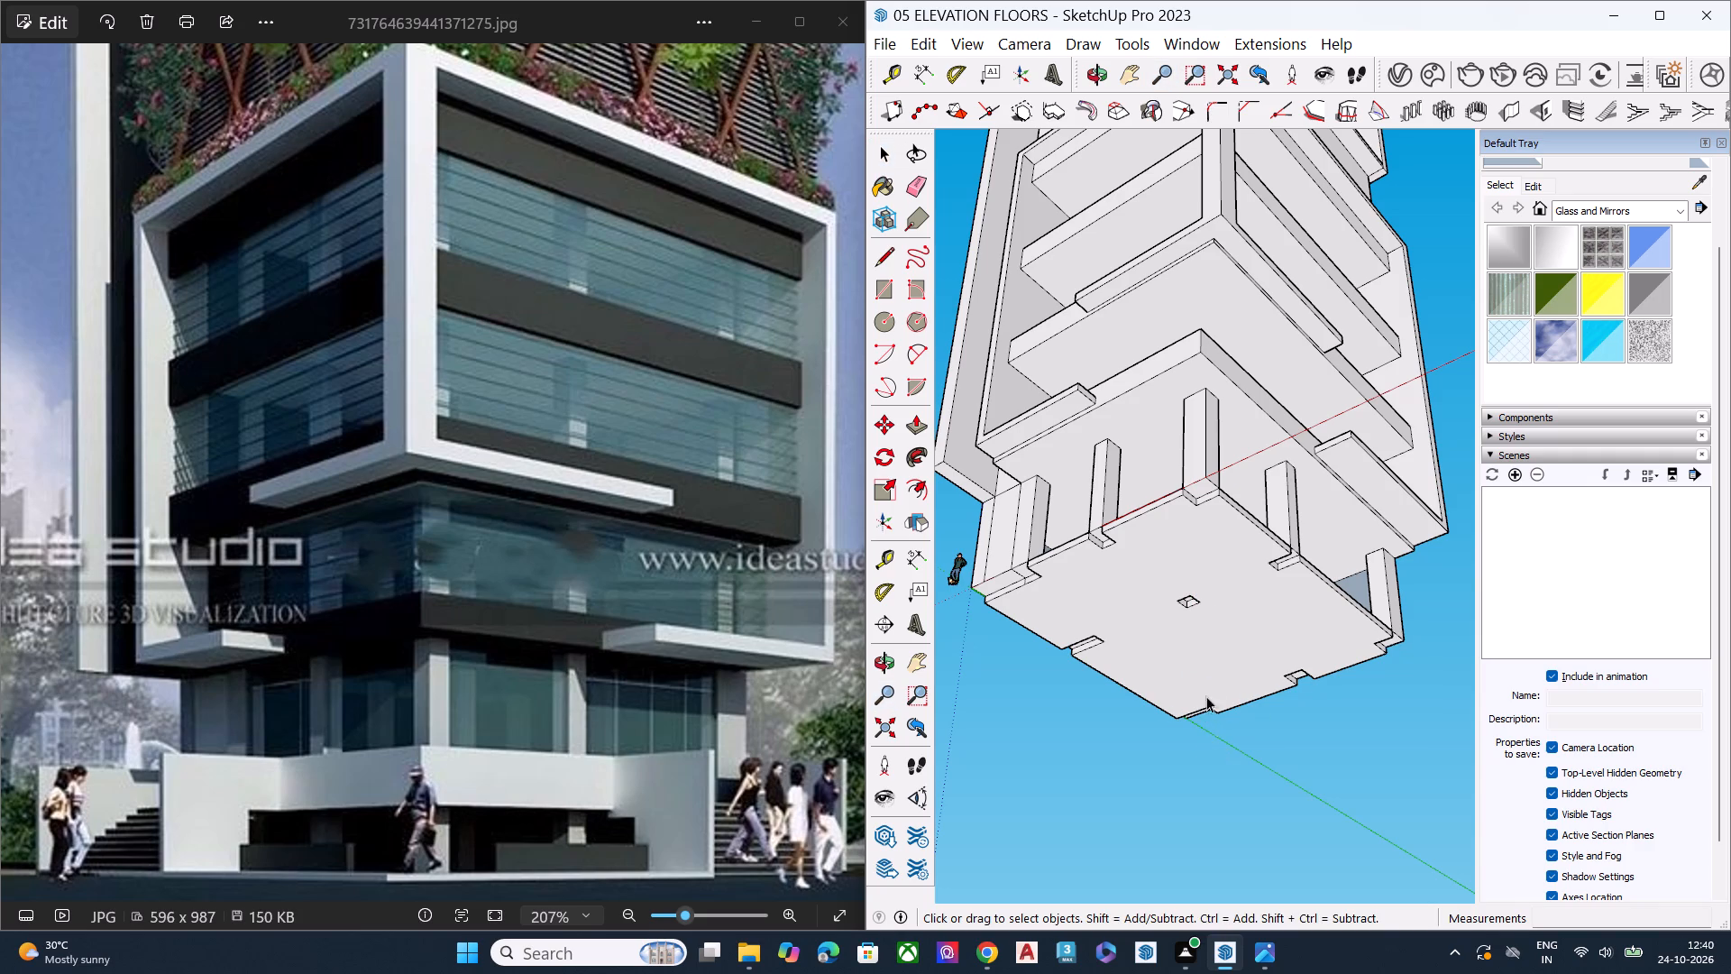
pyautogui.scroll(9, 1208, 640)
pyautogui.moveTo(1179, 531); pyautogui.dragTo(1209, 587, button='middle')
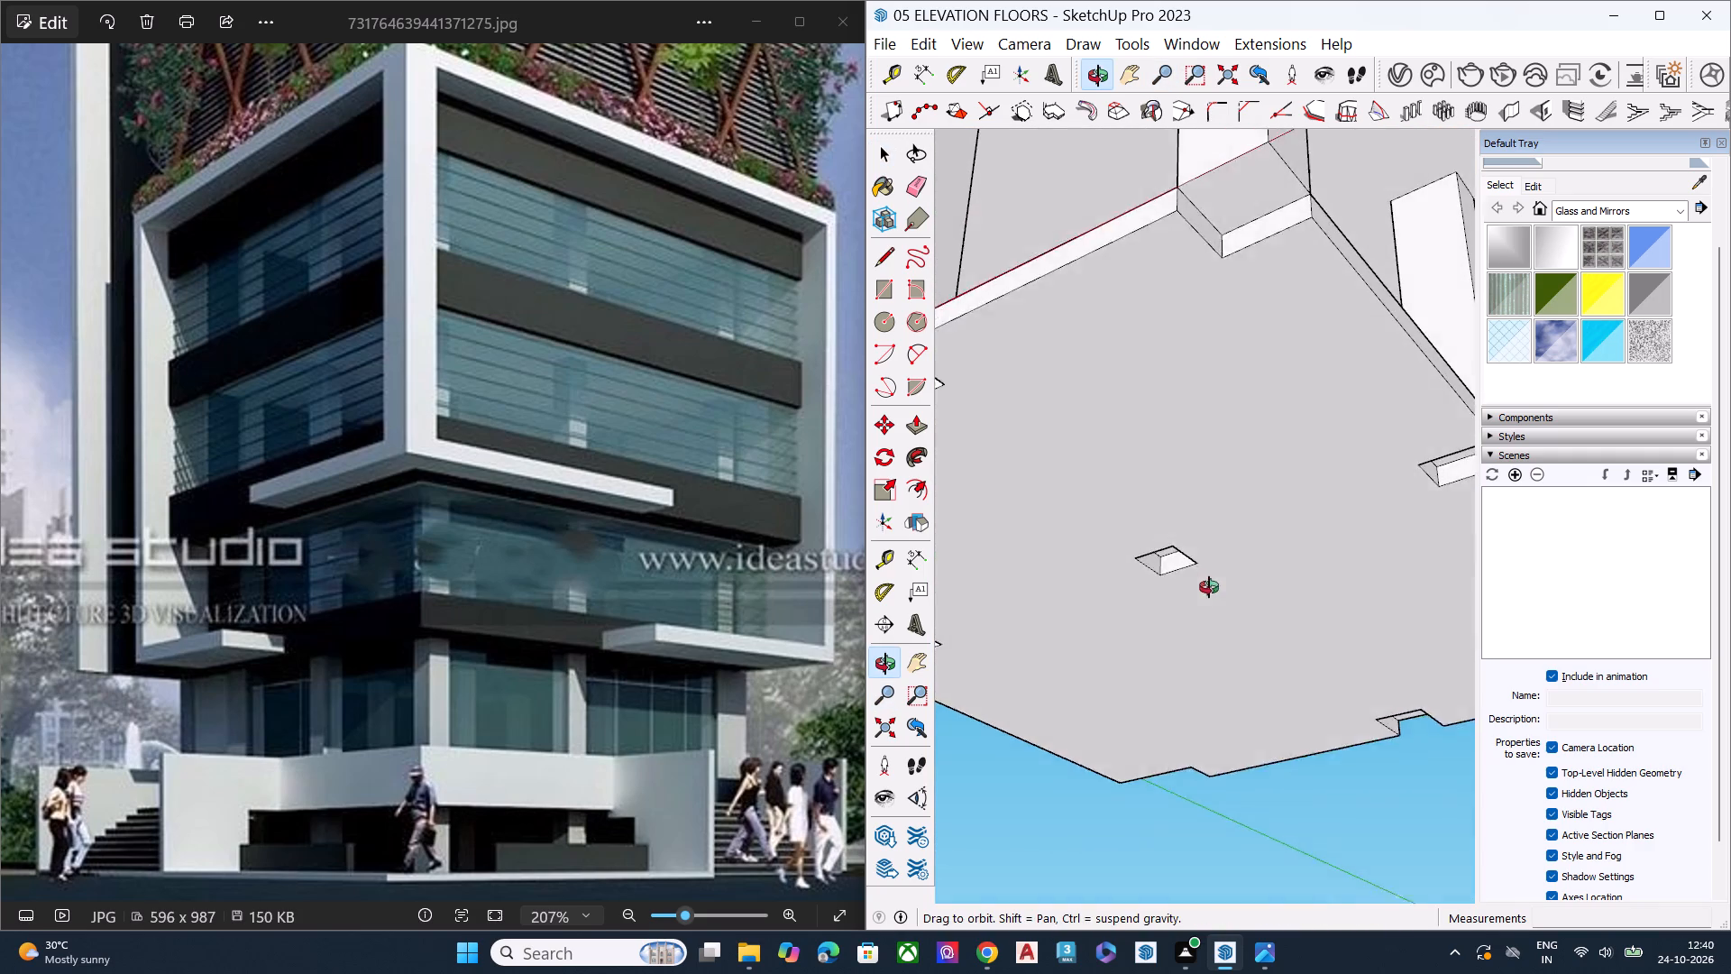
# Push/pull the underside of the front corner column down about 7' 3" so it extends below the base slab.
pyautogui.moveTo(1209, 587); pyautogui.dragTo(1212, 609, button='middle')
pyautogui.click(1256, 240)
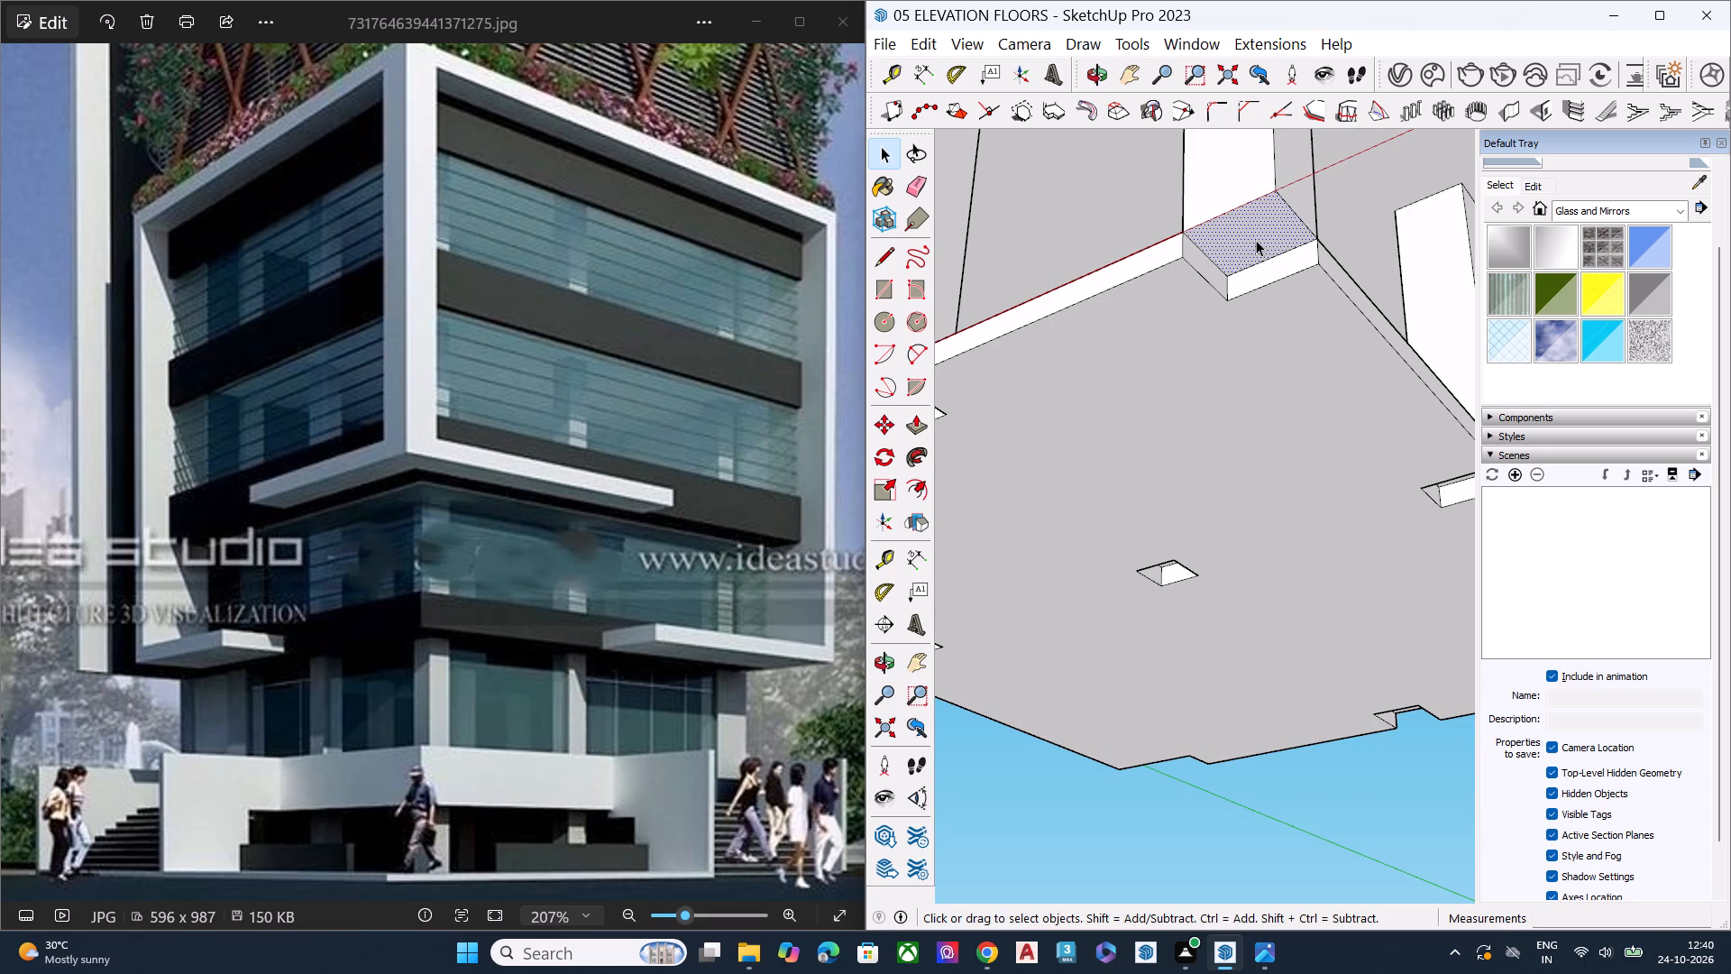
pyautogui.press('p')
pyautogui.click(1256, 240)
pyautogui.moveTo(1249, 248); pyautogui.dragTo(1249, 261)
pyautogui.moveTo(1255, 302); pyautogui.dragTo(1242, 481)
pyautogui.scroll(-8, 1230, 454)
pyautogui.scroll(-3, 1243, 294)
pyautogui.scroll(2, 1243, 294)
pyautogui.scroll(-3, 1240, 308)
pyautogui.moveTo(1247, 424); pyautogui.dragTo(1211, 617, button='middle')
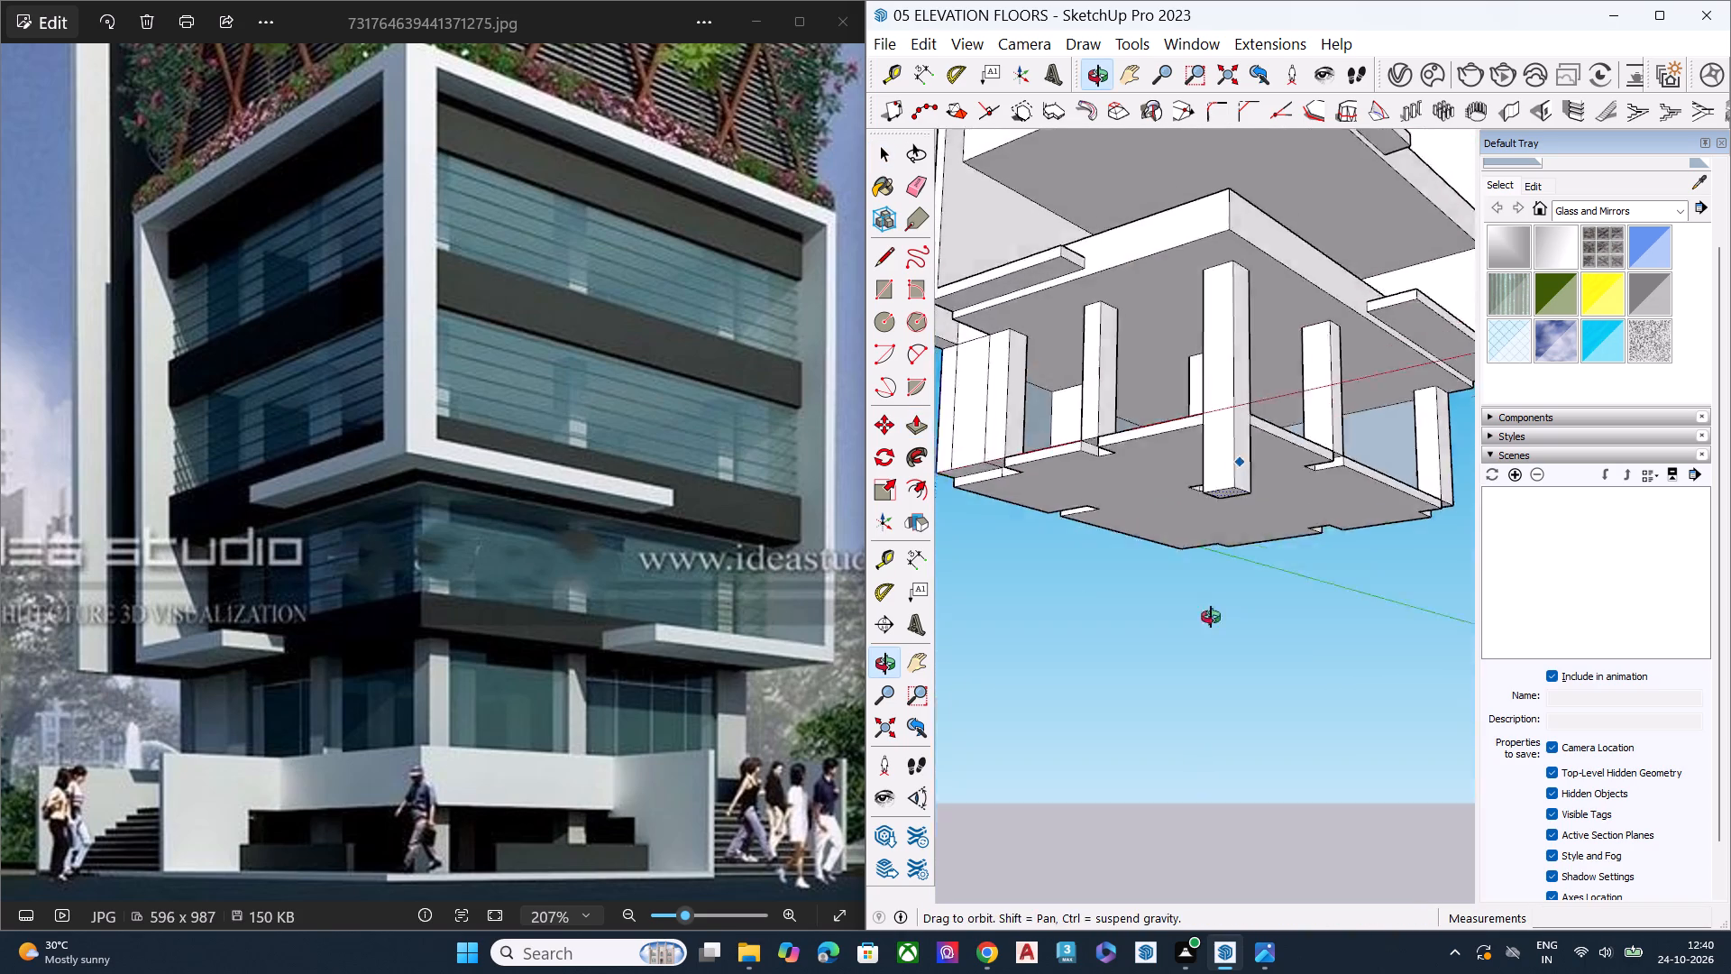
pyautogui.moveTo(1211, 617); pyautogui.dragTo(1195, 692, button='middle')
pyautogui.scroll(-4, 1222, 443)
pyautogui.moveTo(1223, 625); pyautogui.dragTo(1208, 452, button='middle')
pyautogui.scroll(1, 1214, 518)
pyautogui.scroll(-3, 1214, 518)
pyautogui.scroll(3, 1214, 518)
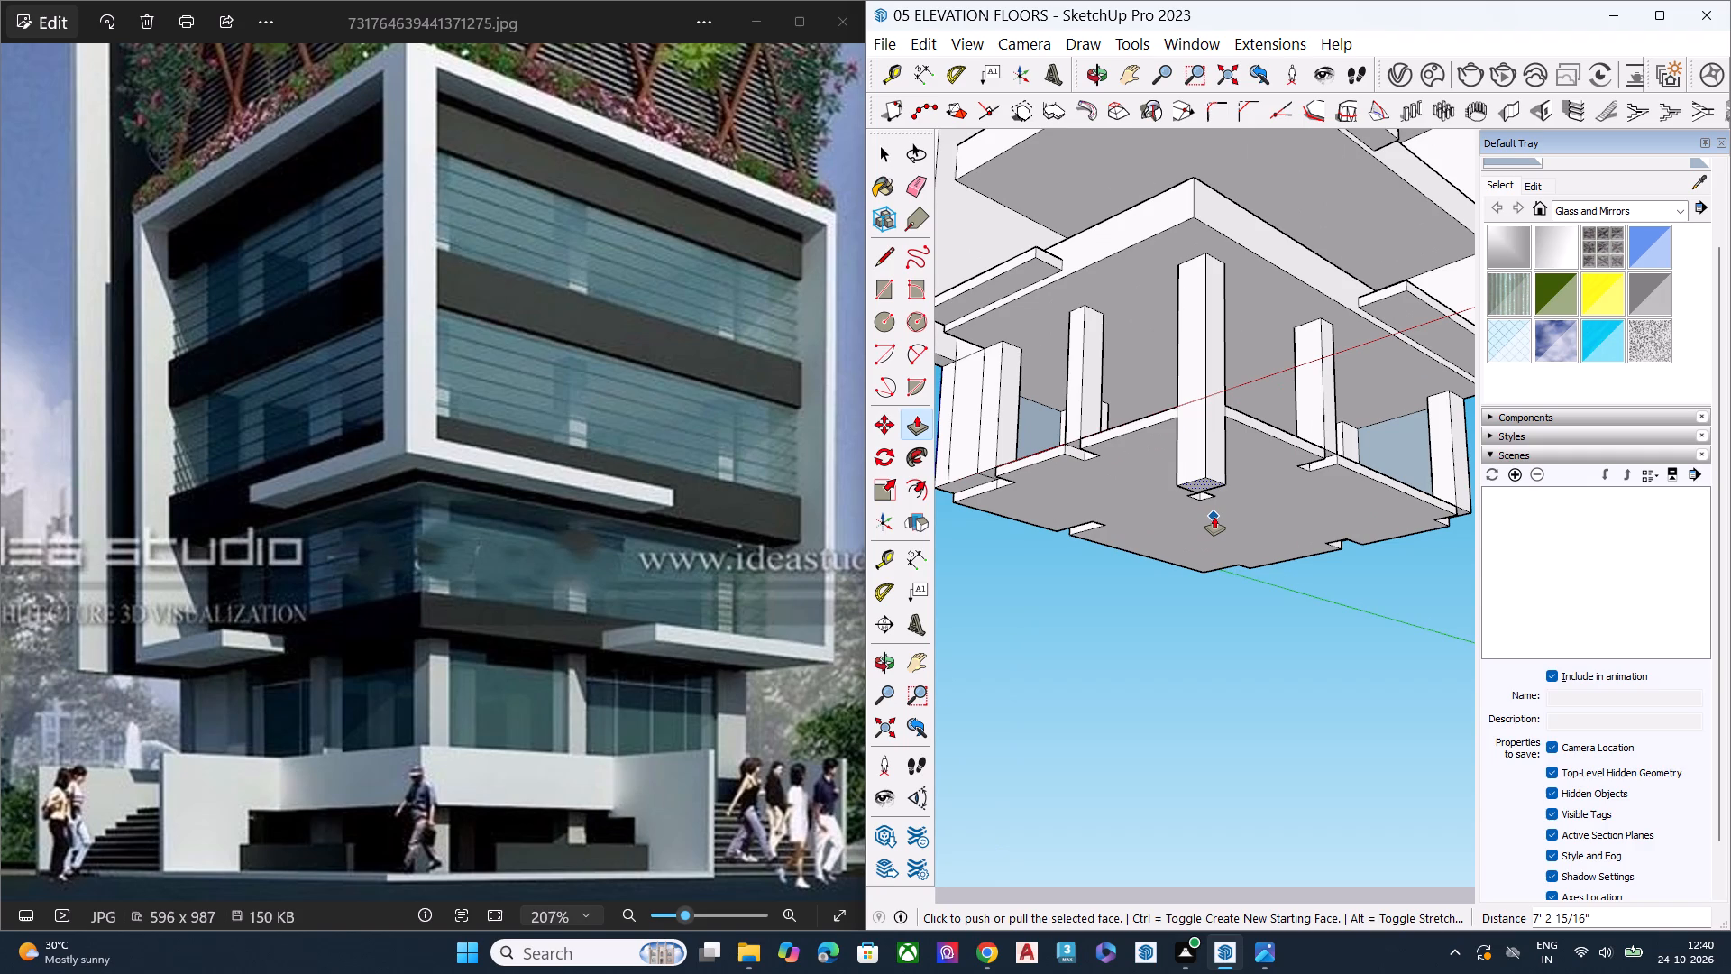
# Push/pull the front corner column's foot further down to lengthen it toward ground level.
pyautogui.click(1202, 490)
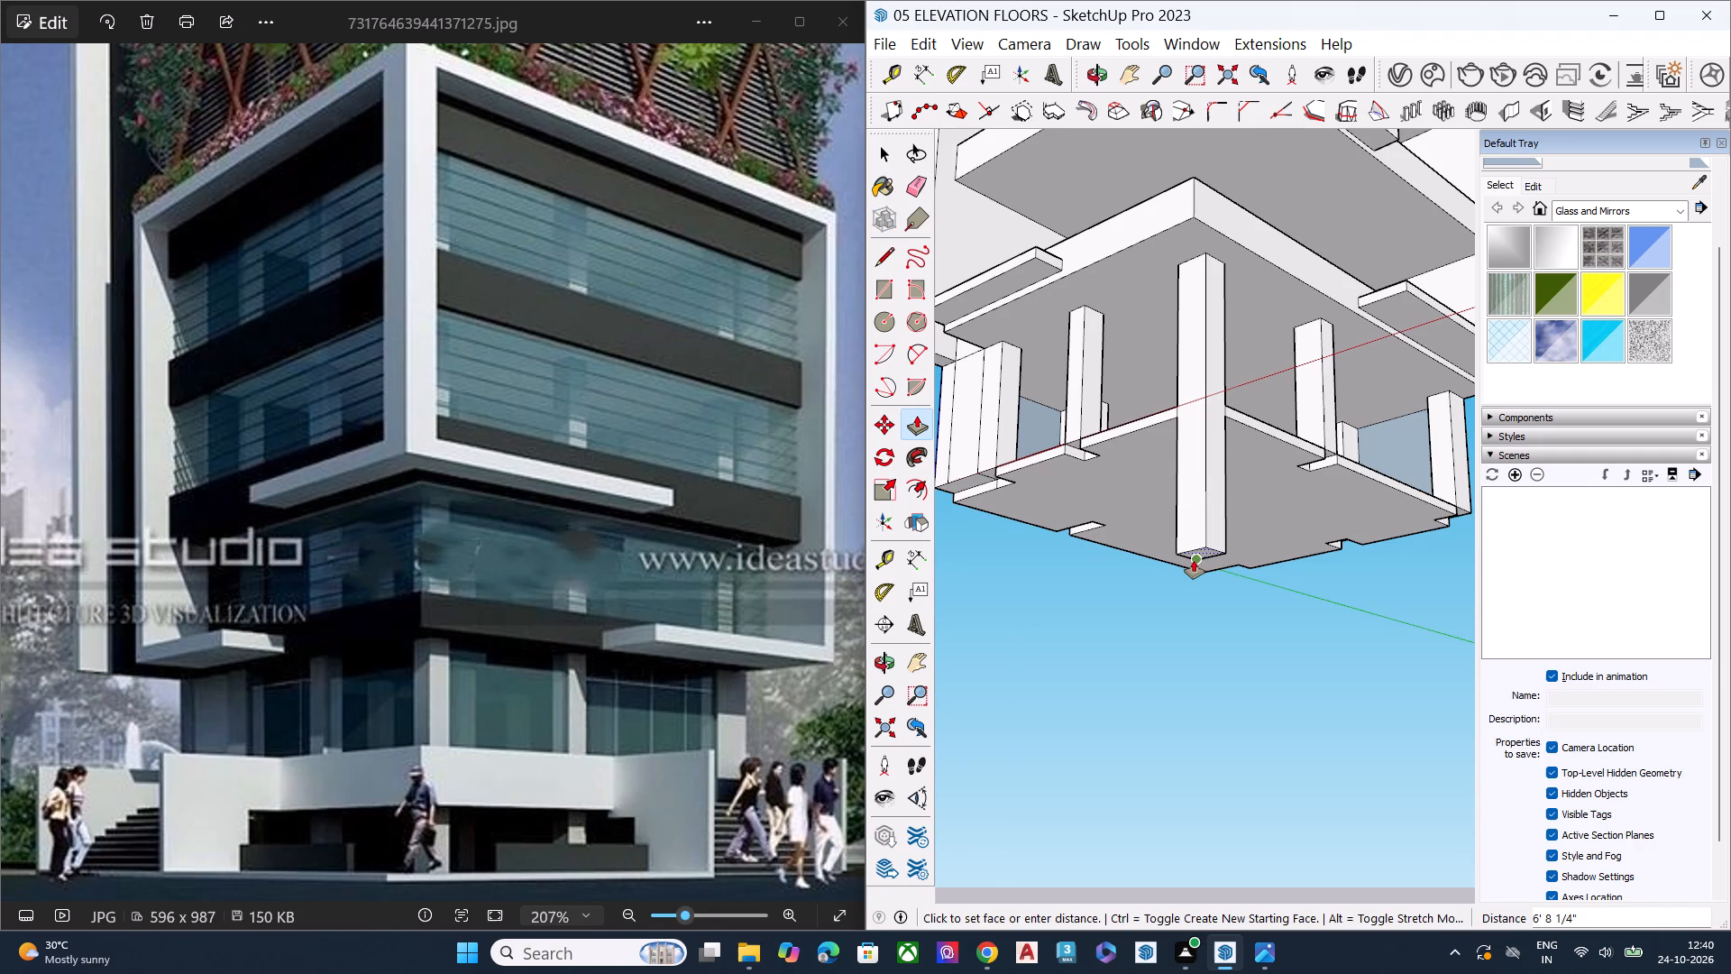
pyautogui.scroll(-2, 1194, 560)
pyautogui.scroll(-8, 699, 556)
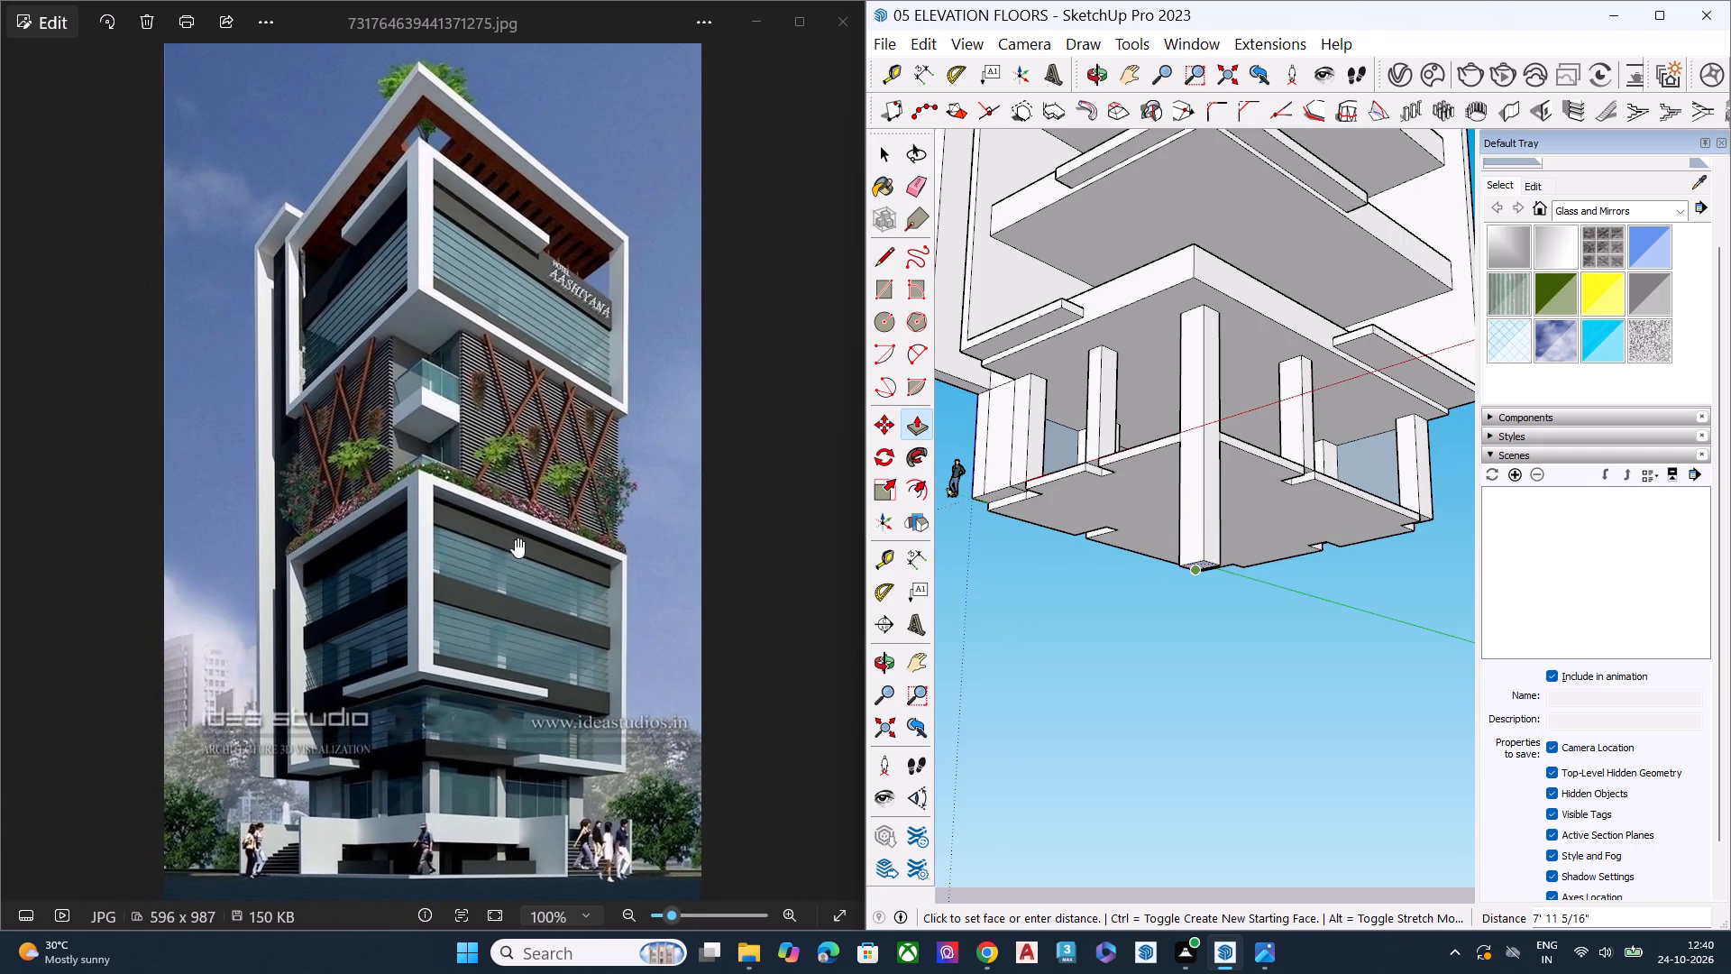
pyautogui.scroll(6, 416, 818)
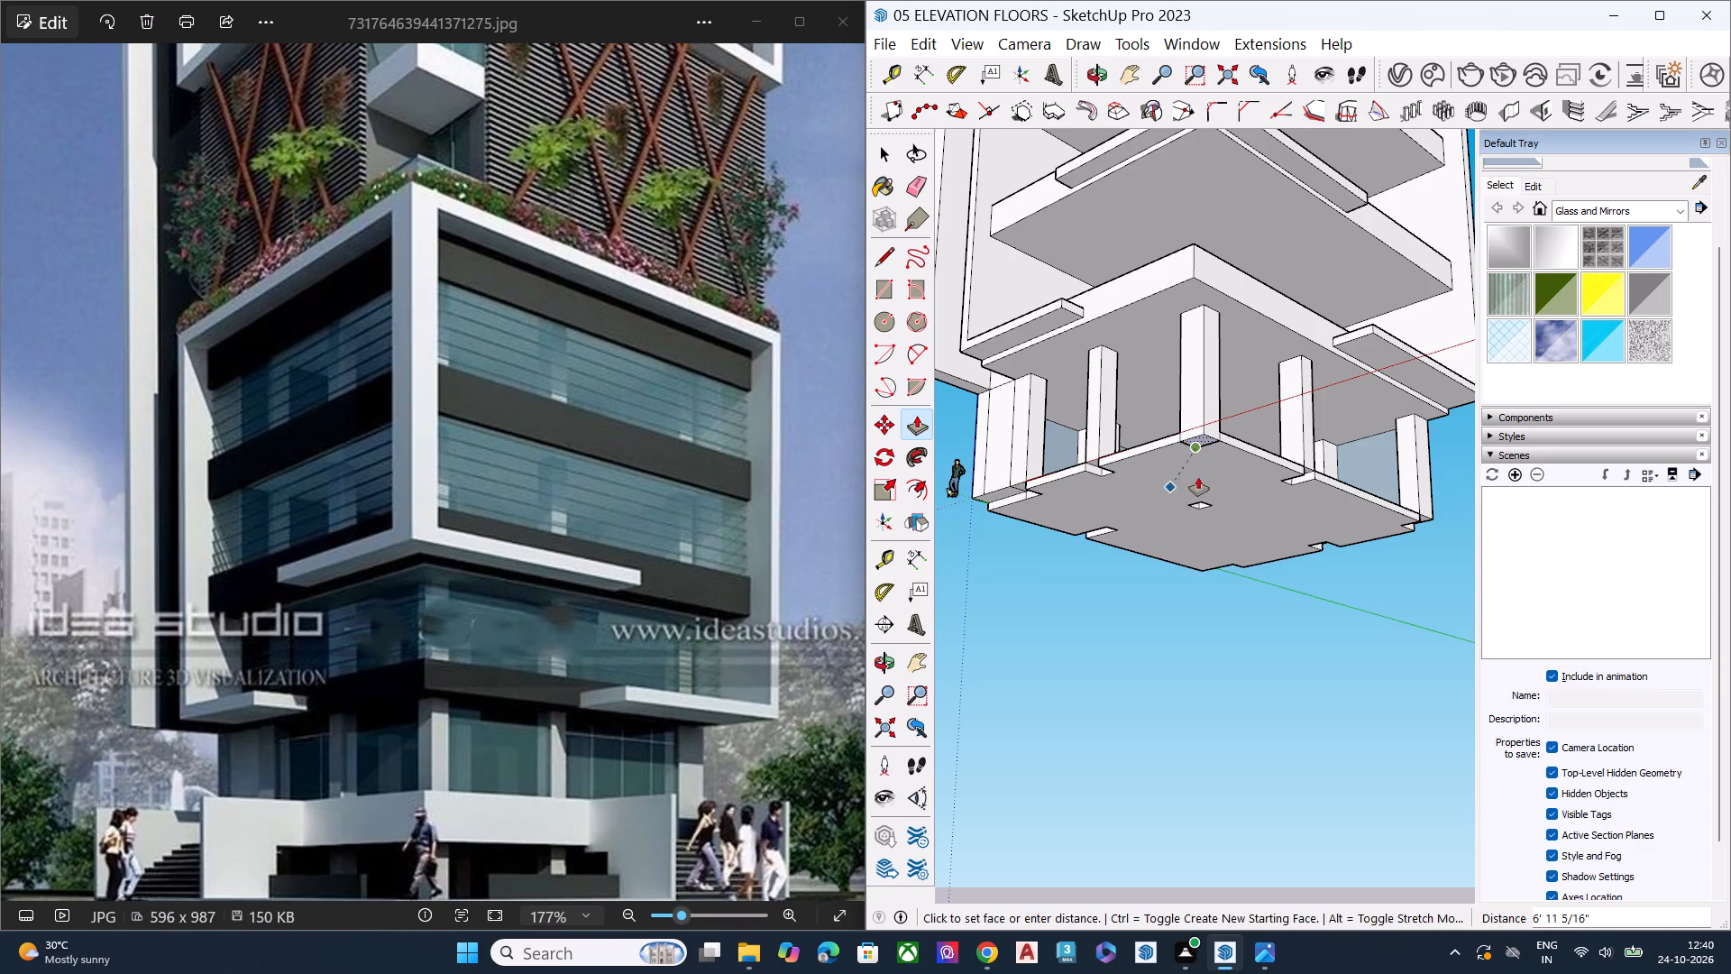
pyautogui.scroll(-5, 1220, 470)
pyautogui.moveTo(1202, 484); pyautogui.dragTo(1142, 672, button='middle')
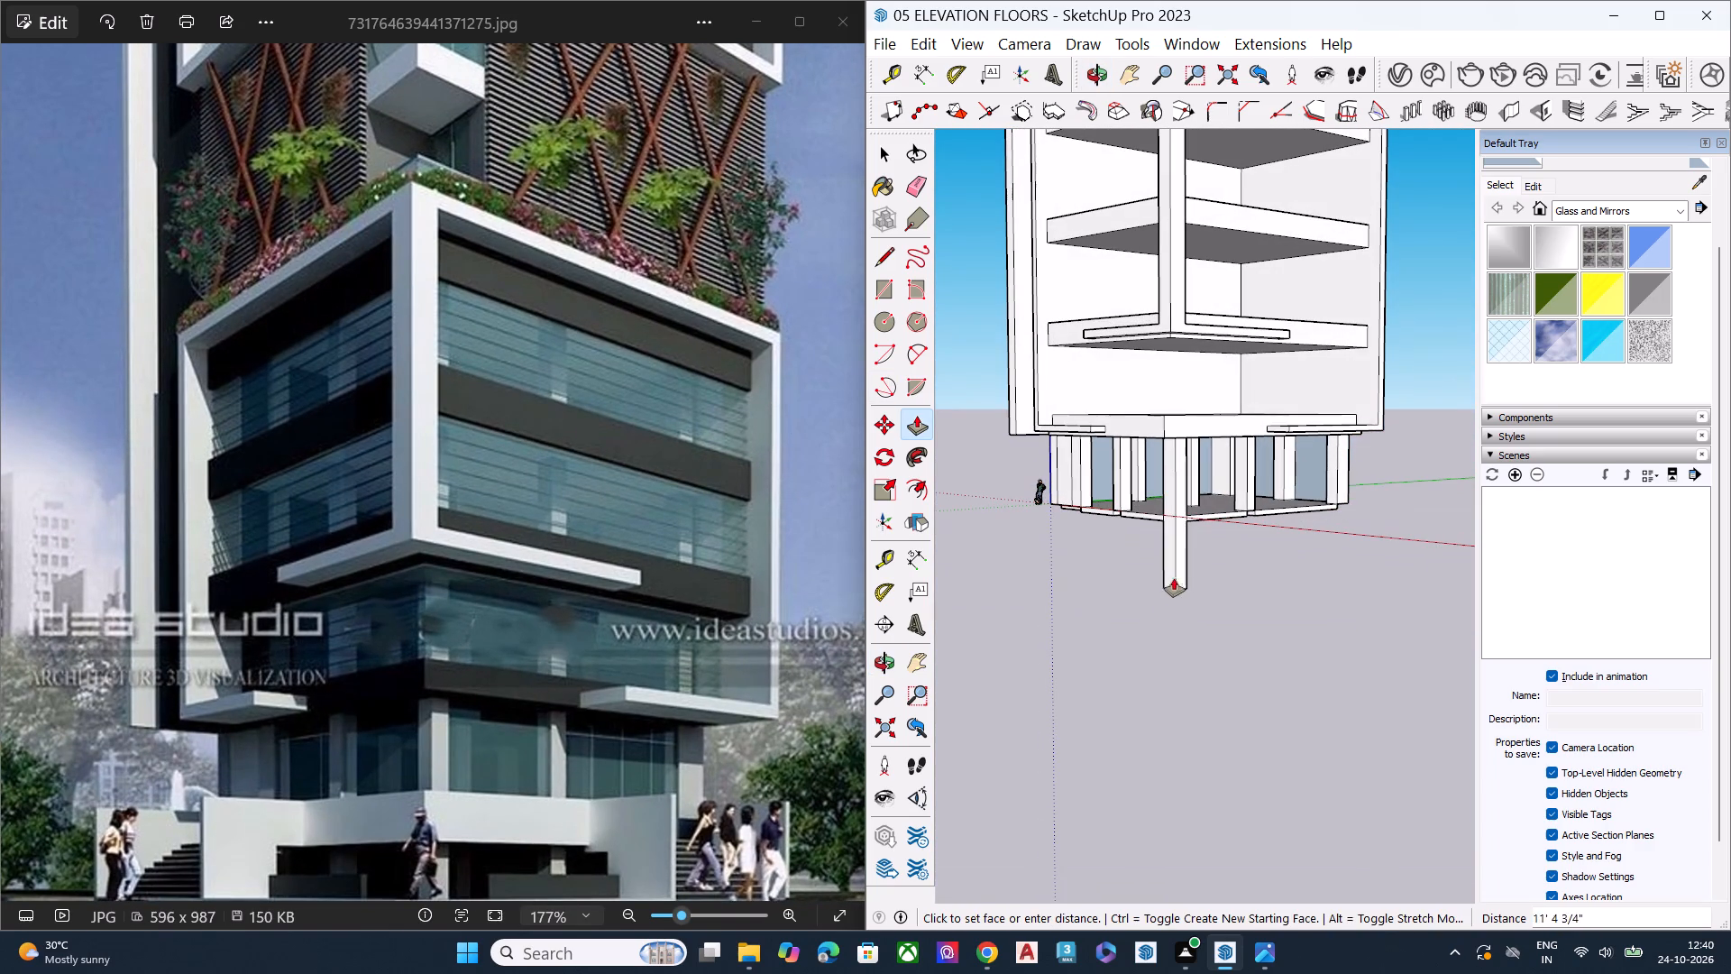
pyautogui.scroll(7, 1177, 565)
pyautogui.moveTo(1174, 547); pyautogui.dragTo(1181, 502, button='middle')
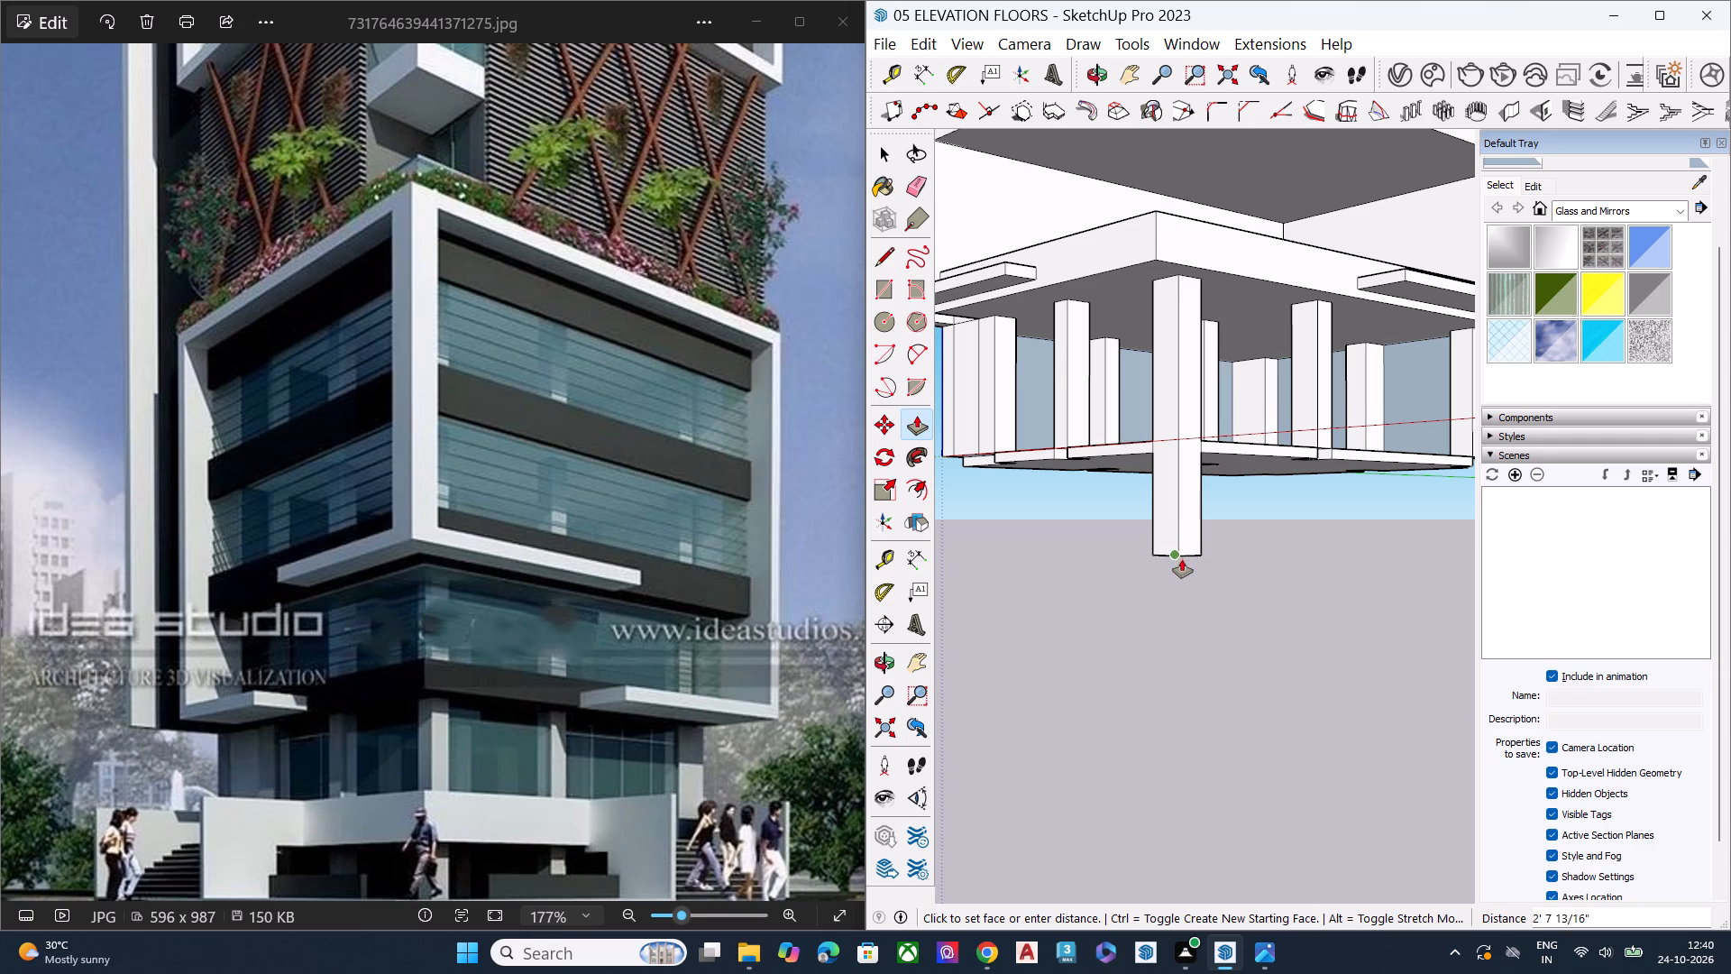
pyautogui.click(1180, 577)
pyautogui.press('space')
# Push/pull the foot of the column left of the front corner down 12' 11 5/16" to match the corner column's base.
pyautogui.moveTo(1075, 501); pyautogui.dragTo(1085, 428, button='middle')
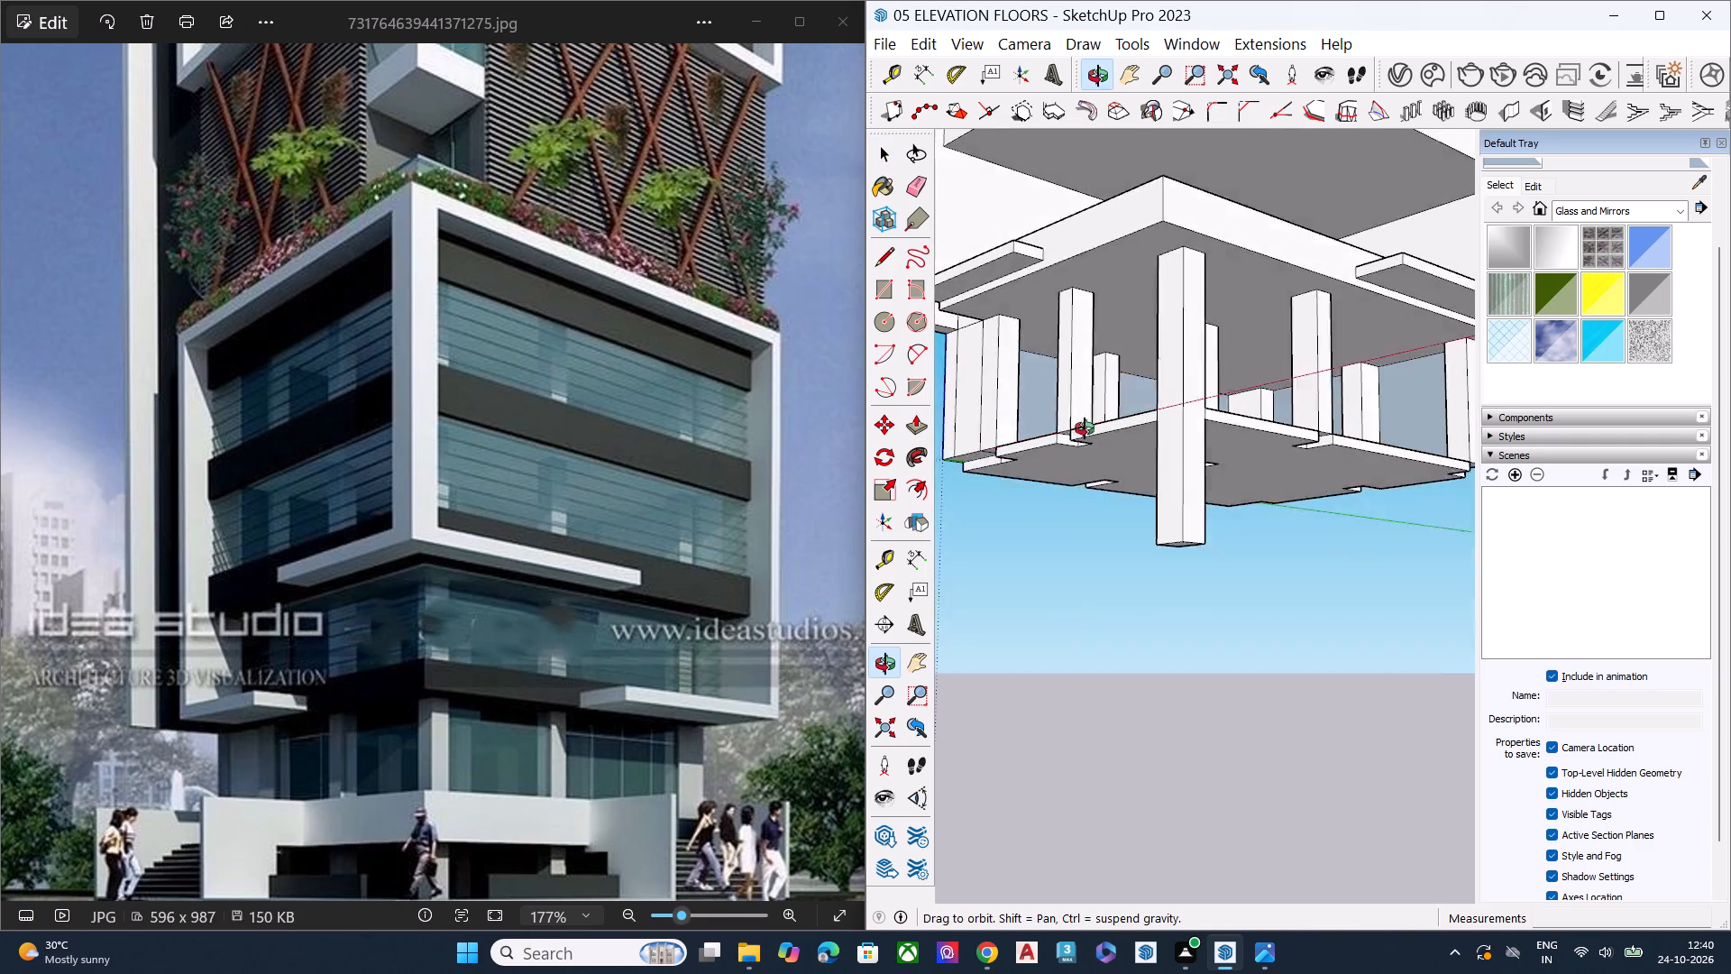
pyautogui.moveTo(1085, 428); pyautogui.dragTo(1156, 333, button='middle')
pyautogui.scroll(7, 1132, 345)
pyautogui.click(1089, 439)
pyautogui.click(1085, 446)
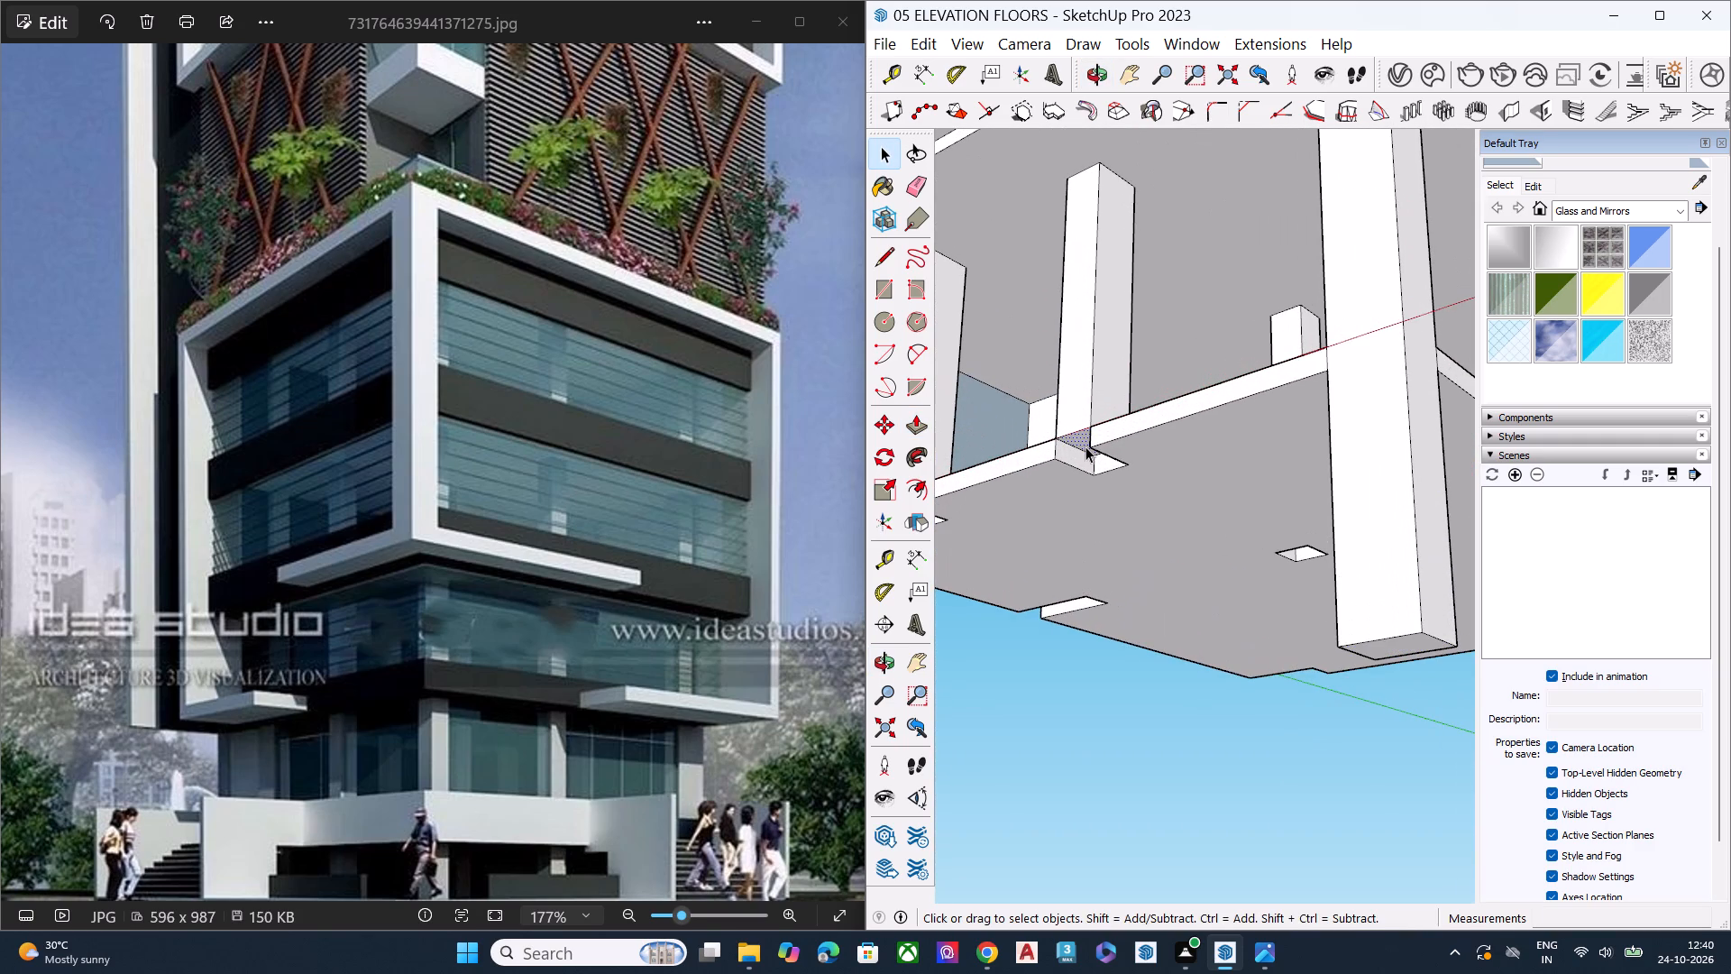
pyautogui.press('p')
pyautogui.click(1085, 446)
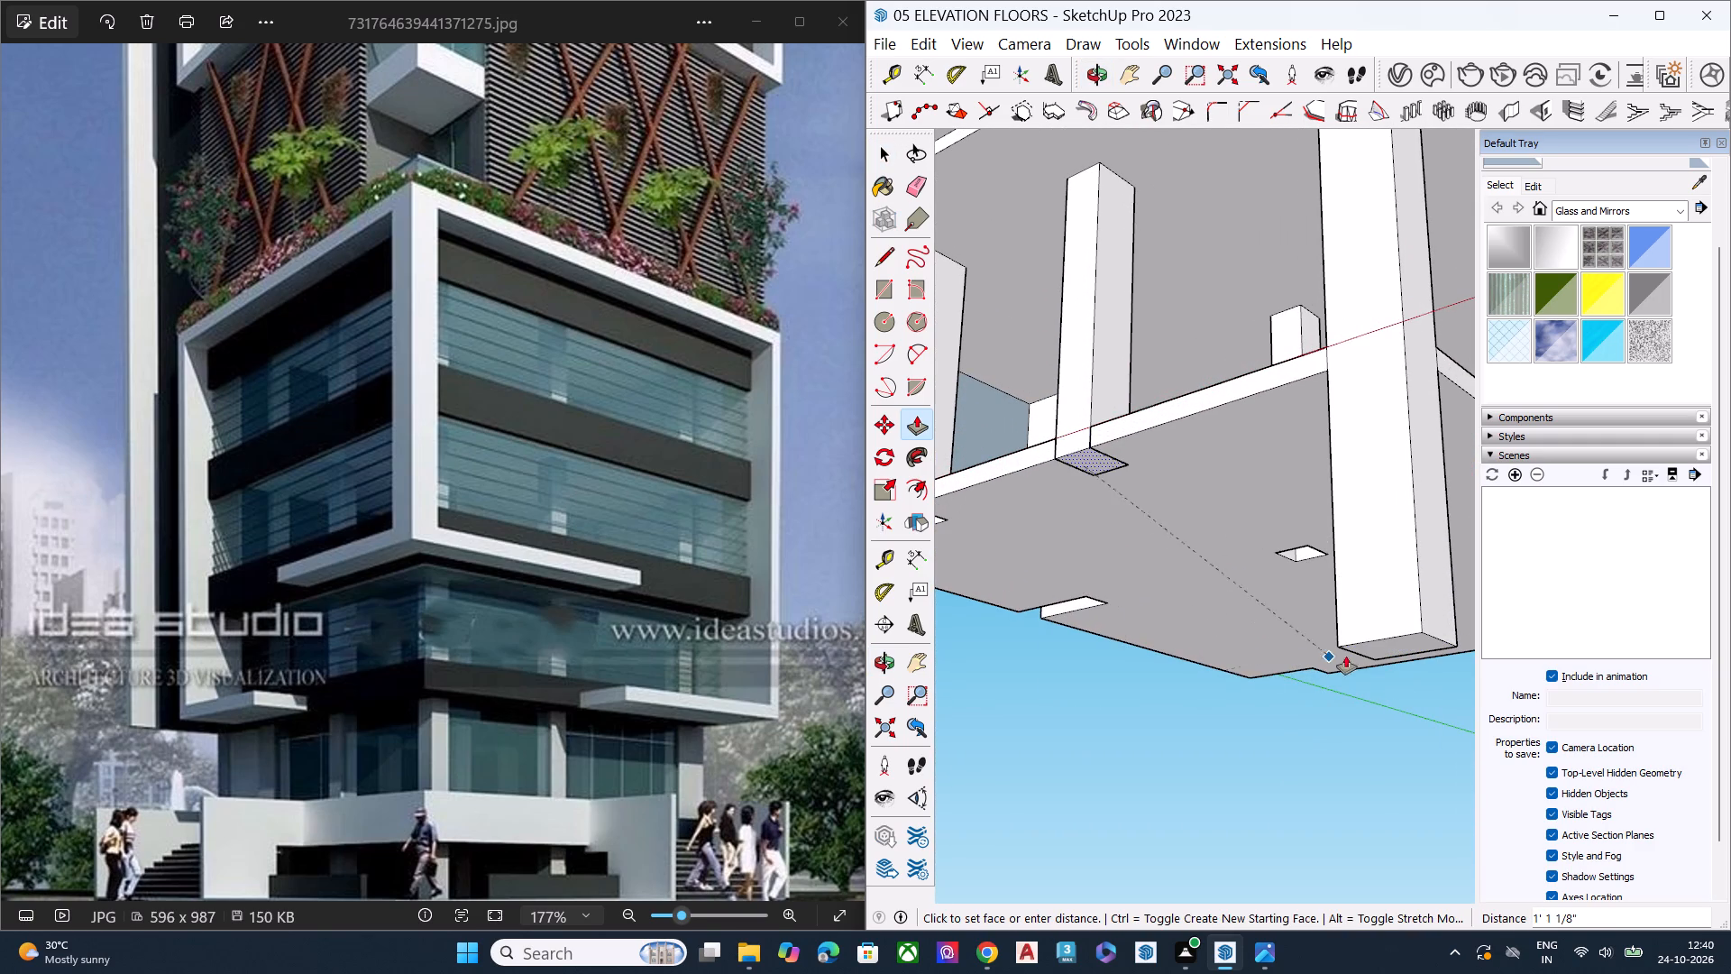
pyautogui.click(1343, 647)
pyautogui.scroll(-8, 1039, 536)
pyautogui.scroll(2, 1299, 543)
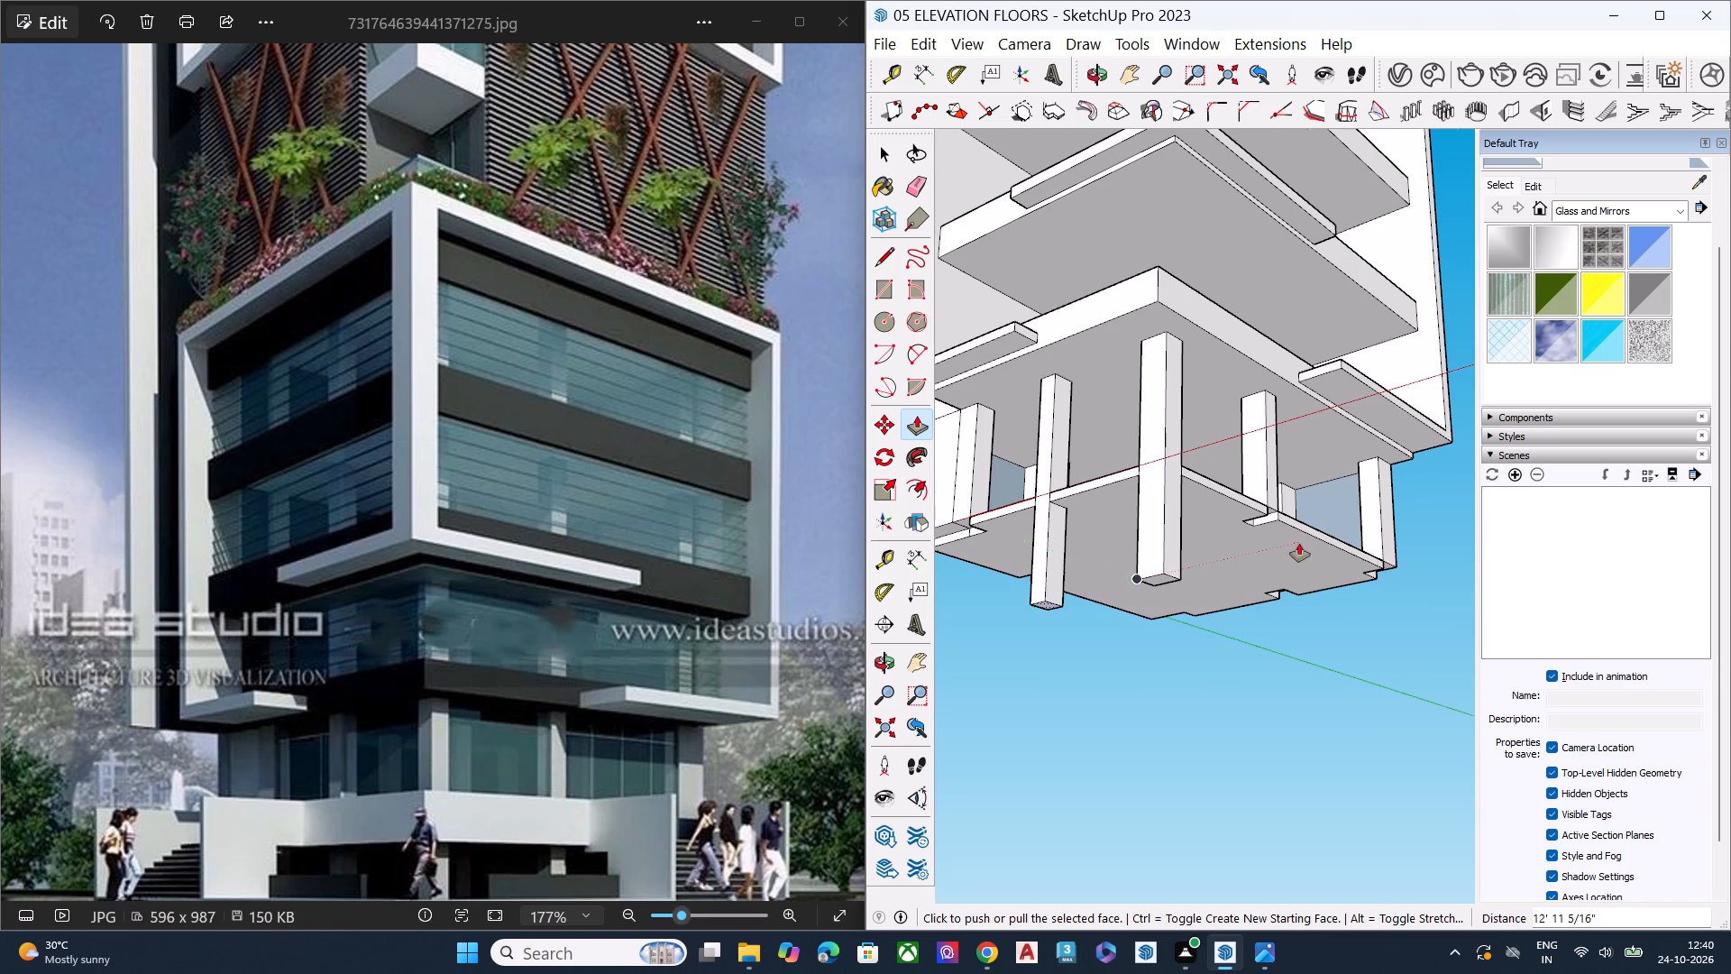
# Push/pull the foot of the column right of the front corner down 12' 11 5/16" to match the corner column's base.
pyautogui.scroll(2, 1299, 543)
pyautogui.scroll(-1, 1276, 543)
pyautogui.scroll(13, 1268, 543)
pyautogui.press('space')
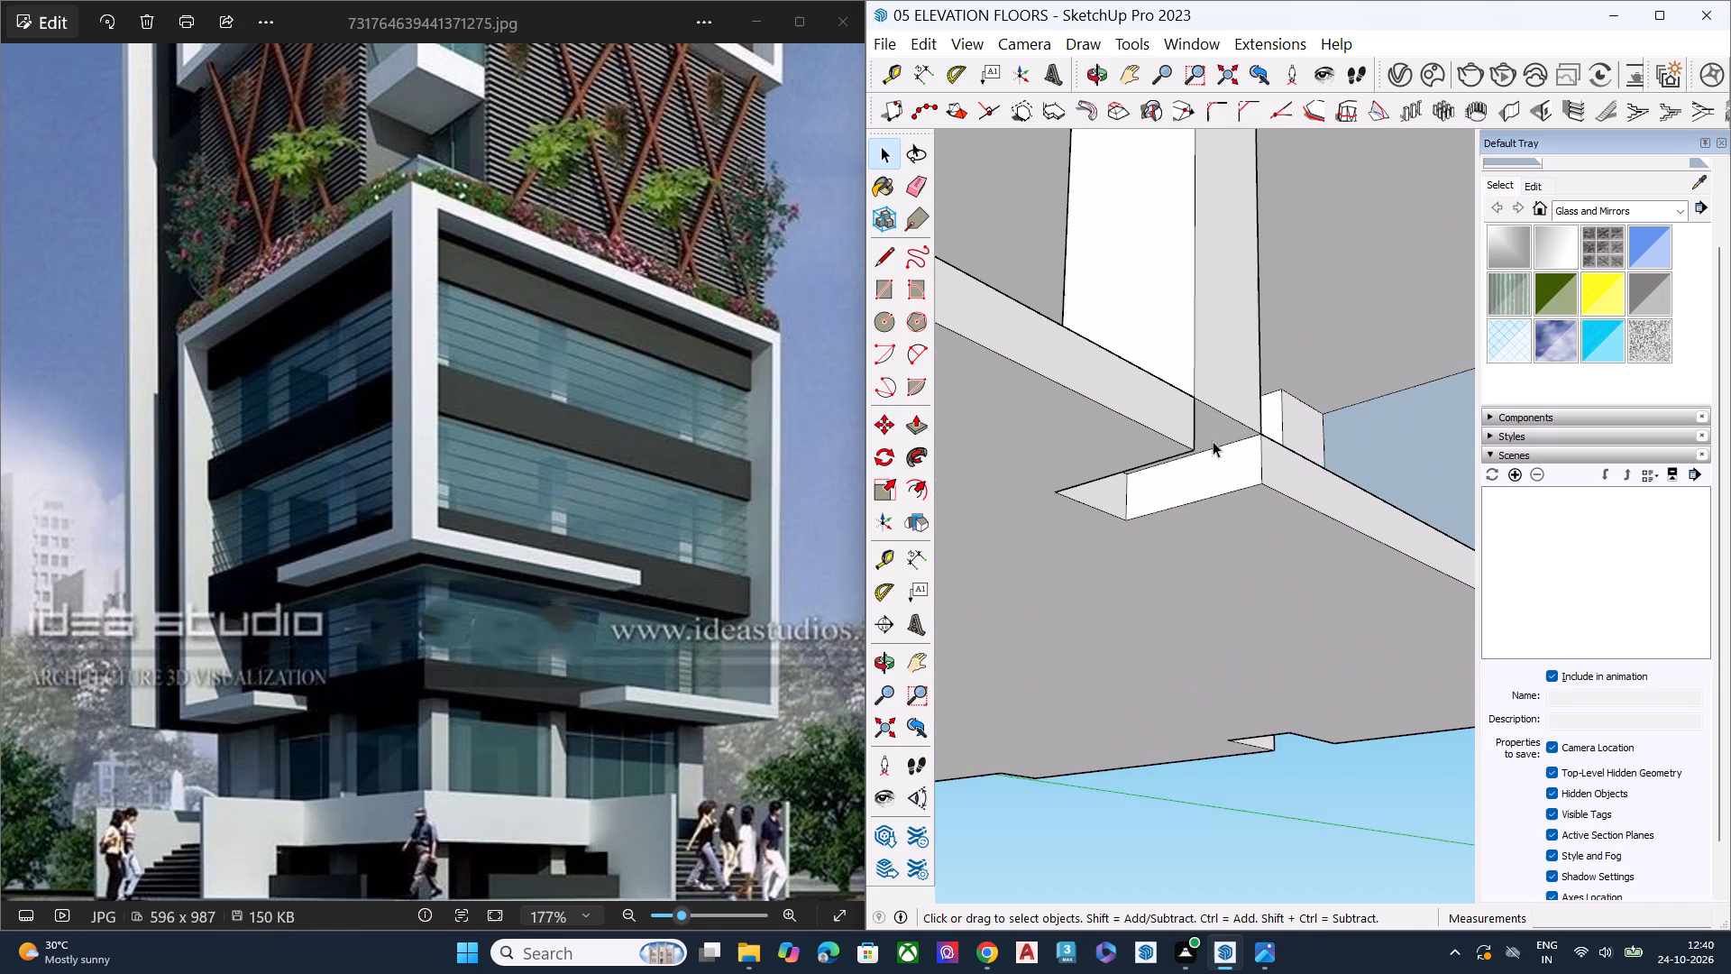
pyautogui.click(1215, 436)
pyautogui.press('p')
pyautogui.click(1215, 436)
pyautogui.scroll(-6, 1209, 552)
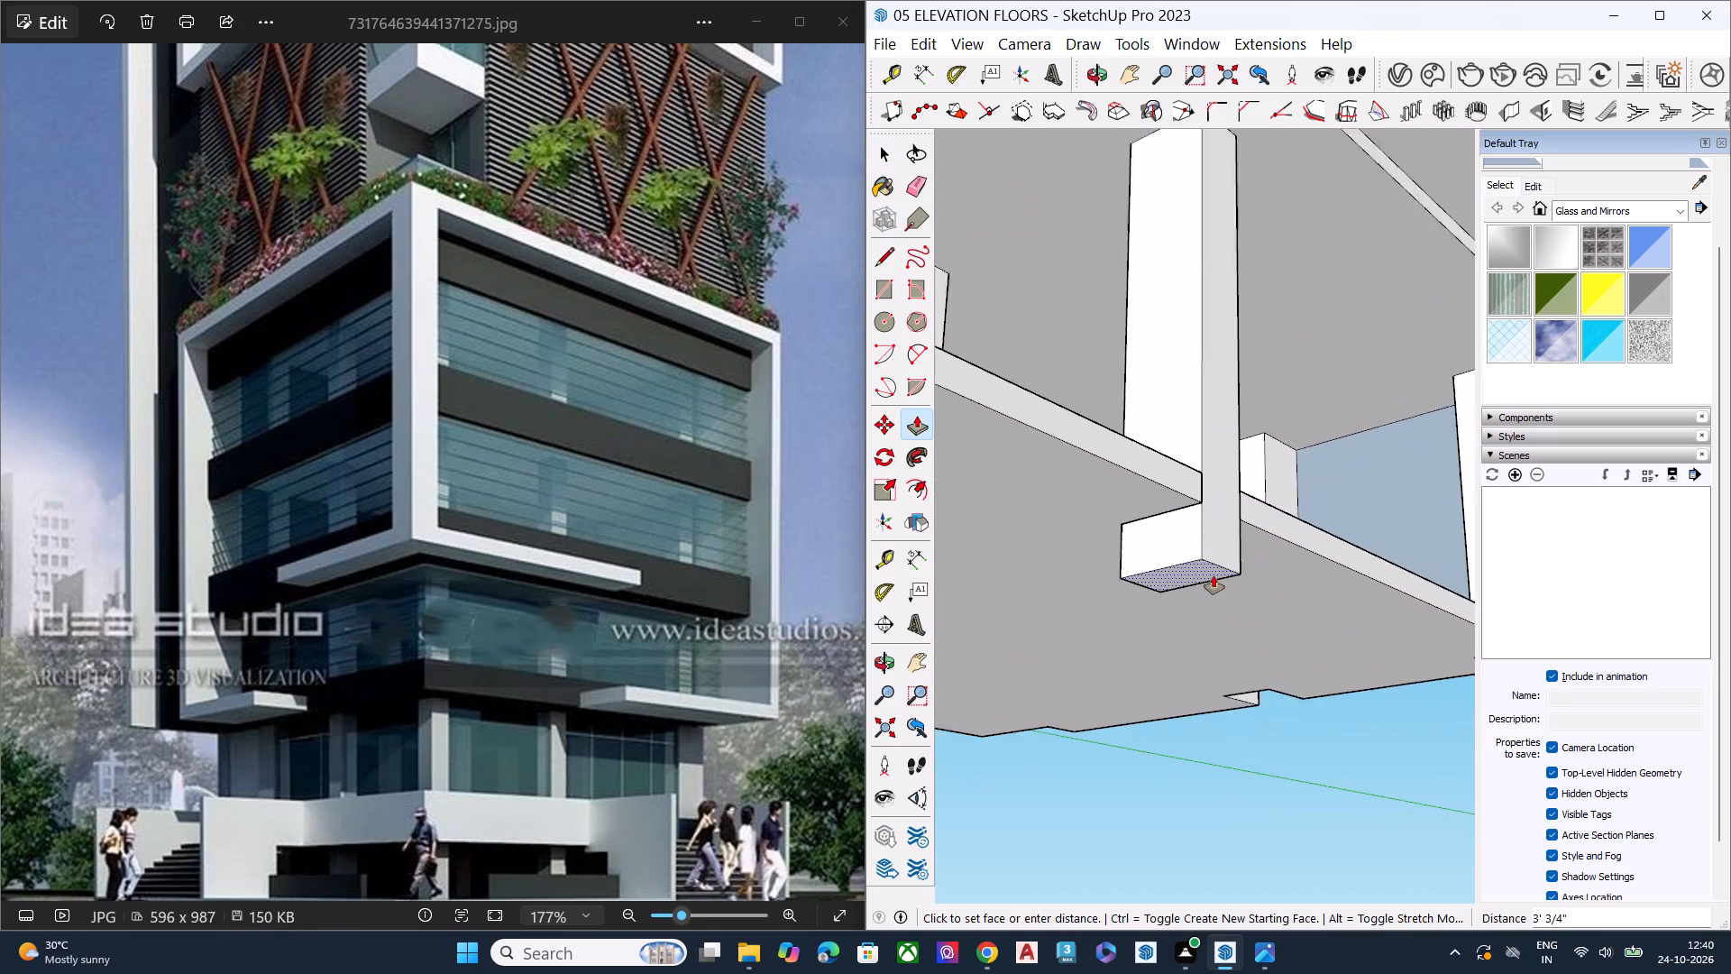
pyautogui.scroll(-8, 1214, 575)
pyautogui.click(1029, 666)
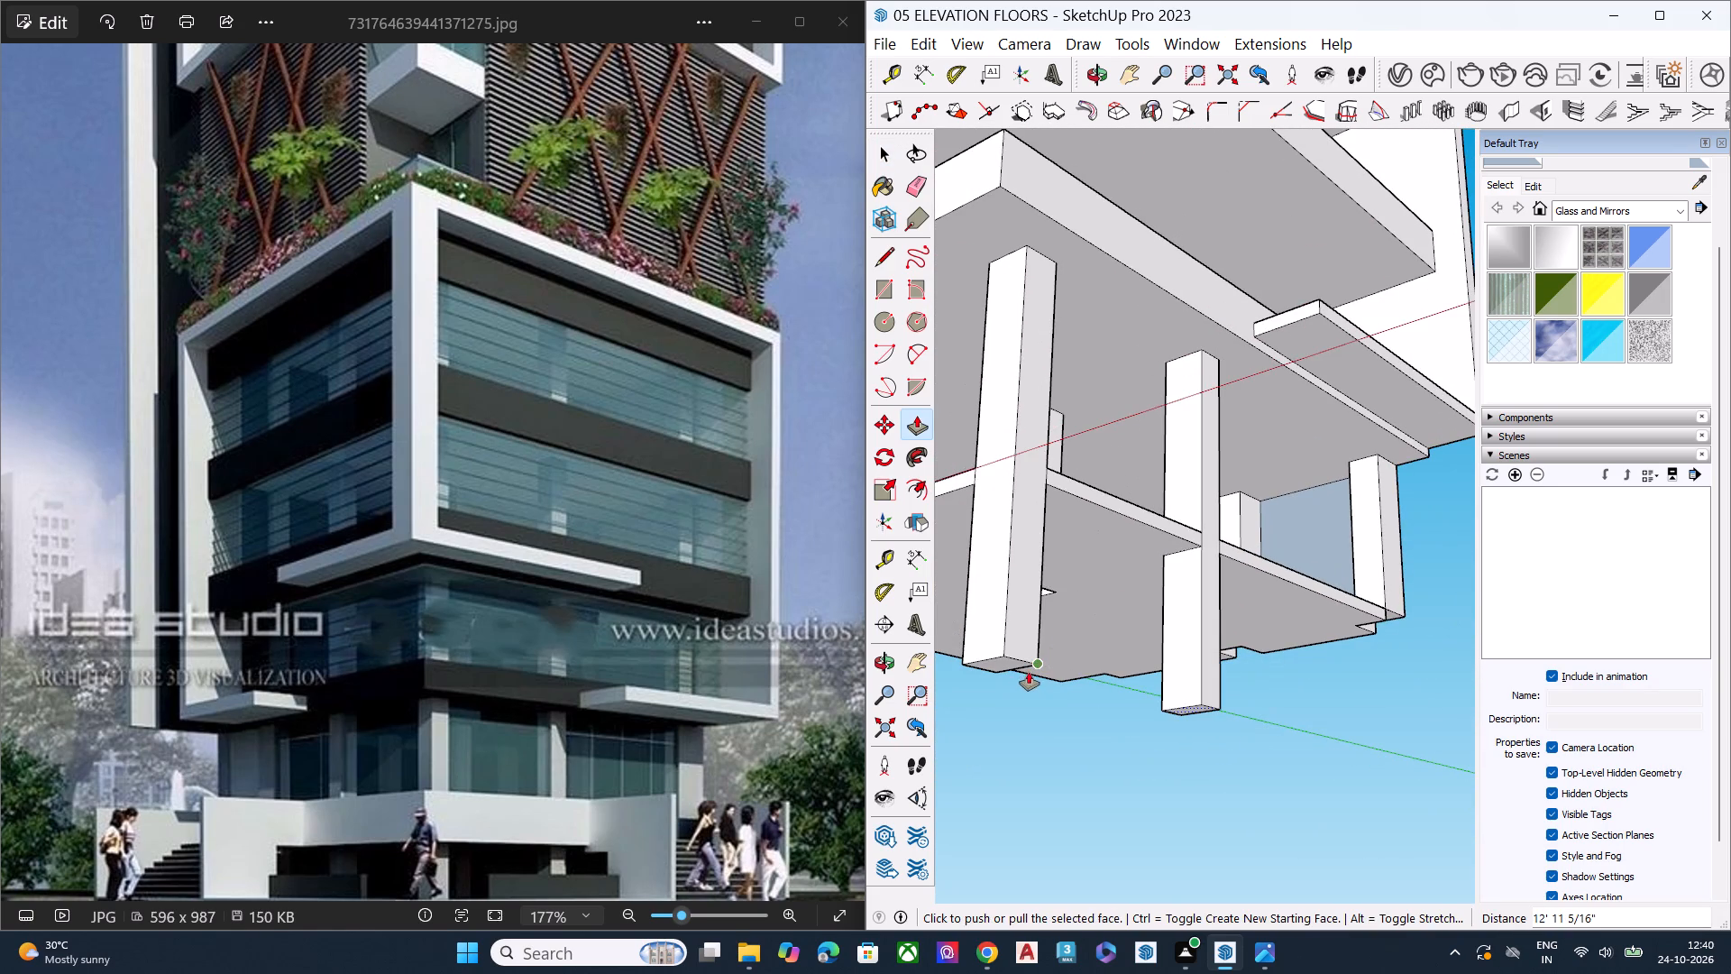
pyautogui.press('space')
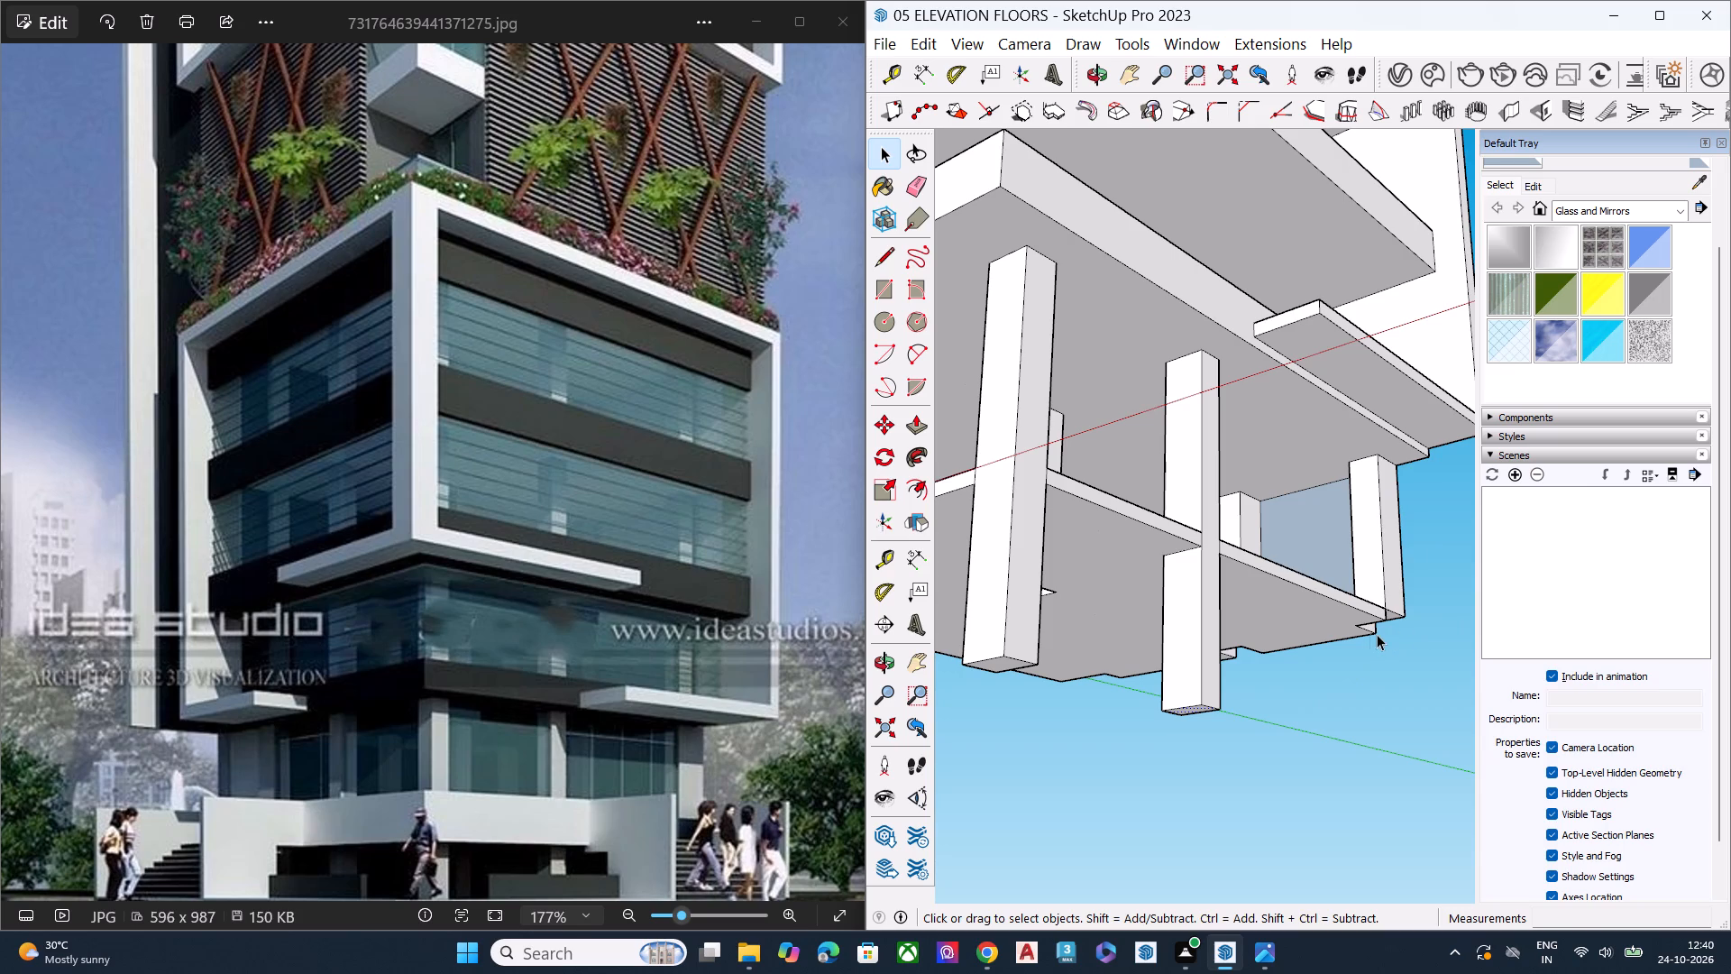
# Push/pull the base slab's notch face out to the corner pier's outer face, filling the notch beneath the pier.
pyautogui.moveTo(1414, 629); pyautogui.dragTo(929, 645, button='middle')
pyautogui.moveTo(1337, 585); pyautogui.dragTo(921, 643, button='middle')
pyautogui.scroll(1, 1337, 585)
pyautogui.scroll(6, 1130, 615)
pyautogui.click(1094, 591)
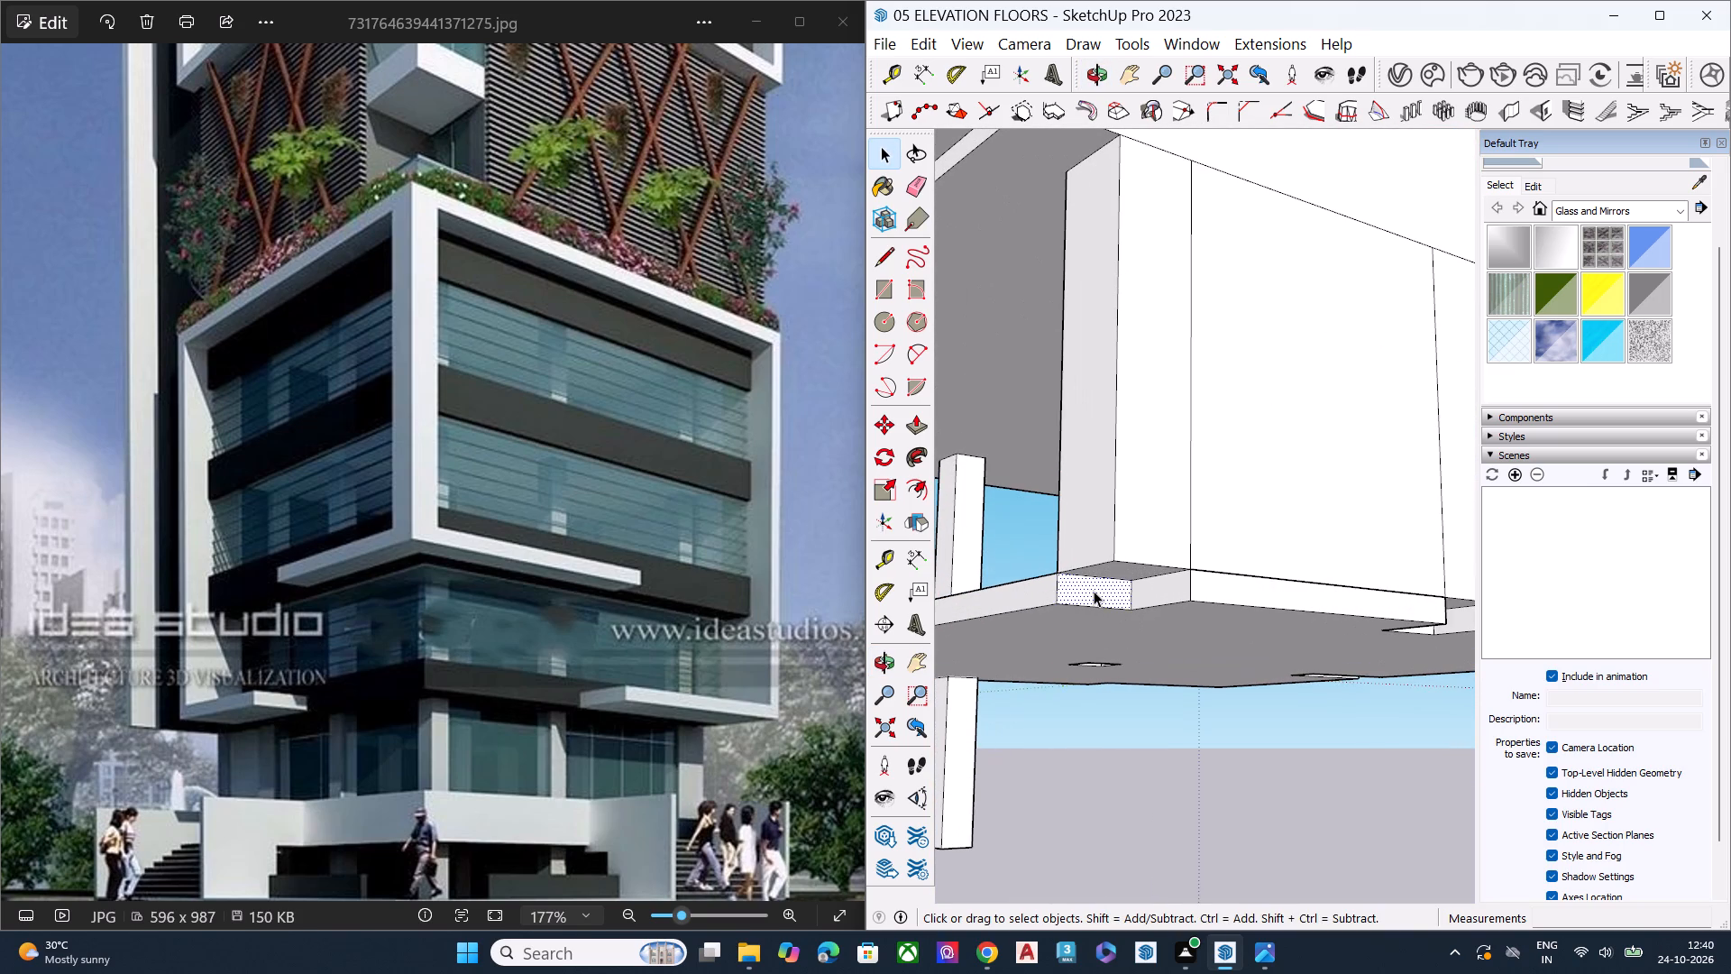
pyautogui.press('p')
pyautogui.click(1094, 591)
pyautogui.click(1144, 563)
pyautogui.press('space')
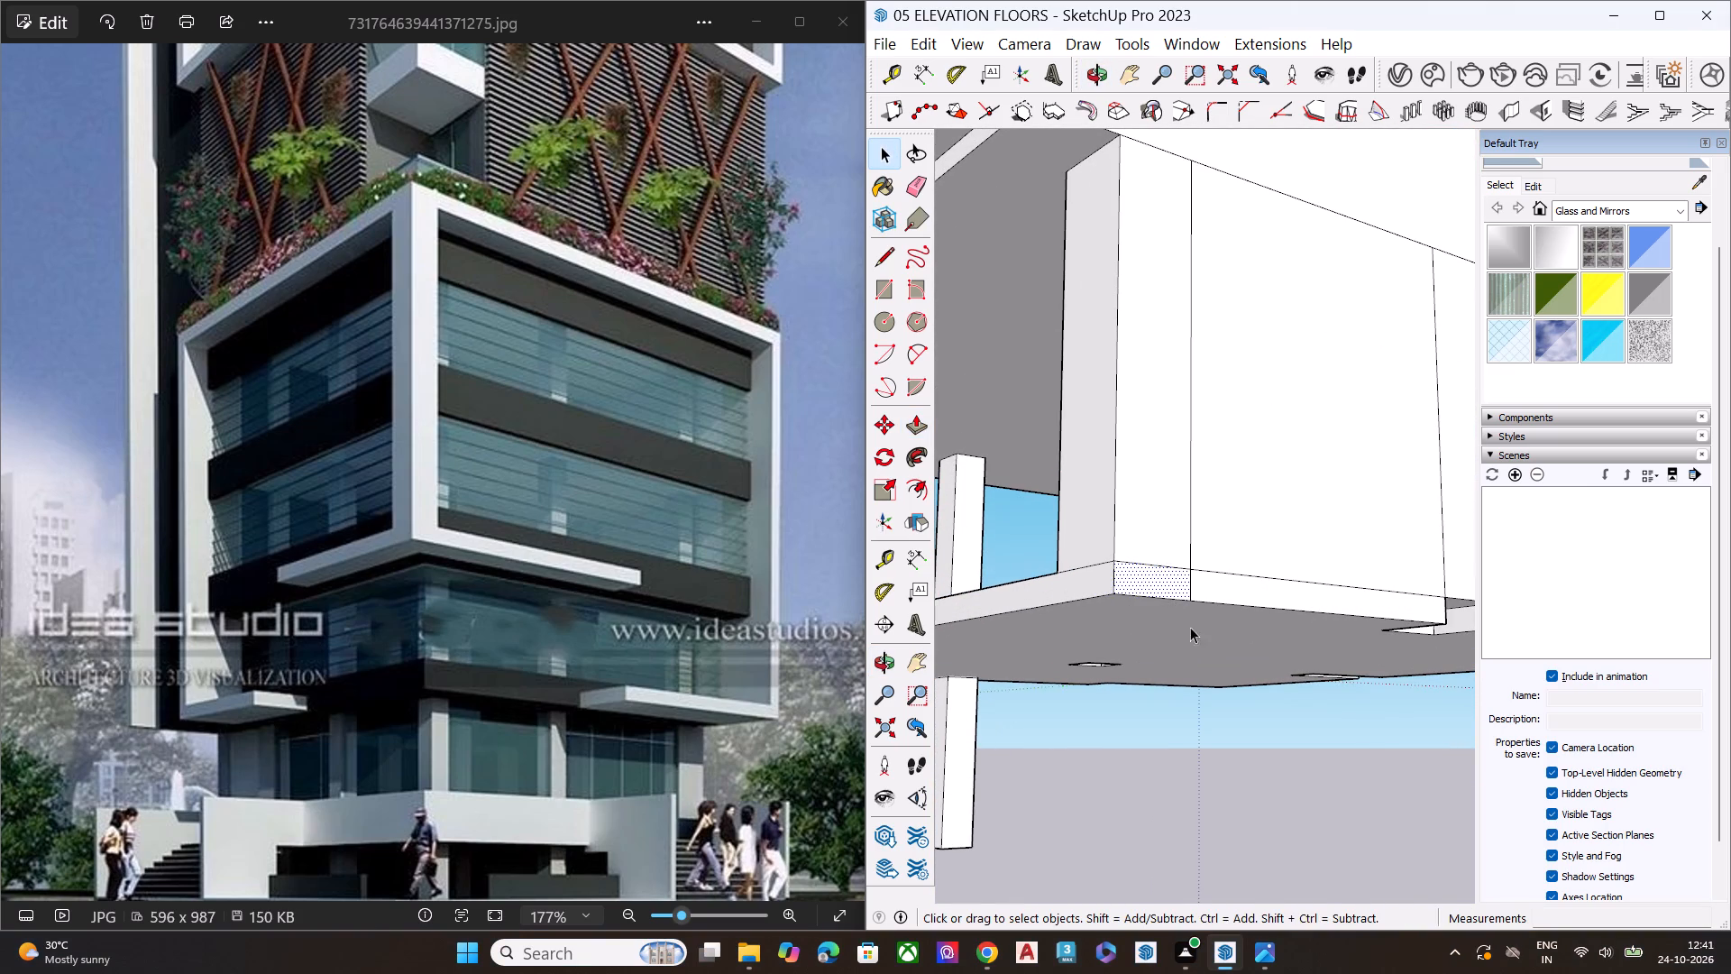
pyautogui.click(1165, 681)
# Compare the lengthened ground-floor columns with the lower storeys in the reference image.
pyautogui.moveTo(1178, 578); pyautogui.dragTo(1151, 643, button='middle')
pyautogui.scroll(-7, 1156, 452)
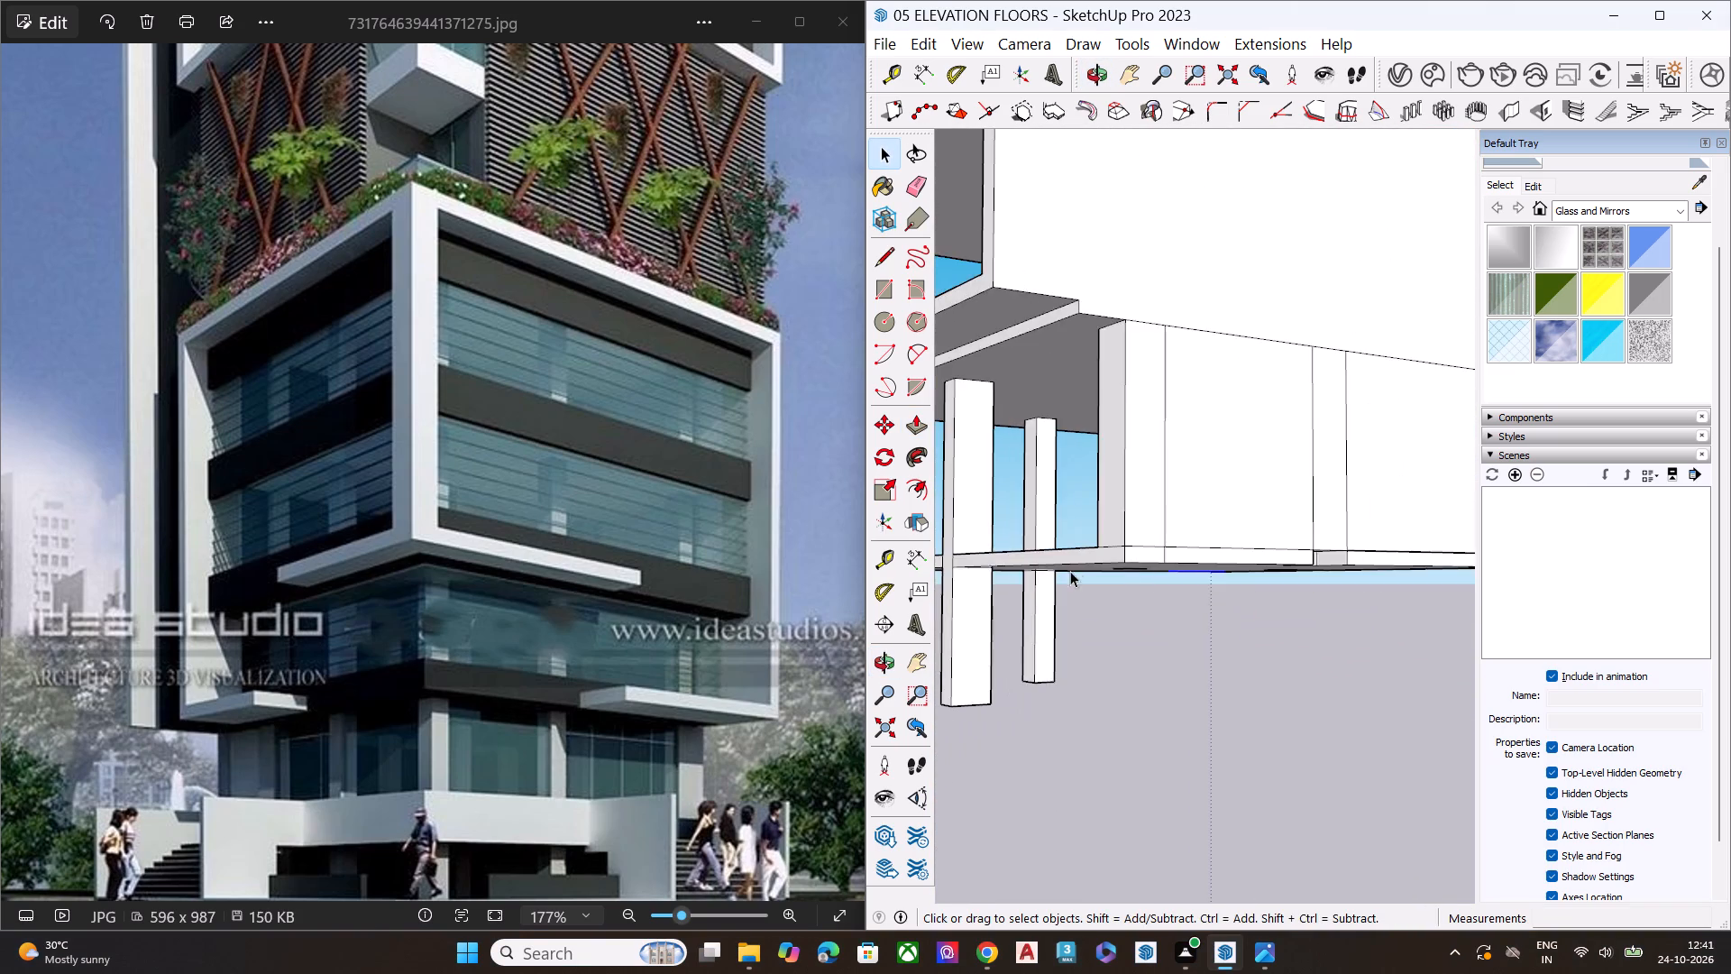
pyautogui.moveTo(1070, 571); pyautogui.dragTo(1626, 570, button='middle')
pyautogui.scroll(-4, 1177, 529)
pyautogui.scroll(1, 1173, 549)
pyautogui.scroll(-2, 1172, 549)
pyautogui.scroll(1, 1096, 587)
pyautogui.moveTo(1097, 587); pyautogui.dragTo(1413, 566, button='middle')
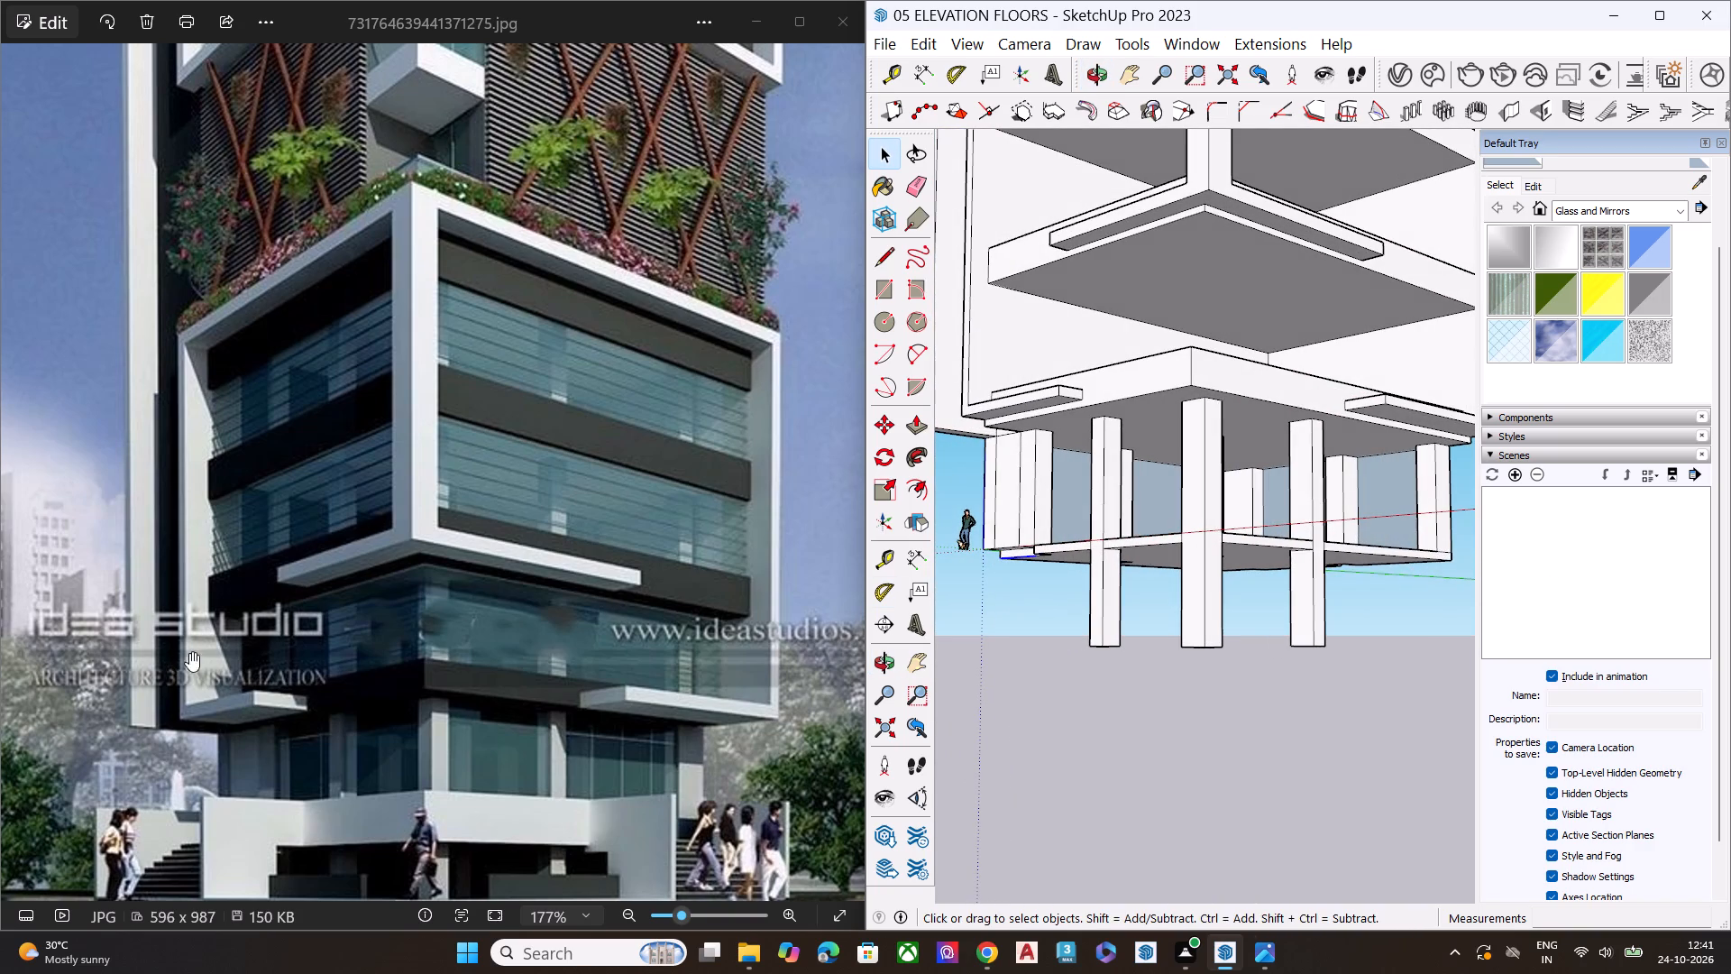
pyautogui.scroll(-1, 480, 596)
pyautogui.scroll(-5, 374, 702)
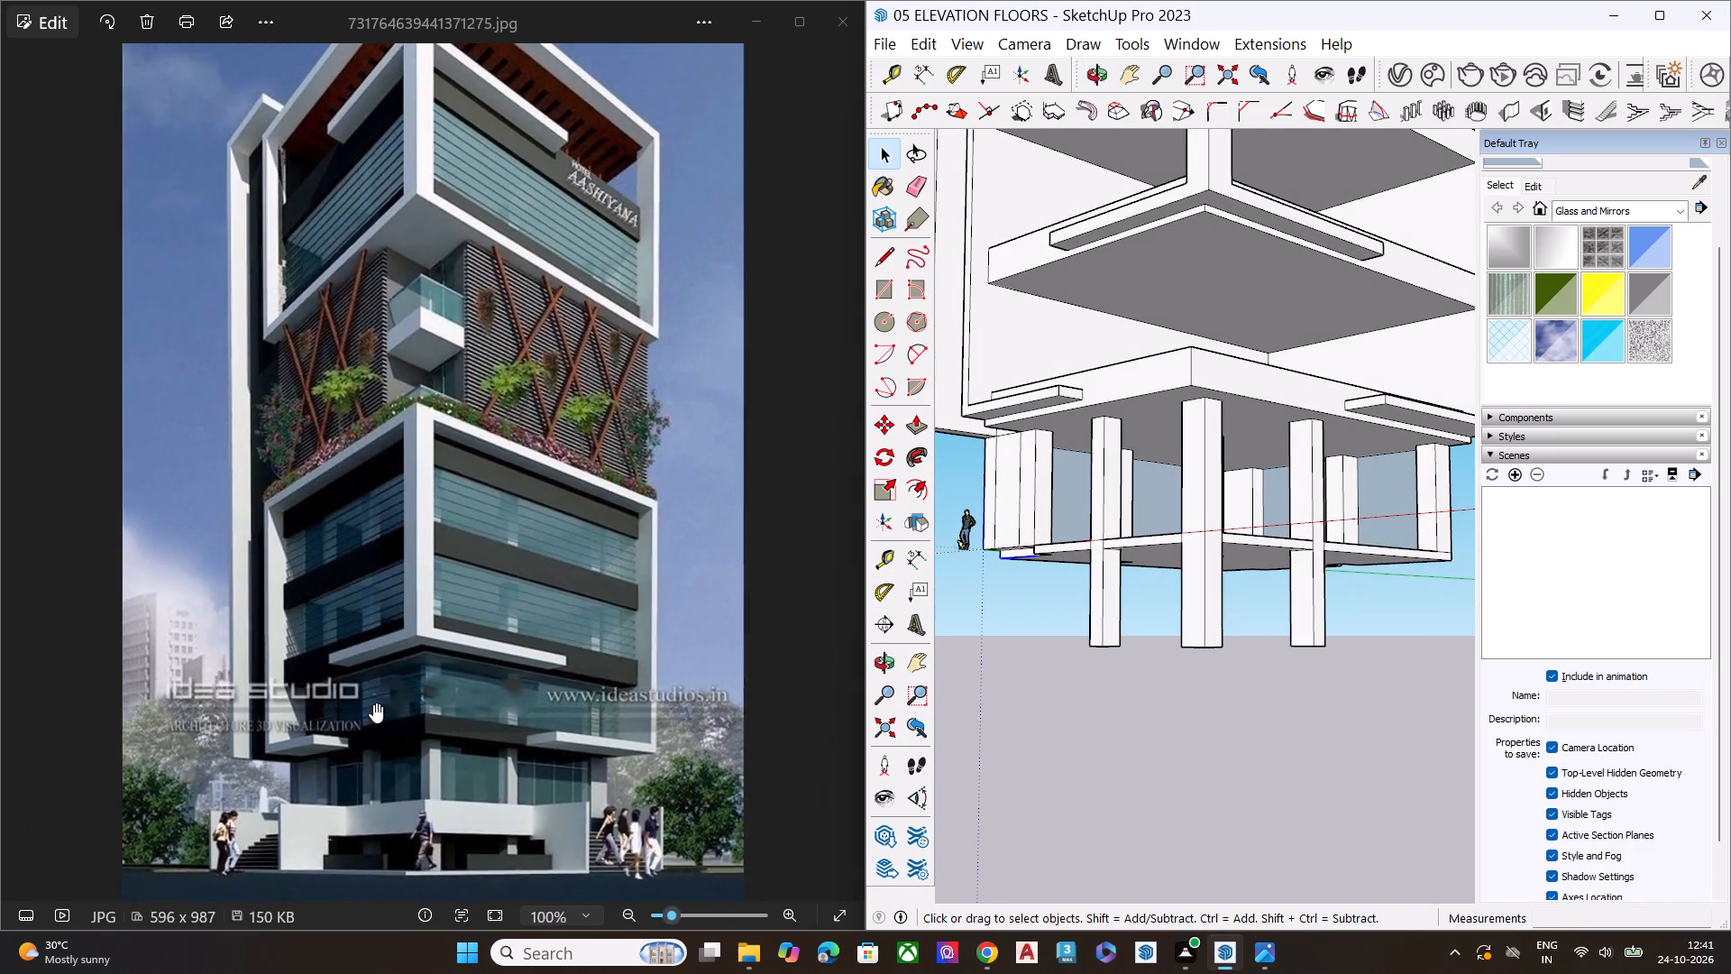
pyautogui.scroll(-1, 373, 703)
pyautogui.scroll(8, 366, 796)
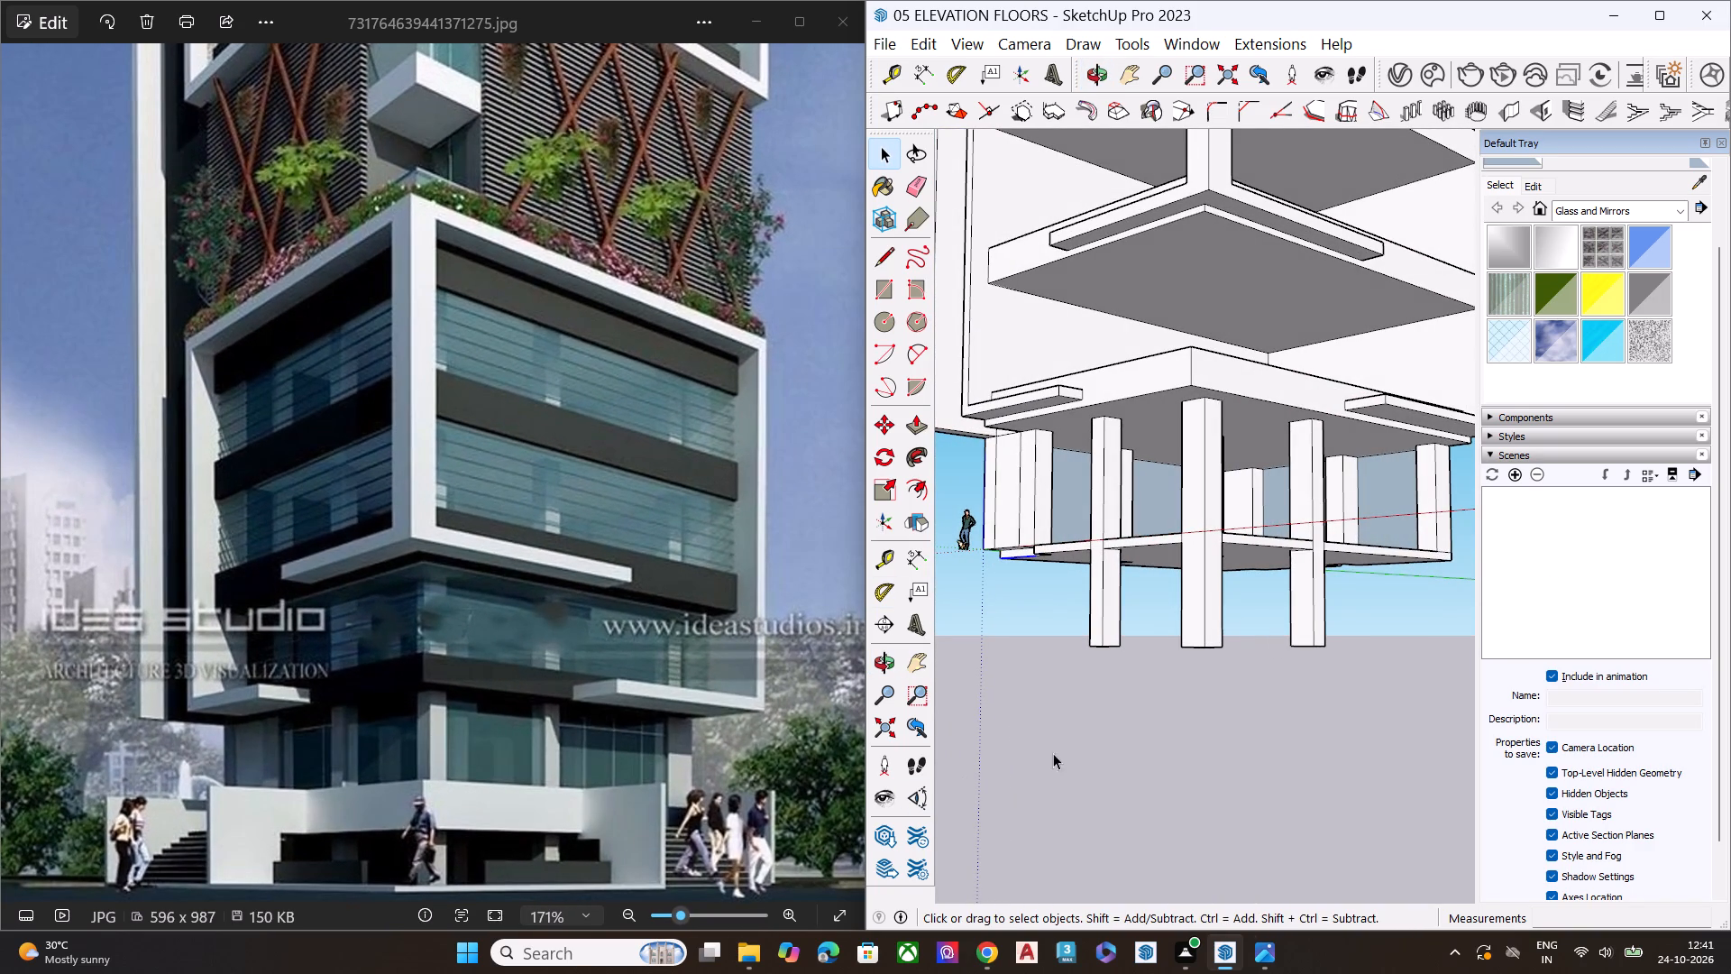
# Examine the base slab's recessed edge and notch beneath the wall piers at the left corner.
pyautogui.scroll(1, 1070, 674)
pyautogui.scroll(8, 1028, 540)
pyautogui.moveTo(1064, 539); pyautogui.dragTo(1060, 535, button='middle')
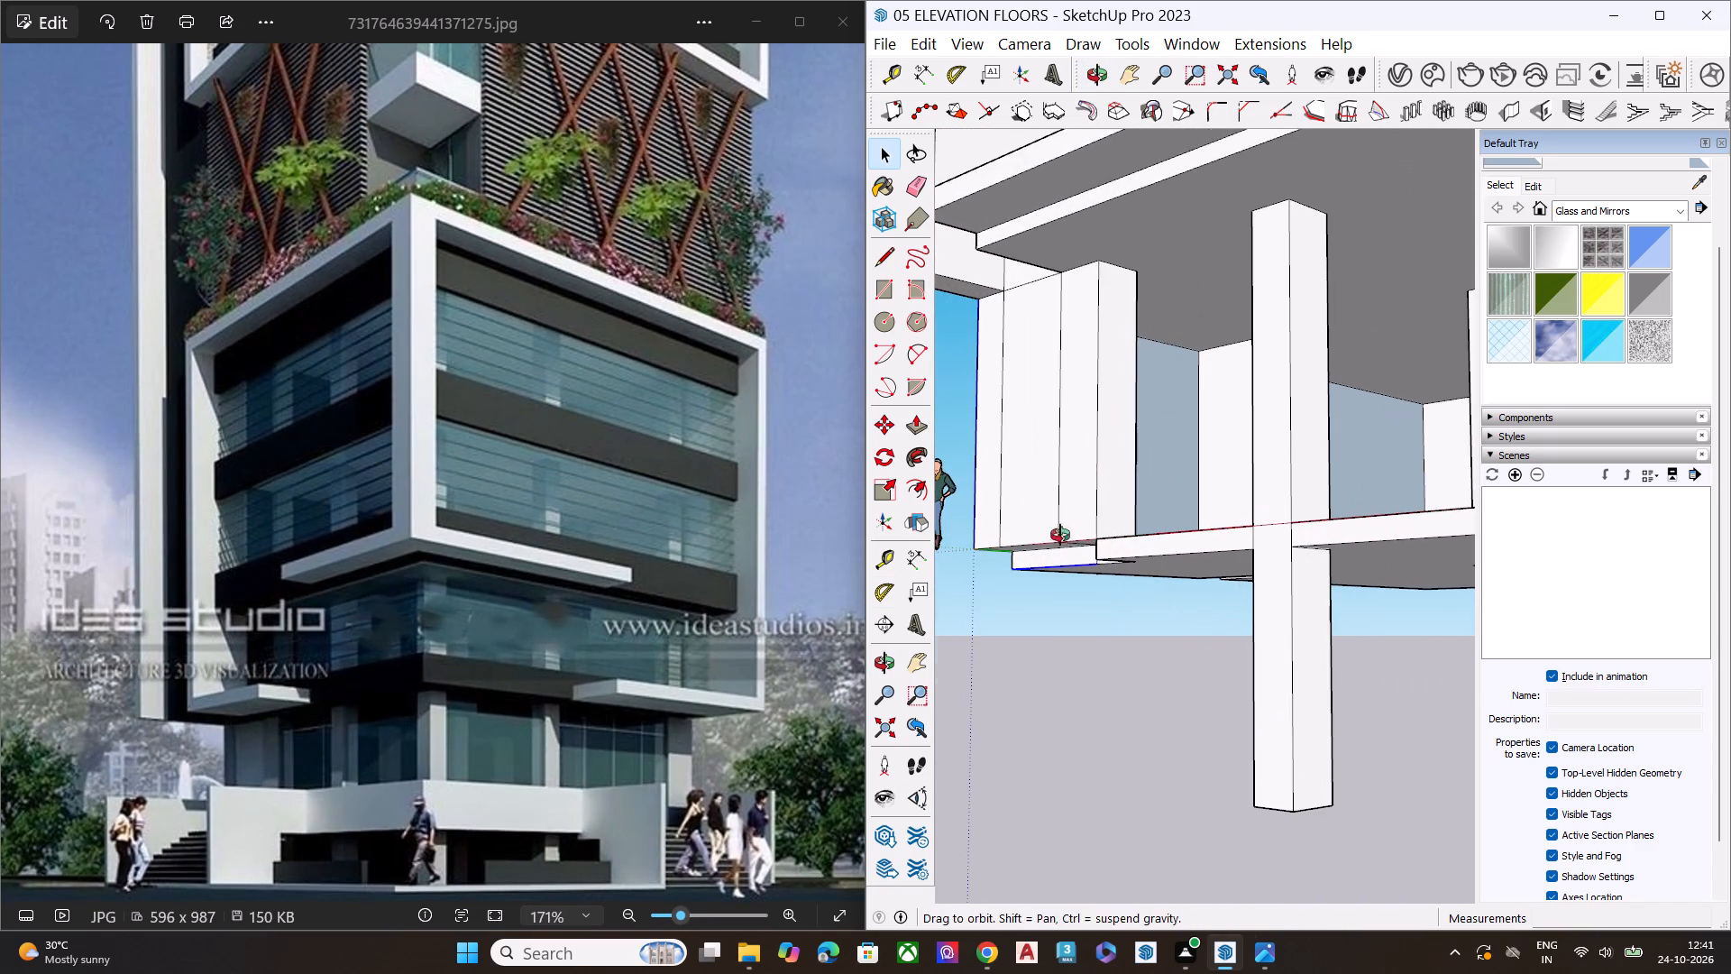
pyautogui.moveTo(1060, 535); pyautogui.dragTo(1092, 424, button='middle')
pyautogui.scroll(1, 1092, 424)
pyautogui.click(1074, 557)
pyautogui.click(1112, 552)
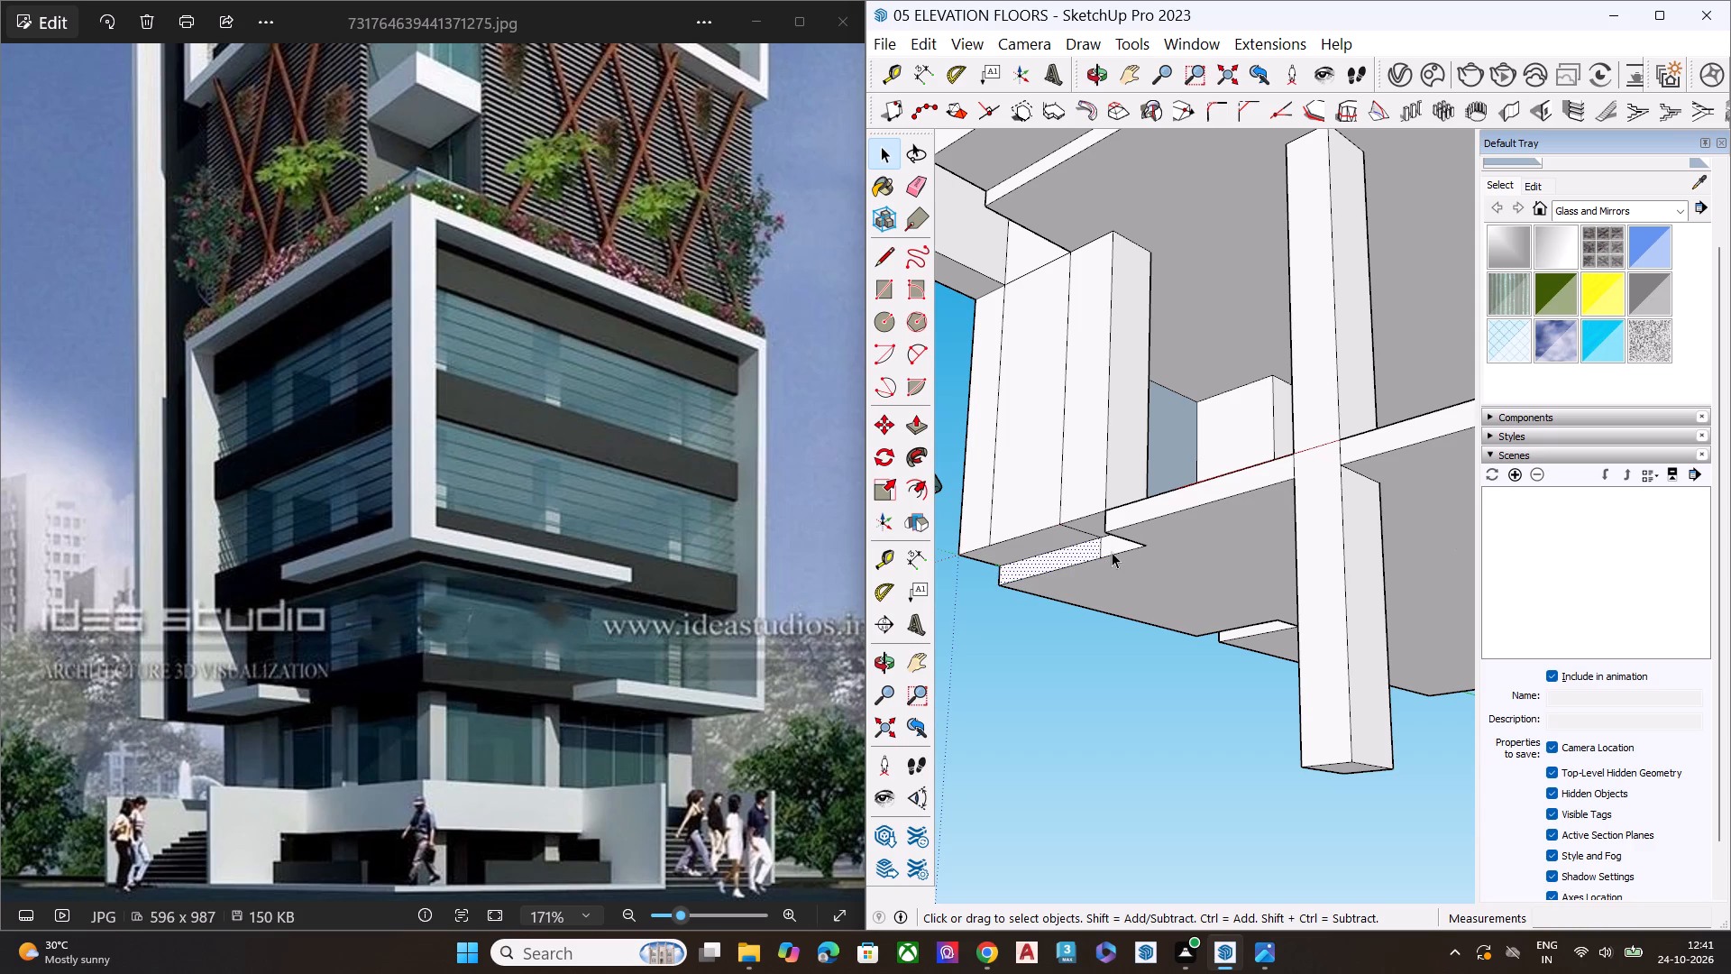
pyautogui.scroll(-1, 1030, 526)
pyautogui.scroll(1, 1030, 528)
pyautogui.scroll(-5, 1028, 530)
pyautogui.scroll(5, 1068, 562)
pyautogui.scroll(-4, 1070, 561)
pyautogui.scroll(2, 1070, 561)
pyautogui.scroll(-3, 865, 532)
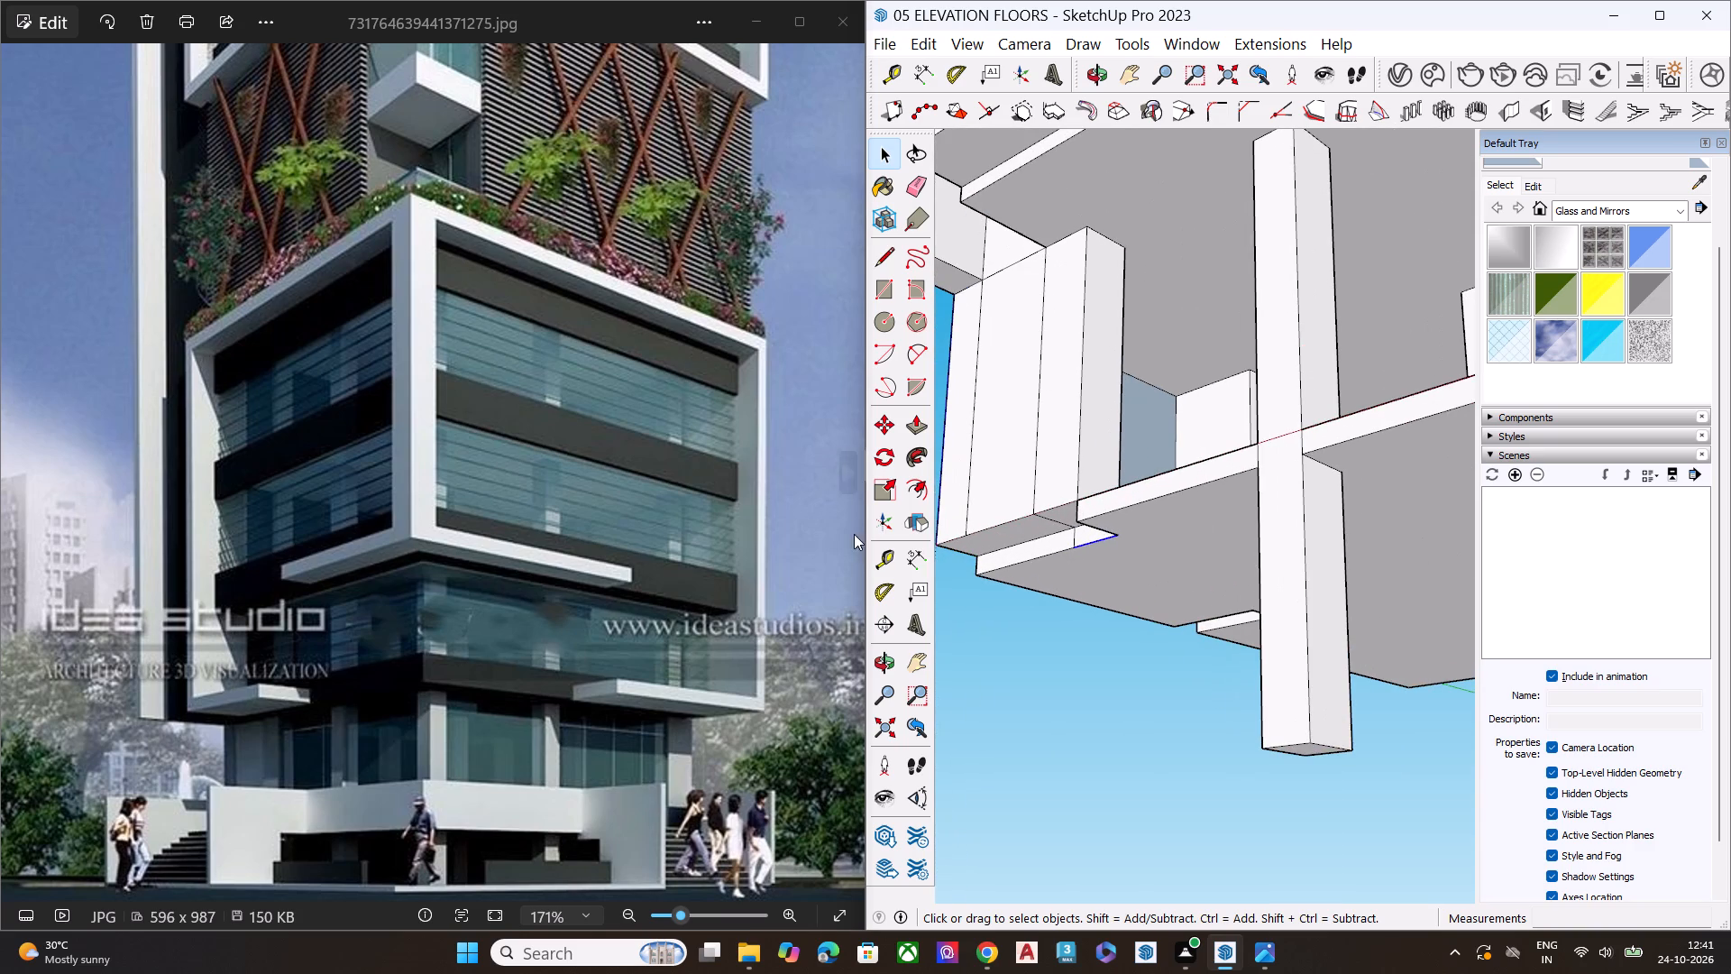
pyautogui.scroll(-4, 854, 534)
pyautogui.scroll(-1, 1067, 531)
pyautogui.click(1029, 675)
pyautogui.scroll(-4, 1015, 637)
pyautogui.scroll(1, 1015, 637)
pyautogui.scroll(-3, 1015, 637)
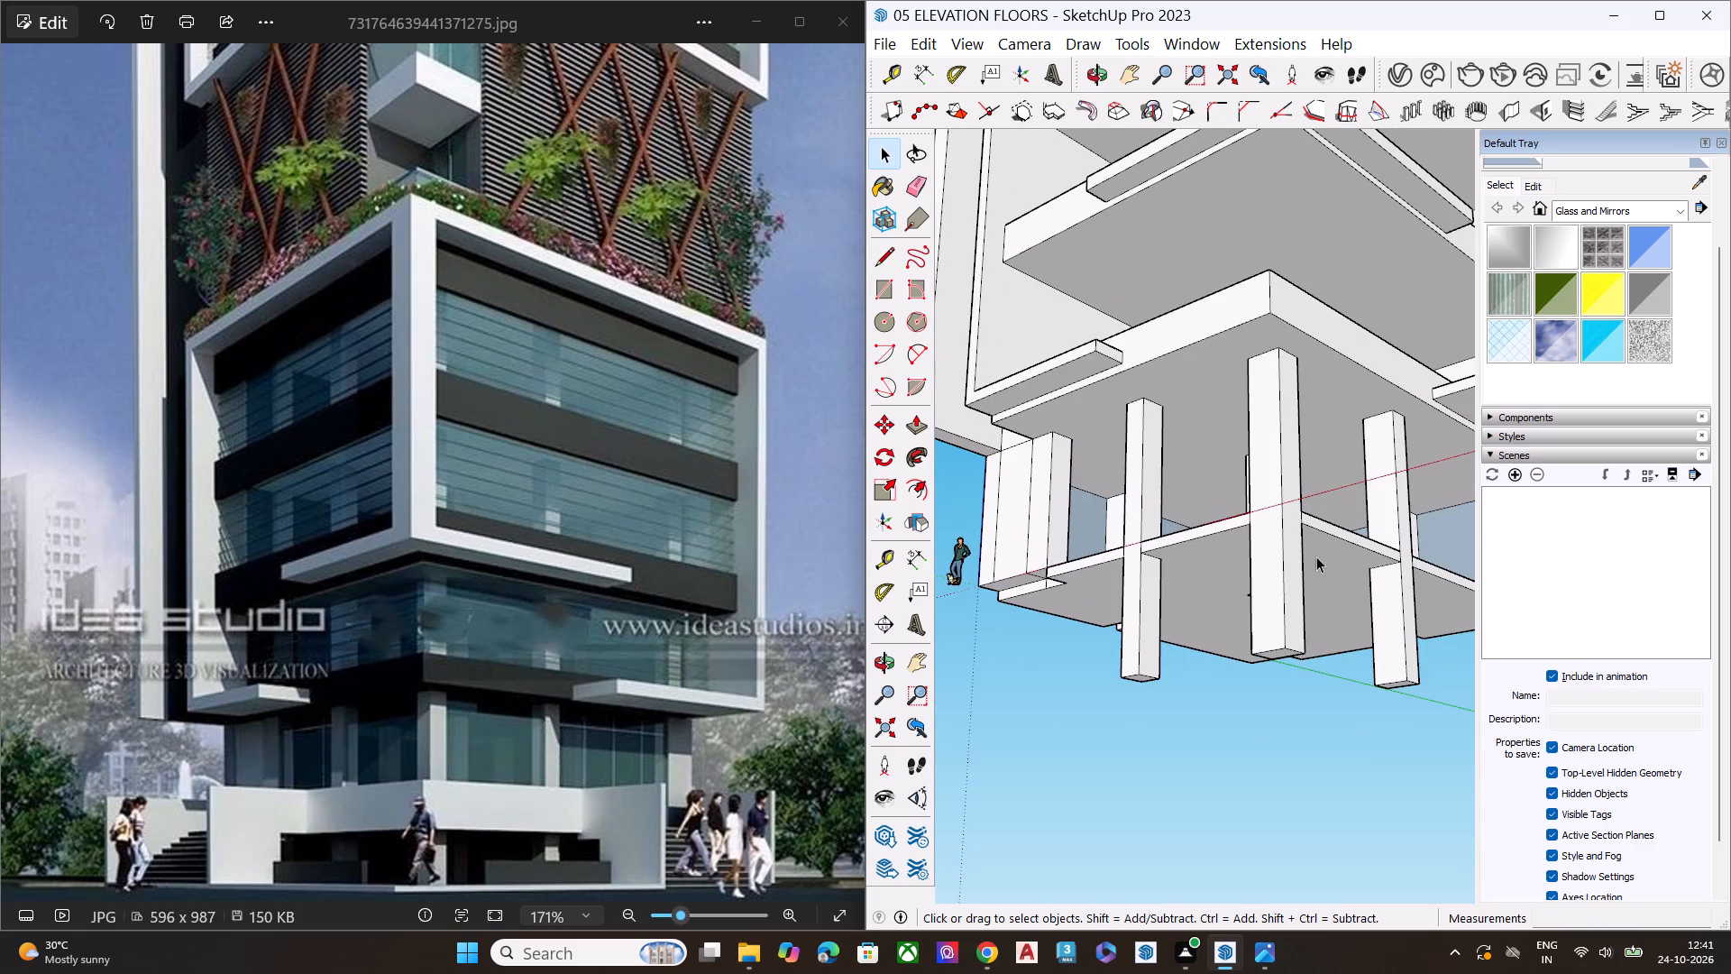
# Push/pull the base slab's underside down 4' 10 11/16" to form a deep band around the columns.
pyautogui.moveTo(1316, 556); pyautogui.dragTo(1192, 466, button='middle')
pyautogui.scroll(1, 1240, 520)
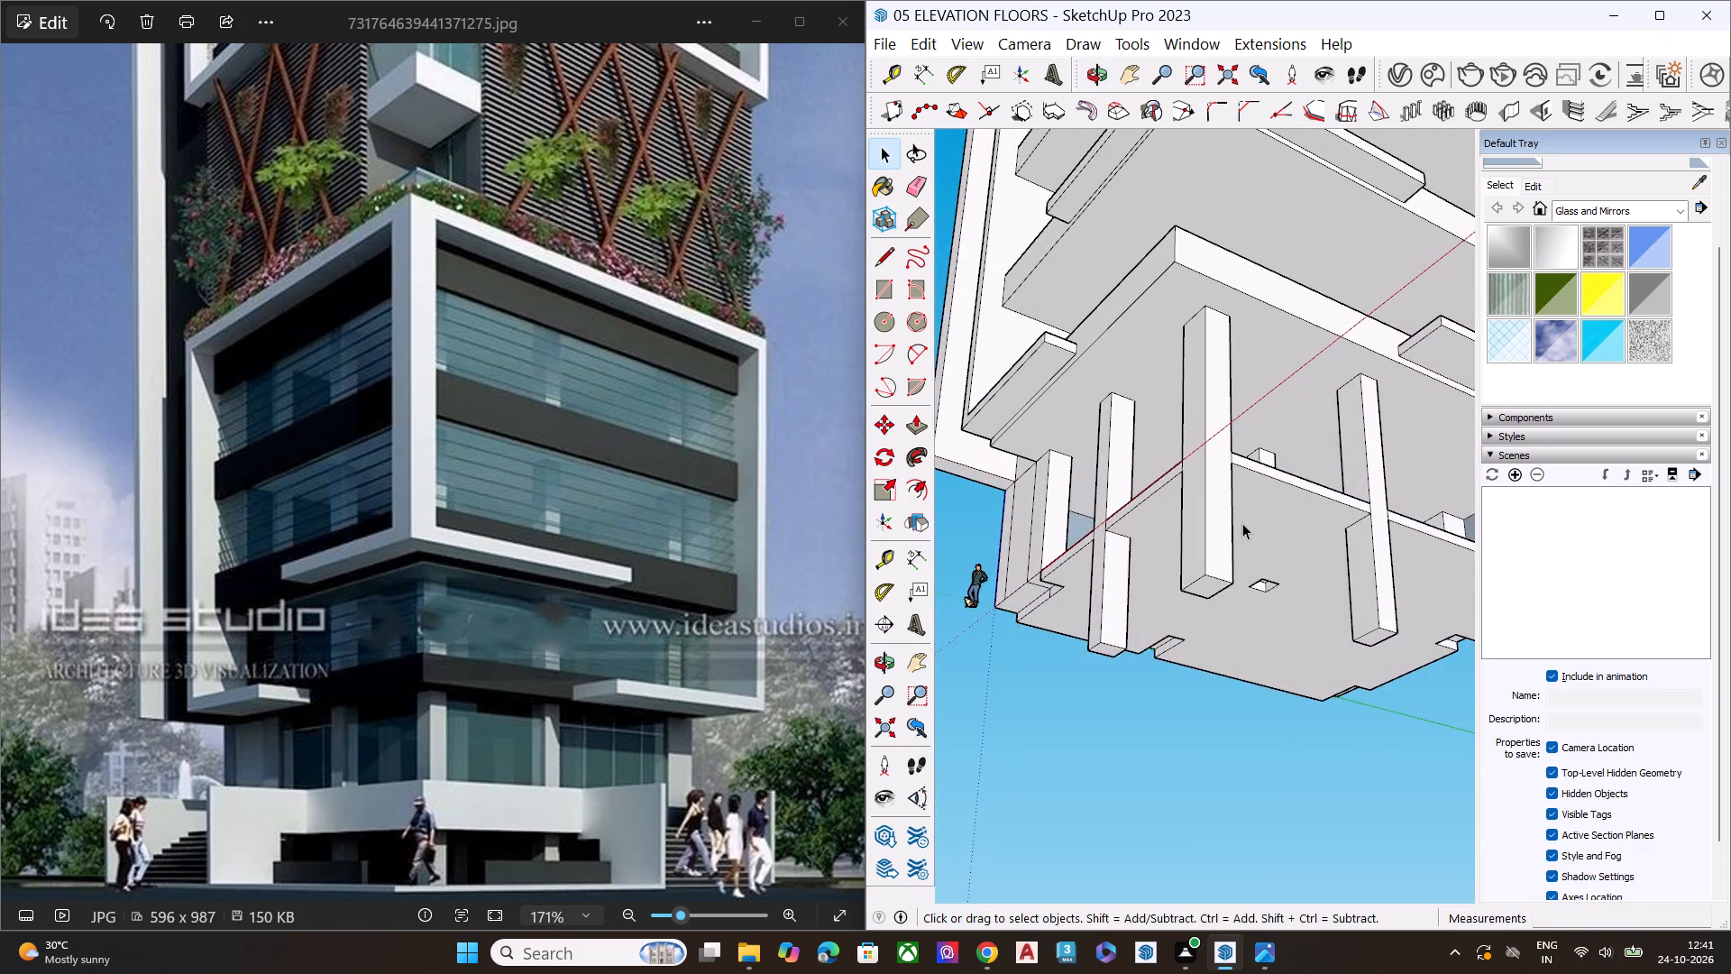
pyautogui.moveTo(1257, 602); pyautogui.dragTo(1135, 529, button='middle')
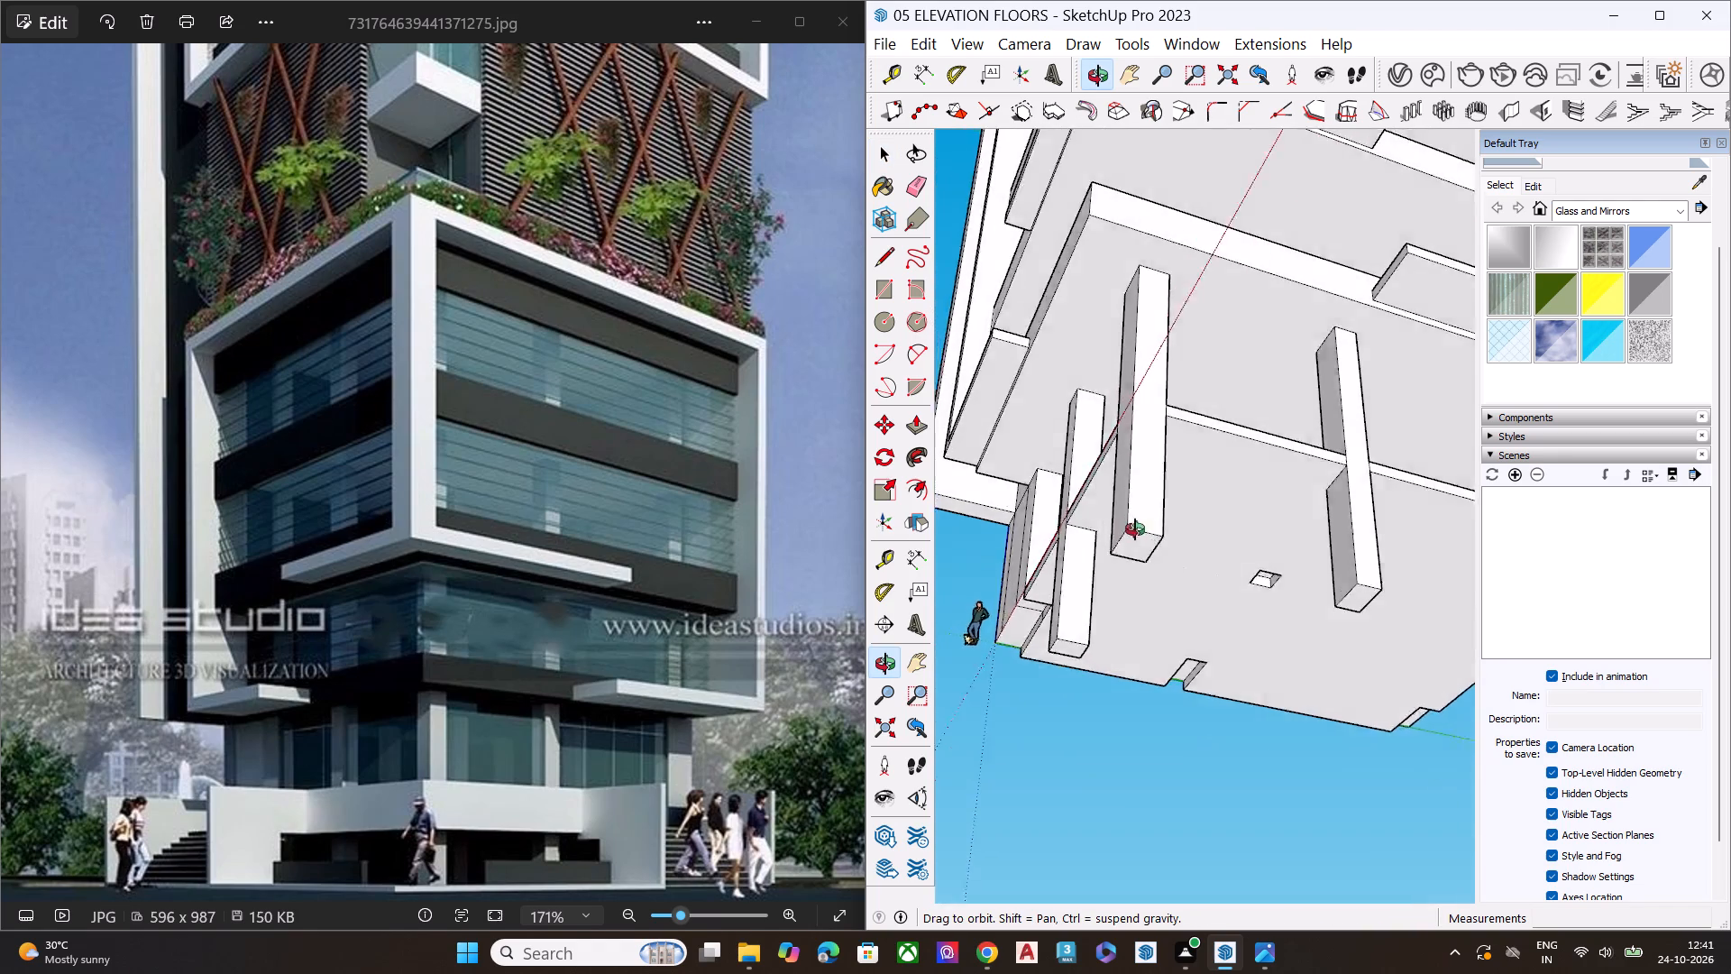
pyautogui.moveTo(1135, 529); pyautogui.dragTo(943, 492, button='middle')
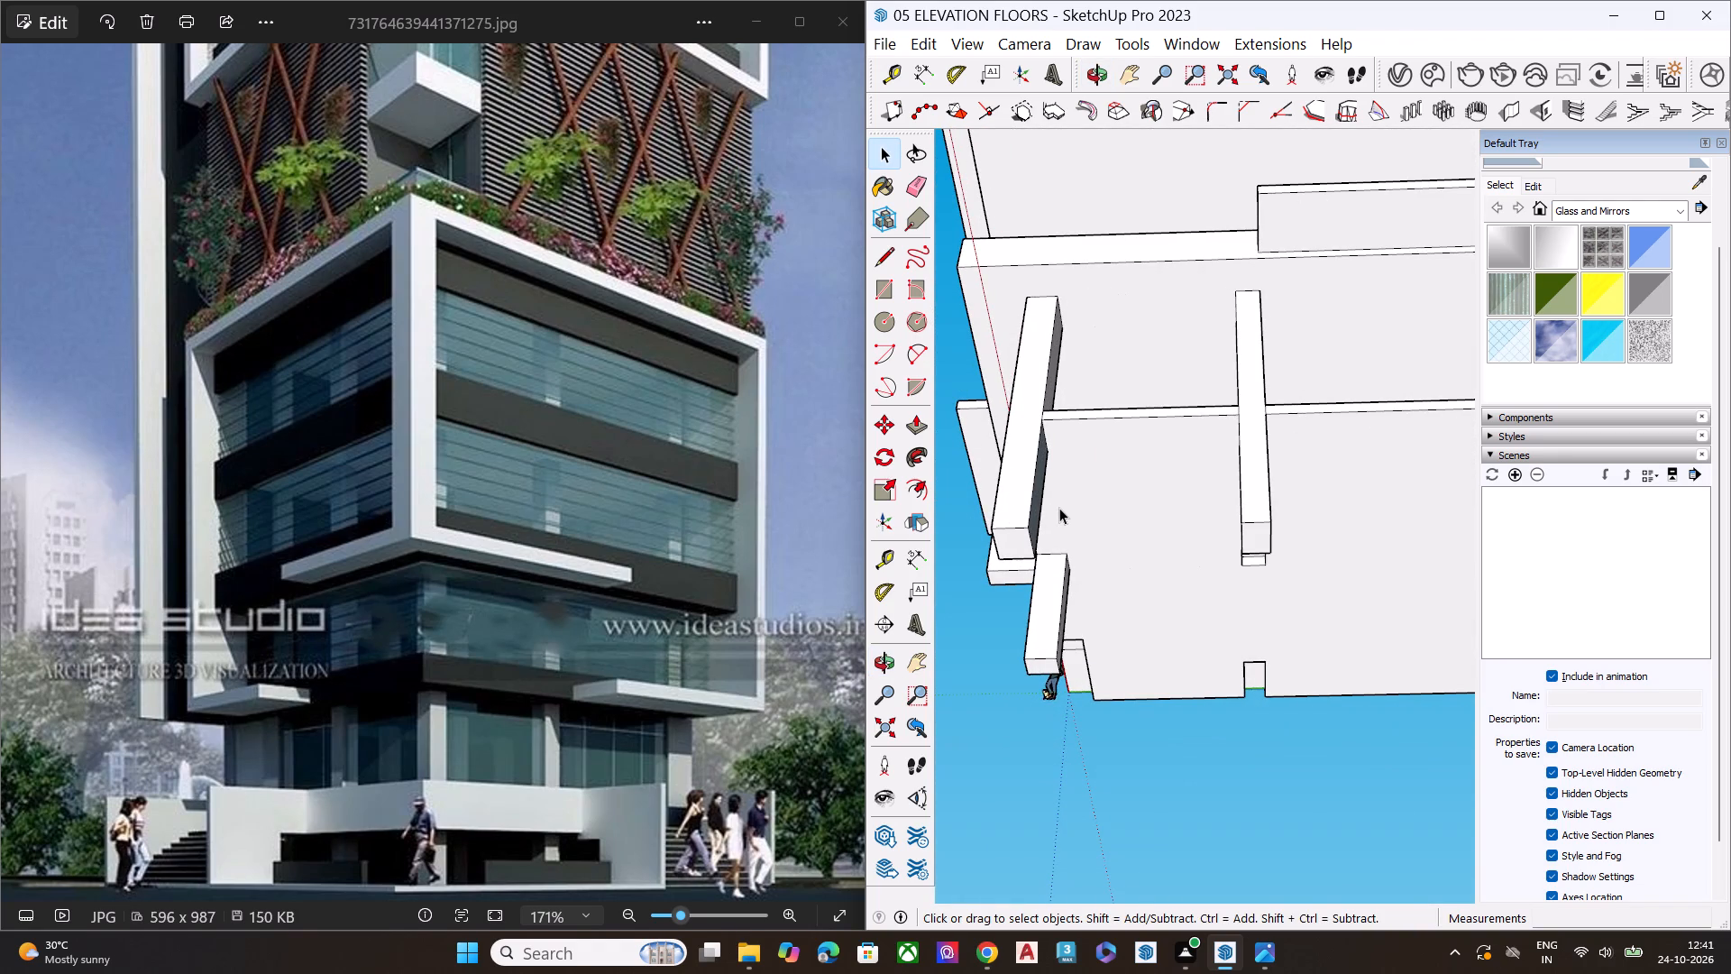
pyautogui.press('p')
pyautogui.click(1079, 472)
pyautogui.scroll(1, 1025, 513)
pyautogui.moveTo(1031, 521); pyautogui.dragTo(1052, 547, button='middle')
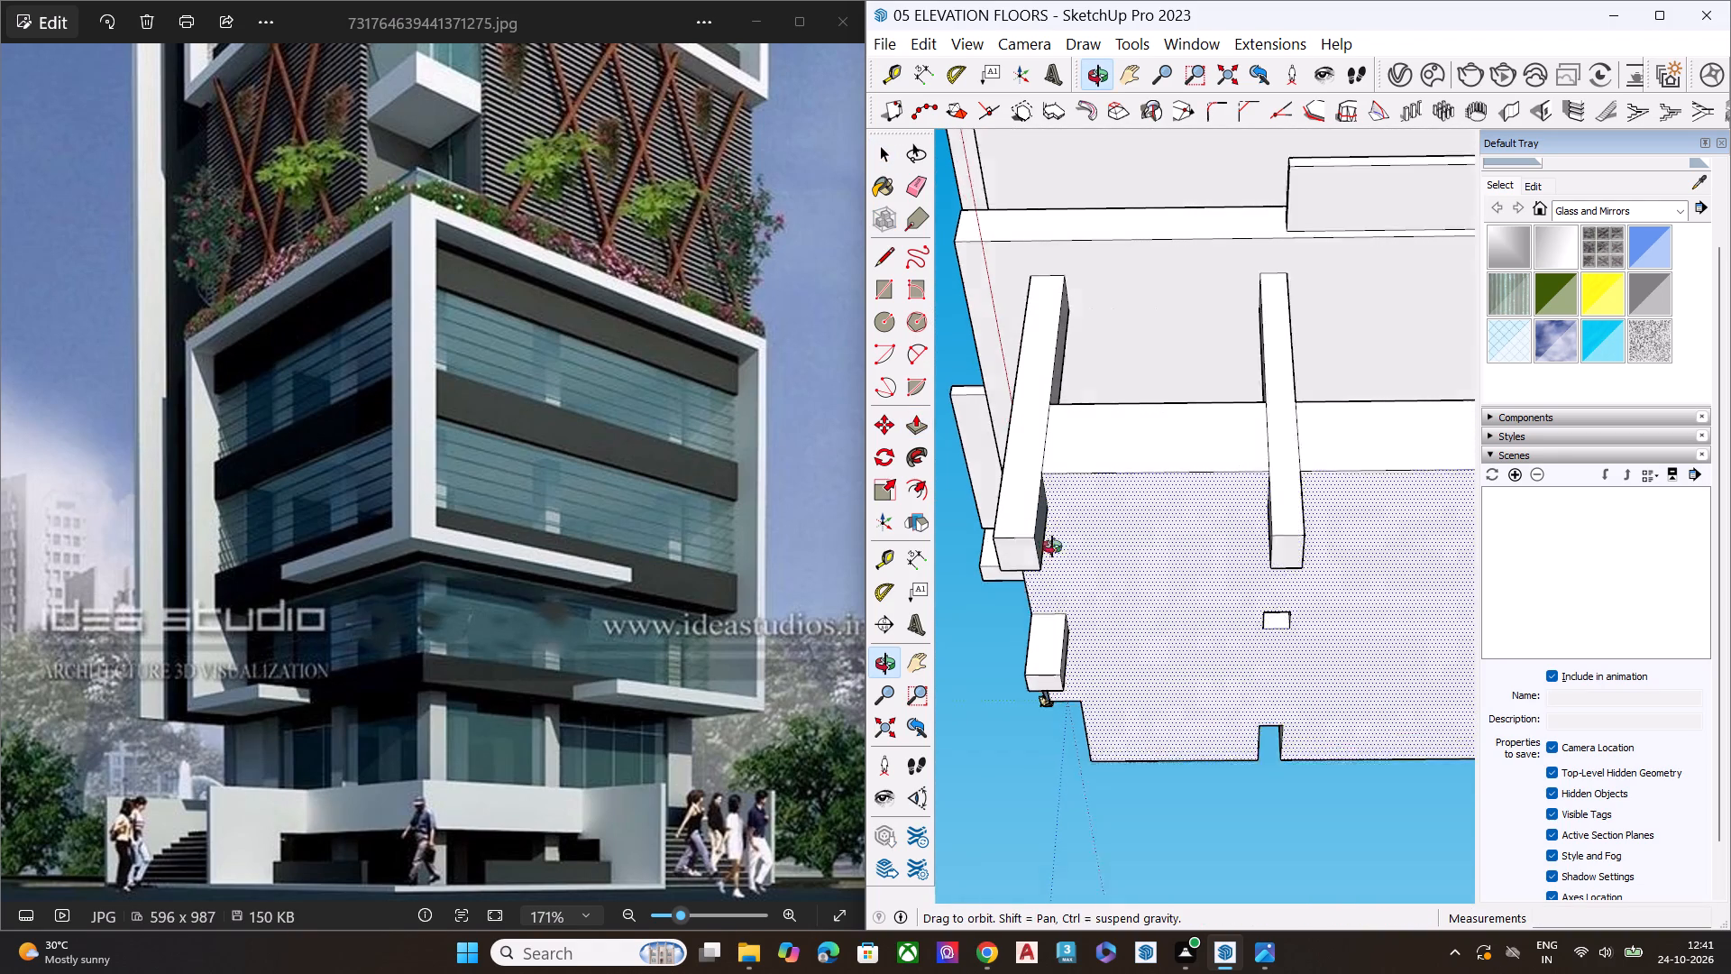
pyautogui.moveTo(1052, 547); pyautogui.dragTo(1282, 817, button='middle')
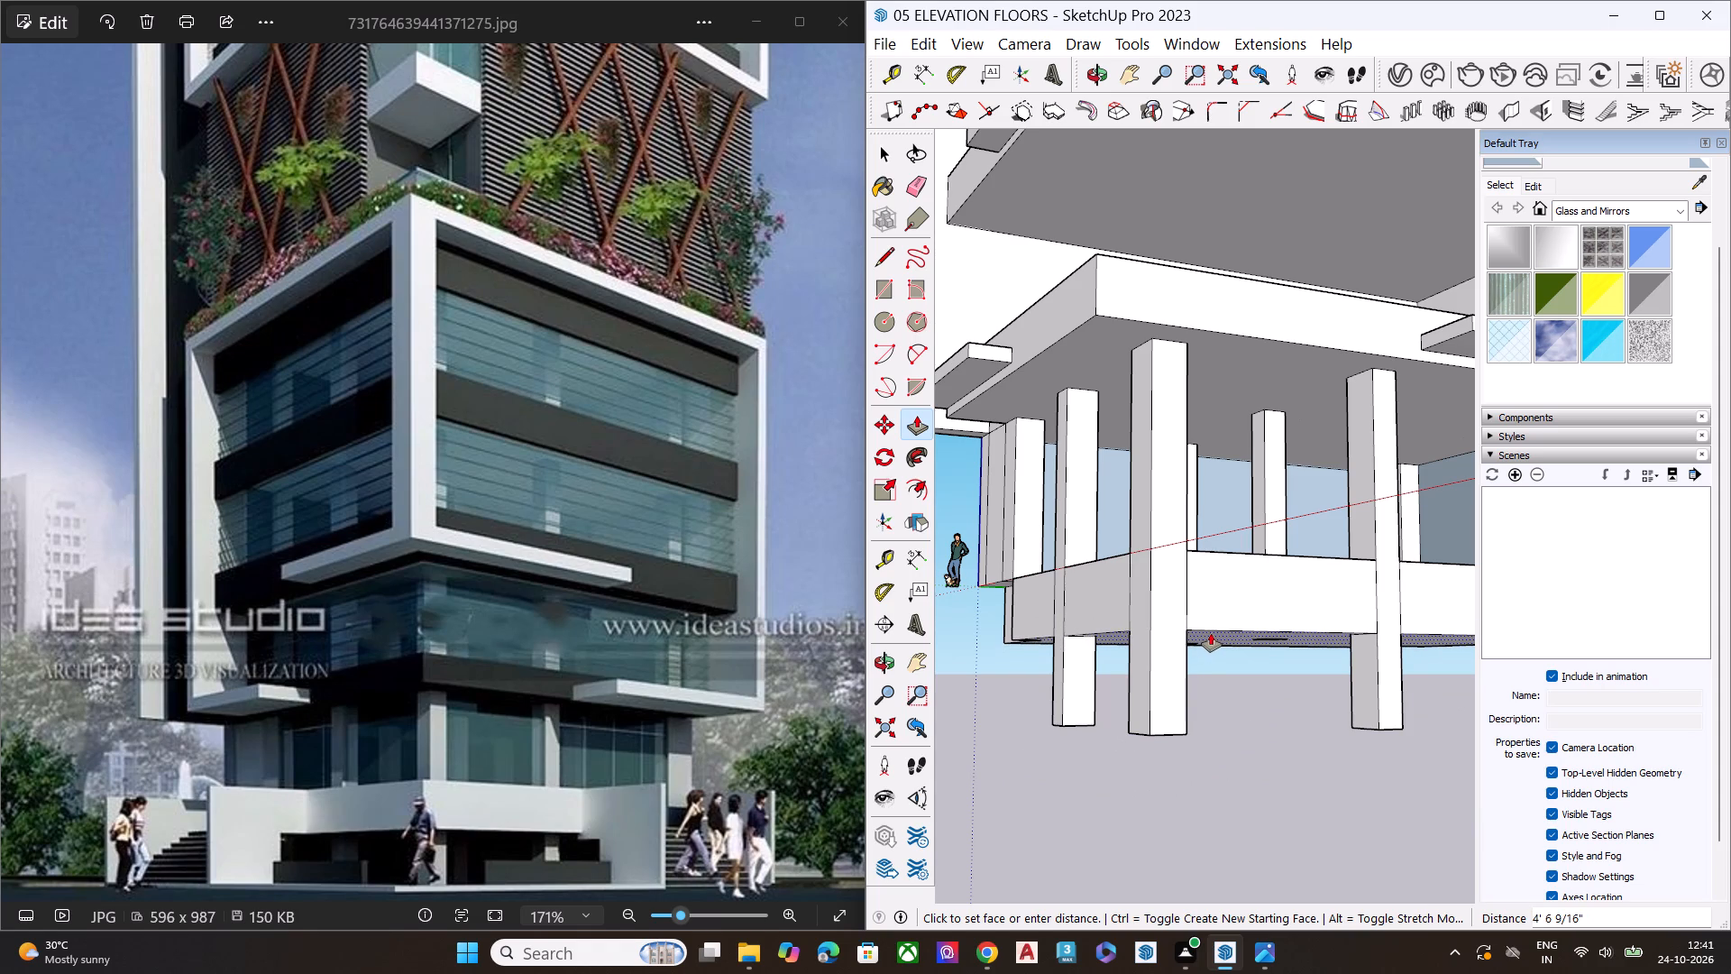
pyautogui.click(1221, 638)
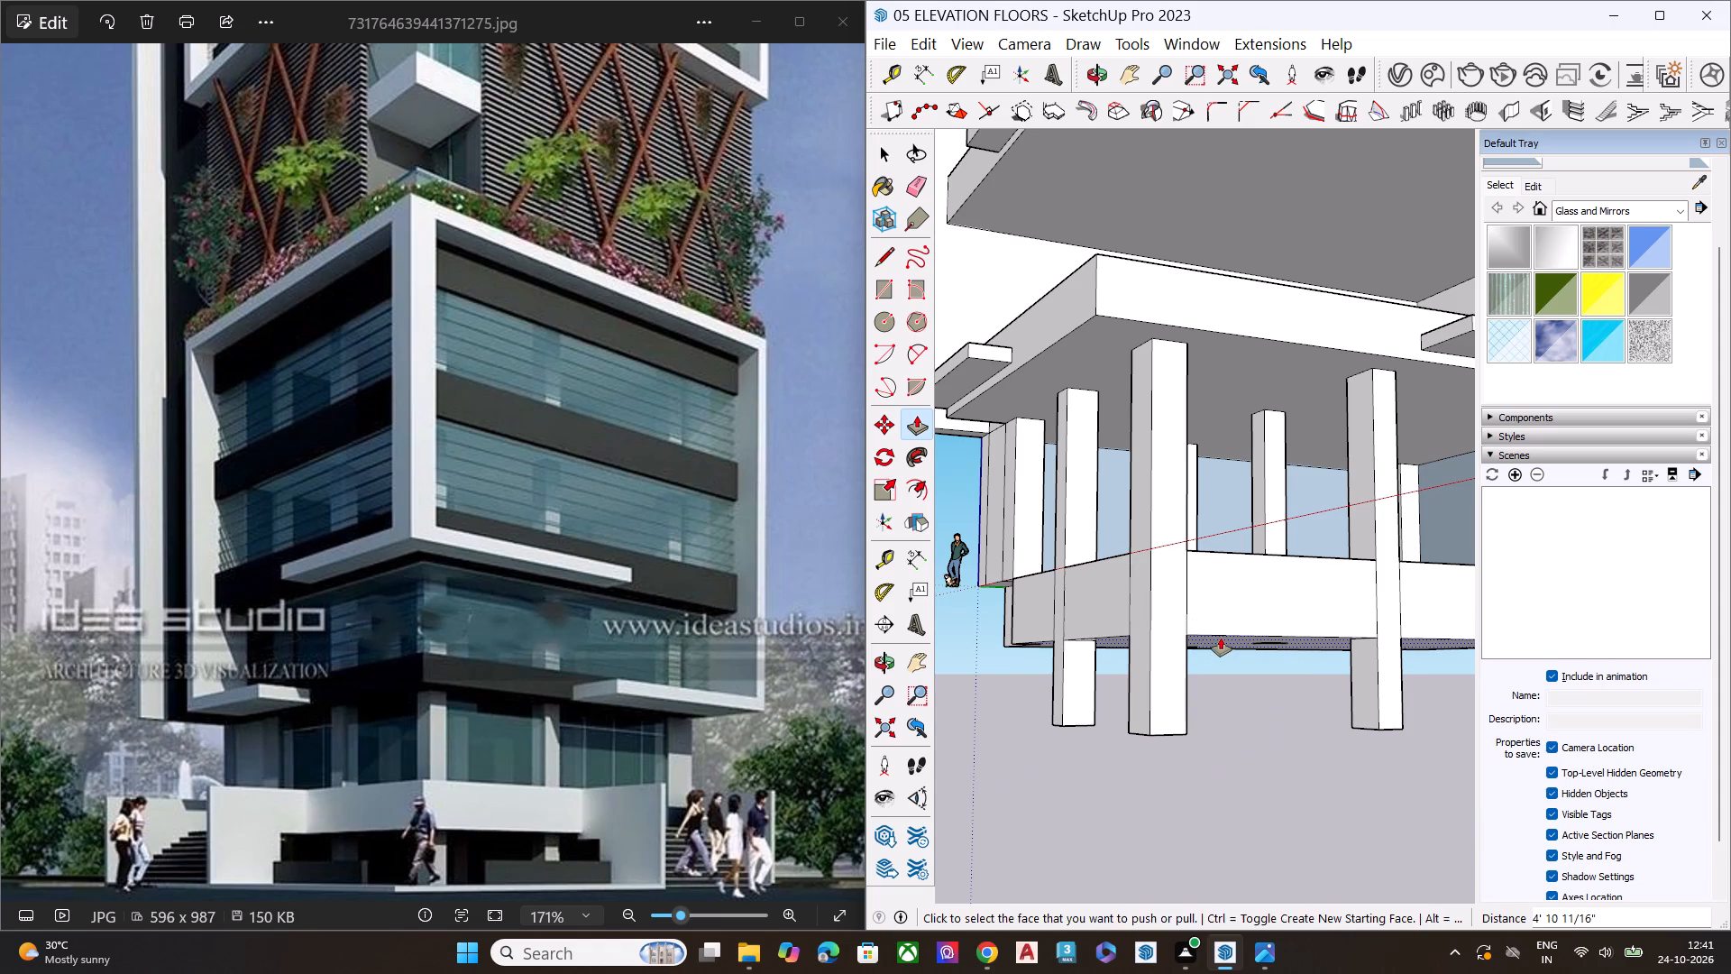
pyautogui.moveTo(1141, 631); pyautogui.dragTo(1262, 670, button='middle')
pyautogui.press('space')
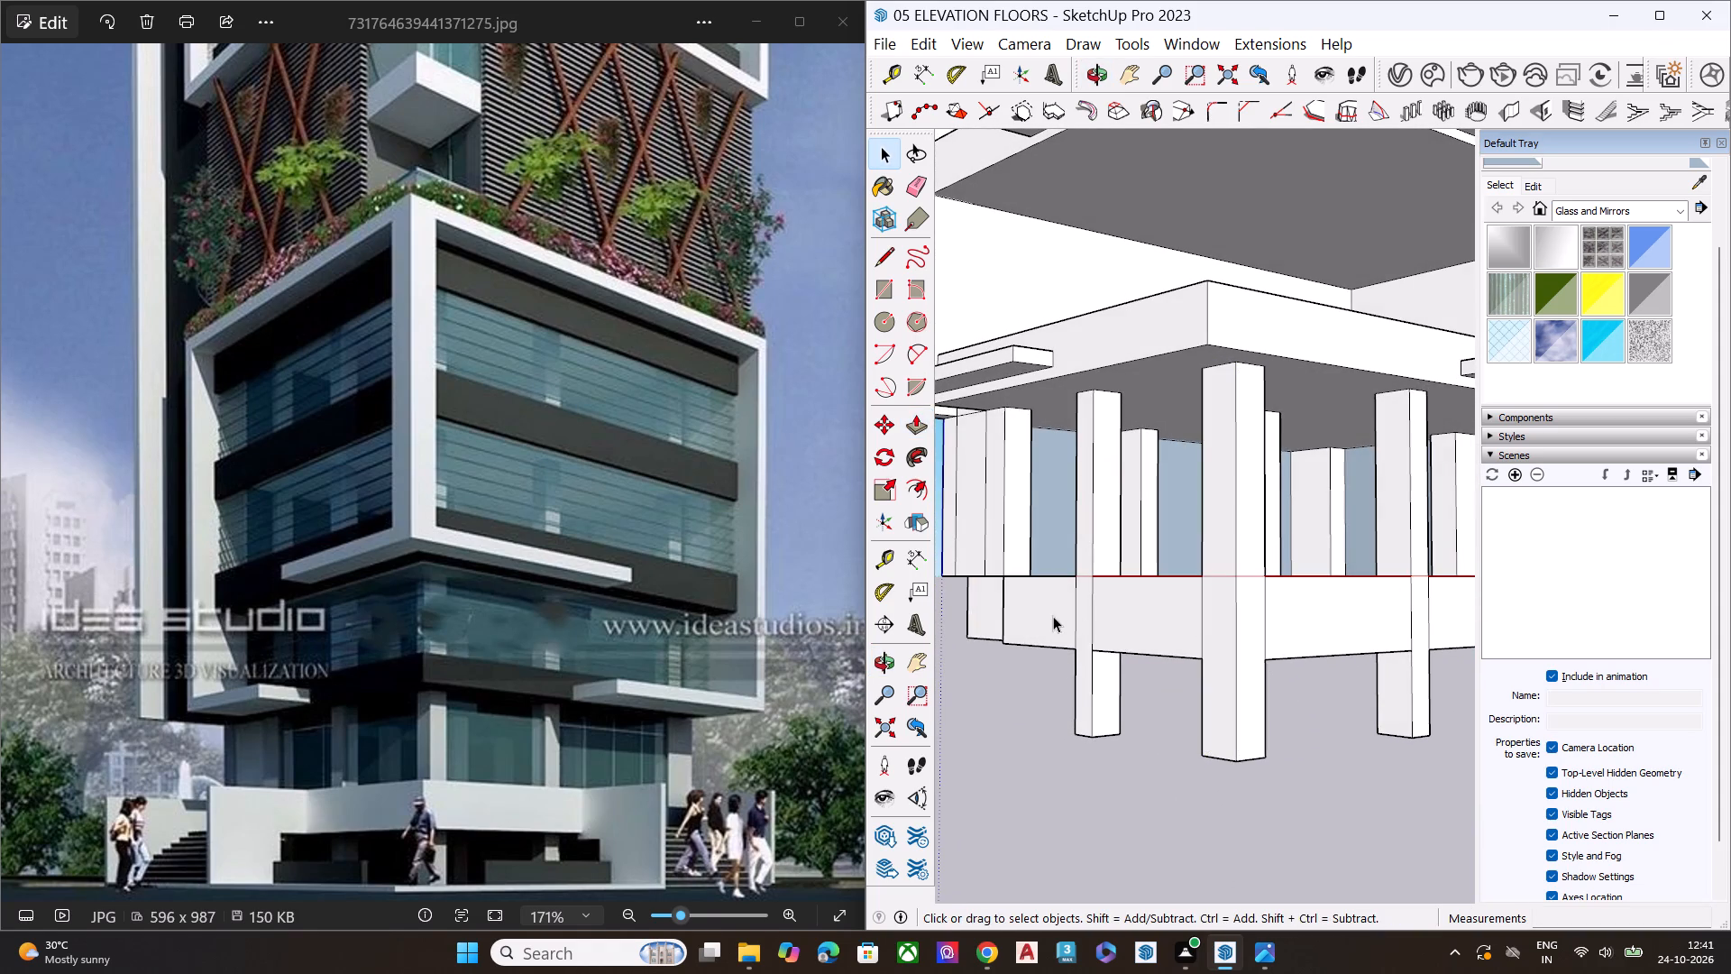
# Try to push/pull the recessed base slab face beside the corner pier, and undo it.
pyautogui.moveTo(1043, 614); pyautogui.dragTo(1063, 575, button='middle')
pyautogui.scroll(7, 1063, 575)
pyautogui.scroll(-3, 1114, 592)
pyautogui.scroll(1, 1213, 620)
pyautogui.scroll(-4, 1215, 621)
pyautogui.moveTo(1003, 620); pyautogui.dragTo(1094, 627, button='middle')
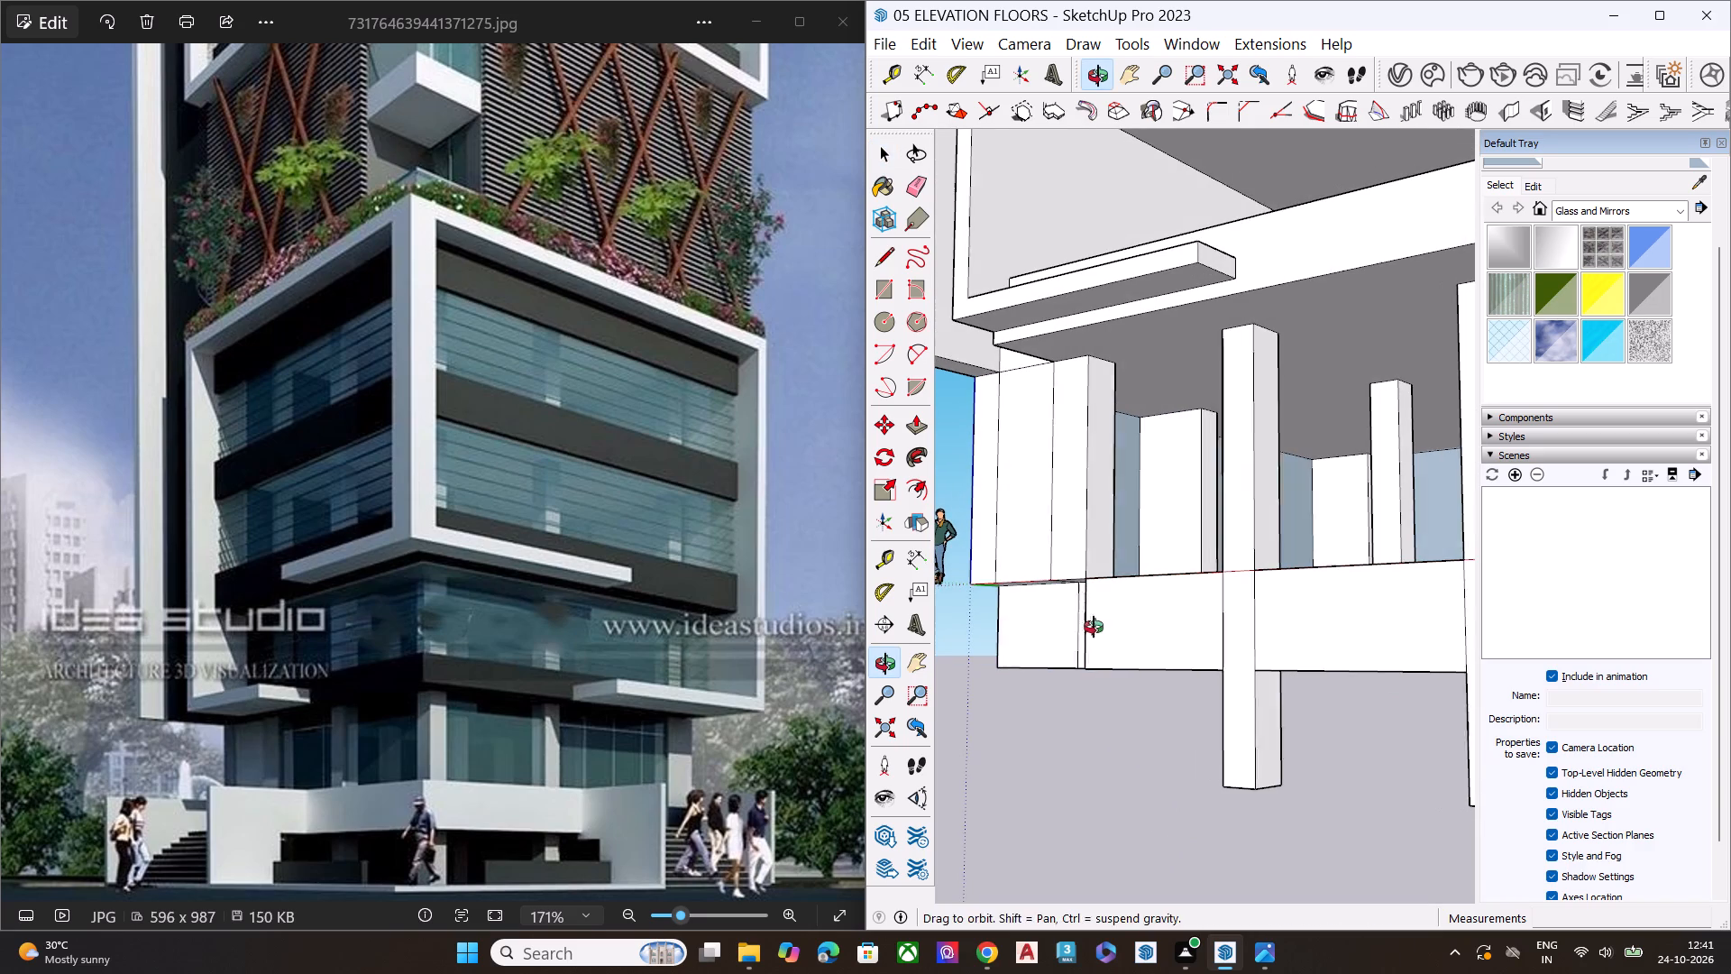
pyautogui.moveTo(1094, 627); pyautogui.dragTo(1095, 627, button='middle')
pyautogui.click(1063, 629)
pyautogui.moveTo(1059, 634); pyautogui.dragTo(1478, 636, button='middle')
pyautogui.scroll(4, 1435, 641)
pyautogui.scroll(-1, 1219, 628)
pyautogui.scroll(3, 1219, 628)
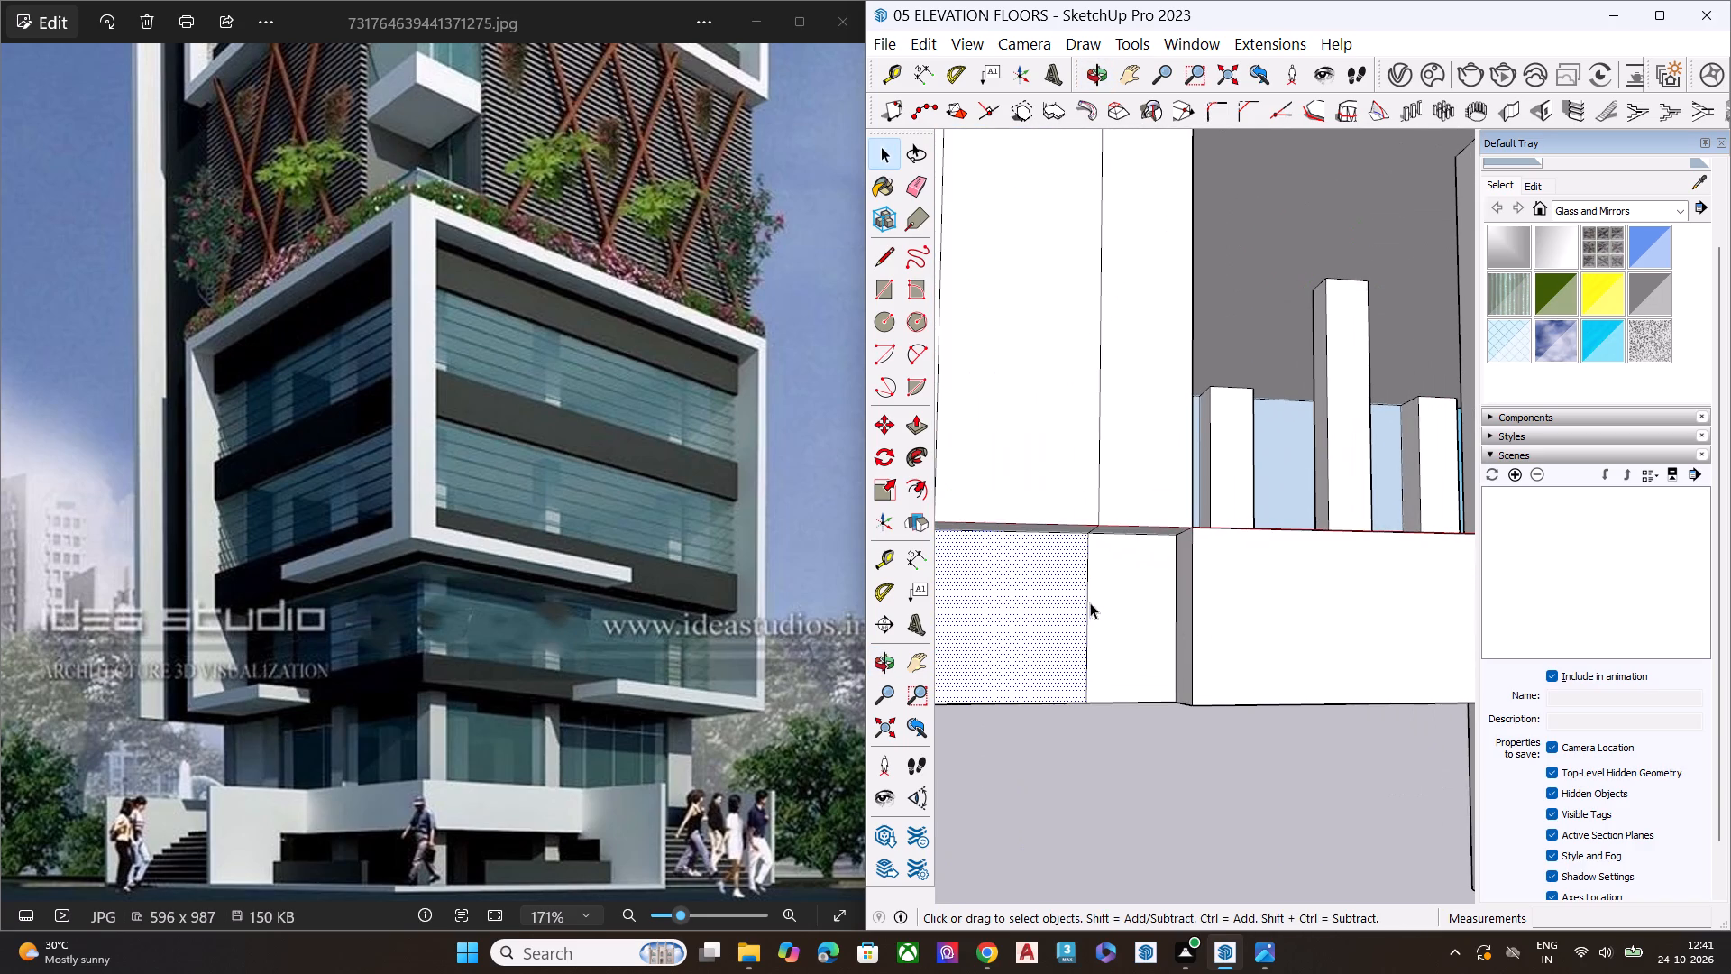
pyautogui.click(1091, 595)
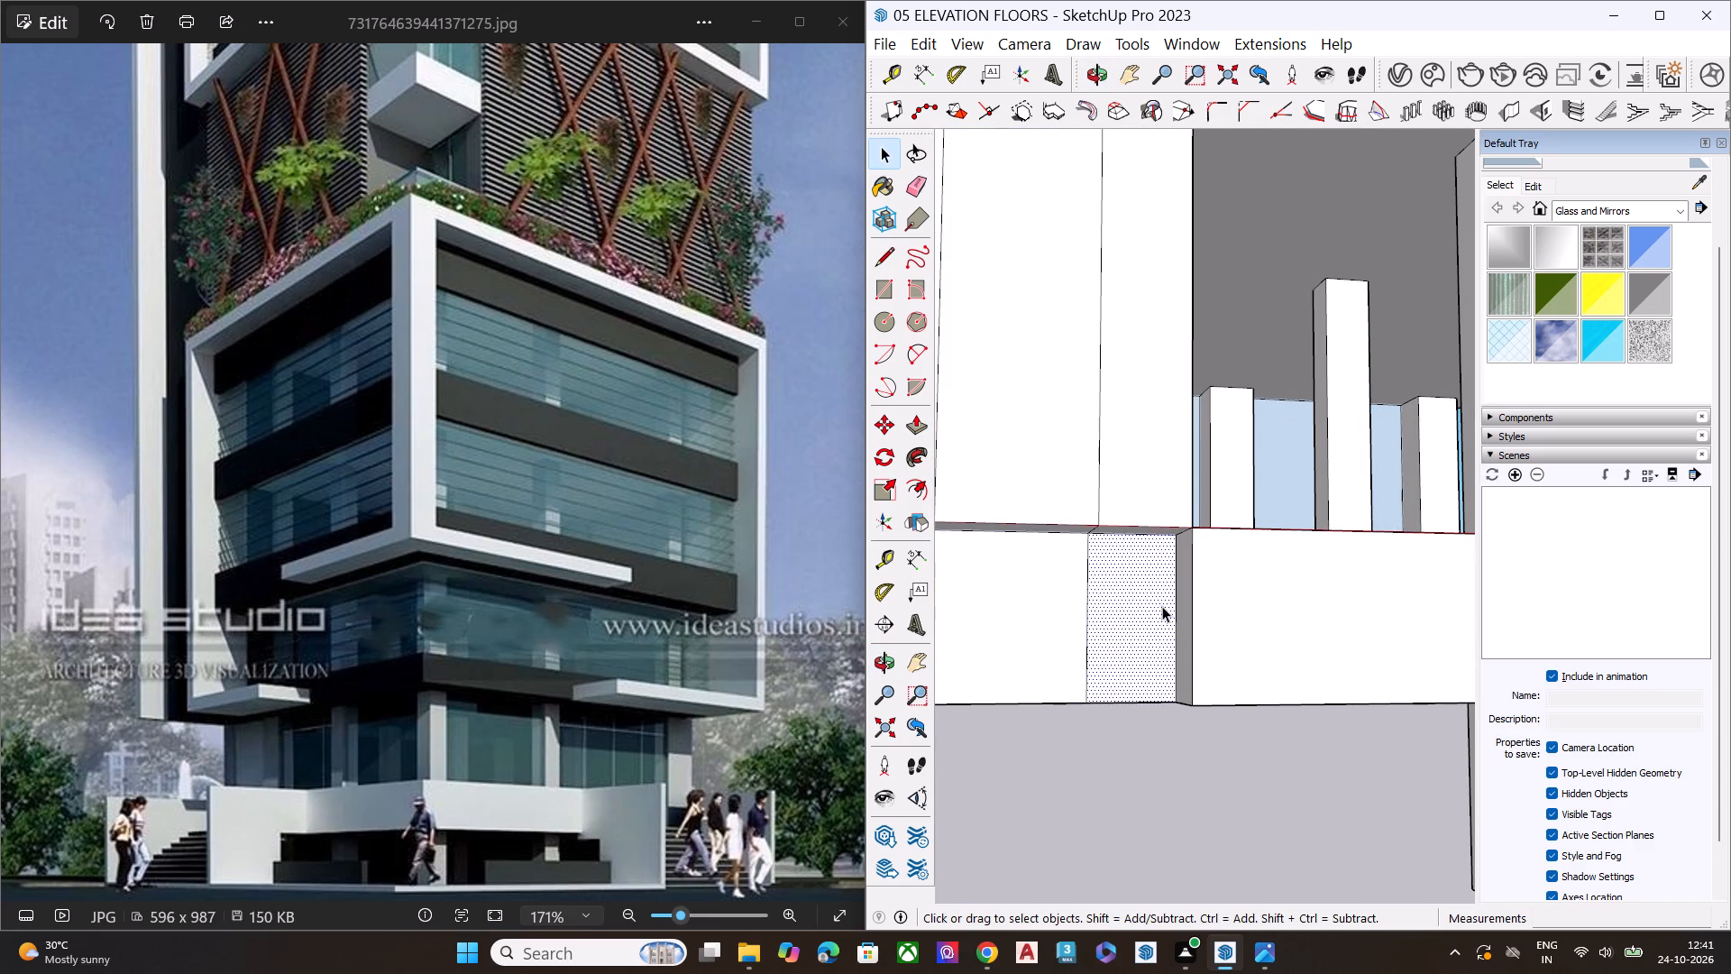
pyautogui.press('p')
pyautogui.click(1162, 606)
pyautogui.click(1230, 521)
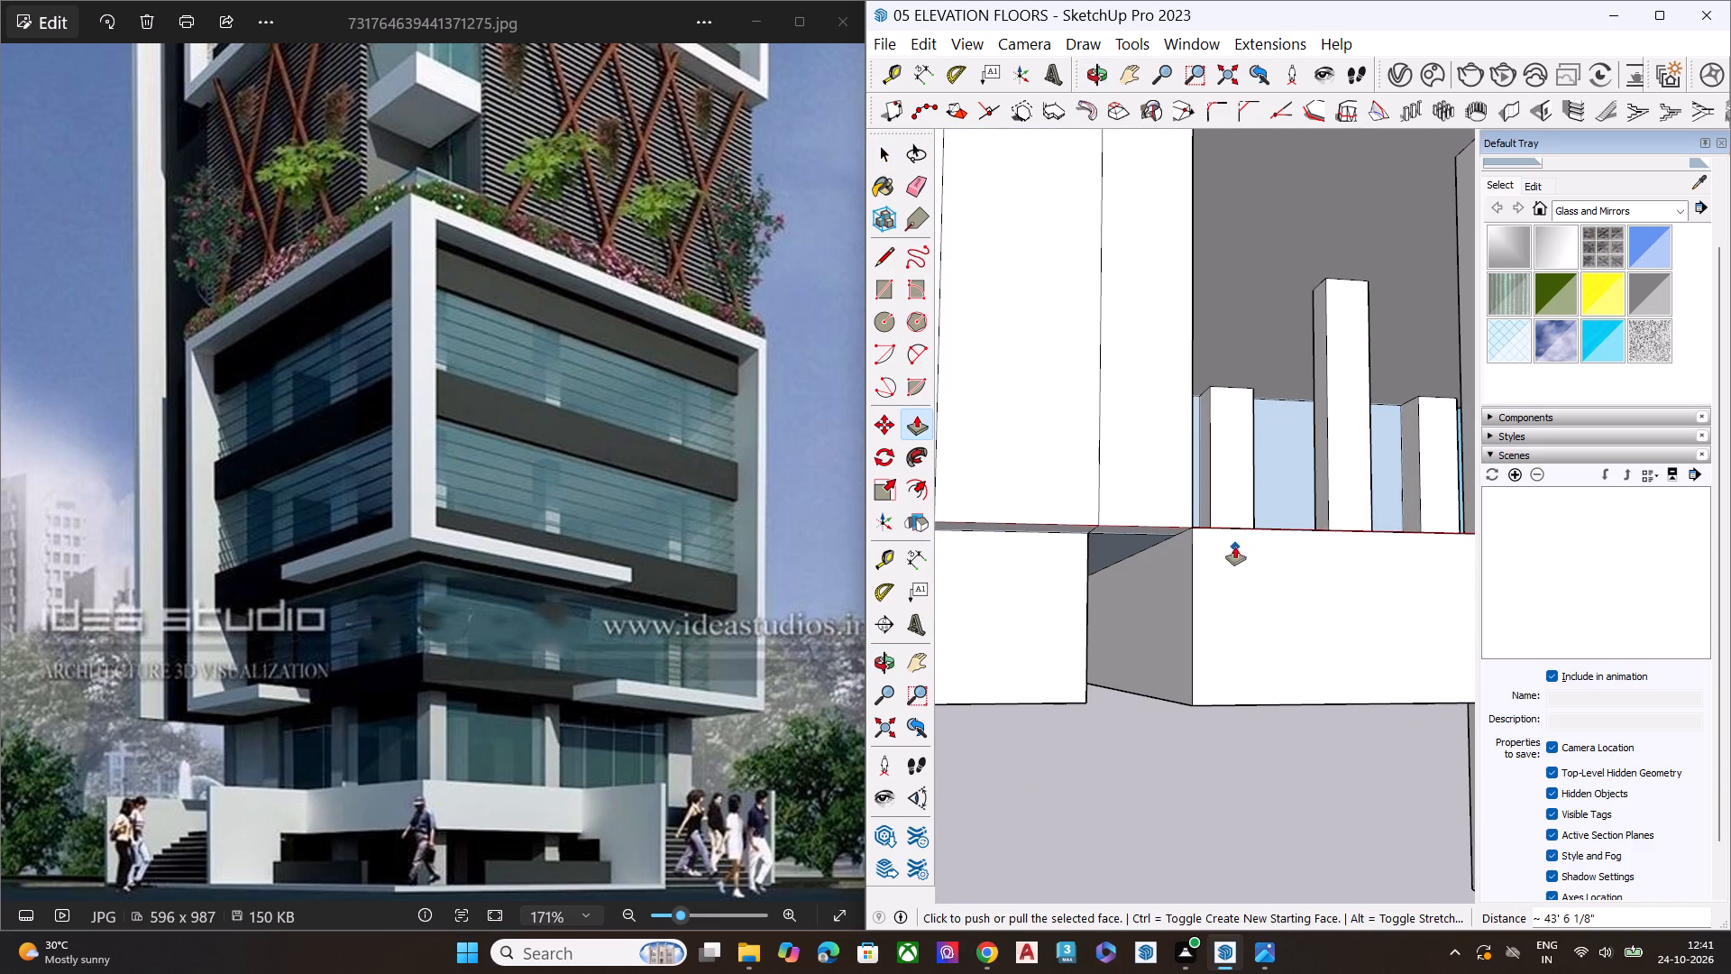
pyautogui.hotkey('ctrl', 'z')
# Push/pull the two recessed slab faces beneath the corner wall pier out 2' 9 13/16" each, flush with the band's outer face.
pyautogui.click(1157, 594)
pyautogui.click(1226, 531)
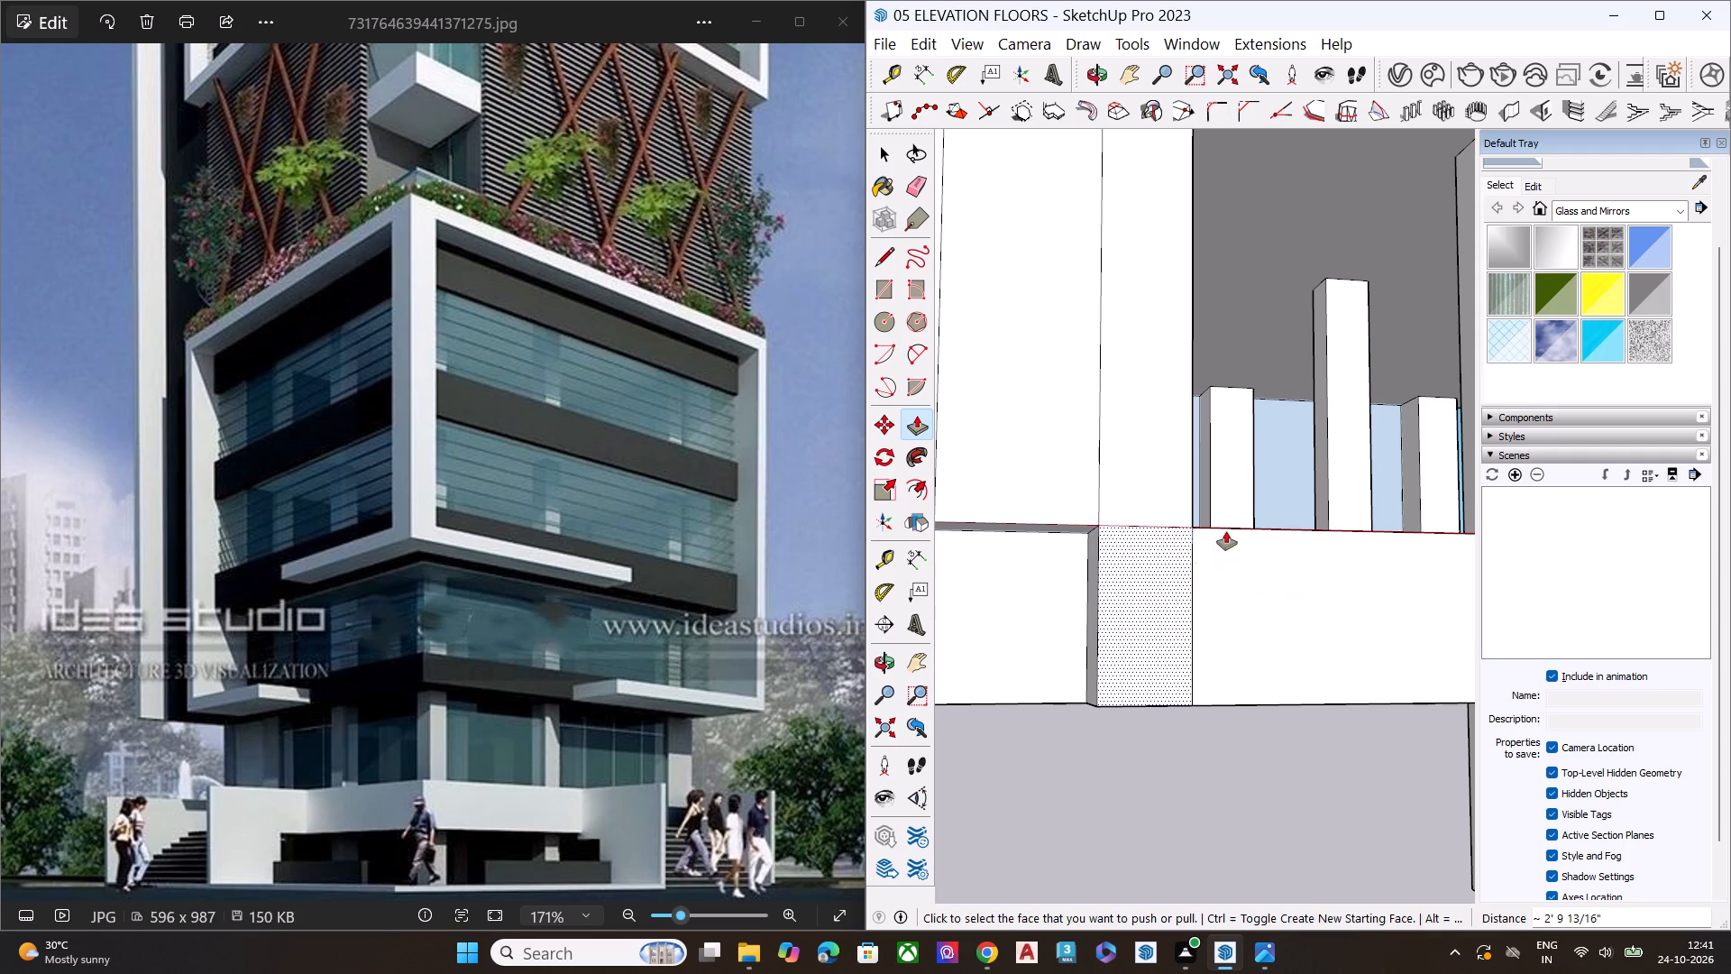
pyautogui.press('space')
pyautogui.click(1049, 607)
pyautogui.press('p')
pyautogui.click(1049, 607)
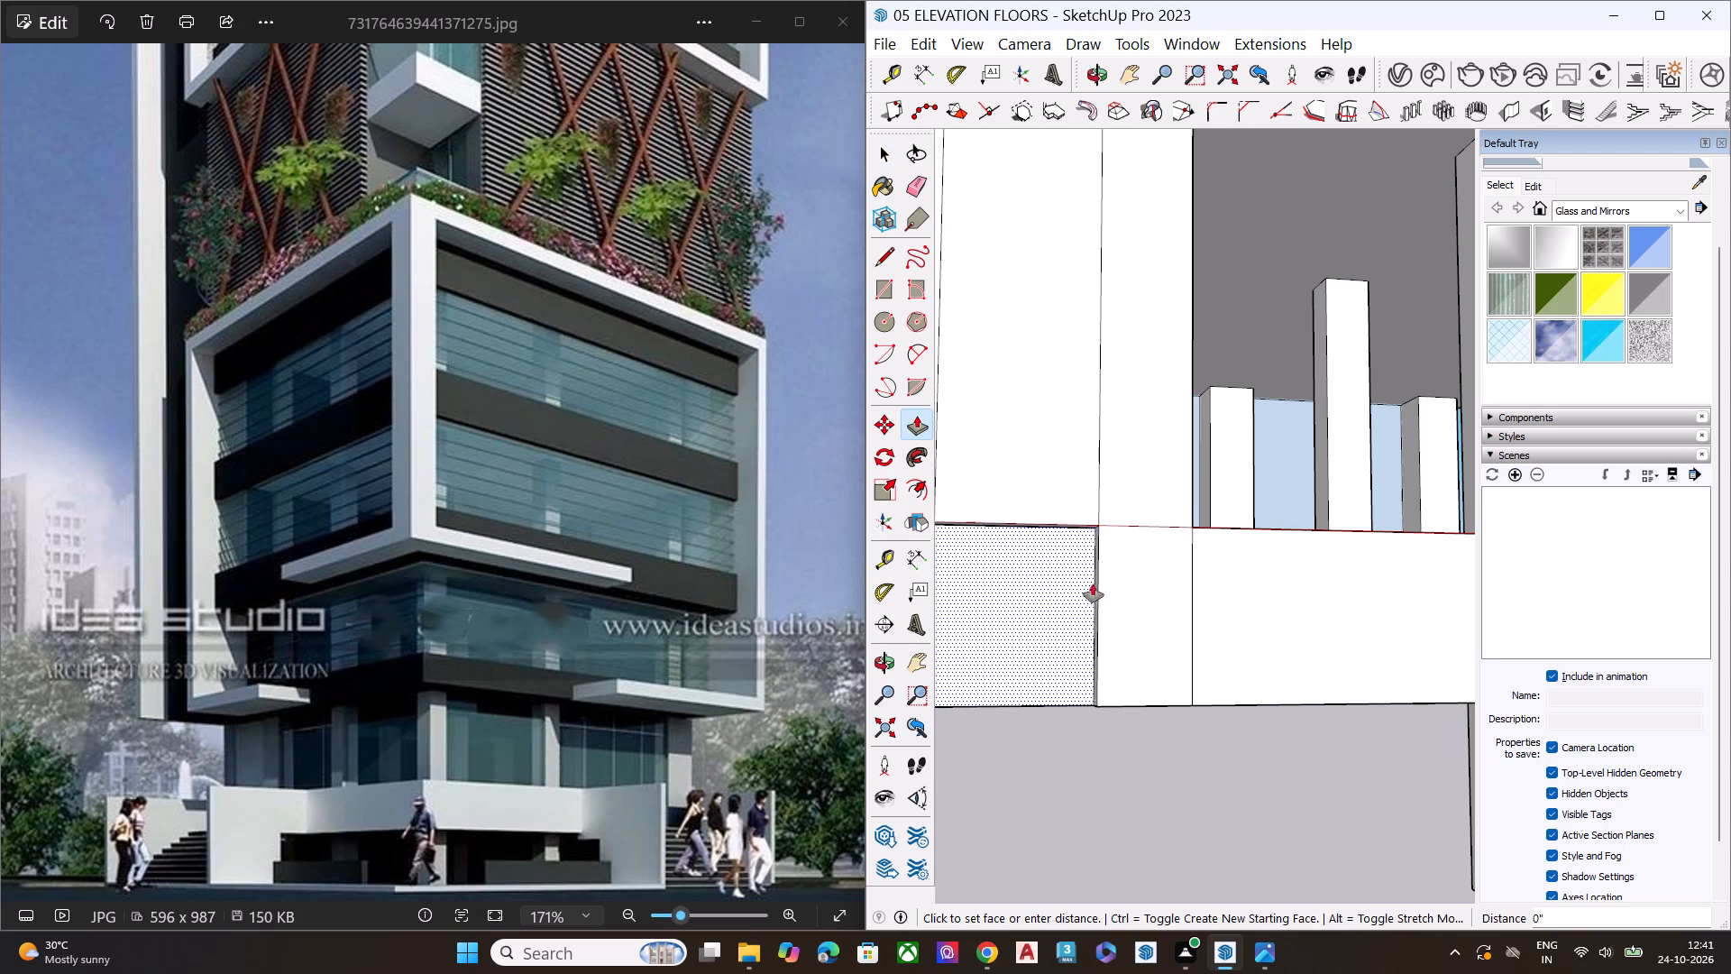
pyautogui.click(1247, 525)
# Fill the notch in the slab band's edge by push/pulling its inner face flush with the band's side, ending with a 3' 8 7/8" pull.
pyautogui.scroll(-3, 1101, 551)
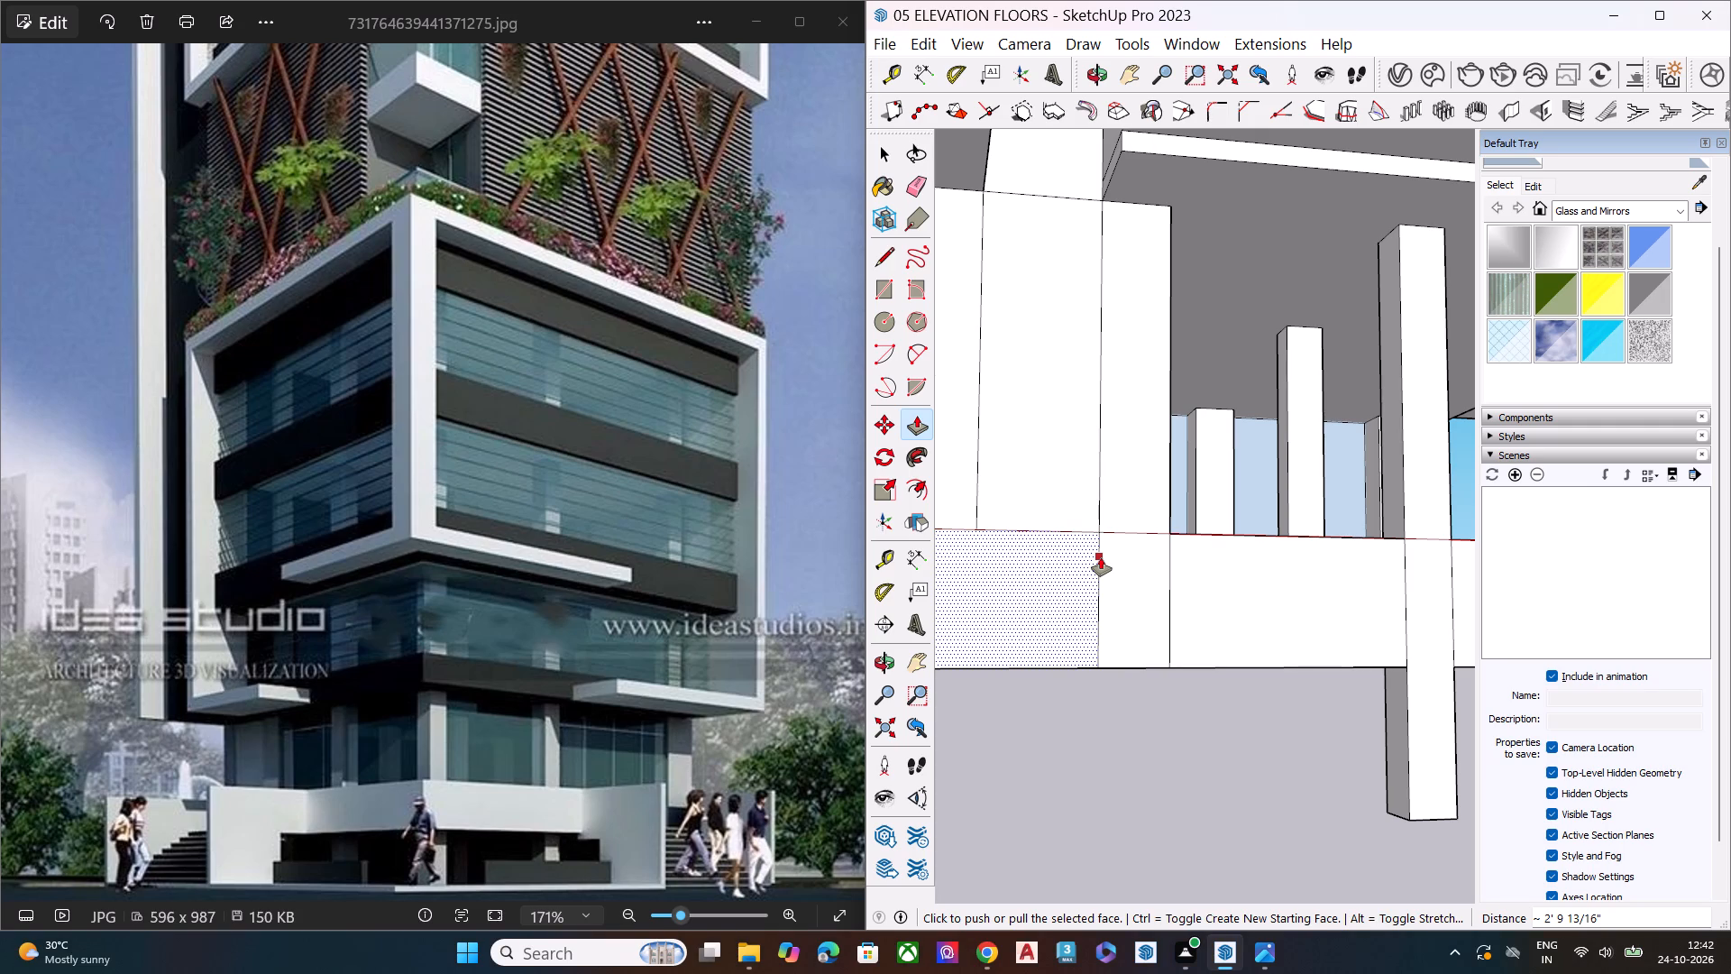
pyautogui.scroll(-9, 1099, 529)
pyautogui.scroll(1, 1078, 549)
pyautogui.press('space')
pyautogui.click(1081, 709)
pyautogui.moveTo(1122, 505); pyautogui.dragTo(1136, 487, button='middle')
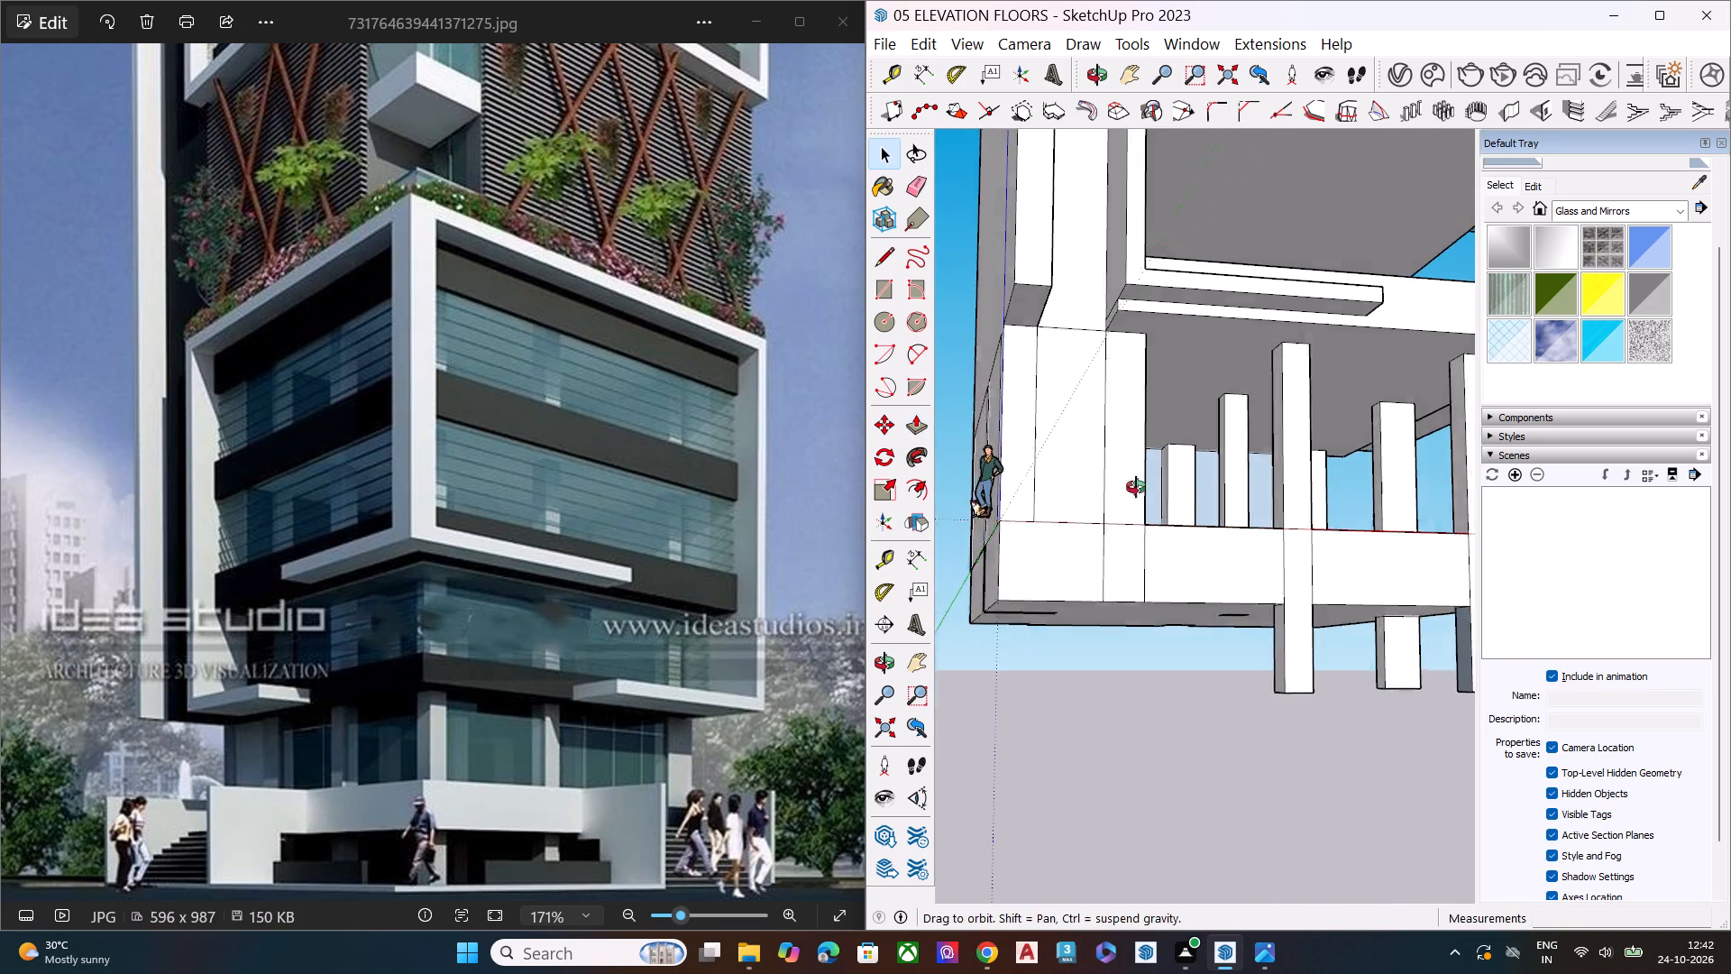
pyautogui.moveTo(1136, 487); pyautogui.dragTo(1413, 367, button='middle')
pyautogui.moveTo(953, 498); pyautogui.dragTo(1197, 329, button='middle')
pyautogui.scroll(8, 1199, 329)
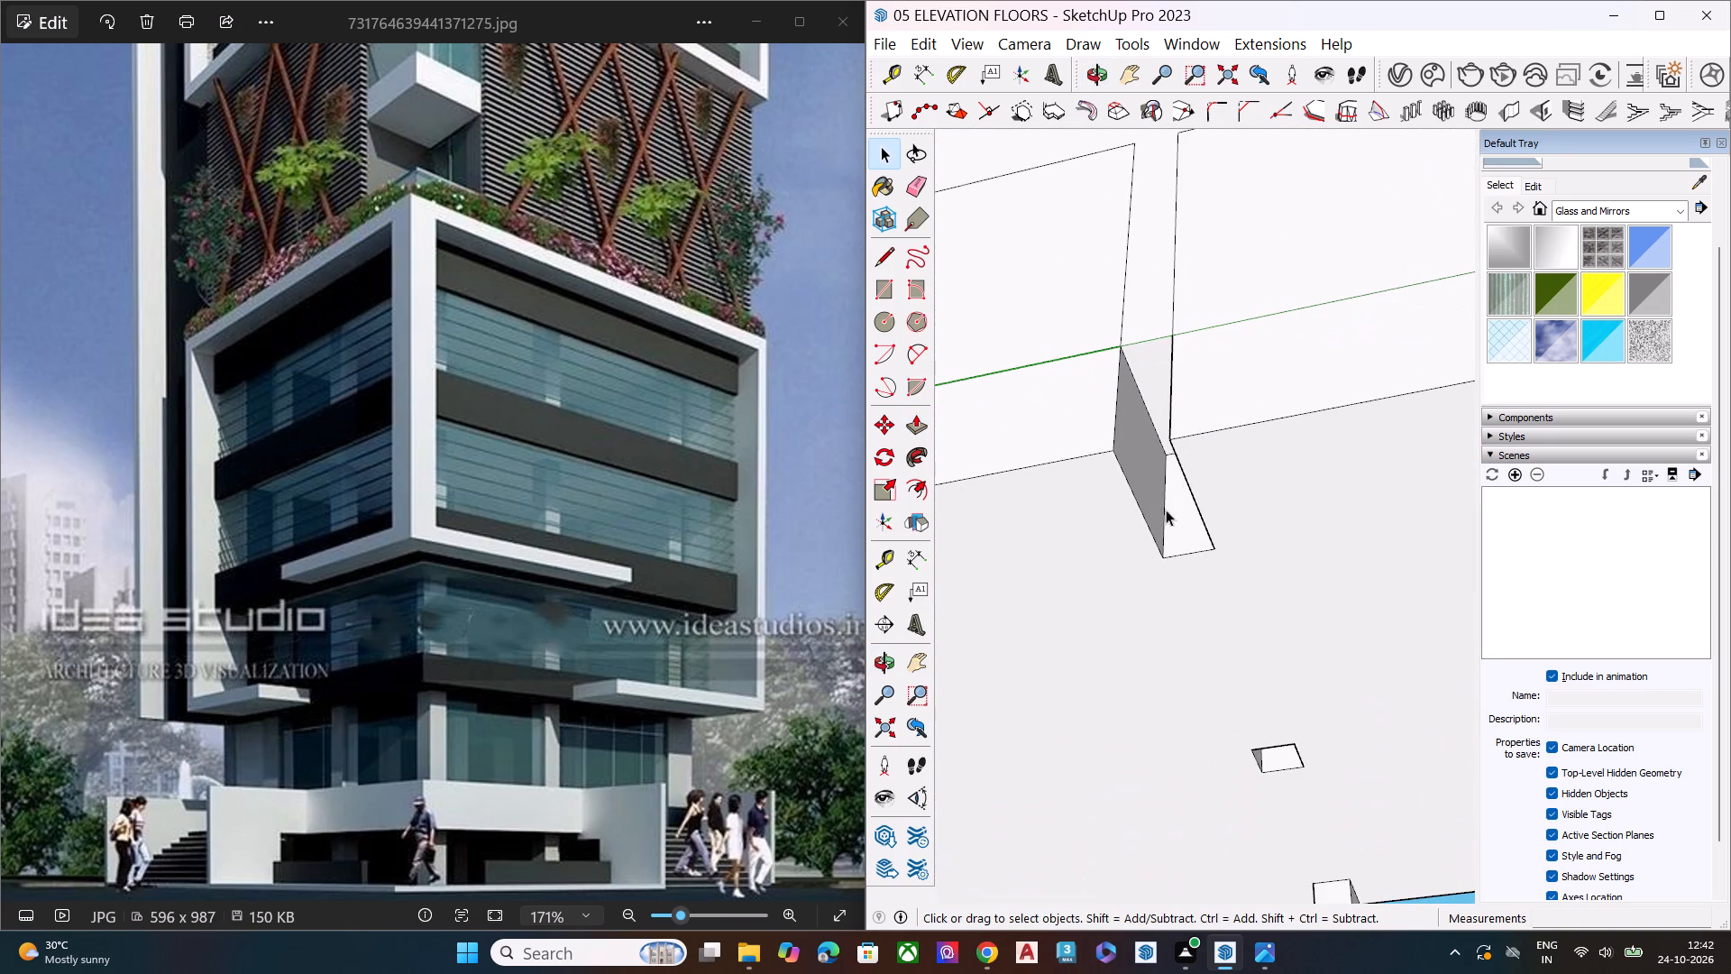
pyautogui.click(1176, 513)
pyautogui.press('p')
pyautogui.doubleClick(1179, 518)
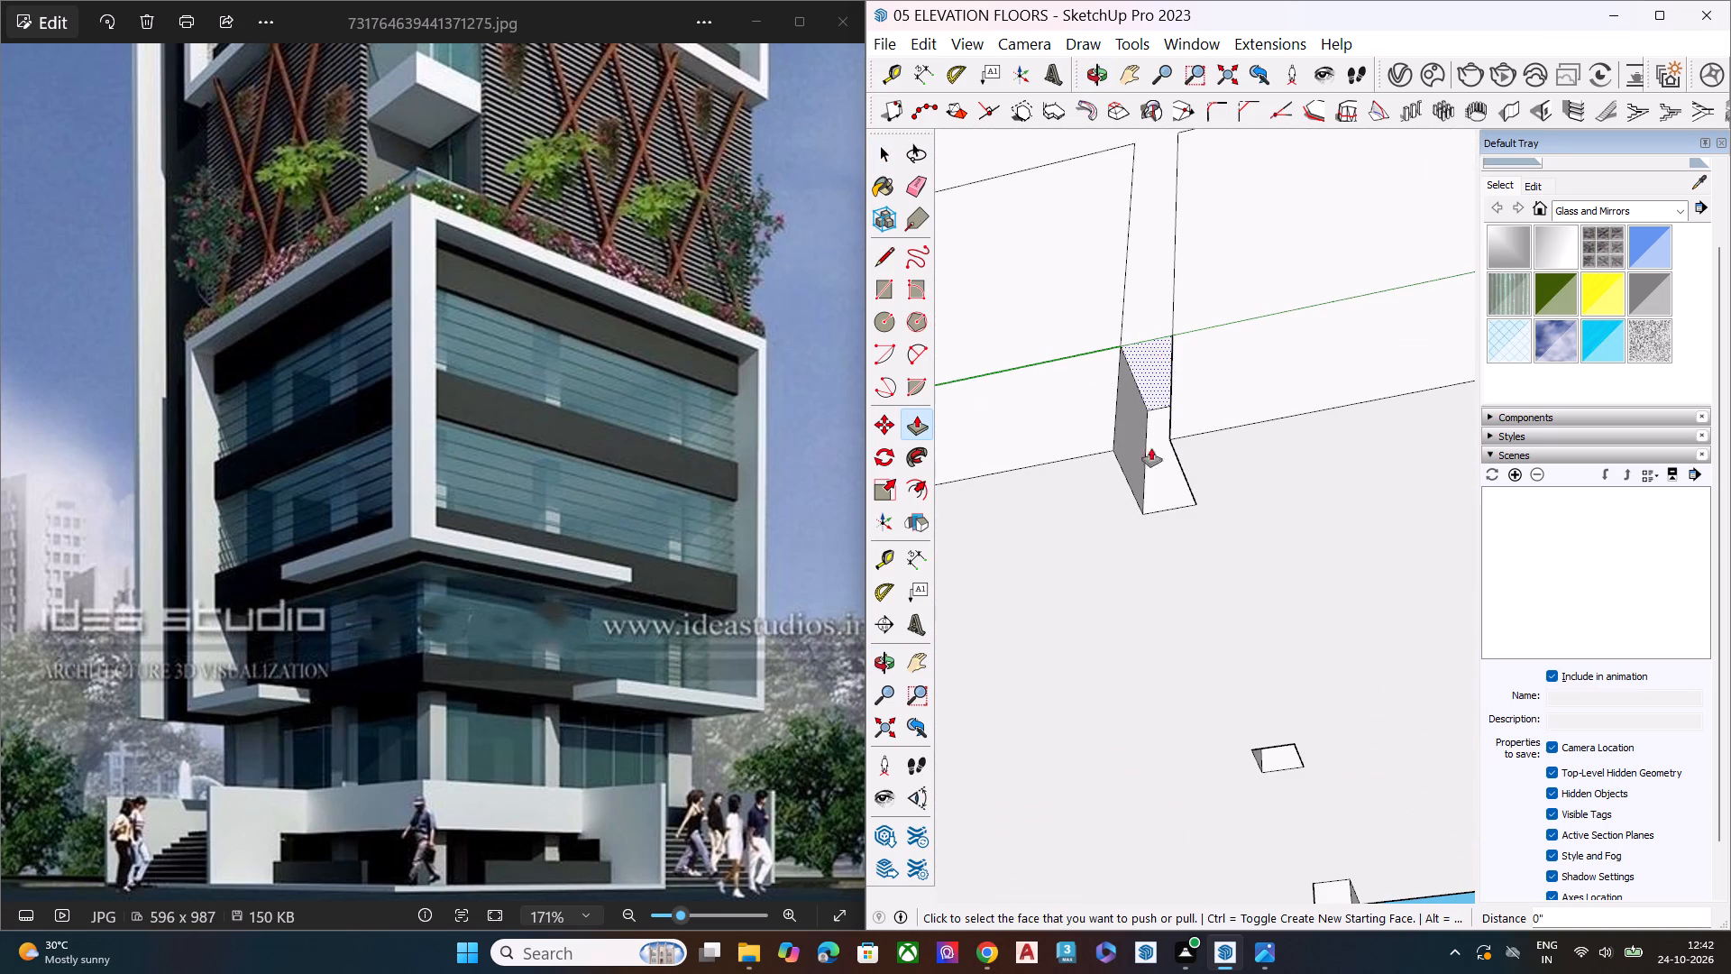
pyautogui.click(1152, 496)
pyautogui.click(1186, 327)
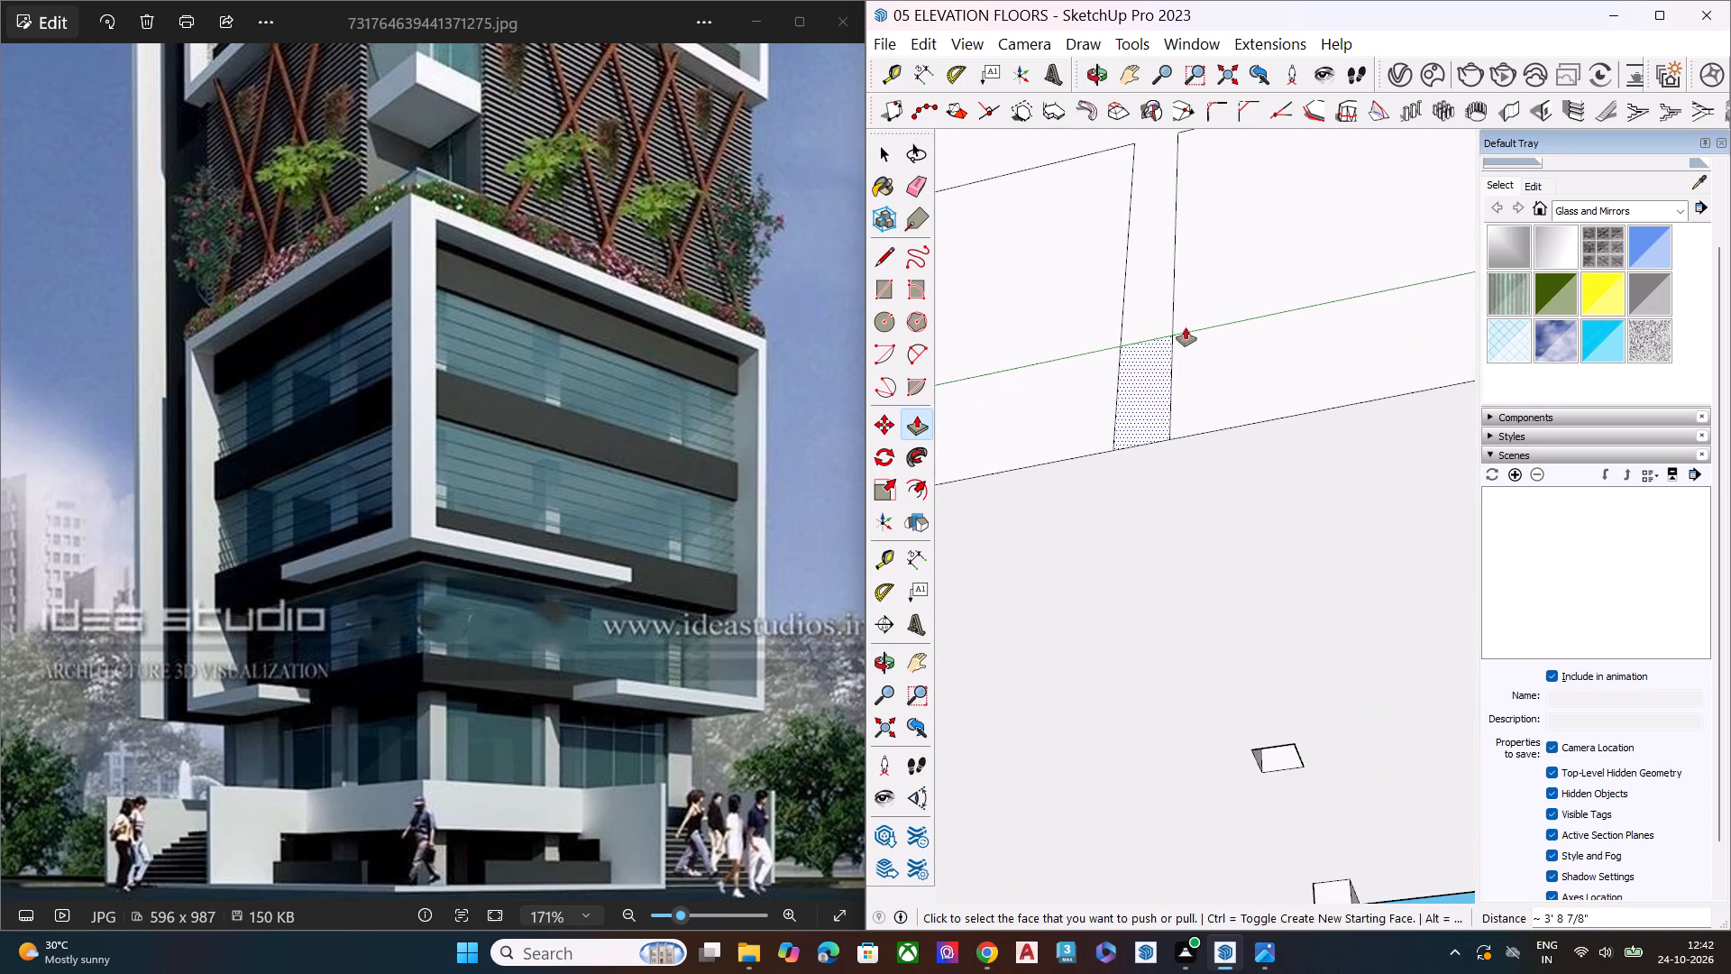
pyautogui.press('space')
# Push/pull the small square recess in the base slab's underside 5' 11 13/16" until flush with the underside.
pyautogui.scroll(-2, 1104, 406)
pyautogui.scroll(3, 1105, 405)
pyautogui.scroll(-13, 1105, 405)
pyautogui.moveTo(1197, 583); pyautogui.dragTo(1210, 395, button='middle')
pyautogui.scroll(1, 1210, 393)
pyautogui.scroll(-1, 1210, 405)
pyautogui.scroll(8, 1210, 408)
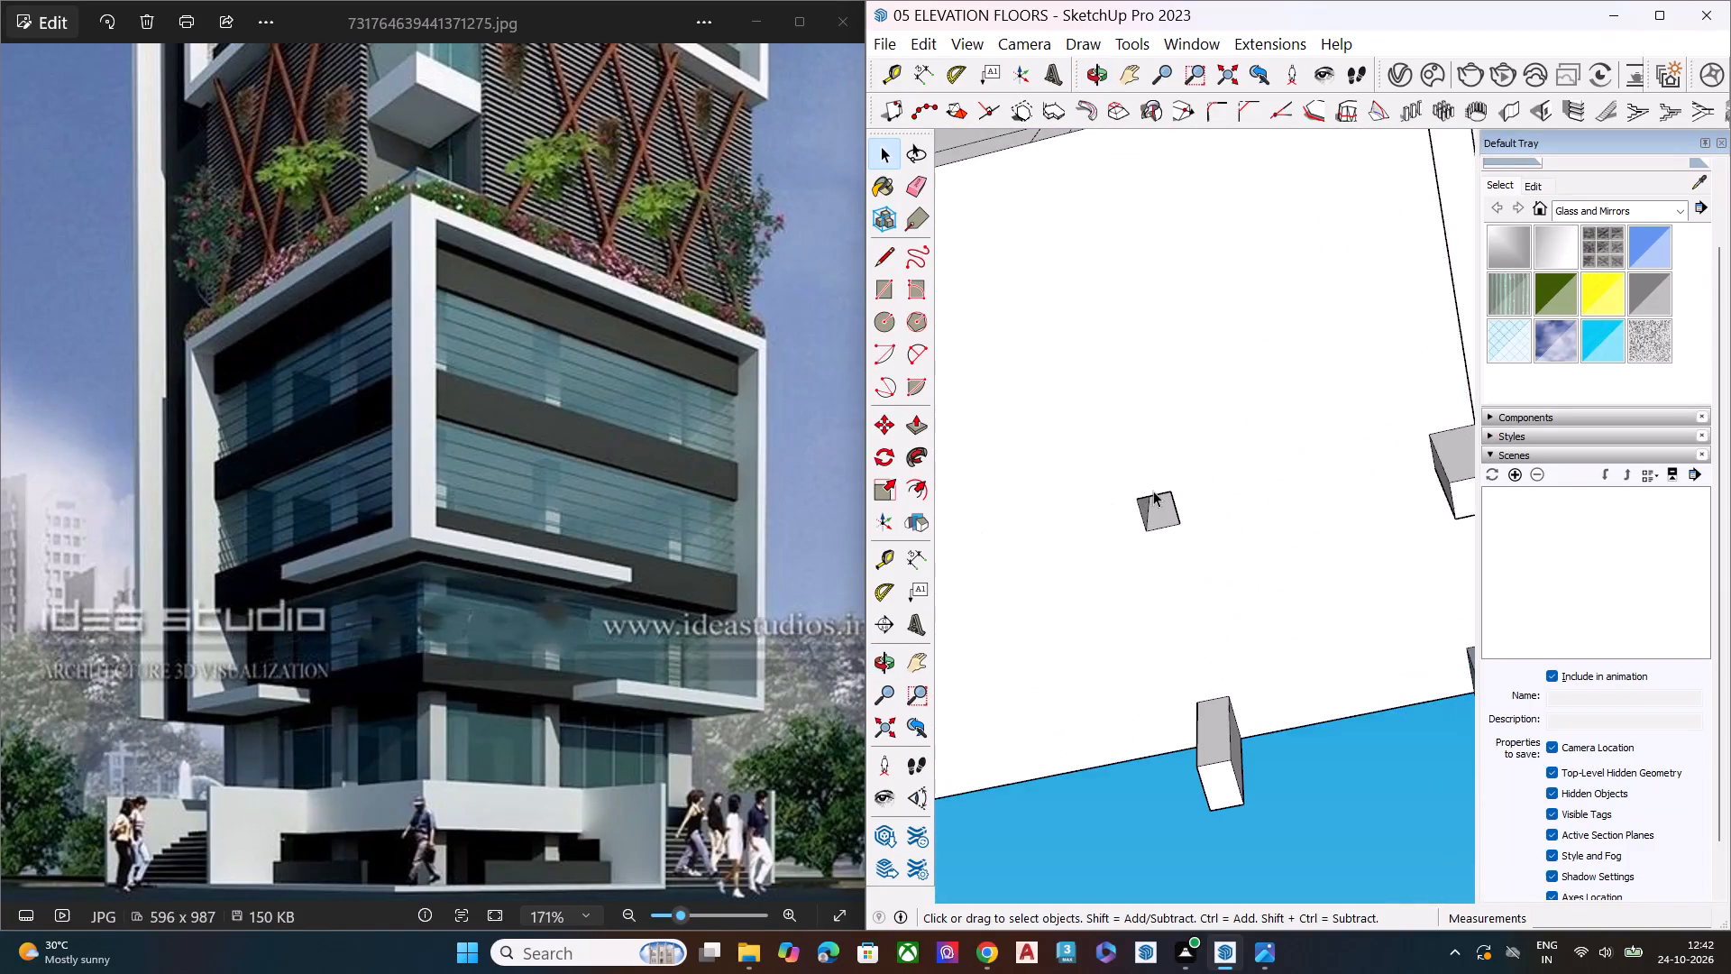
pyautogui.moveTo(1148, 496); pyautogui.dragTo(1184, 335, button='middle')
pyautogui.scroll(3, 1184, 361)
pyautogui.scroll(-2, 1170, 468)
pyautogui.scroll(3, 1169, 471)
pyautogui.click(1174, 416)
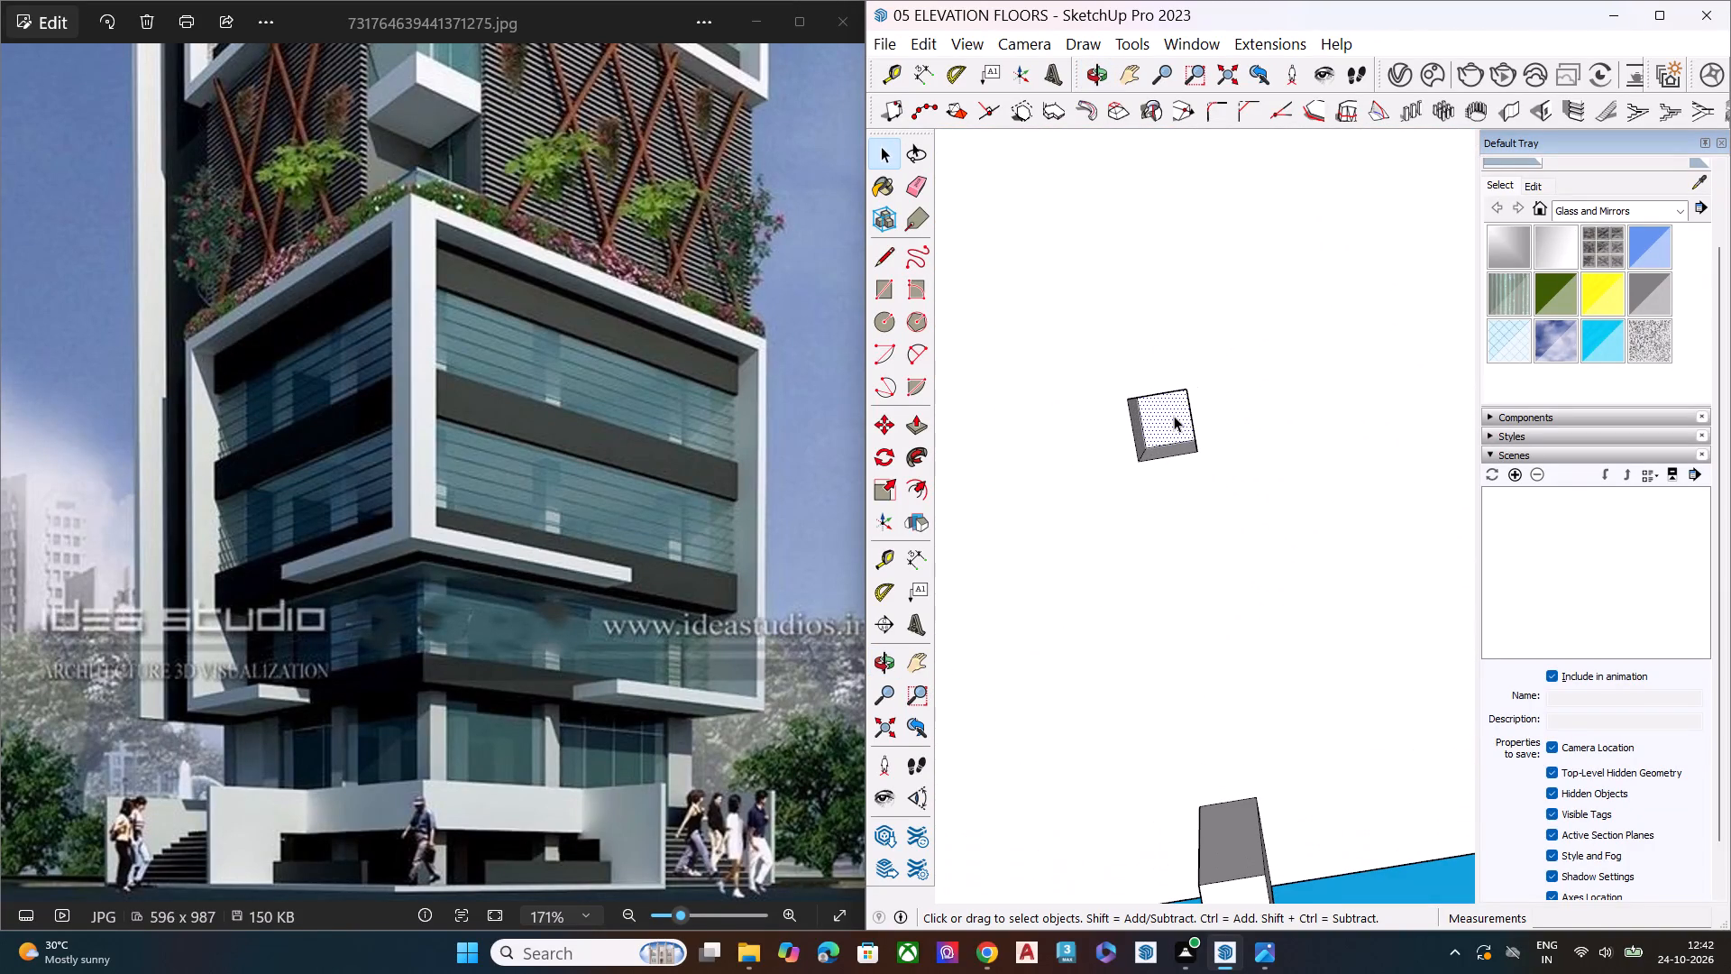
pyautogui.press('p')
pyautogui.click(1173, 416)
pyautogui.click(1201, 391)
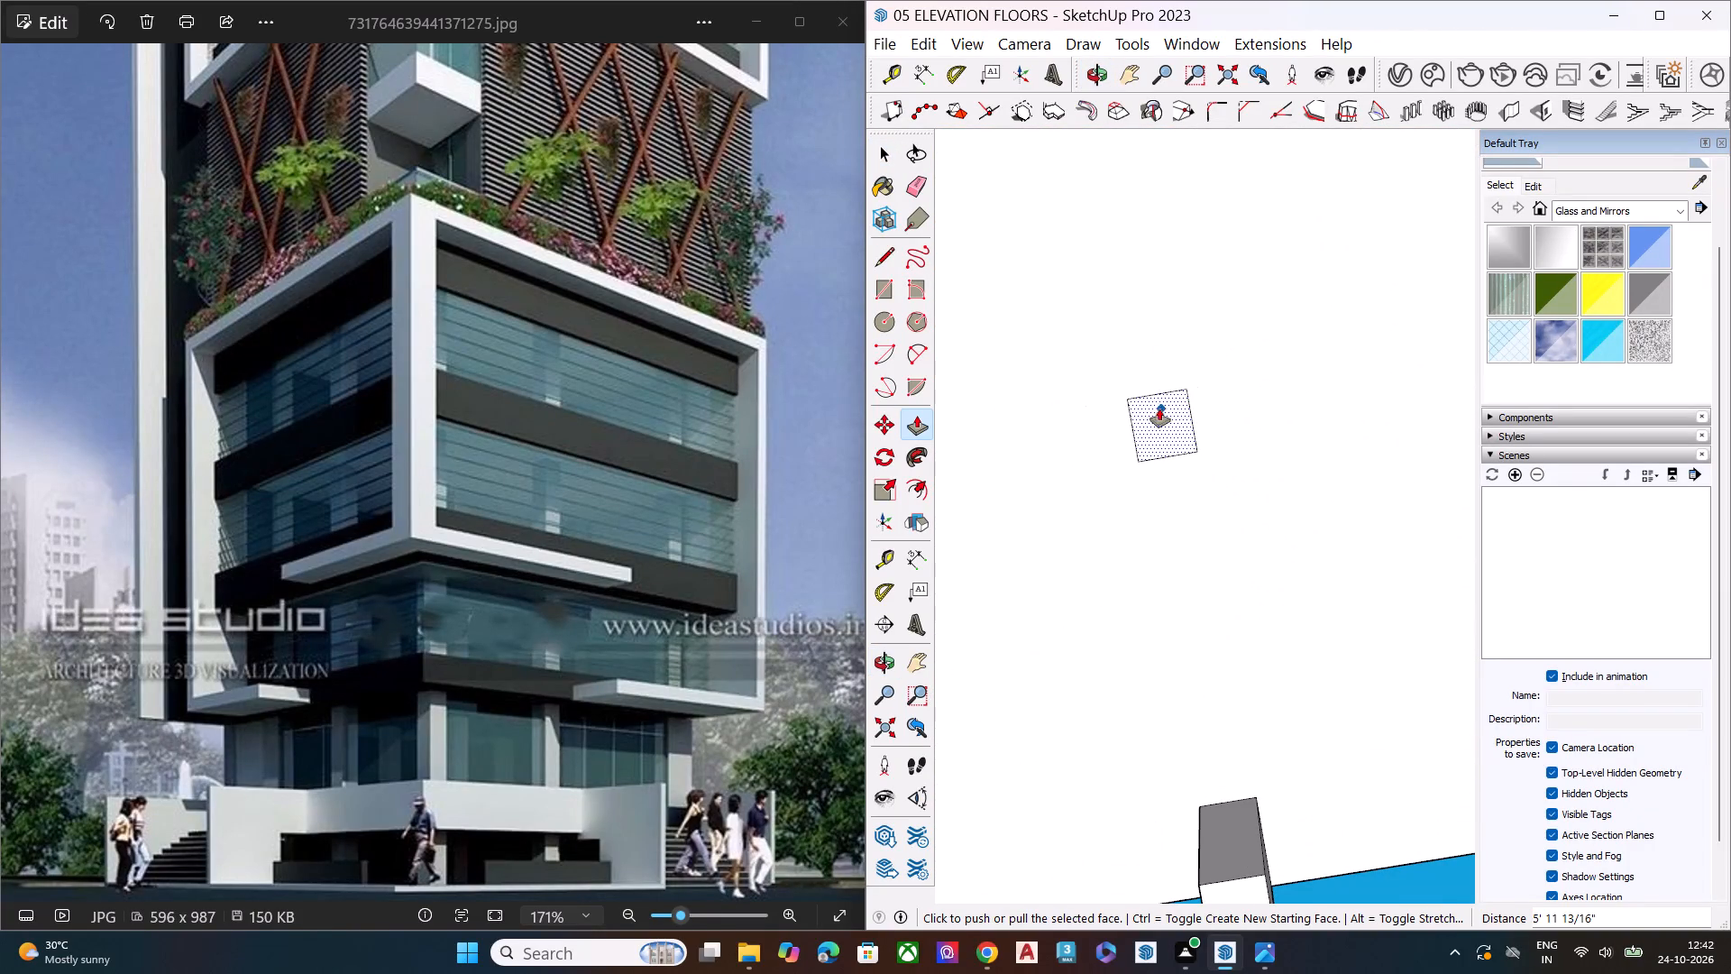
pyautogui.press('space')
# Delete the two glass panes behind the ground-floor columns on the side facing away from the corner pier.
pyautogui.scroll(-15, 1143, 414)
pyautogui.moveTo(1232, 486); pyautogui.dragTo(1000, 732, button='middle')
pyautogui.moveTo(1127, 566); pyautogui.dragTo(1095, 749, button='middle')
pyautogui.moveTo(1223, 712); pyautogui.dragTo(869, 797, button='middle')
pyautogui.click(1324, 734)
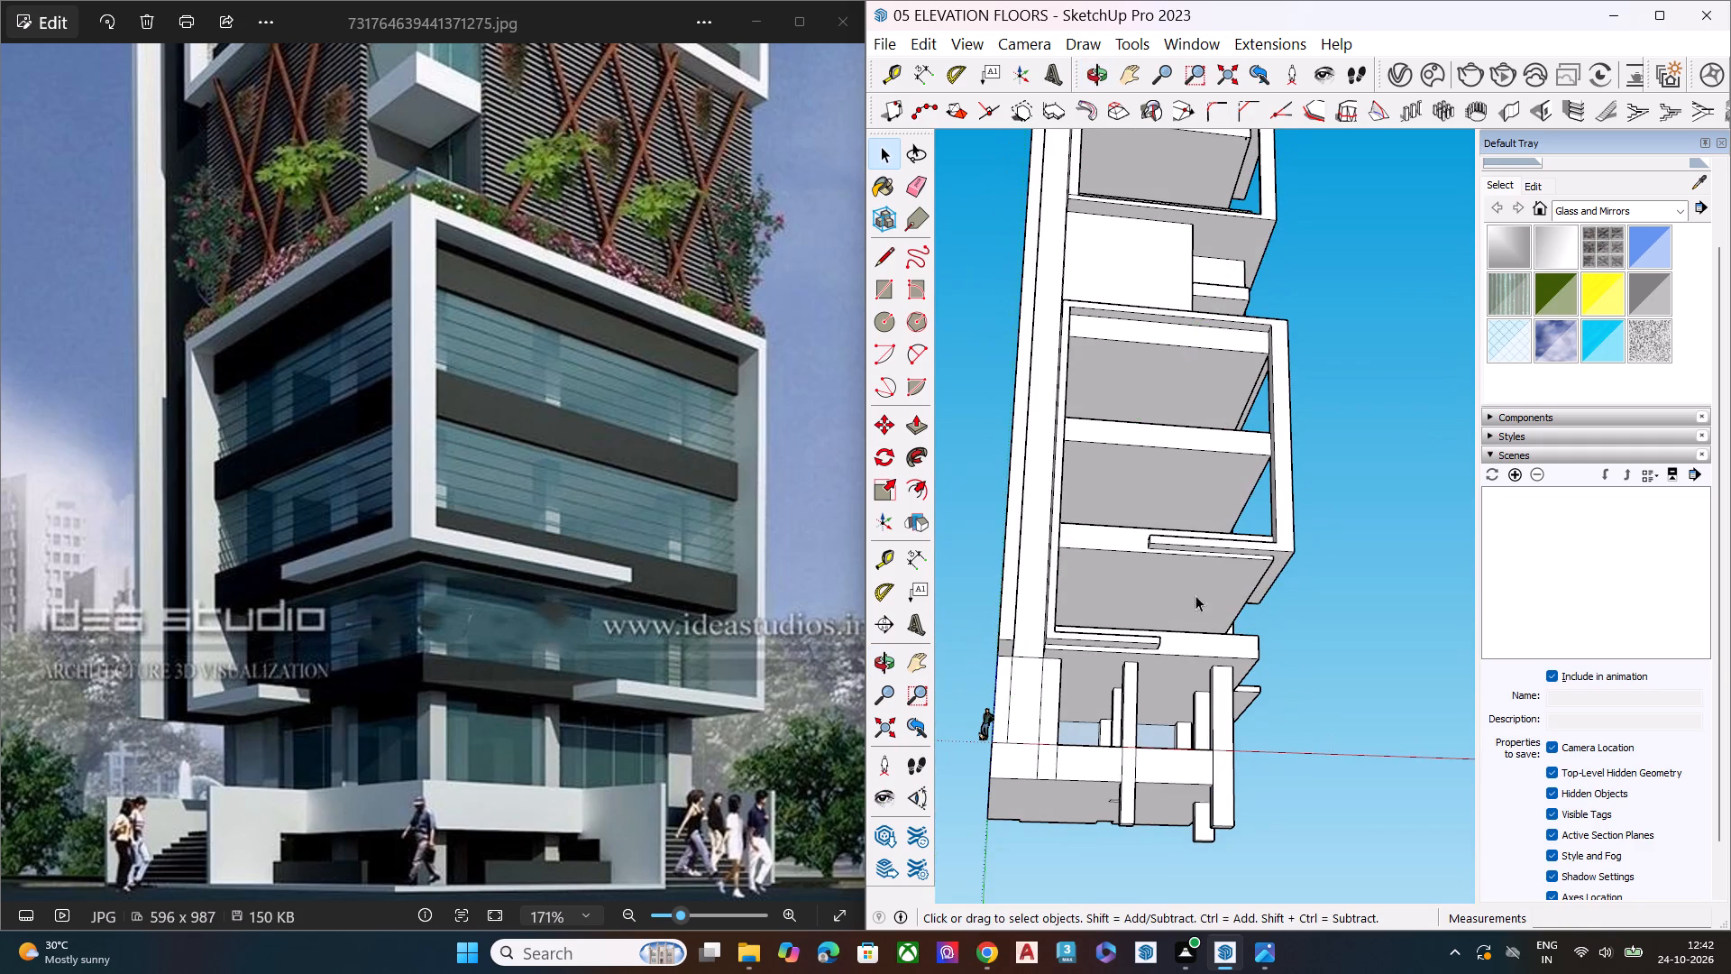
pyautogui.scroll(-6, 1169, 566)
pyautogui.moveTo(1210, 642); pyautogui.dragTo(905, 814, button='middle')
pyautogui.scroll(8, 1203, 765)
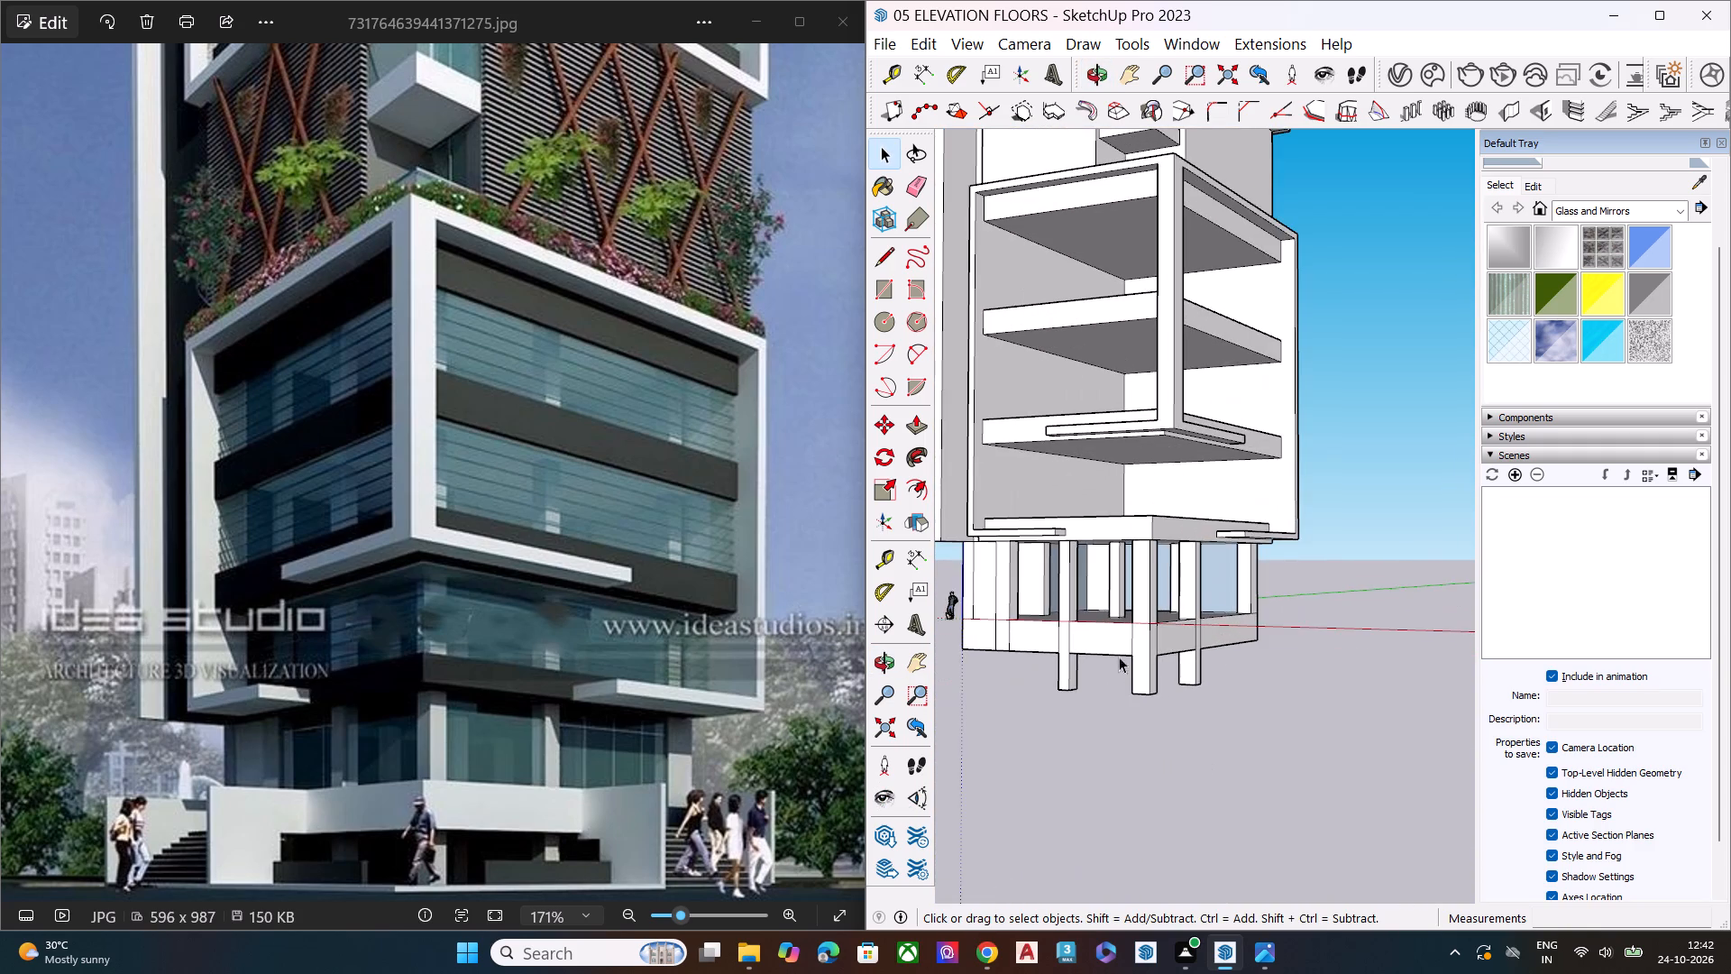
pyautogui.scroll(7, 1148, 623)
pyautogui.scroll(-1, 1168, 602)
pyautogui.scroll(2, 1168, 602)
pyautogui.click(1286, 556)
pyautogui.press('Delete')
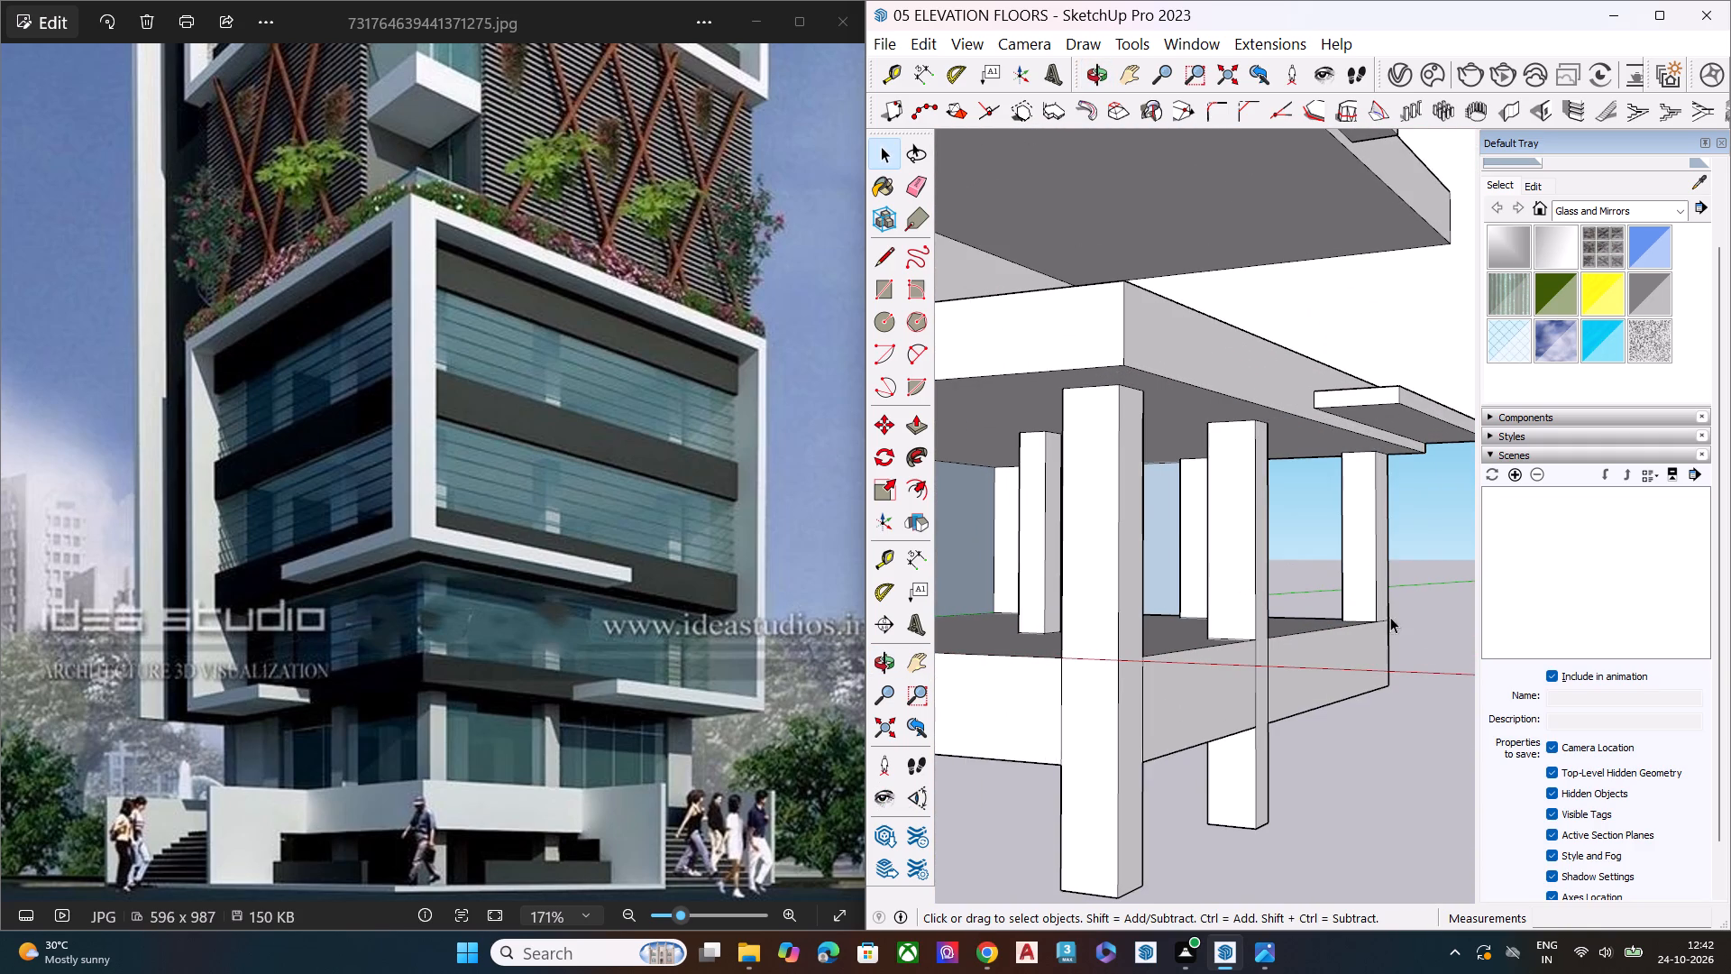
pyautogui.click(1167, 517)
pyautogui.press('Delete')
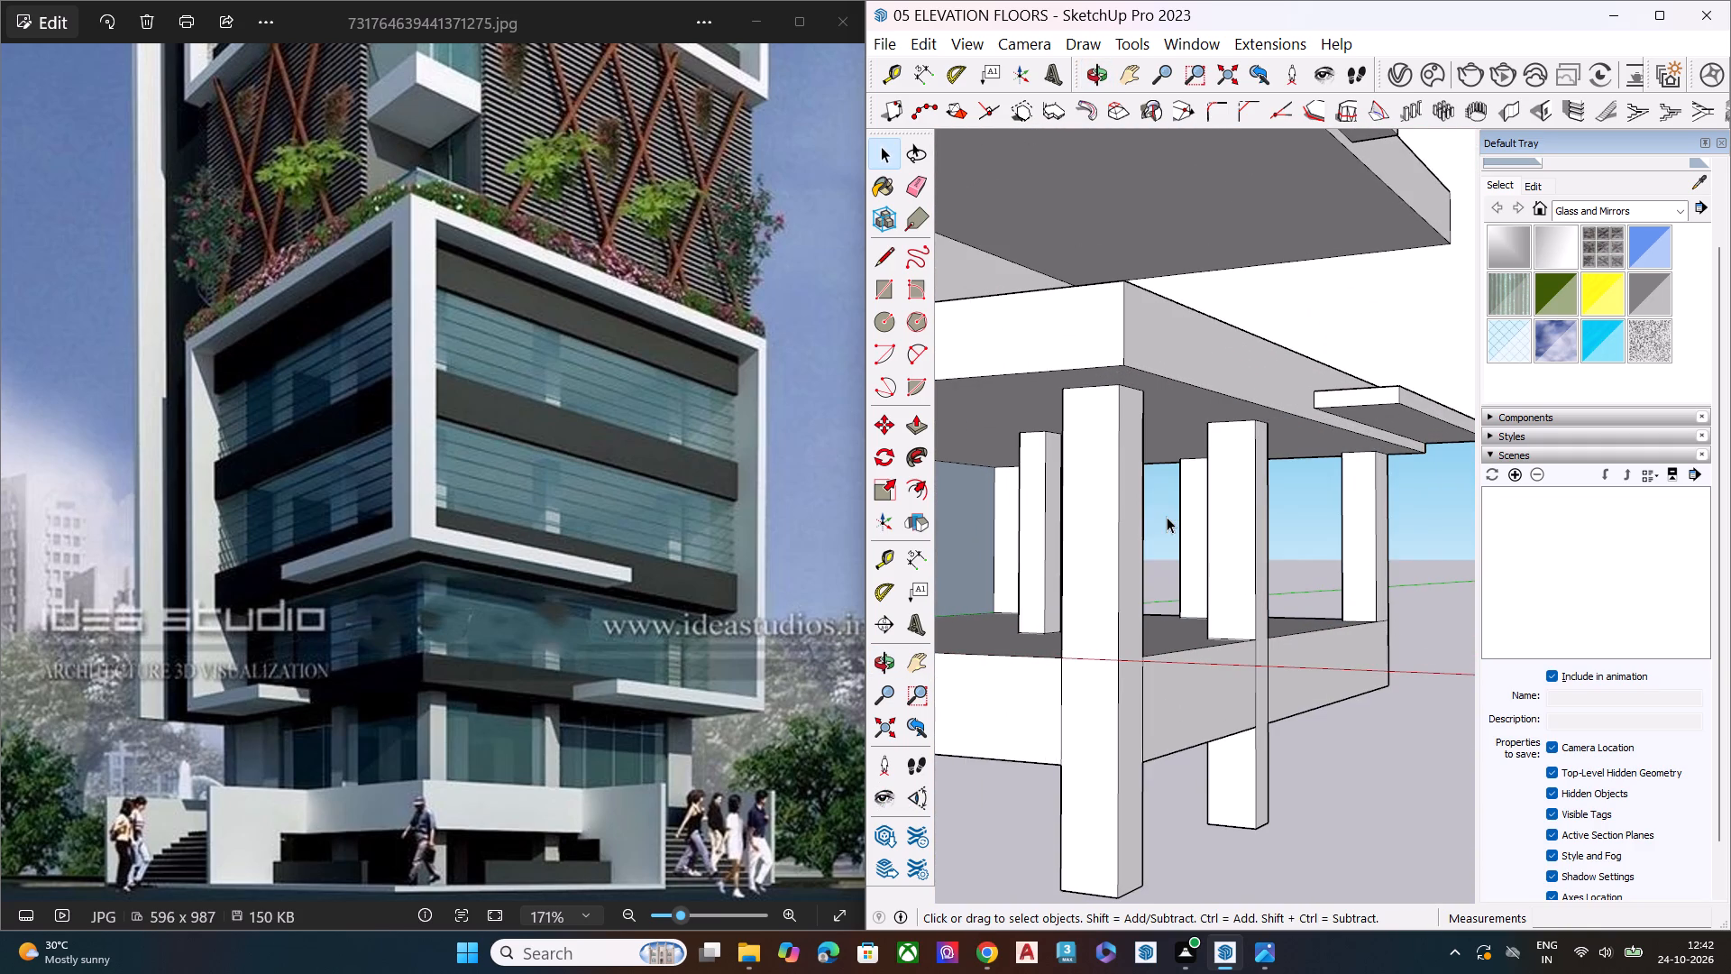
# Delete the two remaining glass panes between the ground-floor columns.
pyautogui.scroll(-6, 1174, 528)
pyautogui.scroll(1, 1214, 588)
pyautogui.moveTo(1205, 594); pyautogui.dragTo(937, 646, button='middle')
pyautogui.scroll(3, 1140, 549)
pyautogui.click(1077, 537)
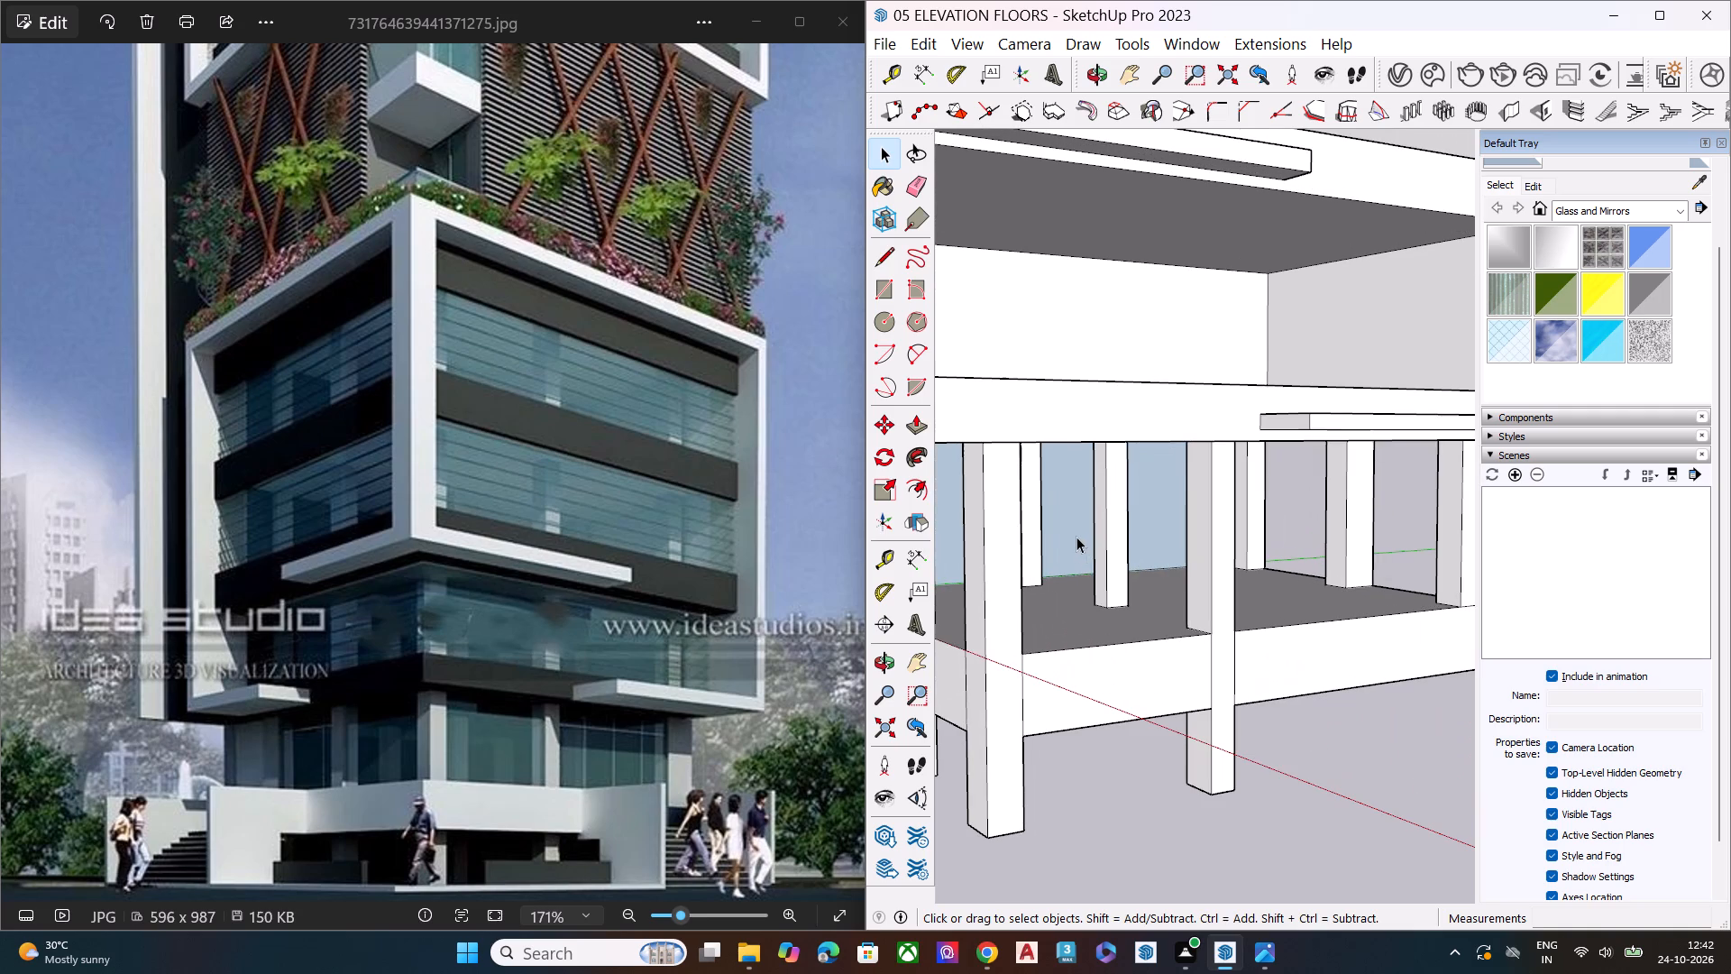
pyautogui.press('Delete')
pyautogui.scroll(-1, 1098, 519)
pyautogui.scroll(1, 1098, 519)
pyautogui.scroll(-6, 1098, 520)
pyautogui.scroll(4, 987, 518)
pyautogui.scroll(-1, 993, 514)
pyautogui.scroll(1, 993, 514)
pyautogui.click(990, 515)
pyautogui.press('Home')
pyautogui.press('Delete')
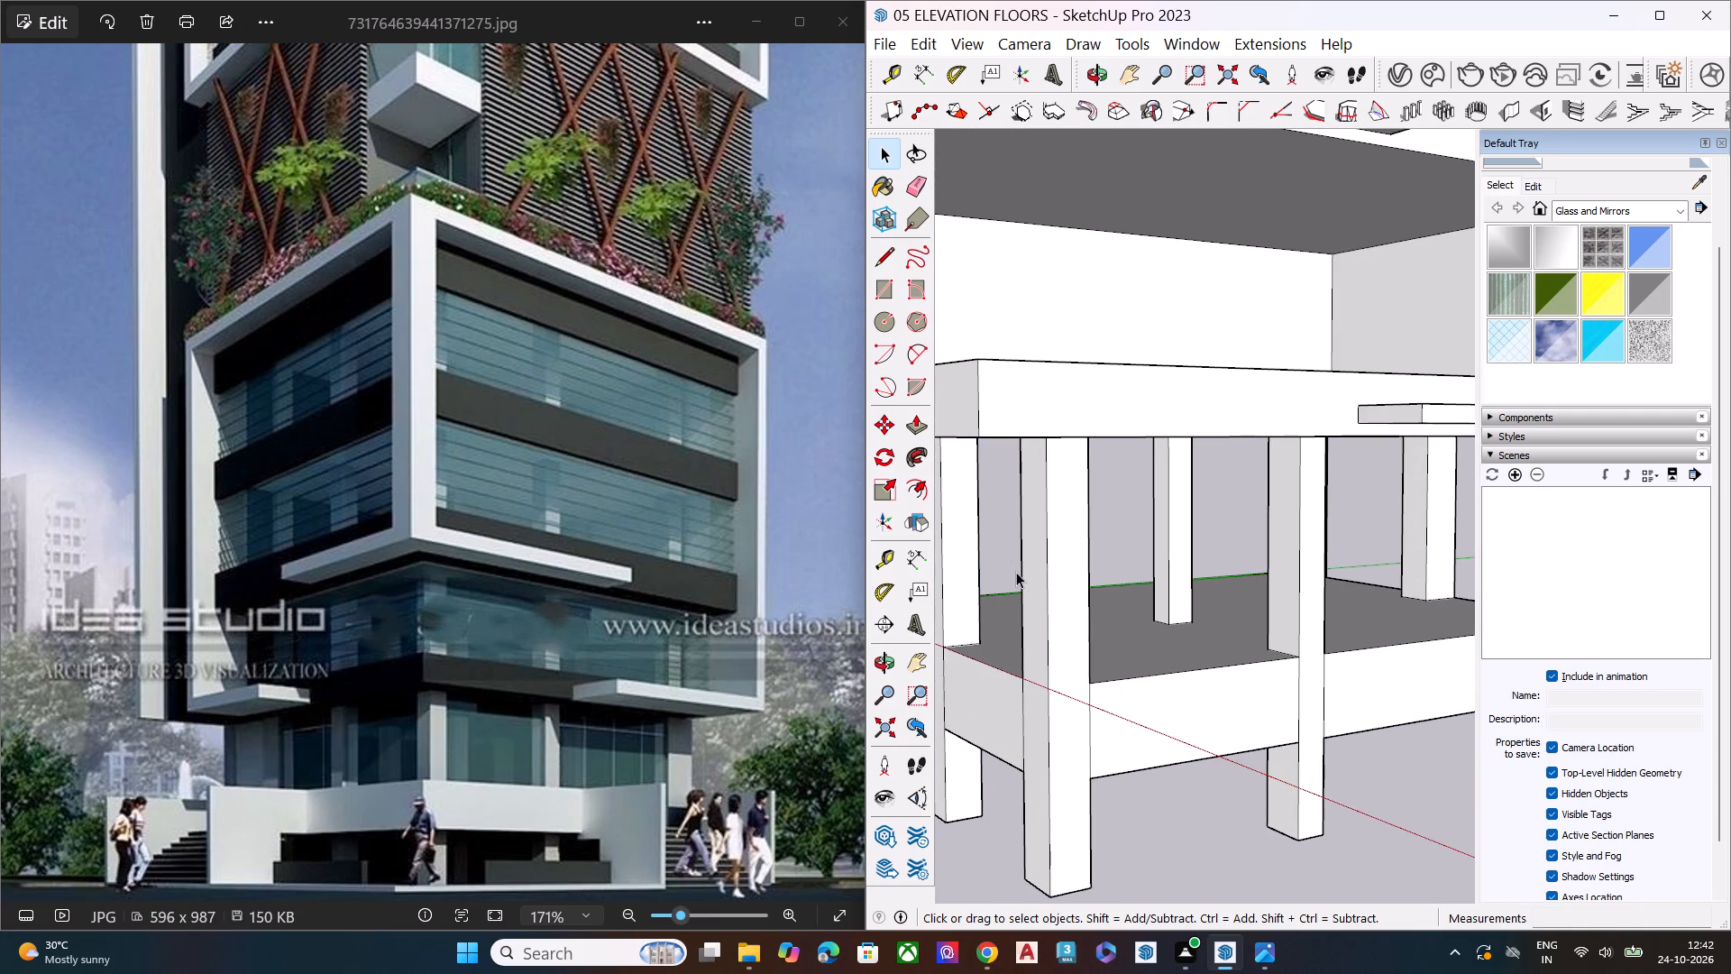
# Draw two closely spaced vertical lines 5' 11 13/16" high across the slab band's face between the outer columns, outlining a narrow strip.
pyautogui.scroll(-7, 1048, 581)
pyautogui.moveTo(1106, 730); pyautogui.dragTo(1154, 601, button='middle')
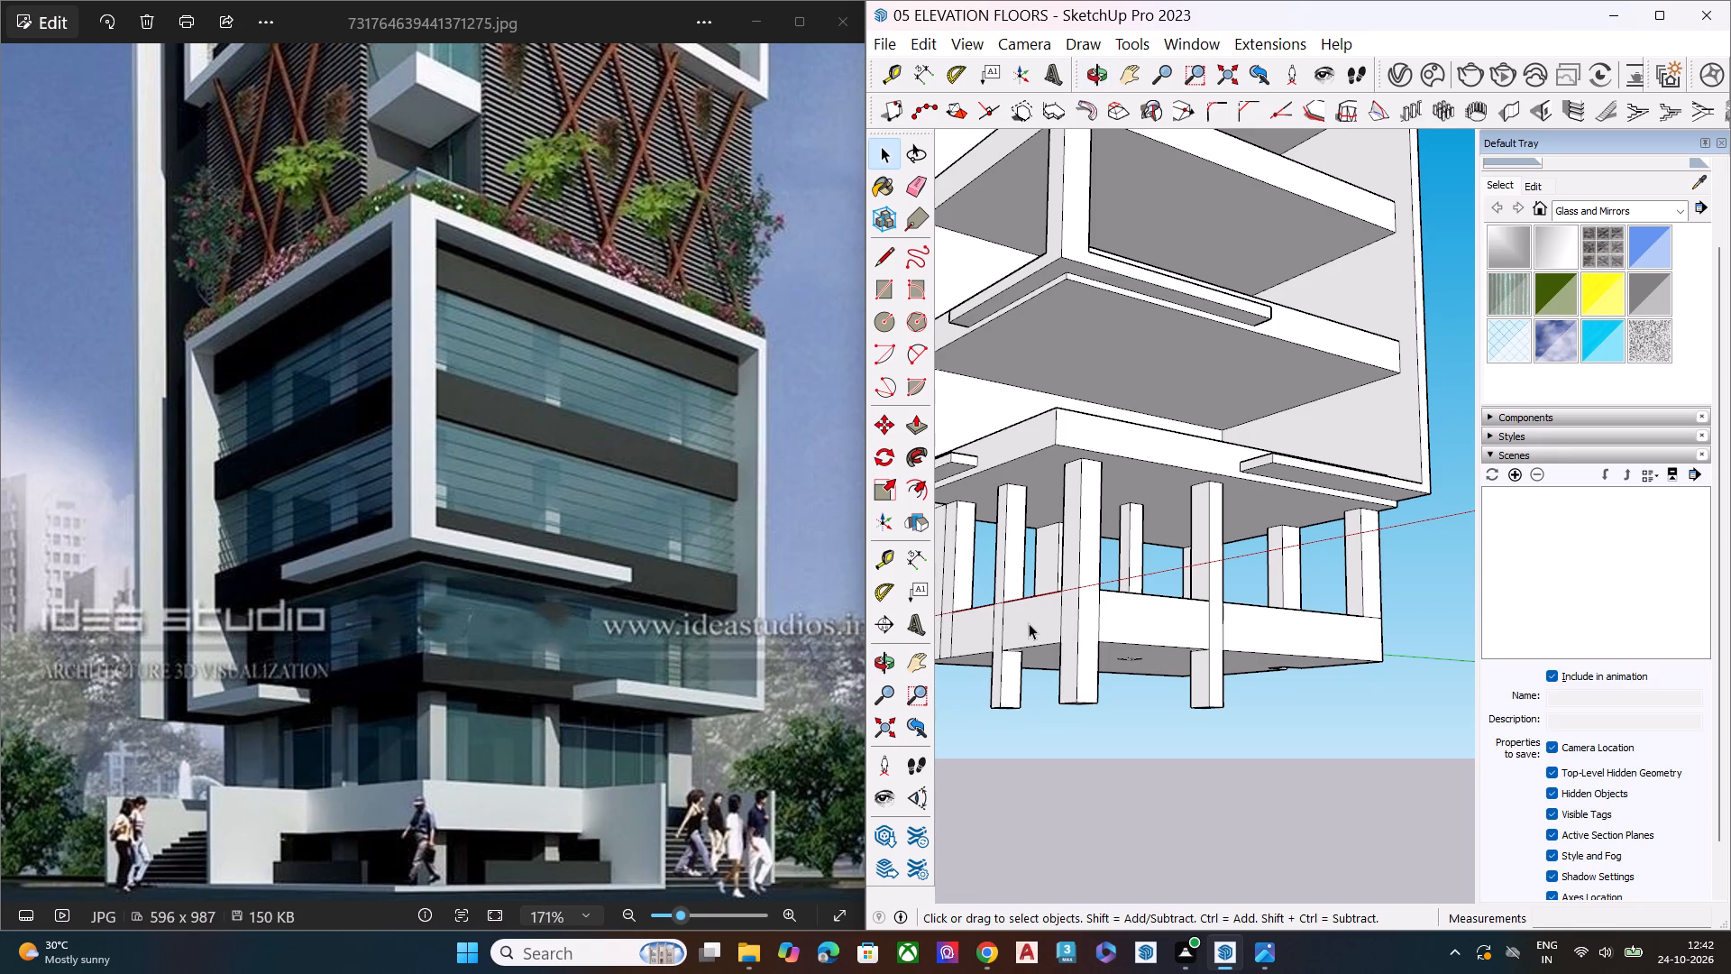
pyautogui.scroll(2, 1243, 634)
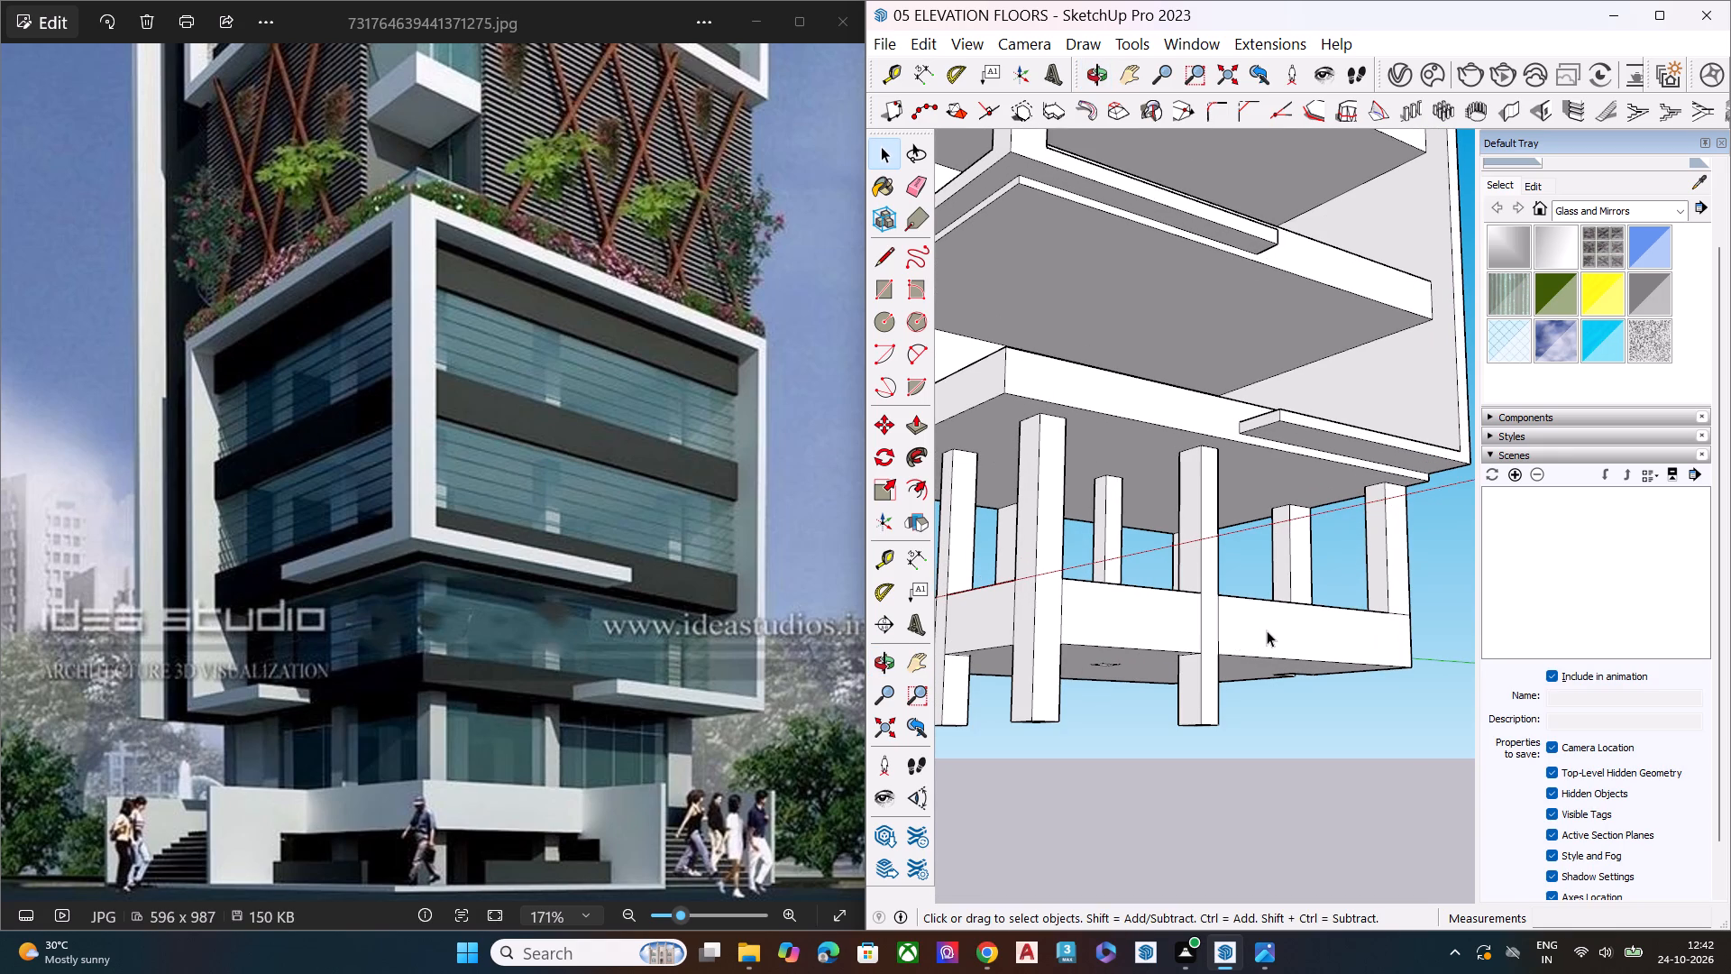
pyautogui.press('l')
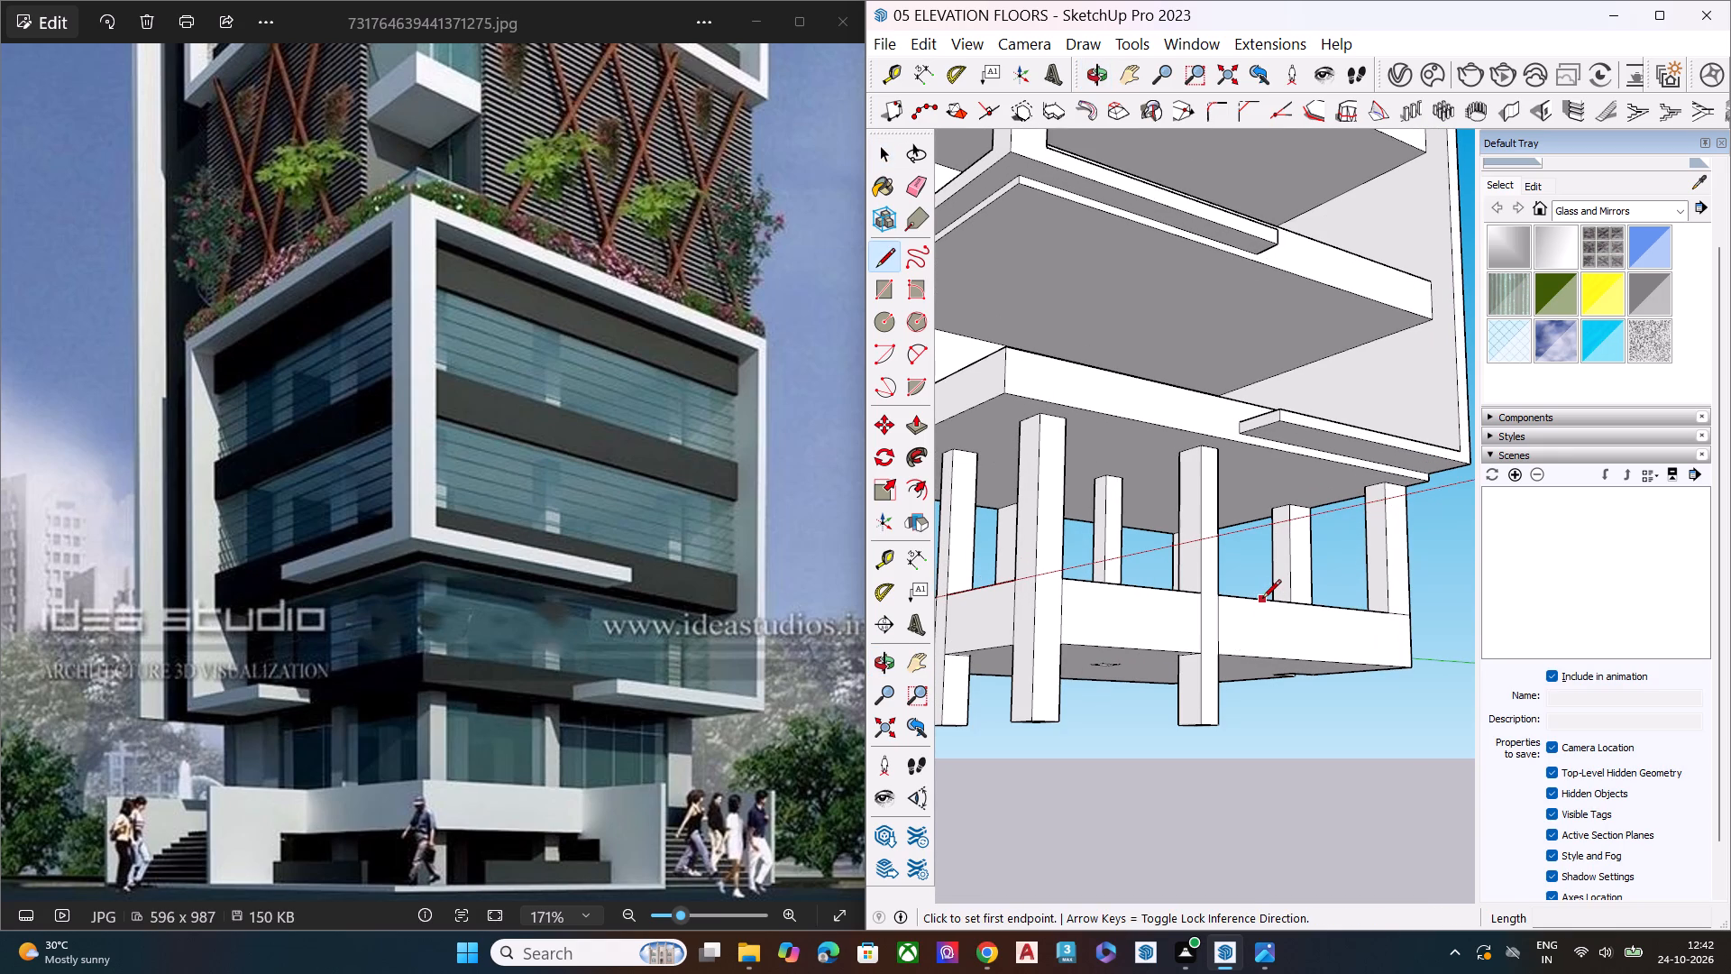
pyautogui.click(1256, 601)
pyautogui.click(1255, 662)
pyautogui.scroll(10, 1261, 627)
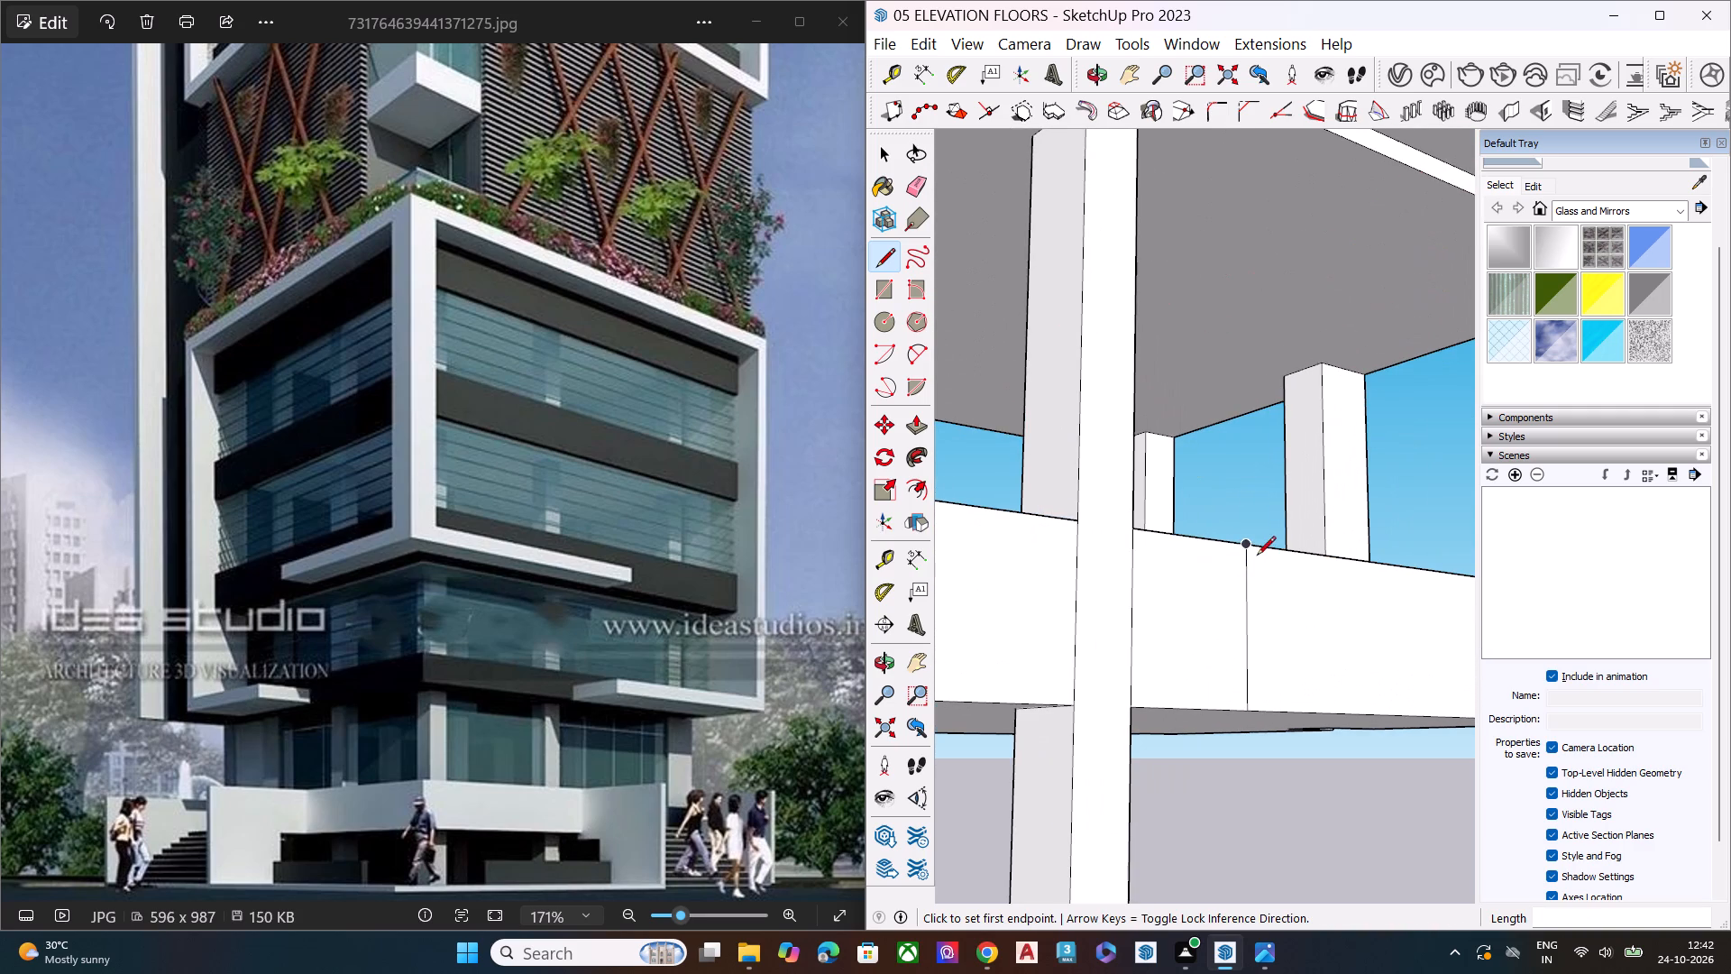
pyautogui.click(1266, 552)
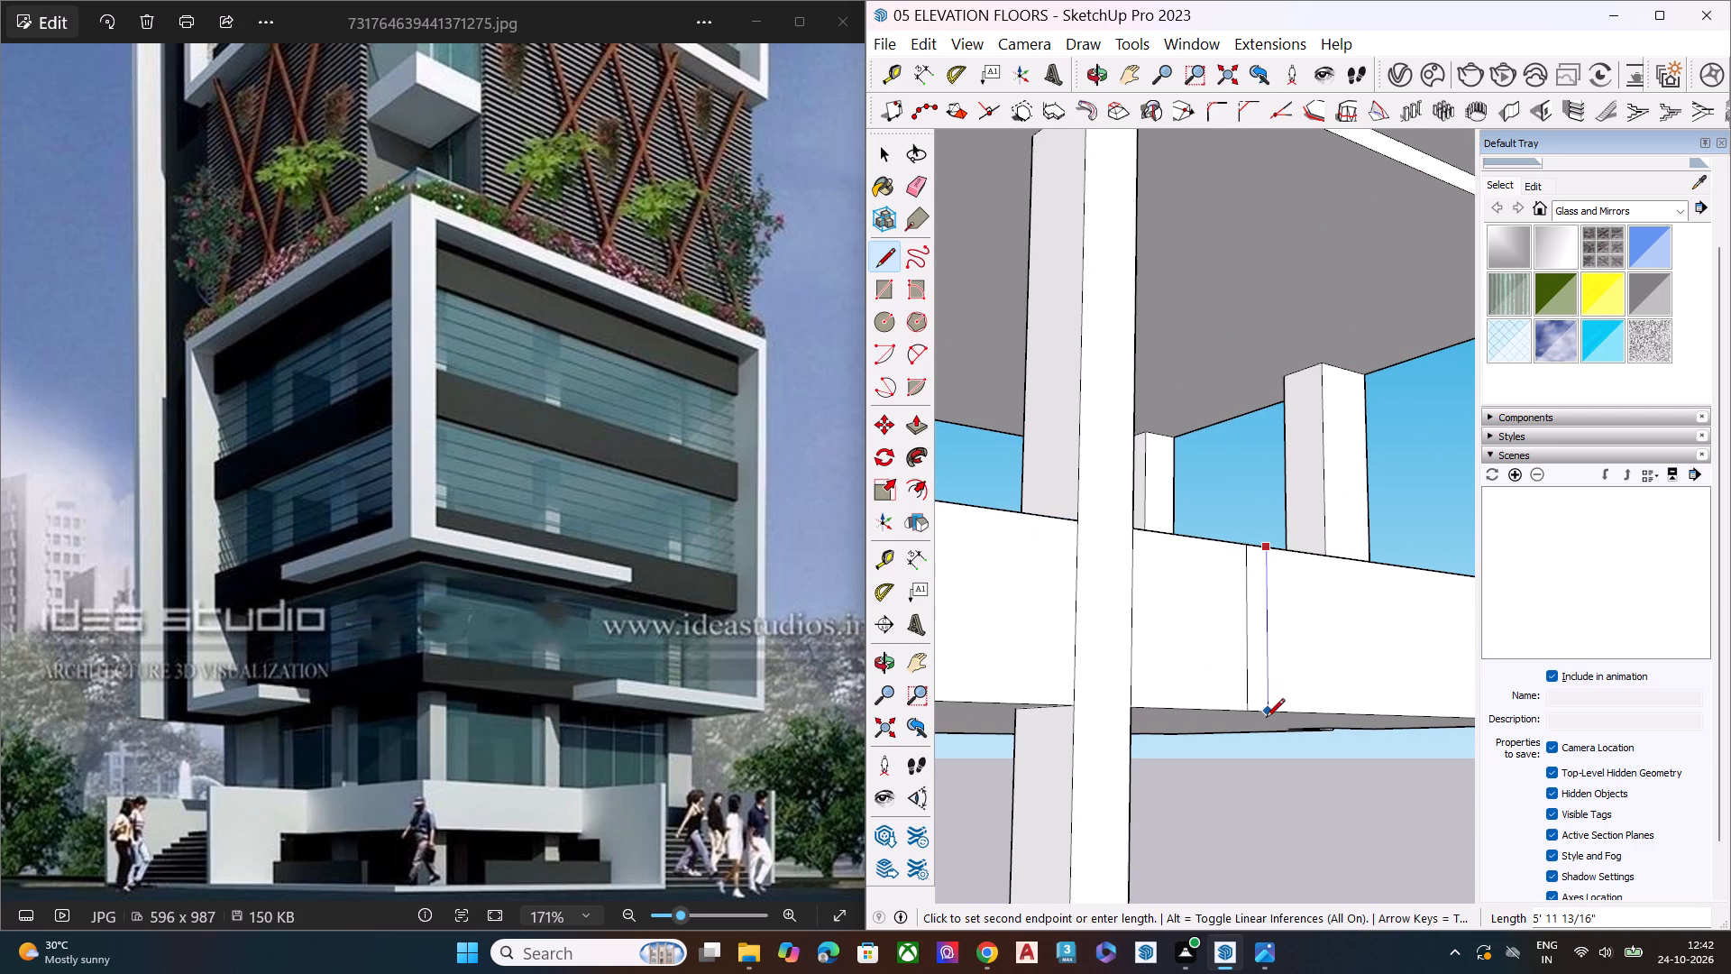
pyautogui.click(1266, 719)
pyautogui.press('space')
# Push/pull the narrow strip on the slab band outward about 16' 10 7/16" to form a projecting wall.
pyautogui.click(1257, 649)
pyautogui.scroll(-7, 1136, 591)
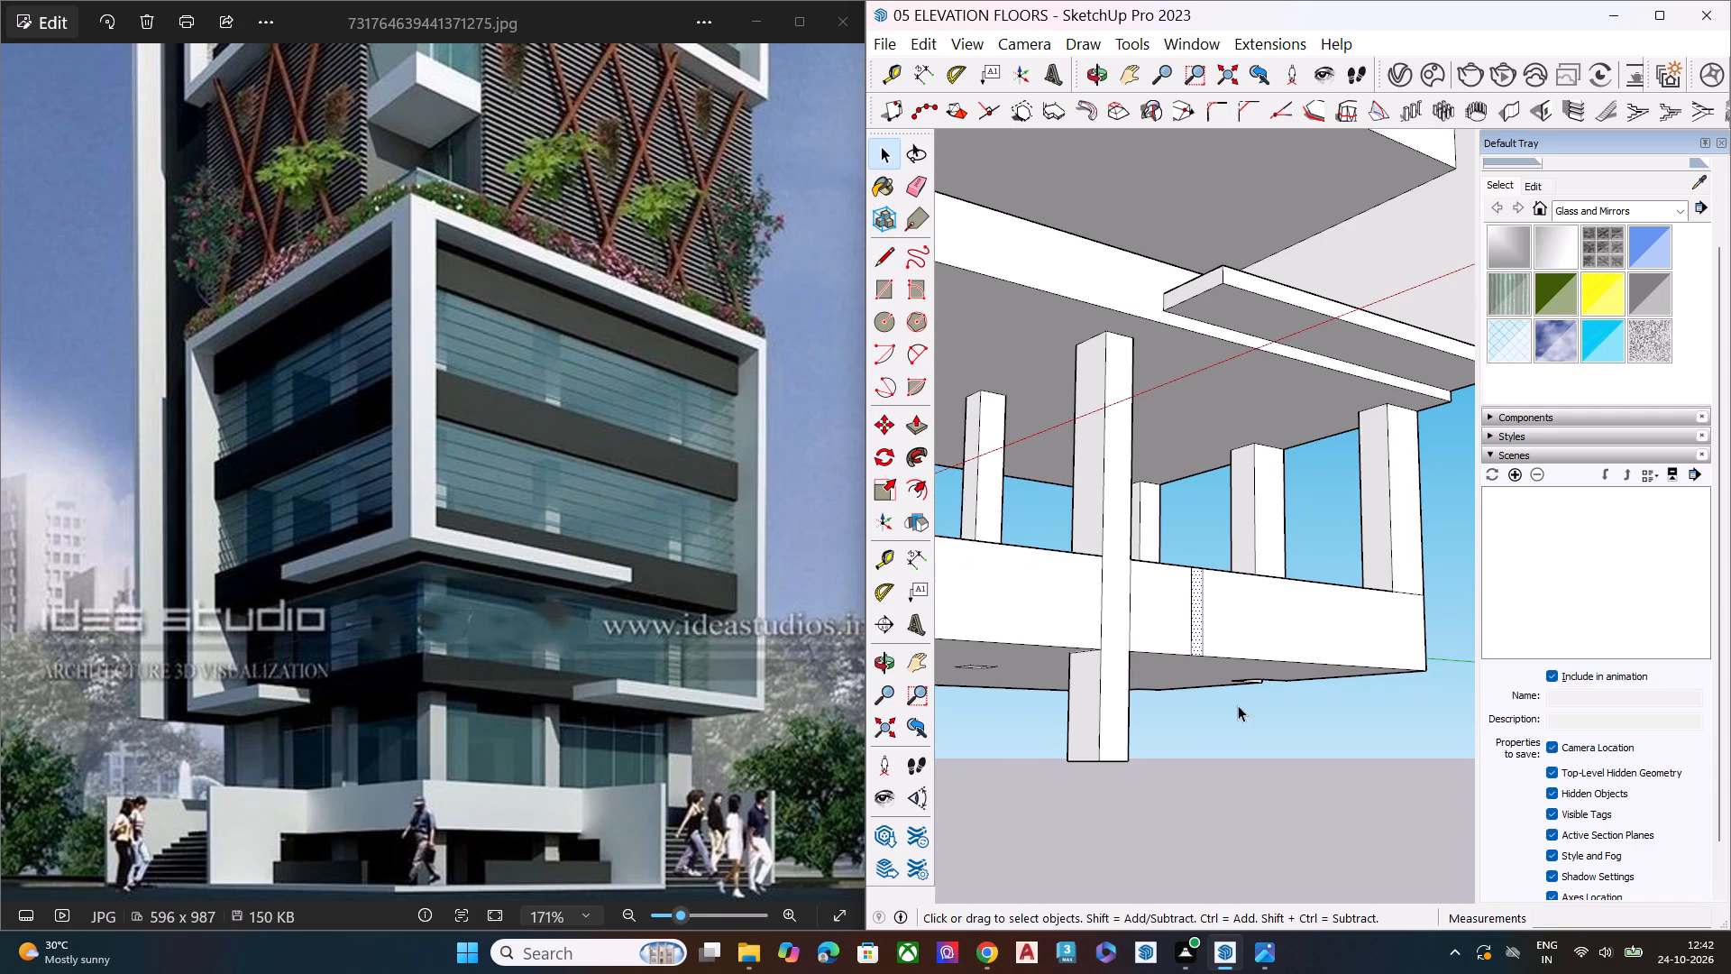
pyautogui.press('p')
pyautogui.click(1199, 605)
pyautogui.scroll(-2, 1322, 579)
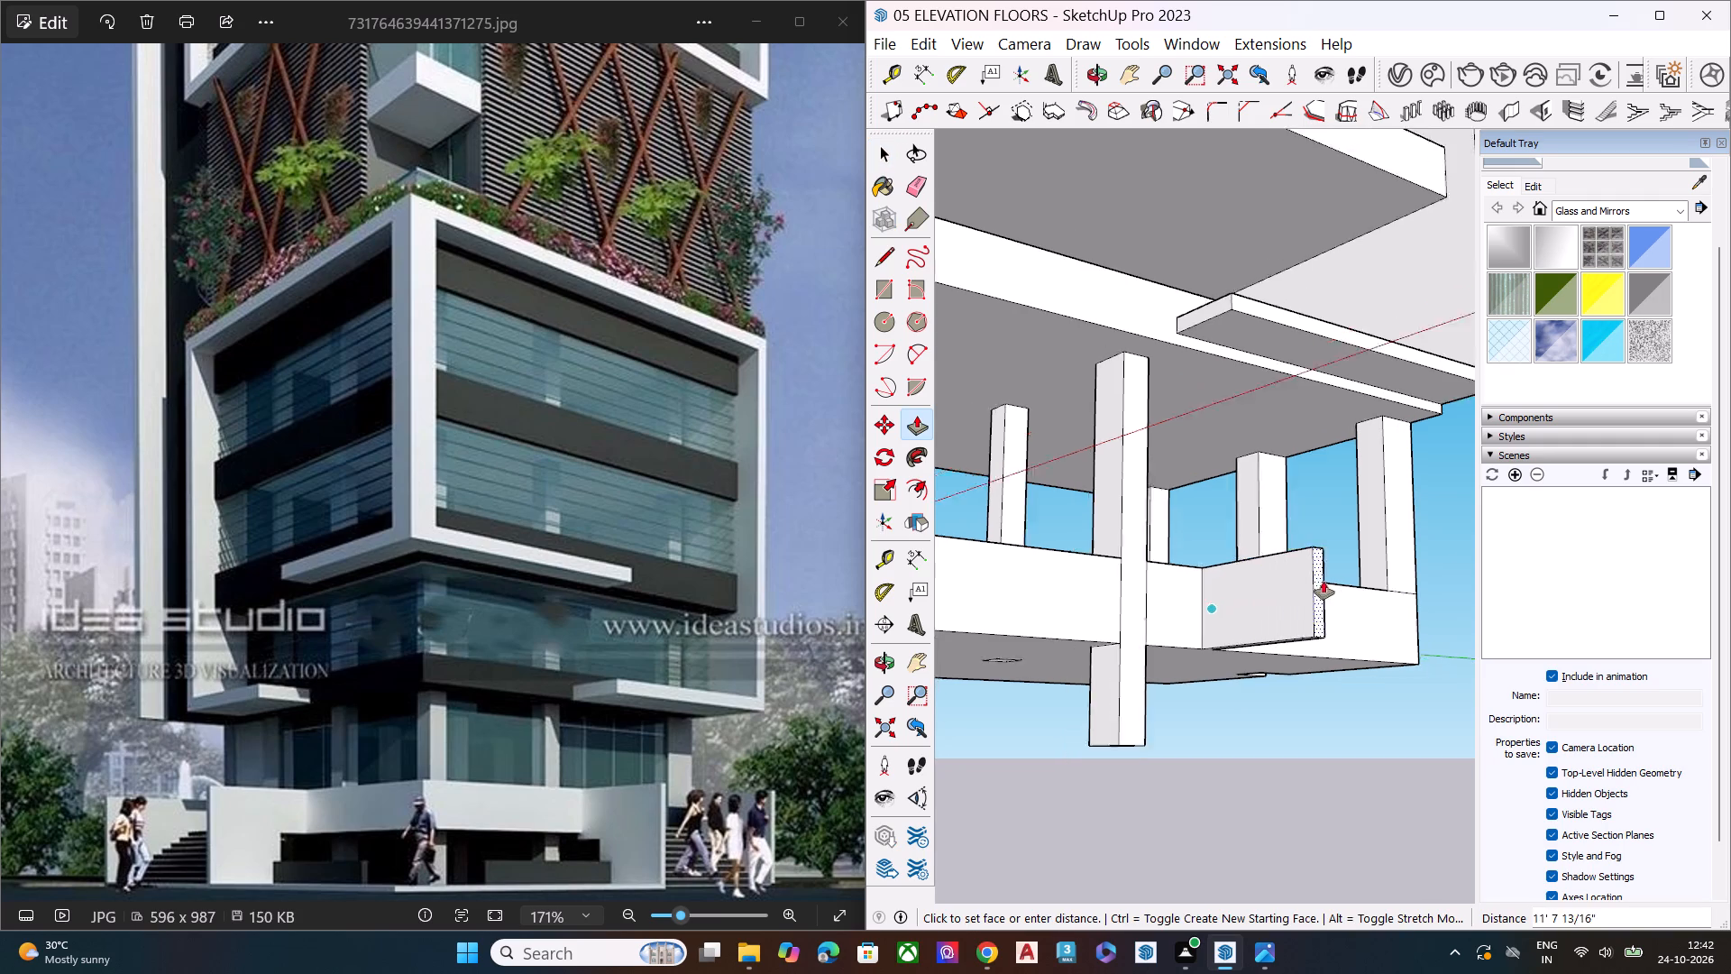
pyautogui.scroll(-4, 1323, 581)
pyautogui.moveTo(1330, 621); pyautogui.dragTo(1399, 742, button='middle')
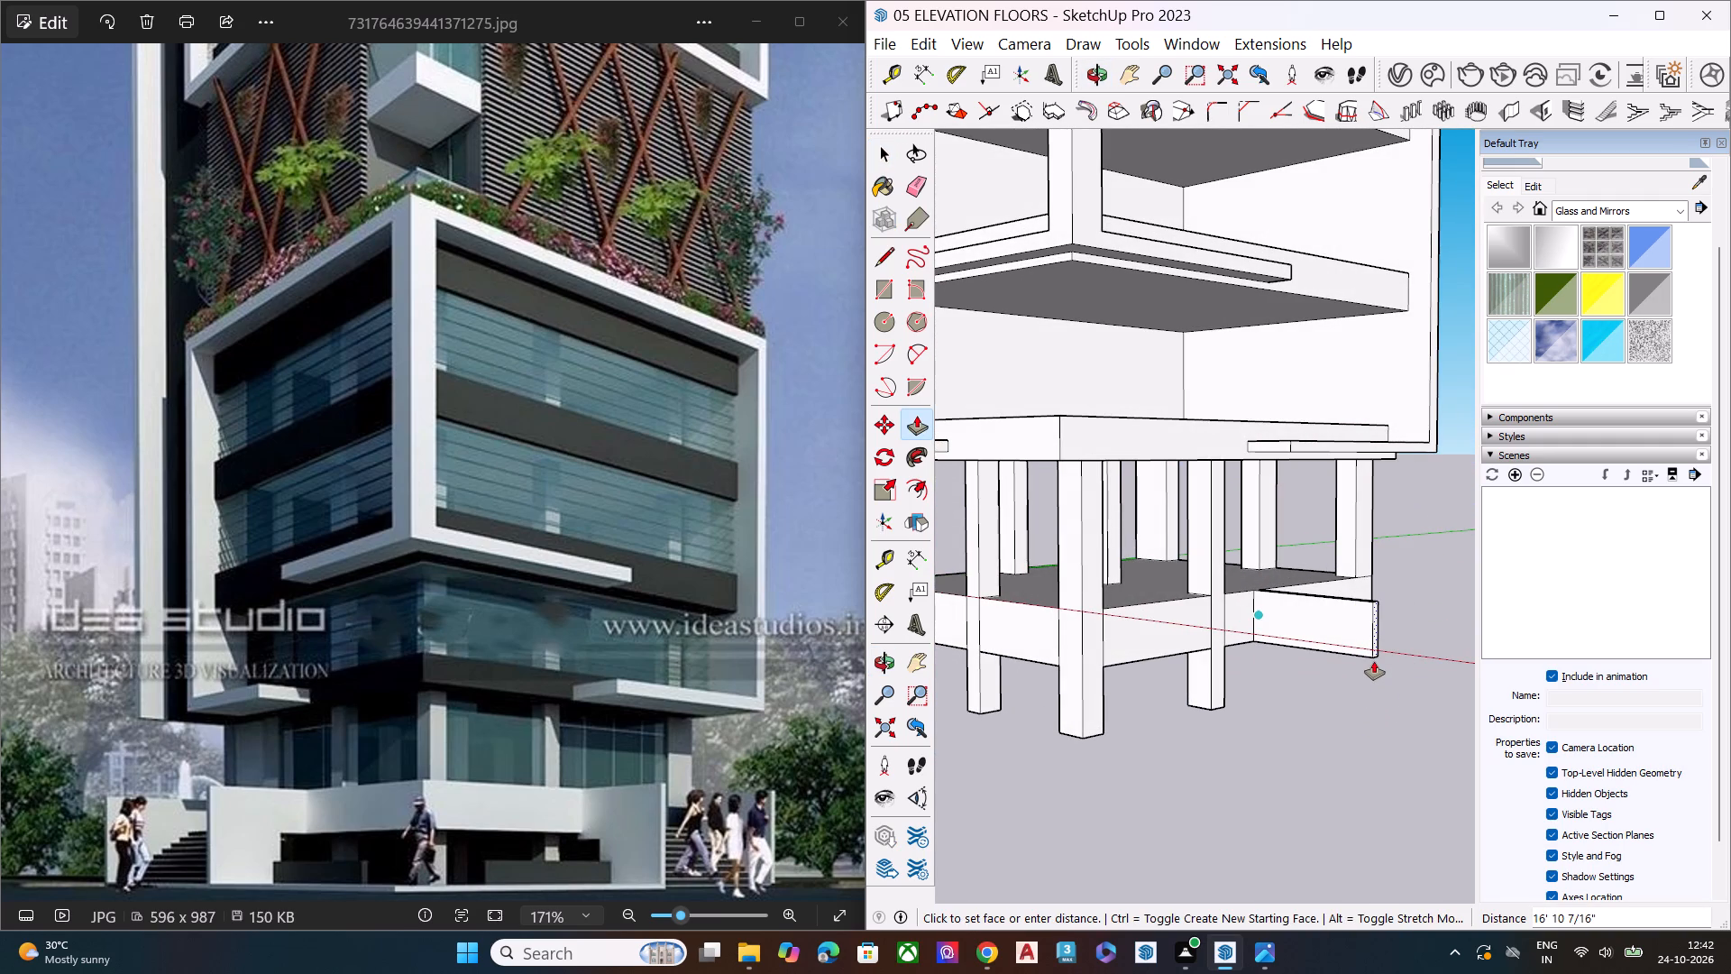
pyautogui.click(1374, 661)
pyautogui.press('space')
# Erase the leftover vertical edges on the slab band's face beneath the corner wall pier.
pyautogui.scroll(-6, 1261, 675)
pyautogui.moveTo(1085, 676); pyautogui.dragTo(900, 675, button='middle')
pyautogui.scroll(6, 904, 648)
pyautogui.scroll(6, 1077, 593)
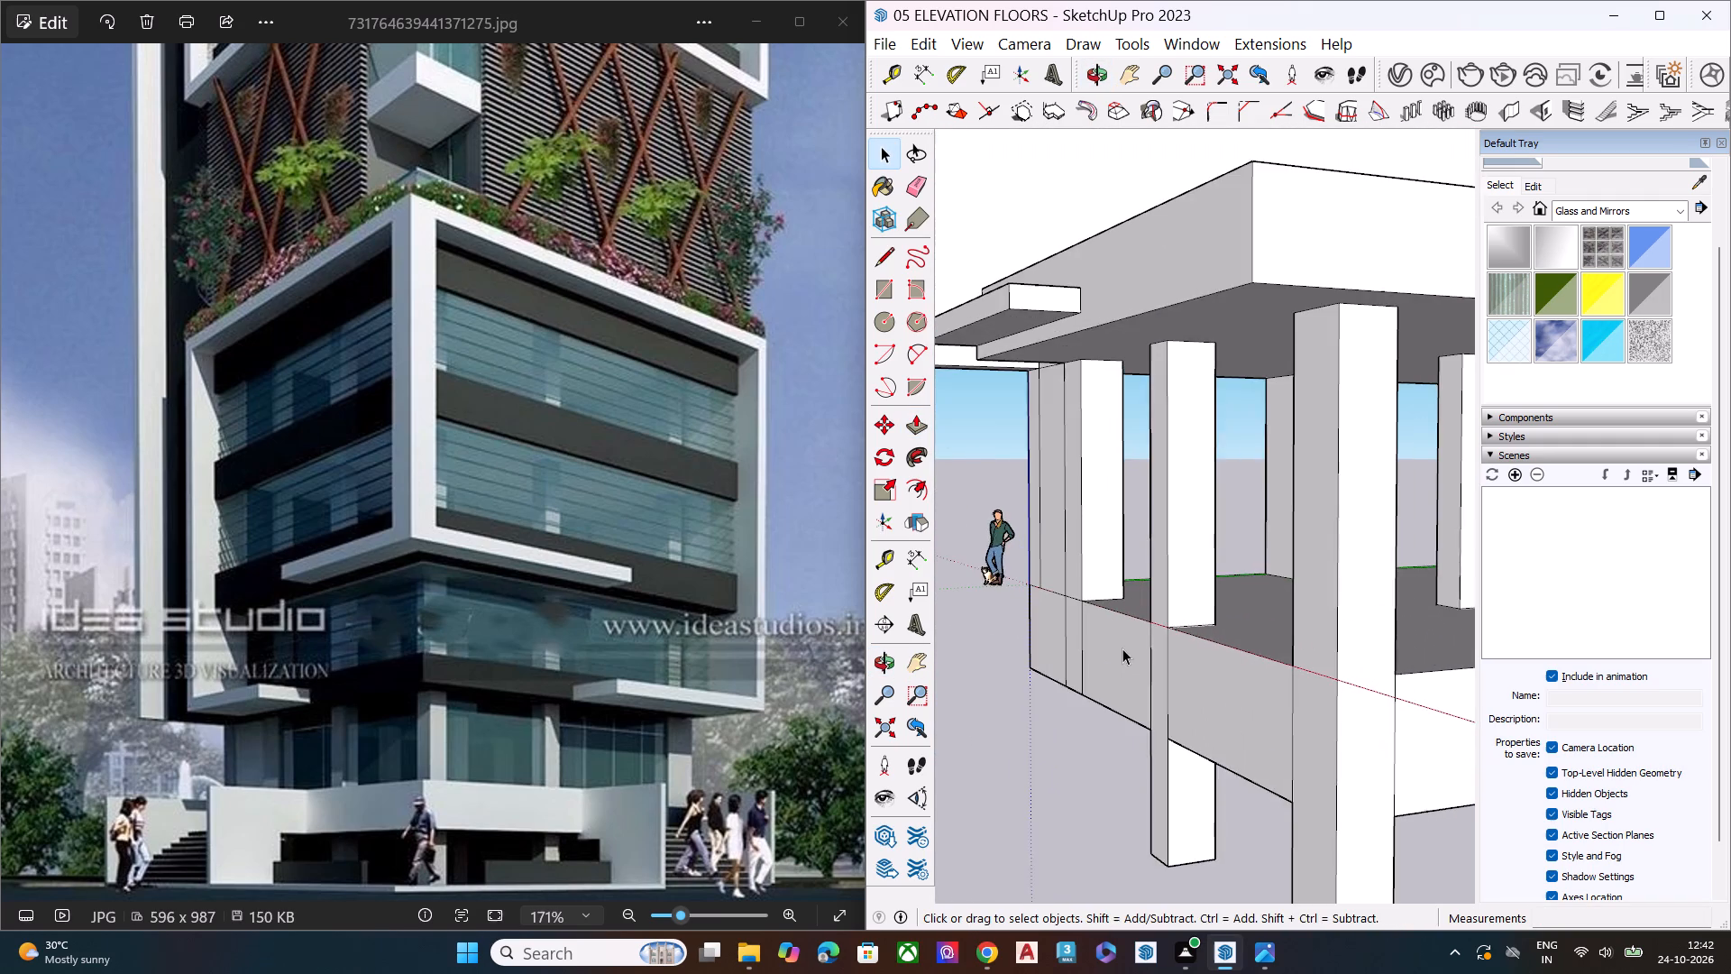
pyautogui.moveTo(1127, 639); pyautogui.dragTo(1186, 587, button='middle')
pyautogui.scroll(2, 1097, 636)
pyautogui.press('e')
pyautogui.click(1072, 646)
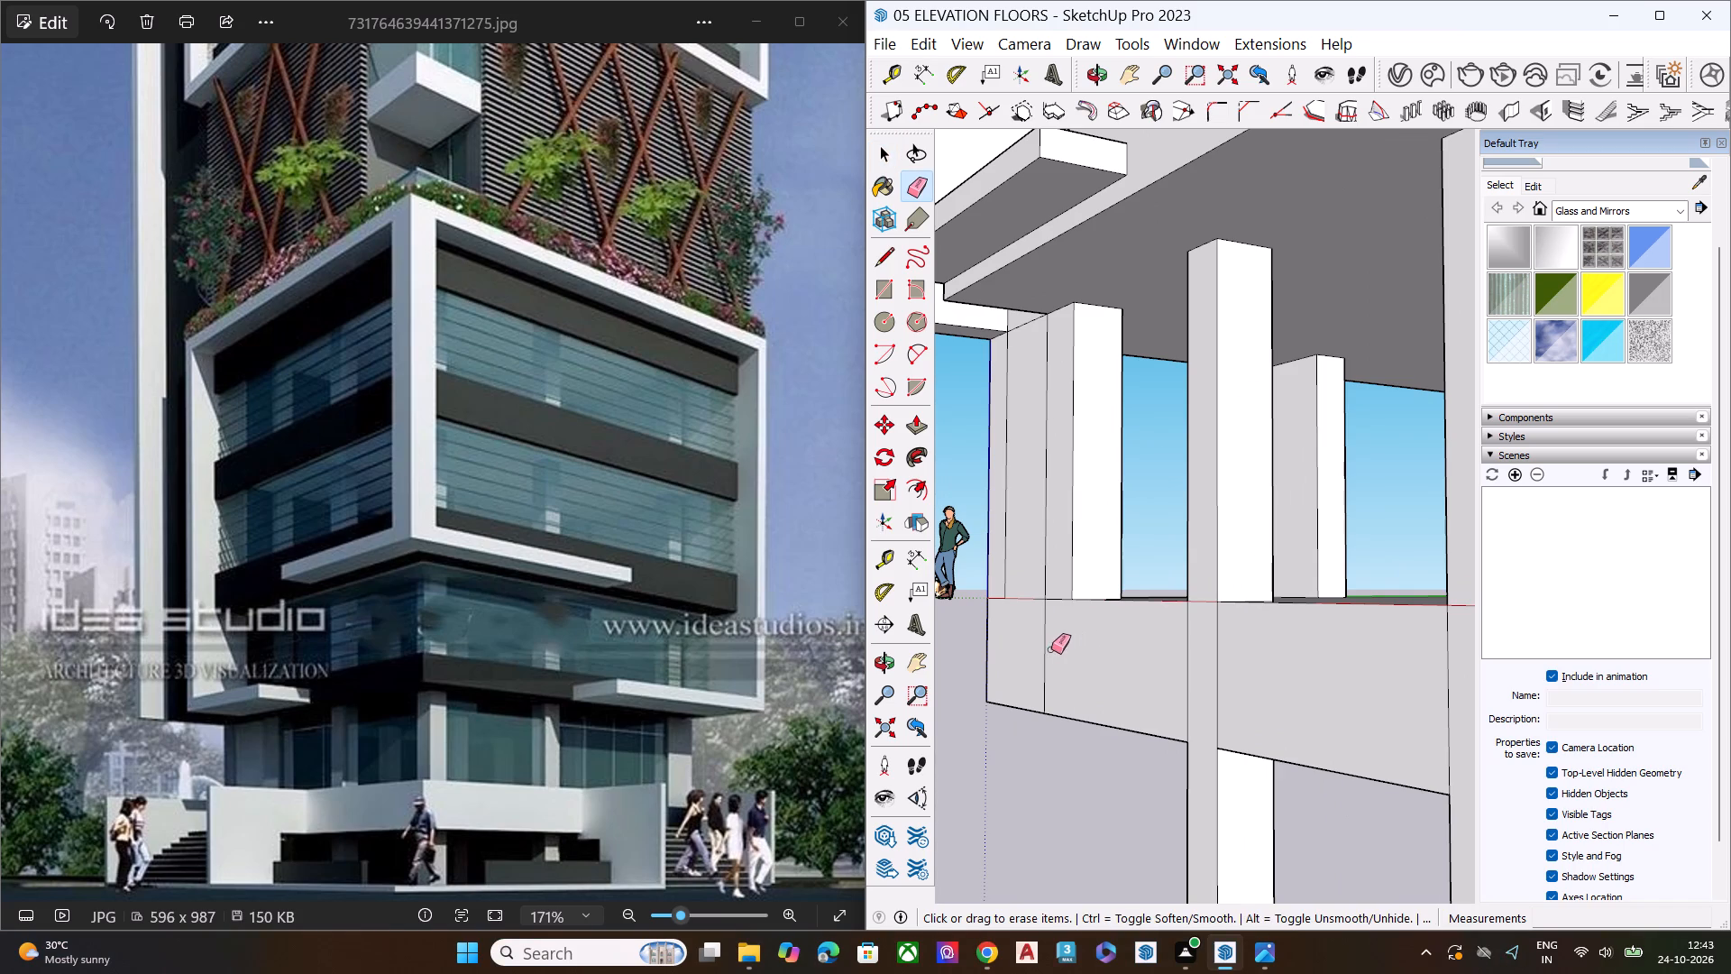
pyautogui.click(1046, 650)
# Draw two closely spaced vertical lines 5' 11 13/16" high across the slab band's side face, between the pier and the nearest column.
pyautogui.scroll(-6, 1190, 617)
pyautogui.moveTo(1183, 675); pyautogui.dragTo(1228, 639, button='middle')
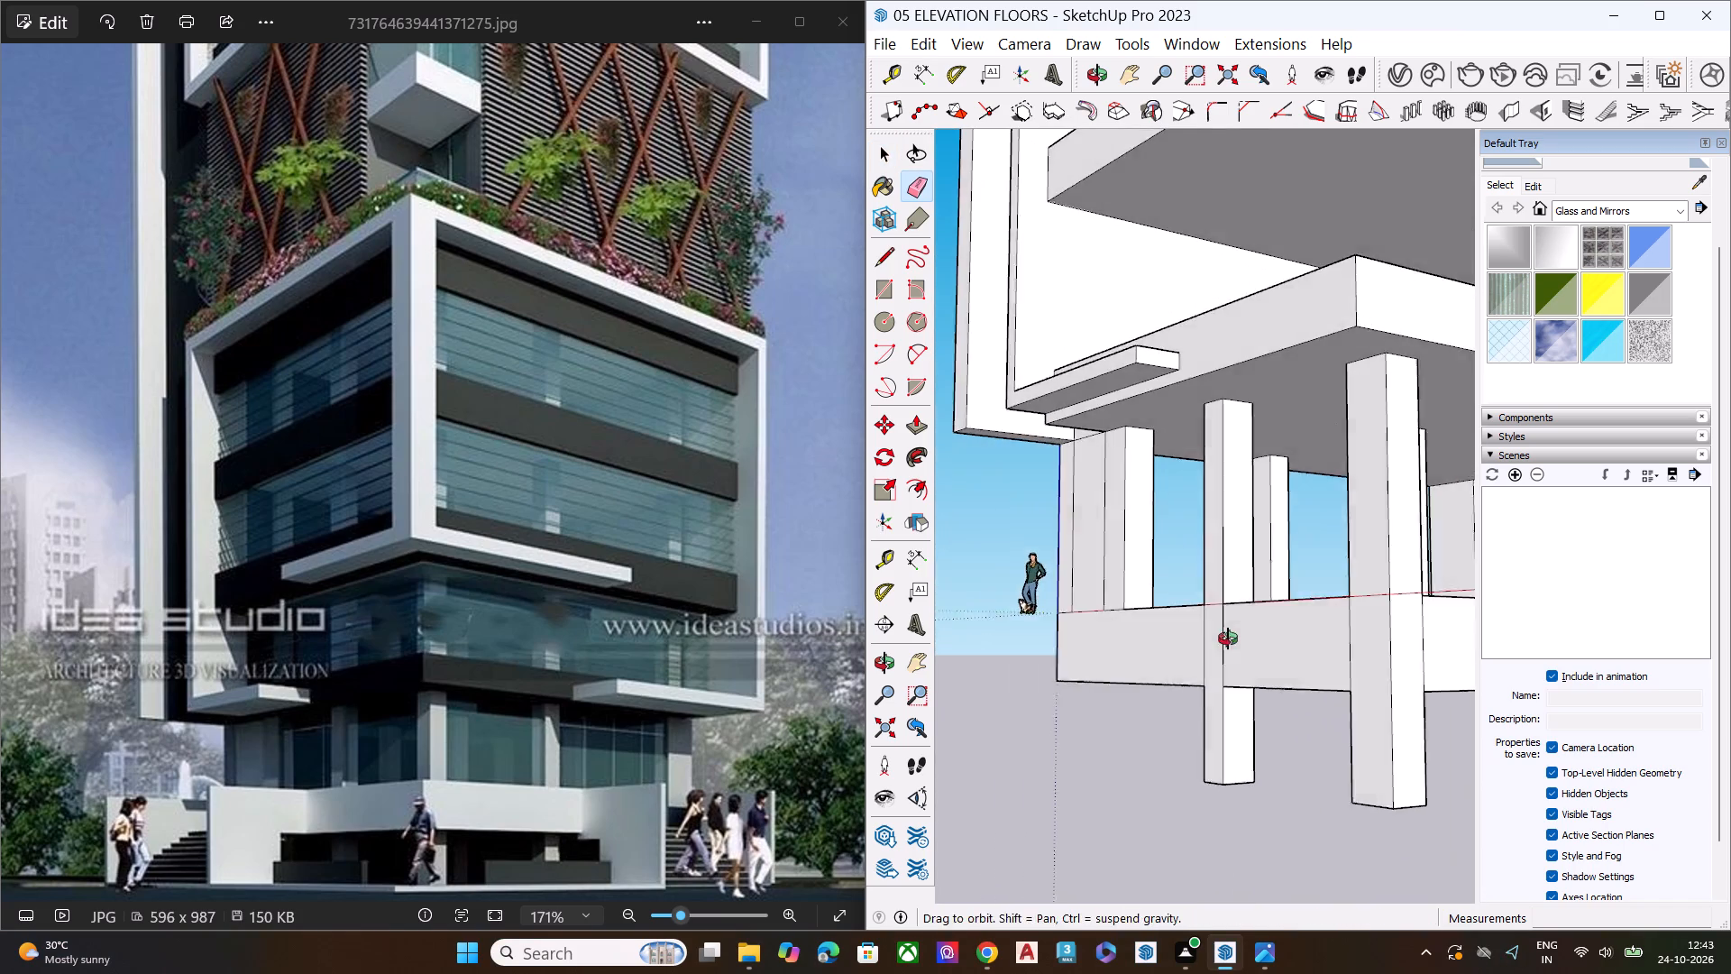
pyautogui.moveTo(1228, 639); pyautogui.dragTo(1232, 635, button='middle')
pyautogui.scroll(5, 1164, 639)
pyautogui.press('space')
pyautogui.press('l')
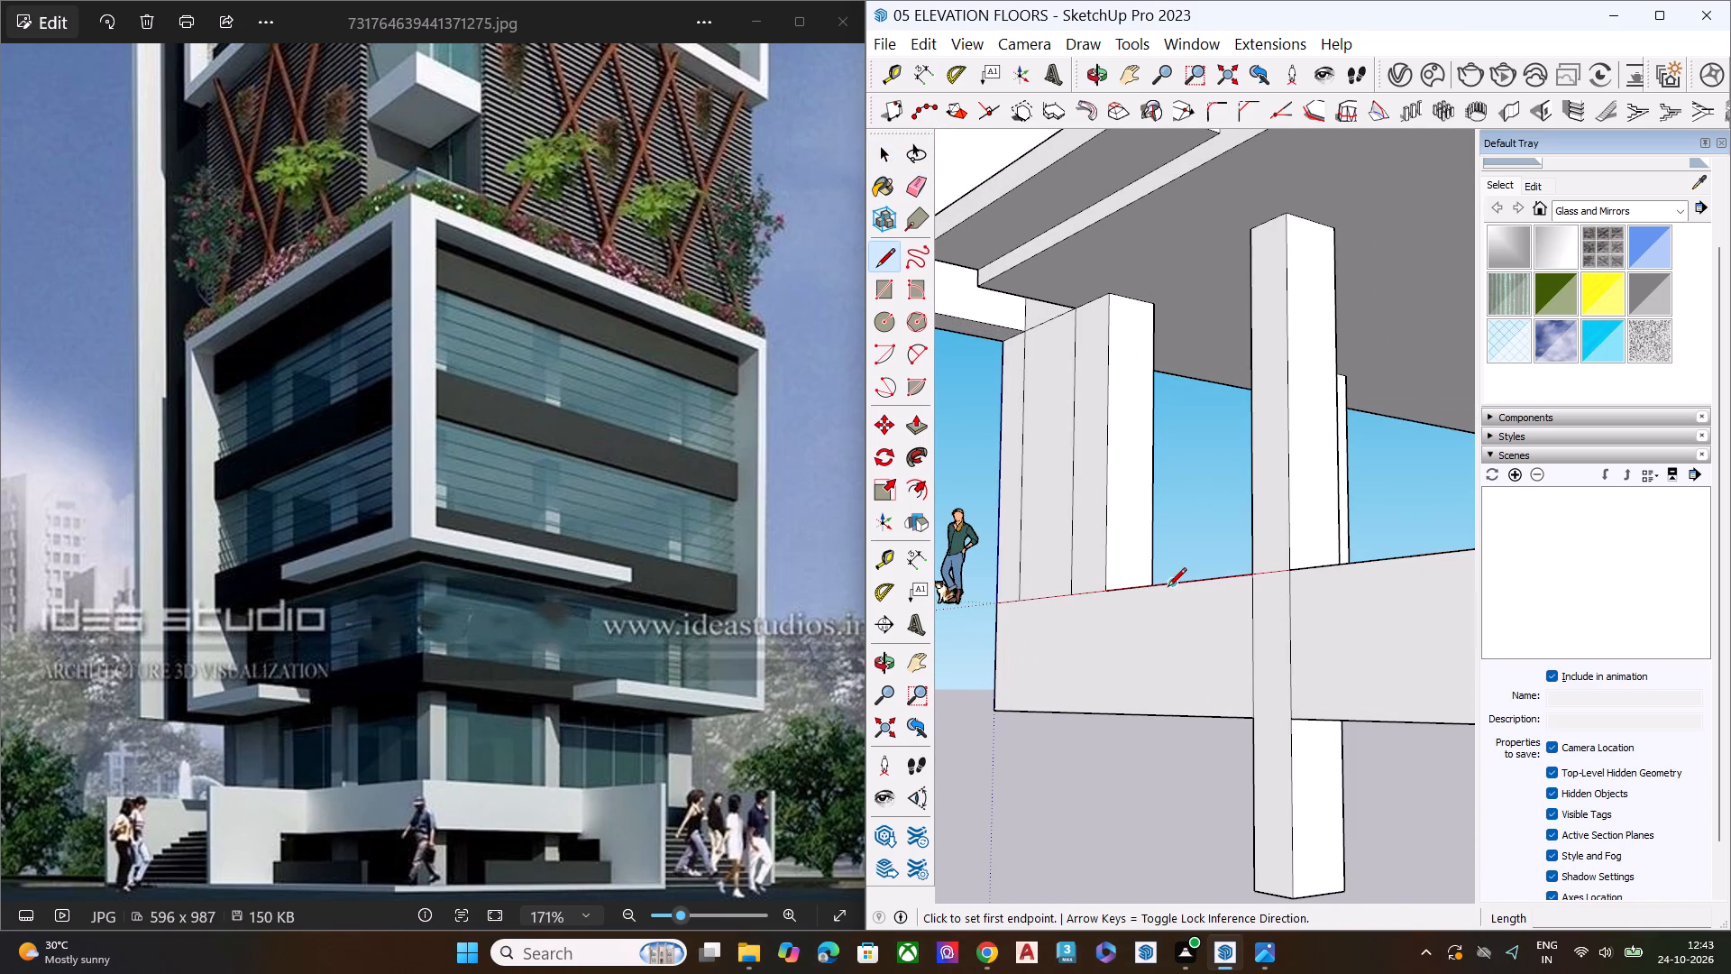
pyautogui.click(1171, 586)
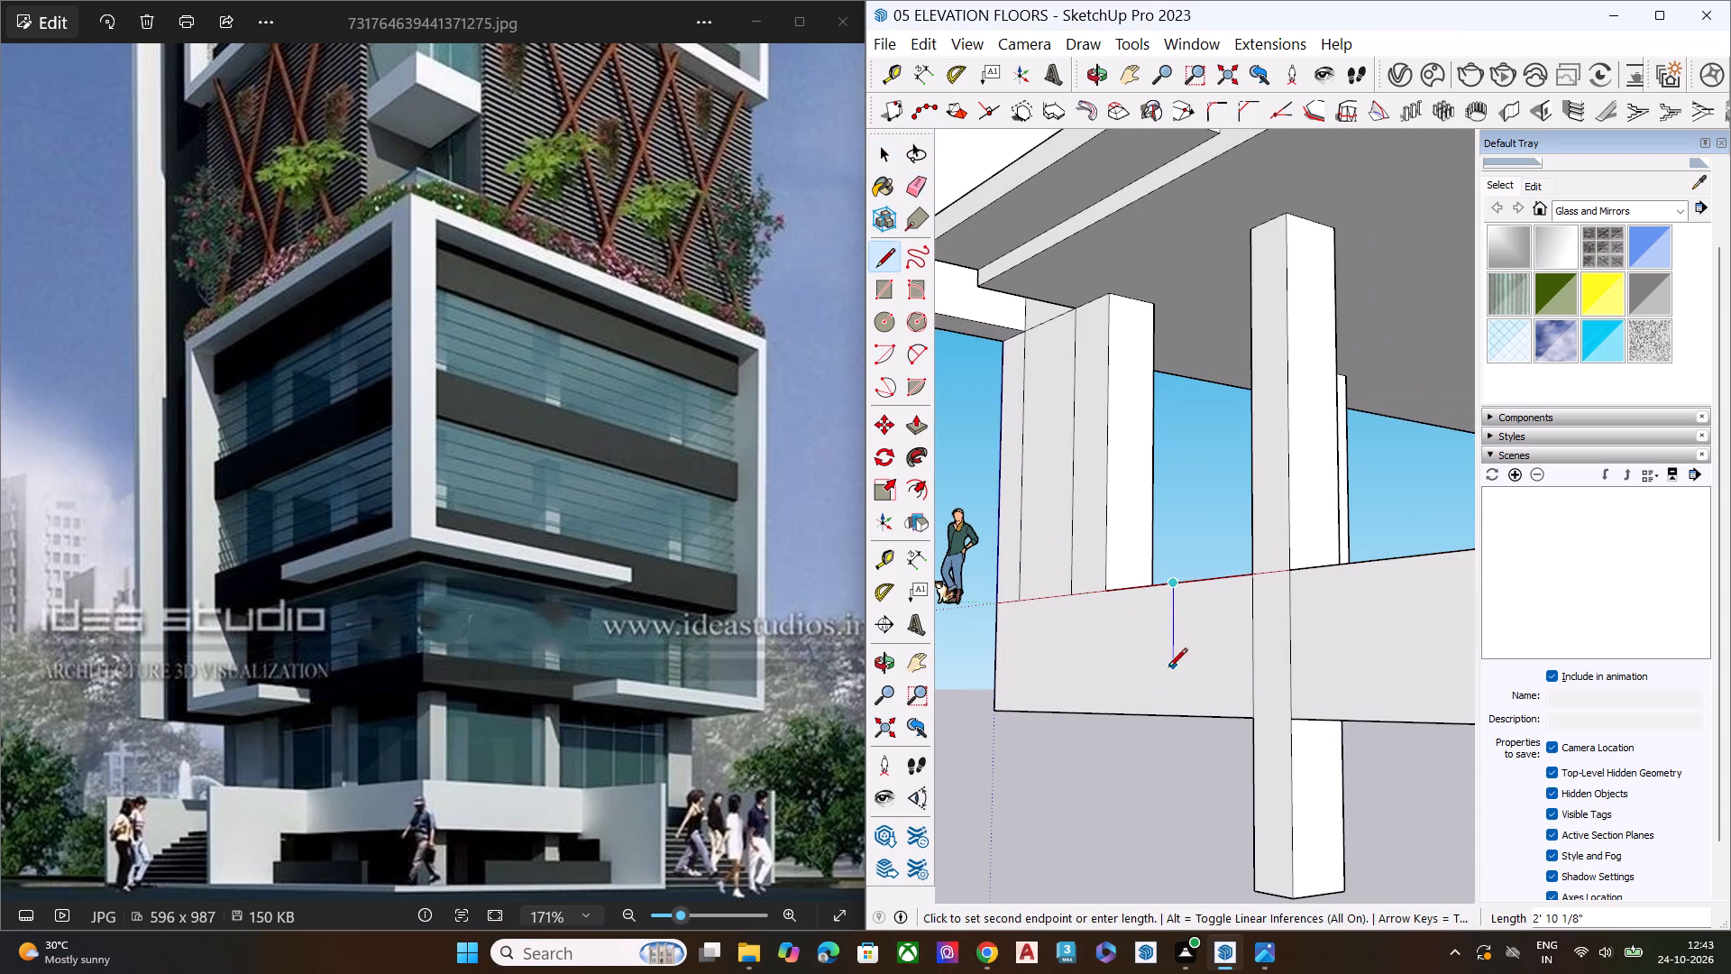
pyautogui.click(1171, 712)
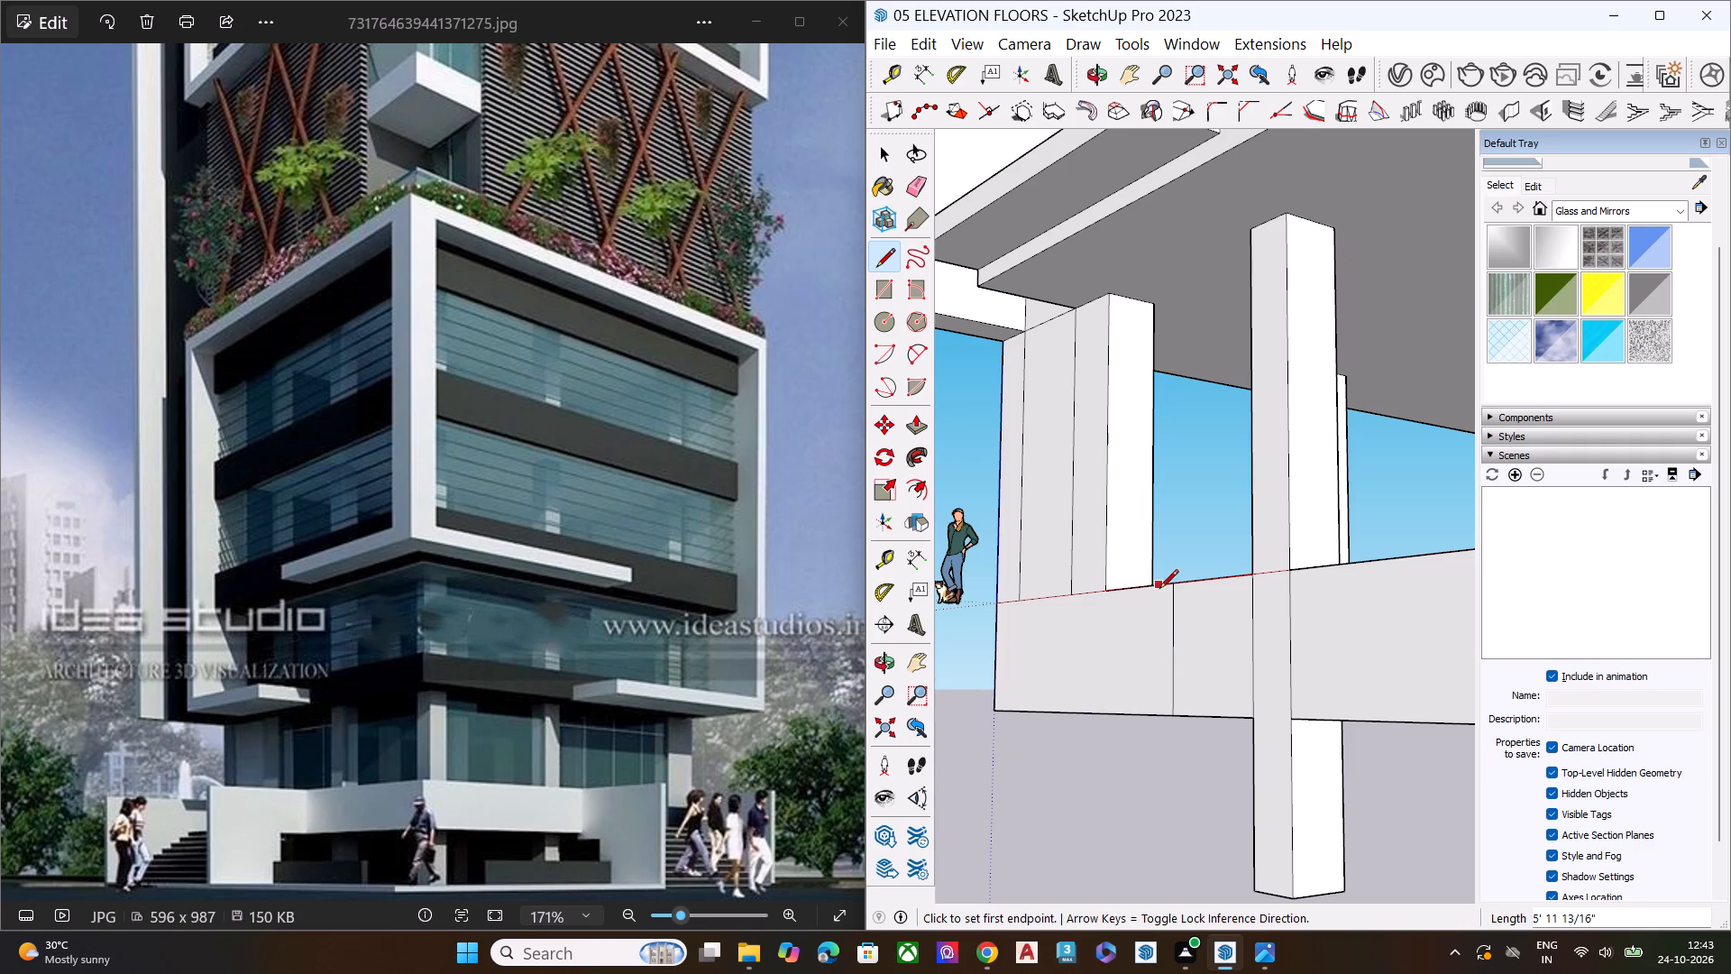
pyautogui.click(1159, 590)
pyautogui.click(1159, 712)
pyautogui.press('space')
# Push/pull the narrow strip on the band's side face outward about 16' 10 9/16" to form a second projecting wall.
pyautogui.click(1168, 675)
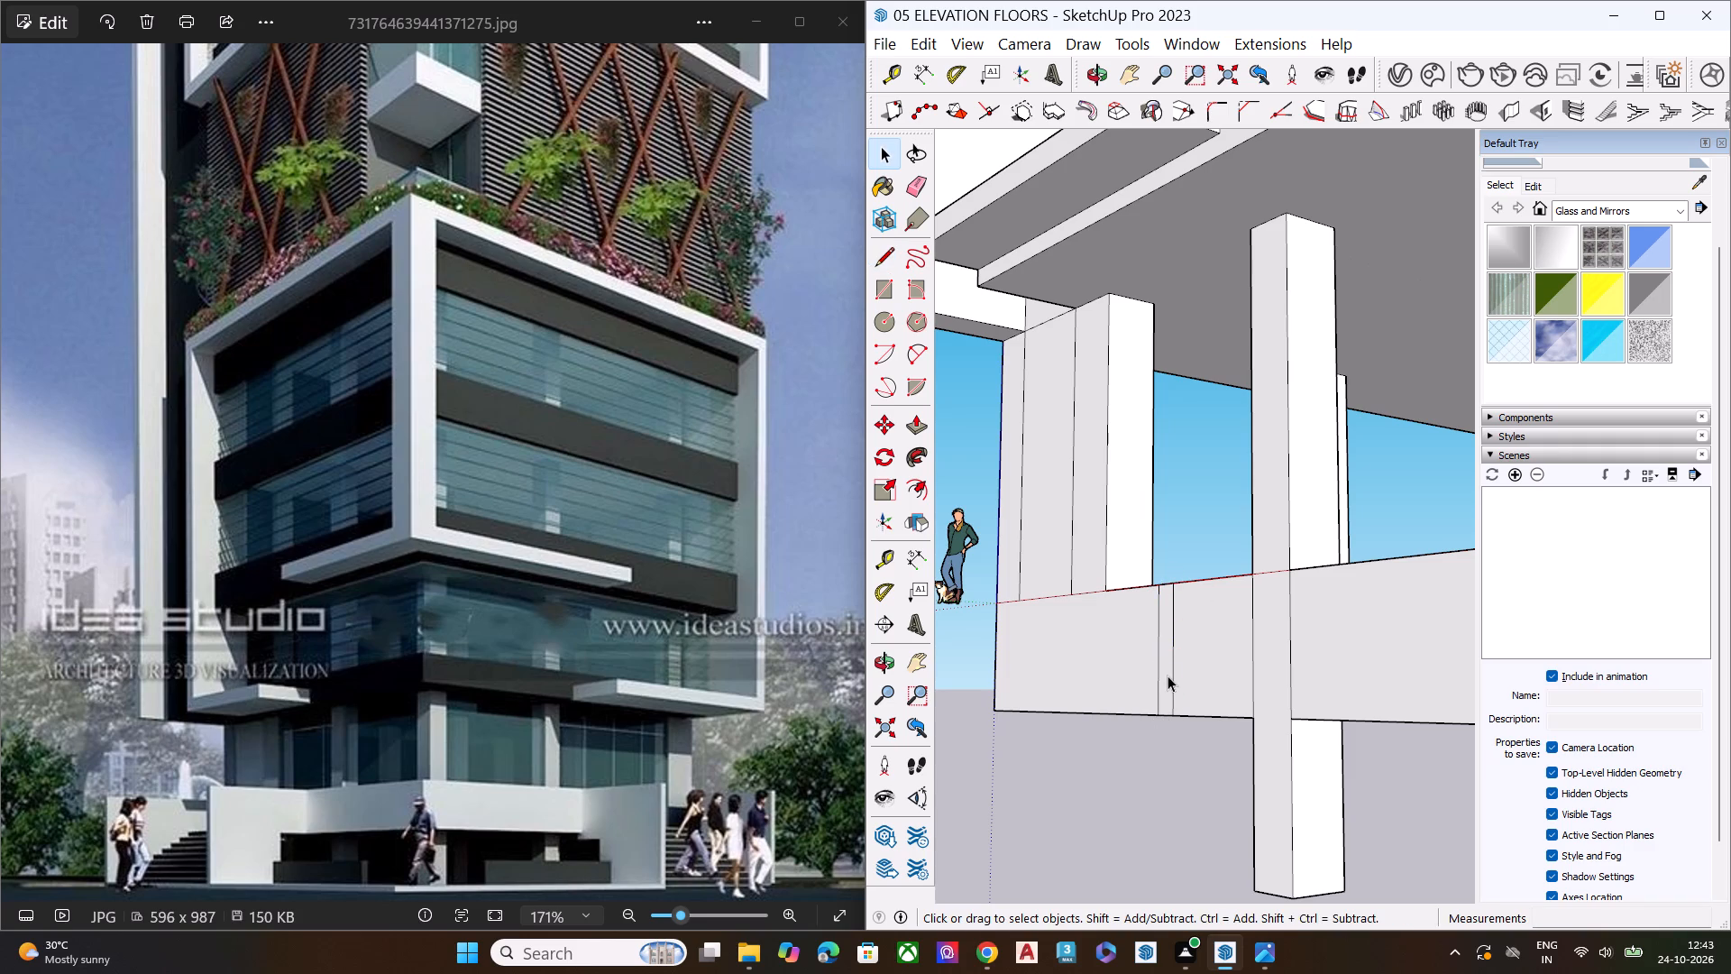
pyautogui.press('p')
pyautogui.click(1168, 675)
pyautogui.scroll(-9, 1126, 610)
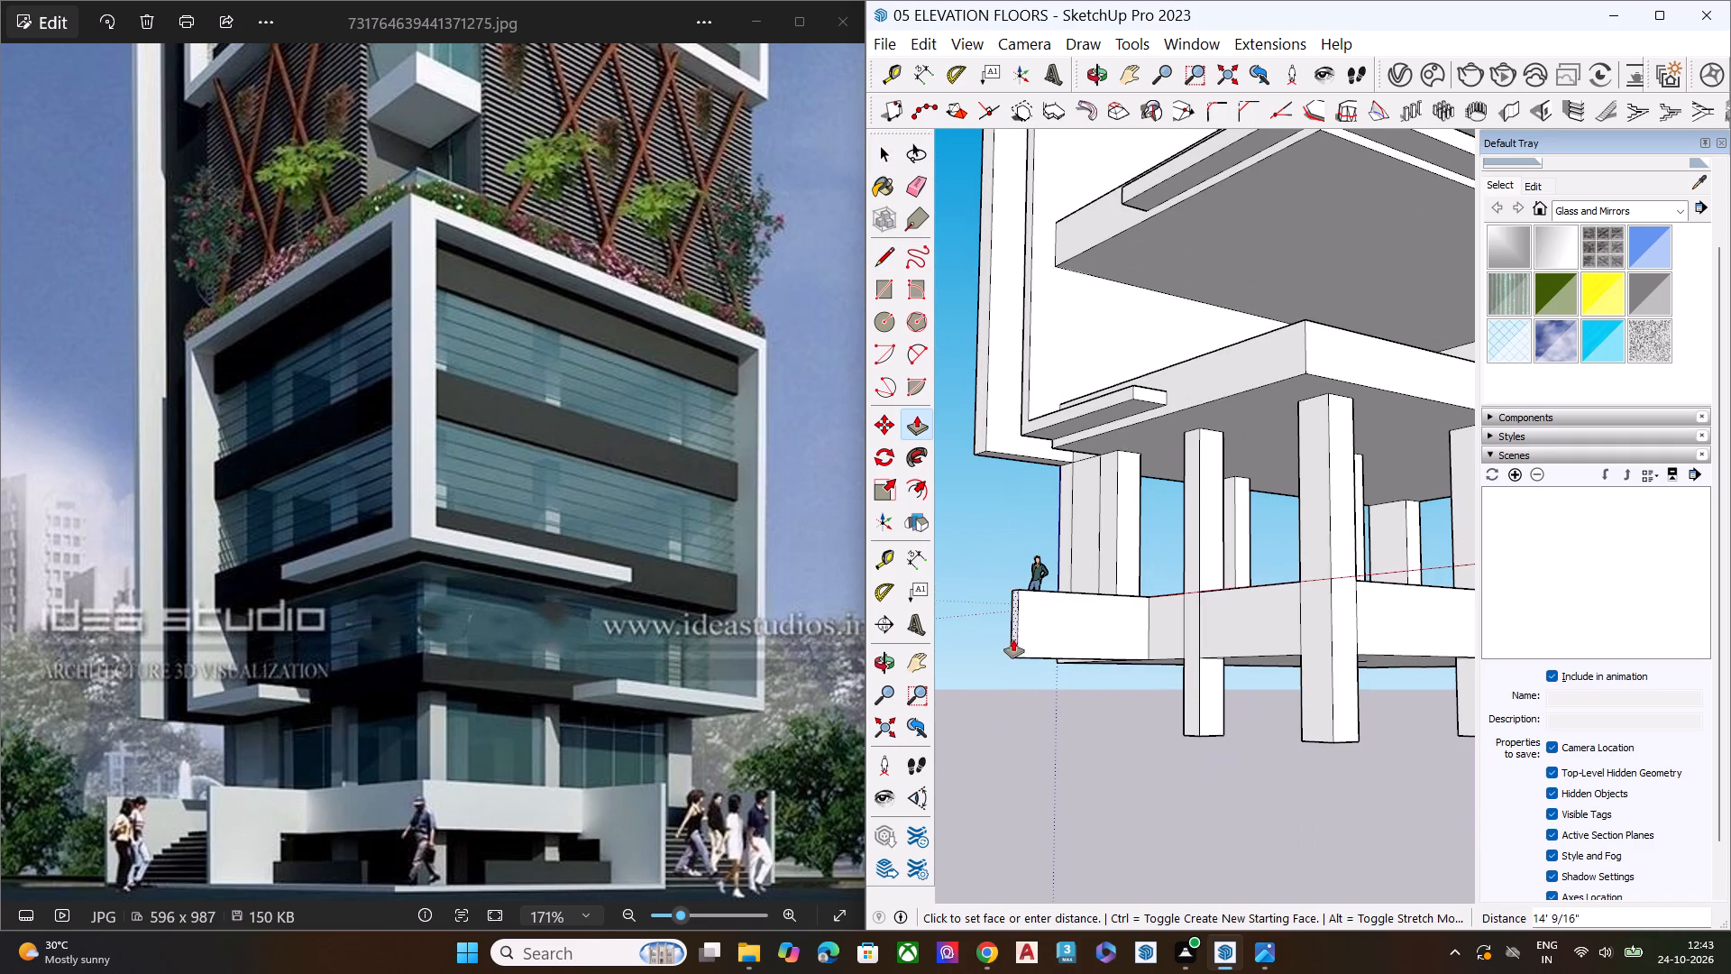
pyautogui.click(988, 645)
# Draw a 2' 4 1/8" line across the side column's face along the slab band's bottom edge.
pyautogui.scroll(-1, 1105, 647)
pyautogui.scroll(1, 1105, 647)
pyautogui.scroll(-4, 1105, 647)
pyautogui.moveTo(1219, 679); pyautogui.dragTo(1199, 787, button='middle')
pyautogui.scroll(3, 1269, 659)
pyautogui.scroll(-3, 1247, 639)
pyautogui.scroll(5, 1242, 639)
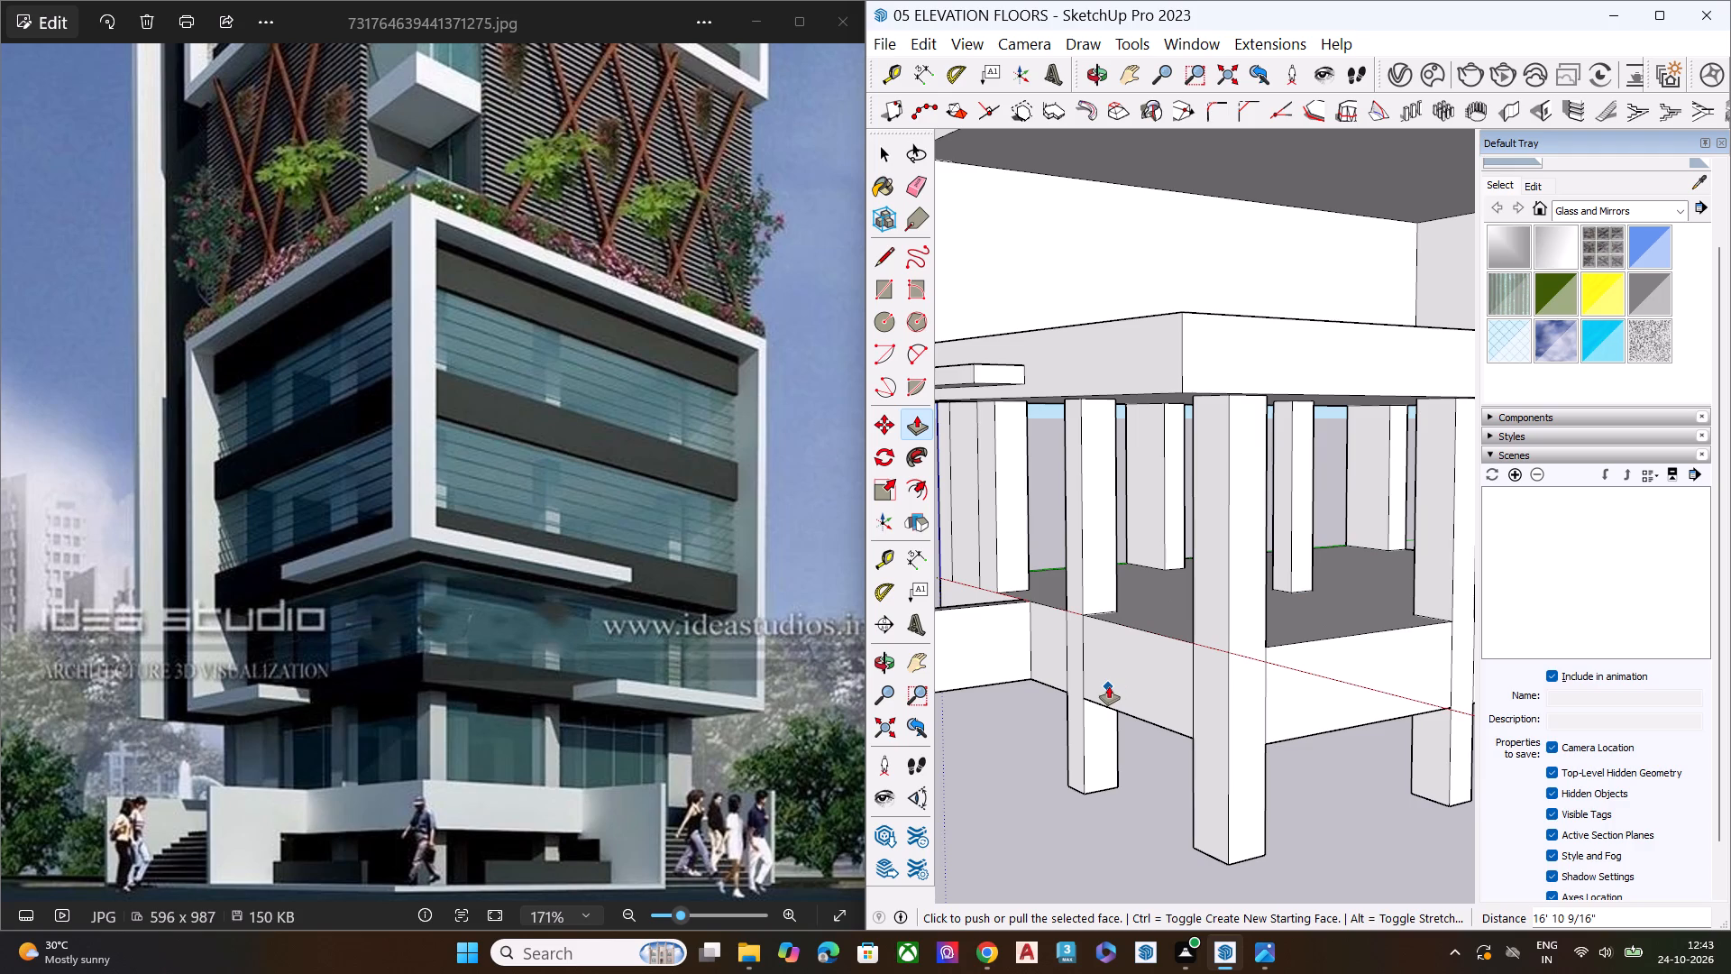
pyautogui.scroll(1, 1102, 684)
pyautogui.press('space')
pyautogui.scroll(-5, 1151, 662)
pyautogui.moveTo(1089, 676); pyautogui.dragTo(1103, 715, button='middle')
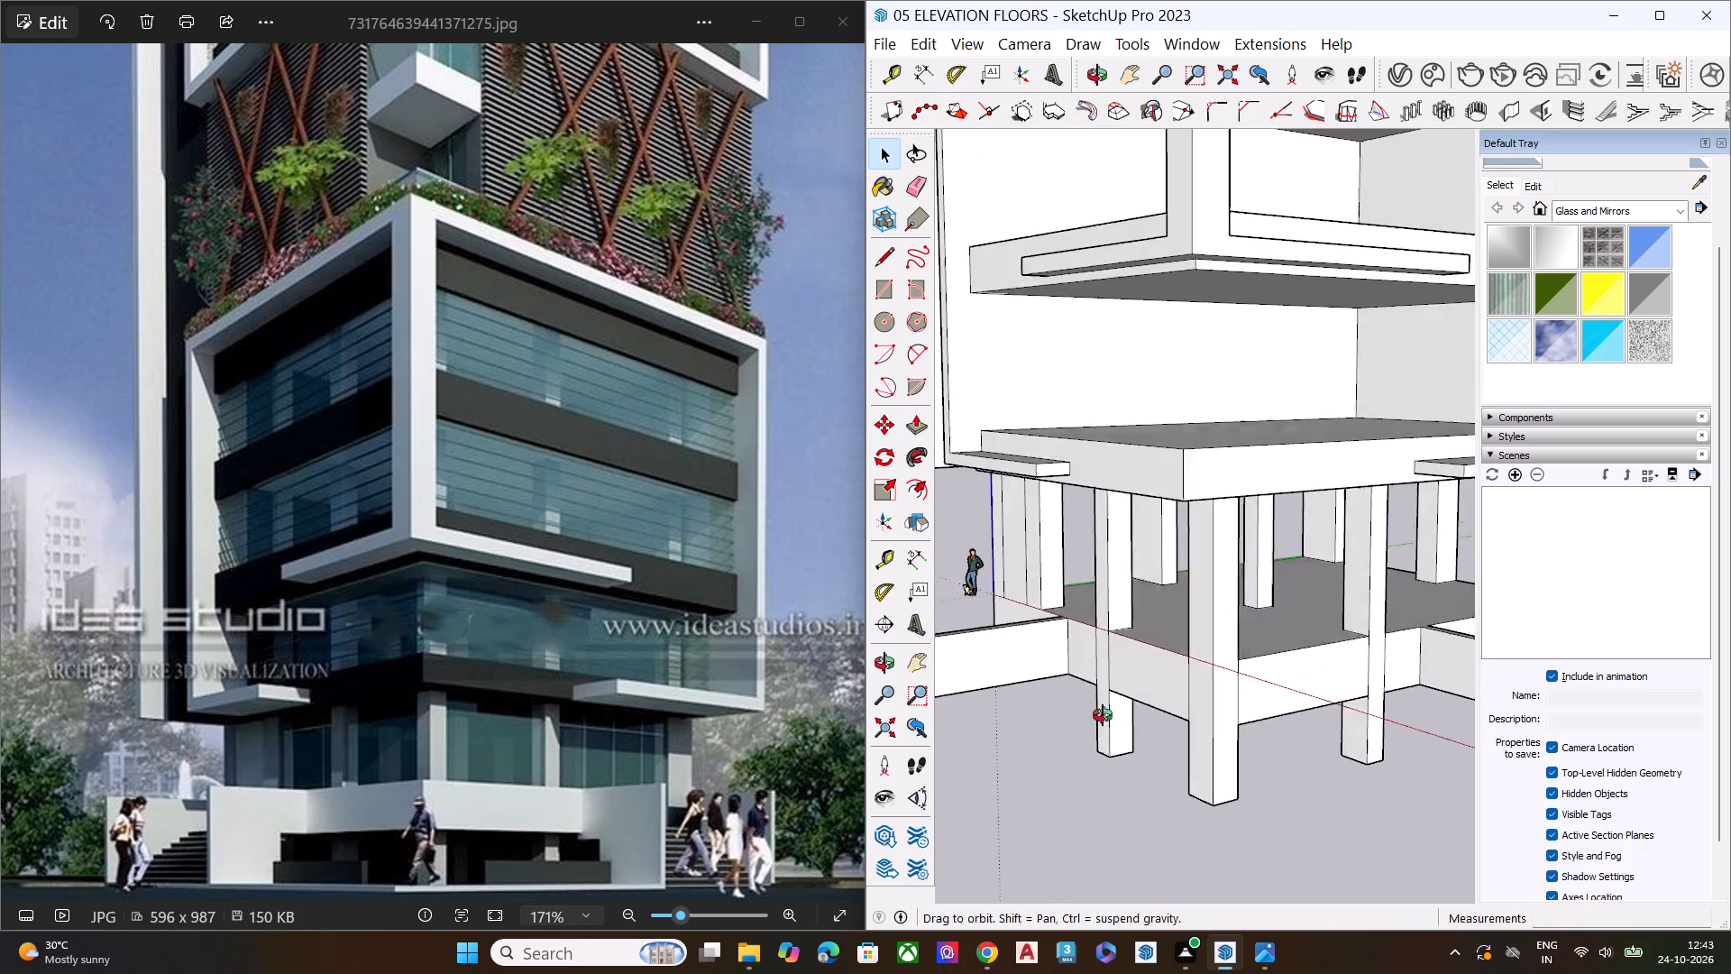
pyautogui.moveTo(1103, 715); pyautogui.dragTo(1108, 745, button='middle')
pyautogui.scroll(6, 1106, 744)
pyautogui.press('e')
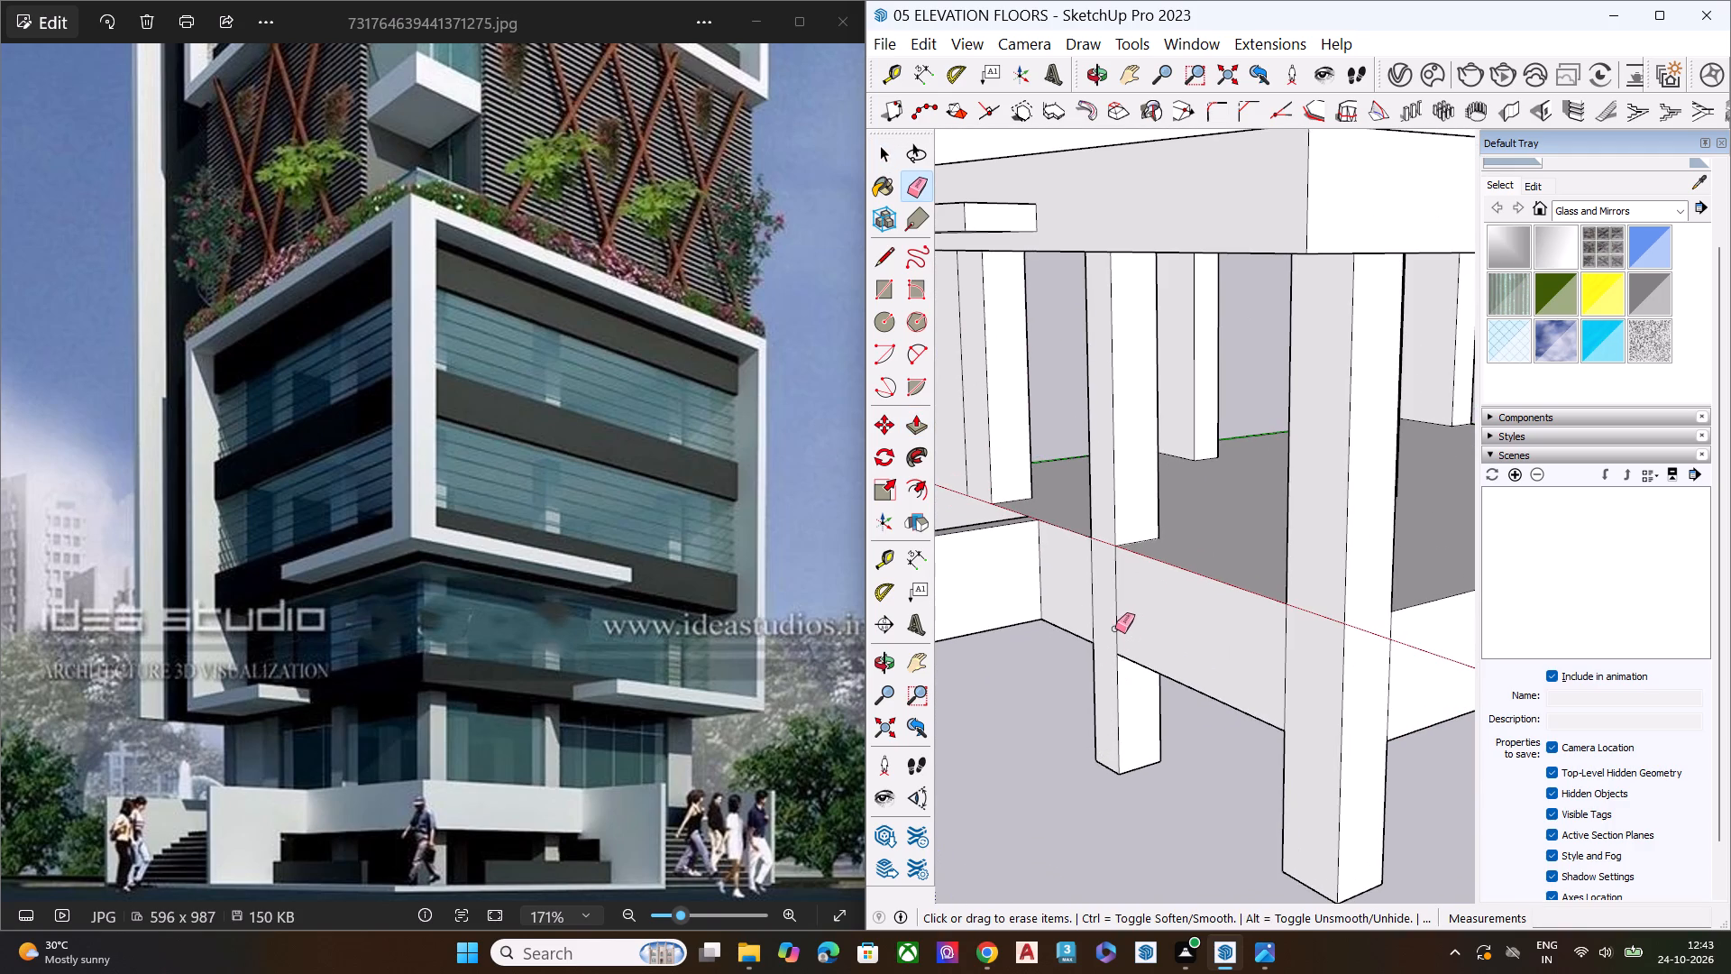
pyautogui.press('l')
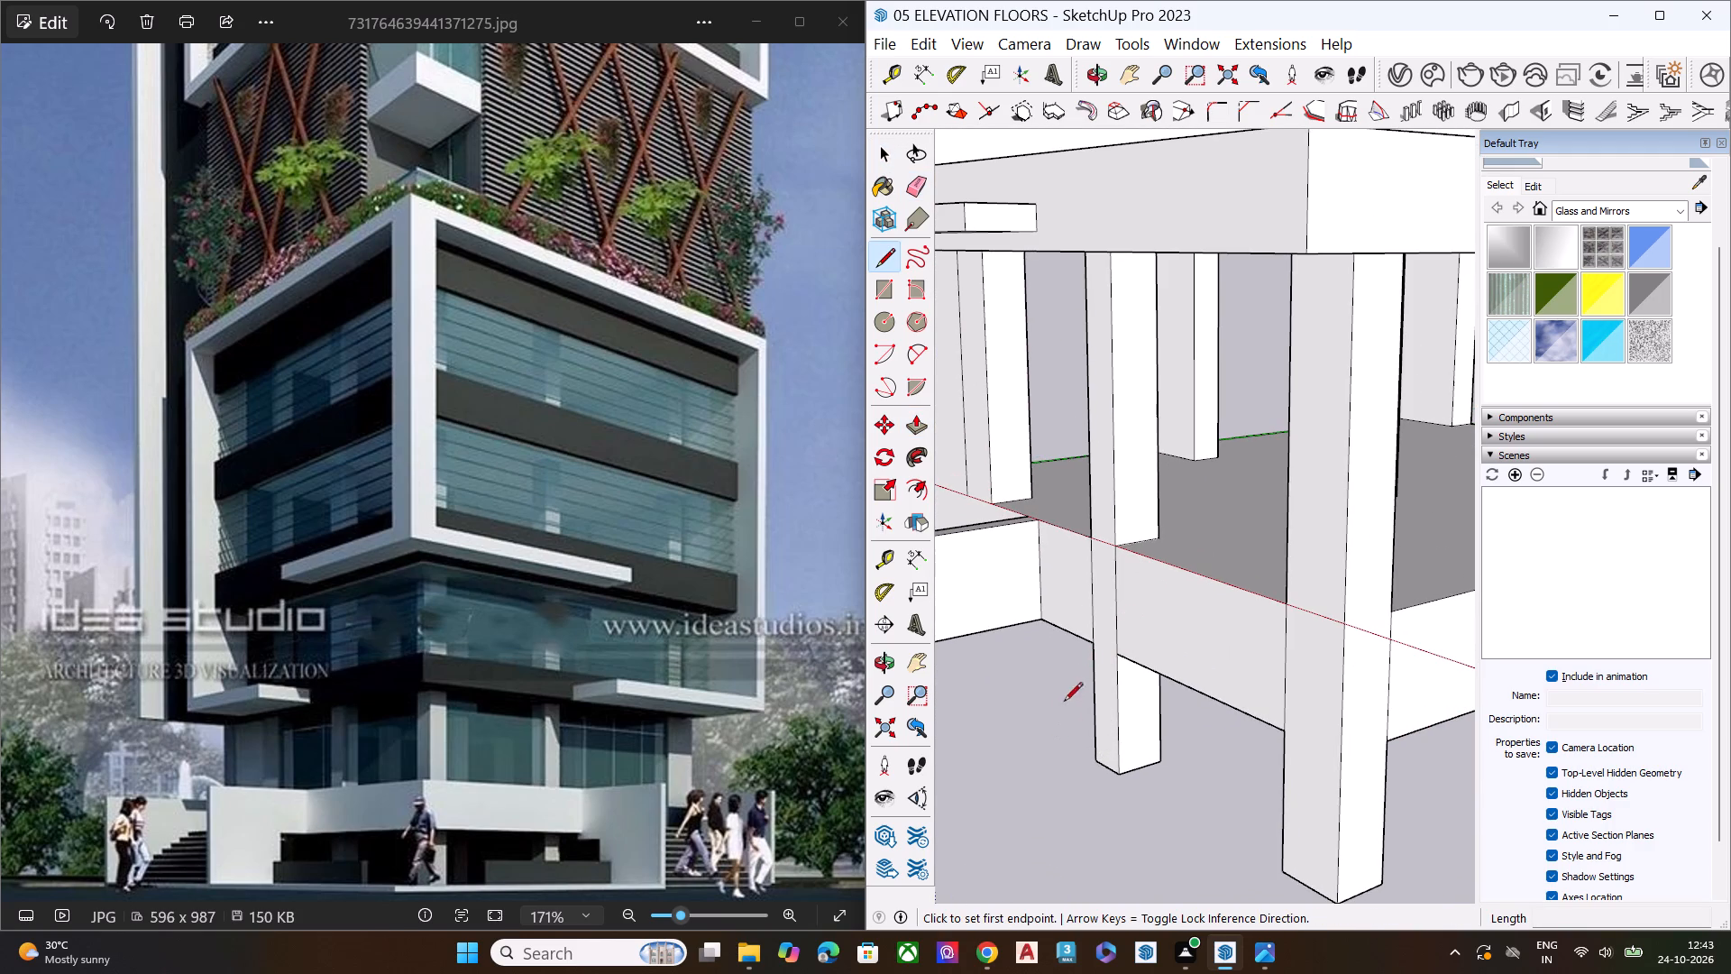
pyautogui.click(1092, 648)
pyautogui.click(1117, 658)
pyautogui.press('space')
# Erase the column's two vertical edges where they cross the slab band's side face.
pyautogui.press('e')
pyautogui.click(1114, 608)
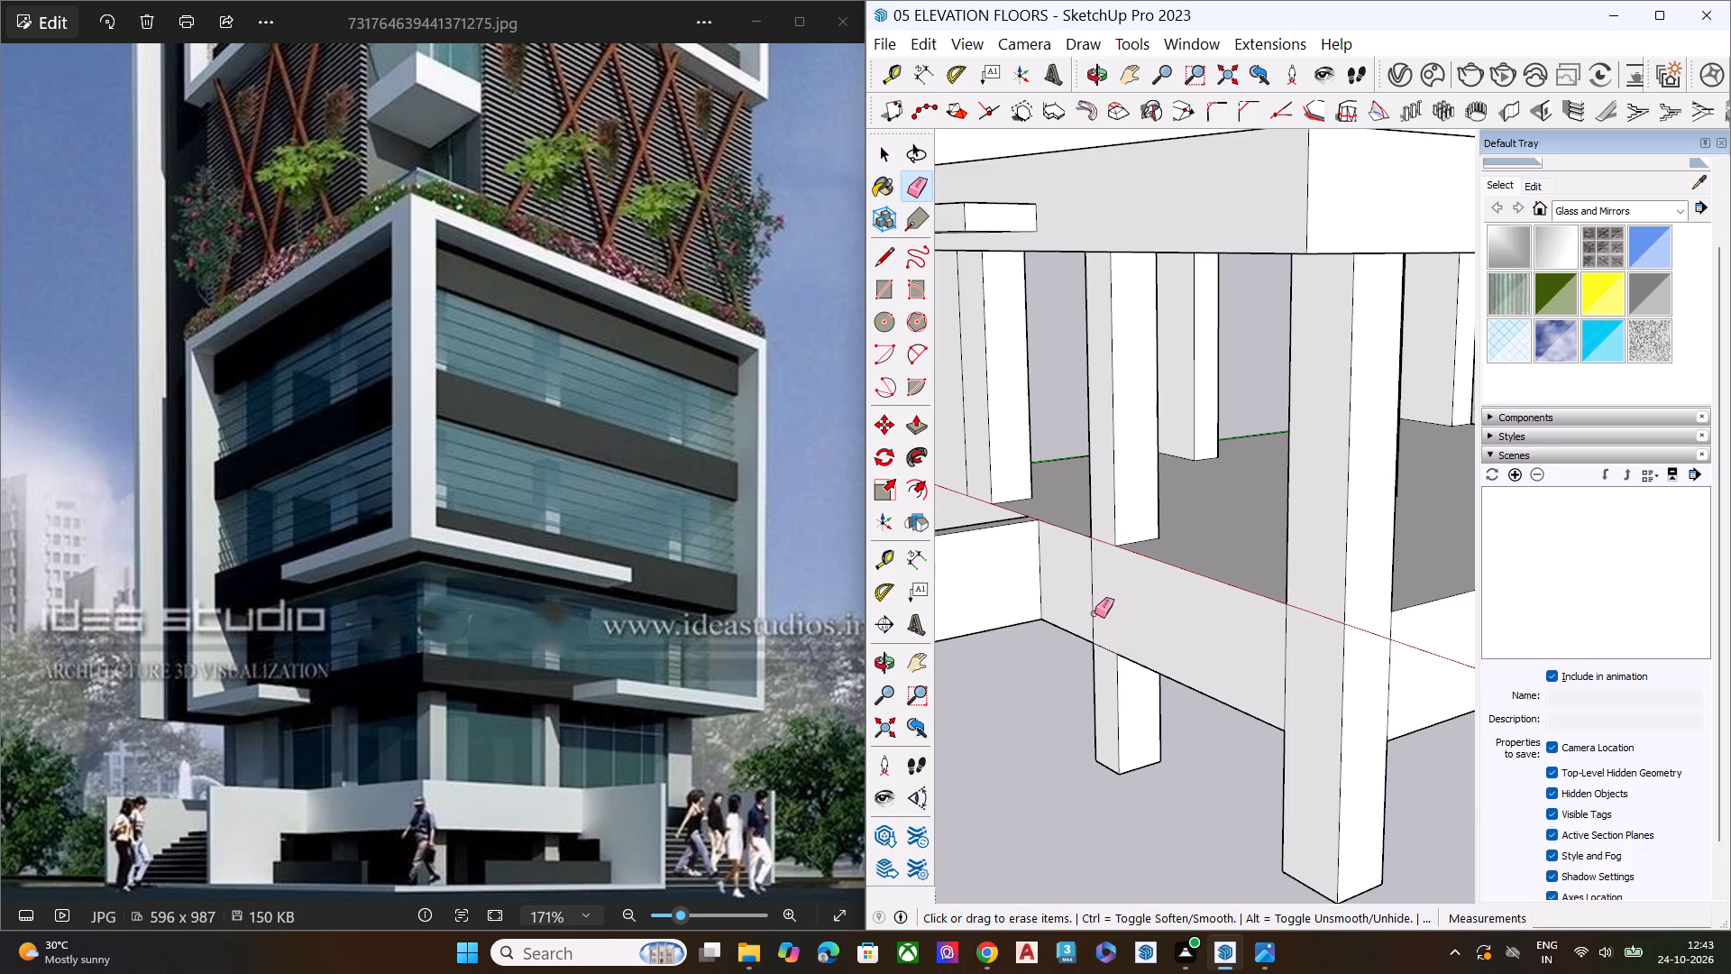
pyautogui.click(1094, 614)
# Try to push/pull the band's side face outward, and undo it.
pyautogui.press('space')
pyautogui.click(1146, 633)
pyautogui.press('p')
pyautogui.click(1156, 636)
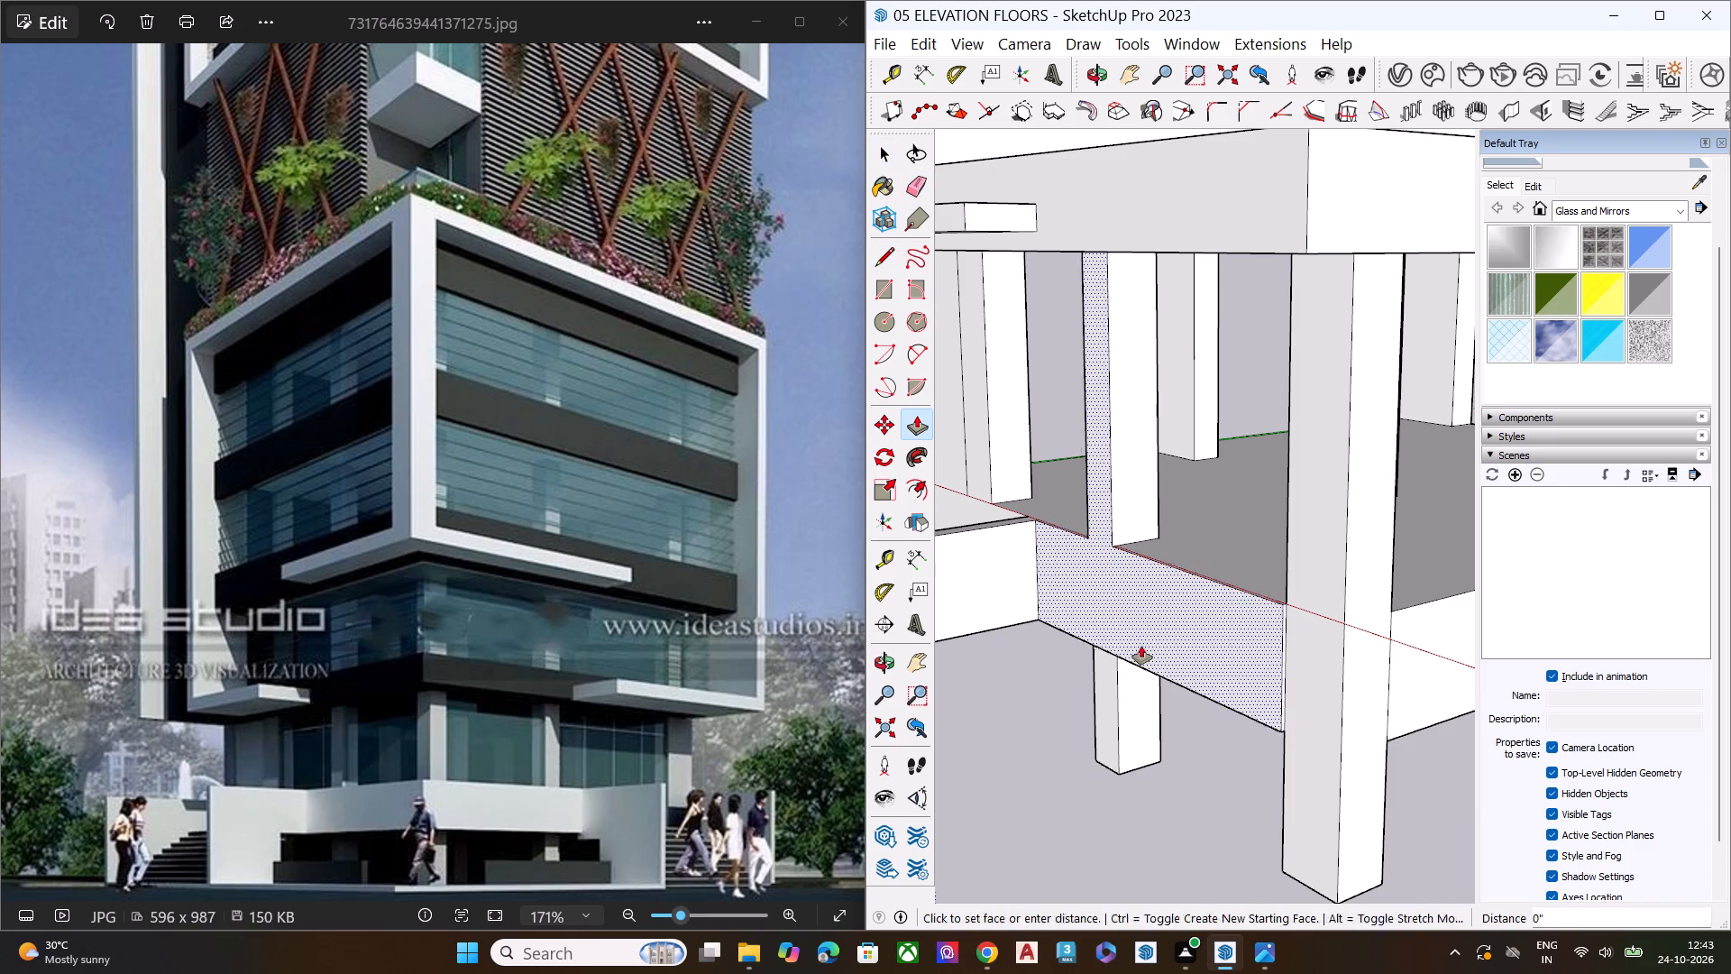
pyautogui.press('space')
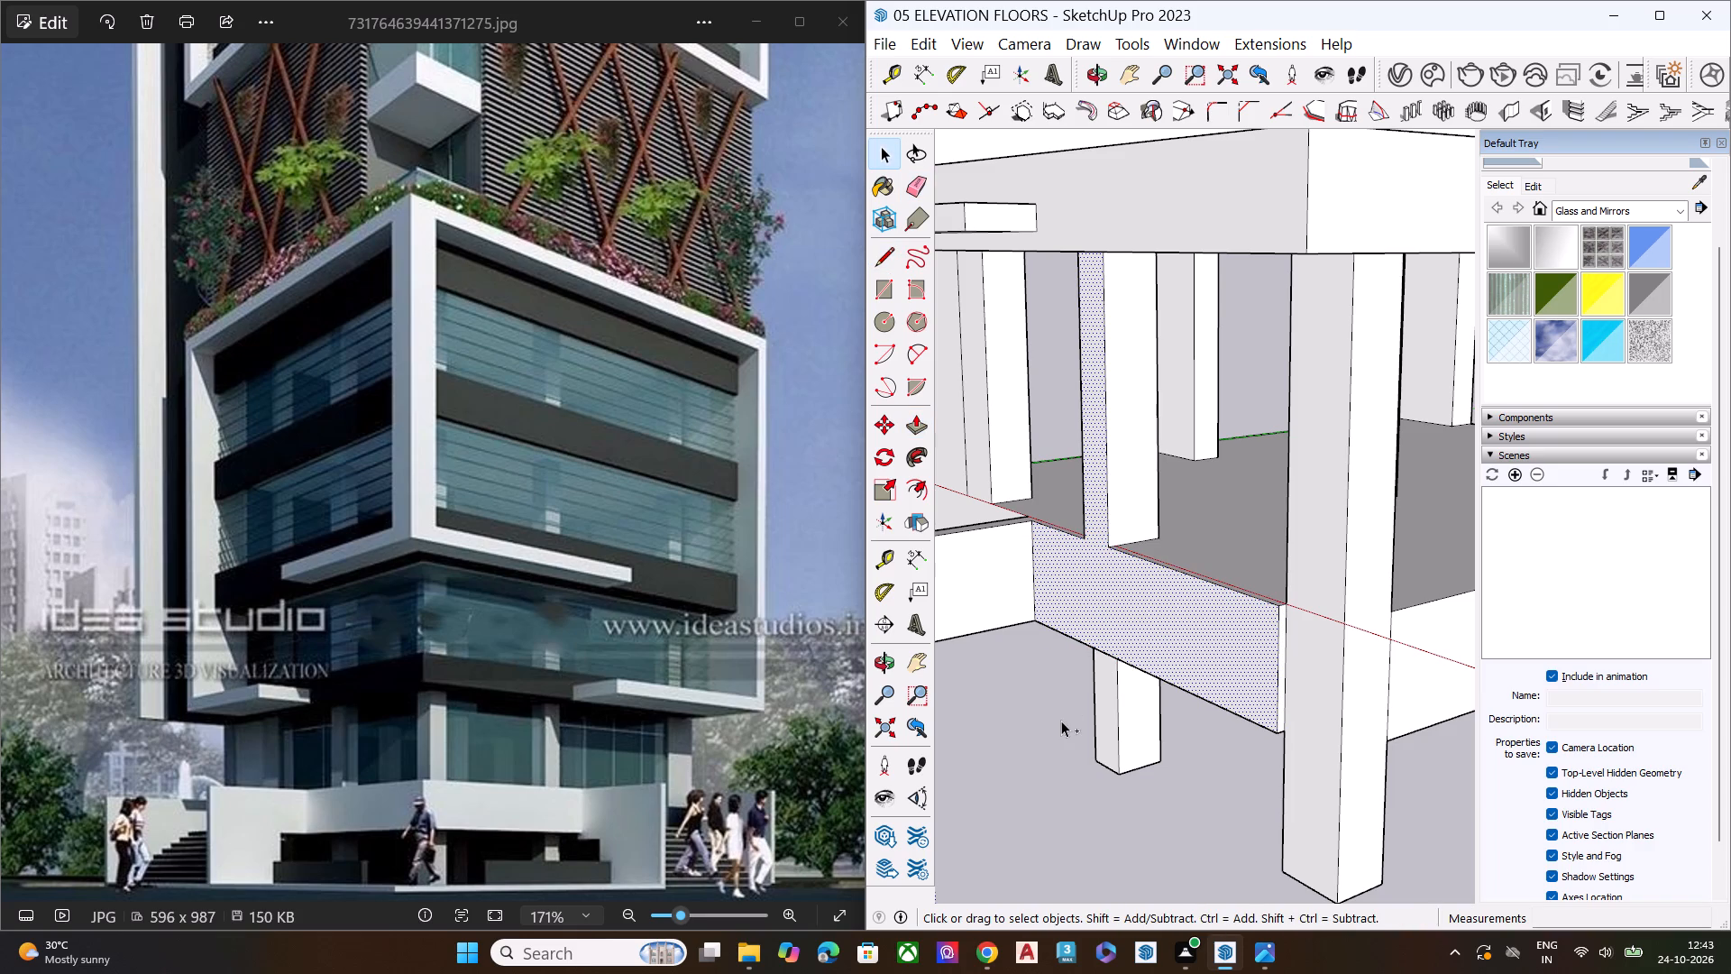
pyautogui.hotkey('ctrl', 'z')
# Draw a 2' 4 1/8" line across the side column along the band's top edge, separating the column face from the band.
pyautogui.scroll(5, 1079, 596)
pyautogui.press('l')
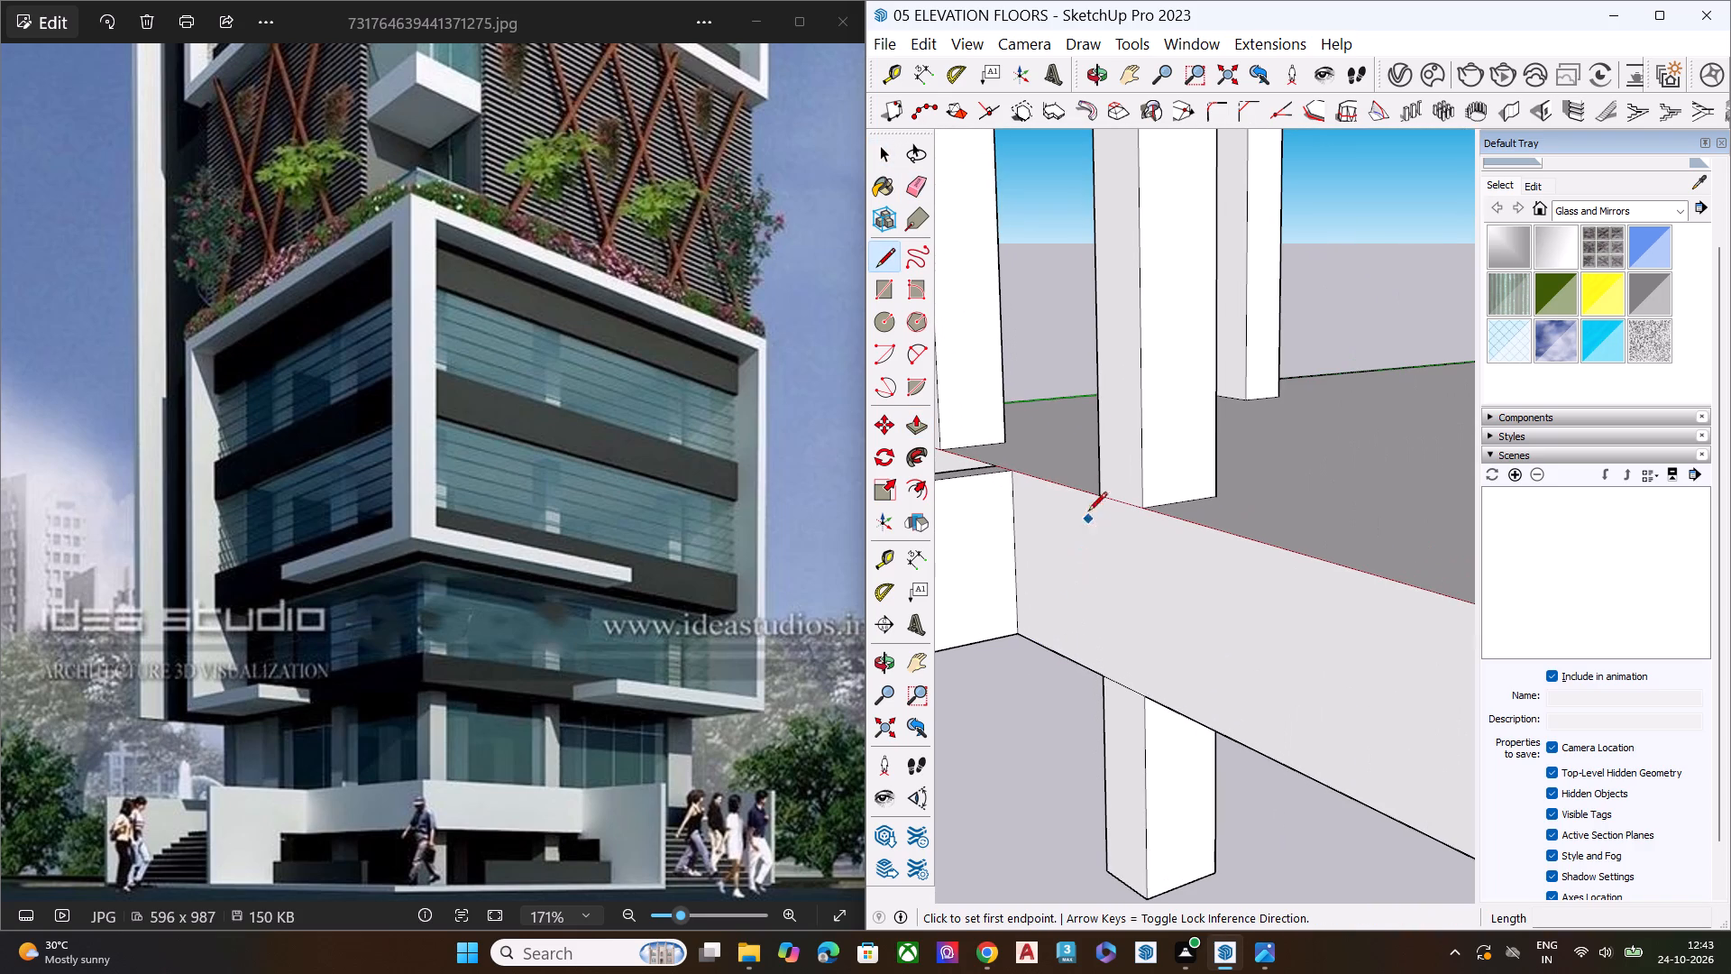
pyautogui.click(1093, 498)
pyautogui.click(1143, 510)
# Push/pull the band's side face outward partway along the new projecting wall to form a base block.
pyautogui.press('space')
pyautogui.click(1115, 567)
pyautogui.scroll(-5, 1061, 625)
pyautogui.scroll(2, 1059, 627)
pyautogui.scroll(-2, 1059, 627)
pyautogui.press('p')
pyautogui.click(1114, 625)
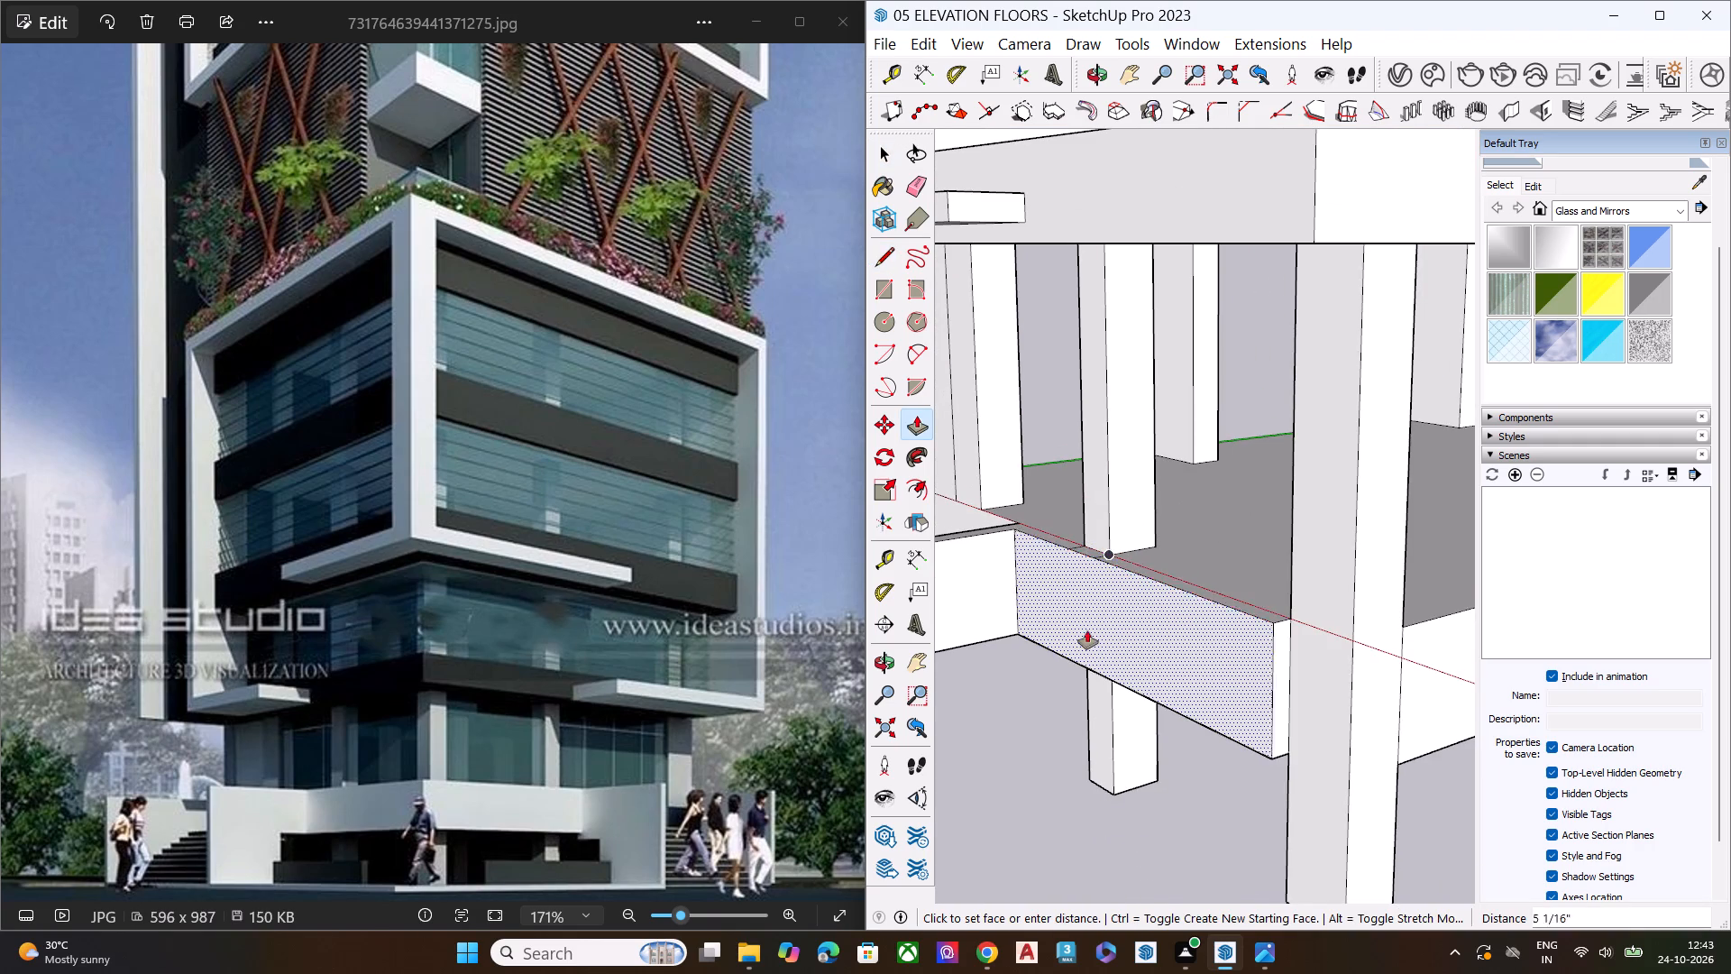
pyautogui.scroll(-6, 1029, 602)
pyautogui.moveTo(1024, 604); pyautogui.dragTo(1017, 512, button='middle')
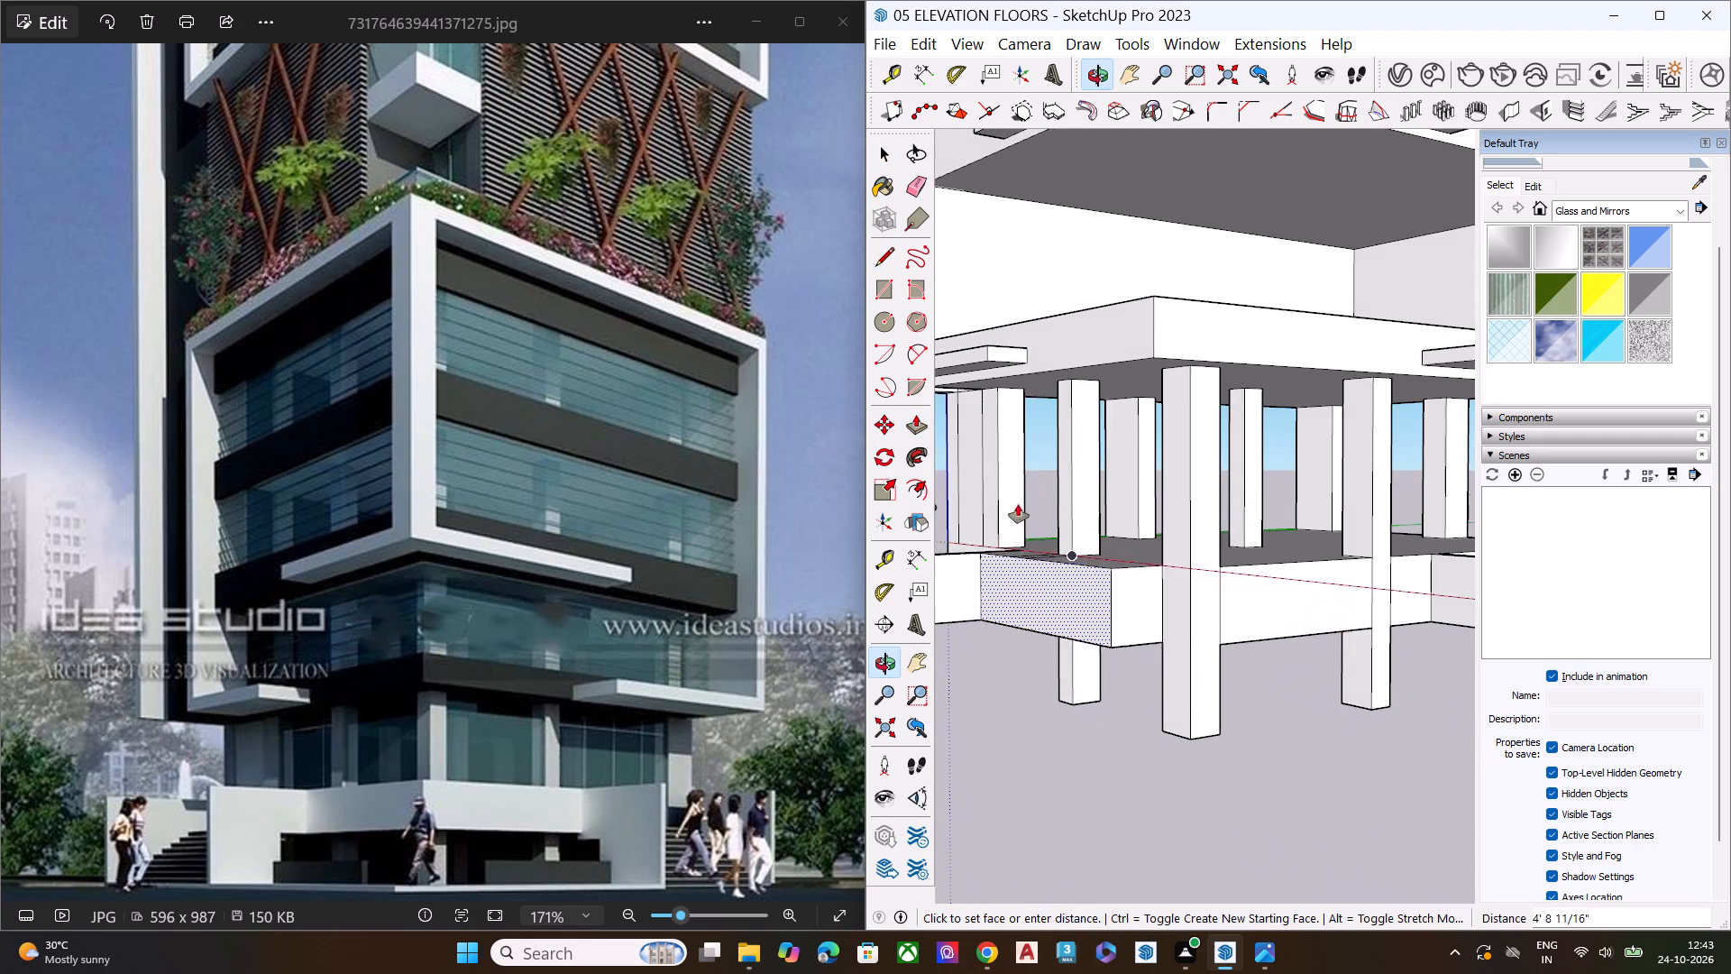
pyautogui.scroll(-7, 1032, 481)
pyautogui.moveTo(1009, 573); pyautogui.dragTo(1005, 528, button='middle')
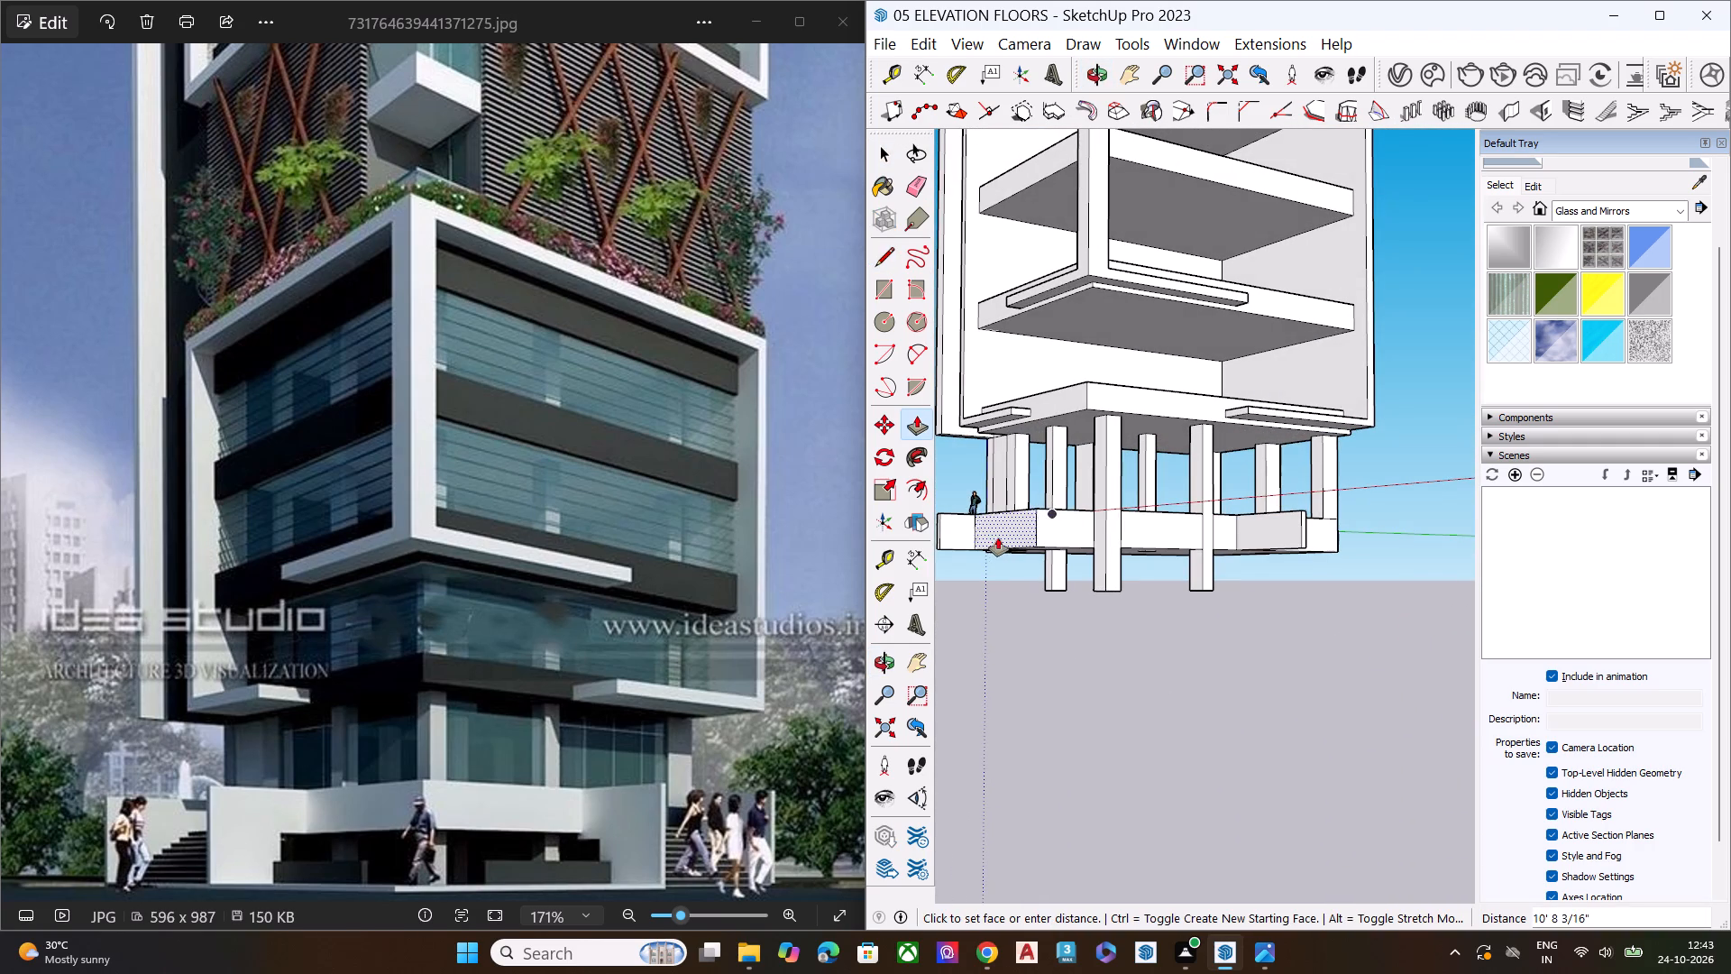
pyautogui.click(1007, 538)
# Push/pull the base block's end face out past the corner column, aligned to a point on the opposite projecting wall.
pyautogui.scroll(8, 1116, 518)
pyautogui.moveTo(1086, 533); pyautogui.dragTo(1088, 687, button='middle')
pyautogui.press('space')
pyautogui.click(1021, 660)
pyautogui.press('p')
pyautogui.click(1021, 660)
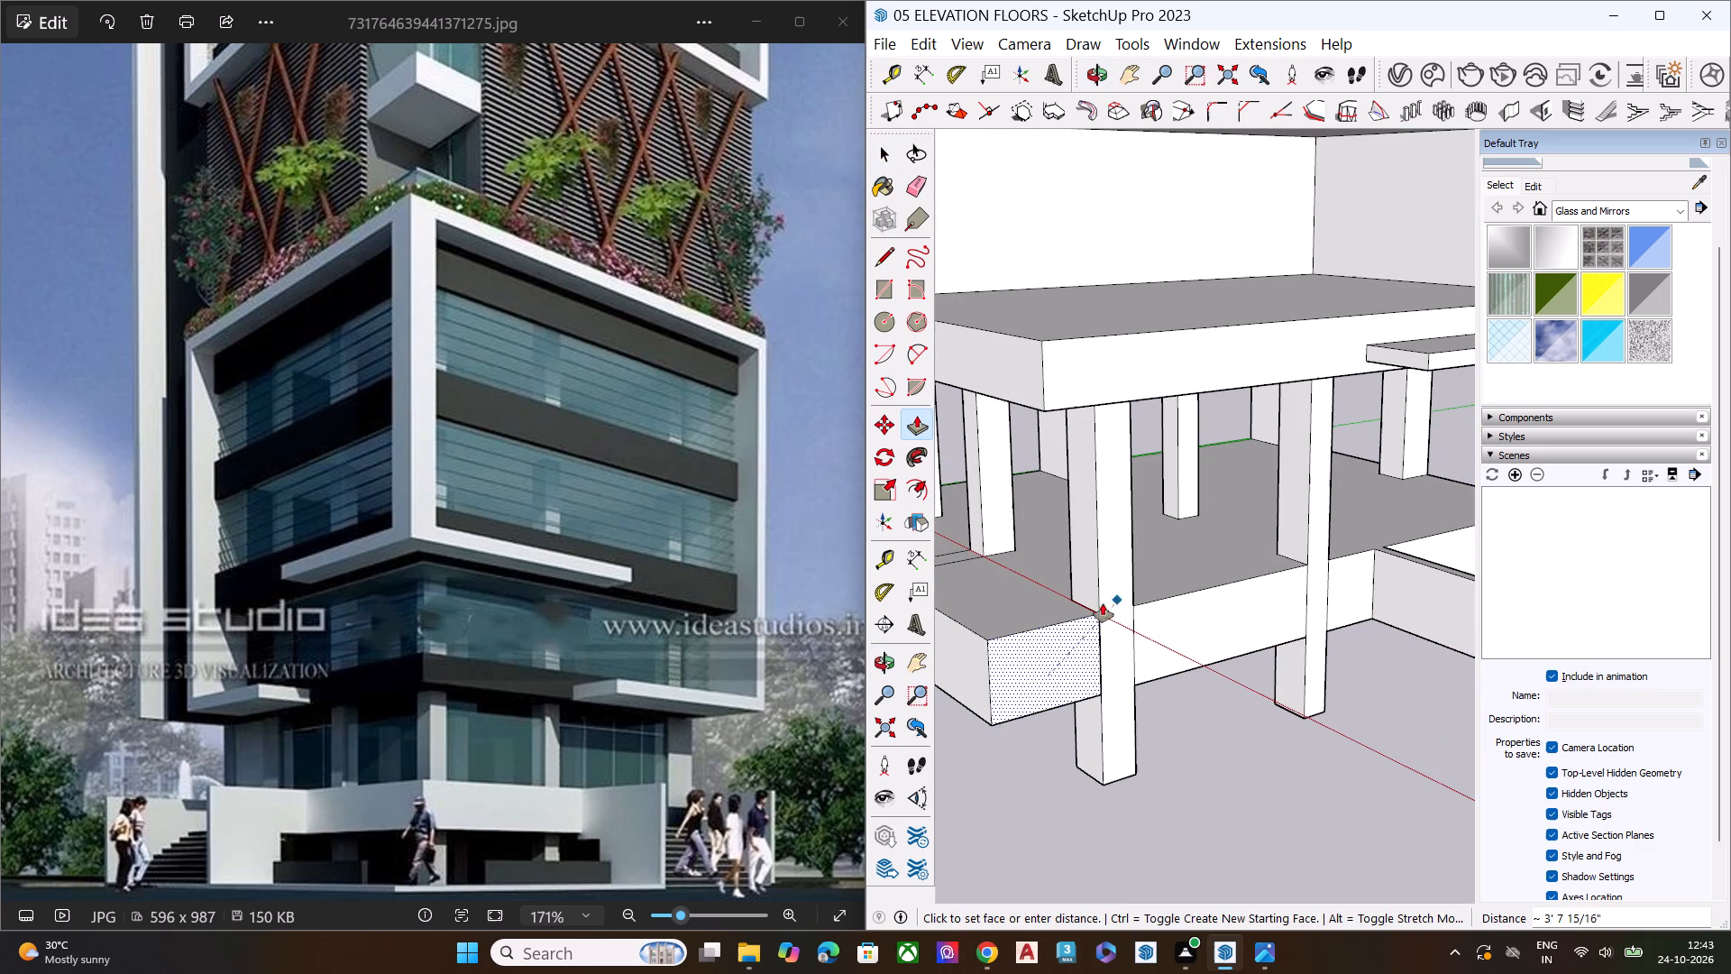
pyautogui.scroll(-7, 1085, 608)
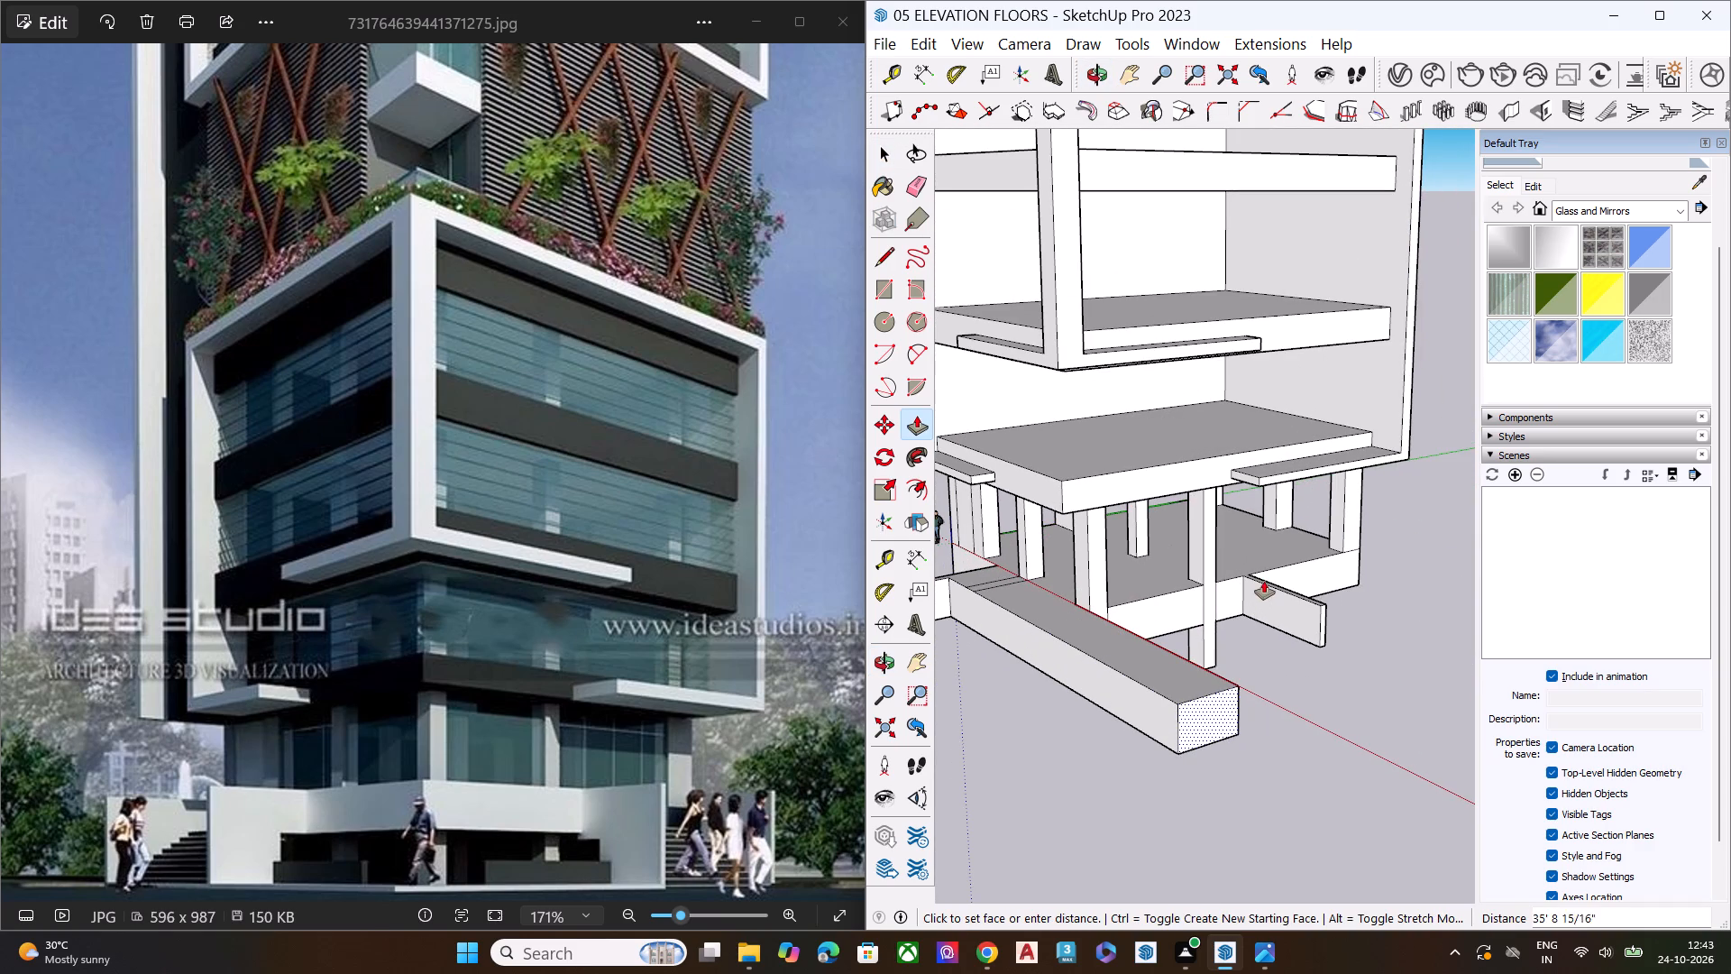
pyautogui.click(1271, 585)
pyautogui.press('space')
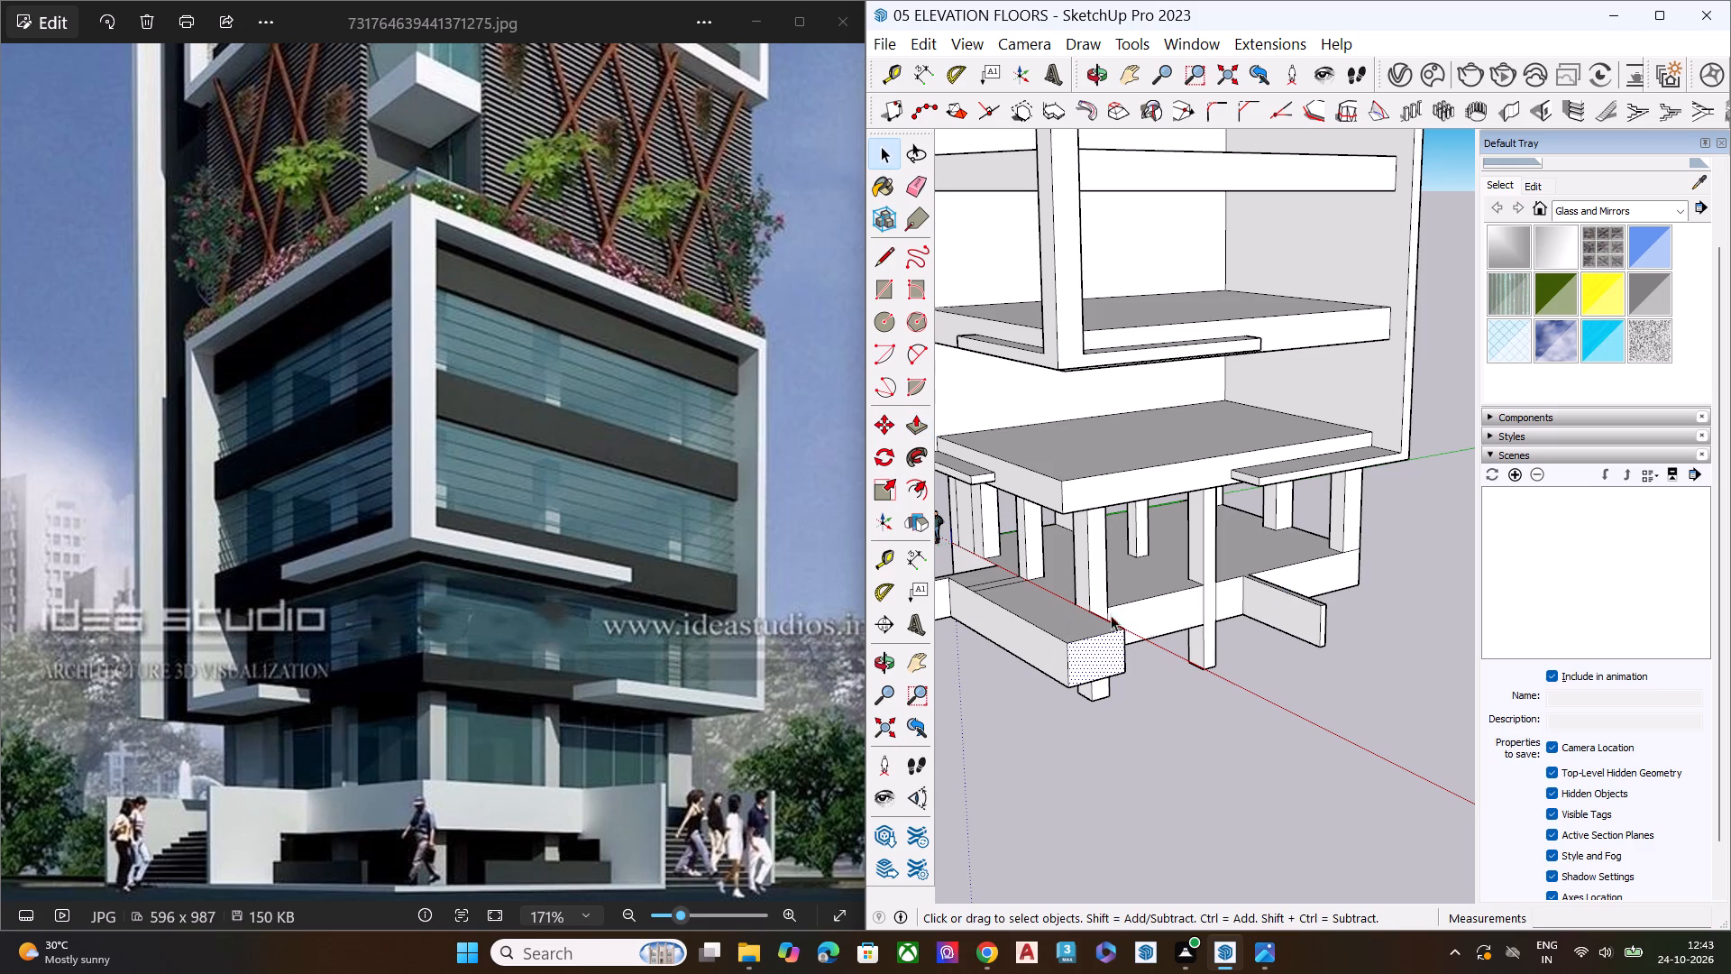
# Draw two 2' 9 13/16" lines across the corner column's front face, along the front band's top and bottom edges.
pyautogui.click(1183, 620)
pyautogui.press('p')
pyautogui.moveTo(1127, 641); pyautogui.dragTo(968, 776, button='middle')
pyautogui.scroll(2, 1030, 619)
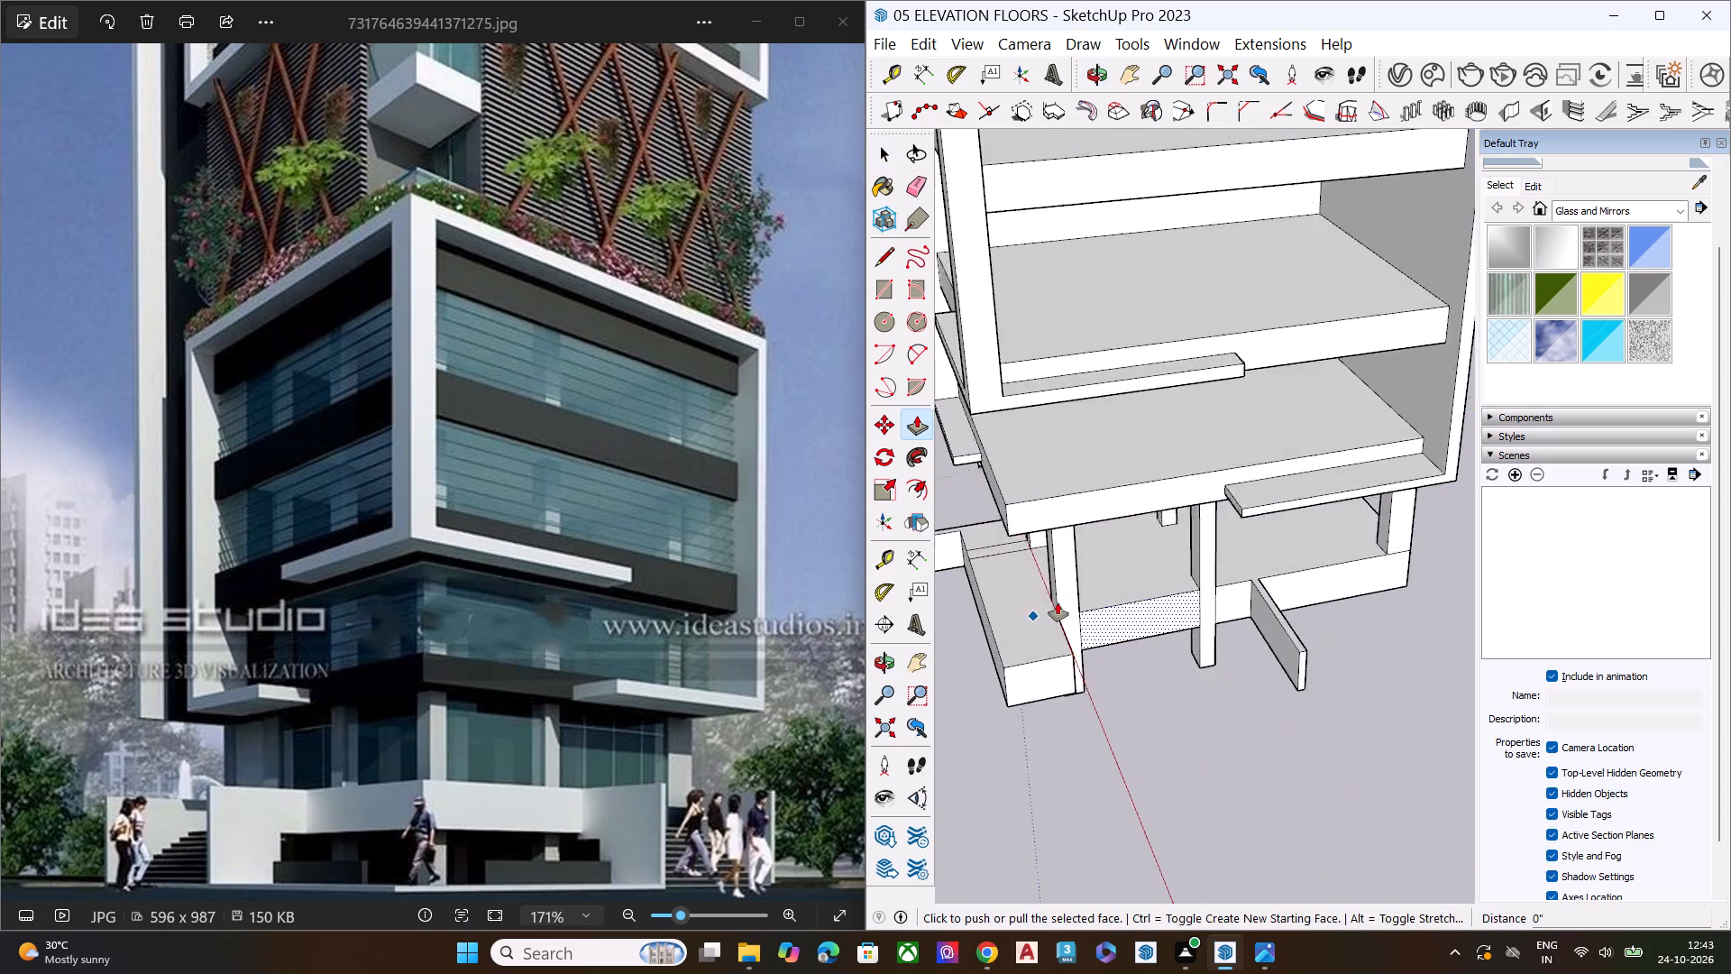
pyautogui.scroll(6, 1058, 602)
pyautogui.moveTo(1081, 657); pyautogui.dragTo(991, 657, button='middle')
pyautogui.scroll(5, 991, 657)
pyautogui.press('space')
pyautogui.click(1130, 815)
pyautogui.press('l')
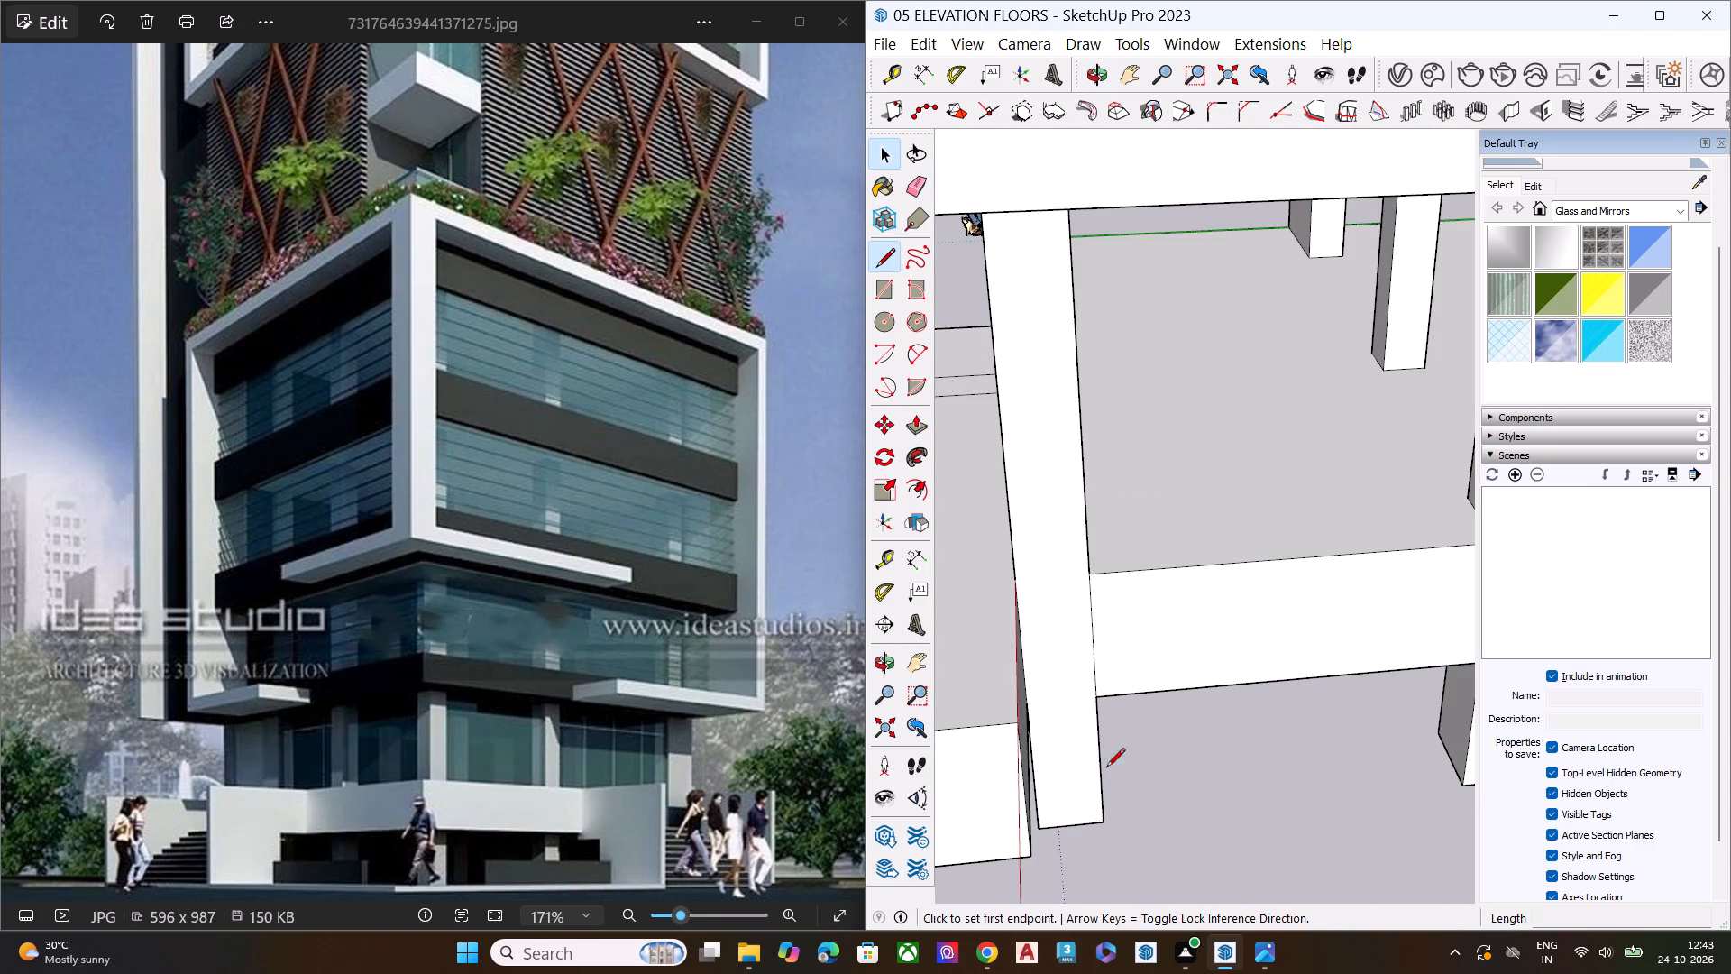
pyautogui.click(1092, 577)
pyautogui.click(1016, 582)
pyautogui.press('space')
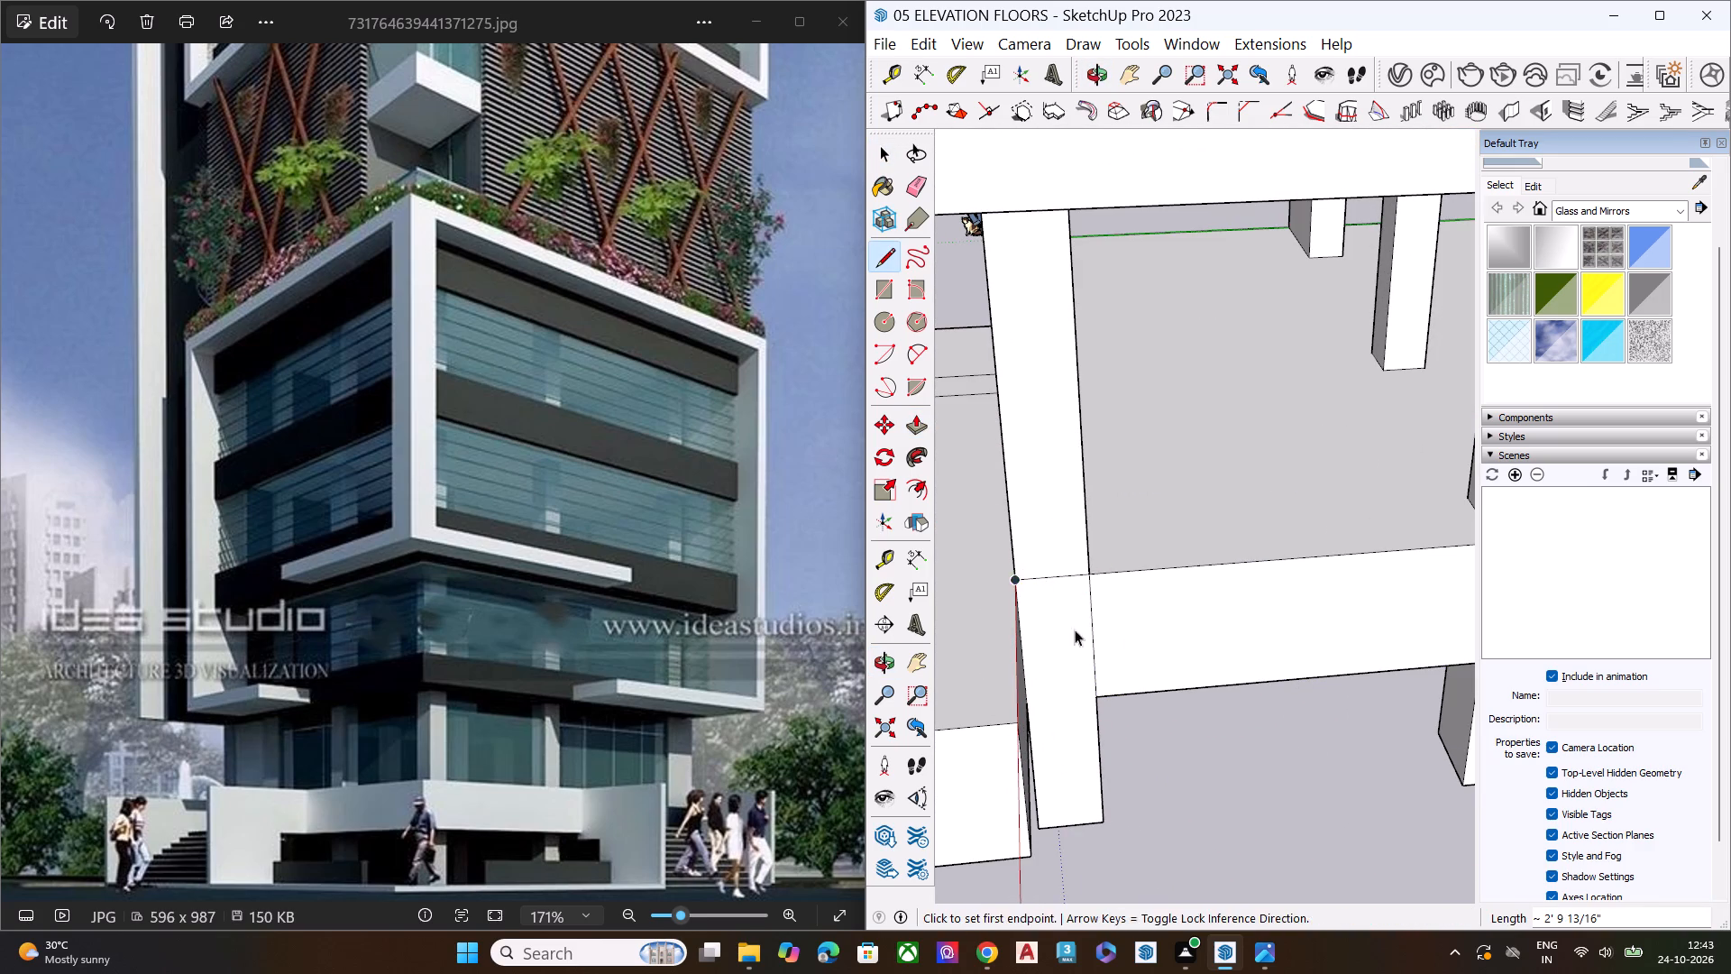
pyautogui.press('l')
pyautogui.click(1097, 696)
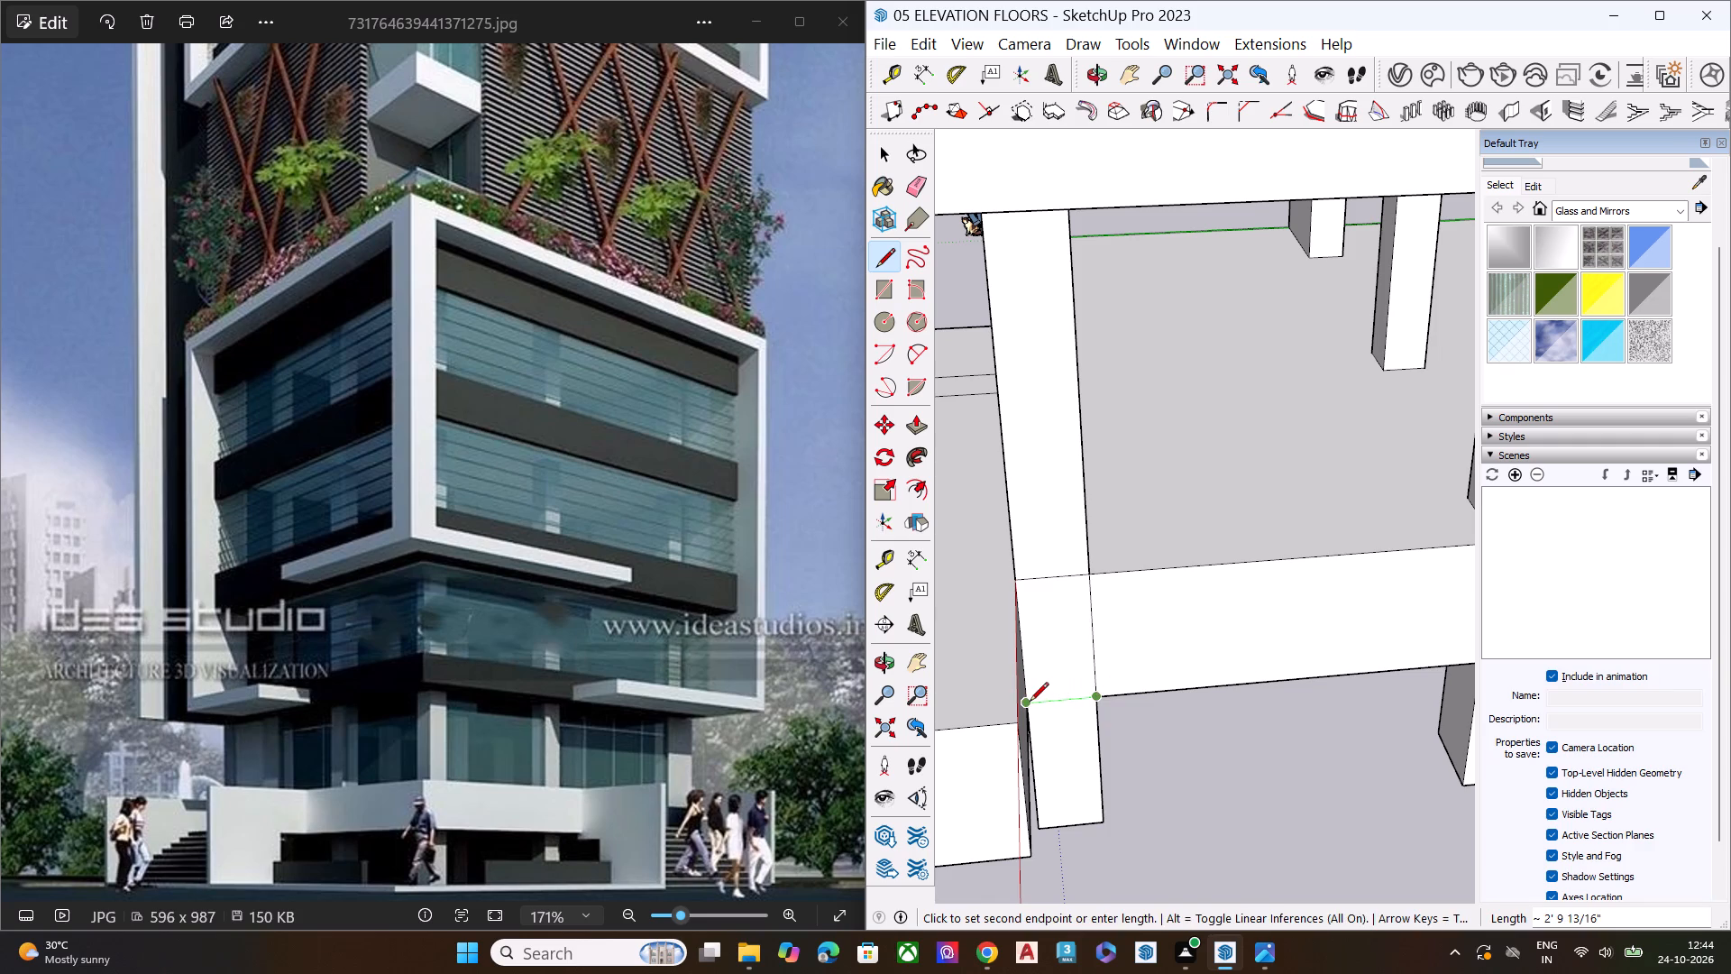
pyautogui.click(1030, 703)
pyautogui.press('space')
# Erase the corner column's vertical edge crossing the front band face.
pyautogui.press('e')
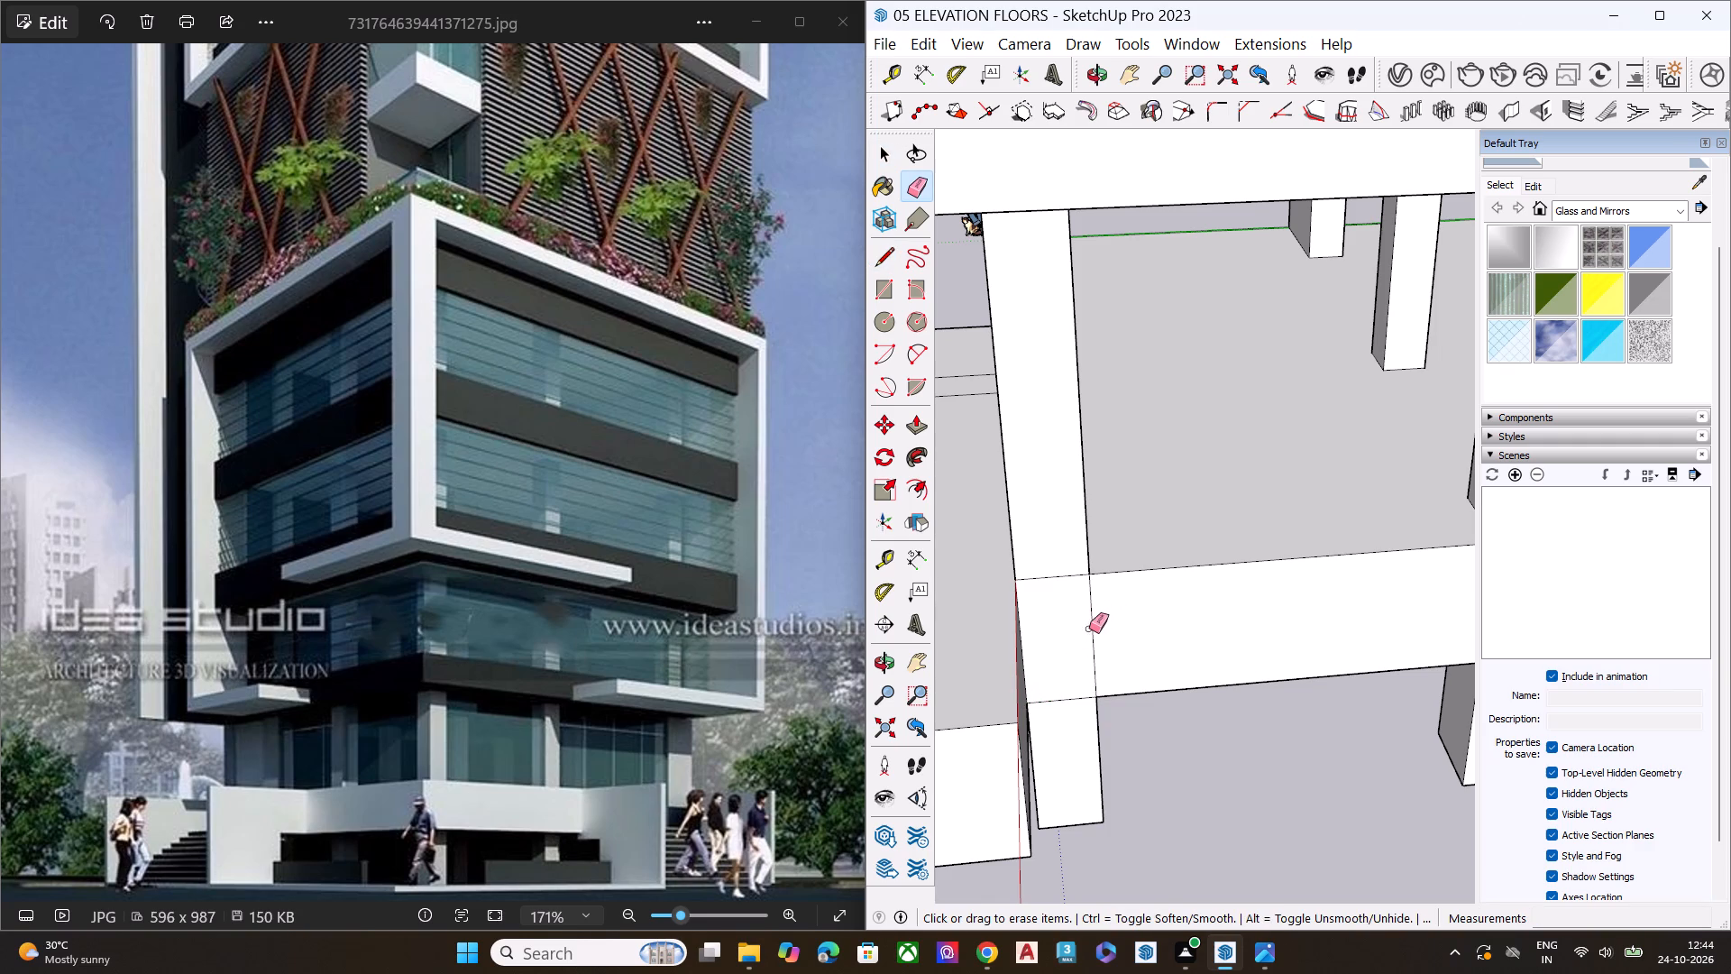
pyautogui.click(1089, 629)
pyautogui.press('space')
pyautogui.press('e')
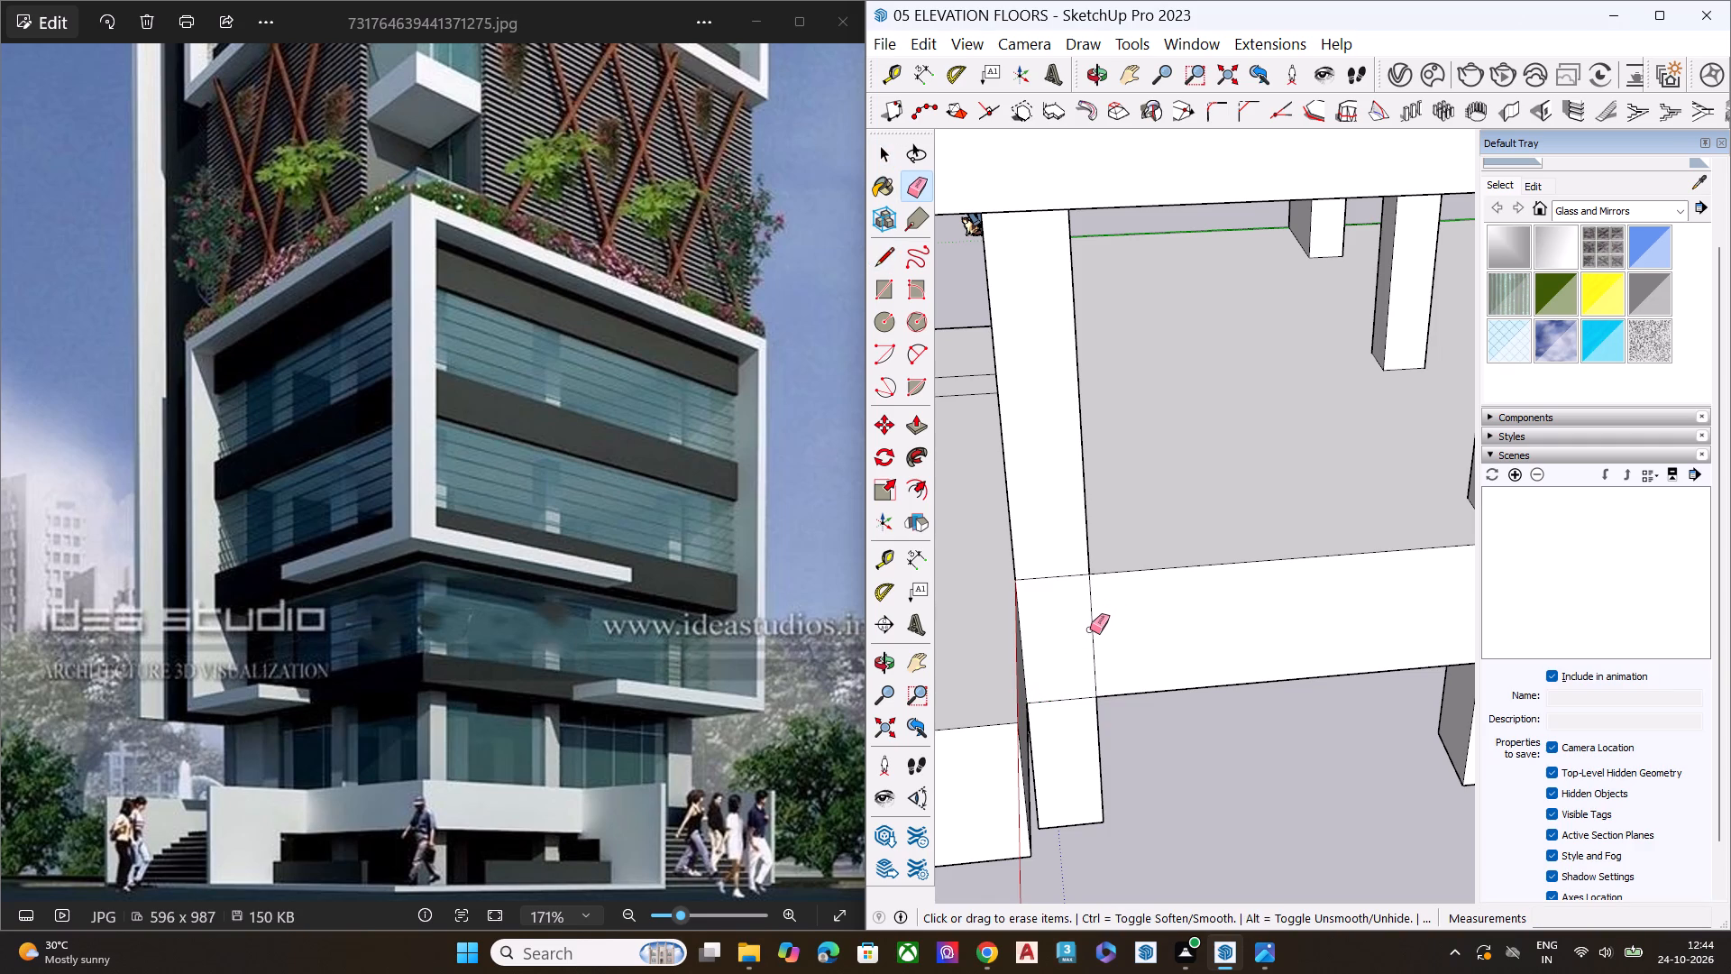
pyautogui.click(1090, 629)
# Push/pull the front band face outward about 8' 5 3/16" so it is flush with the base block's end face.
pyautogui.press('space')
pyautogui.click(1074, 644)
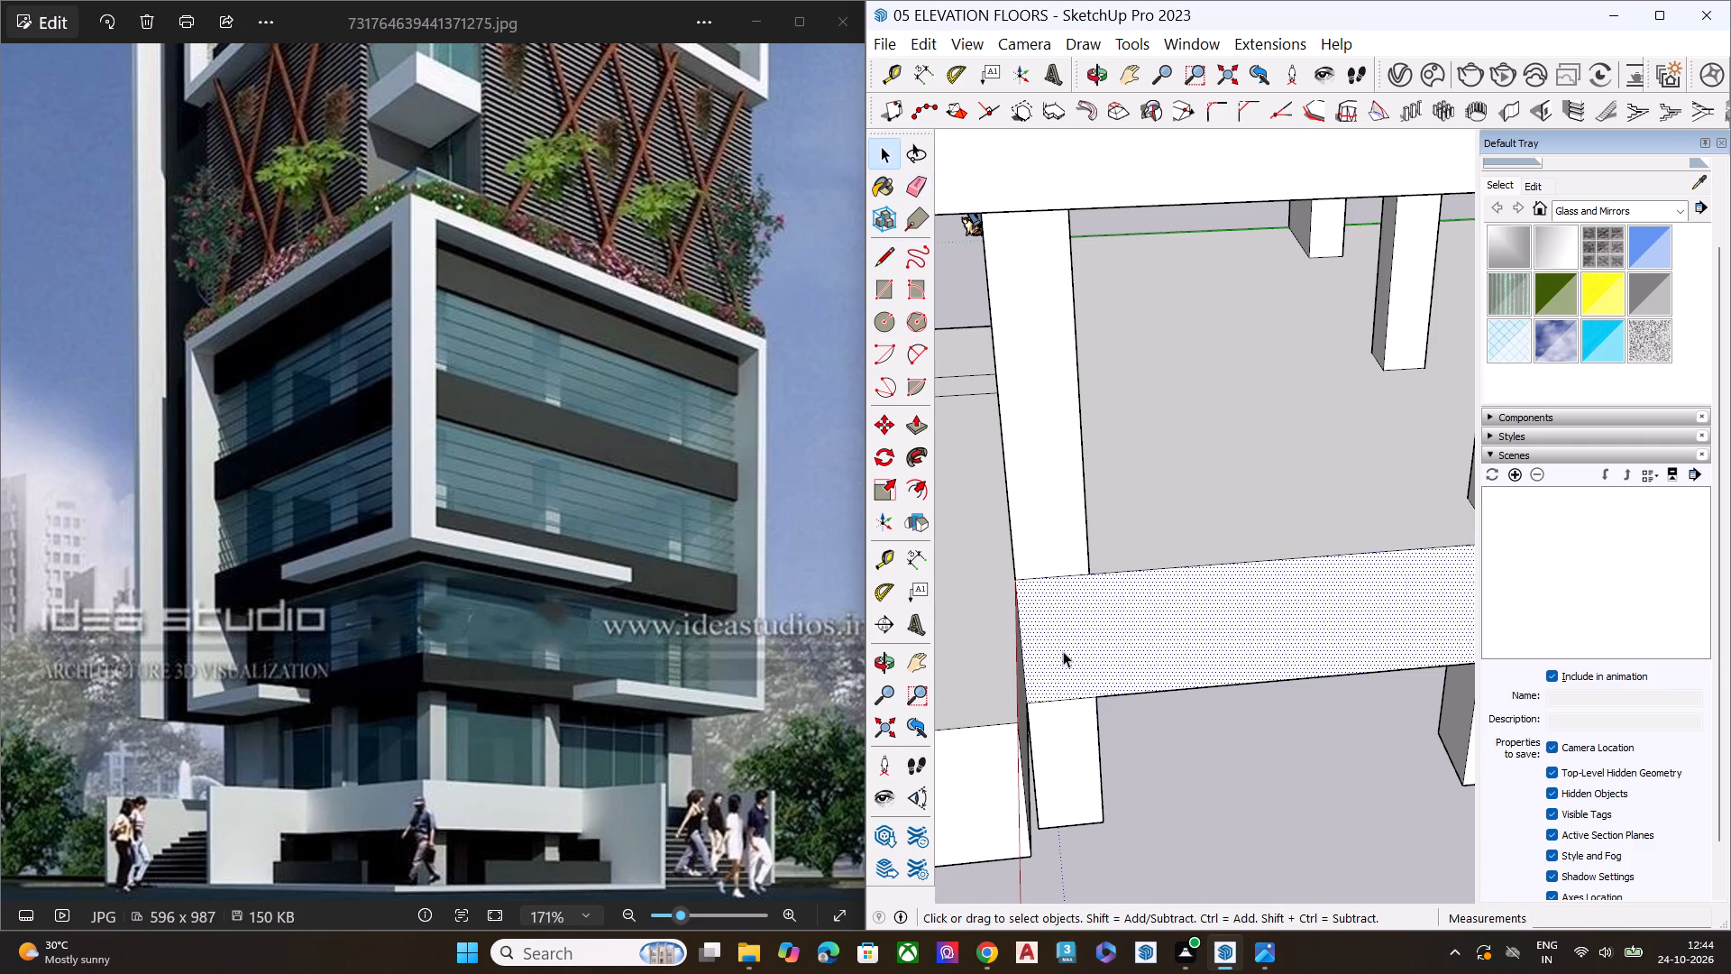
pyautogui.press('p')
pyautogui.click(1042, 601)
pyautogui.click(1014, 729)
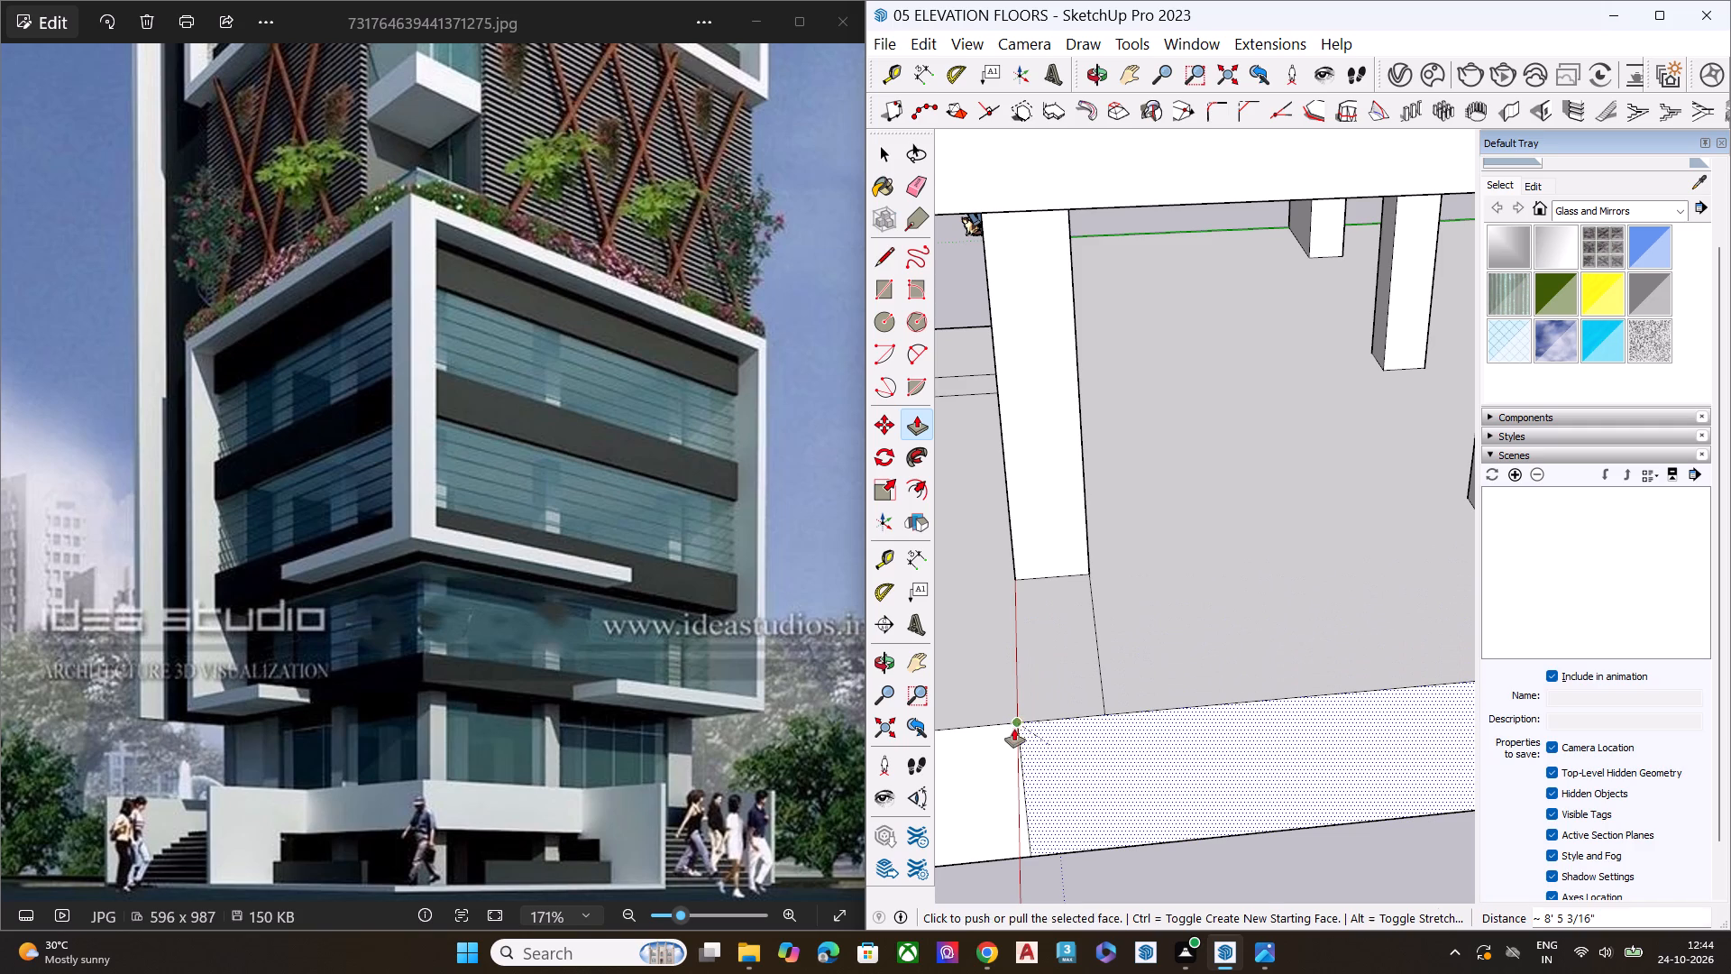
pyautogui.press('space')
# Erase the vertical seam between the base block's end face and the extended front band face.
pyautogui.scroll(-12, 1039, 637)
pyautogui.moveTo(1034, 753); pyautogui.dragTo(1218, 585, button='middle')
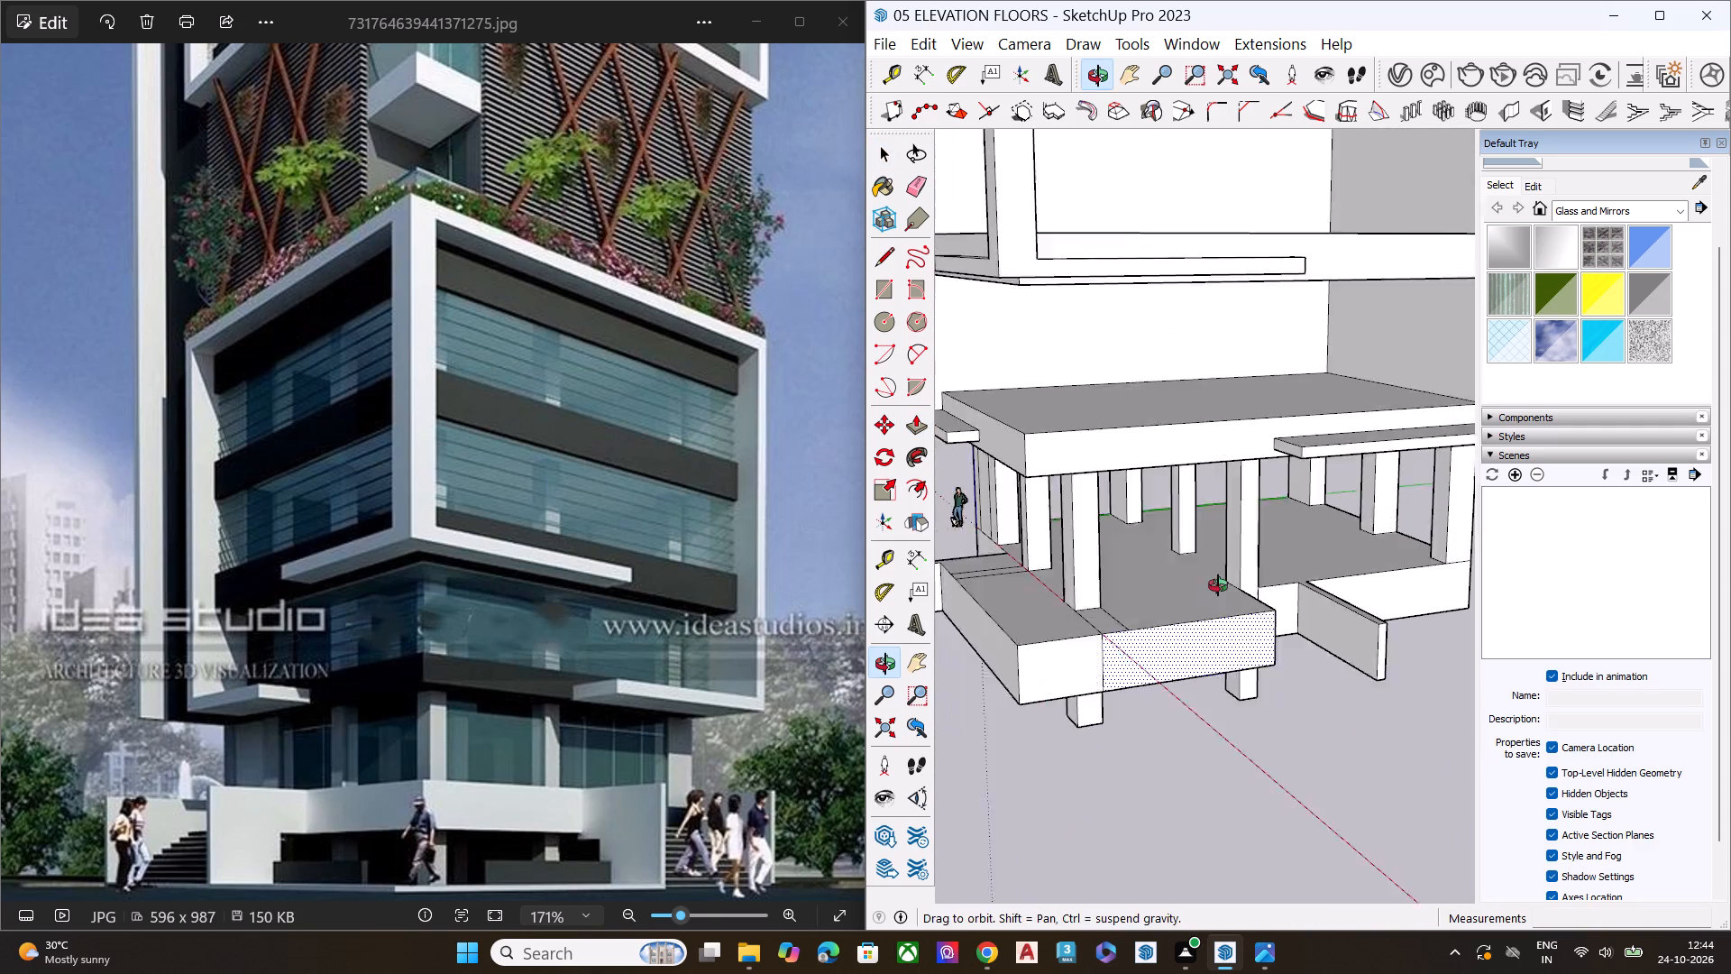
pyautogui.moveTo(1218, 585); pyautogui.dragTo(1242, 570, button='middle')
pyautogui.scroll(-6, 1050, 515)
pyautogui.moveTo(1124, 648); pyautogui.dragTo(1218, 579, button='middle')
pyautogui.scroll(2, 1218, 578)
pyautogui.scroll(-1, 1216, 583)
pyautogui.scroll(5, 1215, 585)
pyautogui.press('e')
pyautogui.scroll(3, 1088, 556)
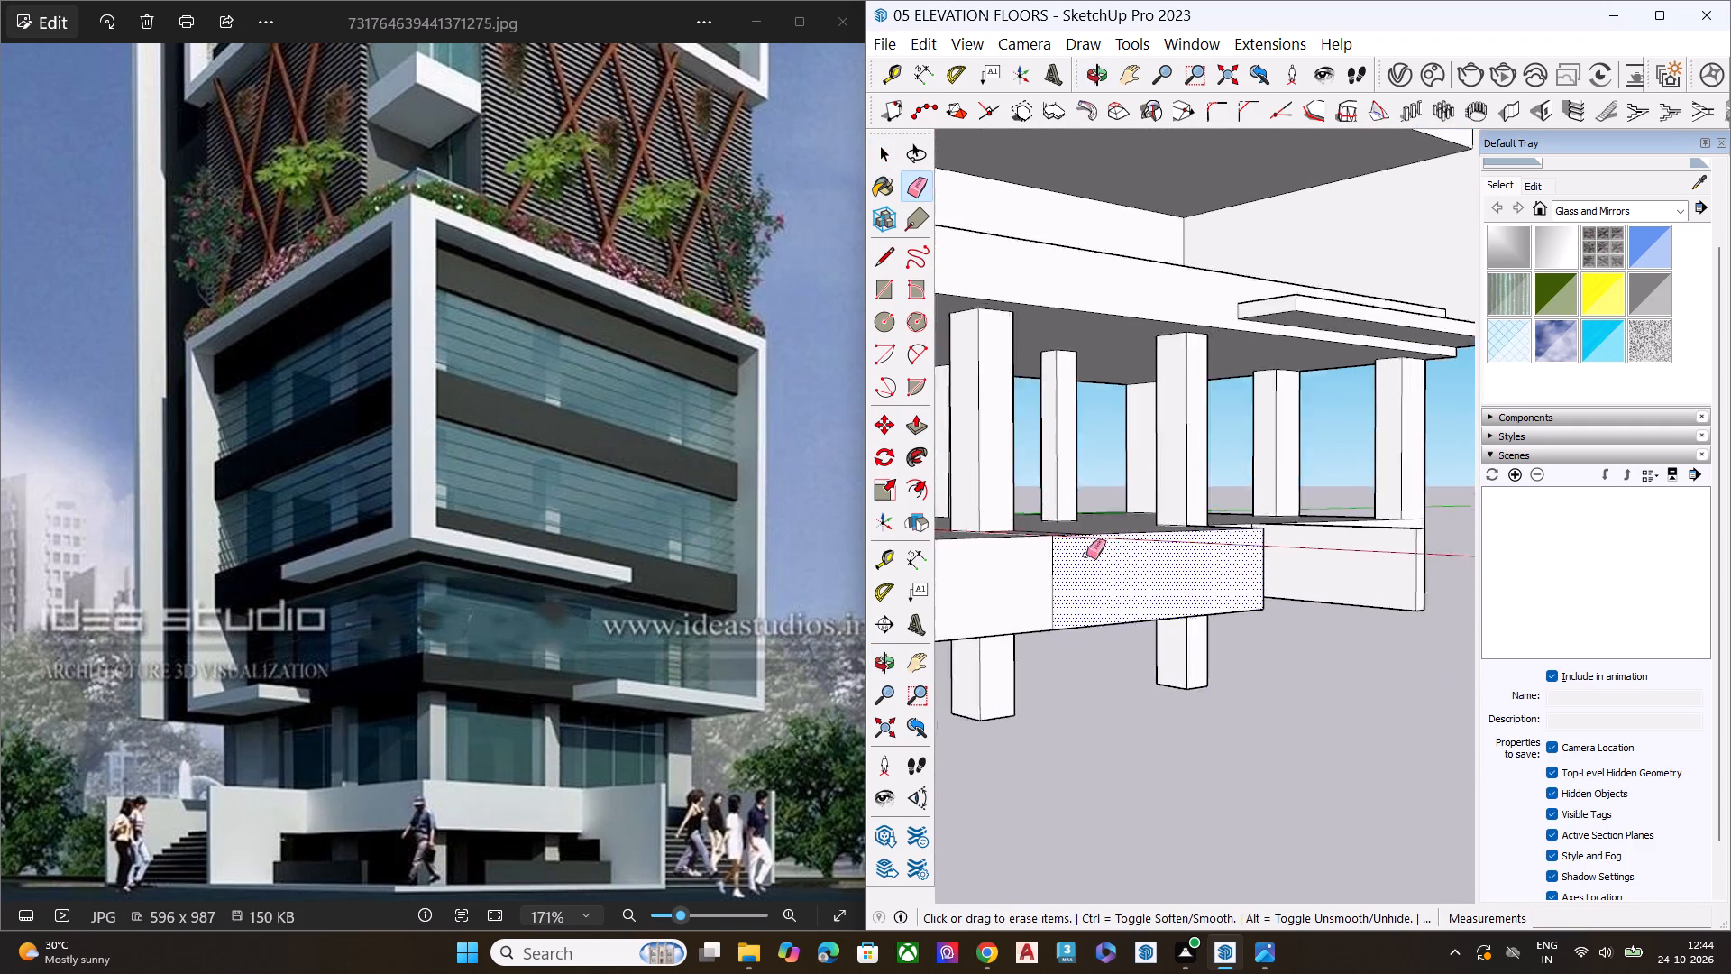
pyautogui.scroll(2, 1086, 555)
pyautogui.click(1043, 586)
pyautogui.click(1047, 586)
pyautogui.scroll(-6, 1065, 616)
pyautogui.press('space')
# Push/pull the extended front block's end face until it meets the first projecting wall.
pyautogui.moveTo(1106, 648); pyautogui.dragTo(1181, 622, button='middle')
pyautogui.scroll(3, 1245, 614)
pyautogui.scroll(-1, 1251, 609)
pyautogui.scroll(2, 1251, 609)
pyautogui.moveTo(1293, 602); pyautogui.dragTo(973, 798, button='middle')
pyautogui.scroll(7, 979, 779)
pyautogui.moveTo(1188, 610); pyautogui.dragTo(850, 687, button='middle')
pyautogui.scroll(2, 886, 611)
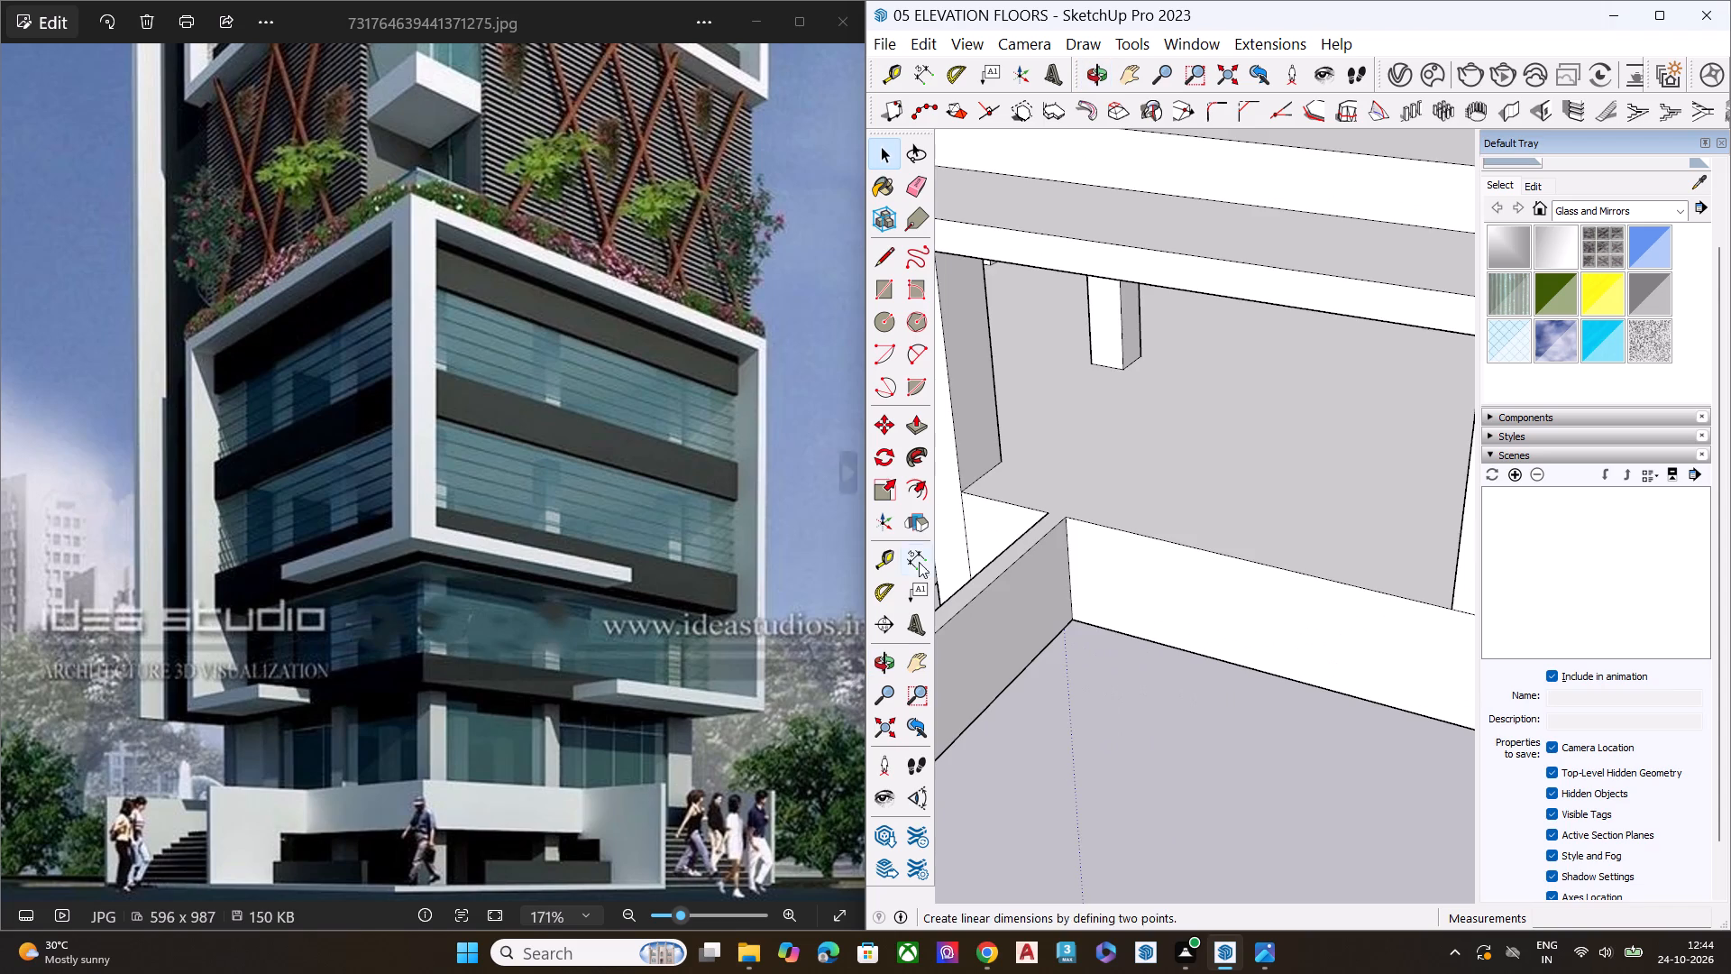
pyautogui.scroll(2, 919, 562)
pyautogui.scroll(-6, 1195, 554)
pyautogui.scroll(1, 1250, 556)
pyautogui.scroll(-2, 1250, 556)
pyautogui.scroll(6, 1030, 569)
pyautogui.click(1077, 558)
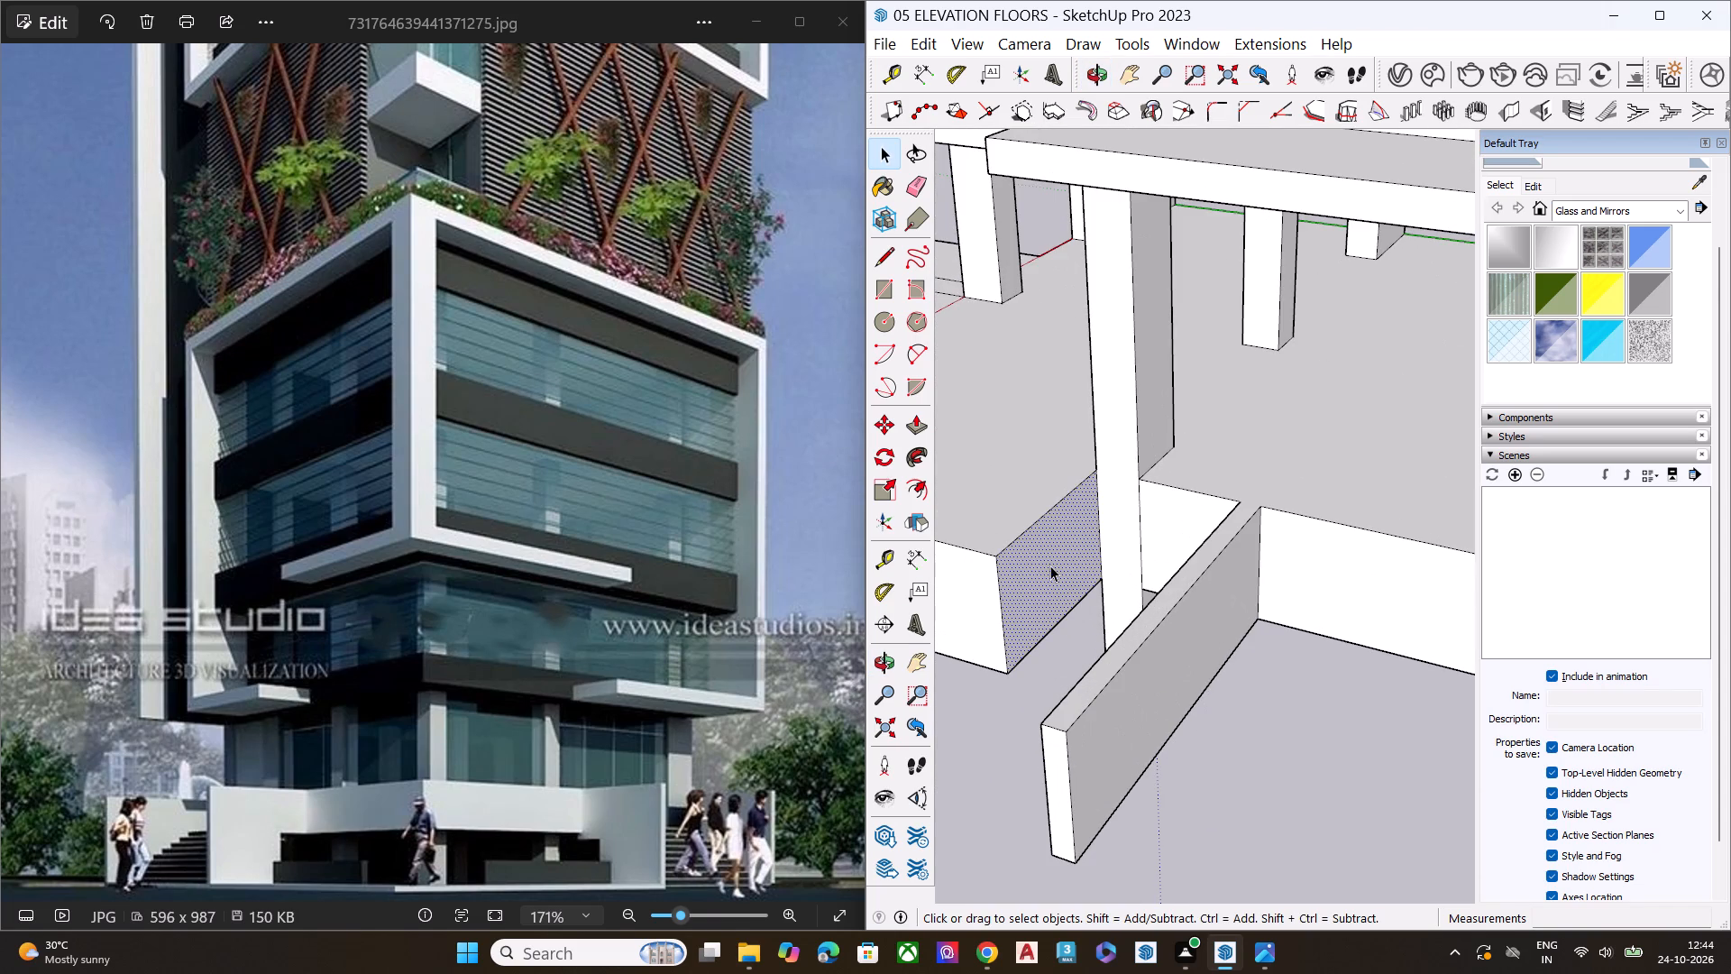
pyautogui.press('p')
pyautogui.click(1050, 565)
pyautogui.click(1220, 539)
pyautogui.press('space')
# Erase the leftover edge on the base block's top surface between the column and the first projecting wall.
pyautogui.scroll(-2, 1122, 652)
pyautogui.press('e')
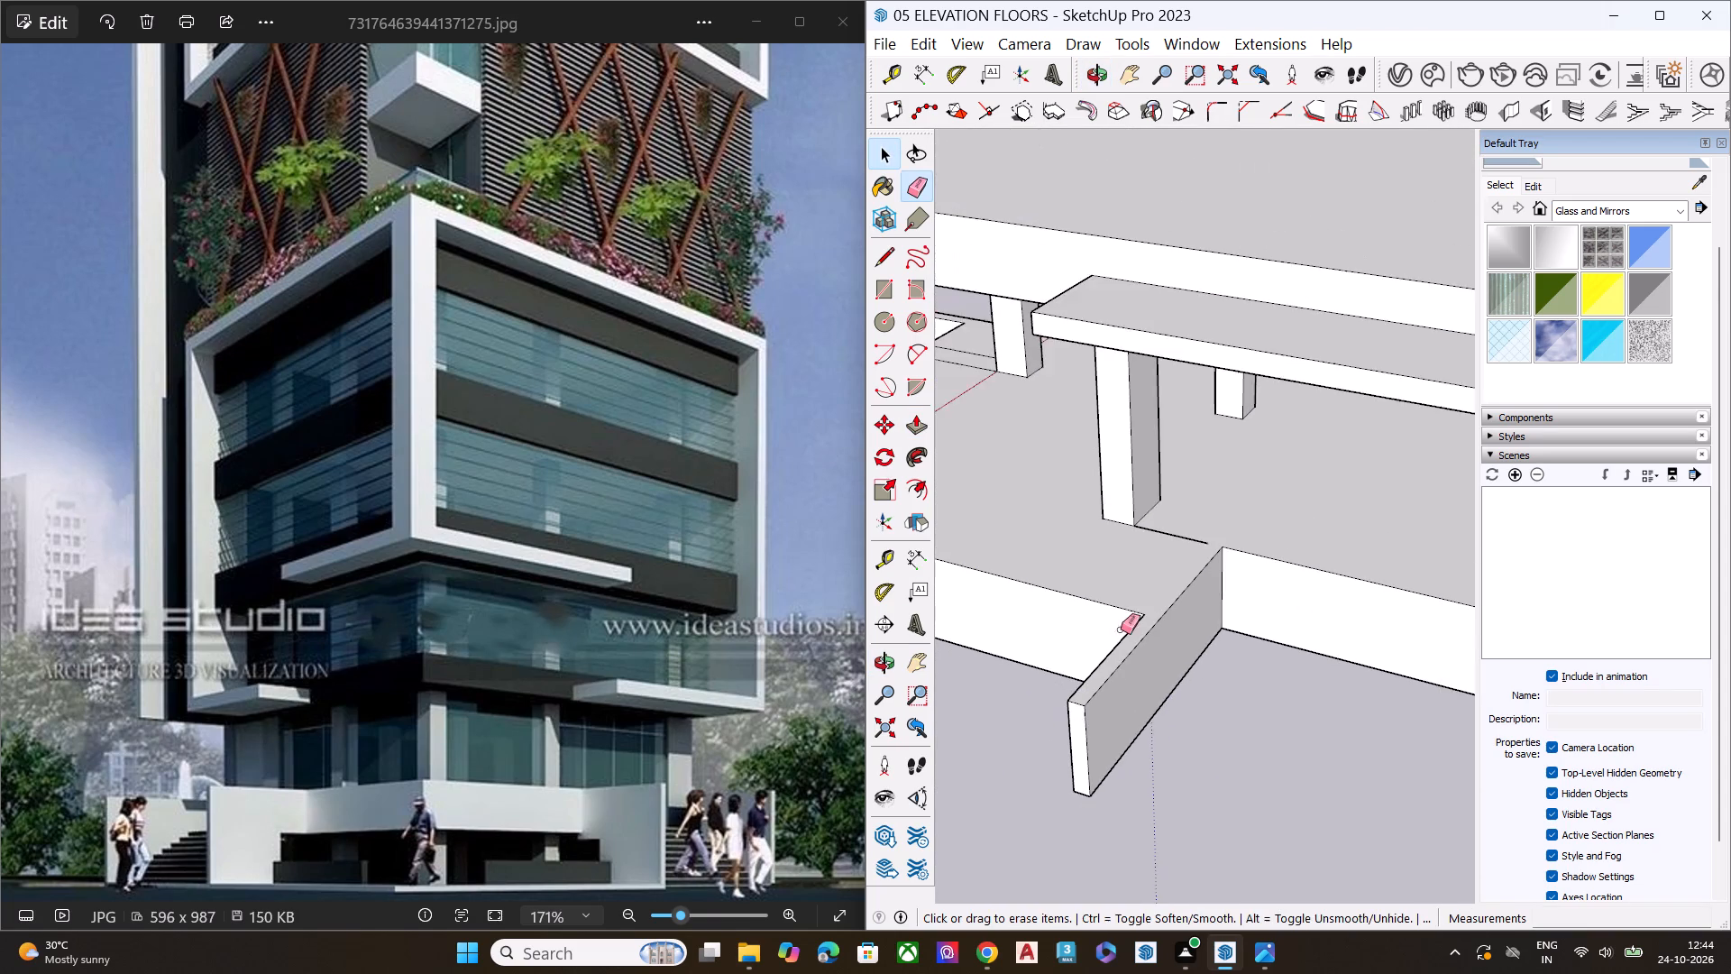
pyautogui.scroll(-3, 1121, 629)
pyautogui.scroll(5, 1138, 525)
pyautogui.click(1178, 541)
pyautogui.scroll(-6, 1147, 671)
pyautogui.moveTo(1045, 717); pyautogui.dragTo(1592, 554, button='middle')
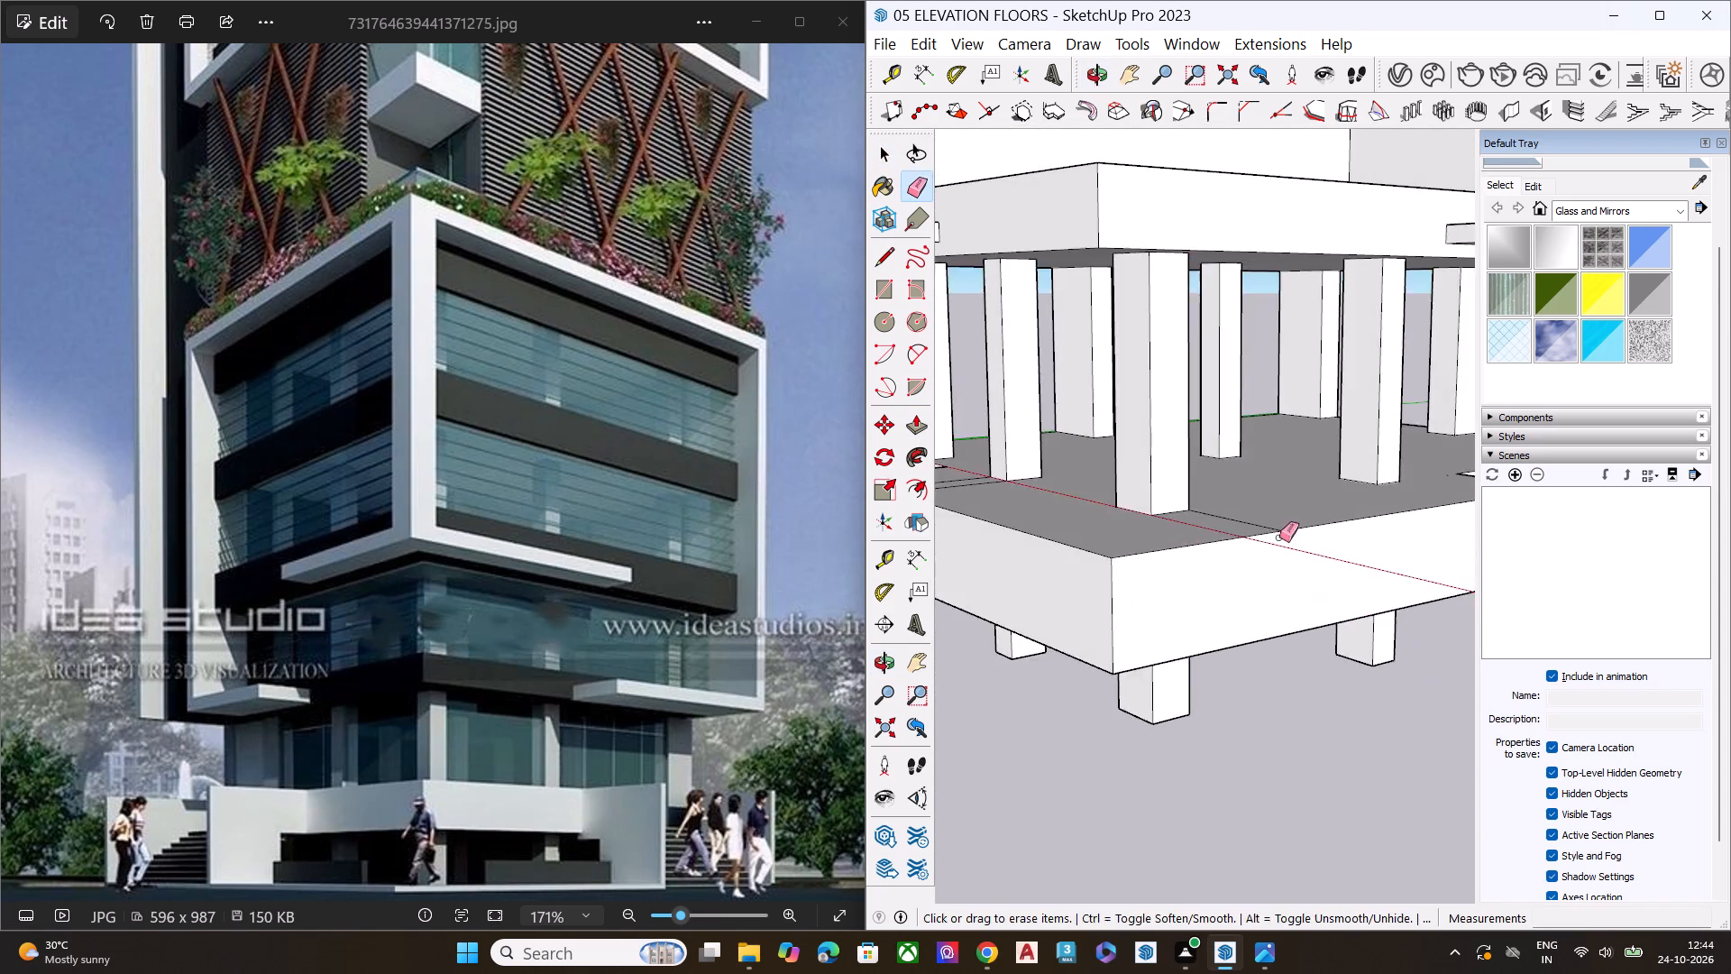
# Minimise the reference image window and maximise the SketchUp window.
pyautogui.scroll(-6, 1279, 538)
pyautogui.moveTo(1174, 616); pyautogui.dragTo(1296, 429, button='middle')
pyautogui.scroll(3, 1302, 421)
pyautogui.scroll(-7, 1303, 421)
pyautogui.moveTo(1200, 593); pyautogui.dragTo(1262, 553, button='middle')
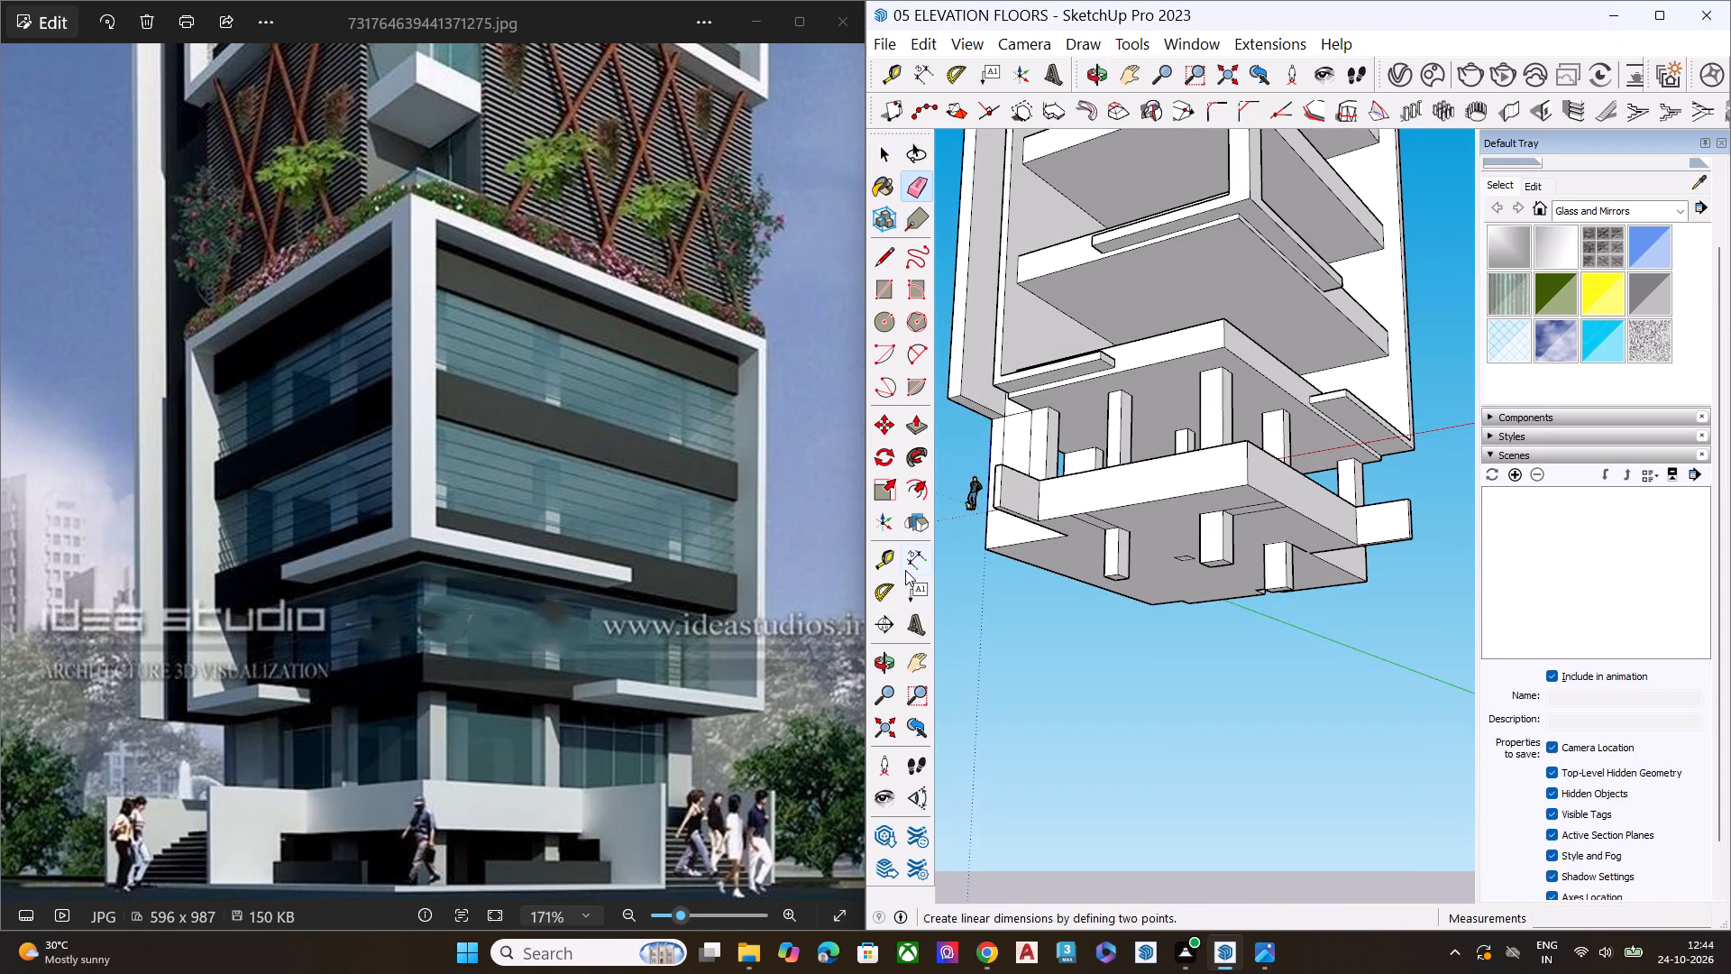
pyautogui.click(750, 18)
pyautogui.click(1667, 14)
# Erase the stray edge lines beside the columns on the underside of the base.
pyautogui.scroll(-6, 735, 456)
pyautogui.moveTo(762, 527); pyautogui.dragTo(713, 680, button='middle')
pyautogui.scroll(9, 711, 674)
pyautogui.moveTo(741, 547); pyautogui.dragTo(726, 453, button='middle')
pyautogui.scroll(2, 716, 504)
pyautogui.scroll(-1, 721, 463)
pyautogui.scroll(4, 722, 461)
pyautogui.scroll(-1, 733, 441)
pyautogui.scroll(2, 738, 439)
pyautogui.scroll(-9, 755, 432)
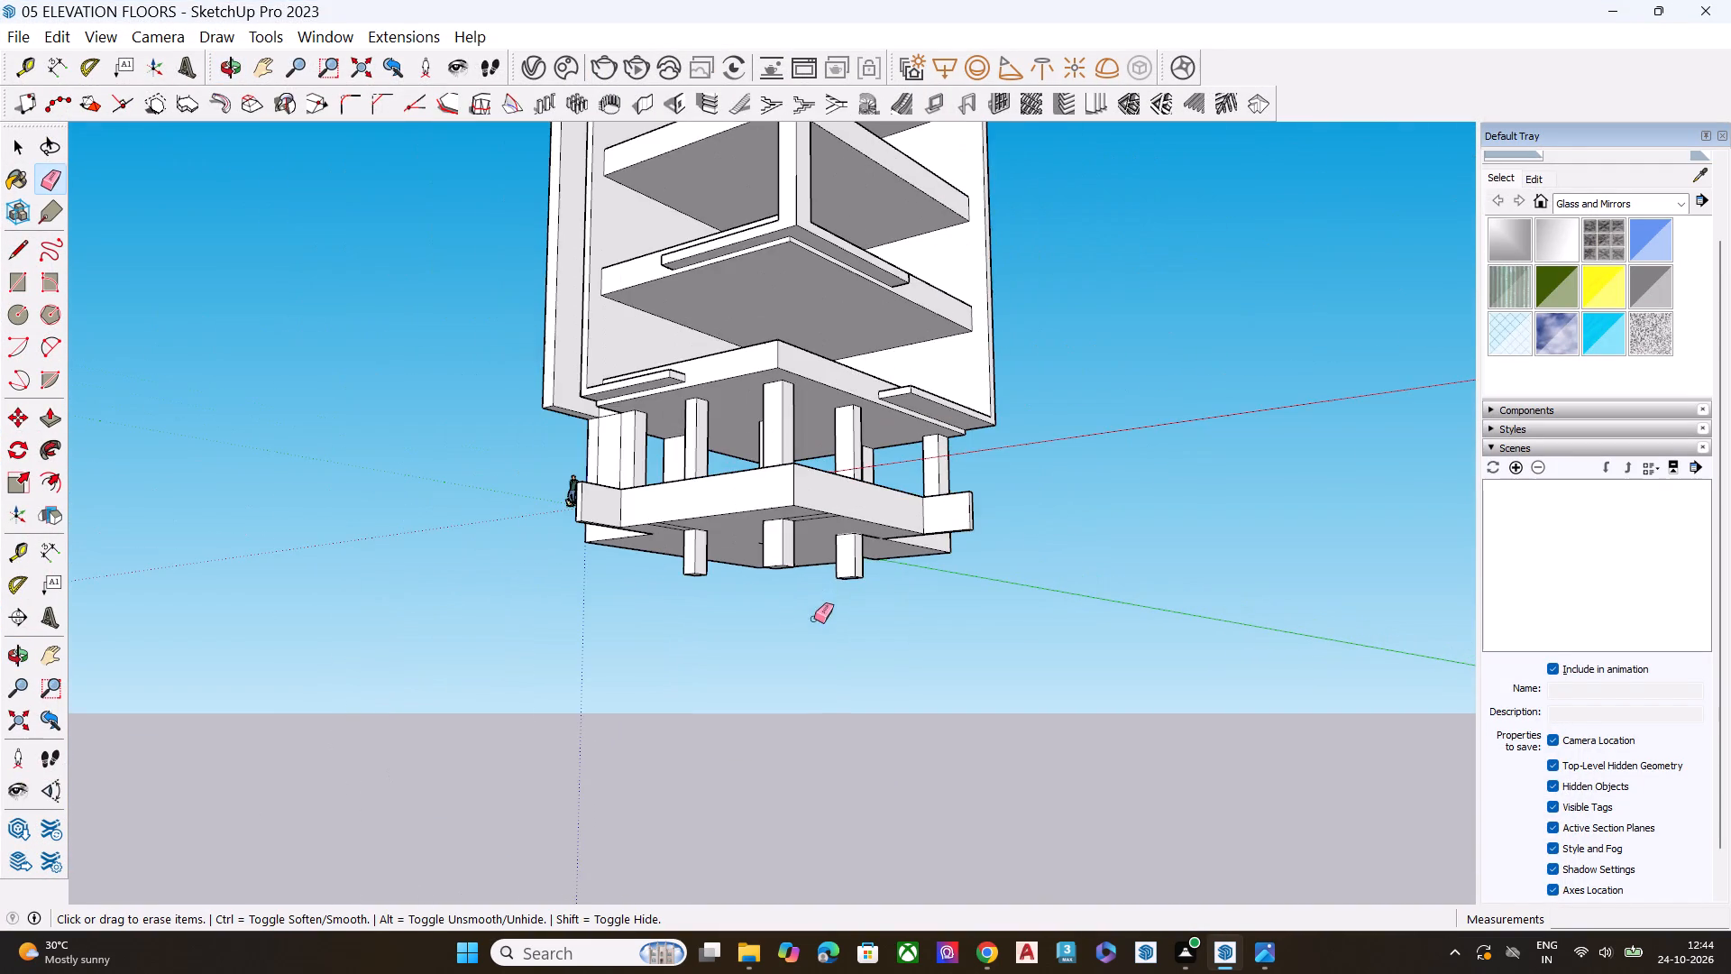
pyautogui.press('e')
pyautogui.moveTo(785, 632); pyautogui.dragTo(805, 455, button='middle')
pyautogui.scroll(9, 805, 455)
pyautogui.scroll(-1, 807, 455)
pyautogui.scroll(1, 807, 455)
pyautogui.click(807, 455)
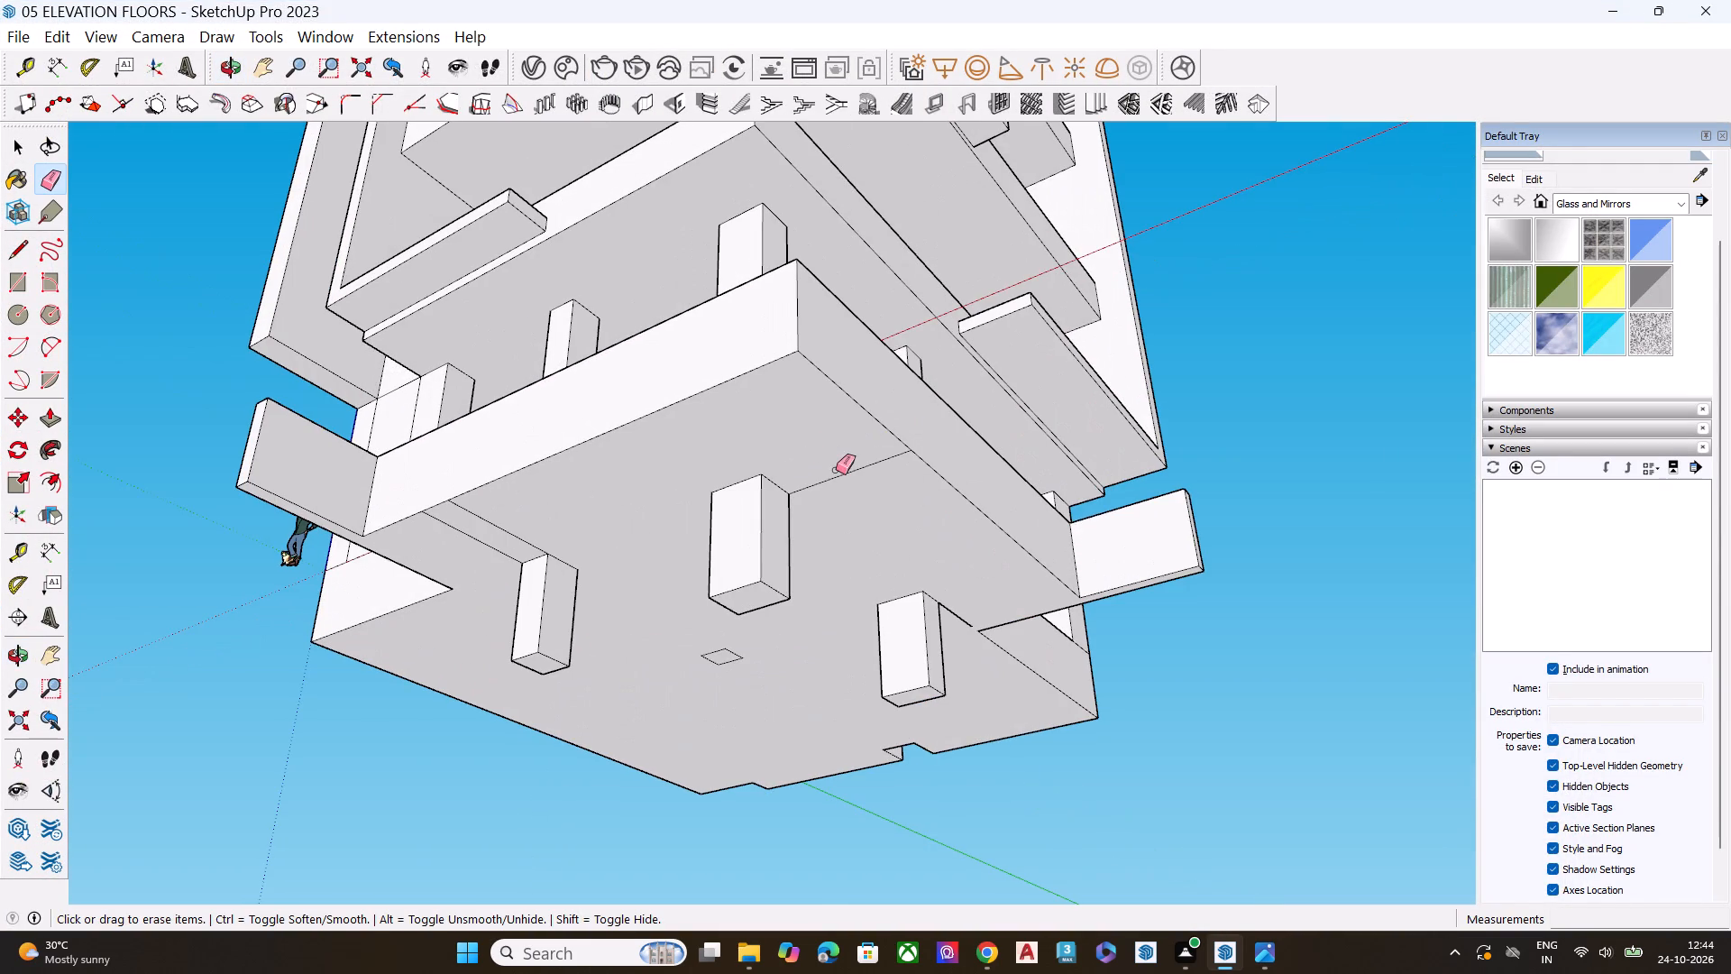
pyautogui.click(840, 478)
pyautogui.click(522, 540)
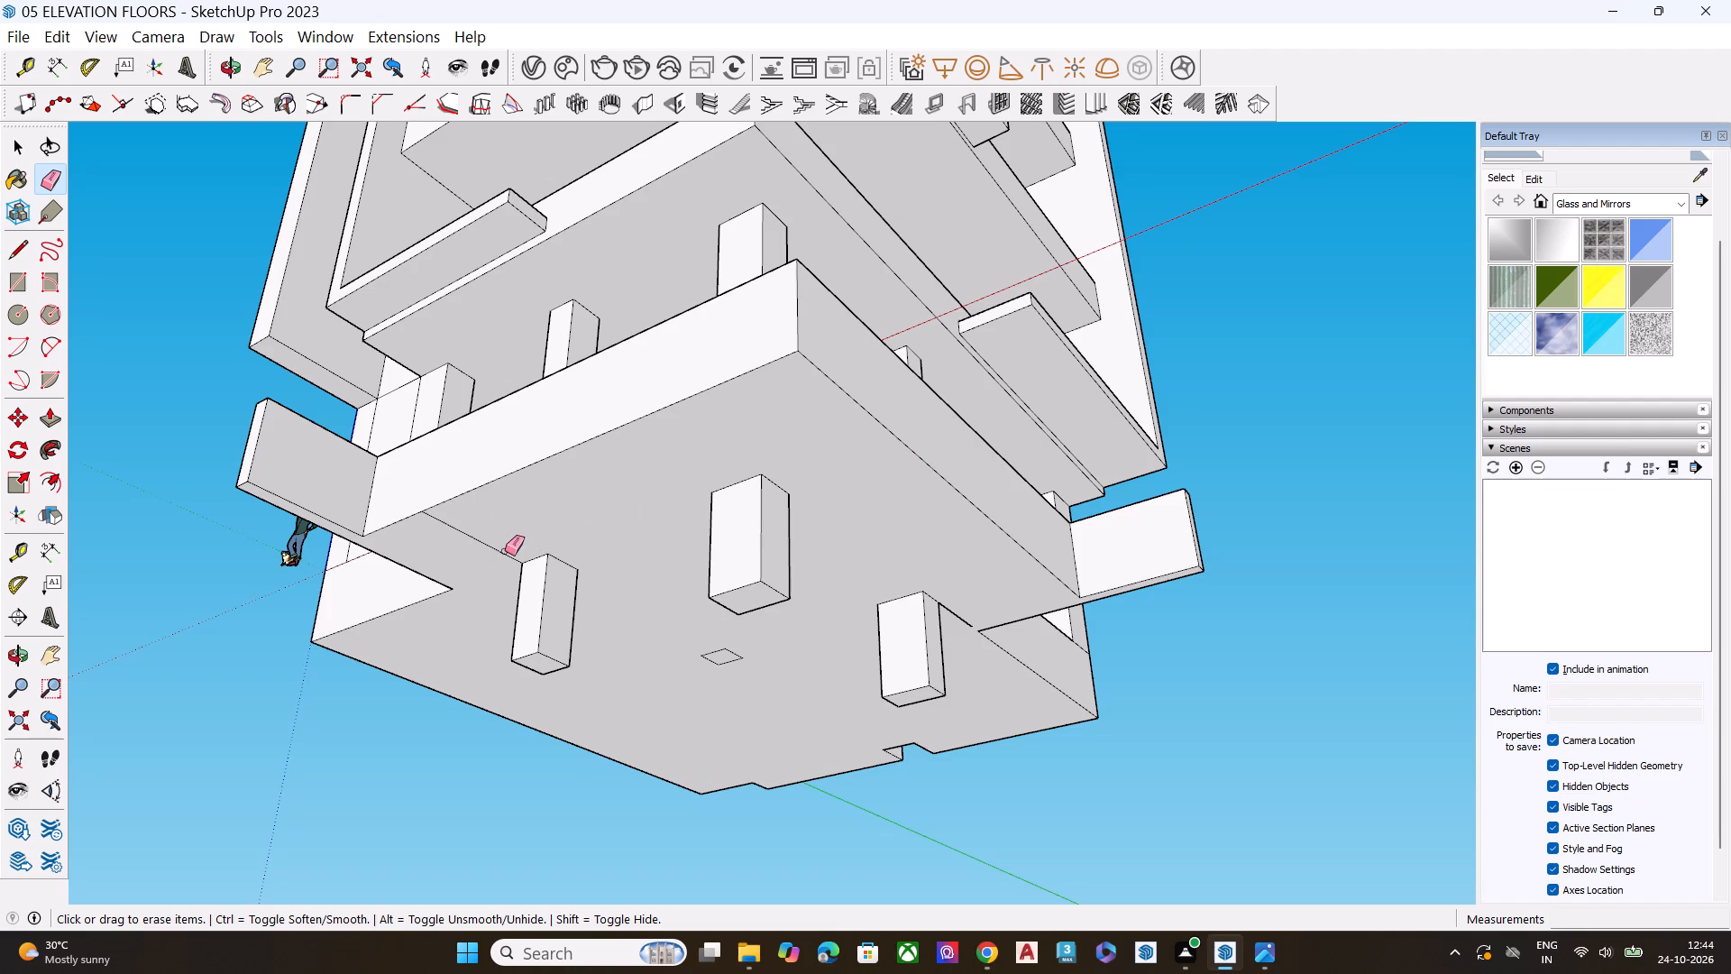
pyautogui.click(505, 550)
pyautogui.click(500, 554)
# Draw a line on the base's underside from the inner corner beside the projecting wall to the nearest column.
pyautogui.scroll(-4, 510, 549)
pyautogui.moveTo(490, 587); pyautogui.dragTo(484, 567, button='middle')
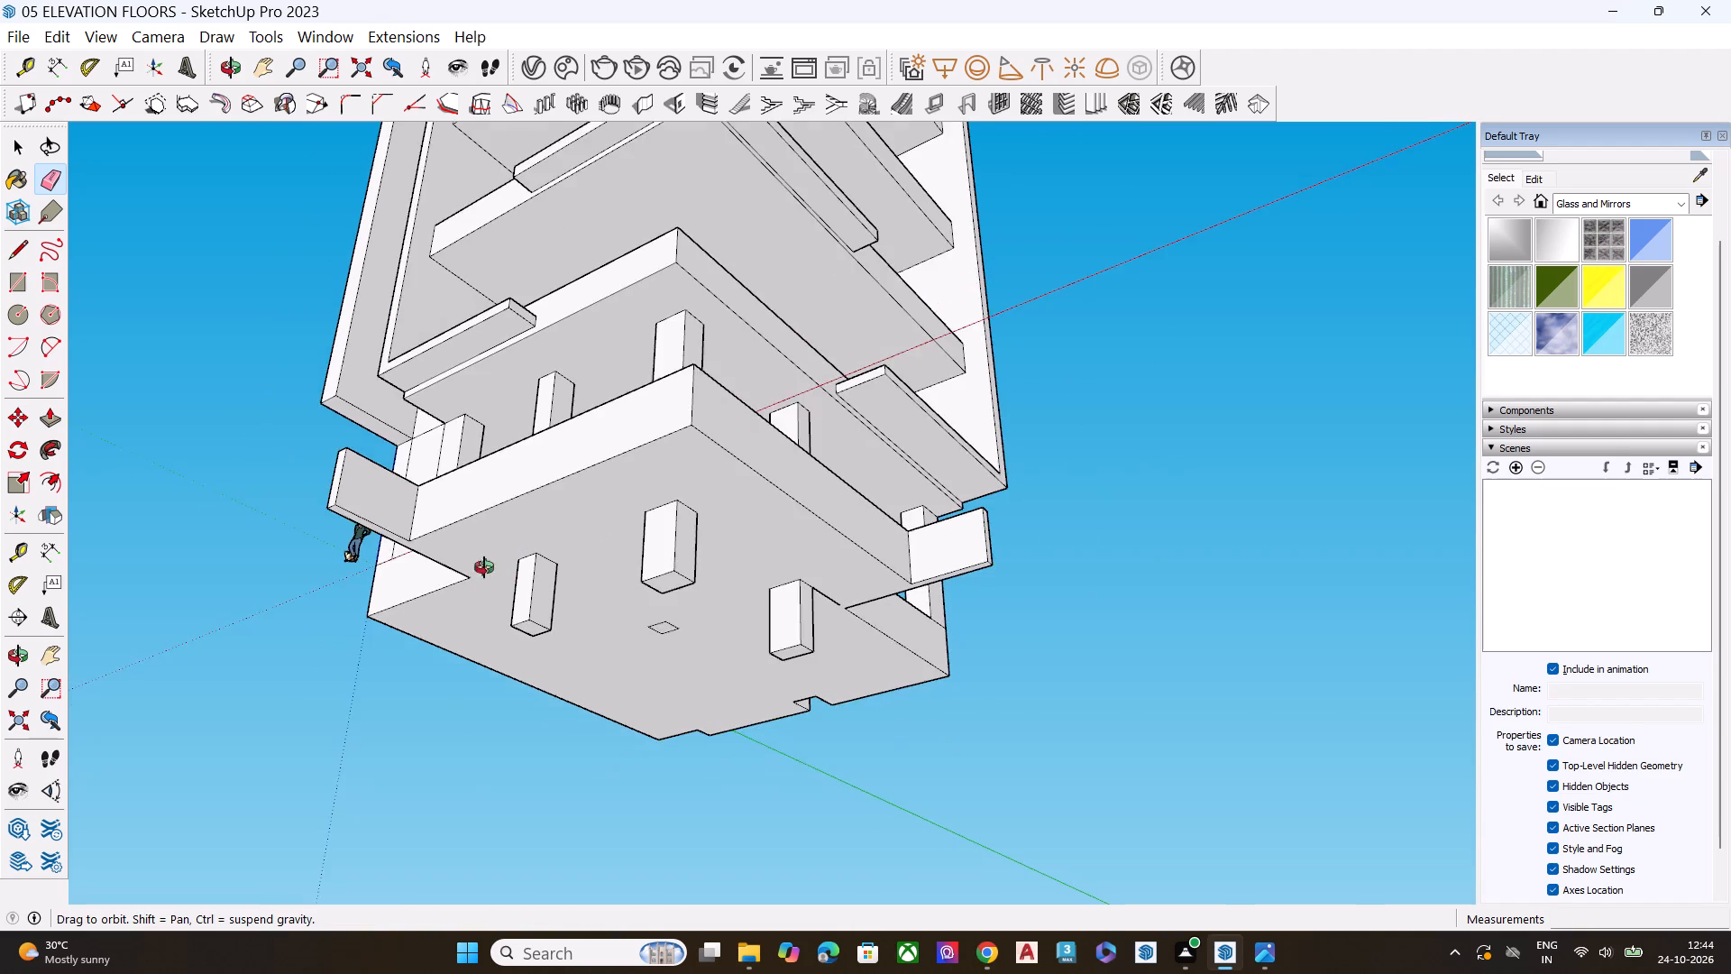
pyautogui.moveTo(484, 567); pyautogui.dragTo(771, 485, button='middle')
pyautogui.press('l')
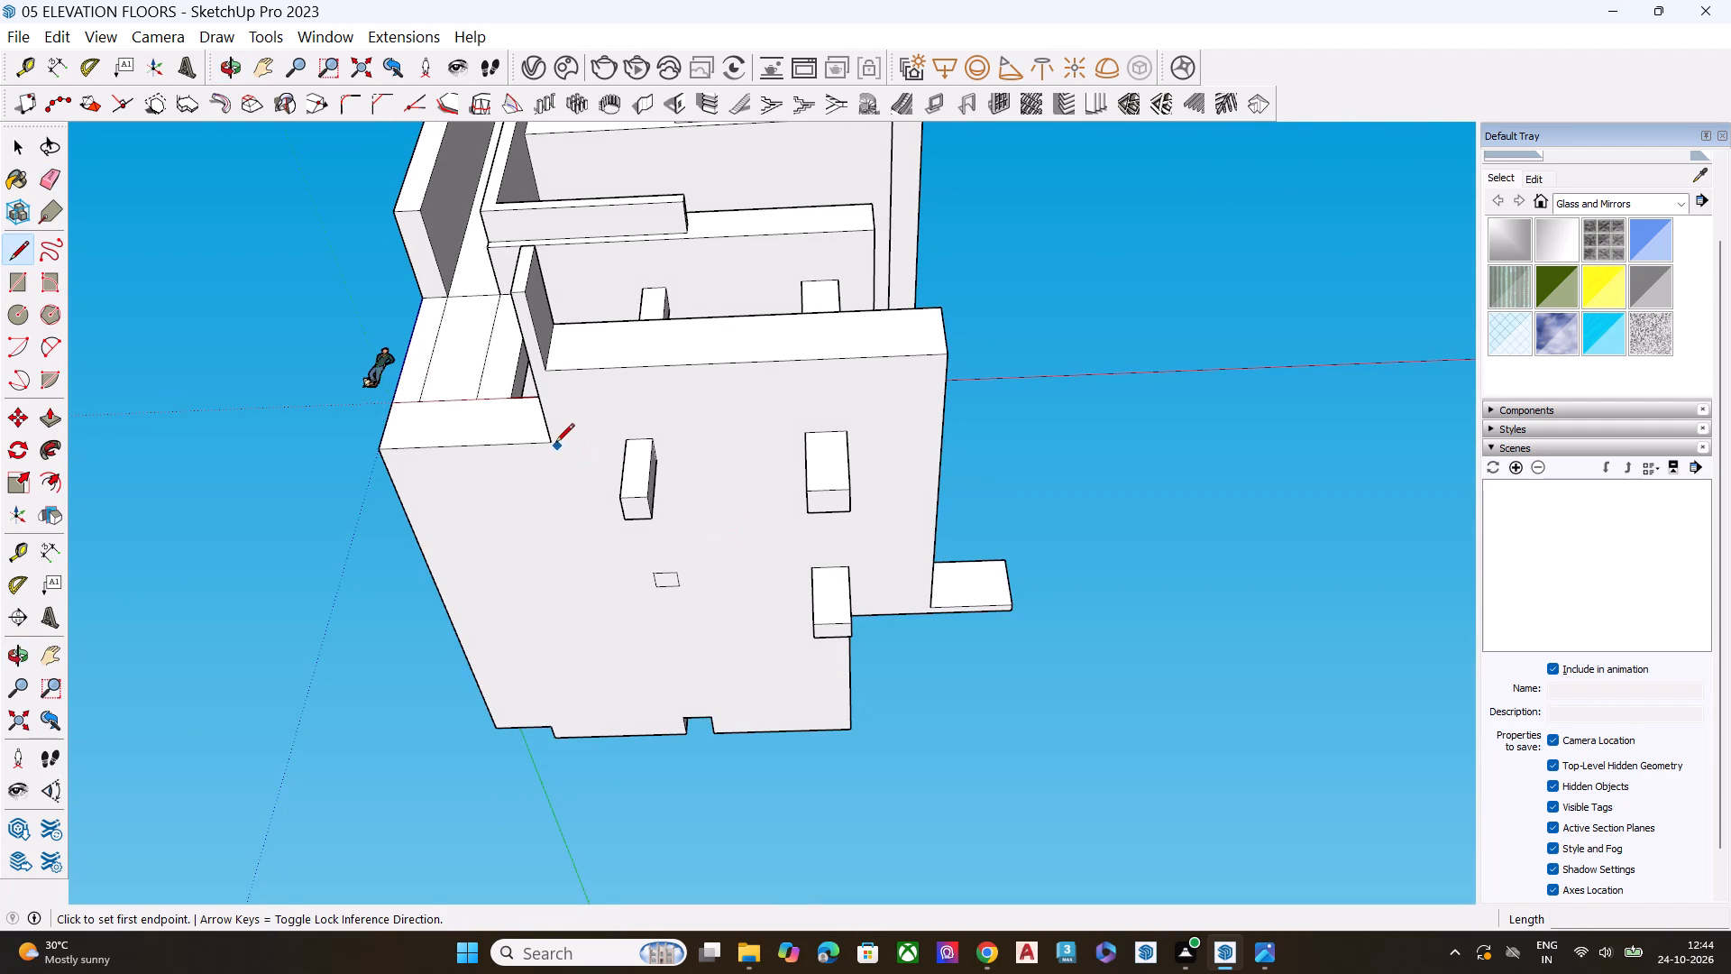
pyautogui.click(554, 444)
pyautogui.click(624, 444)
pyautogui.press('space')
pyautogui.scroll(1, 786, 542)
pyautogui.scroll(-1, 818, 556)
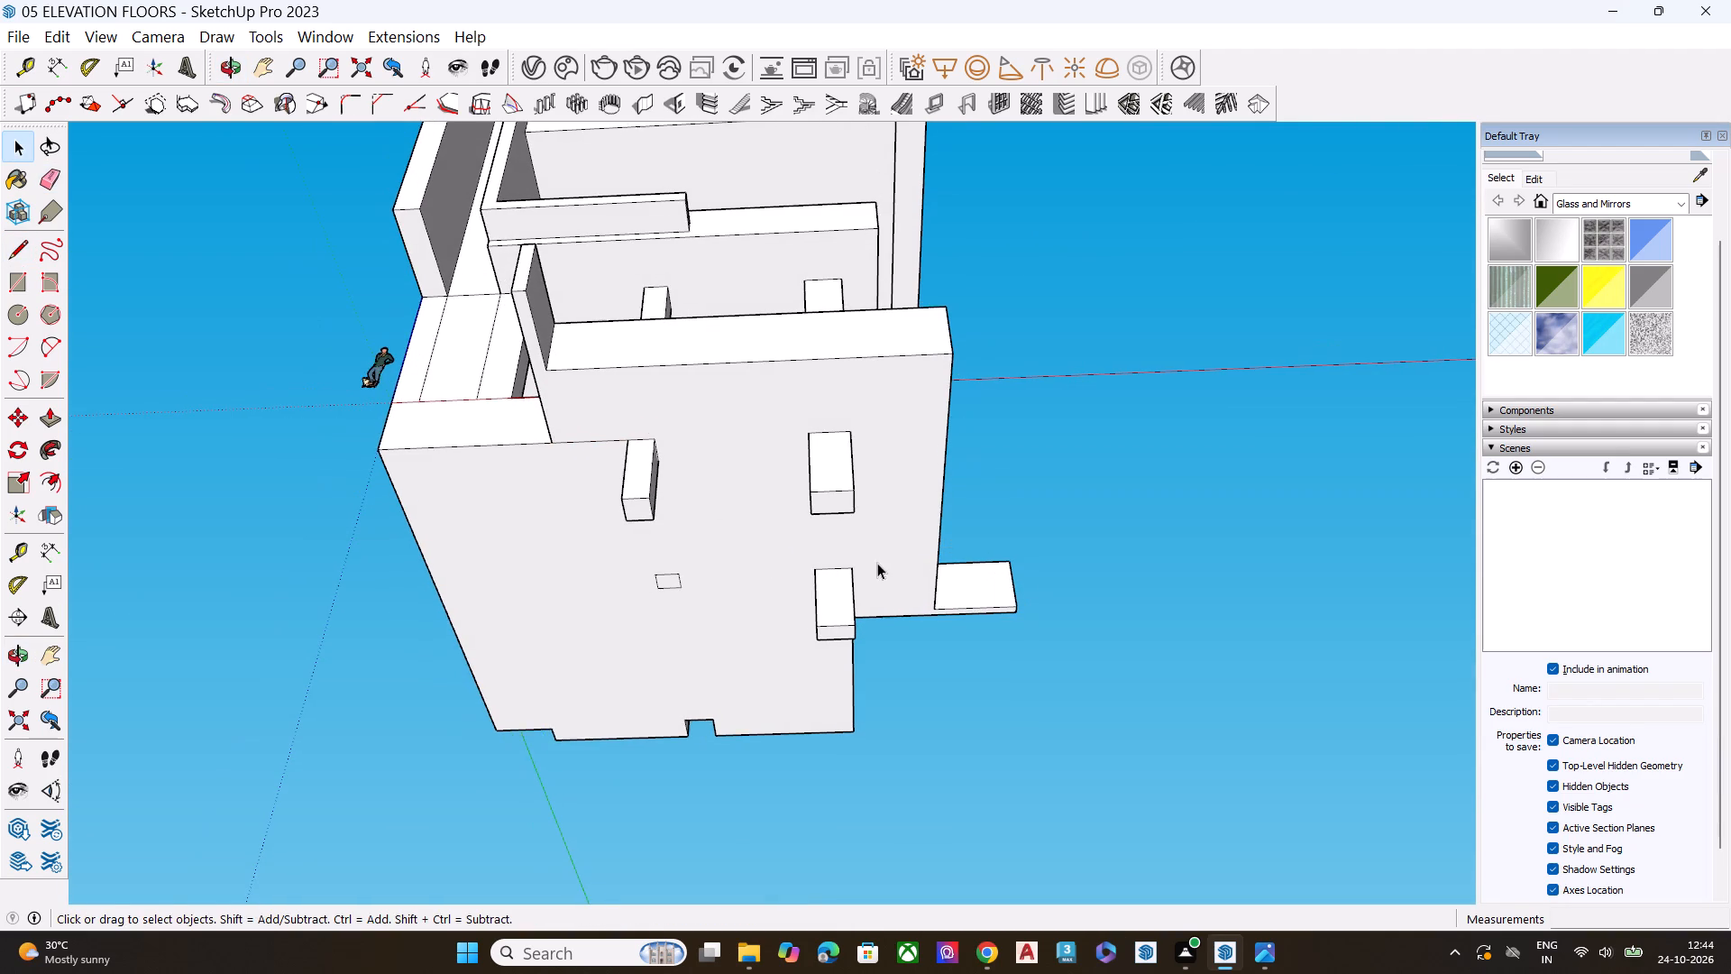
# Draw a line about 13' 6 9/16" long on the base's underside from that column to the corner column.
pyautogui.moveTo(868, 563); pyautogui.dragTo(517, 563, button='middle')
pyautogui.scroll(1, 847, 563)
pyautogui.scroll(-1, 731, 489)
pyautogui.moveTo(661, 516); pyautogui.dragTo(611, 505, button='middle')
pyautogui.press('l')
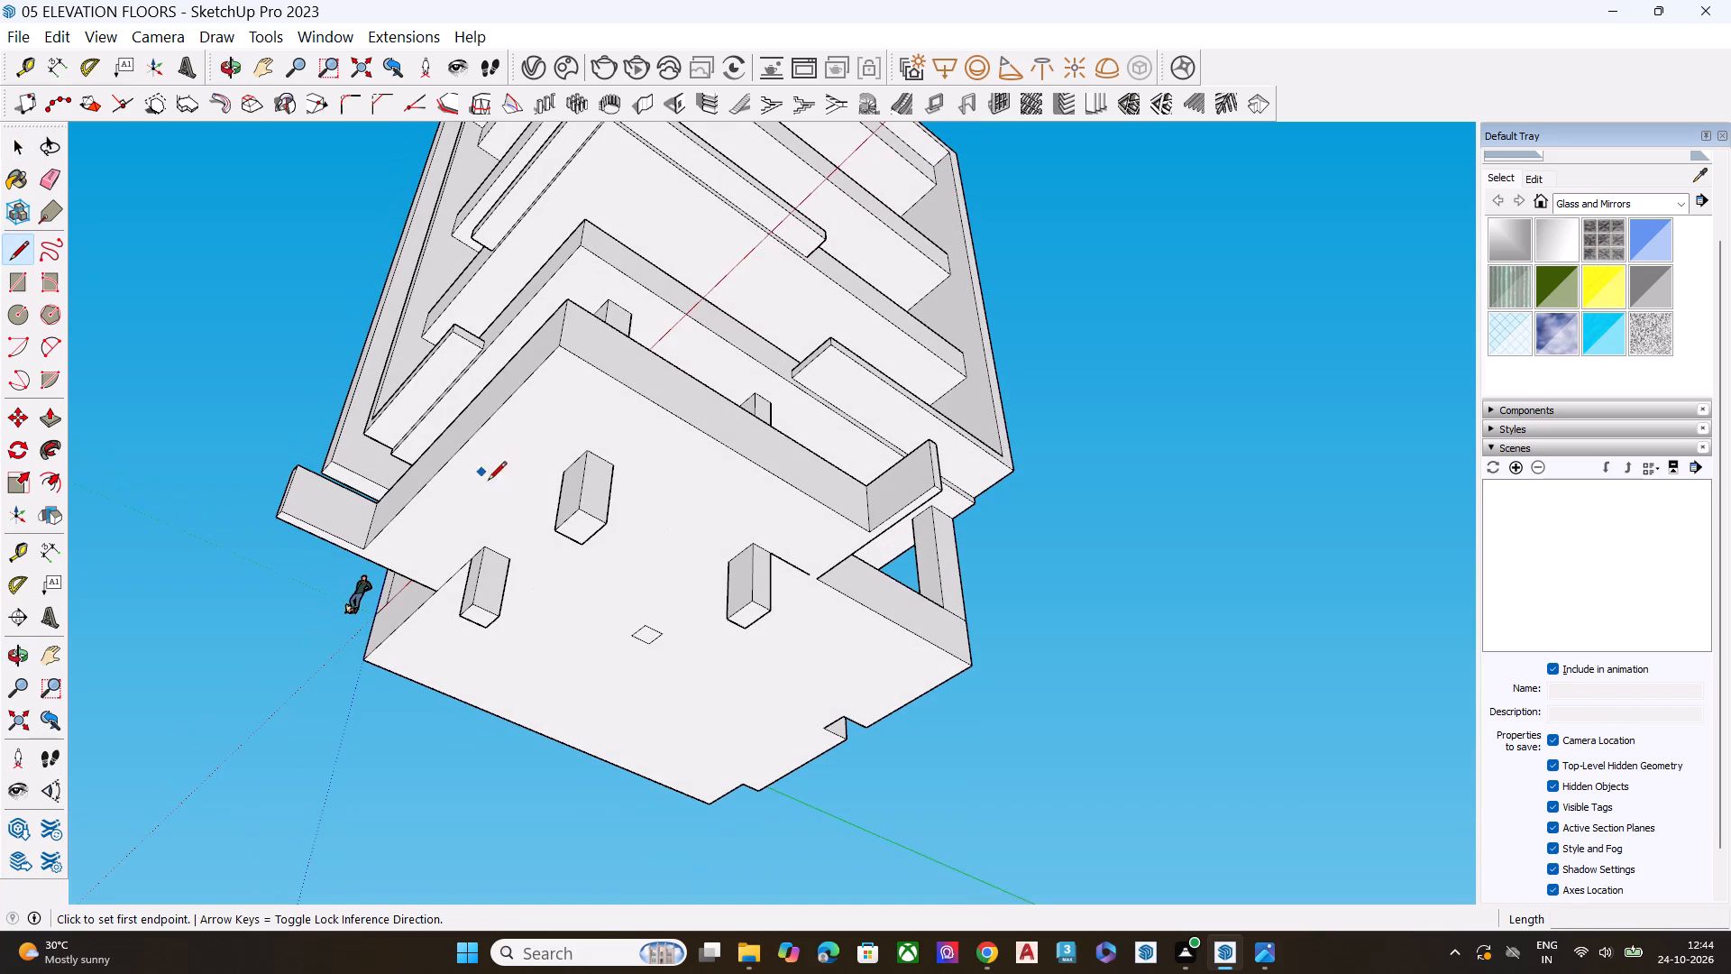
pyautogui.click(484, 547)
pyautogui.click(562, 476)
# Draw a line on the base's underside from the corner column to the other side column and erase the segment beyond it.
pyautogui.click(614, 468)
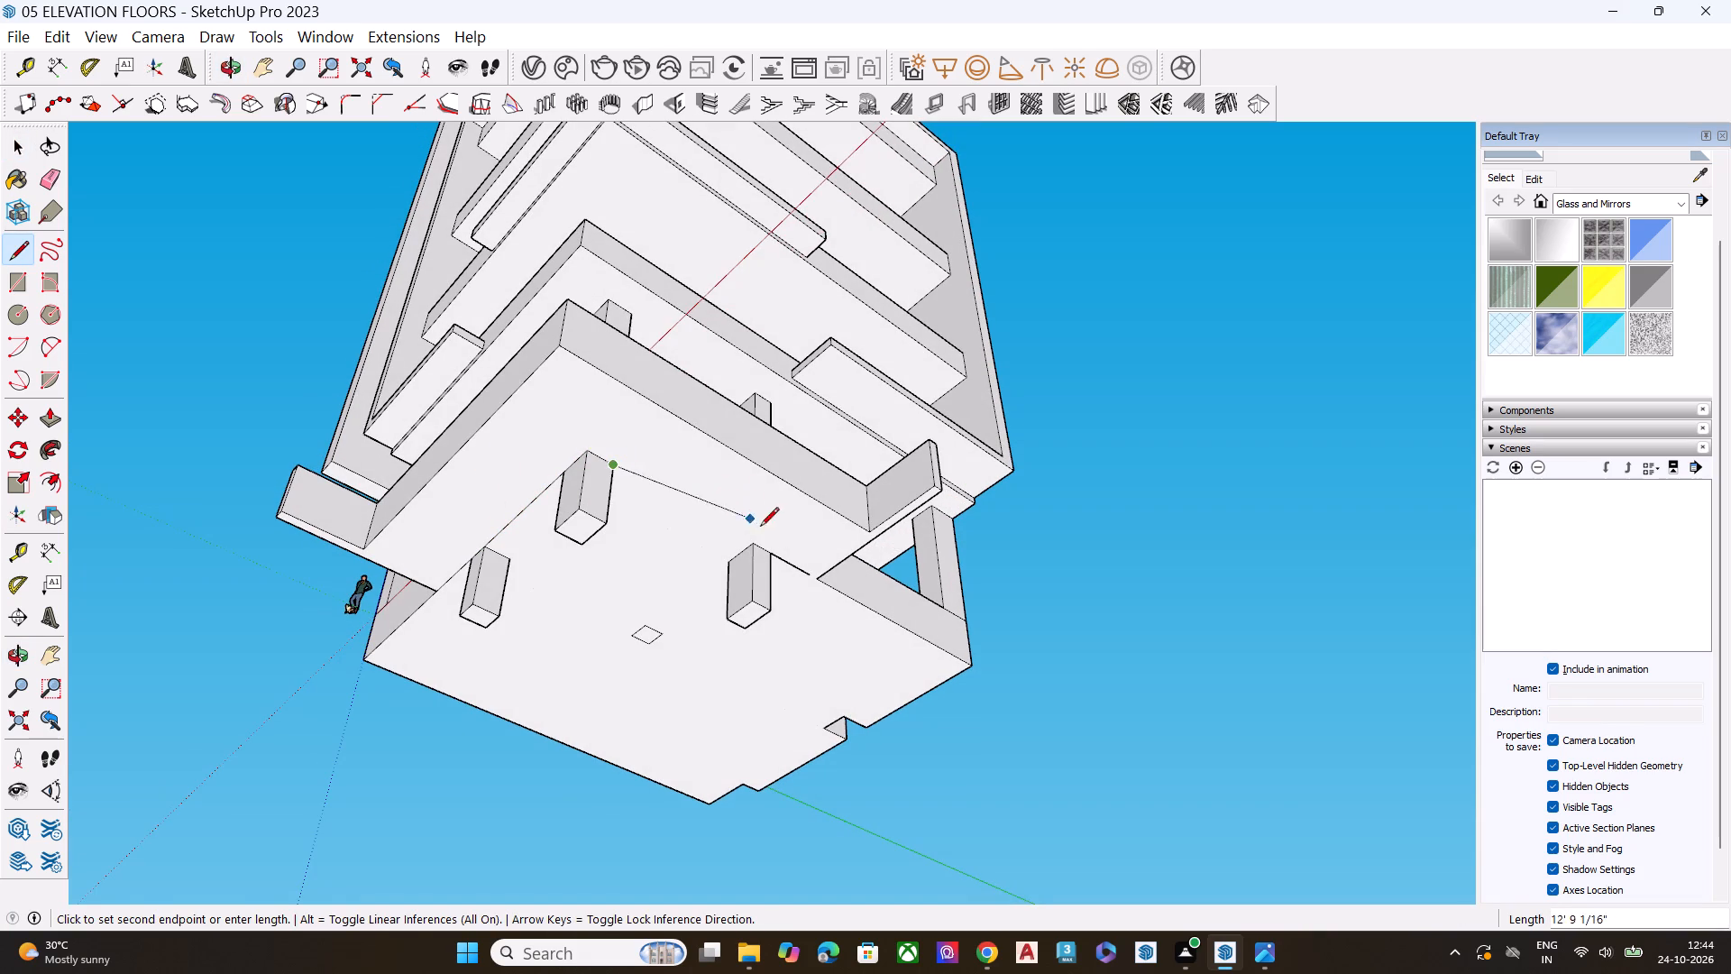
pyautogui.click(748, 548)
pyautogui.press('space')
pyautogui.scroll(3, 794, 564)
pyautogui.press('e')
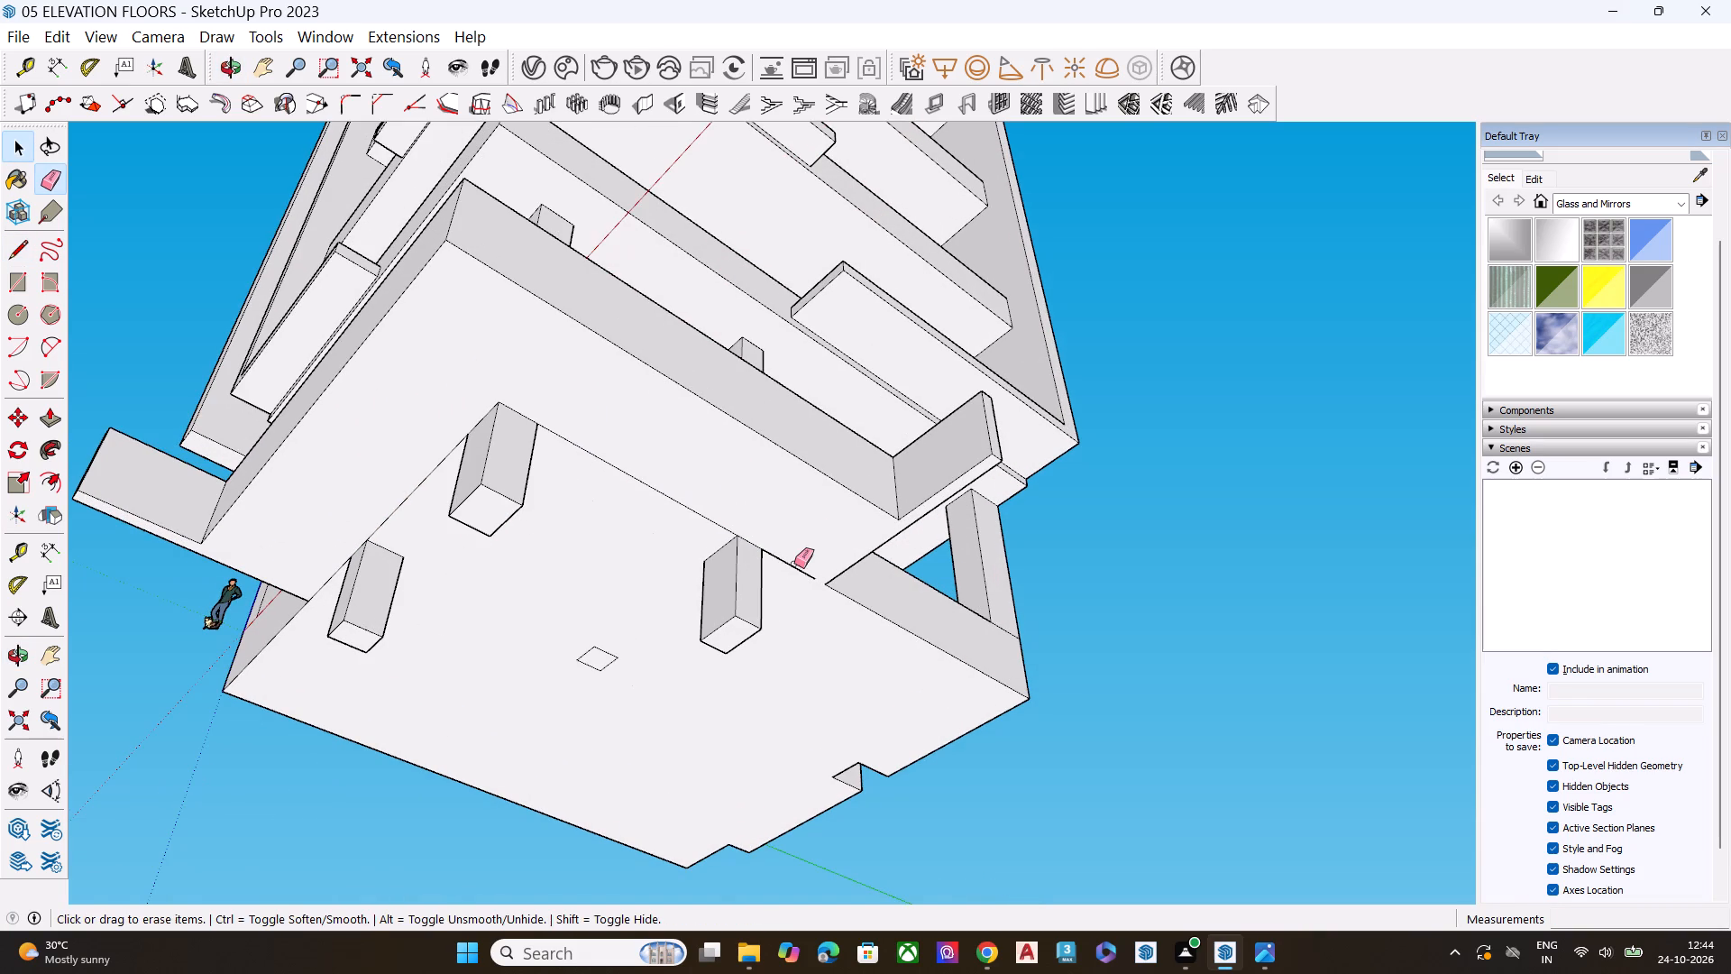
pyautogui.click(797, 566)
# Draw a line on the base's underside from the other side column to the adjacent inner corner of the base.
pyautogui.press('l')
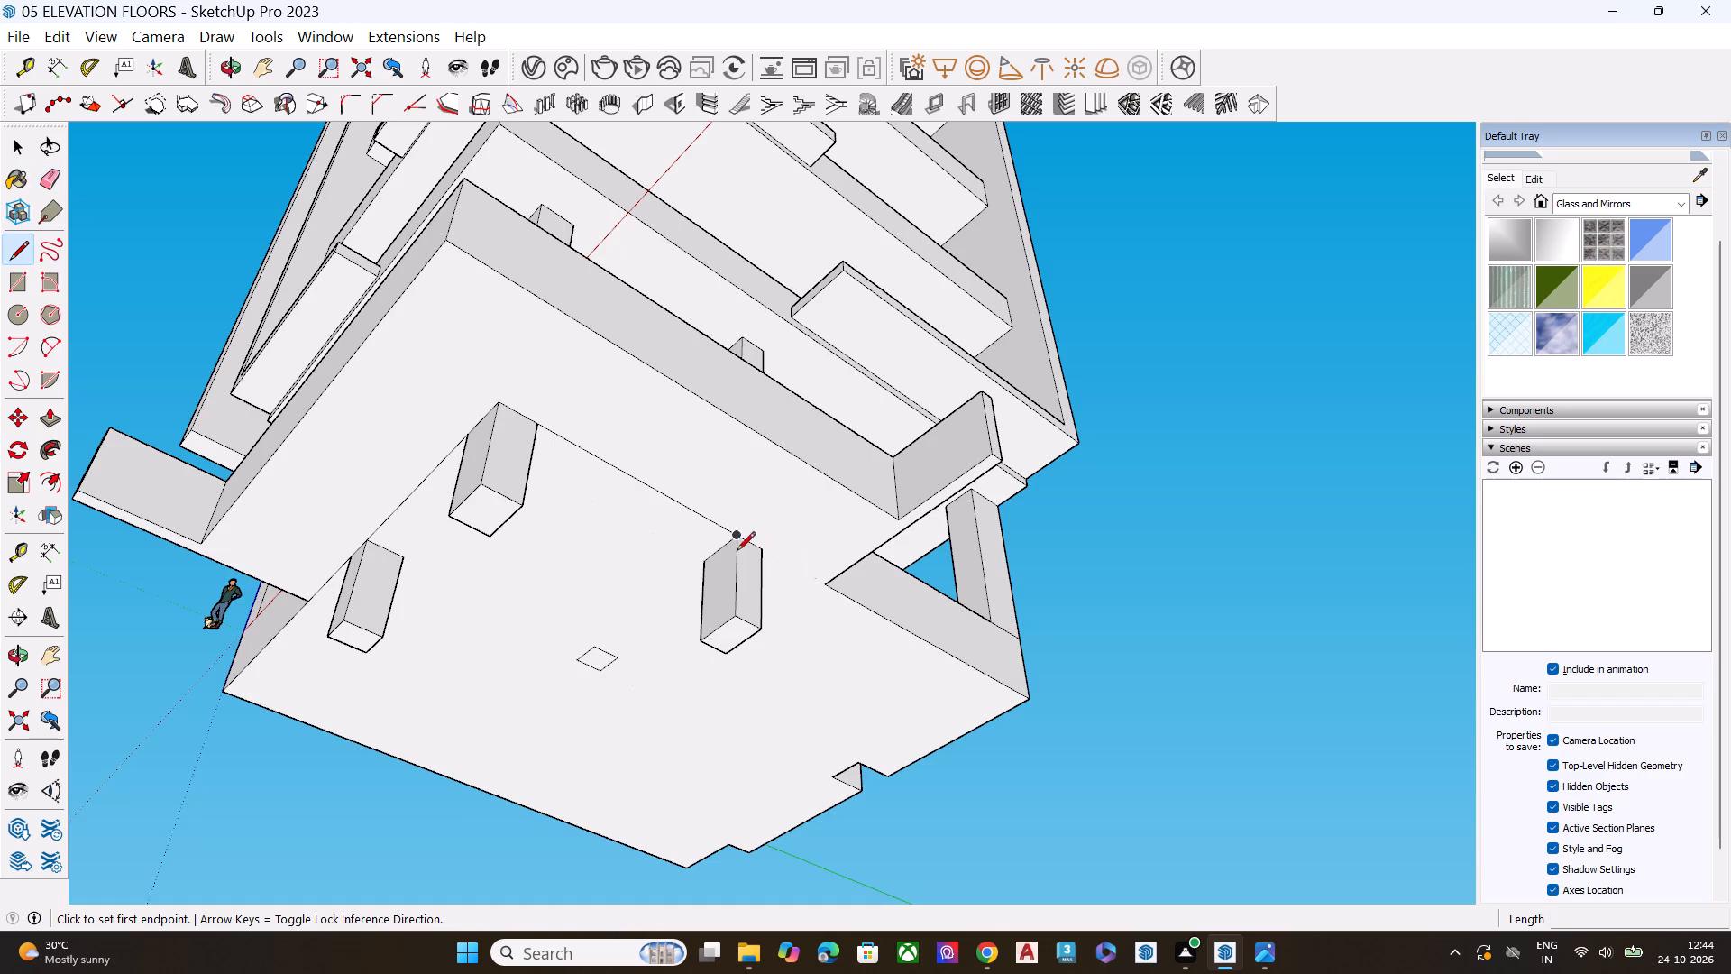
pyautogui.click(760, 547)
pyautogui.click(828, 581)
pyautogui.press('space')
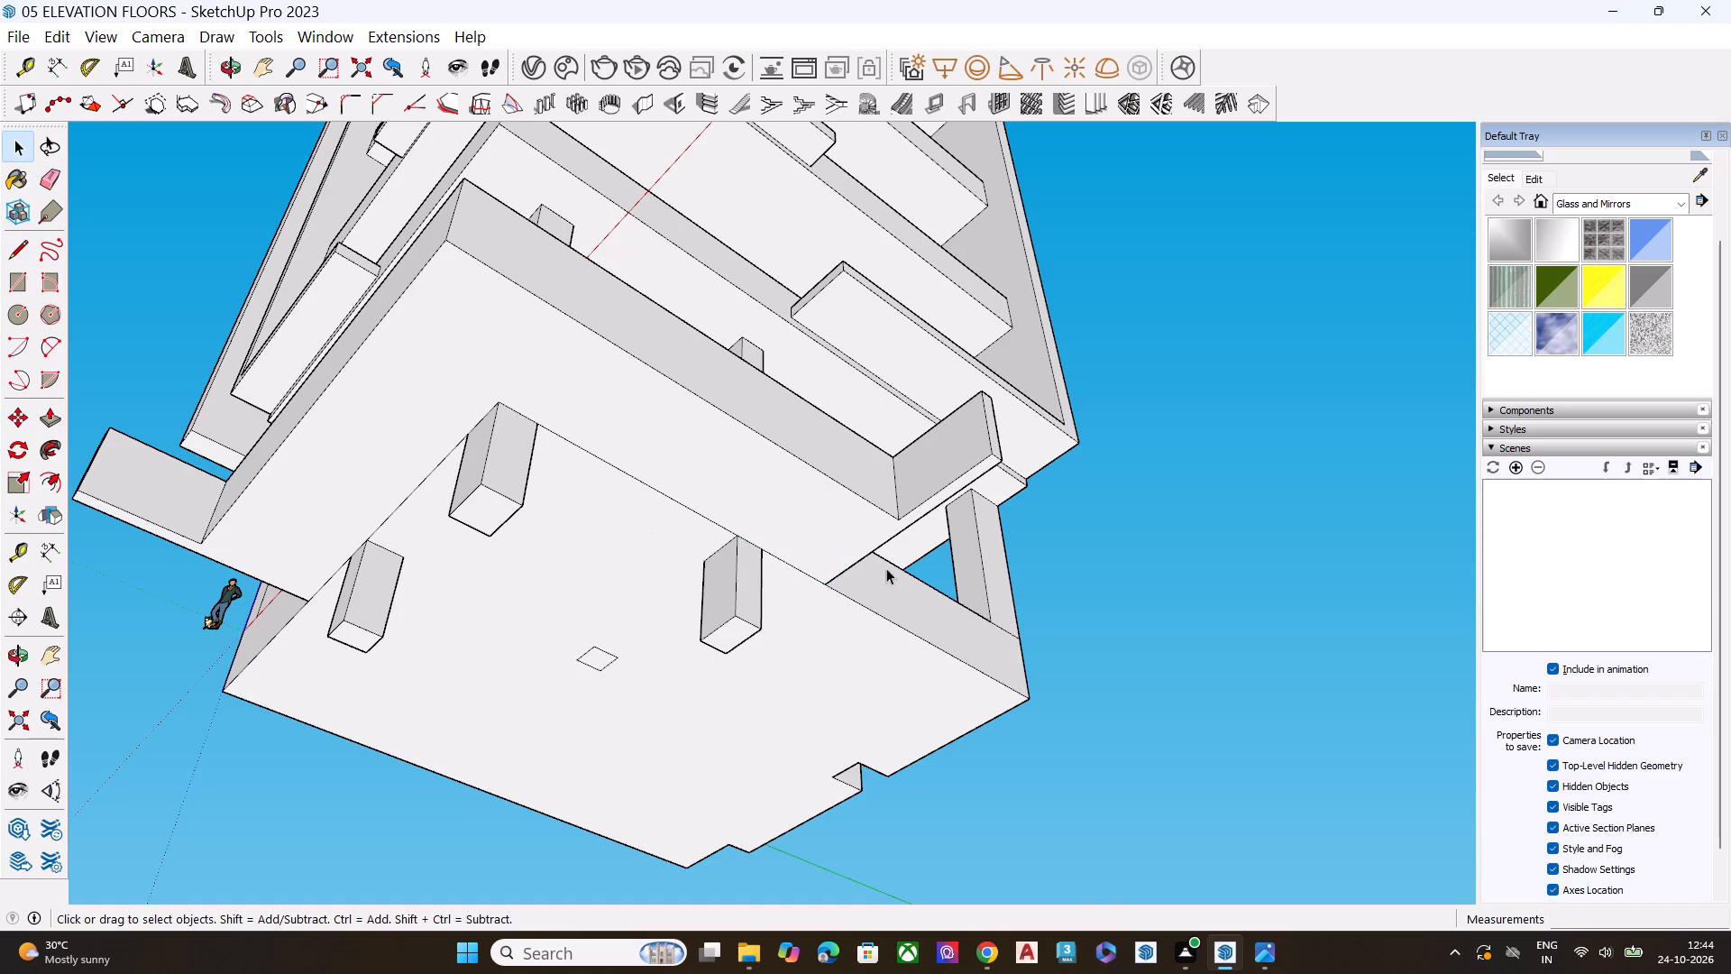
# Erase the four edges of the small square outline between the columns on the base's underside.
pyautogui.scroll(-5, 900, 573)
pyautogui.moveTo(733, 463); pyautogui.dragTo(888, 731, button='middle')
pyautogui.moveTo(740, 652); pyautogui.dragTo(645, 685, button='middle')
pyautogui.scroll(6, 732, 720)
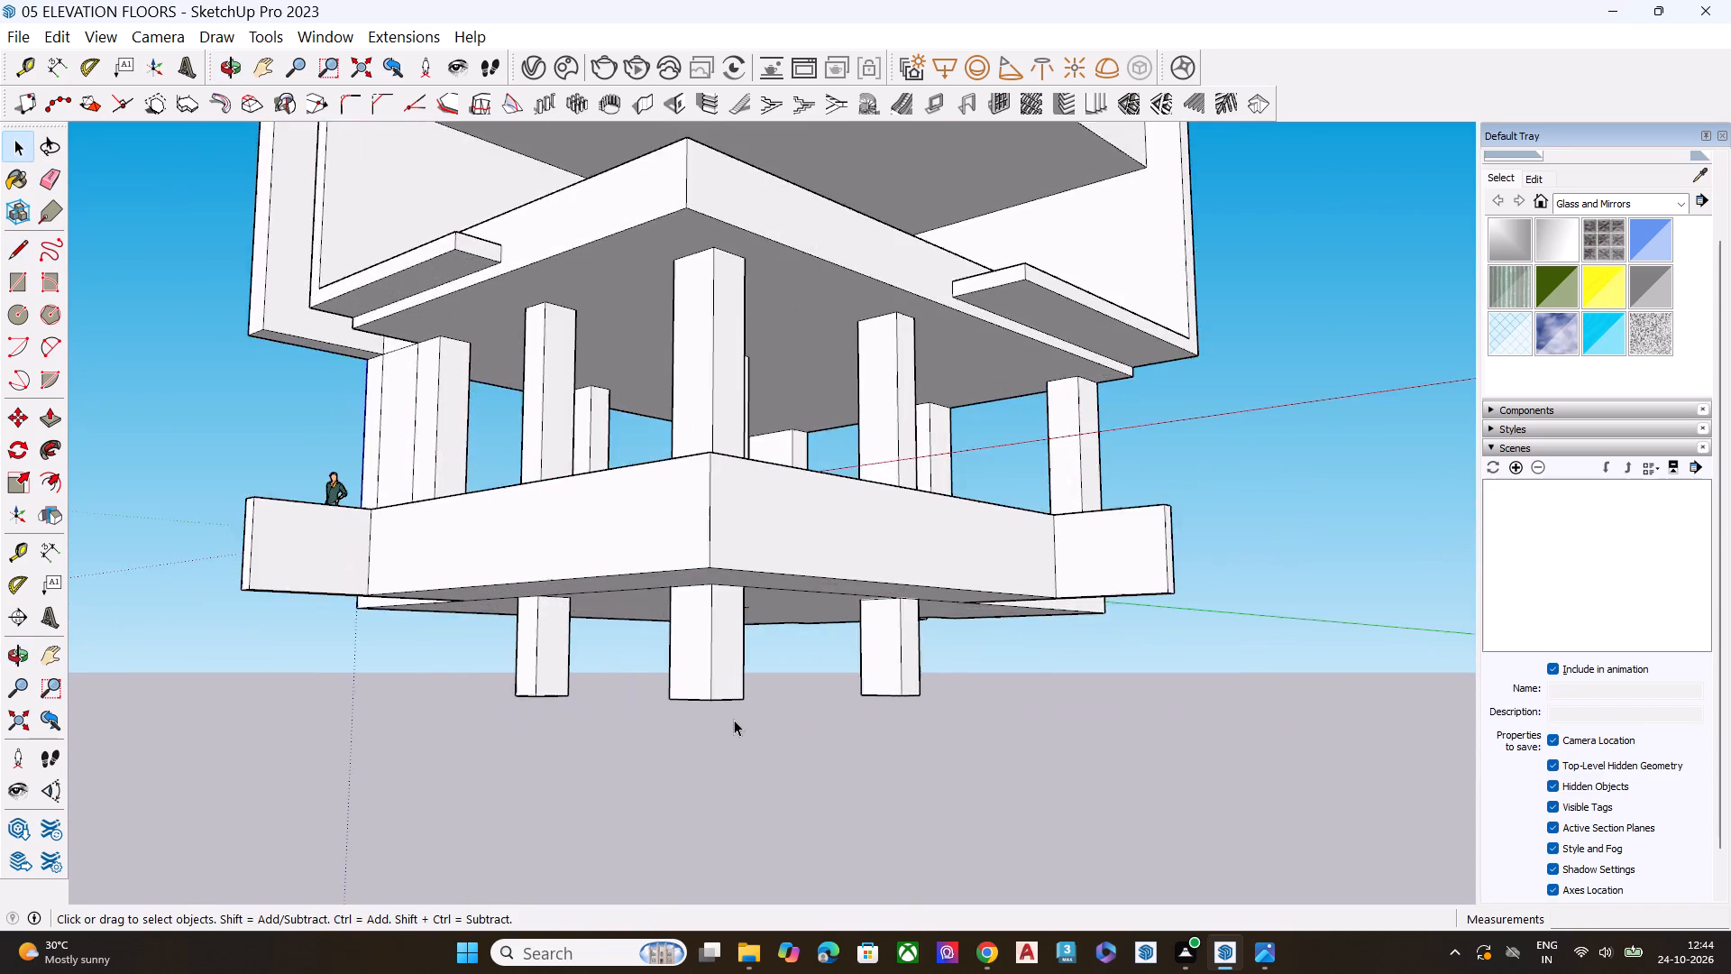
pyautogui.moveTo(736, 681); pyautogui.dragTo(776, 381, button='middle')
pyautogui.scroll(3, 753, 530)
pyautogui.scroll(-1, 747, 552)
pyautogui.scroll(3, 746, 554)
pyautogui.press('e')
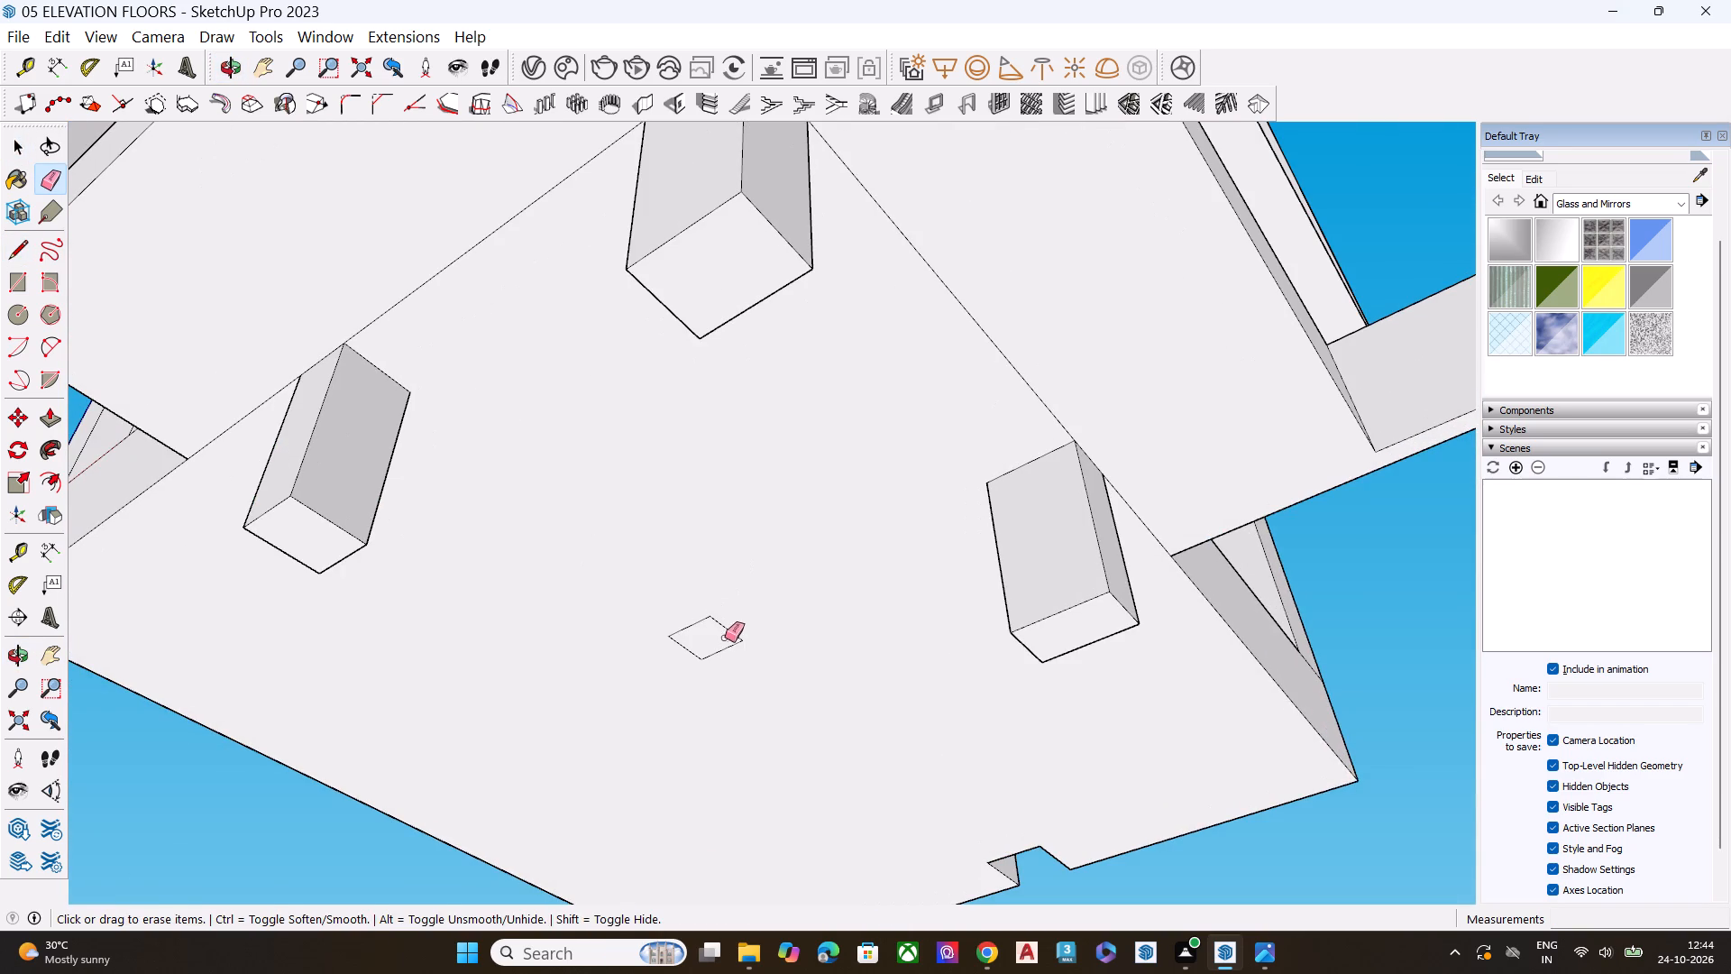
pyautogui.click(724, 628)
pyautogui.click(696, 622)
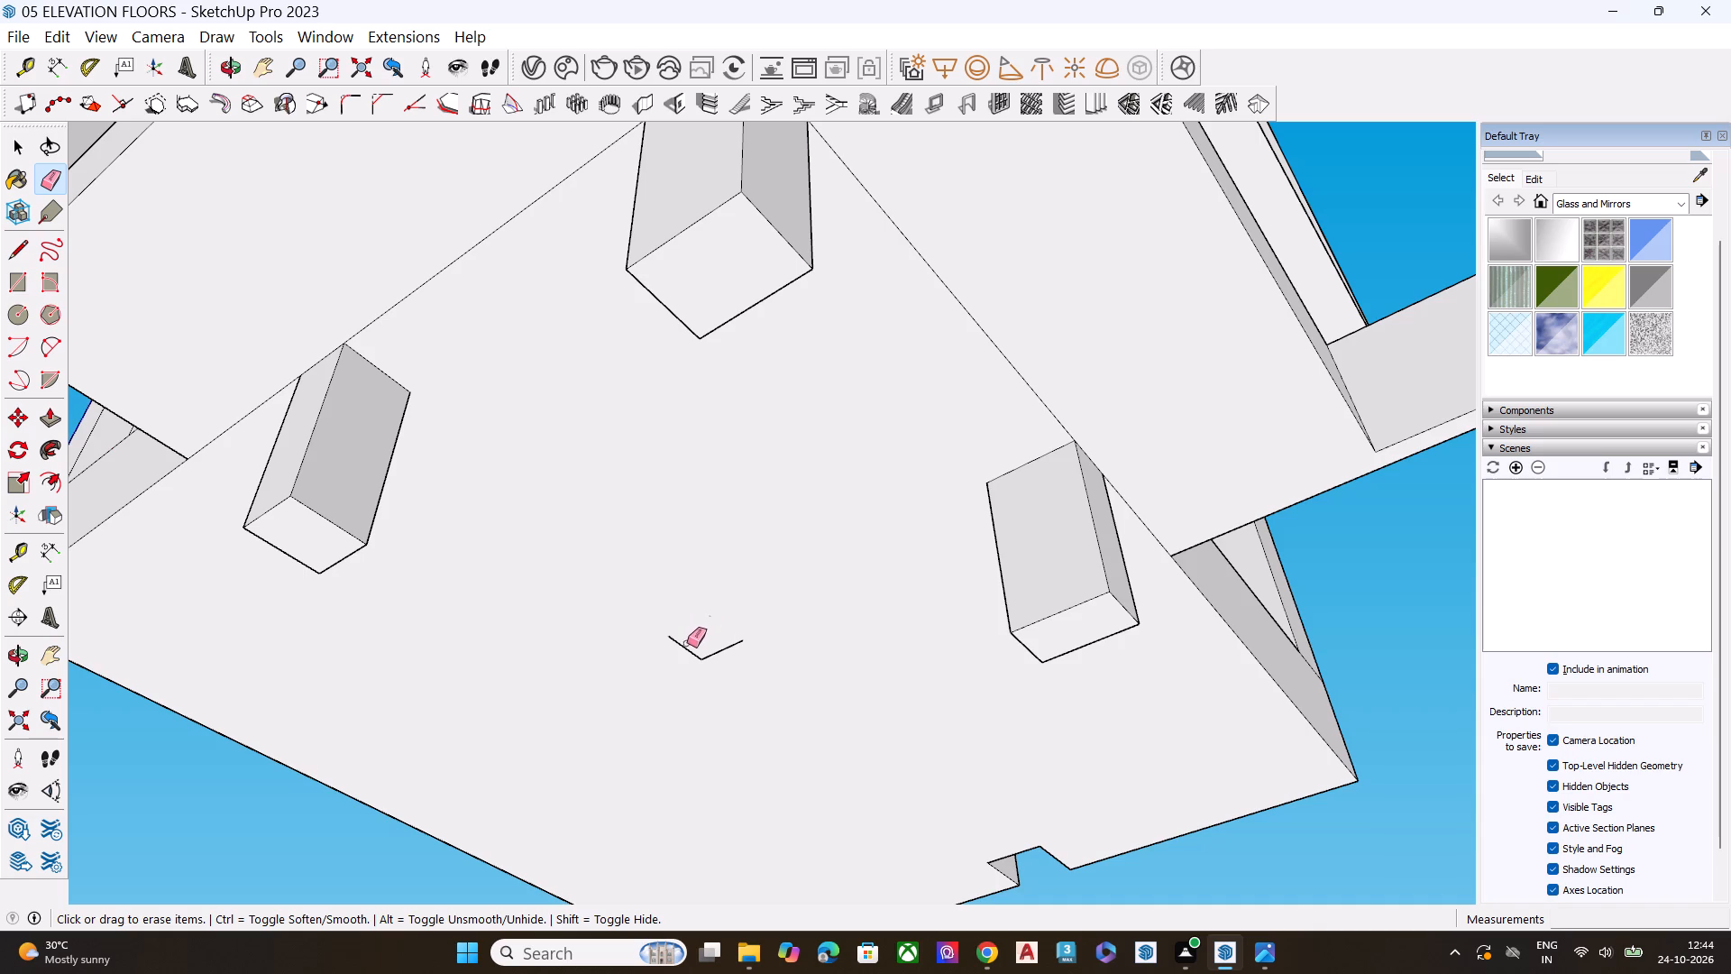
pyautogui.click(685, 650)
pyautogui.click(715, 655)
pyautogui.press('space')
# Push/pull the bottom face of the middle column on the blank-wall side down to the base's underside.
pyautogui.scroll(-2, 728, 591)
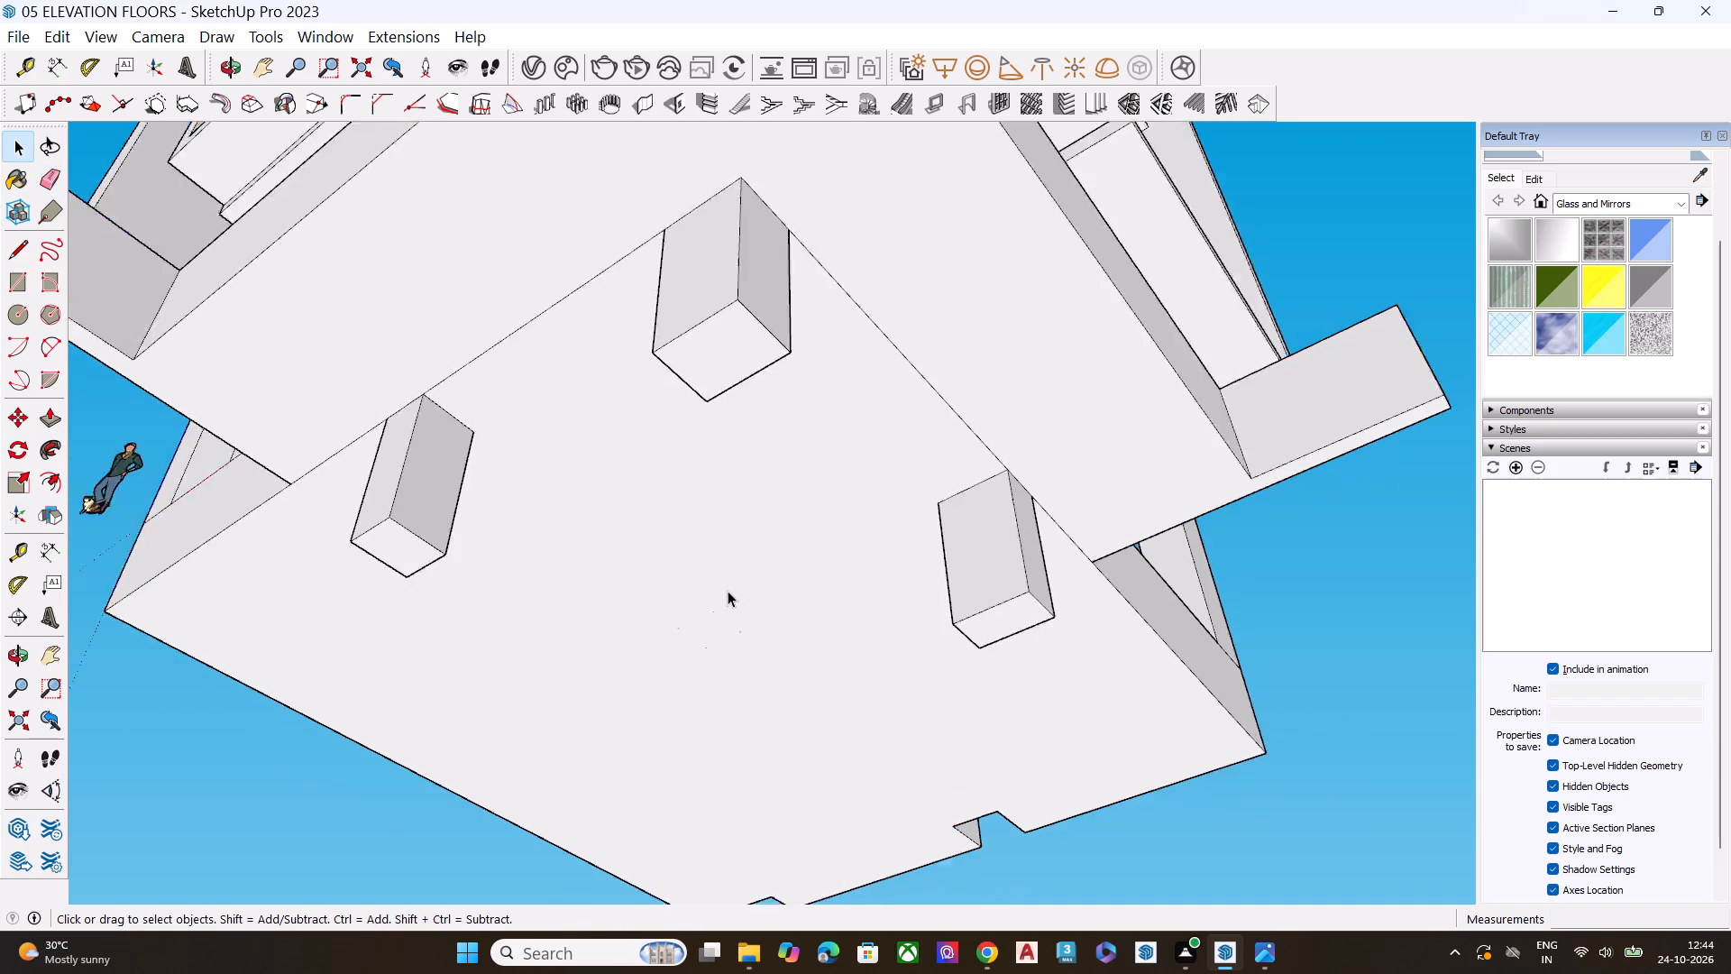
pyautogui.scroll(-4, 728, 591)
pyautogui.scroll(3, 979, 732)
pyautogui.moveTo(945, 706); pyautogui.dragTo(802, 619, button='middle')
pyautogui.scroll(-5, 724, 550)
pyautogui.moveTo(967, 652); pyautogui.dragTo(705, 569, button='middle')
pyautogui.scroll(3, 1126, 632)
pyautogui.scroll(-1, 1172, 626)
pyautogui.scroll(2, 1172, 626)
pyautogui.moveTo(1052, 653); pyautogui.dragTo(574, 647, button='middle')
pyautogui.scroll(4, 974, 560)
pyautogui.scroll(-1, 1003, 497)
pyautogui.scroll(4, 999, 491)
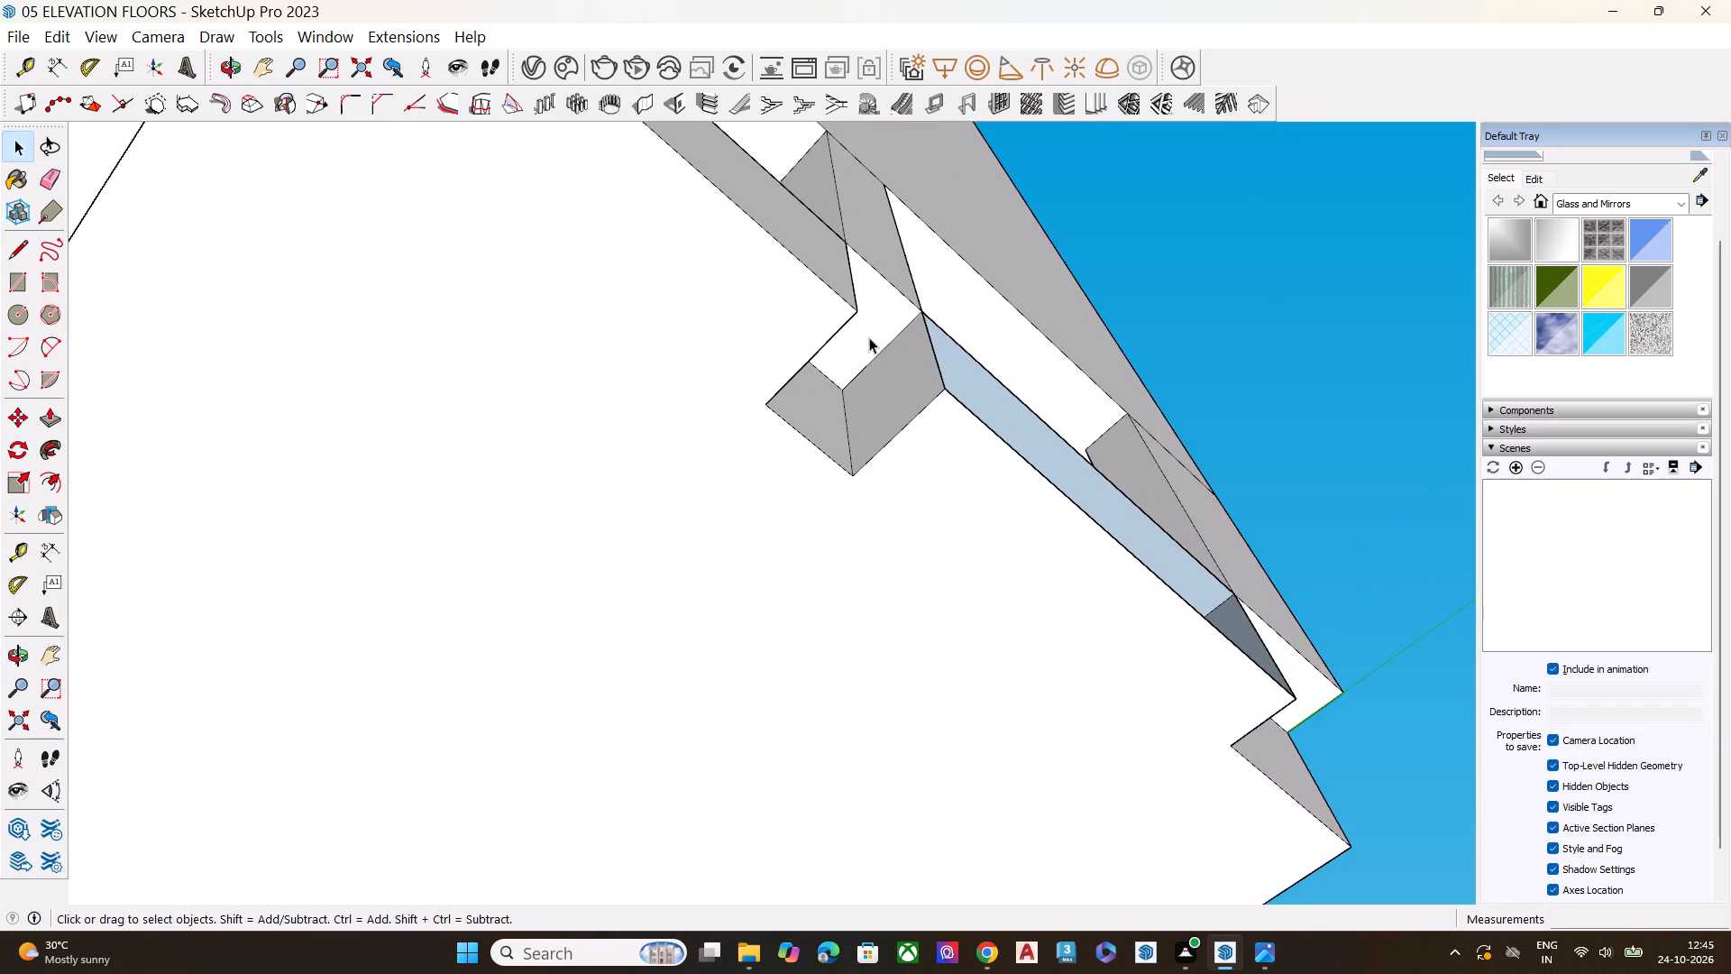
pyautogui.click(869, 337)
pyautogui.write('OP')
pyautogui.click(869, 328)
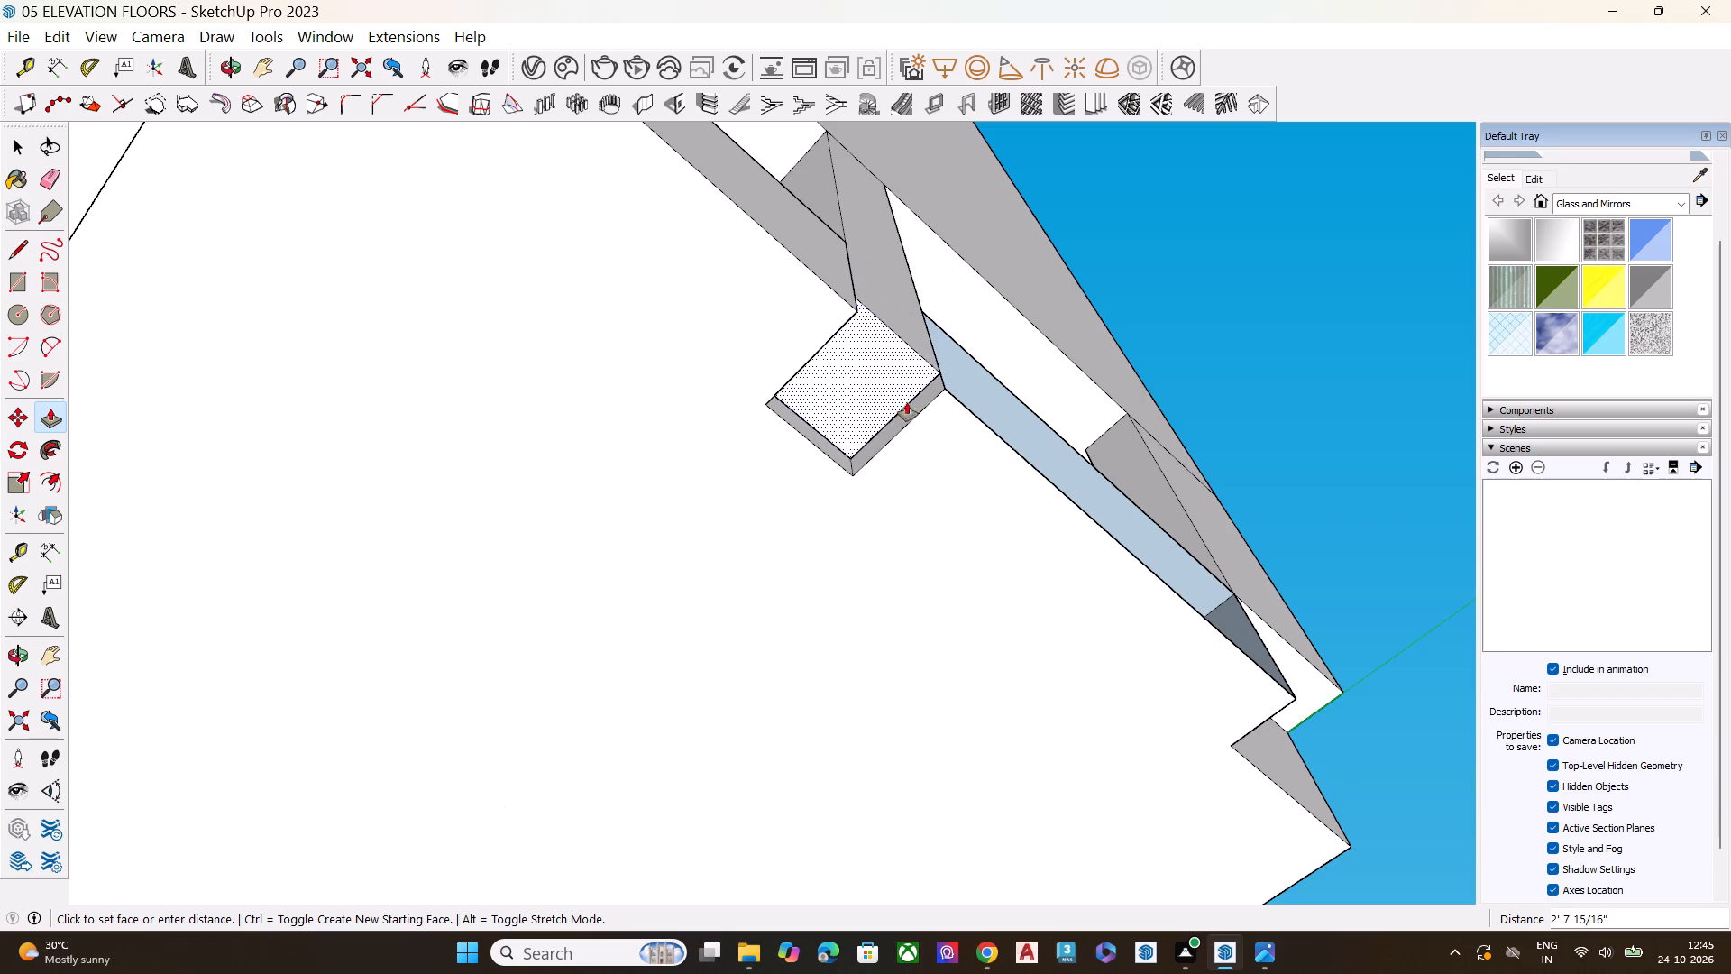
pyautogui.click(957, 395)
pyautogui.press('space')
# Draw a 15' 9 3/16" by 5' 11 13/16" rectangle closing the open base bay between the middle column and the end block.
pyautogui.scroll(-5, 987, 439)
pyautogui.moveTo(1065, 488); pyautogui.dragTo(796, 911, button='middle')
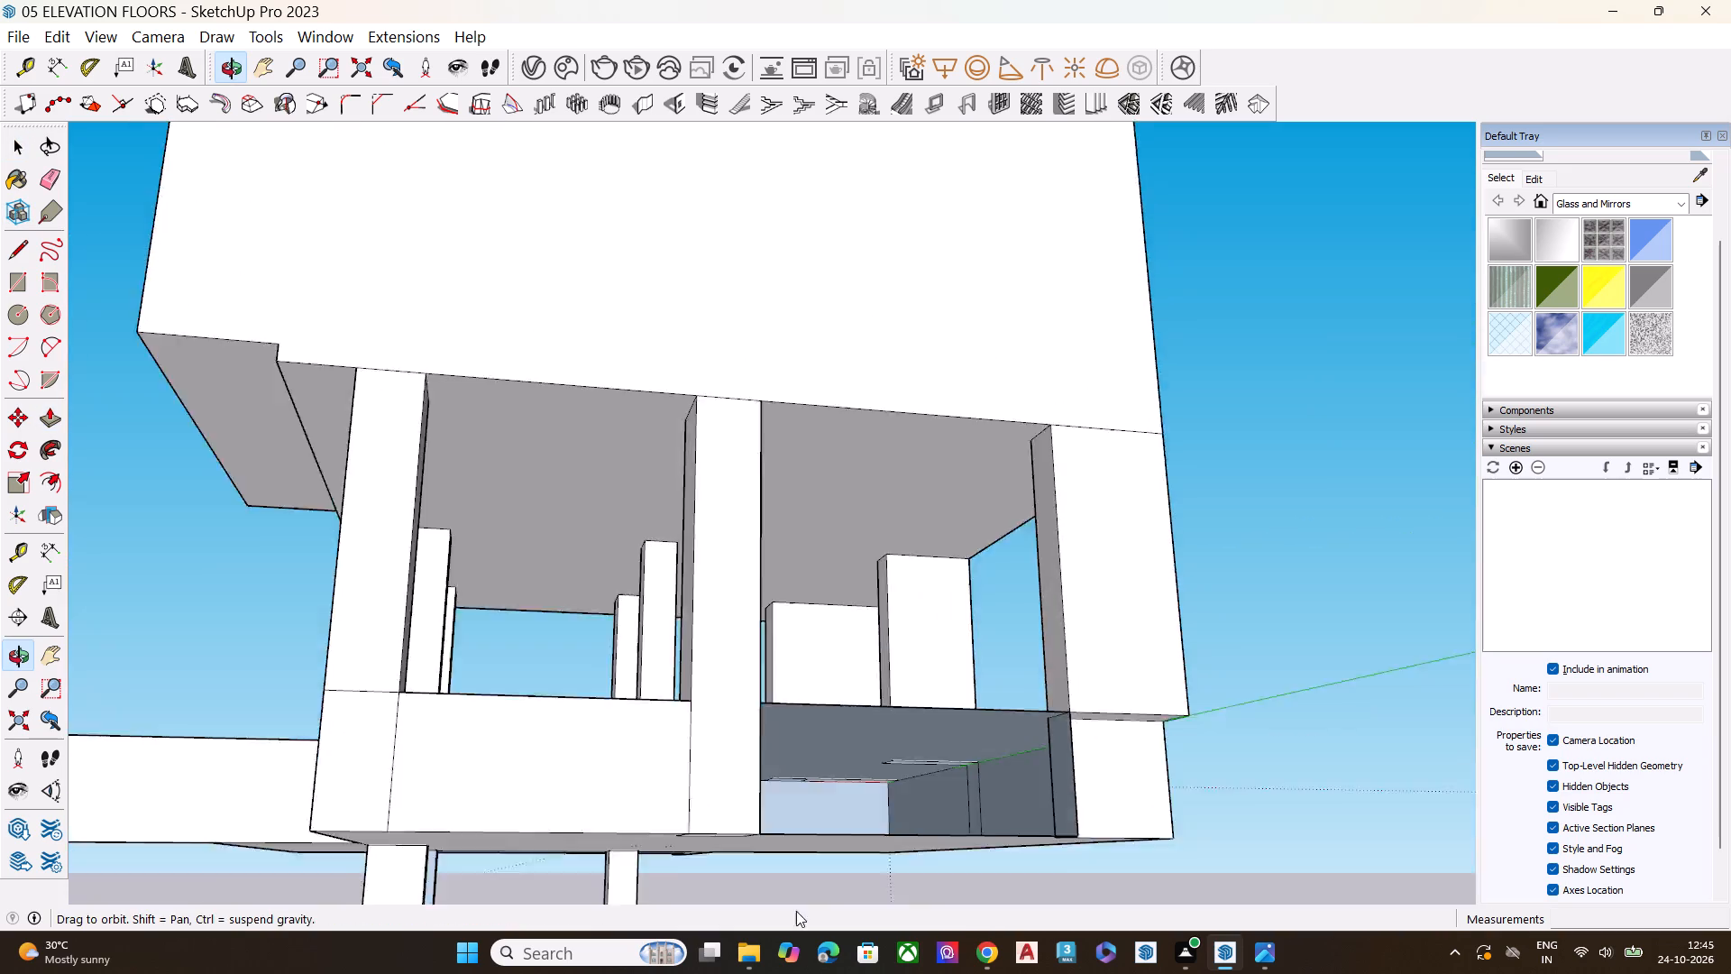
pyautogui.moveTo(796, 911); pyautogui.dragTo(796, 910, button='middle')
pyautogui.scroll(4, 916, 864)
pyautogui.scroll(-9, 865, 604)
pyautogui.moveTo(891, 675); pyautogui.dragTo(842, 918, button='middle')
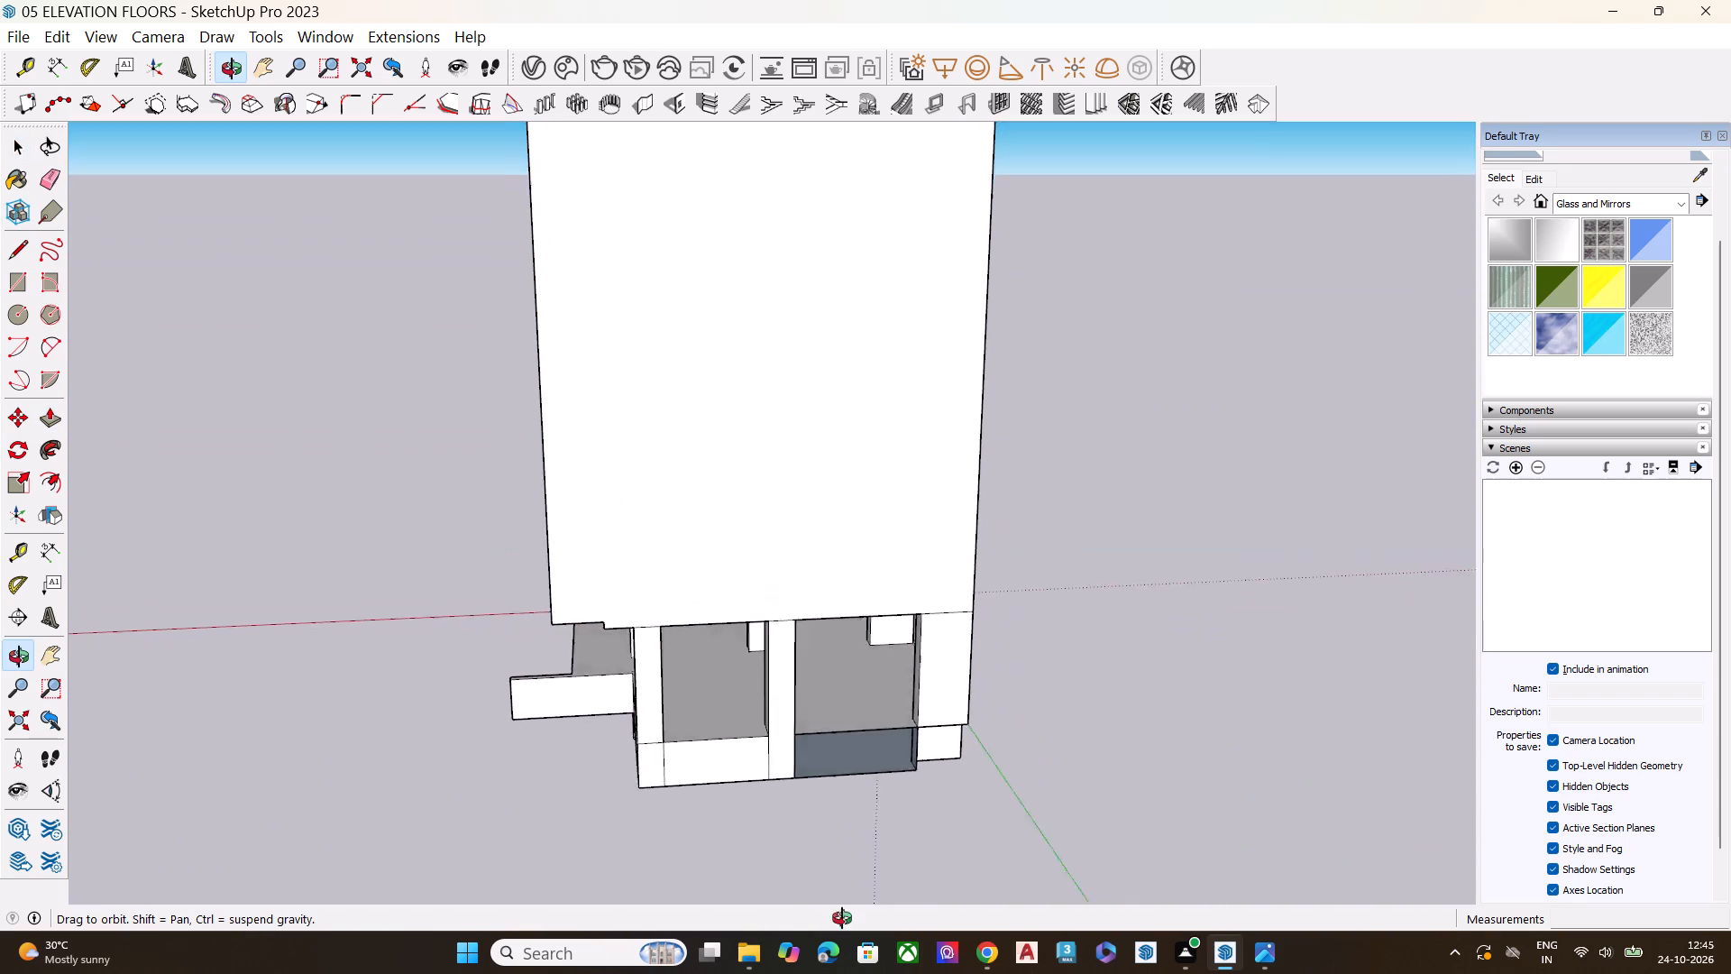
pyautogui.moveTo(842, 918); pyautogui.dragTo(745, 891, button='middle')
pyautogui.moveTo(732, 853); pyautogui.dragTo(619, 665, button='middle')
pyautogui.scroll(4, 622, 661)
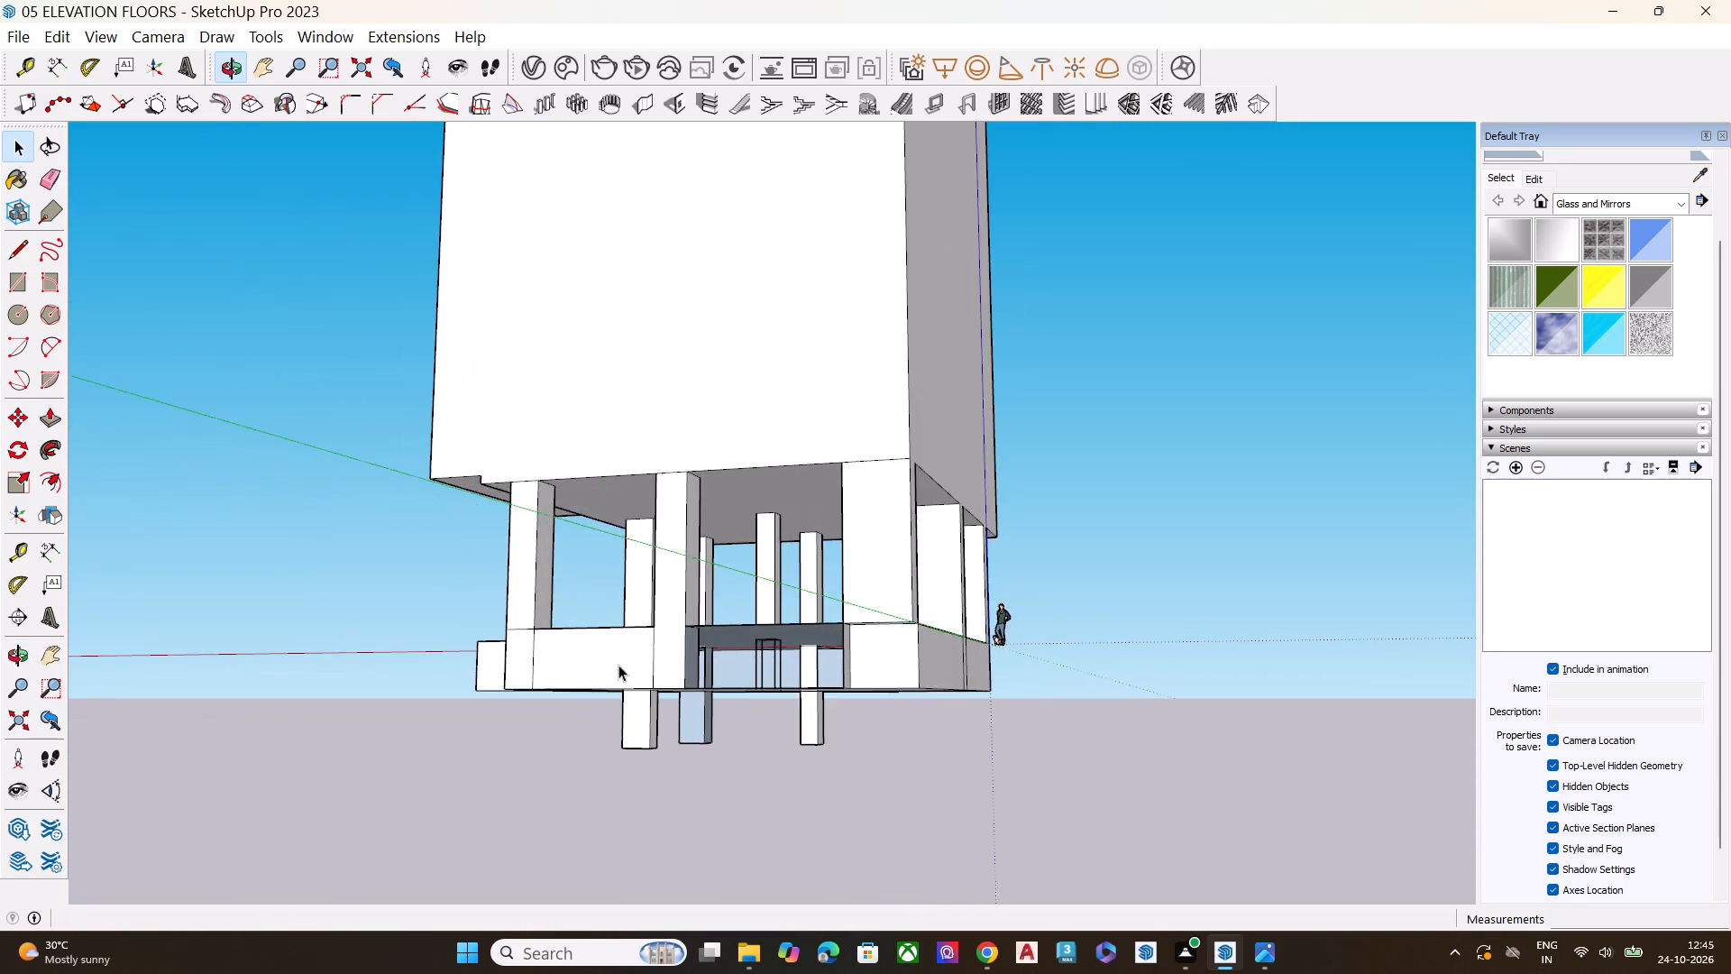
pyautogui.scroll(4, 618, 665)
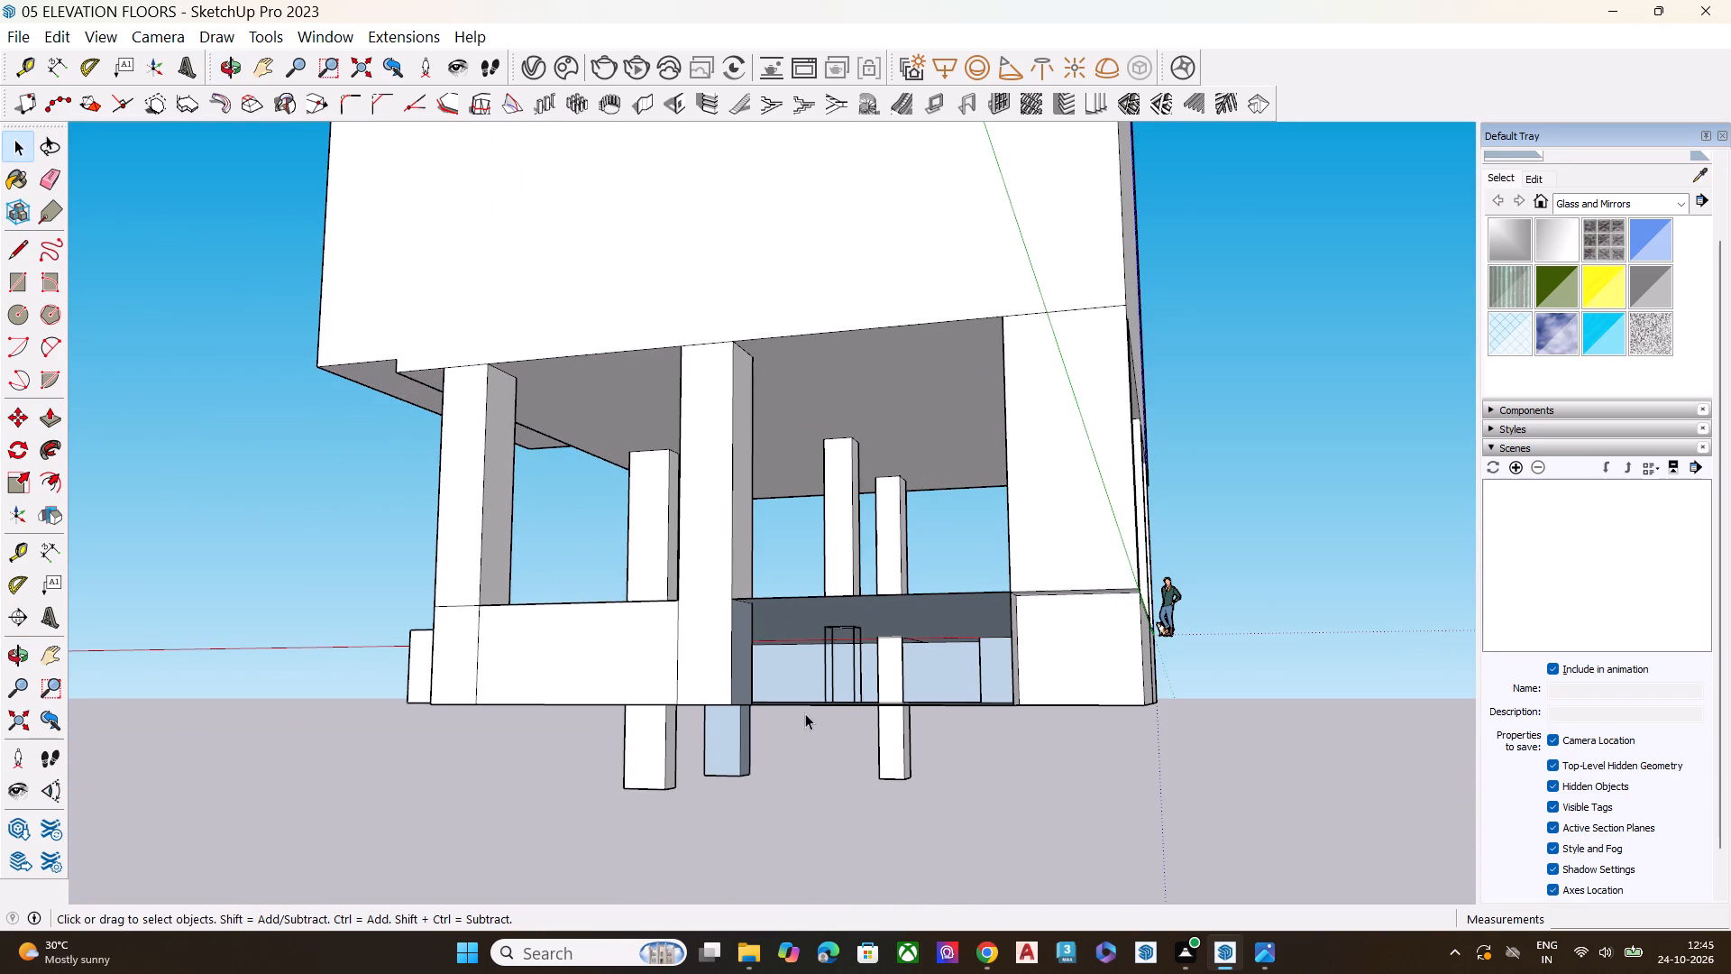
pyautogui.press('r')
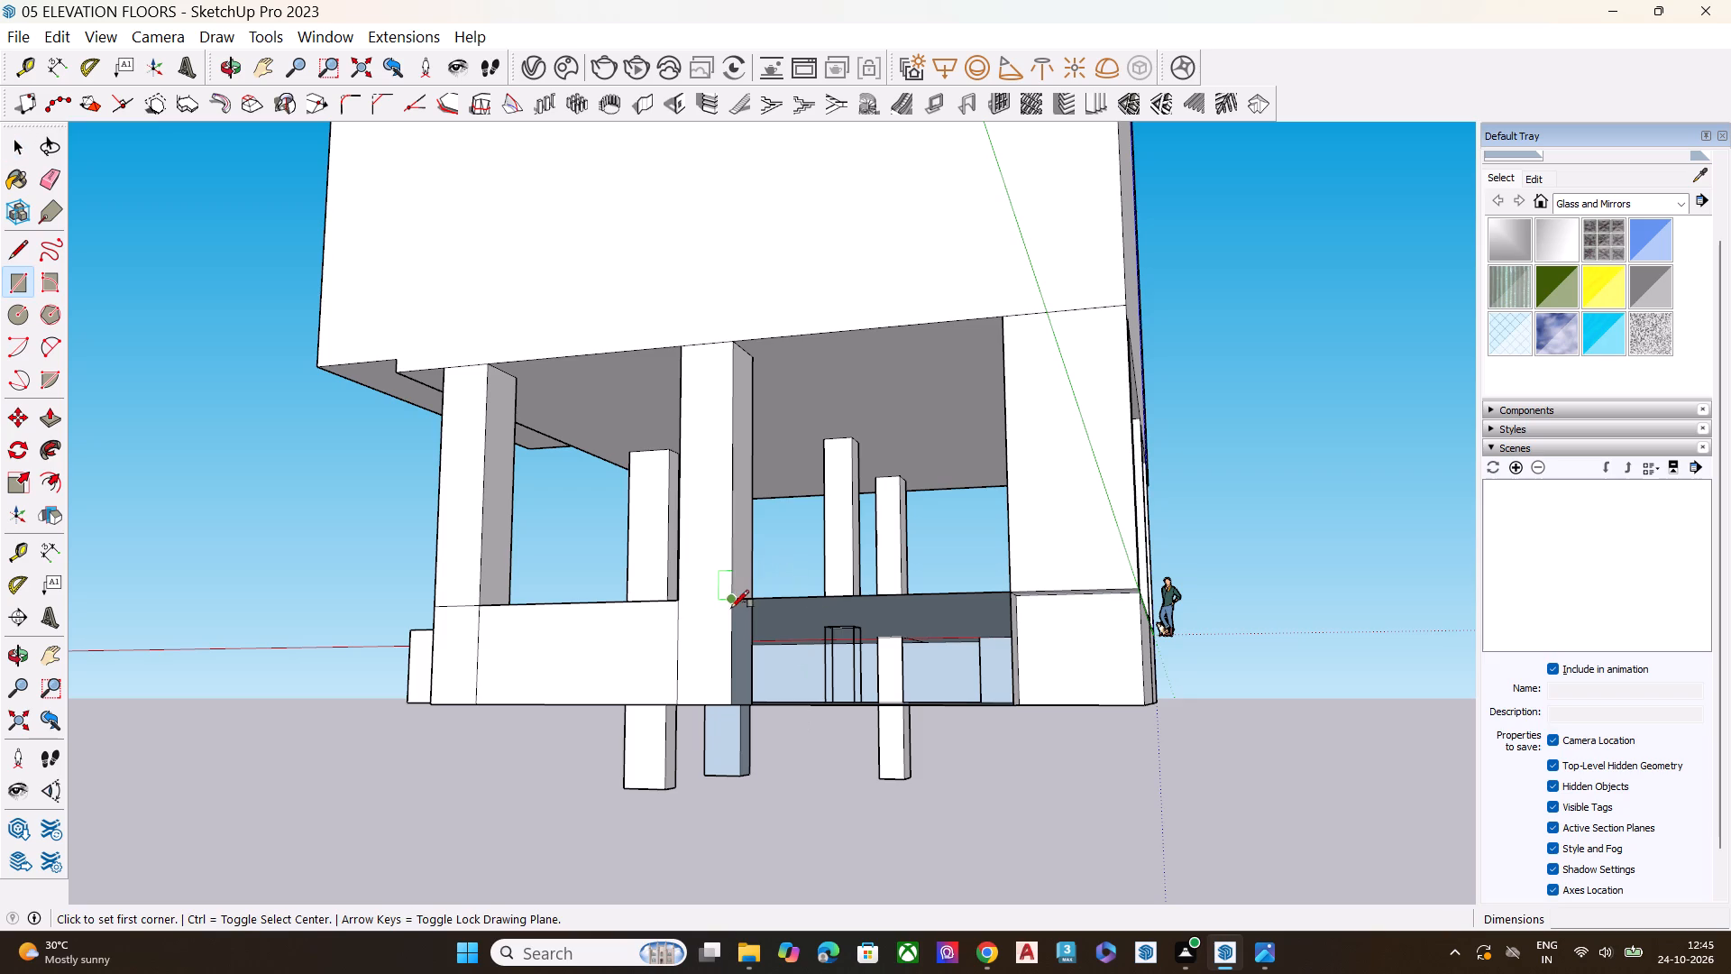
pyautogui.click(730, 602)
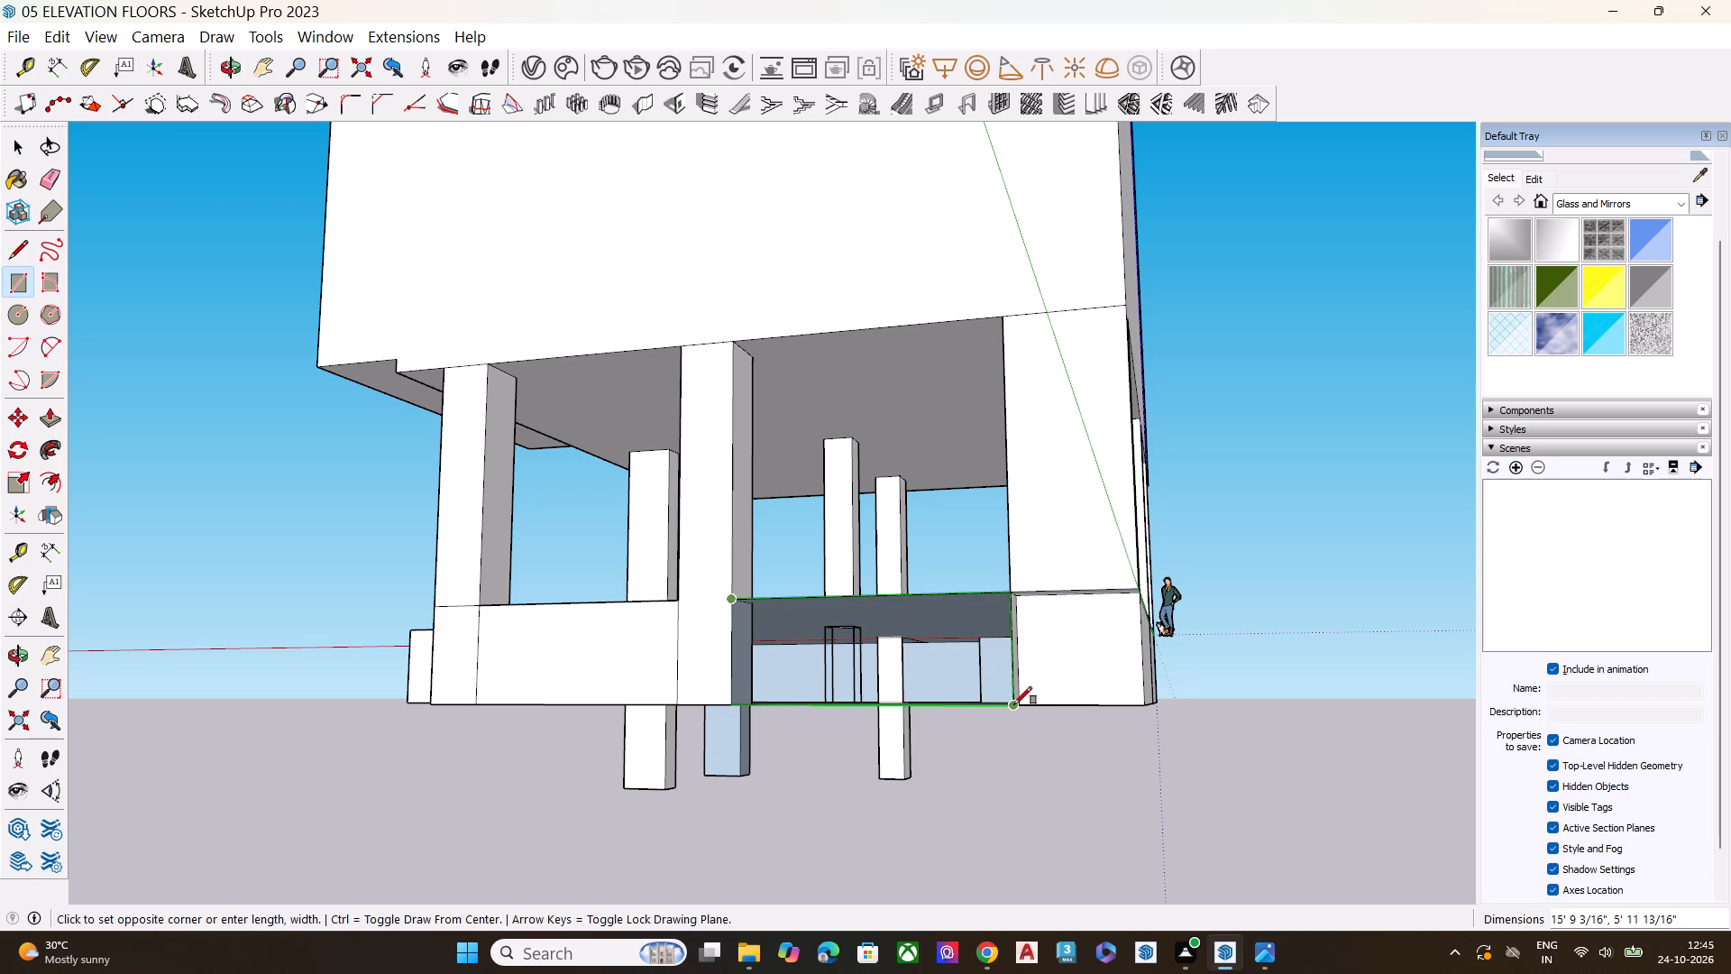
pyautogui.click(1021, 699)
pyautogui.press('space')
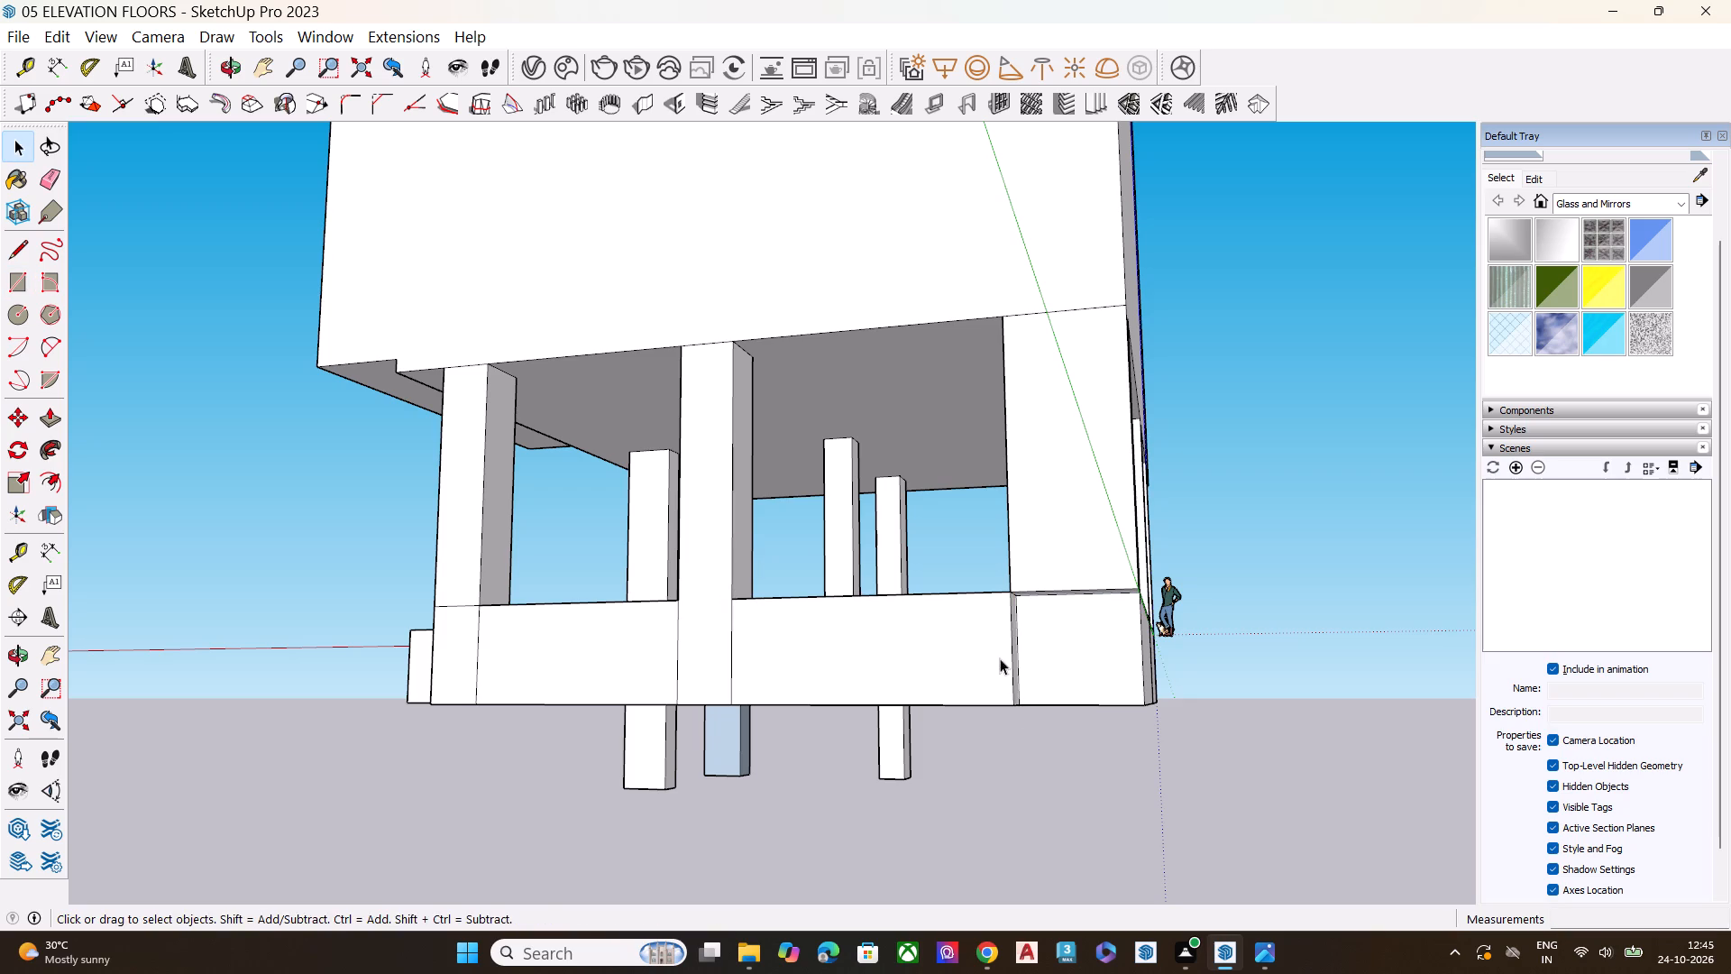
# Erase the diagonal edge on the base's underside between the middle column and the end block.
pyautogui.moveTo(1016, 620); pyautogui.dragTo(682, 664, button='middle')
pyautogui.scroll(2, 682, 664)
pyautogui.moveTo(659, 667); pyautogui.dragTo(765, 409, button='middle')
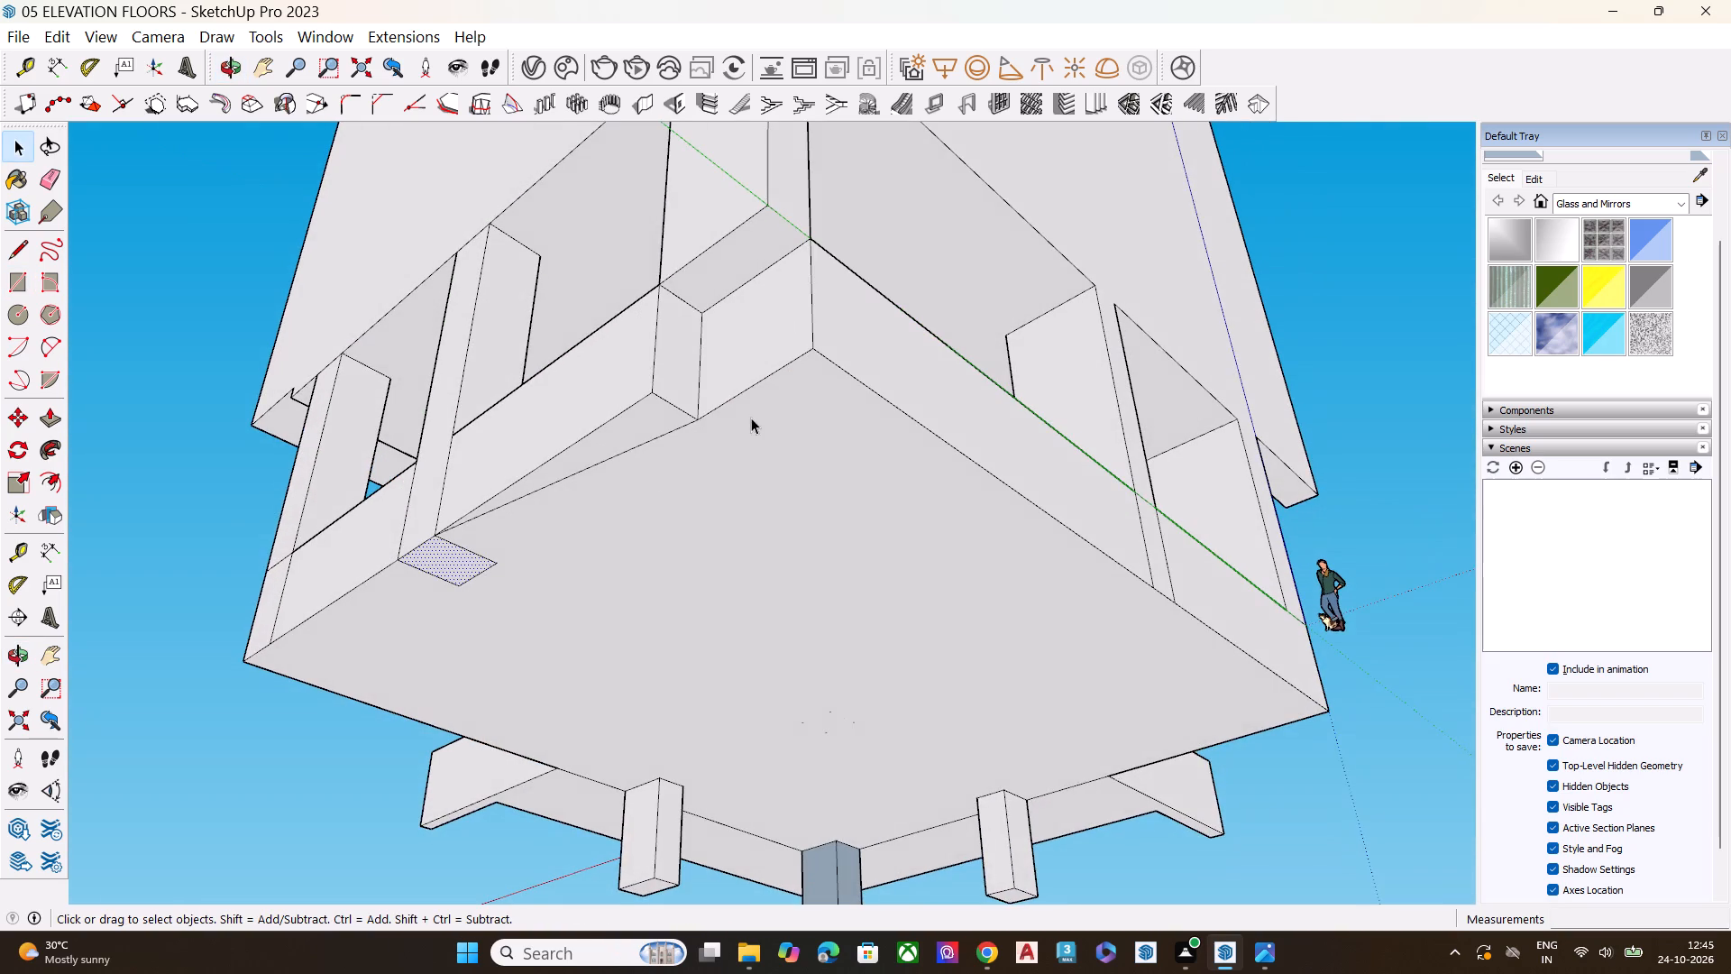
pyautogui.scroll(1, 577, 538)
pyautogui.scroll(-5, 469, 612)
pyautogui.press('e')
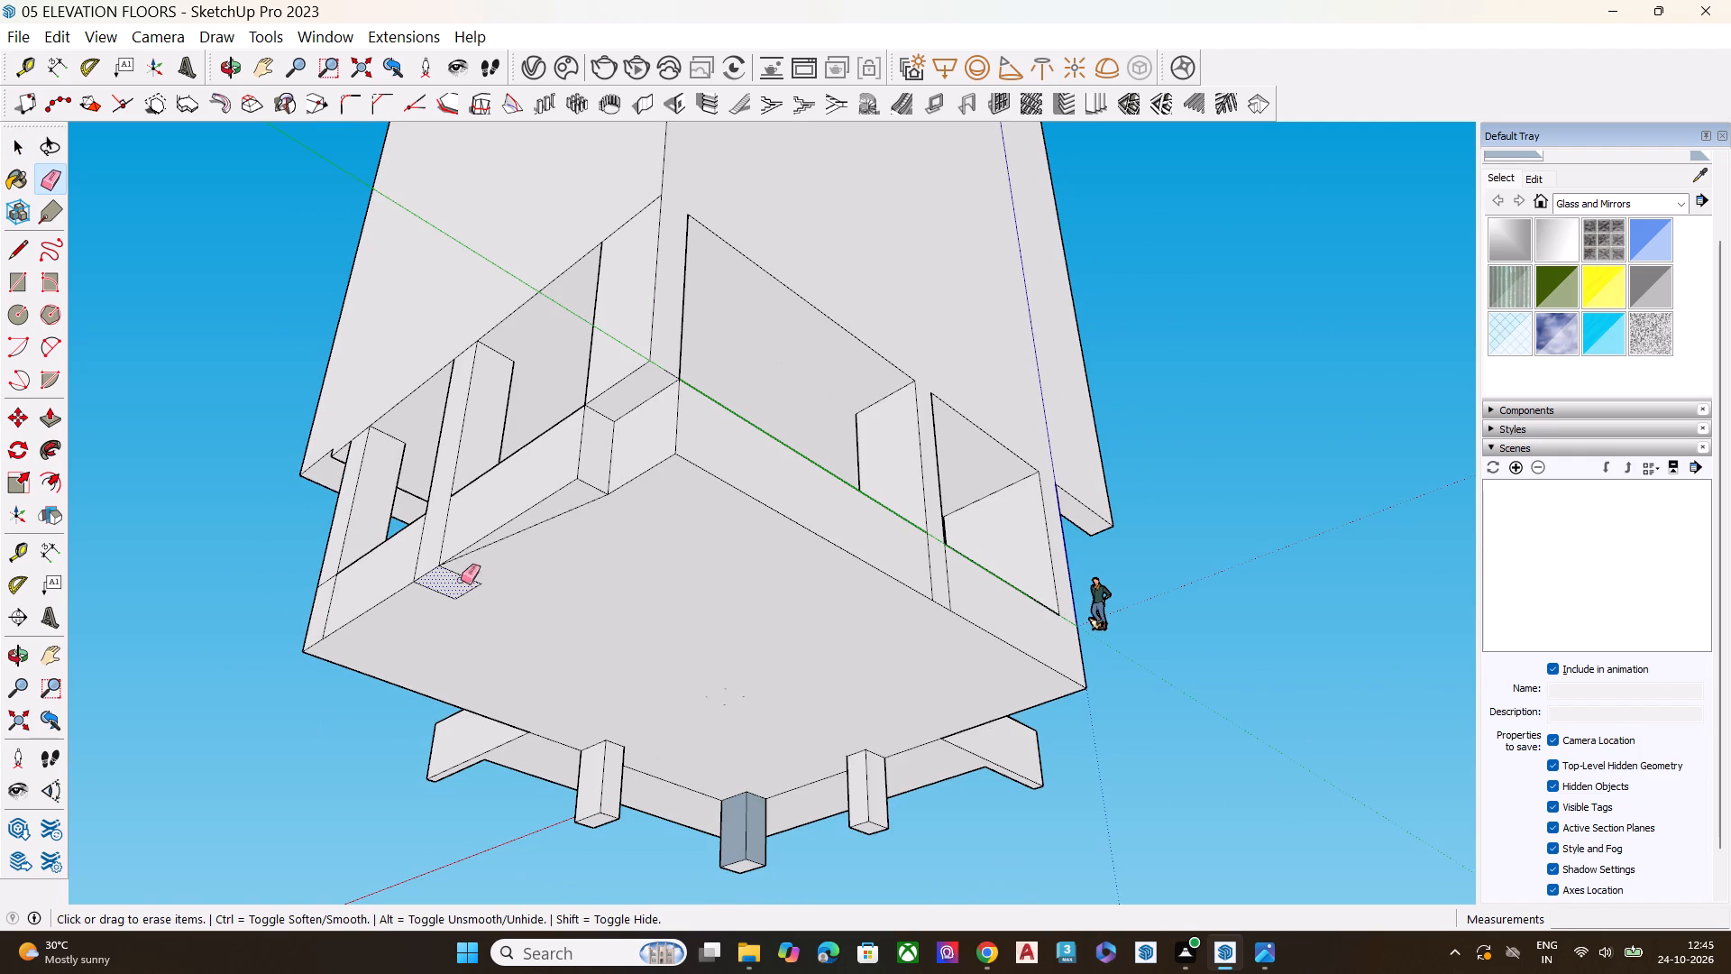
pyautogui.moveTo(699, 502); pyautogui.dragTo(940, 418, button='middle')
pyautogui.scroll(4, 816, 421)
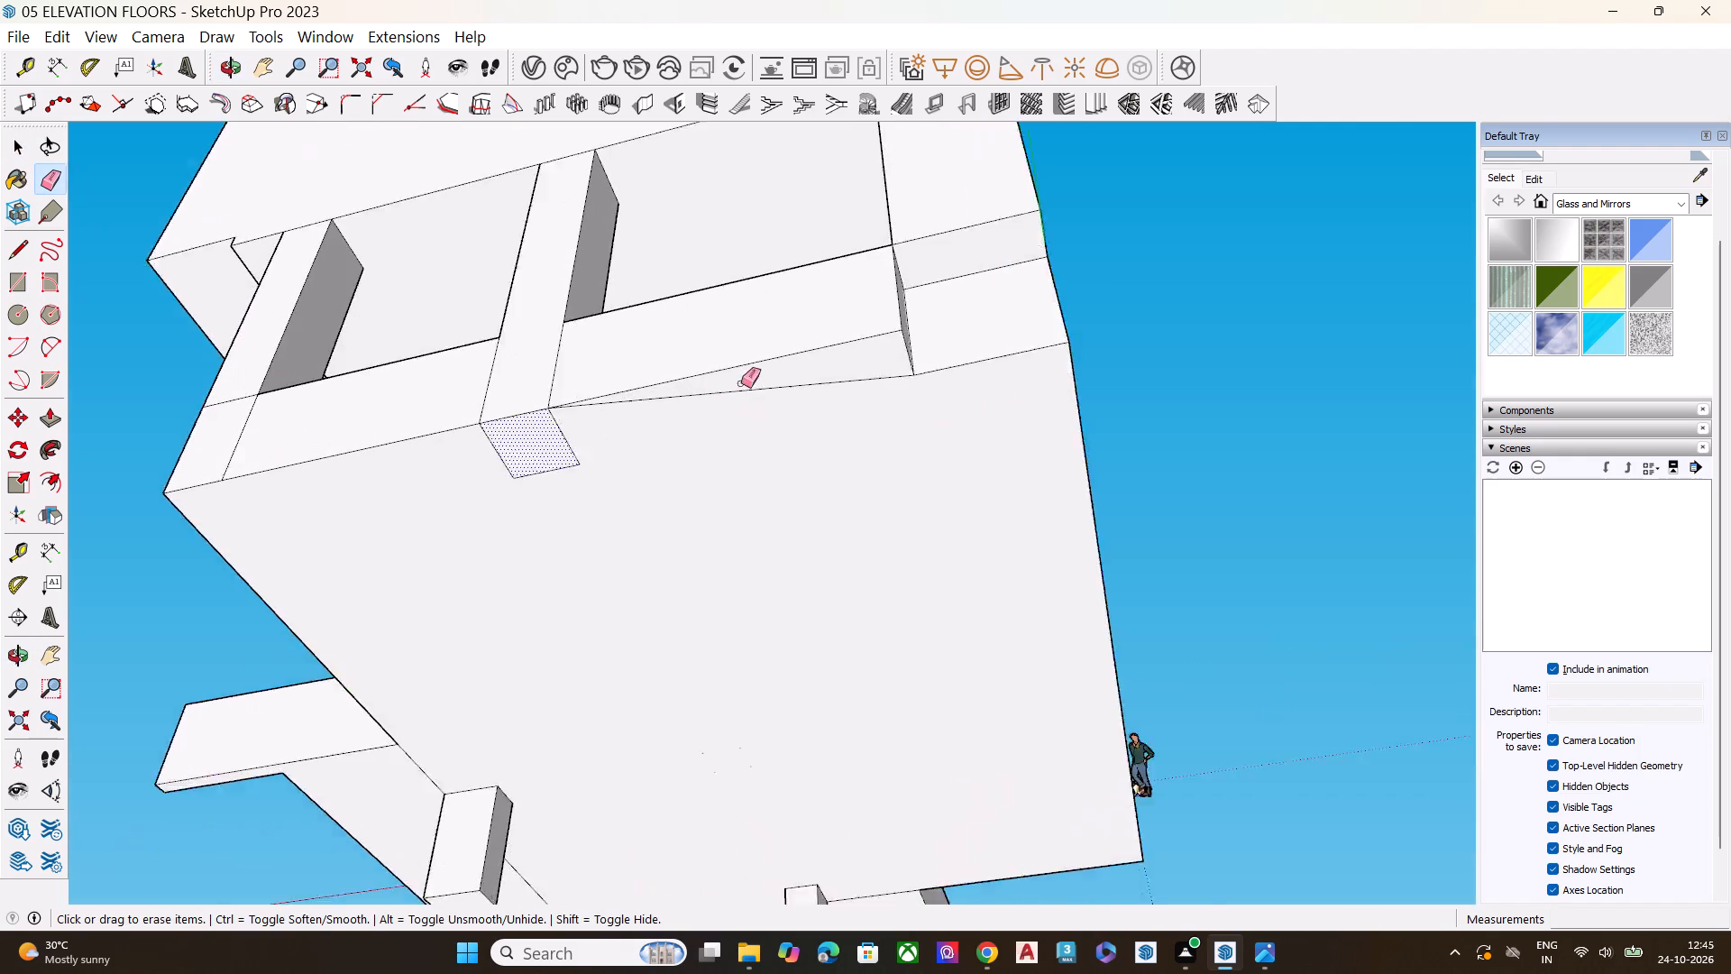
pyautogui.scroll(3, 741, 383)
pyautogui.click(796, 392)
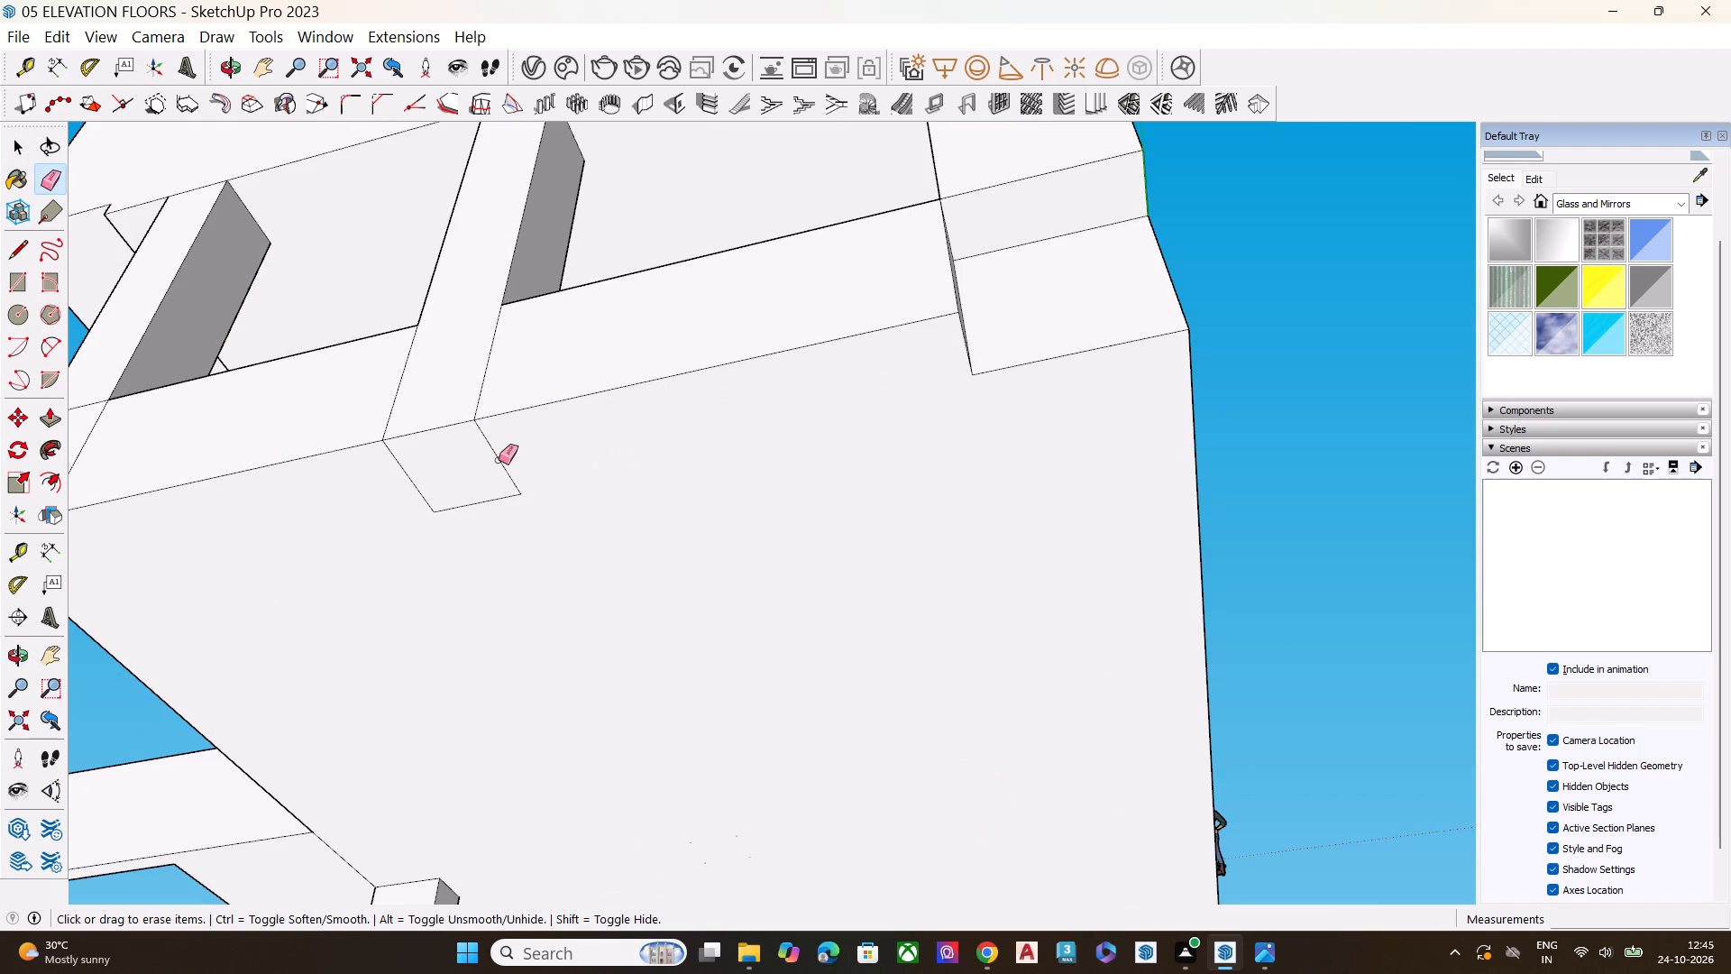
# Erase the three remaining outline edges of the middle column's footprint on the base's underside.
pyautogui.click(499, 460)
pyautogui.click(508, 496)
pyautogui.click(421, 495)
# Push/pull the underside of the end column on the blank-wall side down 5' 11 13/16" to the bottom of the base.
pyautogui.press('space')
pyautogui.scroll(-6, 791, 439)
pyautogui.moveTo(982, 432); pyautogui.dragTo(814, 592, button='middle')
pyautogui.scroll(6, 774, 454)
pyautogui.click(799, 491)
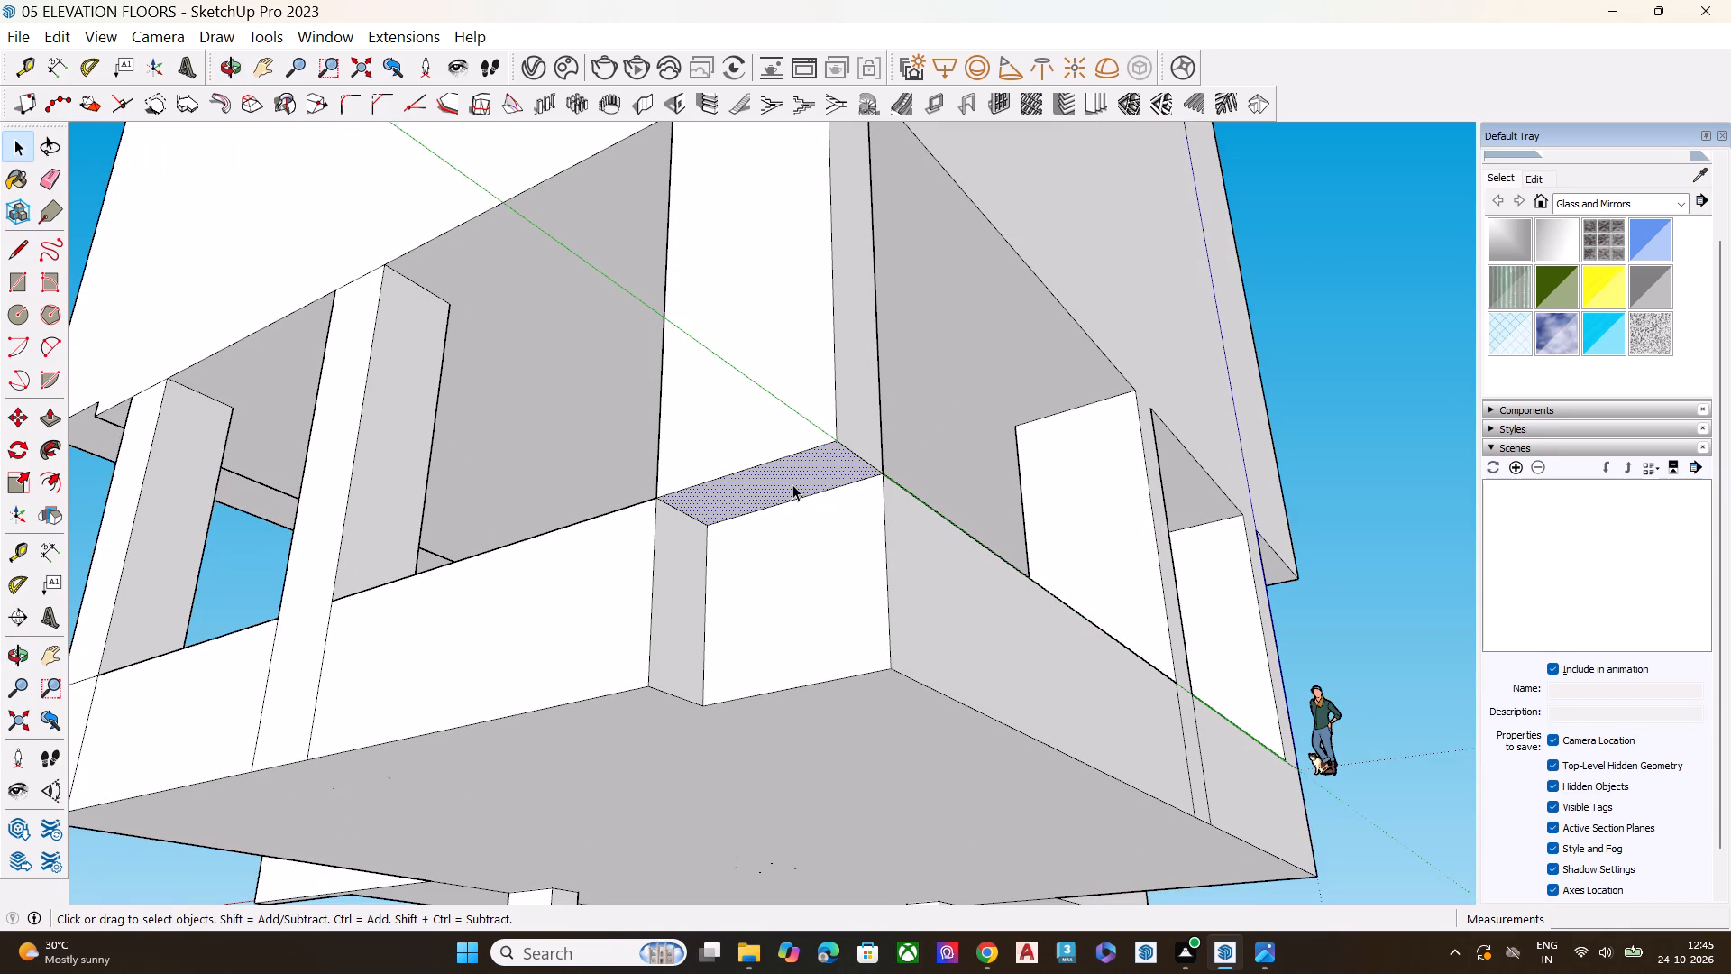
pyautogui.press('p')
pyautogui.click(786, 473)
pyautogui.click(639, 690)
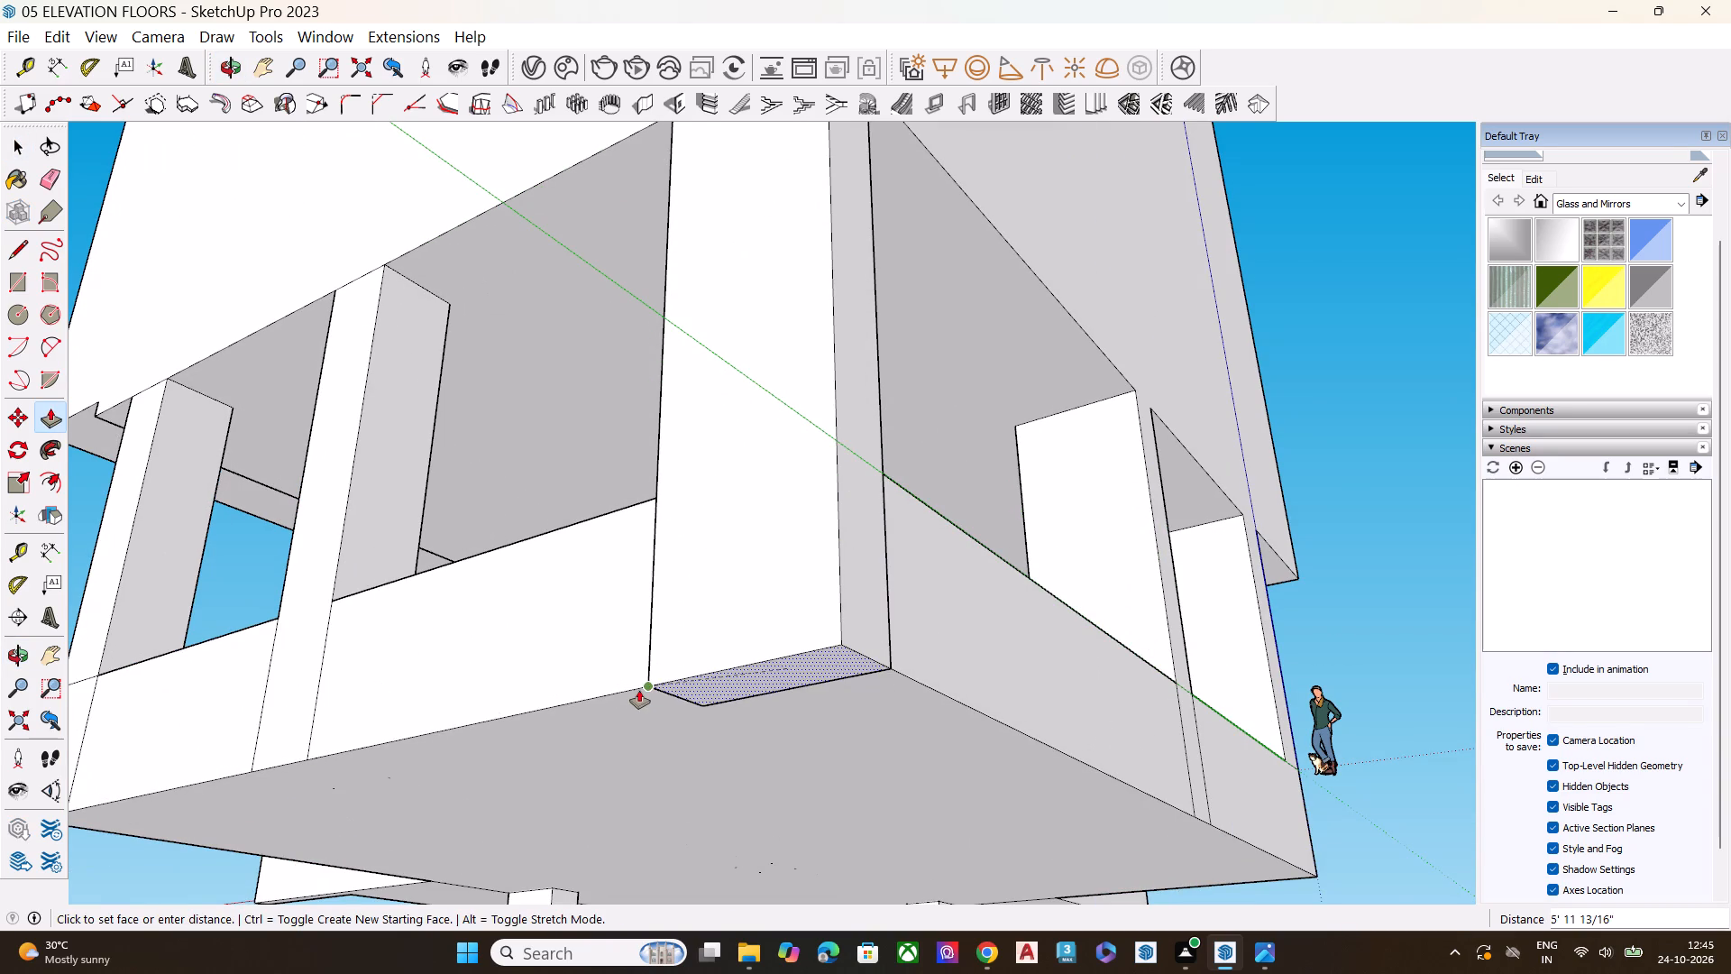
# Delete the diagonal edge on the base's floor in the bay beside the end column.
pyautogui.press('space')
pyautogui.scroll(-5, 637, 649)
pyautogui.press('k')
pyautogui.moveTo(673, 599); pyautogui.dragTo(1512, 836, button='middle')
pyautogui.moveTo(1082, 746); pyautogui.dragTo(961, 896, button='middle')
pyautogui.scroll(7, 1085, 823)
pyautogui.click(1088, 749)
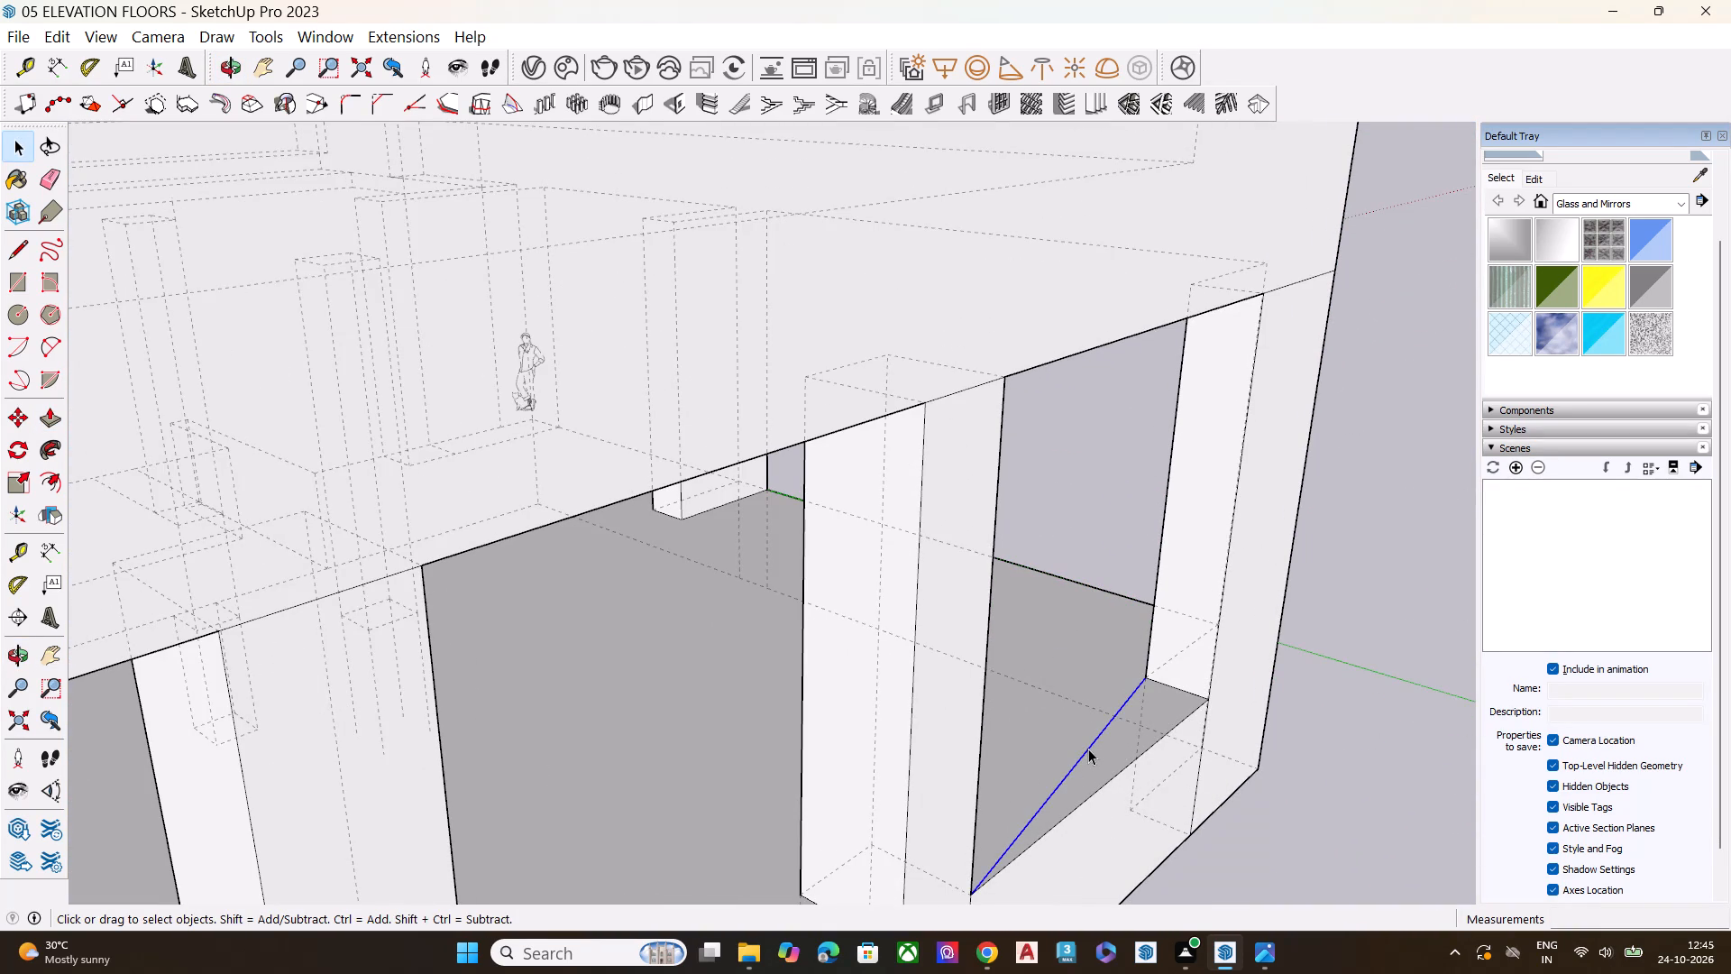
pyautogui.press('Delete')
# Erase the two remaining outline edges of the end column's footprint on the base's underside.
pyautogui.scroll(-6, 1247, 767)
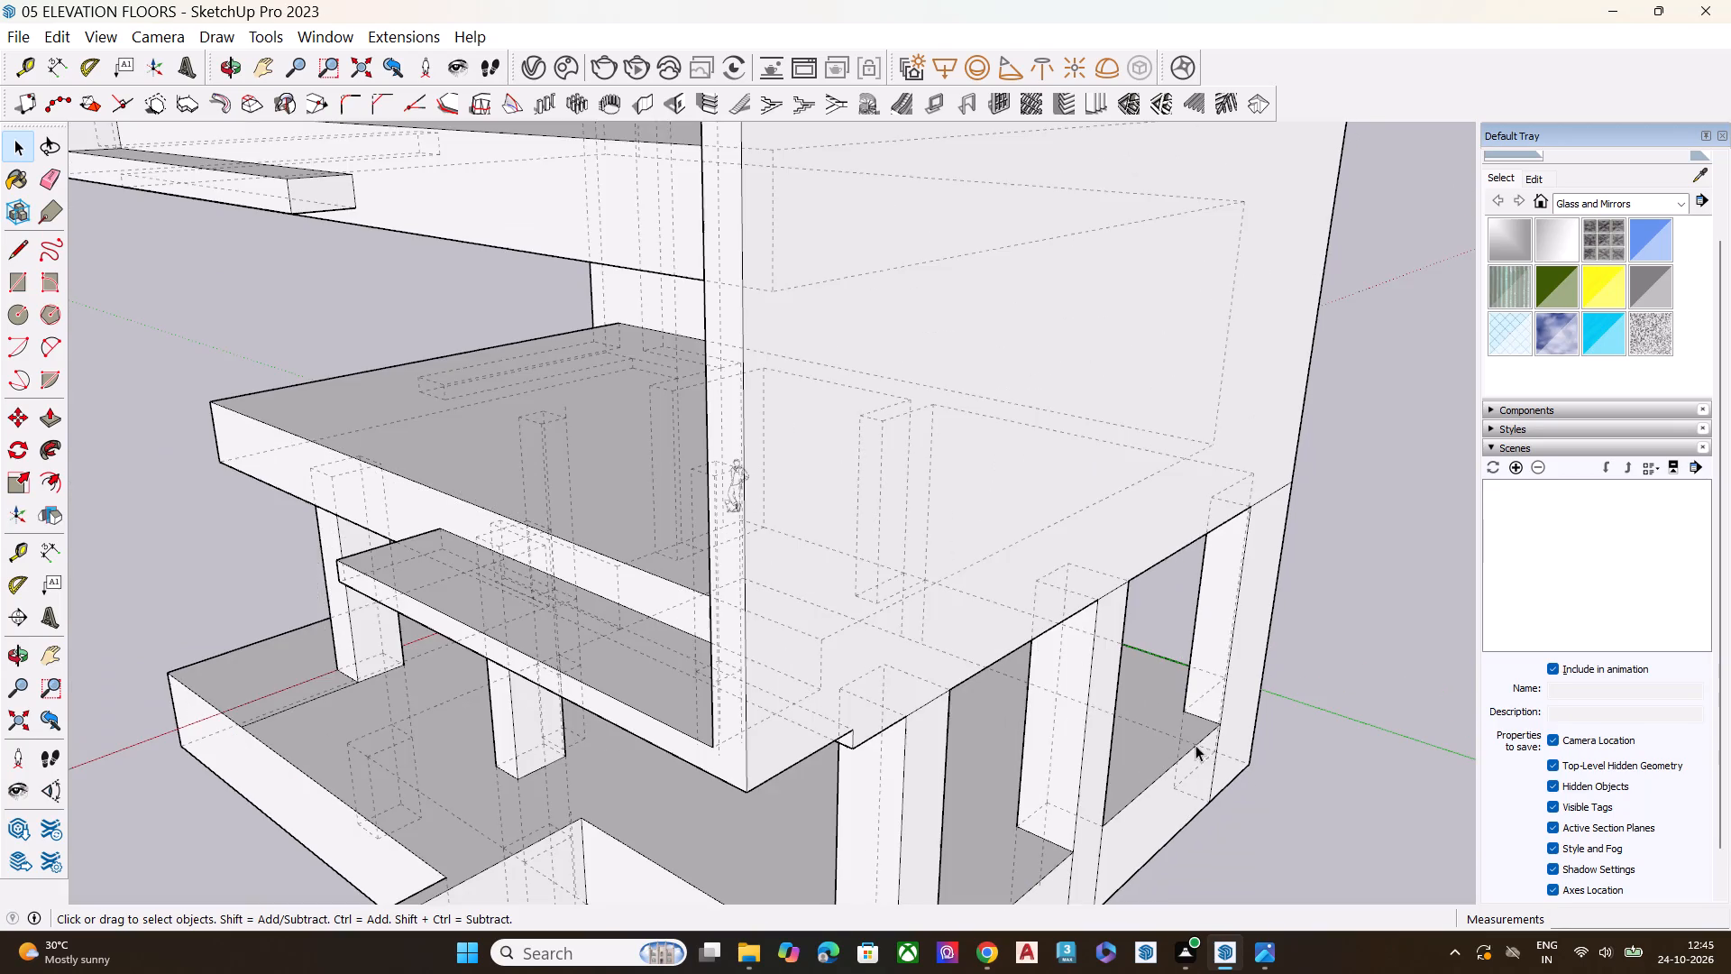
pyautogui.scroll(-1, 1093, 609)
pyautogui.moveTo(1077, 576); pyautogui.dragTo(1009, 0, button='middle')
pyautogui.click(1313, 699)
pyautogui.press('space')
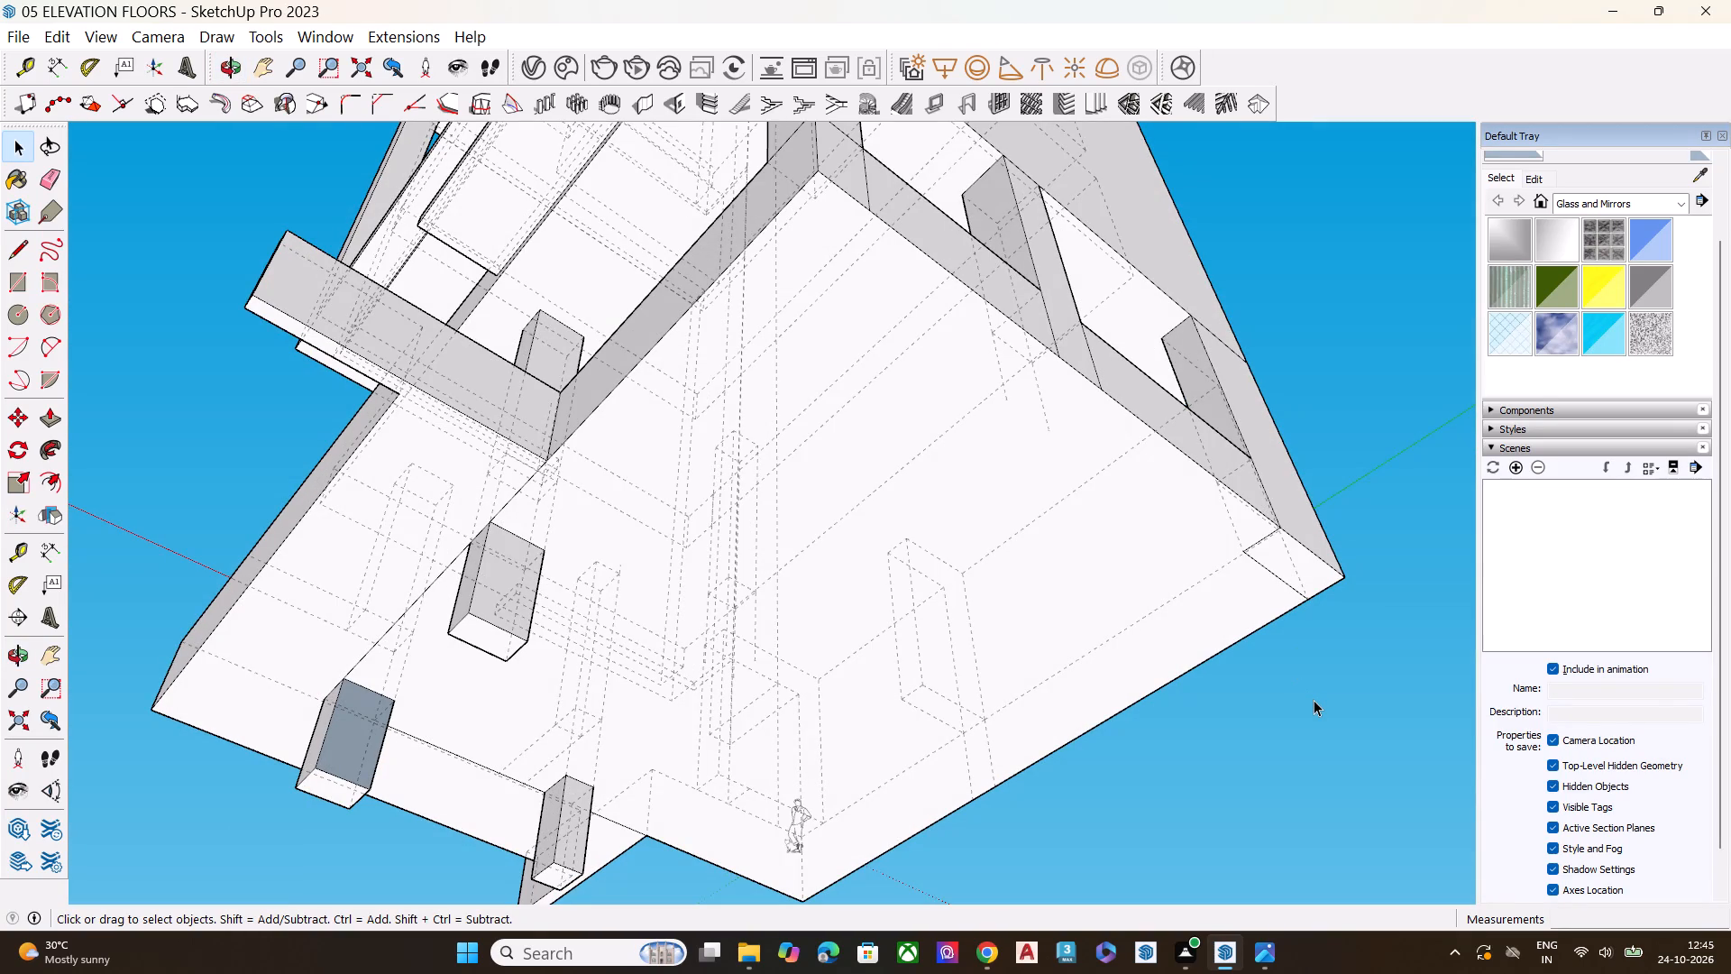
pyautogui.press('k')
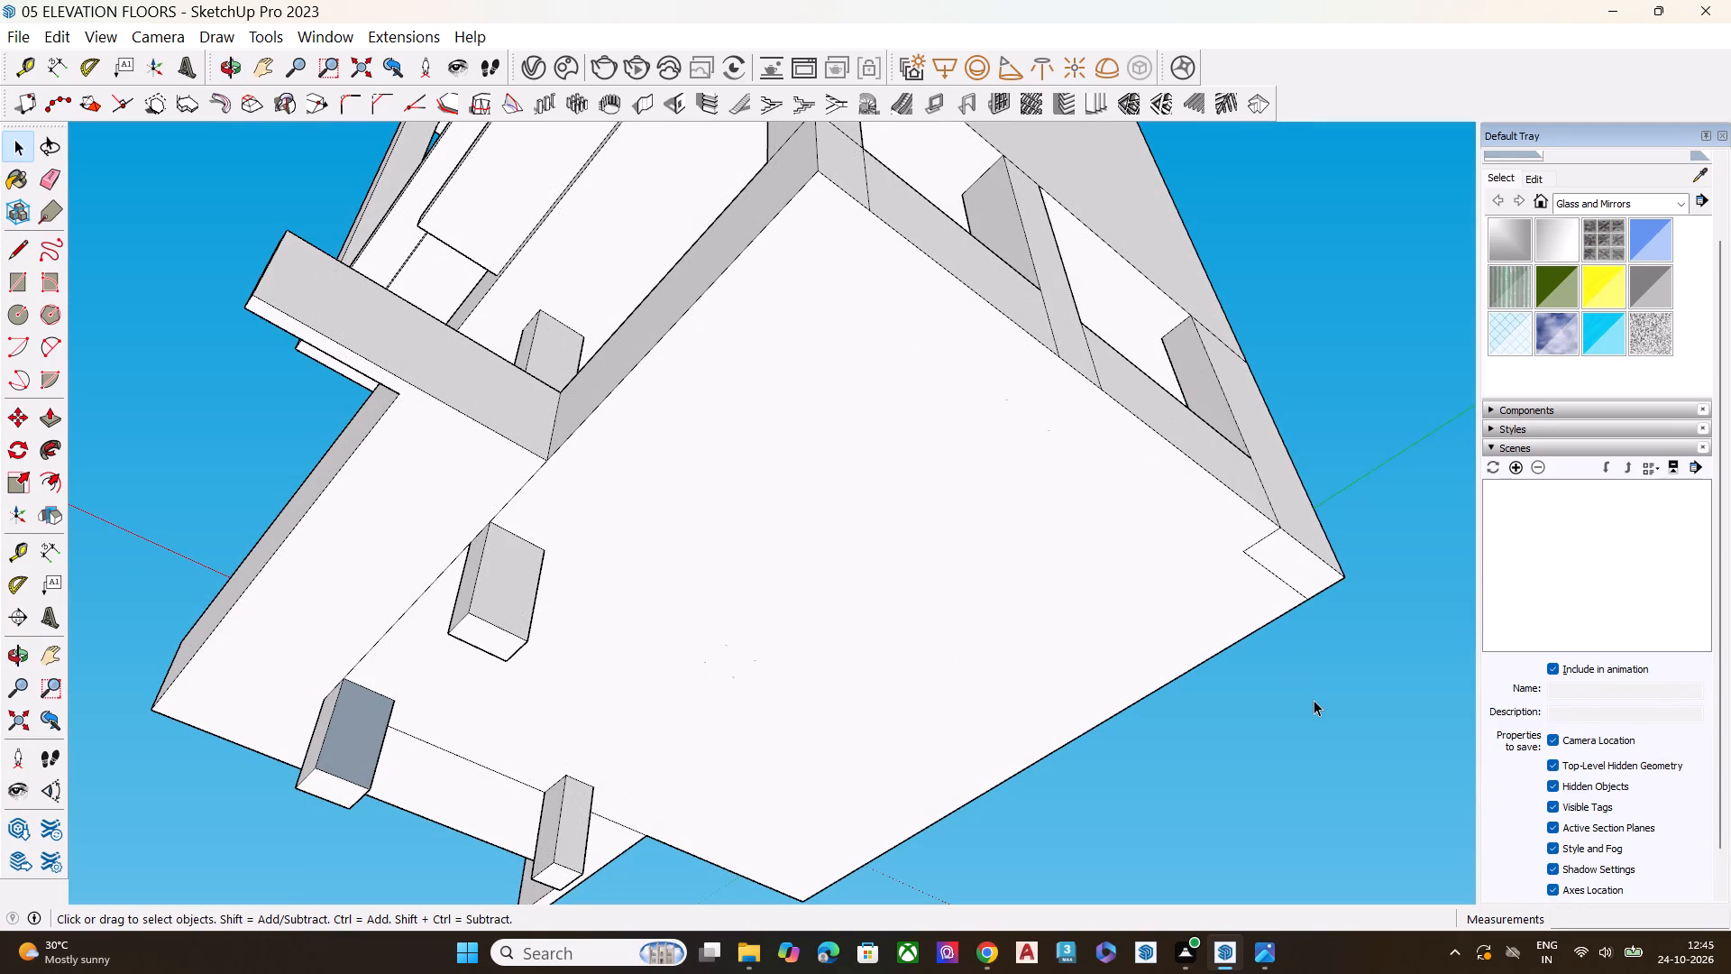
pyautogui.press('e')
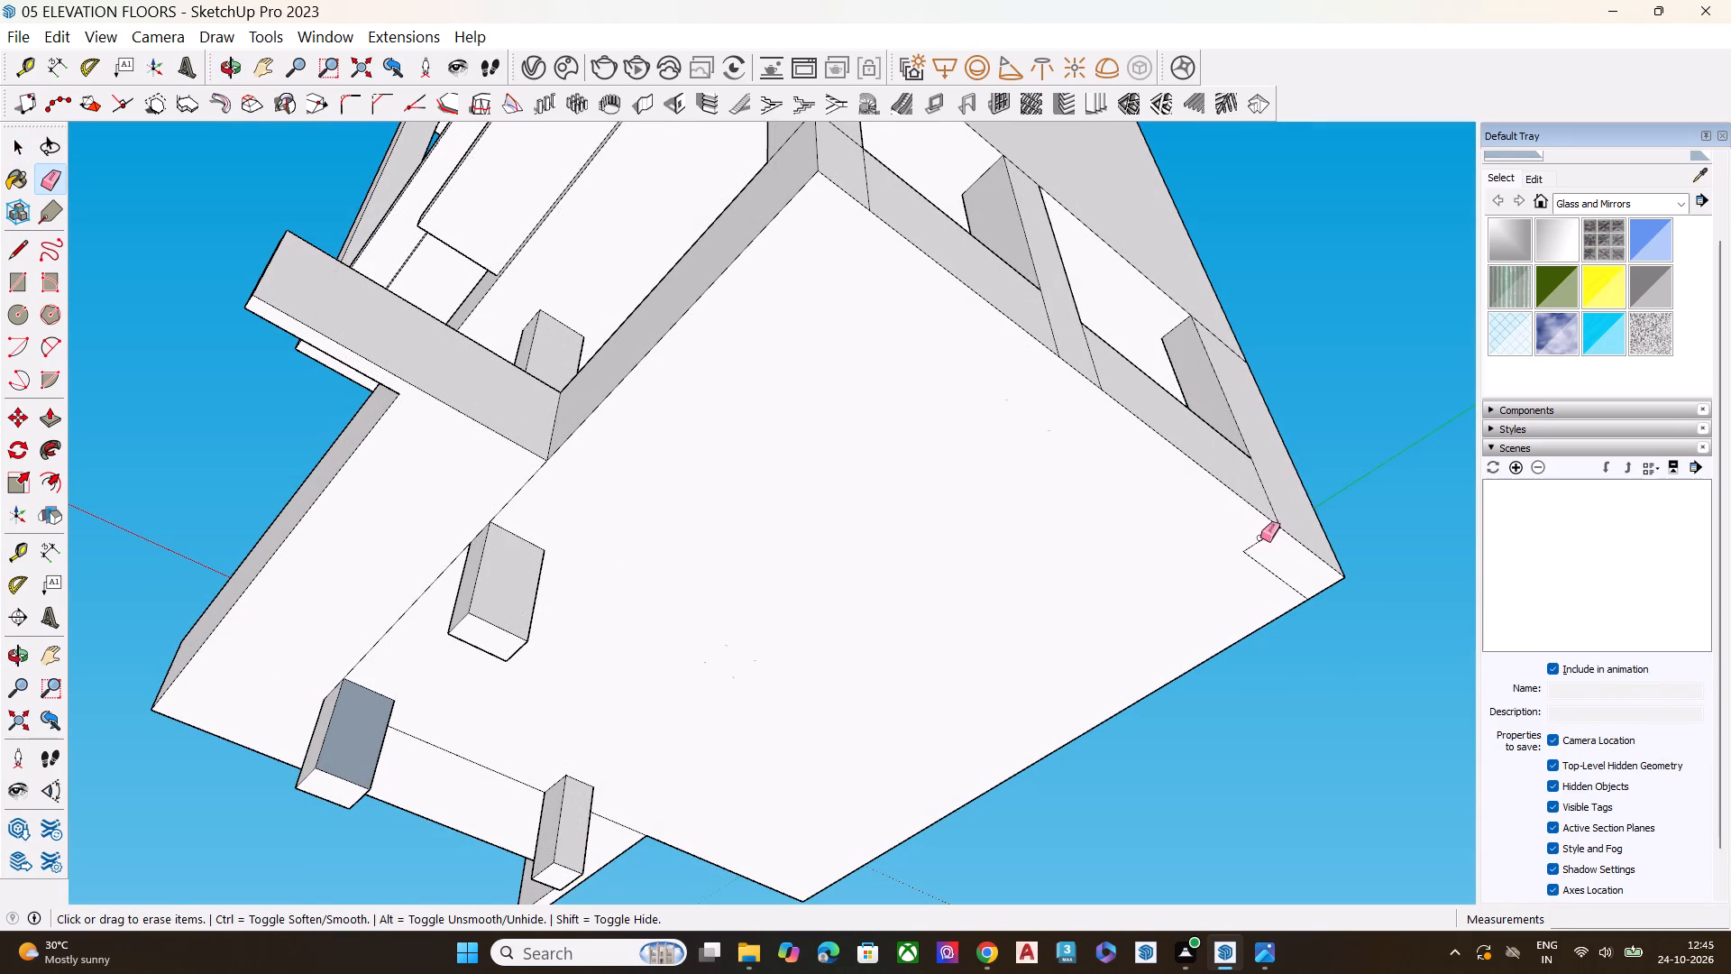
pyautogui.click(1260, 538)
pyautogui.click(1258, 565)
pyautogui.press('space')
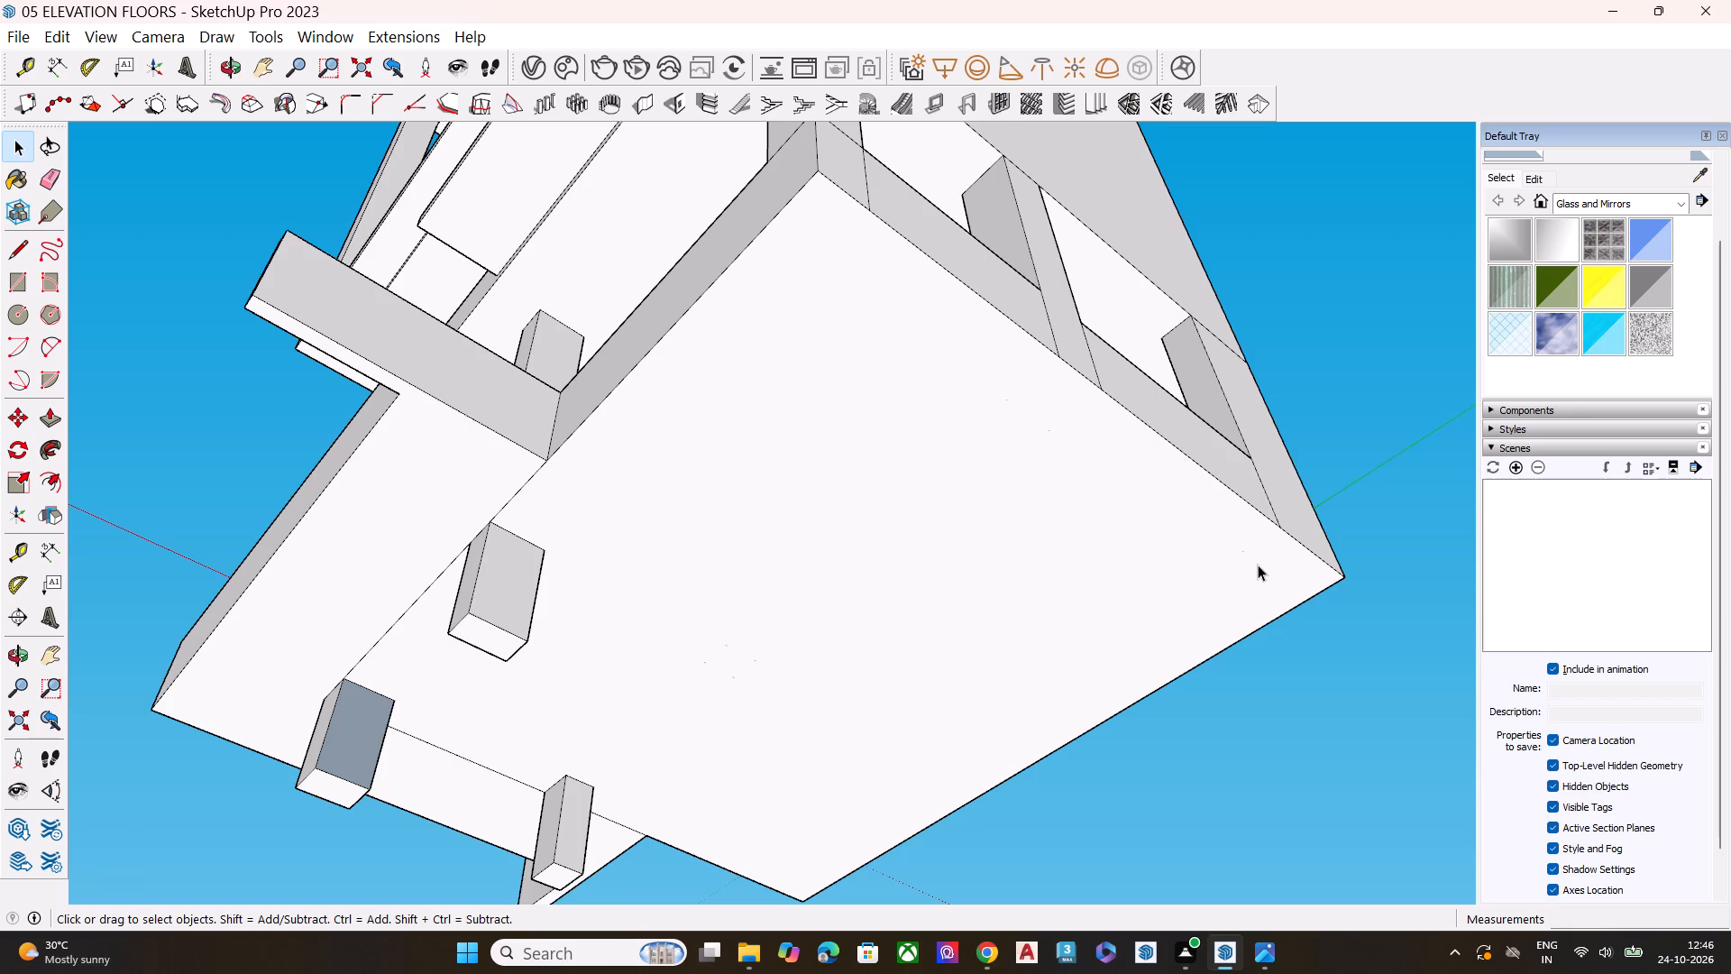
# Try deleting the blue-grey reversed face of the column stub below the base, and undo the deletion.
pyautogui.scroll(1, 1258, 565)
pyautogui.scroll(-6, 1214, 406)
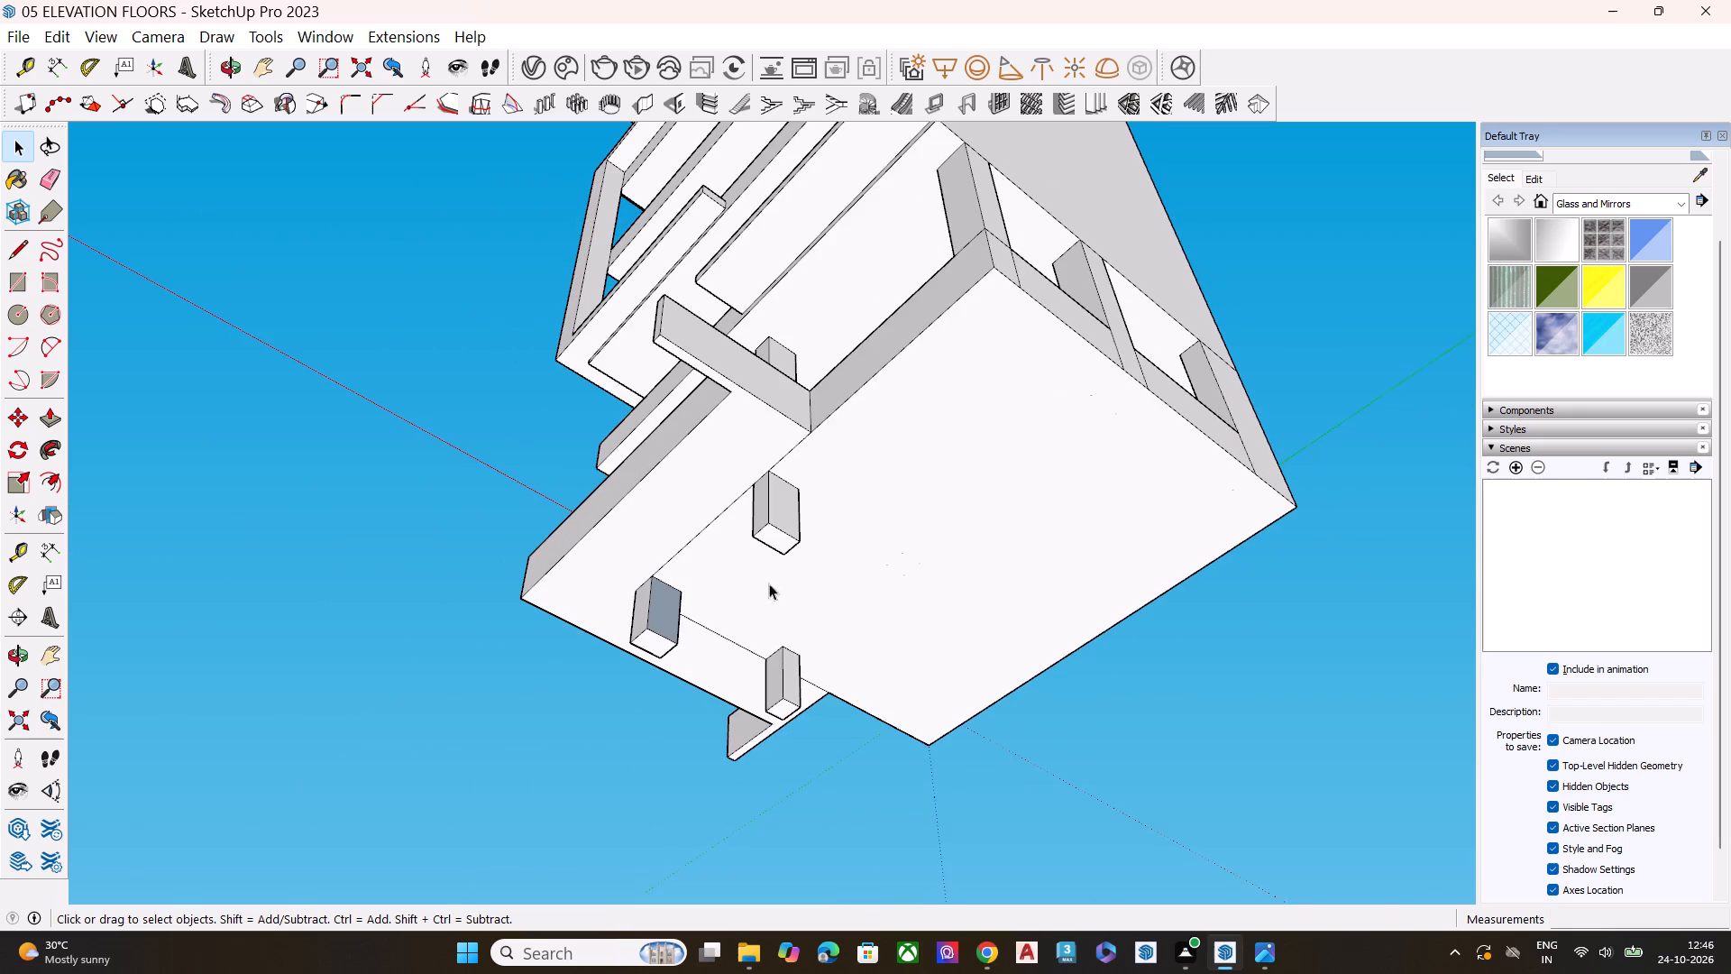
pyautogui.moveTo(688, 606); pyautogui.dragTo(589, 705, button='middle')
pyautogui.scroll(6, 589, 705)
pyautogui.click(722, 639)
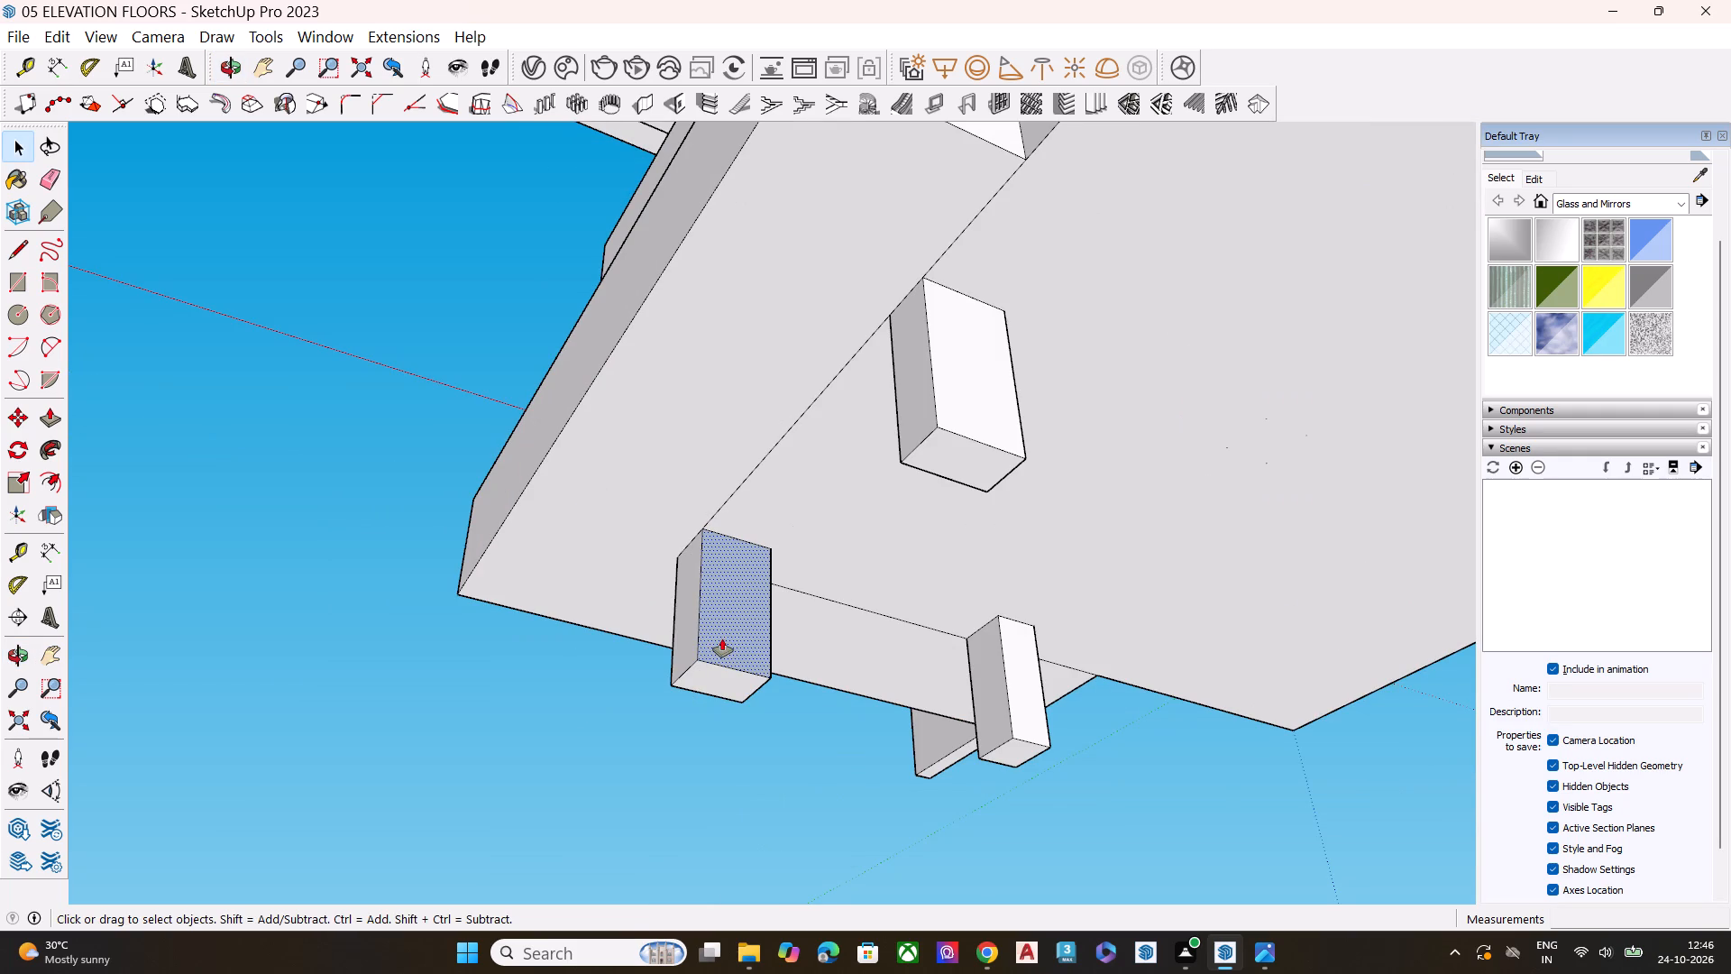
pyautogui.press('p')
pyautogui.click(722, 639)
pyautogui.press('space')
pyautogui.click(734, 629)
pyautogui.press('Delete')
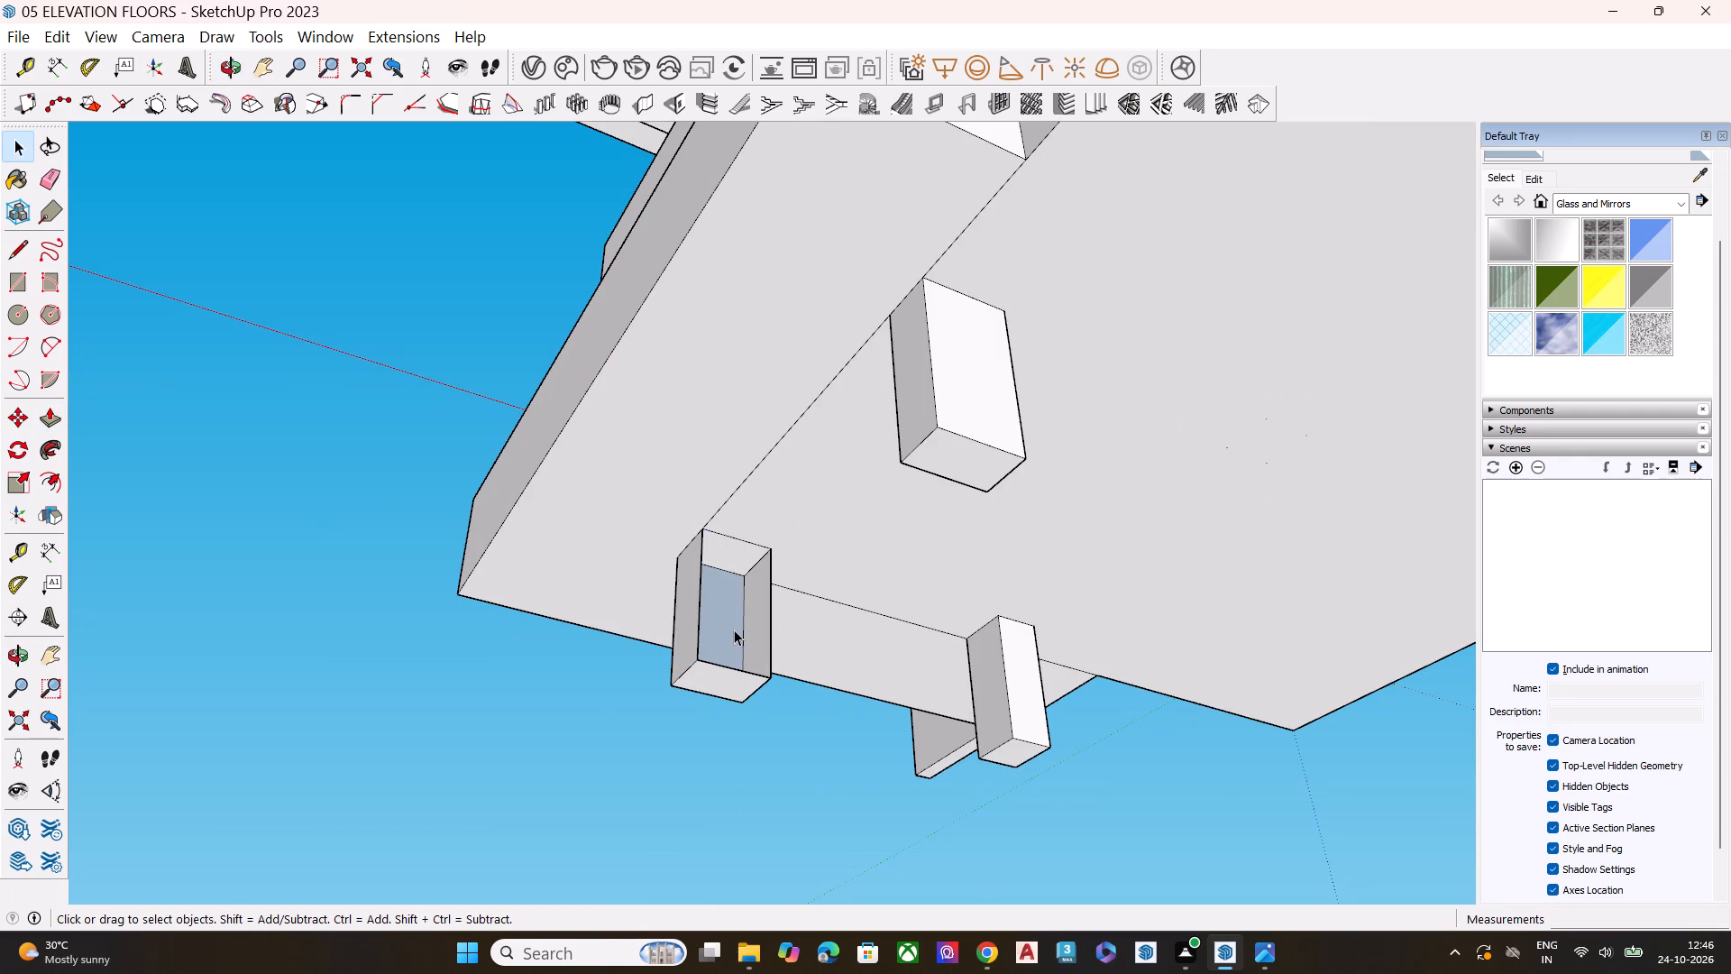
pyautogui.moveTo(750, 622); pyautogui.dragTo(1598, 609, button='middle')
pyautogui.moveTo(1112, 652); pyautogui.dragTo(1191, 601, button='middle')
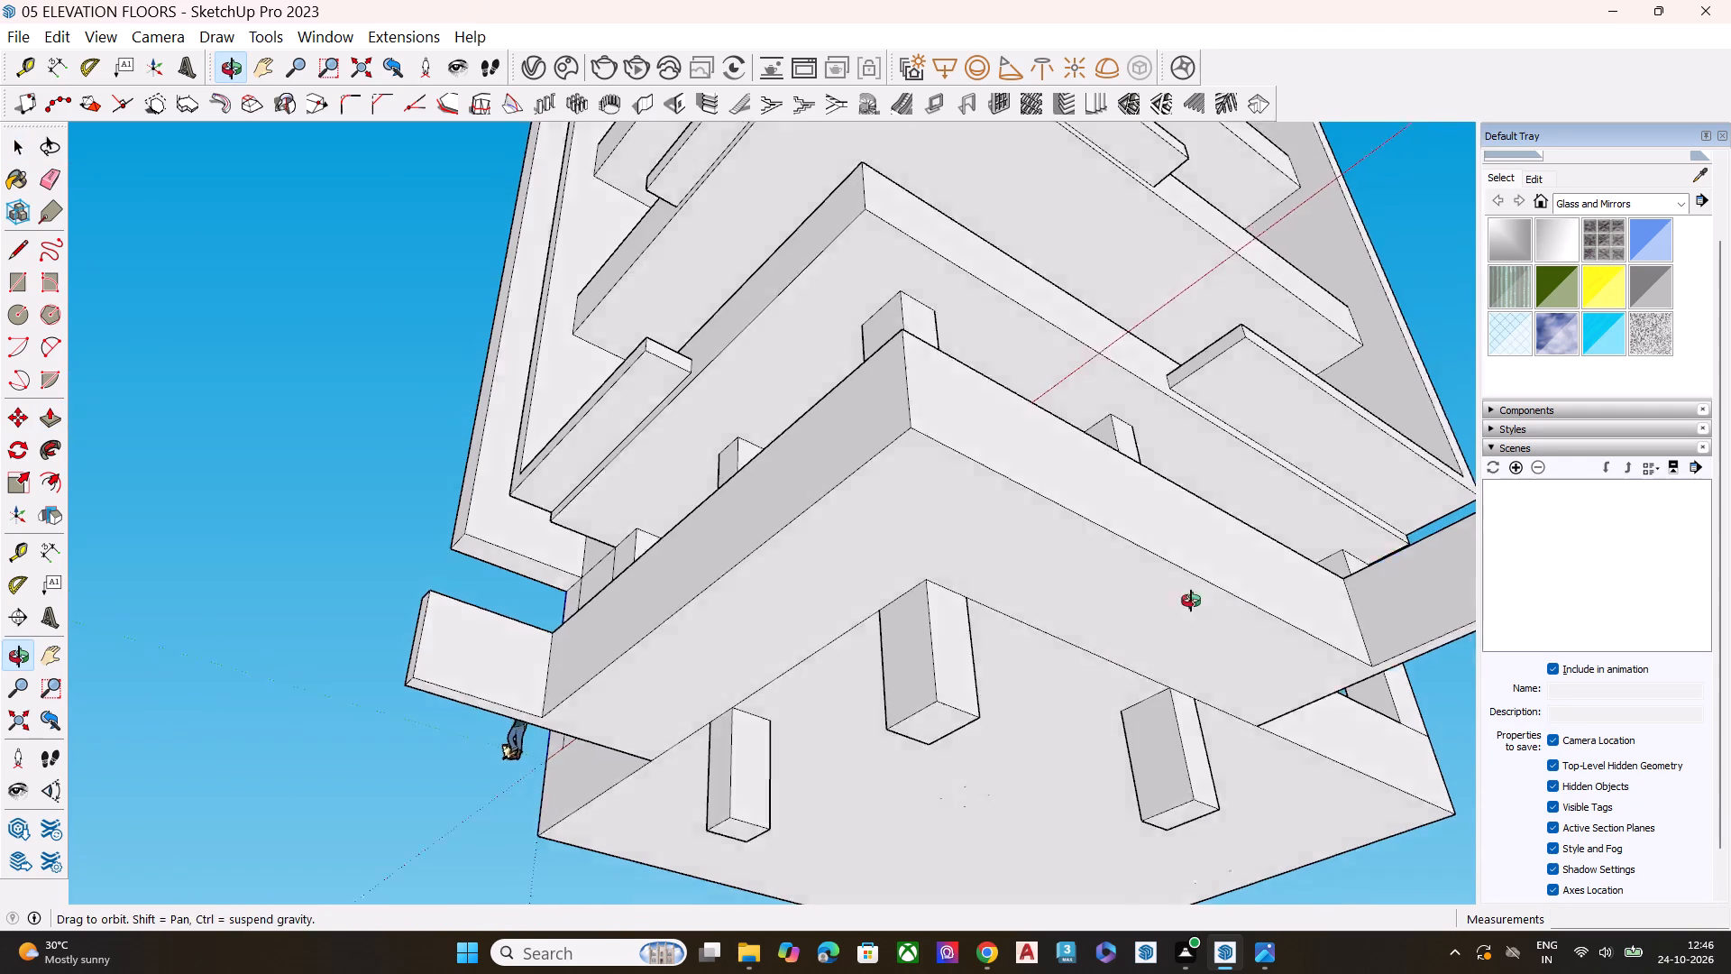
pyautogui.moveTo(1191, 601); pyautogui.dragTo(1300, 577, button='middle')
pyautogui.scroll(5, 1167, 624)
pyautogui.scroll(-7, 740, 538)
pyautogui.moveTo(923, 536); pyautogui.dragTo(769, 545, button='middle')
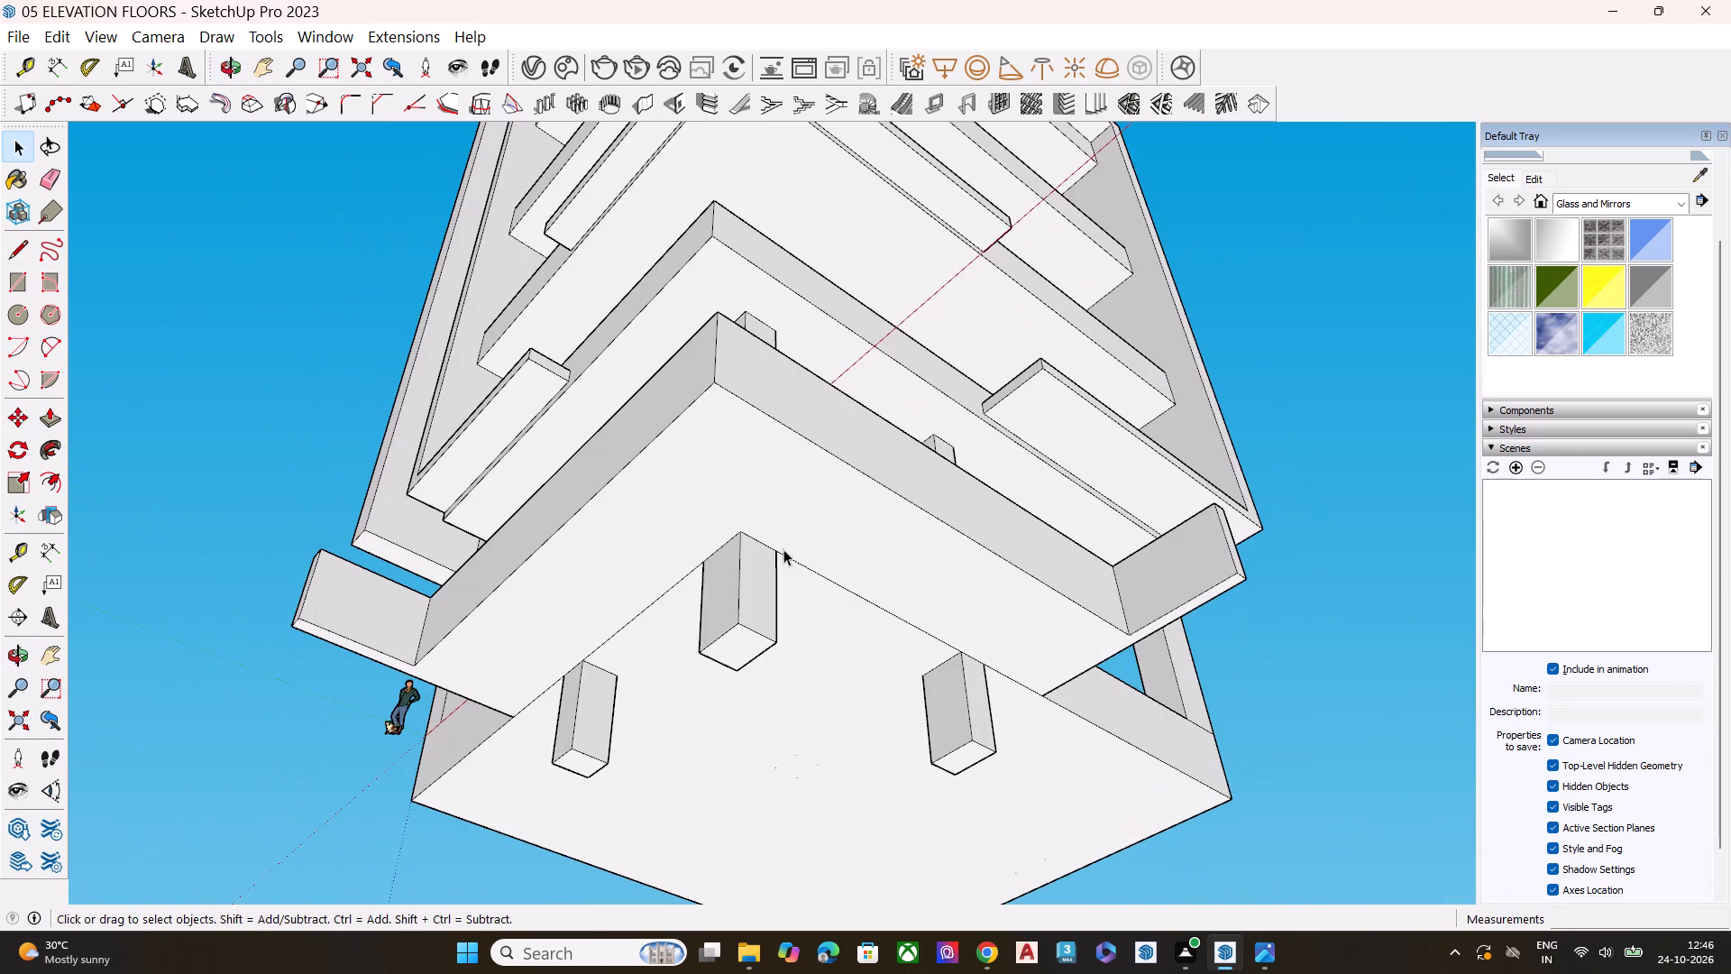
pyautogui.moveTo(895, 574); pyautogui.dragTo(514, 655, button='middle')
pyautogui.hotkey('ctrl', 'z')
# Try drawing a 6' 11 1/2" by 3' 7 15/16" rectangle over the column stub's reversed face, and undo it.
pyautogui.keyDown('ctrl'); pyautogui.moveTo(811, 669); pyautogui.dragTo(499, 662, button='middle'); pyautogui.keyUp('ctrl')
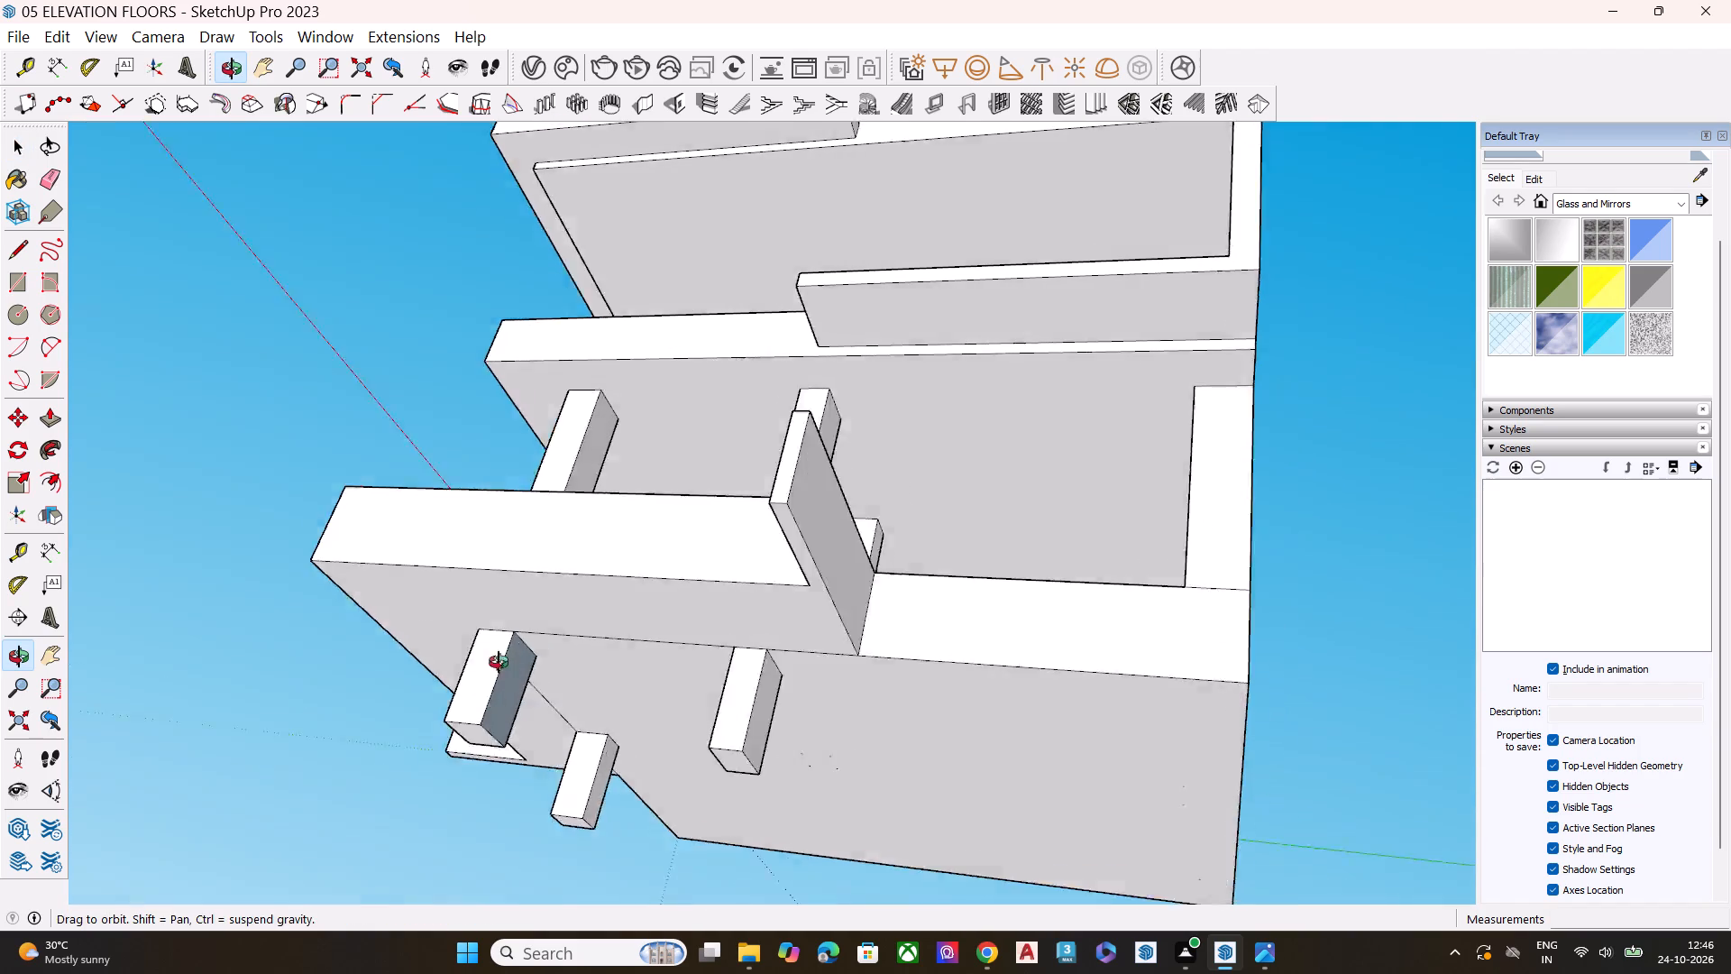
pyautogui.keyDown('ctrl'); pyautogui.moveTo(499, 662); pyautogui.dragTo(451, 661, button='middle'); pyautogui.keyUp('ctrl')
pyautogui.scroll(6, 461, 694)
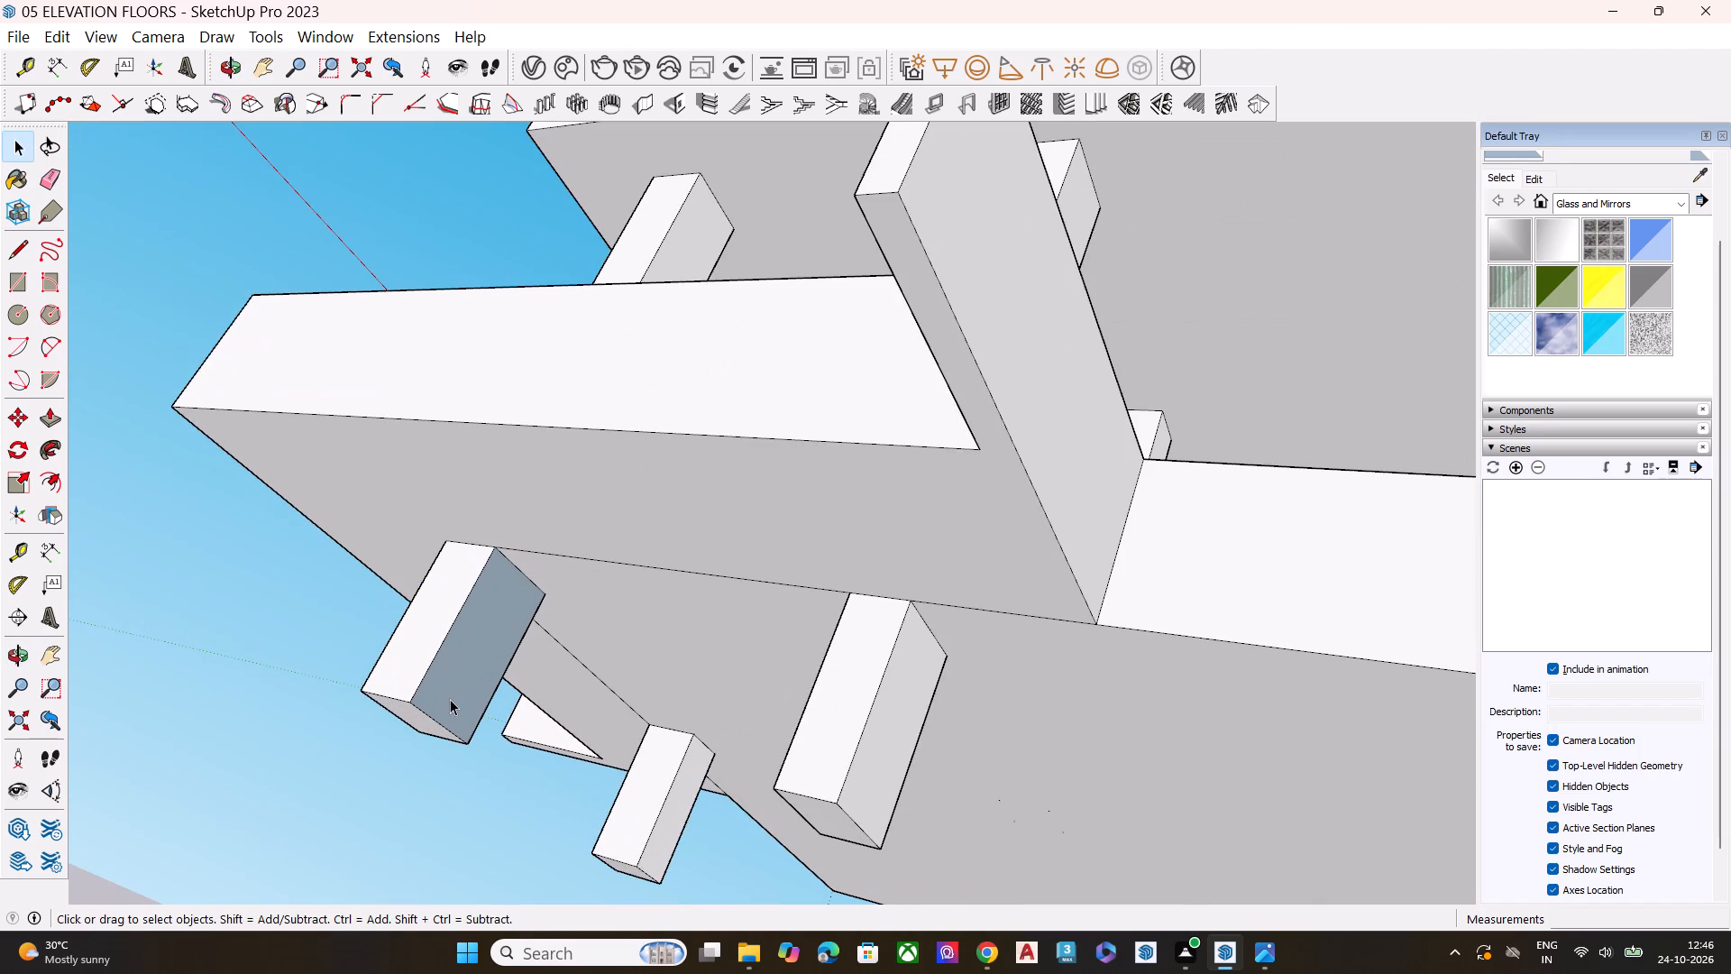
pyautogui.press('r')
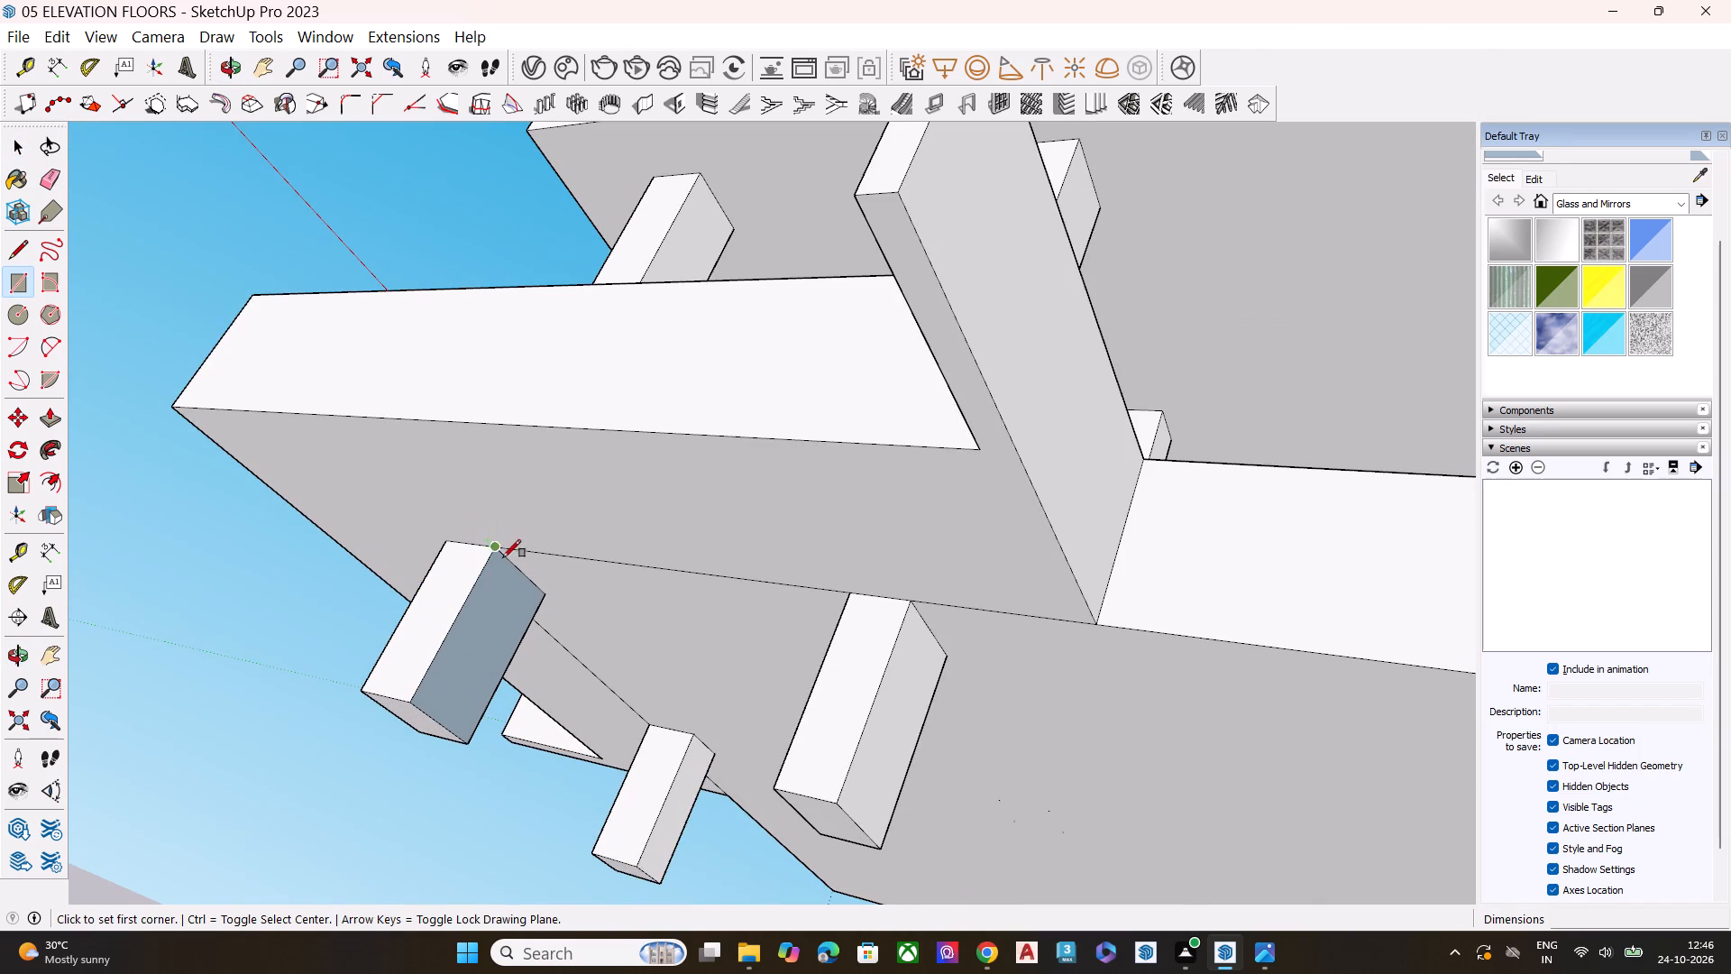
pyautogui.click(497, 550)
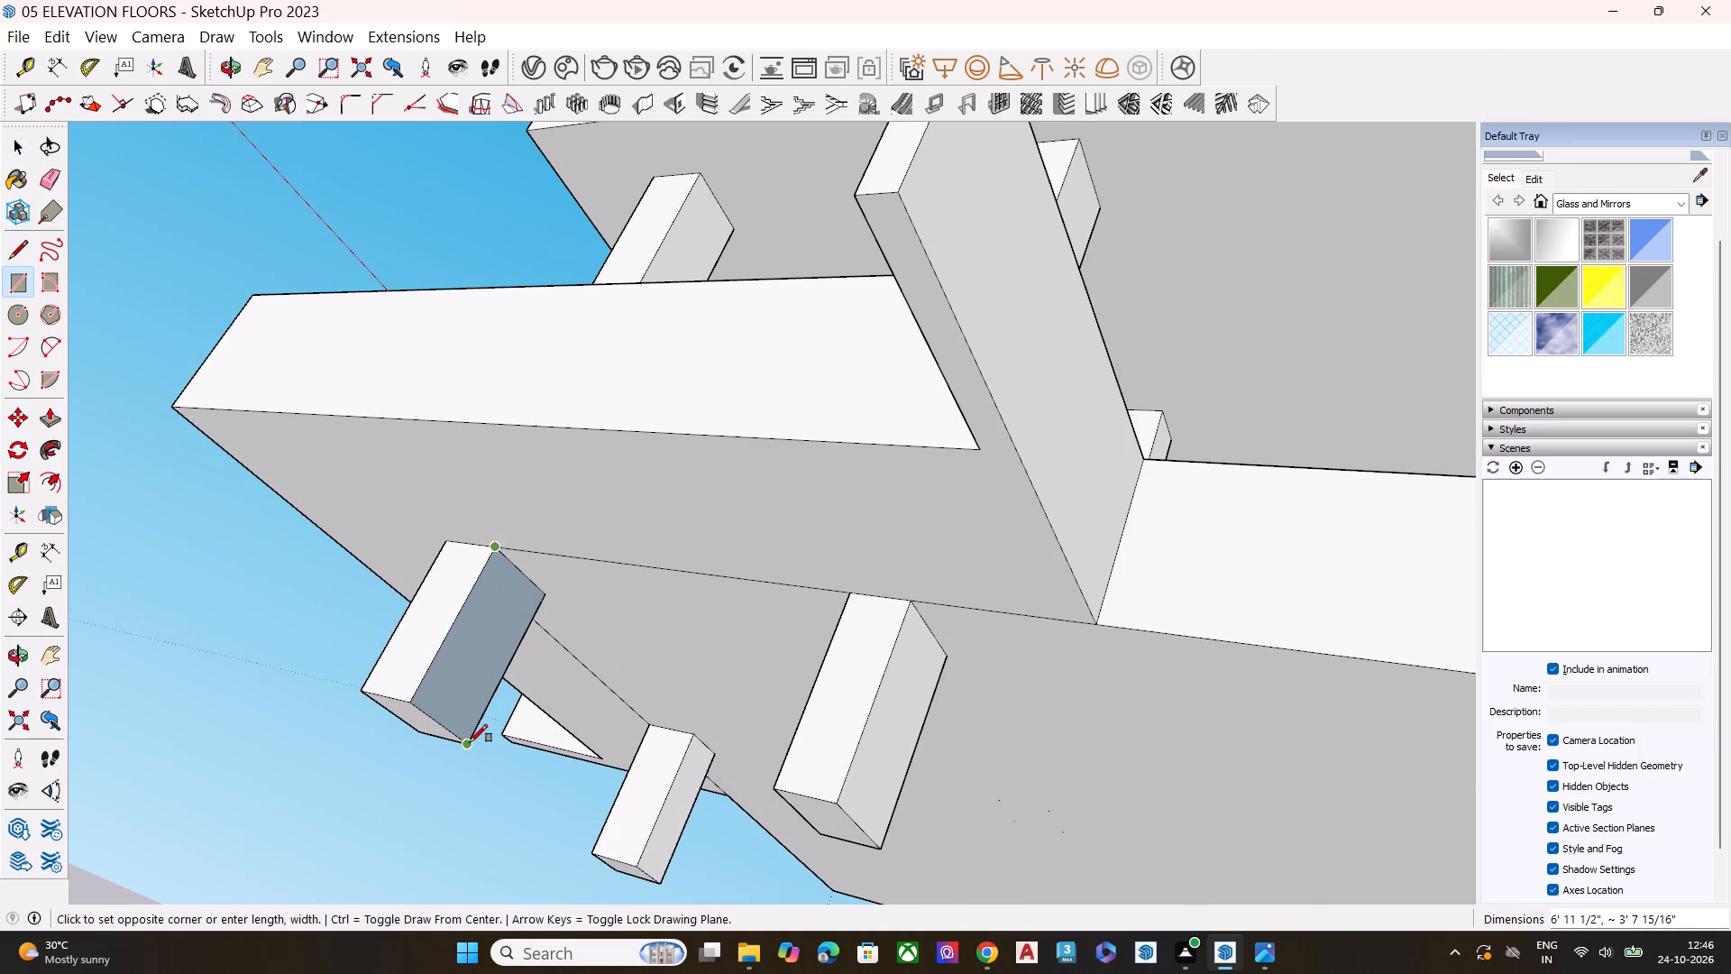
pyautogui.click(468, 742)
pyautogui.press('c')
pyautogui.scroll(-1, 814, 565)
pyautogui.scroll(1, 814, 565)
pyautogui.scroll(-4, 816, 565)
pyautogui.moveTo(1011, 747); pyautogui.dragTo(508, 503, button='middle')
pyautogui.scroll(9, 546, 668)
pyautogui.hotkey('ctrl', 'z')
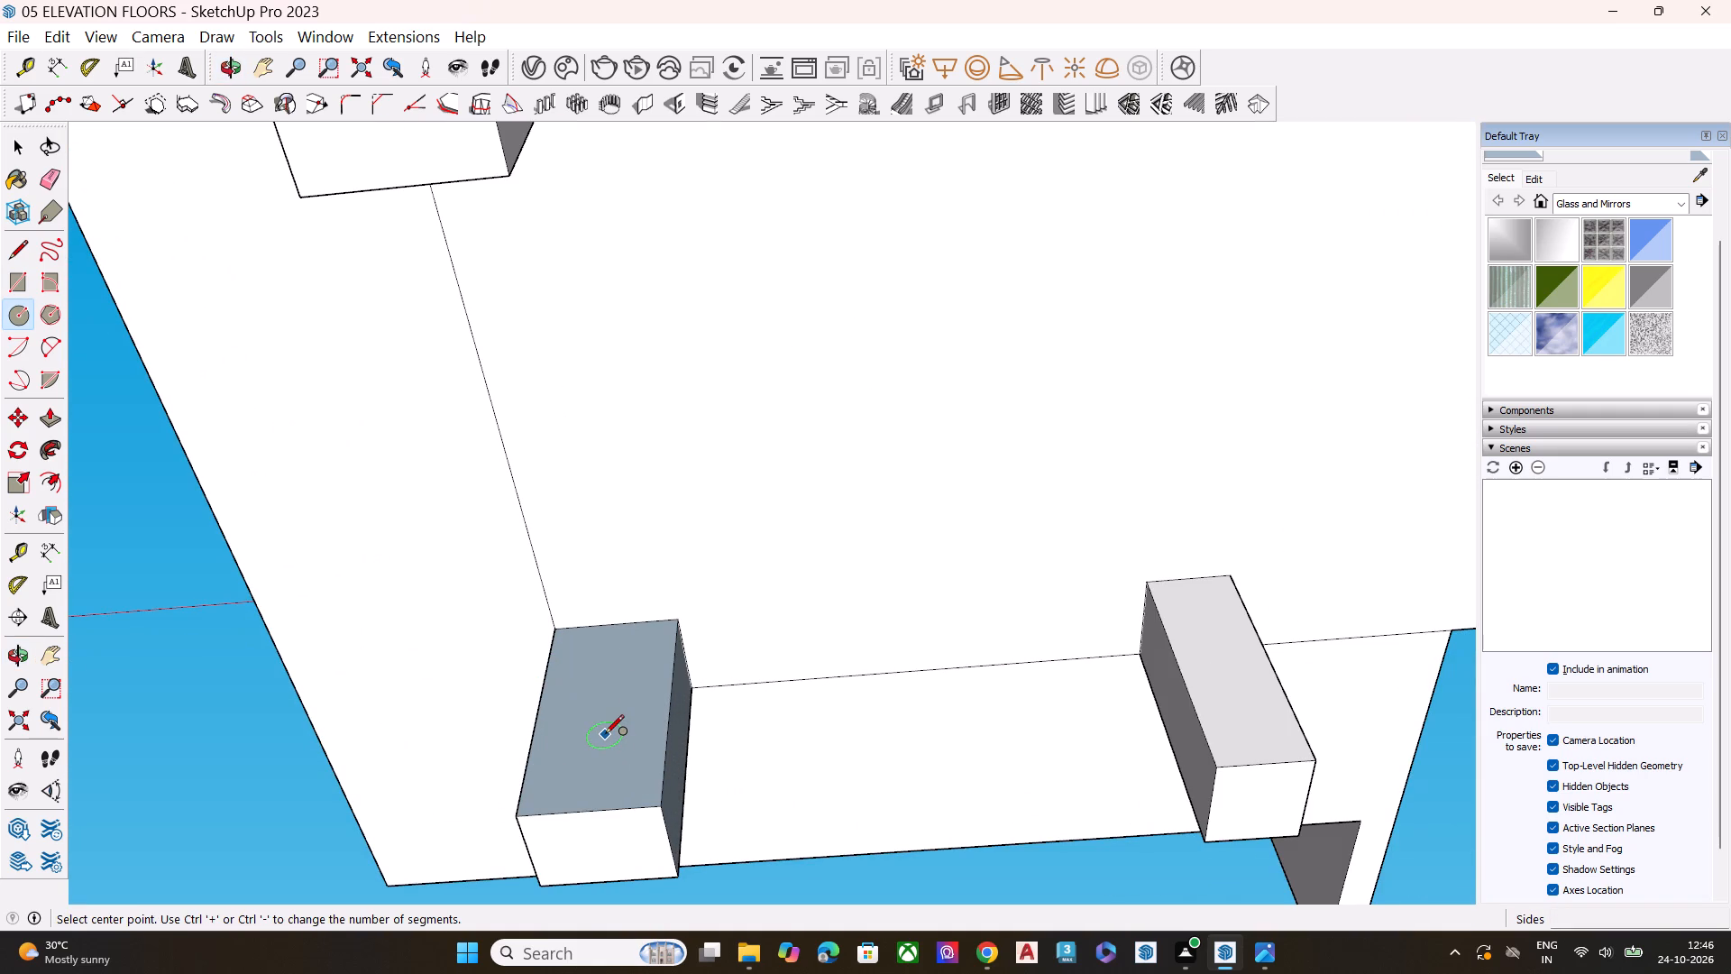
# Delete the blue-grey reversed face of the column stub below the base.
pyautogui.click(605, 735)
pyautogui.press('space')
pyautogui.click(598, 739)
pyautogui.press('Print')
pyautogui.press('Delete')
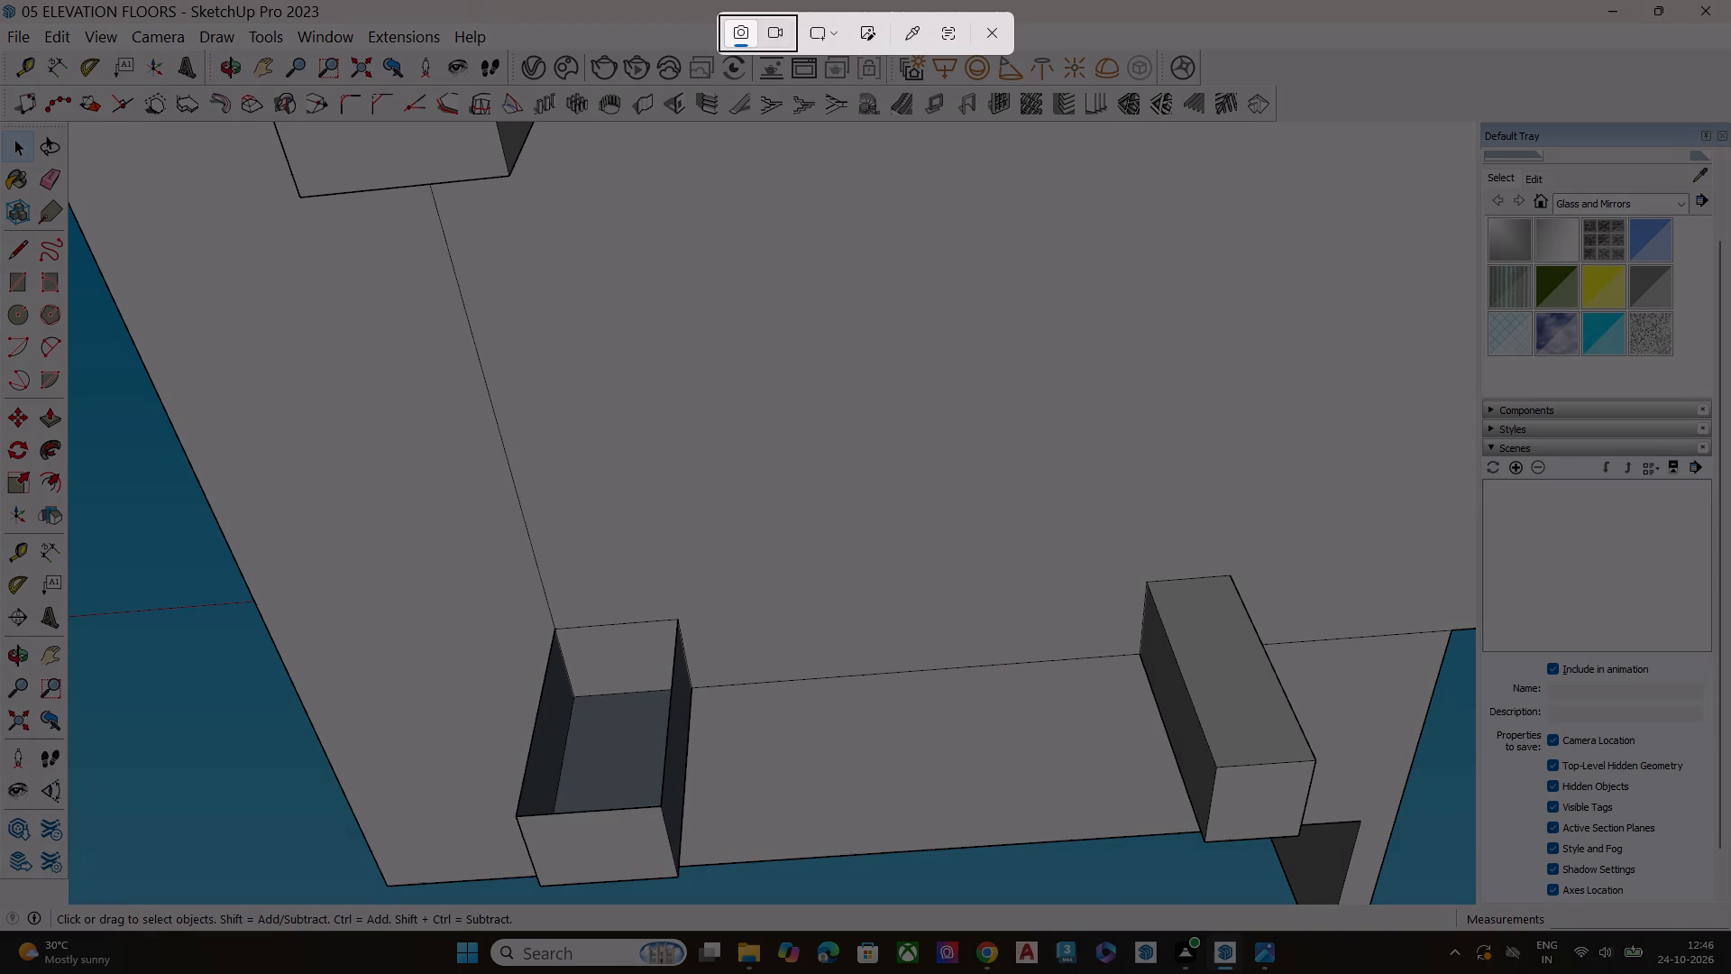
pyautogui.scroll(-5, 632, 703)
pyautogui.click(992, 36)
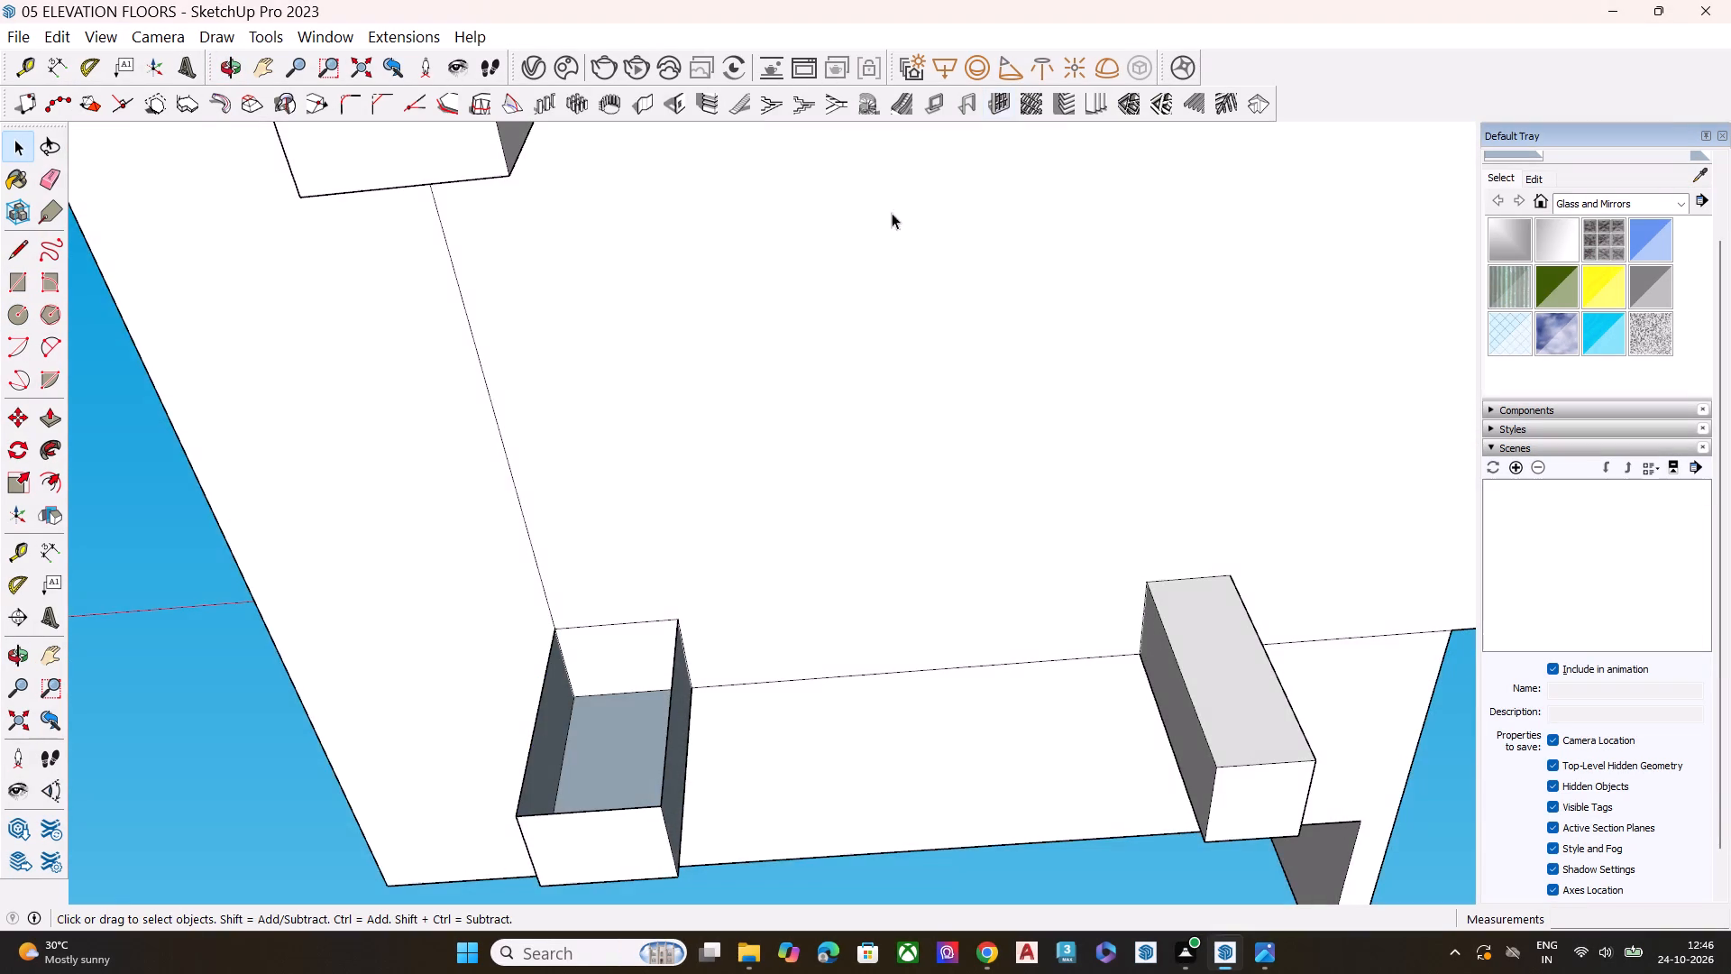
# Draw a rectangle between opposite corners of the column stub's open side to close it with a new face.
pyautogui.scroll(-6, 806, 303)
pyautogui.moveTo(730, 502); pyautogui.dragTo(806, 748, button='middle')
pyautogui.scroll(2, 805, 749)
pyautogui.scroll(-1, 782, 764)
pyautogui.scroll(4, 776, 766)
pyautogui.scroll(-3, 792, 480)
pyautogui.scroll(1, 808, 474)
pyautogui.scroll(-2, 809, 474)
pyautogui.scroll(2, 811, 473)
pyautogui.scroll(-1, 811, 473)
pyautogui.moveTo(635, 718); pyautogui.dragTo(627, 727, button='middle')
pyautogui.scroll(4, 633, 720)
pyautogui.press('r')
pyautogui.click(627, 448)
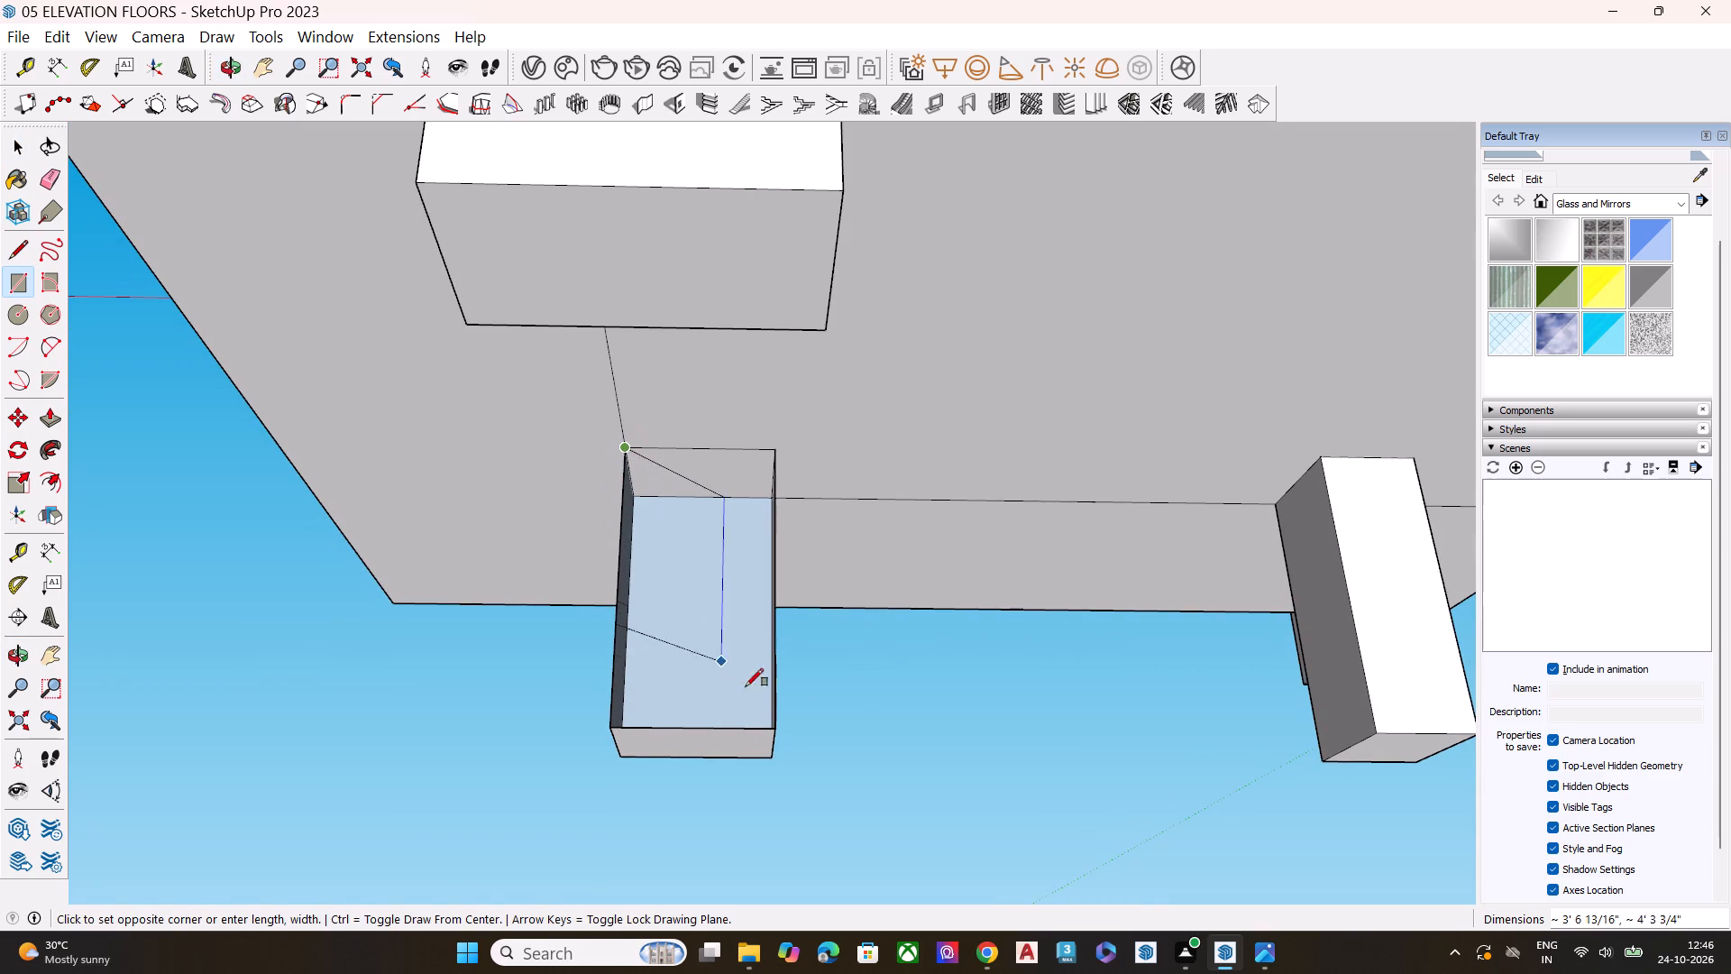
pyautogui.click(778, 726)
pyautogui.press('space')
pyautogui.click(816, 721)
# Examine the tower's base, column stubs and short end wall from below and from the front.
pyautogui.moveTo(659, 465); pyautogui.dragTo(1127, 465, button='middle')
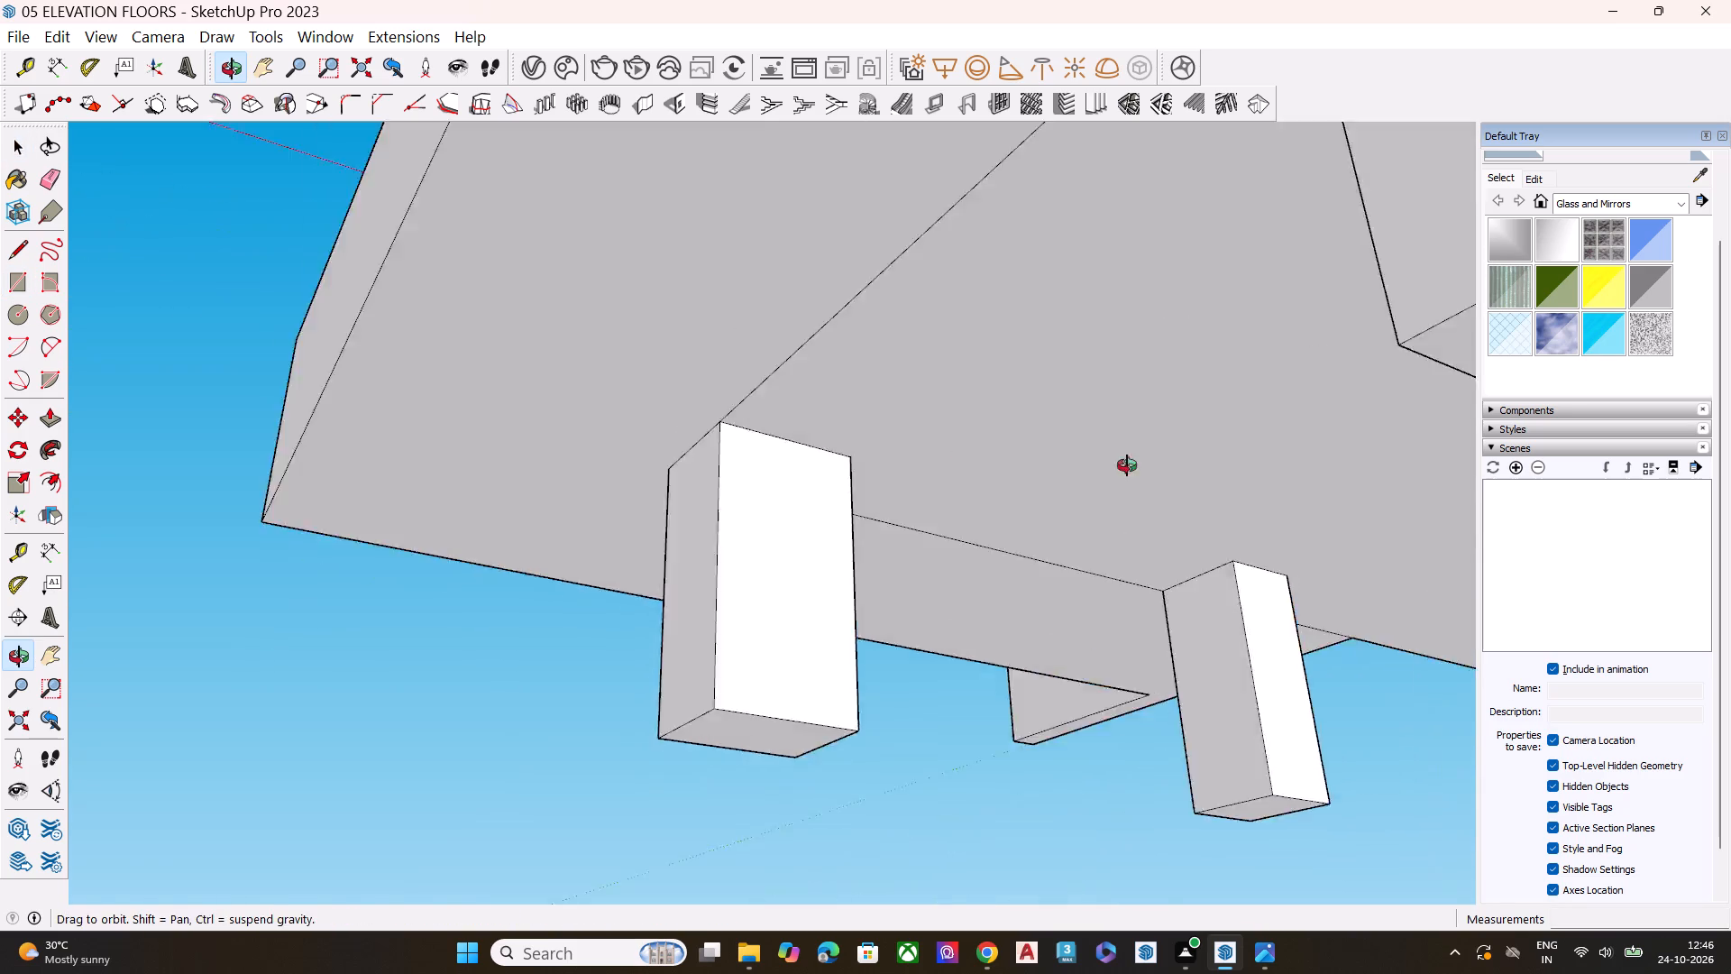
pyautogui.moveTo(1127, 465); pyautogui.dragTo(1296, 498, button='middle')
pyautogui.scroll(-6, 870, 524)
pyautogui.moveTo(970, 479); pyautogui.dragTo(1141, 305, button='middle')
pyautogui.scroll(1, 1115, 322)
pyautogui.scroll(-6, 1114, 326)
pyautogui.moveTo(1003, 395); pyautogui.dragTo(1109, 414, button='middle')
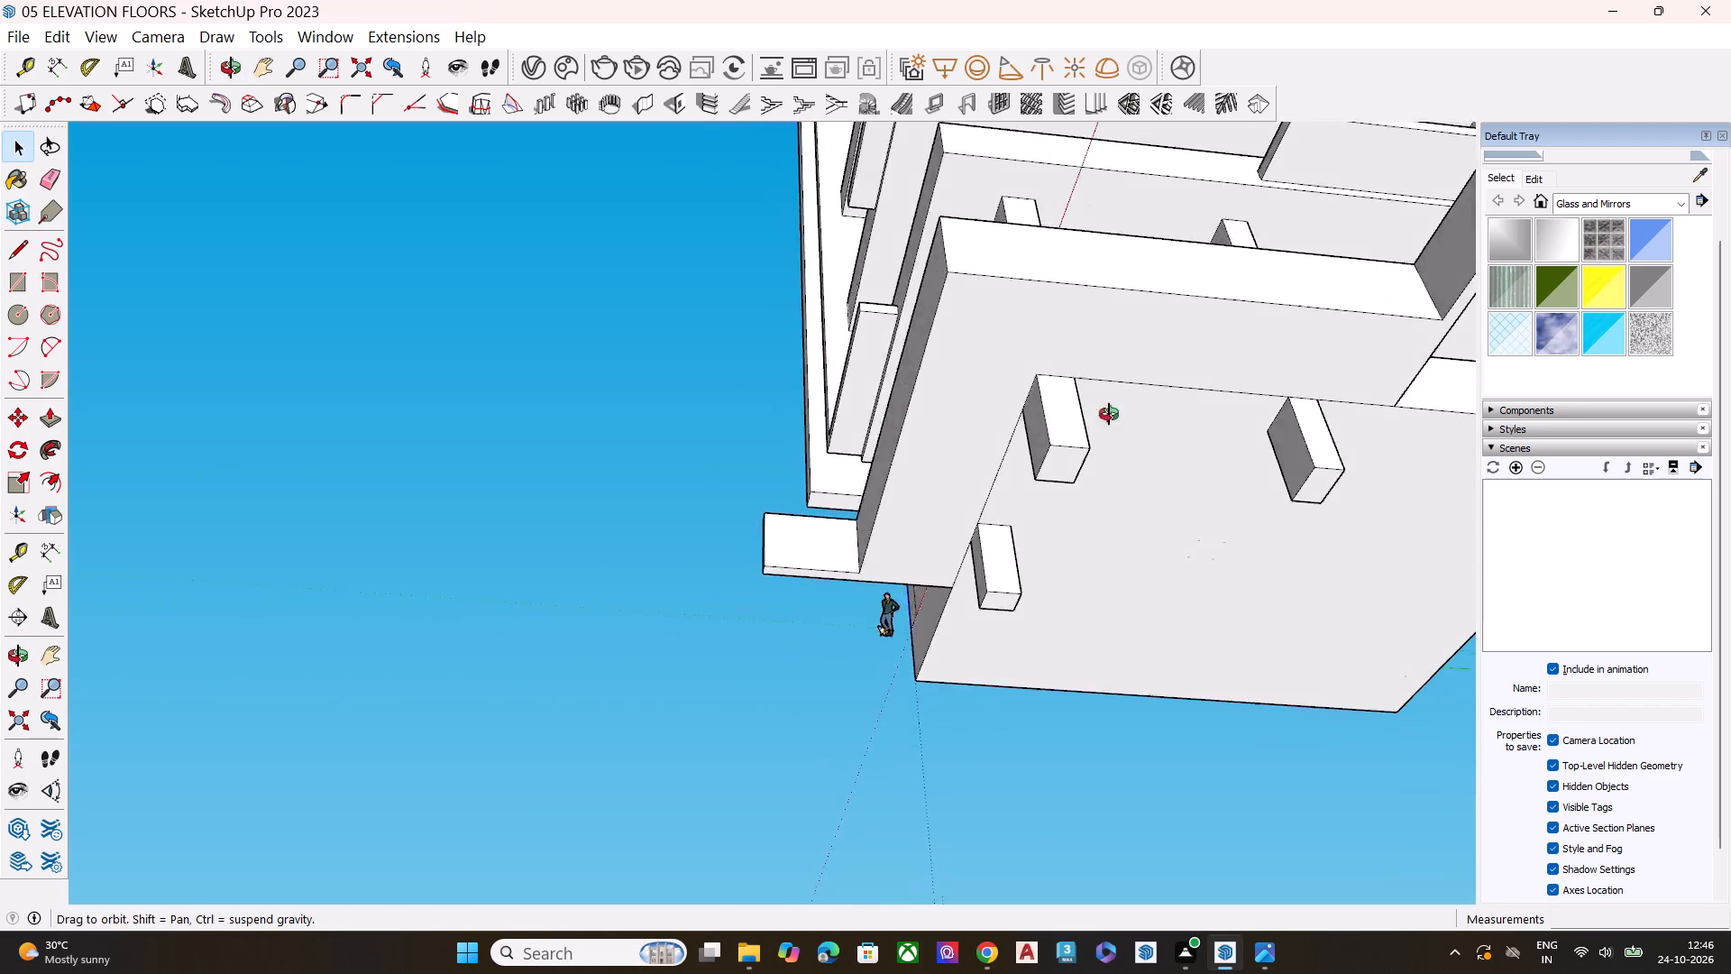
pyautogui.moveTo(1109, 414); pyautogui.dragTo(1259, 498, button='middle')
pyautogui.scroll(-7, 1046, 307)
pyautogui.scroll(1, 1098, 374)
pyautogui.scroll(-1, 1159, 644)
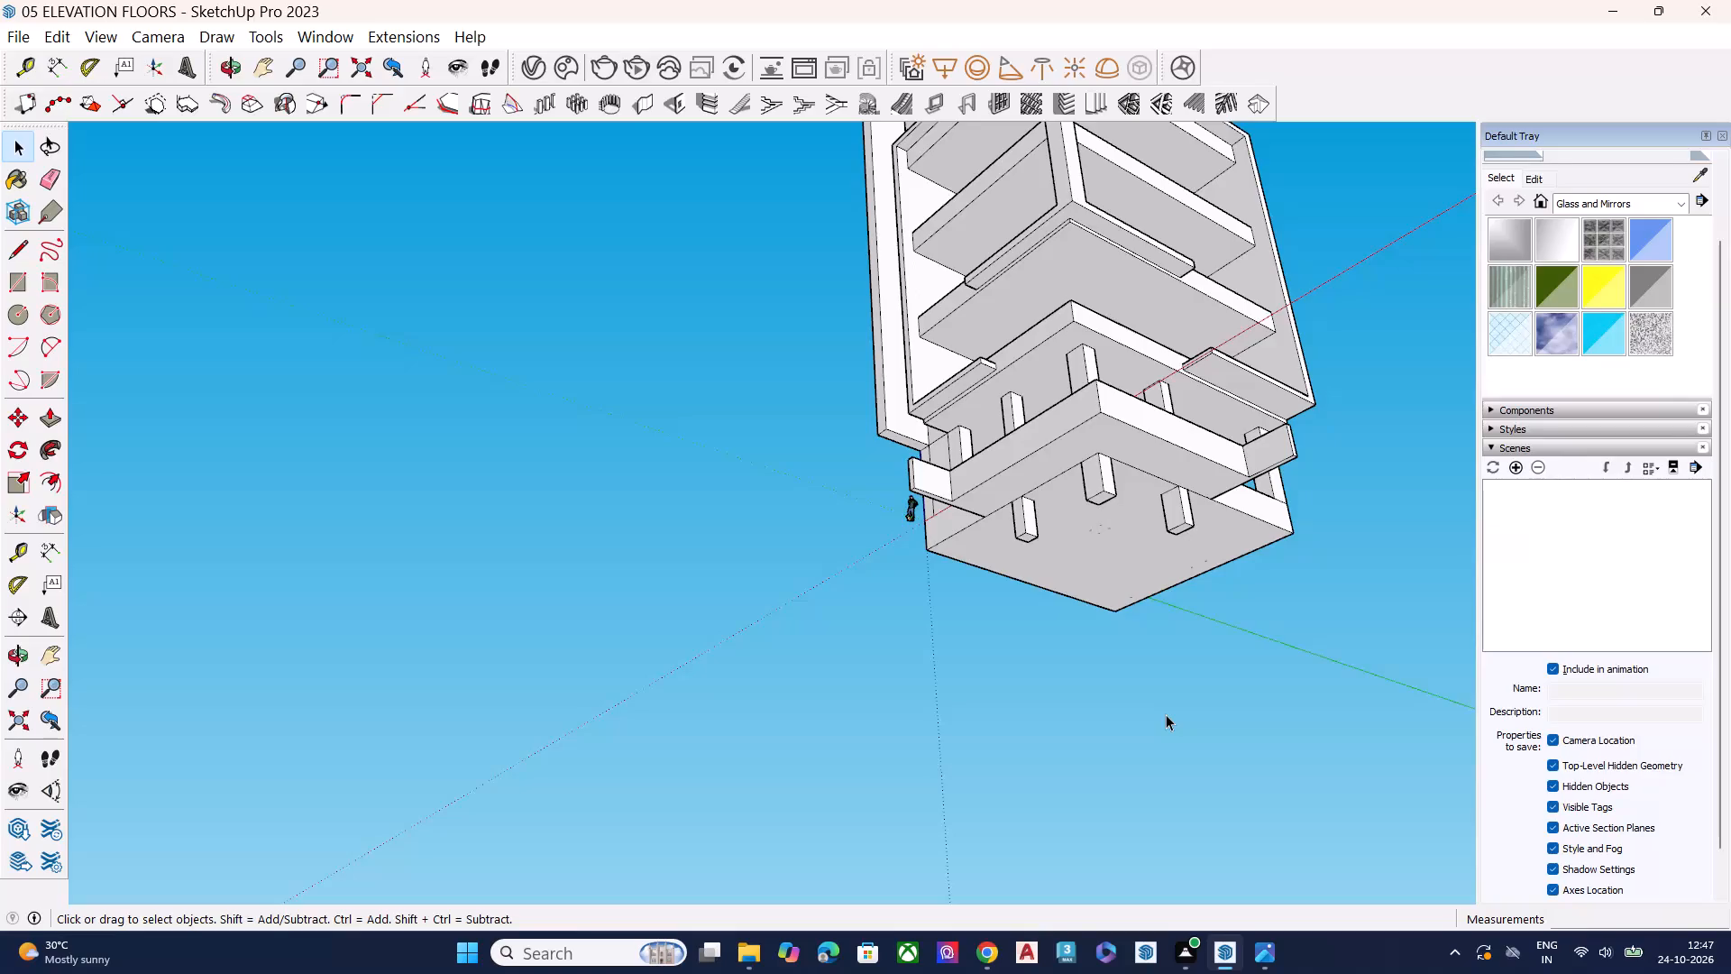
pyautogui.scroll(-8, 1094, 481)
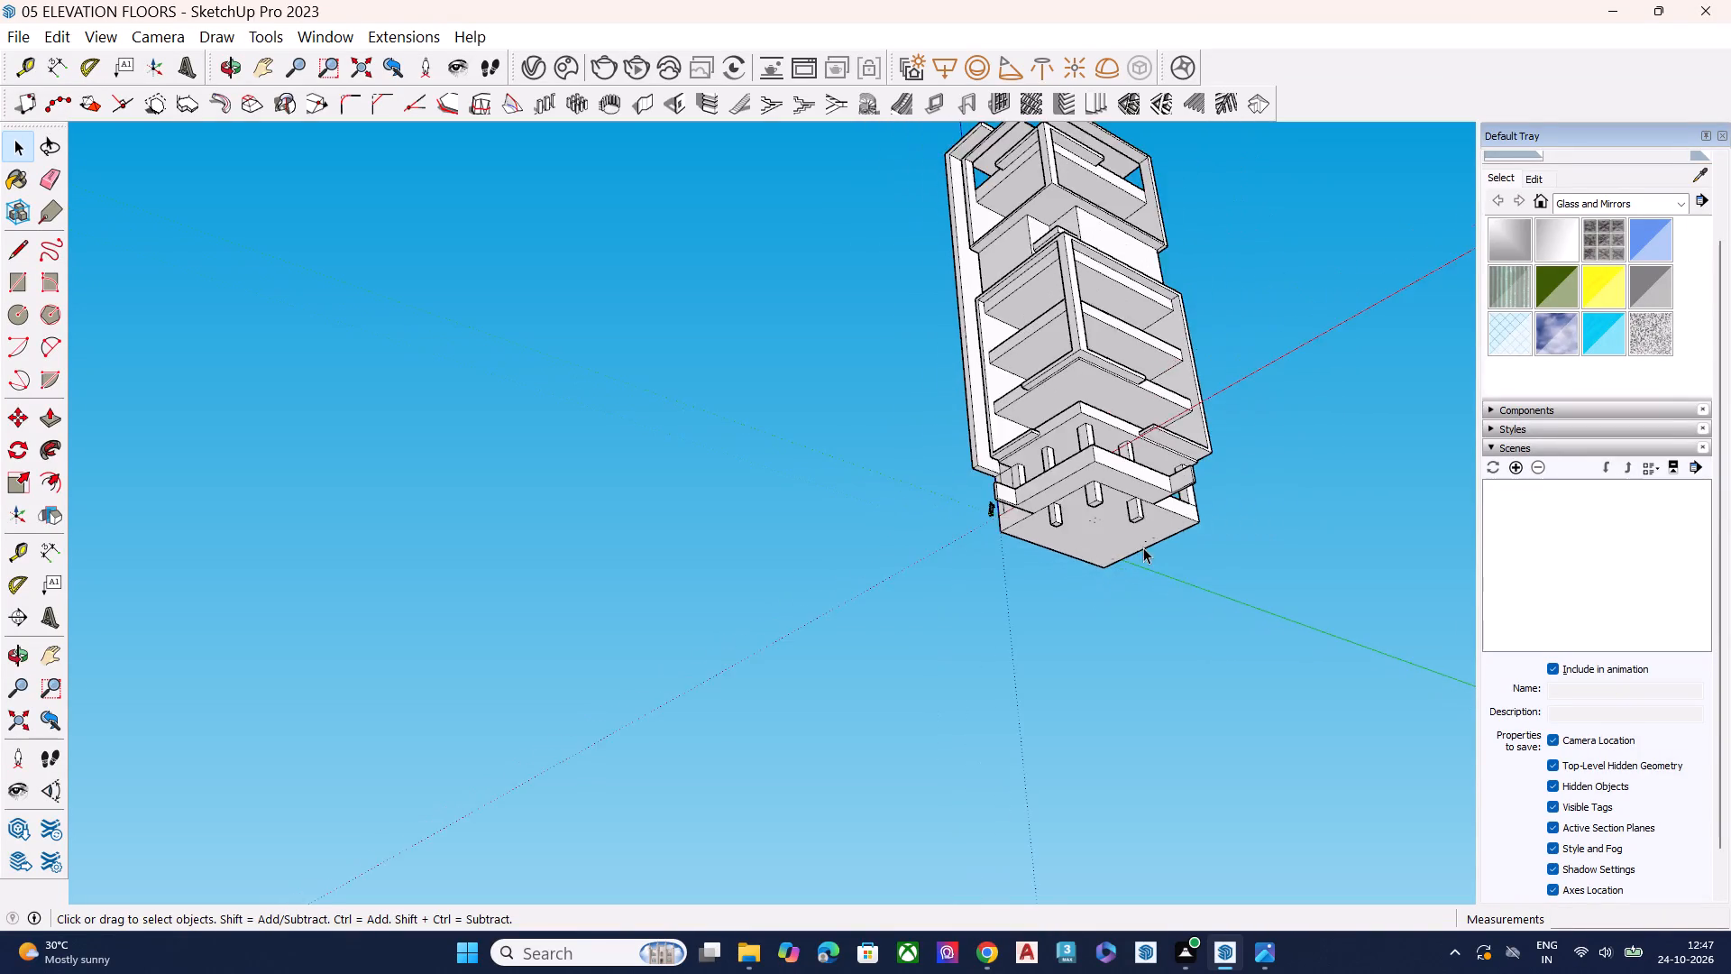
pyautogui.scroll(-1, 1143, 547)
pyautogui.moveTo(1204, 519); pyautogui.dragTo(1167, 764, button='middle')
pyautogui.scroll(8, 1104, 446)
pyautogui.scroll(-5, 1017, 457)
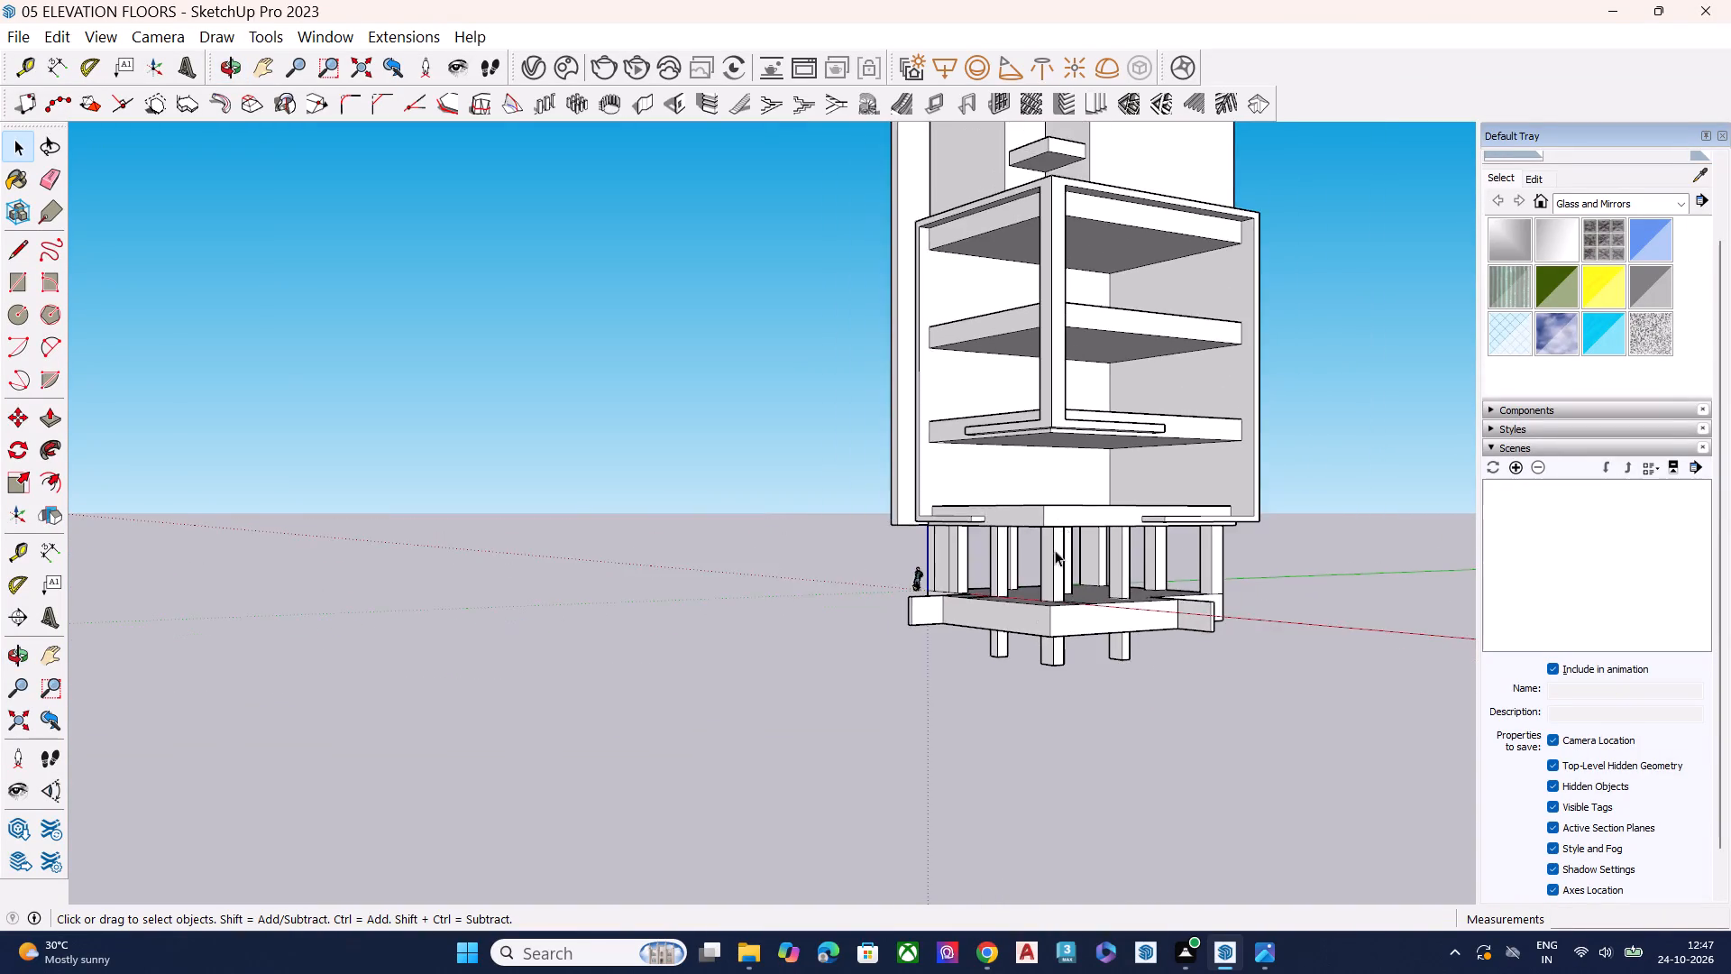
pyautogui.scroll(8, 970, 649)
pyautogui.scroll(10, 912, 560)
pyautogui.moveTo(939, 578); pyautogui.dragTo(1113, 673, button='middle')
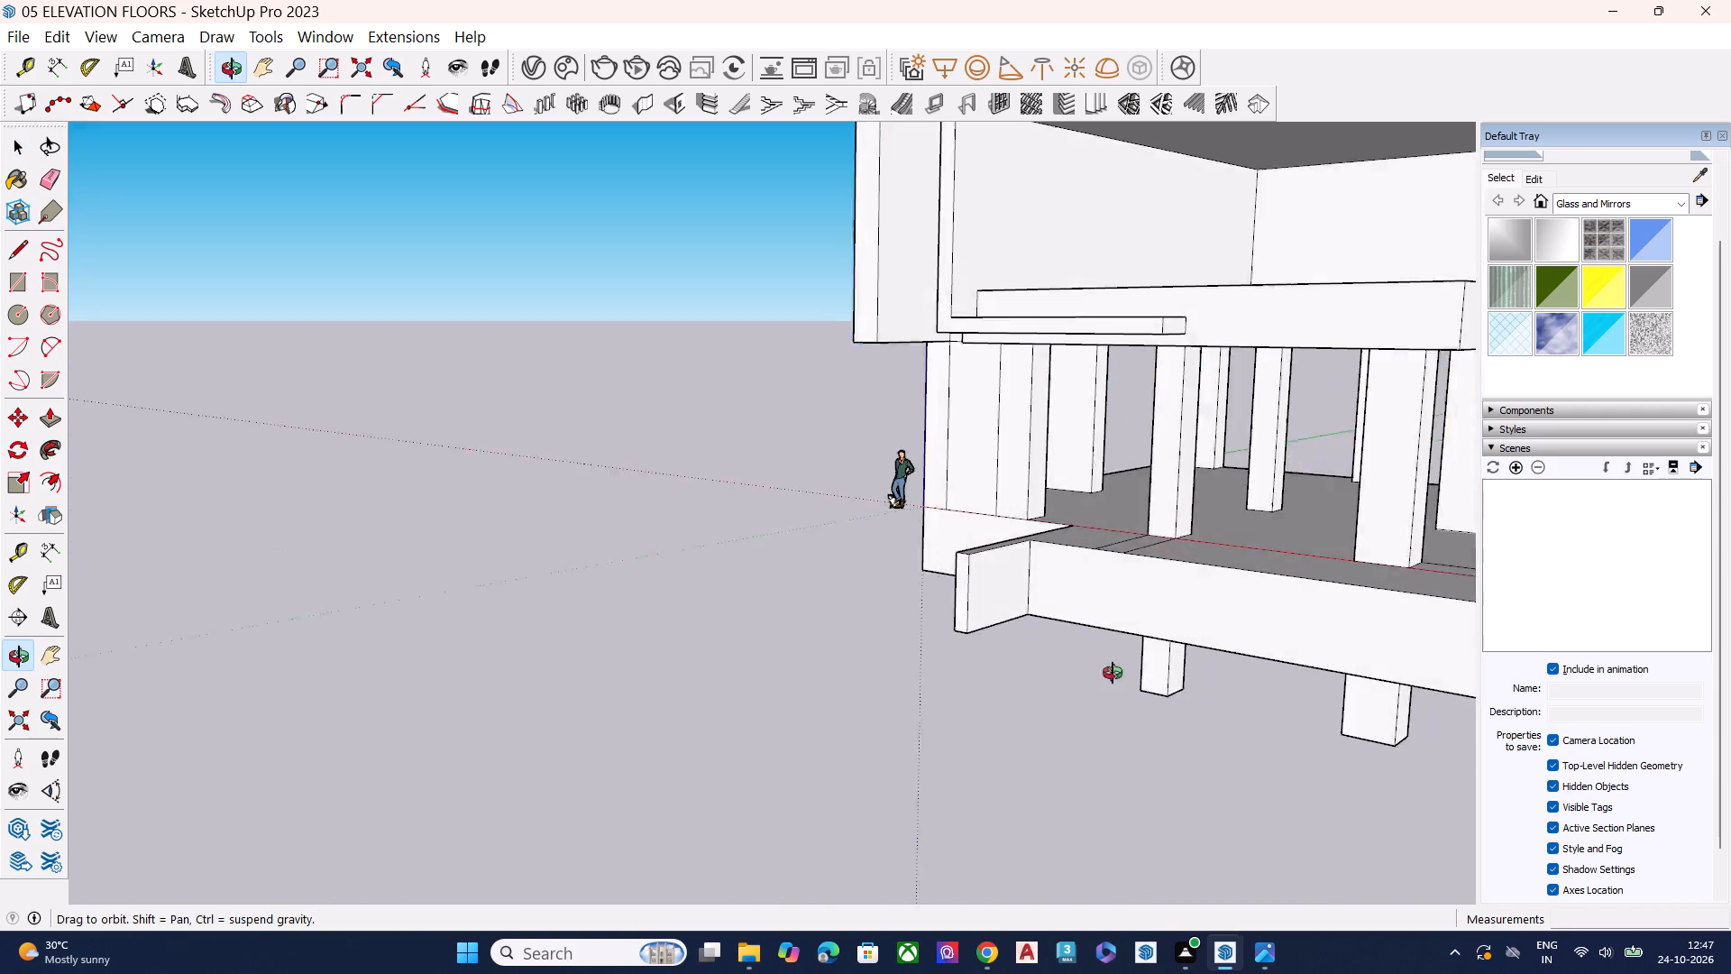
pyautogui.moveTo(1113, 673); pyautogui.dragTo(1175, 691, button='middle')
pyautogui.scroll(4, 989, 557)
pyautogui.scroll(-1, 984, 548)
pyautogui.scroll(5, 974, 547)
pyautogui.click(976, 593)
pyautogui.scroll(-5, 940, 519)
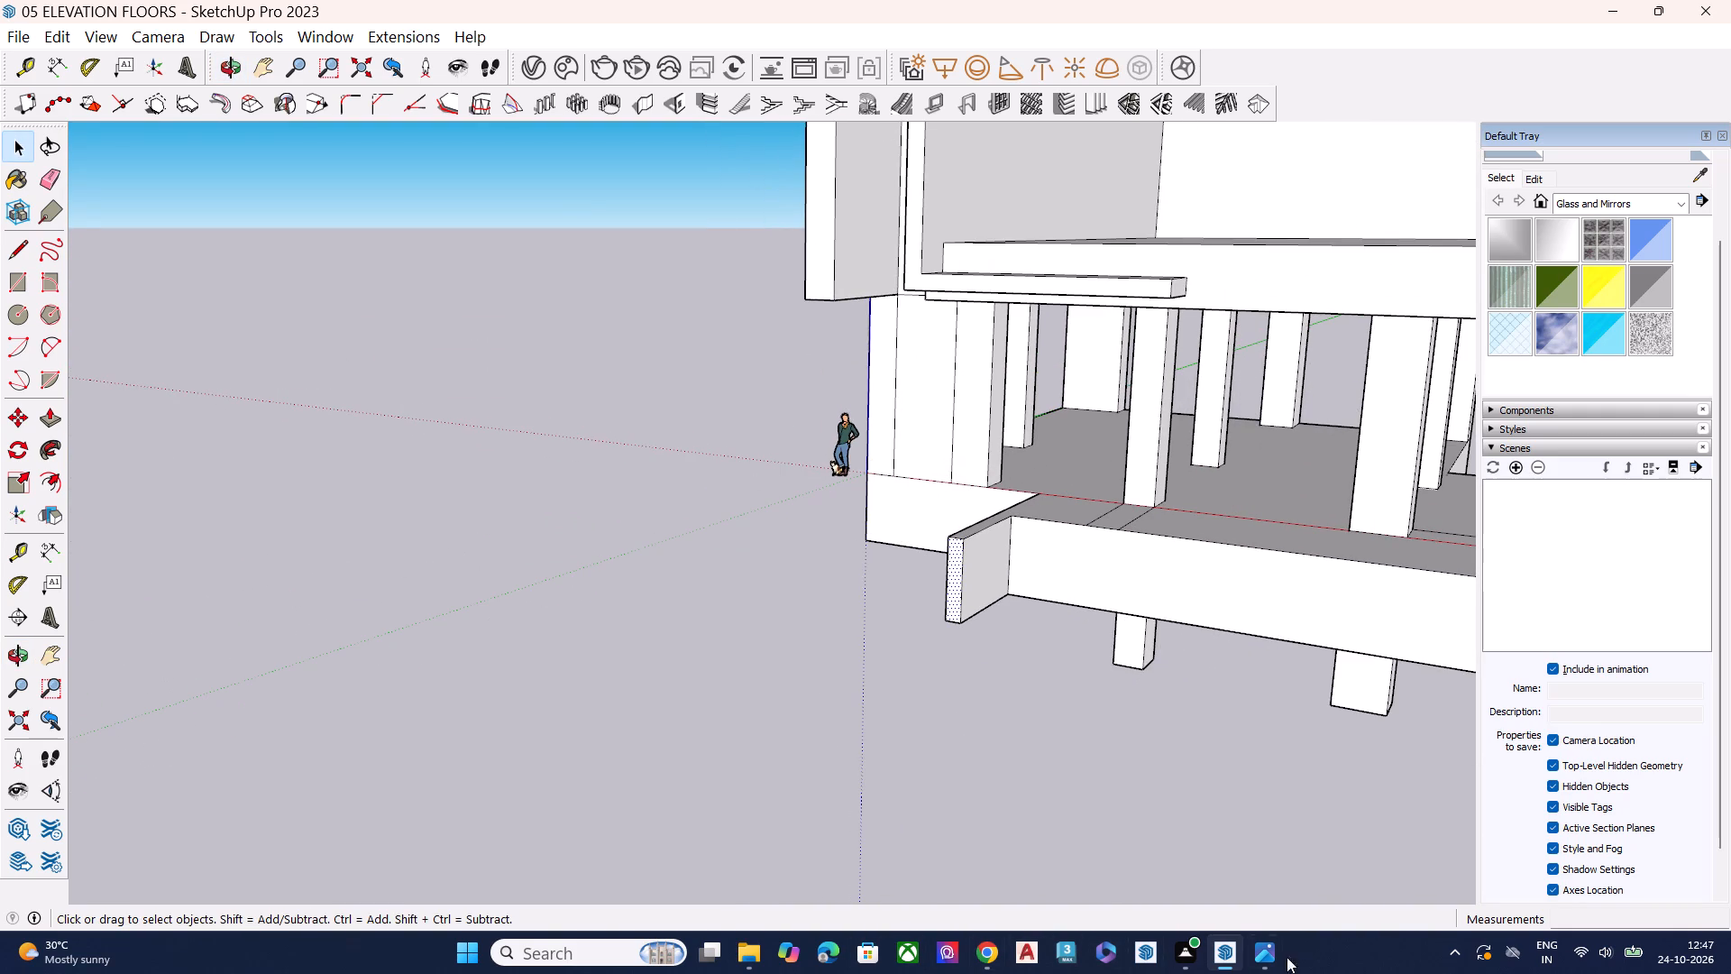
# Switch to the reference elevation photo in Photos and place it side by side with the SketchUp model, showing the lower floors.
pyautogui.click(1265, 960)
pyautogui.scroll(-2, 1188, 446)
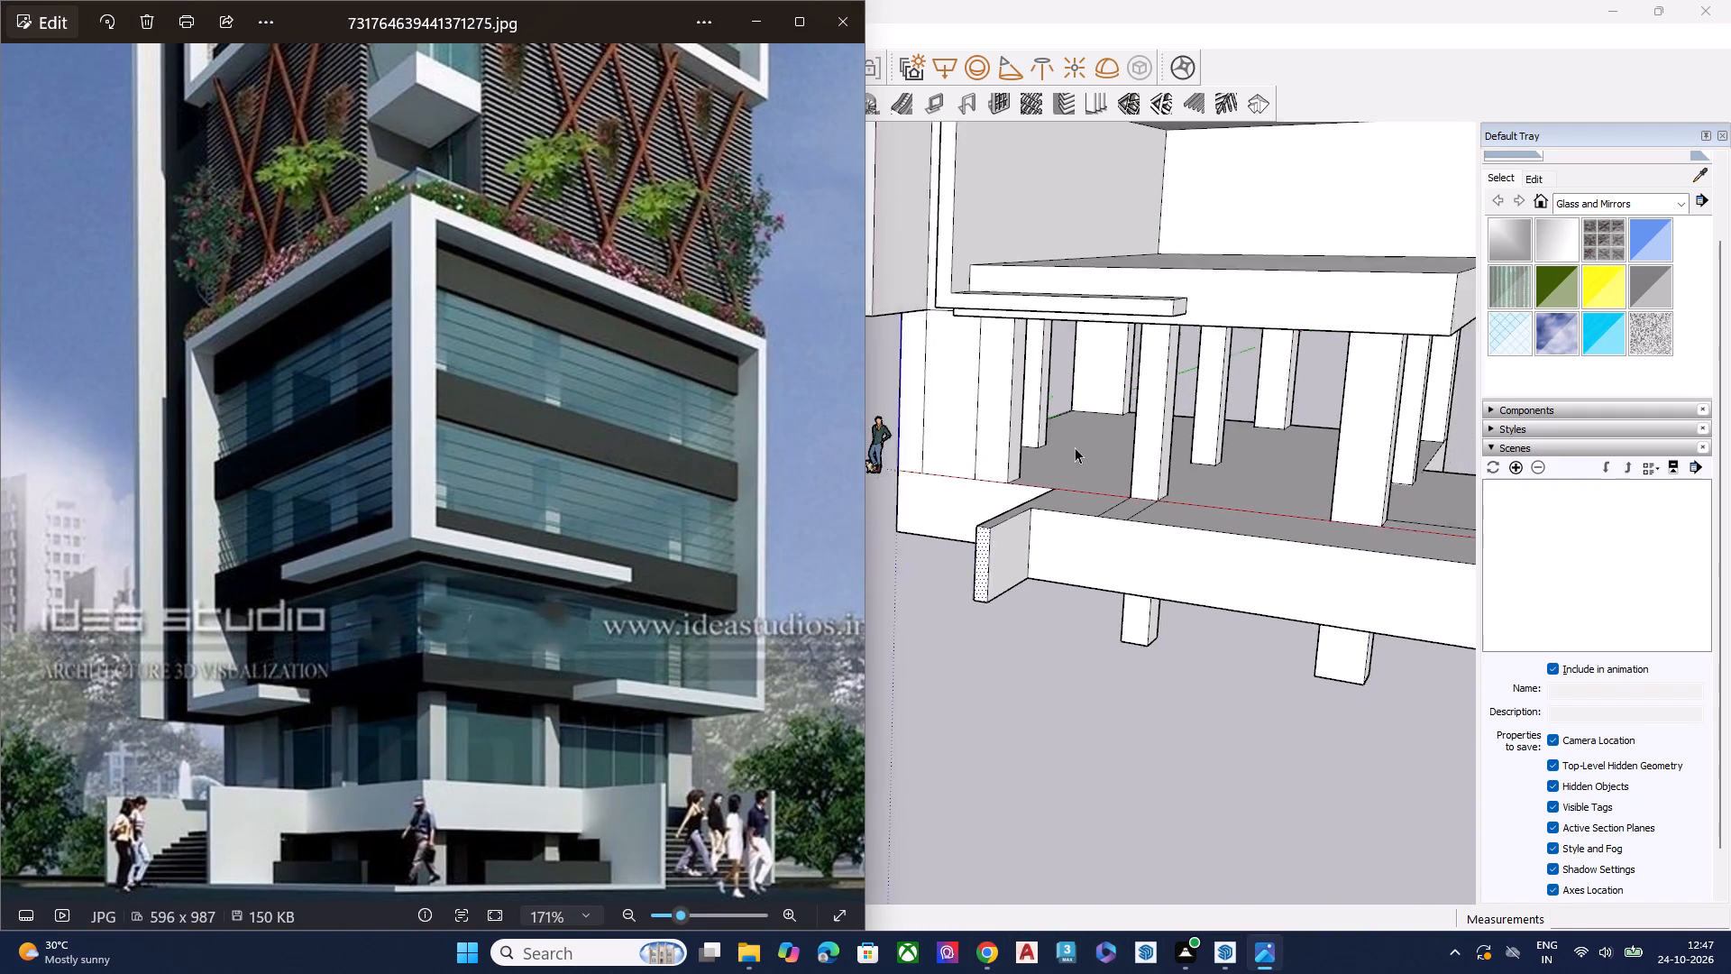
pyautogui.scroll(-6, 1075, 447)
pyautogui.moveTo(1261, 628); pyautogui.dragTo(1063, 503, button='middle')
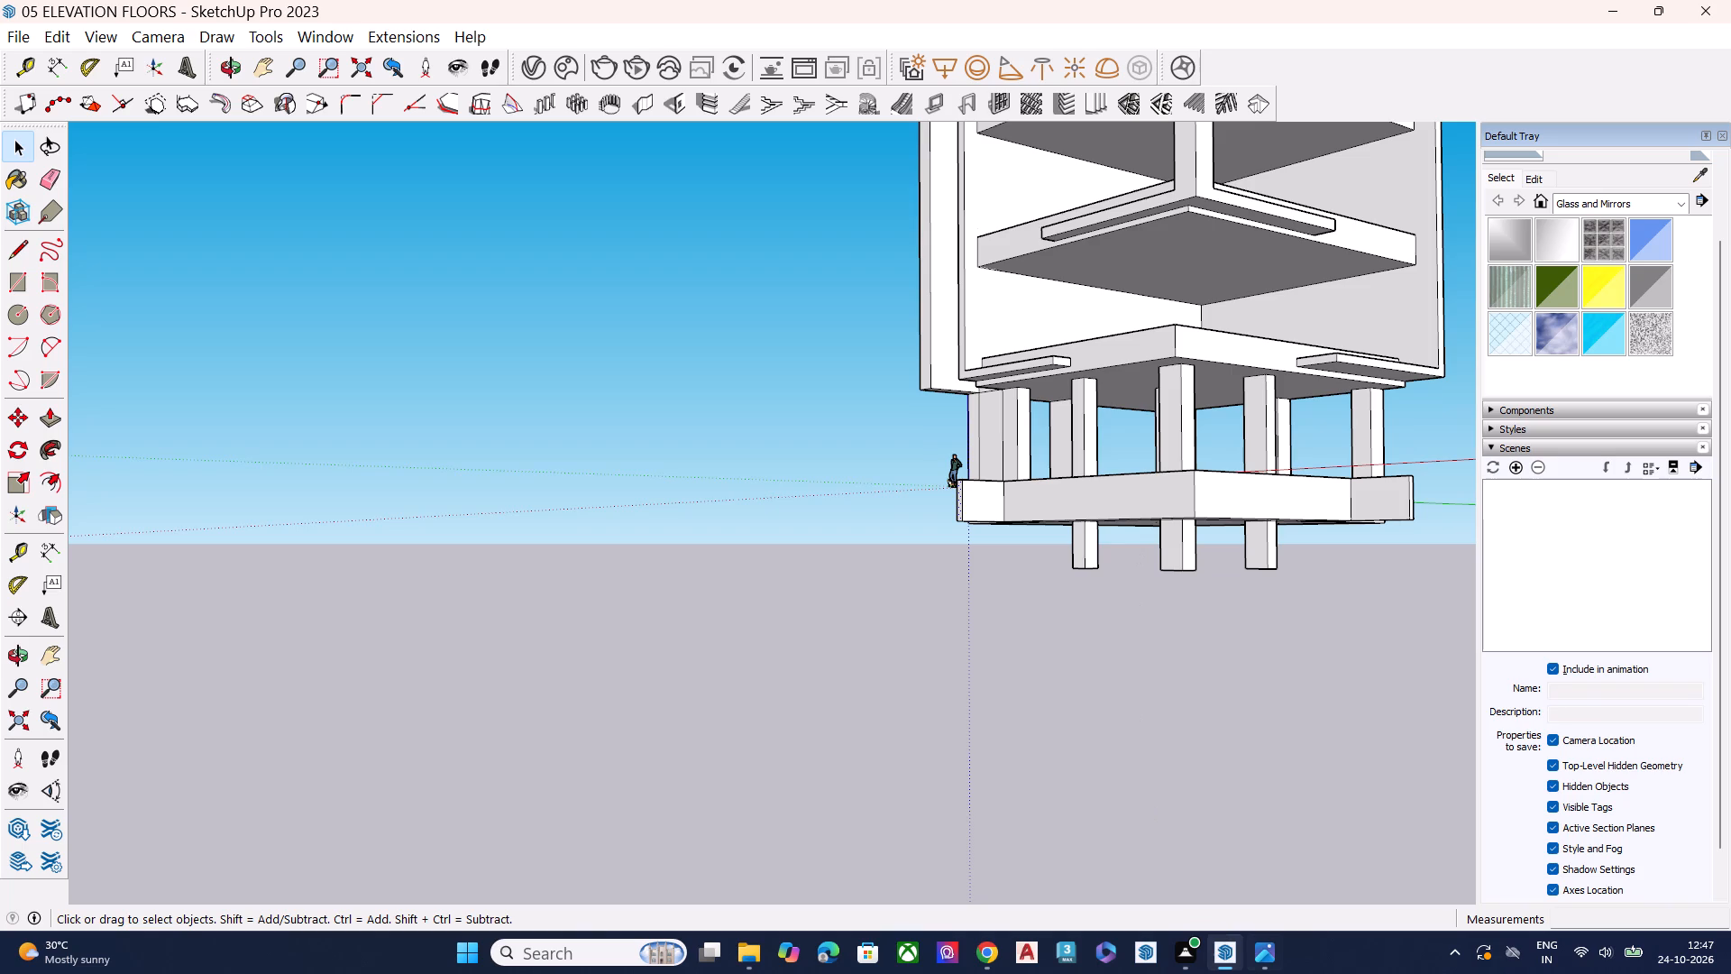
pyautogui.click(1261, 951)
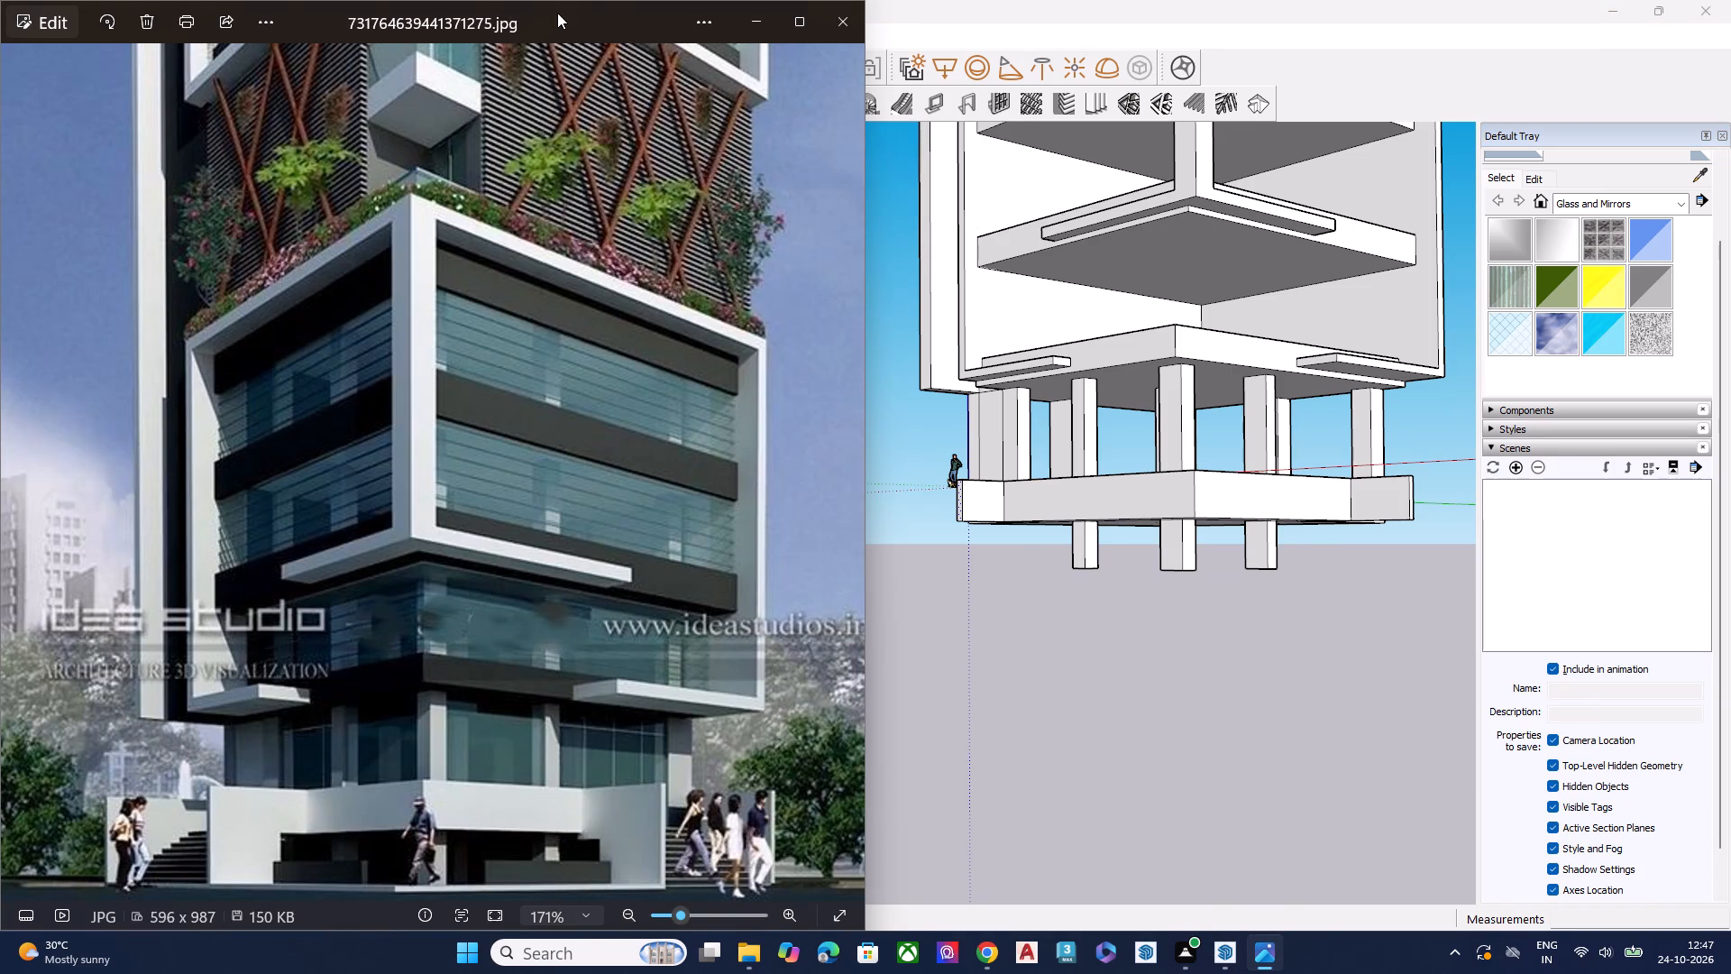
pyautogui.moveTo(557, 13); pyautogui.dragTo(609, 85)
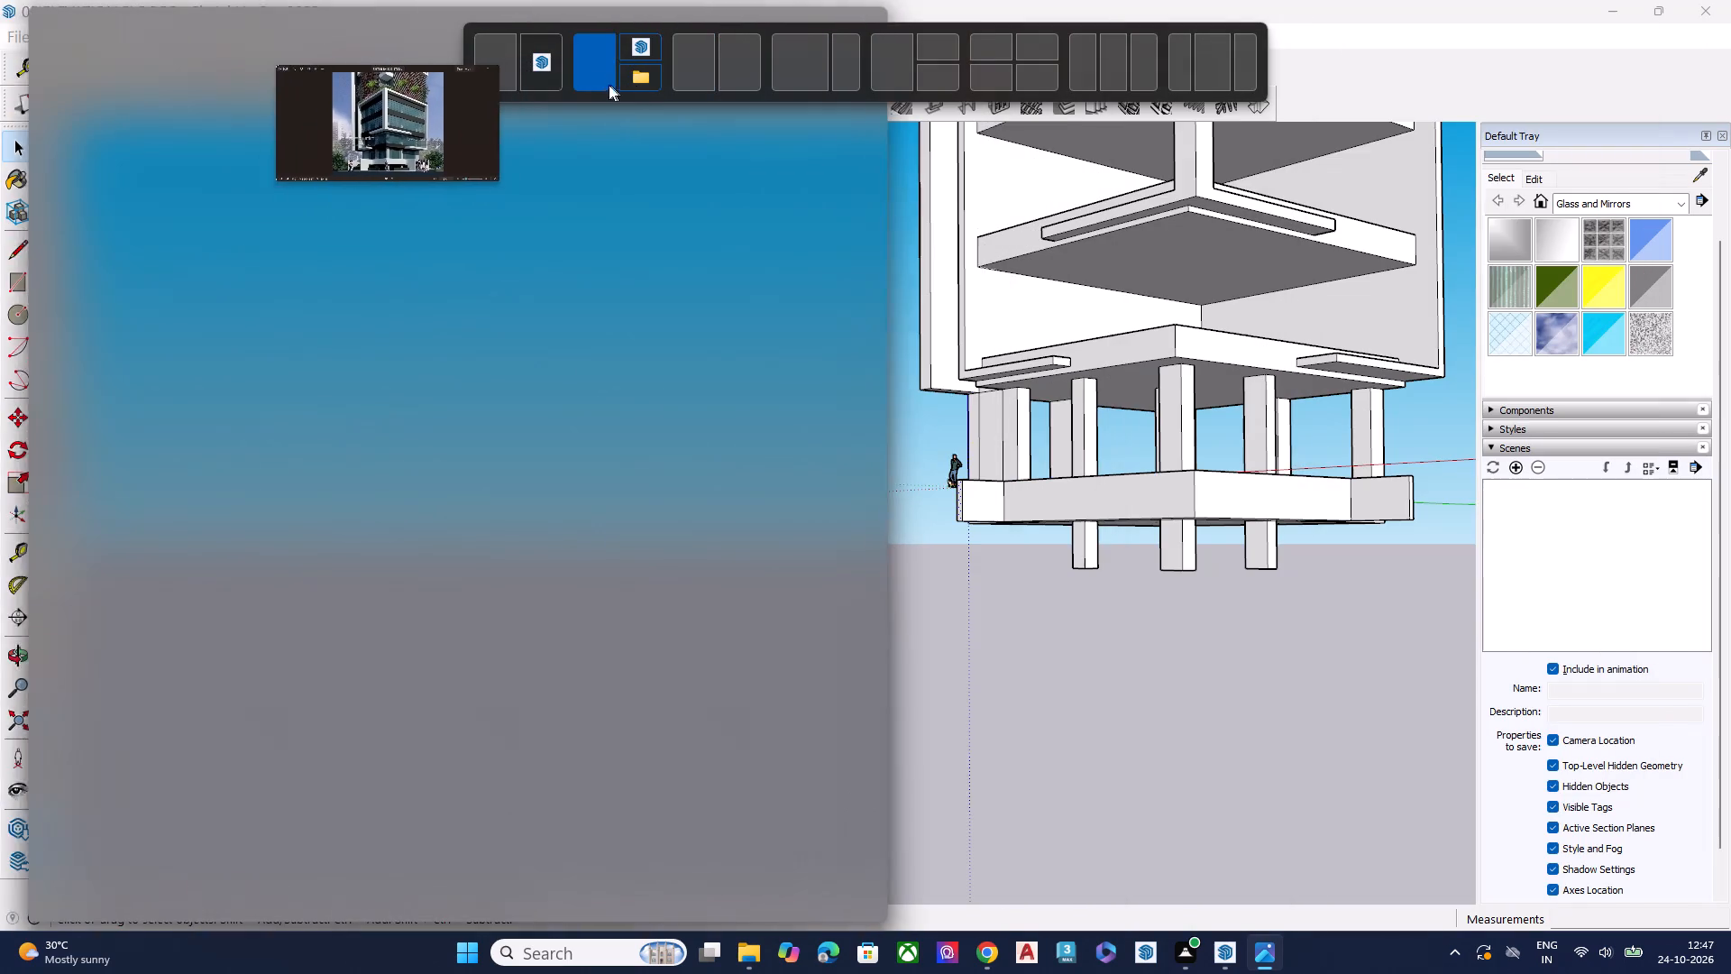
pyautogui.moveTo(609, 85); pyautogui.dragTo(497, 64)
pyautogui.scroll(-5, 880, 380)
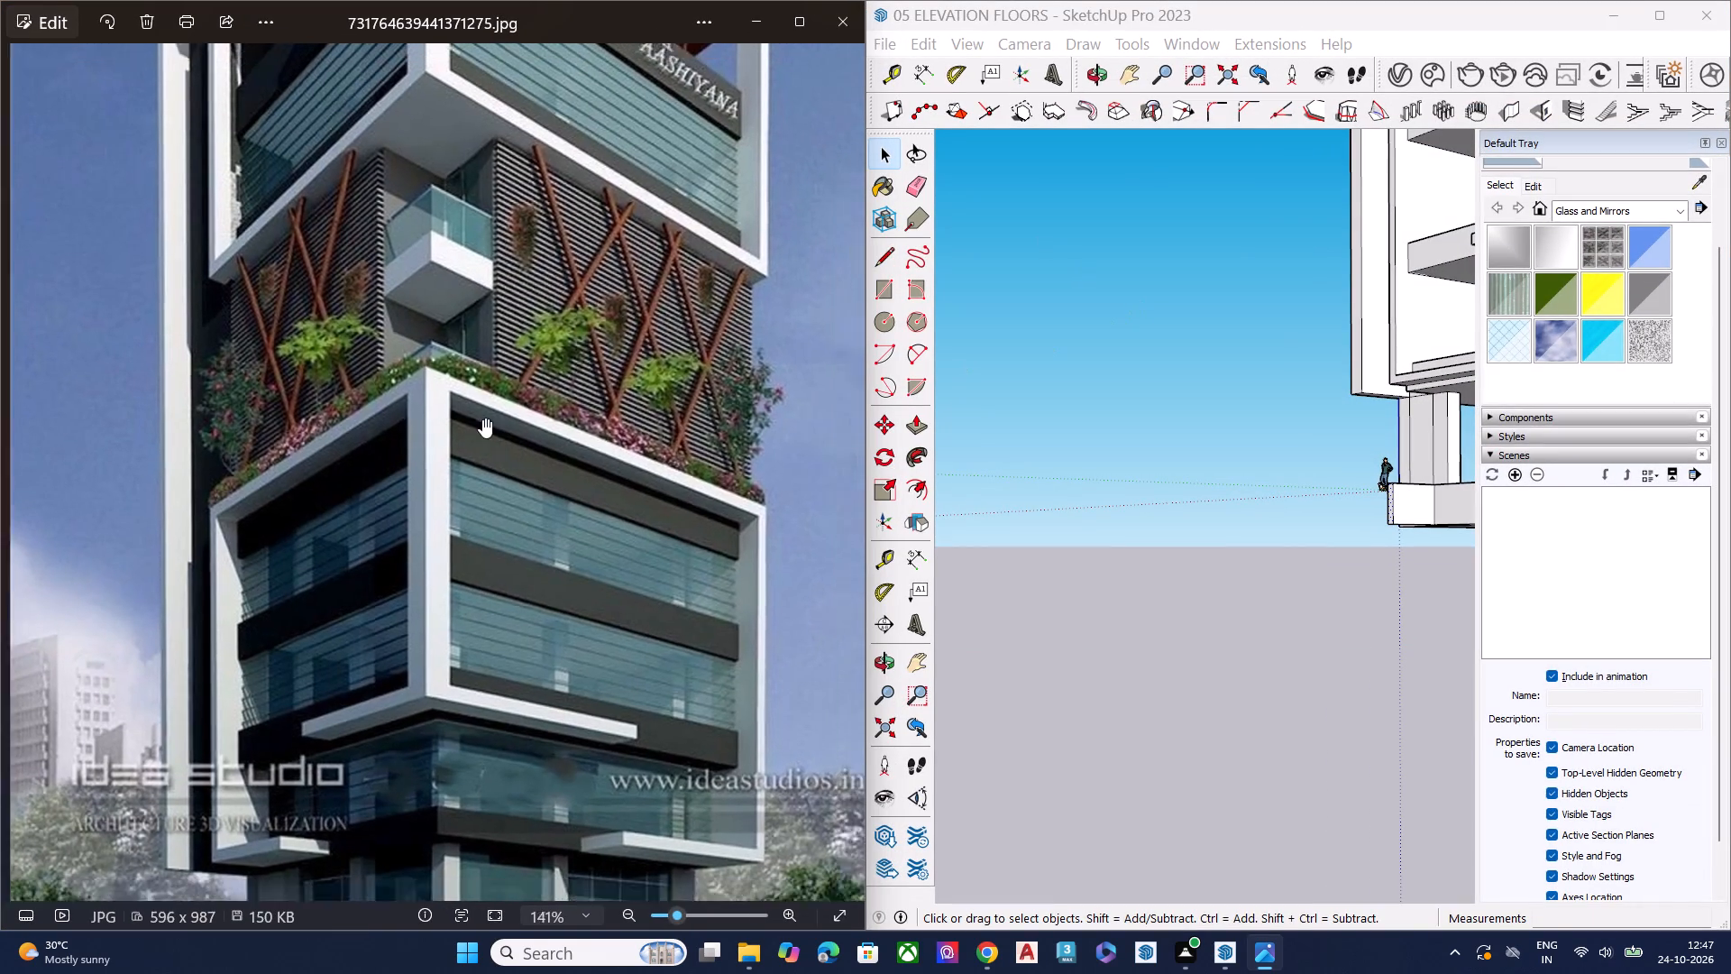
pyautogui.scroll(-4, 482, 418)
pyautogui.scroll(4, 401, 694)
pyautogui.scroll(-6, 1272, 294)
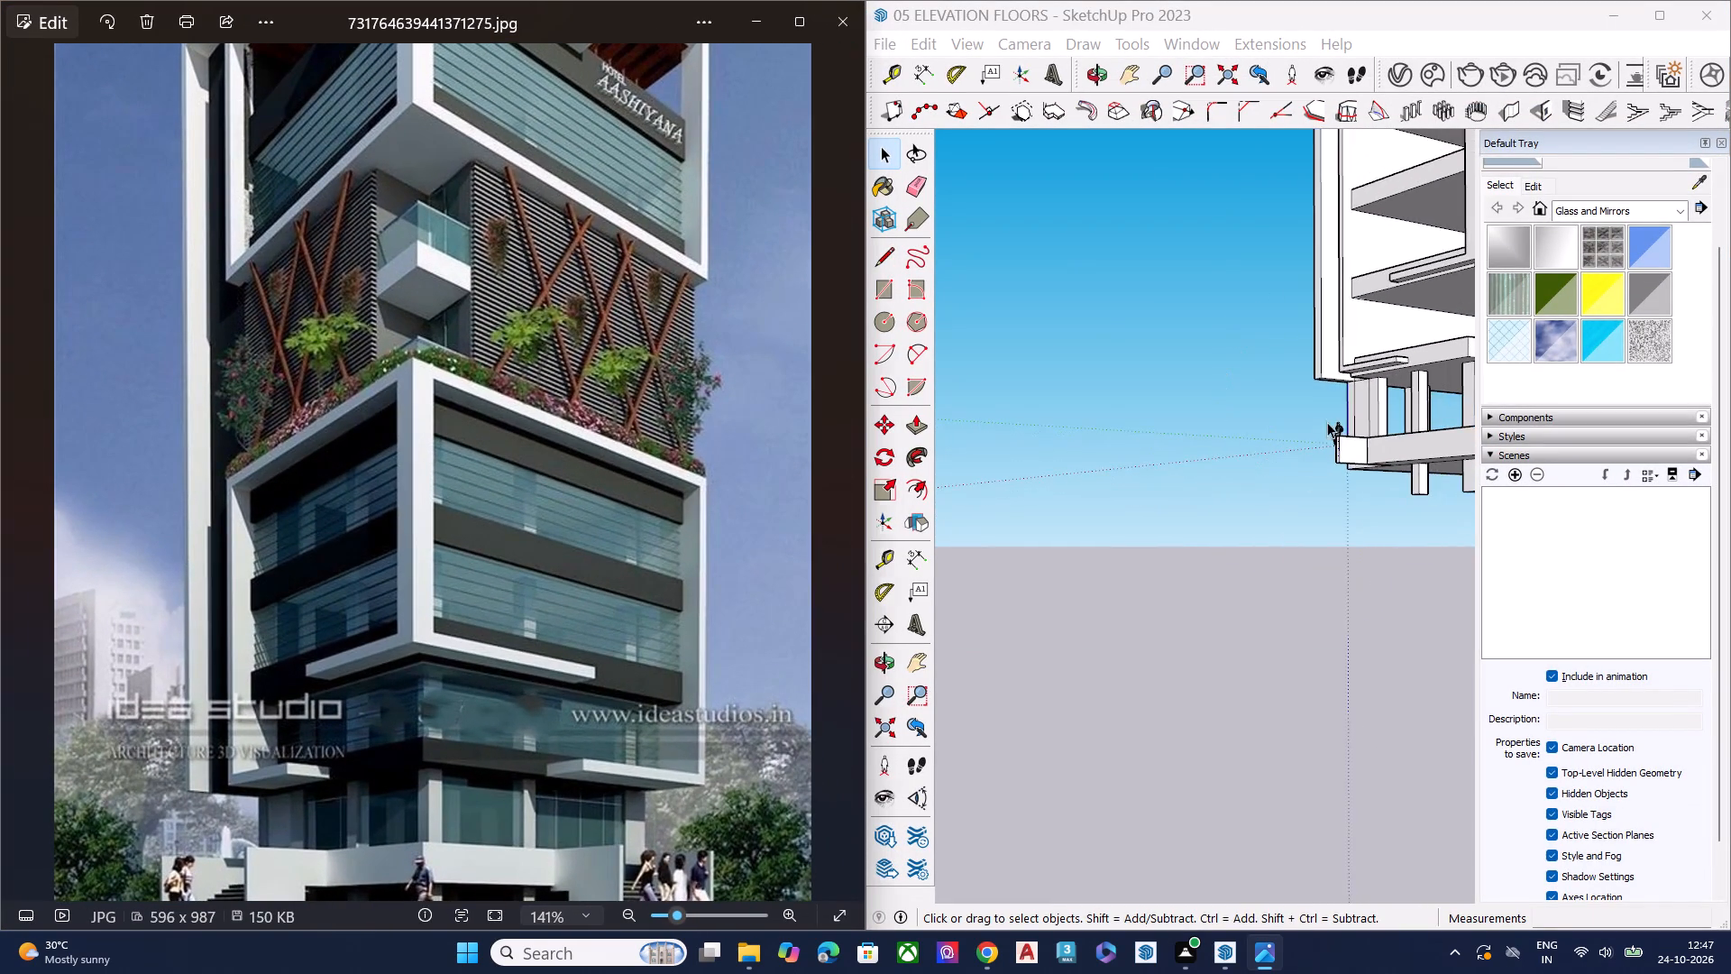
# Erase the two stray edges running from the column foot to the front of the base slab's top.
pyautogui.moveTo(1319, 425); pyautogui.dragTo(1170, 530, button='middle')
pyautogui.moveTo(1452, 523); pyautogui.dragTo(1620, 526, button='middle')
pyautogui.scroll(7, 1497, 501)
pyautogui.scroll(-8, 1085, 428)
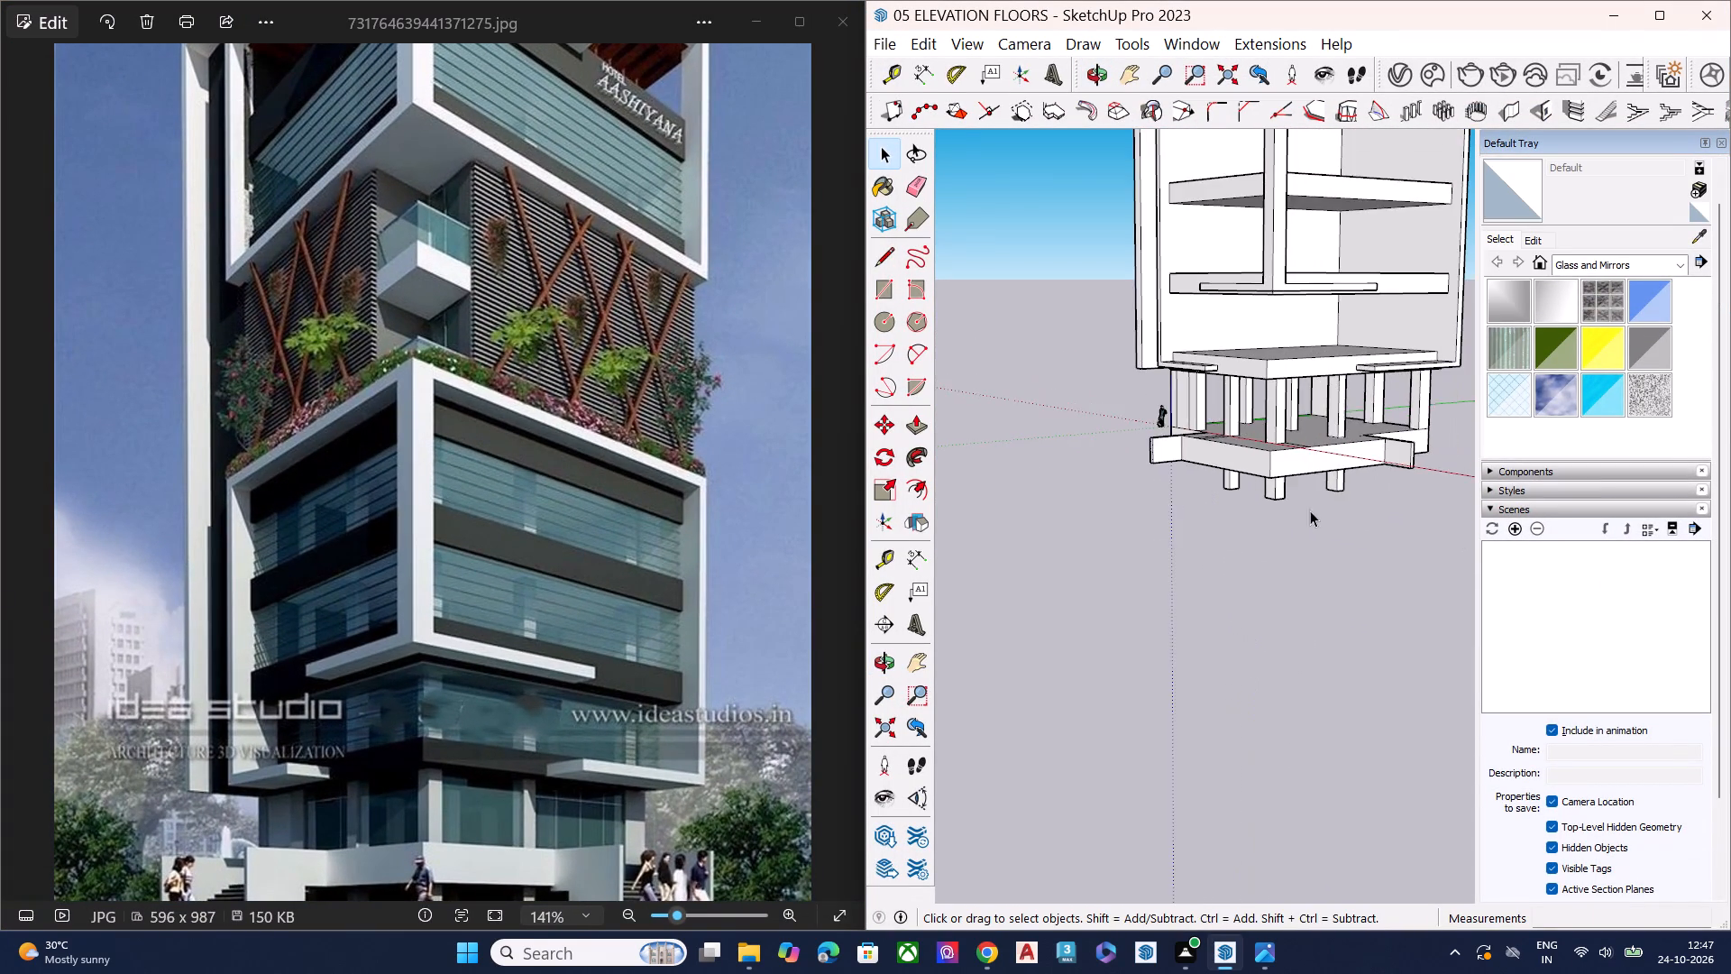
pyautogui.moveTo(1349, 519); pyautogui.dragTo(1397, 602, button='middle')
pyautogui.scroll(8, 1313, 455)
pyautogui.moveTo(1129, 469); pyautogui.dragTo(1085, 554, button='middle')
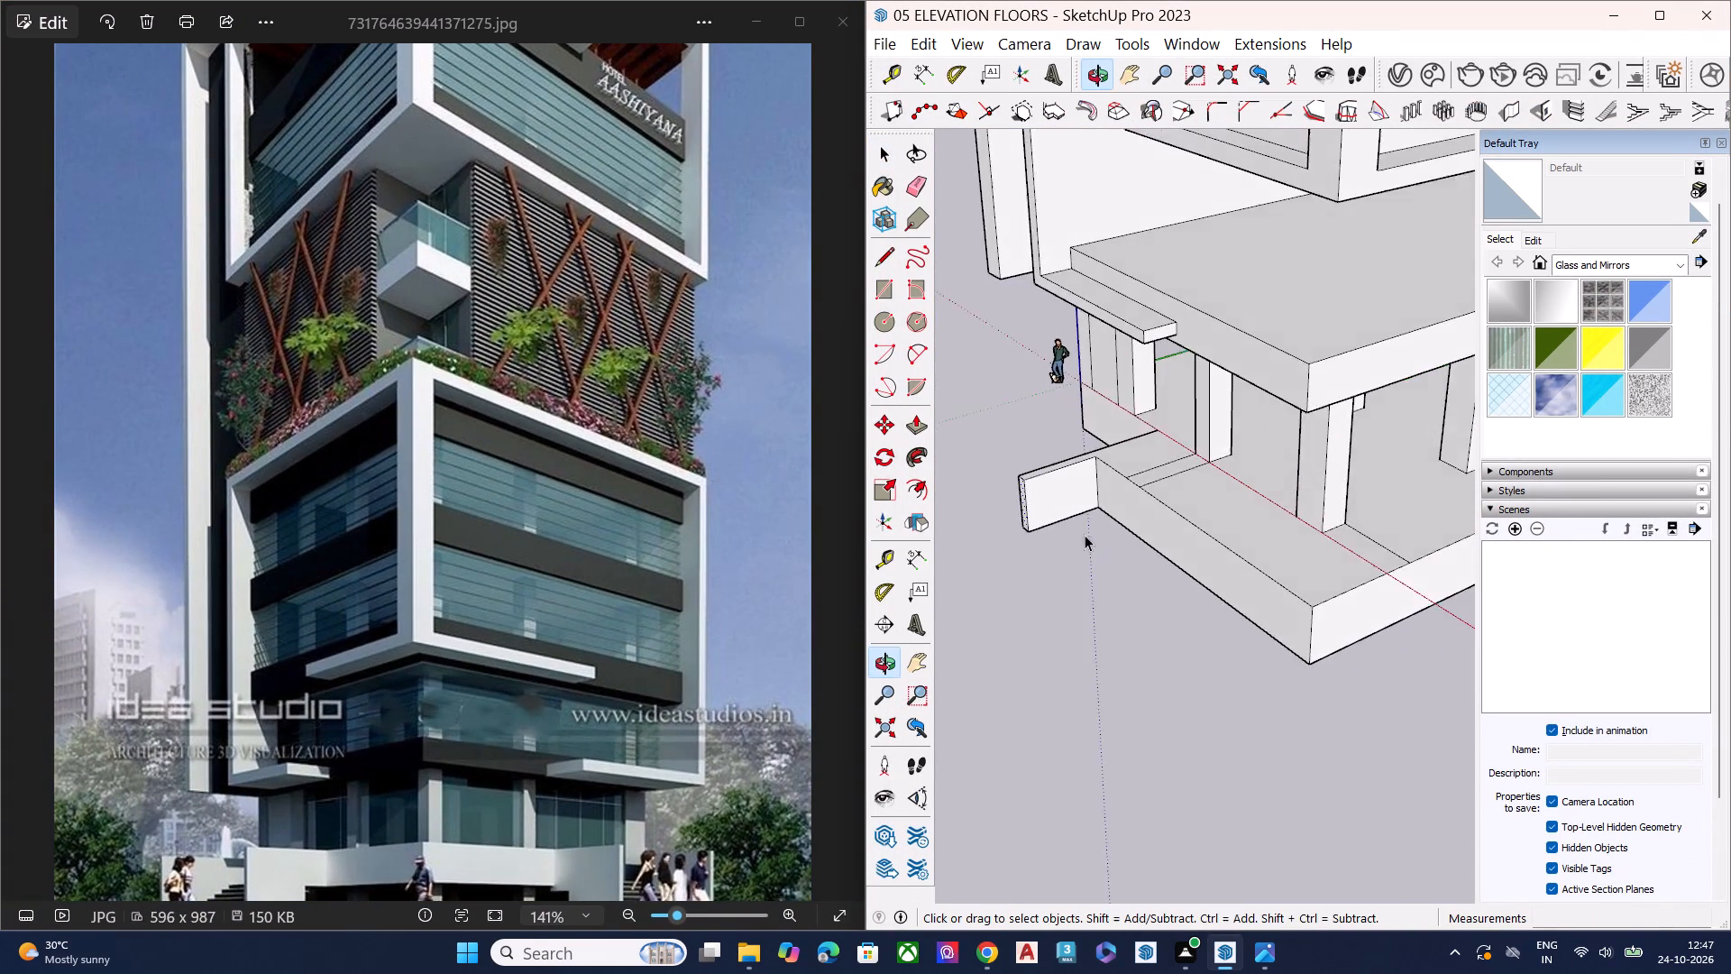
pyautogui.scroll(2, 1124, 455)
pyautogui.scroll(-2, 1131, 436)
pyautogui.scroll(3, 1131, 436)
pyautogui.scroll(4, 1189, 492)
pyautogui.press('e')
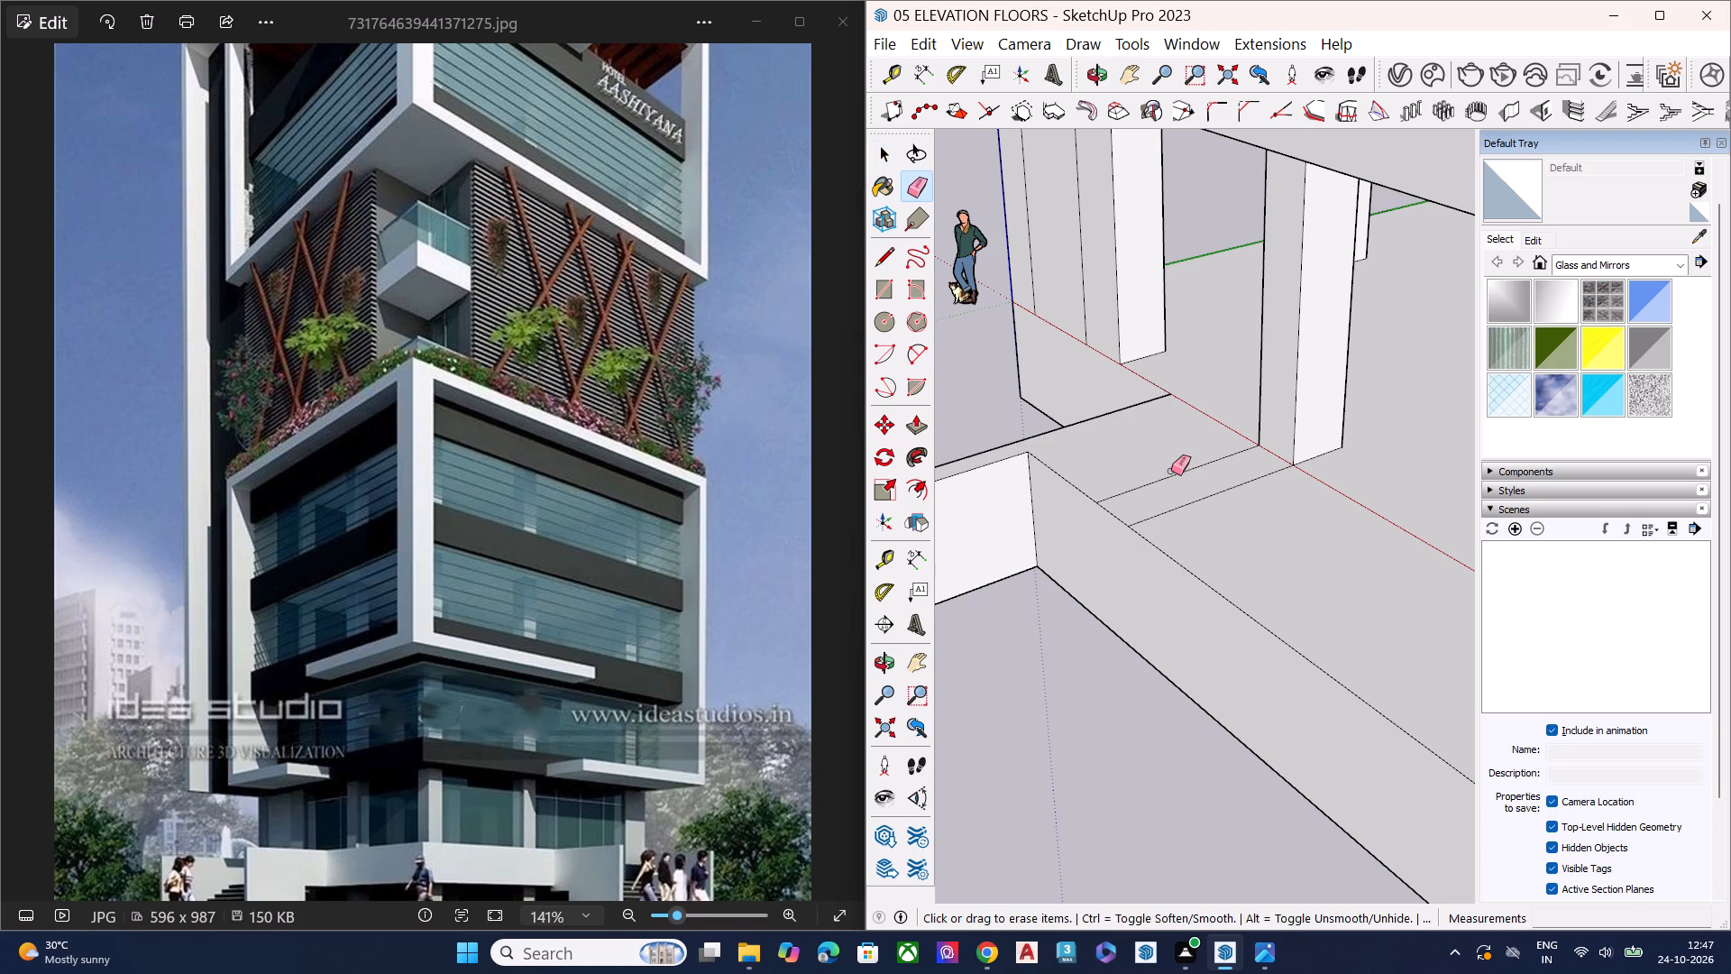
pyautogui.click(1174, 474)
pyautogui.click(1186, 499)
pyautogui.click(1191, 504)
pyautogui.scroll(-5, 1261, 371)
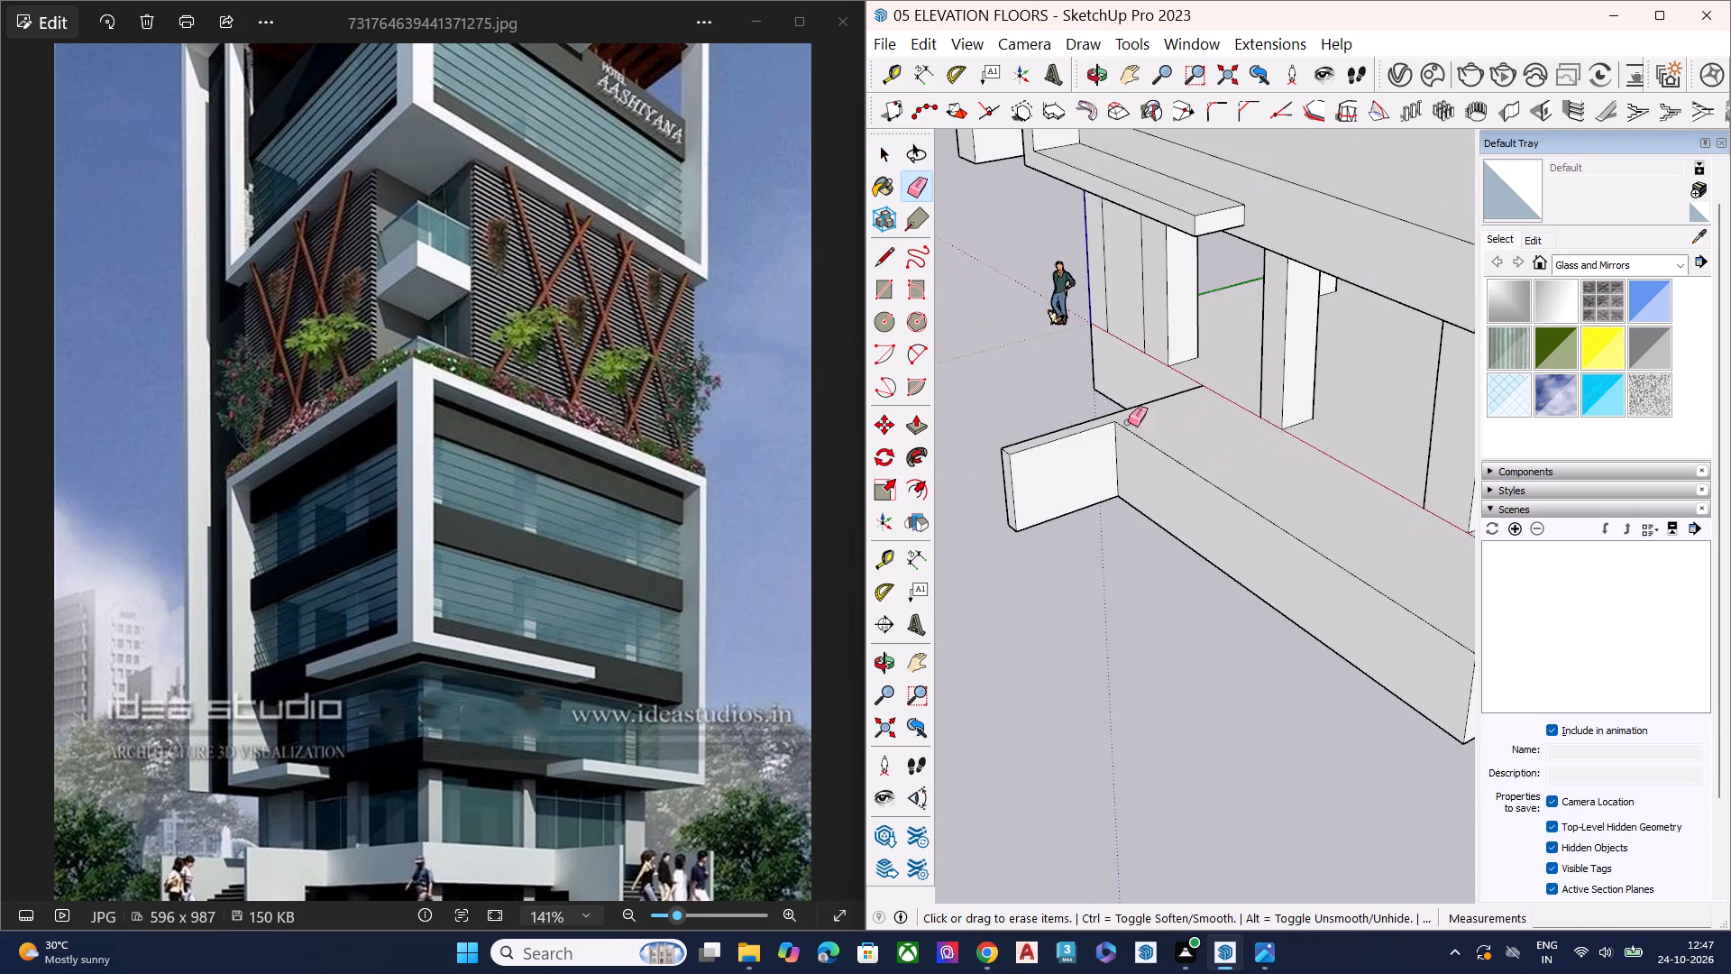
# Draw a vertical edge down the base's front face below the rear corner column to separate a narrow end strip.
pyautogui.moveTo(1108, 422); pyautogui.dragTo(1374, 294, button='middle')
pyautogui.scroll(-1, 1149, 363)
pyautogui.press('space')
pyautogui.scroll(-5, 1184, 396)
pyautogui.scroll(2, 1168, 454)
pyautogui.click(1053, 541)
pyautogui.moveTo(1070, 446); pyautogui.dragTo(1085, 374, button='middle')
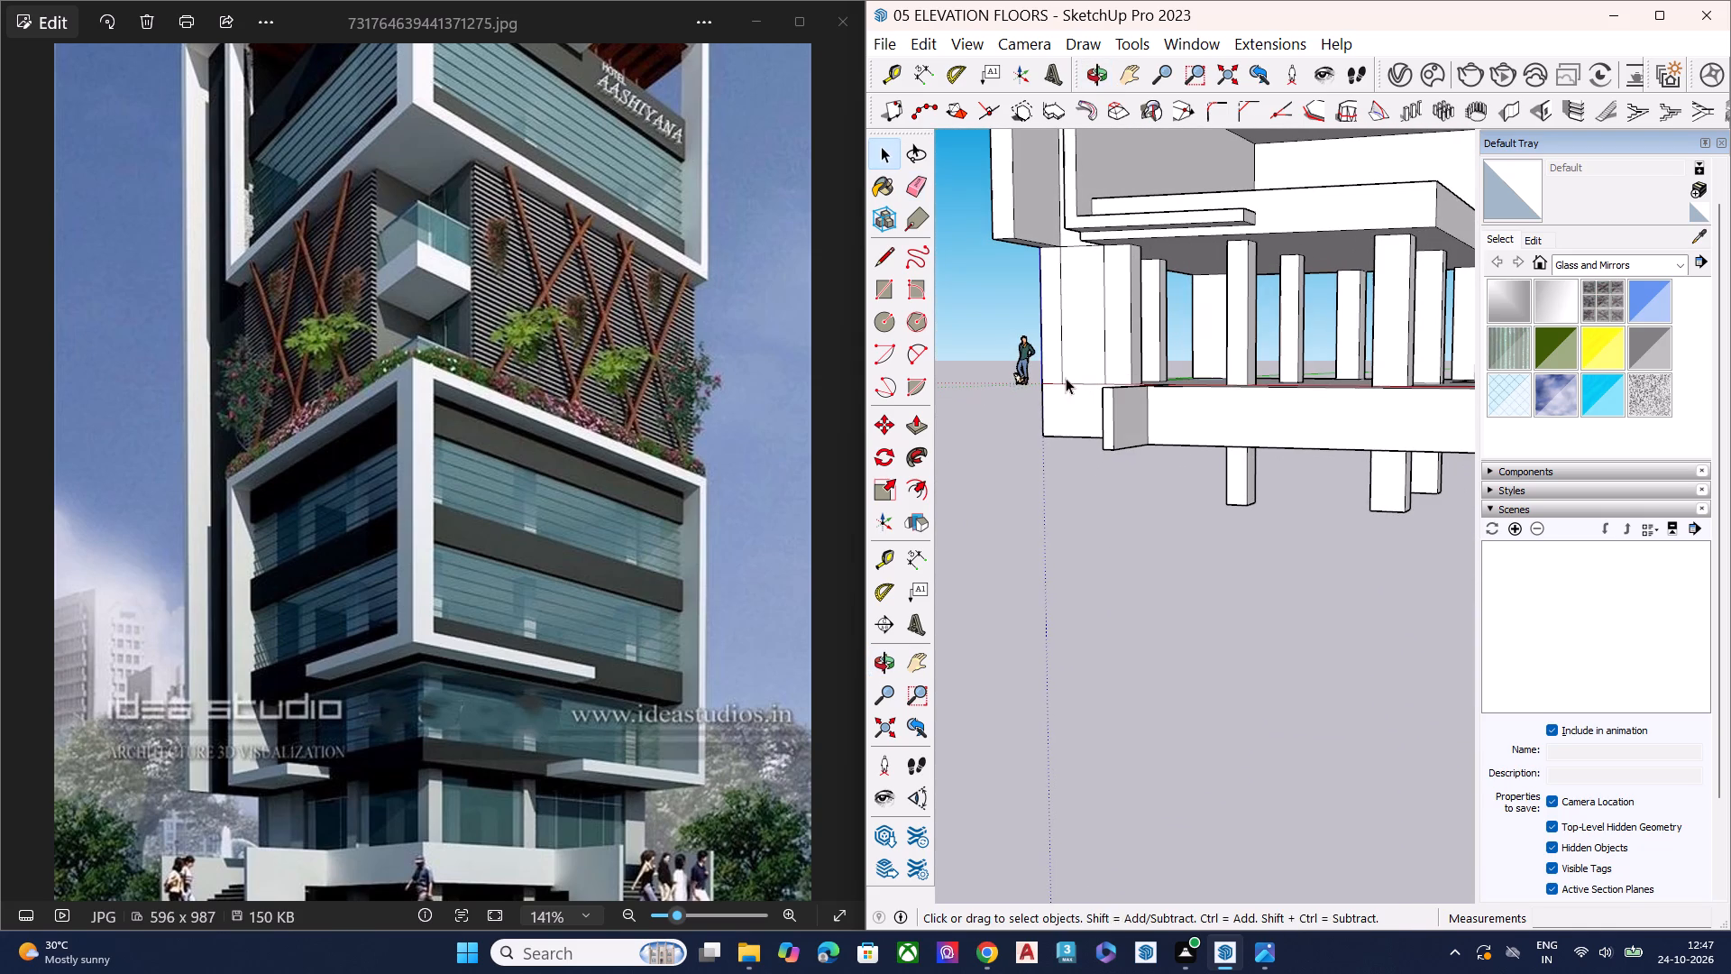
pyautogui.press('l')
pyautogui.scroll(7, 1058, 391)
pyautogui.click(1066, 377)
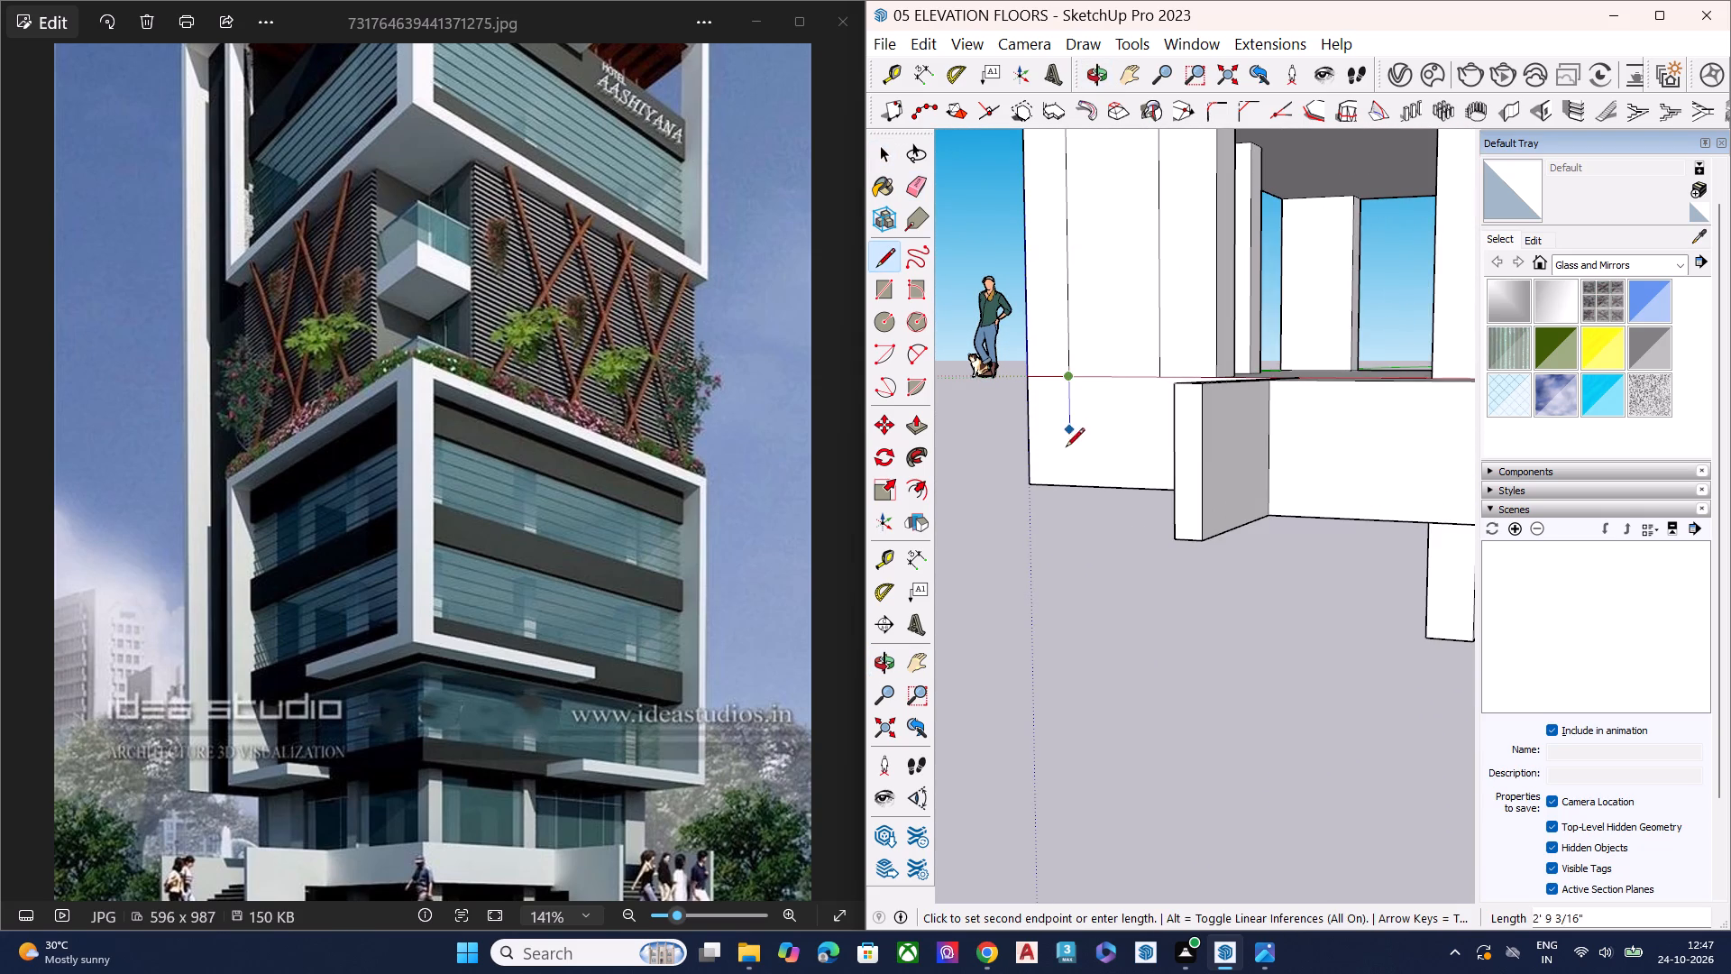
pyautogui.click(1067, 488)
pyautogui.press('space')
# Pull the narrow end strip of the base outward about 23' to form a long projecting wall.
pyautogui.click(1061, 436)
pyautogui.press('p')
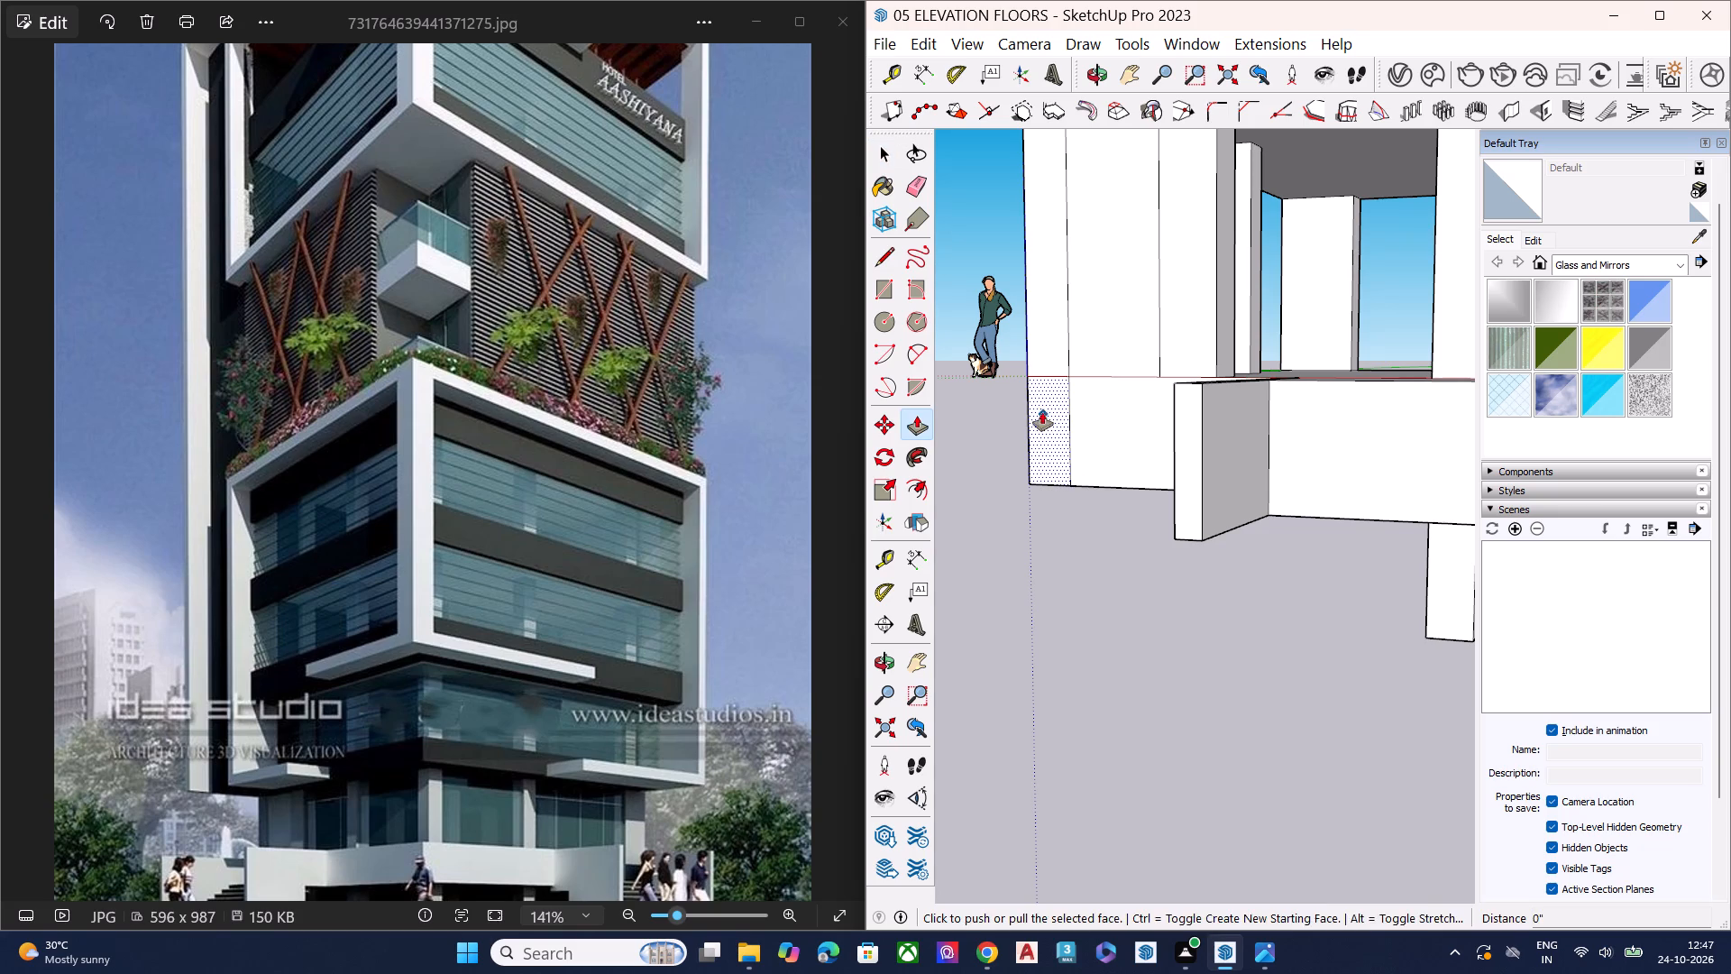
pyautogui.click(1055, 406)
pyautogui.scroll(-13, 999, 400)
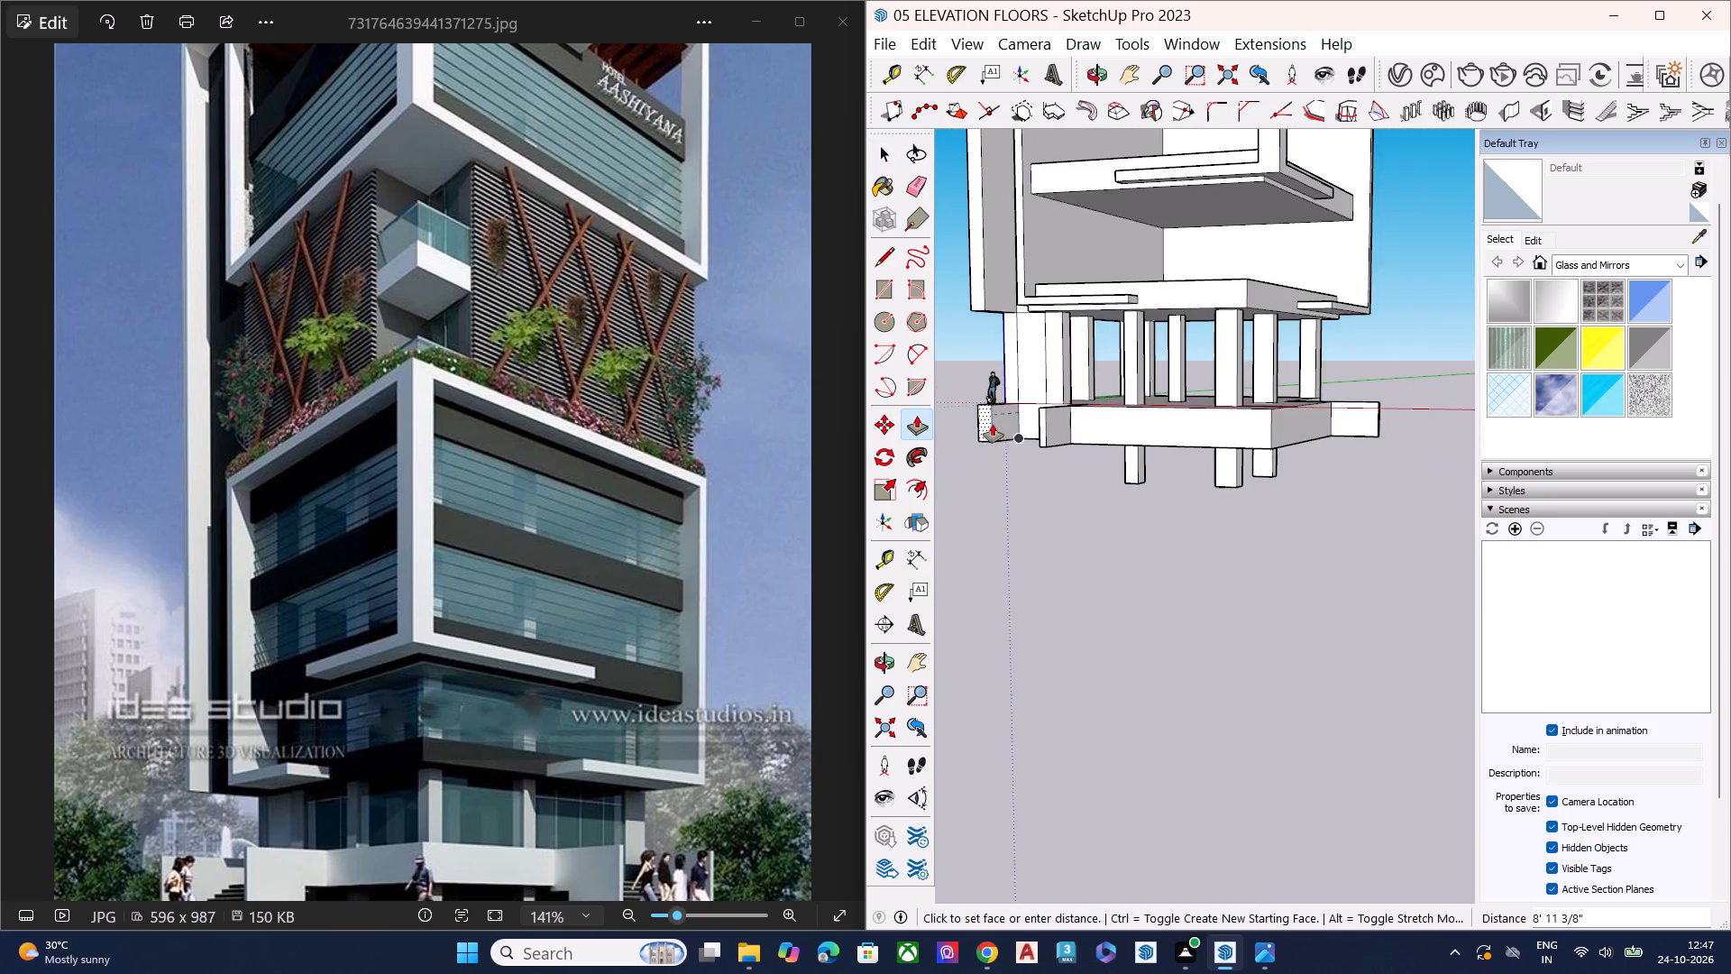
pyautogui.scroll(-2, 1031, 430)
pyautogui.scroll(1, 1040, 434)
pyautogui.scroll(-4, 1051, 436)
pyautogui.moveTo(1110, 443); pyautogui.dragTo(869, 459, button='middle')
pyautogui.scroll(2, 1001, 440)
pyautogui.scroll(-1, 1002, 440)
pyautogui.scroll(2, 1002, 440)
pyautogui.scroll(-1, 1002, 440)
pyautogui.scroll(1, 1002, 440)
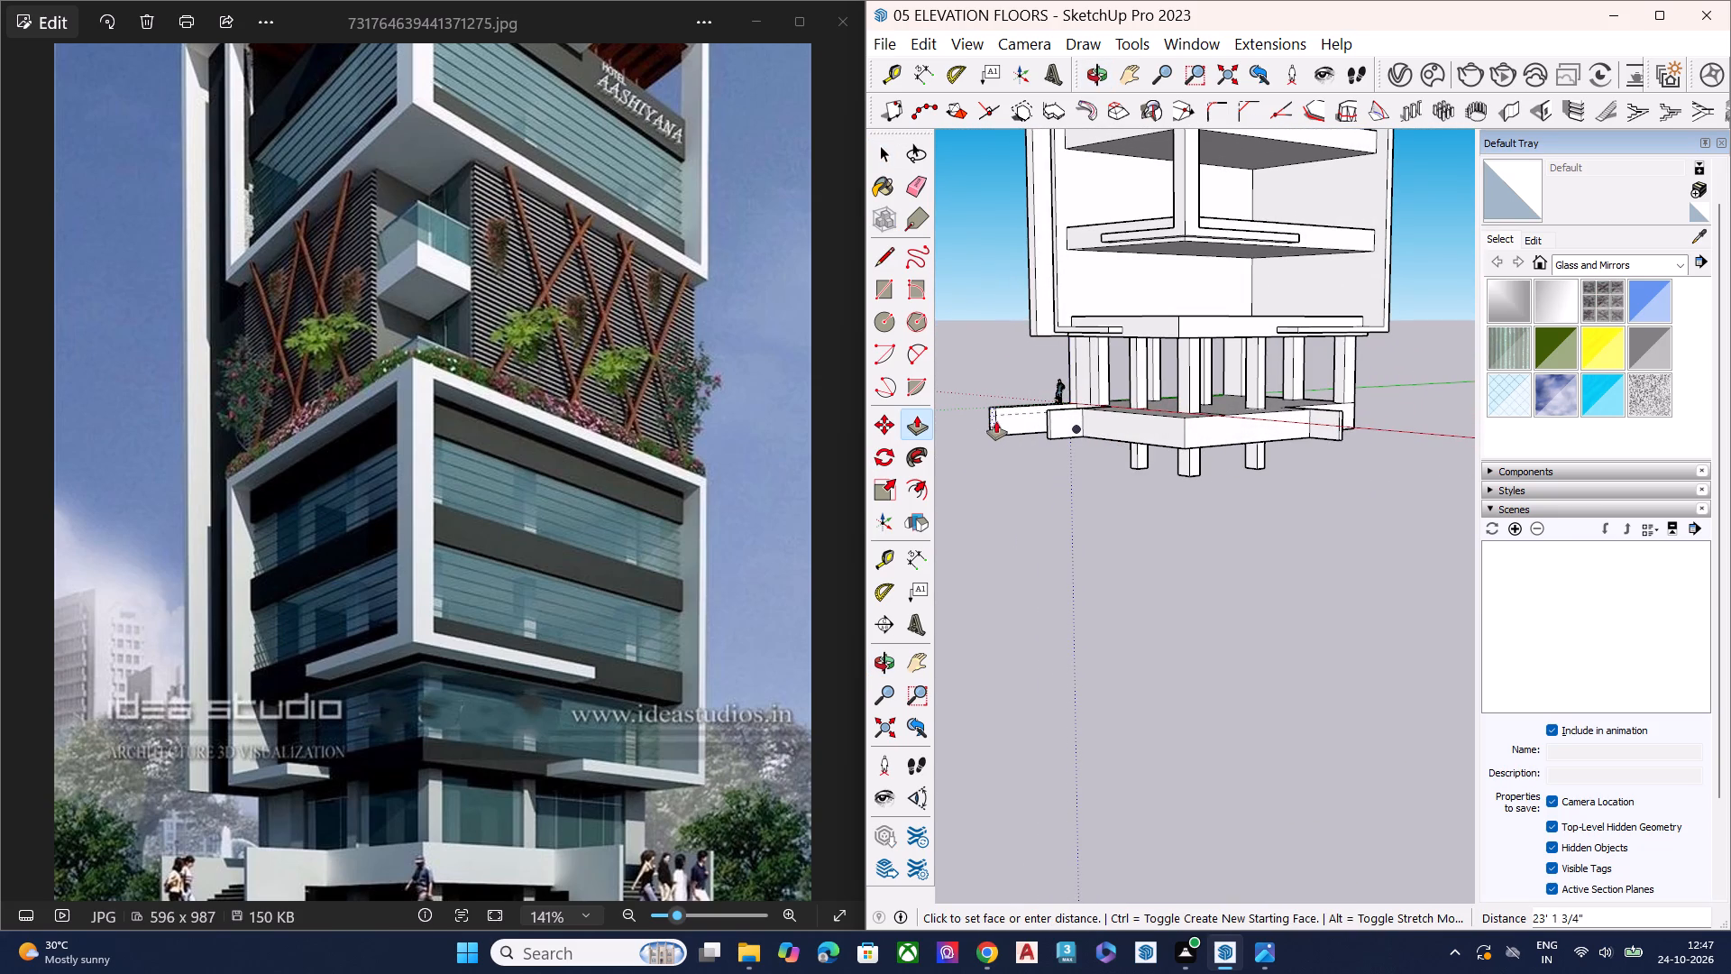
pyautogui.click(996, 423)
pyautogui.press('space')
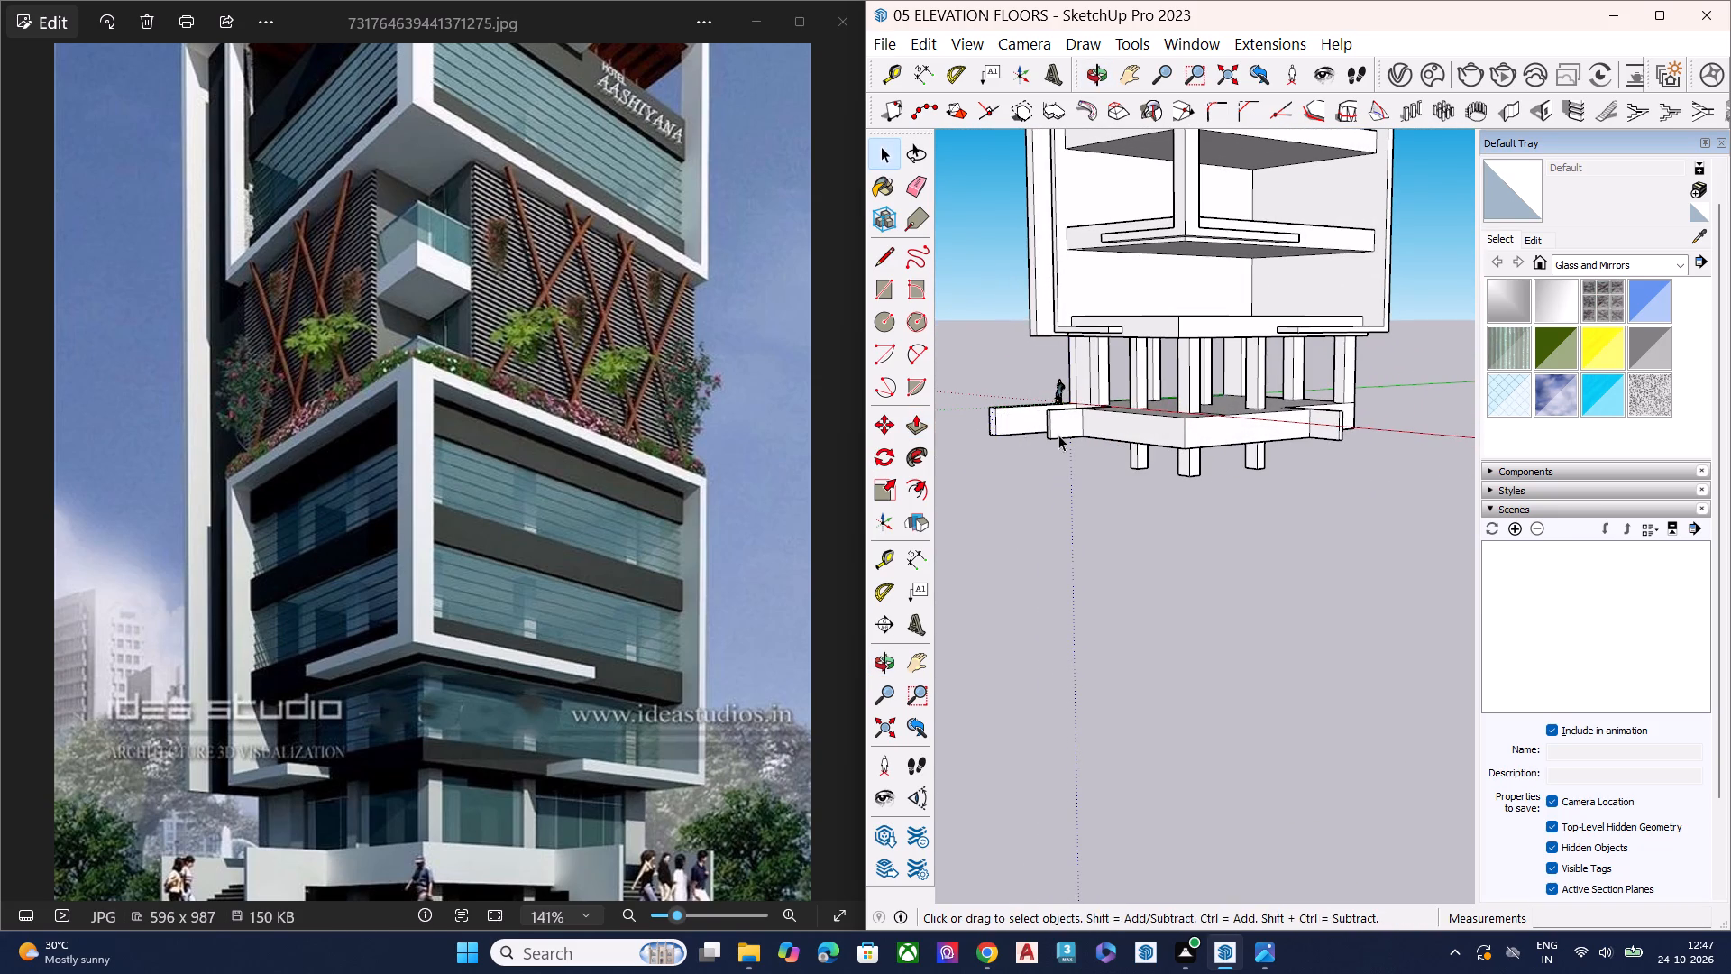
# Push the long wall's side face, the one facing the short end wall, inward about 1' 4" to thin the wall.
pyautogui.moveTo(1056, 421); pyautogui.dragTo(1076, 156, button='middle')
pyautogui.scroll(8, 1075, 185)
pyautogui.scroll(-6, 1141, 470)
pyautogui.moveTo(1112, 519); pyautogui.dragTo(1200, 675, button='middle')
pyautogui.scroll(2, 1200, 675)
pyautogui.scroll(-1, 1200, 675)
pyautogui.scroll(2, 1193, 668)
pyautogui.scroll(-2, 1100, 604)
pyautogui.scroll(2, 1088, 589)
pyautogui.click(1072, 526)
pyautogui.moveTo(1114, 538); pyautogui.dragTo(1182, 662, button='middle')
pyautogui.scroll(7, 1179, 654)
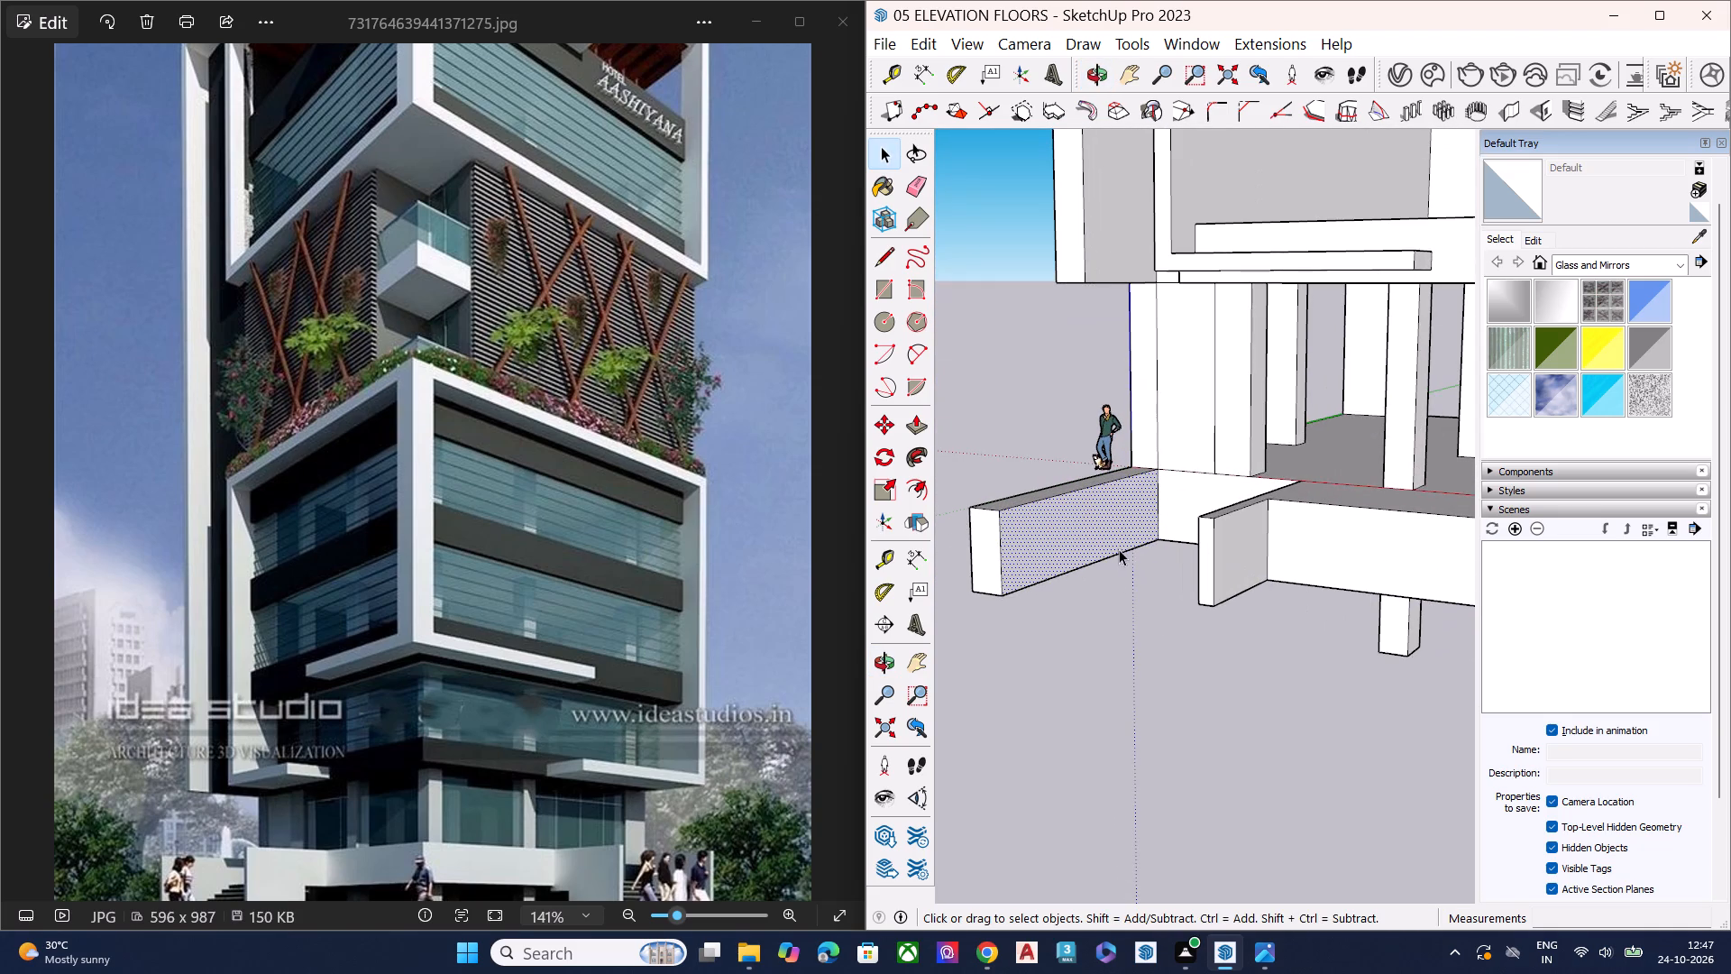
pyautogui.press('p')
pyautogui.click(1115, 508)
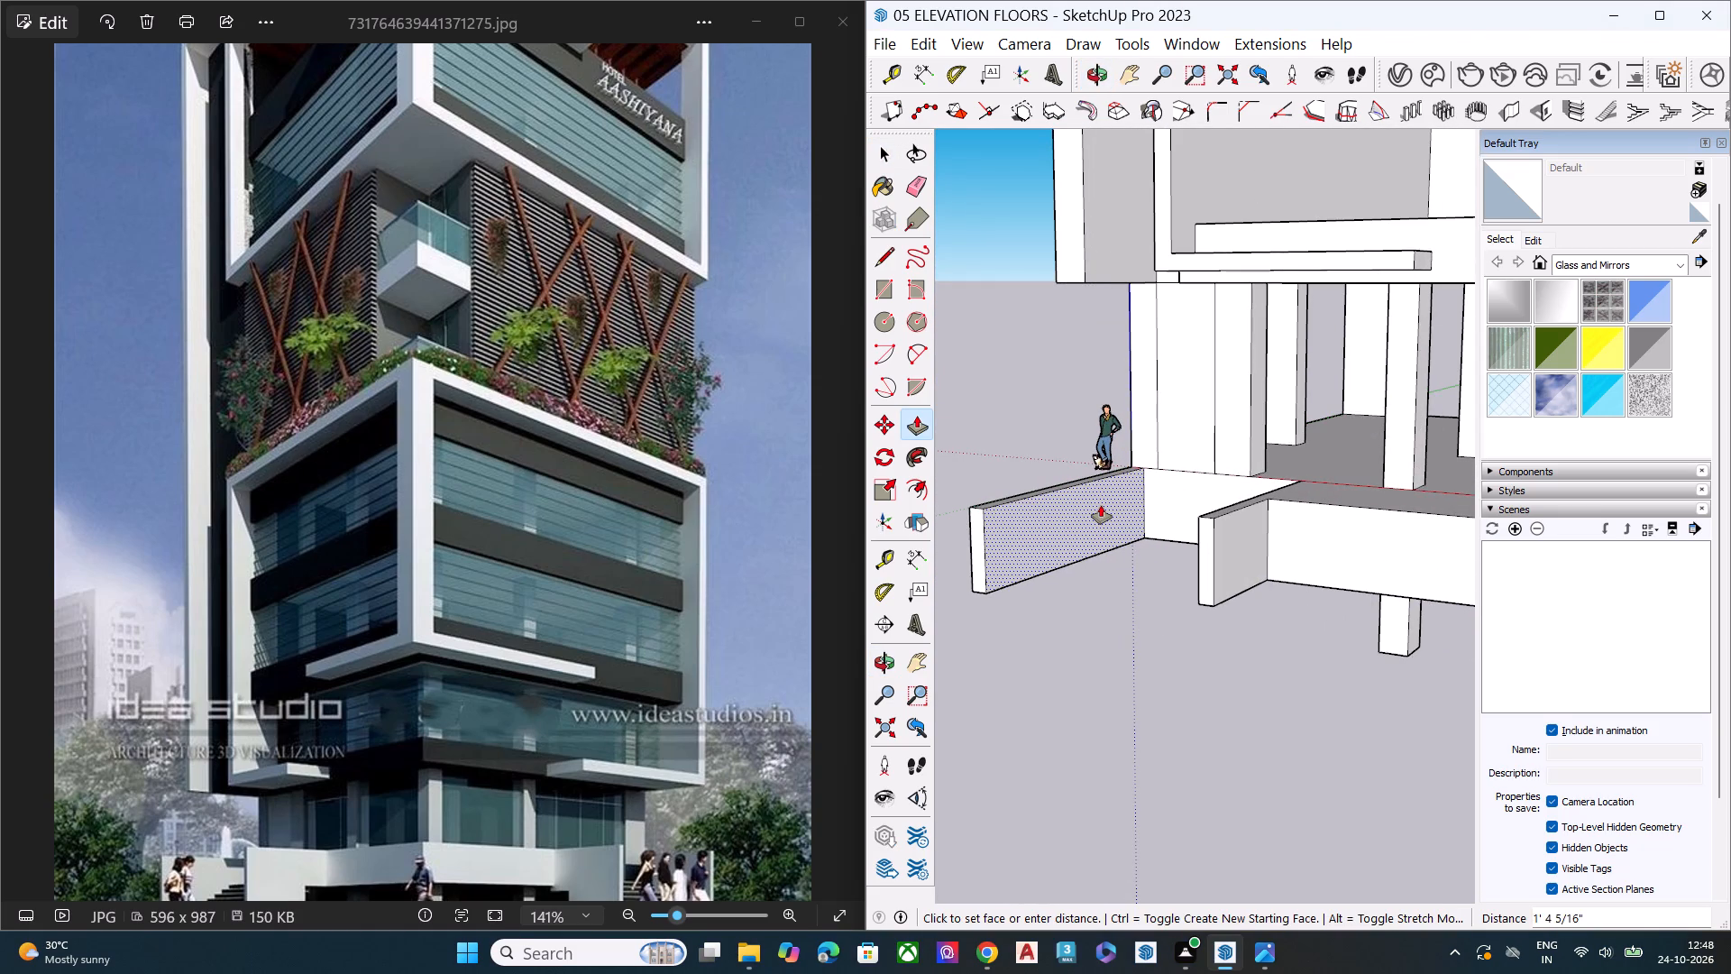
pyautogui.click(1098, 502)
pyautogui.press('space')
pyautogui.click(1088, 651)
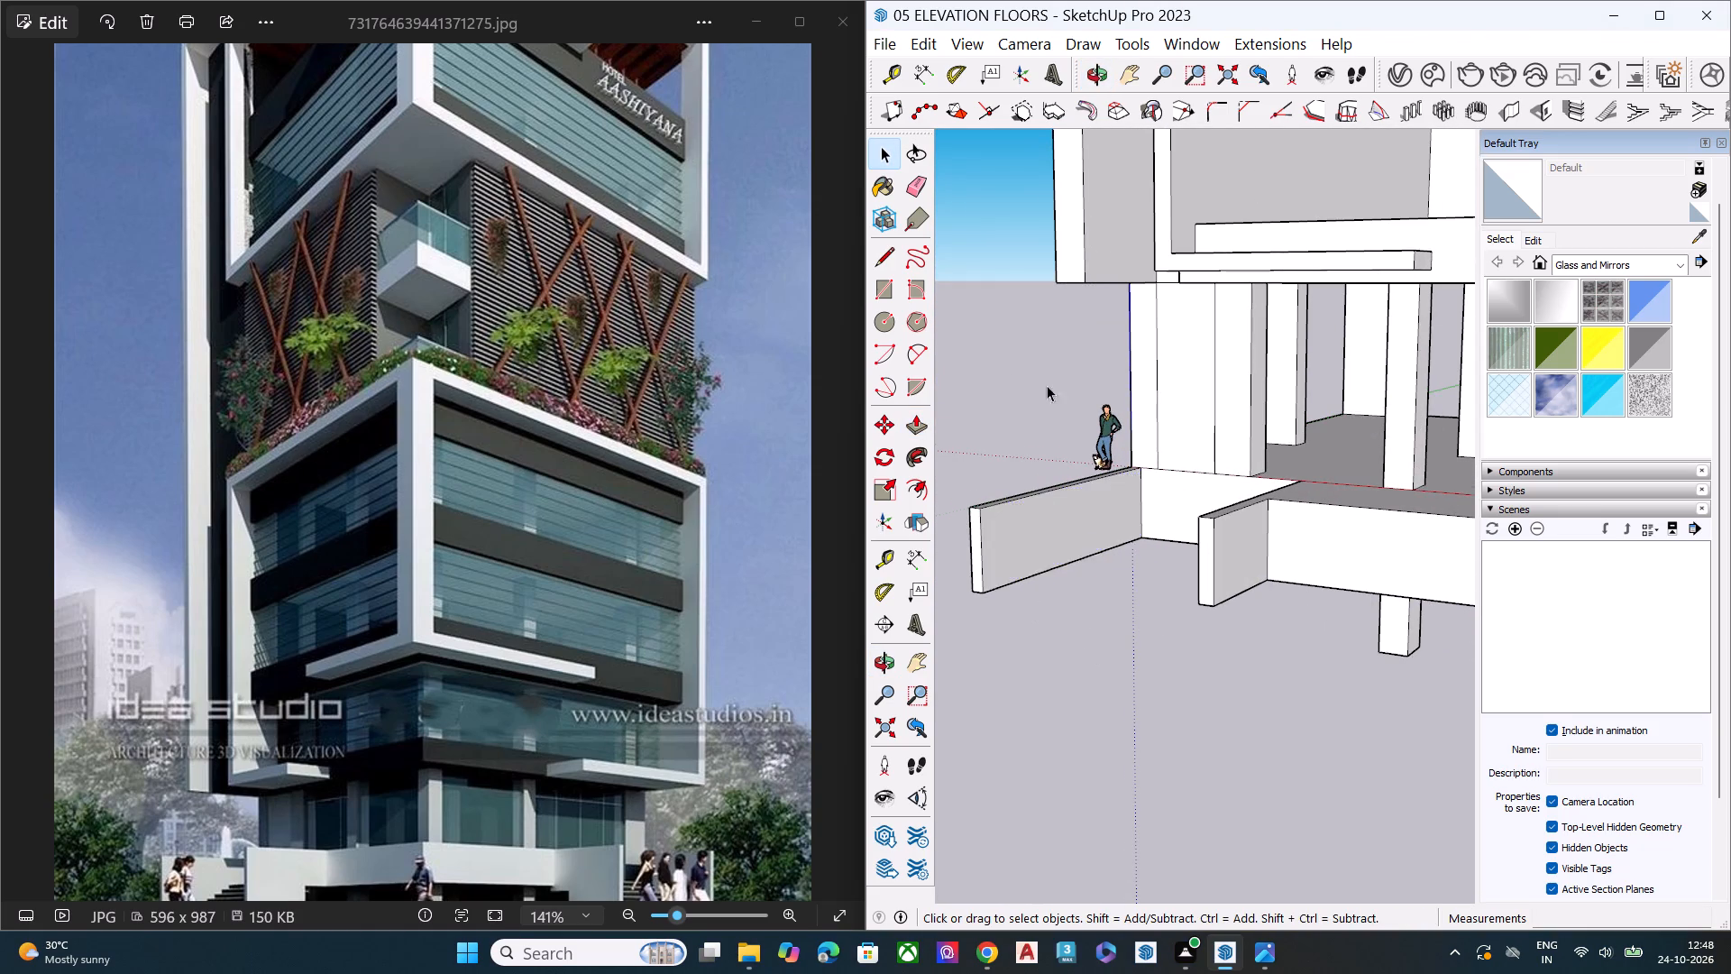
# Draw a short edge across the base's underside where the short end wall joins, separating the wall's bottom face.
pyautogui.scroll(-8, 1014, 370)
pyautogui.scroll(-5, 643, 419)
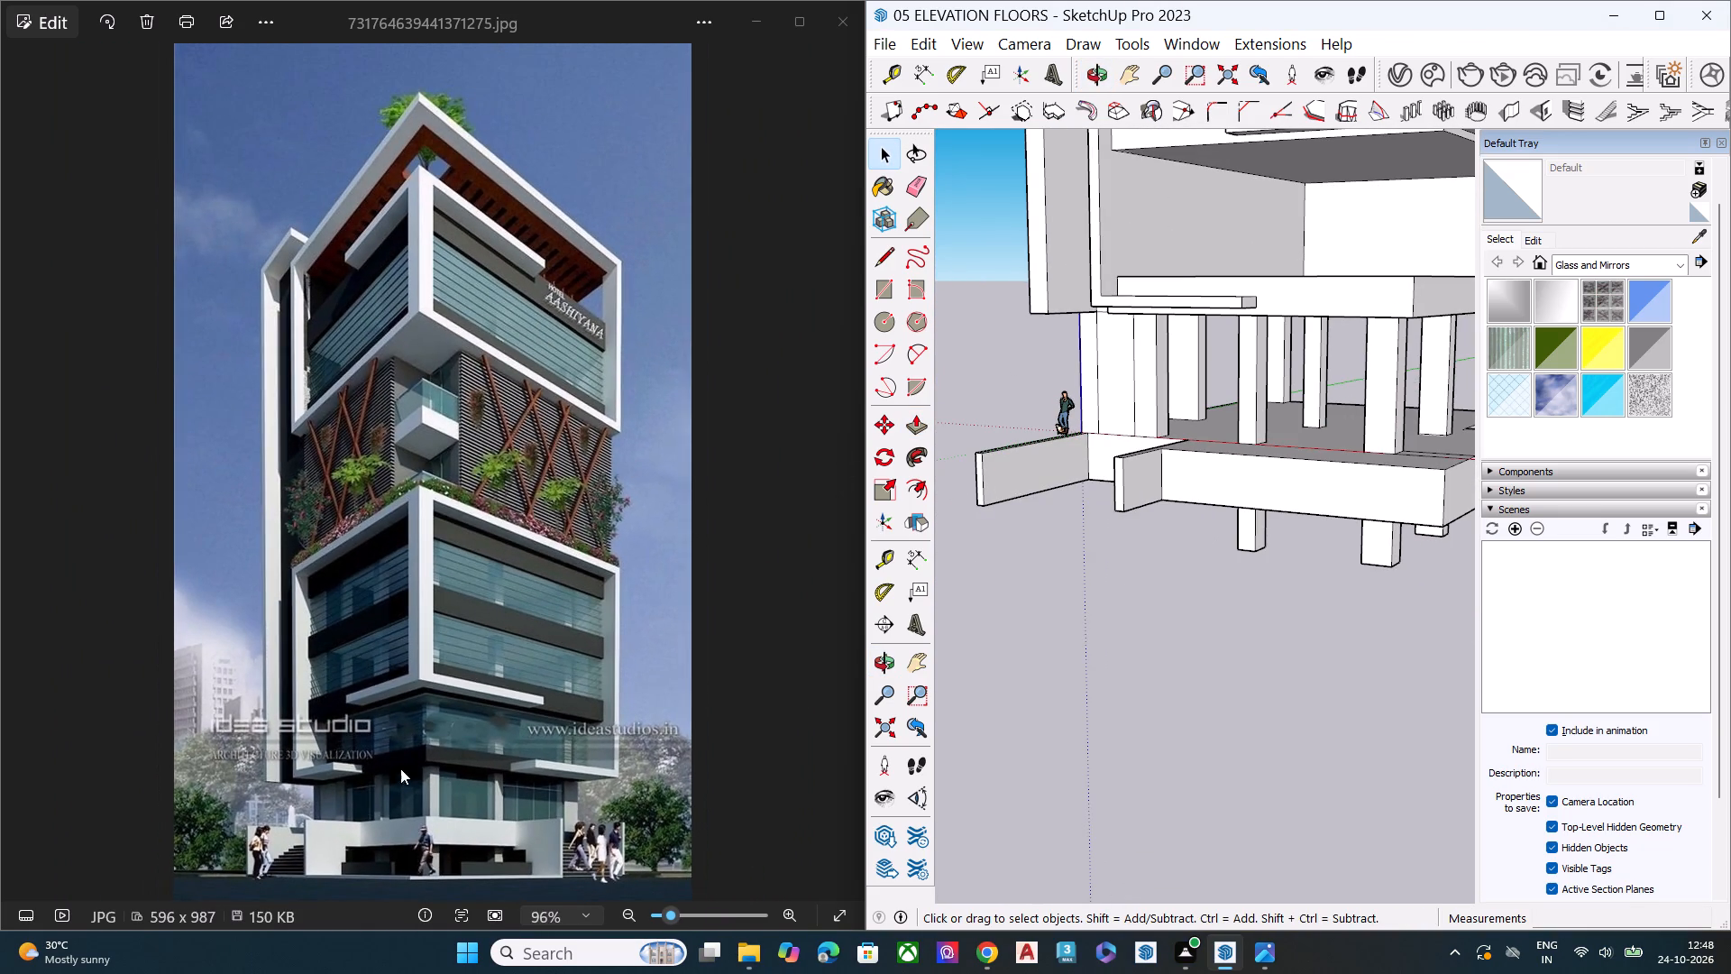
pyautogui.scroll(3, 392, 805)
pyautogui.moveTo(1313, 609); pyautogui.dragTo(1108, 260, button='middle')
pyautogui.scroll(6, 1108, 260)
pyautogui.moveTo(1173, 565); pyautogui.dragTo(1146, 501, button='middle')
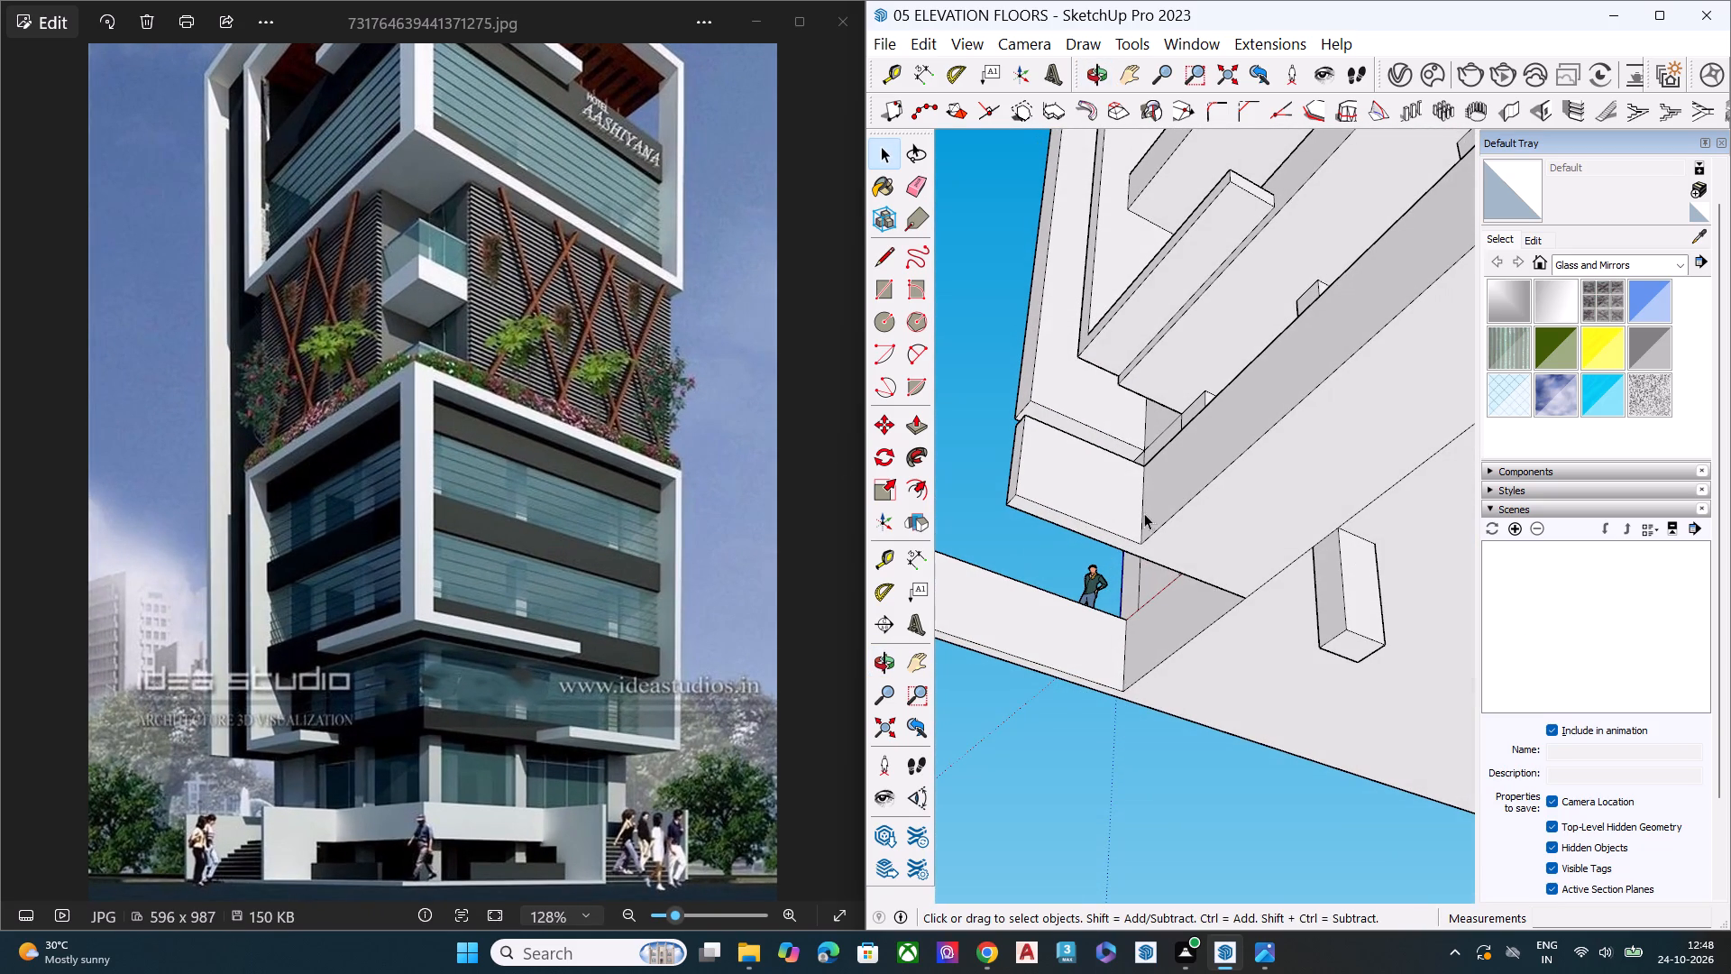
pyautogui.scroll(-1, 629, 491)
pyautogui.scroll(2, 1103, 601)
pyautogui.scroll(-2, 1031, 538)
pyautogui.scroll(2, 1014, 538)
pyautogui.scroll(-4, 1012, 539)
pyautogui.moveTo(1142, 552); pyautogui.dragTo(1087, 529, button='middle')
pyautogui.scroll(6, 1087, 510)
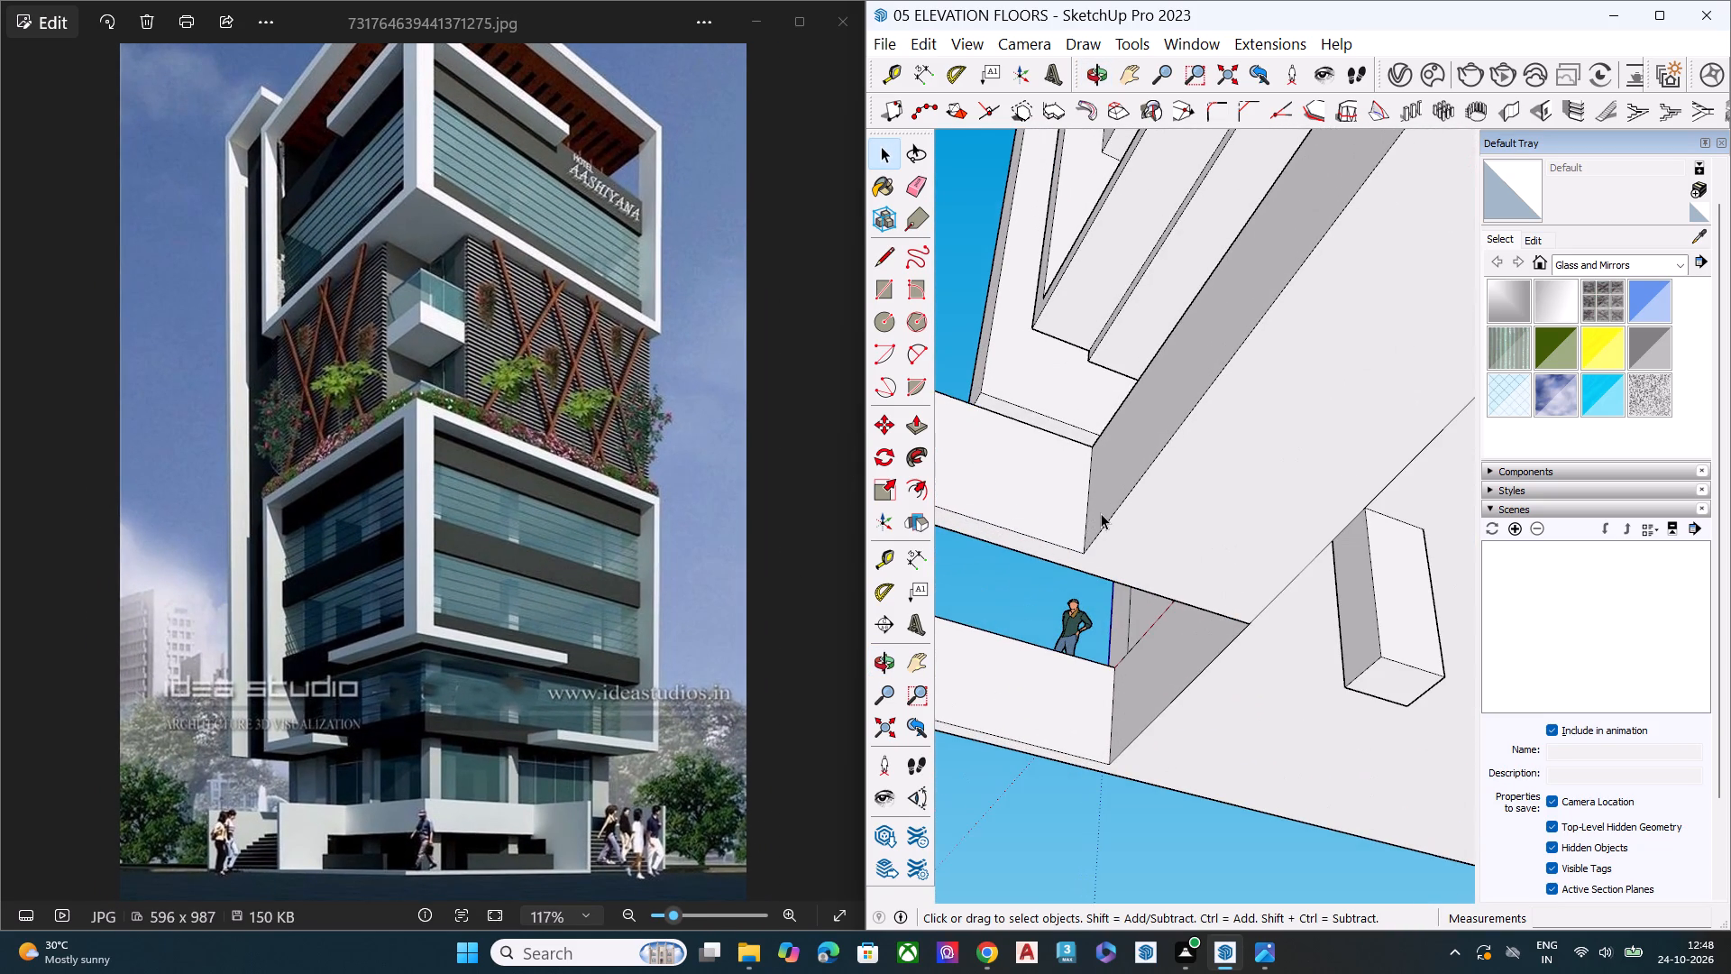
pyautogui.click(1101, 513)
pyautogui.scroll(-7, 1020, 513)
pyautogui.scroll(5, 1032, 536)
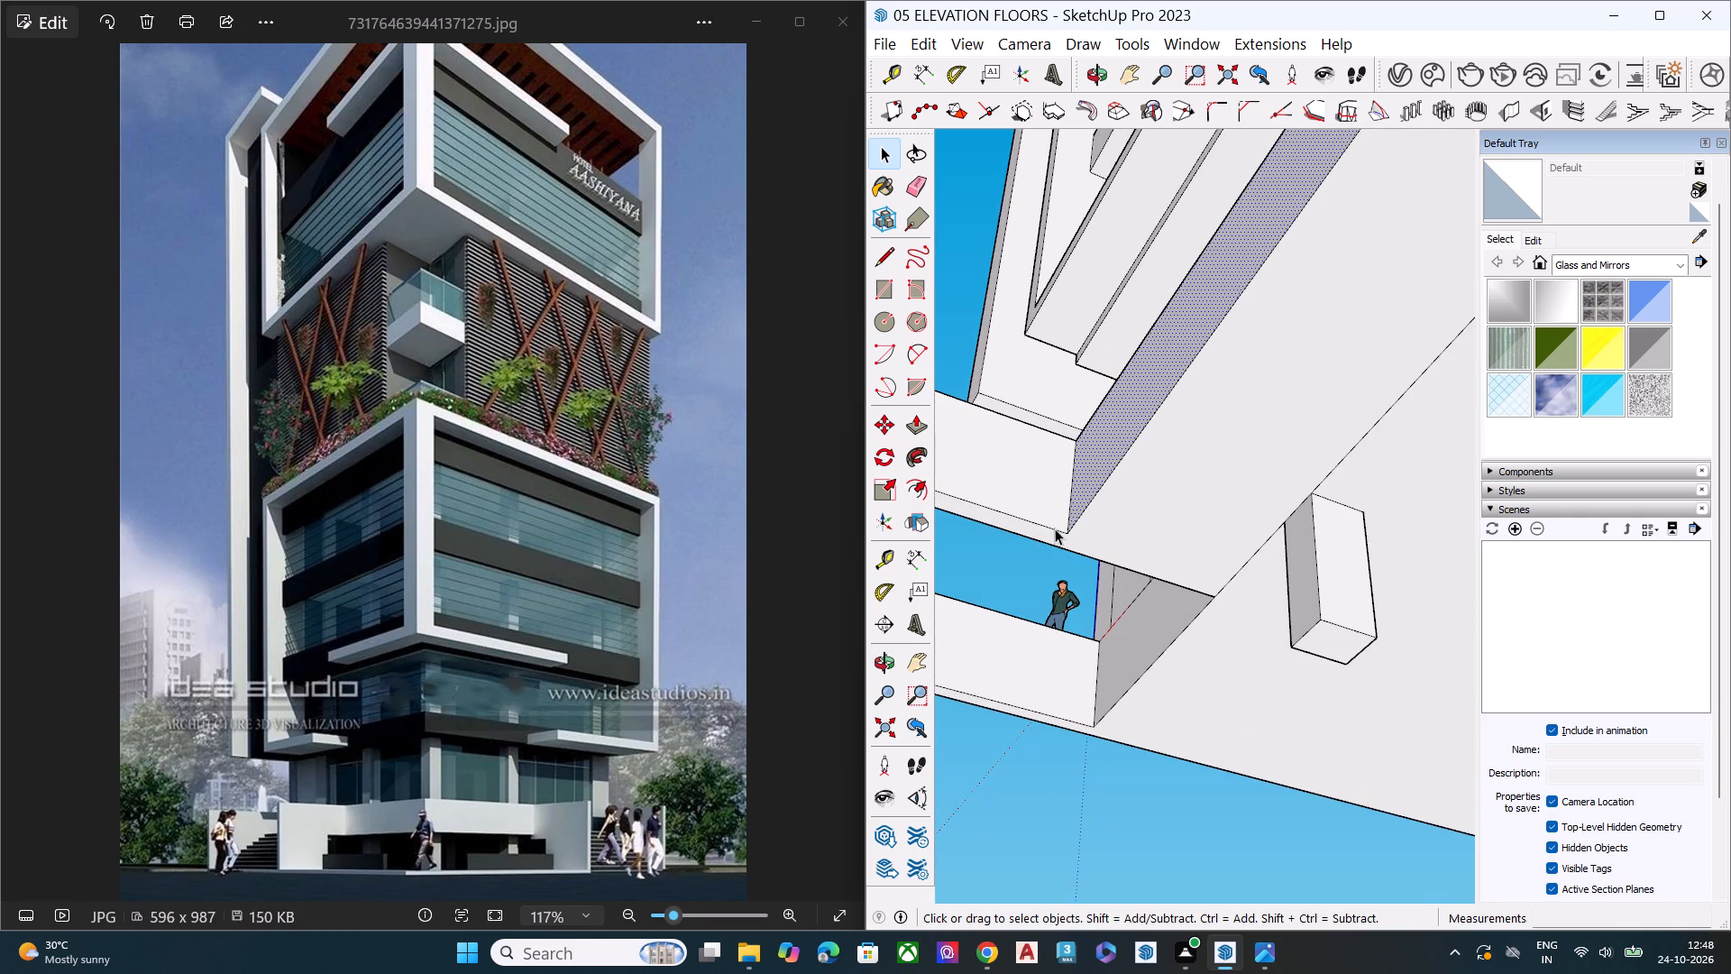
pyautogui.press('l')
pyautogui.click(1069, 532)
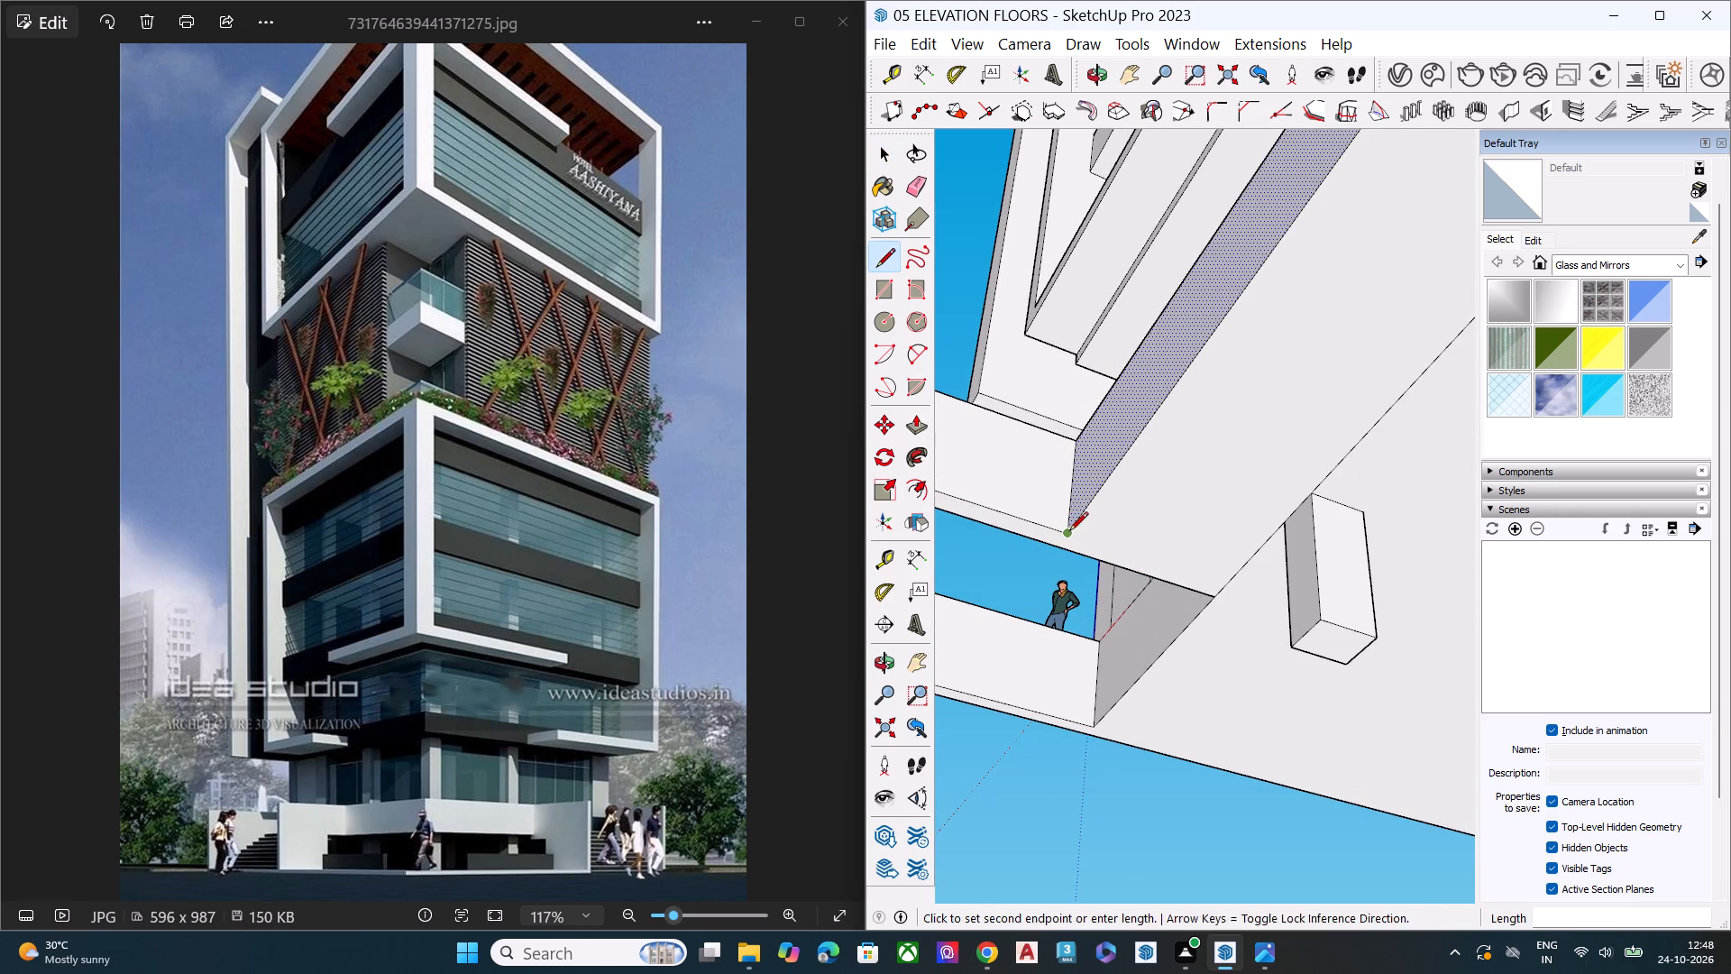
pyautogui.click(1154, 548)
pyautogui.click(1153, 560)
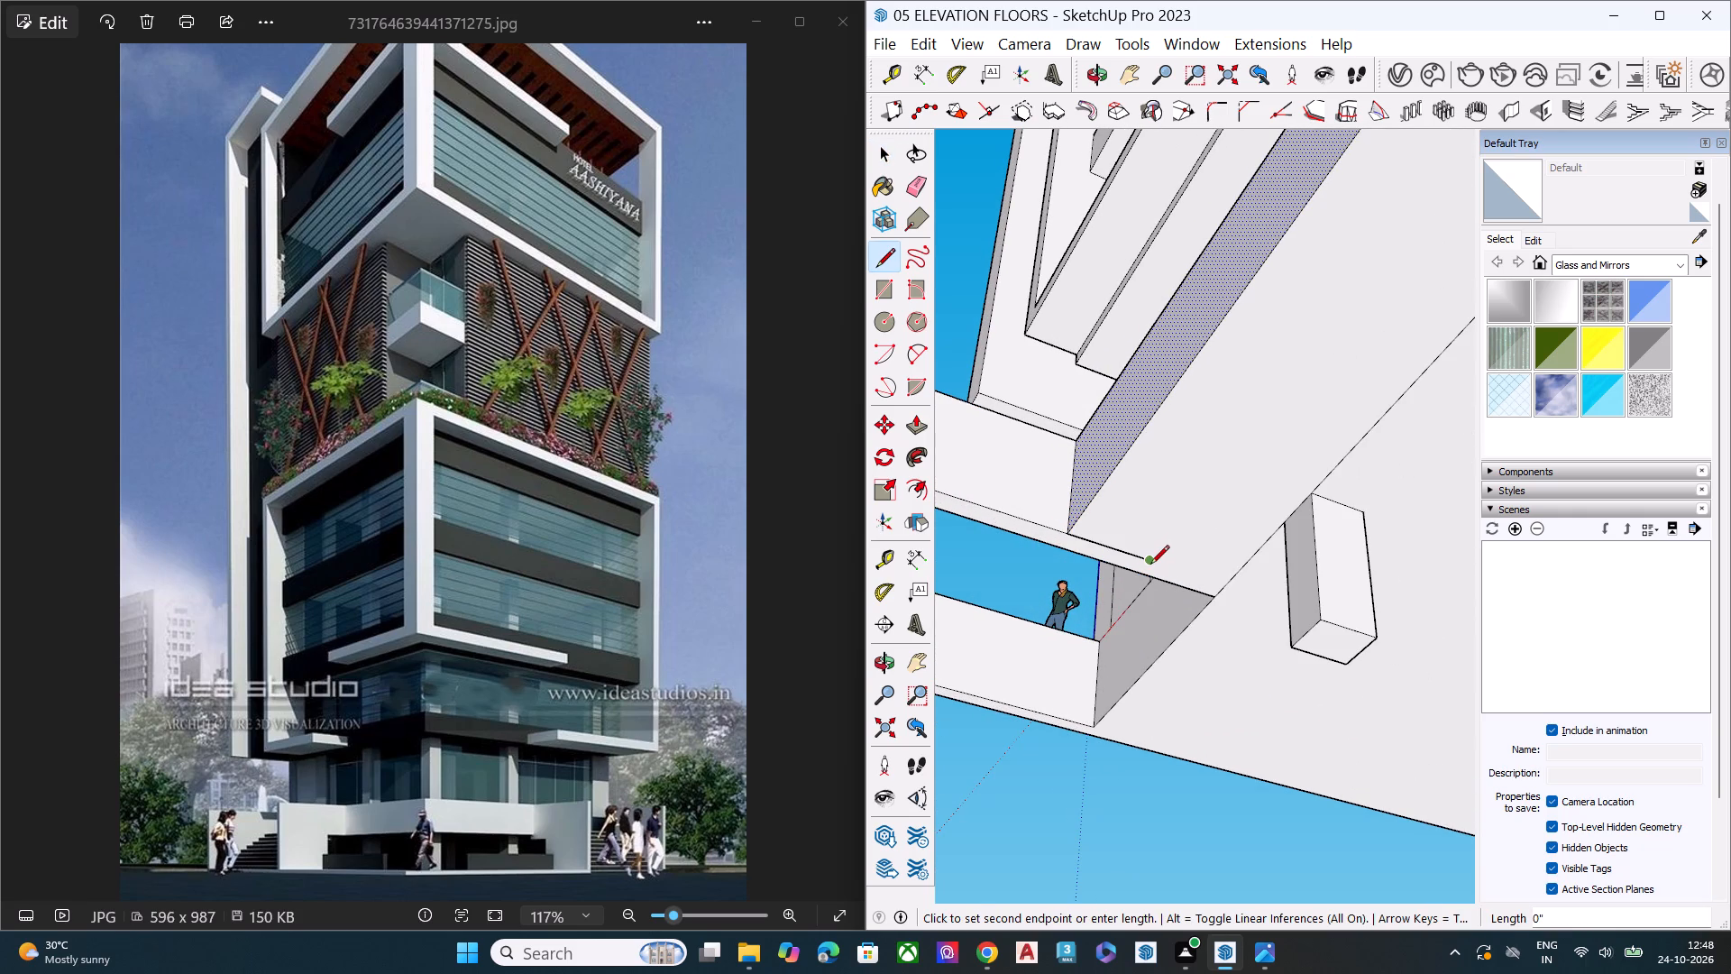
pyautogui.click(1145, 572)
pyautogui.press('space')
# Pull the short end wall's bottom face down to the level of the column stubs' bottoms.
pyautogui.click(1111, 557)
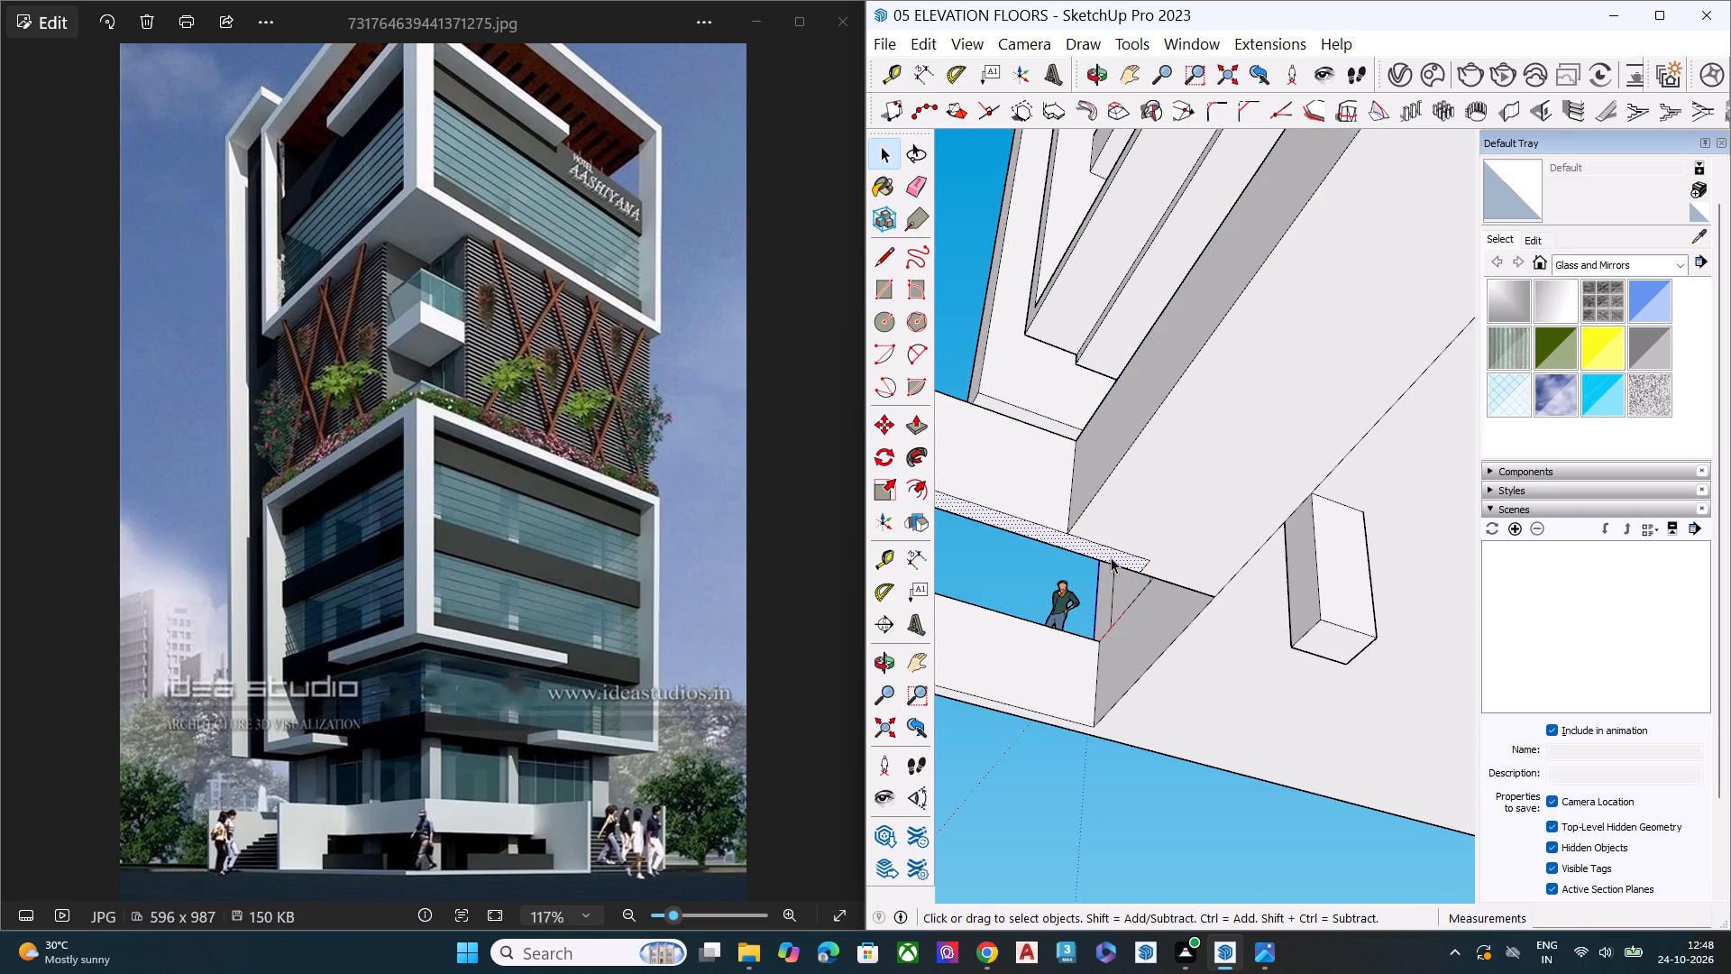
pyautogui.press('p')
pyautogui.click(1109, 542)
pyautogui.scroll(-7, 1121, 595)
pyautogui.moveTo(1138, 611); pyautogui.dragTo(1140, 616, button='middle')
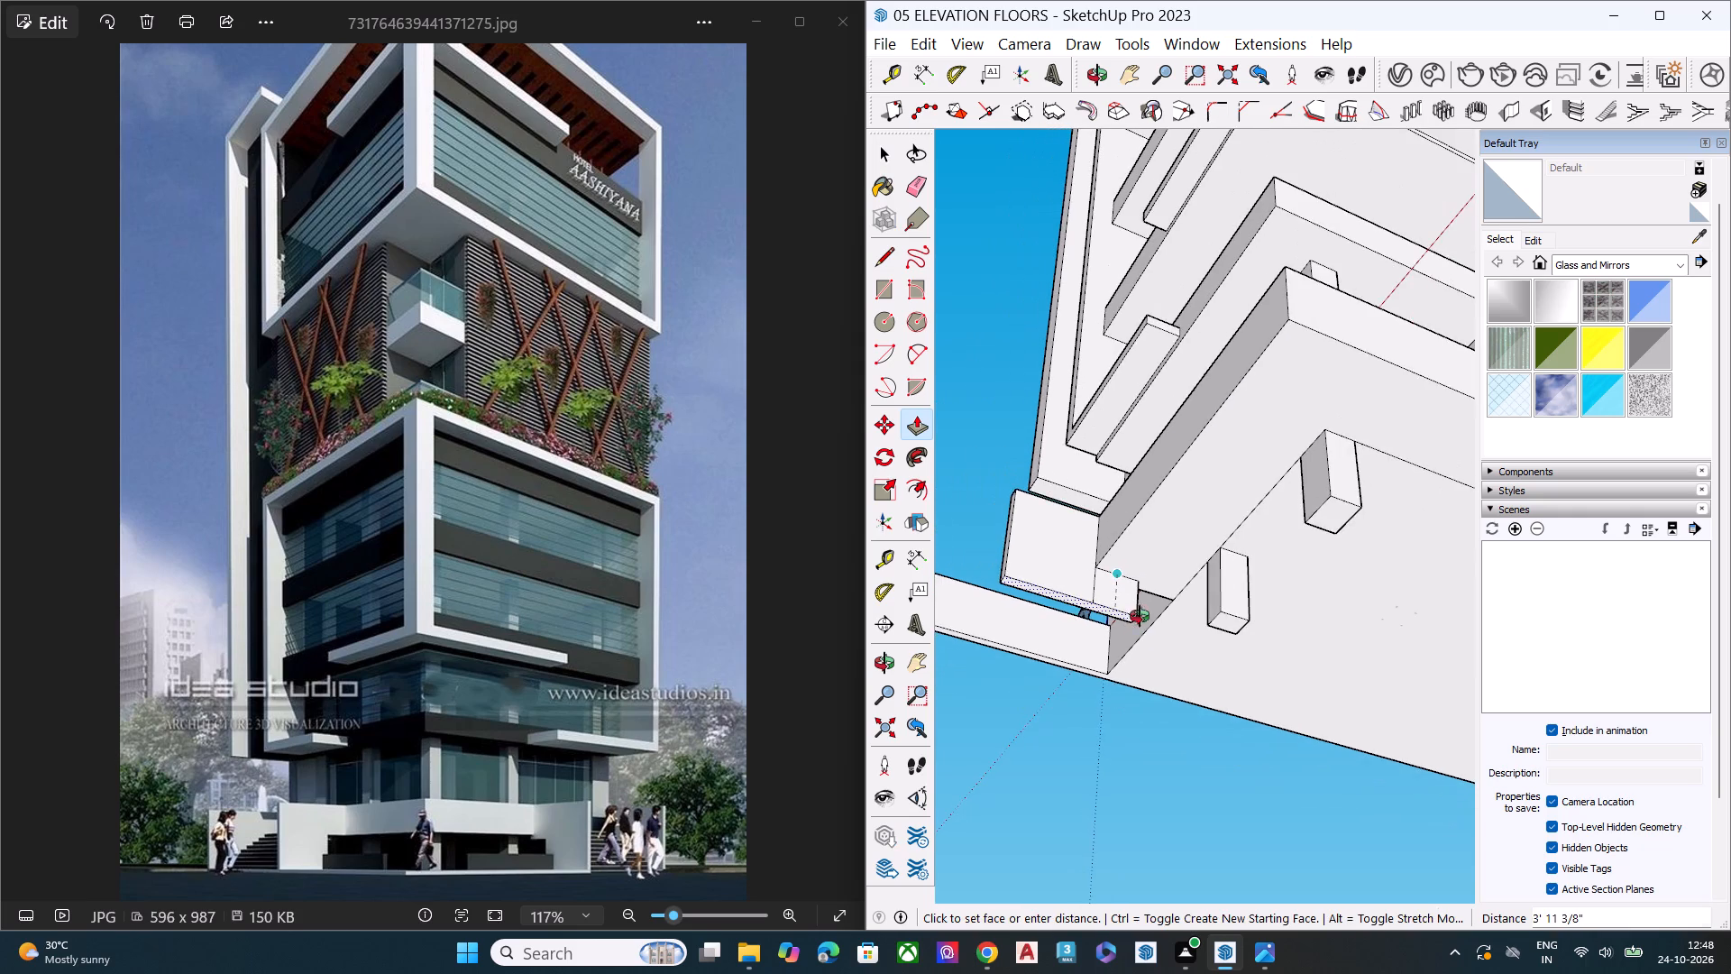
pyautogui.moveTo(1140, 616); pyautogui.dragTo(1176, 794, button='middle')
pyautogui.scroll(-9, 1121, 699)
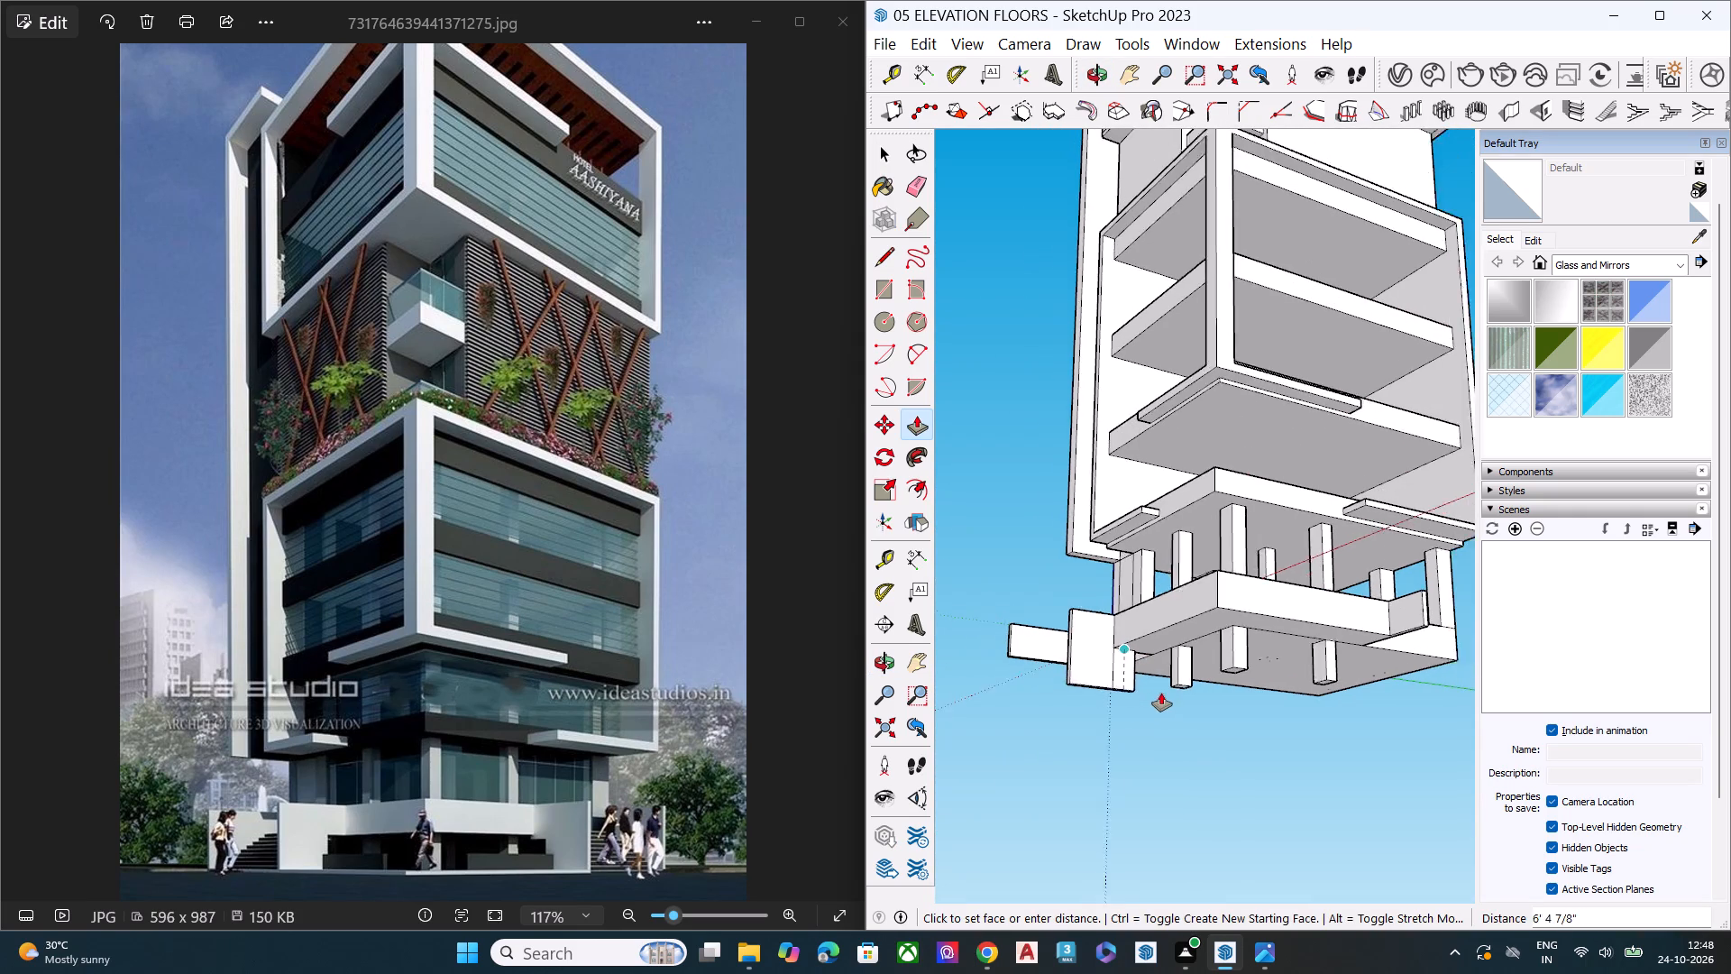
pyautogui.scroll(-2, 1161, 693)
pyautogui.moveTo(1176, 713); pyautogui.dragTo(1163, 882, button='middle')
pyautogui.scroll(5, 1174, 768)
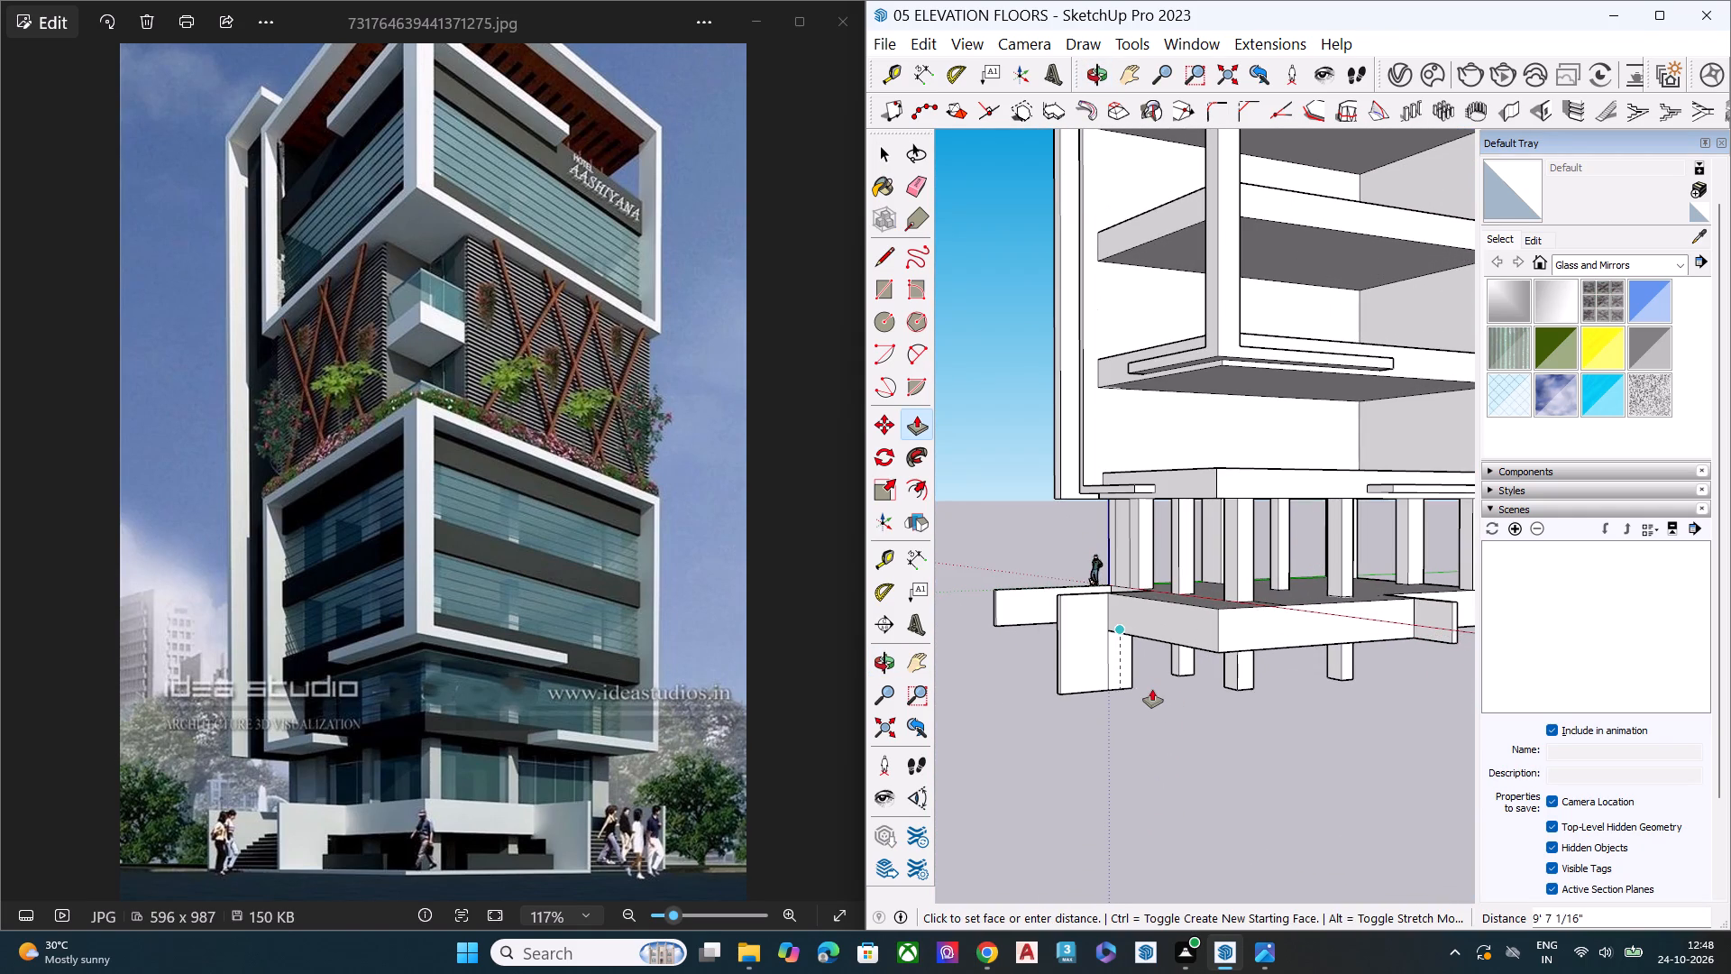
pyautogui.click(1175, 672)
pyautogui.press('space')
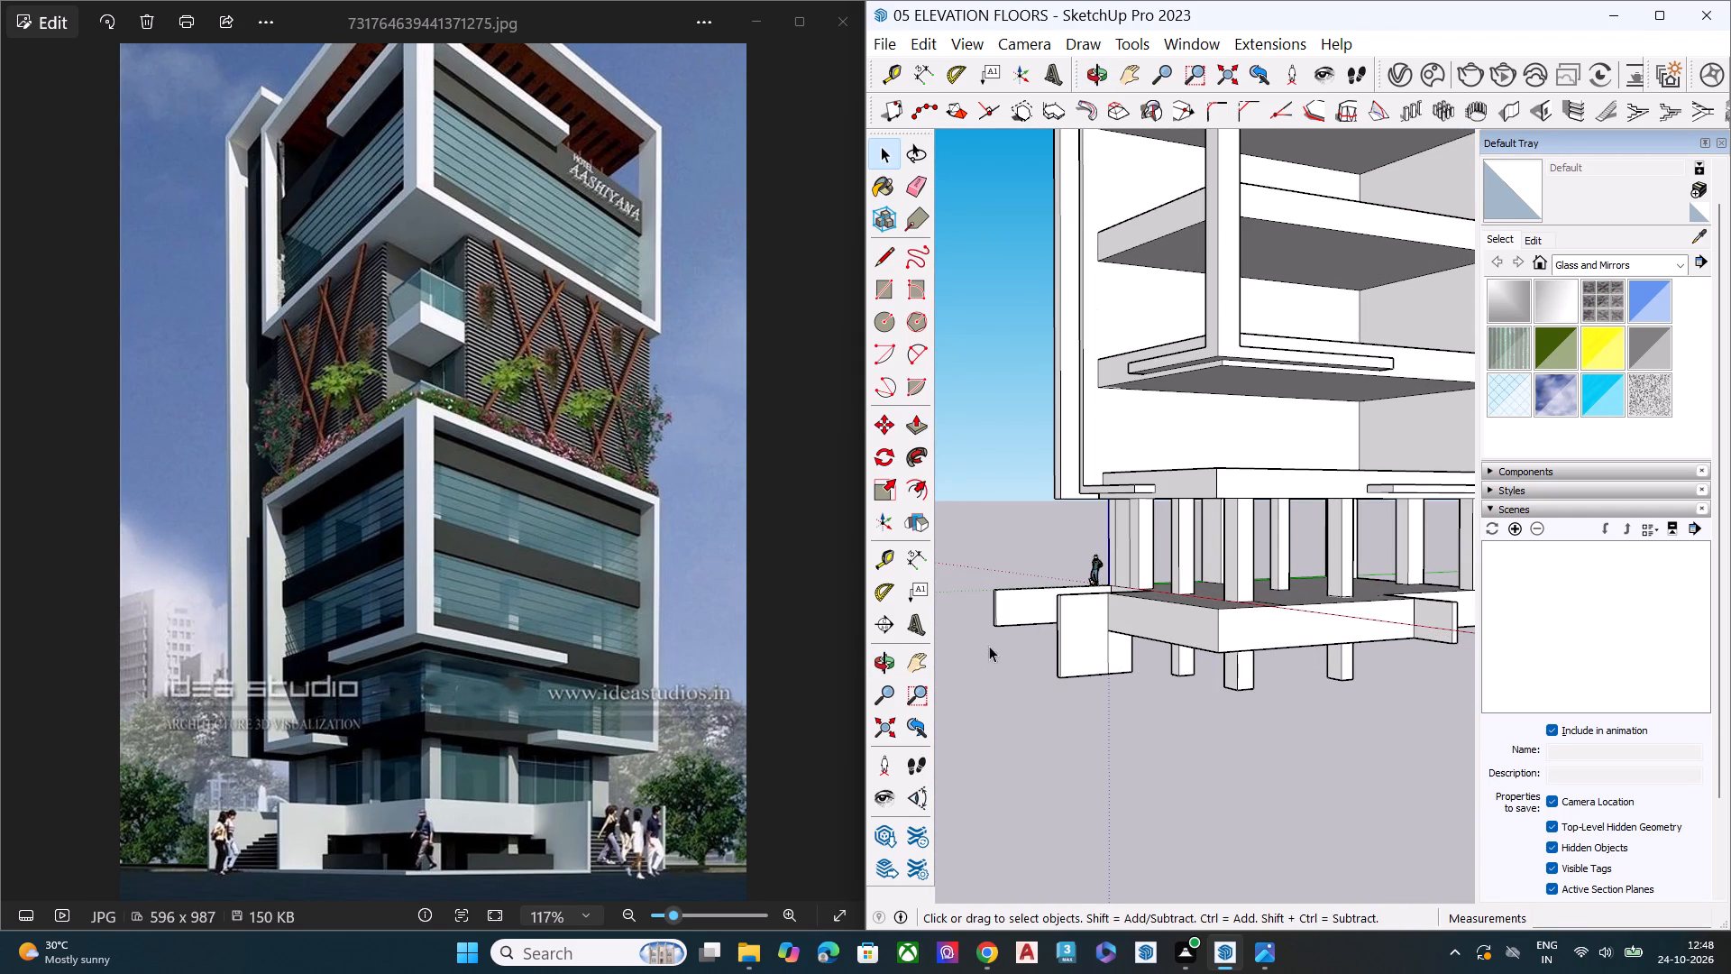
# Draw a short edge across the underside at the long wall's inner end to separate its bottom face from the base.
pyautogui.moveTo(989, 645); pyautogui.dragTo(1137, 565, button='middle')
pyautogui.scroll(8, 1104, 601)
pyautogui.moveTo(1040, 617); pyautogui.dragTo(1179, 409, button='middle')
pyautogui.moveTo(1142, 633); pyautogui.dragTo(1142, 528, button='middle')
pyautogui.press('l')
pyautogui.click(1141, 589)
pyautogui.click(1125, 596)
pyautogui.press('space')
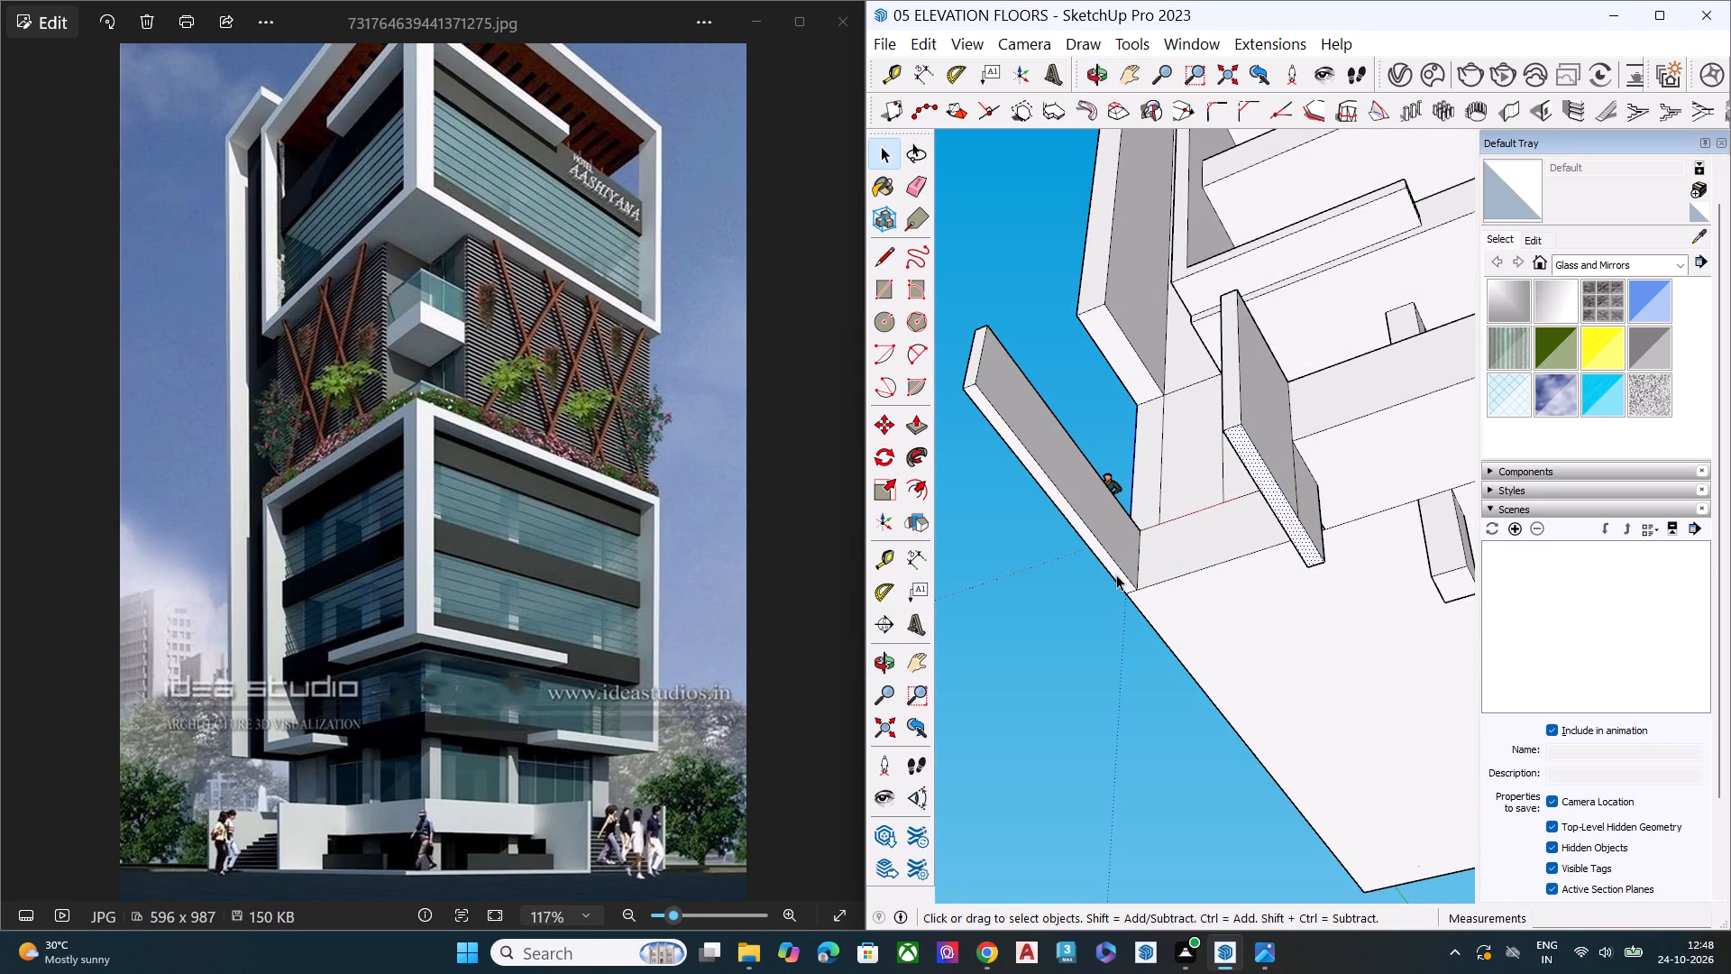
# Pull the long wall's bottom face down to the same level as the short end wall's bottom.
pyautogui.click(1116, 574)
pyautogui.press('p')
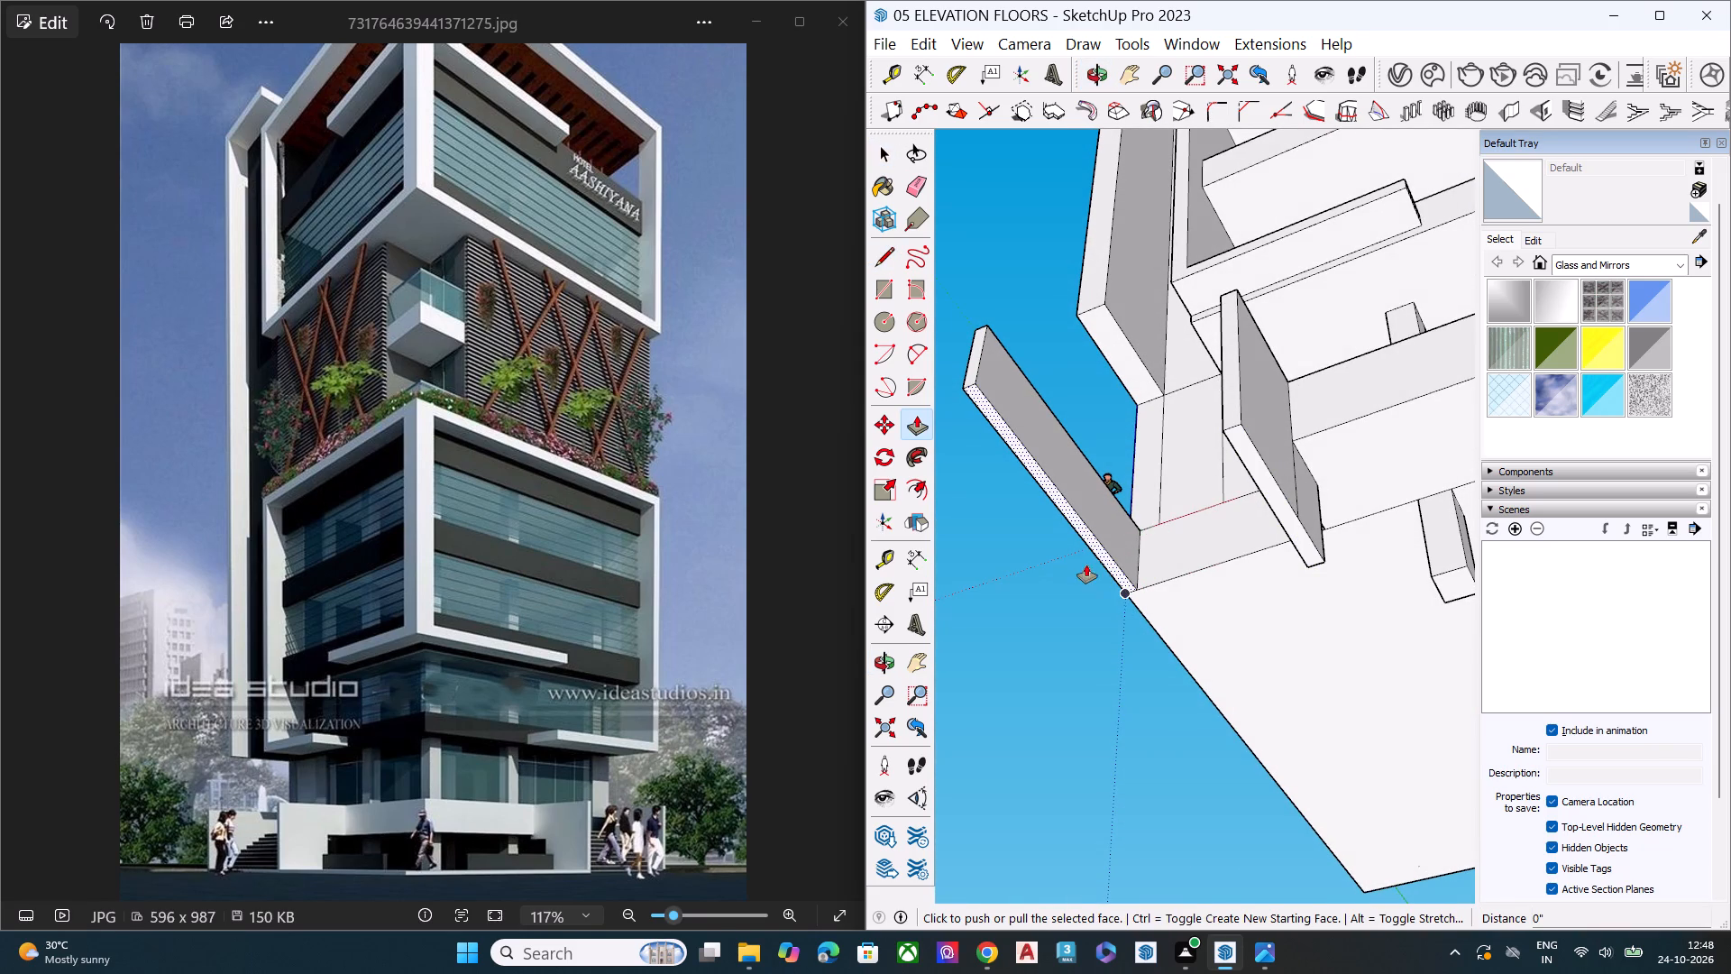
pyautogui.click(1101, 553)
pyautogui.click(1308, 566)
pyautogui.press('space')
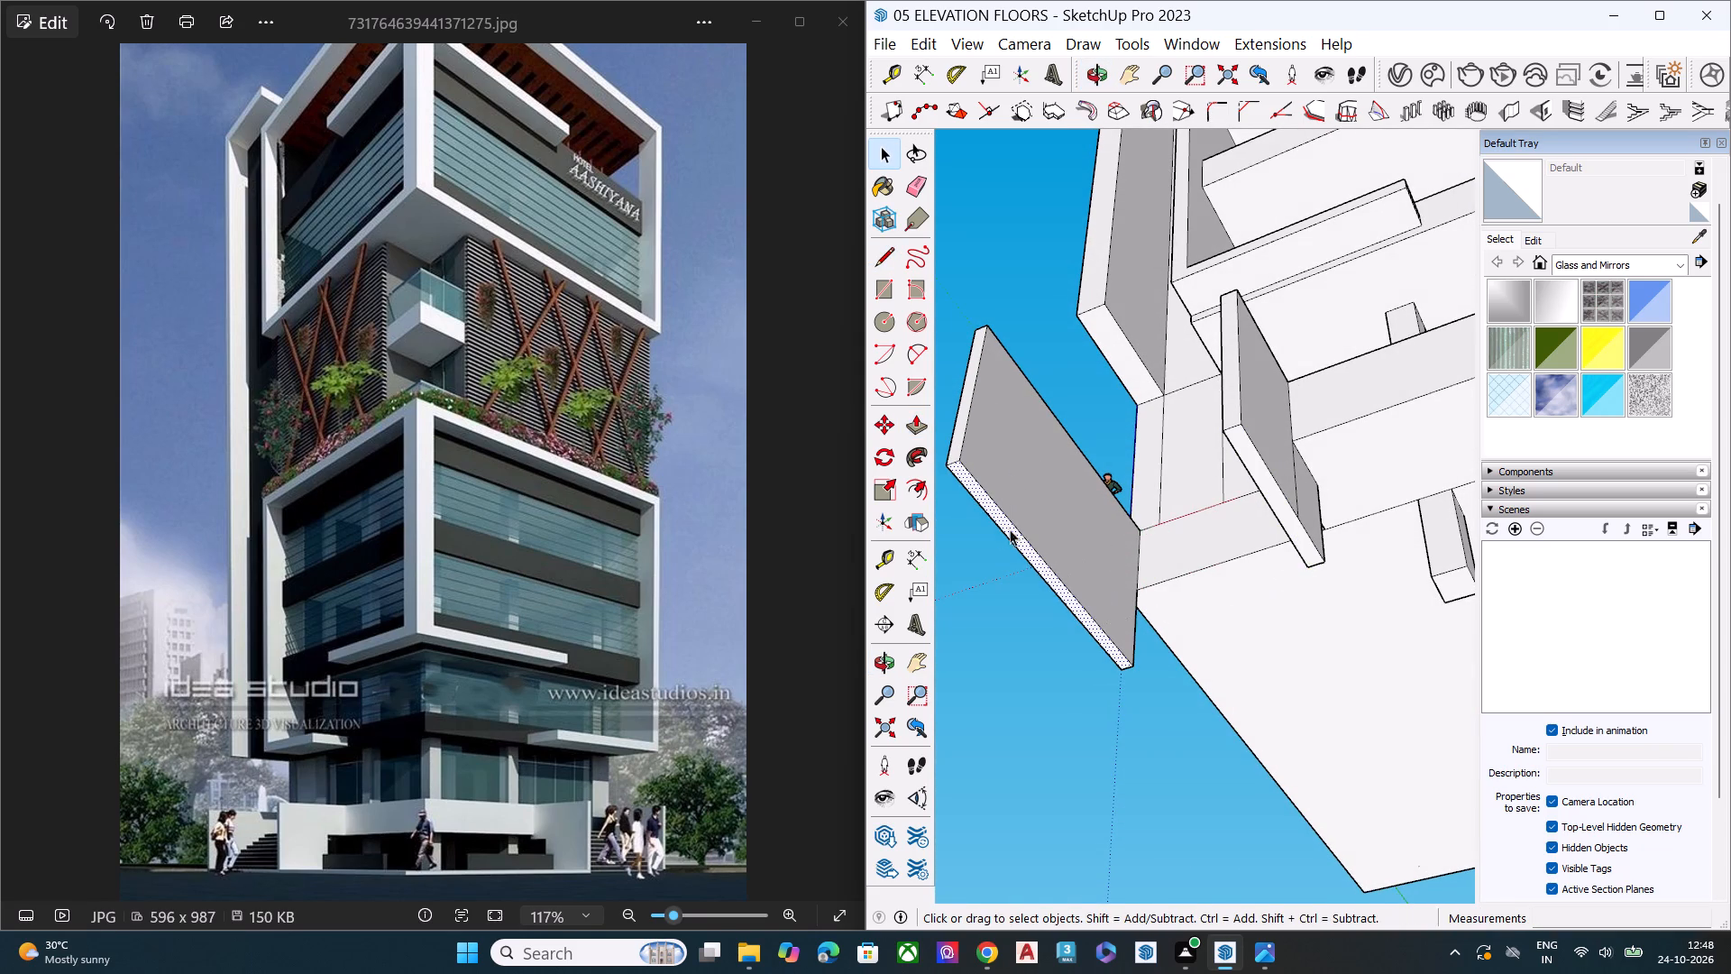
# Erase the vertical seam edge on the face of the lowered walls beside the base slab.
pyautogui.scroll(-6, 994, 529)
pyautogui.moveTo(1136, 565); pyautogui.dragTo(1019, 765, button='middle')
pyautogui.scroll(-2, 339, 694)
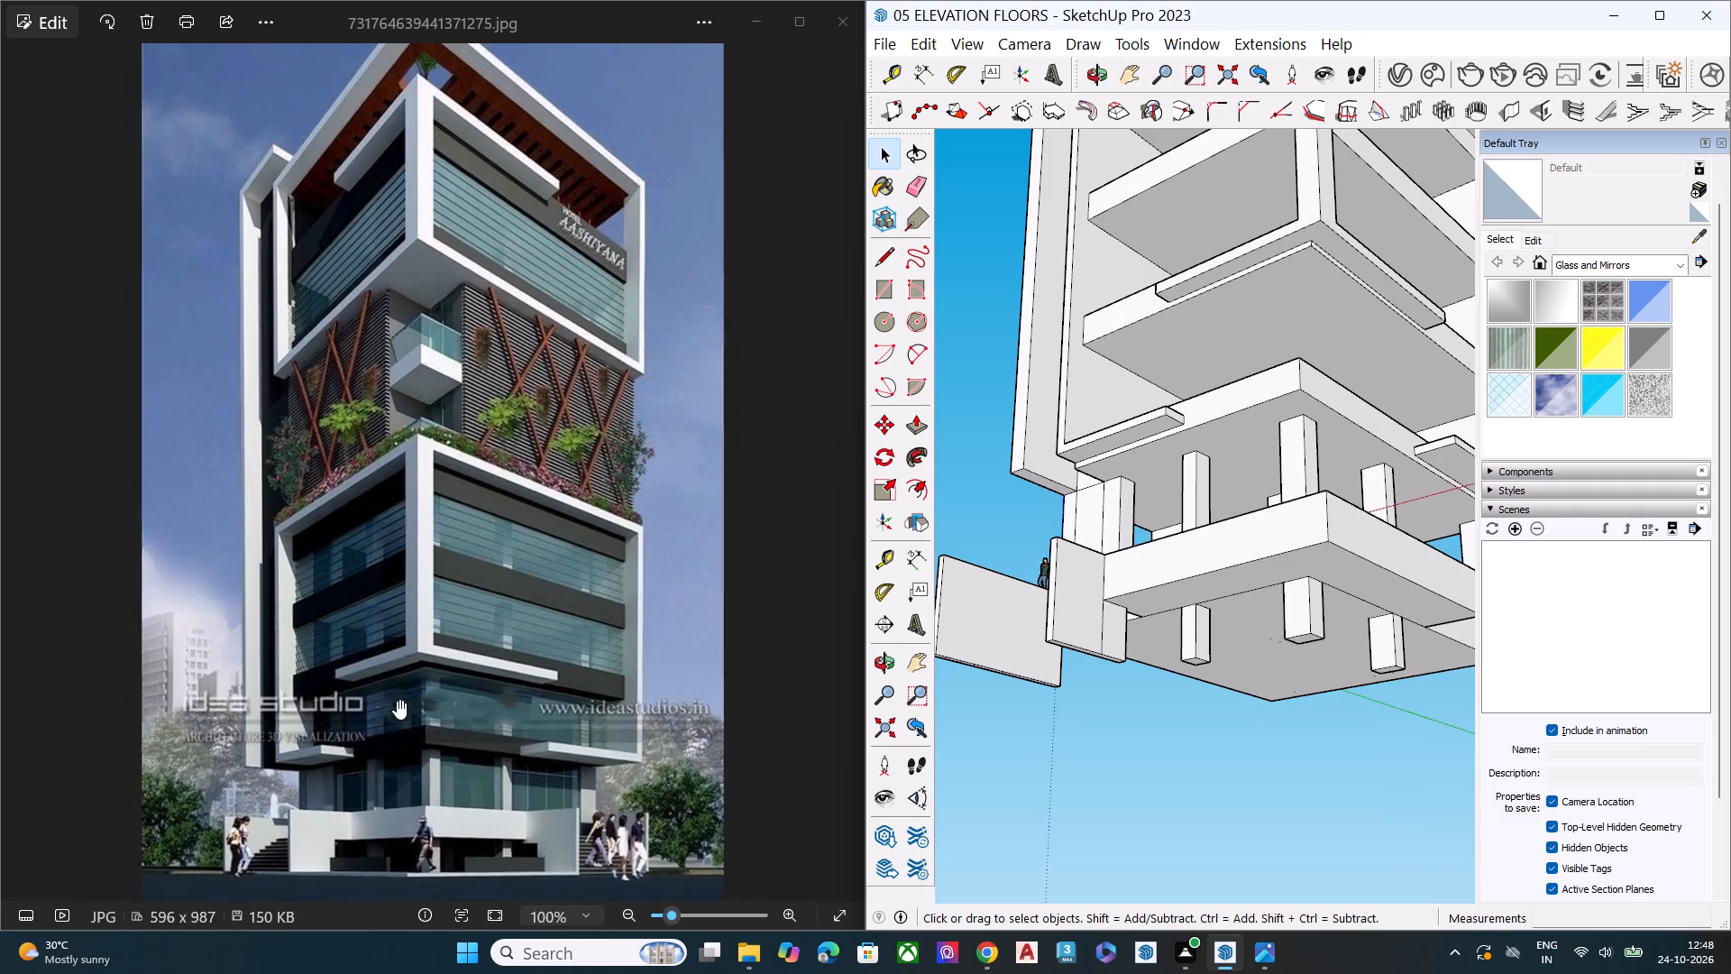
pyautogui.scroll(-1, 397, 700)
pyautogui.moveTo(1241, 594); pyautogui.dragTo(1114, 813, button='middle')
pyautogui.moveTo(1183, 743); pyautogui.dragTo(1231, 664, button='middle')
pyautogui.scroll(5, 1223, 667)
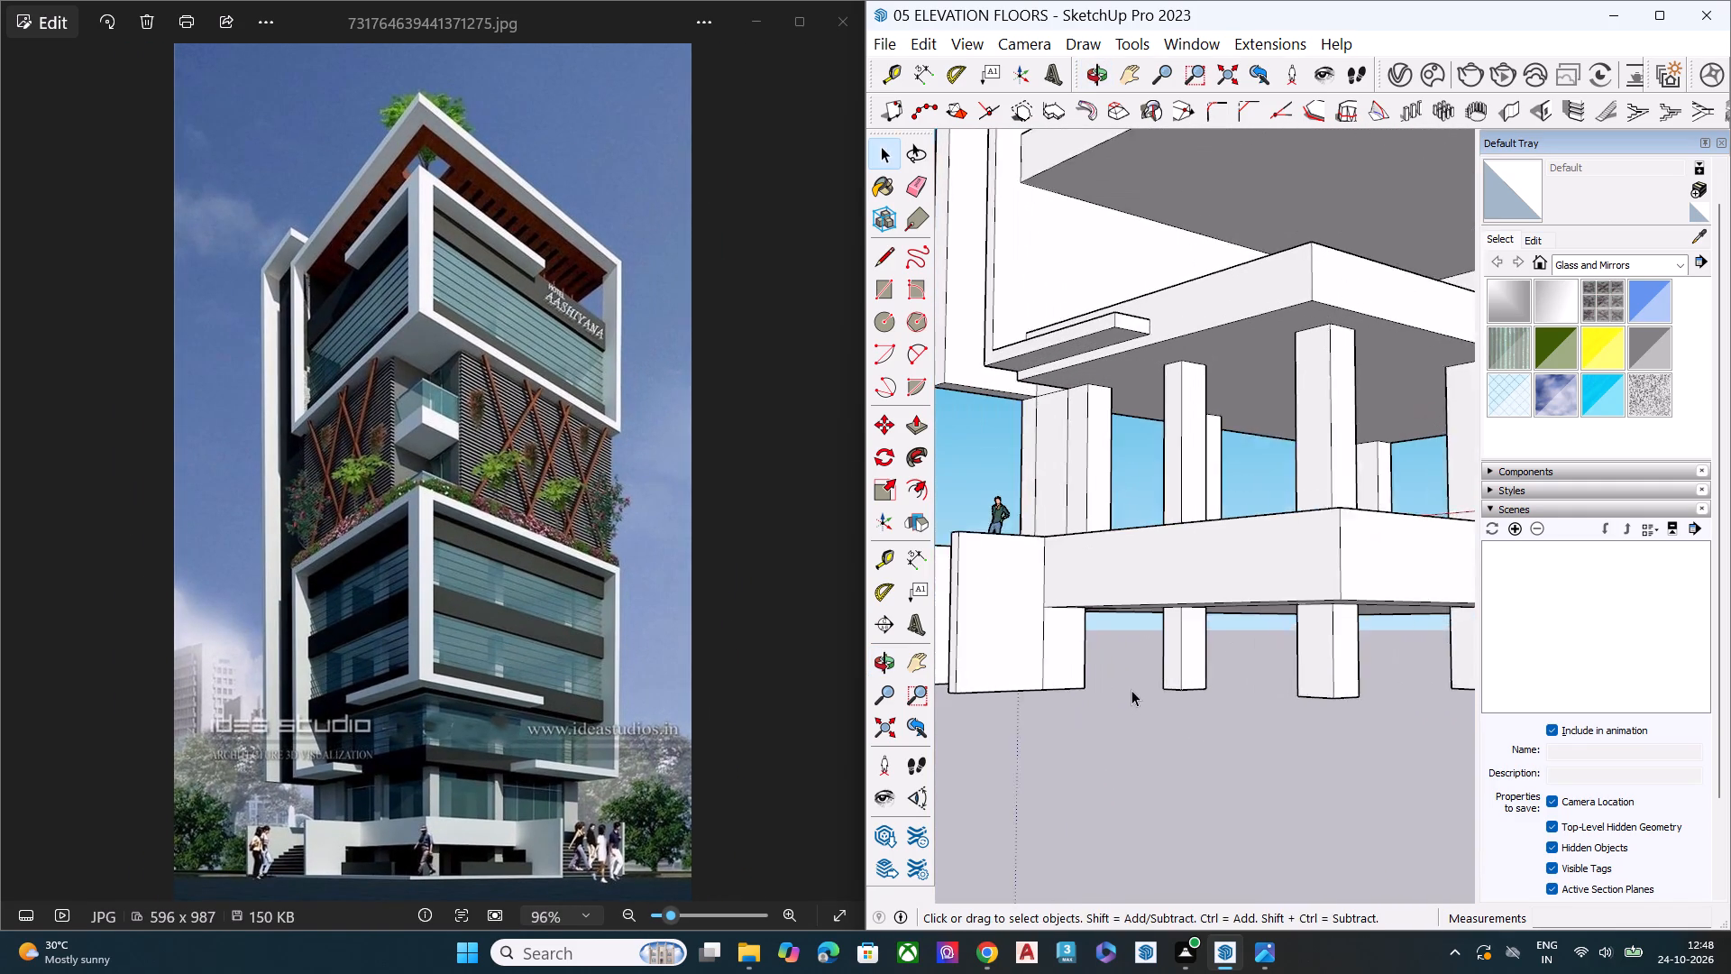
pyautogui.press('e')
pyautogui.click(1033, 648)
pyautogui.press('space')
pyautogui.click(1092, 726)
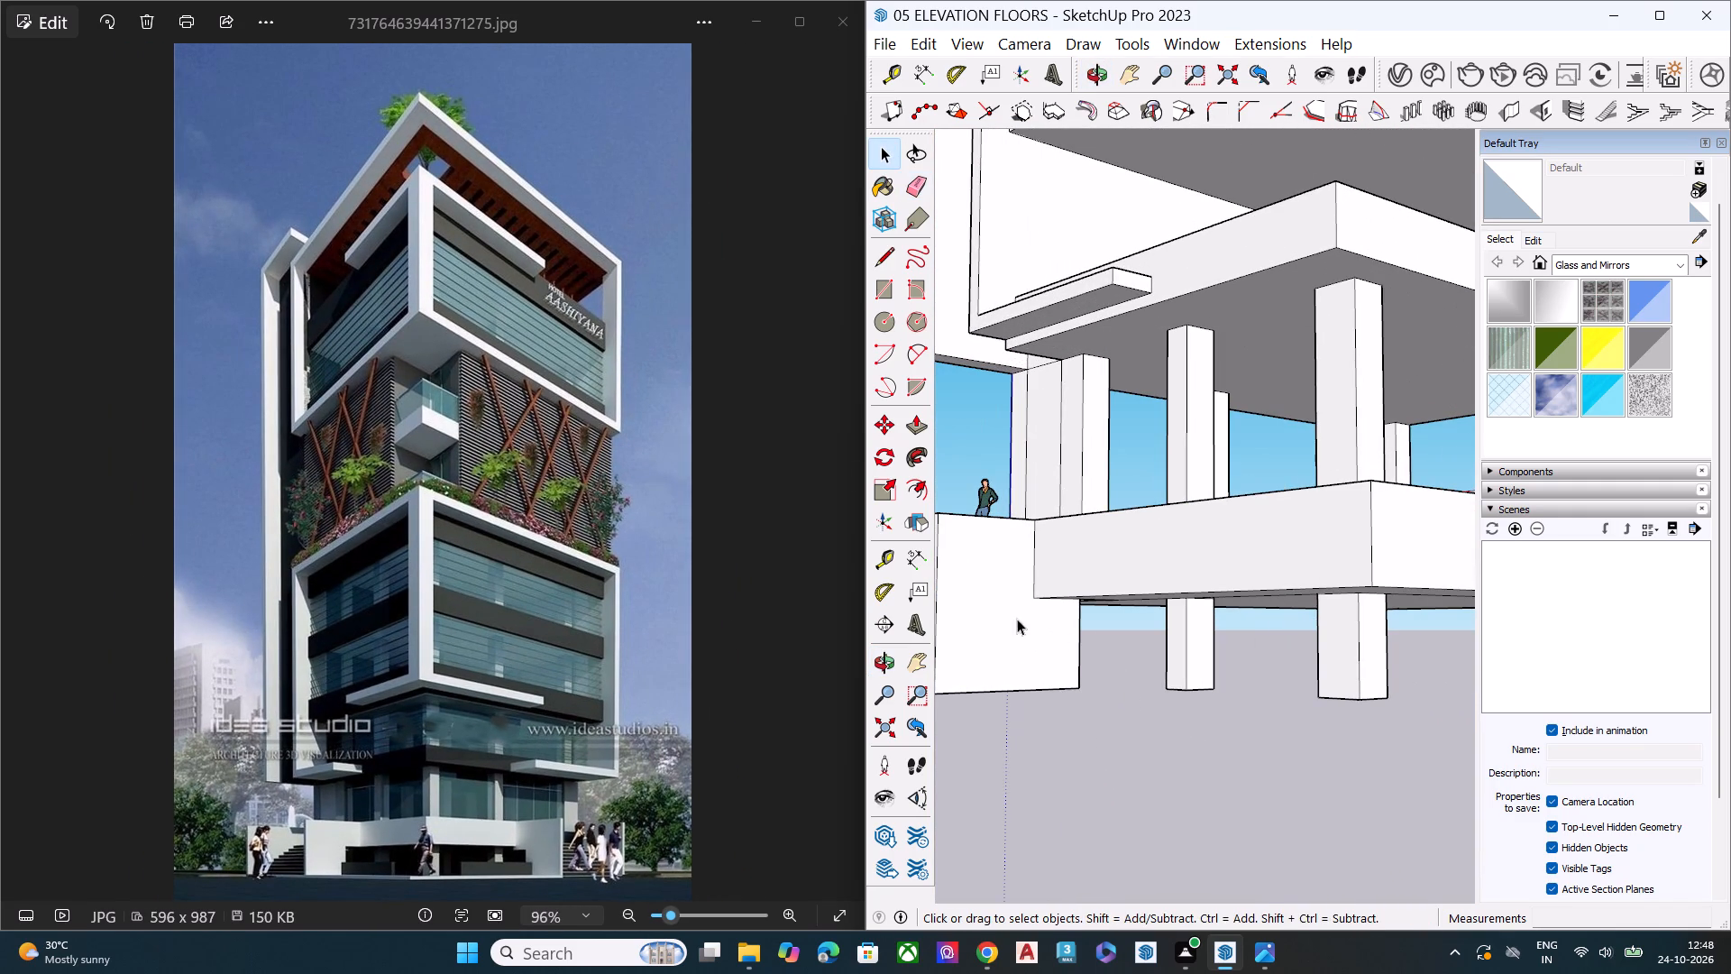
# Draw a short edge across the base's underside where the opposite short end wall joins, separating that wall's bottom face.
pyautogui.scroll(-8, 902, 541)
pyautogui.scroll(-4, 879, 751)
pyautogui.scroll(-8, 1053, 628)
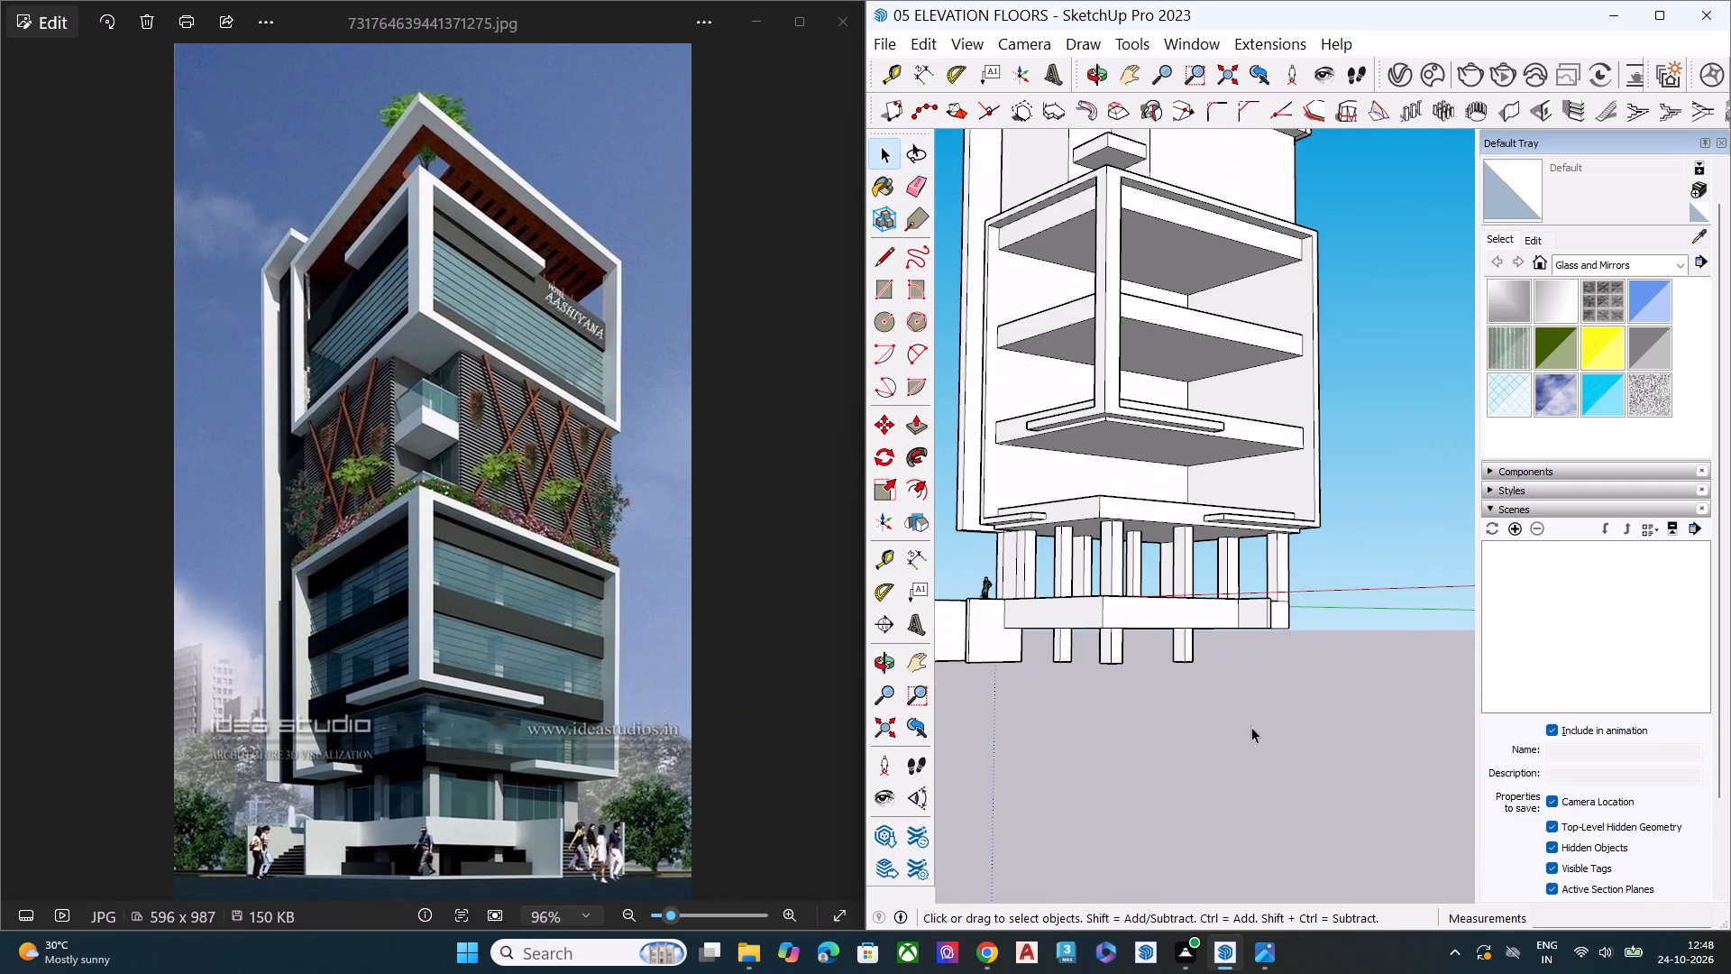
pyautogui.moveTo(1253, 727); pyautogui.dragTo(1338, 734, button='middle')
pyautogui.scroll(3, 1340, 691)
pyautogui.scroll(-2, 1307, 622)
pyautogui.scroll(3, 1305, 622)
pyautogui.scroll(1, 1214, 637)
pyautogui.moveTo(1214, 629); pyautogui.dragTo(1236, 439, button='middle')
pyautogui.scroll(4, 1238, 430)
pyautogui.scroll(-1, 1239, 431)
pyautogui.scroll(5, 1239, 435)
pyautogui.moveTo(1199, 678); pyautogui.dragTo(1164, 486, button='middle')
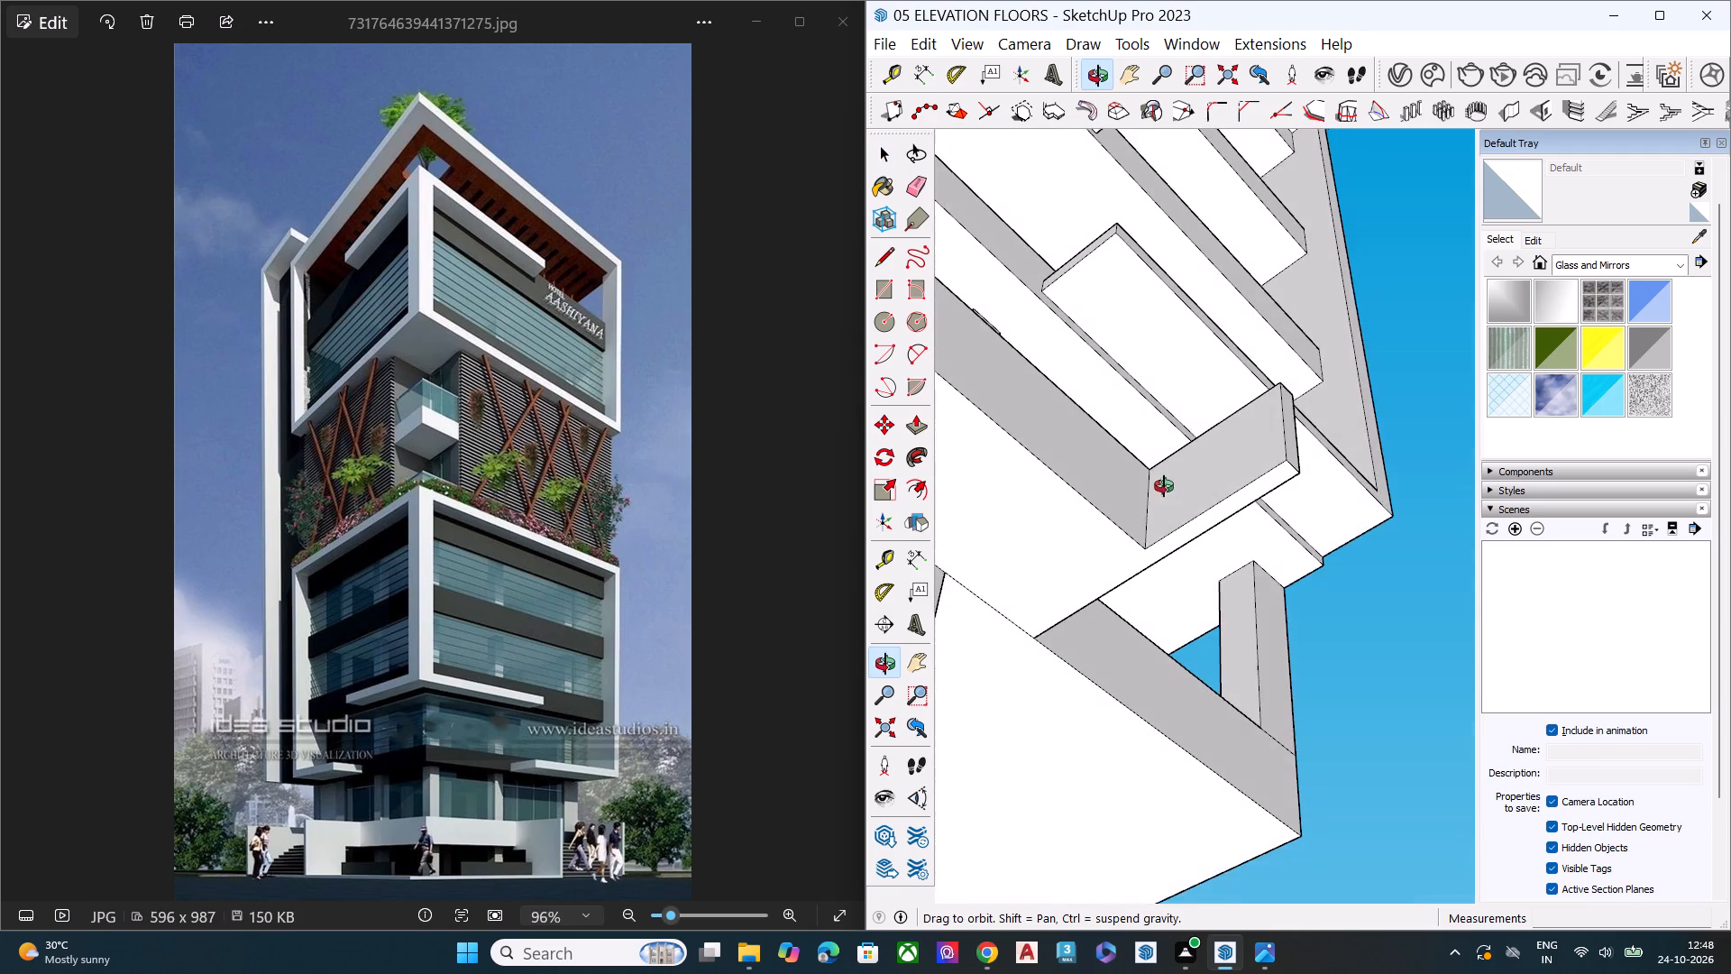
pyautogui.moveTo(1164, 486); pyautogui.dragTo(1164, 485, button='middle')
pyautogui.scroll(2, 1146, 544)
pyautogui.press('l')
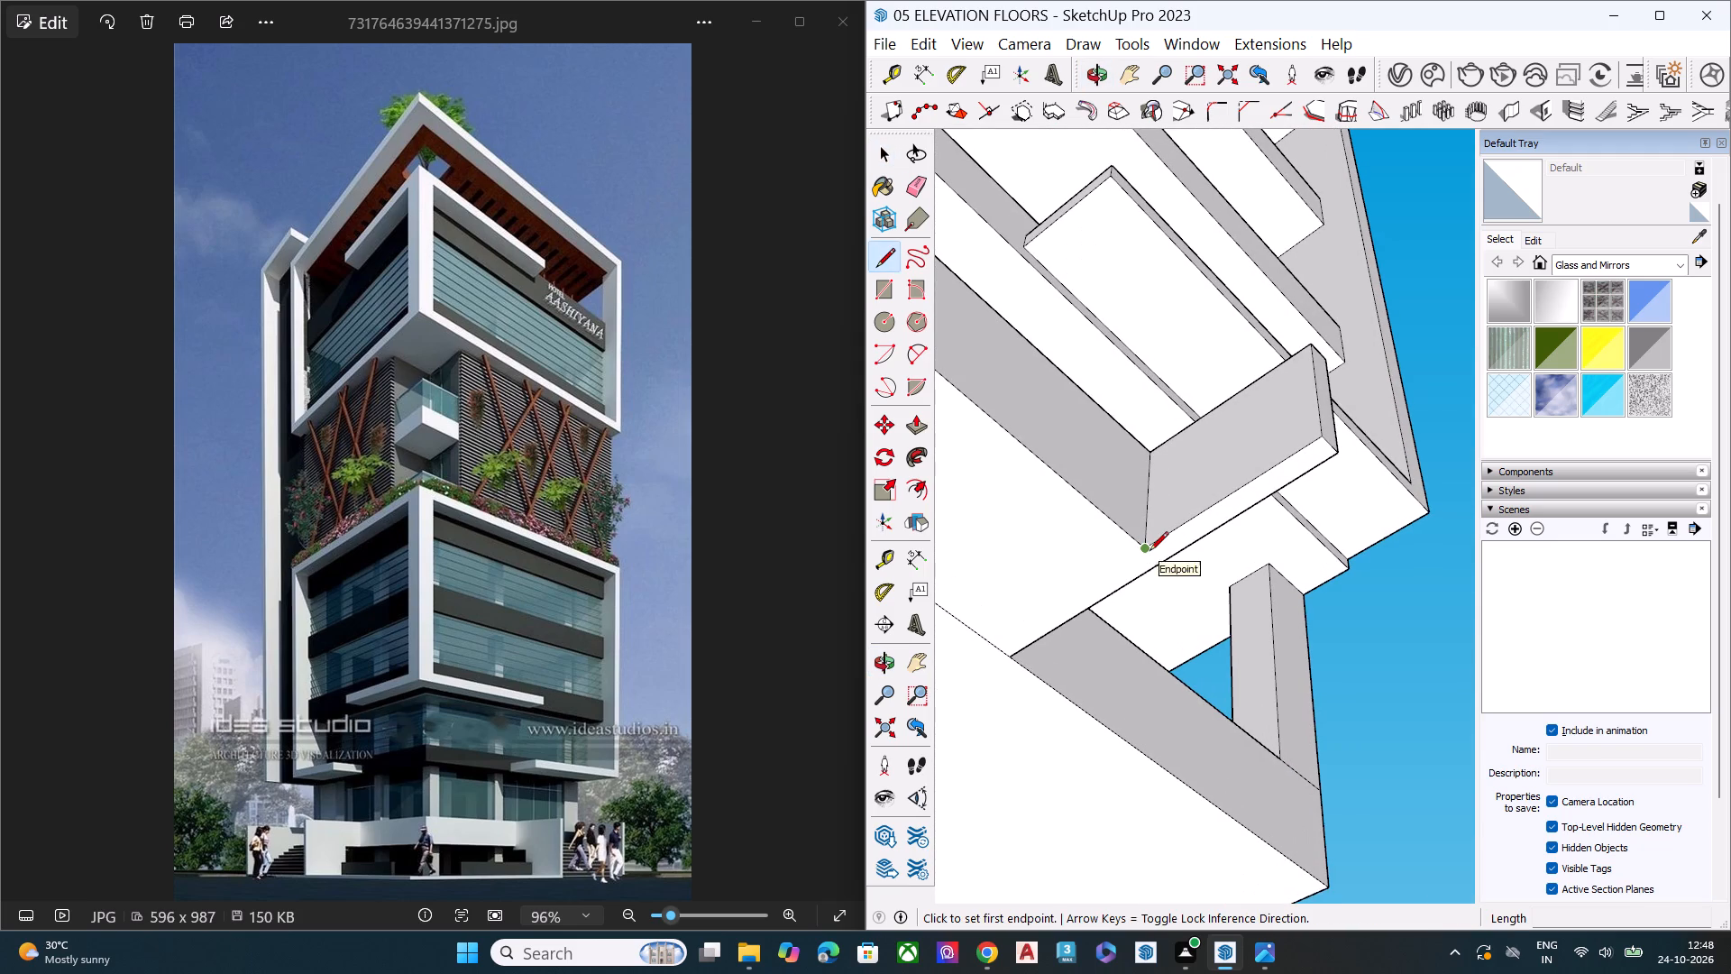
pyautogui.click(1148, 552)
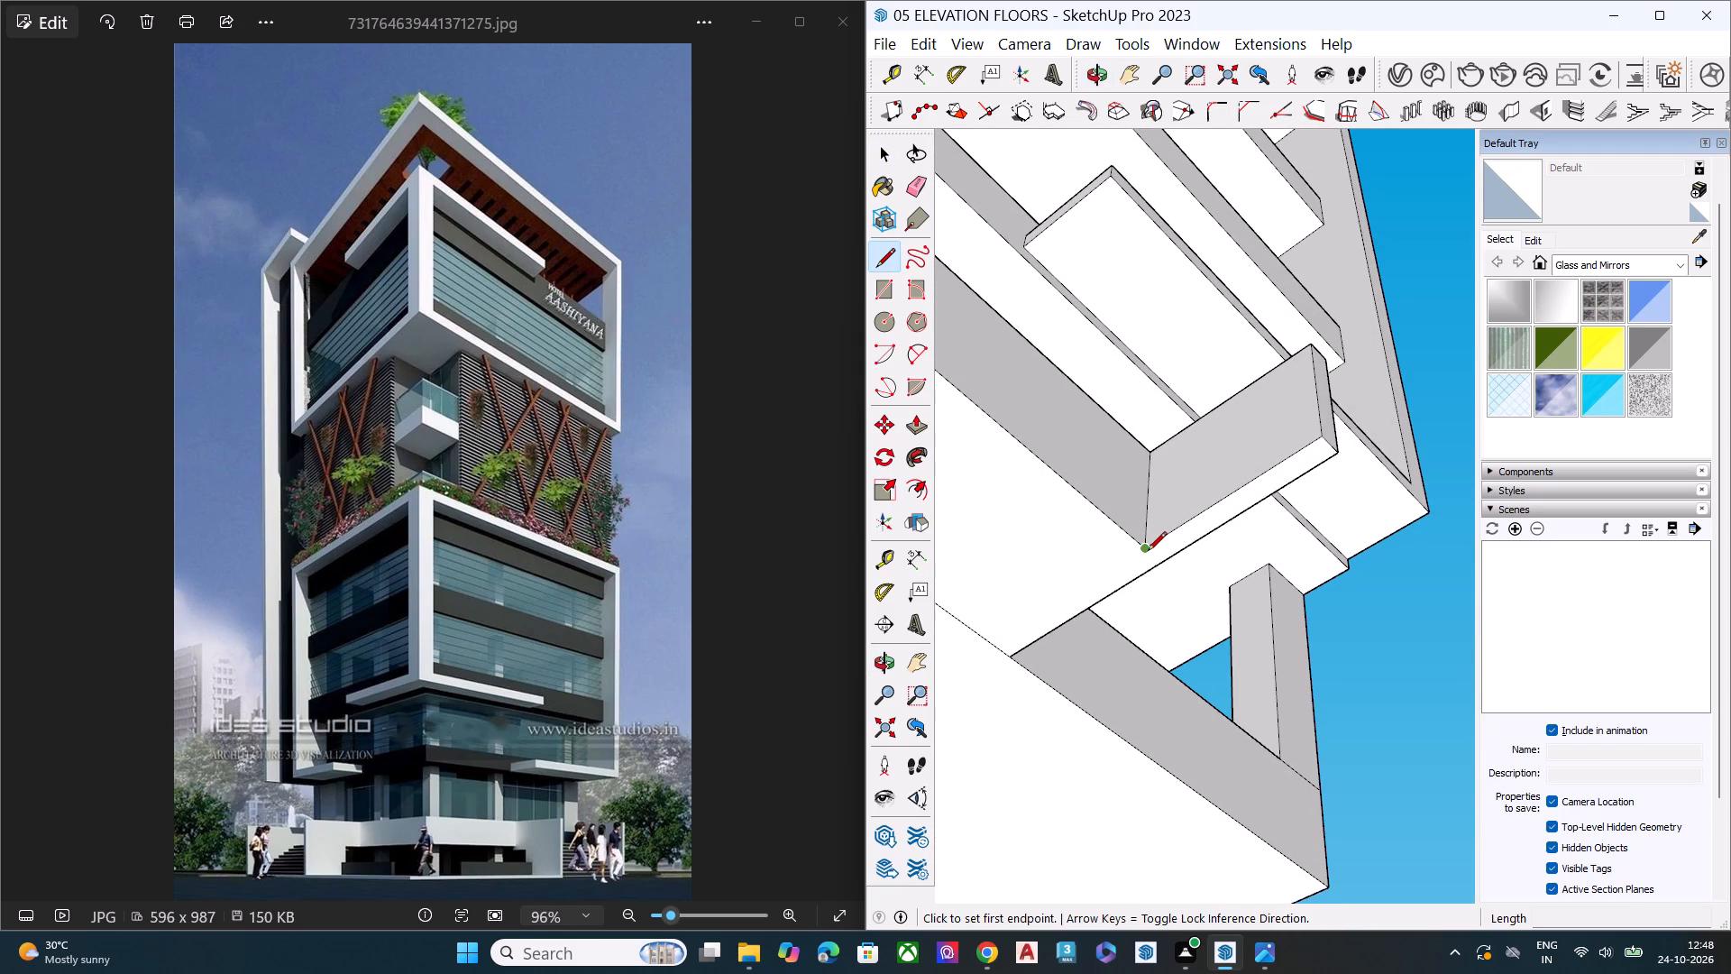
pyautogui.click(1159, 561)
pyautogui.press('space')
# Pull the opposite short end wall's separated bottom face down to the level of the column bottoms.
pyautogui.click(1201, 534)
pyautogui.click(1204, 522)
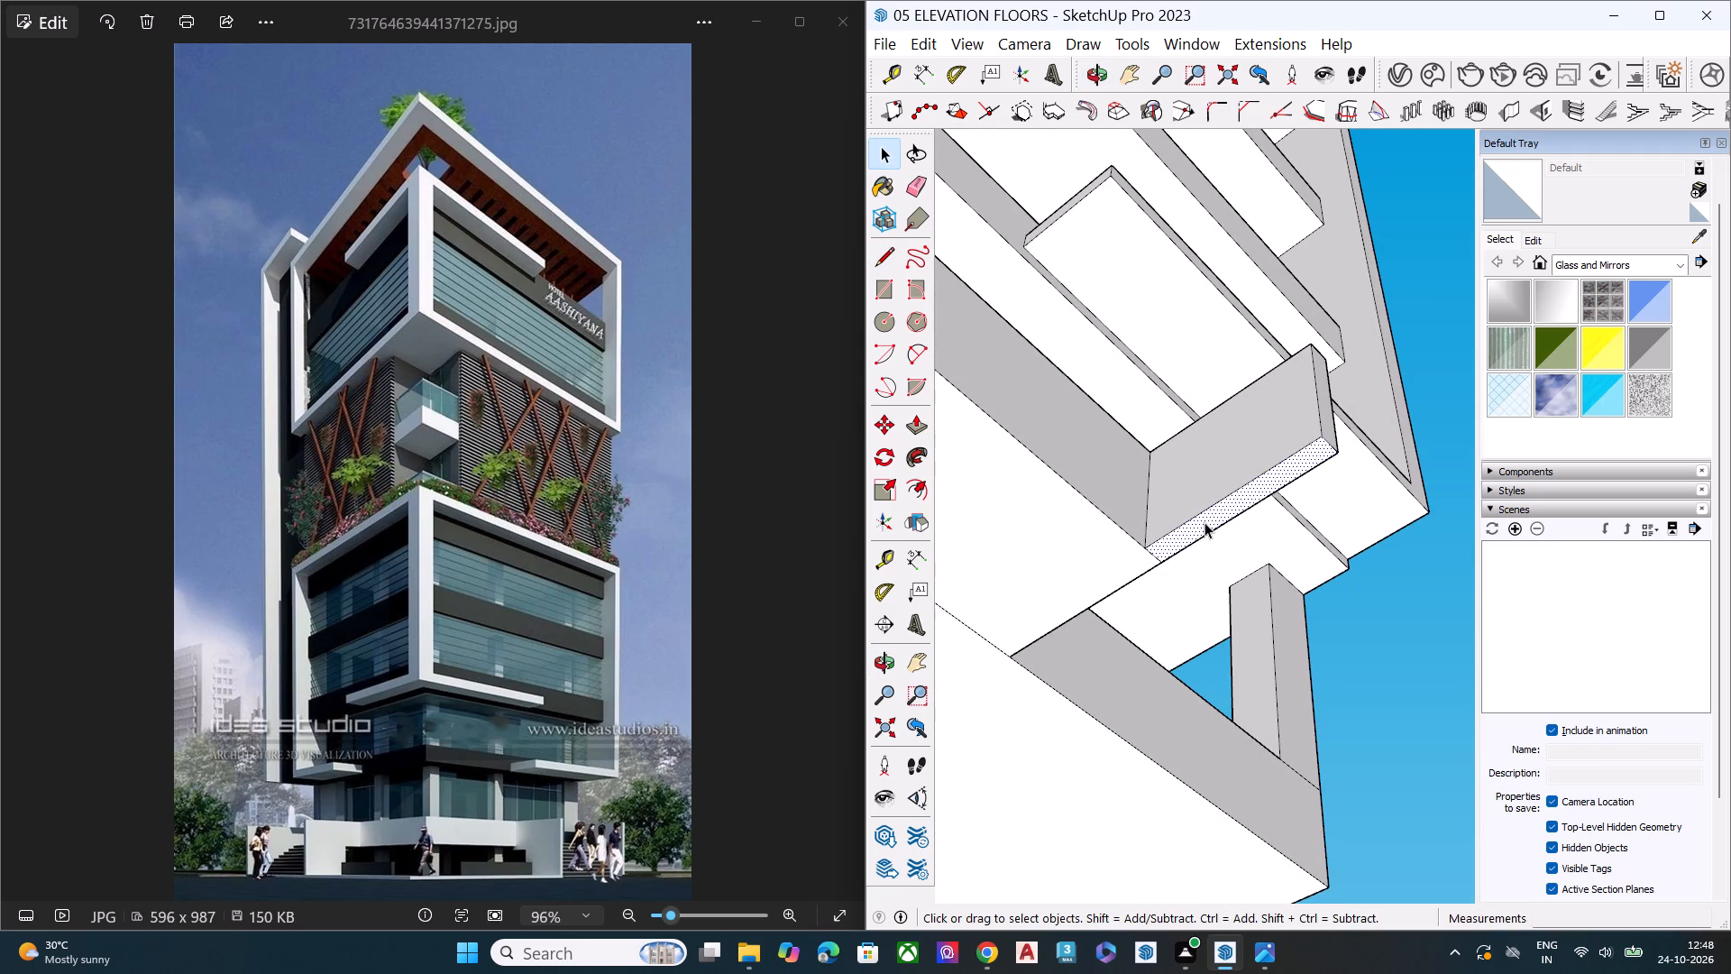
pyautogui.press('p')
pyautogui.click(1206, 512)
pyautogui.scroll(-3, 1149, 575)
pyautogui.scroll(1, 1148, 581)
pyautogui.scroll(-7, 1147, 583)
pyautogui.scroll(1, 1214, 556)
pyautogui.scroll(-3, 1215, 561)
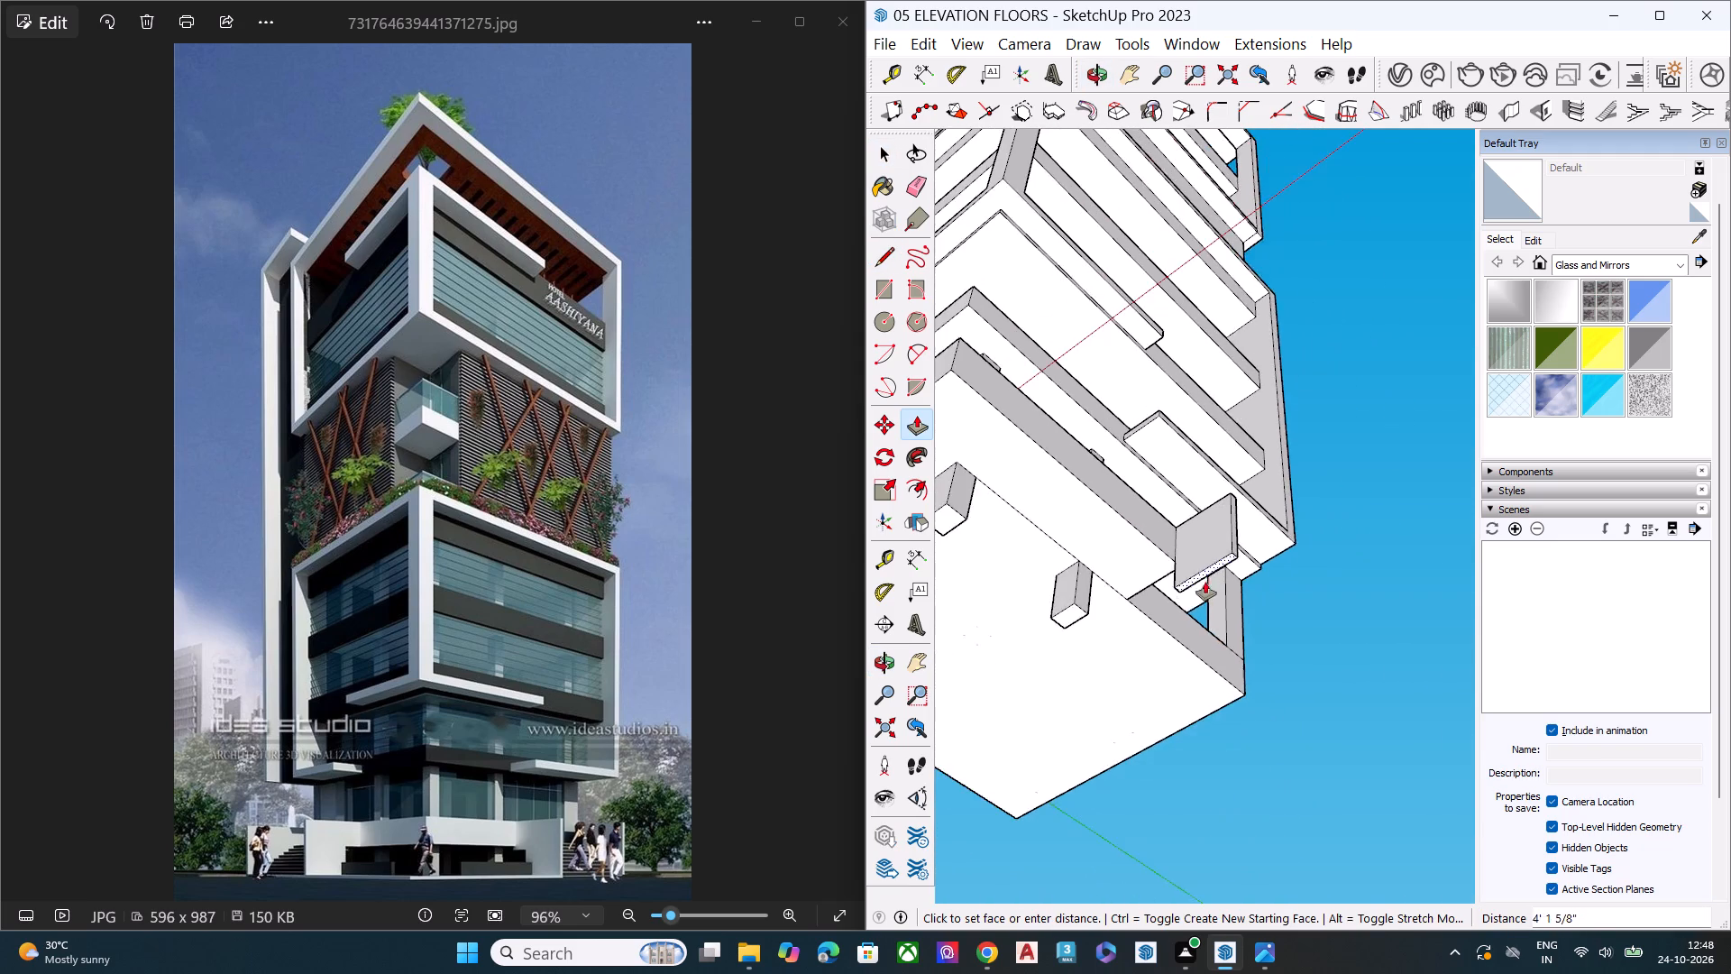
pyautogui.scroll(-7, 1204, 583)
pyautogui.click(1140, 601)
pyautogui.press('space')
# Draw a vertical edge down the lower base's side face beside its outer corner column, separating a narrow wall-width strip.
pyautogui.moveTo(1239, 604); pyautogui.dragTo(1226, 685, button='middle')
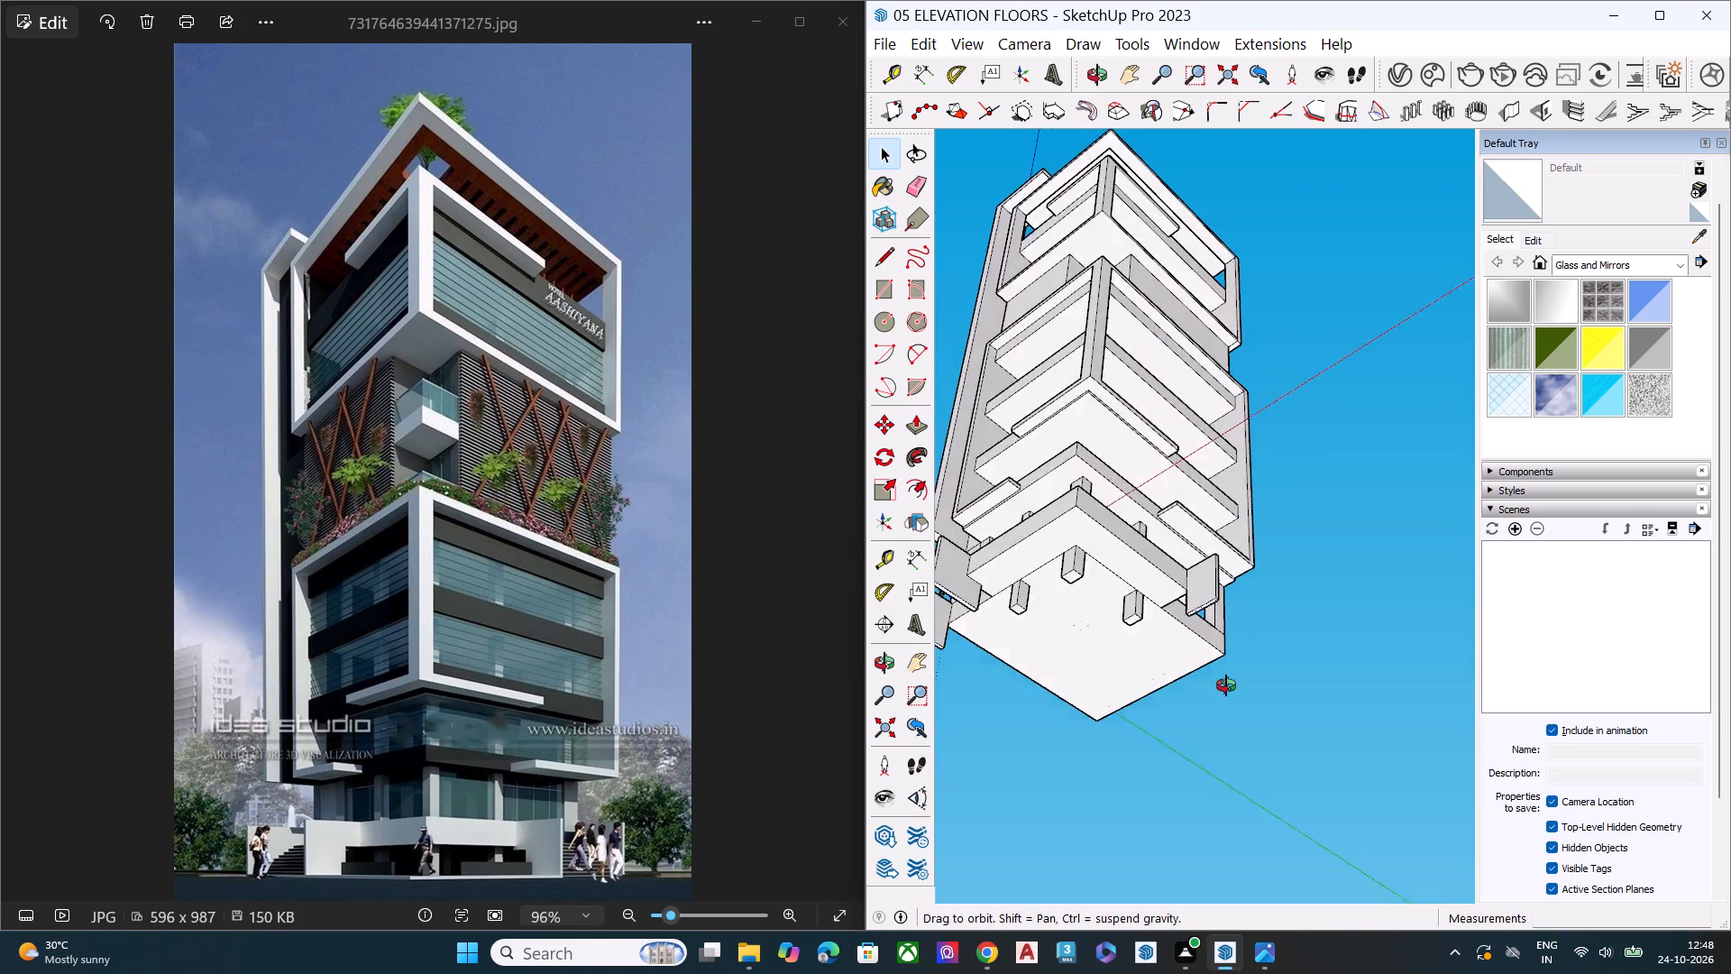
pyautogui.moveTo(1226, 685); pyautogui.dragTo(1179, 835, button='middle')
pyautogui.scroll(8, 1313, 657)
pyautogui.moveTo(1156, 663); pyautogui.dragTo(1134, 827, button='middle')
pyautogui.scroll(7, 1134, 814)
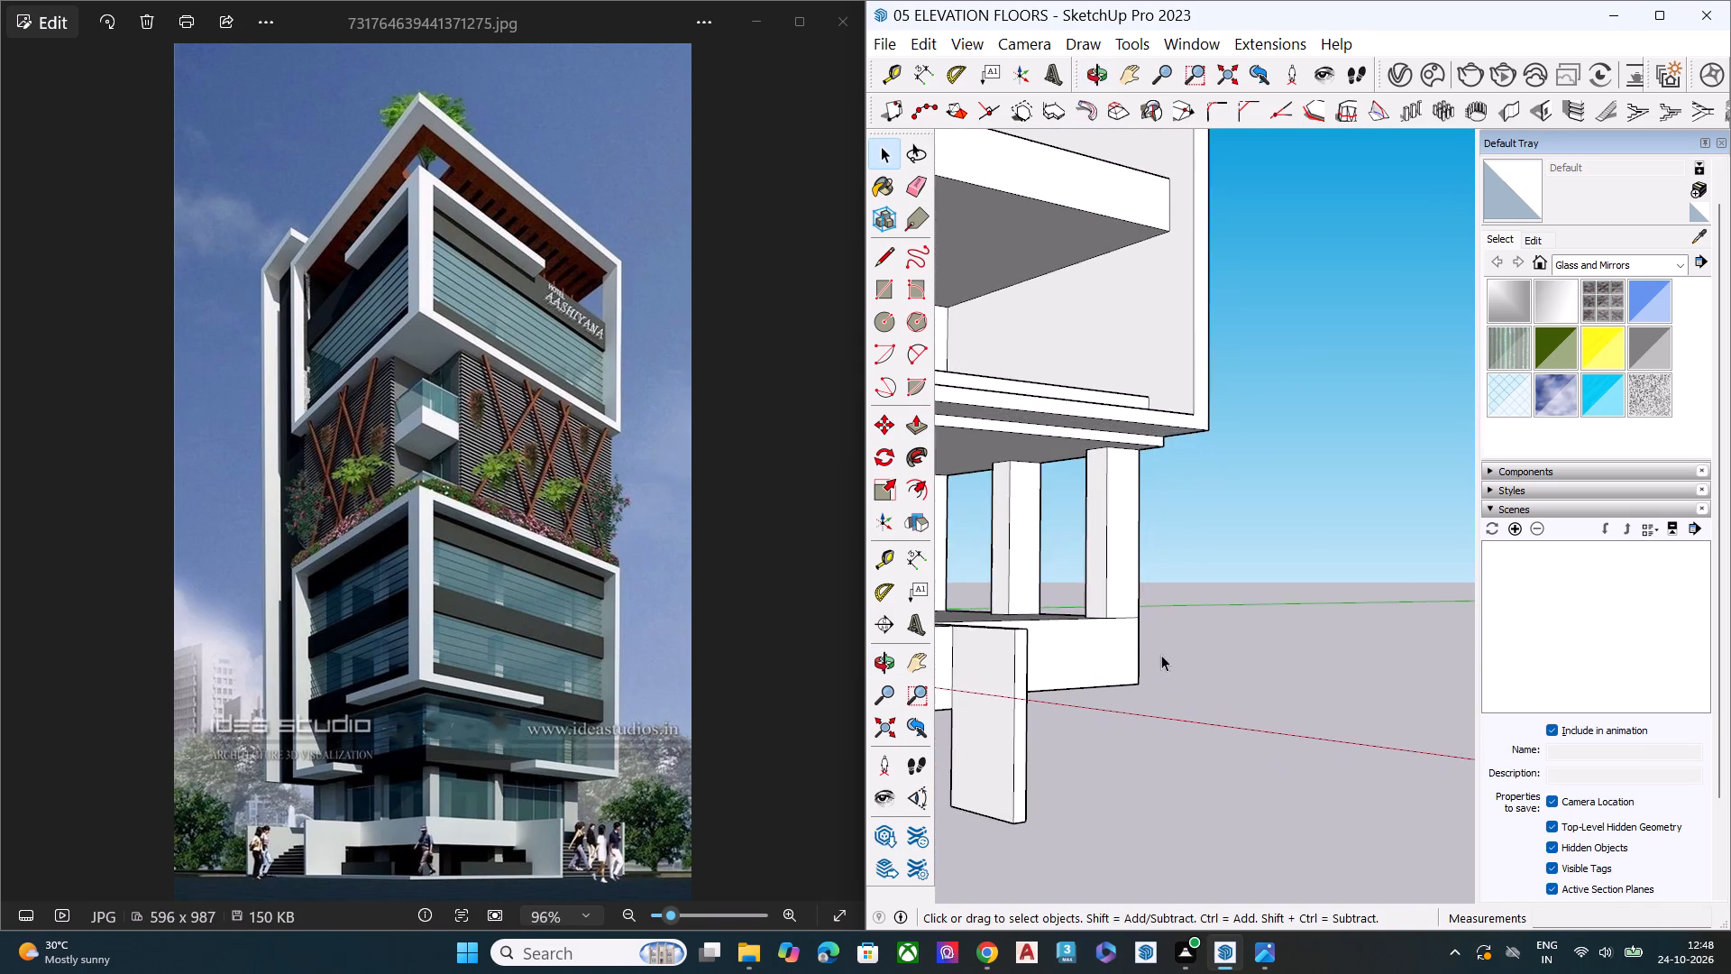
pyautogui.moveTo(1140, 651); pyautogui.dragTo(1071, 703, button='middle')
pyautogui.scroll(2, 1085, 694)
pyautogui.scroll(-2, 1156, 662)
pyautogui.scroll(3, 1159, 661)
pyautogui.press('l')
pyautogui.scroll(1, 1134, 603)
pyautogui.scroll(-1, 1134, 603)
pyautogui.scroll(1, 1134, 603)
pyautogui.scroll(-2, 1134, 603)
pyautogui.scroll(1, 1134, 603)
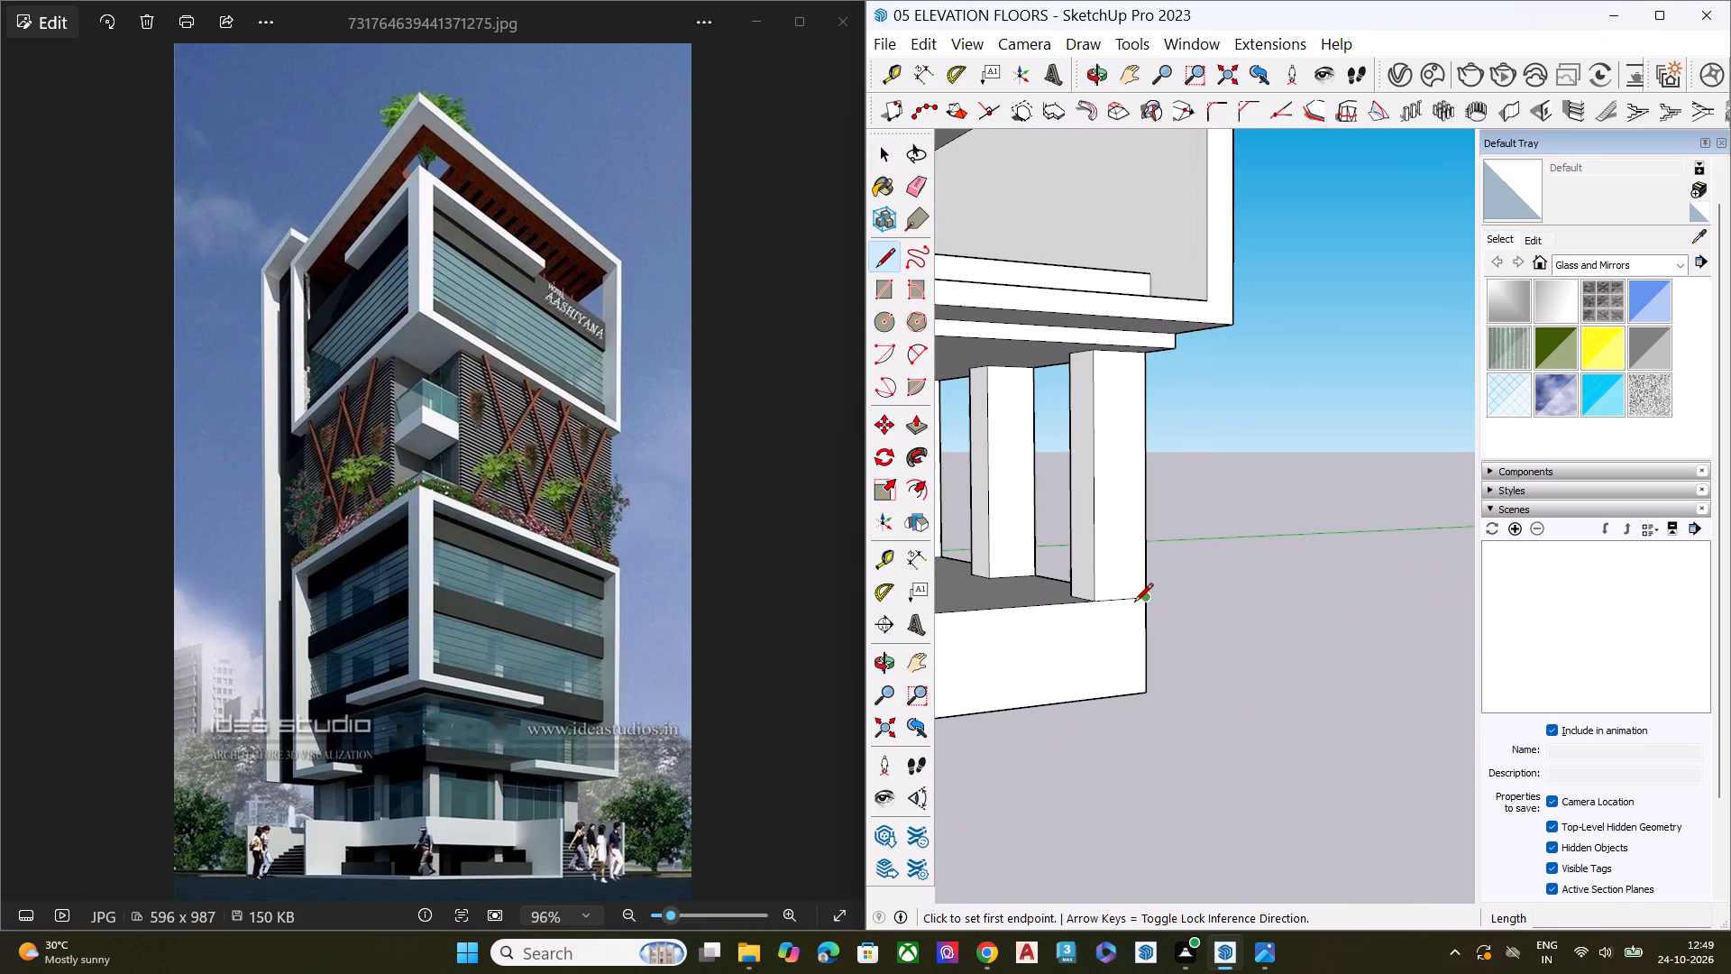
pyautogui.click(1133, 600)
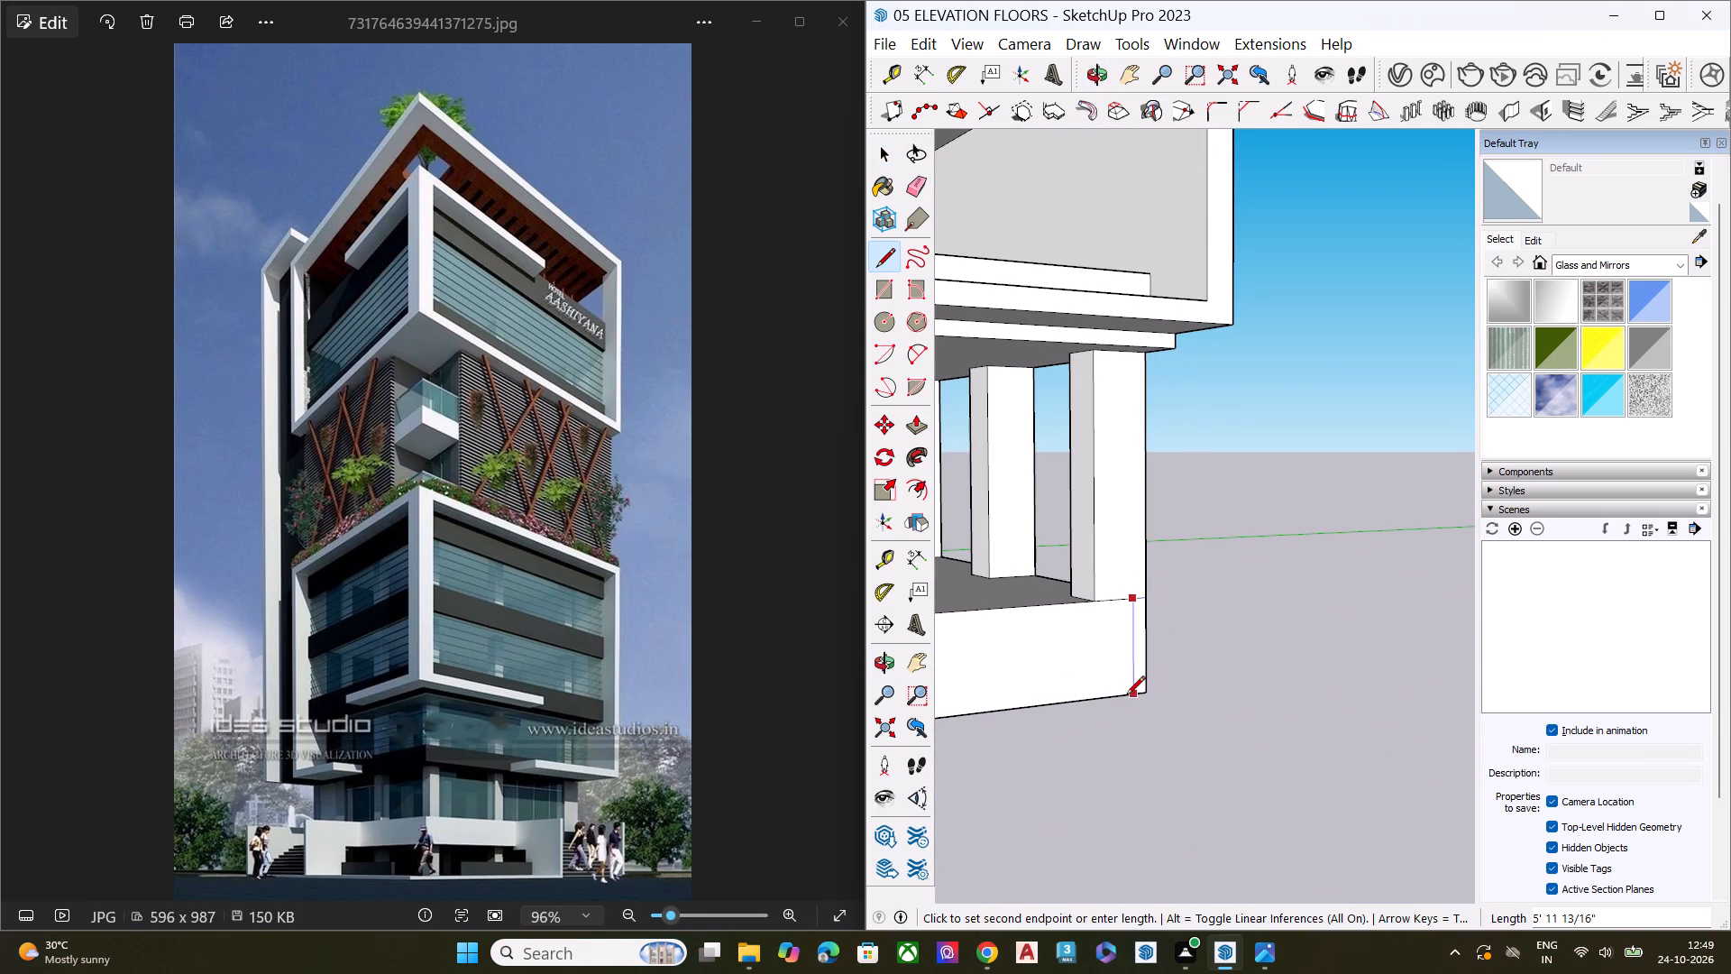
pyautogui.click(1126, 696)
pyautogui.press('space')
# Pull the narrow corner strip outward as a projecting wall, in line with the neighbouring lowered wall's outer end.
pyautogui.click(1140, 650)
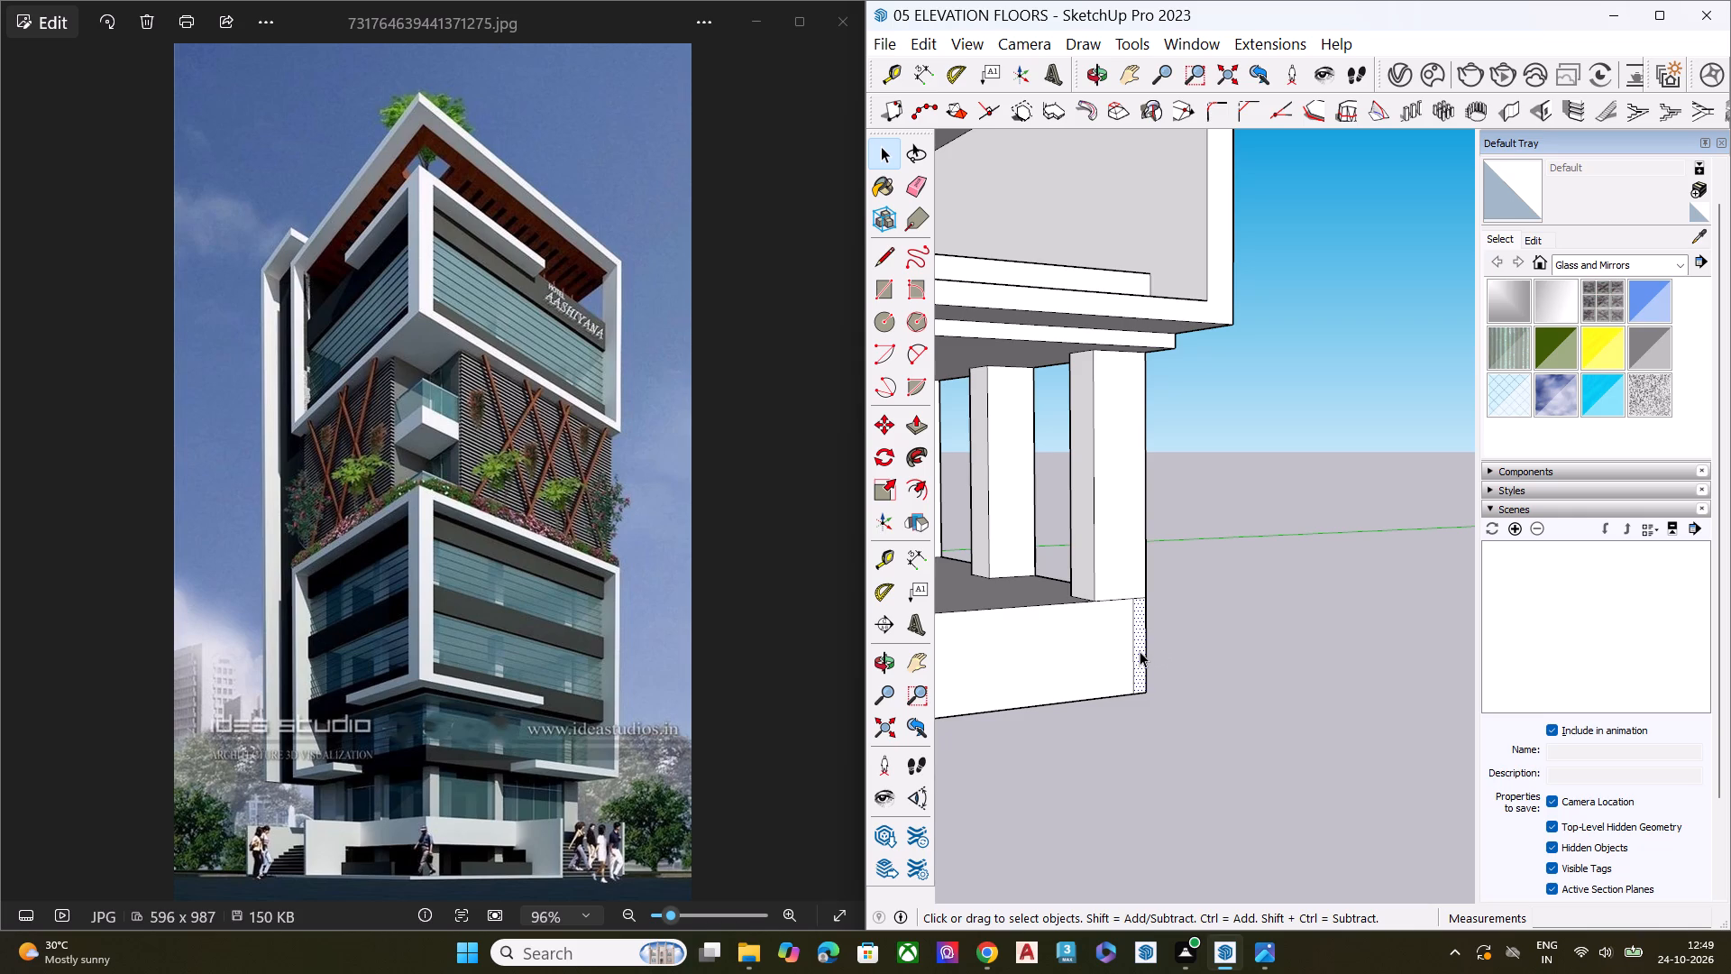
pyautogui.press('p')
pyautogui.click(1140, 651)
pyautogui.scroll(-7, 1230, 647)
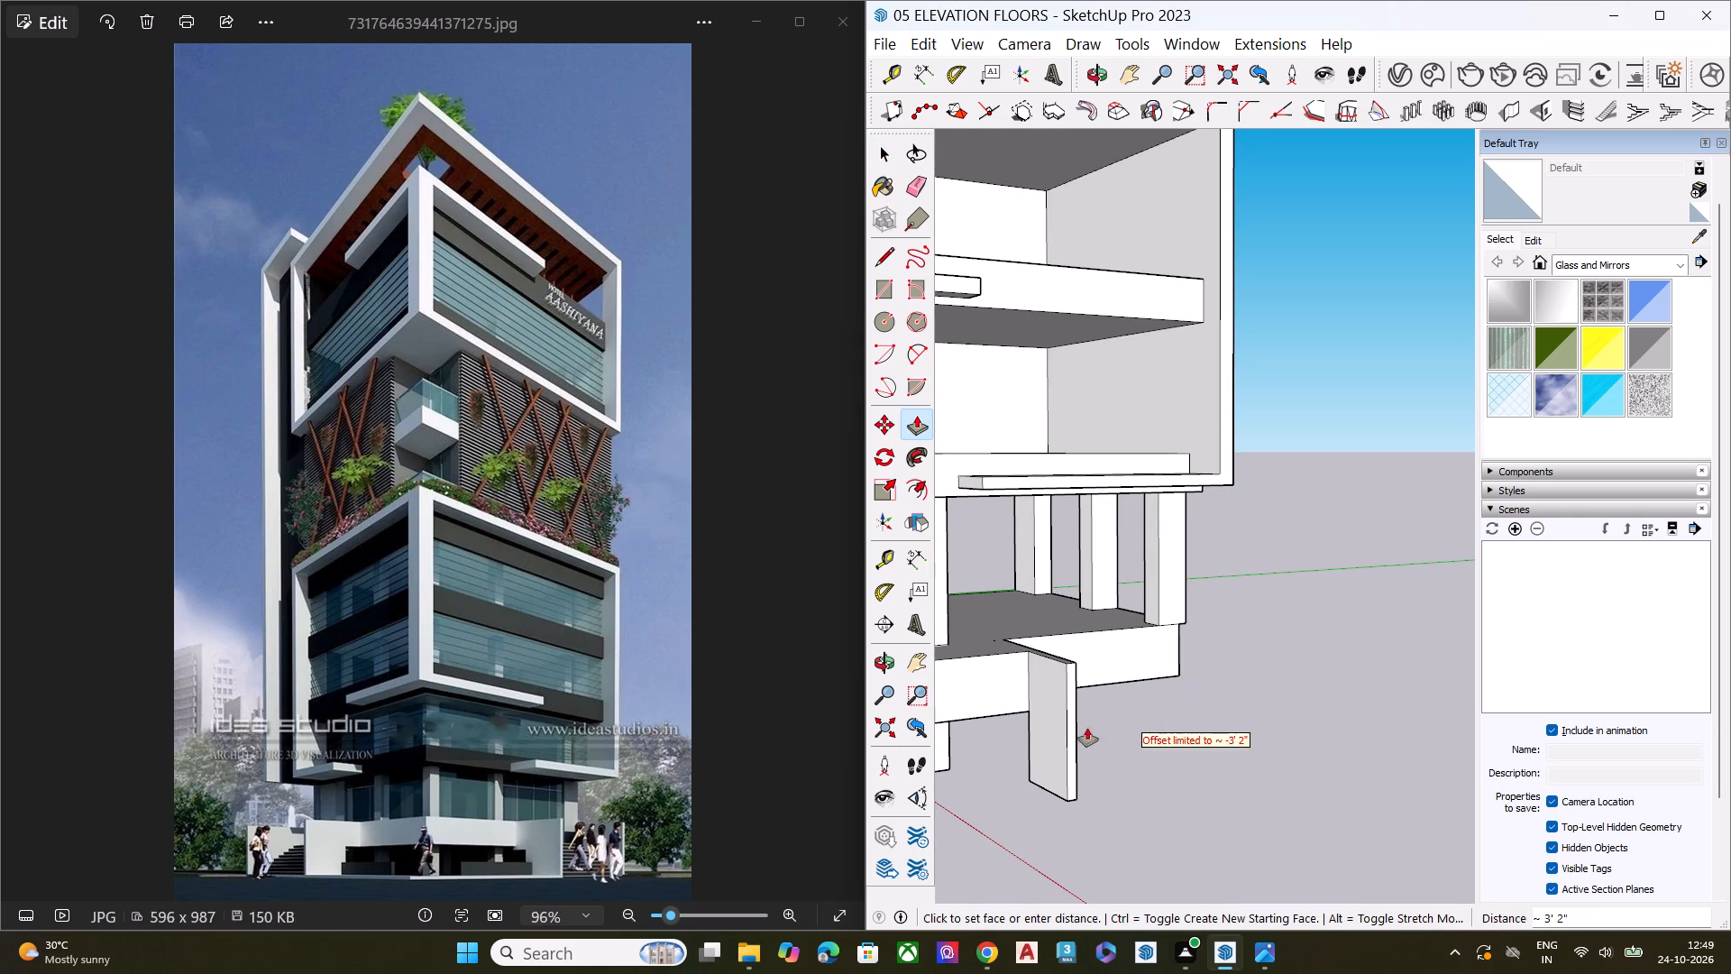
pyautogui.click(1074, 737)
pyautogui.press('space')
# Extend the new corner wall slightly farther outward by pulling its end face.
pyautogui.moveTo(1326, 682); pyautogui.dragTo(1552, 694, button='middle')
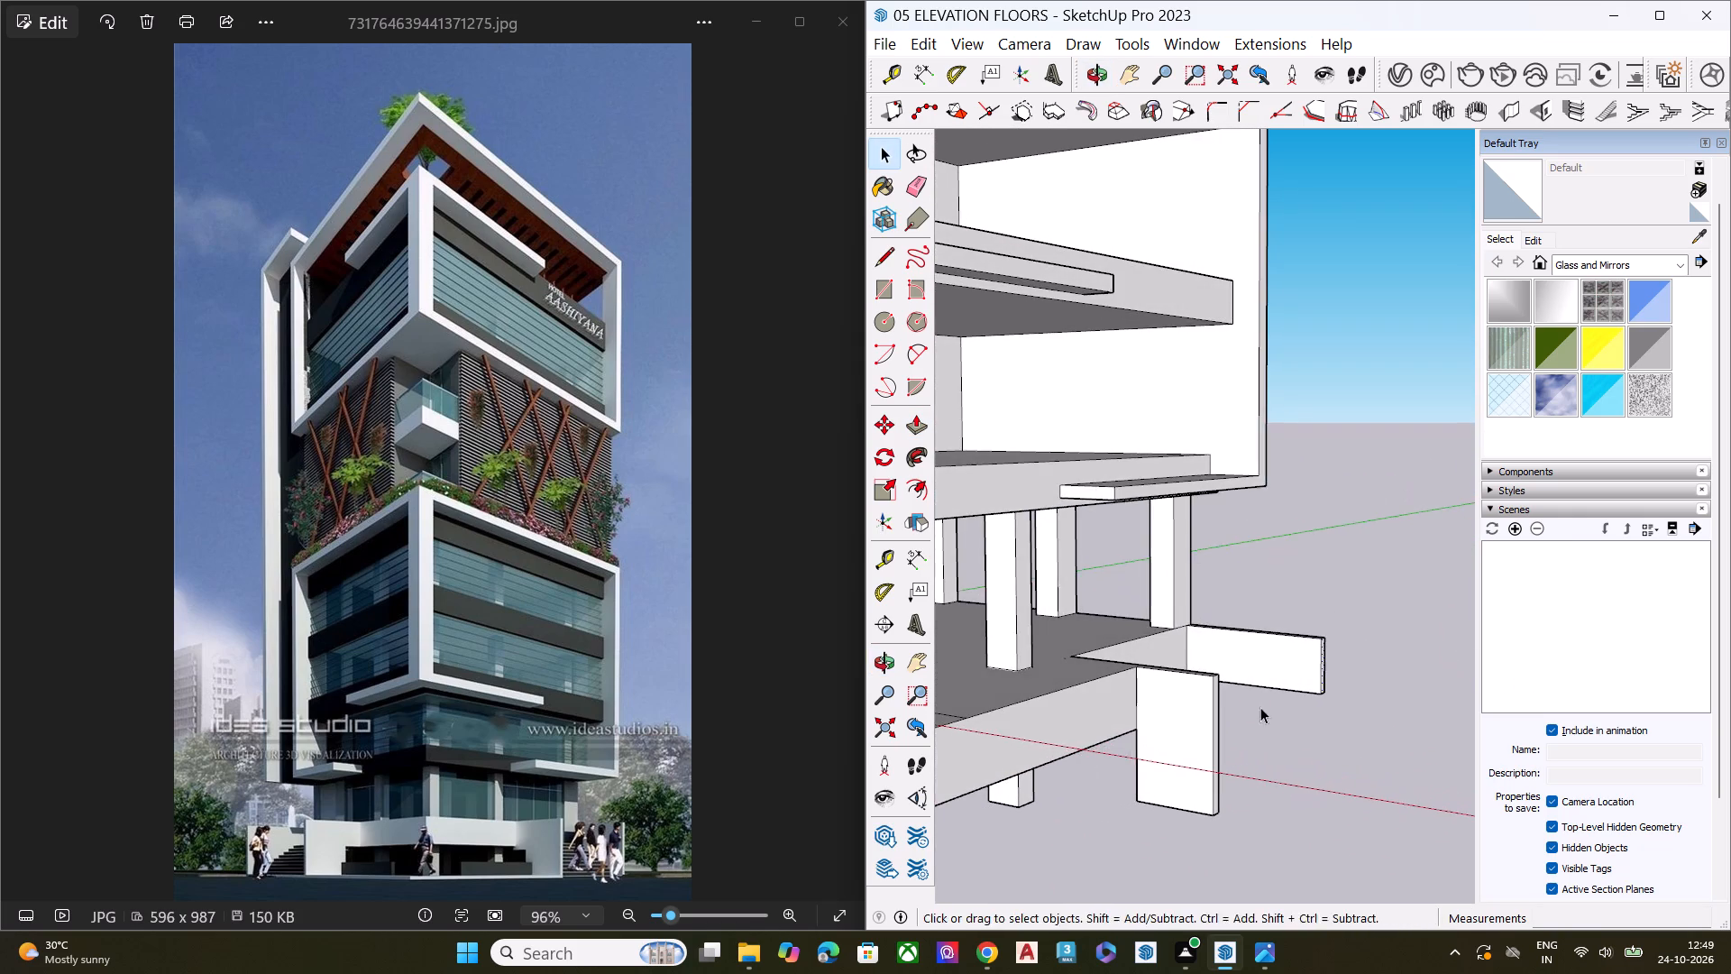
pyautogui.moveTo(1253, 705); pyautogui.dragTo(1266, 565, button='middle')
pyautogui.scroll(6, 1327, 661)
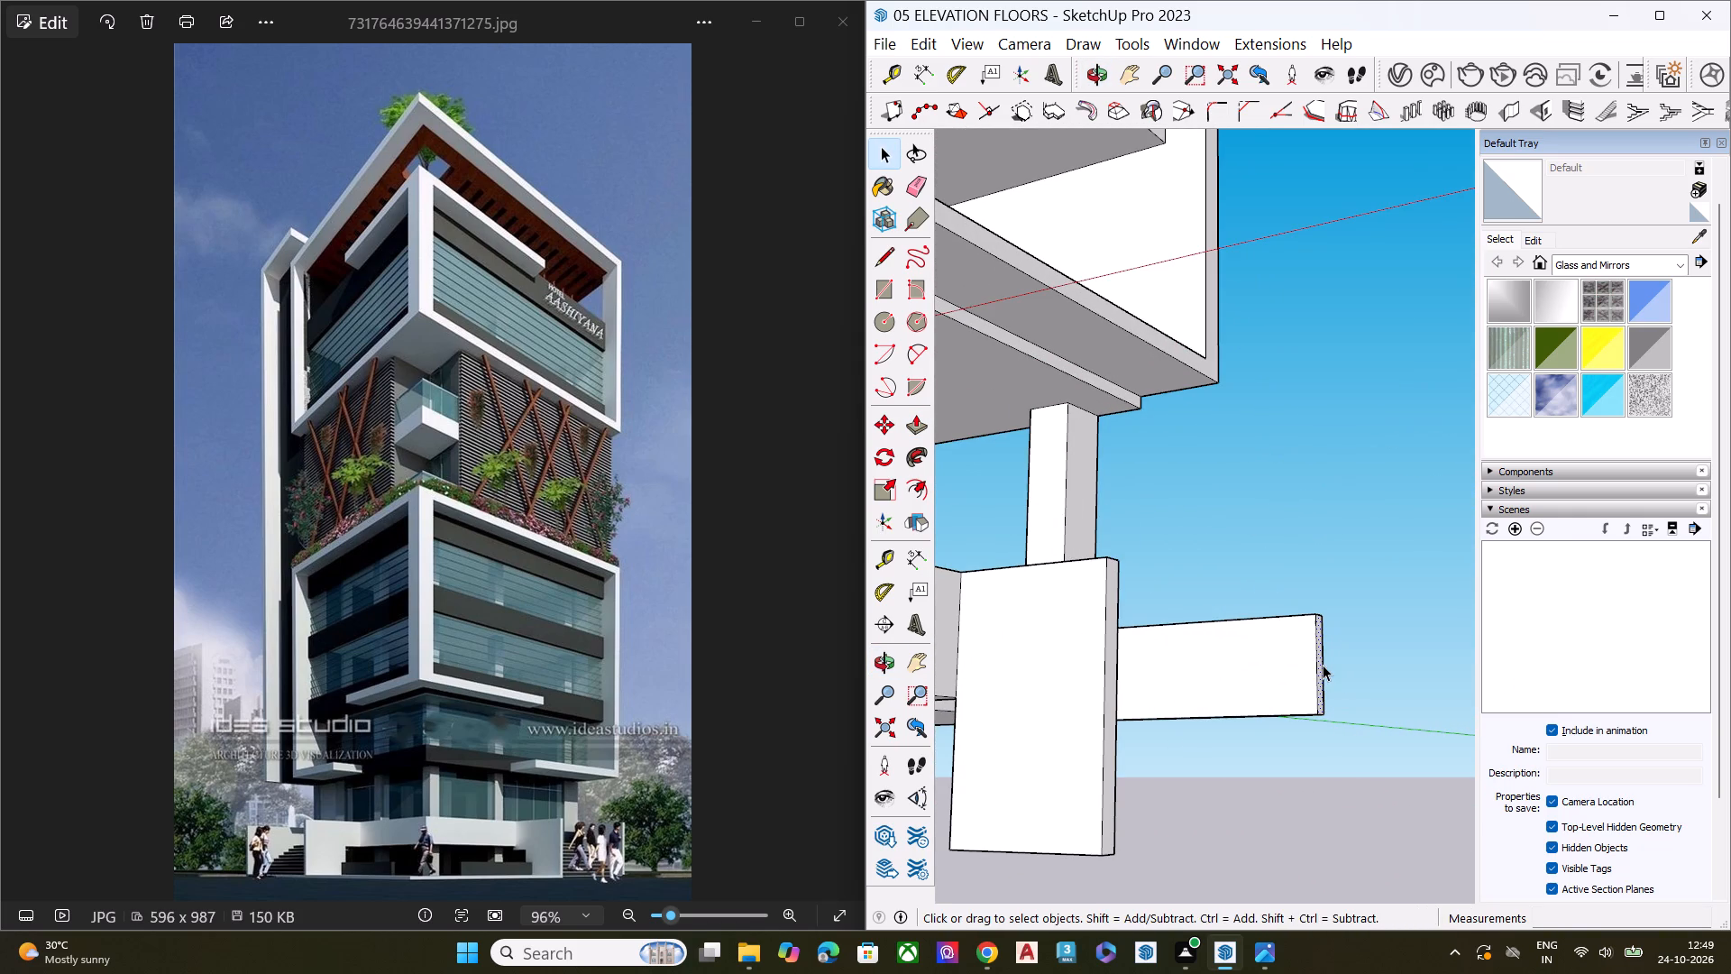
pyautogui.press('p')
pyautogui.click(1323, 665)
pyautogui.click(1356, 666)
pyautogui.press('space')
# Extend the adjacent lowered end wall inward by about 8' 5" from its inner end face, meeting the base's edge to close the gap.
pyautogui.scroll(-3, 1151, 598)
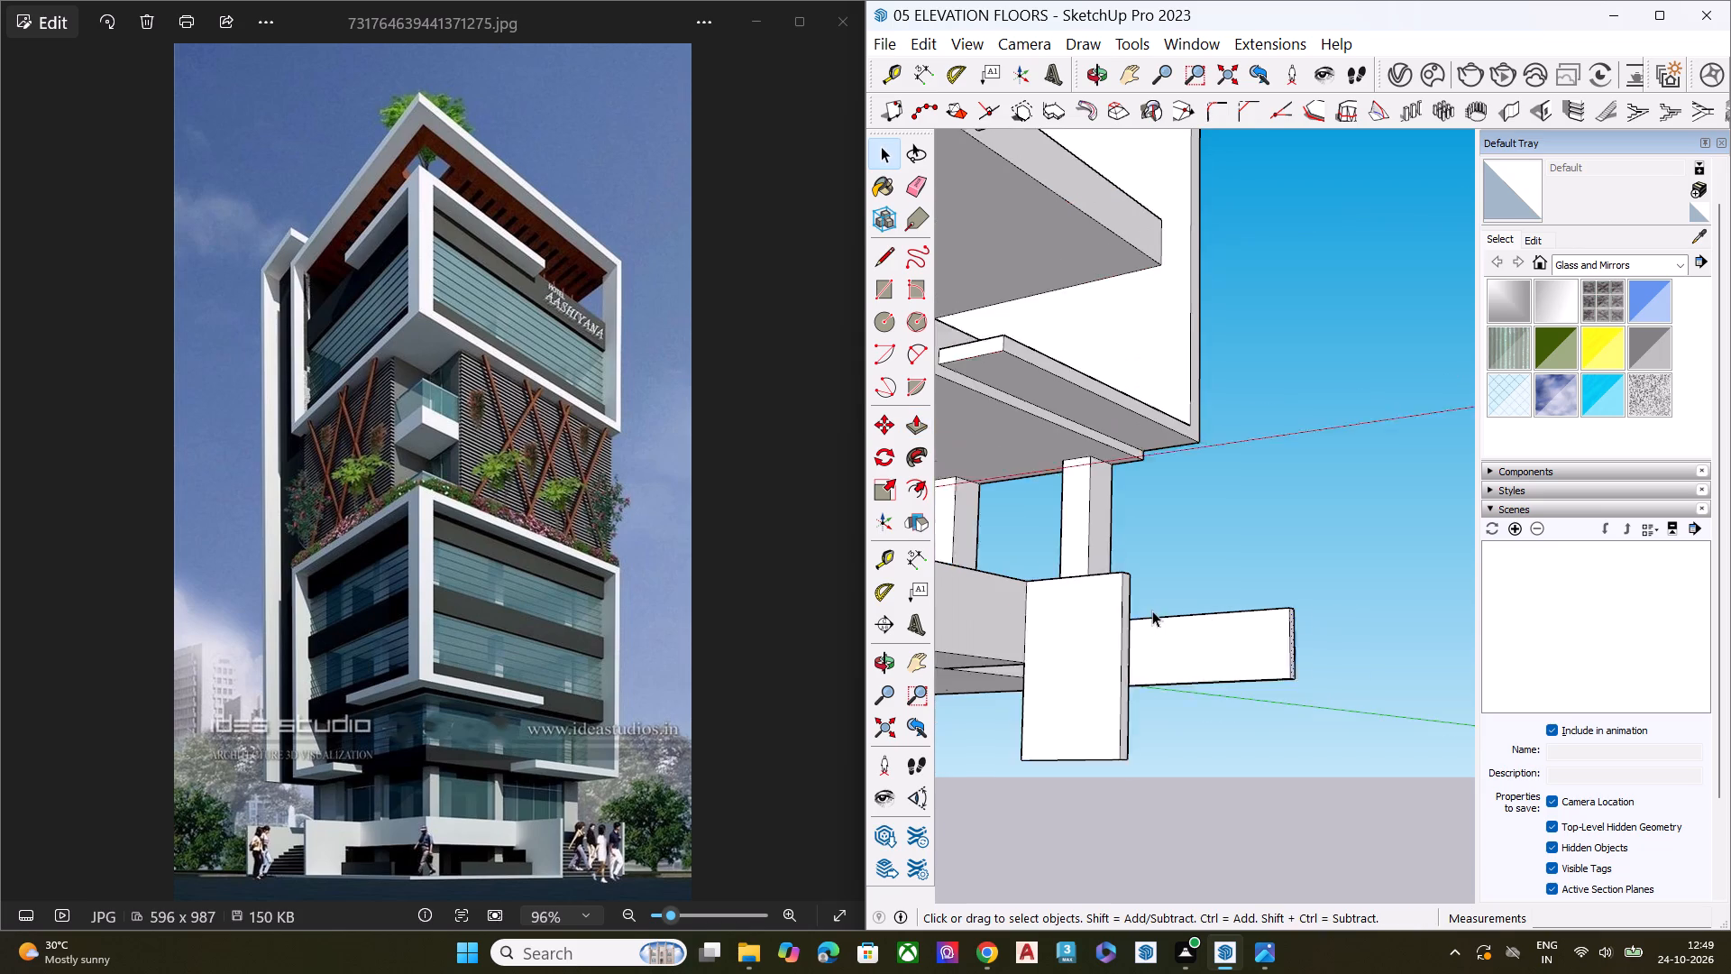
pyautogui.scroll(-2, 1152, 611)
pyautogui.moveTo(1218, 702); pyautogui.dragTo(1099, 838, button='middle')
pyautogui.moveTo(1099, 834); pyautogui.dragTo(930, 813, button='middle')
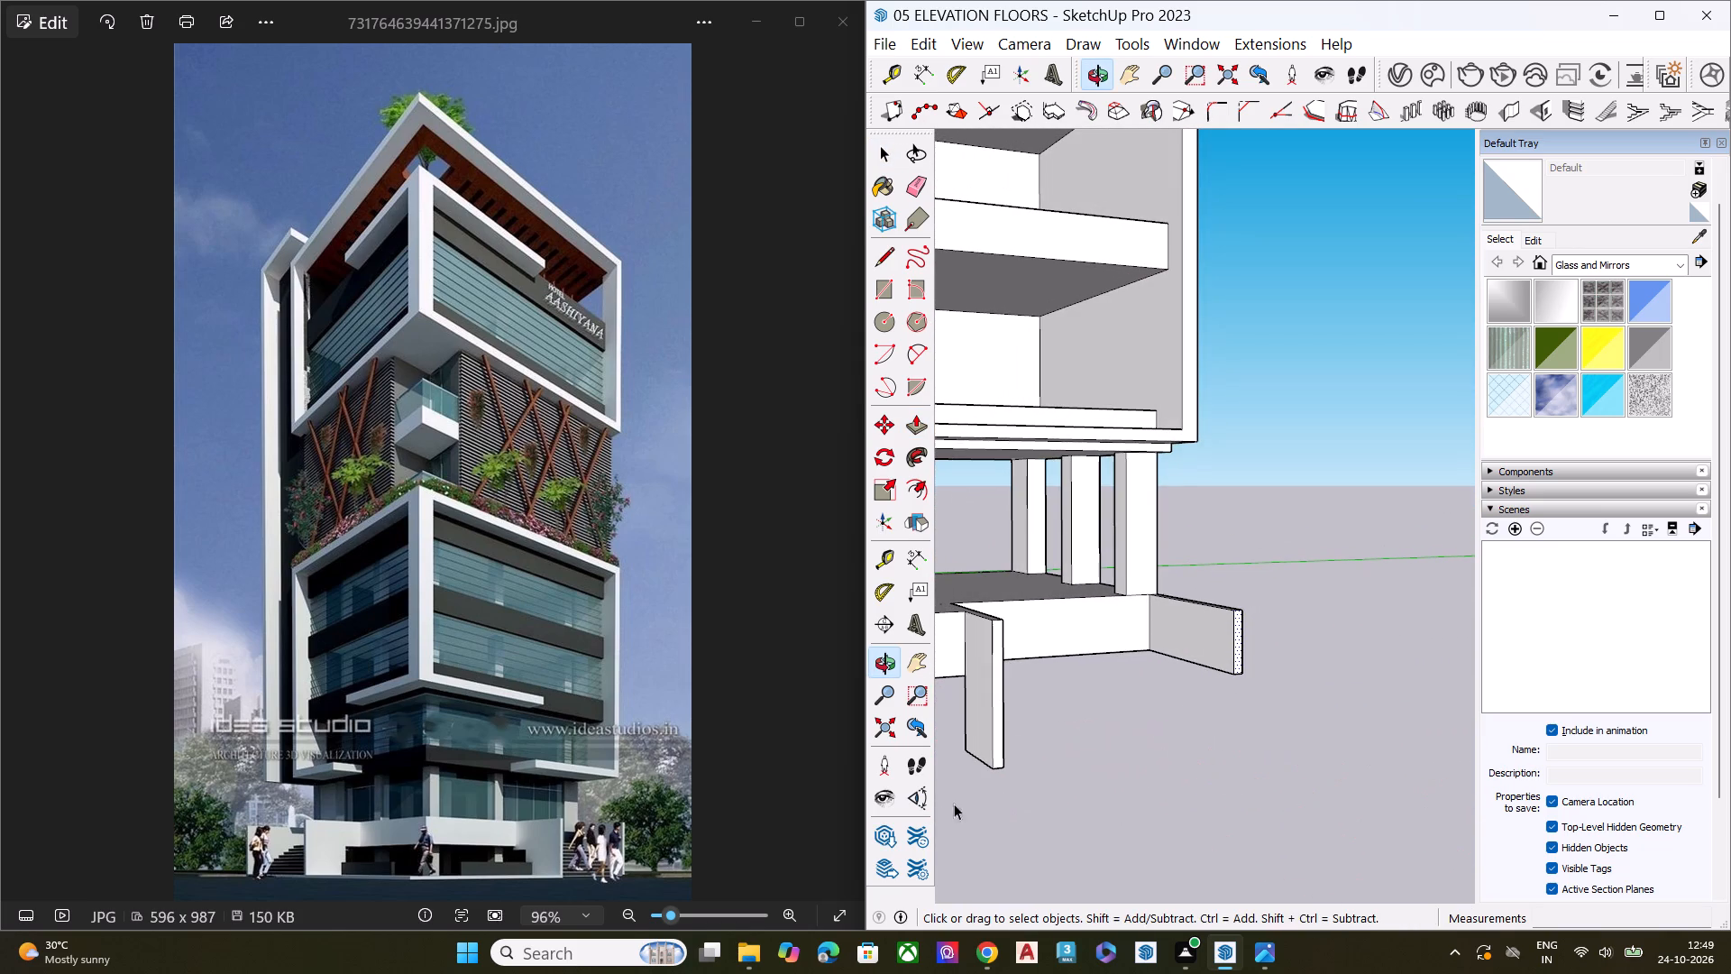
pyautogui.moveTo(1065, 780); pyautogui.dragTo(938, 850, button='middle')
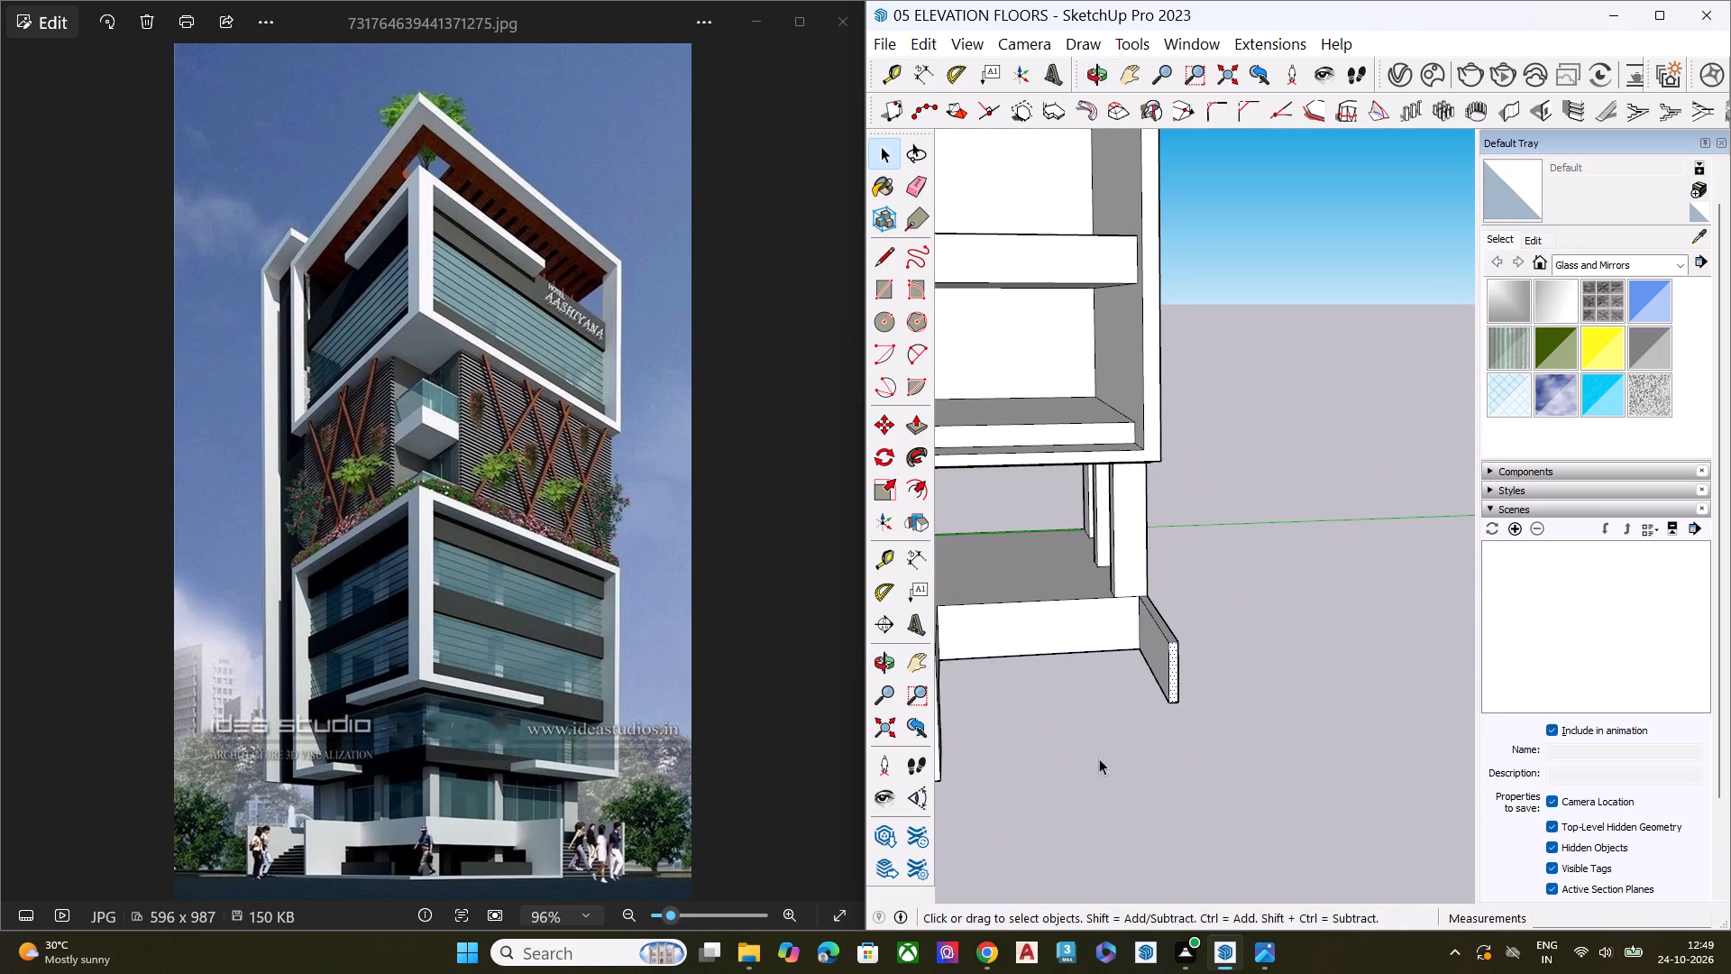
pyautogui.moveTo(1099, 743); pyautogui.dragTo(1275, 519, button='middle')
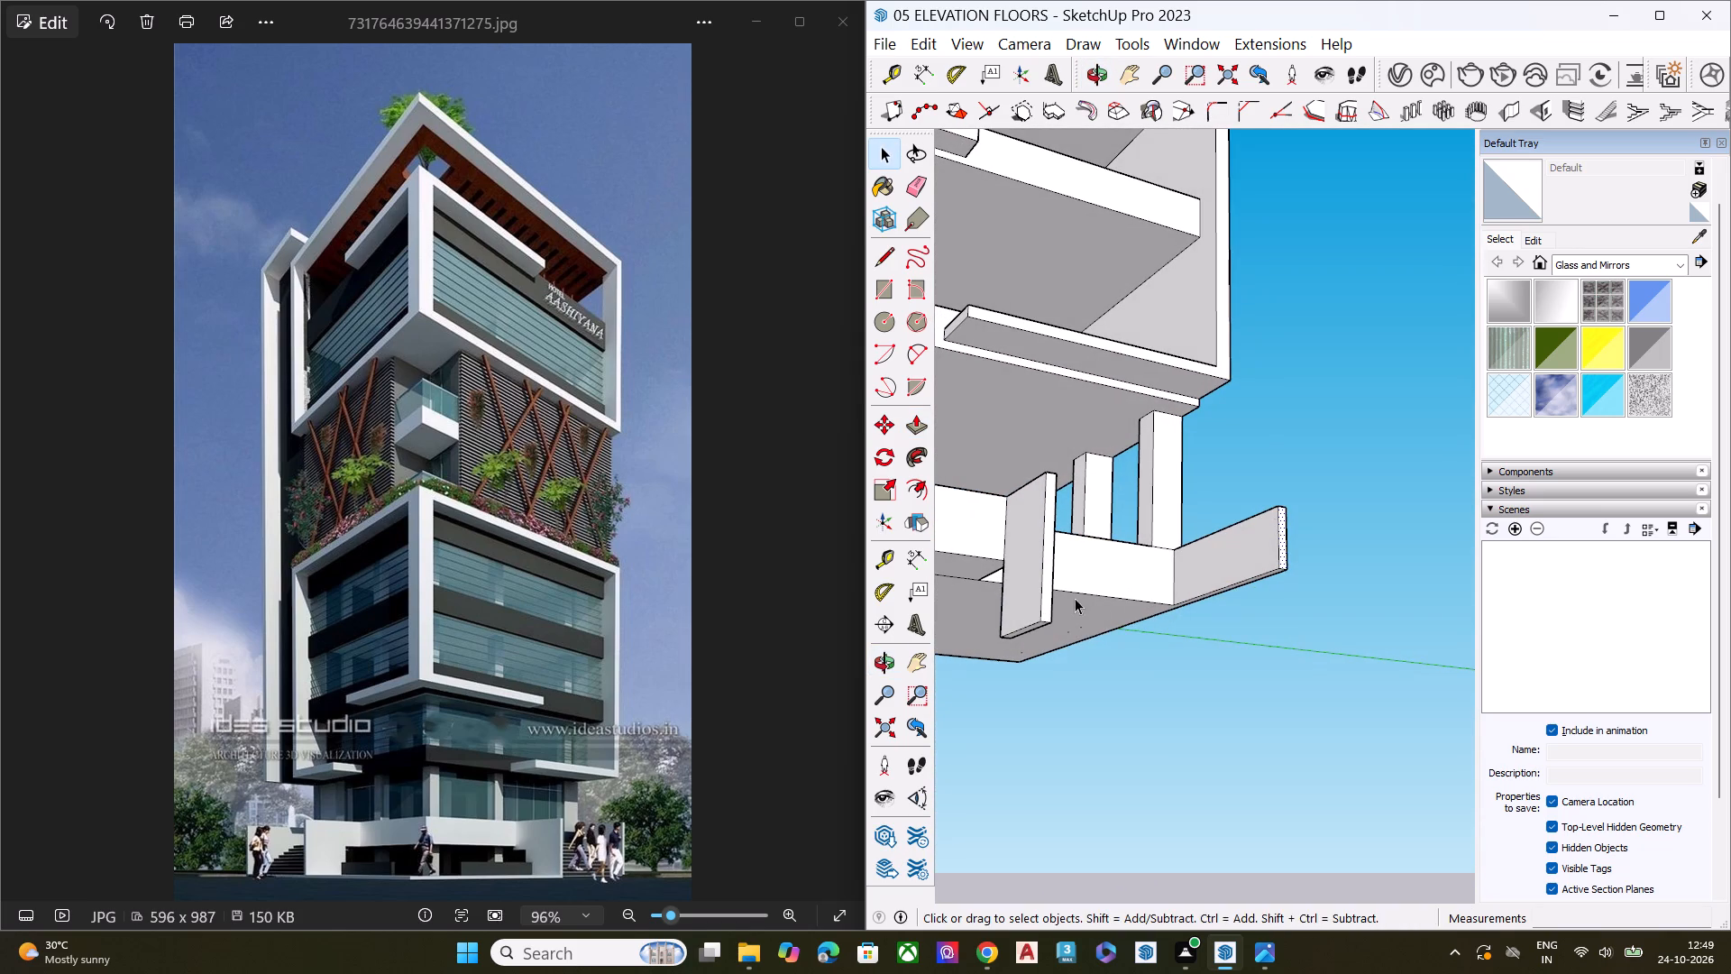
pyautogui.moveTo(1076, 579); pyautogui.dragTo(1326, 472, button='middle')
pyautogui.scroll(4, 1182, 538)
pyautogui.moveTo(1099, 498); pyautogui.dragTo(1116, 368, button='middle')
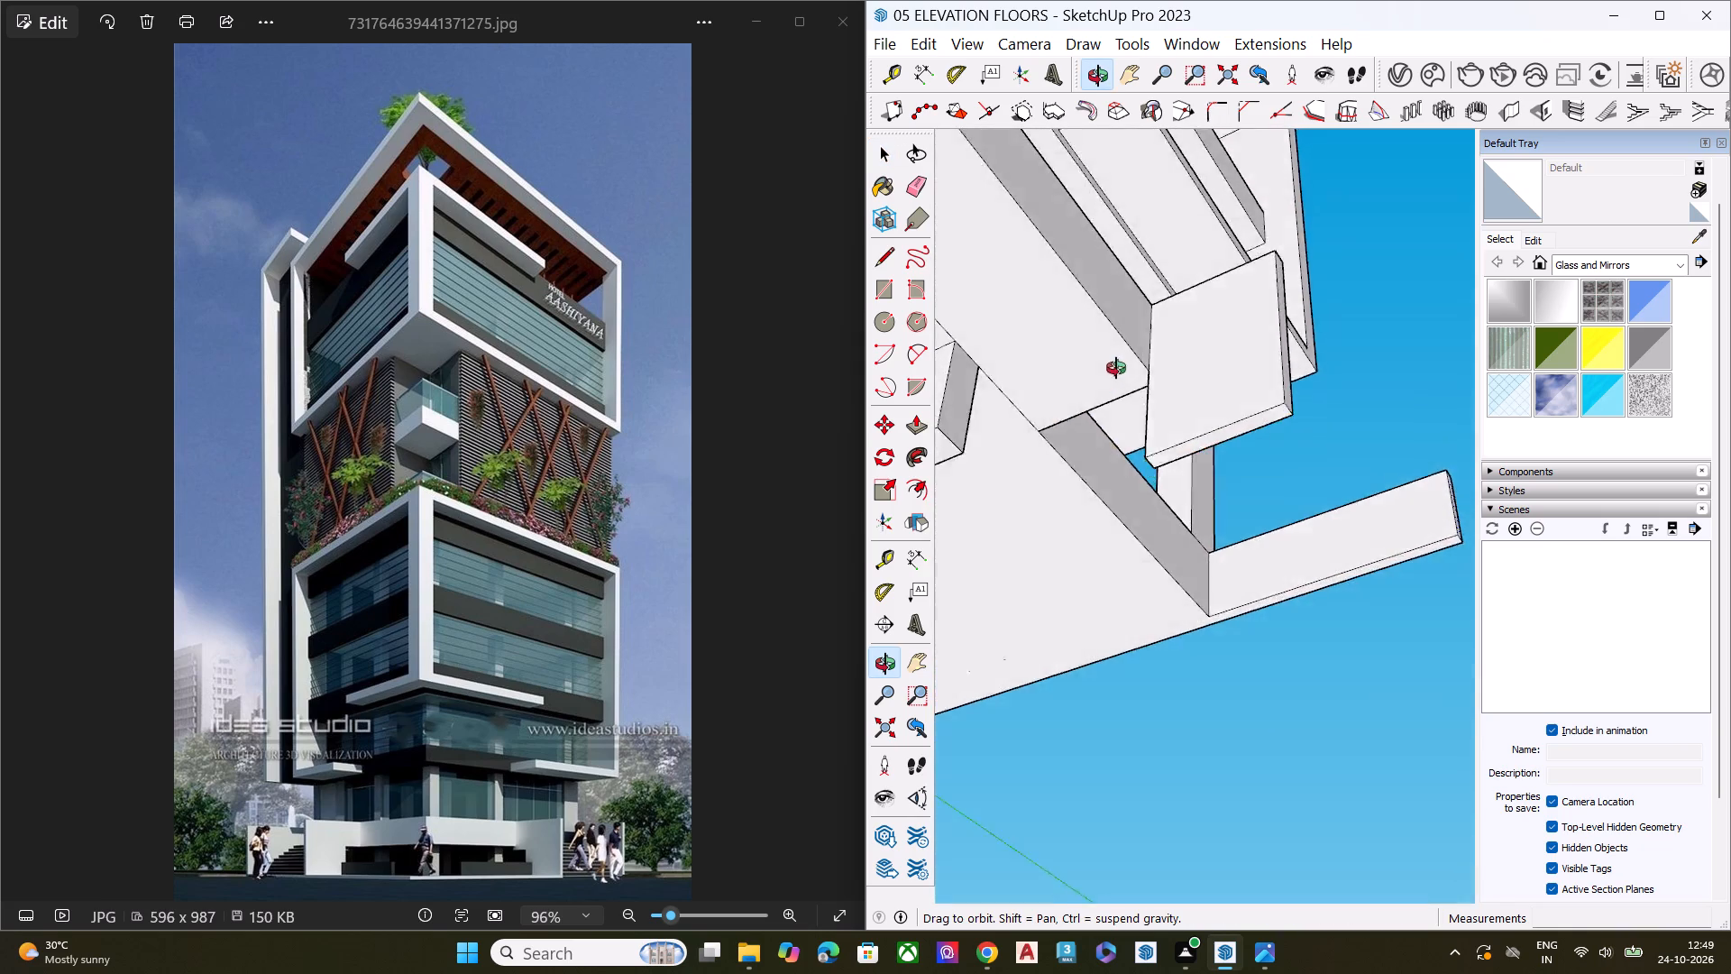
pyautogui.moveTo(1116, 368); pyautogui.dragTo(1598, 482, button='middle')
pyautogui.scroll(5, 1426, 507)
pyautogui.click(1405, 497)
pyautogui.click(1398, 498)
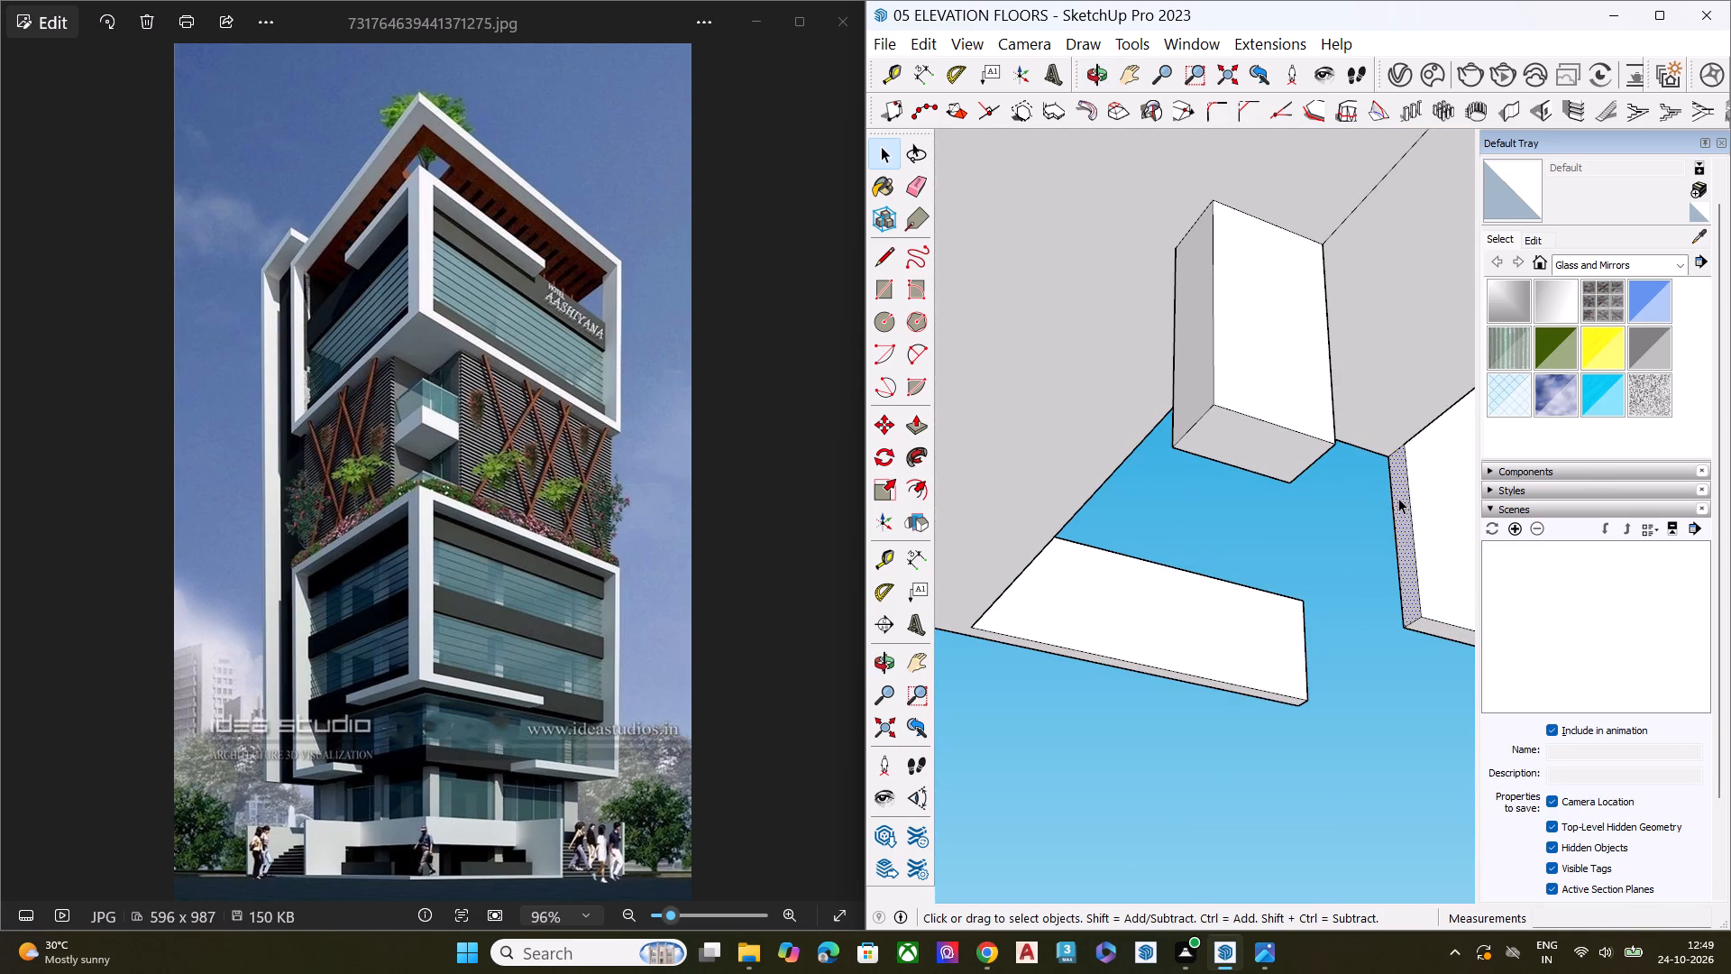
pyautogui.press('p')
pyautogui.click(1398, 498)
pyautogui.moveTo(1372, 451); pyautogui.dragTo(1079, 457, button='middle')
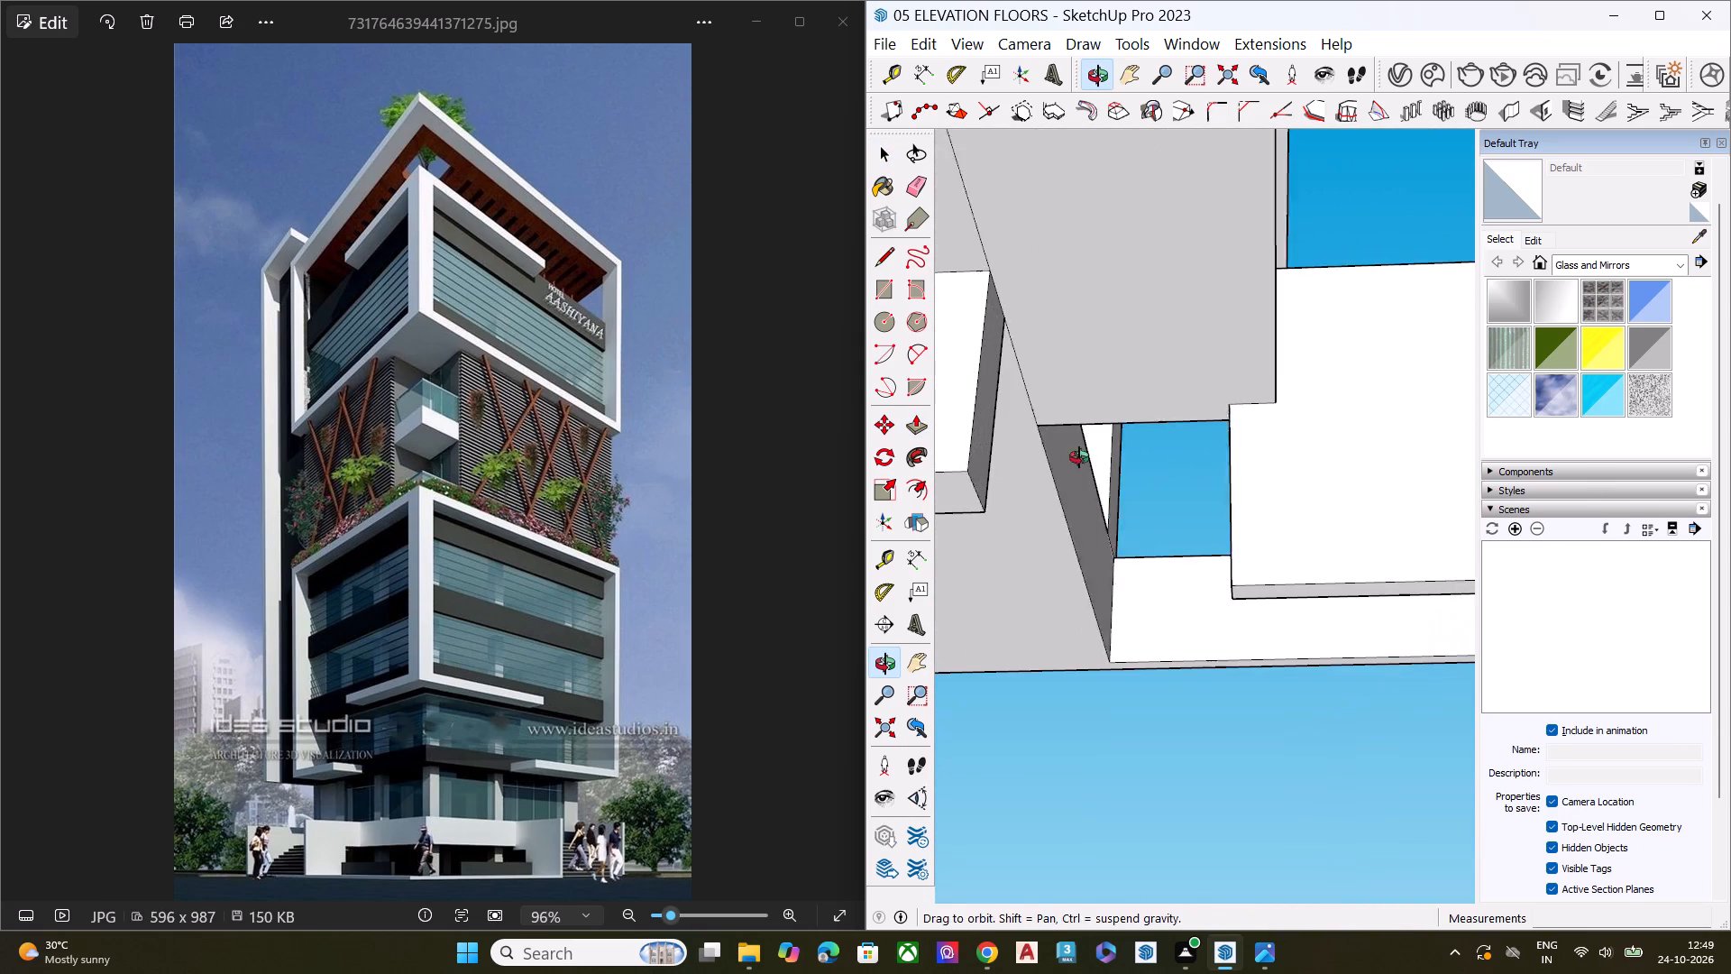
pyautogui.moveTo(1079, 457); pyautogui.dragTo(1070, 457, button='middle')
pyautogui.click(1008, 376)
pyautogui.press('space')
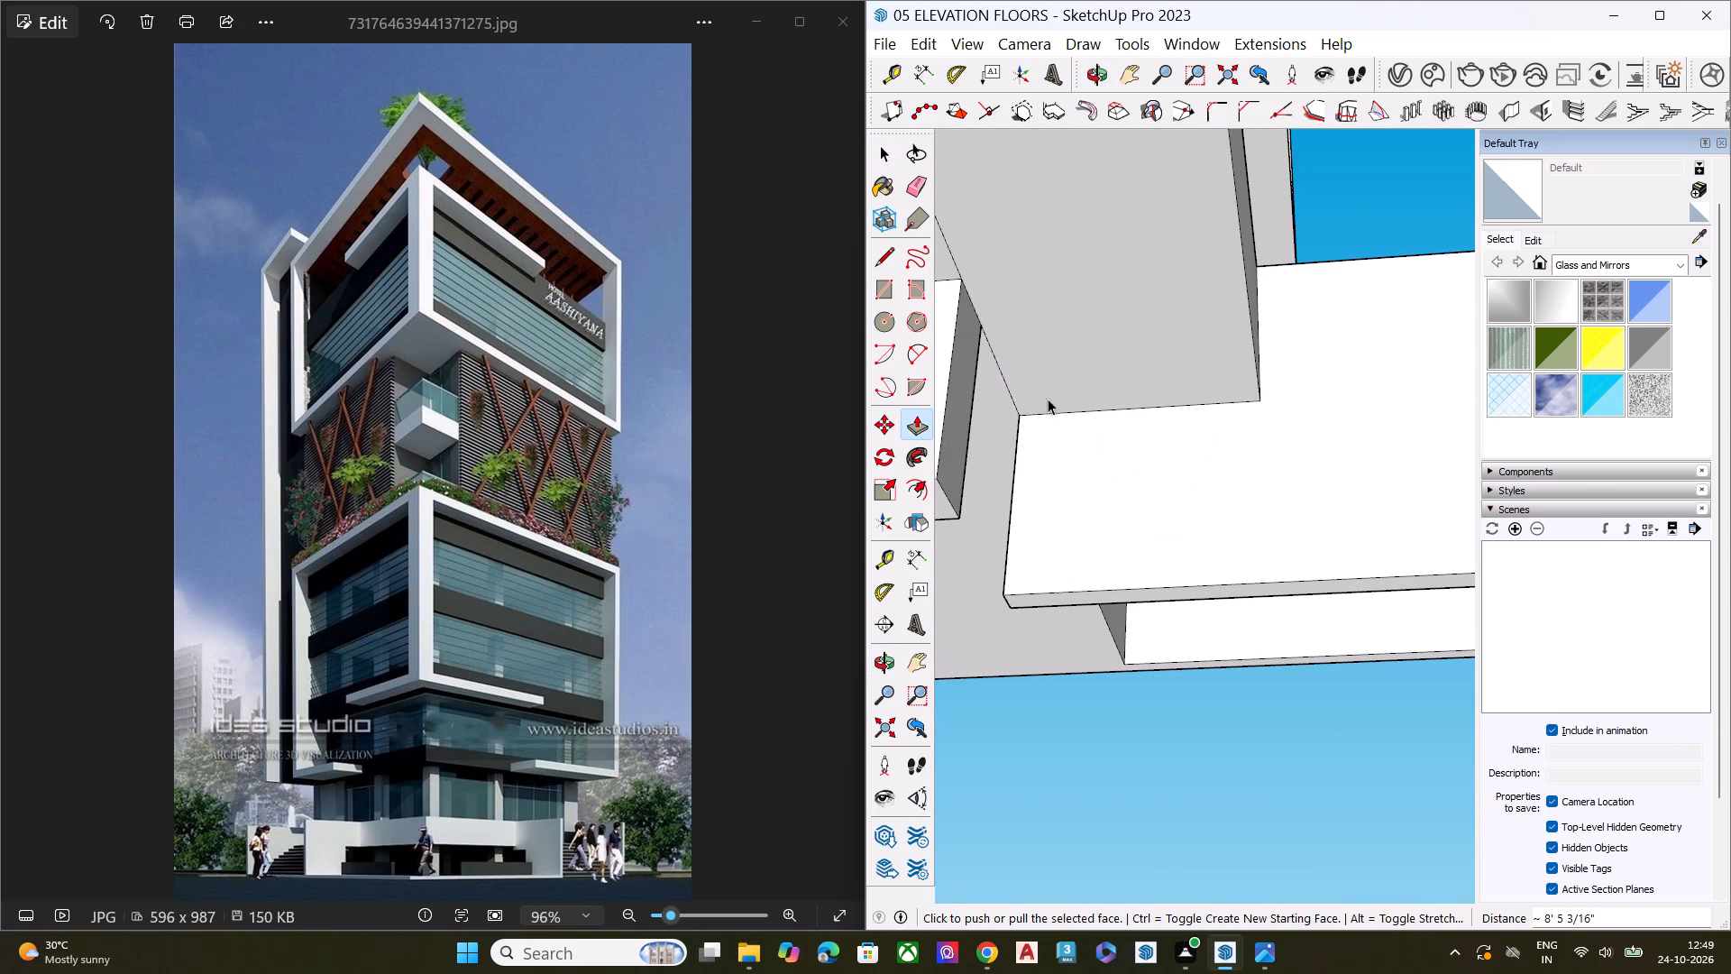
pyautogui.scroll(-6, 1059, 441)
pyautogui.scroll(2, 1013, 456)
pyautogui.scroll(-2, 1009, 460)
pyautogui.click(1140, 691)
pyautogui.scroll(-8, 1273, 410)
# On the other side of the tower, extend the lowered short end wall inward from its inner end face to the base's edge.
pyautogui.moveTo(1244, 335); pyautogui.dragTo(1254, 413, button='middle')
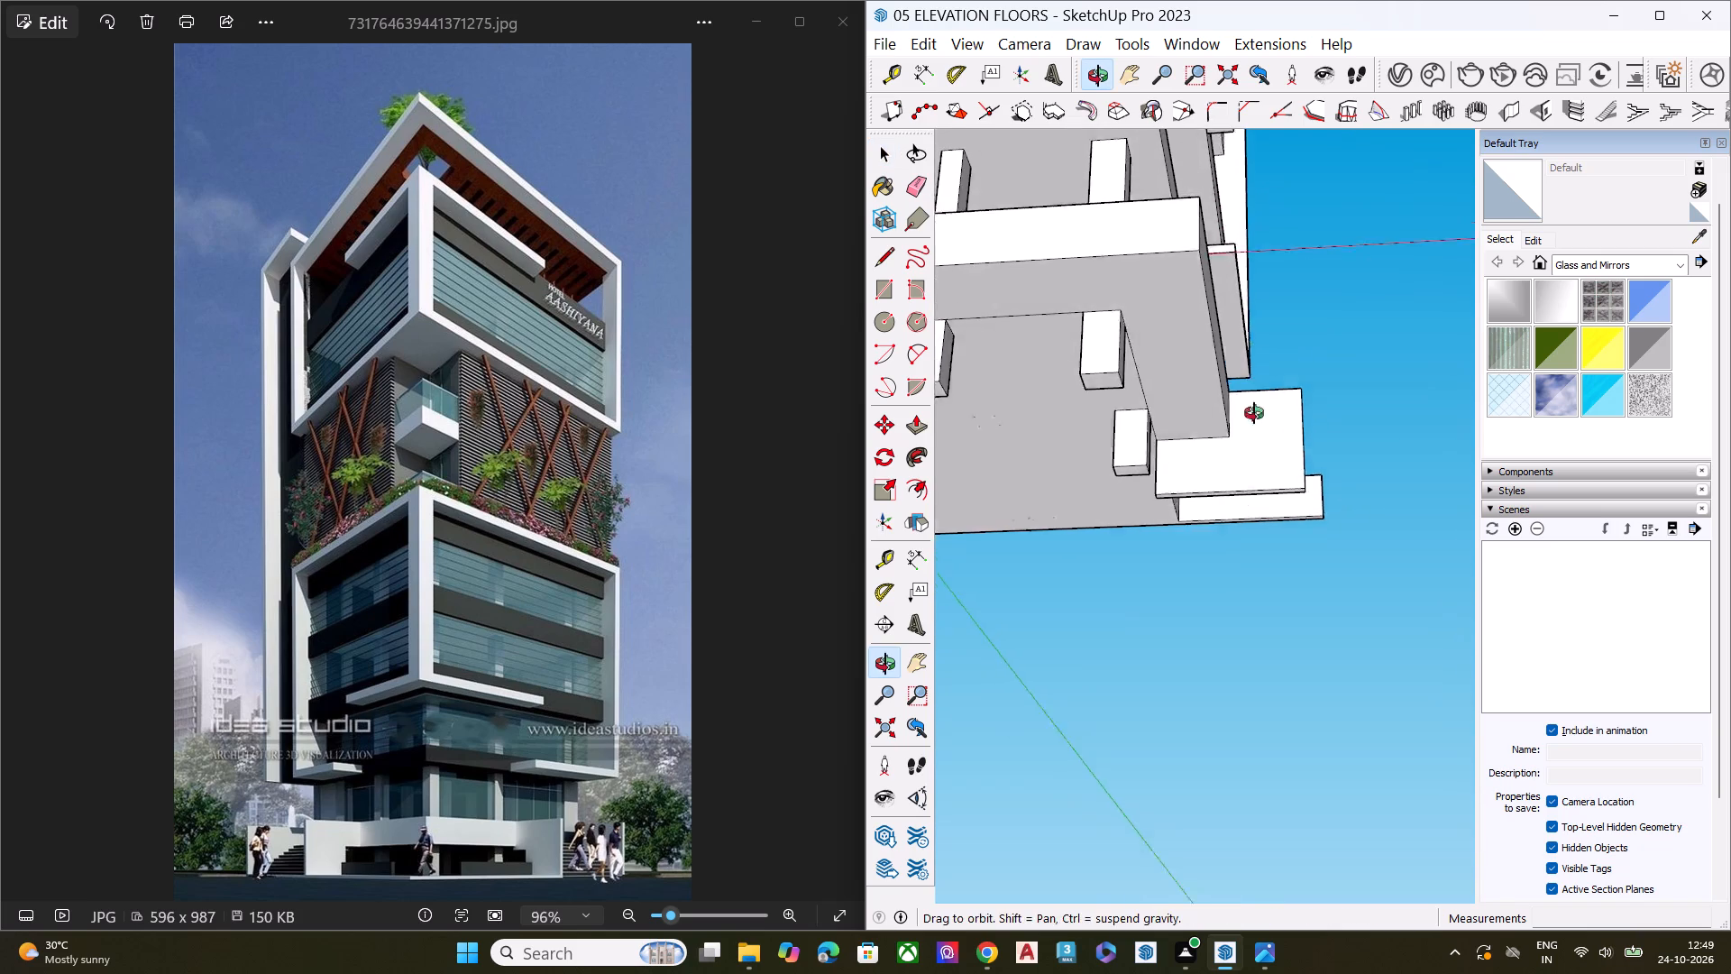
pyautogui.moveTo(1254, 413); pyautogui.dragTo(1256, 469, button='middle')
pyautogui.scroll(-4, 1279, 318)
pyautogui.scroll(1, 1344, 360)
pyautogui.scroll(-3, 1355, 373)
pyautogui.moveTo(1334, 468); pyautogui.dragTo(975, 479, button='middle')
pyautogui.scroll(7, 993, 424)
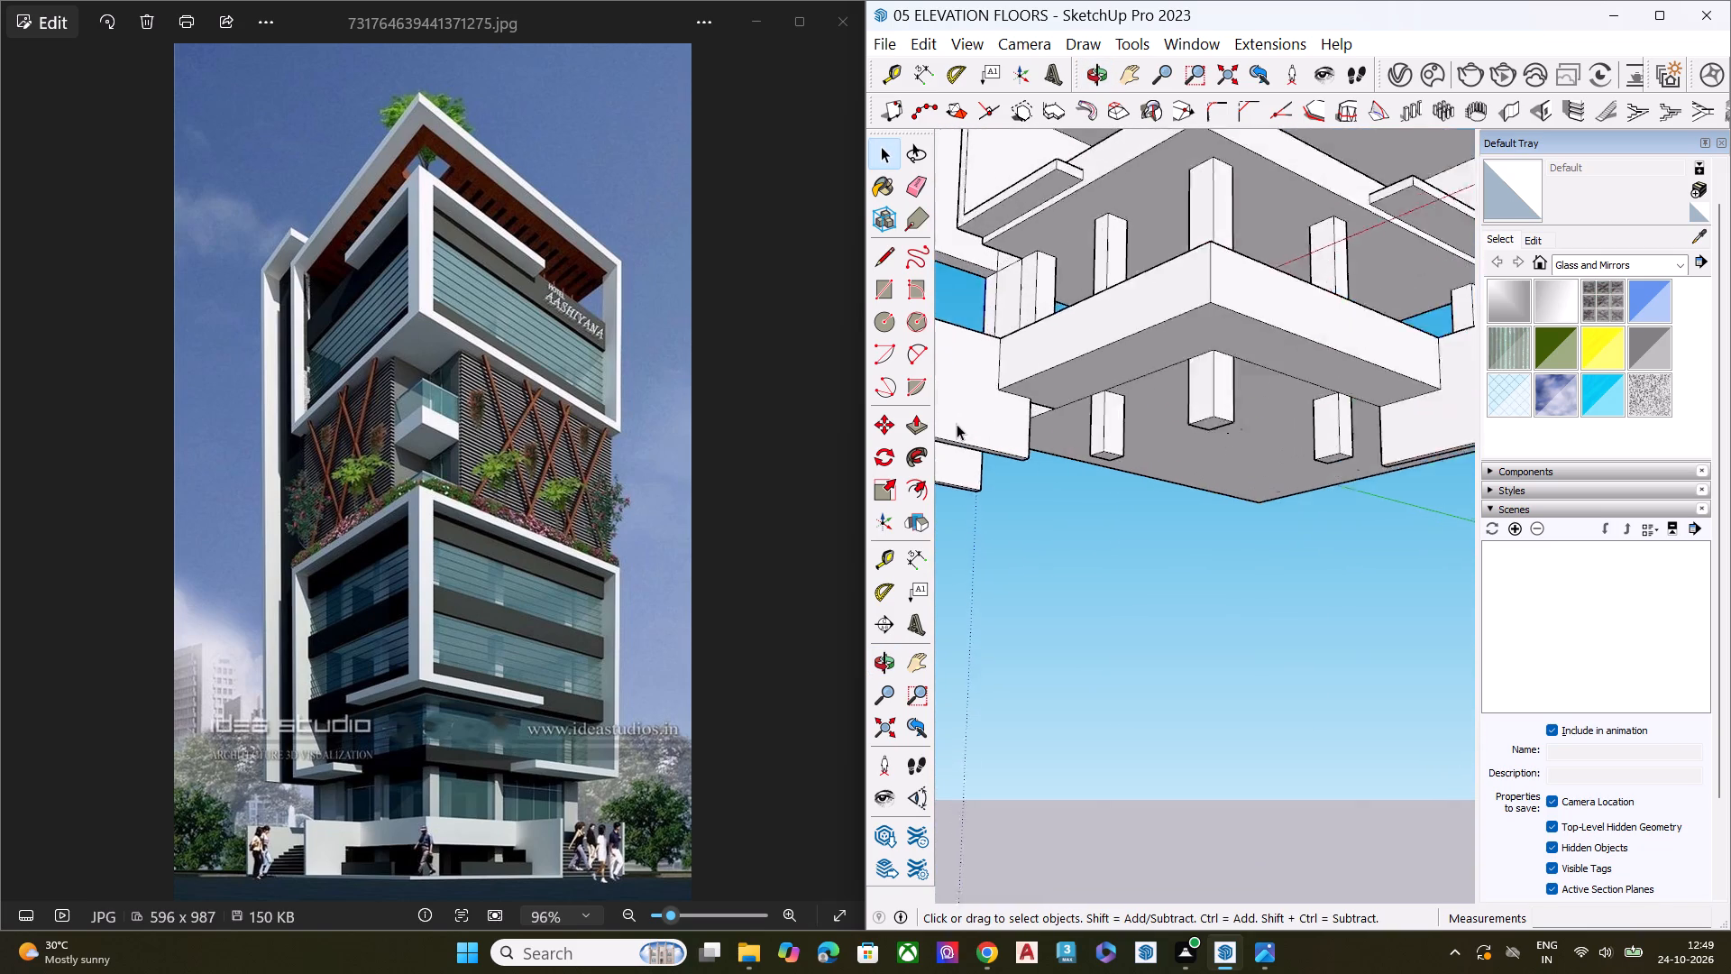
pyautogui.scroll(4, 957, 424)
pyautogui.scroll(1, 1261, 436)
pyautogui.moveTo(1252, 431); pyautogui.dragTo(836, 345, button='middle')
pyautogui.scroll(5, 920, 388)
pyautogui.scroll(-9, 1281, 393)
pyautogui.moveTo(1172, 476); pyautogui.dragTo(936, 476, button='middle')
pyautogui.scroll(5, 936, 476)
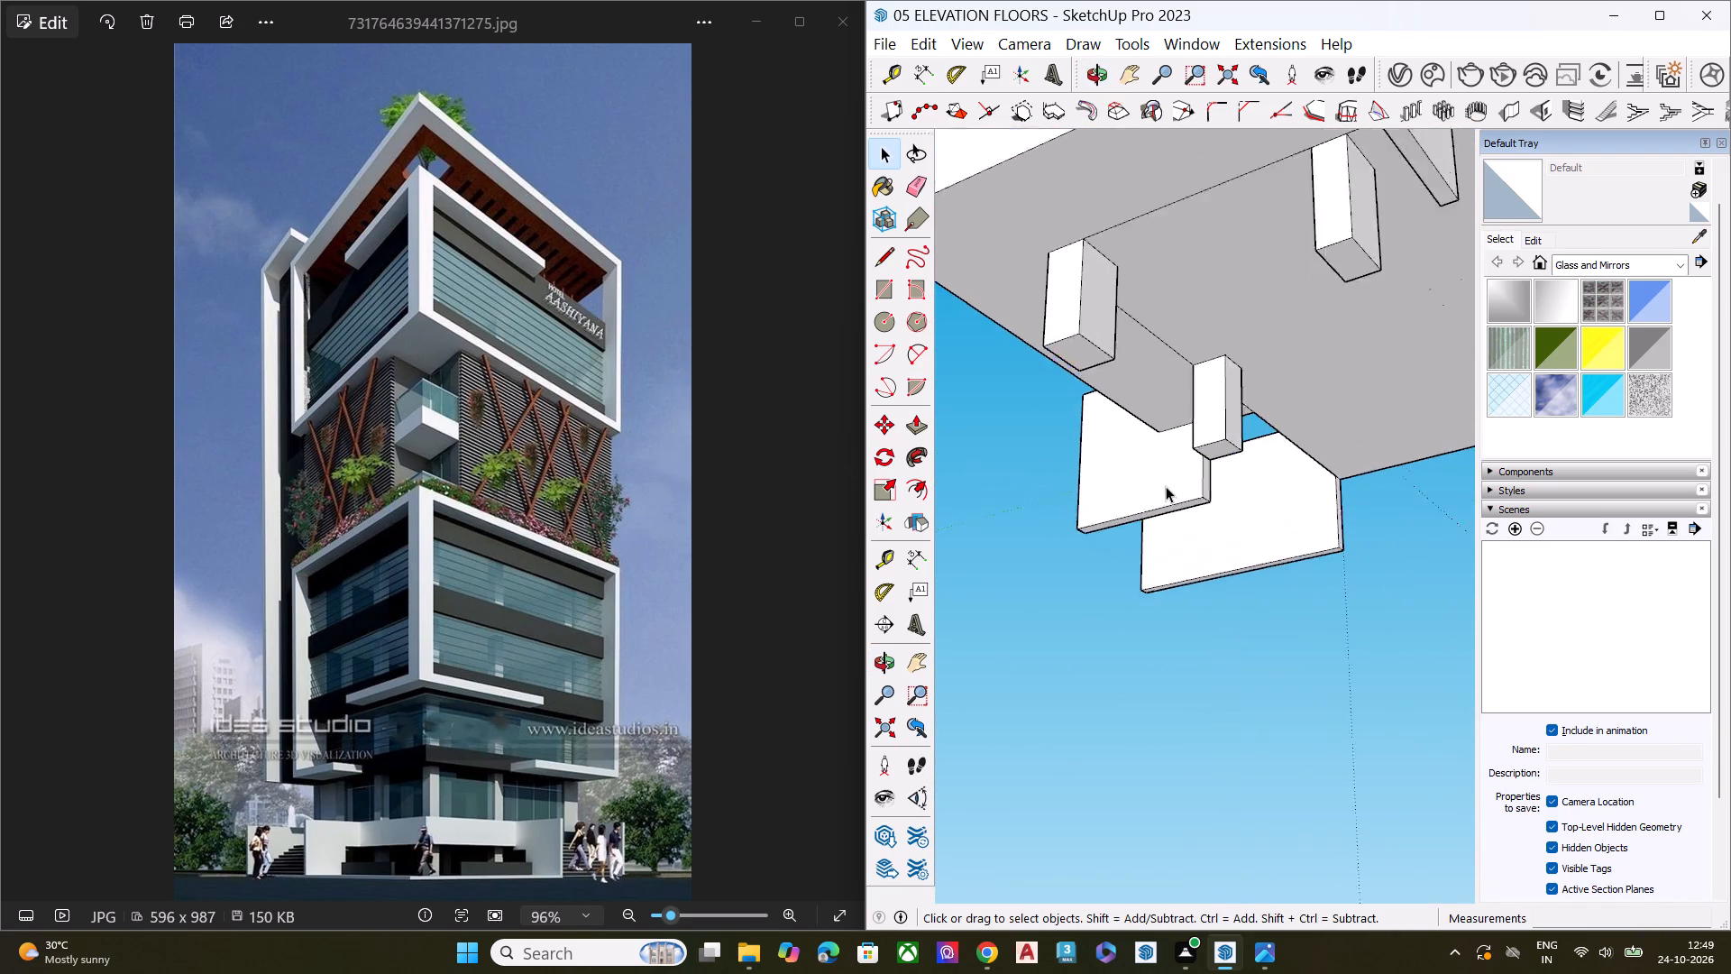
pyautogui.scroll(6, 1166, 486)
pyautogui.scroll(-1, 1218, 480)
pyautogui.scroll(6, 1218, 480)
pyautogui.scroll(-1, 1217, 480)
pyautogui.click(1217, 480)
pyautogui.press('p')
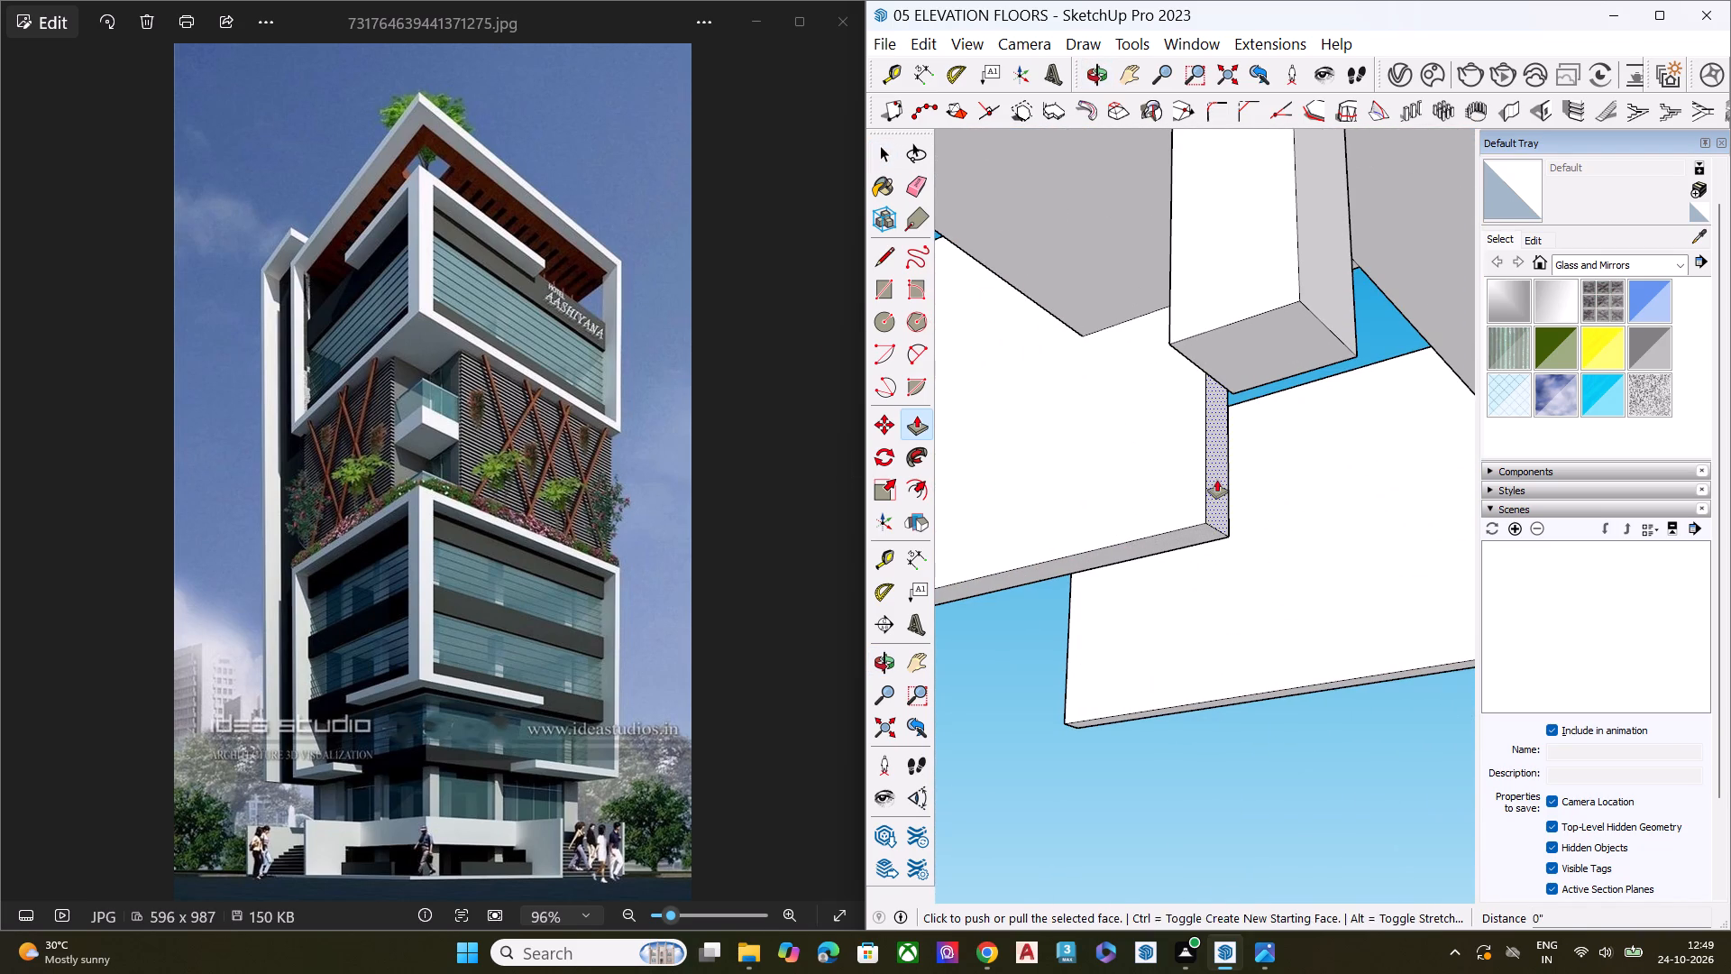
pyautogui.click(1217, 480)
pyautogui.click(1392, 293)
pyautogui.press('space')
pyautogui.scroll(-3, 1099, 632)
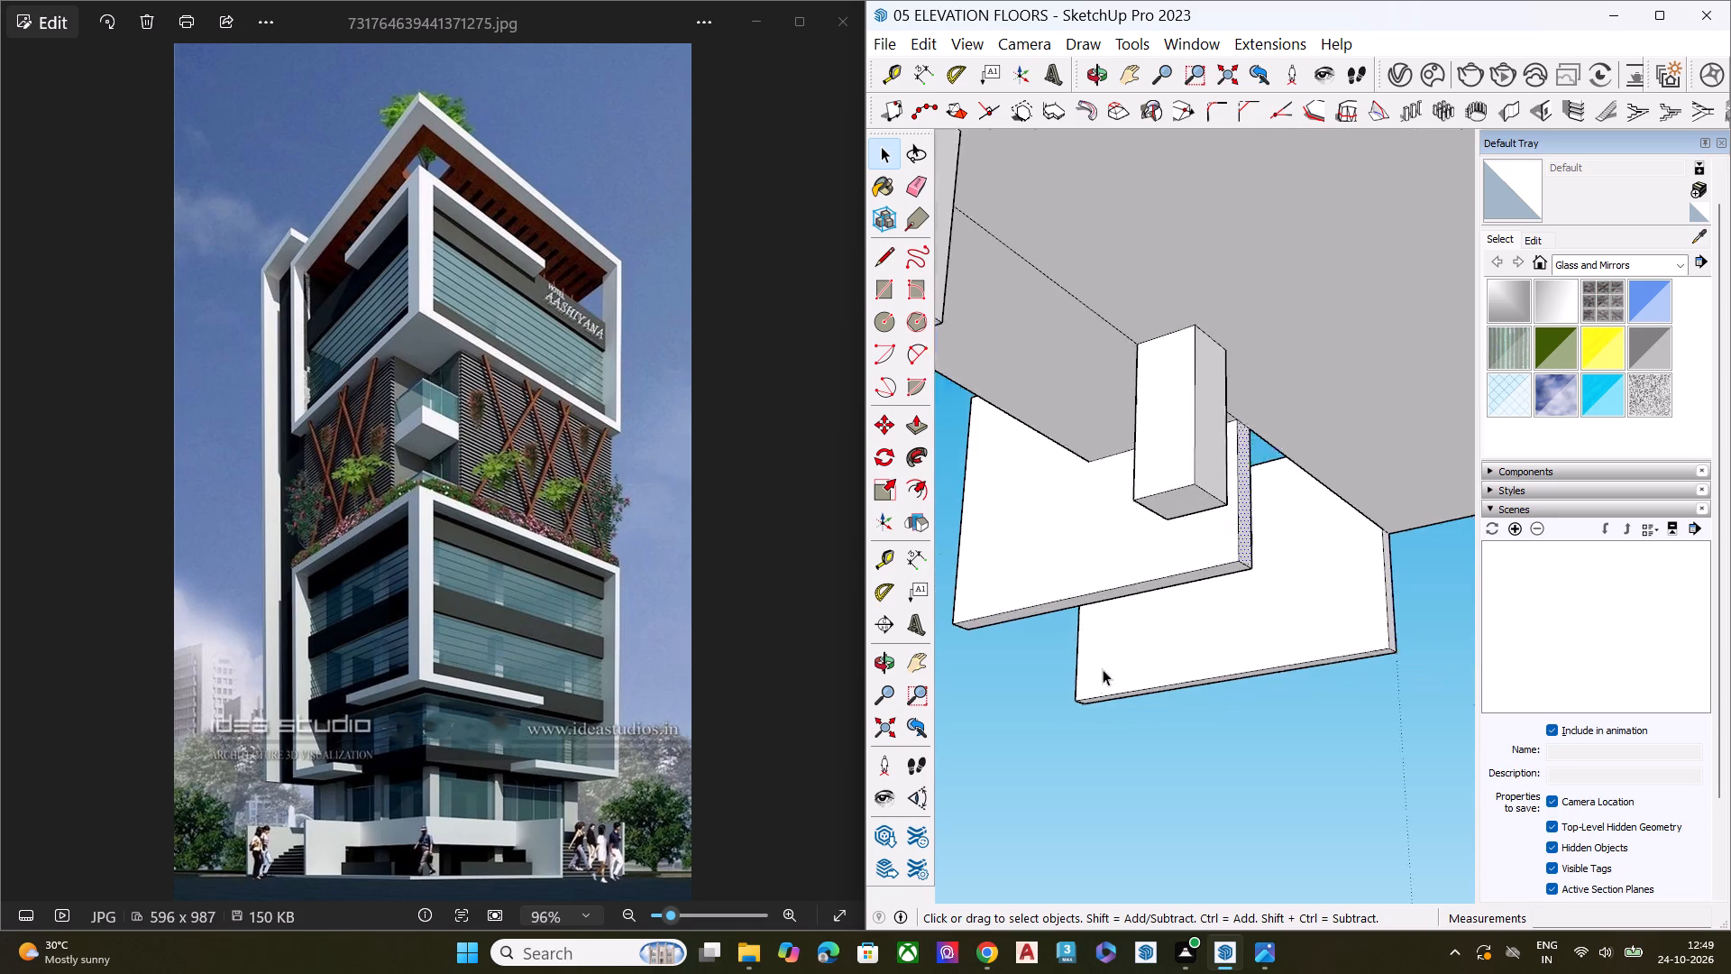
pyautogui.scroll(-2, 1103, 669)
pyautogui.click(1040, 708)
# Examine the whole tower and its extended base walls from the front corner against the reference elevation.
pyautogui.scroll(-8, 1121, 502)
pyautogui.moveTo(1081, 547); pyautogui.dragTo(1598, 659, button='middle')
pyautogui.scroll(-6, 1180, 400)
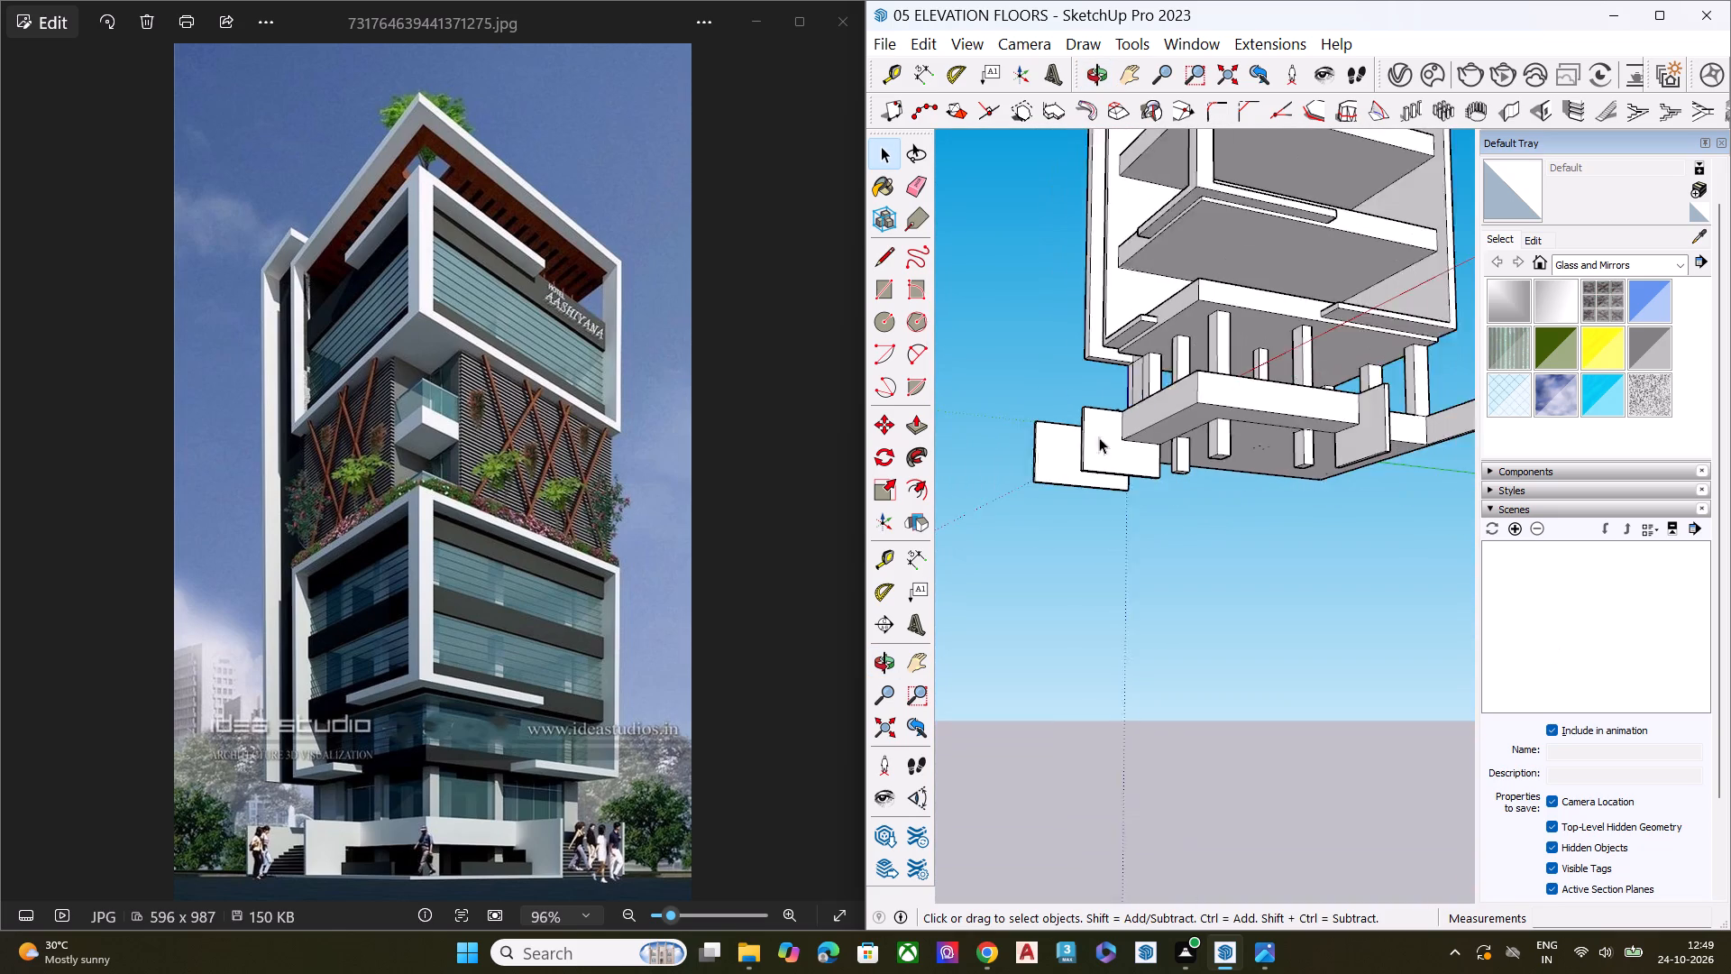
pyautogui.scroll(-2, 1099, 437)
pyautogui.moveTo(1369, 376); pyautogui.dragTo(1514, 474, button='middle')
pyautogui.scroll(-5, 982, 576)
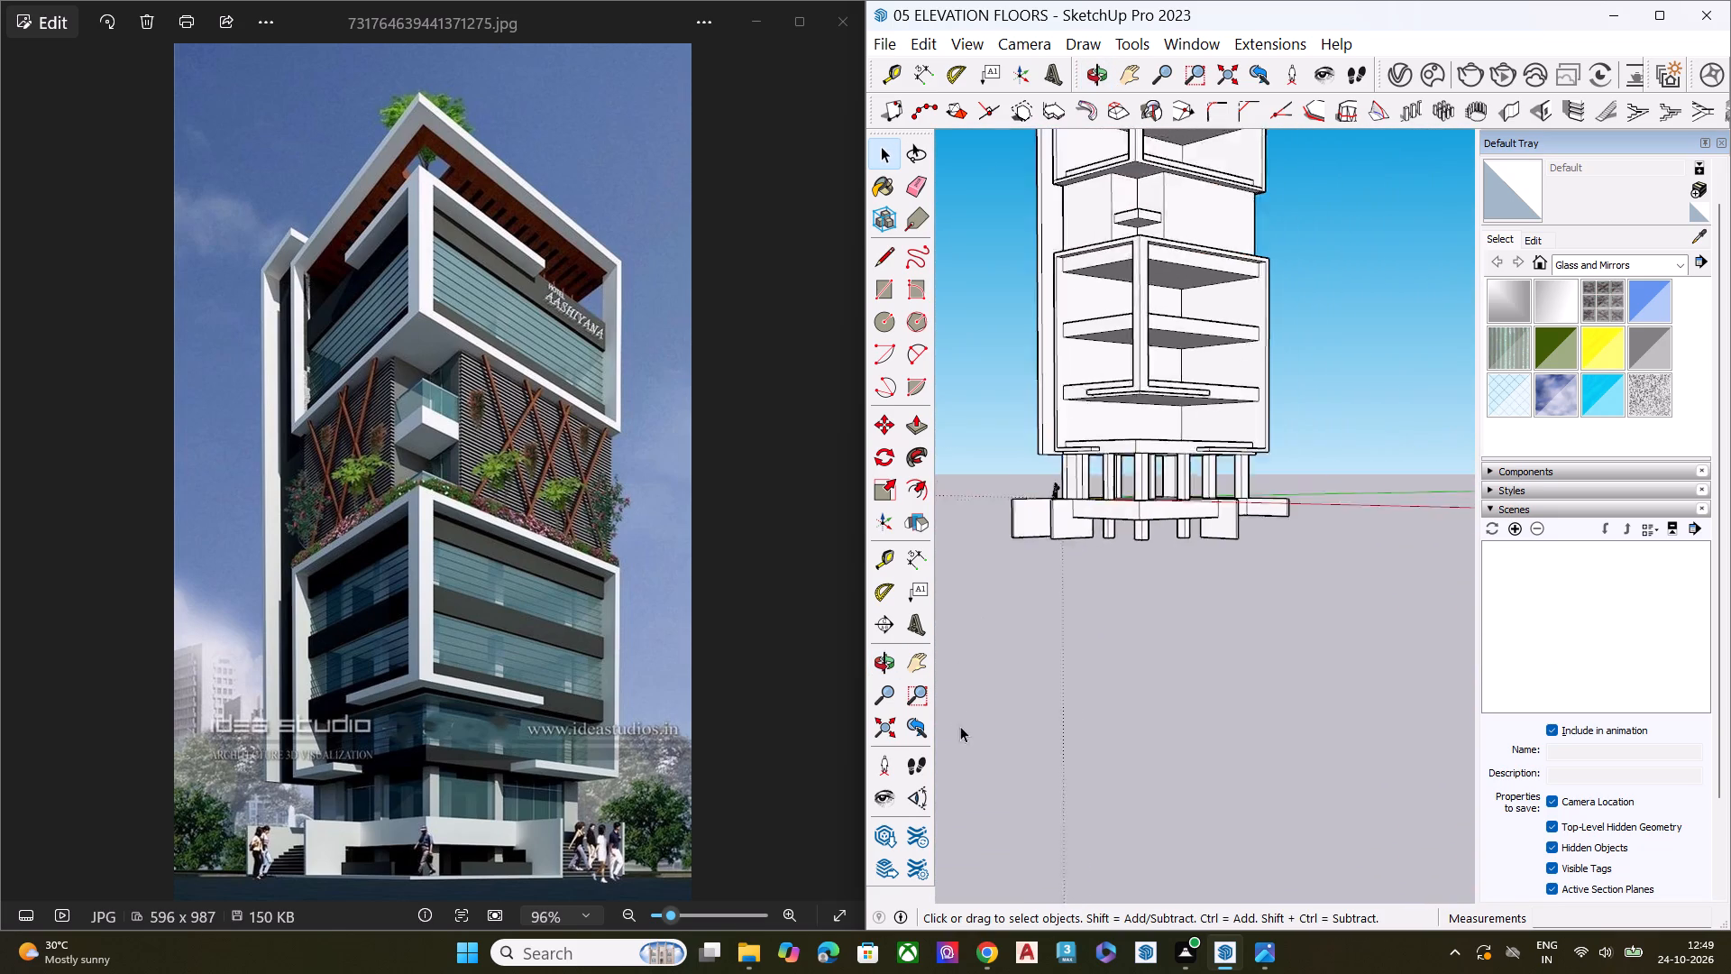
pyautogui.scroll(-4, 960, 726)
pyautogui.scroll(3, 995, 239)
pyautogui.scroll(-6, 1190, 470)
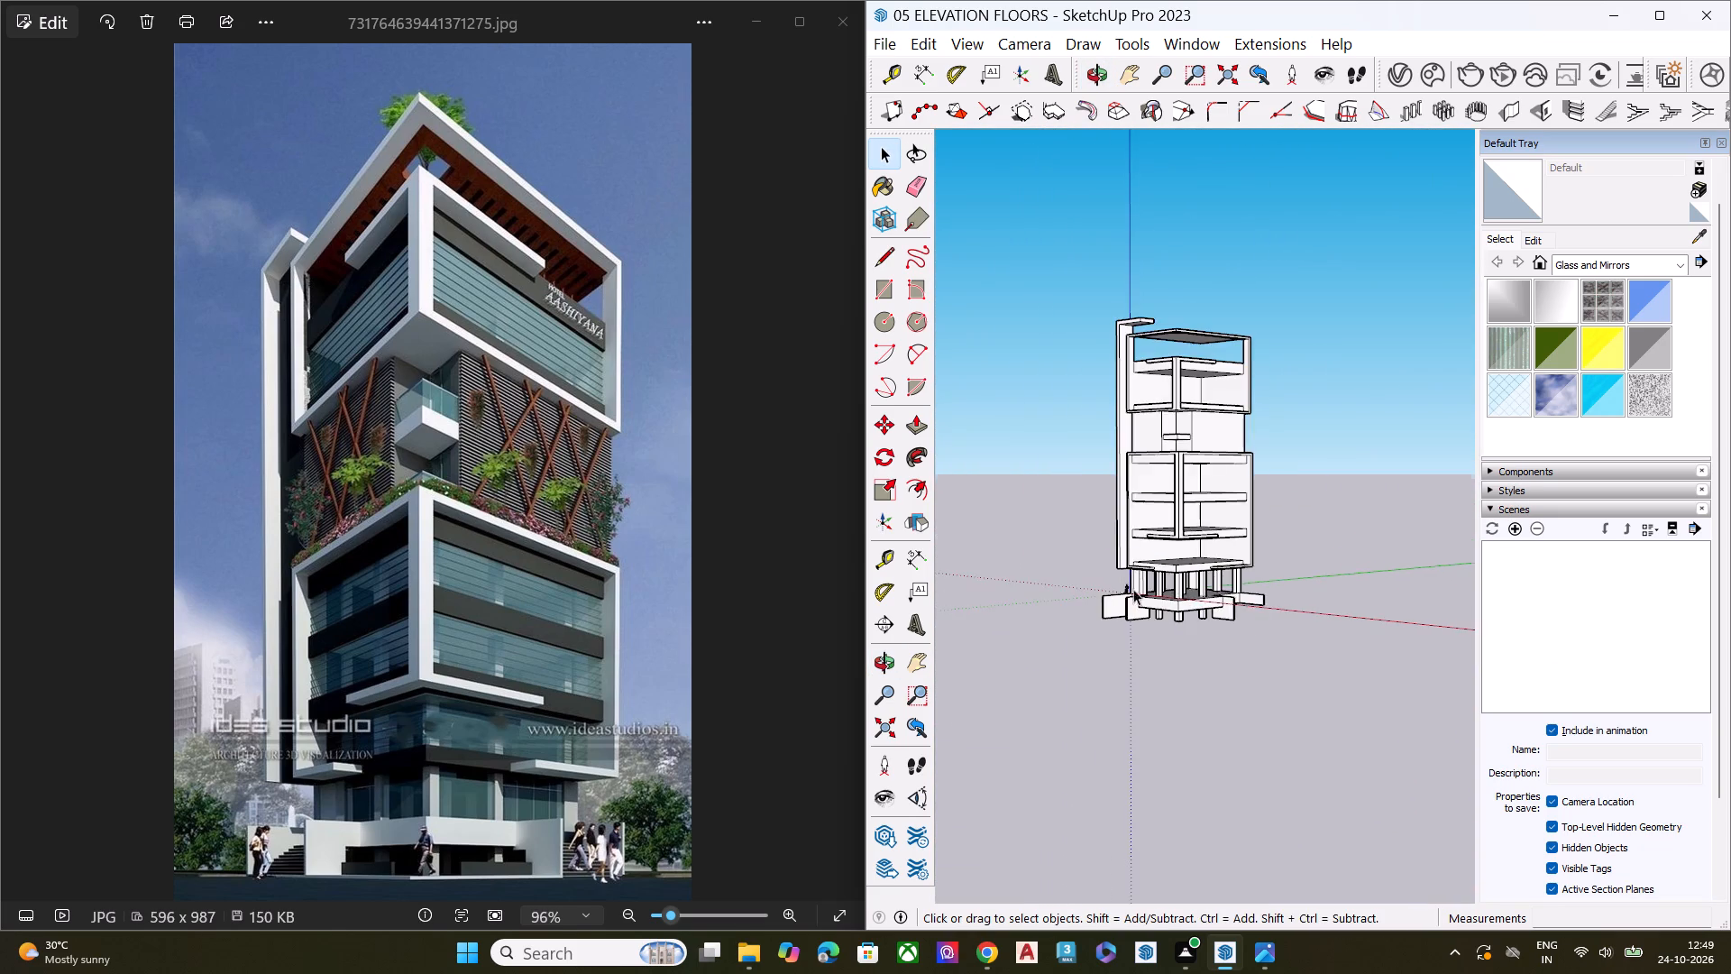
pyautogui.moveTo(1130, 583); pyautogui.dragTo(1083, 392, button='middle')
pyautogui.scroll(7, 1255, 340)
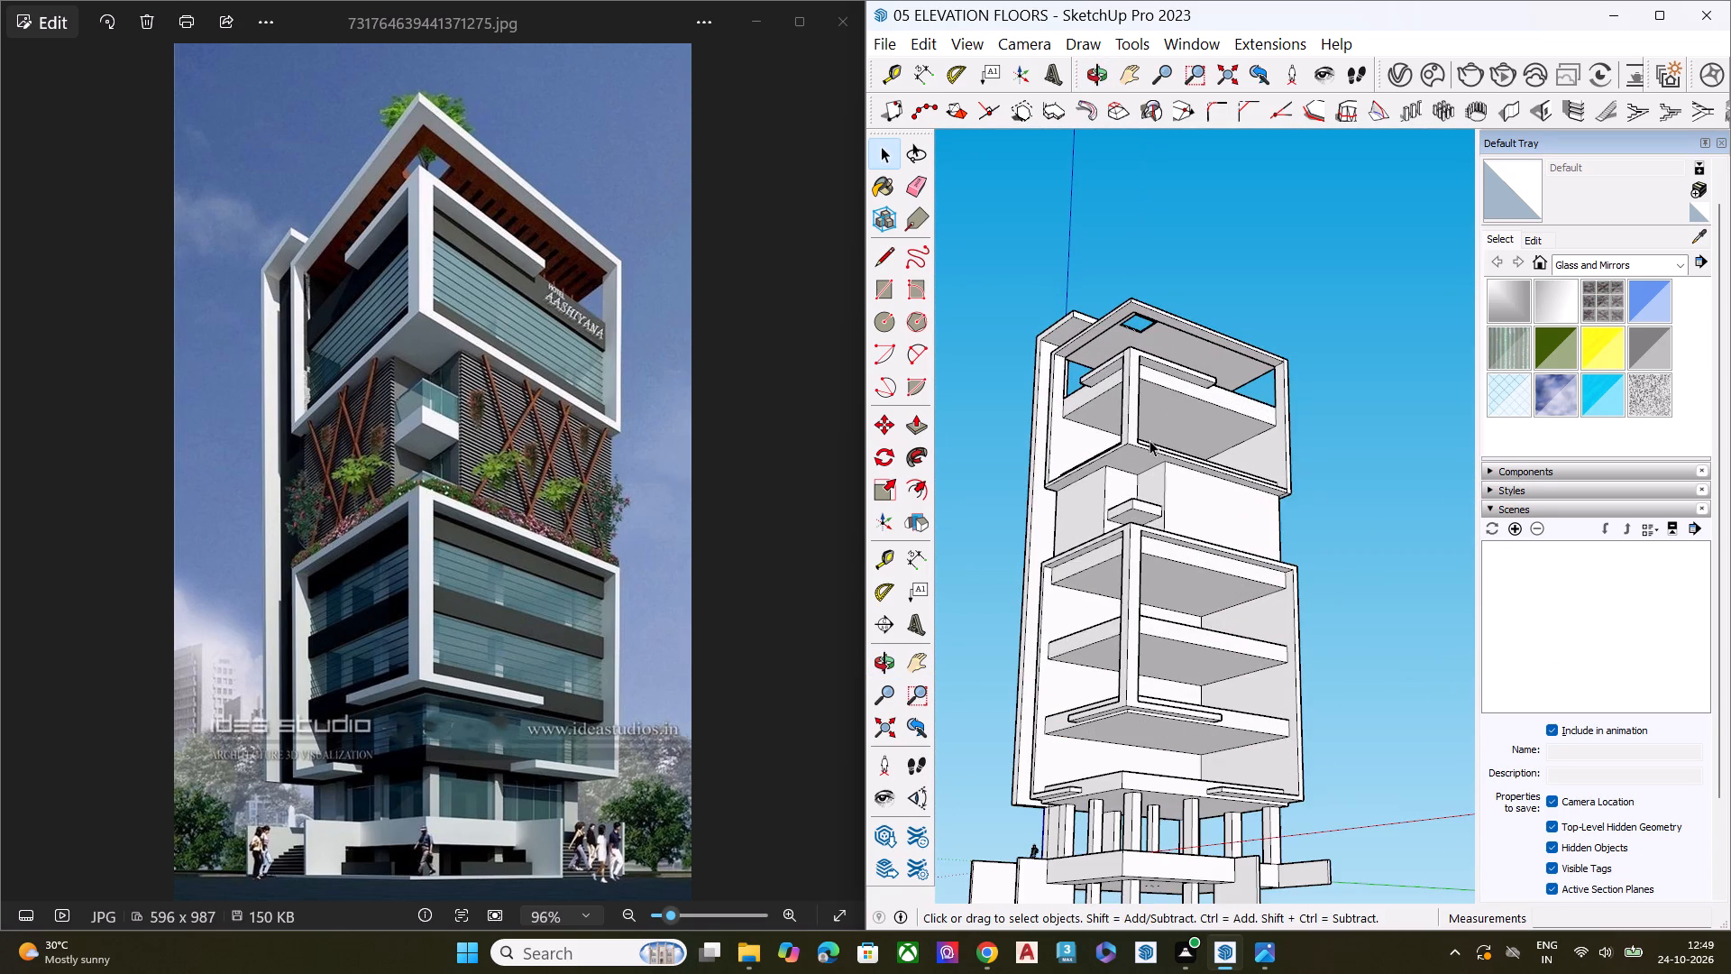
pyautogui.moveTo(1090, 486); pyautogui.dragTo(1100, 415, button='middle')
pyautogui.scroll(-2, 1138, 494)
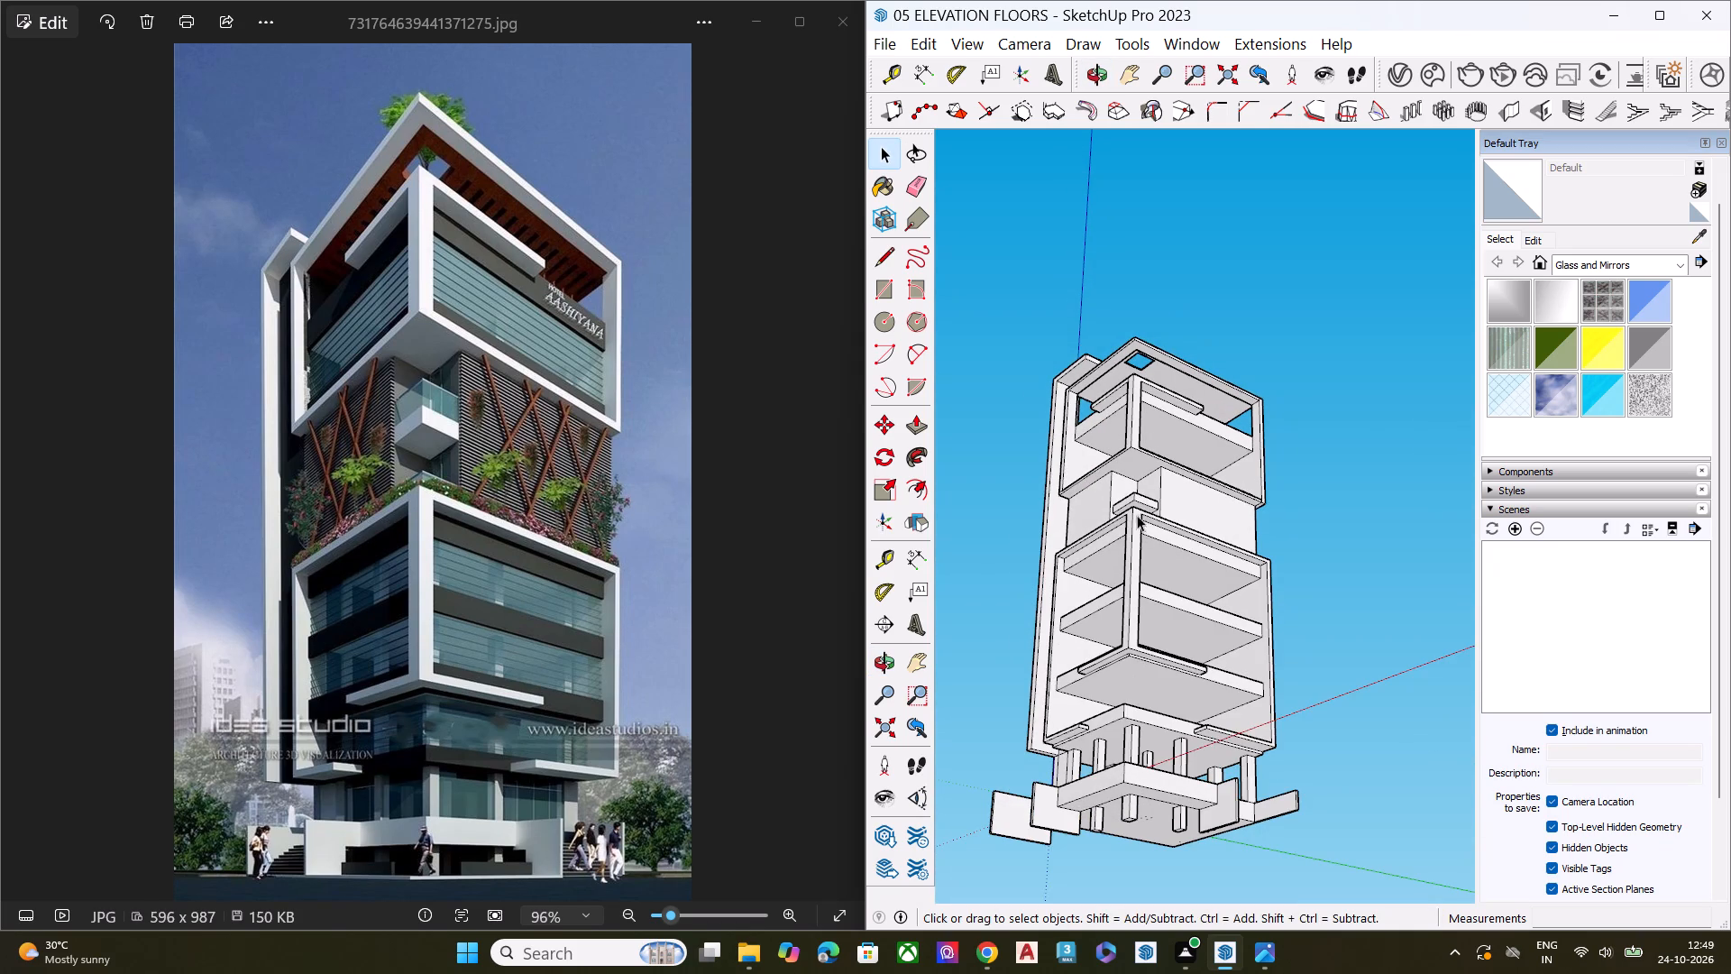
pyautogui.moveTo(1125, 508); pyautogui.dragTo(1170, 539, button='middle')
pyautogui.press('h')
pyautogui.moveTo(1062, 565); pyautogui.dragTo(1133, 558)
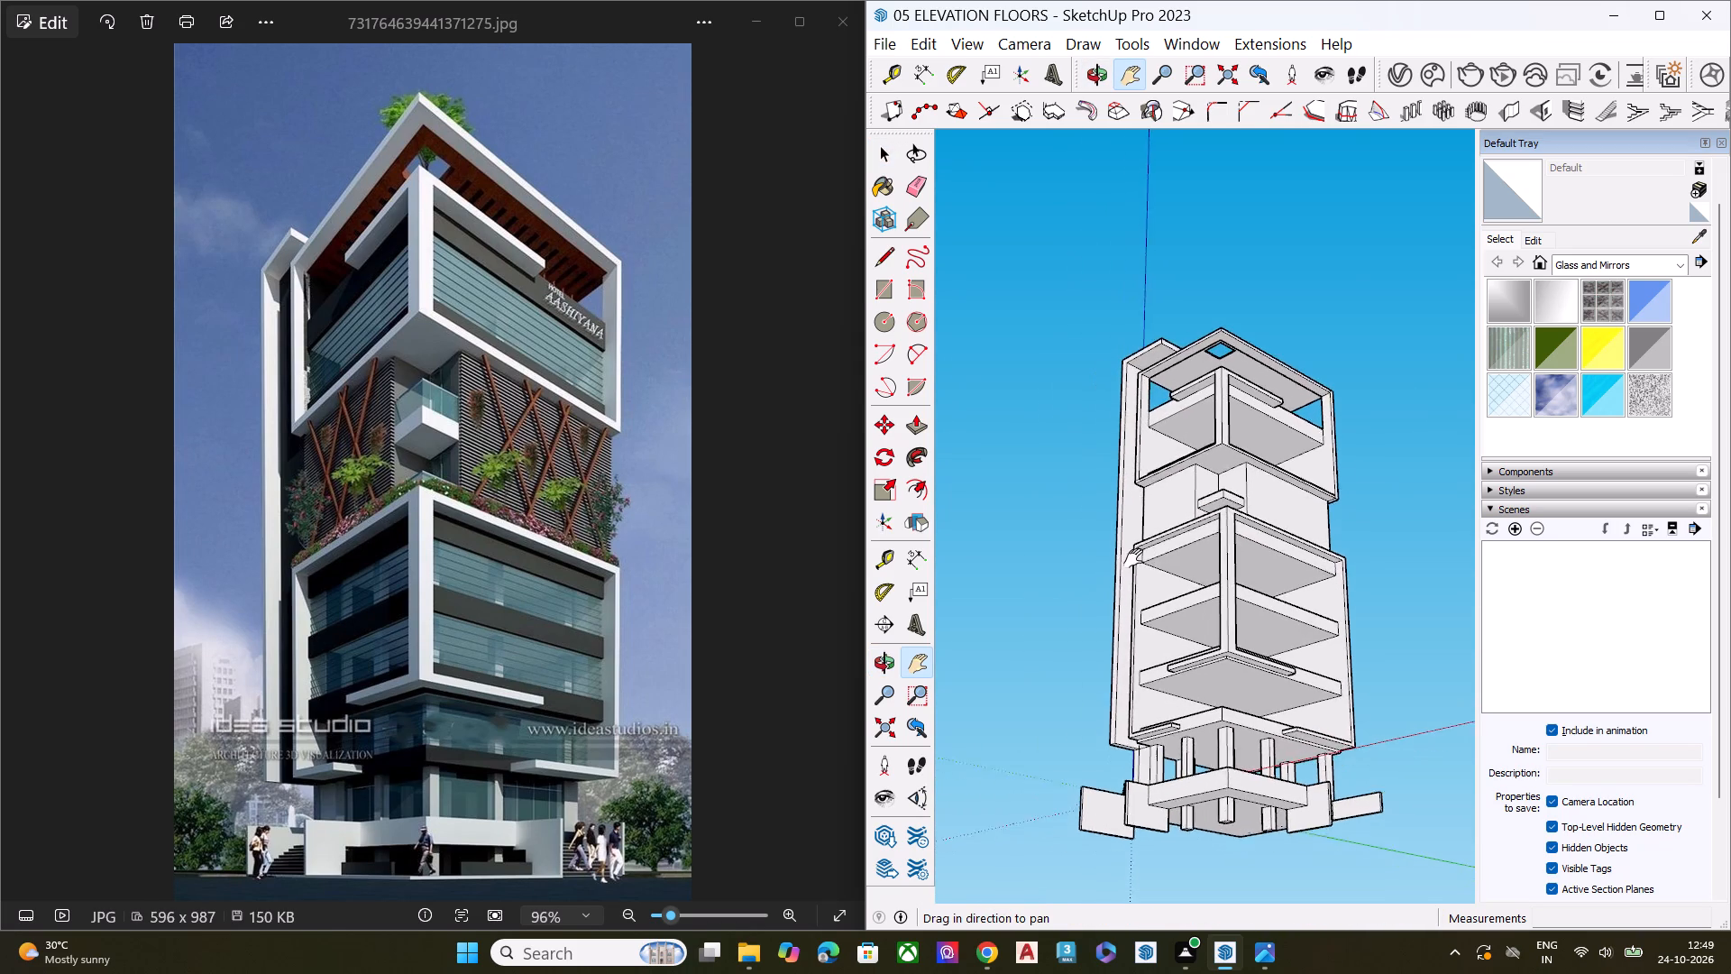
pyautogui.moveTo(1133, 558); pyautogui.dragTo(1089, 574)
pyautogui.scroll(1, 1212, 593)
pyautogui.moveTo(1149, 567); pyautogui.dragTo(1140, 605, button='middle')
pyautogui.scroll(3, 1149, 657)
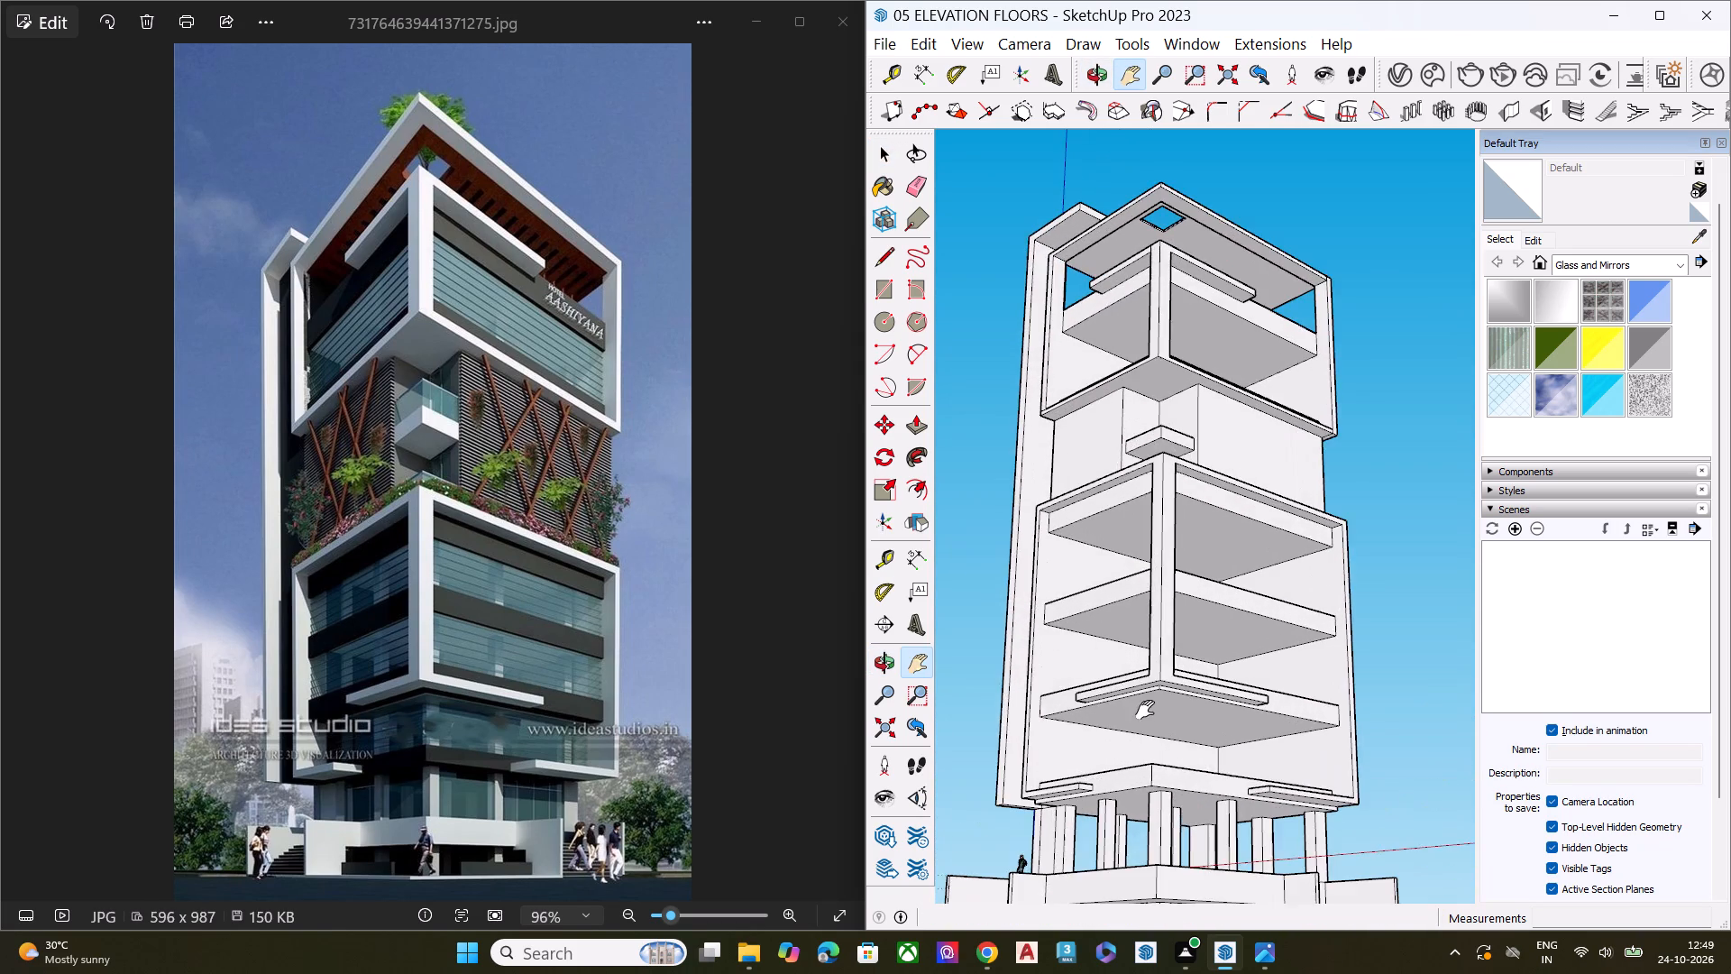
pyautogui.scroll(-2, 1105, 556)
pyautogui.scroll(1, 1144, 813)
pyautogui.press('space')
pyautogui.click(1351, 538)
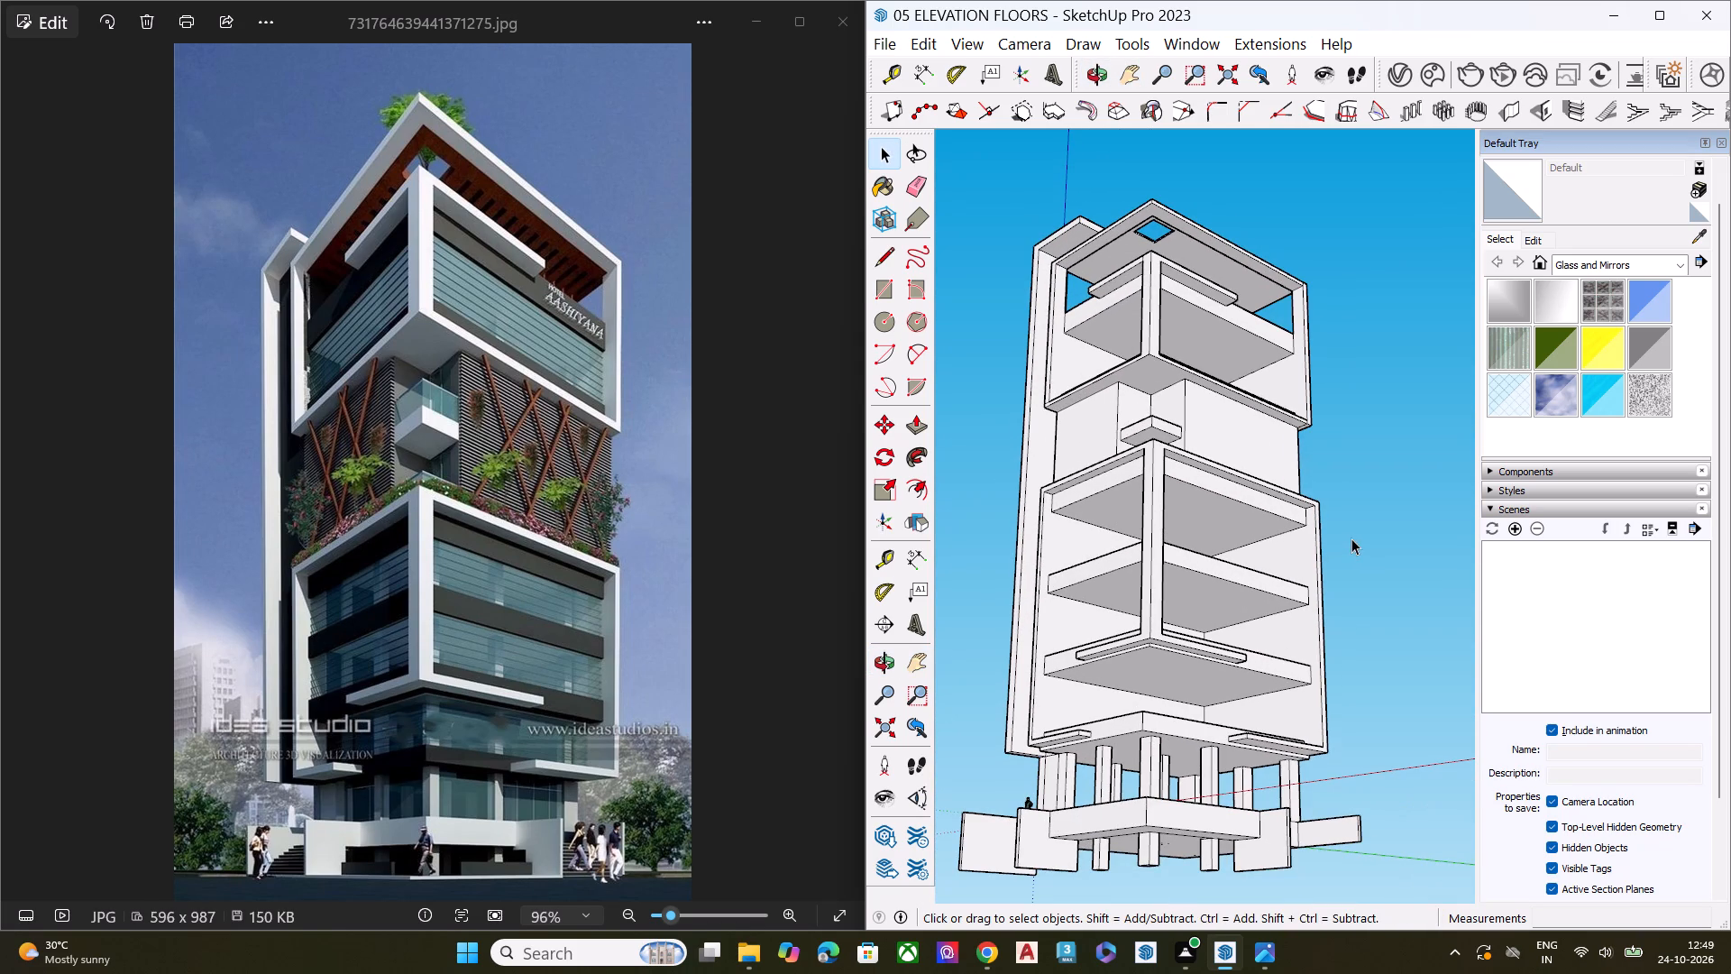